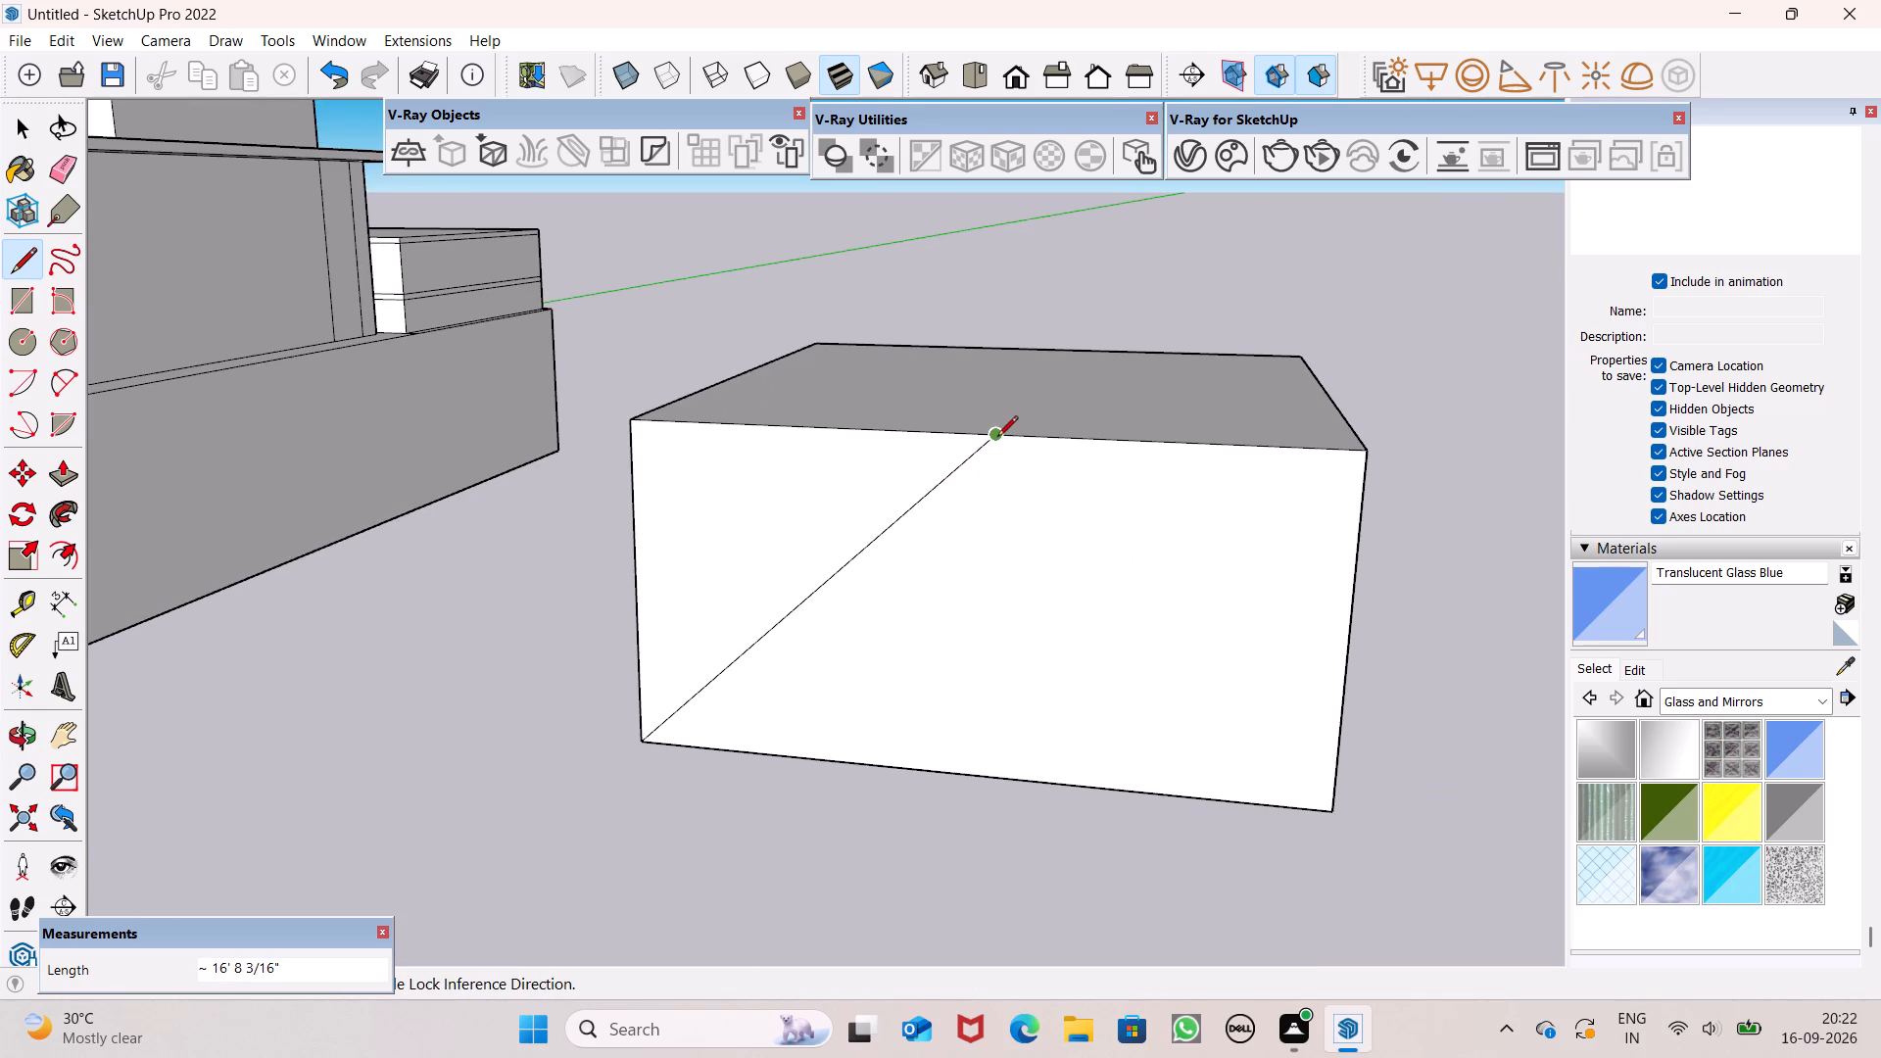
# Finish the triangle outline on the box's front face, joining the top edge's midpoint to both bottom corners with straight lines.
pyautogui.click(997, 438)
pyautogui.click(1325, 808)
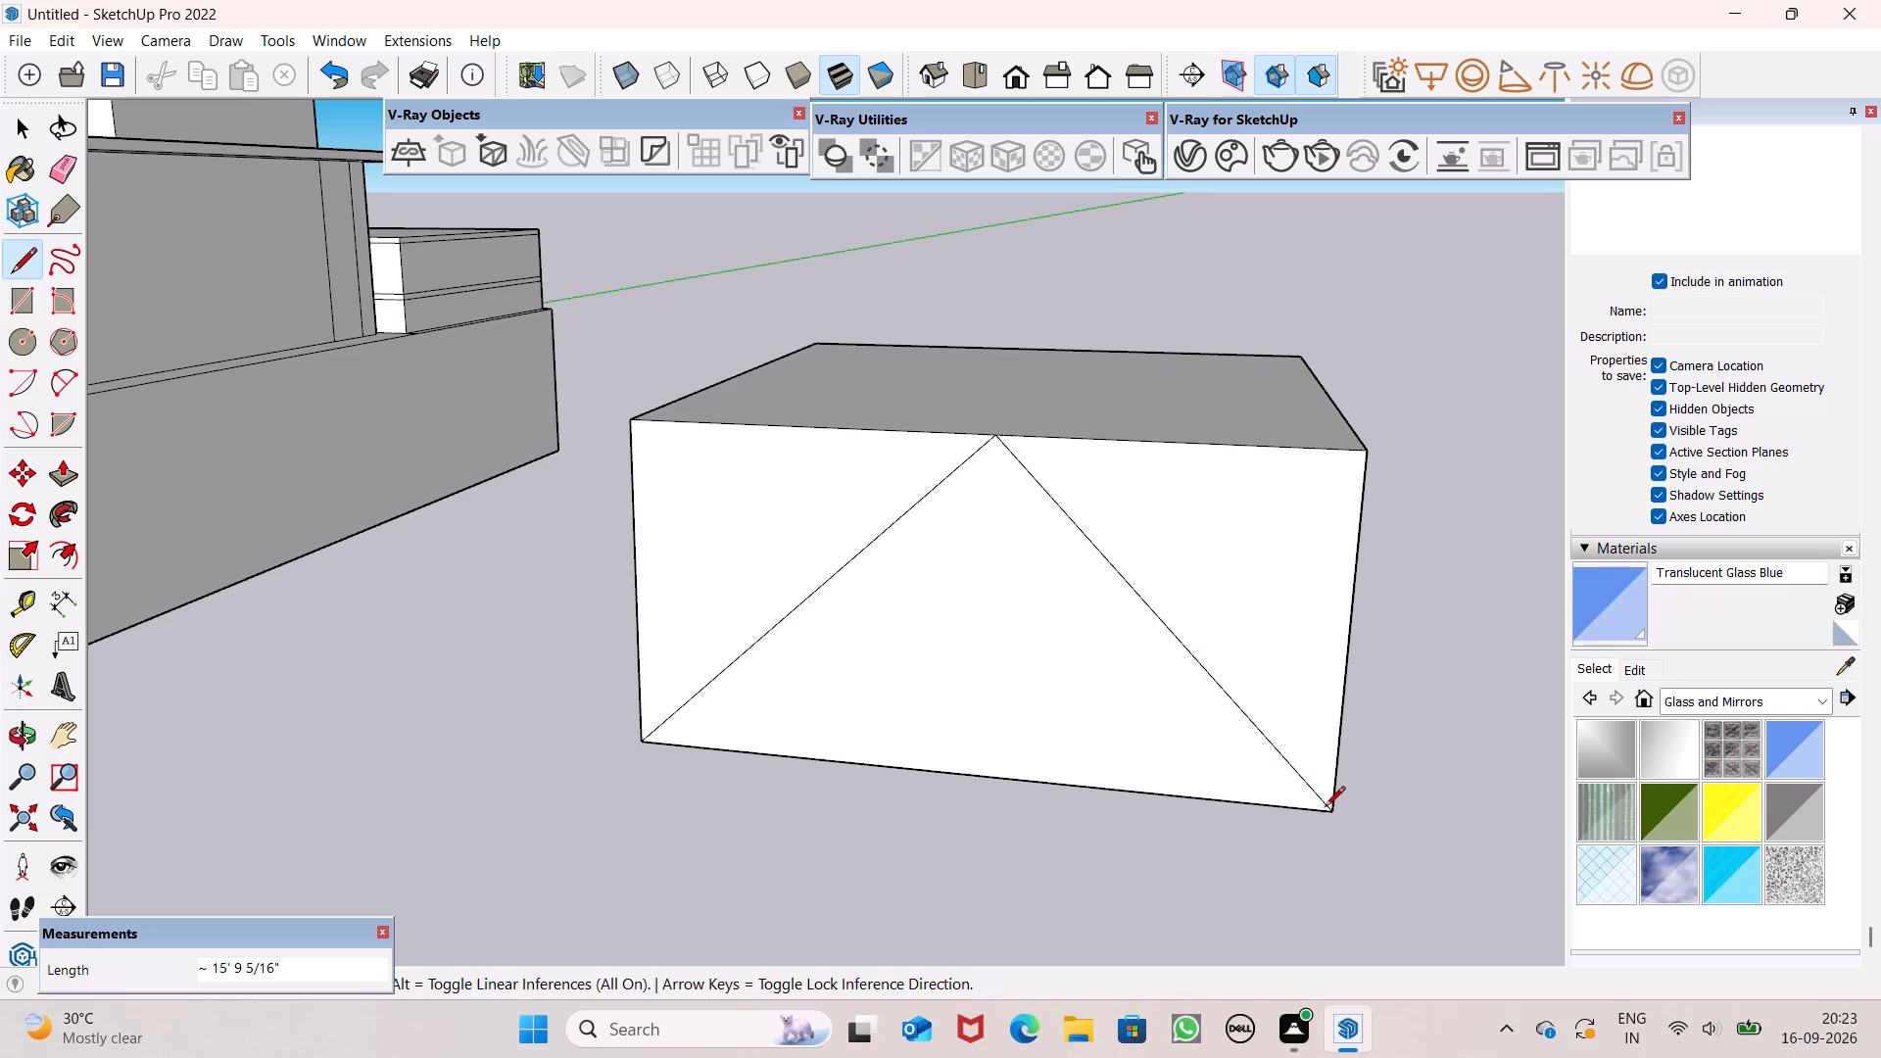
pyautogui.press('space')
pyautogui.press('space')
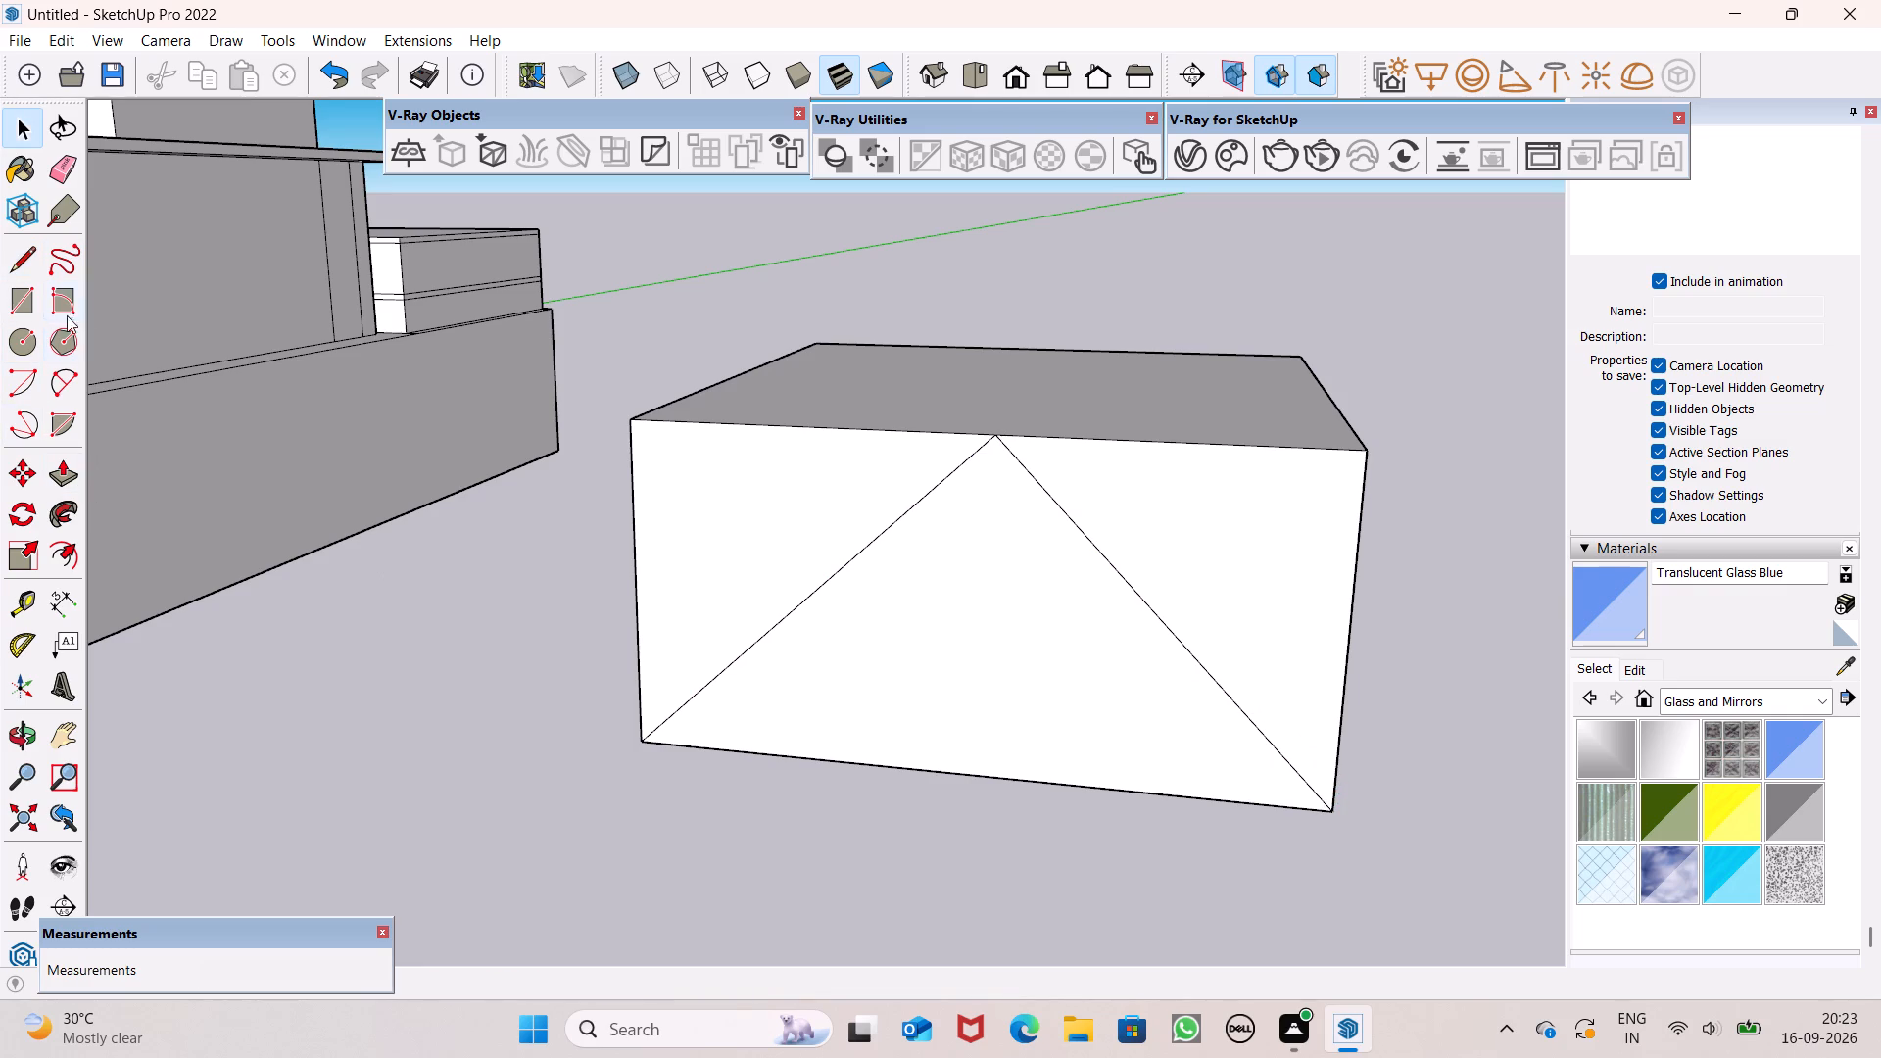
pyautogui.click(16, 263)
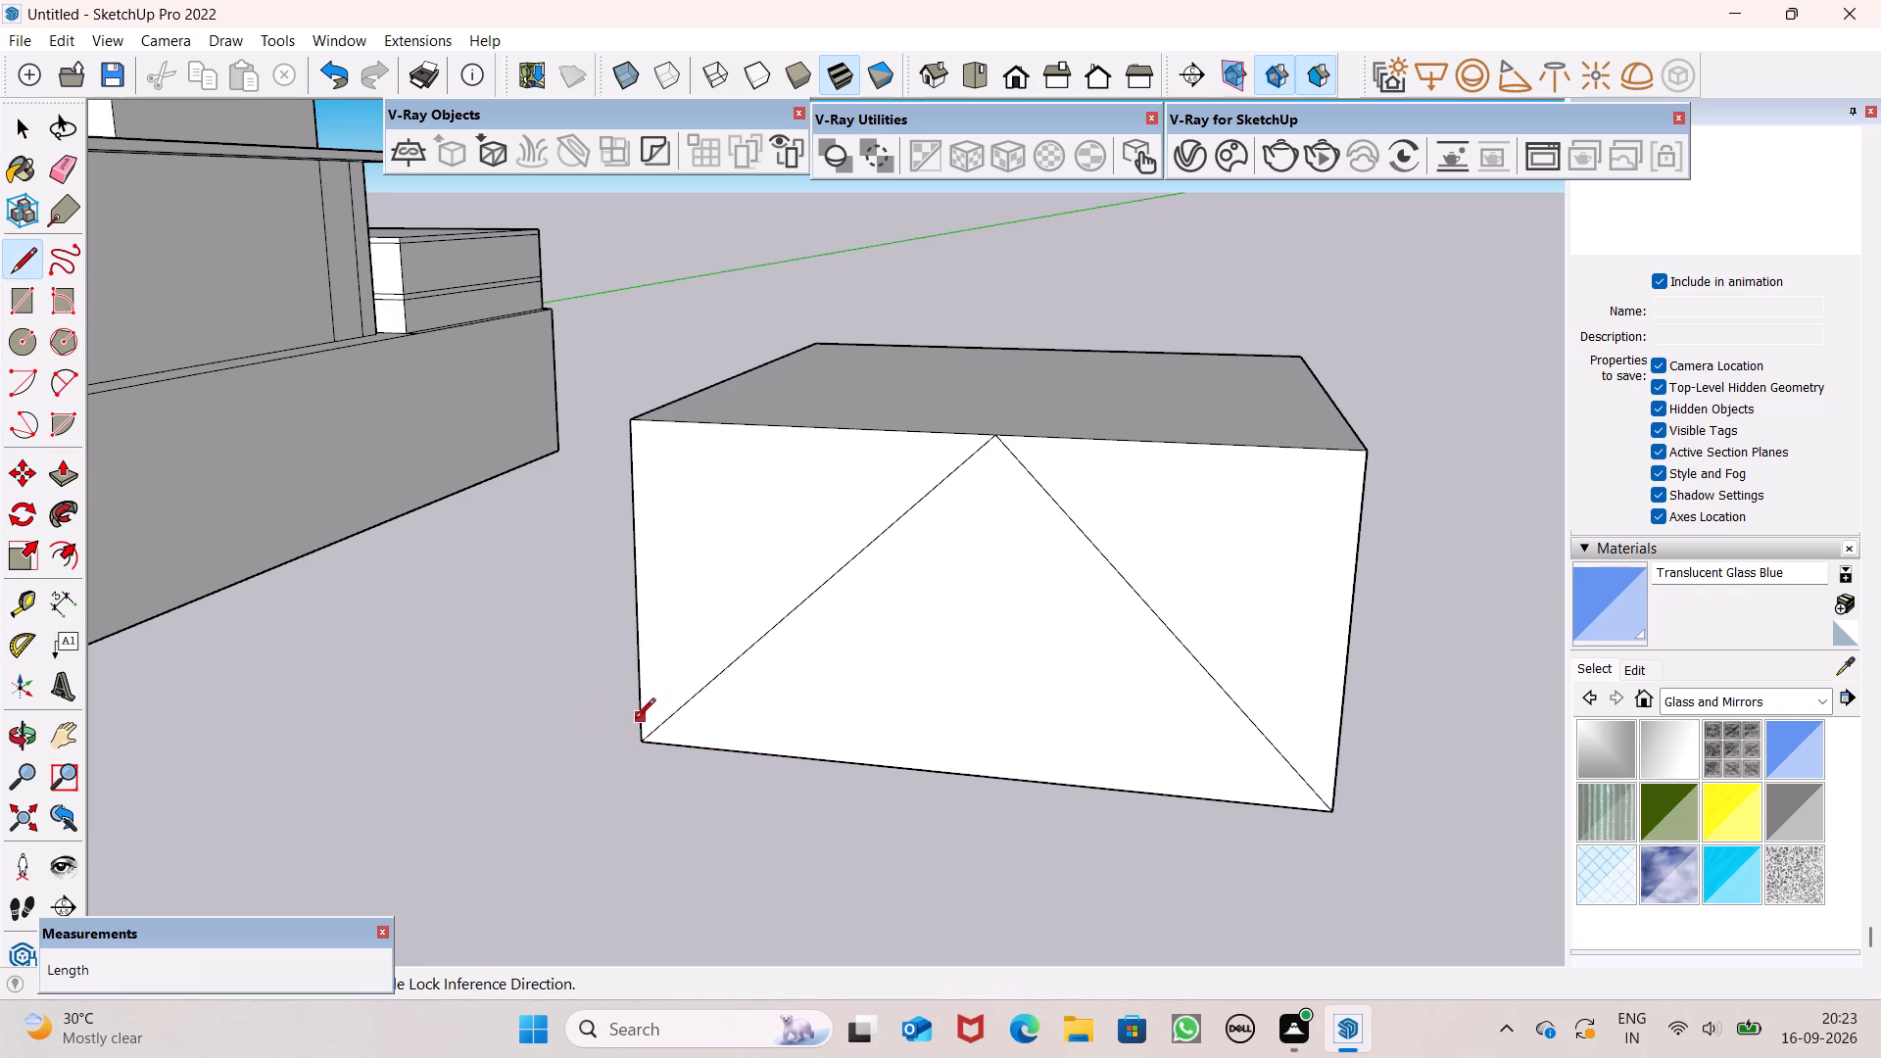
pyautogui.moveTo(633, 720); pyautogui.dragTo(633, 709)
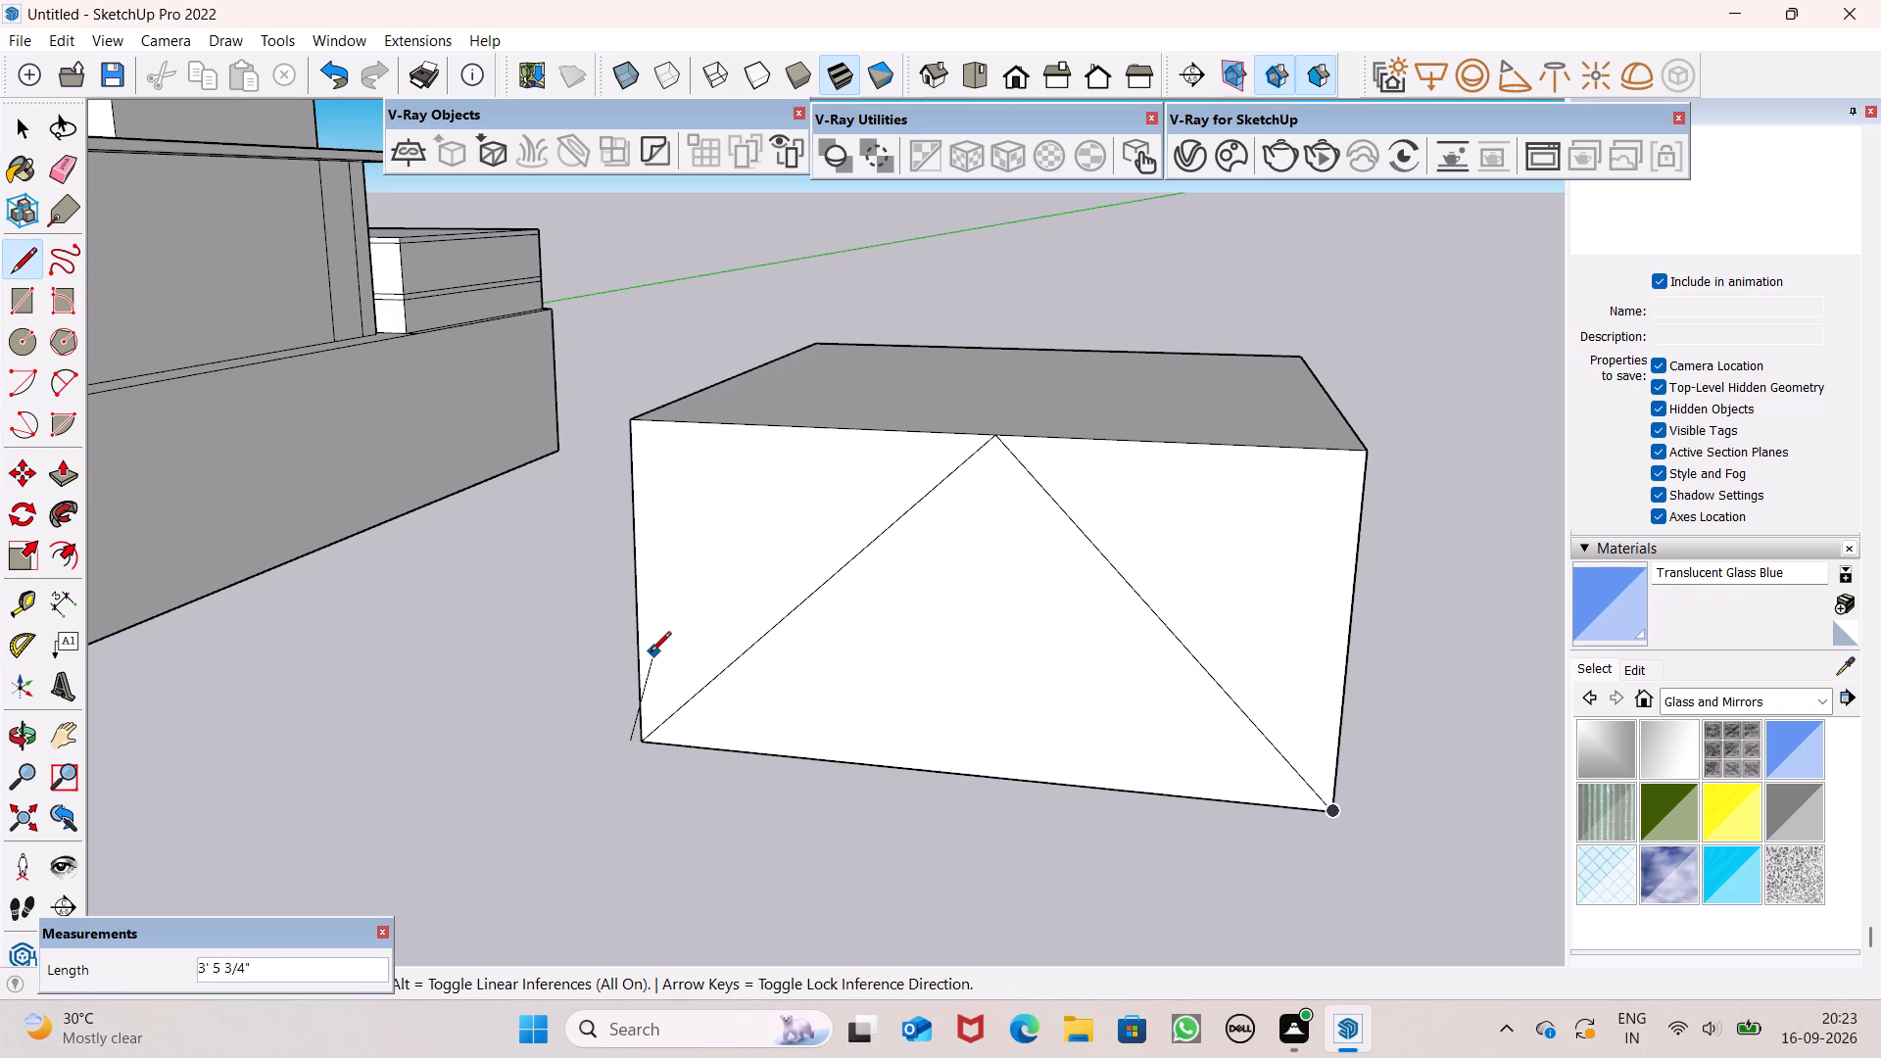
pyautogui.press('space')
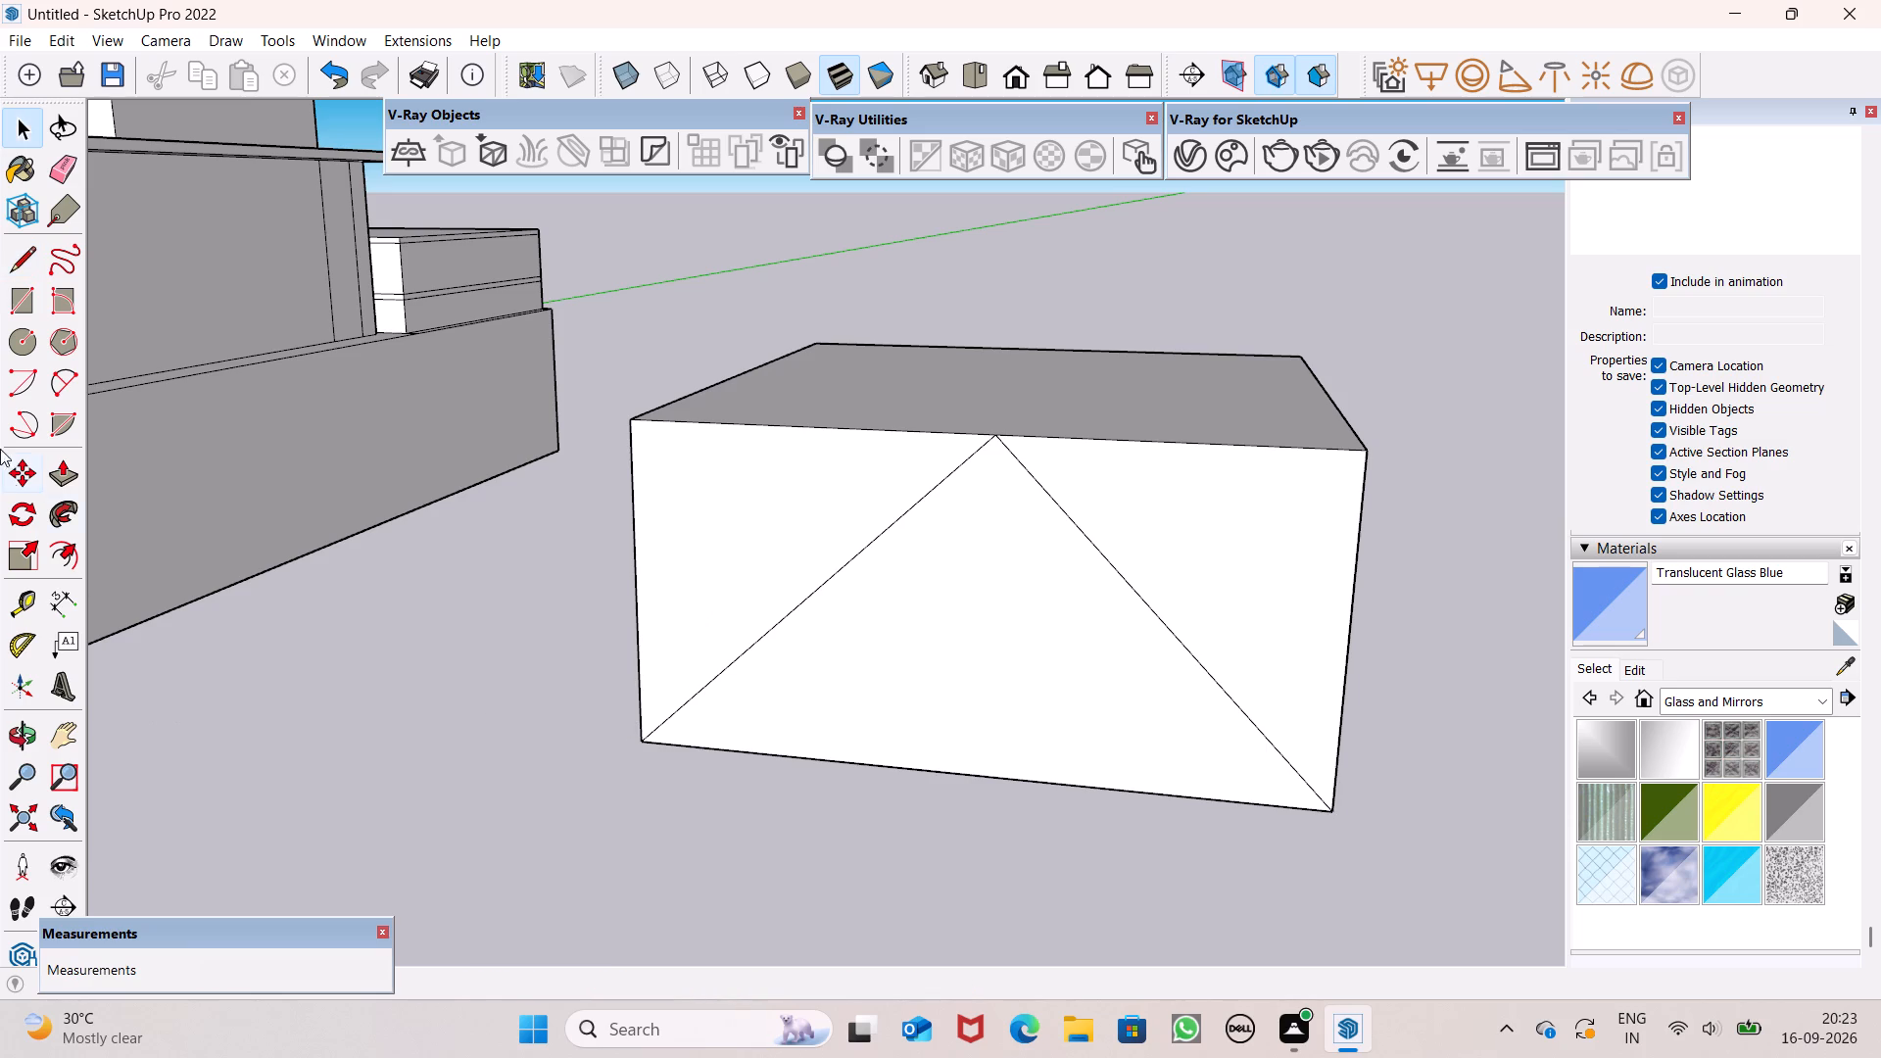
# Draw a line about 15' 5" long just inside the triangle's first sloping side, from the bottom edge up to below the apex.
pyautogui.click(10, 262)
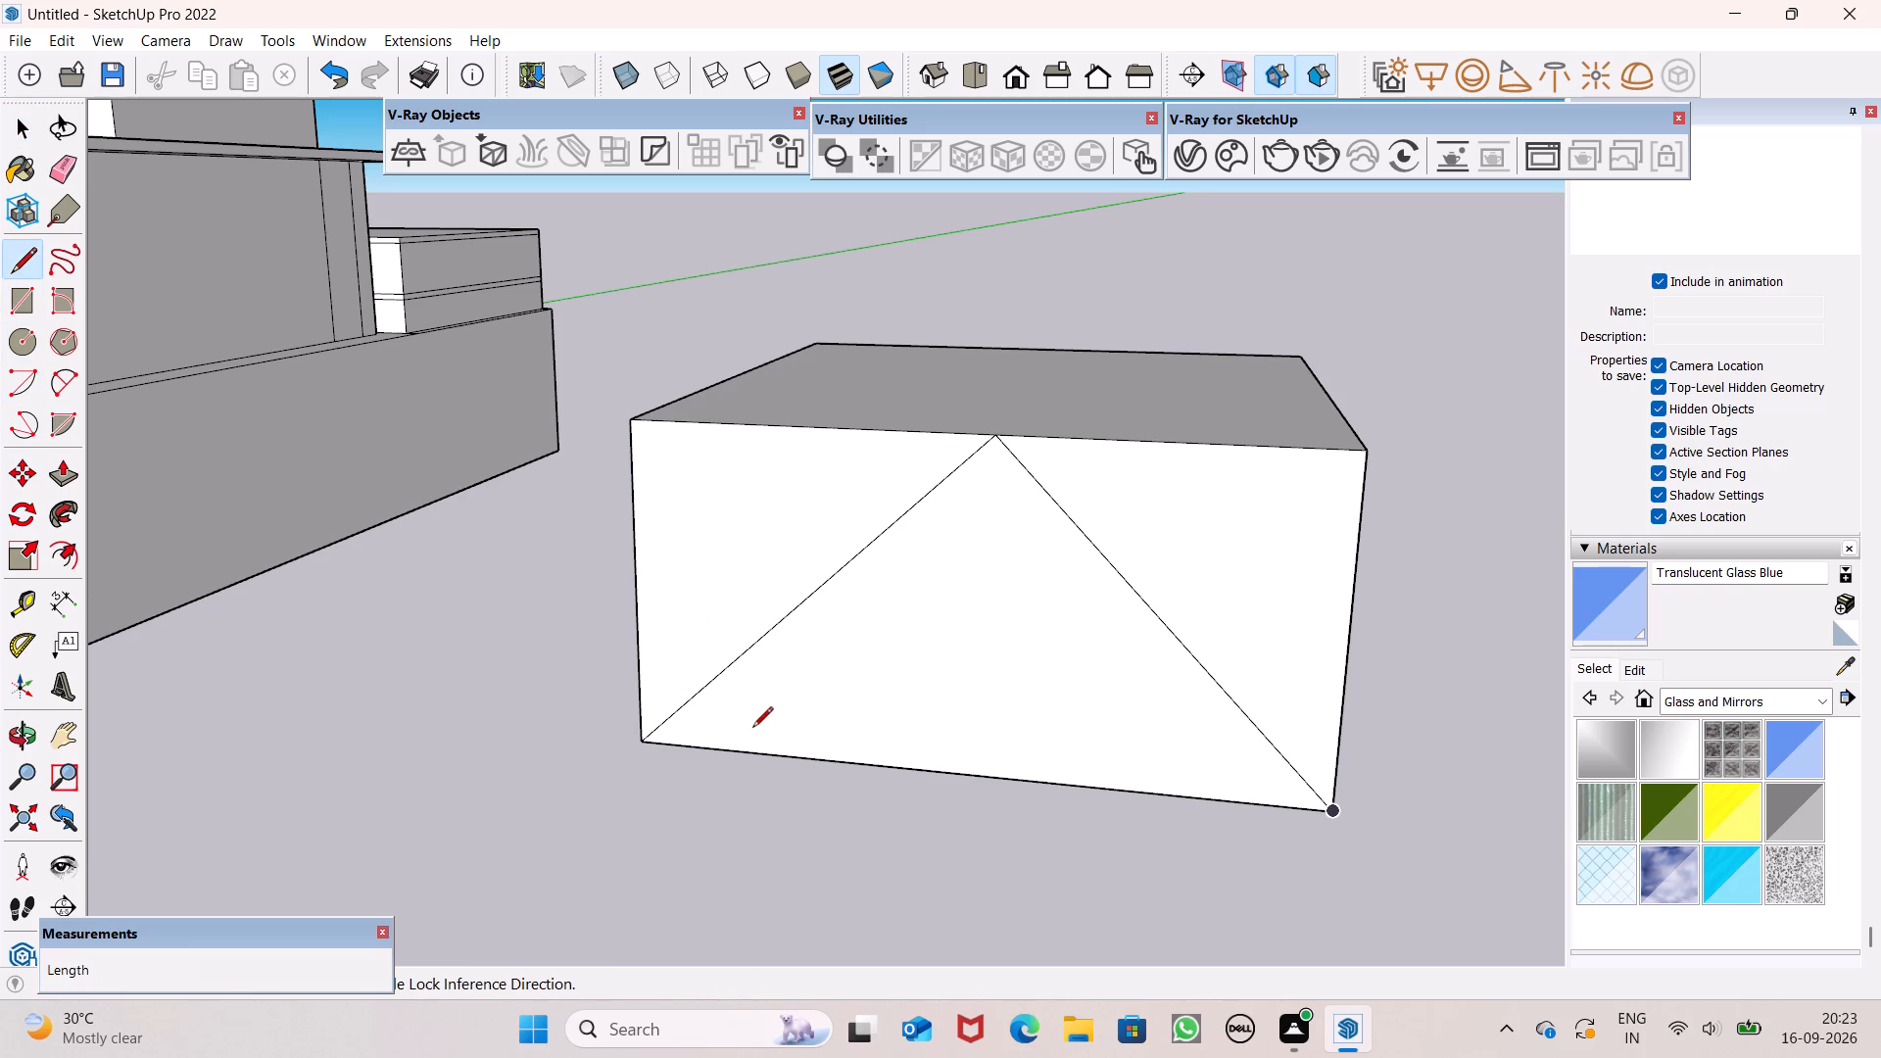
pyautogui.scroll(6, 684, 736)
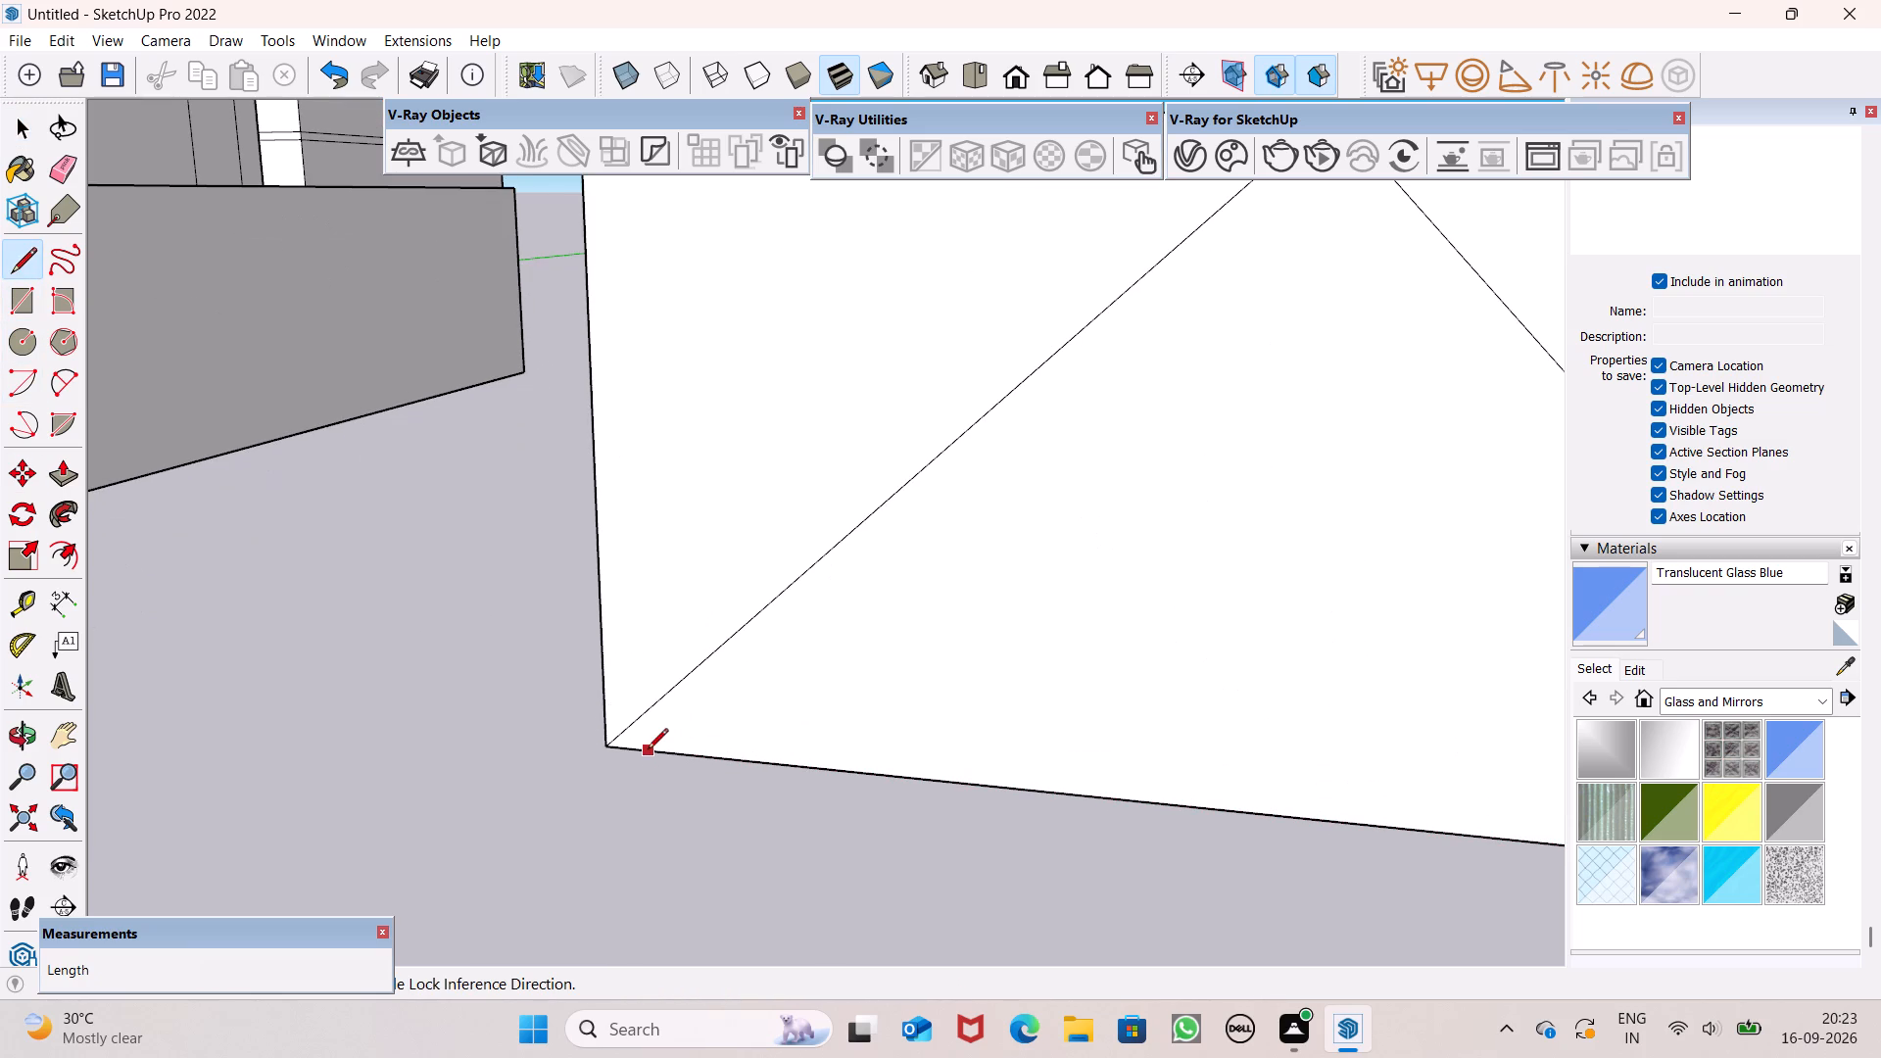
pyautogui.click(645, 748)
pyautogui.scroll(-3, 917, 524)
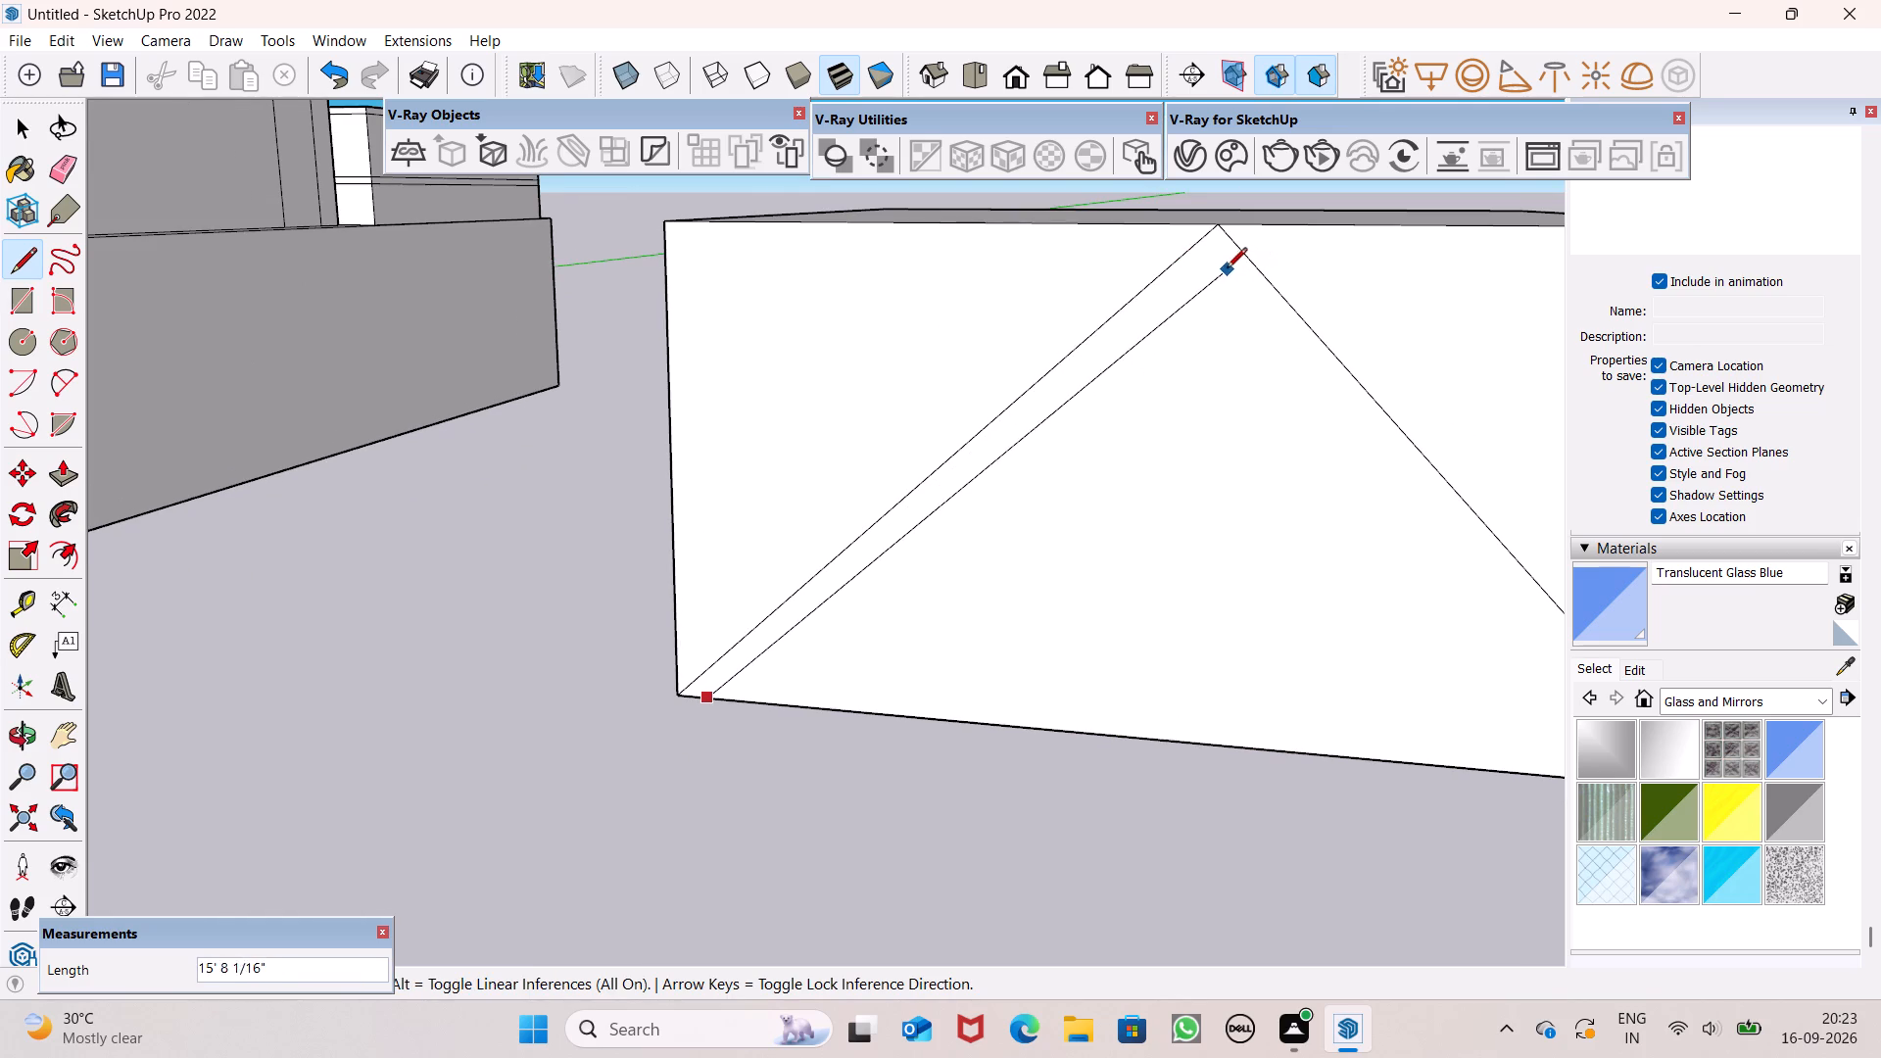
pyautogui.scroll(-4, 1201, 271)
pyautogui.scroll(4, 1204, 269)
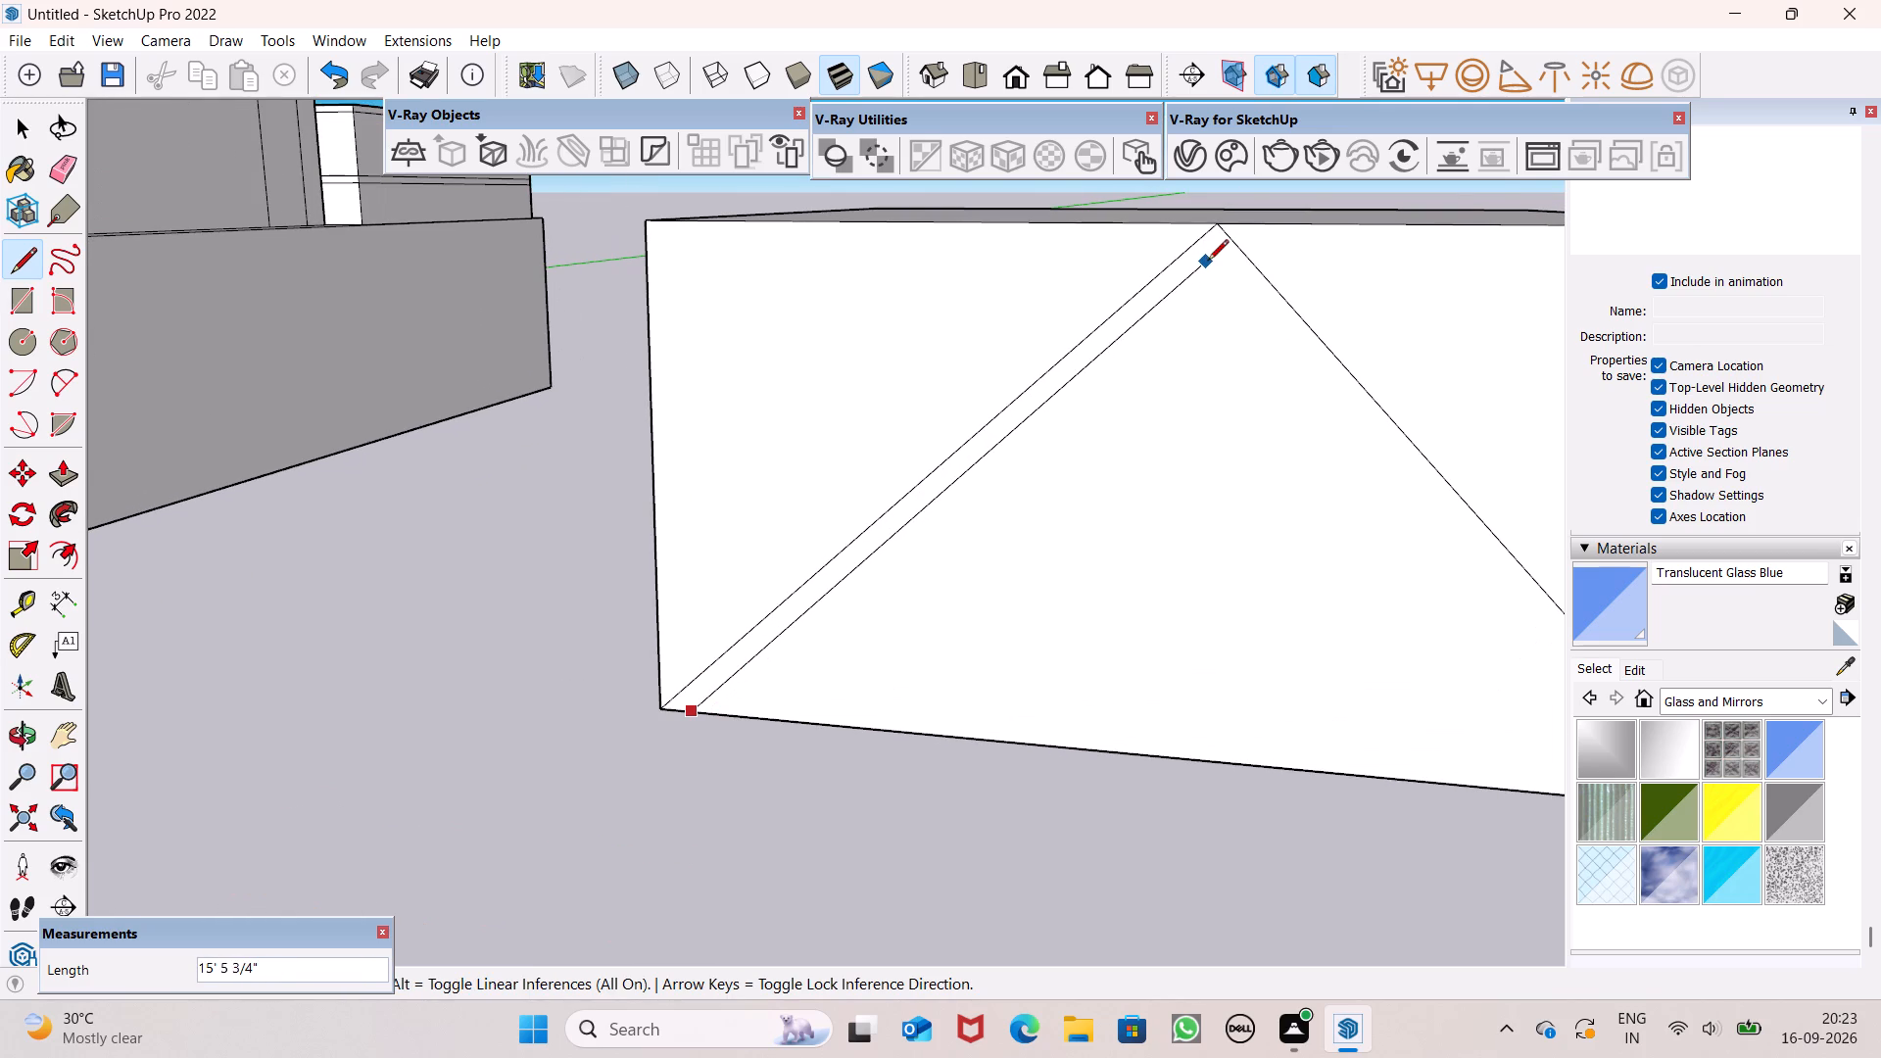
pyautogui.click(1214, 257)
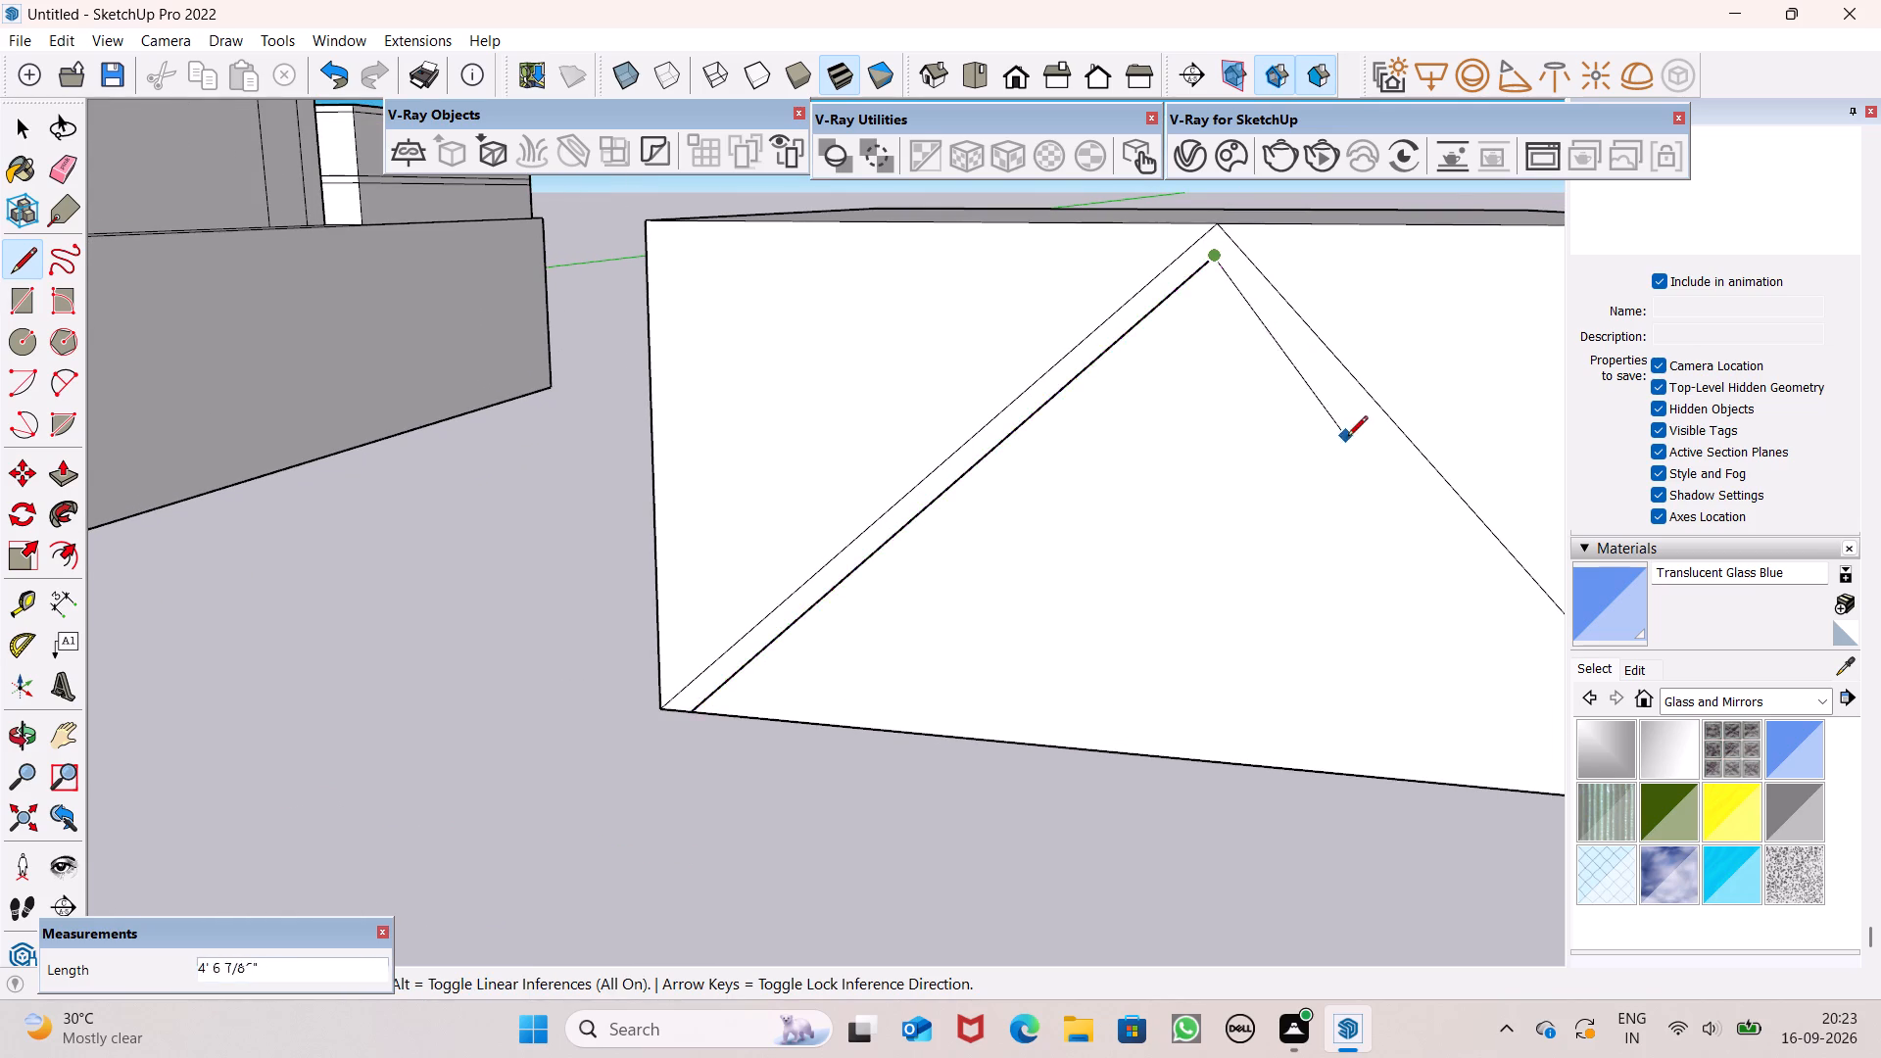
# Continue the inner line about 15' down to the bottom edge, just inside the triangle's other sloping side.
pyautogui.scroll(-12, 1347, 440)
pyautogui.scroll(12, 1489, 573)
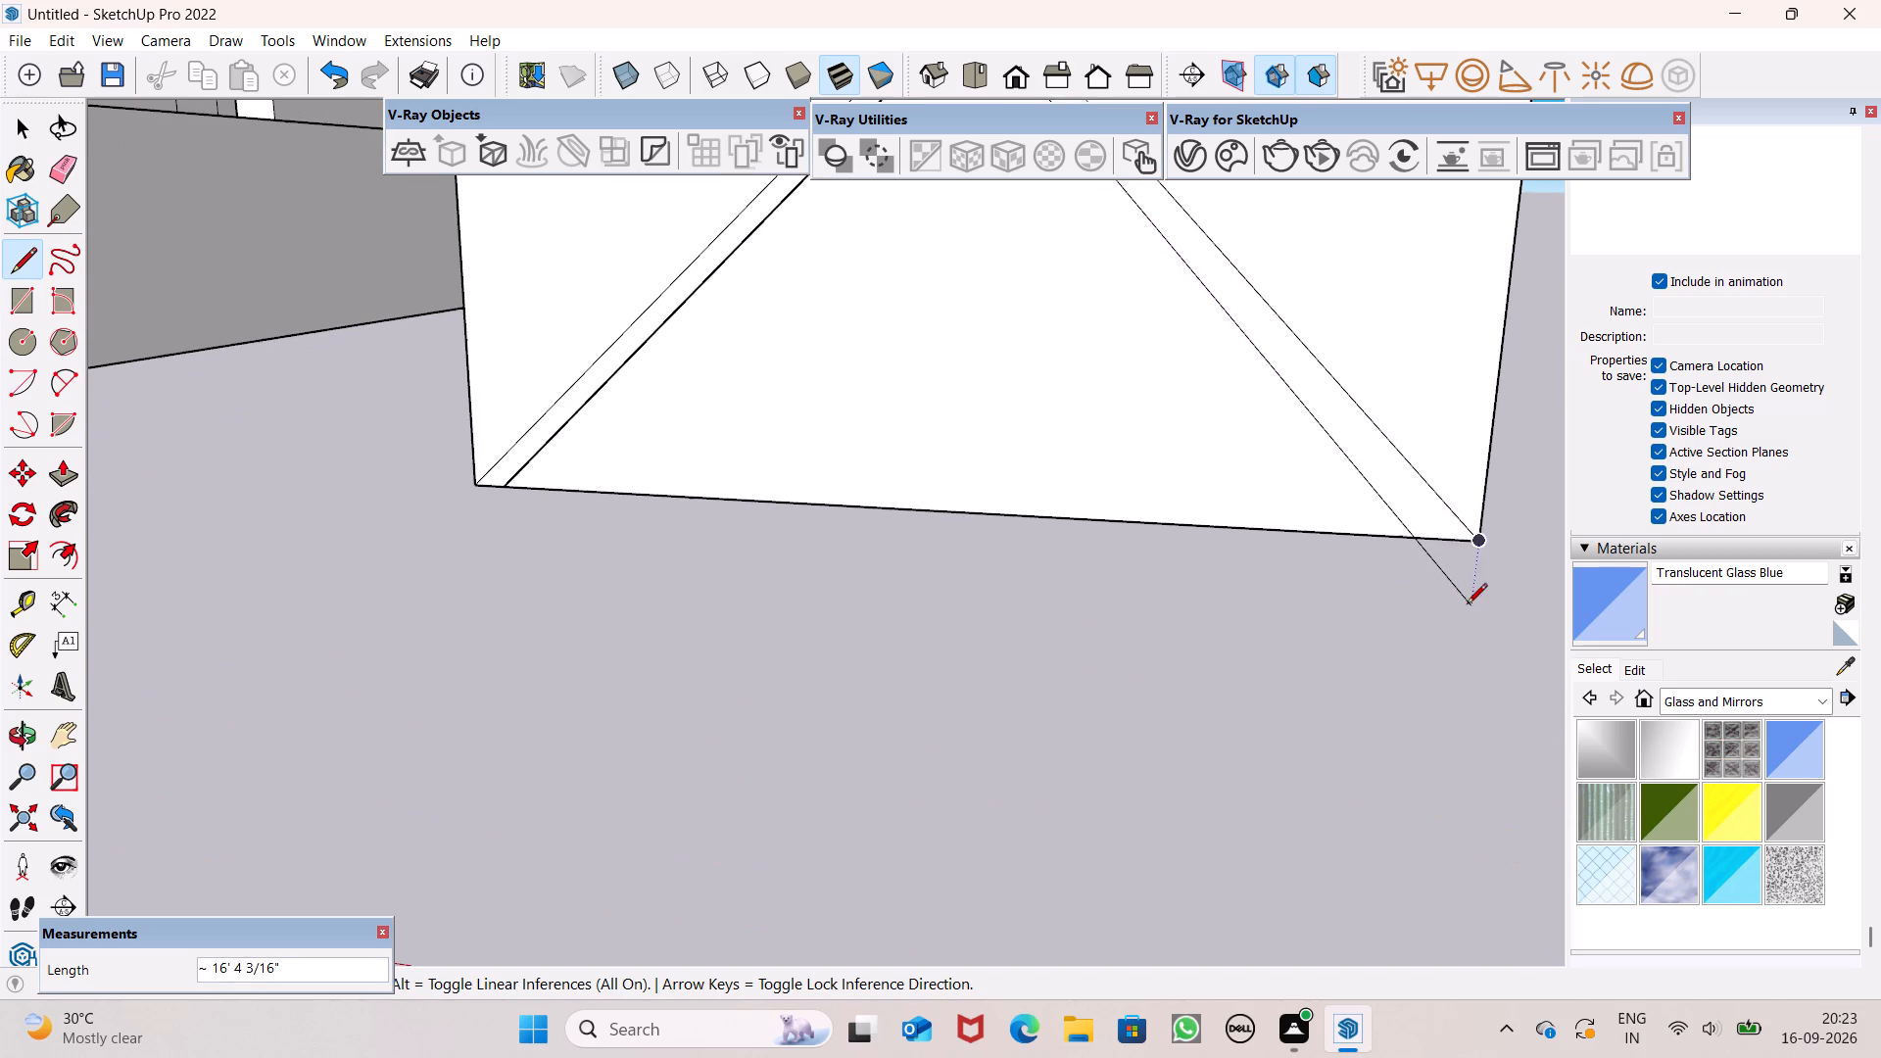
pyautogui.scroll(1, 1452, 542)
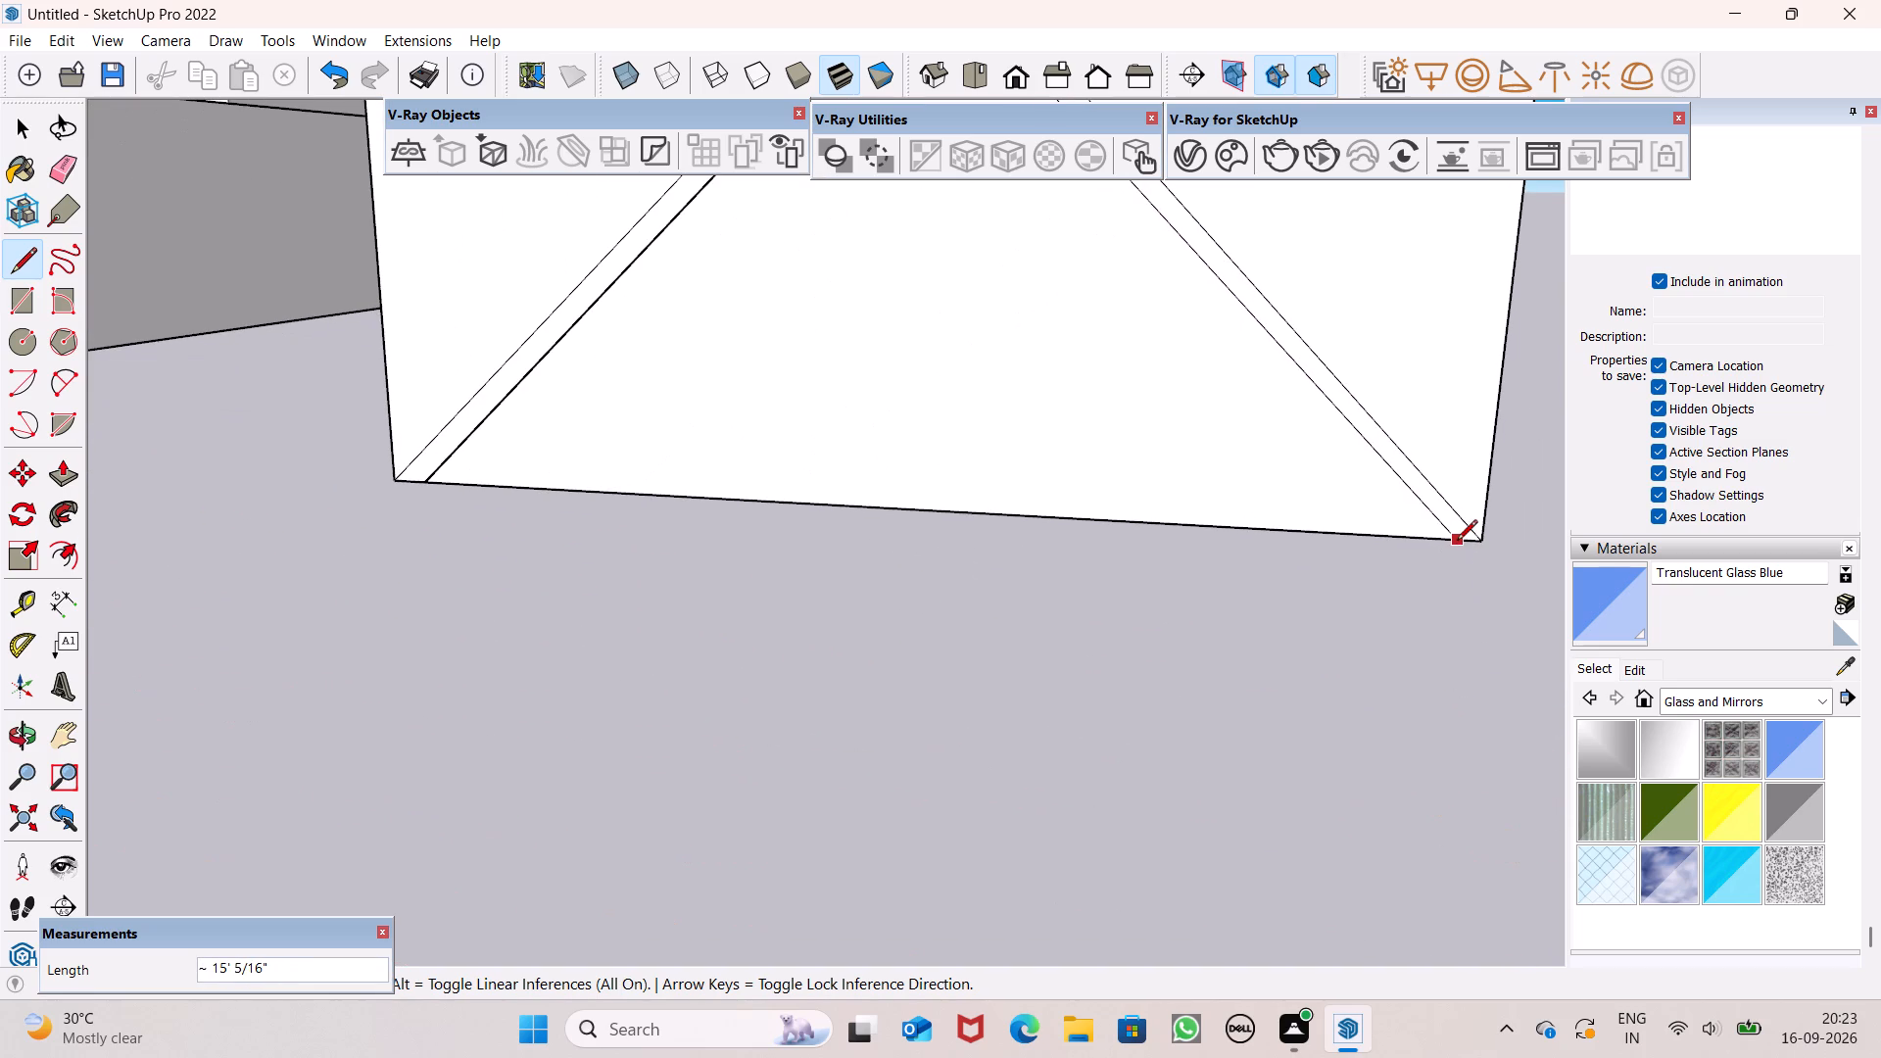
pyautogui.click(1457, 542)
pyautogui.press('space')
pyautogui.press('space')
pyautogui.press('space')
# Erase the box's top edges, front vertical edges and rear and side base edges around the triangle.
pyautogui.scroll(-12, 1430, 676)
pyautogui.moveTo(1420, 653); pyautogui.dragTo(1146, 713, button='middle')
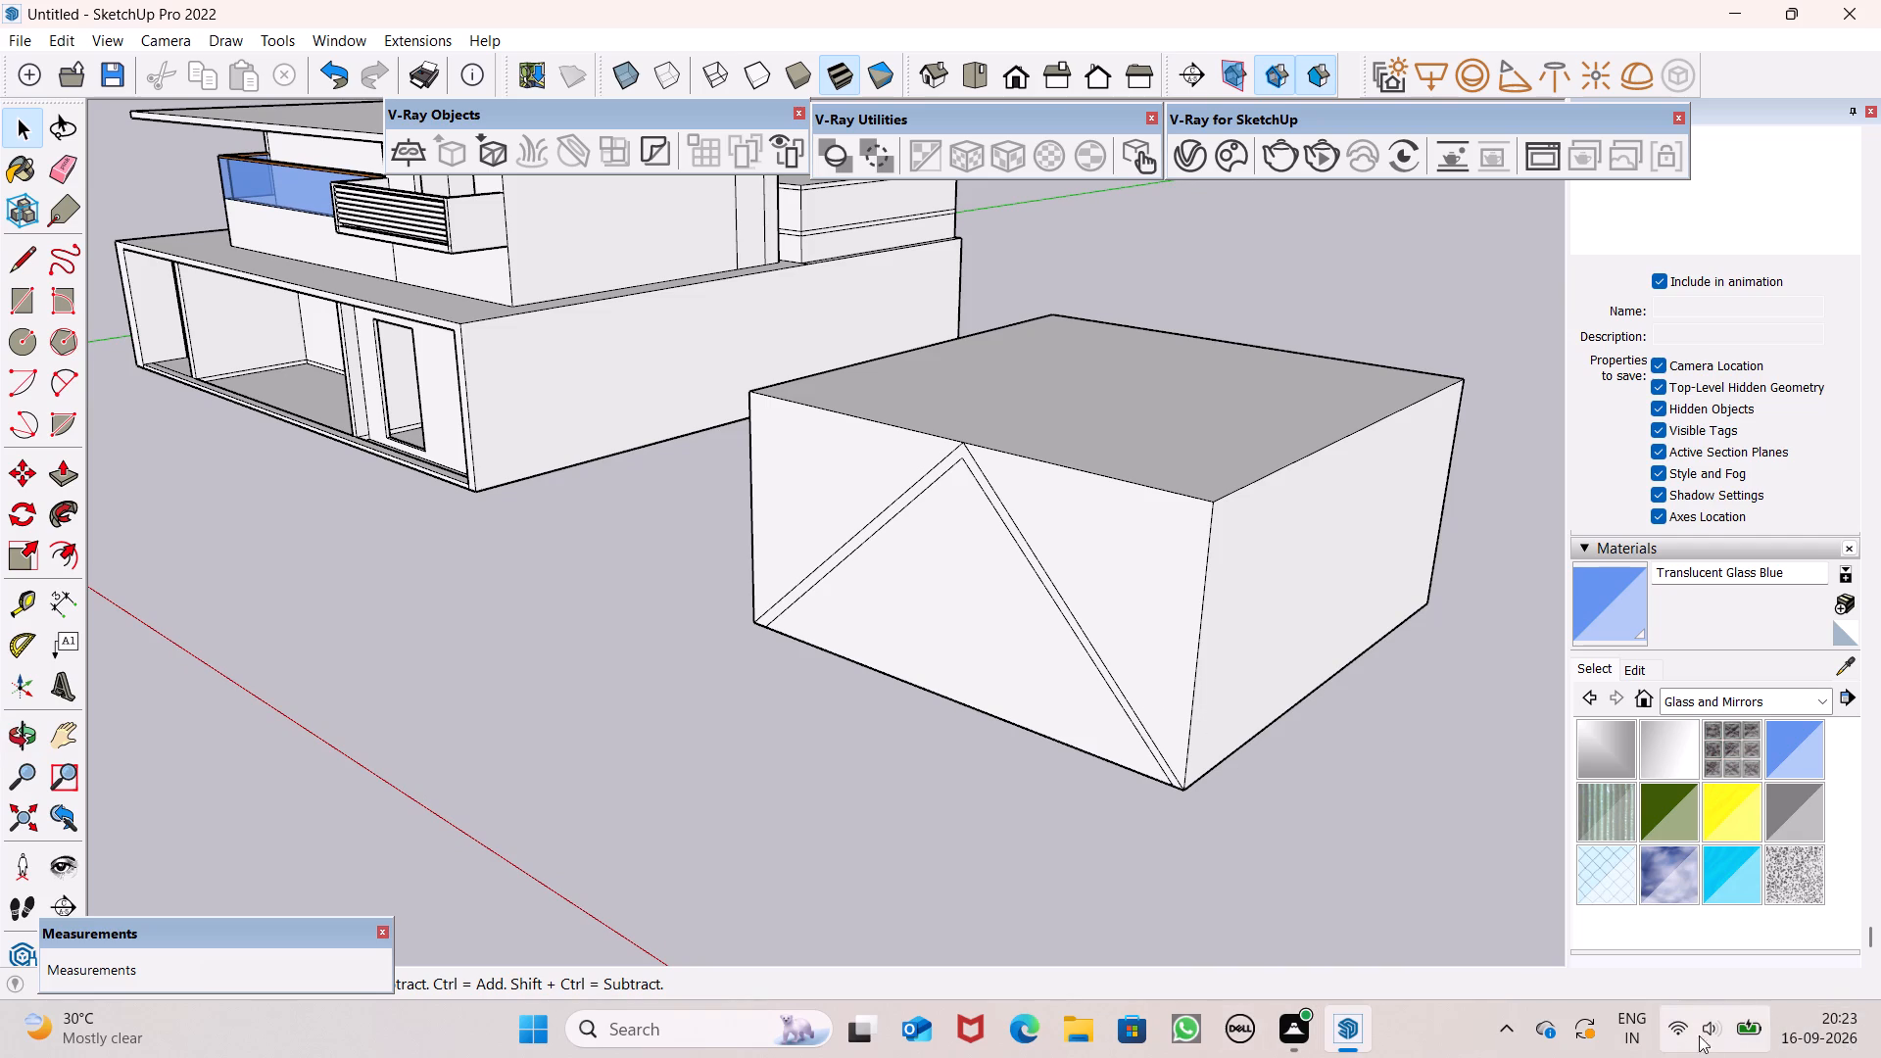
pyautogui.moveTo(1065, 774); pyautogui.dragTo(1444, 819, button='middle')
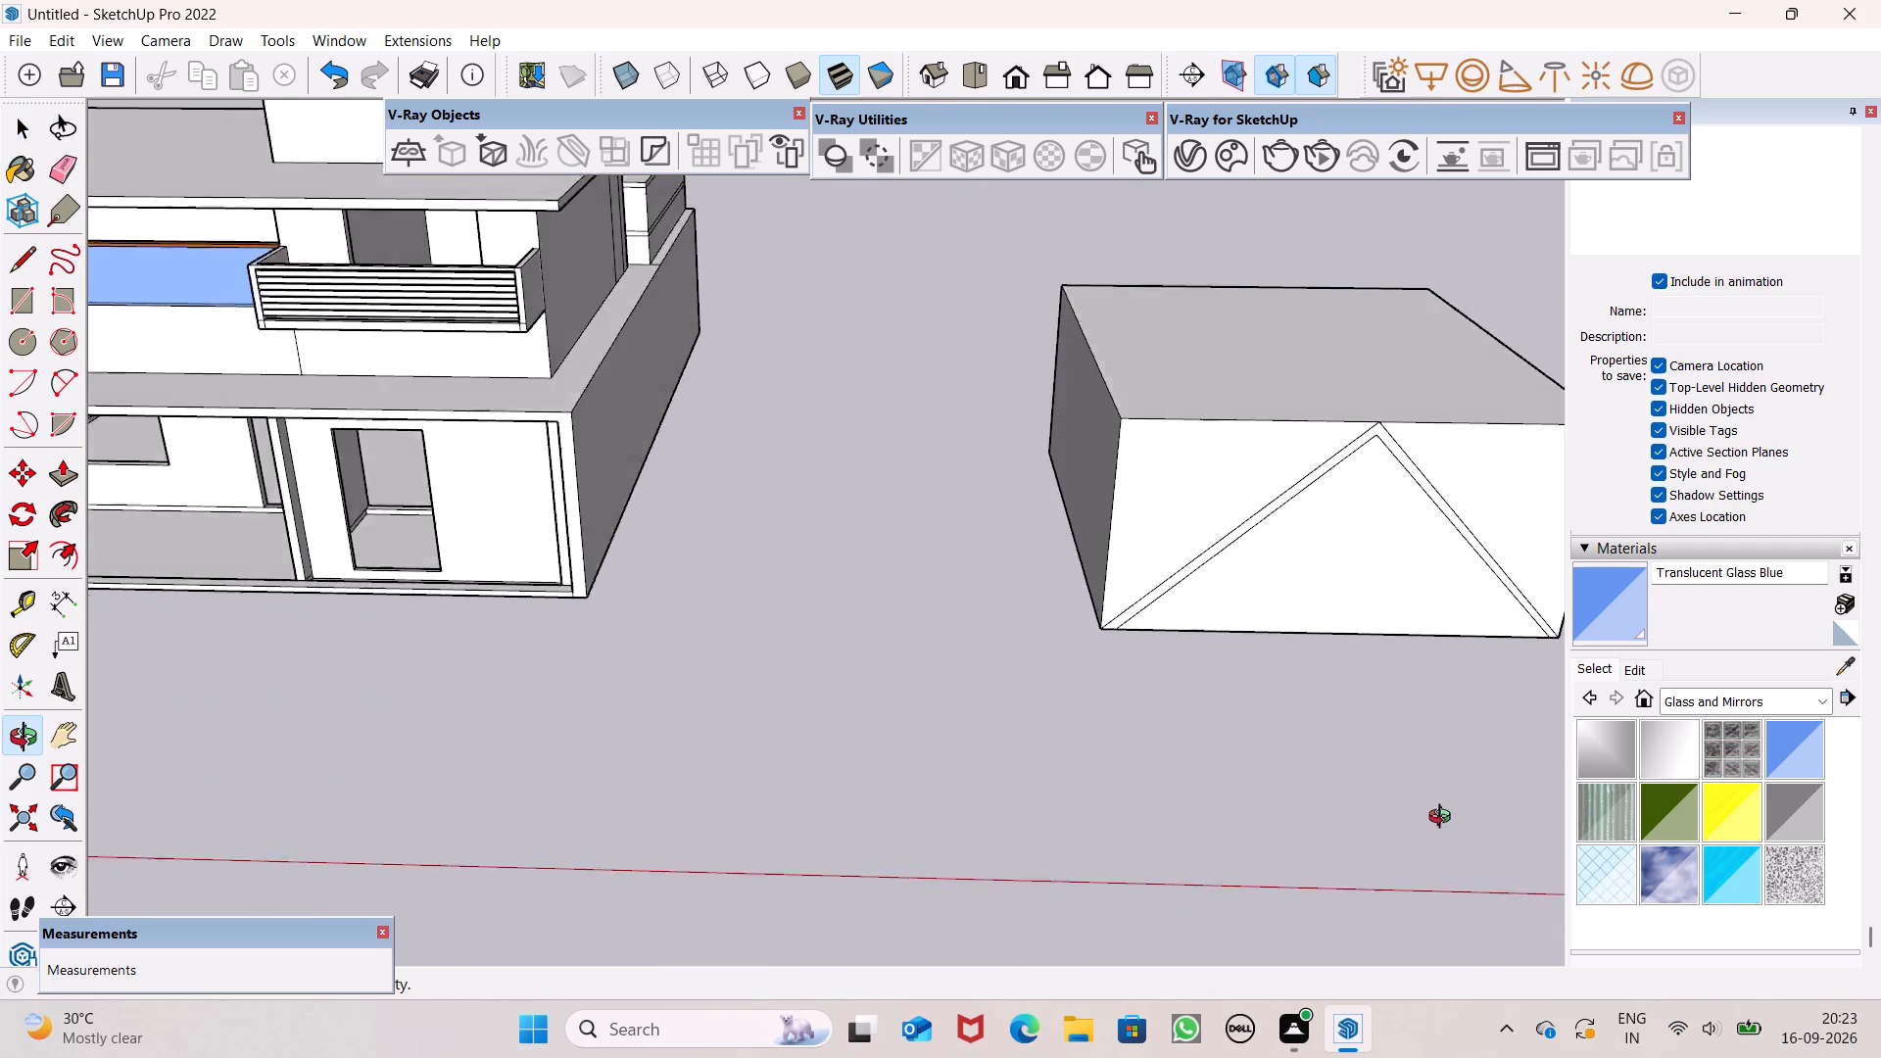
pyautogui.moveTo(1444, 819); pyautogui.dragTo(1000, 794, button='middle')
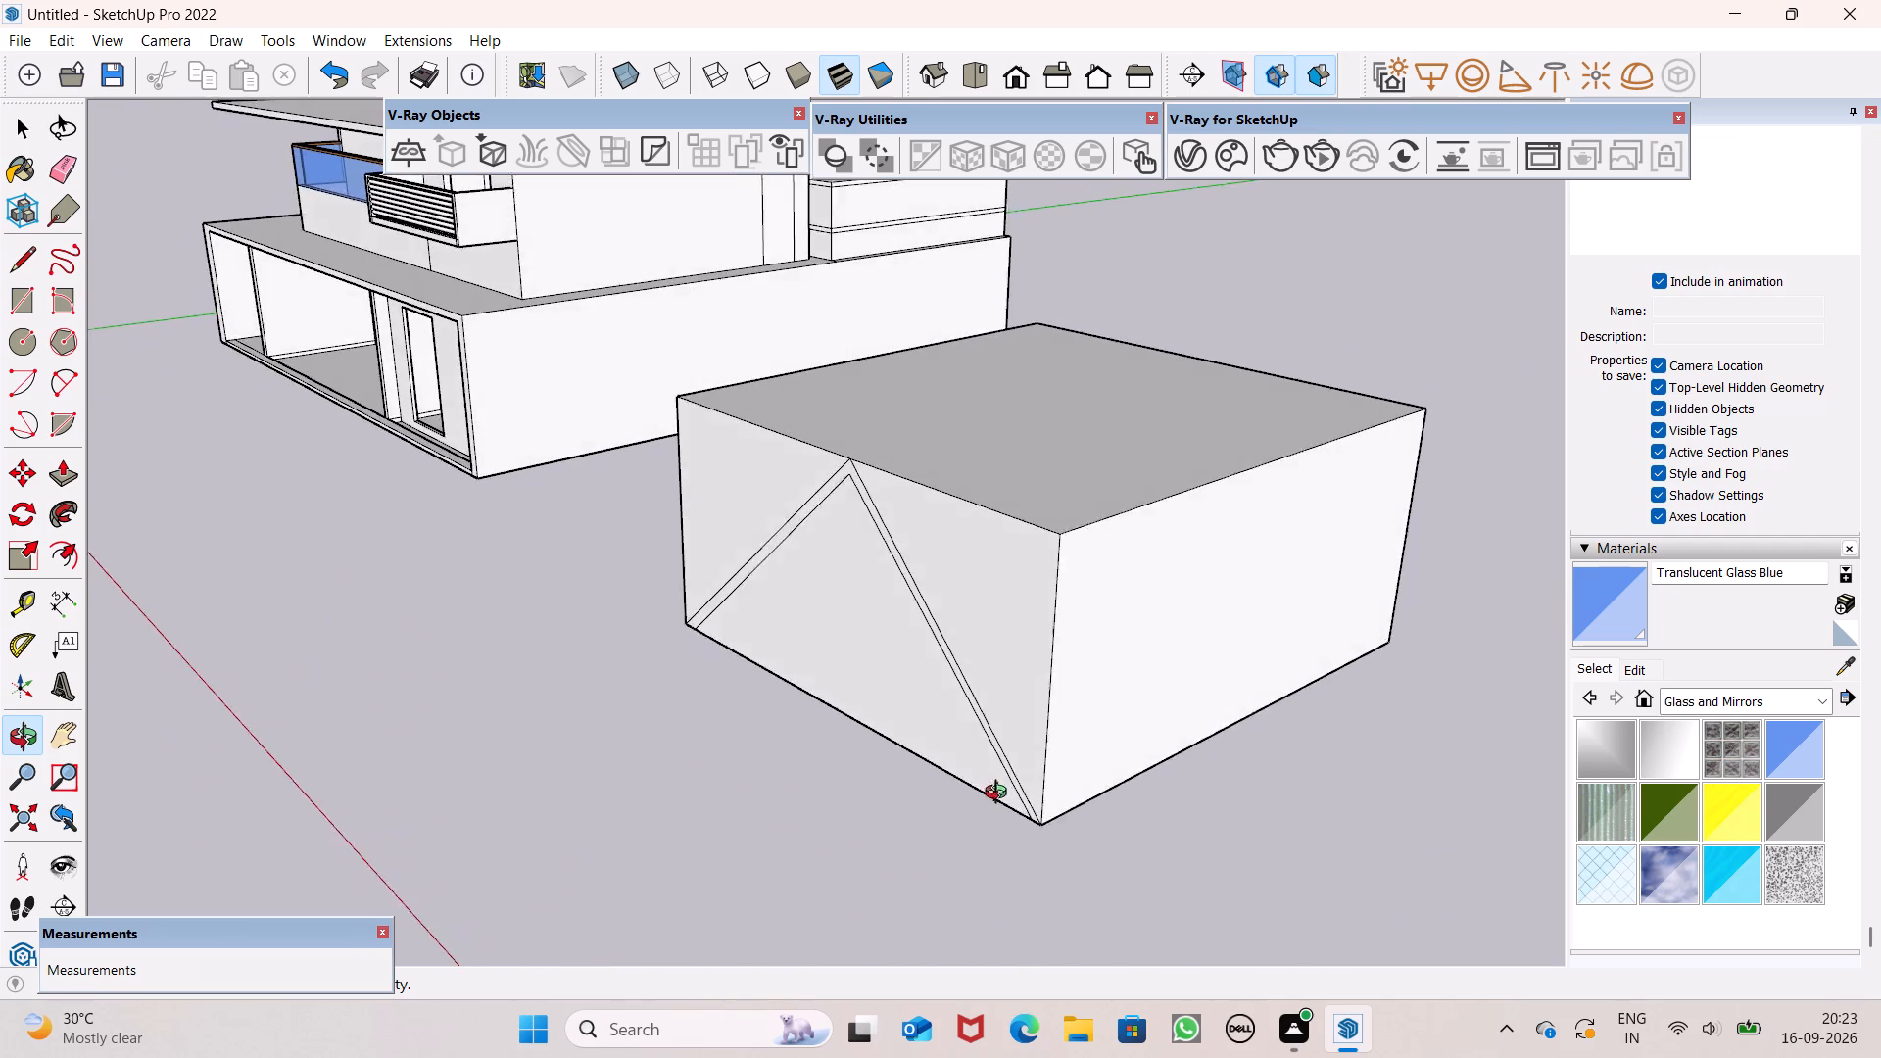
pyautogui.moveTo(1000, 794); pyautogui.dragTo(1067, 812, button='middle')
pyautogui.click(64, 173)
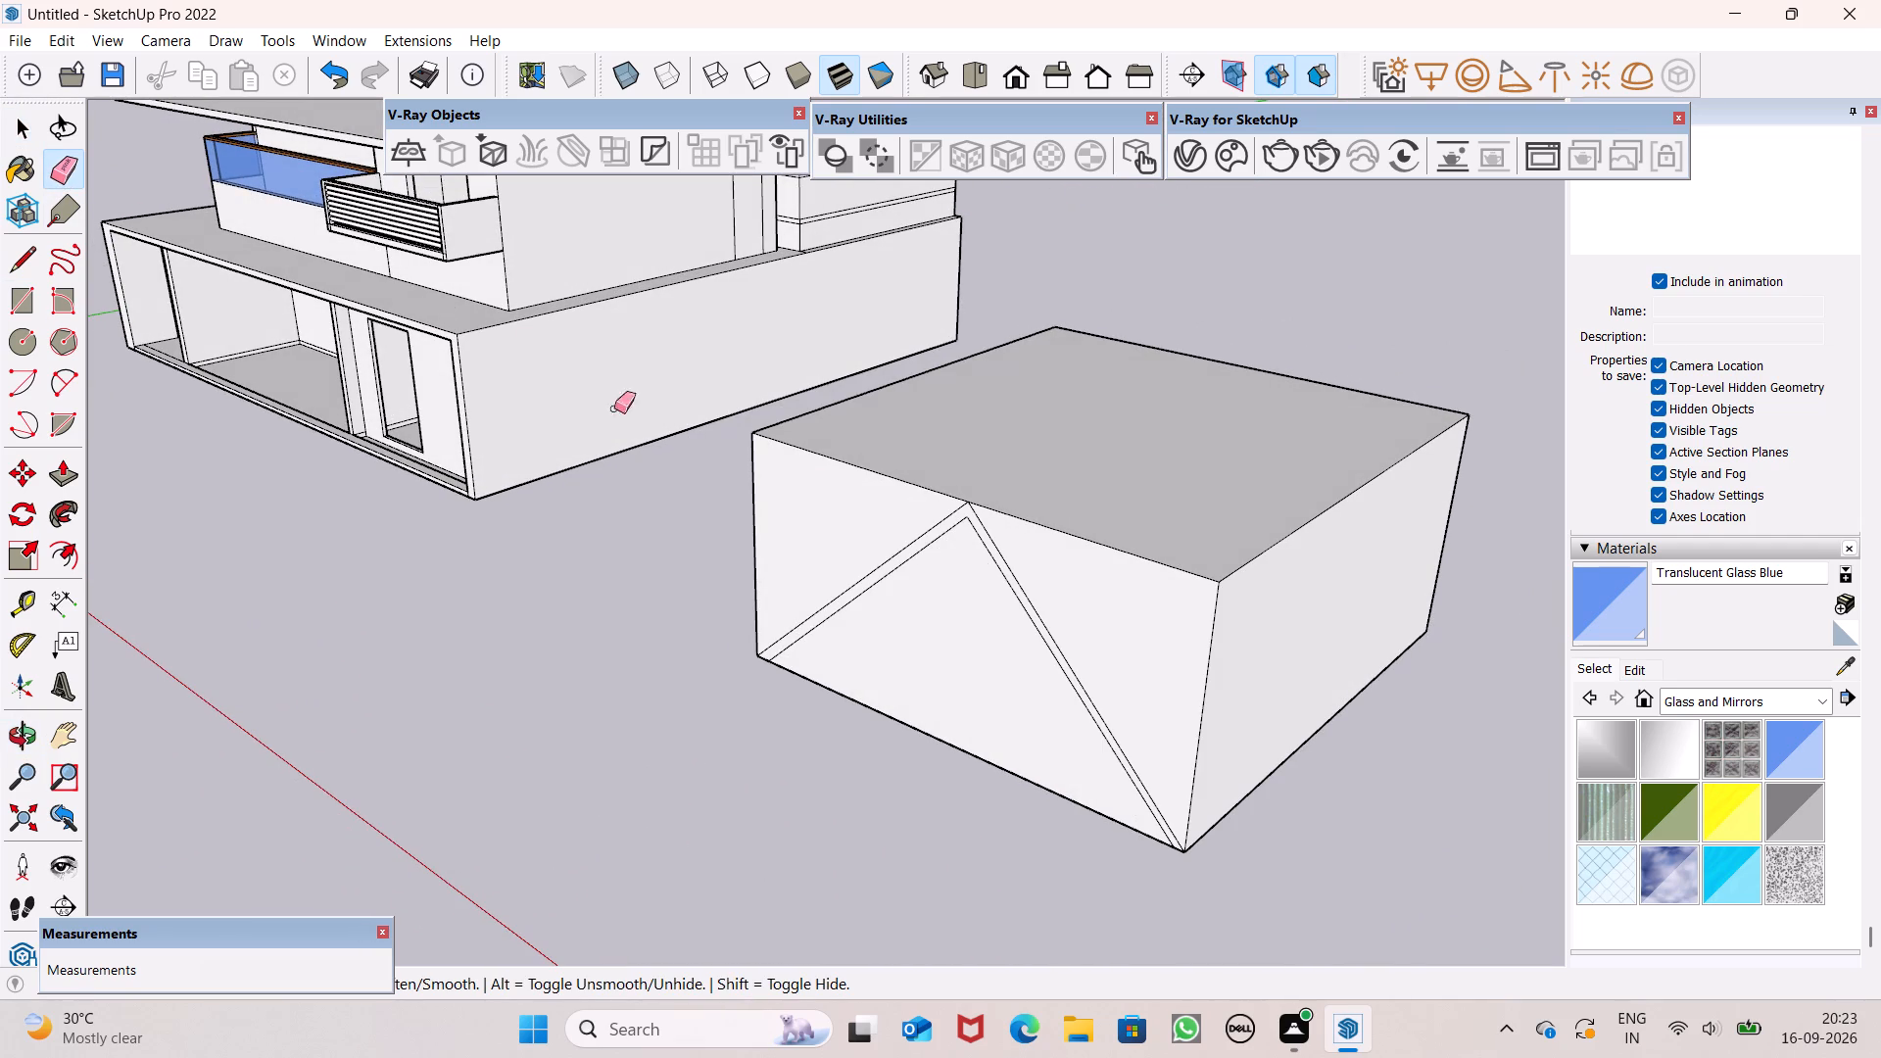
pyautogui.moveTo(1089, 532); pyautogui.dragTo(1100, 574)
pyautogui.moveTo(1189, 584); pyautogui.dragTo(1225, 627)
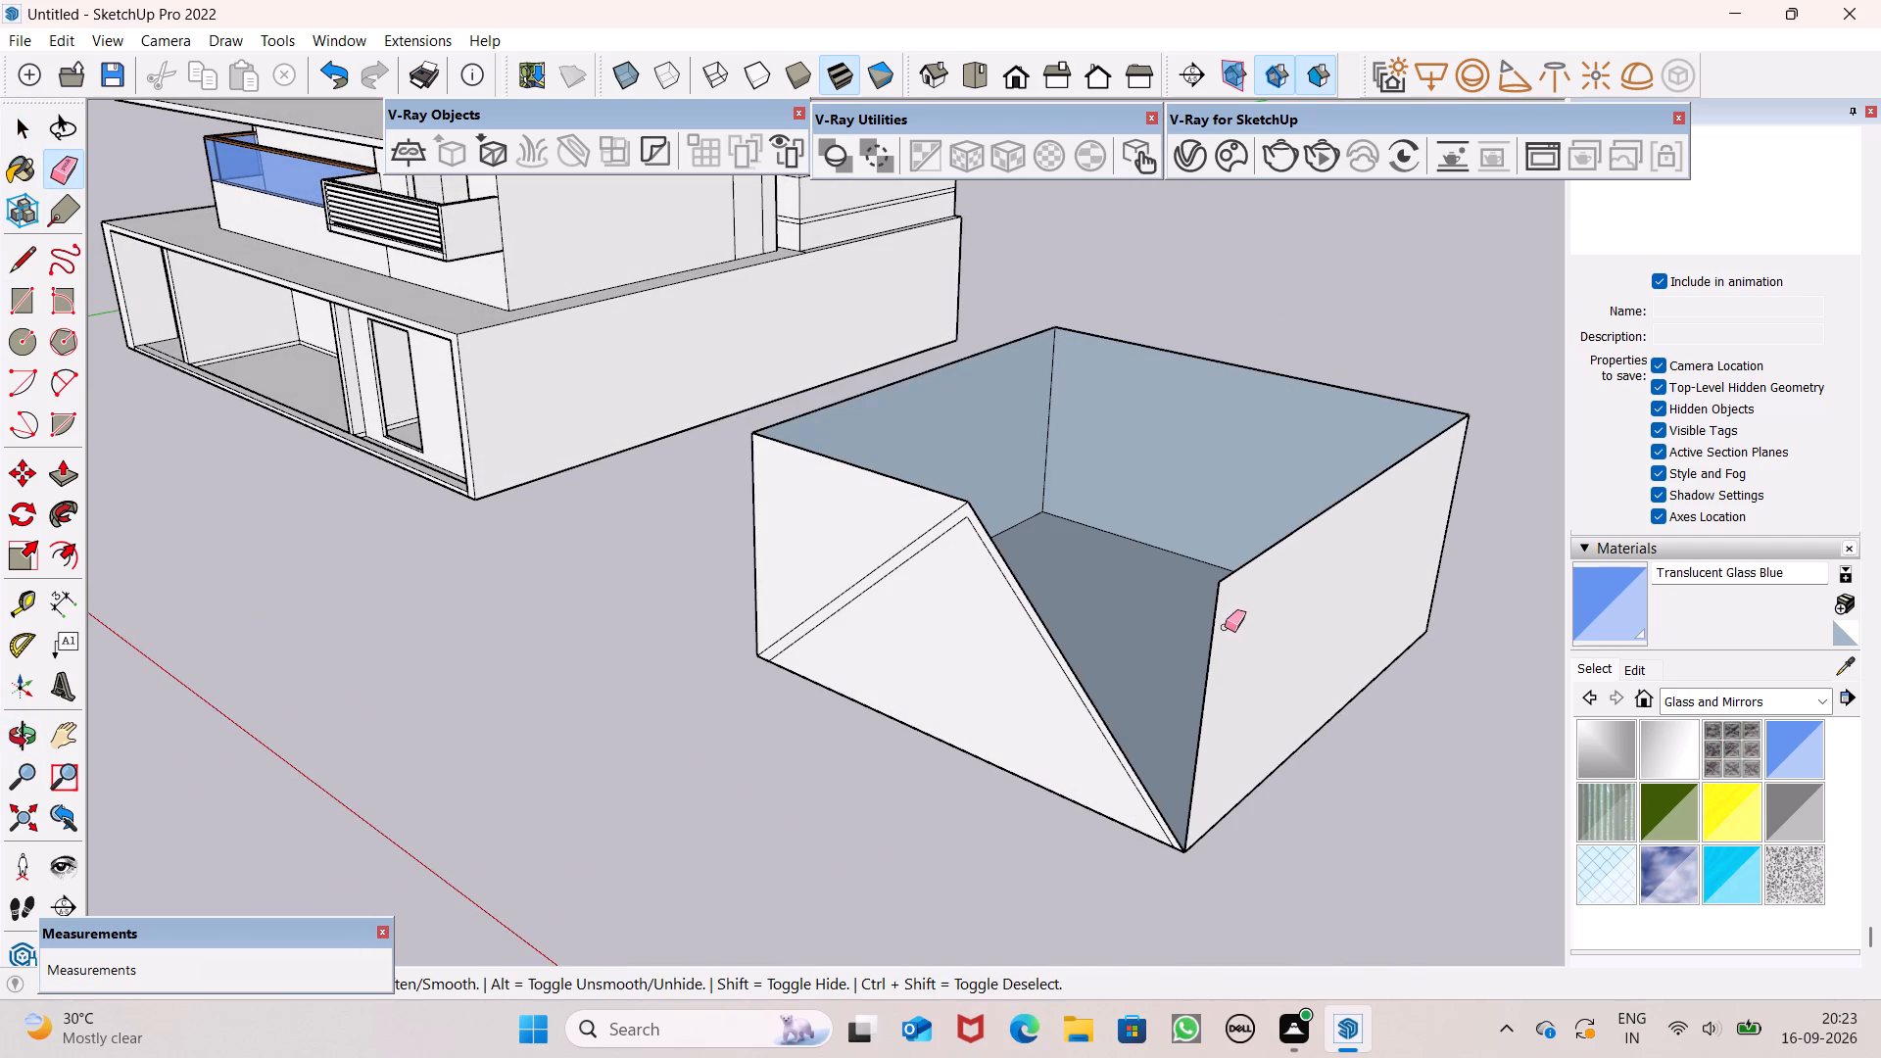
pyautogui.moveTo(1225, 627); pyautogui.dragTo(1227, 628)
pyautogui.moveTo(855, 466); pyautogui.dragTo(735, 522)
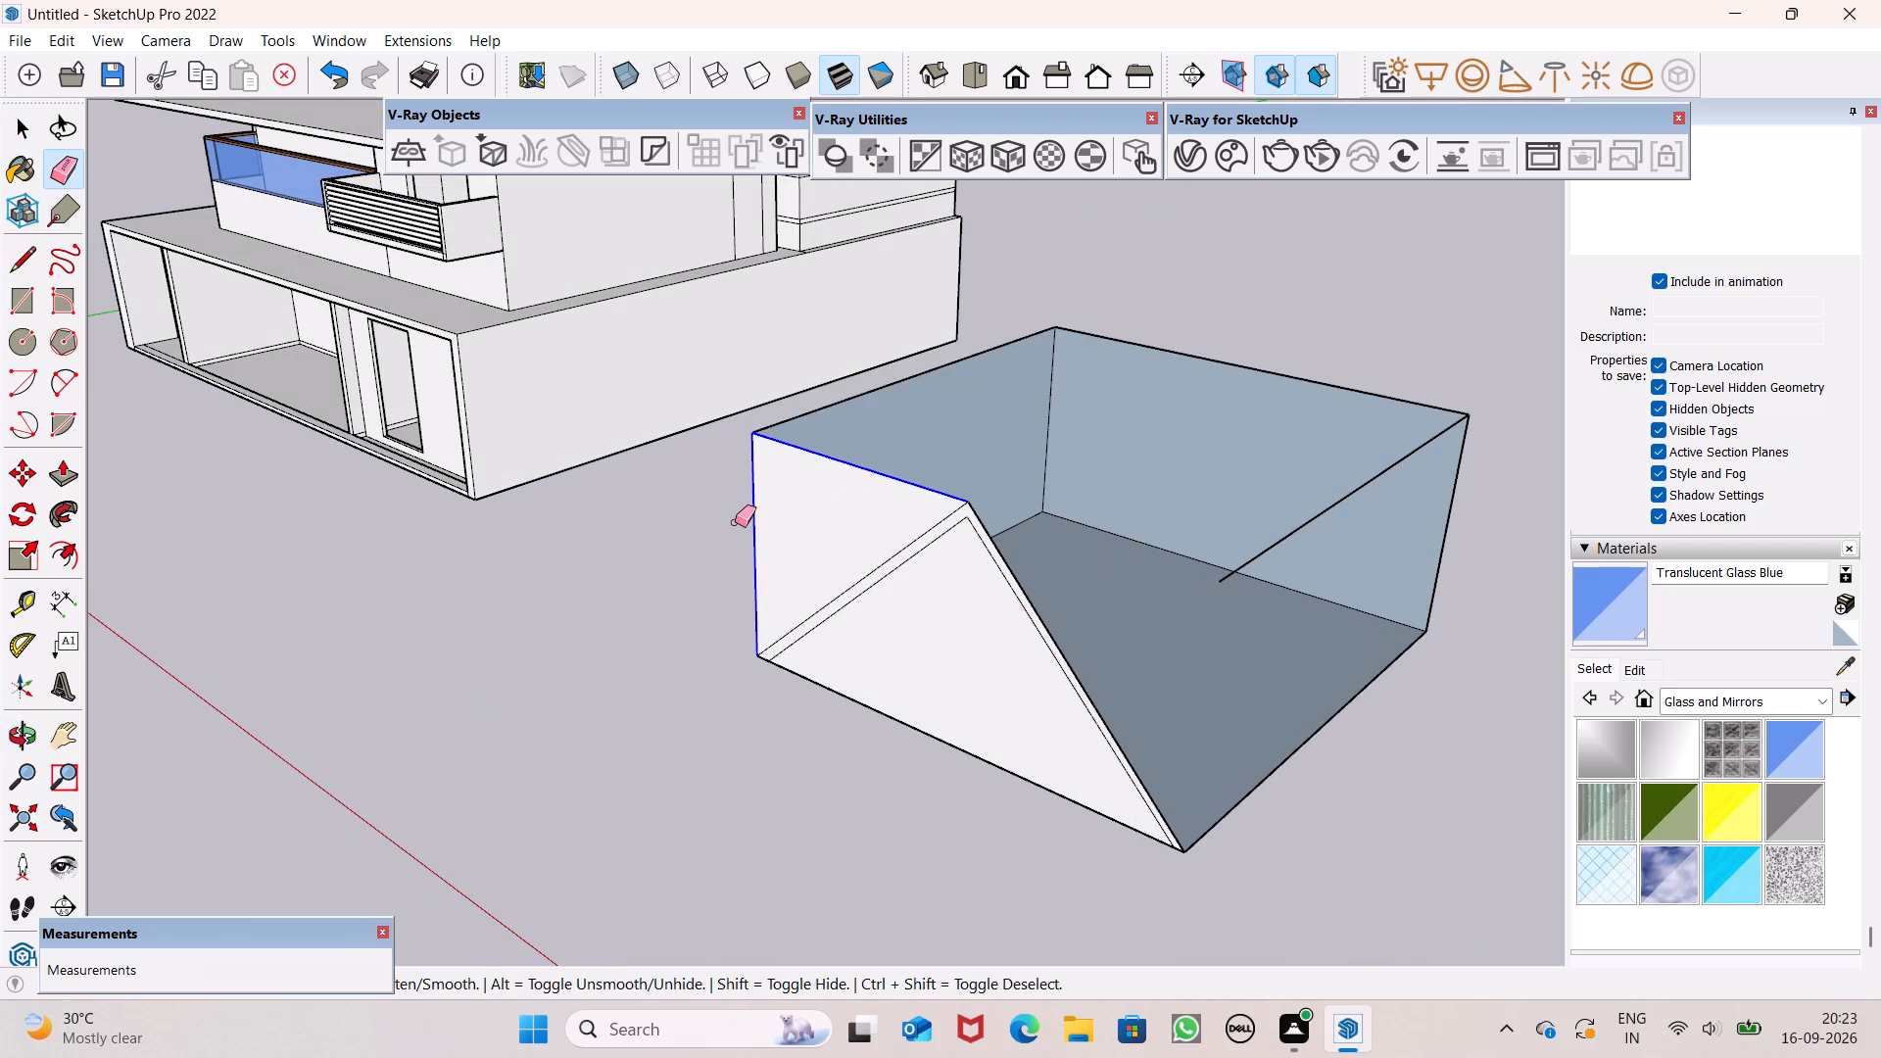
pyautogui.moveTo(735, 522); pyautogui.dragTo(744, 513)
pyautogui.moveTo(857, 390); pyautogui.dragTo(871, 411)
pyautogui.moveTo(1259, 366); pyautogui.dragTo(1269, 726)
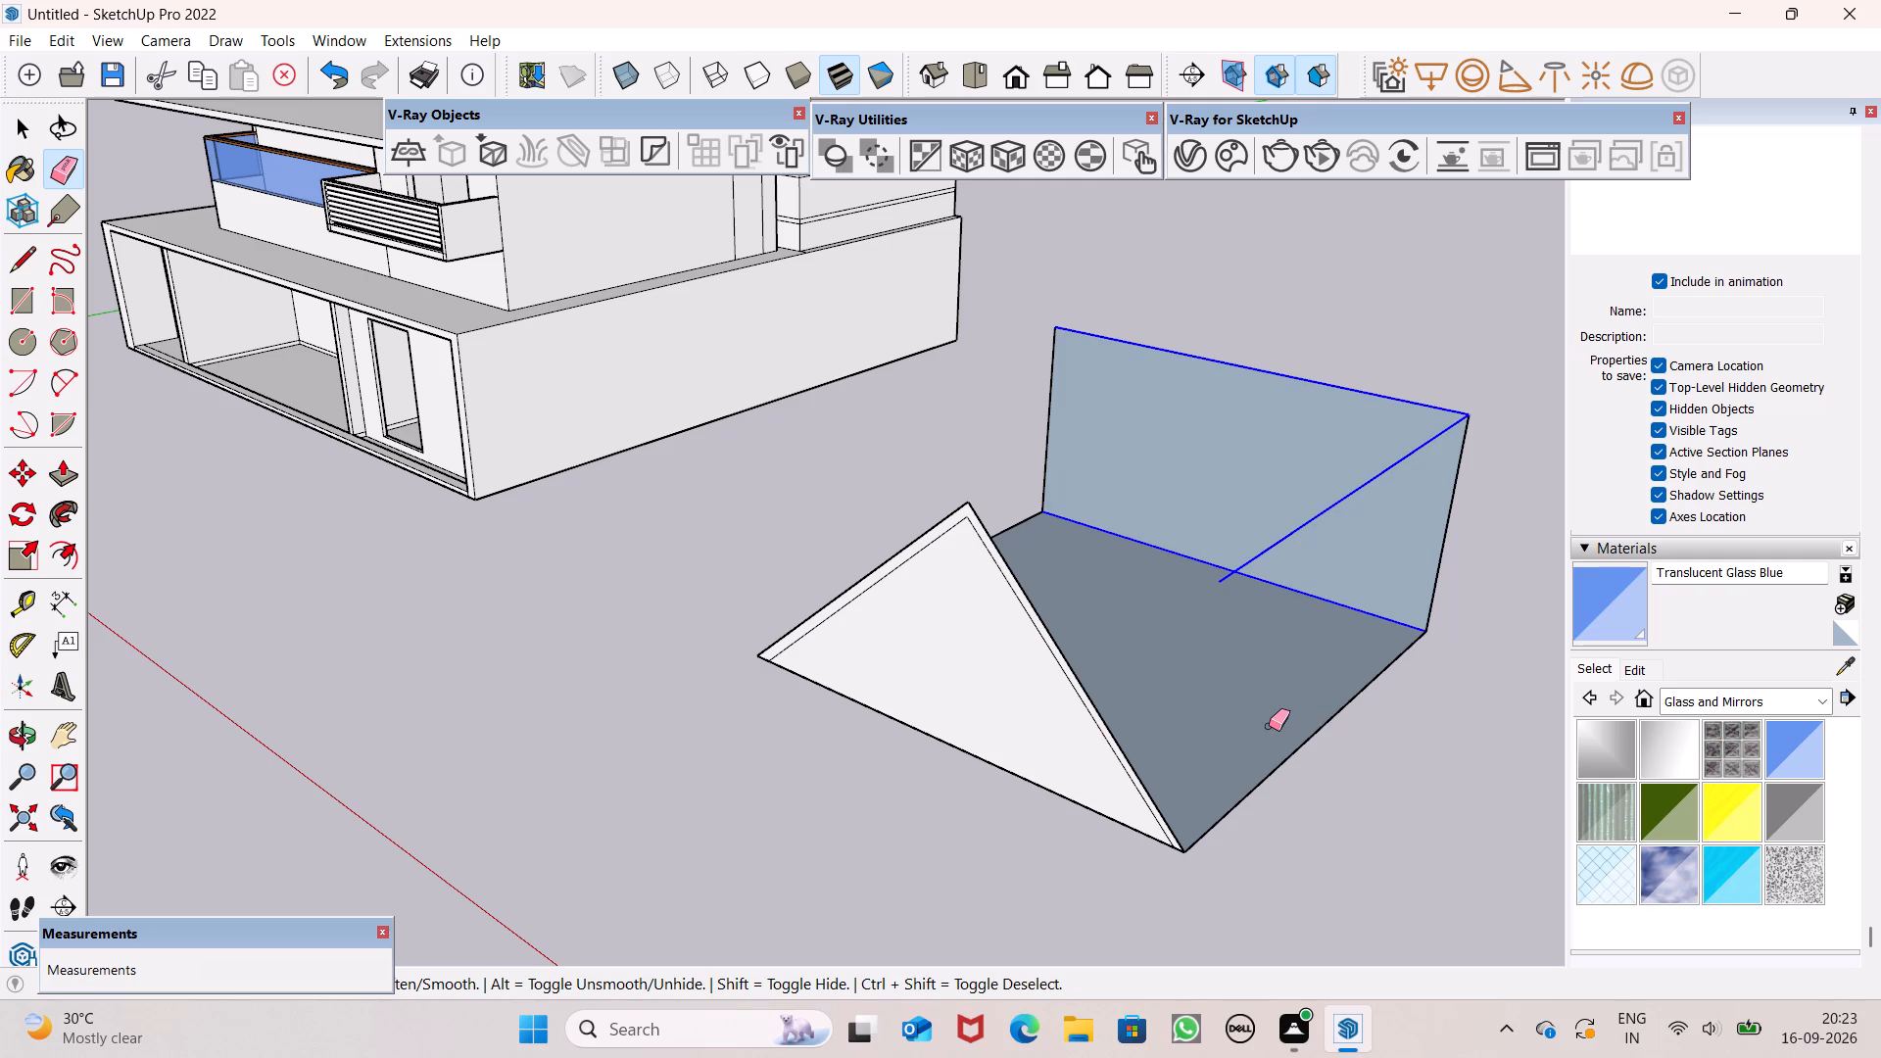
pyautogui.moveTo(1269, 726); pyautogui.dragTo(1300, 738)
pyautogui.moveTo(1302, 739); pyautogui.dragTo(1323, 747)
# Erase the remaining loose box edges behind the triangle so only the triangular face stays.
pyautogui.moveTo(1325, 670); pyautogui.dragTo(973, 717, button='middle')
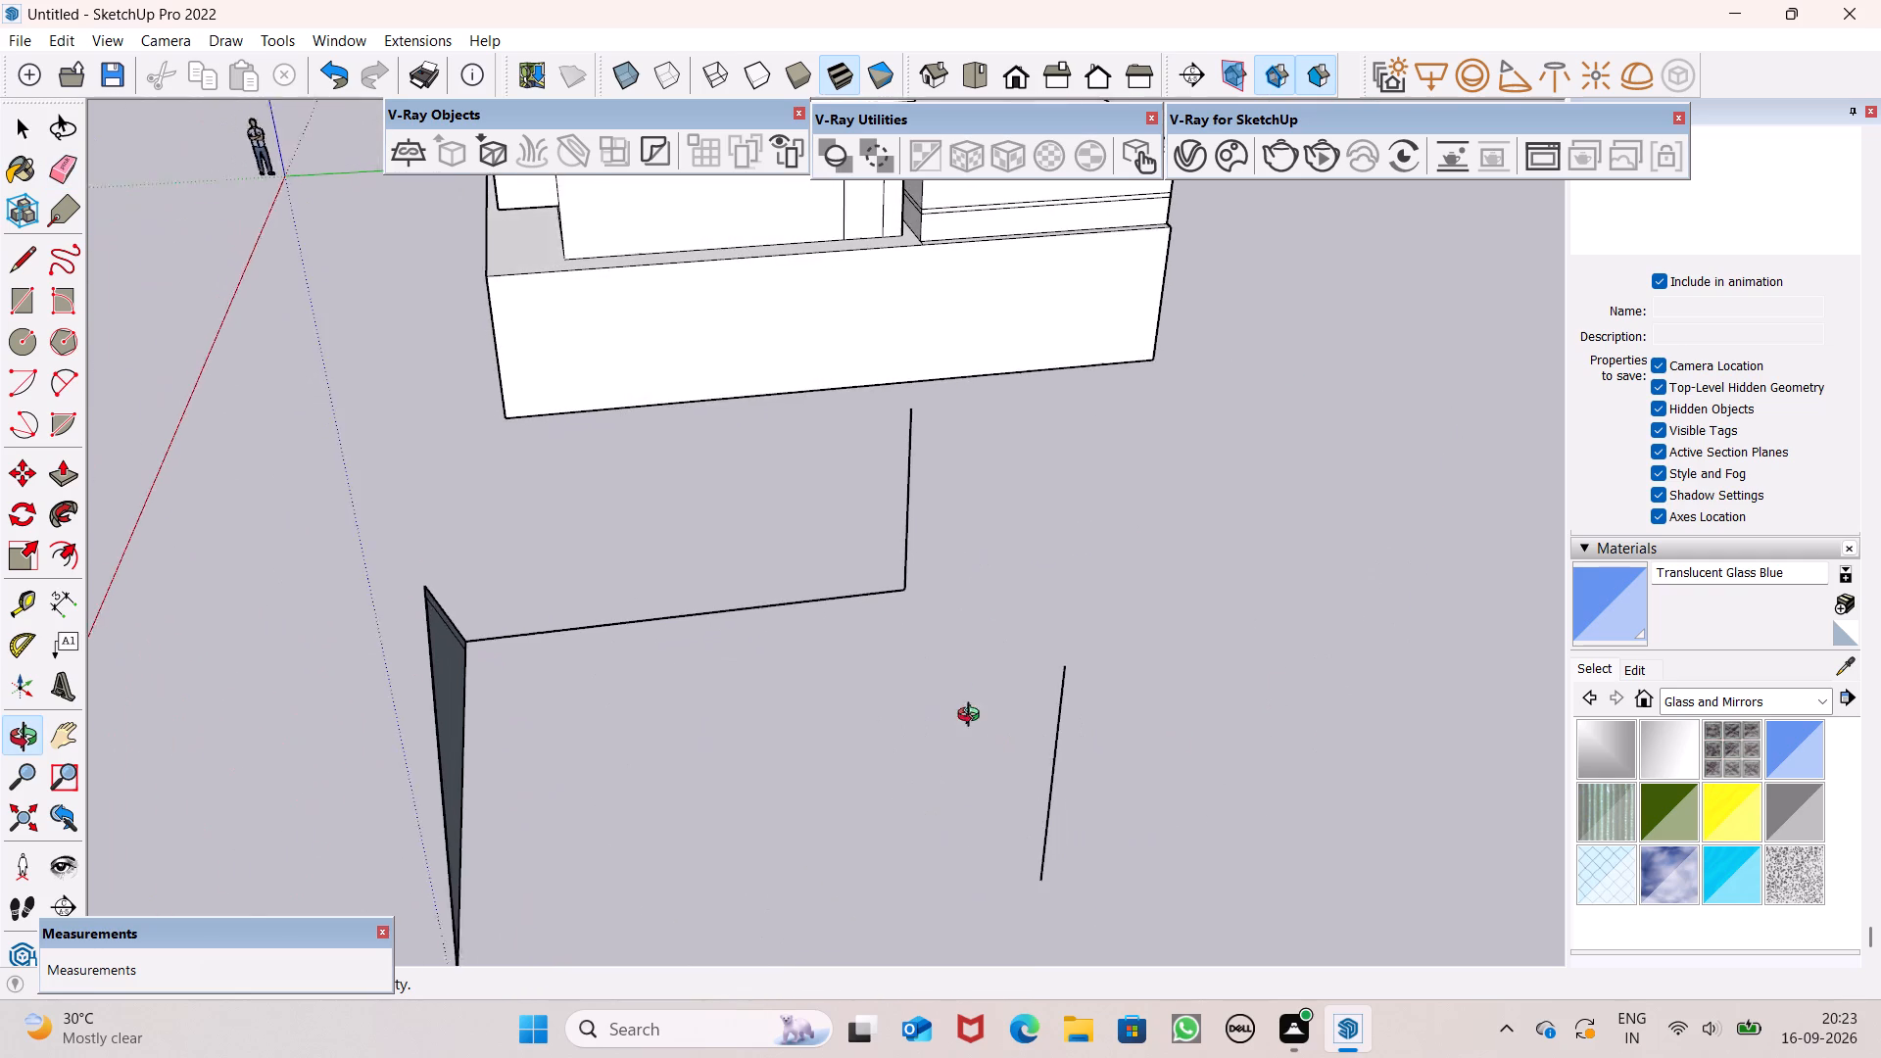
pyautogui.moveTo(973, 717); pyautogui.dragTo(970, 707, button='middle')
pyautogui.moveTo(840, 564); pyautogui.dragTo(855, 569)
pyautogui.moveTo(921, 537); pyautogui.dragTo(900, 548)
pyautogui.moveTo(1064, 701); pyautogui.dragTo(1023, 712)
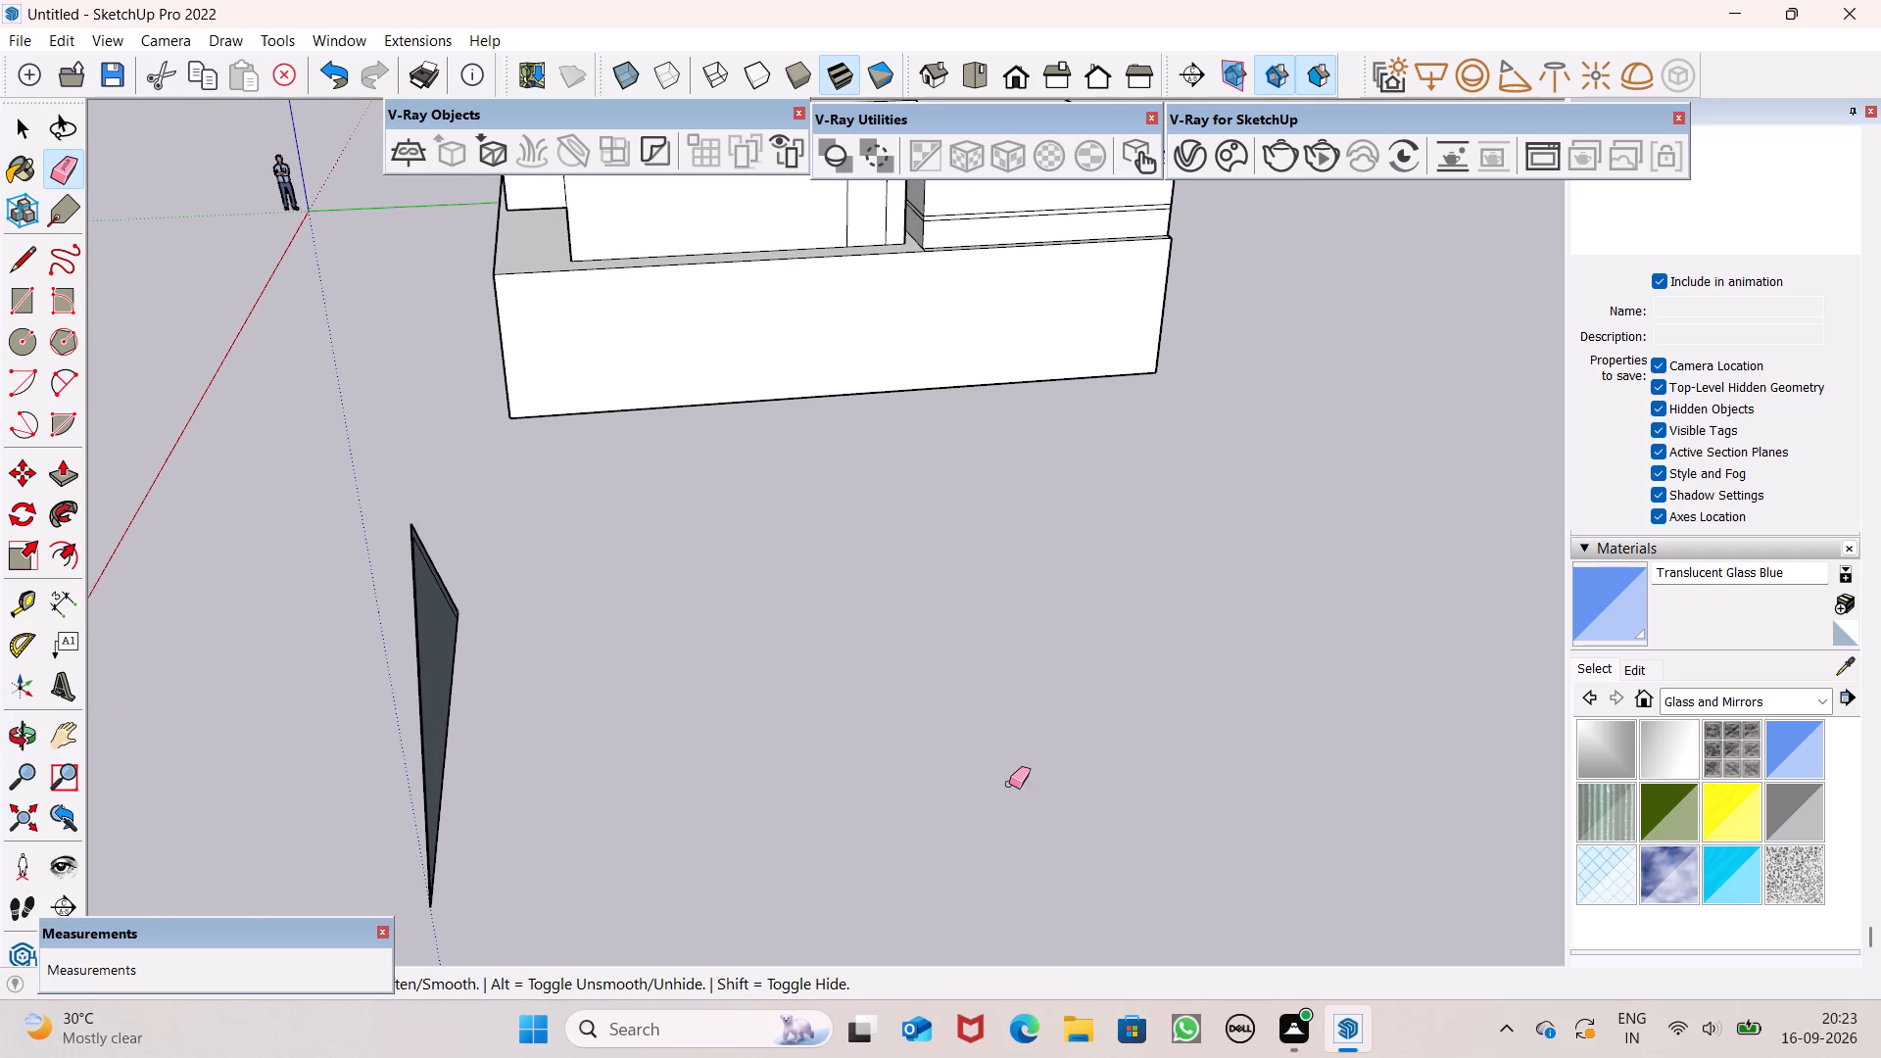
pyautogui.scroll(-8, 1011, 781)
pyautogui.moveTo(1042, 823); pyautogui.dragTo(1493, 664, button='middle')
pyautogui.press('space')
pyautogui.press('space')
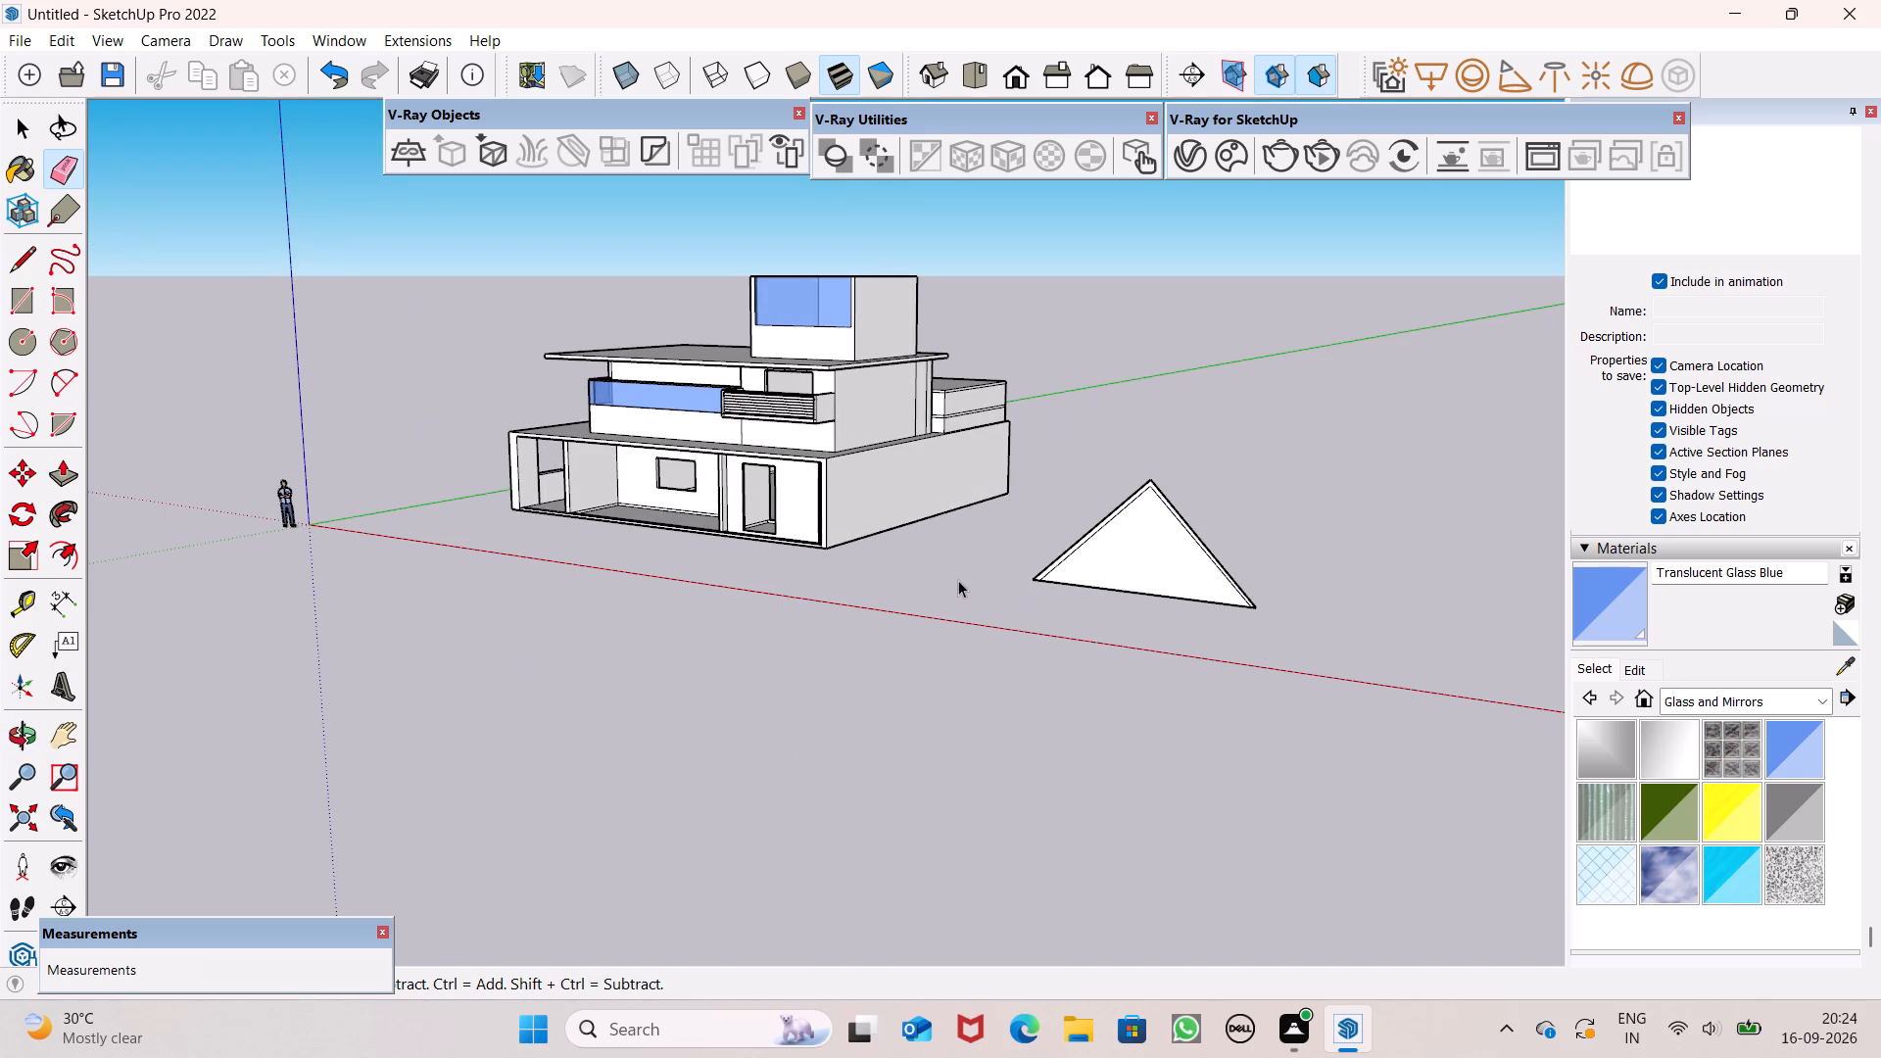
# Erase the base edge of the inner triangle, leaving only the thin inverted-V band.
pyautogui.scroll(5, 1208, 565)
pyautogui.click(64, 179)
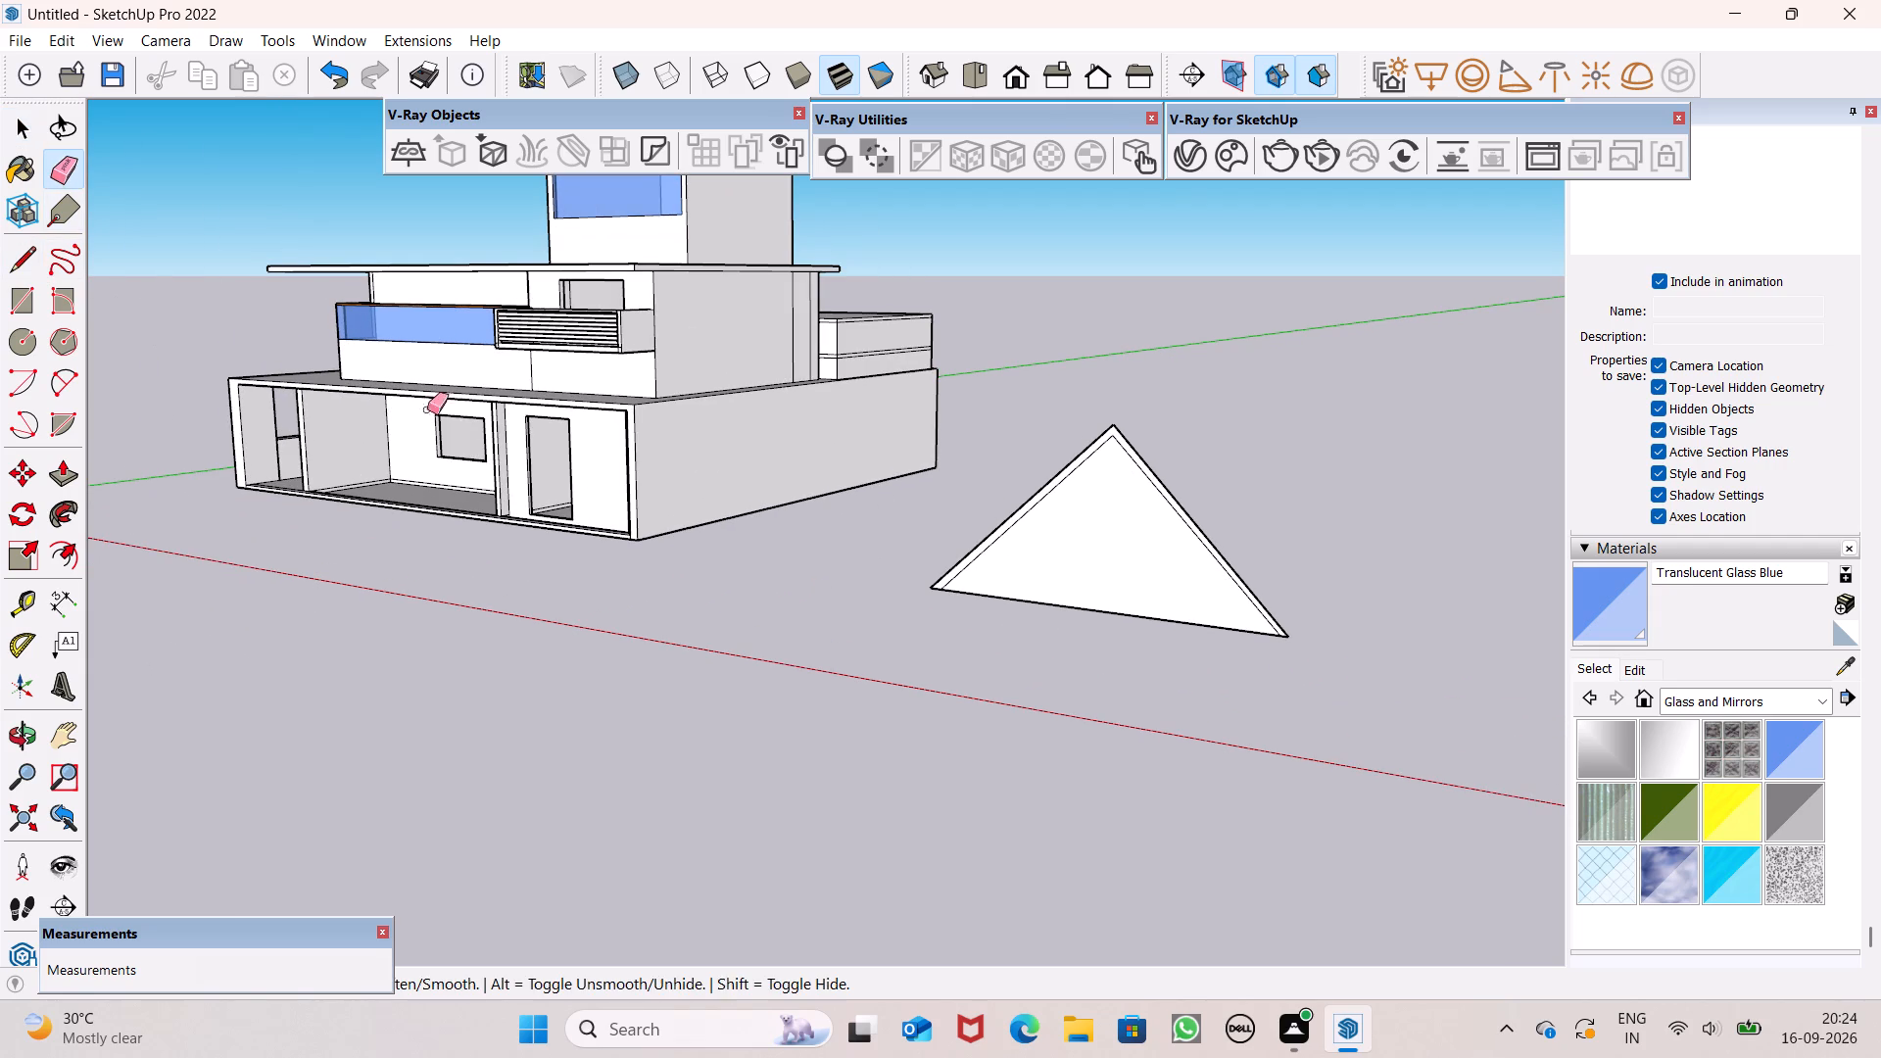
pyautogui.moveTo(991, 669); pyautogui.dragTo(1171, 733, button='middle')
pyautogui.scroll(5, 1294, 606)
pyautogui.moveTo(1228, 650); pyautogui.dragTo(1228, 663)
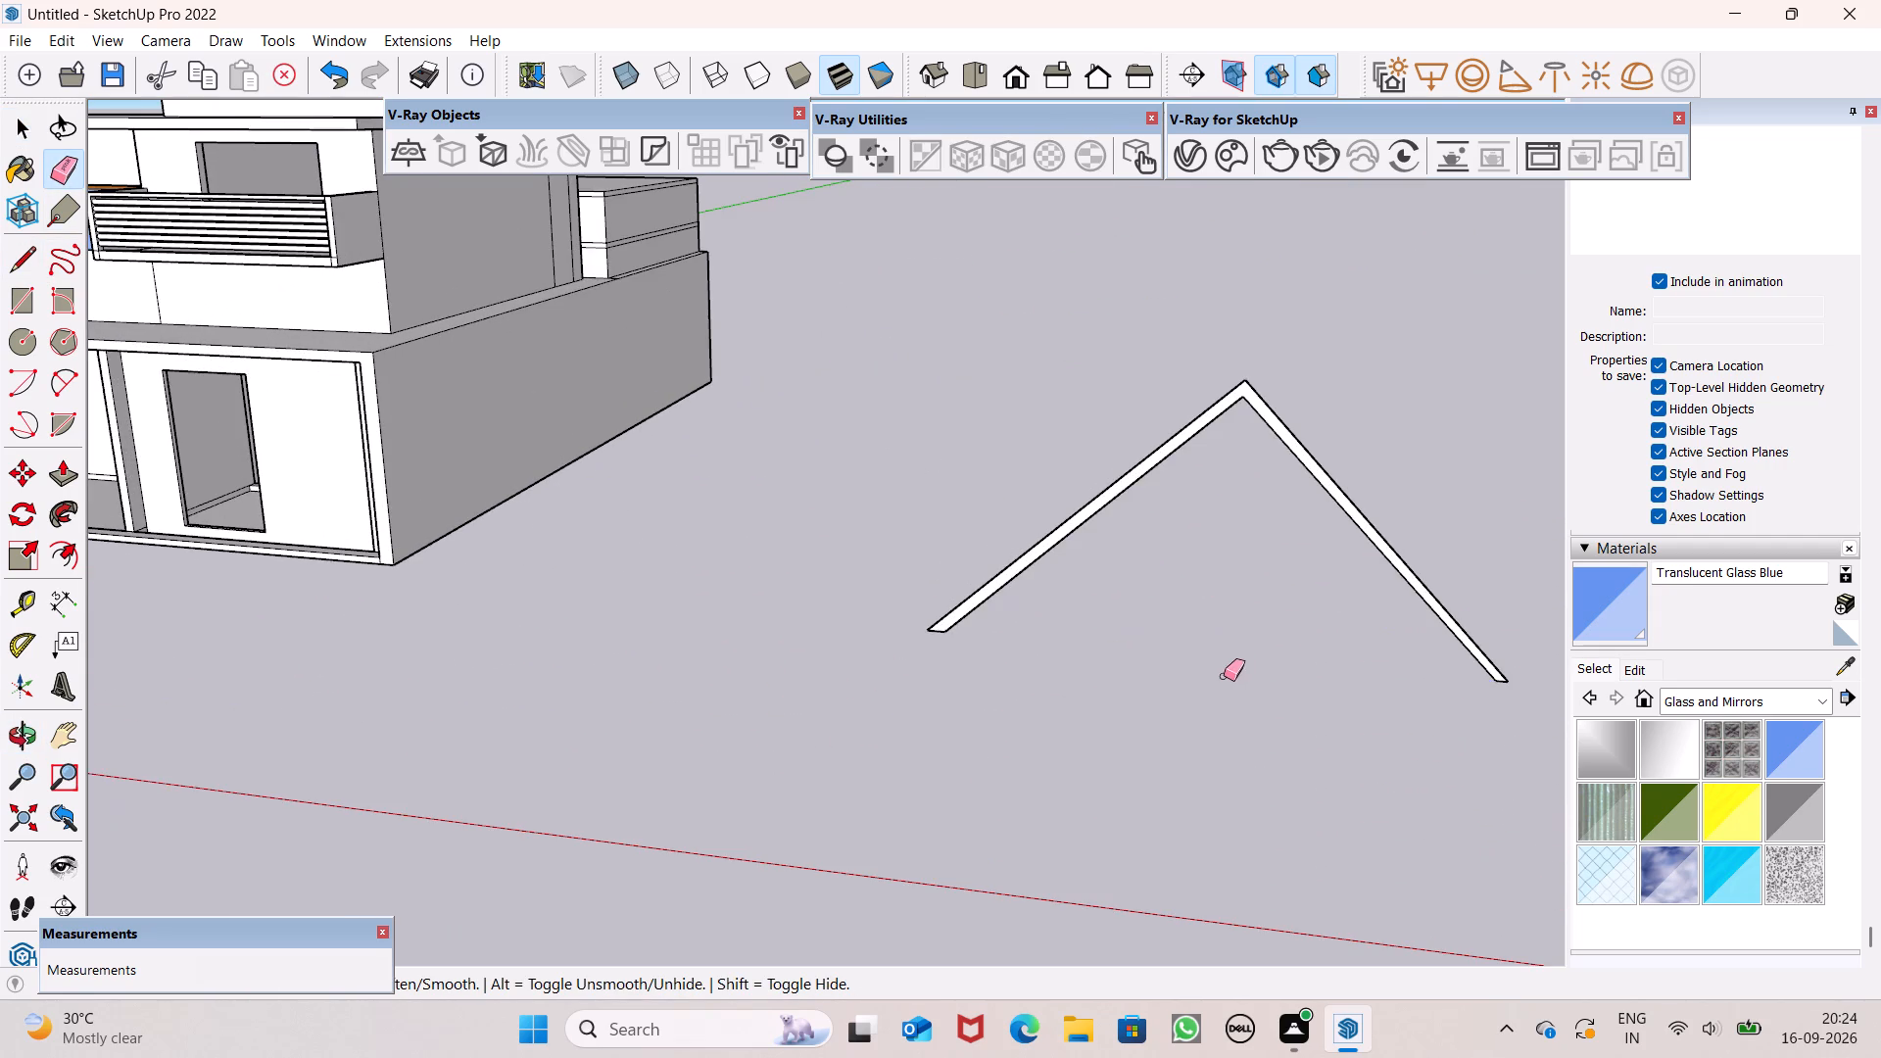
pyautogui.scroll(-3, 1192, 726)
pyautogui.moveTo(1189, 721); pyautogui.dragTo(879, 787, button='middle')
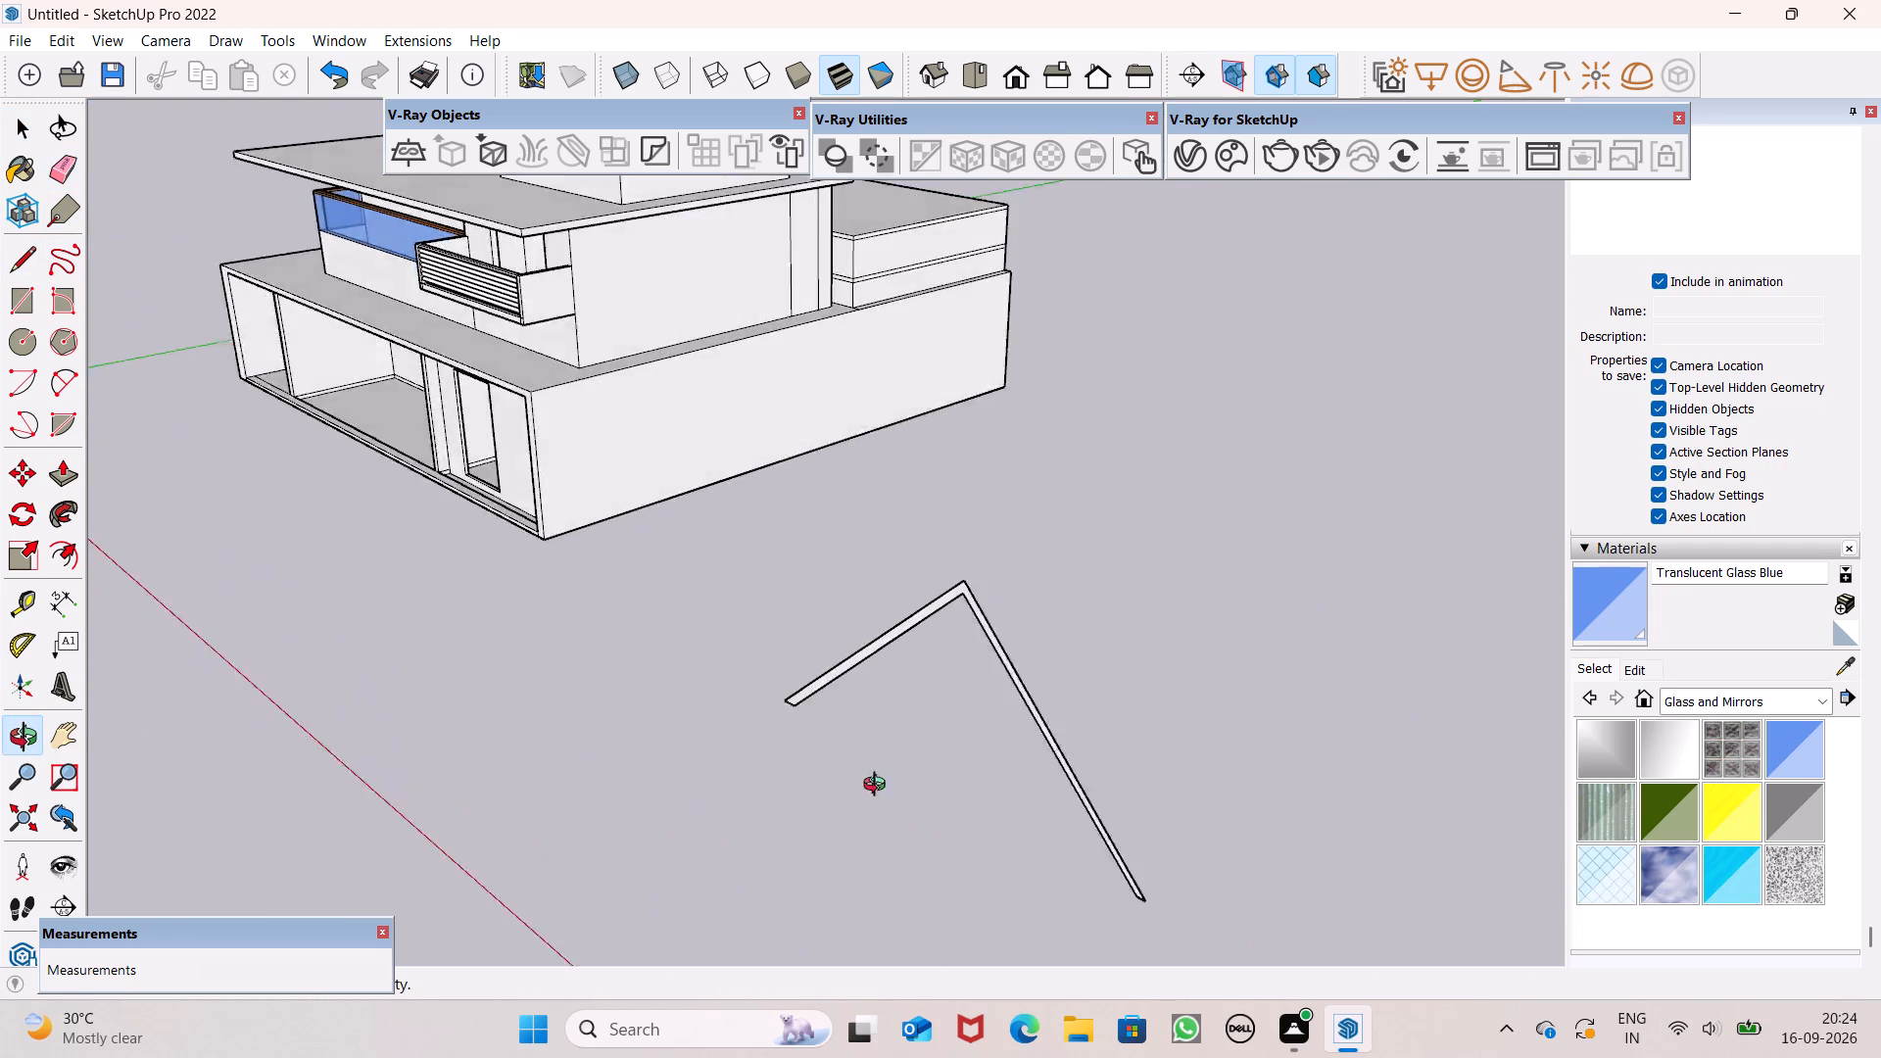
pyautogui.moveTo(879, 787); pyautogui.dragTo(536, 727, button='middle')
pyautogui.press('space')
# Extrude the inverted-V band backward about 15' 11" with Push/Pull to form a gable roof shape.
pyautogui.moveTo(777, 667); pyautogui.dragTo(1116, 688, button='middle')
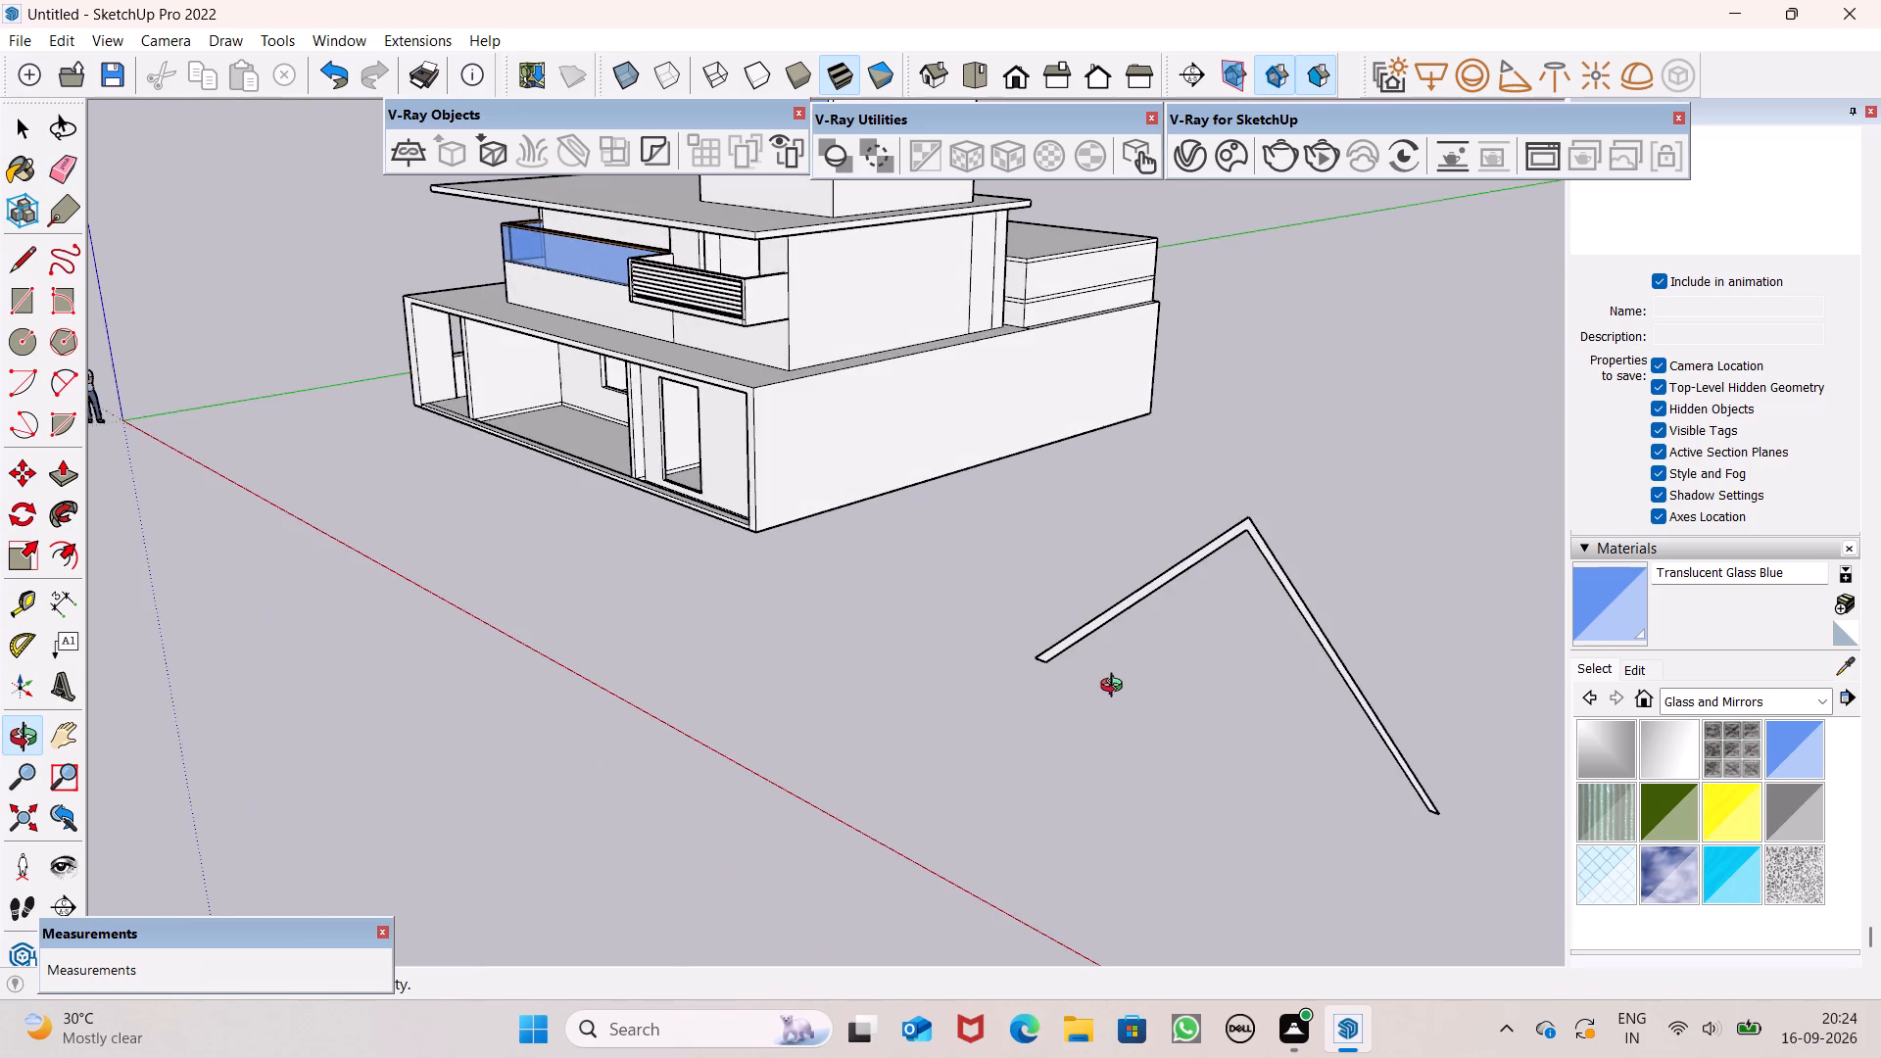
pyautogui.moveTo(1116, 688); pyautogui.dragTo(1270, 692, button='middle')
pyautogui.scroll(-1, 1270, 692)
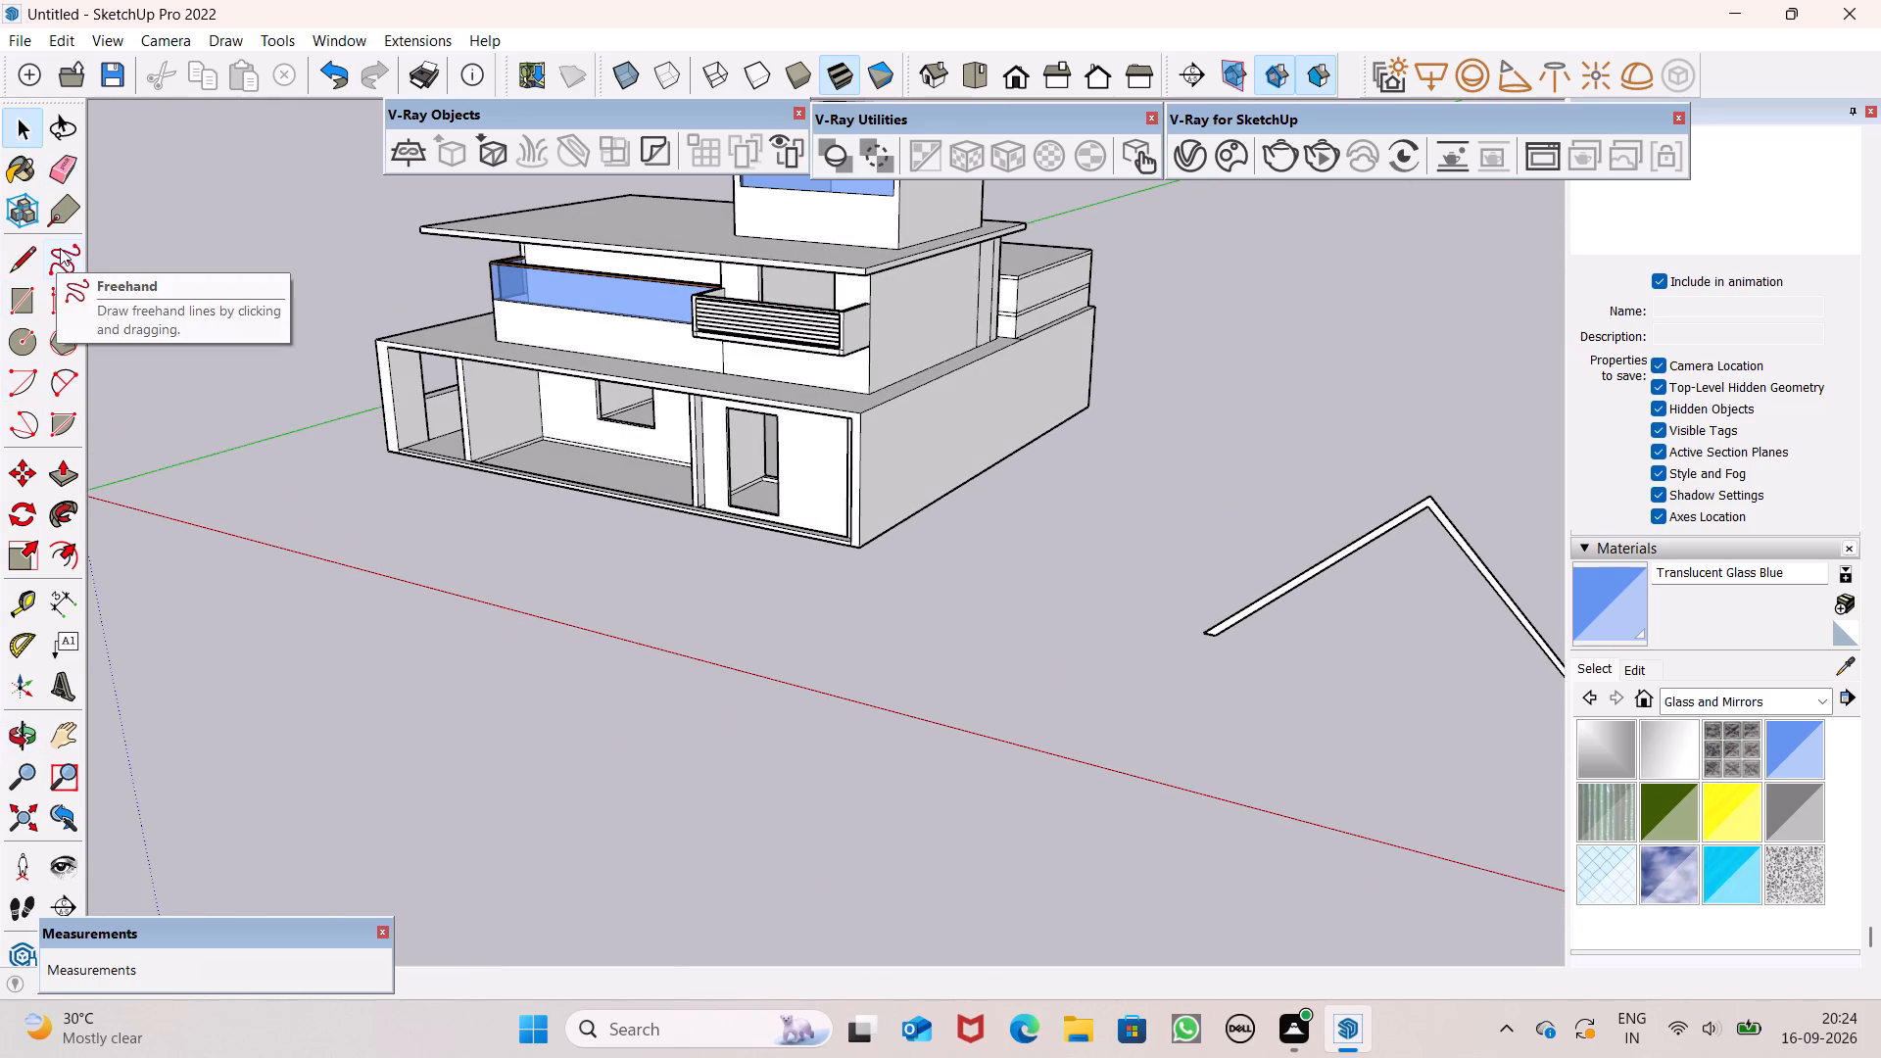
pyautogui.click(59, 480)
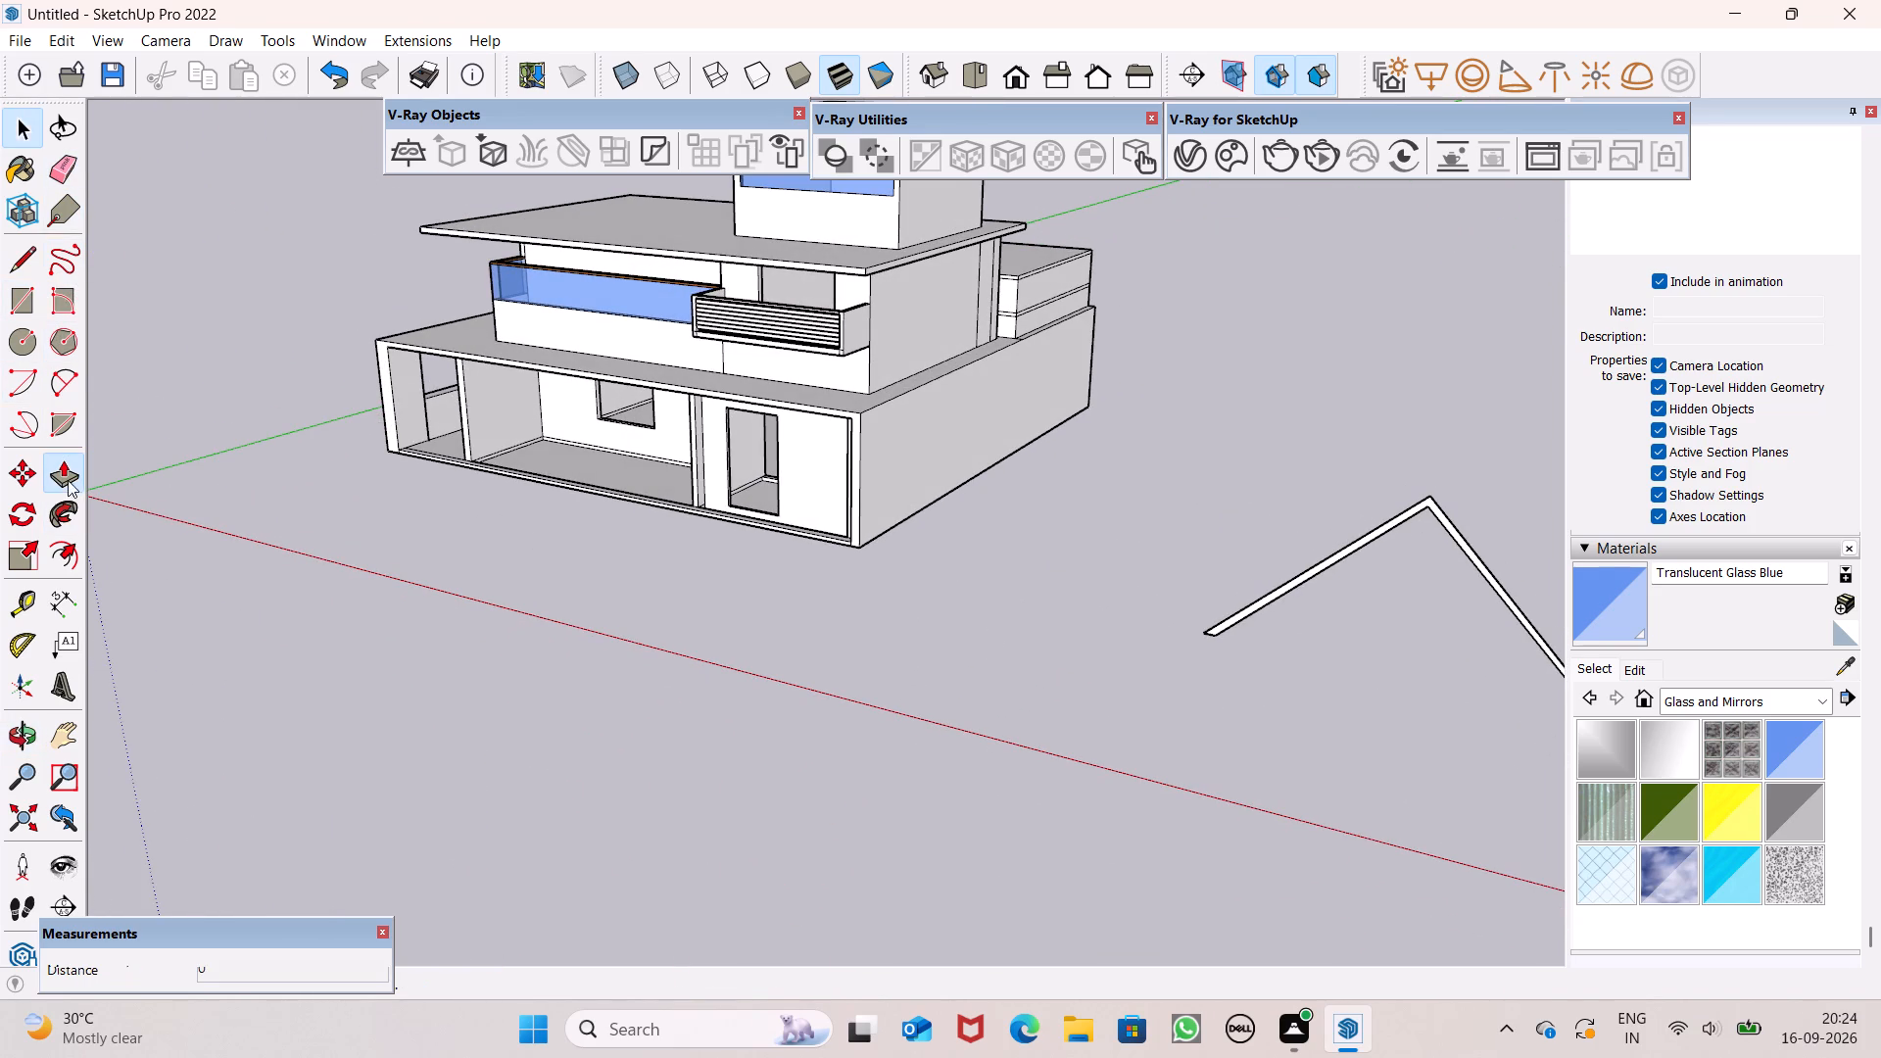
pyautogui.scroll(-7, 94, 404)
pyautogui.scroll(-3, 176, 498)
pyautogui.moveTo(470, 581); pyautogui.dragTo(183, 693, button='middle')
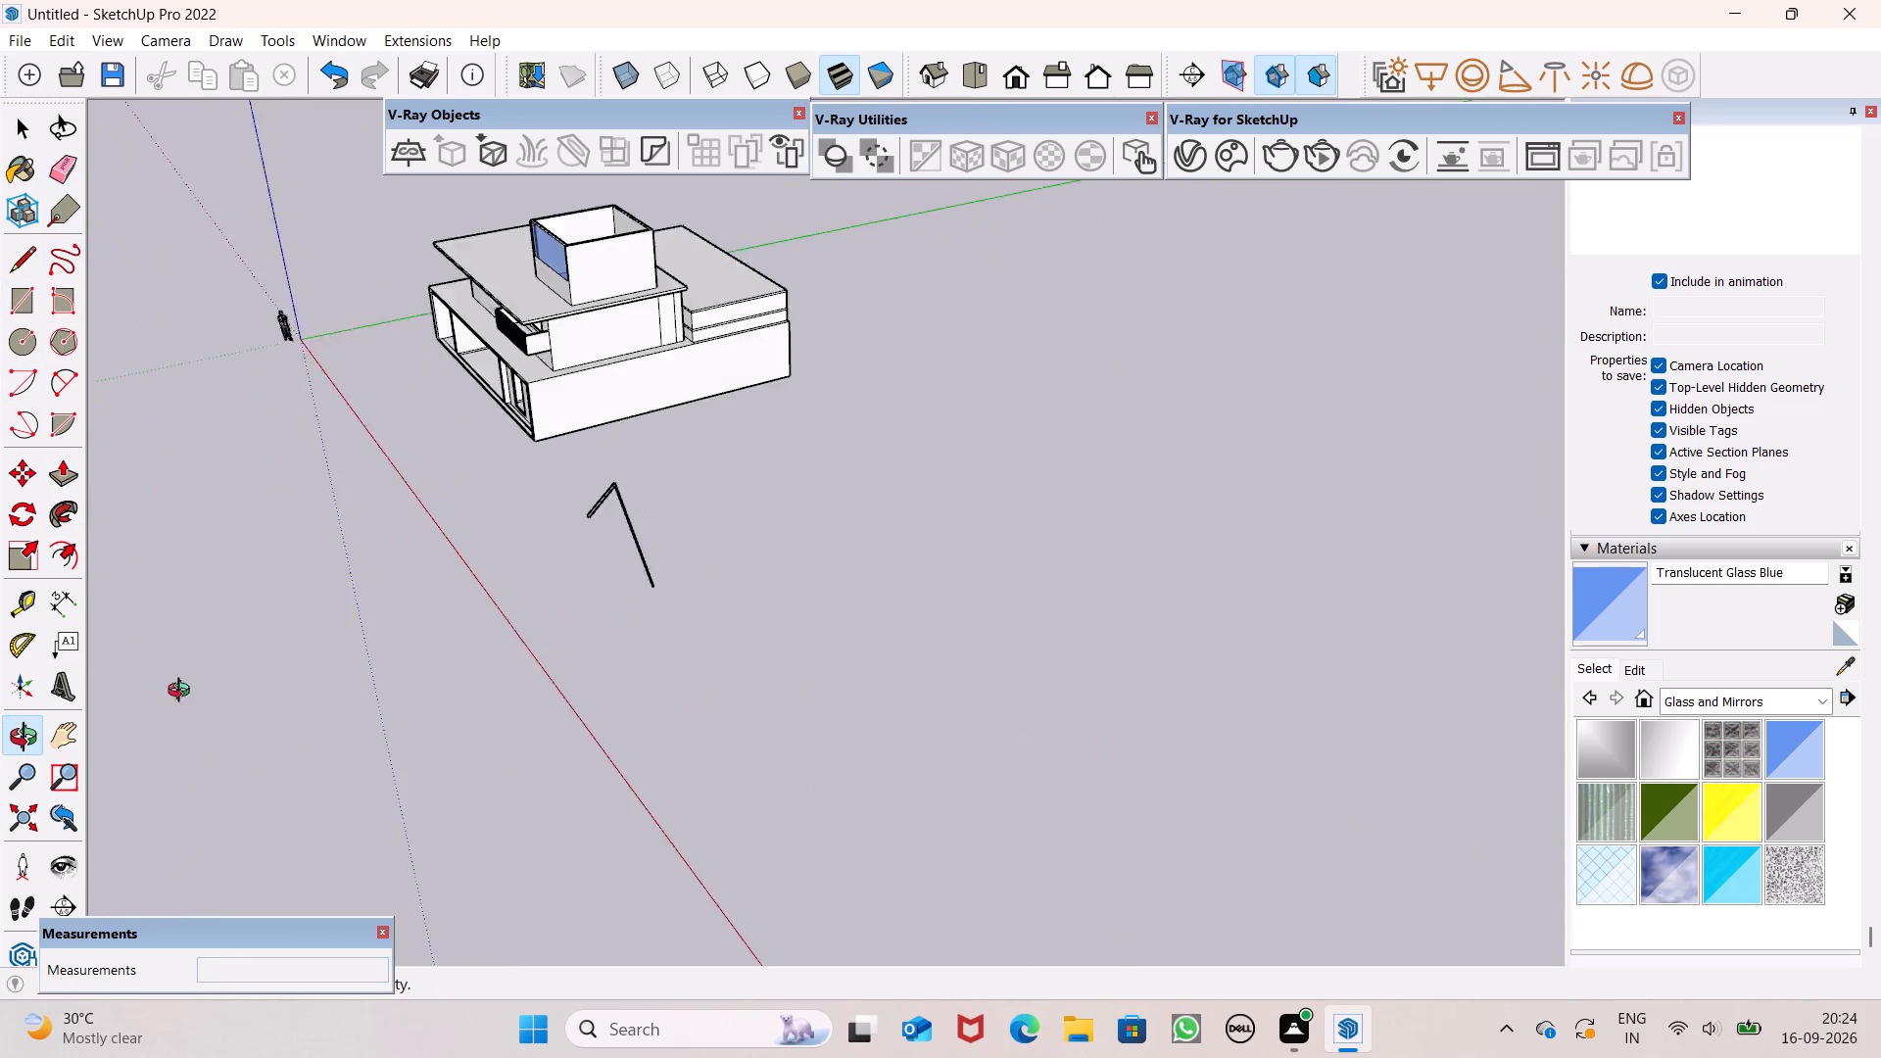
pyautogui.moveTo(183, 693); pyautogui.dragTo(0, 704, button='middle')
pyautogui.scroll(7, 503, 610)
pyautogui.scroll(1, 700, 563)
pyautogui.moveTo(702, 561); pyautogui.dragTo(184, 619, button='middle')
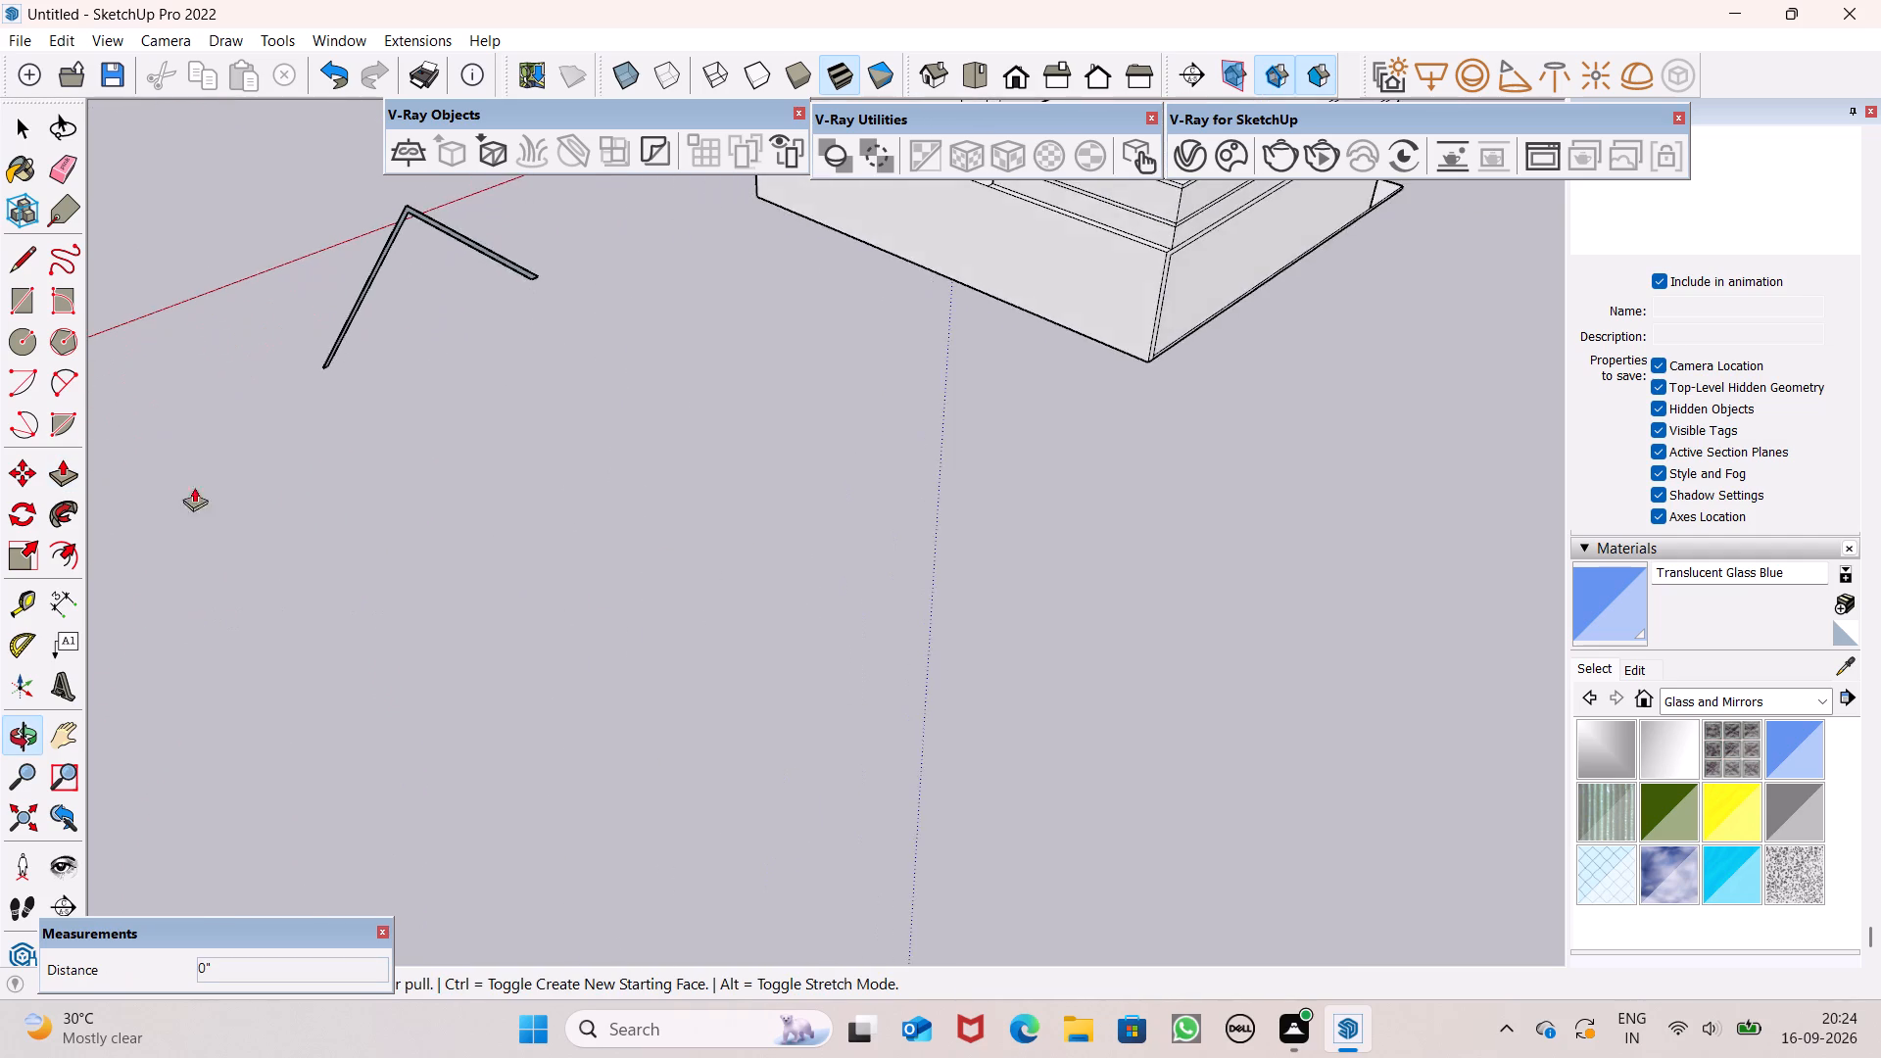
pyautogui.scroll(7, 315, 306)
pyautogui.scroll(8, 371, 381)
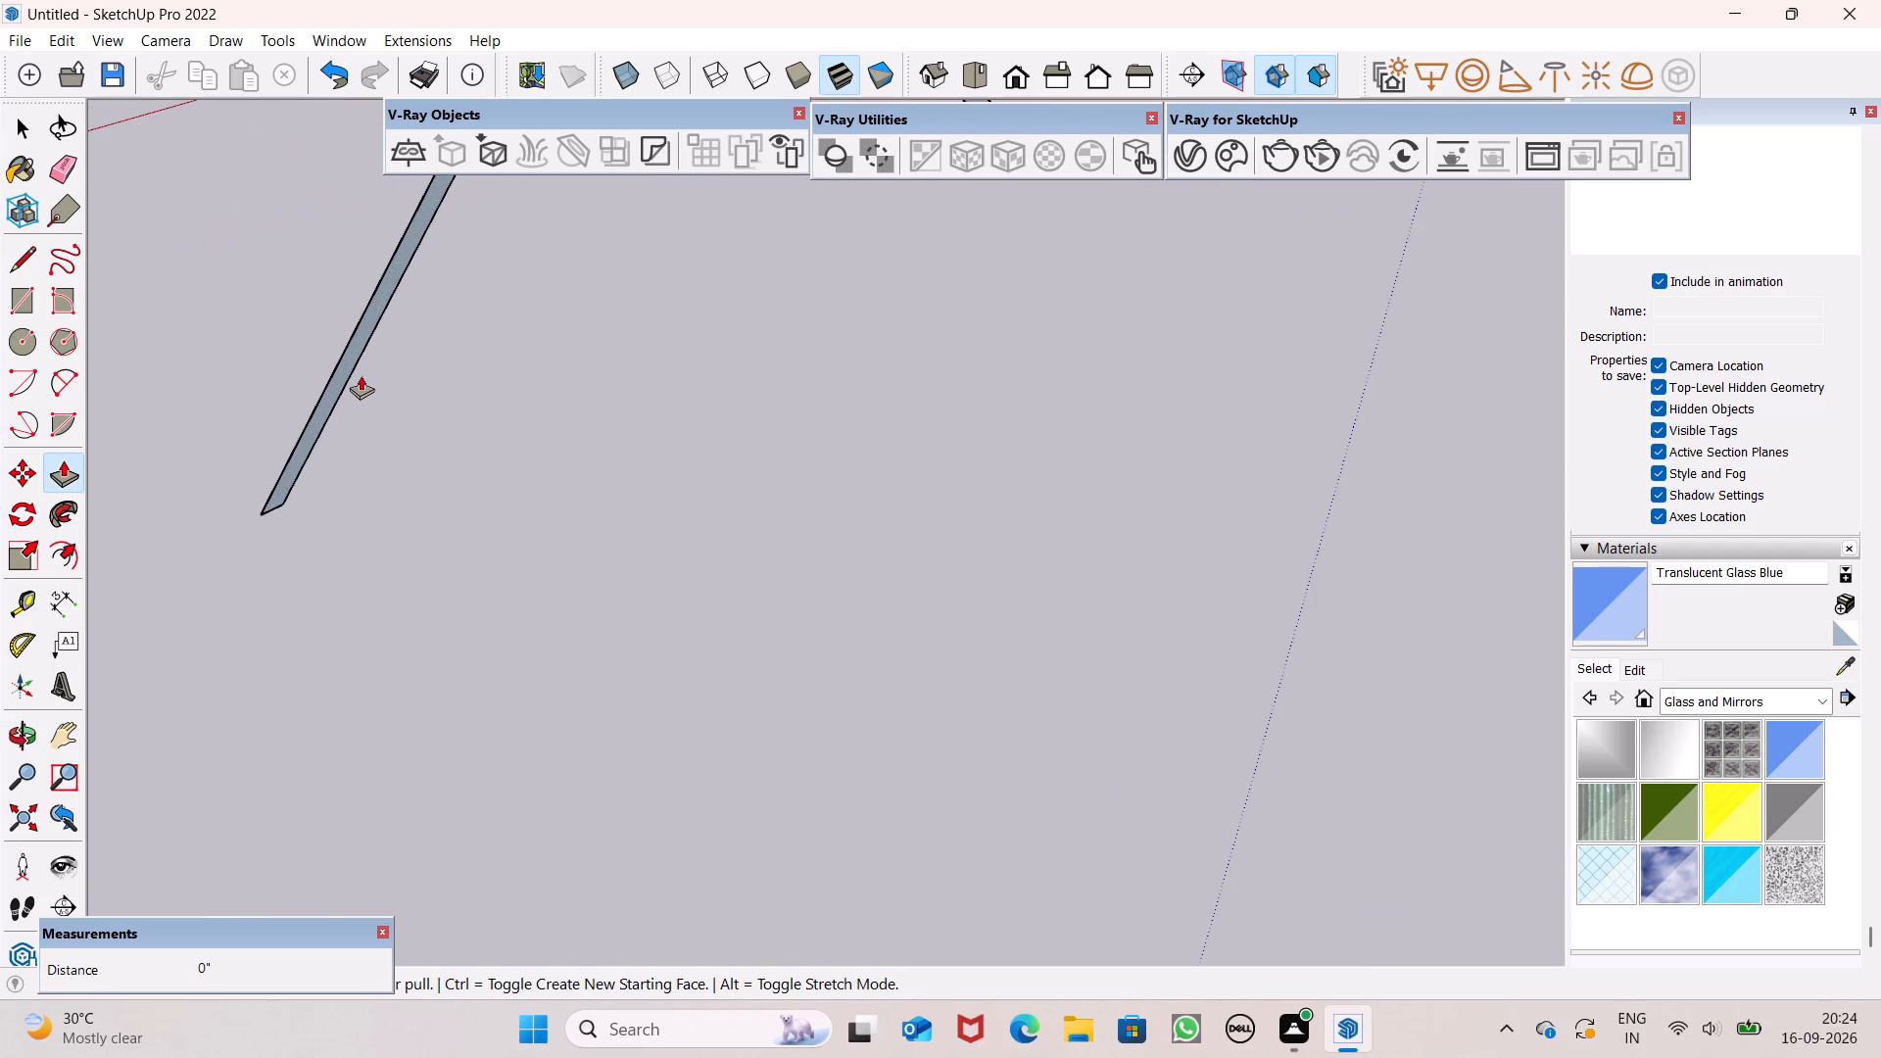
pyautogui.moveTo(342, 375); pyautogui.dragTo(906, 722)
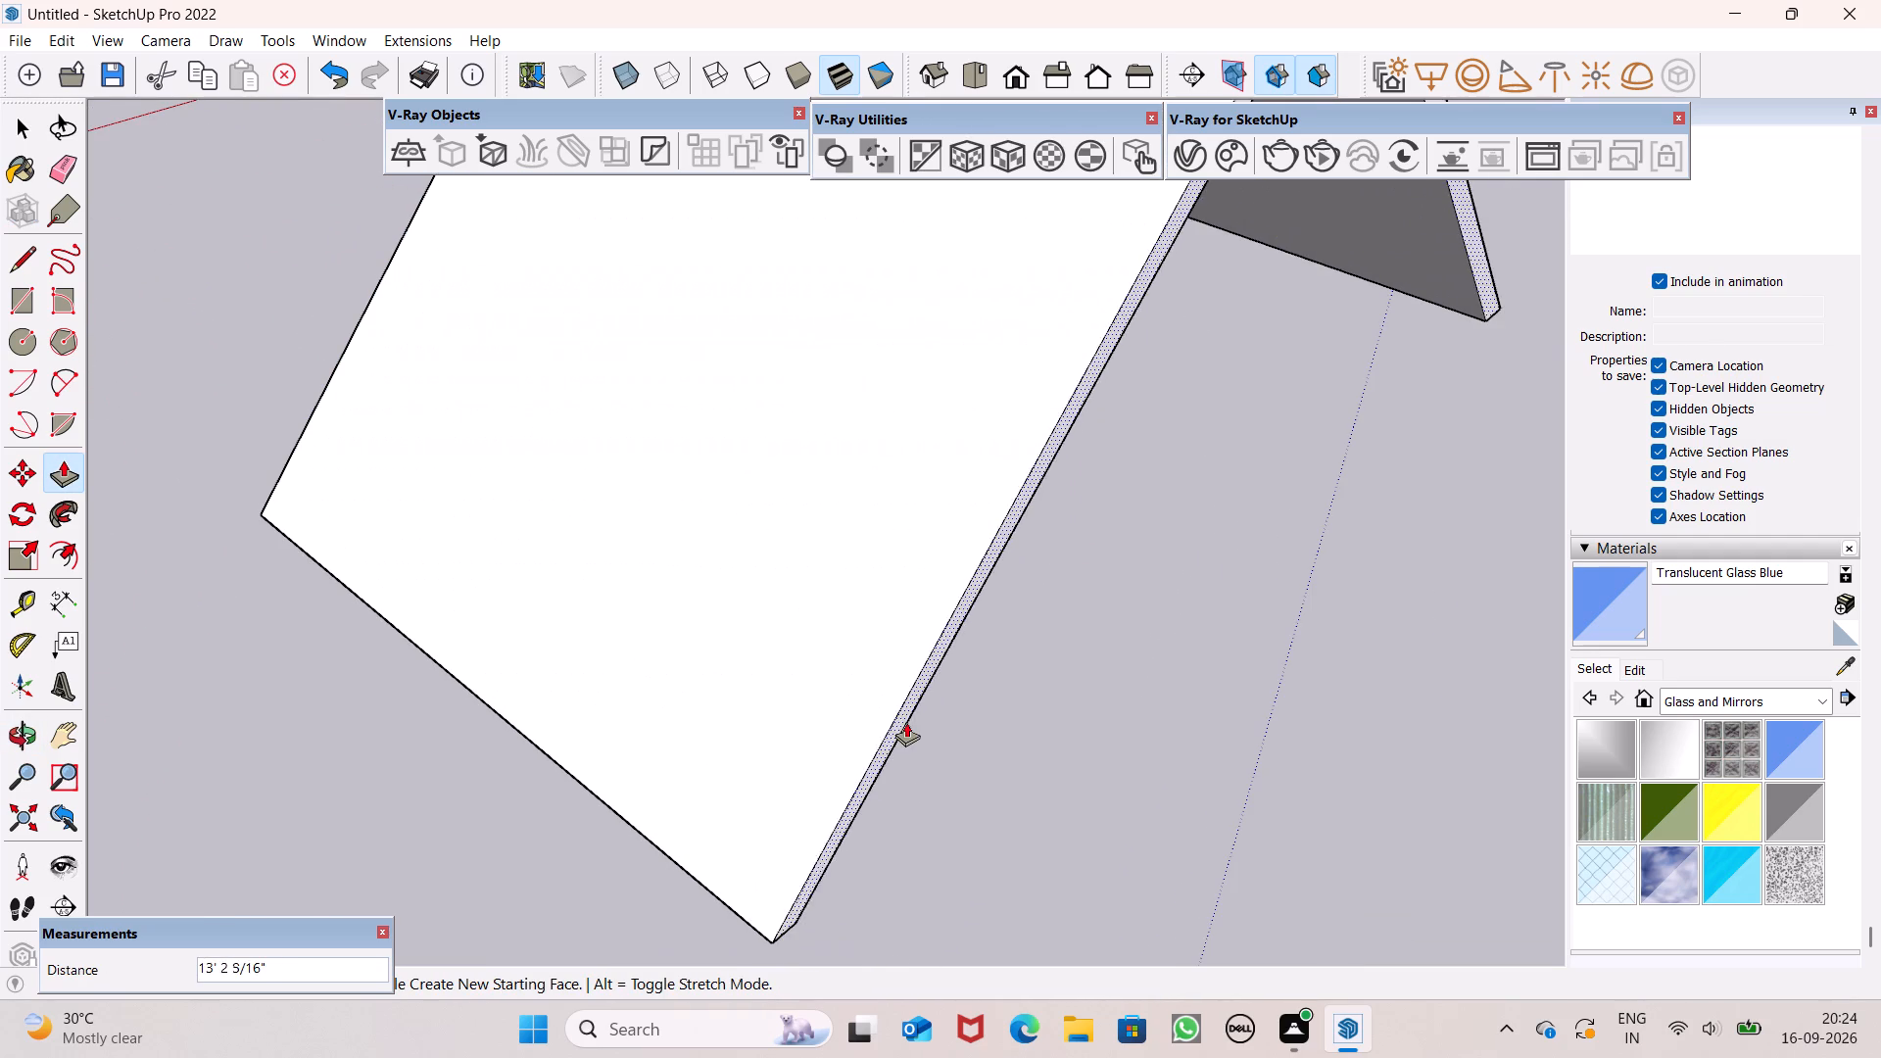
pyautogui.moveTo(906, 722); pyautogui.dragTo(1085, 832)
# Examine the extruded gable shape from its front and rear ends.
pyautogui.scroll(-15, 730, 619)
pyautogui.moveTo(801, 692); pyautogui.dragTo(917, 761, button='middle')
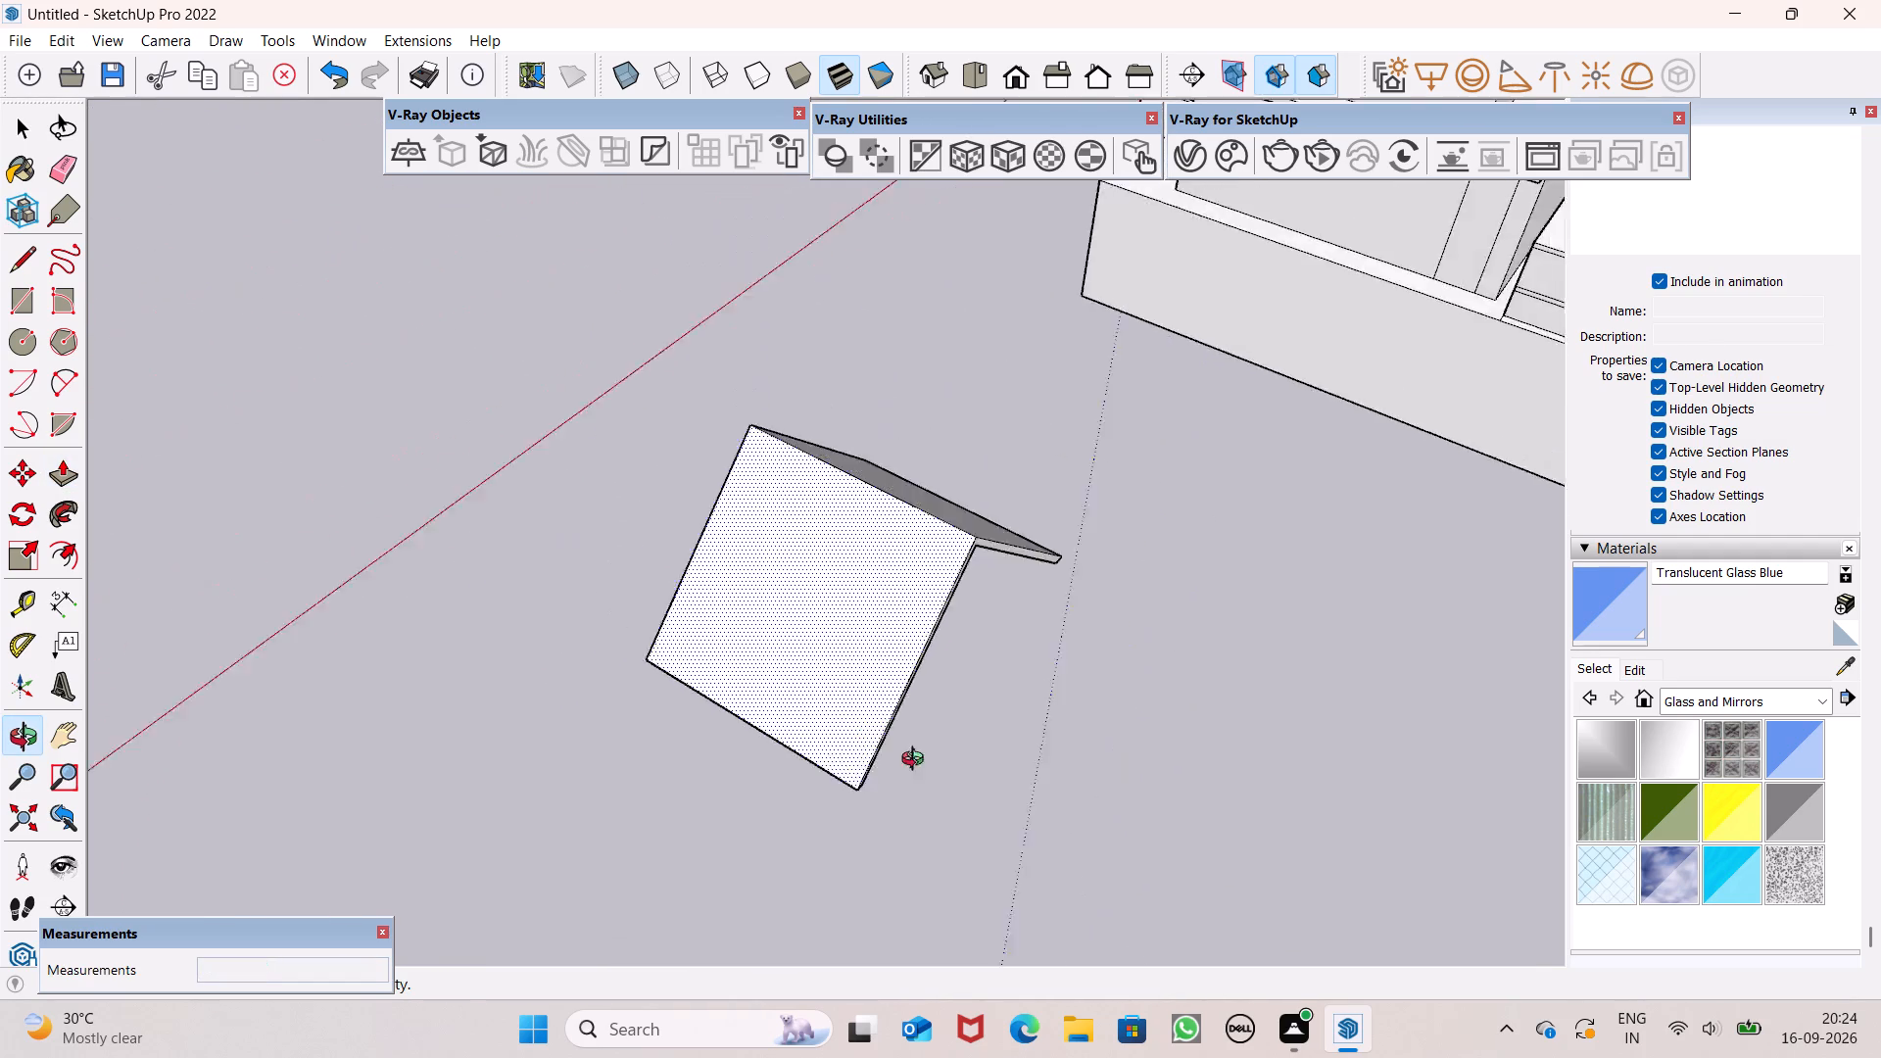
pyautogui.moveTo(917, 761); pyautogui.dragTo(1706, 484, button='middle')
pyautogui.scroll(9, 1053, 417)
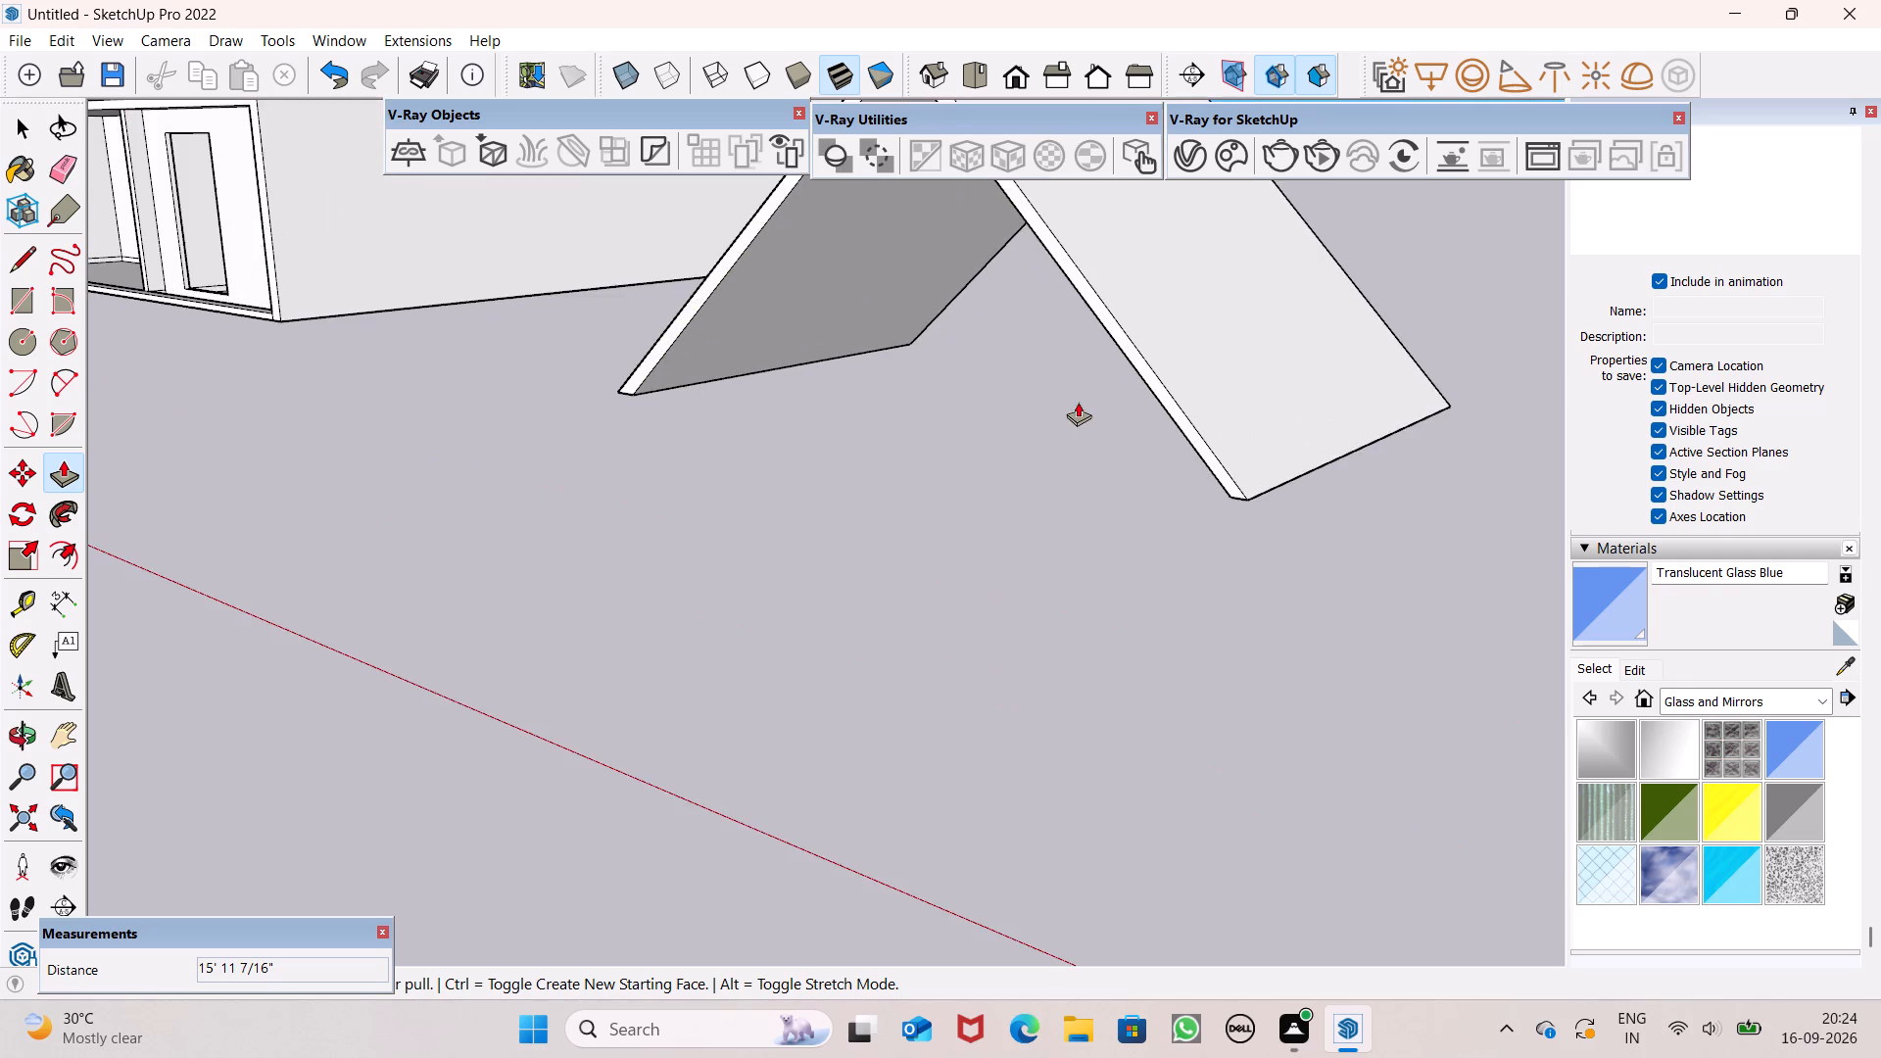
pyautogui.scroll(-5, 1090, 470)
pyautogui.moveTo(1189, 468); pyautogui.dragTo(364, 606, button='middle')
pyautogui.scroll(6, 448, 619)
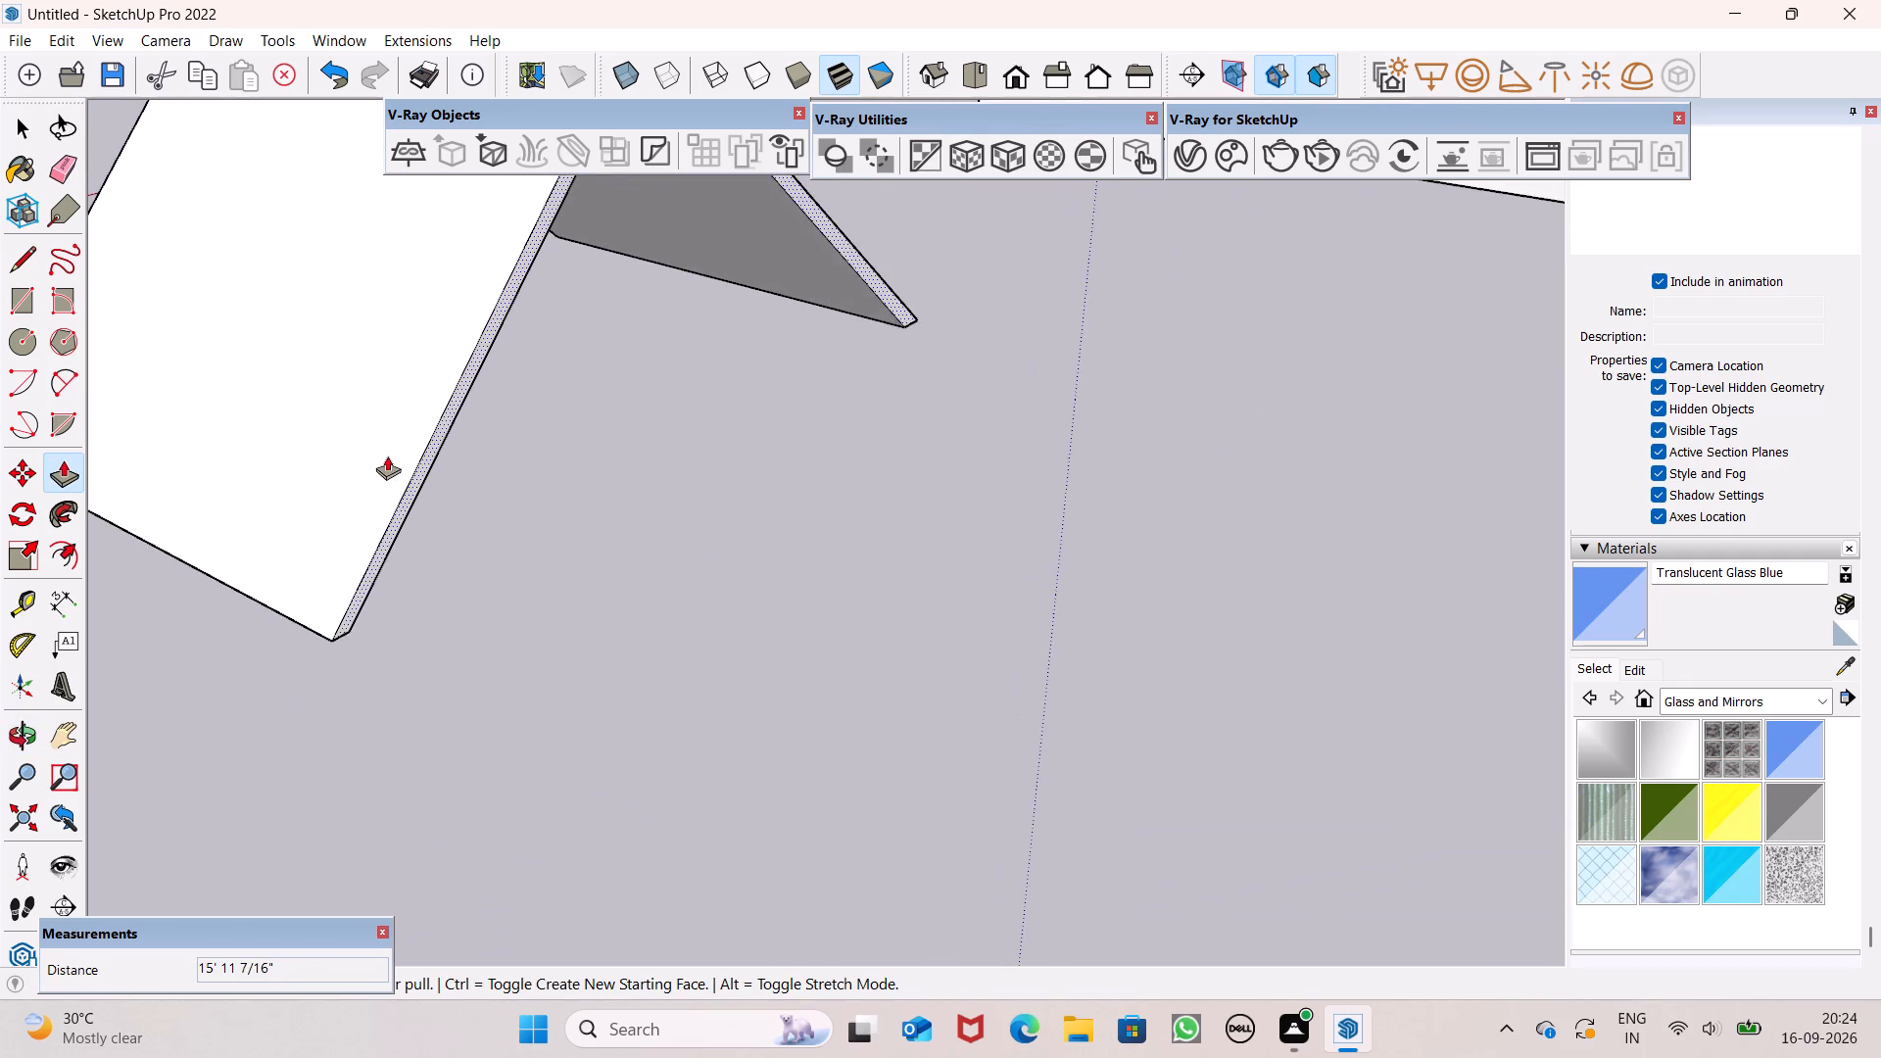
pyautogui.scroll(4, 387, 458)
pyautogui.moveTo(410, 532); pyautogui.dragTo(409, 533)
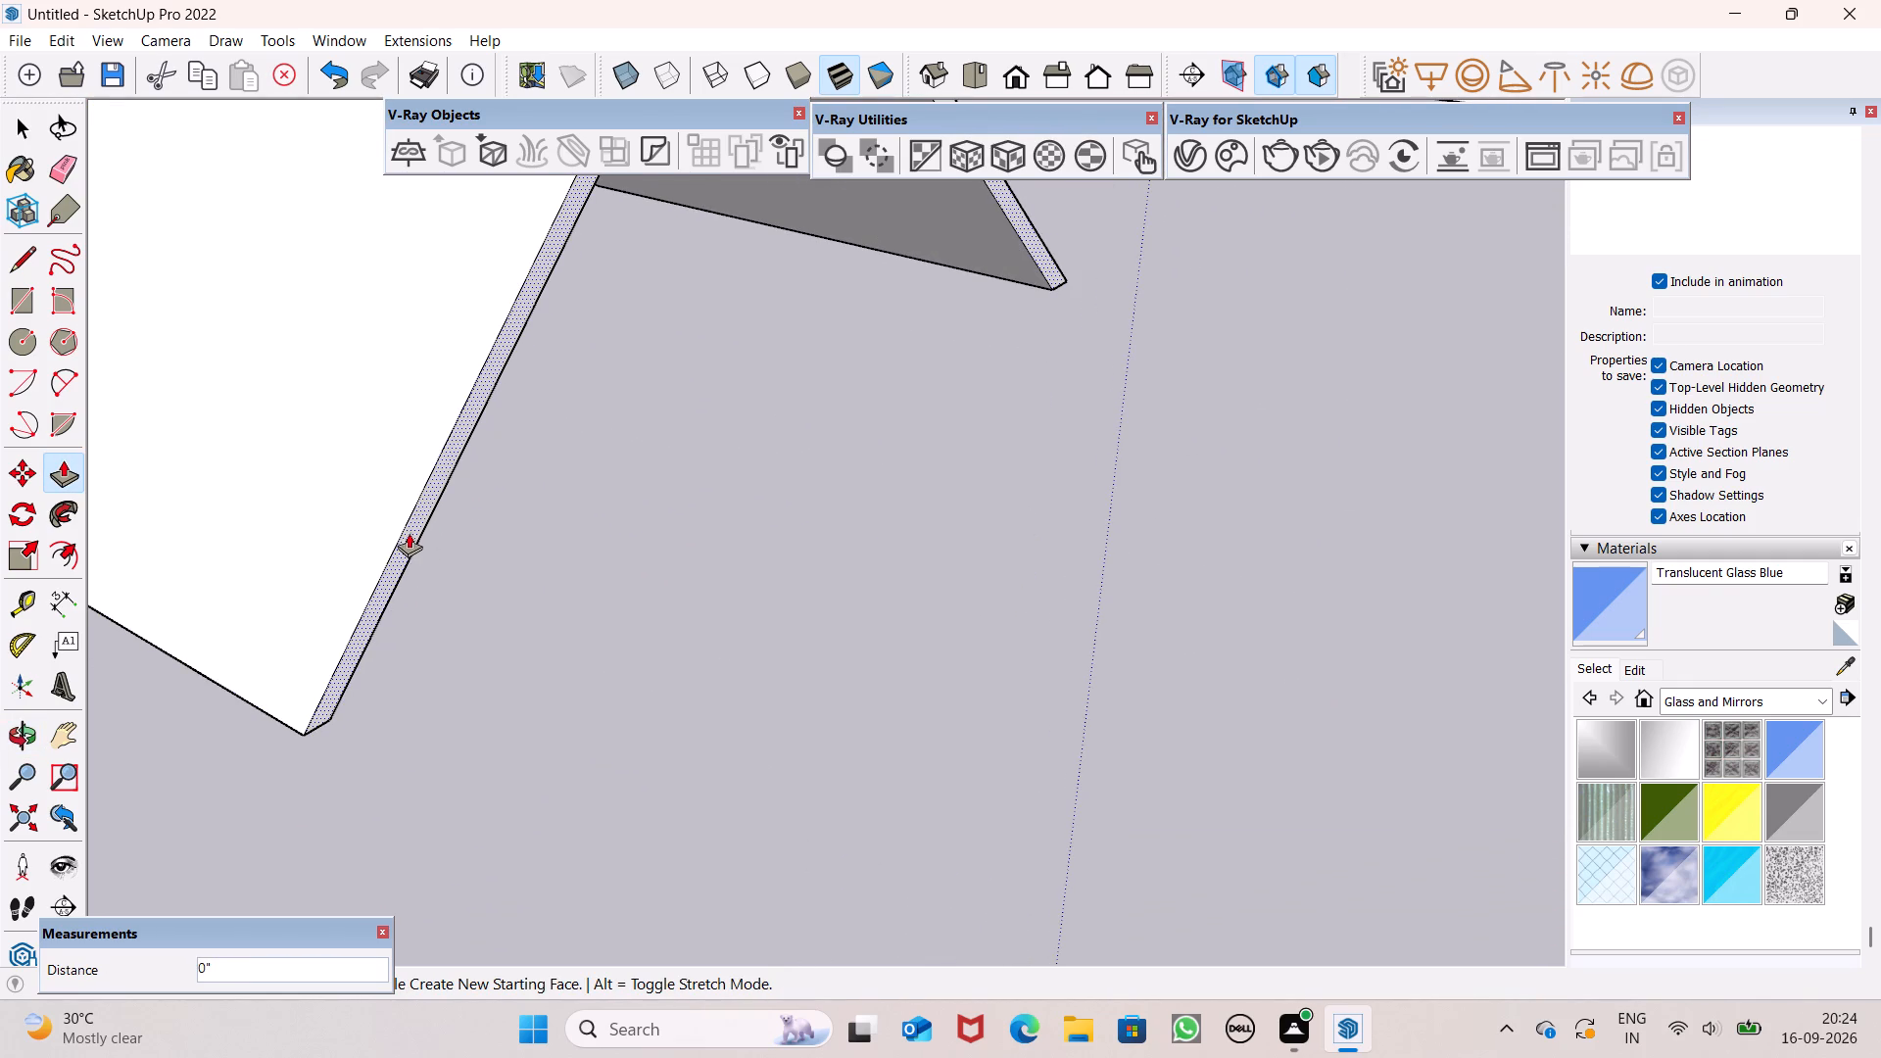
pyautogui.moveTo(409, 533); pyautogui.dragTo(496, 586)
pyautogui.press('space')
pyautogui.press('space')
# Select all the connected faces and edges of the gable roof shape and make them a group.
pyautogui.scroll(-15, 605, 562)
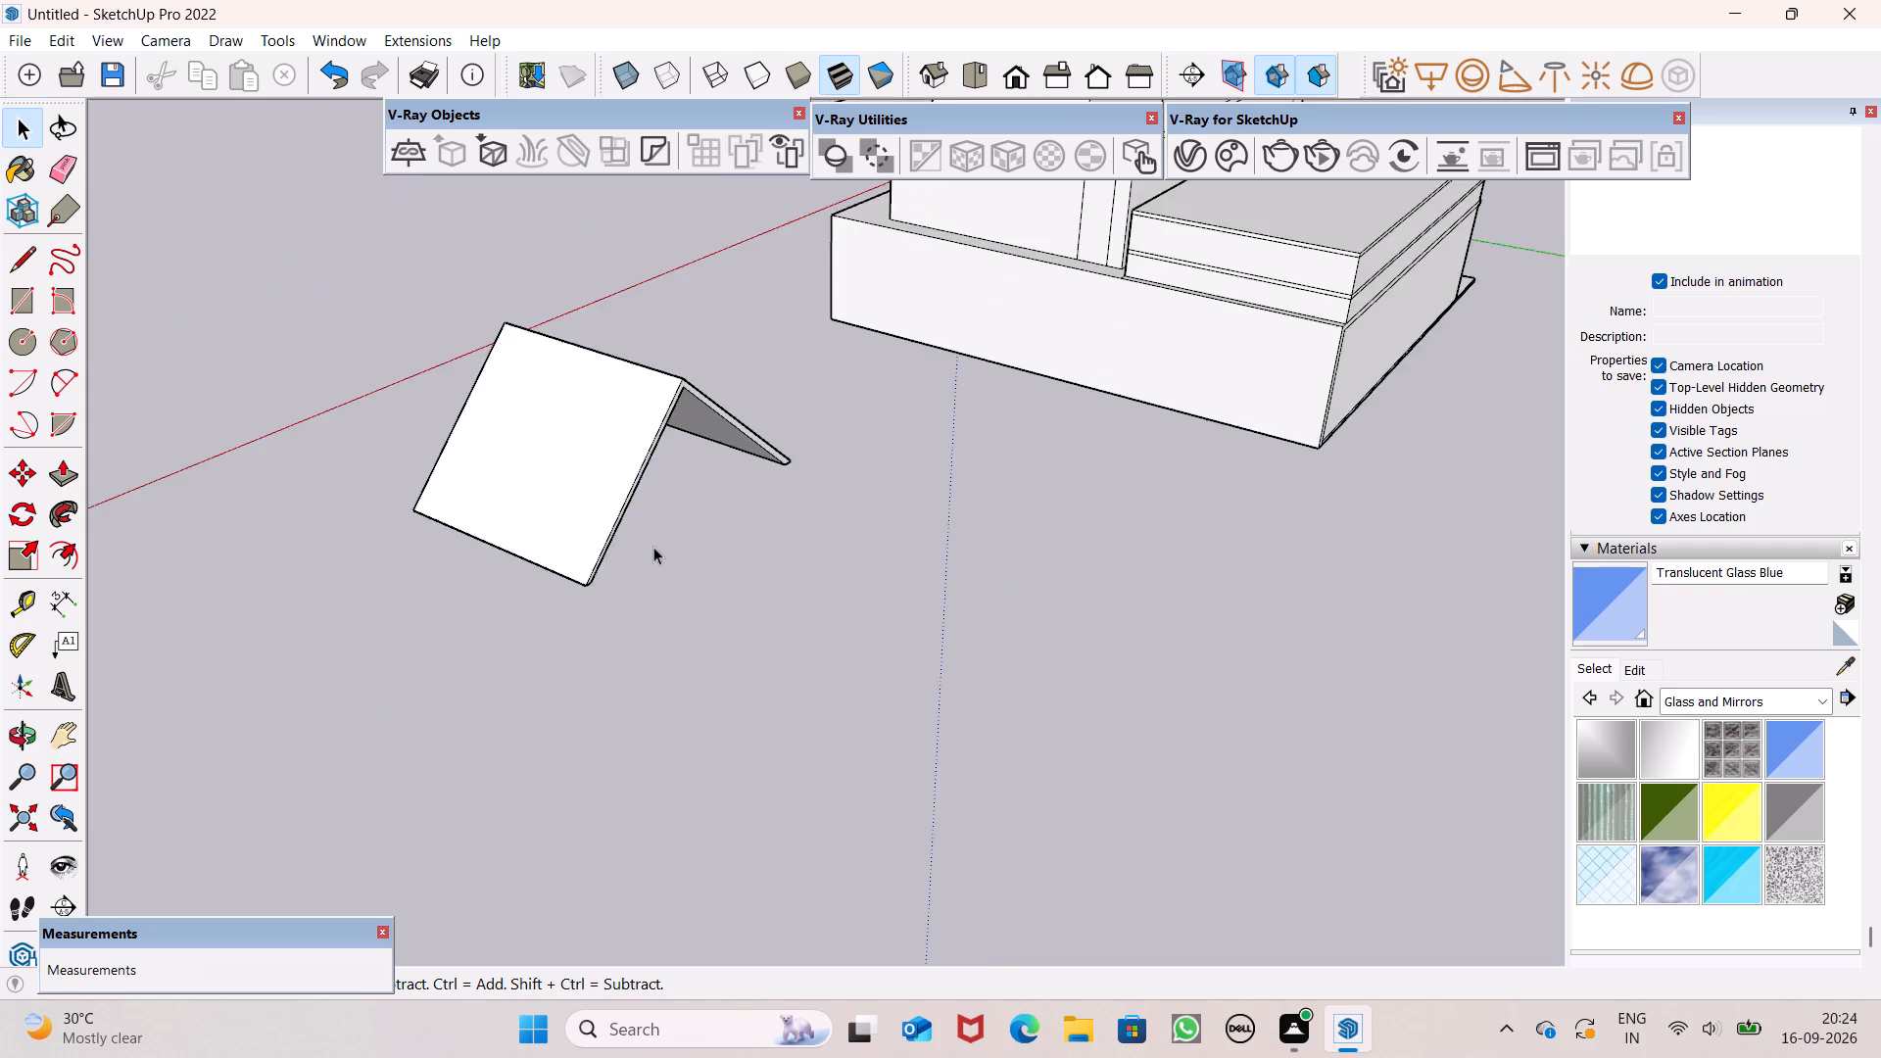
pyautogui.moveTo(685, 549); pyautogui.dragTo(1789, 577, button='middle')
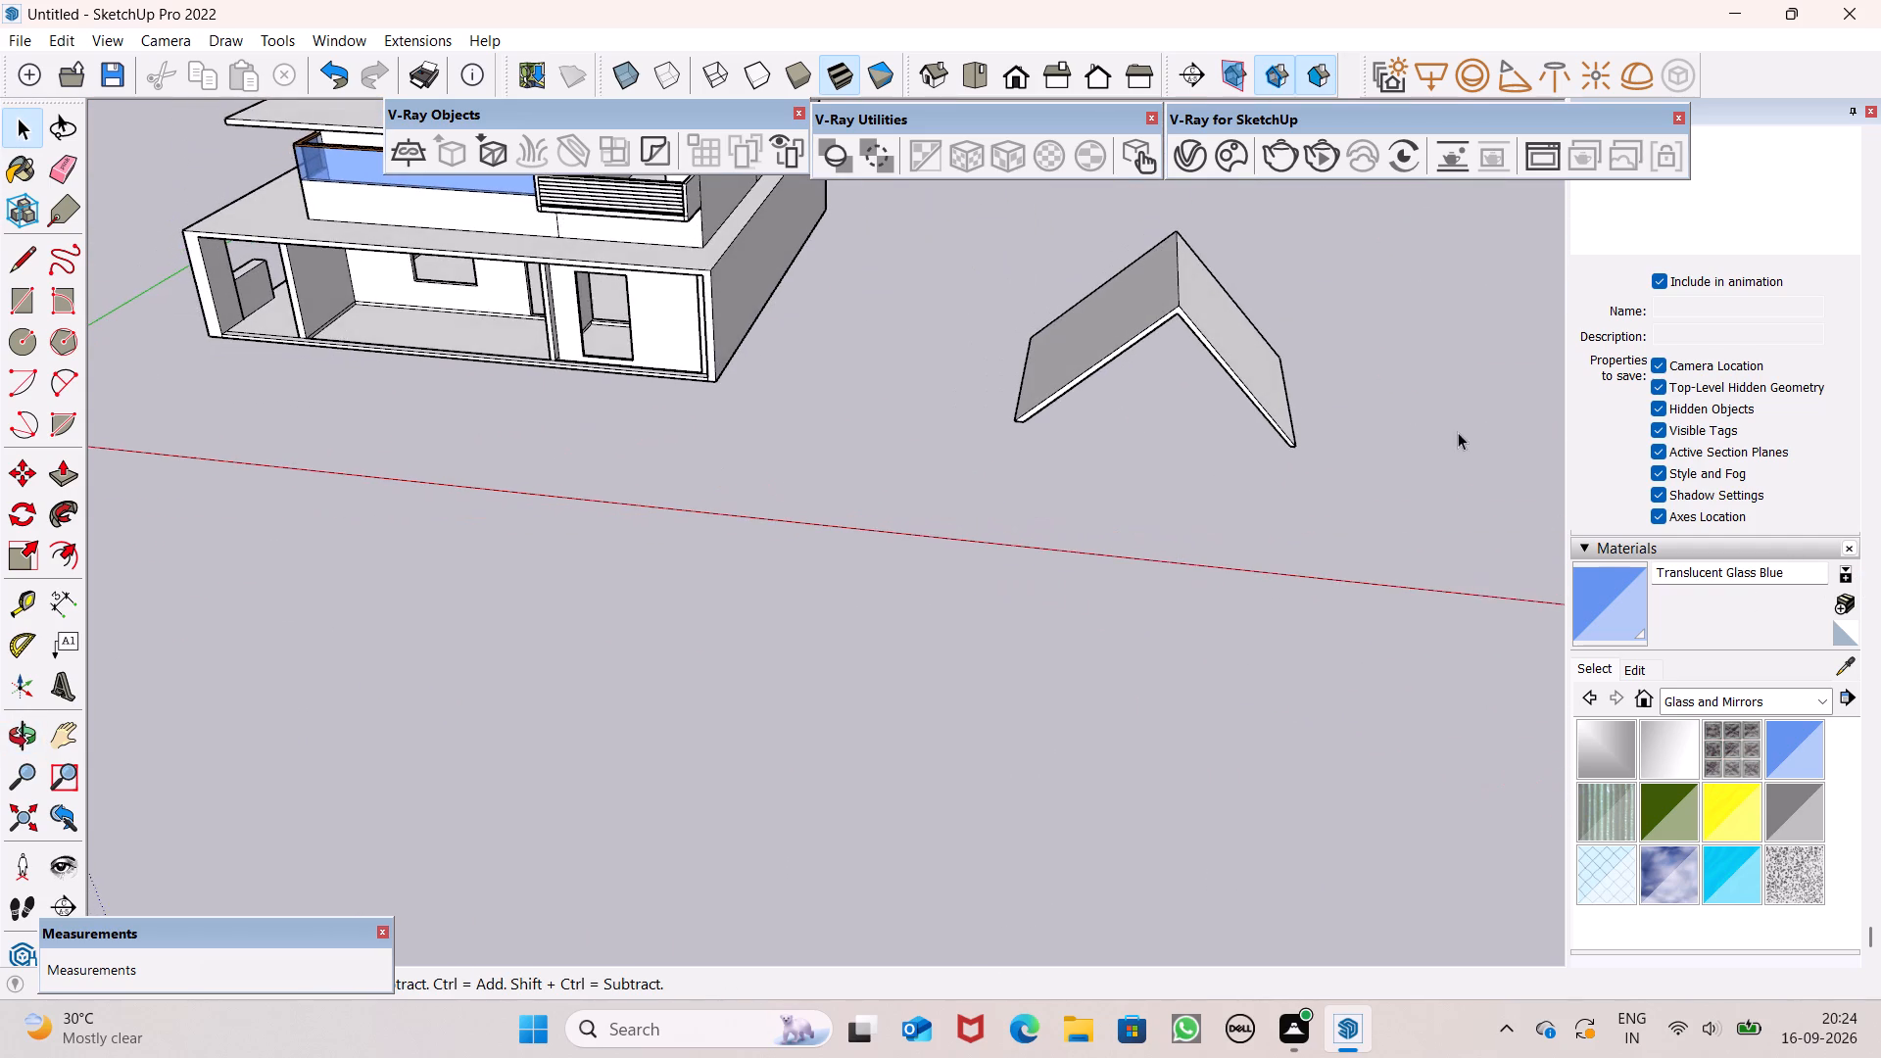
pyautogui.scroll(5, 1443, 397)
pyautogui.click(1139, 375)
pyautogui.tripleClick(1154, 353)
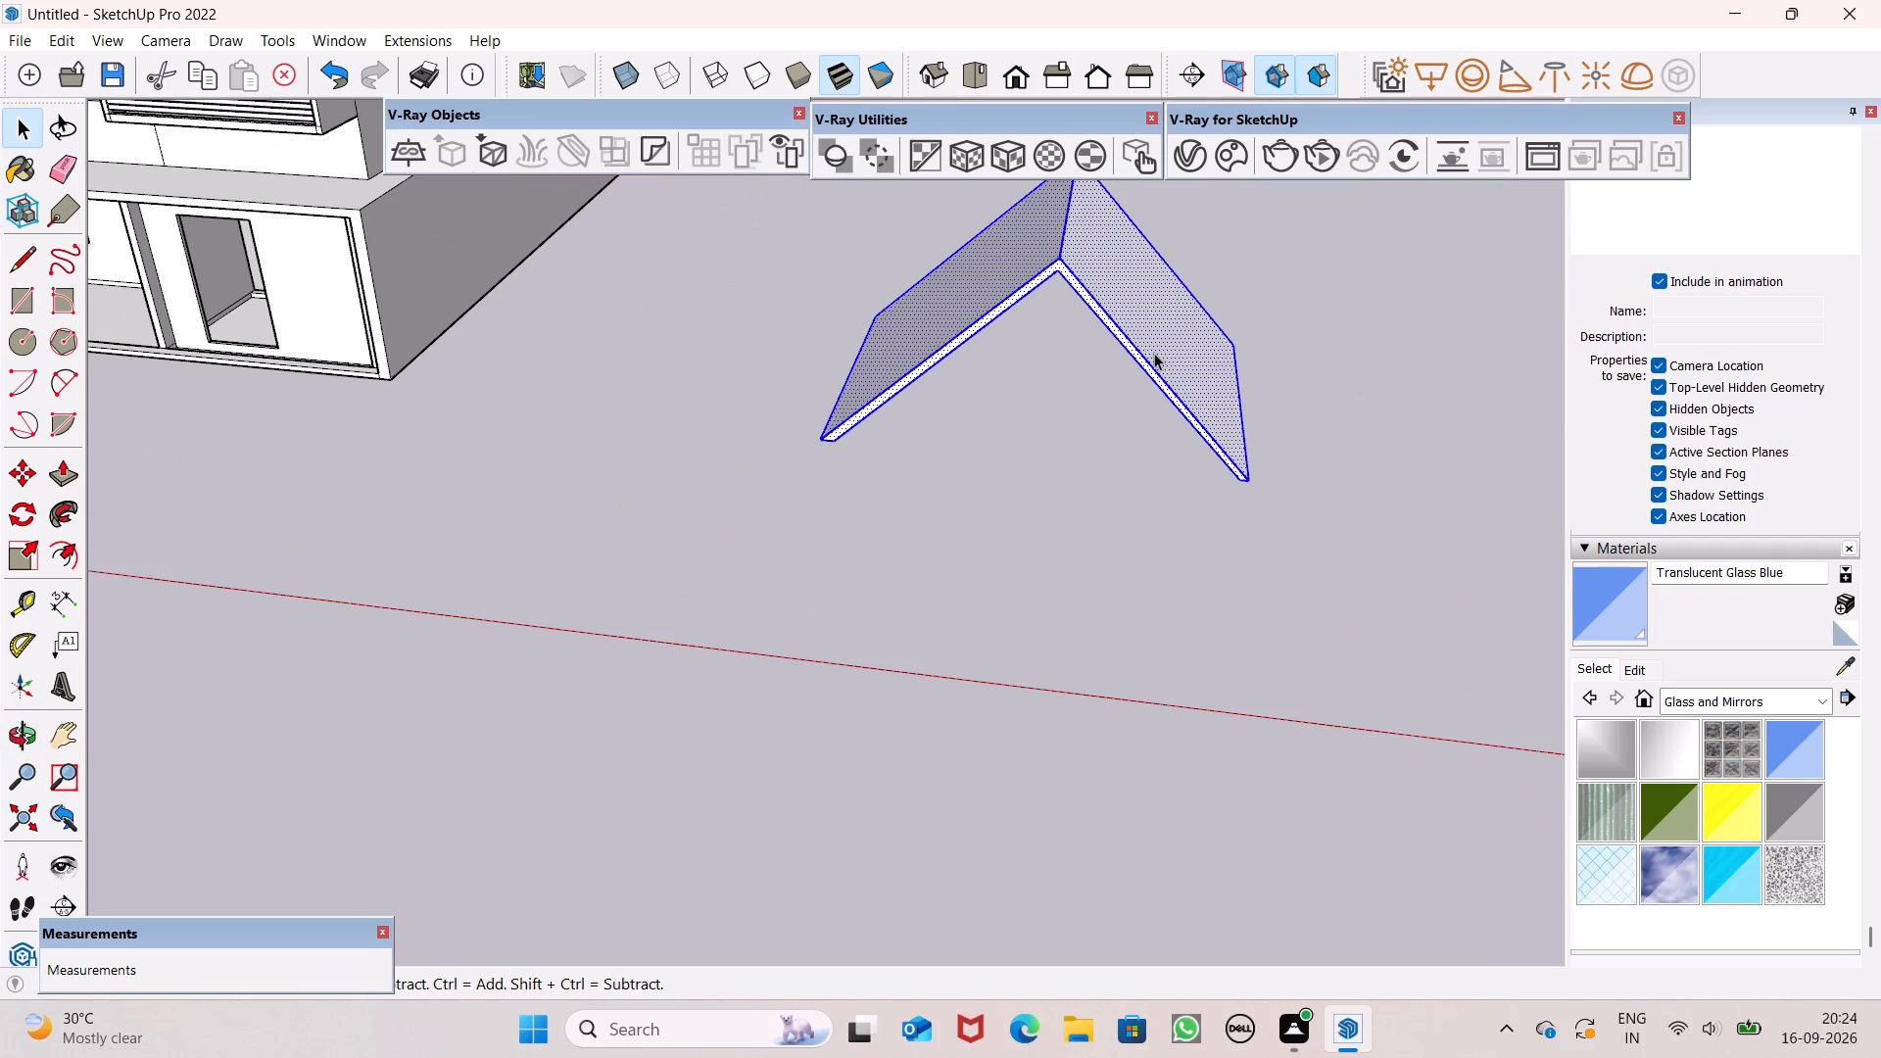
pyautogui.rightClick(1155, 352)
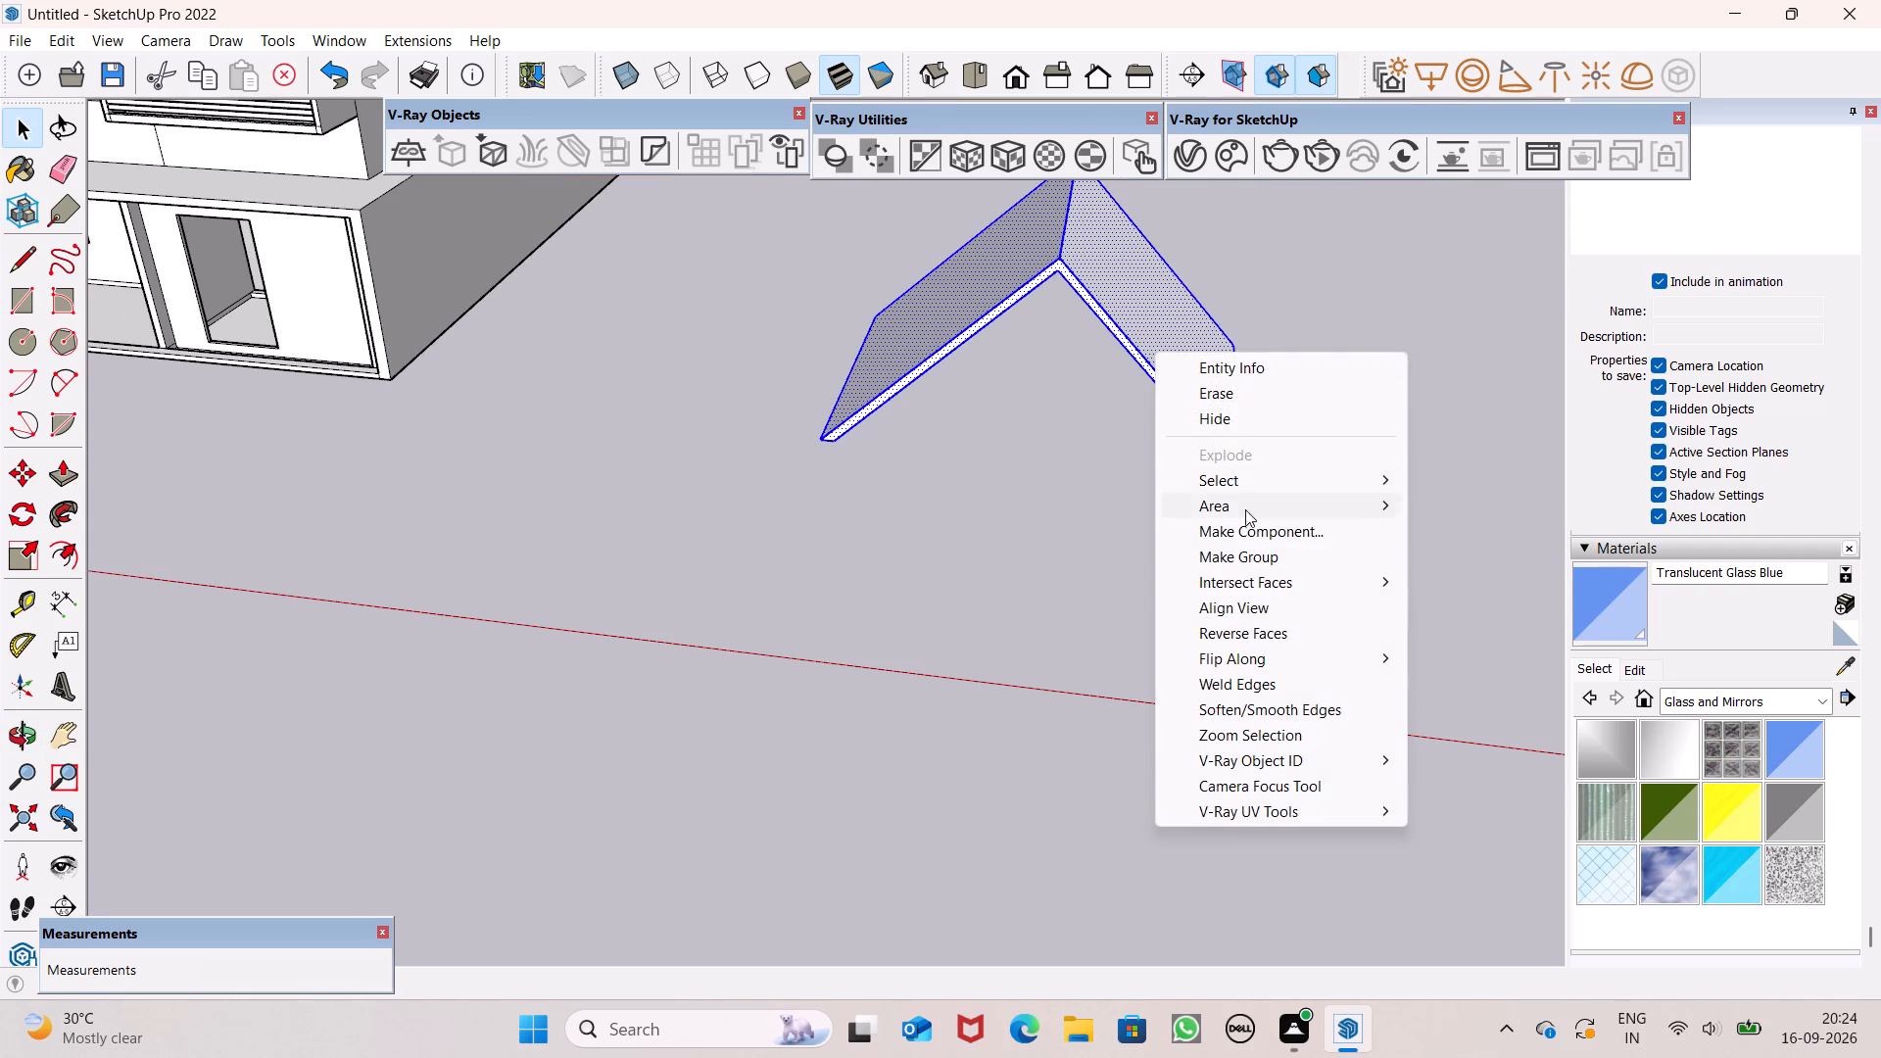
pyautogui.click(1248, 559)
# Move the gable group about 59' 4" from beside the house onto the glazed rooftop box.
pyautogui.moveTo(1182, 431); pyautogui.dragTo(1191, 367, button='middle')
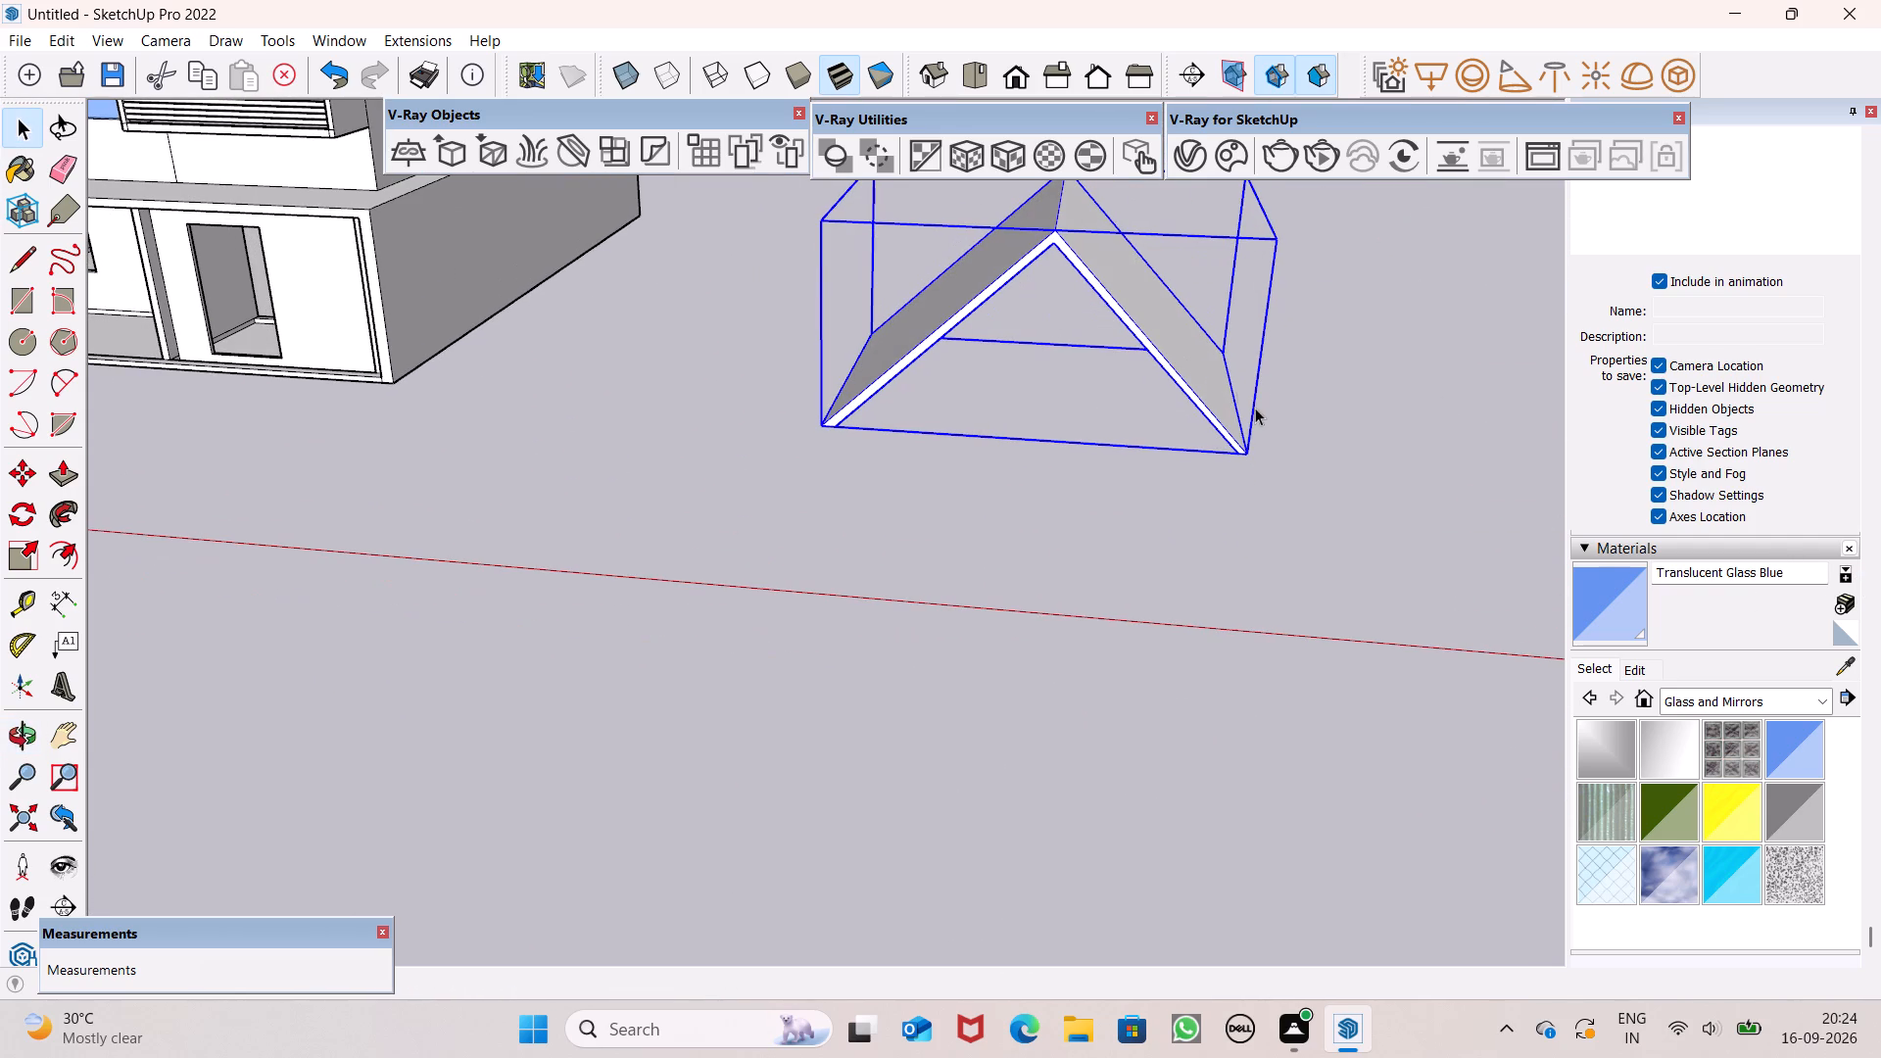
pyautogui.press('m')
pyautogui.press('Return')
pyautogui.scroll(-8, 1269, 465)
pyautogui.scroll(-5, 1071, 328)
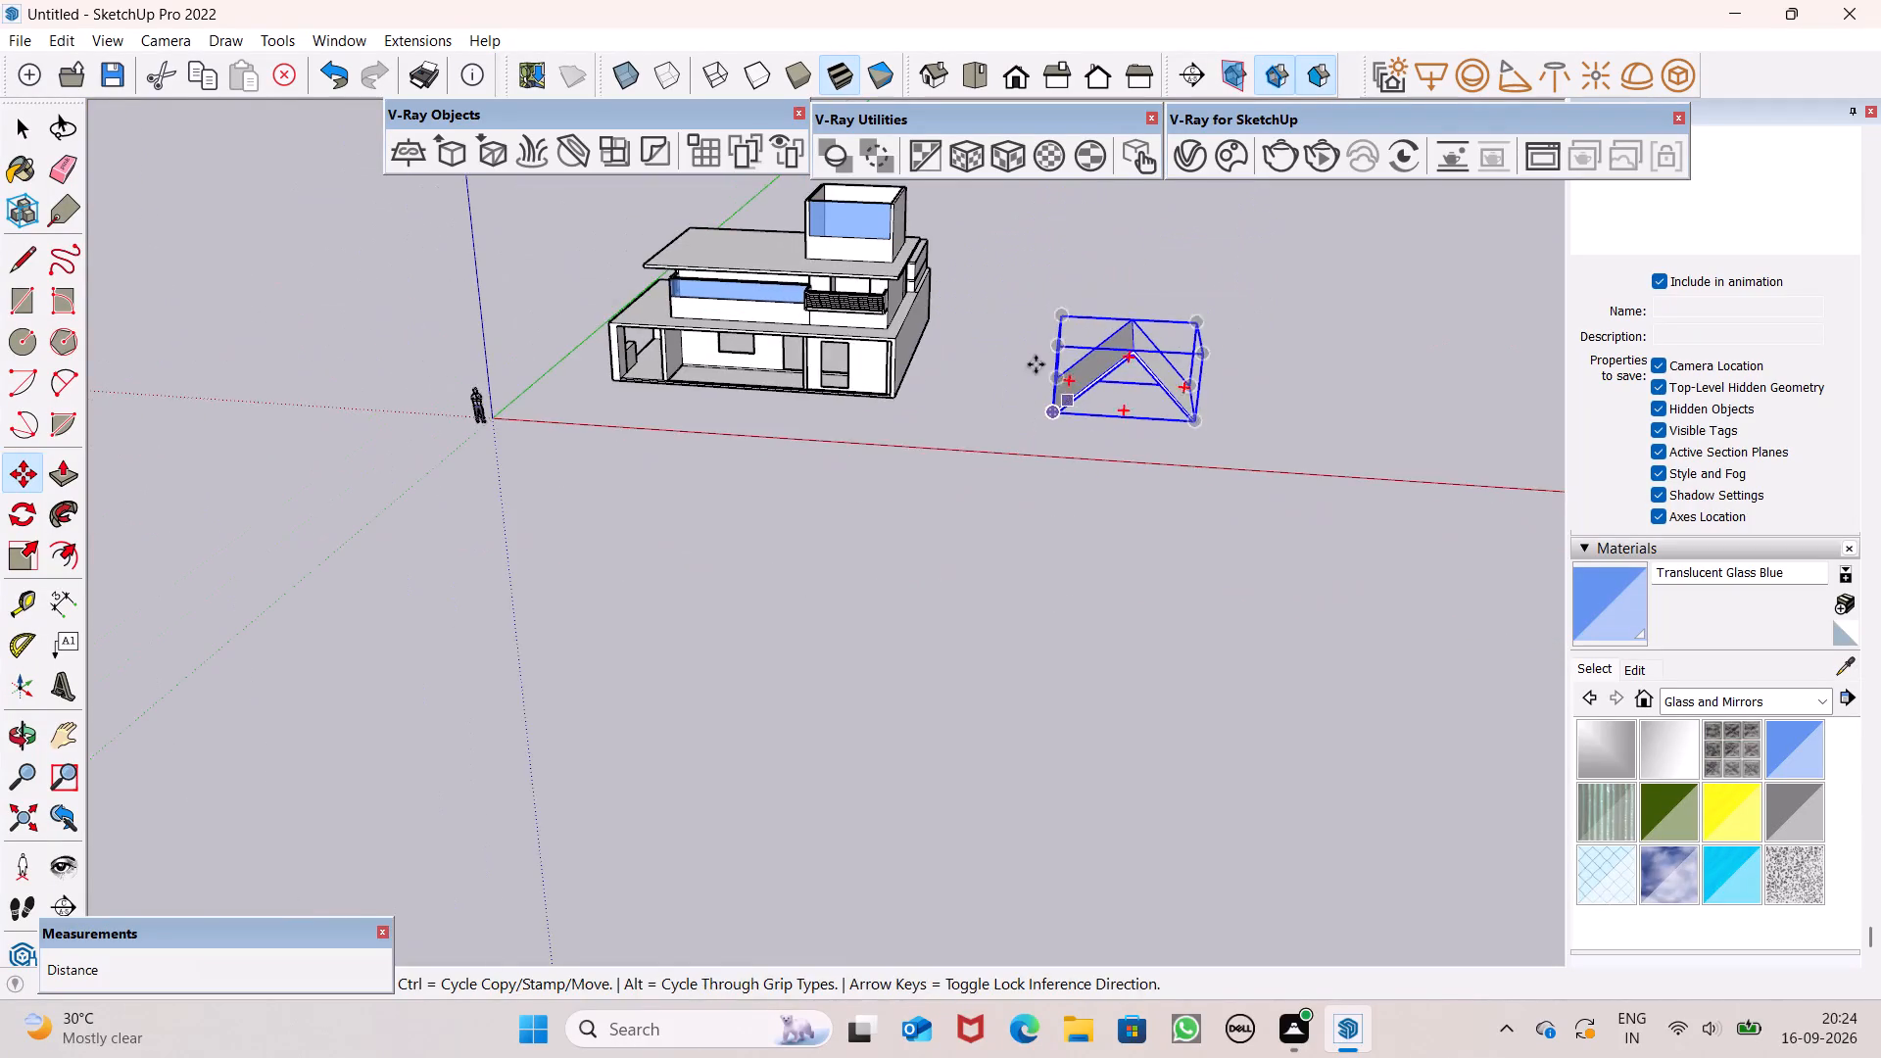
pyautogui.moveTo(983, 347); pyautogui.dragTo(1037, 714, button='middle')
pyautogui.scroll(-1, 983, 500)
pyautogui.scroll(6, 1204, 485)
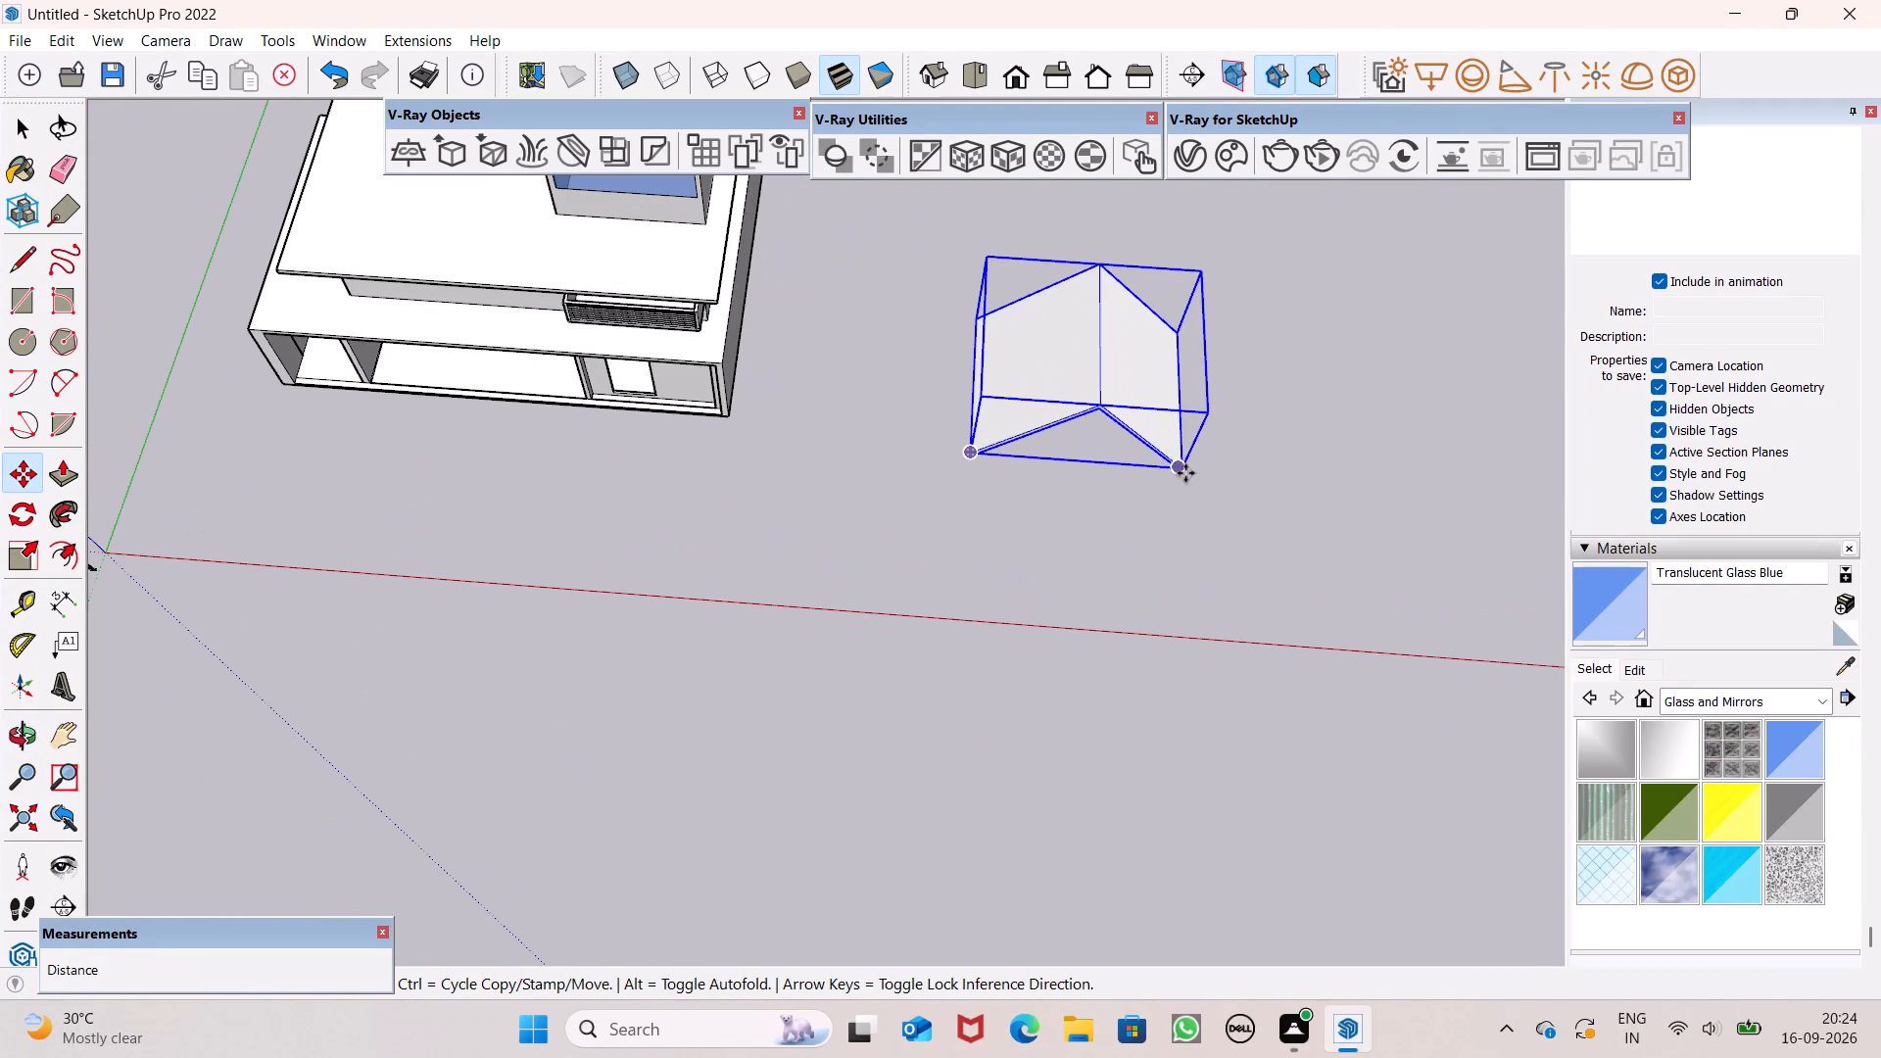
pyautogui.moveTo(1185, 473); pyautogui.dragTo(707, 200)
# Move the gable group by its lower corner about 5' 8" onto the top rear corner of the rooftop box.
pyautogui.scroll(-7, 809, 371)
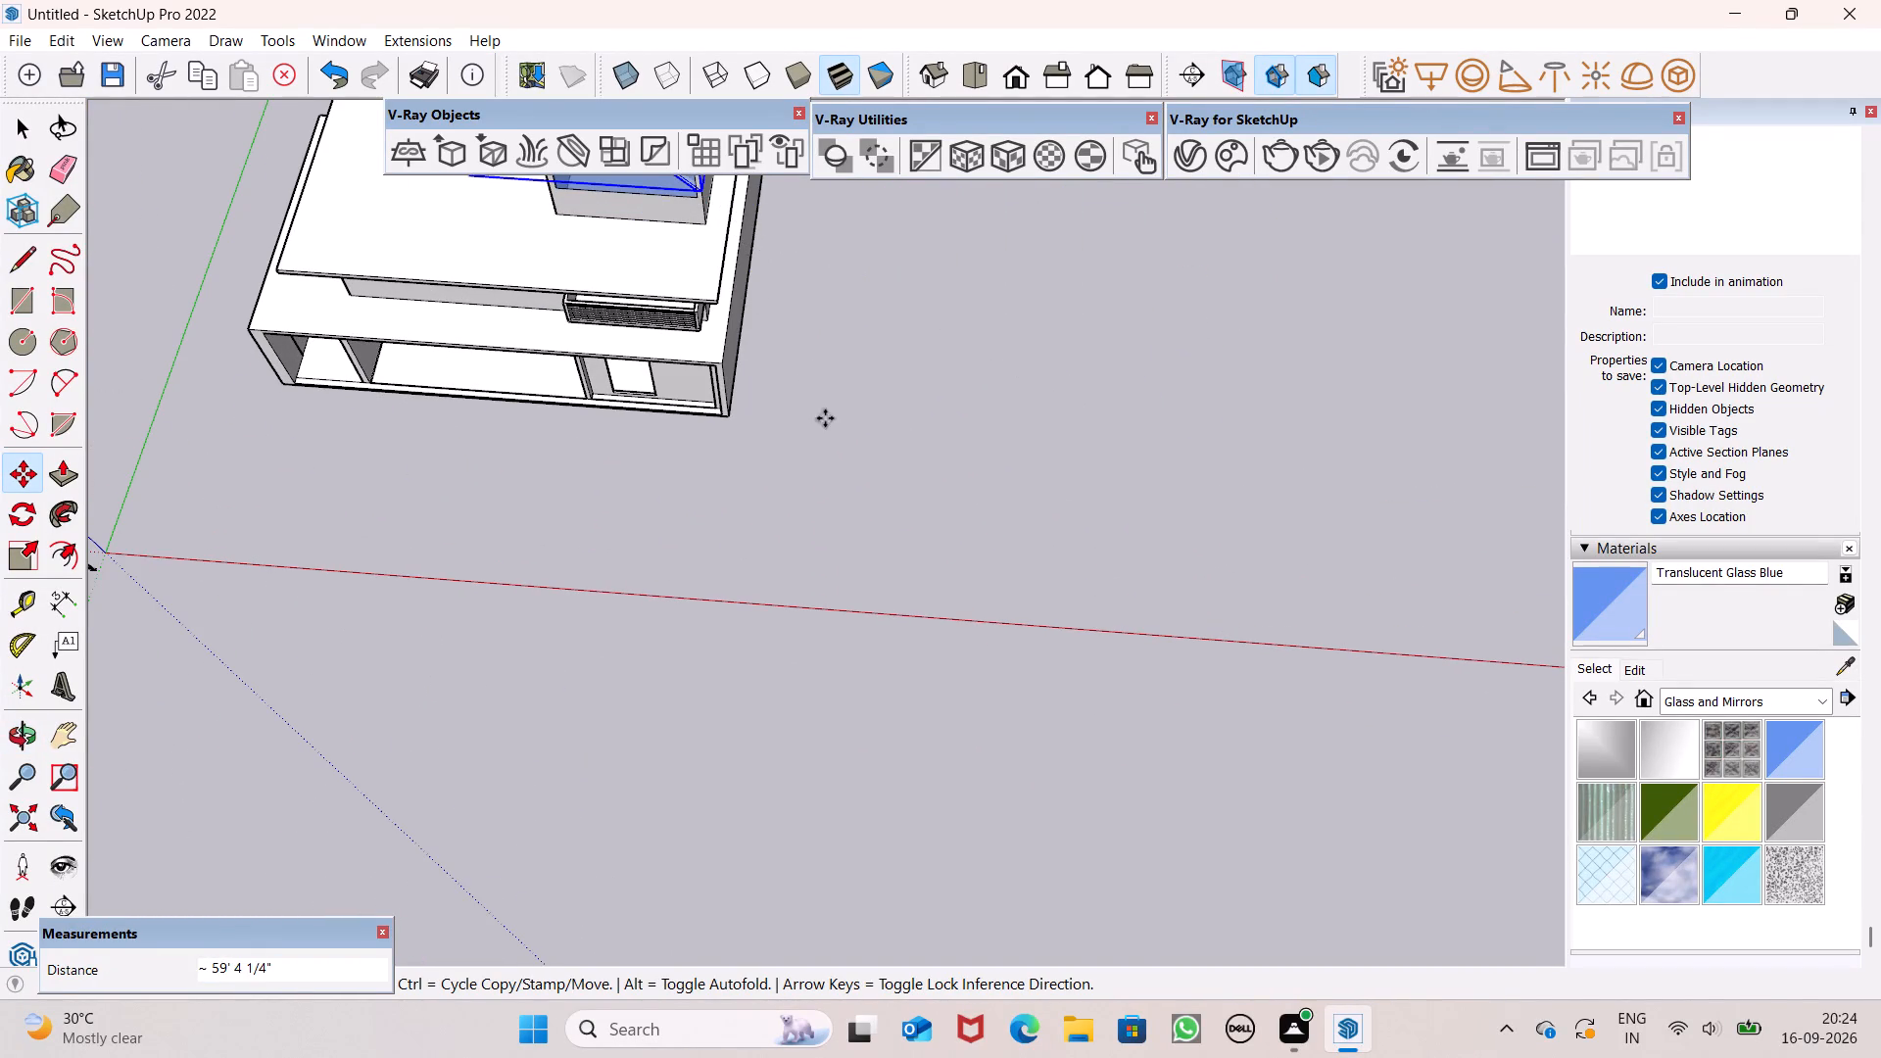
pyautogui.scroll(-7, 814, 395)
pyautogui.scroll(-7, 746, 240)
pyautogui.scroll(6, 822, 165)
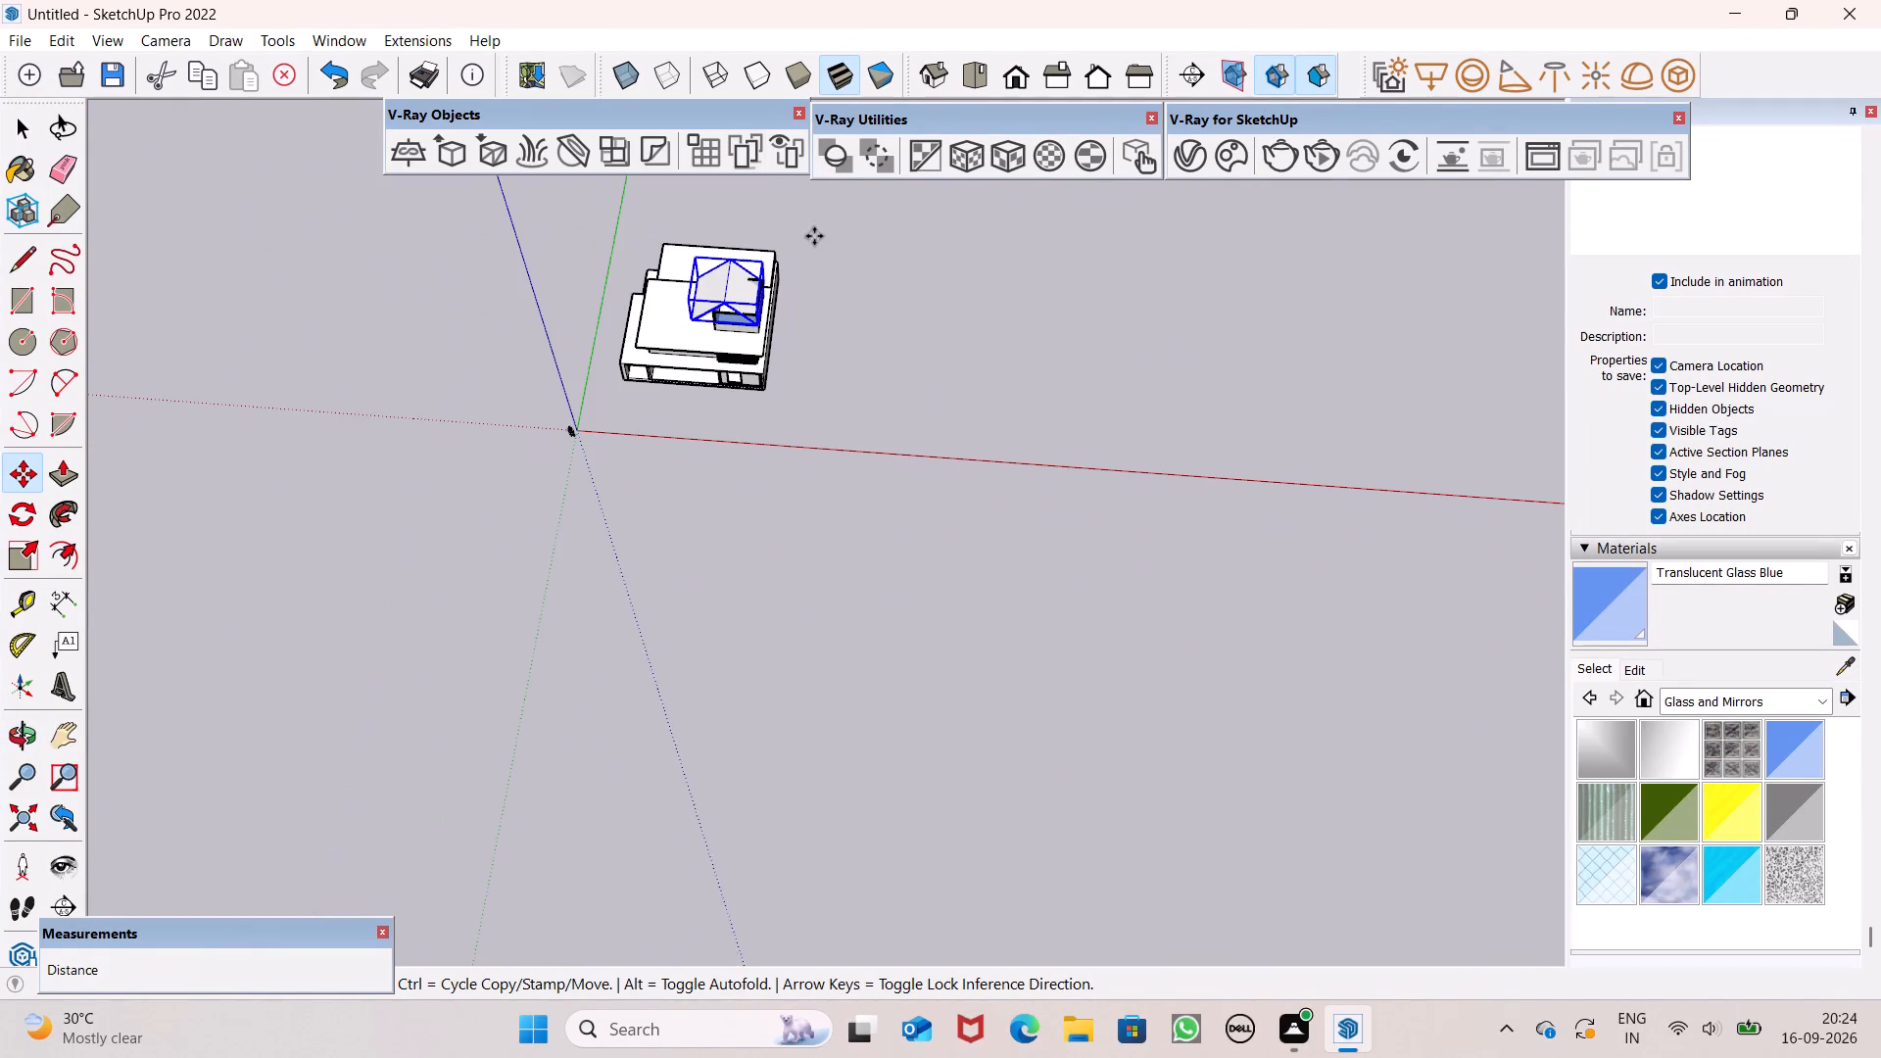
pyautogui.scroll(16, 811, 243)
pyautogui.moveTo(744, 321); pyautogui.dragTo(339, 193, button='middle')
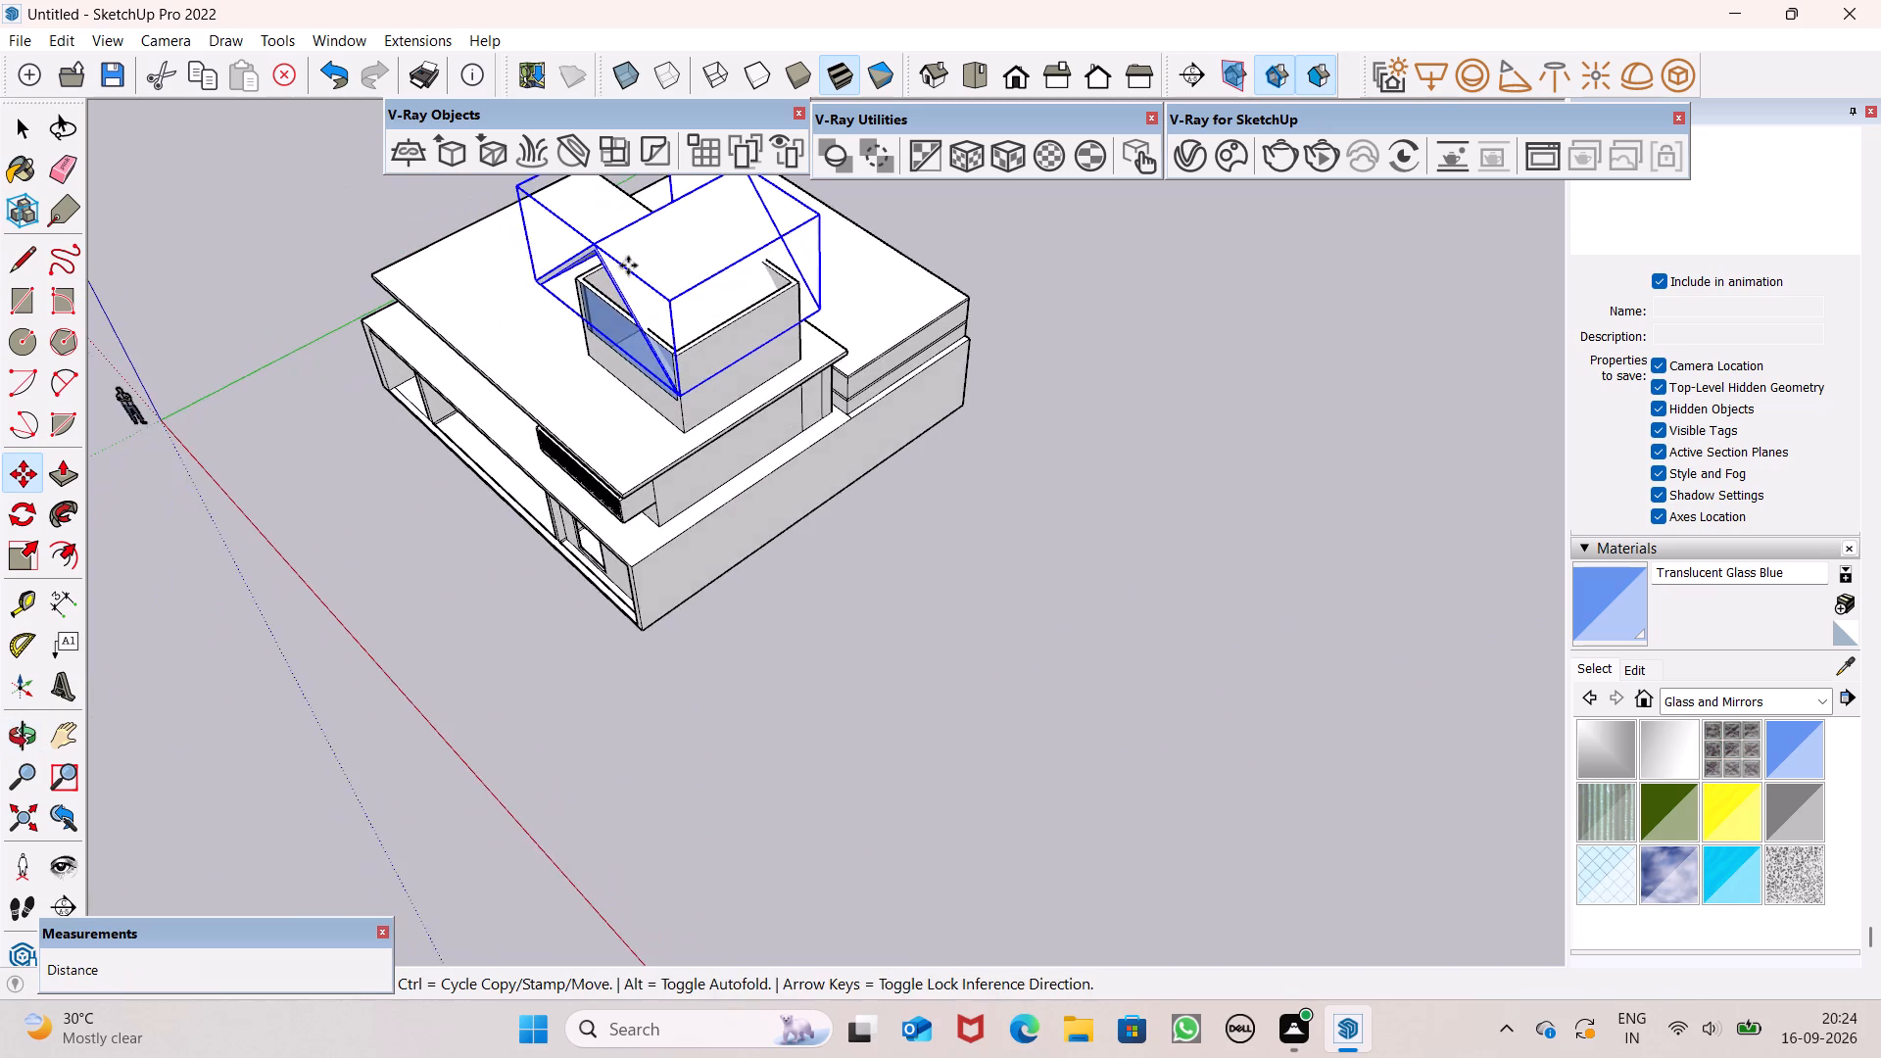
pyautogui.scroll(12, 834, 320)
pyautogui.scroll(-7, 815, 342)
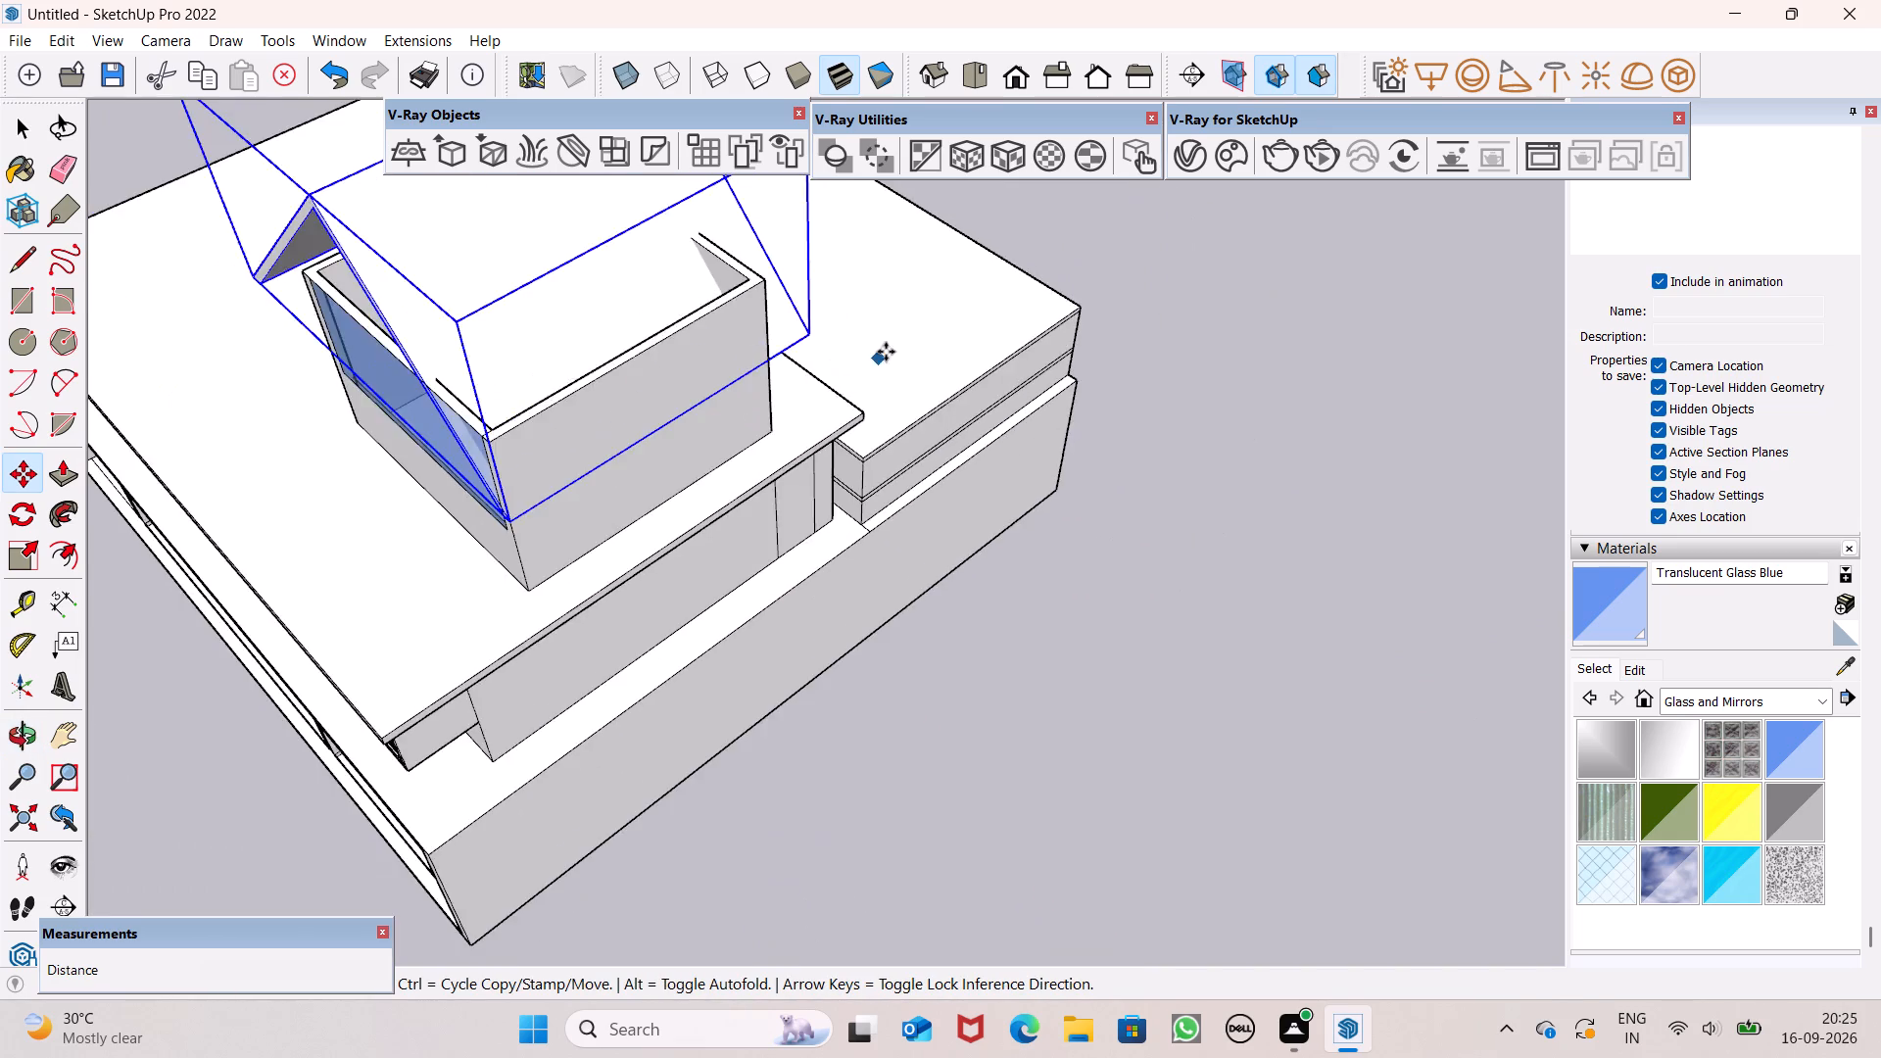
pyautogui.scroll(-8, 886, 352)
pyautogui.moveTo(892, 359); pyautogui.dragTo(344, 268, button='middle')
pyautogui.scroll(6, 693, 234)
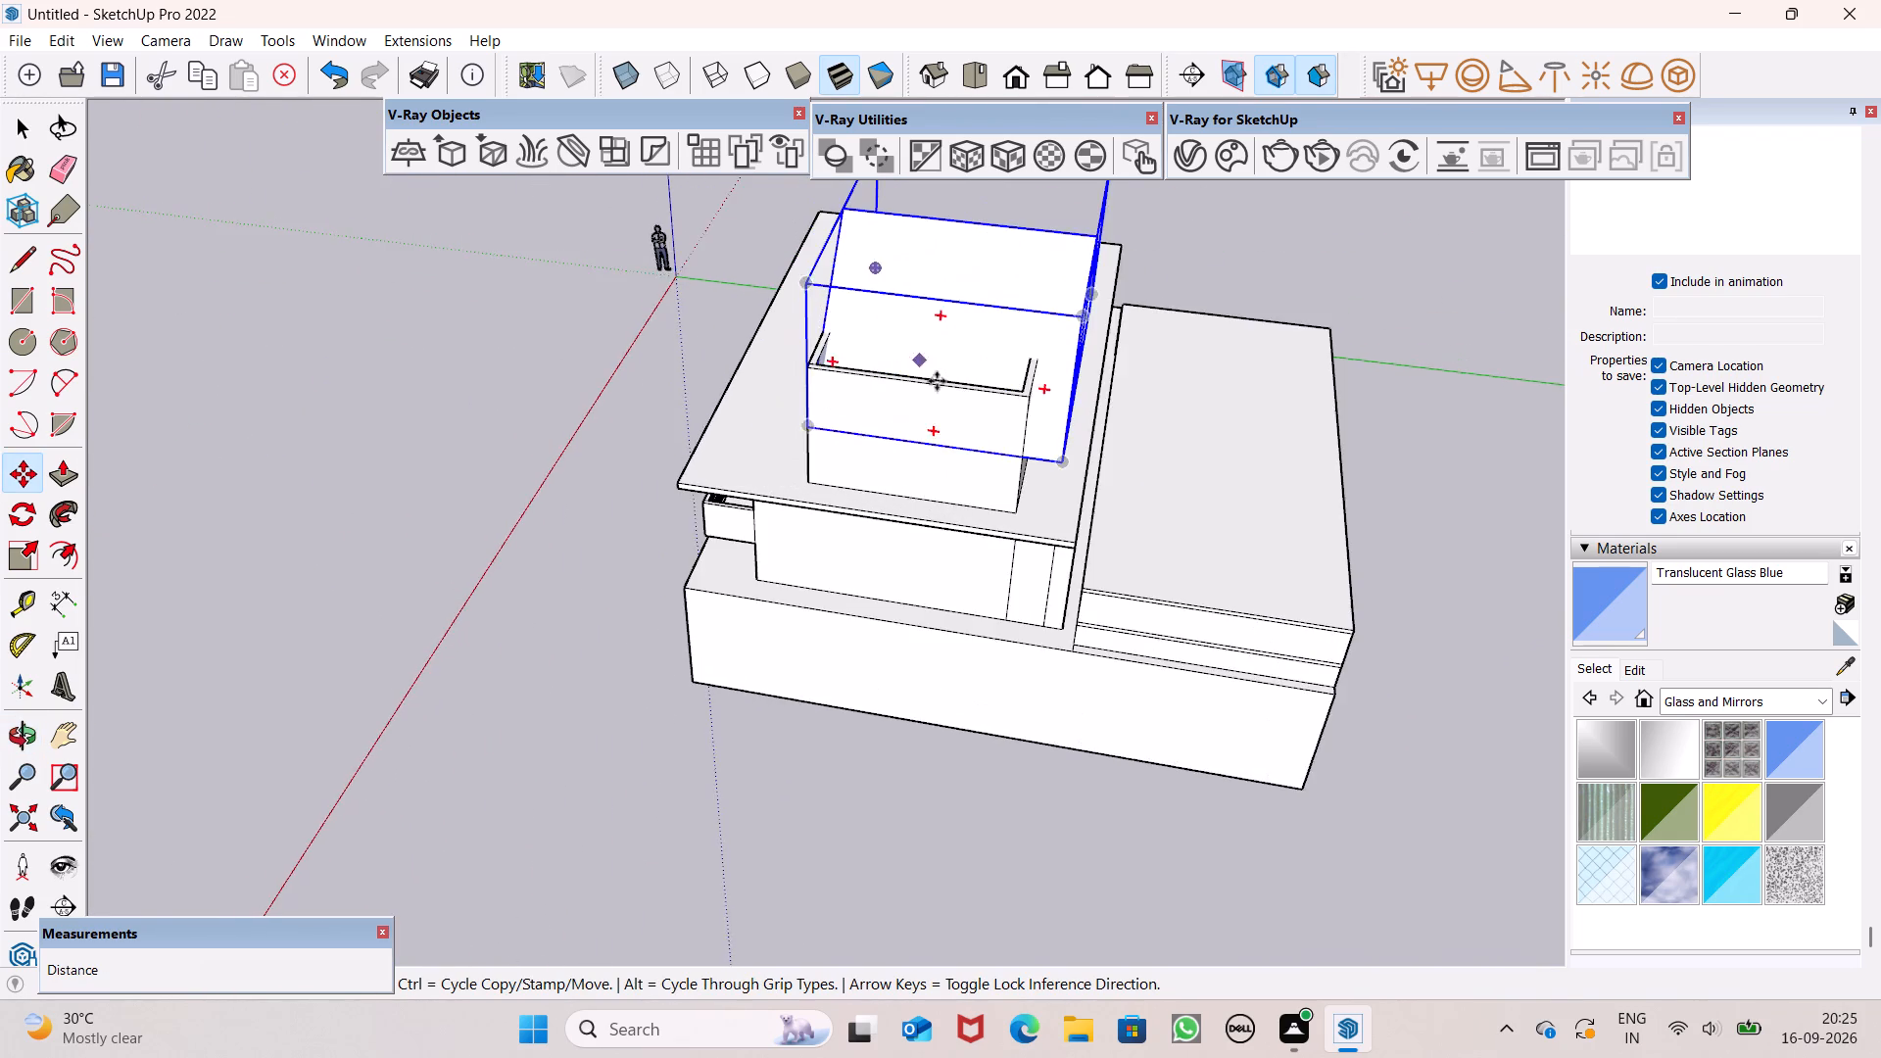
pyautogui.scroll(7, 957, 396)
pyautogui.moveTo(1171, 534); pyautogui.dragTo(1137, 452)
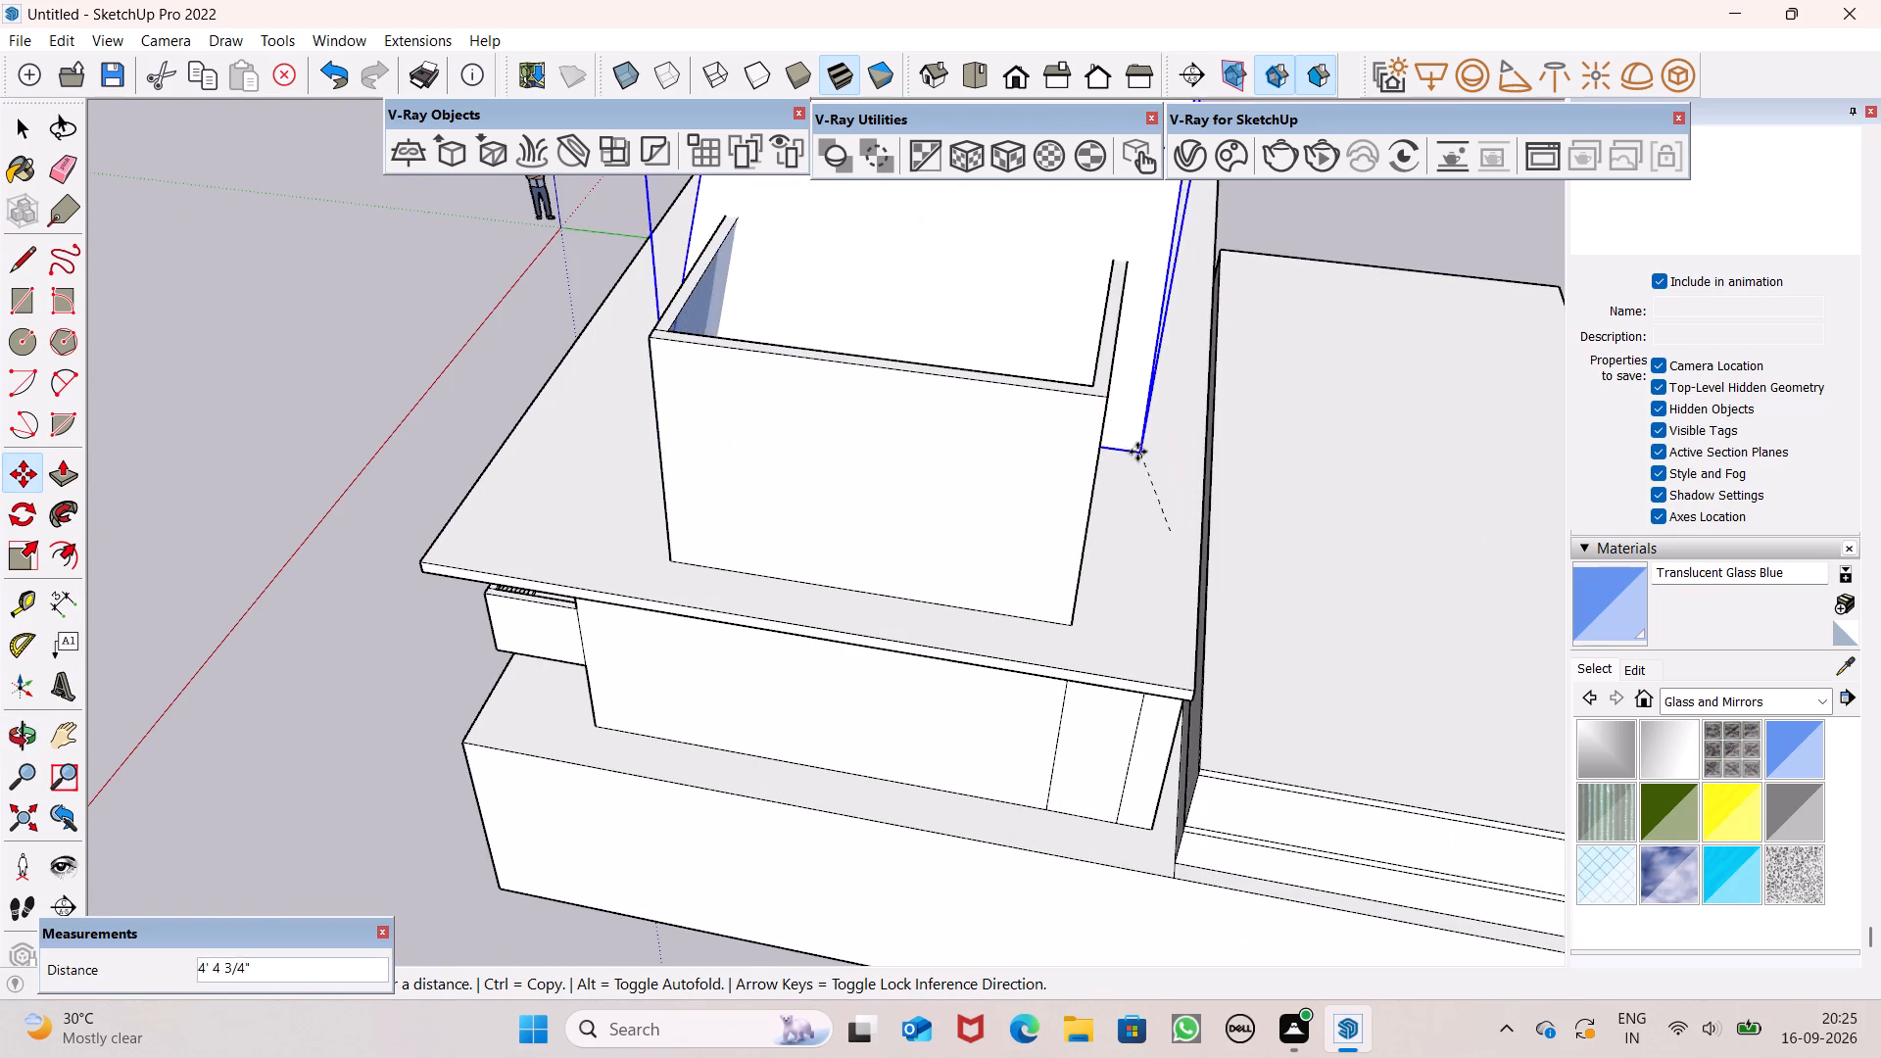
pyautogui.moveTo(1137, 452); pyautogui.dragTo(1107, 399)
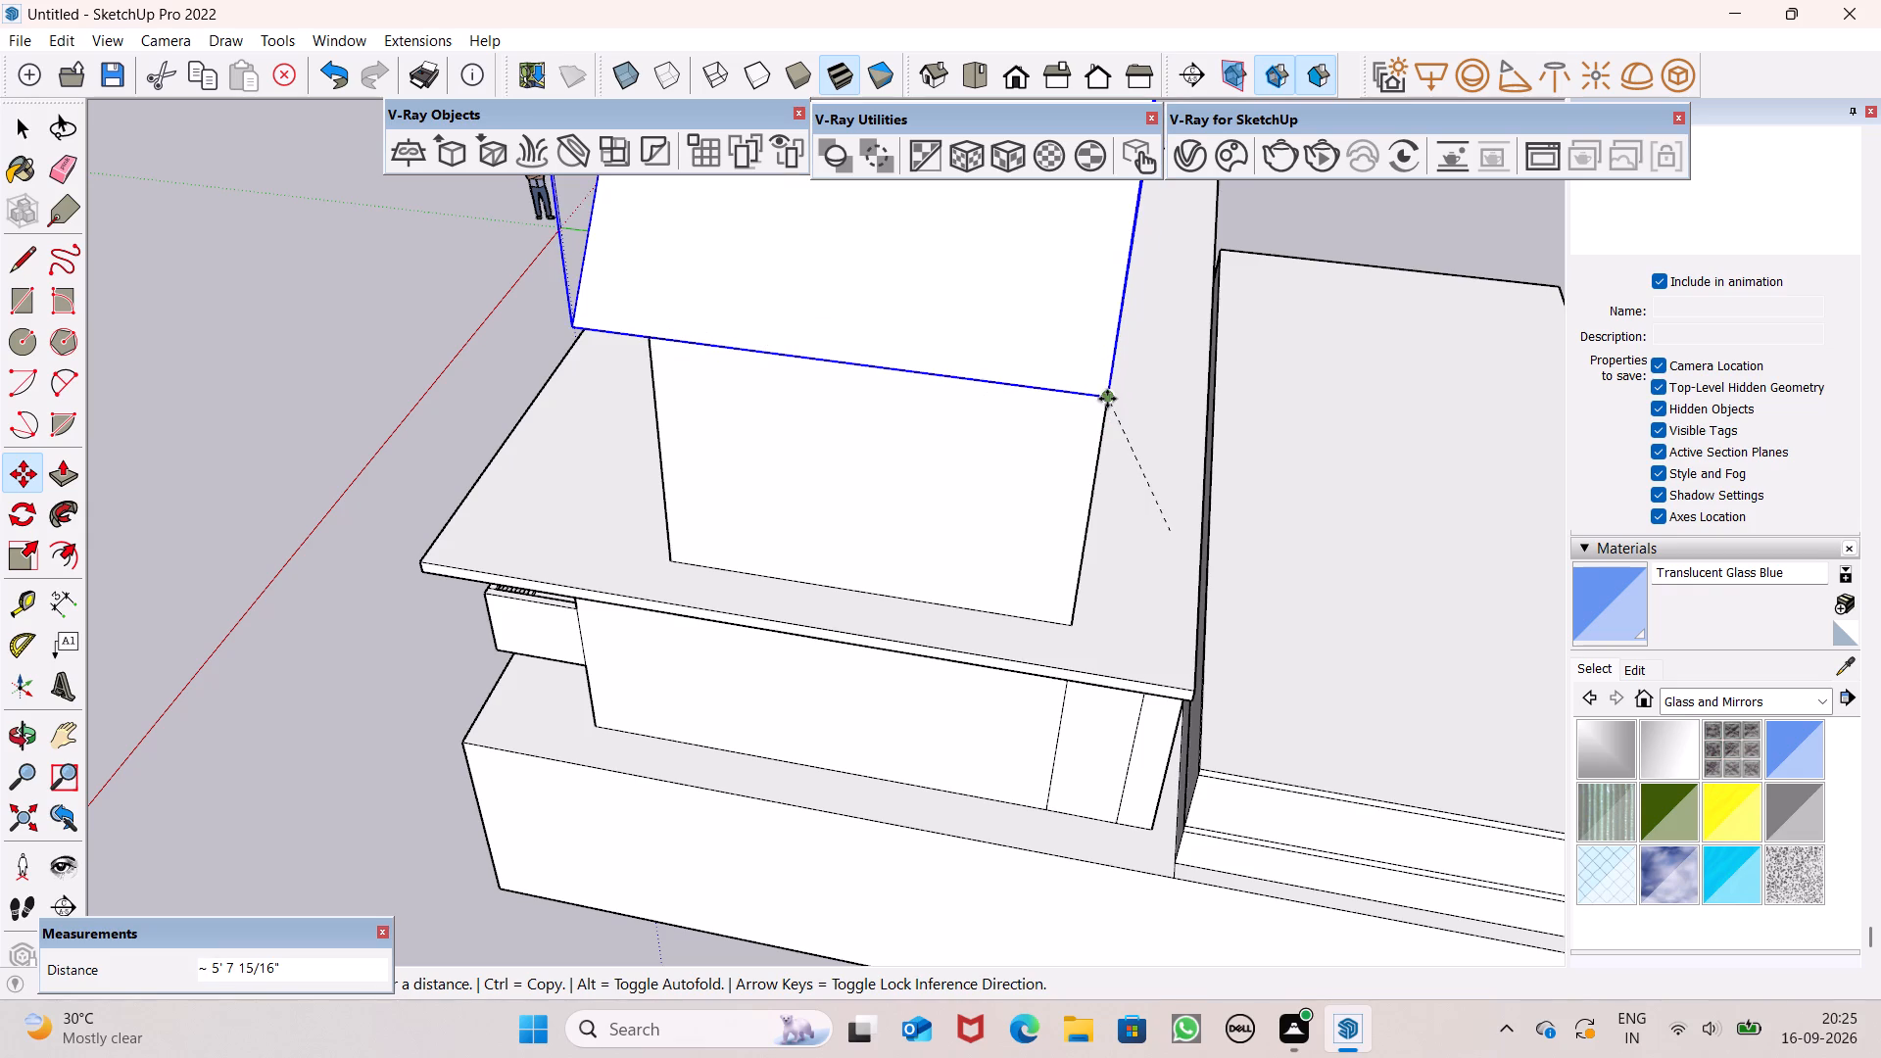
pyautogui.moveTo(1107, 399); pyautogui.dragTo(1106, 399)
# Move the gable group outward from the box corner so its two slopes straddle the rooftop box's width.
pyautogui.moveTo(1128, 424); pyautogui.dragTo(771, 334, button='middle')
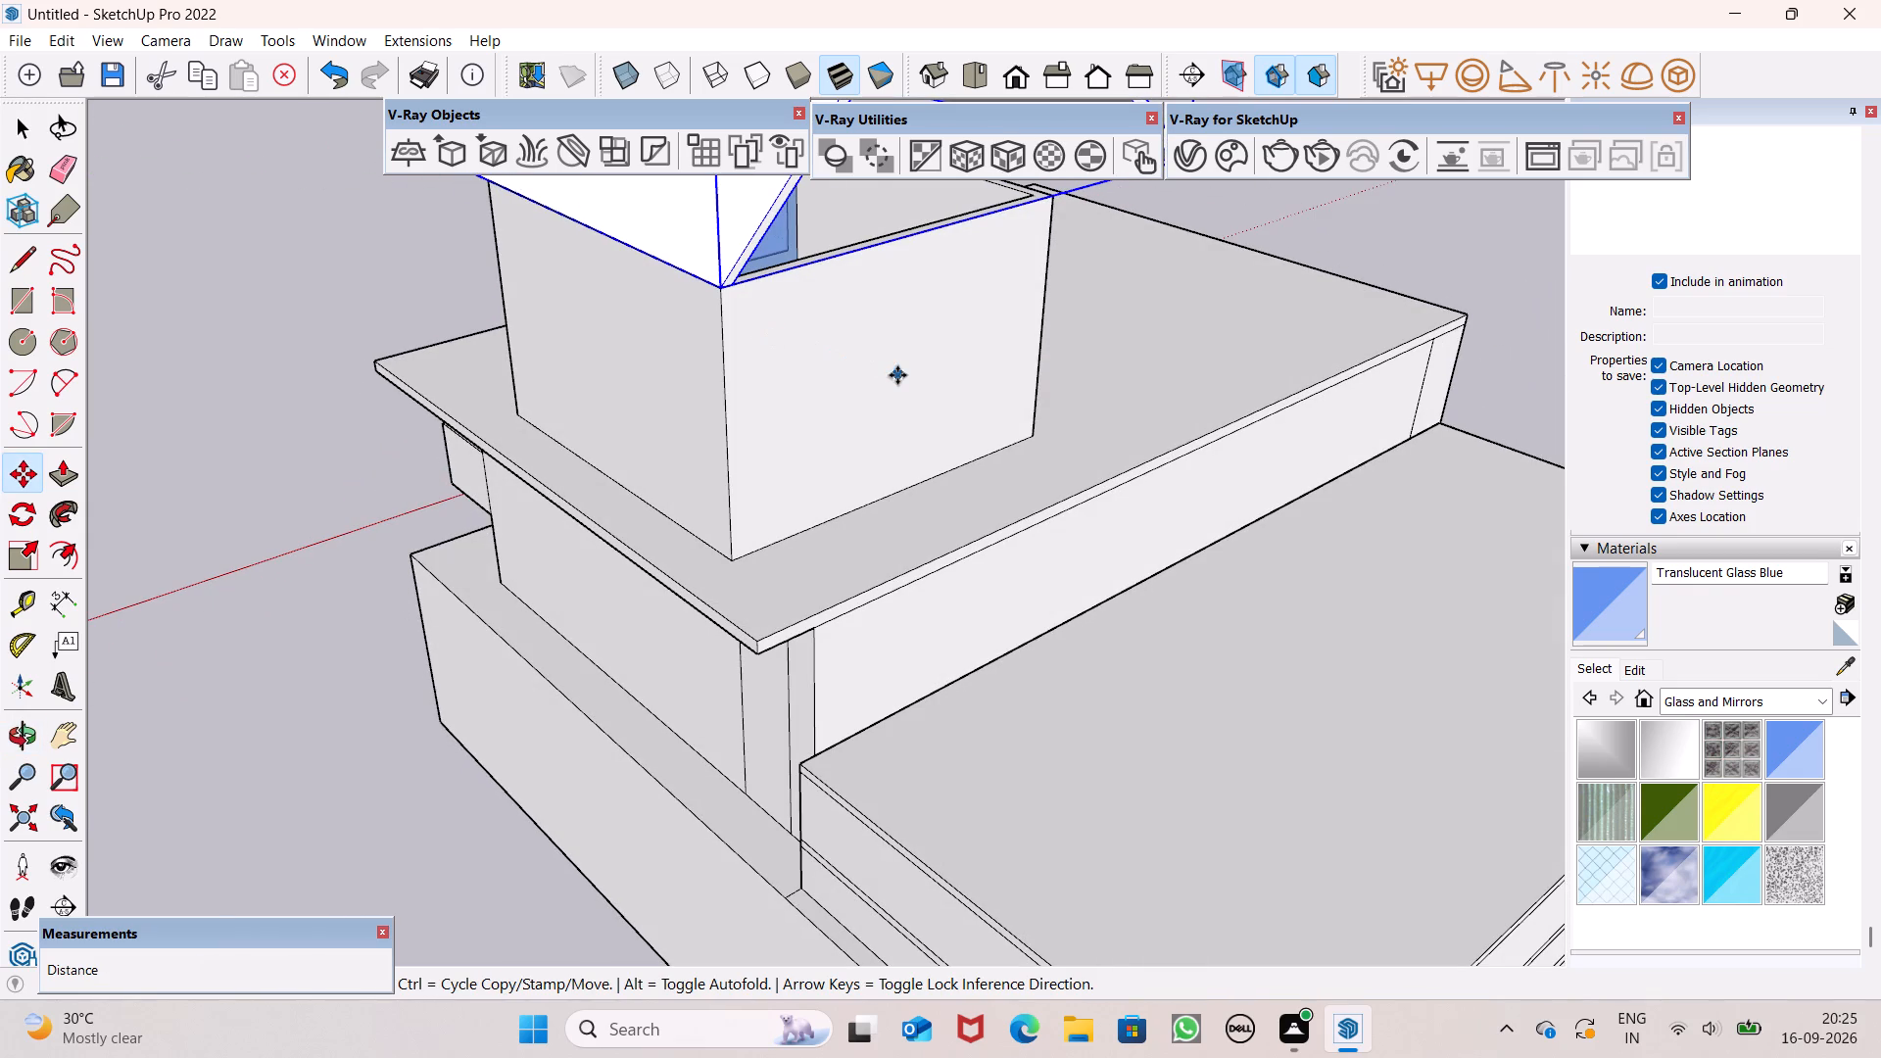
pyautogui.scroll(-1, 899, 381)
pyautogui.moveTo(927, 367); pyautogui.dragTo(833, 397, button='middle')
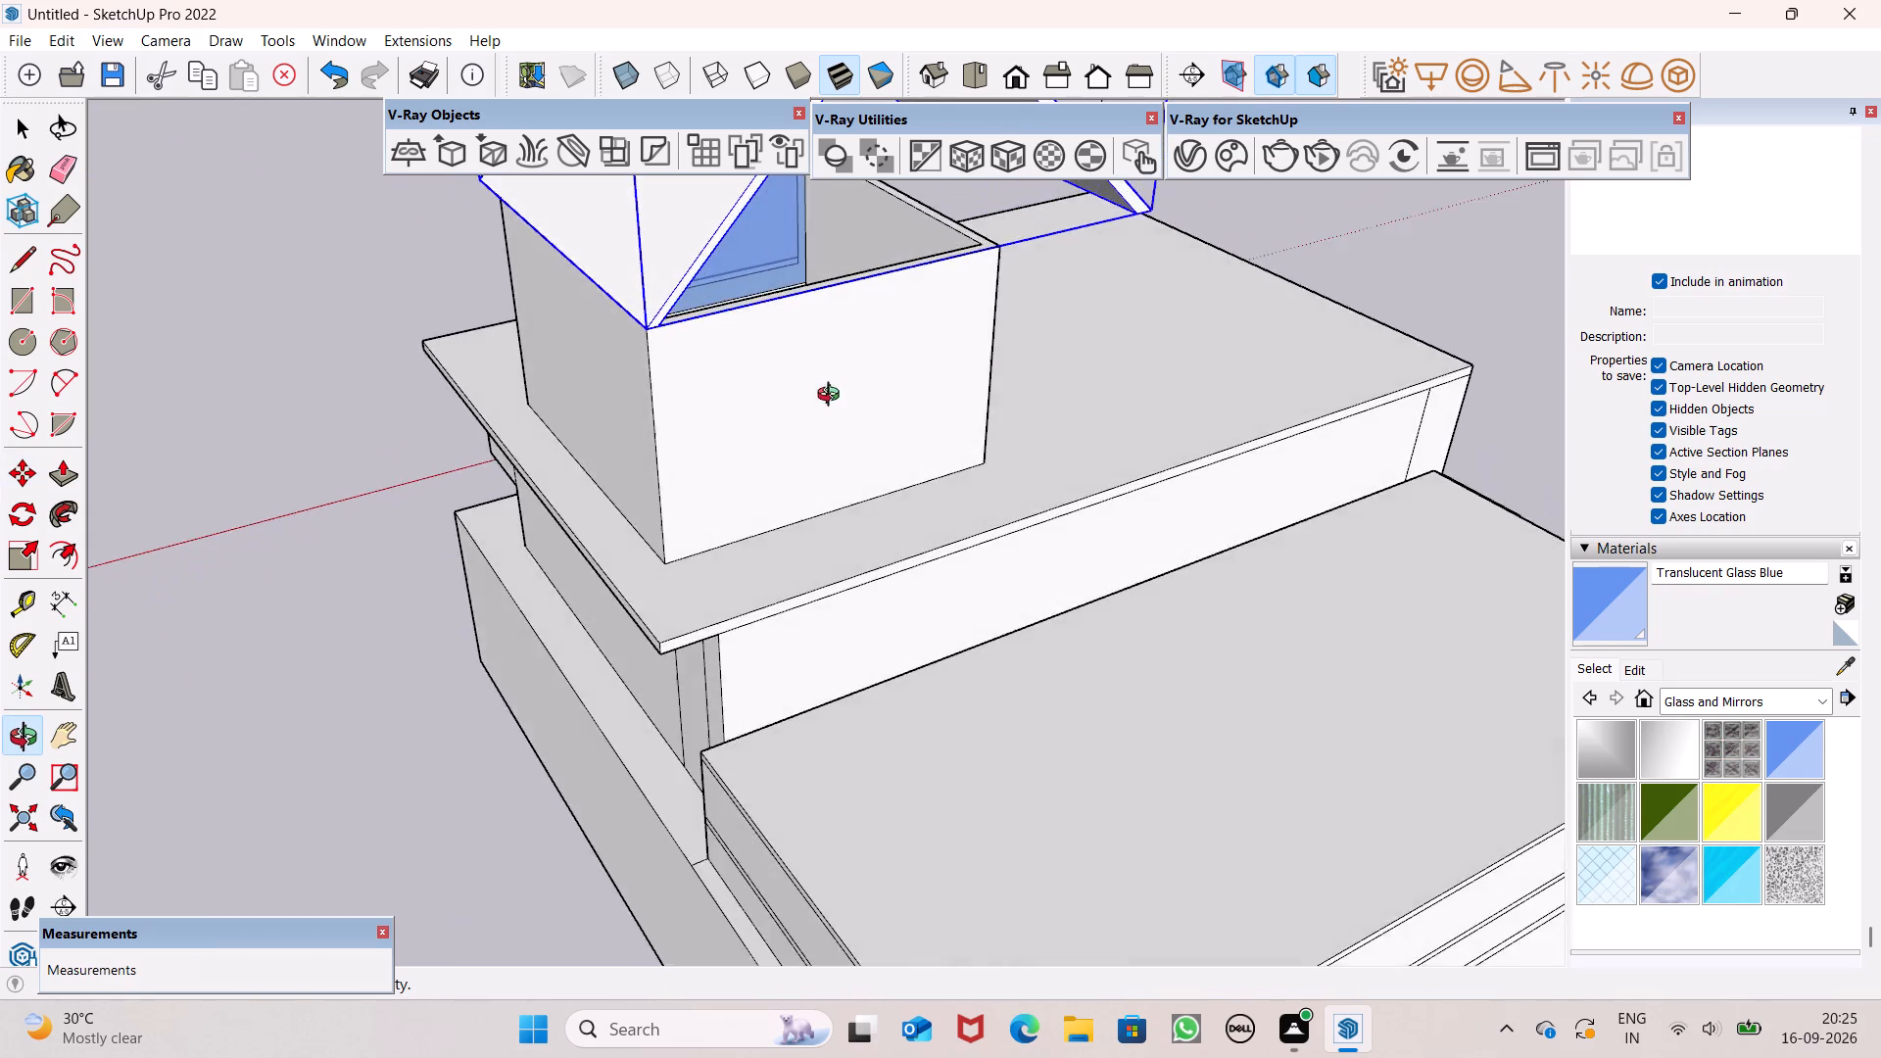
pyautogui.moveTo(833, 397); pyautogui.dragTo(878, 446, button='middle')
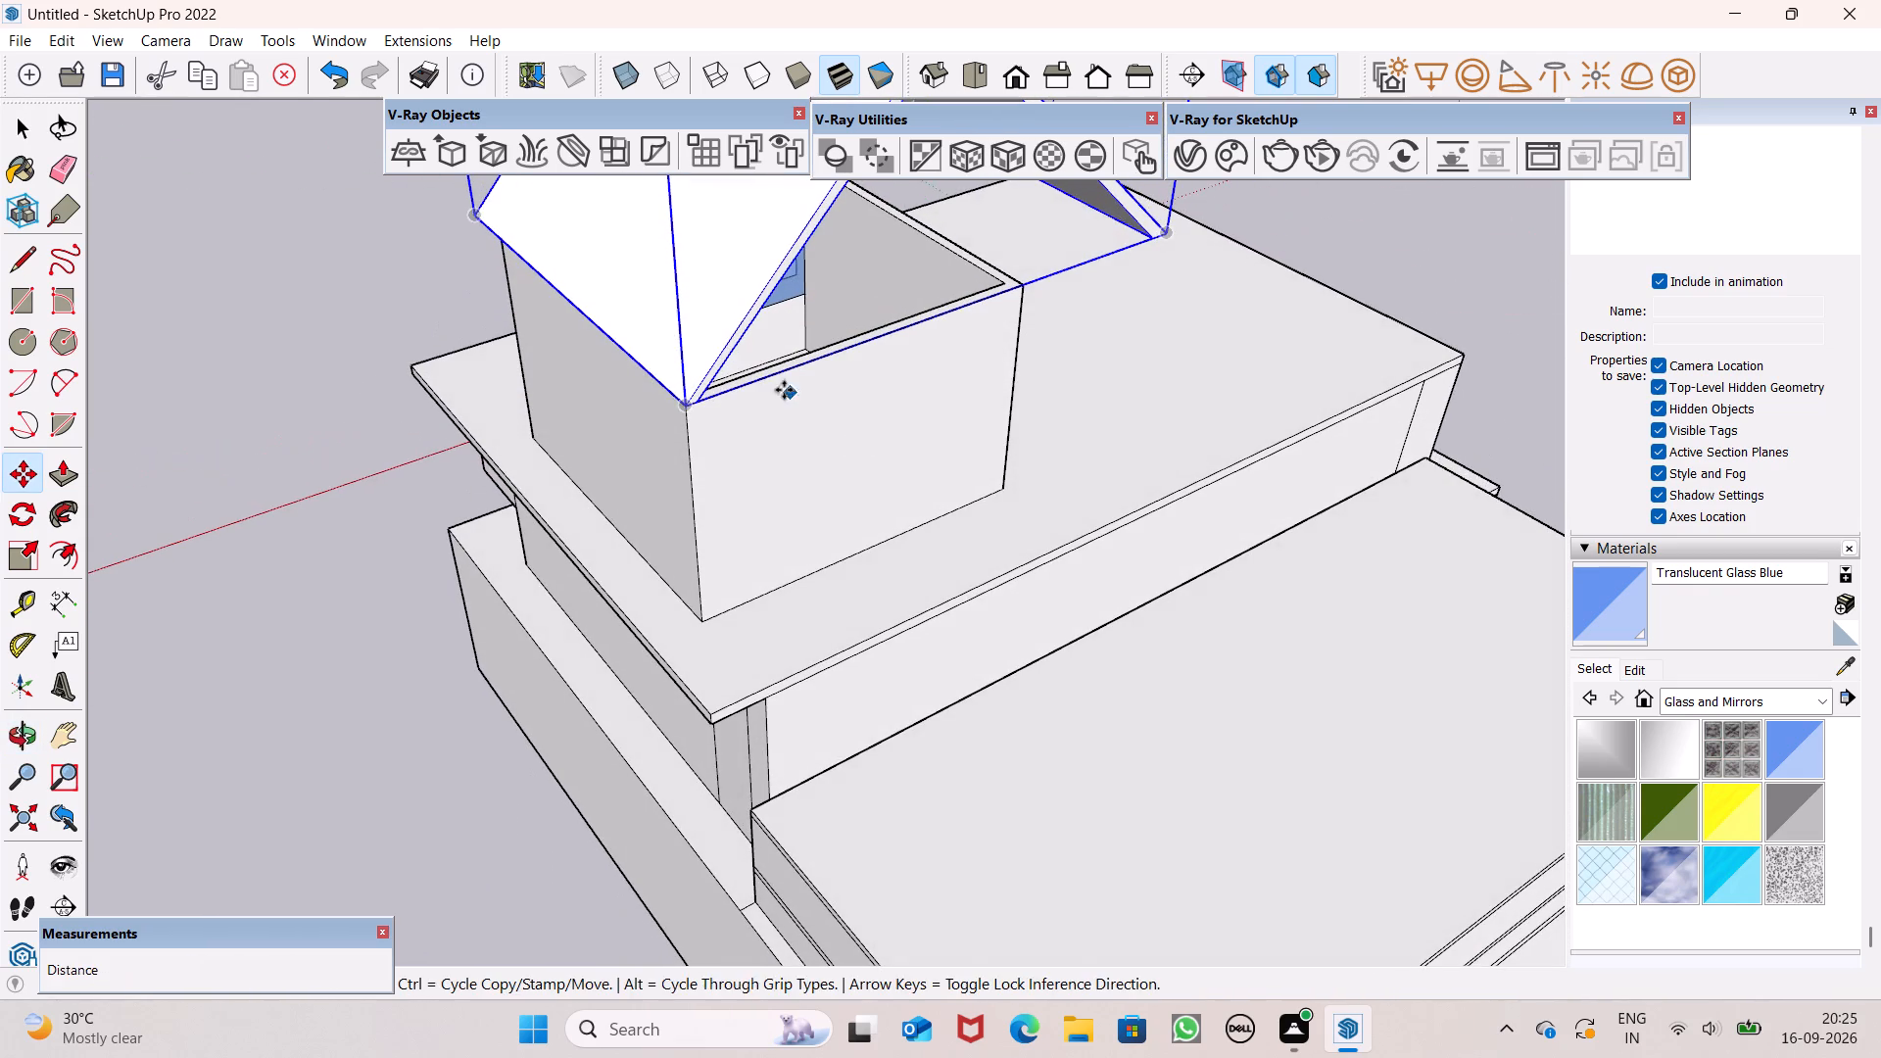
pyautogui.moveTo(835, 439); pyautogui.dragTo(549, 407, button='middle')
pyautogui.scroll(5, 456, 282)
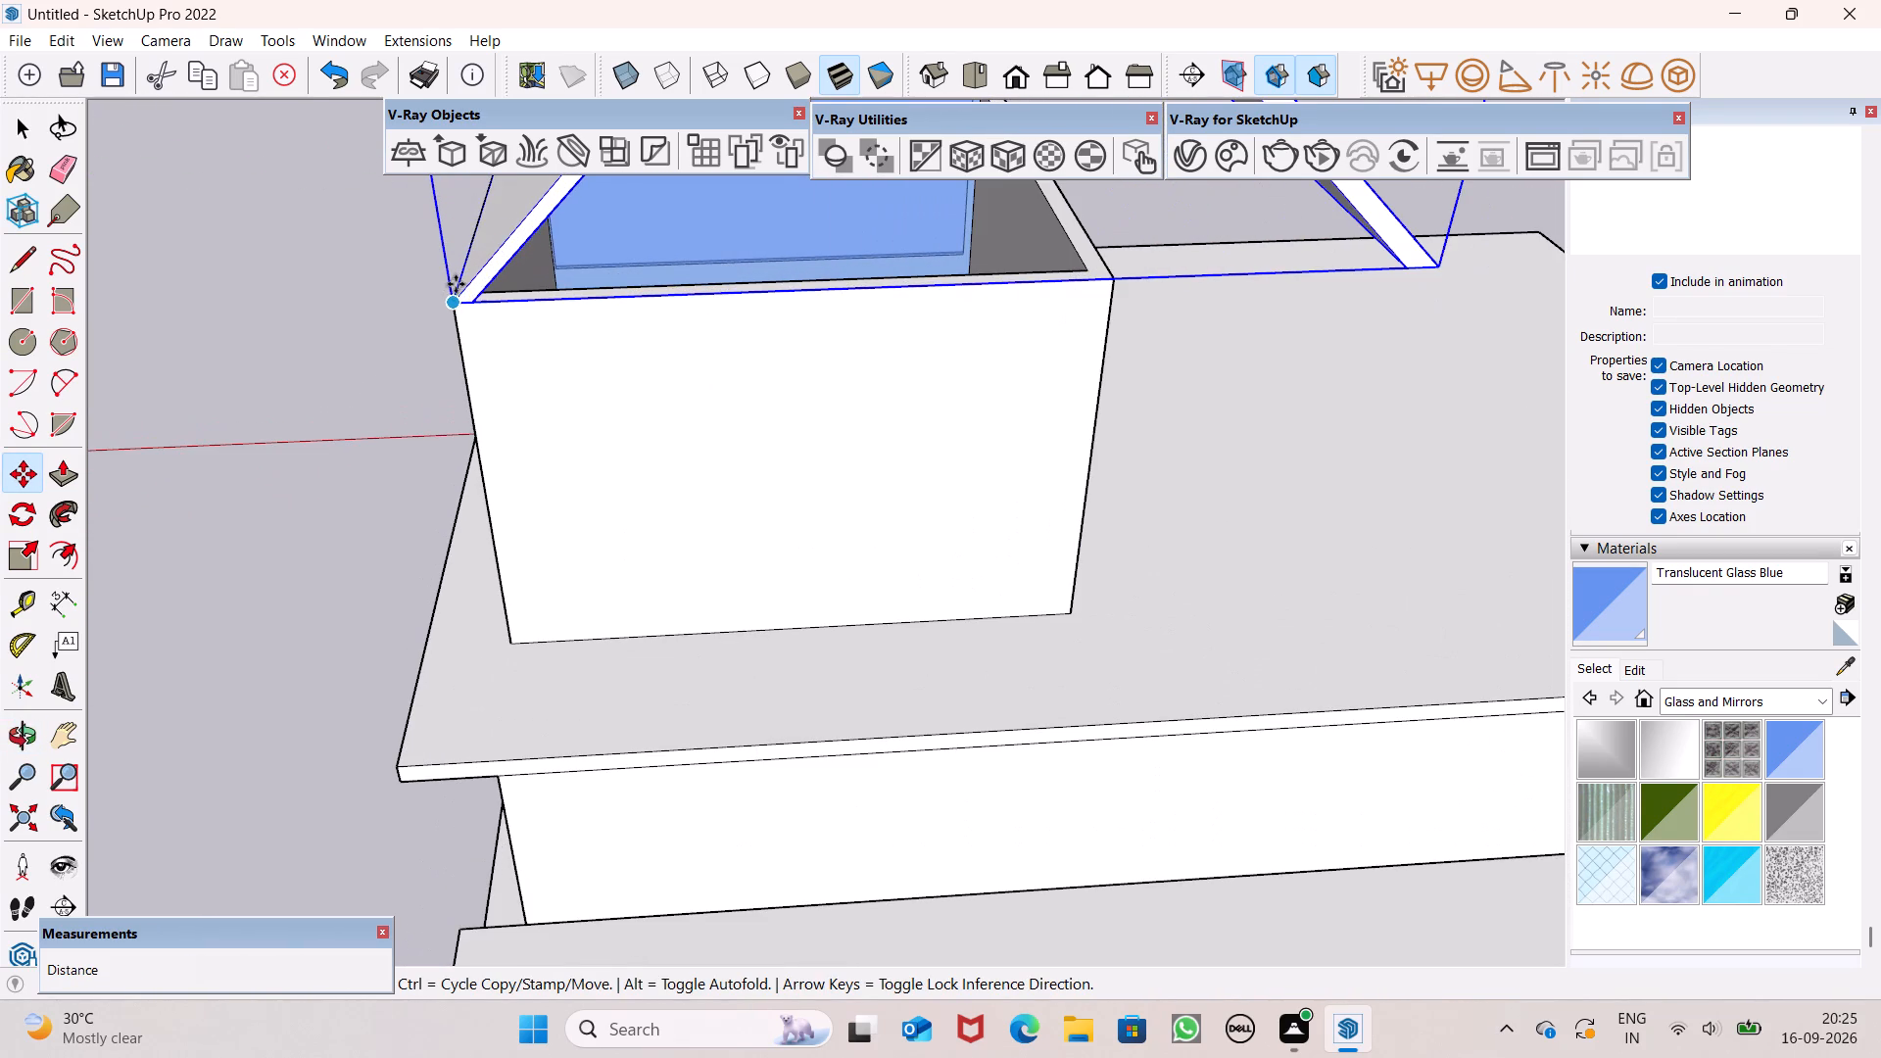
pyautogui.moveTo(445, 301); pyautogui.dragTo(338, 389)
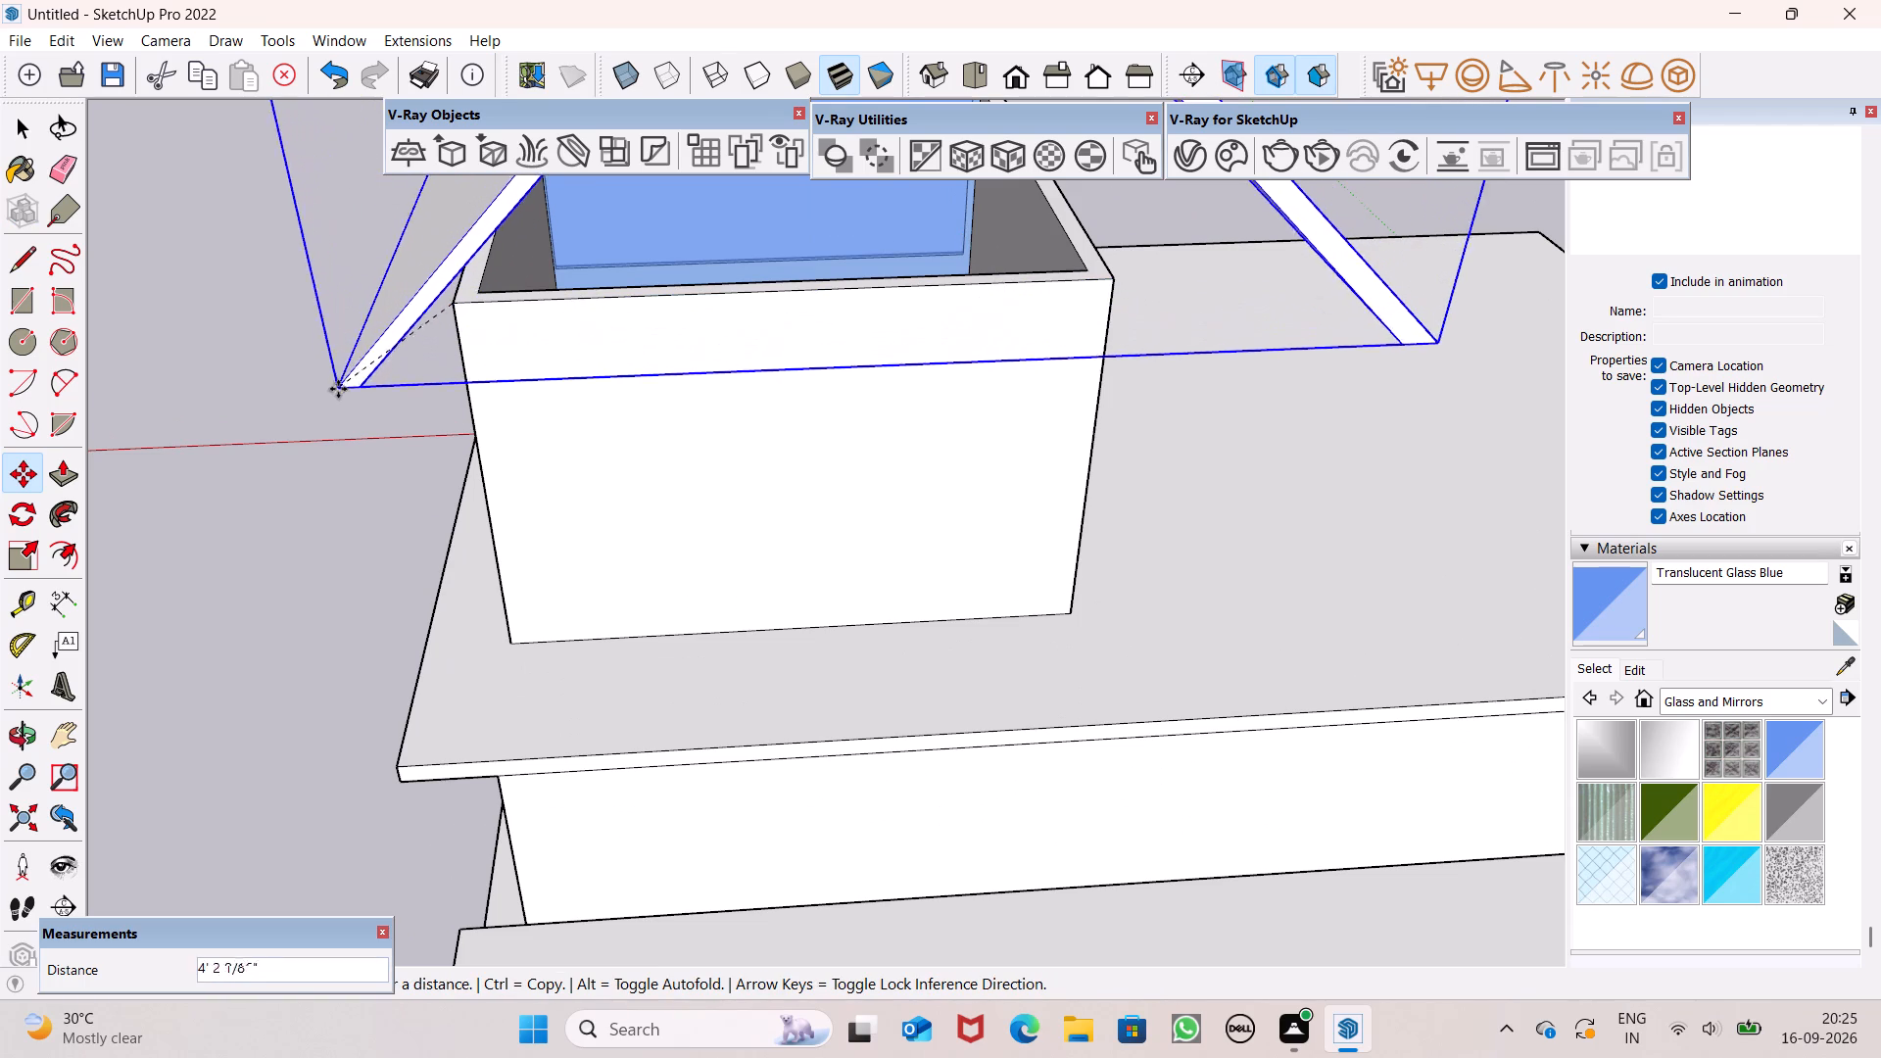
pyautogui.moveTo(338, 389); pyautogui.dragTo(115, 601)
# Move the gable group about 14' 8" toward the glazed front so it sits over the rooftop box.
pyautogui.scroll(-7, 735, 573)
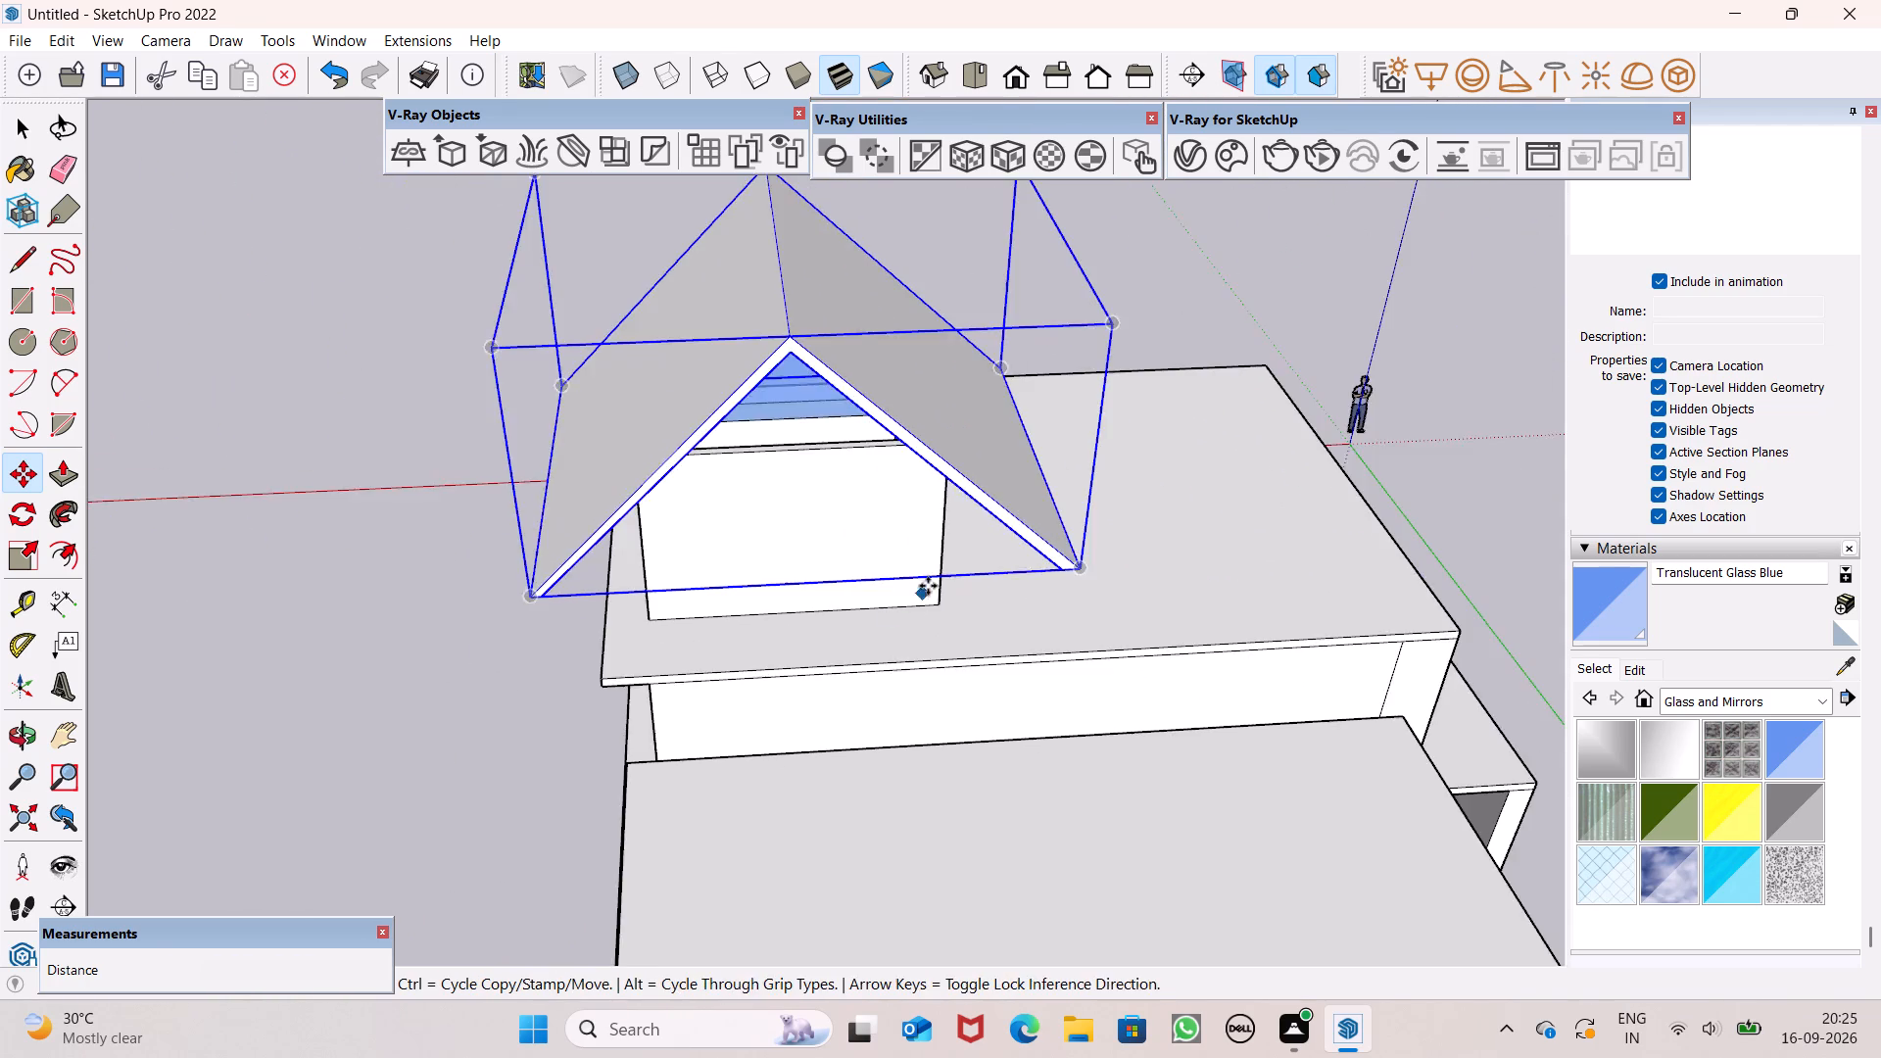
pyautogui.scroll(-3, 928, 586)
pyautogui.moveTo(1017, 667); pyautogui.dragTo(1877, 625, button='middle')
pyautogui.moveTo(892, 411); pyautogui.dragTo(1666, 543, button='middle')
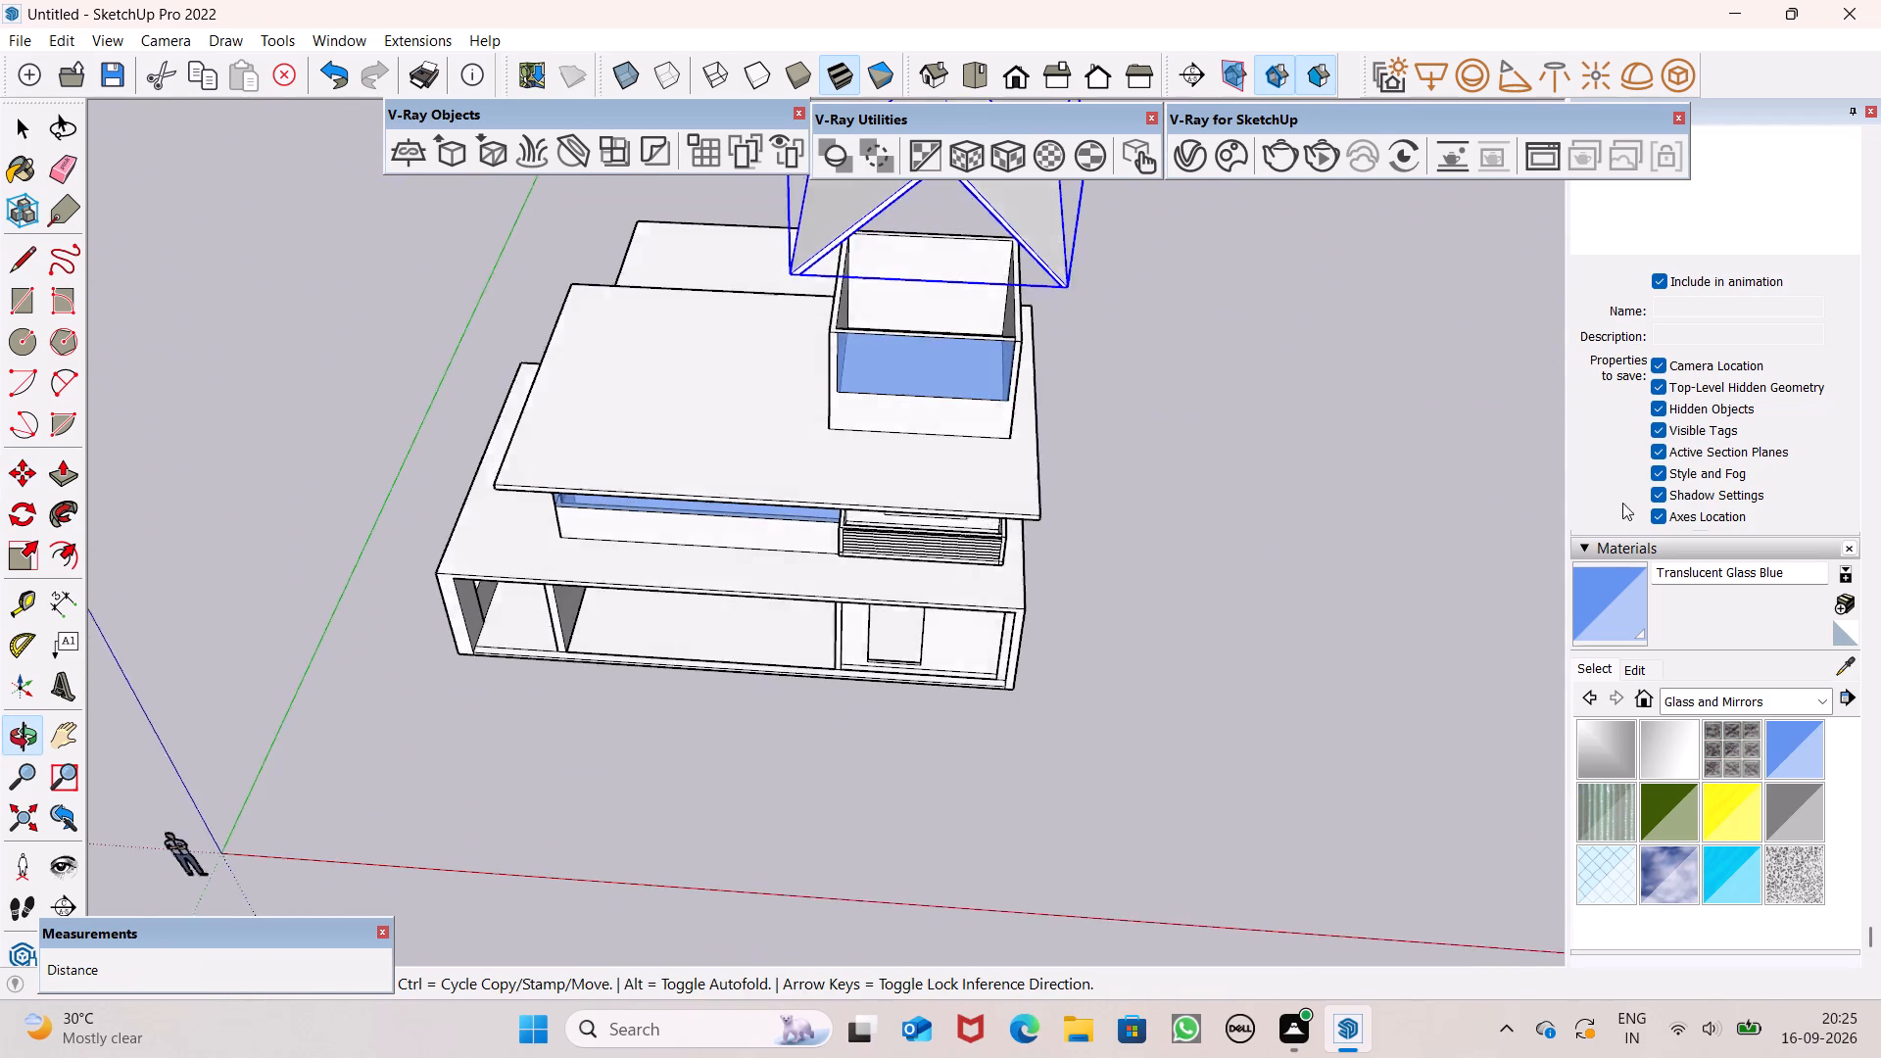
pyautogui.scroll(6, 670, 270)
pyautogui.scroll(-5, 1075, 368)
pyautogui.moveTo(1278, 455); pyautogui.dragTo(1204, 368, button='middle')
pyautogui.scroll(6, 1204, 368)
pyautogui.moveTo(1278, 326); pyautogui.dragTo(1270, 508)
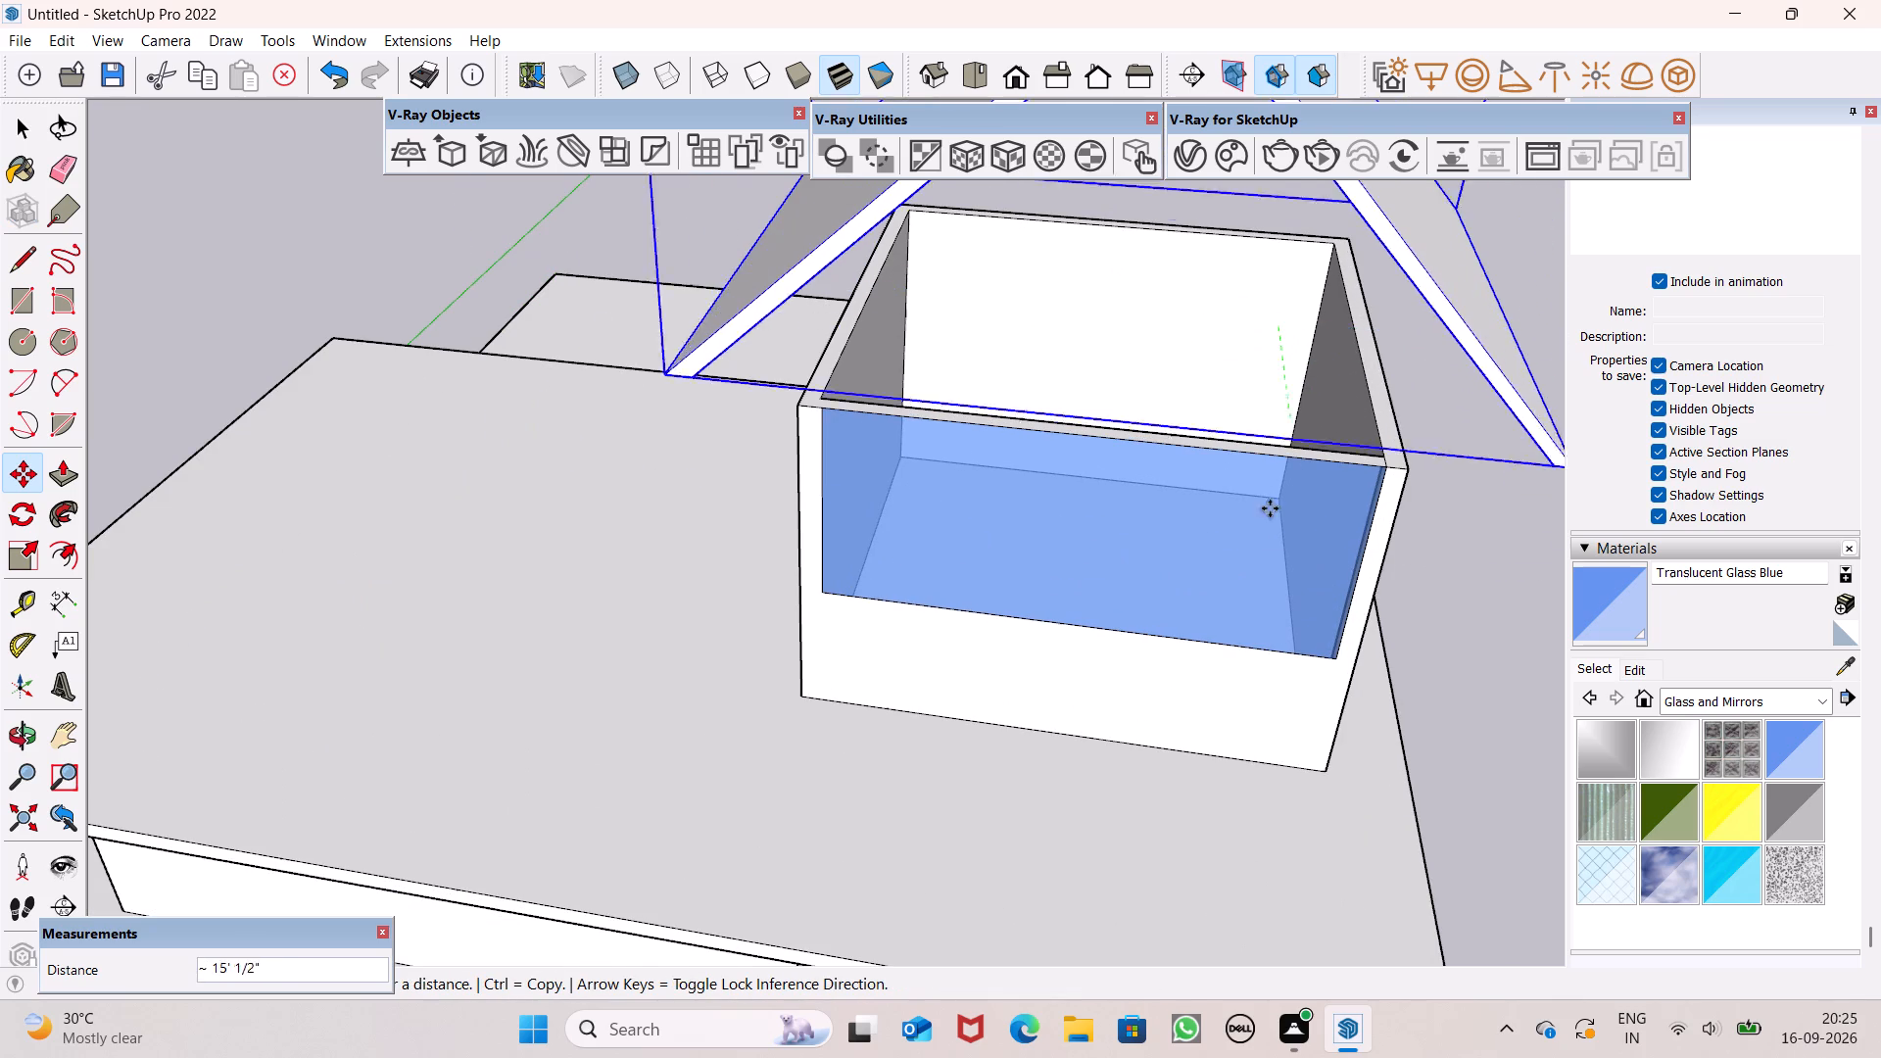
pyautogui.moveTo(1270, 508); pyautogui.dragTo(1330, 548)
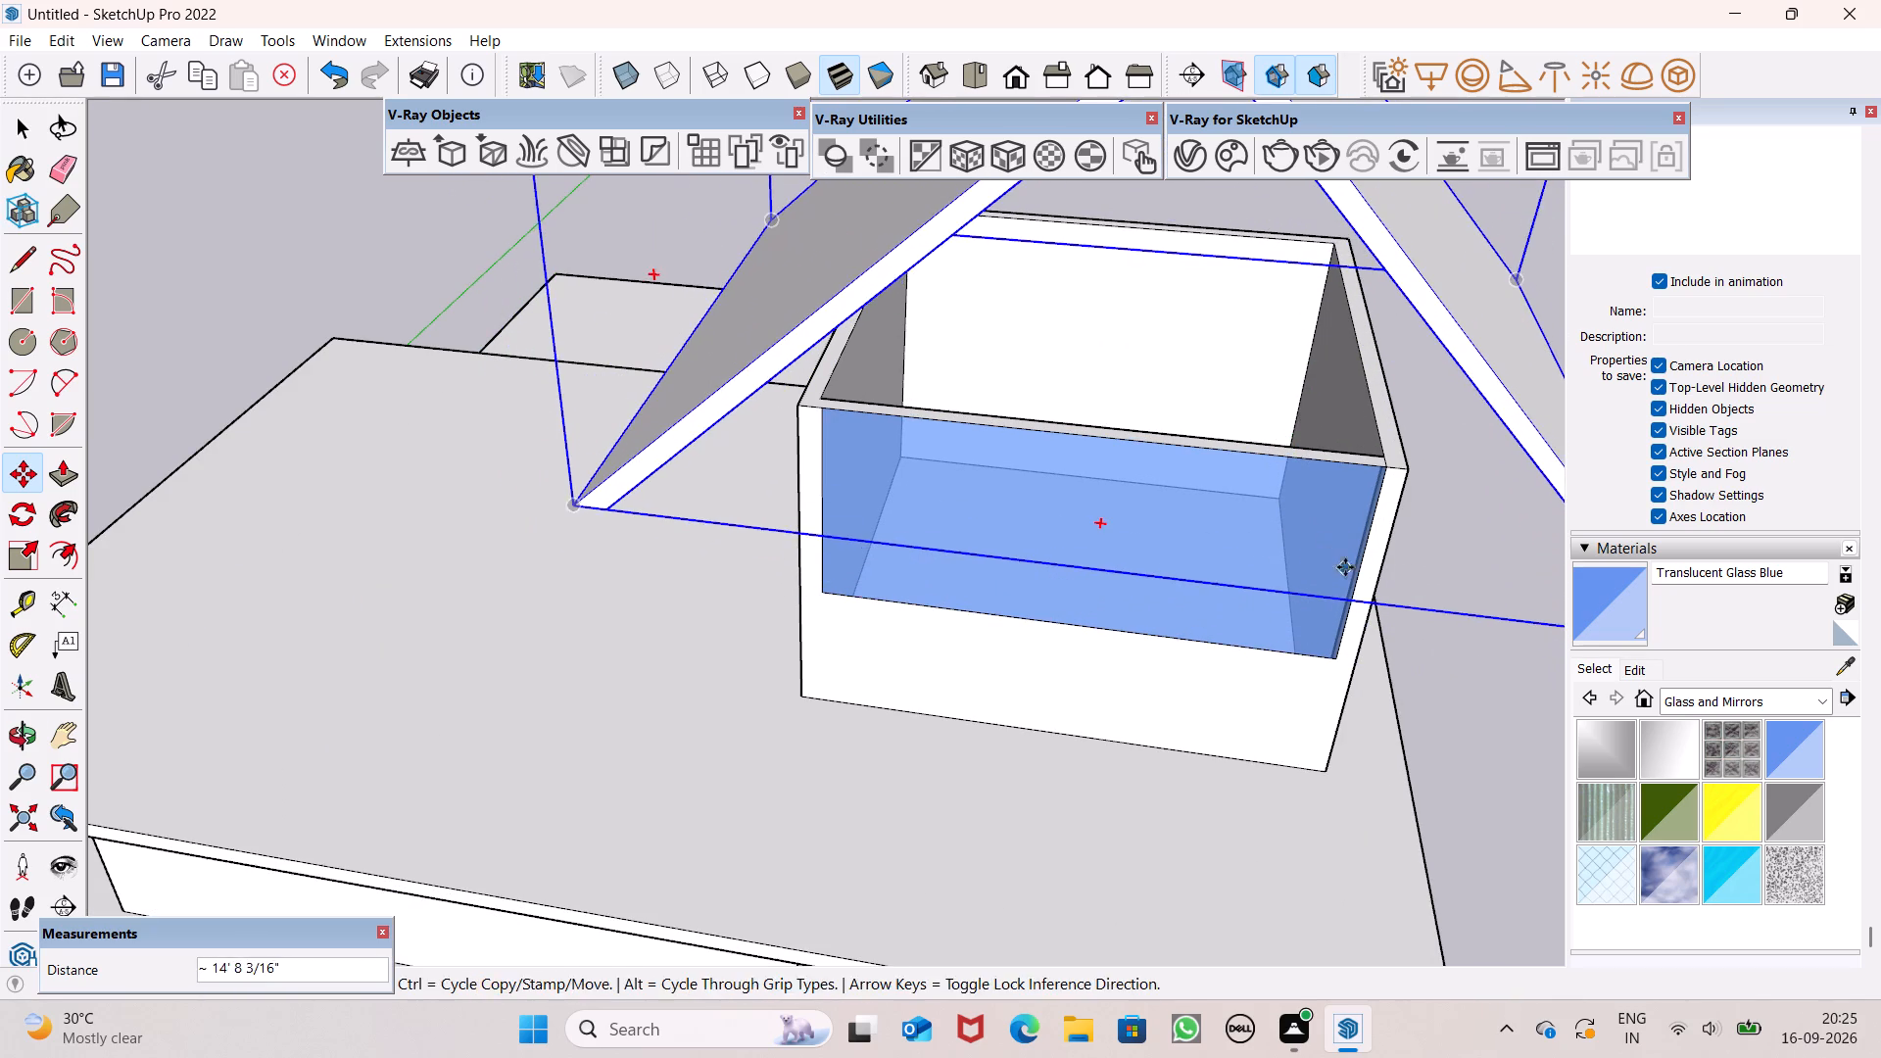
# Scale the gable group down uniformly to about 0.6 from its front upper corner.
pyautogui.moveTo(1345, 567); pyautogui.dragTo(1394, 357, button='middle')
pyautogui.scroll(-14, 1392, 369)
pyautogui.moveTo(1407, 394); pyautogui.dragTo(1289, 439, button='middle')
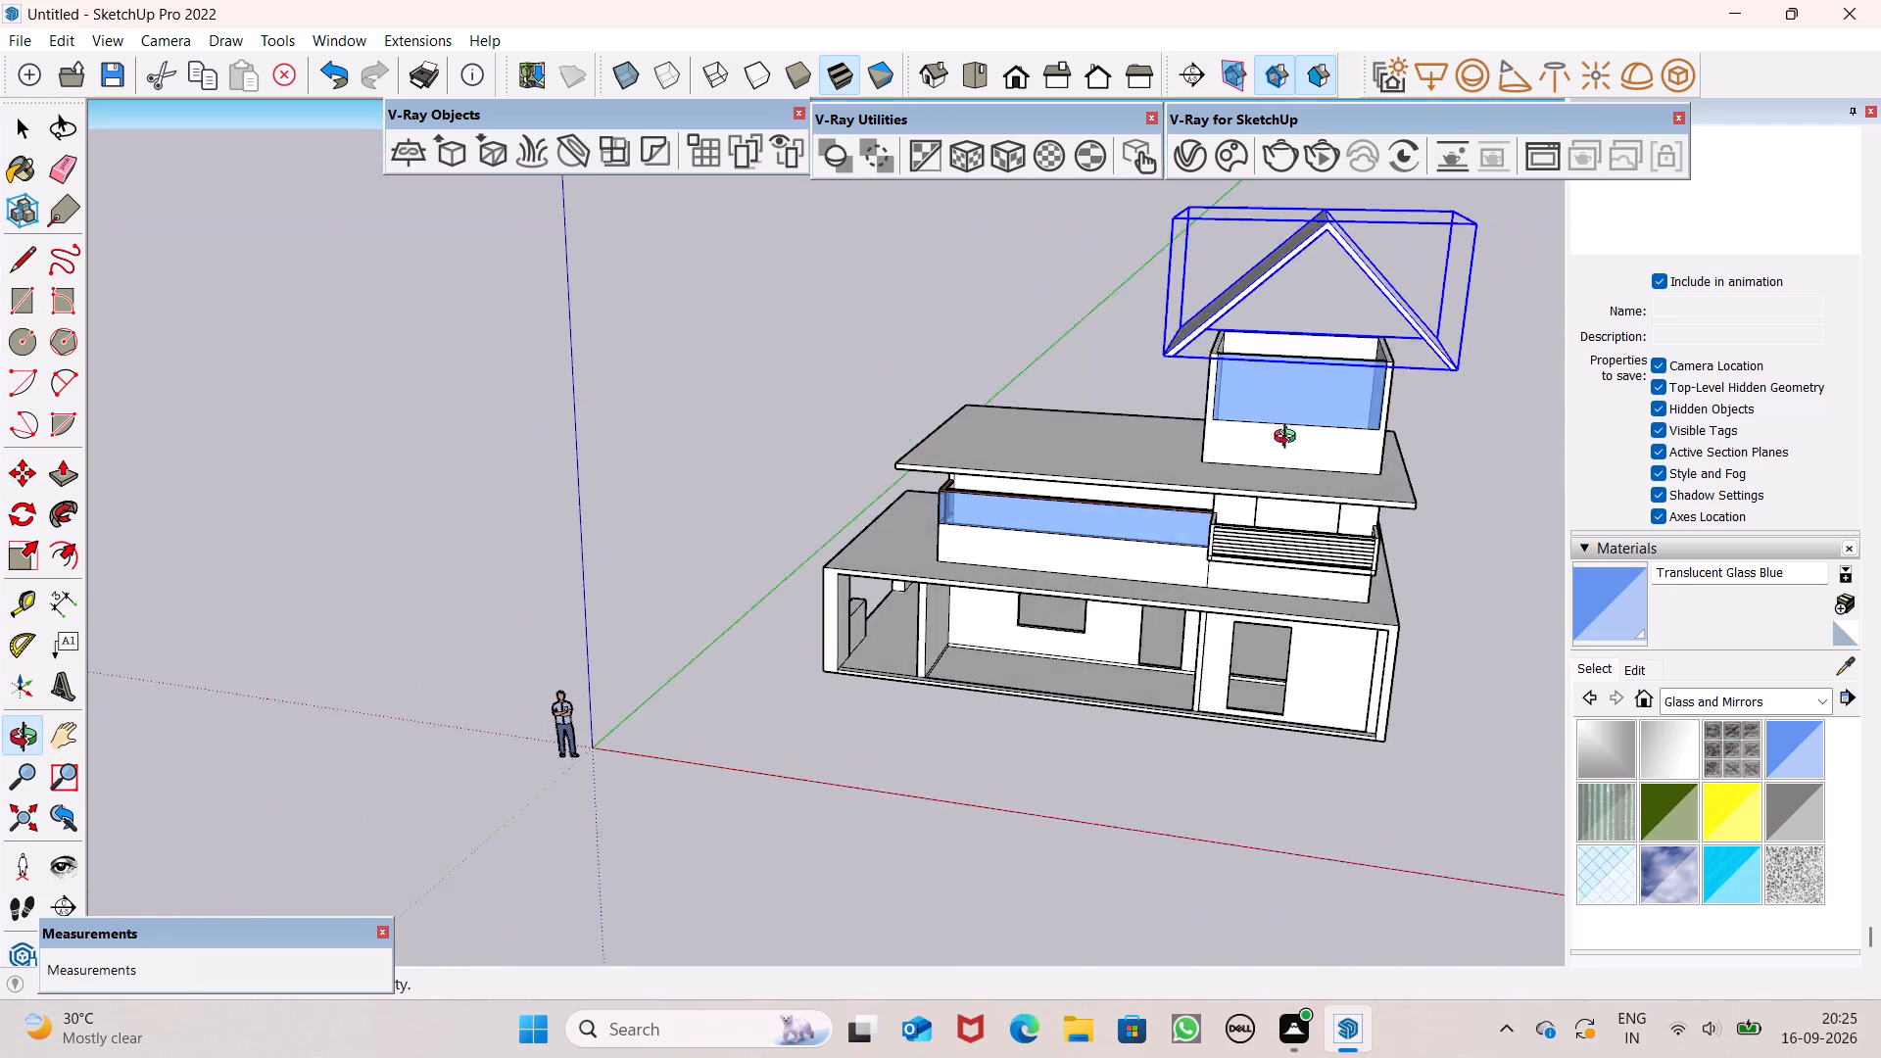
pyautogui.moveTo(1289, 439); pyautogui.dragTo(1182, 465, button='middle')
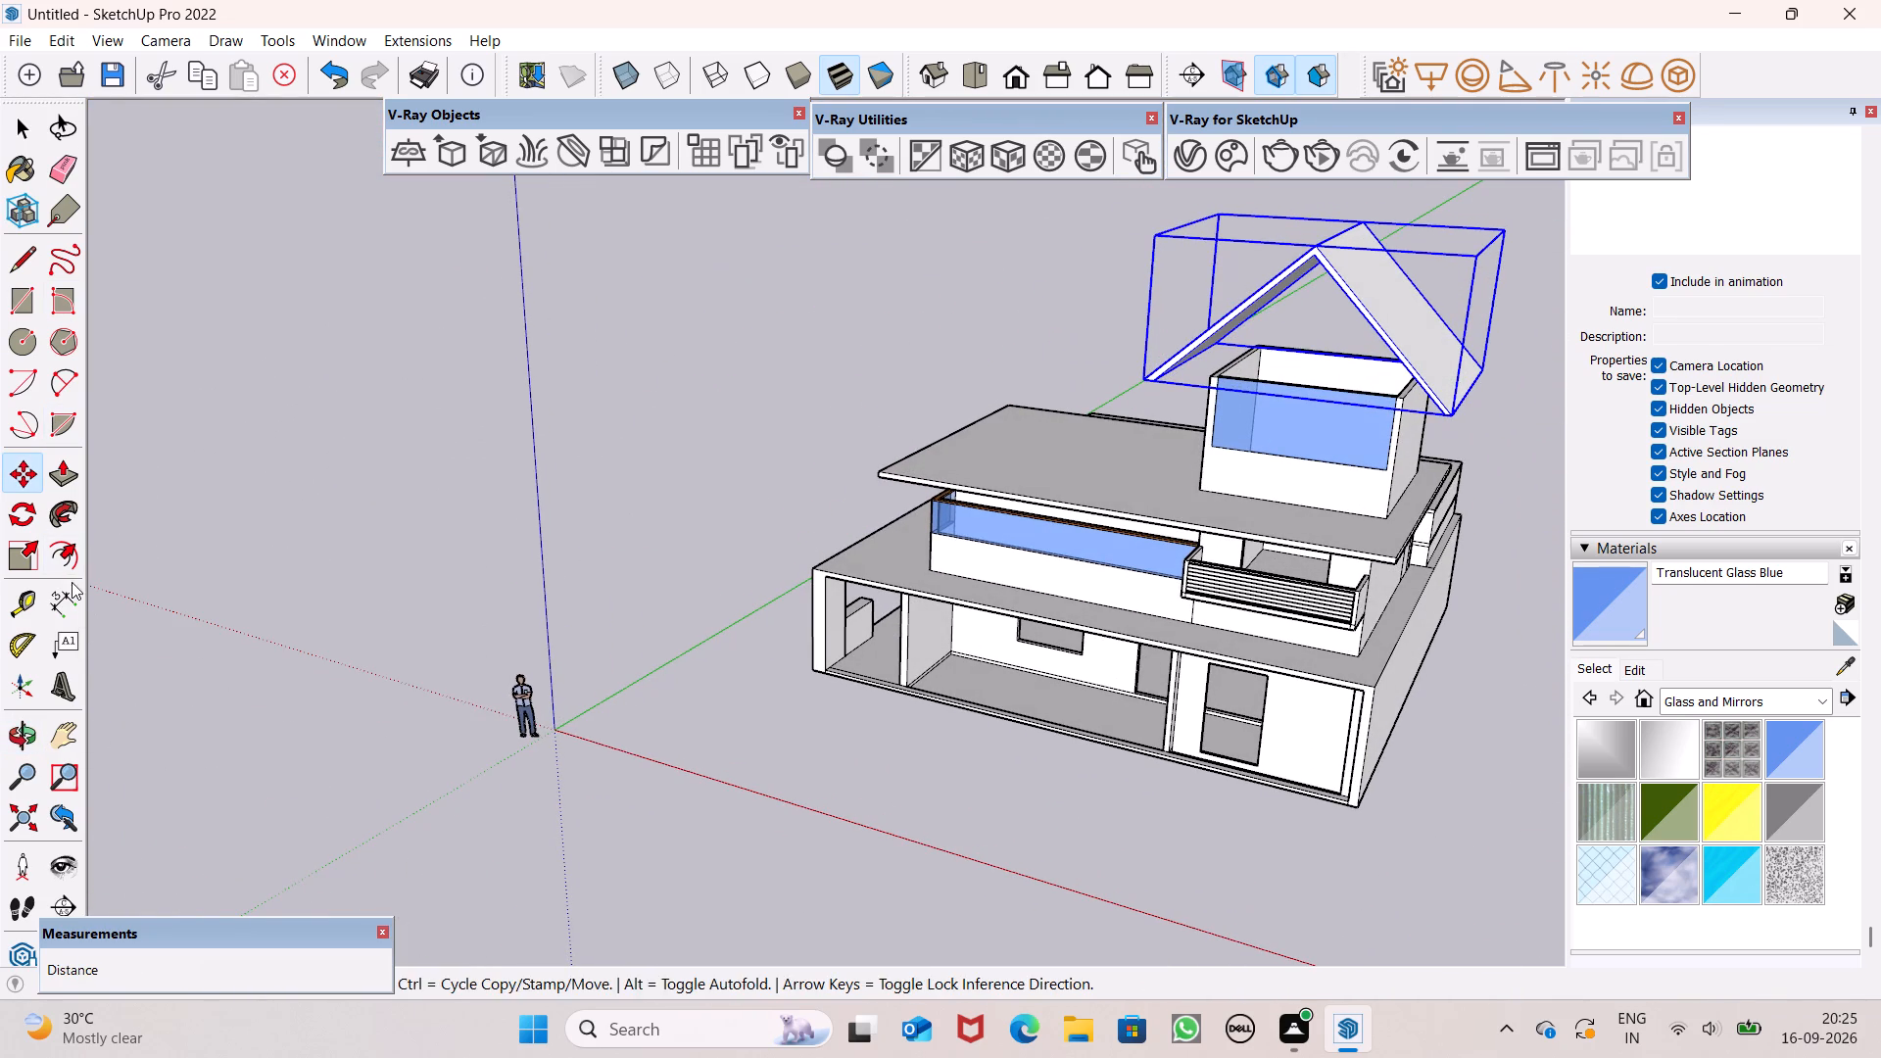
pyautogui.click(20, 553)
pyautogui.moveTo(880, 671); pyautogui.dragTo(917, 709, button='middle')
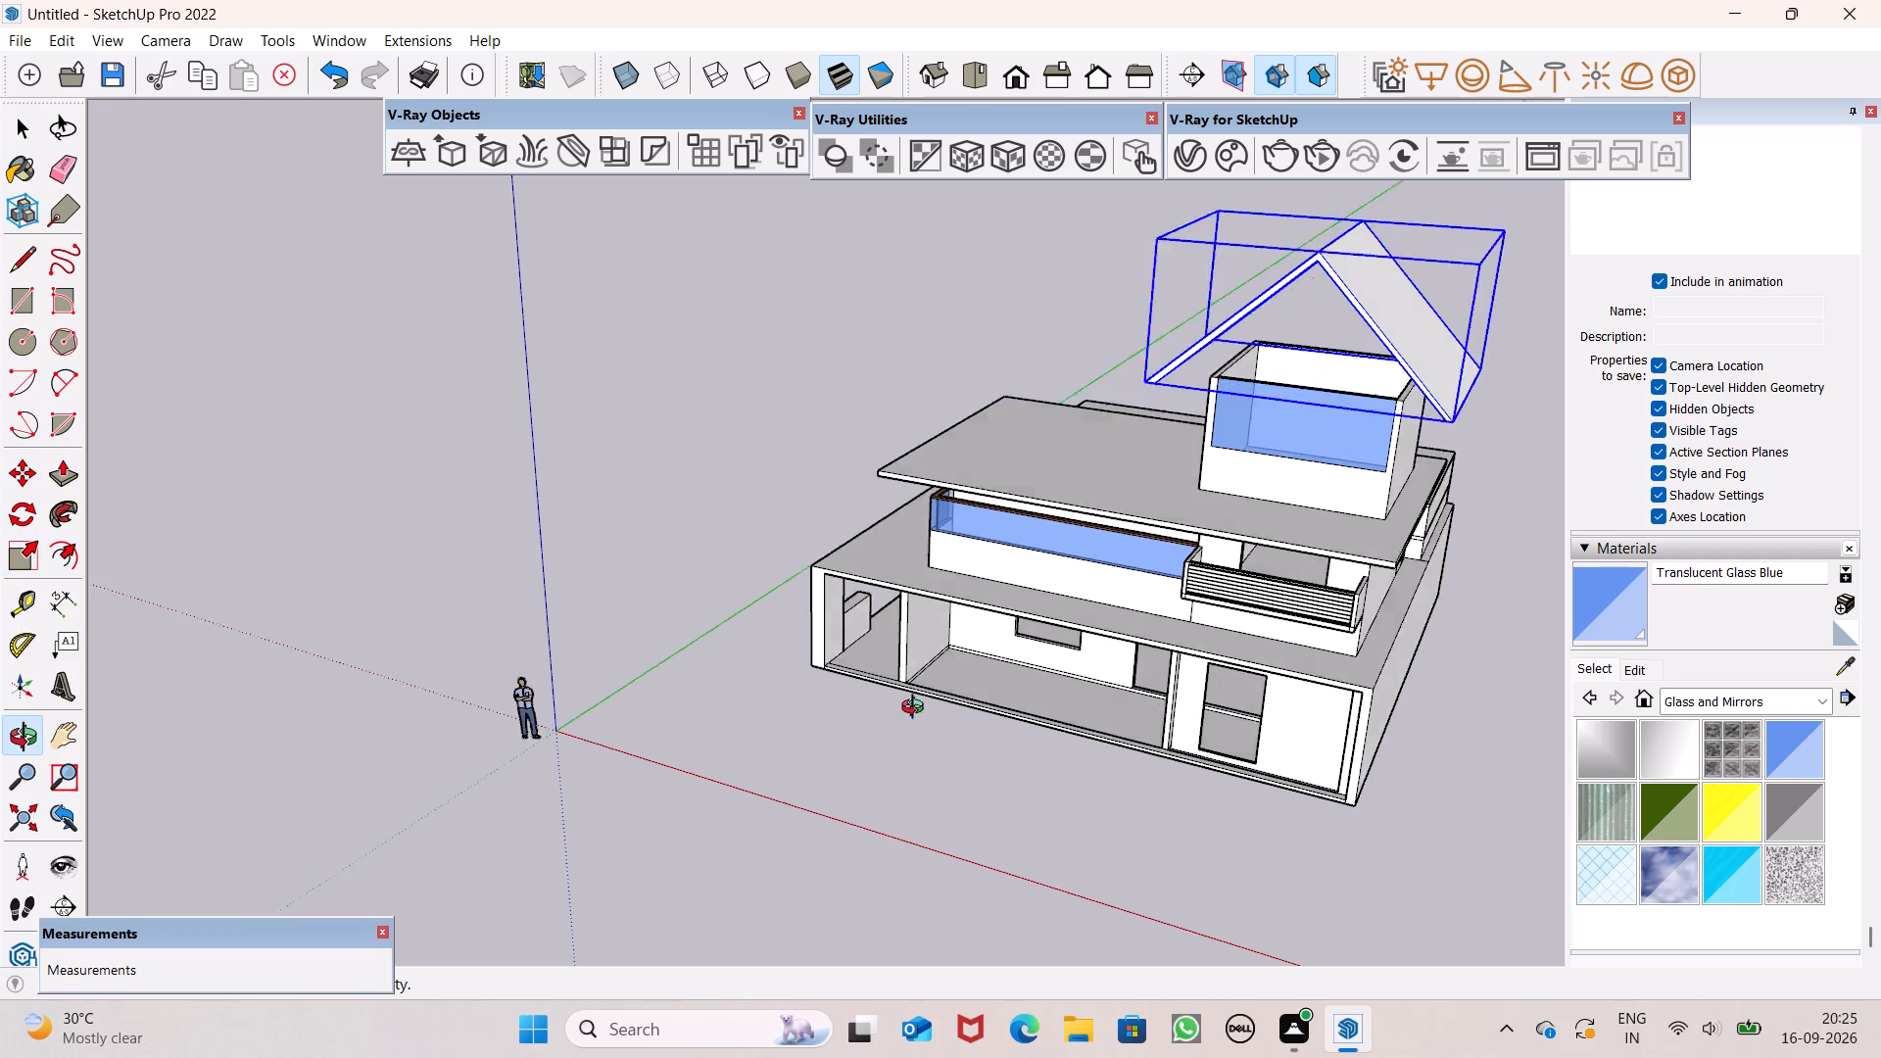
pyautogui.moveTo(917, 709); pyautogui.dragTo(1145, 721, button='middle')
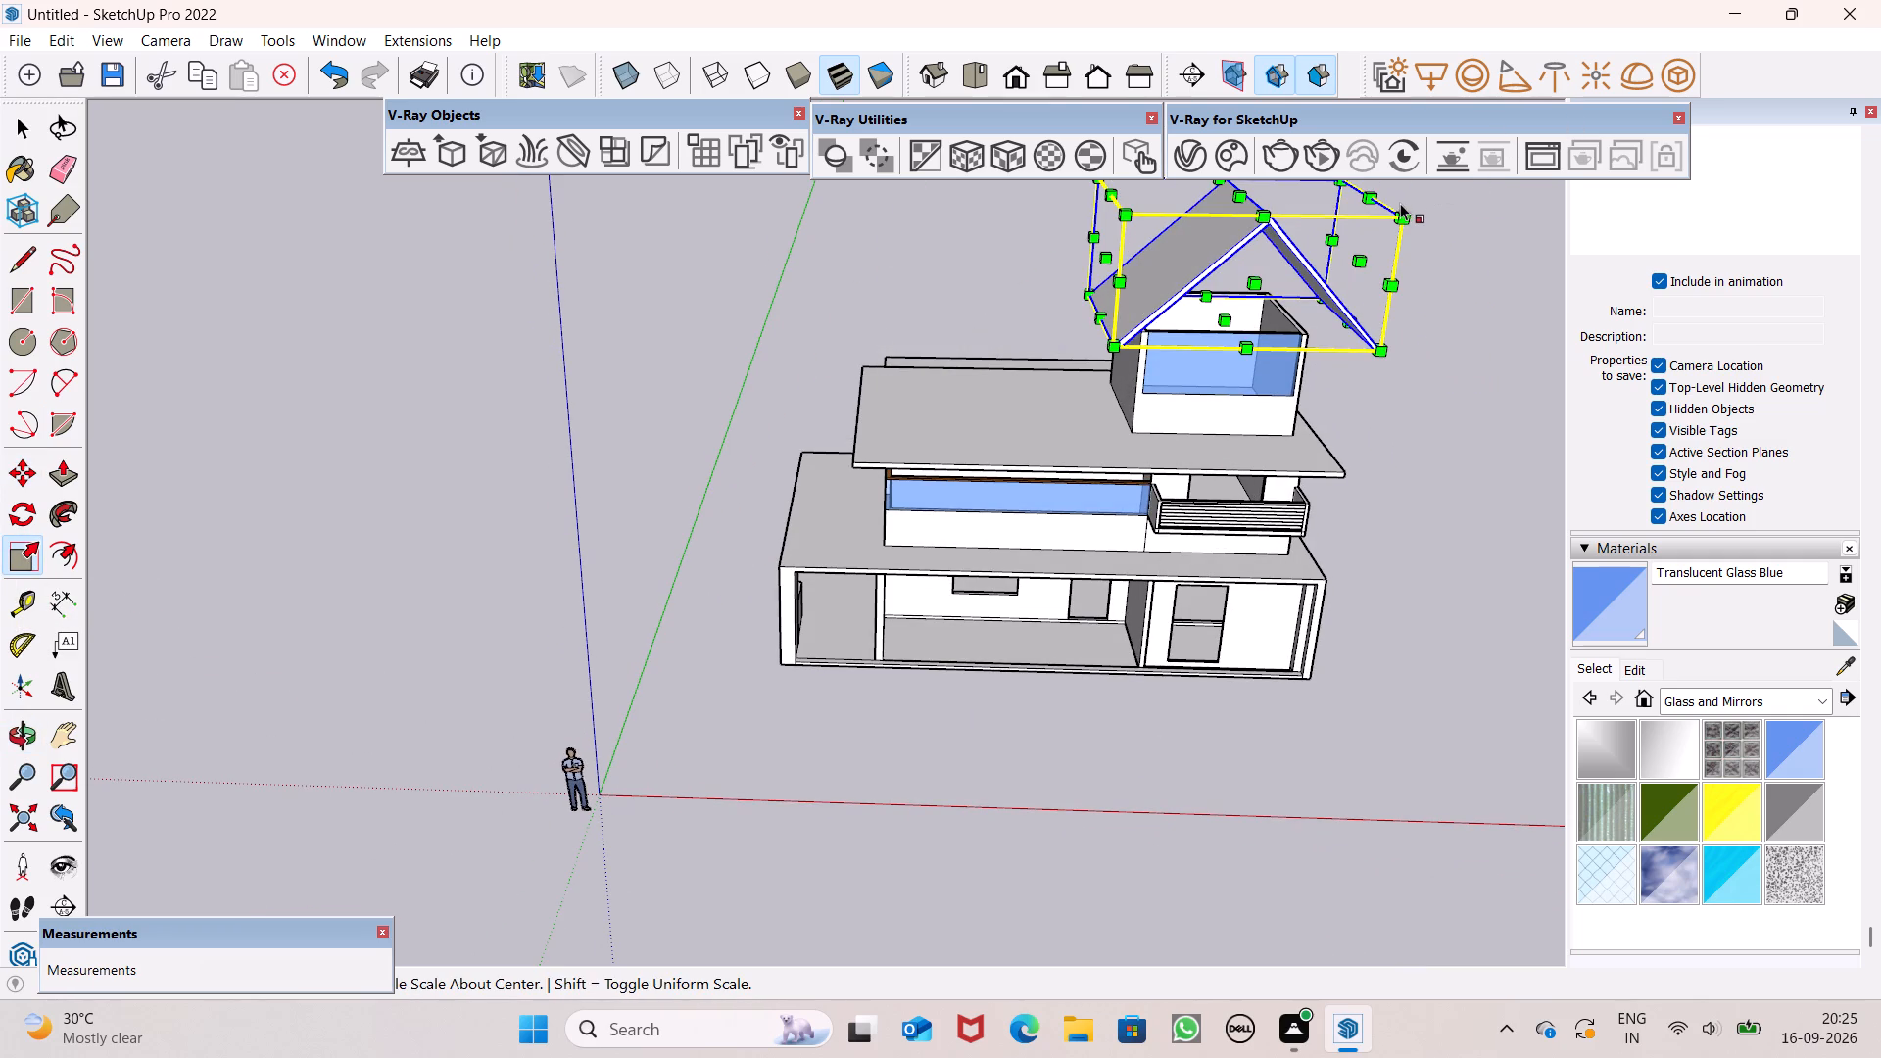
pyautogui.moveTo(1400, 211); pyautogui.dragTo(1283, 351)
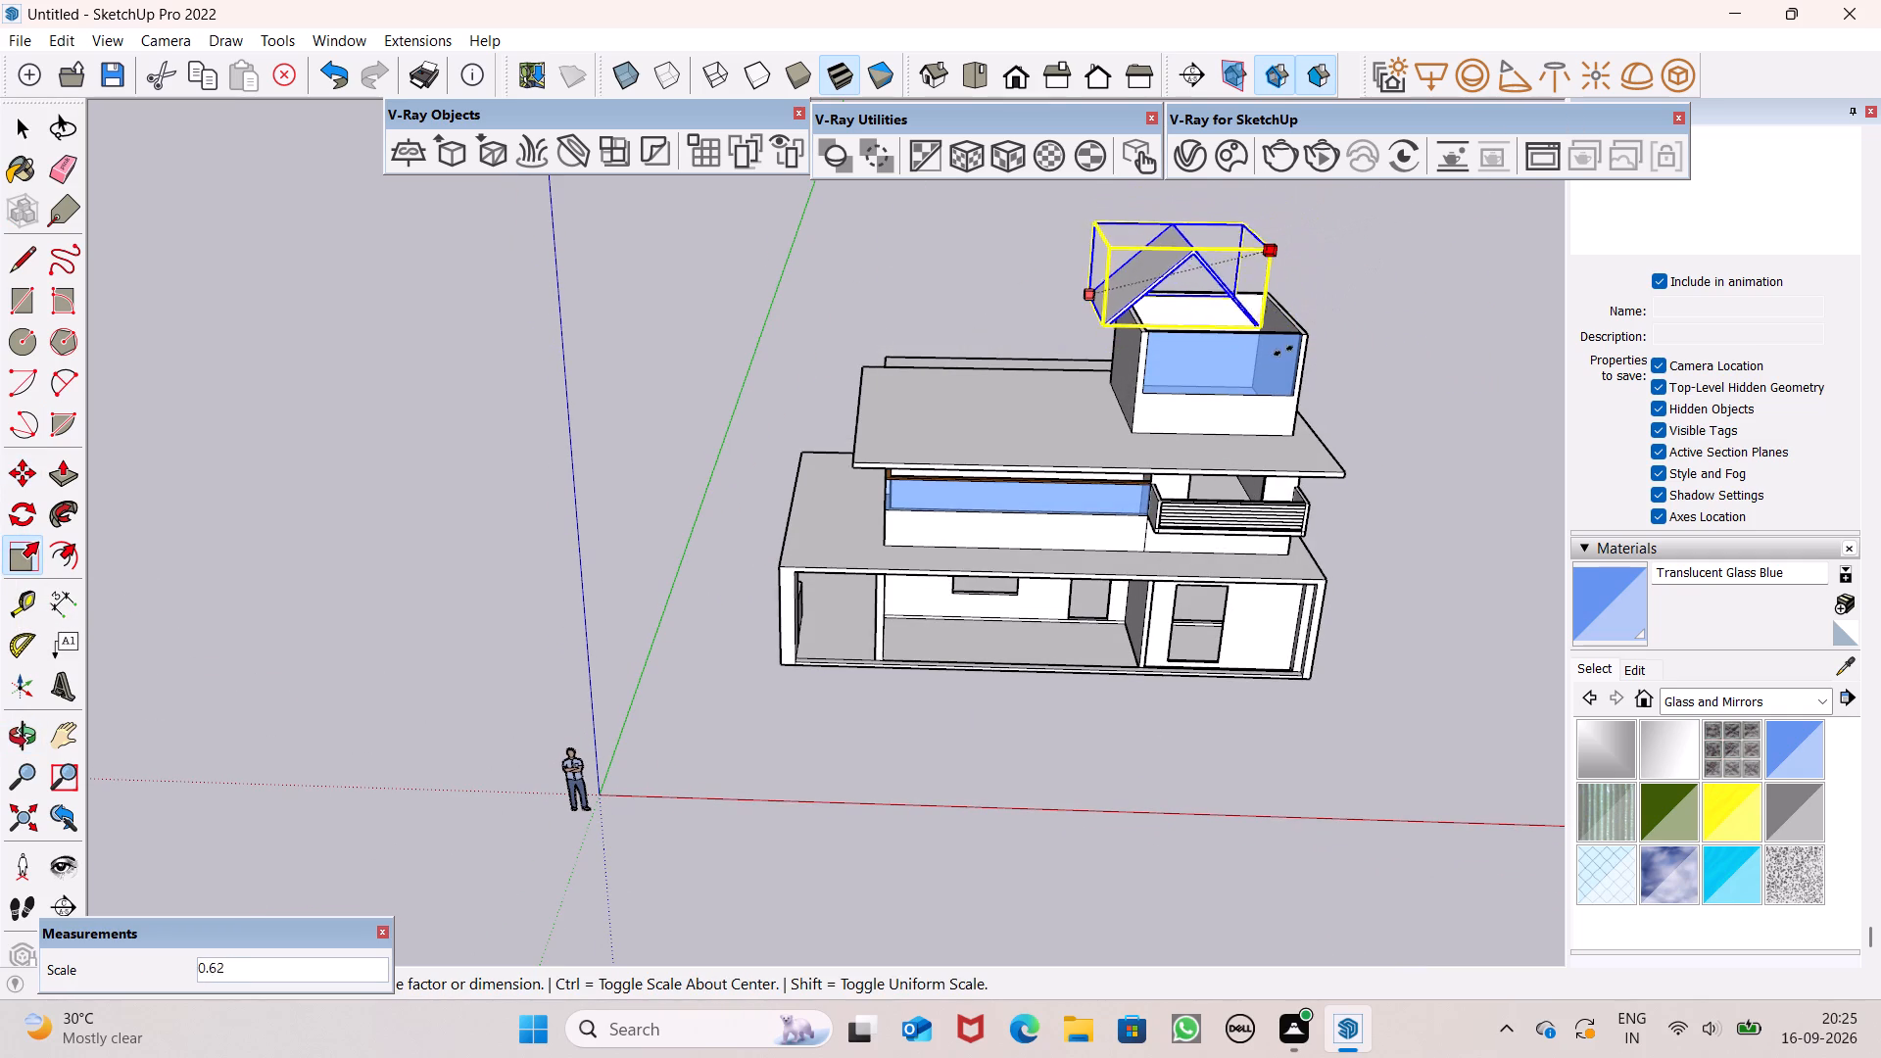
pyautogui.moveTo(1283, 351); pyautogui.dragTo(1265, 367)
# Scale the gable group up uniformly by about 1.29 from its front upper corner.
pyautogui.moveTo(1326, 346); pyautogui.dragTo(1006, 482, button='middle')
pyautogui.scroll(5, 1342, 486)
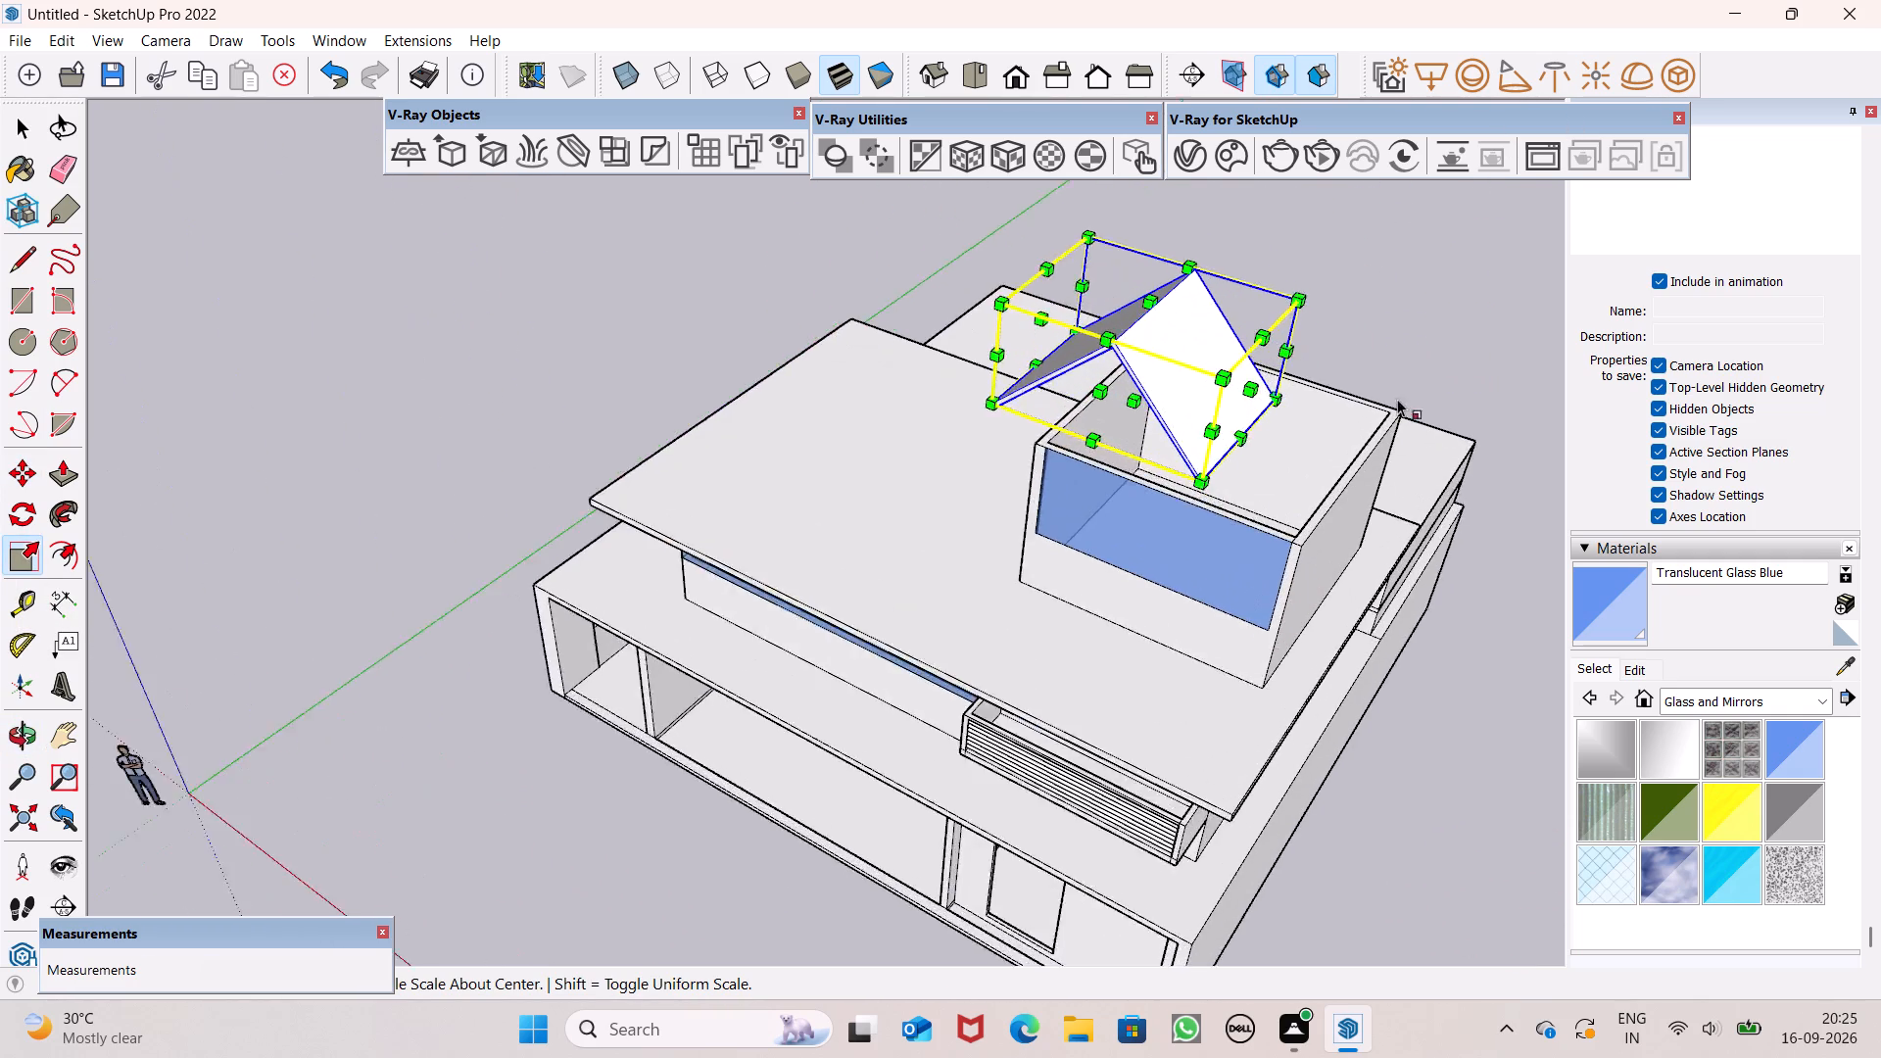
pyautogui.scroll(2, 1397, 399)
pyautogui.moveTo(1583, 747); pyautogui.dragTo(1624, 569, button='middle')
pyautogui.scroll(5, 1155, 423)
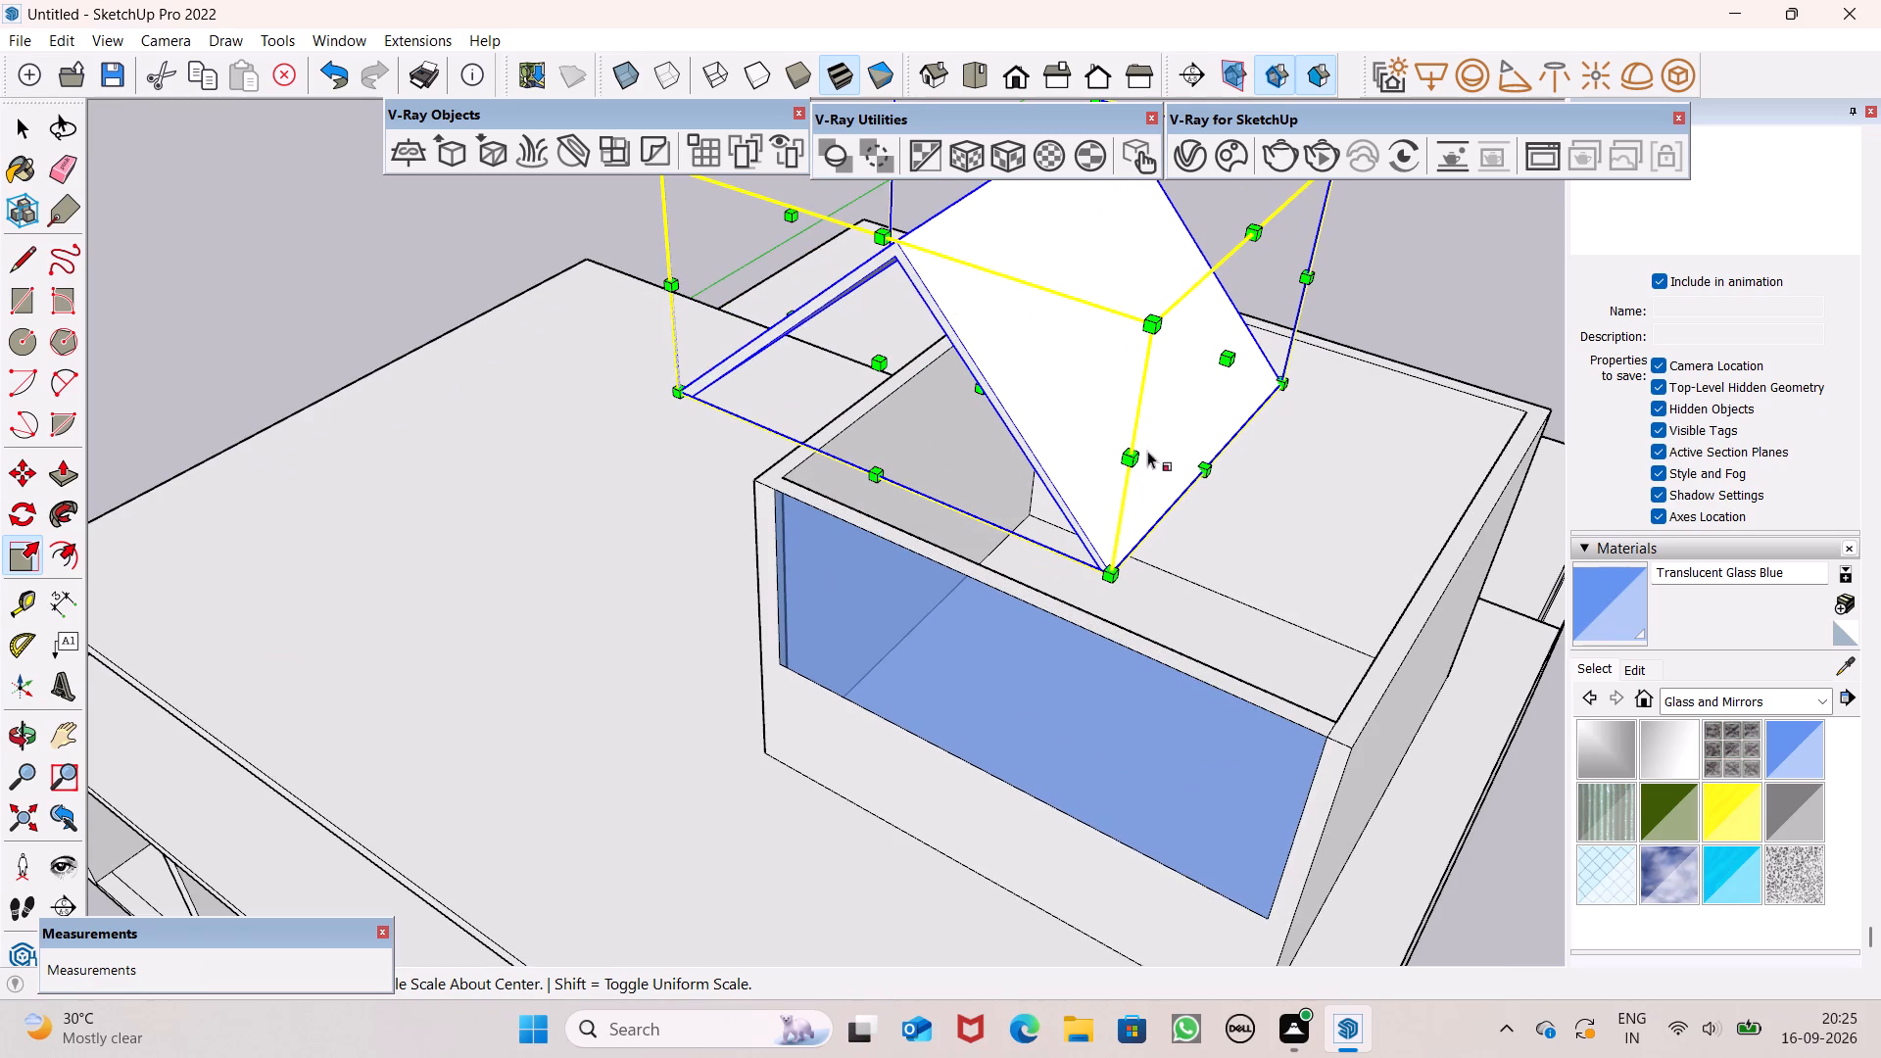
pyautogui.moveTo(1147, 325); pyautogui.dragTo(1281, 413)
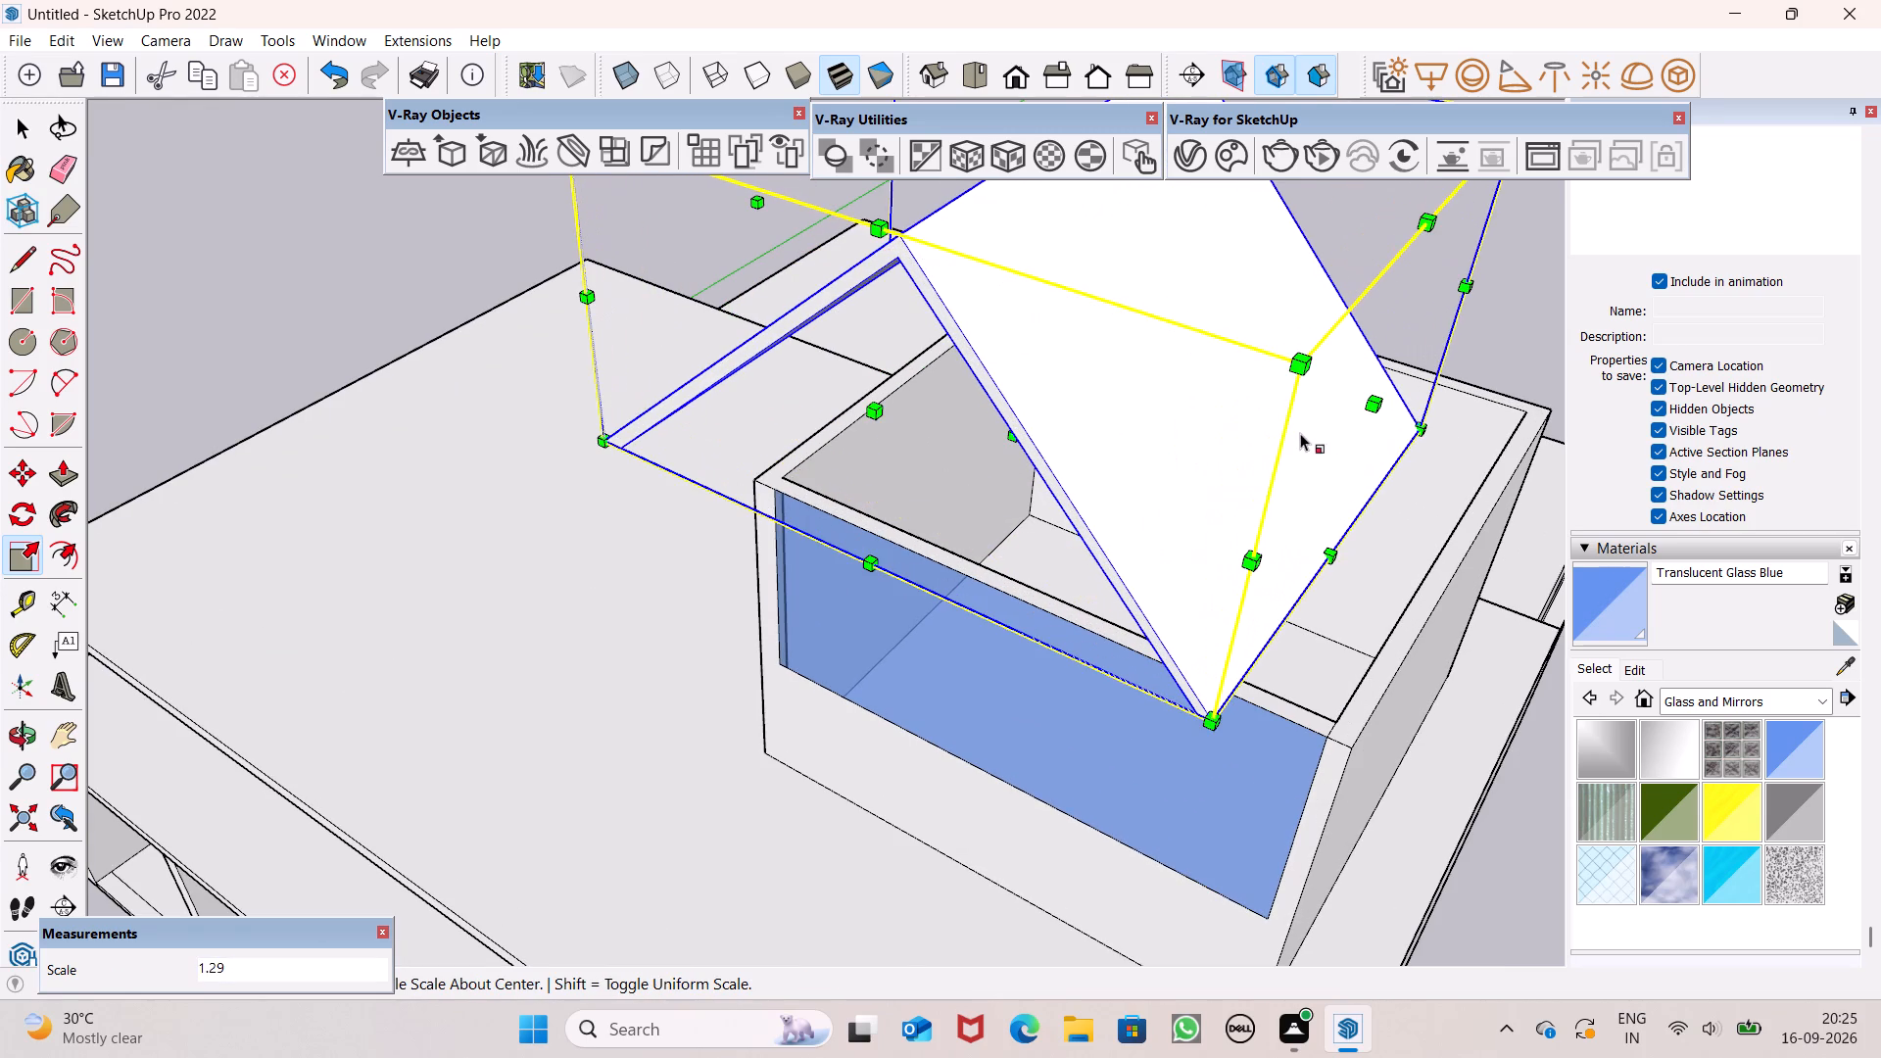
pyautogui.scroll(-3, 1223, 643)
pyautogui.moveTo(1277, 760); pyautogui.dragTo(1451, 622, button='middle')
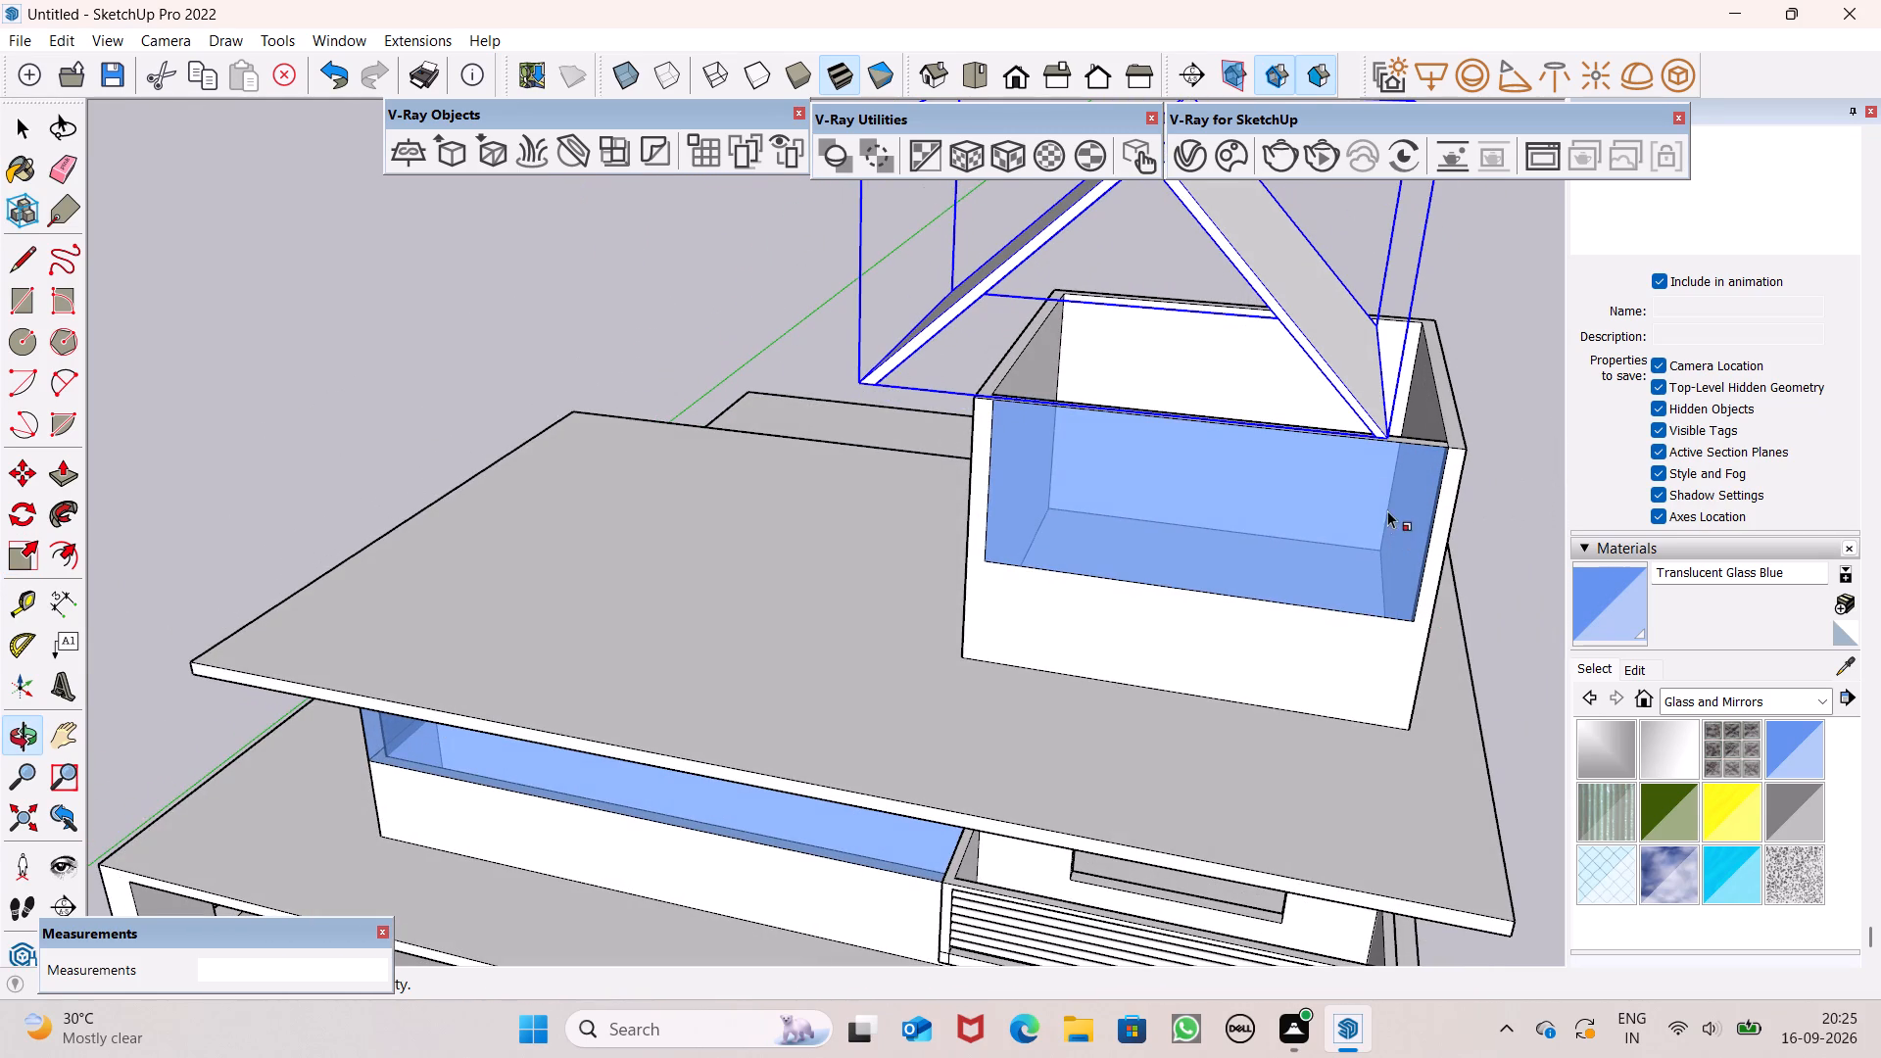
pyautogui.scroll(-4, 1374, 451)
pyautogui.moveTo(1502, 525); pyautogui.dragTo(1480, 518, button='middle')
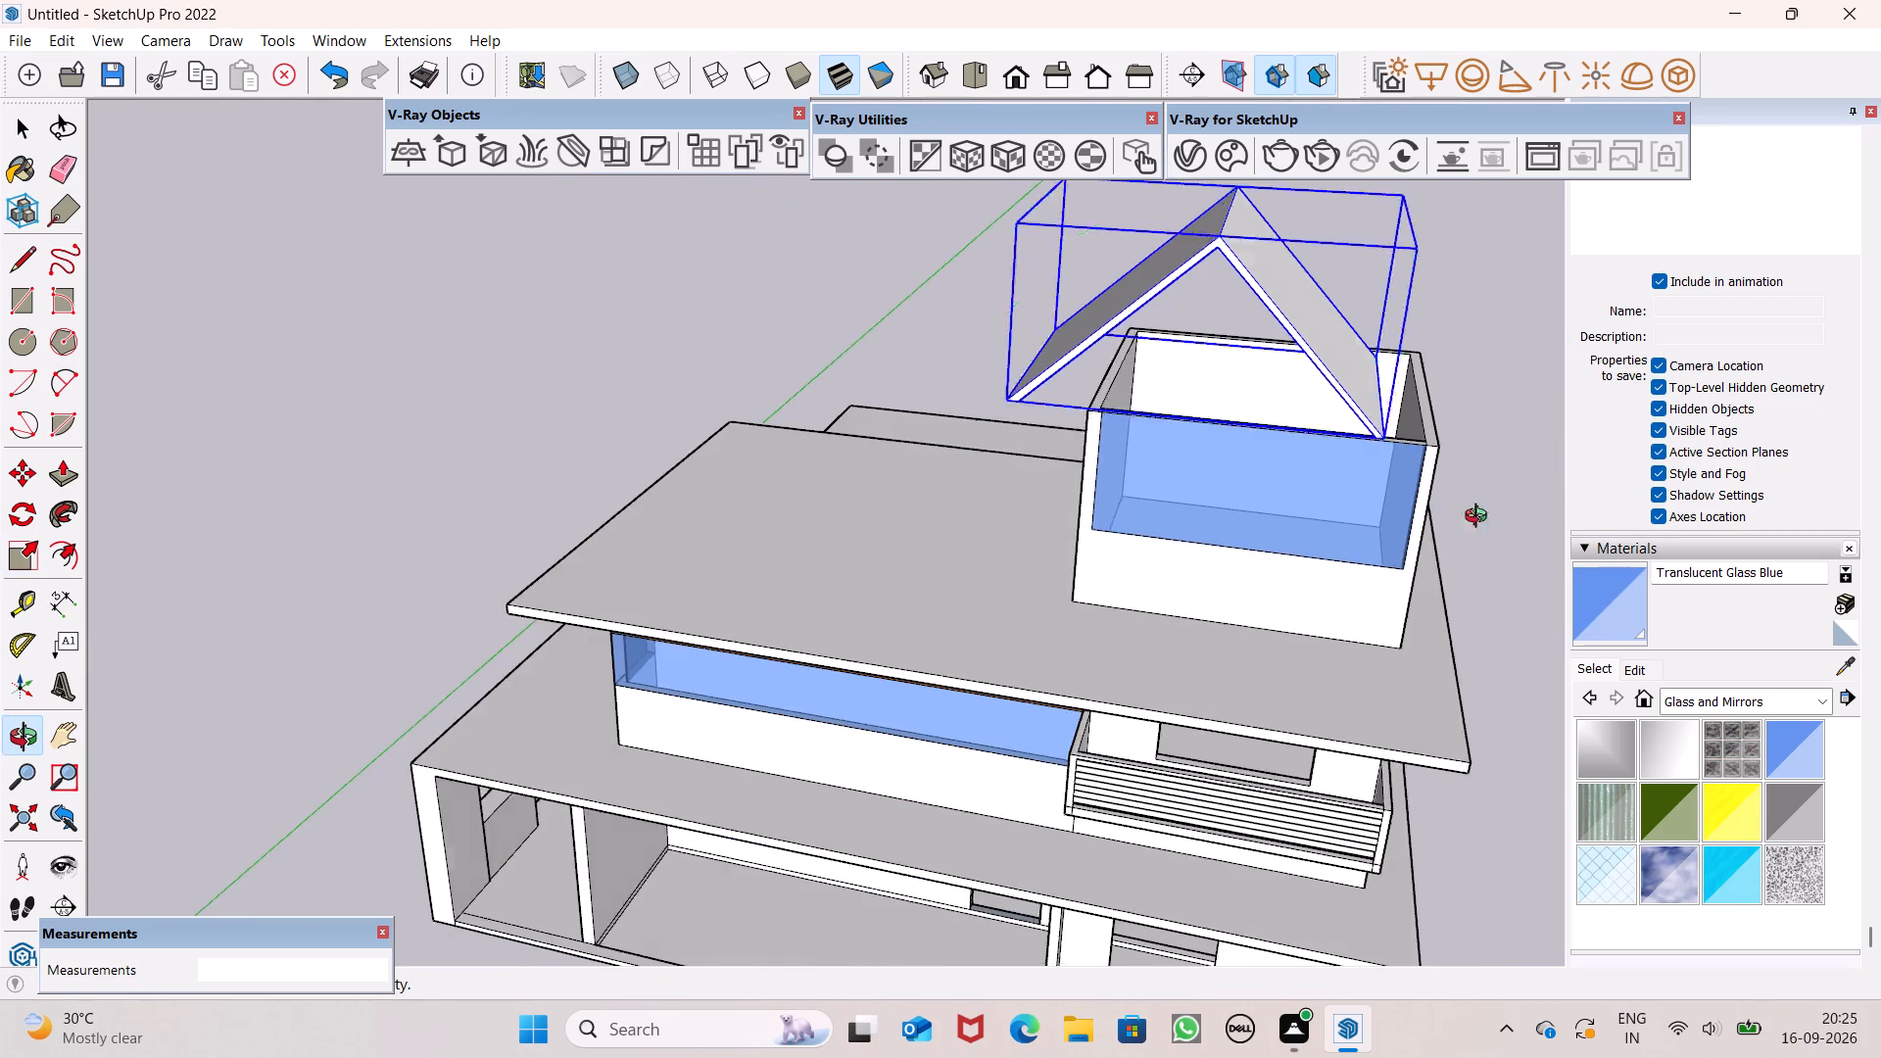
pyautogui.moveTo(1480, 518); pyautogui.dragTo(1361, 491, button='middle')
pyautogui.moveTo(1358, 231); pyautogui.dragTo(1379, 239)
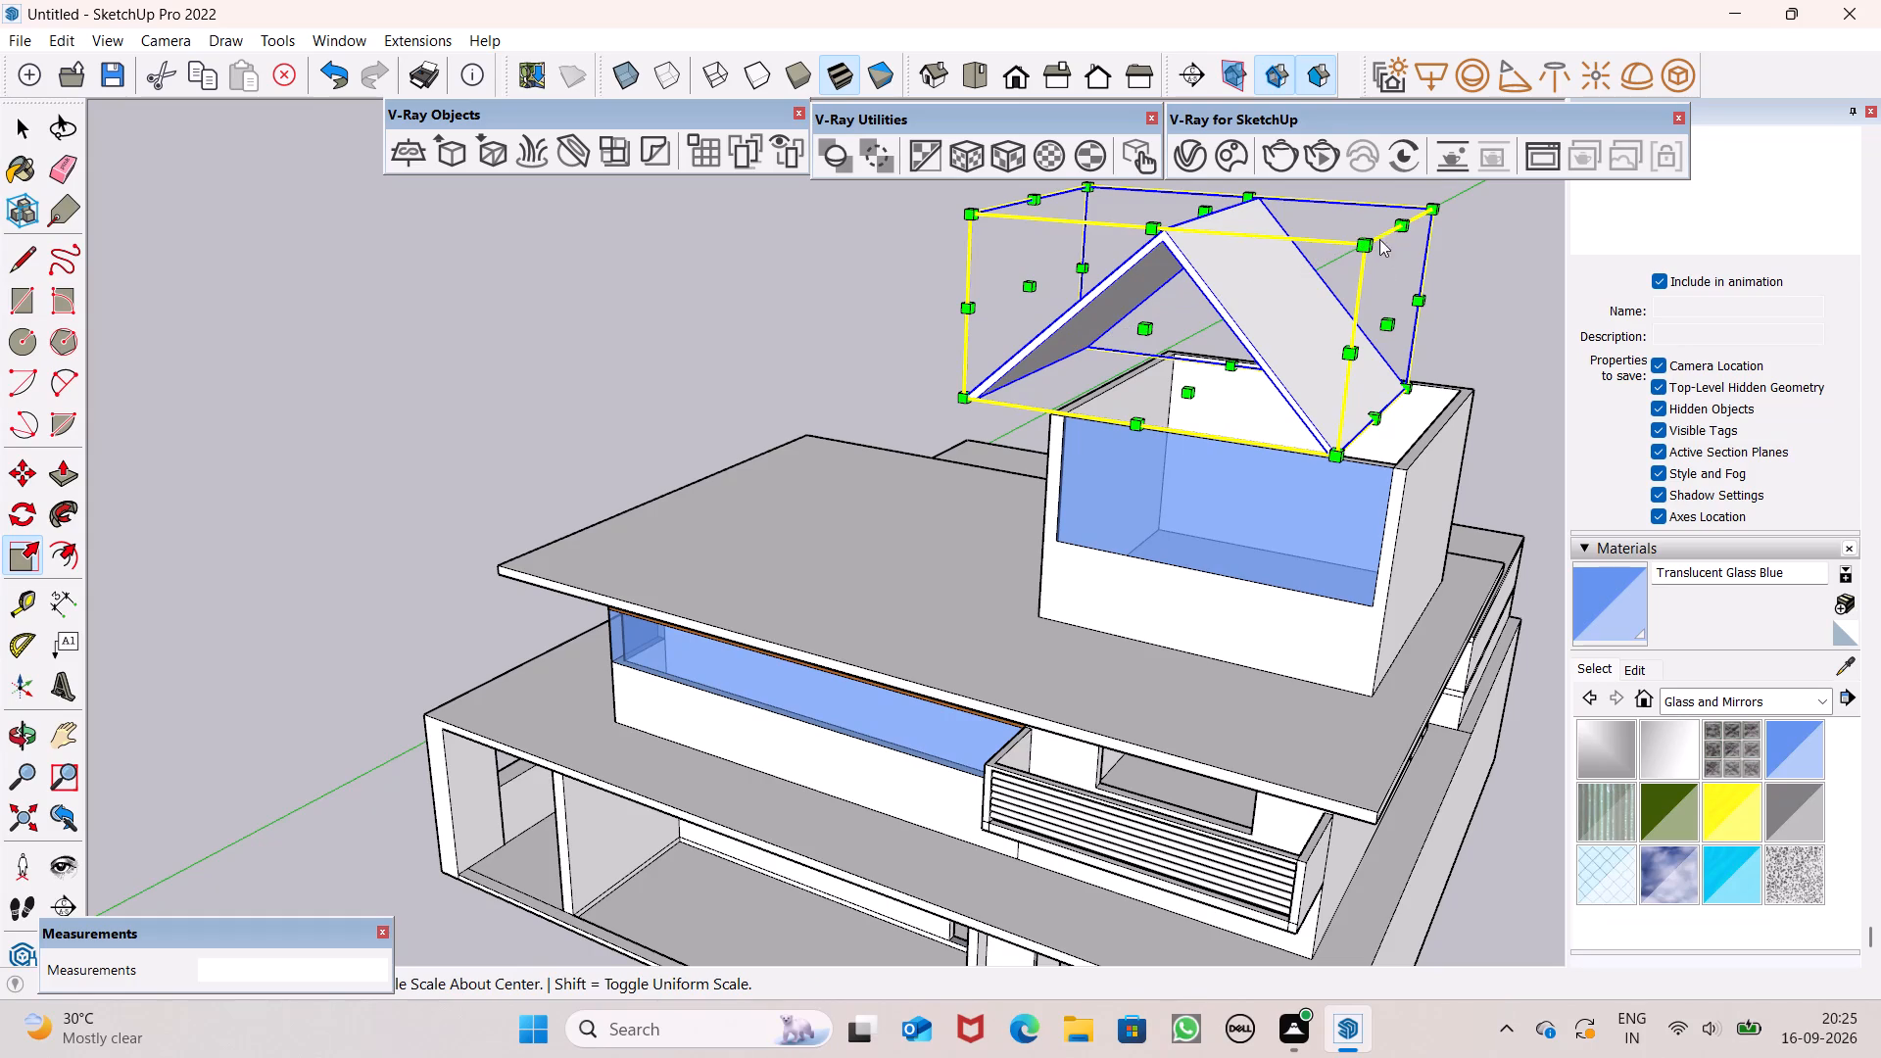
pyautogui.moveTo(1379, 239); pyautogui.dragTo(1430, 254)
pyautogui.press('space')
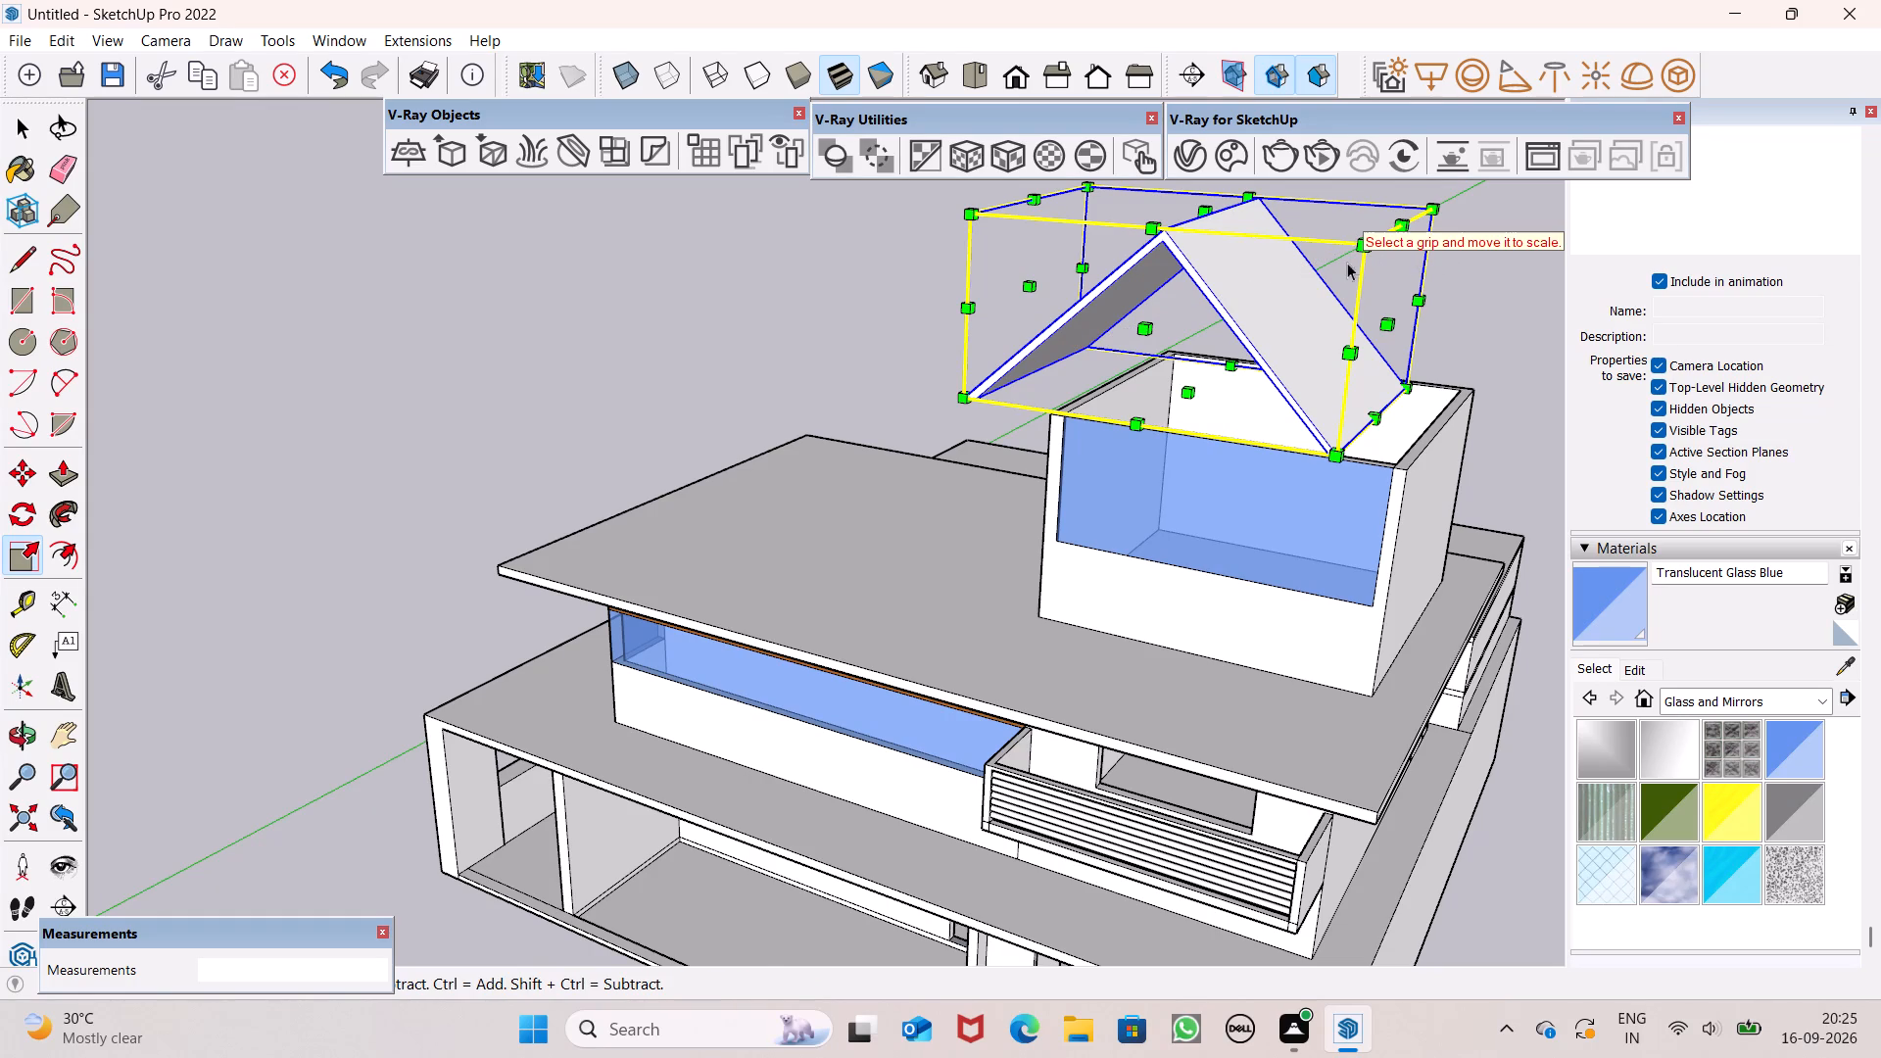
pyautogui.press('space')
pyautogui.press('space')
# Move the gable group by its front lower corner, sideways and out in front of the rooftop box's glazed face.
pyautogui.press('m')
pyautogui.press('Return')
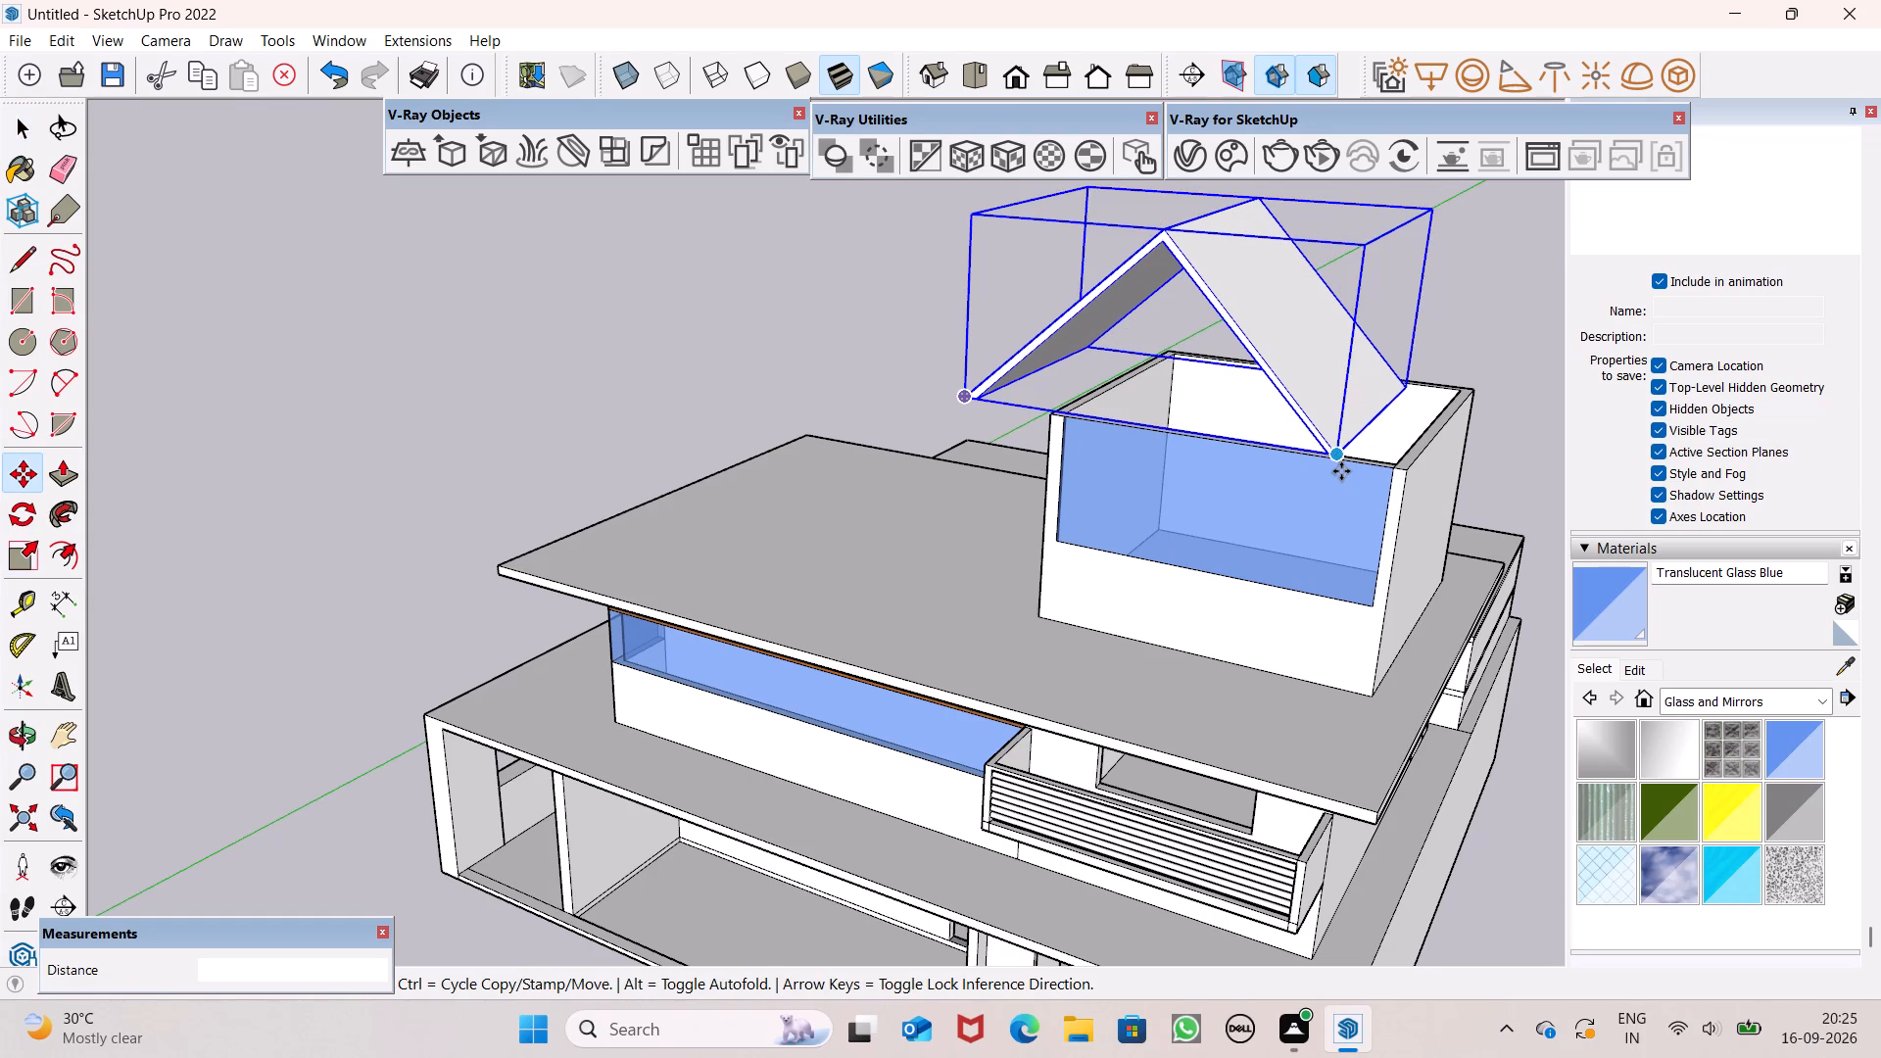
pyautogui.moveTo(1335, 452); pyautogui.dragTo(1434, 521)
# Move the gable group back by its other front lower corner so the eave sits just outside the box's side wall.
pyautogui.moveTo(1362, 528); pyautogui.dragTo(1608, 549, button='middle')
pyautogui.scroll(3, 1270, 376)
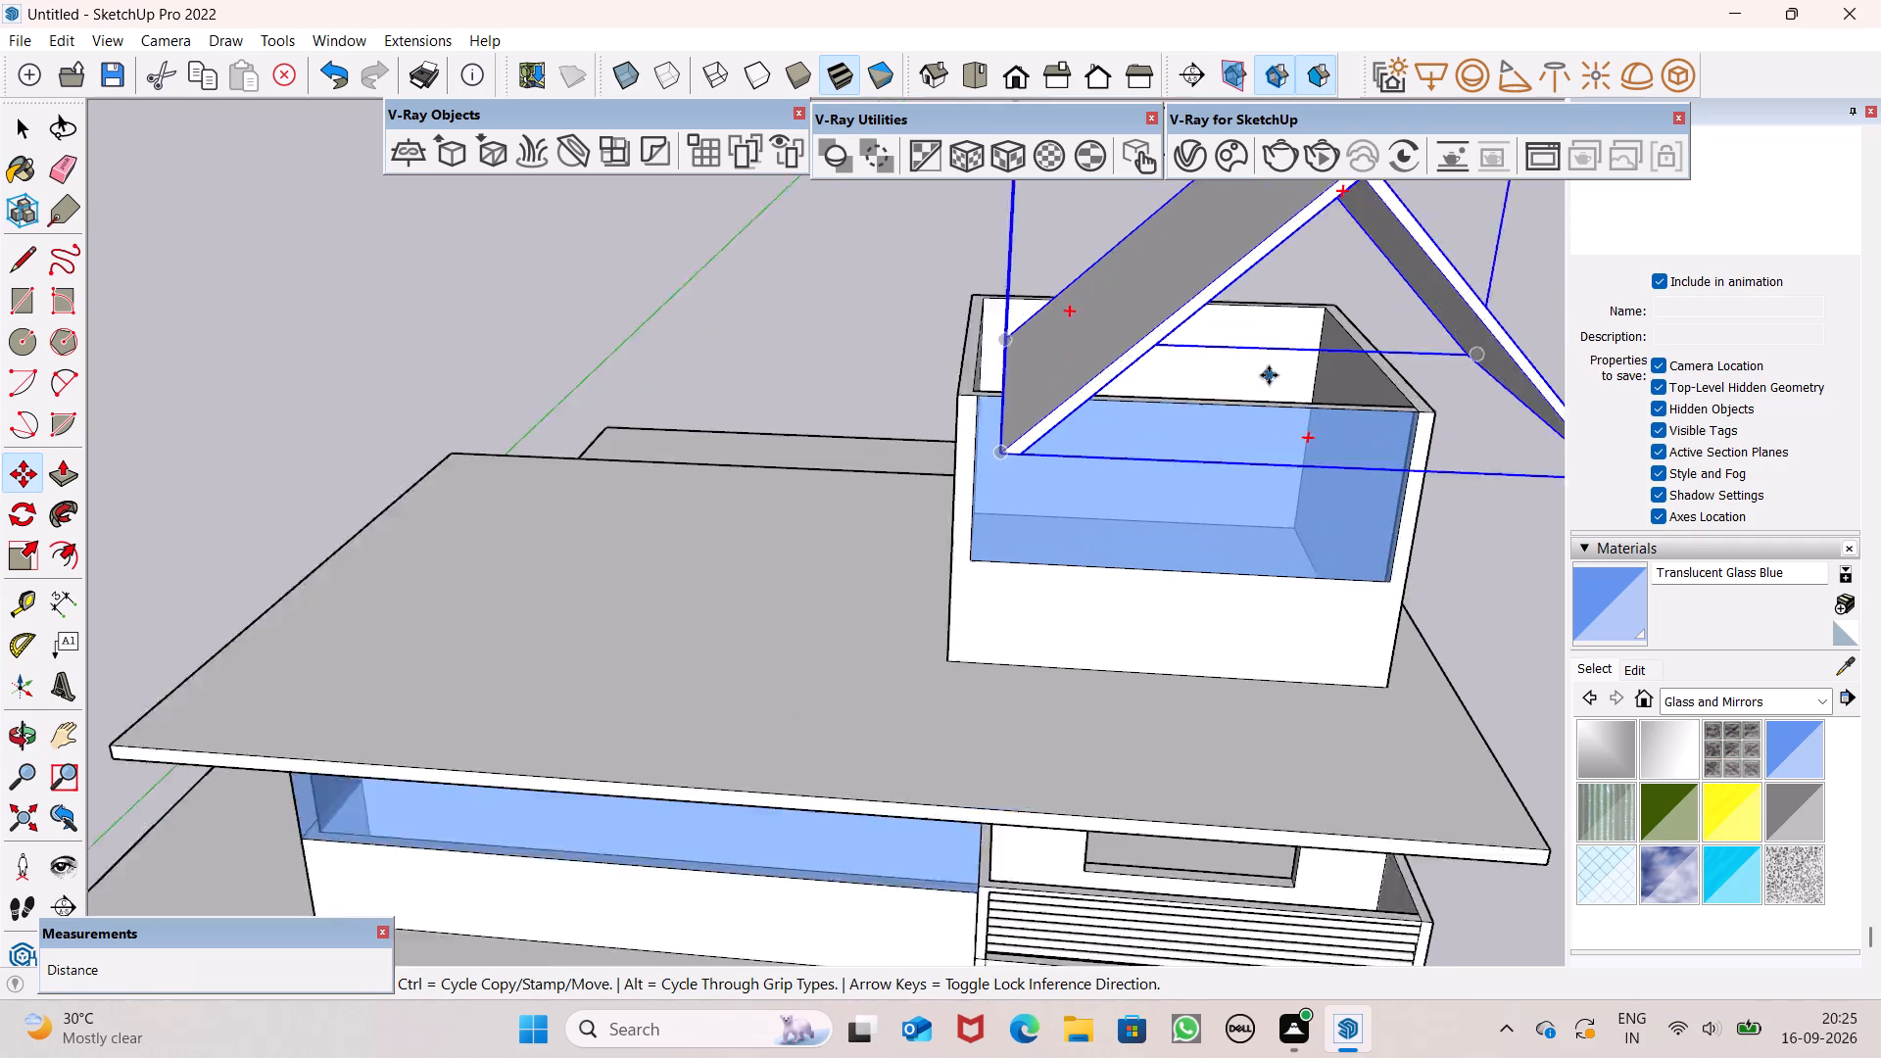
pyautogui.scroll(3, 1269, 375)
pyautogui.moveTo(1272, 431); pyautogui.dragTo(1387, 511, button='middle')
pyautogui.scroll(-7, 1207, 374)
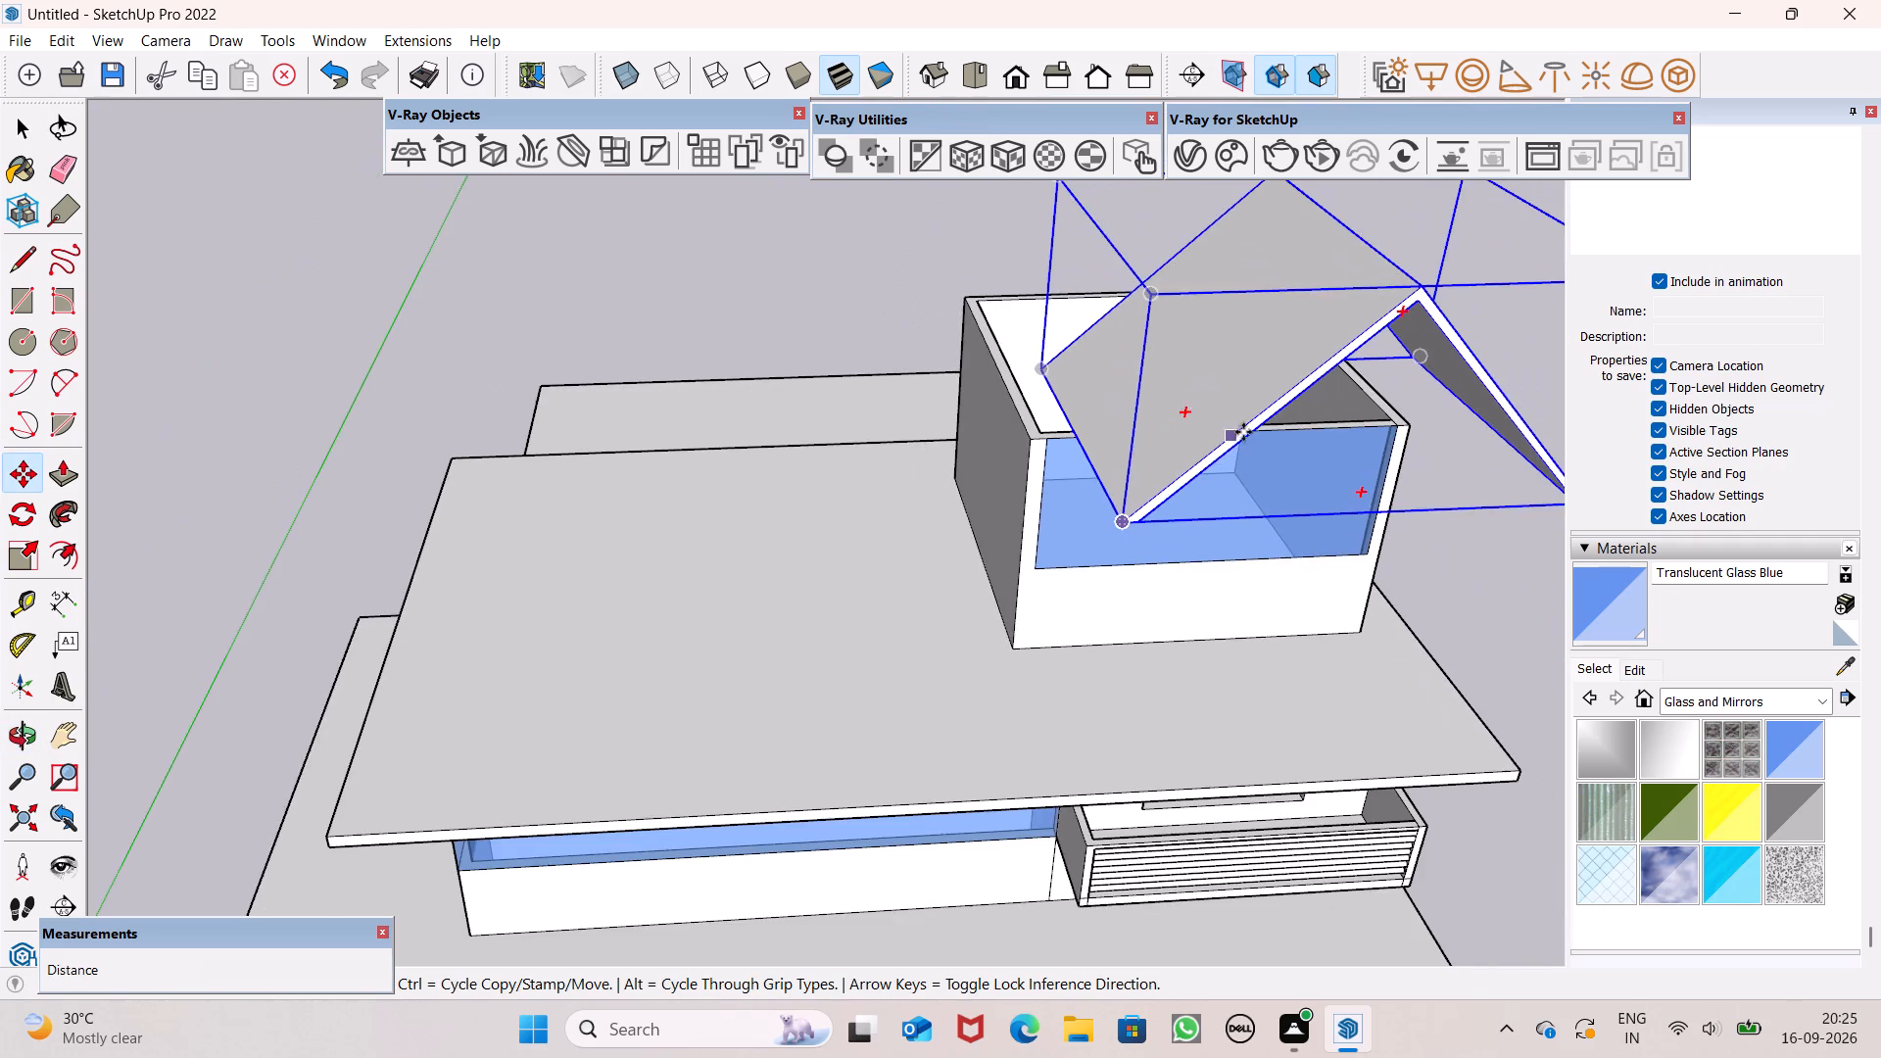
pyautogui.moveTo(1246, 425); pyautogui.dragTo(1070, 339, button='middle')
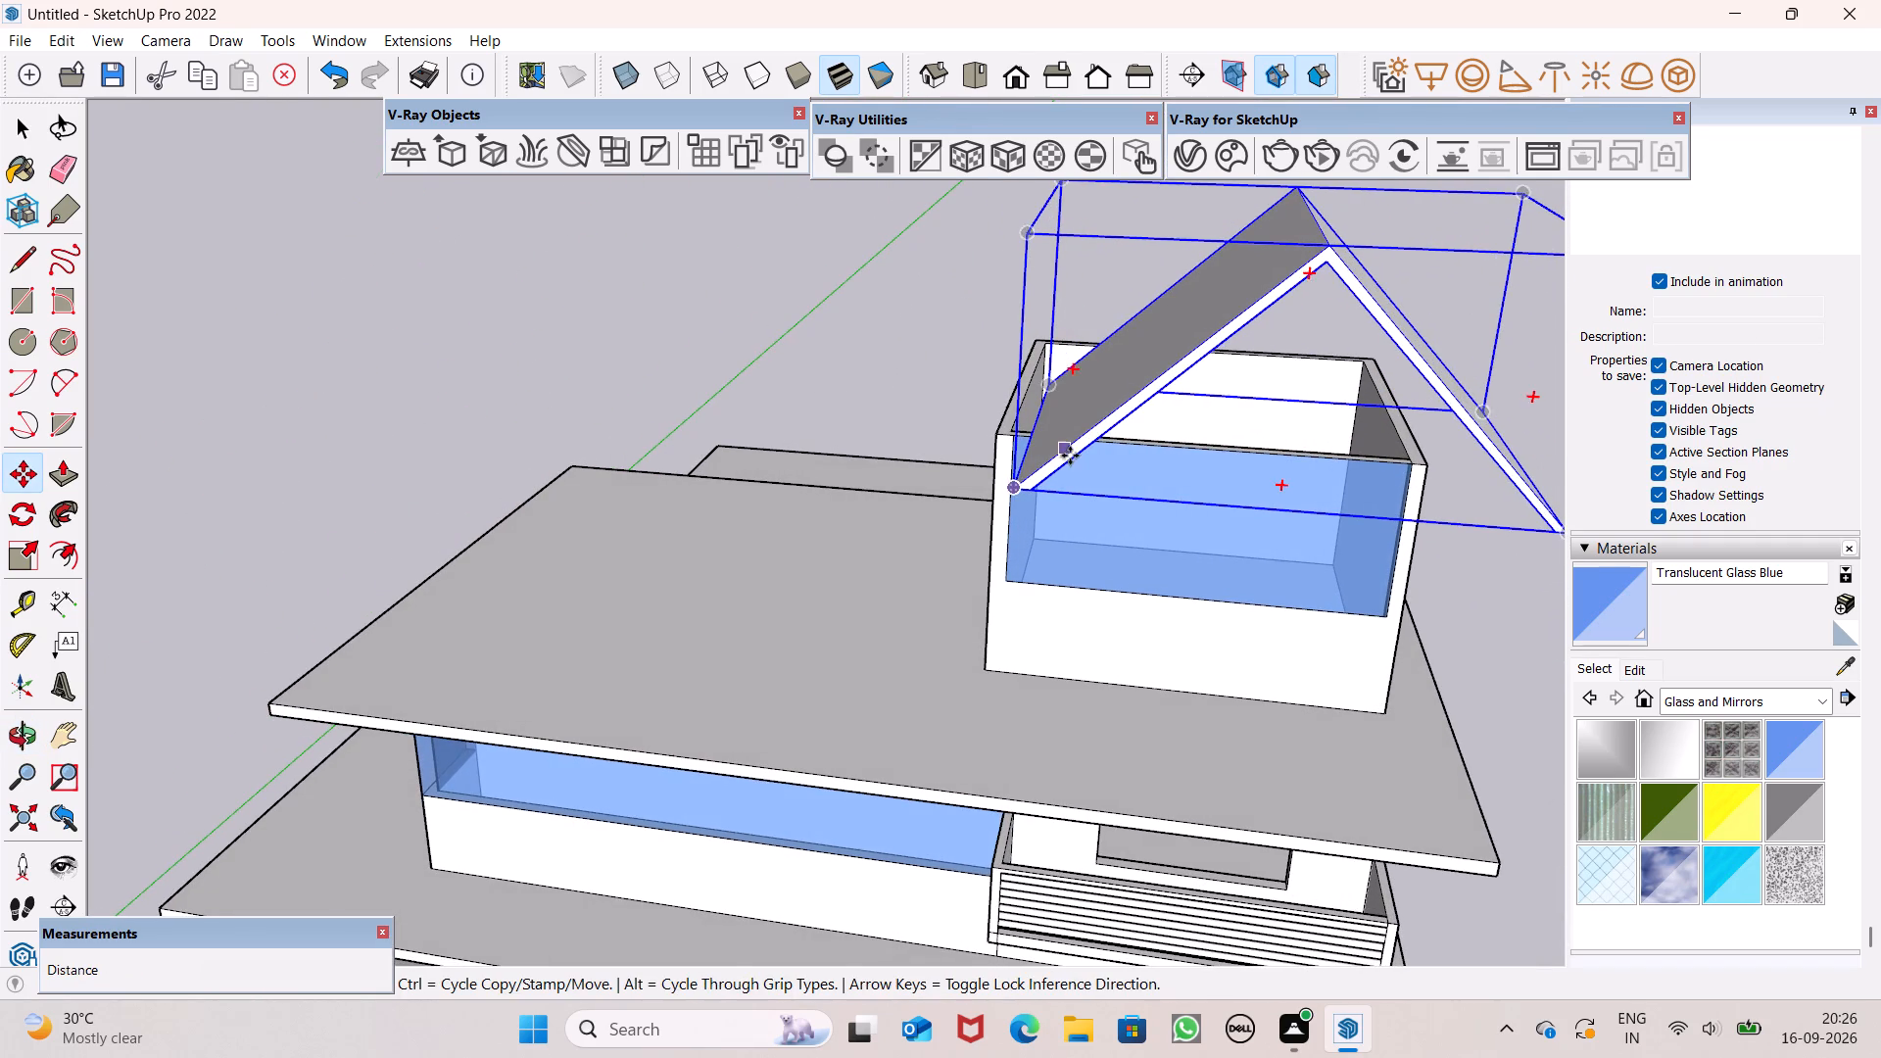
pyautogui.scroll(1, 1071, 453)
pyautogui.moveTo(1071, 453); pyautogui.dragTo(1390, 577, button='middle')
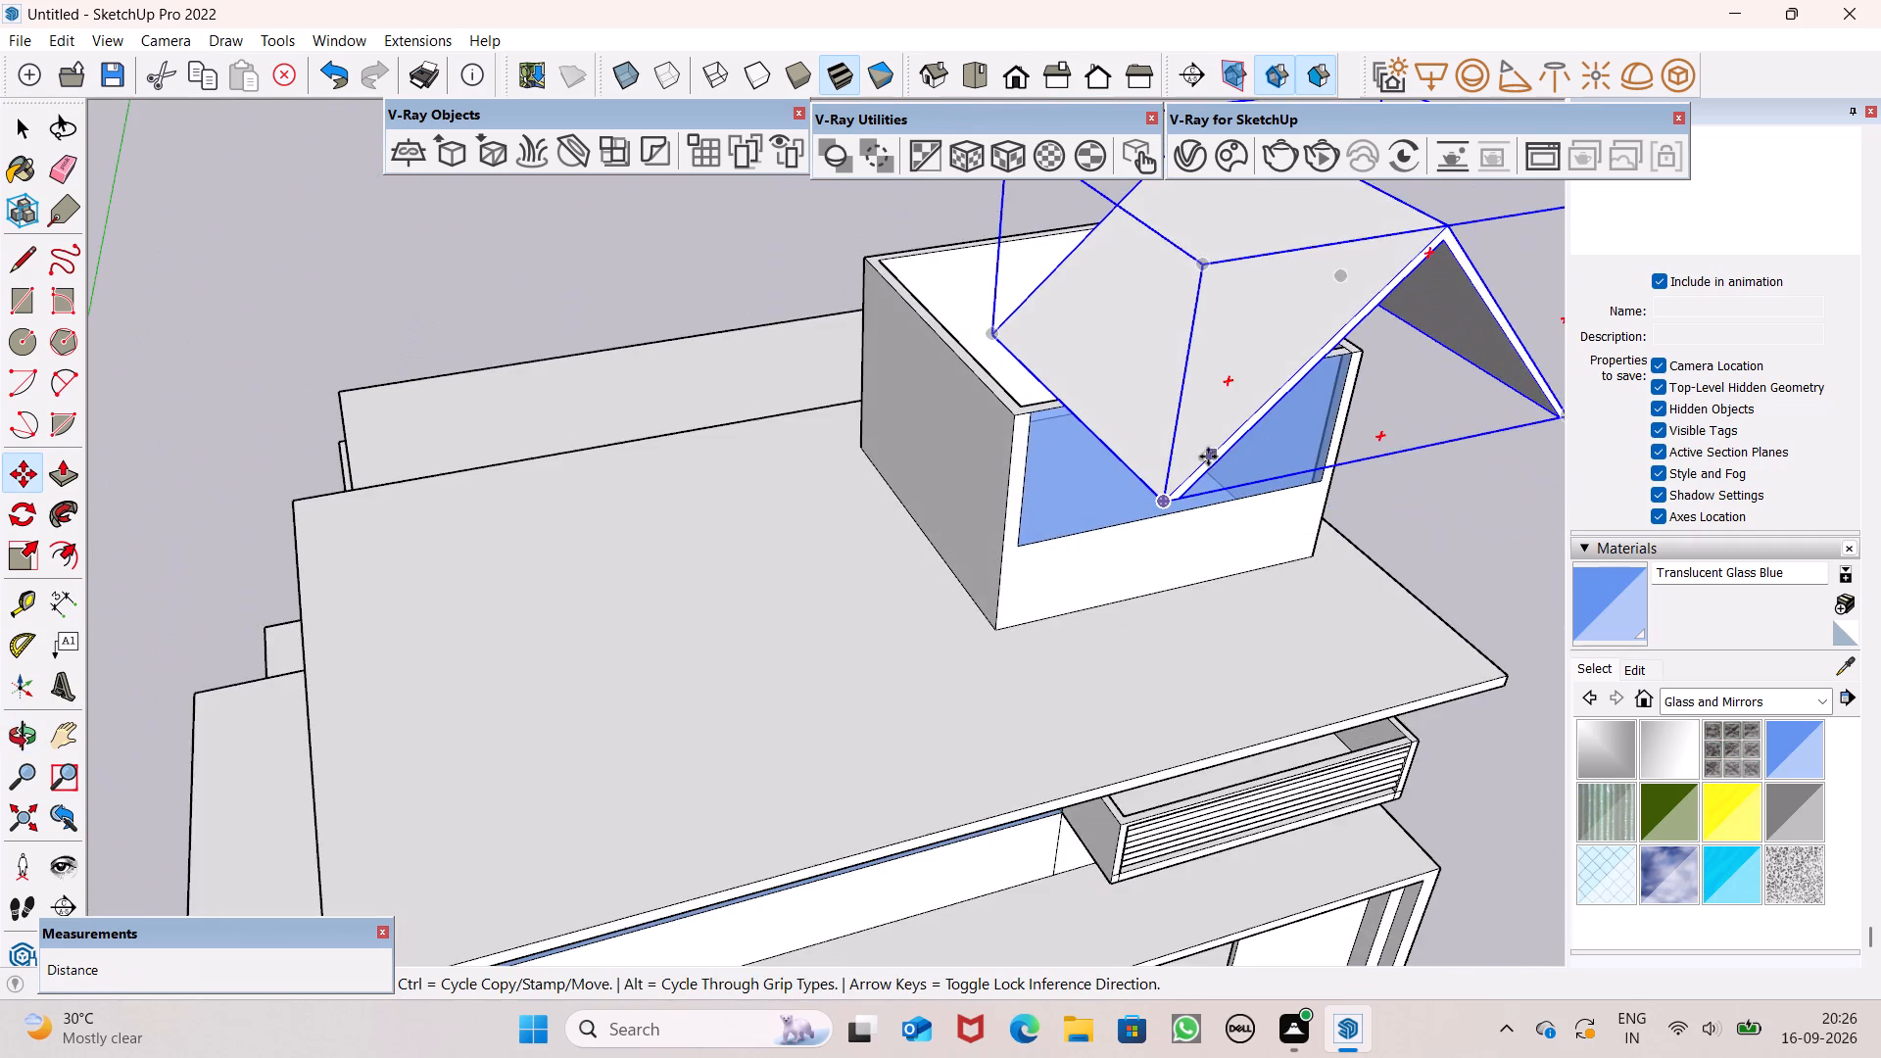
pyautogui.scroll(4, 1195, 465)
pyautogui.moveTo(1150, 519); pyautogui.dragTo(925, 454)
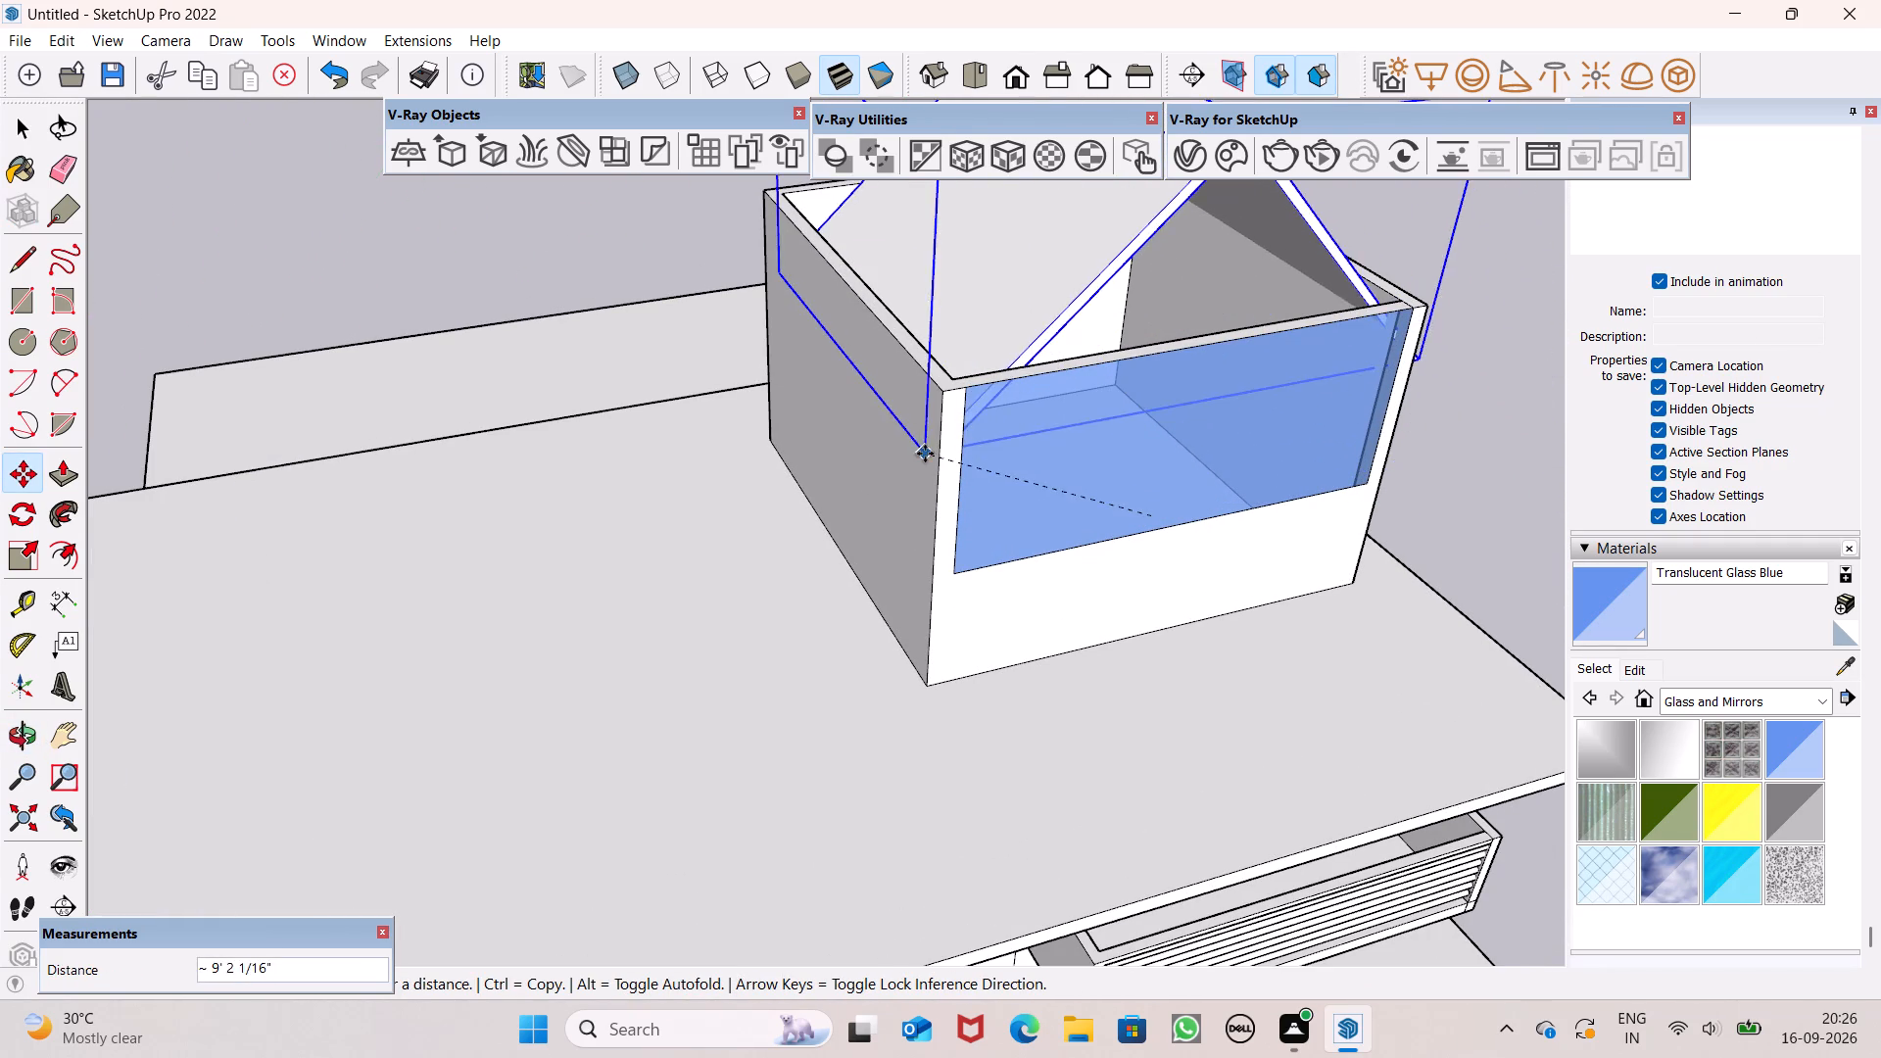
pyautogui.moveTo(925, 454); pyautogui.dragTo(904, 443)
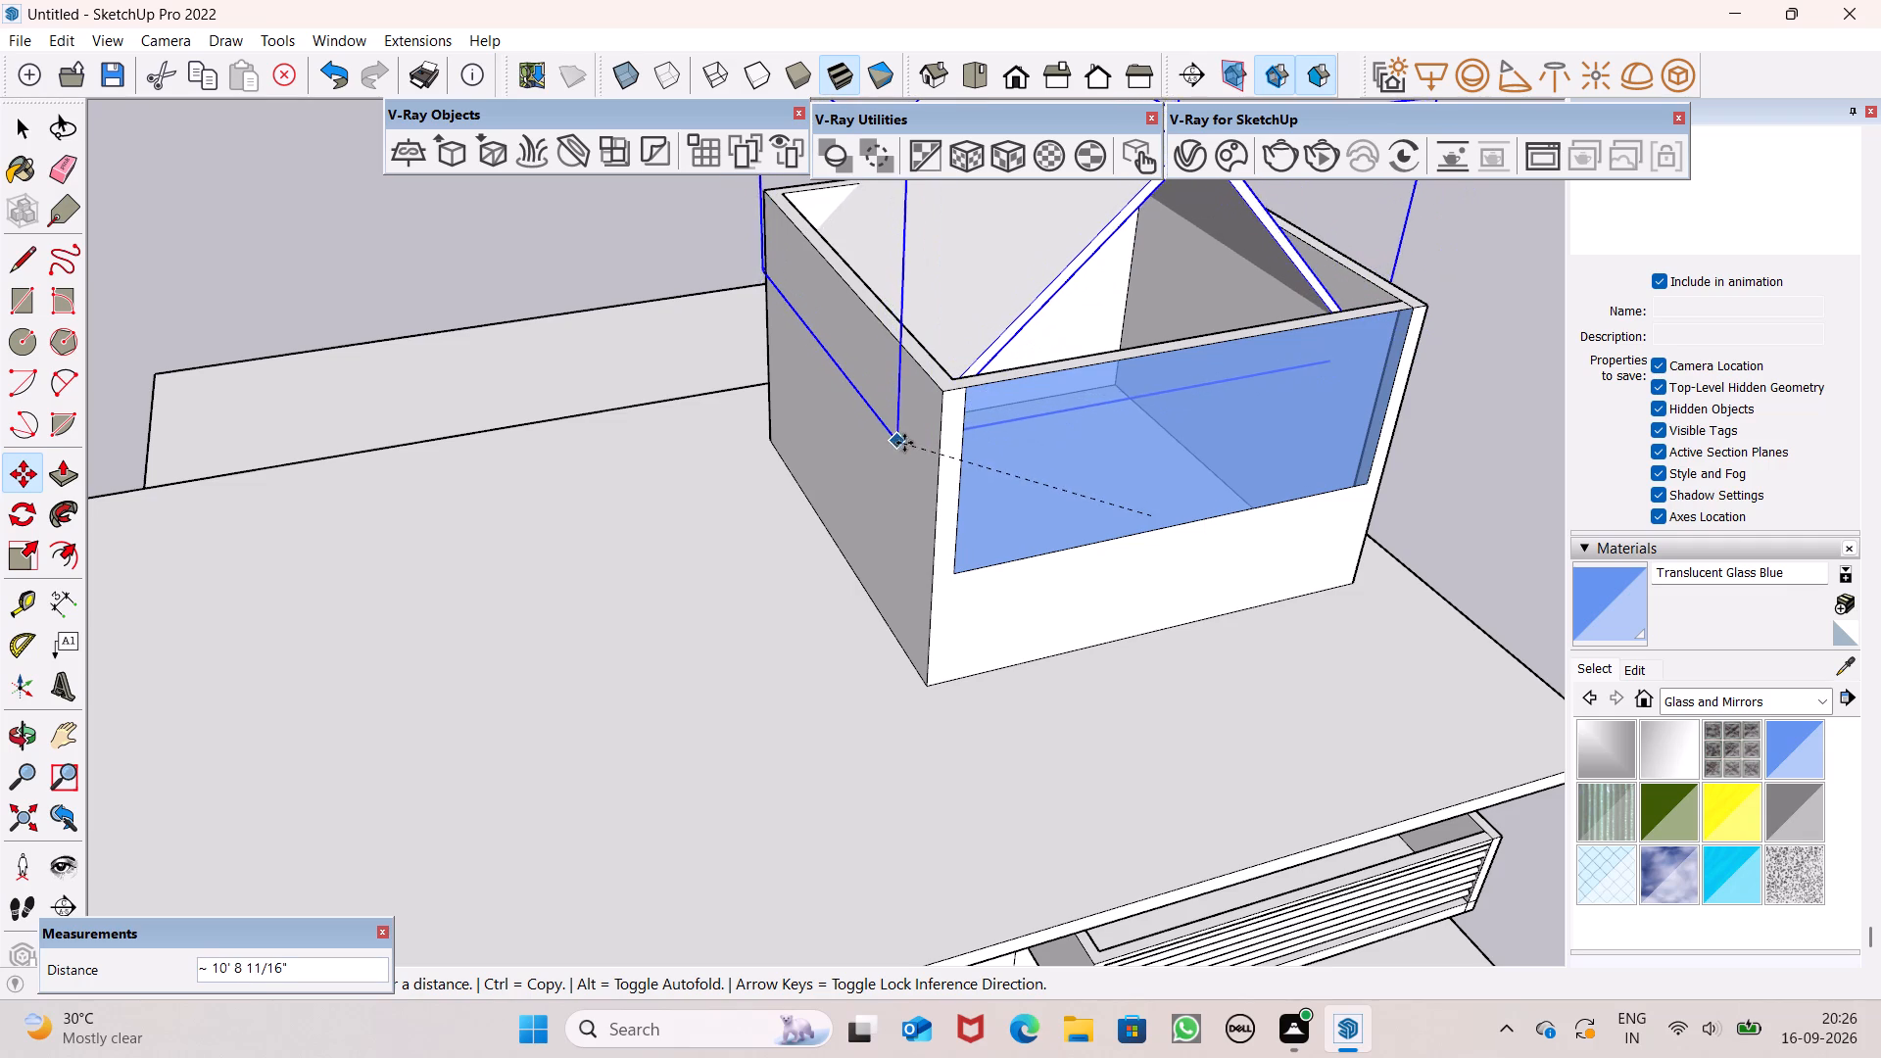
pyautogui.moveTo(904, 443); pyautogui.dragTo(906, 457)
# Nudge the gable group sideways so its slopes sit more evenly across the rooftop box's width.
pyautogui.moveTo(1132, 489); pyautogui.dragTo(1055, 457, button='middle')
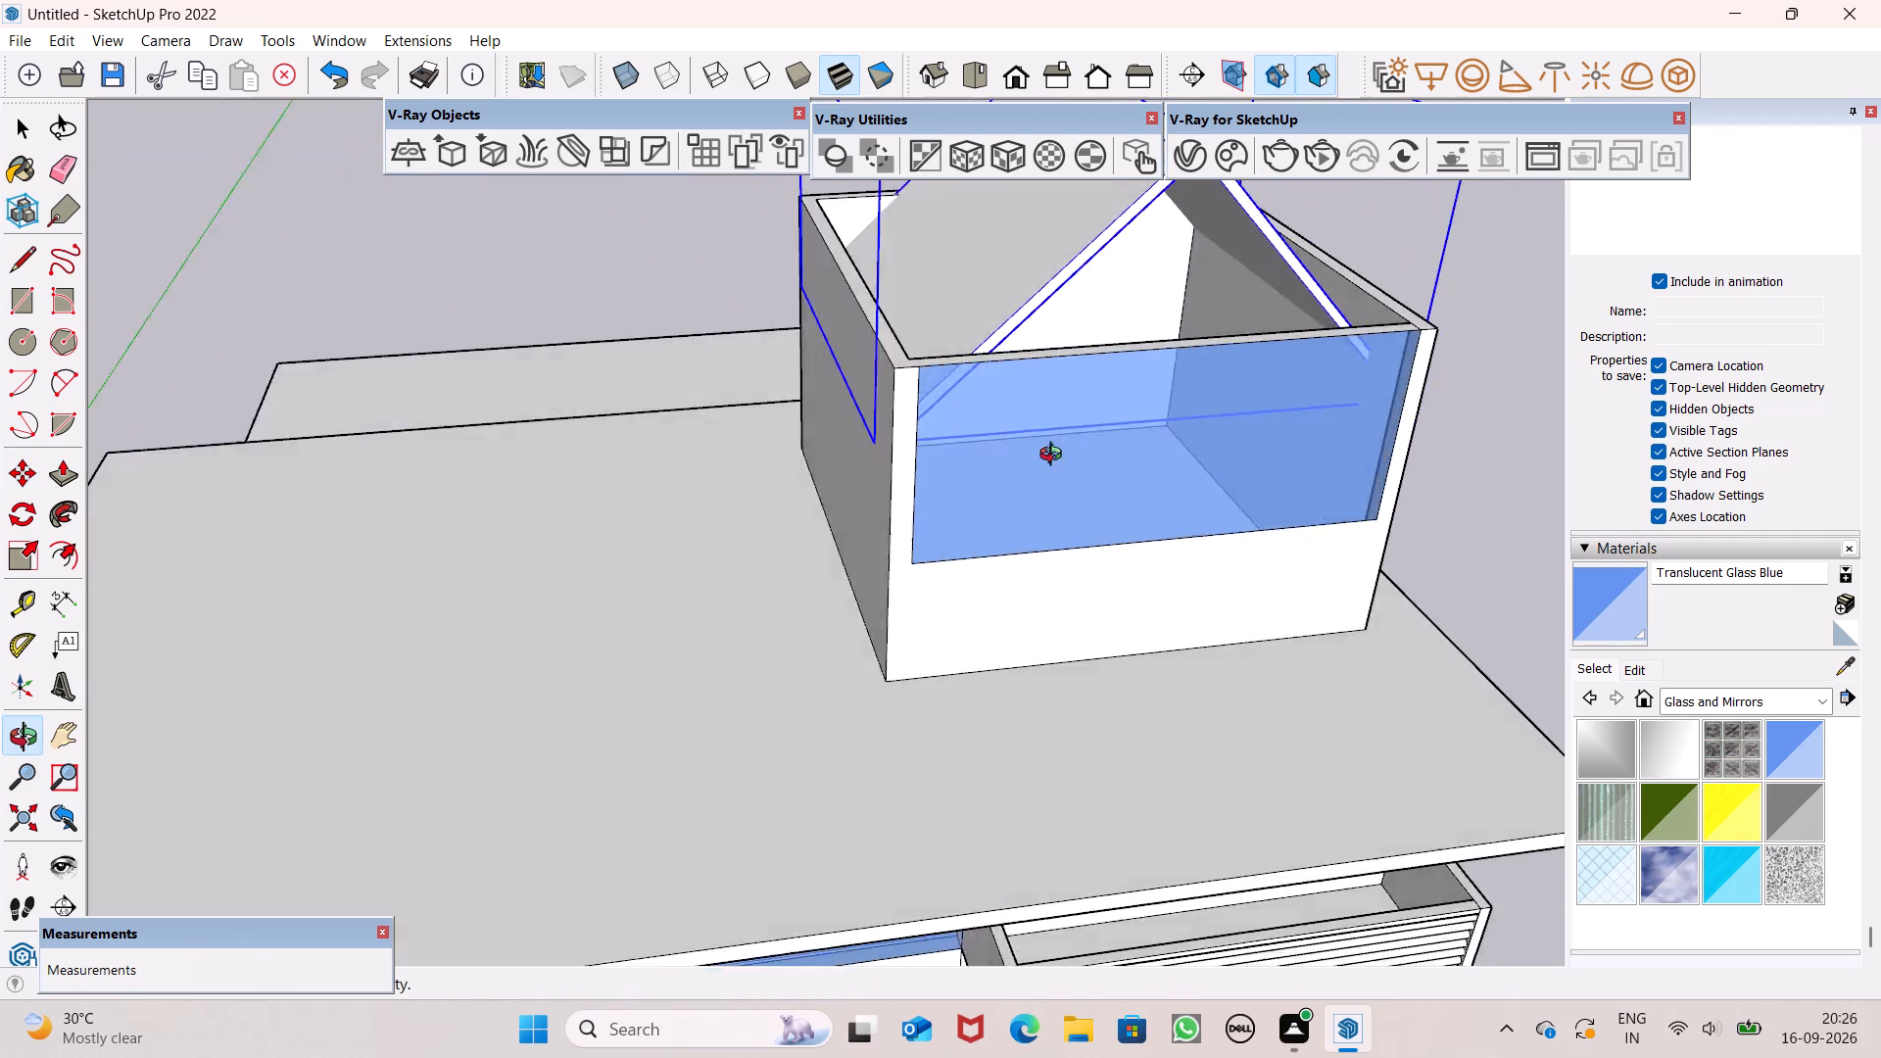
pyautogui.moveTo(1055, 457); pyautogui.dragTo(1447, 503, button='middle')
pyautogui.moveTo(1221, 481); pyautogui.dragTo(669, 466, button='middle')
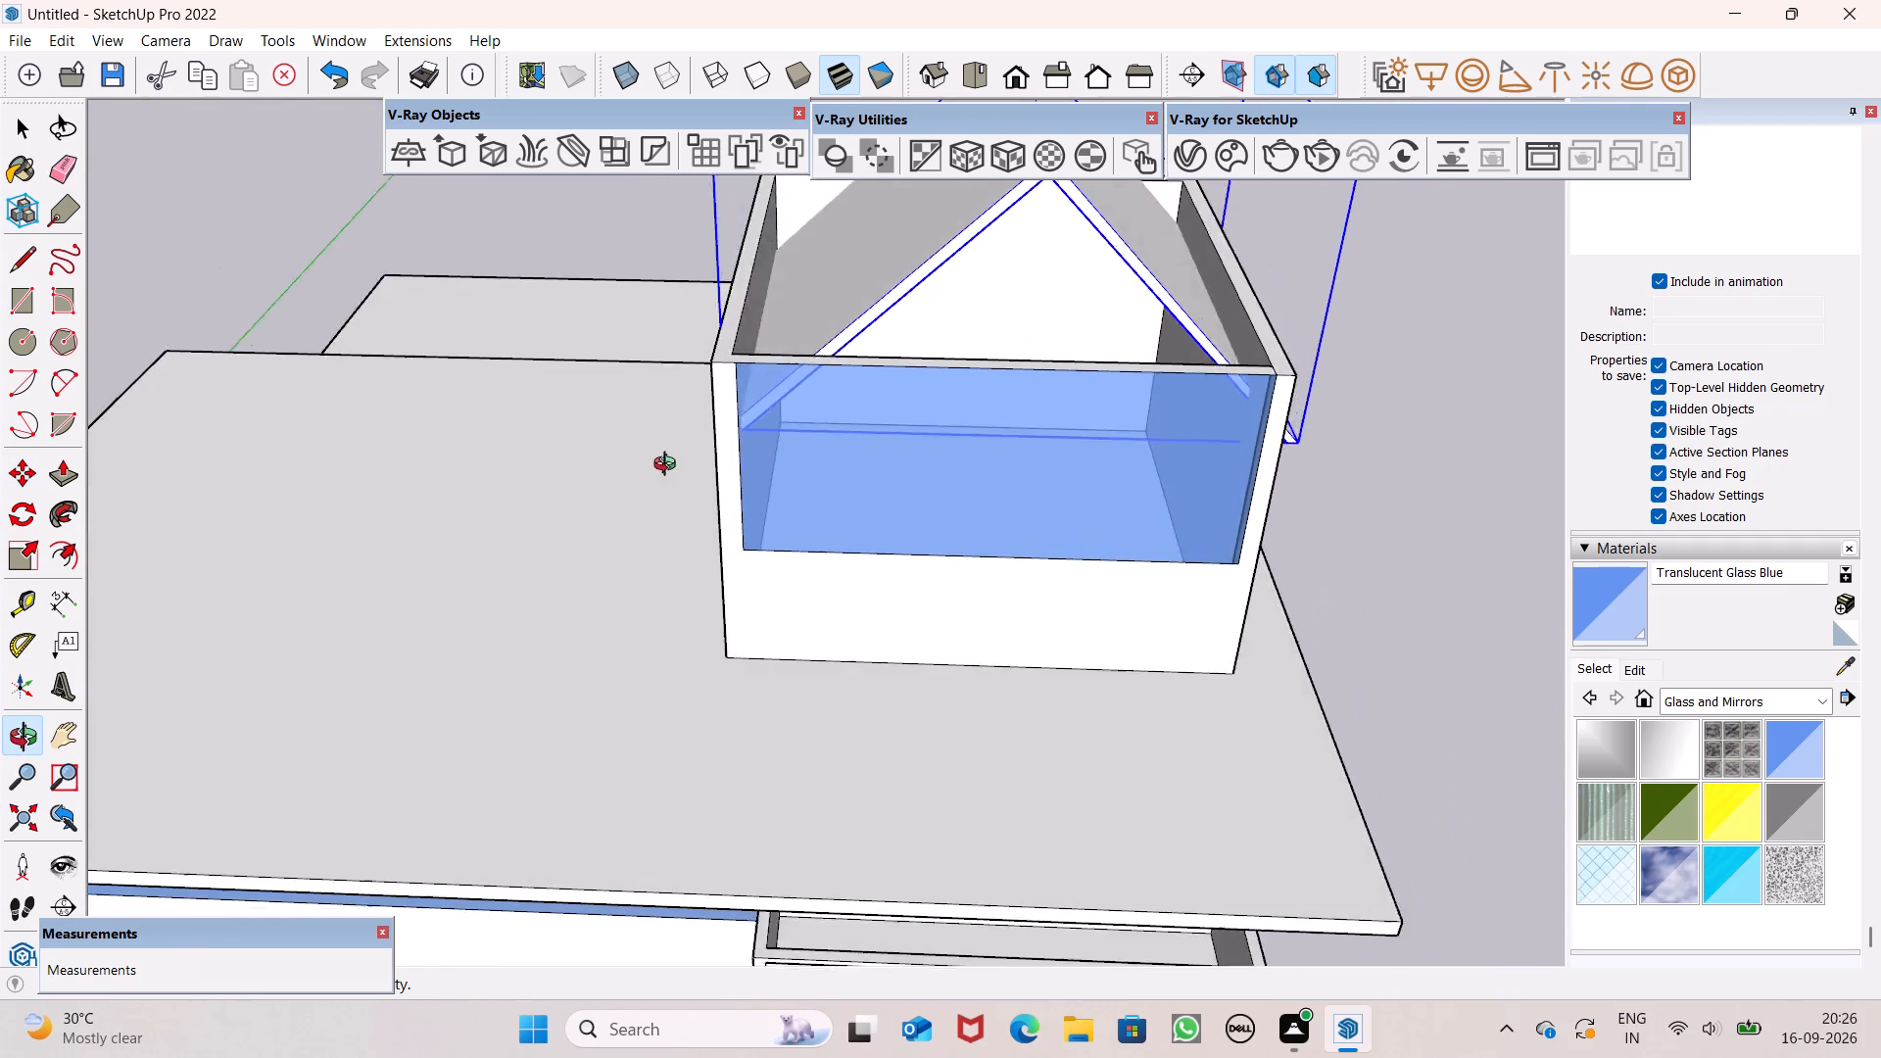
pyautogui.moveTo(669, 466); pyautogui.dragTo(932, 480, button='middle')
pyautogui.moveTo(843, 440); pyautogui.dragTo(814, 446)
# Scale the gable group's width along the red axis to about 0.96 from its side face.
pyautogui.moveTo(1226, 520); pyautogui.dragTo(810, 395, button='middle')
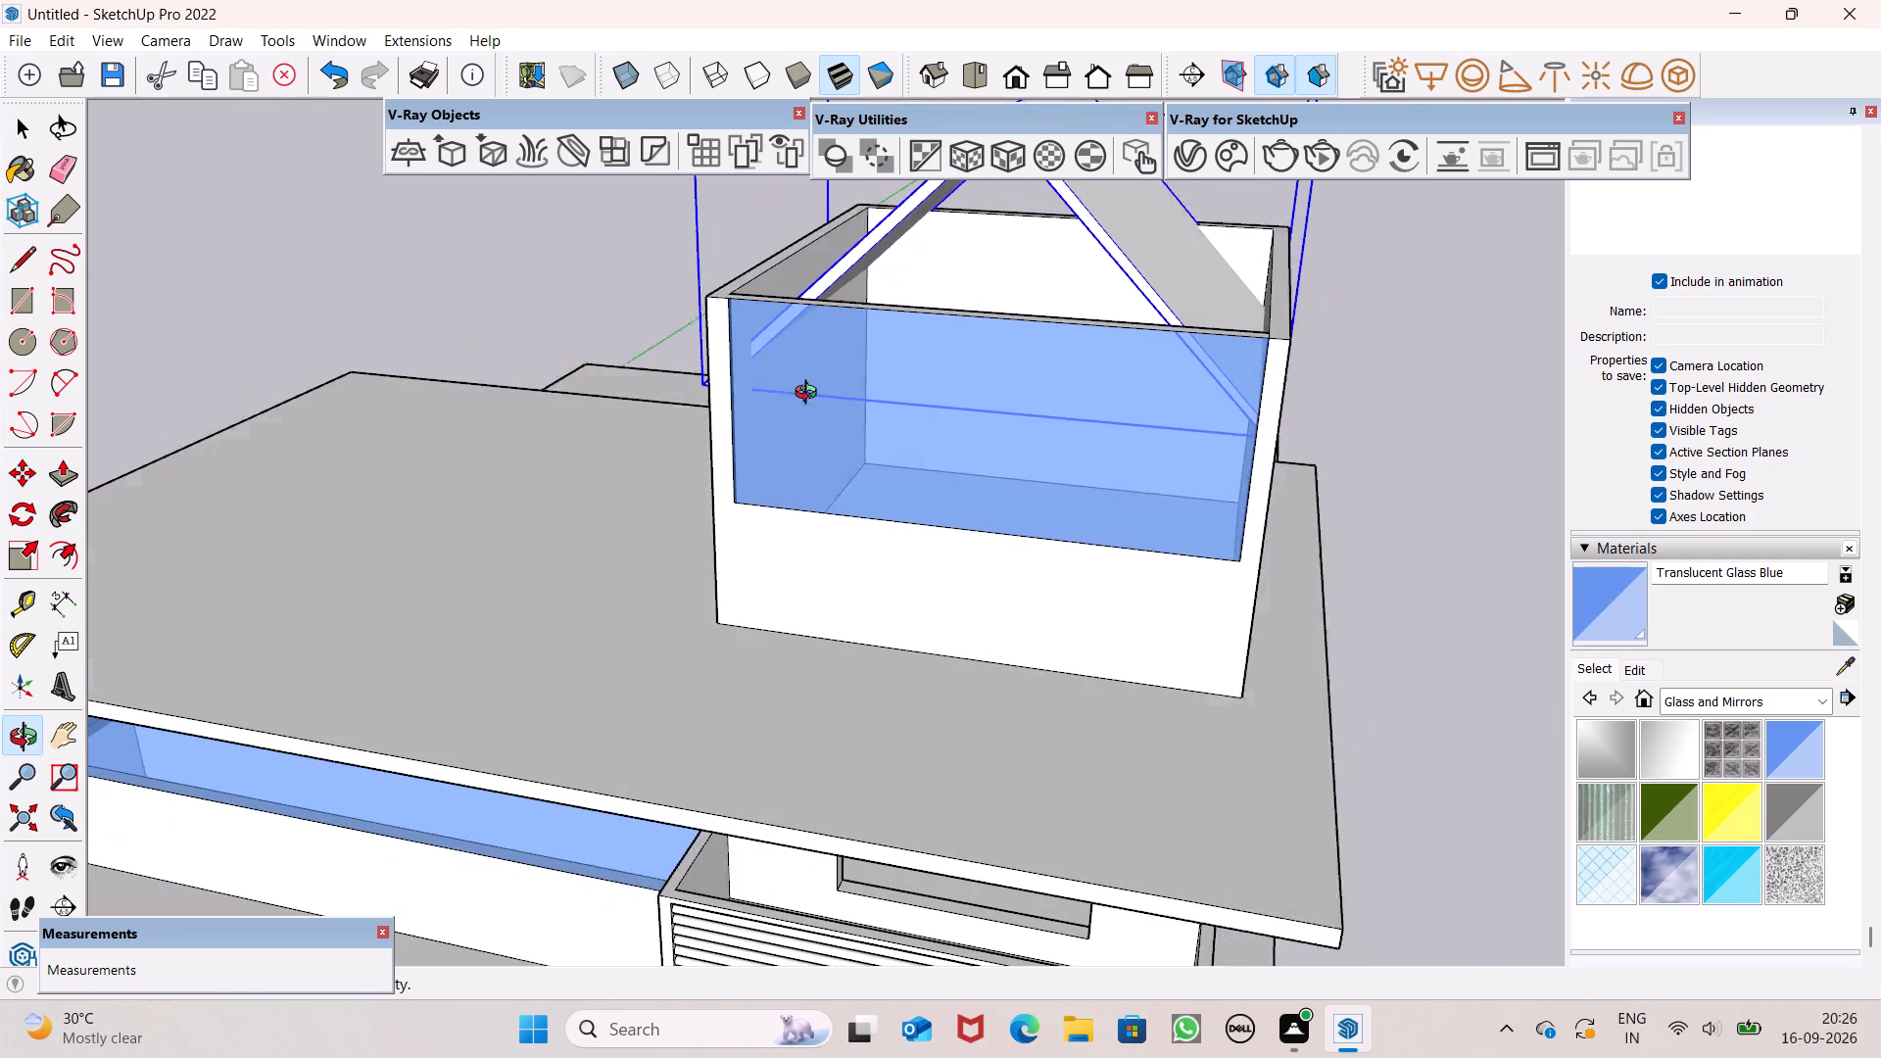
pyautogui.moveTo(810, 395); pyautogui.dragTo(804, 393, button='middle')
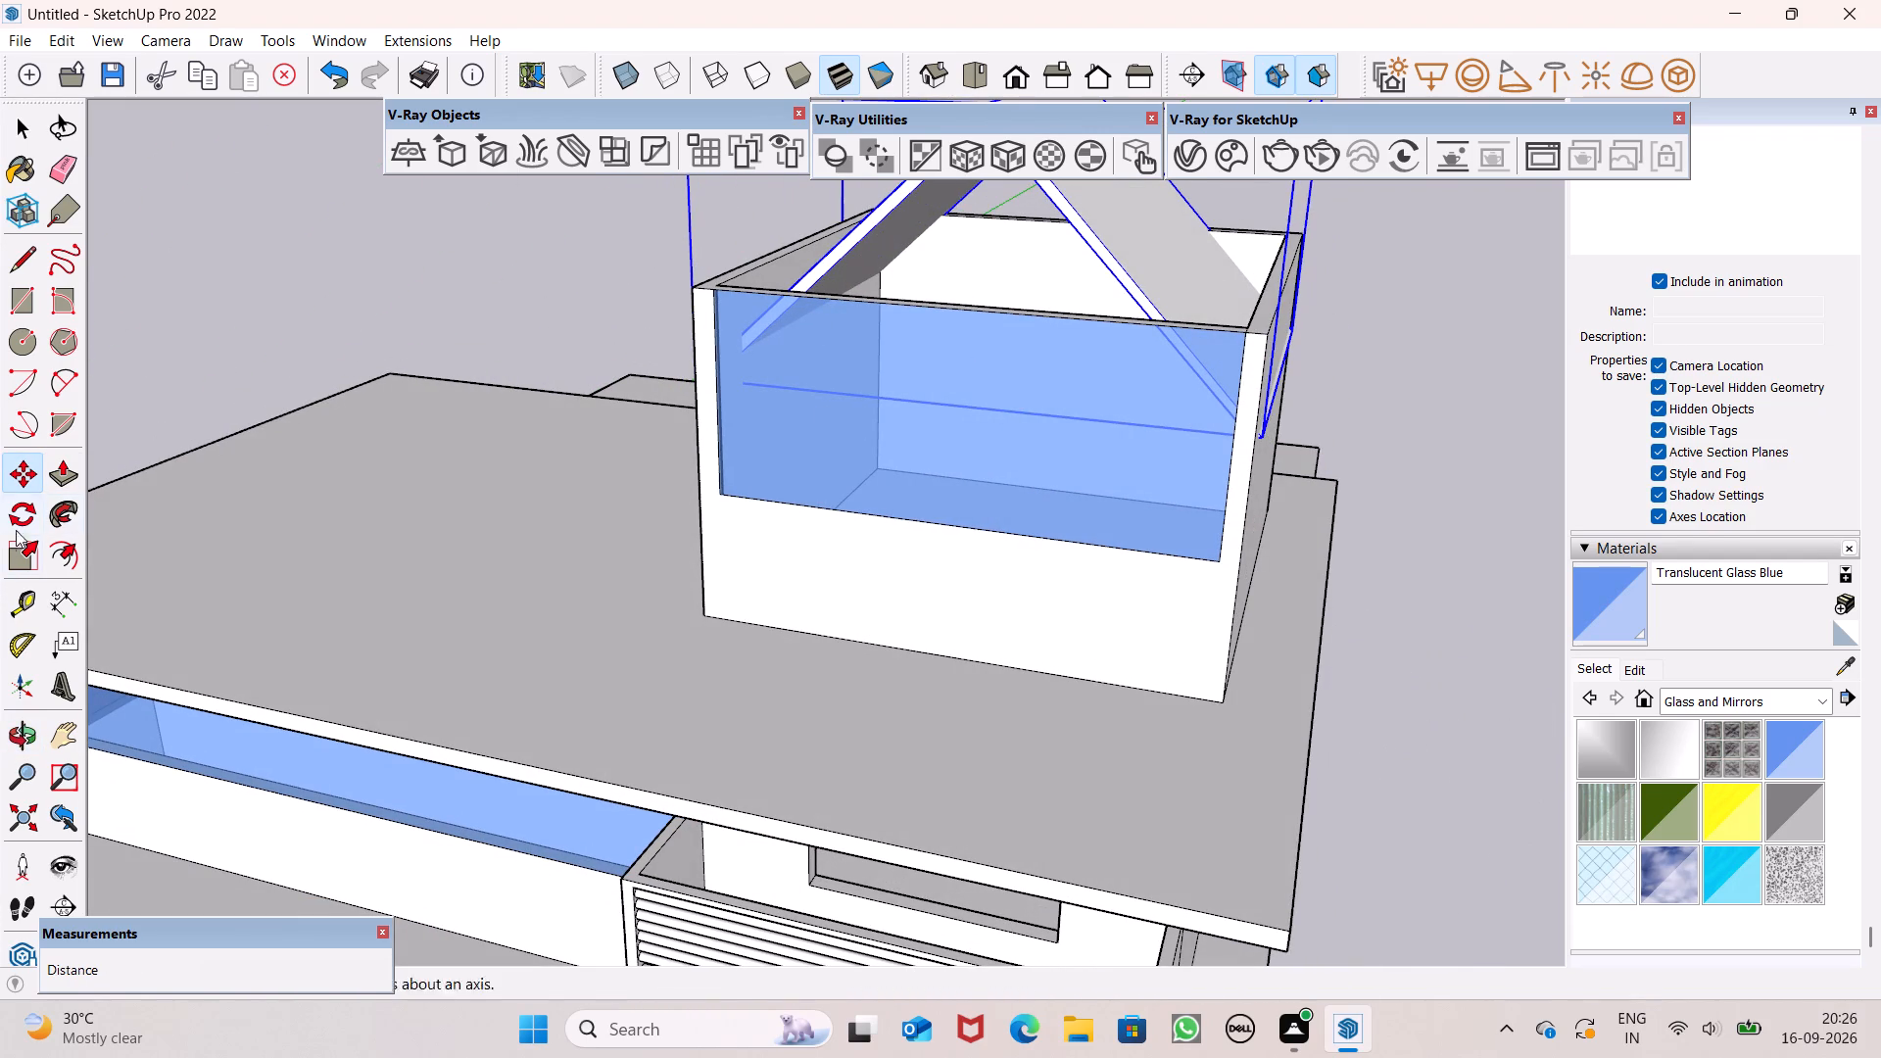
pyautogui.click(12, 551)
pyautogui.scroll(-5, 438, 660)
pyautogui.moveTo(816, 522); pyautogui.dragTo(653, 553, button='middle')
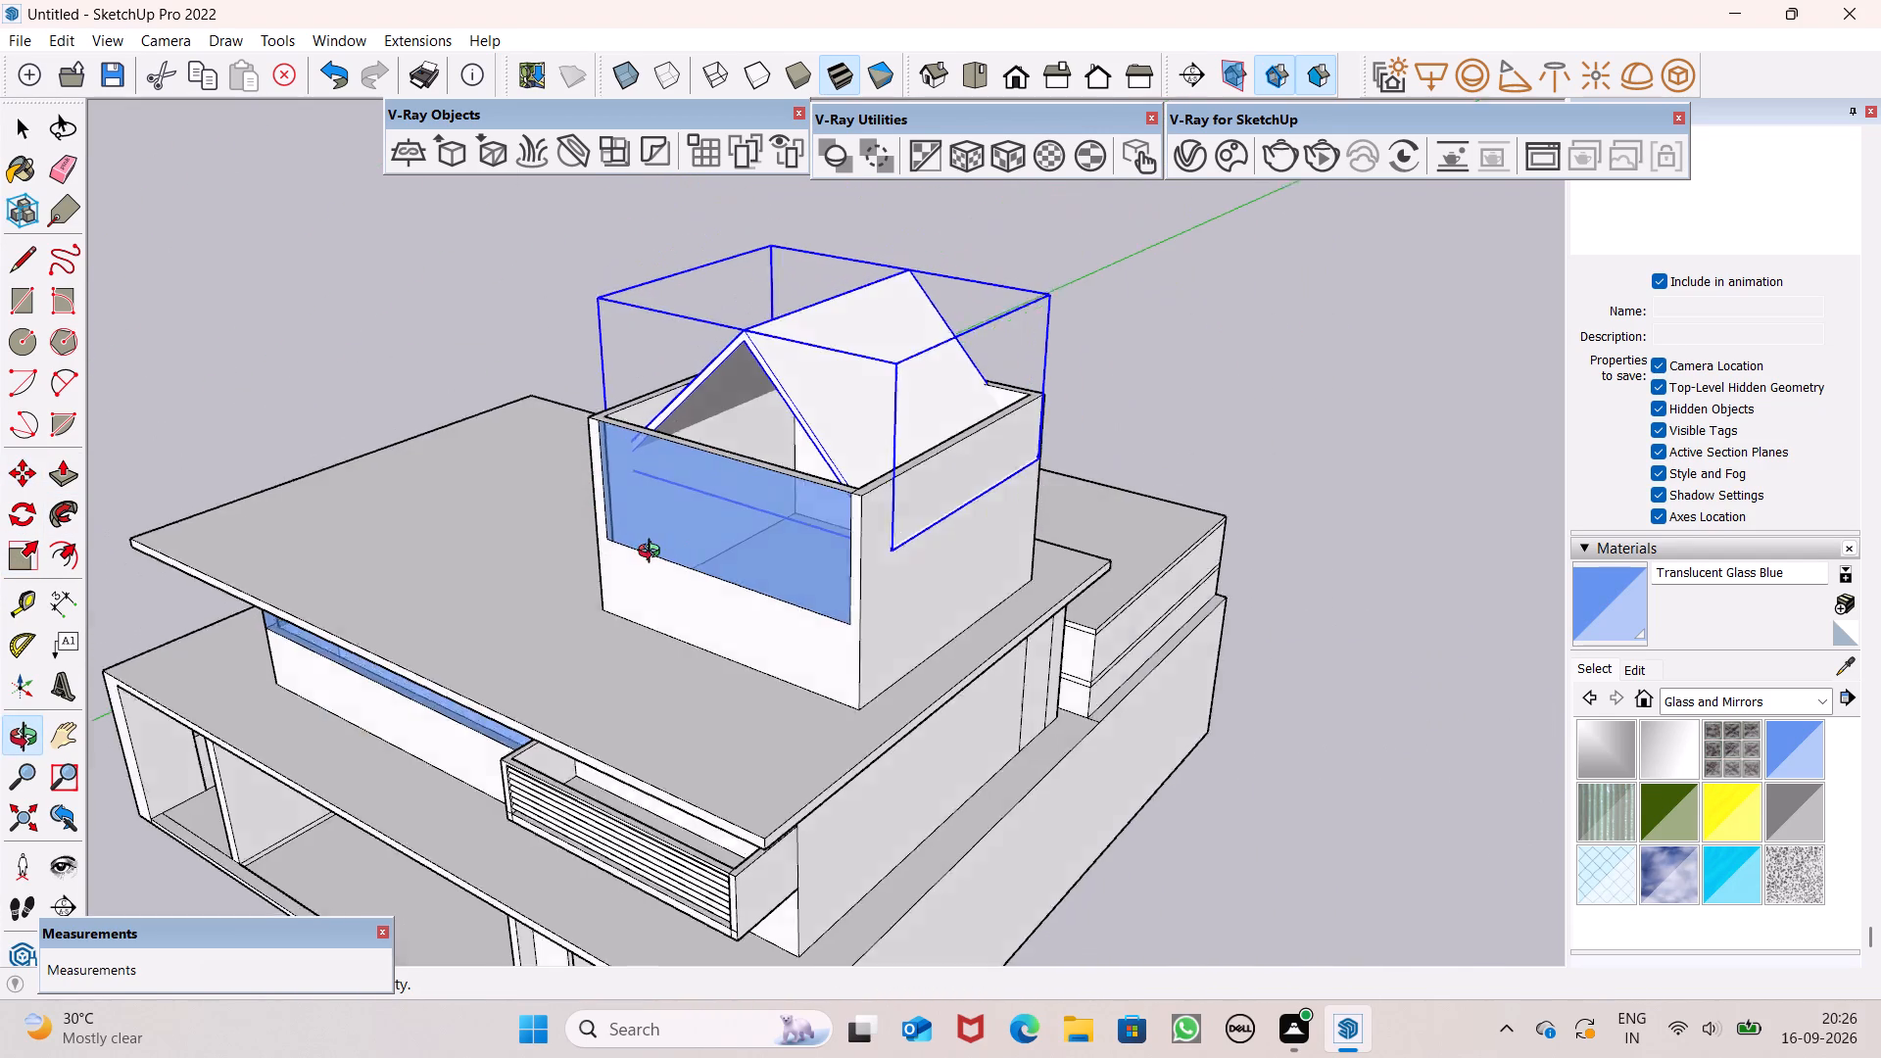
pyautogui.moveTo(653, 553); pyautogui.dragTo(651, 560, button='middle')
pyautogui.moveTo(979, 426); pyautogui.dragTo(1006, 452)
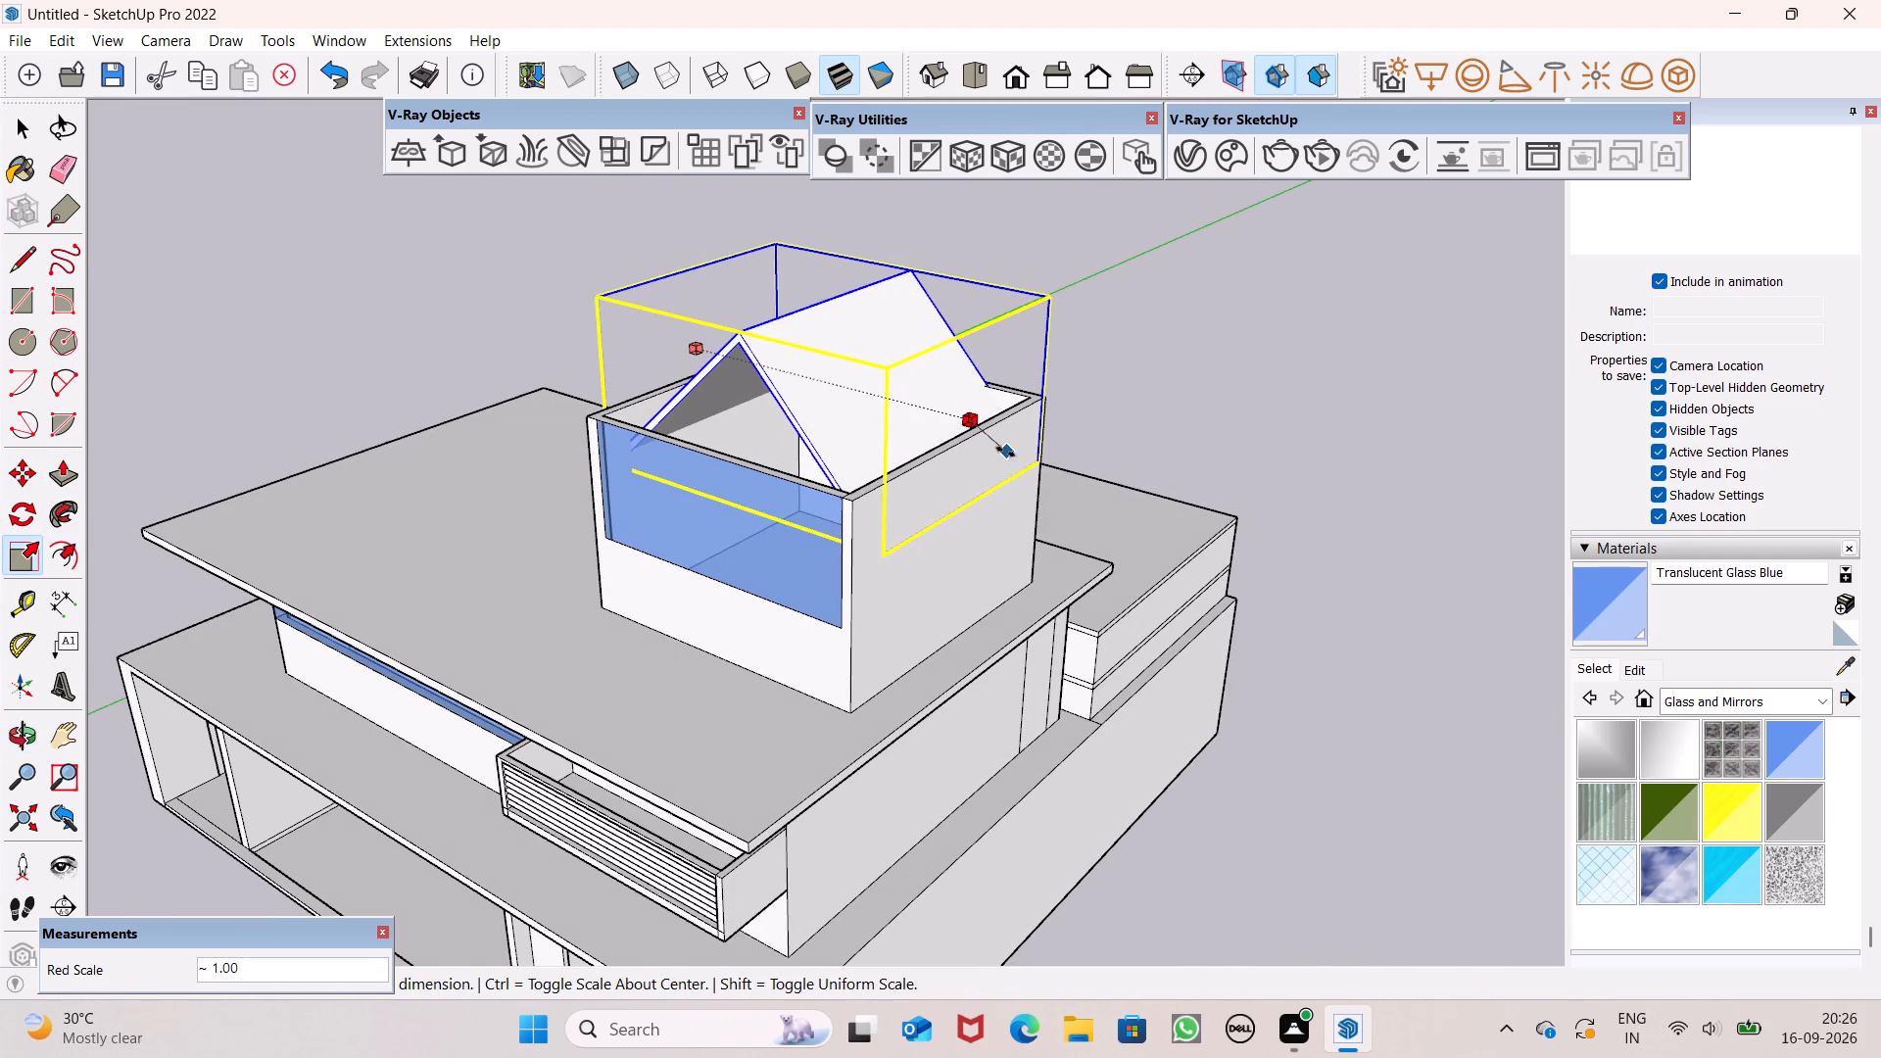
pyautogui.moveTo(1006, 452); pyautogui.dragTo(1033, 474)
# Scale the gable group up uniformly by 1.37 from its front upper corner.
pyautogui.moveTo(873, 366); pyautogui.dragTo(873, 365)
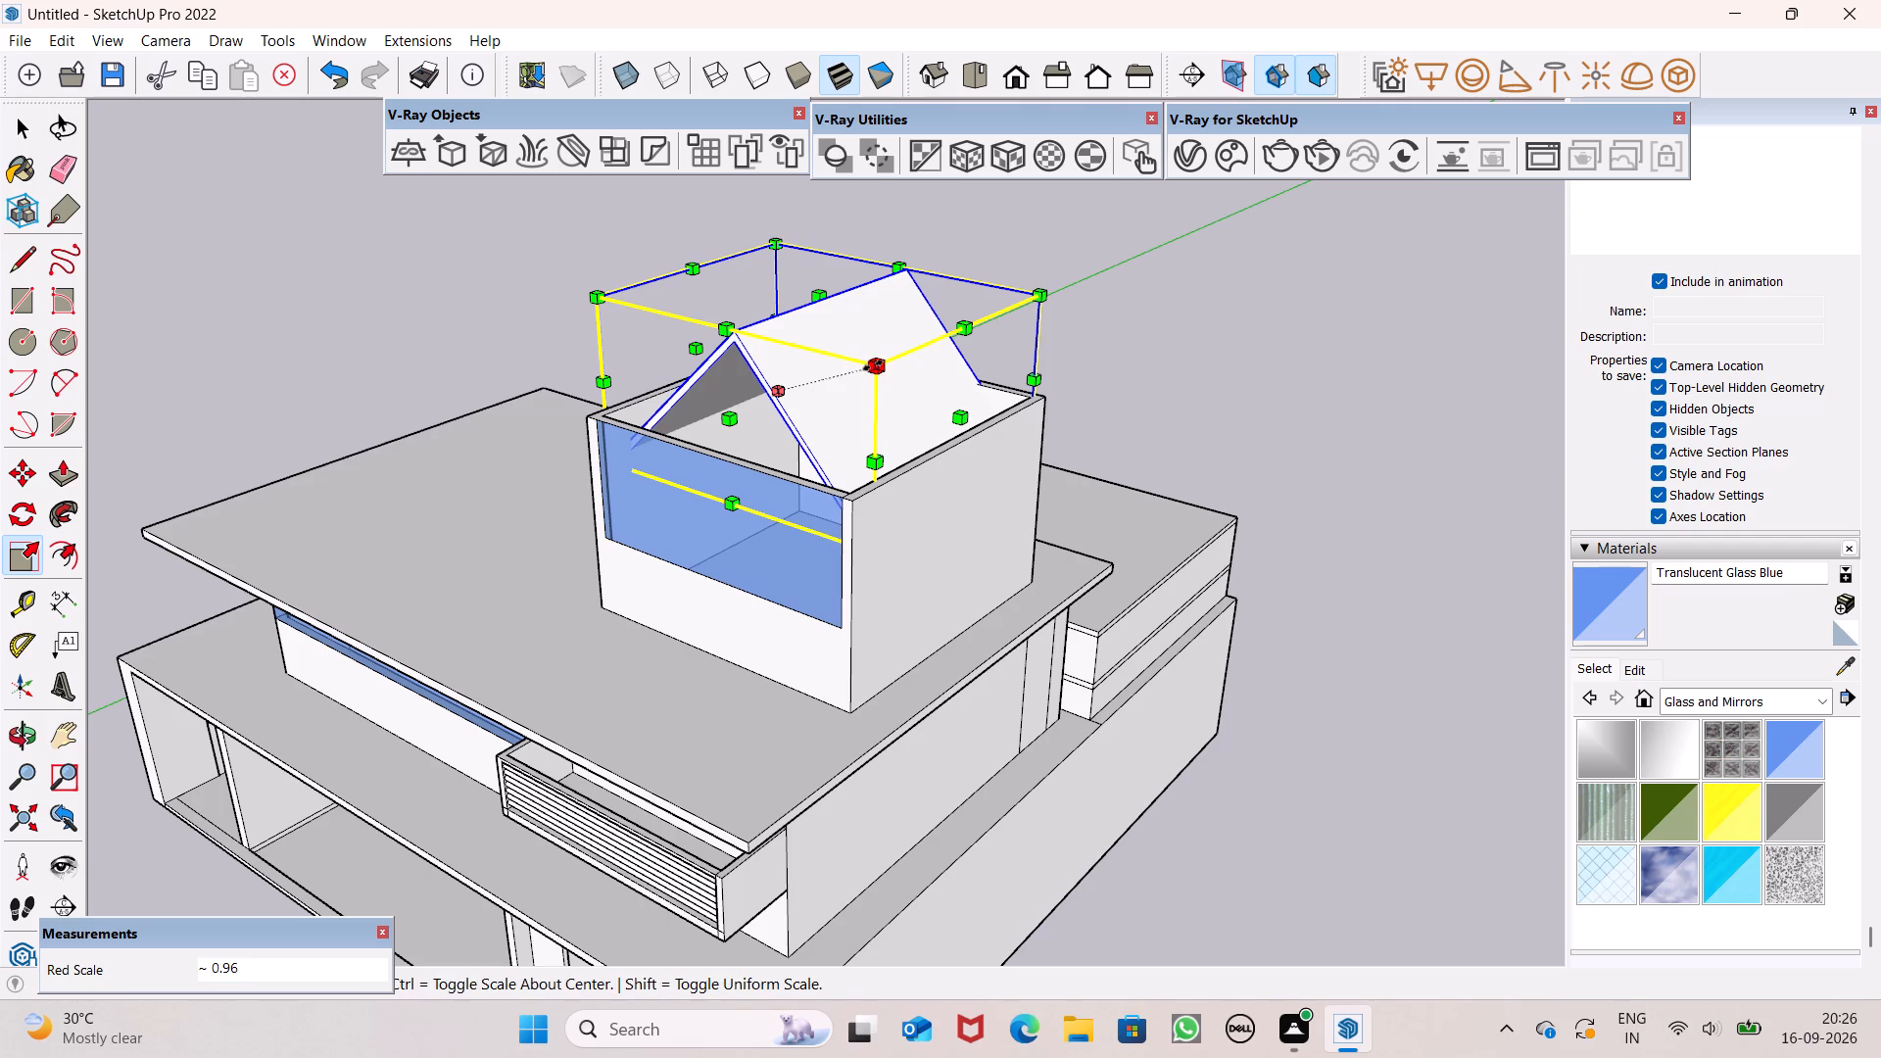
pyautogui.moveTo(873, 365); pyautogui.dragTo(941, 402)
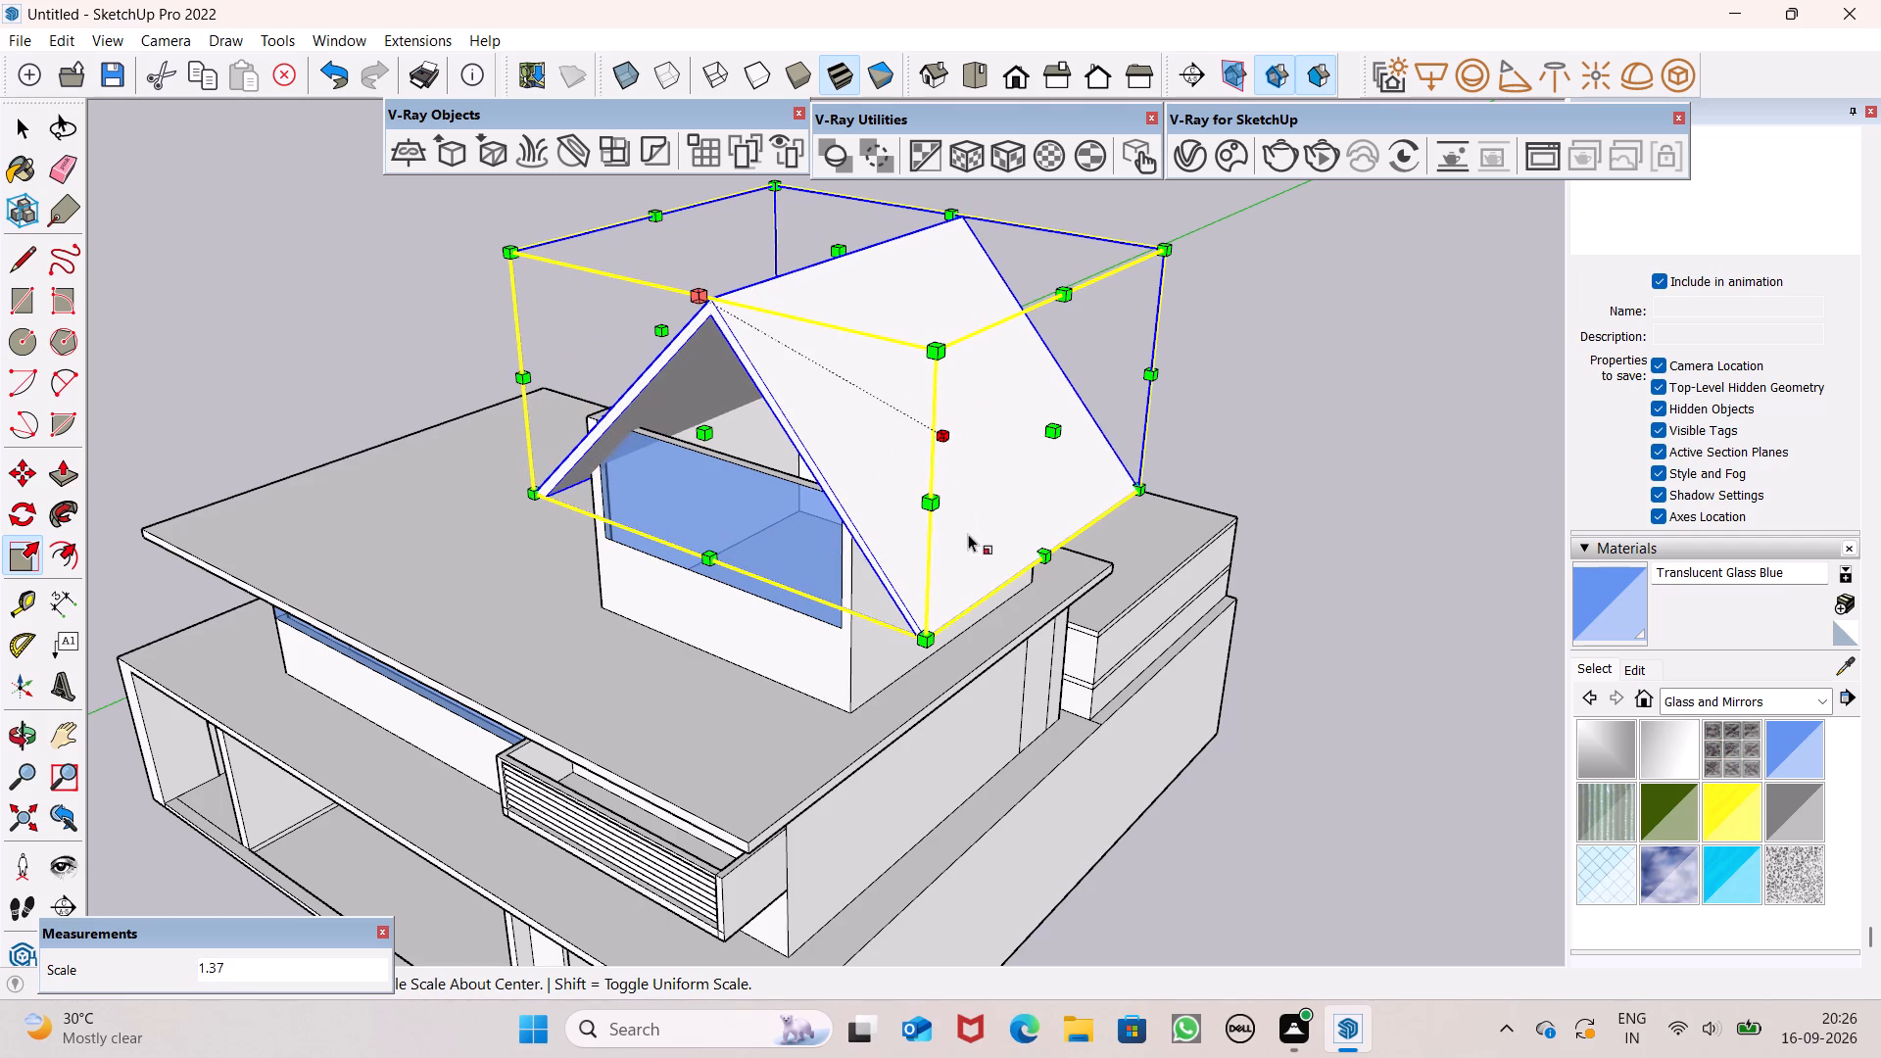
# Stretch the gable group's depth along the green axis to 1.05 from its rear face, extending it behind the rooftop box.
pyautogui.moveTo(889, 570); pyautogui.dragTo(1256, 469, button='middle')
pyautogui.moveTo(900, 548); pyautogui.dragTo(940, 567, button='middle')
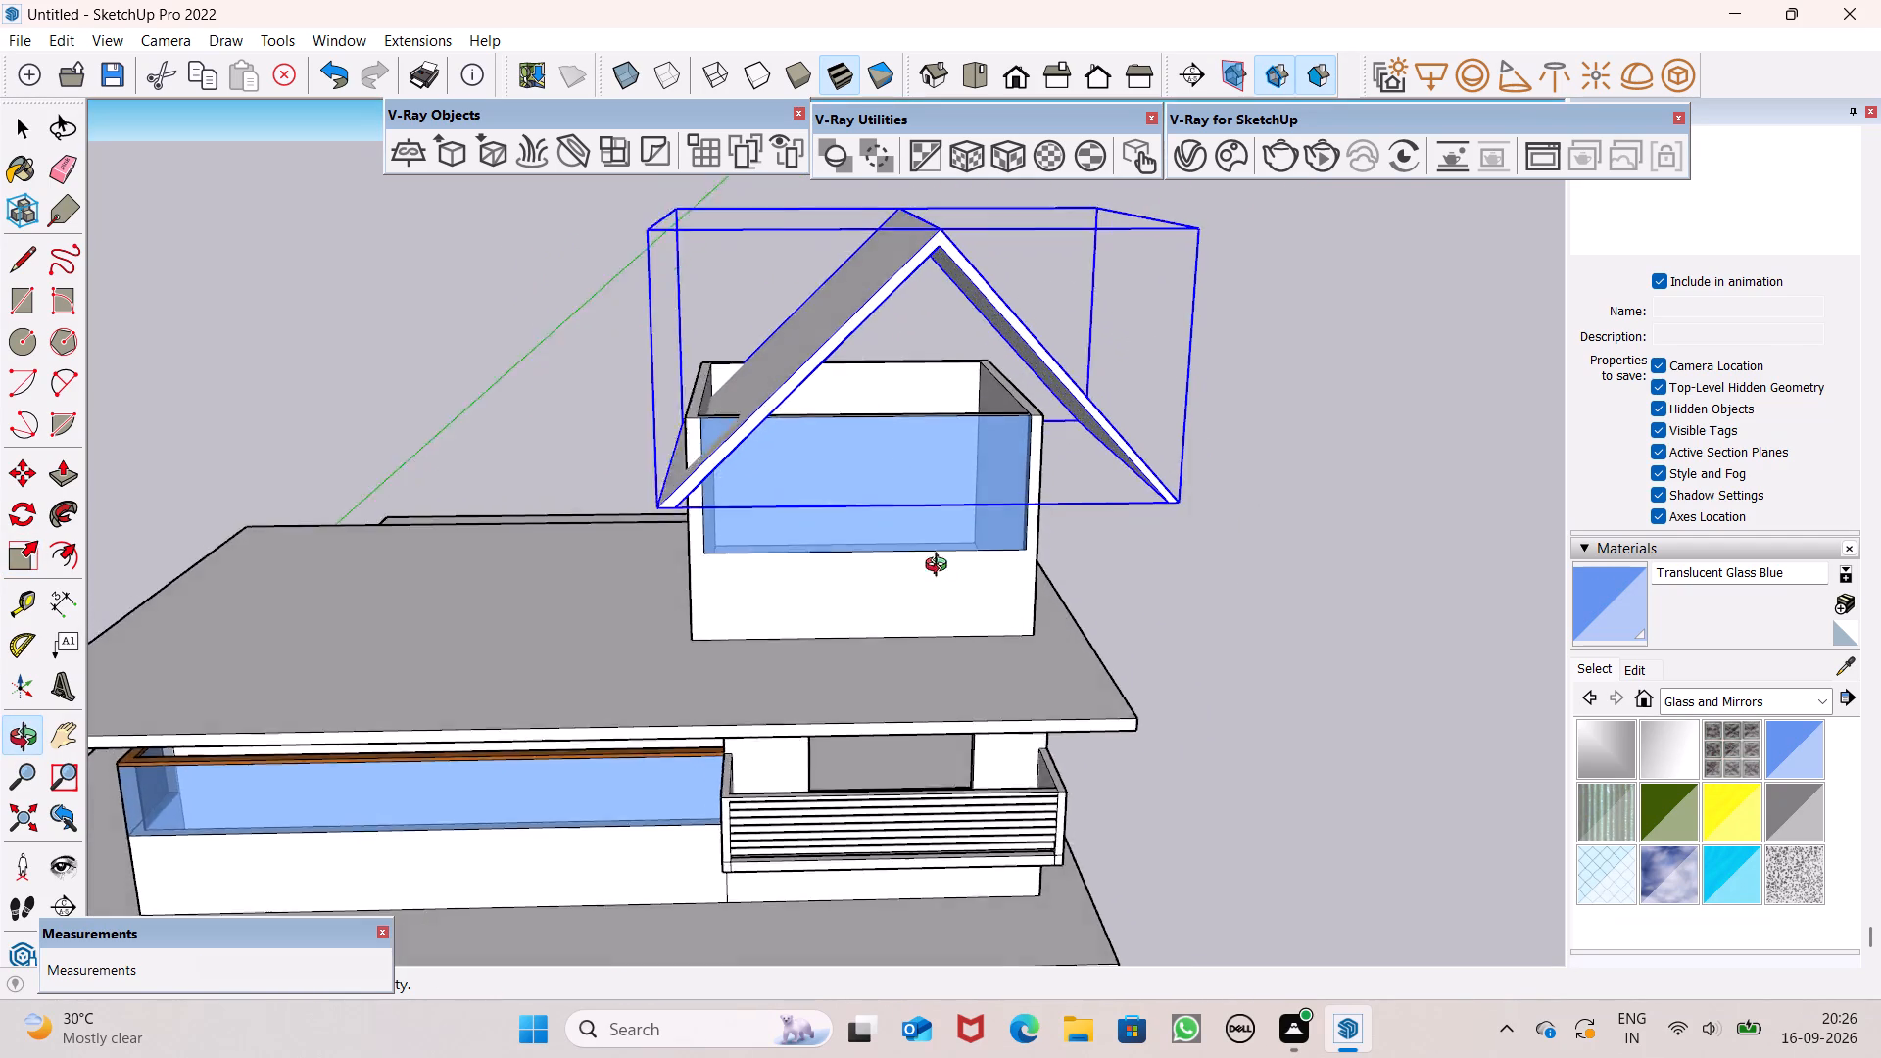
pyautogui.moveTo(940, 567); pyautogui.dragTo(1498, 568, button='middle')
pyautogui.scroll(1, 1486, 541)
pyautogui.moveTo(334, 488); pyautogui.dragTo(815, 577, button='middle')
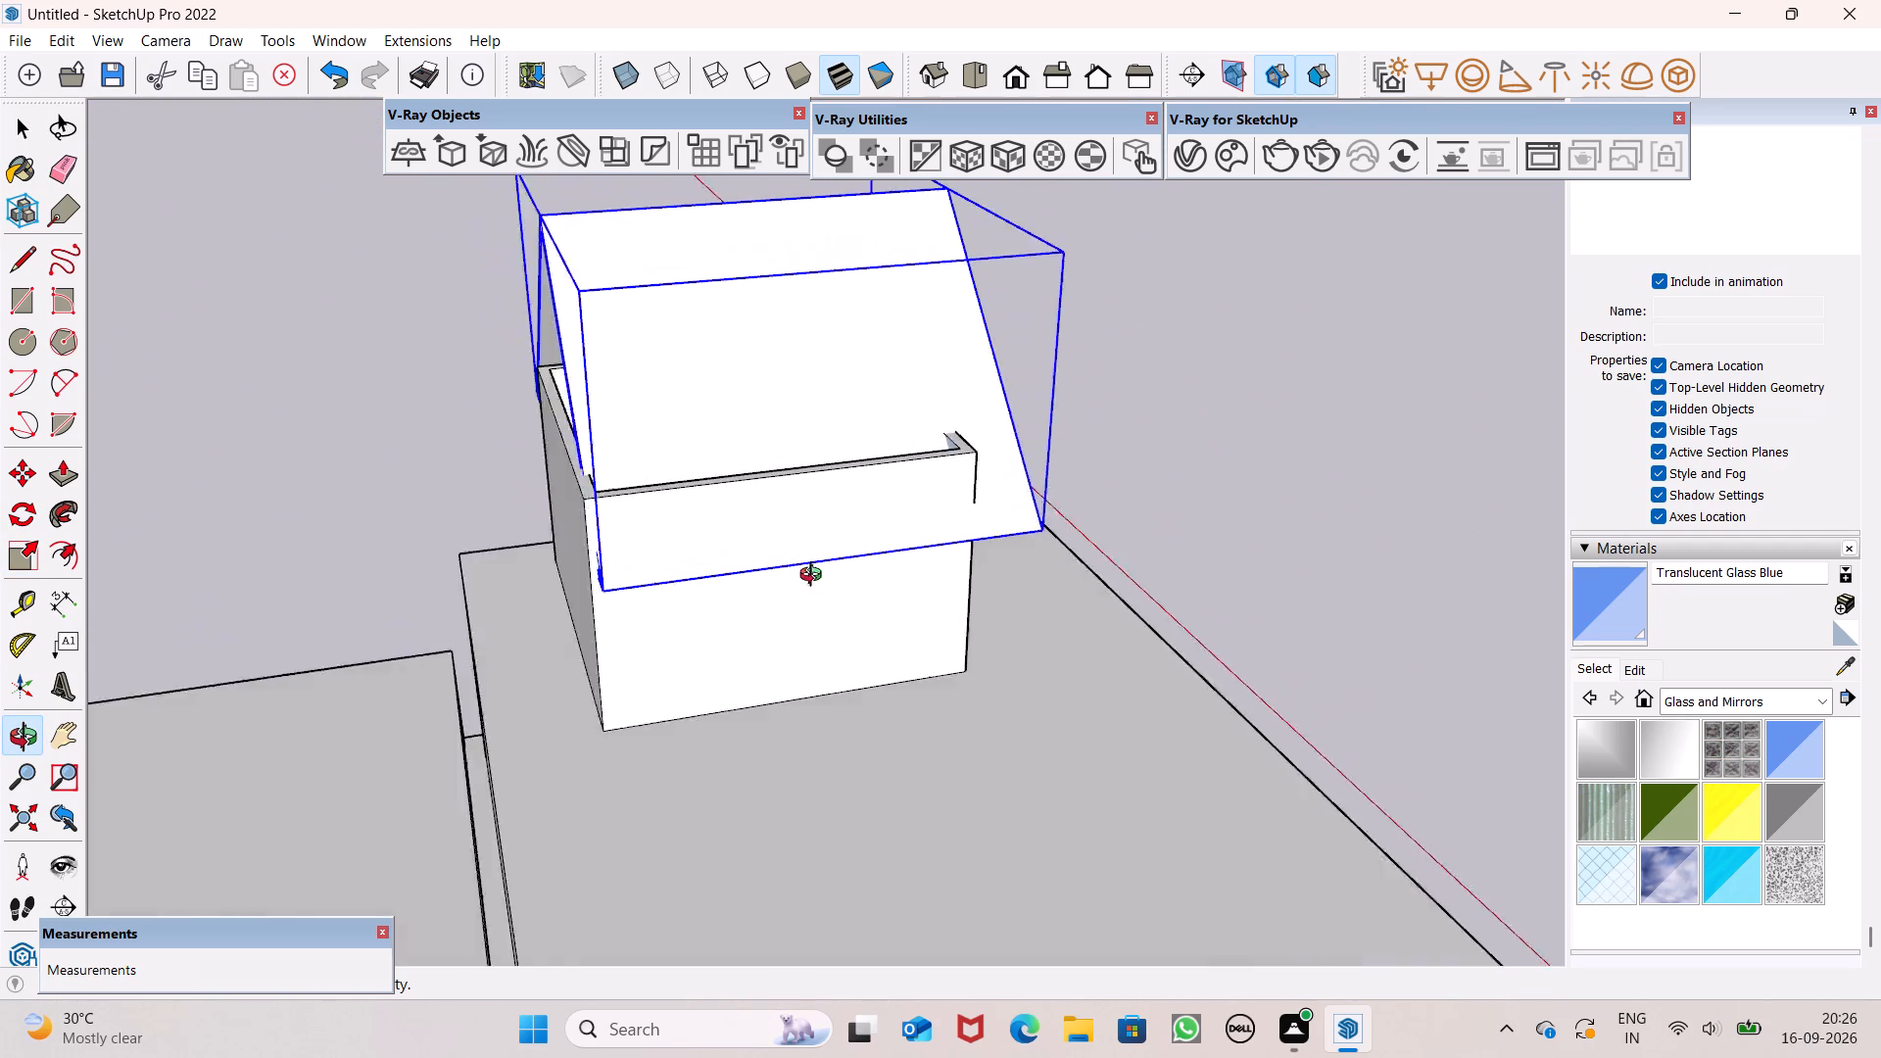
pyautogui.moveTo(815, 577); pyautogui.dragTo(956, 565, button='middle')
pyautogui.scroll(3, 591, 533)
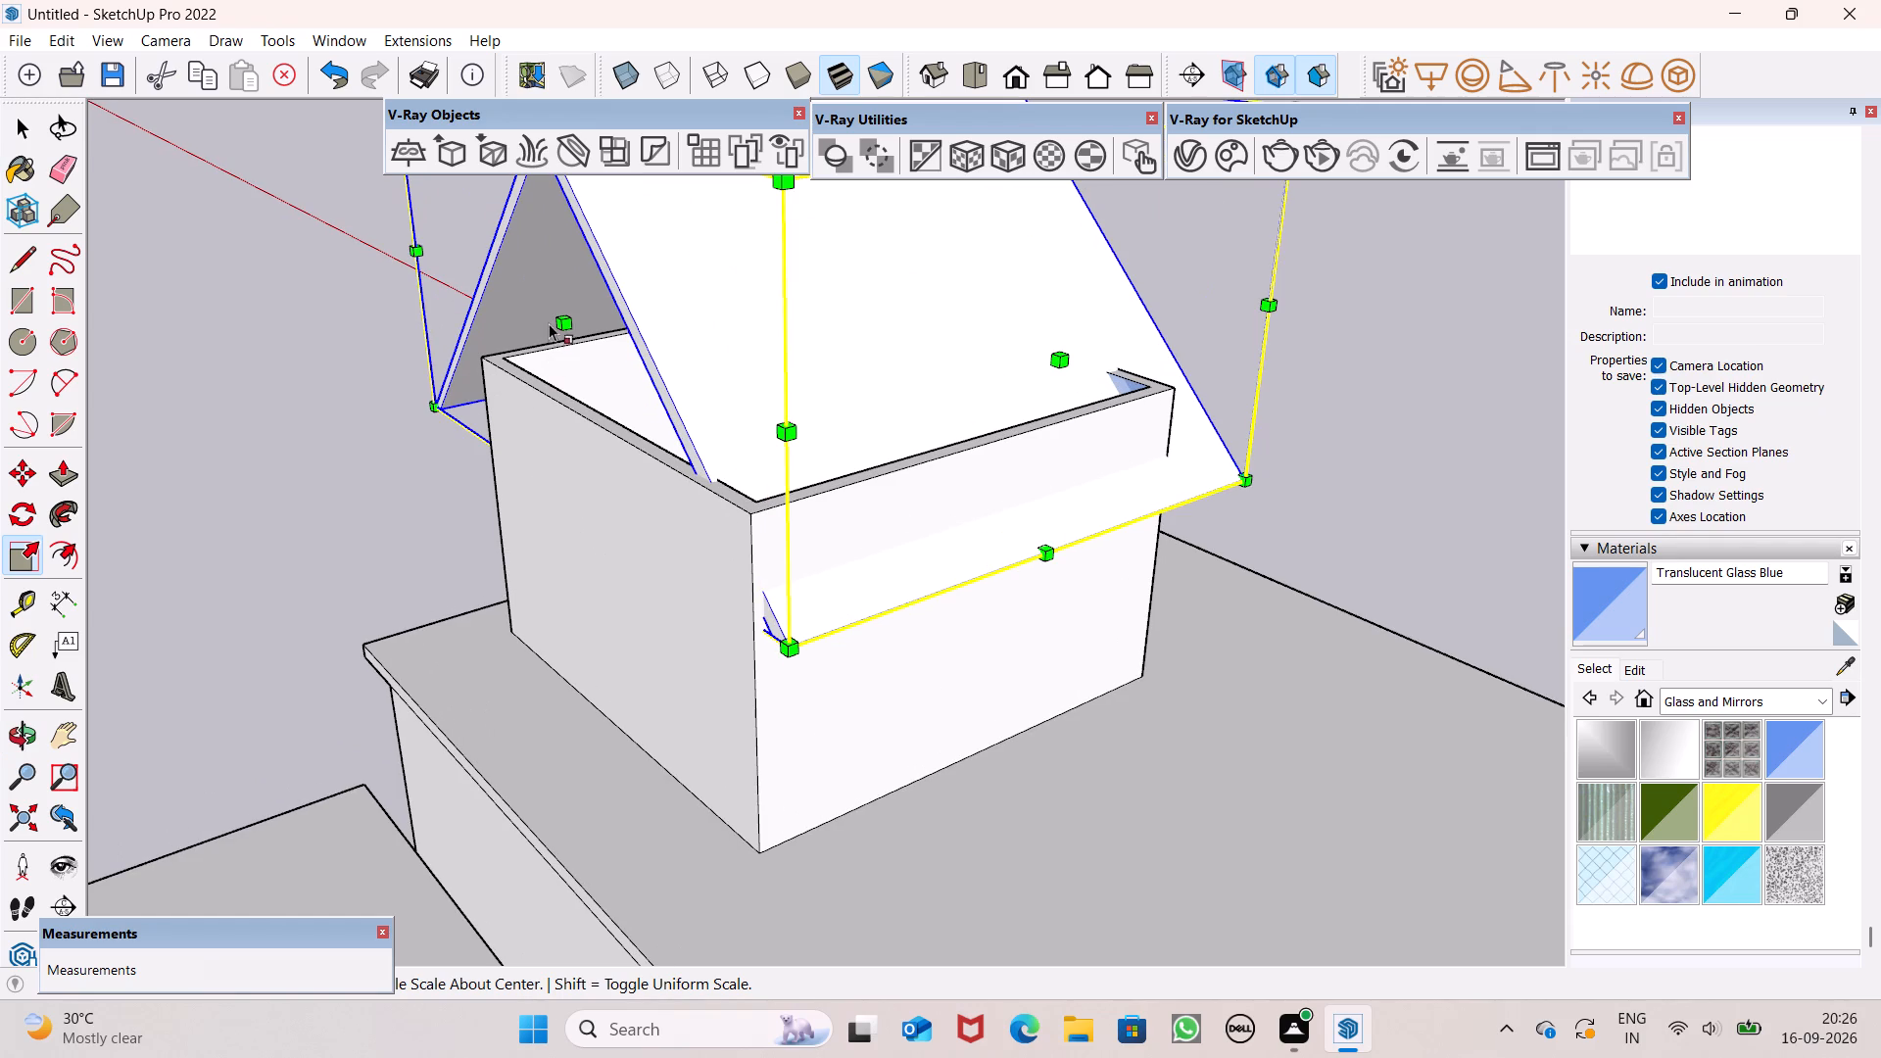
pyautogui.moveTo(557, 318); pyautogui.dragTo(544, 343)
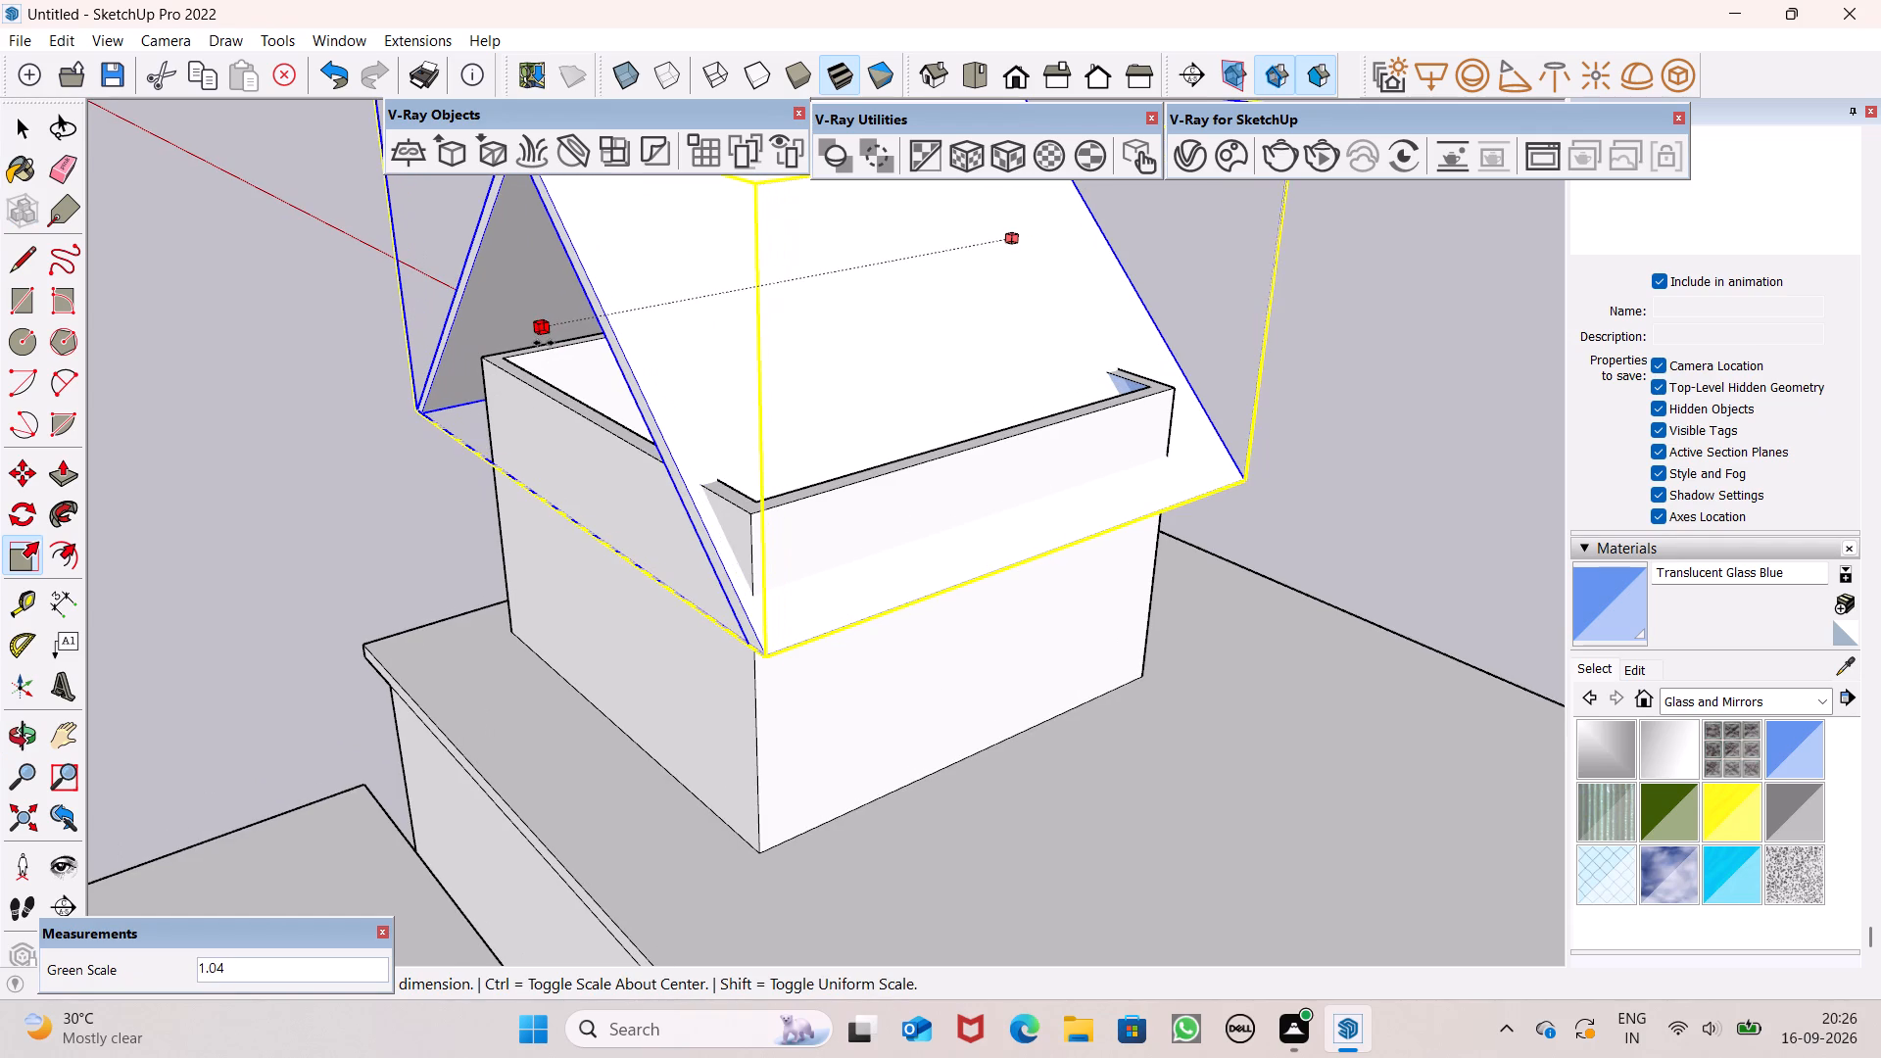
pyautogui.moveTo(544, 343); pyautogui.dragTo(542, 345)
pyautogui.moveTo(542, 345); pyautogui.dragTo(570, 334)
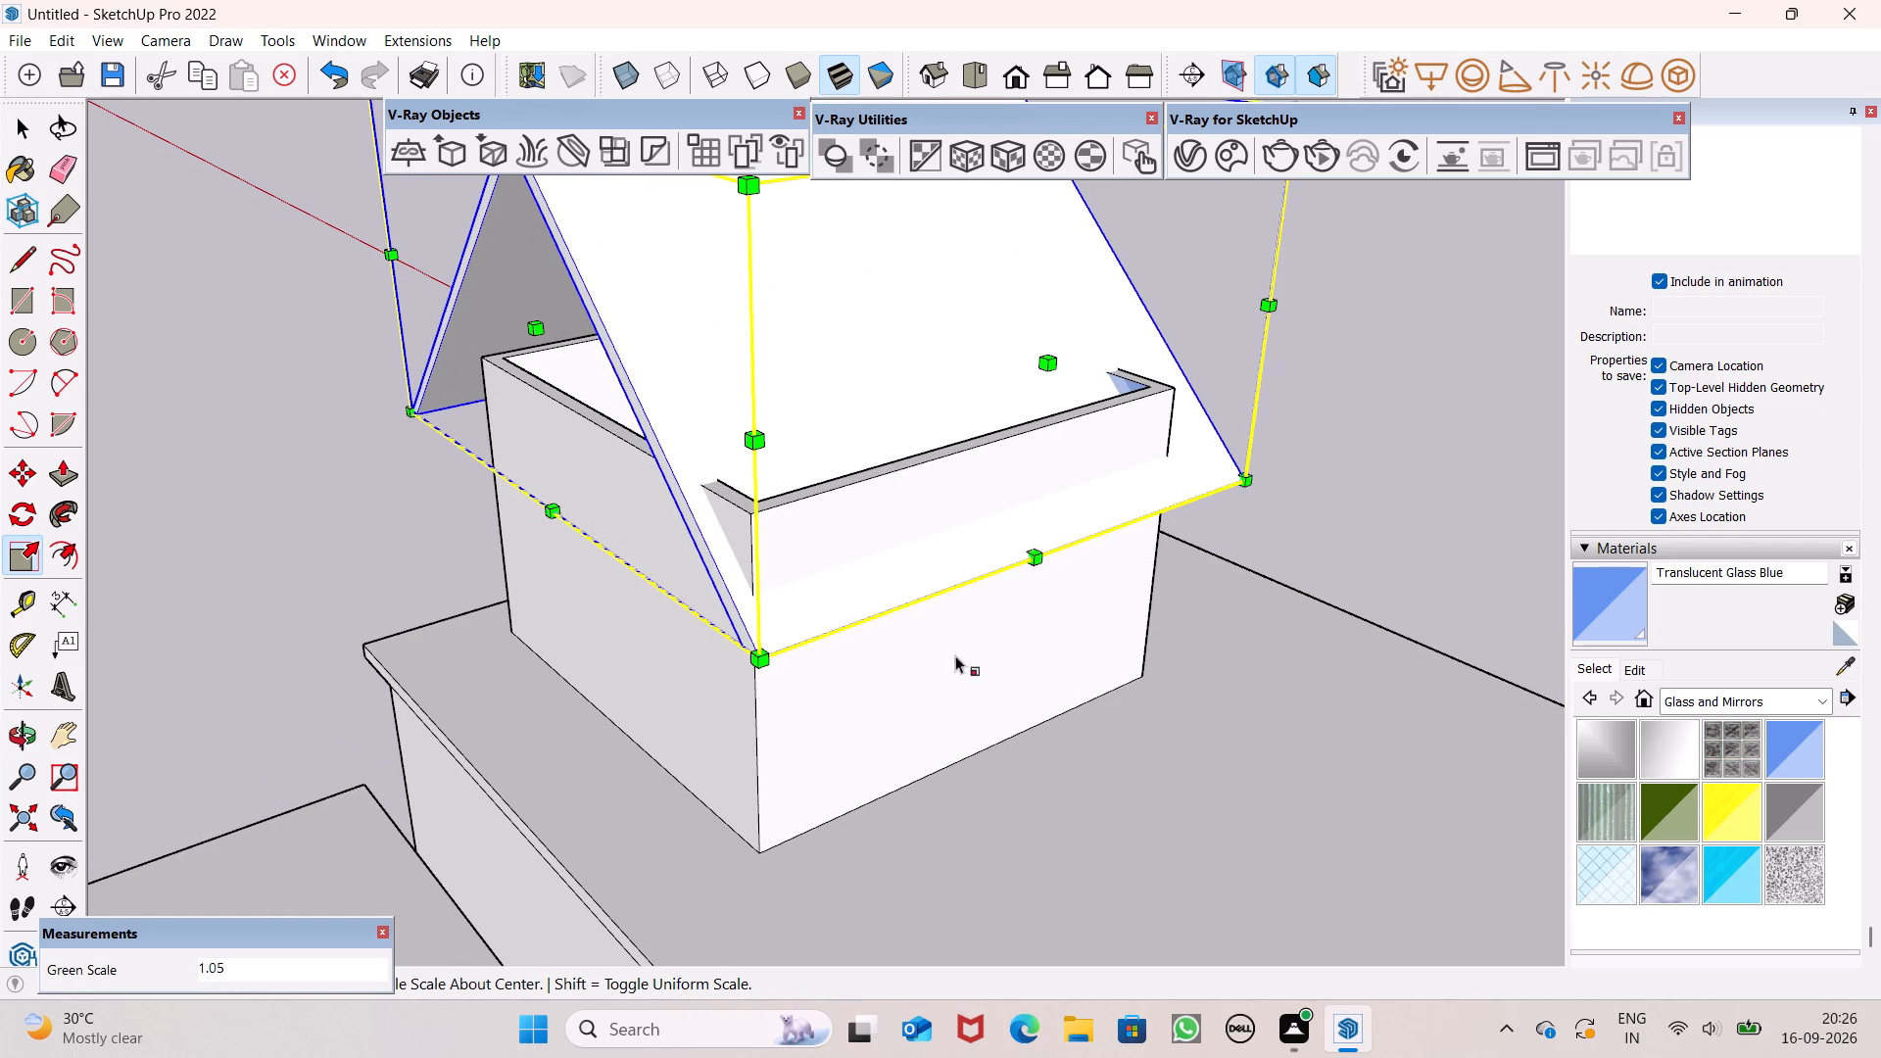
# Move the gable group sideways by its front lower corner to centre it over the rooftop box's glazed front.
pyautogui.scroll(-3, 976, 662)
pyautogui.moveTo(1027, 687); pyautogui.dragTo(0, 551, button='middle')
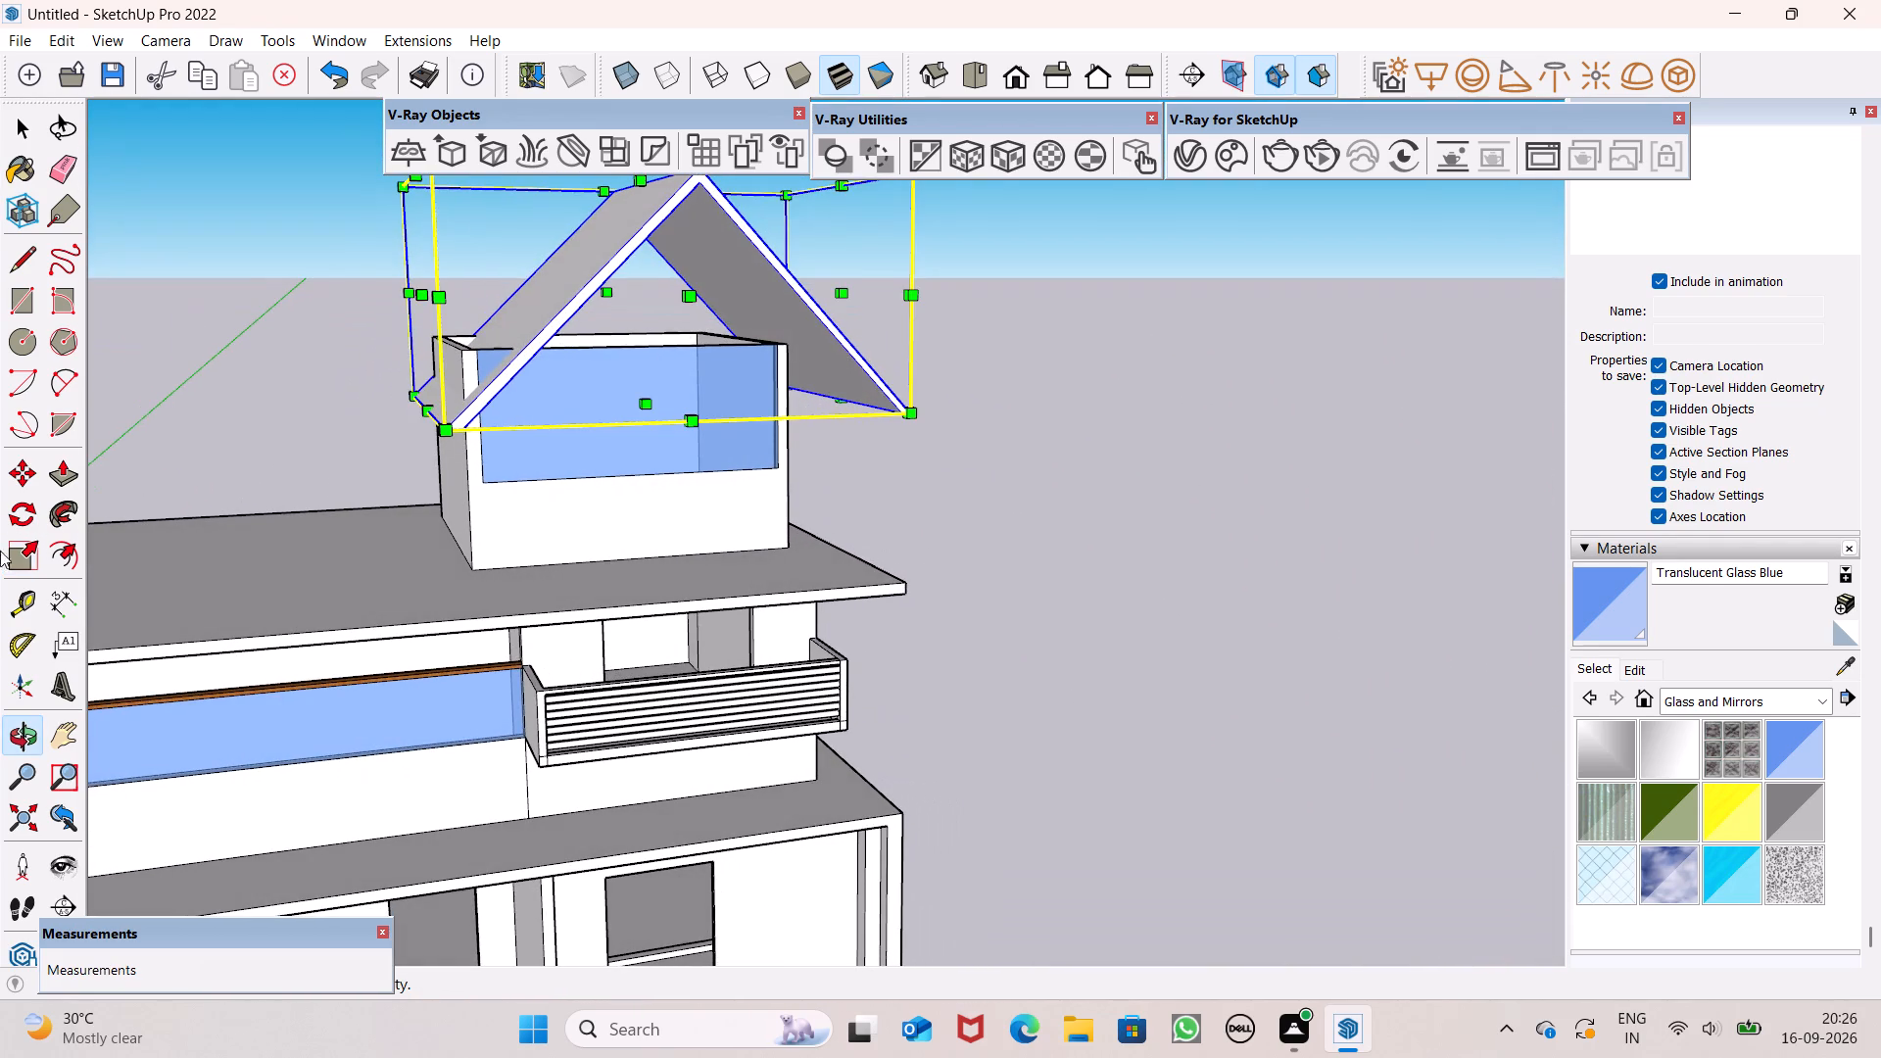
pyautogui.scroll(2, 603, 409)
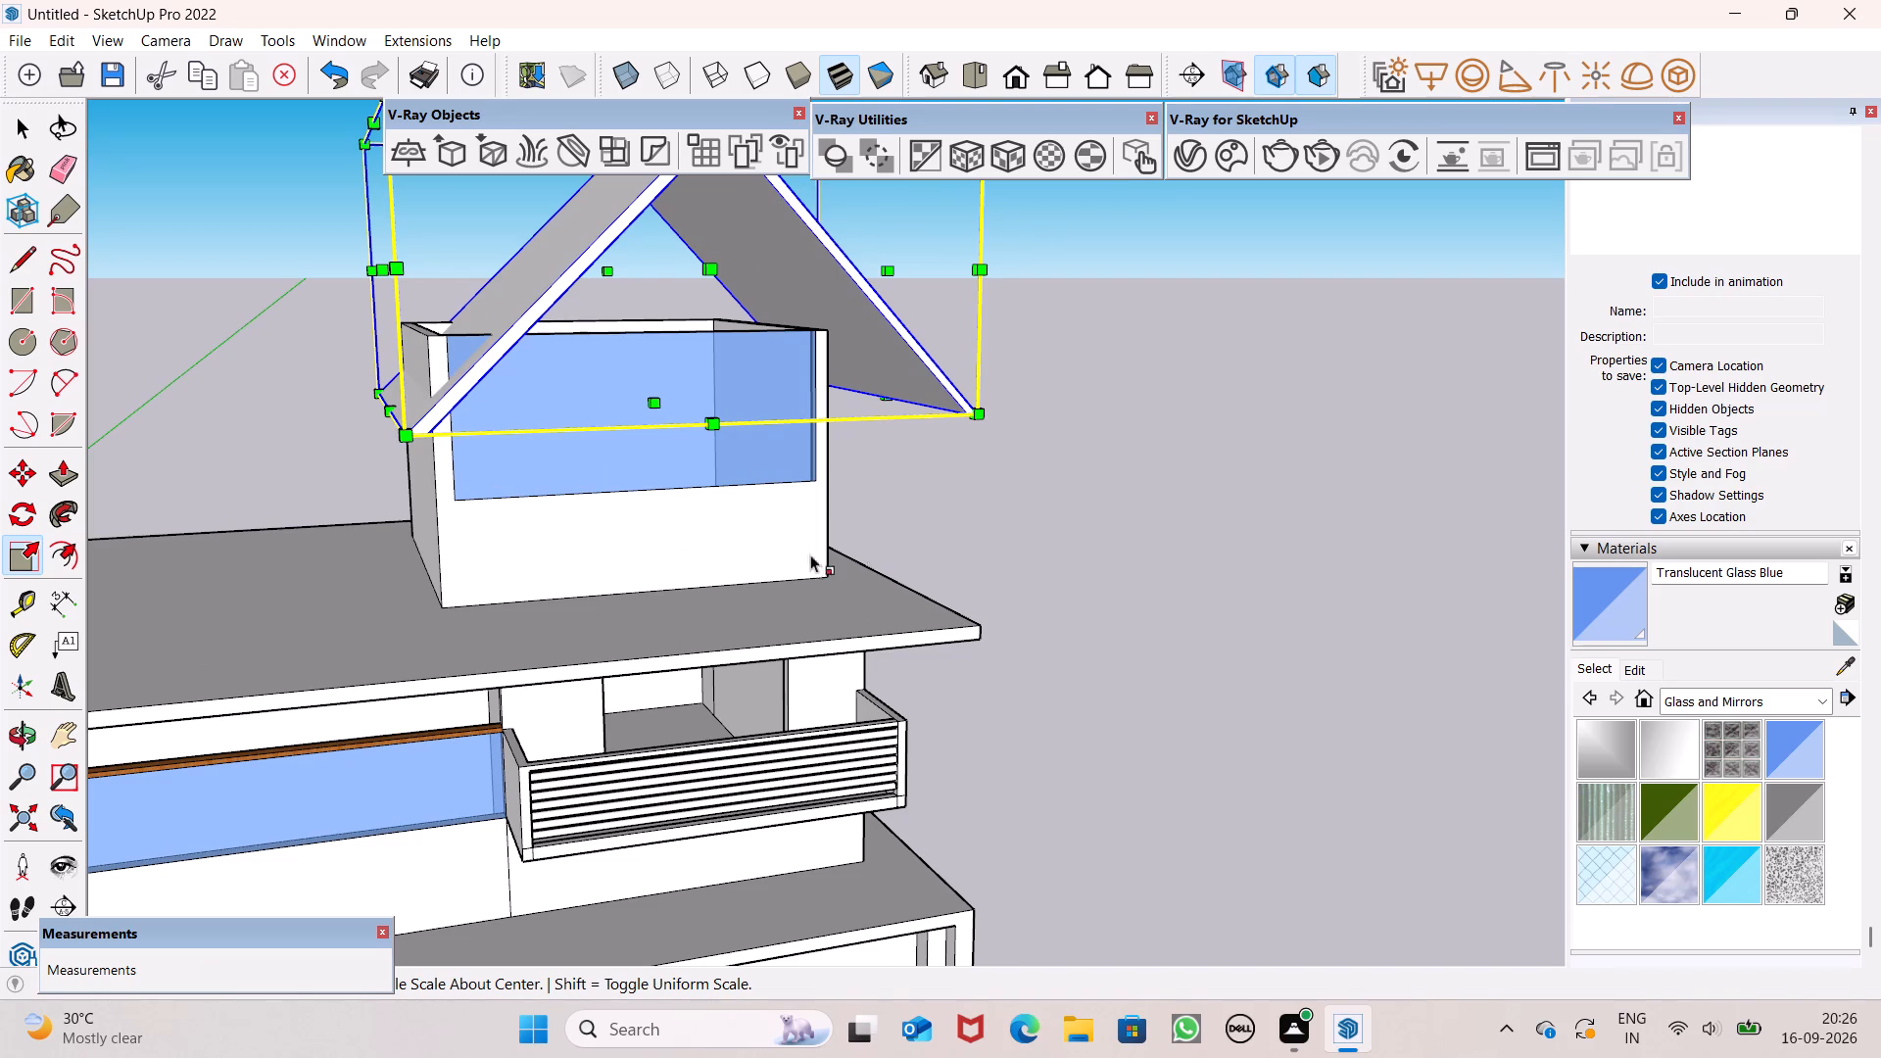
pyautogui.press('space')
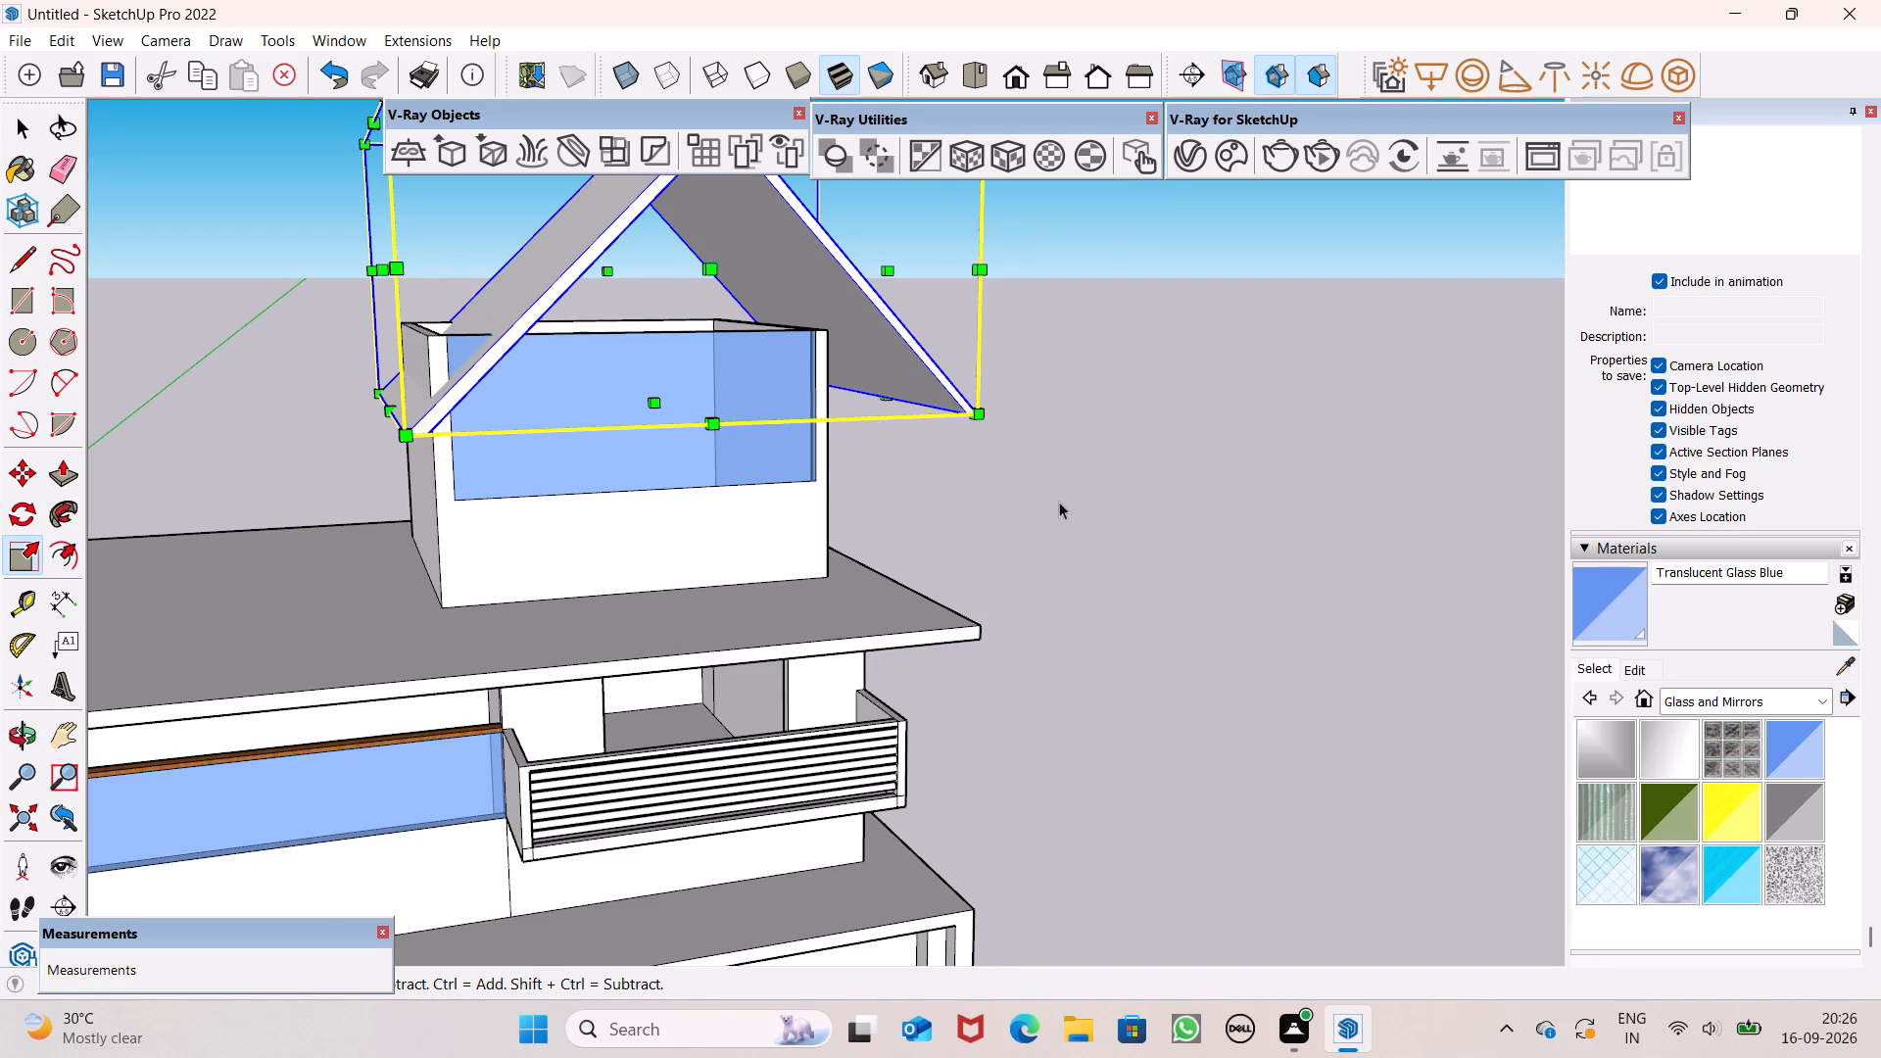
pyautogui.scroll(-4, 1053, 477)
pyautogui.moveTo(1052, 547); pyautogui.dragTo(787, 662, button='middle')
pyautogui.scroll(-1, 908, 636)
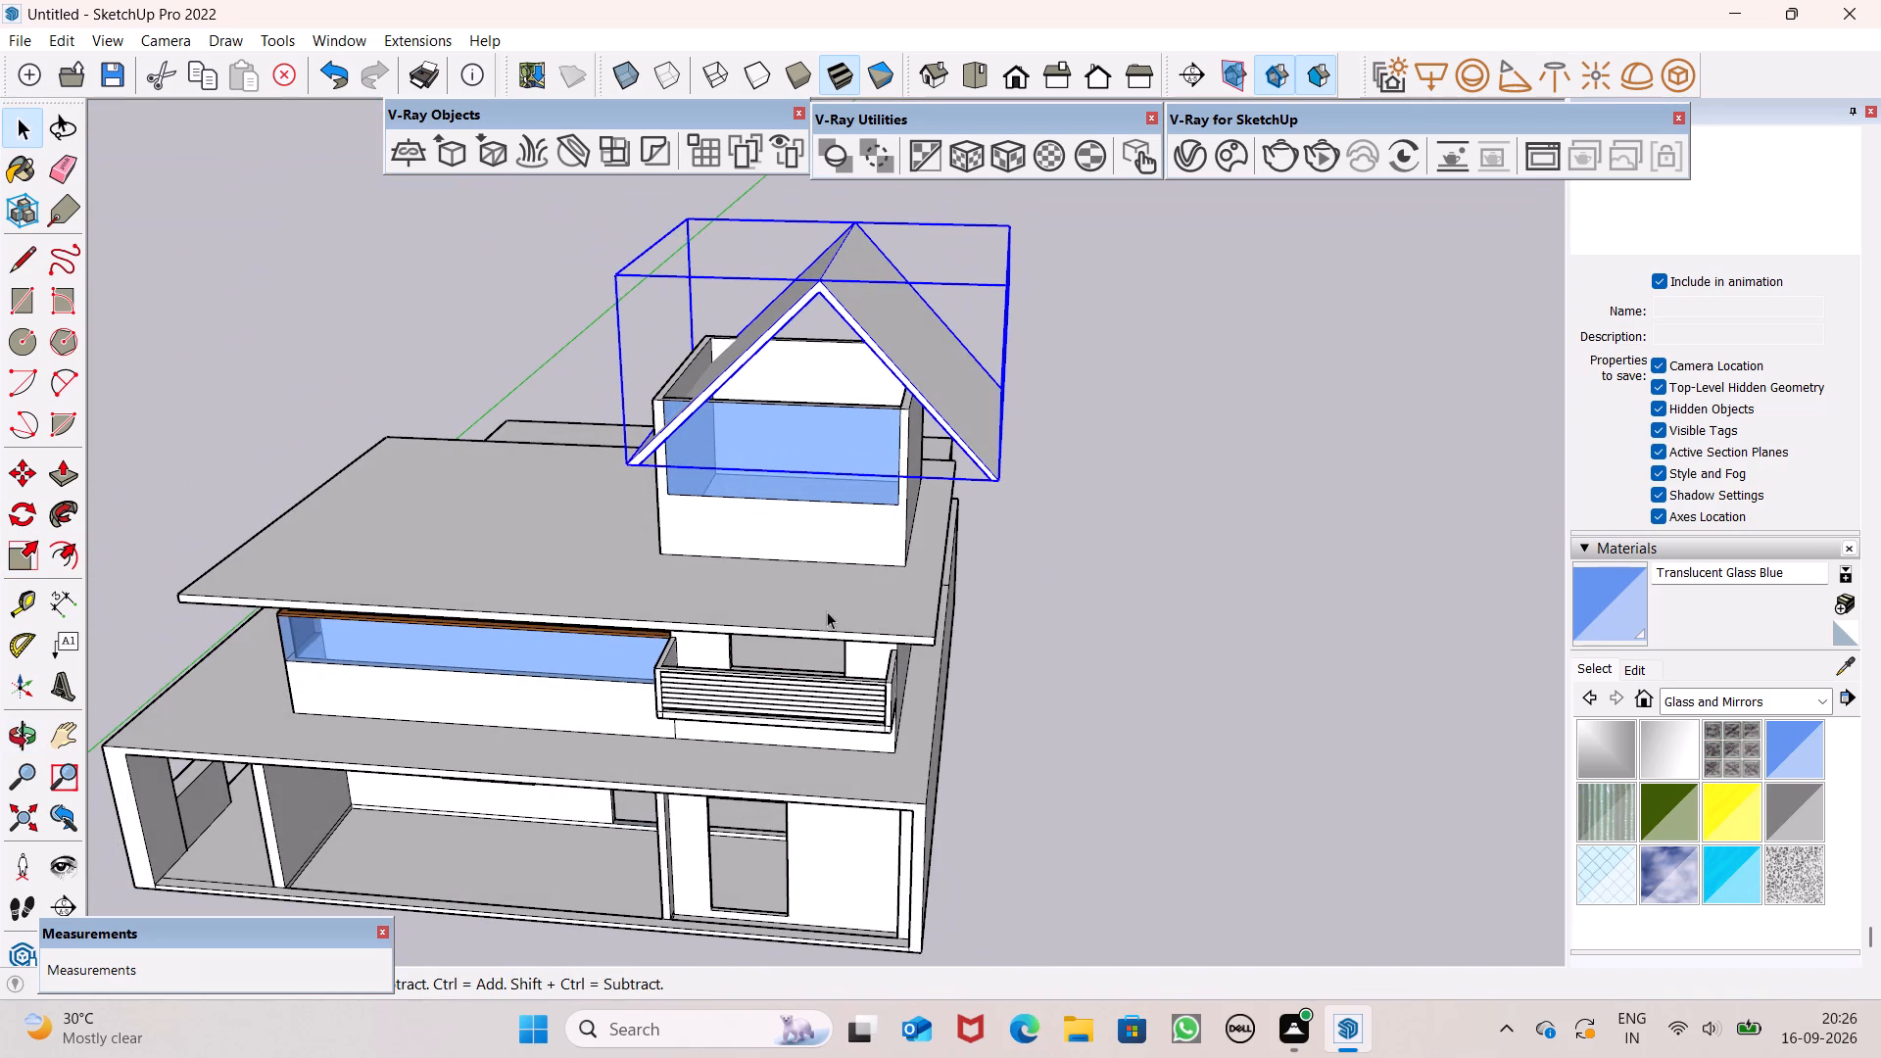
pyautogui.press('m')
pyautogui.press('Return')
pyautogui.moveTo(989, 482); pyautogui.dragTo(976, 475)
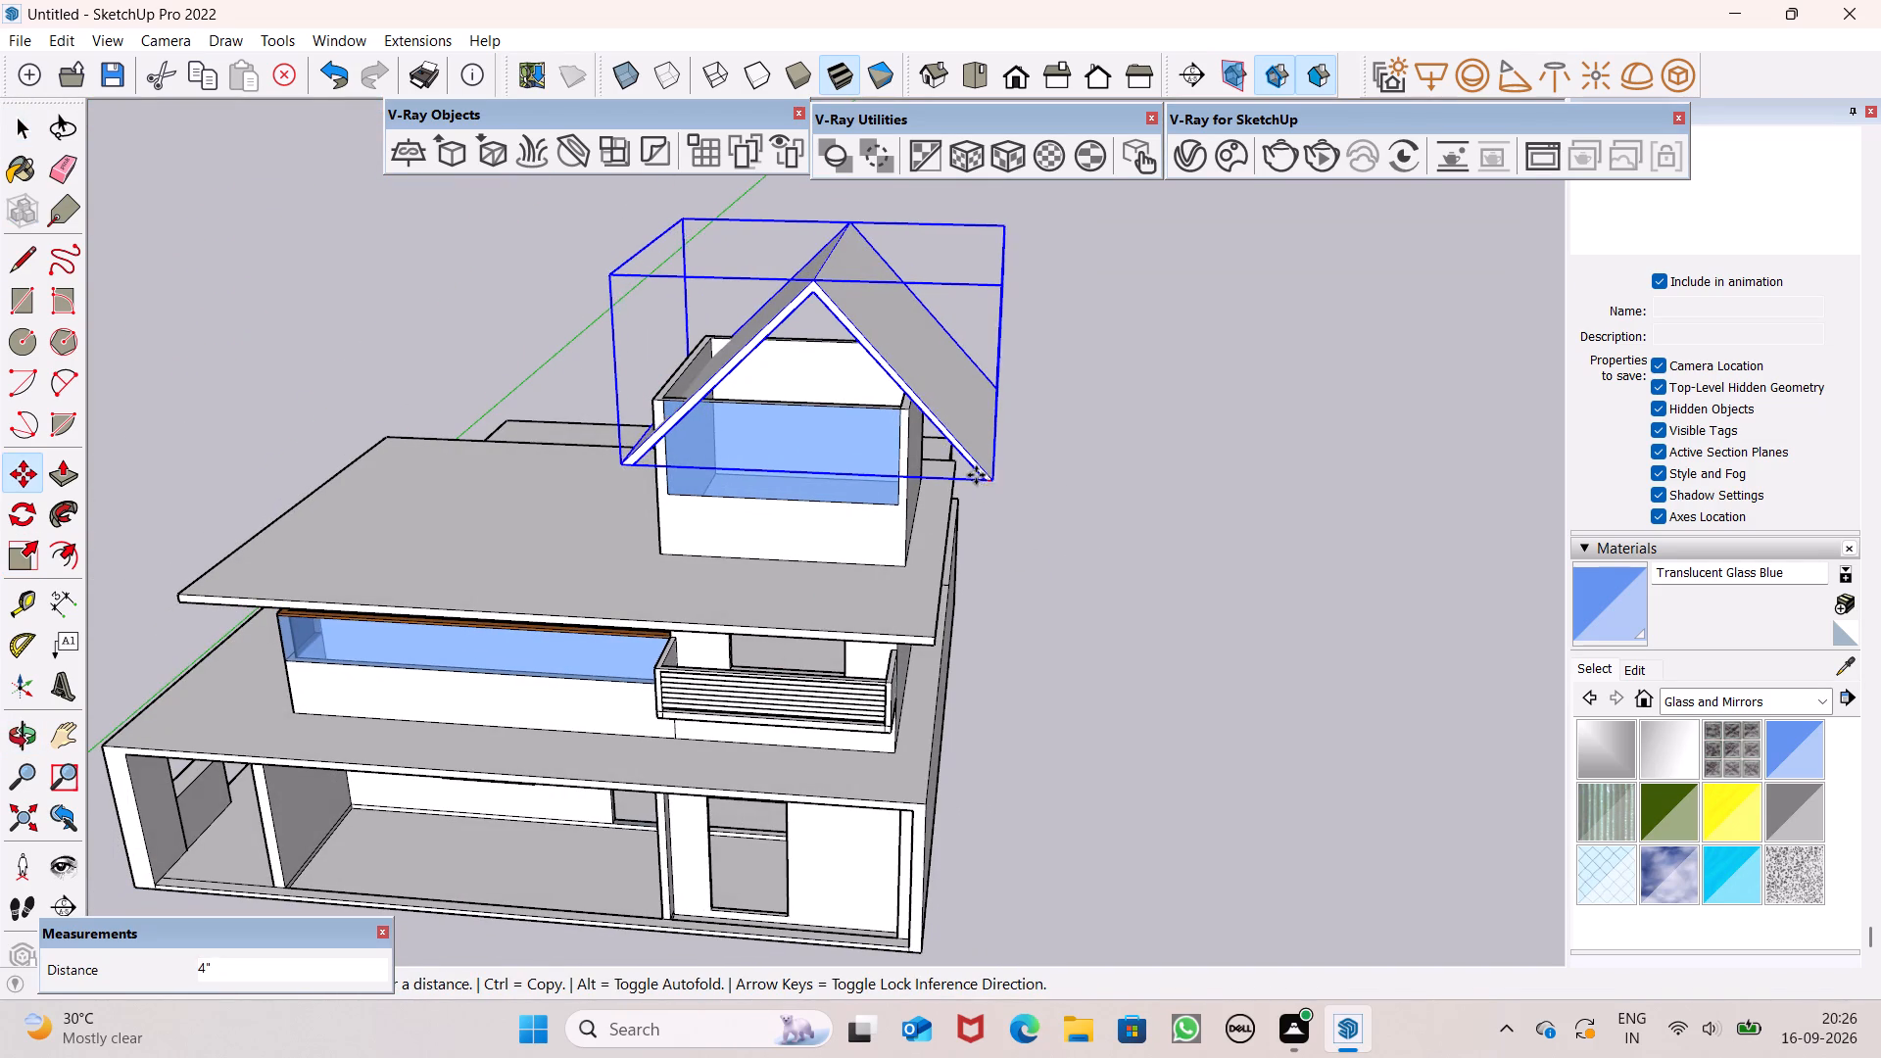
pyautogui.moveTo(976, 475); pyautogui.dragTo(948, 464)
# Adjust the gable group's width slightly along the red axis from its side face.
pyautogui.moveTo(959, 493); pyautogui.dragTo(1002, 358, button='middle')
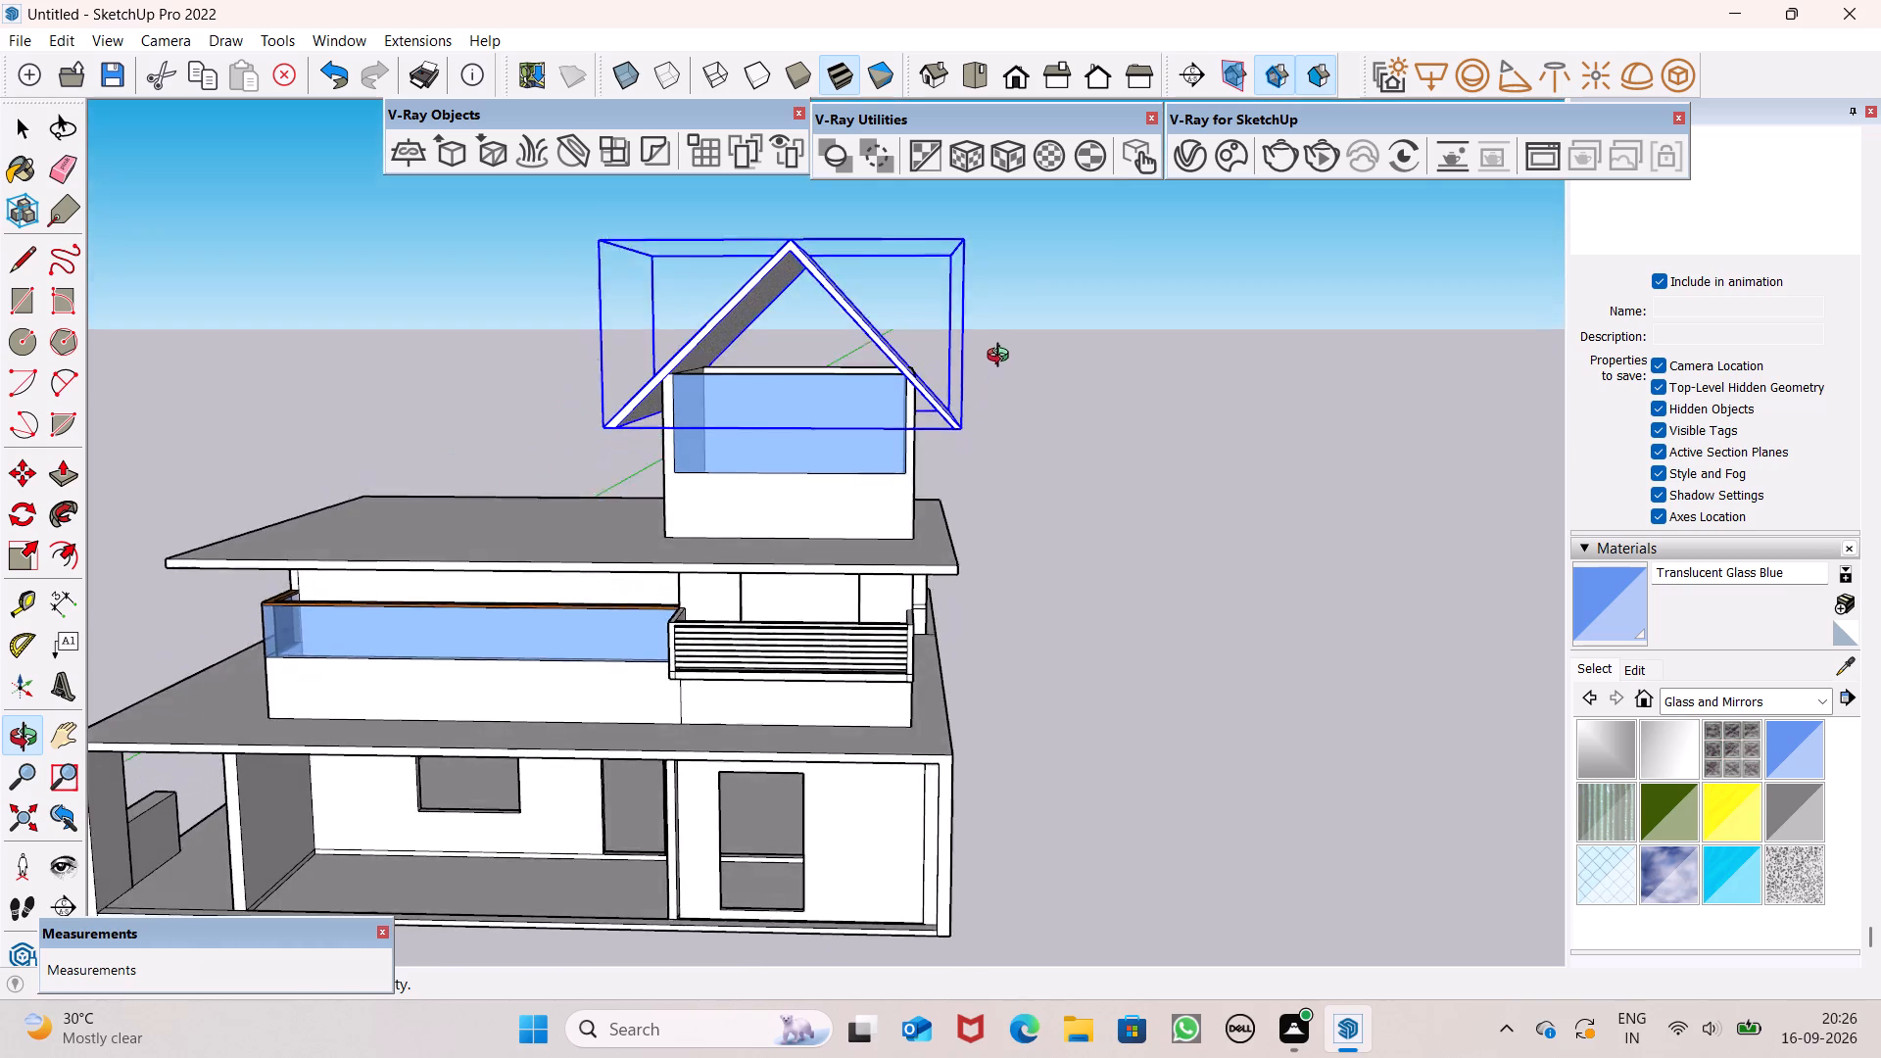
pyautogui.moveTo(1002, 358); pyautogui.dragTo(990, 341, button='middle')
pyautogui.scroll(8, 802, 356)
pyautogui.moveTo(813, 449); pyautogui.dragTo(852, 658, button='middle')
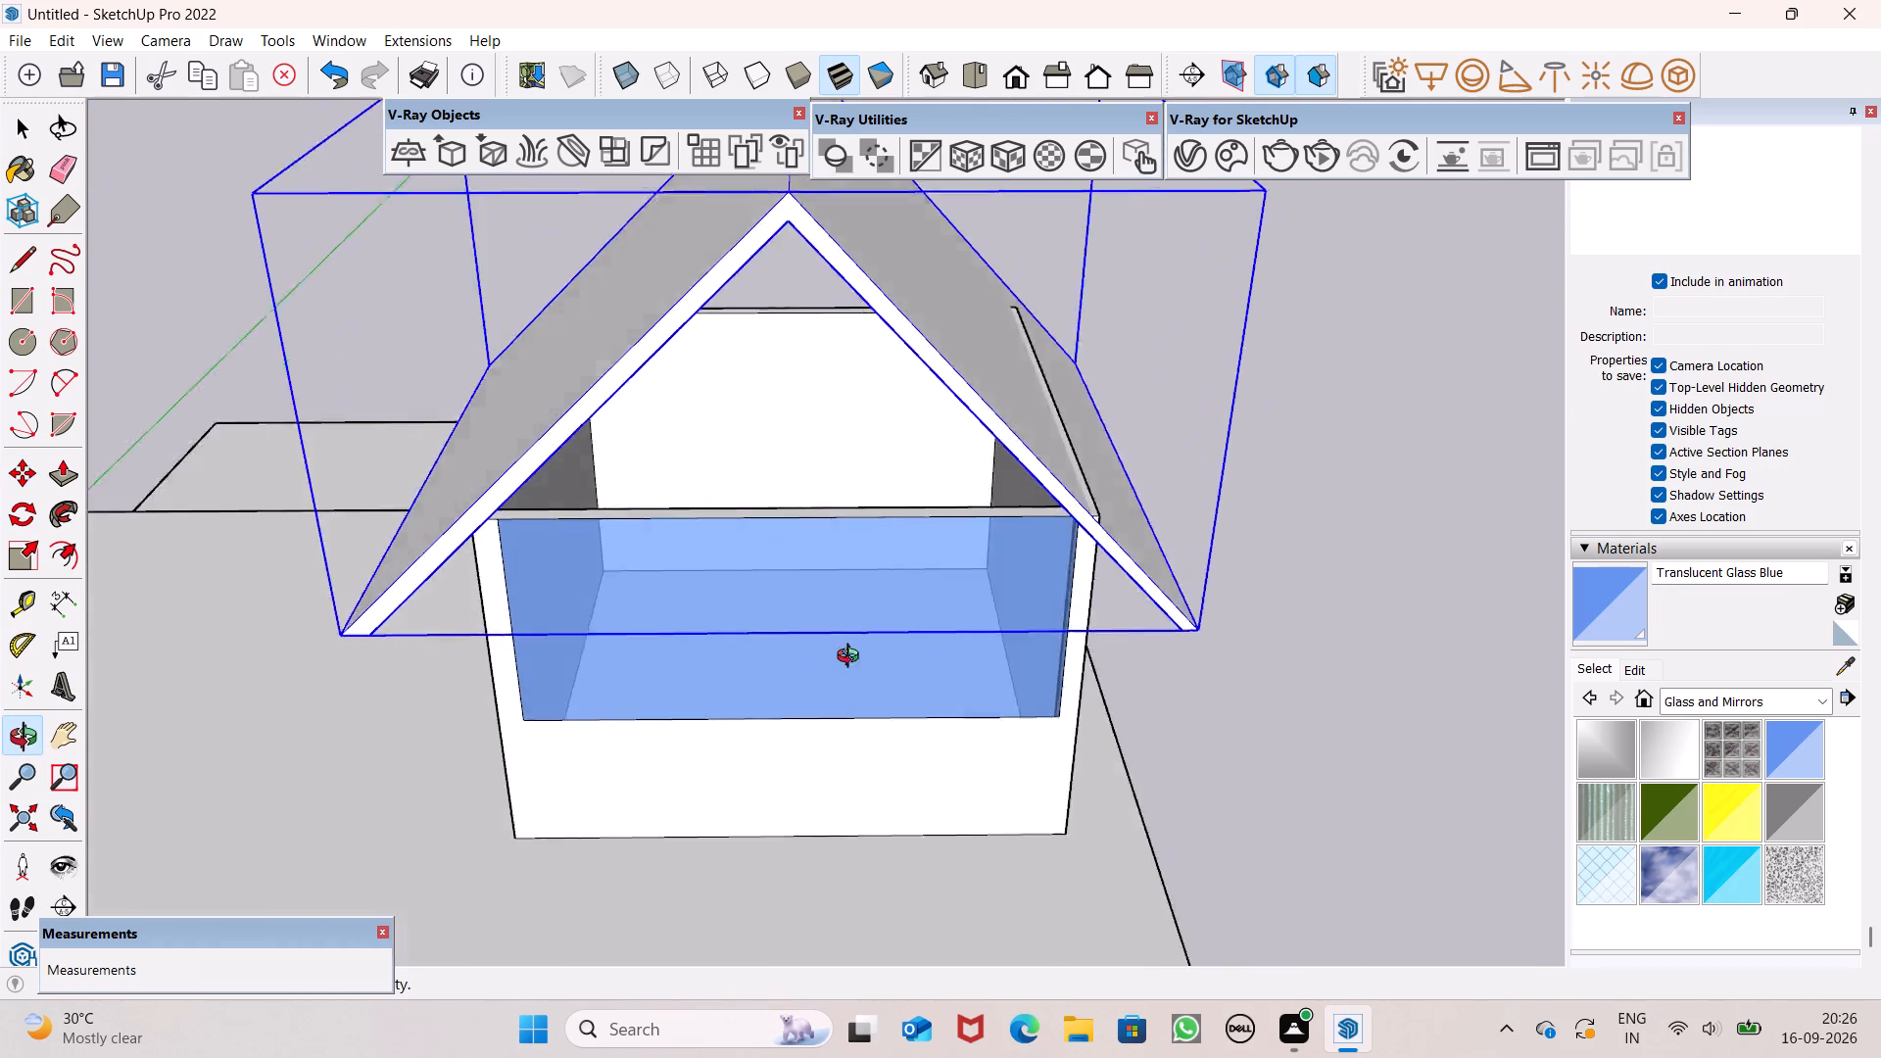
pyautogui.moveTo(852, 658); pyautogui.dragTo(925, 635, button='middle')
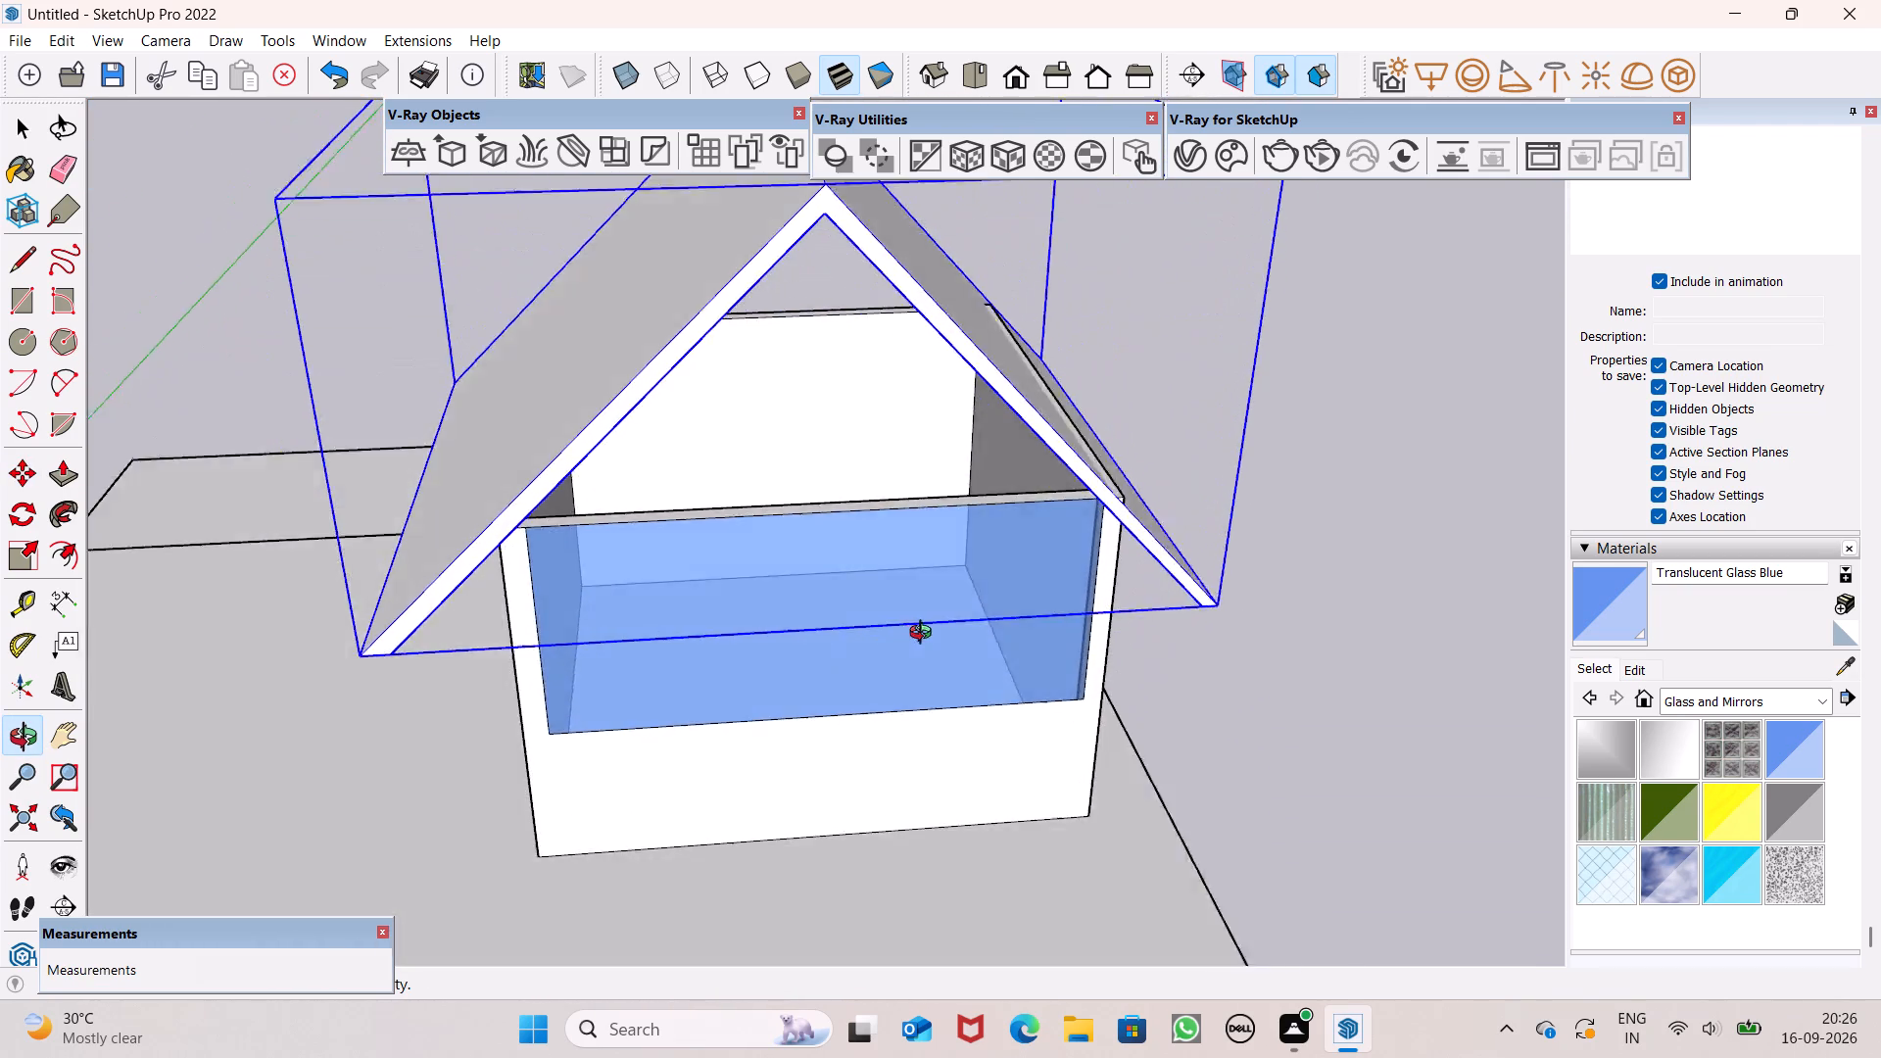
pyautogui.moveTo(925, 635); pyautogui.dragTo(953, 554, button='middle')
pyautogui.scroll(3, 1167, 507)
pyautogui.moveTo(1231, 565); pyautogui.dragTo(1111, 663, button='middle')
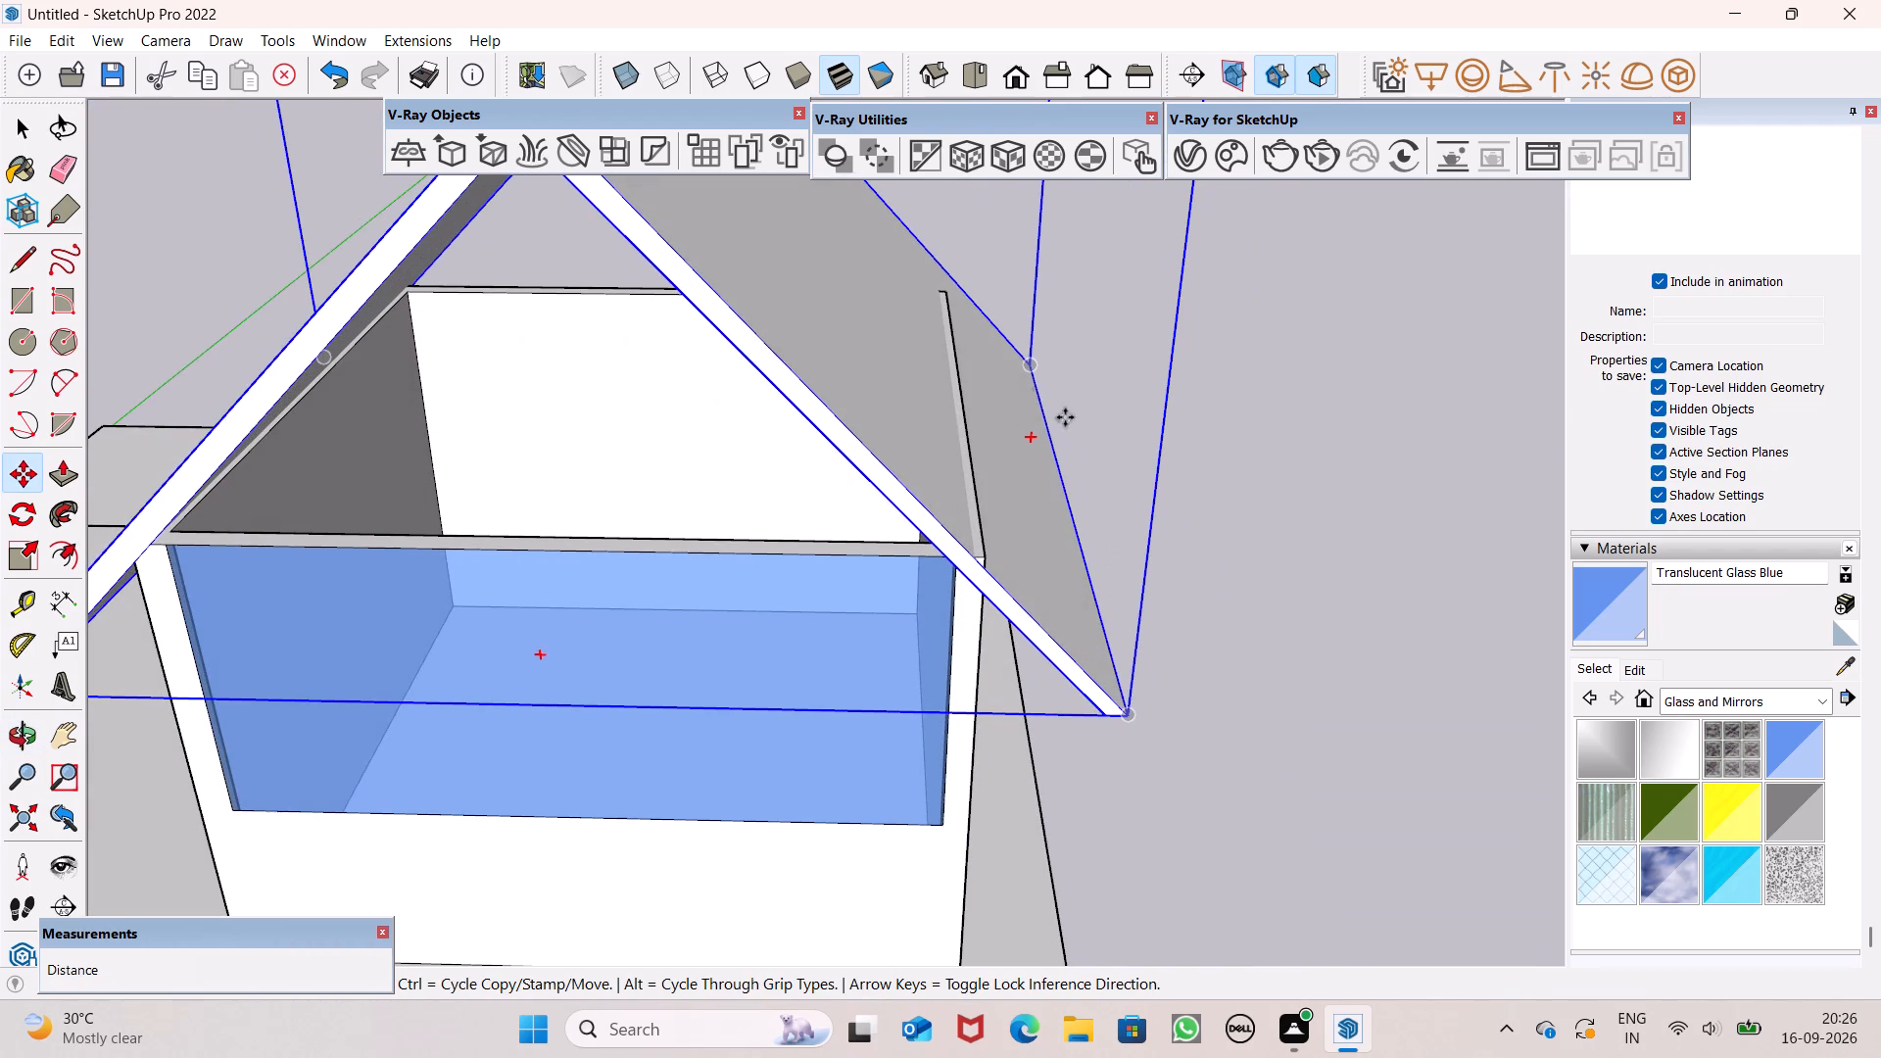
pyautogui.click(26, 557)
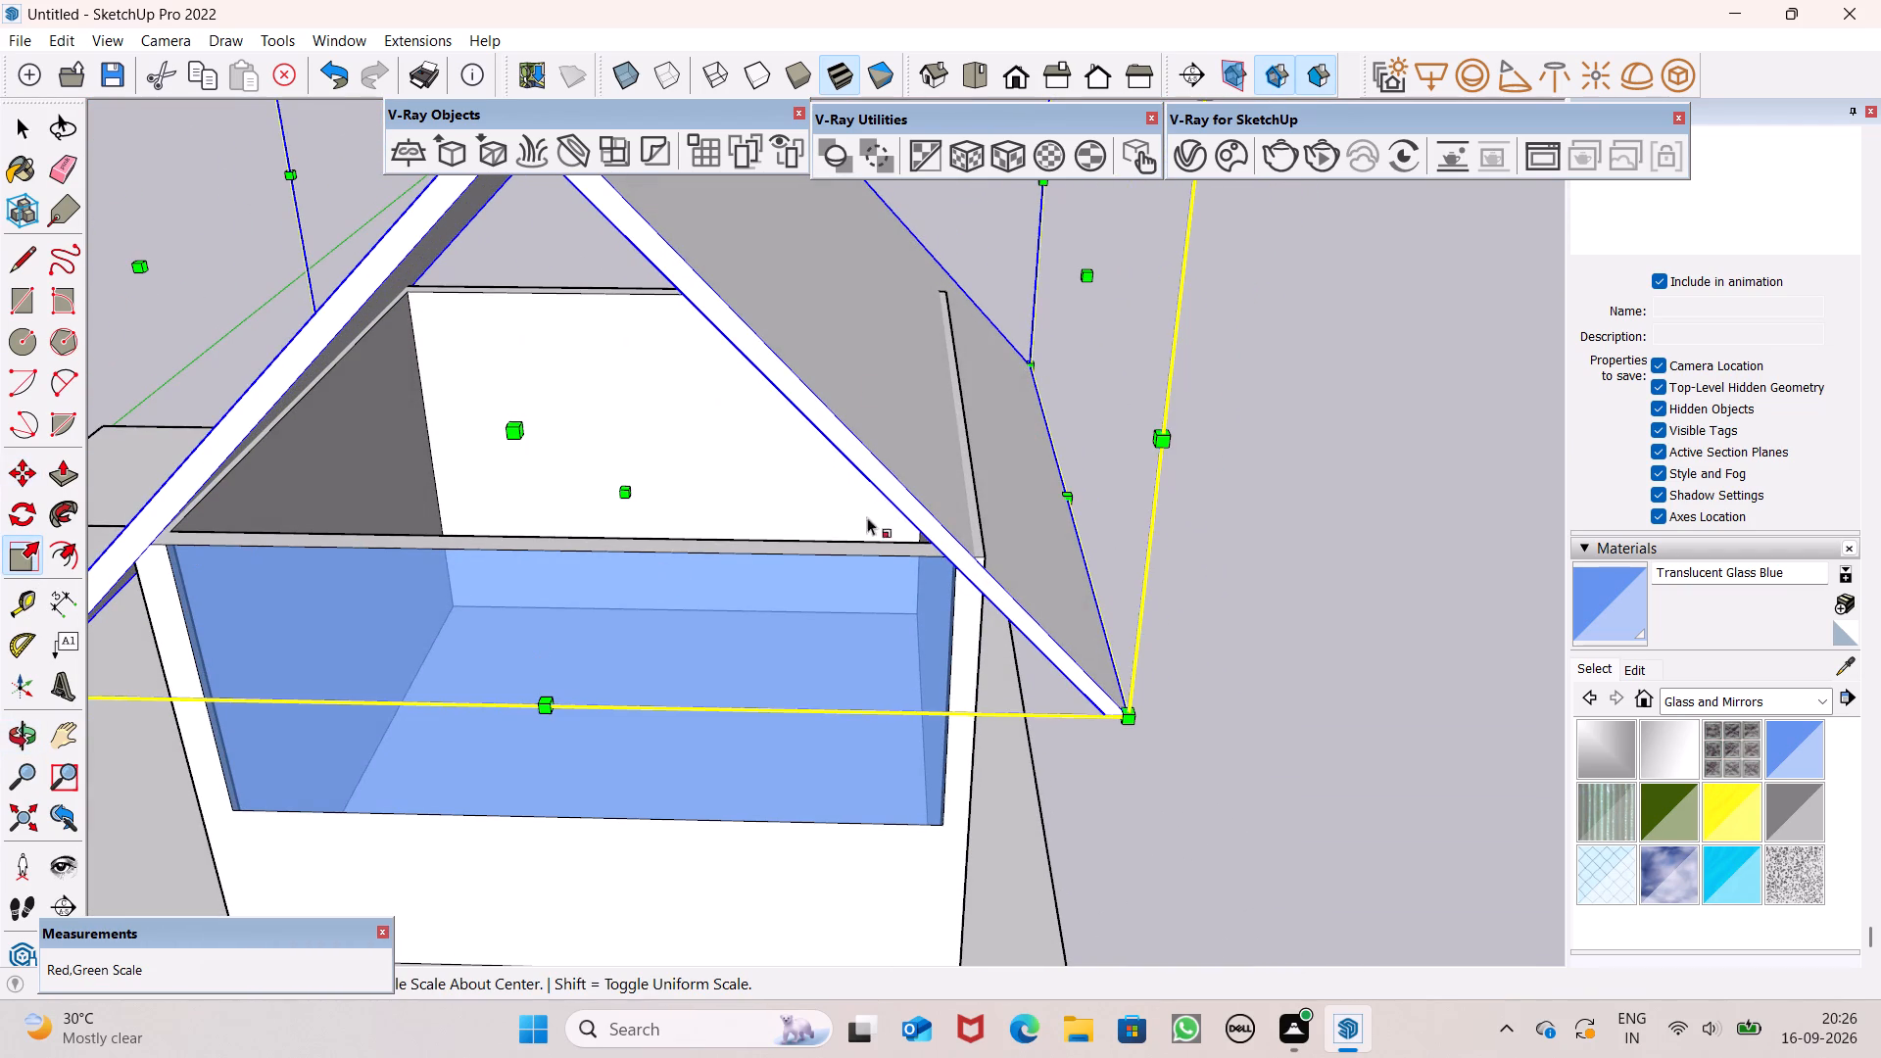
pyautogui.scroll(-6, 1128, 543)
pyautogui.moveTo(1145, 595); pyautogui.dragTo(853, 640, button='middle')
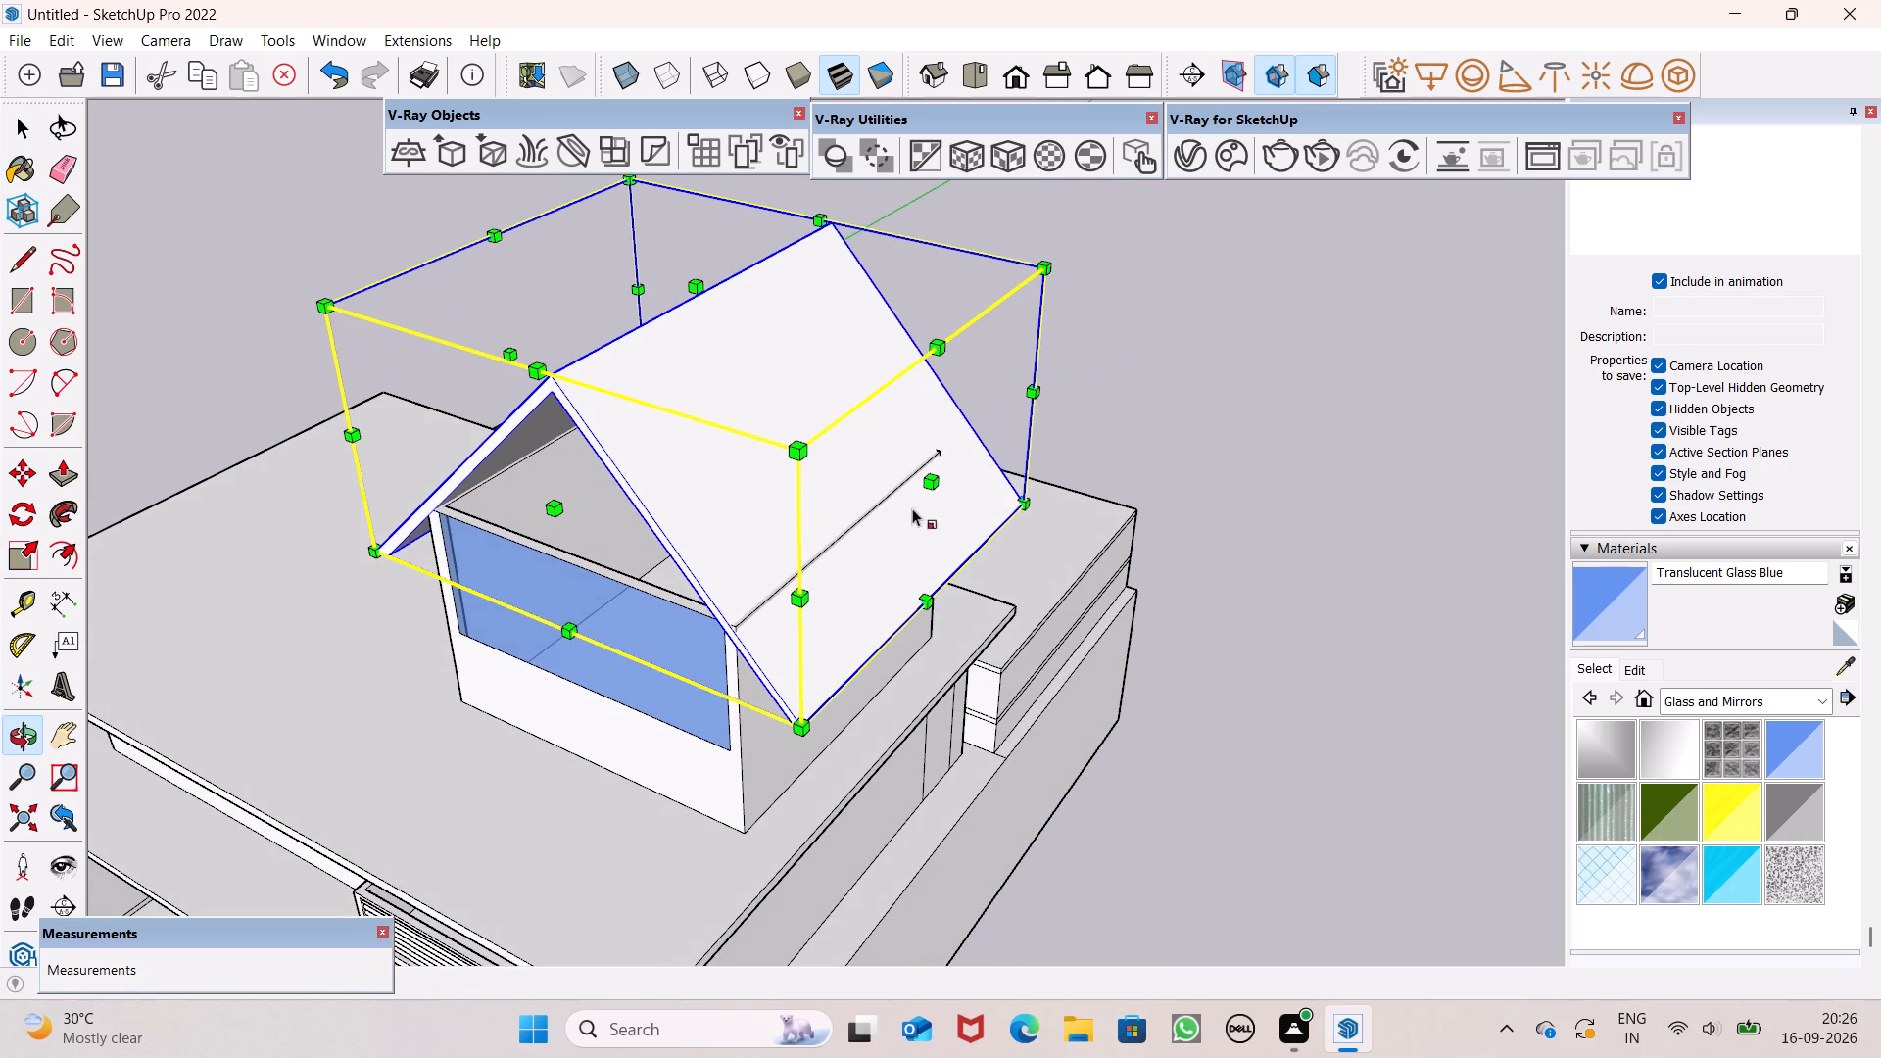
pyautogui.moveTo(932, 484); pyautogui.dragTo(940, 498)
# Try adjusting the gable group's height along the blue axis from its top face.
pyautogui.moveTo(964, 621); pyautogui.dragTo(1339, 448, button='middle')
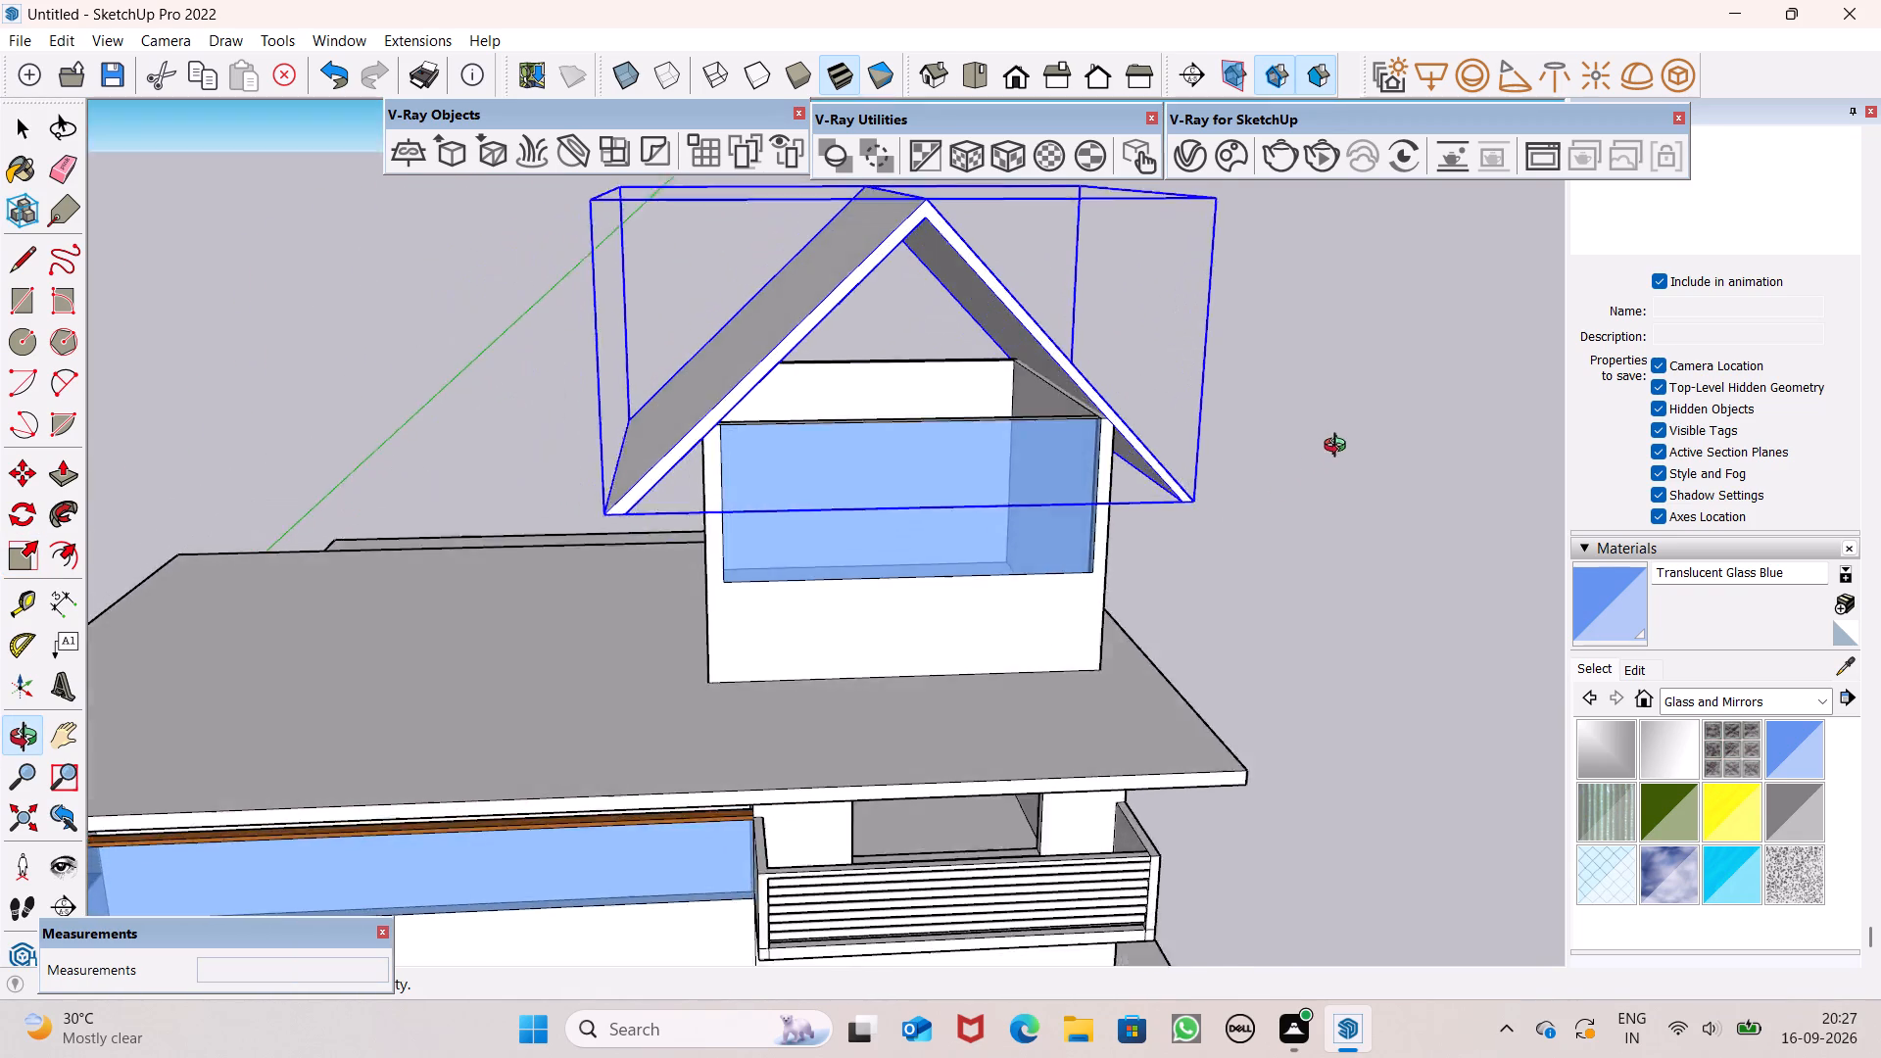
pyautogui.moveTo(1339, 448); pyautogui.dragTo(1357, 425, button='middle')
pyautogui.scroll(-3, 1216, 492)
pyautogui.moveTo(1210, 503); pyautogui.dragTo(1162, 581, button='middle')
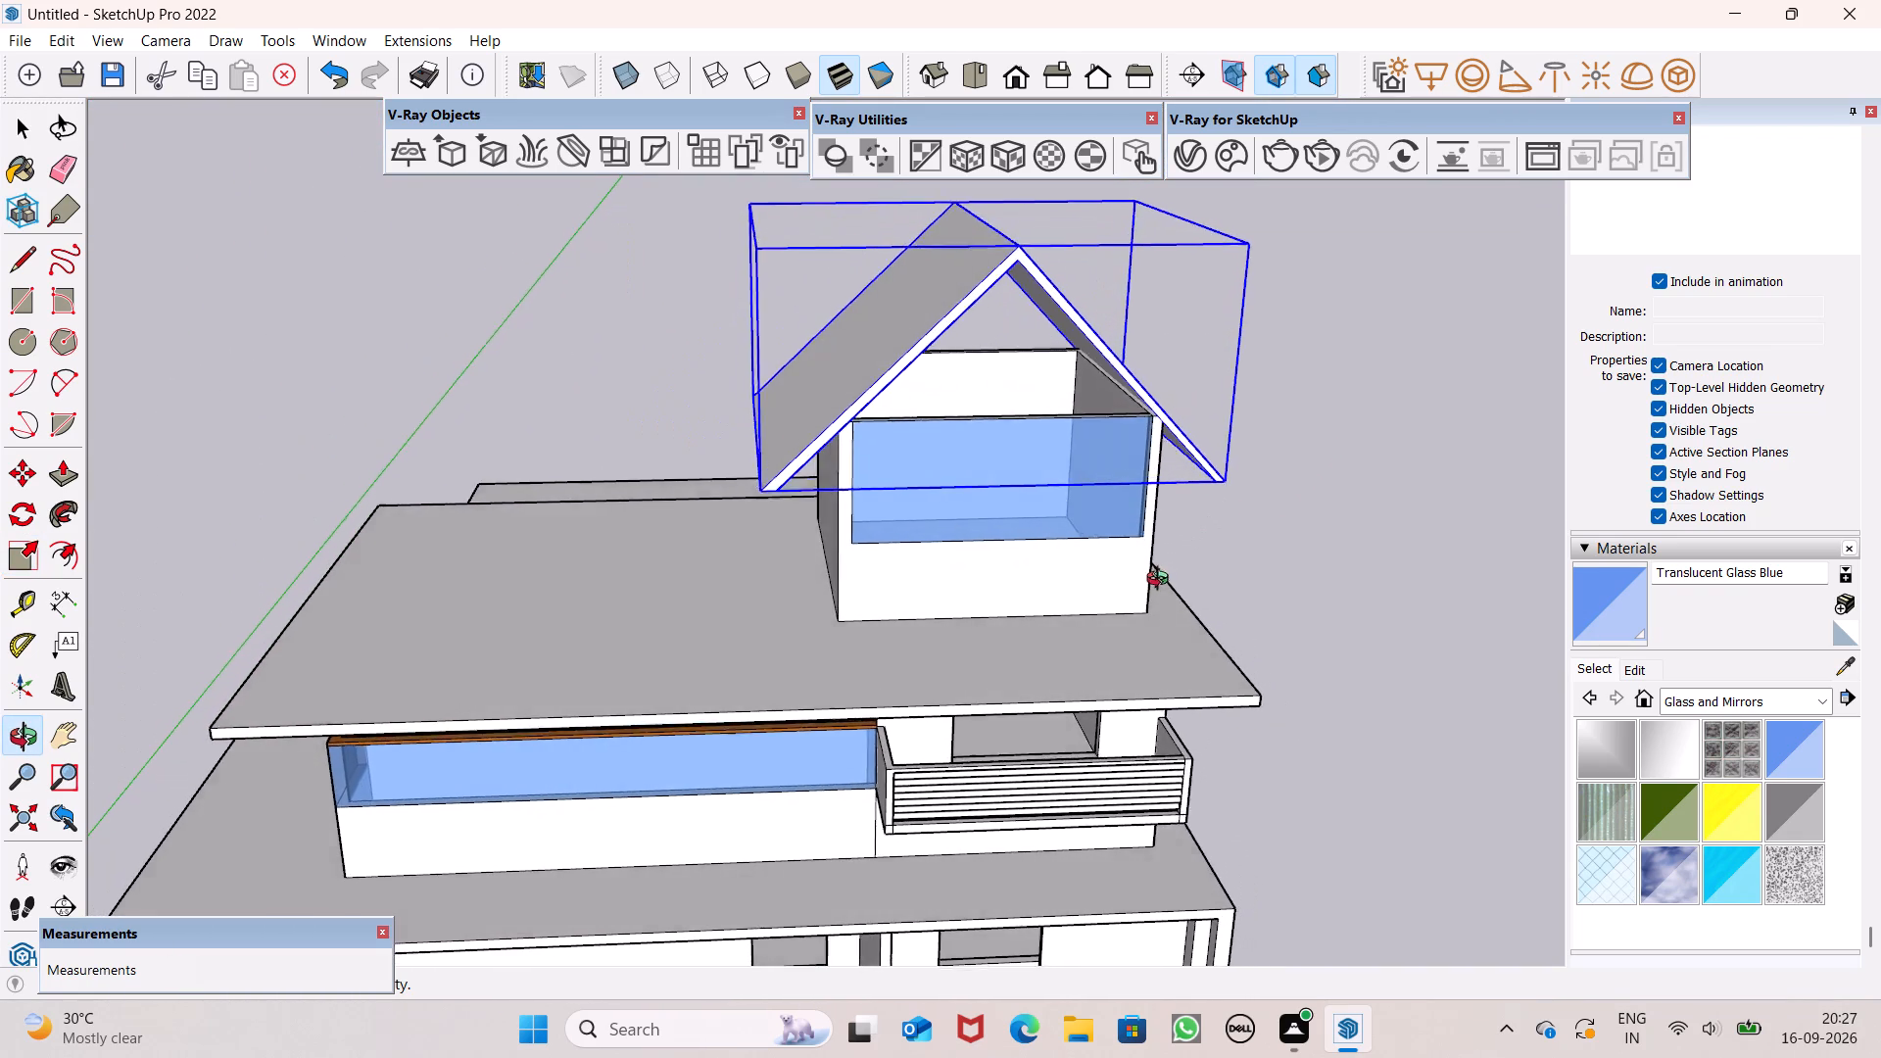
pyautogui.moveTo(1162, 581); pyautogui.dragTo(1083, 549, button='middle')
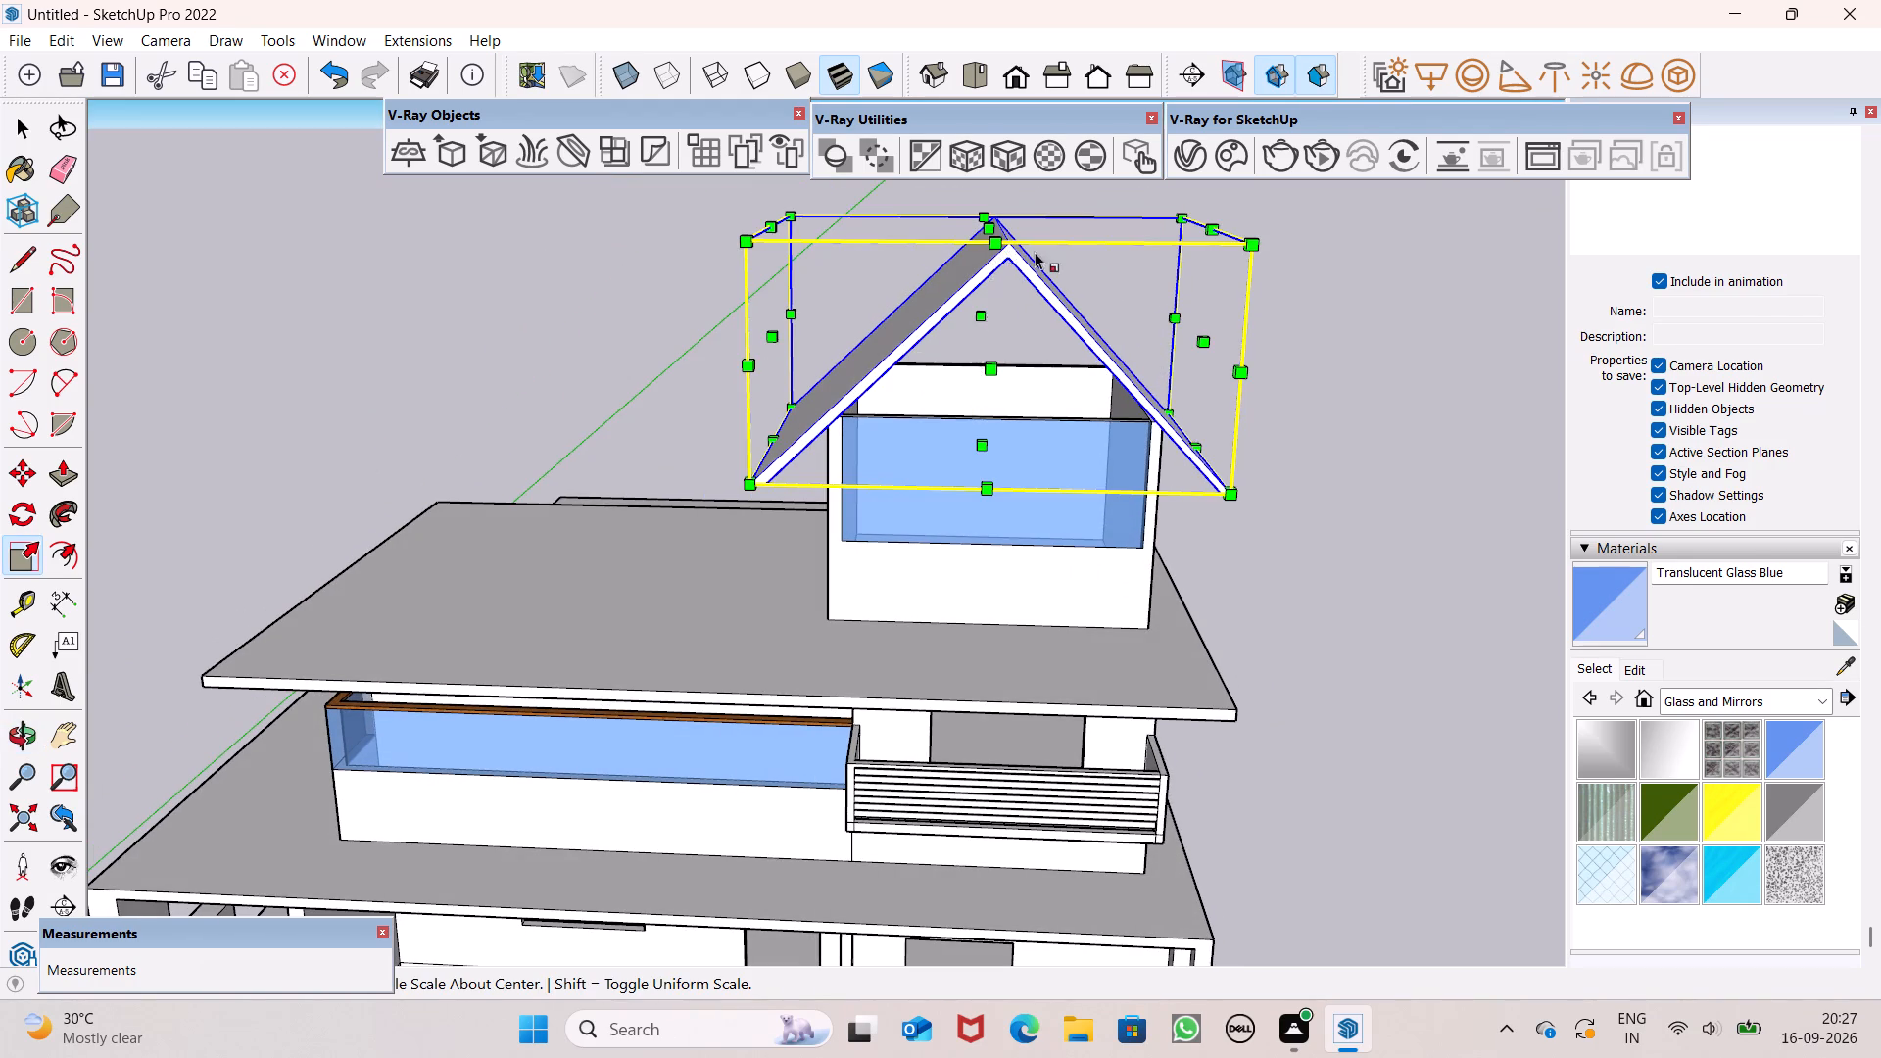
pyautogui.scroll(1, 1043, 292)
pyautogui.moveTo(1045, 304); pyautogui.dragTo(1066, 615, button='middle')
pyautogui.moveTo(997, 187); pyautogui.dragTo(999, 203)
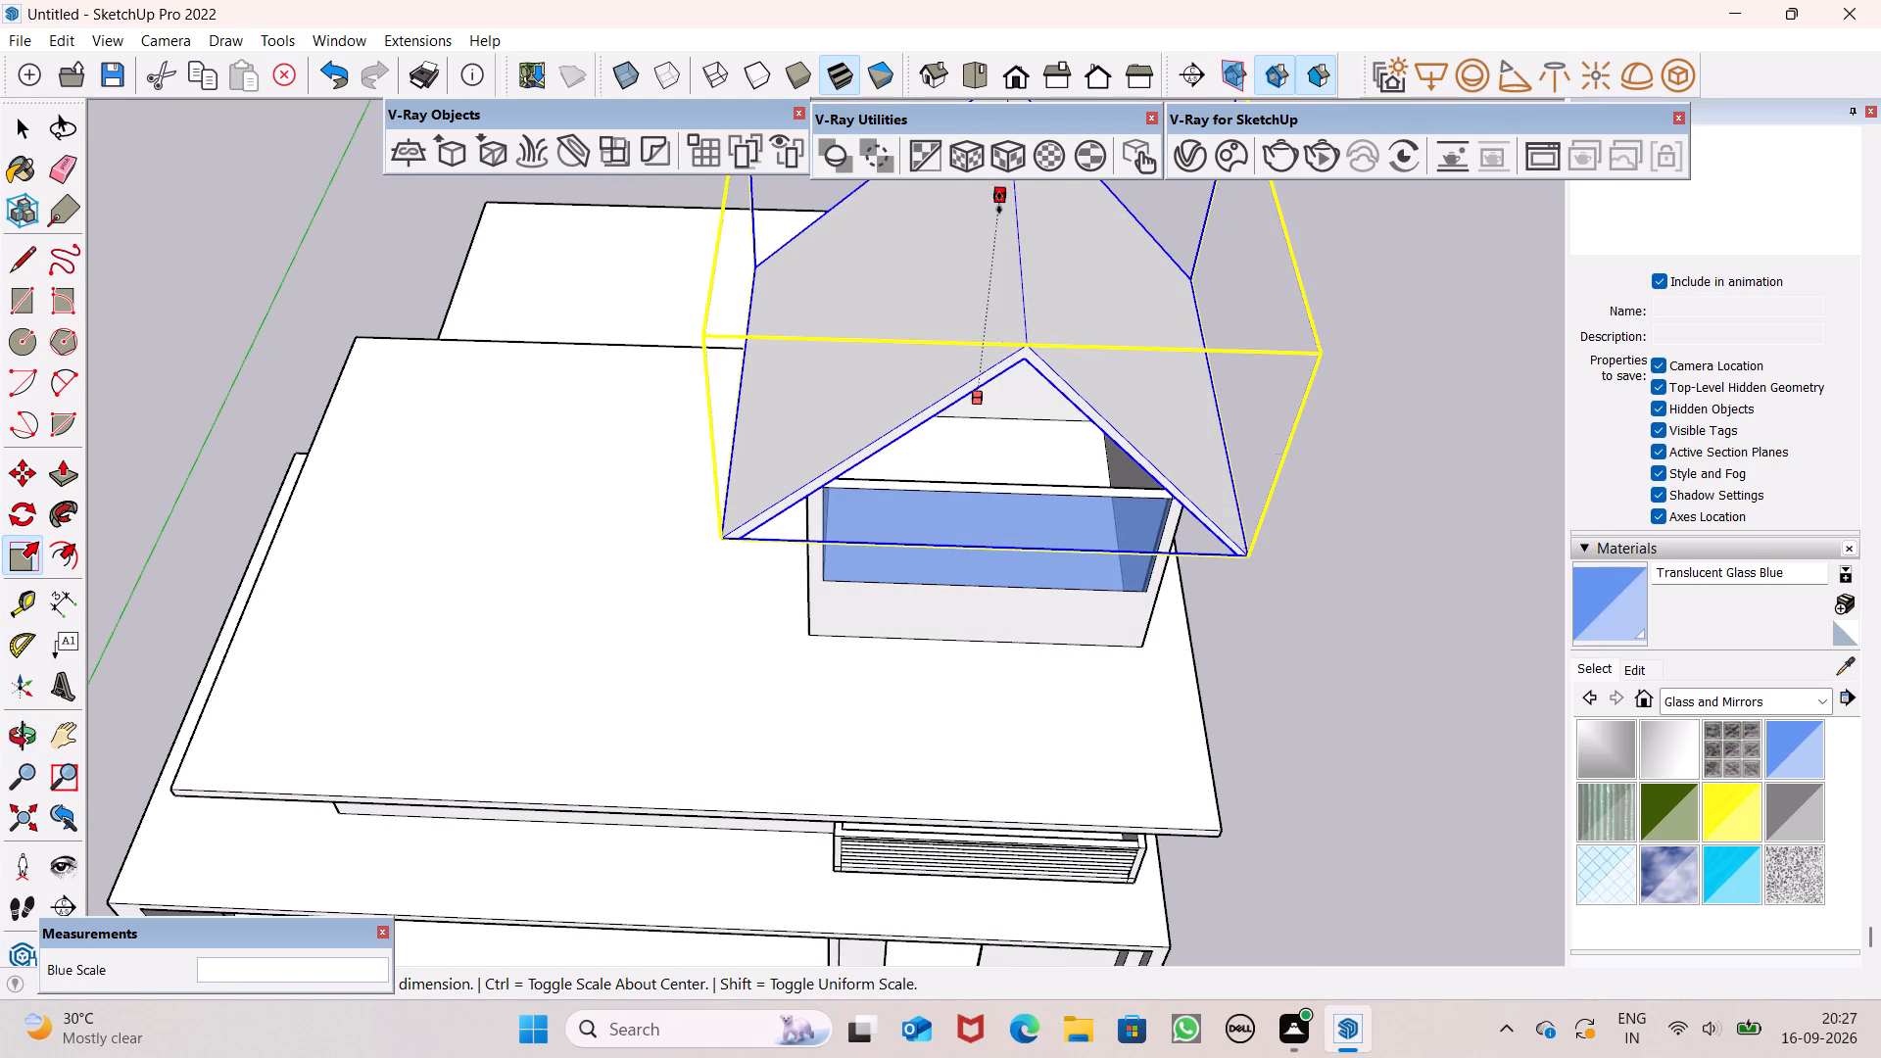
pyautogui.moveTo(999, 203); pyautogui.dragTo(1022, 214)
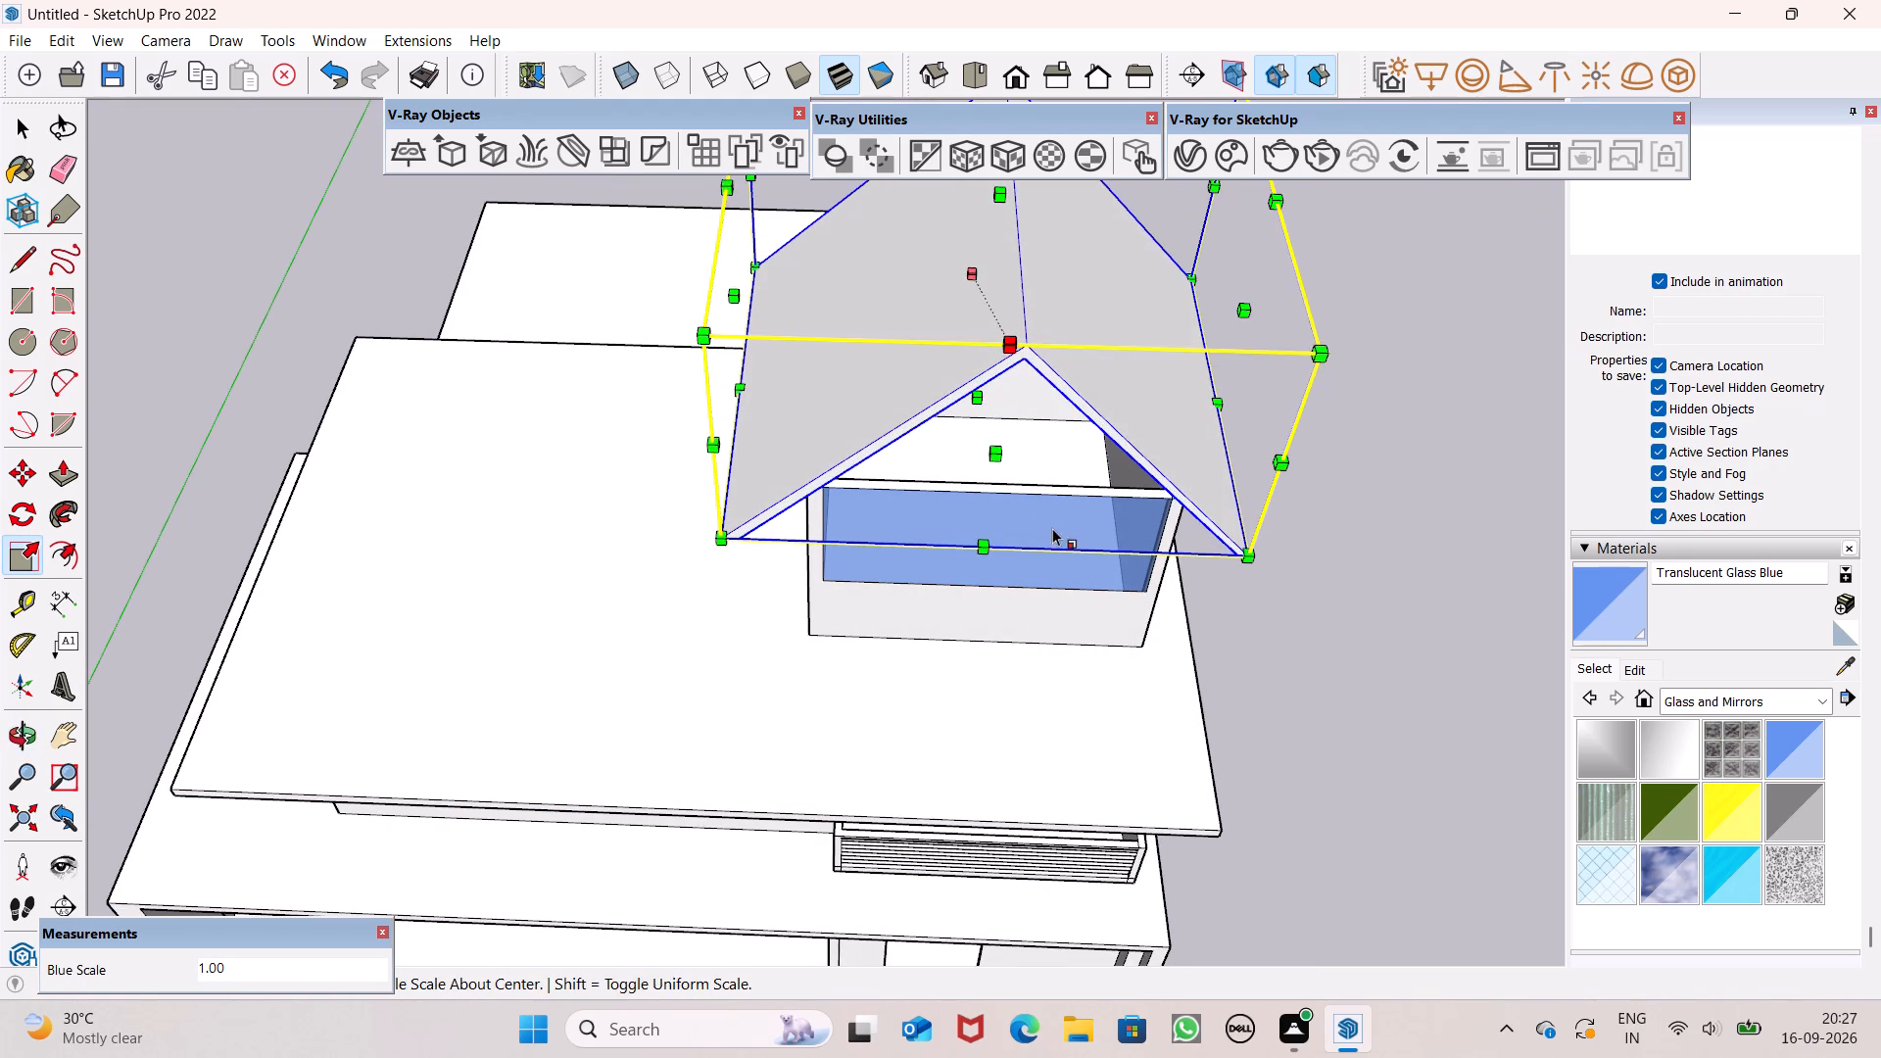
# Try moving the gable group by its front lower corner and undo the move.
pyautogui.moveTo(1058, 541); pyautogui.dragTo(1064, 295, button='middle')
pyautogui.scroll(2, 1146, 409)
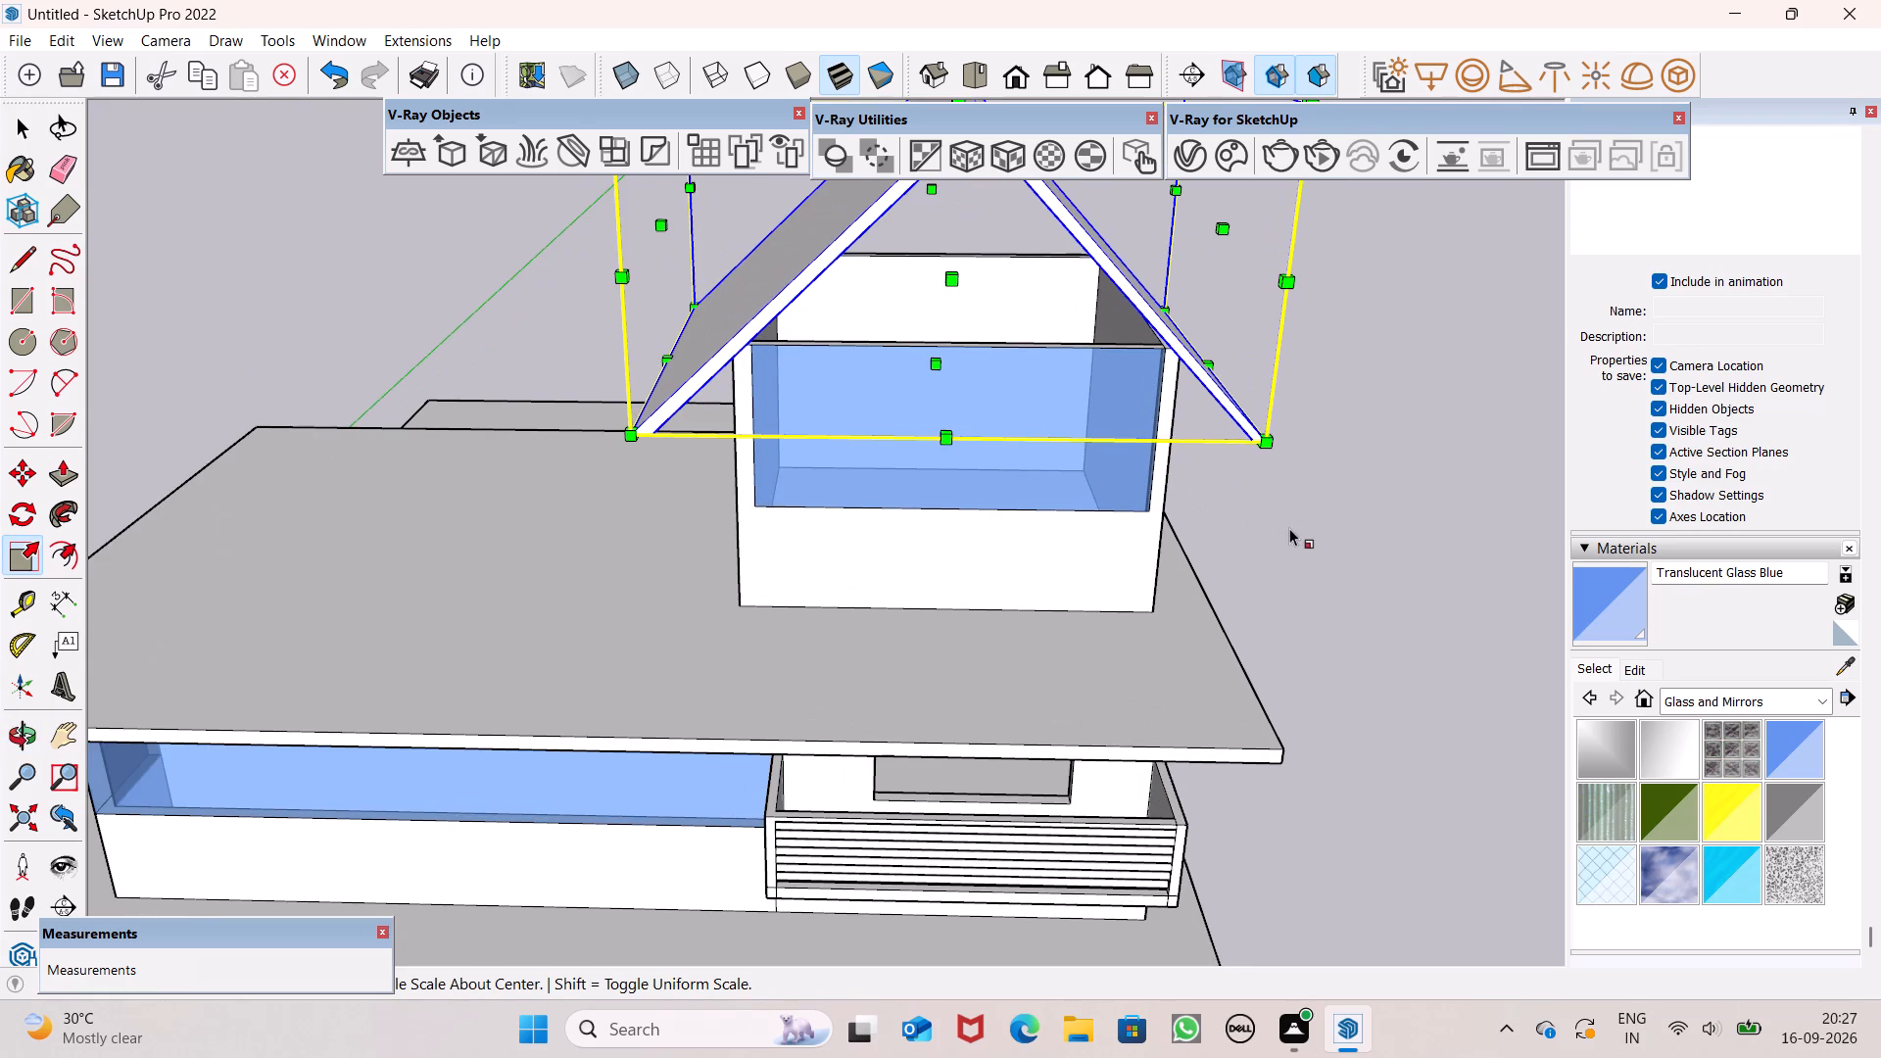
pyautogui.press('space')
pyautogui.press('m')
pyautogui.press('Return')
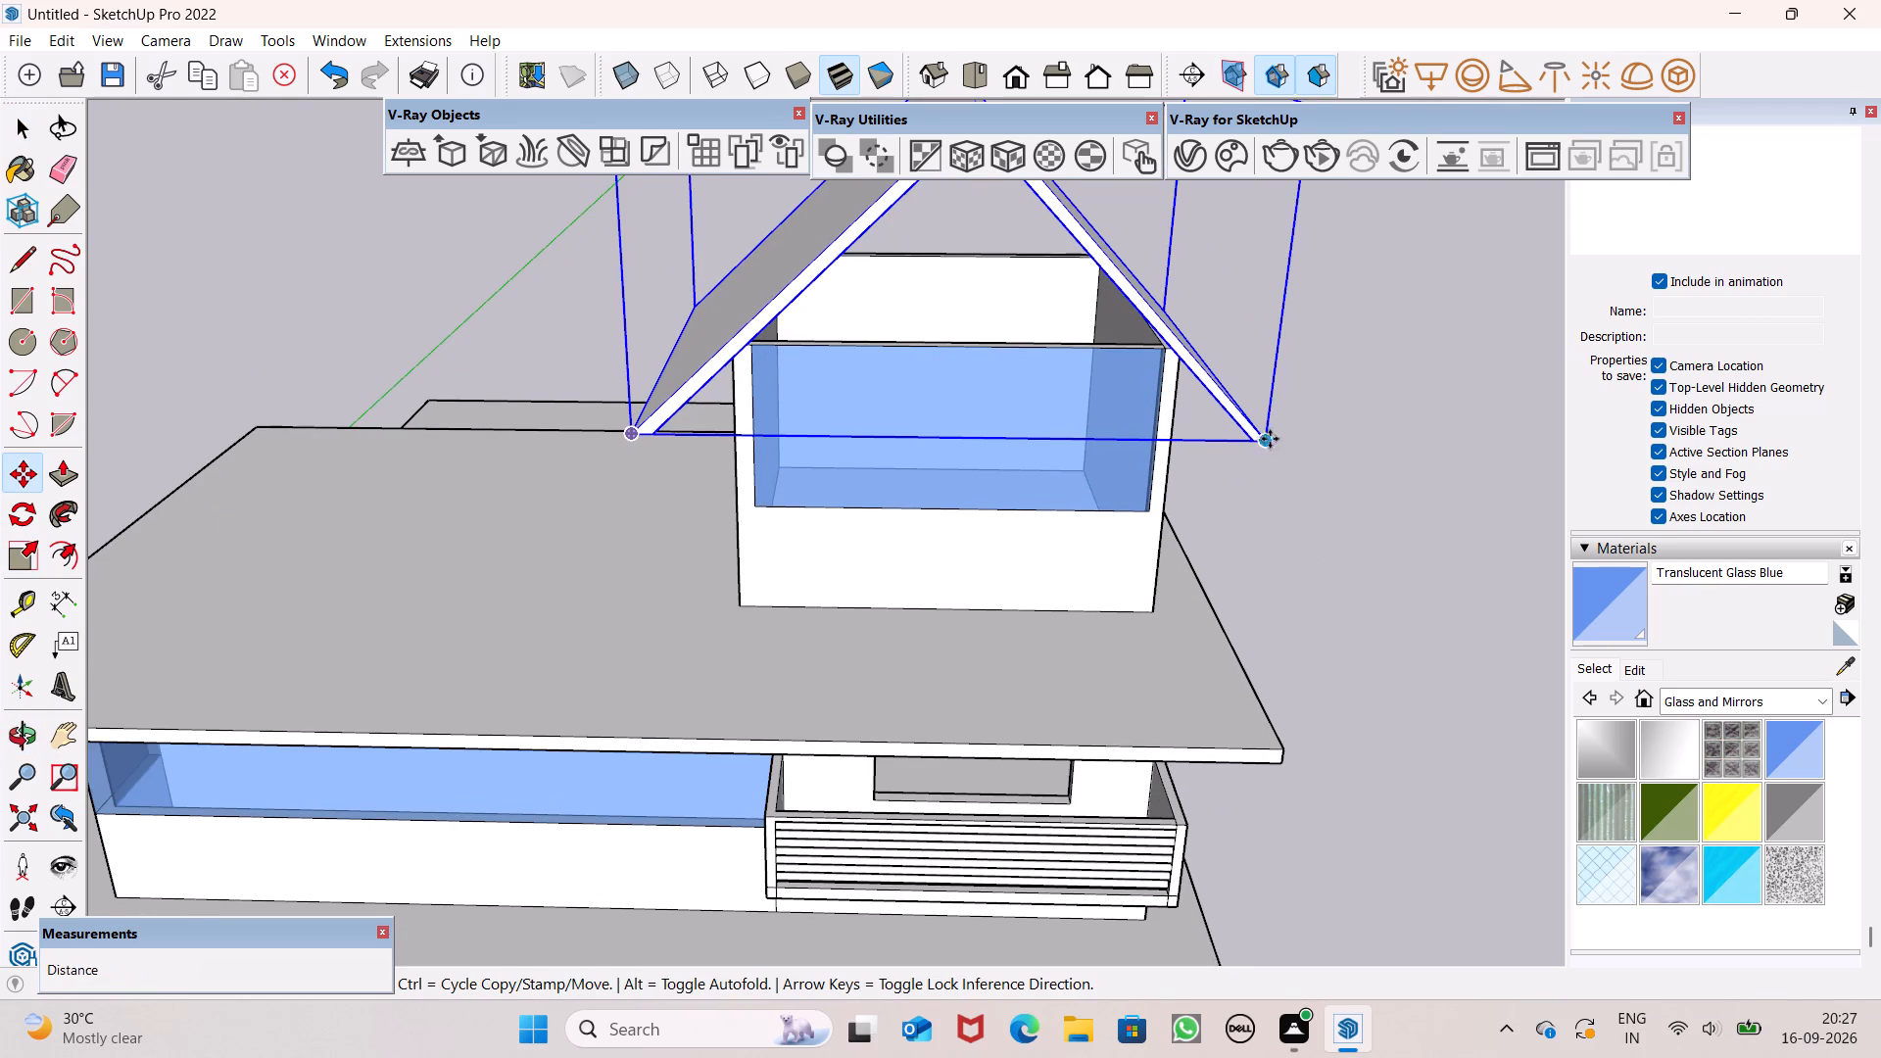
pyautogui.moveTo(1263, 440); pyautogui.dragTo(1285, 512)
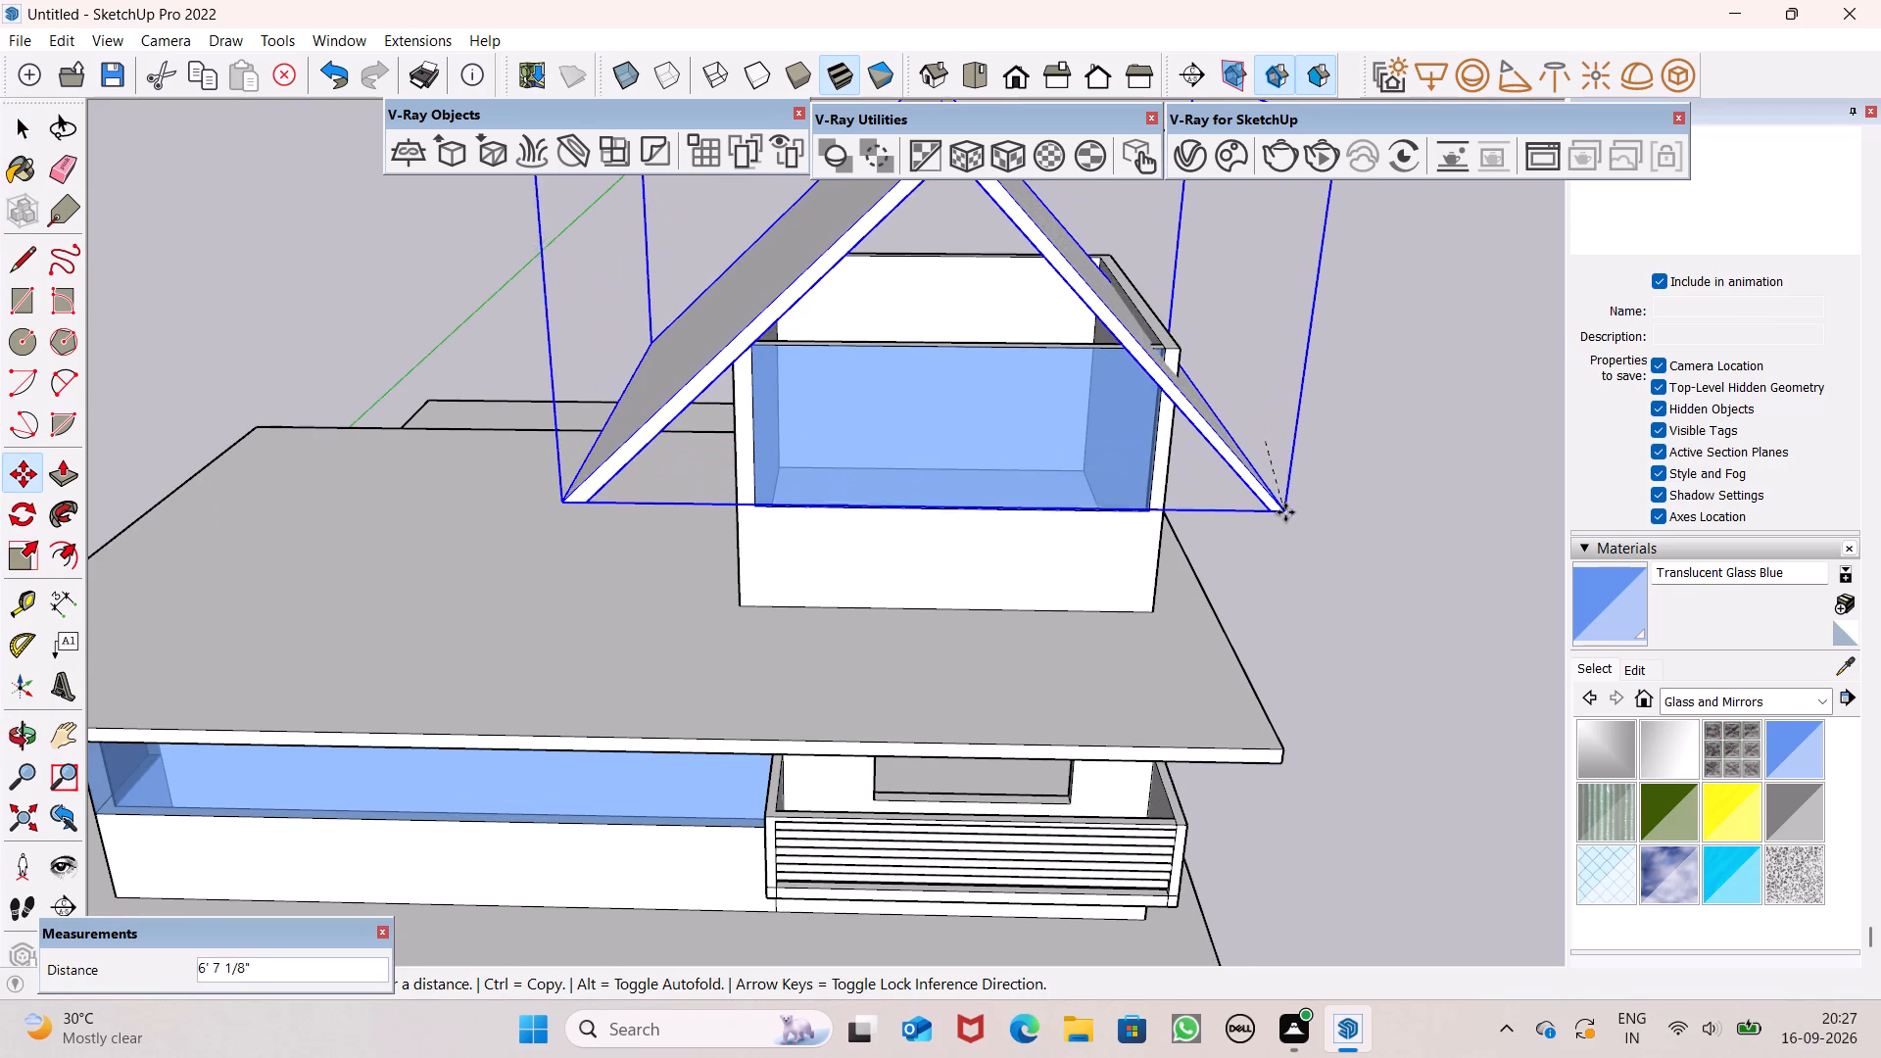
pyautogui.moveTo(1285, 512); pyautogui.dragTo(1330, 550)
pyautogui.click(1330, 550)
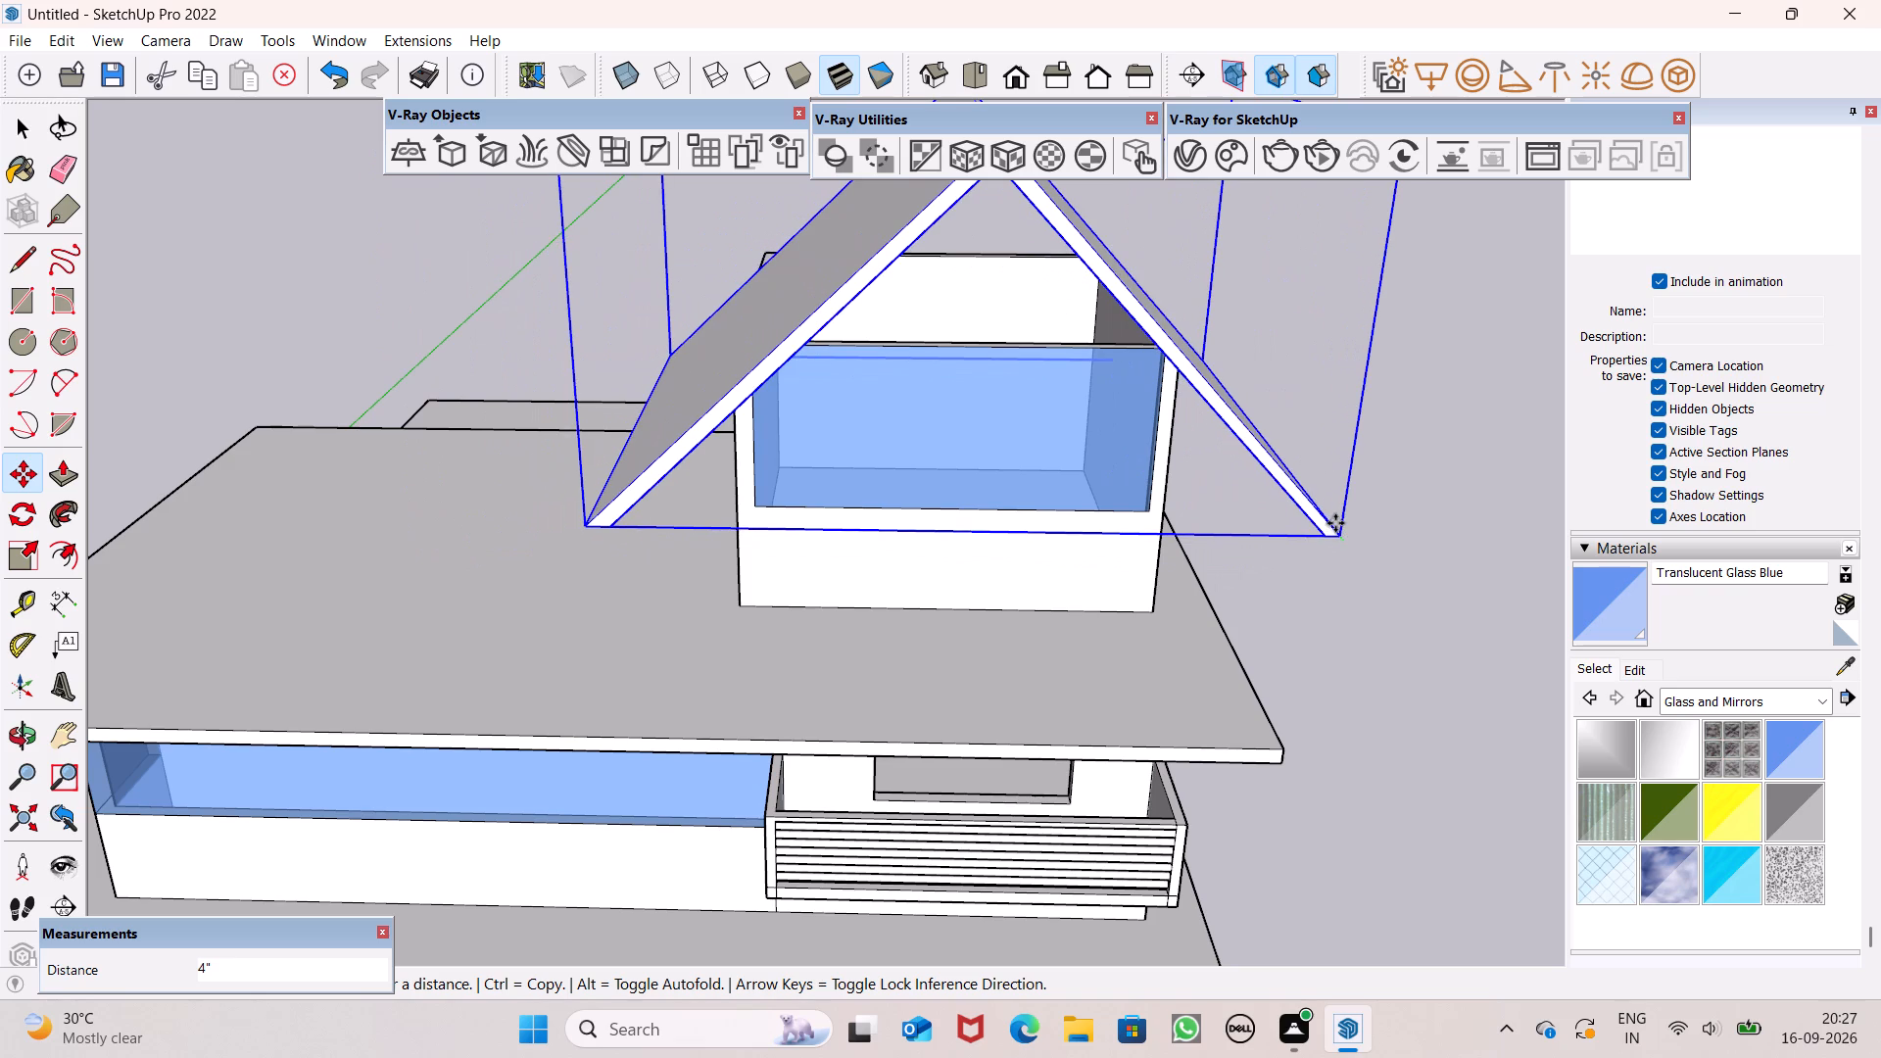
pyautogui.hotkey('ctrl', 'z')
# Lower the gable group by its front ridge point 1' 4" along the blue axis.
pyautogui.moveTo(1281, 494); pyautogui.dragTo(929, 432, button='middle')
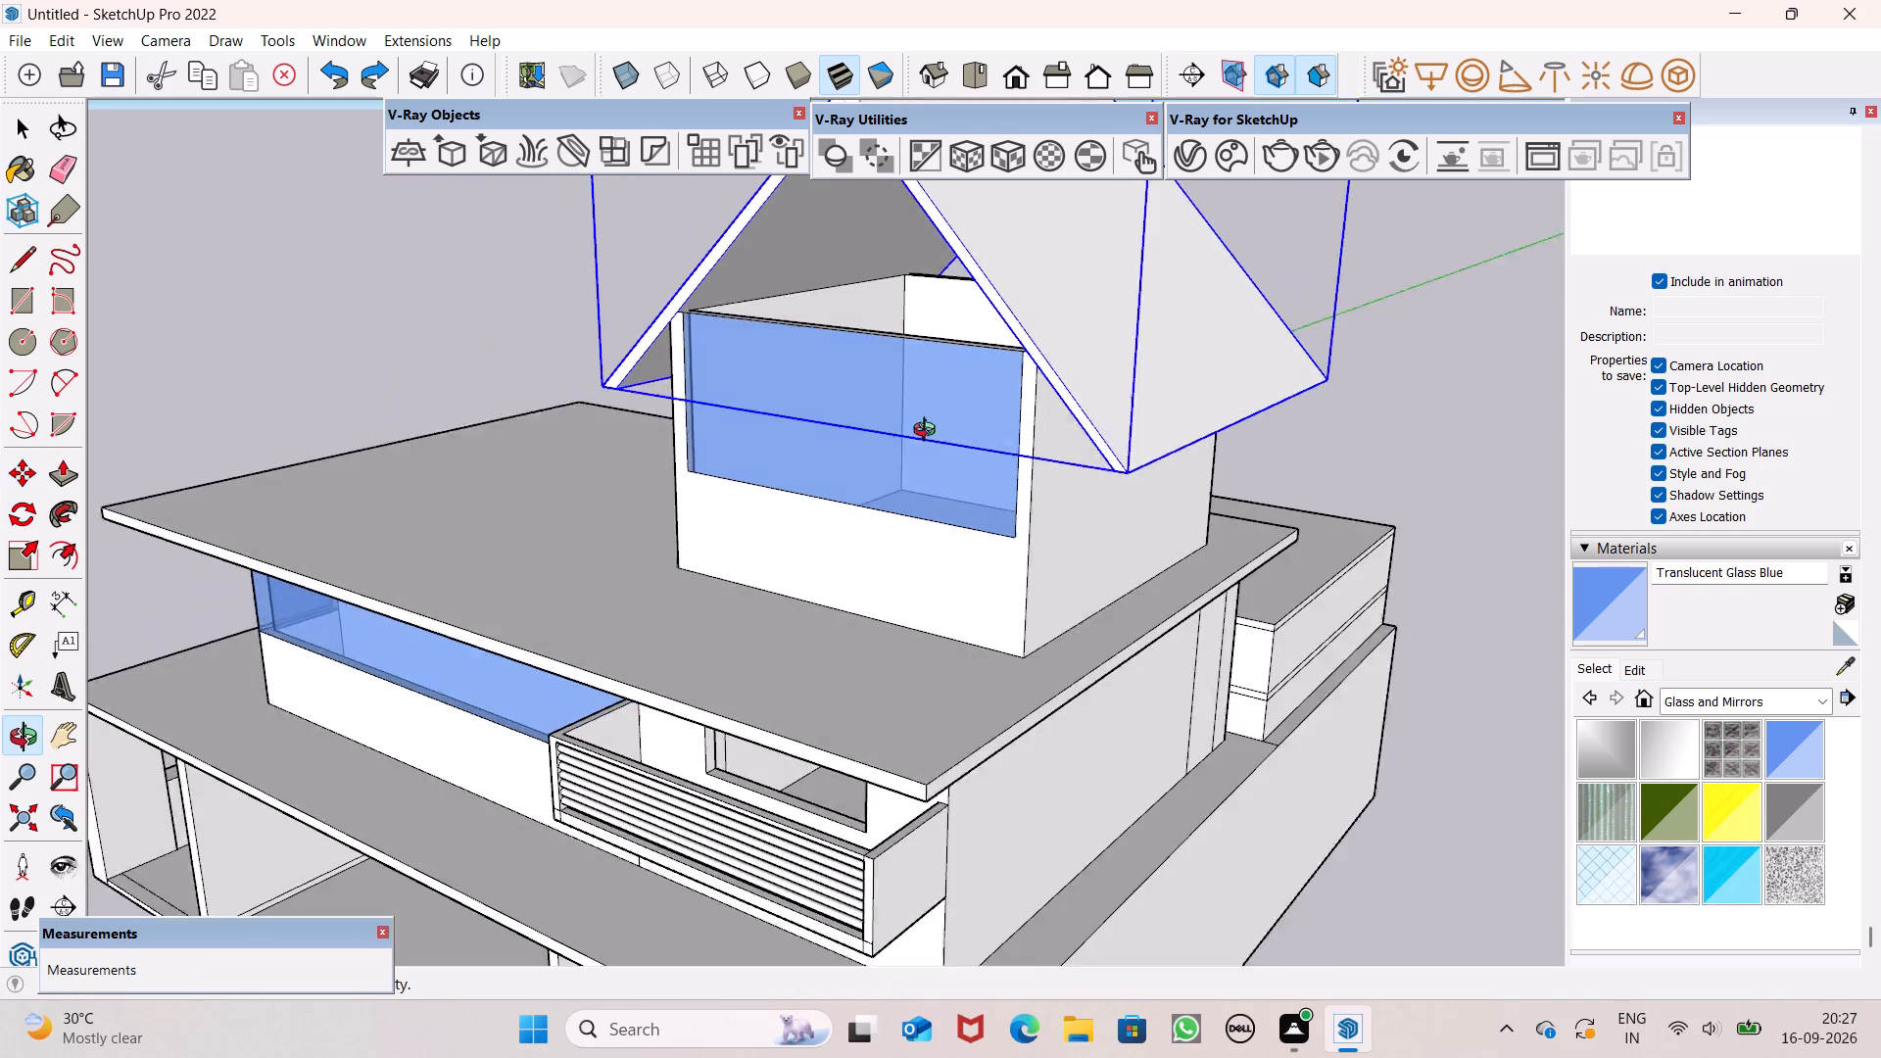
pyautogui.moveTo(929, 432); pyautogui.dragTo(1076, 285, button='middle')
pyautogui.scroll(-7, 1087, 352)
pyautogui.scroll(-5, 1125, 433)
pyautogui.scroll(7, 1092, 298)
pyautogui.moveTo(1056, 424); pyautogui.dragTo(1166, 492, button='middle')
pyautogui.scroll(3, 1037, 322)
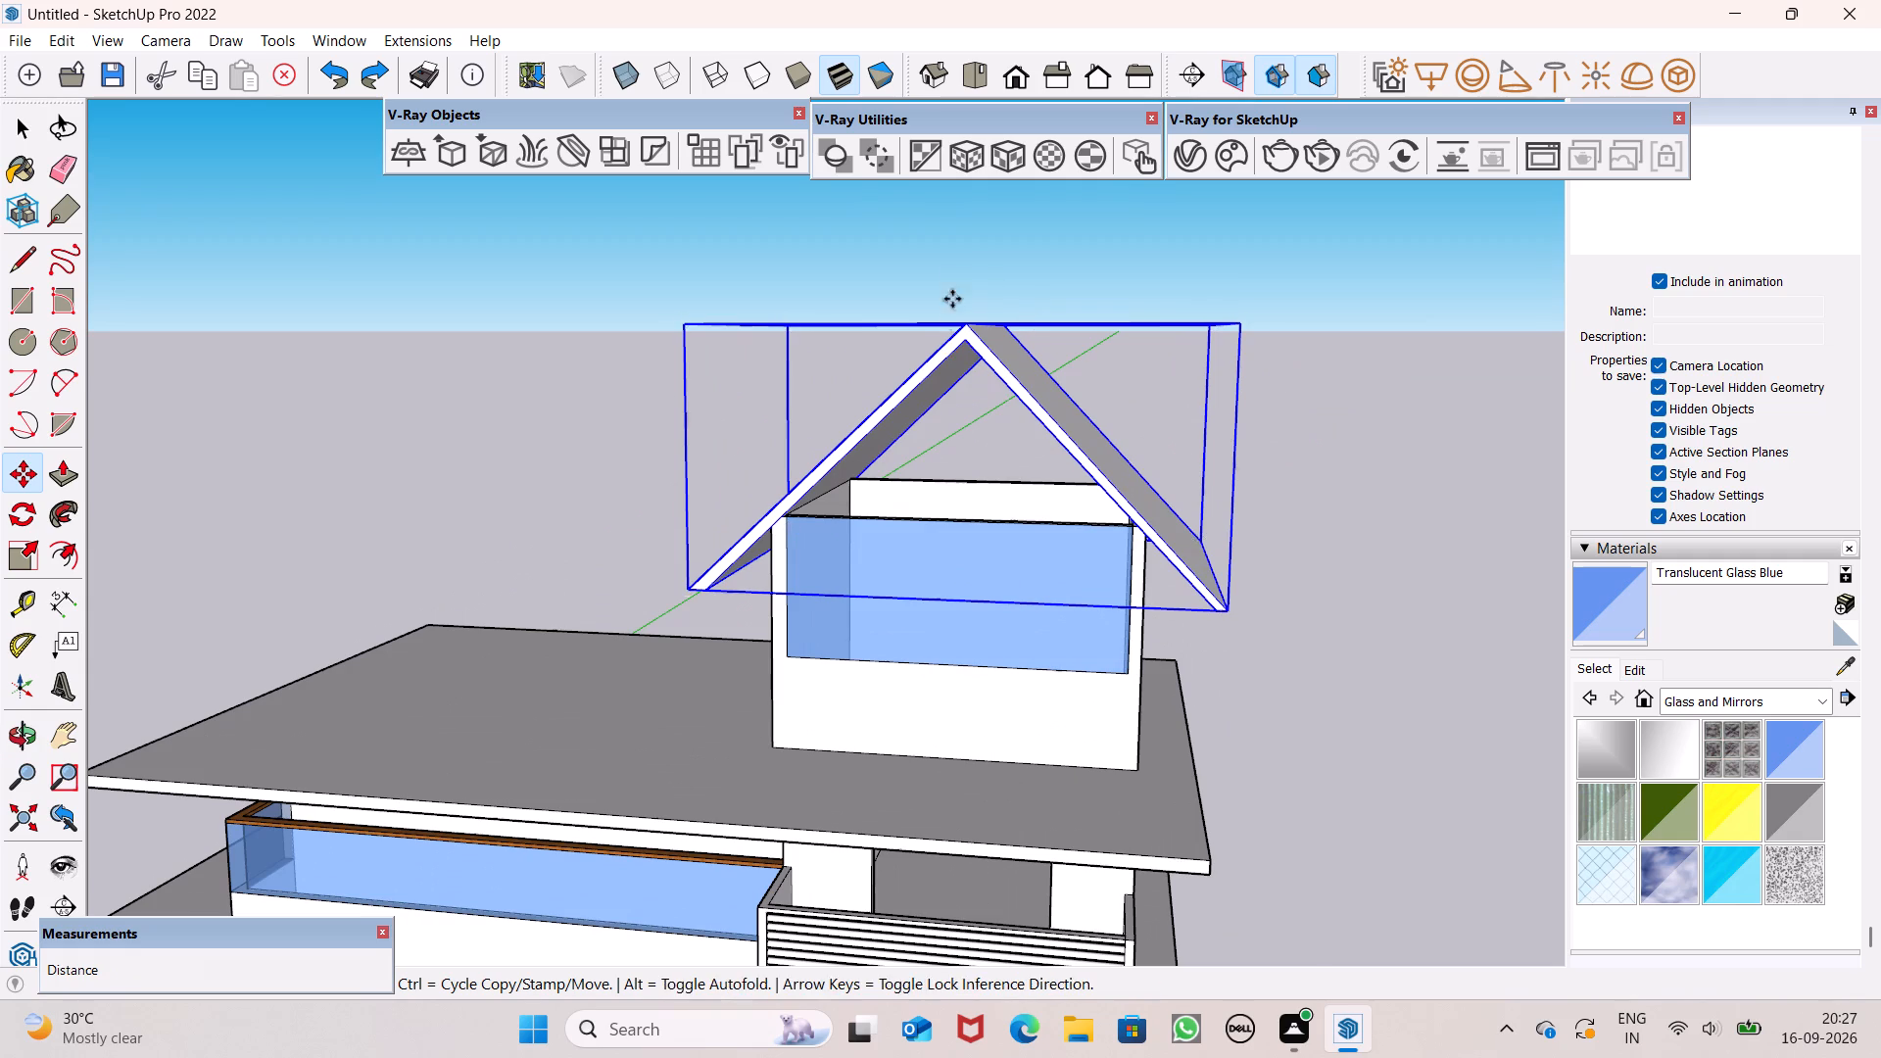
pyautogui.scroll(4, 950, 320)
pyautogui.moveTo(980, 335); pyautogui.dragTo(990, 491)
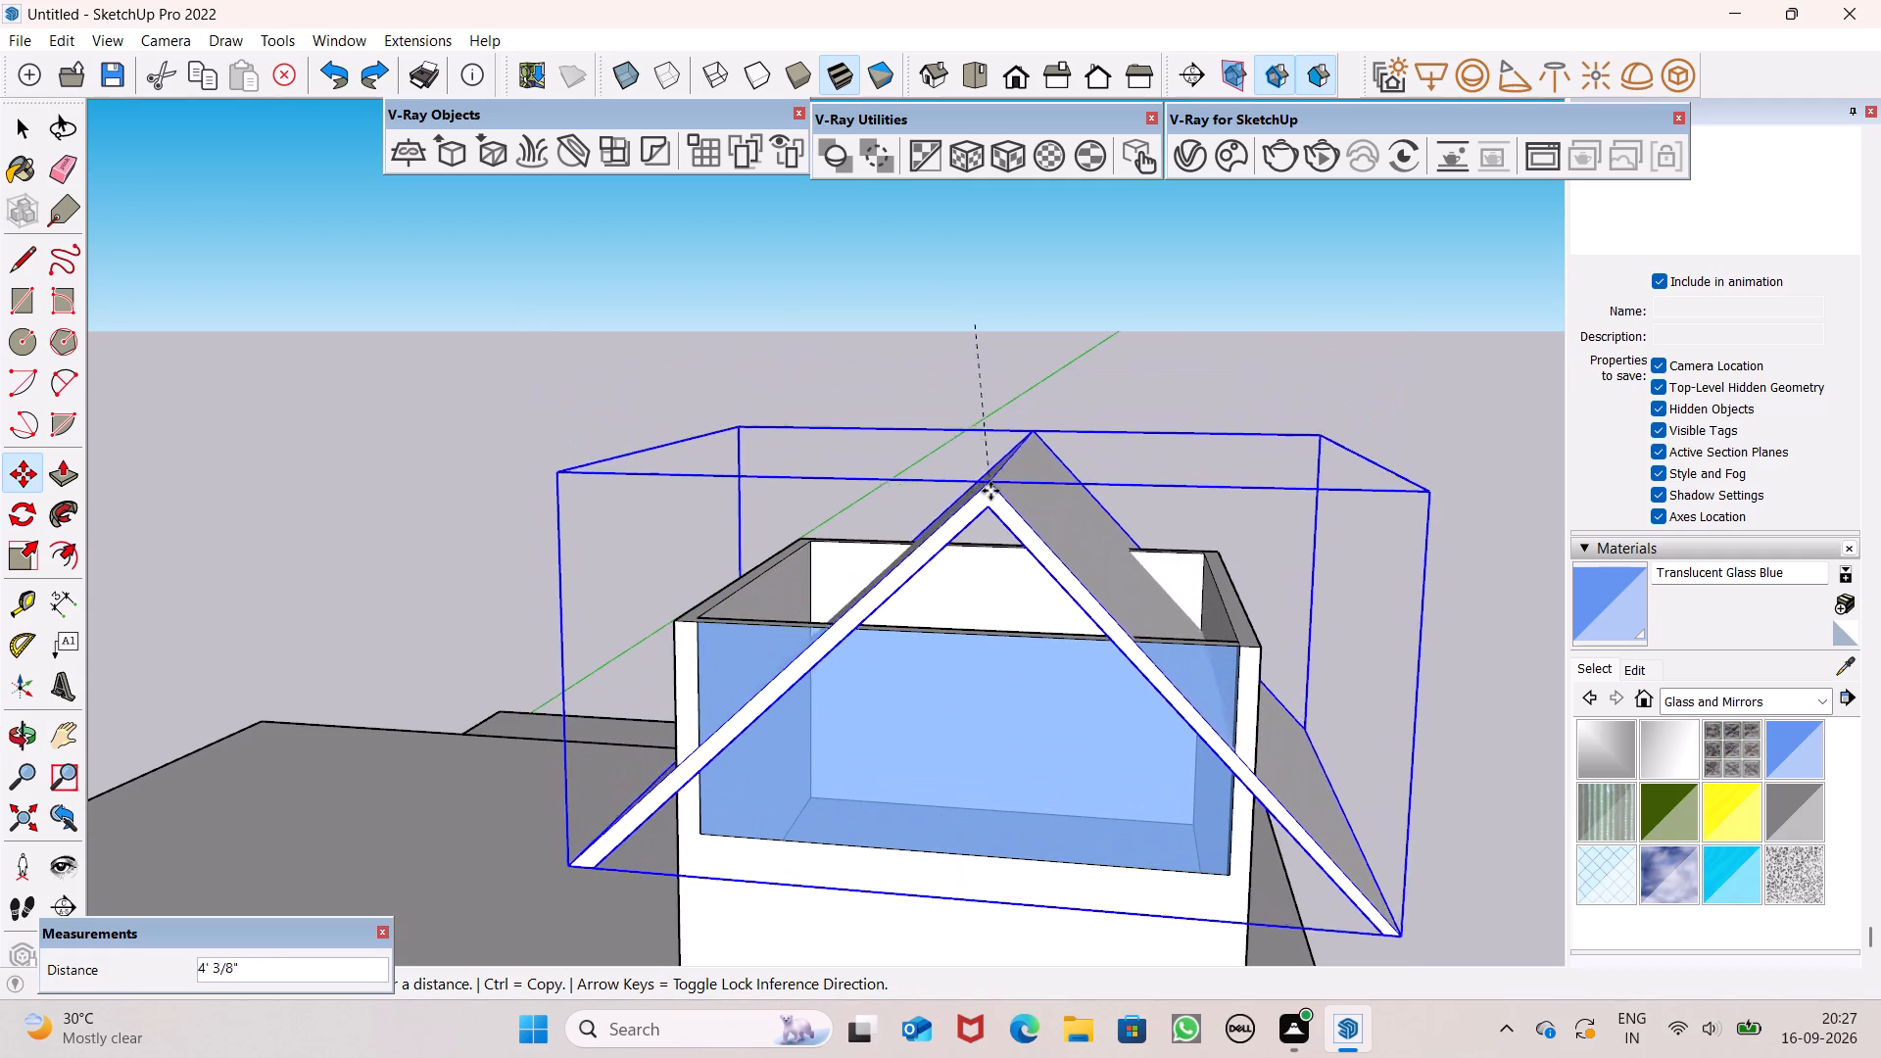
pyautogui.moveTo(990, 491); pyautogui.dragTo(911, 389)
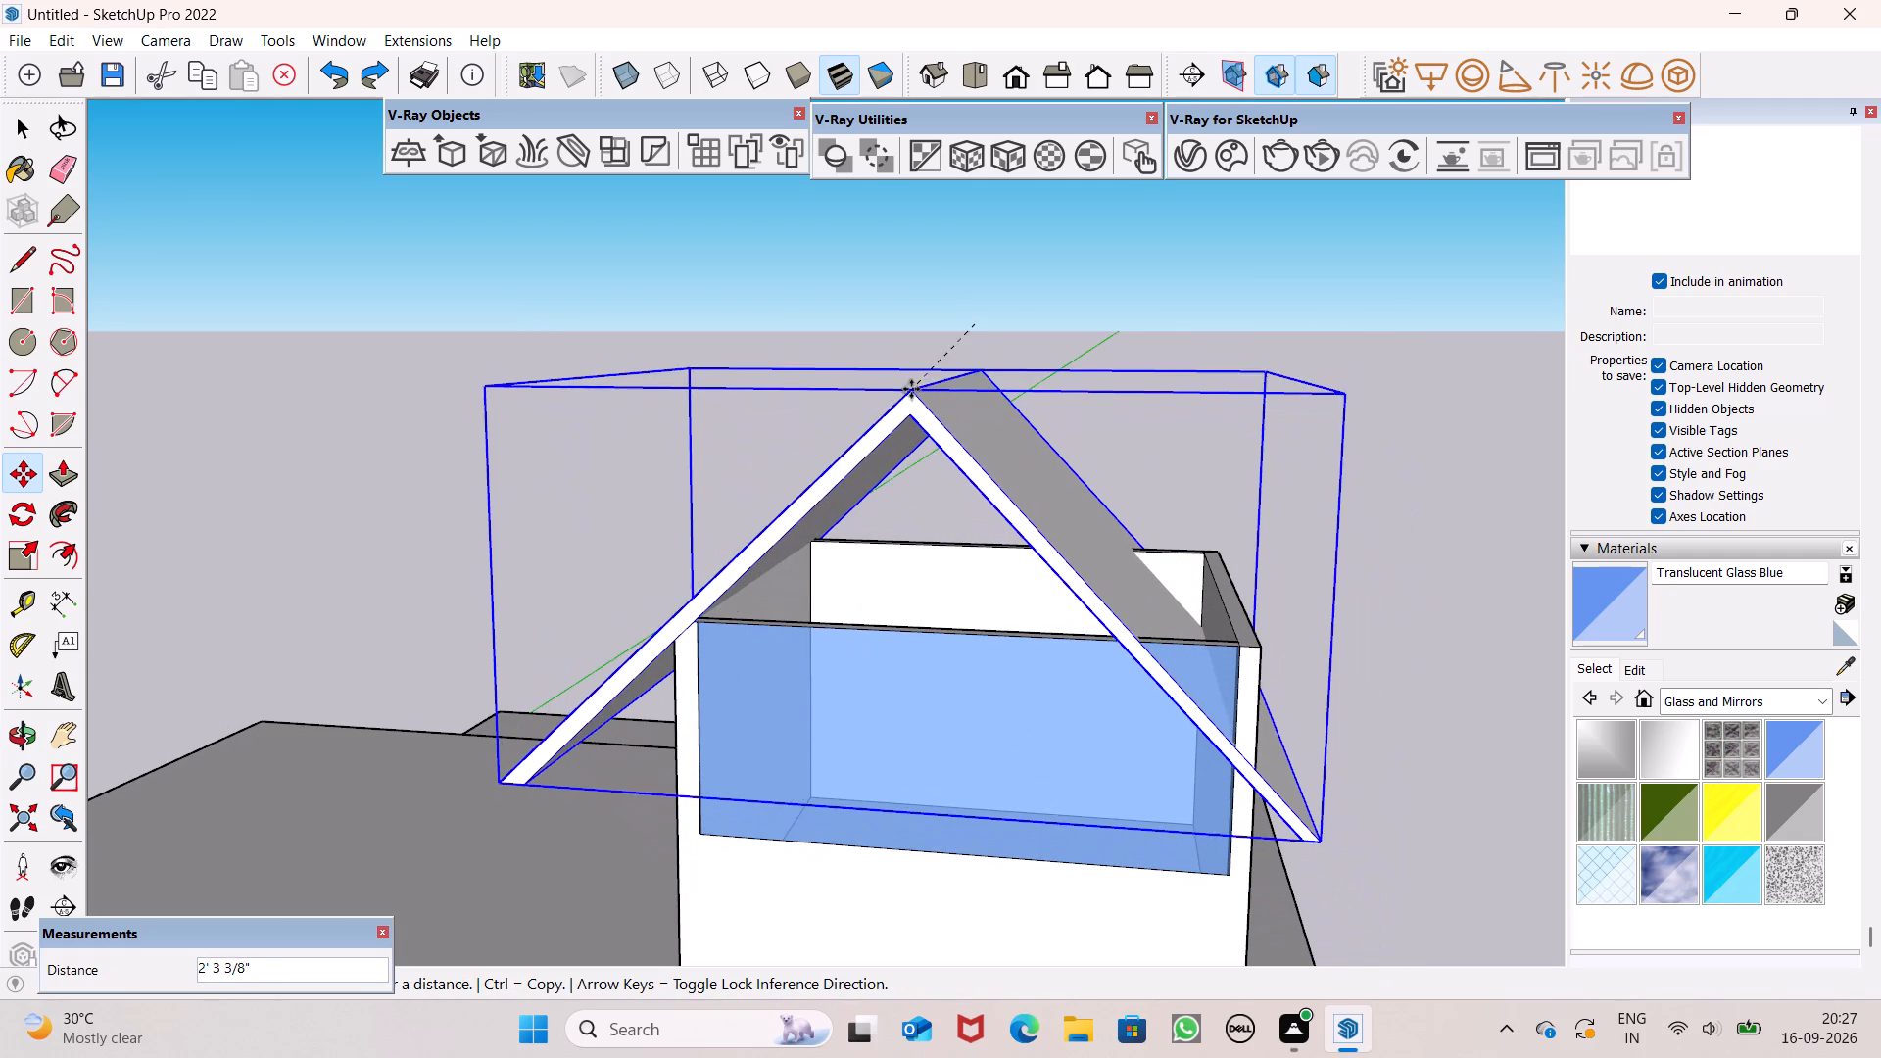
pyautogui.moveTo(911, 389); pyautogui.dragTo(983, 383)
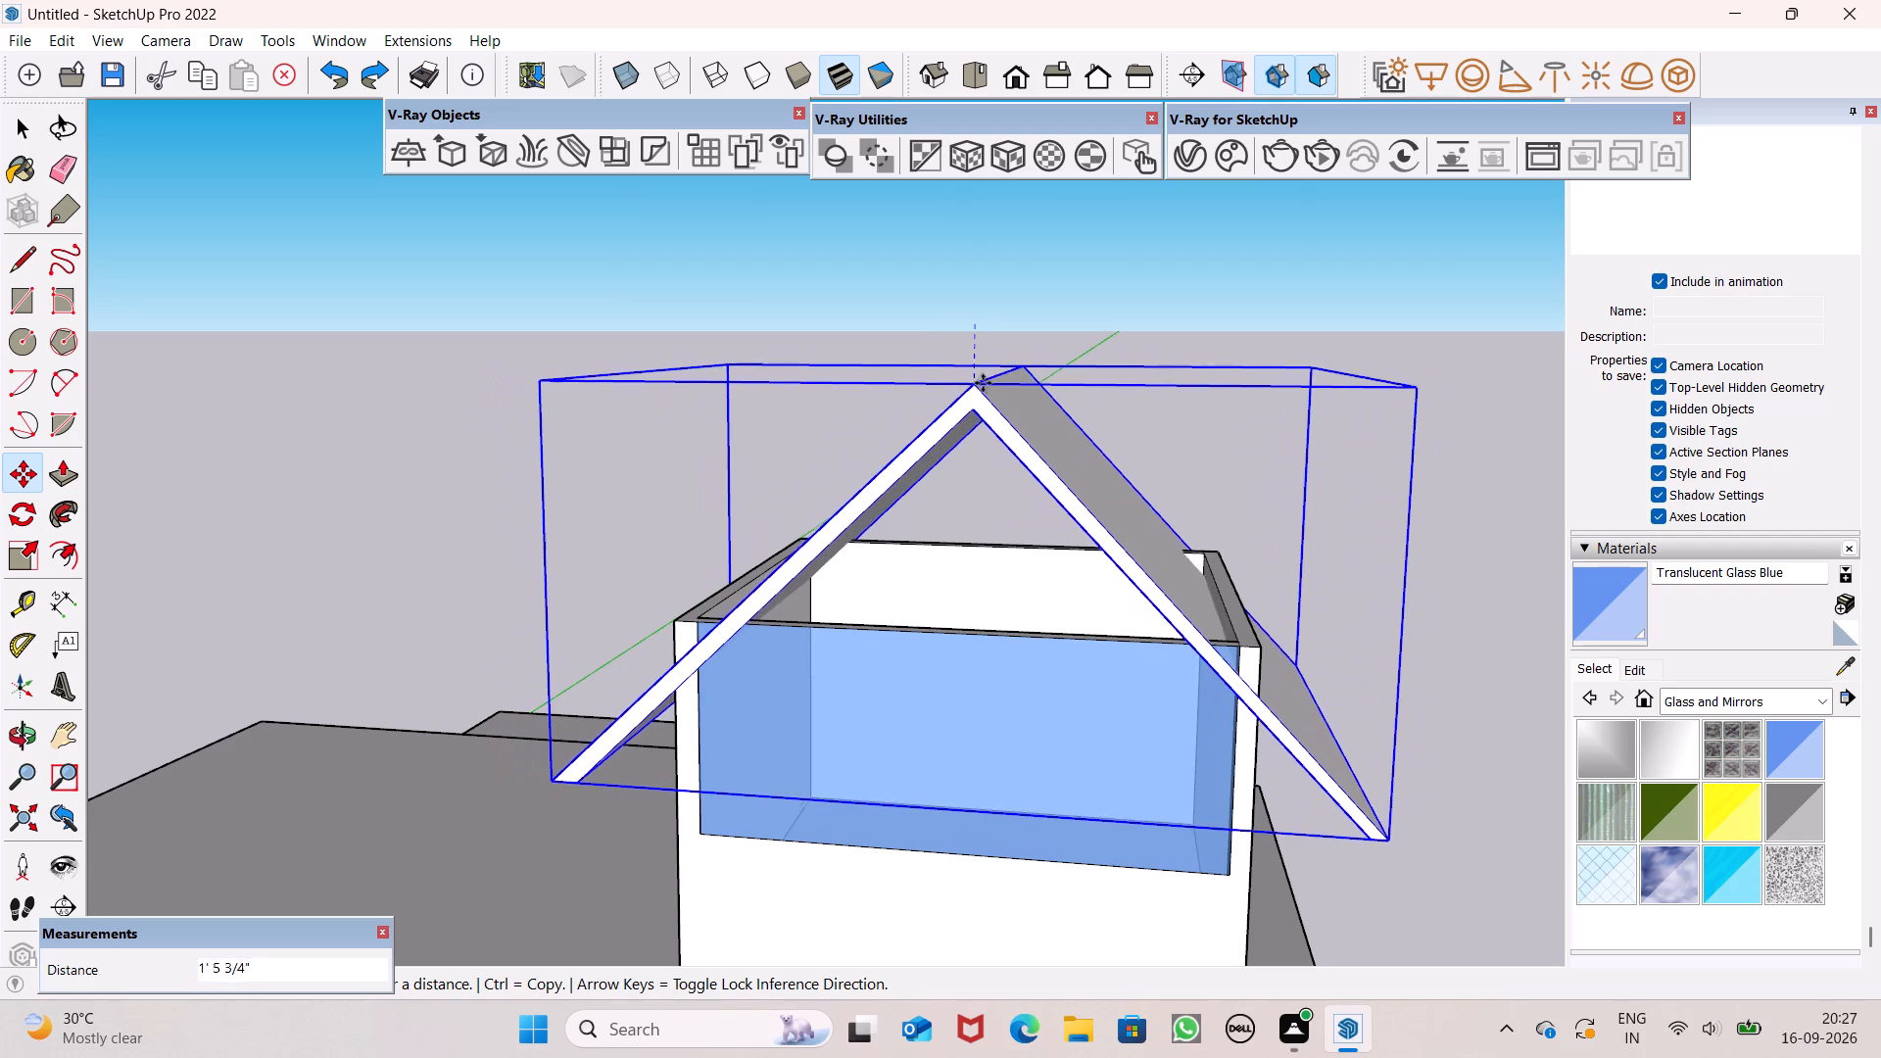
pyautogui.moveTo(983, 383); pyautogui.dragTo(971, 378)
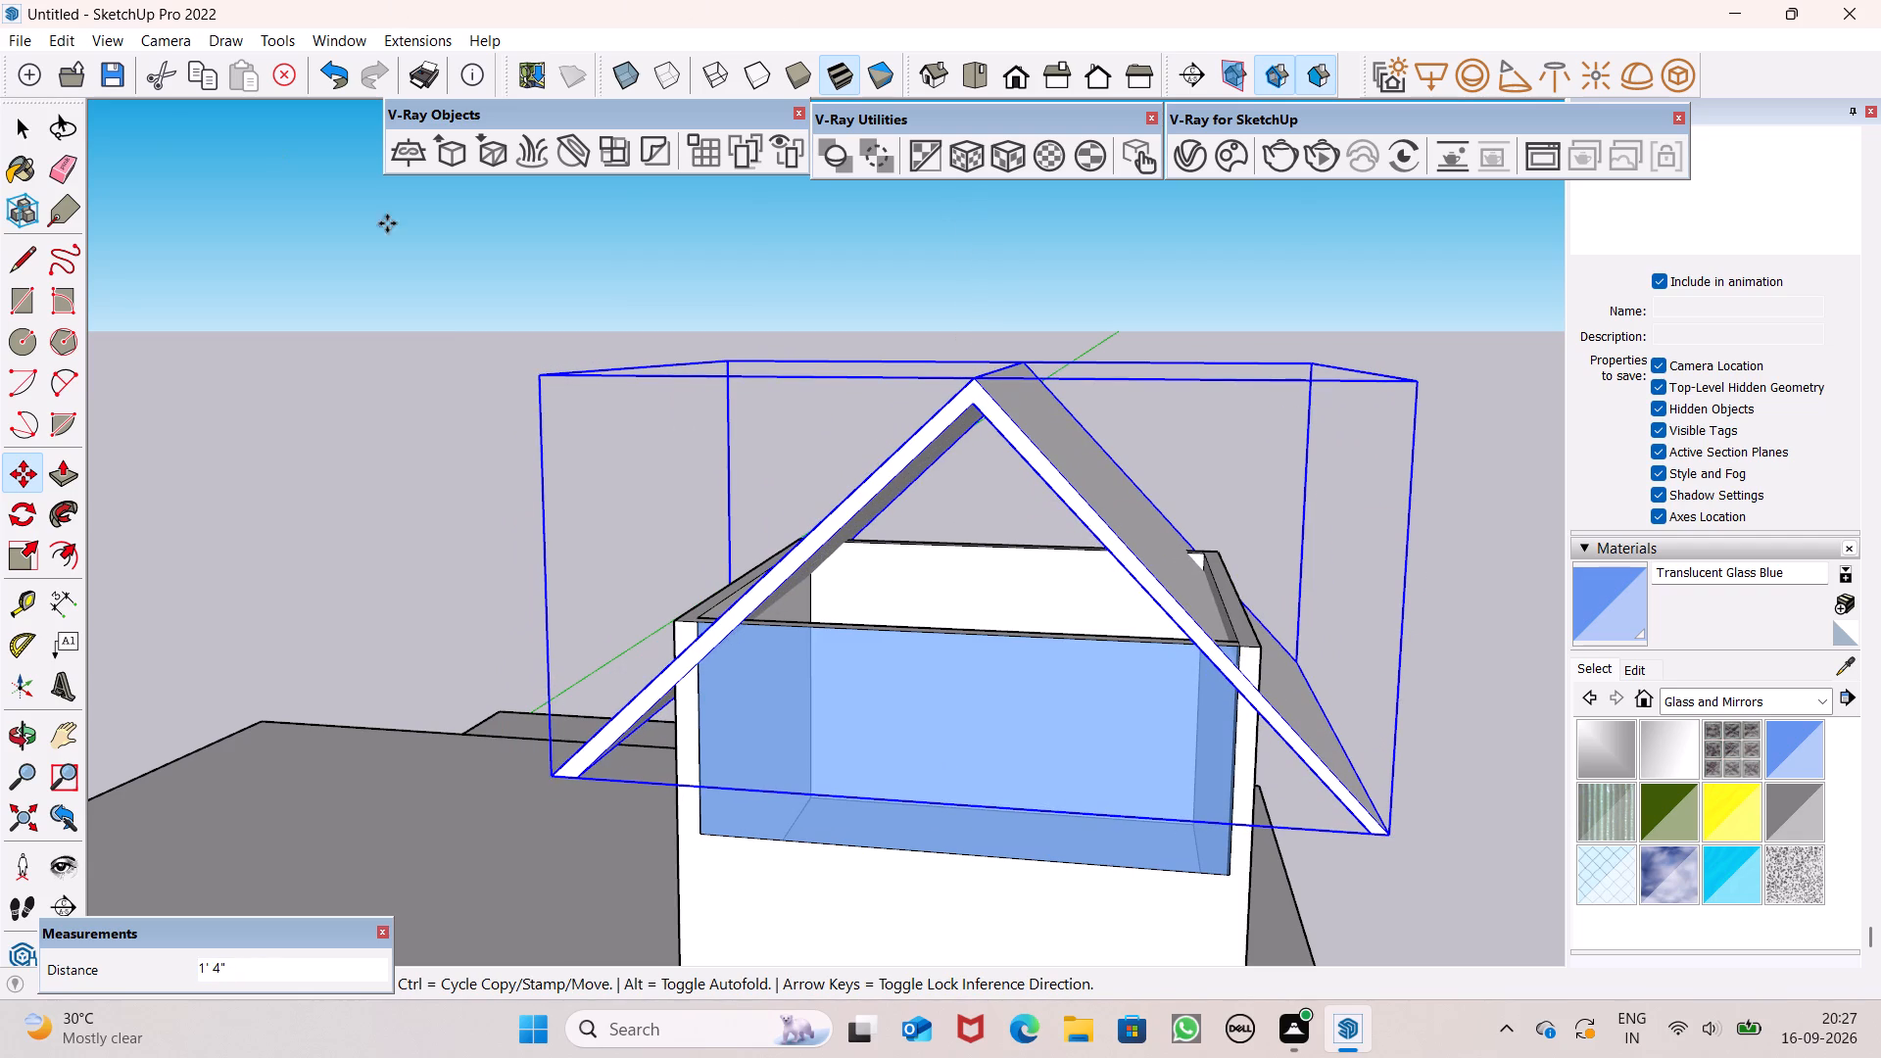
# Scale the gable group's width along the red axis to about 1.35 from its side face.
pyautogui.moveTo(1340, 757); pyautogui.dragTo(1162, 754, button='middle')
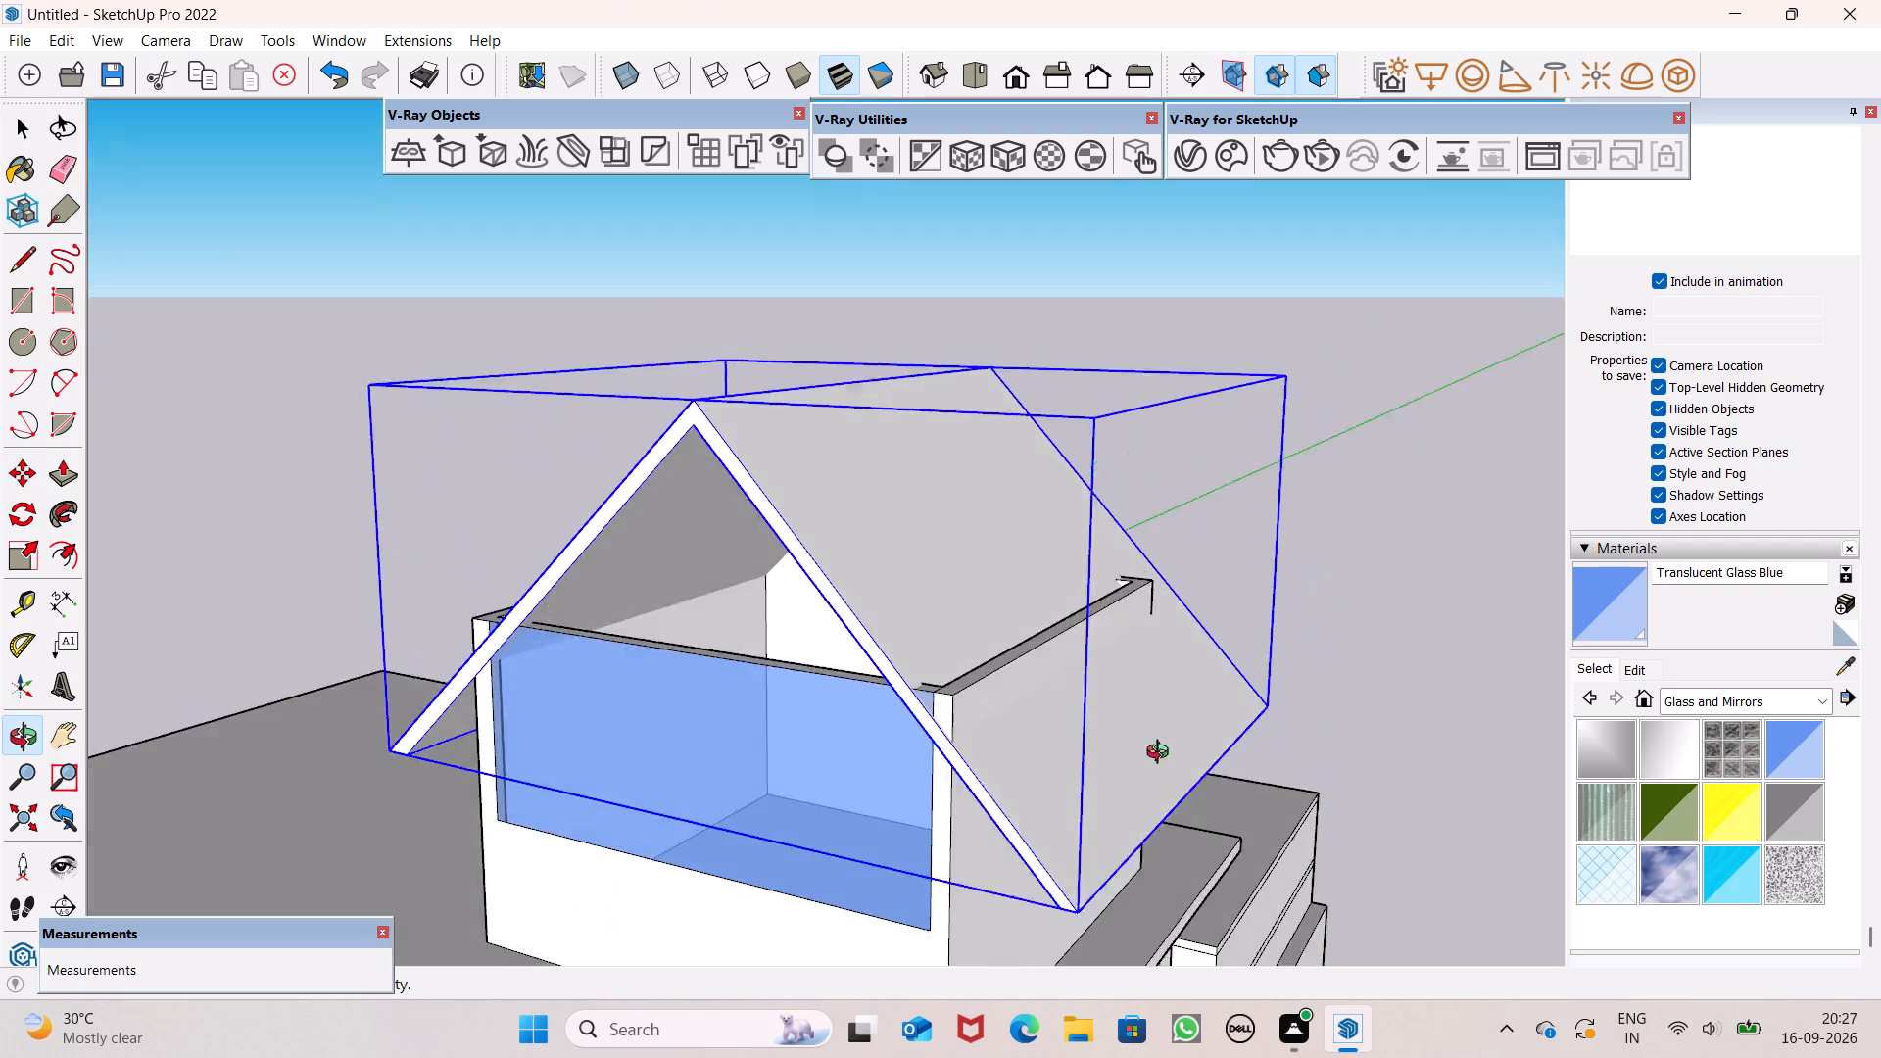
pyautogui.moveTo(1162, 754); pyautogui.dragTo(1441, 850, button='middle')
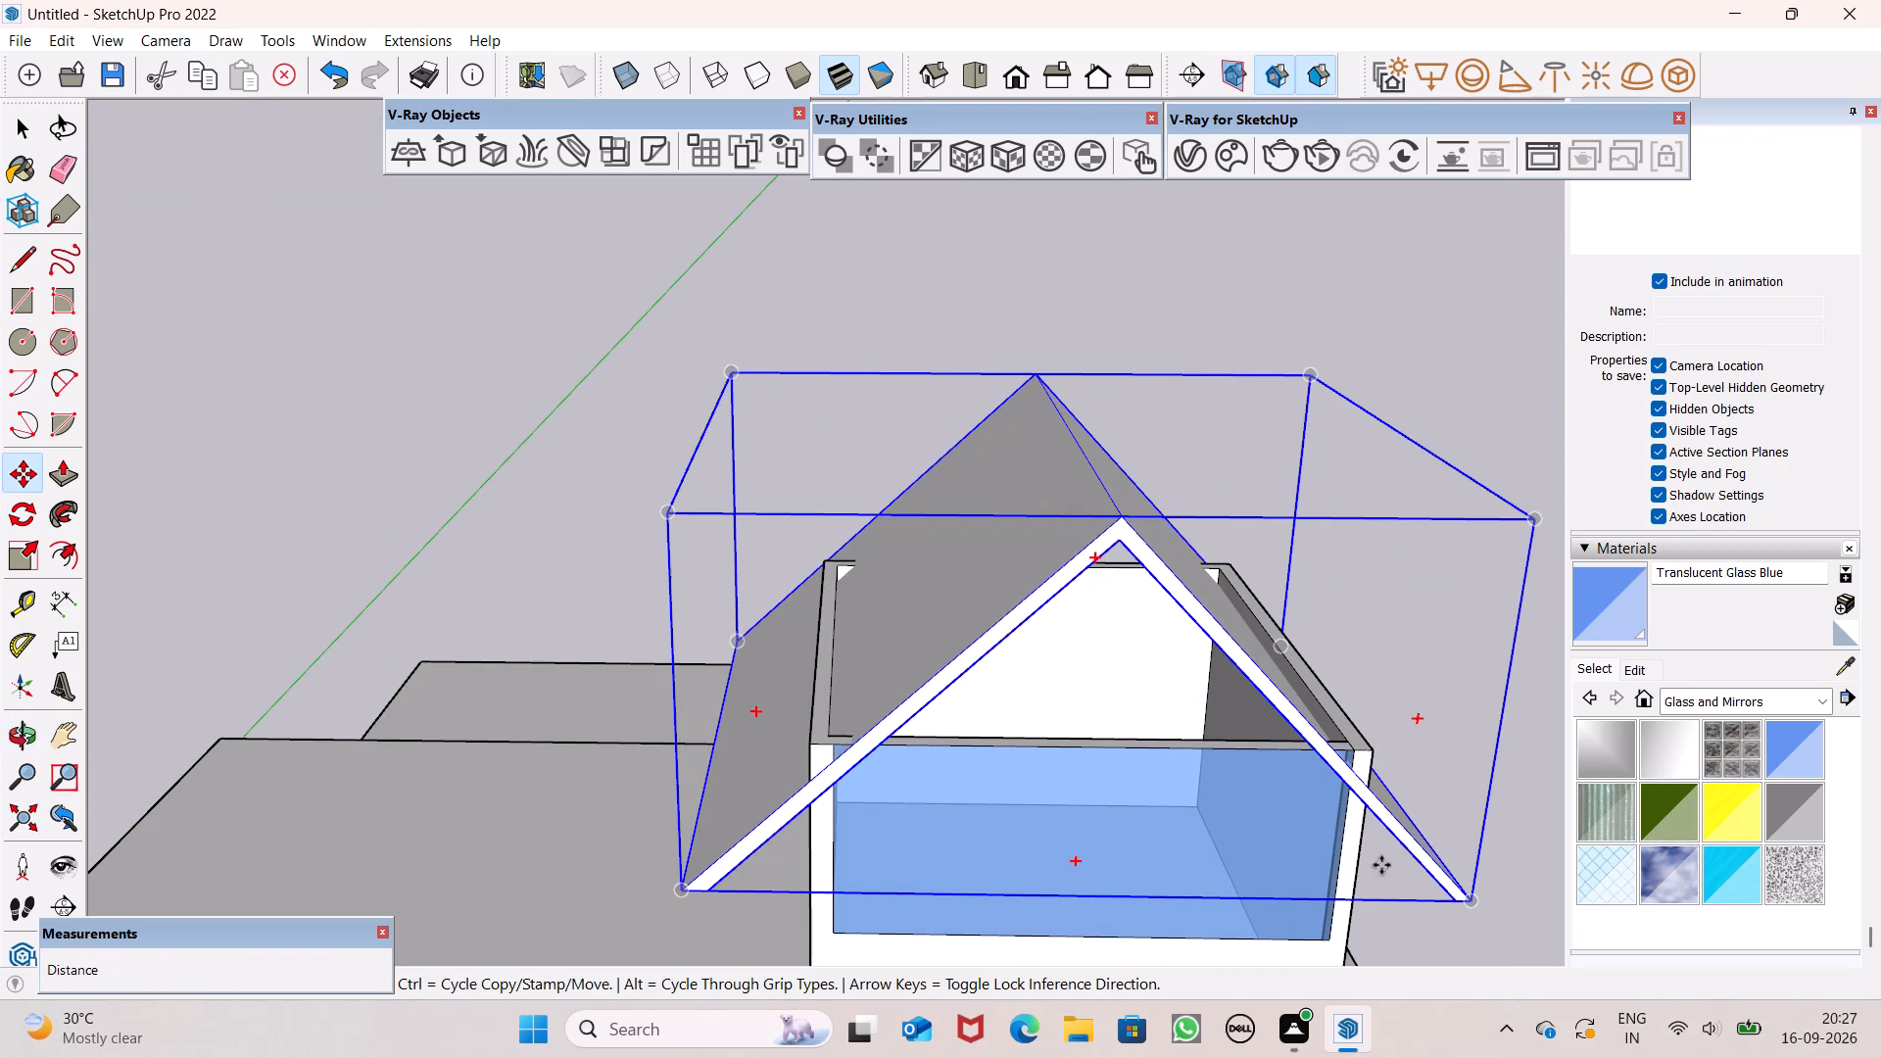
pyautogui.moveTo(24, 555); pyautogui.dragTo(46, 558)
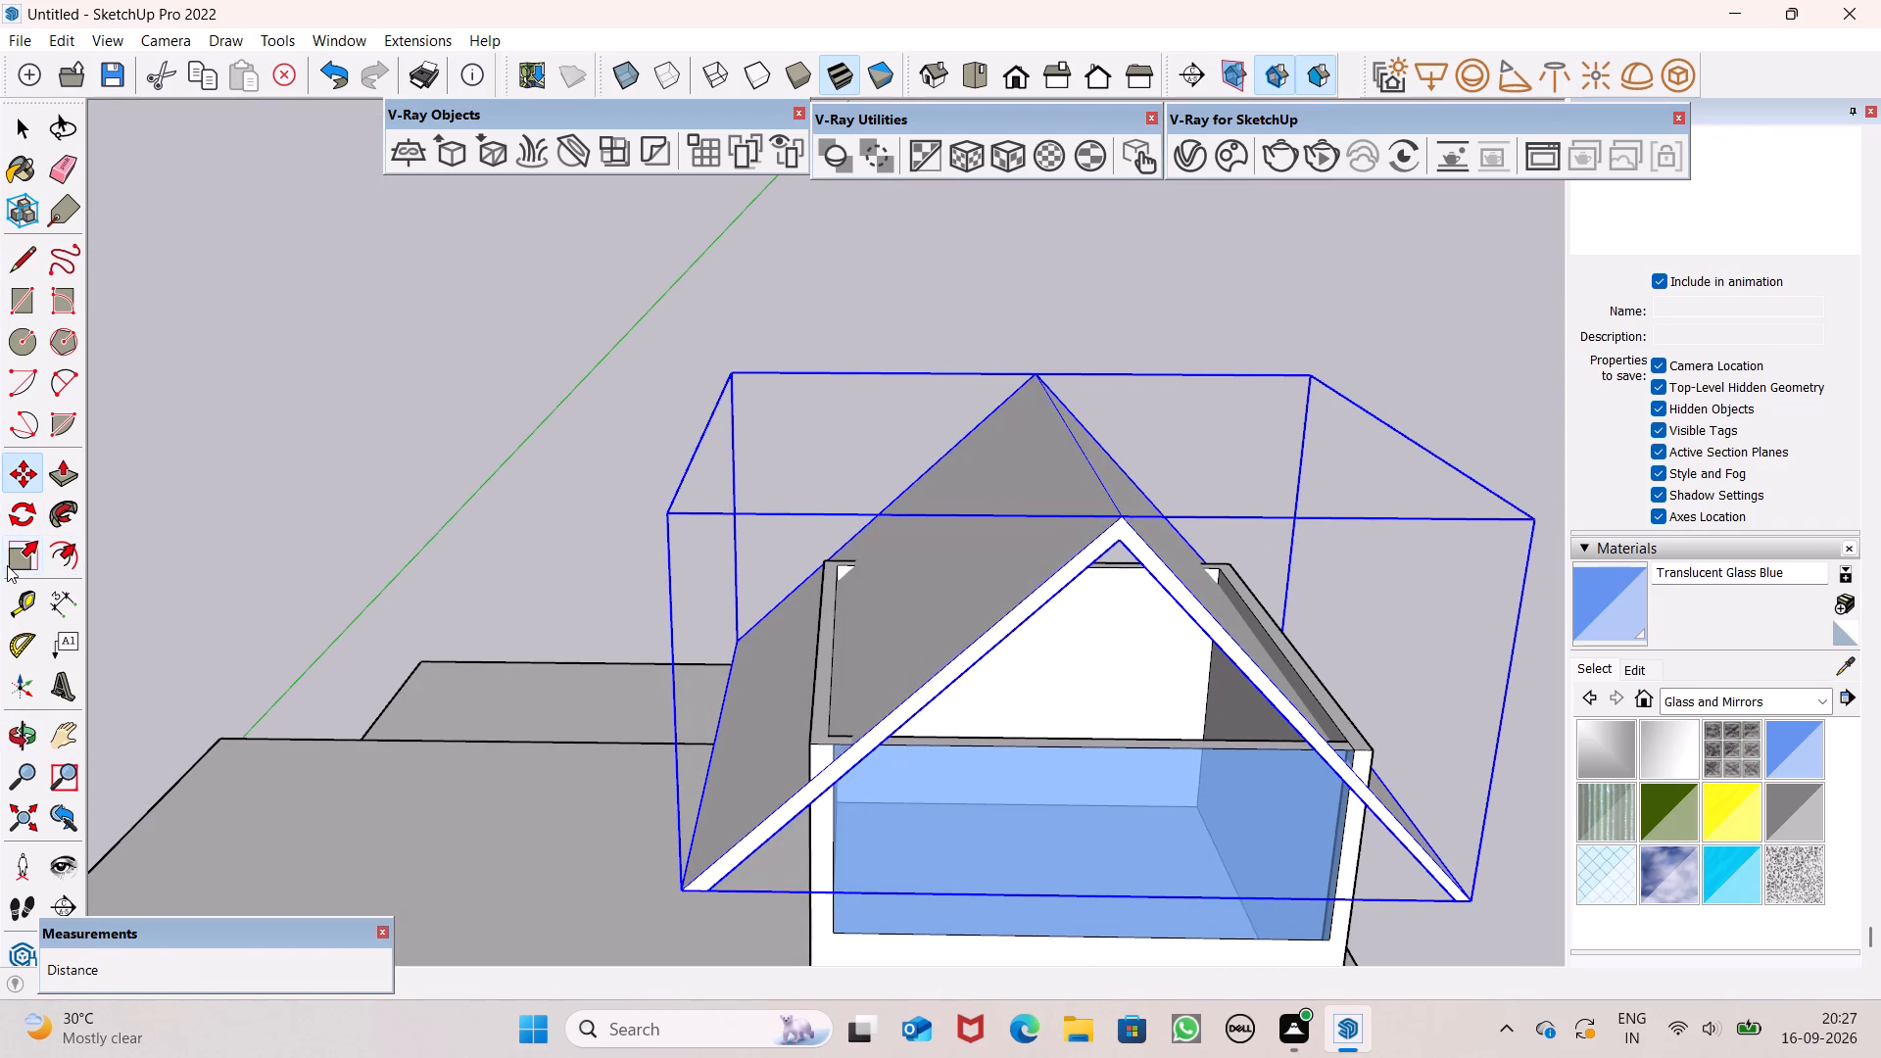
pyautogui.click(10, 561)
pyautogui.moveTo(739, 793); pyautogui.dragTo(1226, 886, button='middle')
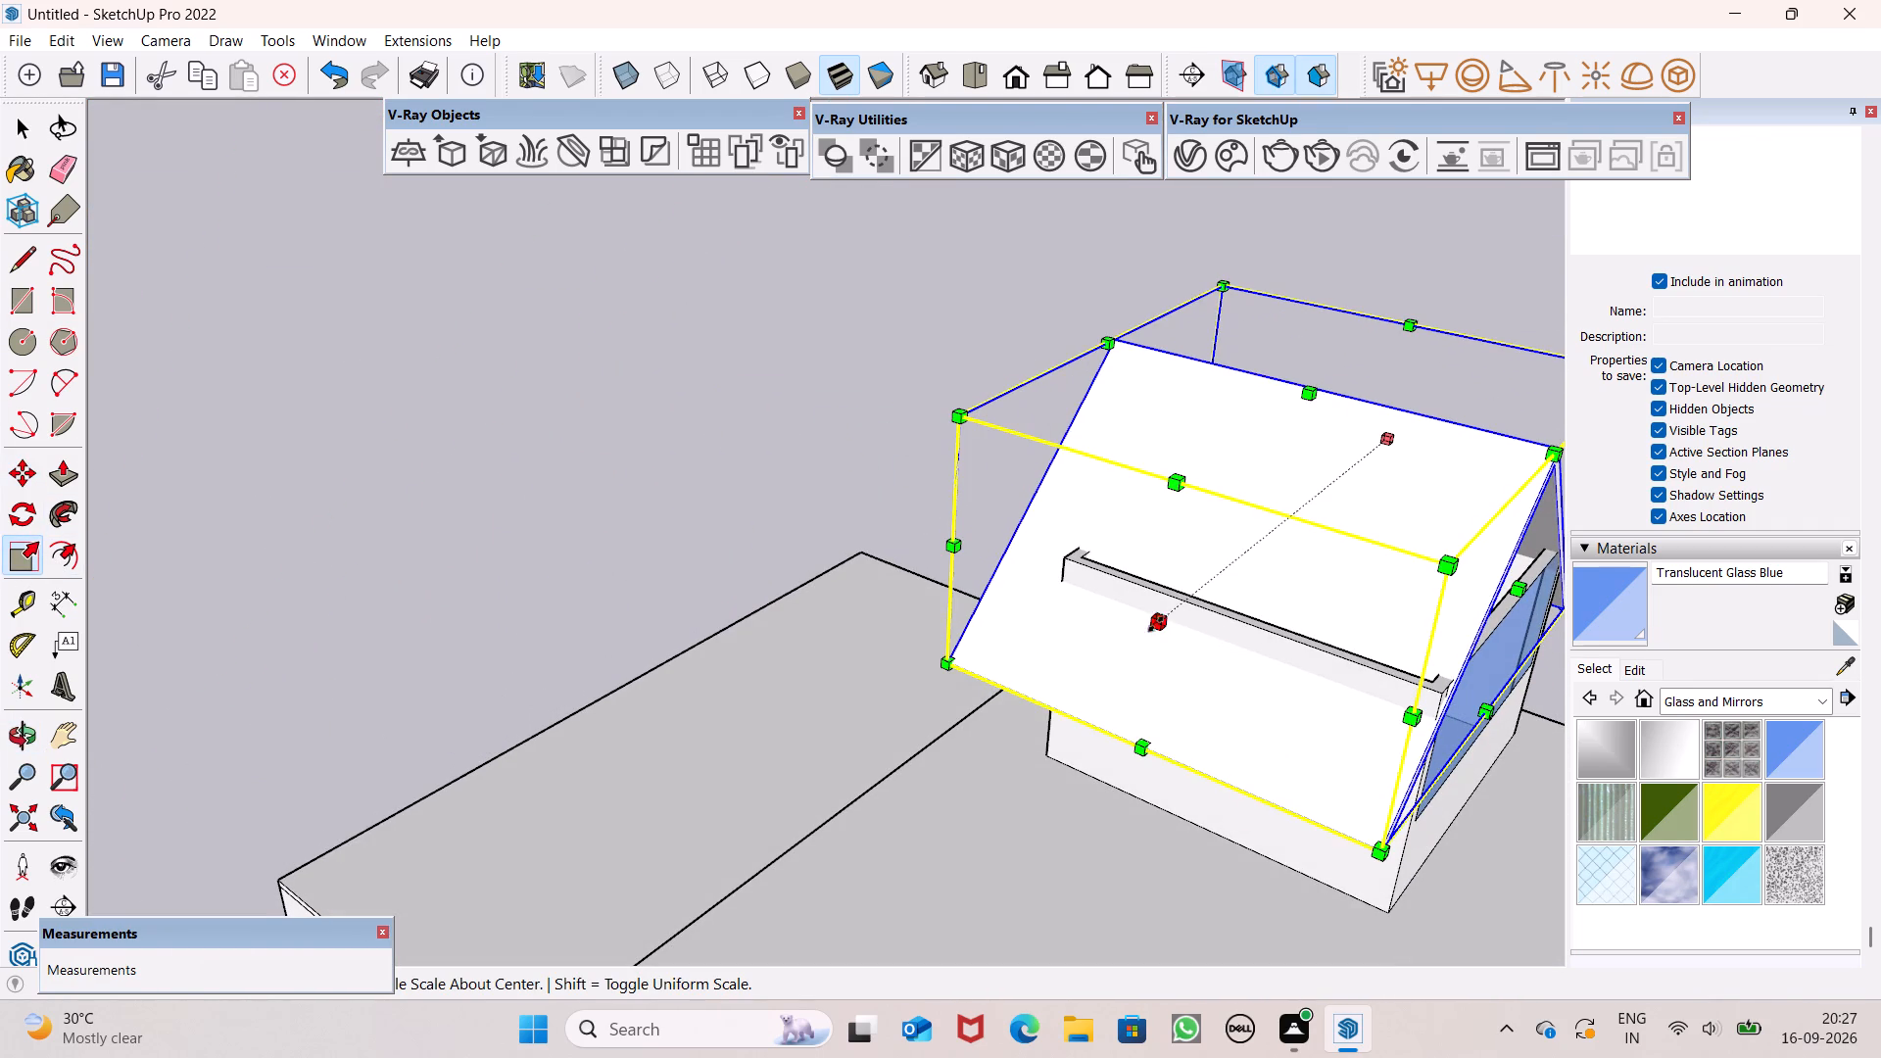
pyautogui.moveTo(1155, 620); pyautogui.dragTo(1030, 705)
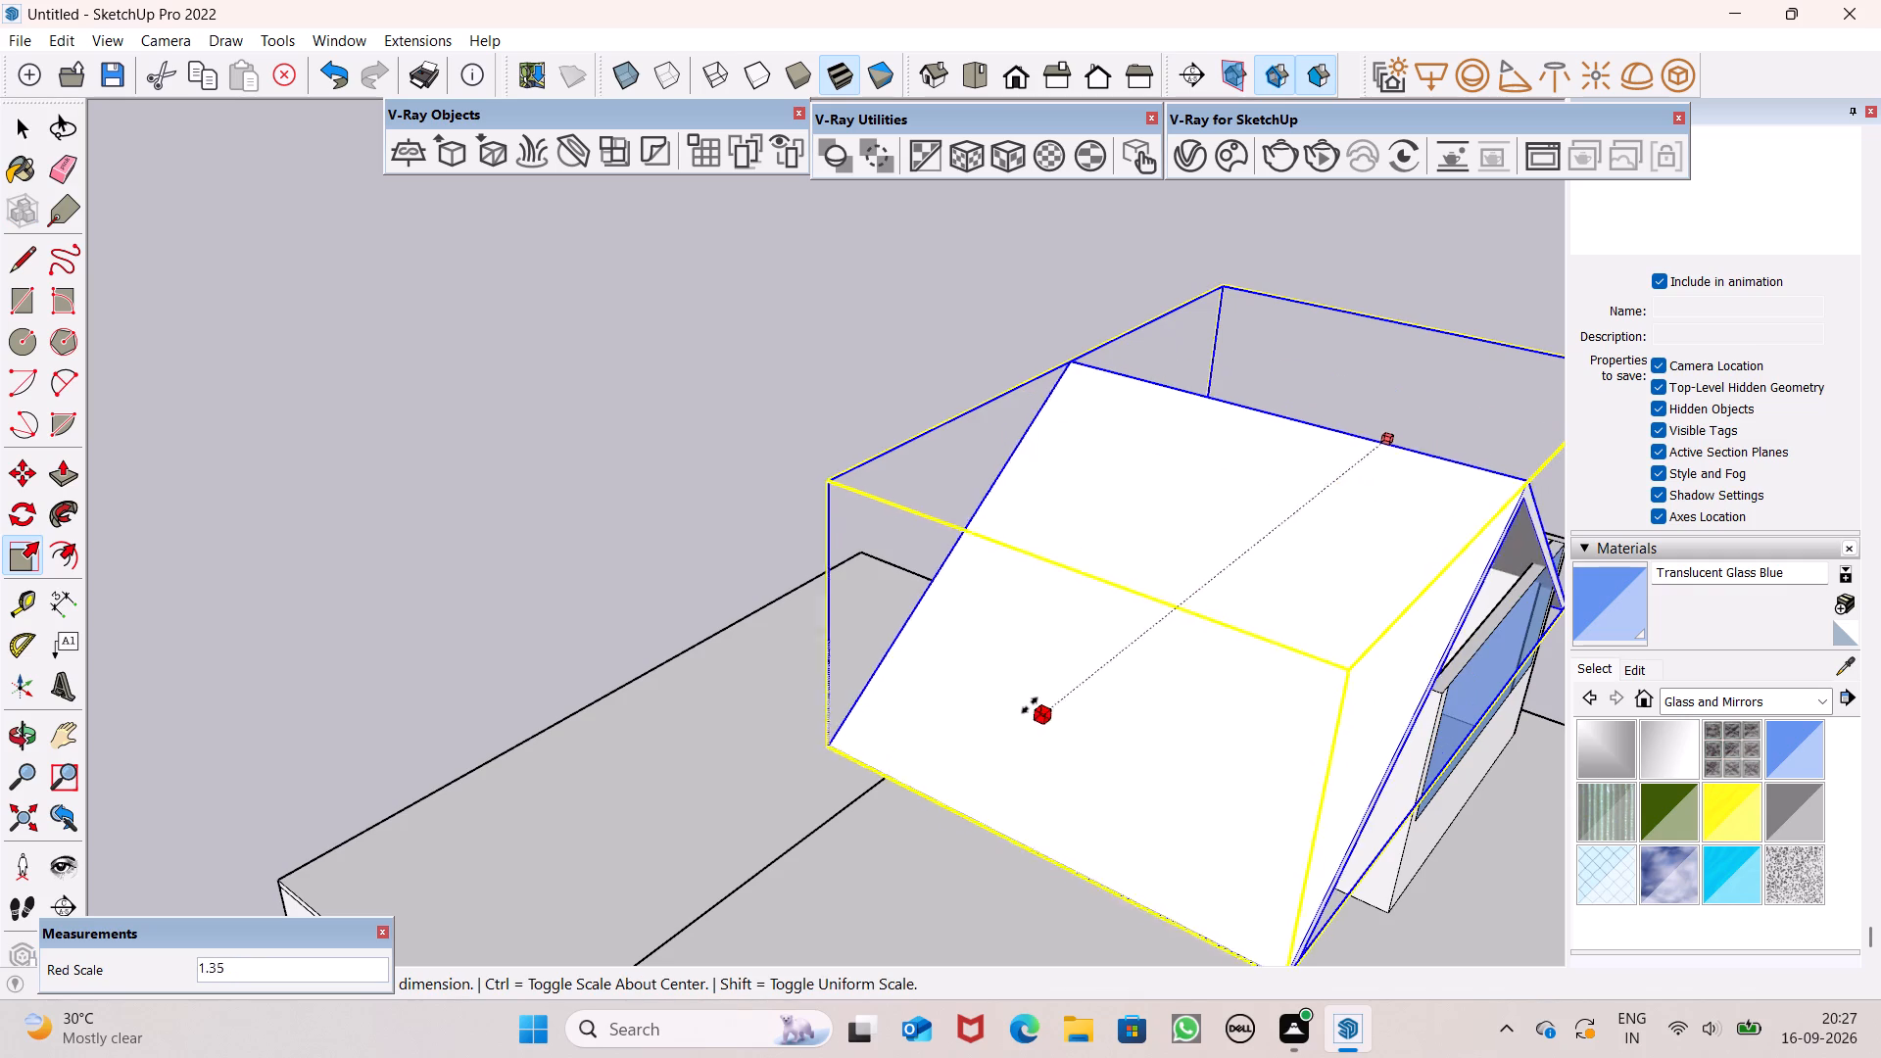
pyautogui.moveTo(1030, 705); pyautogui.dragTo(1007, 713)
# Narrow the gable group along the red axis to about 0.80 from that same side face.
pyautogui.moveTo(1541, 781); pyautogui.dragTo(844, 610, button='middle')
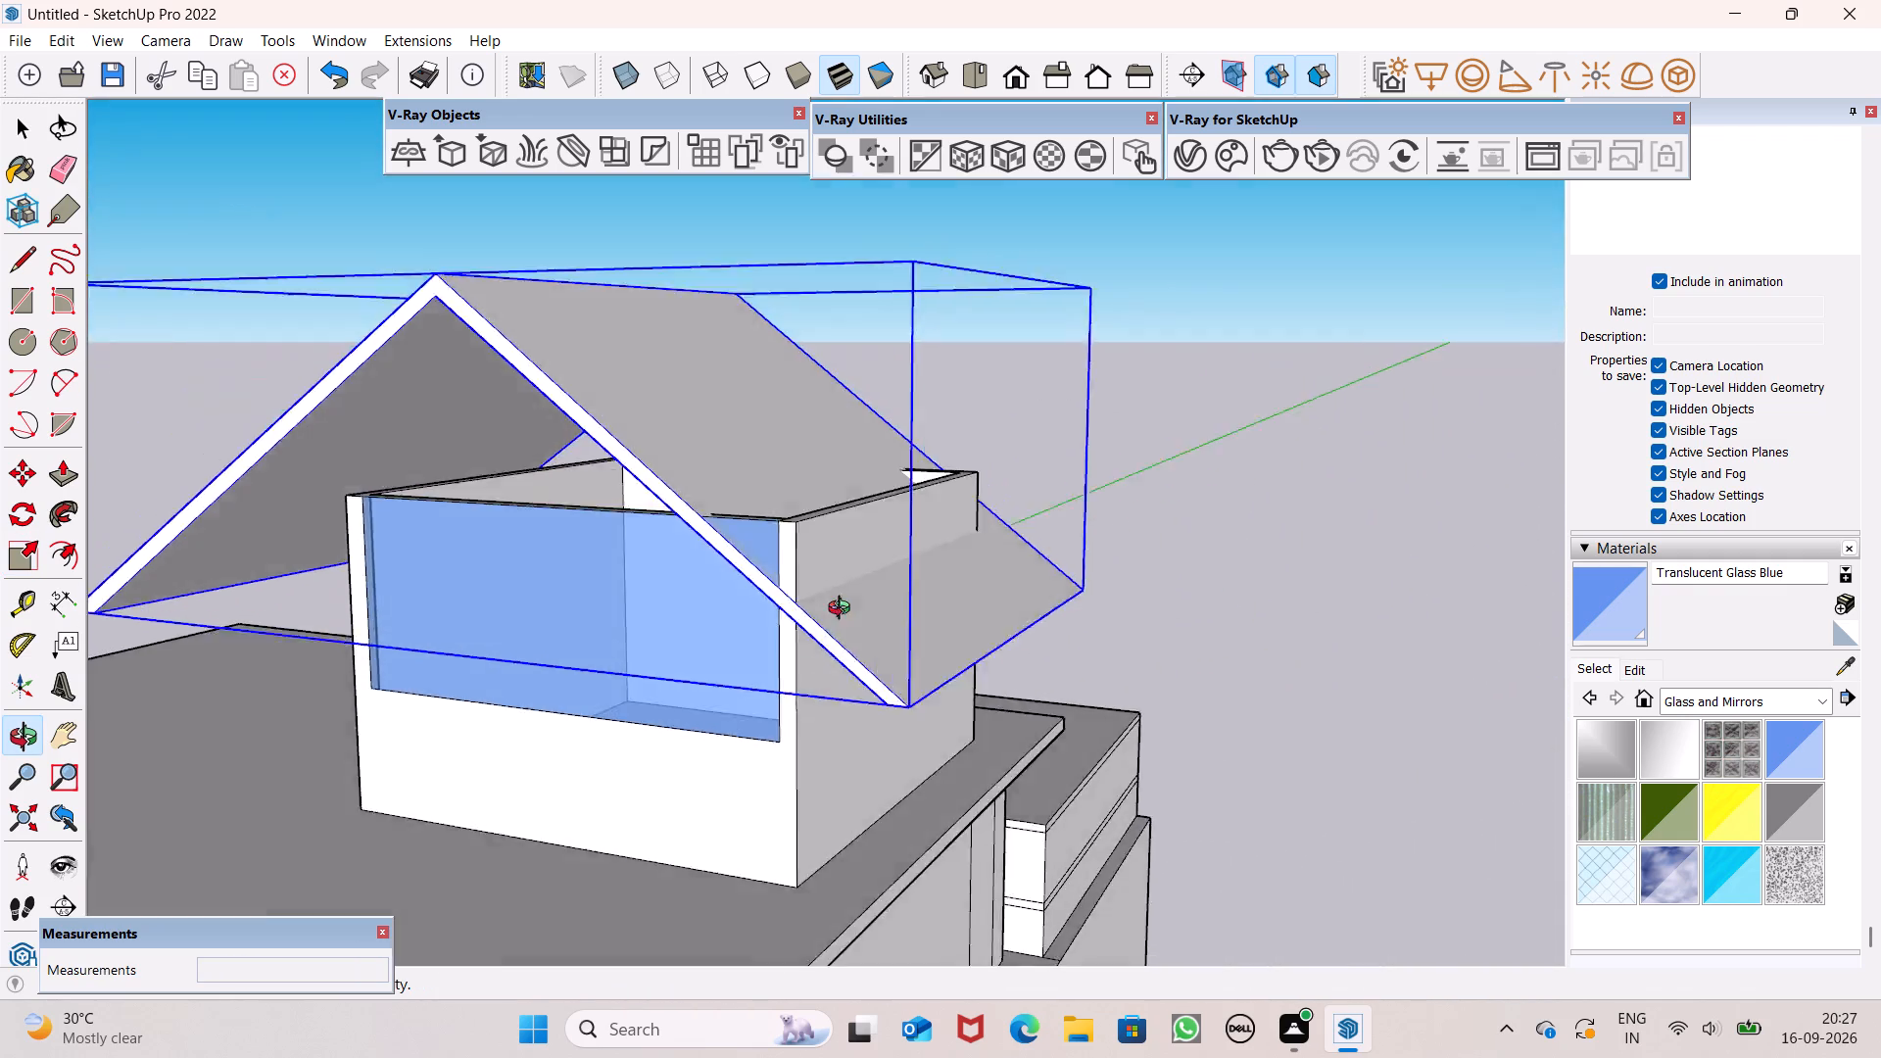
pyautogui.moveTo(844, 610); pyautogui.dragTo(1162, 741, button='middle')
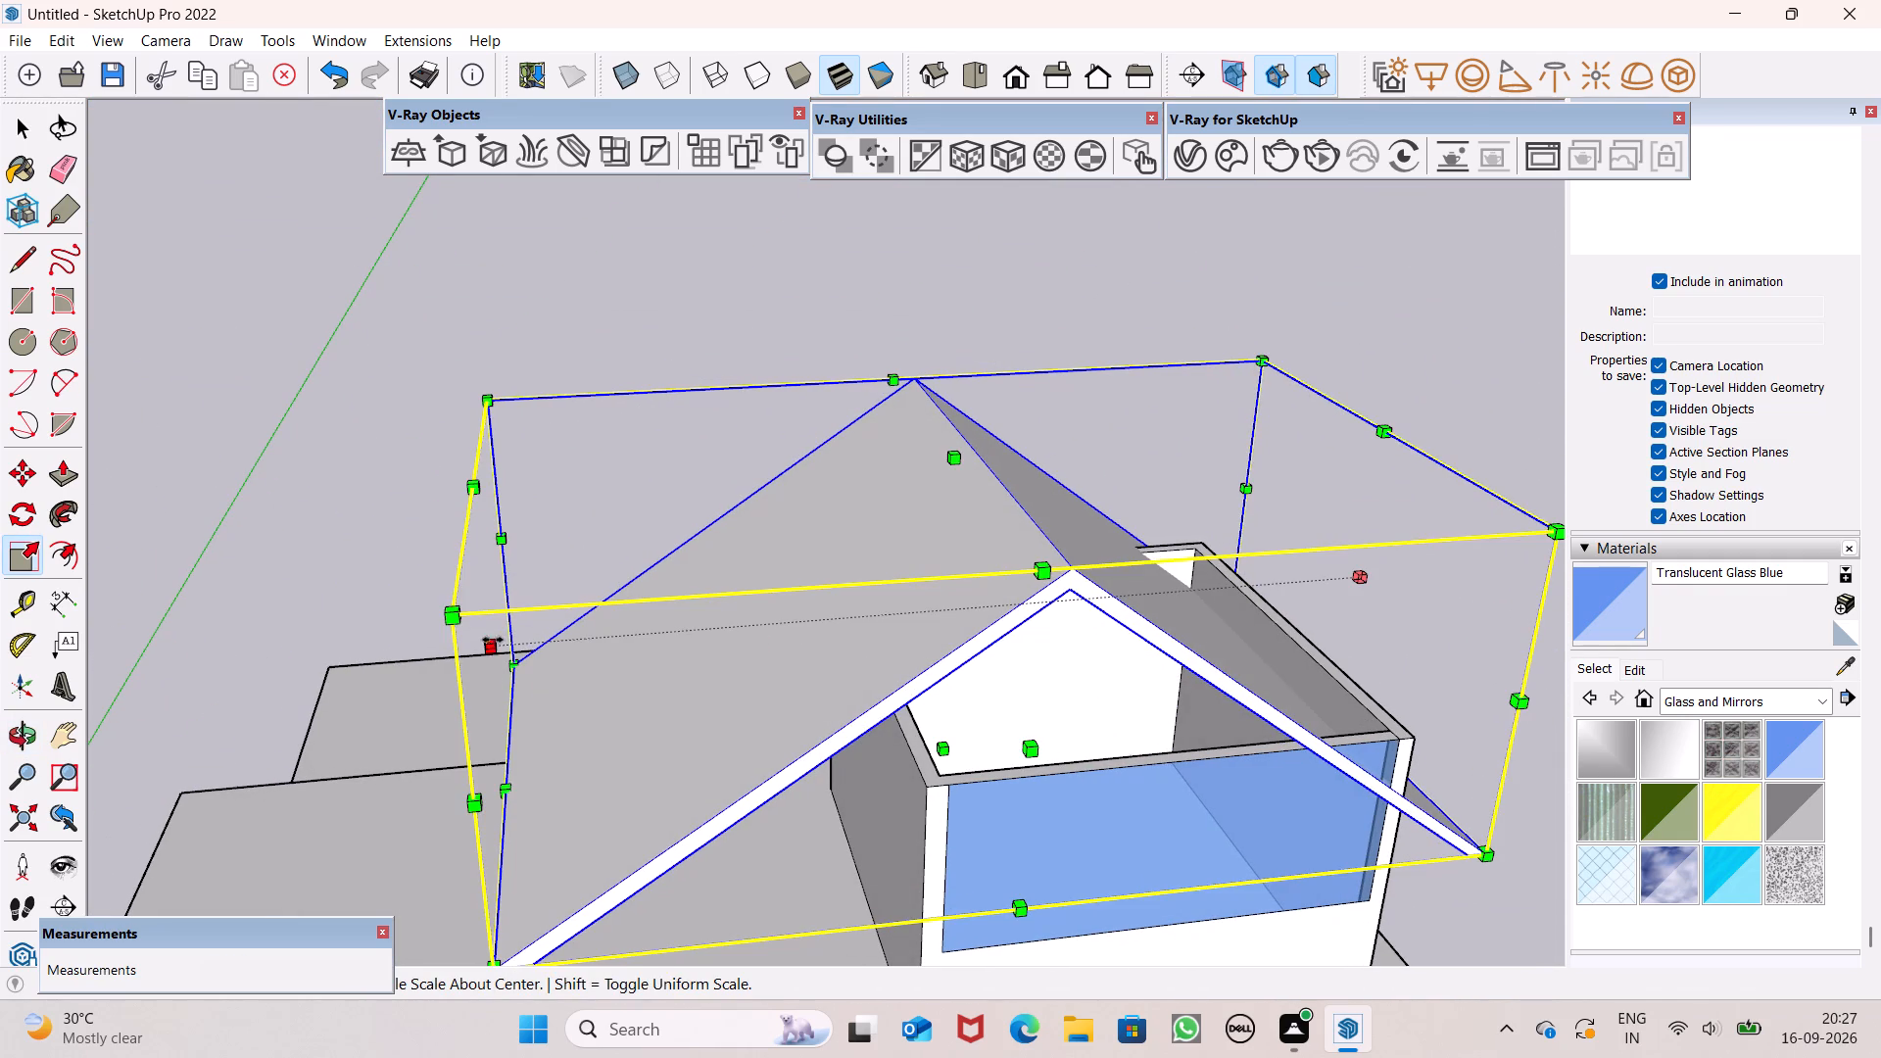
pyautogui.moveTo(491, 643); pyautogui.dragTo(689, 775)
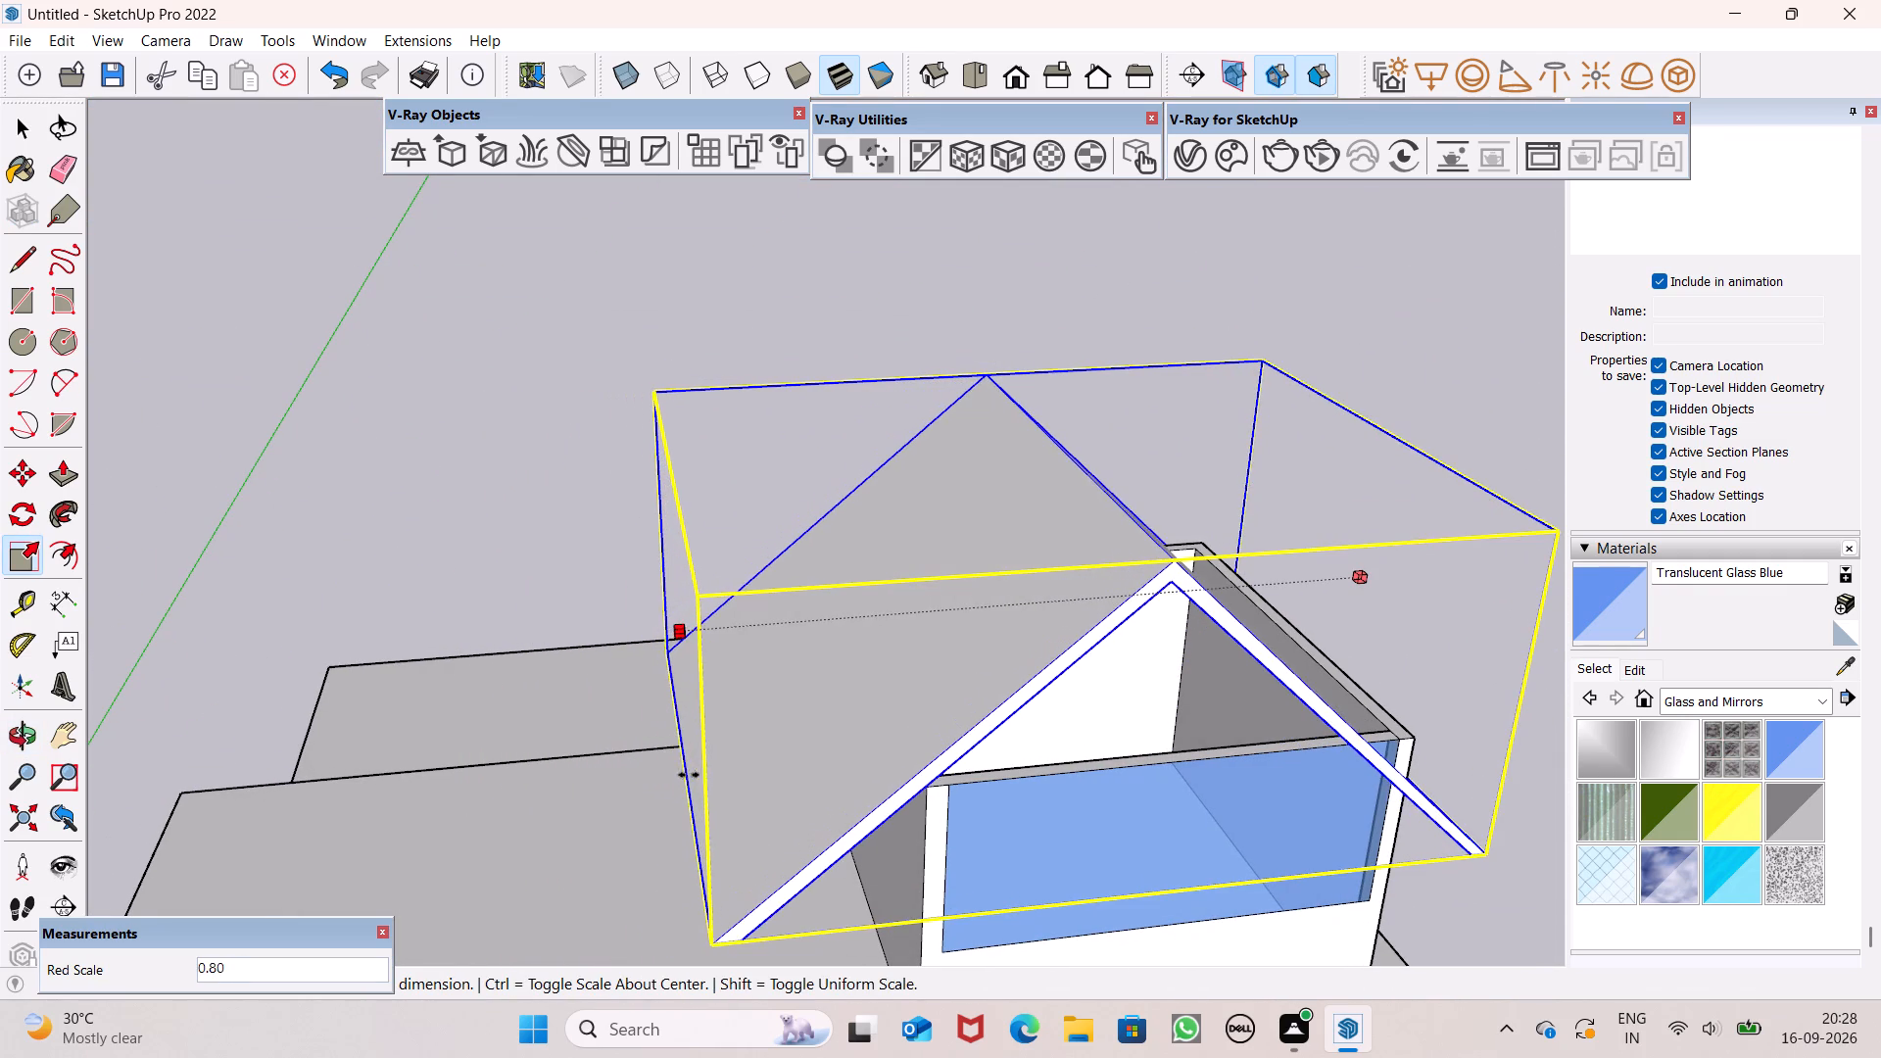
pyautogui.moveTo(689, 775); pyautogui.dragTo(699, 776)
# Widen the gable group along the red axis from its opposite side face, extending that eave beyond the rooftop box.
pyautogui.moveTo(1212, 859); pyautogui.dragTo(906, 718, button='middle')
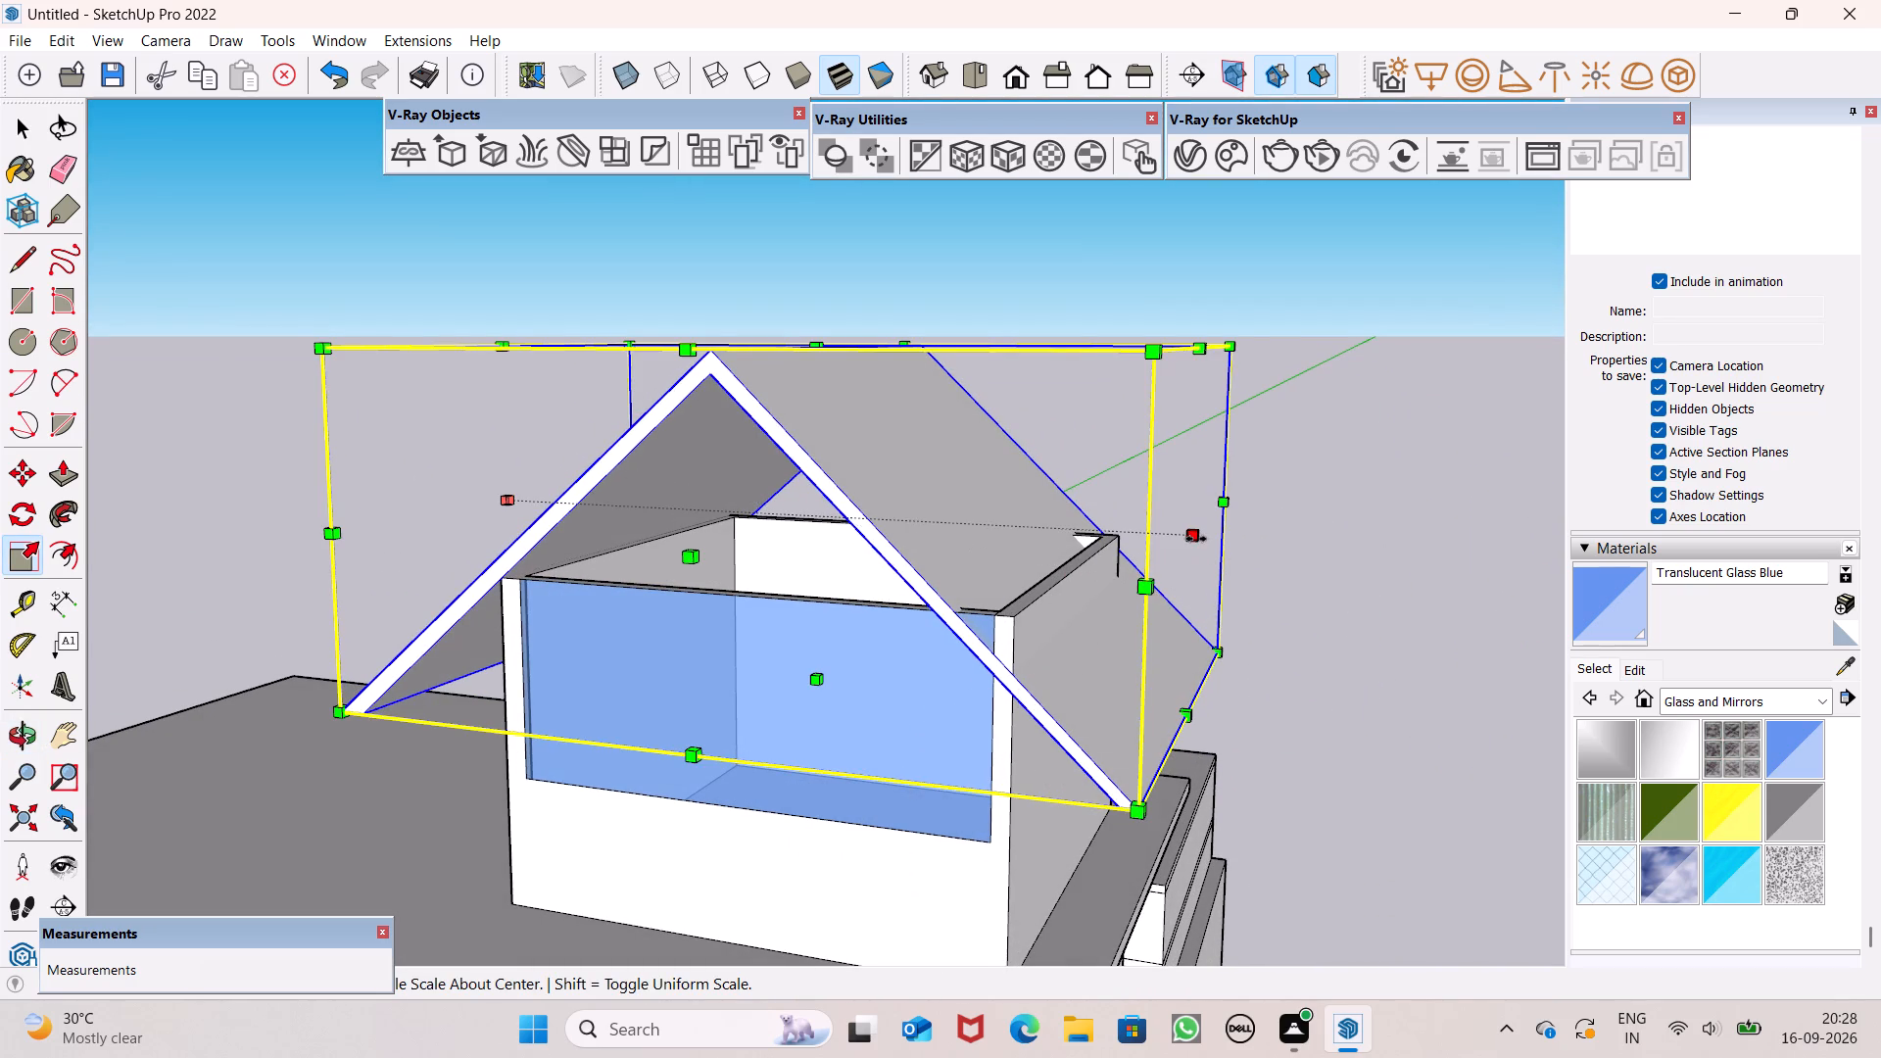
pyautogui.moveTo(1196, 539); pyautogui.dragTo(1275, 628)
pyautogui.press('space')
pyautogui.press('space')
# Nudge the gable group by its front lower corner to refine its placement over the rooftop box.
pyautogui.scroll(-2, 1290, 694)
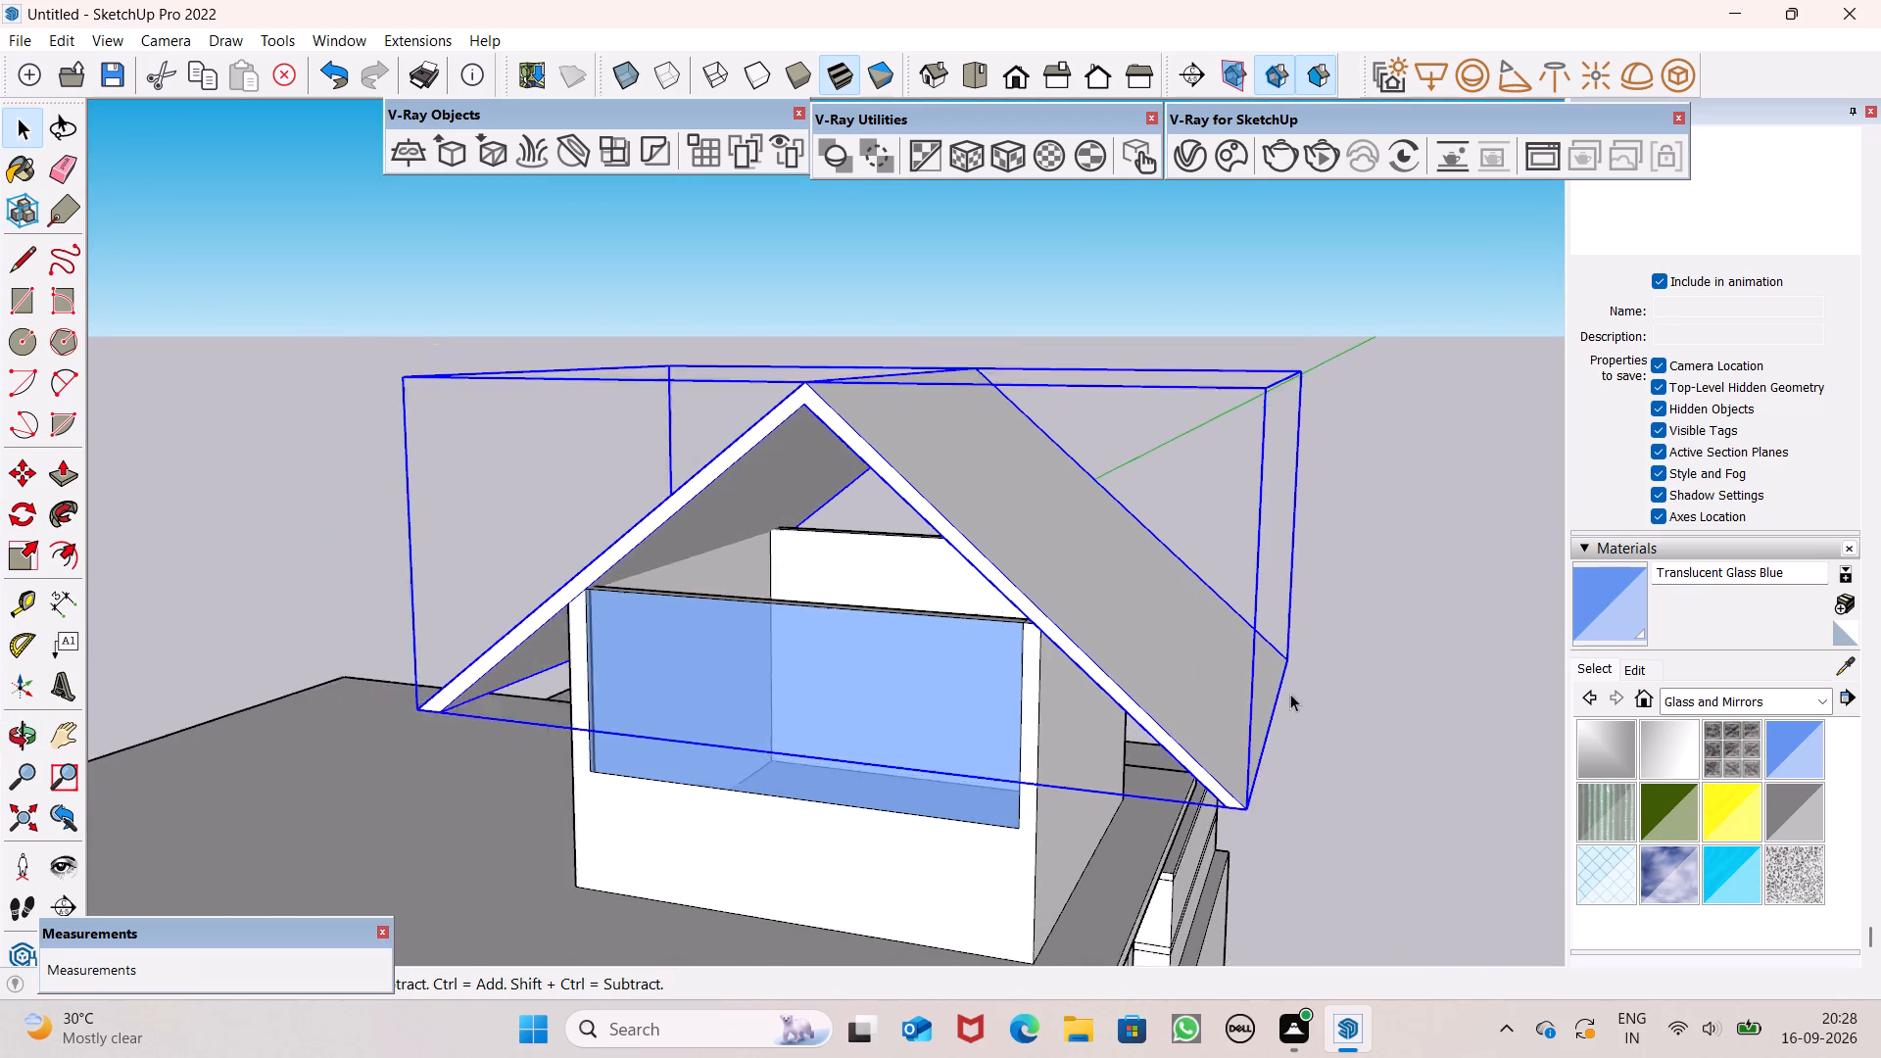
pyautogui.scroll(-3, 1290, 694)
pyautogui.moveTo(1307, 756); pyautogui.dragTo(1485, 889, button='middle')
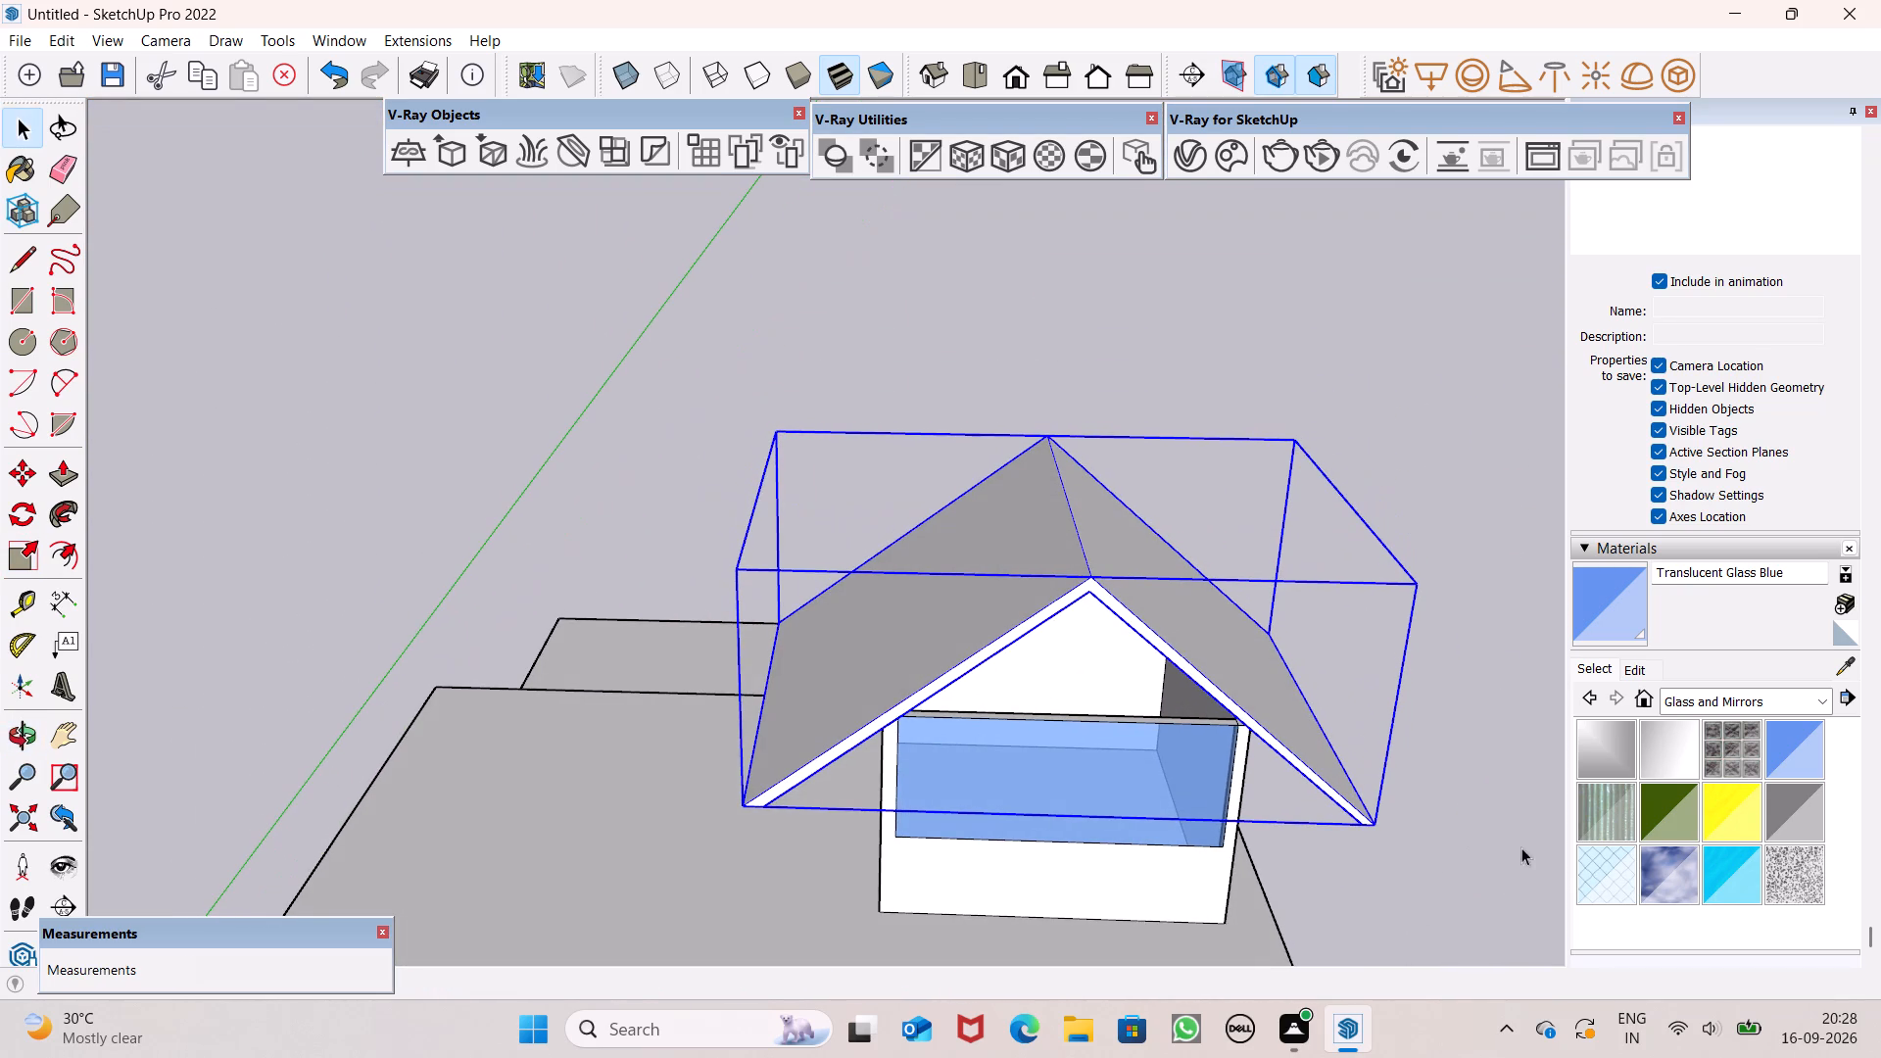
pyautogui.press('m')
pyautogui.press('Return')
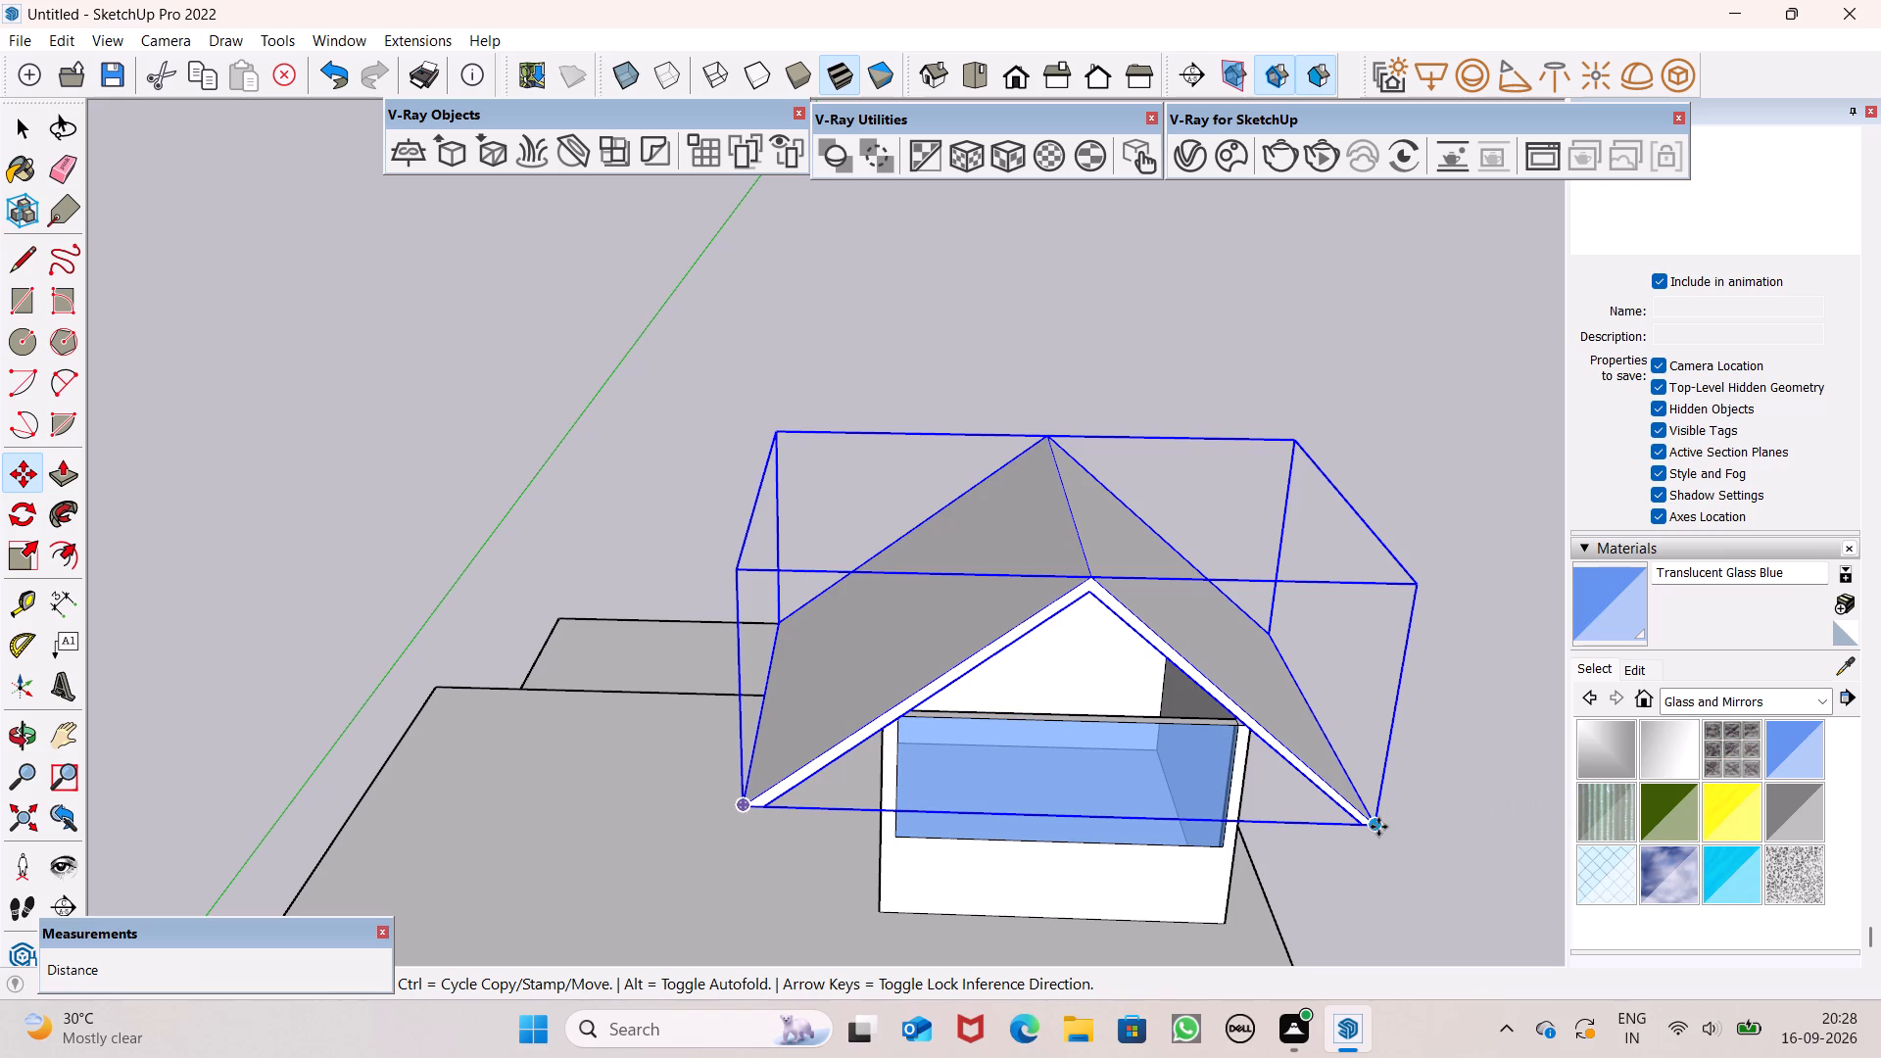
pyautogui.moveTo(1380, 827); pyautogui.dragTo(1380, 864)
pyautogui.scroll(1, 1379, 870)
pyautogui.moveTo(1378, 870); pyautogui.dragTo(1374, 427, button='middle')
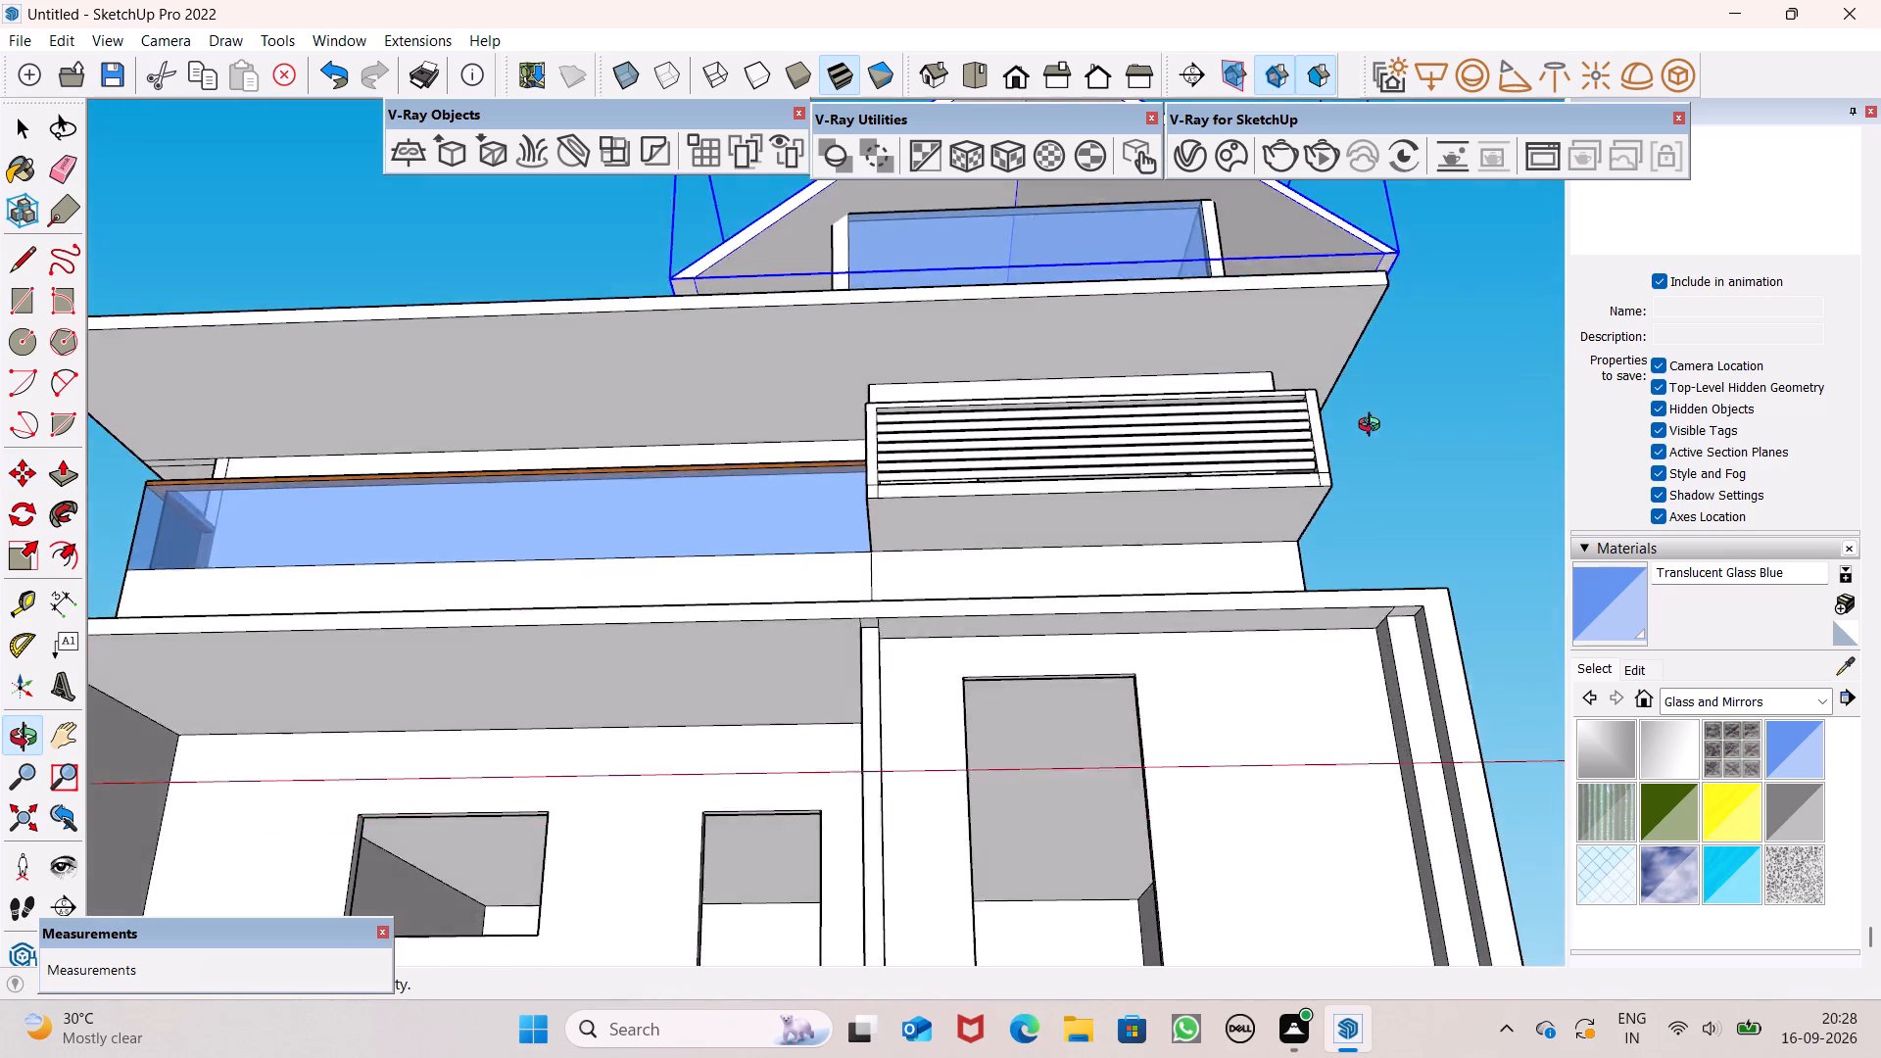
pyautogui.moveTo(1374, 427); pyautogui.dragTo(1230, 724, button='middle')
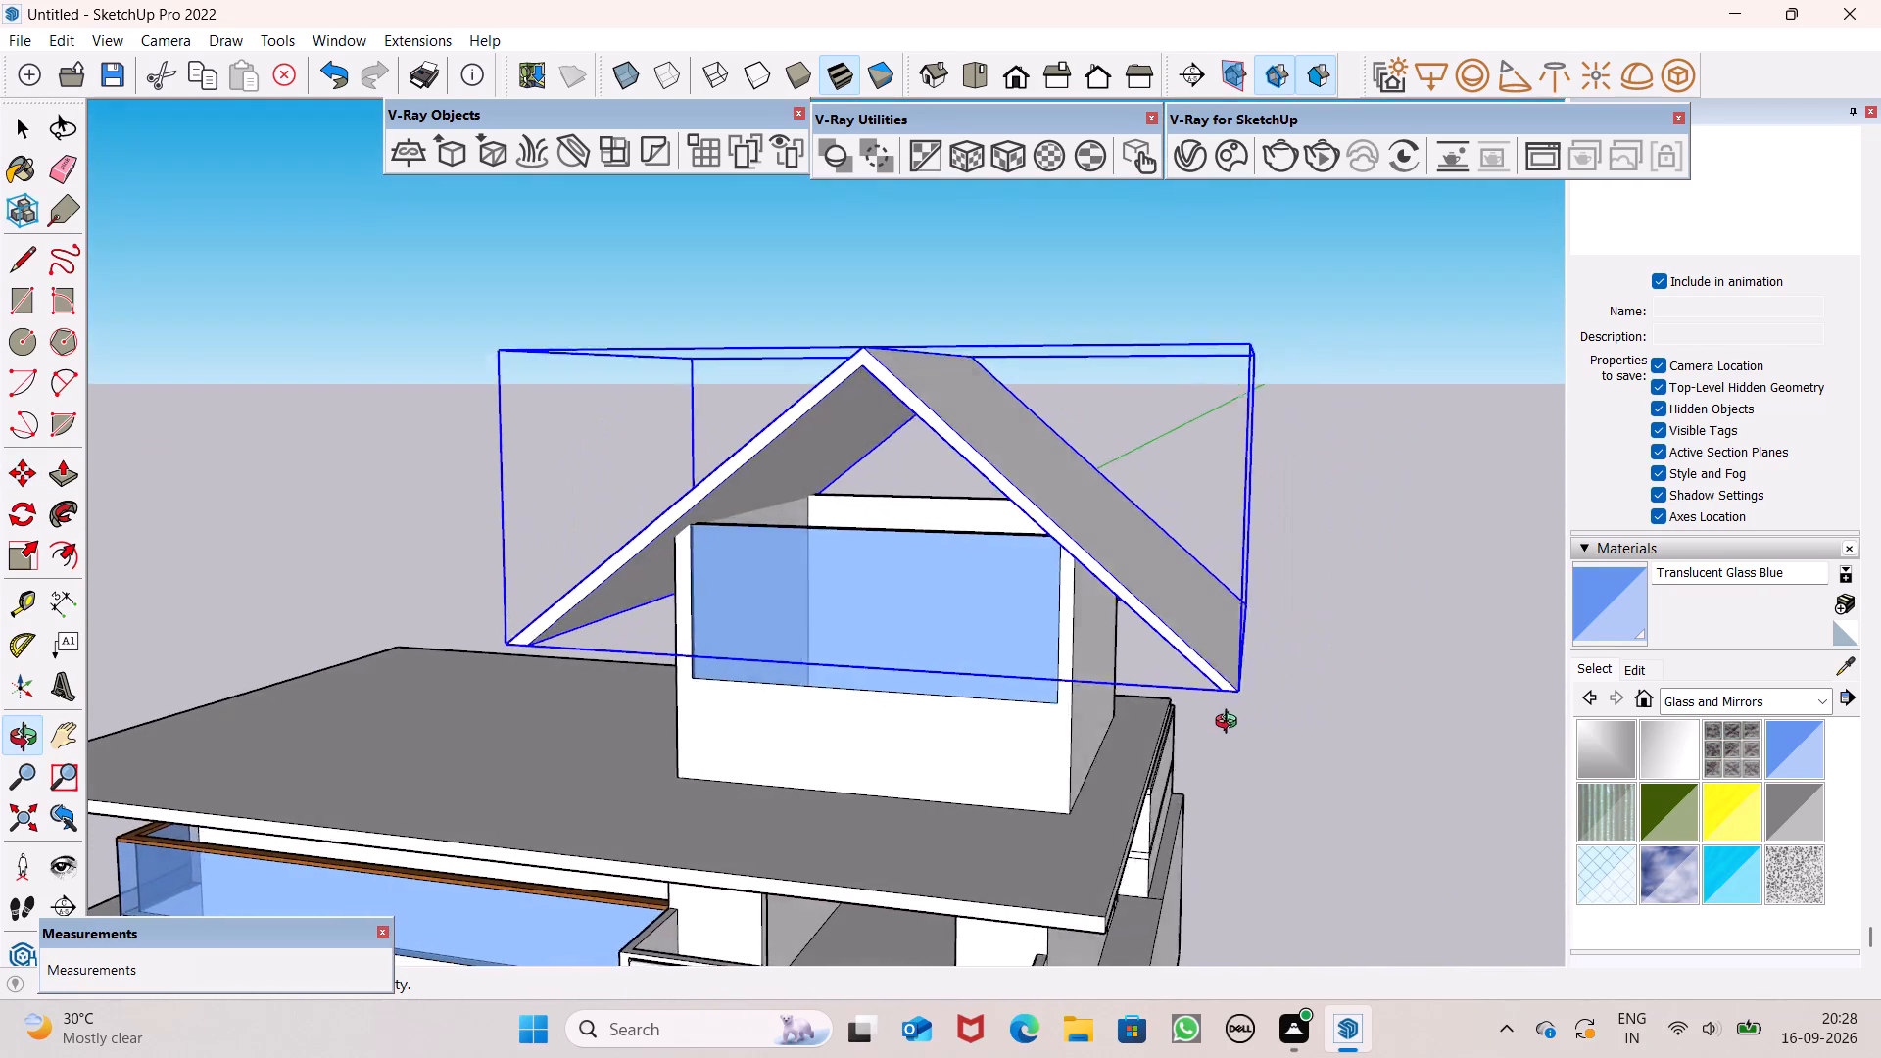
# Move the gable group by its front lower corner about 1' 5 11/16" to shift the roof over the rooftop box.
pyautogui.moveTo(1230, 724); pyautogui.dragTo(1218, 737, button='middle')
pyautogui.scroll(6, 1080, 667)
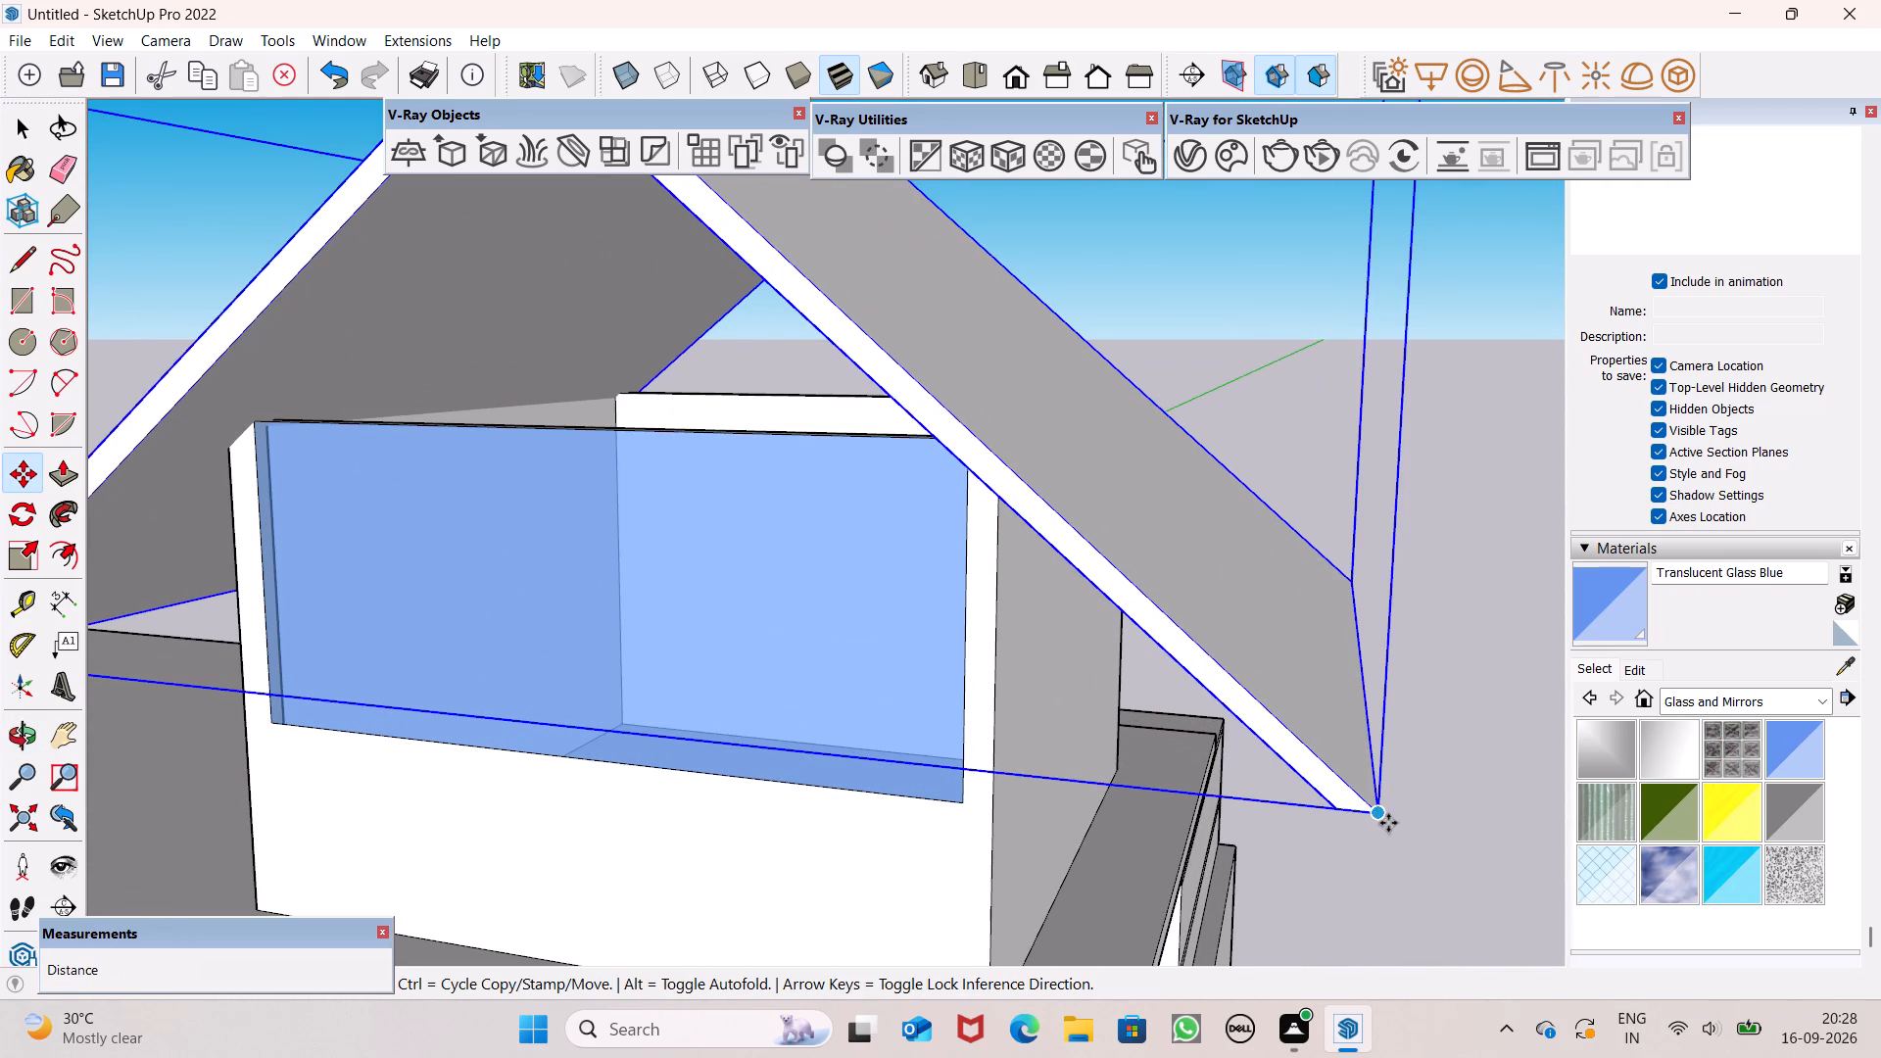
pyautogui.moveTo(1388, 823); pyautogui.dragTo(1410, 855)
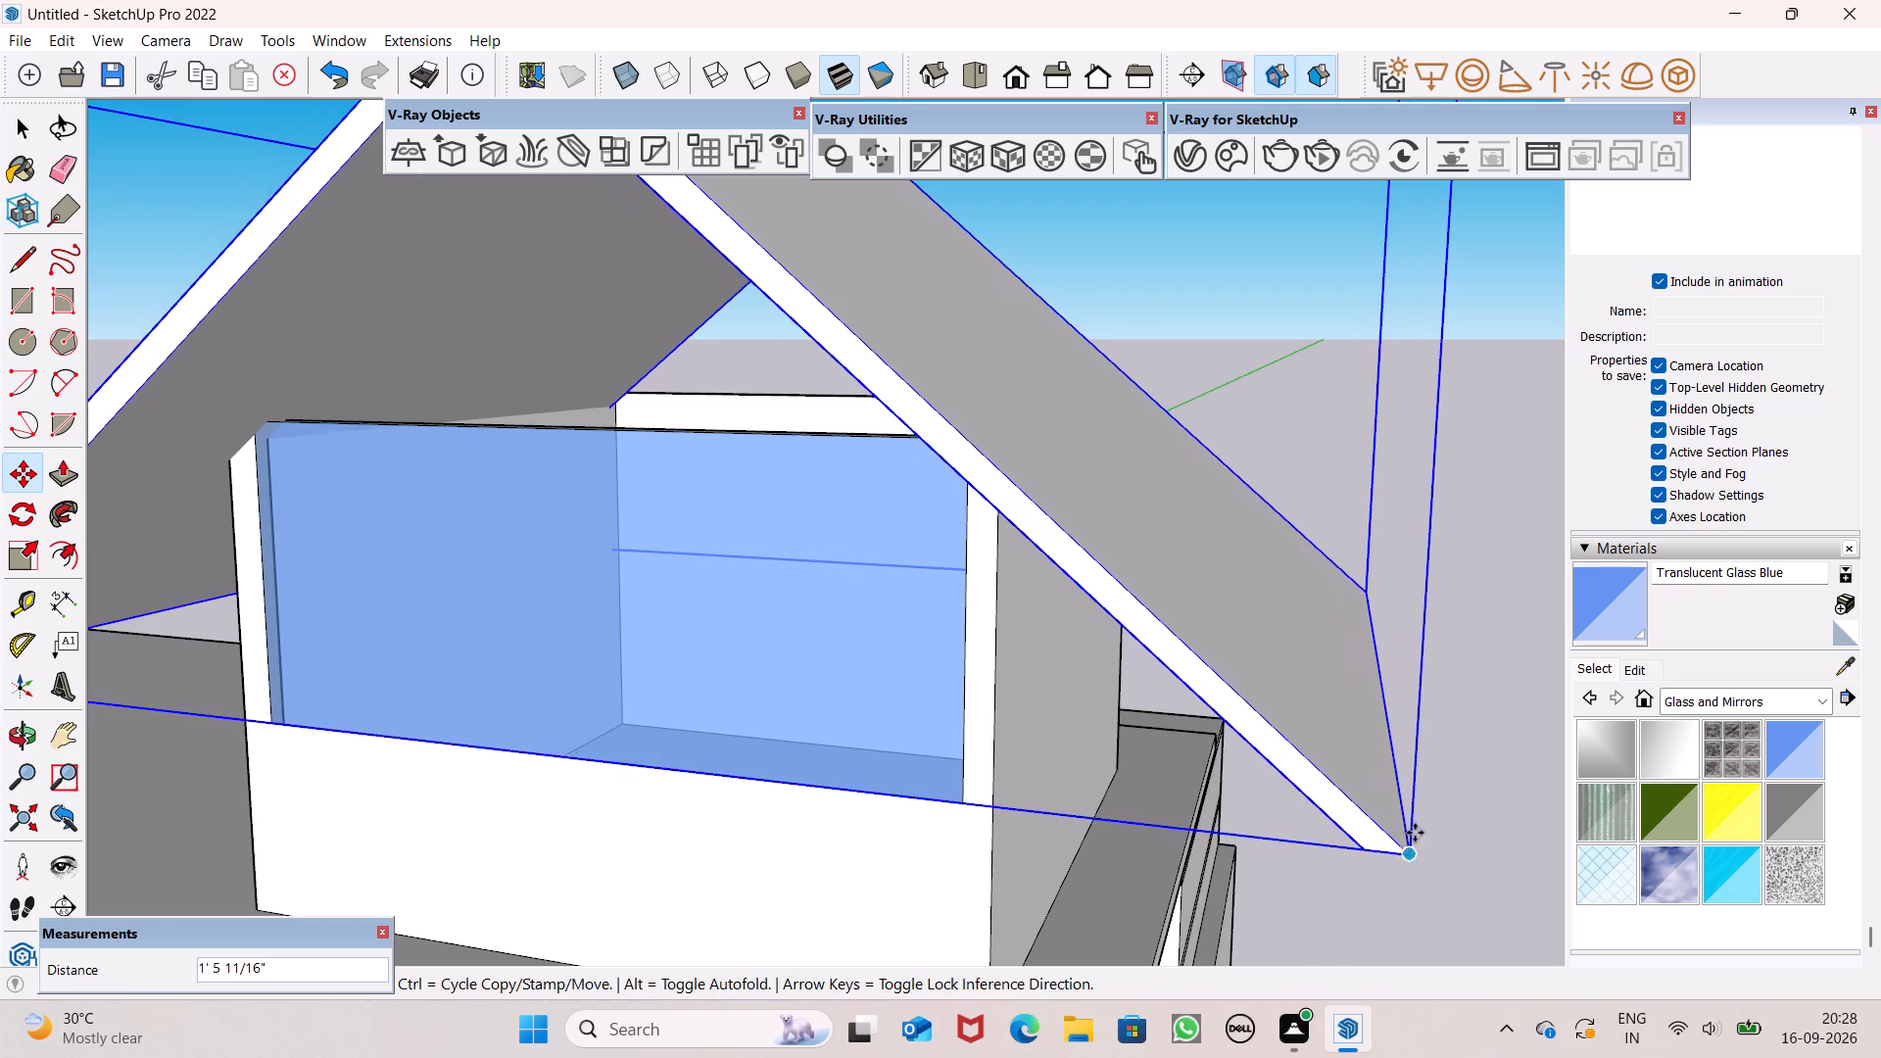
# Move the gable group about 1' 7 1/8" by its lower corner at the box's unglazed rear end.
pyautogui.moveTo(1416, 832); pyautogui.dragTo(401, 792, button='middle')
pyautogui.scroll(5, 664, 727)
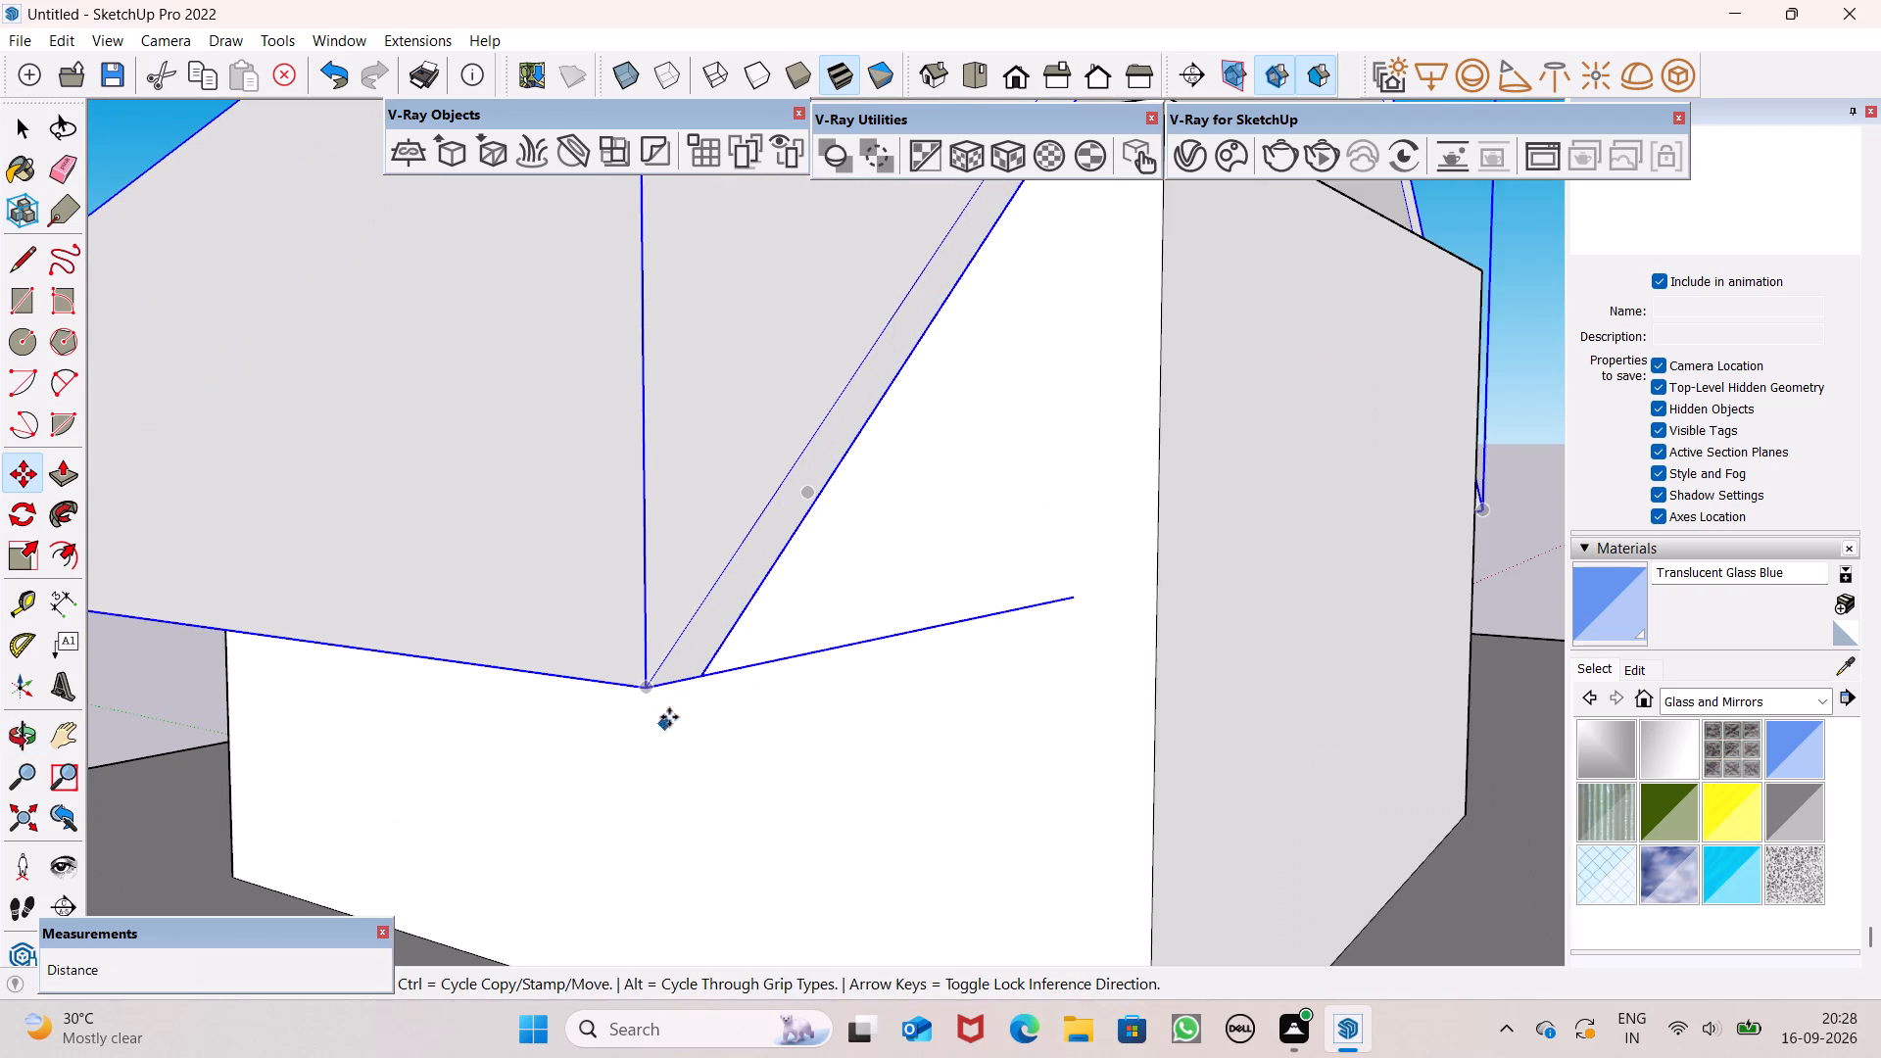
pyautogui.scroll(-12, 966, 730)
pyautogui.moveTo(1183, 791); pyautogui.dragTo(1142, 899, button='middle')
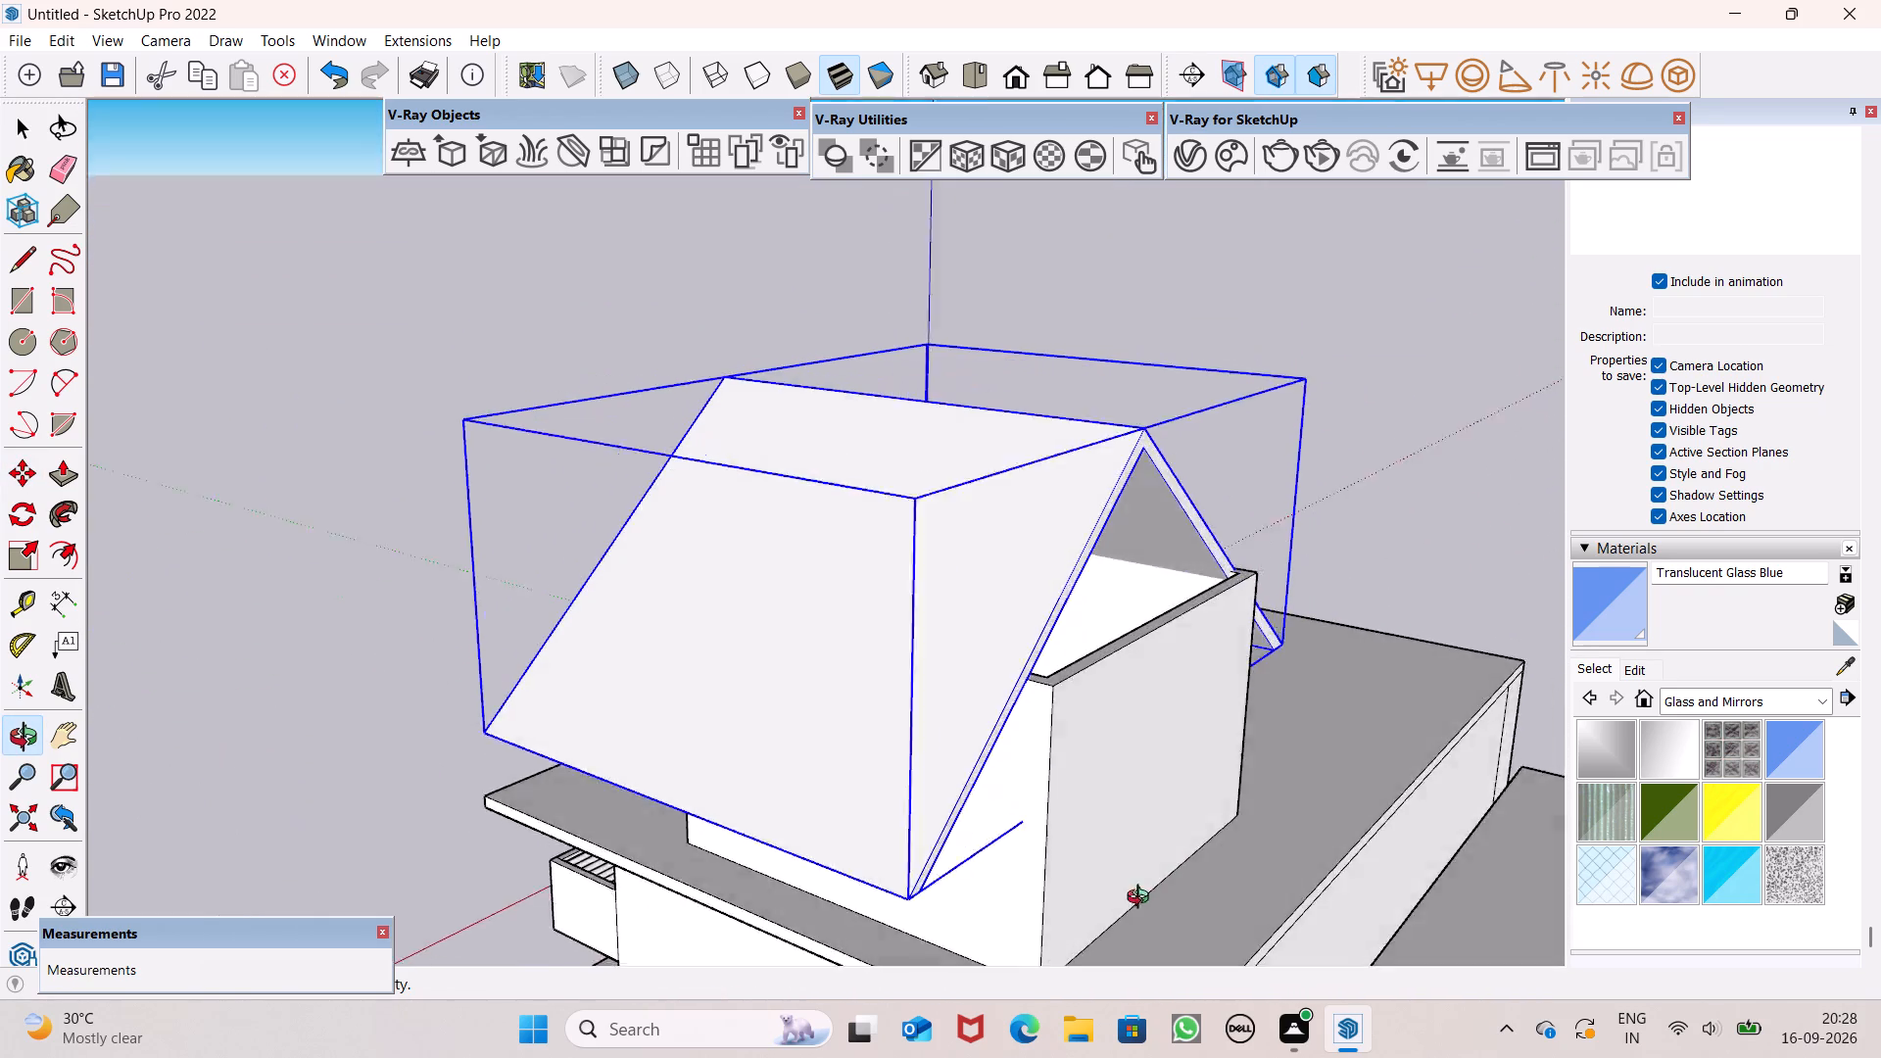
pyautogui.moveTo(1142, 899); pyautogui.dragTo(1050, 943, button='middle')
pyautogui.scroll(-7, 1111, 741)
pyautogui.scroll(3, 1037, 858)
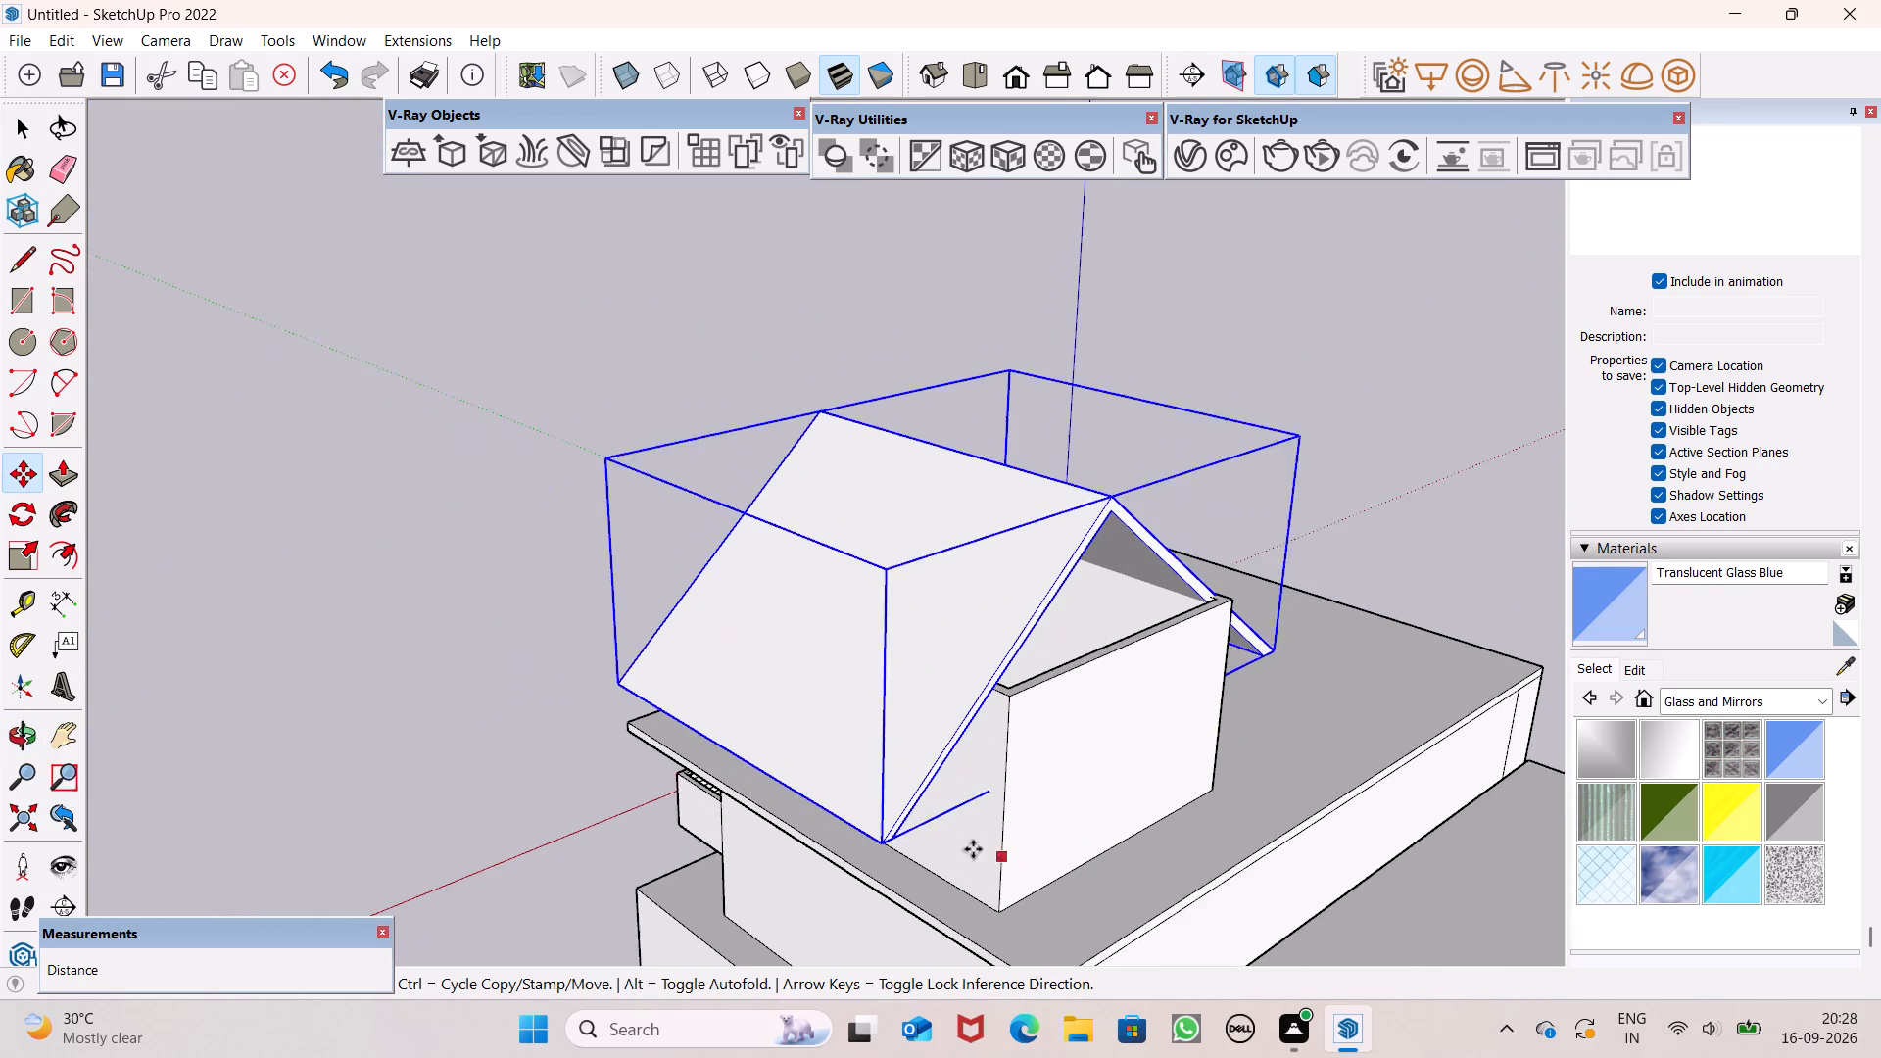
pyautogui.scroll(2, 973, 849)
pyautogui.moveTo(874, 845); pyautogui.dragTo(891, 845)
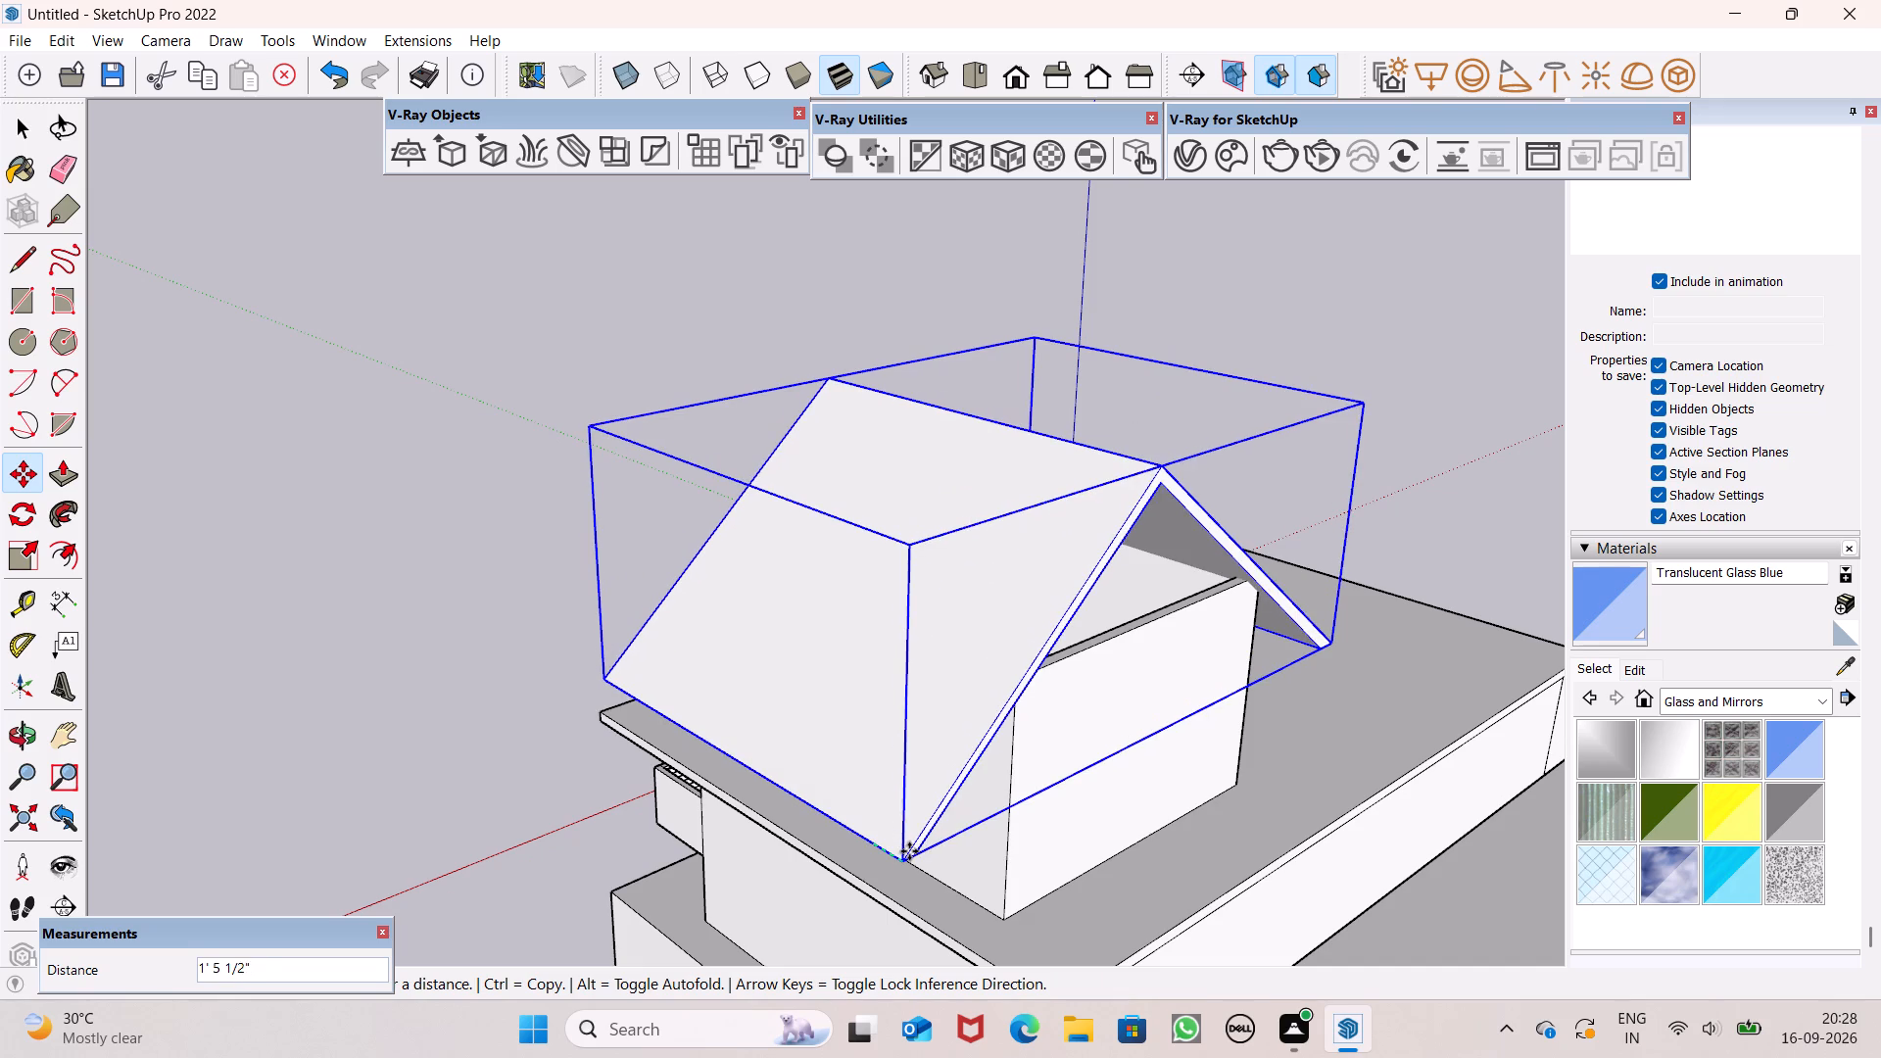
pyautogui.click(901, 872)
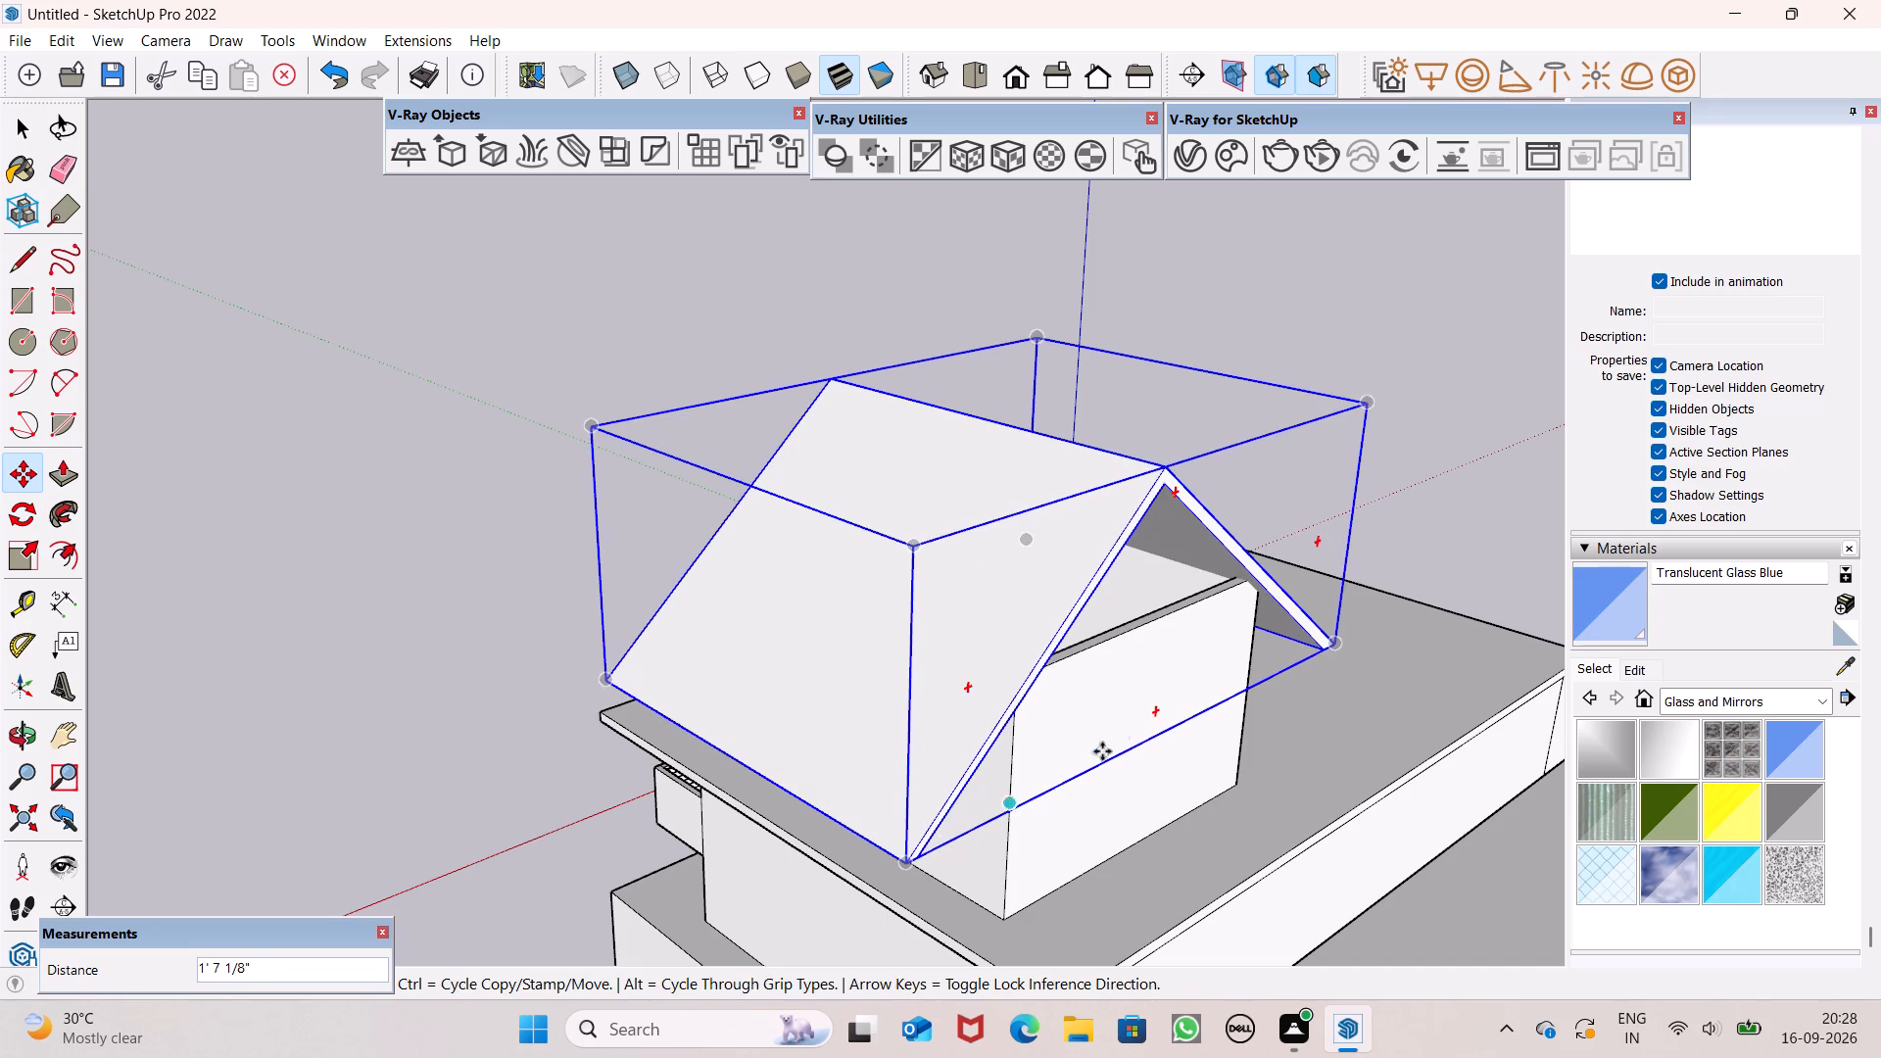
# Examine how the gable roof sits over the rooftop box from several sides of the house.
pyautogui.scroll(-8, 1284, 627)
pyautogui.moveTo(1234, 735); pyautogui.dragTo(1854, 726, button='middle')
pyautogui.moveTo(925, 682); pyautogui.dragTo(1368, 711, button='middle')
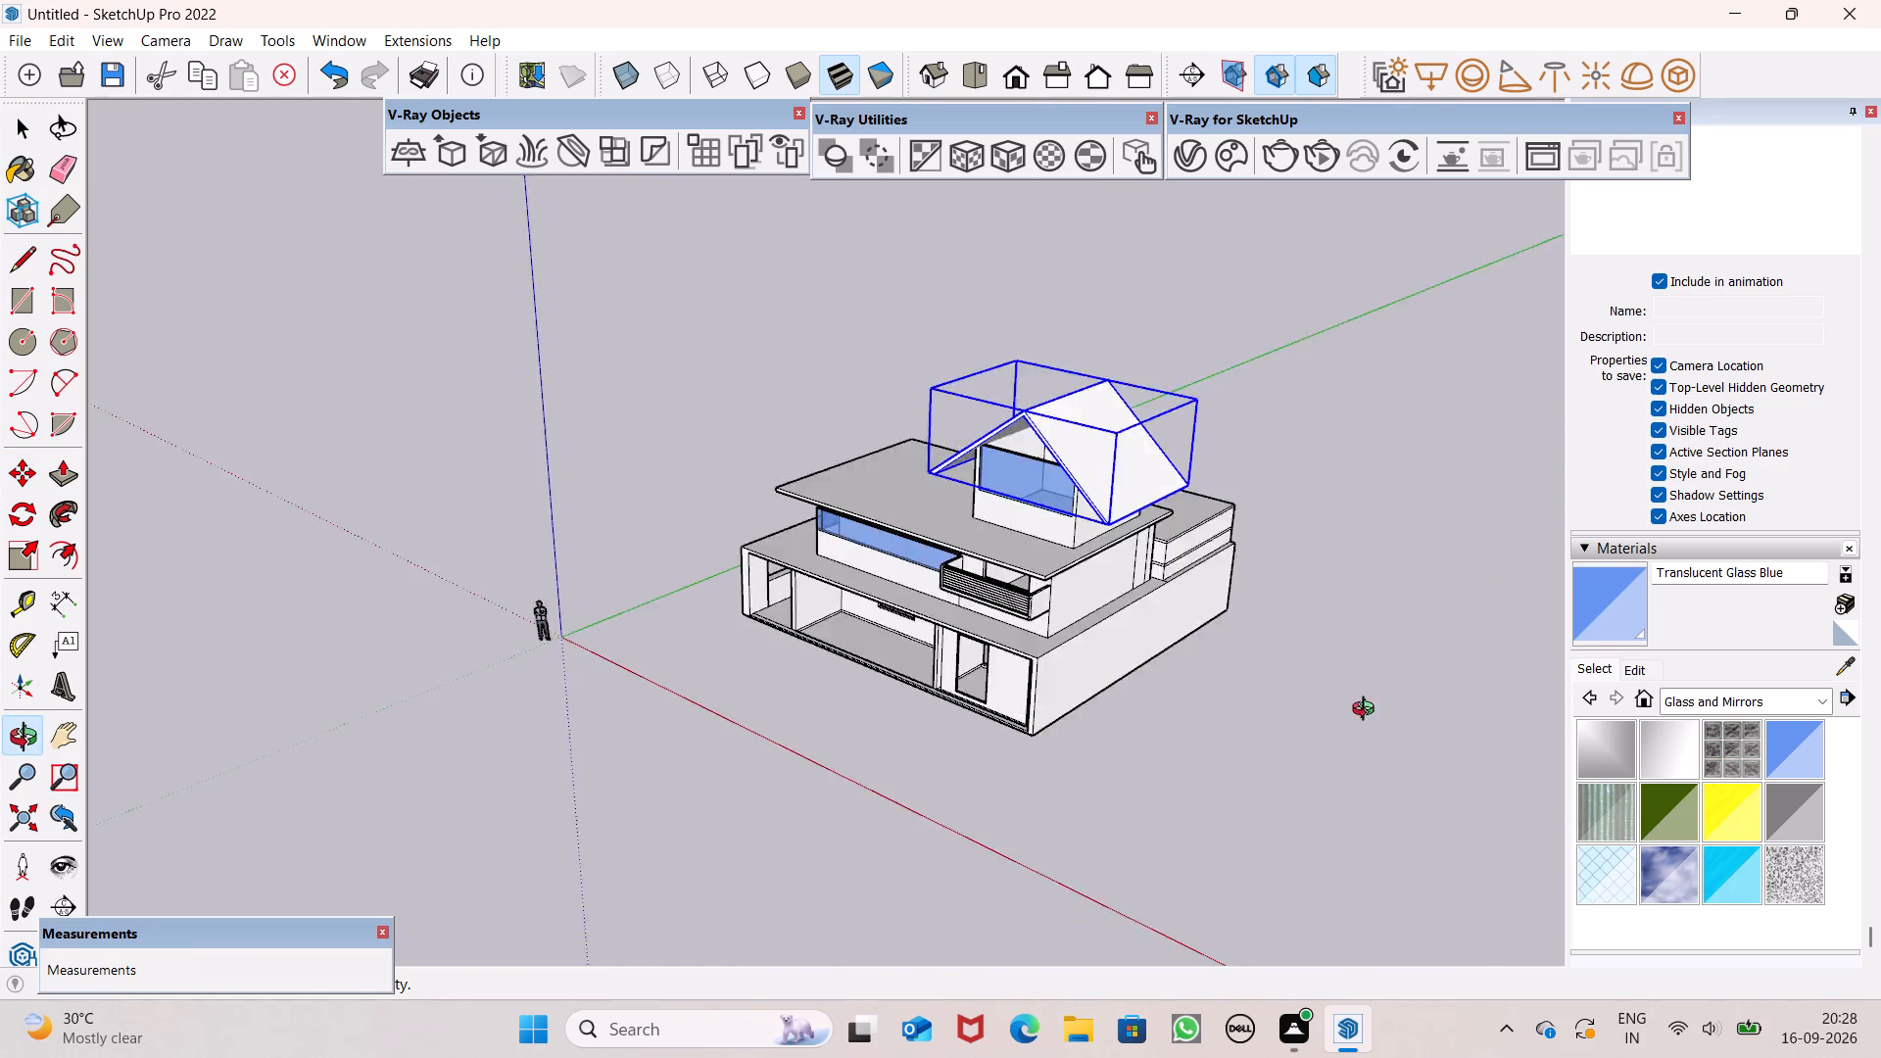
pyautogui.moveTo(1368, 711); pyautogui.dragTo(1738, 545, button='middle')
pyautogui.scroll(7, 865, 433)
pyautogui.moveTo(1081, 516); pyautogui.dragTo(834, 546, button='middle')
pyautogui.scroll(2, 1000, 509)
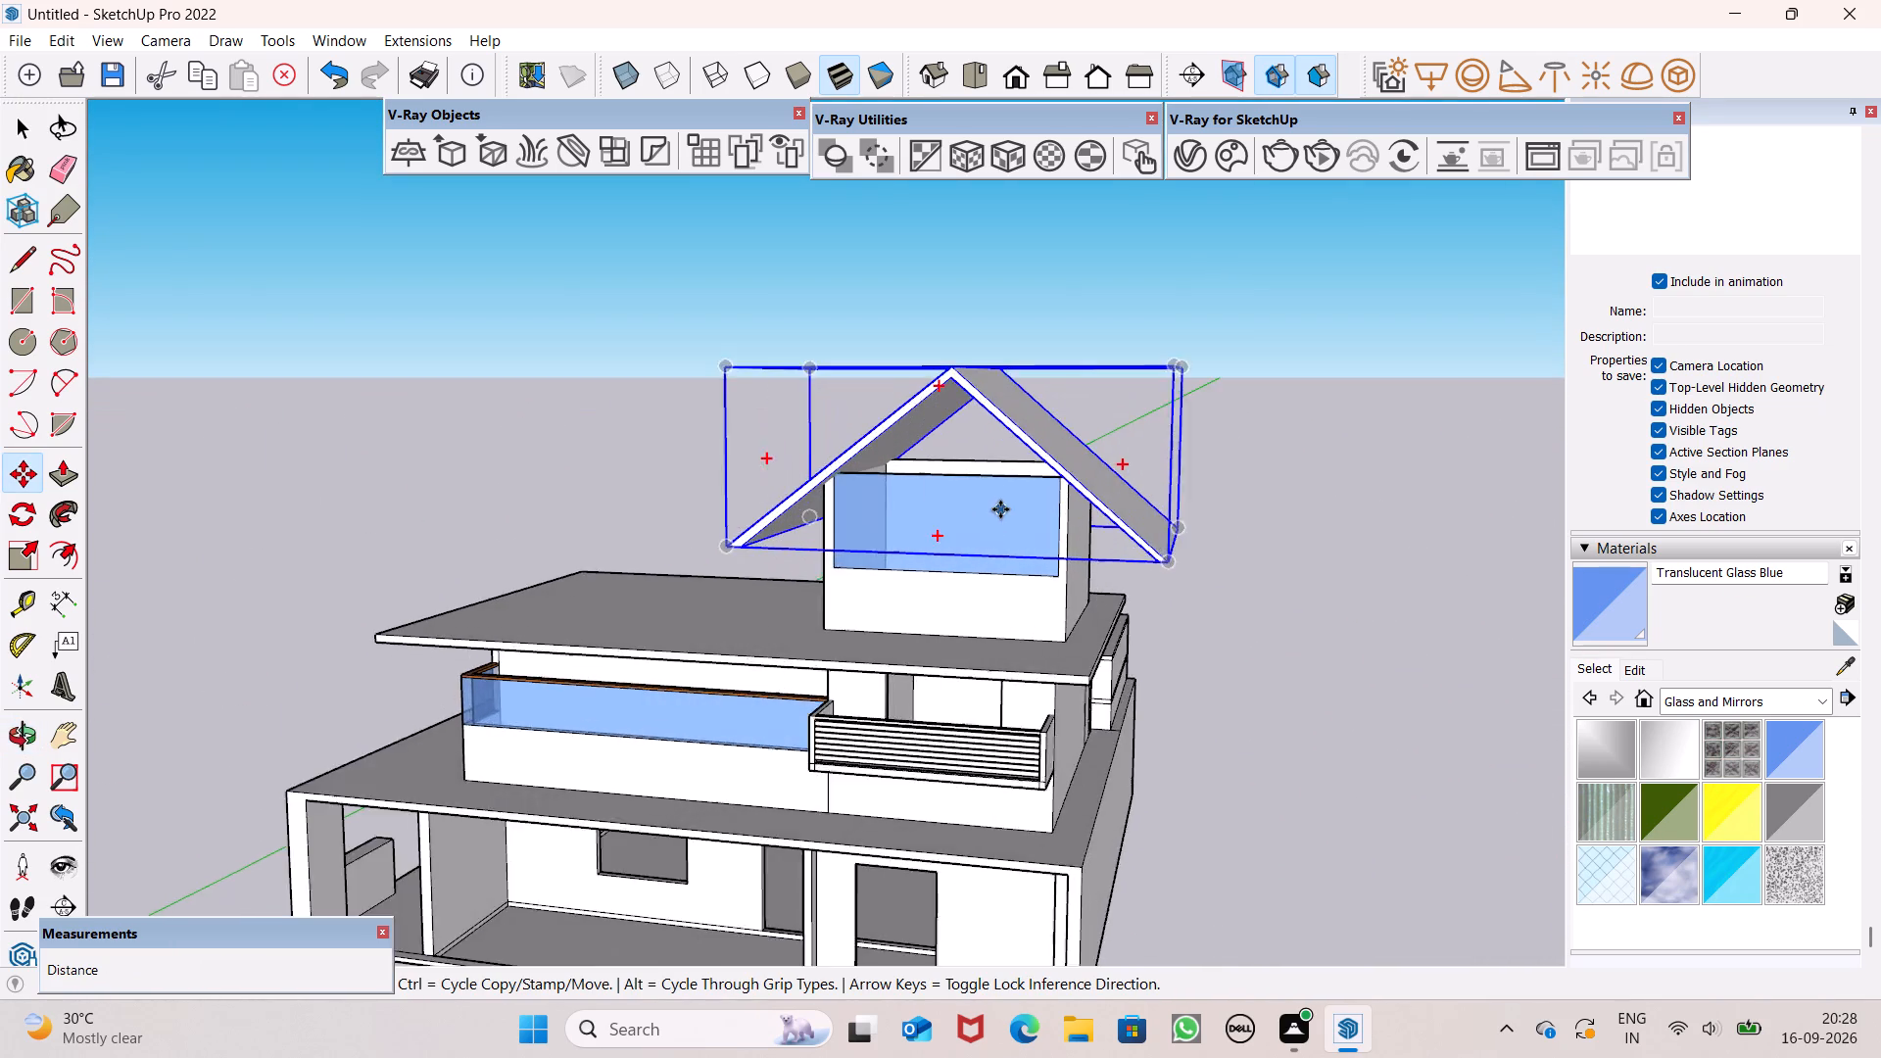
pyautogui.scroll(4, 1000, 509)
pyautogui.scroll(-4, 1058, 526)
pyautogui.moveTo(1081, 566); pyautogui.dragTo(1096, 638, button='middle')
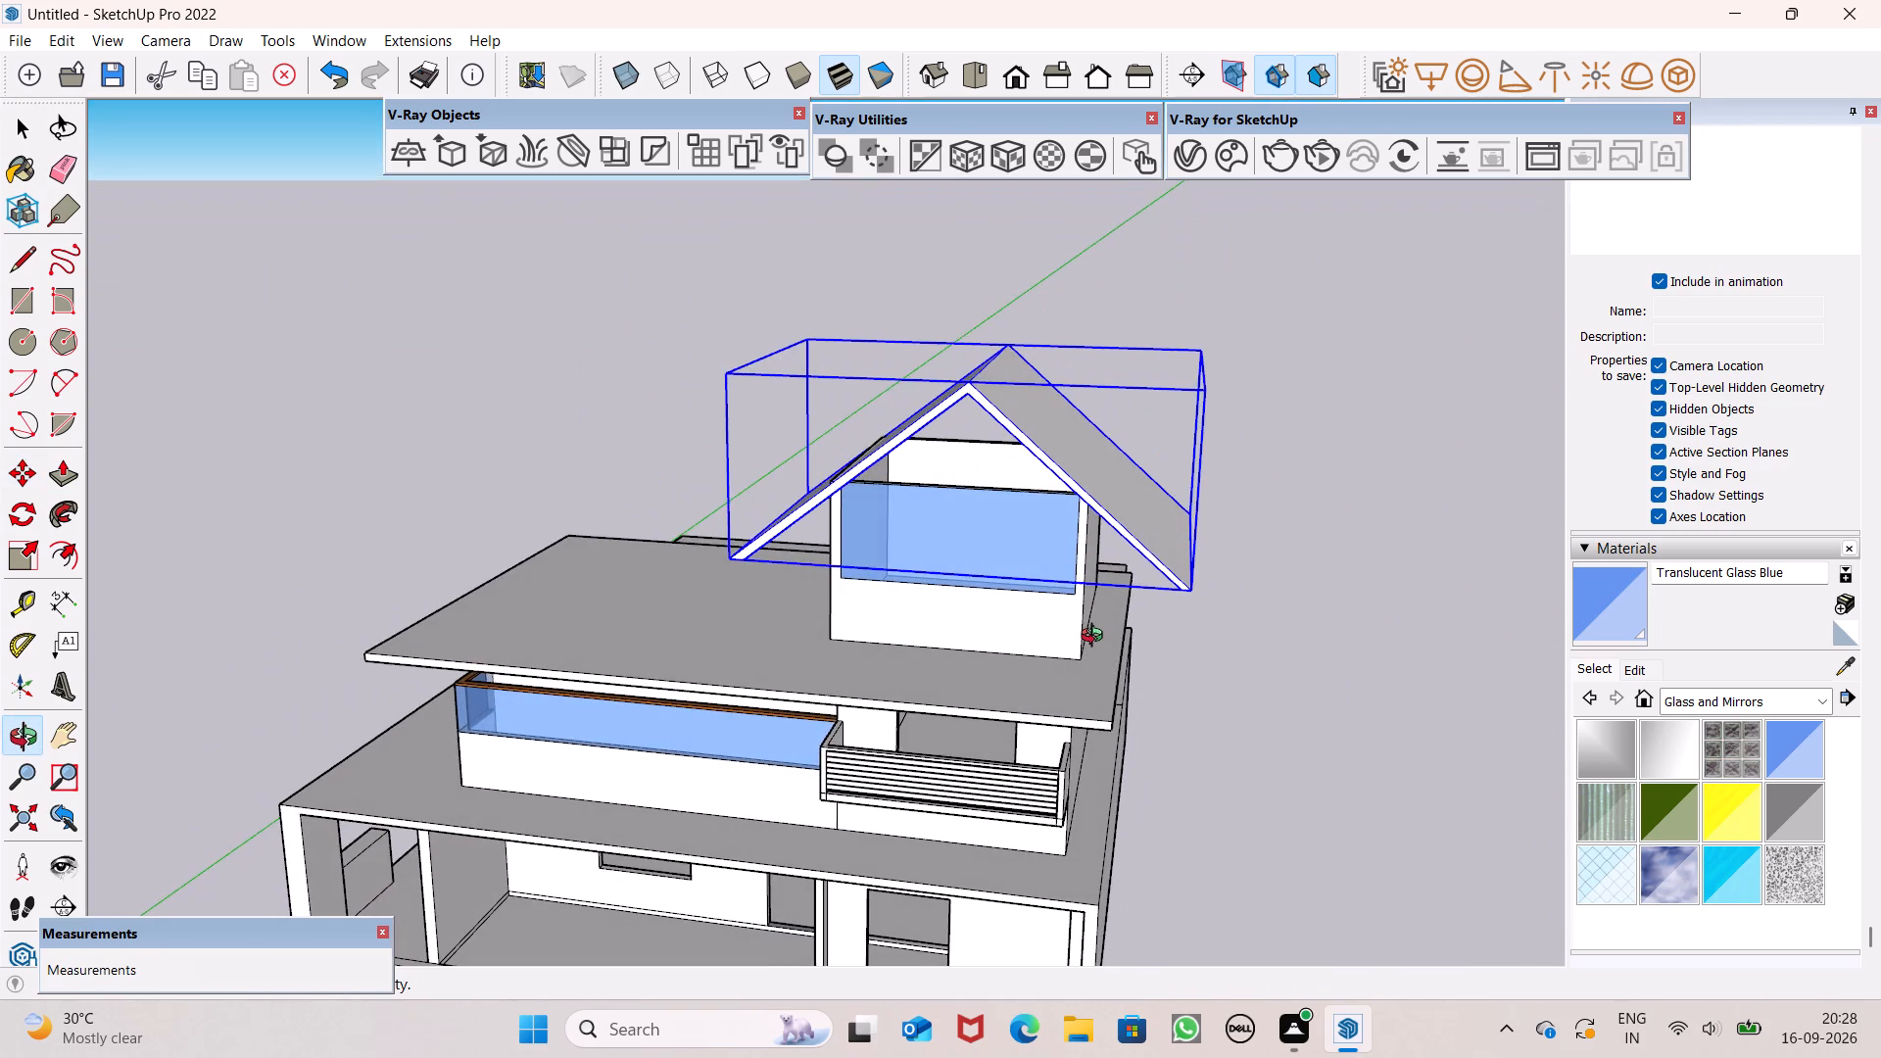
pyautogui.moveTo(1096, 638); pyautogui.dragTo(1092, 619, button='middle')
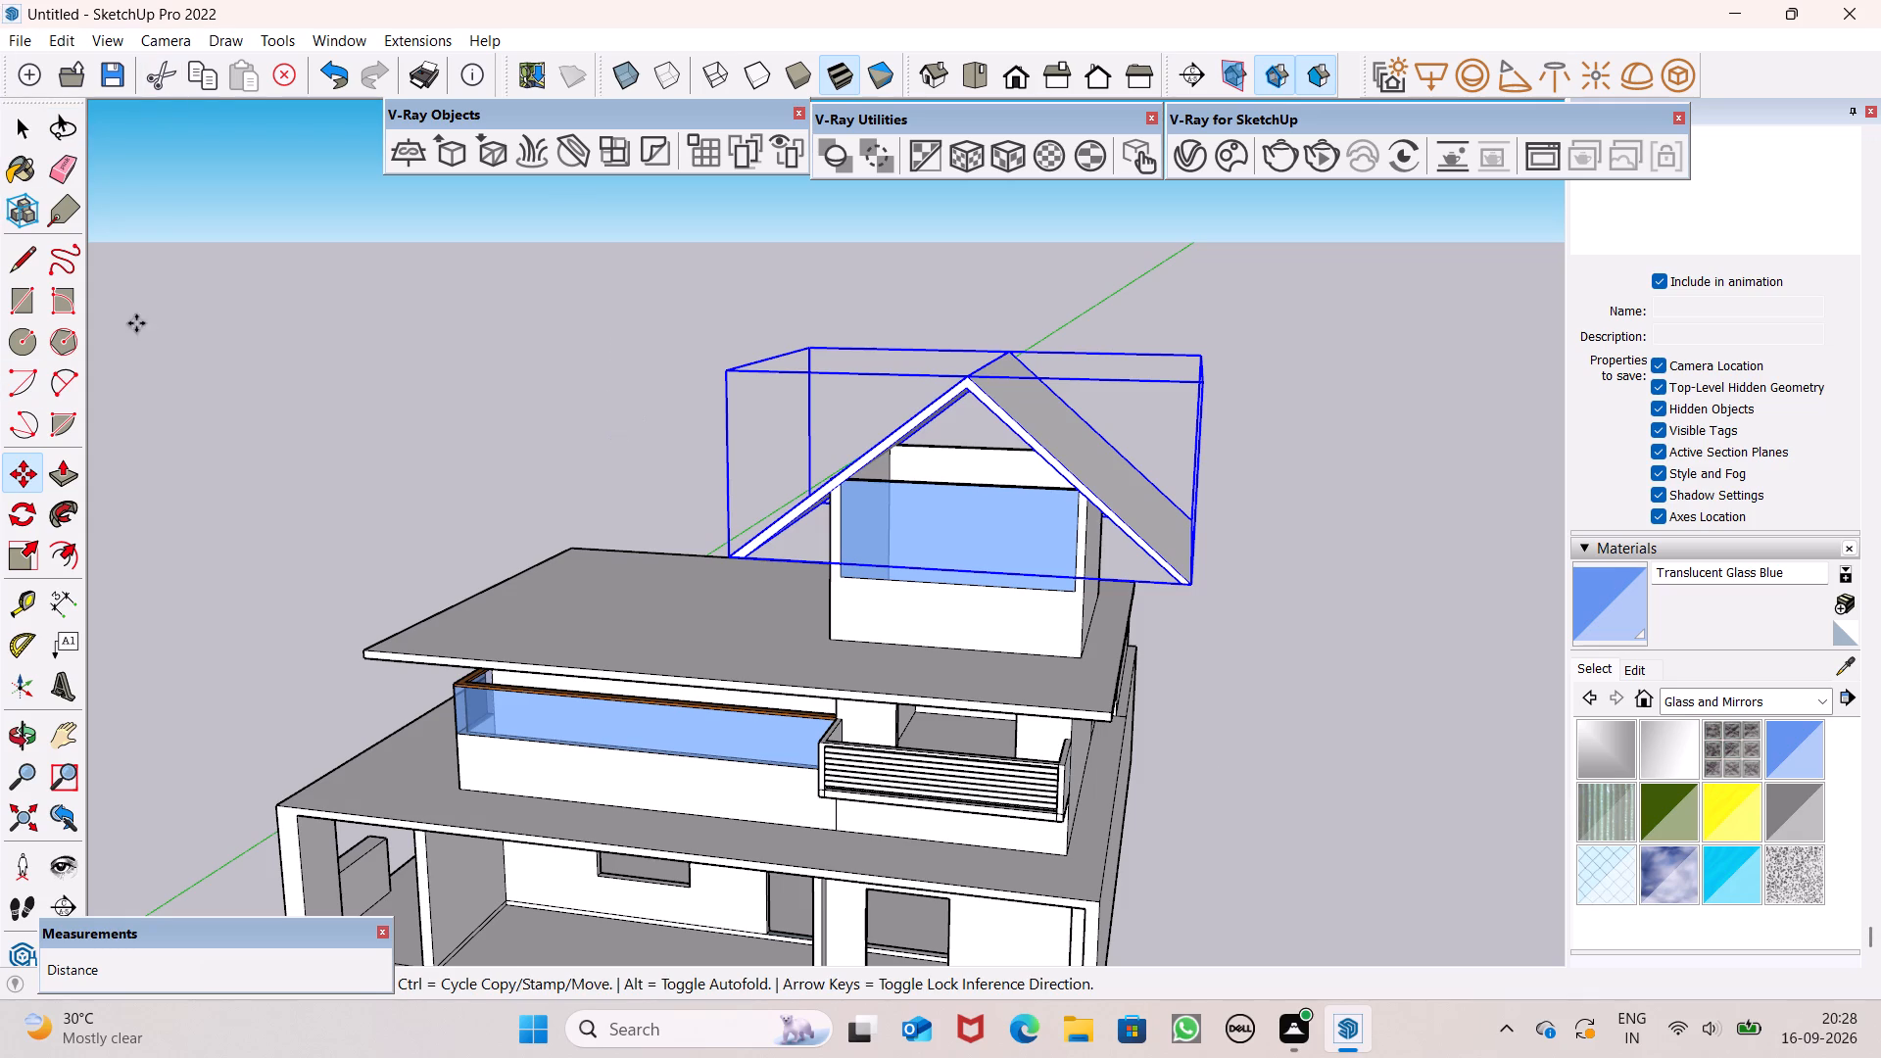
# Scale the gable group slightly along the red and blue axes from its lower edge on the glazed-balcony side.
pyautogui.click(31, 542)
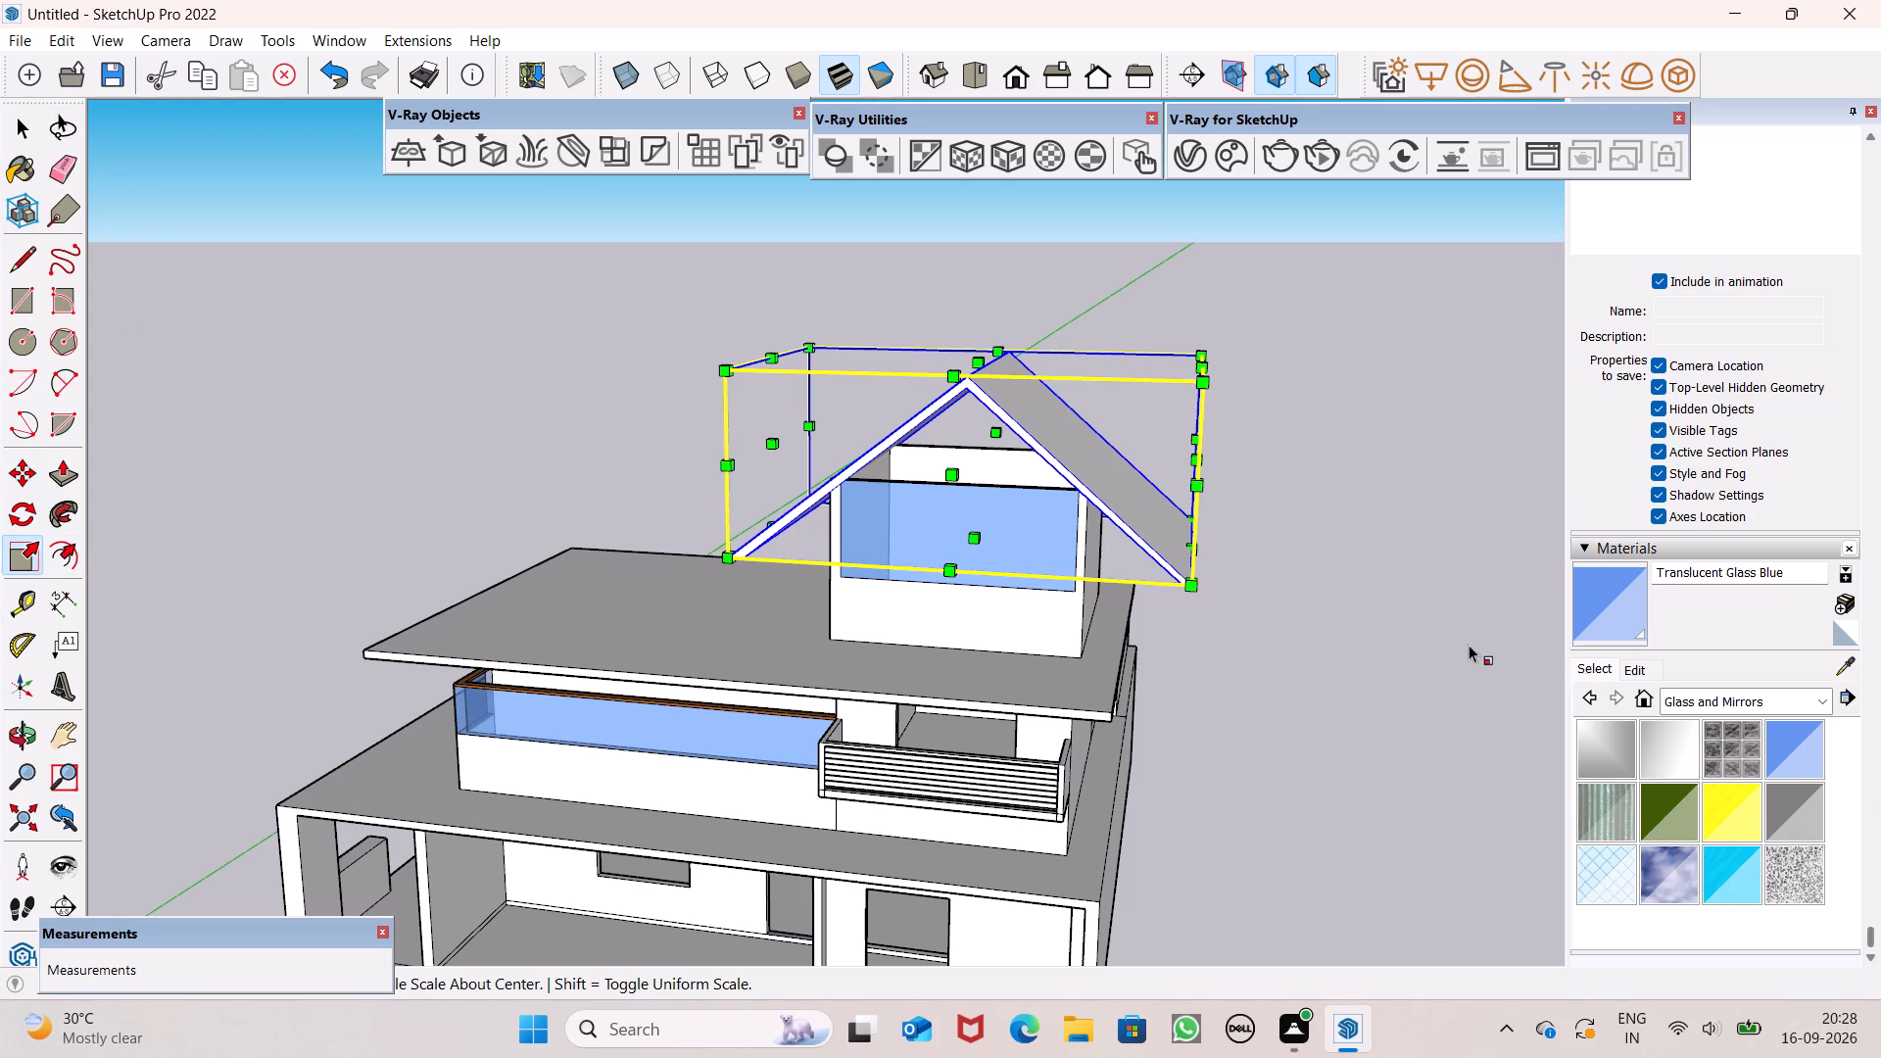
pyautogui.moveTo(1268, 647); pyautogui.dragTo(1375, 876, button='middle')
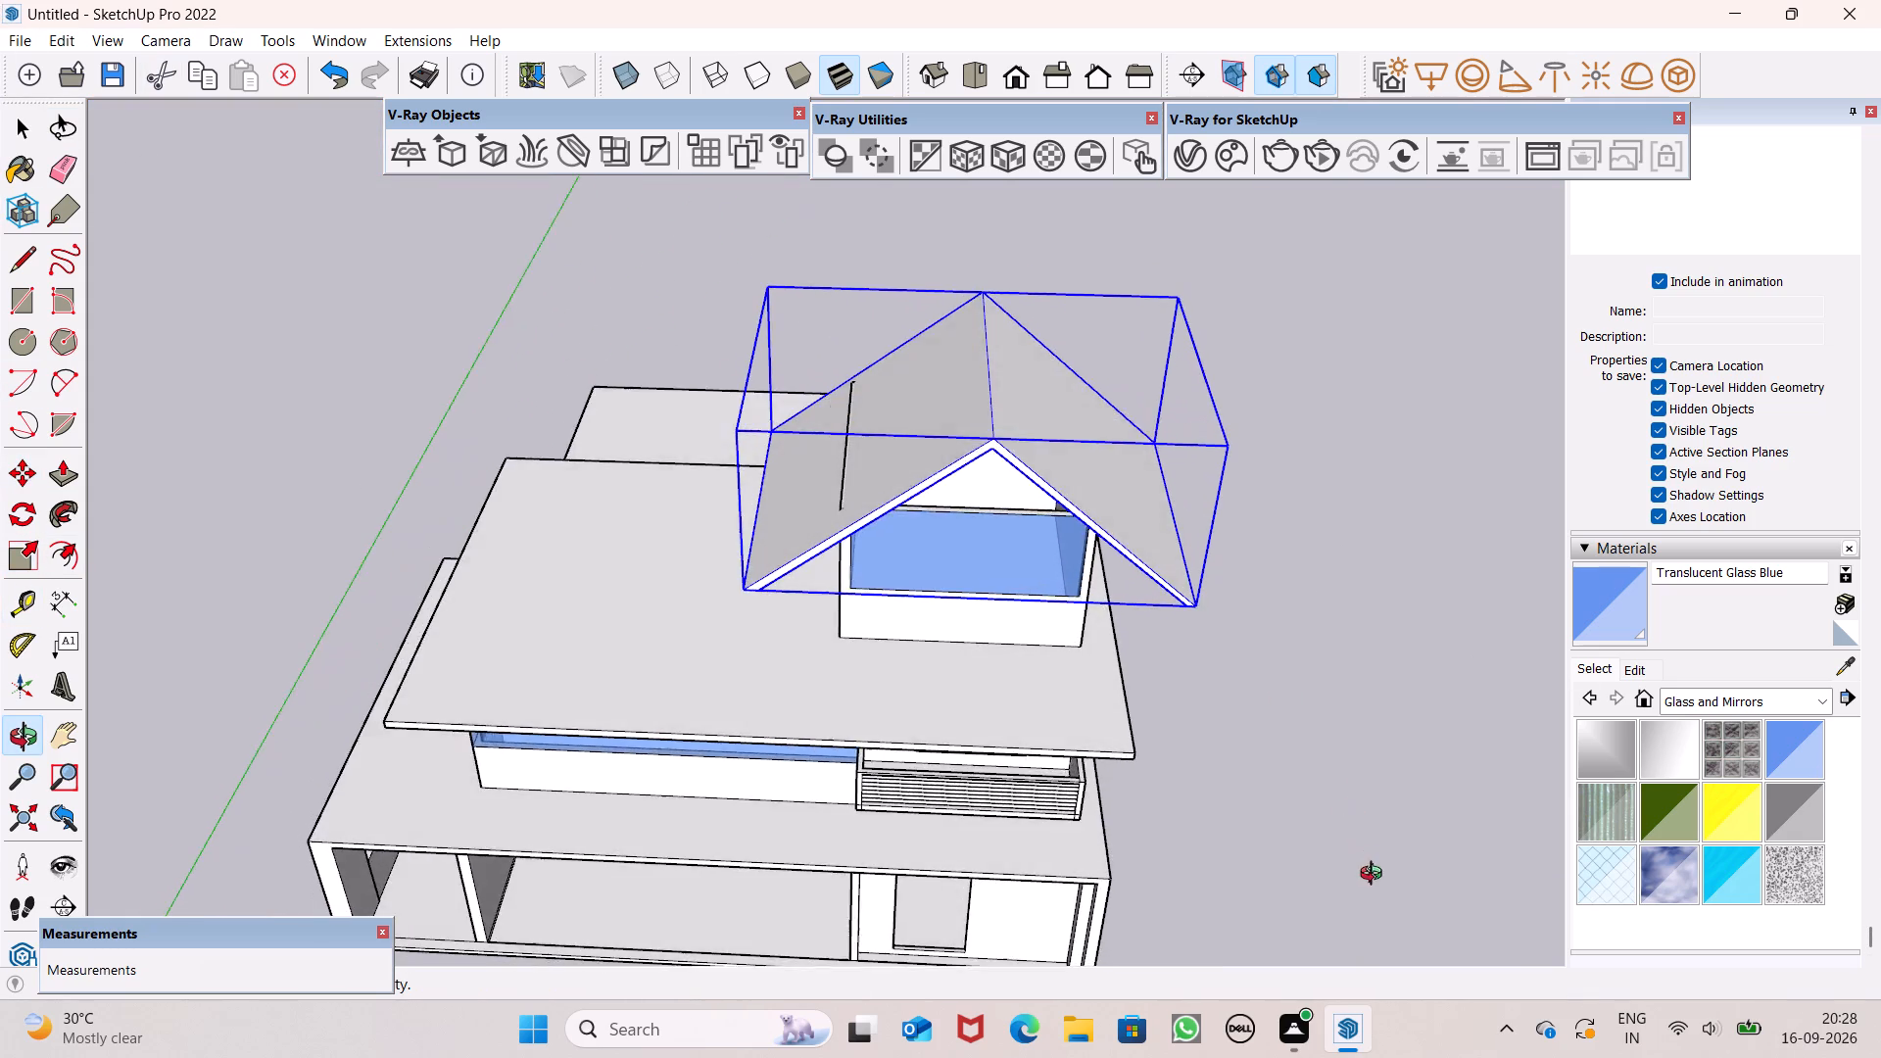
pyautogui.moveTo(1375, 876); pyautogui.dragTo(1351, 809, button='middle')
pyautogui.scroll(6, 861, 563)
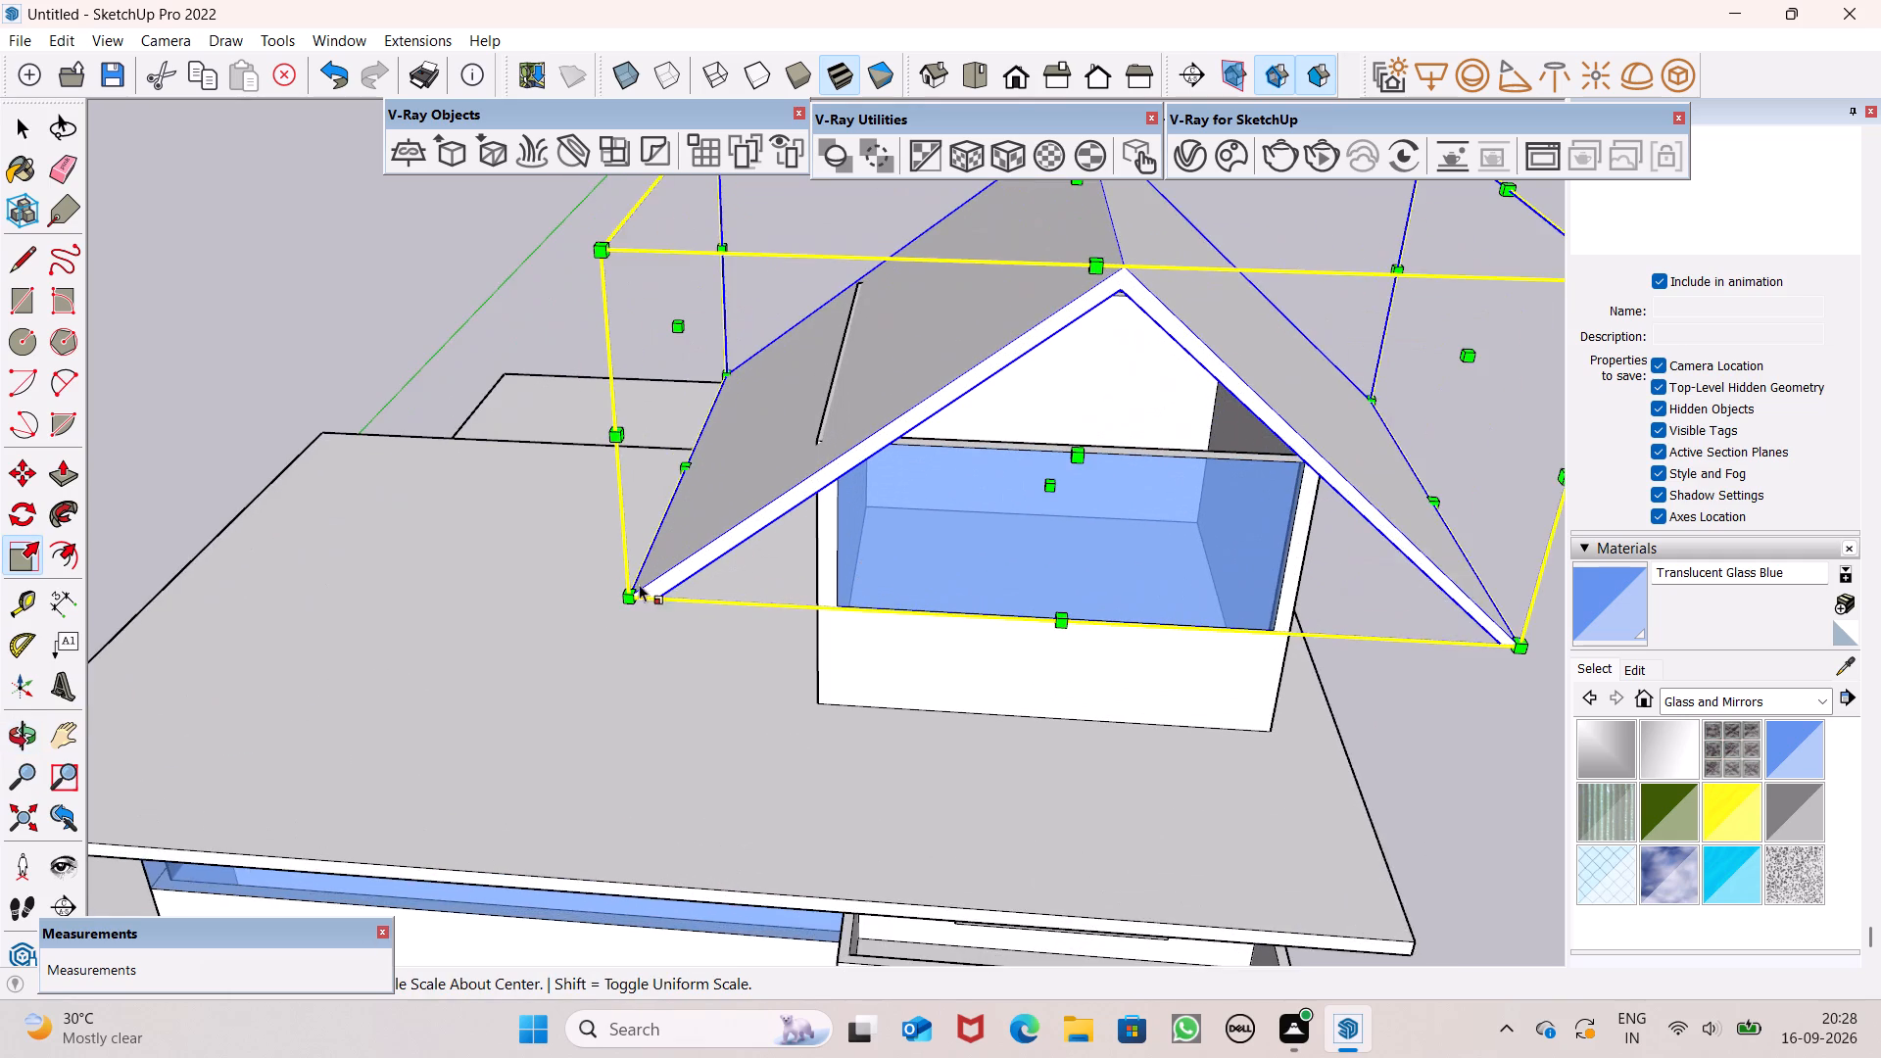
pyautogui.scroll(1, 565, 594)
pyautogui.moveTo(632, 629); pyautogui.dragTo(1043, 429, button='middle')
pyautogui.scroll(1, 1010, 355)
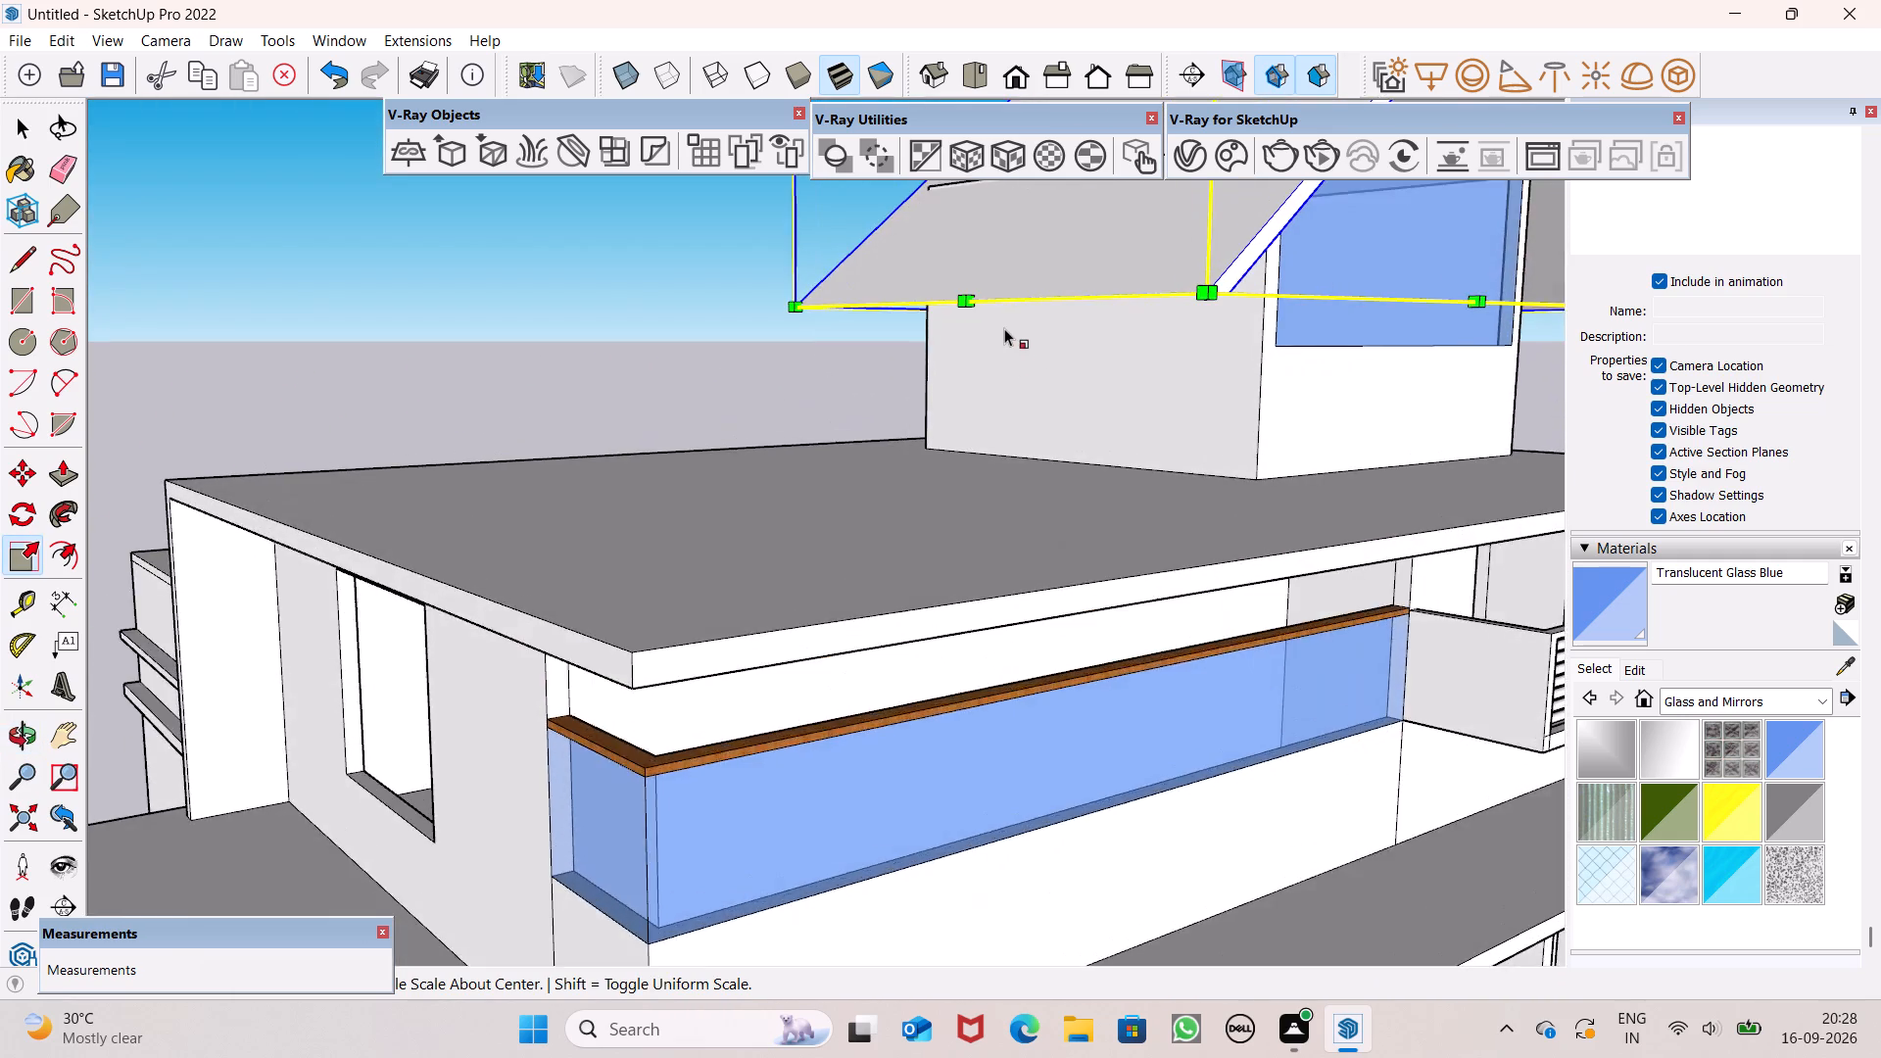
pyautogui.scroll(3, 1004, 328)
pyautogui.moveTo(953, 307); pyautogui.dragTo(979, 296)
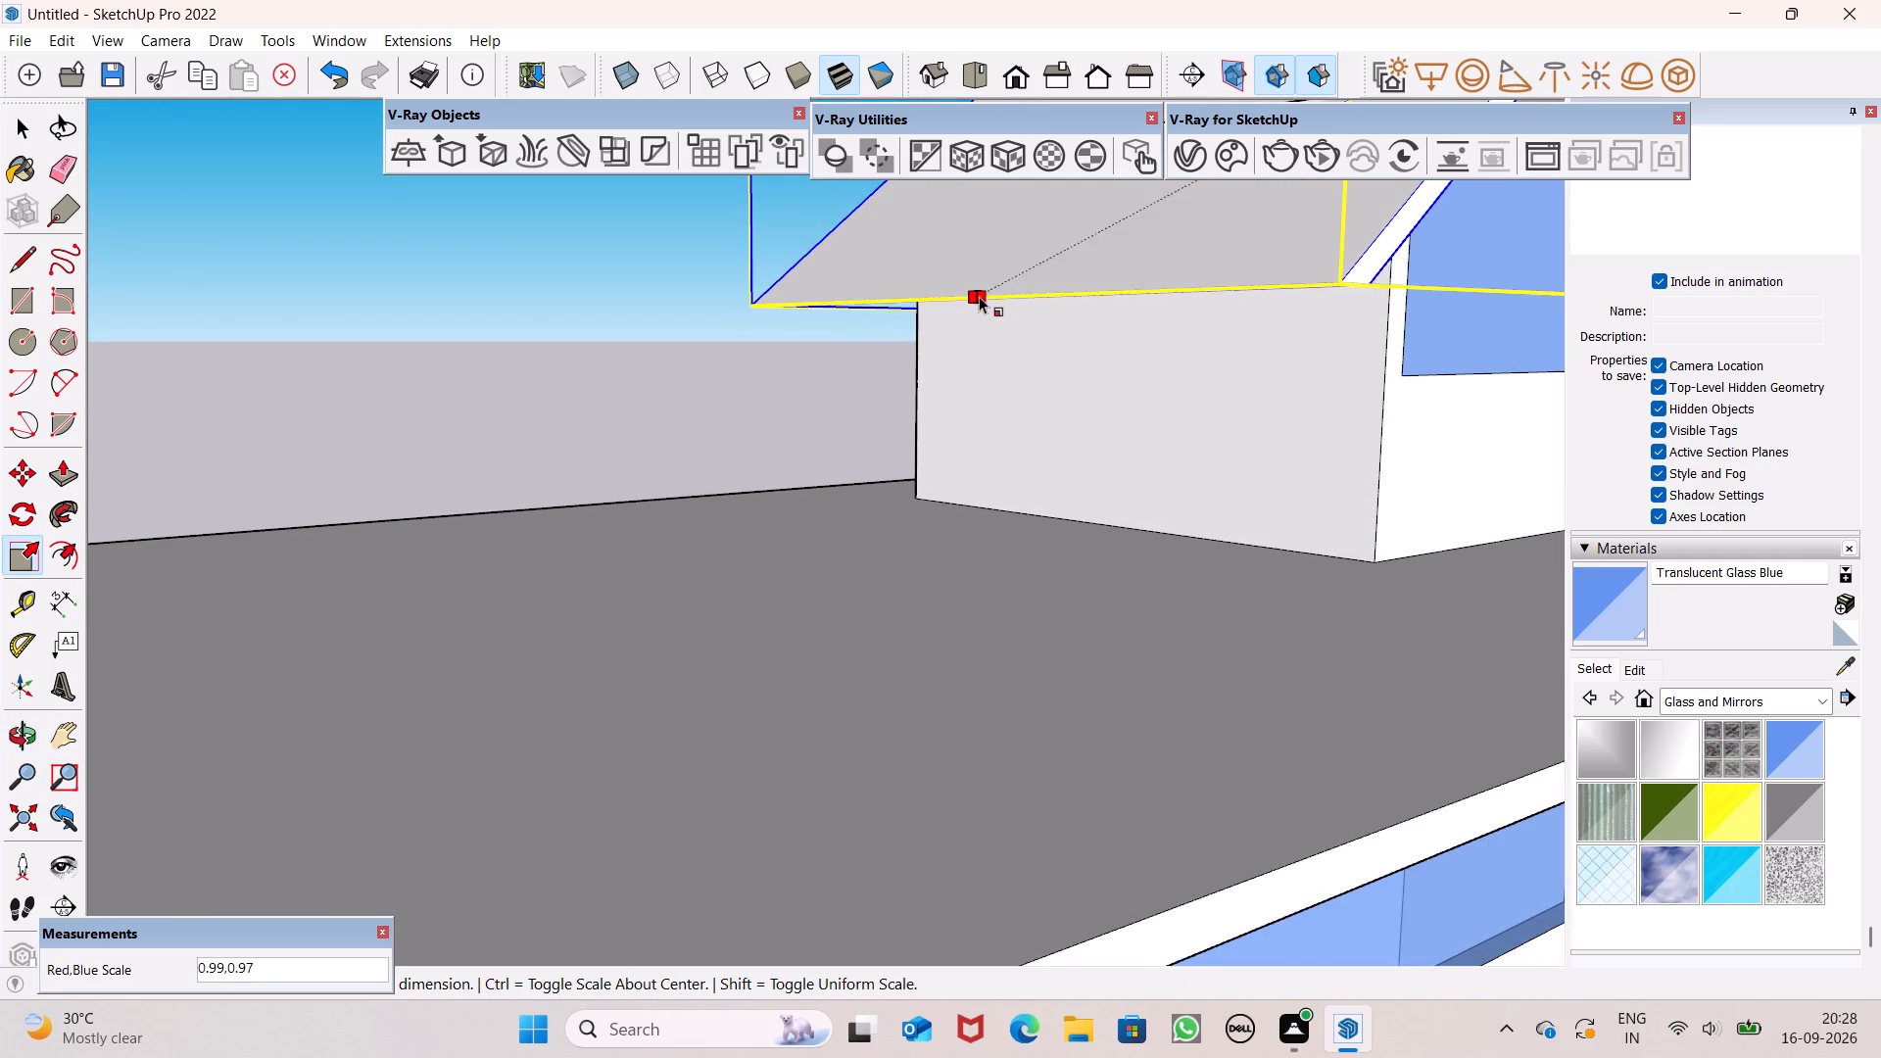
pyautogui.moveTo(979, 296); pyautogui.dragTo(1011, 301)
# Widen the gable group along the red axis from its side face above the glazed balcony, extending that eave outward.
pyautogui.scroll(-6, 1096, 450)
pyautogui.moveTo(1413, 518); pyautogui.dragTo(973, 542, button='middle')
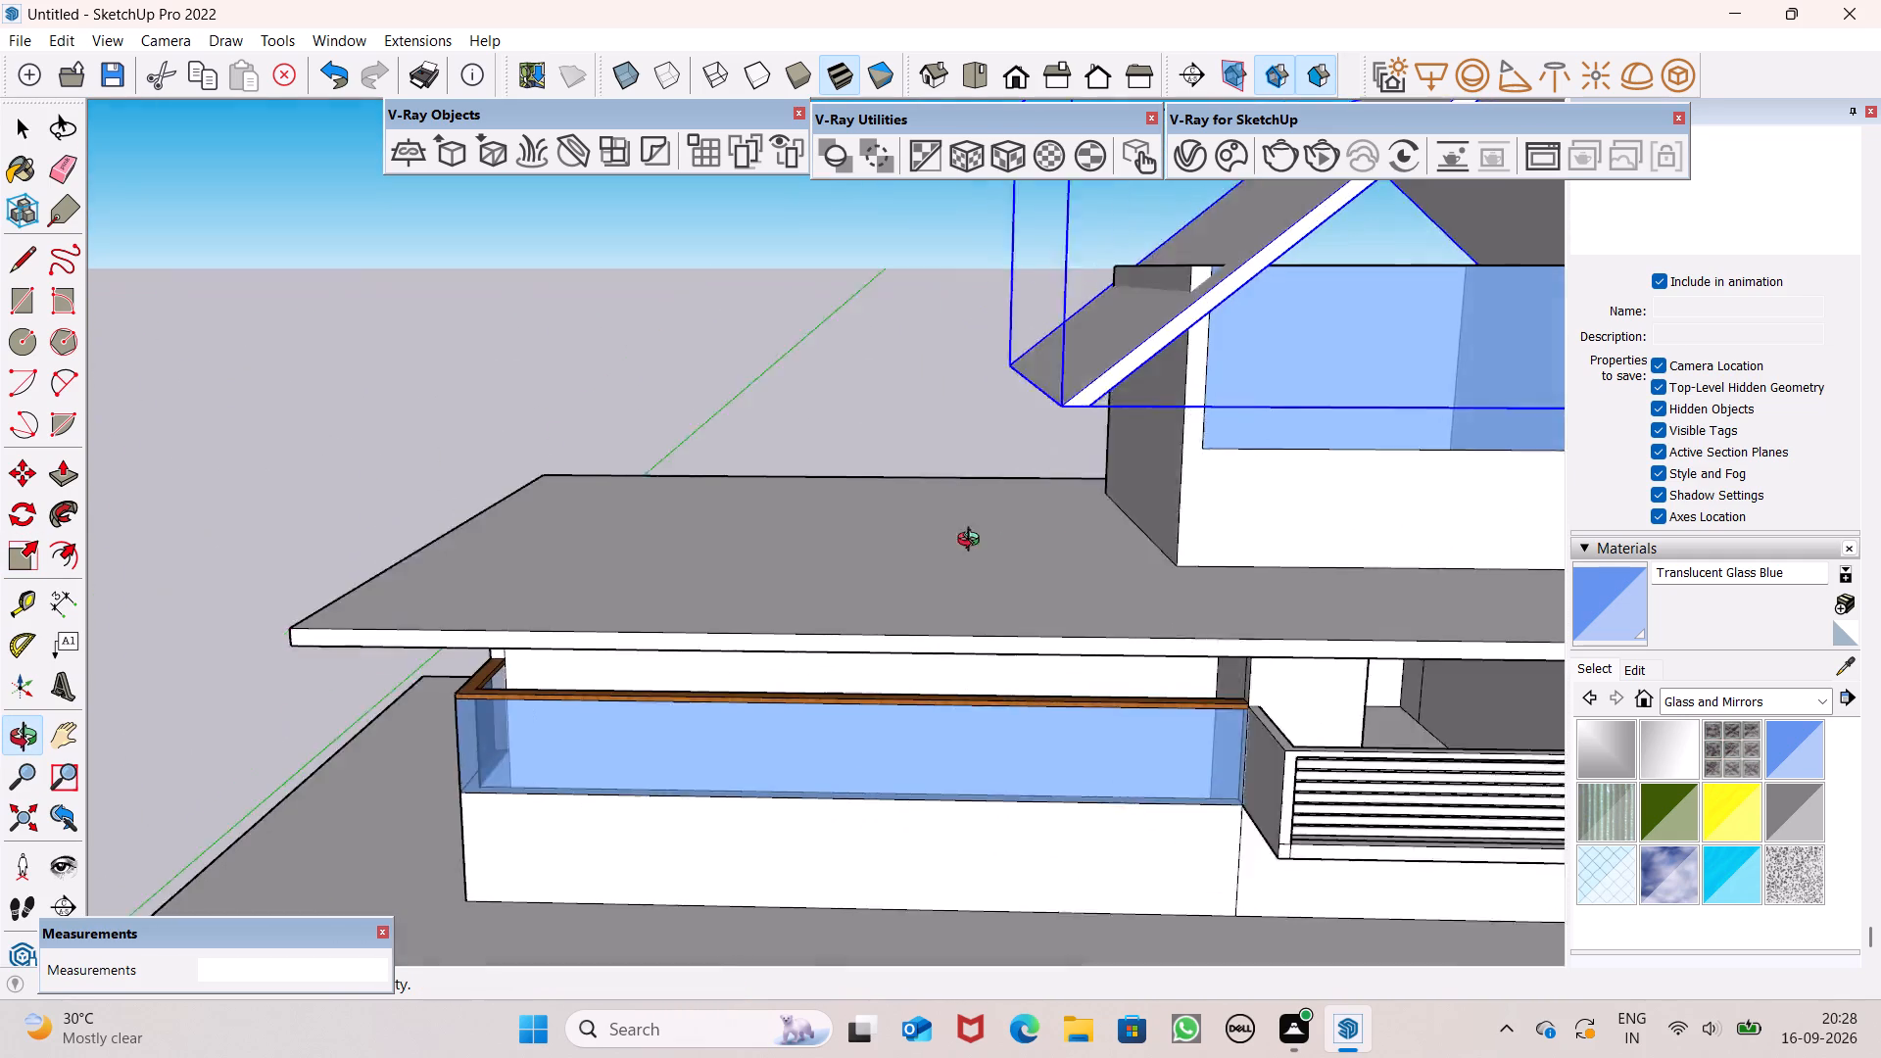
pyautogui.moveTo(973, 542); pyautogui.dragTo(950, 532, button='middle')
pyautogui.moveTo(1019, 450); pyautogui.dragTo(1079, 567, button='middle')
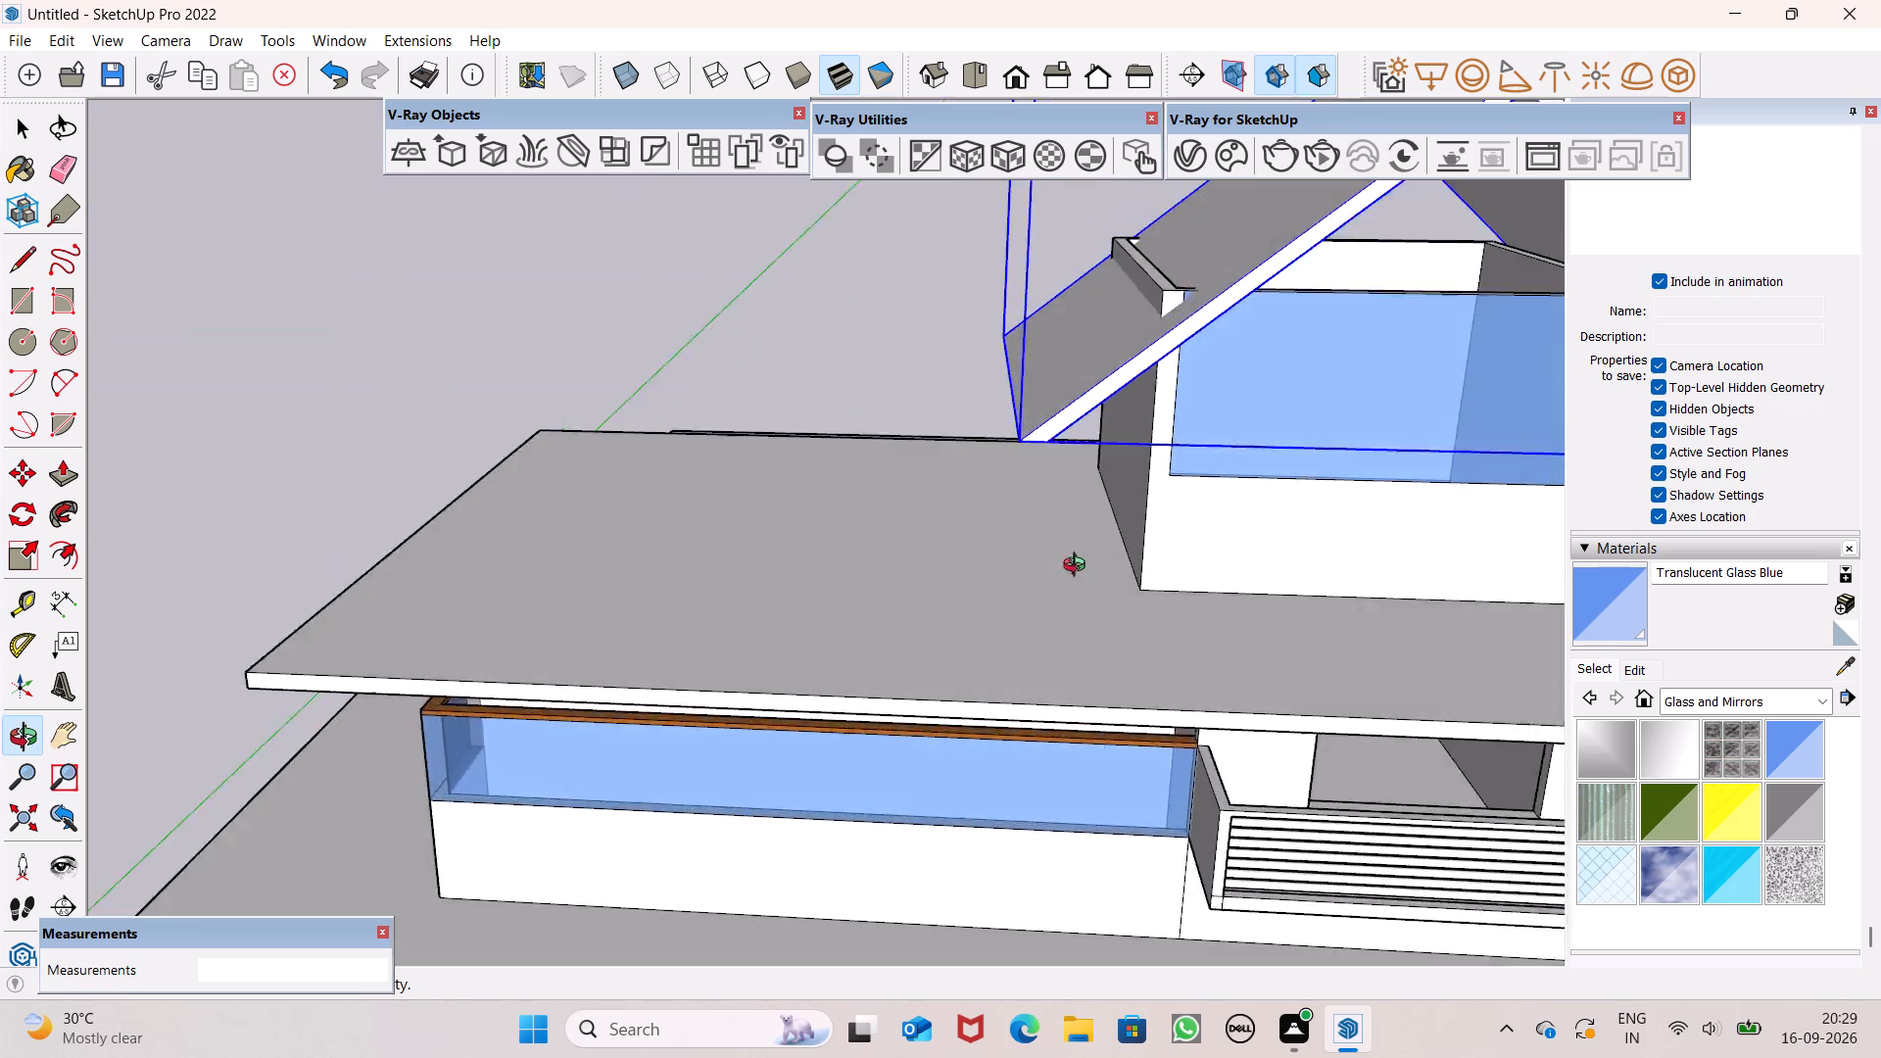
pyautogui.moveTo(1079, 567); pyautogui.dragTo(1278, 779, button='middle')
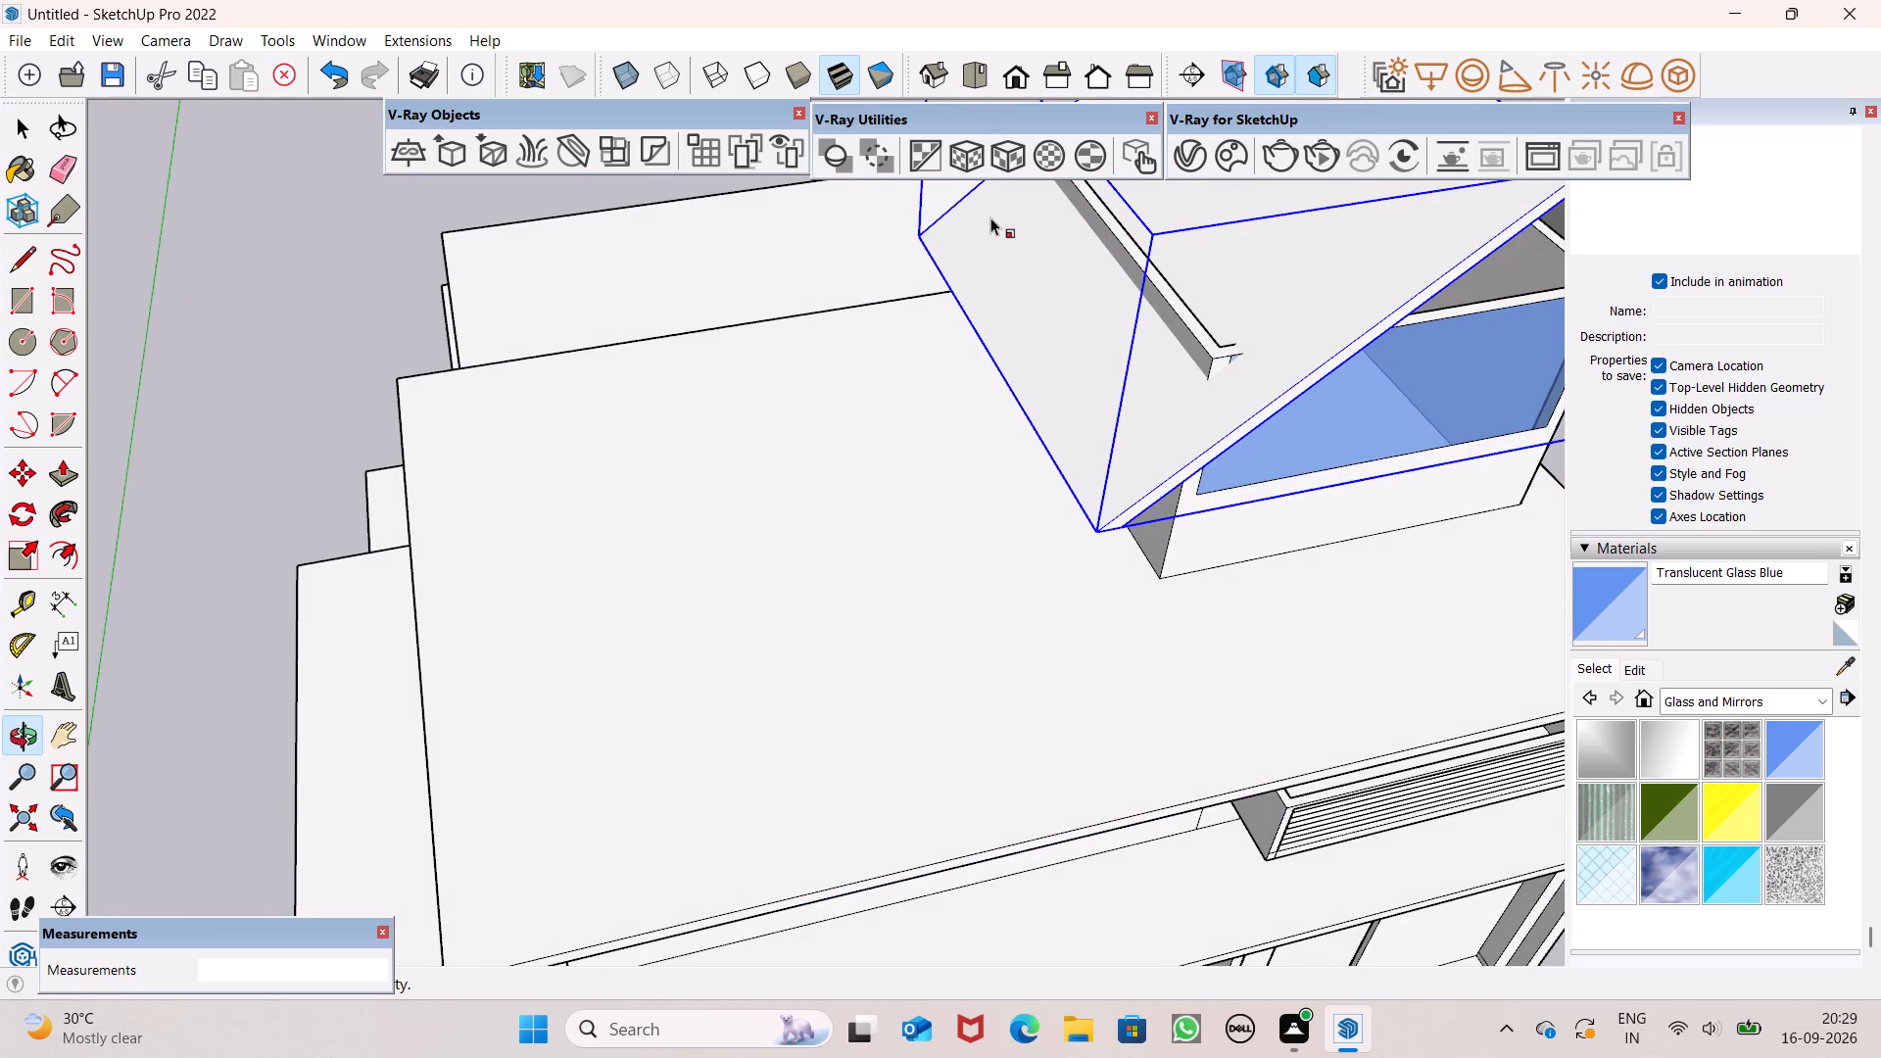
pyautogui.moveTo(990, 217); pyautogui.dragTo(924, 216)
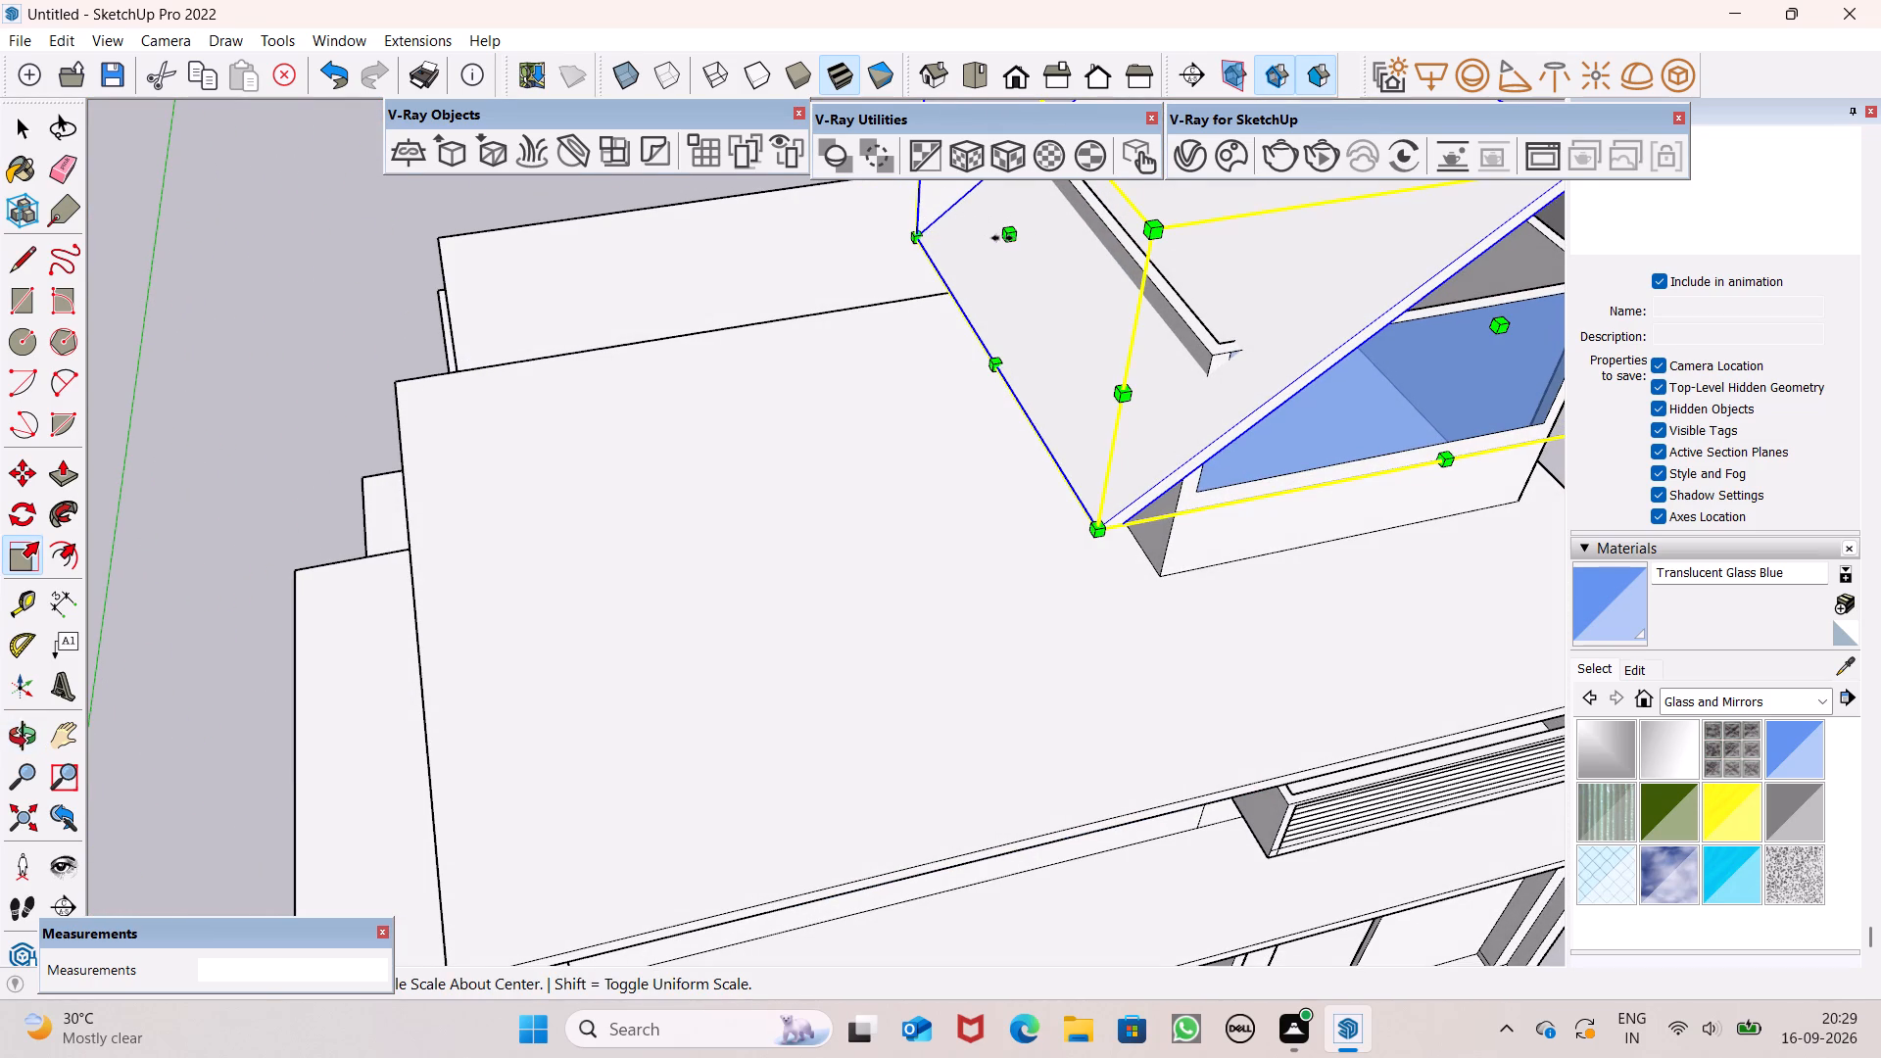
pyautogui.scroll(-7, 1001, 313)
pyautogui.moveTo(1067, 395); pyautogui.dragTo(887, 440, button='middle')
pyautogui.scroll(5, 1018, 324)
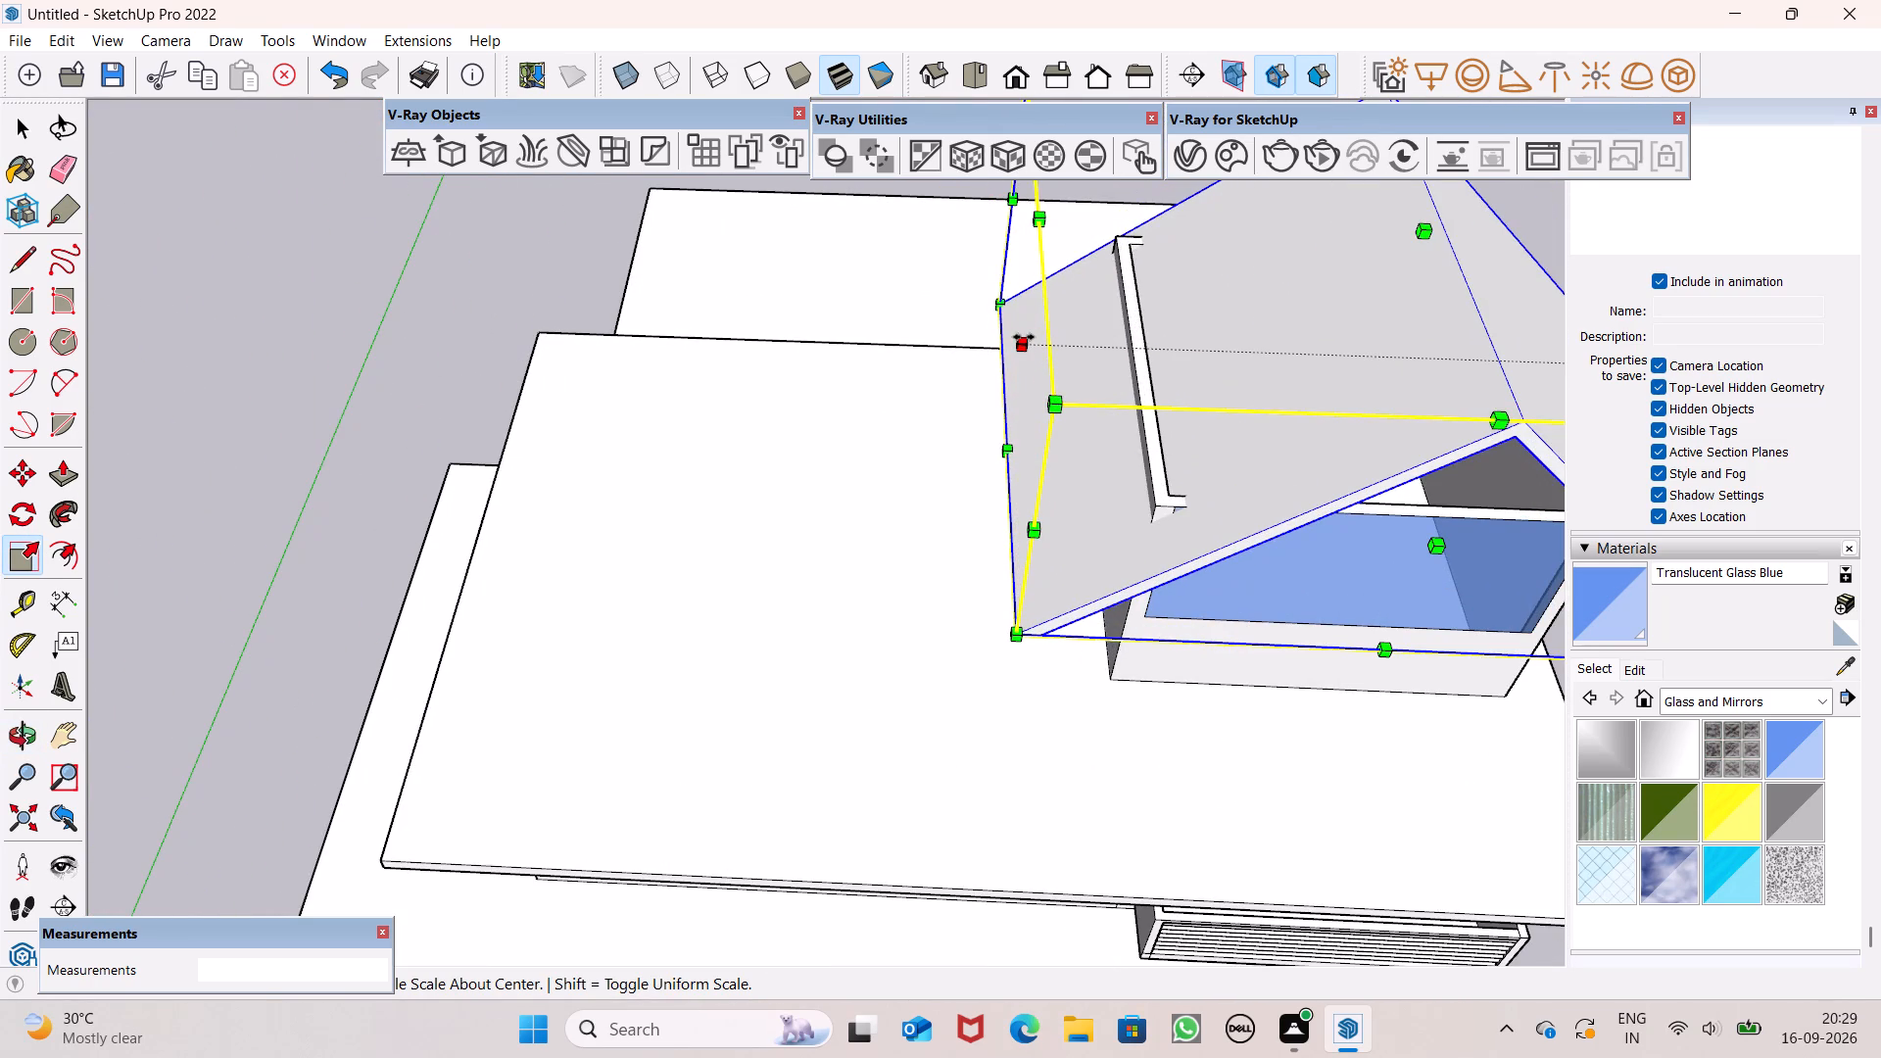
pyautogui.moveTo(1025, 339); pyautogui.dragTo(973, 335)
# Shrink the gable group uniformly to about 0.96 from its upper front corner, away from the glazed balcony.
pyautogui.moveTo(1368, 554); pyautogui.dragTo(1098, 215, button='middle')
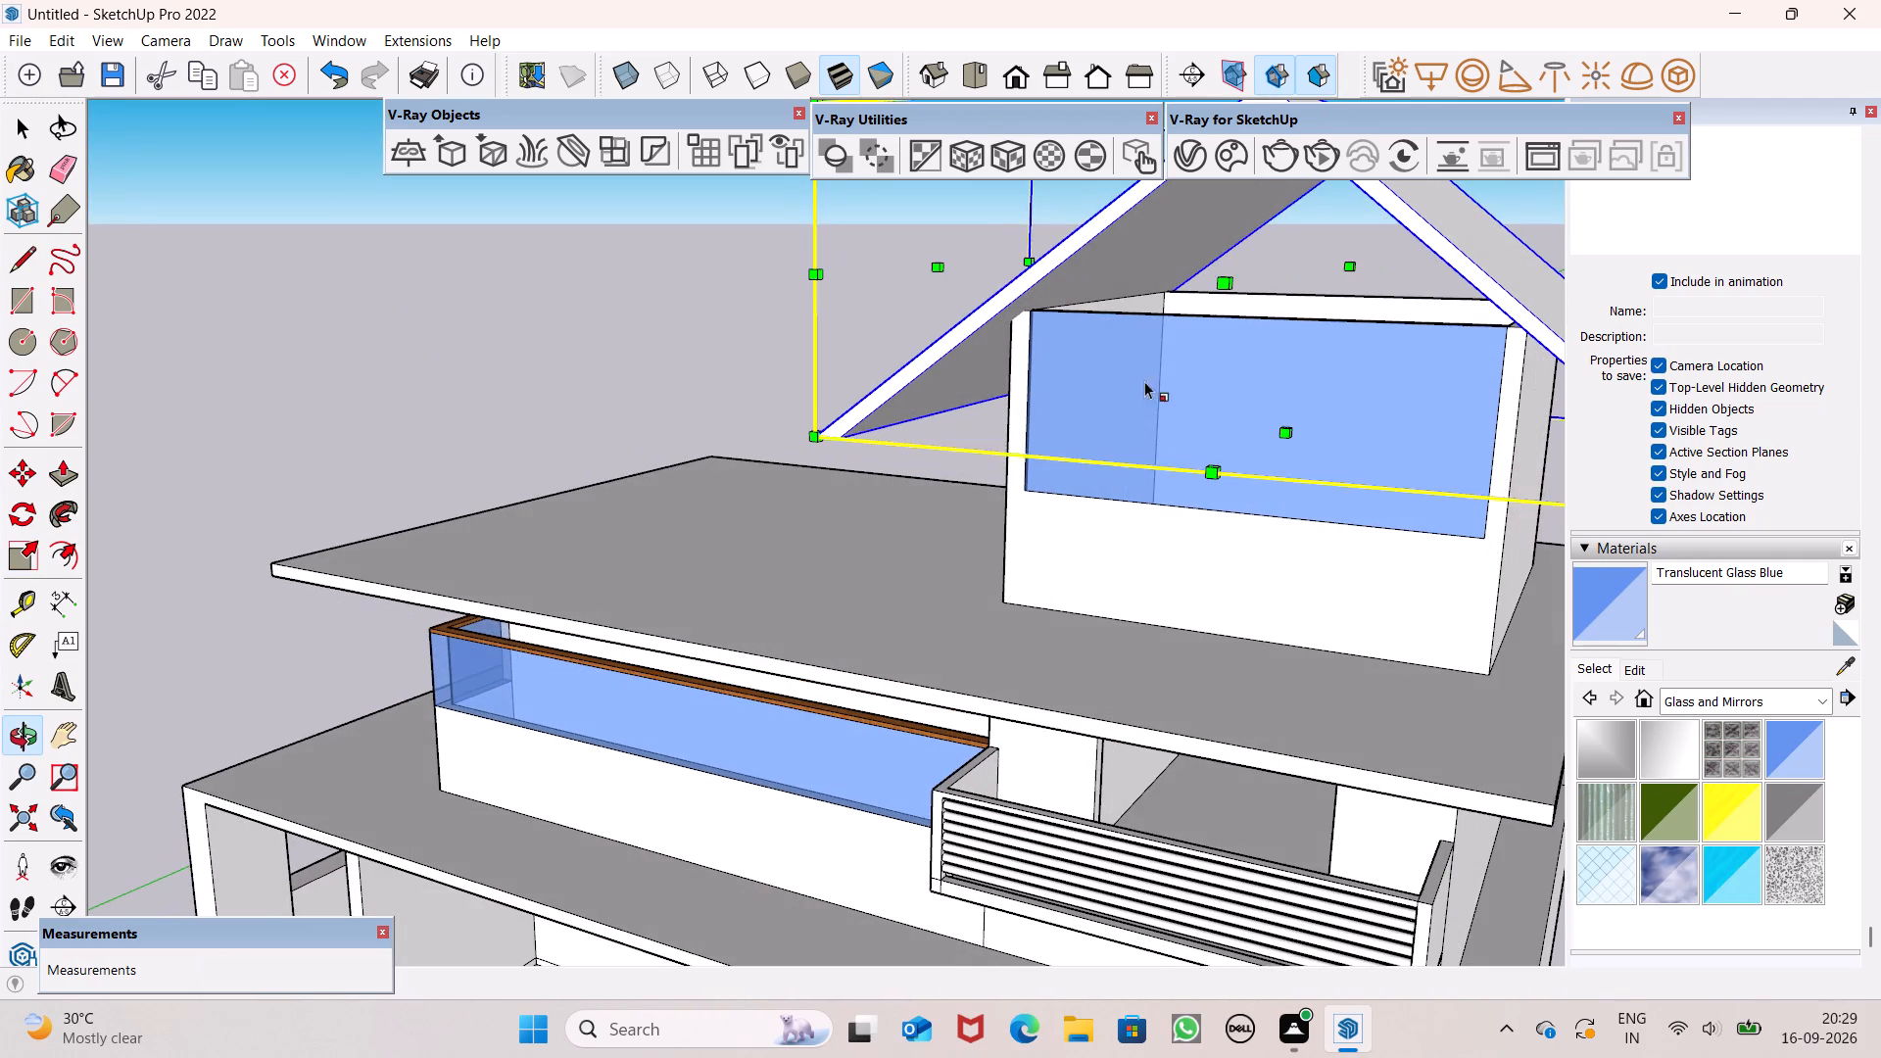
pyautogui.scroll(-7, 1239, 486)
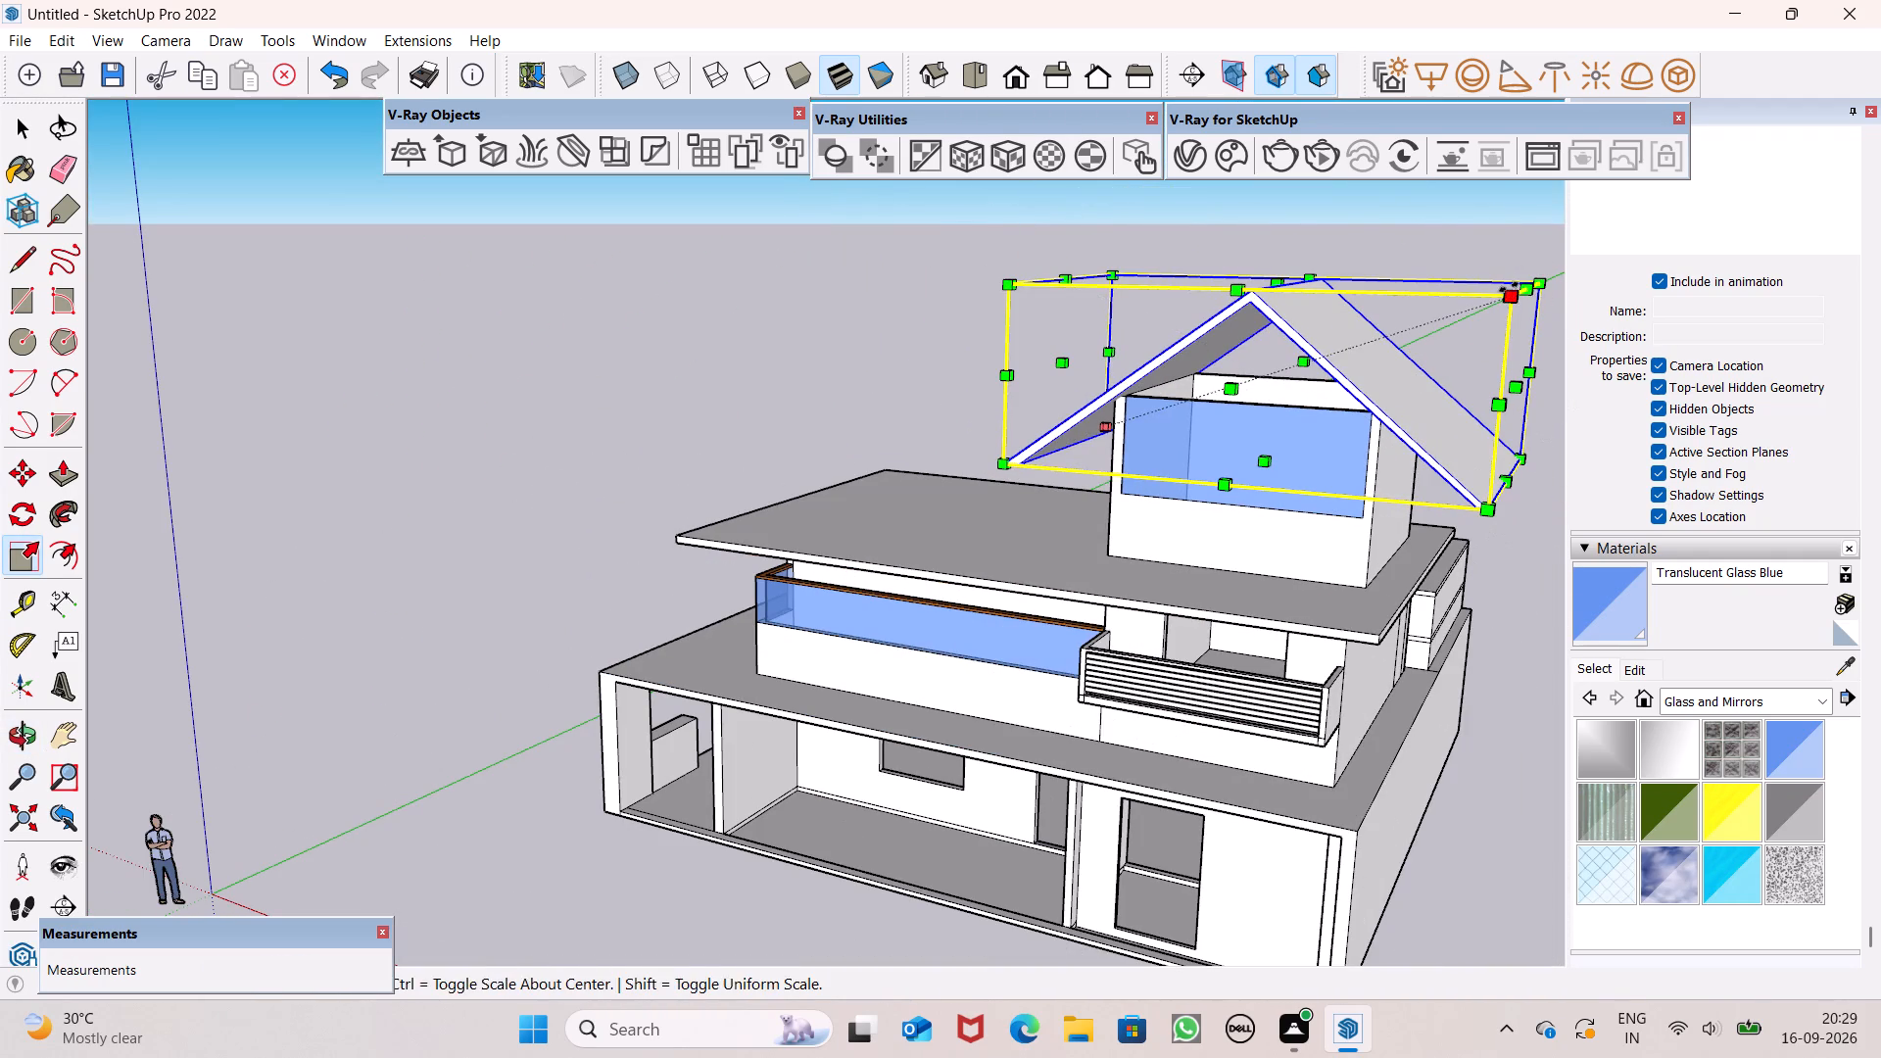
pyautogui.moveTo(1509, 287); pyautogui.dragTo(1512, 348)
pyautogui.click(1512, 348)
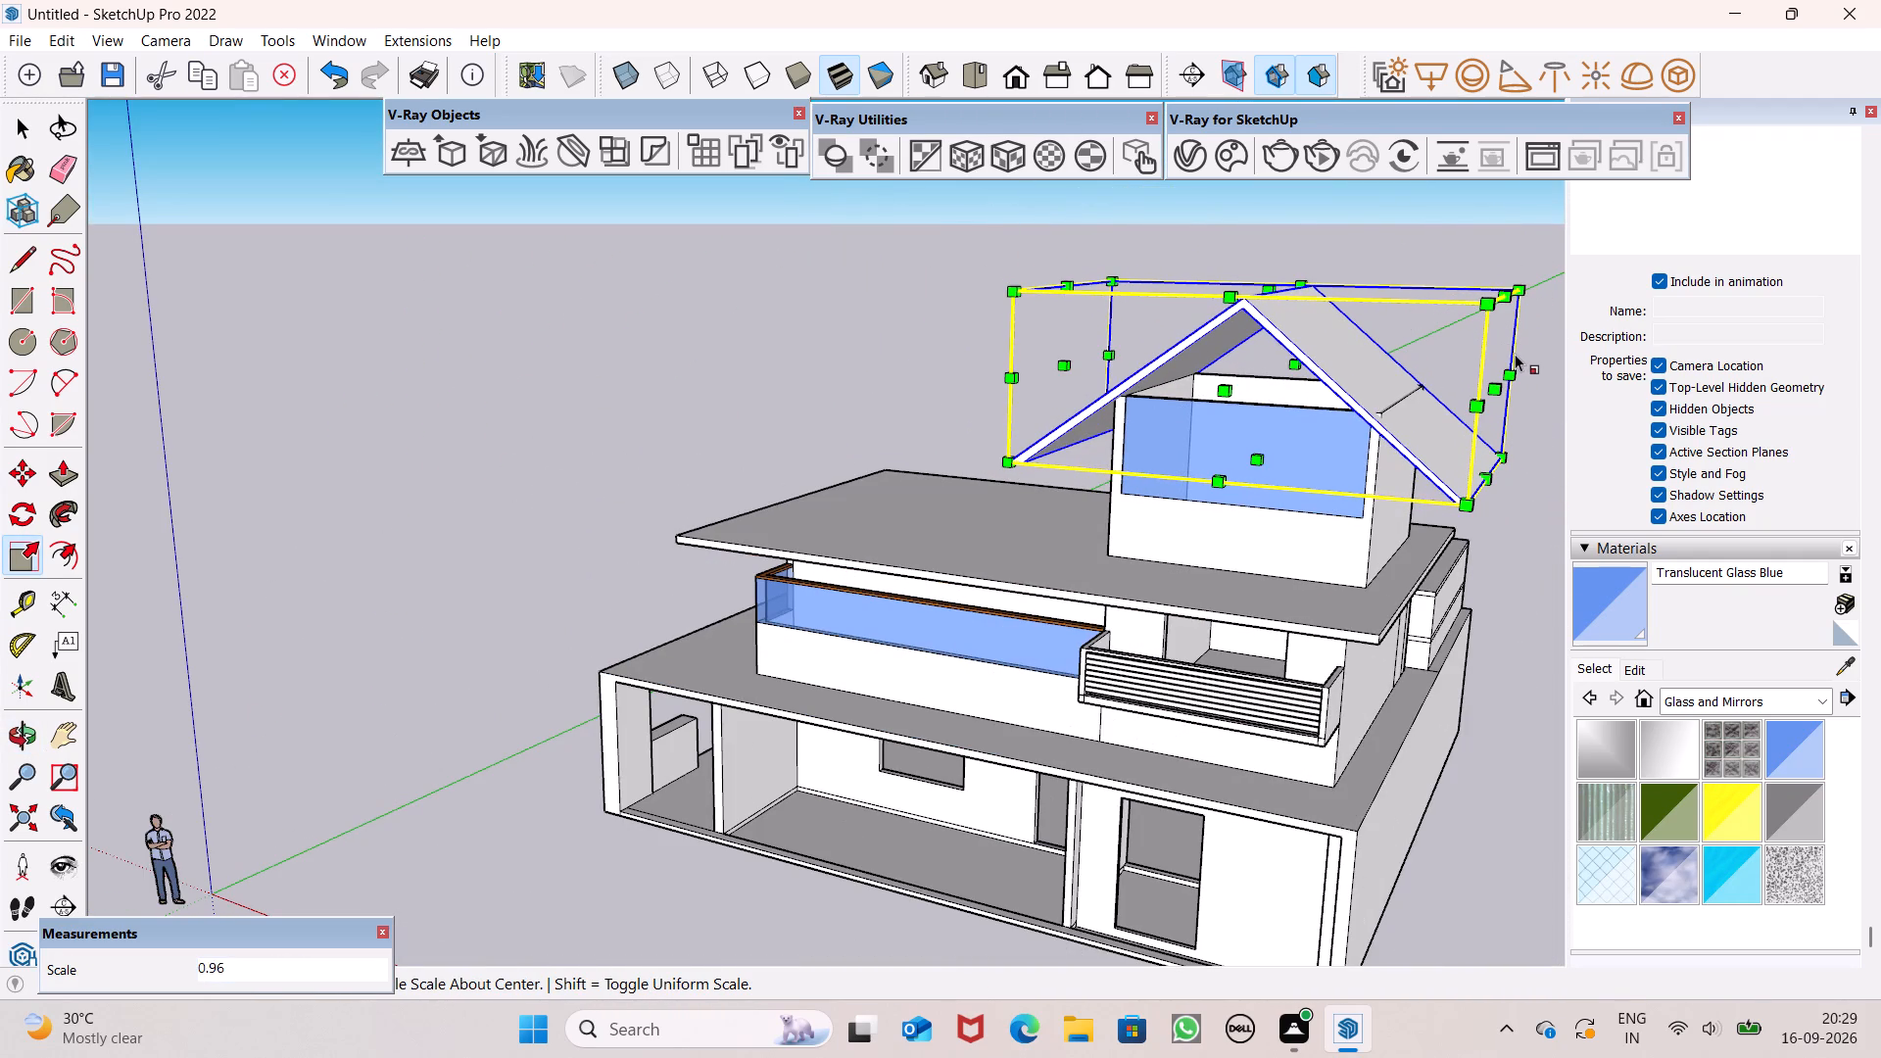
pyautogui.doubleClick(1519, 361)
# Enlarge the gable group uniformly by a small amount from that same upper front corner.
pyautogui.moveTo(1492, 301); pyautogui.dragTo(1504, 303)
pyautogui.click(1504, 303)
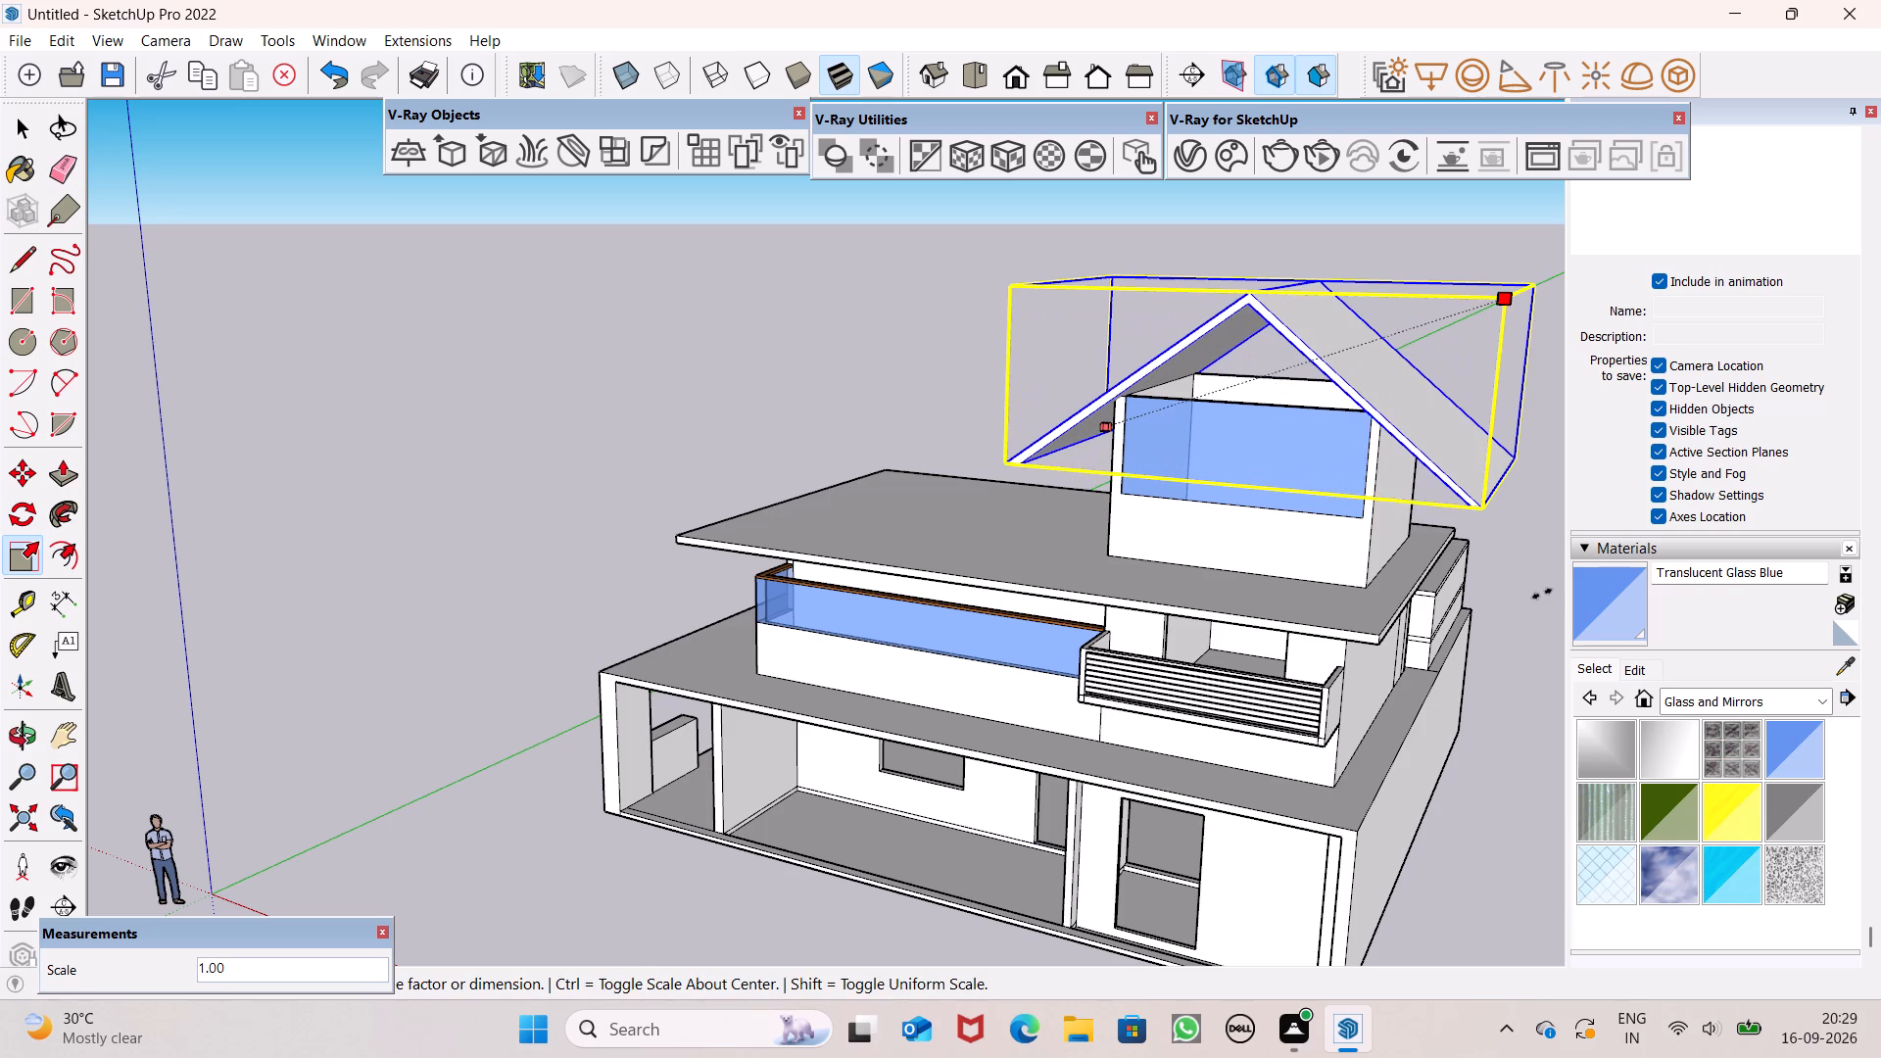
pyautogui.click(1545, 592)
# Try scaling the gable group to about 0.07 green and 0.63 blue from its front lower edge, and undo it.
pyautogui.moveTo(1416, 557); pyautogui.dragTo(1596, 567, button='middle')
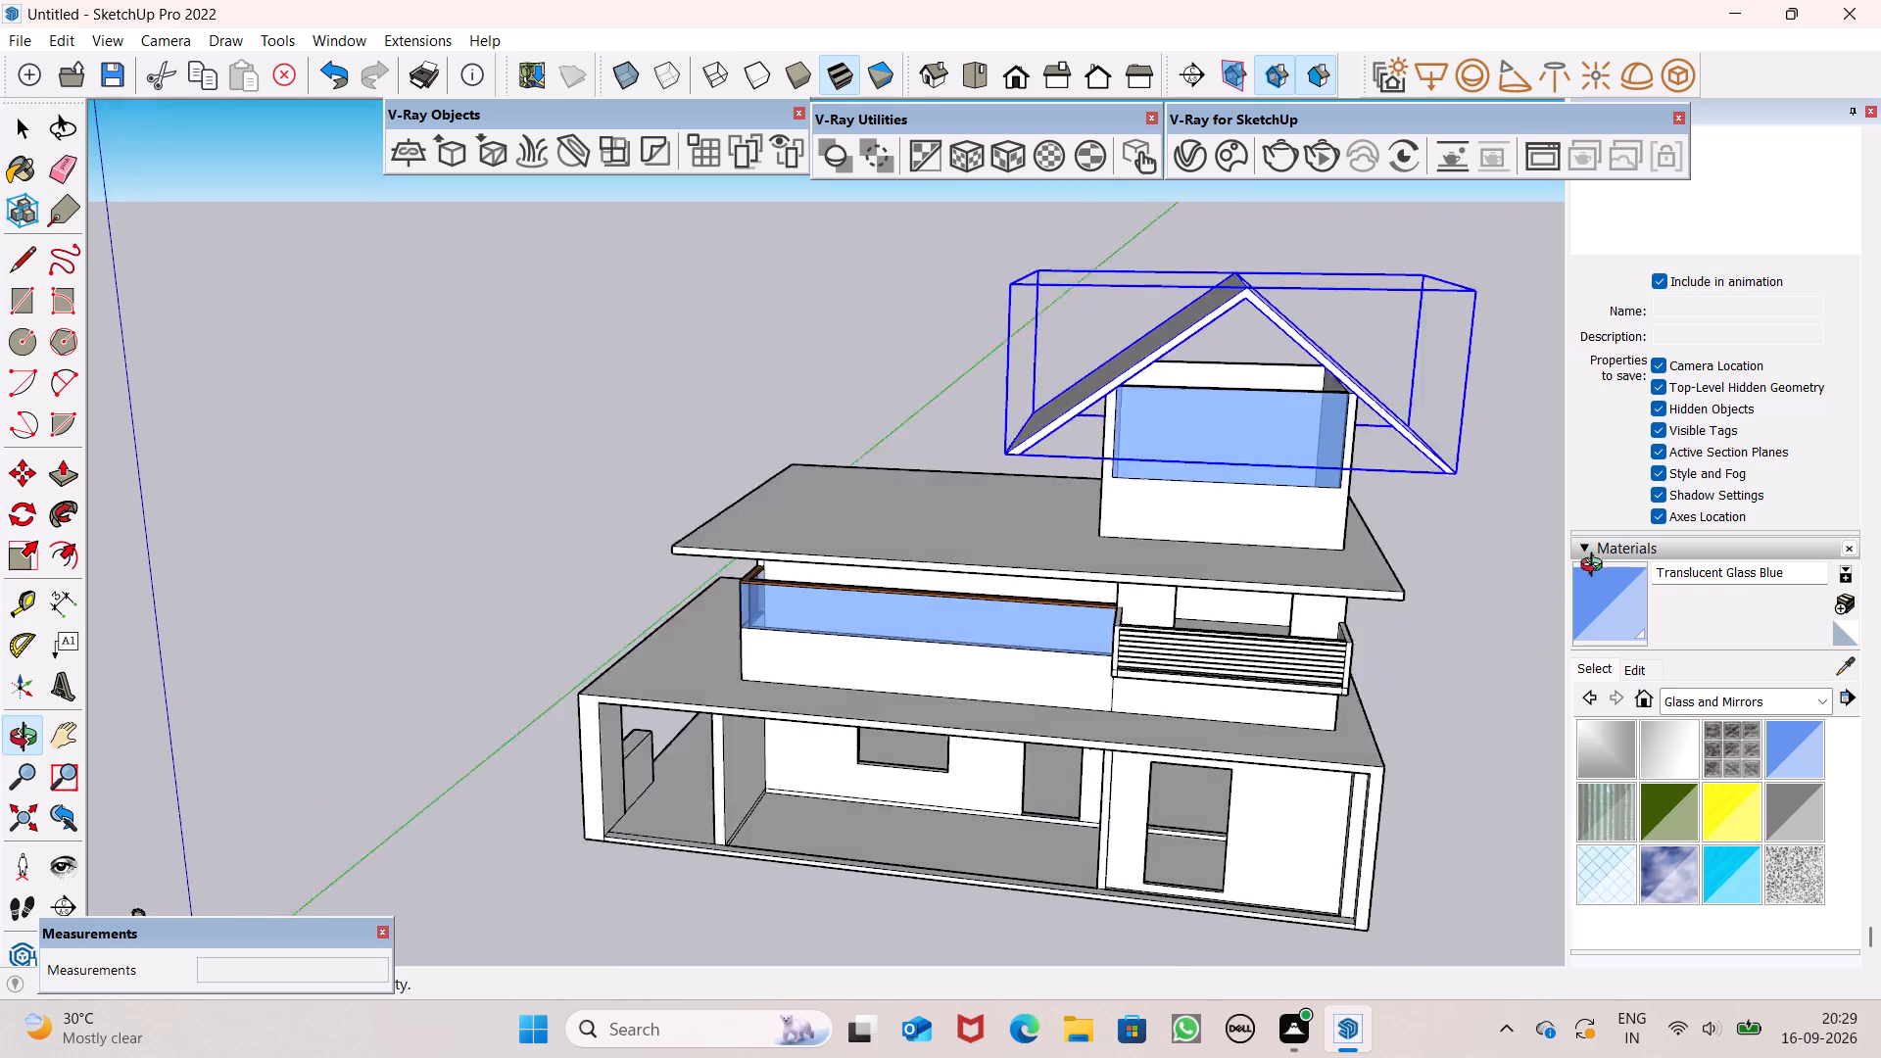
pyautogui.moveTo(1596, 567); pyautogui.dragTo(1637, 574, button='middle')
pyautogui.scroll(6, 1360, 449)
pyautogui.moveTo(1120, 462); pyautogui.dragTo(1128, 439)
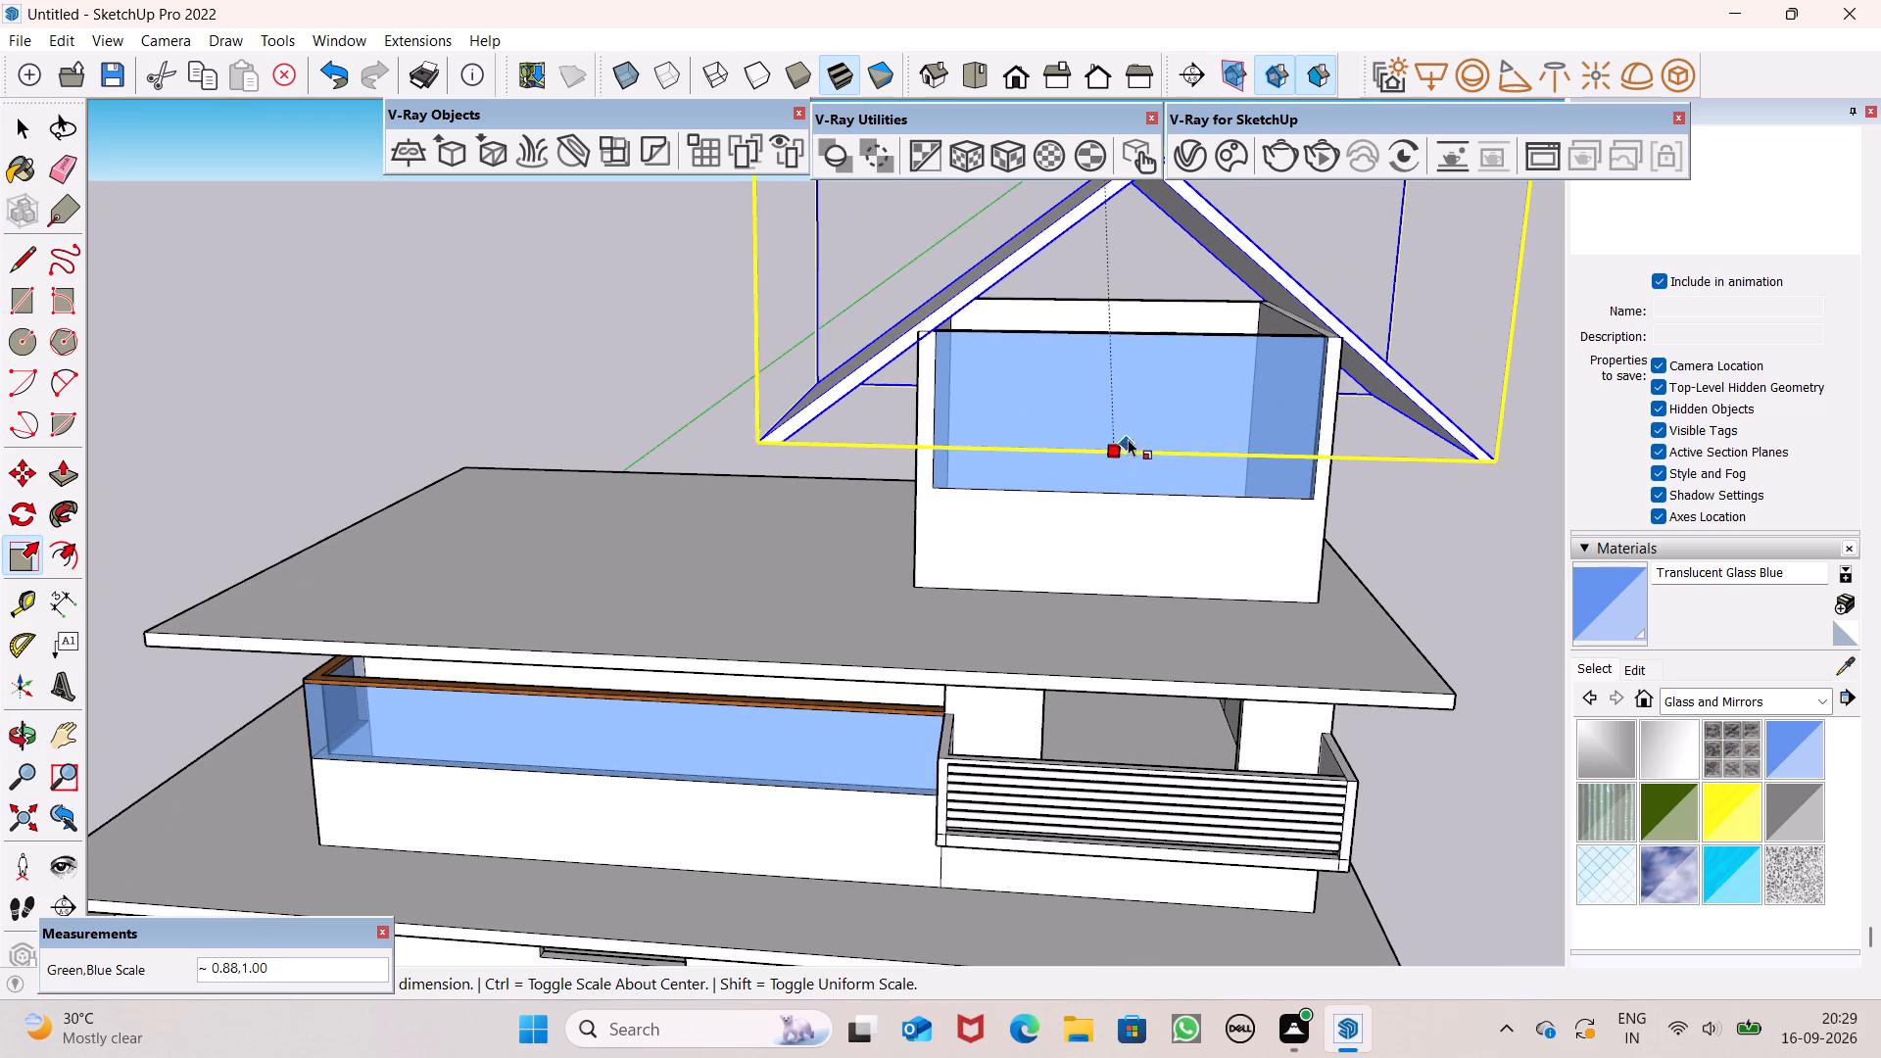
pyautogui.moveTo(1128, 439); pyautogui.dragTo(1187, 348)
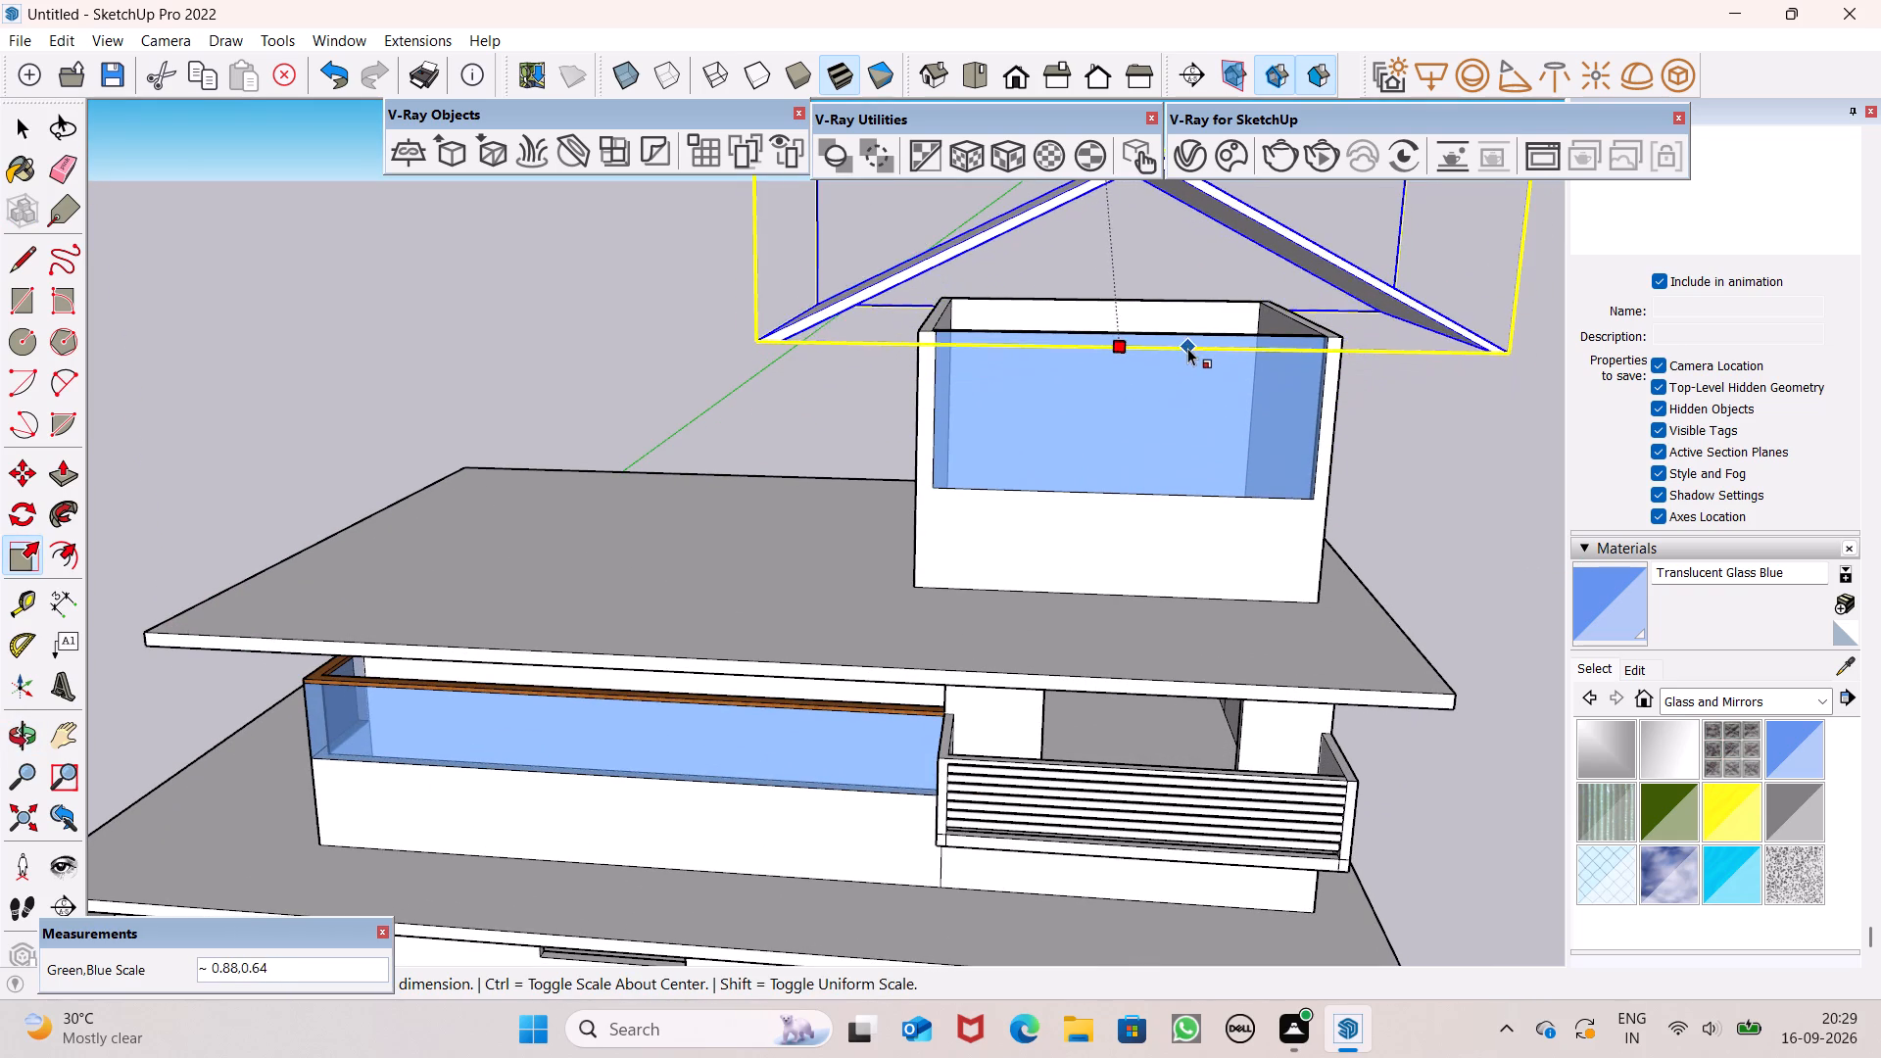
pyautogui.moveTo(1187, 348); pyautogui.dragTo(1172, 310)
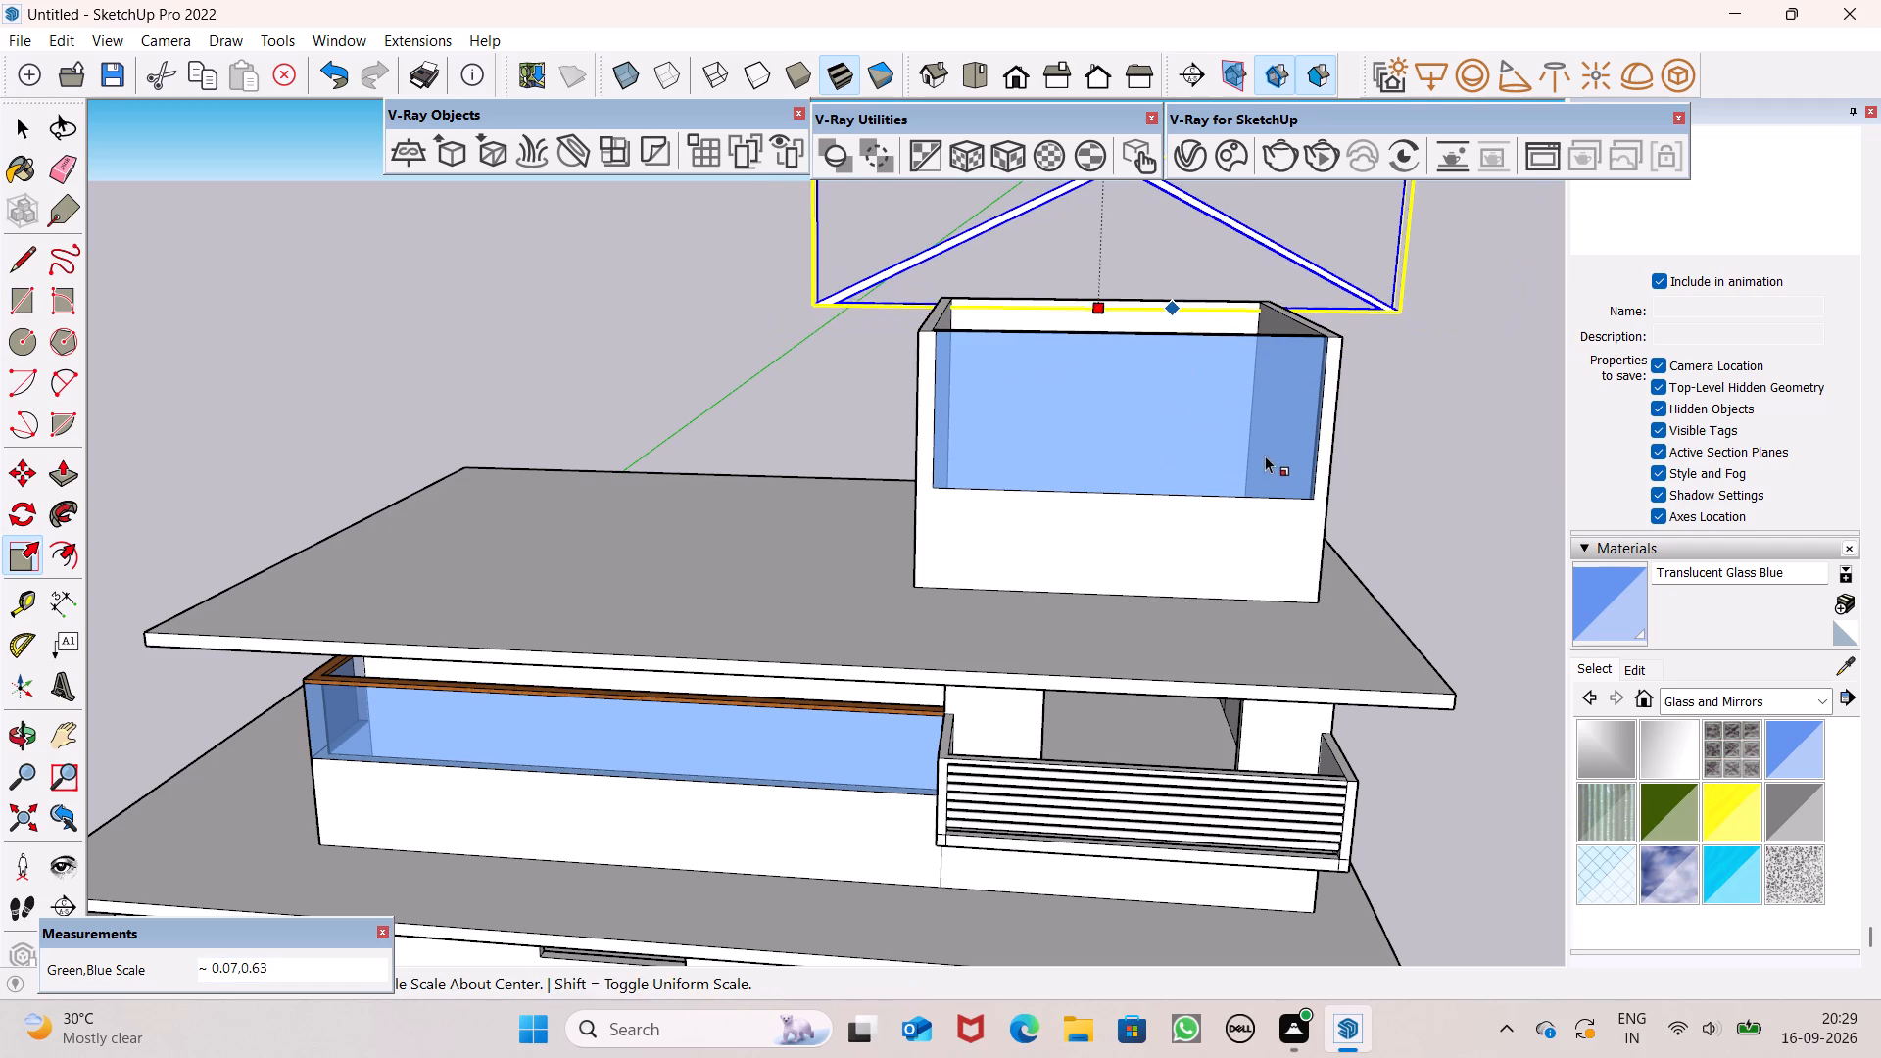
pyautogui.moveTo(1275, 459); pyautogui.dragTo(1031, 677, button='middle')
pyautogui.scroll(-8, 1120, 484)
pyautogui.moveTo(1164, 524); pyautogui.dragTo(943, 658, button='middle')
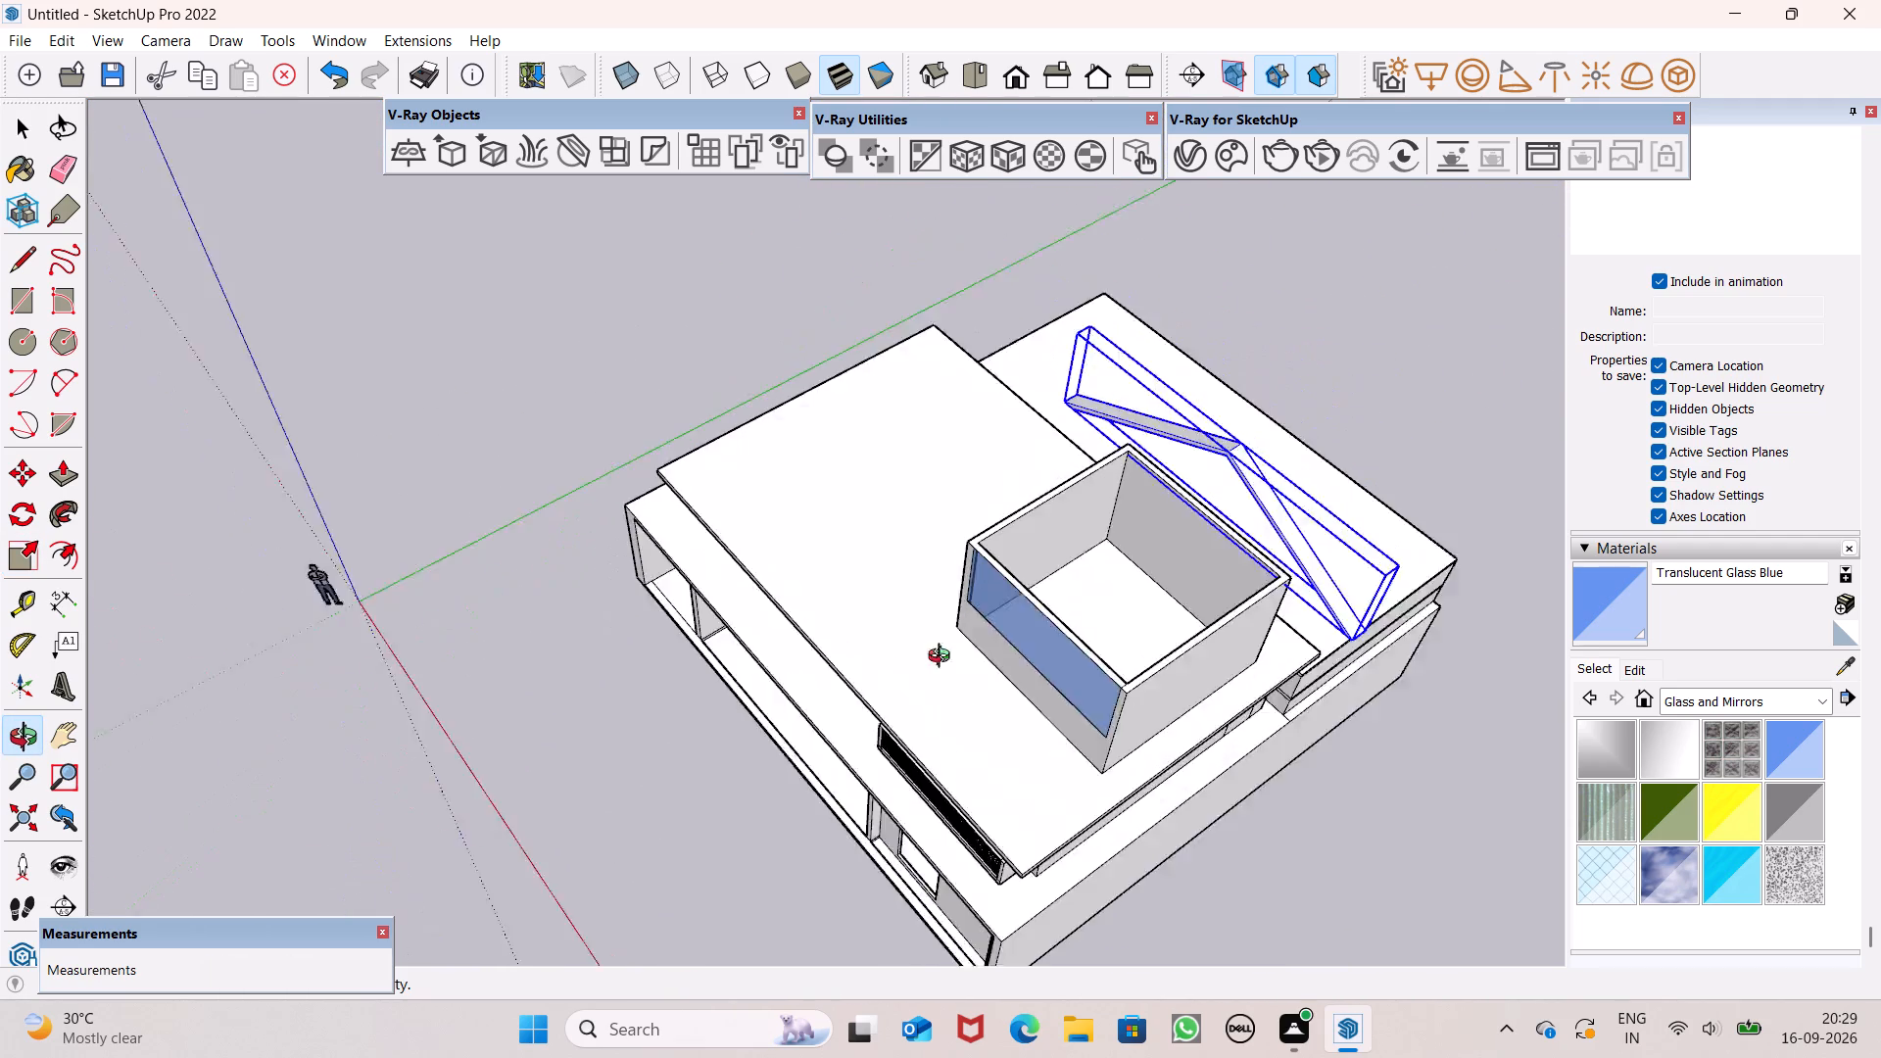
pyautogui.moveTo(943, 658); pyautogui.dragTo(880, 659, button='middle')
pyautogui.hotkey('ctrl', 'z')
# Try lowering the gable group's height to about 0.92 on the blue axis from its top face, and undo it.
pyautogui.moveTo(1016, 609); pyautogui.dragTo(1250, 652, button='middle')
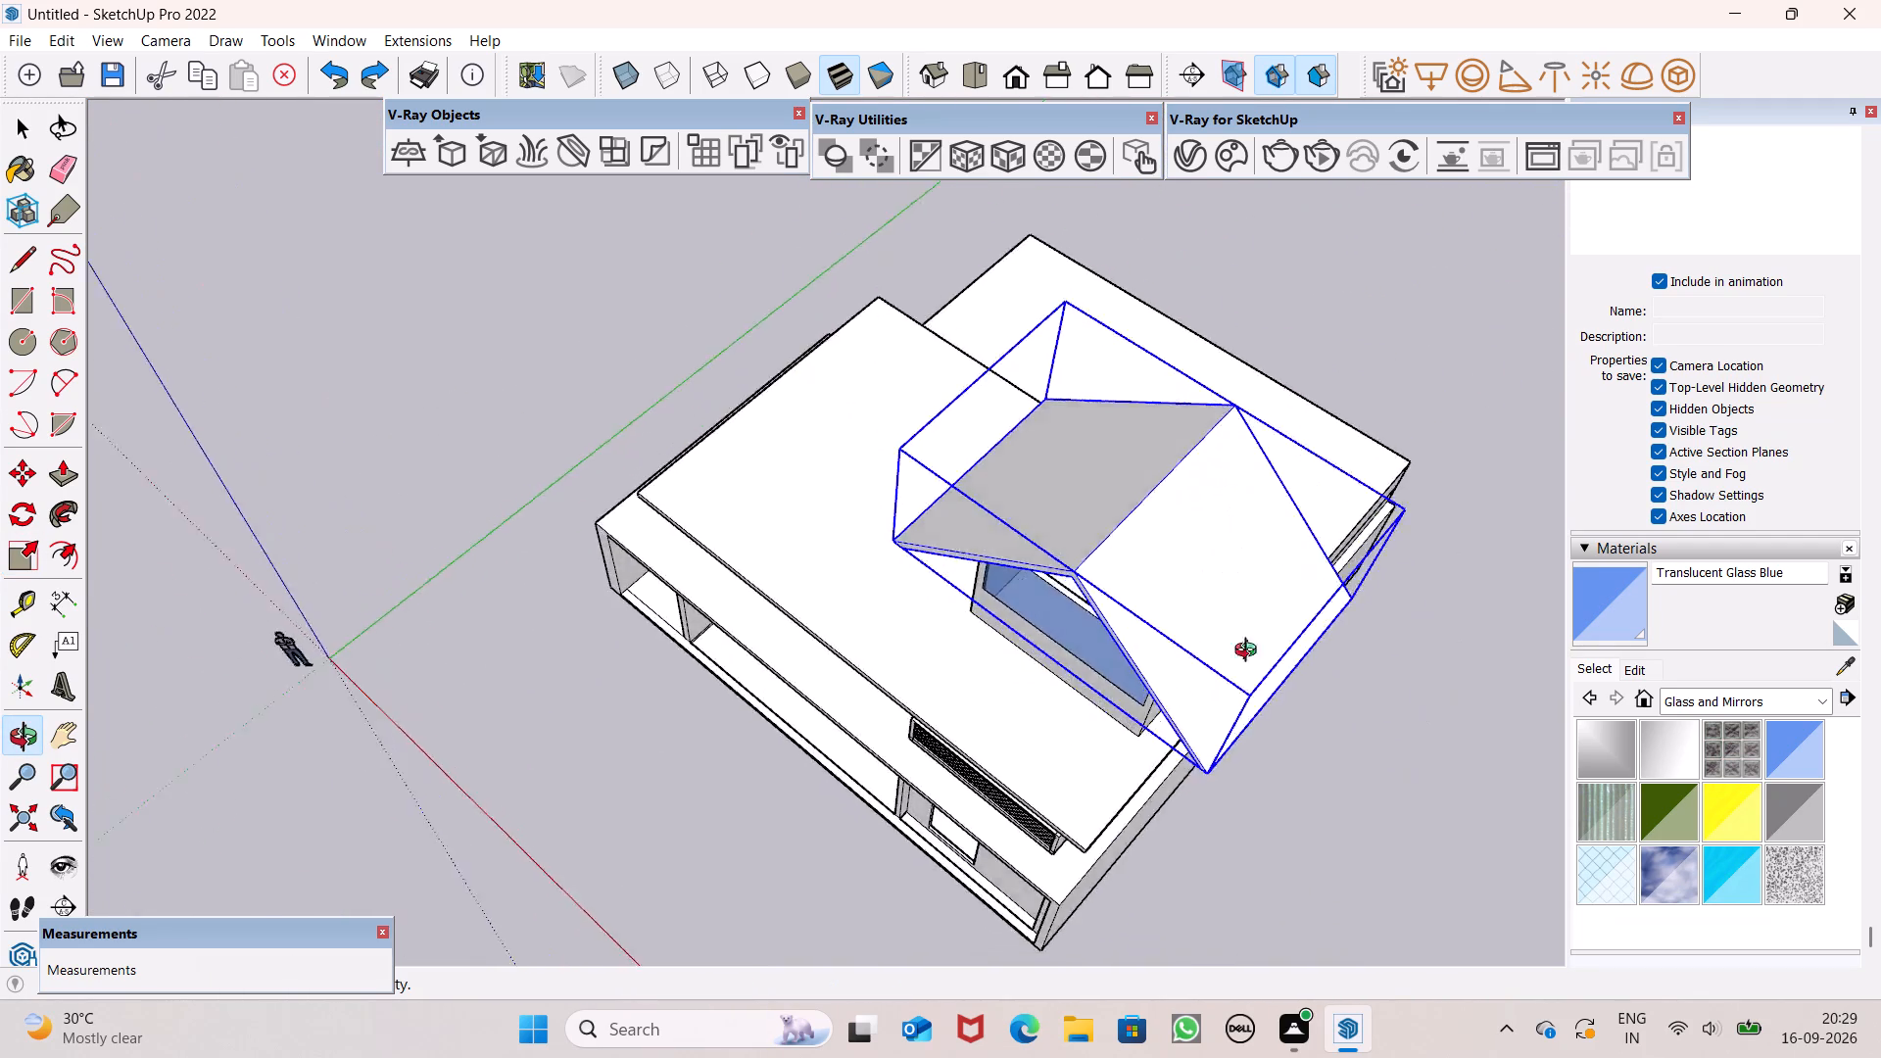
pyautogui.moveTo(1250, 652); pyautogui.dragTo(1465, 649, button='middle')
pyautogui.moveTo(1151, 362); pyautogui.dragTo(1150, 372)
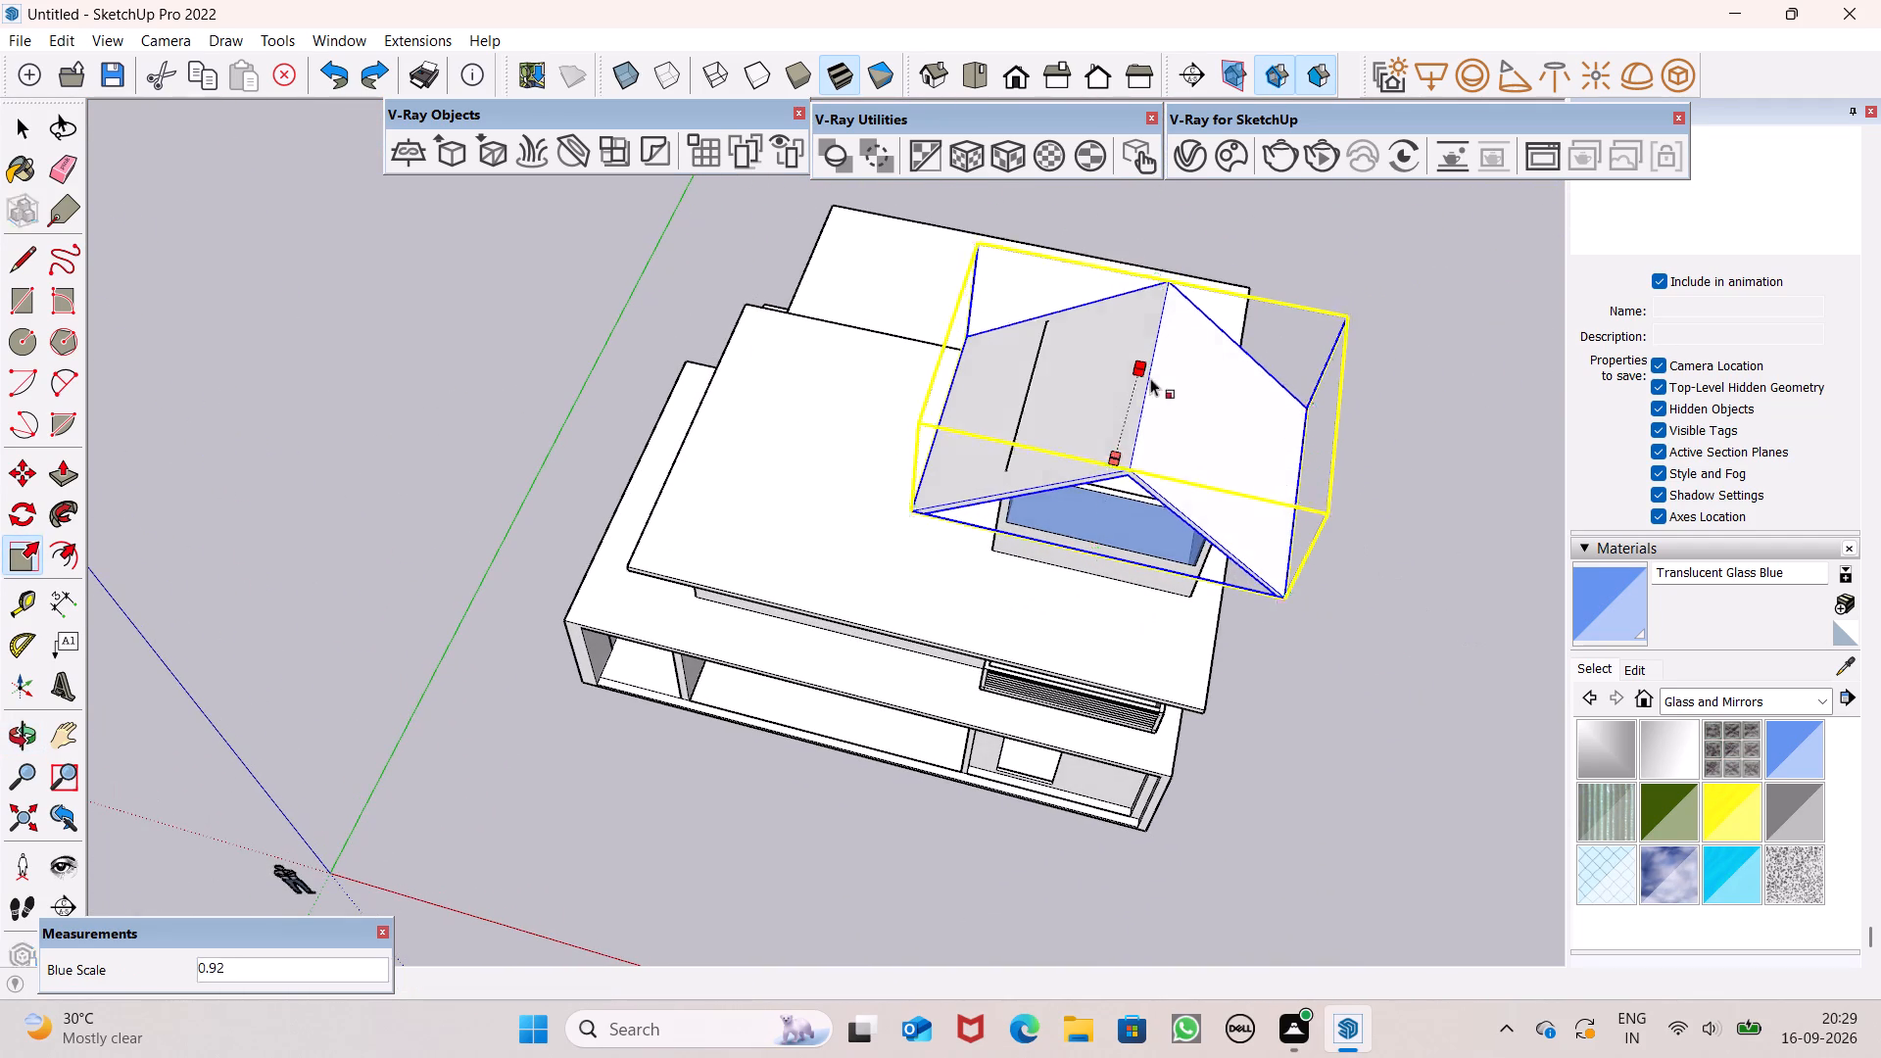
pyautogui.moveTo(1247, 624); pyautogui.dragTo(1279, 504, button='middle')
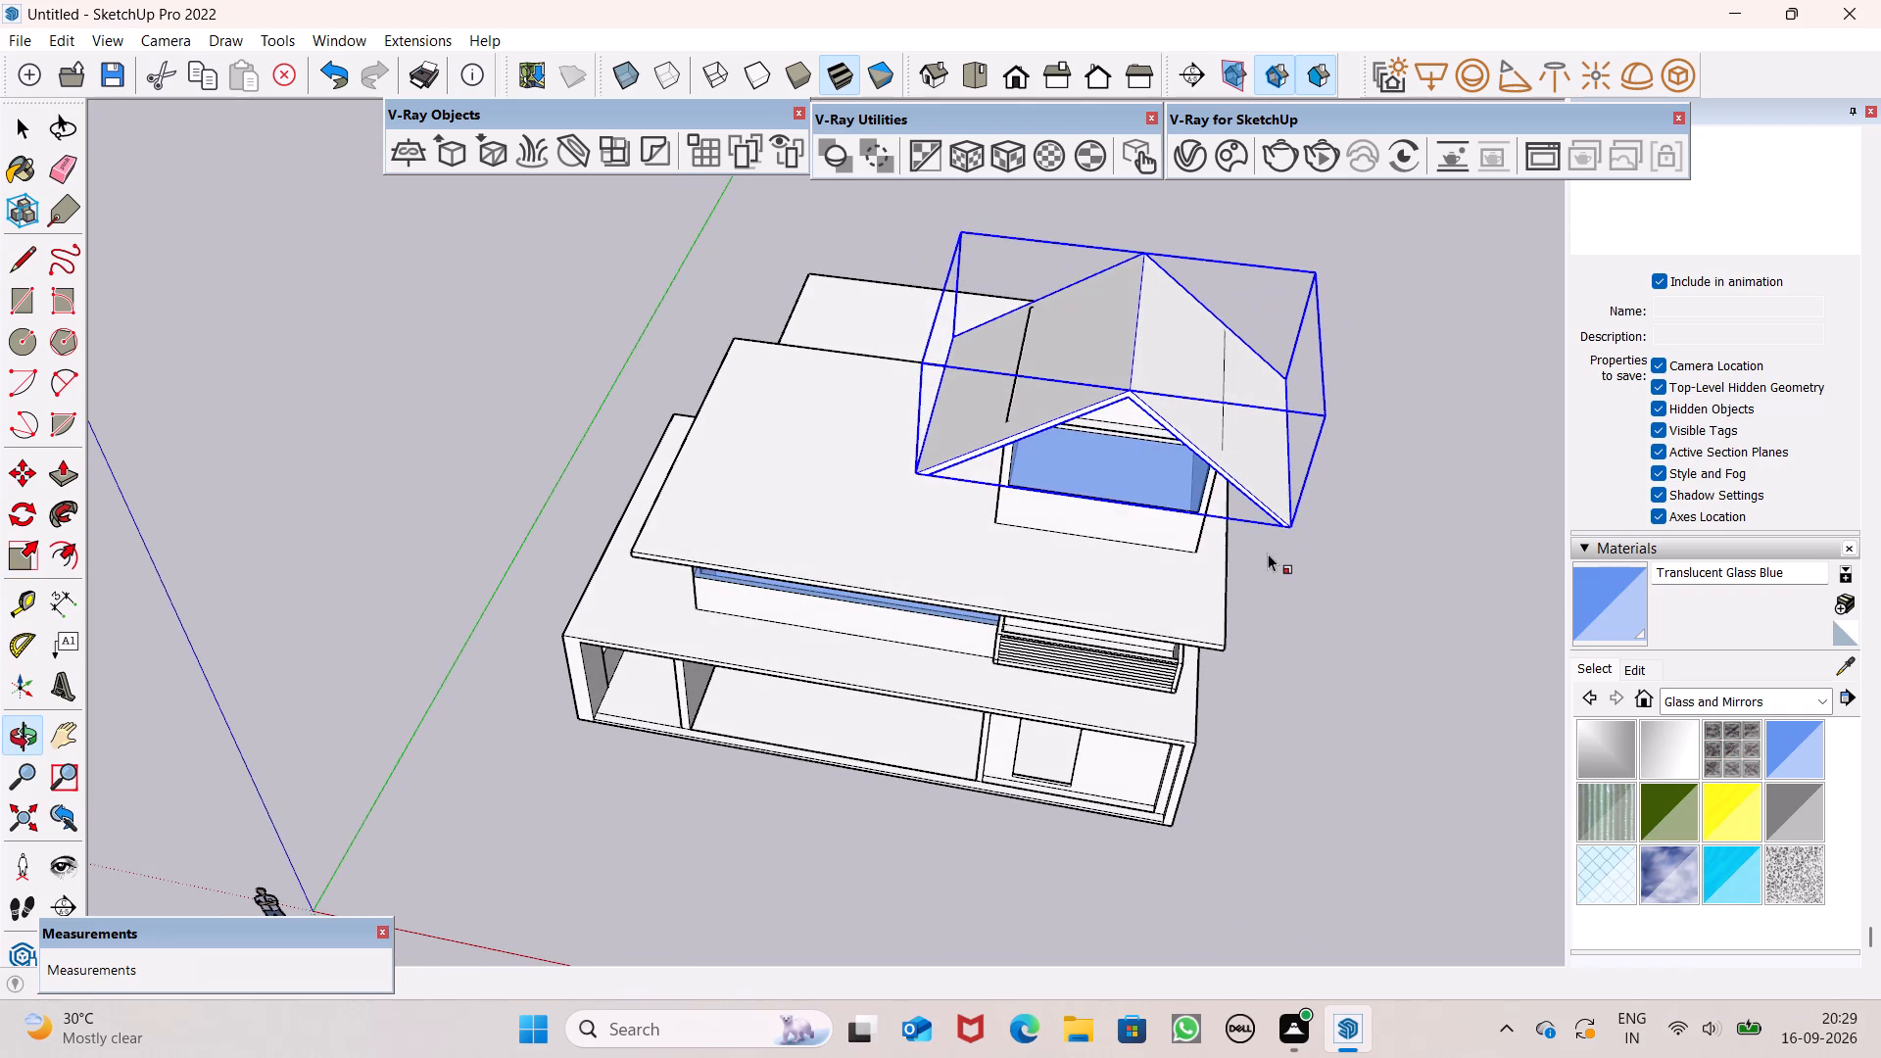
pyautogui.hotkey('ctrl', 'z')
# Scale the gable group to about 0.92 red and 0.90 blue from its lower eave edge, away from the balcony side.
pyautogui.moveTo(1268, 556); pyautogui.dragTo(1295, 335, button='middle')
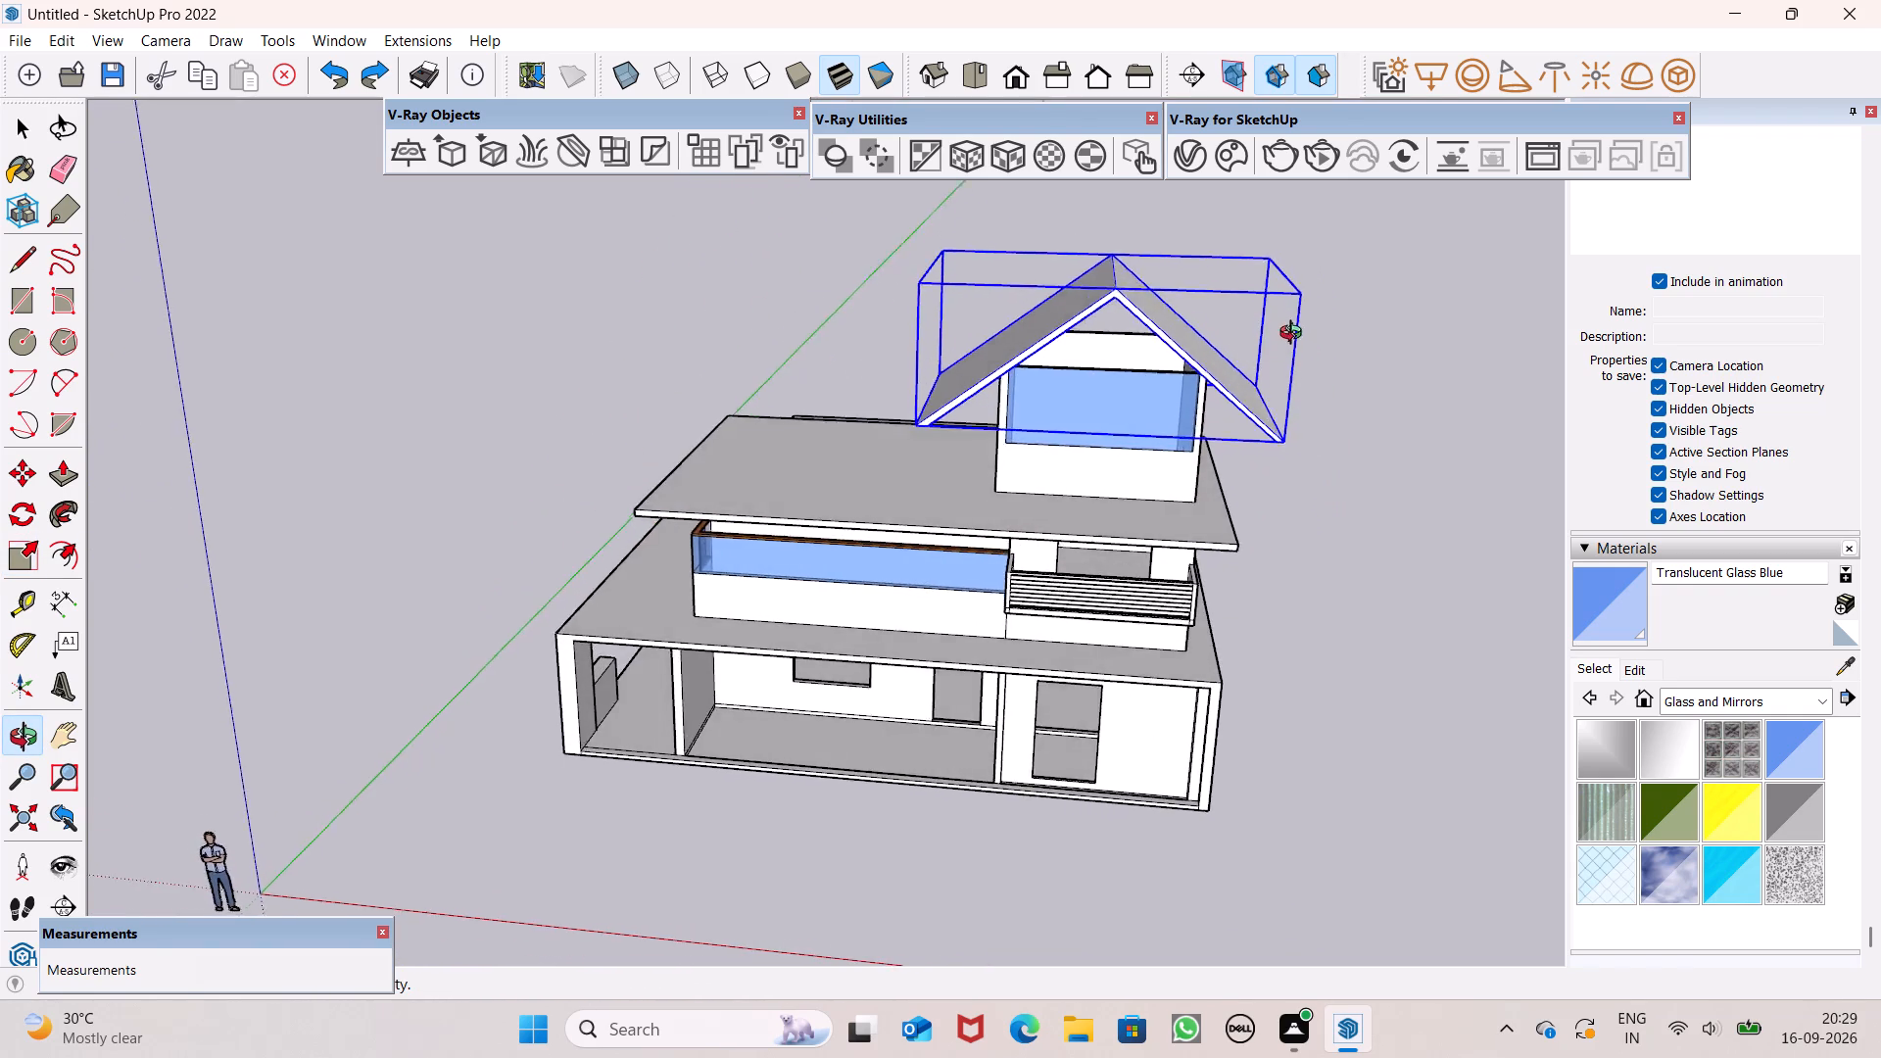
pyautogui.moveTo(1295, 335); pyautogui.dragTo(1201, 57, button='middle')
pyautogui.moveTo(1000, 435); pyautogui.dragTo(1010, 371, button='middle')
pyautogui.scroll(6, 1000, 435)
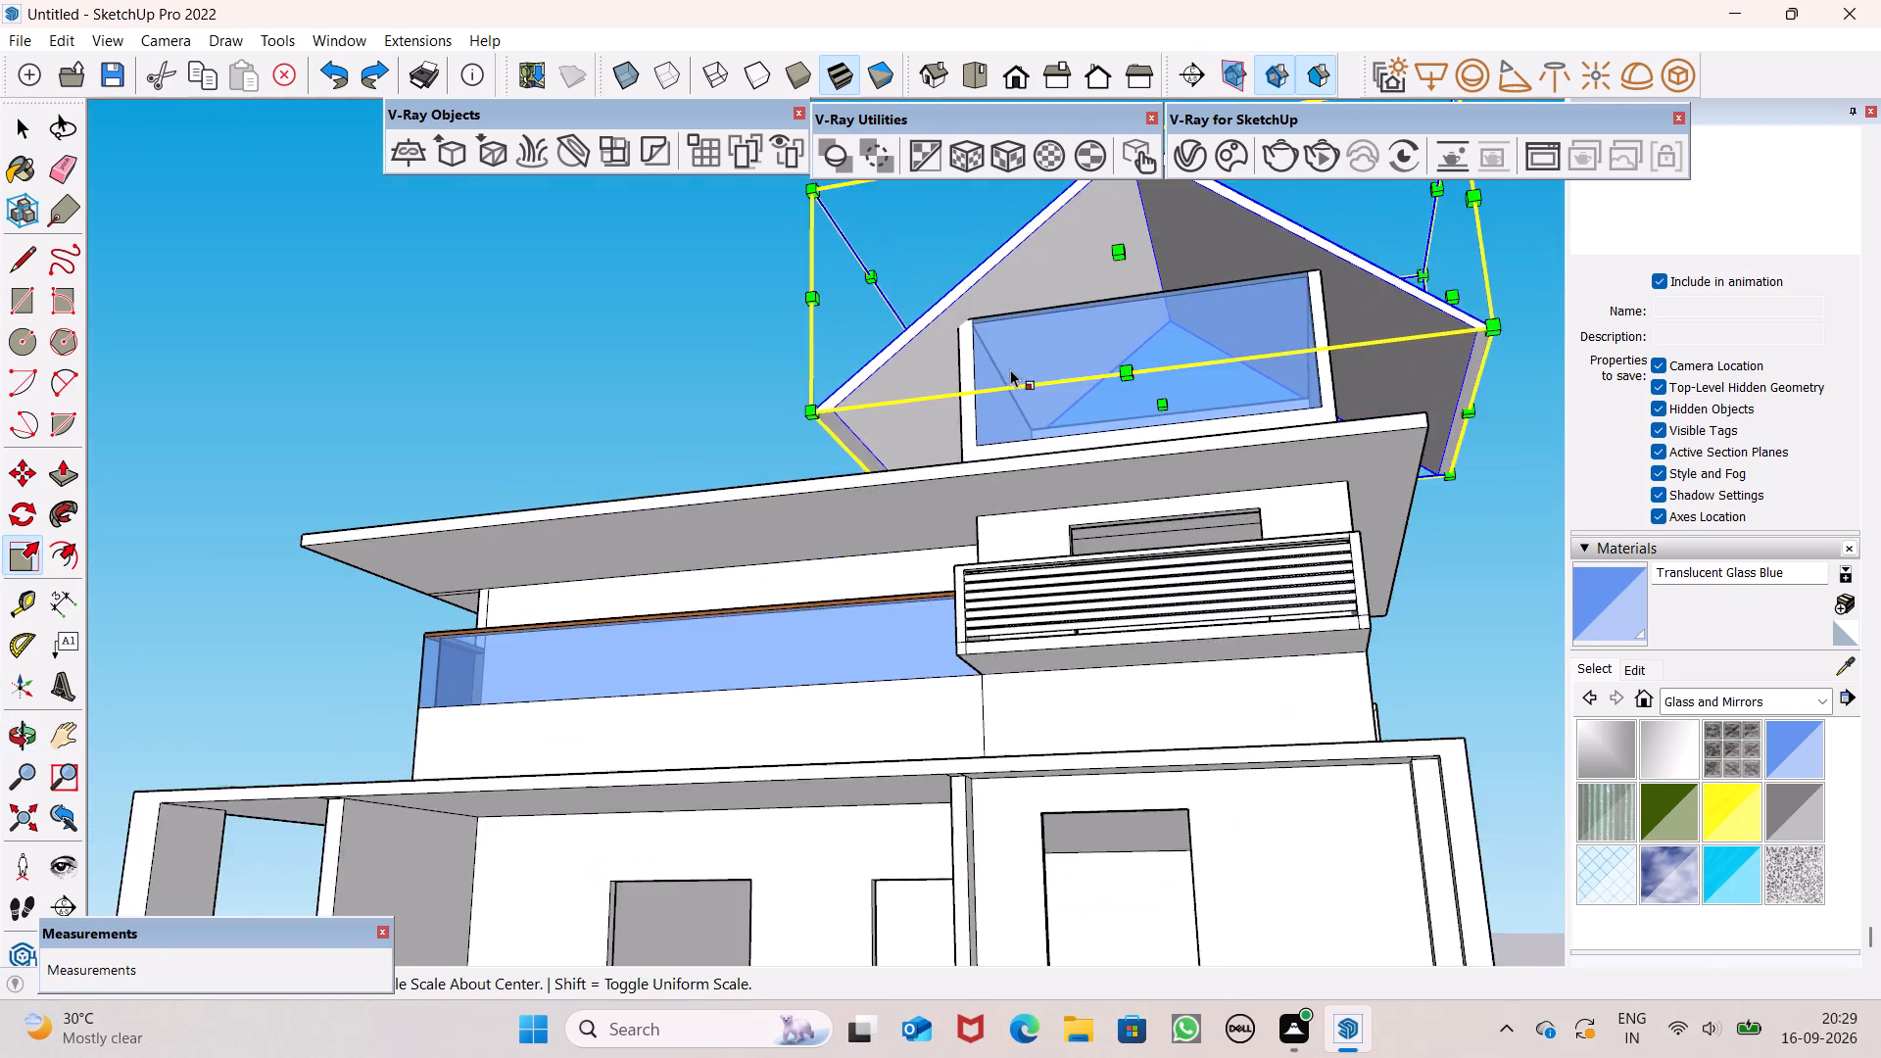
pyautogui.scroll(1, 1010, 369)
pyautogui.moveTo(975, 457); pyautogui.dragTo(976, 535, button='middle')
pyautogui.scroll(6, 902, 442)
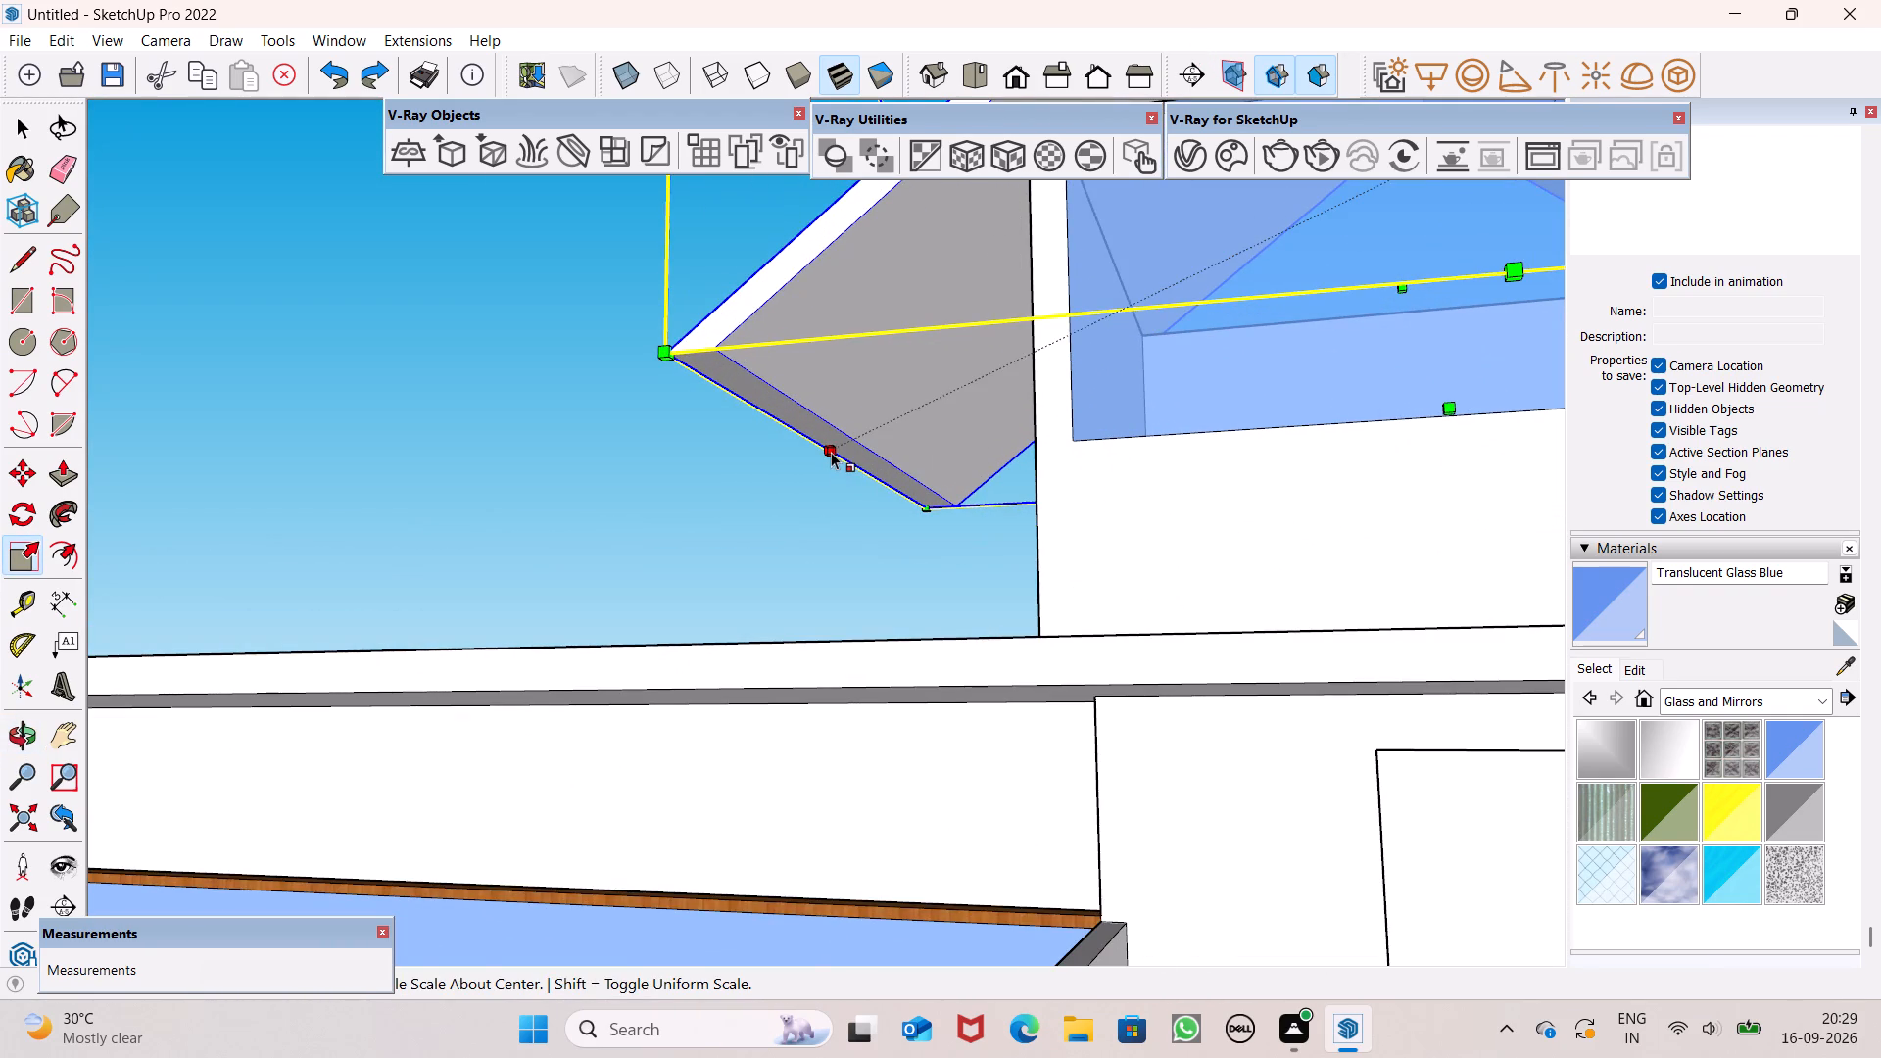
pyautogui.moveTo(834, 451); pyautogui.dragTo(912, 401)
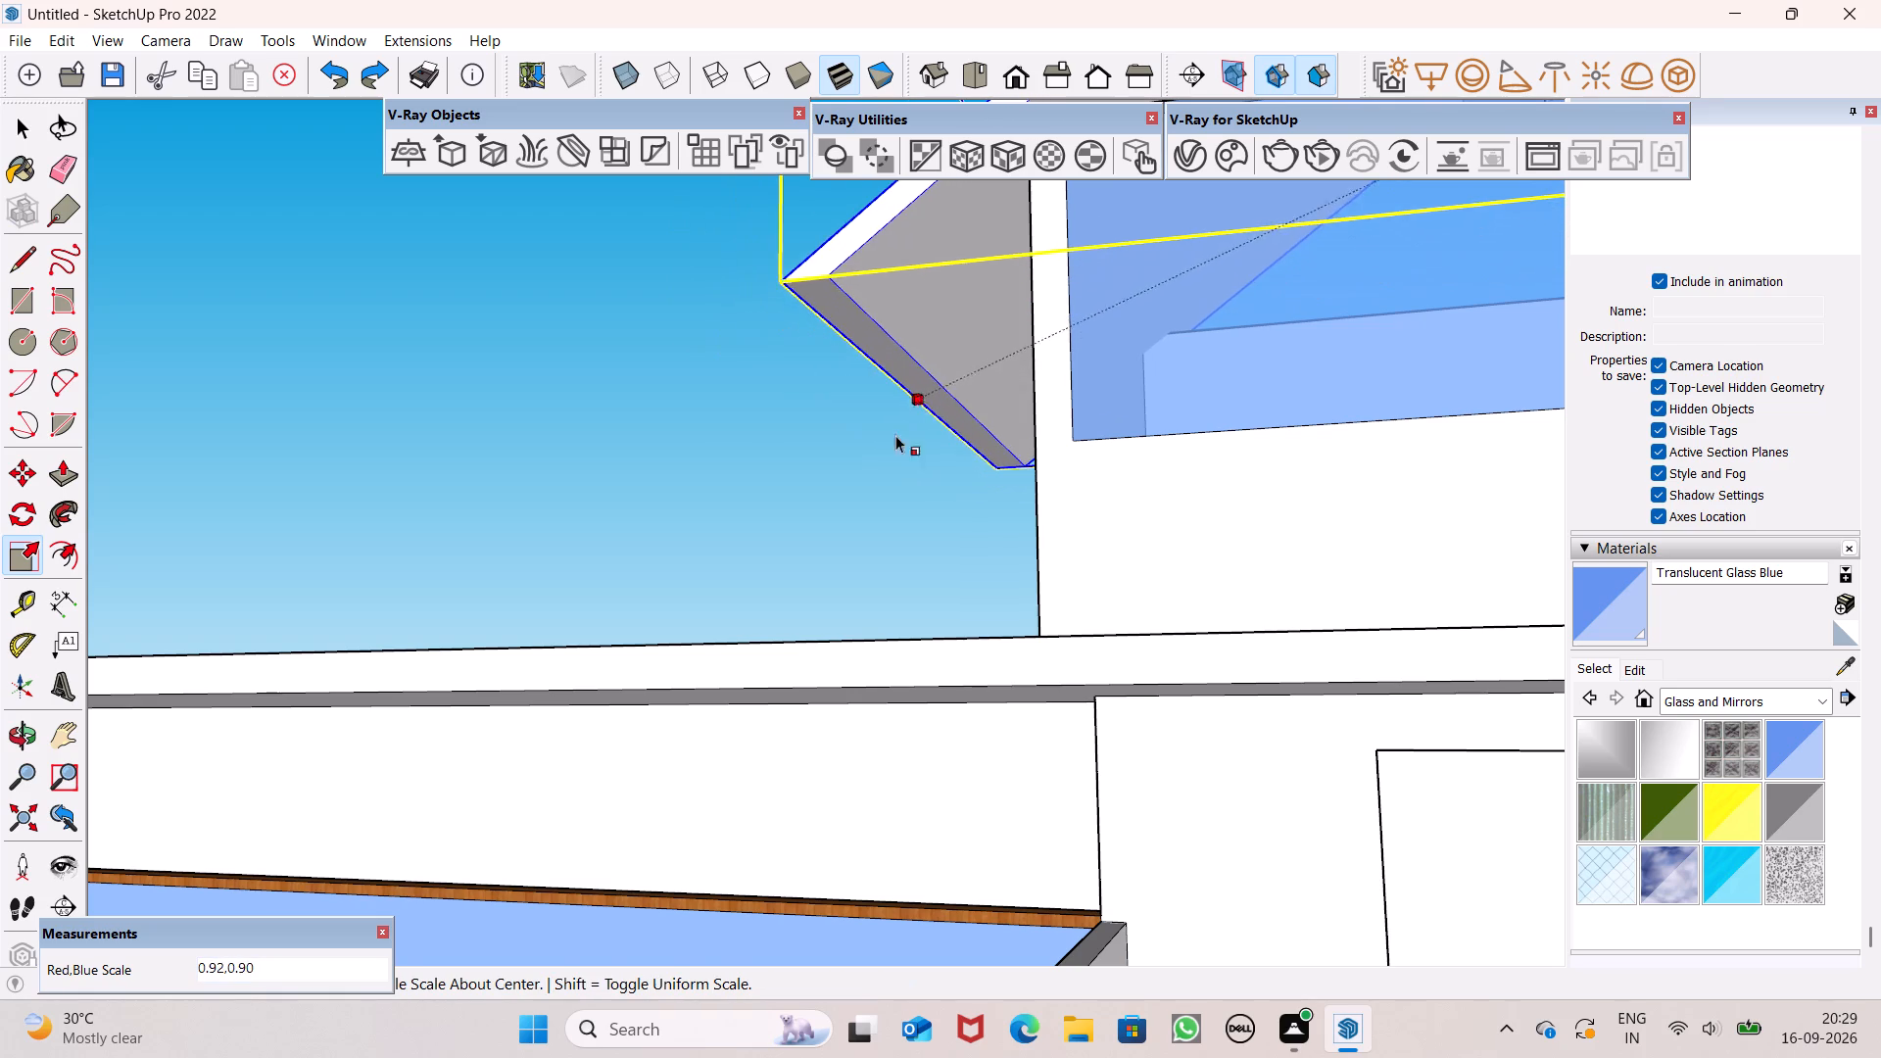
# Shrink the gable group uniformly to about 0.85 from its upper front corner, and deselect it.
pyautogui.scroll(-7, 945, 467)
pyautogui.scroll(-7, 1034, 443)
pyautogui.moveTo(1185, 466); pyautogui.dragTo(1145, 761, button='middle')
pyautogui.scroll(1, 1256, 532)
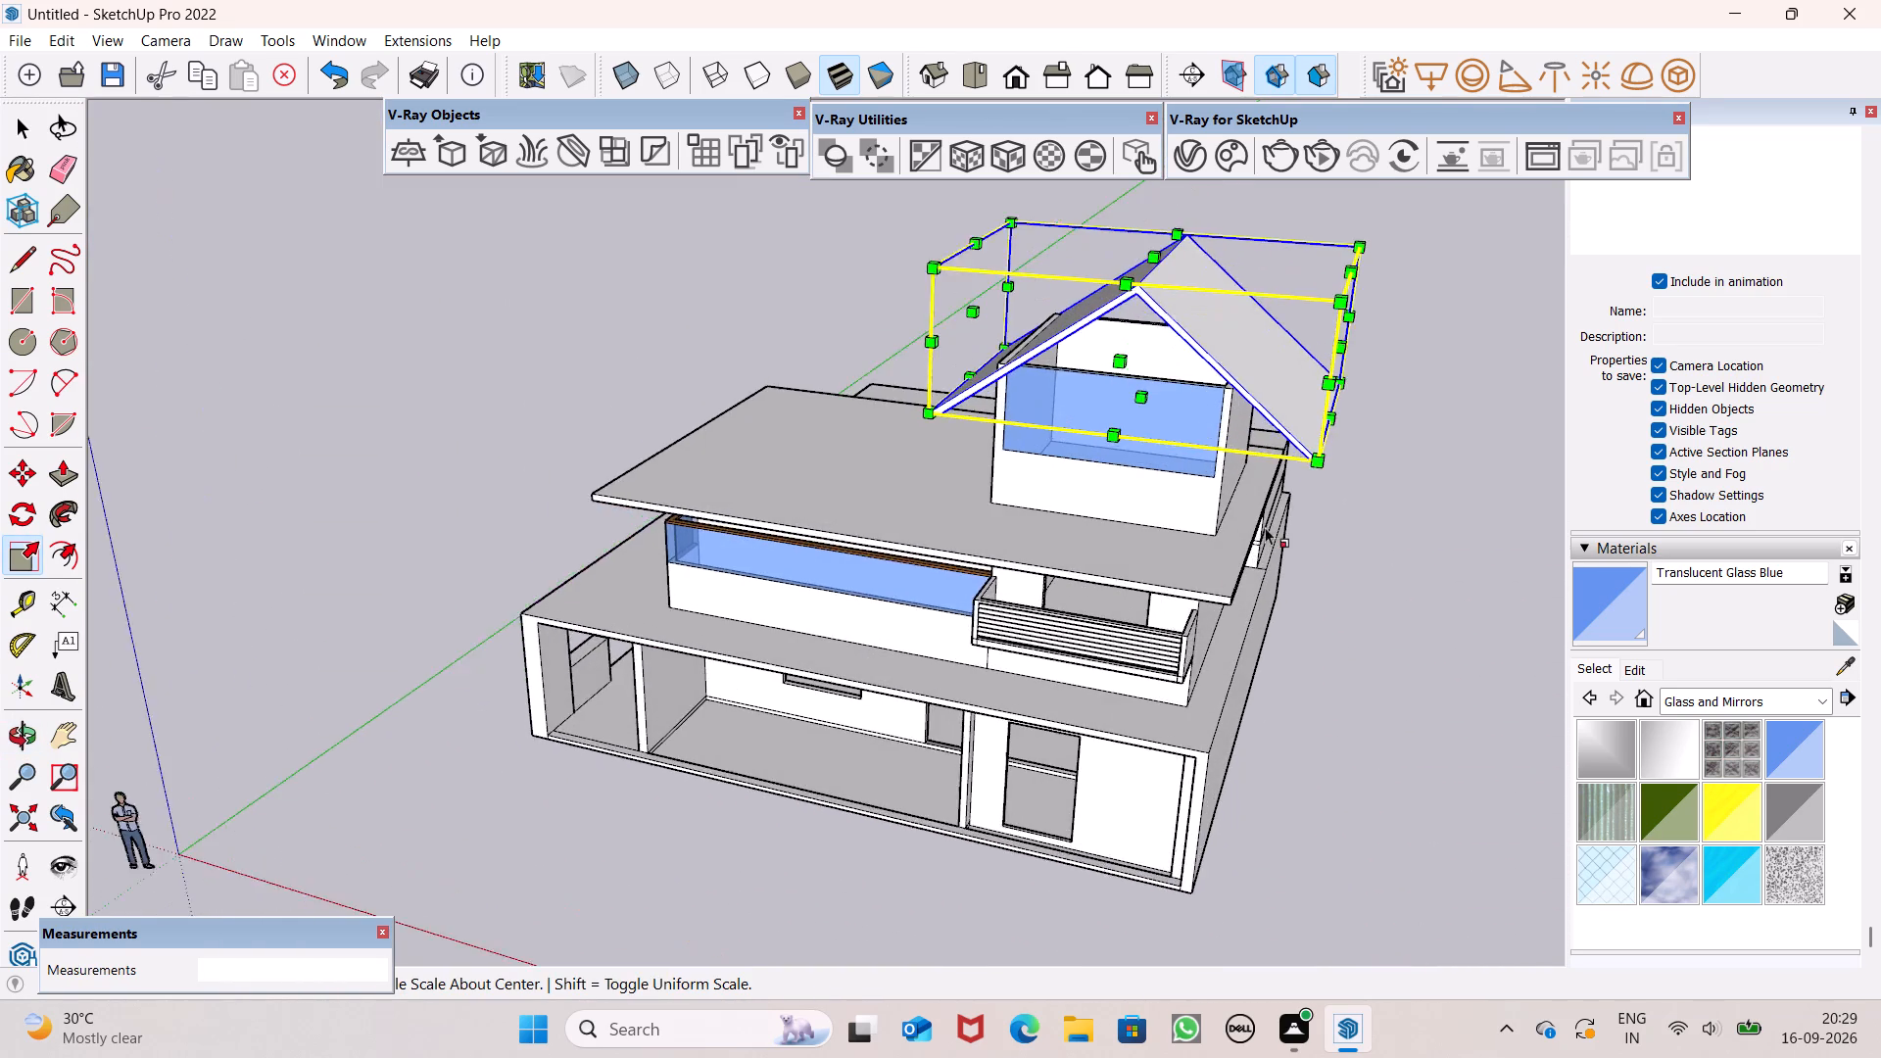
pyautogui.scroll(2, 1265, 527)
pyautogui.moveTo(1323, 546); pyautogui.dragTo(1448, 662, button='middle')
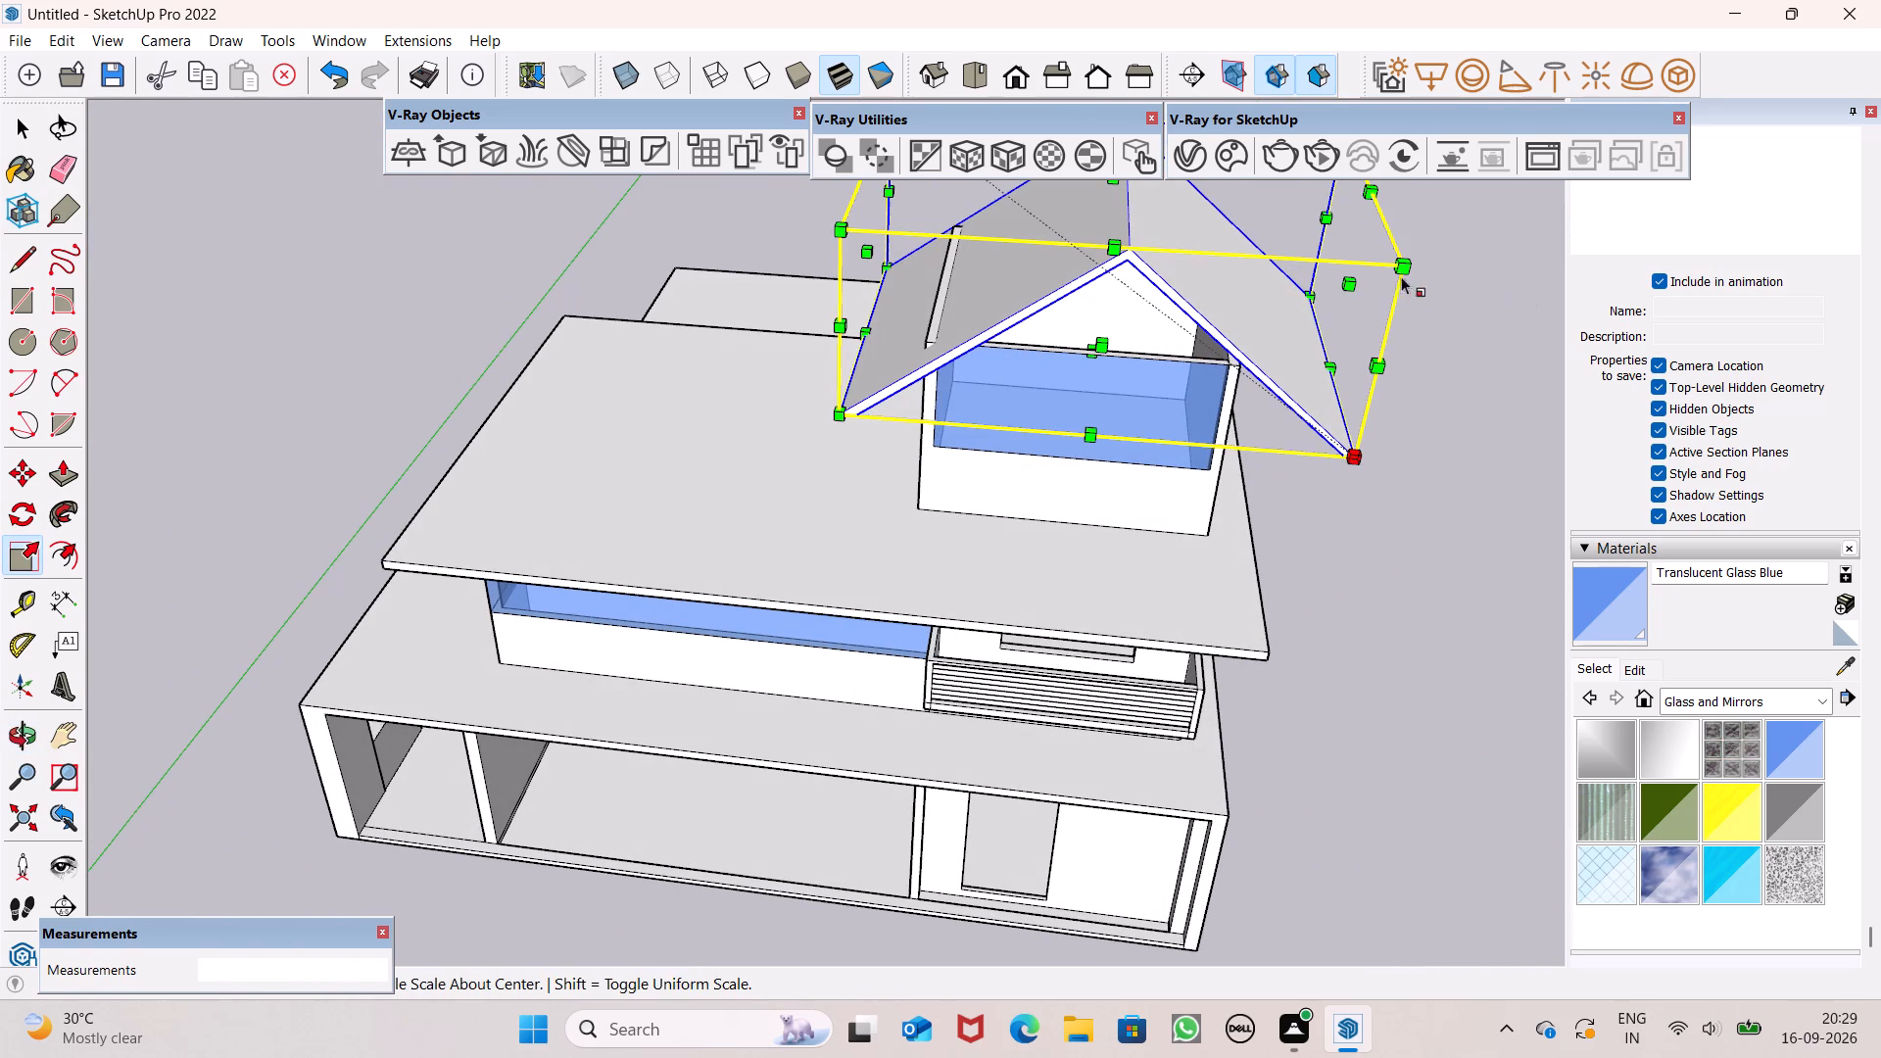
pyautogui.moveTo(1404, 259); pyautogui.dragTo(1324, 313)
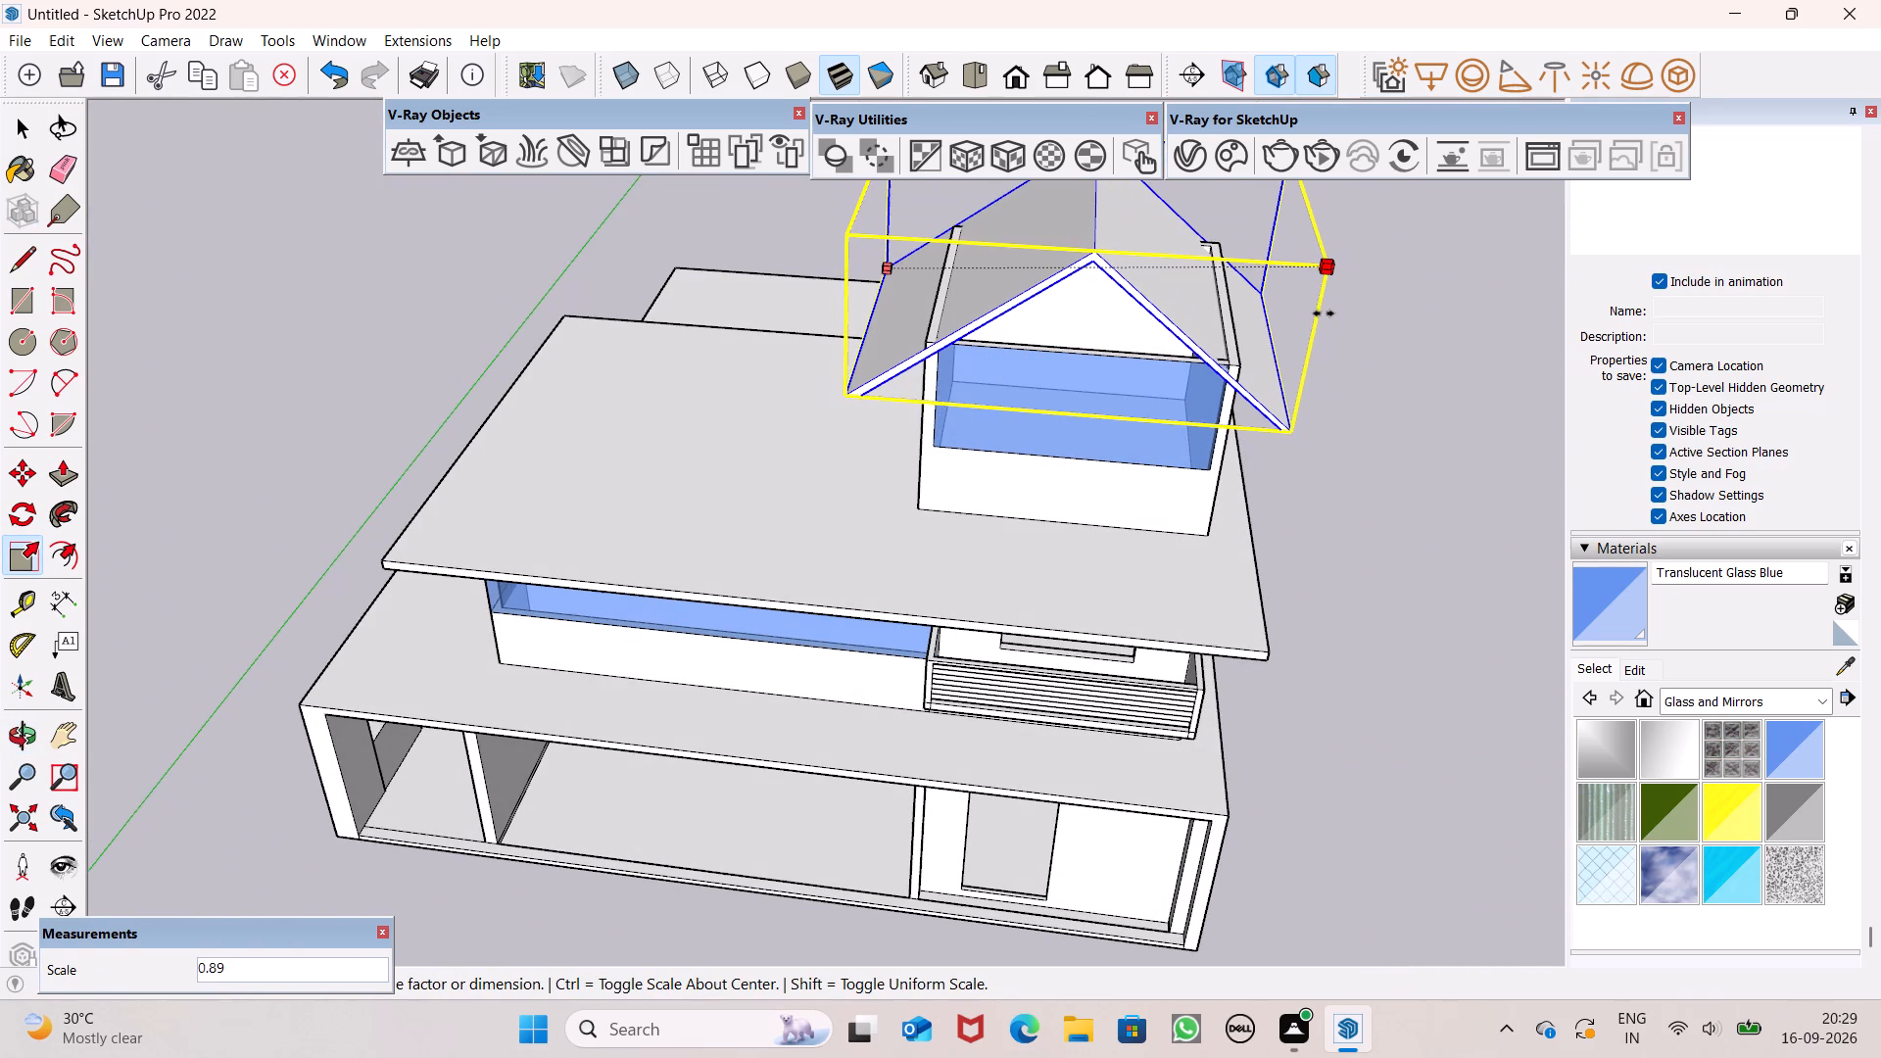
pyautogui.moveTo(1324, 313); pyautogui.dragTo(1301, 315)
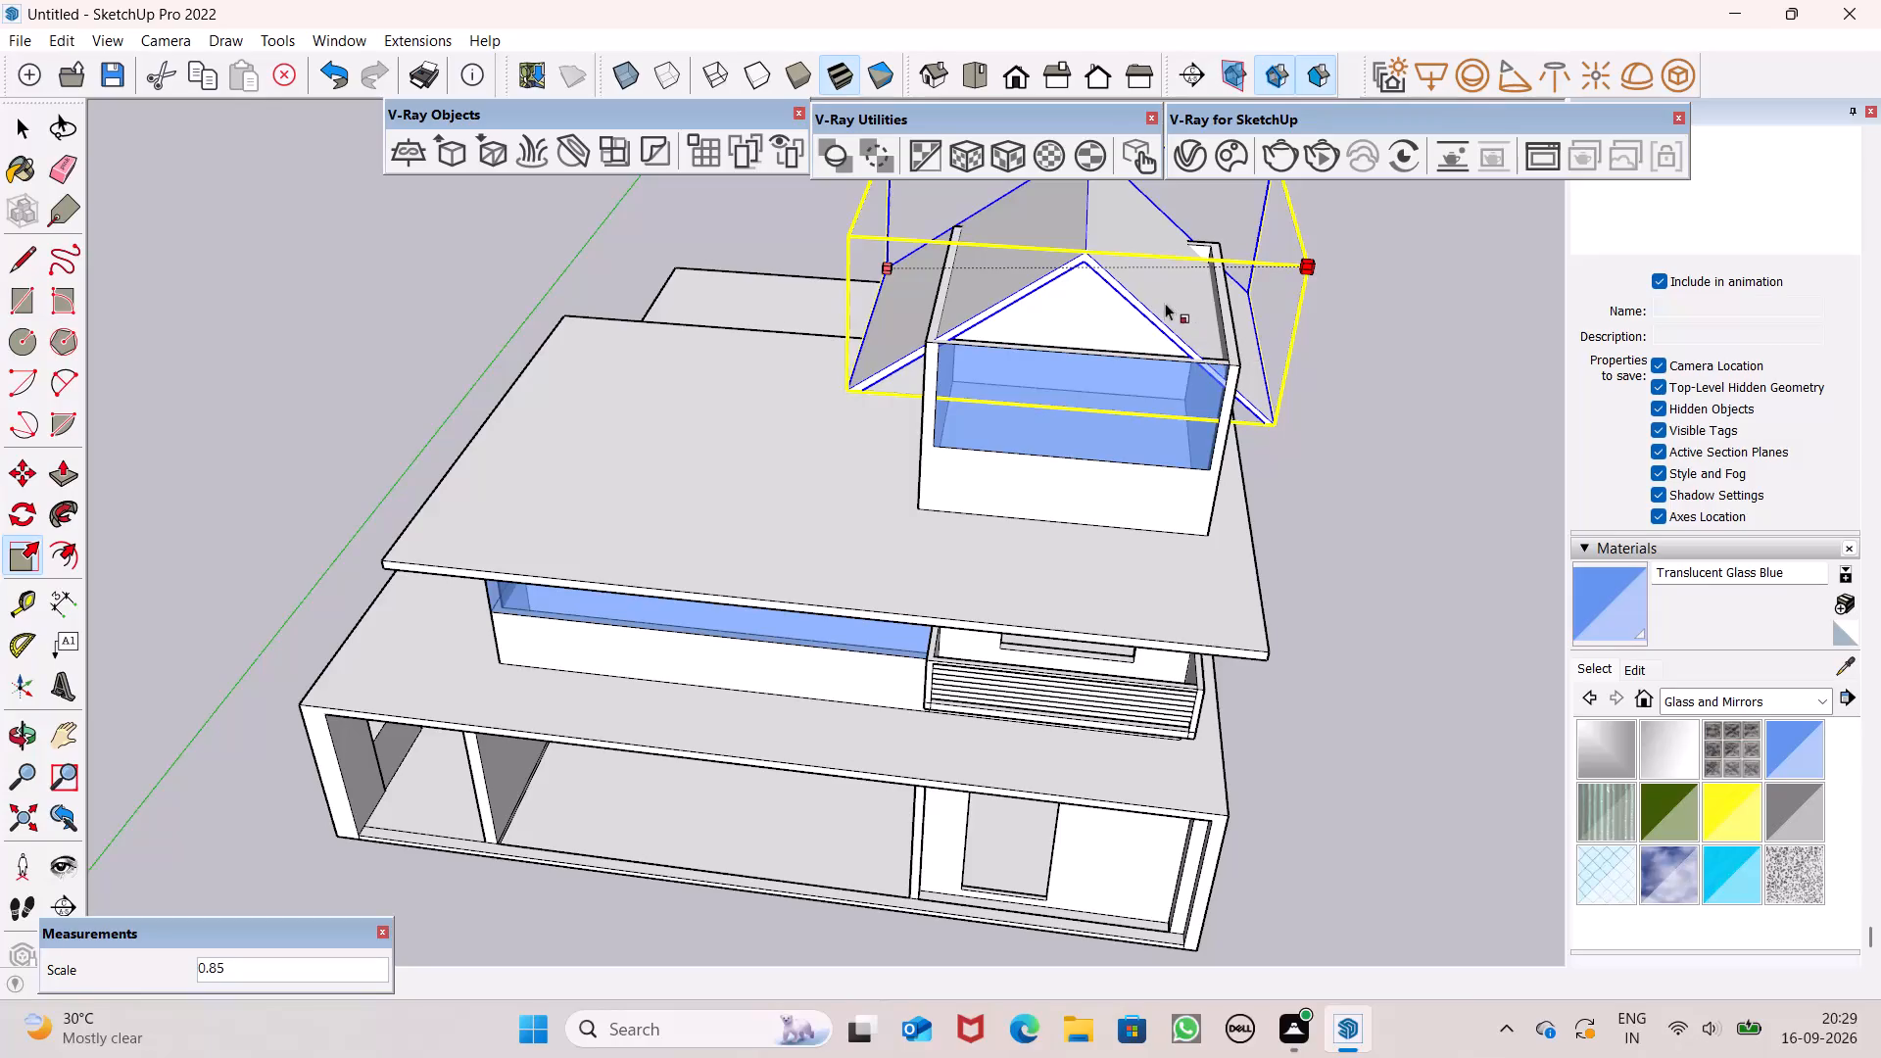
pyautogui.press('space')
pyautogui.press('space')
pyautogui.click(1379, 492)
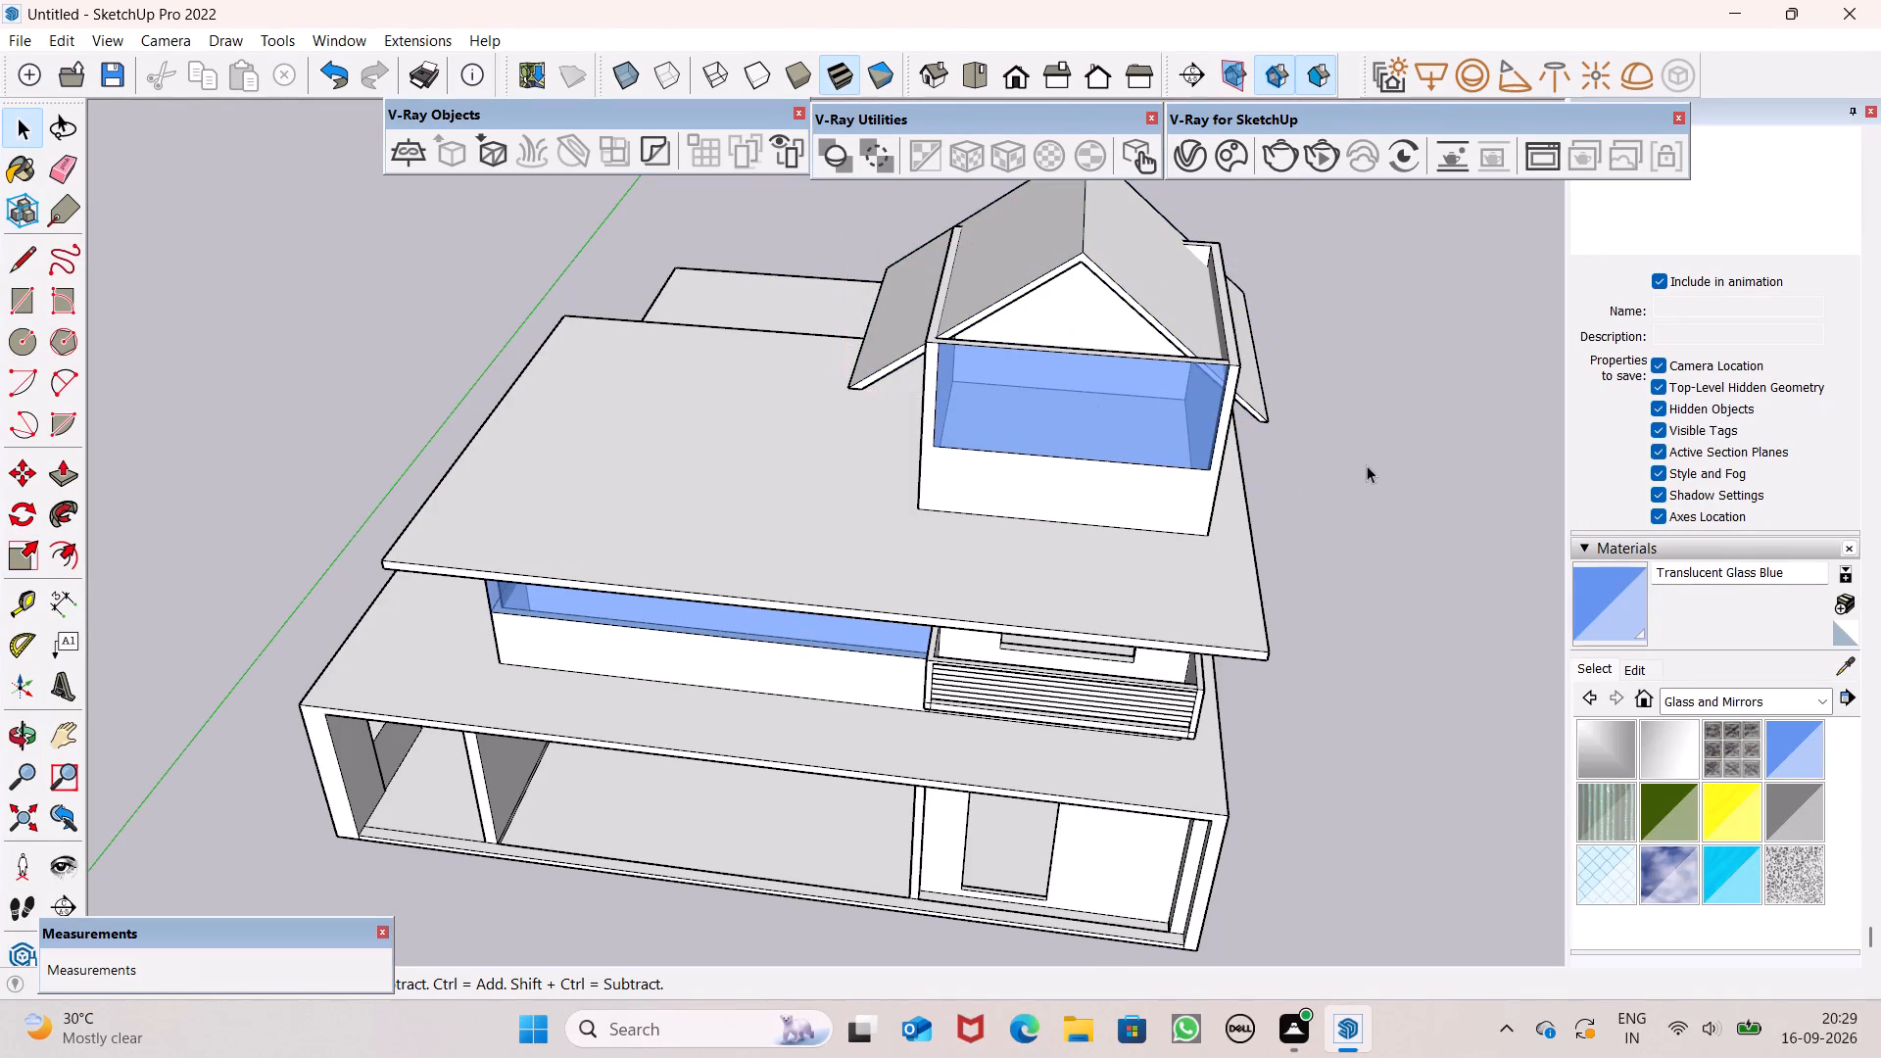
# Select the gable group and move it about 17' 8" clear of the rooftop box.
pyautogui.moveTo(1367, 463); pyautogui.dragTo(1161, 534, button='middle')
pyautogui.click(1229, 532)
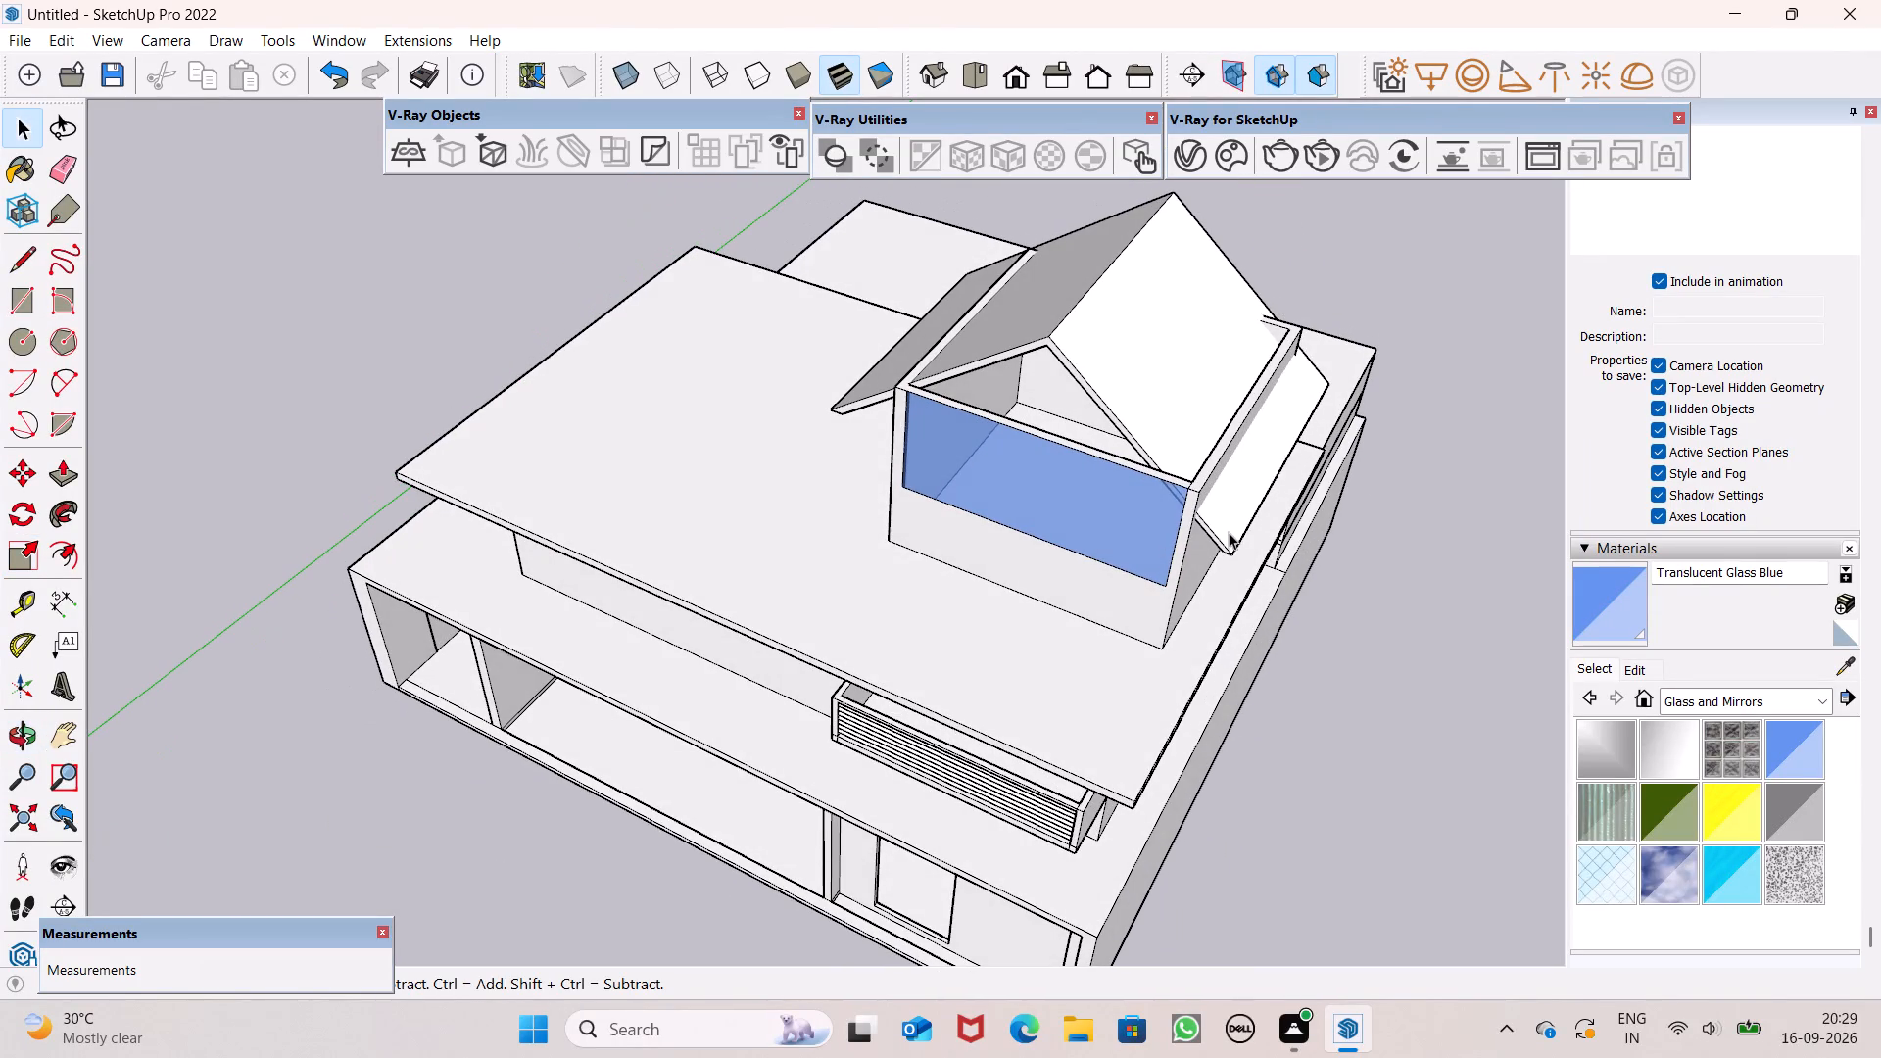
pyautogui.scroll(-4, 1278, 554)
pyautogui.press('m')
pyautogui.press('Return')
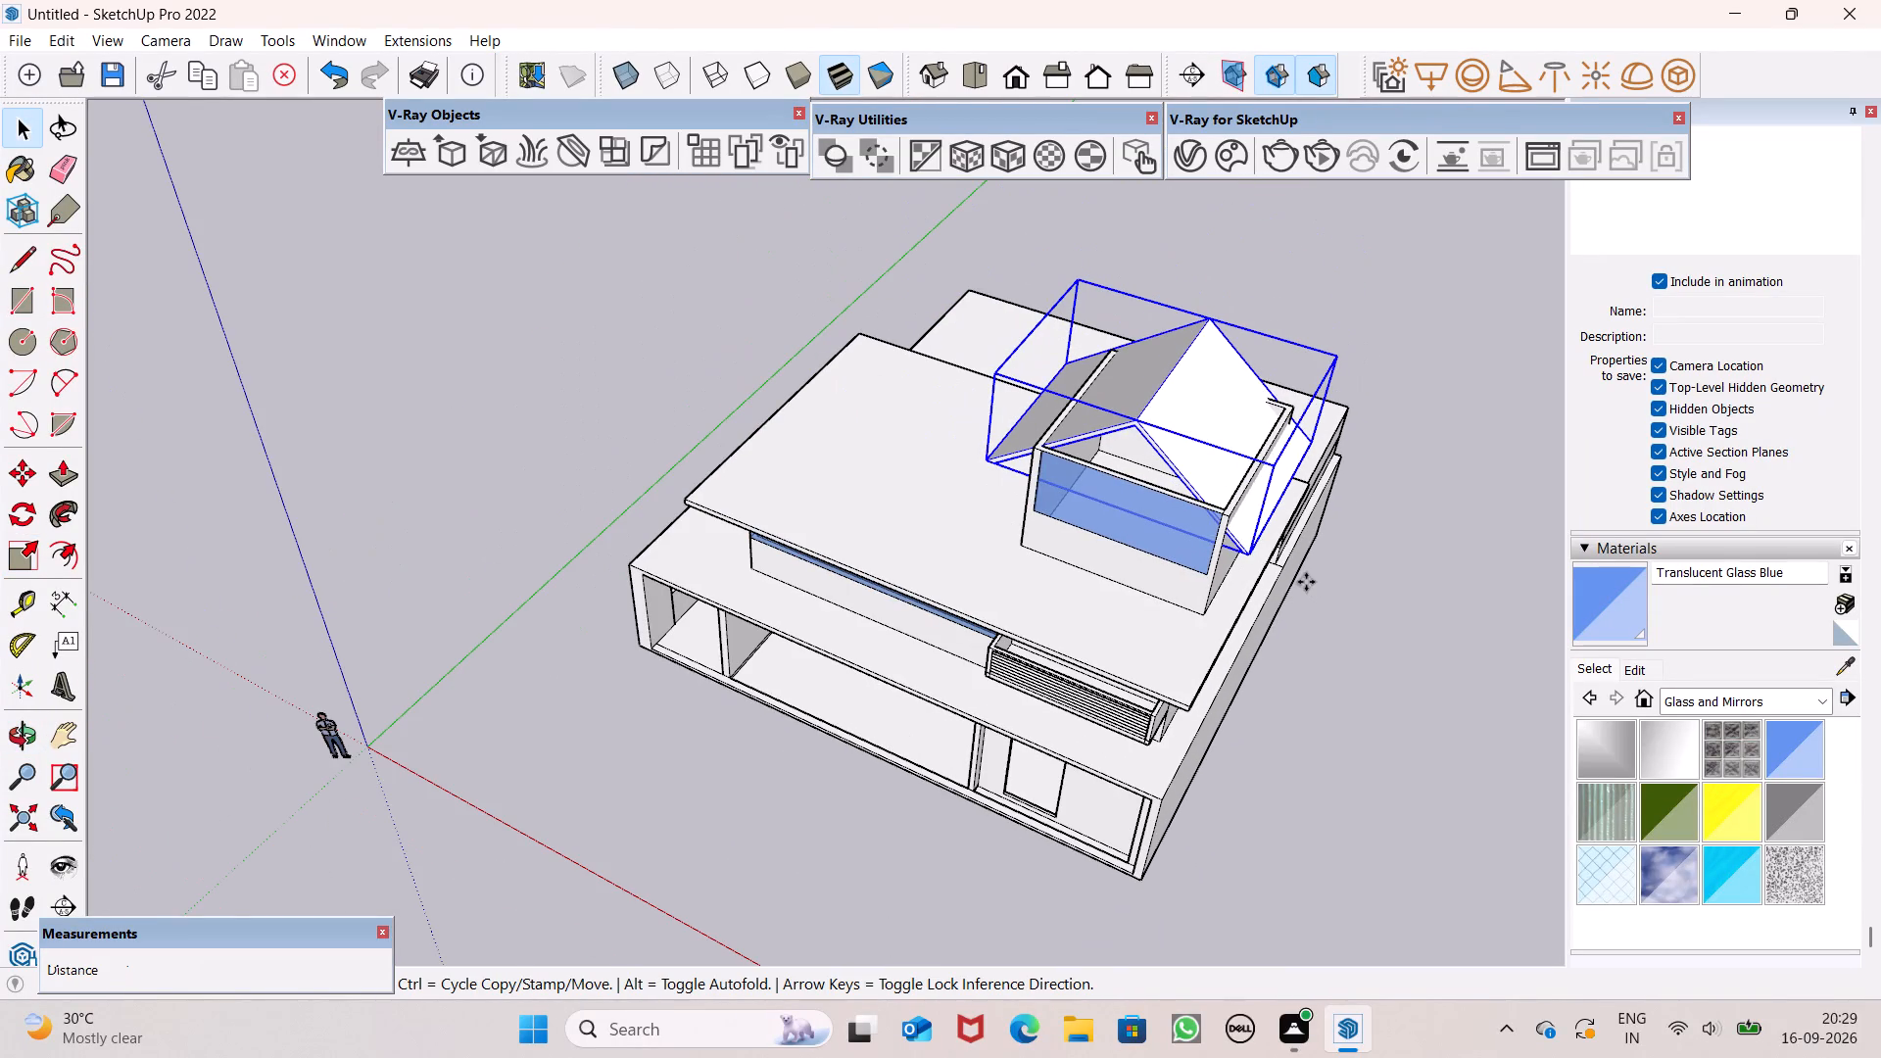
pyautogui.moveTo(1253, 556); pyautogui.dragTo(1248, 528)
pyautogui.click(1248, 523)
pyautogui.moveTo(1246, 519); pyautogui.dragTo(1245, 537)
pyautogui.moveTo(1245, 537); pyautogui.dragTo(1281, 519)
pyautogui.moveTo(1282, 517); pyautogui.dragTo(1282, 530)
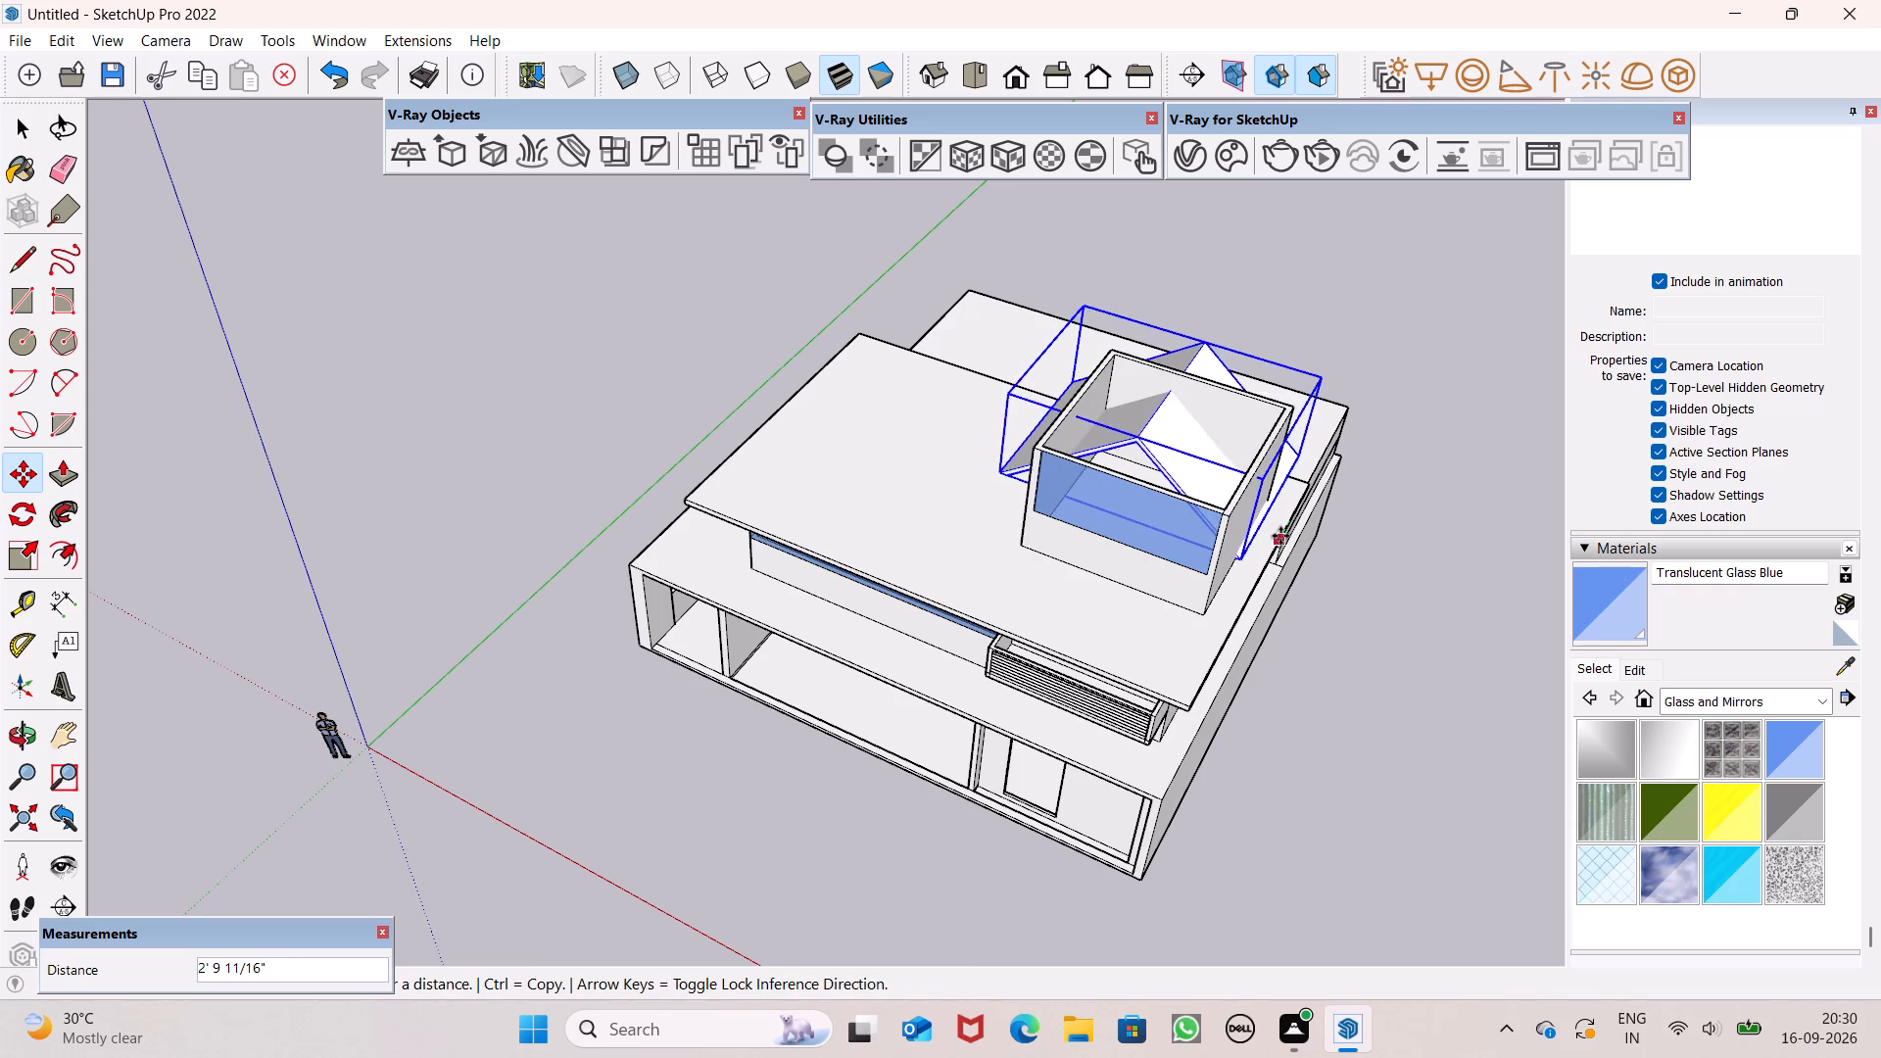
pyautogui.click(1459, 466)
# Move the gable group by its lower front corner back over the glazed rooftop box.
pyautogui.moveTo(1392, 551); pyautogui.dragTo(1392, 346, button='middle')
pyautogui.scroll(7, 1338, 467)
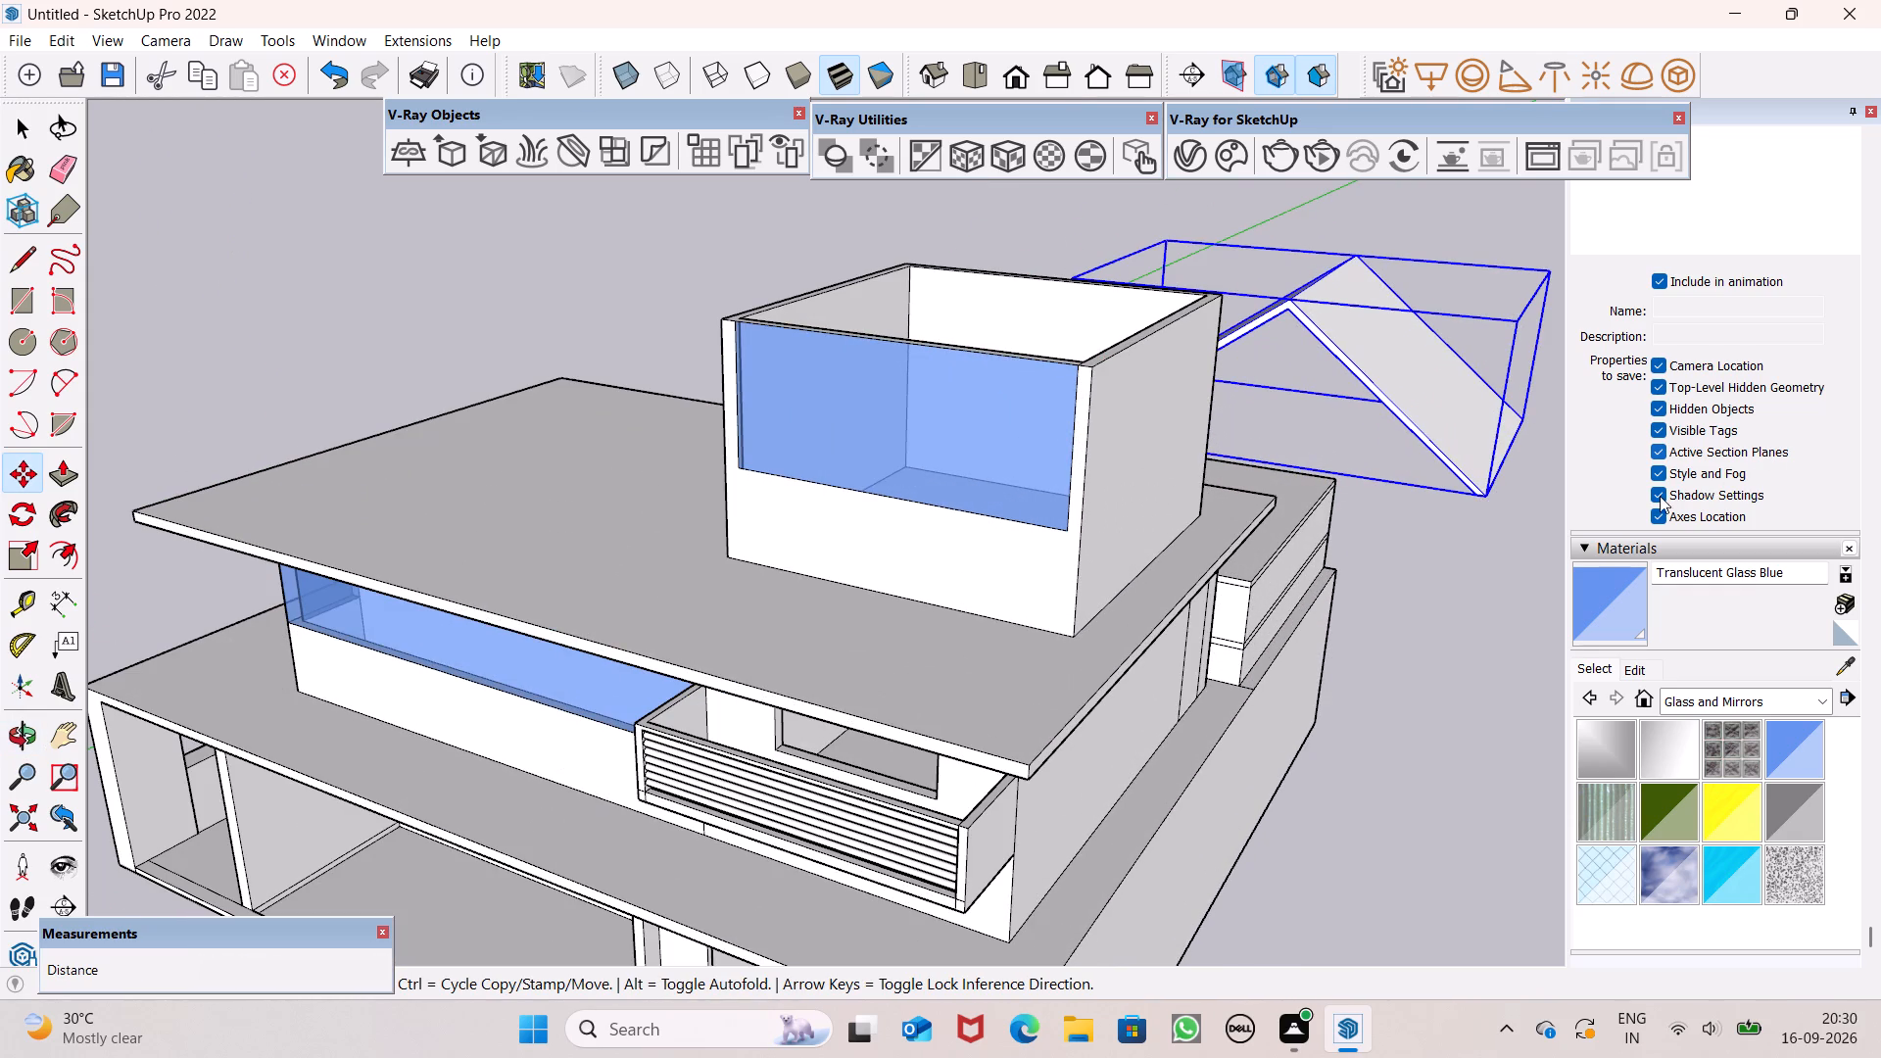
pyautogui.moveTo(1484, 495); pyautogui.dragTo(1200, 443)
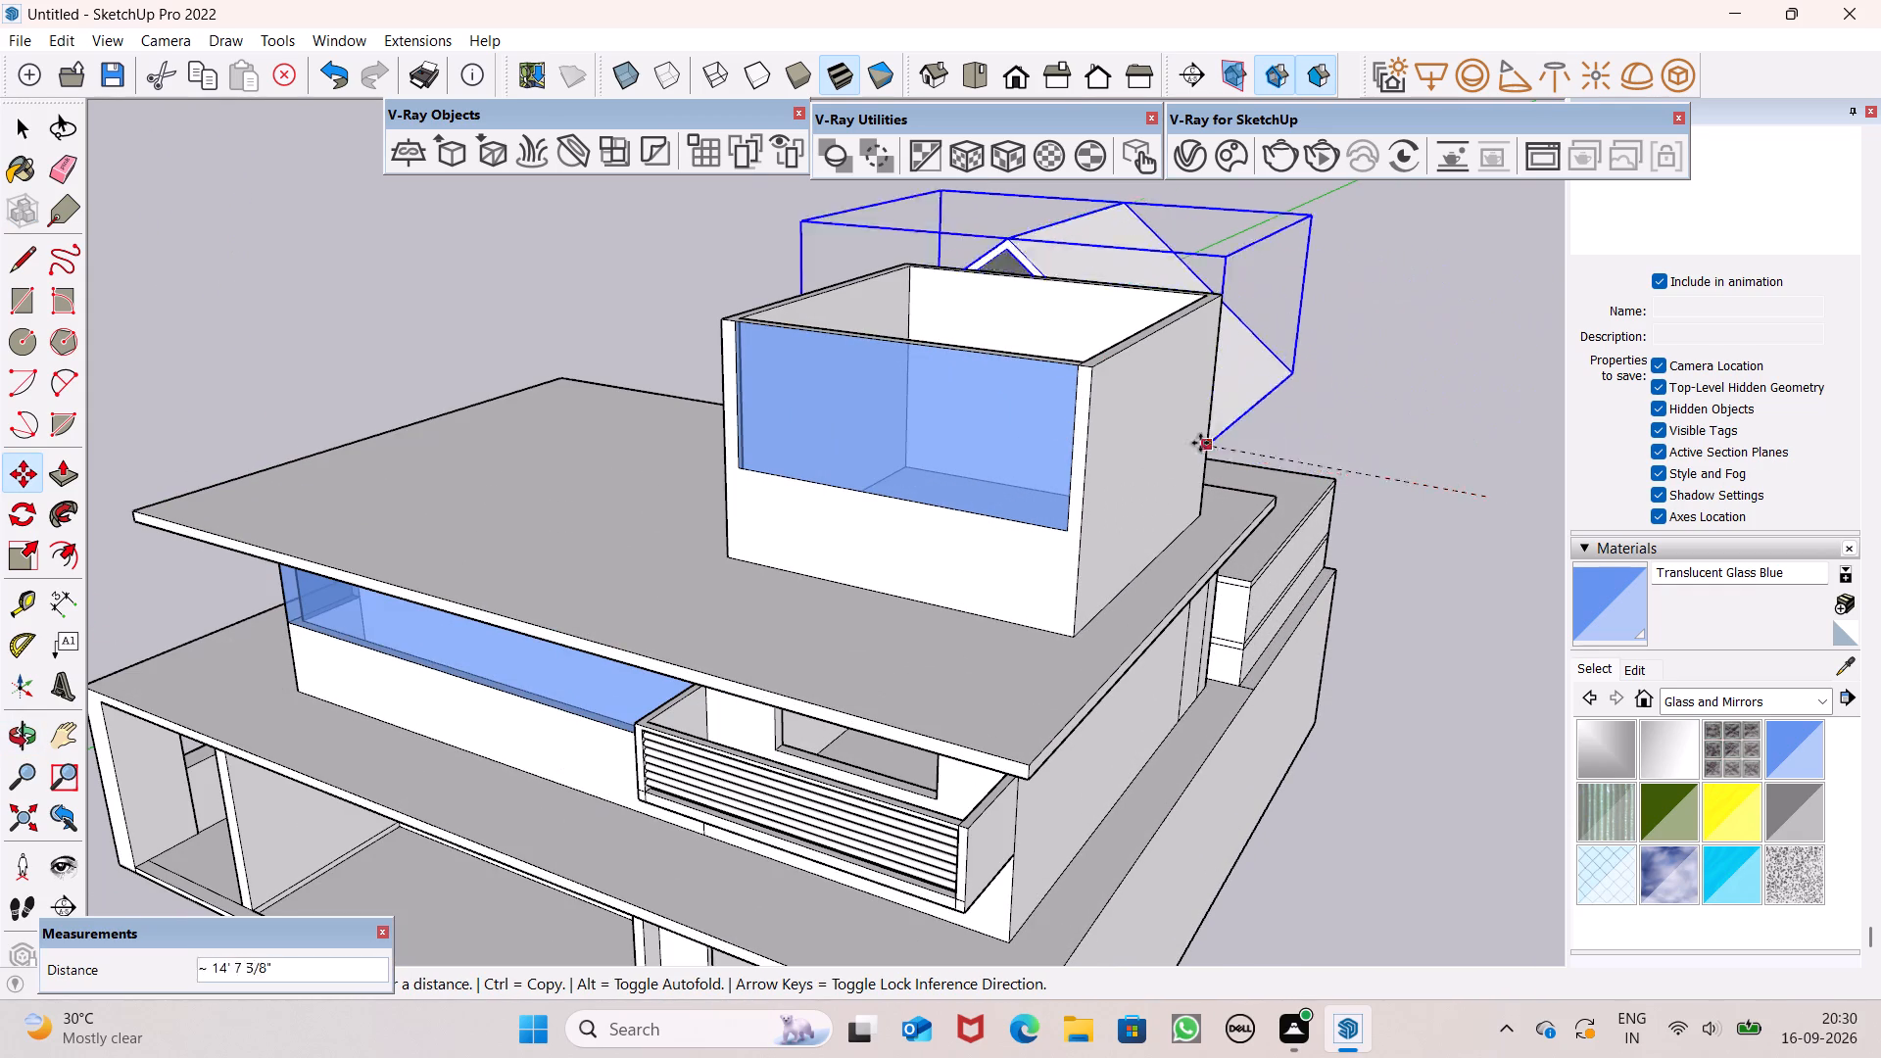
pyautogui.moveTo(1200, 443); pyautogui.dragTo(1149, 443)
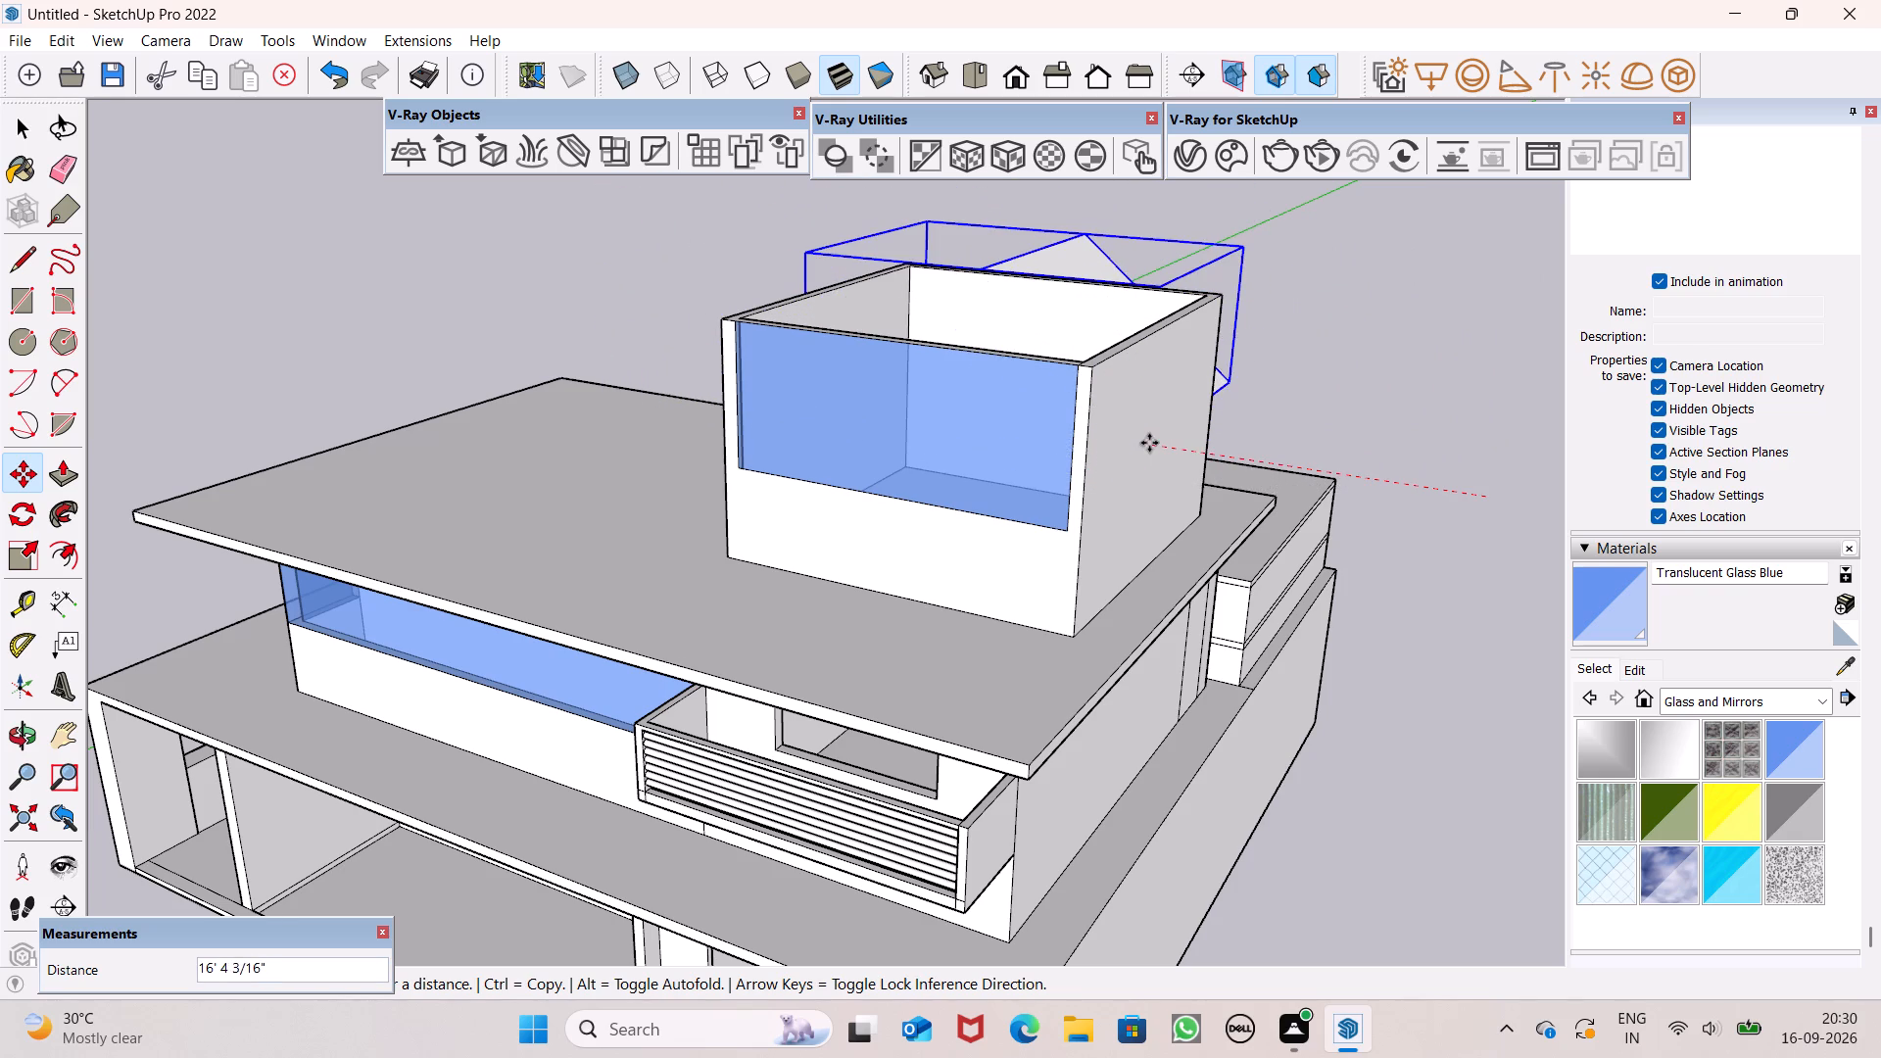
pyautogui.moveTo(1149, 443); pyautogui.dragTo(1142, 436)
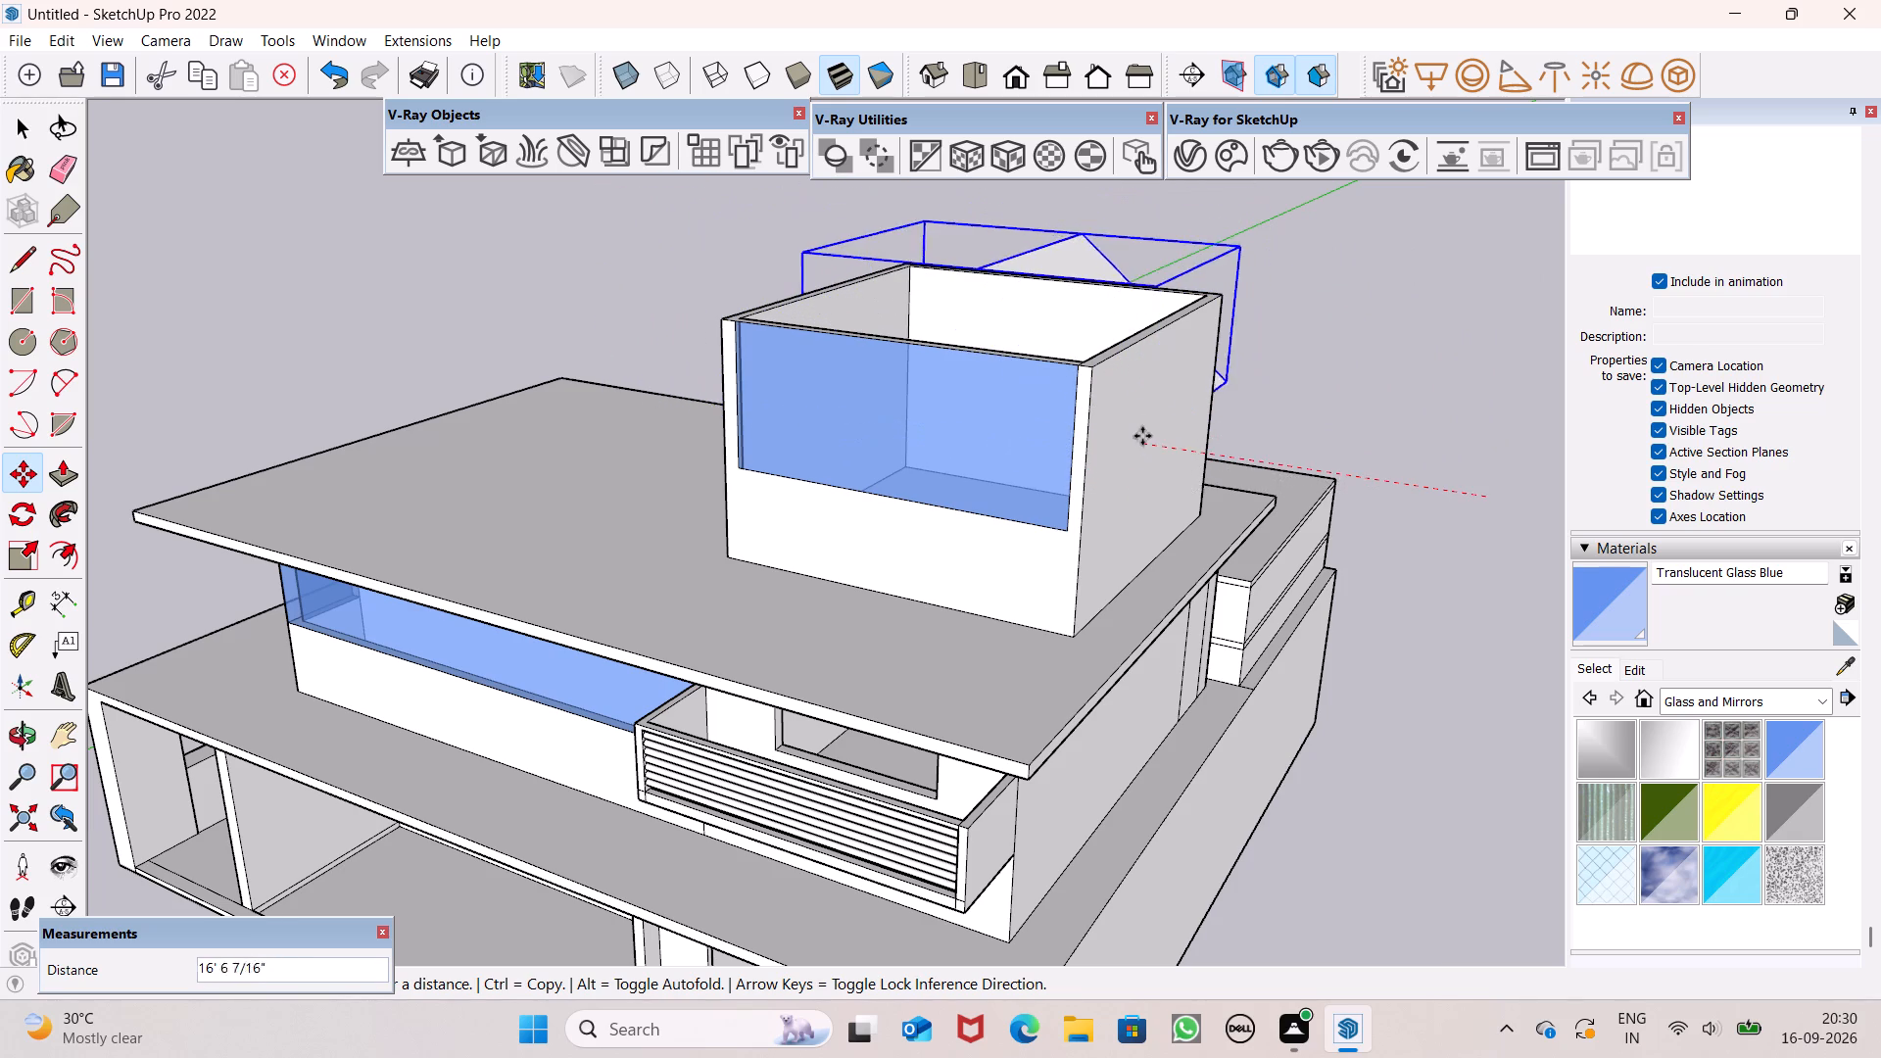
pyautogui.moveTo(1142, 436); pyautogui.dragTo(1027, 463)
# Move the gable group by its lower front corner outward so its eave overhangs the box's blank side wall.
pyautogui.scroll(5, 1127, 418)
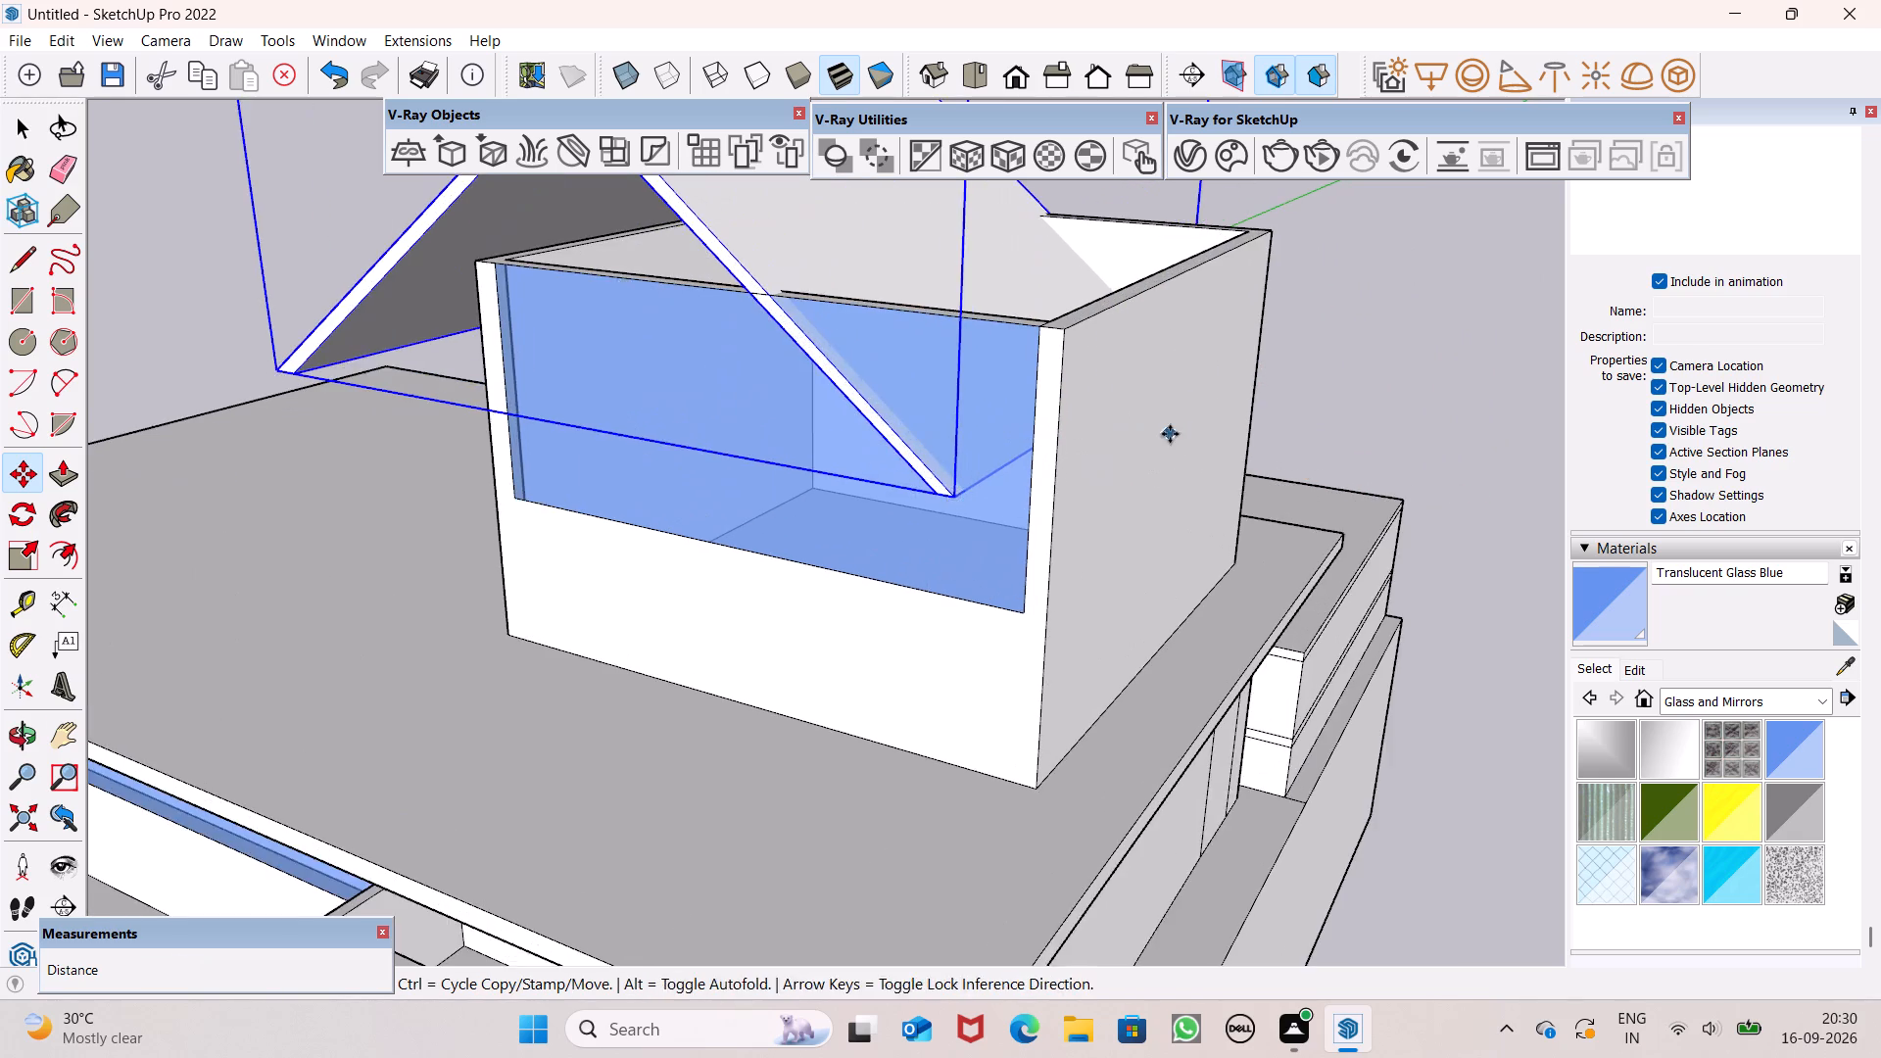
pyautogui.moveTo(1172, 437); pyautogui.dragTo(955, 610, button='middle')
pyautogui.scroll(-4, 1169, 553)
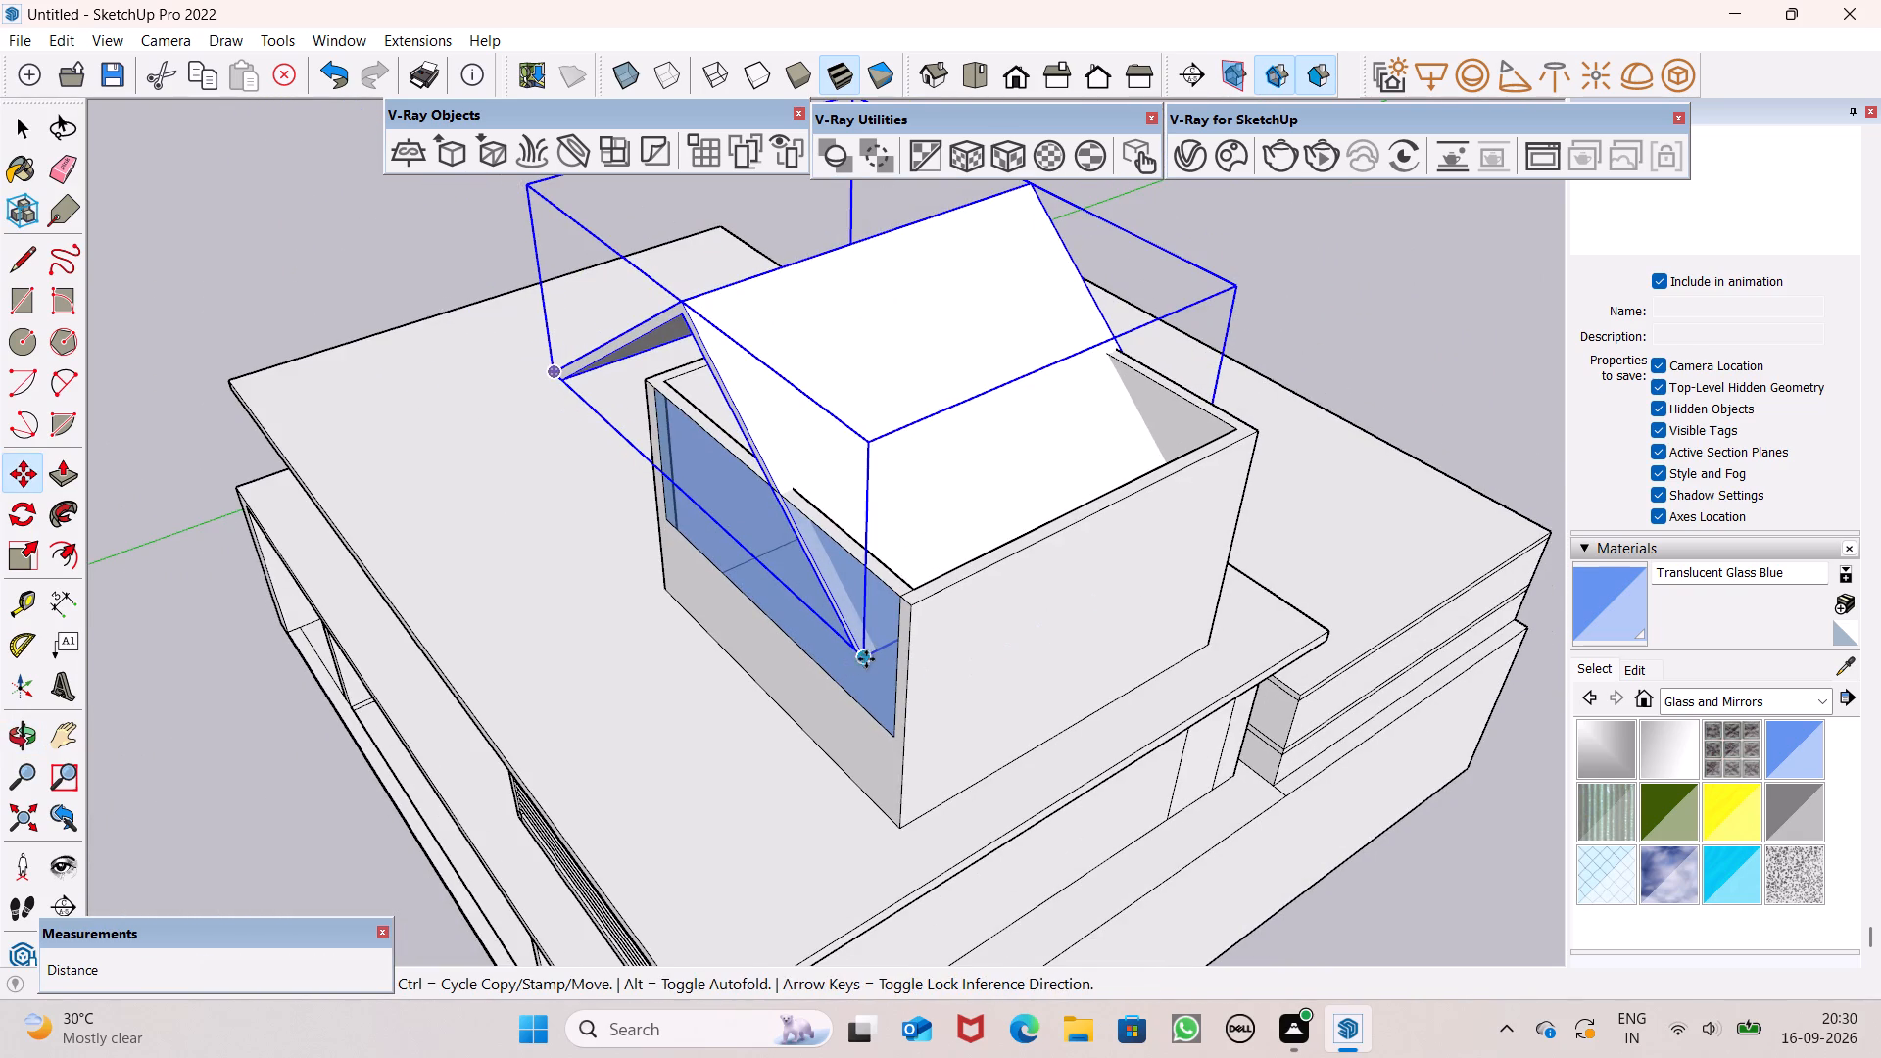
pyautogui.moveTo(880, 668); pyautogui.dragTo(953, 741)
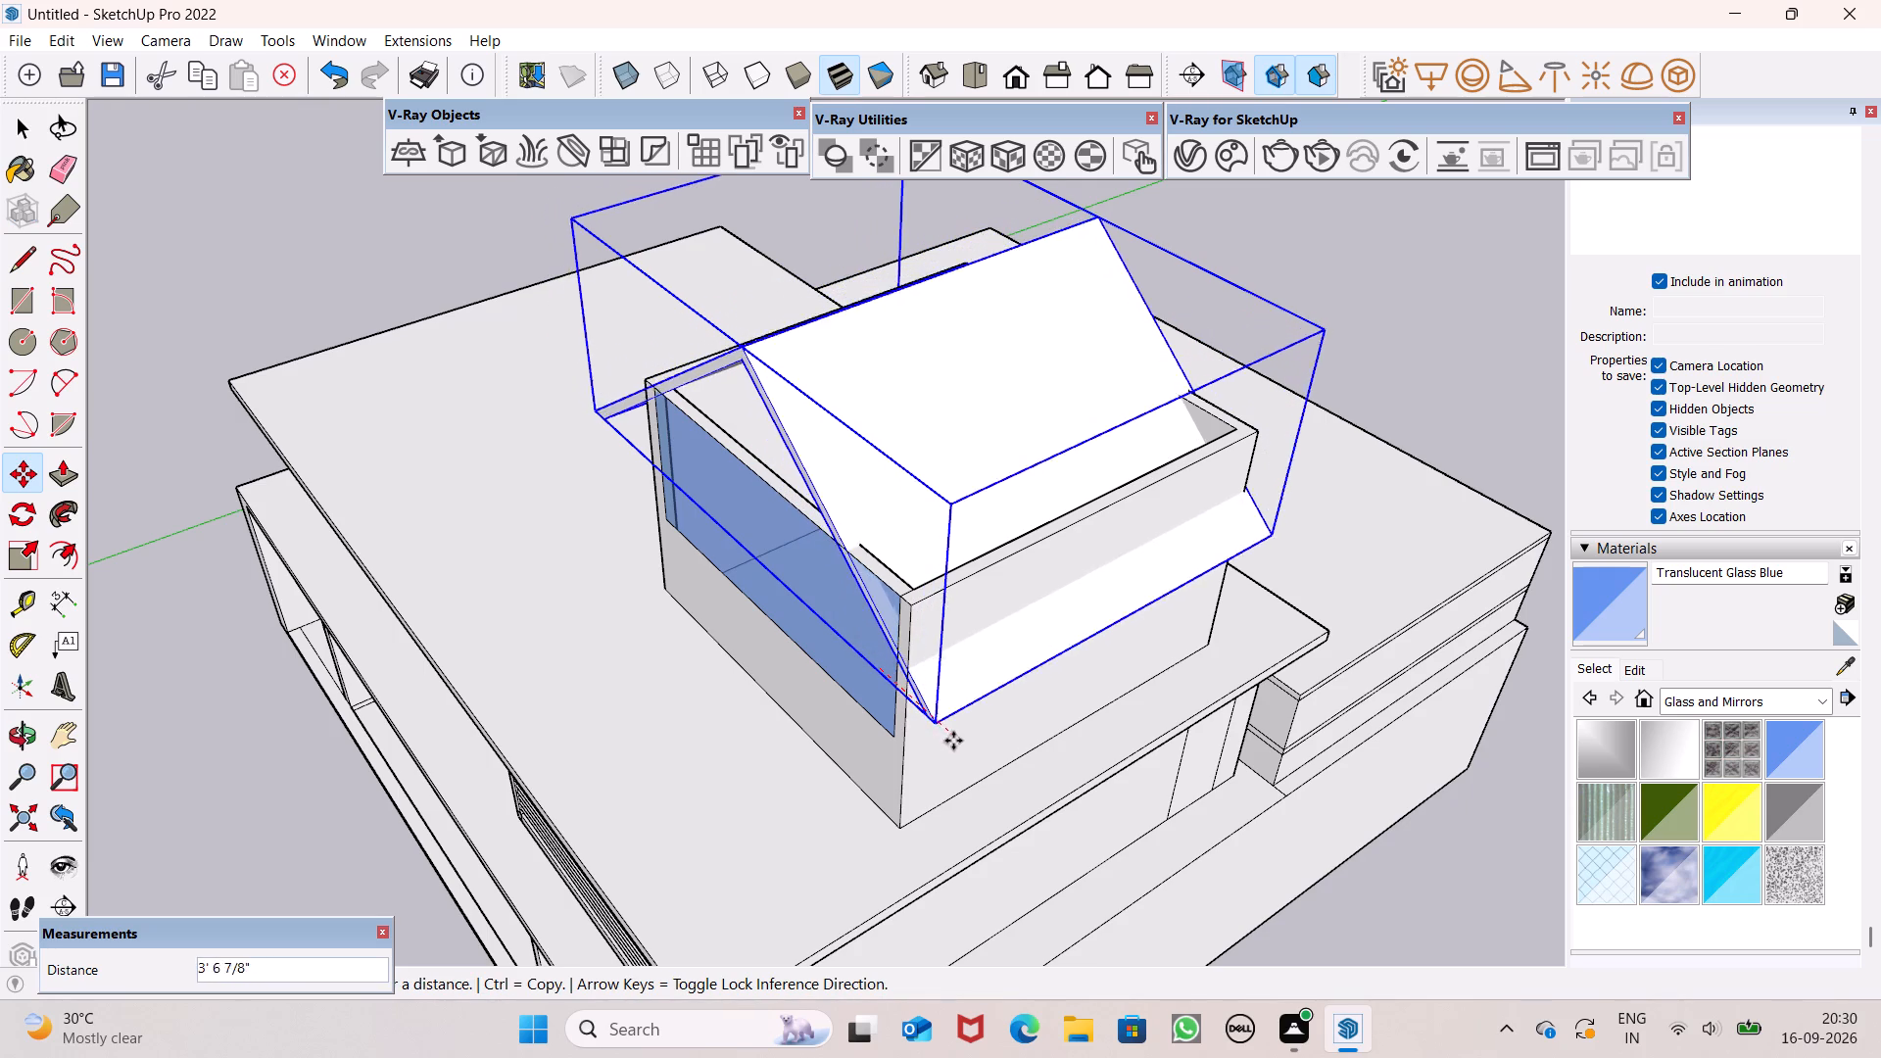
pyautogui.moveTo(953, 741); pyautogui.dragTo(975, 735)
# Shift the gable group about 1' 8" by its lower front corner, farther past the box's blank side wall.
pyautogui.moveTo(1028, 714); pyautogui.dragTo(1500, 548, button='middle')
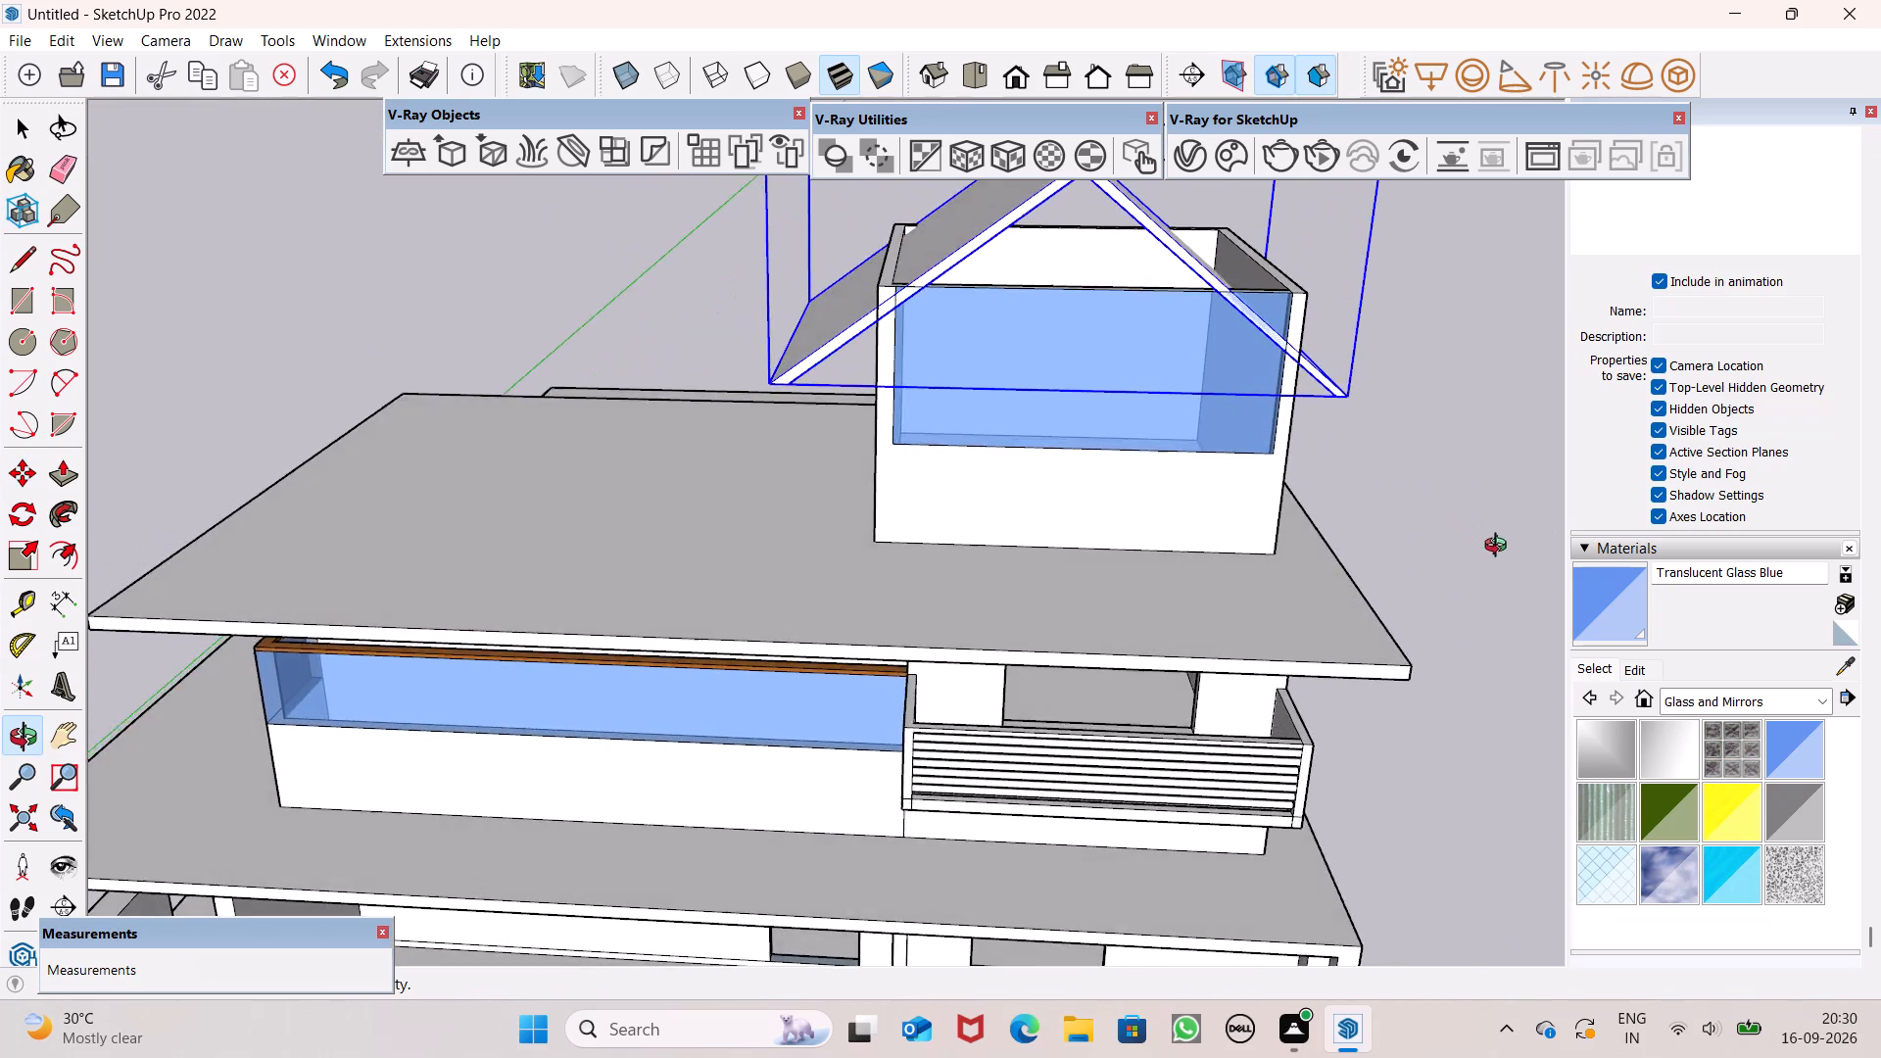
pyautogui.moveTo(1500, 548); pyautogui.dragTo(1487, 608, button='middle')
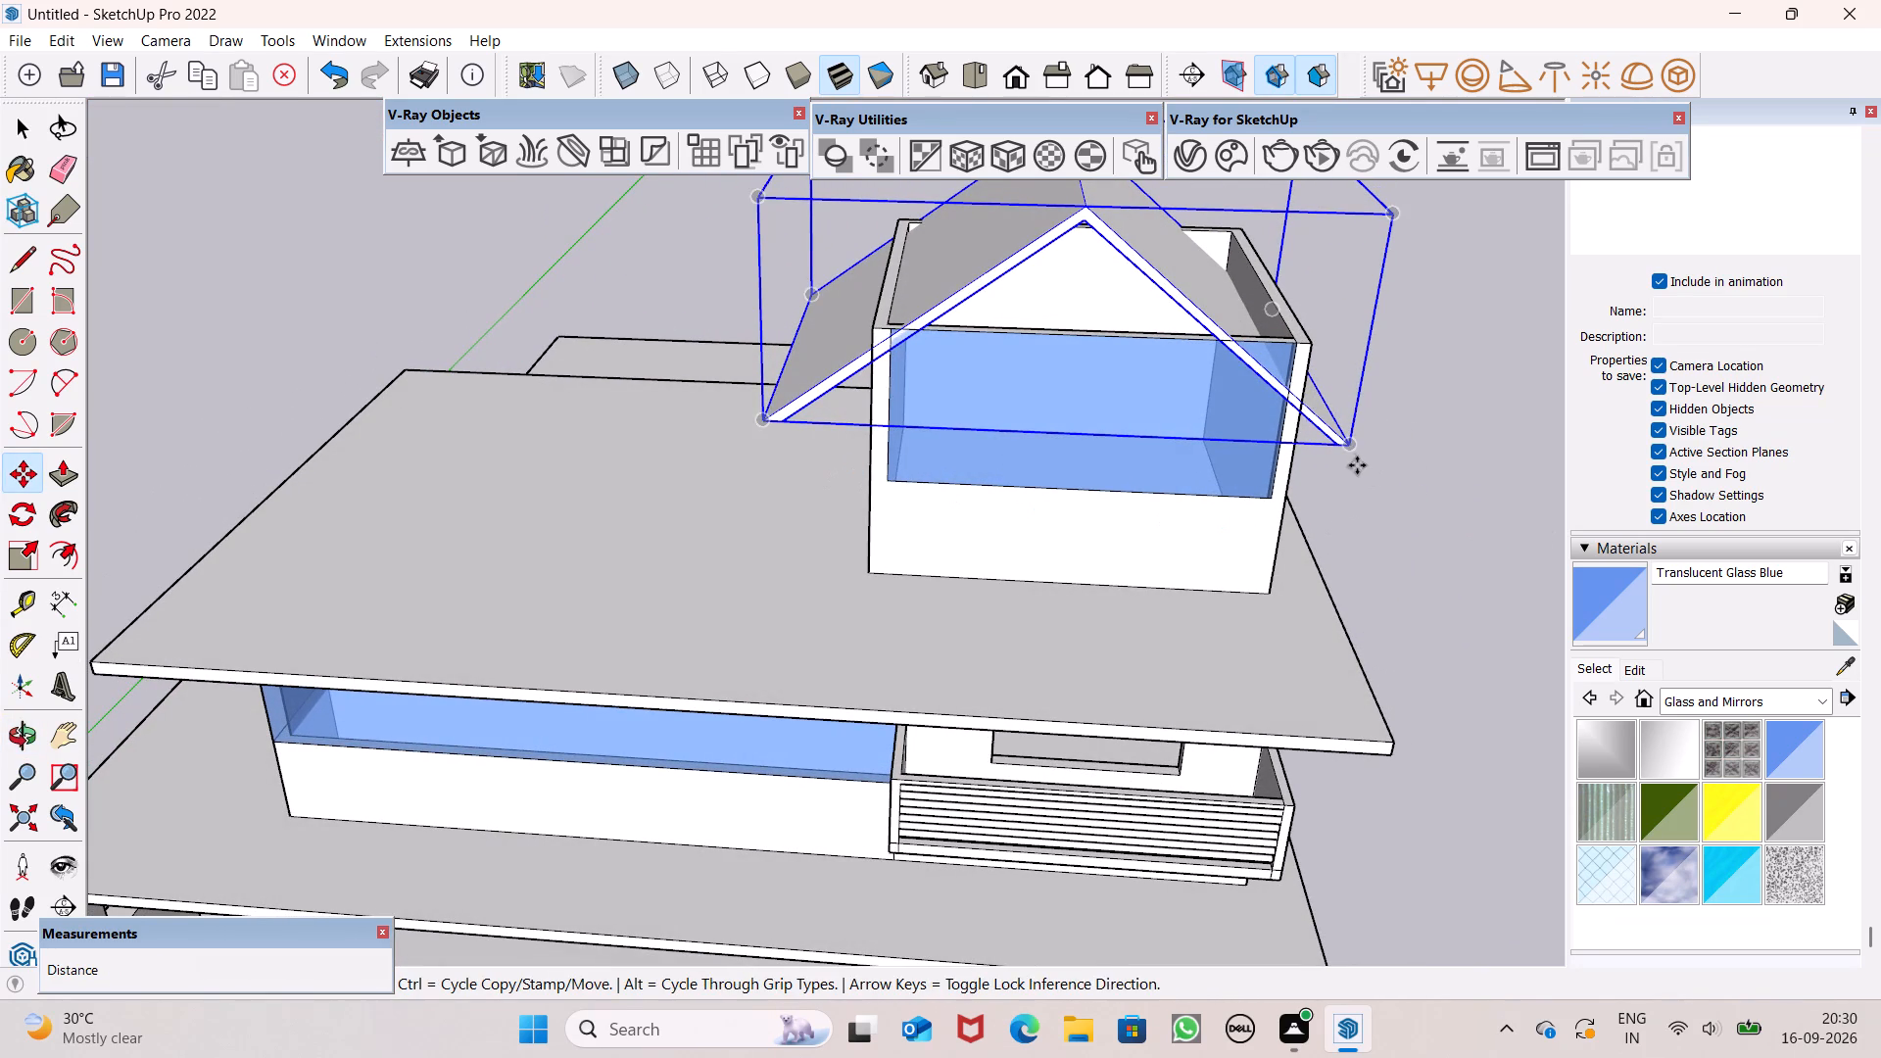
pyautogui.moveTo(1353, 460); pyautogui.dragTo(1387, 462)
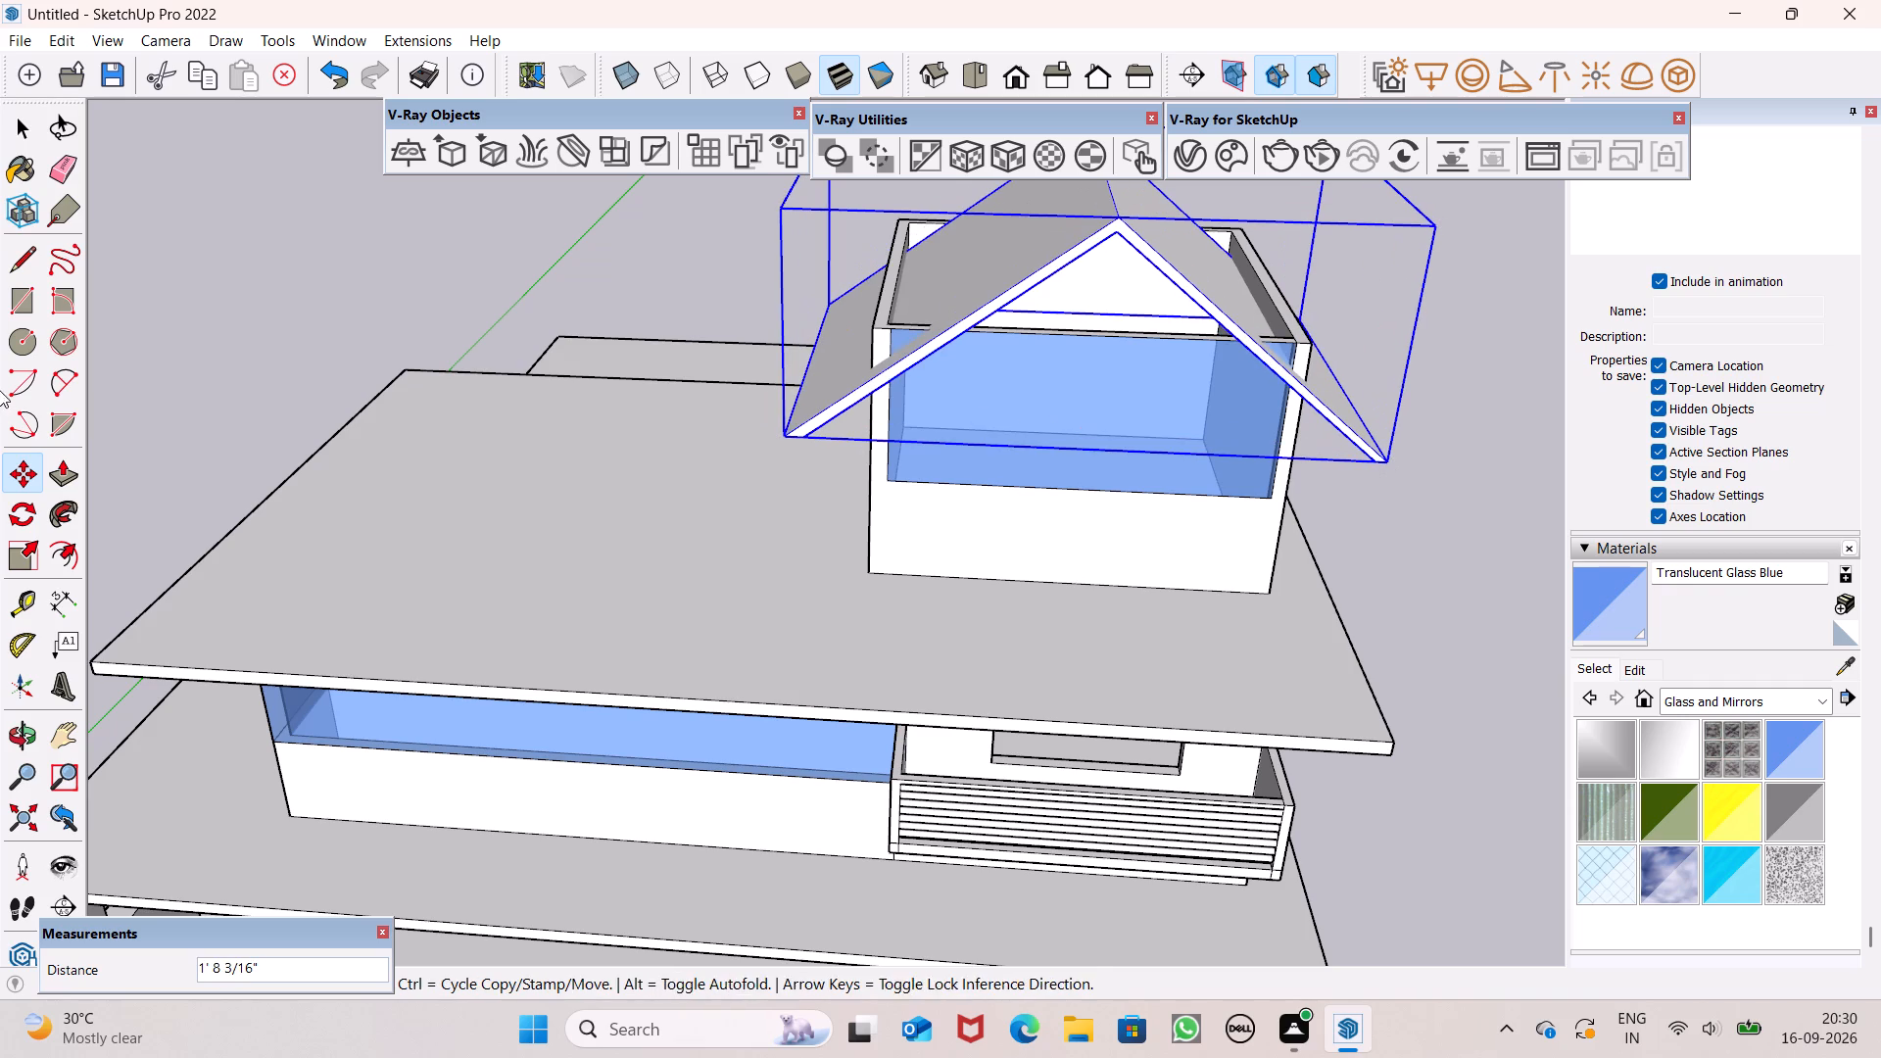
# Widen the gable group to about 1.04 on the red axis from its side face away from the balcony.
pyautogui.click(36, 546)
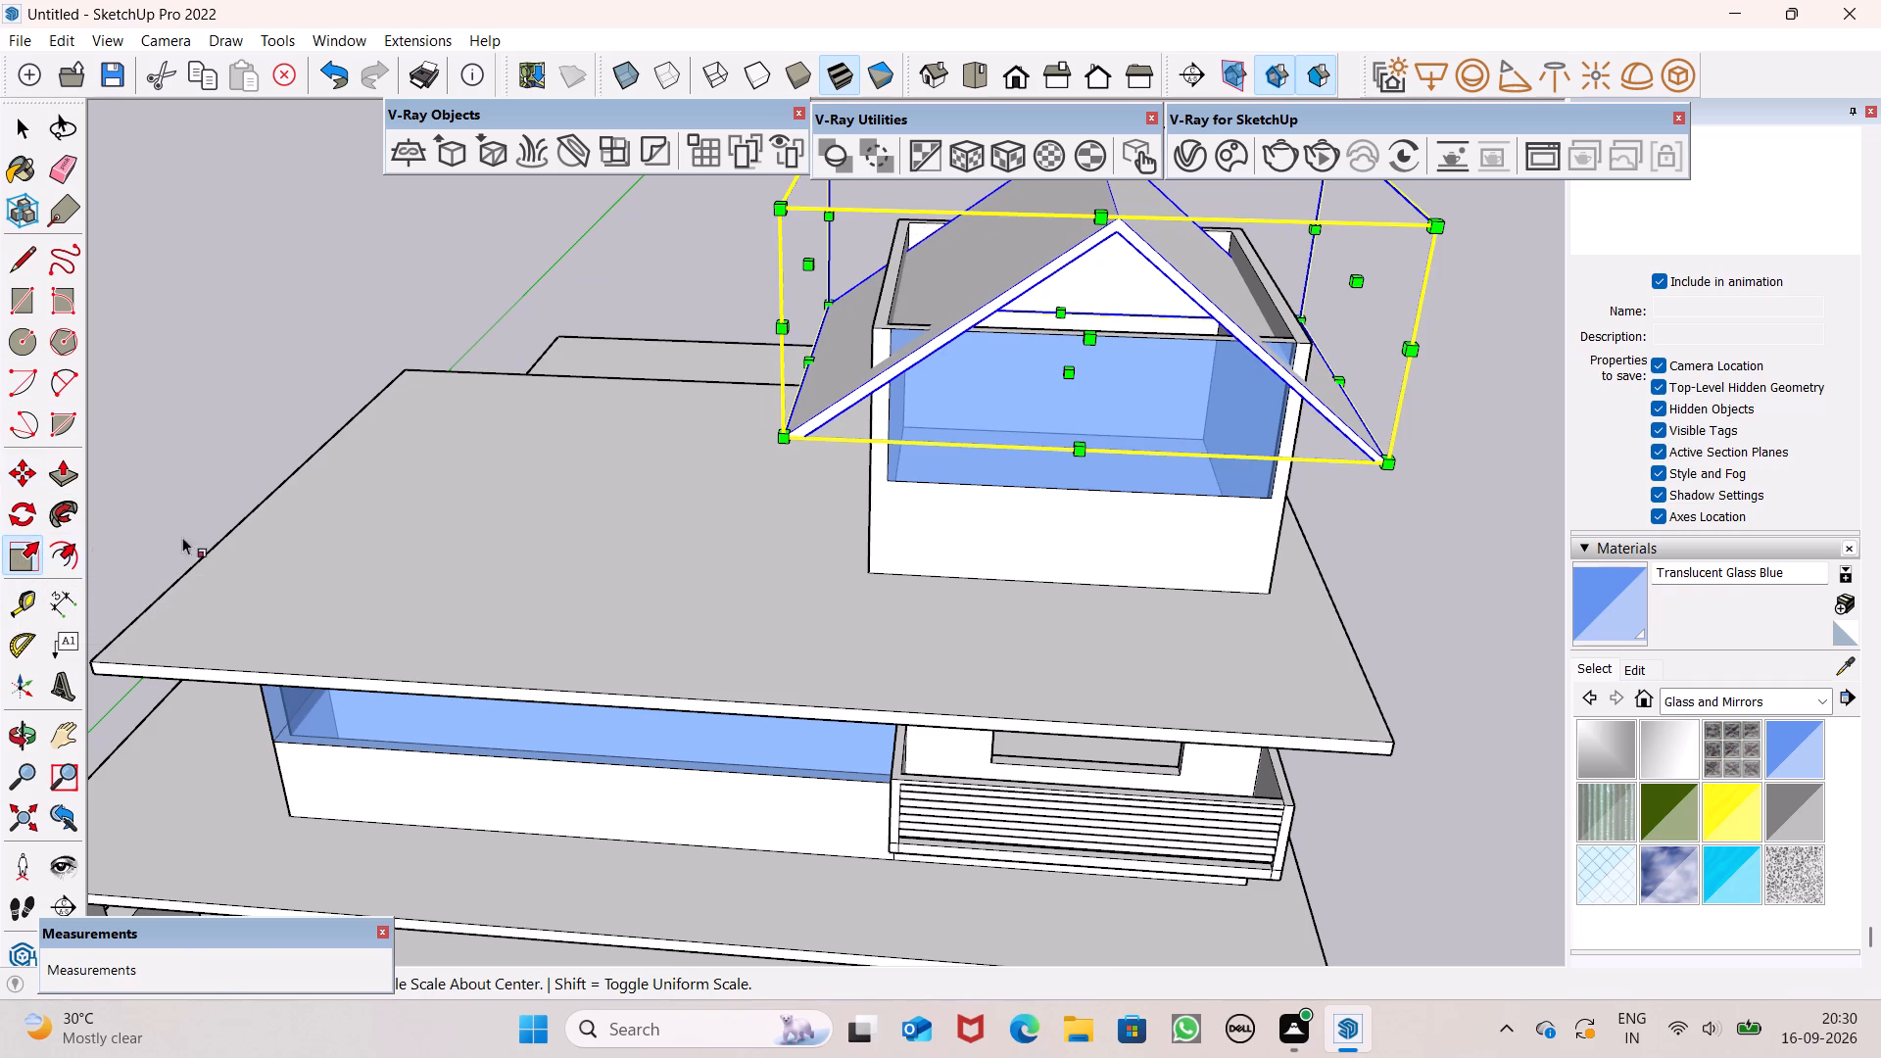
pyautogui.moveTo(805, 257); pyautogui.dragTo(787, 257)
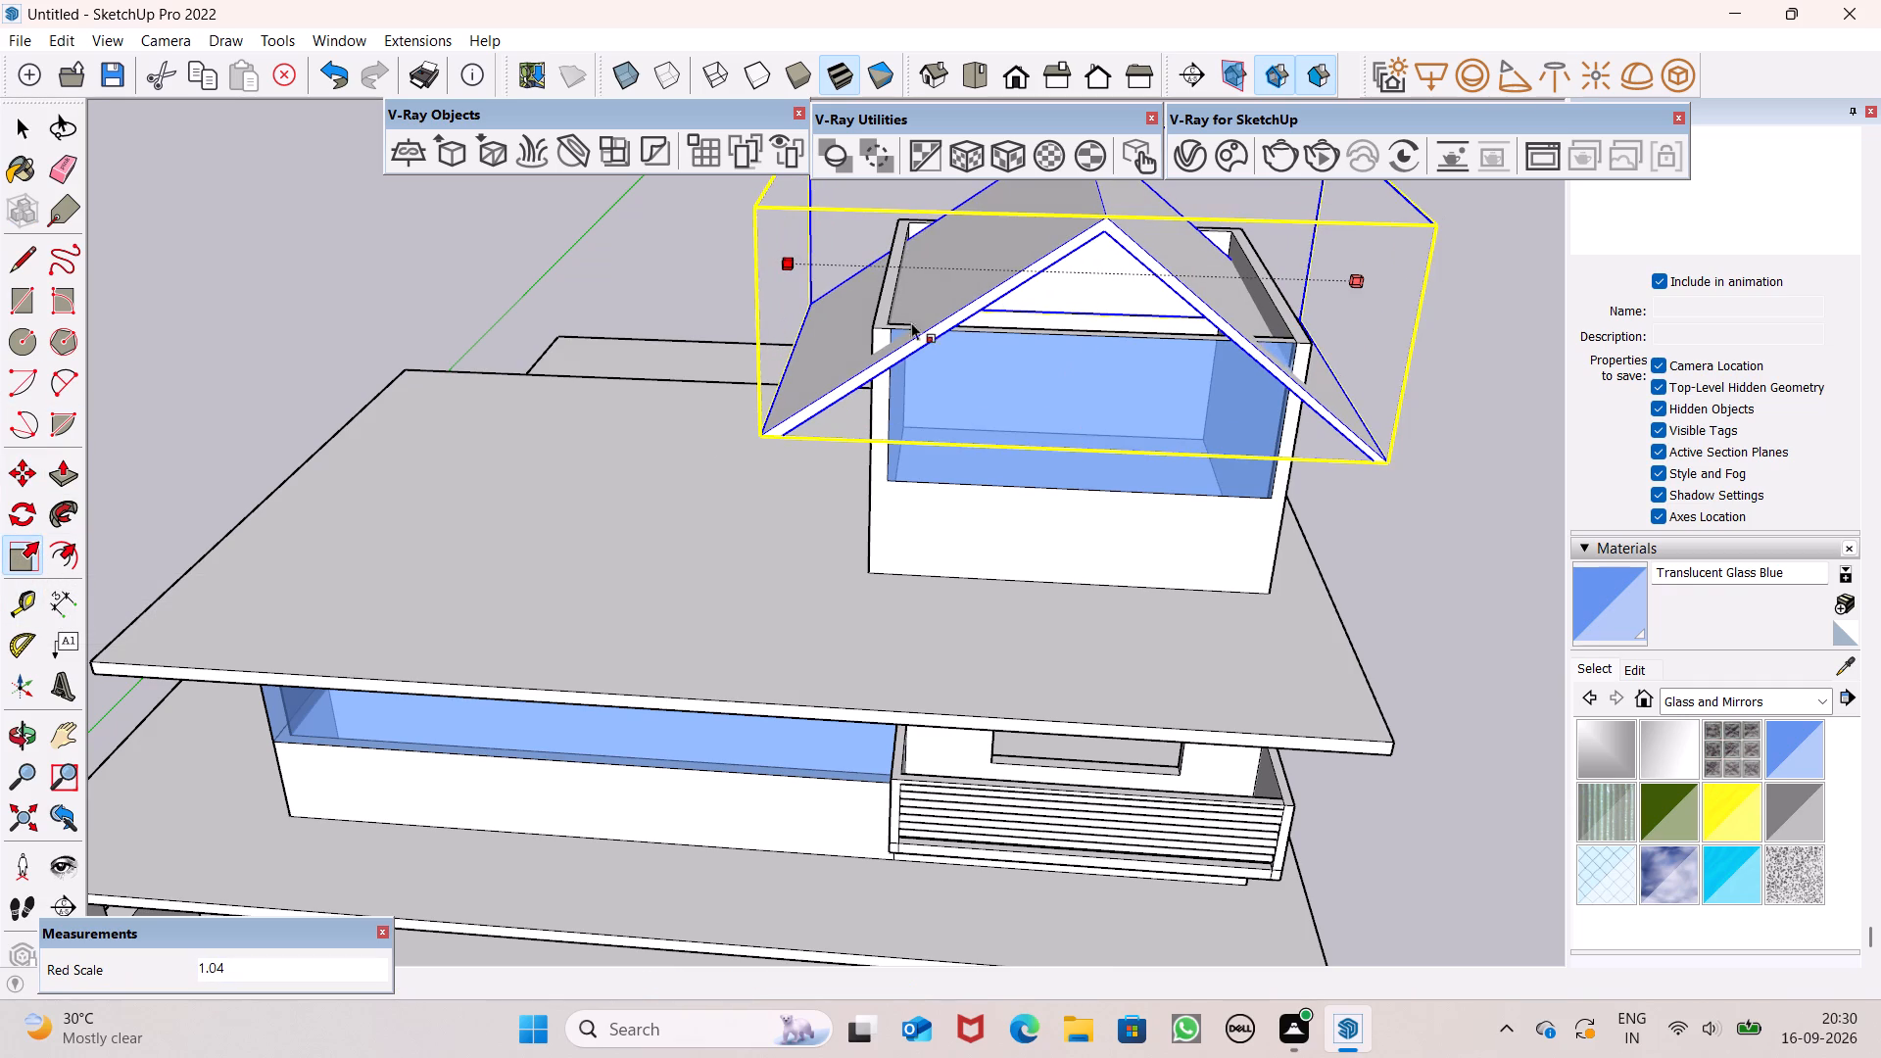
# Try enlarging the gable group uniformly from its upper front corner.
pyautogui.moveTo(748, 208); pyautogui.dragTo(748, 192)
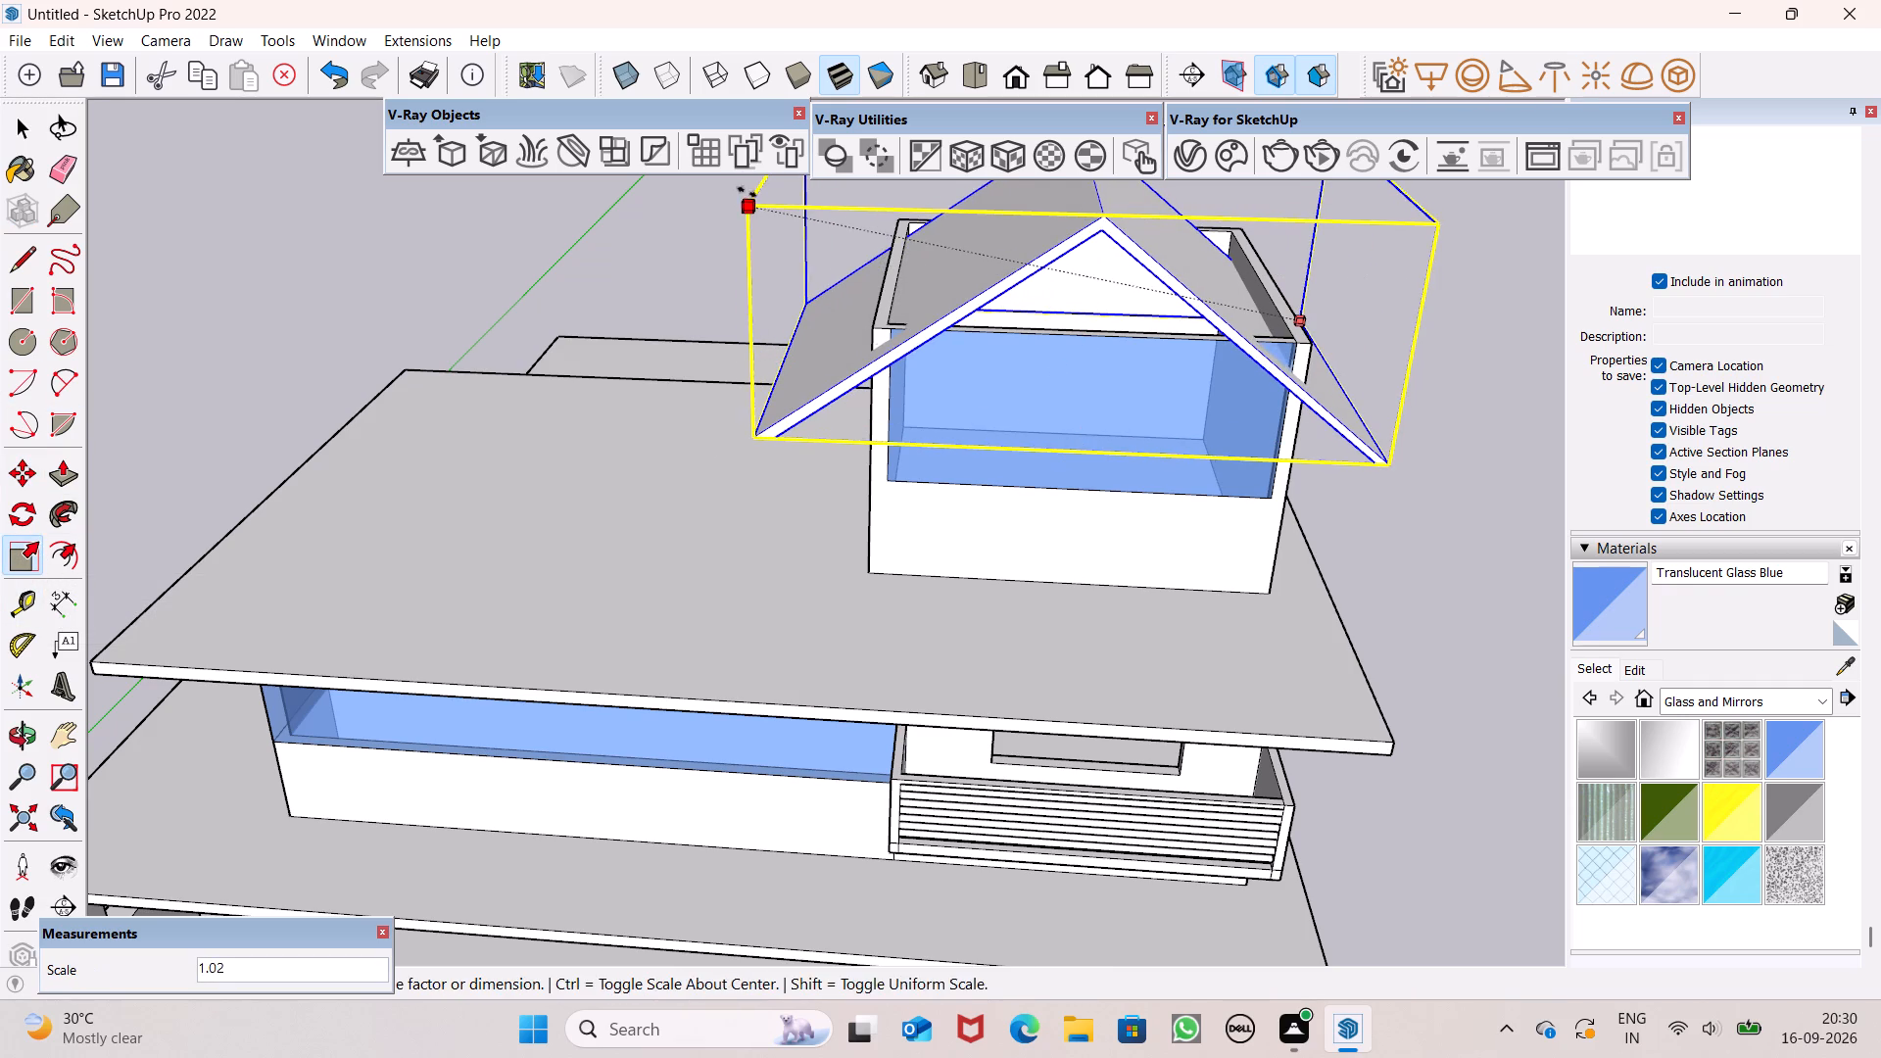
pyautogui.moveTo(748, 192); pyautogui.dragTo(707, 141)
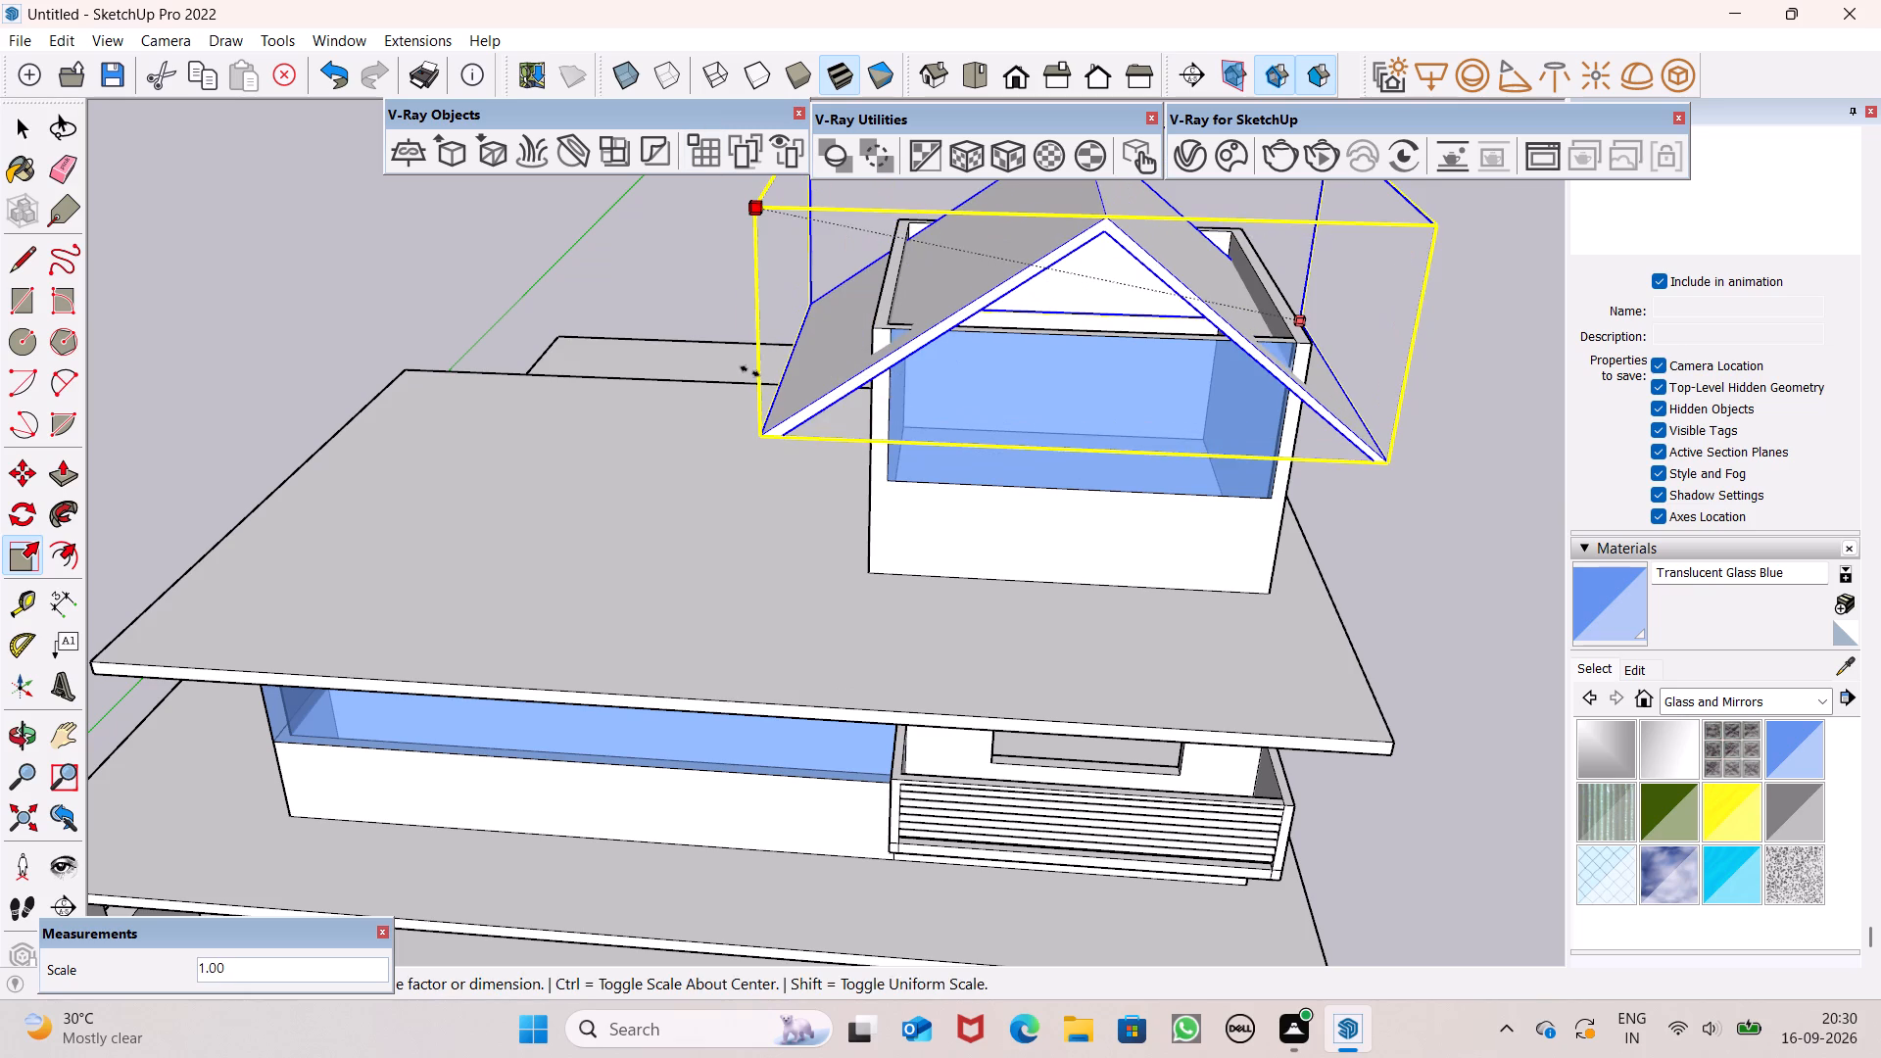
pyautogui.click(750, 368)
# Enlarge the gable group uniformly by a small amount from its upper front corner on the balcony side.
pyautogui.scroll(-6, 1066, 524)
pyautogui.moveTo(1317, 445); pyautogui.dragTo(945, 424, button='middle')
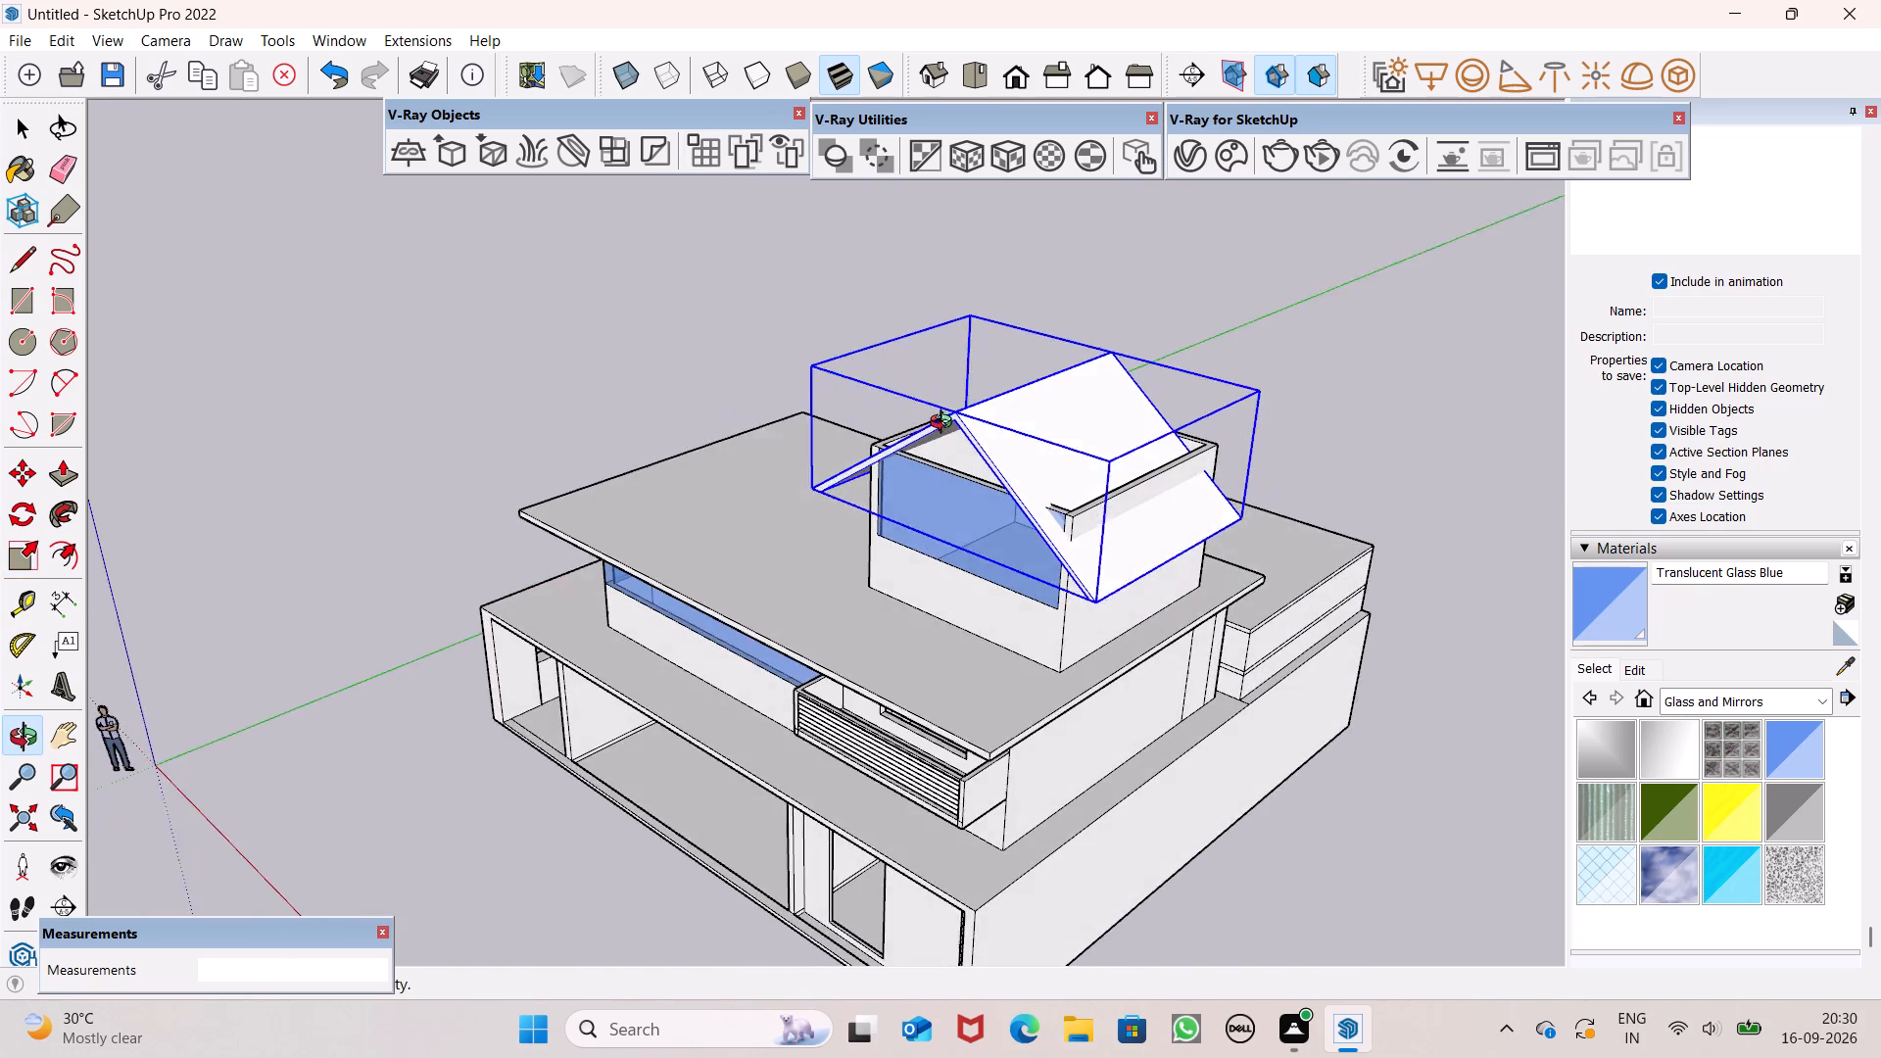
pyautogui.moveTo(945, 424); pyautogui.dragTo(945, 422, button='middle')
pyautogui.scroll(5, 1074, 511)
pyautogui.moveTo(1137, 405); pyautogui.dragTo(1147, 405)
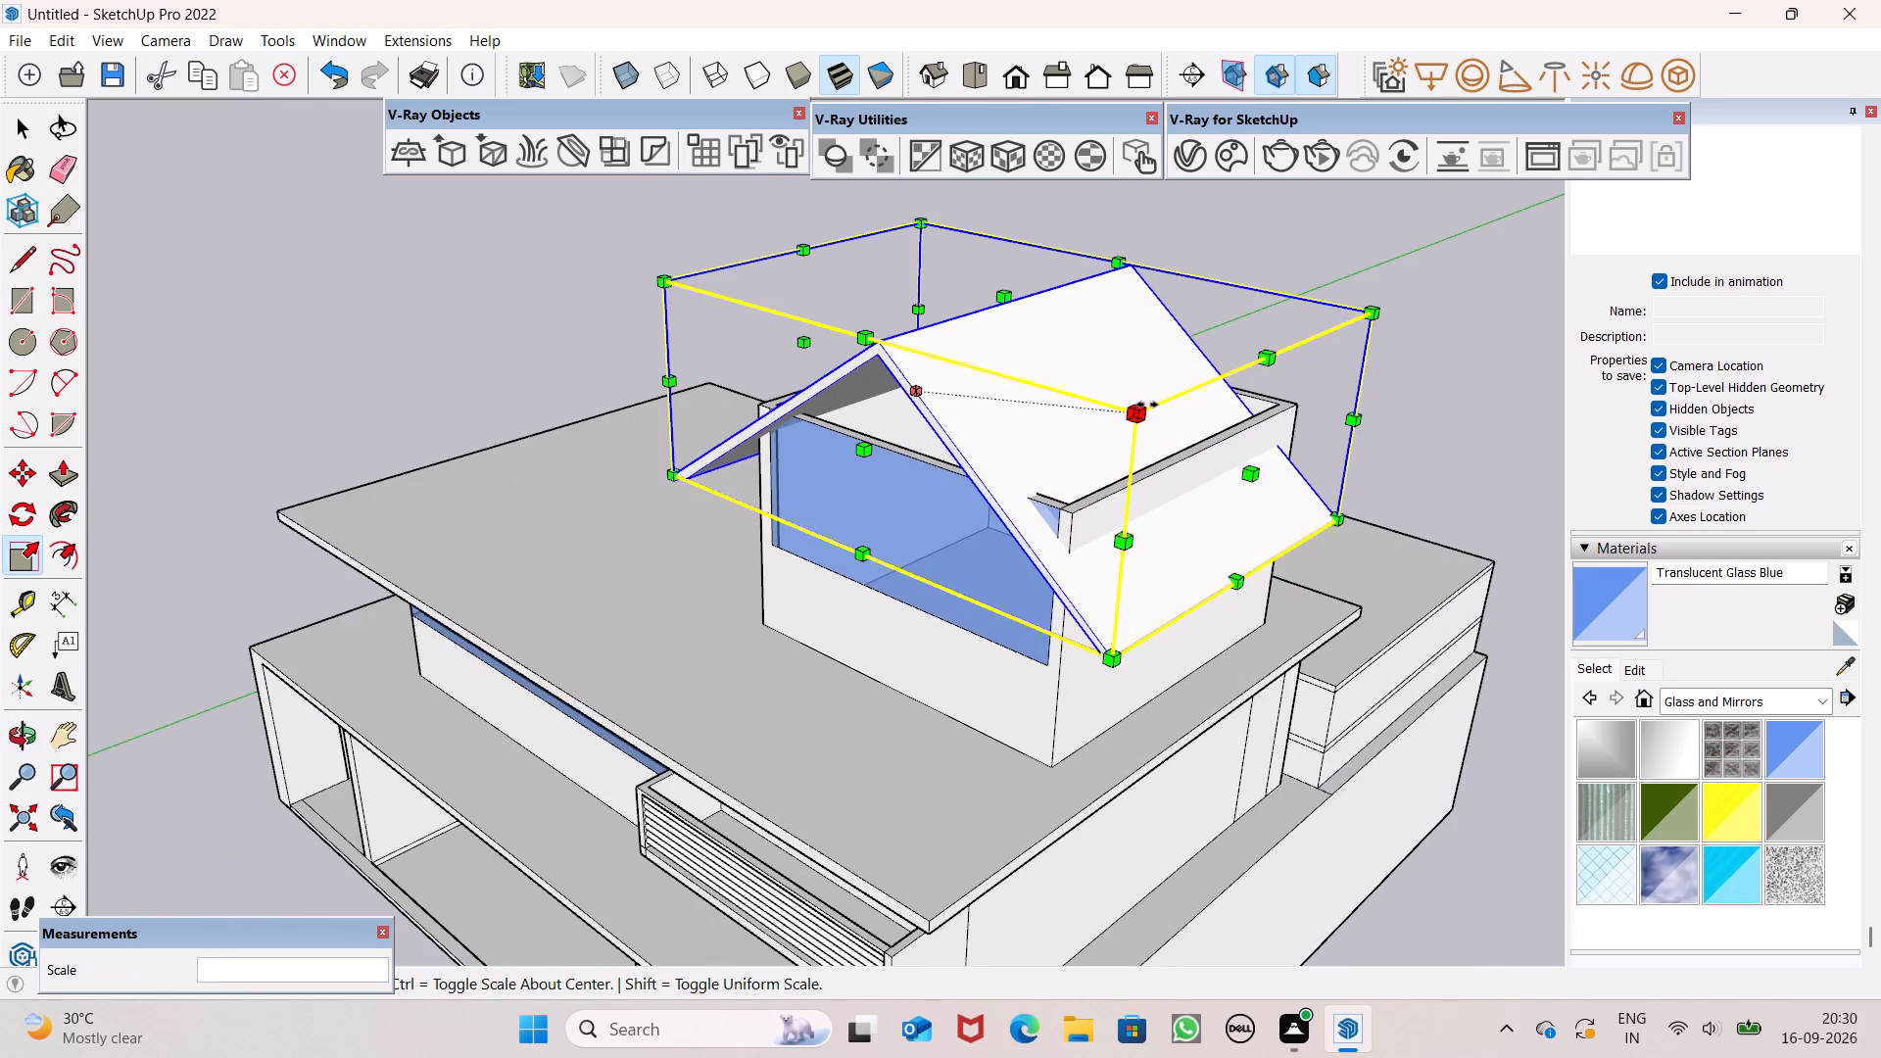
pyautogui.moveTo(1147, 405); pyautogui.dragTo(1192, 405)
# Lengthen the gable group to about 1.17 on the green axis from its rear face, past the box's back wall.
pyautogui.scroll(-6, 1283, 548)
pyautogui.moveTo(1304, 601); pyautogui.dragTo(1307, 602, button='middle')
pyautogui.scroll(-1, 1307, 601)
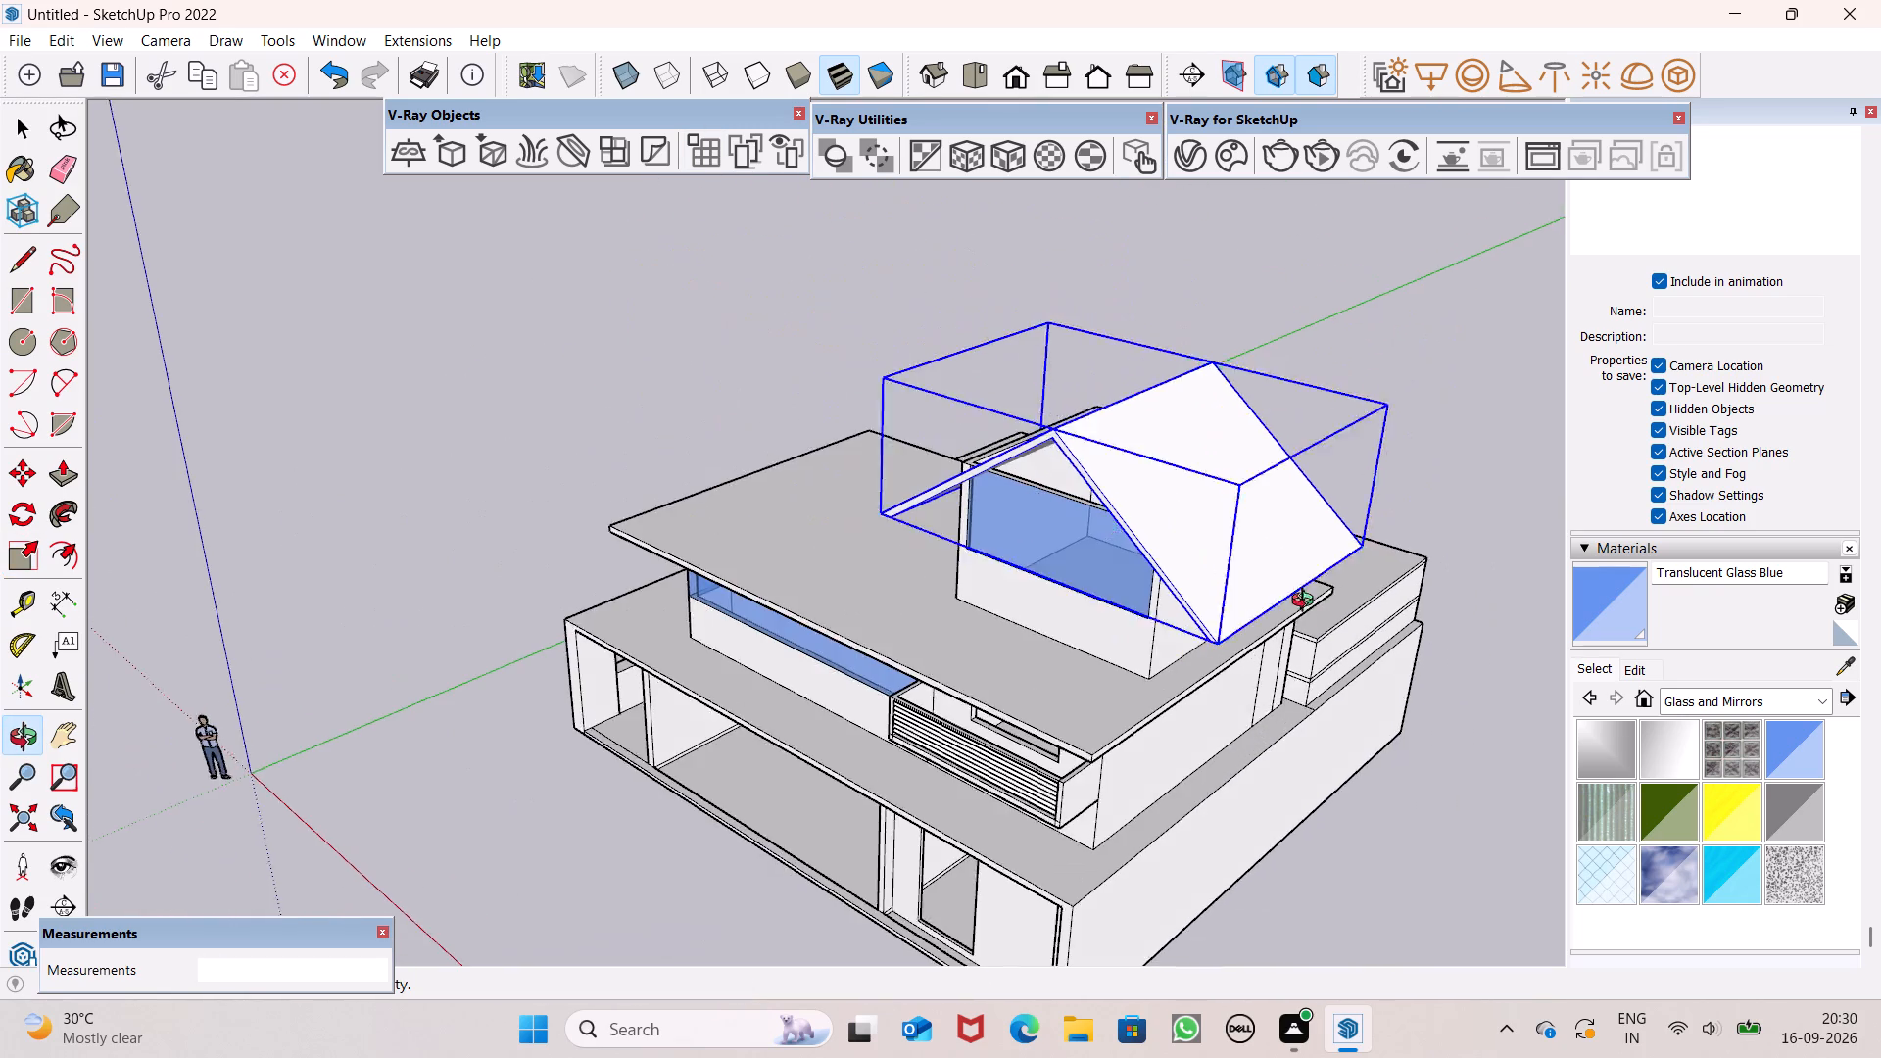
pyautogui.moveTo(1307, 602); pyautogui.dragTo(686, 505, button='middle')
pyautogui.scroll(2, 886, 538)
pyautogui.moveTo(1076, 558); pyautogui.dragTo(870, 602, button='middle')
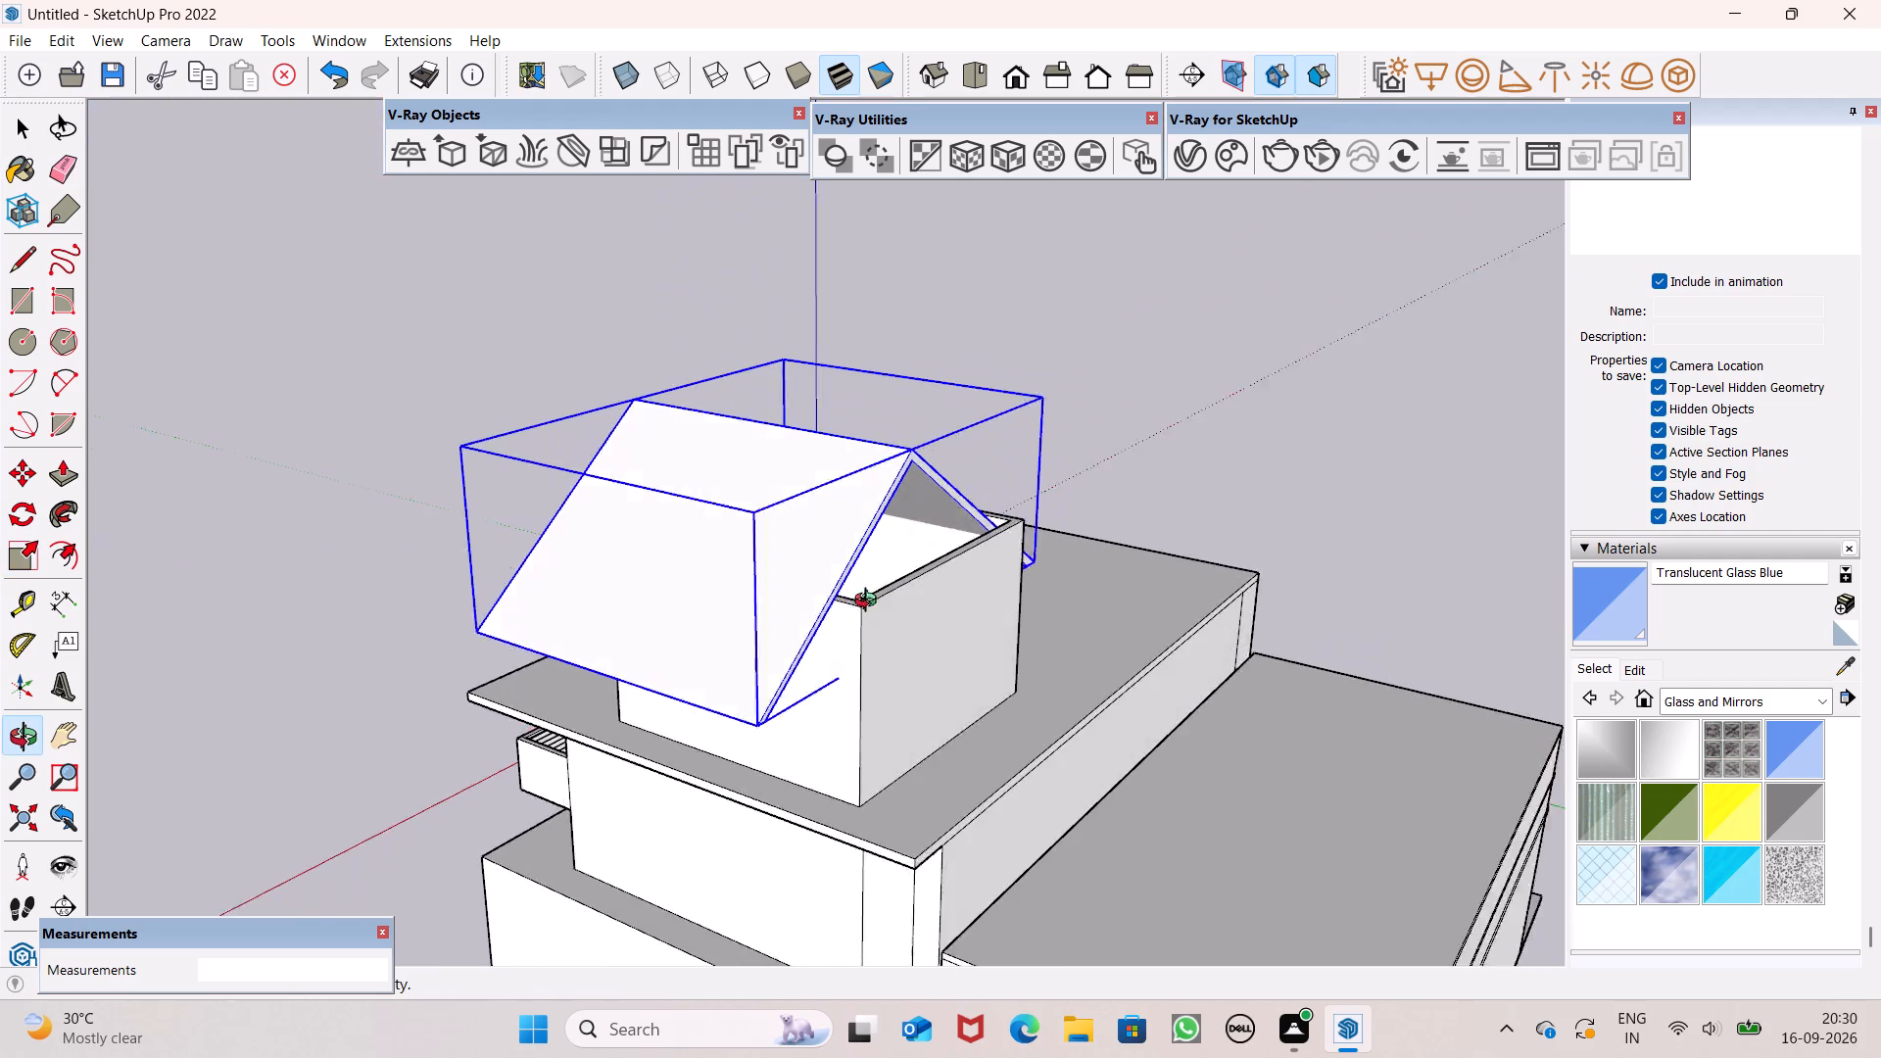
pyautogui.moveTo(870, 602); pyautogui.dragTo(844, 610, button='middle')
pyautogui.scroll(4, 846, 600)
pyautogui.moveTo(877, 531); pyautogui.dragTo(879, 531)
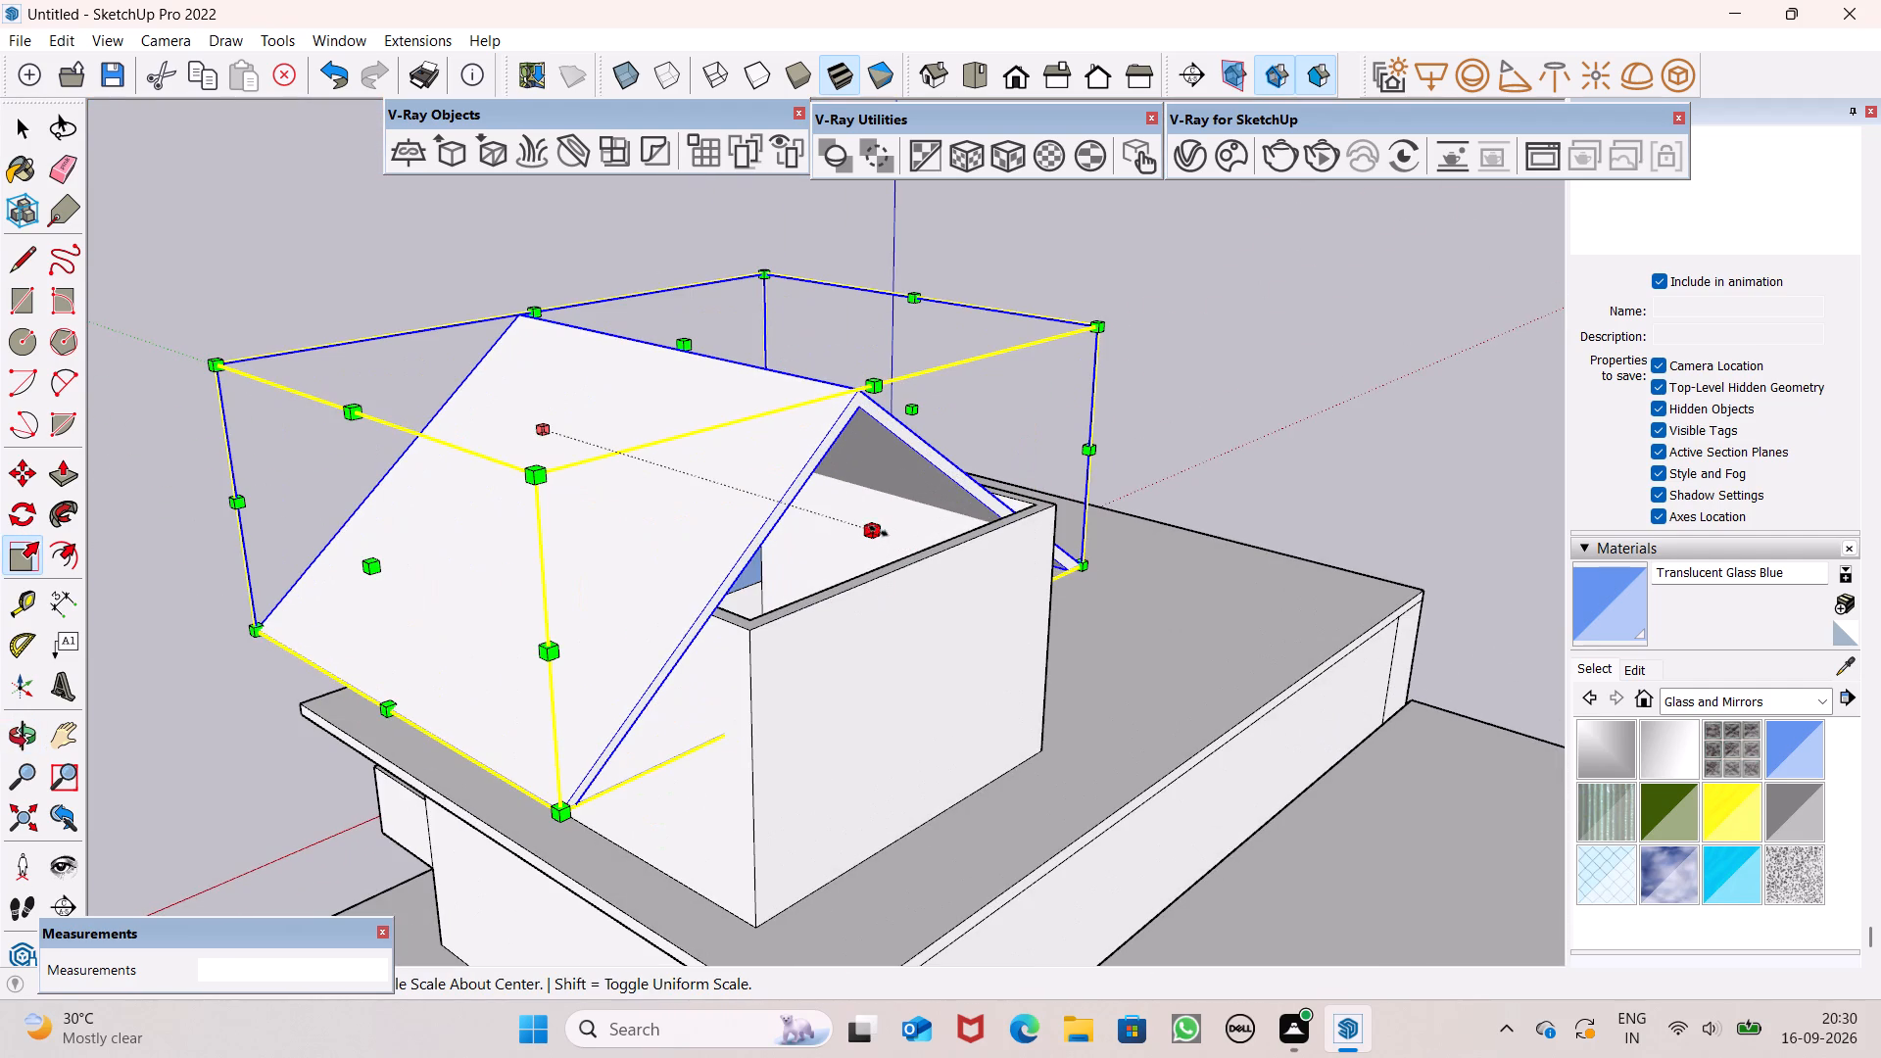
pyautogui.moveTo(879, 531); pyautogui.dragTo(940, 572)
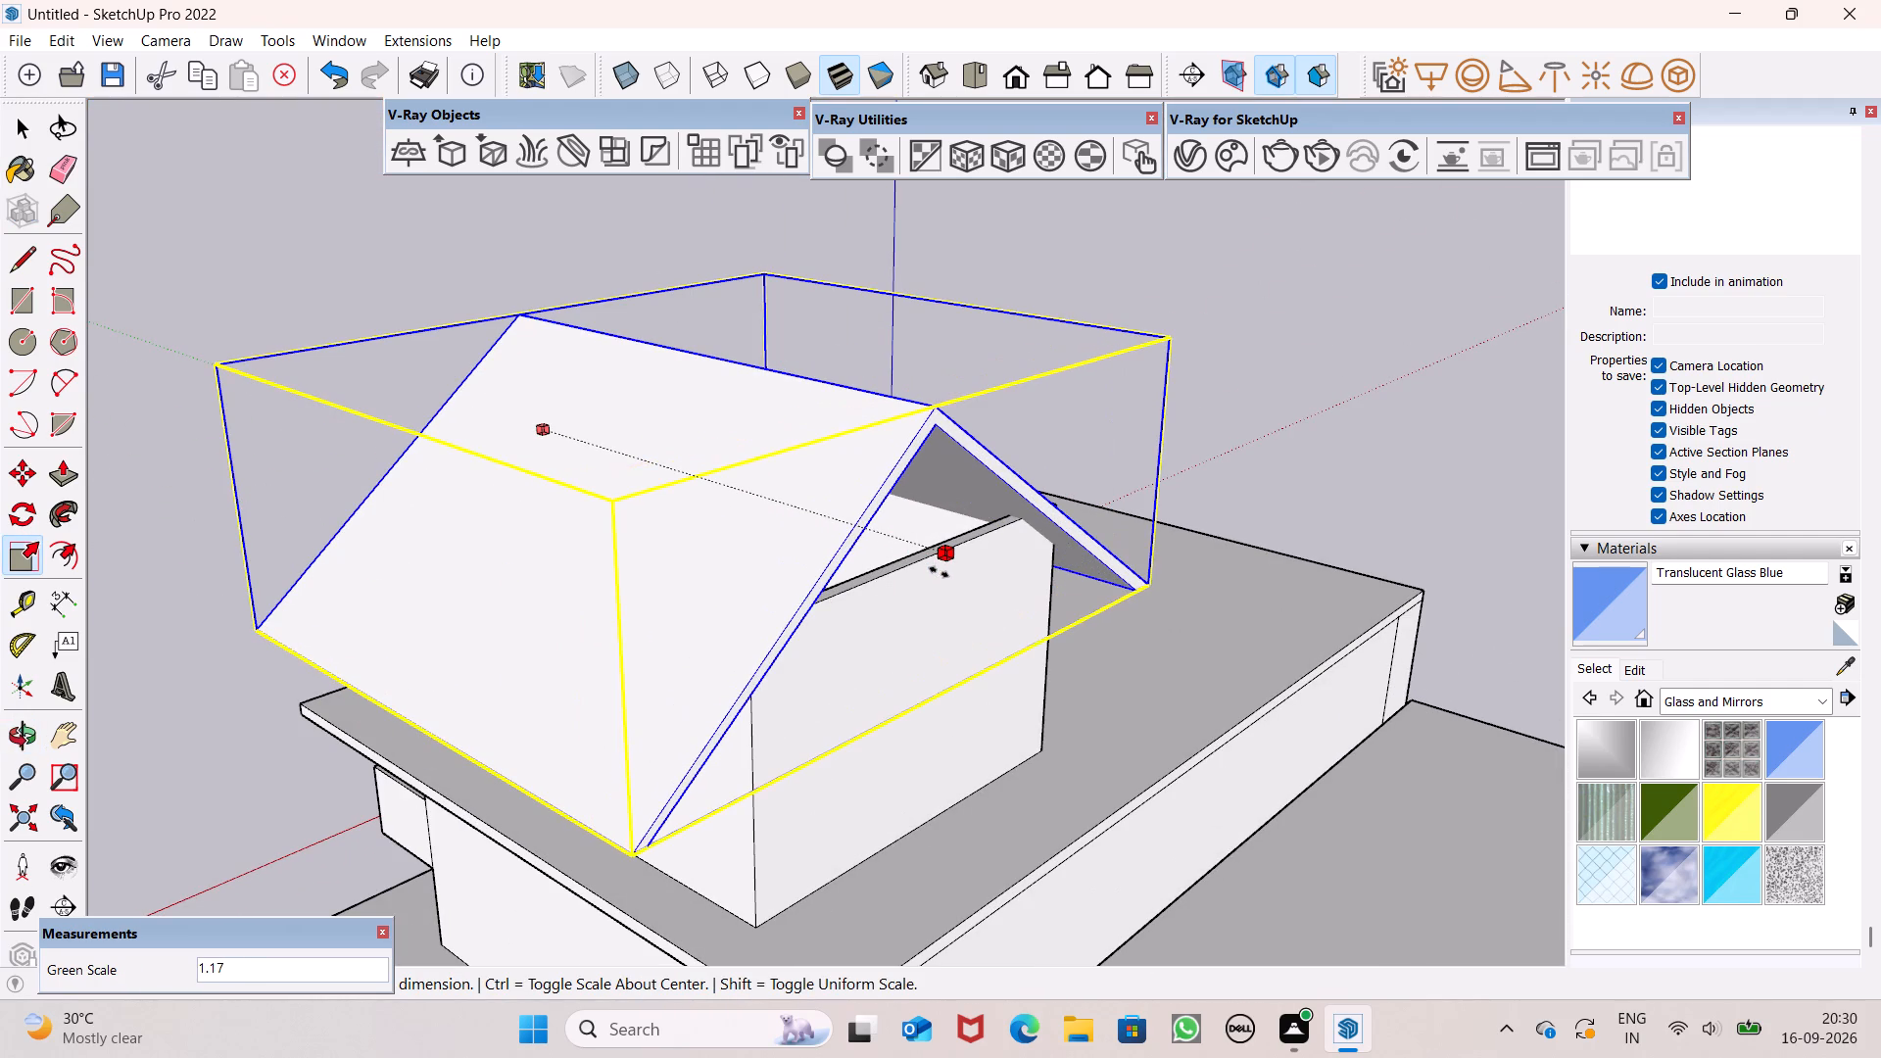
pyautogui.moveTo(940, 572); pyautogui.dragTo(933, 570)
# Shrink the gable group uniformly by a small amount from its lower rear corner on the balcony side.
pyautogui.moveTo(1023, 654); pyautogui.dragTo(580, 514, button='middle')
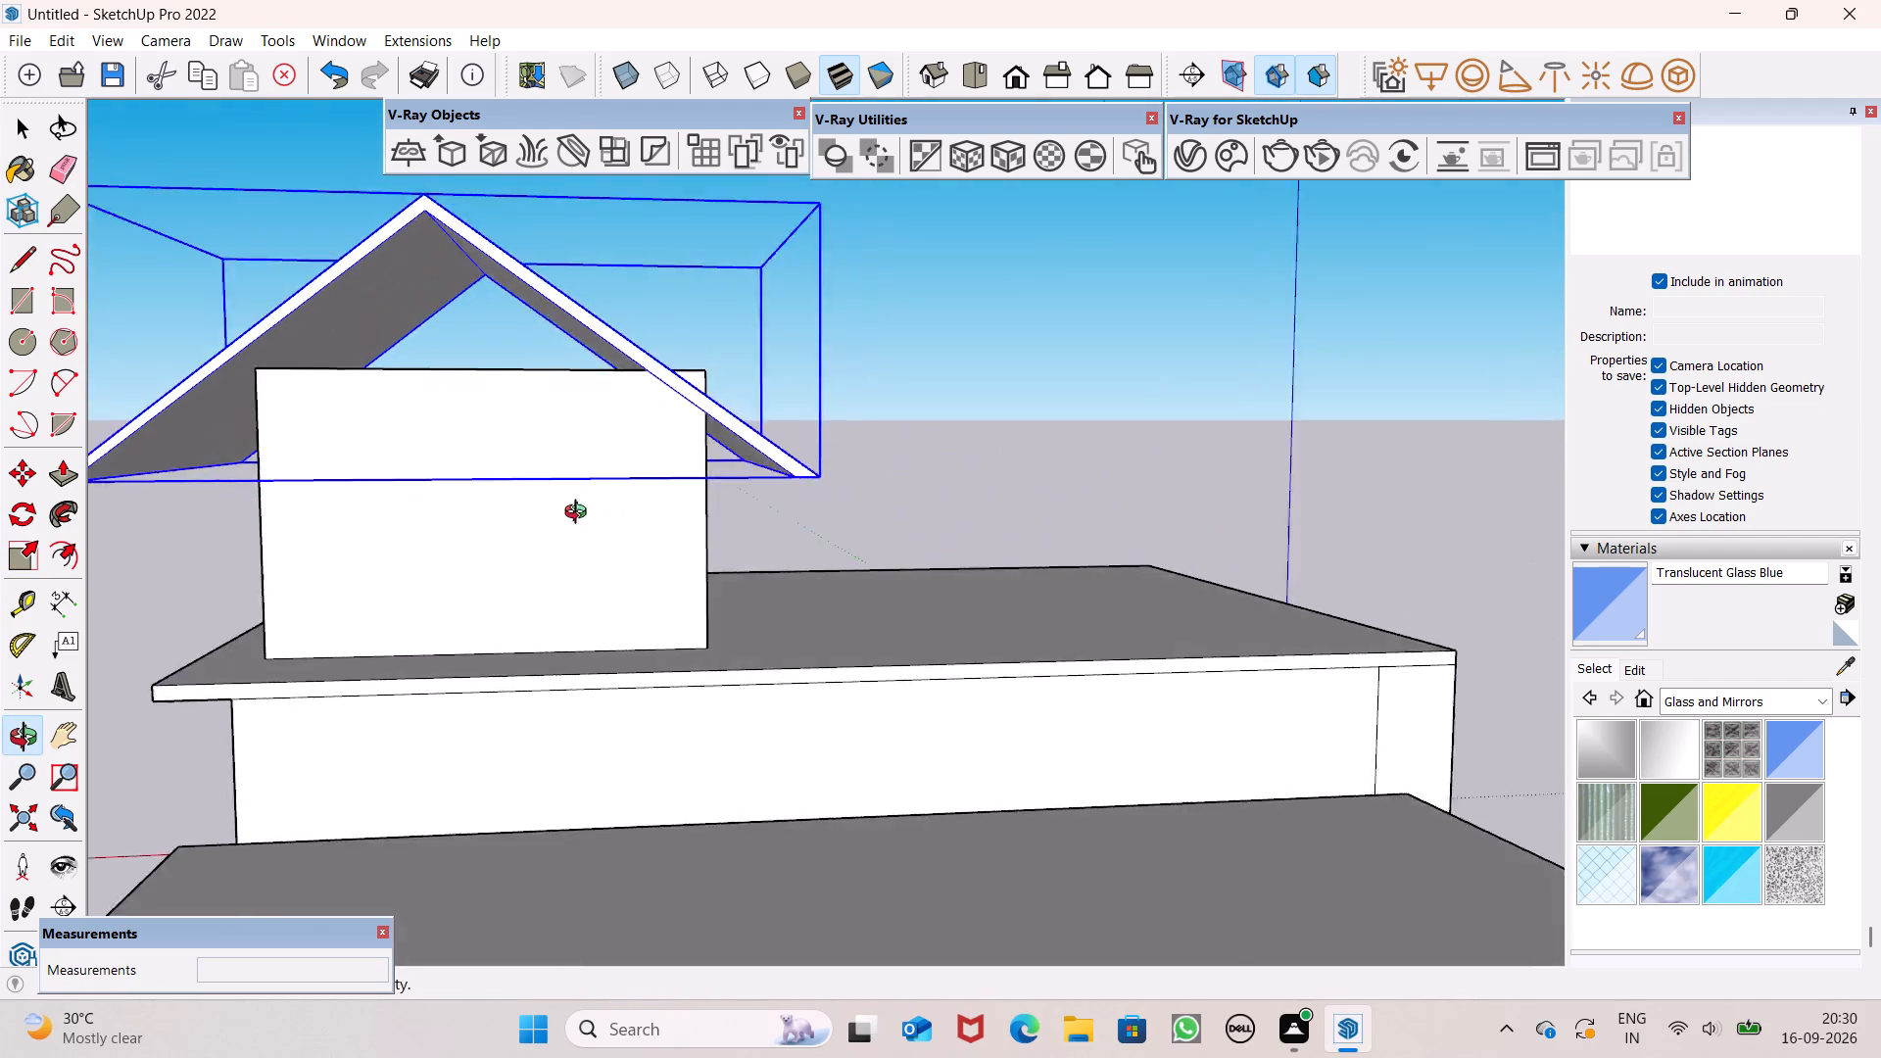
pyautogui.moveTo(580, 514); pyautogui.dragTo(784, 552, button='middle')
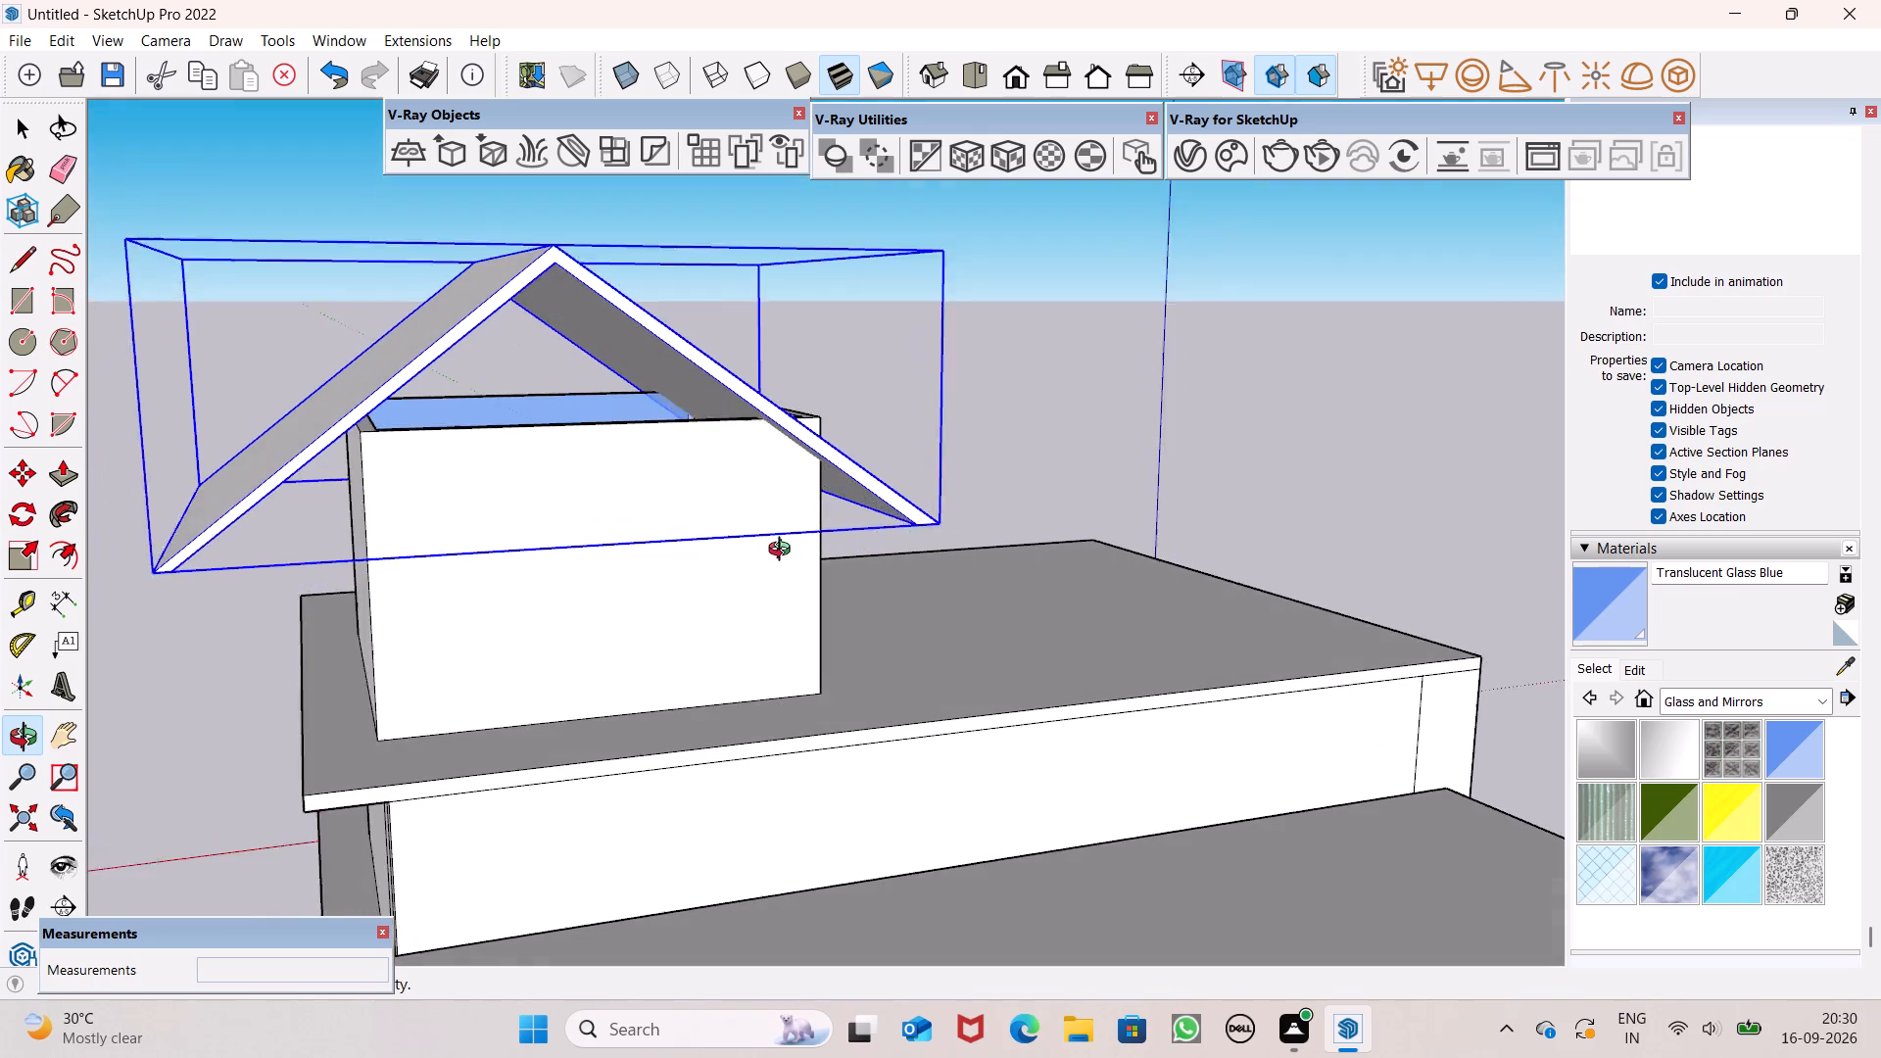
pyautogui.moveTo(784, 552); pyautogui.dragTo(807, 545, button='middle')
pyautogui.moveTo(199, 560); pyautogui.dragTo(226, 552)
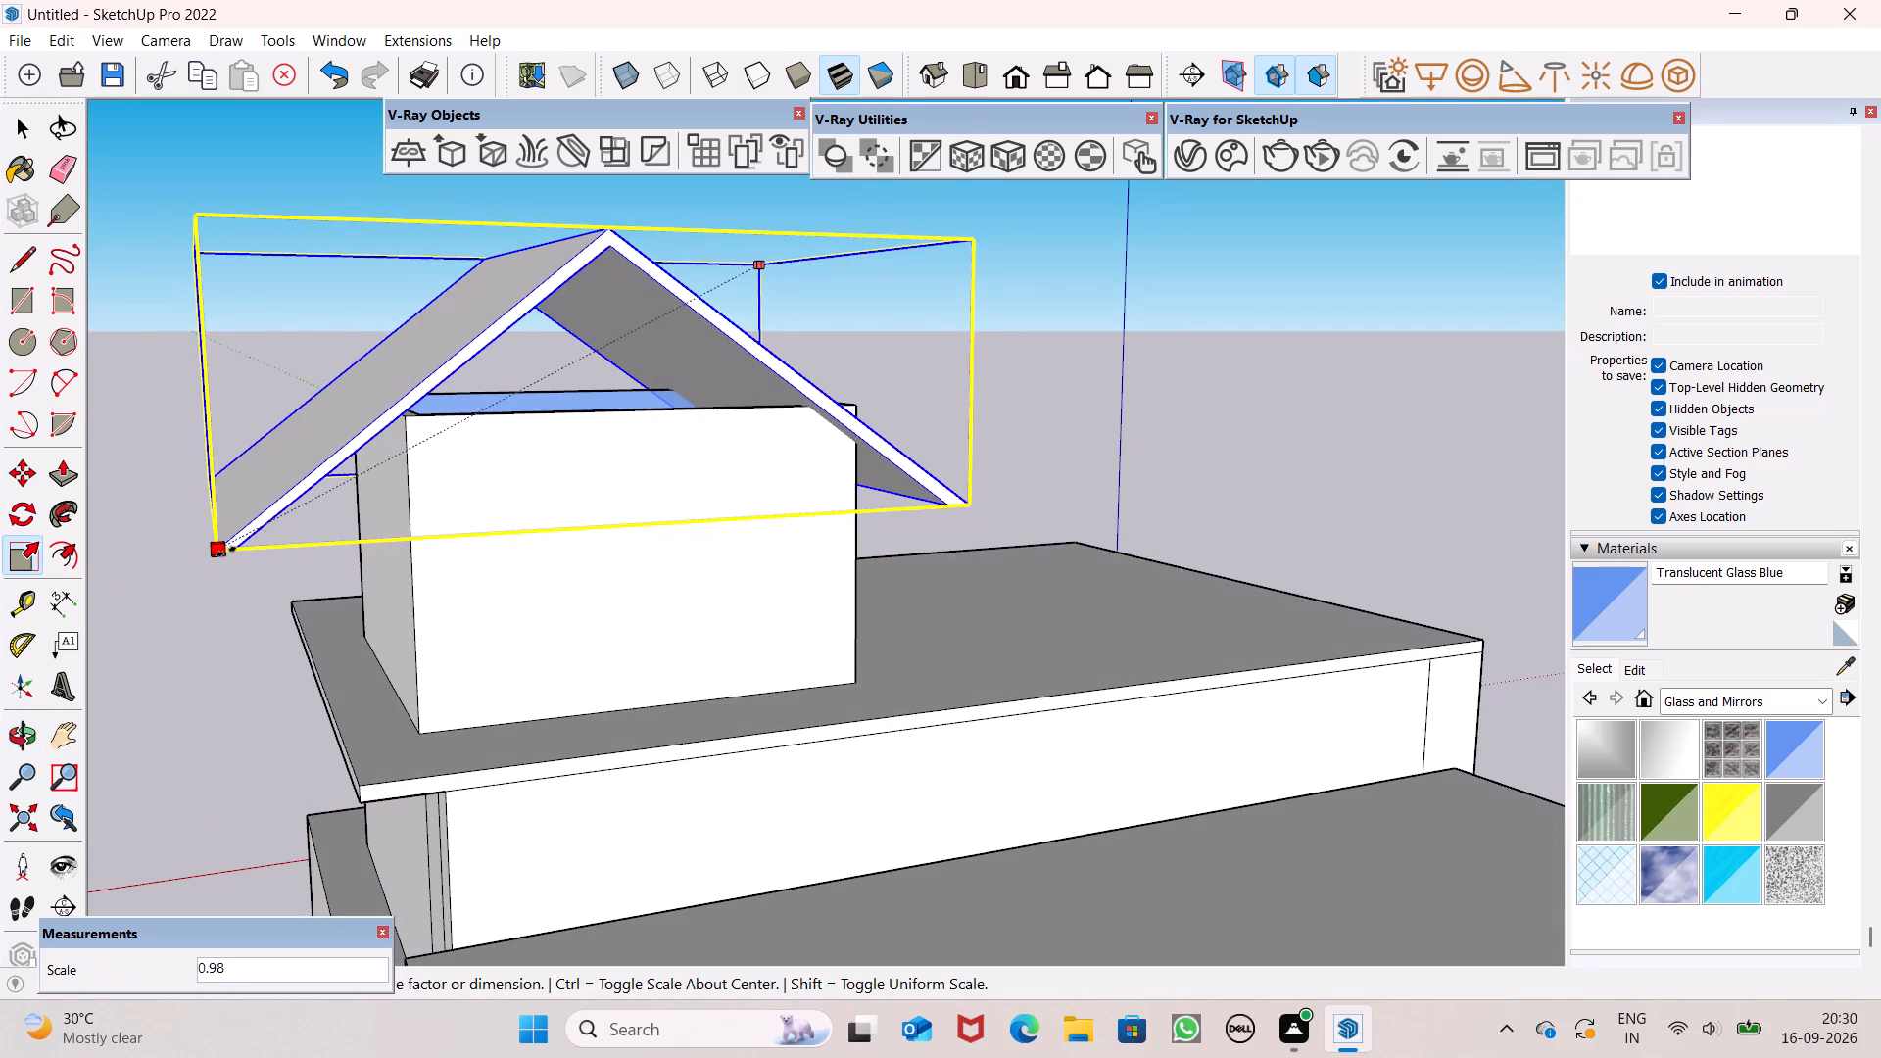
pyautogui.moveTo(226, 552); pyautogui.dragTo(322, 615)
# Widen the gable group slightly on the red axis from its side face away from the balcony.
pyautogui.moveTo(702, 565); pyautogui.dragTo(488, 629, button='middle')
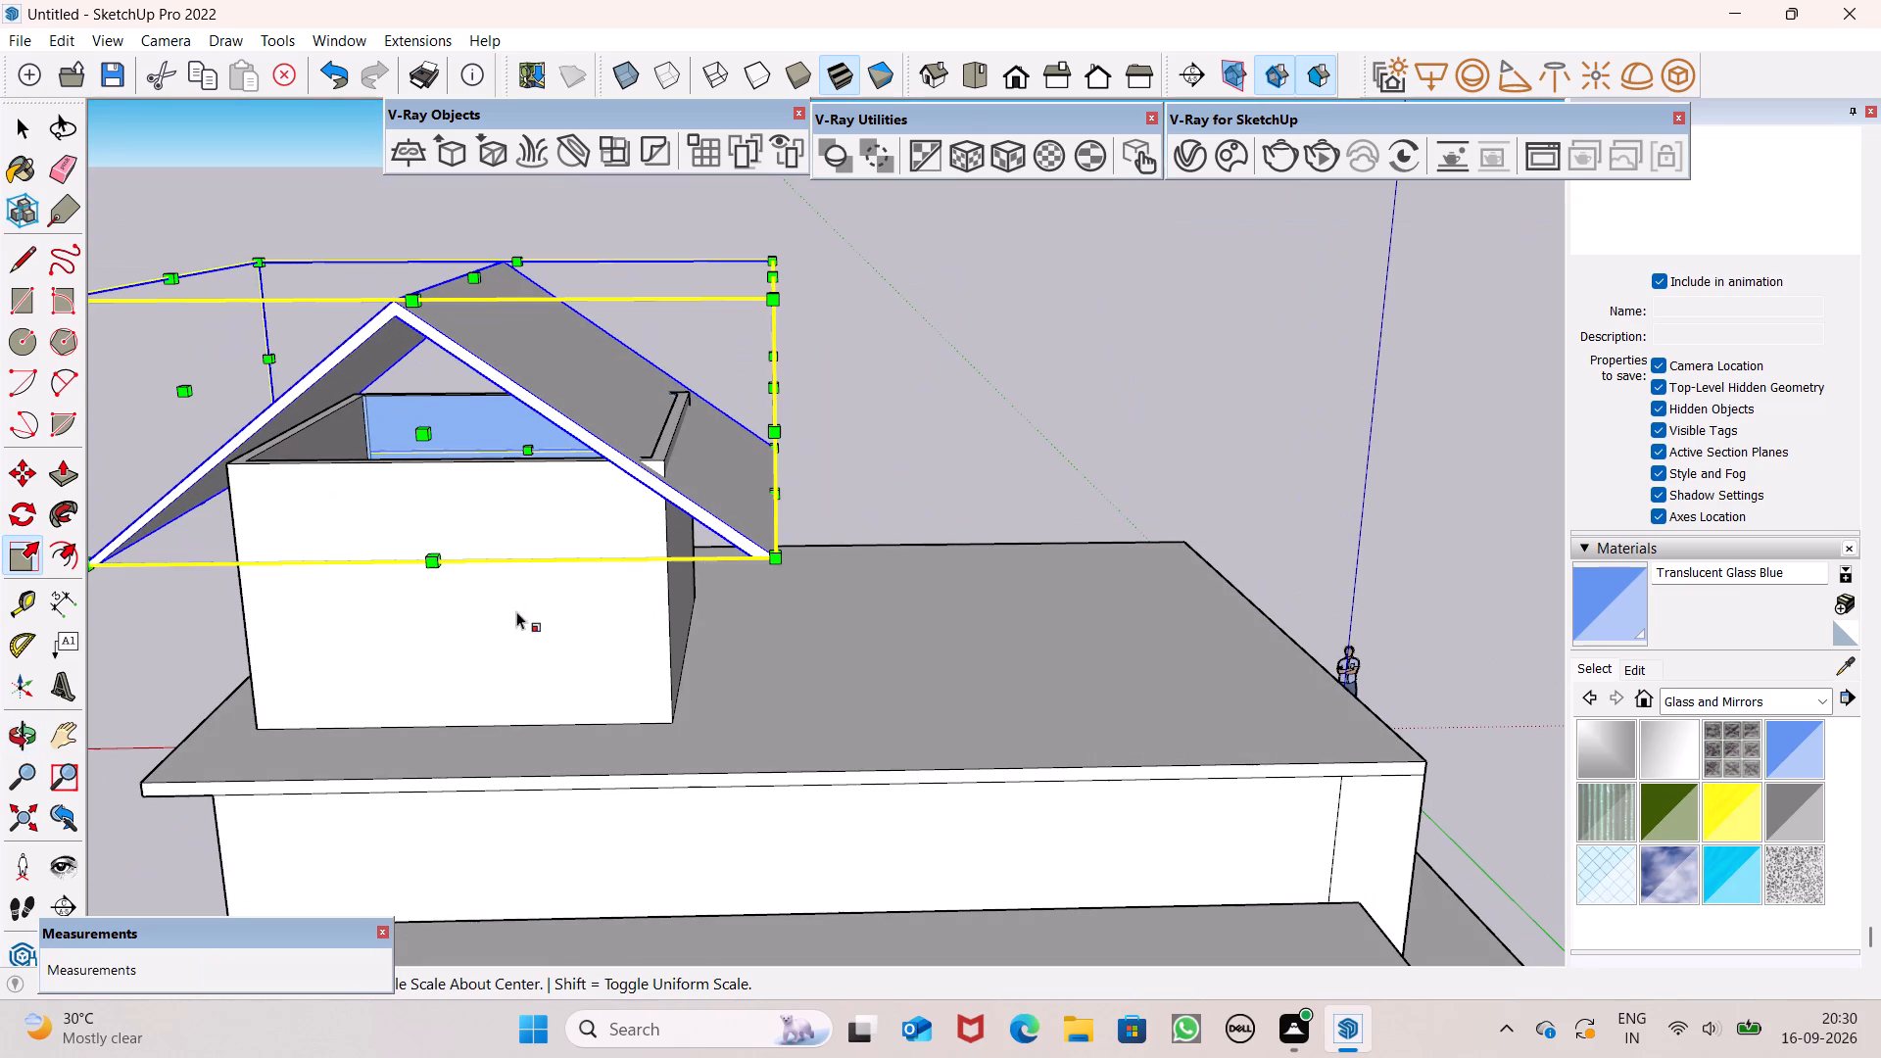
pyautogui.scroll(2, 794, 515)
pyautogui.moveTo(807, 523); pyautogui.dragTo(714, 640, button='middle')
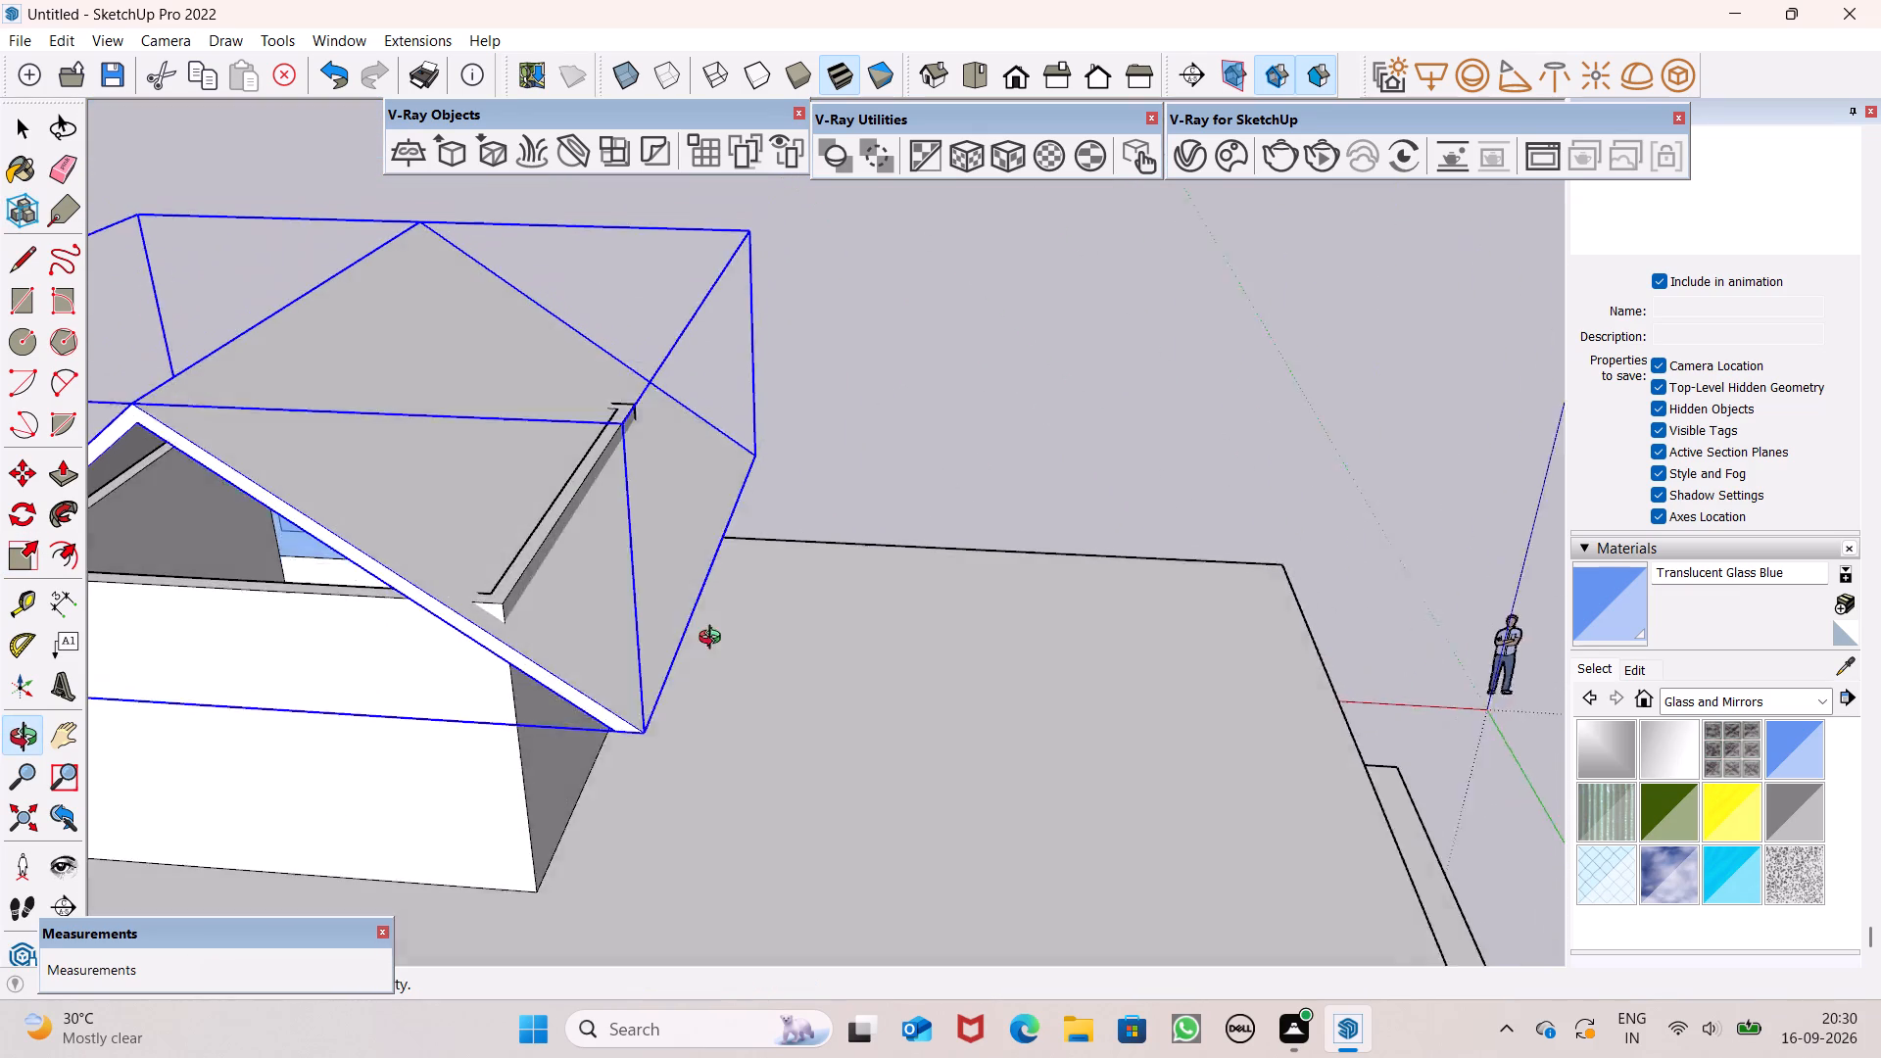
pyautogui.moveTo(714, 640); pyautogui.dragTo(675, 651, button='middle')
pyautogui.moveTo(671, 456); pyautogui.dragTo(686, 466)
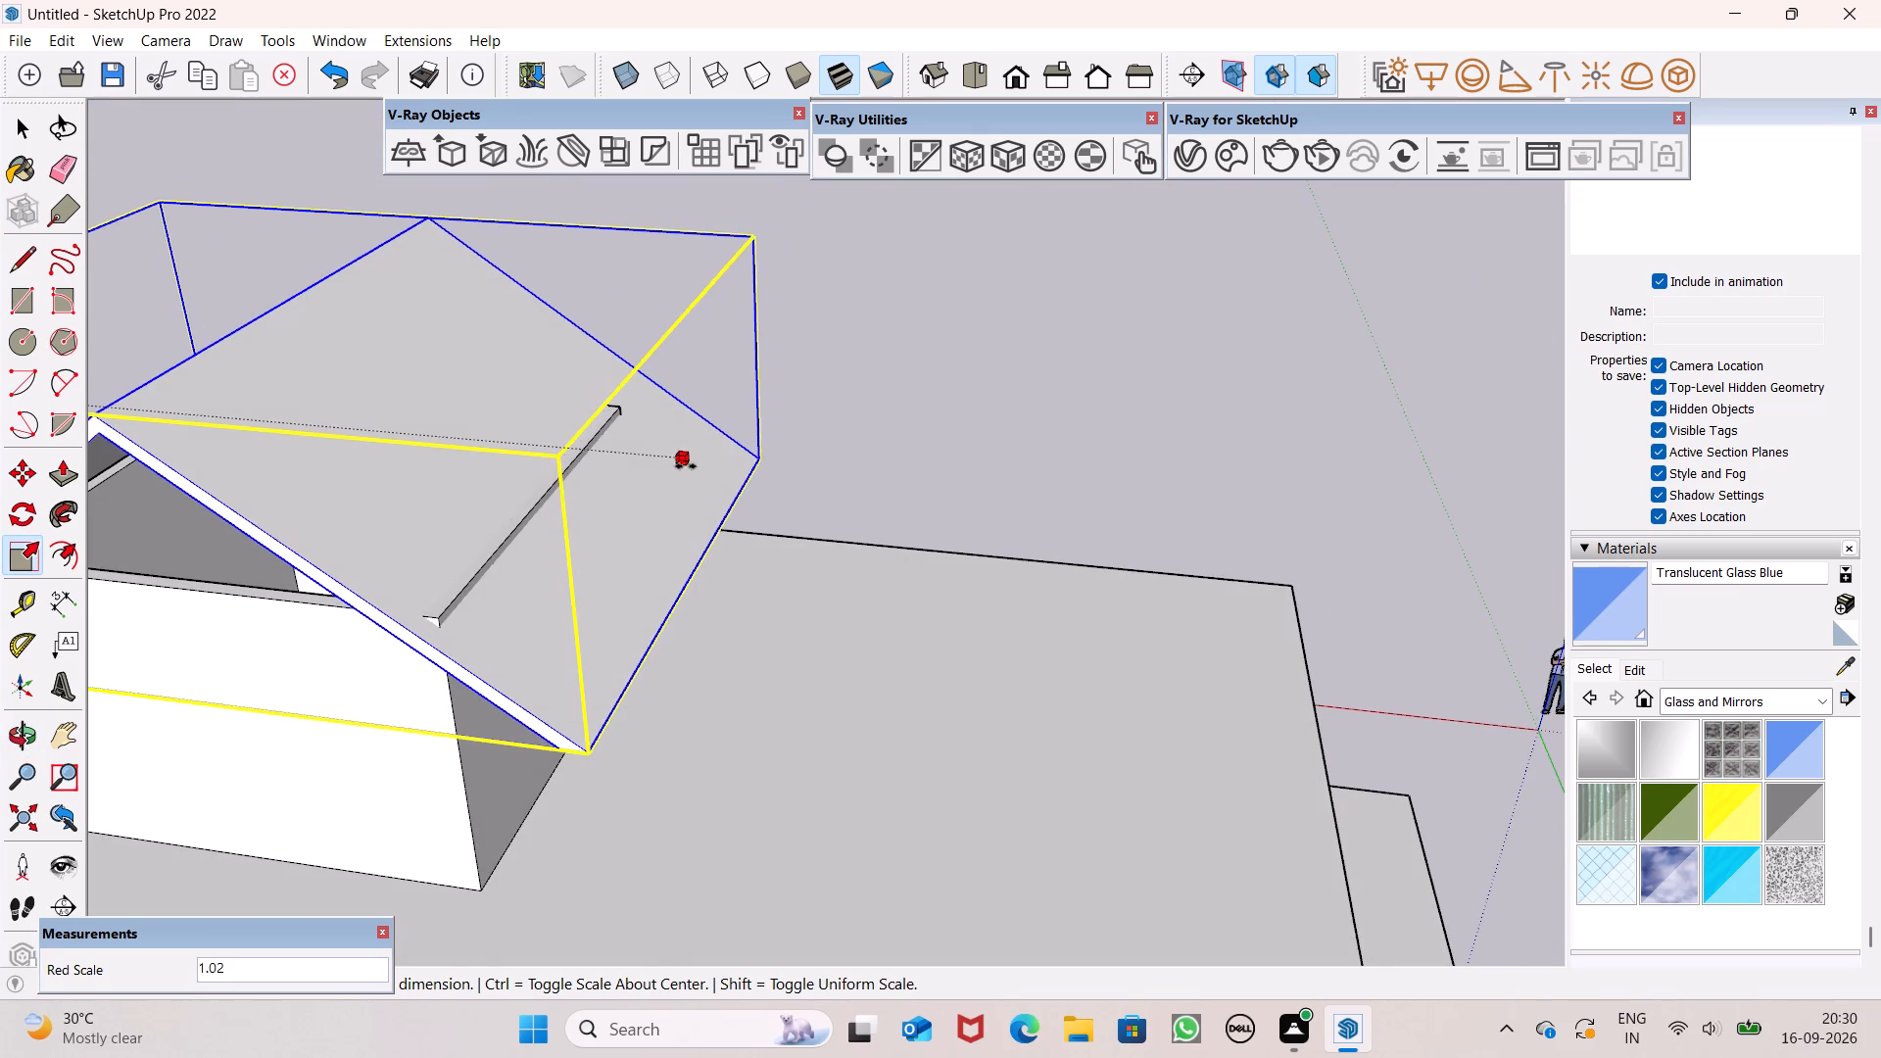
pyautogui.moveTo(686, 466); pyautogui.dragTo(713, 487)
# Deselect the gable group and examine how the roof sits over the glazed box from the rear and the front.
pyautogui.scroll(-5, 778, 633)
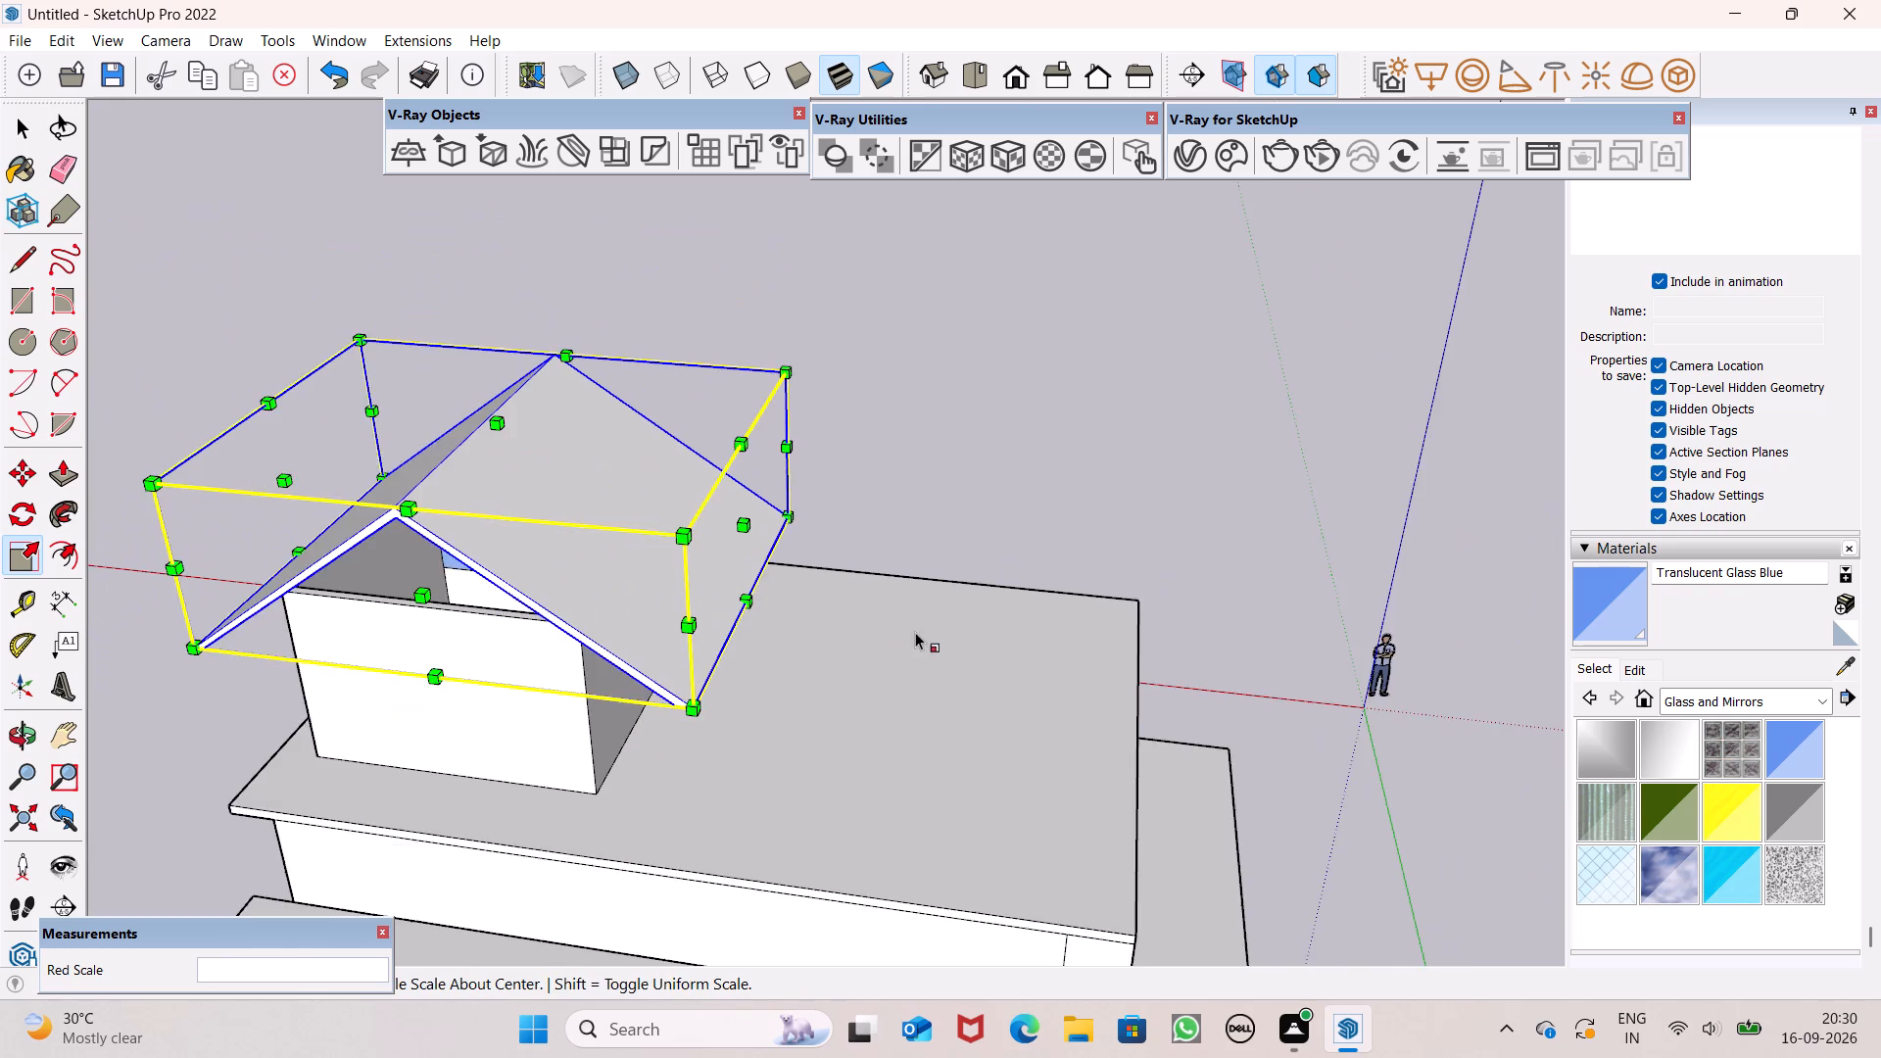
pyautogui.scroll(-5, 920, 644)
pyautogui.moveTo(807, 751); pyautogui.dragTo(922, 474, button='middle')
pyautogui.scroll(4, 555, 558)
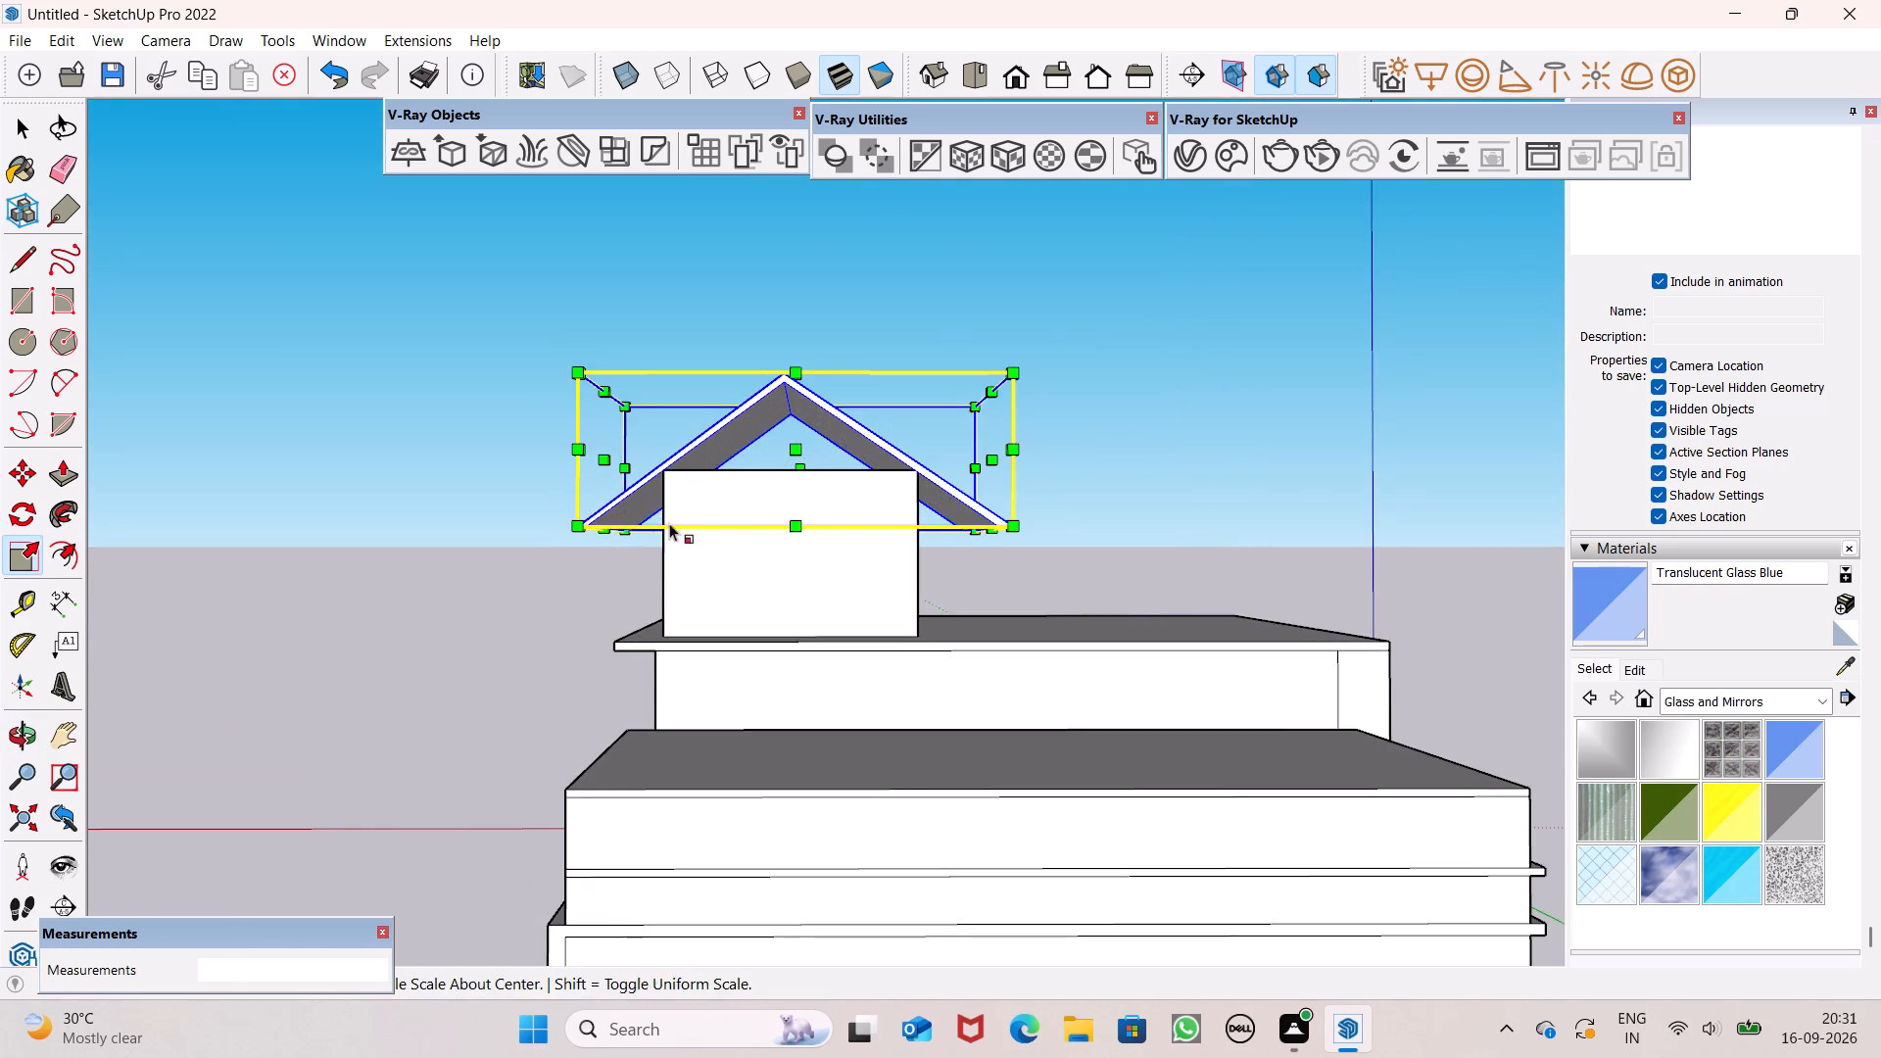
pyautogui.scroll(1, 669, 523)
pyautogui.moveTo(669, 523); pyautogui.dragTo(782, 768, button='middle')
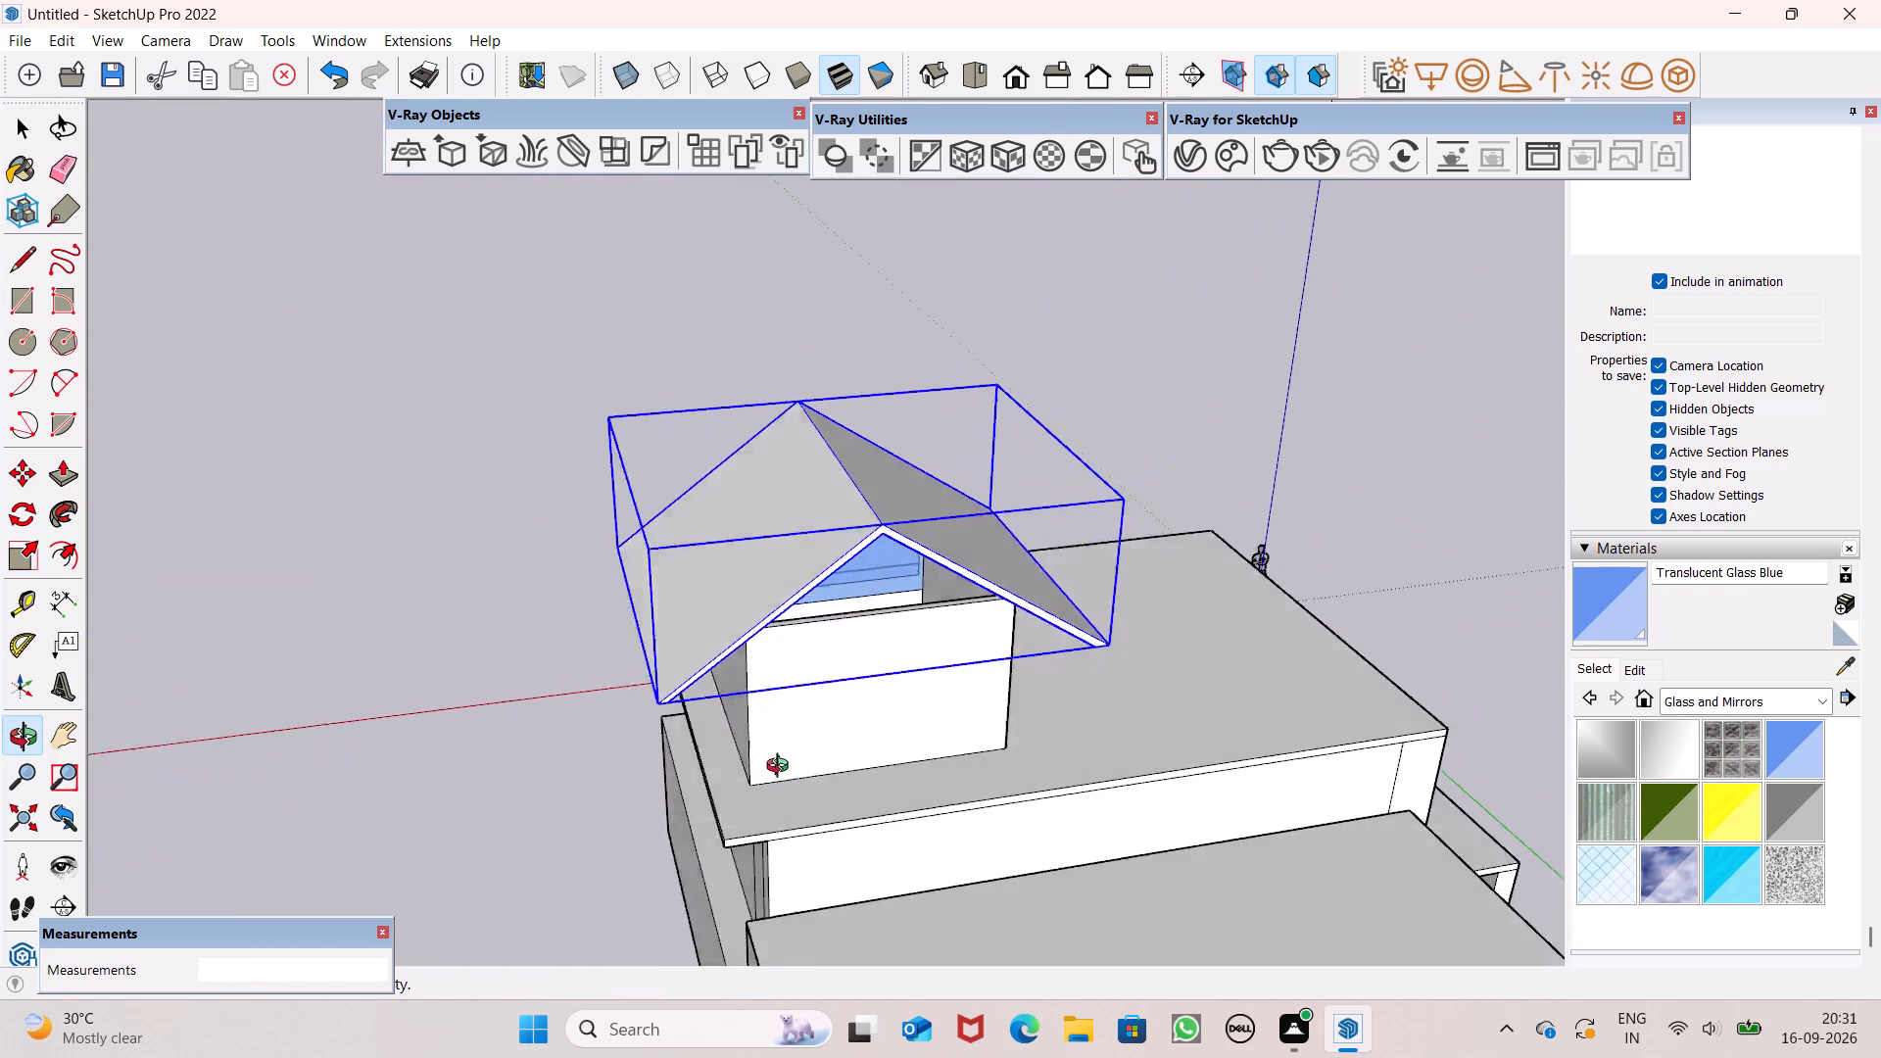
pyautogui.moveTo(782, 768); pyautogui.dragTo(1868, 762, button='middle')
pyautogui.moveTo(1221, 698); pyautogui.dragTo(1582, 799, button='middle')
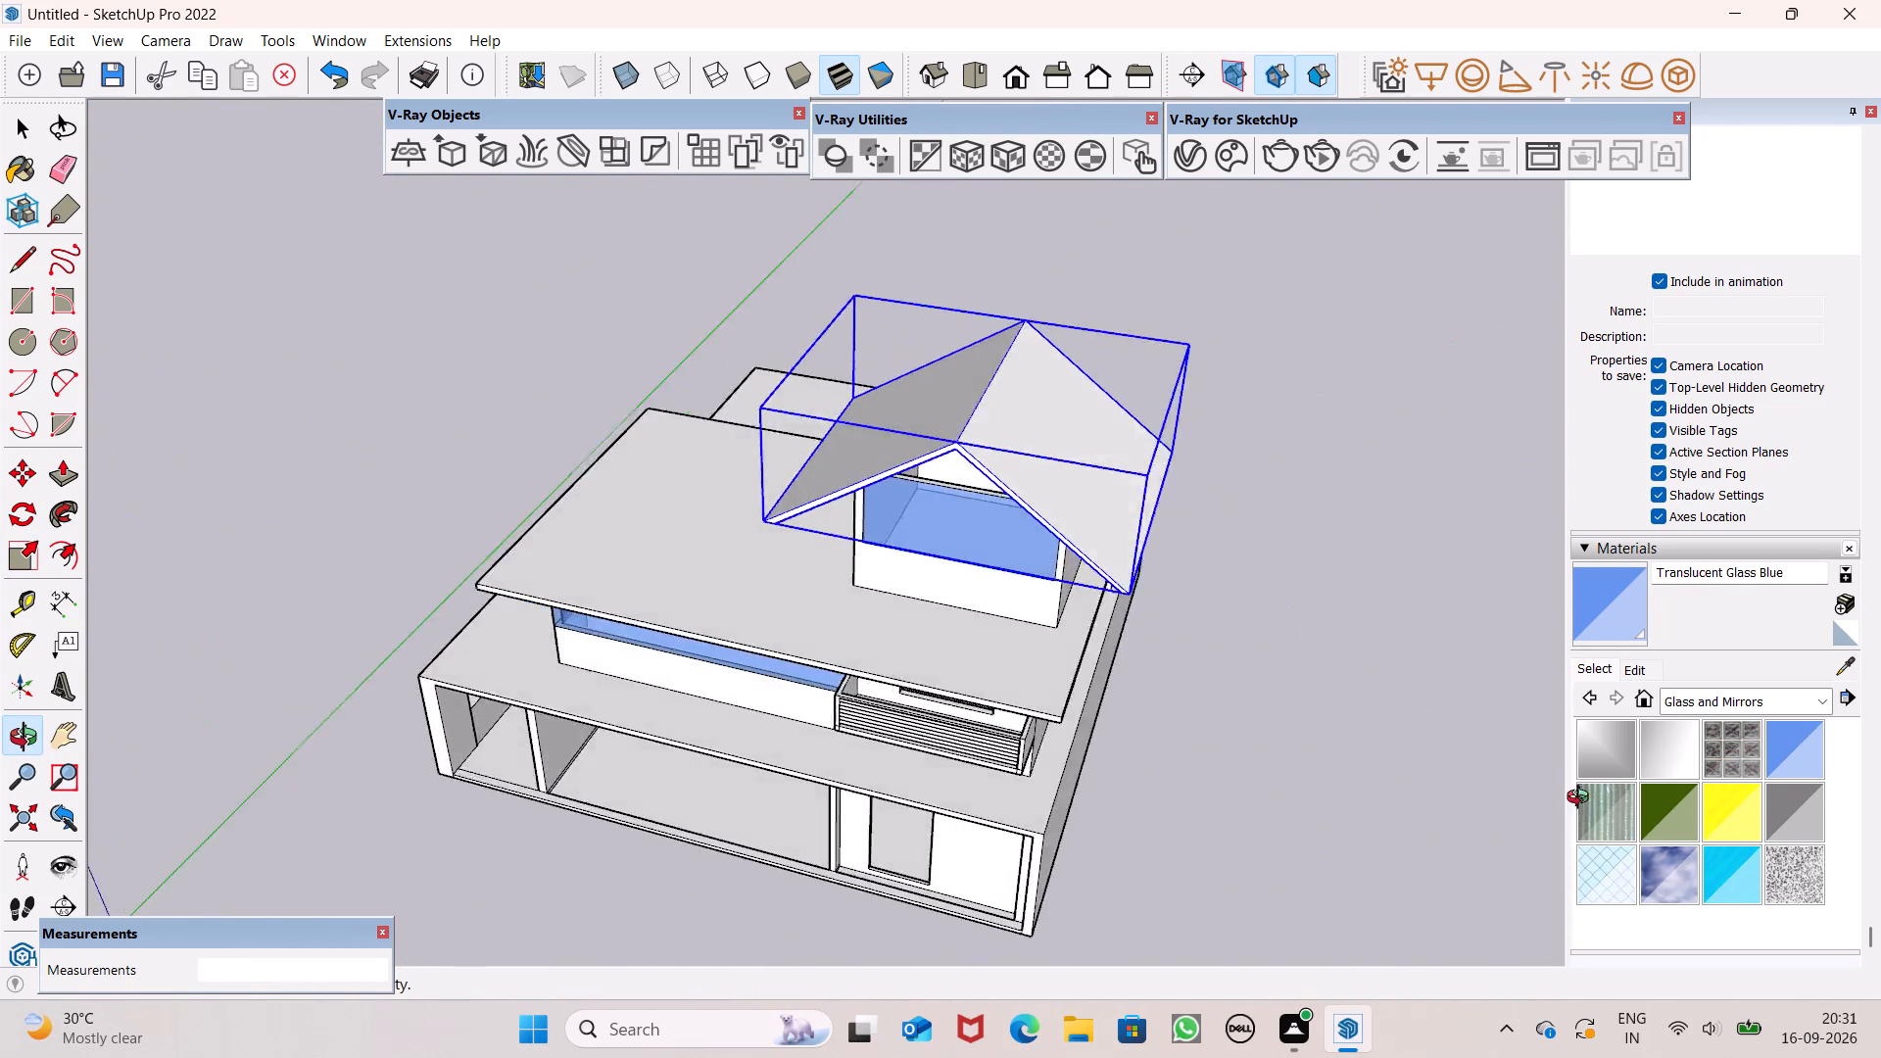
pyautogui.moveTo(1582, 799); pyautogui.dragTo(1601, 686, button='middle')
pyautogui.press('space')
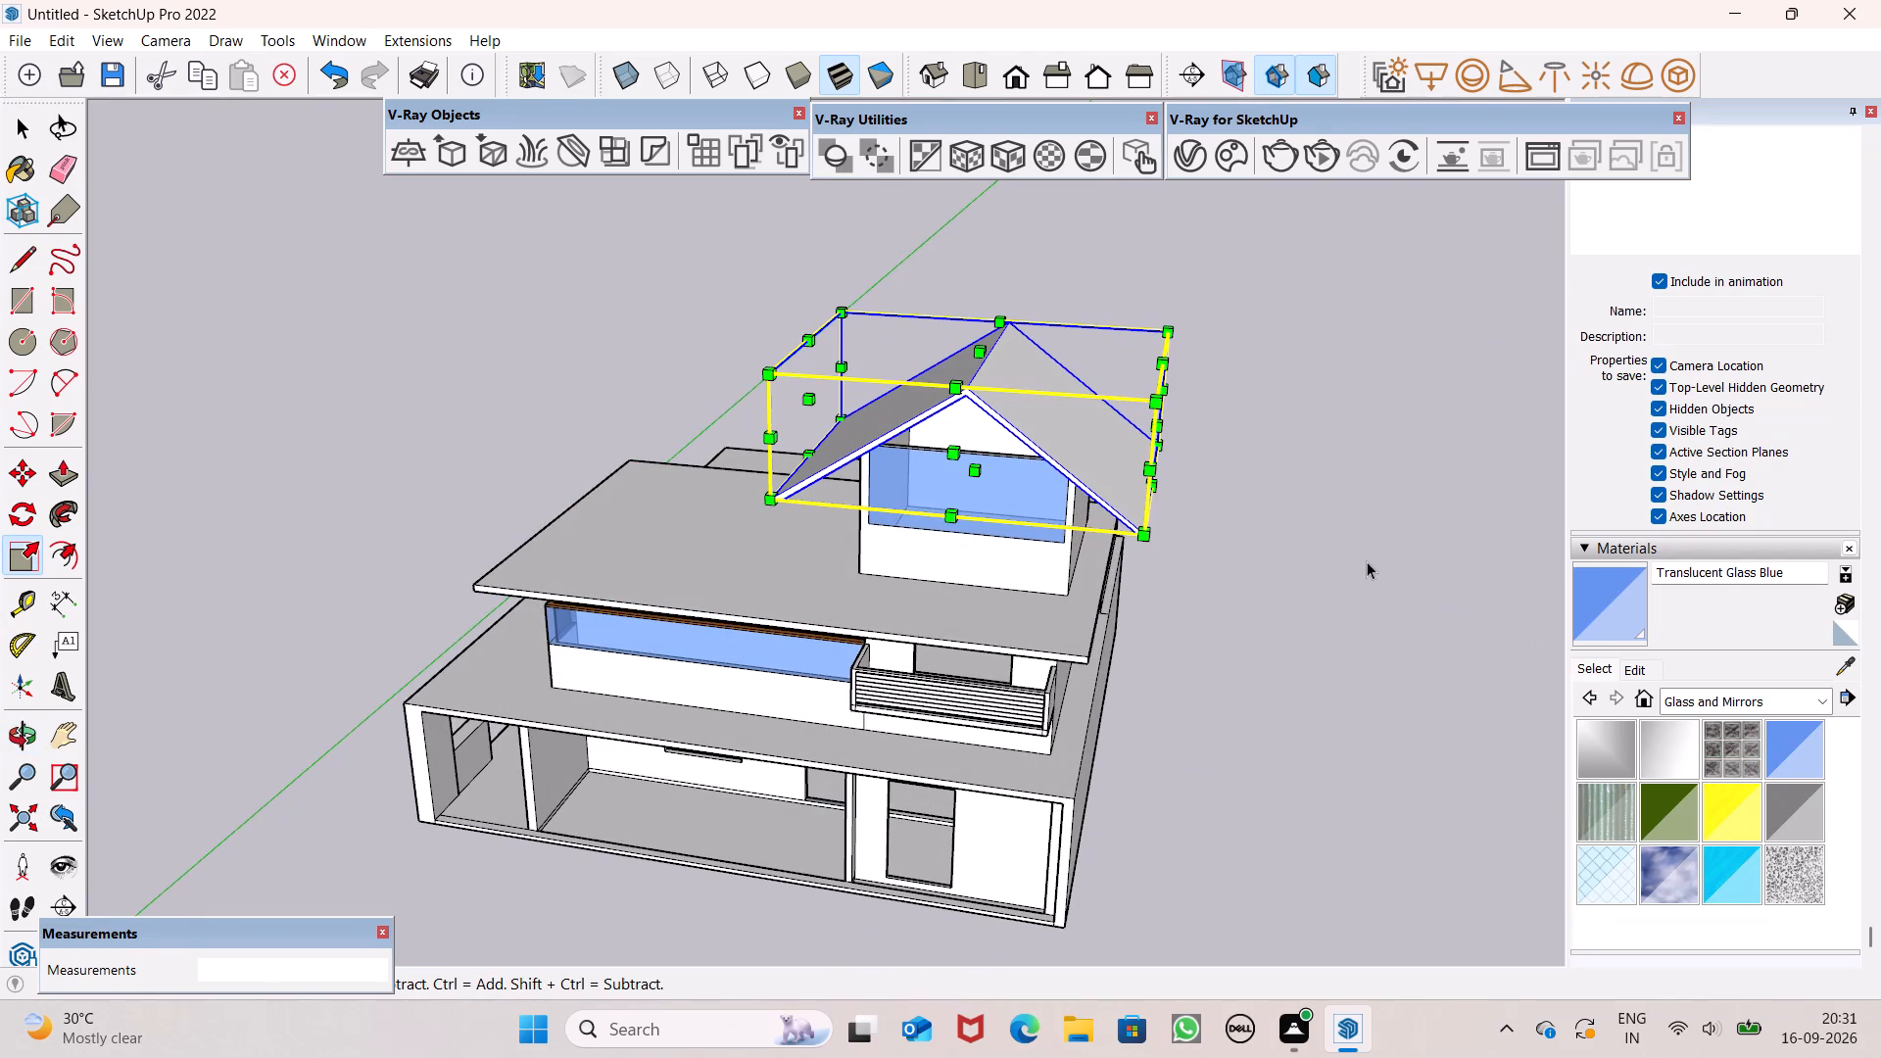
pyautogui.press('space')
pyautogui.click(1344, 561)
pyautogui.moveTo(1006, 420); pyautogui.dragTo(1105, 360, button='middle')
pyautogui.scroll(1, 1081, 384)
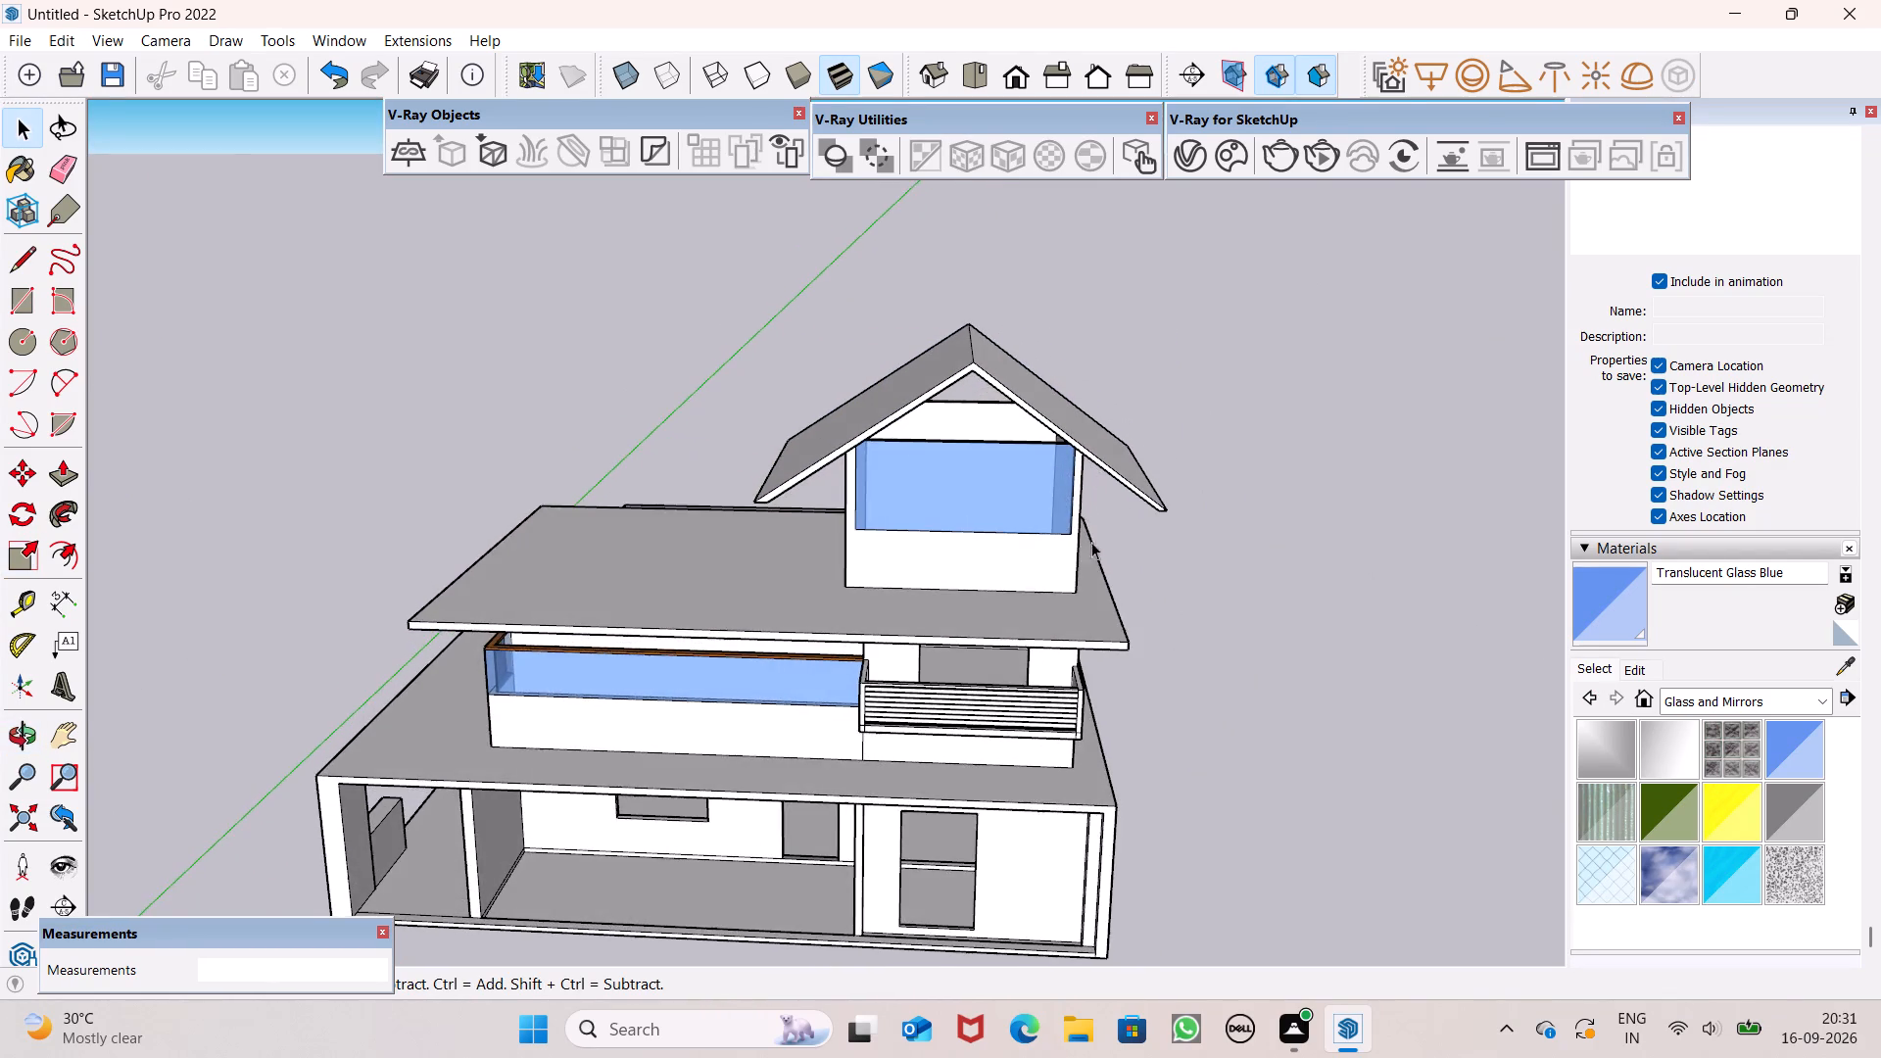
pyautogui.scroll(5, 1063, 517)
pyautogui.scroll(-7, 1021, 720)
pyautogui.moveTo(965, 526); pyautogui.dragTo(983, 282, button='middle')
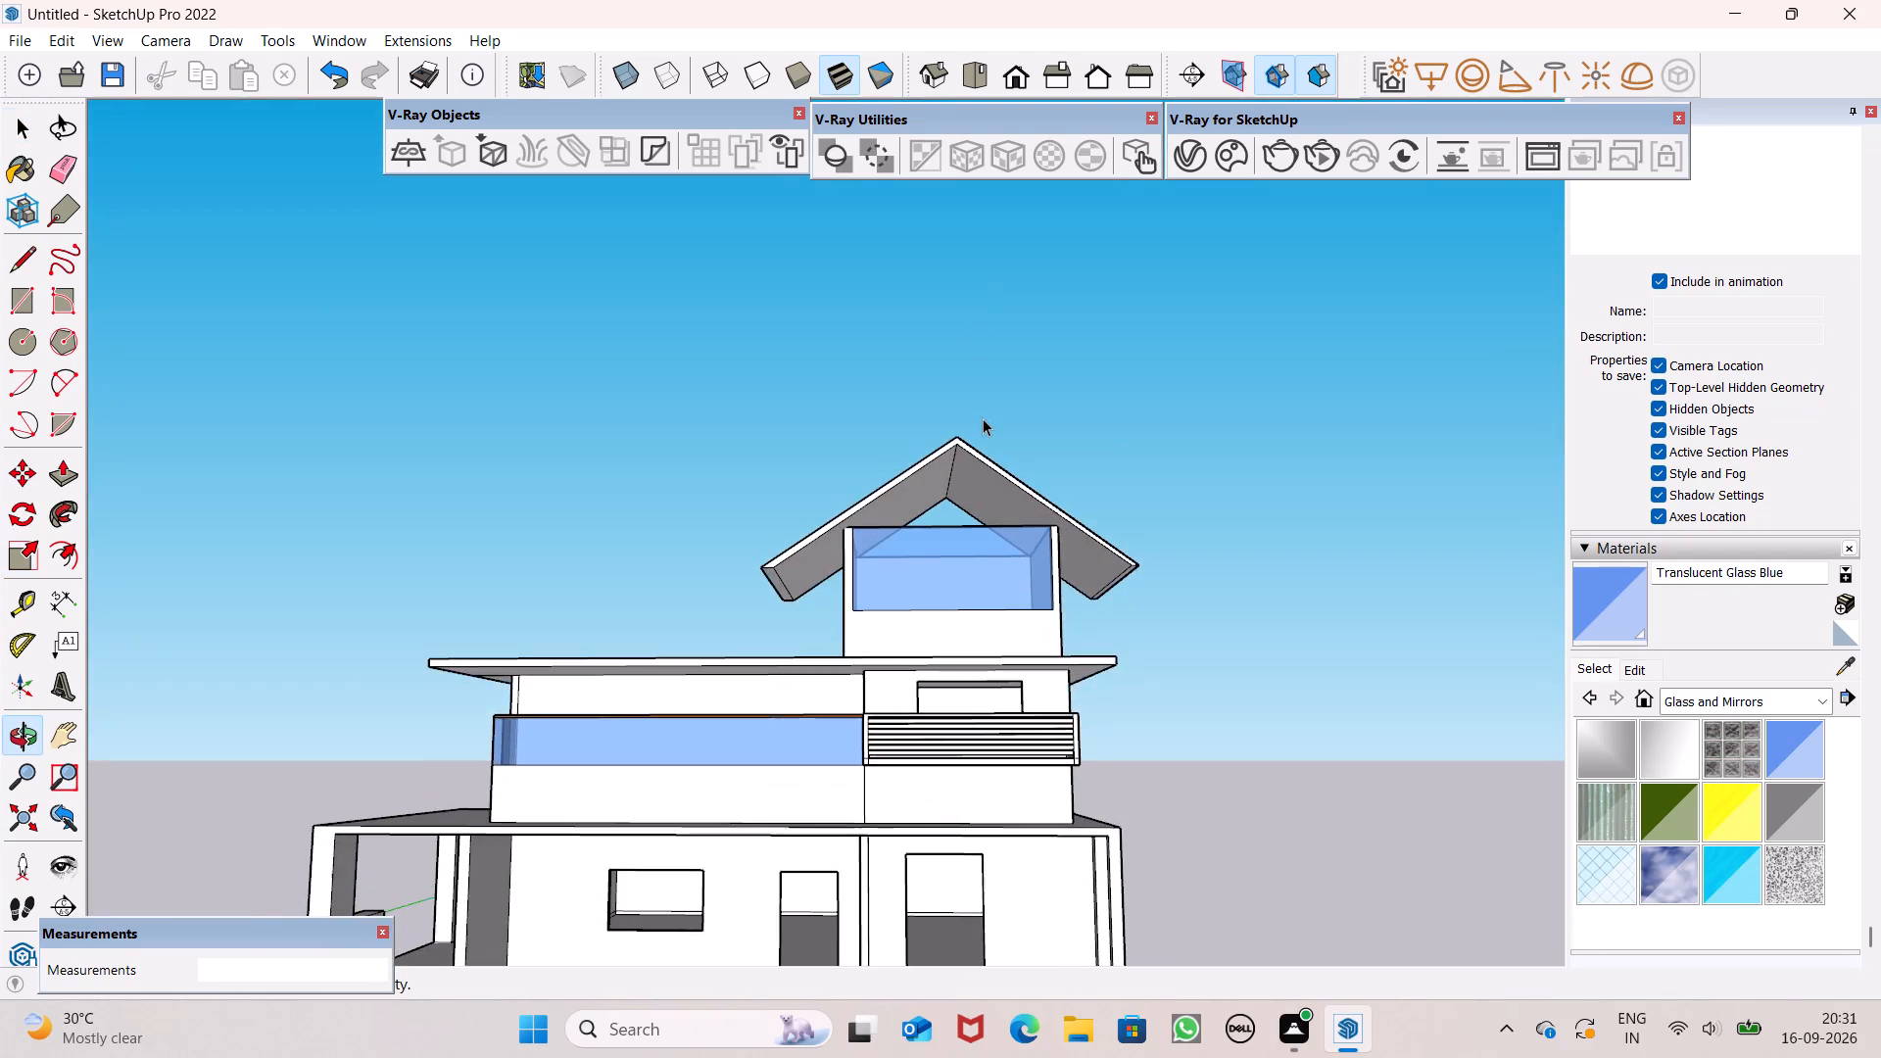
pyautogui.scroll(6, 983, 418)
pyautogui.moveTo(951, 532); pyautogui.dragTo(942, 661, button='middle')
pyautogui.scroll(4, 875, 579)
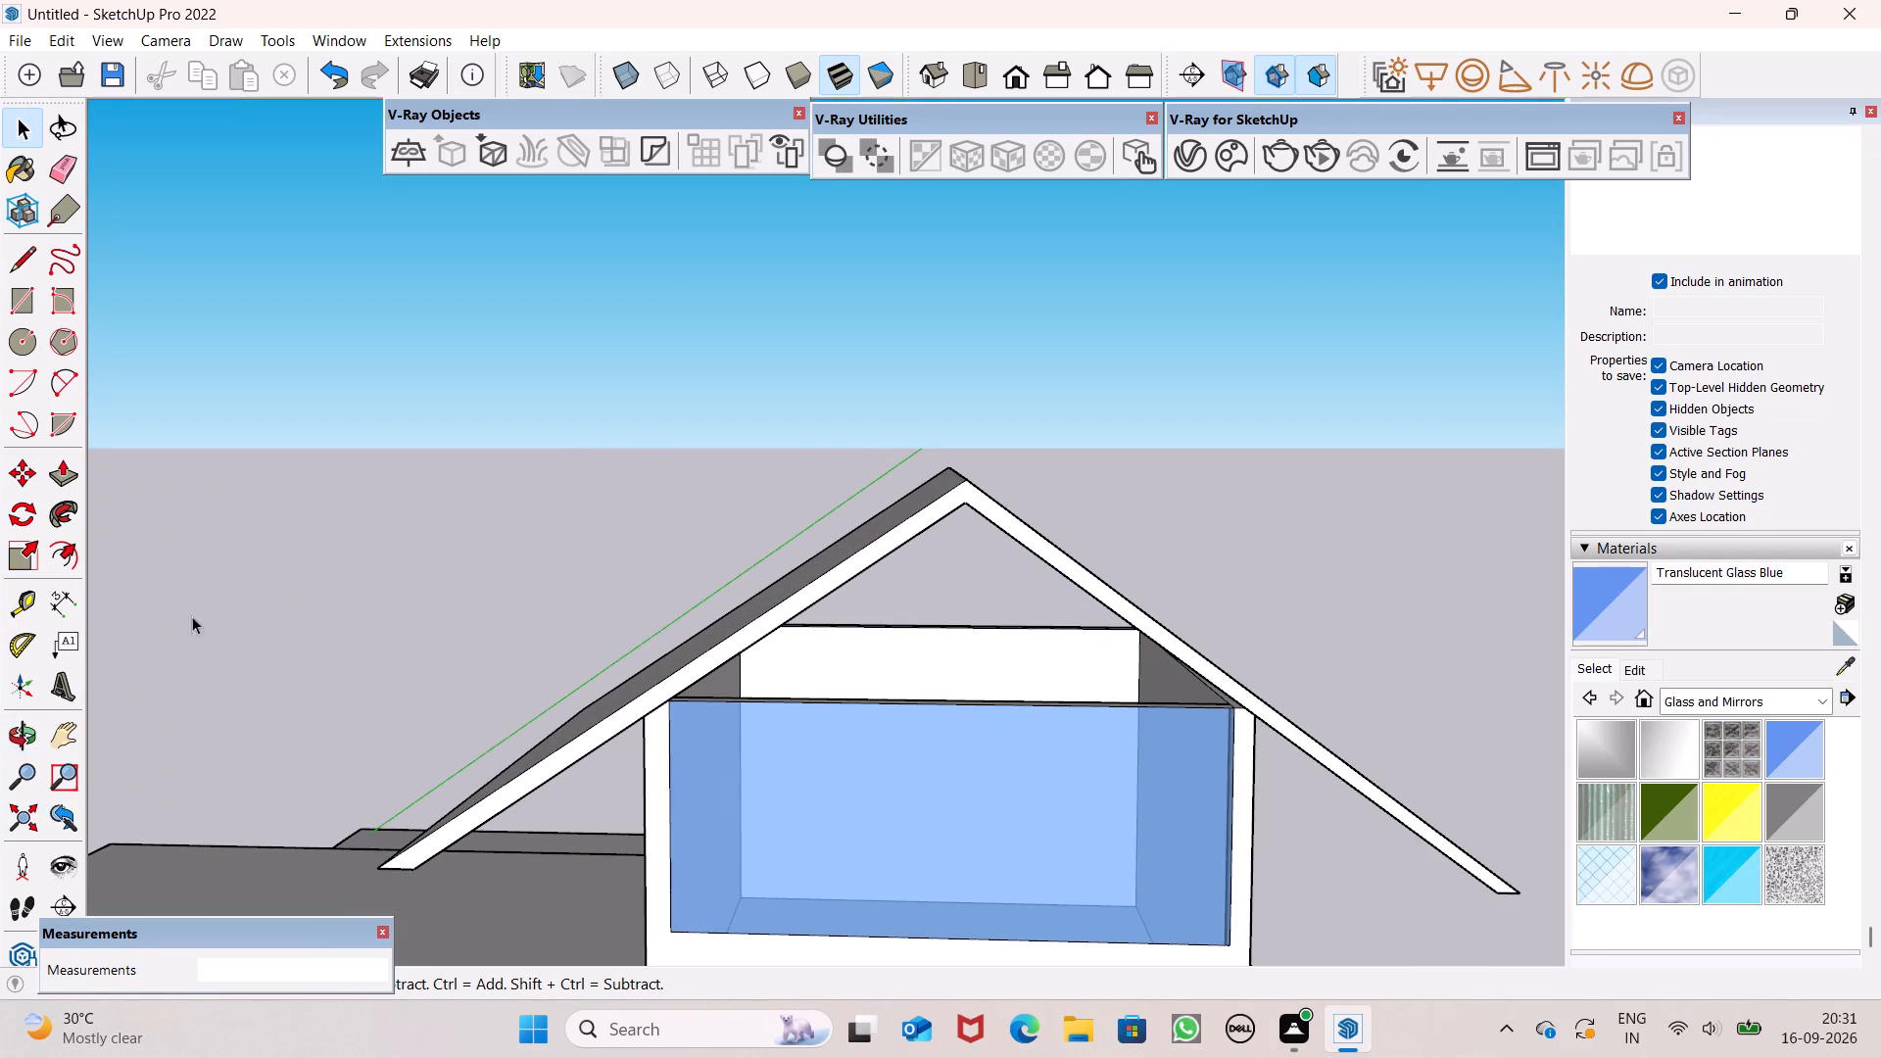
# Draw a line about 8 15/16" long on the box's front wall top, near the corner away from the balcony.
pyautogui.click(27, 256)
pyautogui.scroll(5, 824, 644)
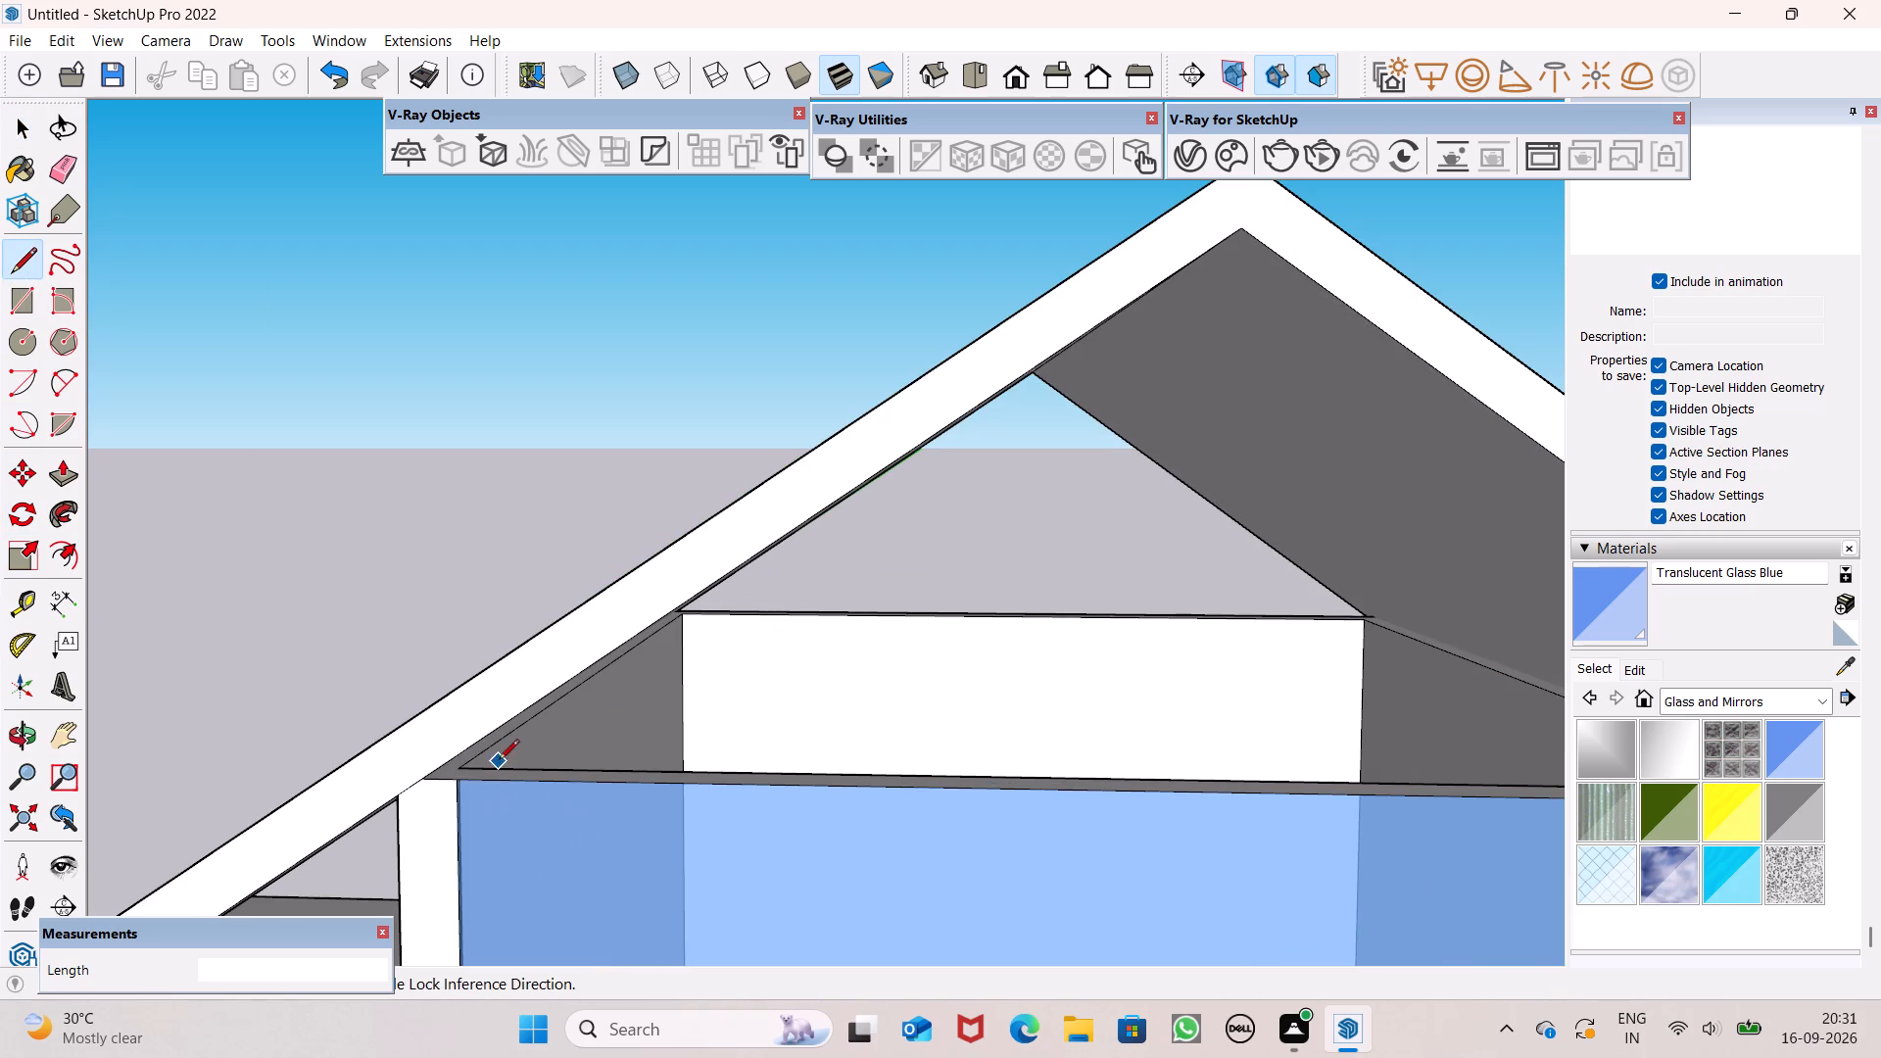
pyautogui.click(474, 762)
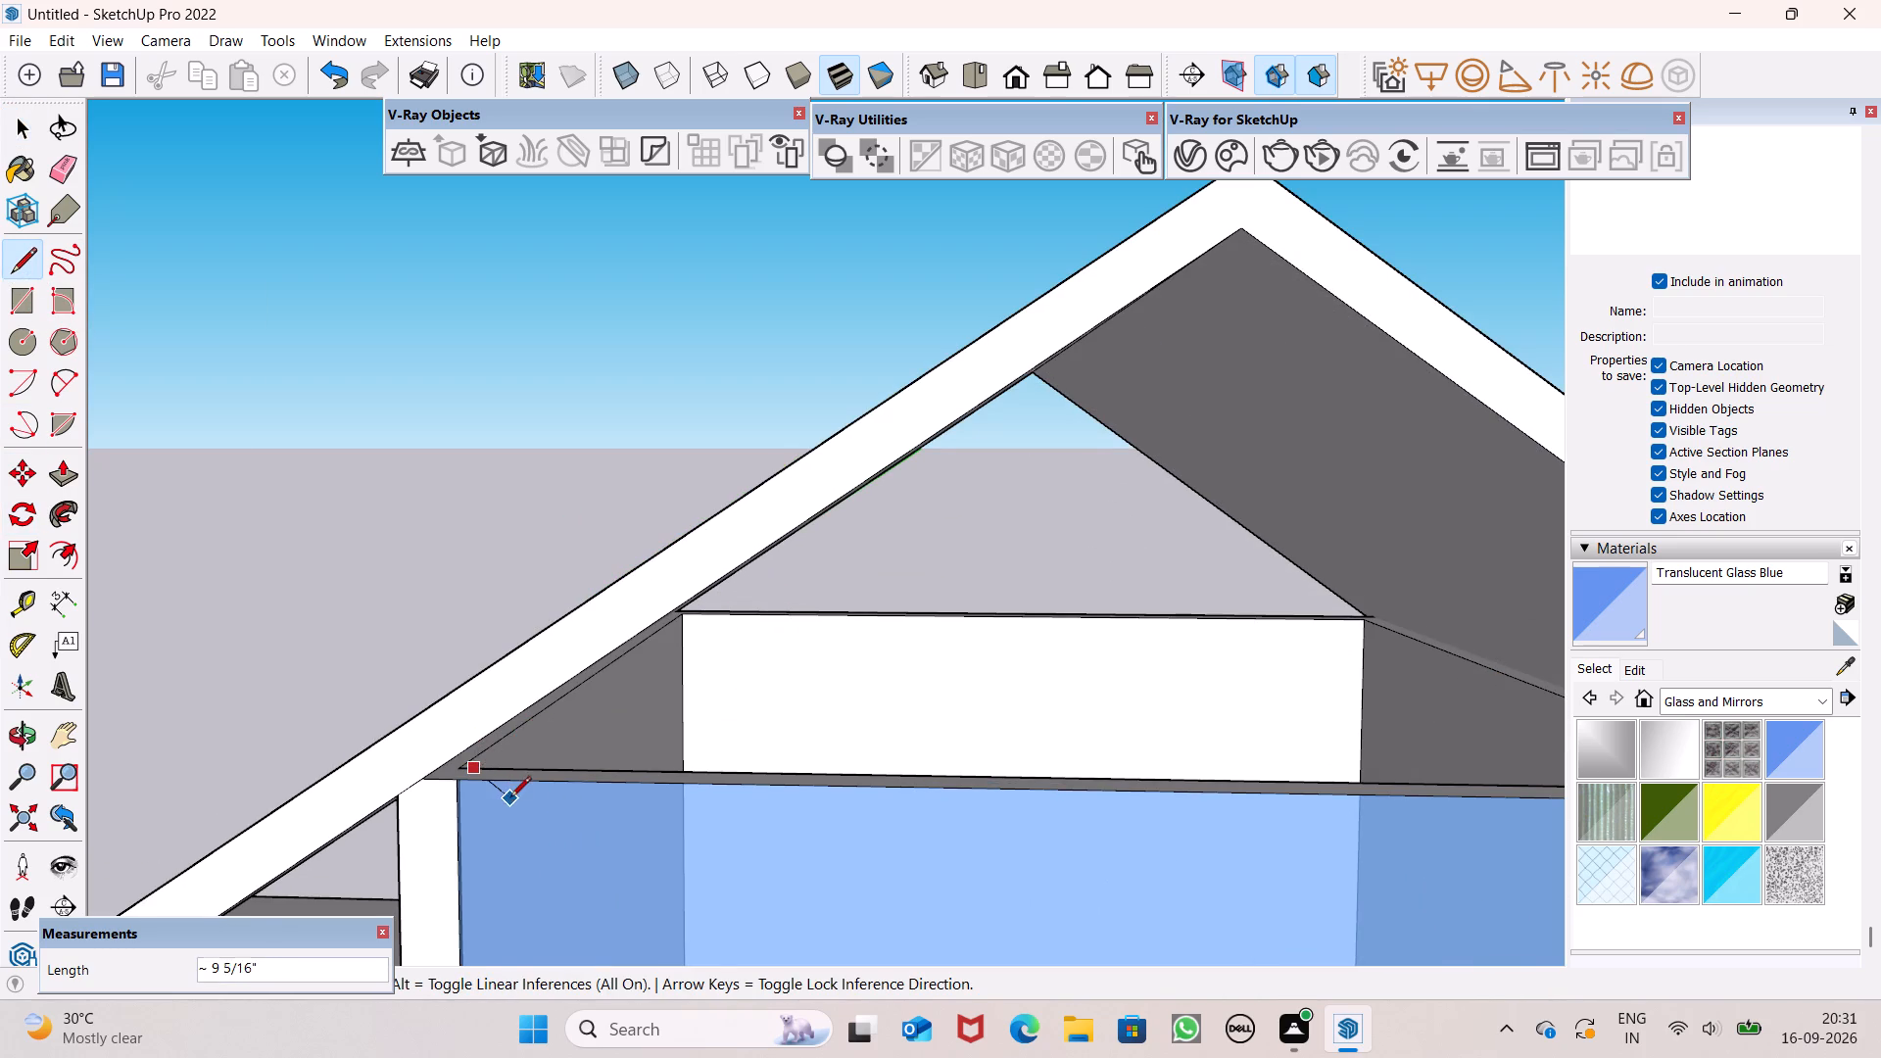
pyautogui.scroll(6, 510, 796)
pyautogui.click(558, 756)
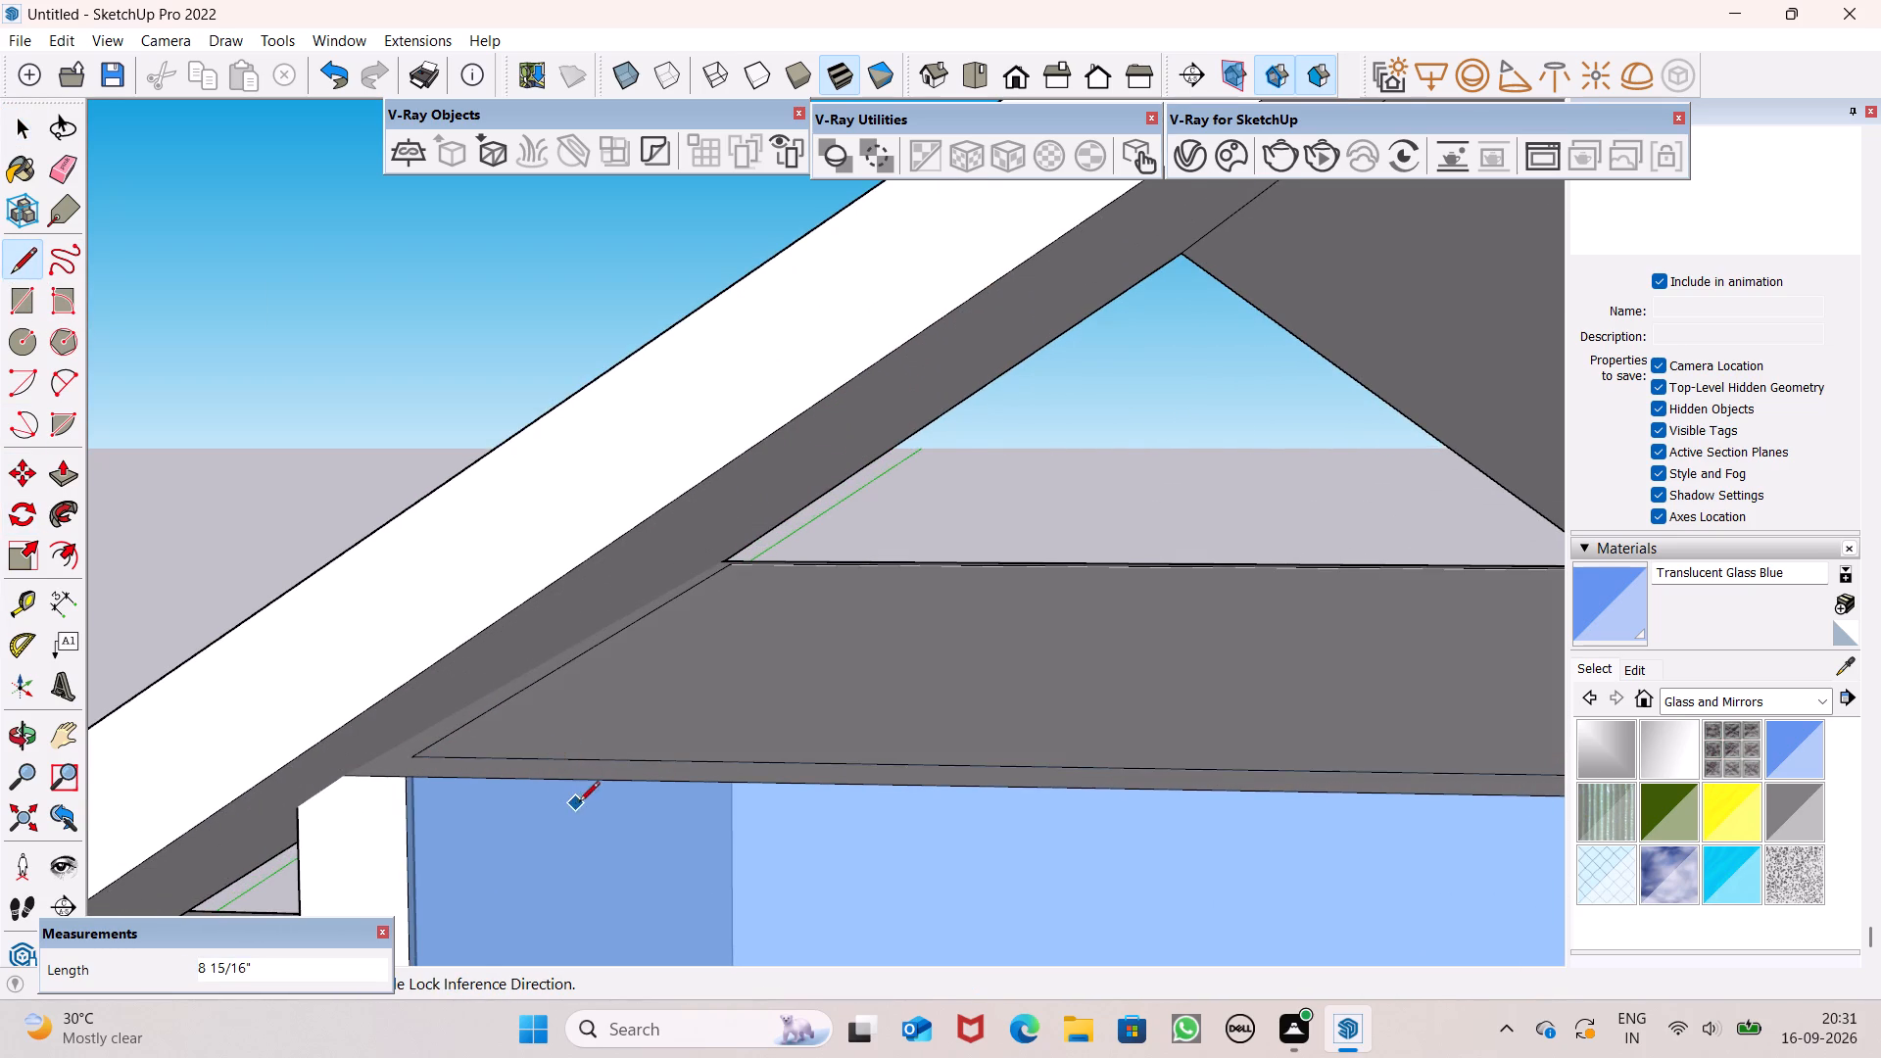
pyautogui.scroll(-6, 580, 803)
pyautogui.moveTo(709, 810); pyautogui.dragTo(598, 886, button='middle')
pyautogui.scroll(-1, 699, 889)
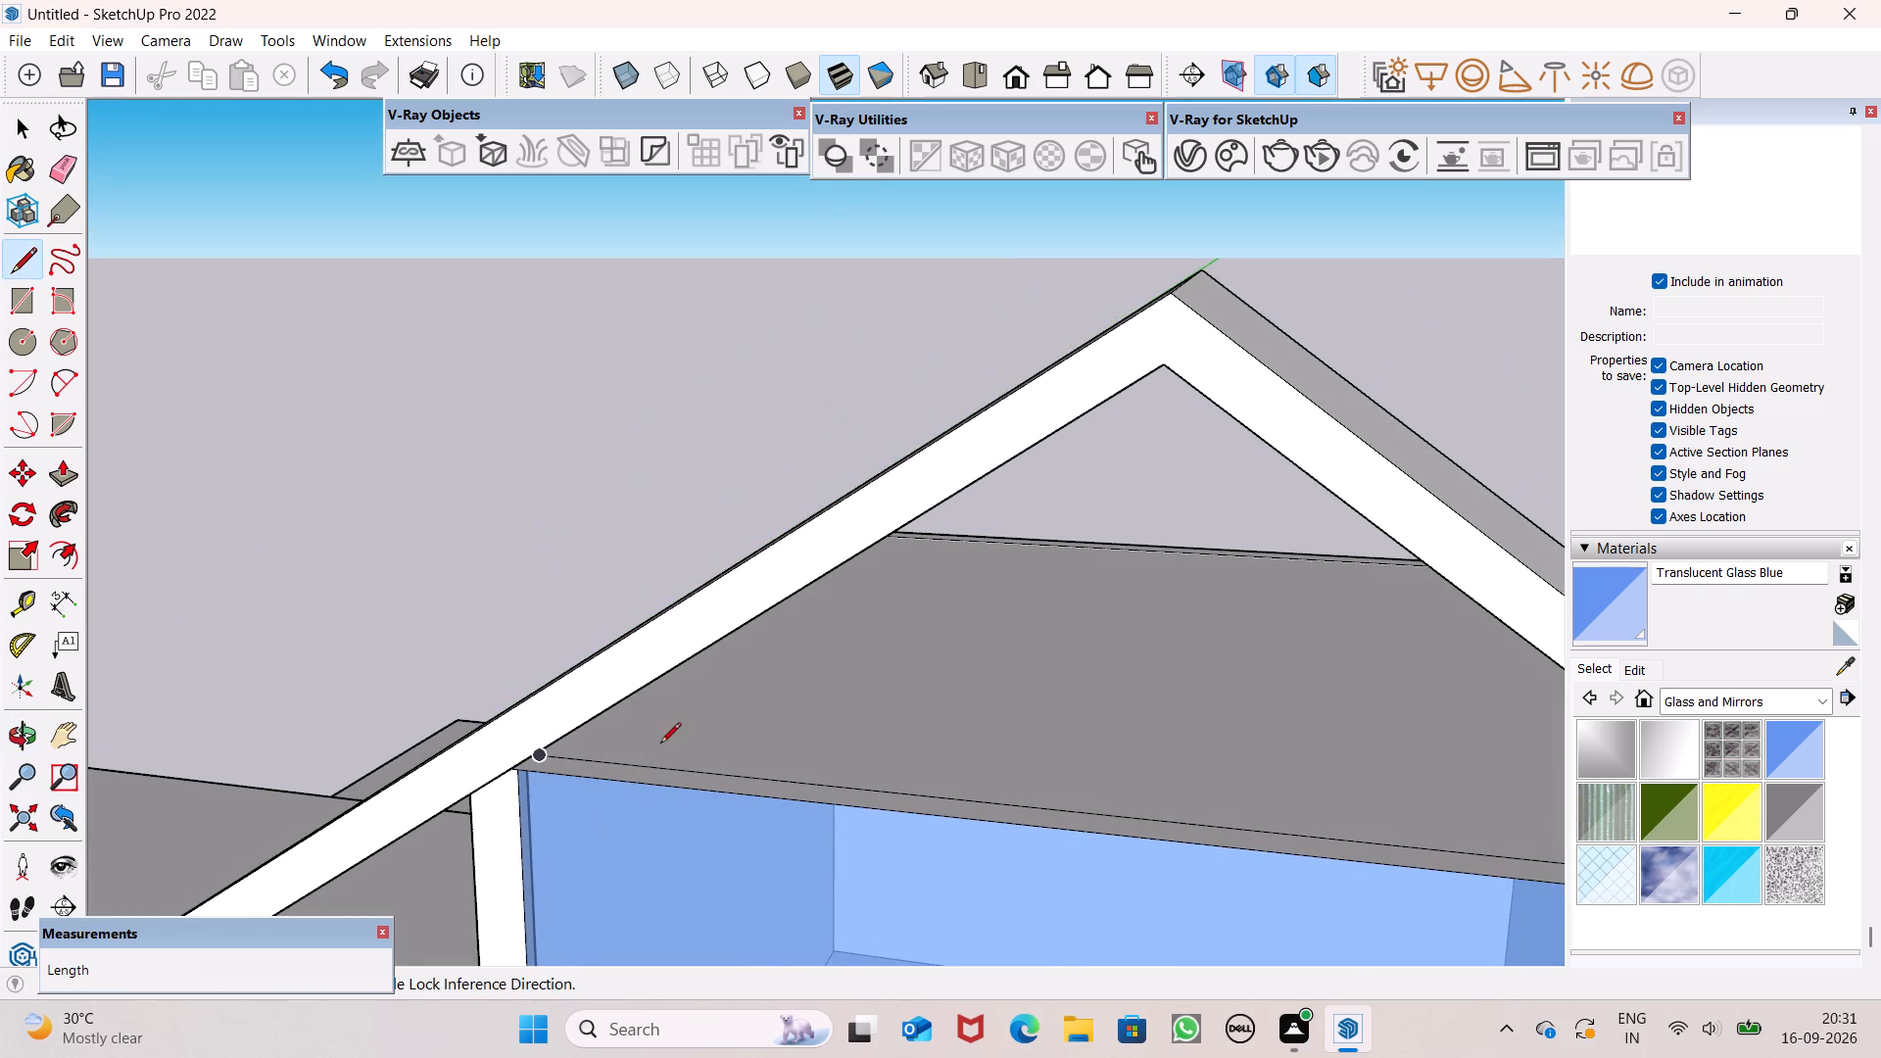
pyautogui.moveTo(735, 721); pyautogui.dragTo(575, 671, button='middle')
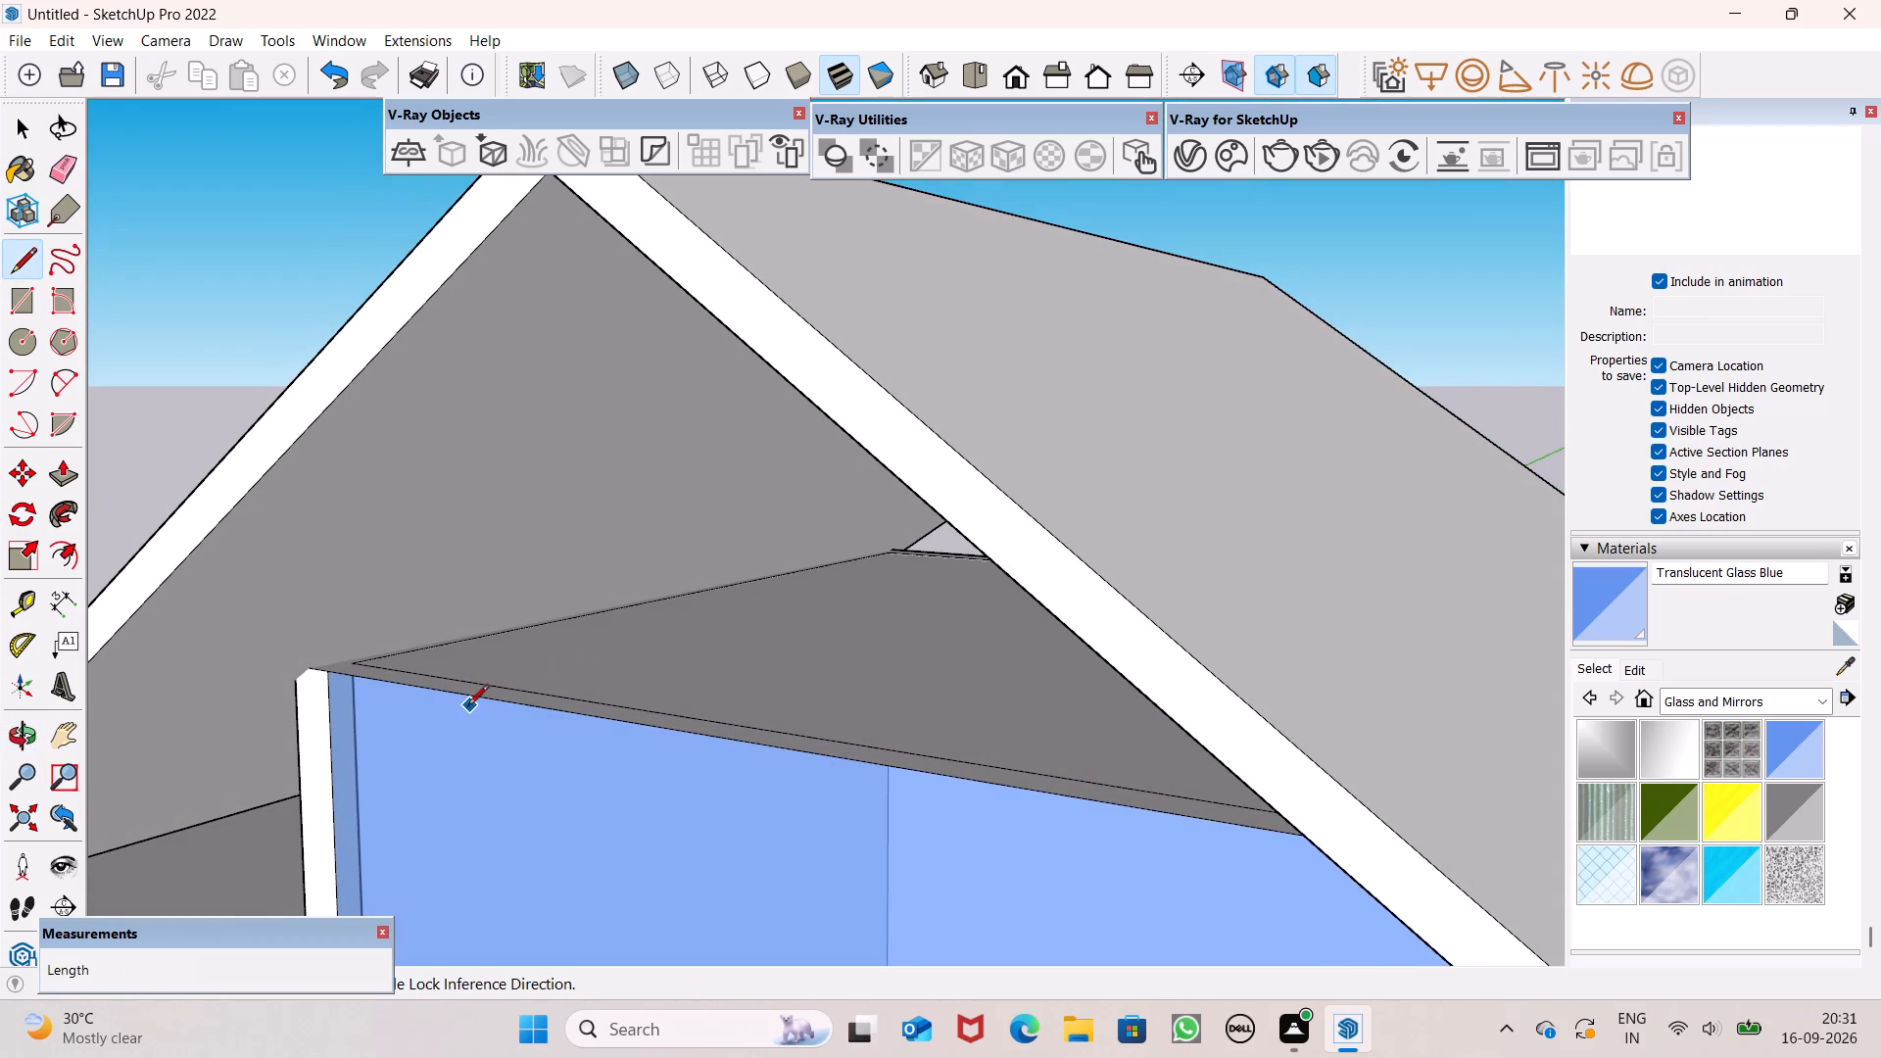
pyautogui.press('space')
pyautogui.press('space')
pyautogui.press('space')
pyautogui.press('space')
# Draw a diagonal line about 9 1/4" long across the rear wall's top, near the corner away from the balcony.
pyautogui.scroll(-4, 799, 704)
pyautogui.moveTo(1000, 721); pyautogui.dragTo(0, 673, button='middle')
pyautogui.scroll(-1, 959, 741)
pyautogui.scroll(-6, 660, 552)
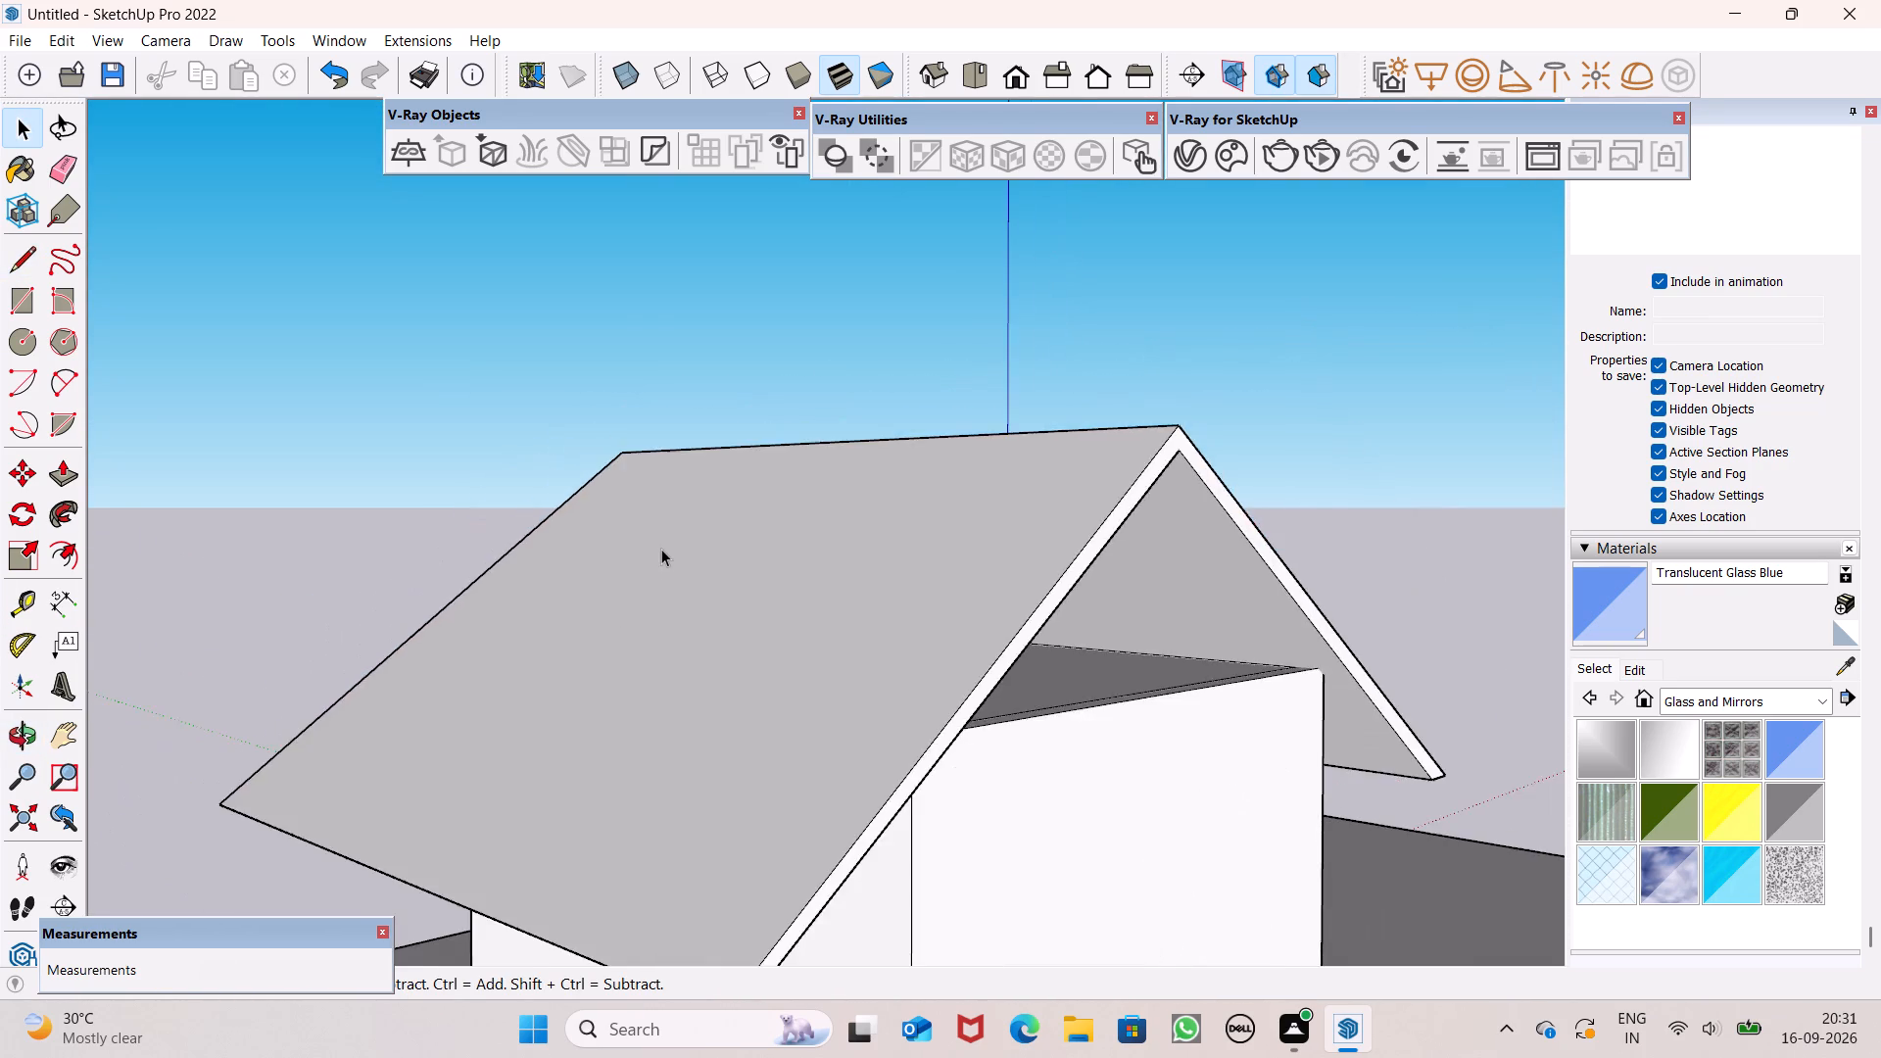
pyautogui.scroll(-5, 689, 547)
pyautogui.moveTo(1069, 633); pyautogui.dragTo(749, 792, button='middle')
pyautogui.scroll(4, 712, 732)
pyautogui.moveTo(709, 732); pyautogui.dragTo(702, 650, button='middle')
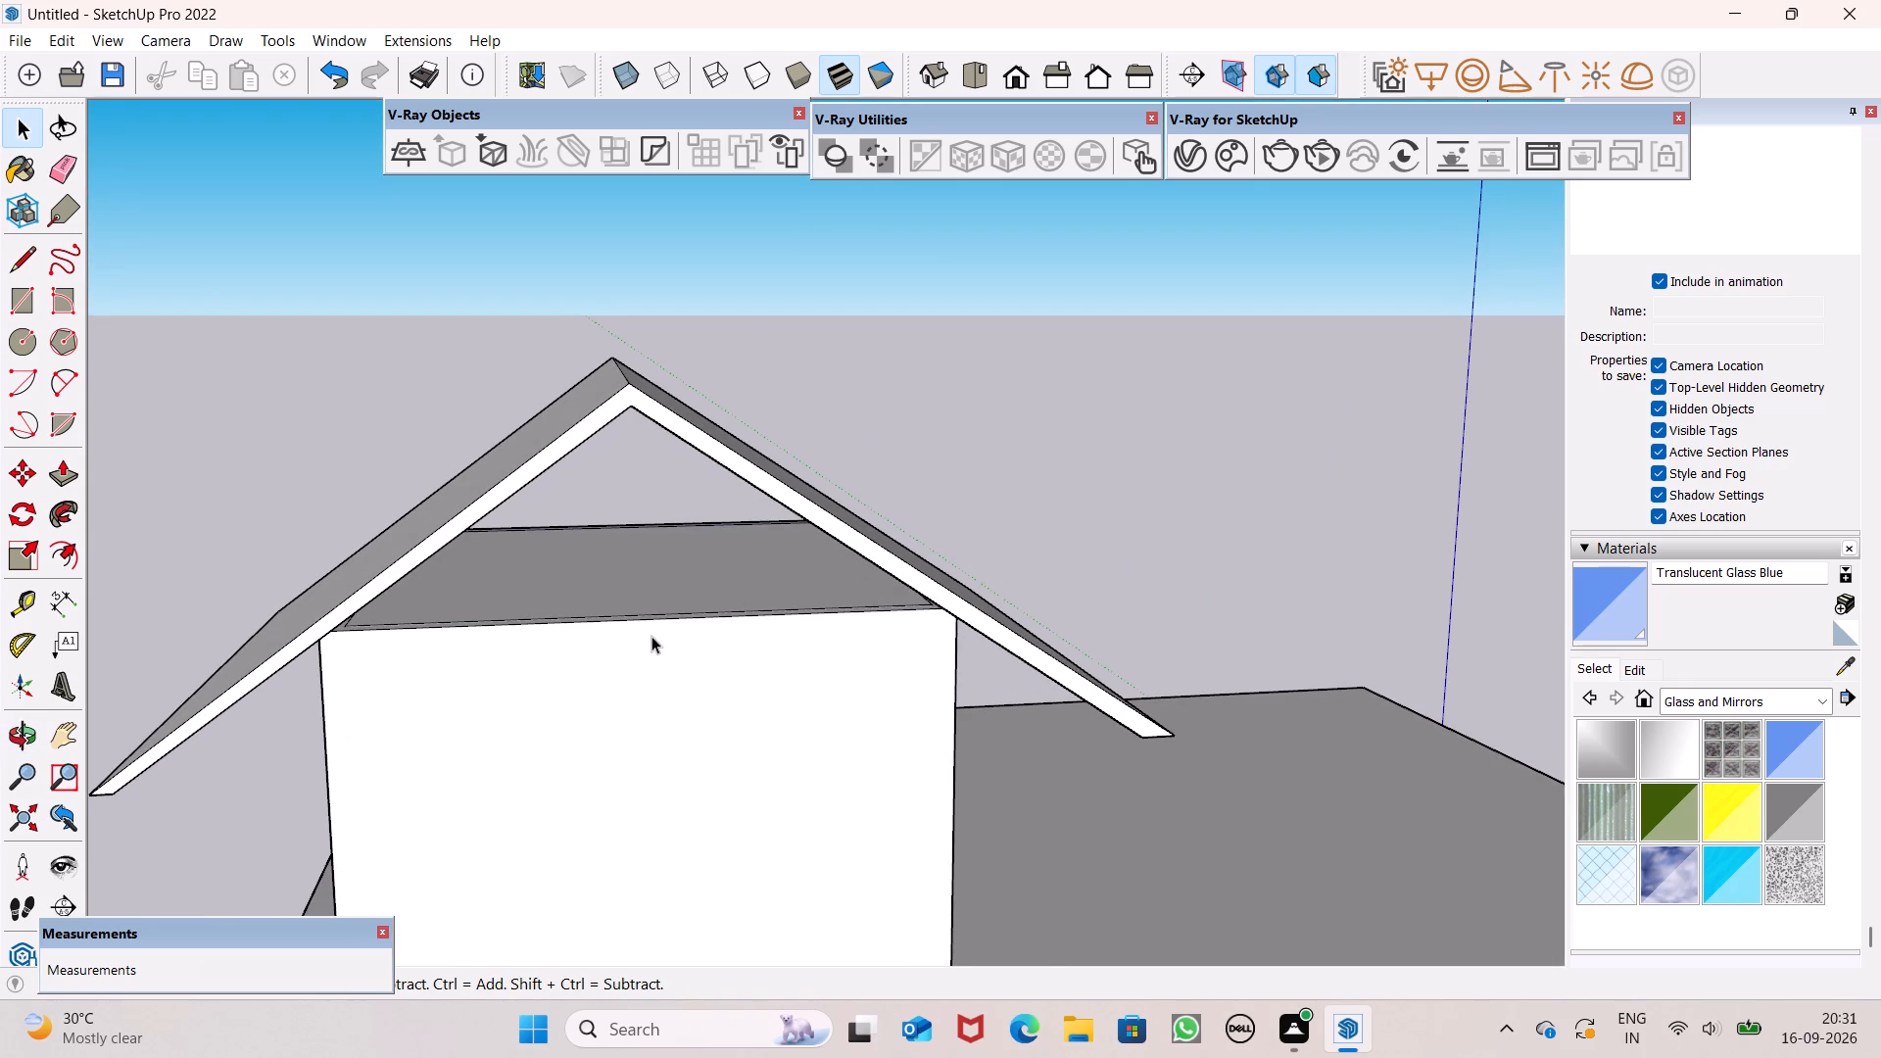
pyautogui.scroll(3, 440, 551)
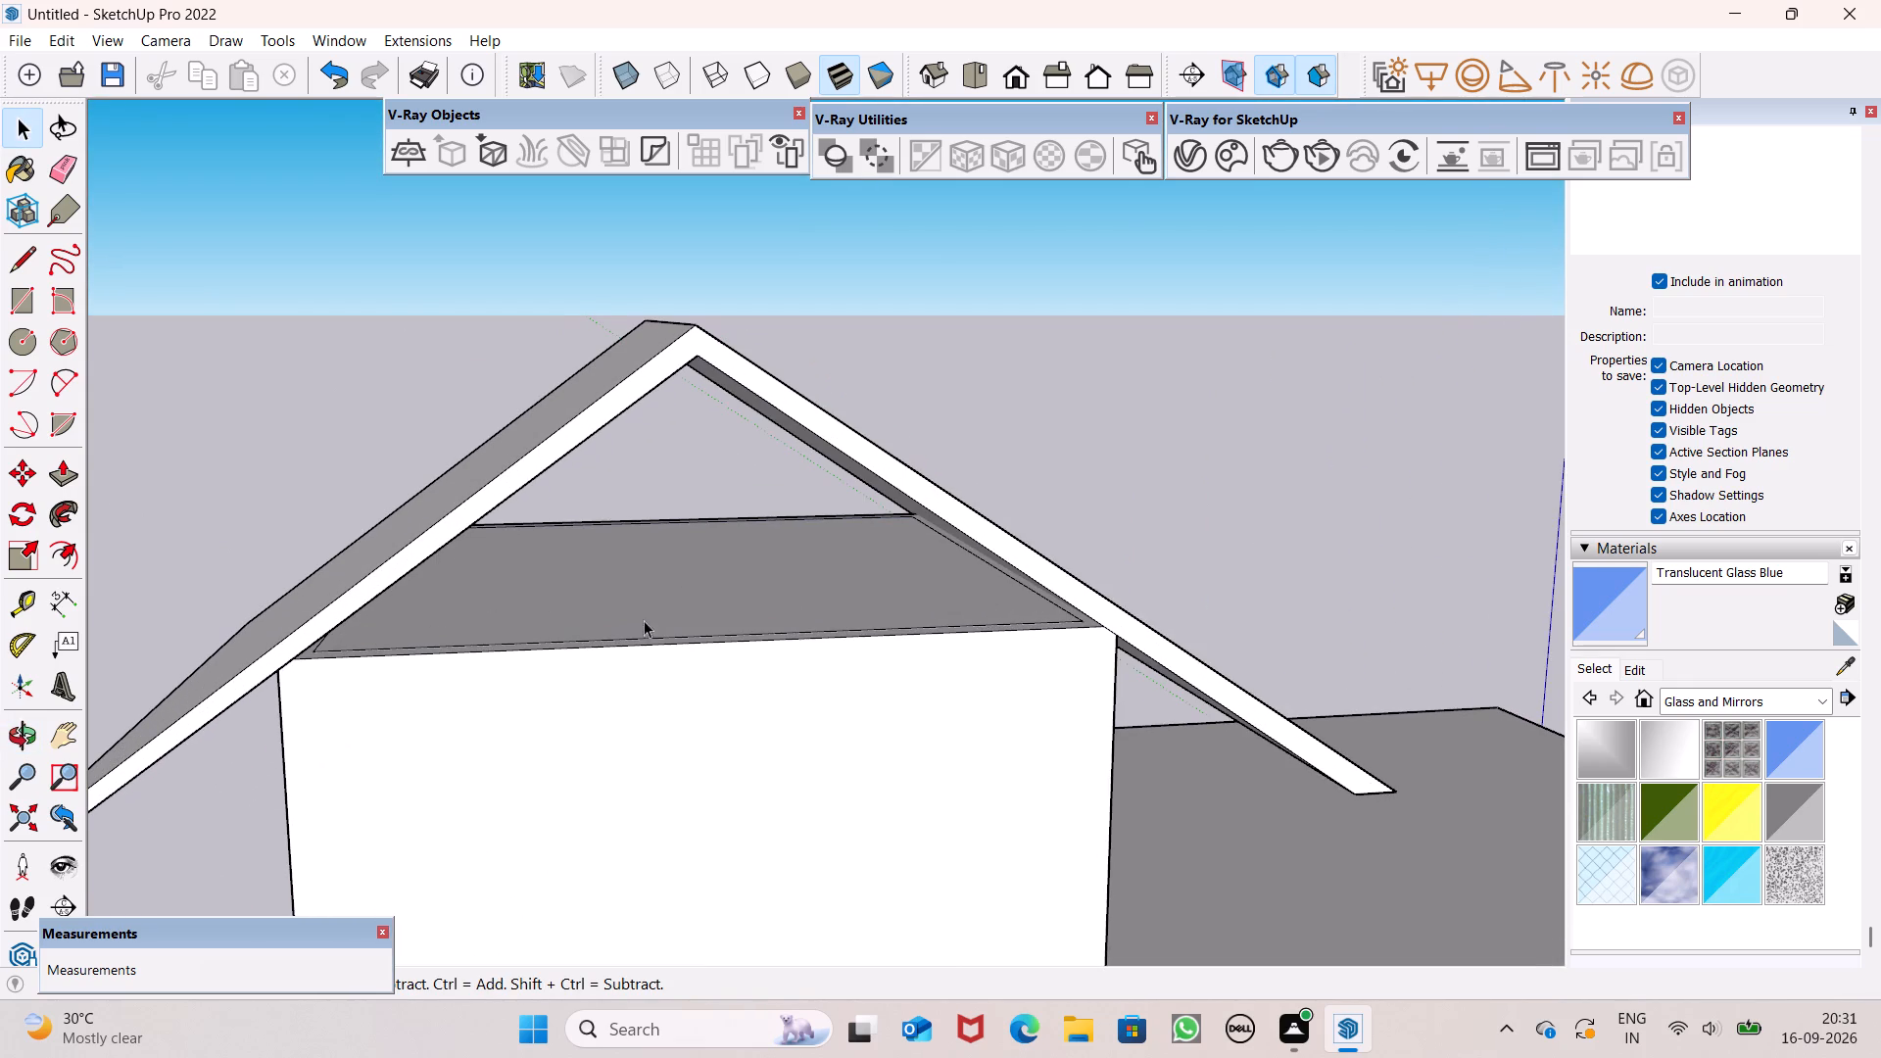
pyautogui.moveTo(724, 643); pyautogui.dragTo(843, 761, button='middle')
pyautogui.scroll(5, 994, 872)
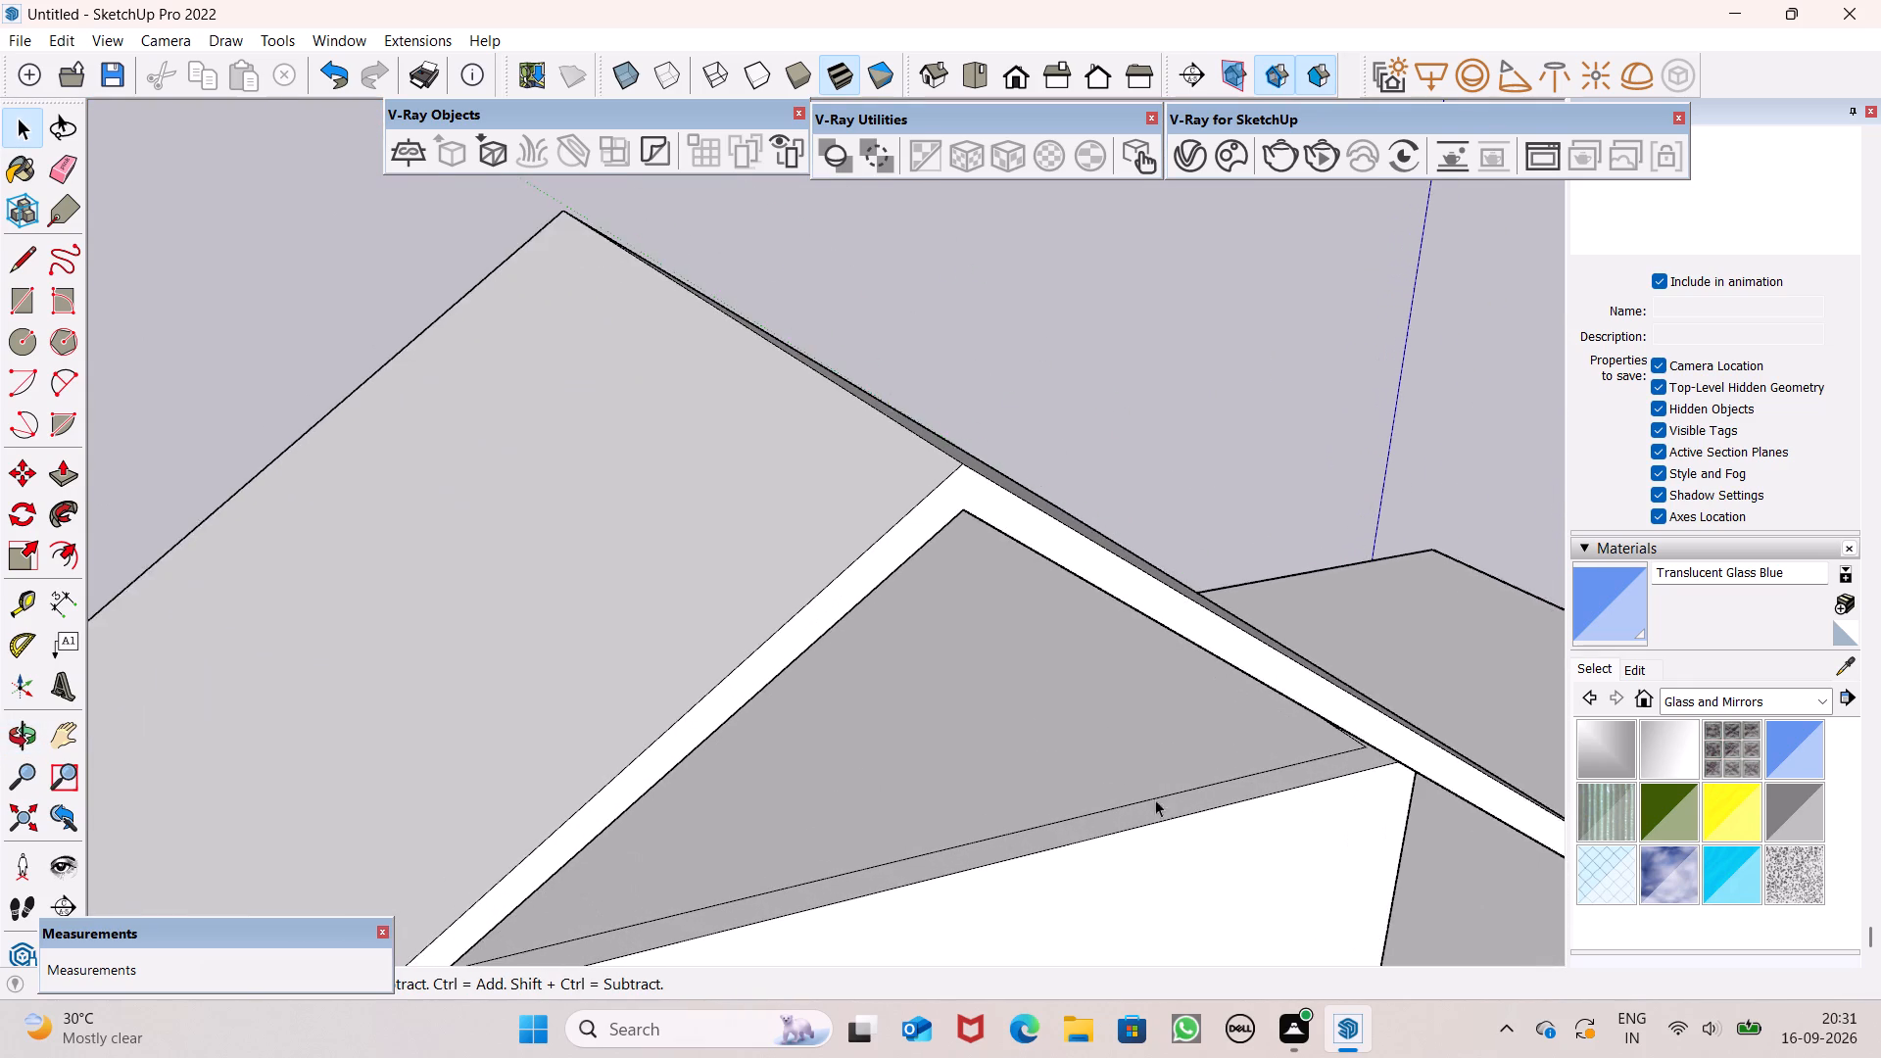
pyautogui.scroll(3, 1216, 773)
pyautogui.moveTo(1156, 718); pyautogui.dragTo(1150, 728, button='middle')
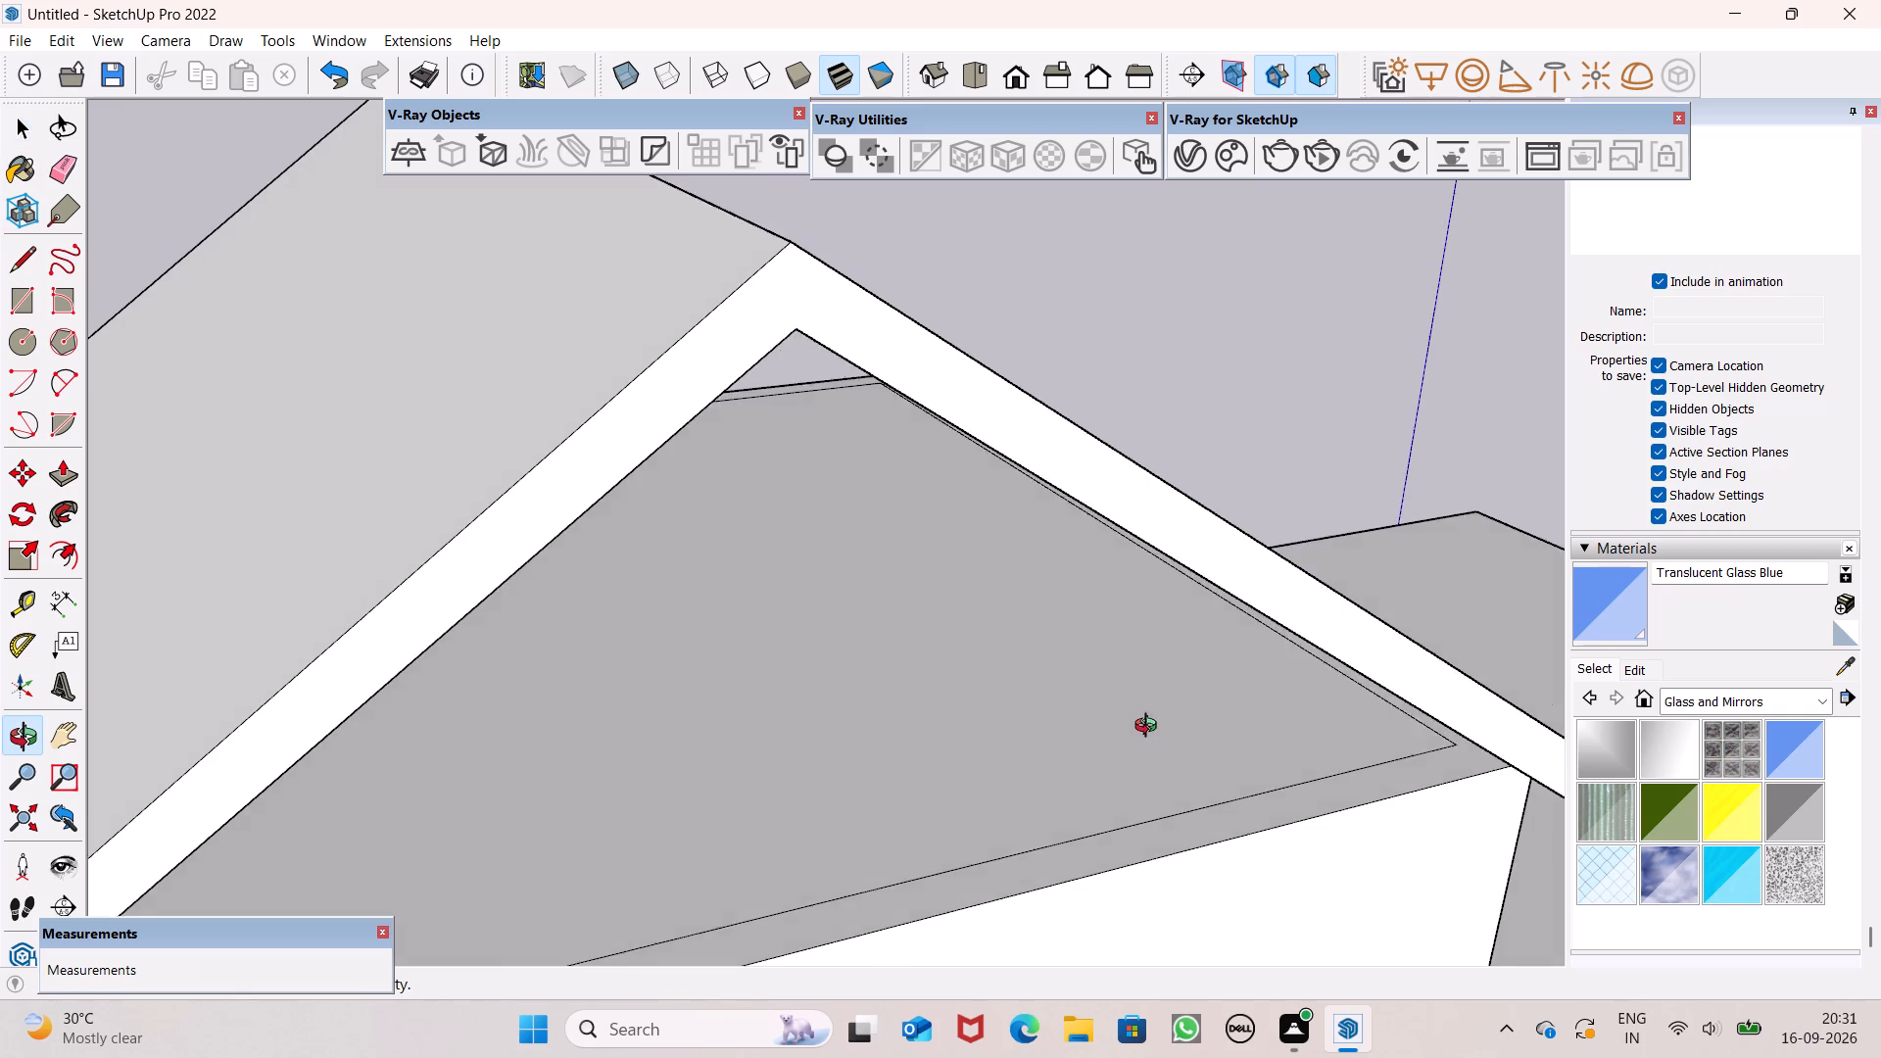
pyautogui.moveTo(1150, 728); pyautogui.dragTo(1135, 725, button='middle')
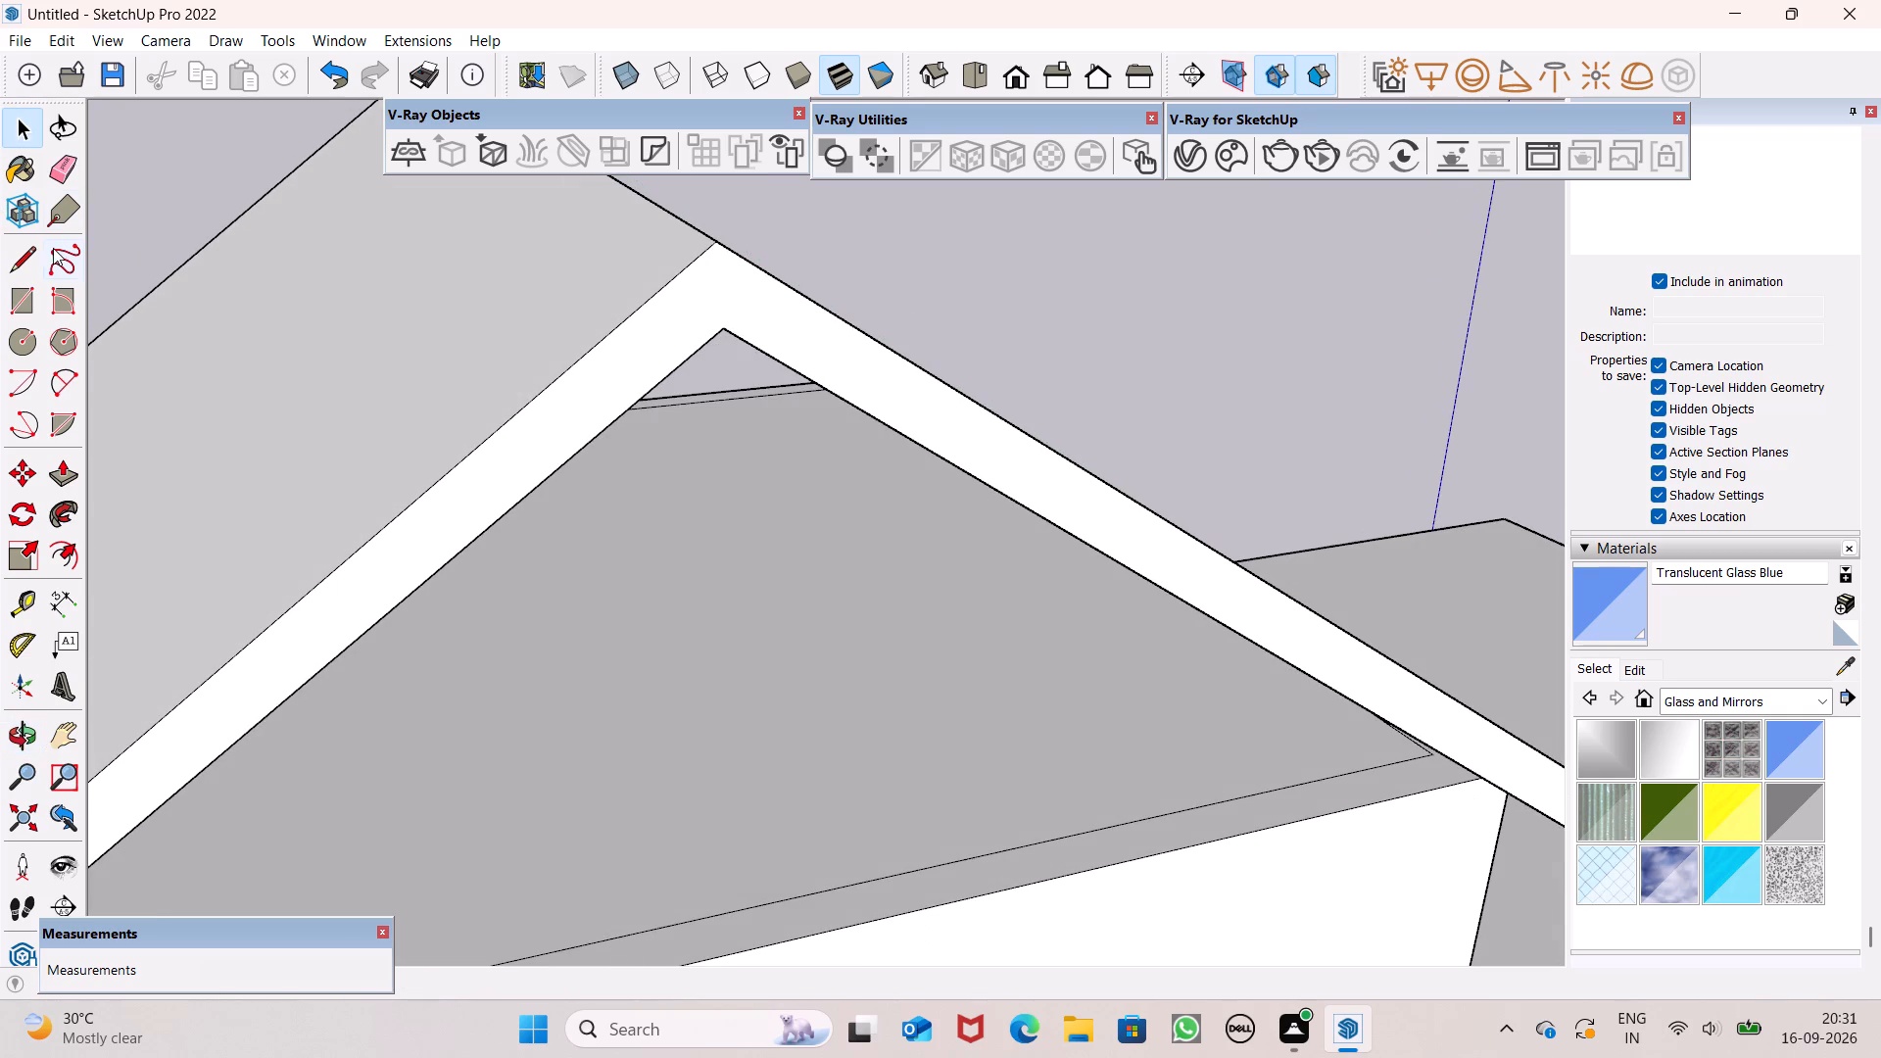
pyautogui.click(15, 250)
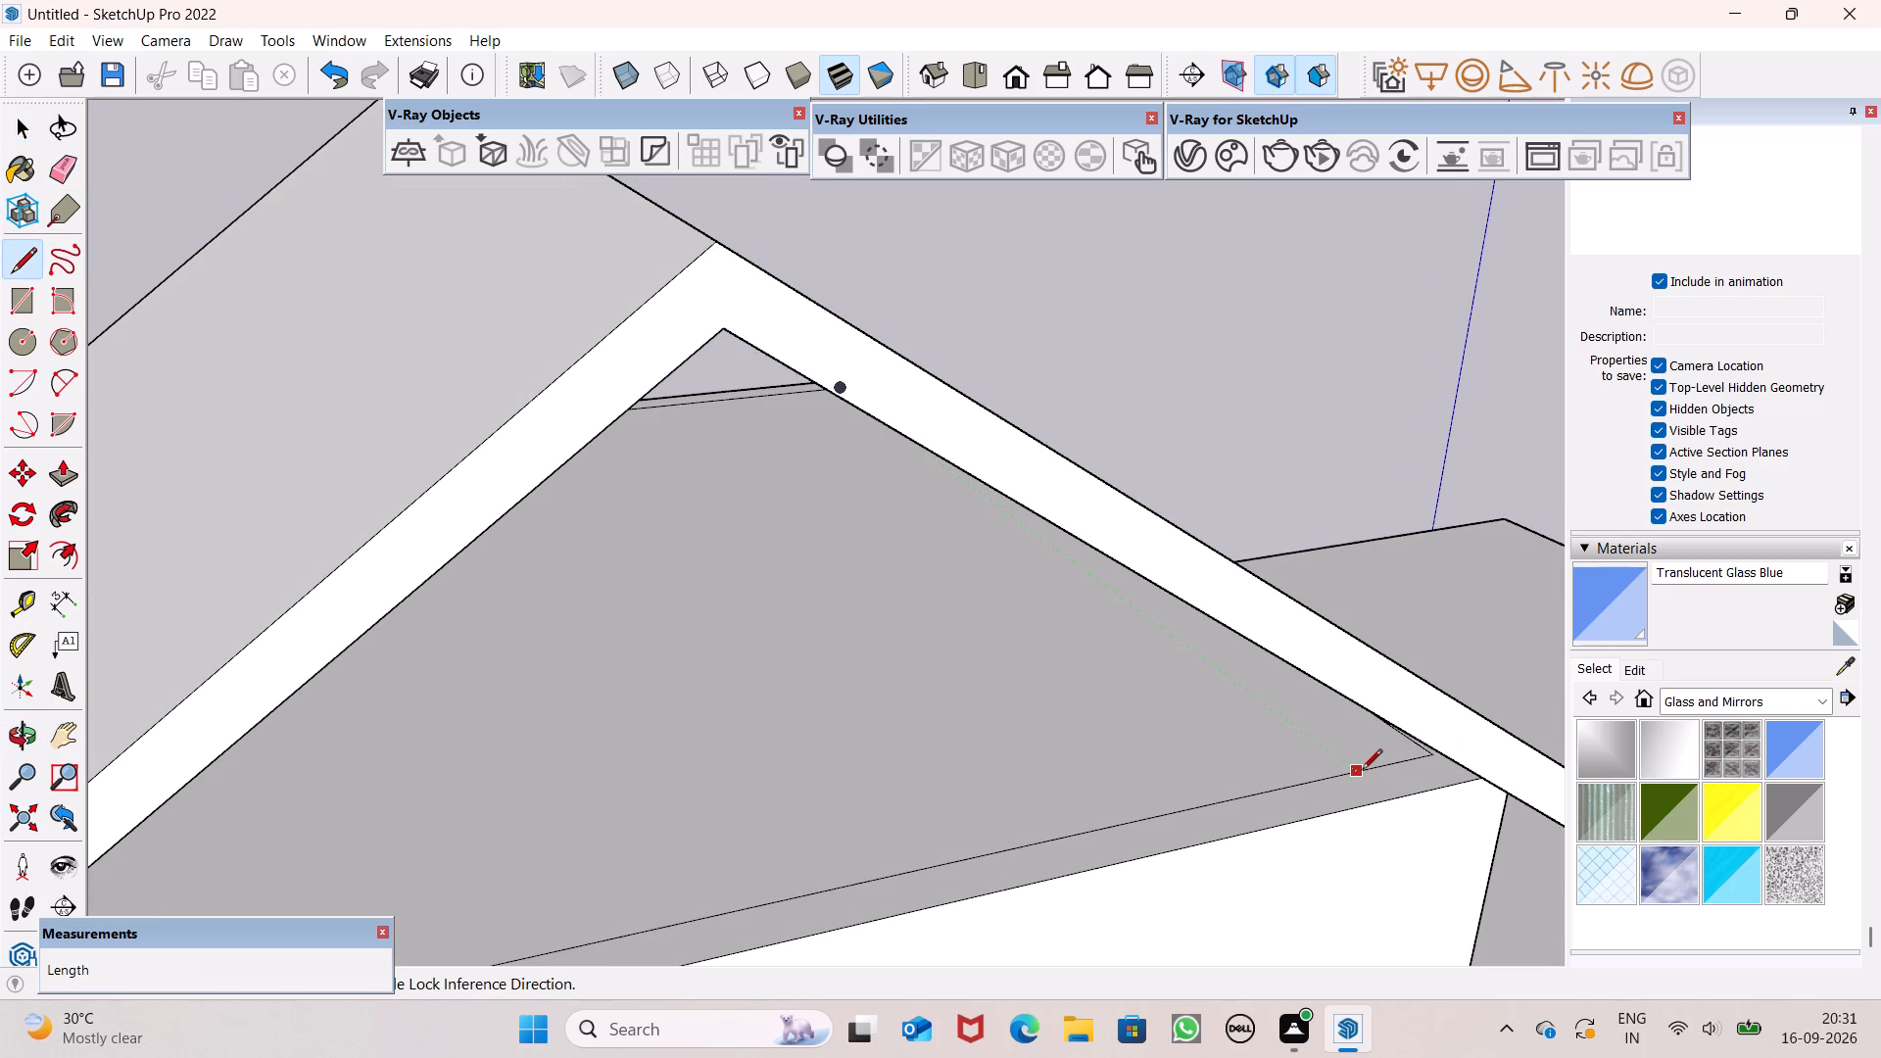
pyautogui.click(1357, 774)
pyautogui.click(1441, 780)
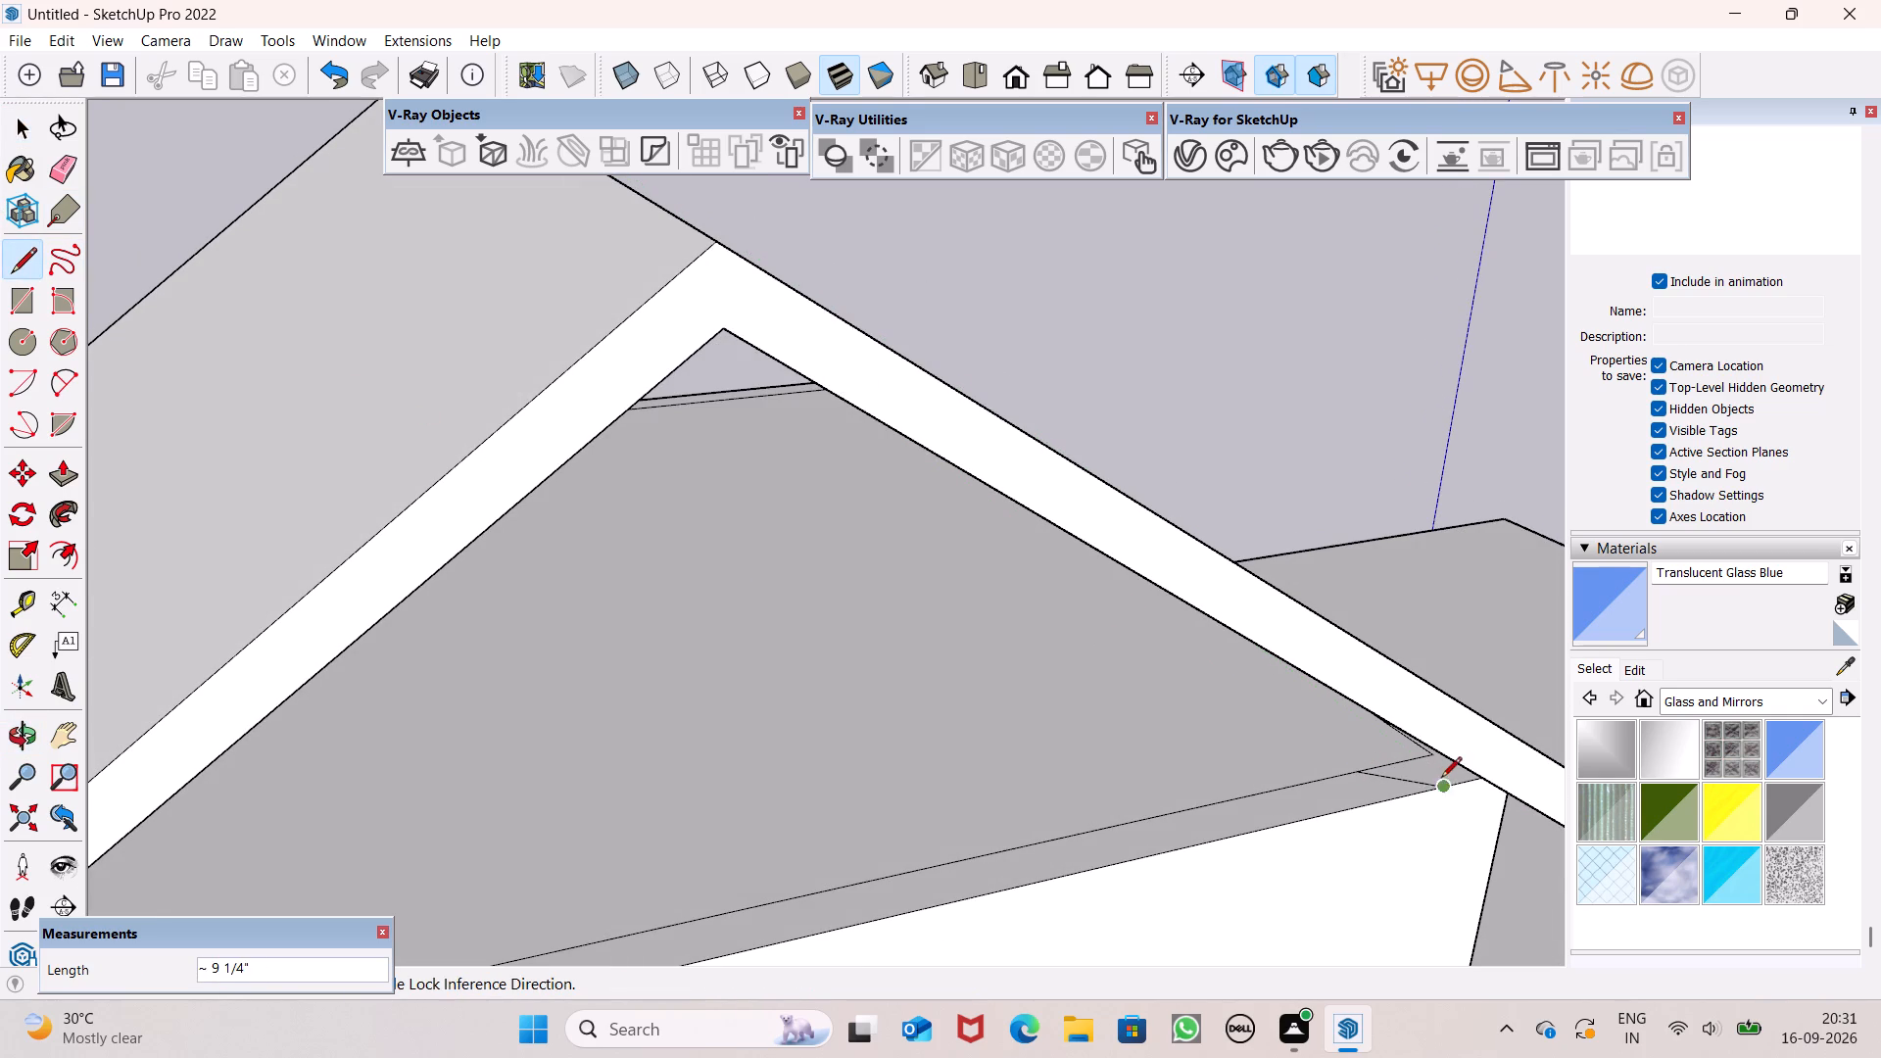
# Draw a short diagonal line across the rear wall's top edge strip, near the corner on the balcony side.
pyautogui.scroll(-7, 1301, 822)
pyautogui.scroll(-6, 1375, 783)
pyautogui.scroll(2, 1277, 868)
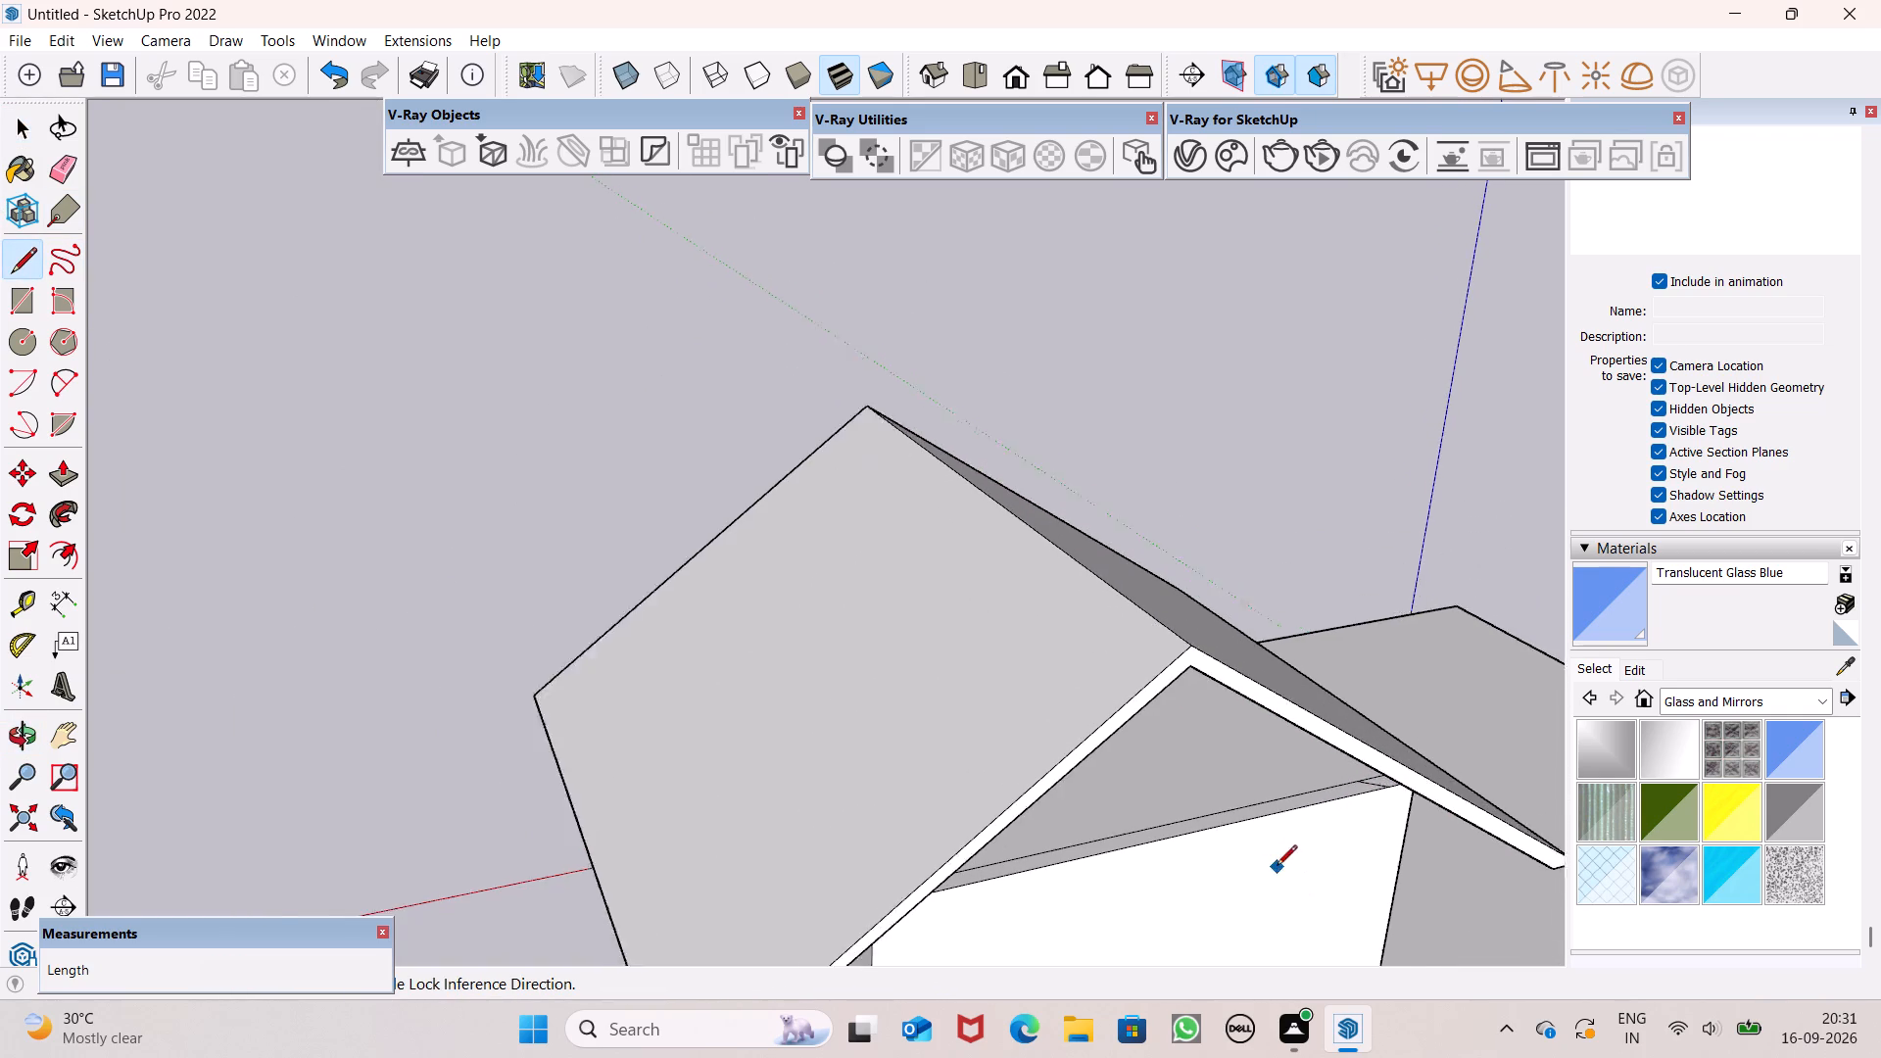
pyautogui.scroll(3, 1277, 867)
pyautogui.scroll(-13, 1278, 804)
pyautogui.scroll(7, 1281, 847)
pyautogui.moveTo(1040, 818); pyautogui.dragTo(896, 694, button='middle')
pyautogui.scroll(6, 844, 692)
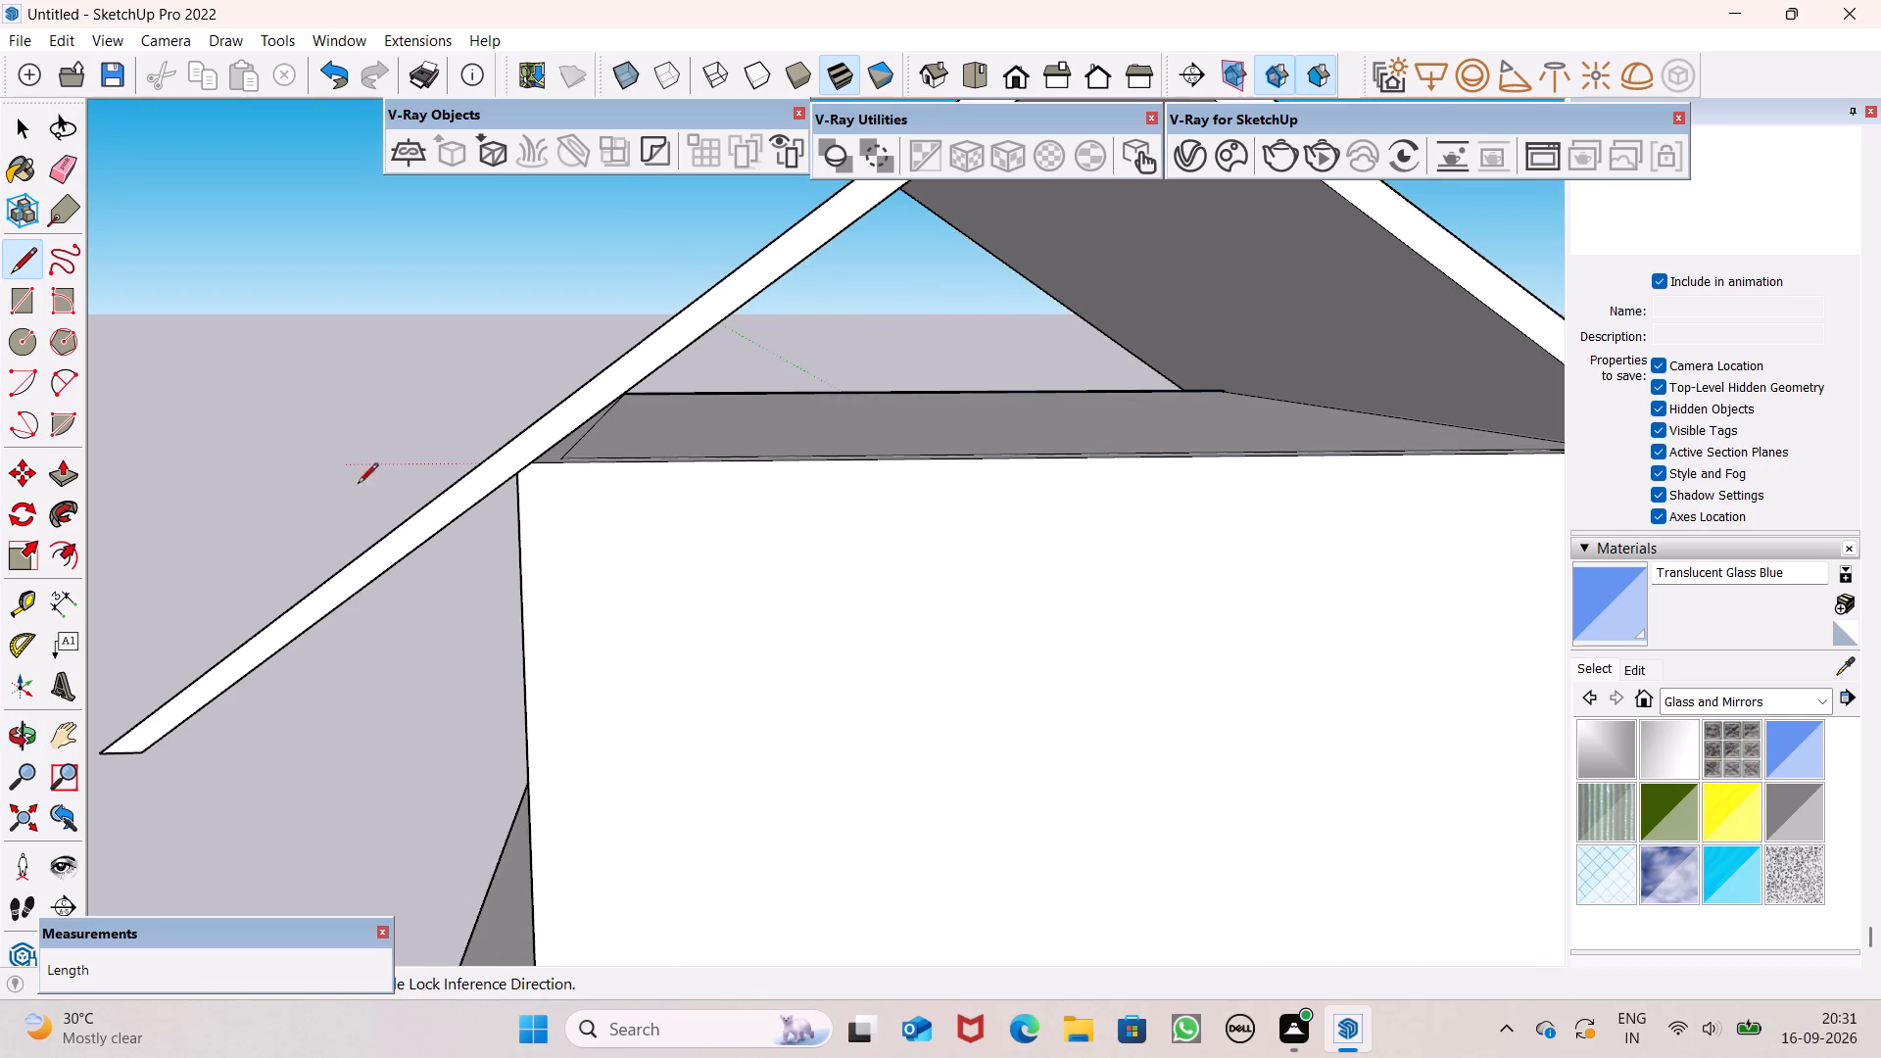
pyautogui.moveTo(383, 536); pyautogui.dragTo(279, 768, button='middle')
pyautogui.scroll(7, 526, 517)
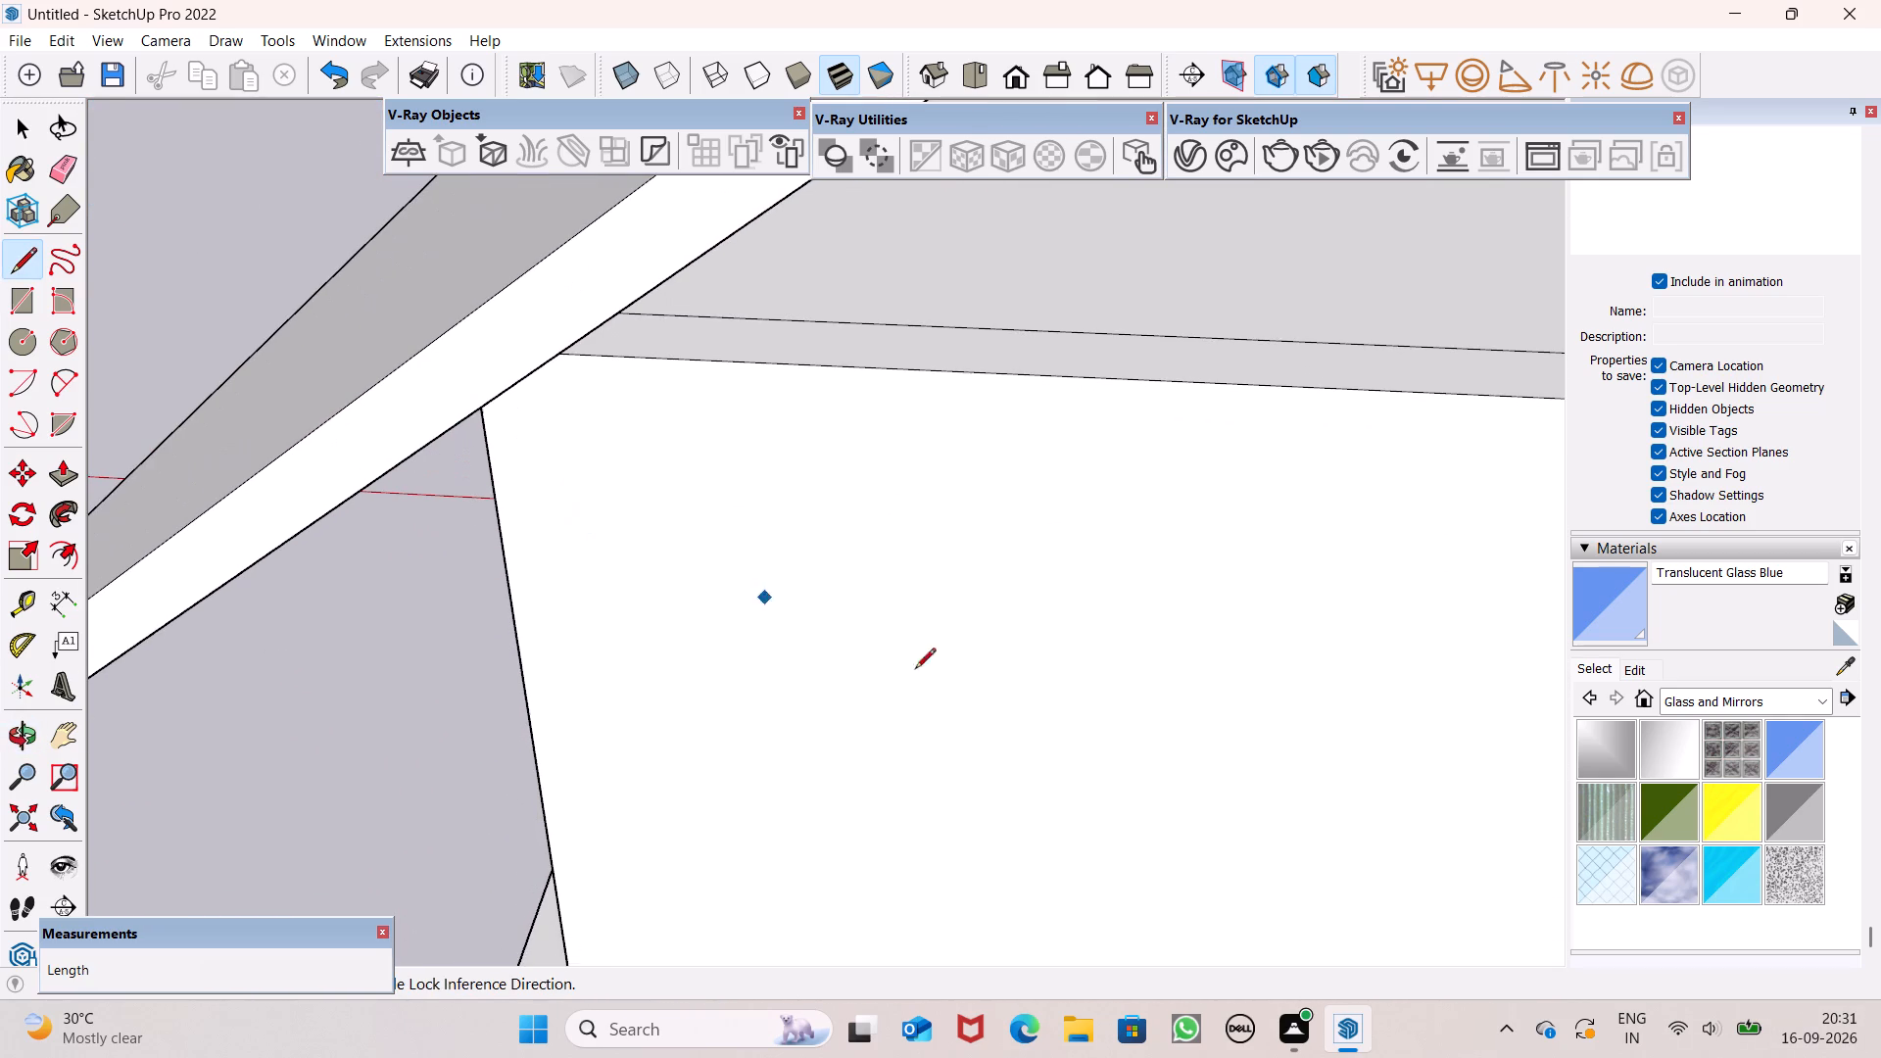
pyautogui.scroll(-5, 842, 475)
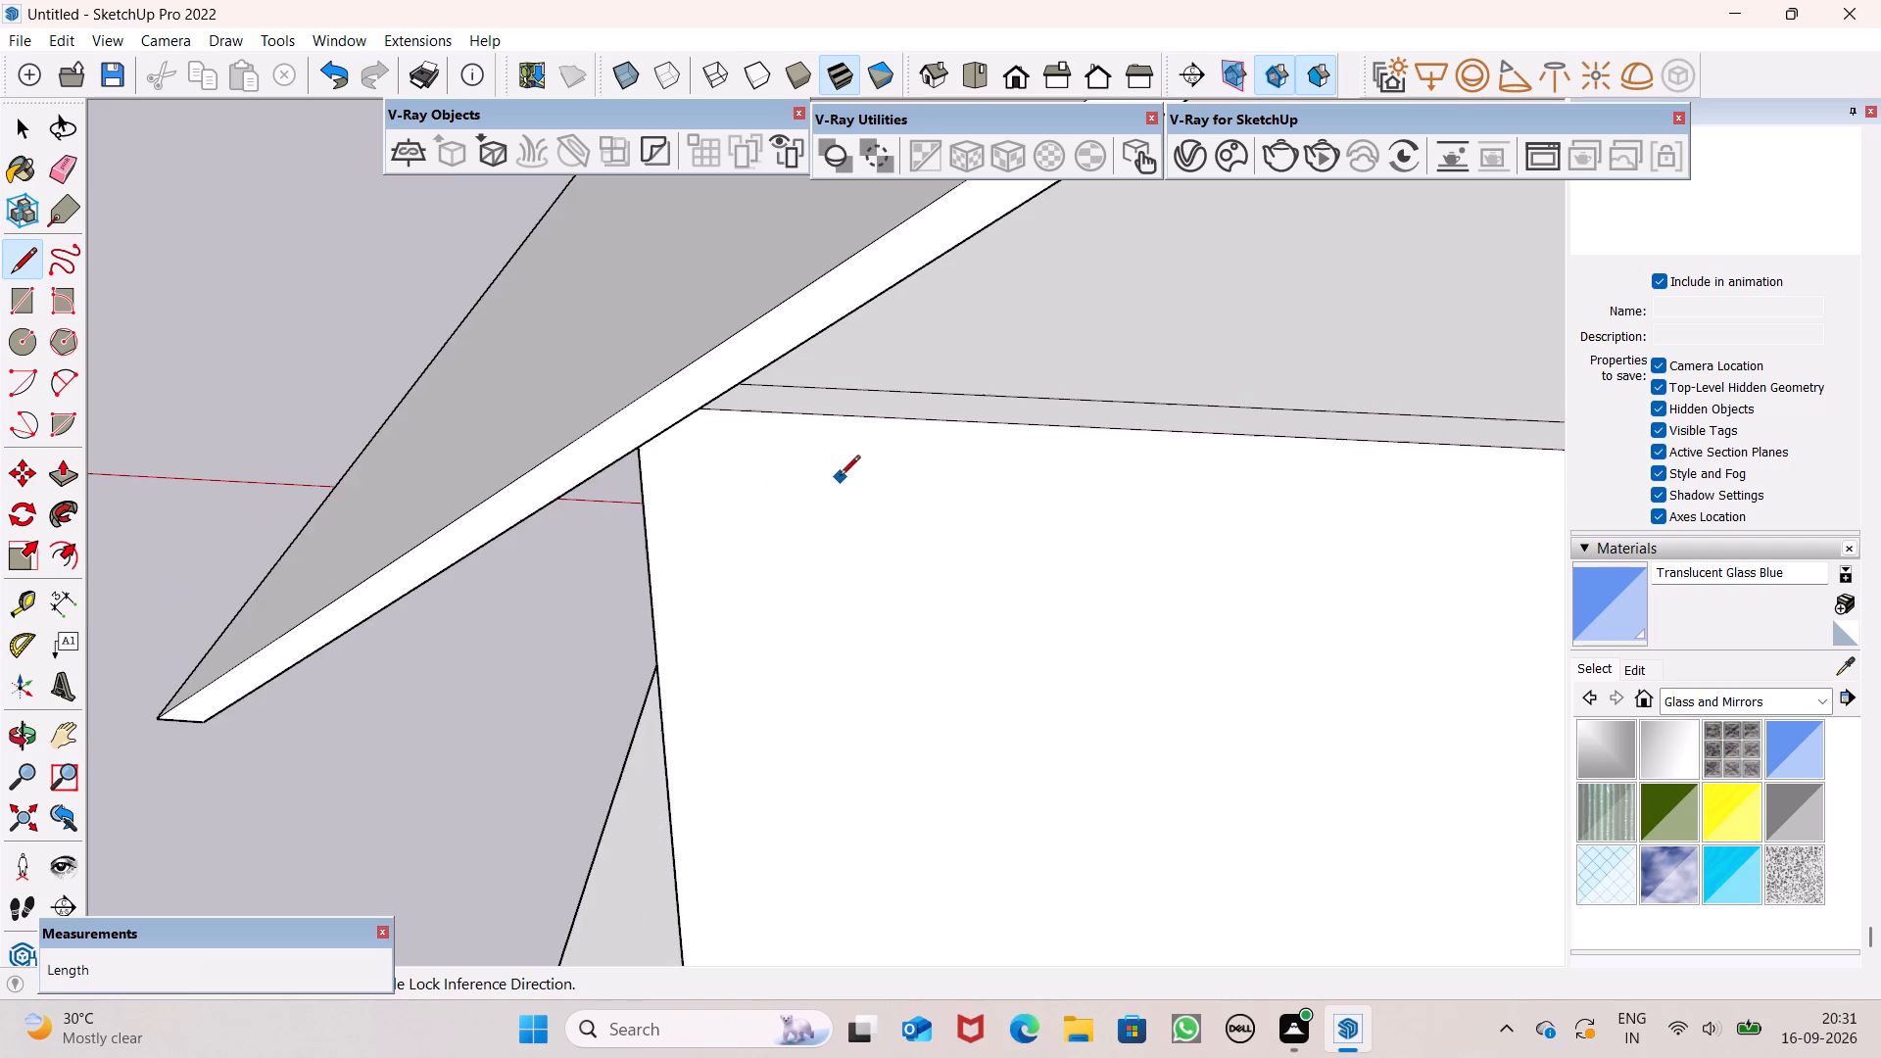
pyautogui.scroll(-1, 840, 477)
pyautogui.moveTo(850, 538); pyautogui.dragTo(885, 747, button='middle')
pyautogui.scroll(8, 940, 410)
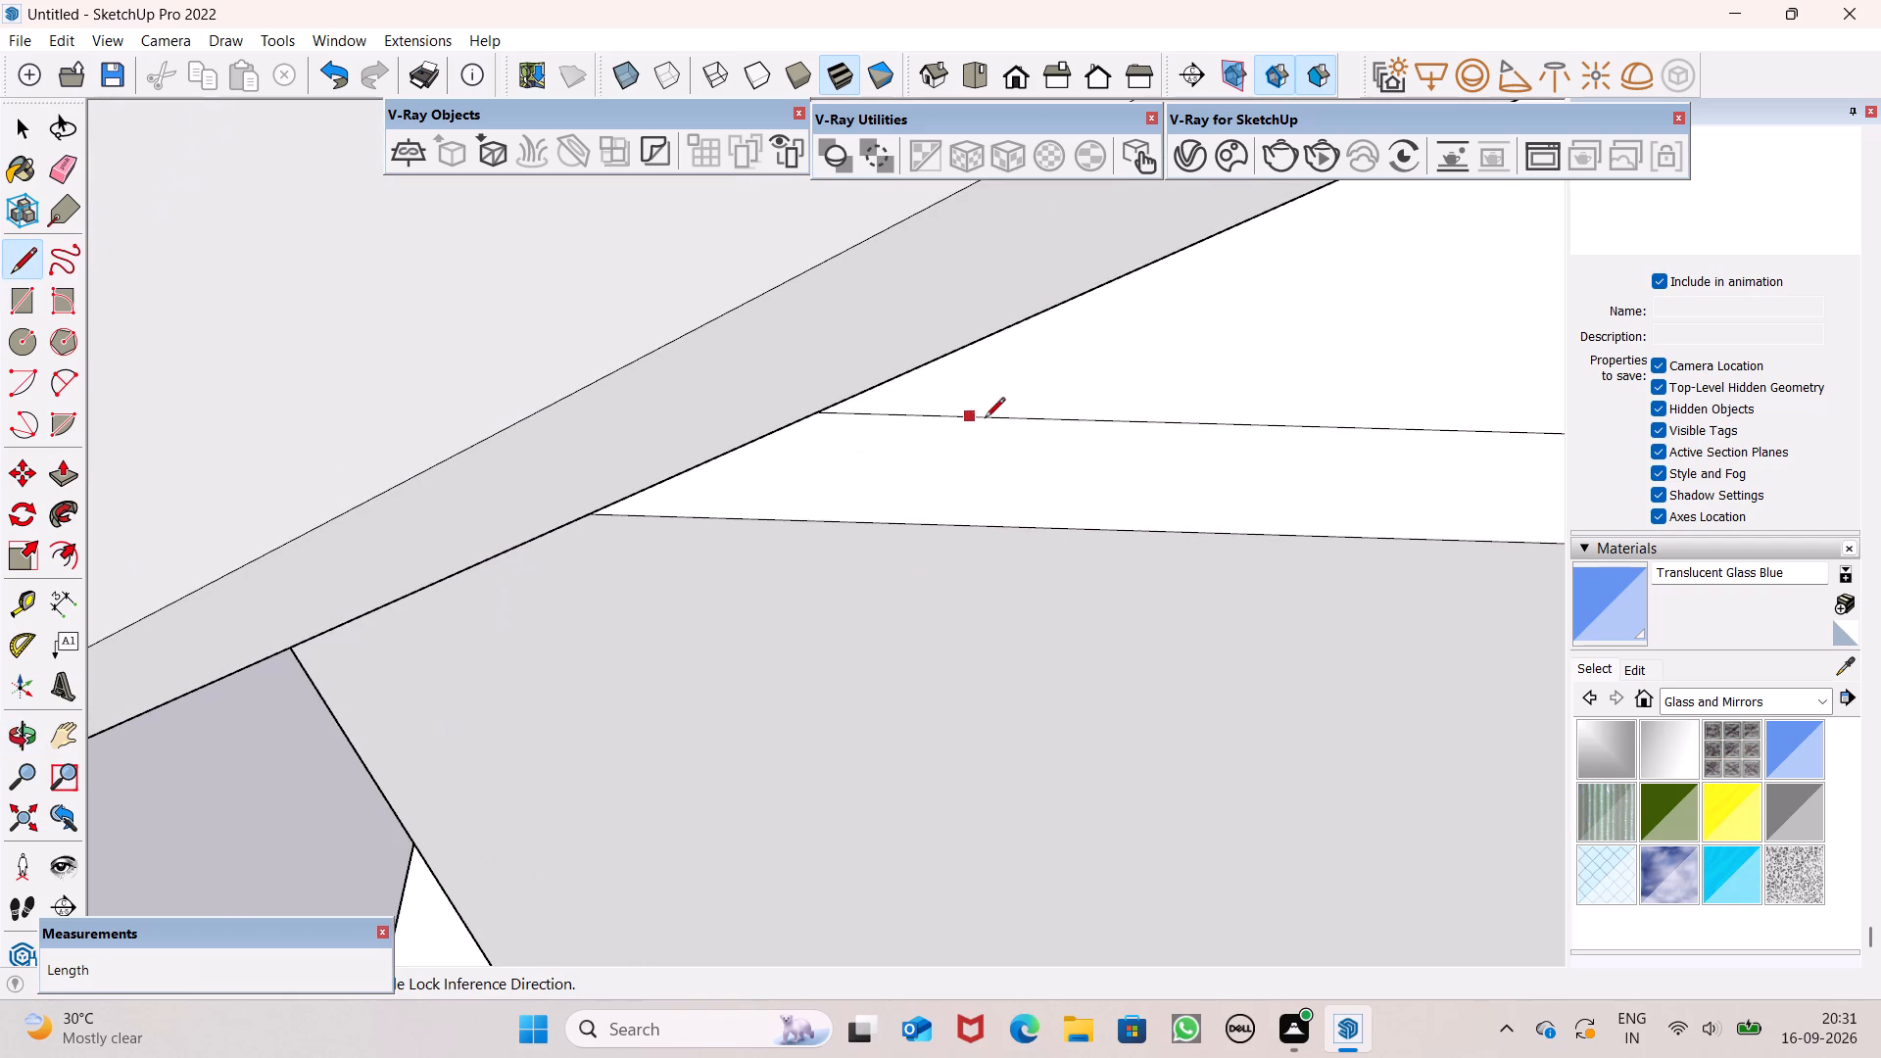
pyautogui.click(1035, 420)
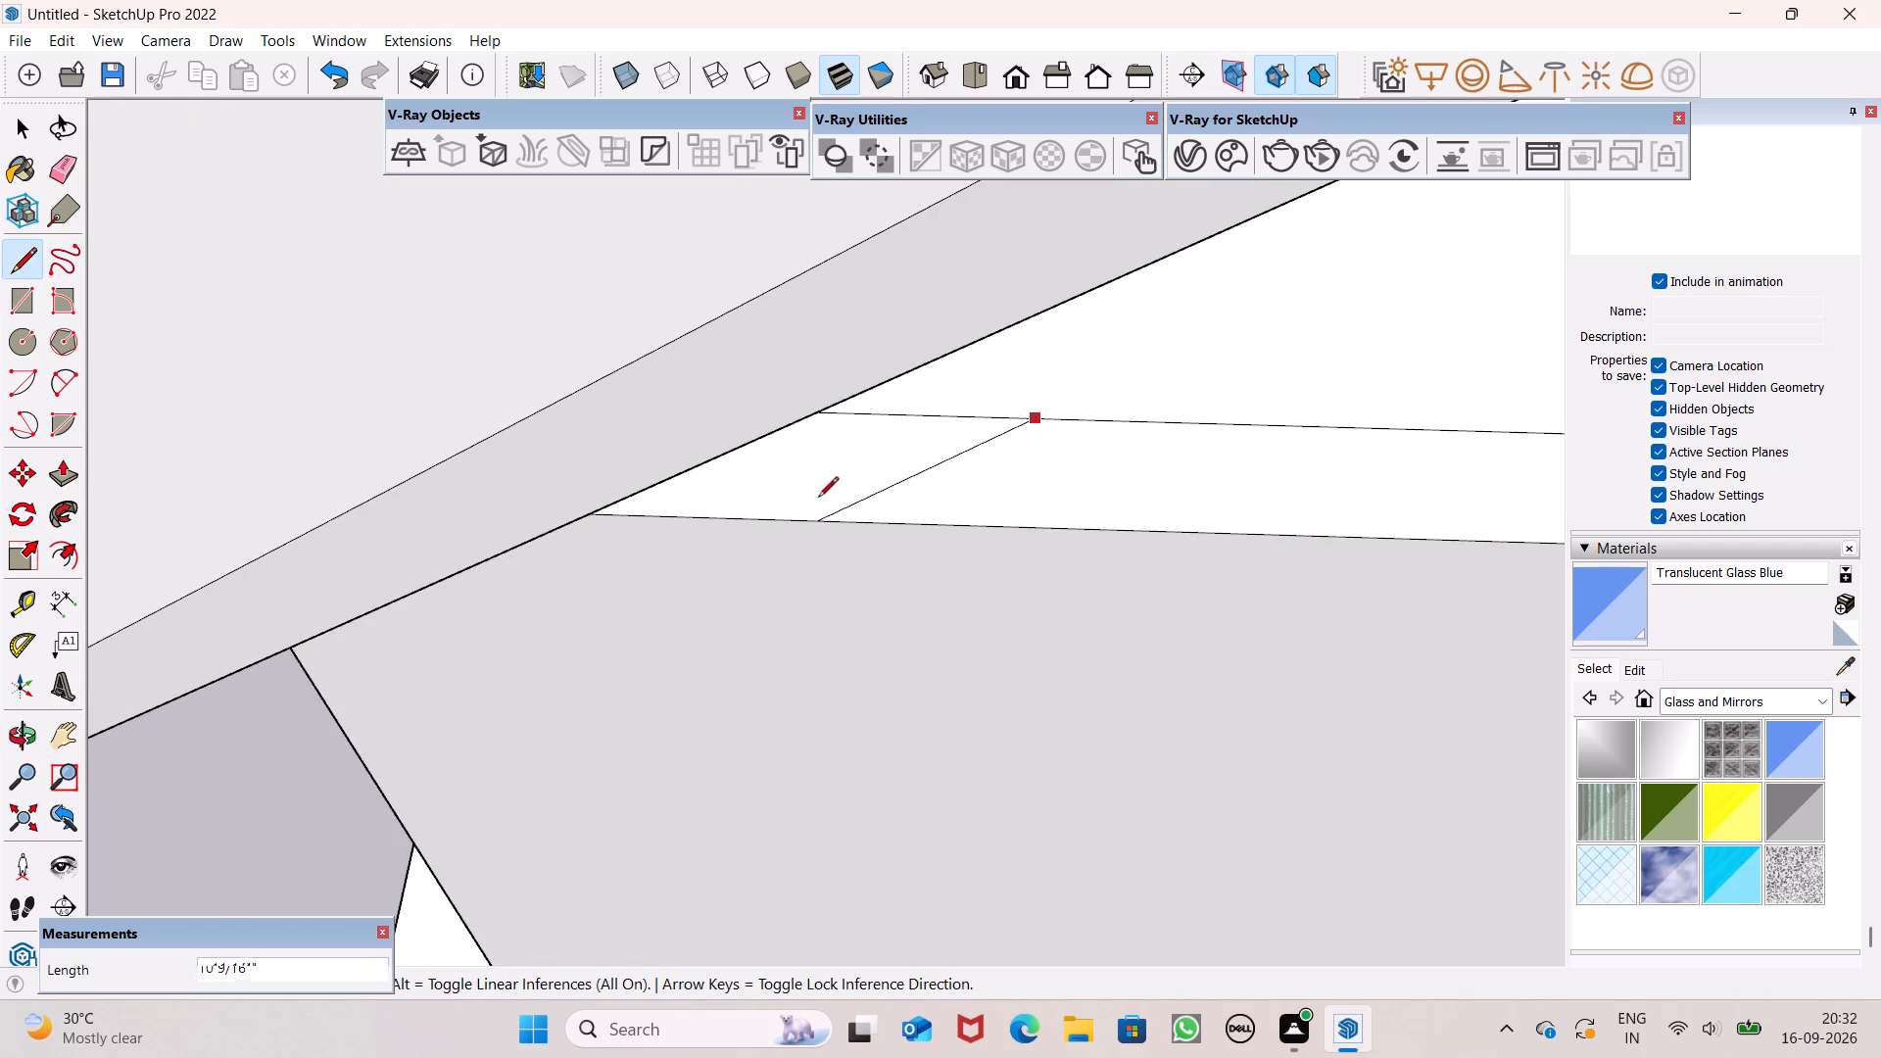
pyautogui.click(807, 515)
pyautogui.press('space')
pyautogui.scroll(-6, 921, 527)
pyautogui.scroll(-2, 731, 420)
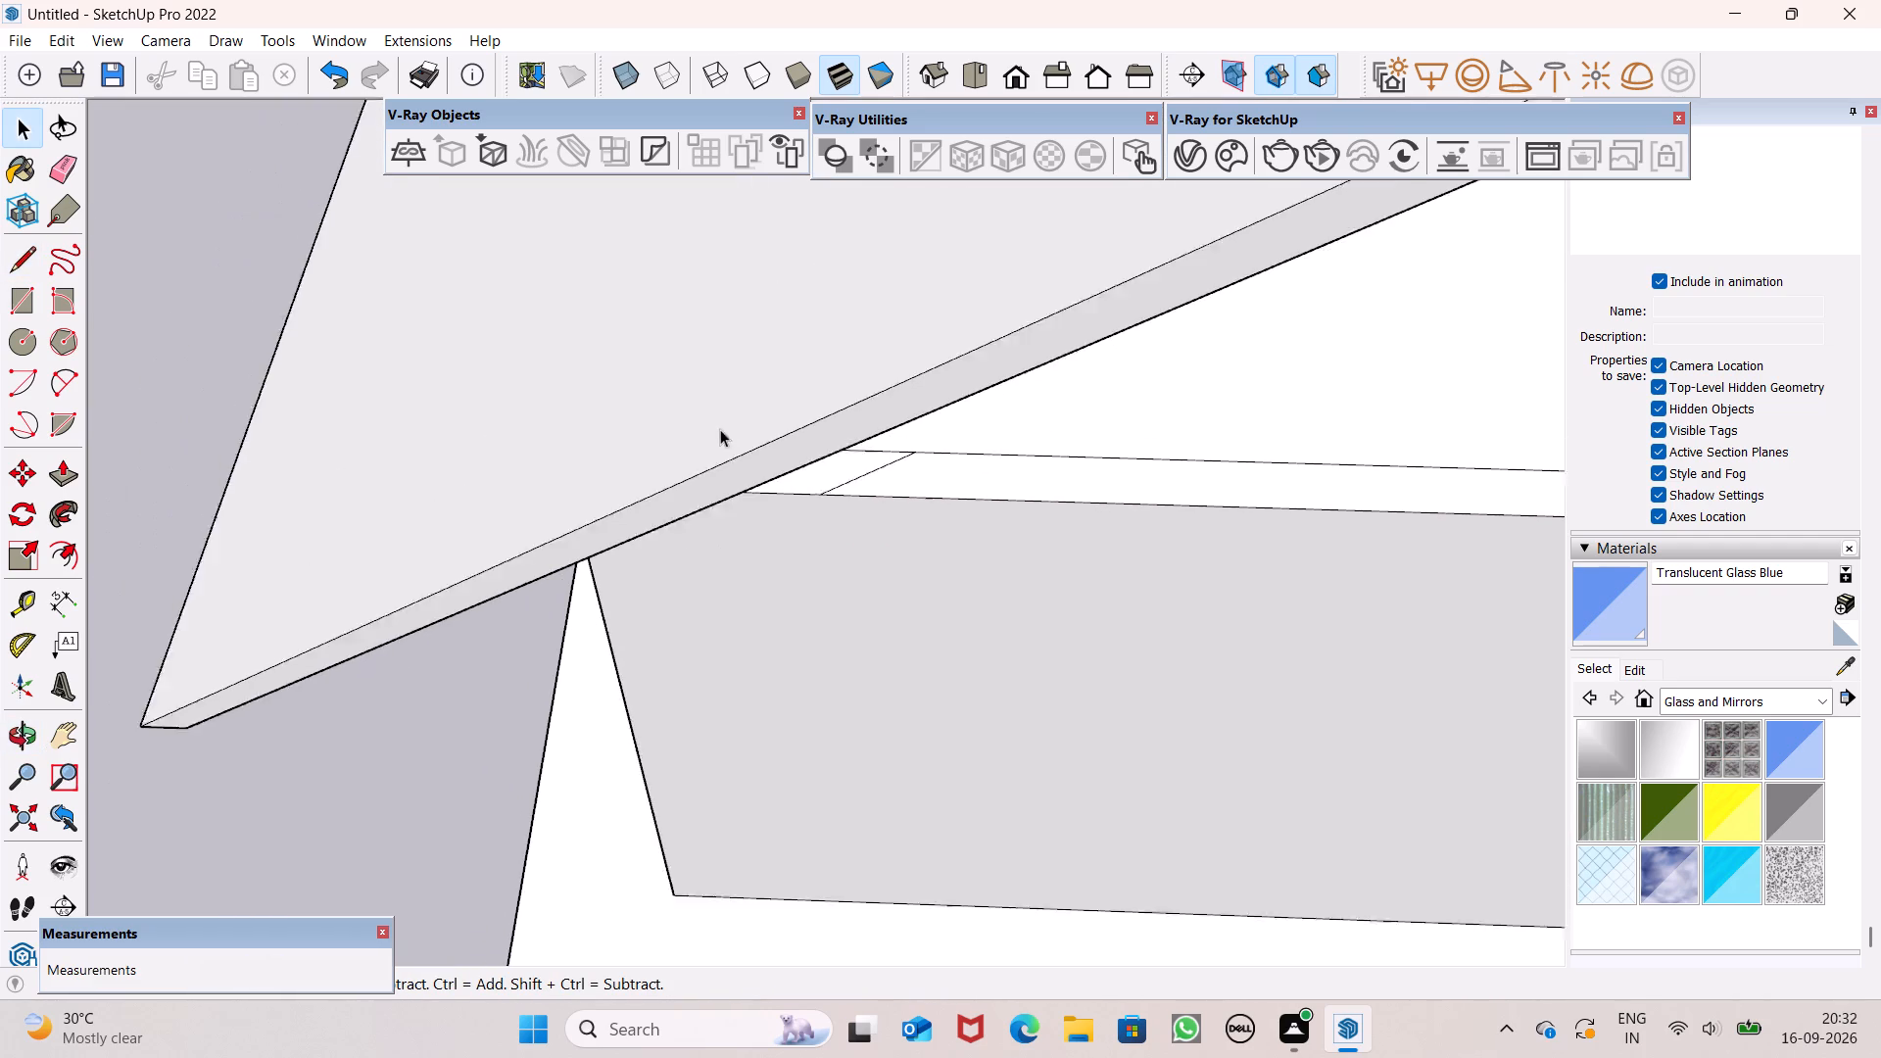
pyautogui.scroll(-13, 720, 429)
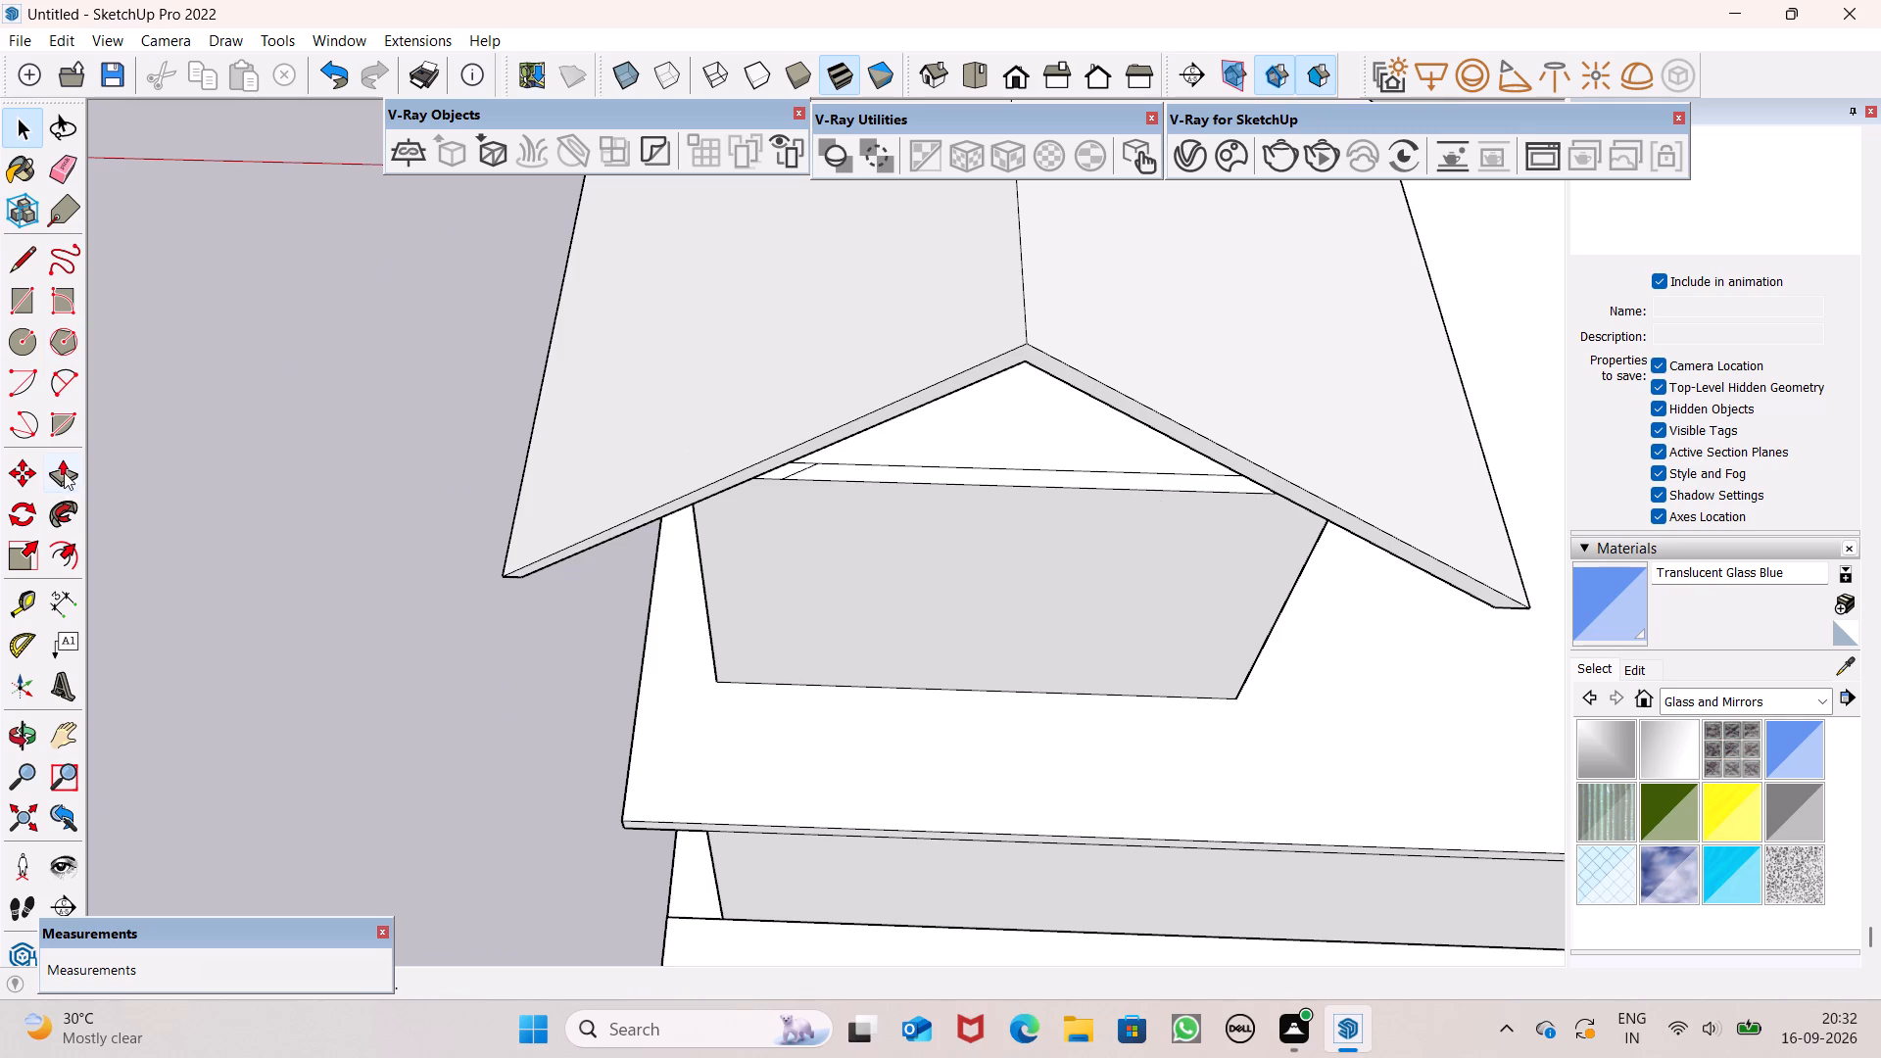
# Push/Pull the rear wall's long top strip, beyond the short diagonal line, up about 1' 7 3/16" toward the roof.
pyautogui.moveTo(64, 470); pyautogui.dragTo(104, 489)
pyautogui.scroll(5, 940, 436)
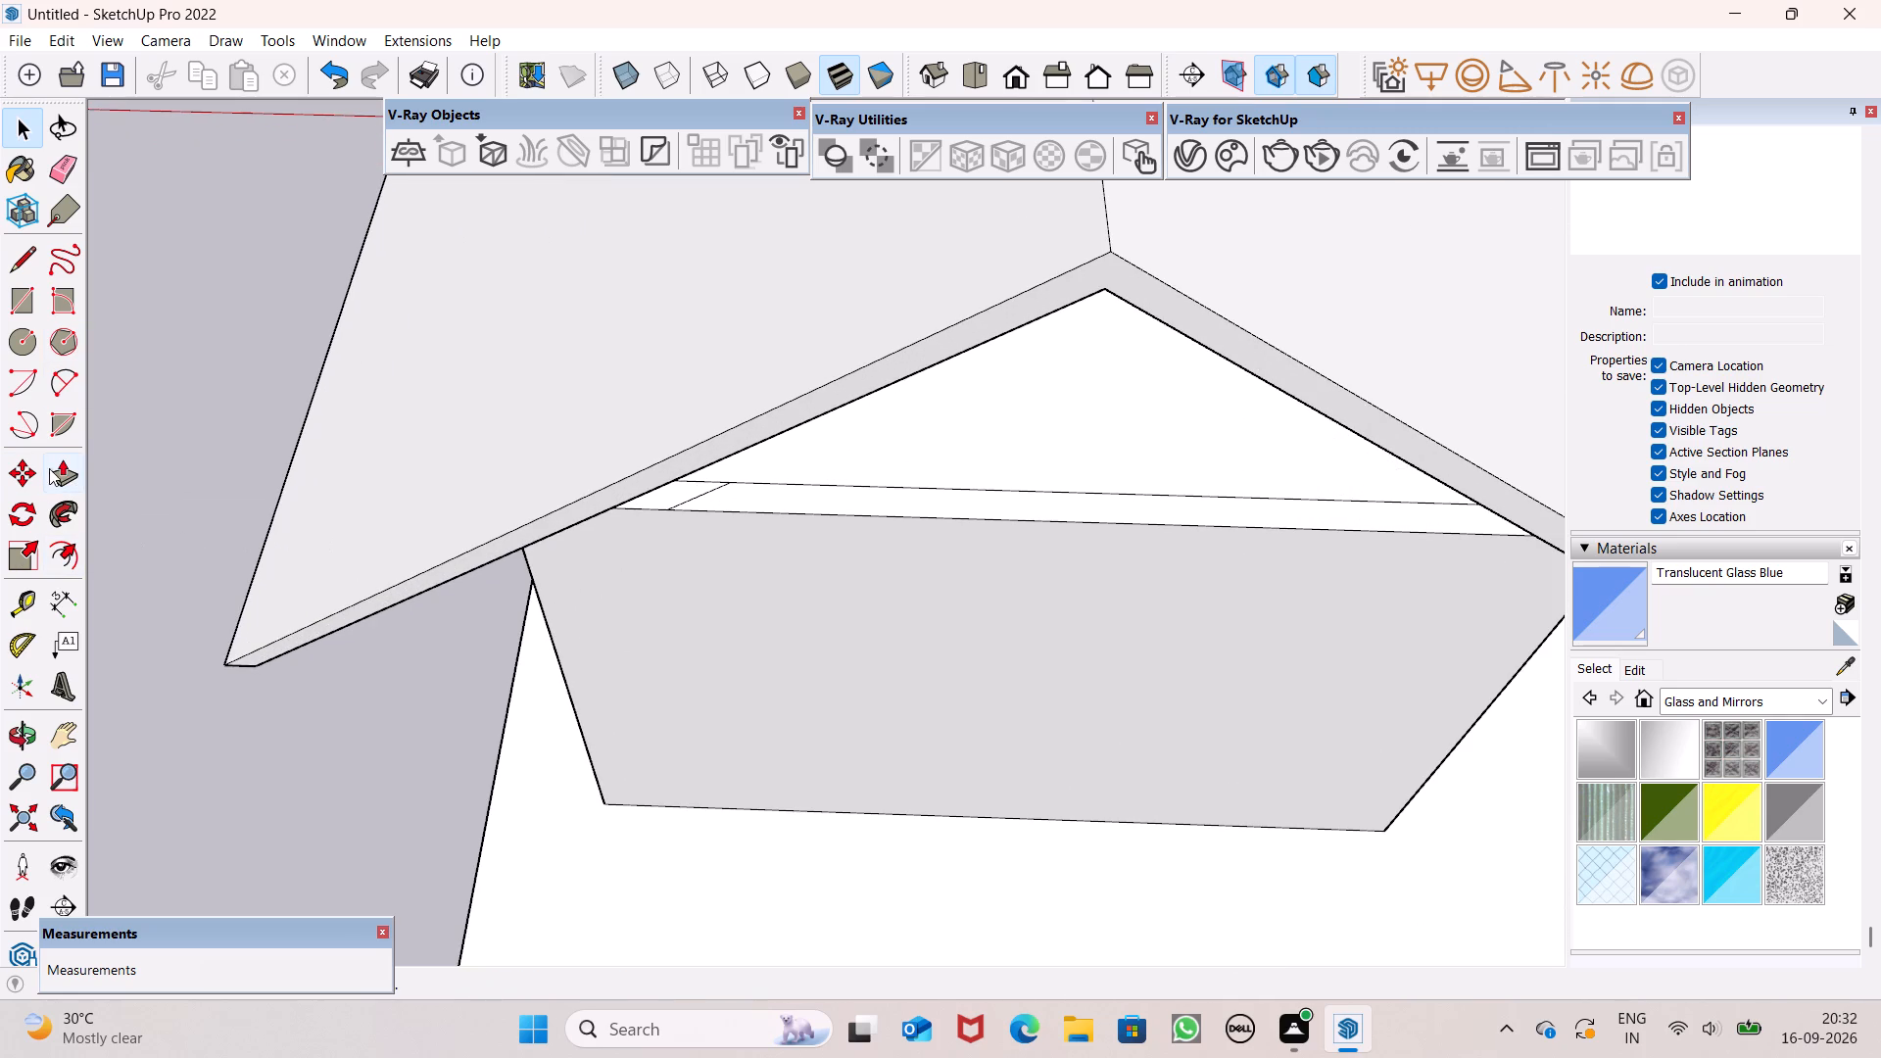
pyautogui.click(58, 466)
pyautogui.moveTo(920, 496); pyautogui.dragTo(908, 441)
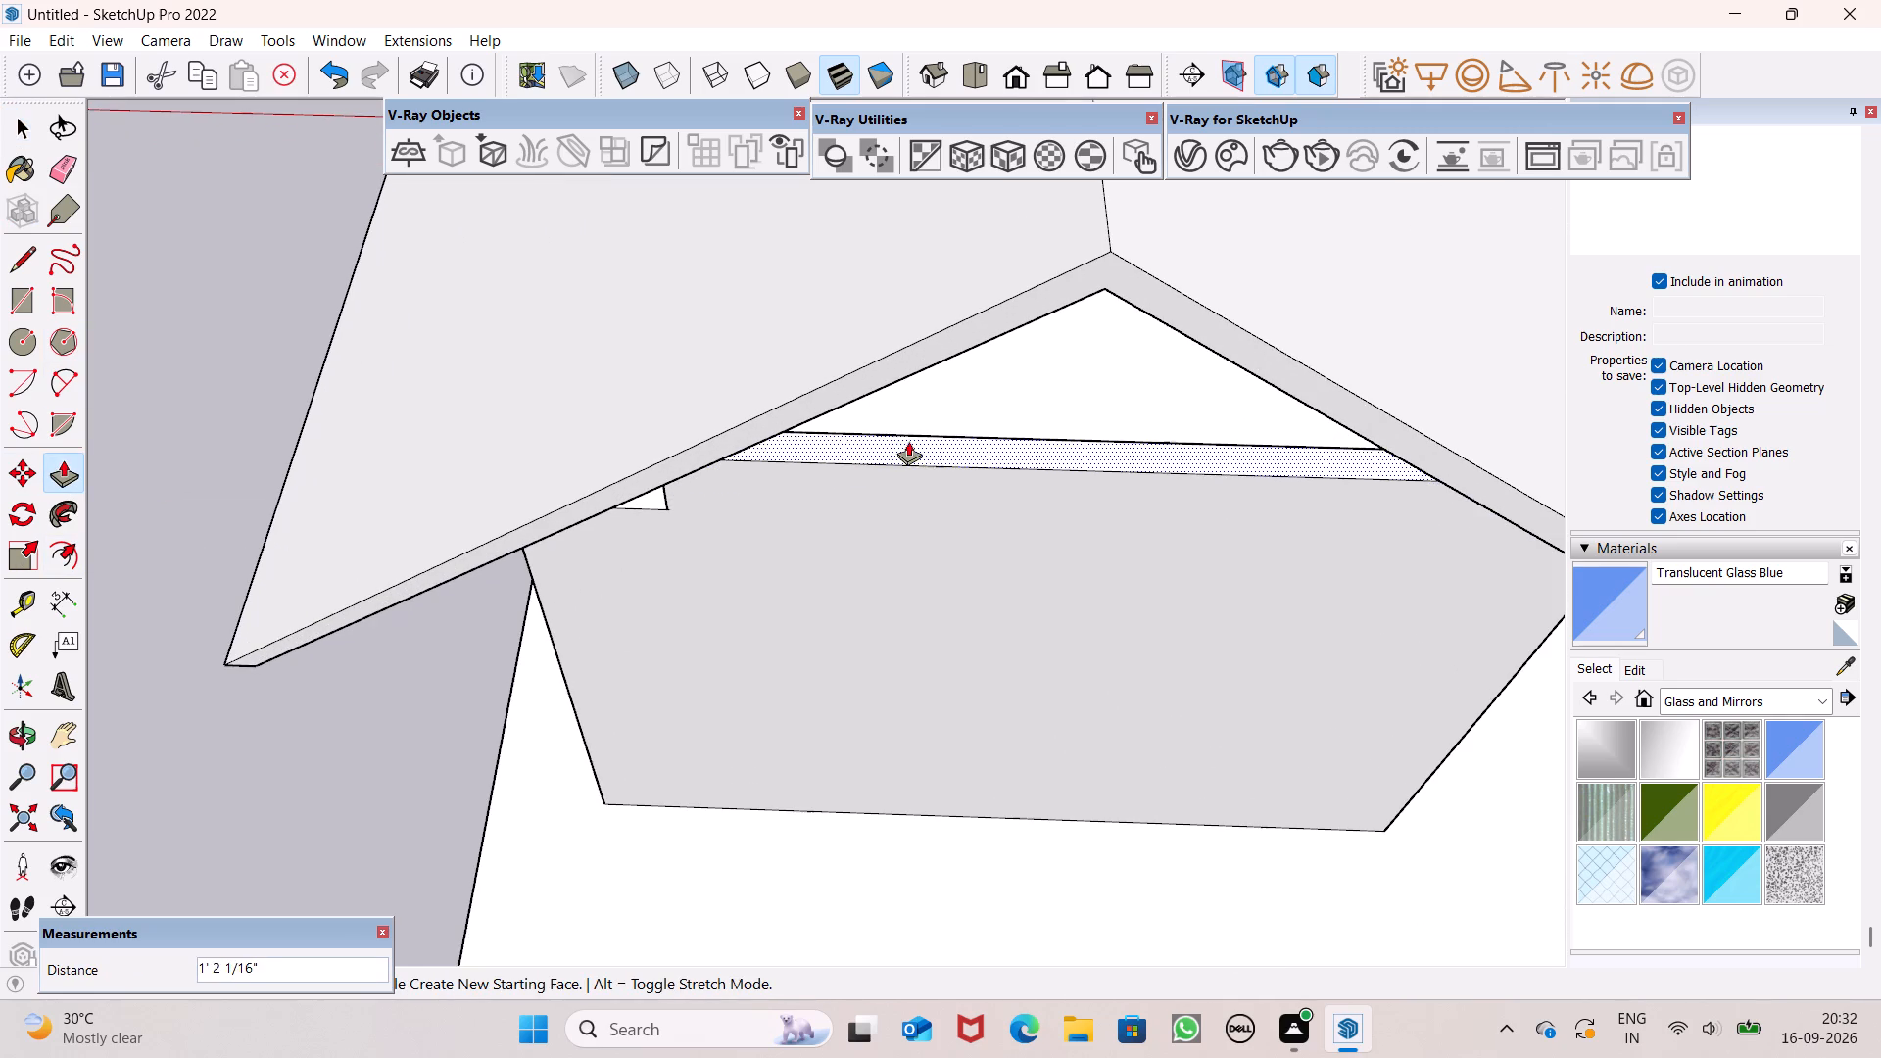
pyautogui.moveTo(908, 441); pyautogui.dragTo(913, 420)
# Draw a 6" line on the roof slope closing the open end of the wall-top piece poking through, near the corner away from the balcony.
pyautogui.moveTo(1028, 492); pyautogui.dragTo(844, 335, button='middle')
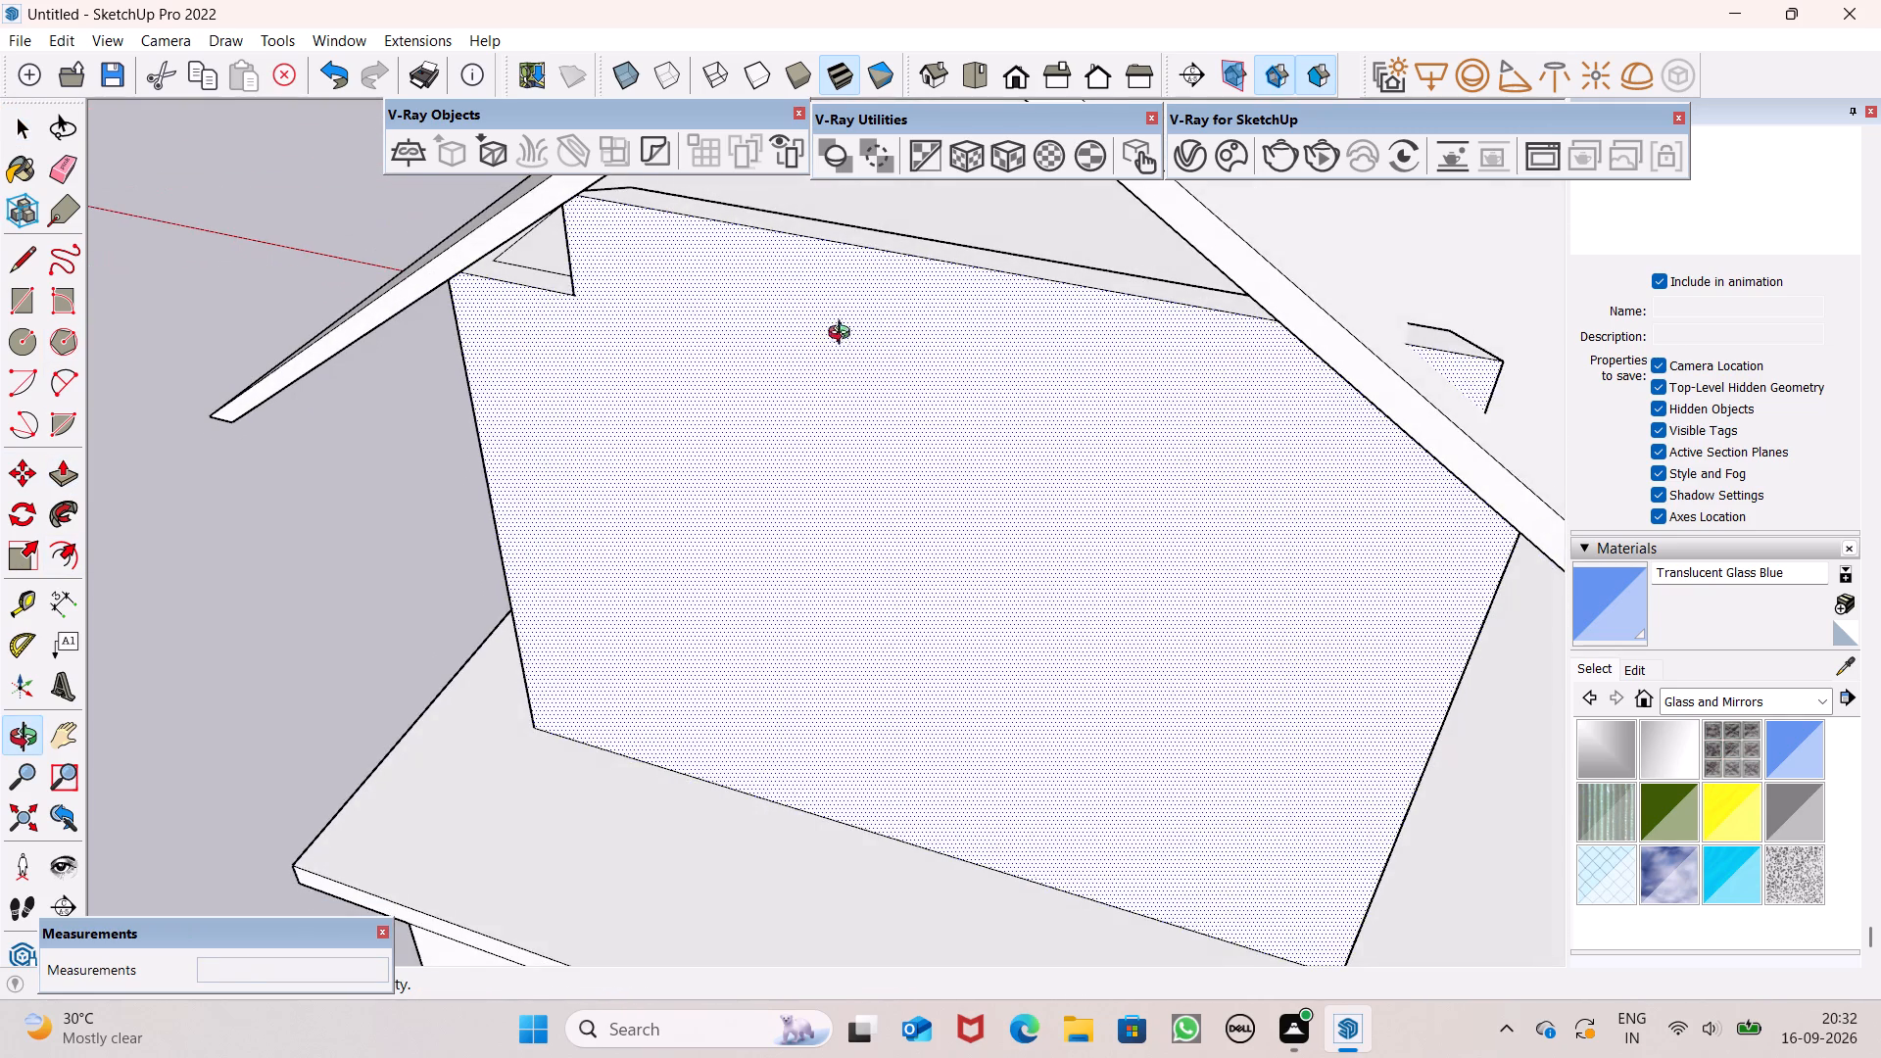
pyautogui.moveTo(844, 335); pyautogui.dragTo(846, 337, button='middle')
pyautogui.scroll(-1, 1660, 639)
pyautogui.scroll(-6, 845, 447)
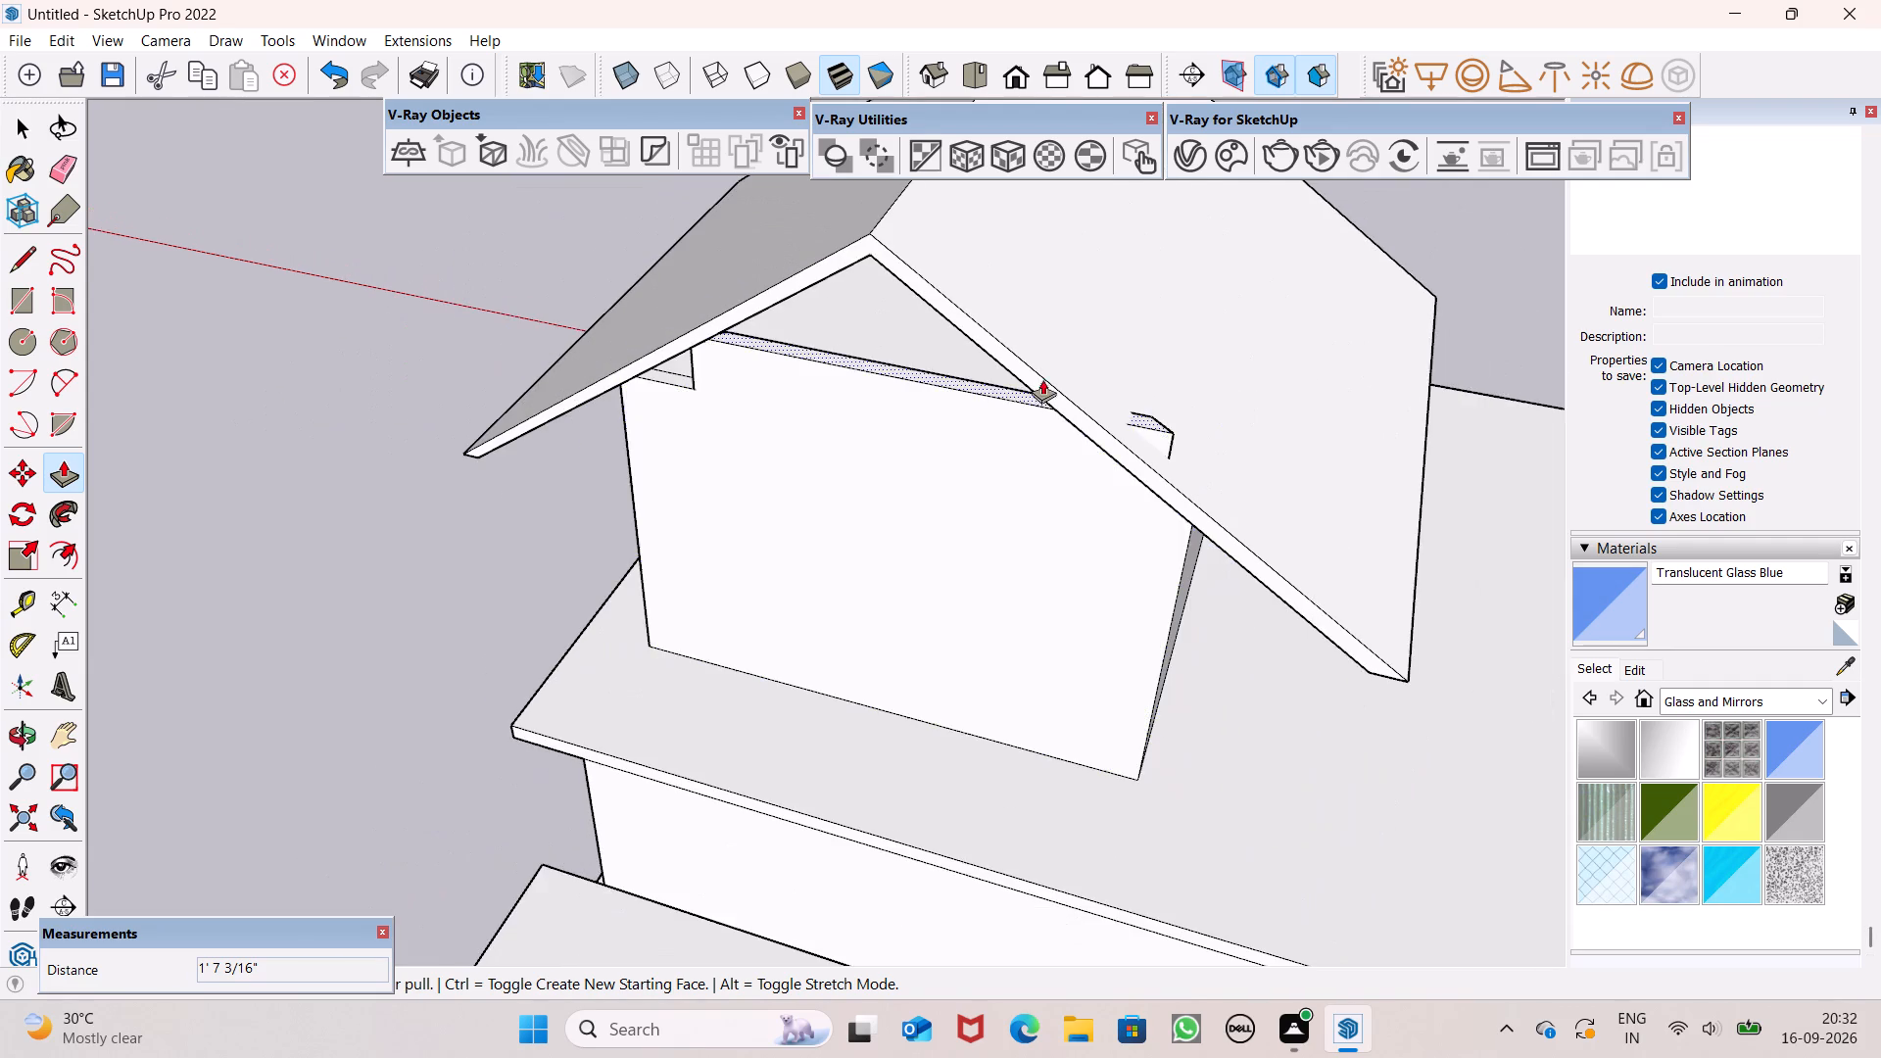
pyautogui.scroll(5, 1033, 364)
pyautogui.scroll(-6, 957, 606)
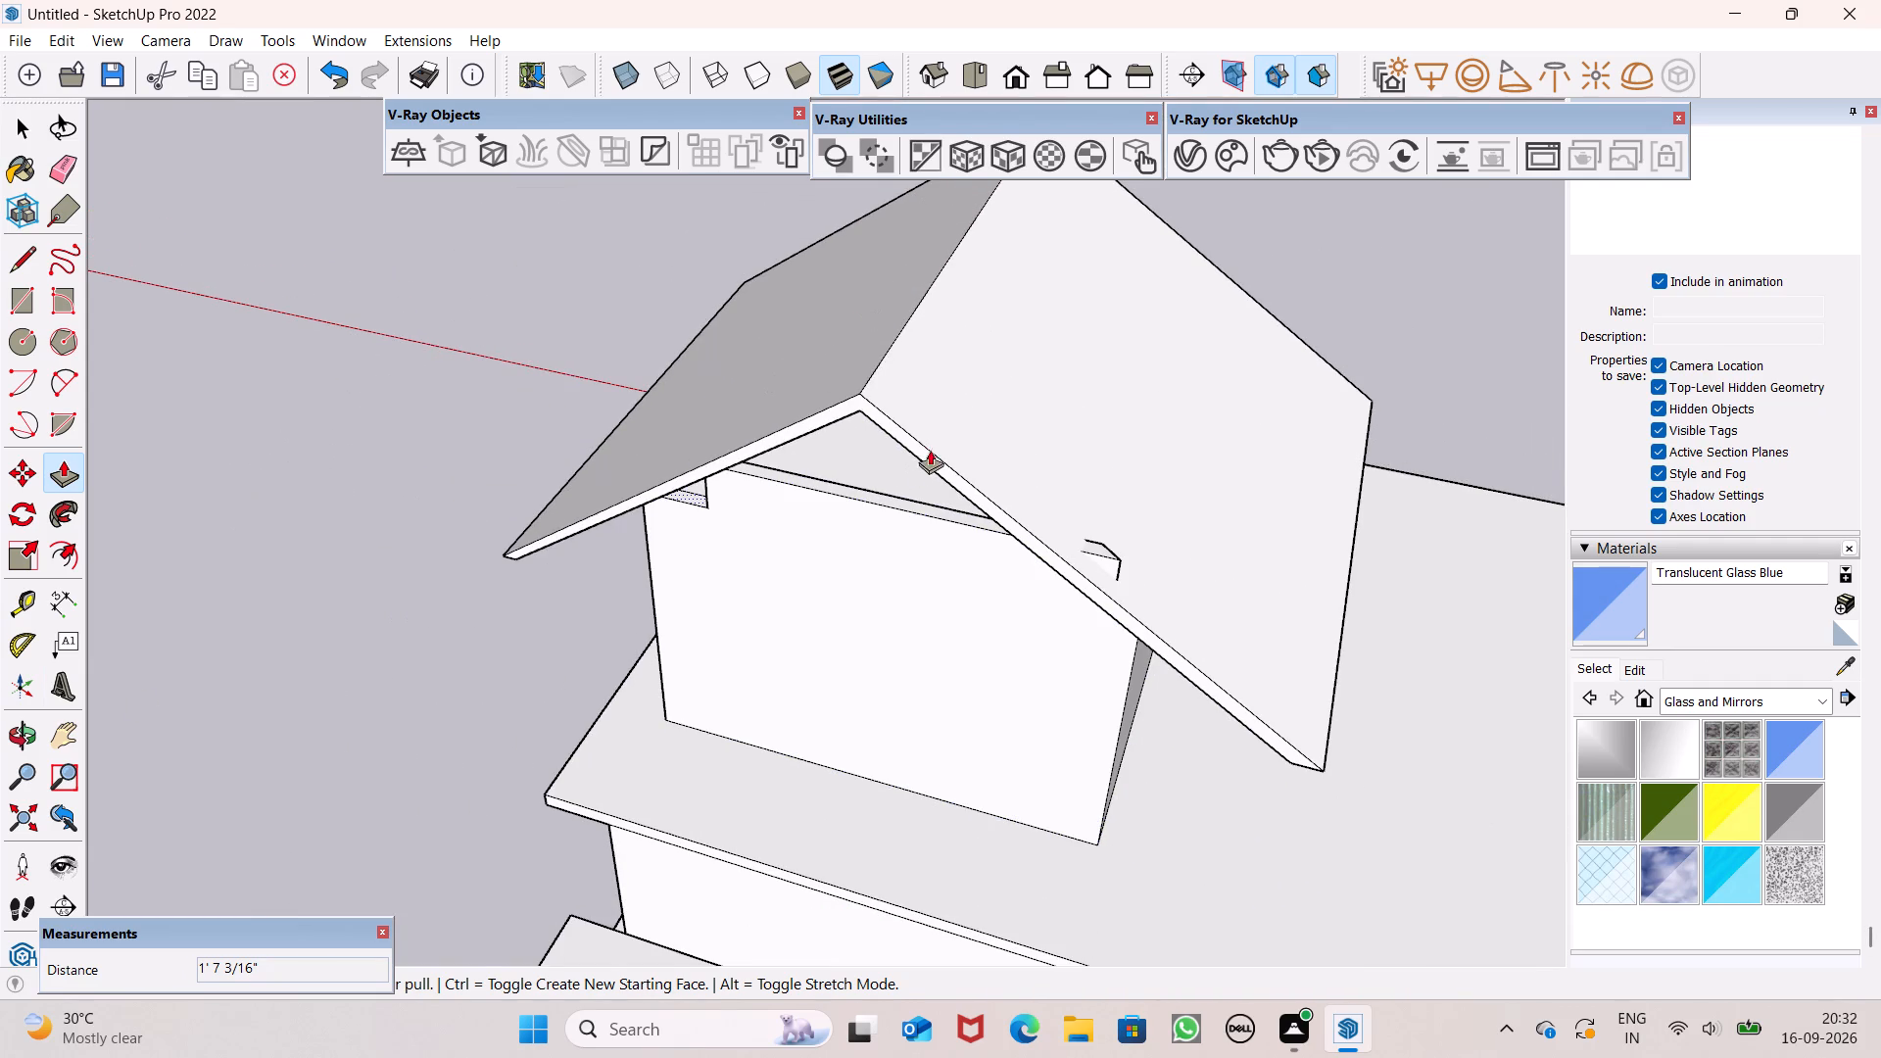
pyautogui.scroll(5, 931, 447)
pyautogui.scroll(5, 1193, 594)
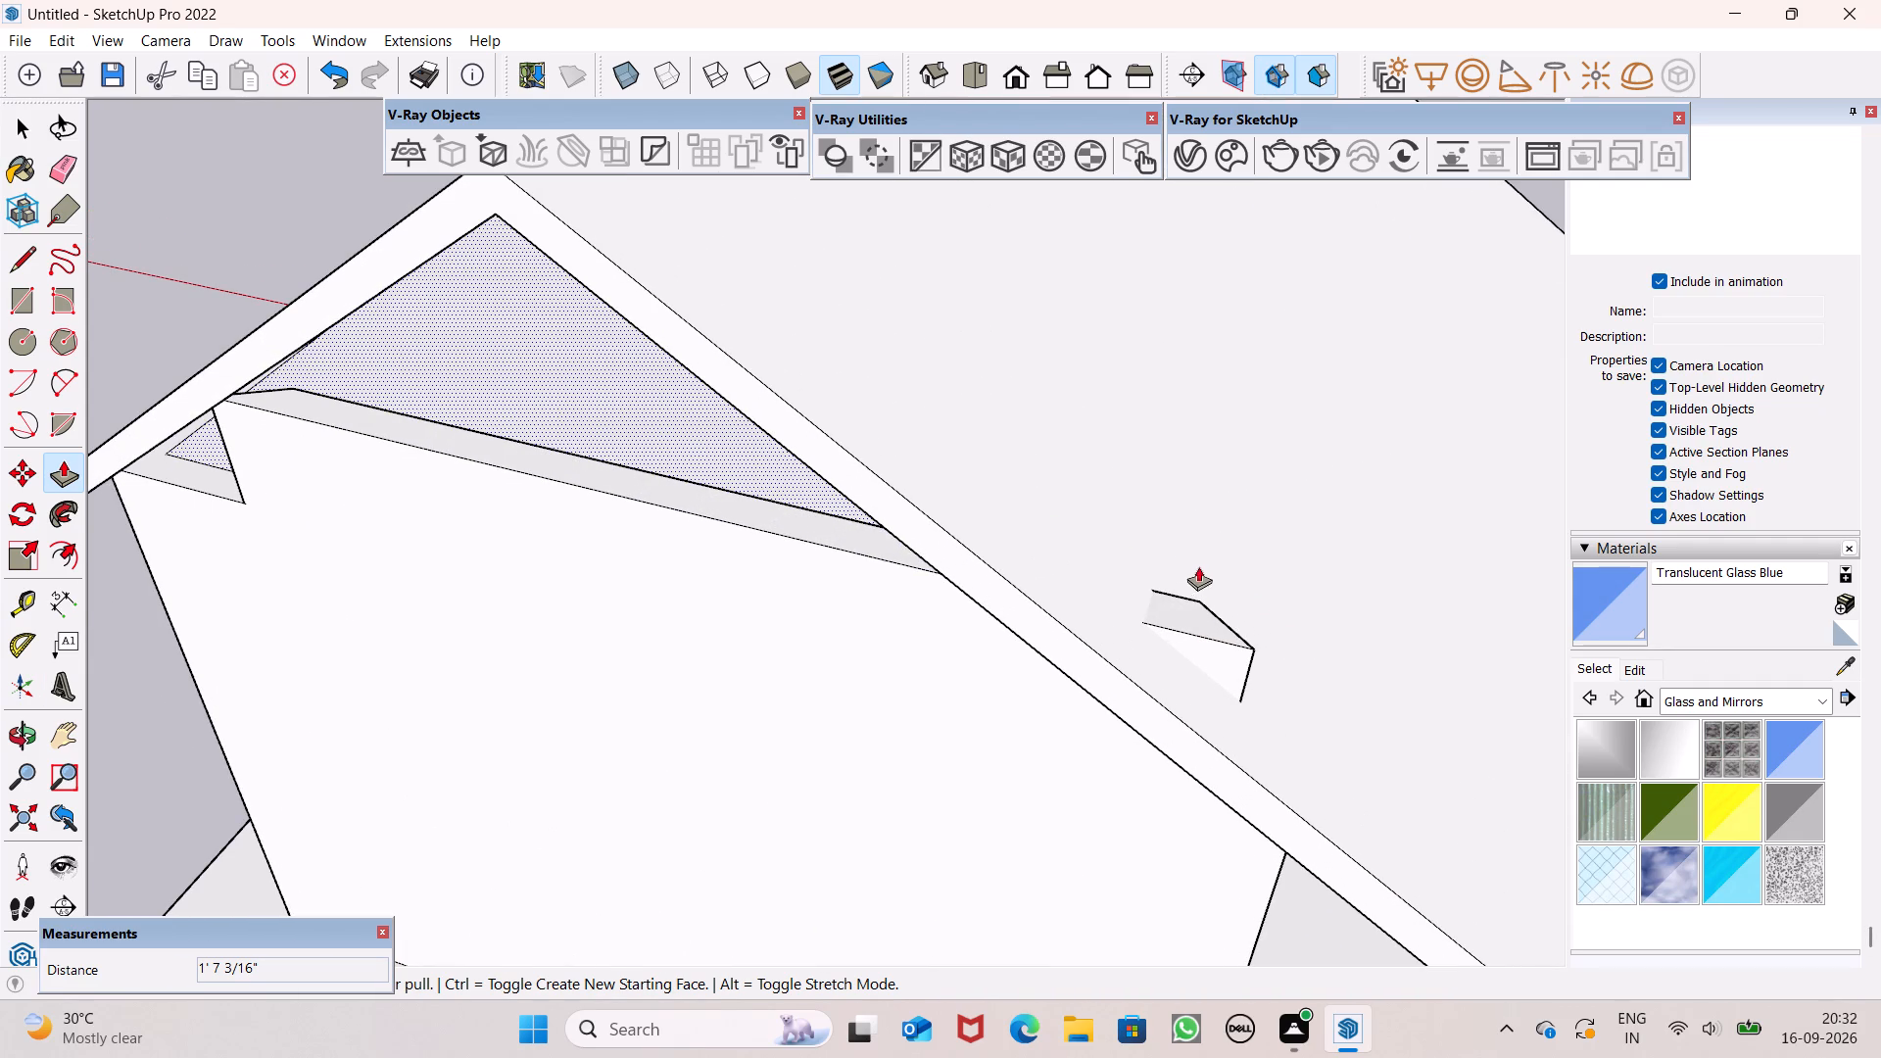
pyautogui.press('space')
pyautogui.click(22, 264)
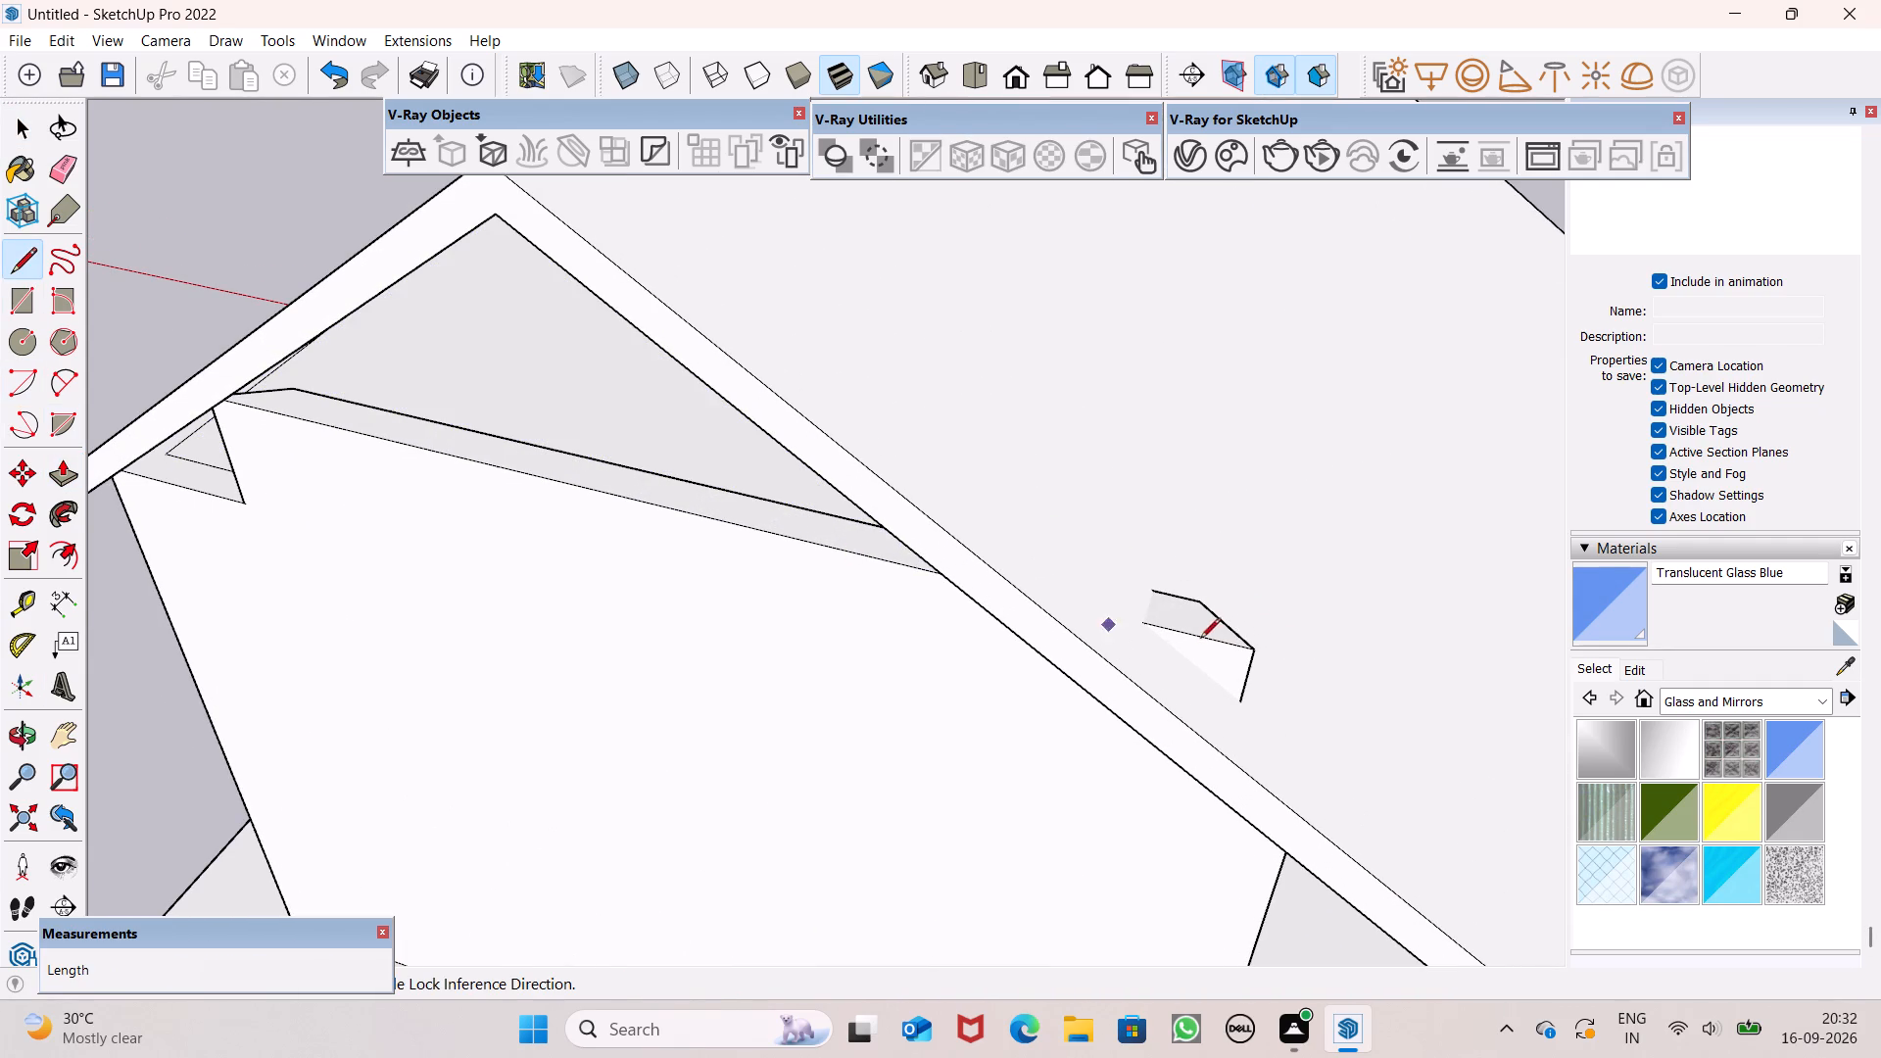
pyautogui.click(1158, 587)
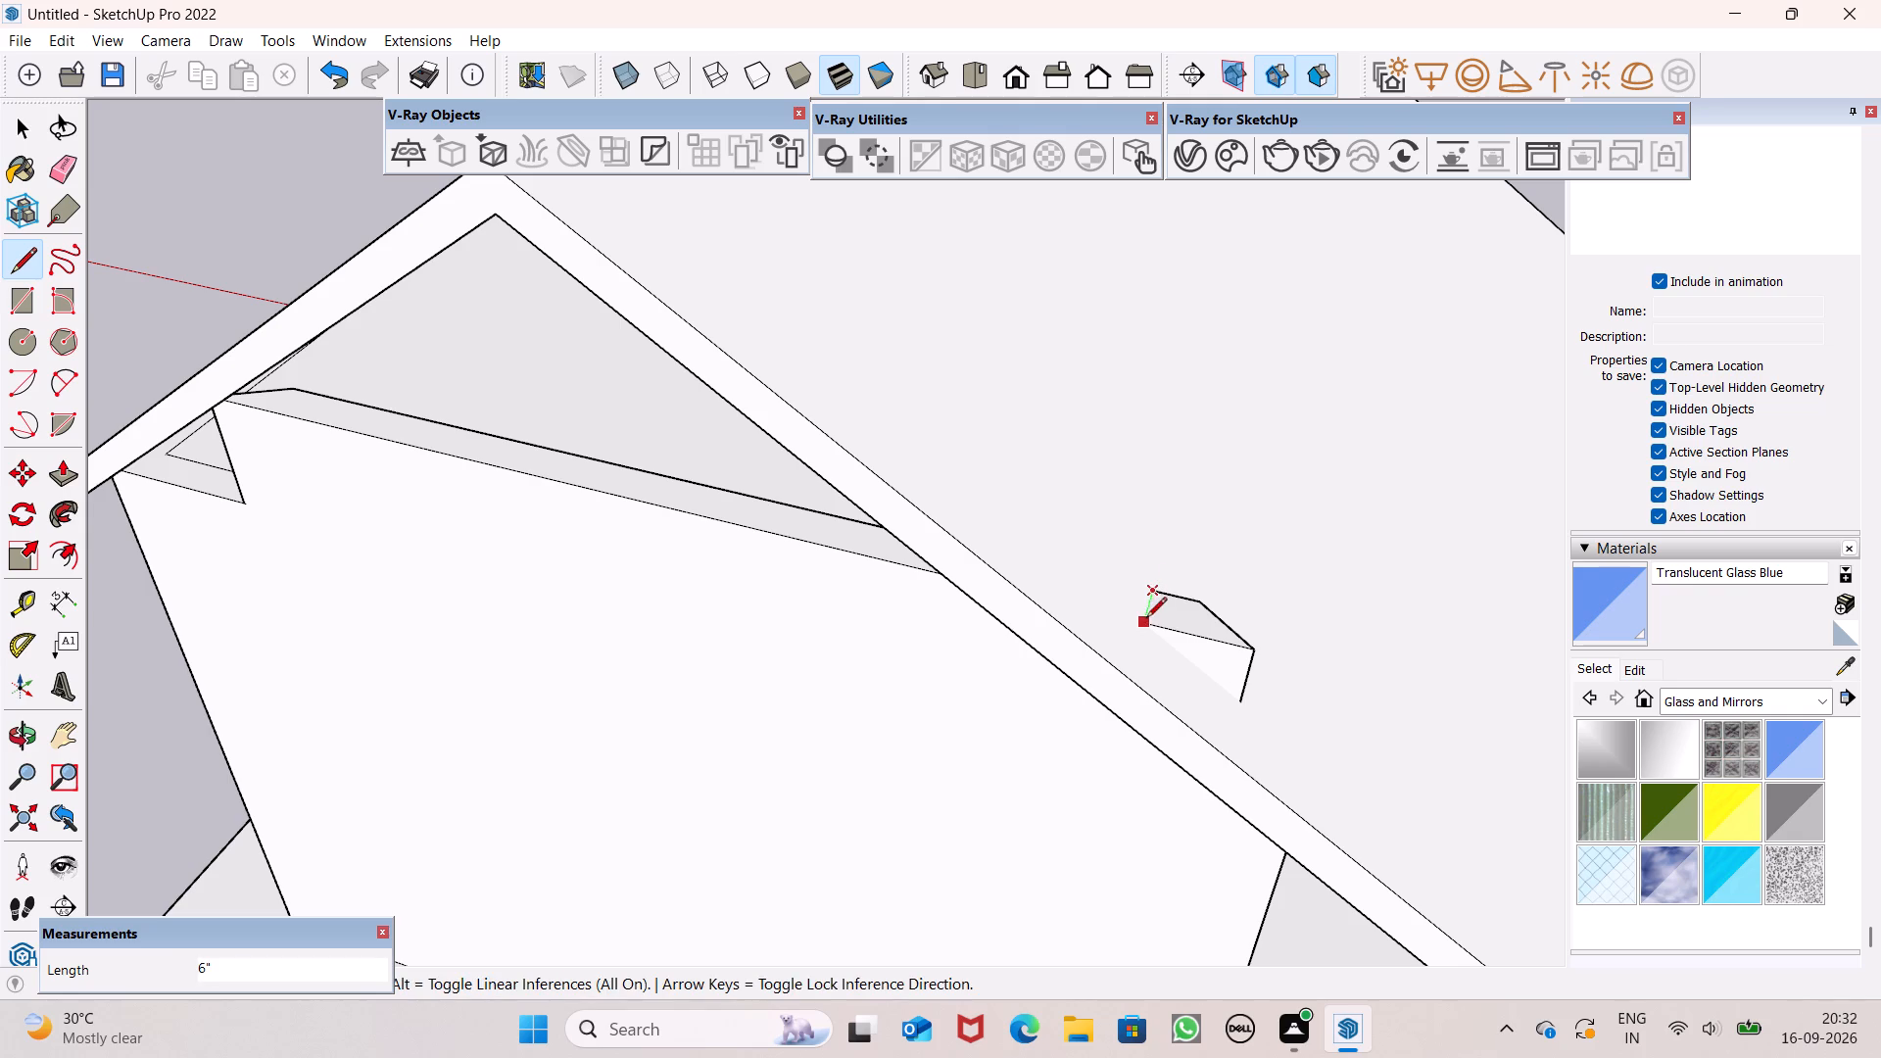
pyautogui.click(1146, 619)
pyautogui.press('space')
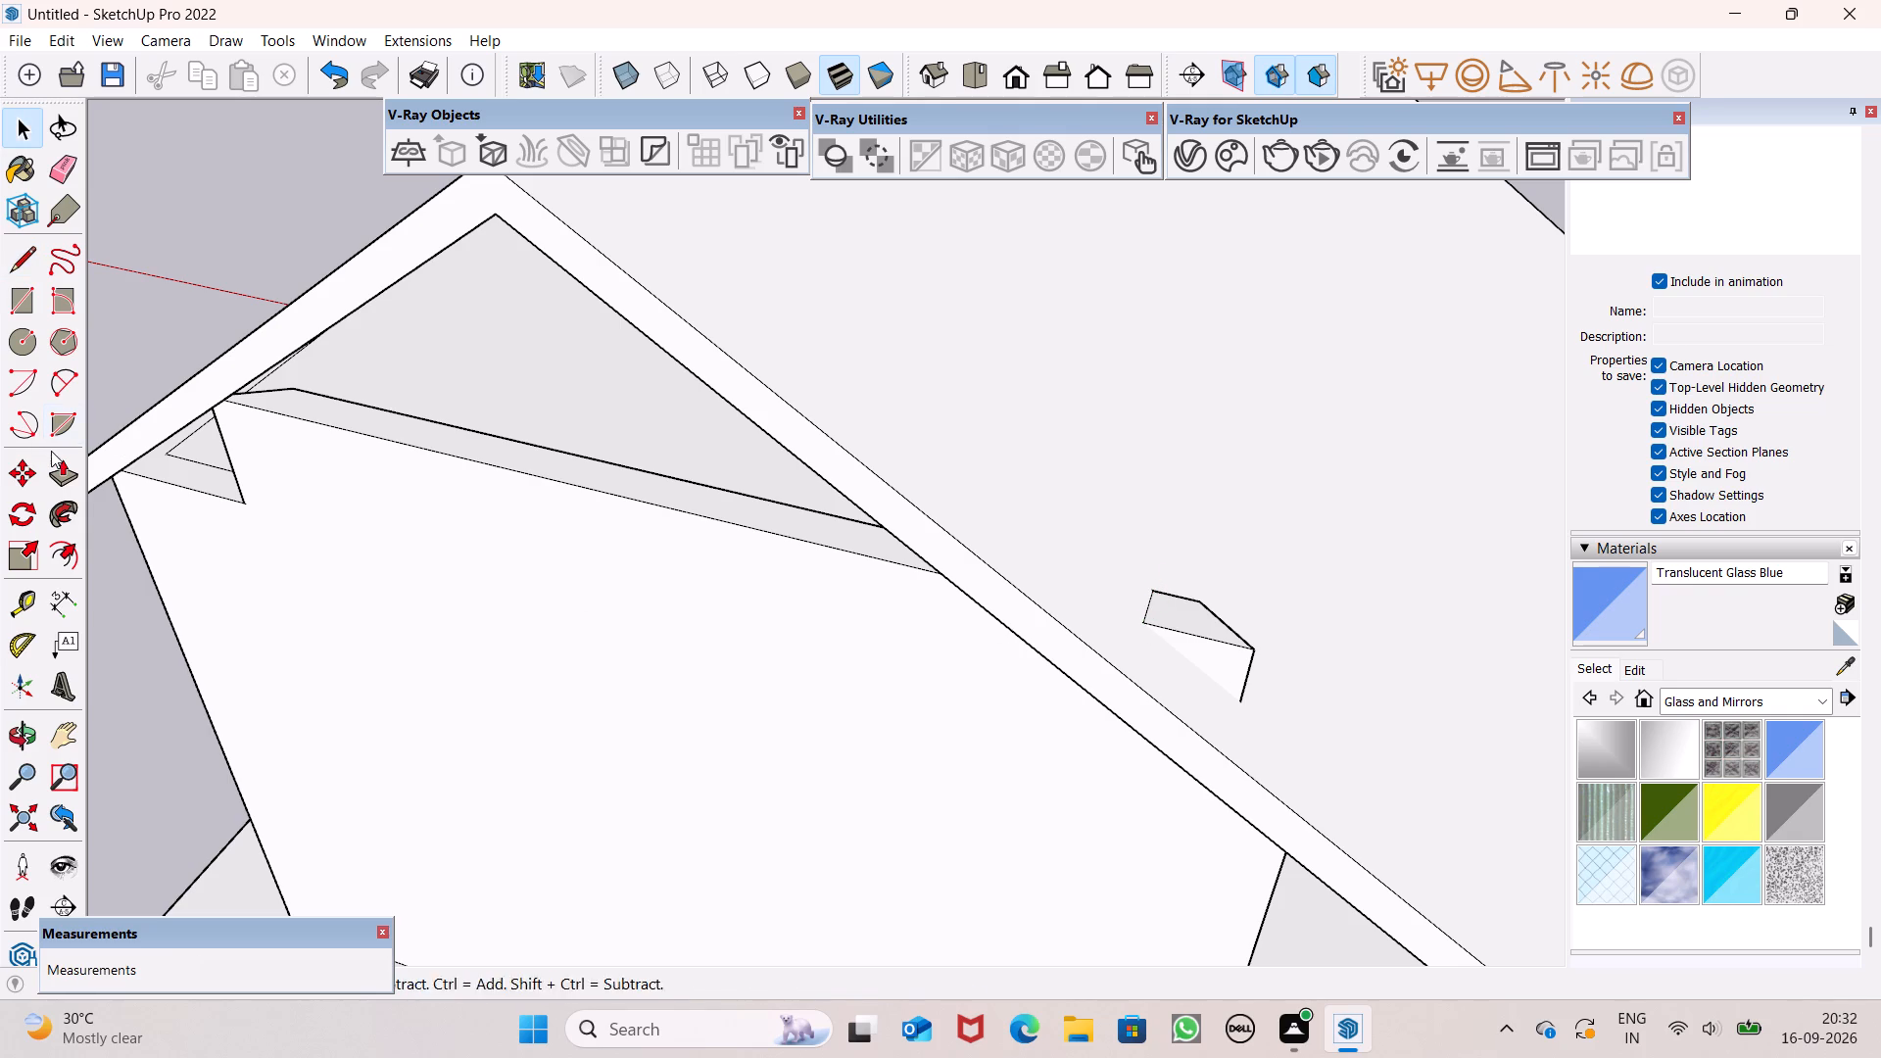
# Push/Pull the protruding wall-top piece down 10" to below the roof slope.
pyautogui.click(57, 457)
pyautogui.moveTo(1201, 605); pyautogui.dragTo(1207, 613)
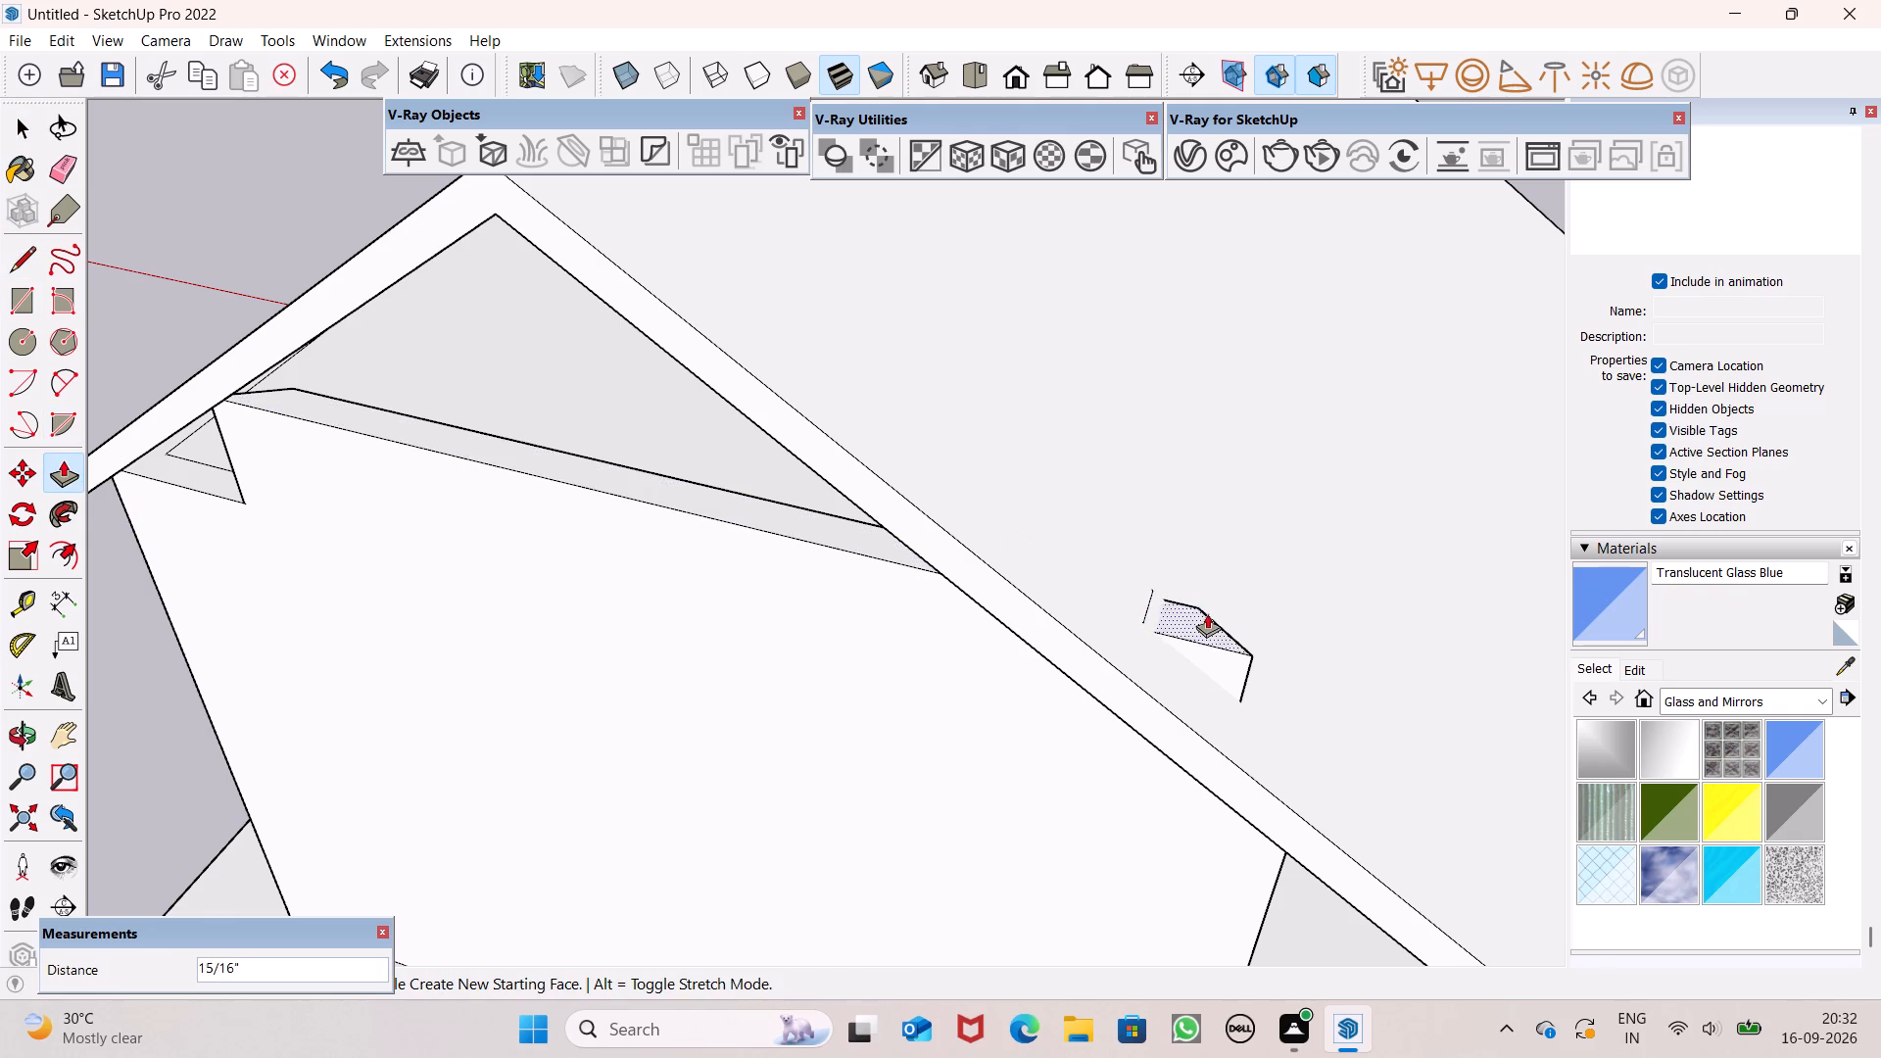
pyautogui.moveTo(1207, 613); pyautogui.dragTo(1230, 678)
# Draw two diagonal lines across the raised rear wall top, about 10 5/8" long on the balcony side and about 7 1/8" on the other.
pyautogui.moveTo(1164, 733); pyautogui.dragTo(1549, 491, button='middle')
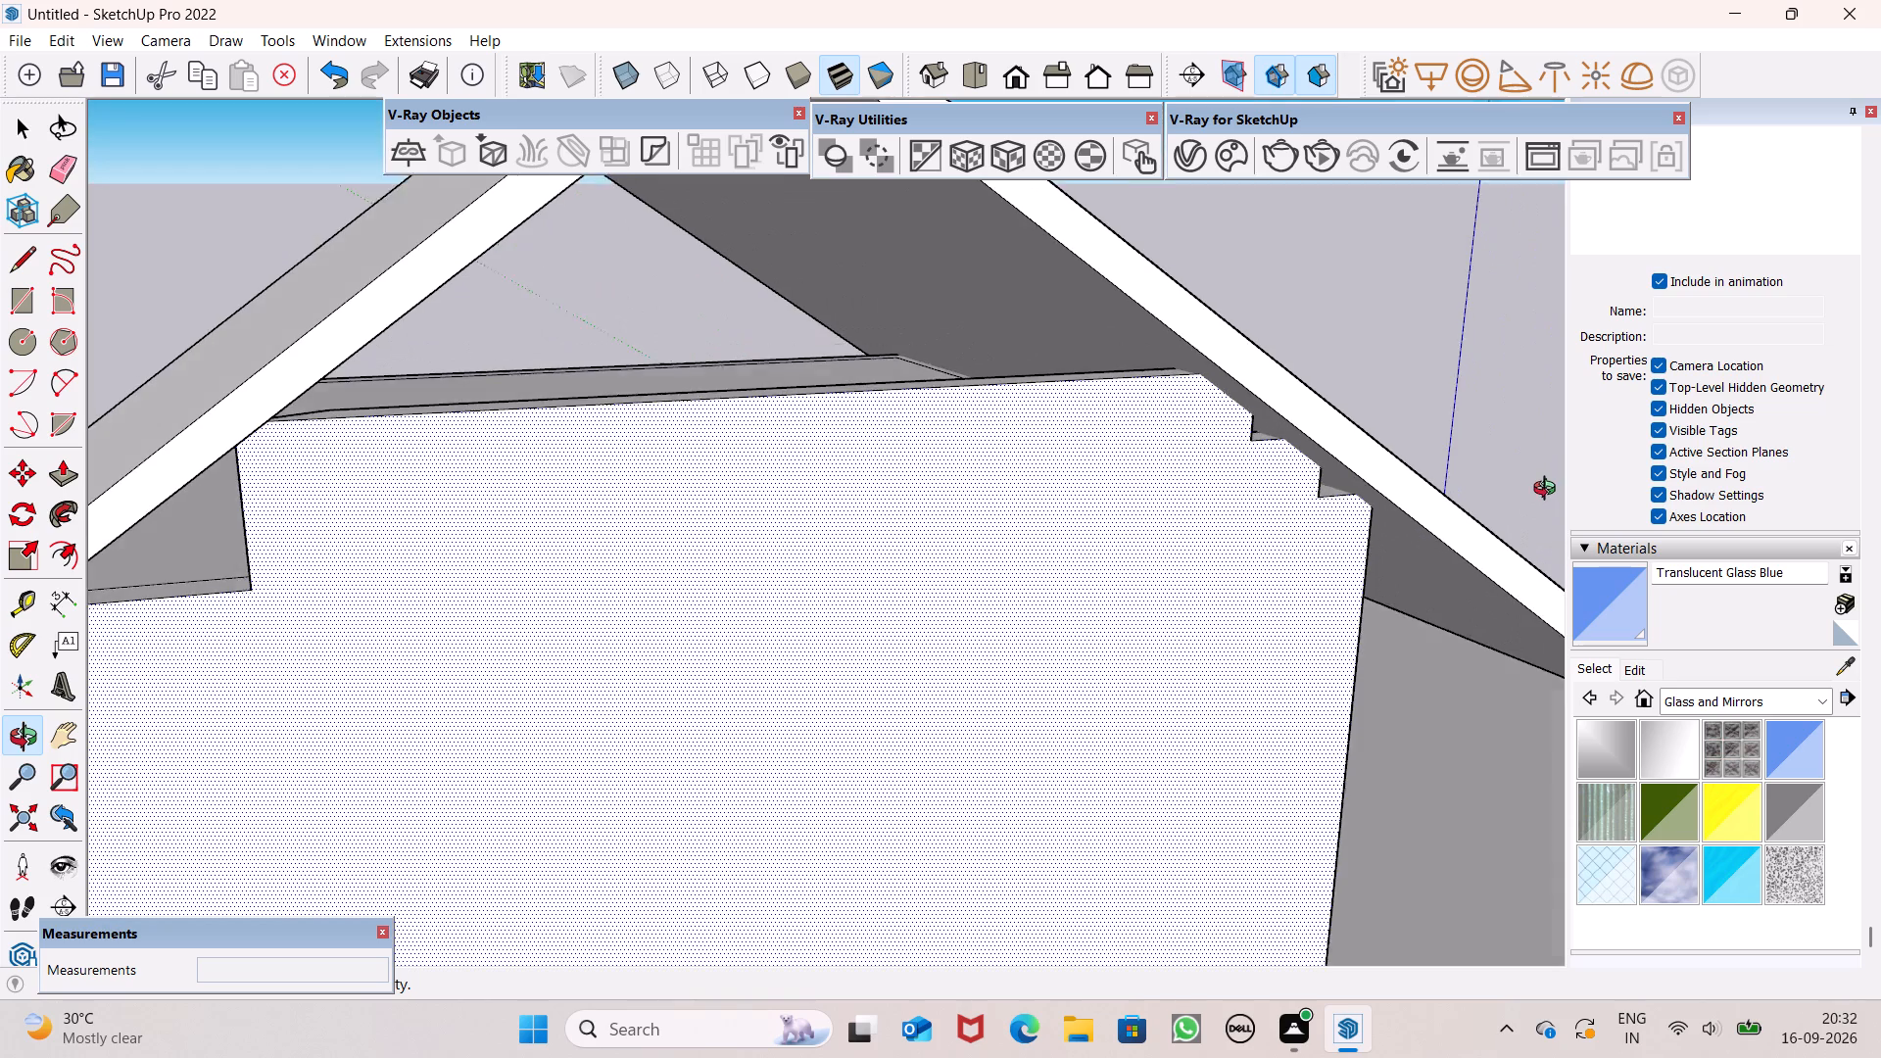
pyautogui.moveTo(1549, 491); pyautogui.dragTo(1286, 409, button='middle')
pyautogui.scroll(-2, 996, 469)
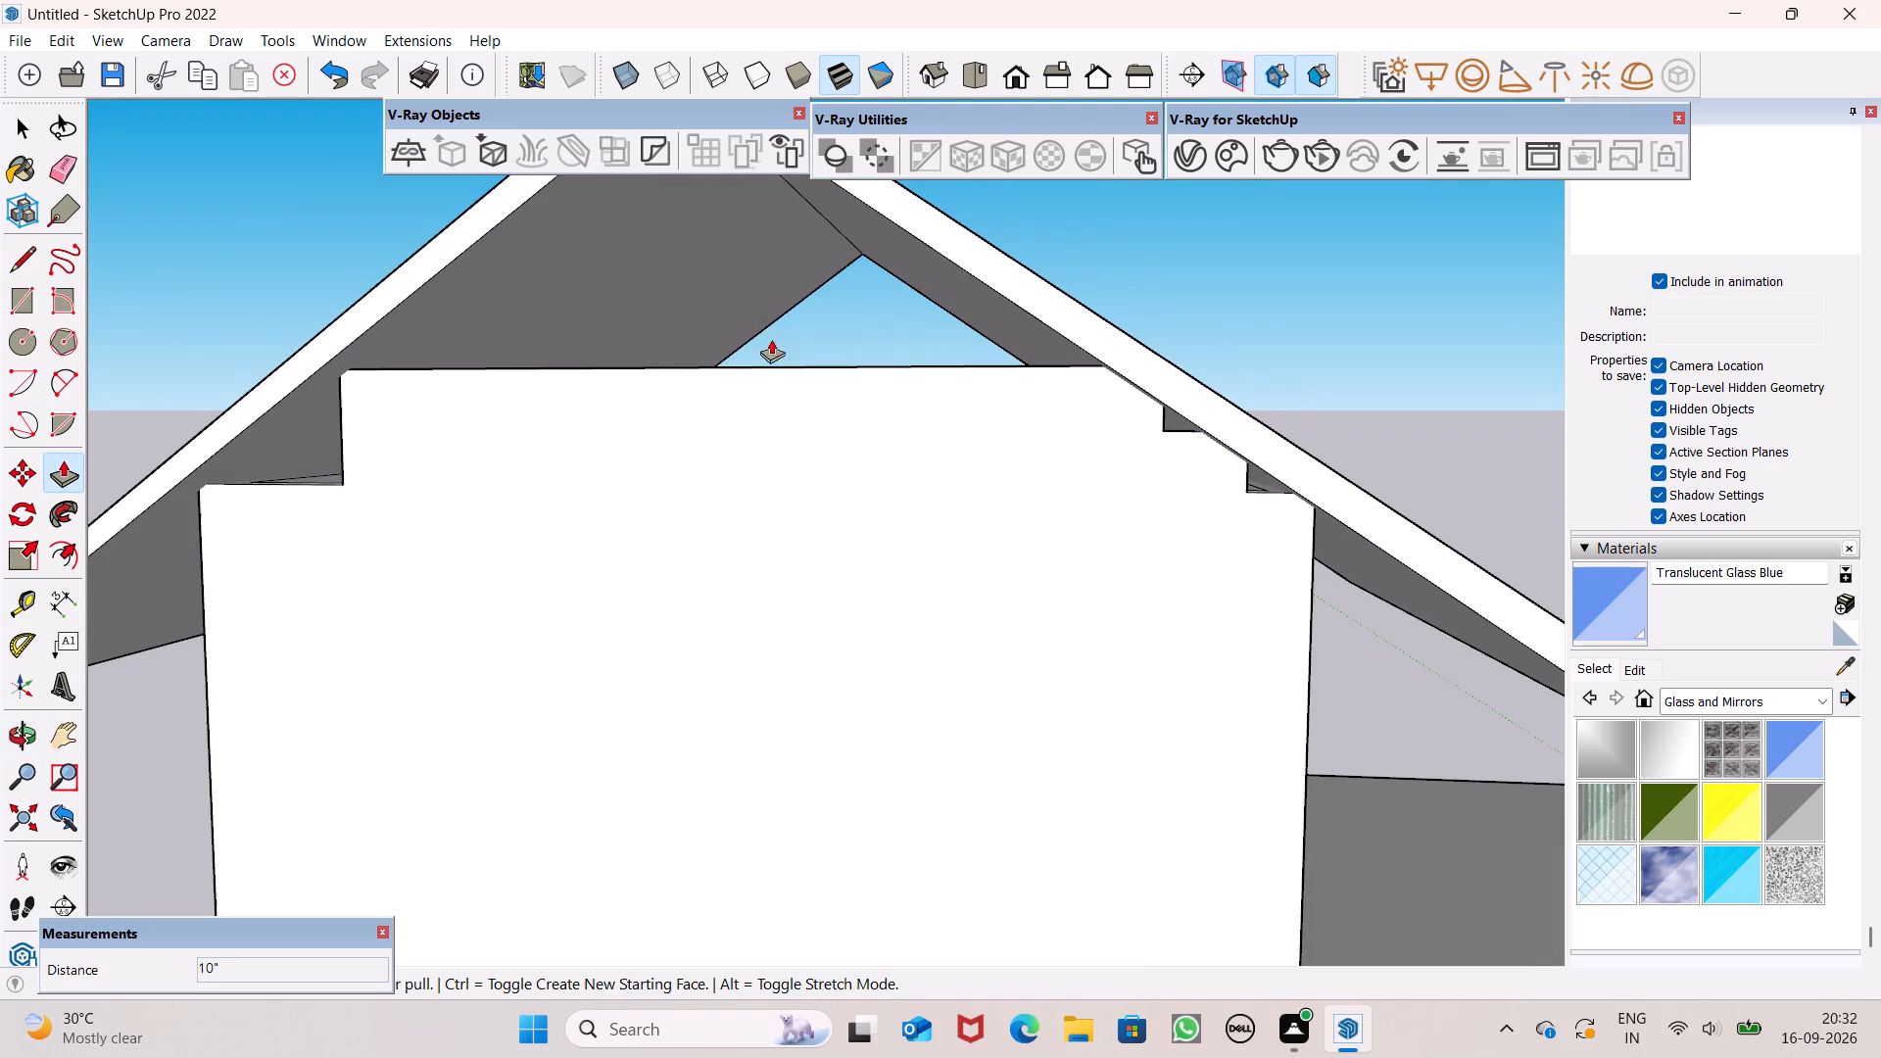
pyautogui.scroll(-1, 393, 229)
pyautogui.moveTo(328, 311); pyautogui.dragTo(387, 545, button='middle')
pyautogui.scroll(1, 894, 703)
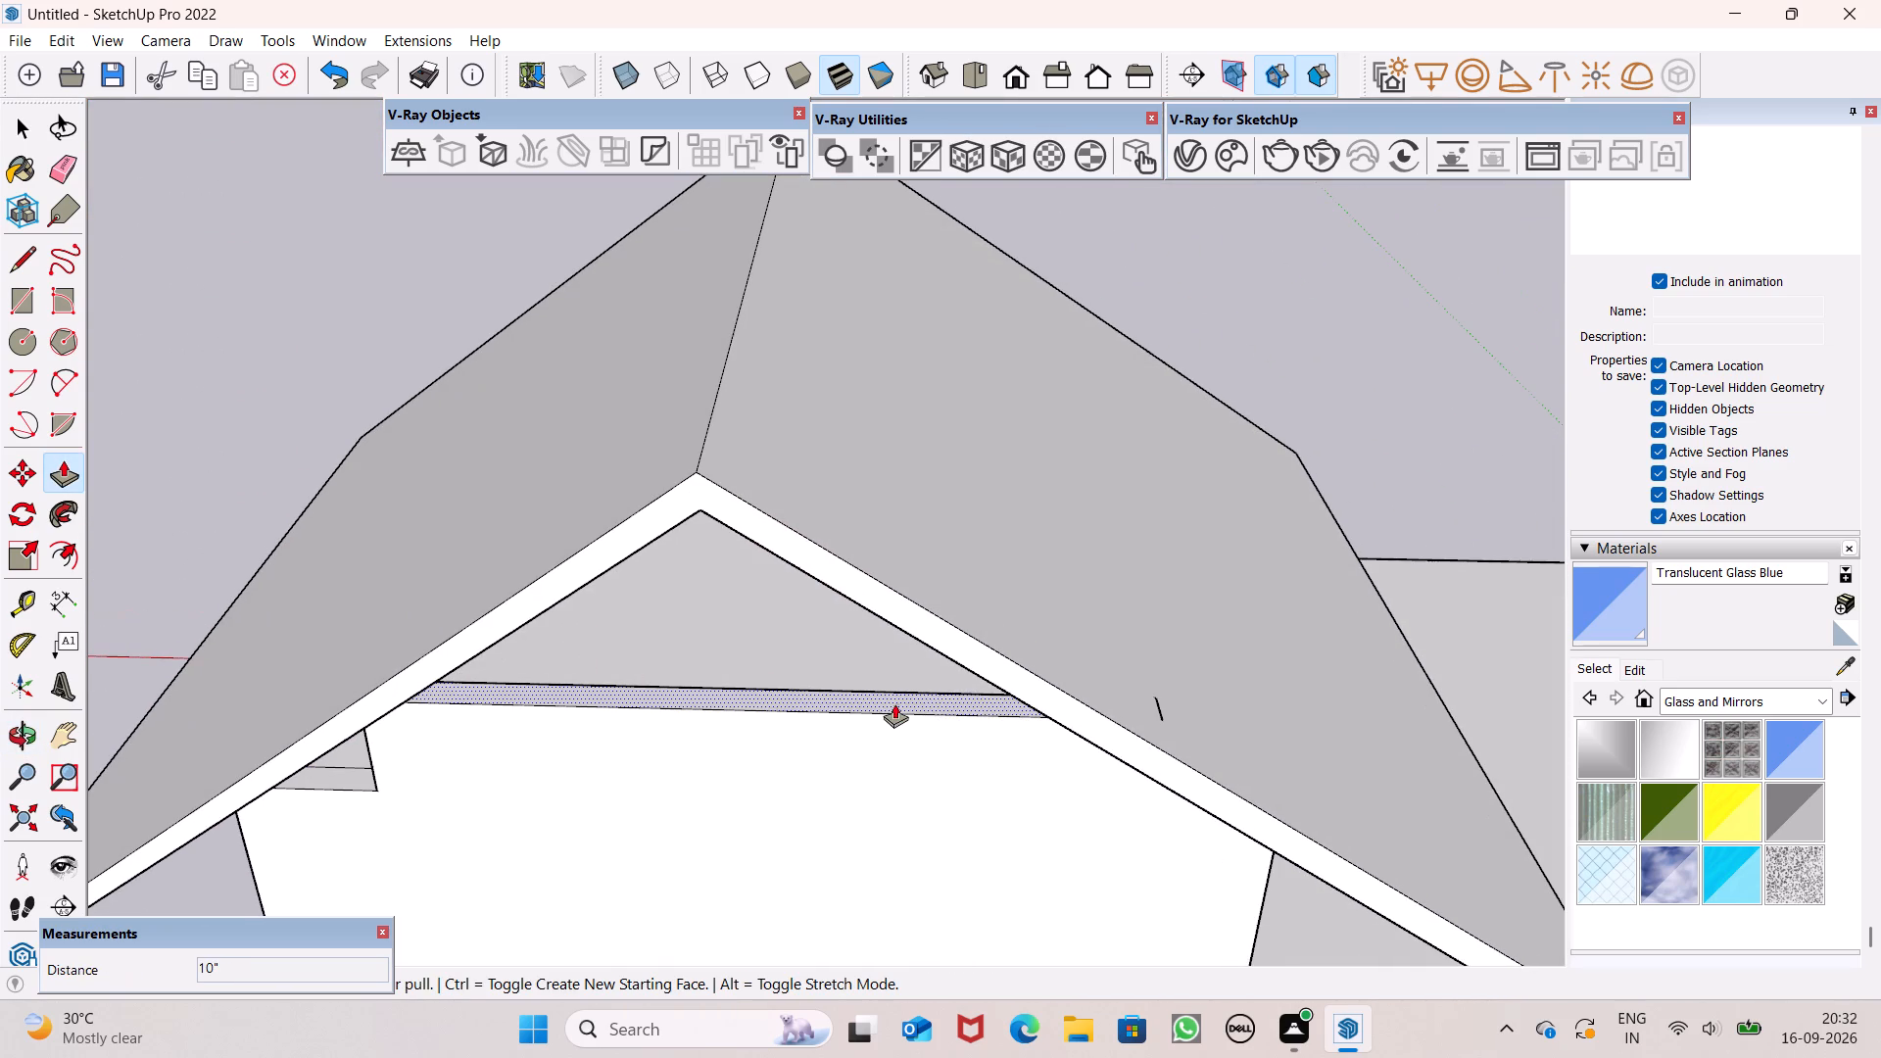
pyautogui.press('space')
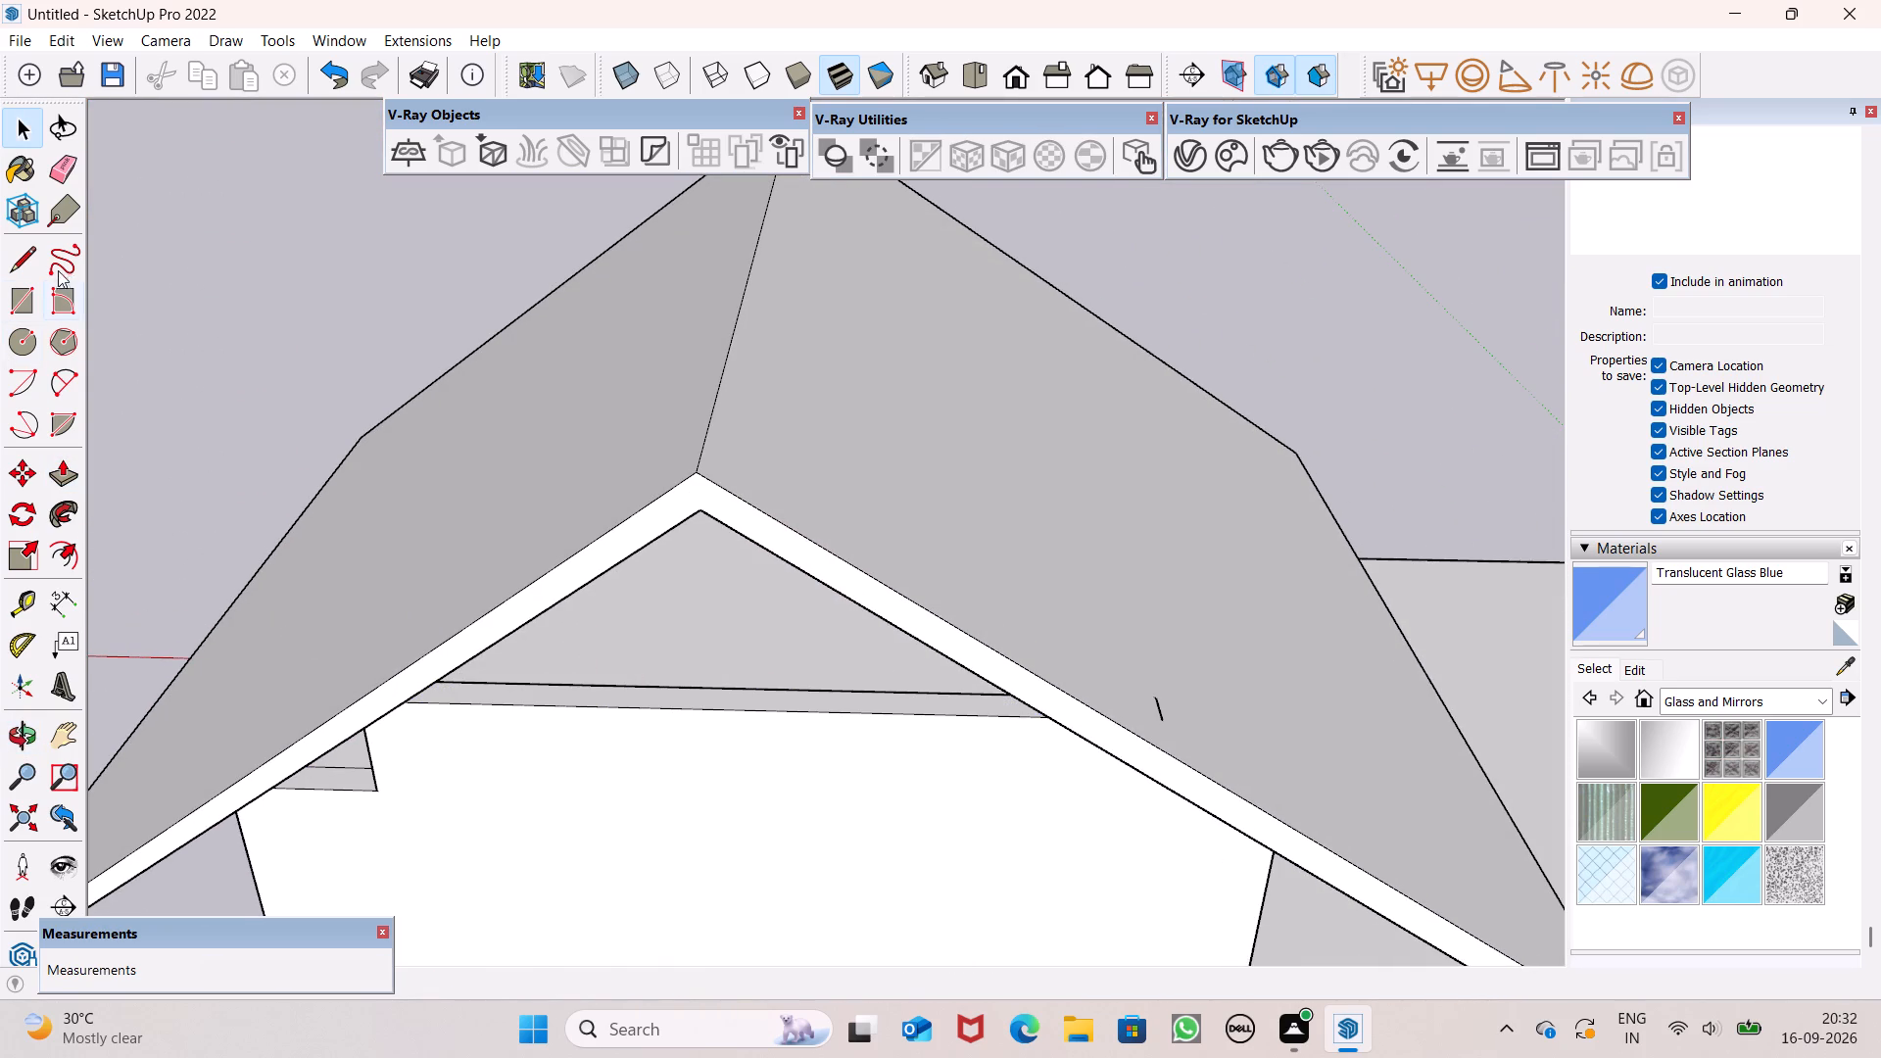
pyautogui.click(24, 258)
pyautogui.scroll(7, 598, 724)
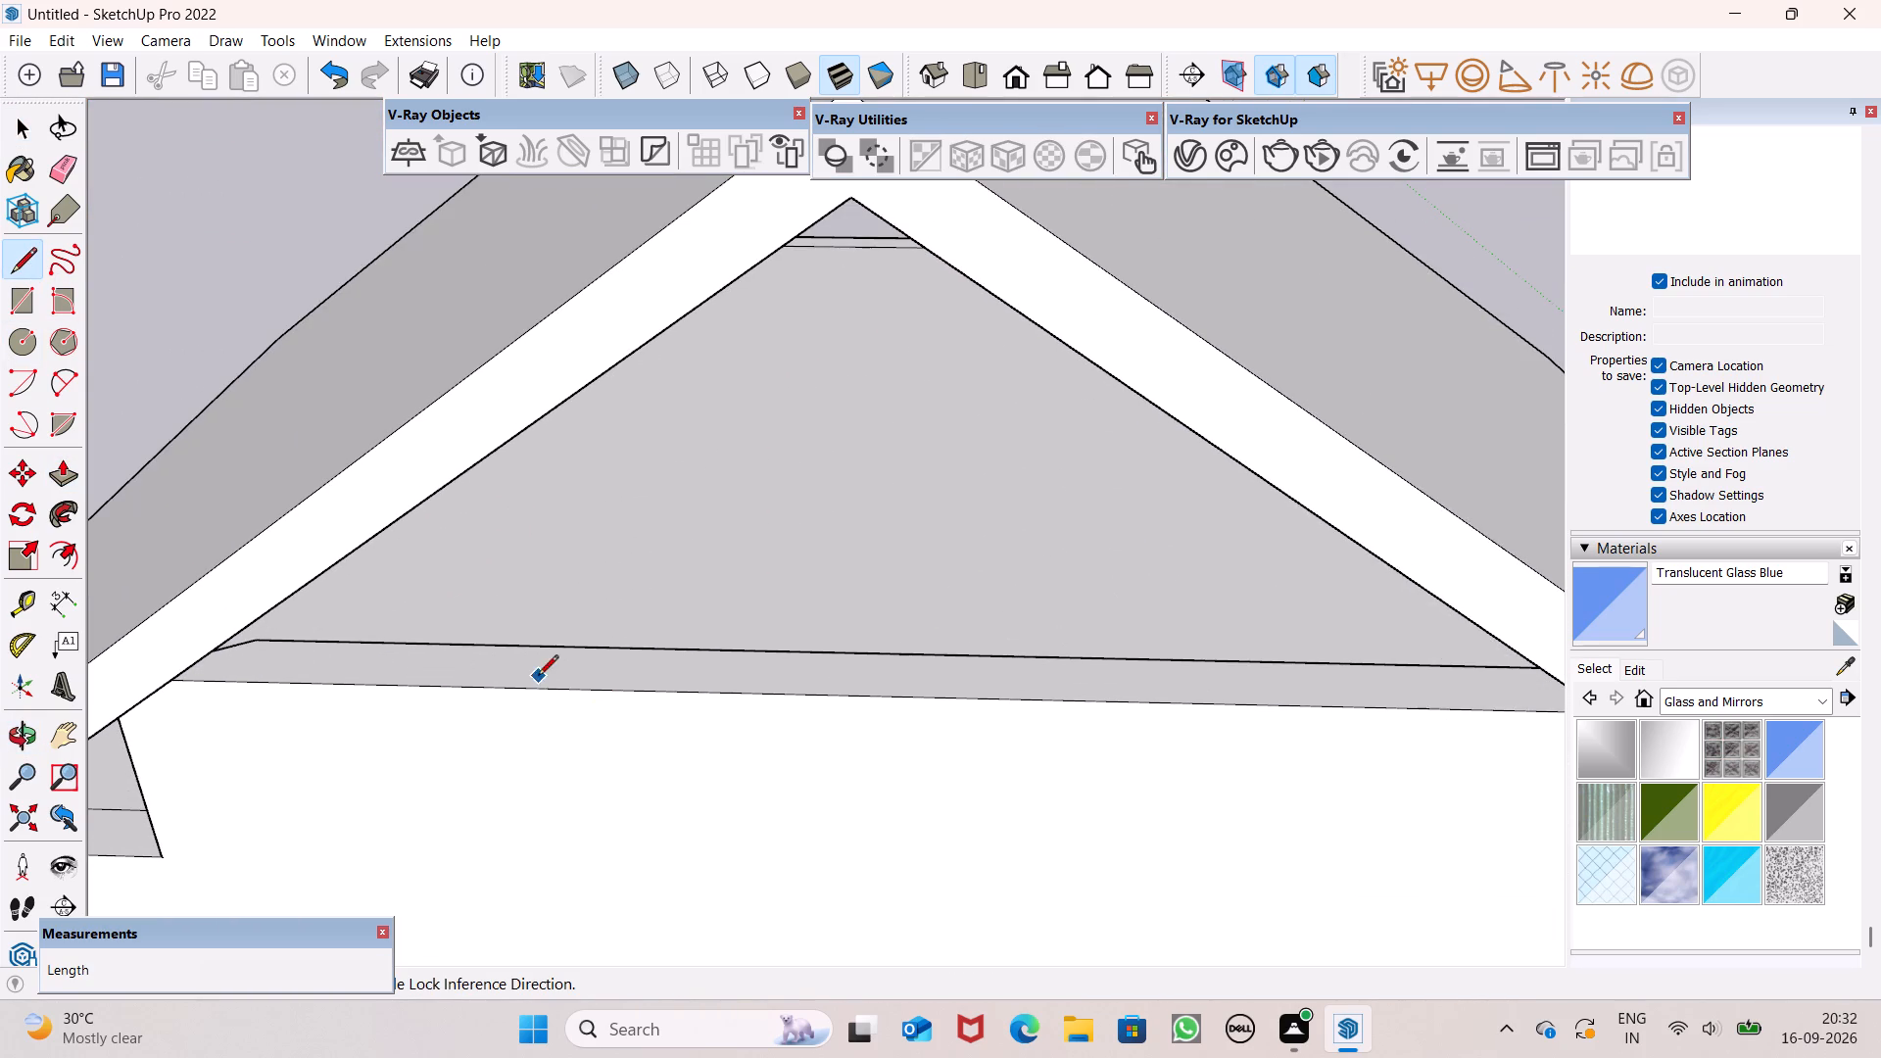
pyautogui.moveTo(461, 688); pyautogui.dragTo(479, 689)
pyautogui.click(584, 647)
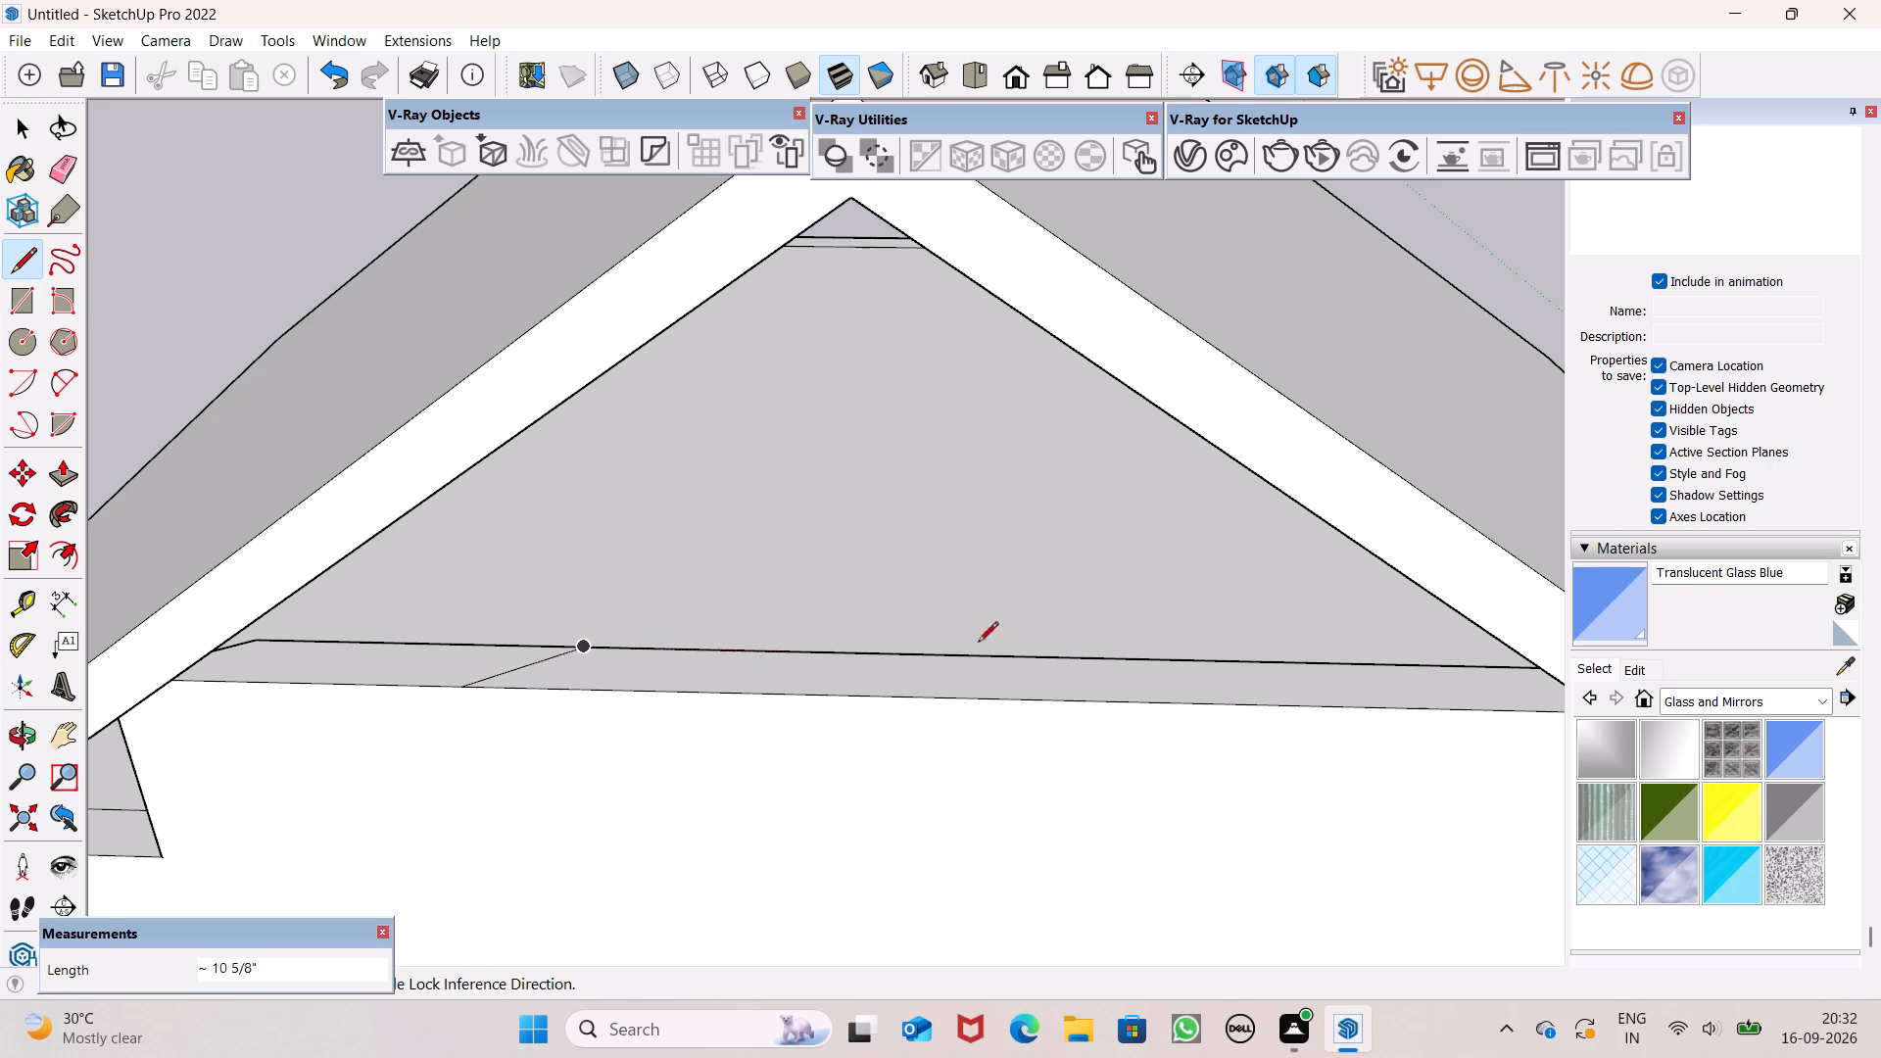
pyautogui.click(1147, 667)
pyautogui.click(1209, 700)
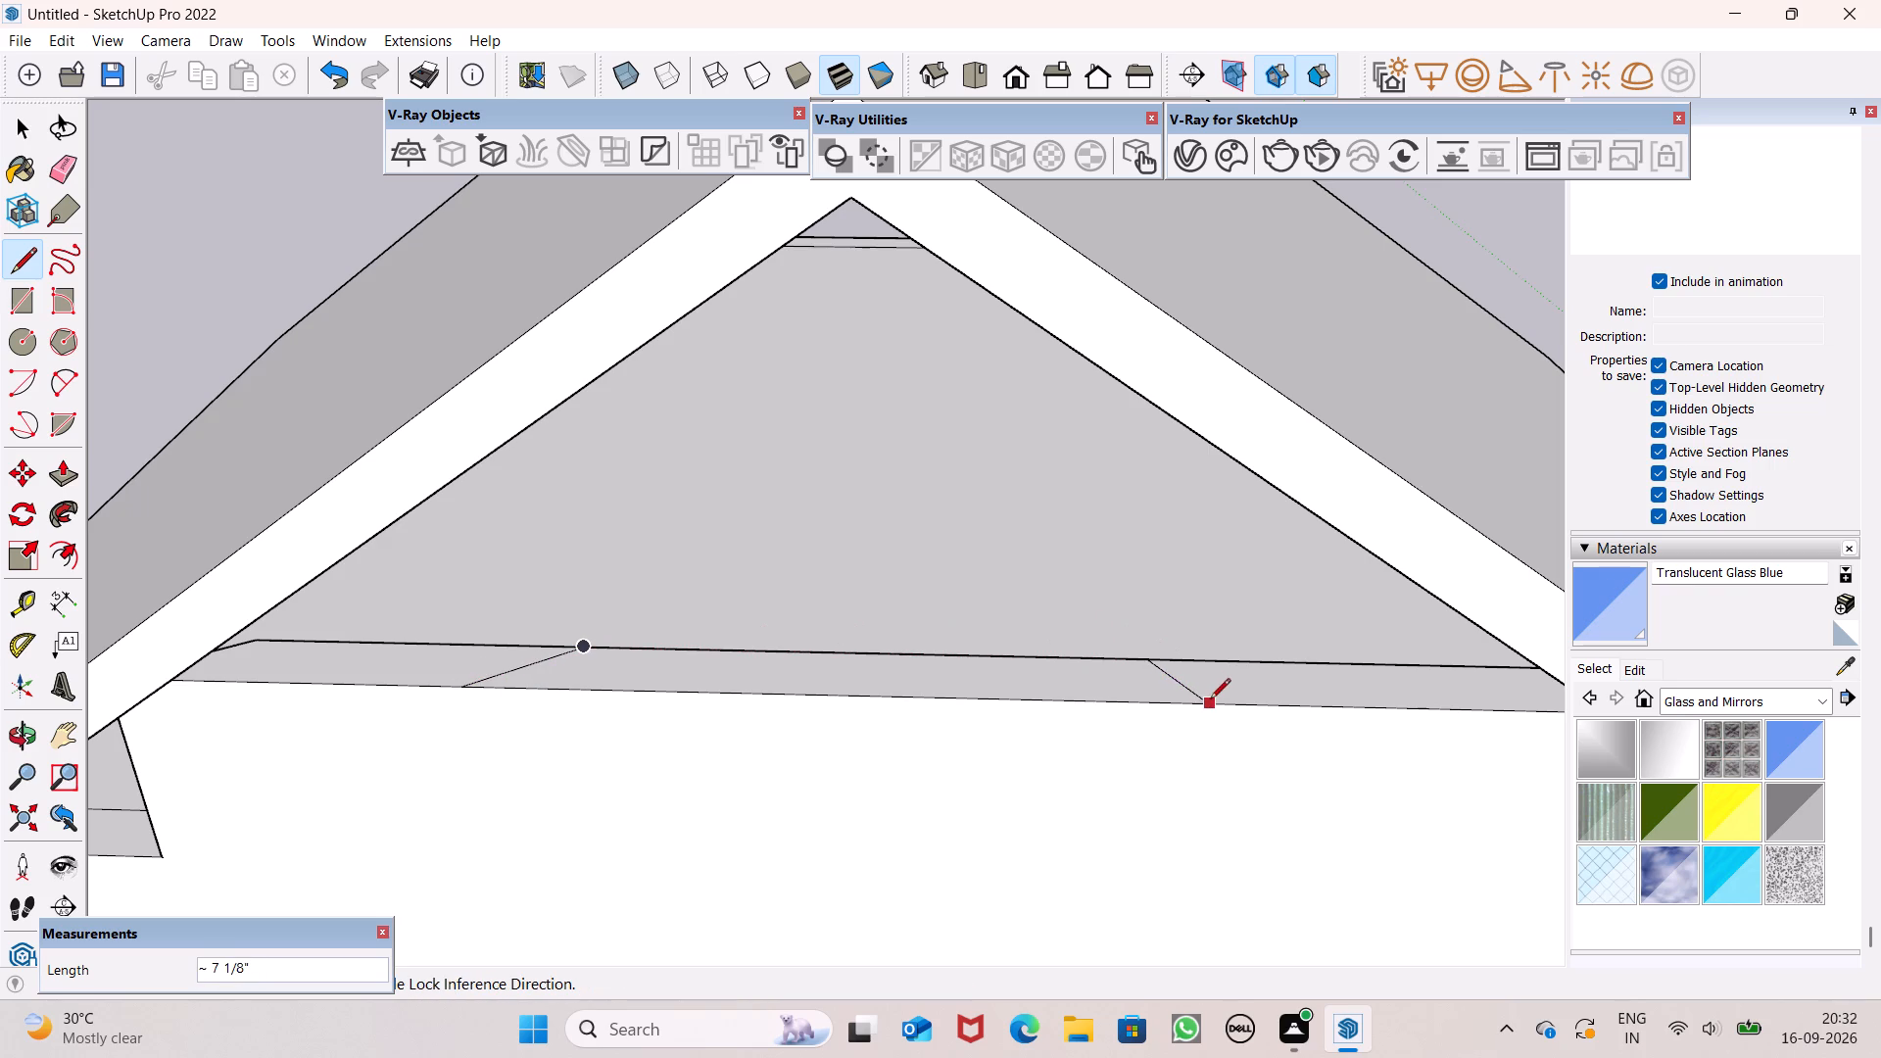
pyautogui.press('space')
# Push/Pull the middle section between the two diagonal lines up toward the roof's ridge.
pyautogui.click(56, 474)
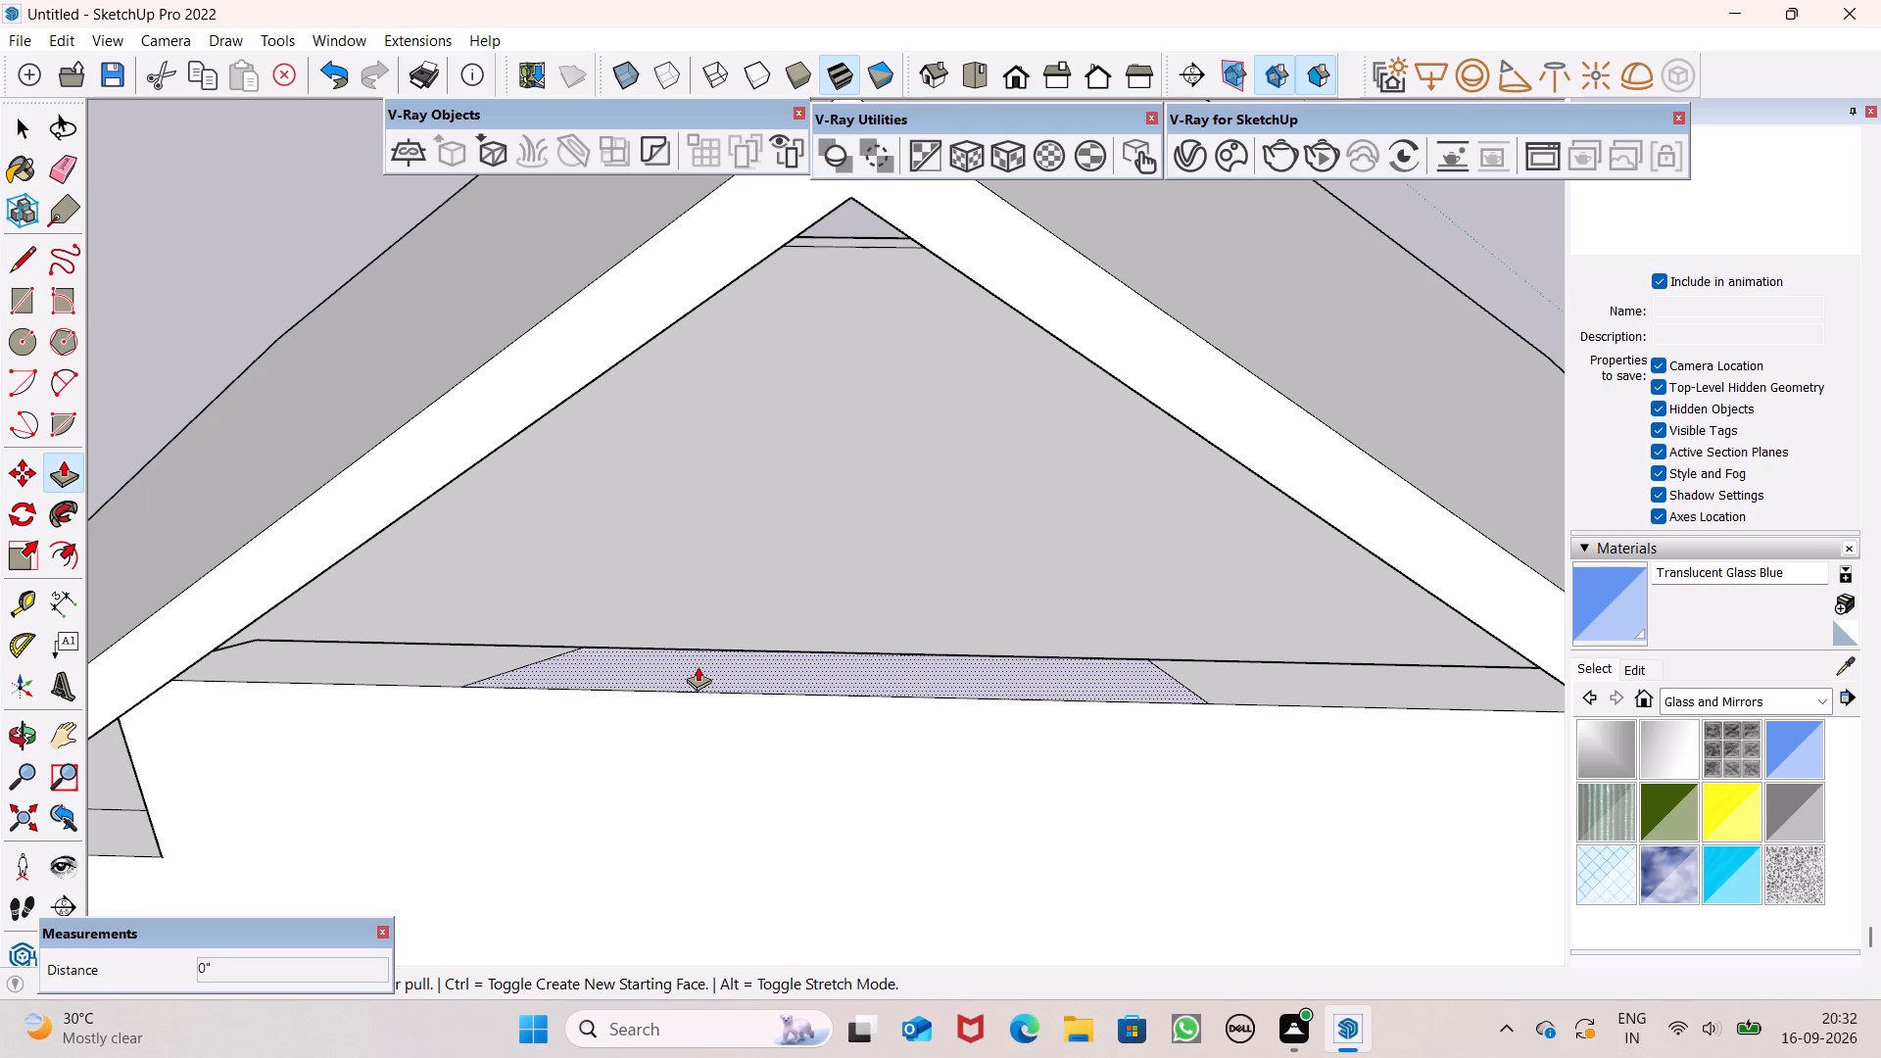
pyautogui.moveTo(698, 666); pyautogui.dragTo(736, 452)
pyautogui.moveTo(736, 452); pyautogui.dragTo(741, 444)
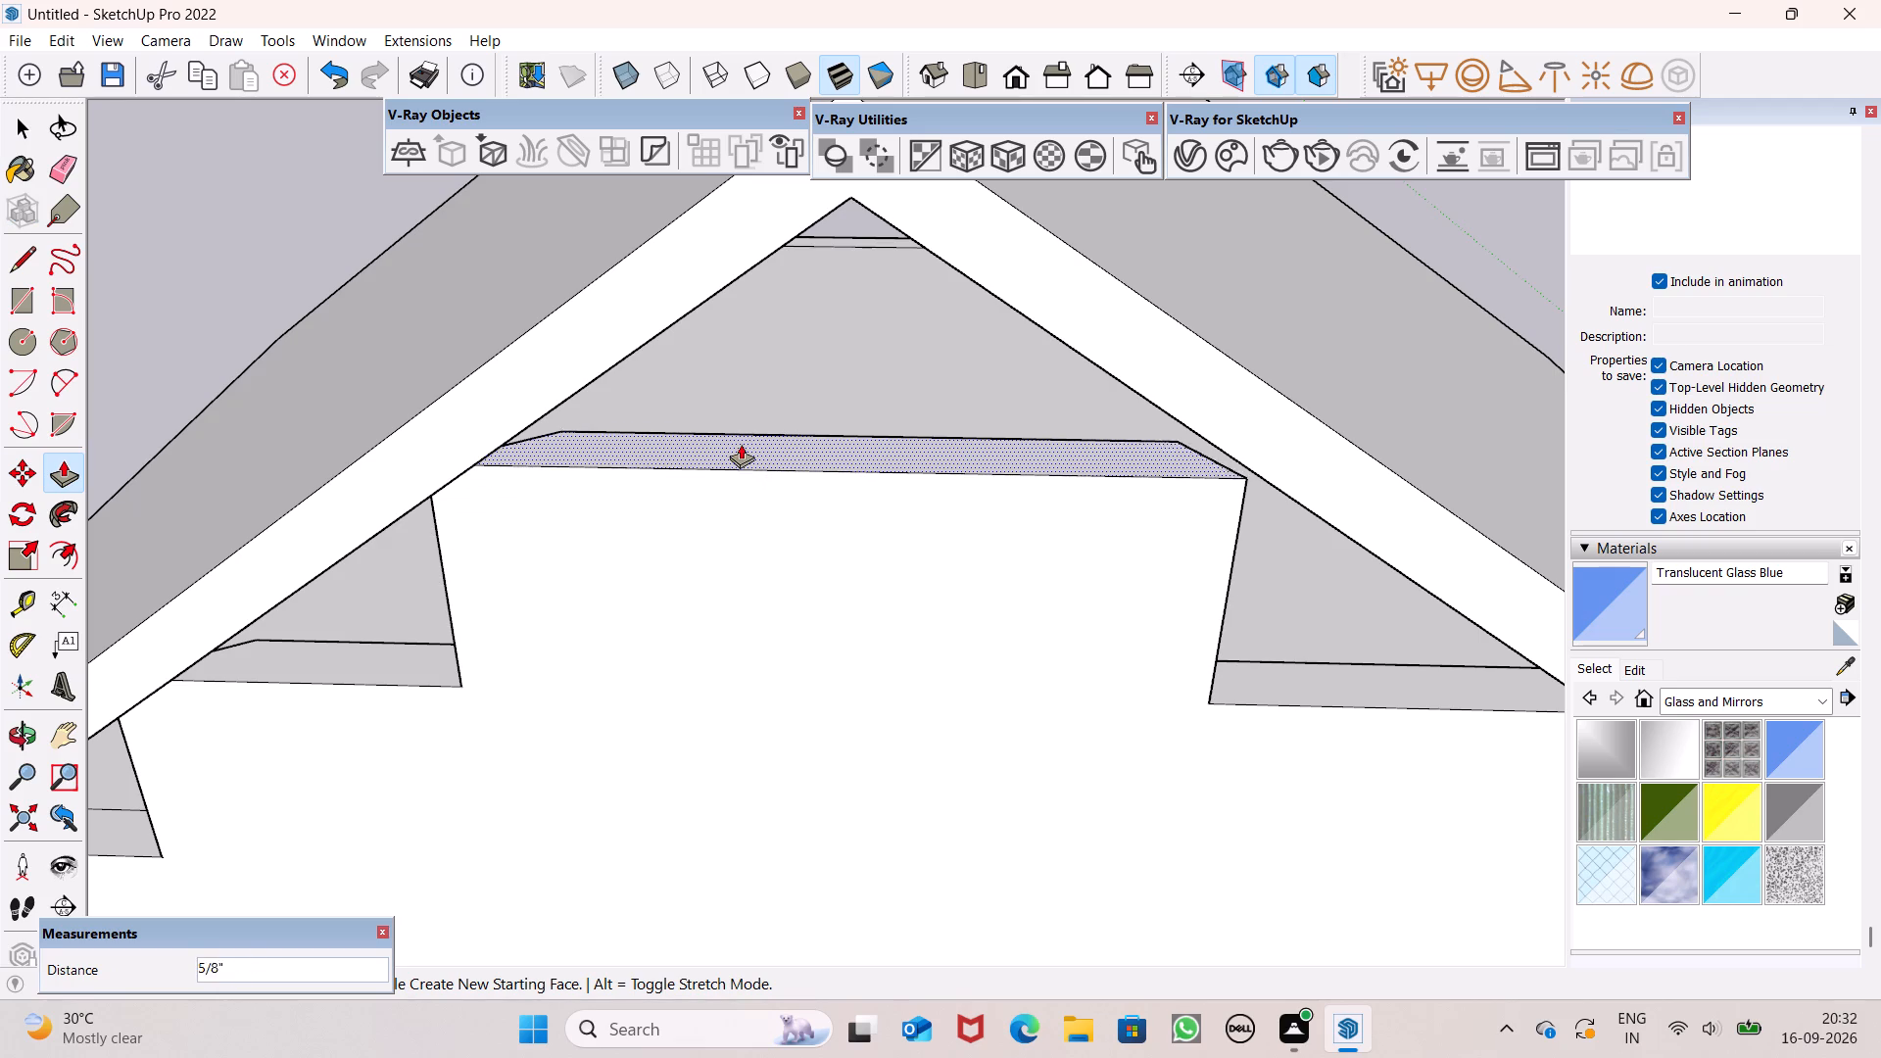
pyautogui.moveTo(741, 444); pyautogui.dragTo(748, 431)
# Draw a diagonal line across the step top beside the raised middle section, on the balcony side, near the roof's underside.
pyautogui.moveTo(1095, 597); pyautogui.dragTo(928, 487, button='middle')
pyautogui.scroll(1, 1497, 804)
pyautogui.scroll(-7, 1207, 756)
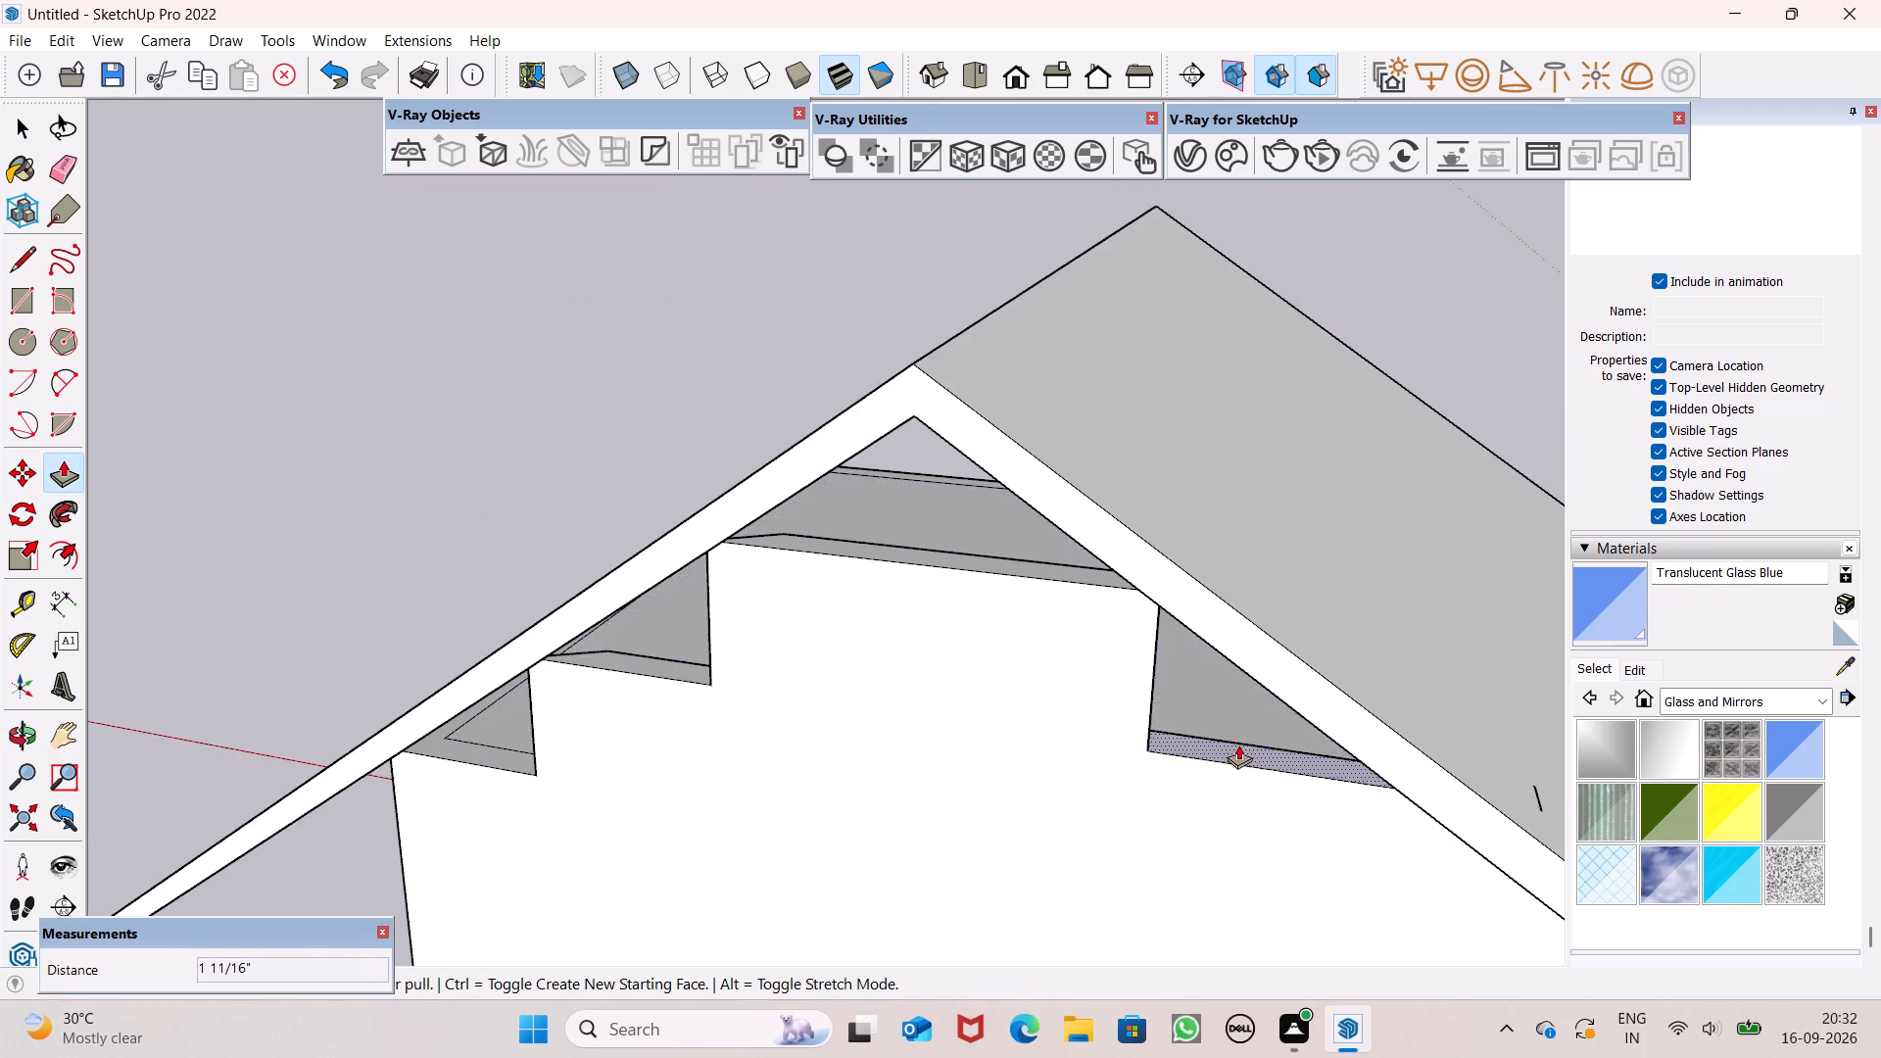
pyautogui.scroll(3, 1238, 745)
pyautogui.moveTo(1414, 834); pyautogui.dragTo(1803, 831, button='middle')
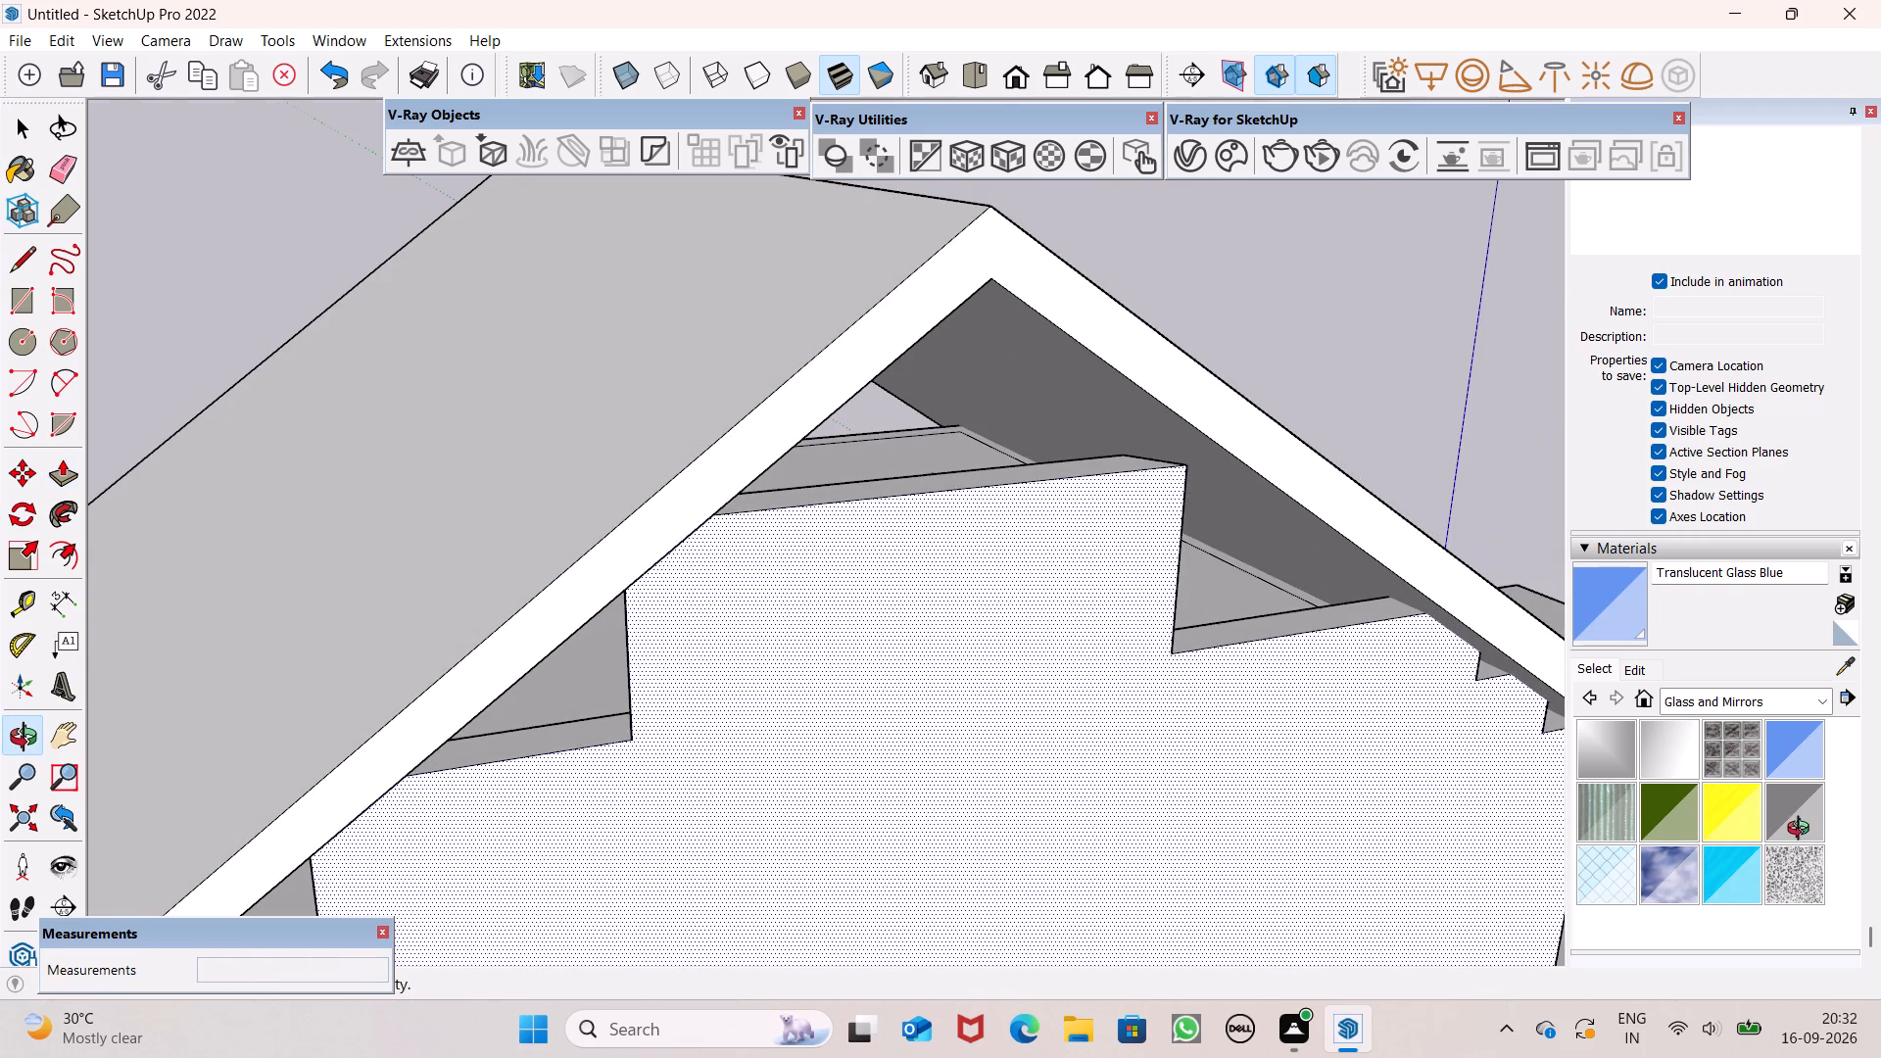
pyautogui.moveTo(1803, 831); pyautogui.dragTo(1803, 830, button='middle')
pyautogui.press('space')
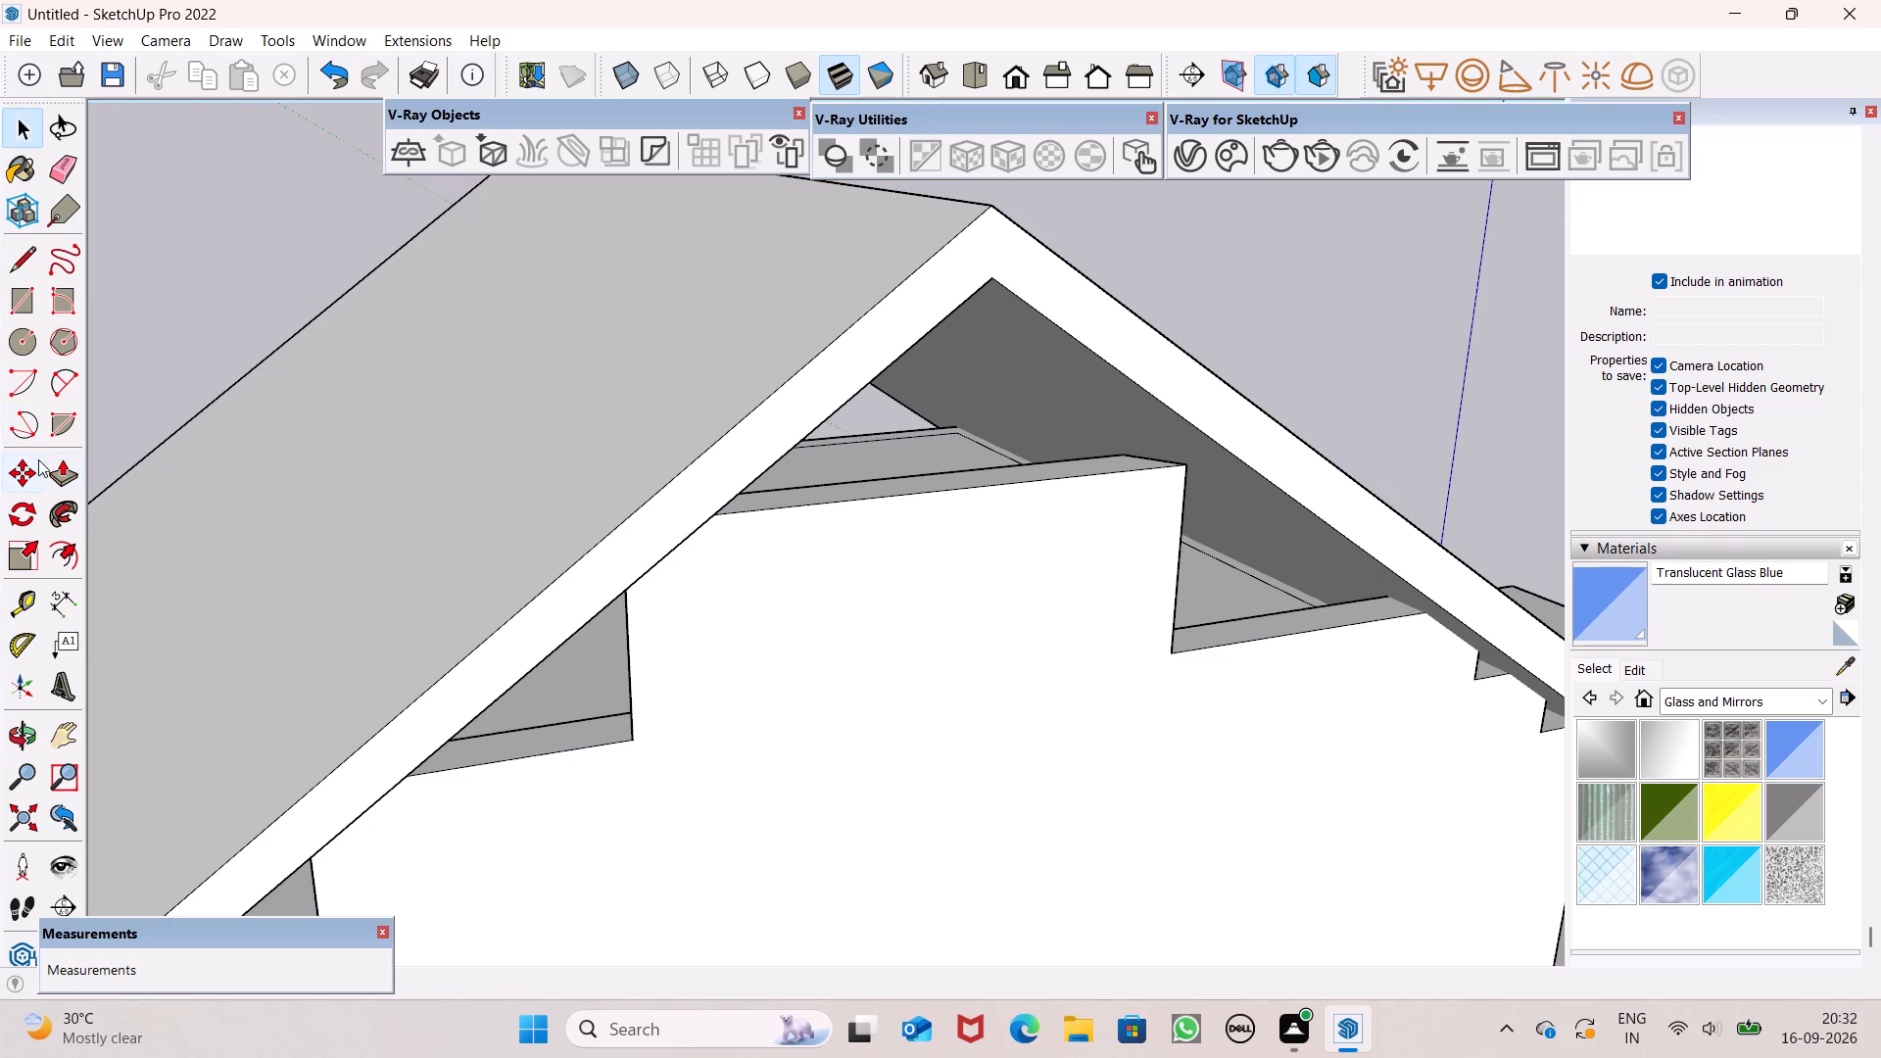
pyautogui.click(20, 262)
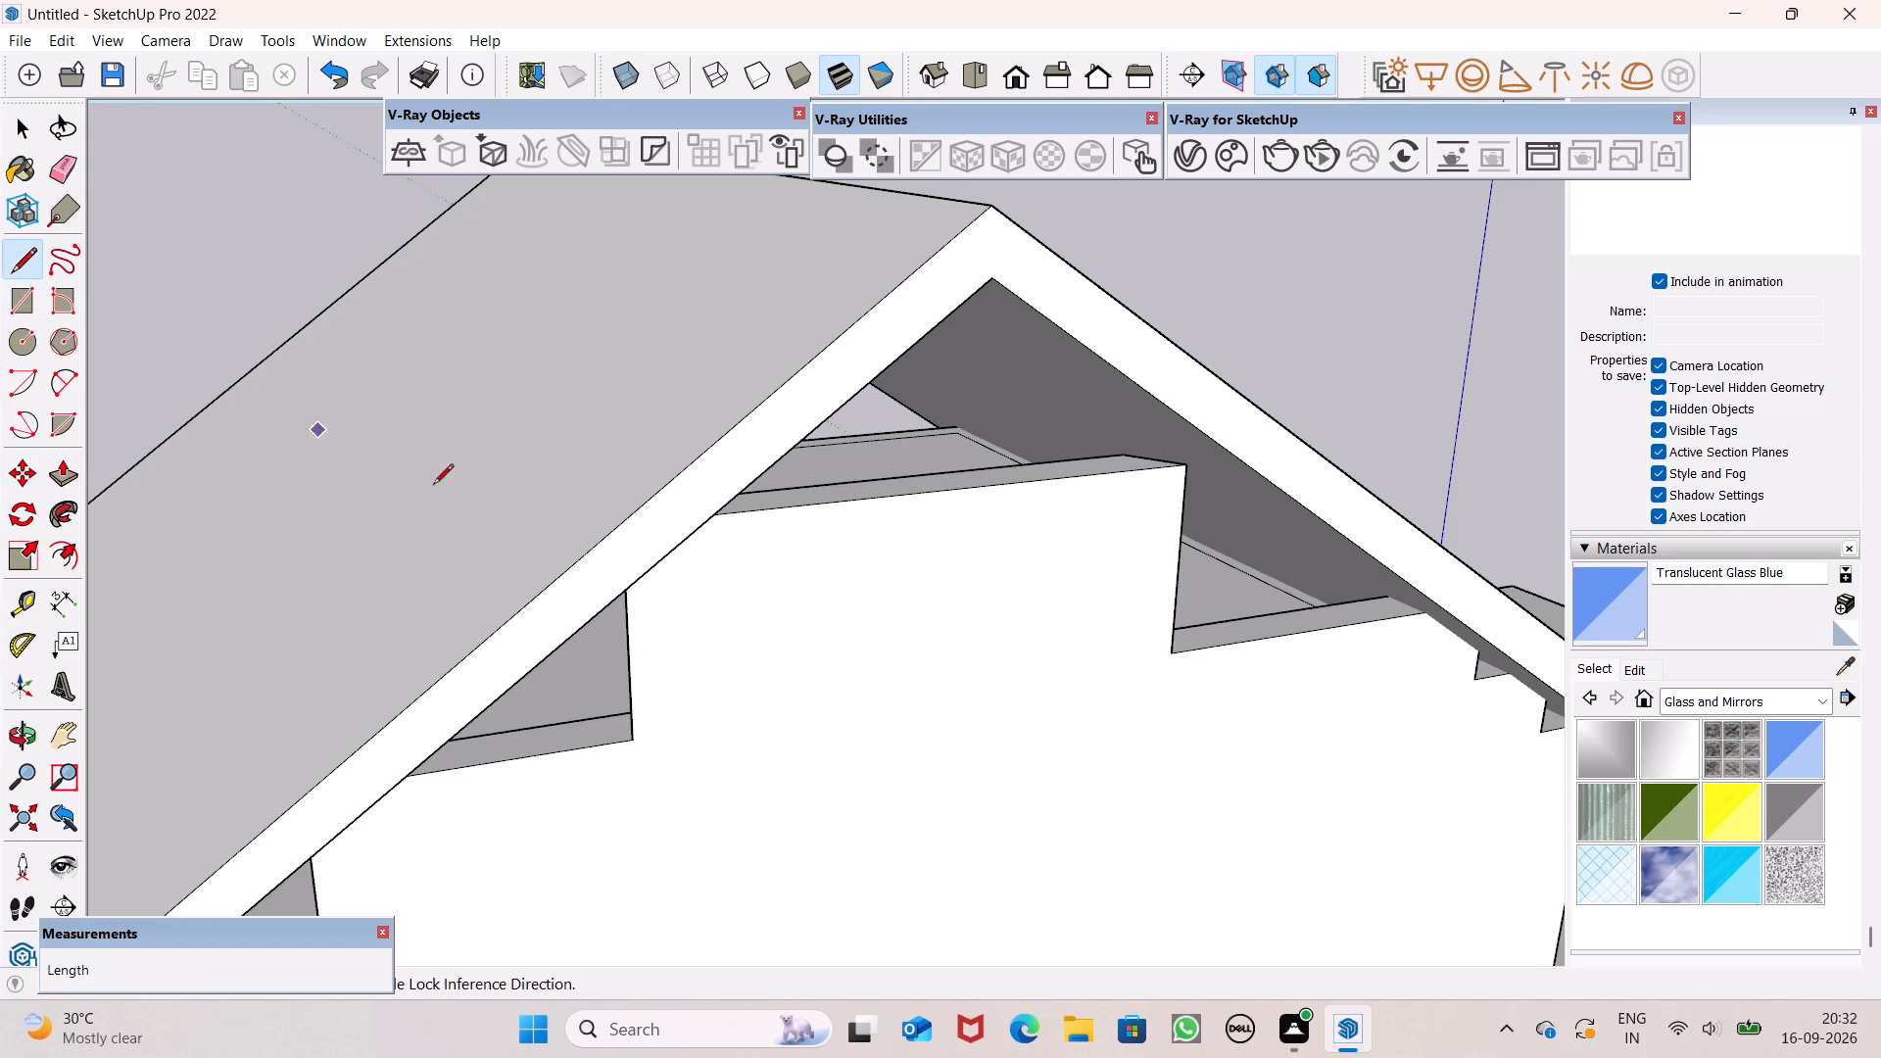
pyautogui.moveTo(639, 579); pyautogui.dragTo(324, 669, button='middle')
pyautogui.scroll(6, 398, 684)
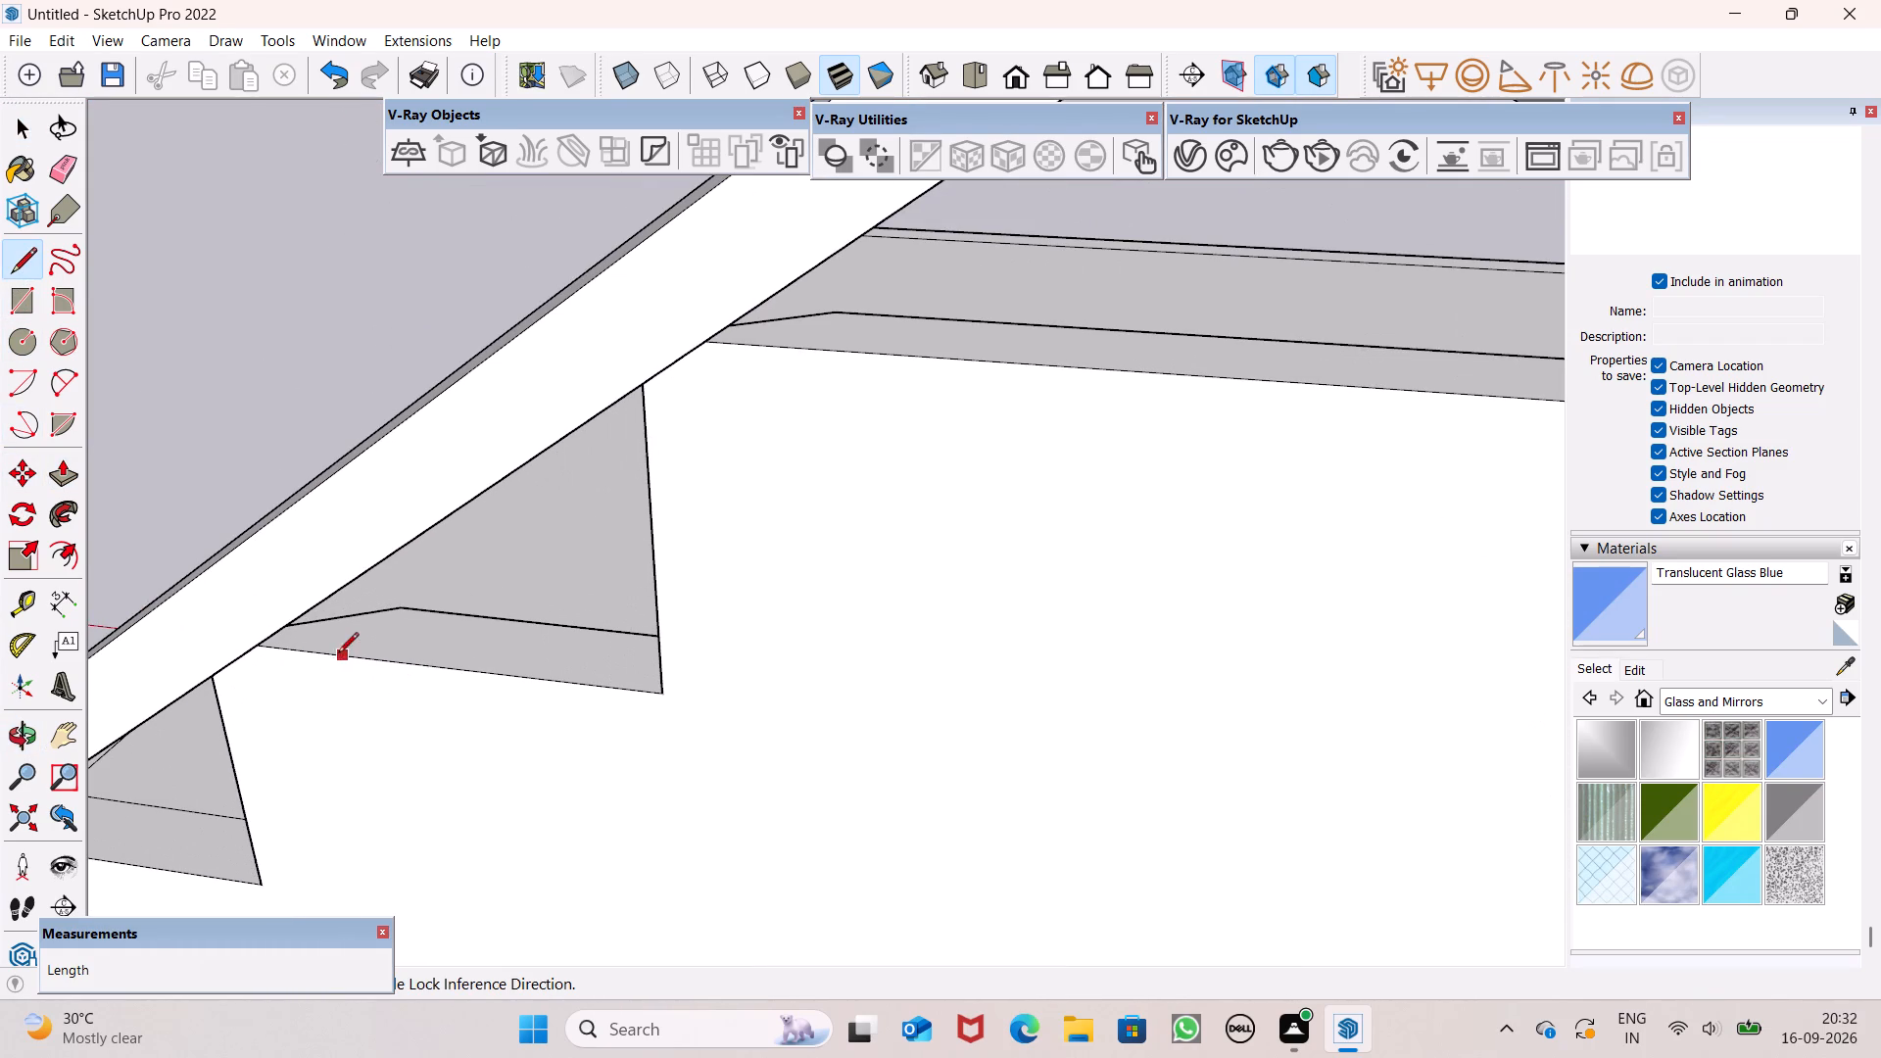
pyautogui.scroll(2, 335, 651)
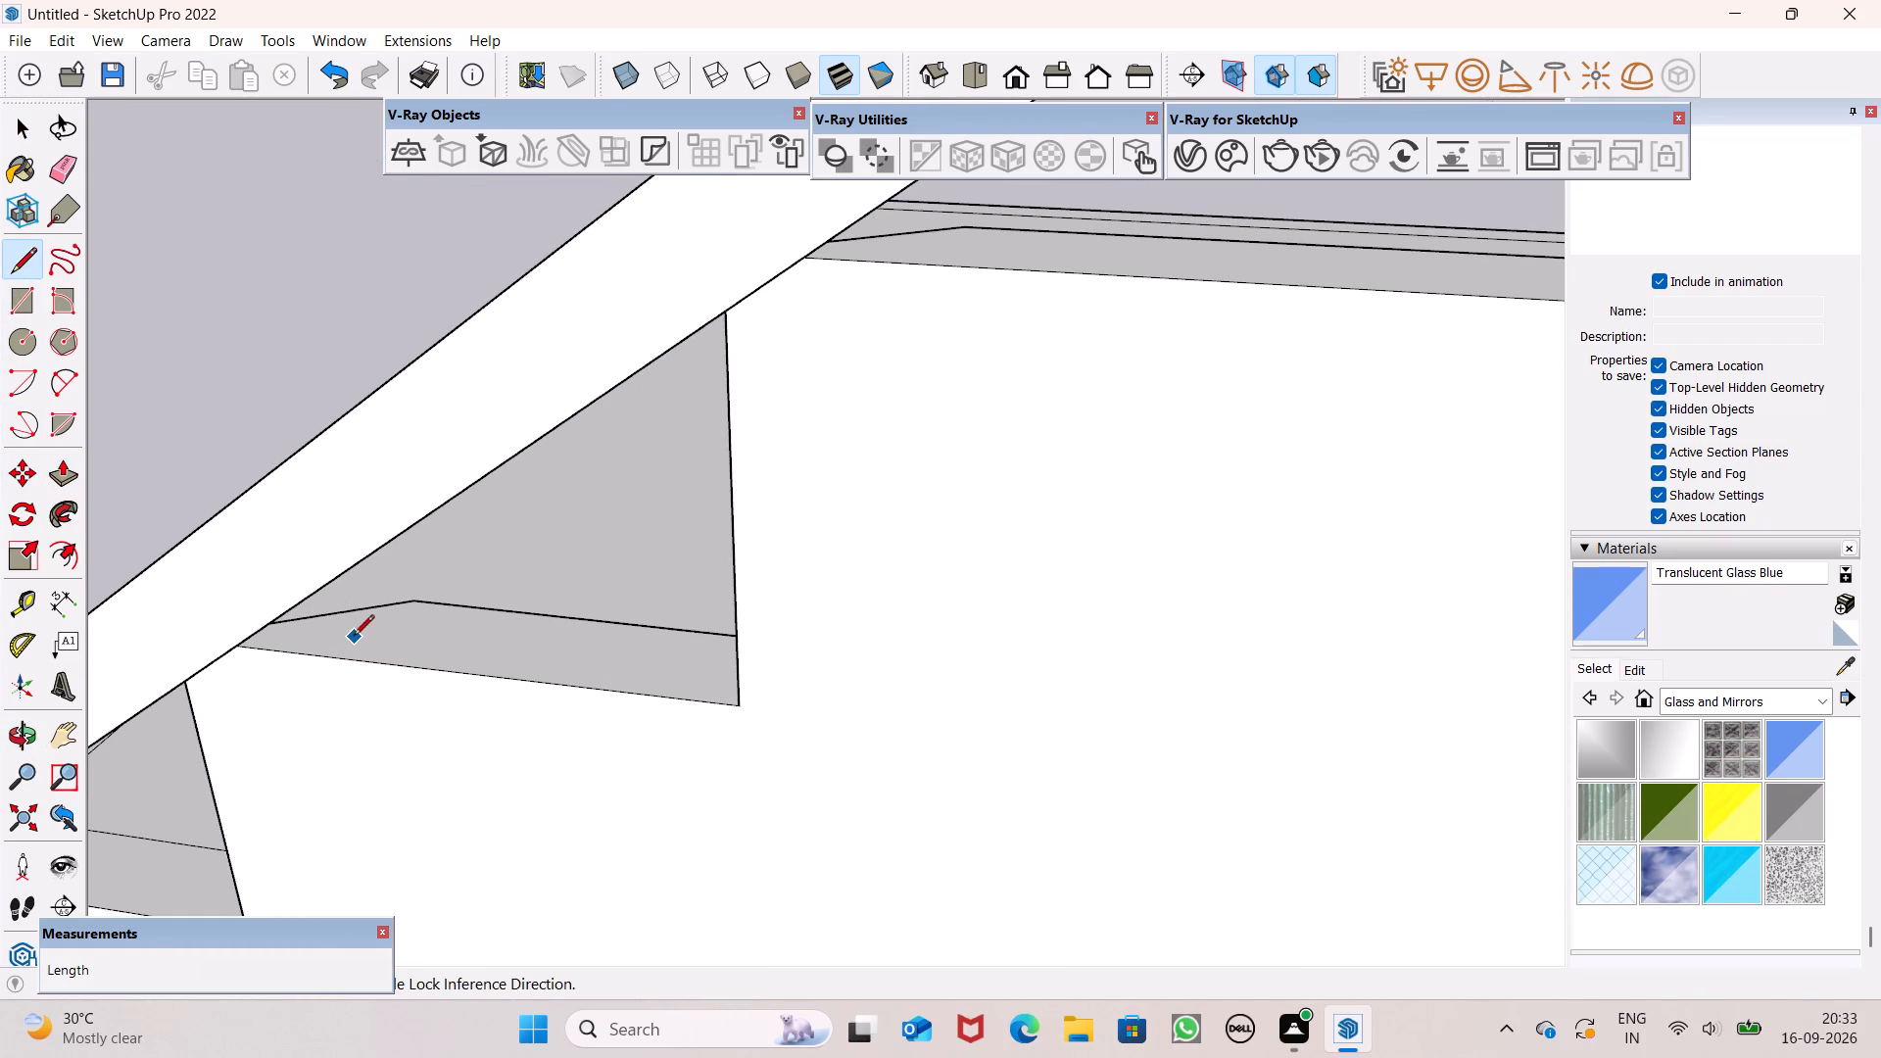
pyautogui.scroll(-1, 354, 637)
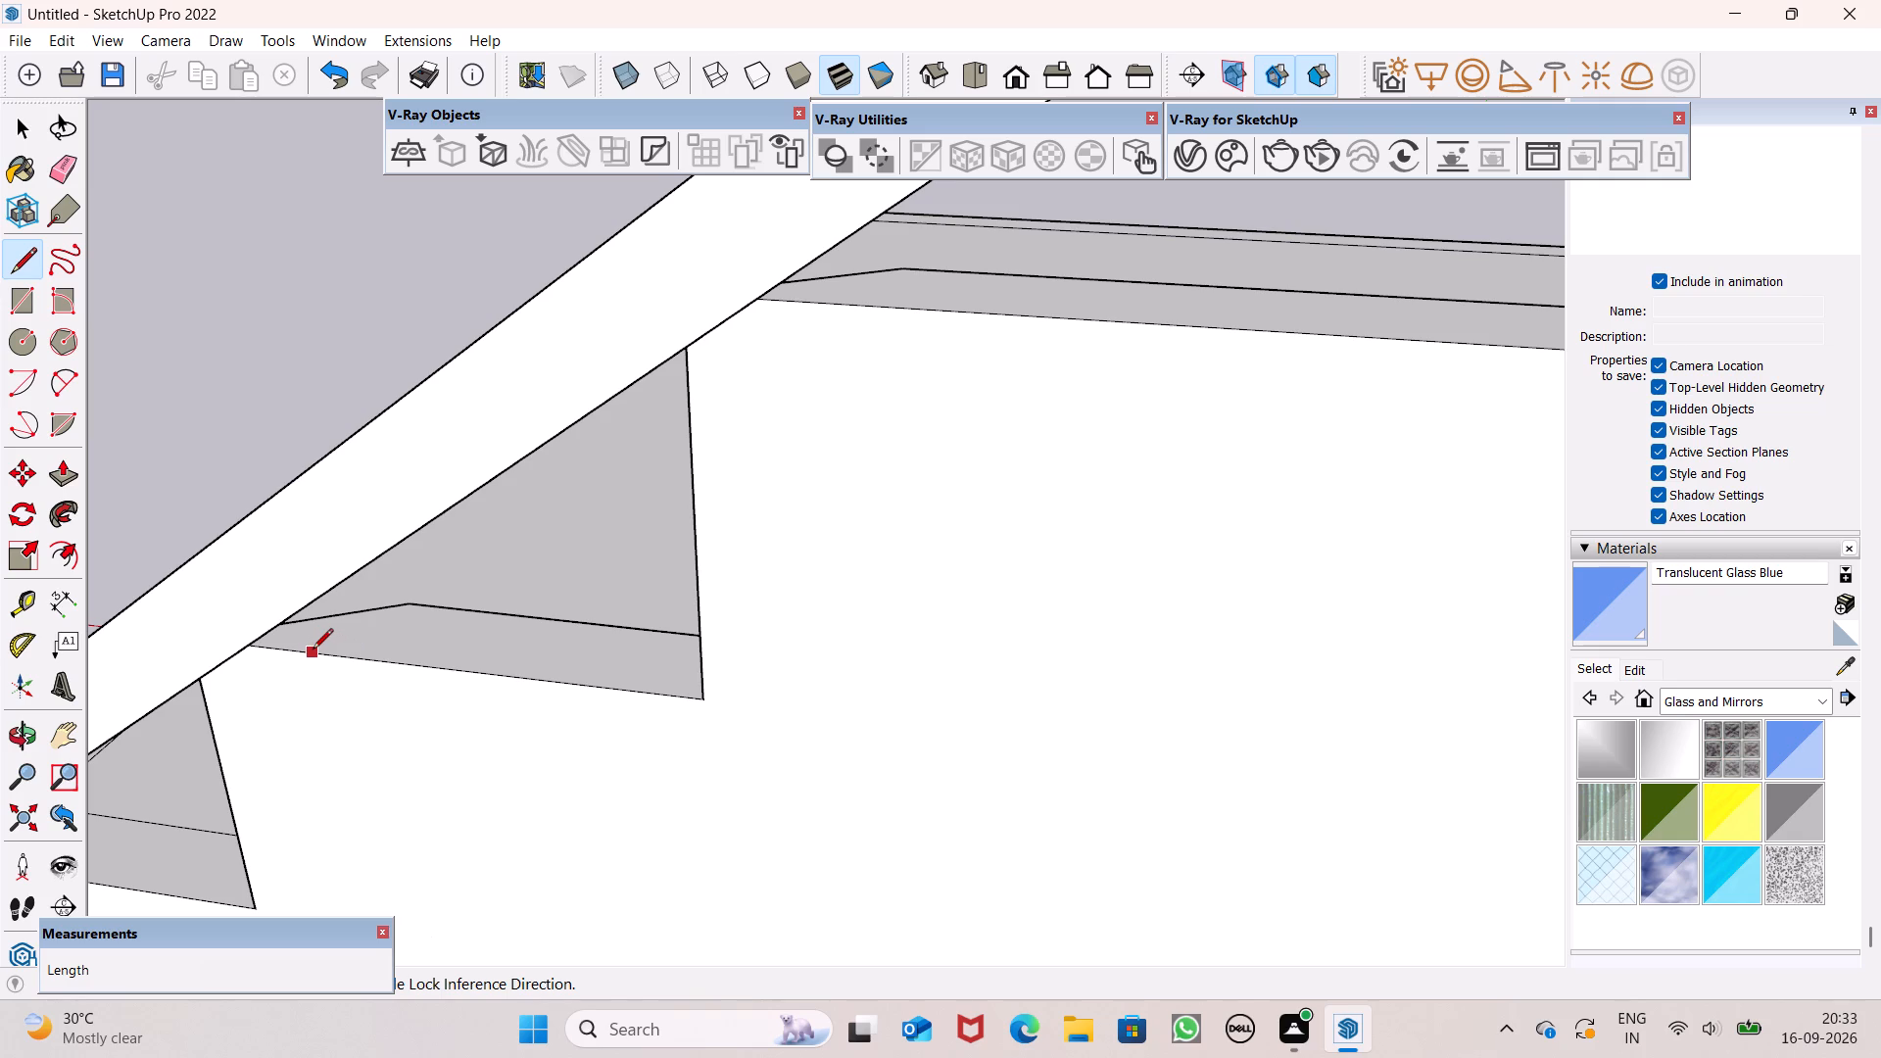
pyautogui.click(361, 651)
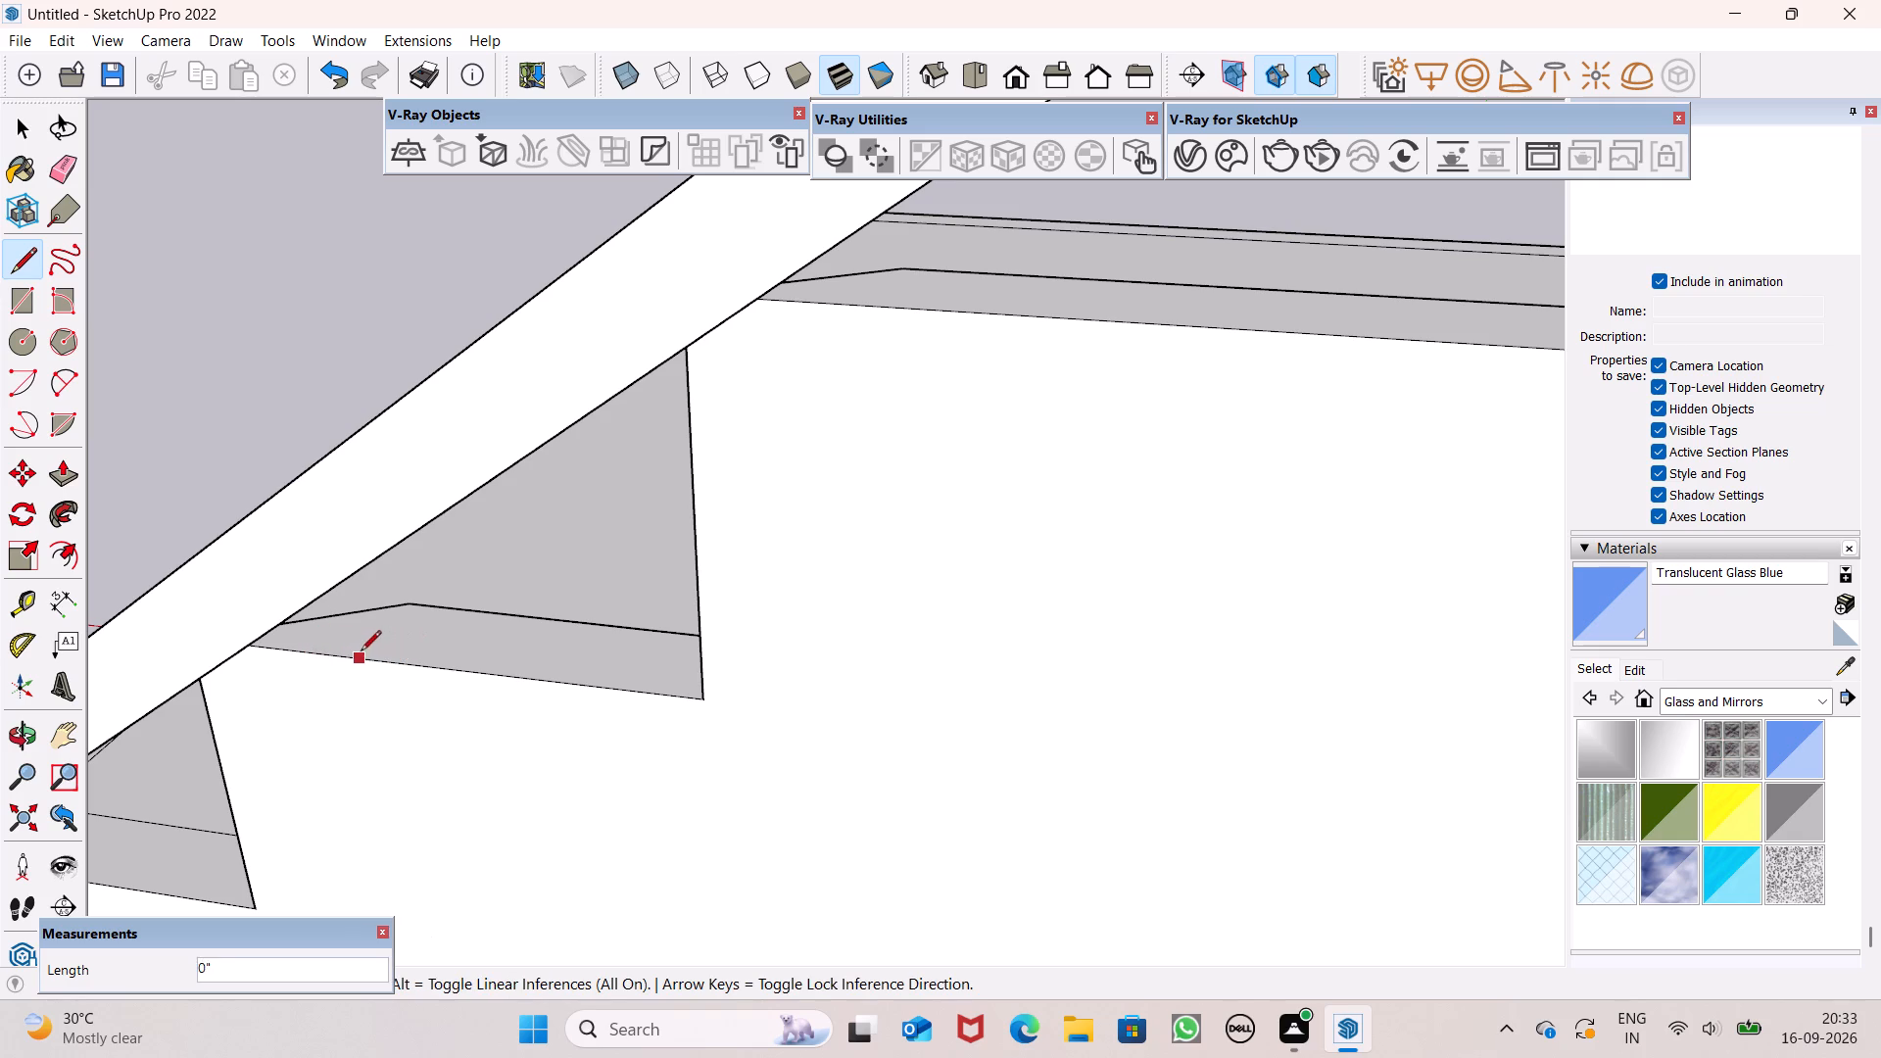
pyautogui.click(470, 615)
# Draw a matching diagonal line across the step top on the raised section's other side, near the roof's underside.
pyautogui.scroll(-7, 599, 724)
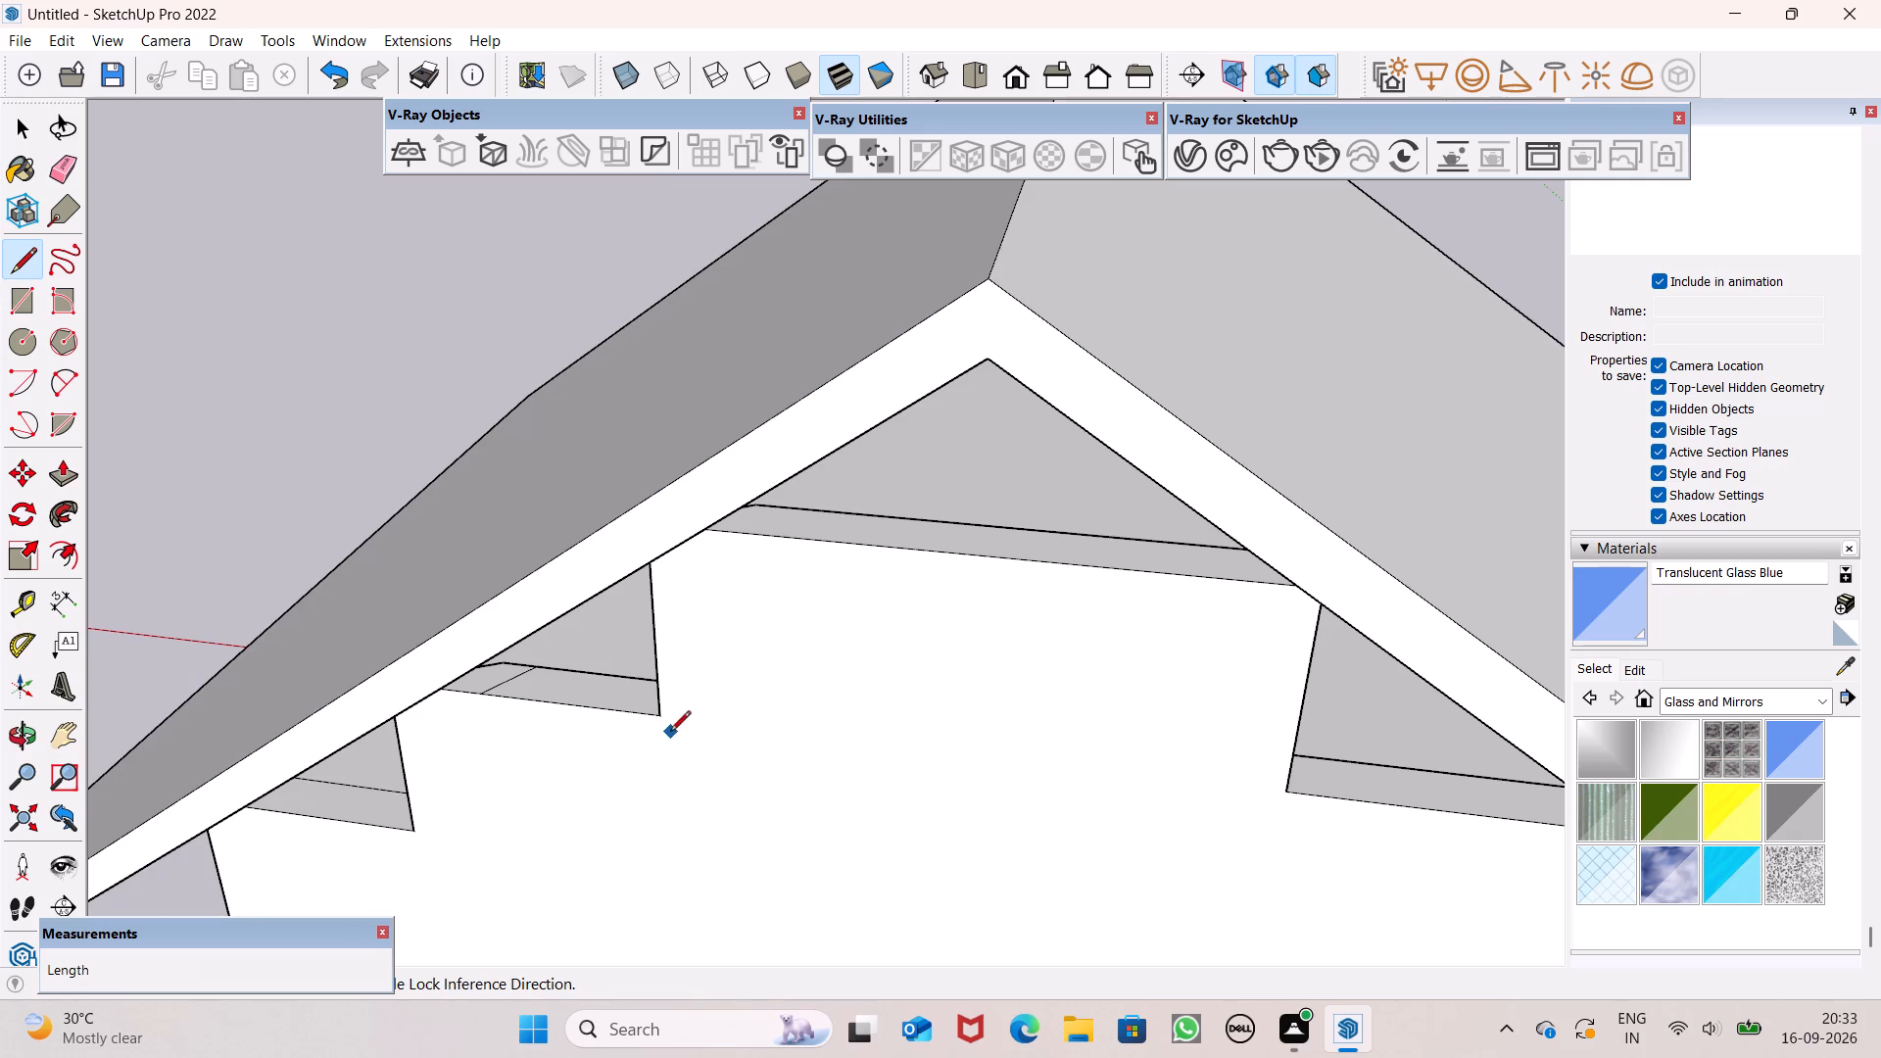
pyautogui.middleClick(573, 688)
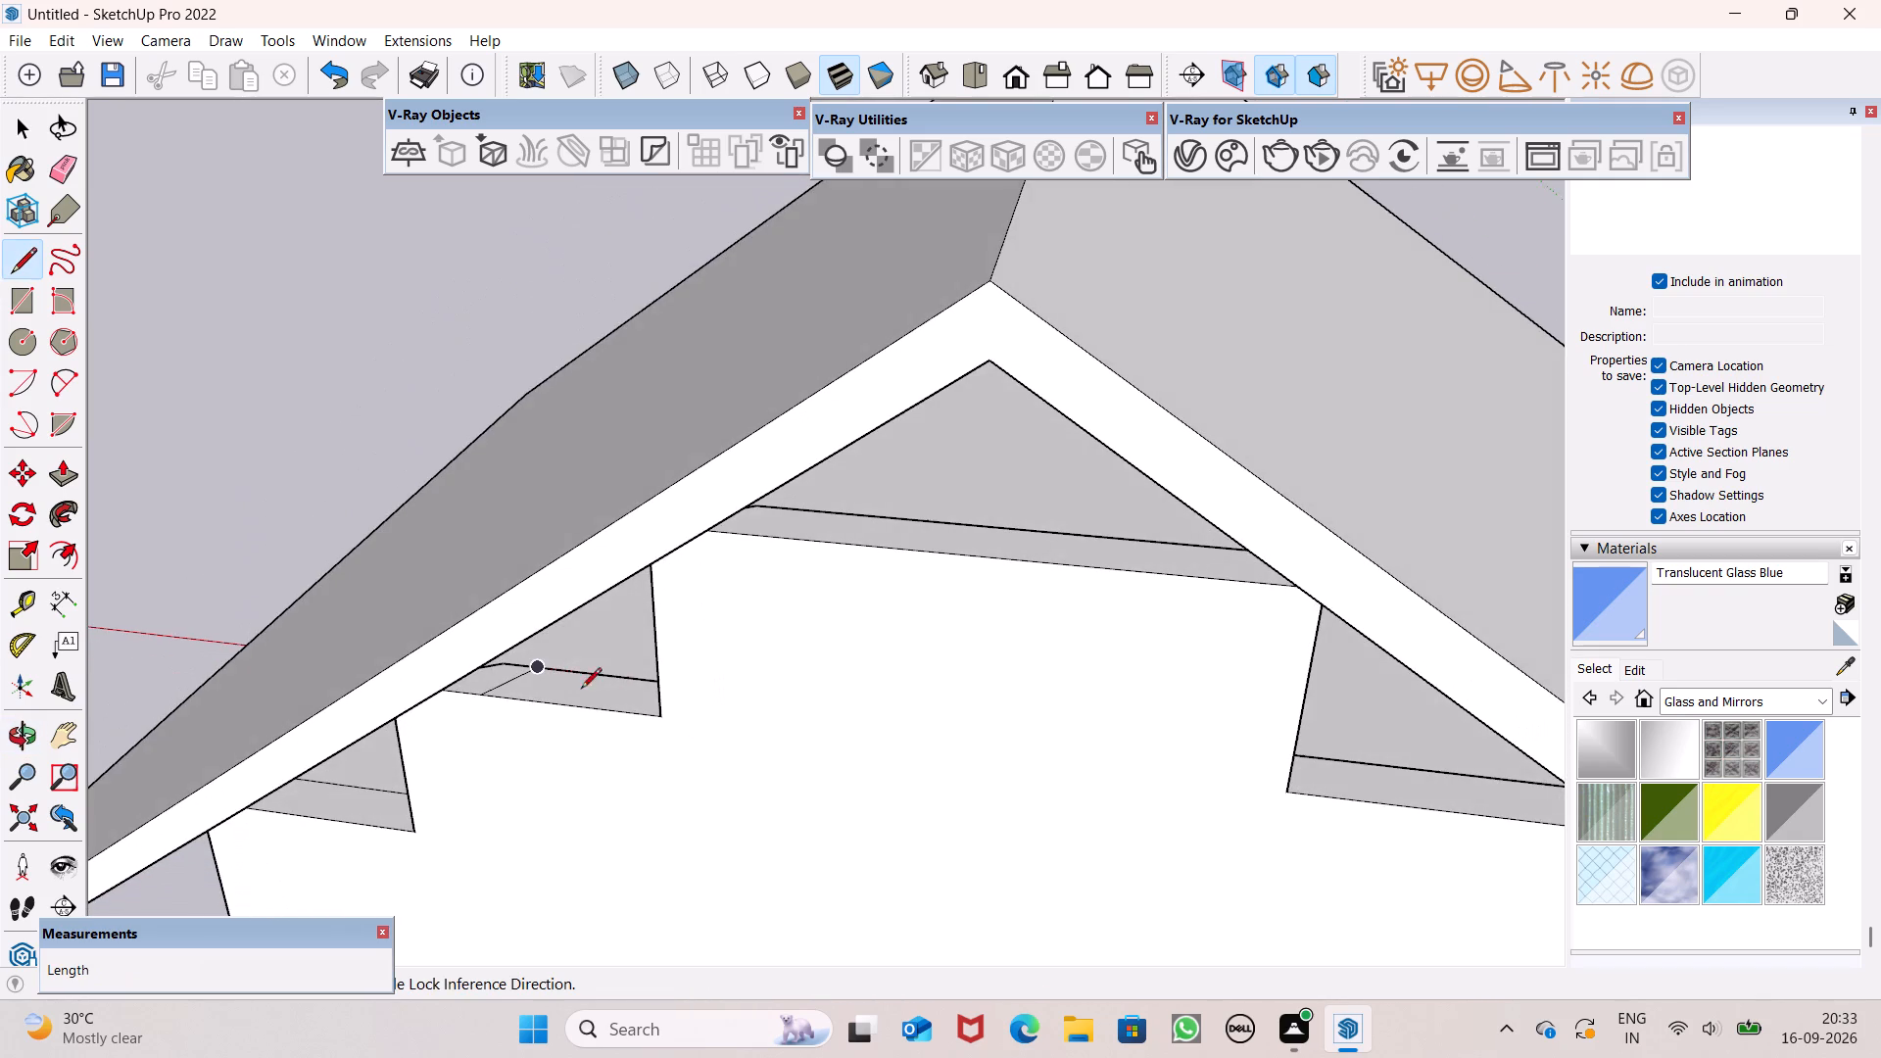
pyautogui.scroll(-5, 651, 696)
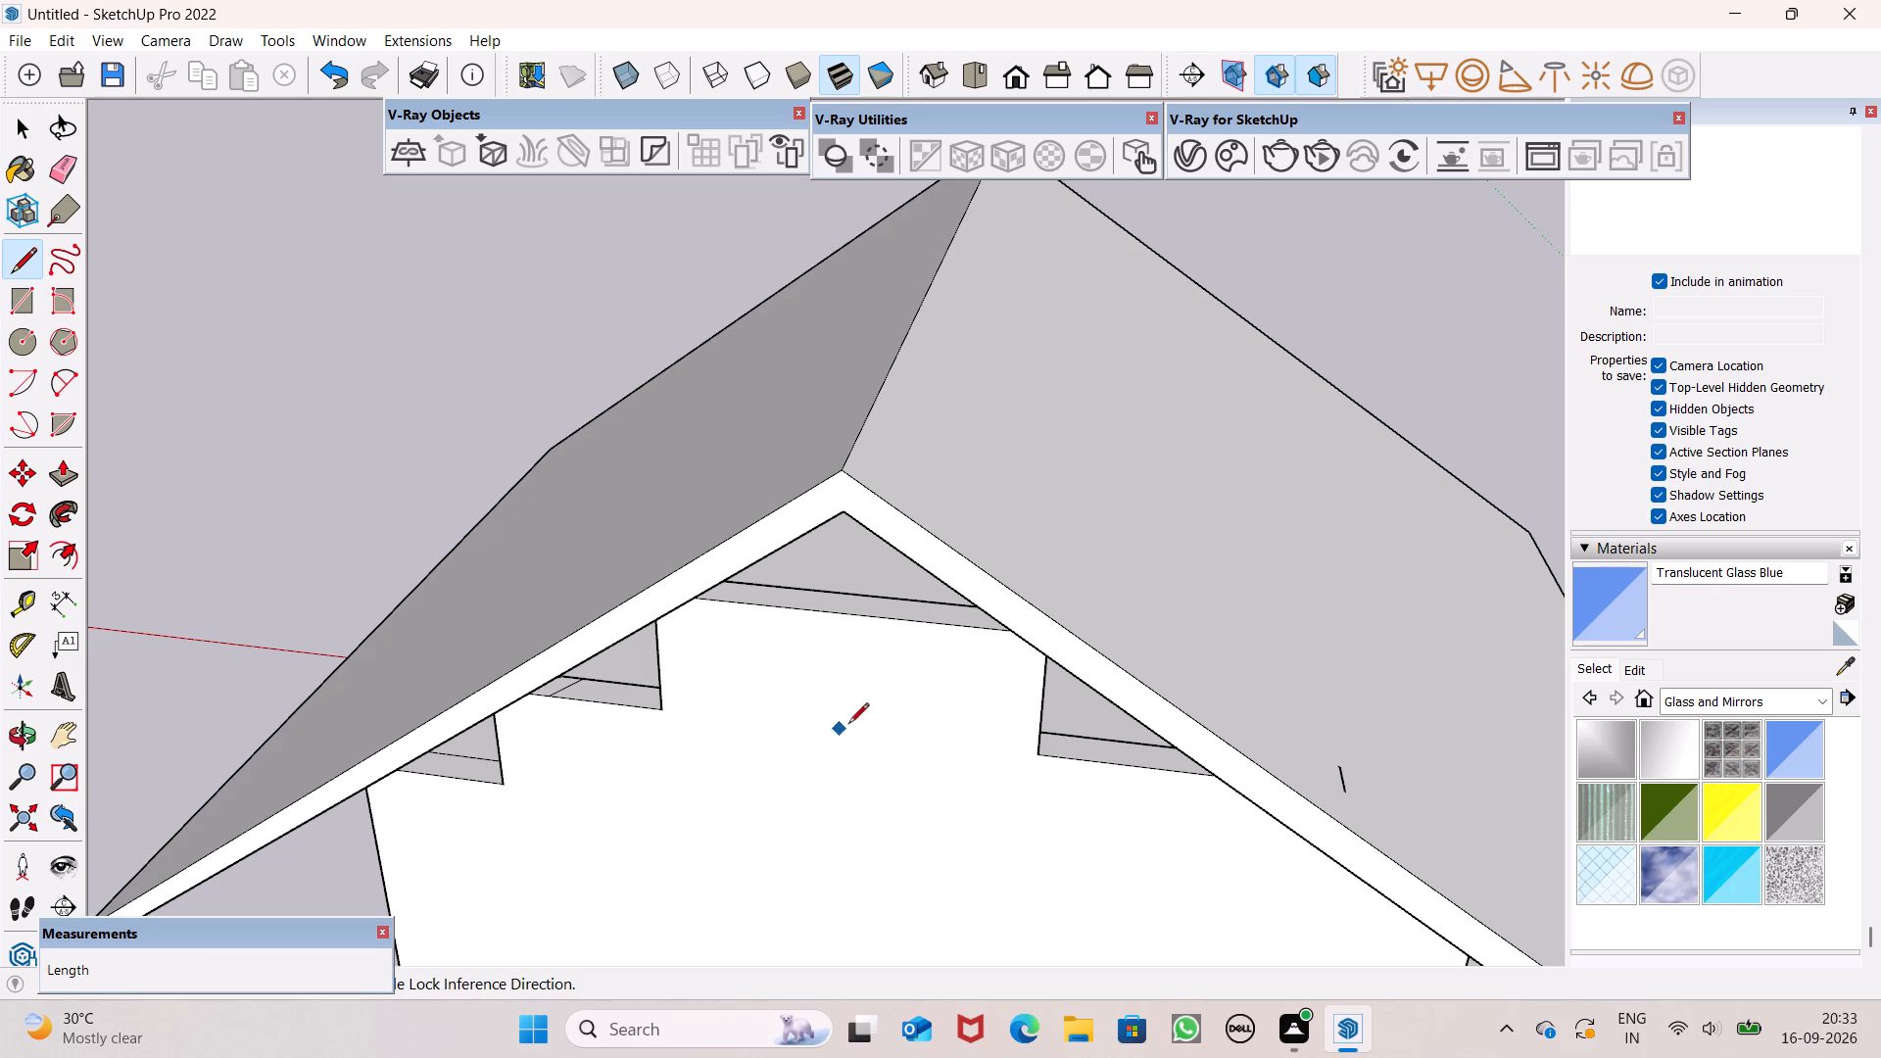
pyautogui.moveTo(1305, 800); pyautogui.dragTo(1353, 576, button='middle')
pyautogui.scroll(5, 1339, 571)
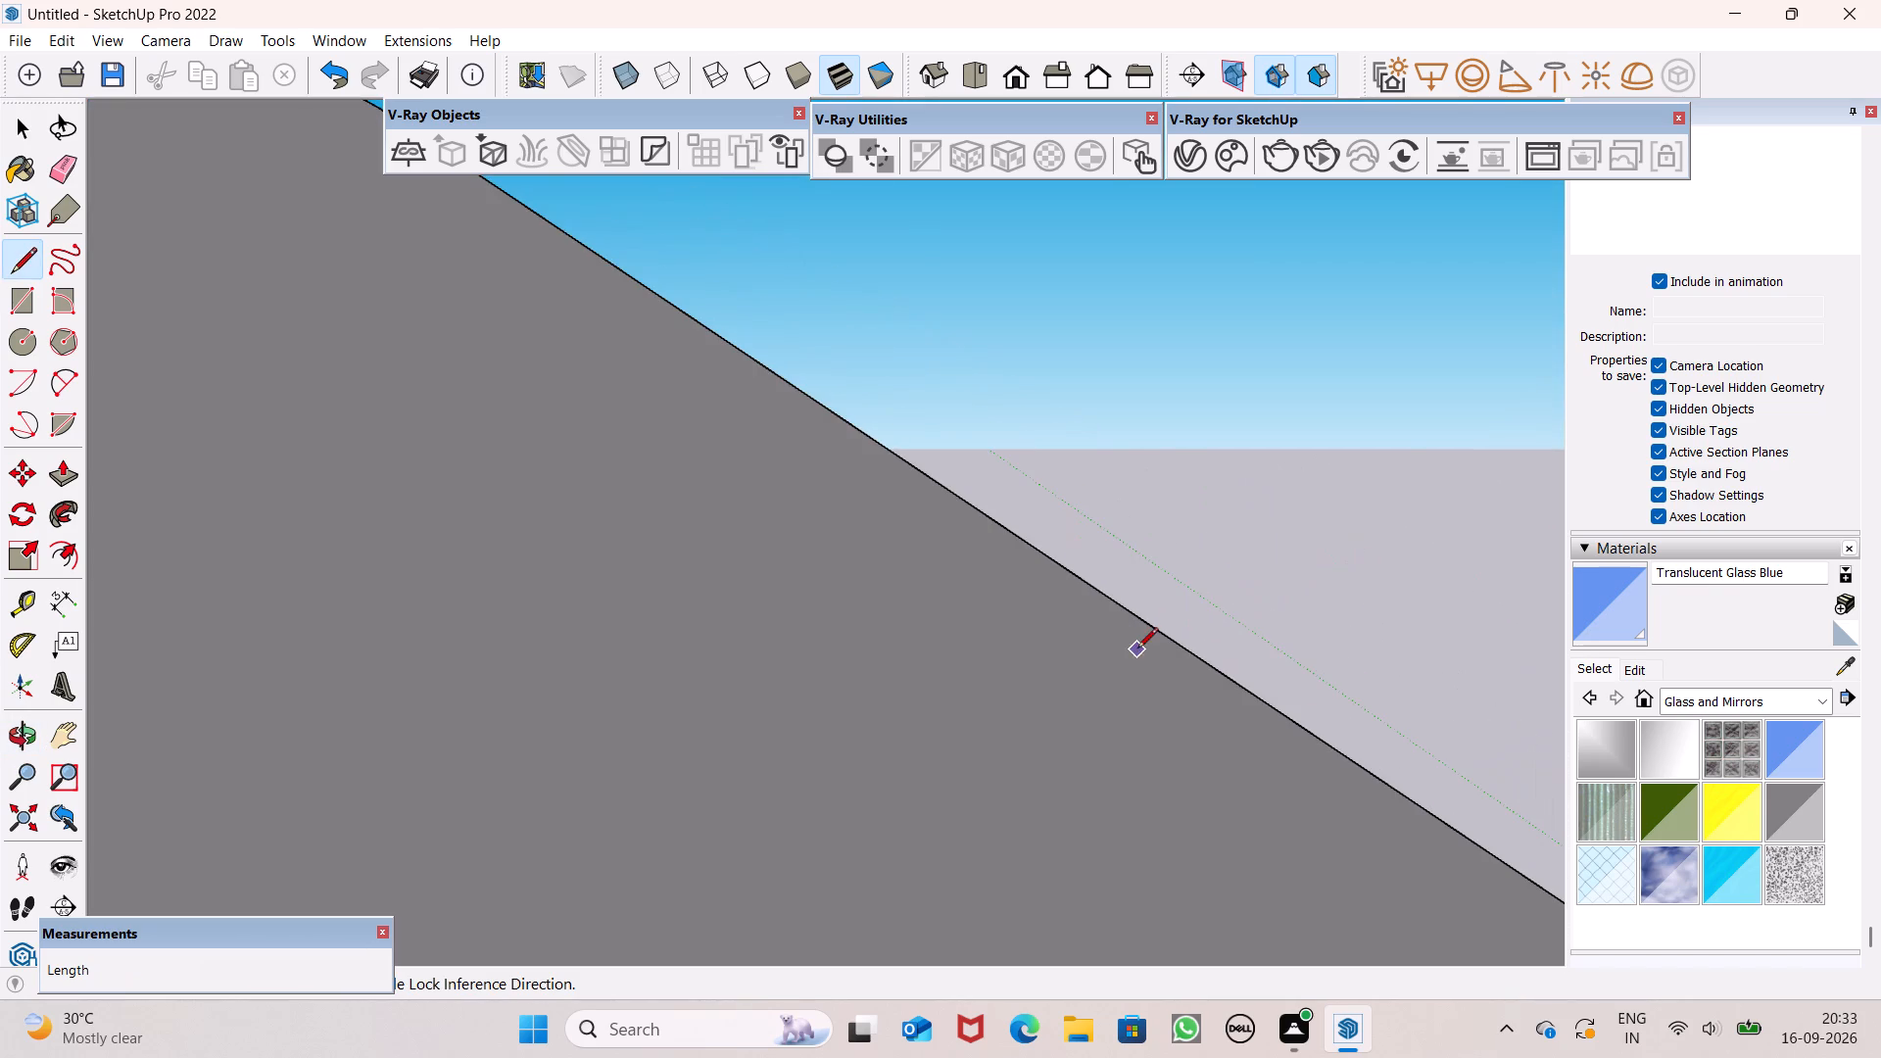
pyautogui.scroll(-13, 1143, 660)
pyautogui.moveTo(1131, 787); pyautogui.dragTo(1191, 858, button='middle')
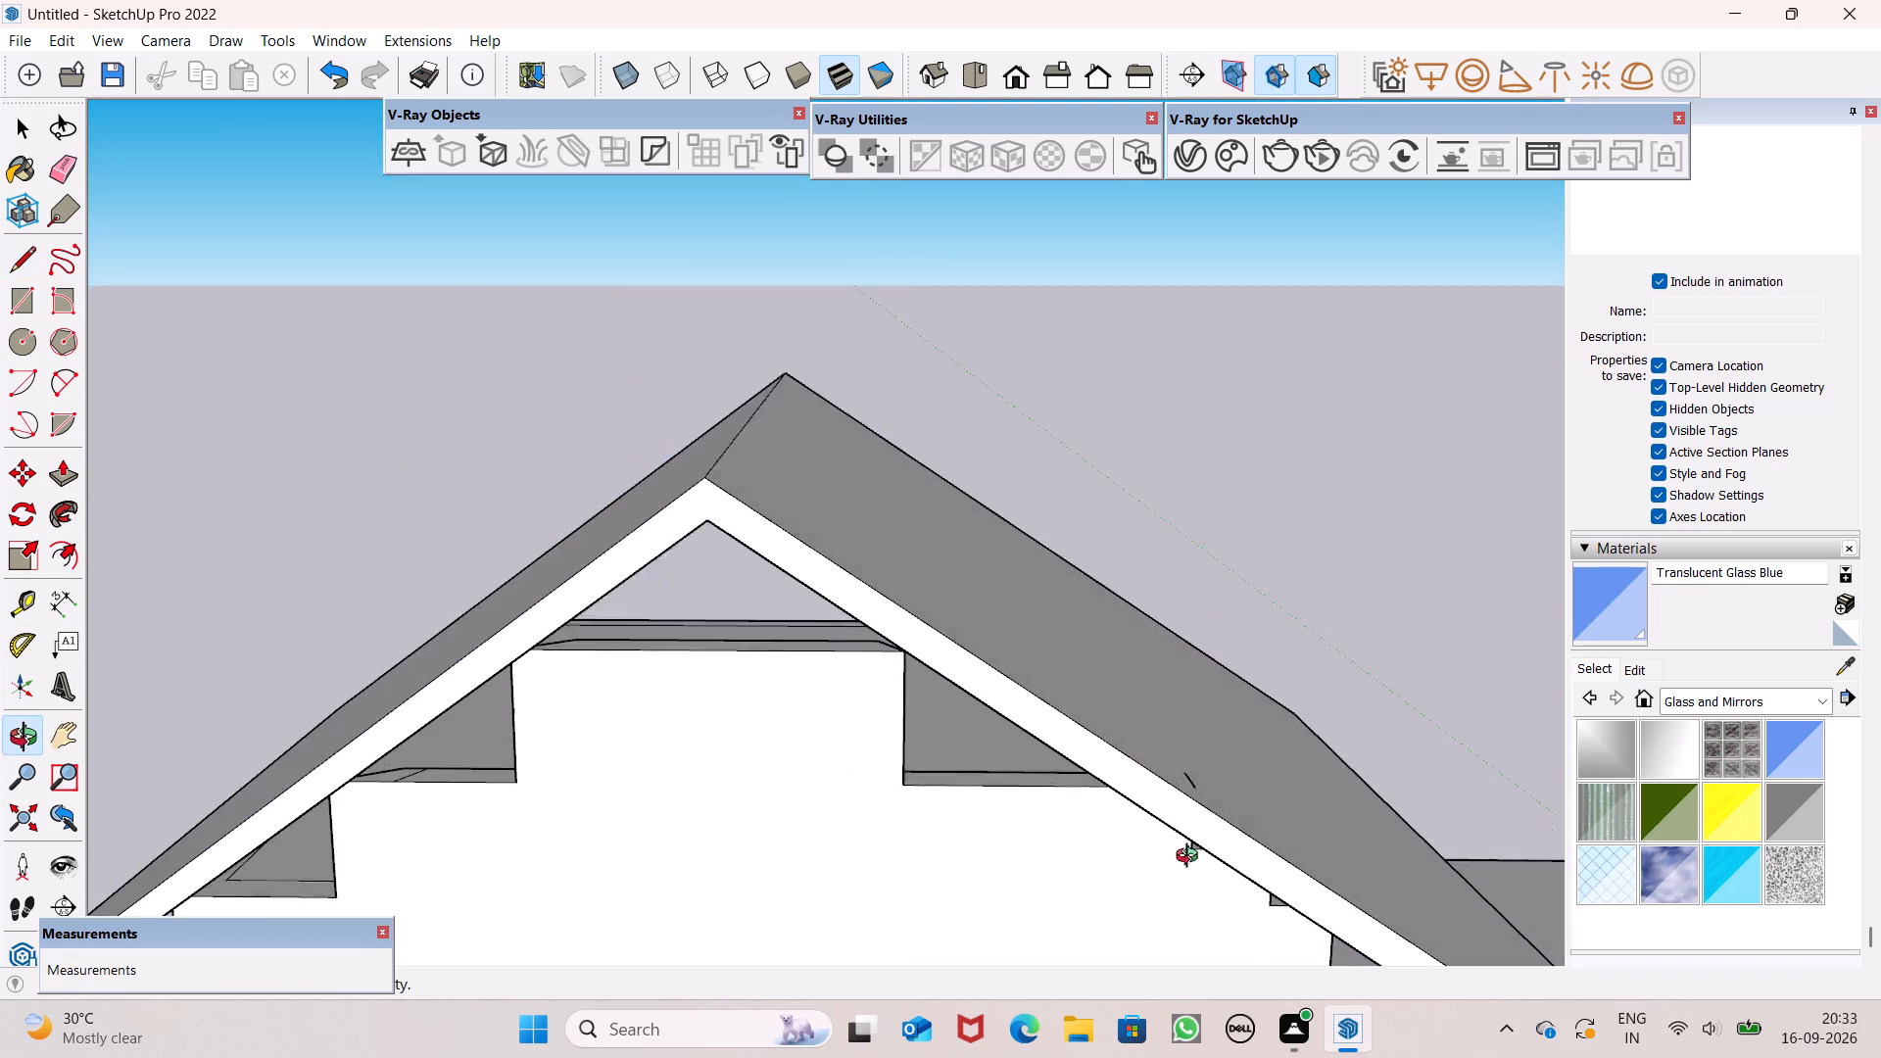
pyautogui.moveTo(1191, 858); pyautogui.dragTo(1234, 834, button='middle')
pyautogui.scroll(7, 1039, 731)
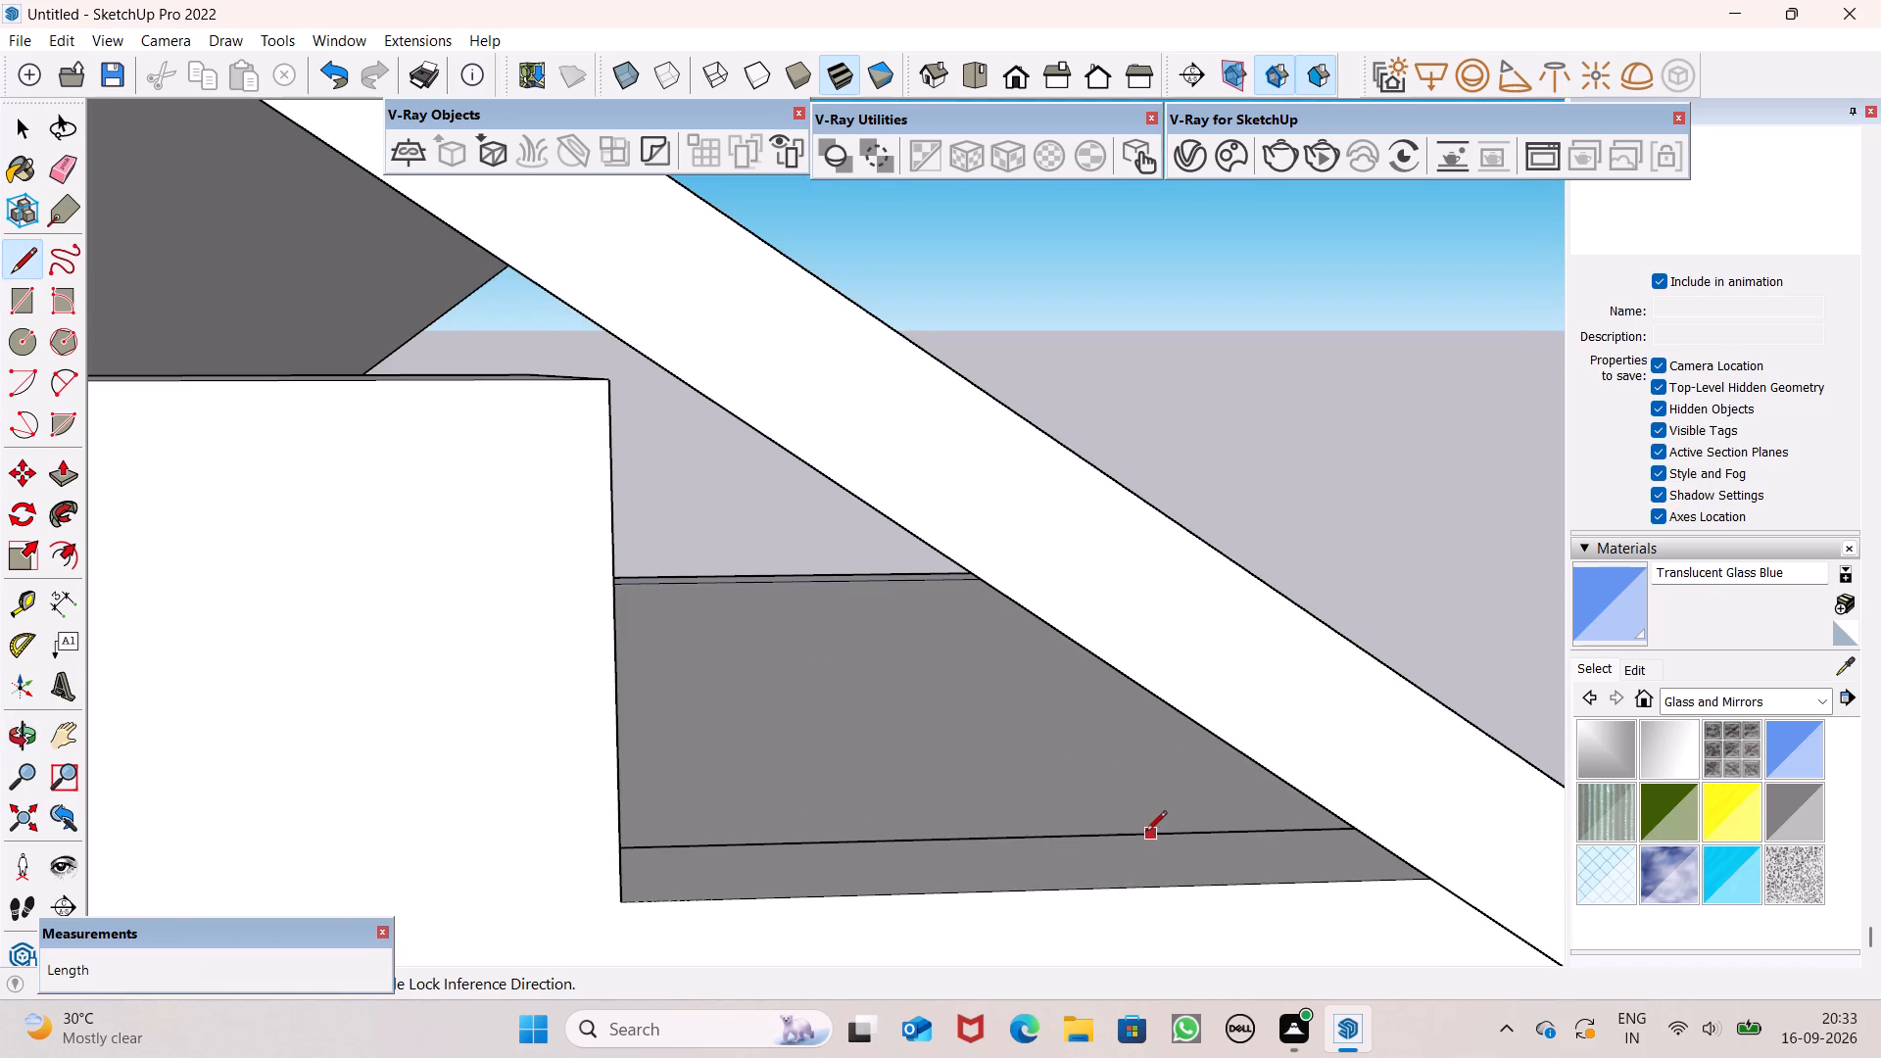
pyautogui.moveTo(1125, 833); pyautogui.dragTo(1135, 834)
pyautogui.click(1278, 886)
pyautogui.press('space')
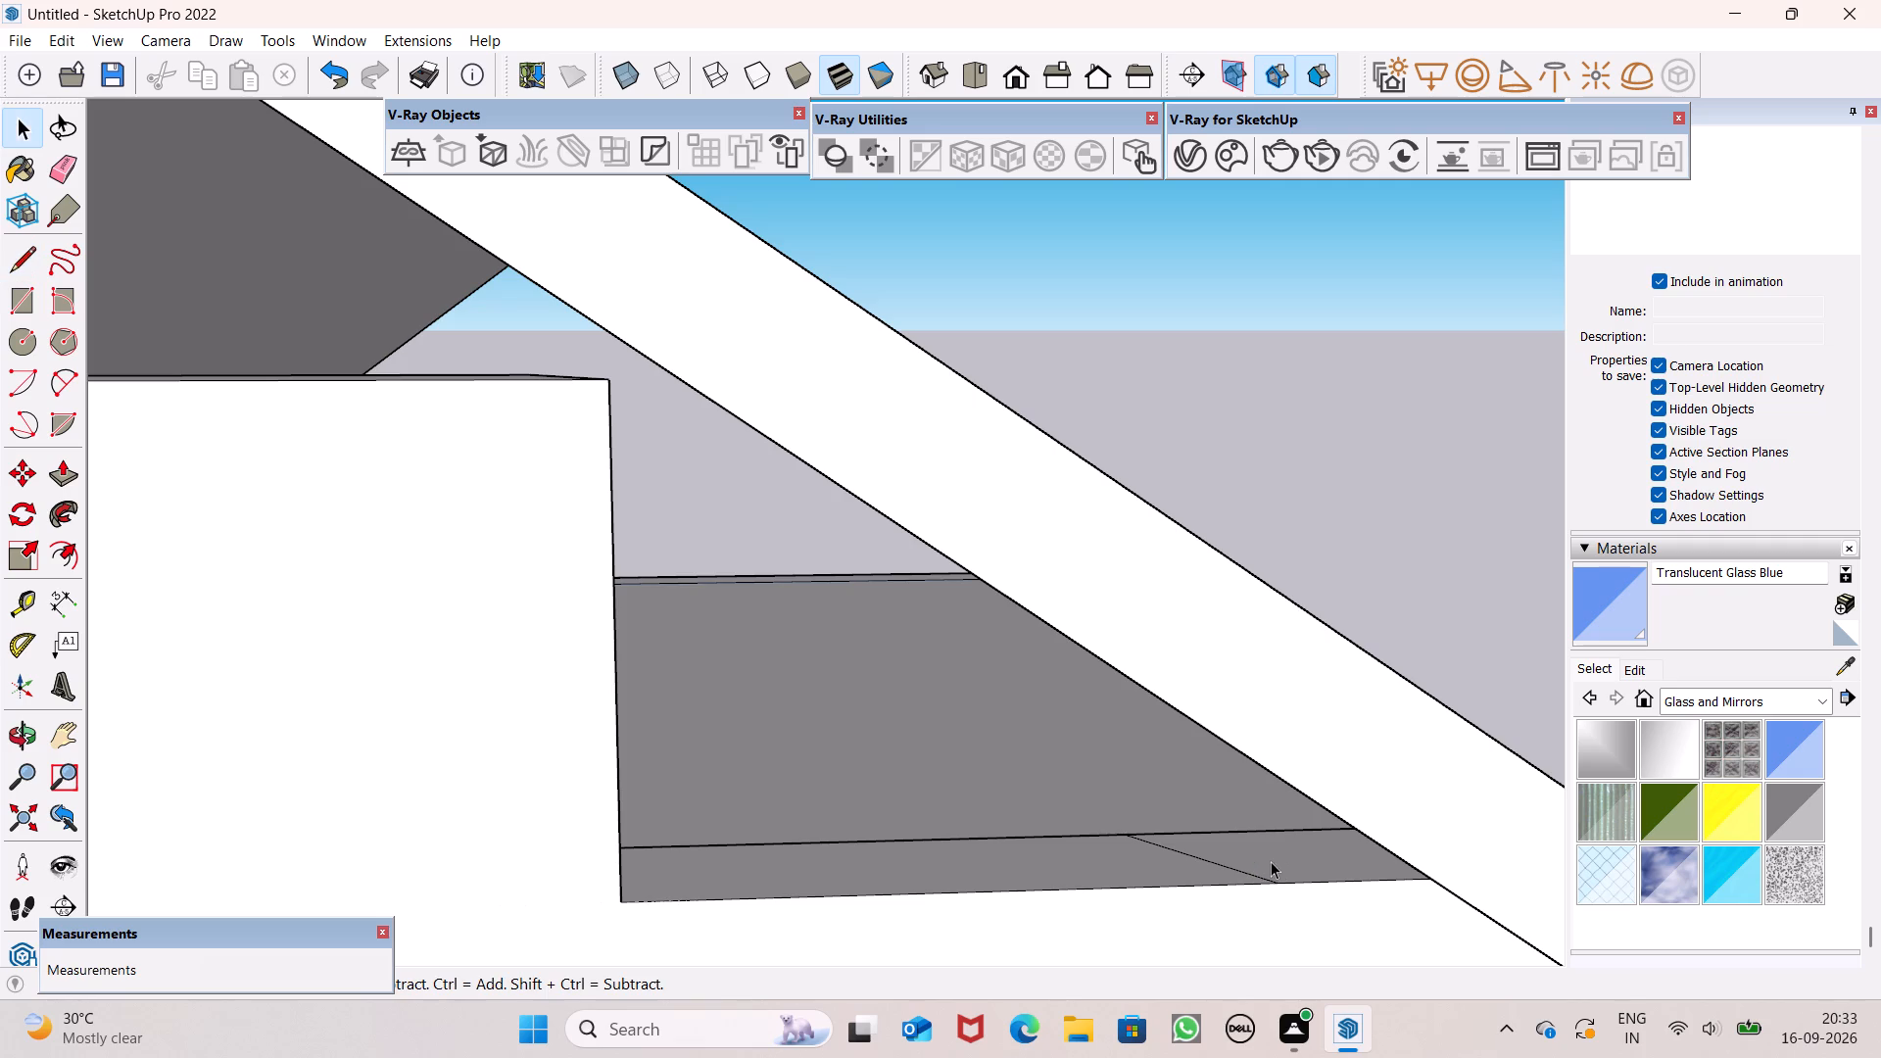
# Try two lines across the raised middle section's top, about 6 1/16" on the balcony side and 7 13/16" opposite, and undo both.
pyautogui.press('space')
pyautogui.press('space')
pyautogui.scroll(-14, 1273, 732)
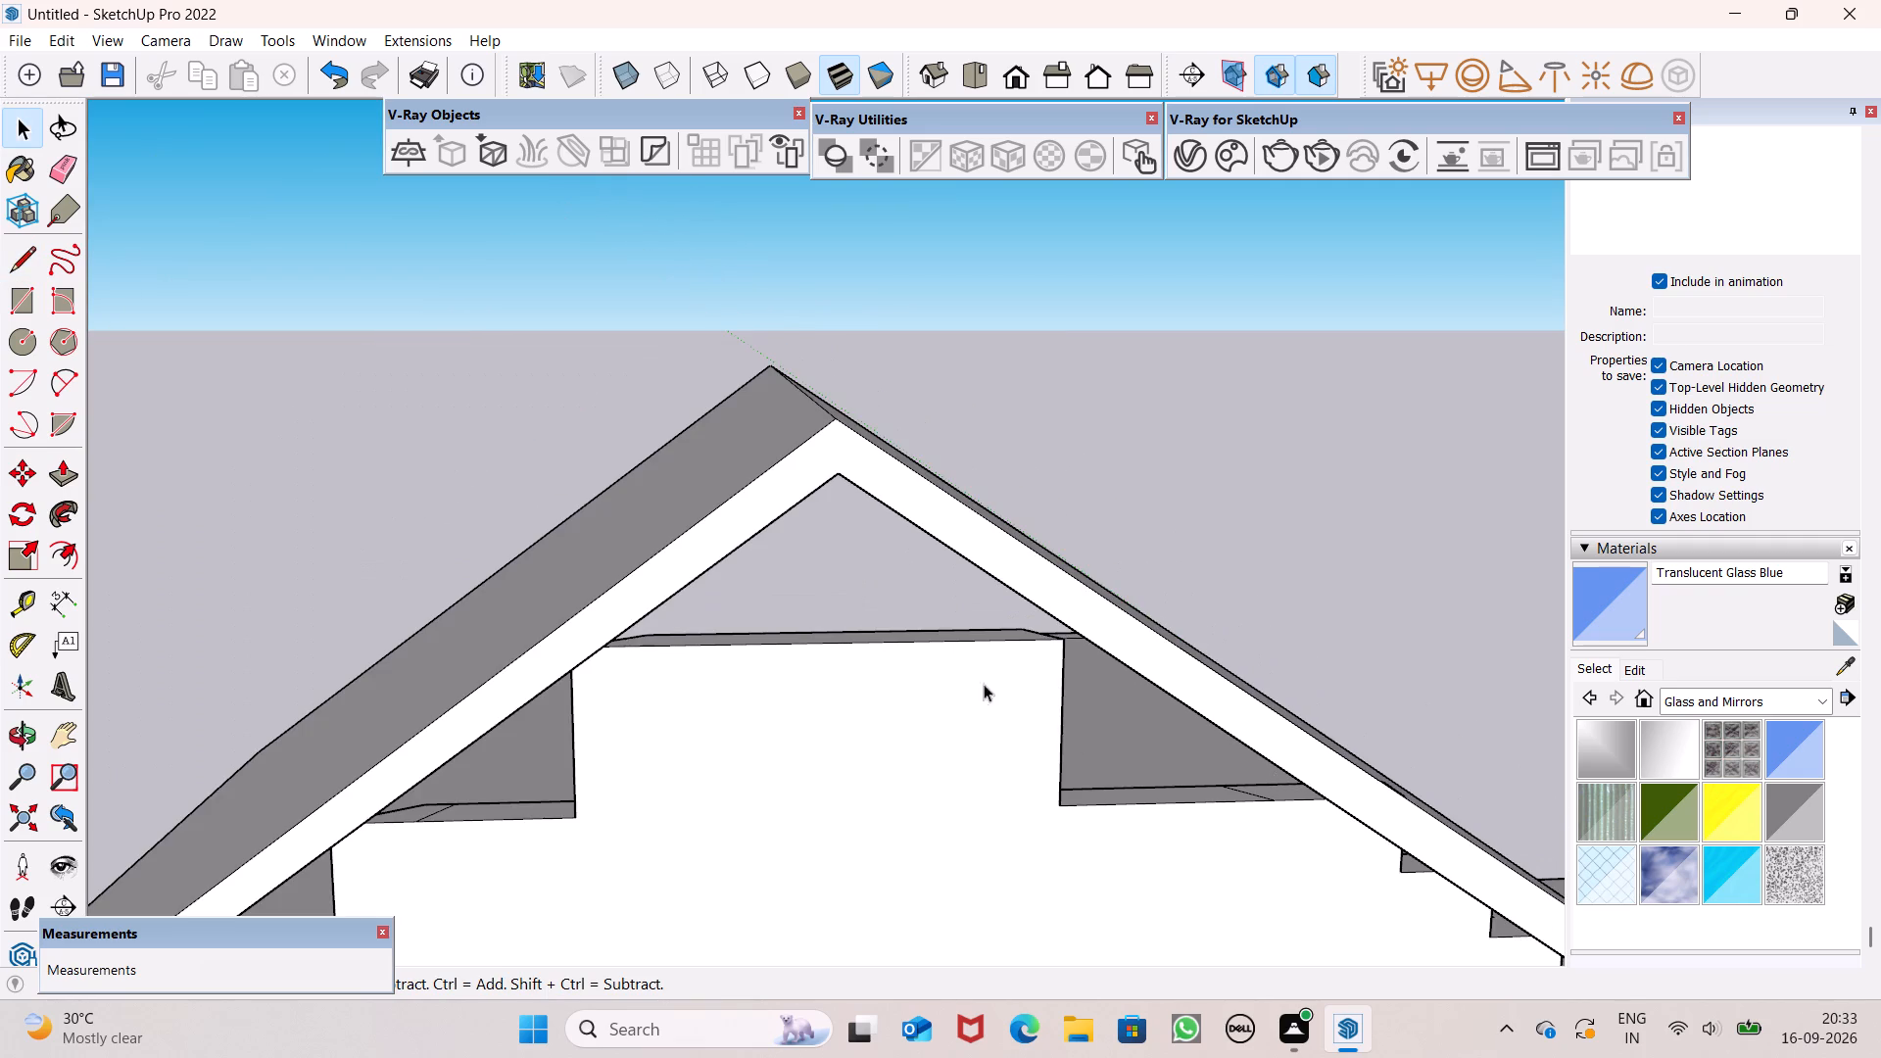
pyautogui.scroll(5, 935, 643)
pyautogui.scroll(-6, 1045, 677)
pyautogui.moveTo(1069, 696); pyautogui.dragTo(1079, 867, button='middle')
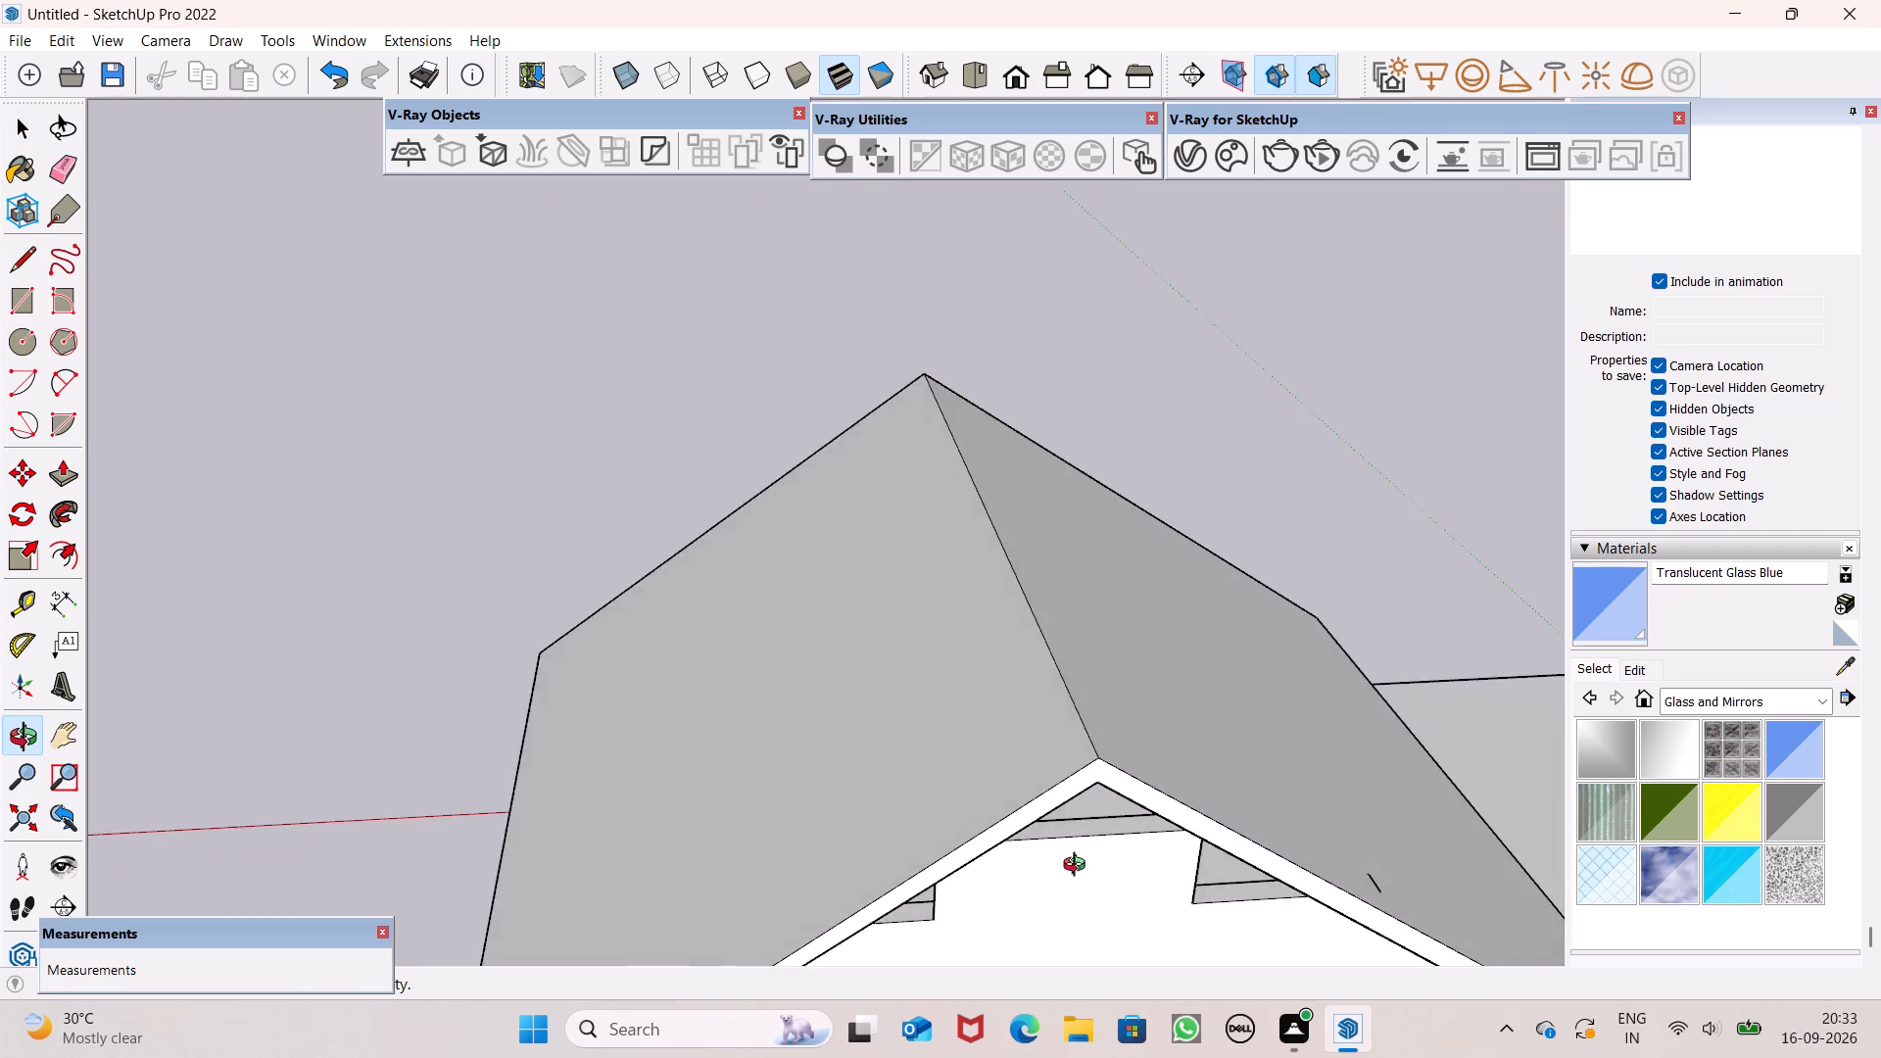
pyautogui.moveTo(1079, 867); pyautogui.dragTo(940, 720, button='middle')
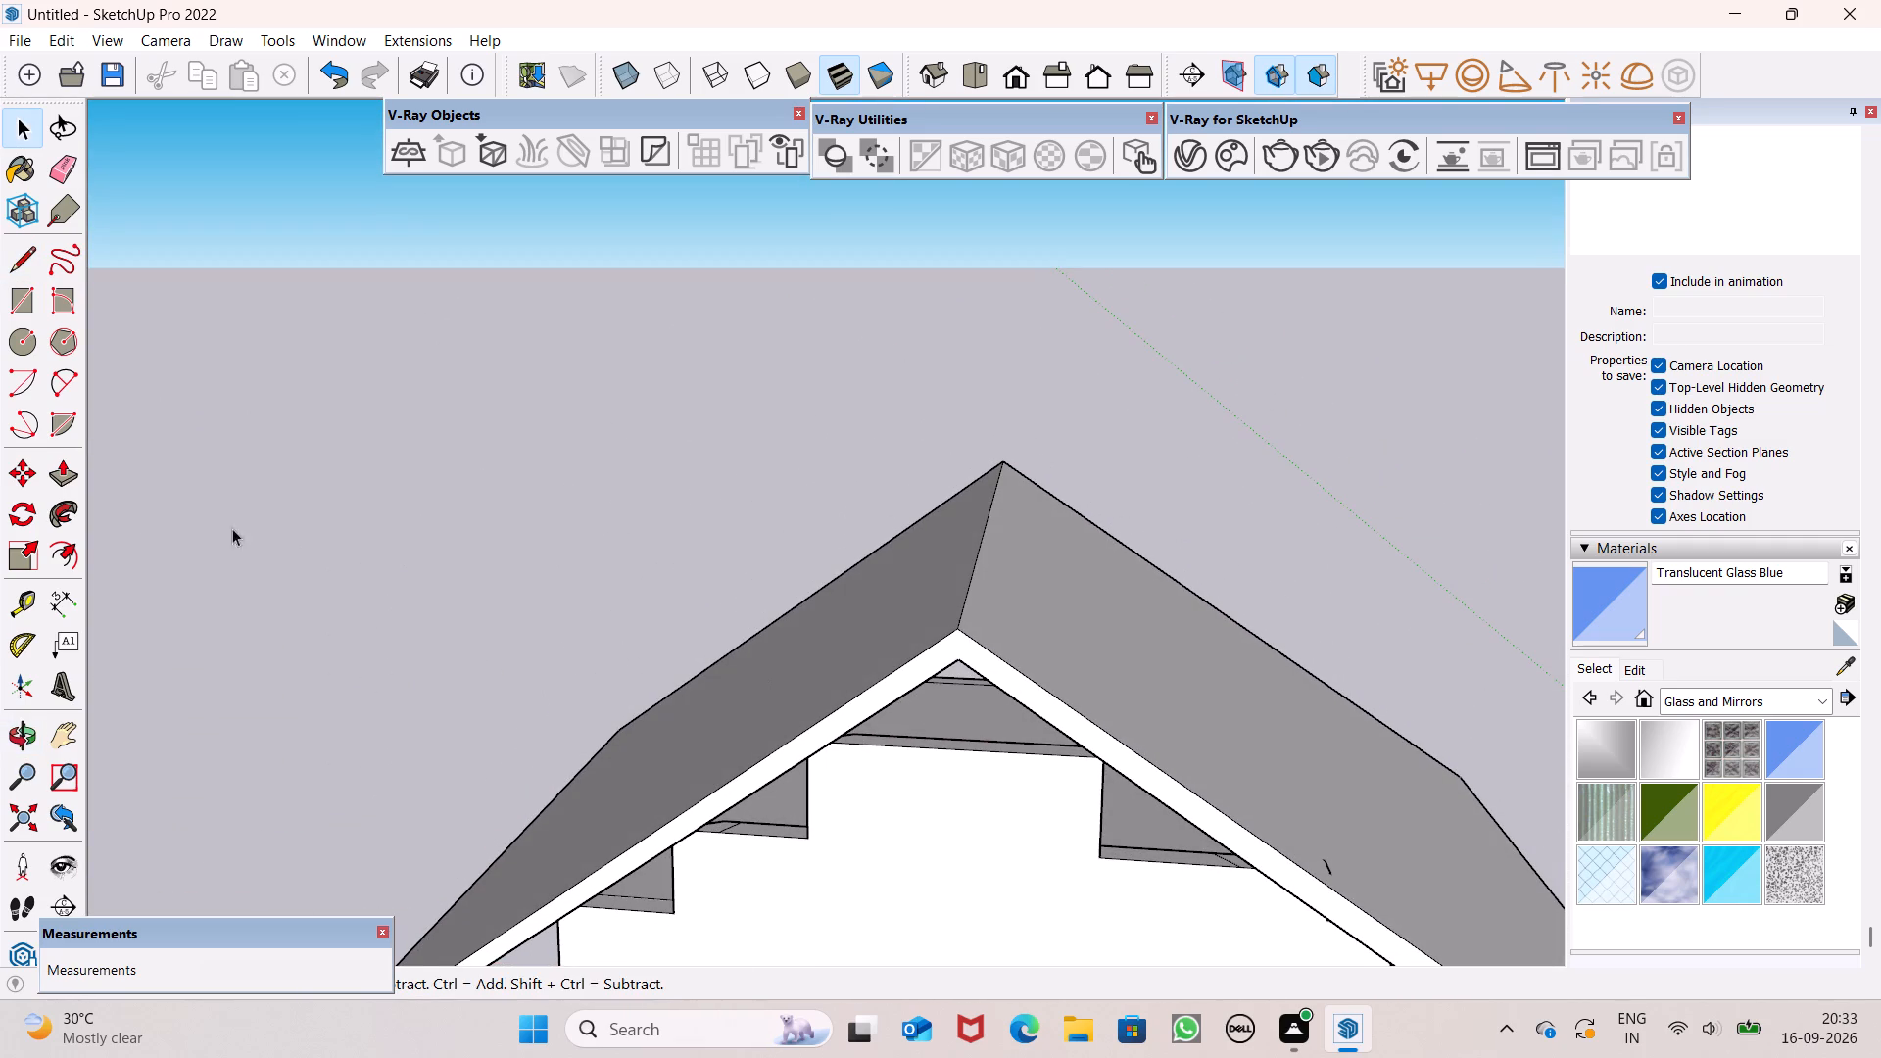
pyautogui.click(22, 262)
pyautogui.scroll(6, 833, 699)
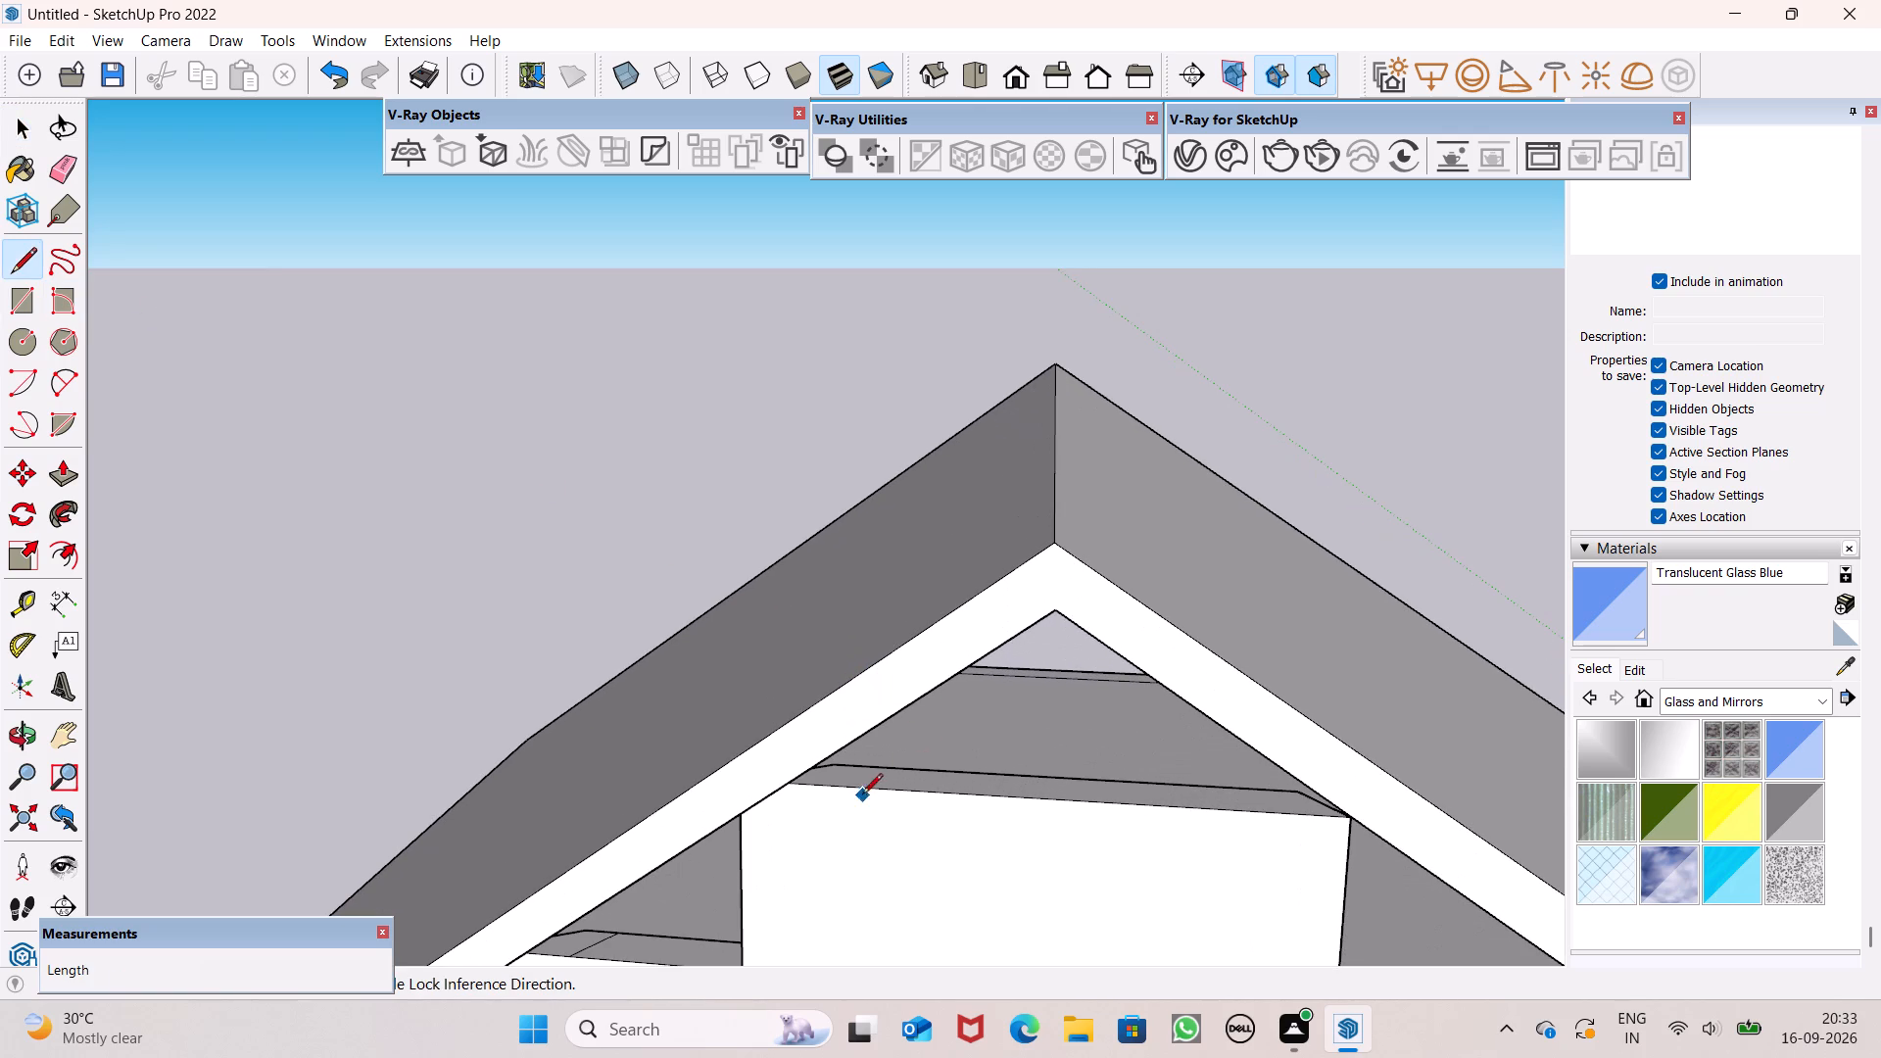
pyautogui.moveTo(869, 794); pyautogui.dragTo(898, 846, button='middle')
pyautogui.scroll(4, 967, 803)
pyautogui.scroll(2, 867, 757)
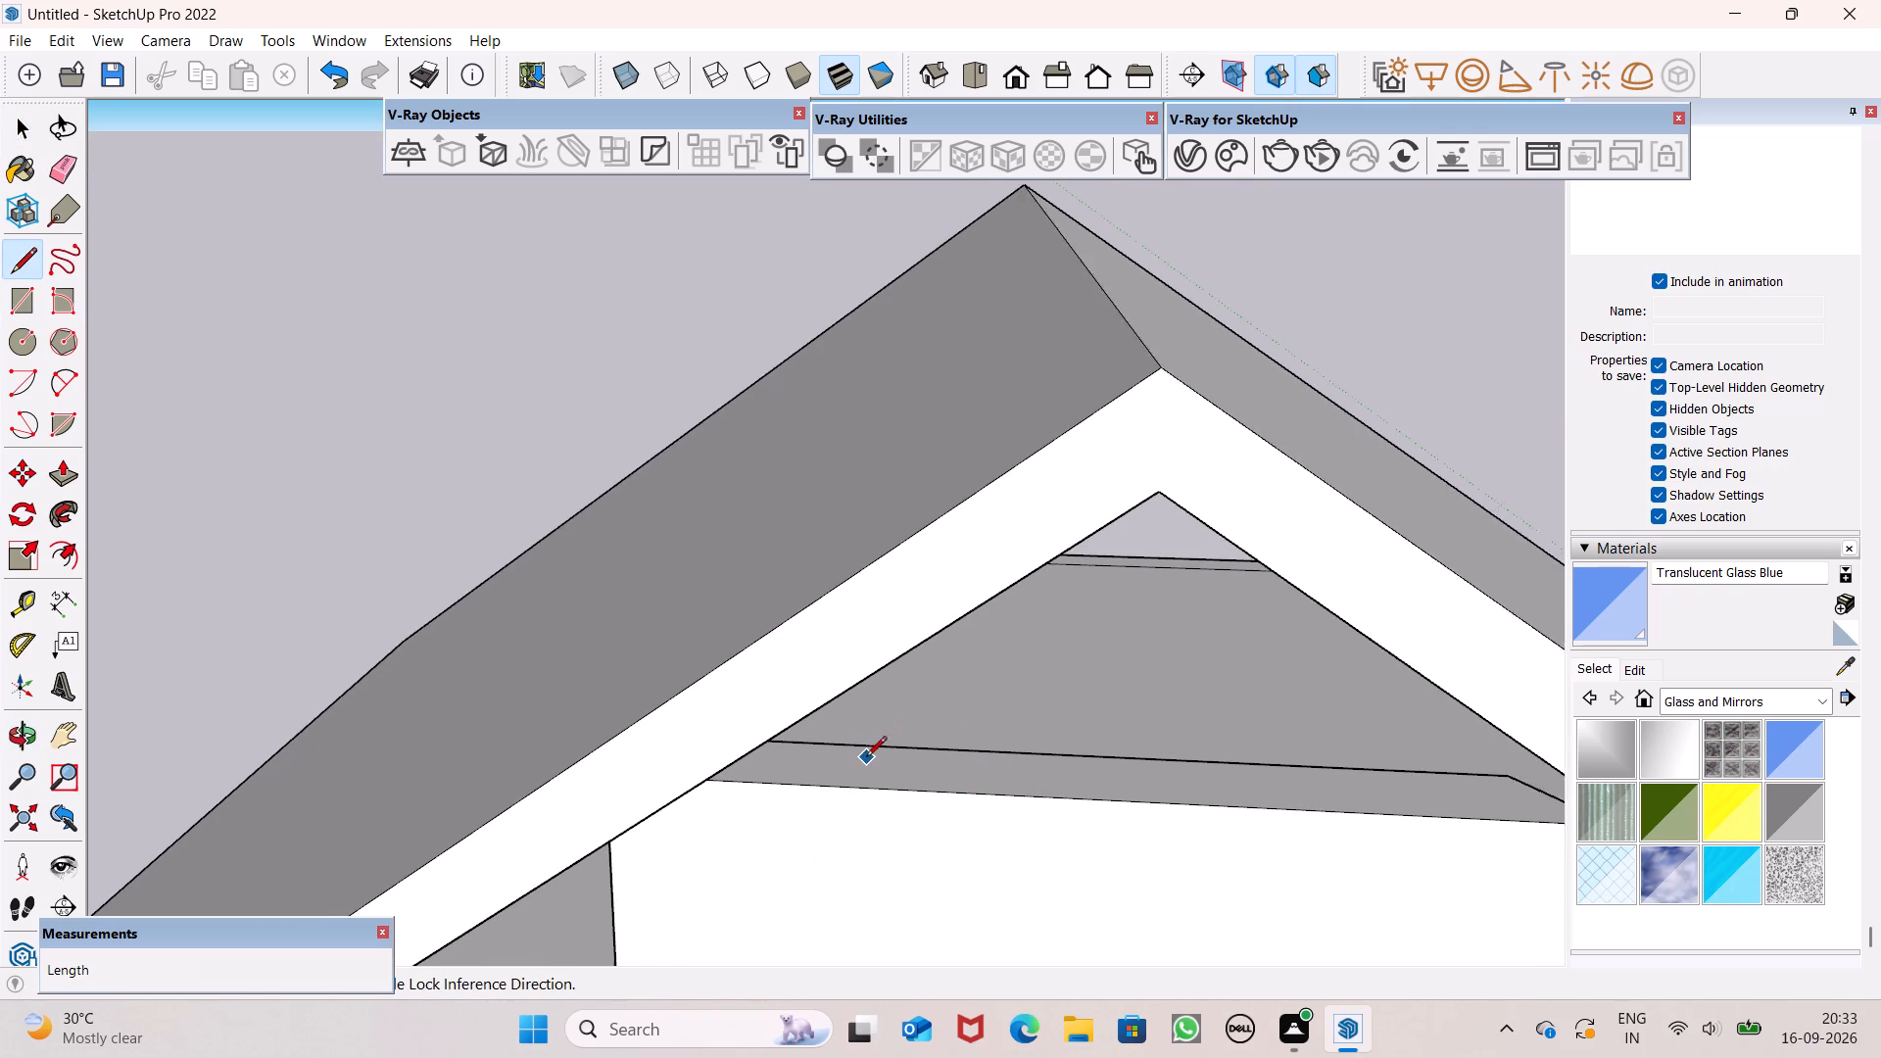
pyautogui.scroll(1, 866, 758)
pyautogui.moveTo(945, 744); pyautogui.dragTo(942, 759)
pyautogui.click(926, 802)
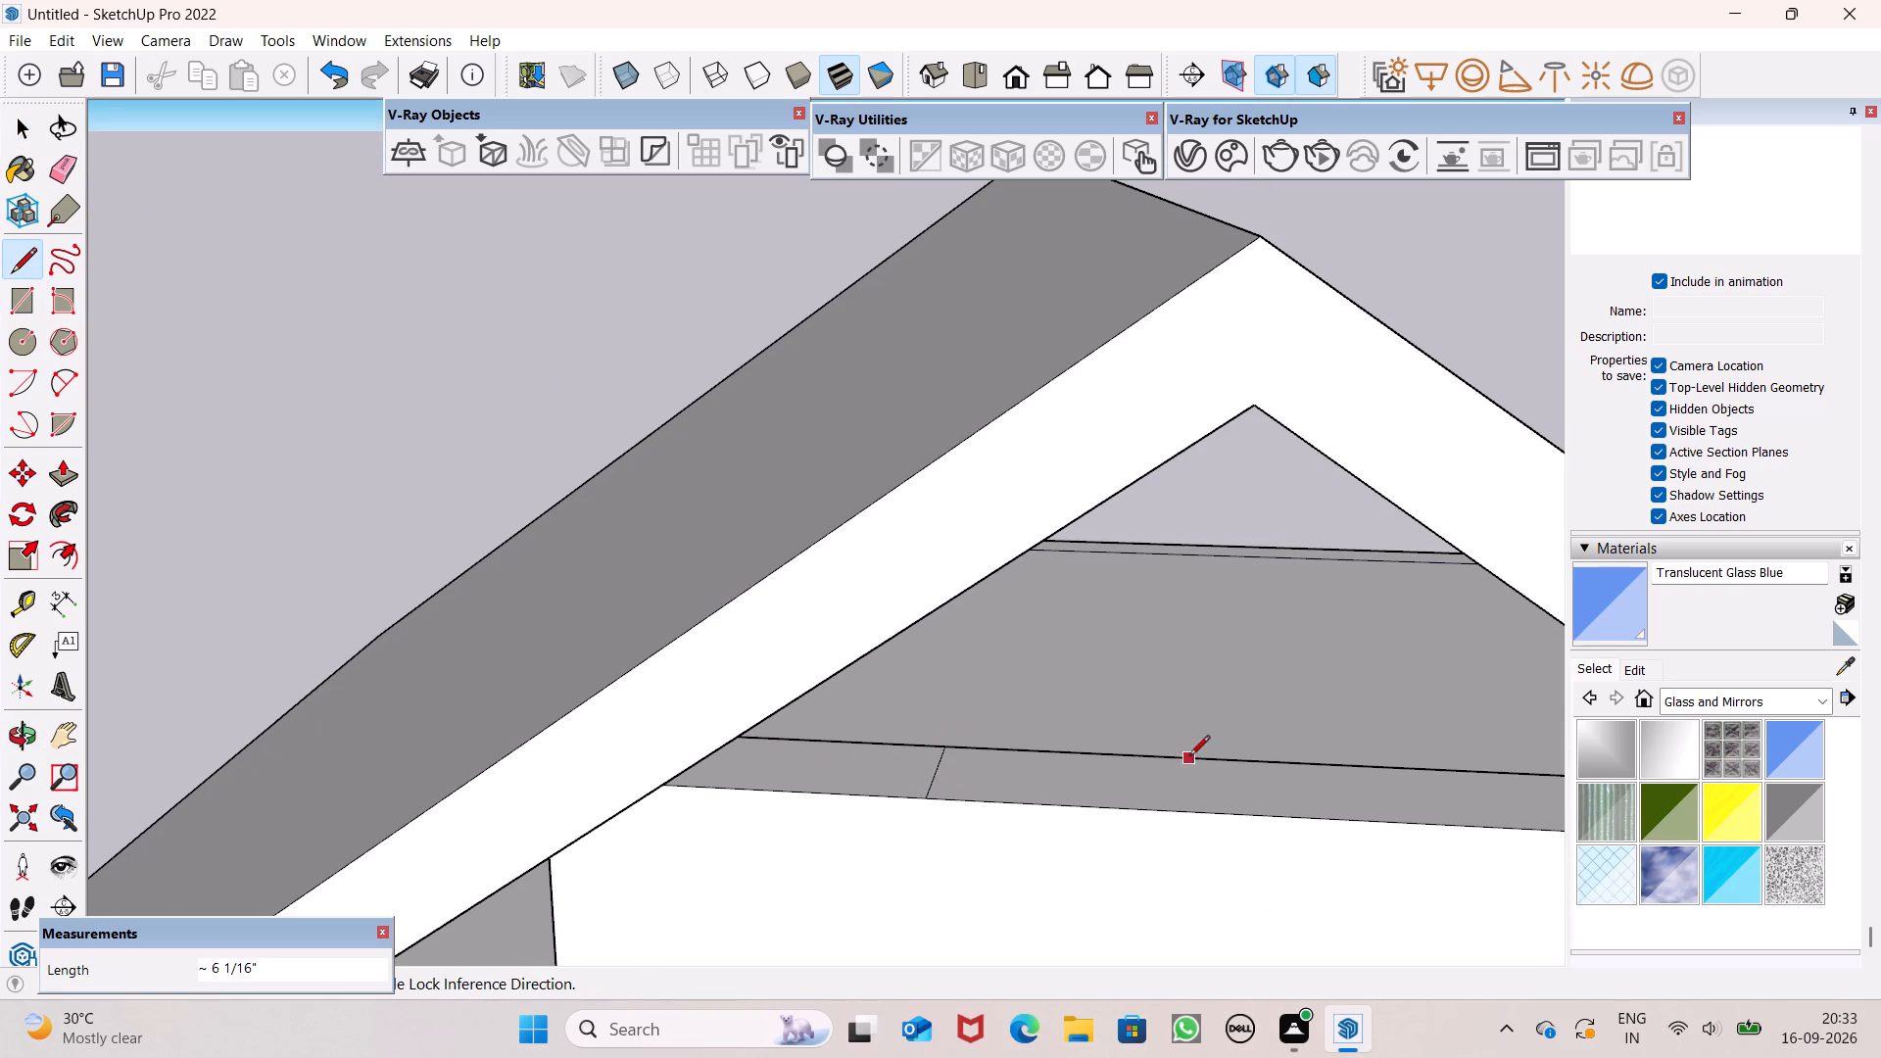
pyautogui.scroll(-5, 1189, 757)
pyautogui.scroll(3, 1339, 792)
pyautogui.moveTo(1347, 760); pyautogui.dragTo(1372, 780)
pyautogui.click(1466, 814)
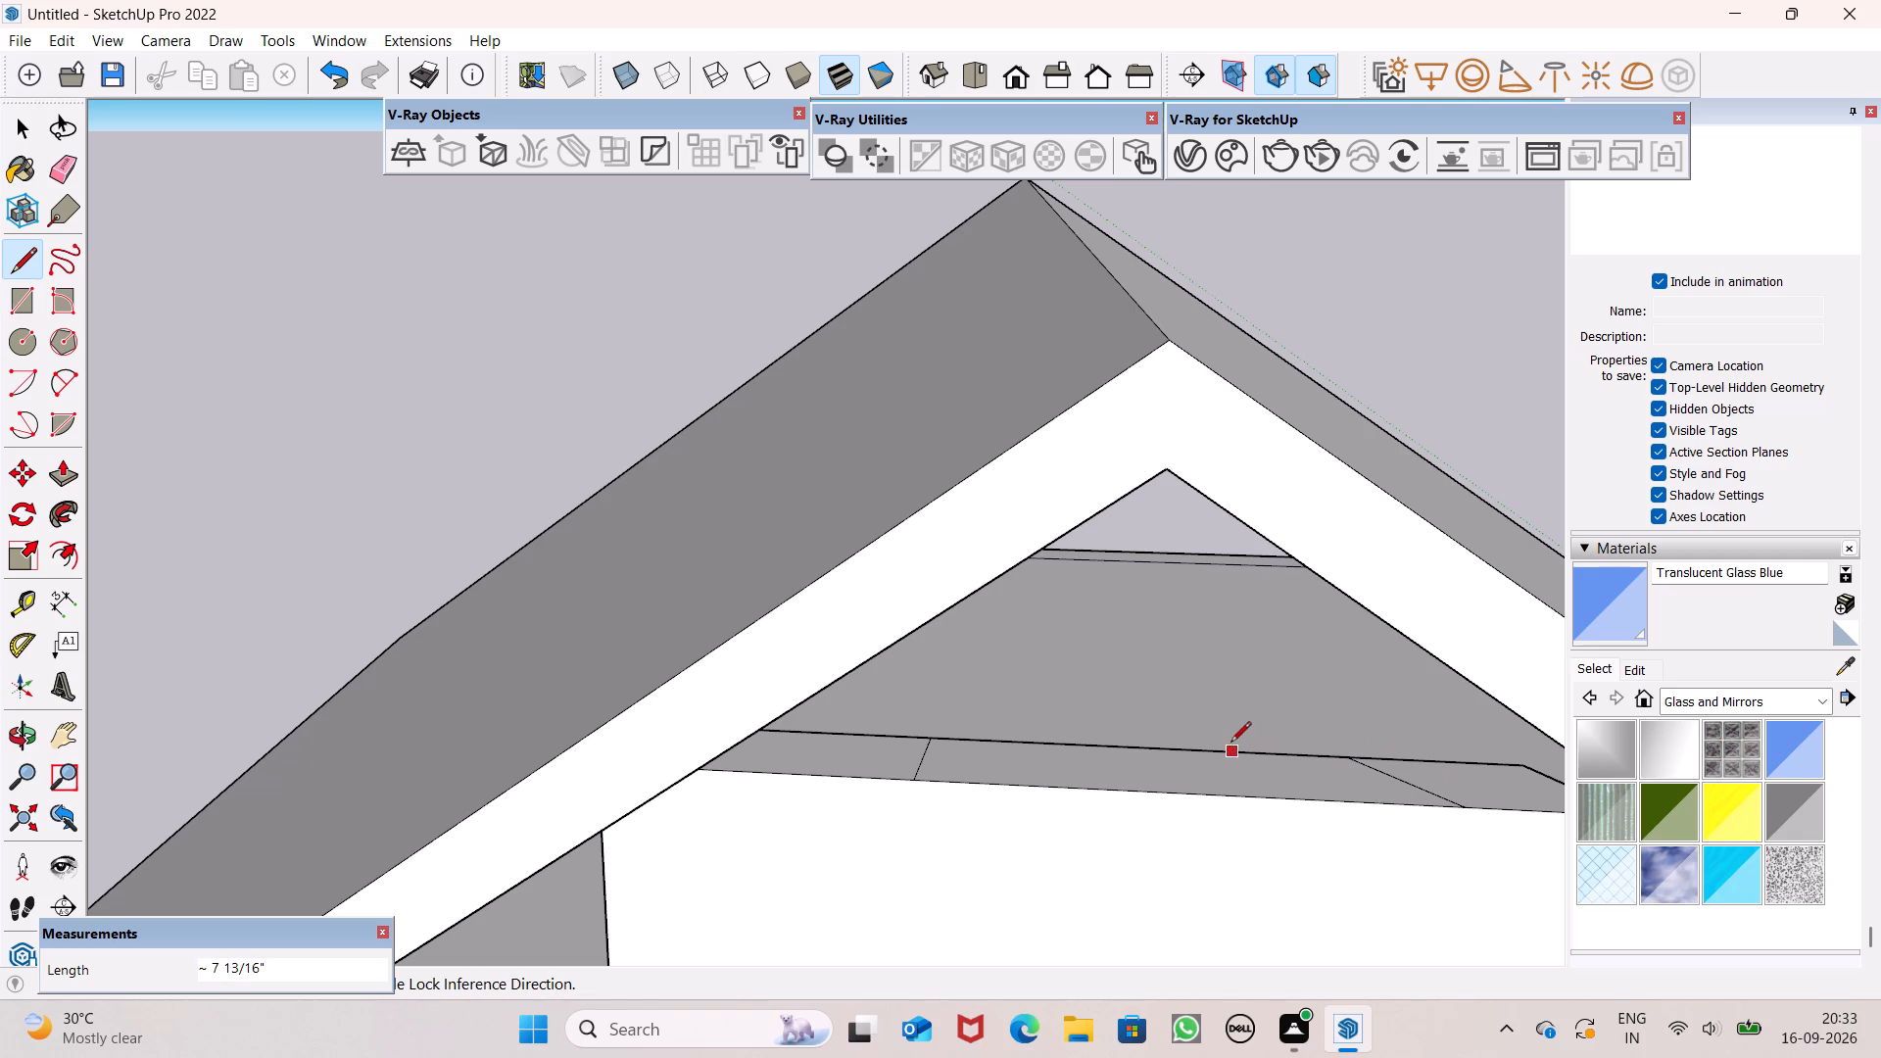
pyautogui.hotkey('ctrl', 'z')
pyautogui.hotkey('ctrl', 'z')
# Draw two diagonal lines across the raised middle section's top, about 8 11/16" long on the balcony side and 7 11/16" on the other.
pyautogui.click(838, 772)
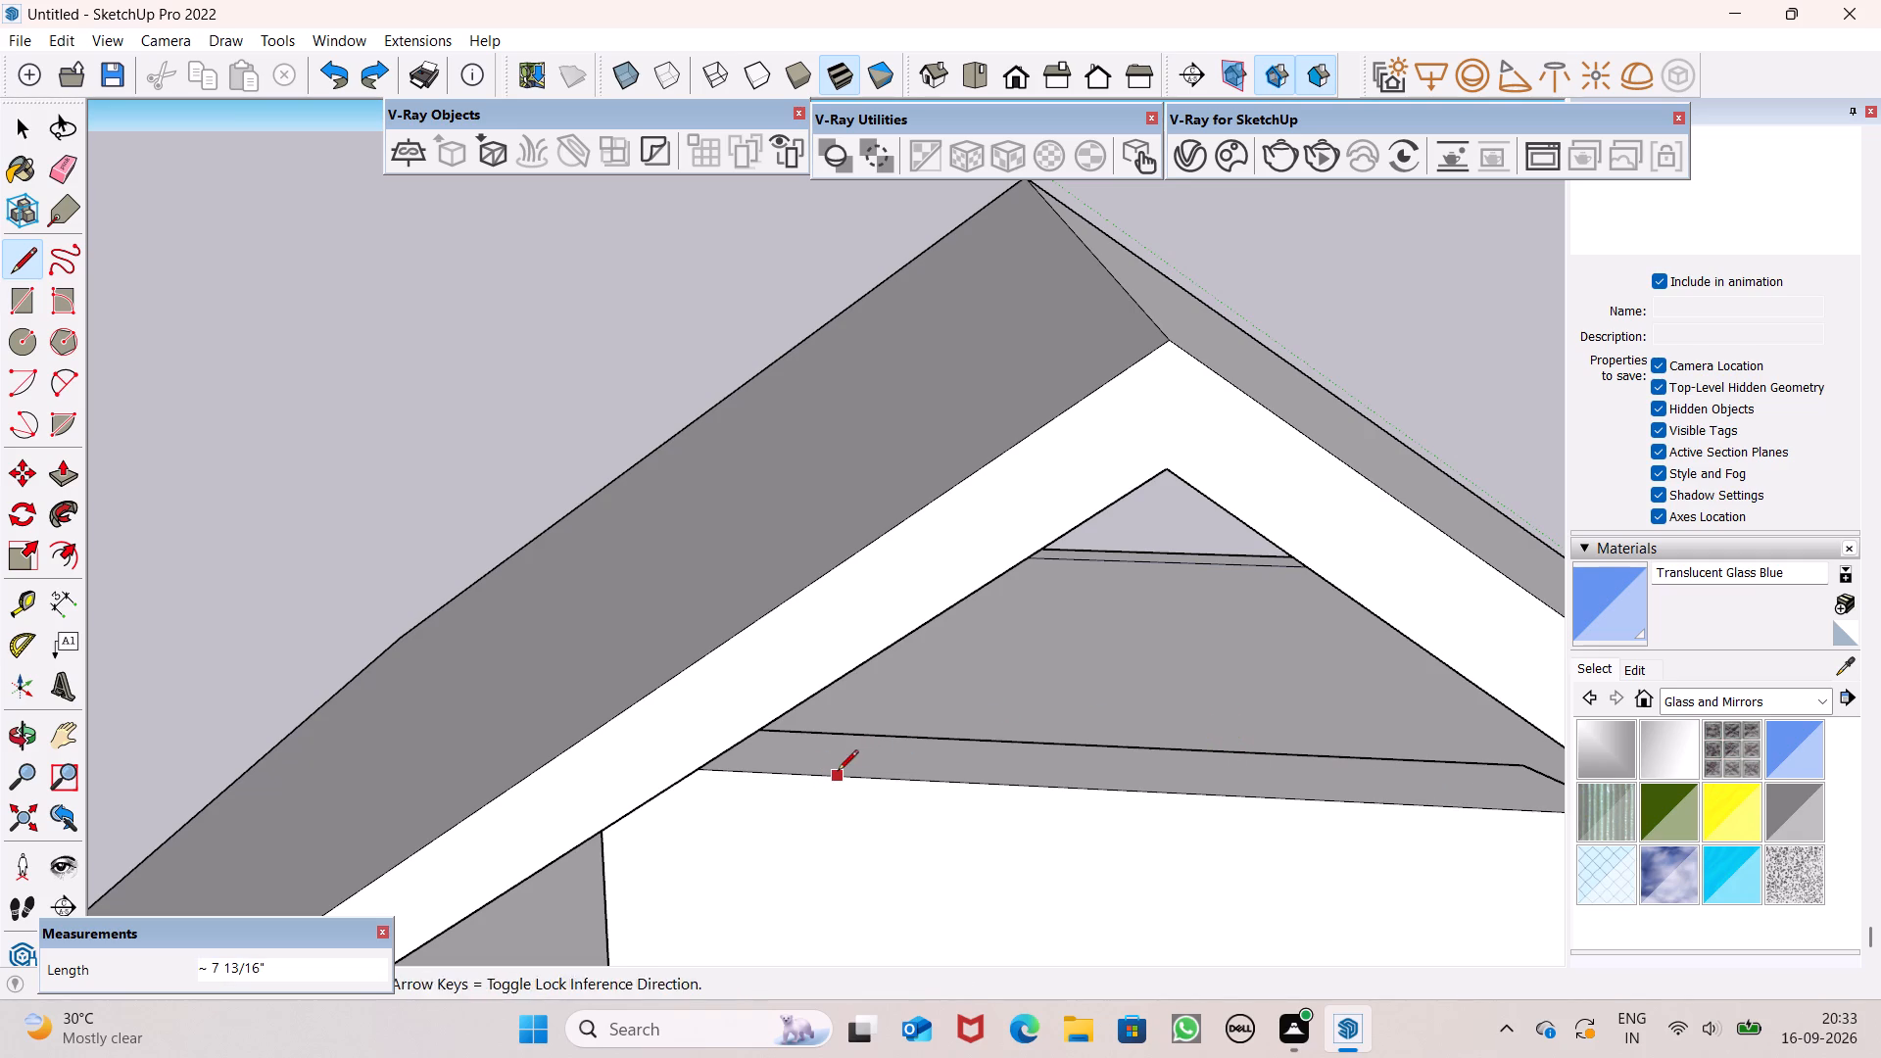
pyautogui.click(946, 739)
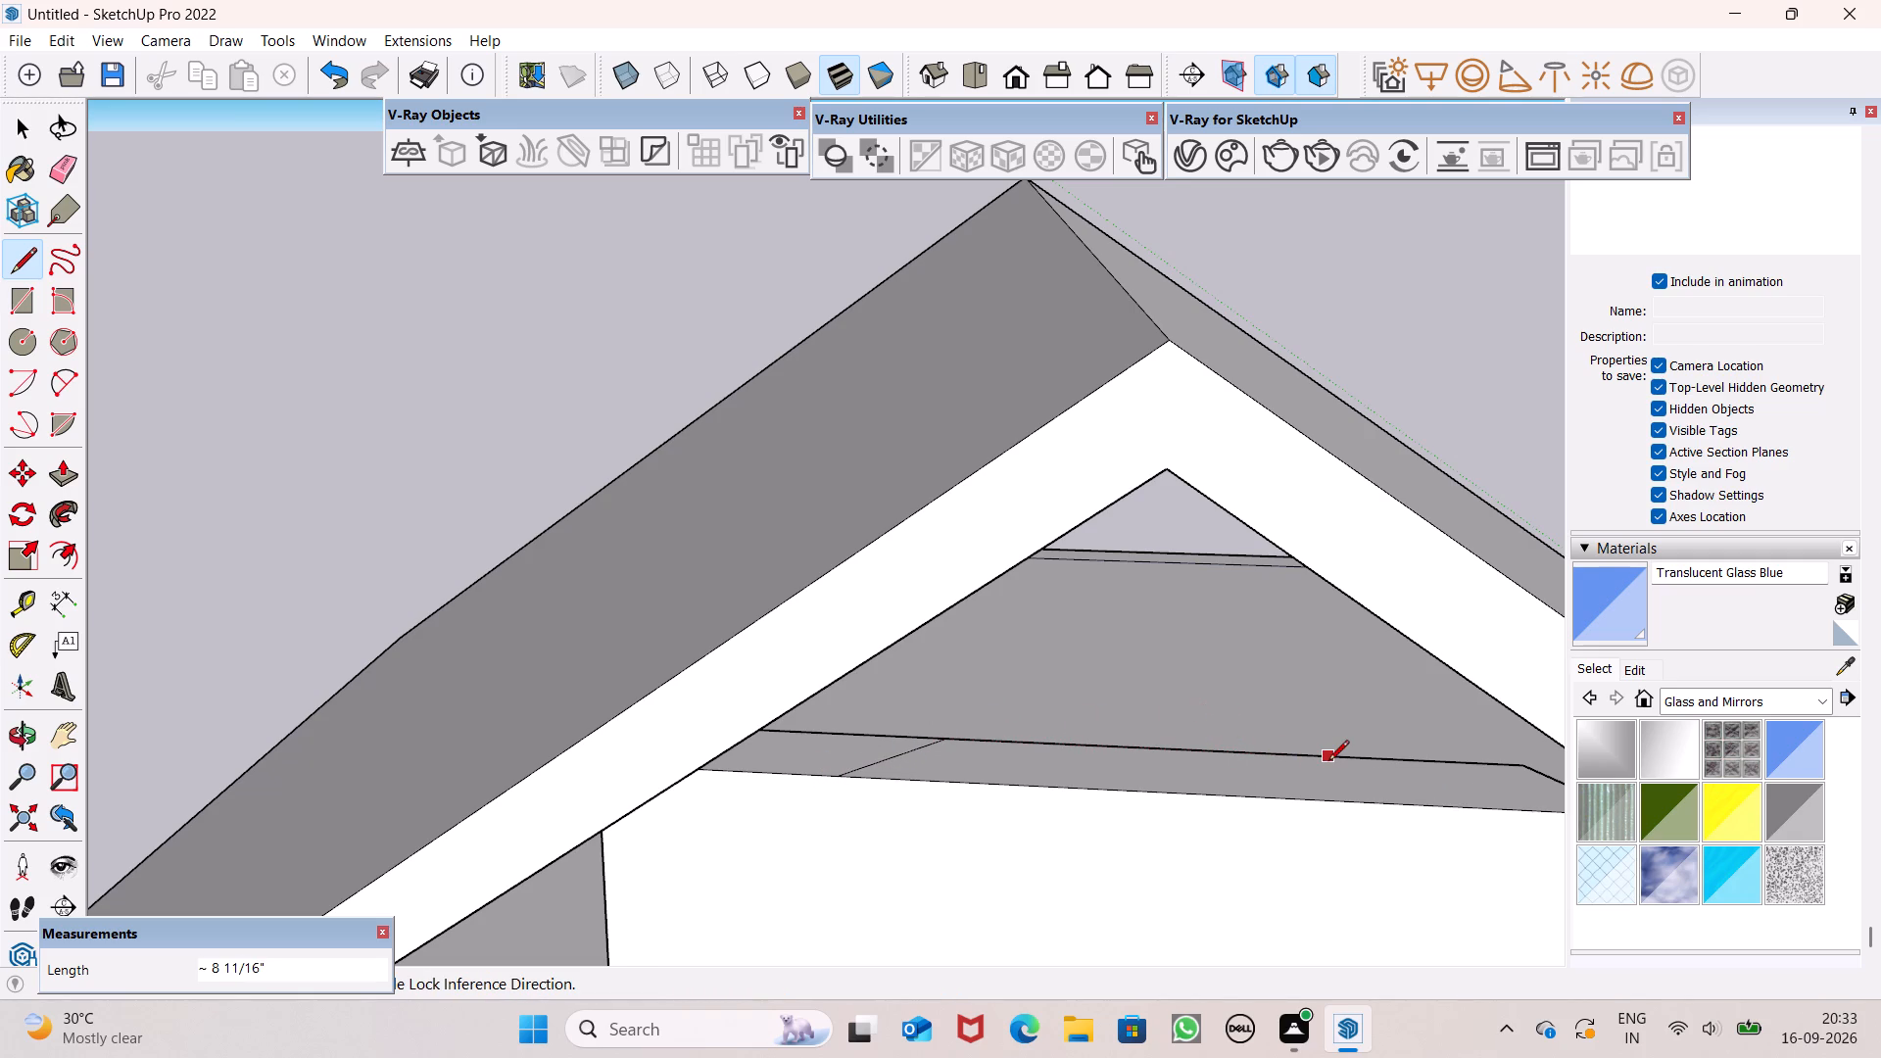
pyautogui.click(1328, 762)
pyautogui.click(1441, 806)
pyautogui.press('space')
# Push/Pull the section between the two new diagonal lines up about 9 11/16" toward the roof's ridge.
pyautogui.click(71, 470)
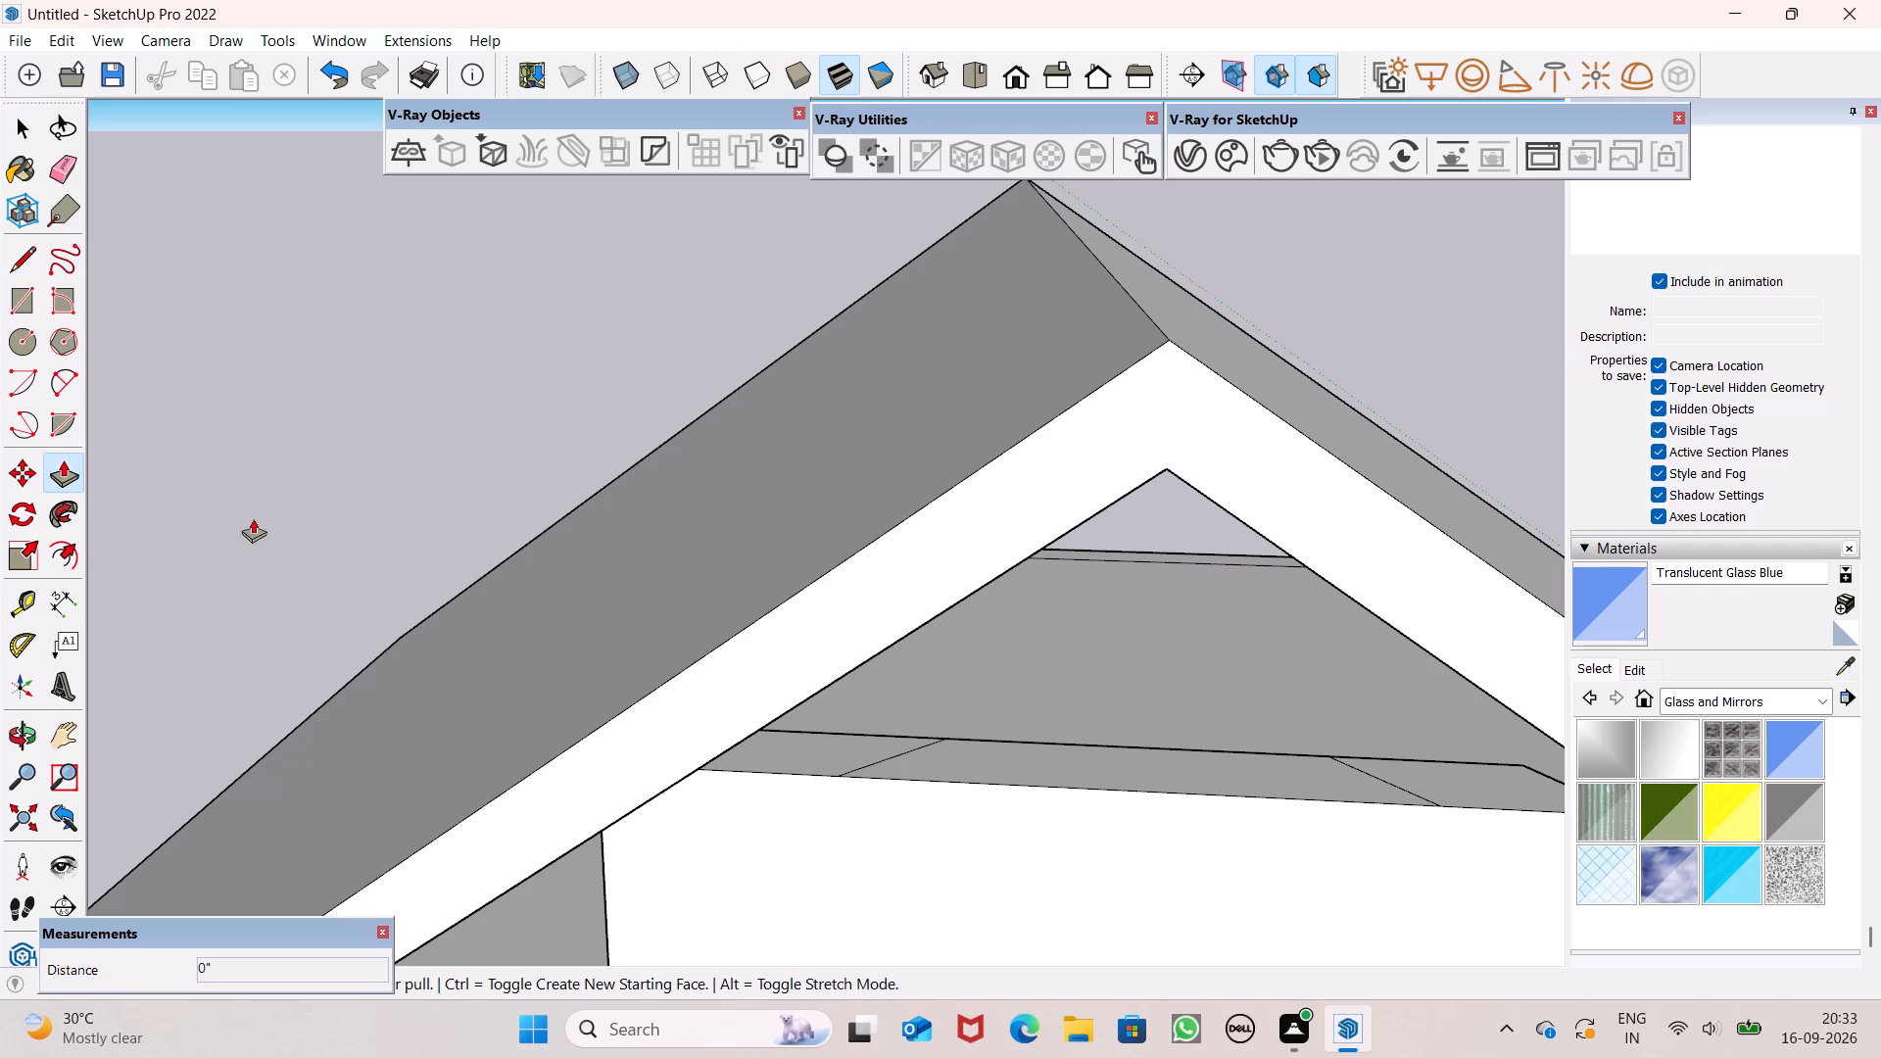
pyautogui.moveTo(1076, 753); pyautogui.dragTo(1109, 608)
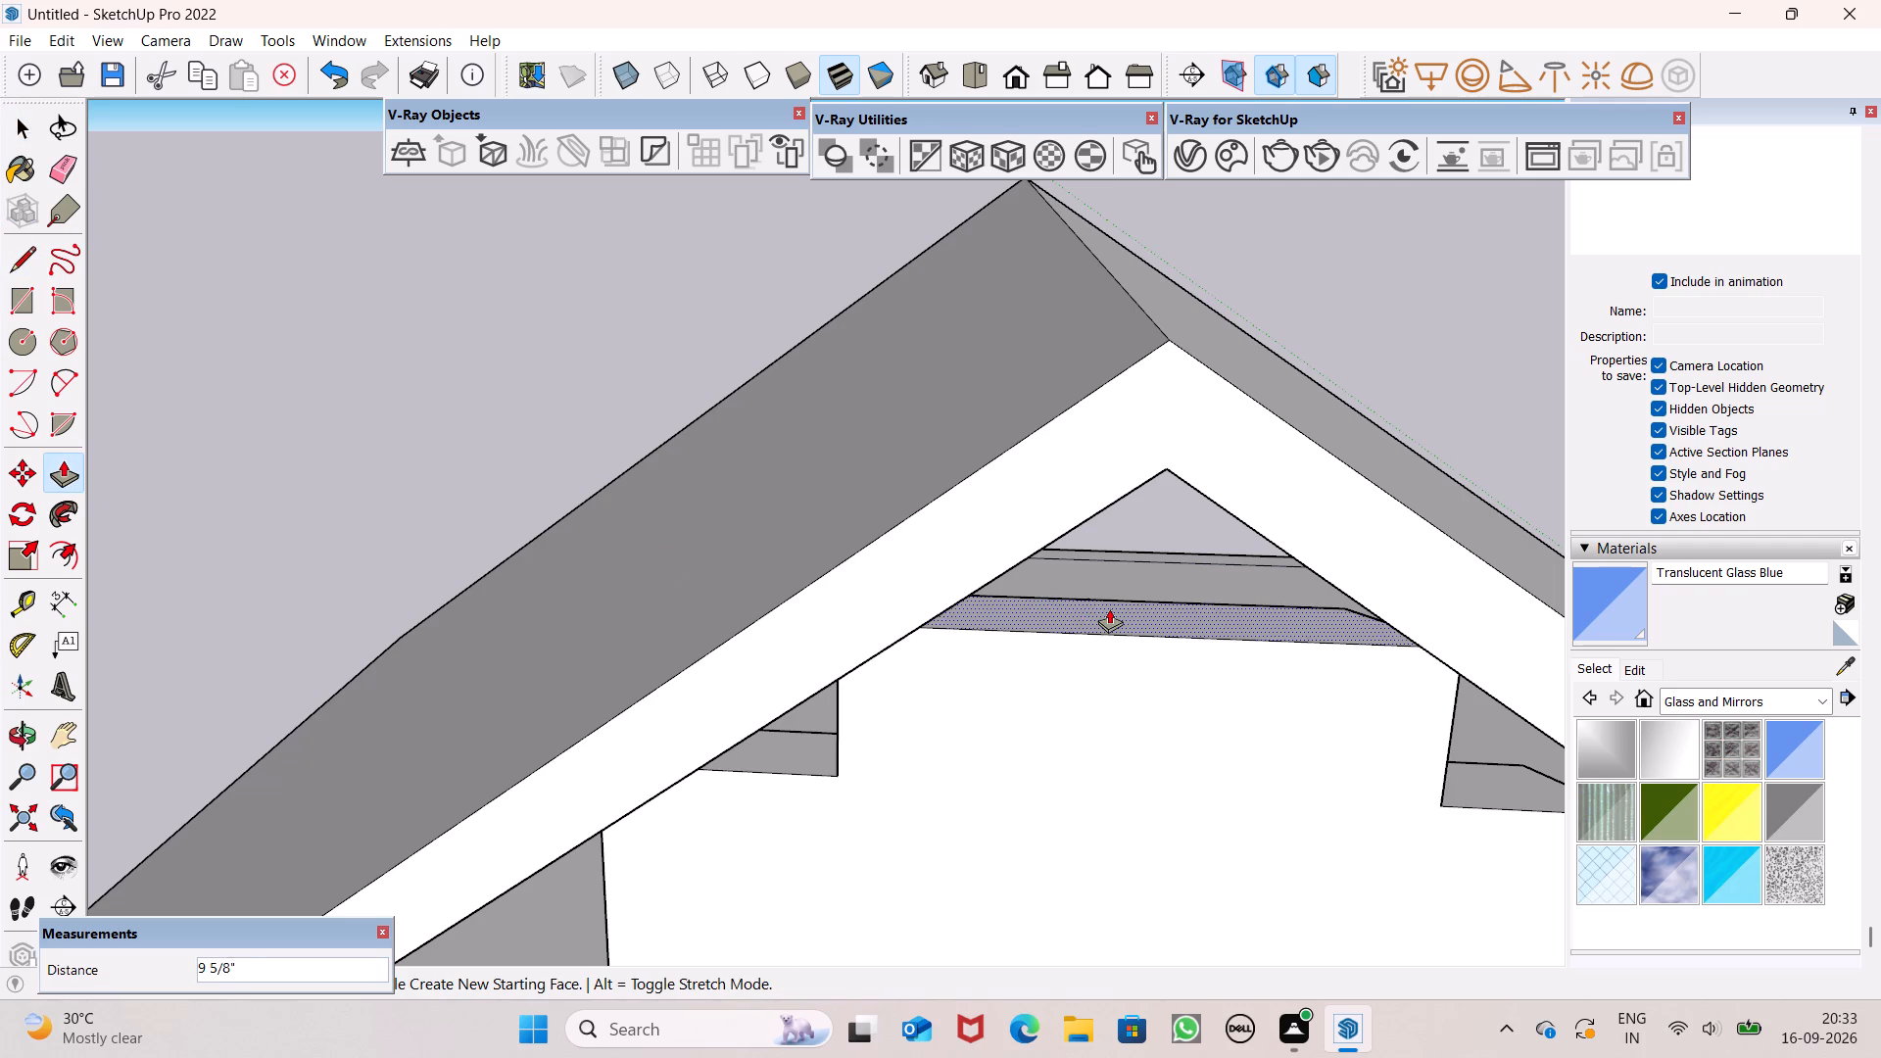
pyautogui.moveTo(1109, 608); pyautogui.dragTo(1109, 607)
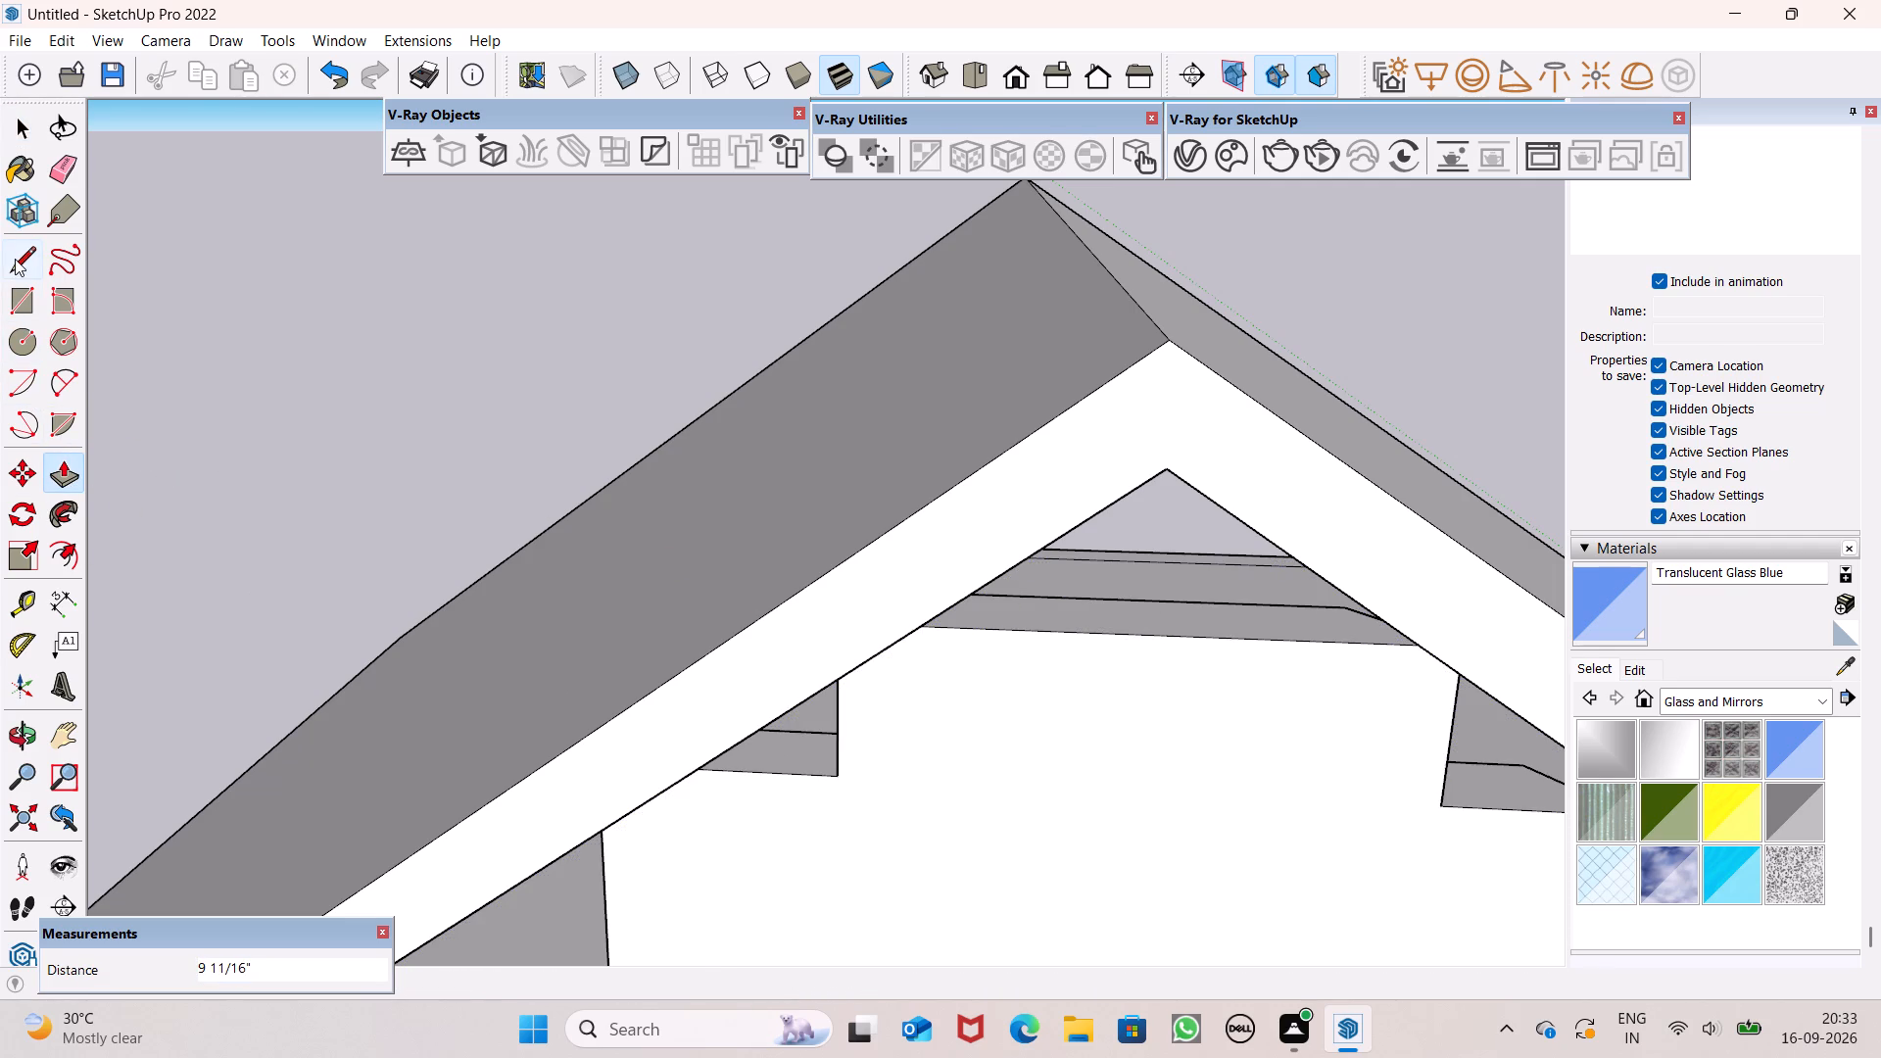
# Push/Pull the balcony-side step beside the raised middle section up about 1 15/16" and a further 7 5/8".
pyautogui.click(72, 461)
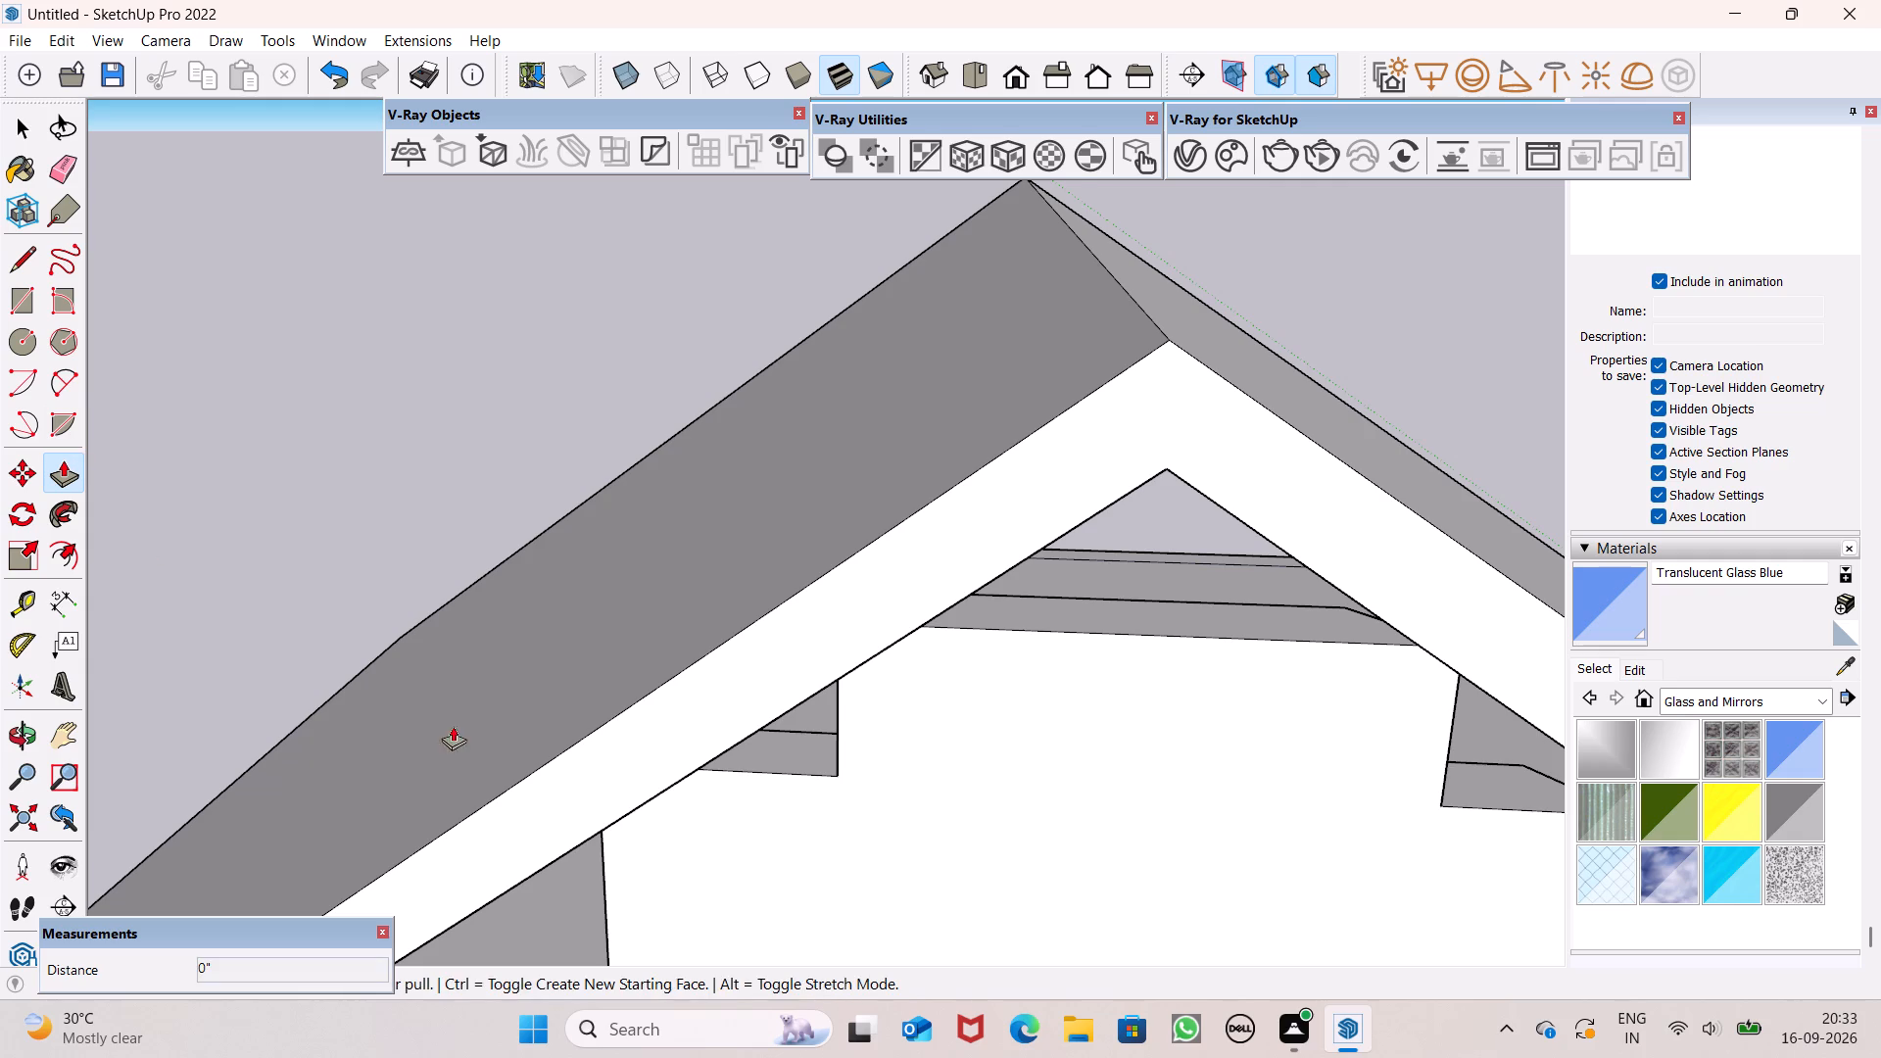
pyautogui.scroll(2, 572, 791)
pyautogui.middleClick(573, 791)
pyautogui.scroll(4, 813, 816)
pyautogui.moveTo(873, 706); pyautogui.dragTo(873, 673)
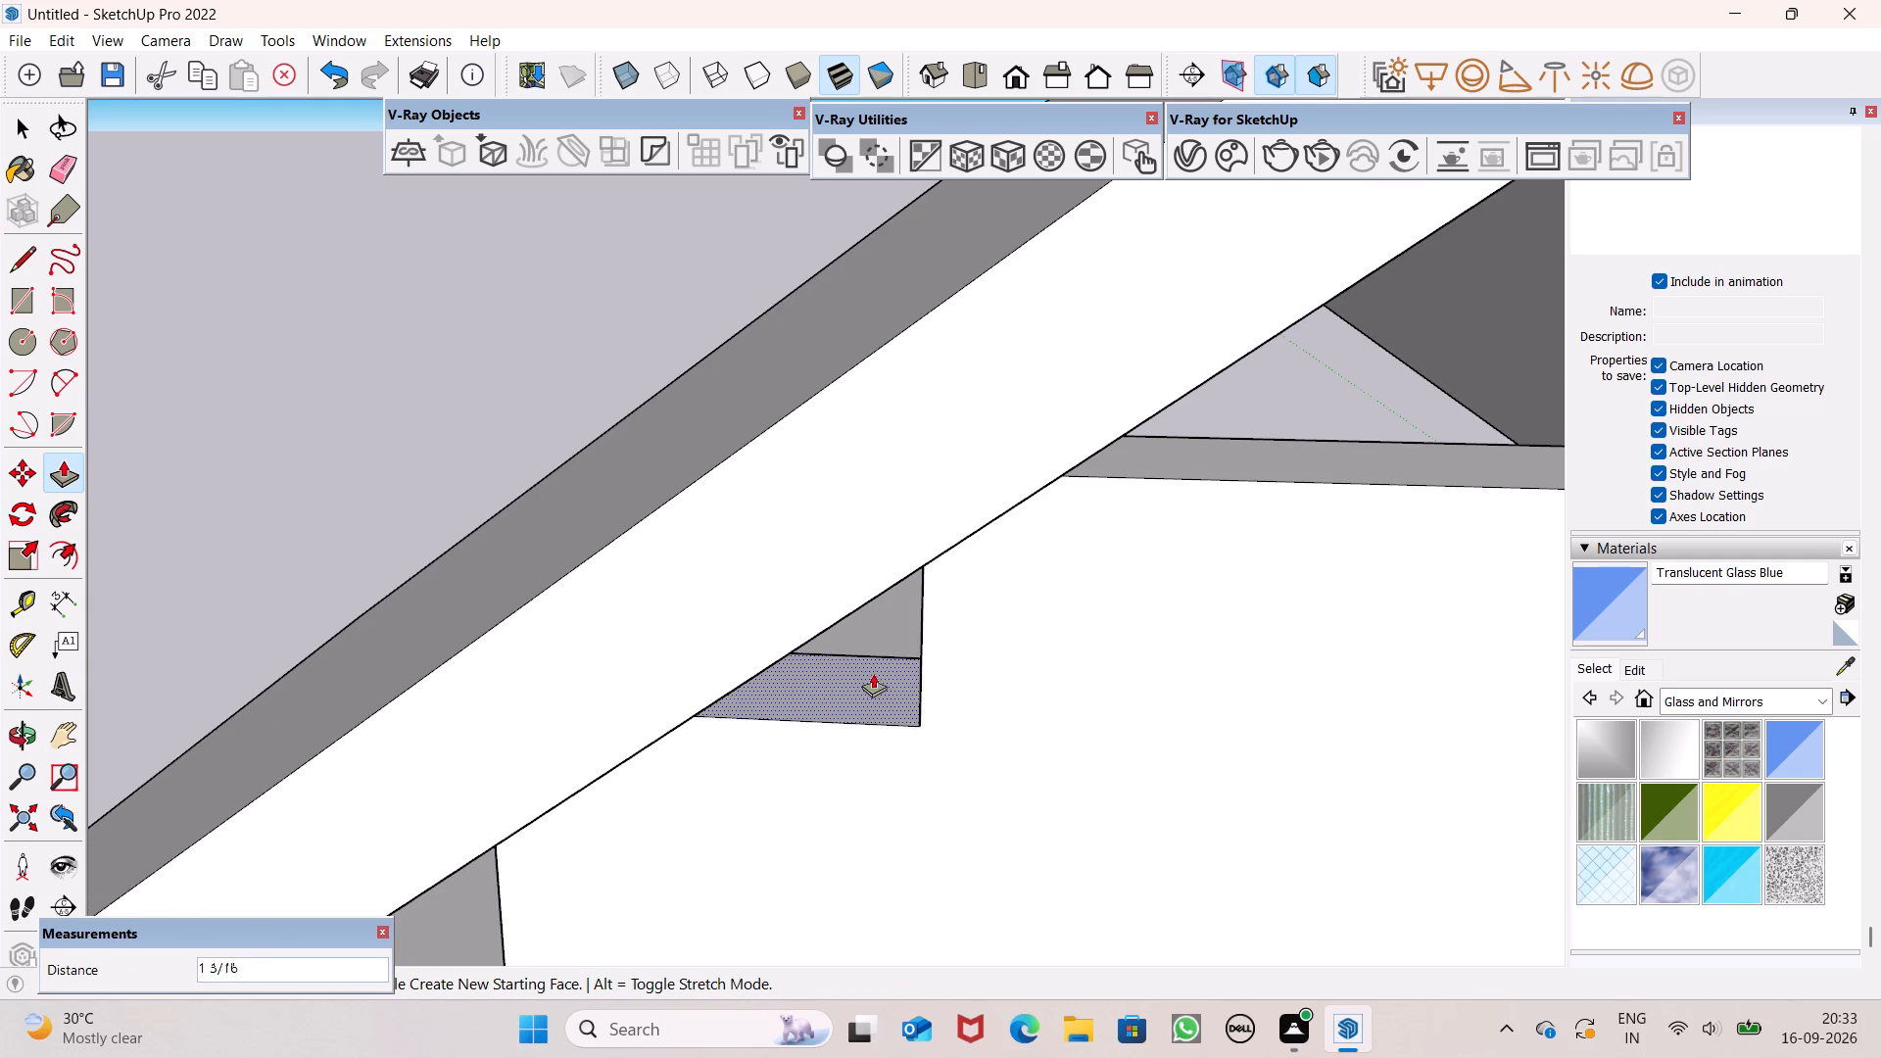
pyautogui.moveTo(873, 673); pyautogui.dragTo(873, 655)
pyautogui.moveTo(908, 771); pyautogui.dragTo(751, 620, button='middle')
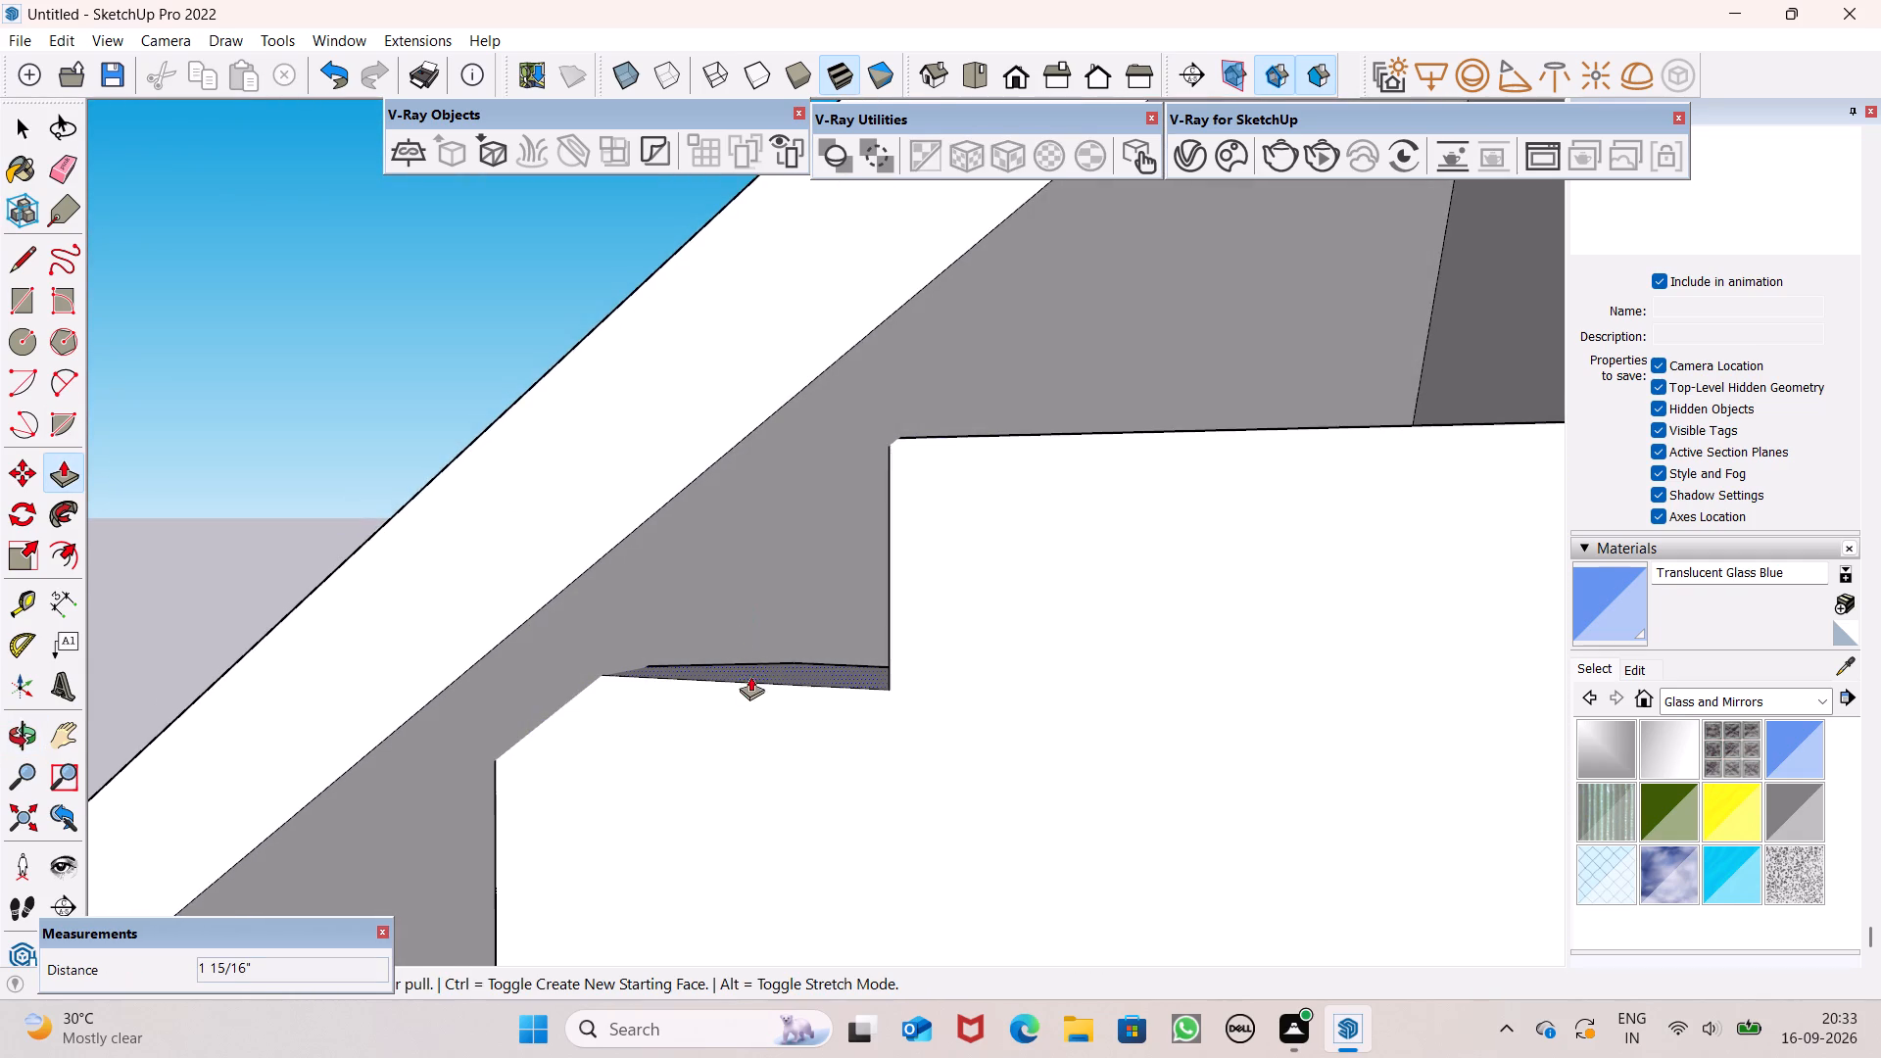
pyautogui.scroll(1, 750, 676)
pyautogui.moveTo(837, 665); pyautogui.dragTo(836, 600)
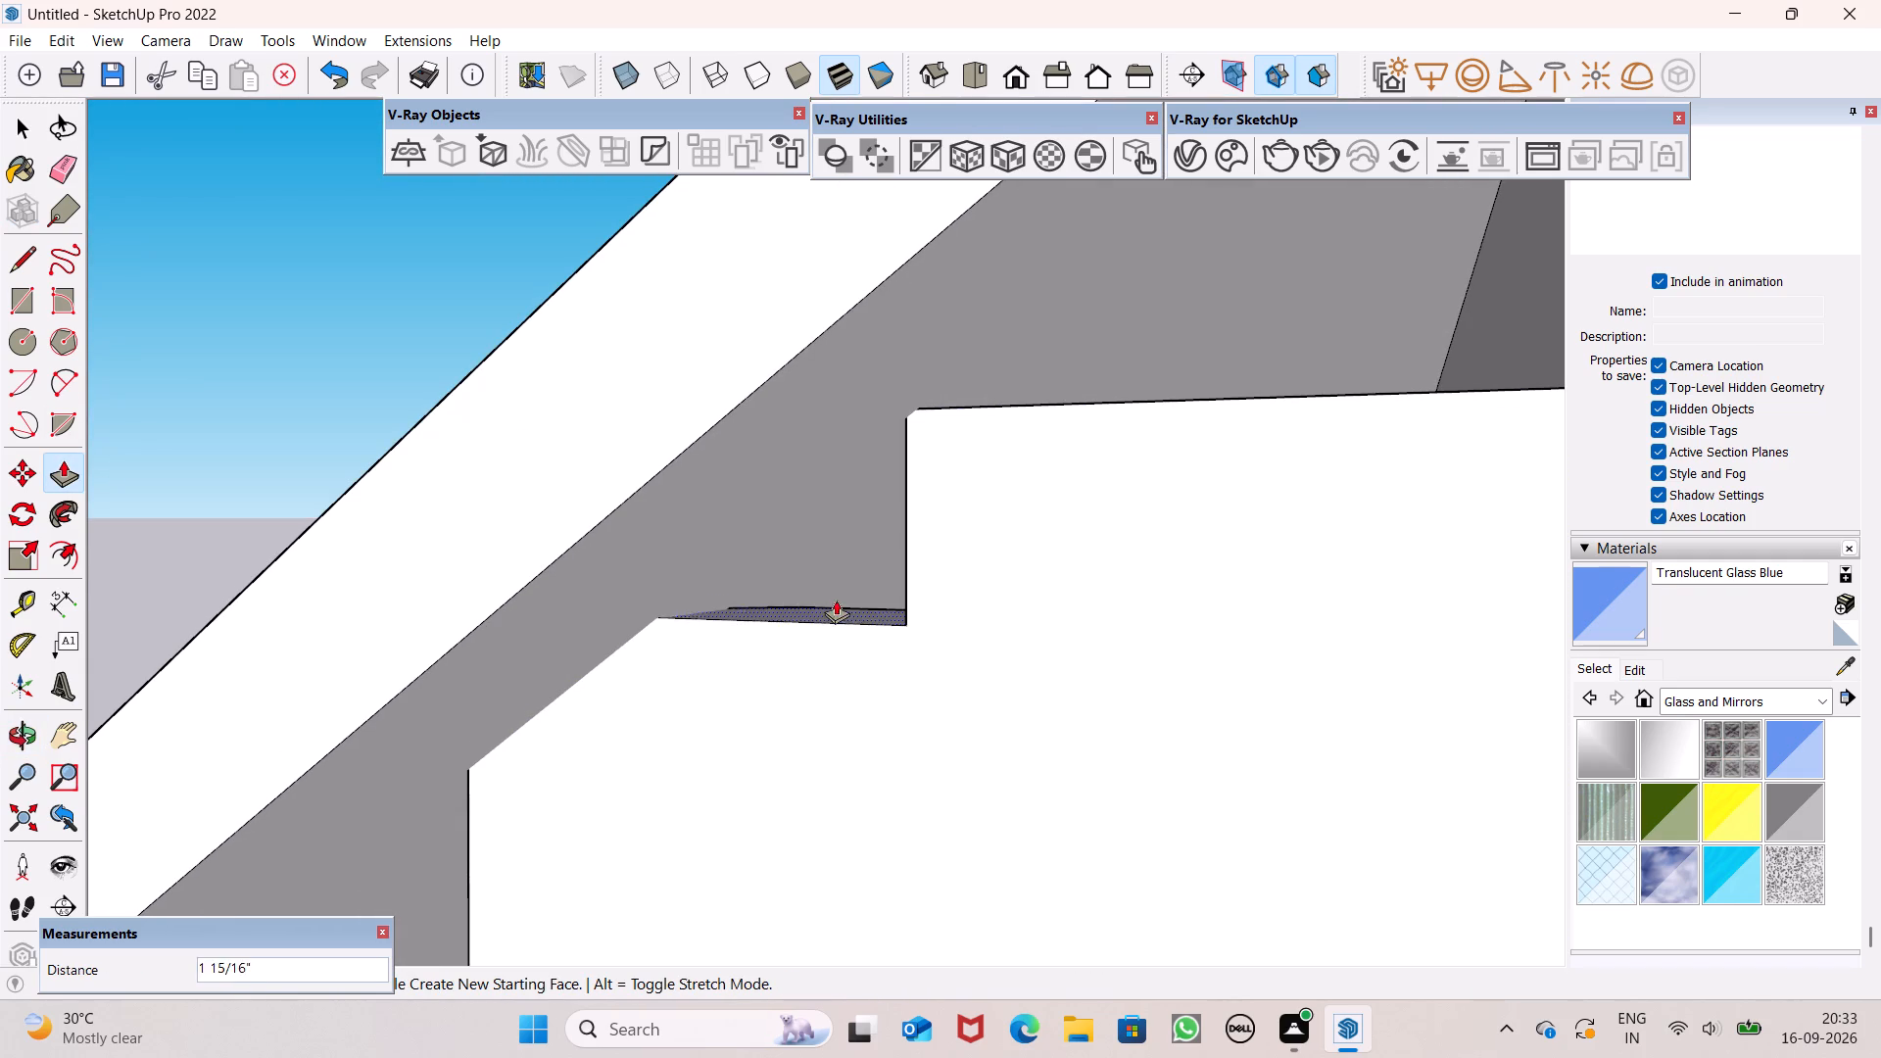
pyautogui.moveTo(836, 600); pyautogui.dragTo(834, 429)
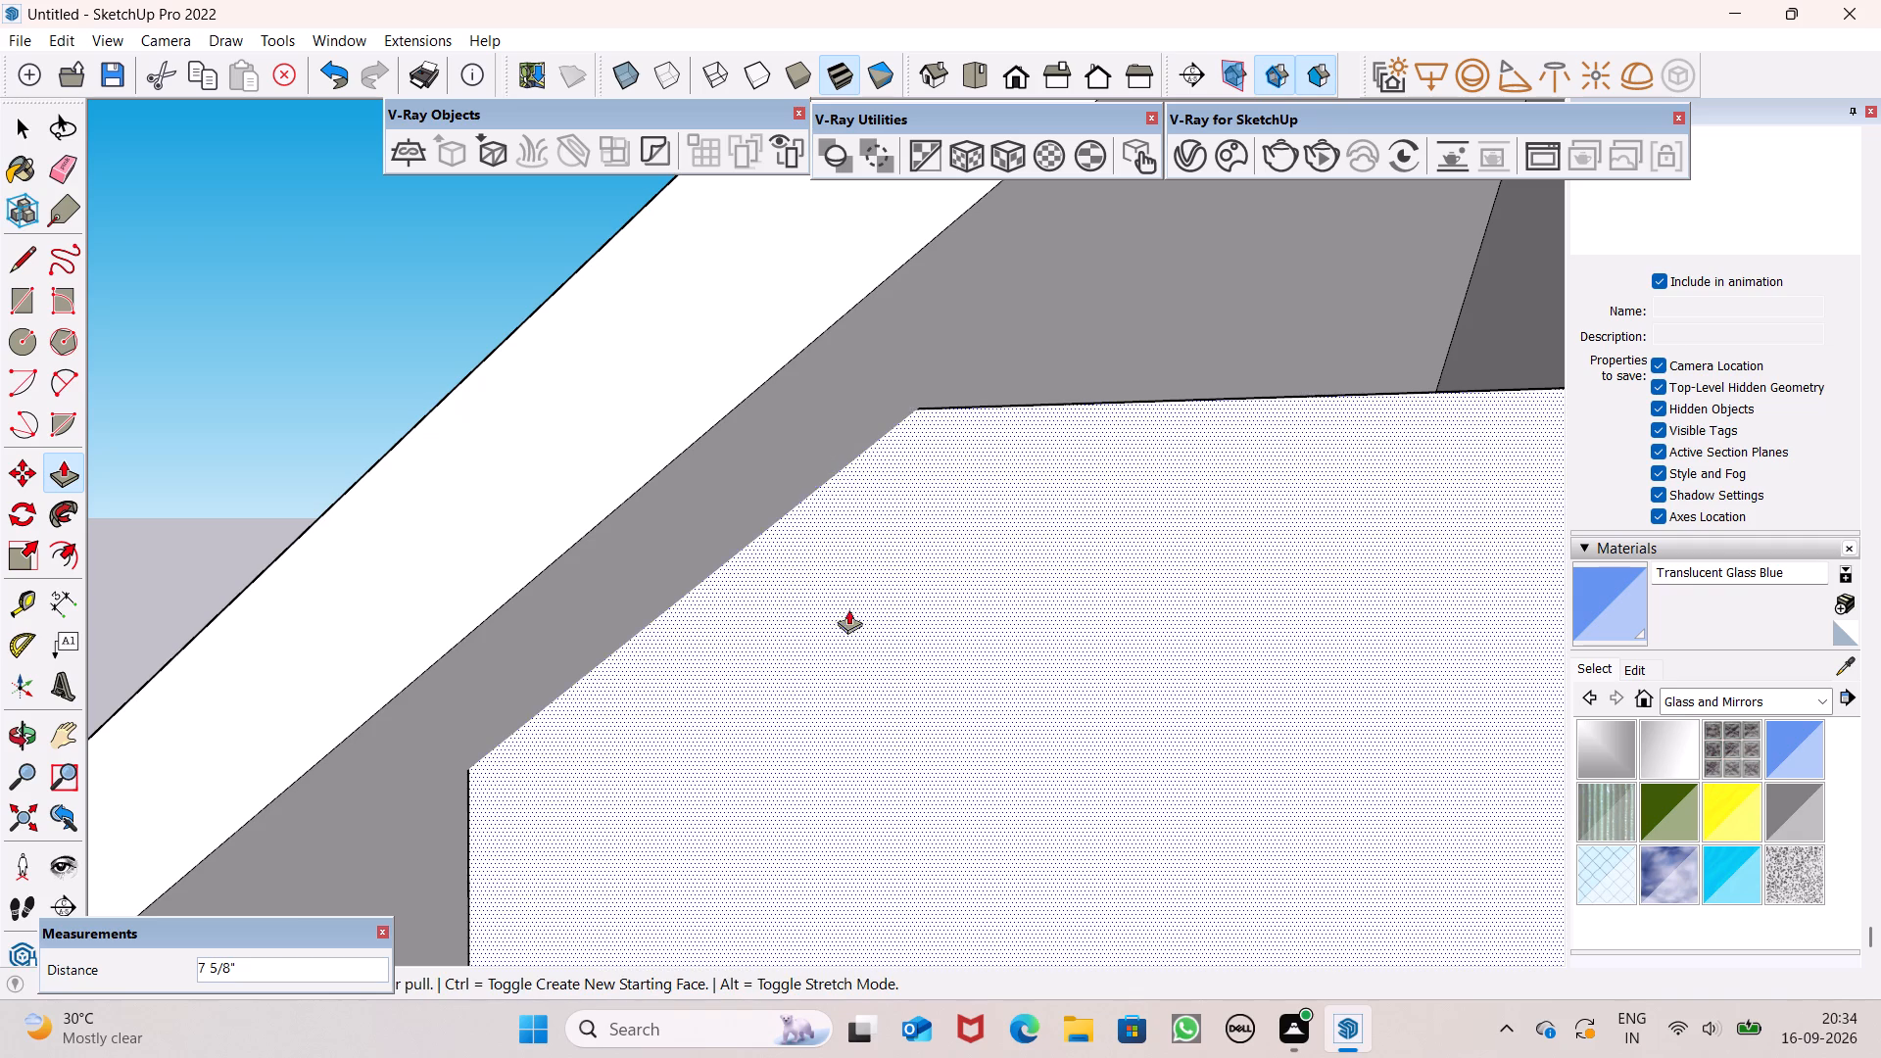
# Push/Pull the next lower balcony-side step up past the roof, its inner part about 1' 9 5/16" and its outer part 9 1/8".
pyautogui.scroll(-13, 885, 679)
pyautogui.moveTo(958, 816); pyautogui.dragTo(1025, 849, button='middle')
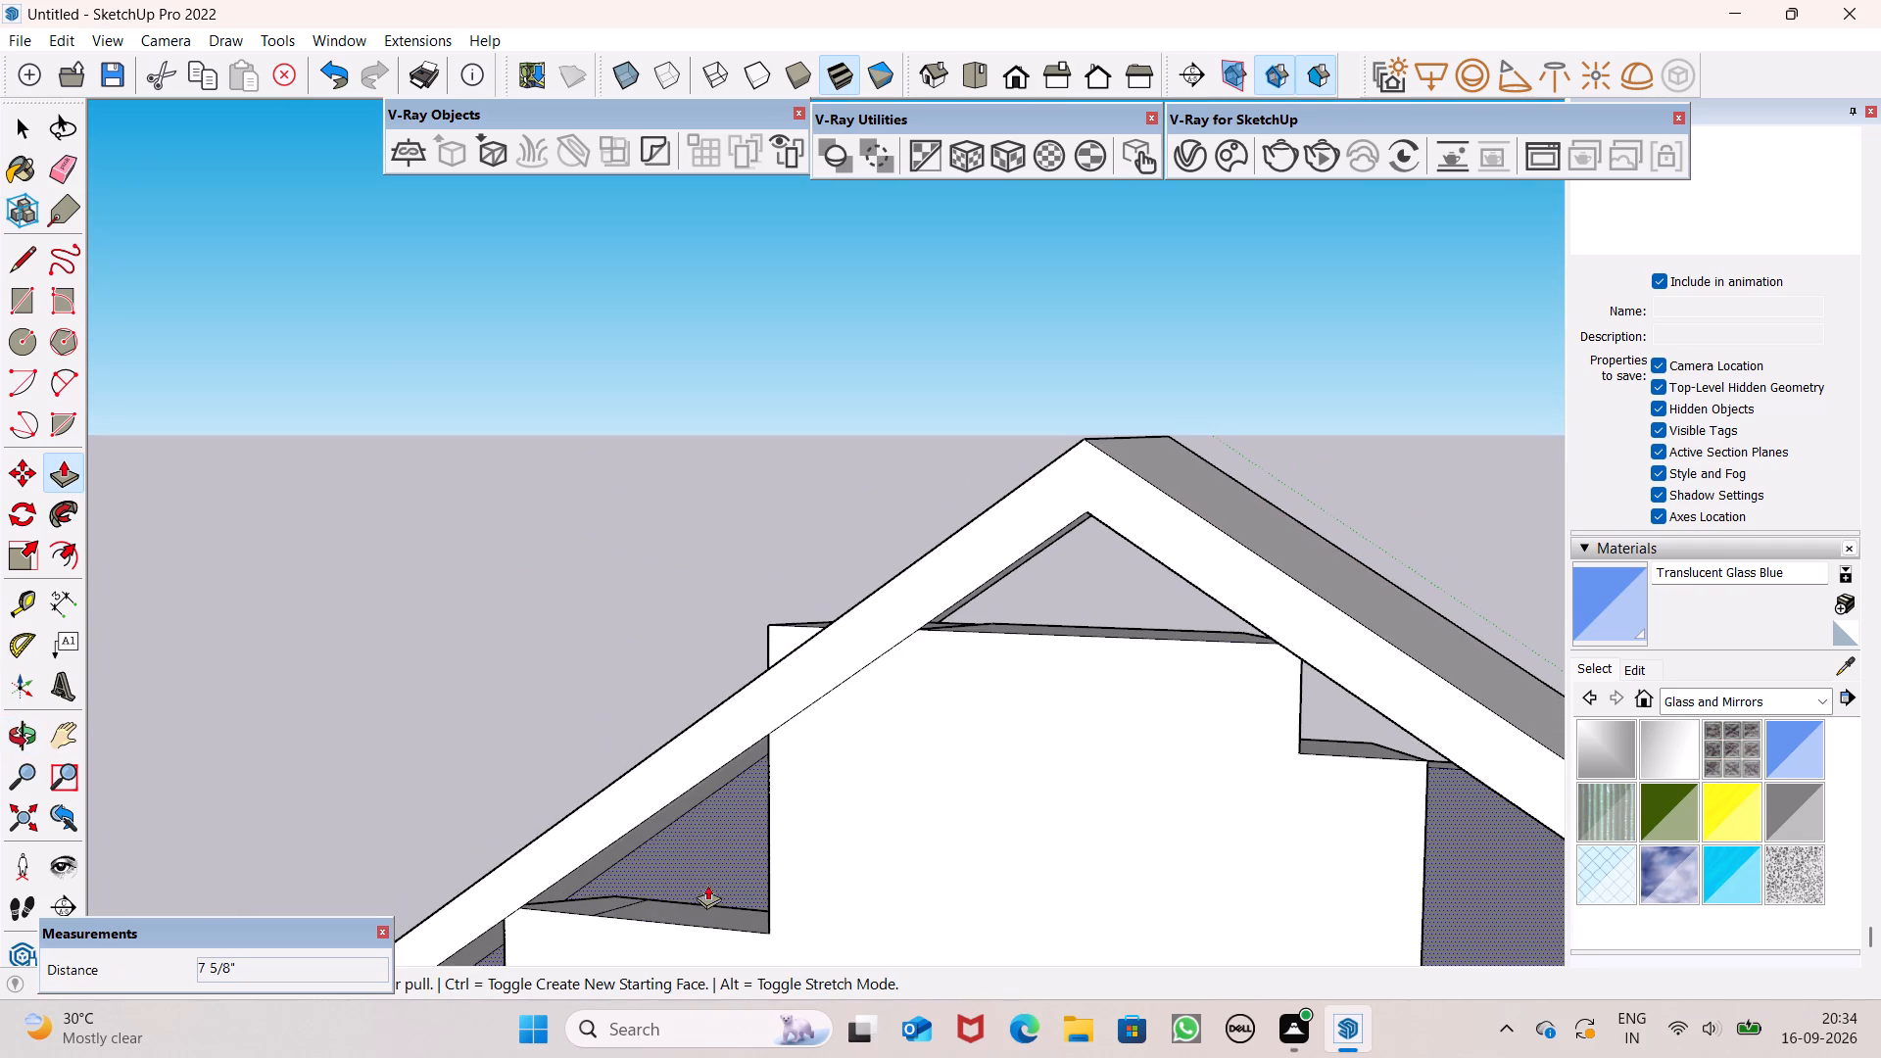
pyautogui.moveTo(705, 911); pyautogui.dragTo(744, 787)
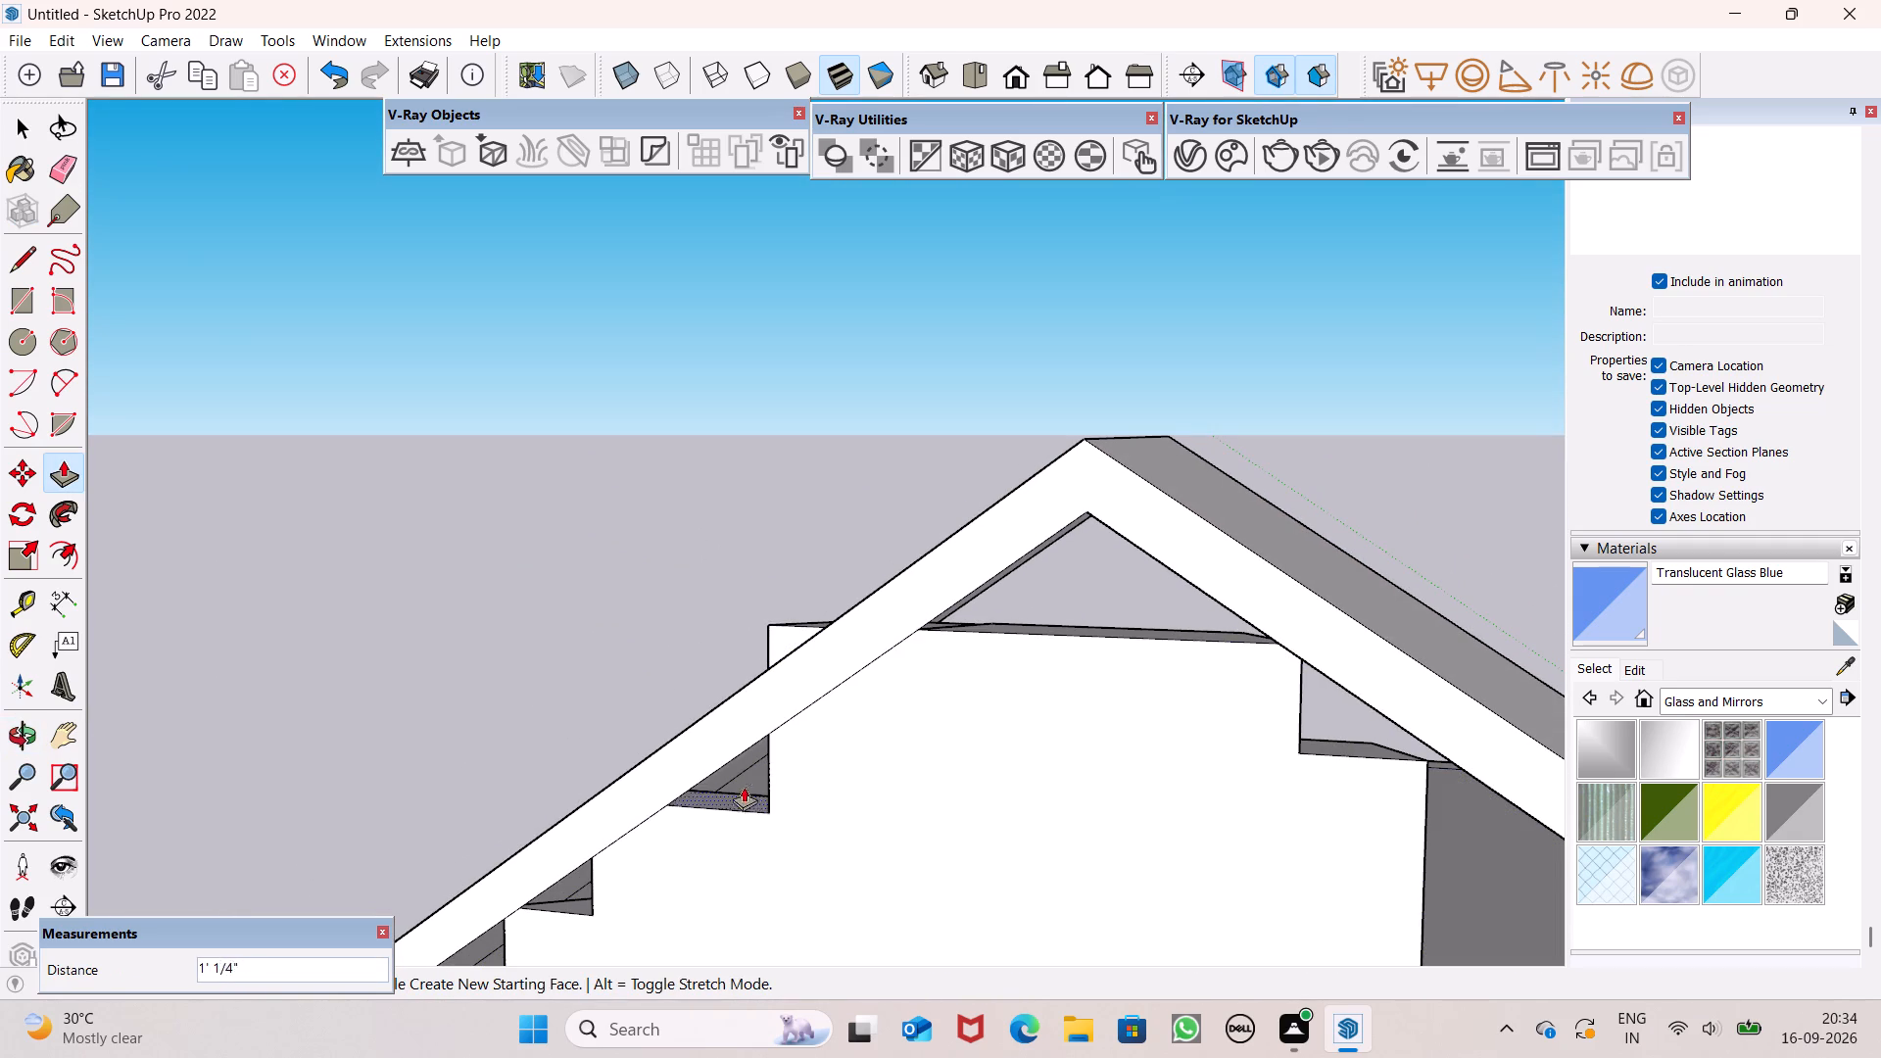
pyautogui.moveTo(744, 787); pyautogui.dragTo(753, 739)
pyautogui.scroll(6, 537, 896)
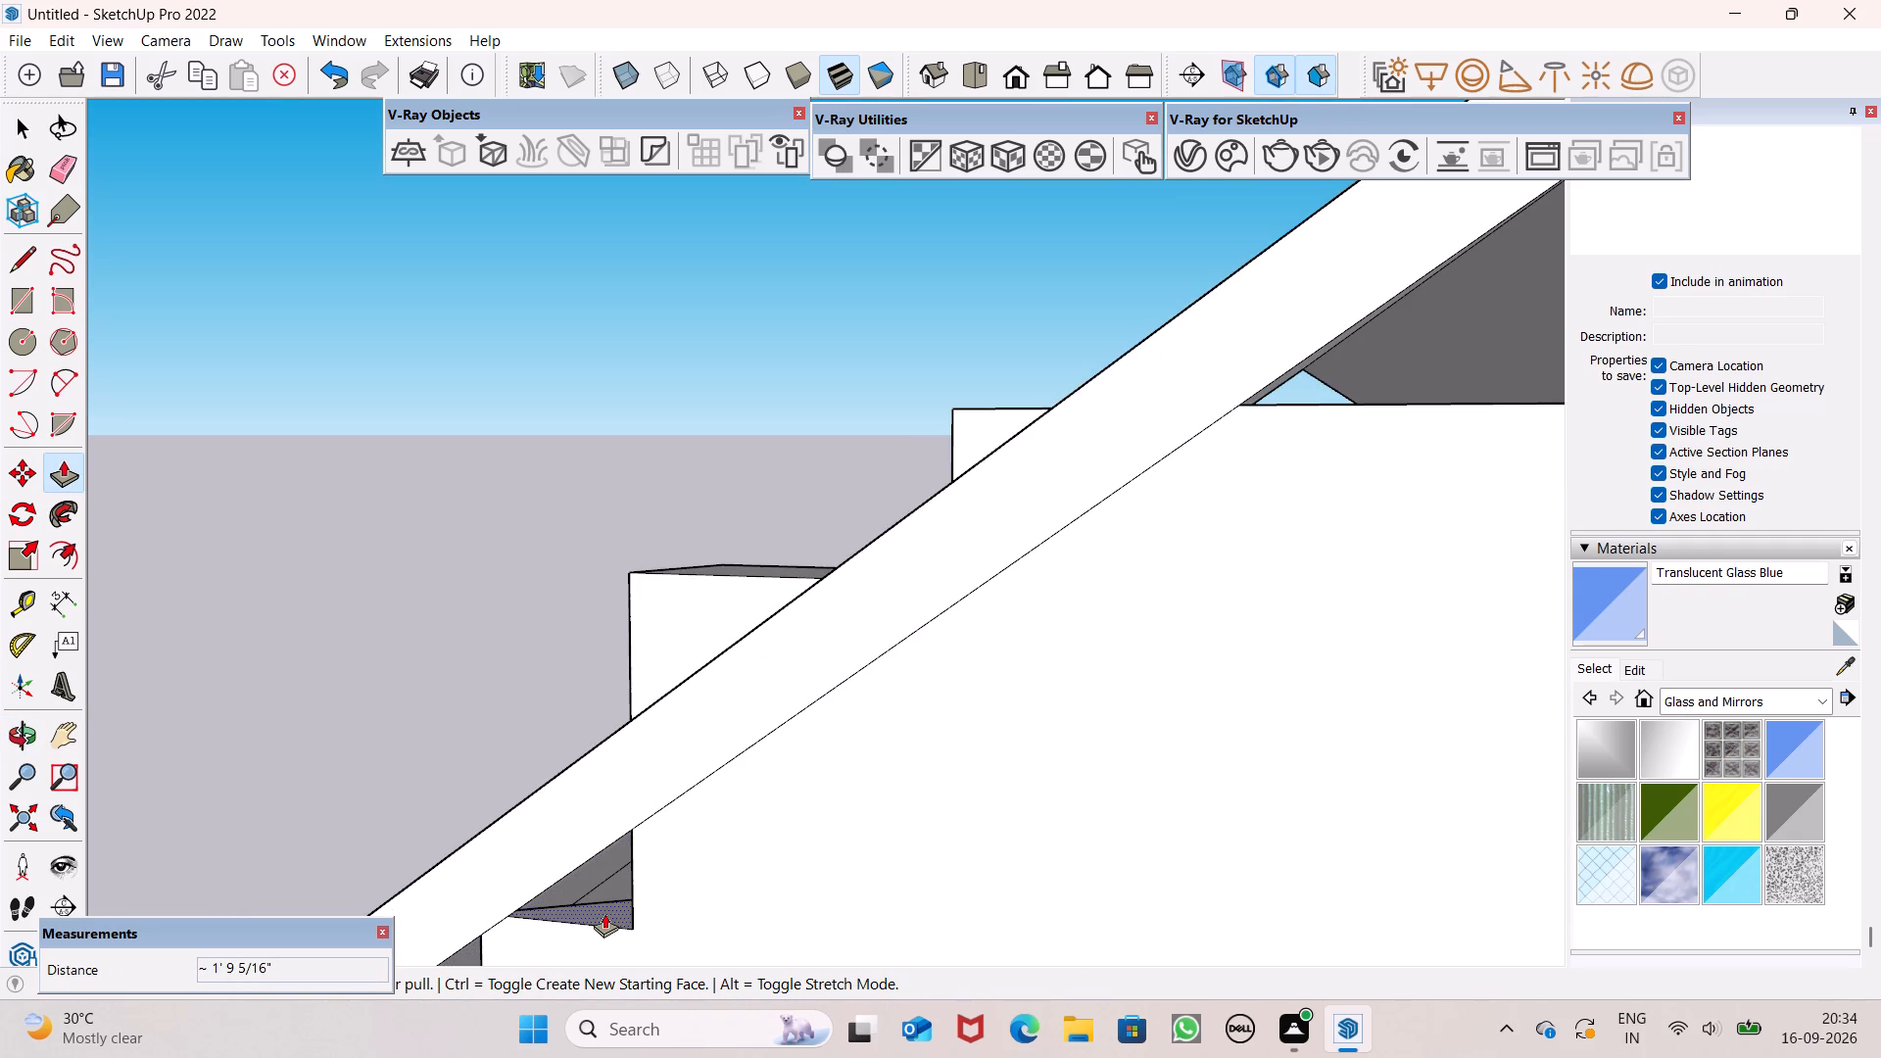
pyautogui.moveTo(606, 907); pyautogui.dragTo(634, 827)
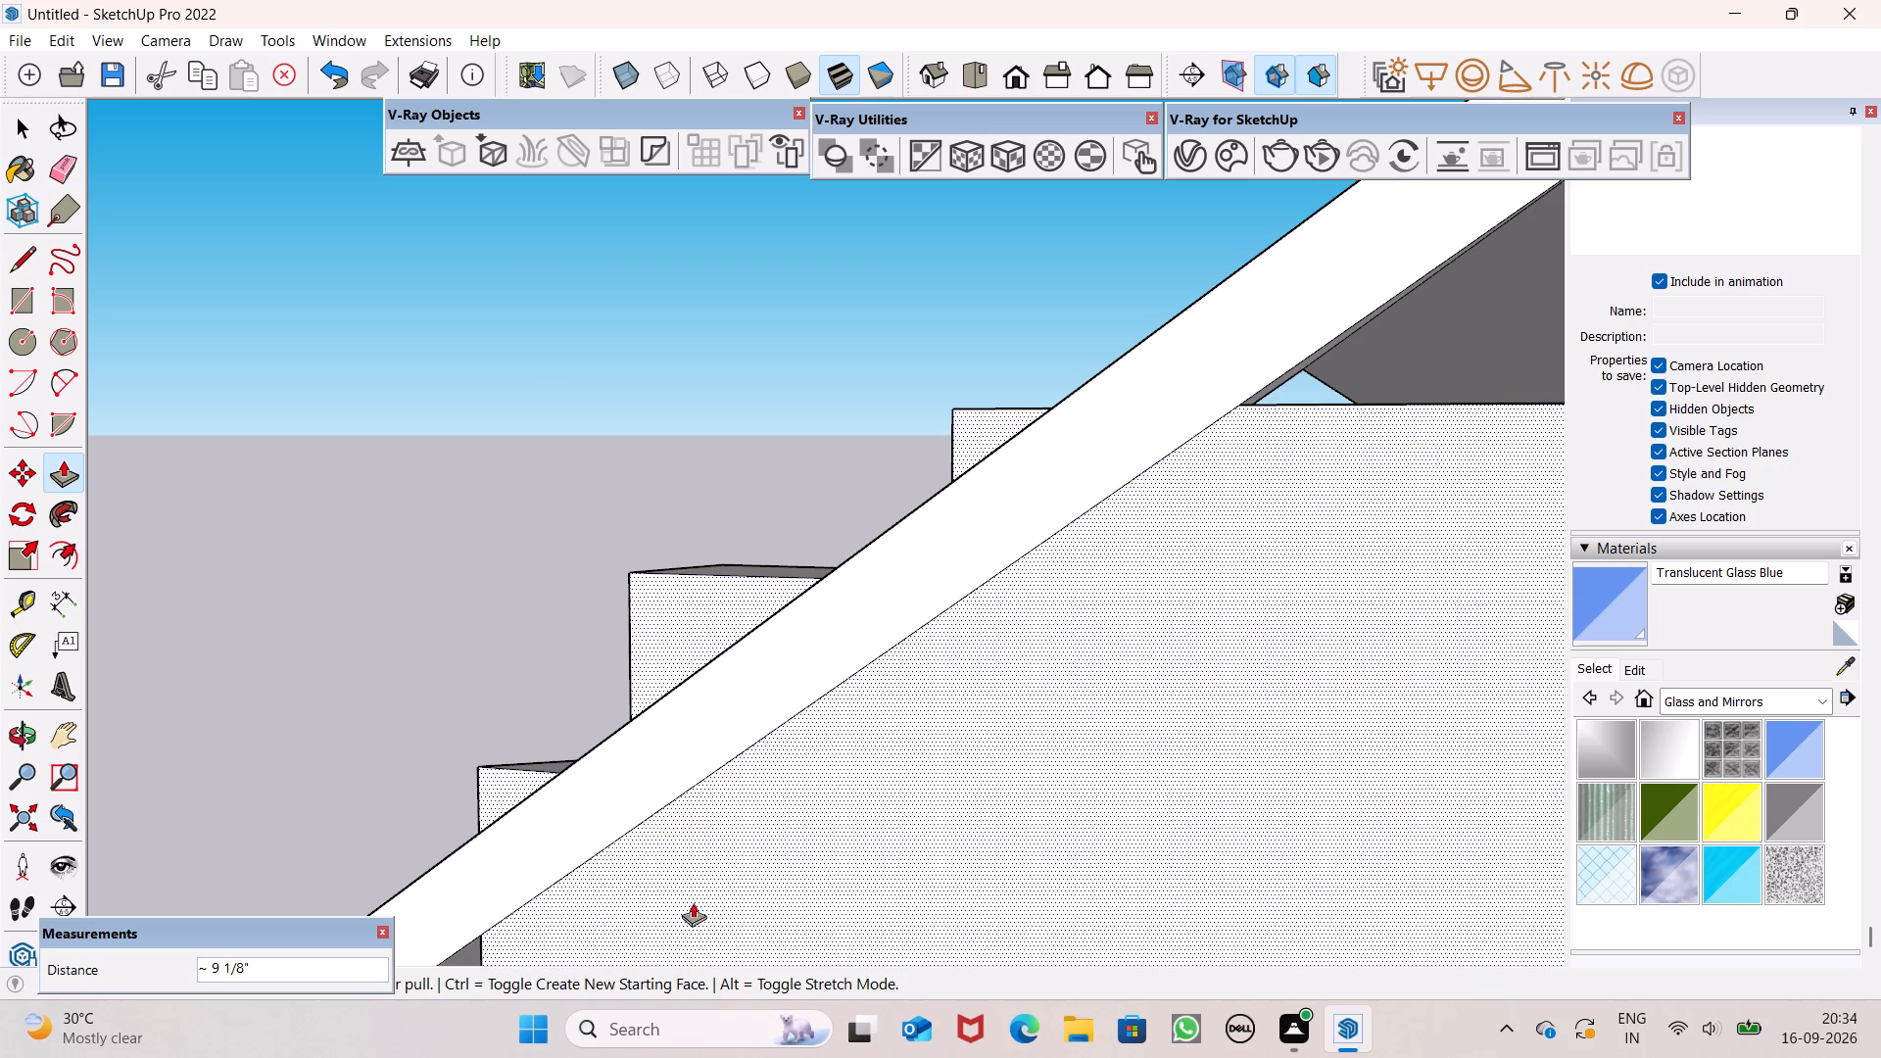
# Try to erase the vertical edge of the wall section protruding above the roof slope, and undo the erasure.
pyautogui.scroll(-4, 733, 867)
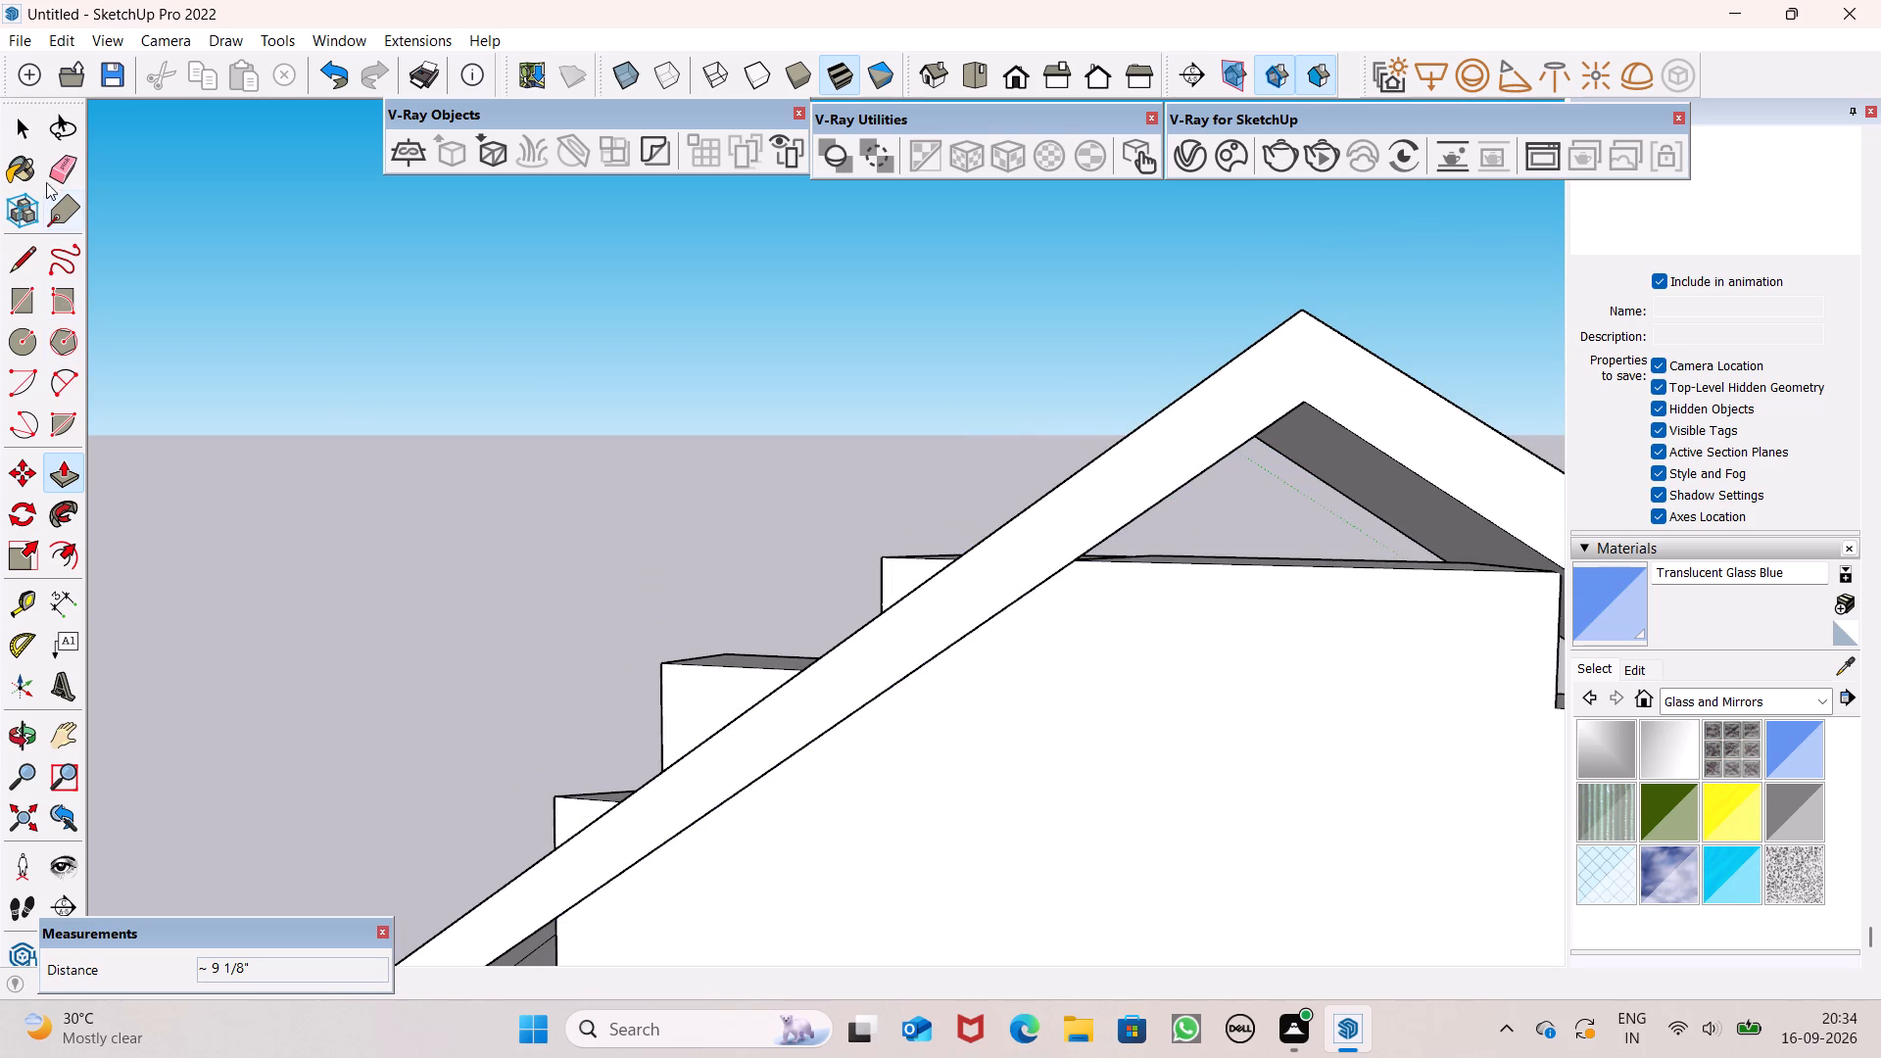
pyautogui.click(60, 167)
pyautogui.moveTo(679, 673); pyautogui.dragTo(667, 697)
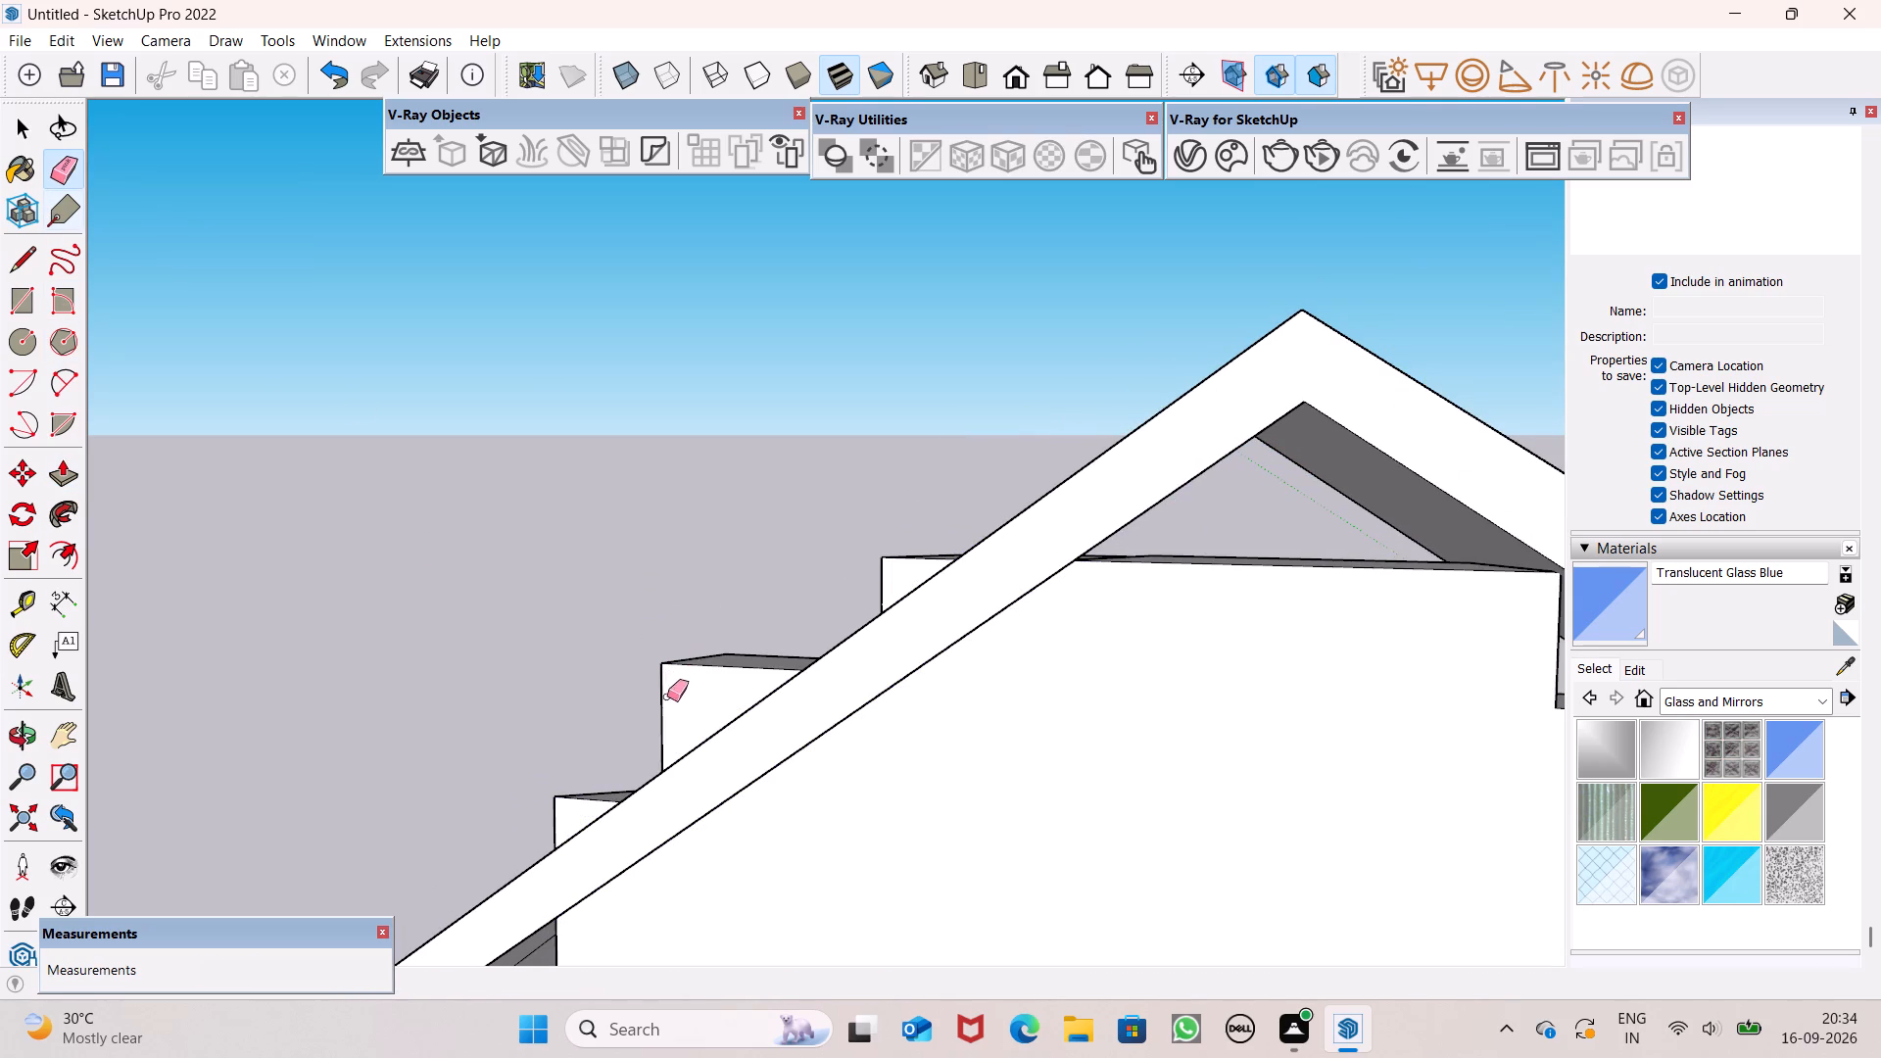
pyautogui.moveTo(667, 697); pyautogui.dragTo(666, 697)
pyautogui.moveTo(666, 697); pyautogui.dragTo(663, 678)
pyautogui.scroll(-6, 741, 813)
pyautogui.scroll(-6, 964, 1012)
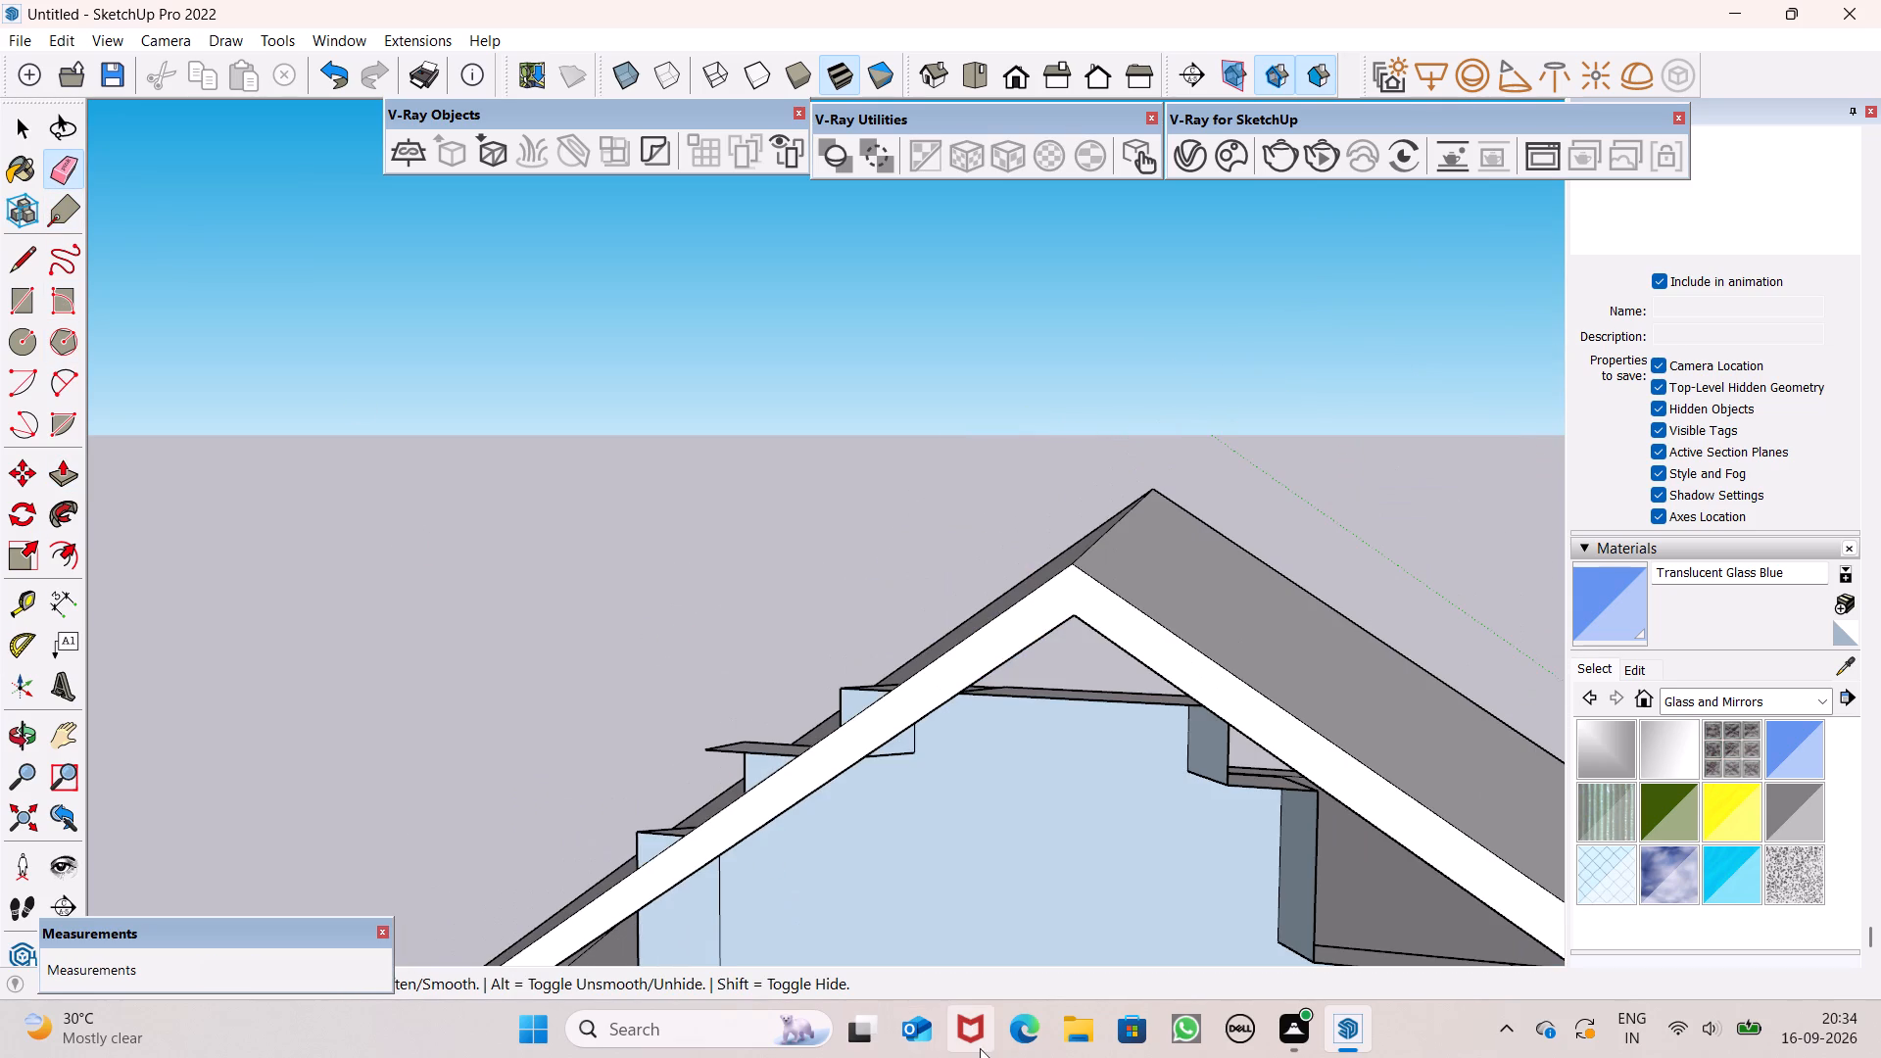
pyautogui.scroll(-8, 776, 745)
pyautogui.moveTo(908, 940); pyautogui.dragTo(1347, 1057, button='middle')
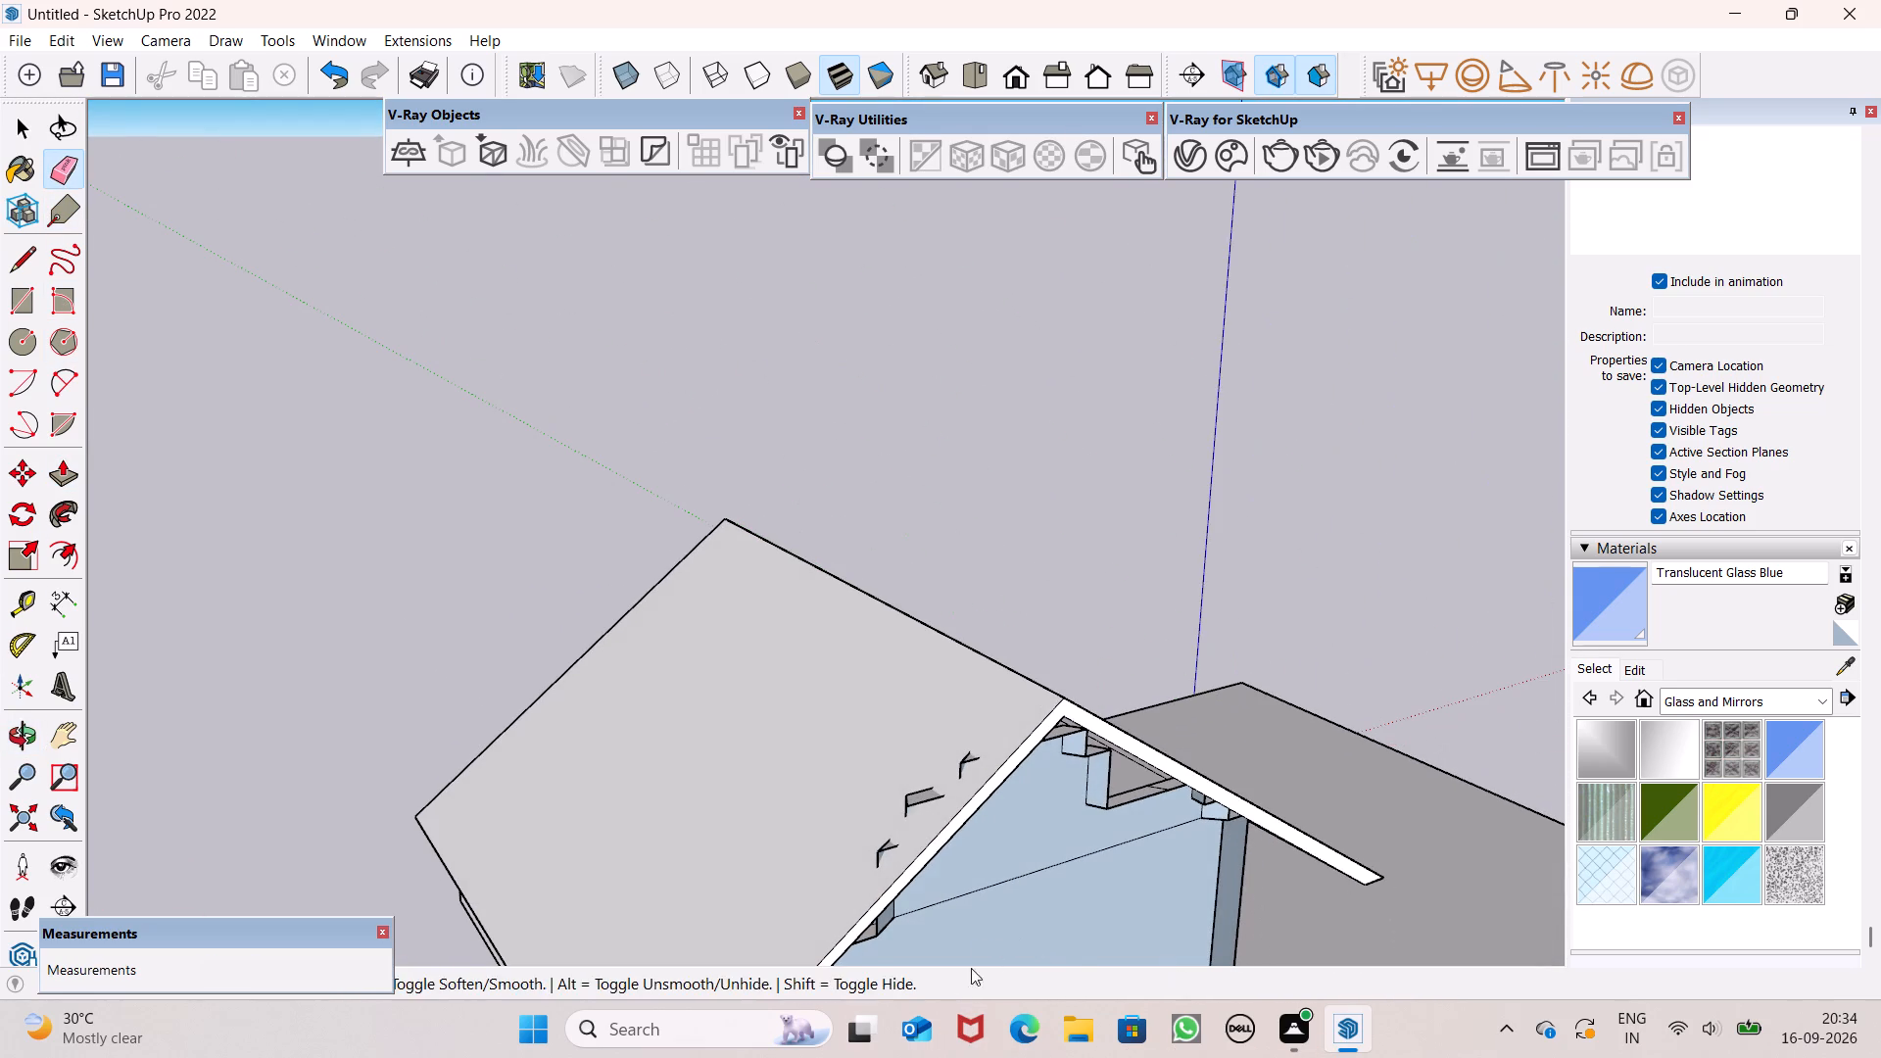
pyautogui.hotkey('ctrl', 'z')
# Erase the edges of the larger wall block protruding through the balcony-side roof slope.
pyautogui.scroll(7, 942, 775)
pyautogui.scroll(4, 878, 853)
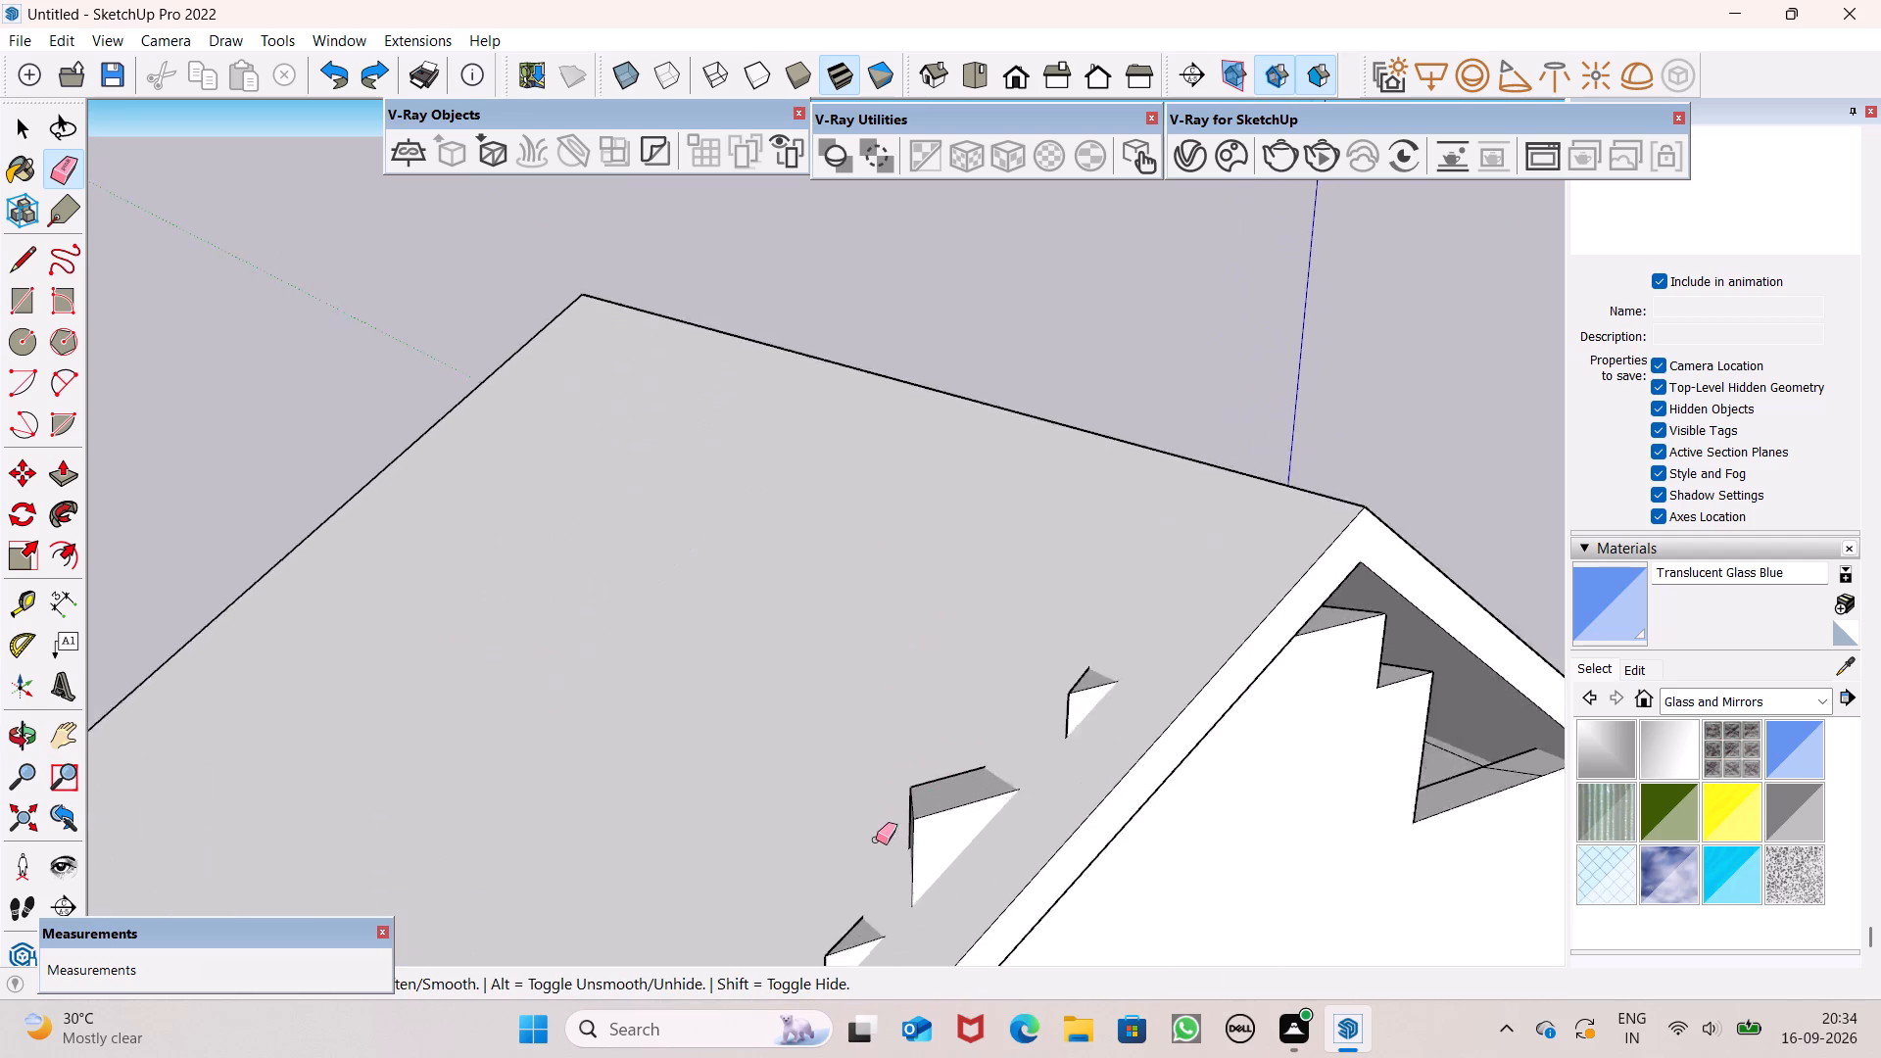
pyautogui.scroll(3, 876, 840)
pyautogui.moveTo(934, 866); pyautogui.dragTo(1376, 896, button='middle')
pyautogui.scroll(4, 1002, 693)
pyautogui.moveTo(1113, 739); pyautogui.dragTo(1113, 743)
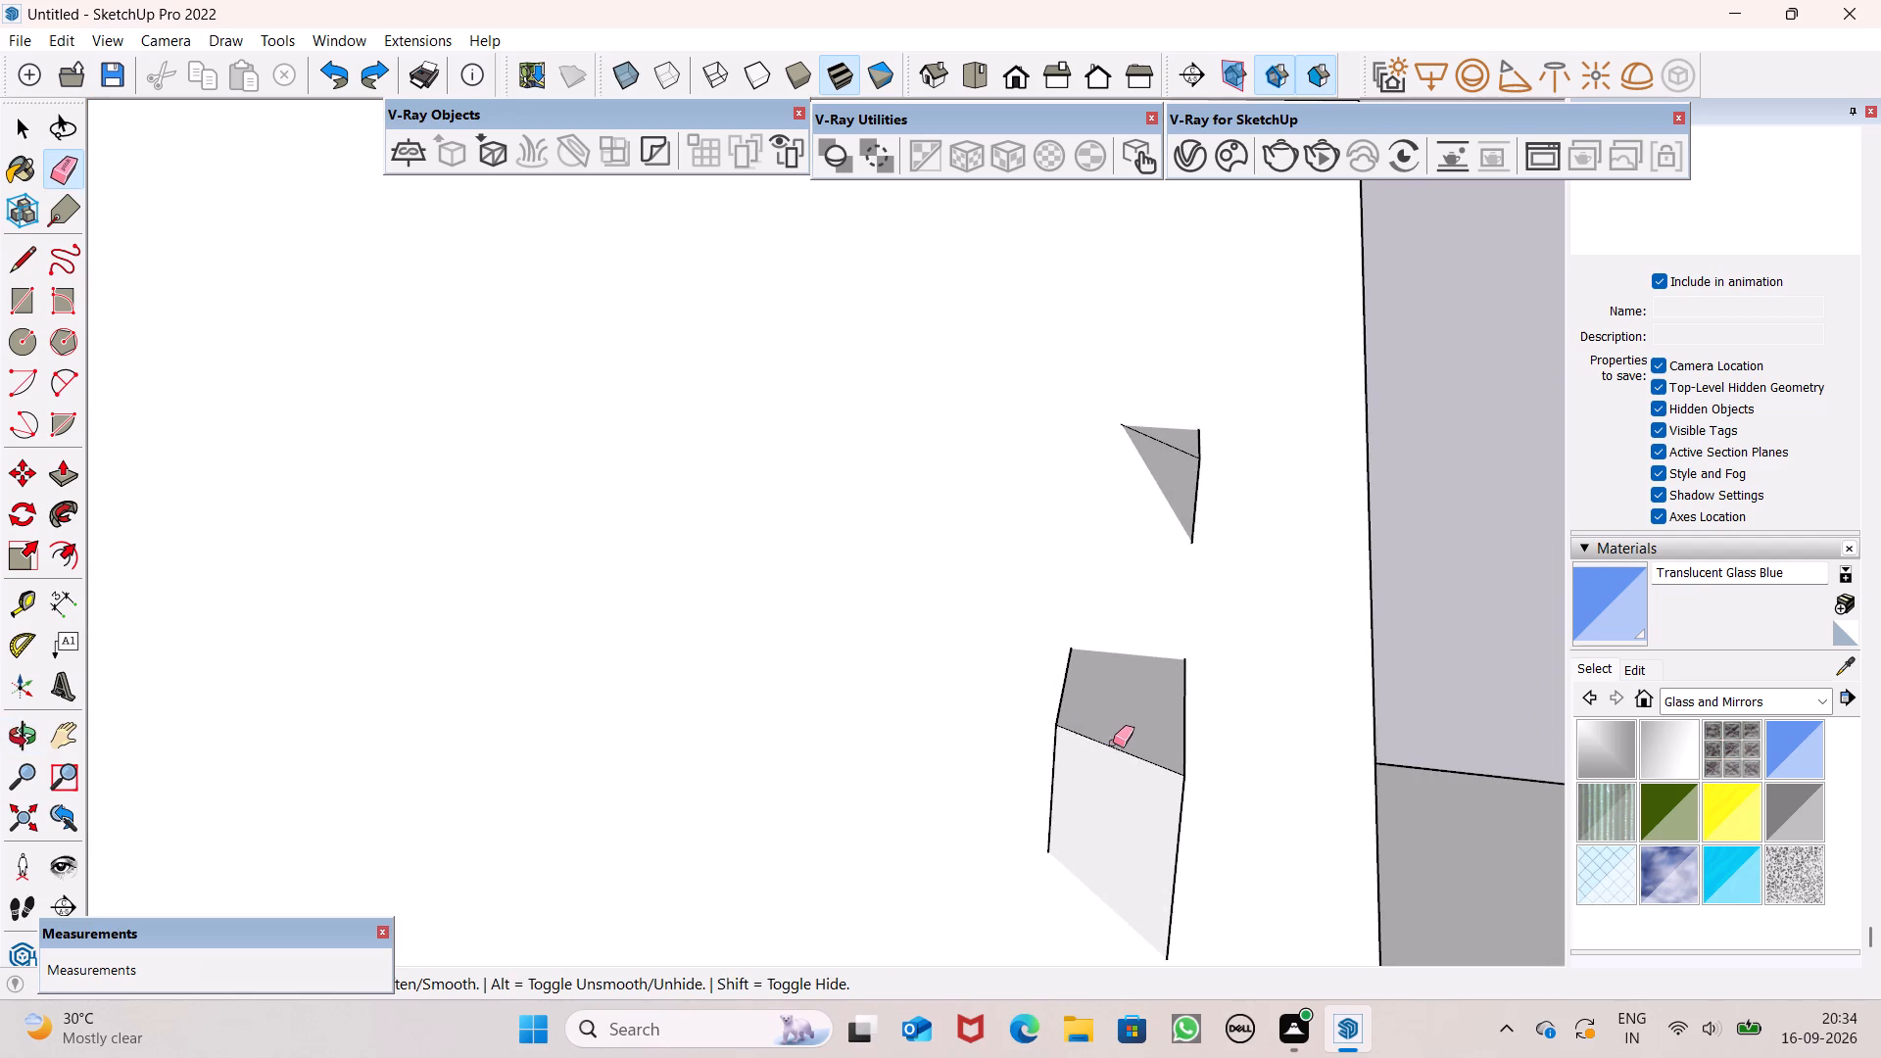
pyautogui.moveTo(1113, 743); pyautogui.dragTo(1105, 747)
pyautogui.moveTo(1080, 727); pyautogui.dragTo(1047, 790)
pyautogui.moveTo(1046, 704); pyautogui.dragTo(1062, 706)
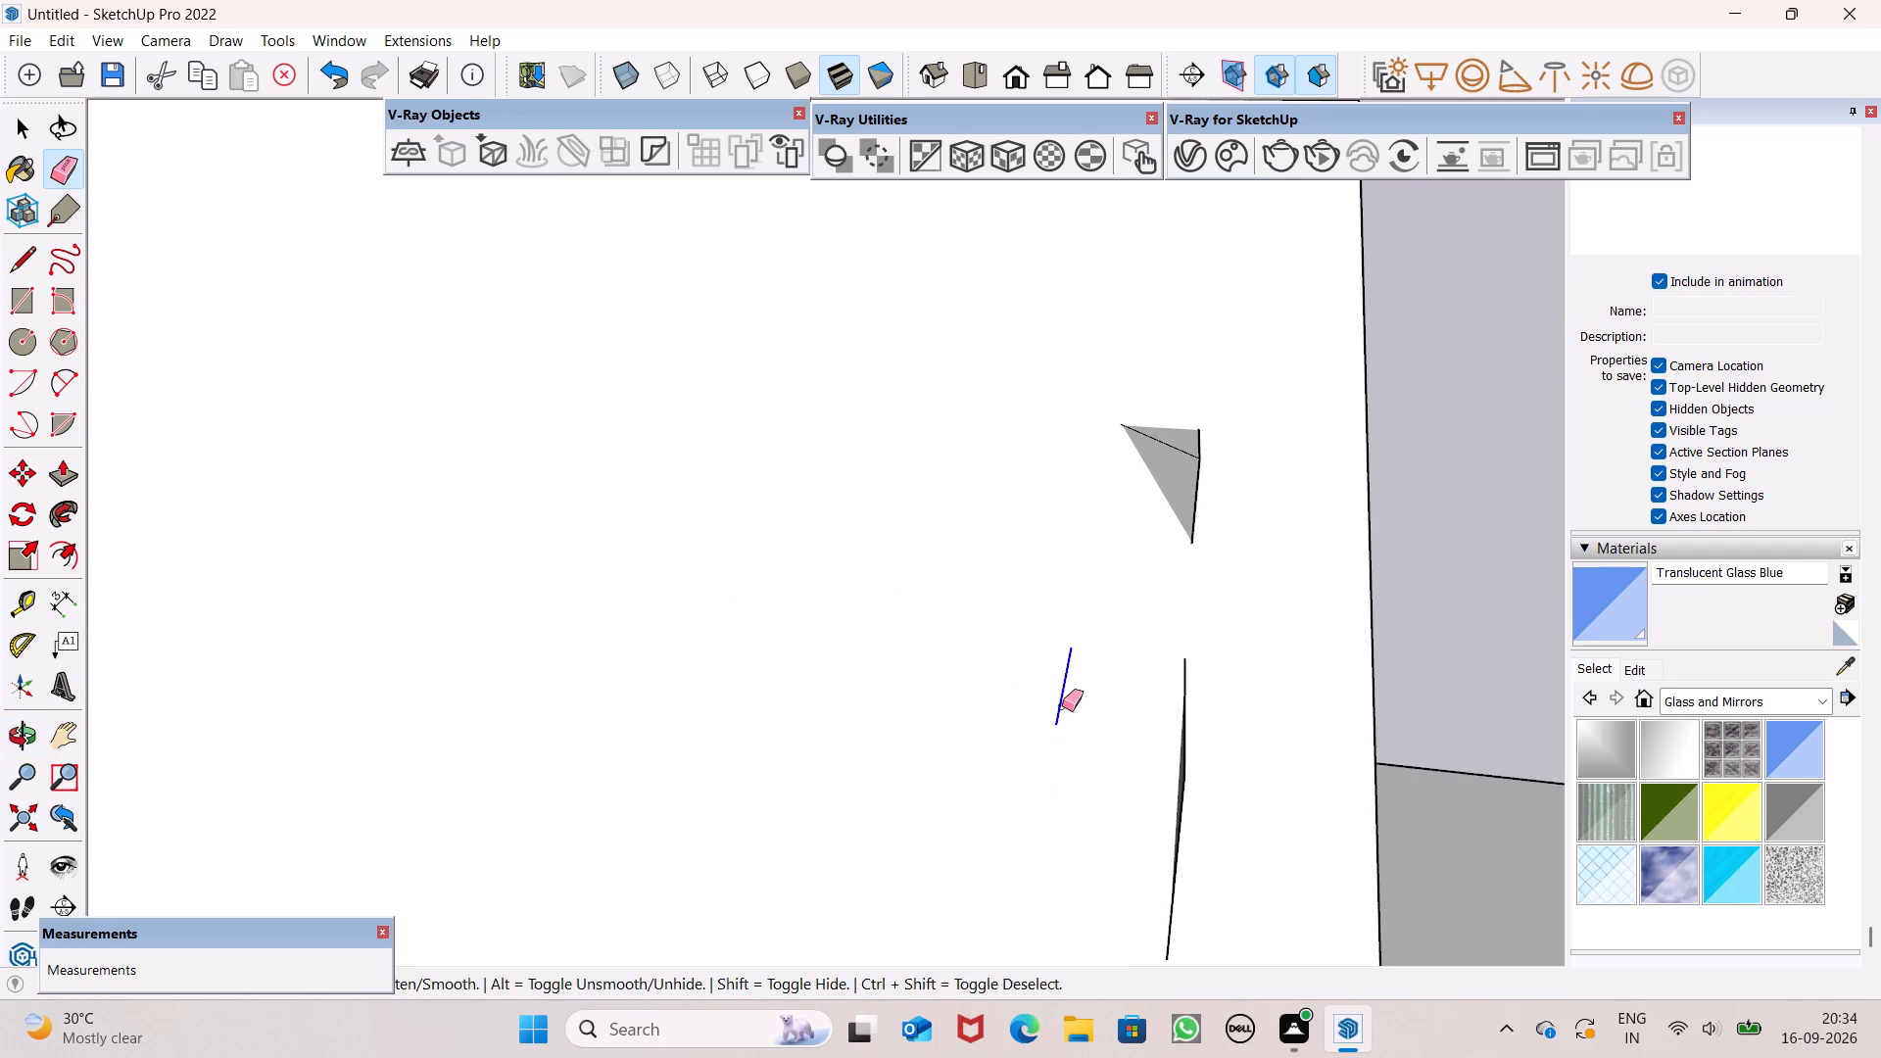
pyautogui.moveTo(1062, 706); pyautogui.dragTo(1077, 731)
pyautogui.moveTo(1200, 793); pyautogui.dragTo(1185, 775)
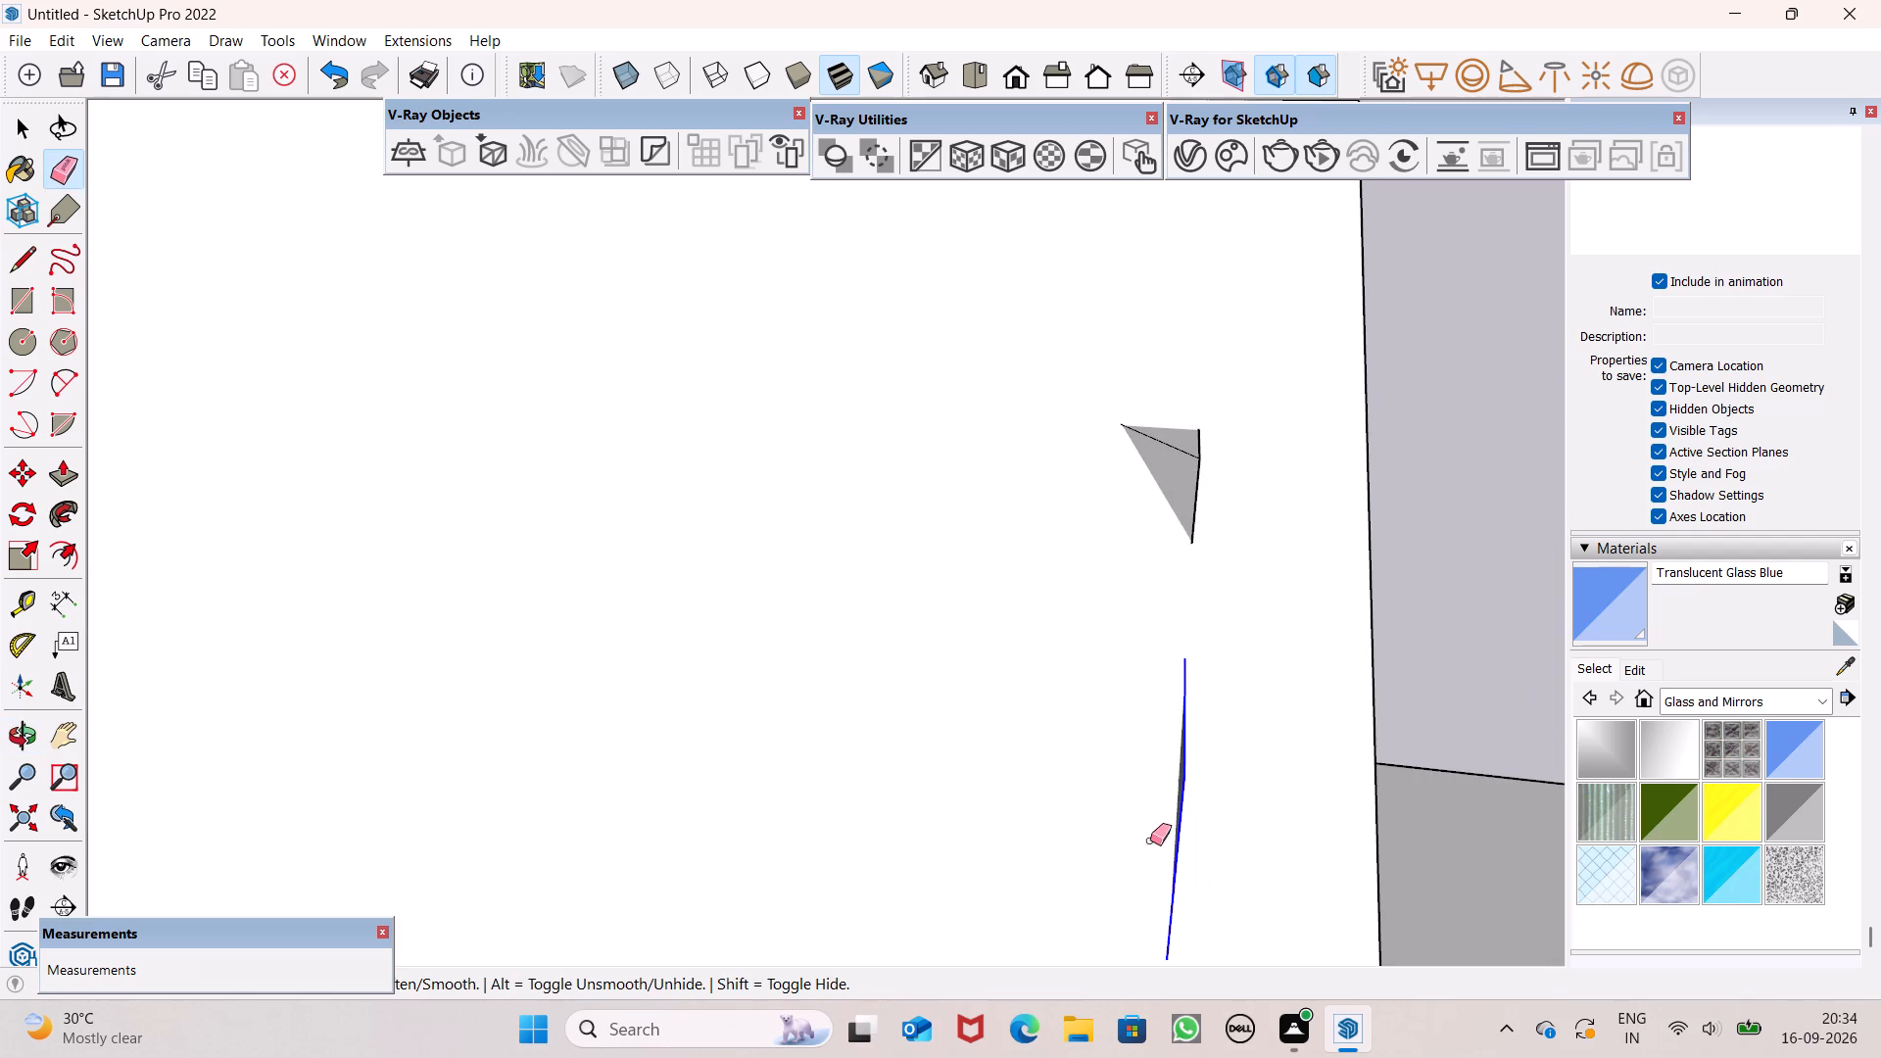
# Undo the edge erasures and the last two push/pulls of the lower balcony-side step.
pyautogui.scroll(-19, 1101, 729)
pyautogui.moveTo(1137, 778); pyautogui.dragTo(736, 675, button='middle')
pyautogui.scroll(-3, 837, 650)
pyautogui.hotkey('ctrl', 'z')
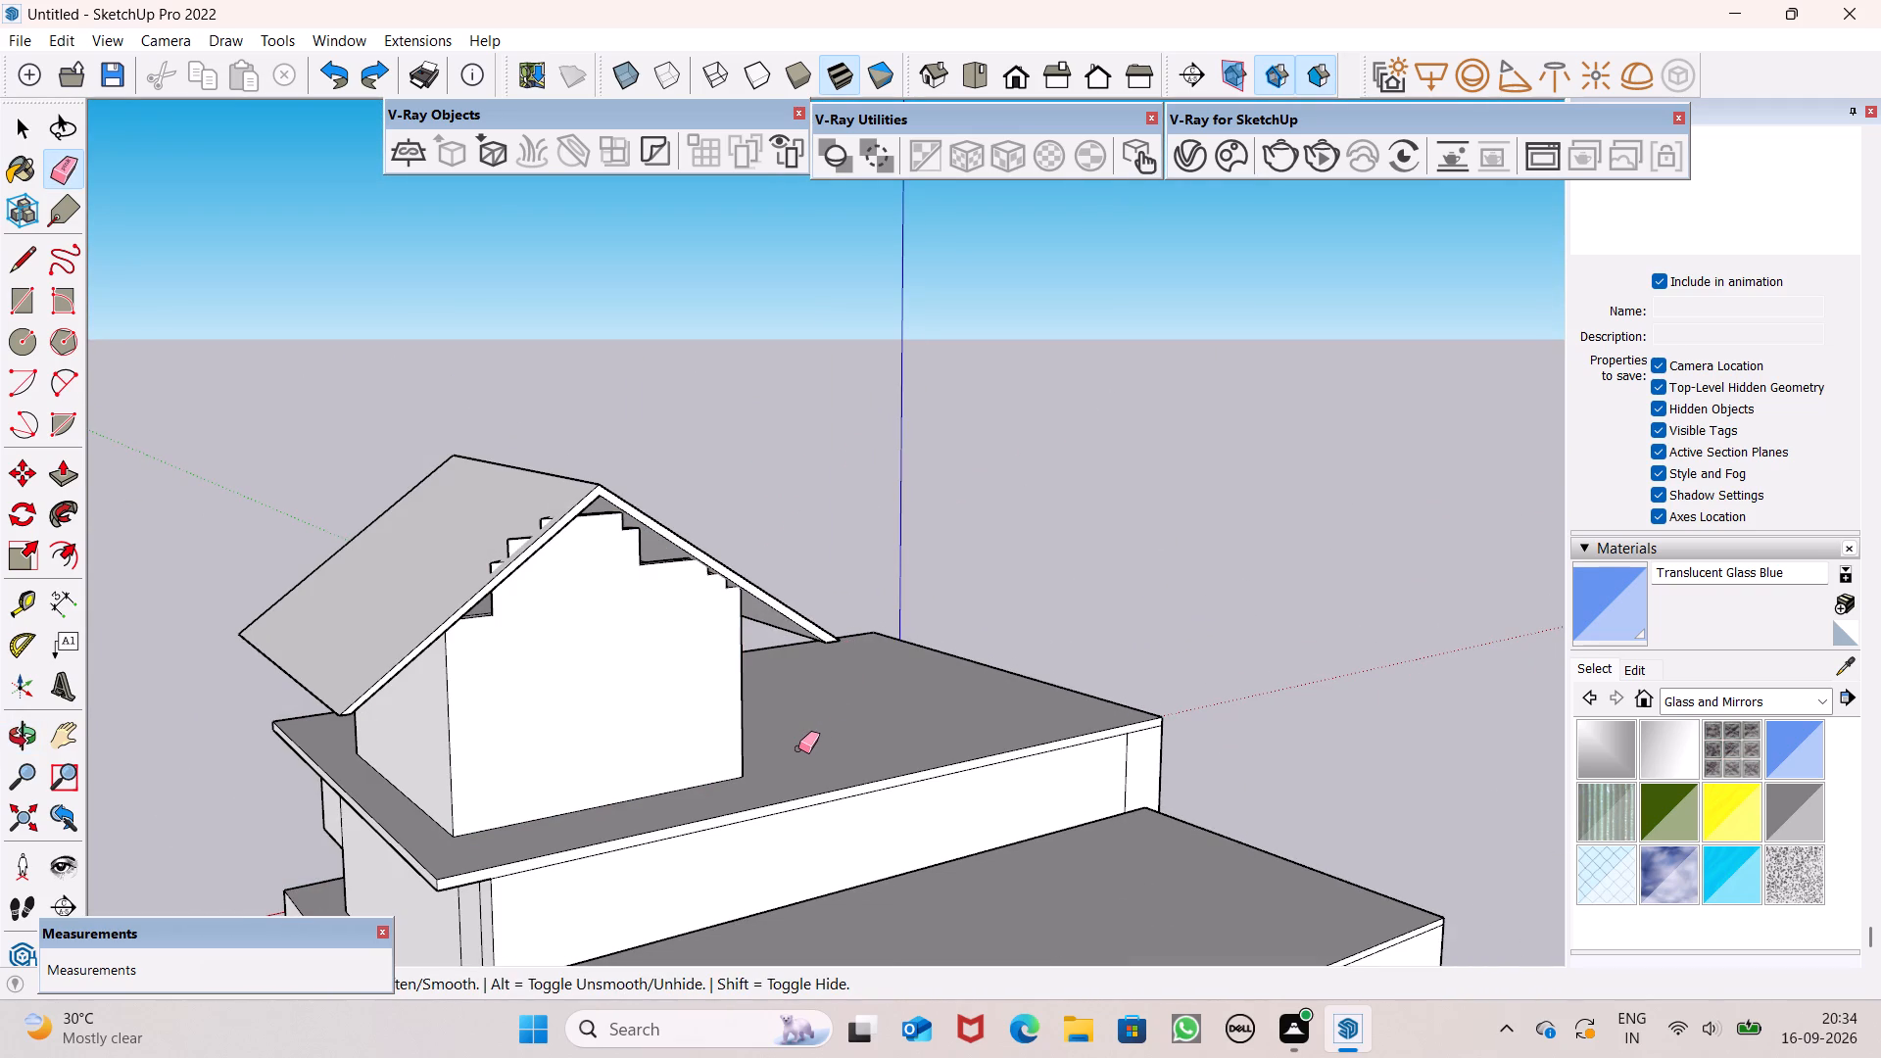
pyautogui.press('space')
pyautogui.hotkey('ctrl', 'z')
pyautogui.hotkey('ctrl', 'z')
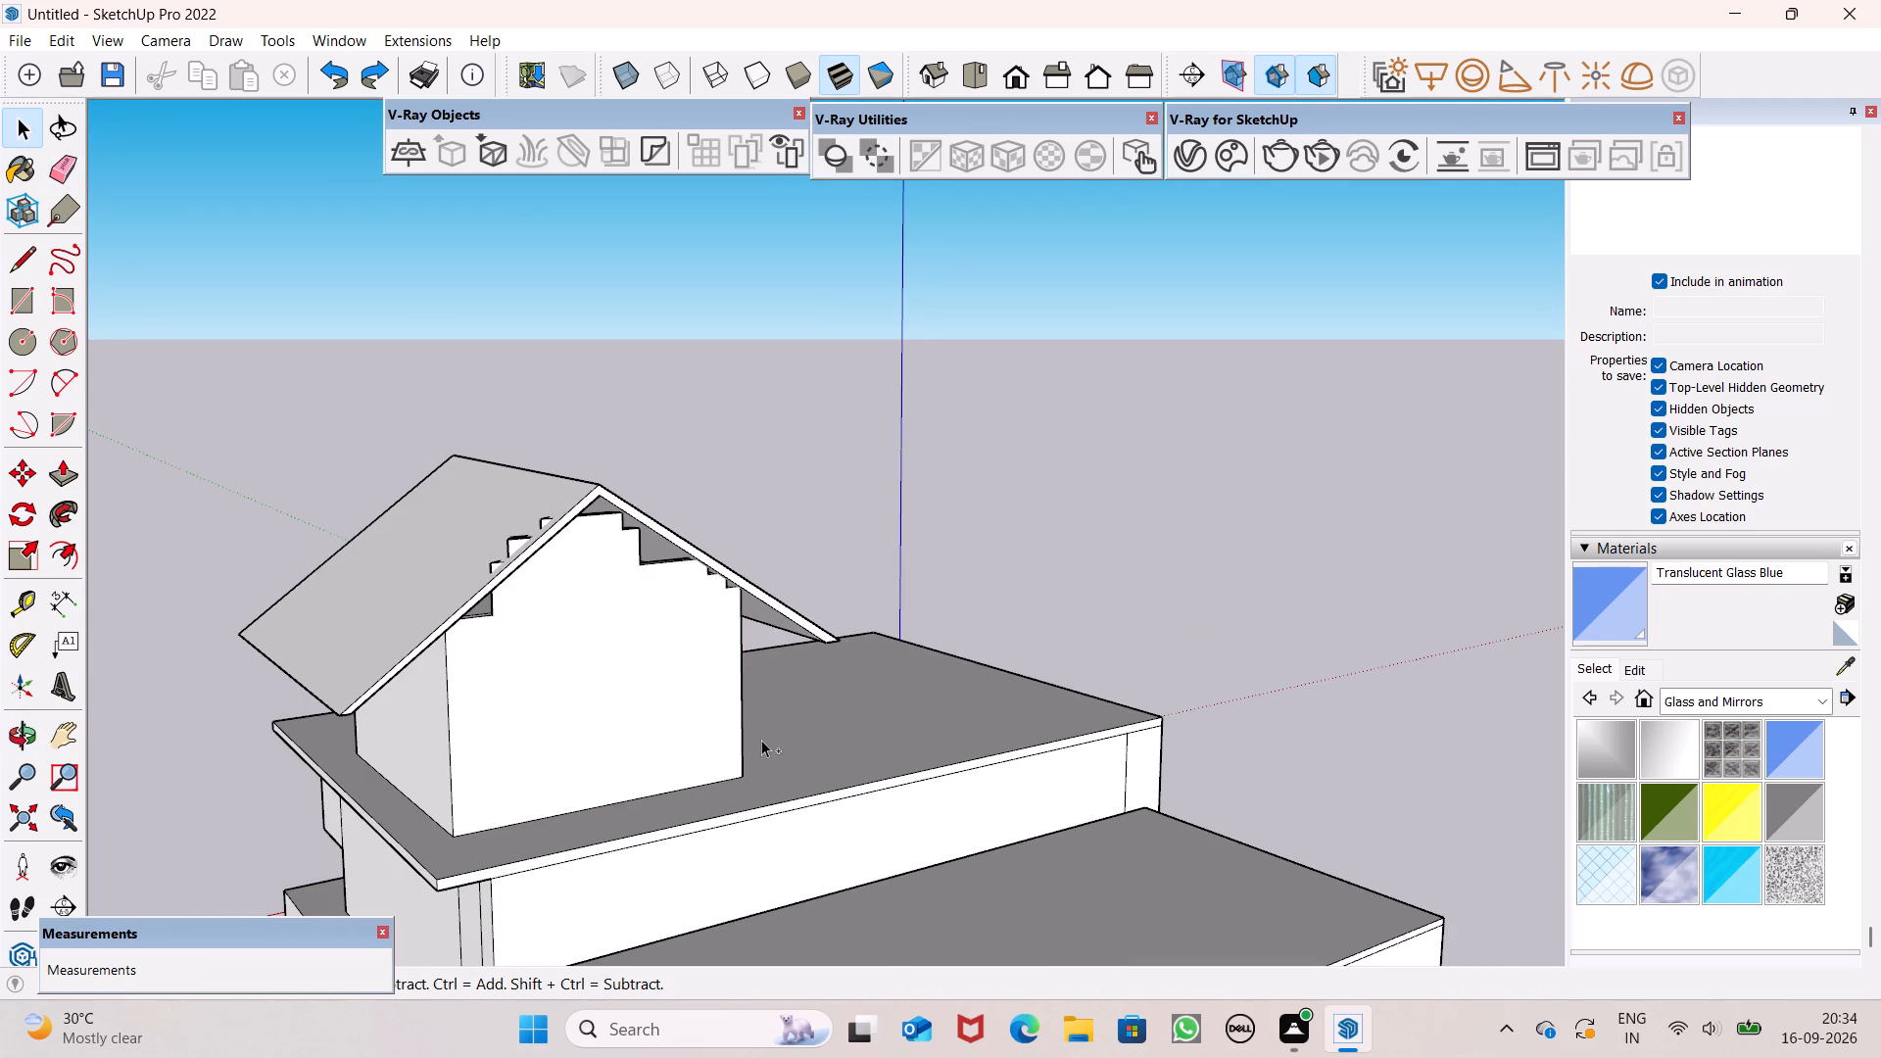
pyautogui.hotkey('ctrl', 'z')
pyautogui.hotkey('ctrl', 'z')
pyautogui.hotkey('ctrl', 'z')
# Erase the short diagonal edge across the top of the wall step just below the section protruding through the roof slope.
pyautogui.moveTo(665, 691); pyautogui.dragTo(431, 711, button='middle')
pyautogui.scroll(14, 407, 536)
pyautogui.moveTo(390, 584); pyautogui.dragTo(334, 593, button='middle')
pyautogui.scroll(4, 244, 619)
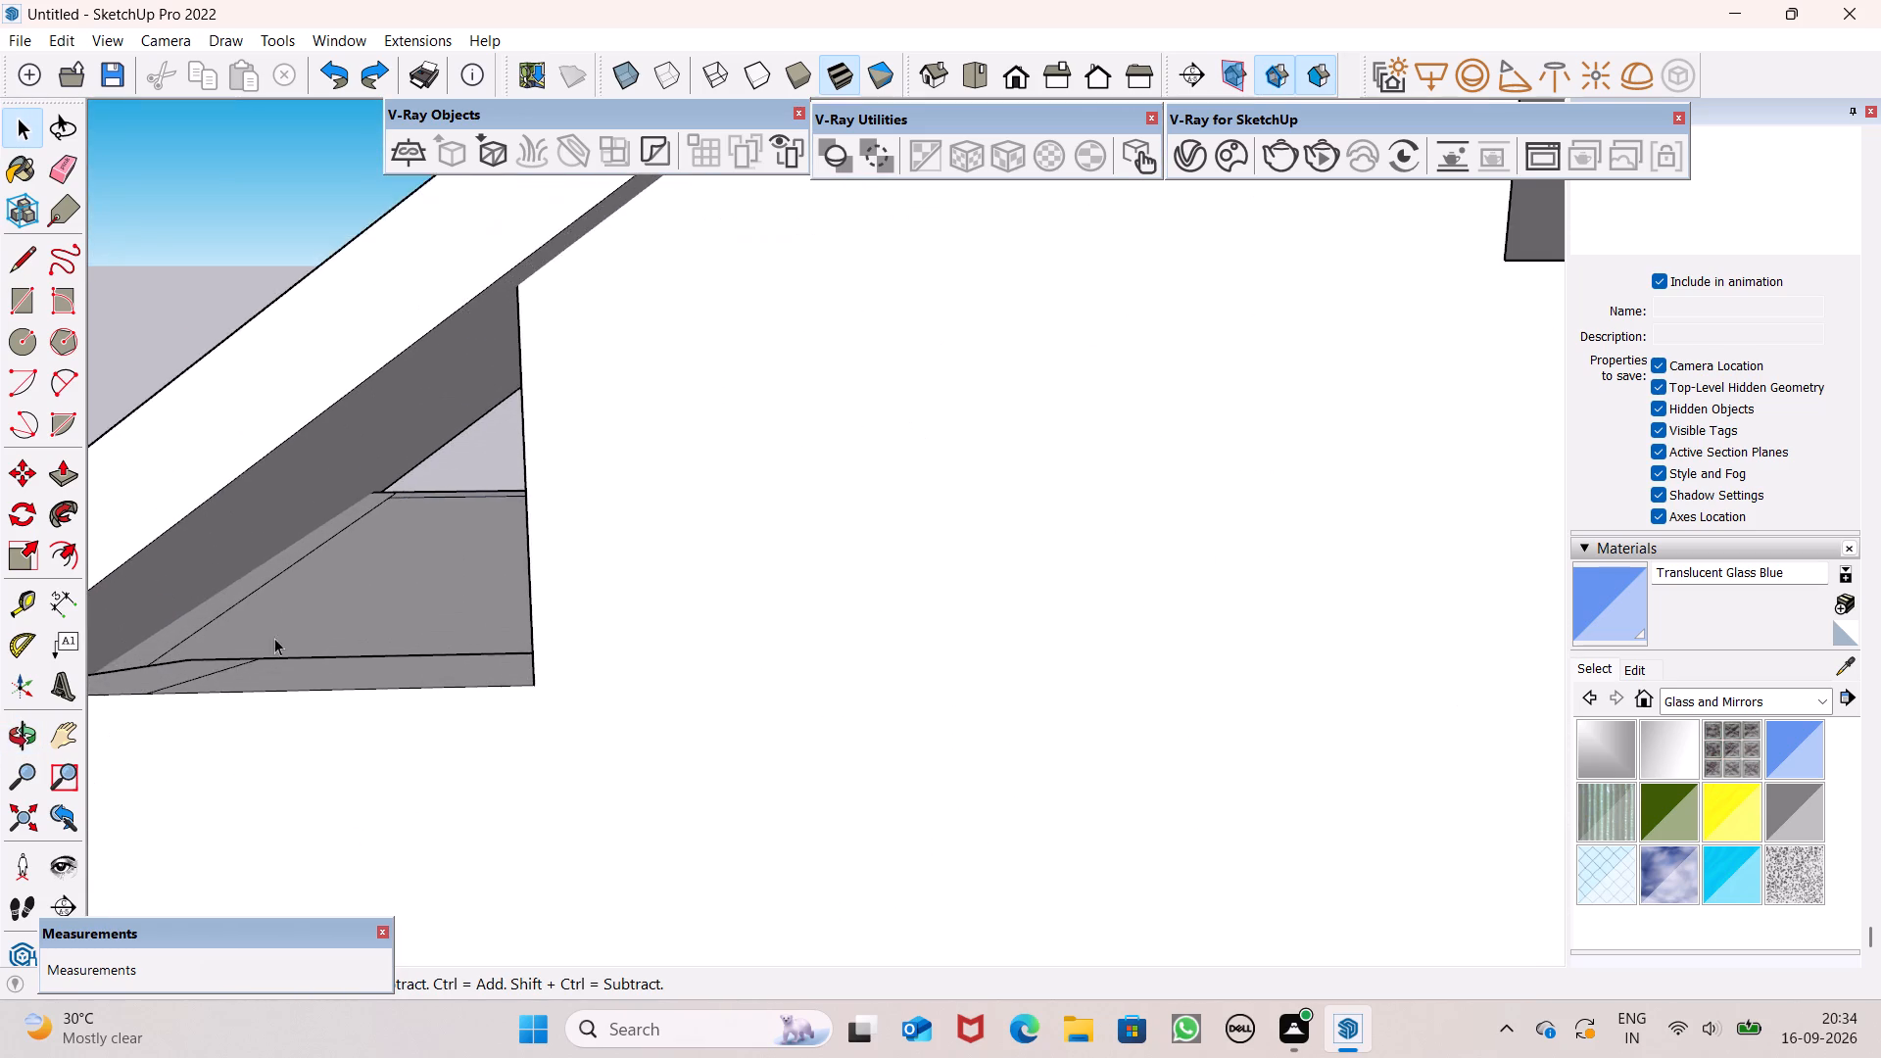
pyautogui.scroll(-6, 308, 647)
pyautogui.moveTo(300, 657); pyautogui.dragTo(273, 745, button='middle')
pyautogui.scroll(1, 92, 524)
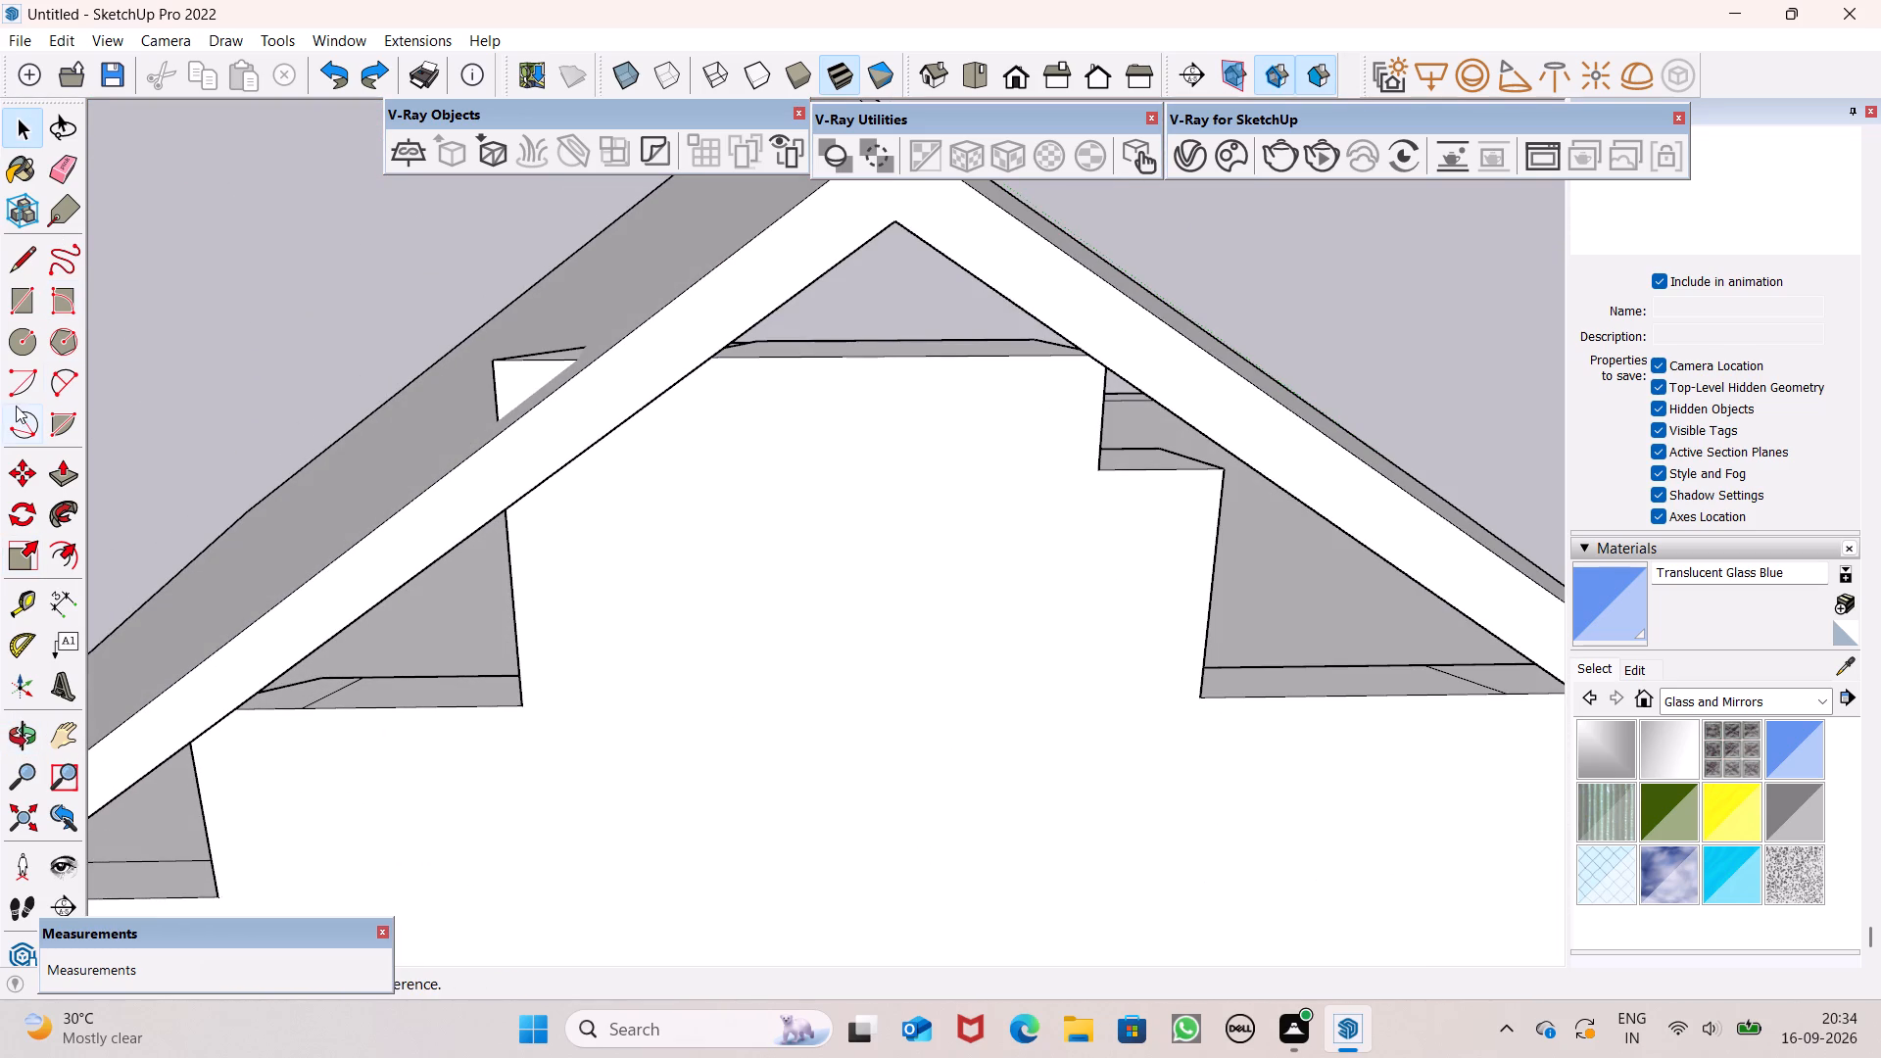
pyautogui.click(63, 175)
pyautogui.scroll(3, 350, 633)
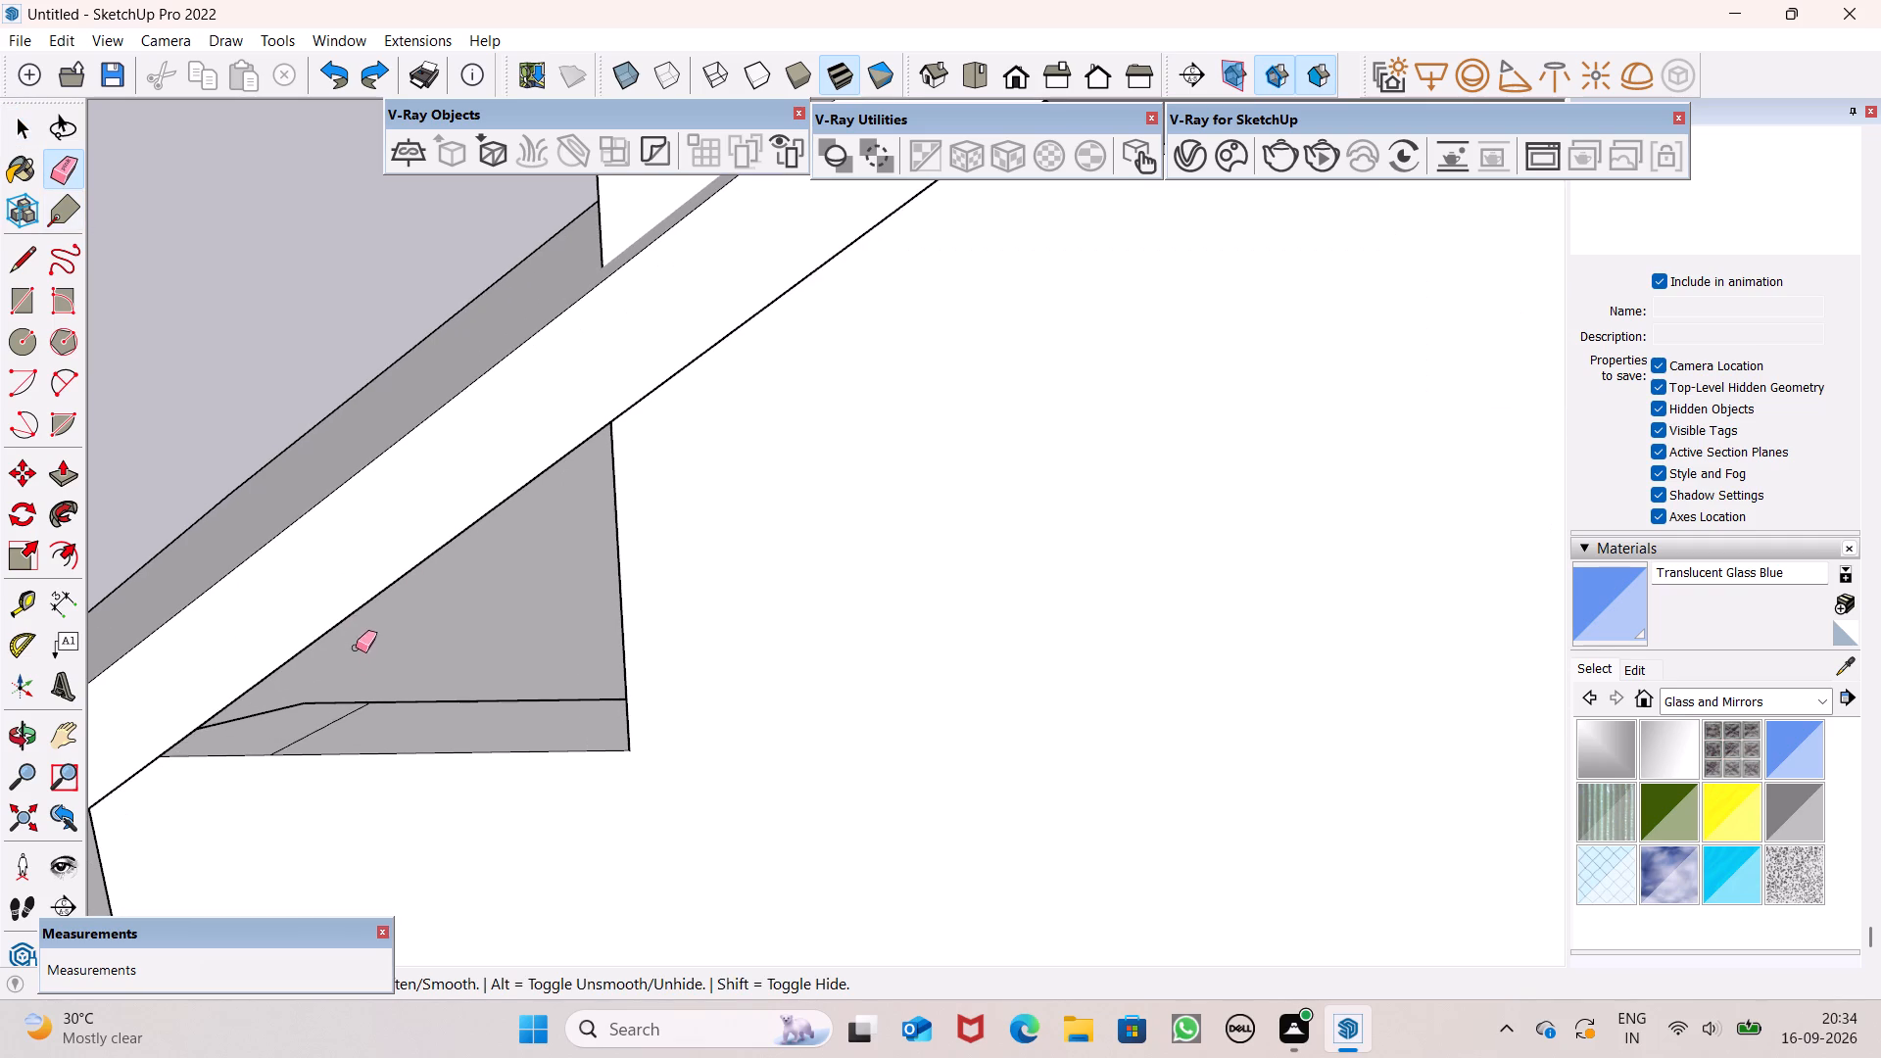
pyautogui.click(320, 727)
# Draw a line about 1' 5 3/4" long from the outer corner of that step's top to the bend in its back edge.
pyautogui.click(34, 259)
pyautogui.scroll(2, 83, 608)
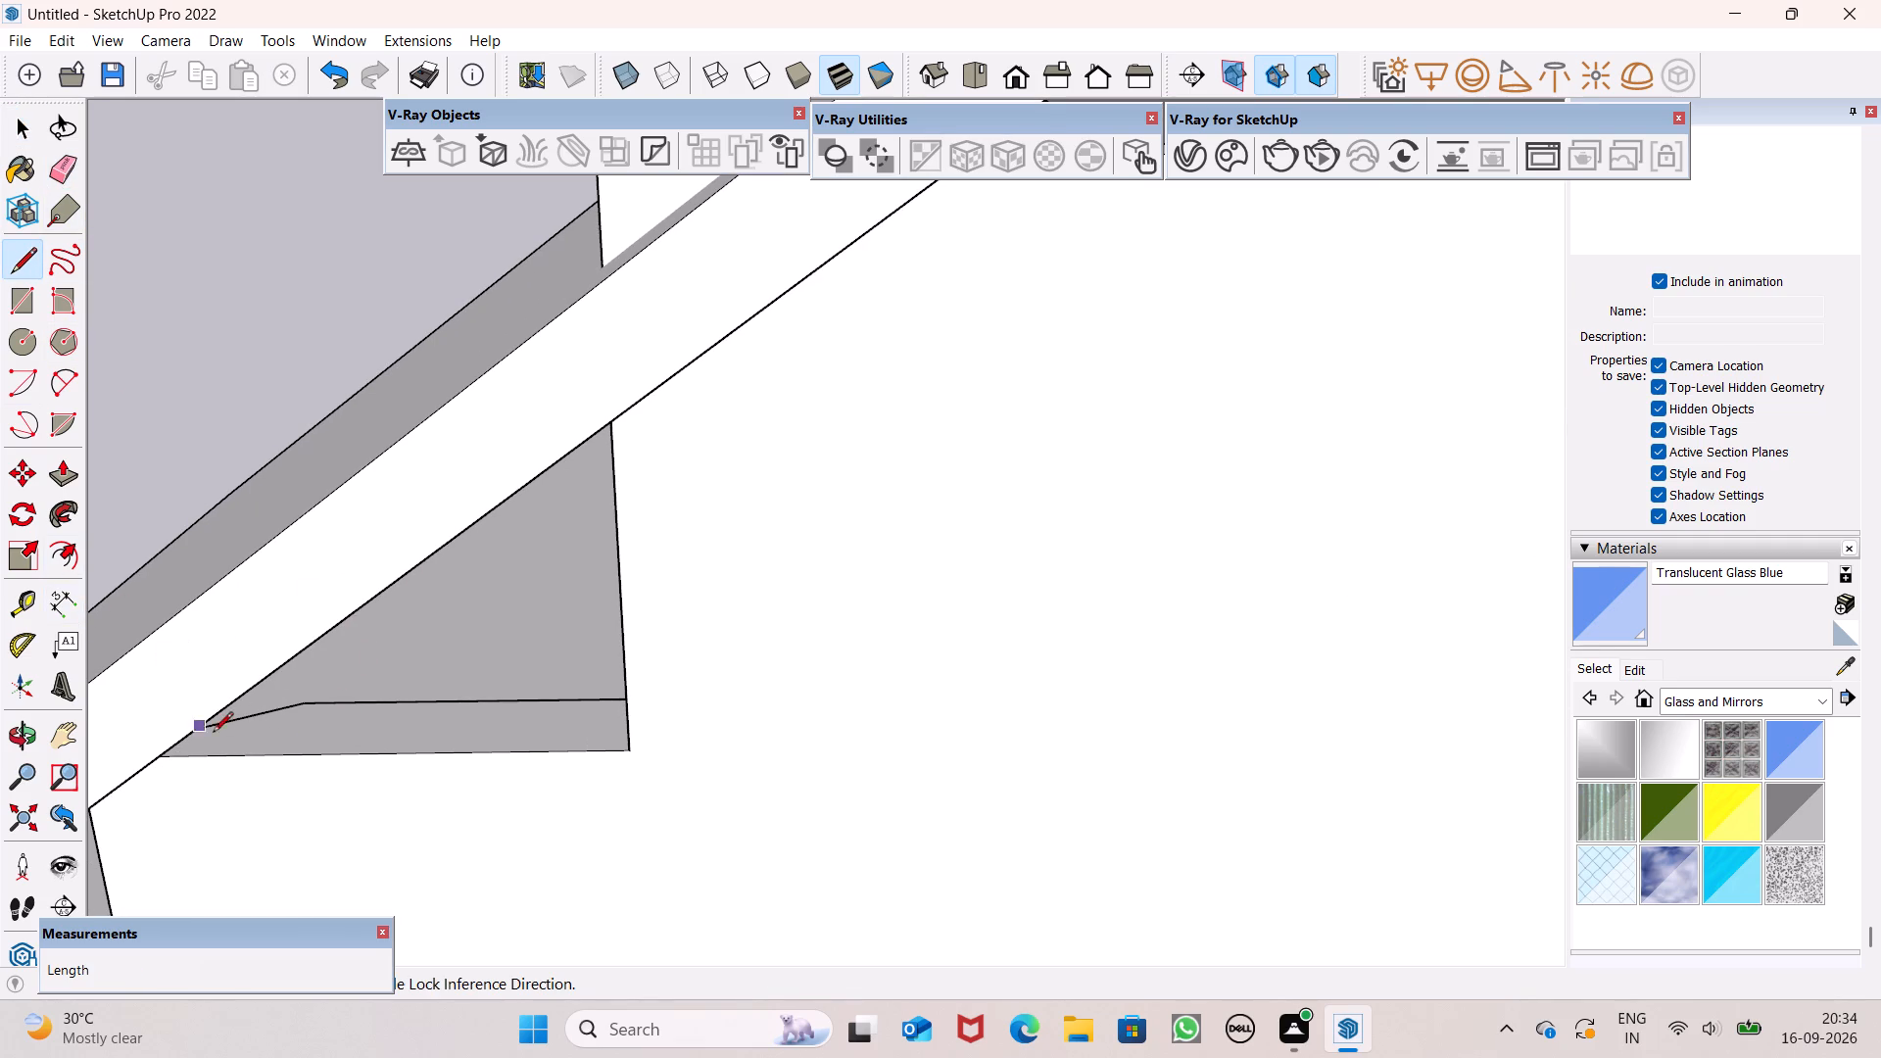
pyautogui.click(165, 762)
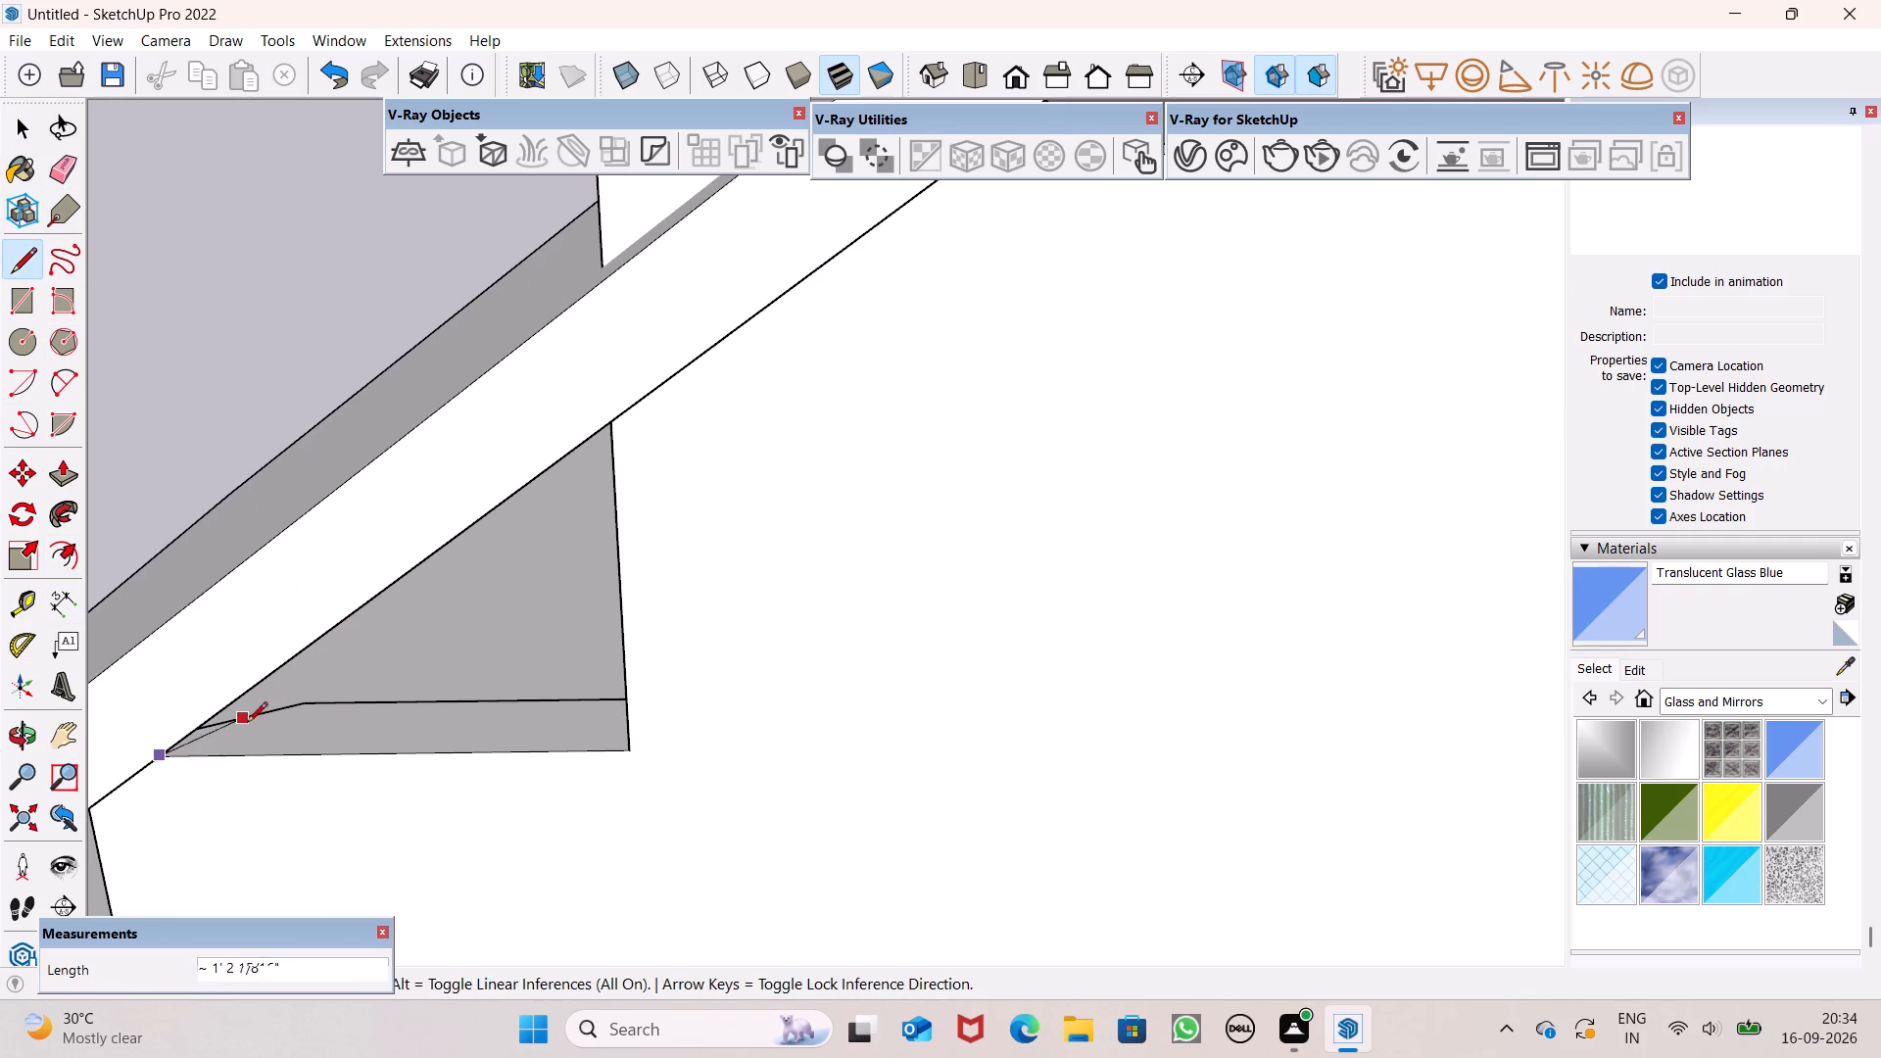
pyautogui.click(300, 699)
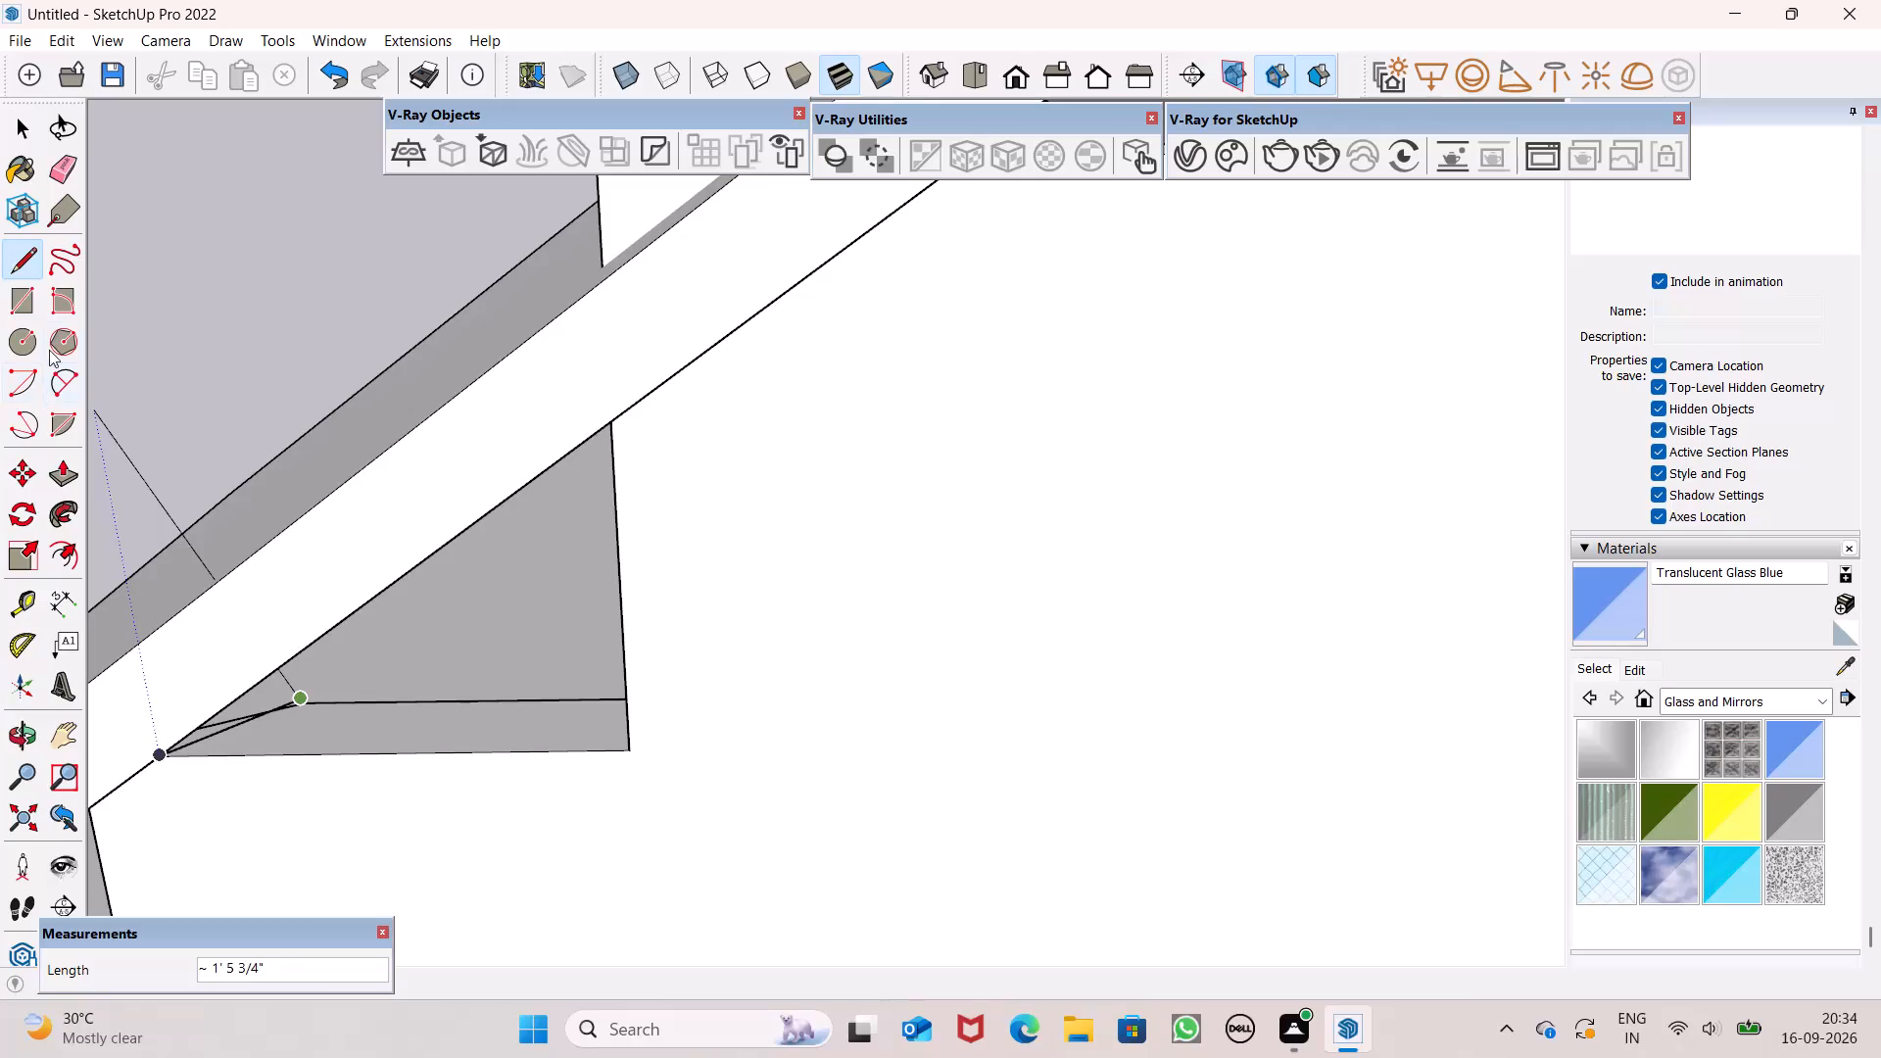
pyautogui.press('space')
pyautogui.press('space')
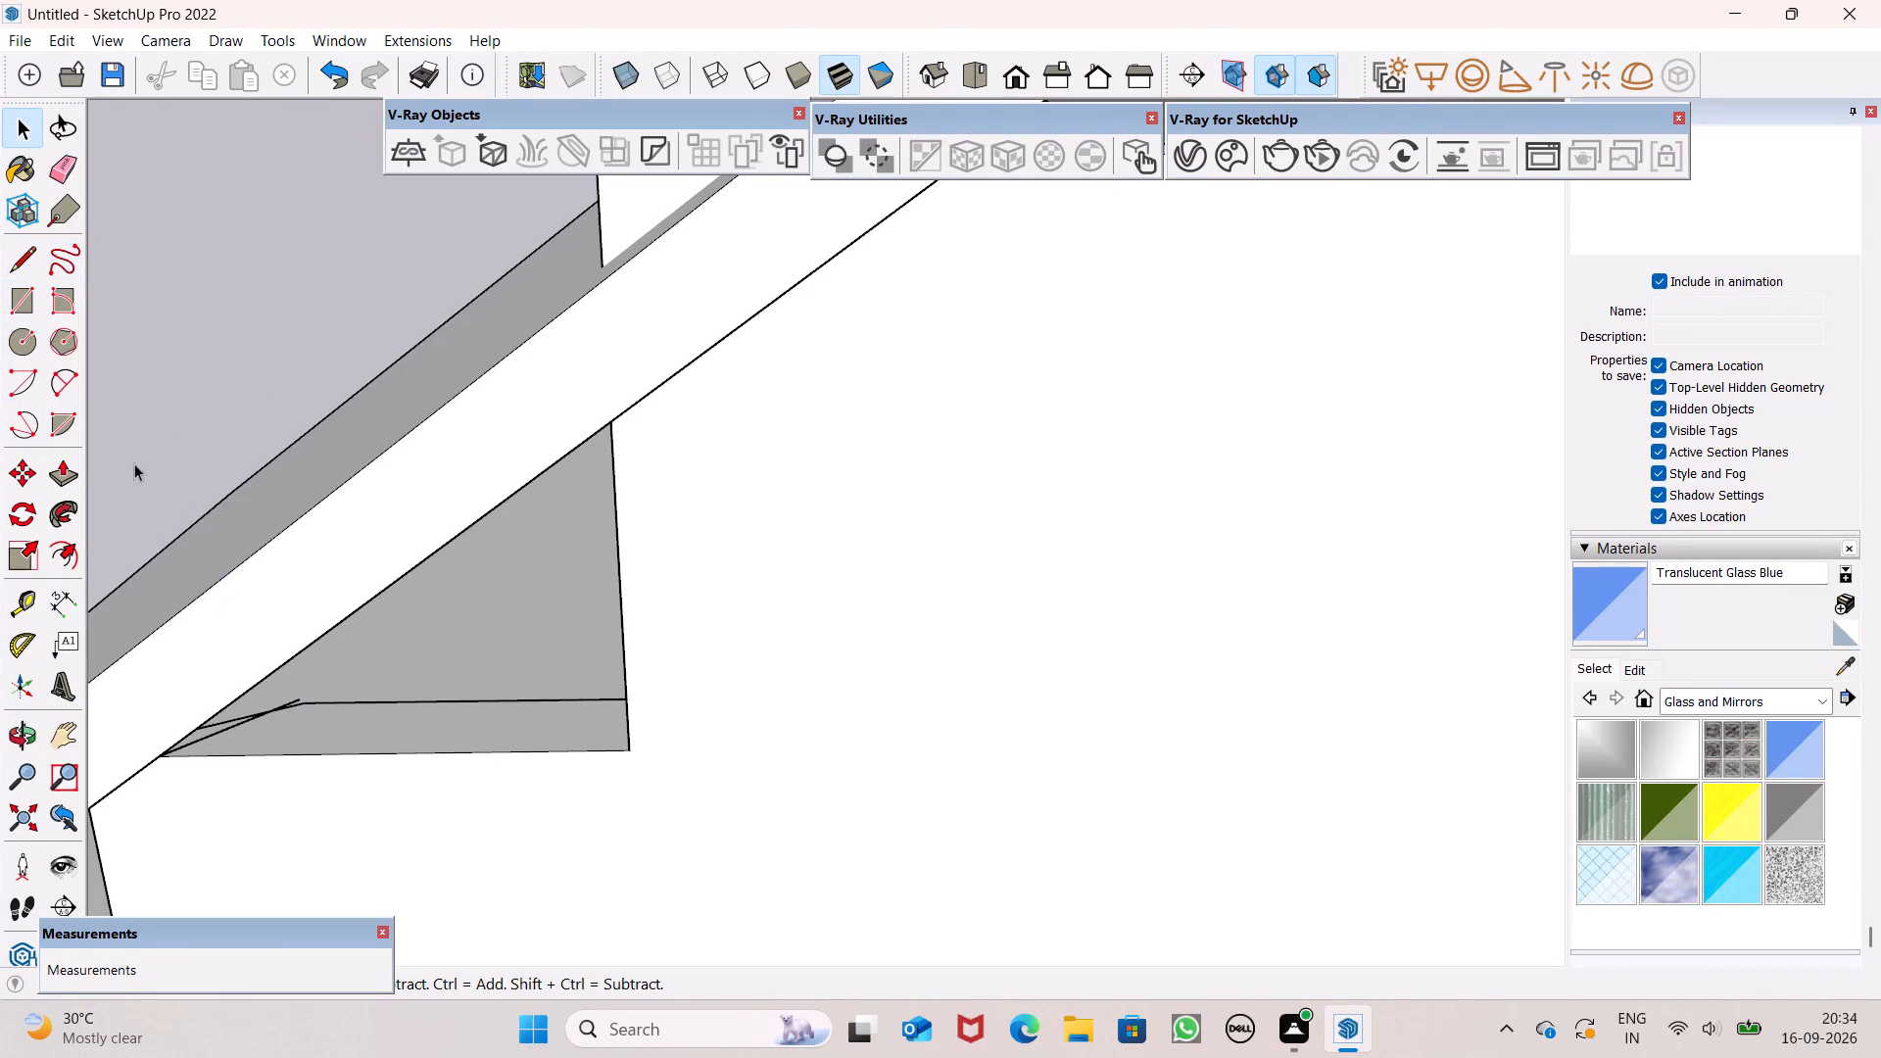
# Push/Pull the top of the step below the protruding section up about 4 11/16", and again by about 1 1/16".
pyautogui.click(59, 464)
pyautogui.moveTo(376, 730); pyautogui.dragTo(405, 680)
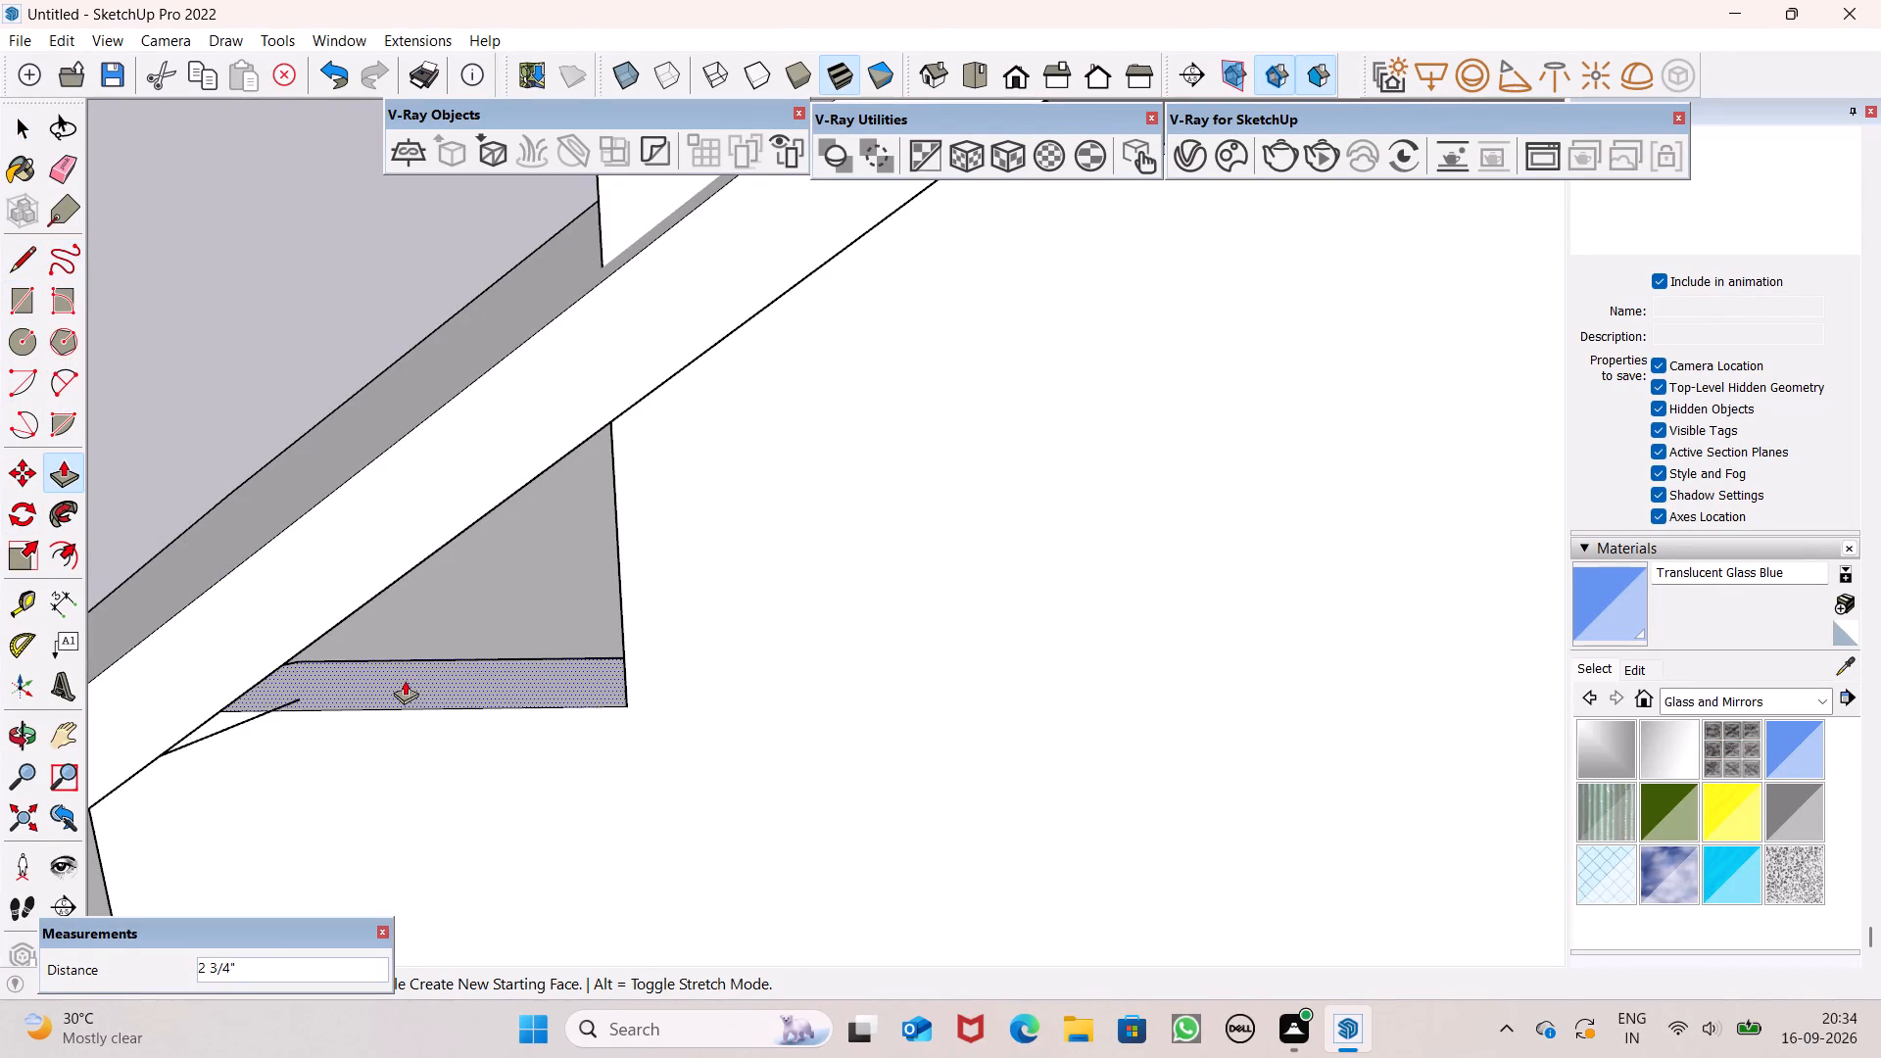
pyautogui.moveTo(405, 680); pyautogui.dragTo(430, 645)
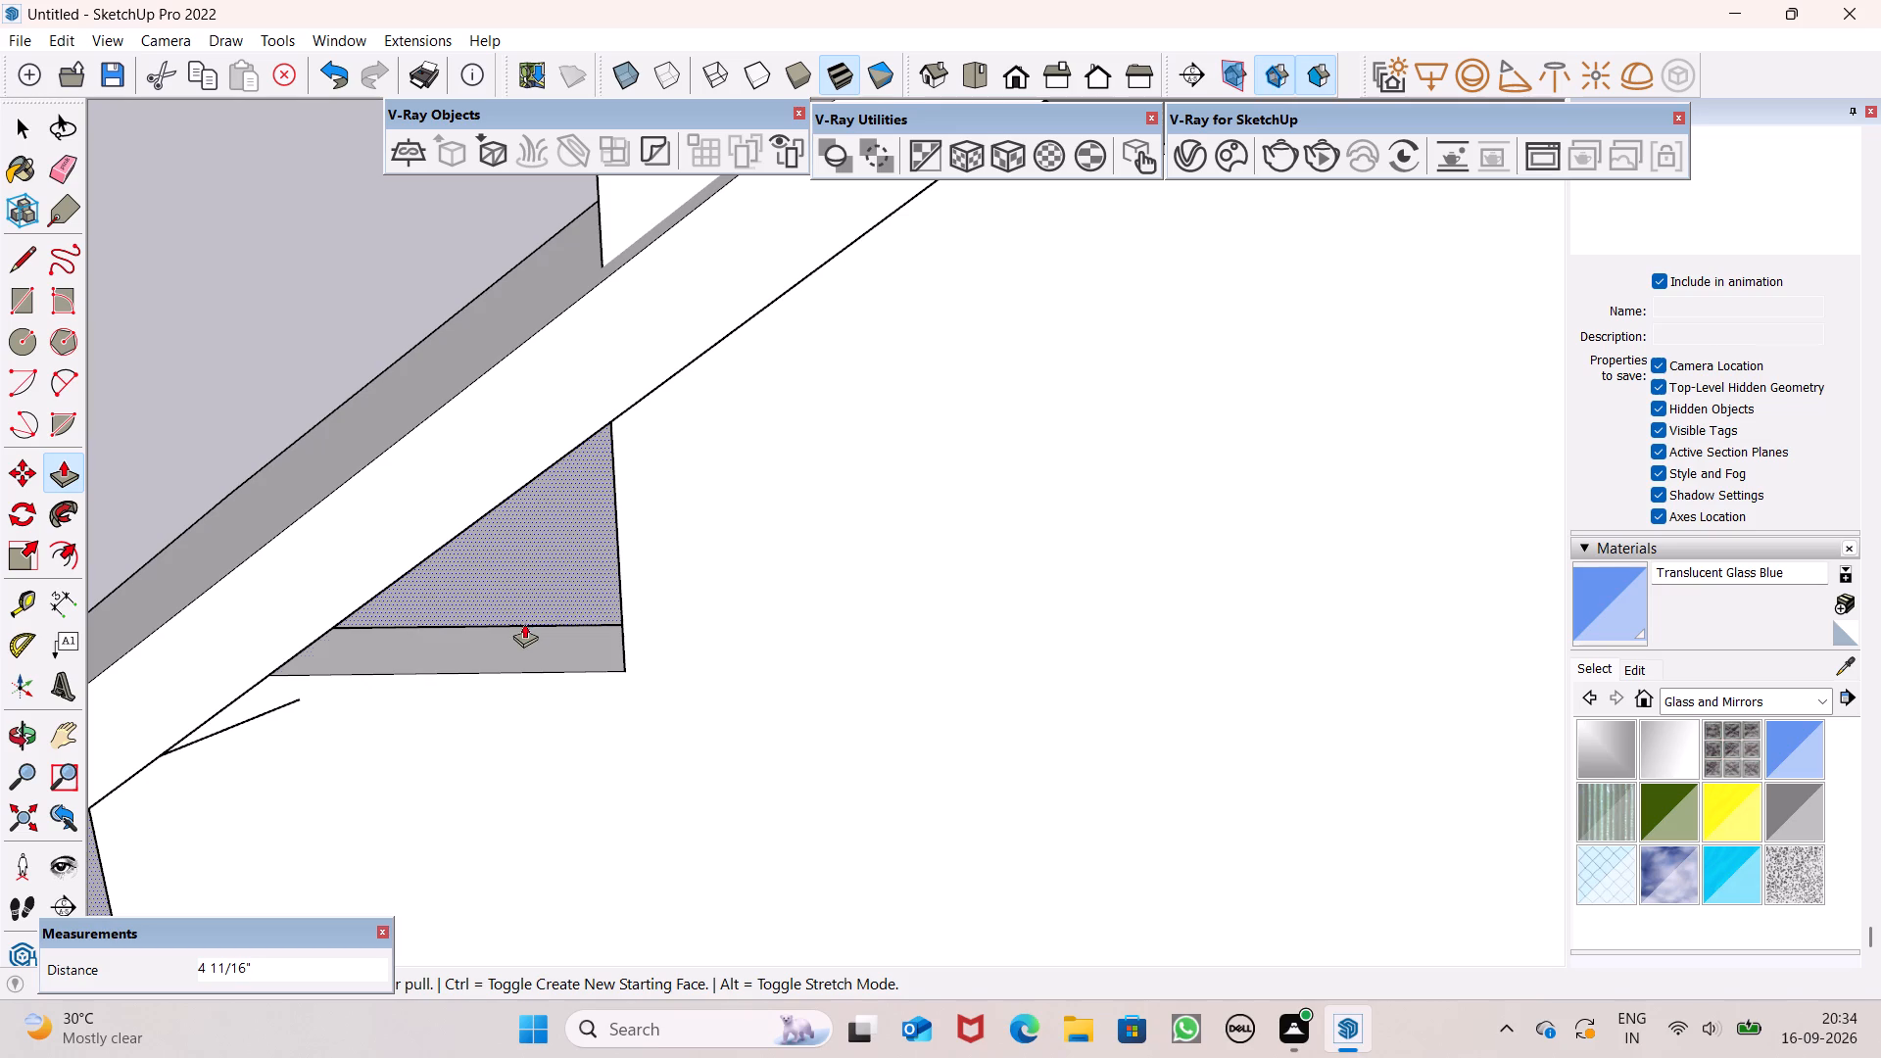
pyautogui.moveTo(516, 638); pyautogui.dragTo(530, 610)
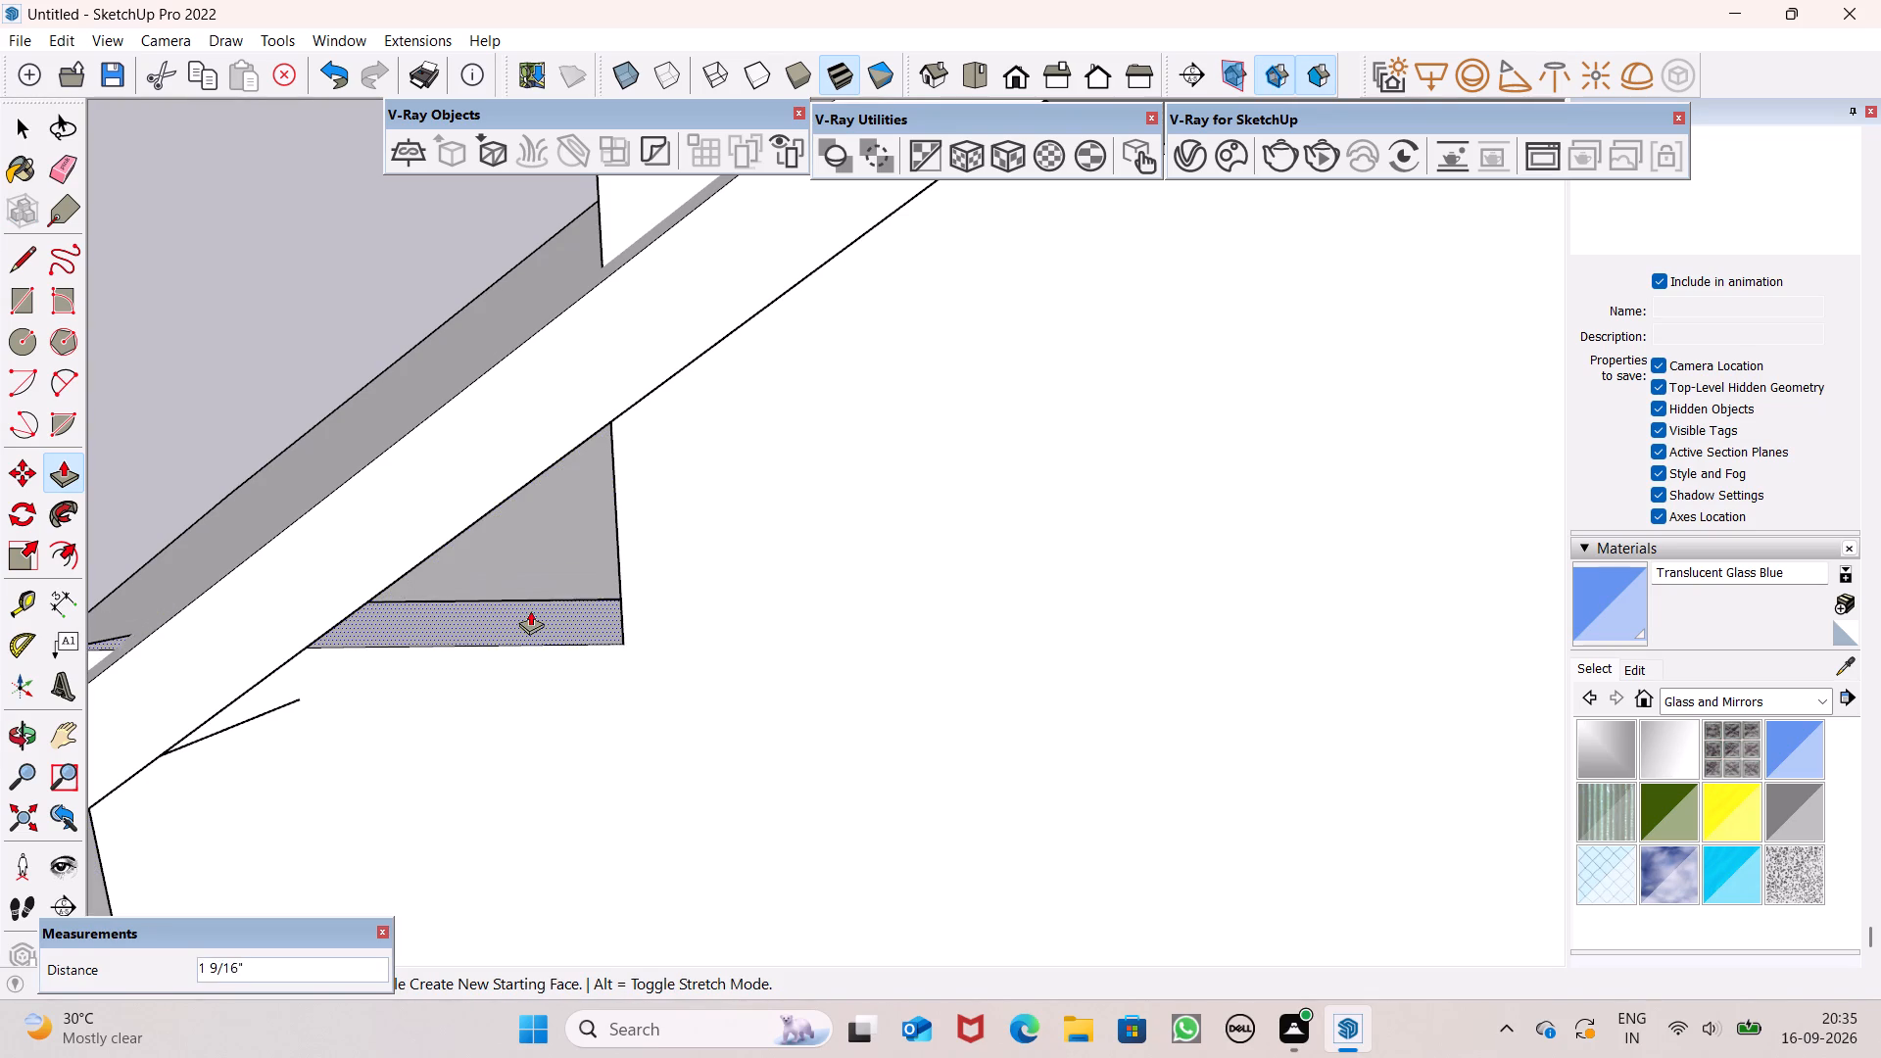
pyautogui.moveTo(530, 610); pyautogui.dragTo(554, 652)
pyautogui.scroll(-7, 592, 500)
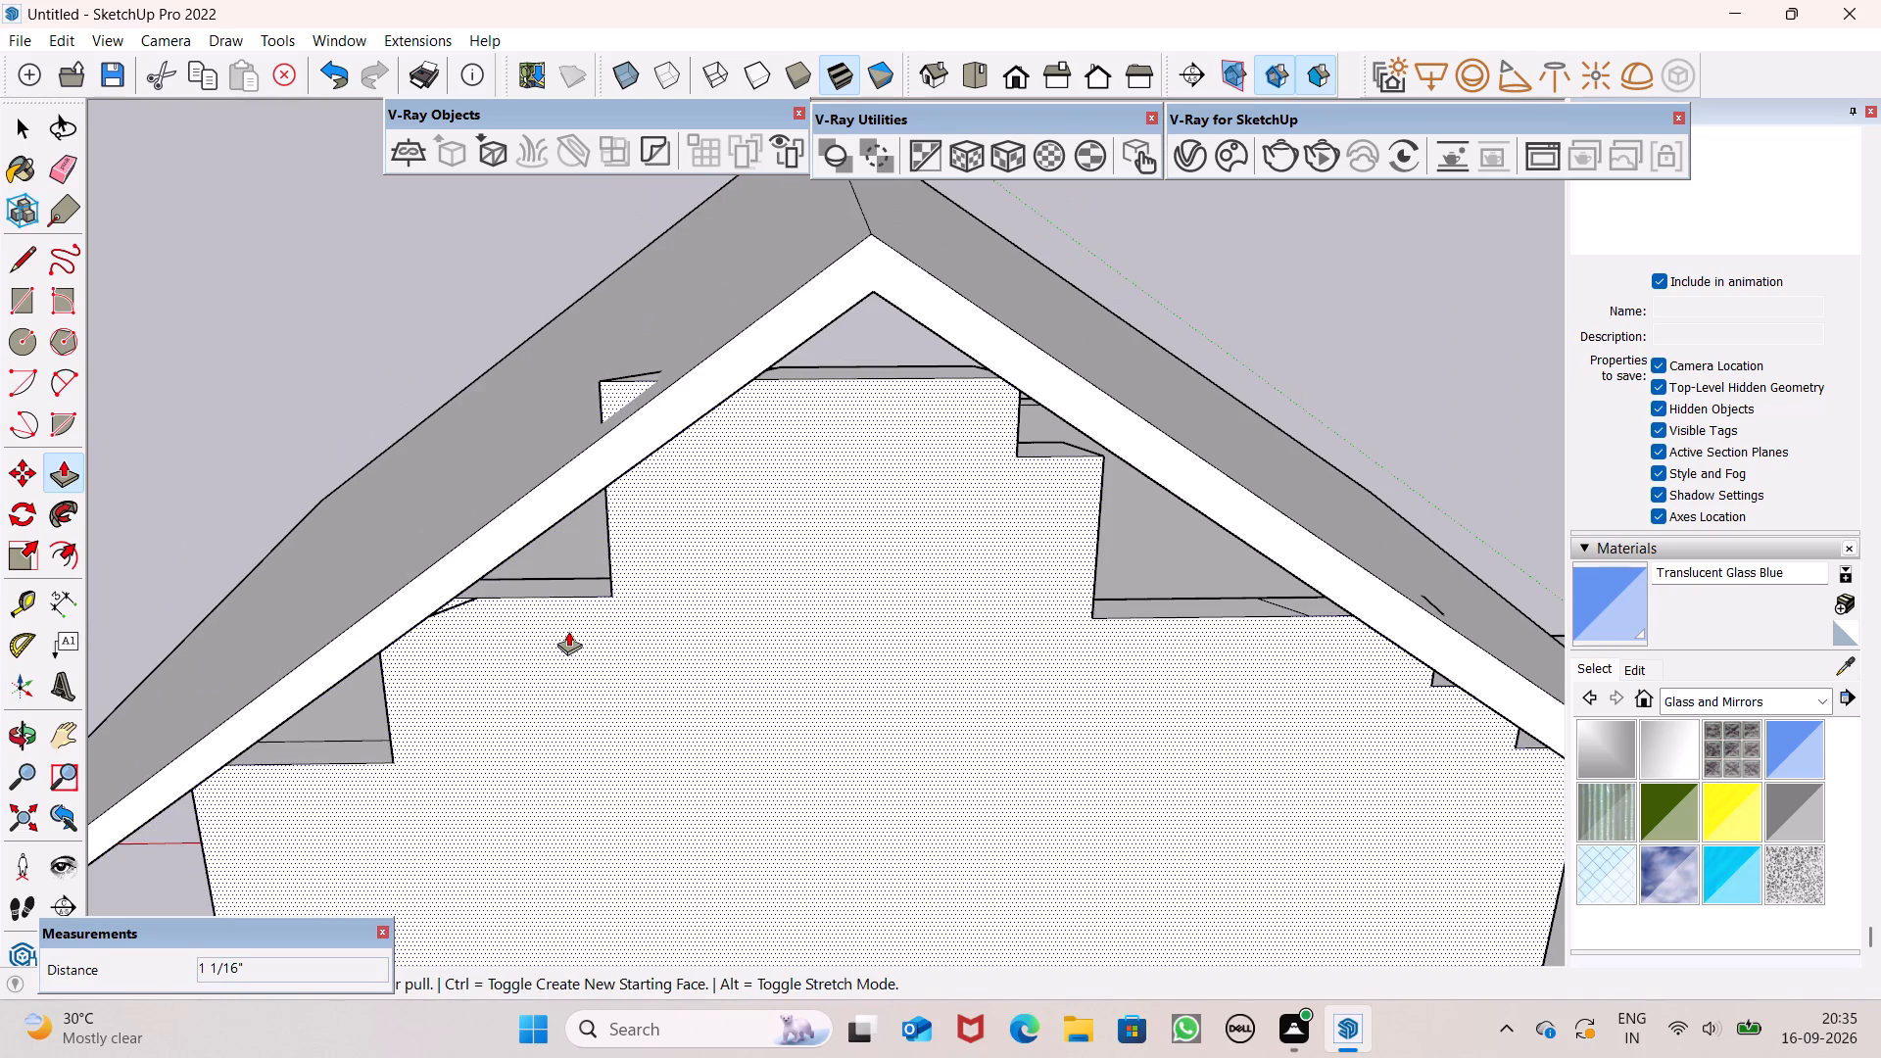
pyautogui.press('space')
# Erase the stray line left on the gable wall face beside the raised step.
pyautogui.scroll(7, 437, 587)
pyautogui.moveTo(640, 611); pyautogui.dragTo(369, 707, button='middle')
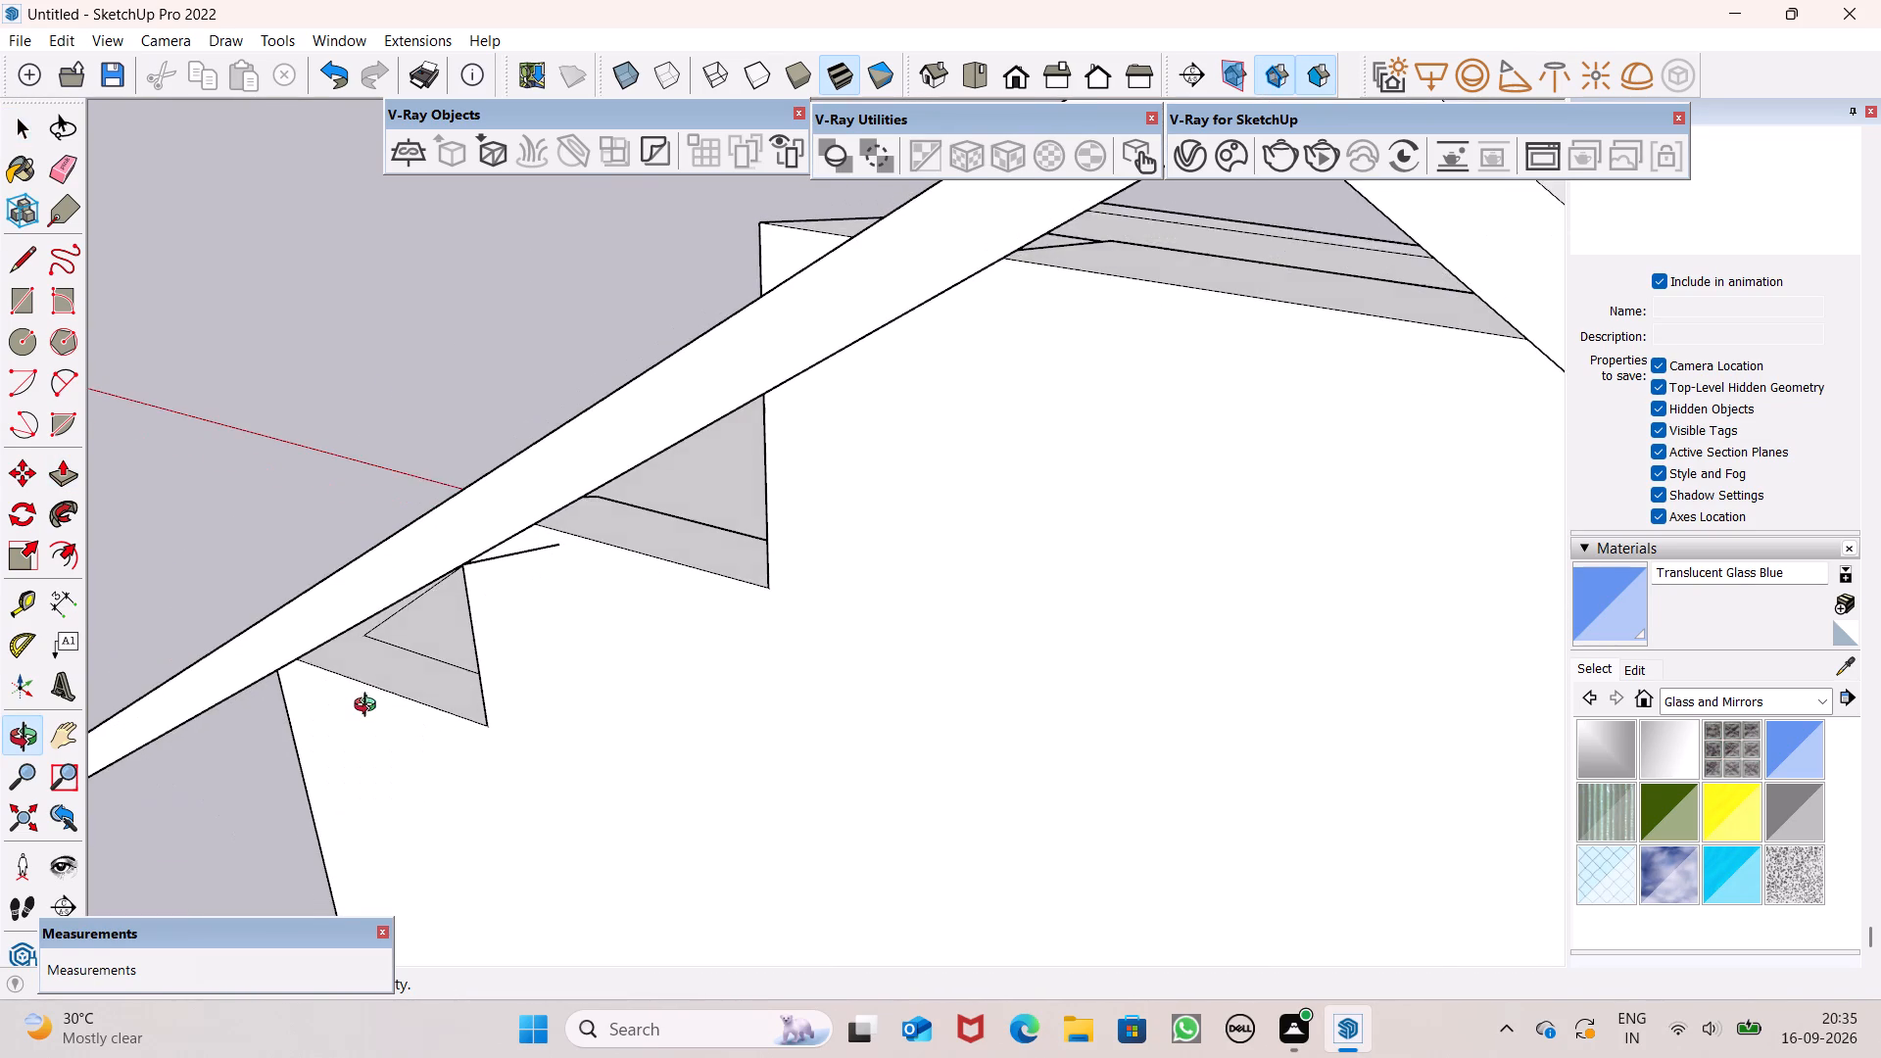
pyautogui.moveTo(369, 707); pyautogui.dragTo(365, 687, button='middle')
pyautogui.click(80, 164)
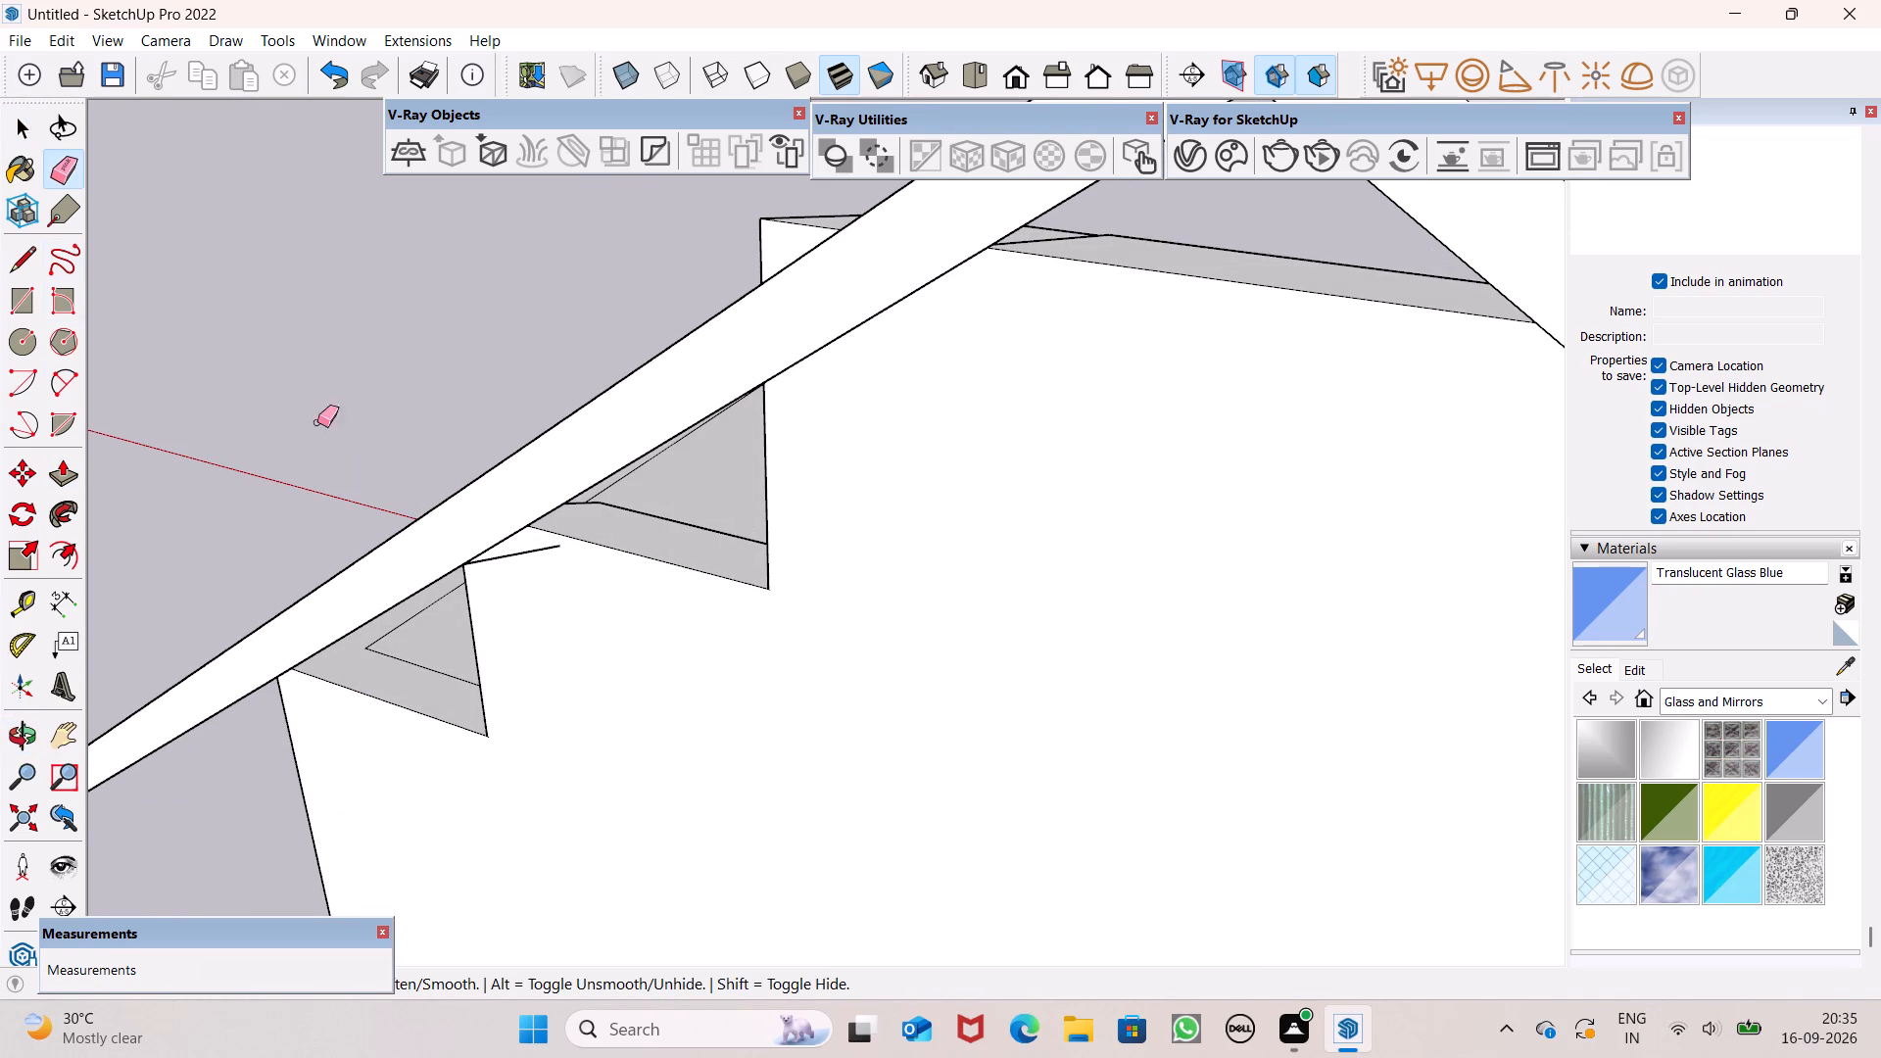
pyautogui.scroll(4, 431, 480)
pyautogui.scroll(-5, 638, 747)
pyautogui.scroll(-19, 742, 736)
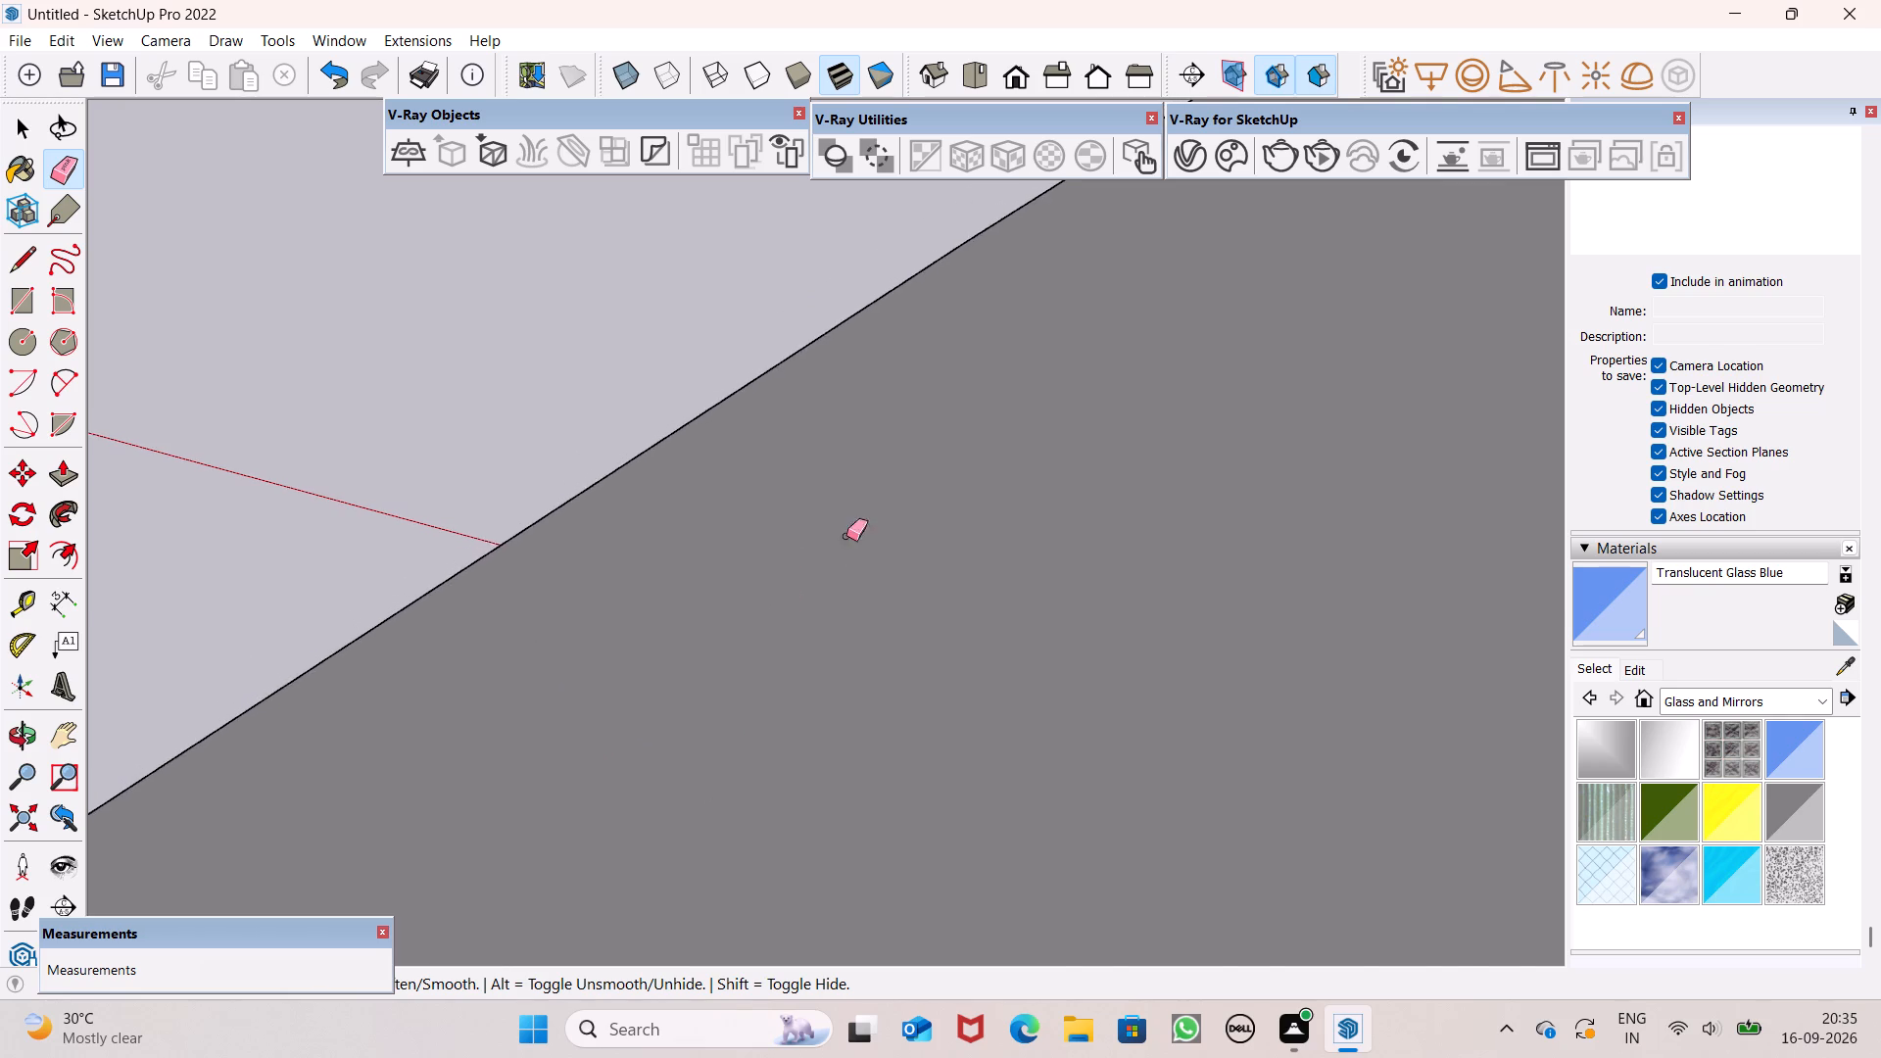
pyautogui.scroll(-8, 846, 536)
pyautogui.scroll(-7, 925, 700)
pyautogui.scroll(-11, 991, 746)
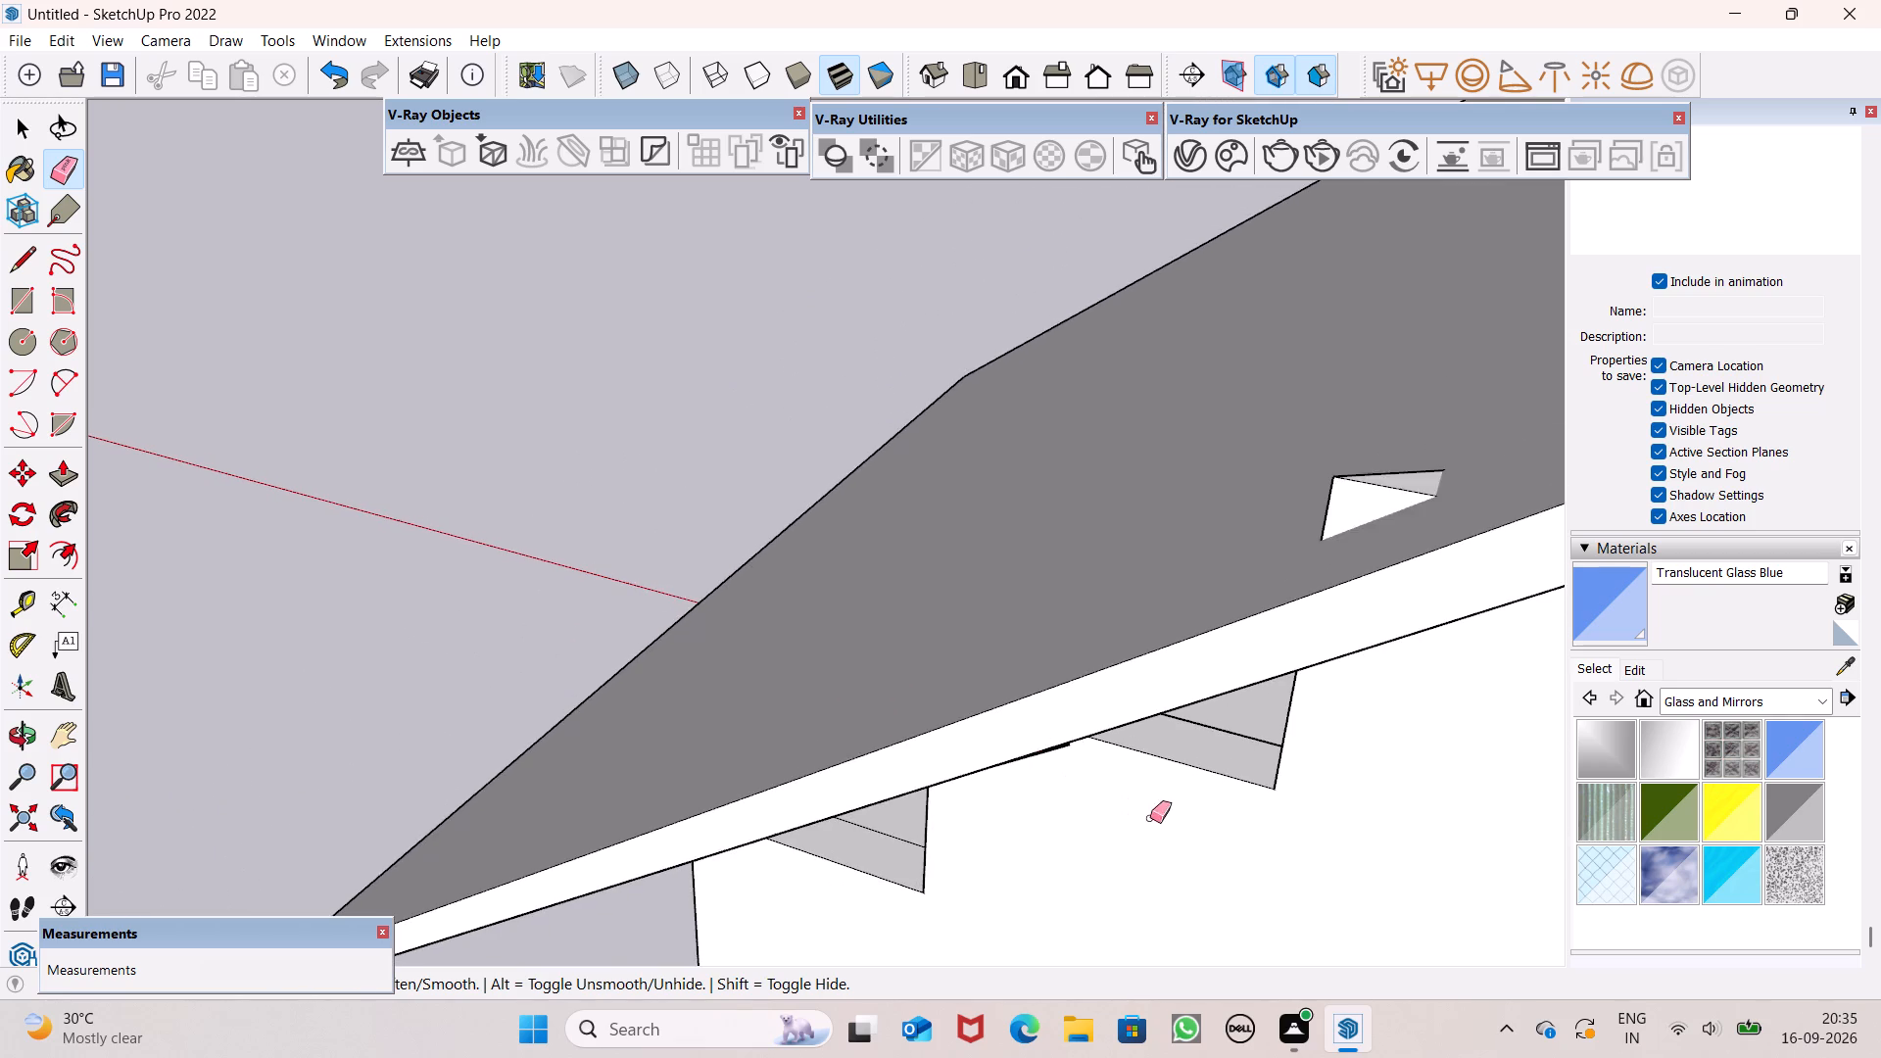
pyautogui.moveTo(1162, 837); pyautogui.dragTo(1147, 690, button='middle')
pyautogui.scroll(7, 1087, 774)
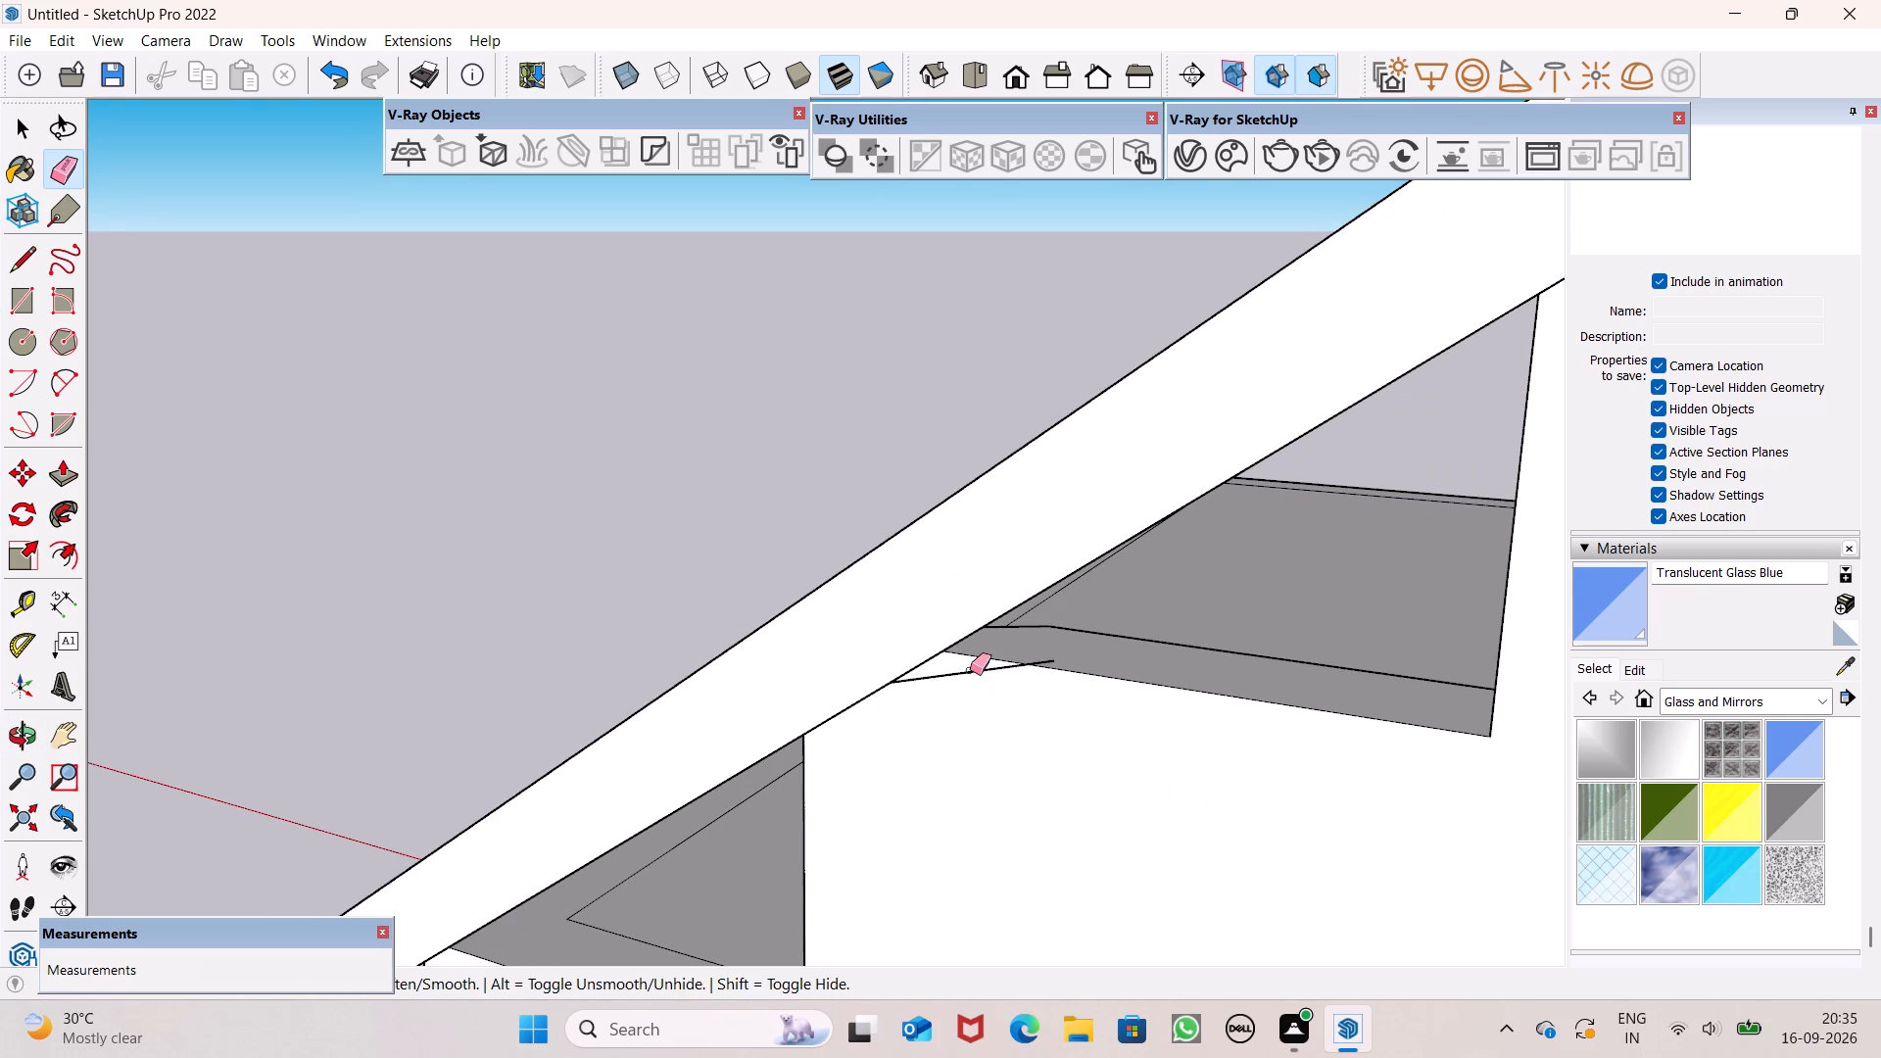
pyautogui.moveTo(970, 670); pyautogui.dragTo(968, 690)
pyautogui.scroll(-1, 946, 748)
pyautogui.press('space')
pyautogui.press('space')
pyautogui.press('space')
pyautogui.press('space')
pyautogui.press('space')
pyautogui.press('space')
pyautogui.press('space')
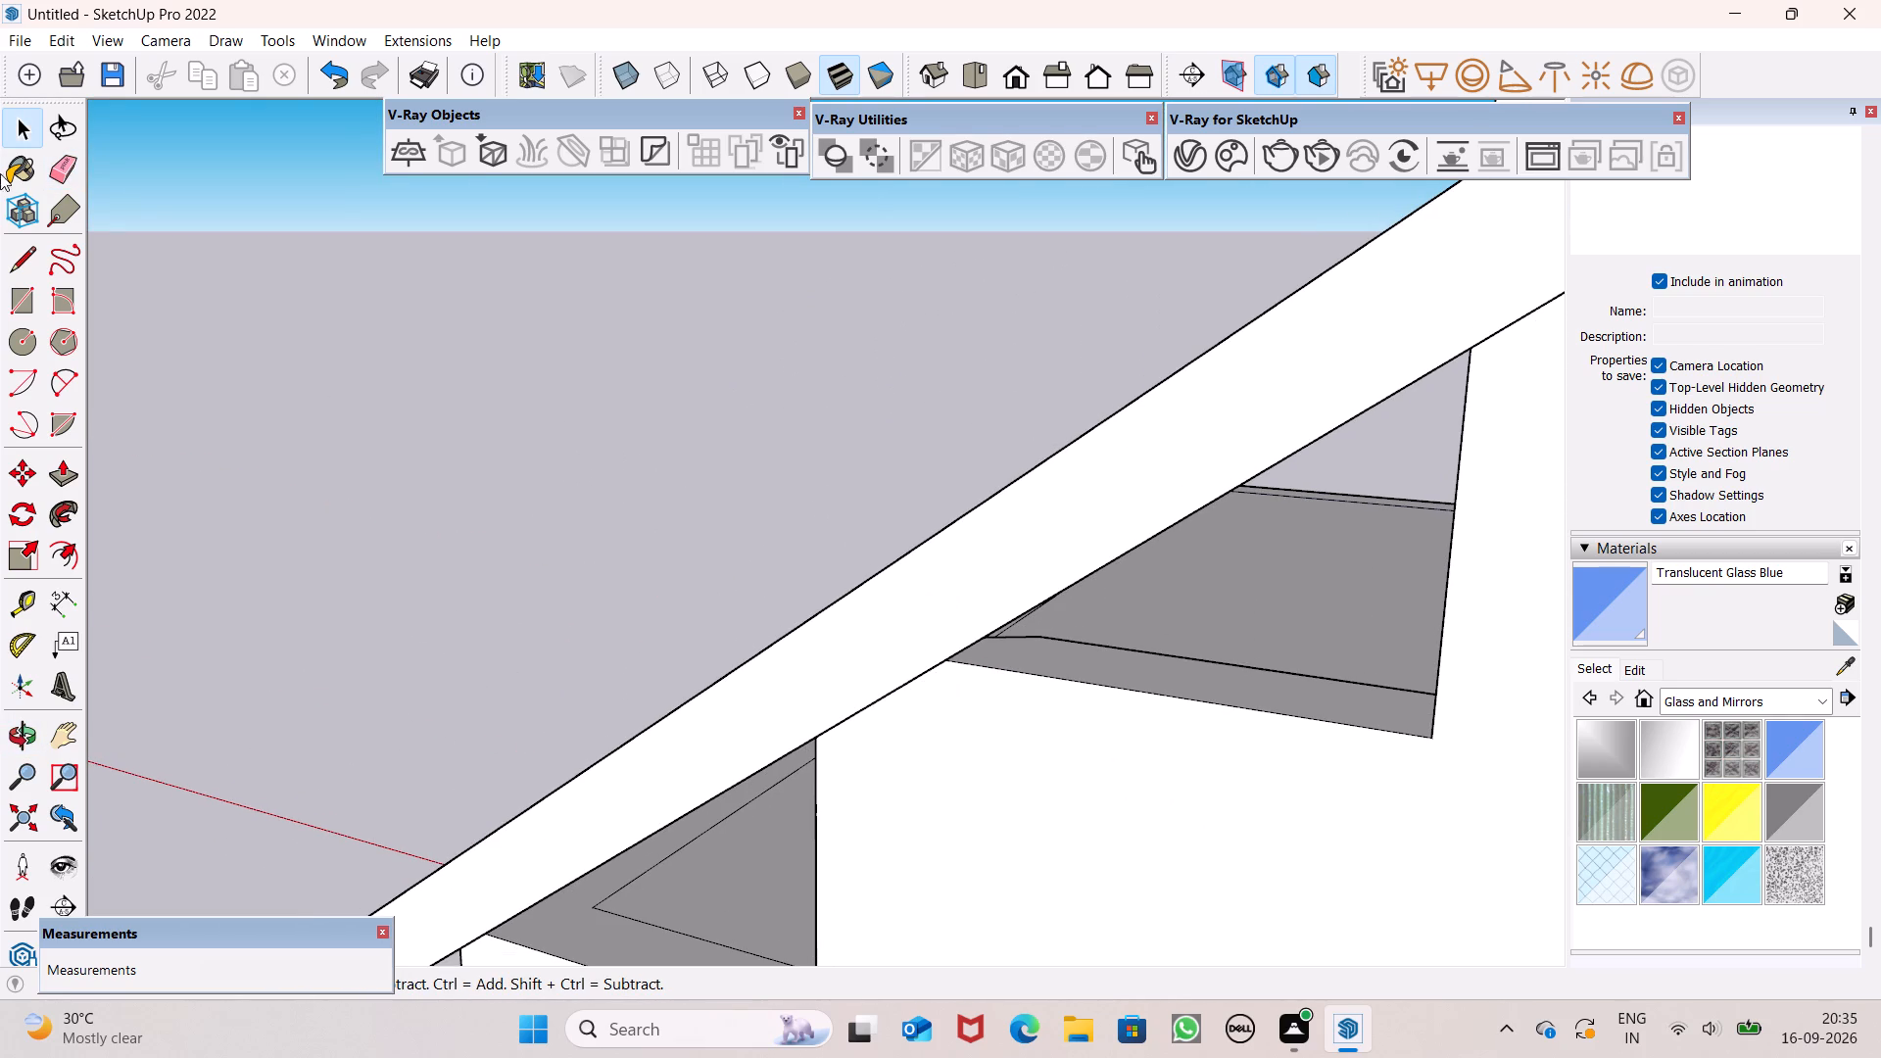
# Split the raised step's top face with a line from its front edge near the roof slope to its back edge.
pyautogui.click(36, 257)
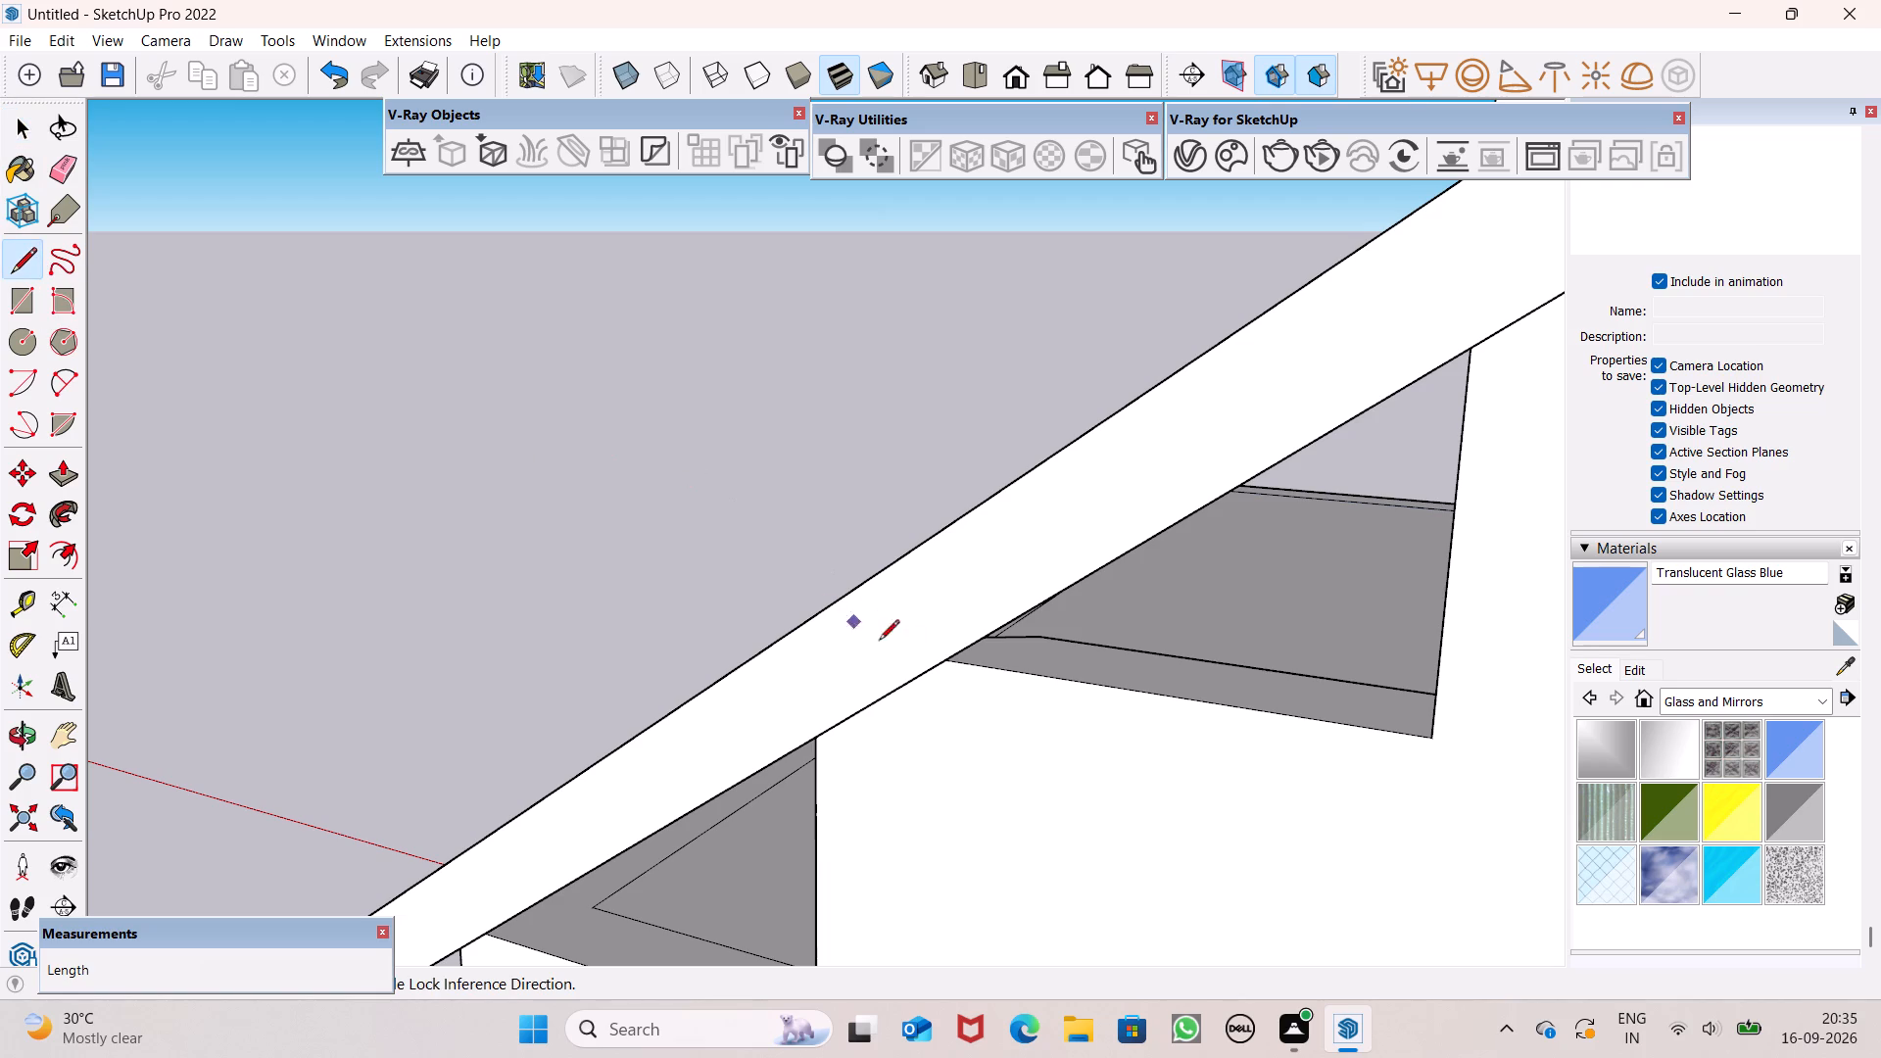
pyautogui.scroll(5, 1105, 680)
pyautogui.moveTo(946, 671); pyautogui.dragTo(968, 671)
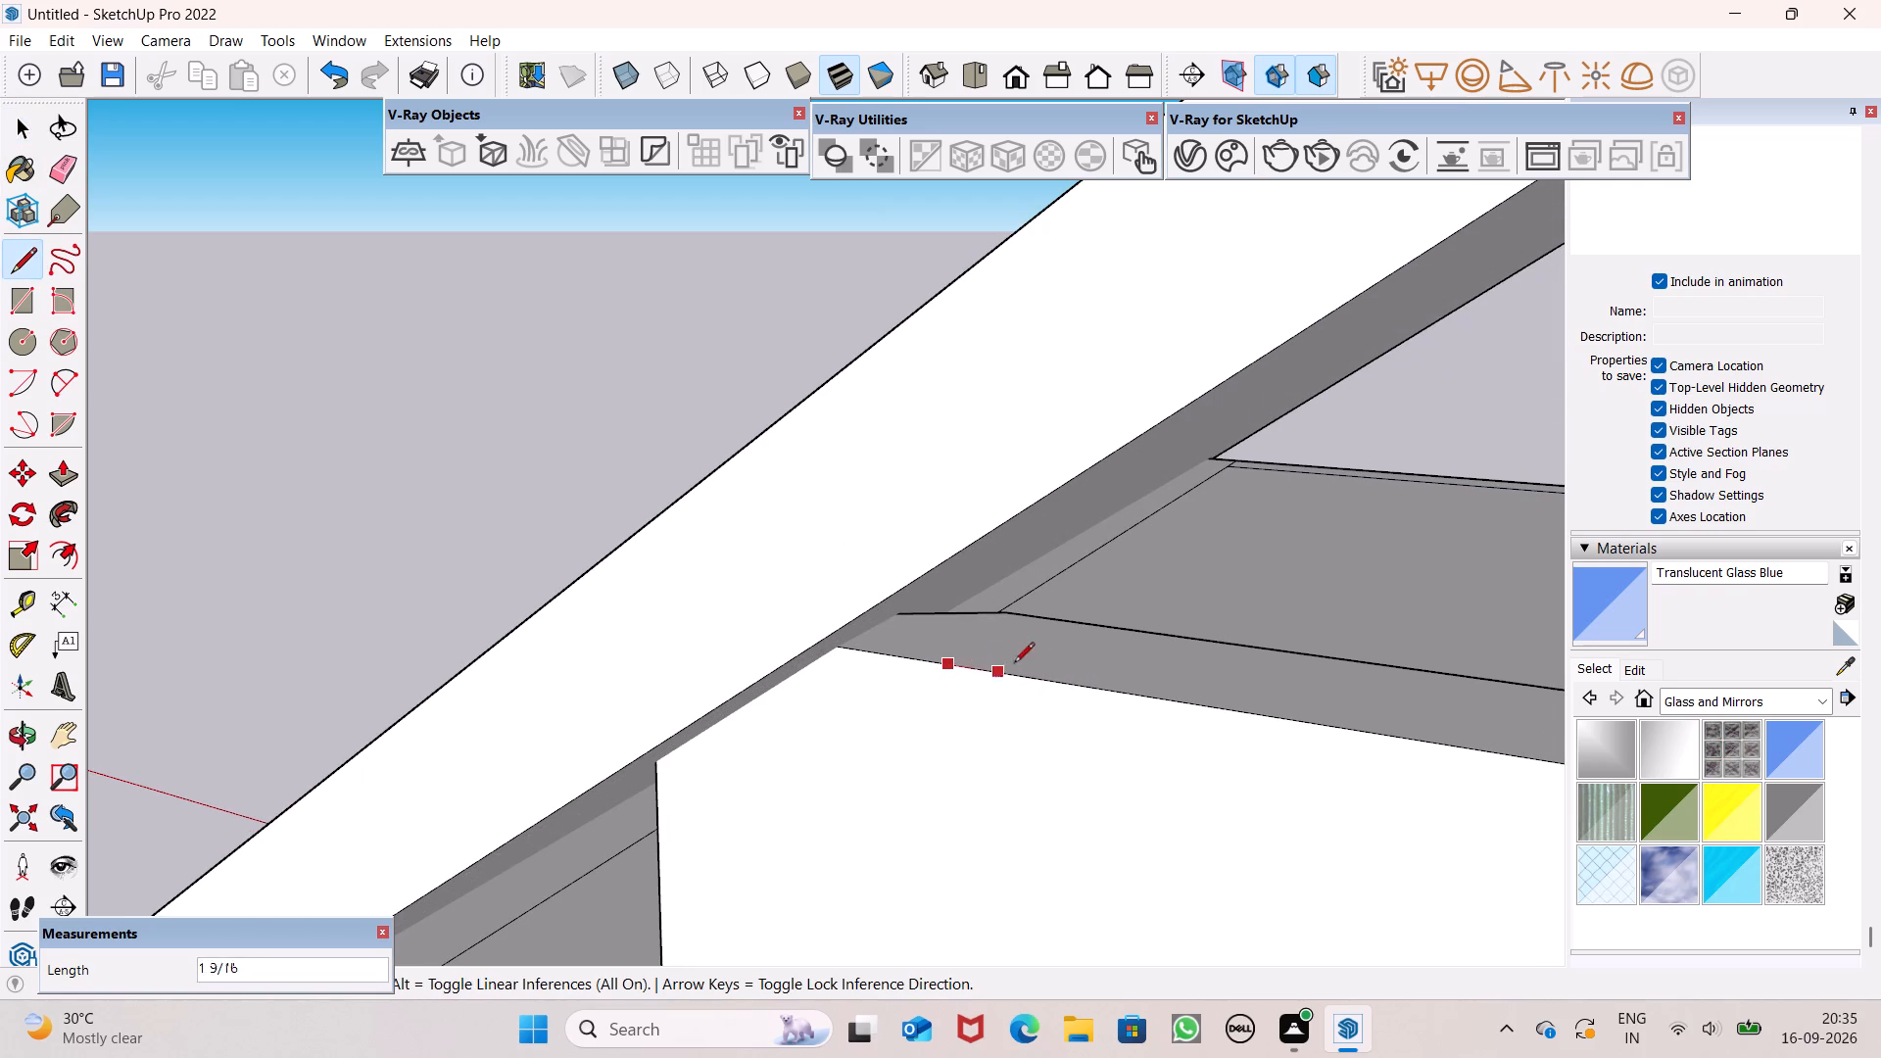
pyautogui.click(1282, 660)
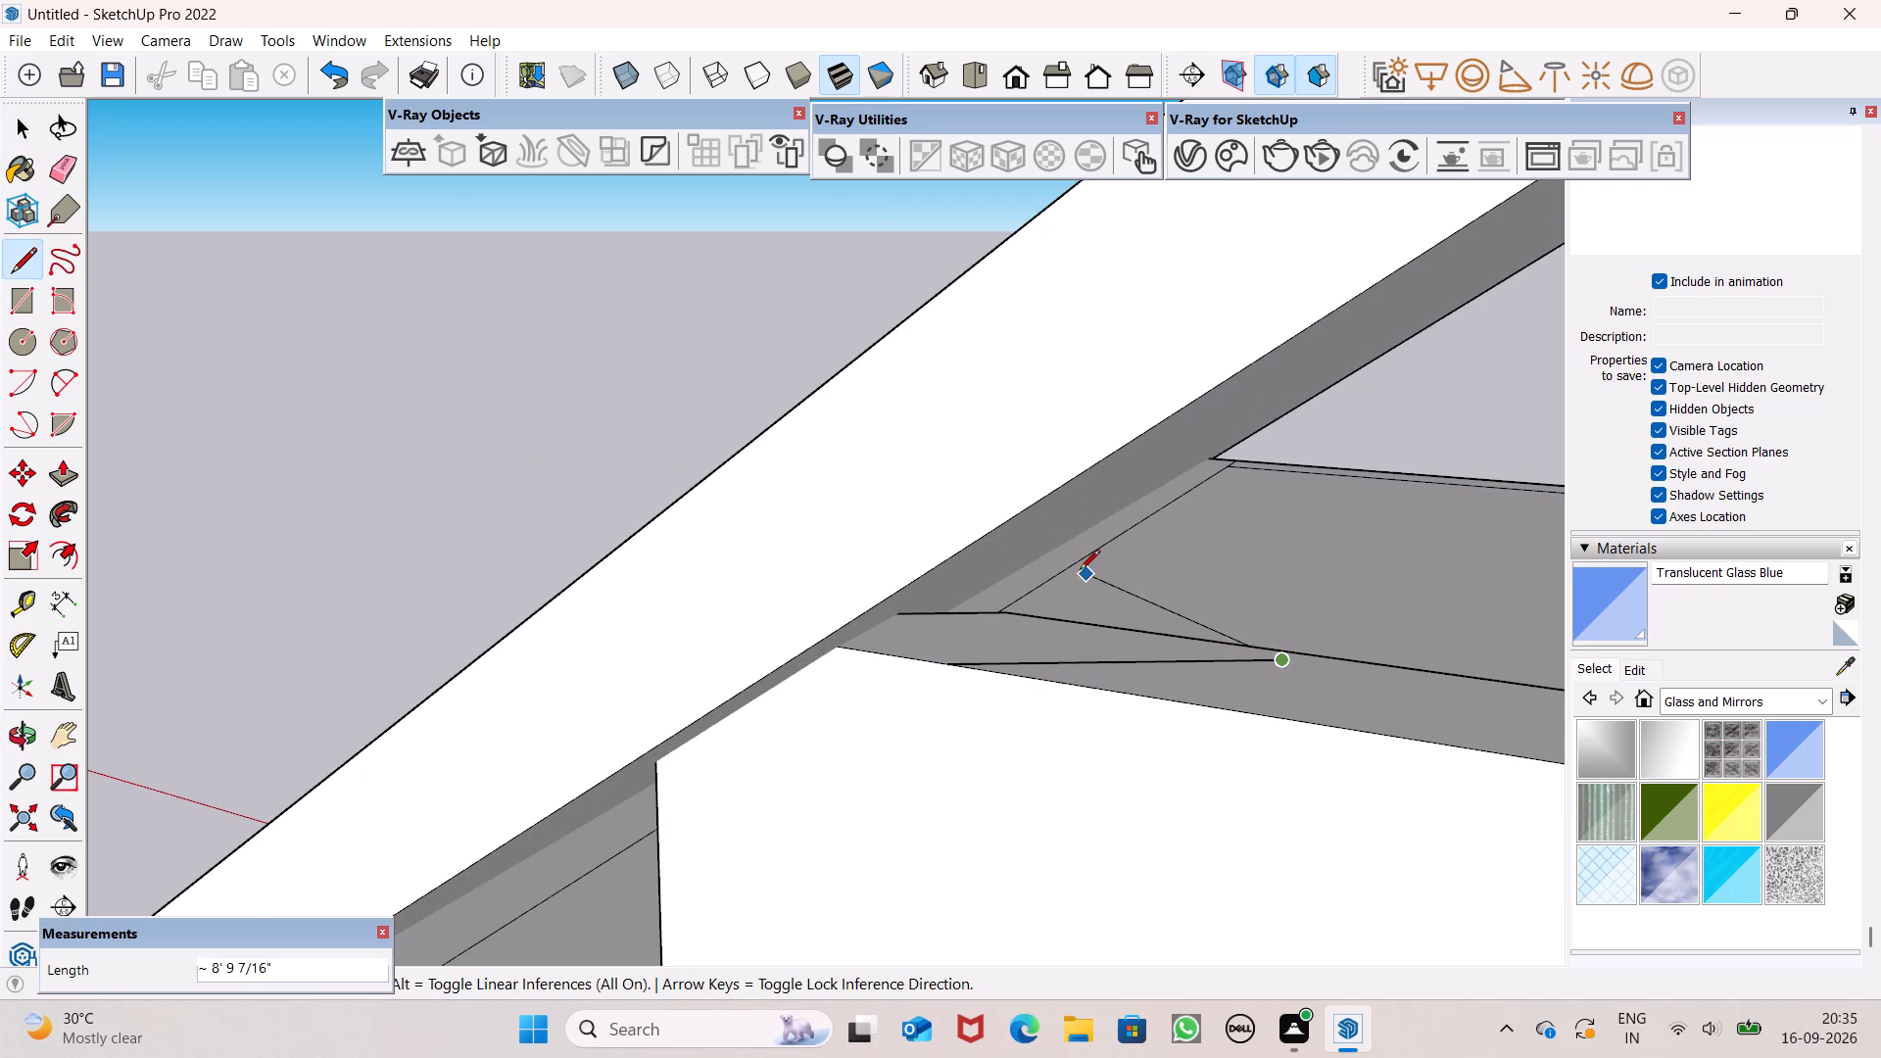
pyautogui.click(1326, 655)
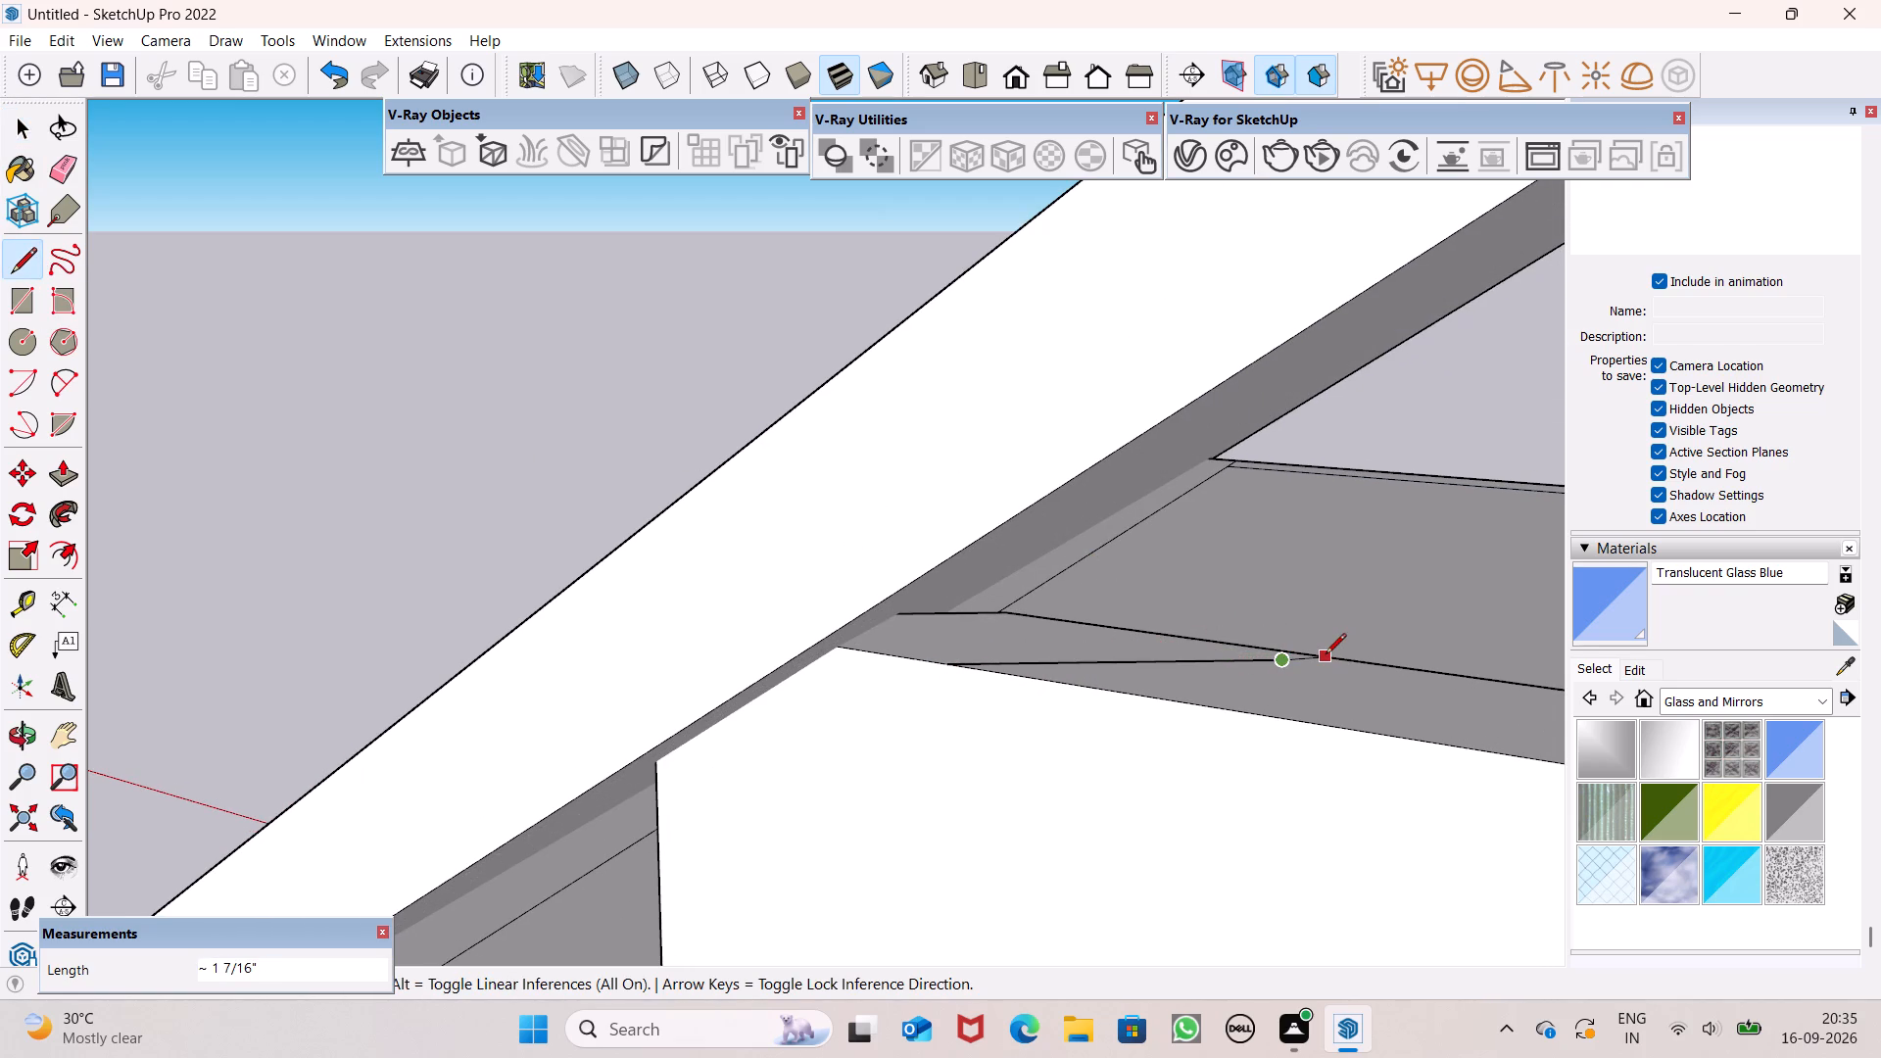
pyautogui.press('space')
pyautogui.press('space')
# Push/Pull the inner part of the split step up toward the roof slope, about 3 9/16" and then about 4 1/8".
pyautogui.scroll(-7, 699, 525)
pyautogui.scroll(-5, 1047, 639)
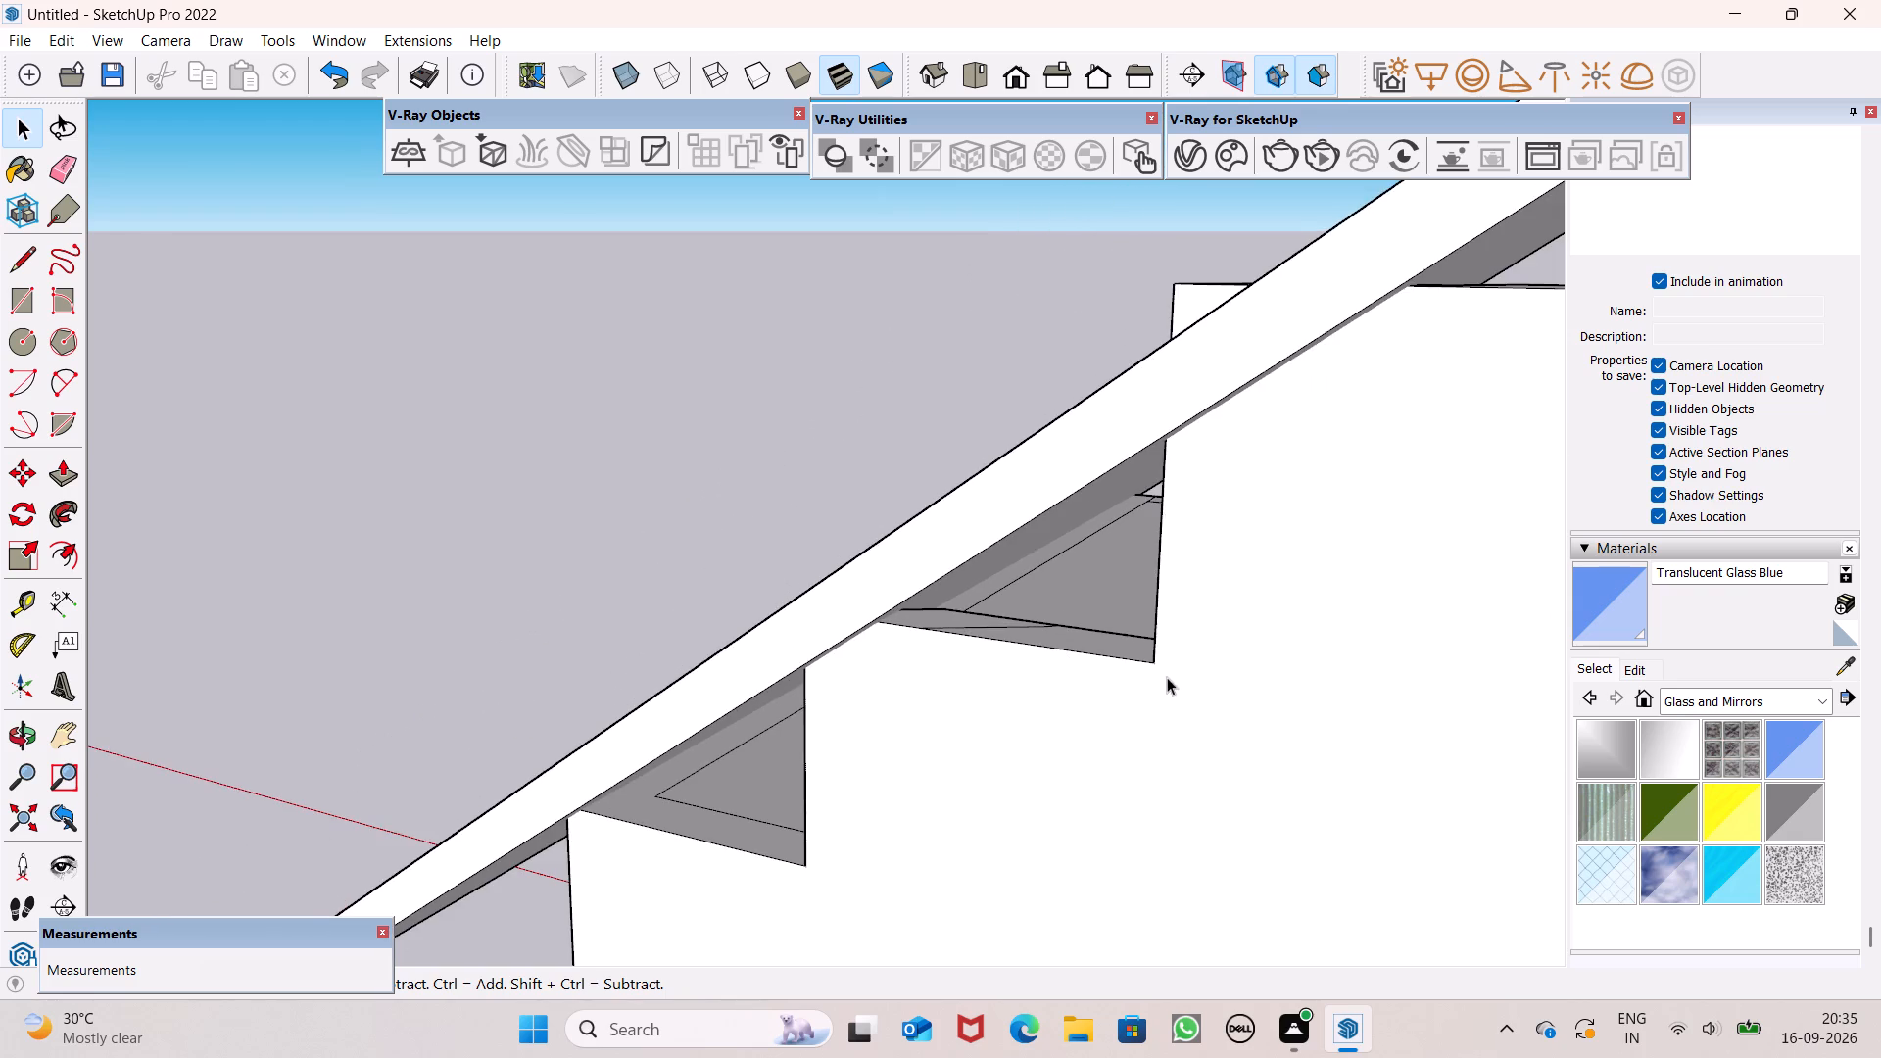
pyautogui.moveTo(1207, 760); pyautogui.dragTo(1082, 857, button='middle')
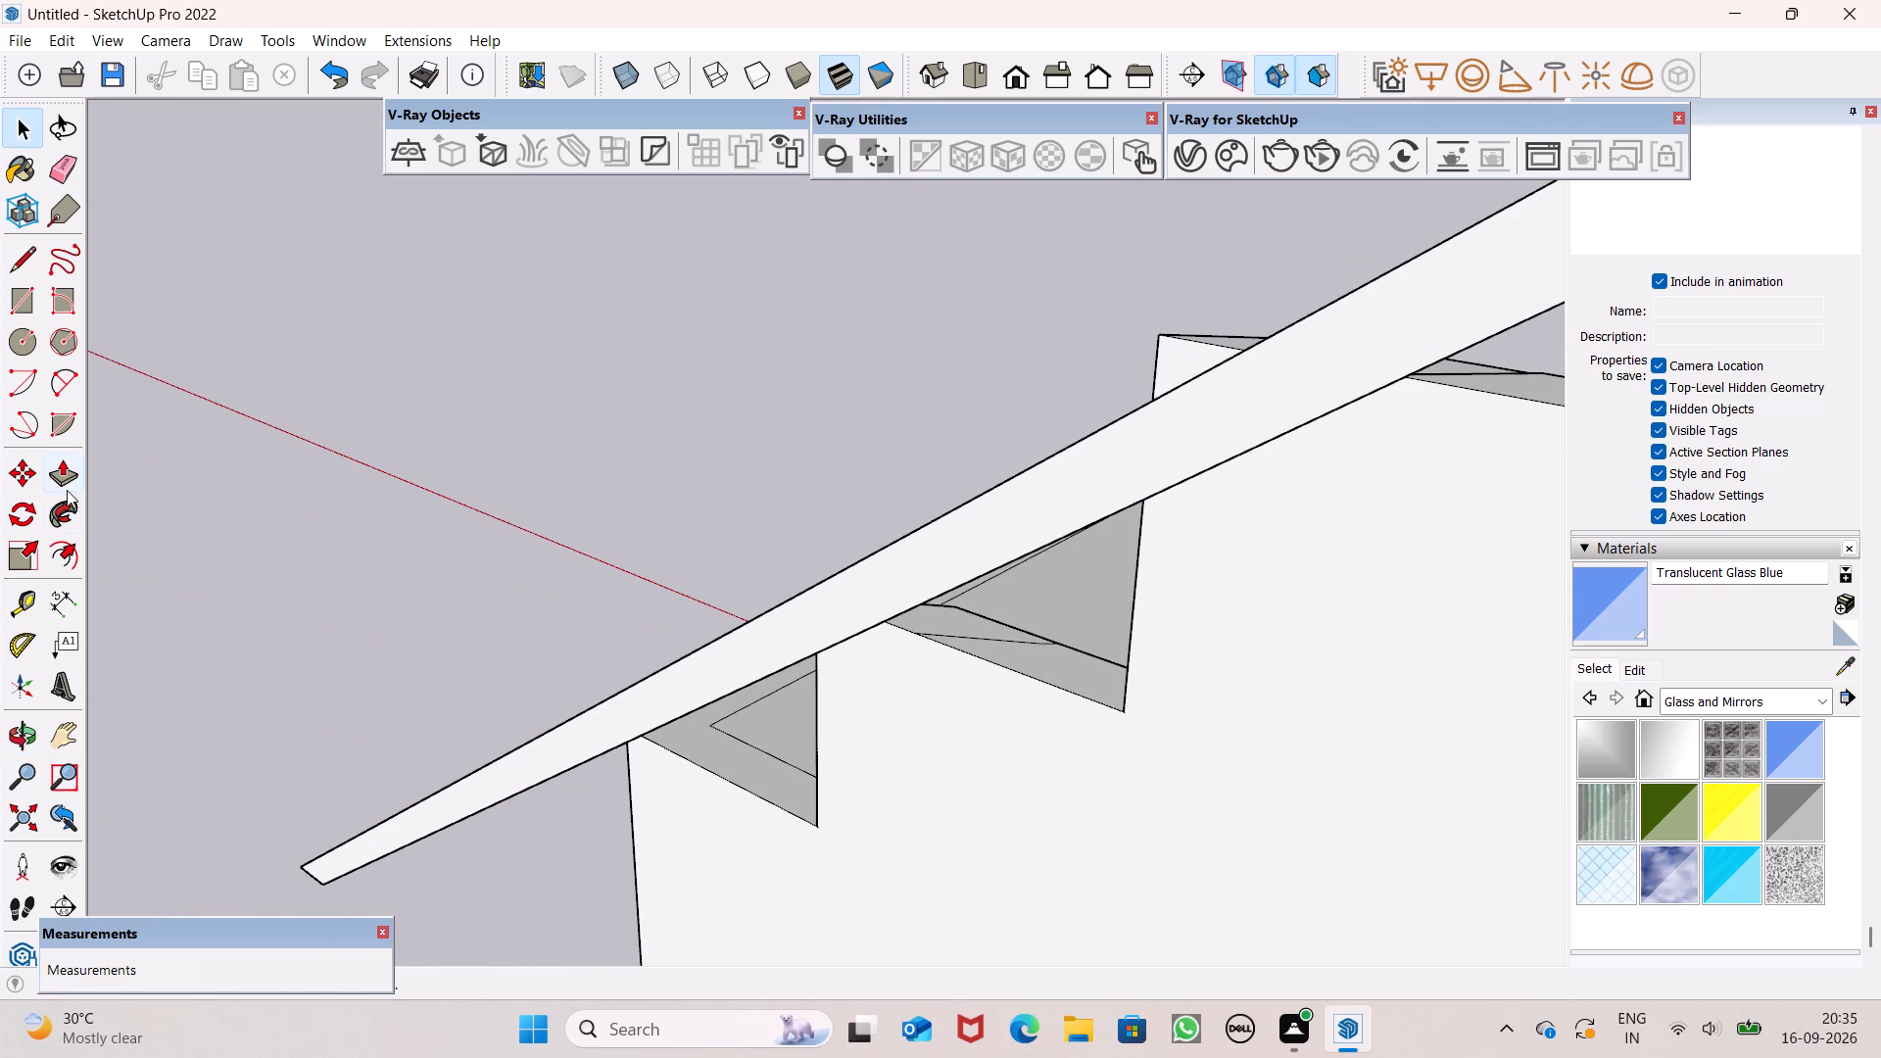
pyautogui.click(66, 478)
pyautogui.moveTo(1099, 668); pyautogui.dragTo(1116, 636)
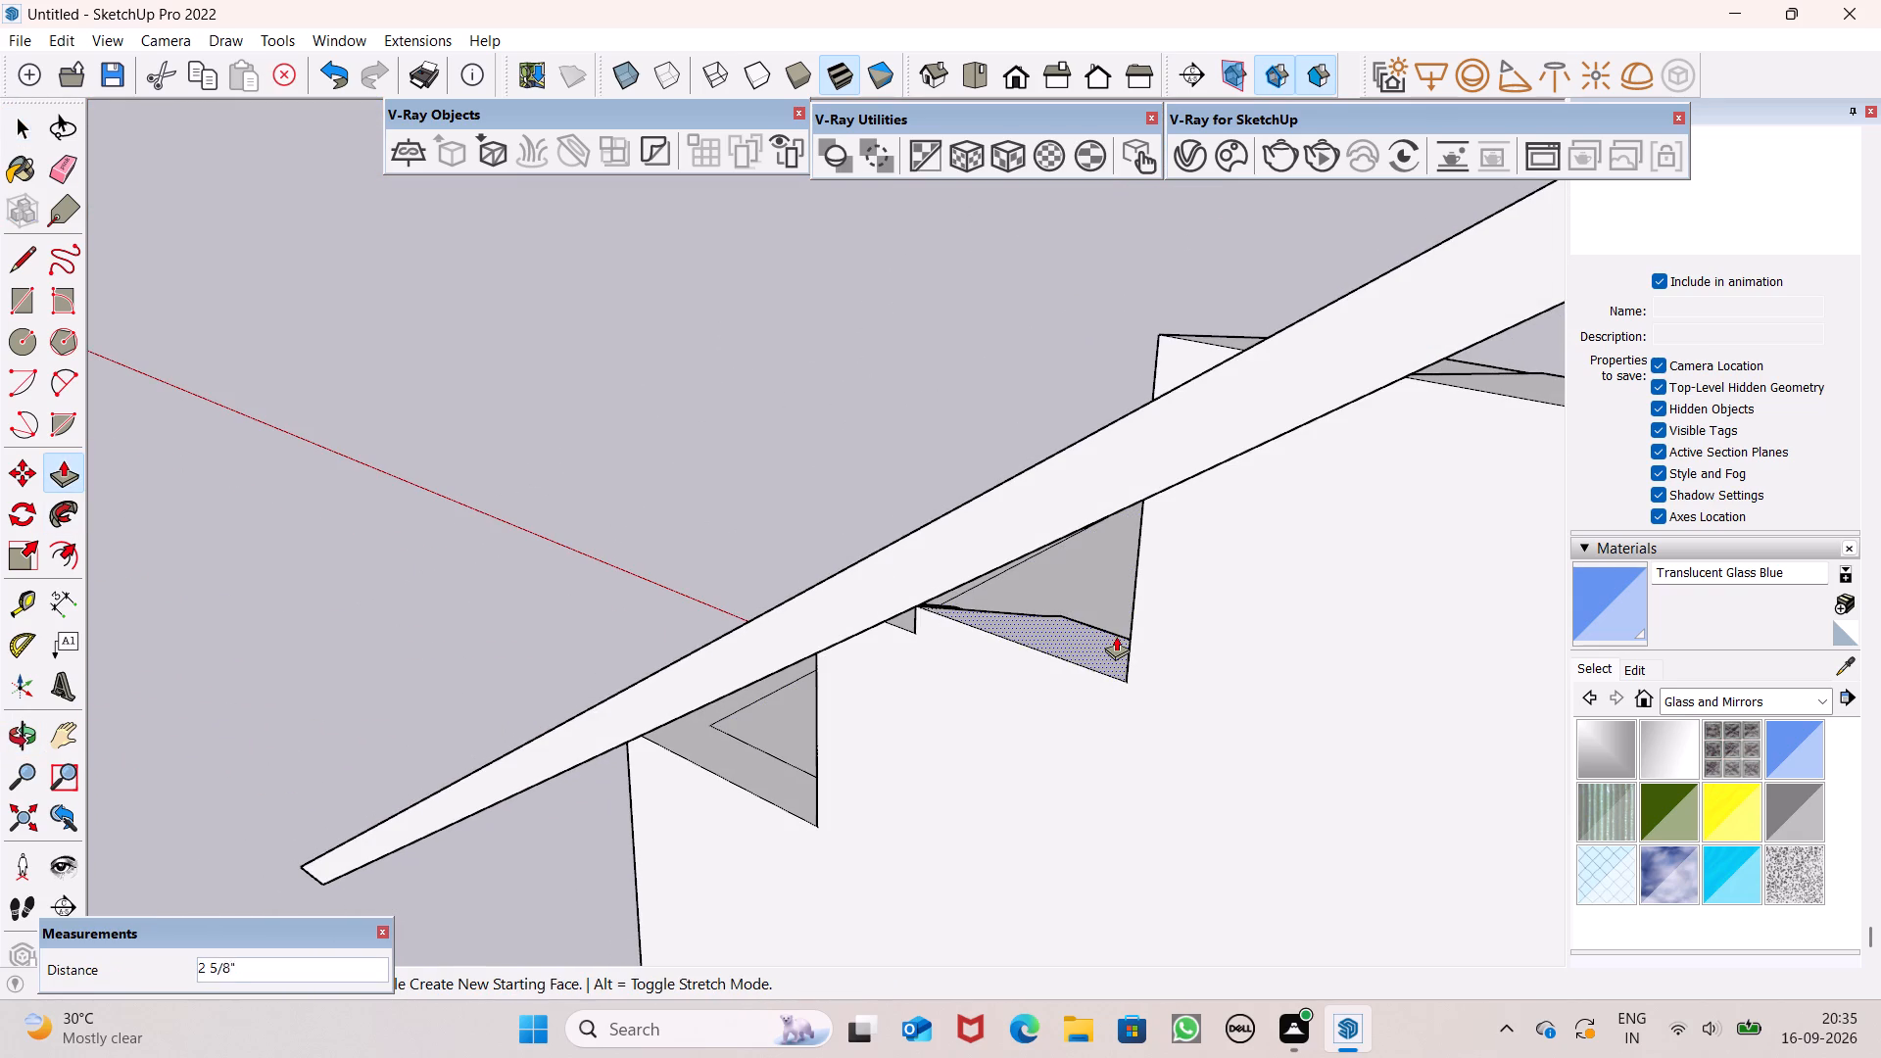
pyautogui.moveTo(1116, 636); pyautogui.dragTo(1123, 627)
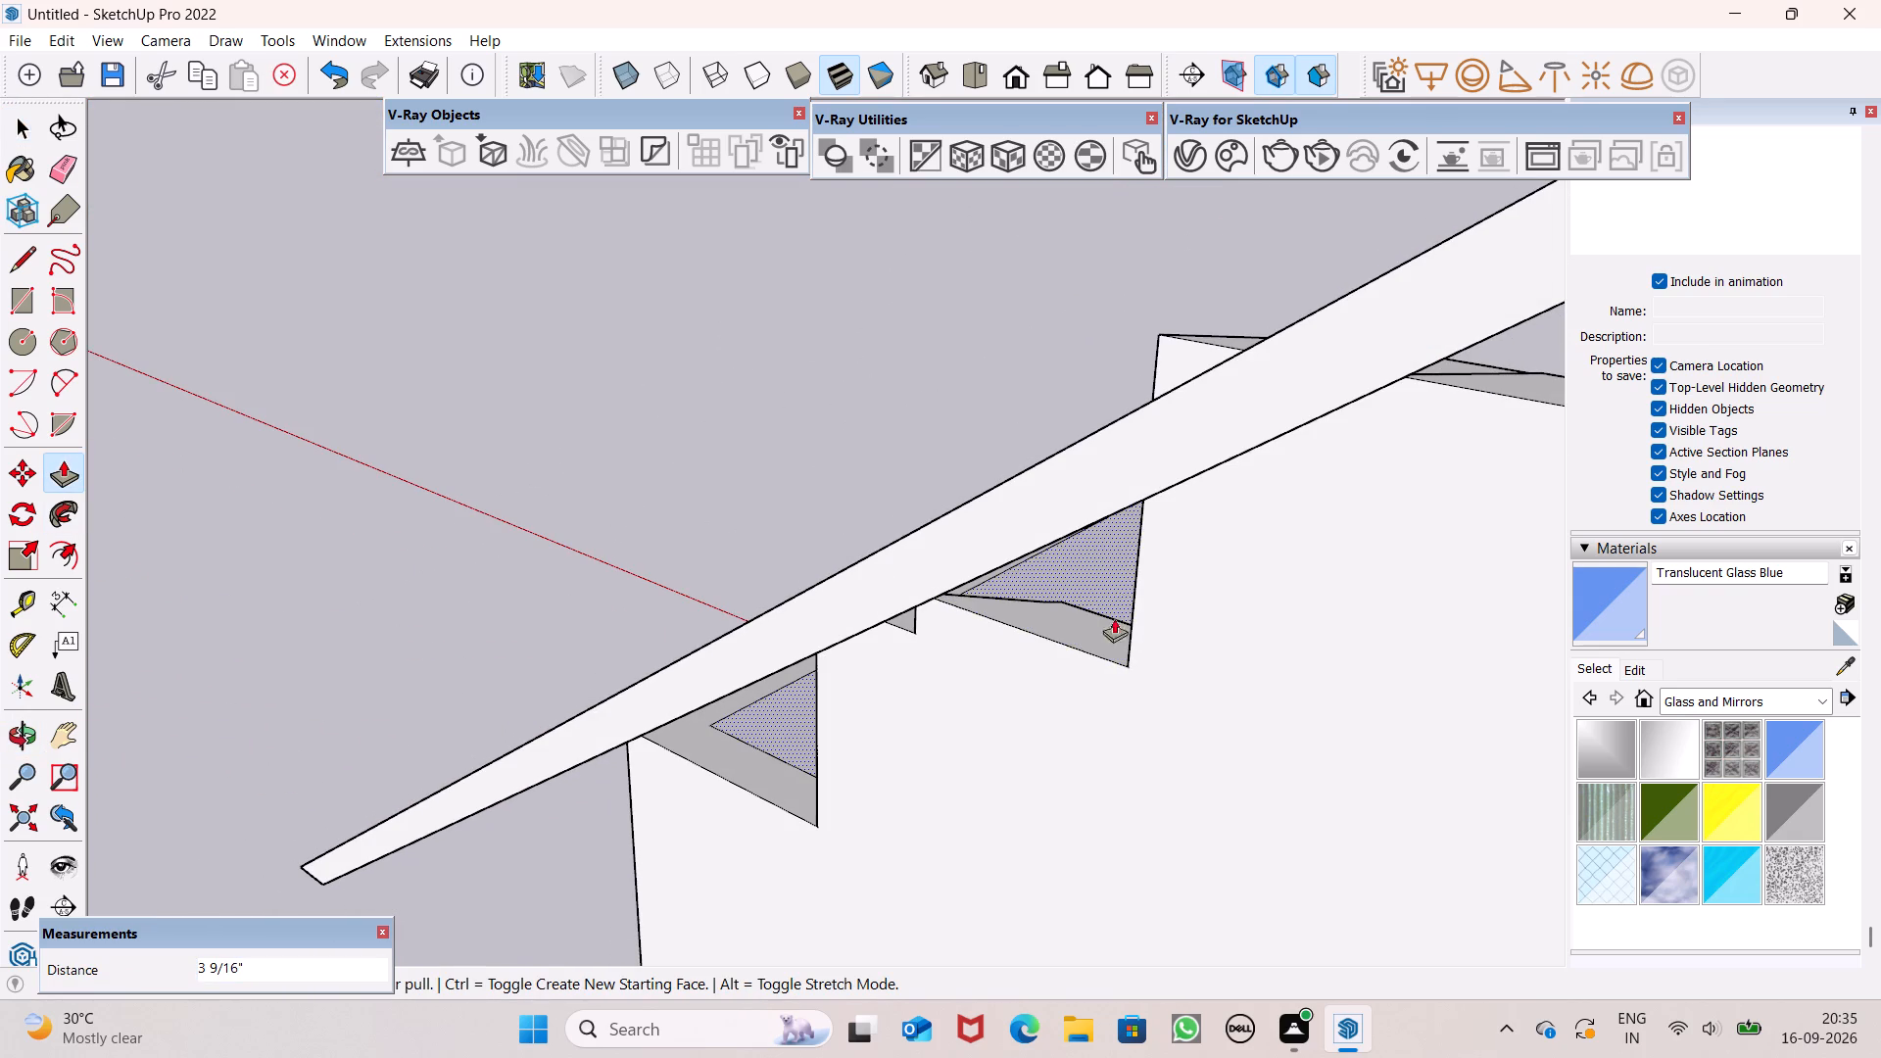
pyautogui.moveTo(1105, 634); pyautogui.dragTo(1138, 617)
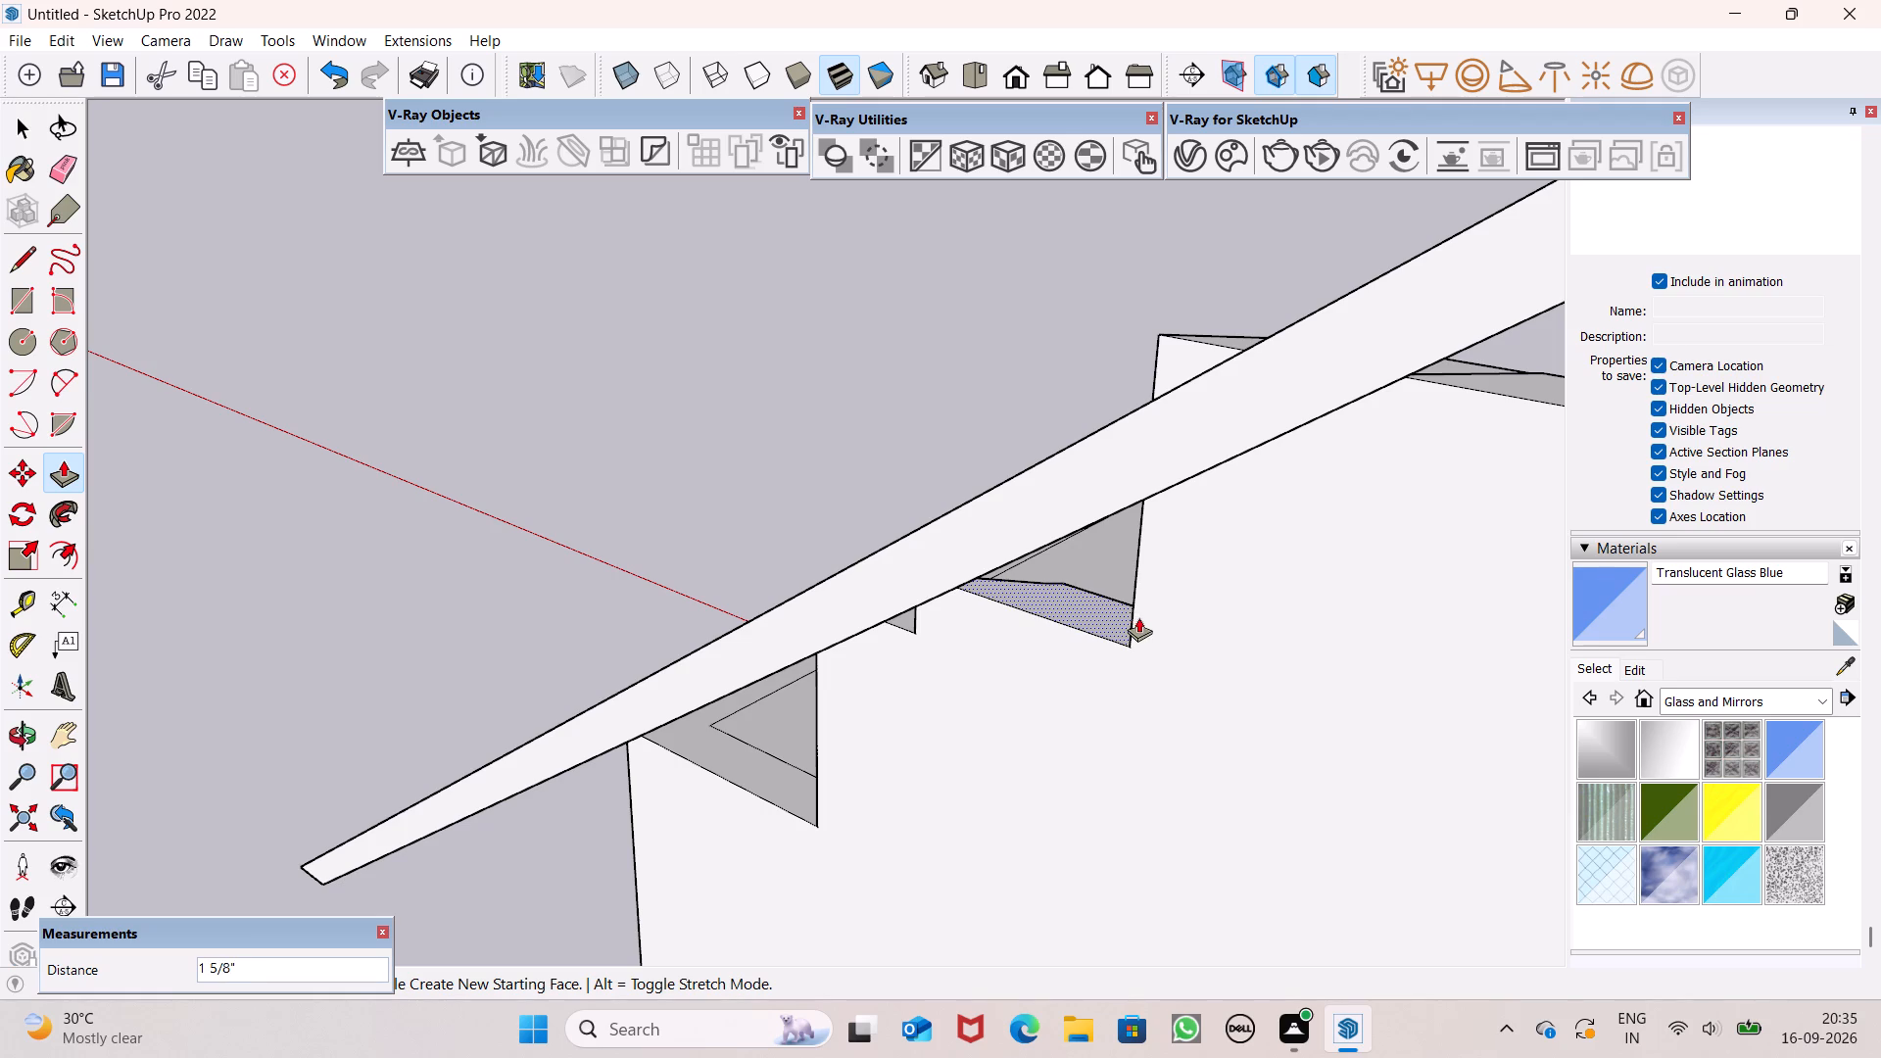
pyautogui.moveTo(1138, 617); pyautogui.dragTo(1201, 581)
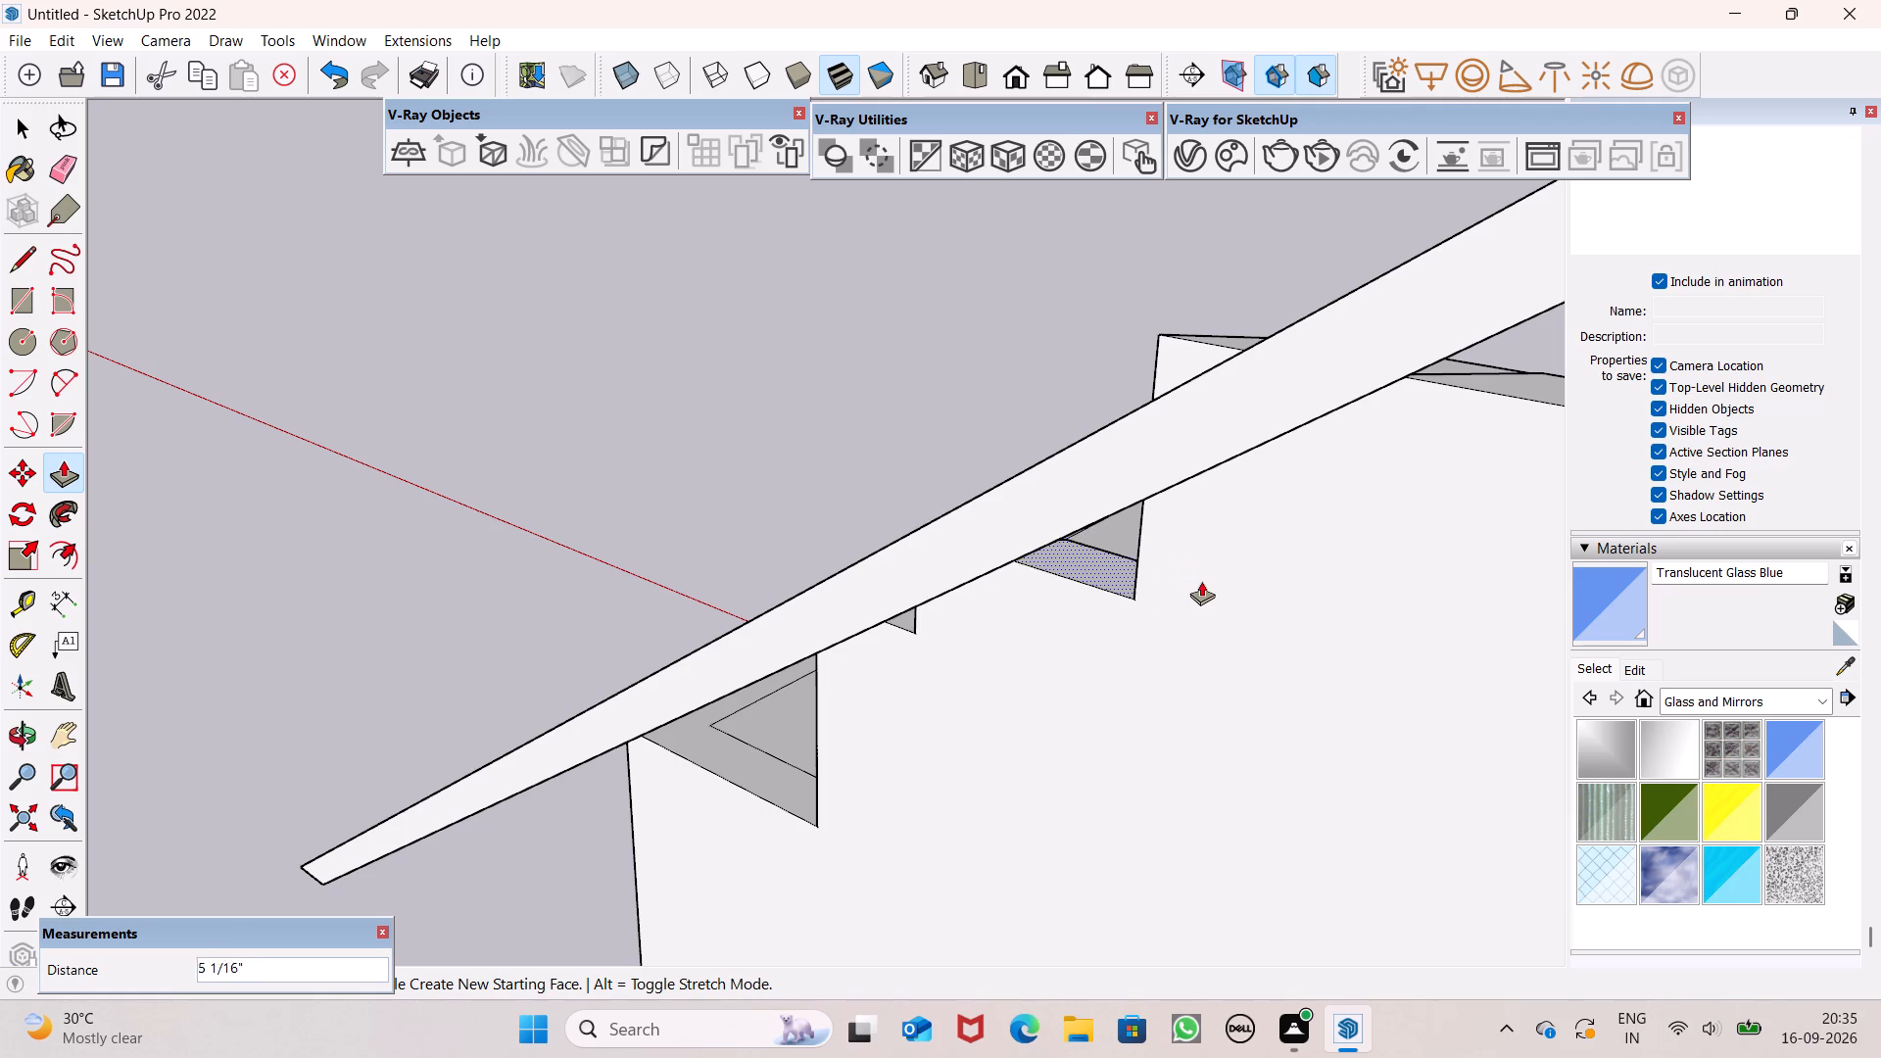
pyautogui.moveTo(1201, 581); pyautogui.dragTo(1206, 594)
# Split the top of the raised inner part with a line about 6 7/16" long from the bend in its back edge to its front edge.
pyautogui.moveTo(1146, 645); pyautogui.dragTo(1131, 504, button='middle')
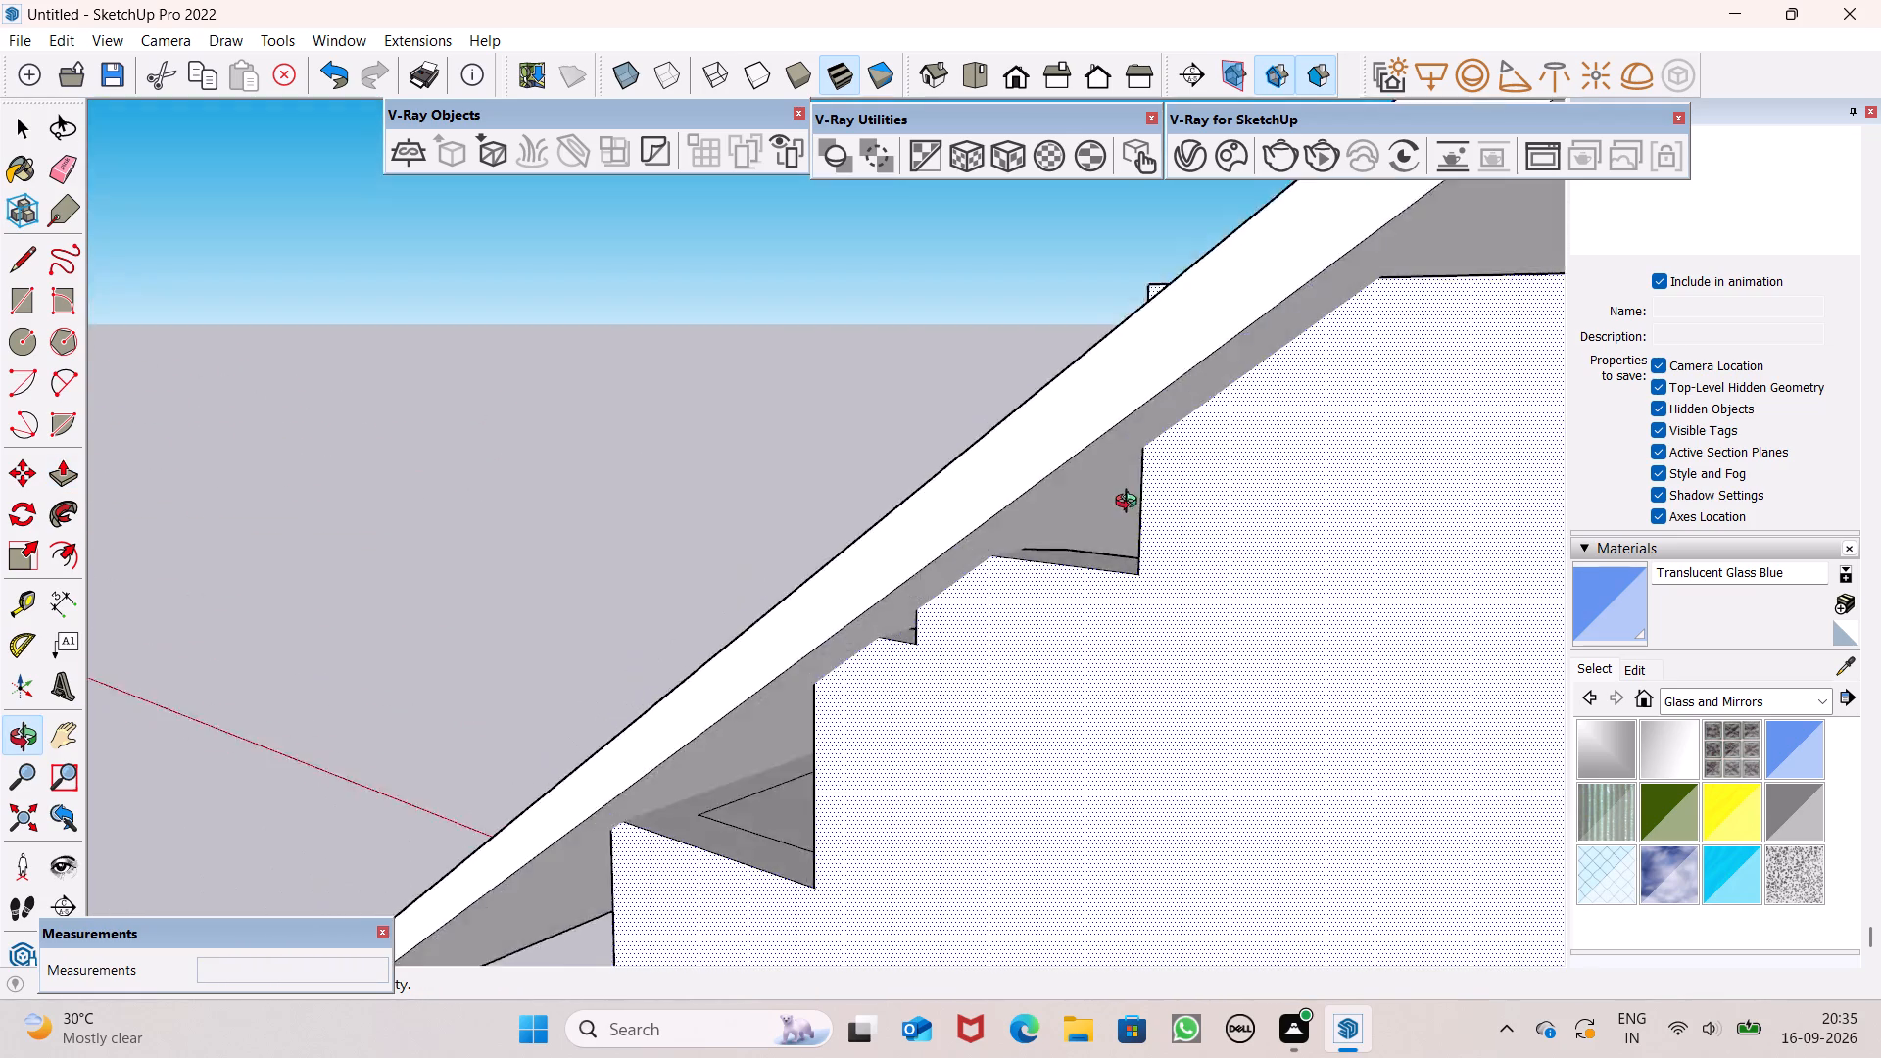
pyautogui.moveTo(1131, 504); pyautogui.dragTo(1058, 539, button='middle')
pyautogui.scroll(4, 1095, 489)
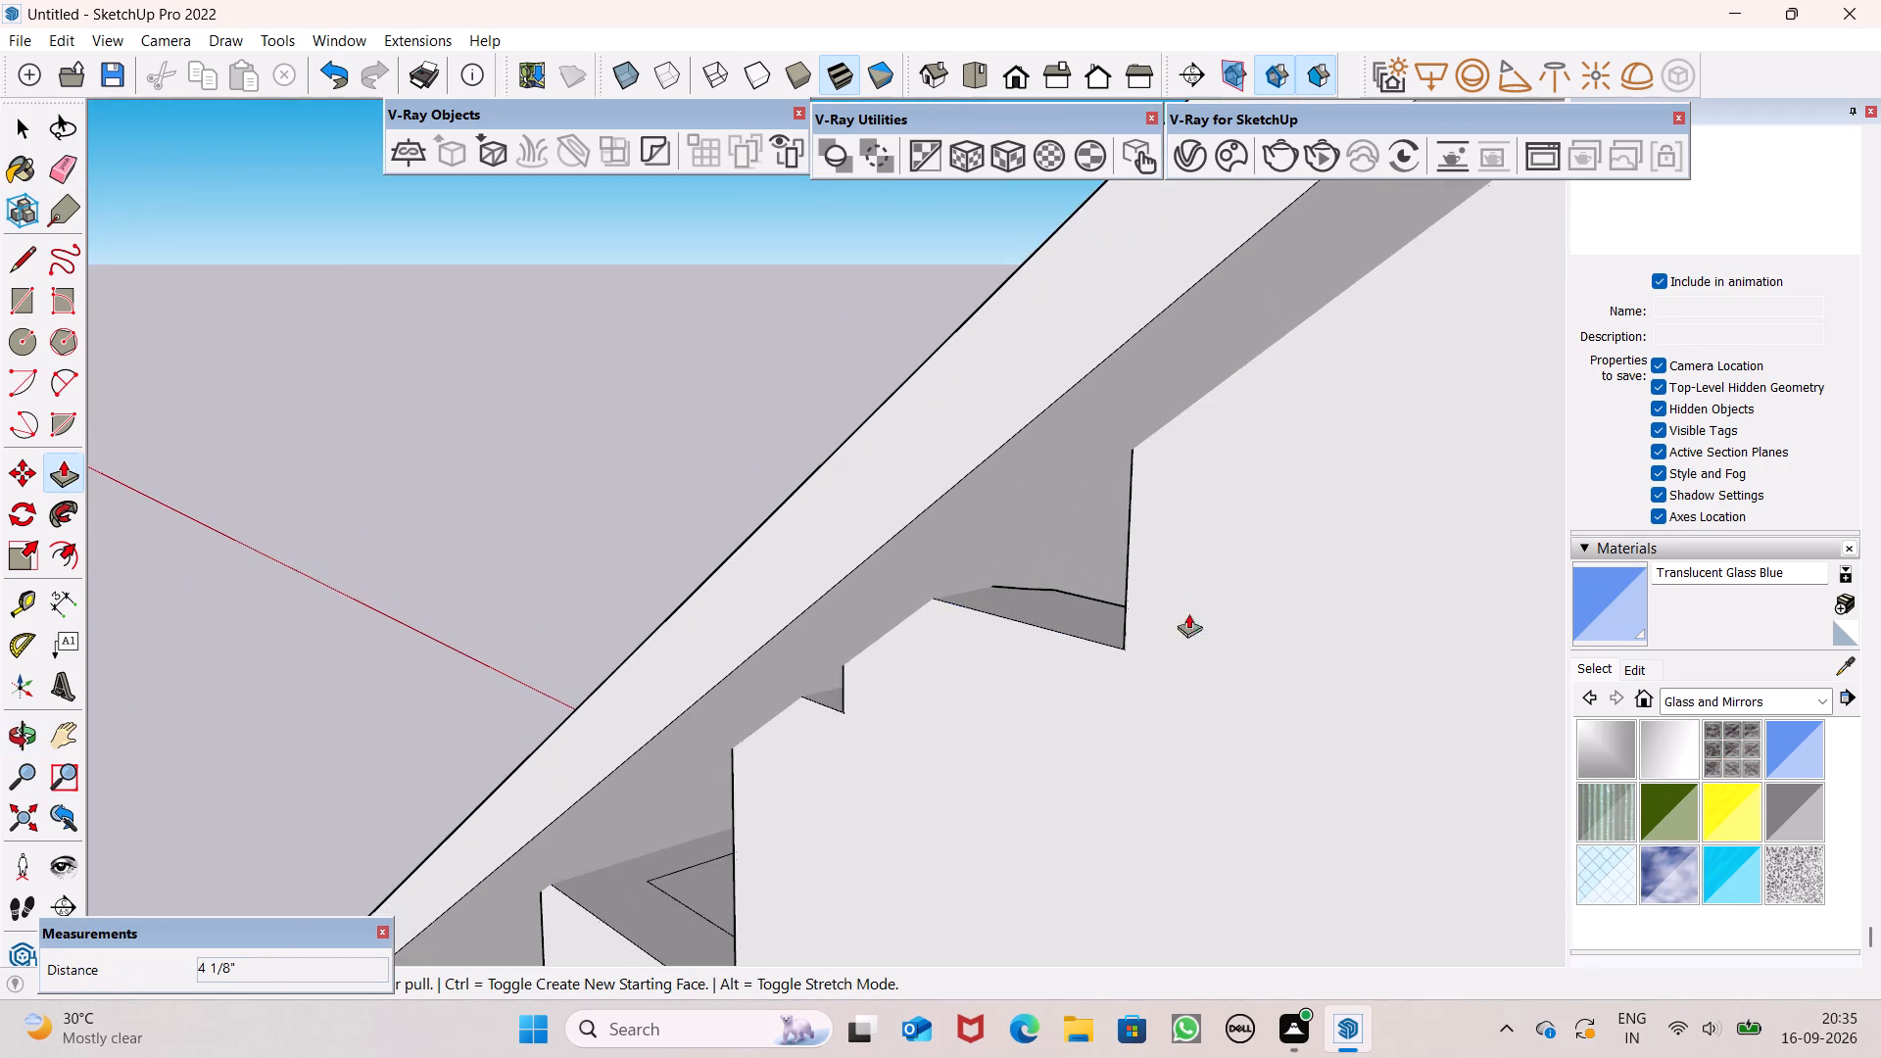
pyautogui.moveTo(1194, 630); pyautogui.dragTo(1300, 665, button='middle')
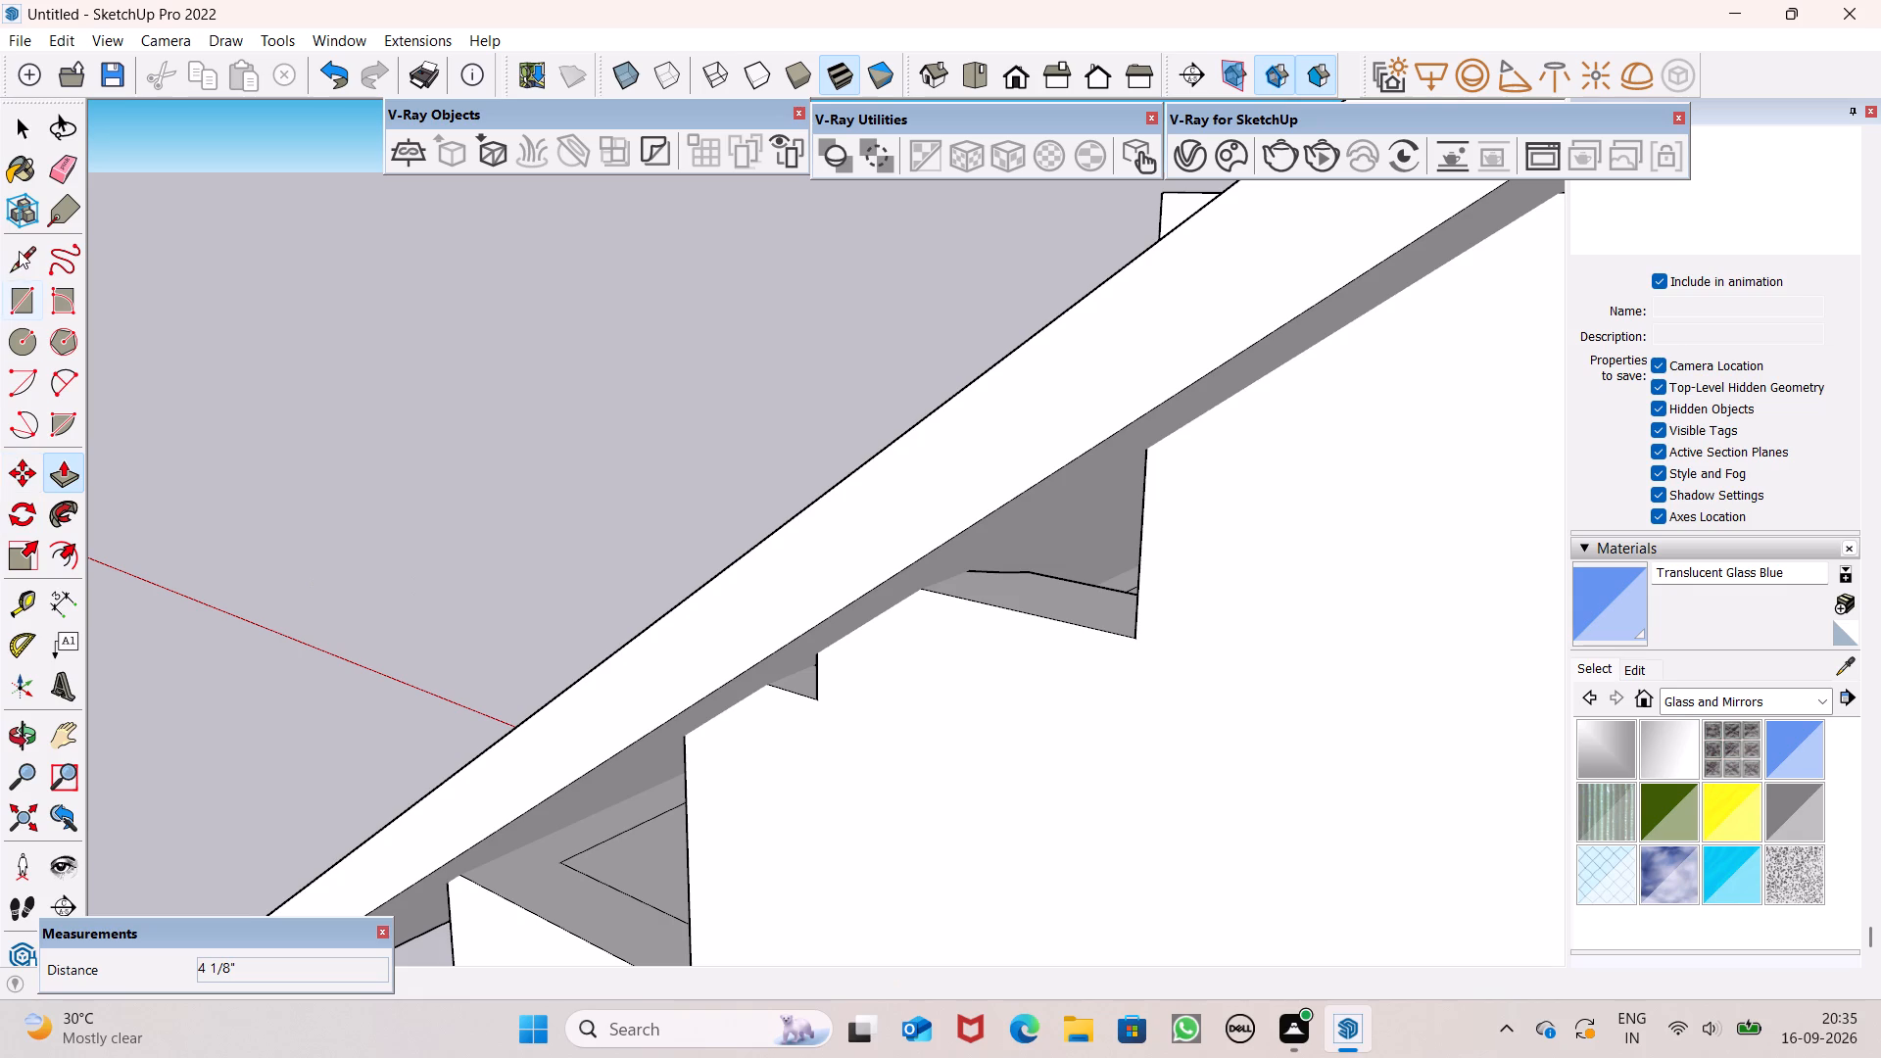
pyautogui.click(18, 250)
pyautogui.scroll(6, 1039, 661)
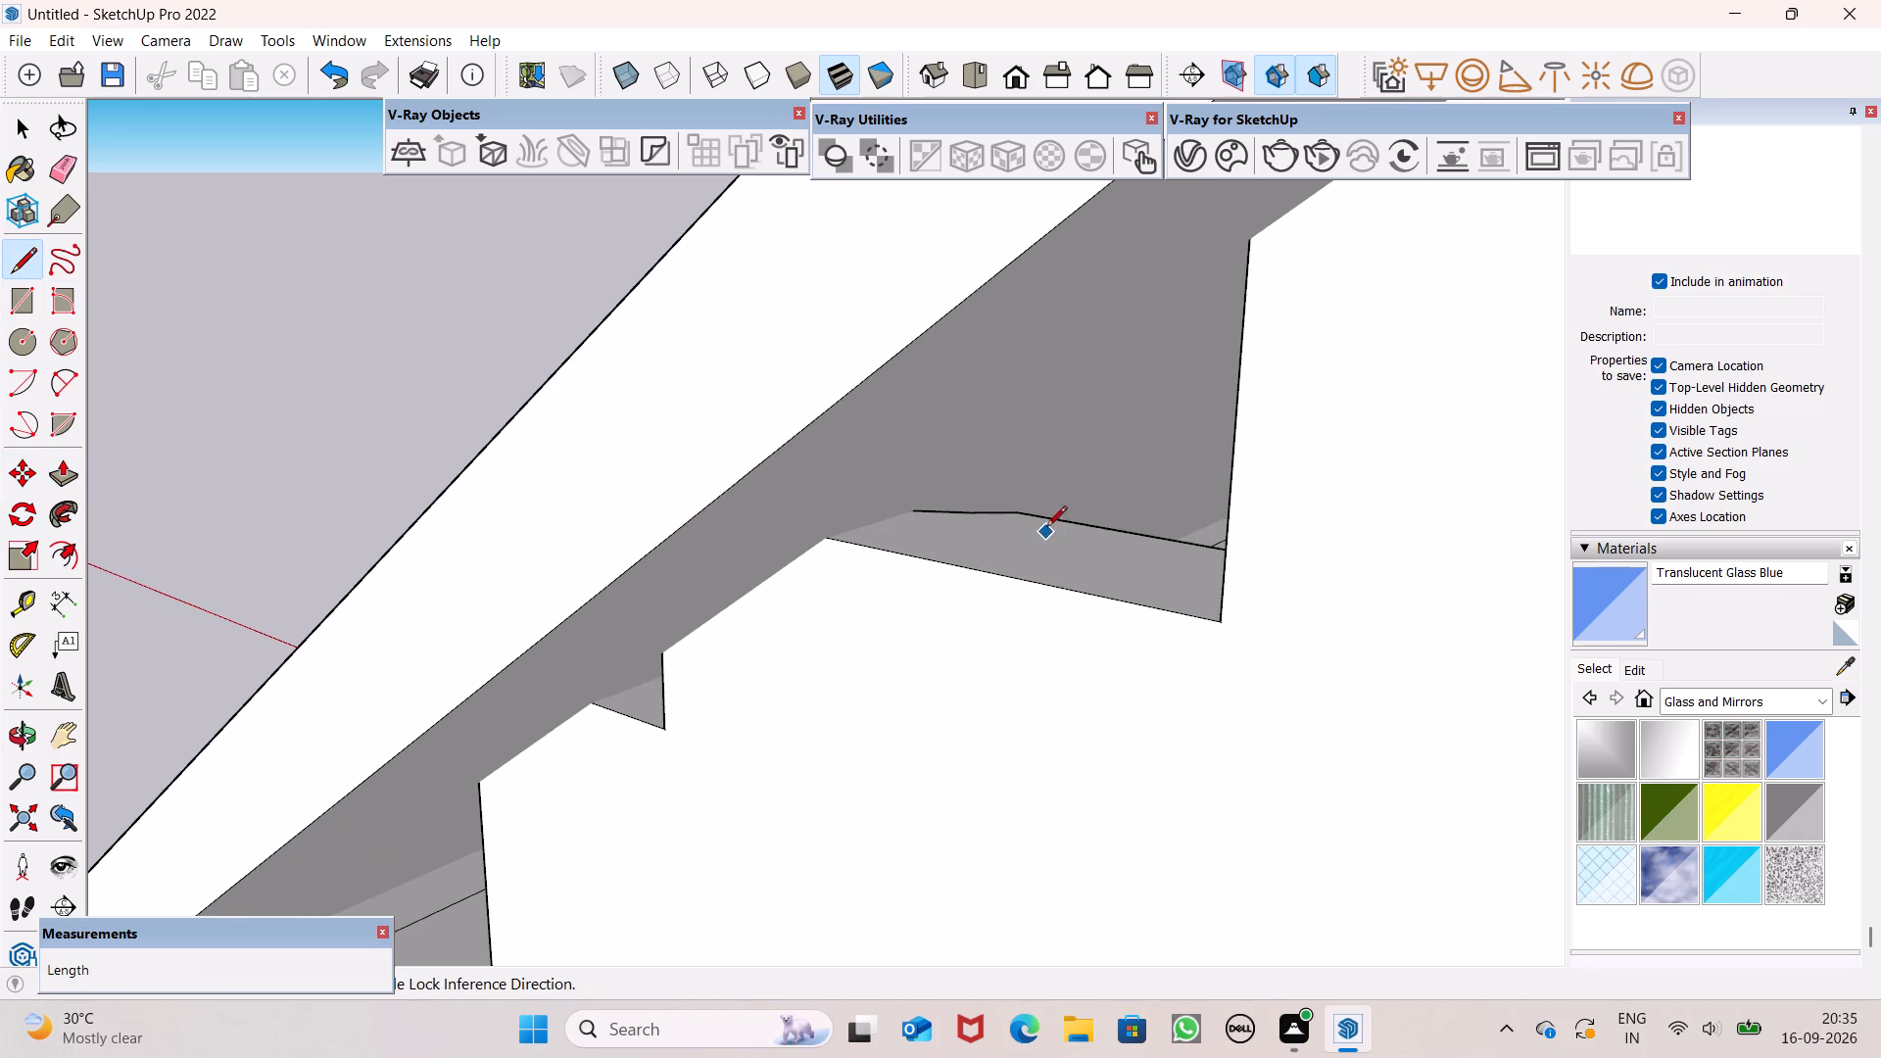
pyautogui.click(1019, 509)
pyautogui.click(972, 575)
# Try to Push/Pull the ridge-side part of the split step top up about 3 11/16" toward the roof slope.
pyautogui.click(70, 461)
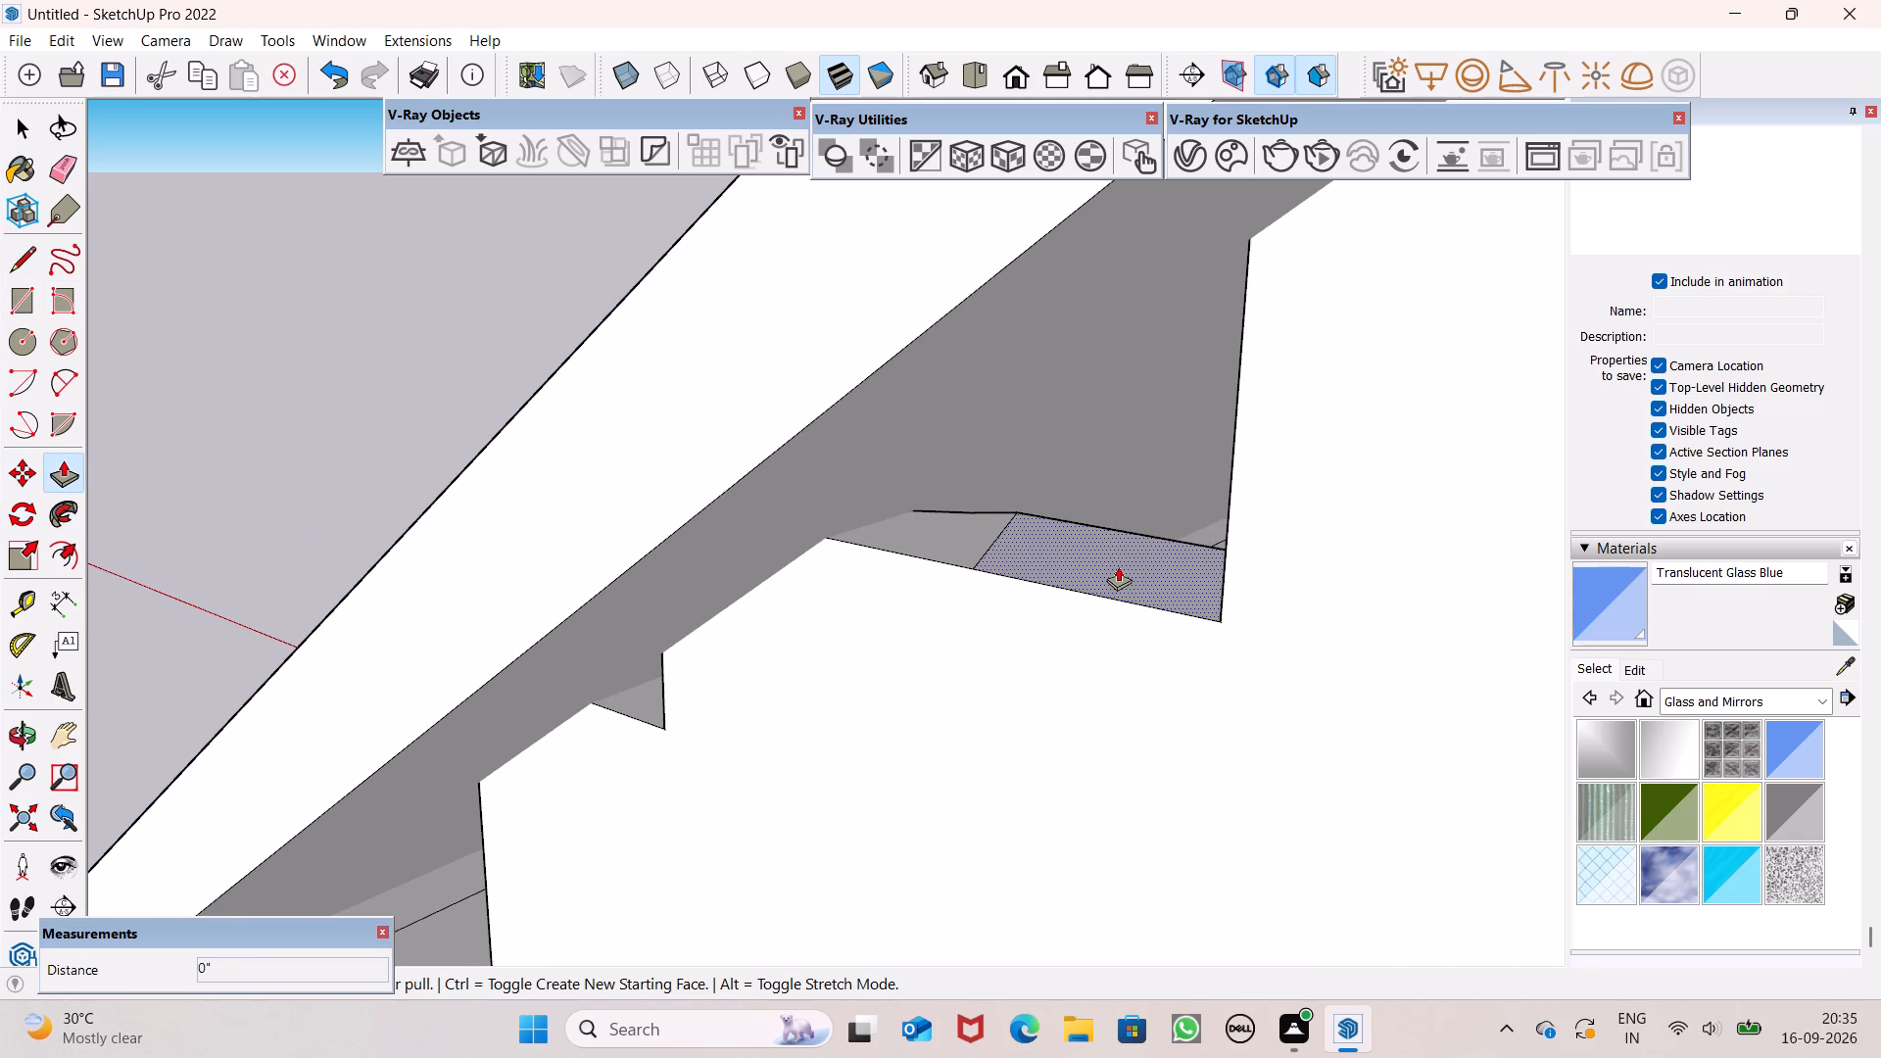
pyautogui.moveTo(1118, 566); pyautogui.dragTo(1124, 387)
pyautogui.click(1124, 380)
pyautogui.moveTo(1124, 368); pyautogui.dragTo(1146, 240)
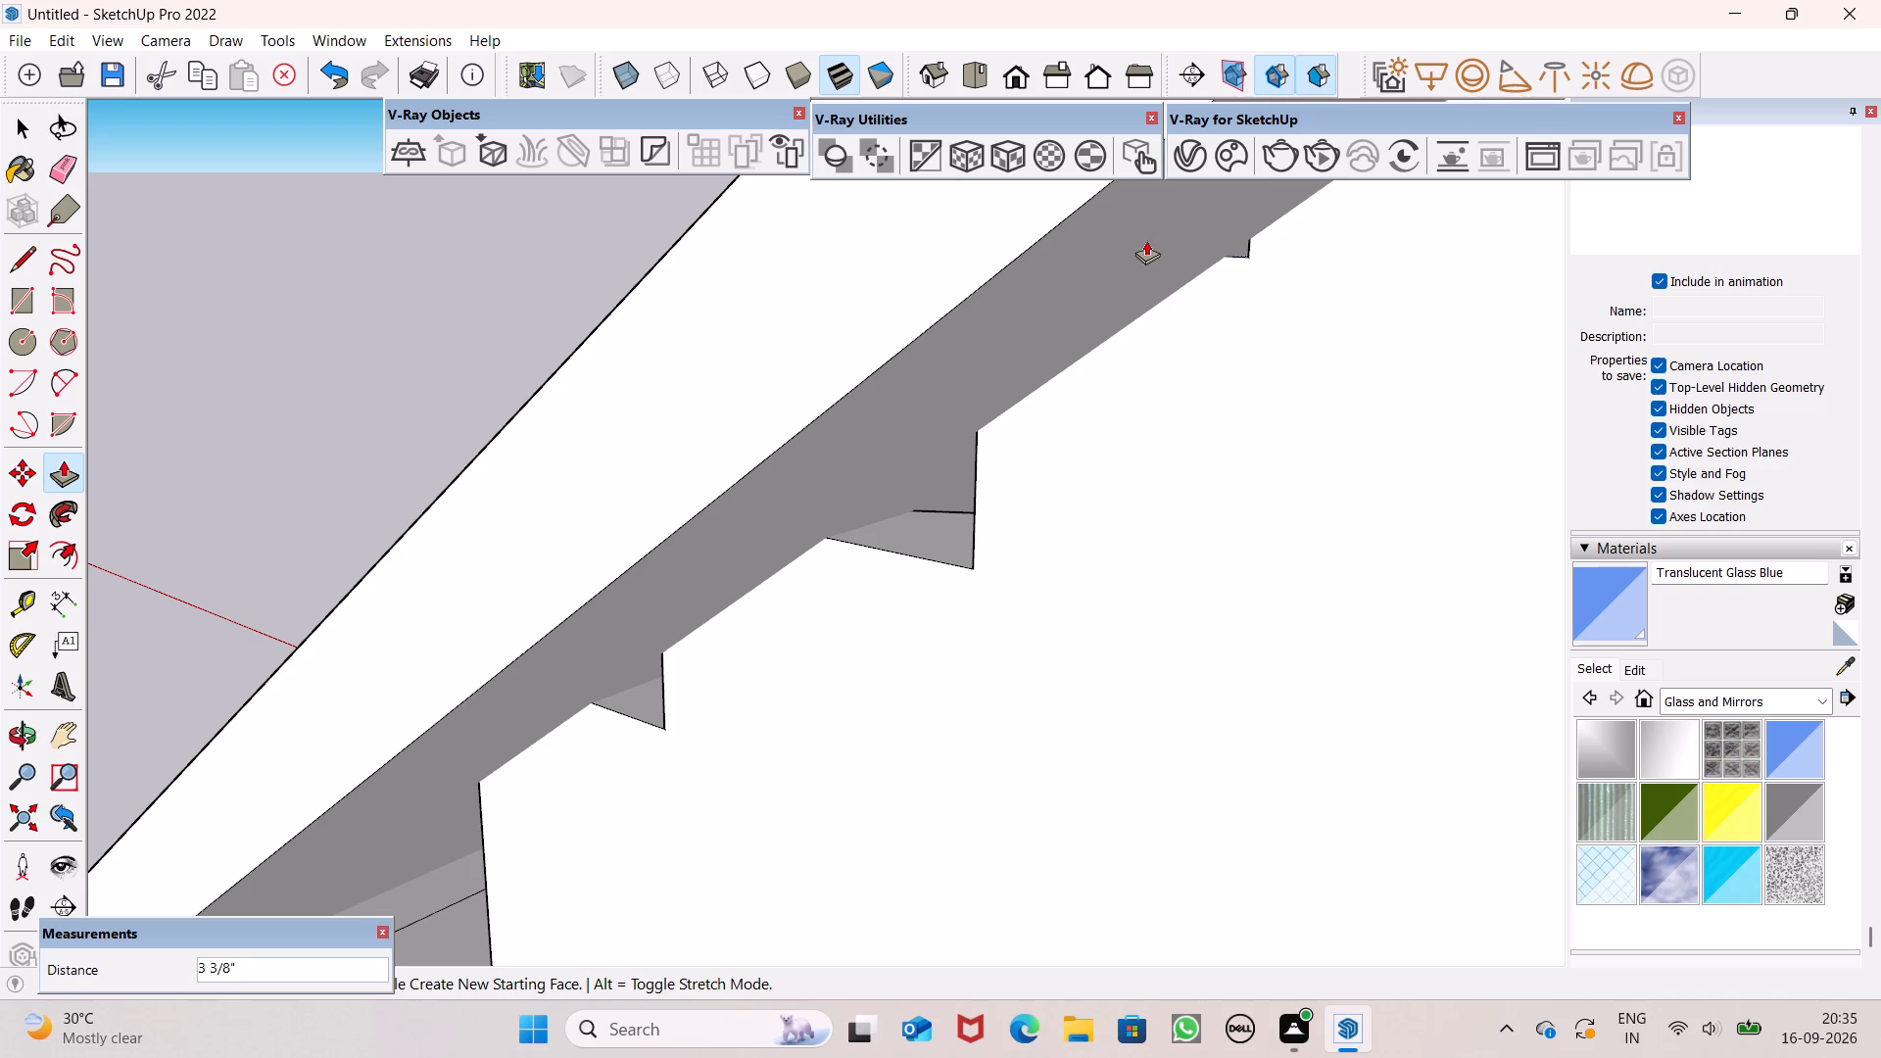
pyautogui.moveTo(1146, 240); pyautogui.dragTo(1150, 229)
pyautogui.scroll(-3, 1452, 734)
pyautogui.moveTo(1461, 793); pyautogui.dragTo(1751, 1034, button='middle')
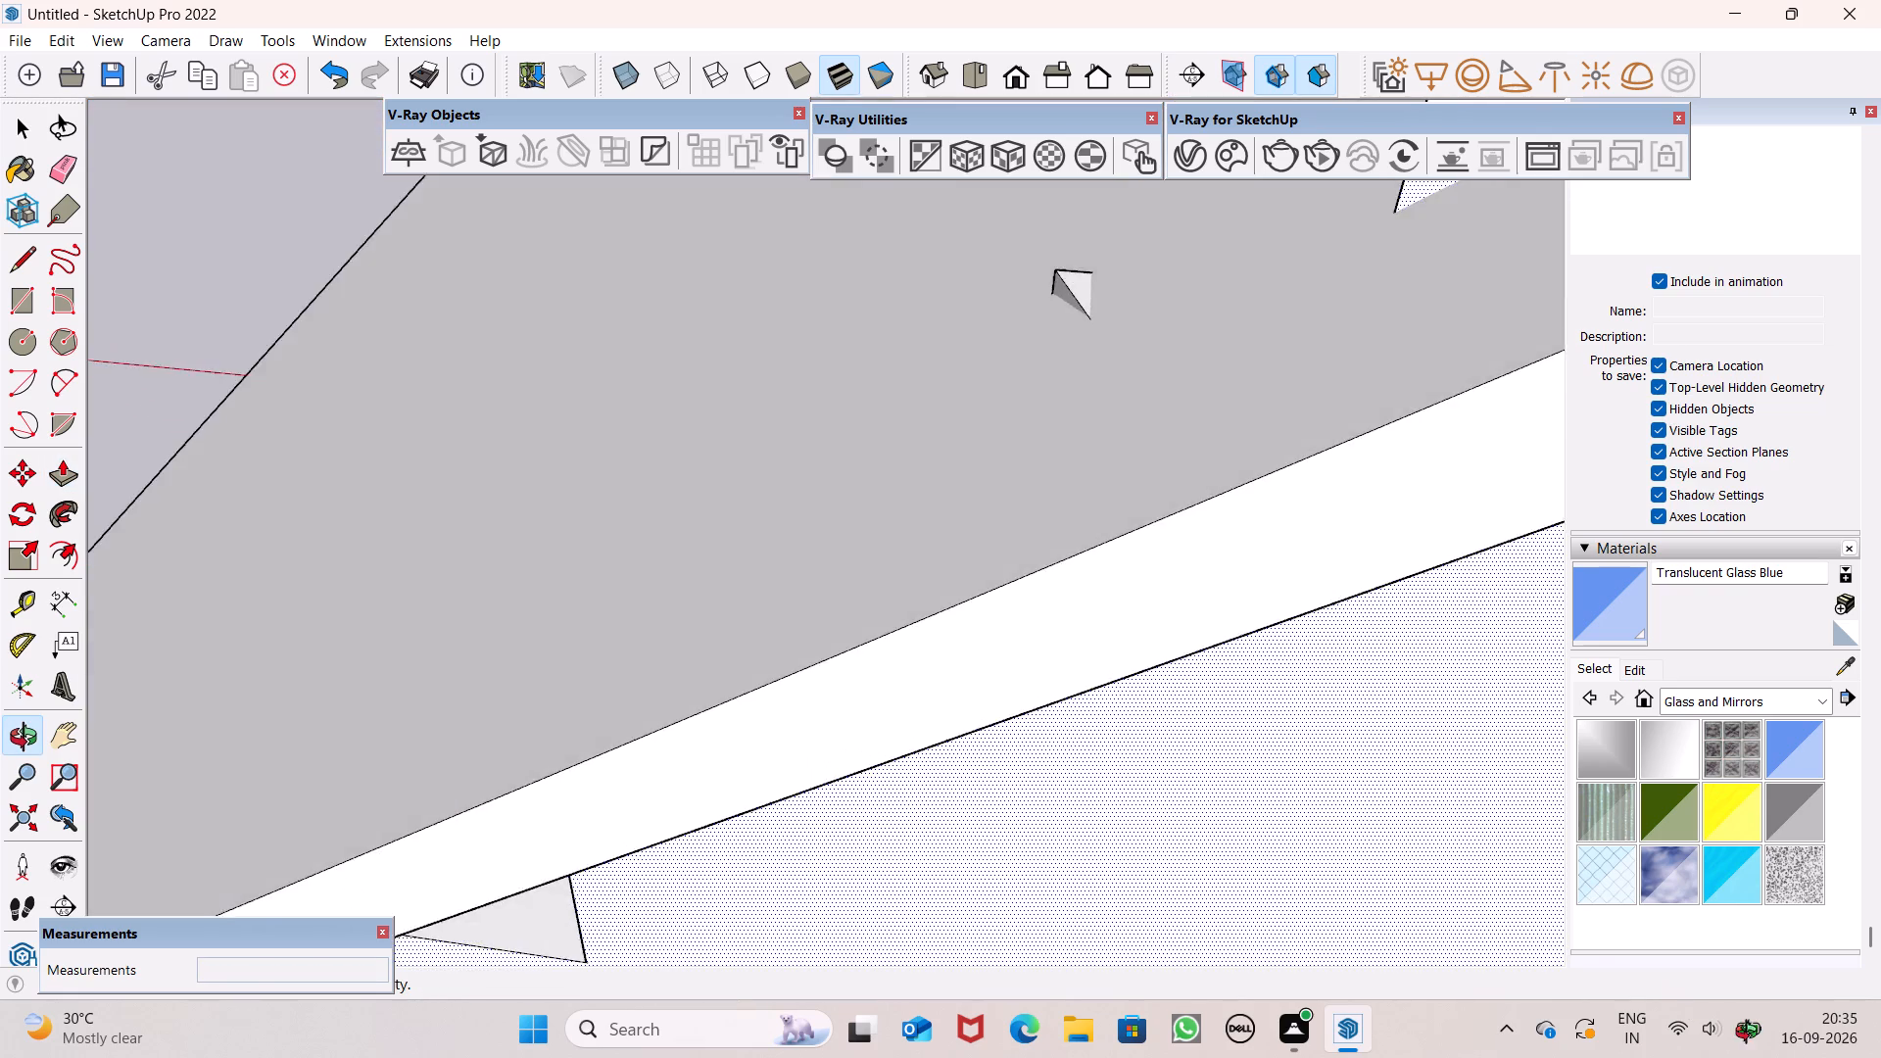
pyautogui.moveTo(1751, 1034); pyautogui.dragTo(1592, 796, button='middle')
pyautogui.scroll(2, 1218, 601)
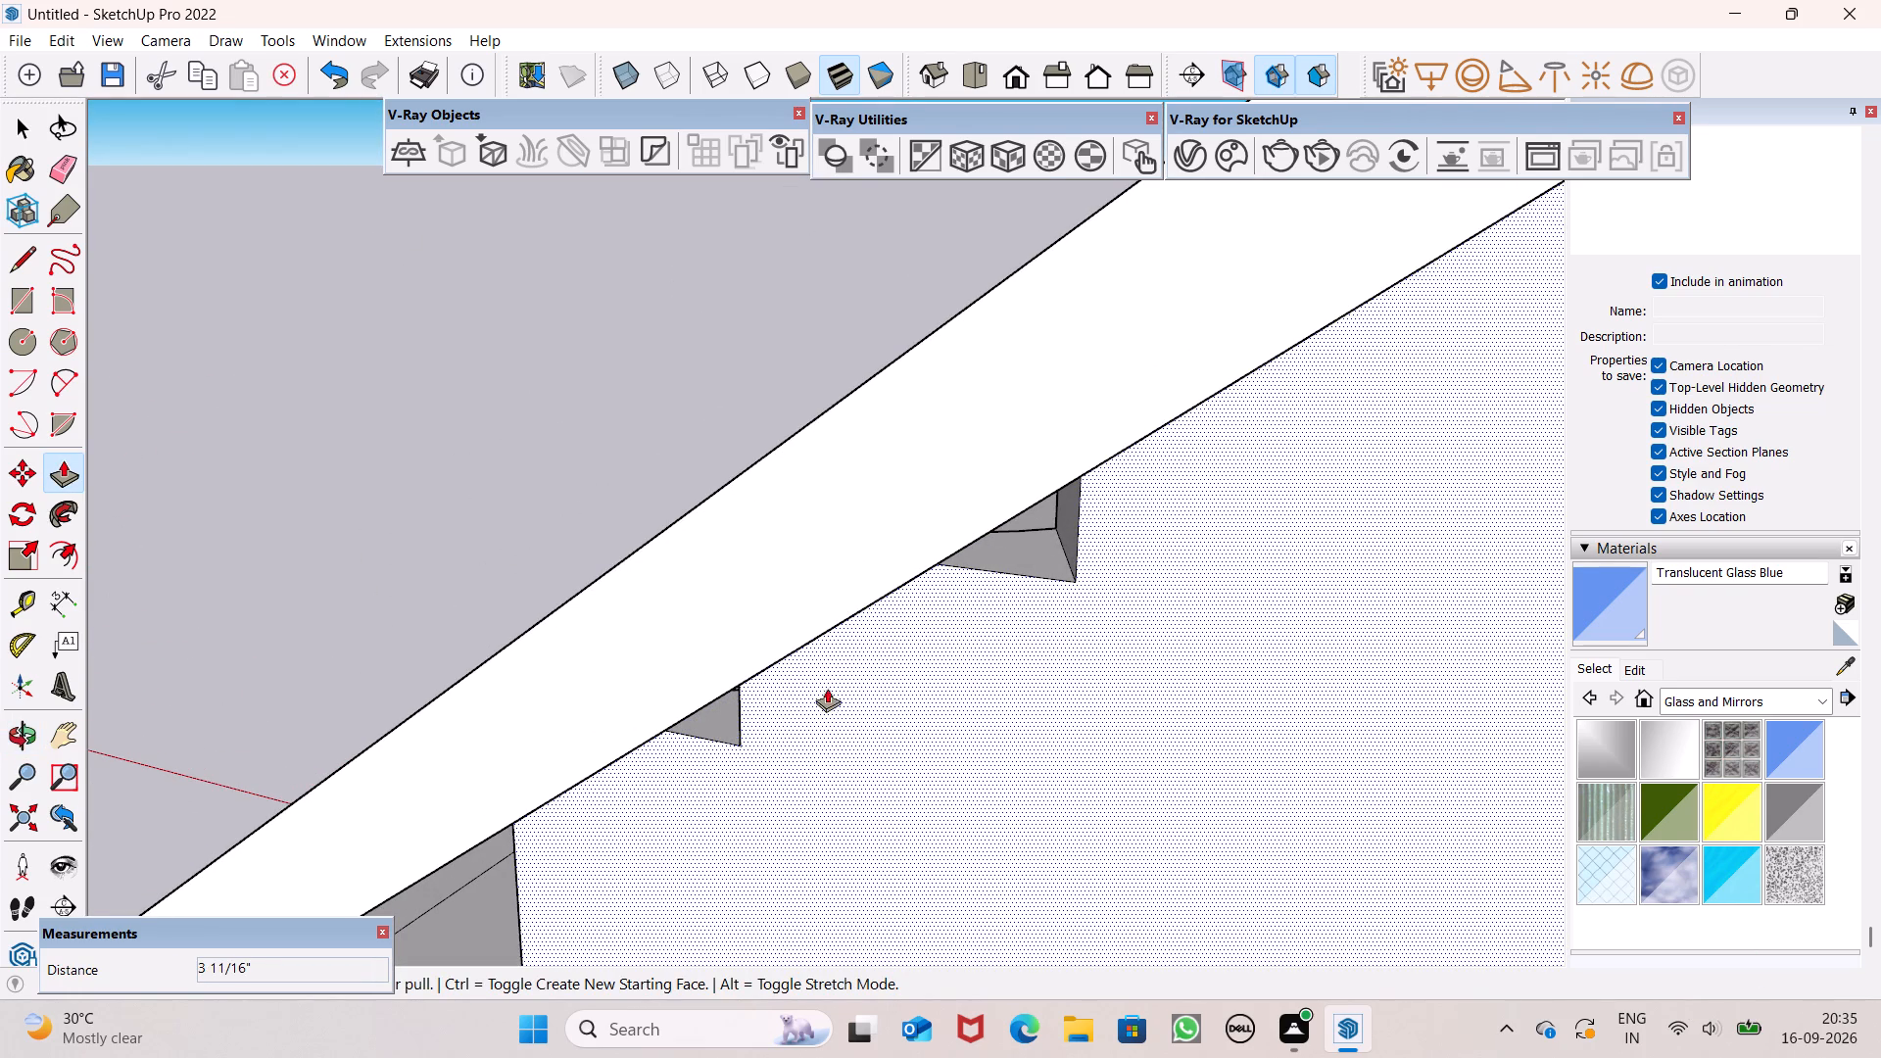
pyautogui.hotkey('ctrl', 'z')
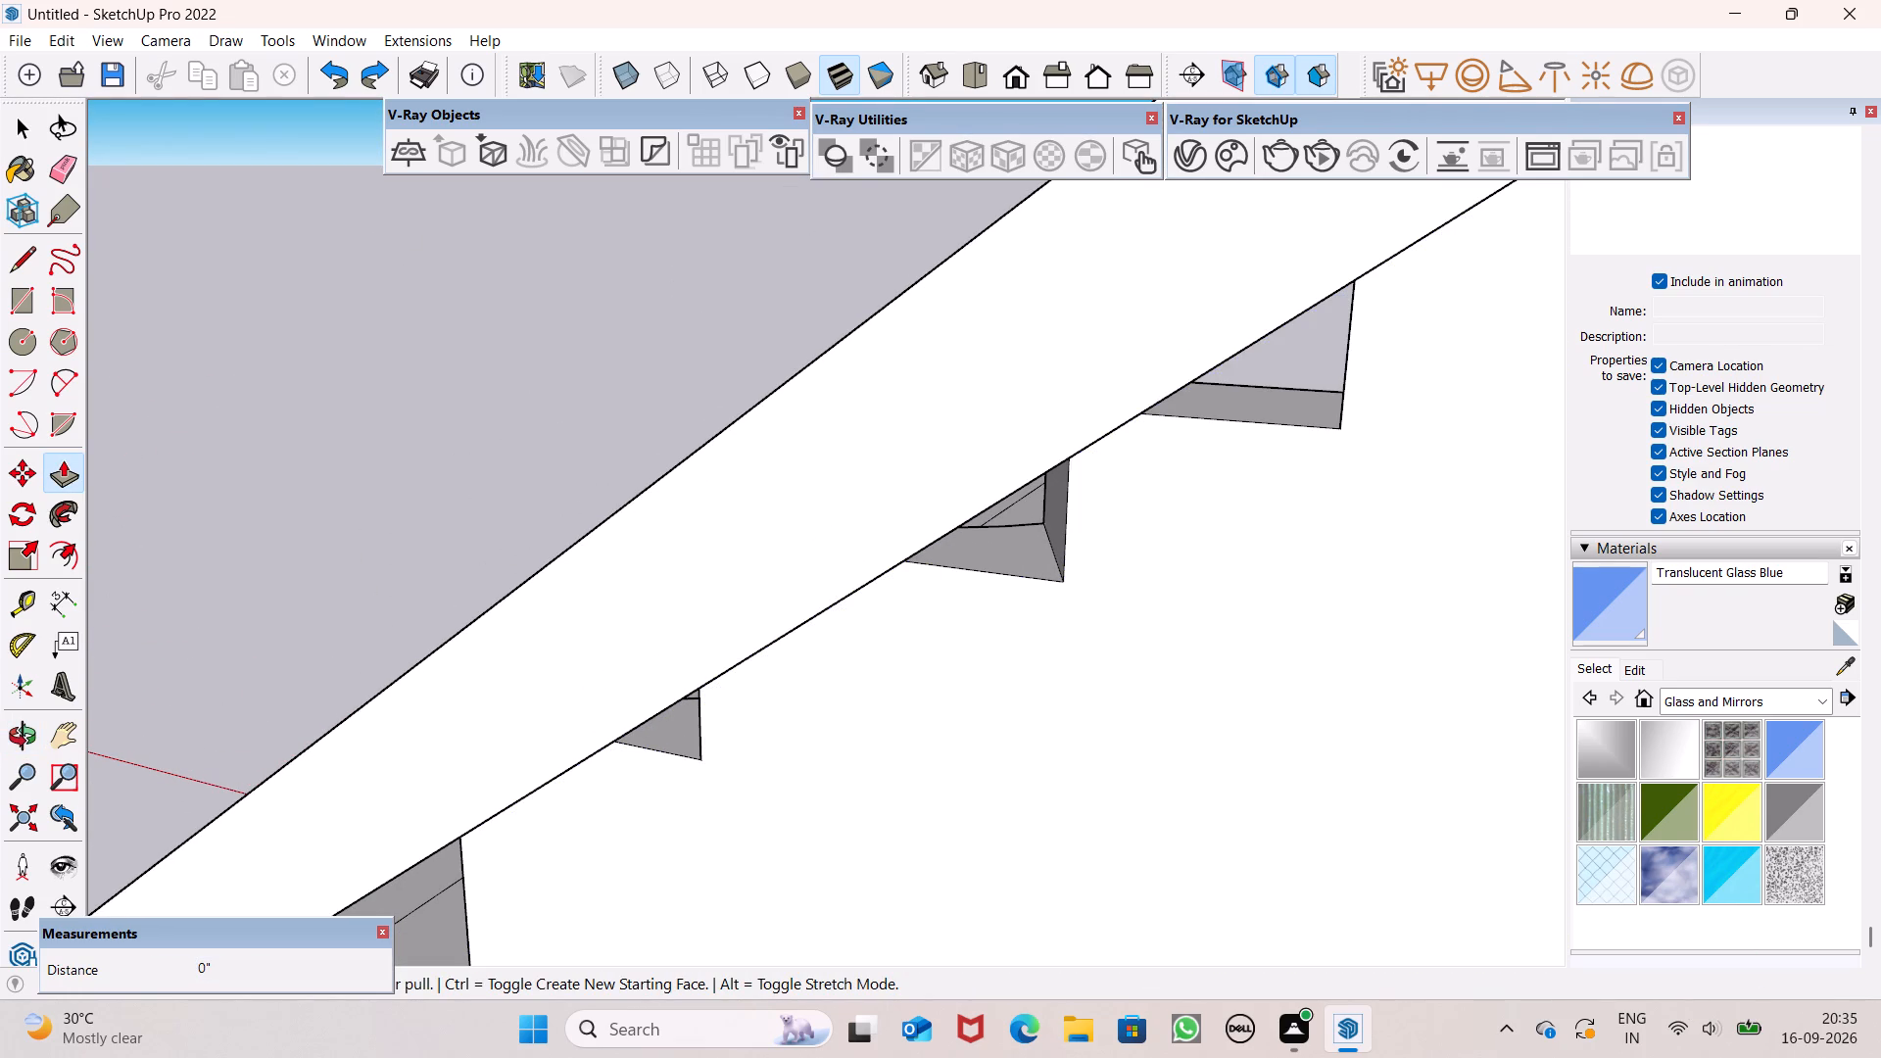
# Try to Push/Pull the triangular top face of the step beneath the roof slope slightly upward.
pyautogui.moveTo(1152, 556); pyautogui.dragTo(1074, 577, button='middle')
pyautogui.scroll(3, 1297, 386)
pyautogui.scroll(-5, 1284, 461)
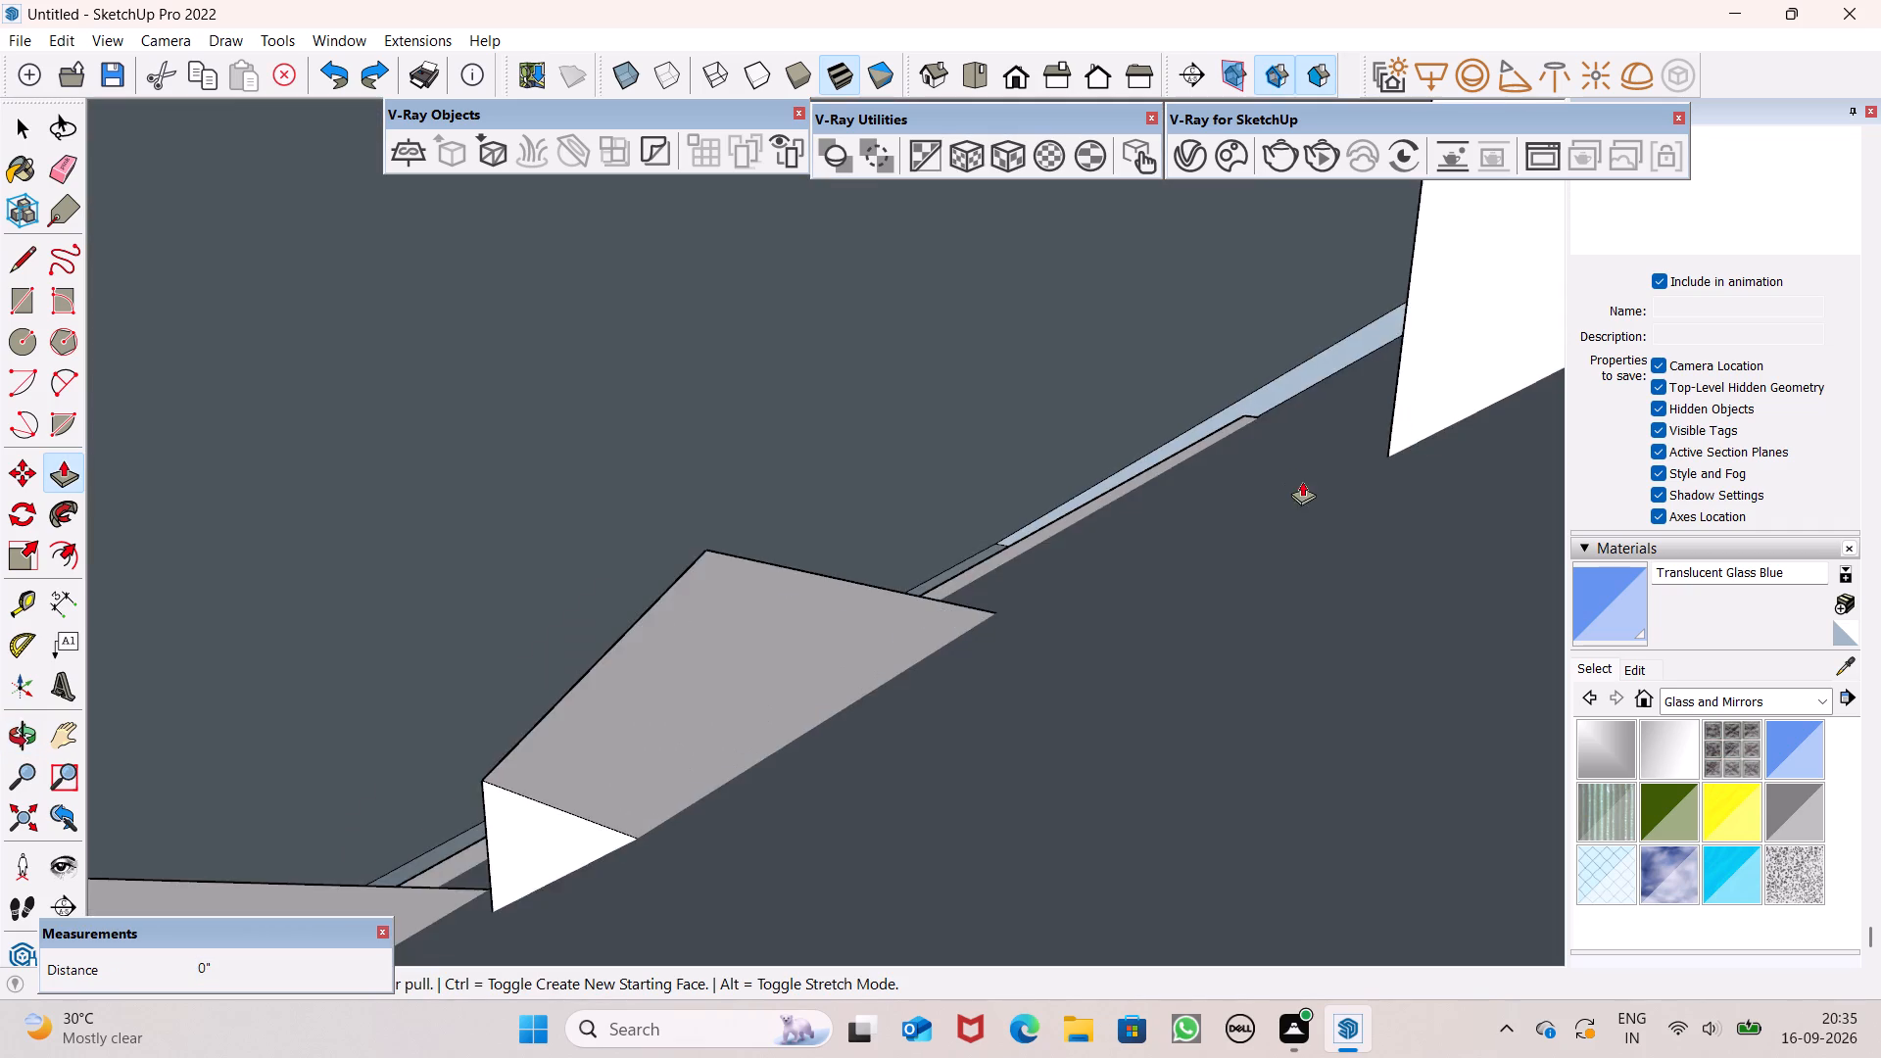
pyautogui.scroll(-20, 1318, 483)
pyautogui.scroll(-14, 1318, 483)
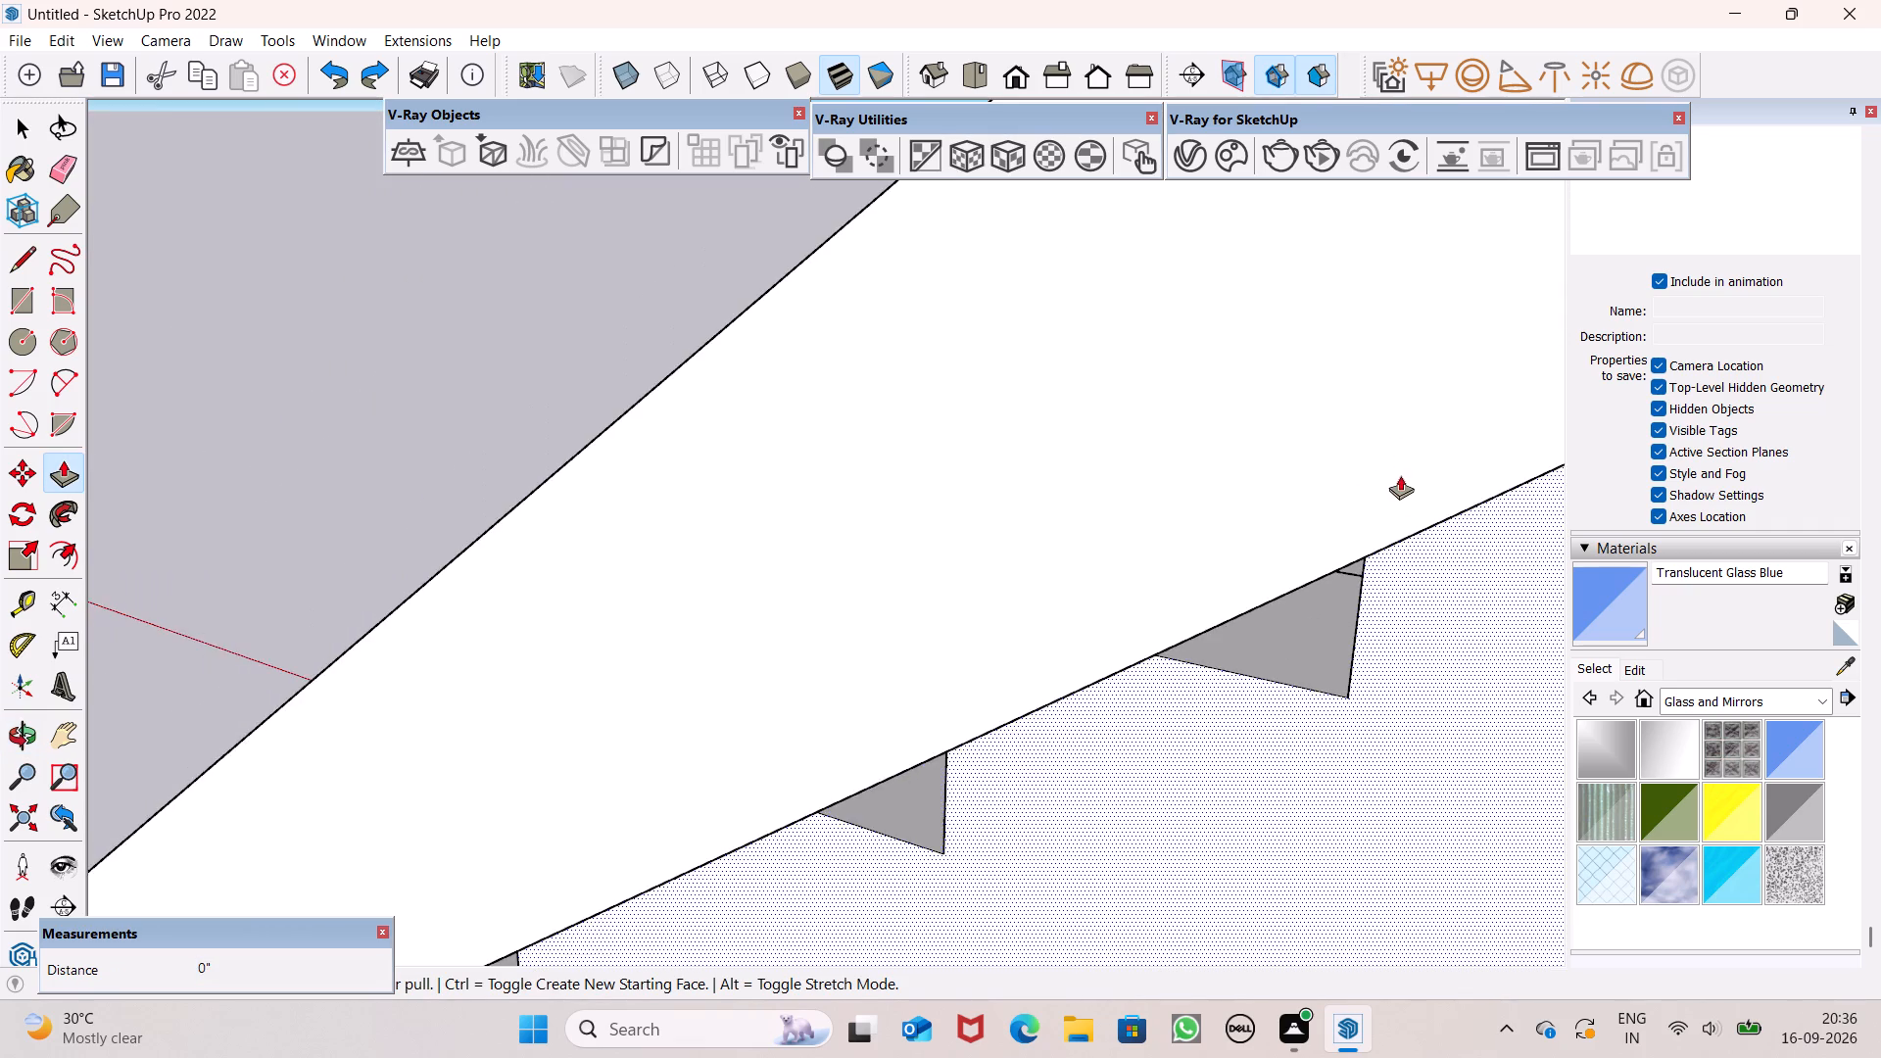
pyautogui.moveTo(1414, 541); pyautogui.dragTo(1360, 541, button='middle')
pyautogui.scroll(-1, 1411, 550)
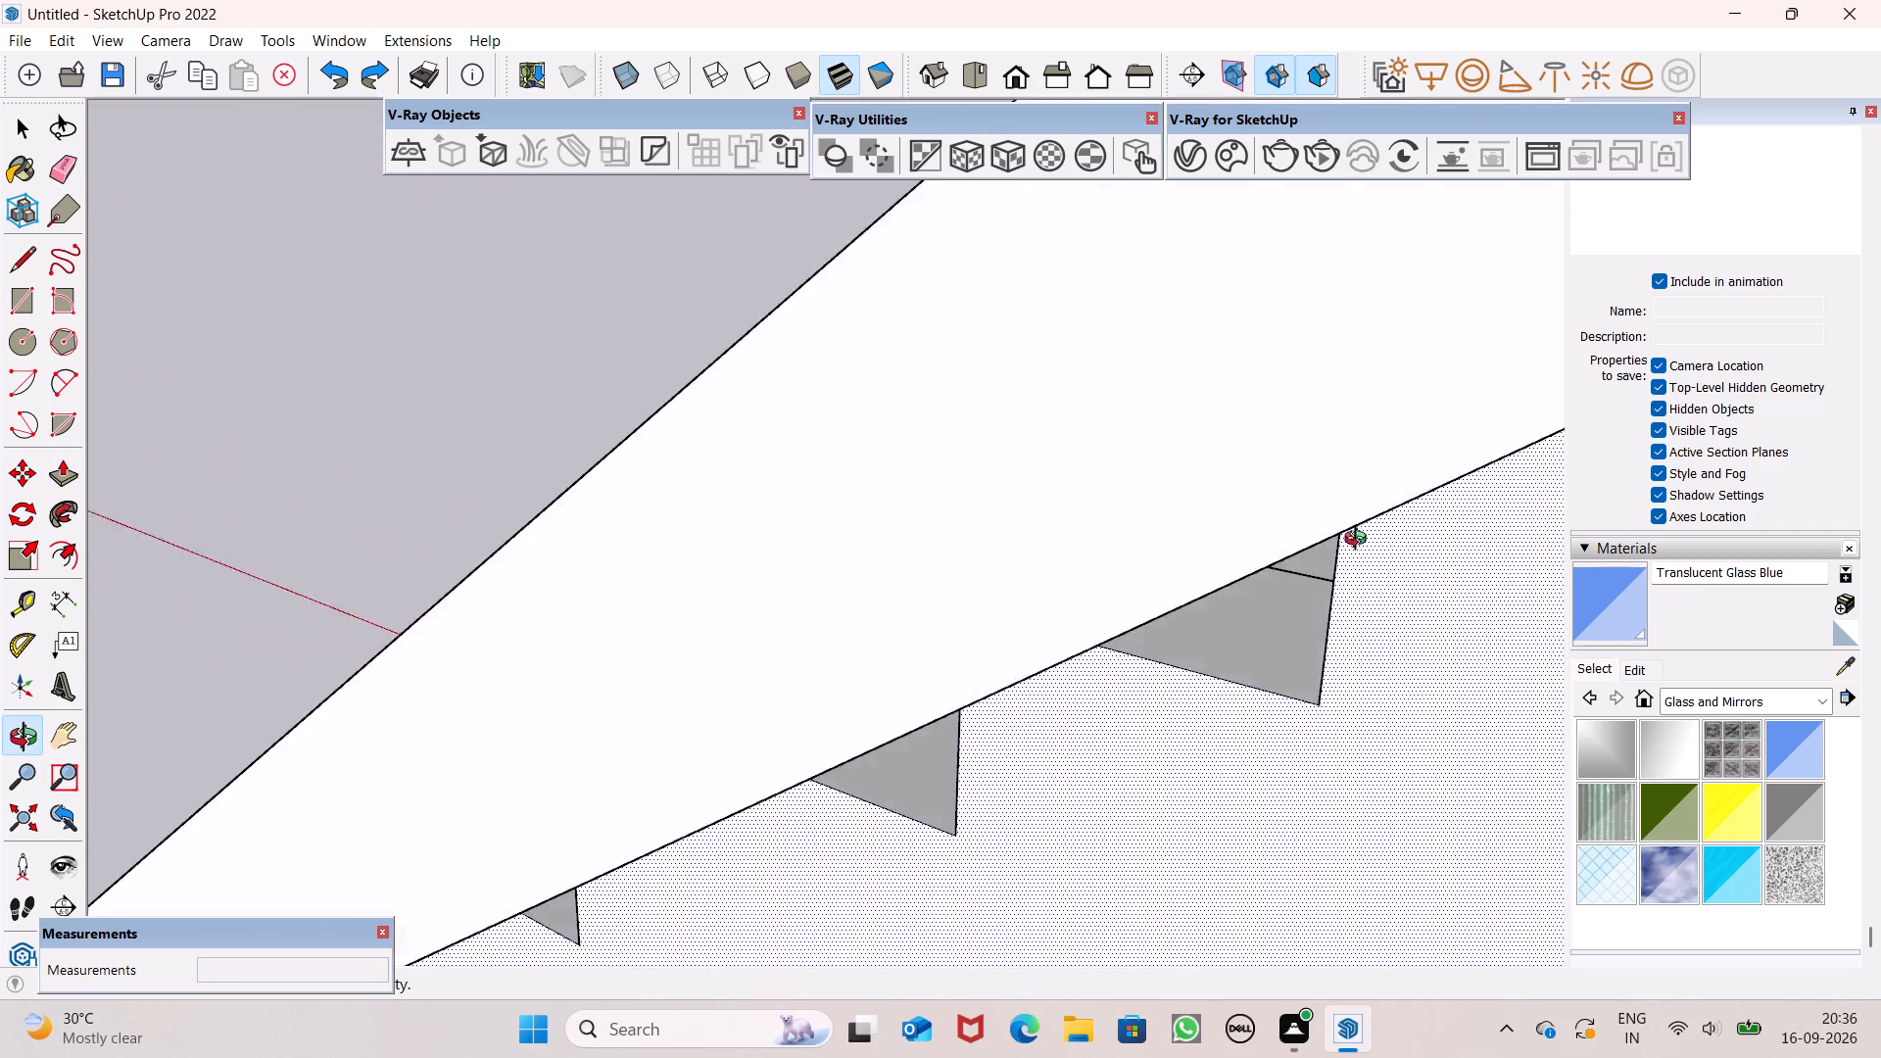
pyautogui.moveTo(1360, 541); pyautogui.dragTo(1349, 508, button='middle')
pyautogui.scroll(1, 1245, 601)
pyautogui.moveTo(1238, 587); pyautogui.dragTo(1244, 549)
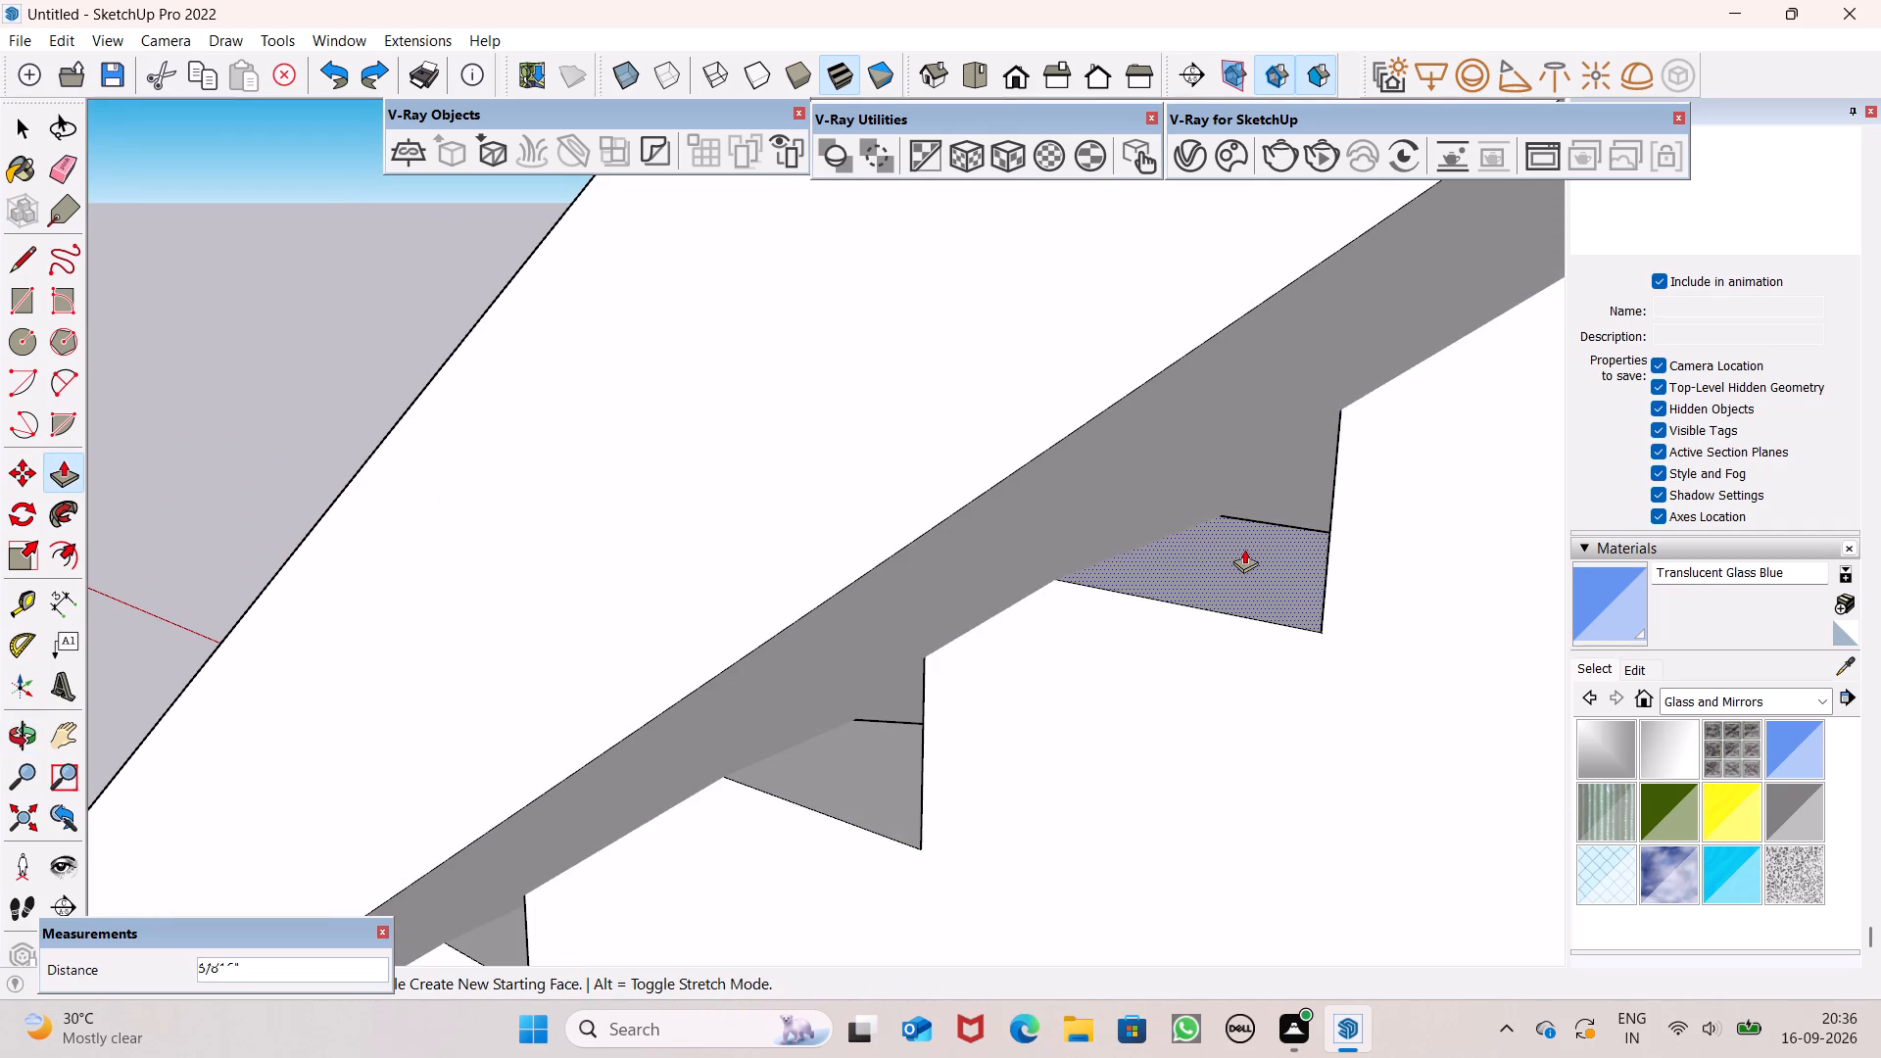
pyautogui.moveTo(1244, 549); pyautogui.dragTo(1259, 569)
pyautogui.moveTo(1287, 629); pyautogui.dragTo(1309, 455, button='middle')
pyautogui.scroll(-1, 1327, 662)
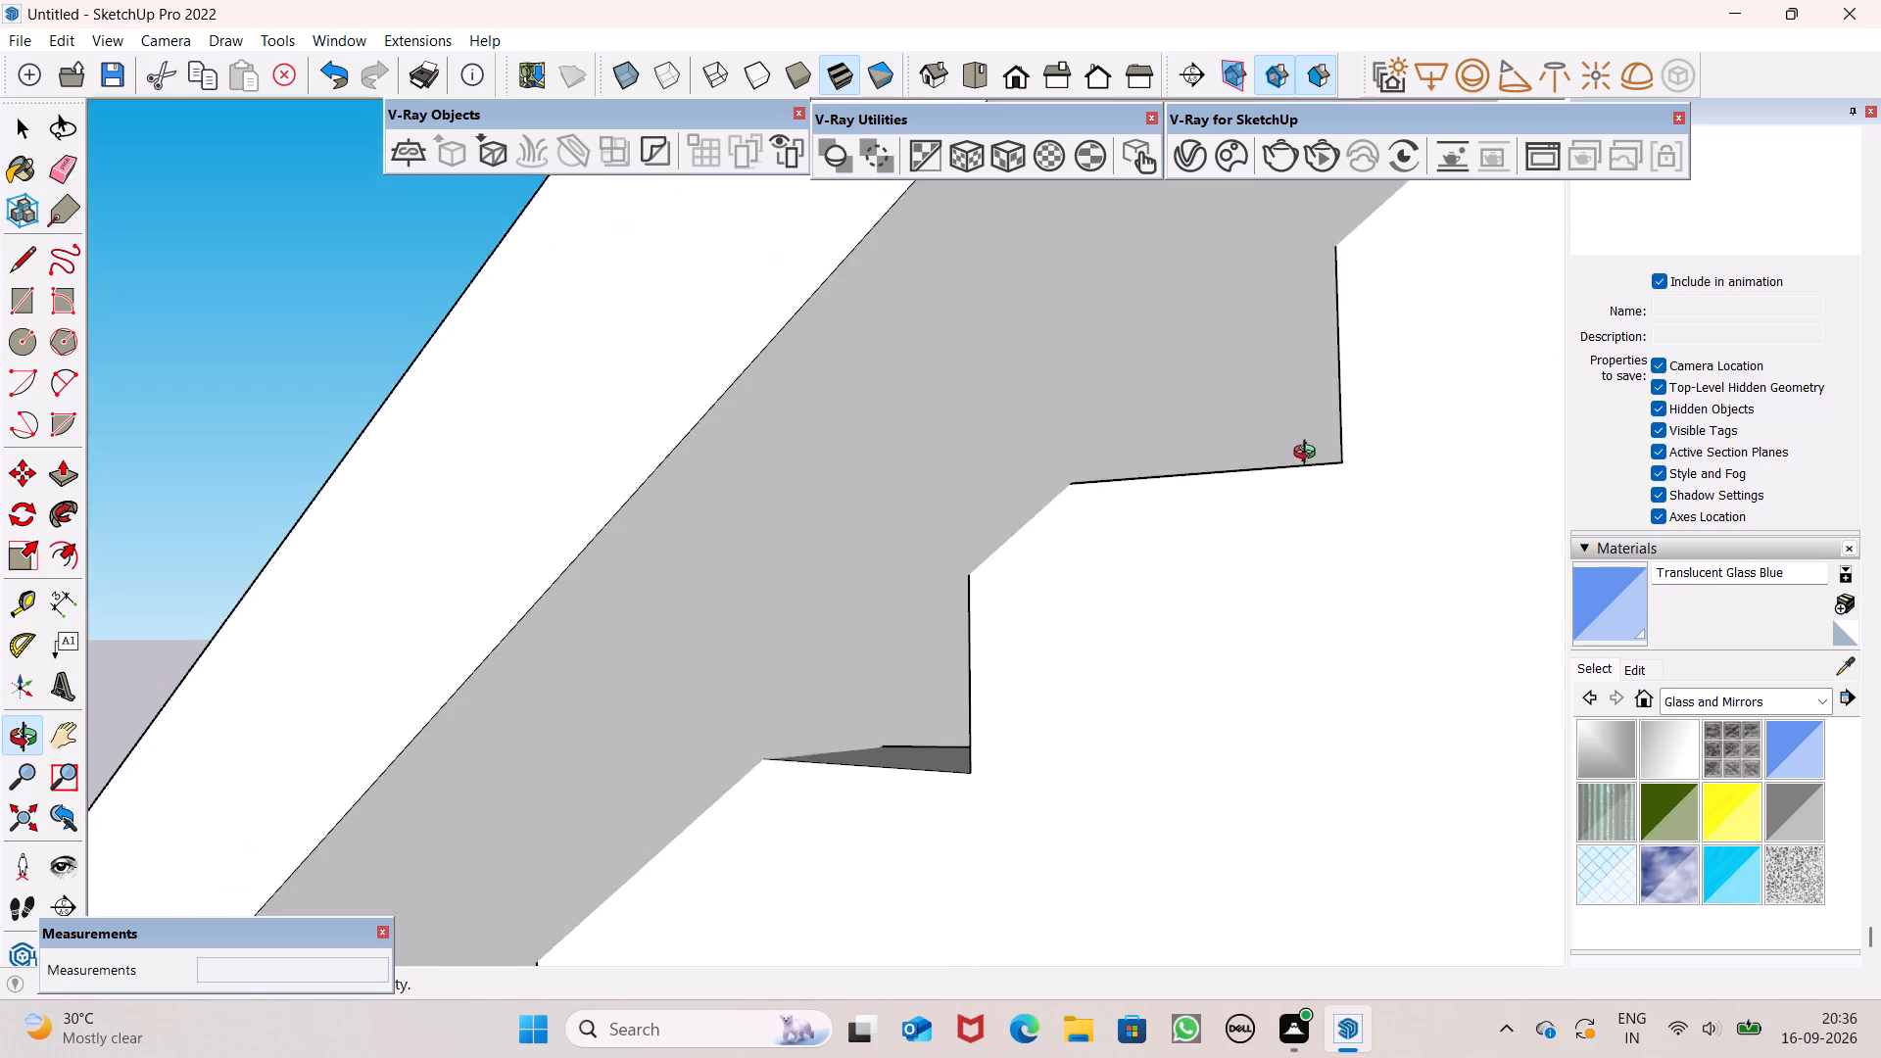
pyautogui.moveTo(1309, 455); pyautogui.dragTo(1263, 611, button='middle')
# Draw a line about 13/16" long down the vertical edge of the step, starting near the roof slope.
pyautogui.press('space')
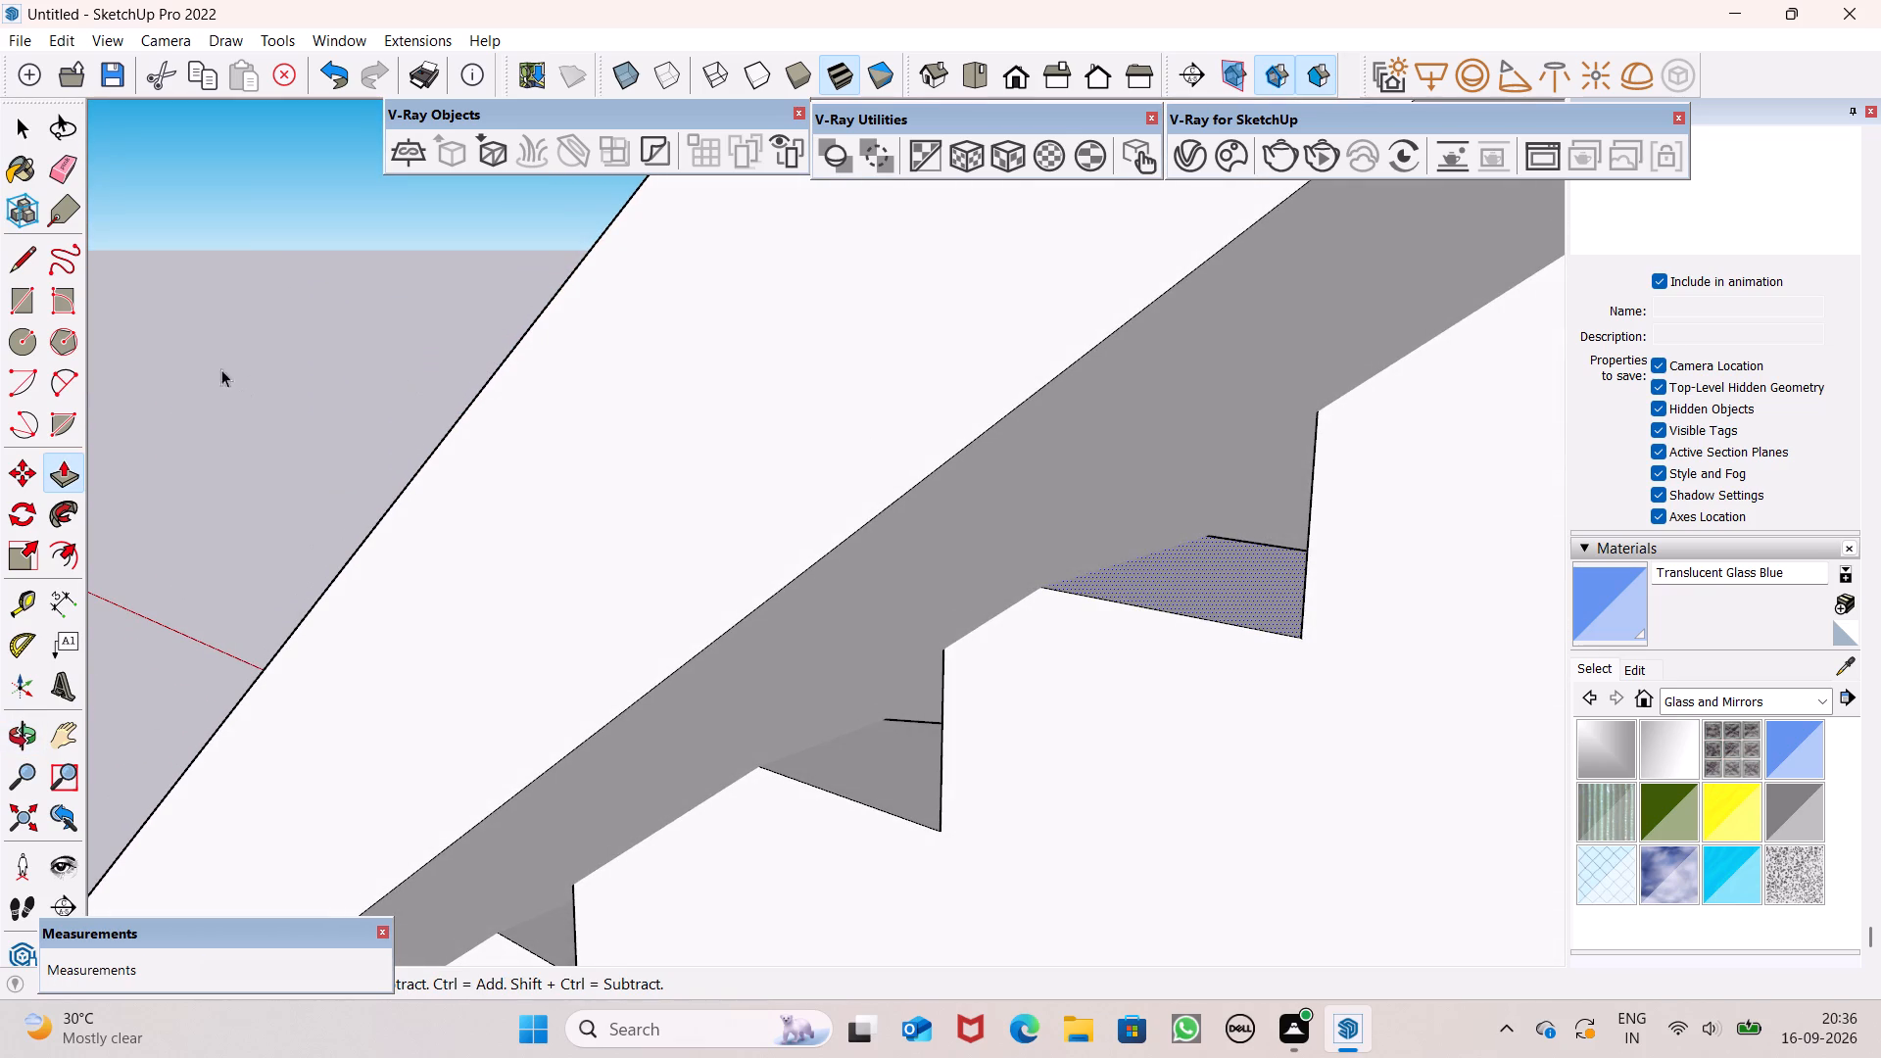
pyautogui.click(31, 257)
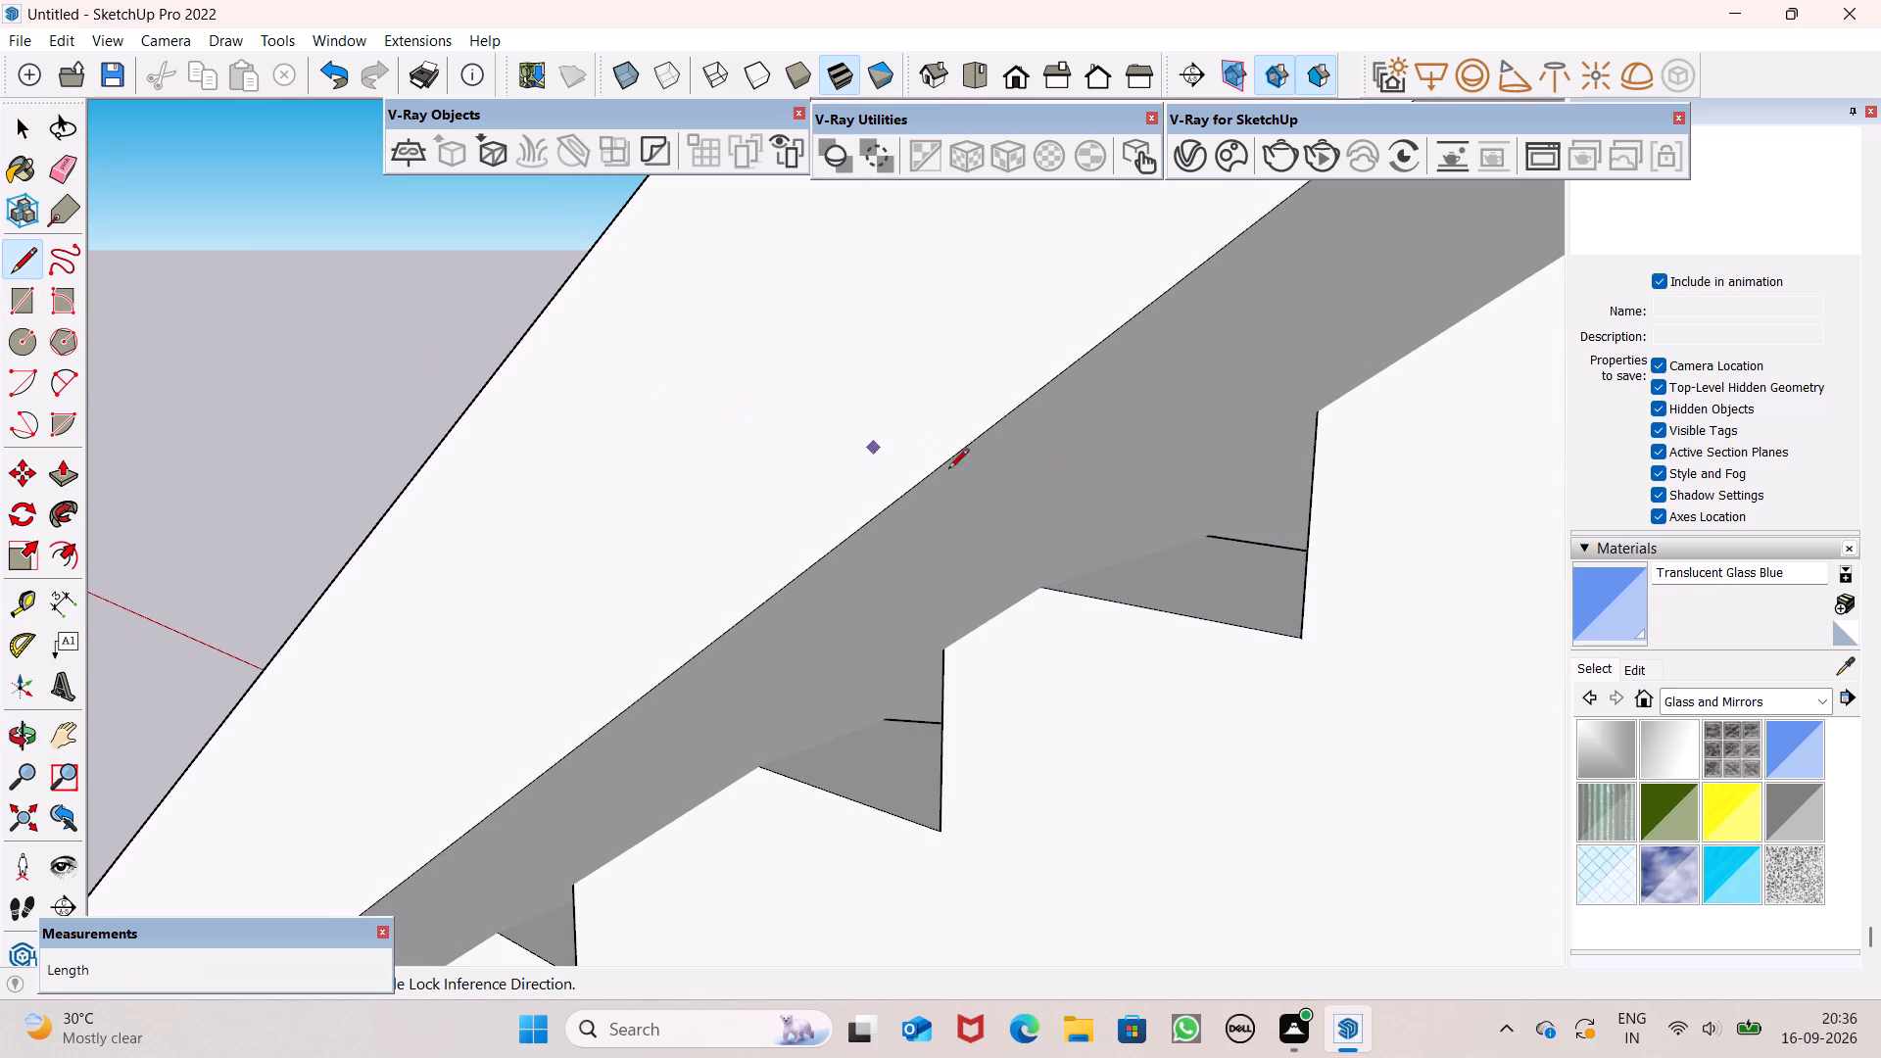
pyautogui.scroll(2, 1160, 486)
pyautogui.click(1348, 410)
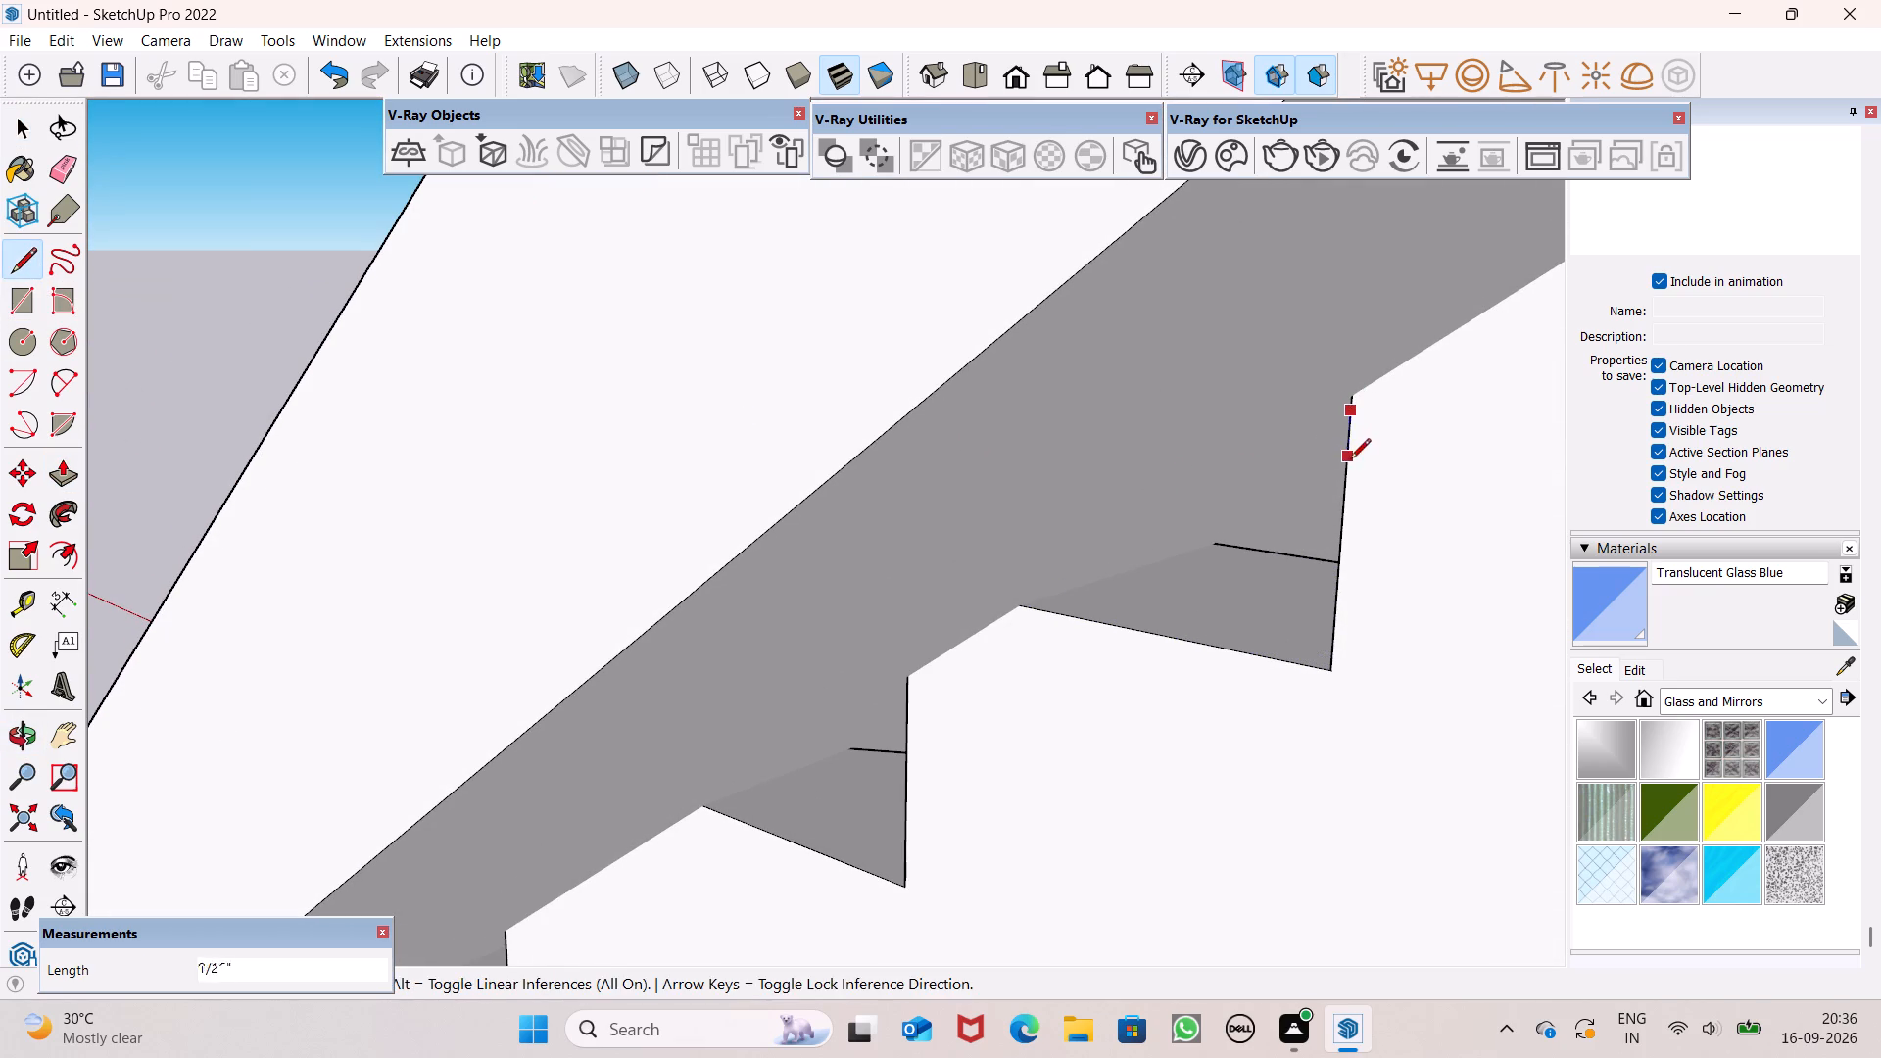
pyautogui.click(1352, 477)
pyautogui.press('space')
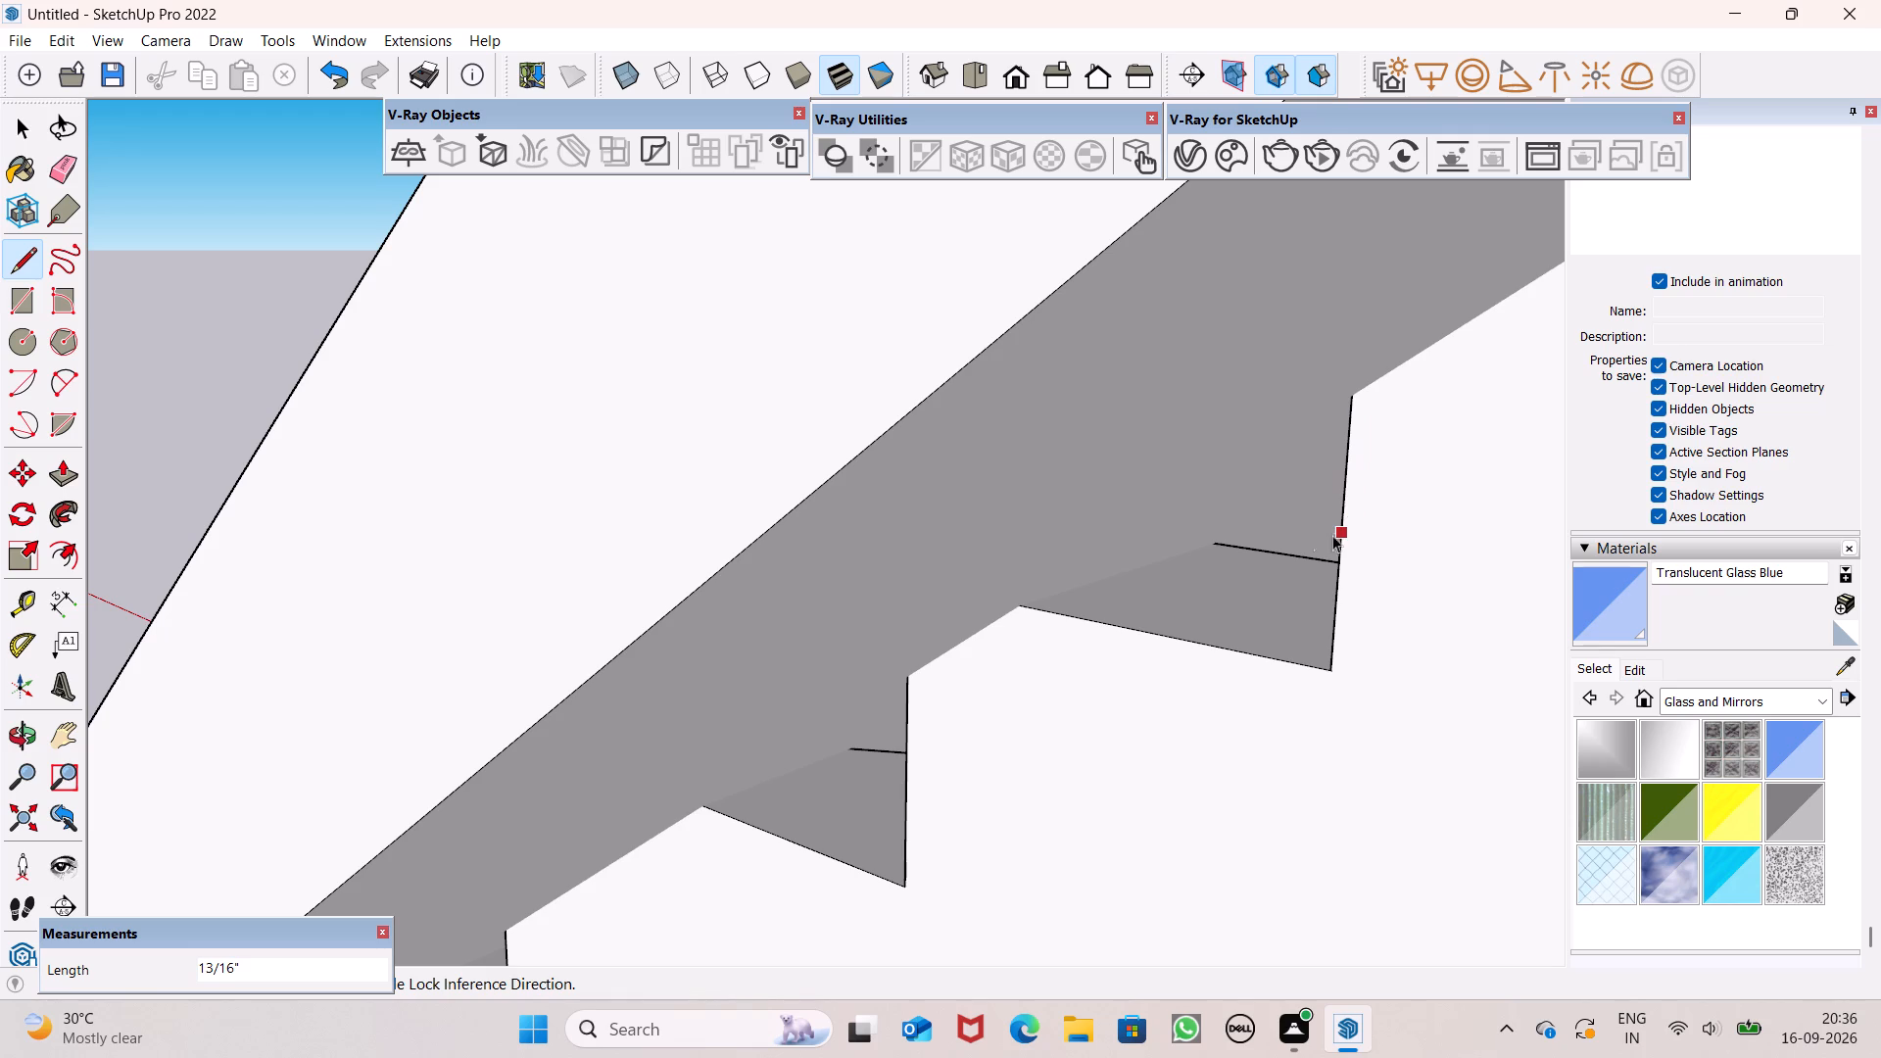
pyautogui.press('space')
# Examine the stepped gable wall beneath both roof slopes from below, from above and from the front.
pyautogui.moveTo(1264, 608); pyautogui.dragTo(1385, 561, button='middle')
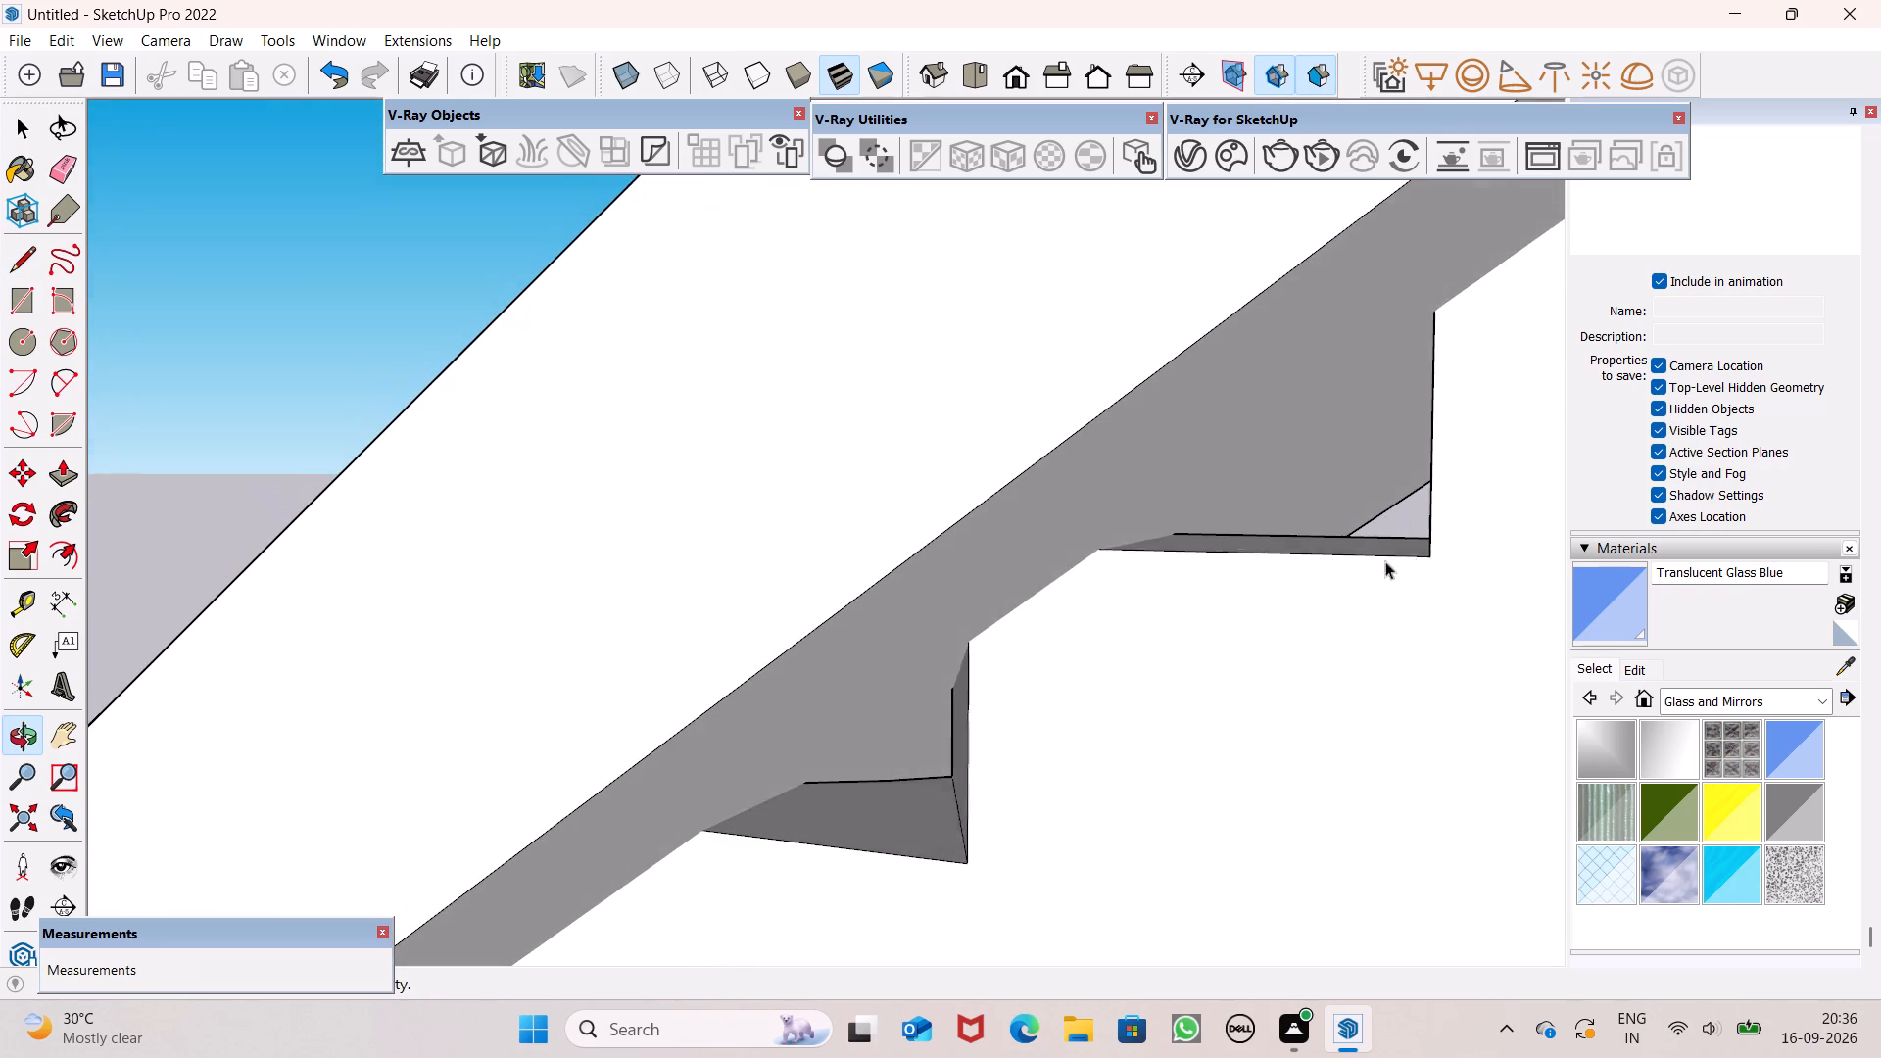
pyautogui.moveTo(1385, 561); pyautogui.dragTo(1399, 552, button='middle')
pyautogui.scroll(-5, 997, 792)
pyautogui.scroll(-7, 1066, 680)
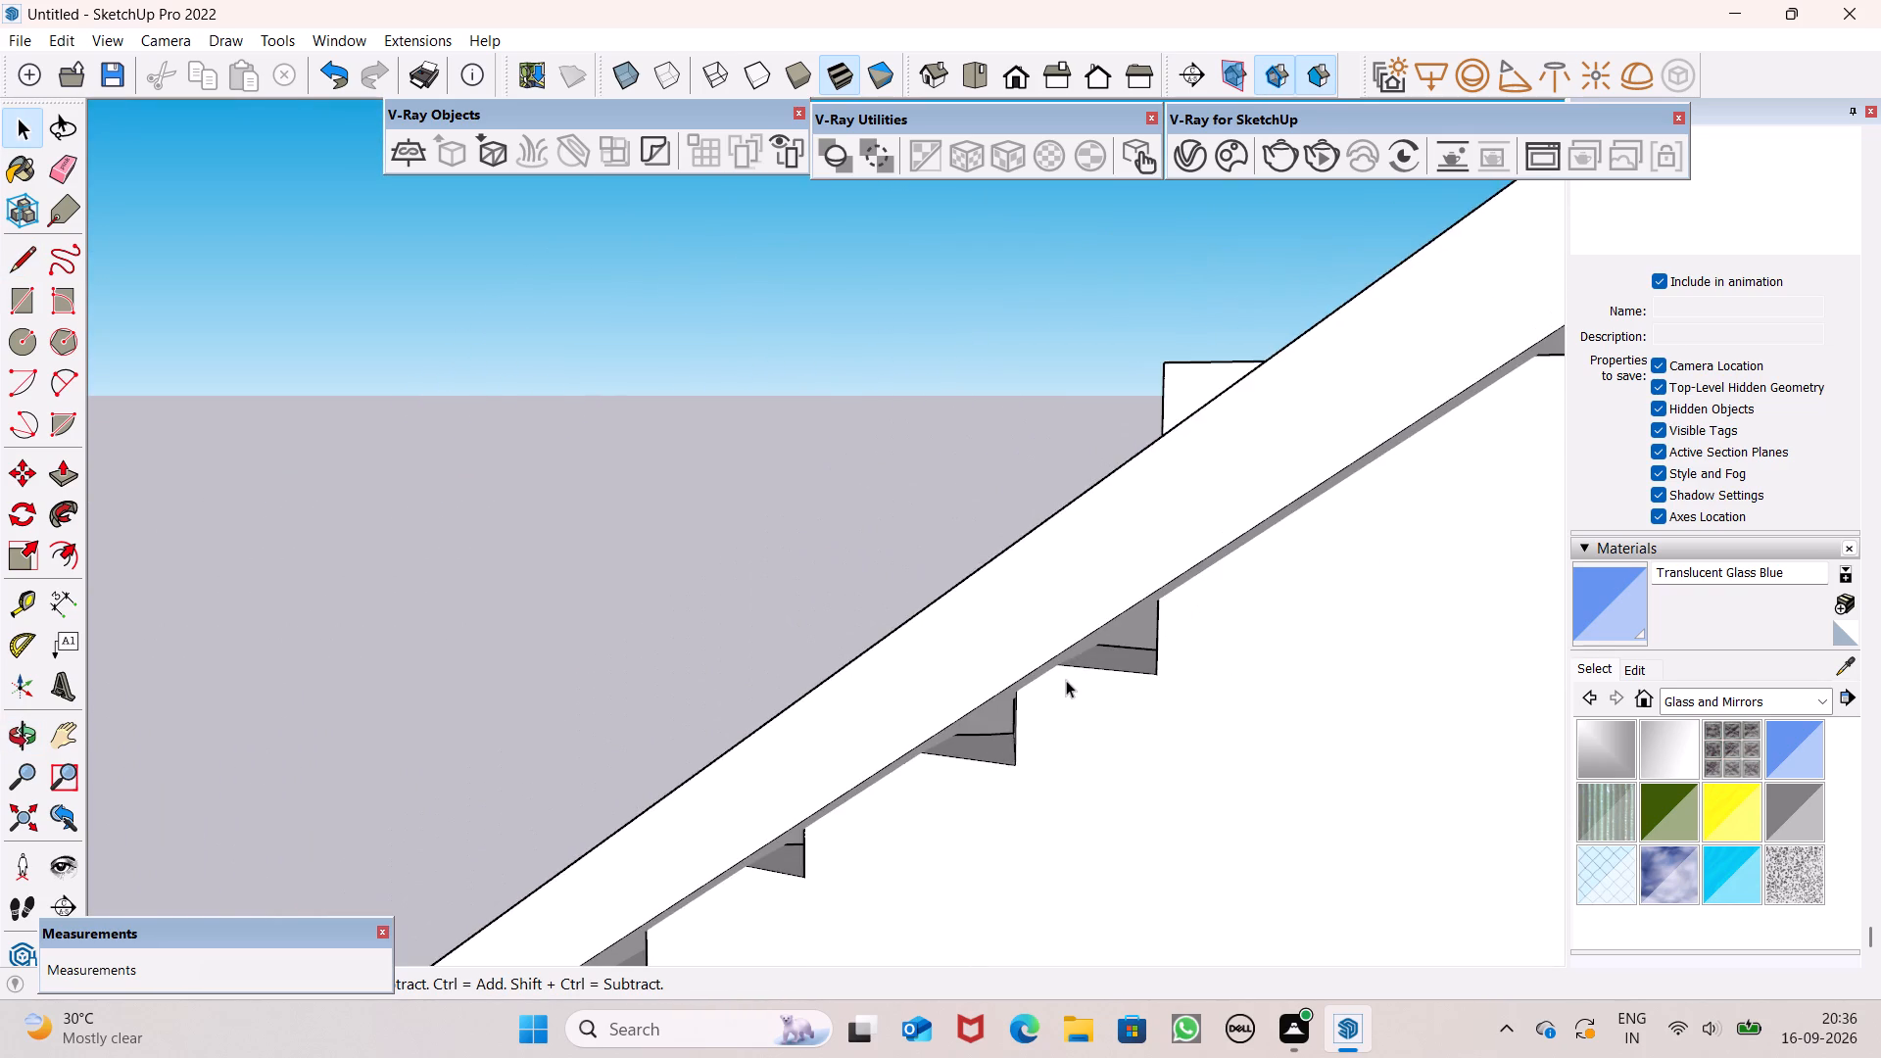
pyautogui.scroll(-20, 1065, 571)
pyautogui.scroll(-1, 1065, 571)
pyautogui.scroll(4, 1160, 543)
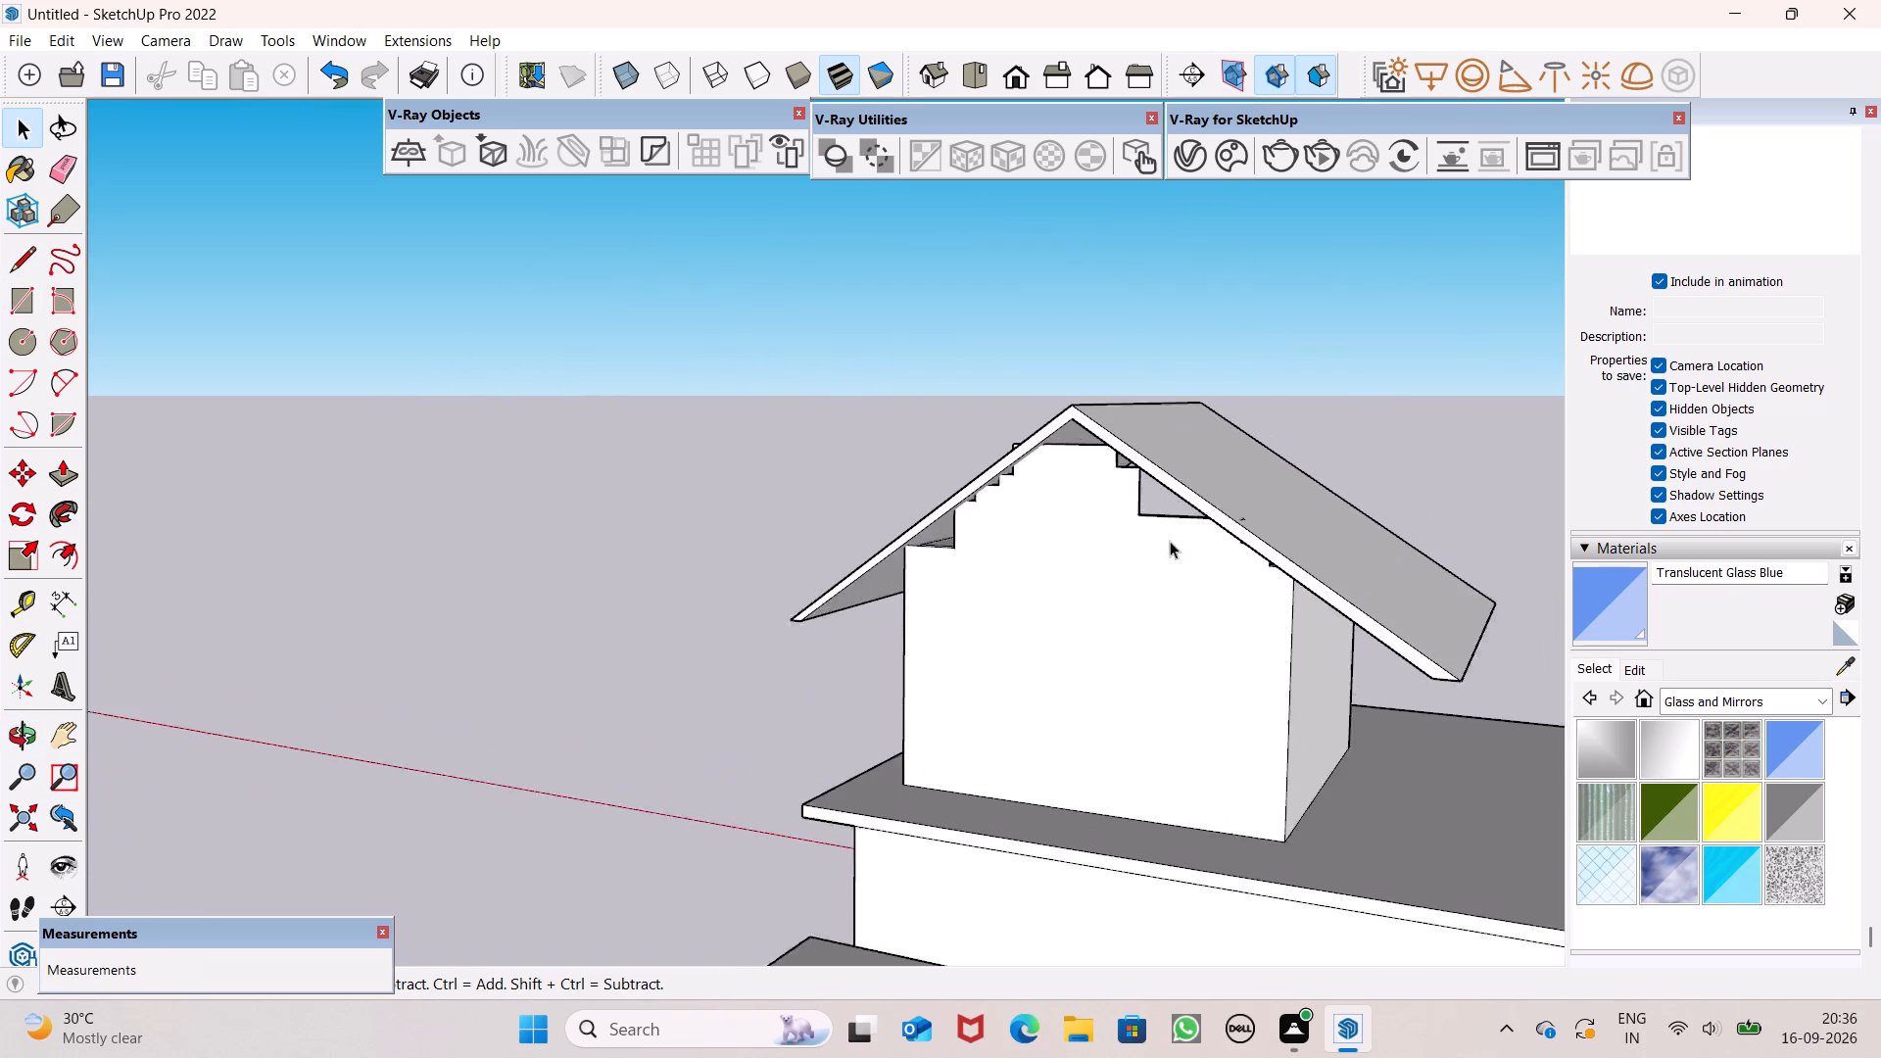
pyautogui.scroll(2, 1170, 541)
pyautogui.moveTo(1244, 585); pyautogui.dragTo(1393, 650, button='middle')
pyautogui.scroll(1, 1570, 551)
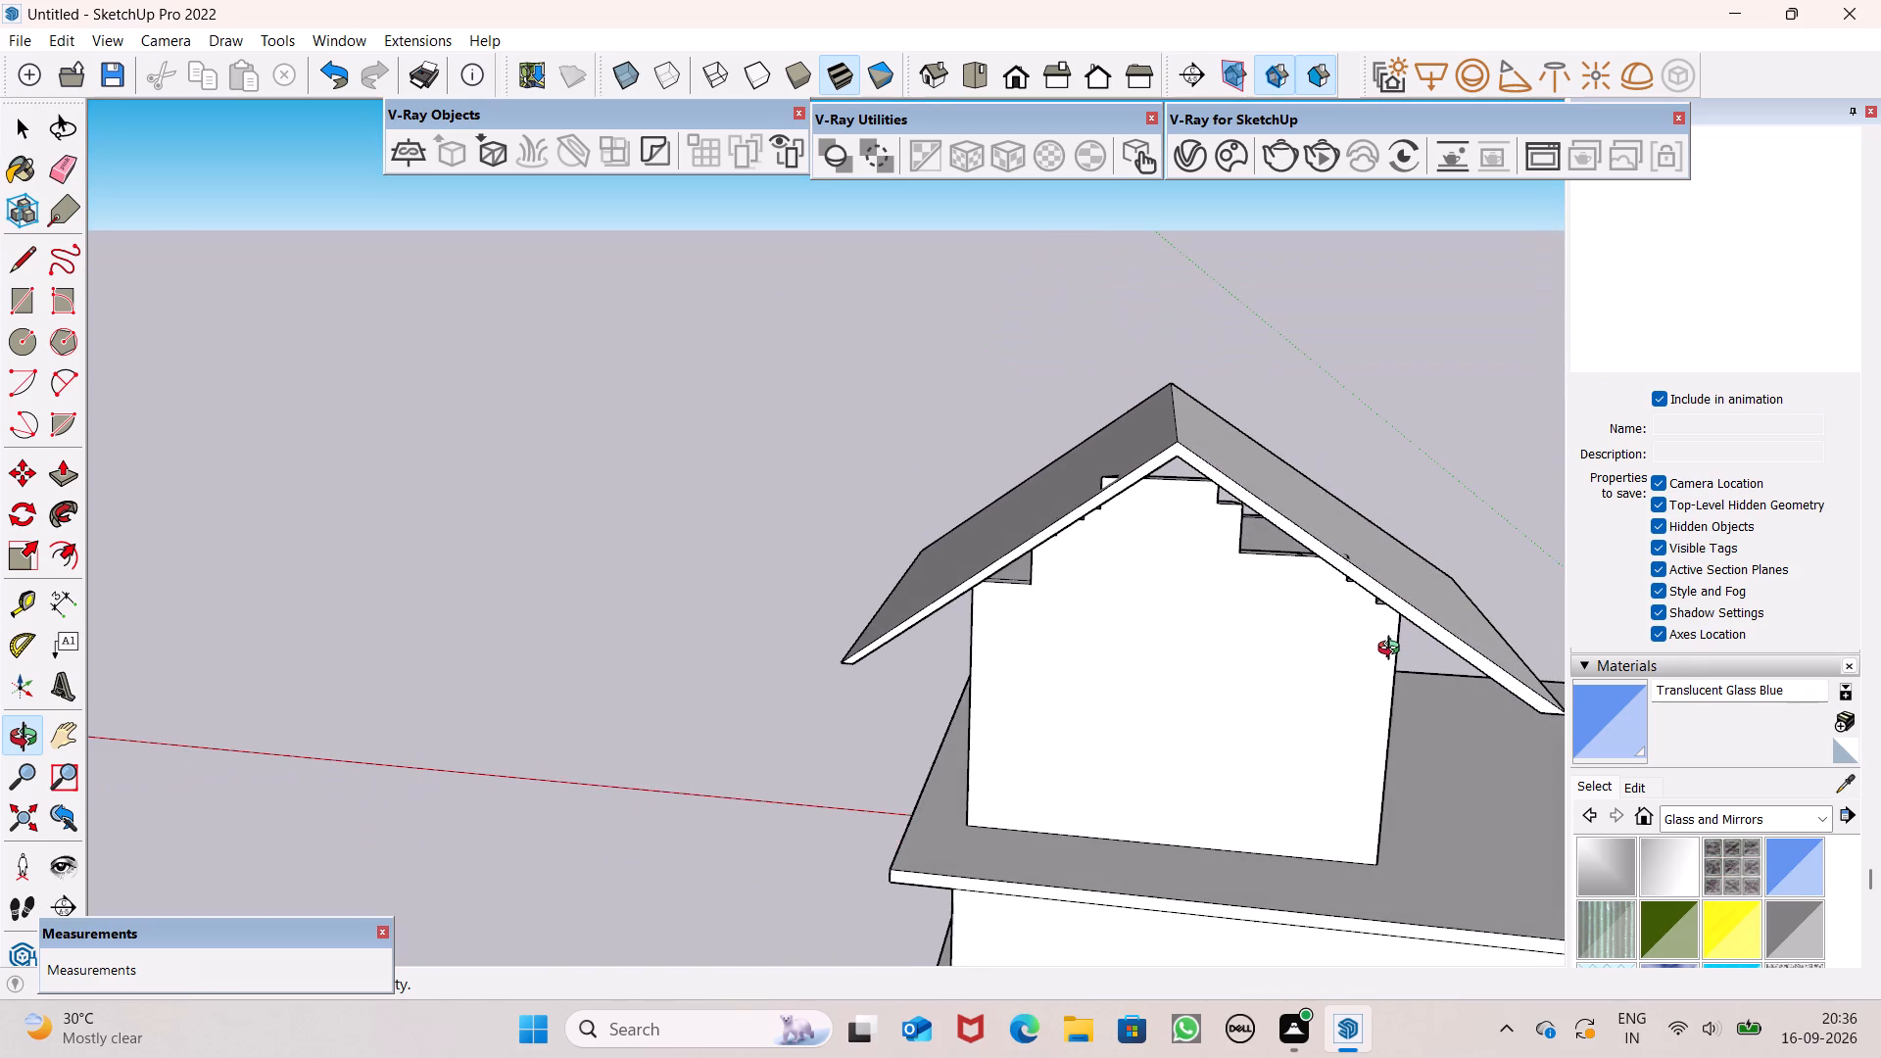
pyautogui.moveTo(1393, 650); pyautogui.dragTo(1375, 470, button='middle')
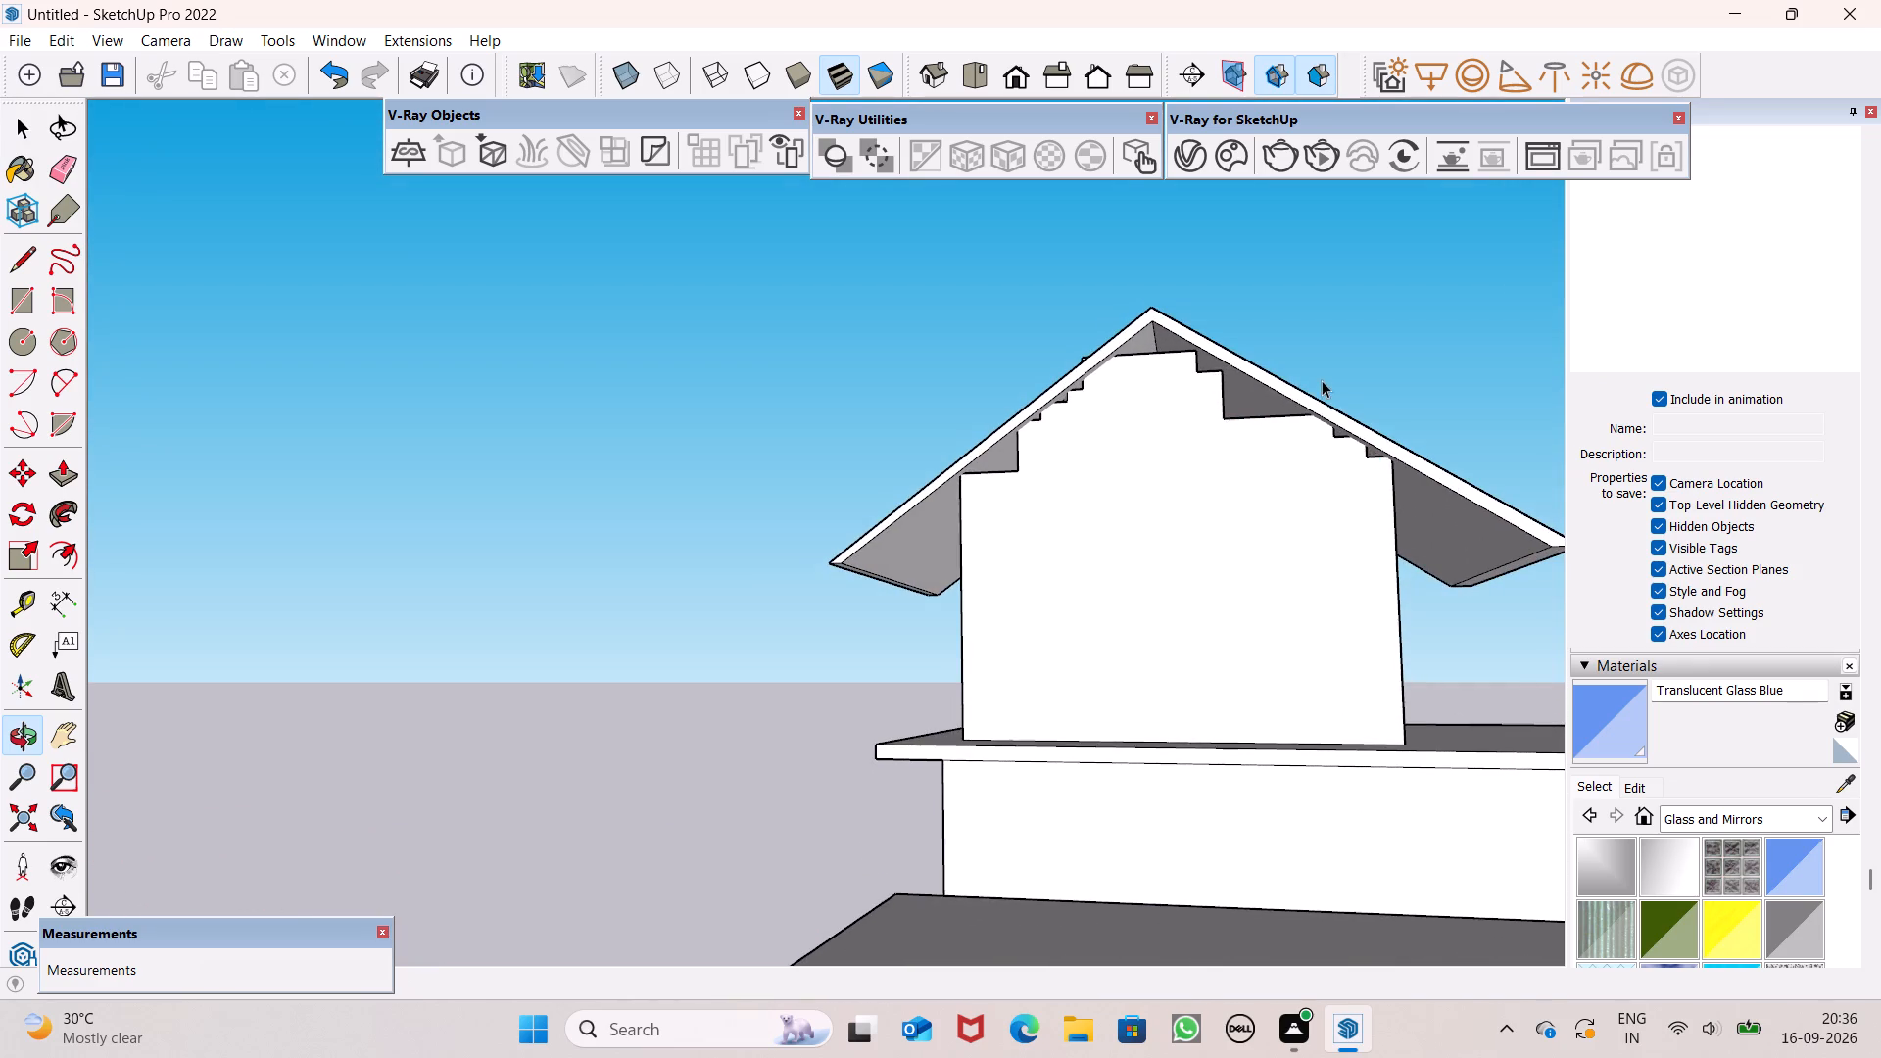
pyautogui.scroll(3, 1311, 382)
pyautogui.moveTo(1283, 441); pyautogui.dragTo(1393, 627, button='middle')
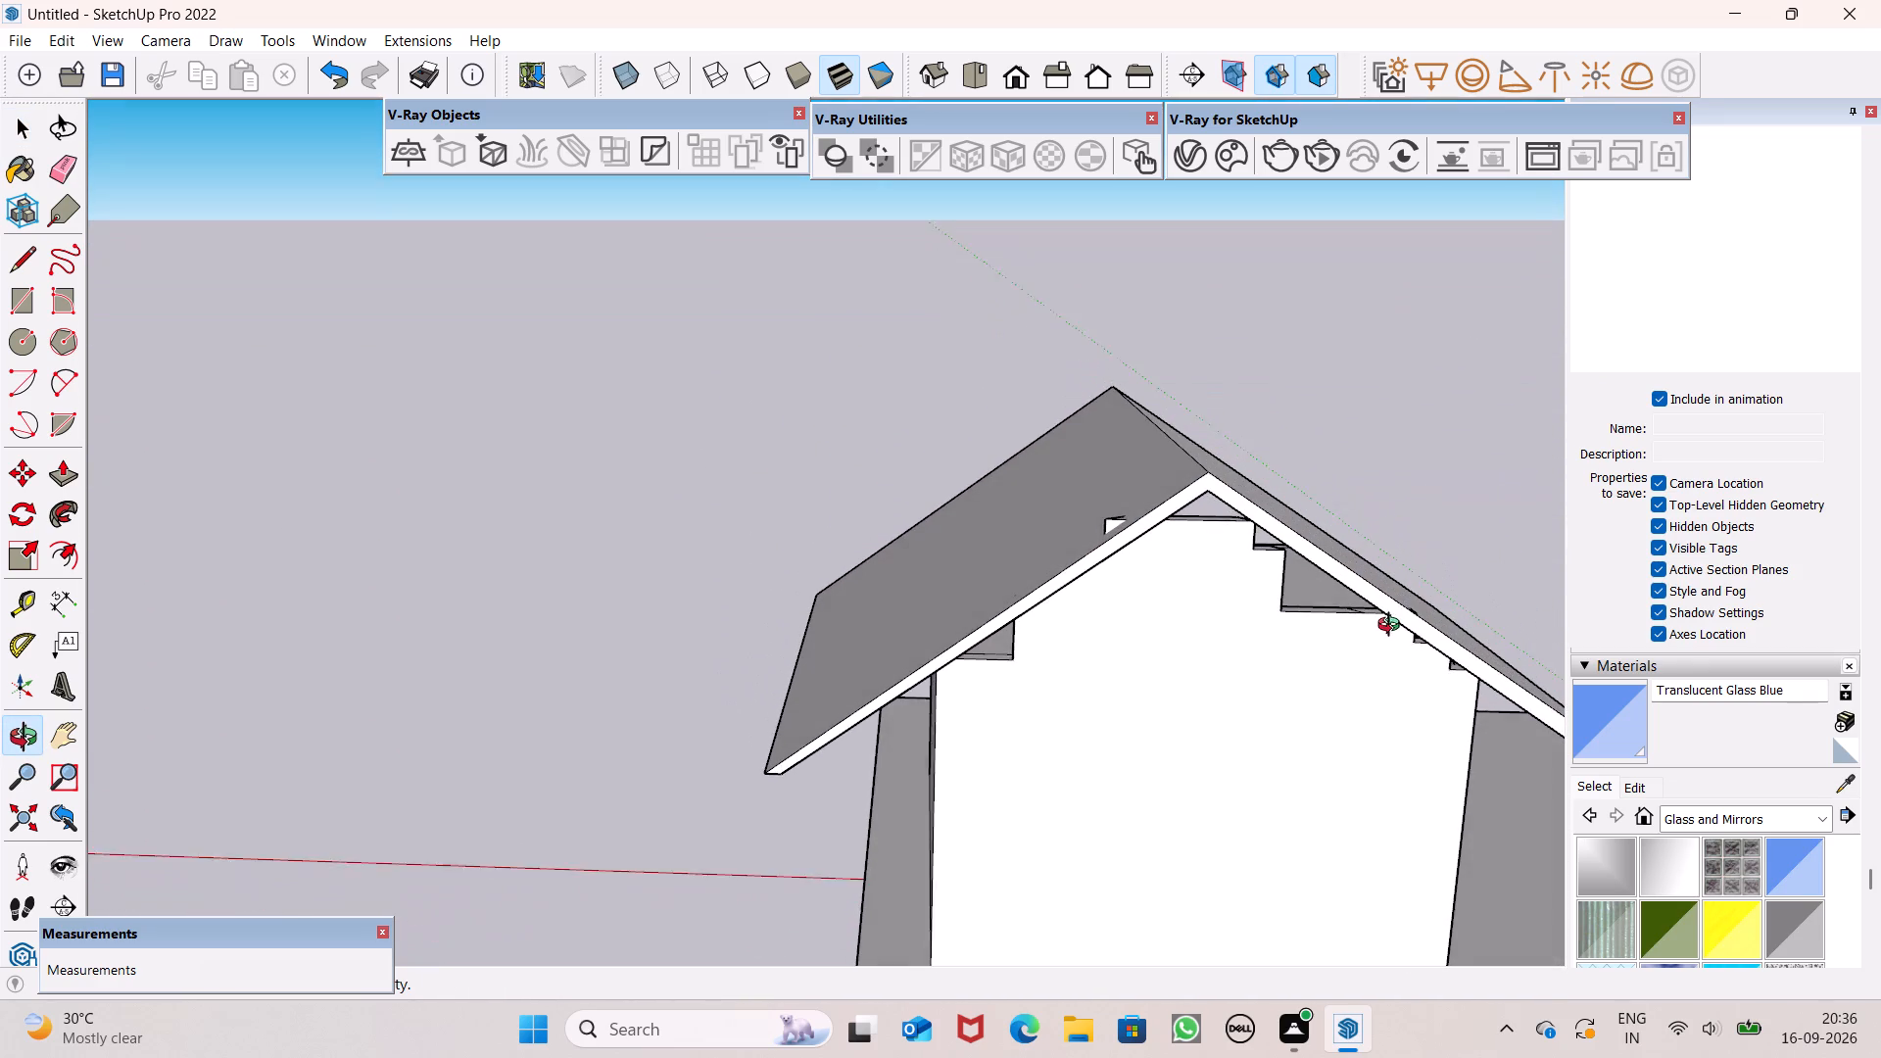
pyautogui.moveTo(1393, 627); pyautogui.dragTo(1394, 627, button='middle')
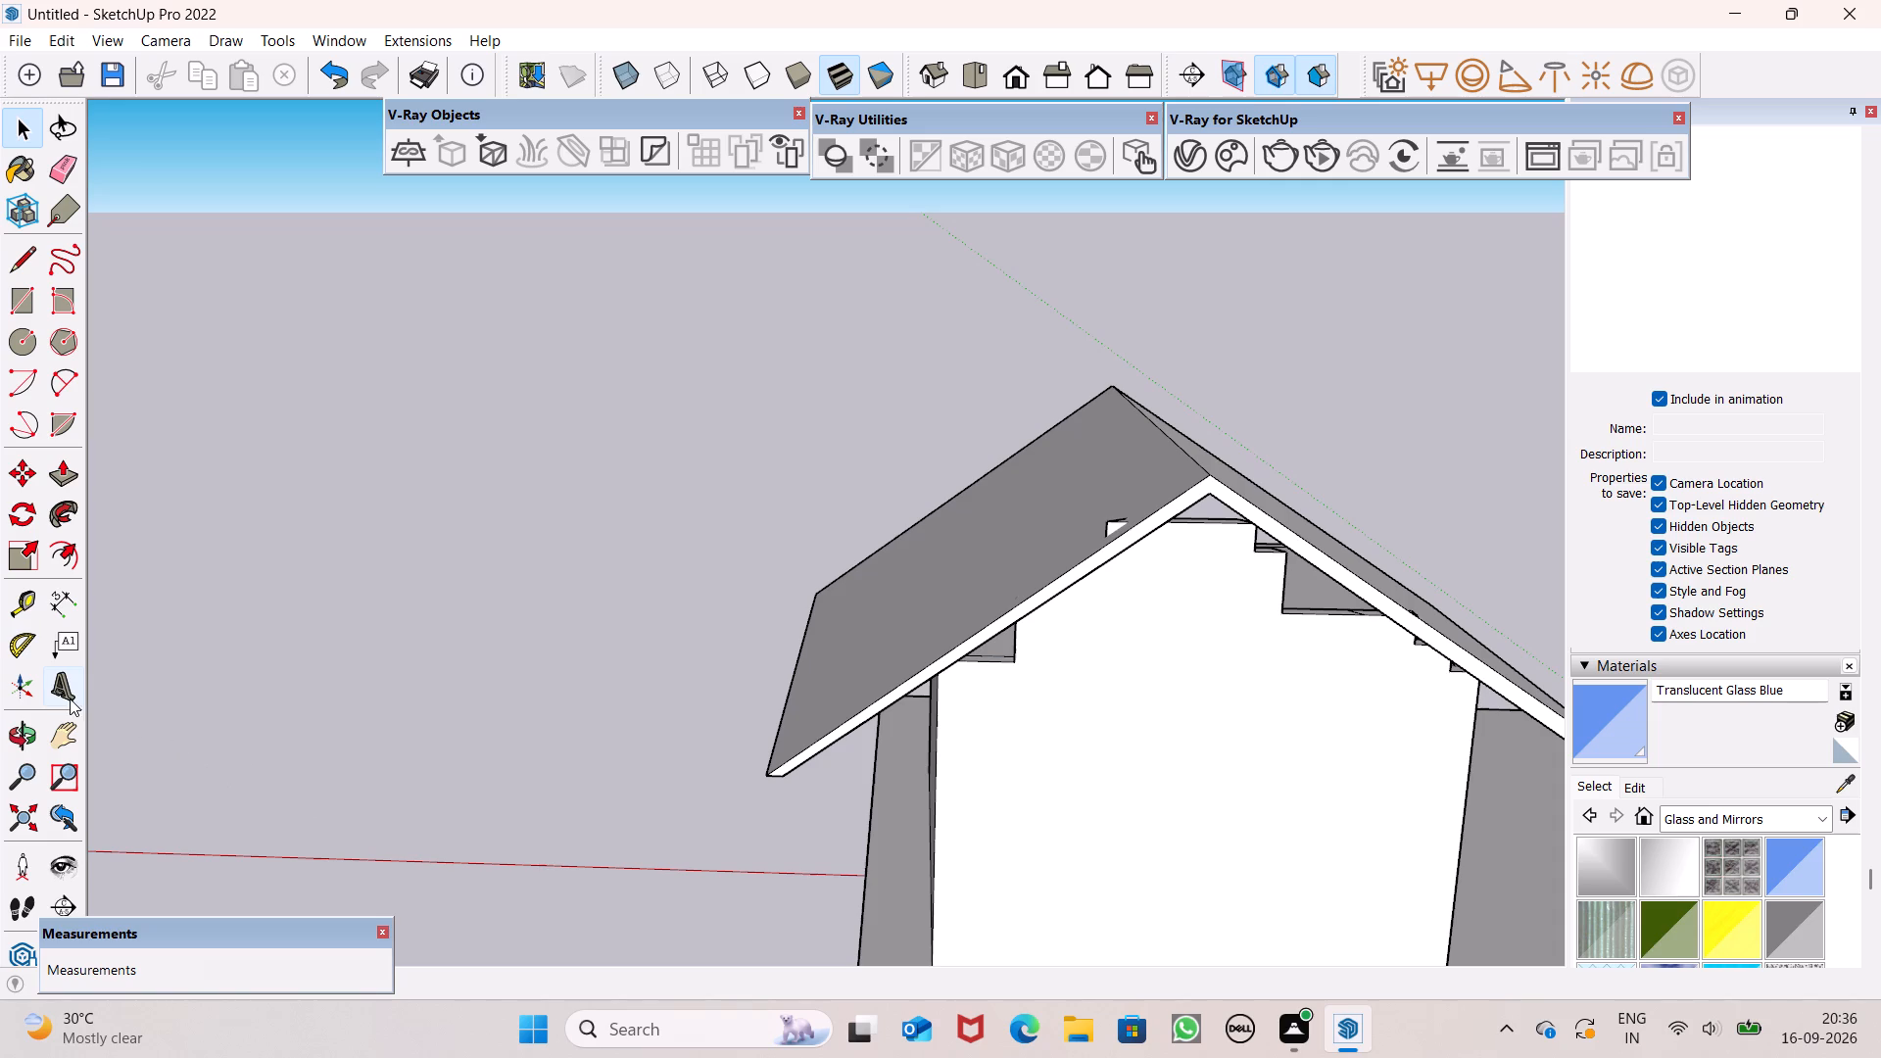
# Undo the stepped wall sections and their split lines back to the plain open-topped rooftop box with level walls.
pyautogui.hotkey('ctrl', 'z')
pyautogui.hotkey('ctrl', 'z')
pyautogui.hotkey('ctrl', 'z')
pyautogui.hotkey('ctrl', 'z')
pyautogui.hotkey('ctrl', 'z')
pyautogui.hotkey('ctrl', 'z')
pyautogui.hotkey('ctrl', 'z')
pyautogui.hotkey('ctrl', 'z')
pyautogui.hotkey('ctrl', 'z')
pyautogui.hotkey('ctrl', 'z')
pyautogui.hotkey('ctrl', 'z')
pyautogui.hotkey('ctrl', 'z')
pyautogui.hotkey('ctrl', 'z')
pyautogui.hotkey('ctrl', 'z')
pyautogui.hotkey('ctrl', 'z')
pyautogui.hotkey('ctrl', 'z')
pyautogui.hotkey('ctrl', 'z')
pyautogui.hotkey('ctrl', 'z')
pyautogui.hotkey('ctrl', 'z')
pyautogui.hotkey('ctrl', 'z')
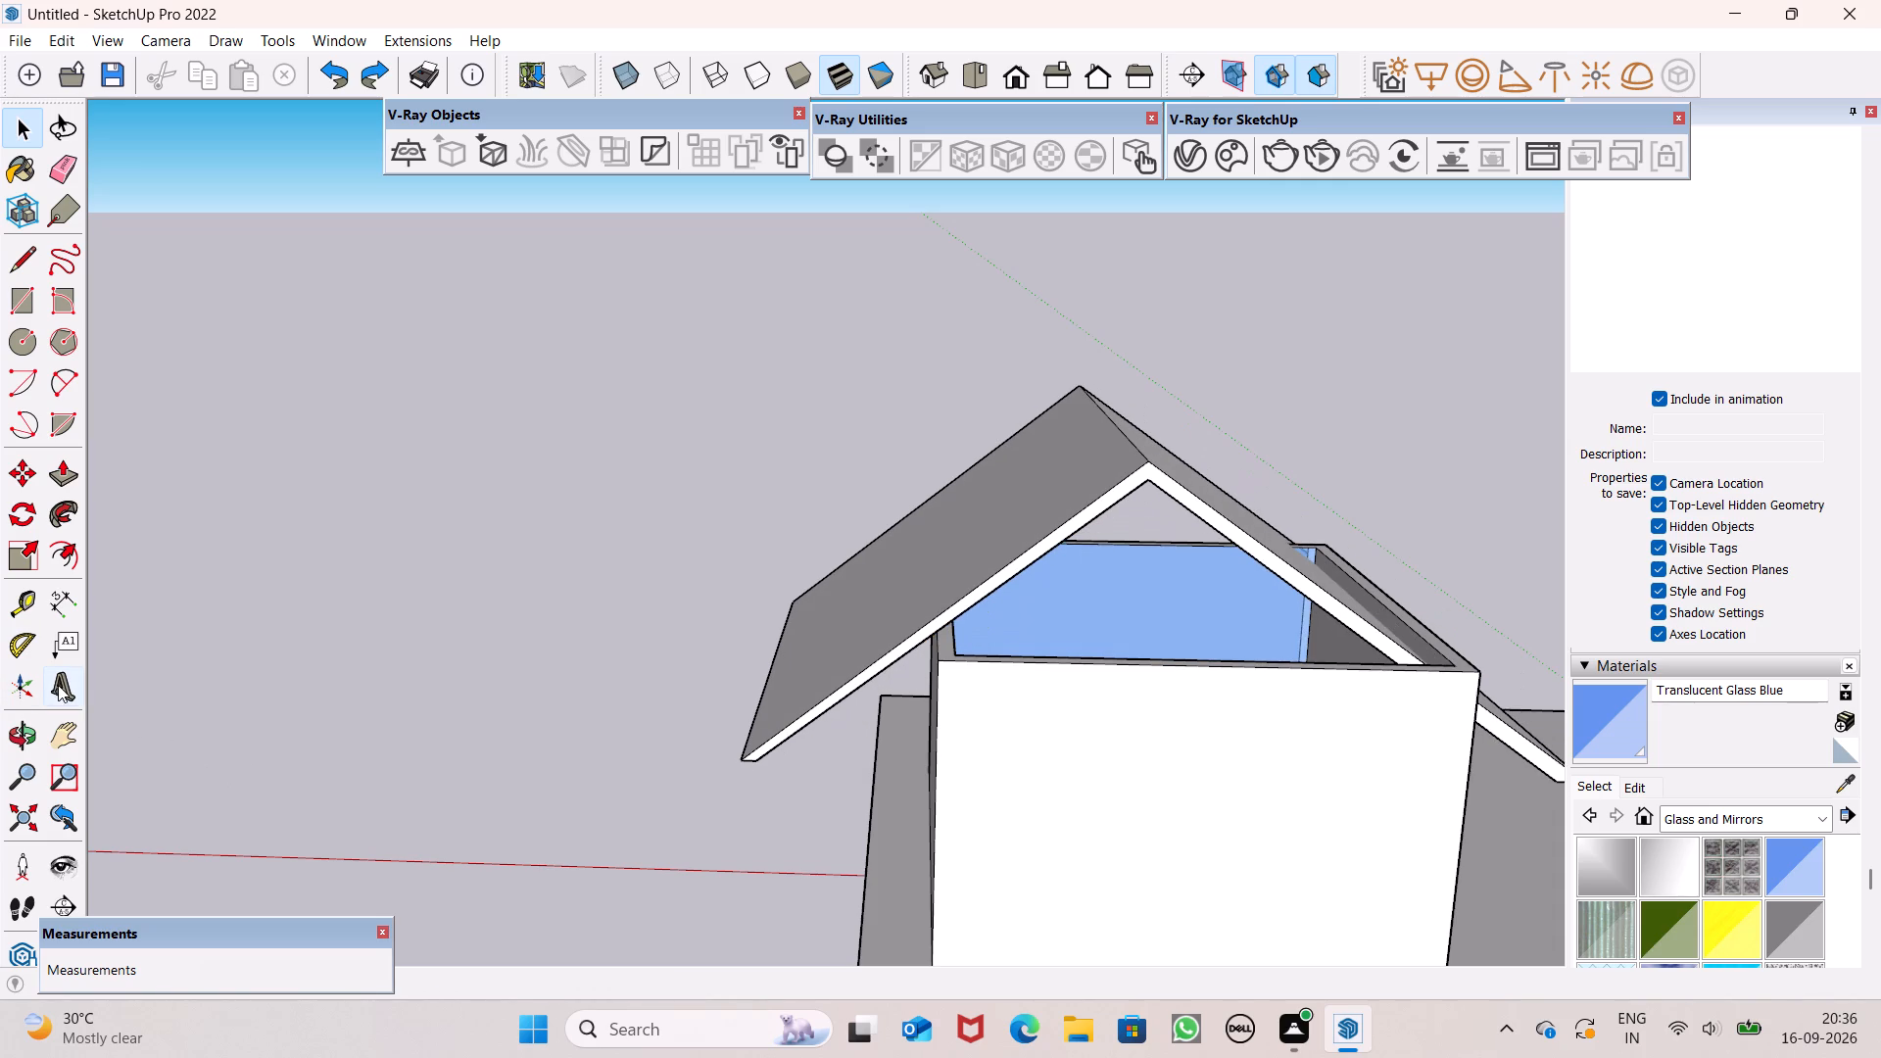
# Move the gabled roof by its lower front corner to a new position above the rooftop box.
pyautogui.scroll(-13, 1010, 703)
pyautogui.moveTo(1220, 800); pyautogui.dragTo(1200, 829, button='middle')
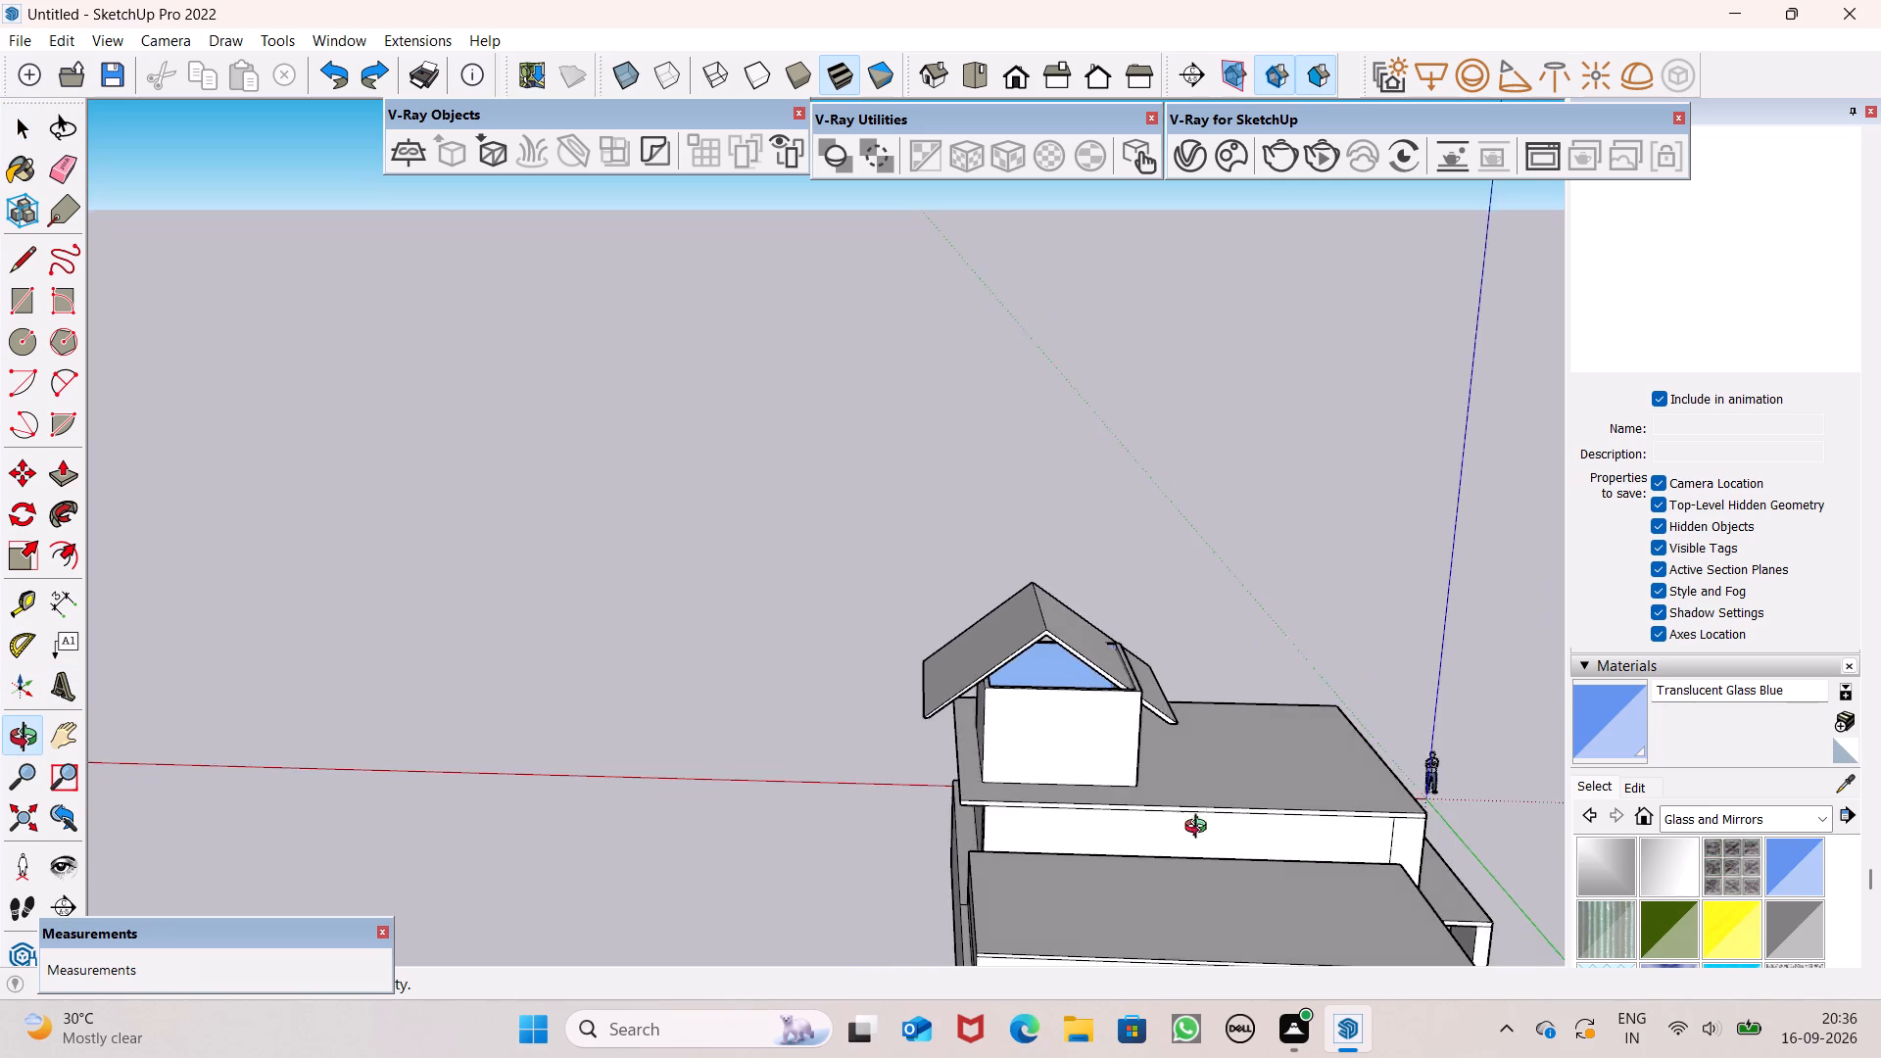
pyautogui.moveTo(1200, 829); pyautogui.dragTo(296, 717, button='middle')
pyautogui.scroll(6, 610, 697)
pyautogui.moveTo(921, 754); pyautogui.dragTo(359, 793, button='middle')
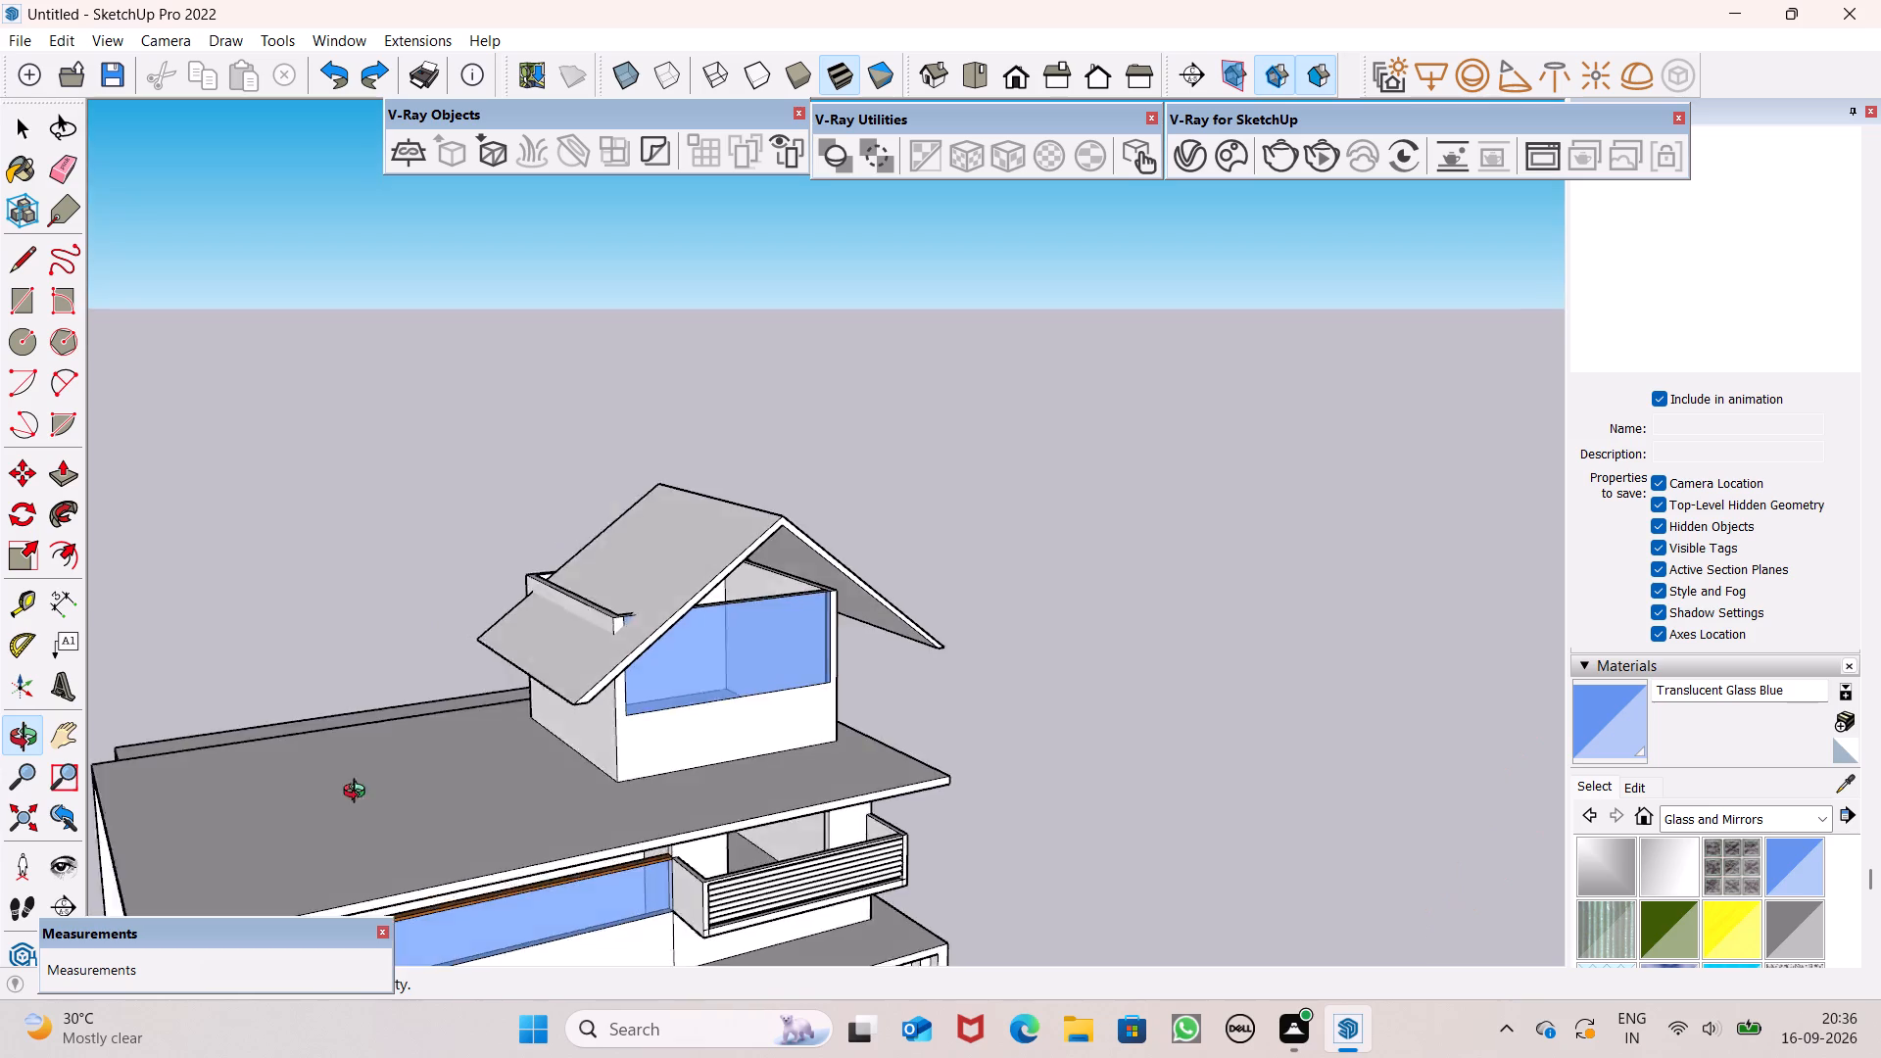
pyautogui.moveTo(359, 793); pyautogui.dragTo(313, 784, button='middle')
pyautogui.scroll(5, 925, 663)
pyautogui.moveTo(1020, 705); pyautogui.dragTo(742, 852, button='middle')
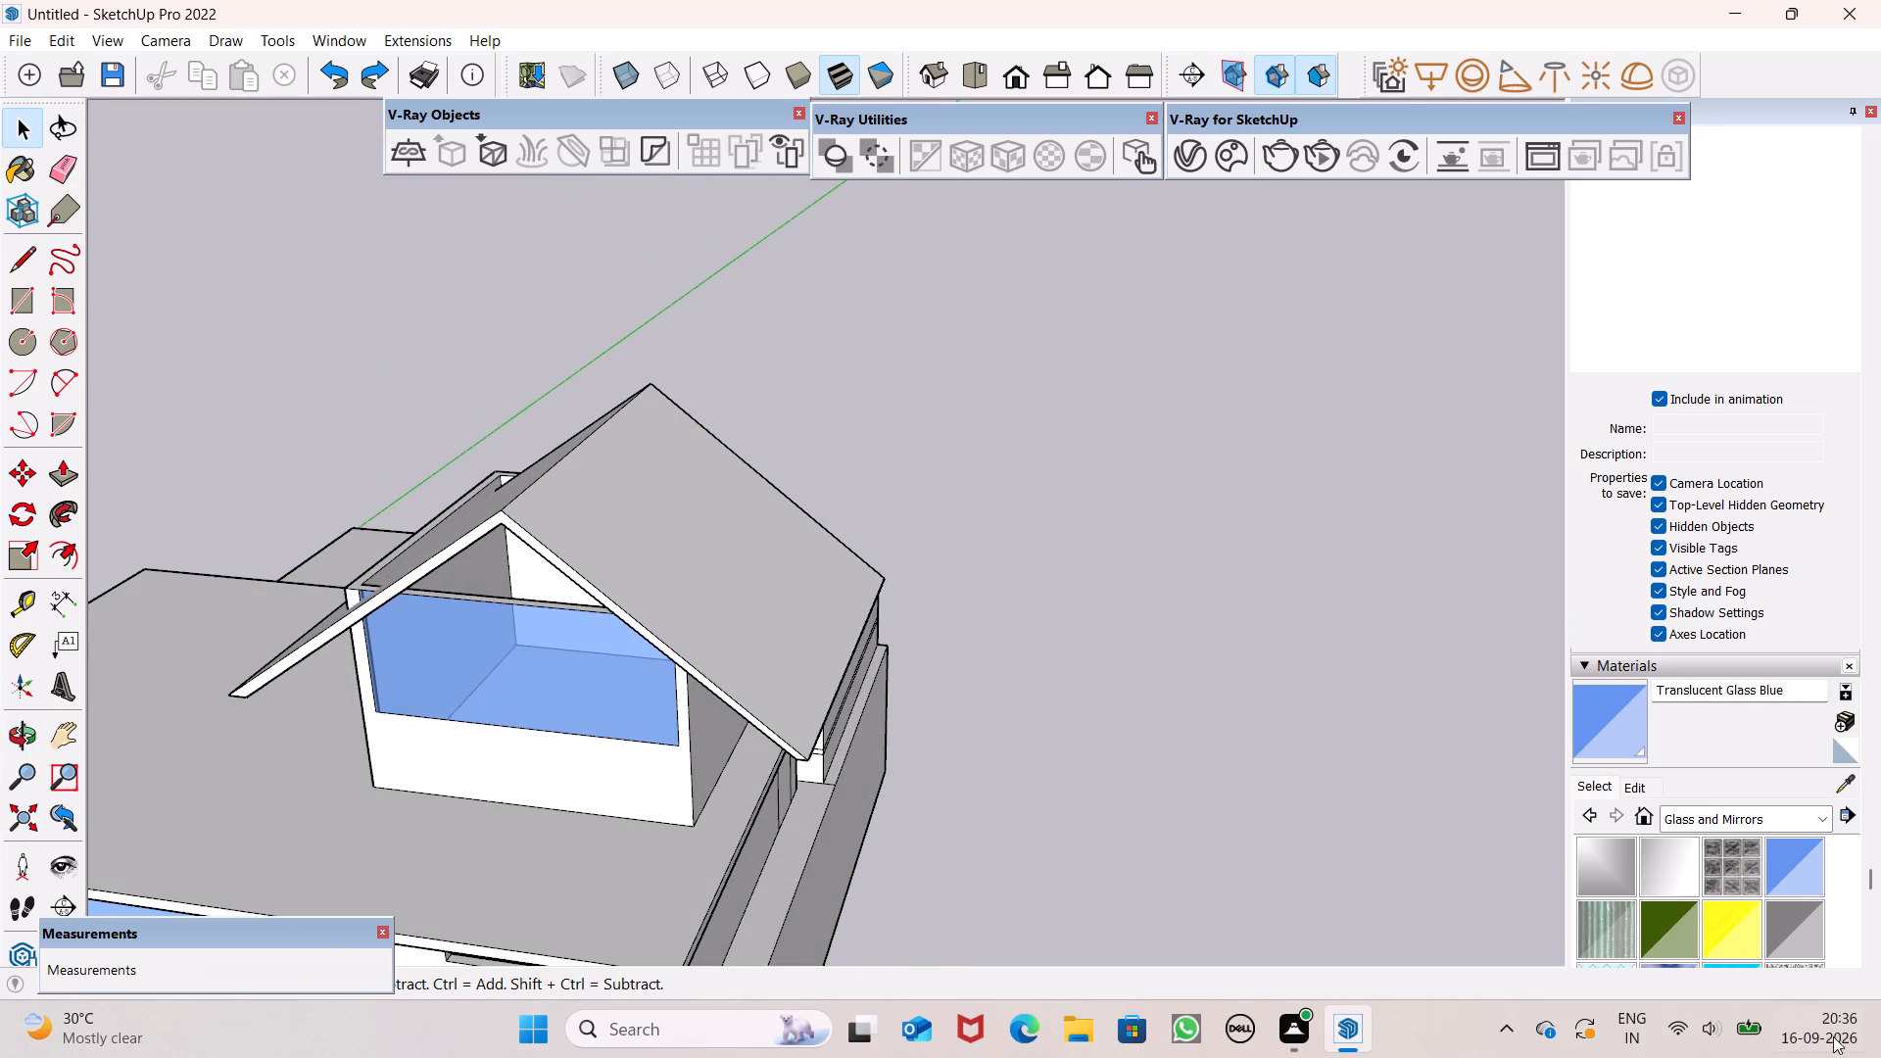
pyautogui.press('m')
pyautogui.press('Return')
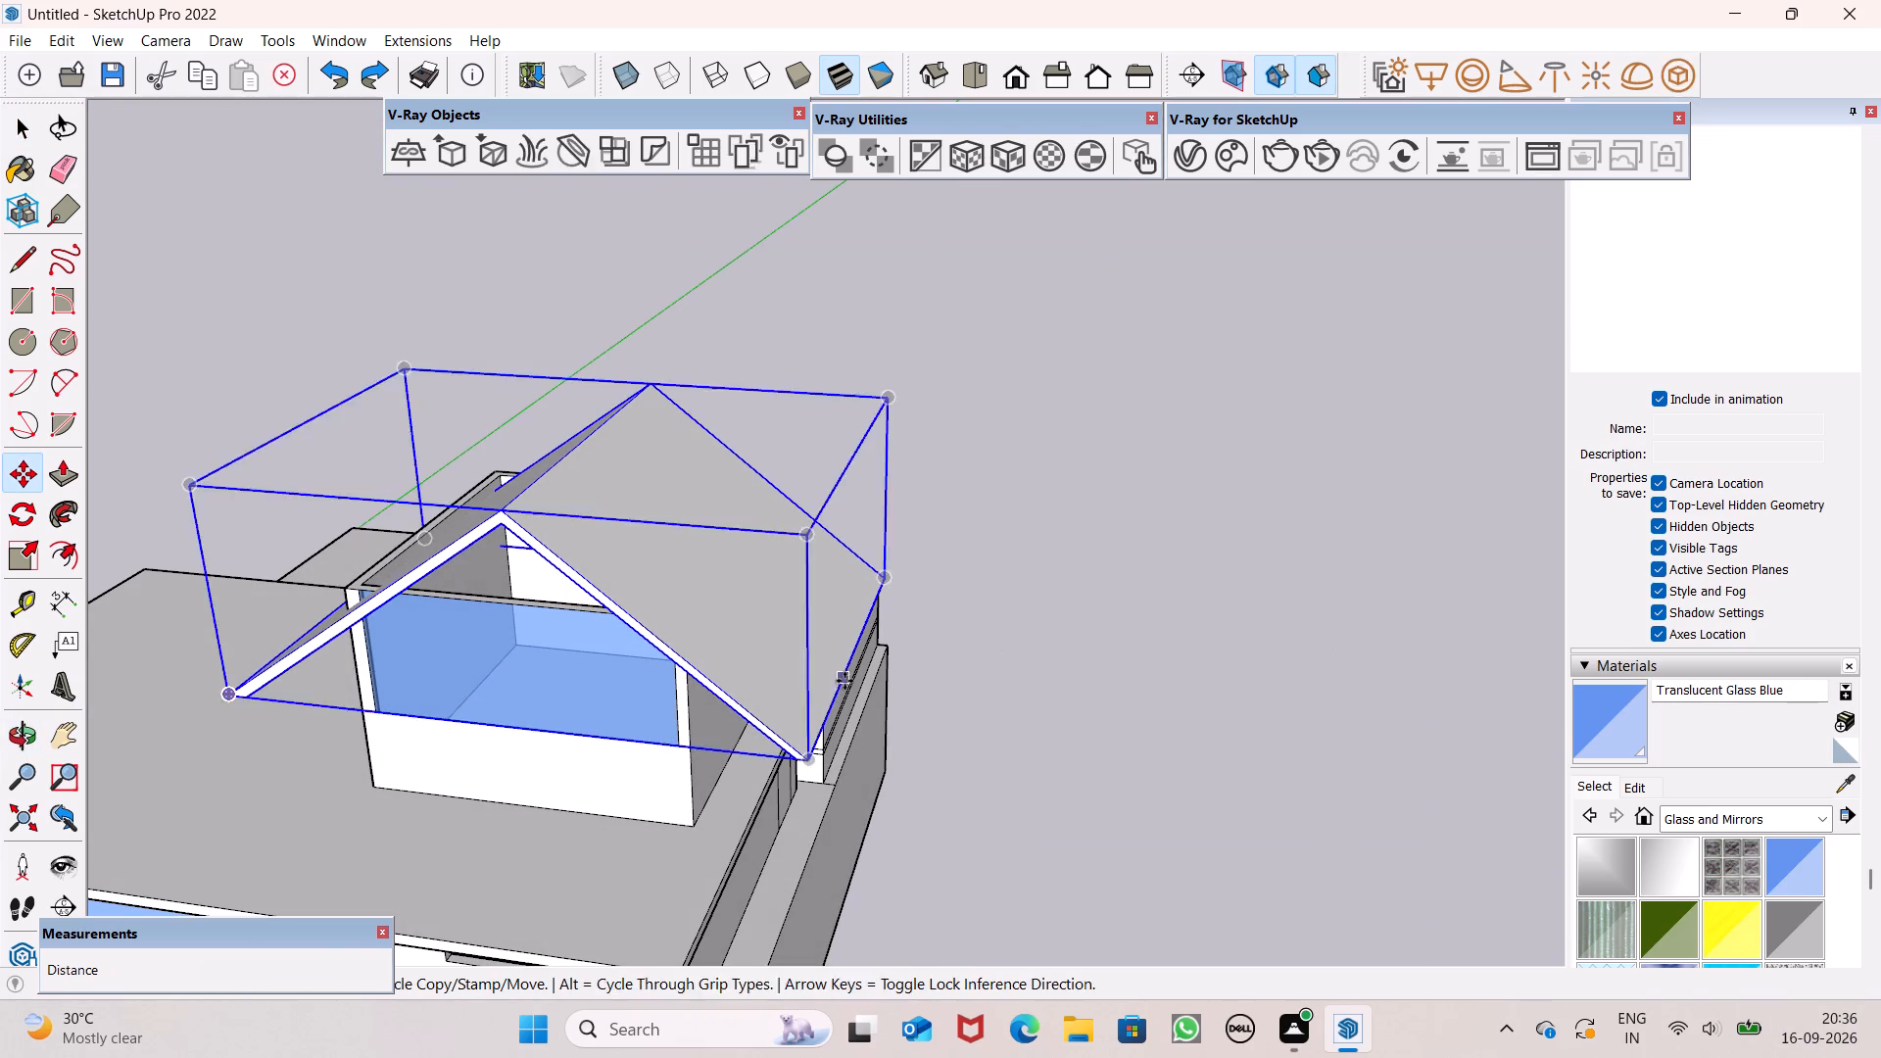
pyautogui.moveTo(809, 763); pyautogui.dragTo(764, 656)
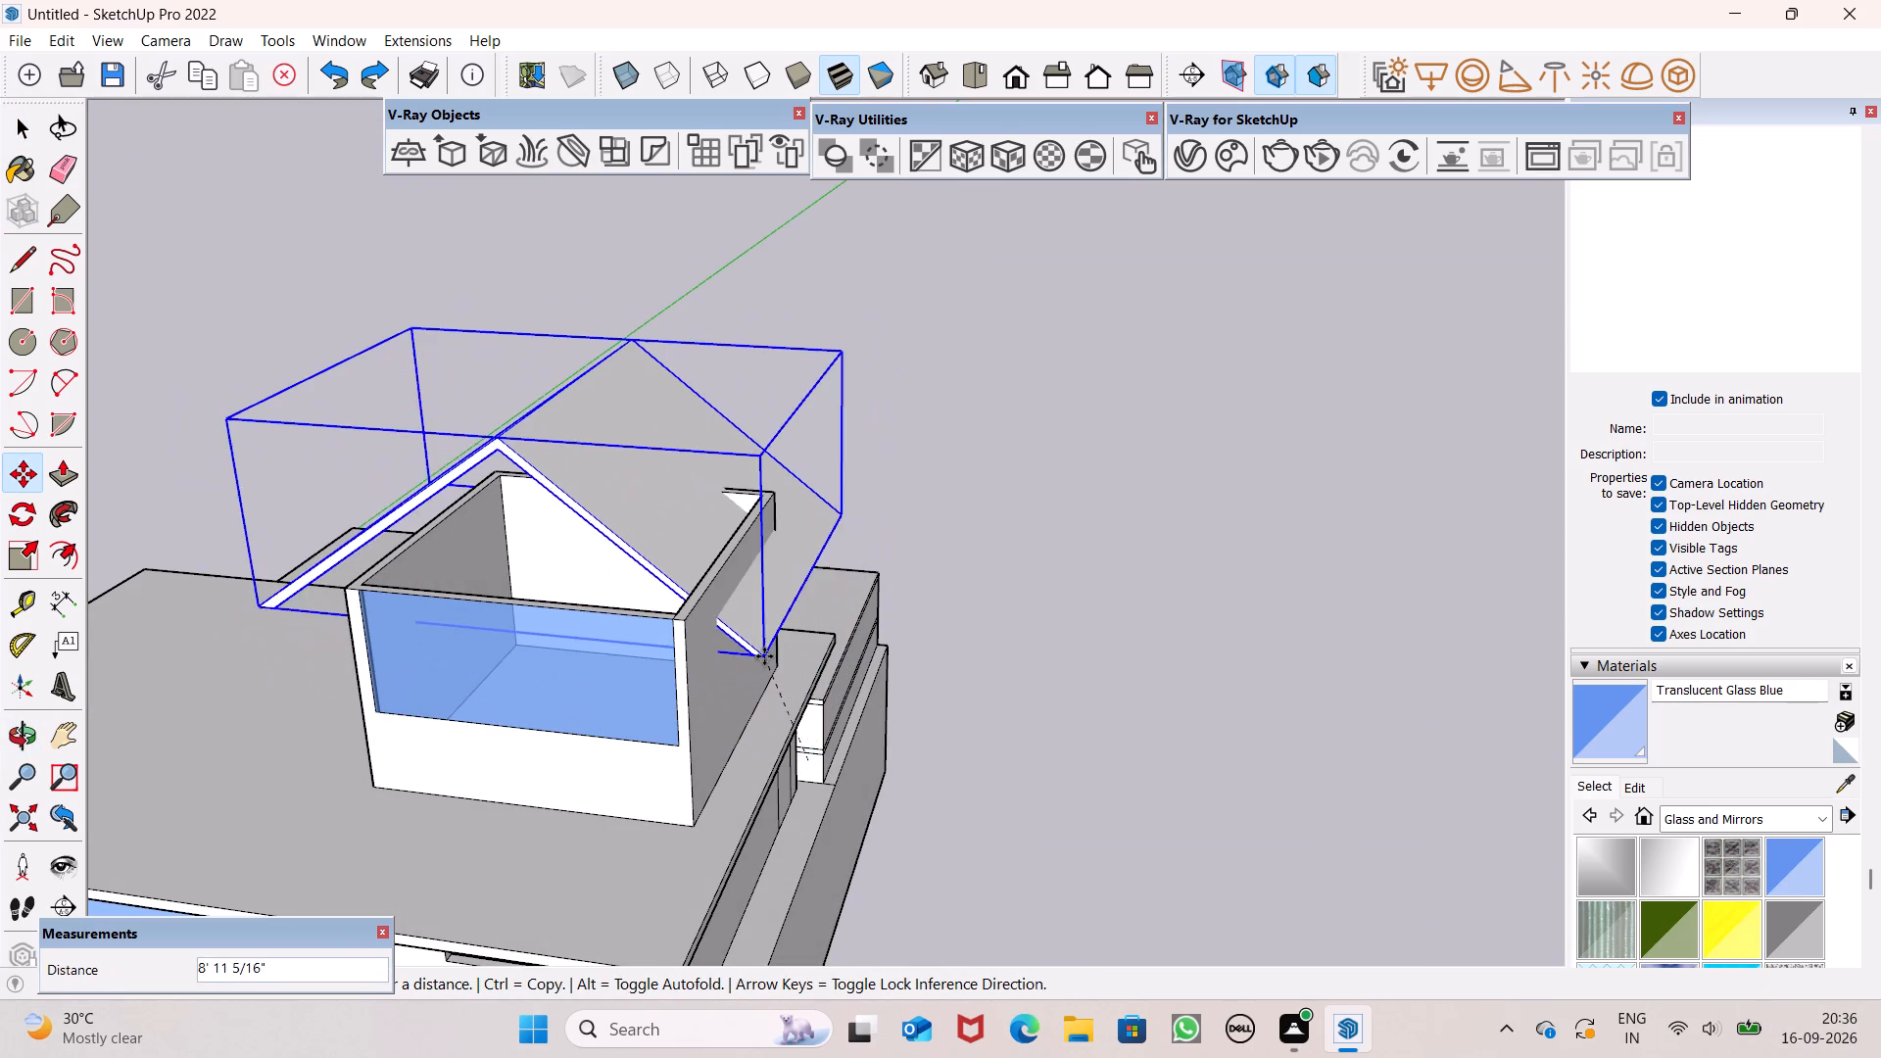
pyautogui.moveTo(764, 656); pyautogui.dragTo(864, 593)
# Move the gabled roof by its opposite lower front corner about 22' 11 5/16", clear above the box walls.
pyautogui.moveTo(703, 641); pyautogui.dragTo(1009, 594, button='middle')
pyautogui.scroll(3, 799, 586)
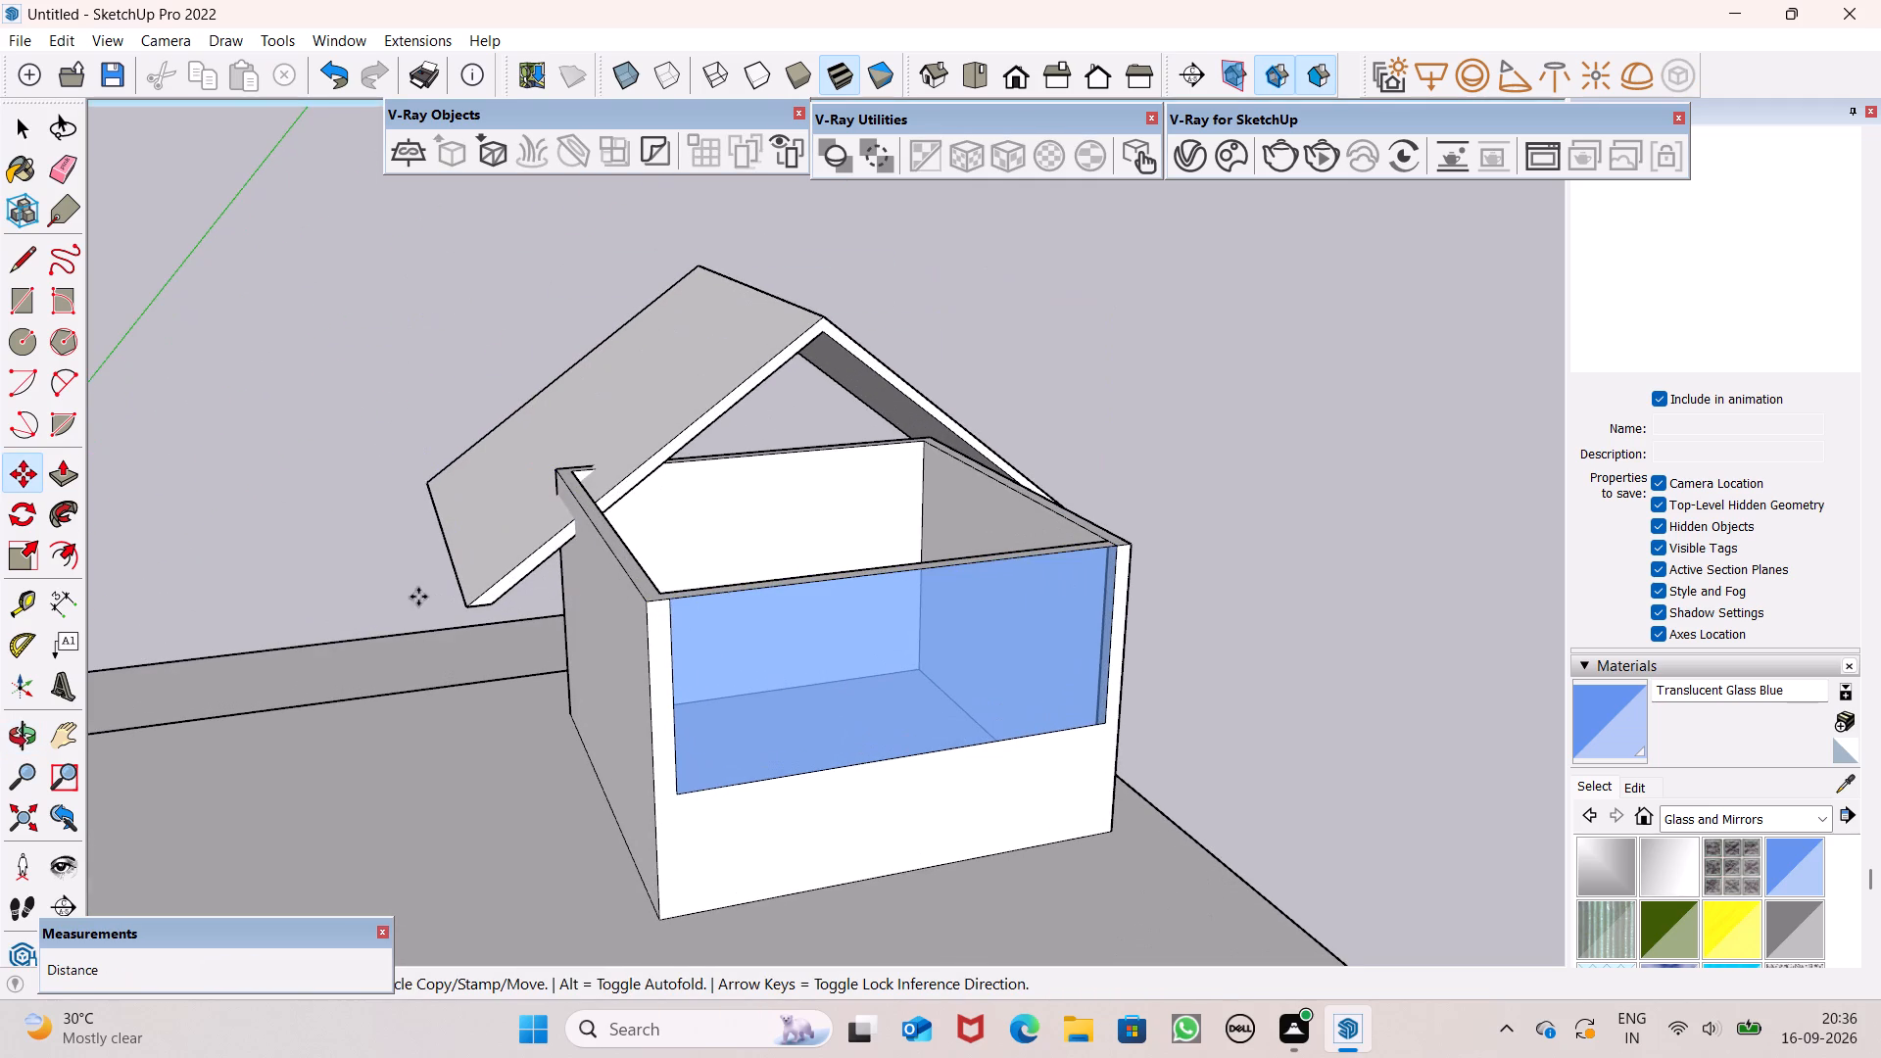
pyautogui.moveTo(465, 615); pyautogui.dragTo(526, 512)
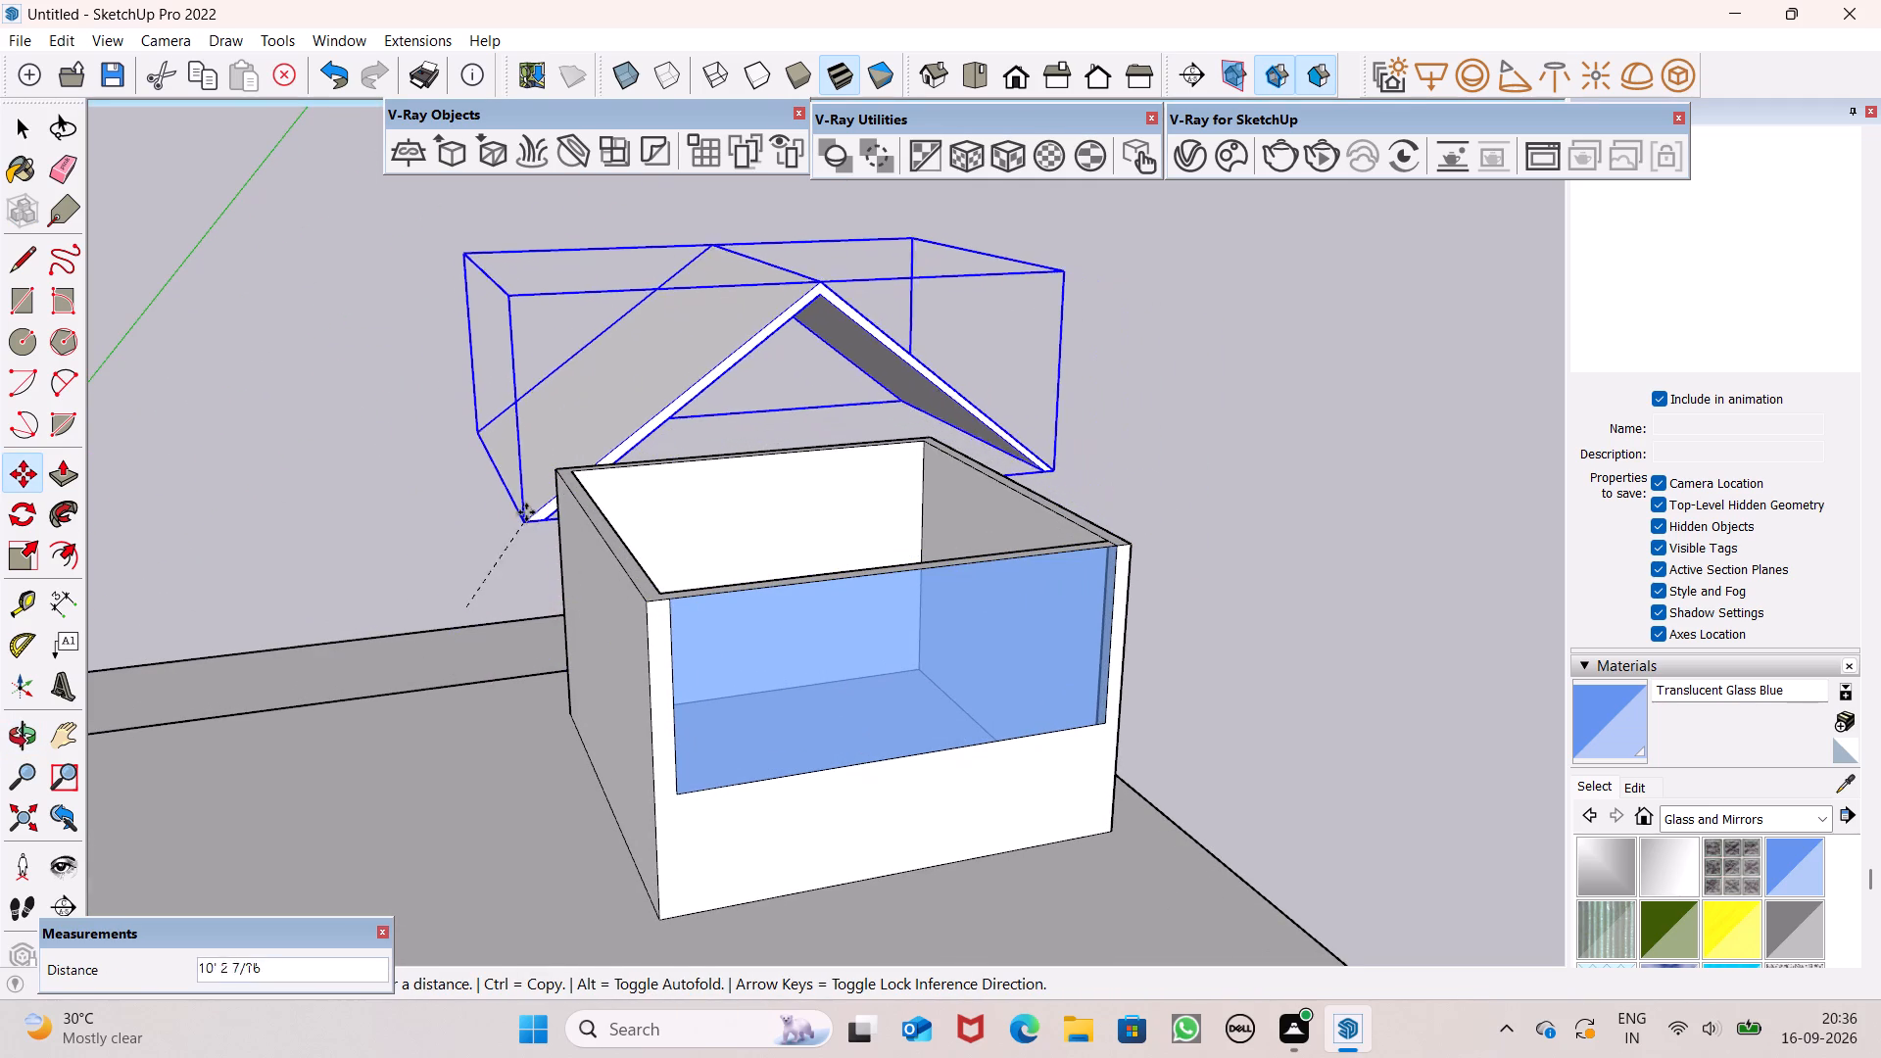
pyautogui.moveTo(526, 512); pyautogui.dragTo(510, 451)
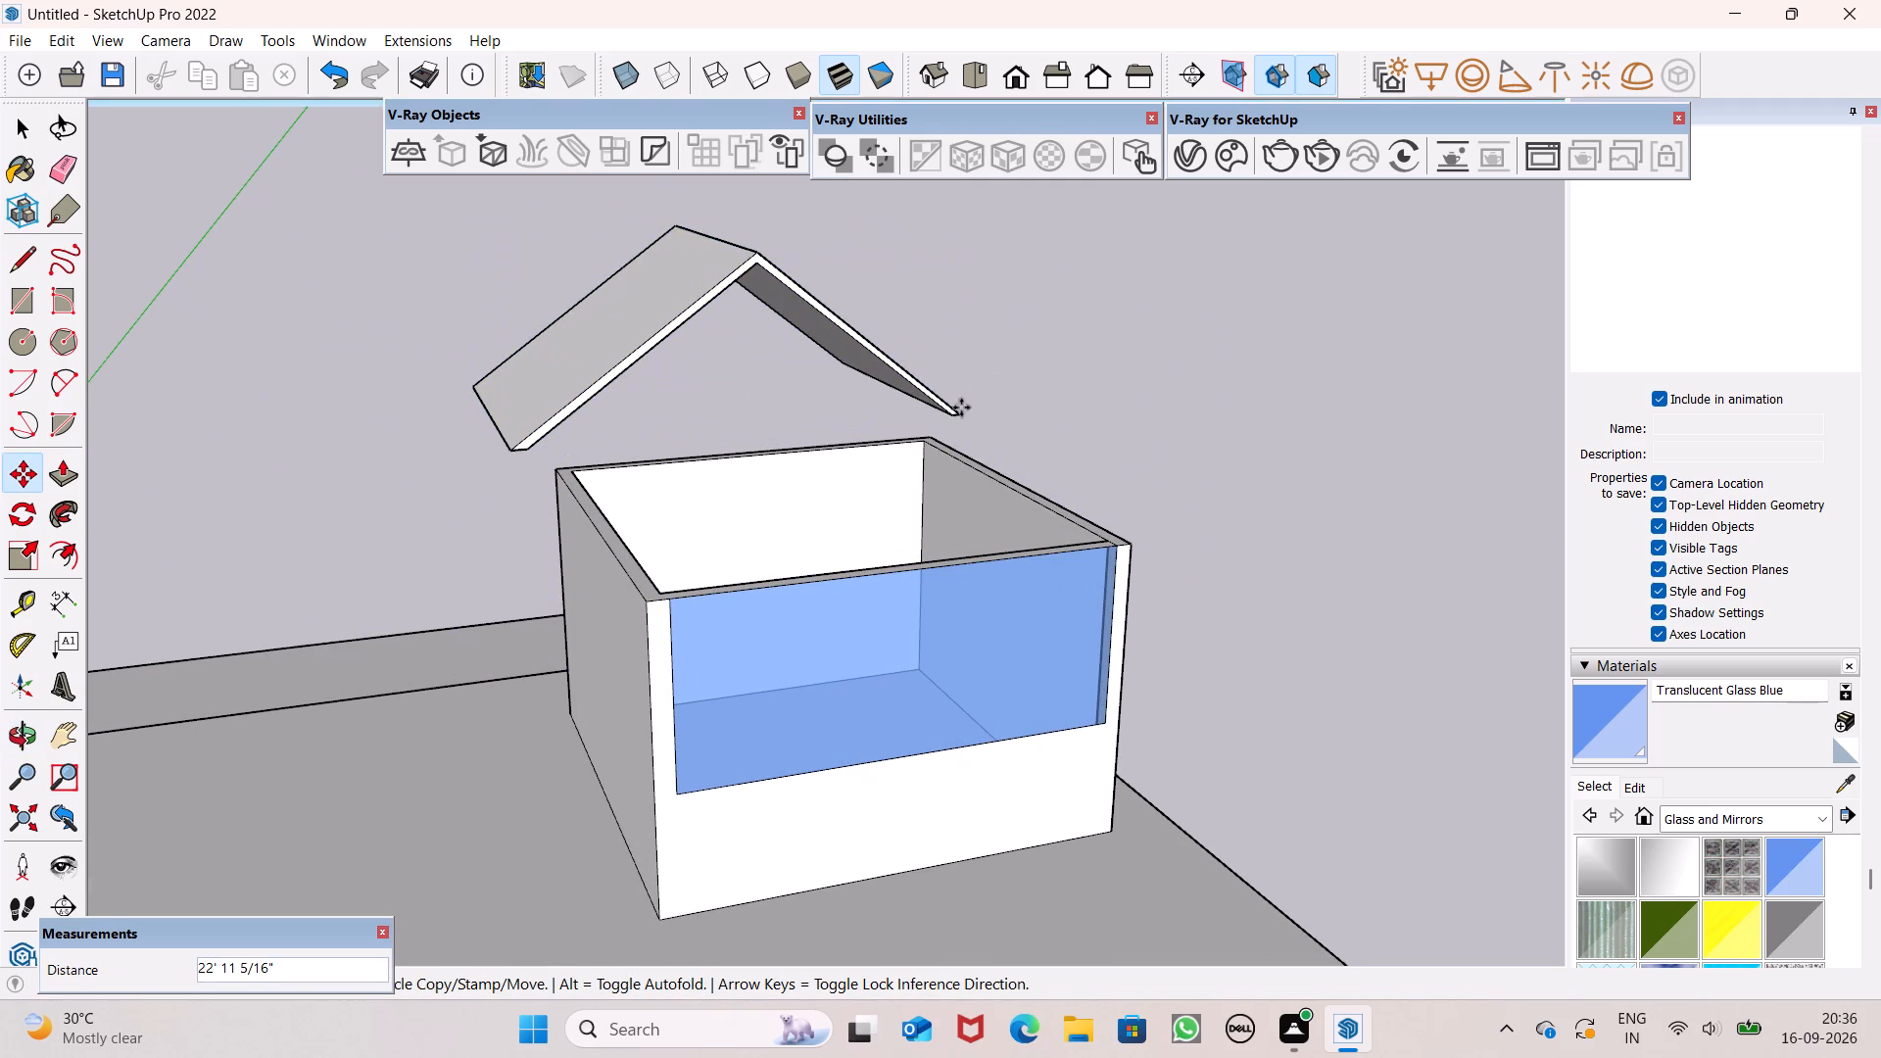
# Move the gabled roof by its lower front corner about 27' 4 3/4" back down over the box walls.
pyautogui.moveTo(957, 416); pyautogui.dragTo(1227, 569)
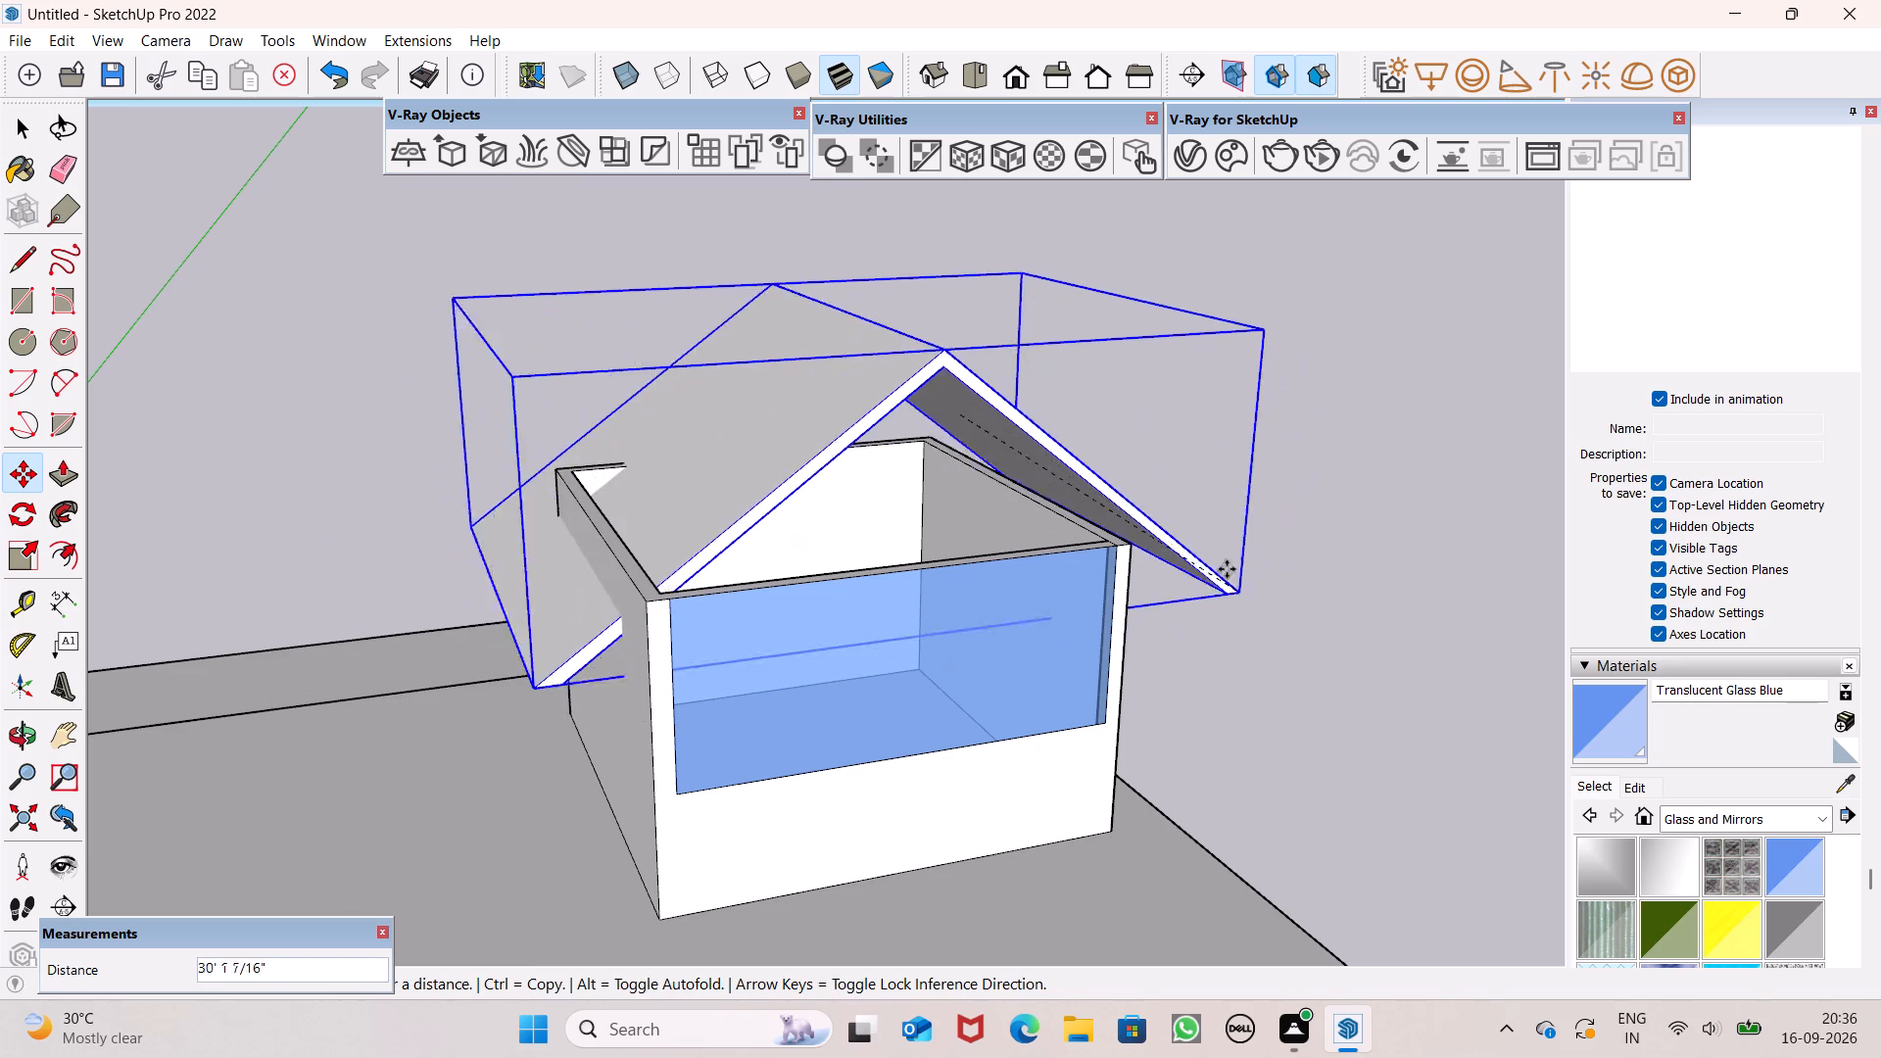
pyautogui.moveTo(1227, 569); pyautogui.dragTo(1160, 568)
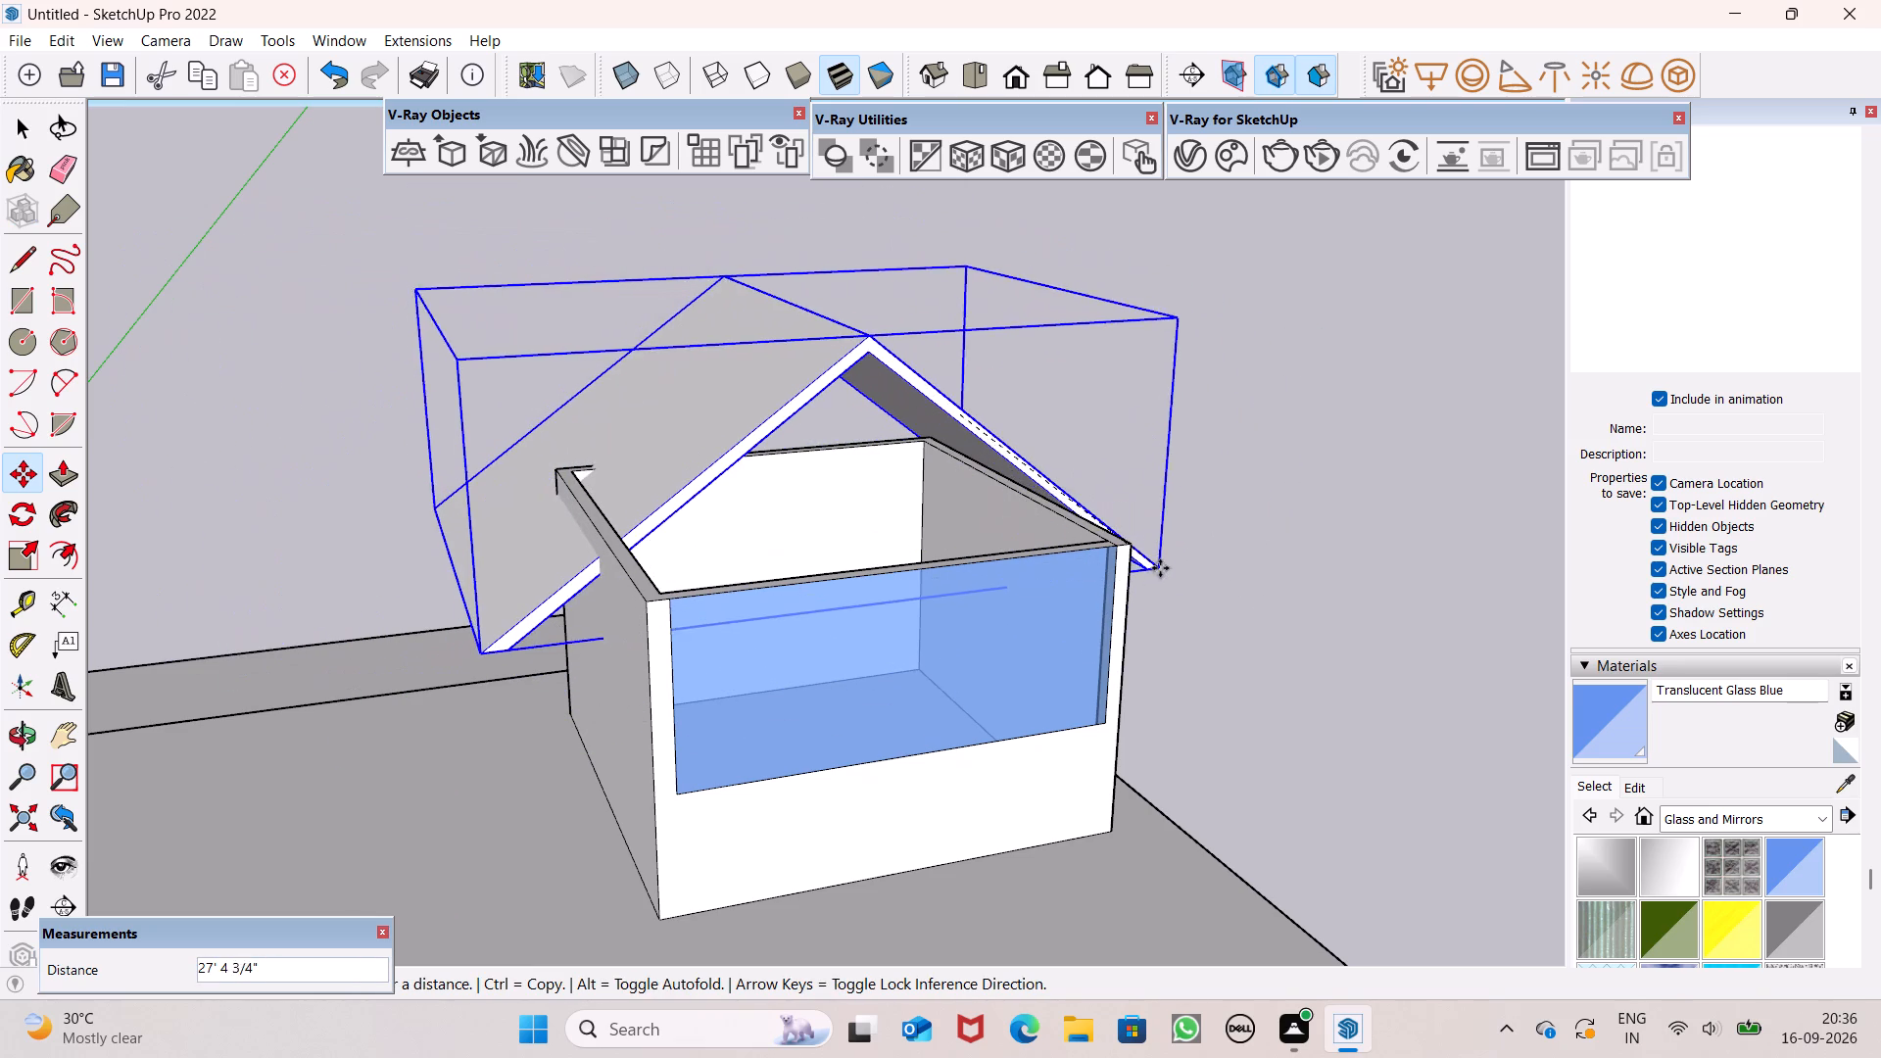
pyautogui.moveTo(1160, 568); pyautogui.dragTo(1157, 568)
pyautogui.moveTo(1341, 654); pyautogui.dragTo(1043, 625, button='middle')
pyautogui.press('space')
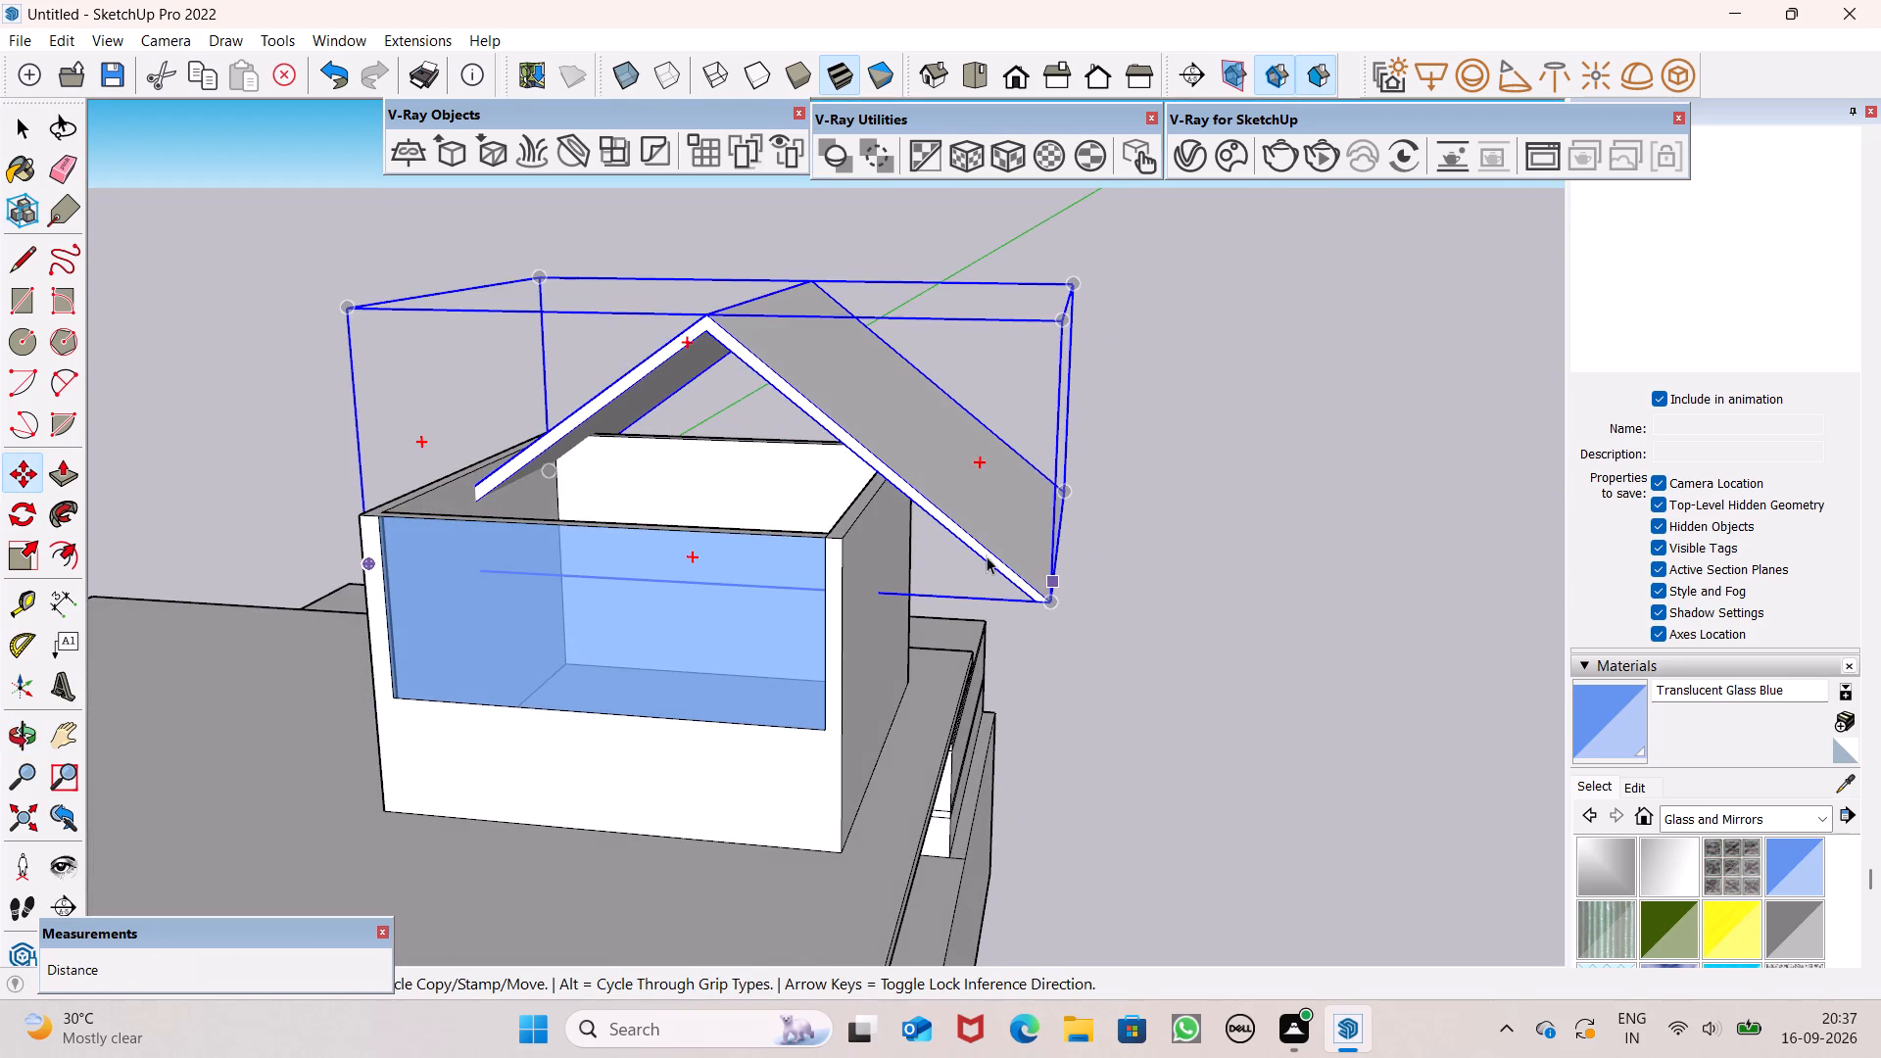
# Push/Pull the top face of the rooftop box walls up about 3' 1 1/4".
pyautogui.moveTo(947, 592); pyautogui.dragTo(950, 810, button='middle')
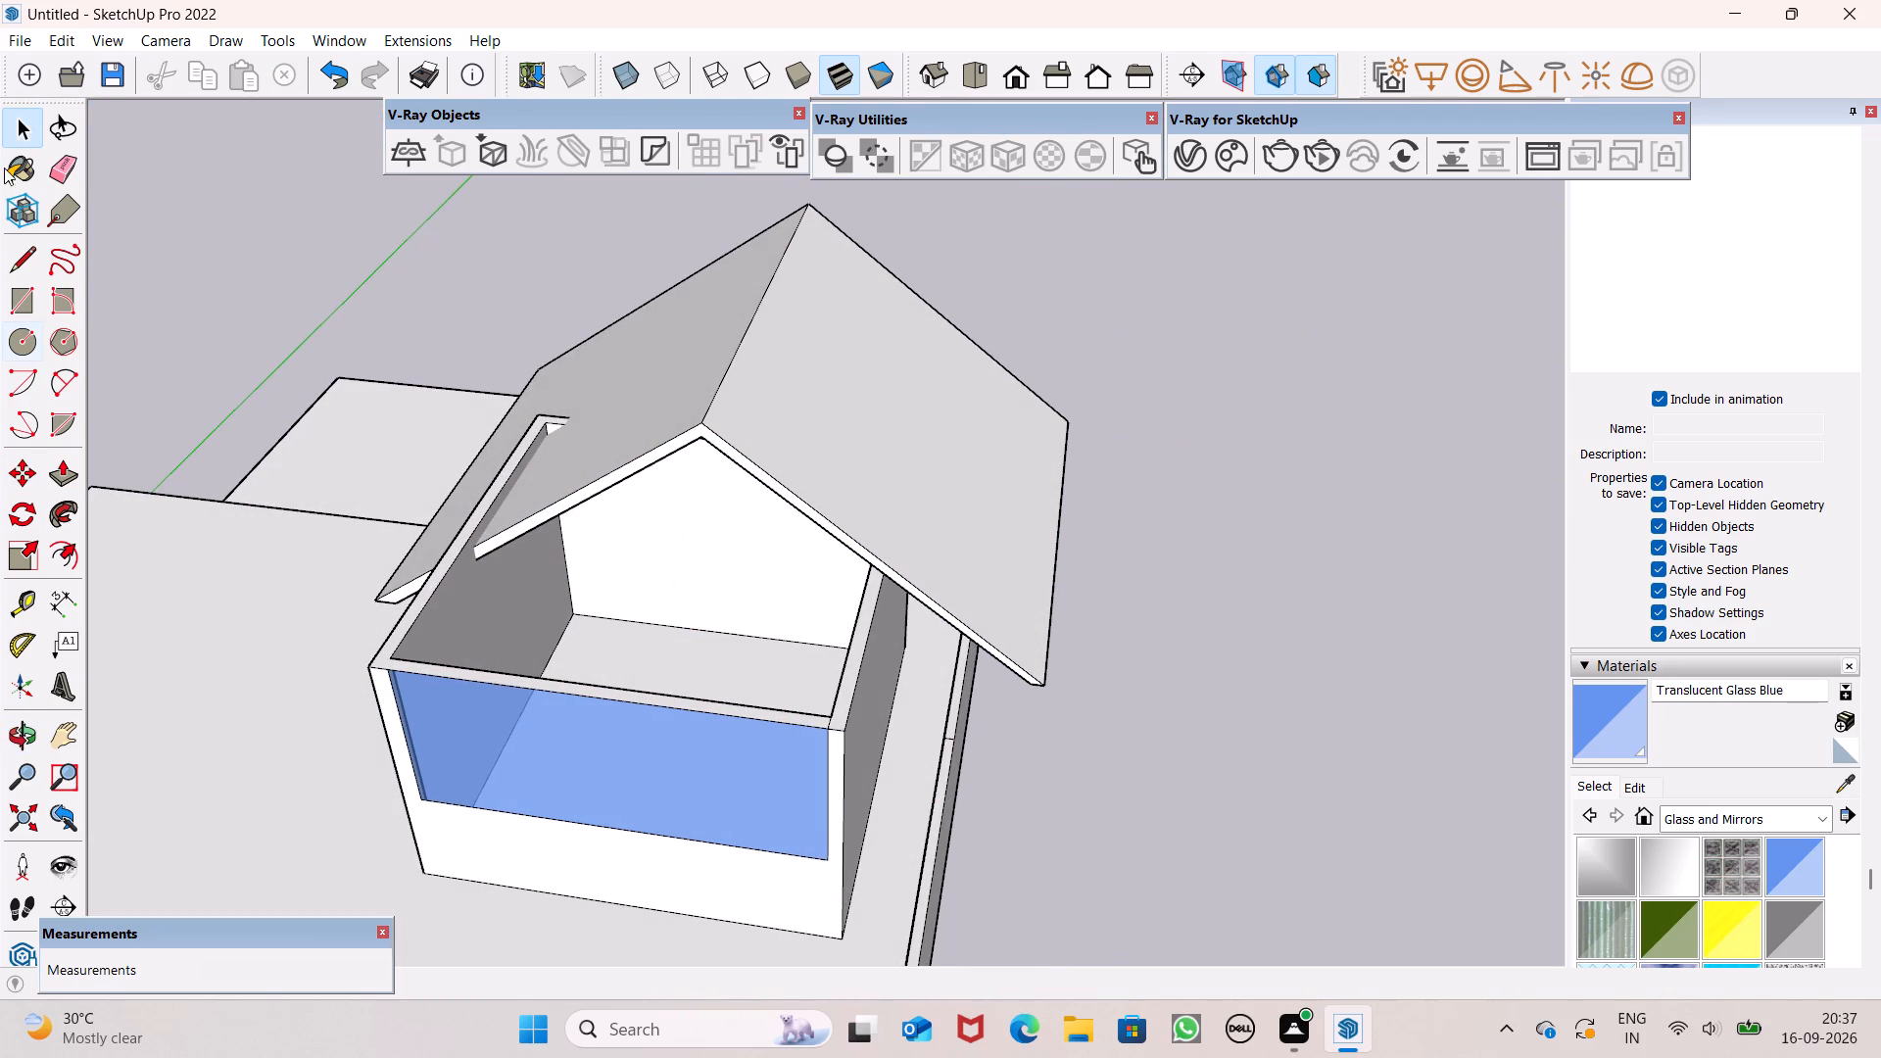
pyautogui.click(71, 477)
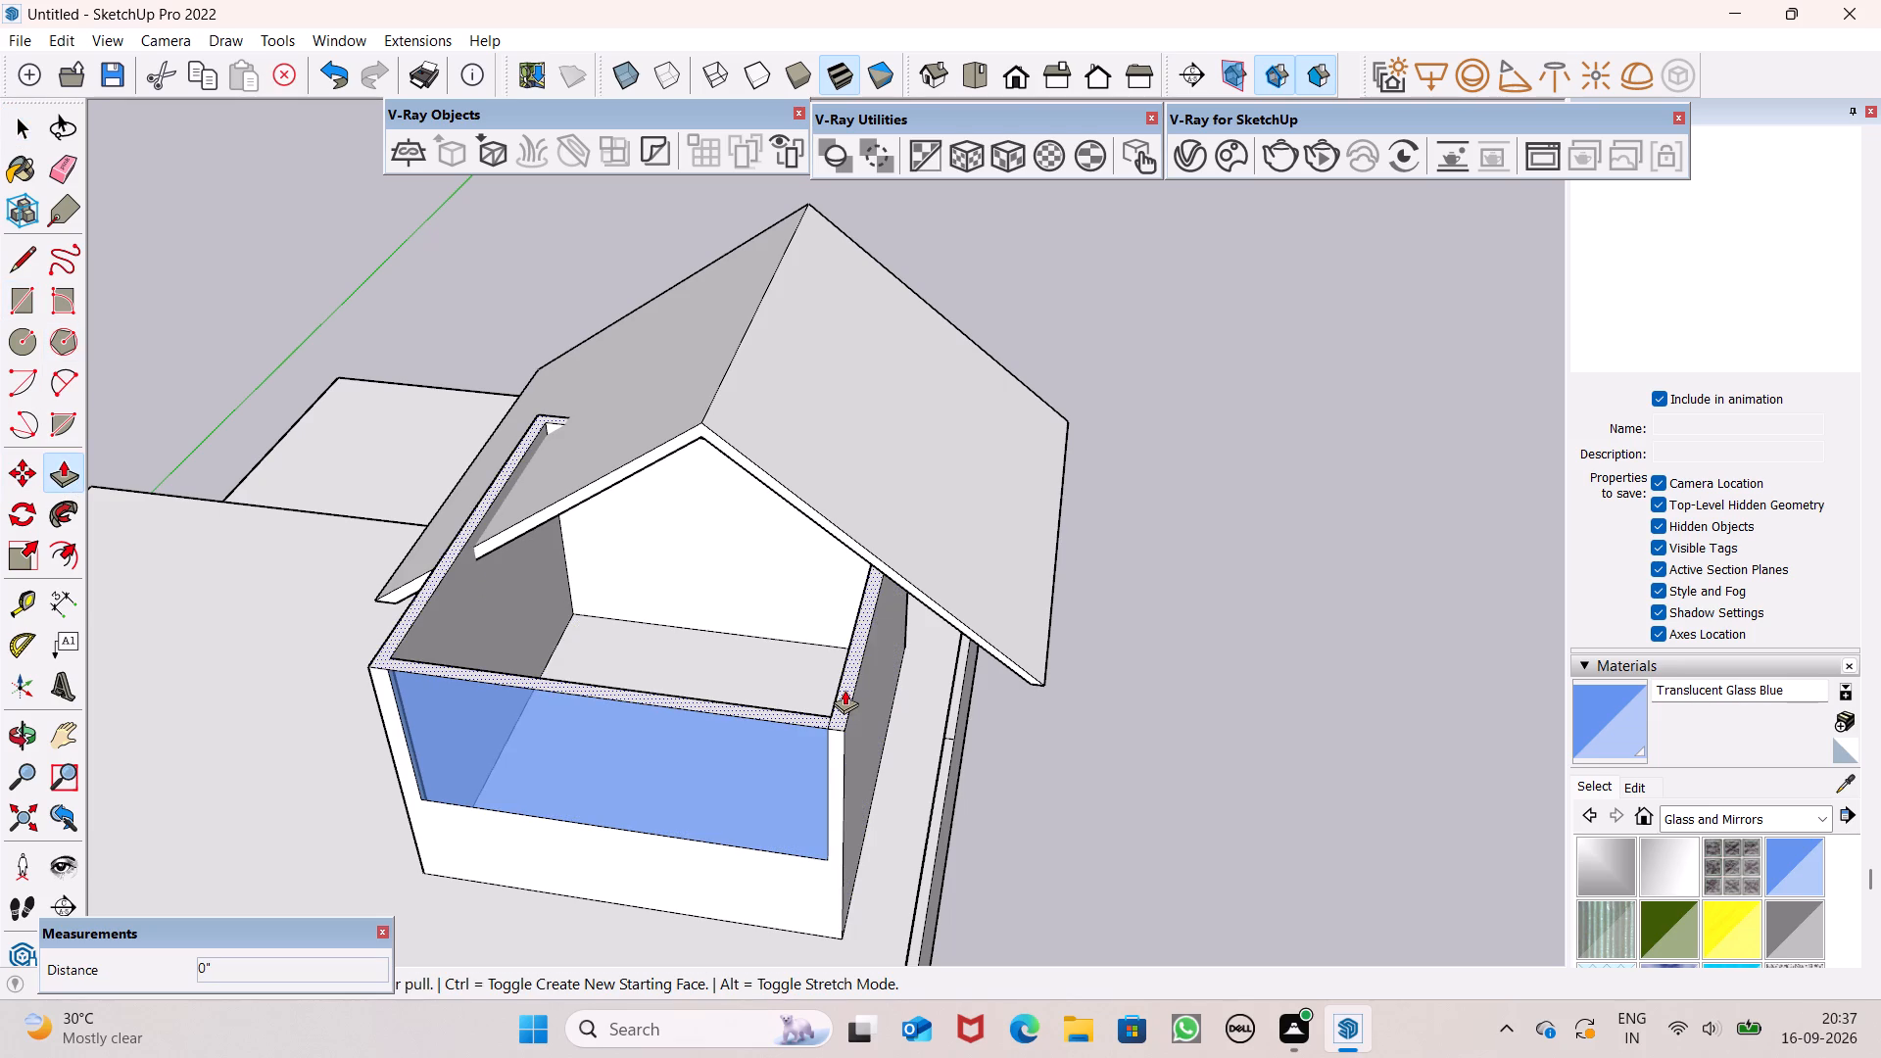
pyautogui.moveTo(844, 690); pyautogui.dragTo(838, 617)
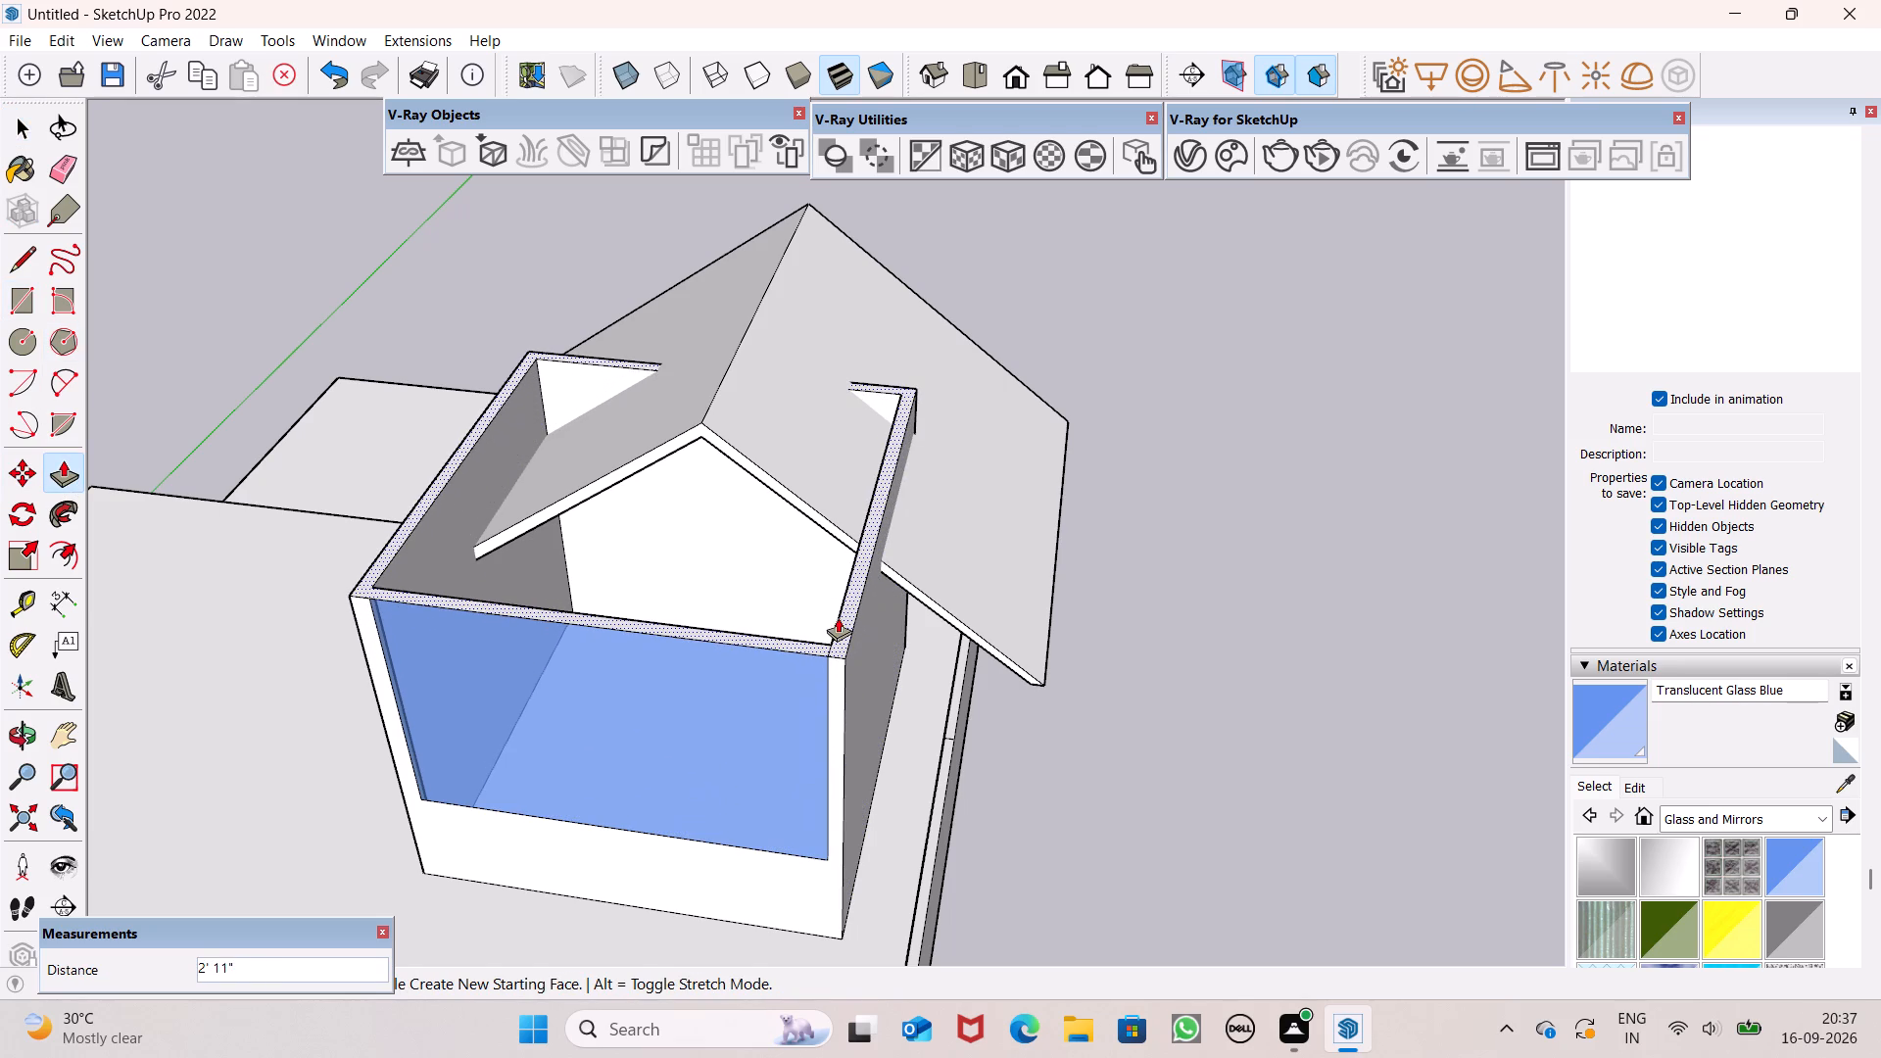
pyautogui.moveTo(838, 617); pyautogui.dragTo(838, 612)
pyautogui.press('space')
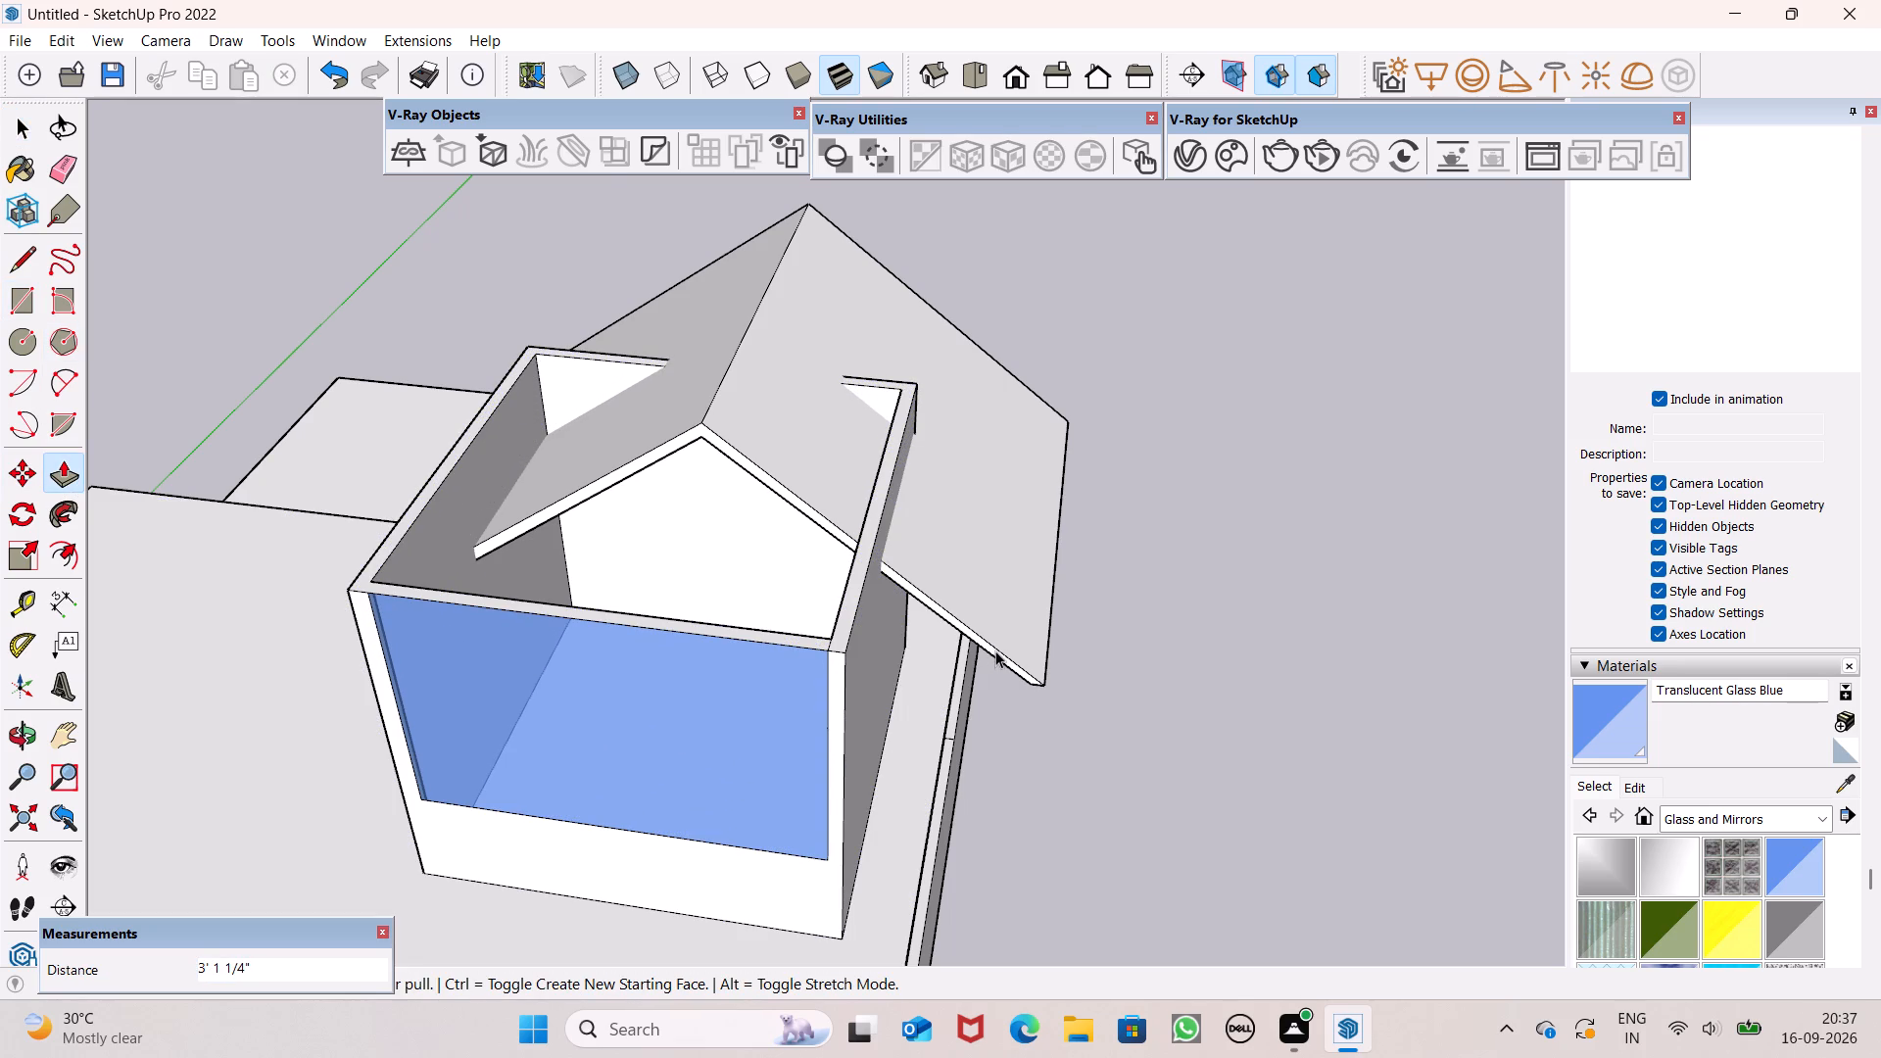
# Move the gabled roof by its lower front corner forward and across, over the raised box walls.
pyautogui.click(995, 650)
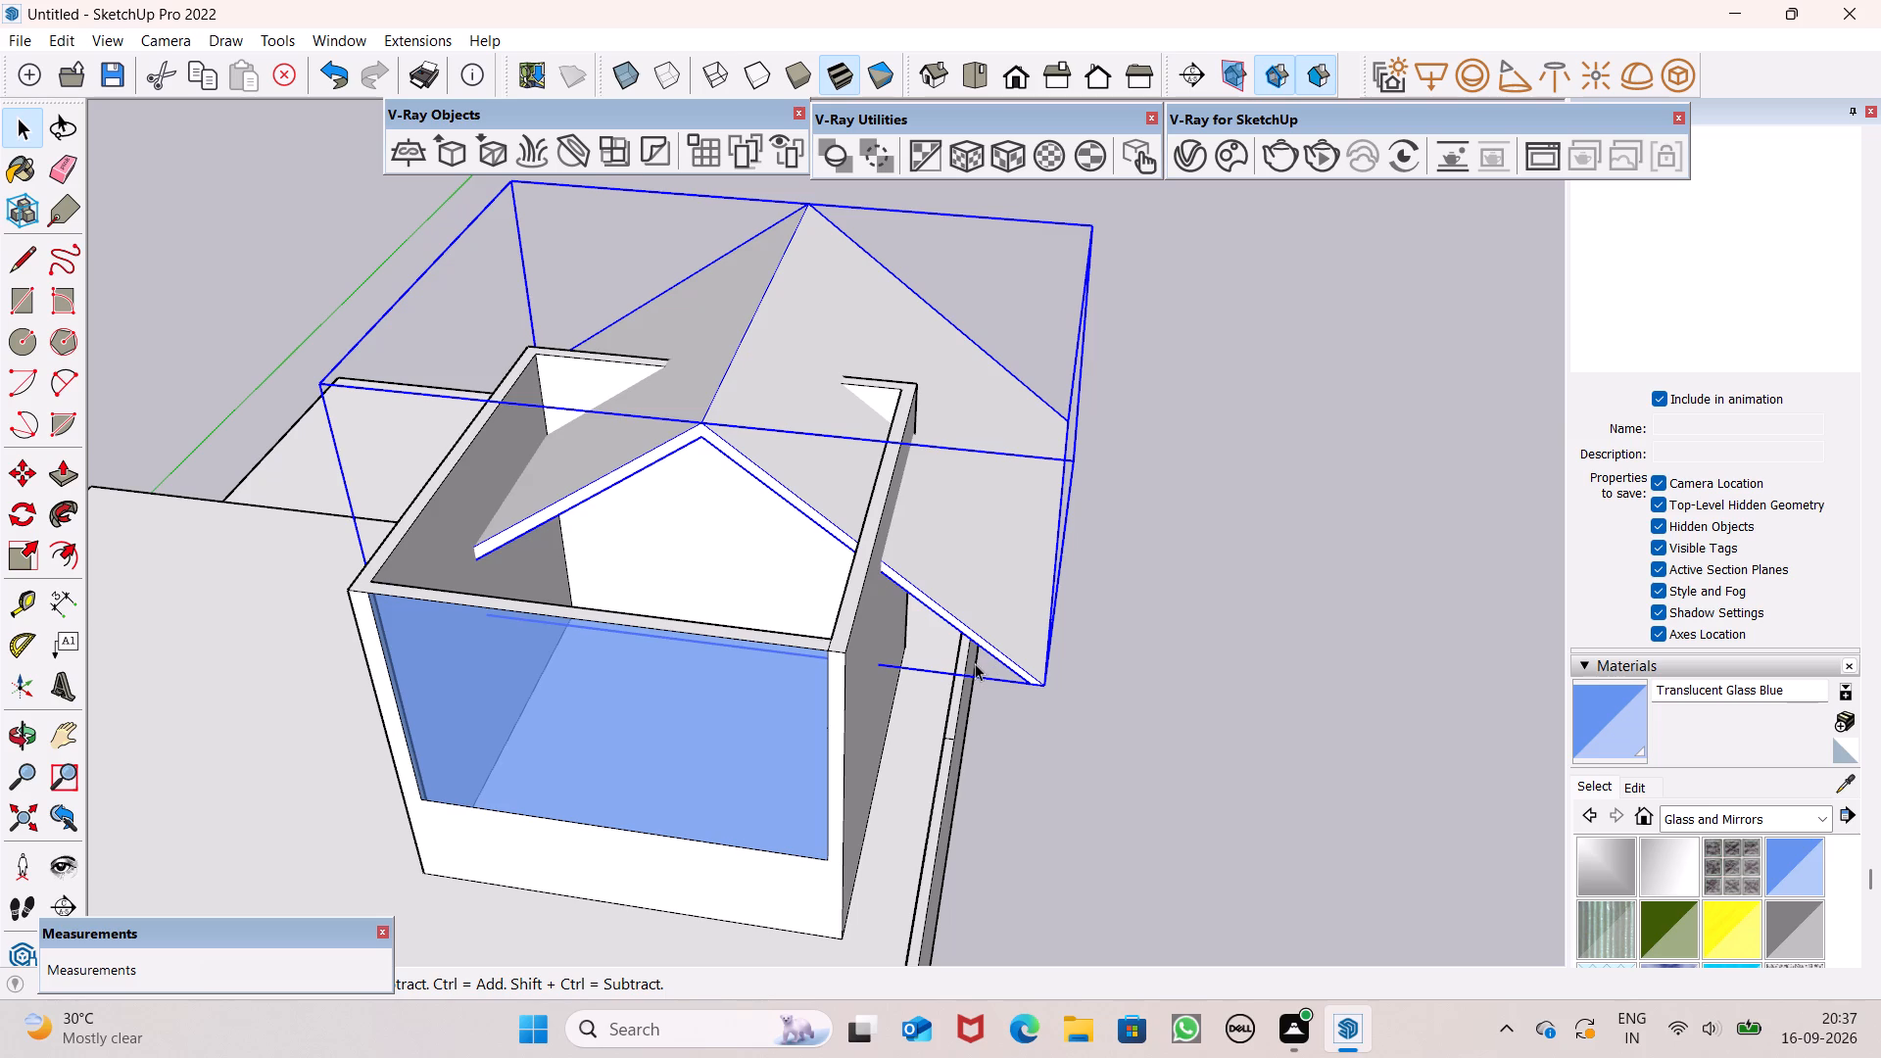
pyautogui.press('m')
pyautogui.press('Return')
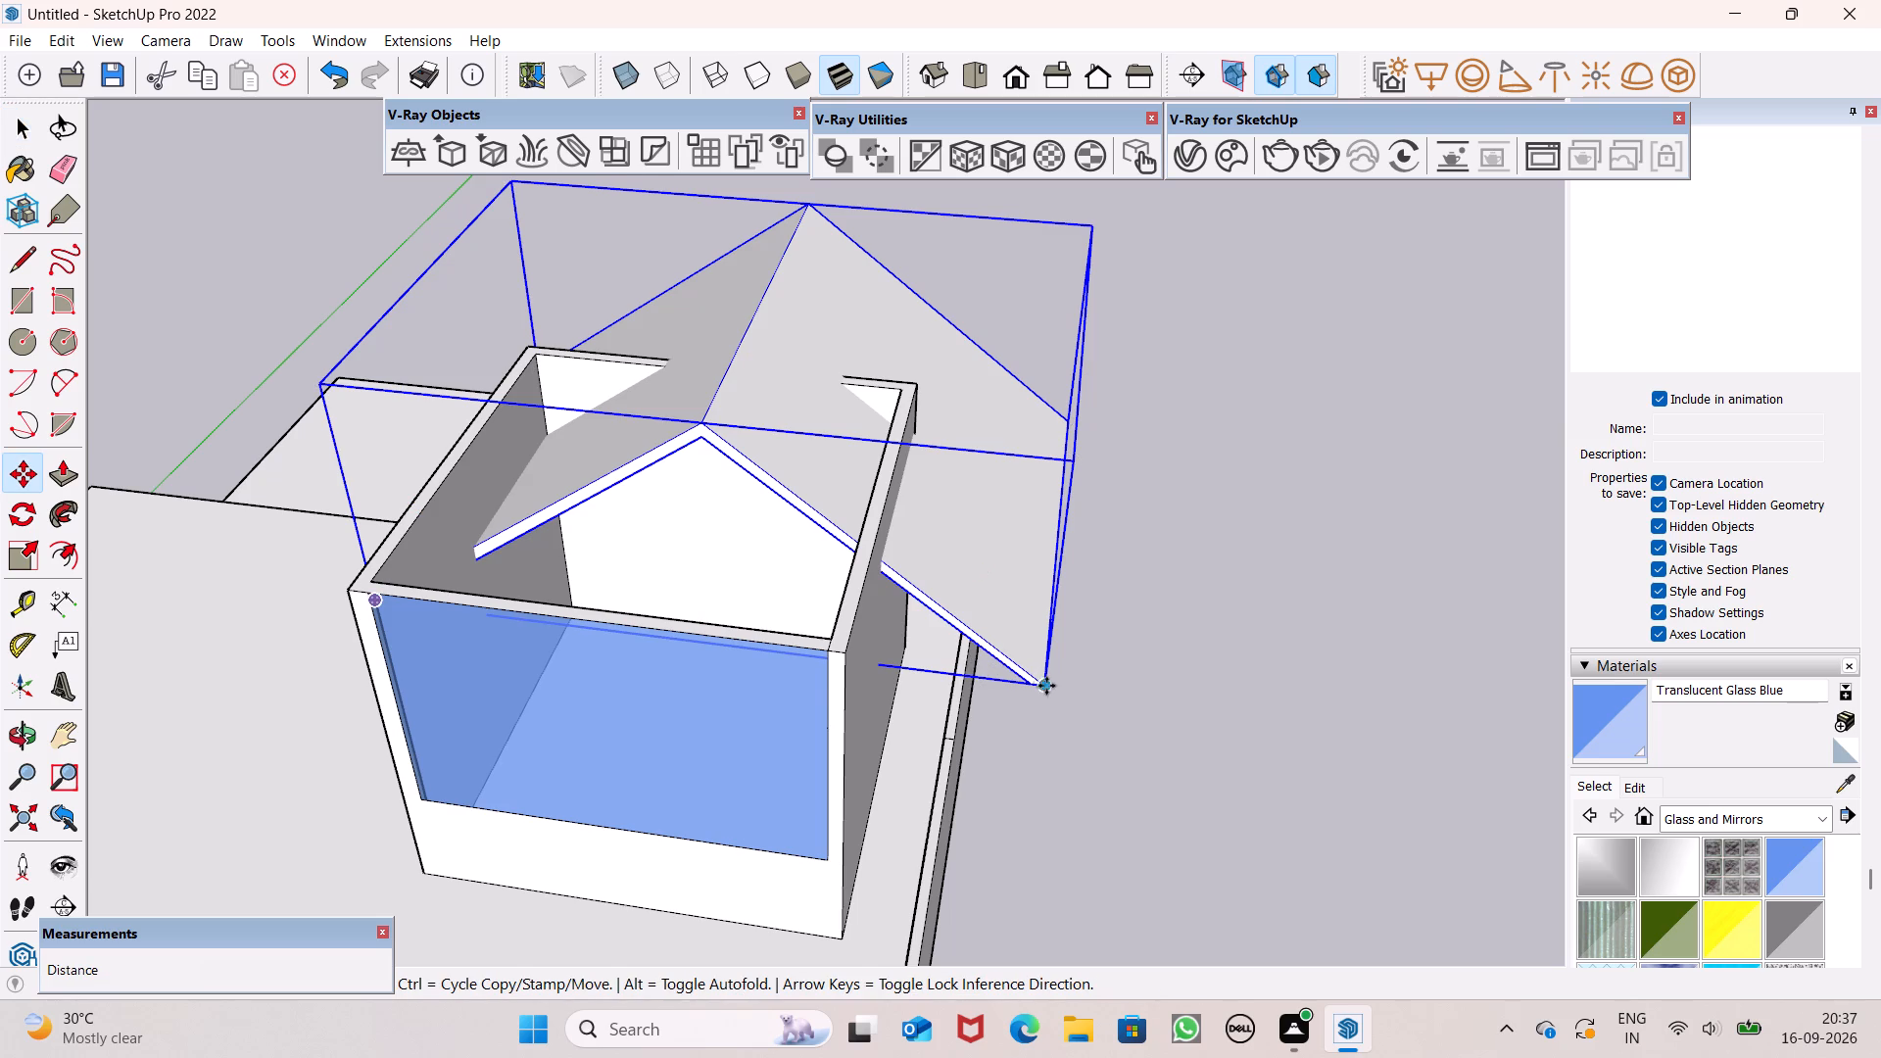
pyautogui.moveTo(1046, 686); pyautogui.dragTo(910, 757)
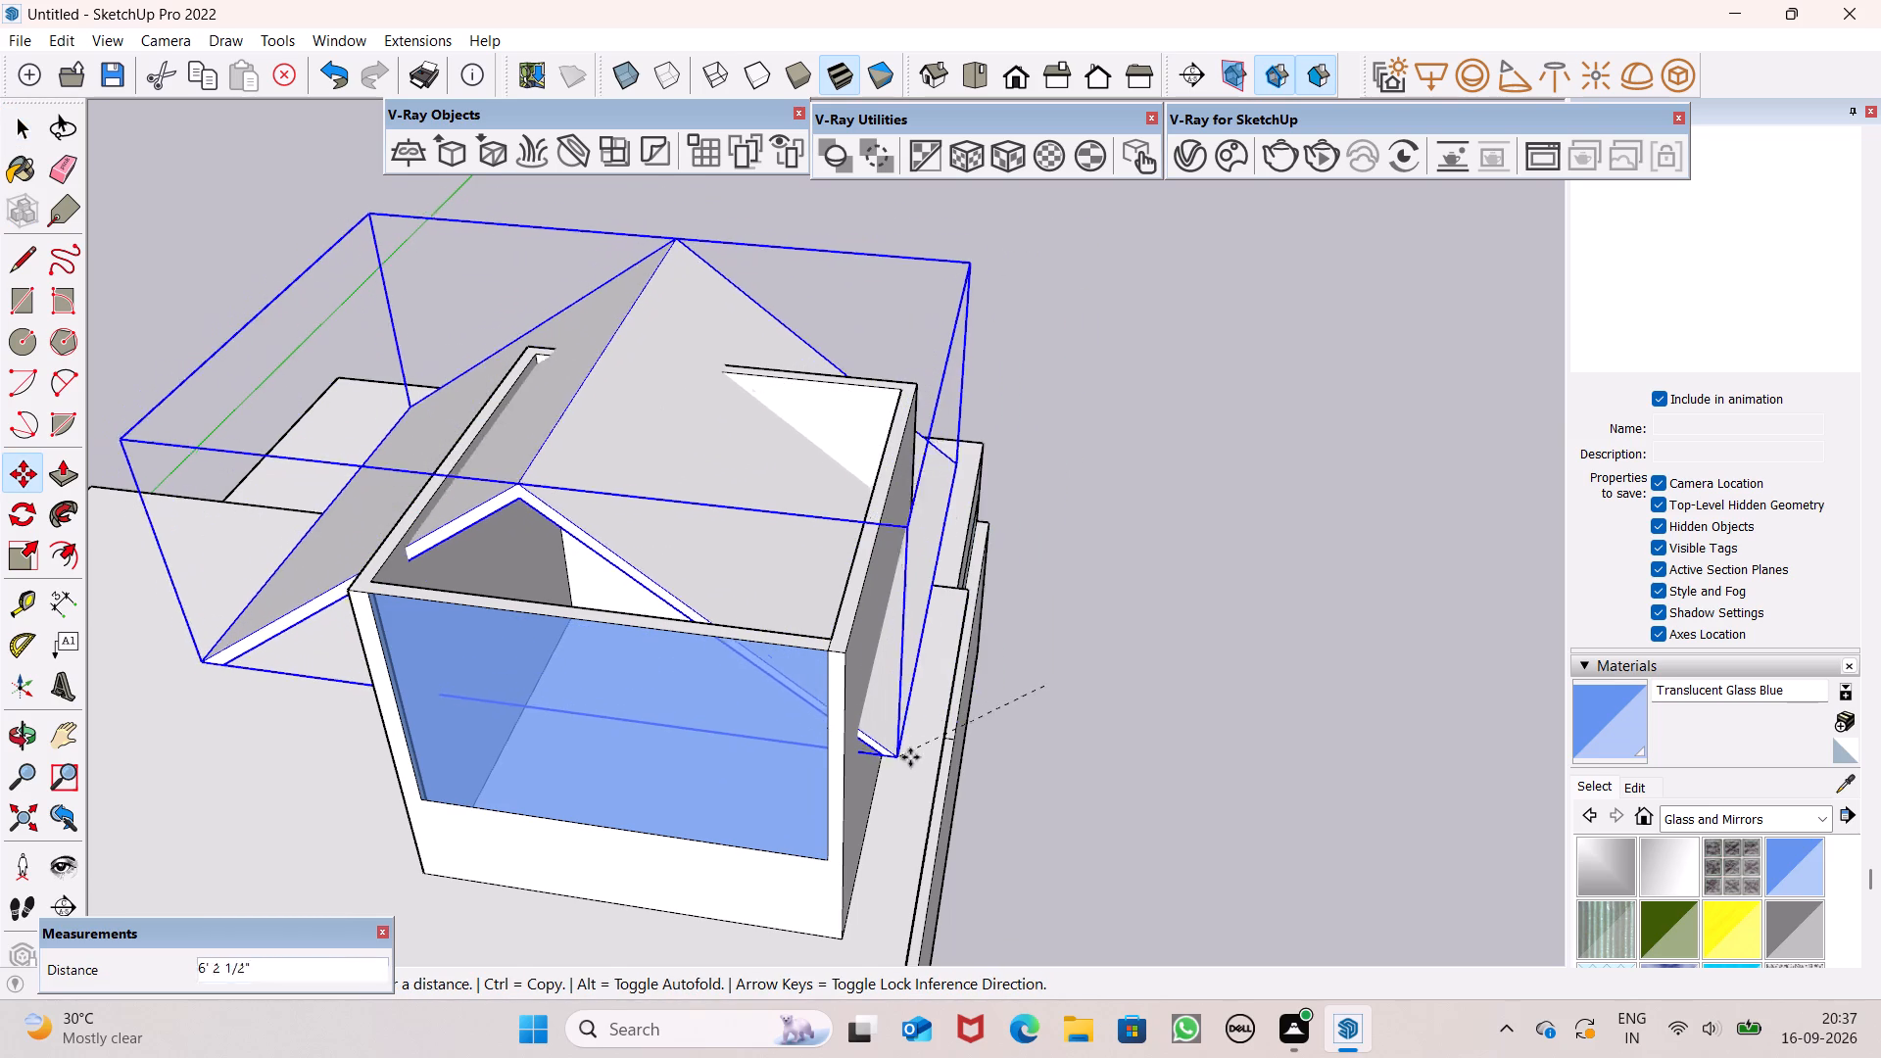
pyautogui.moveTo(910, 757); pyautogui.dragTo(947, 873)
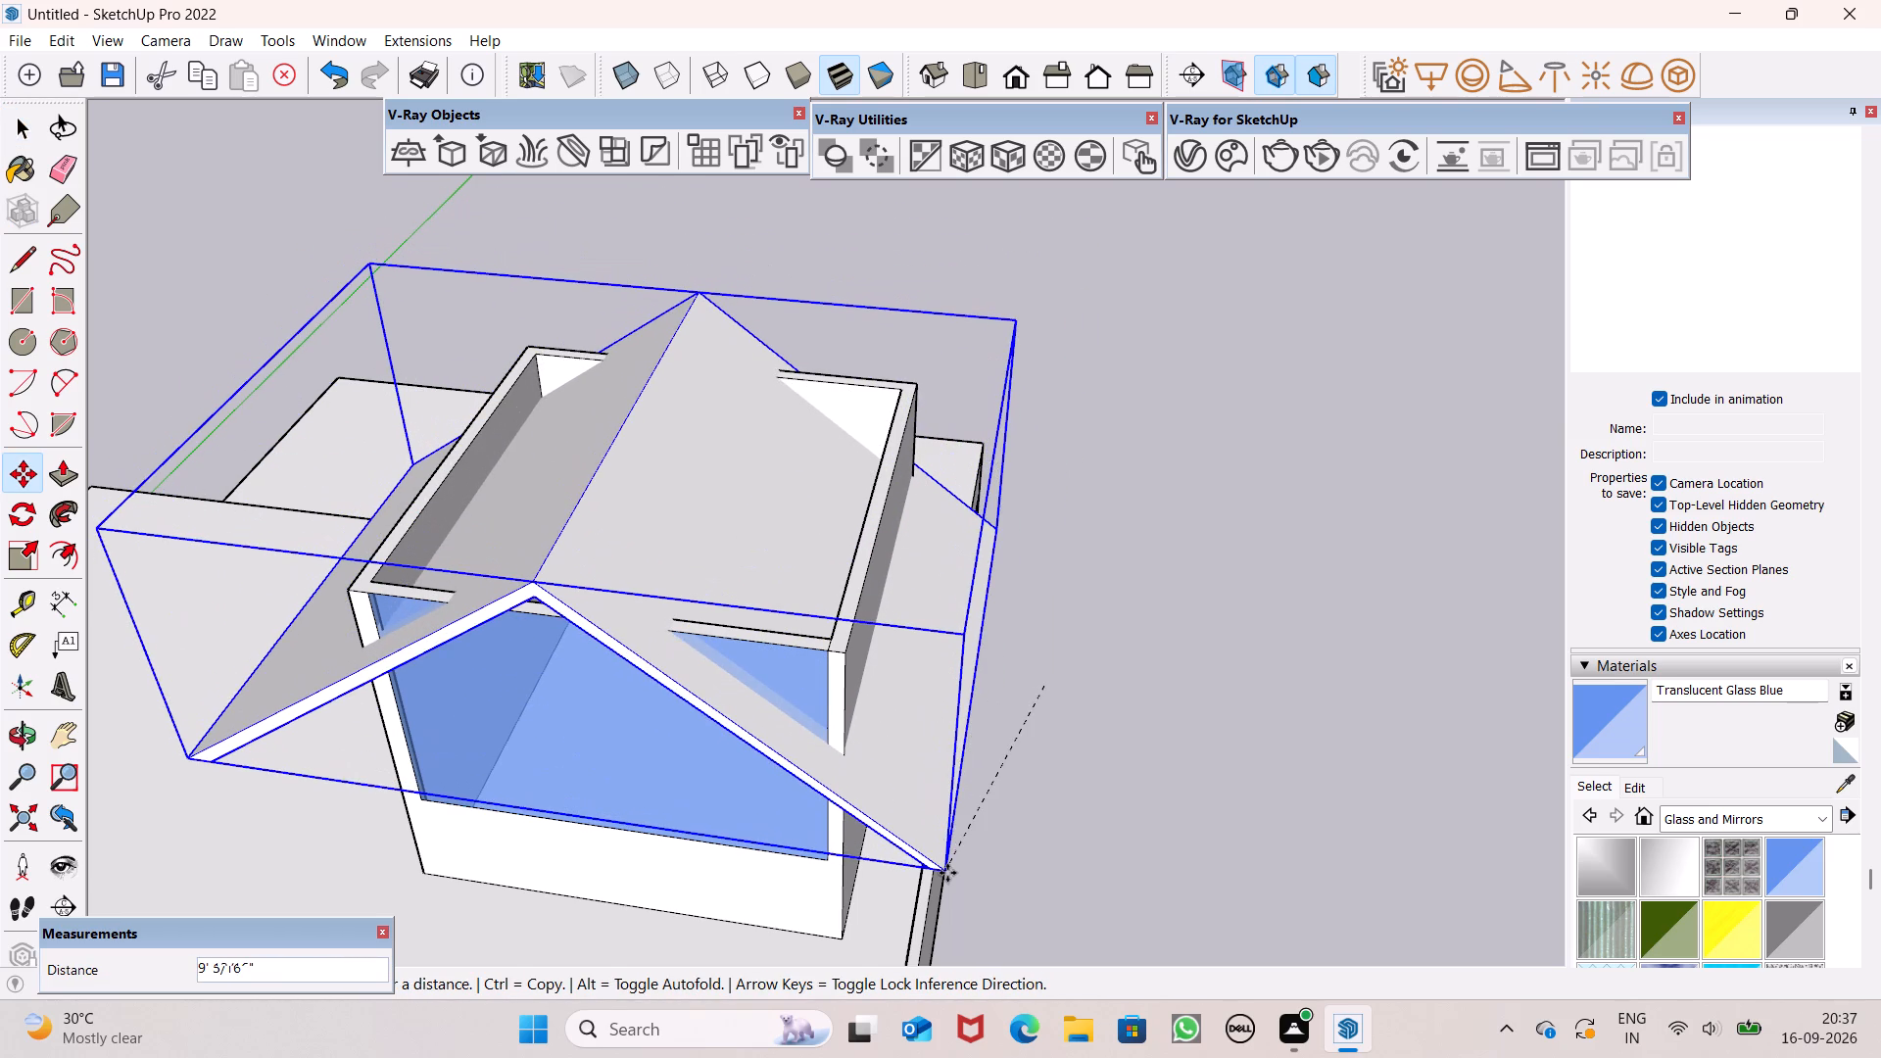
pyautogui.moveTo(947, 873); pyautogui.dragTo(974, 894)
# Move the gabled roof by its lower front corner about 2' 1/4" down against the box walls.
pyautogui.moveTo(1038, 842); pyautogui.dragTo(1197, 653, button='middle')
pyautogui.scroll(-7, 1180, 554)
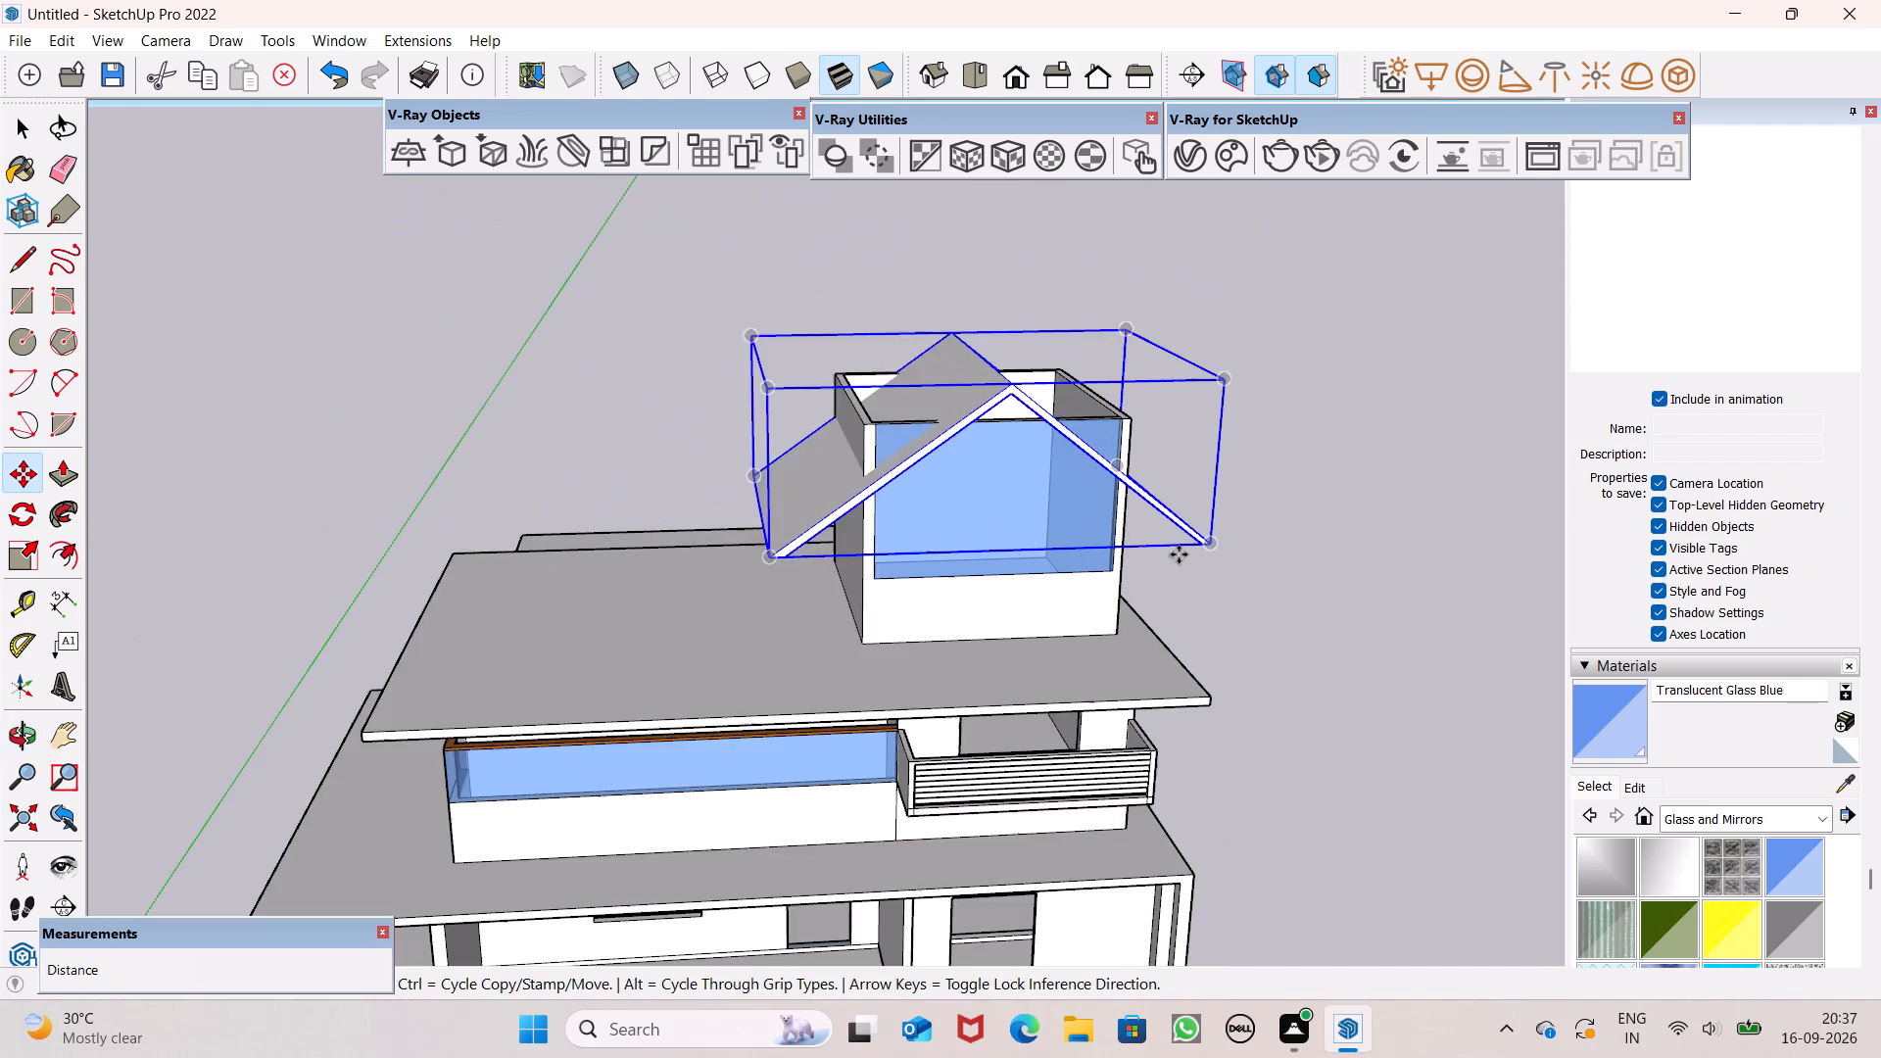
pyautogui.moveTo(1285, 569); pyautogui.dragTo(1148, 441, button='middle')
pyautogui.scroll(7, 1038, 361)
pyautogui.scroll(1, 1277, 645)
pyautogui.moveTo(1408, 737); pyautogui.dragTo(1444, 799)
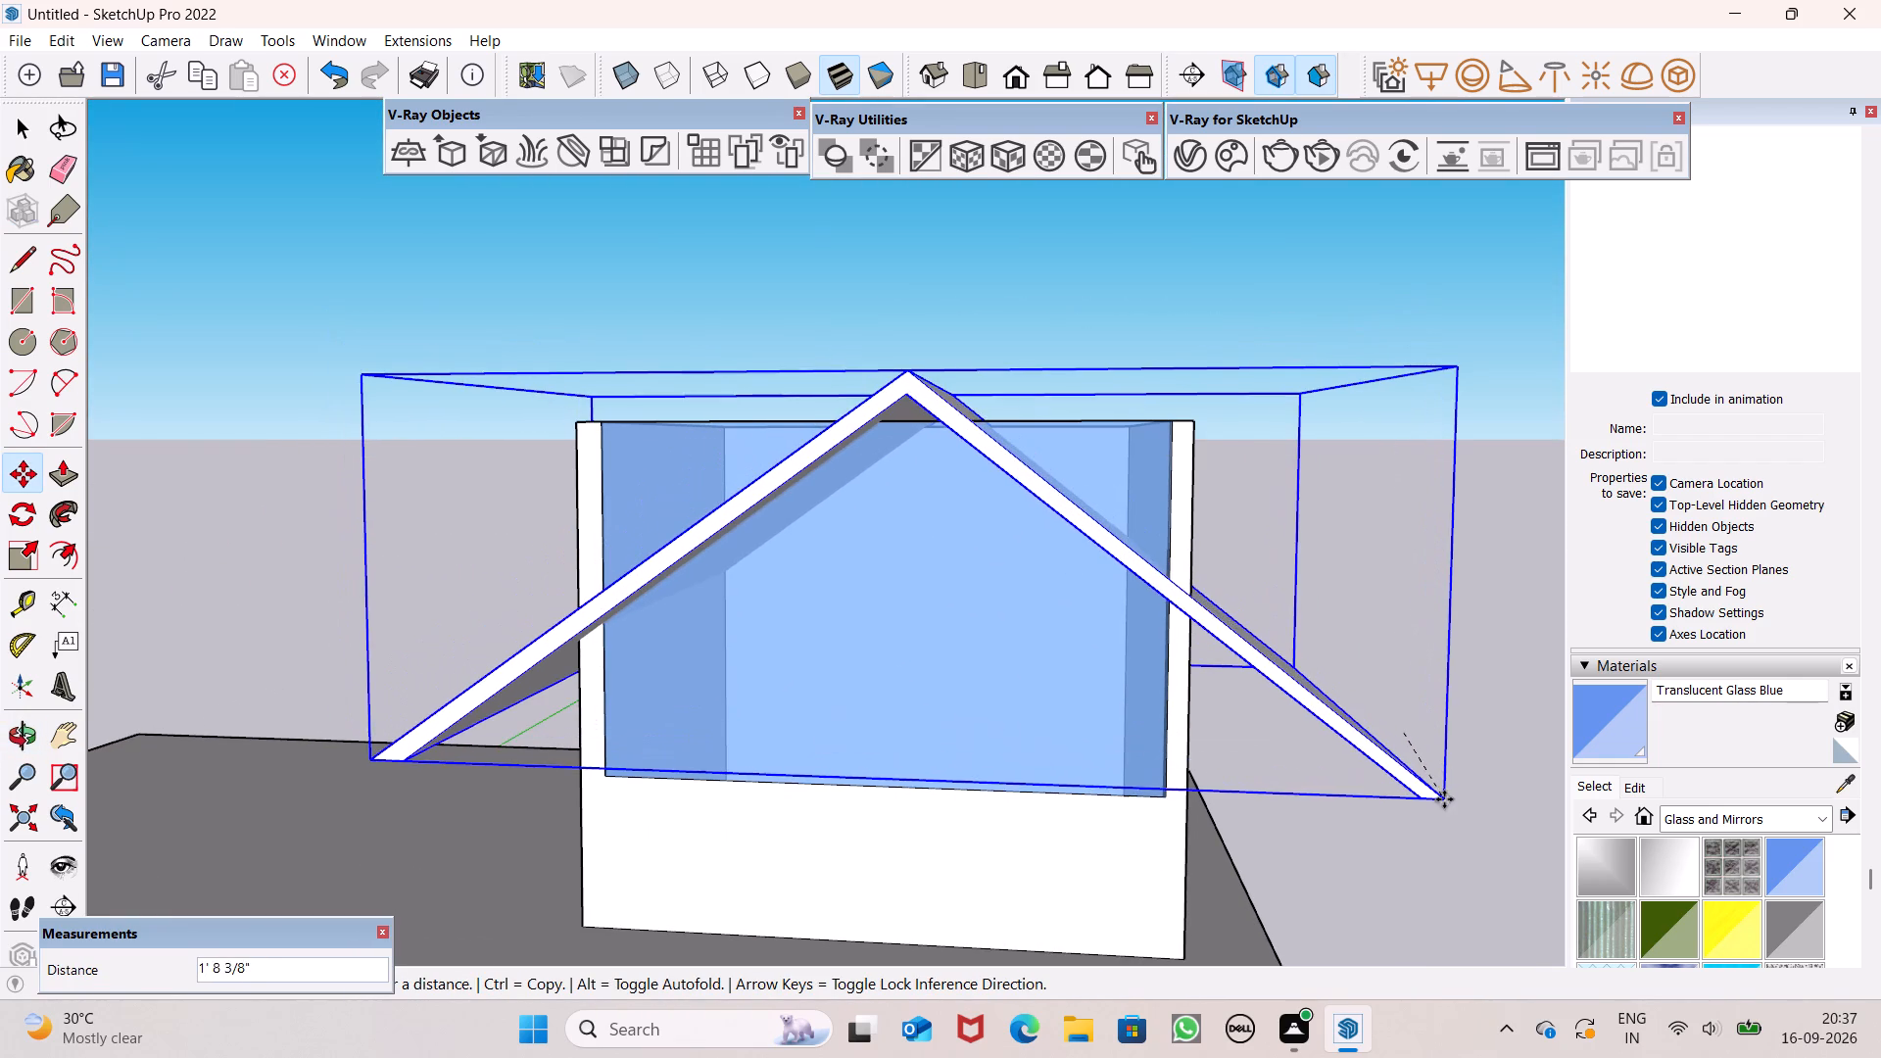
pyautogui.moveTo(1444, 799); pyautogui.dragTo(1441, 817)
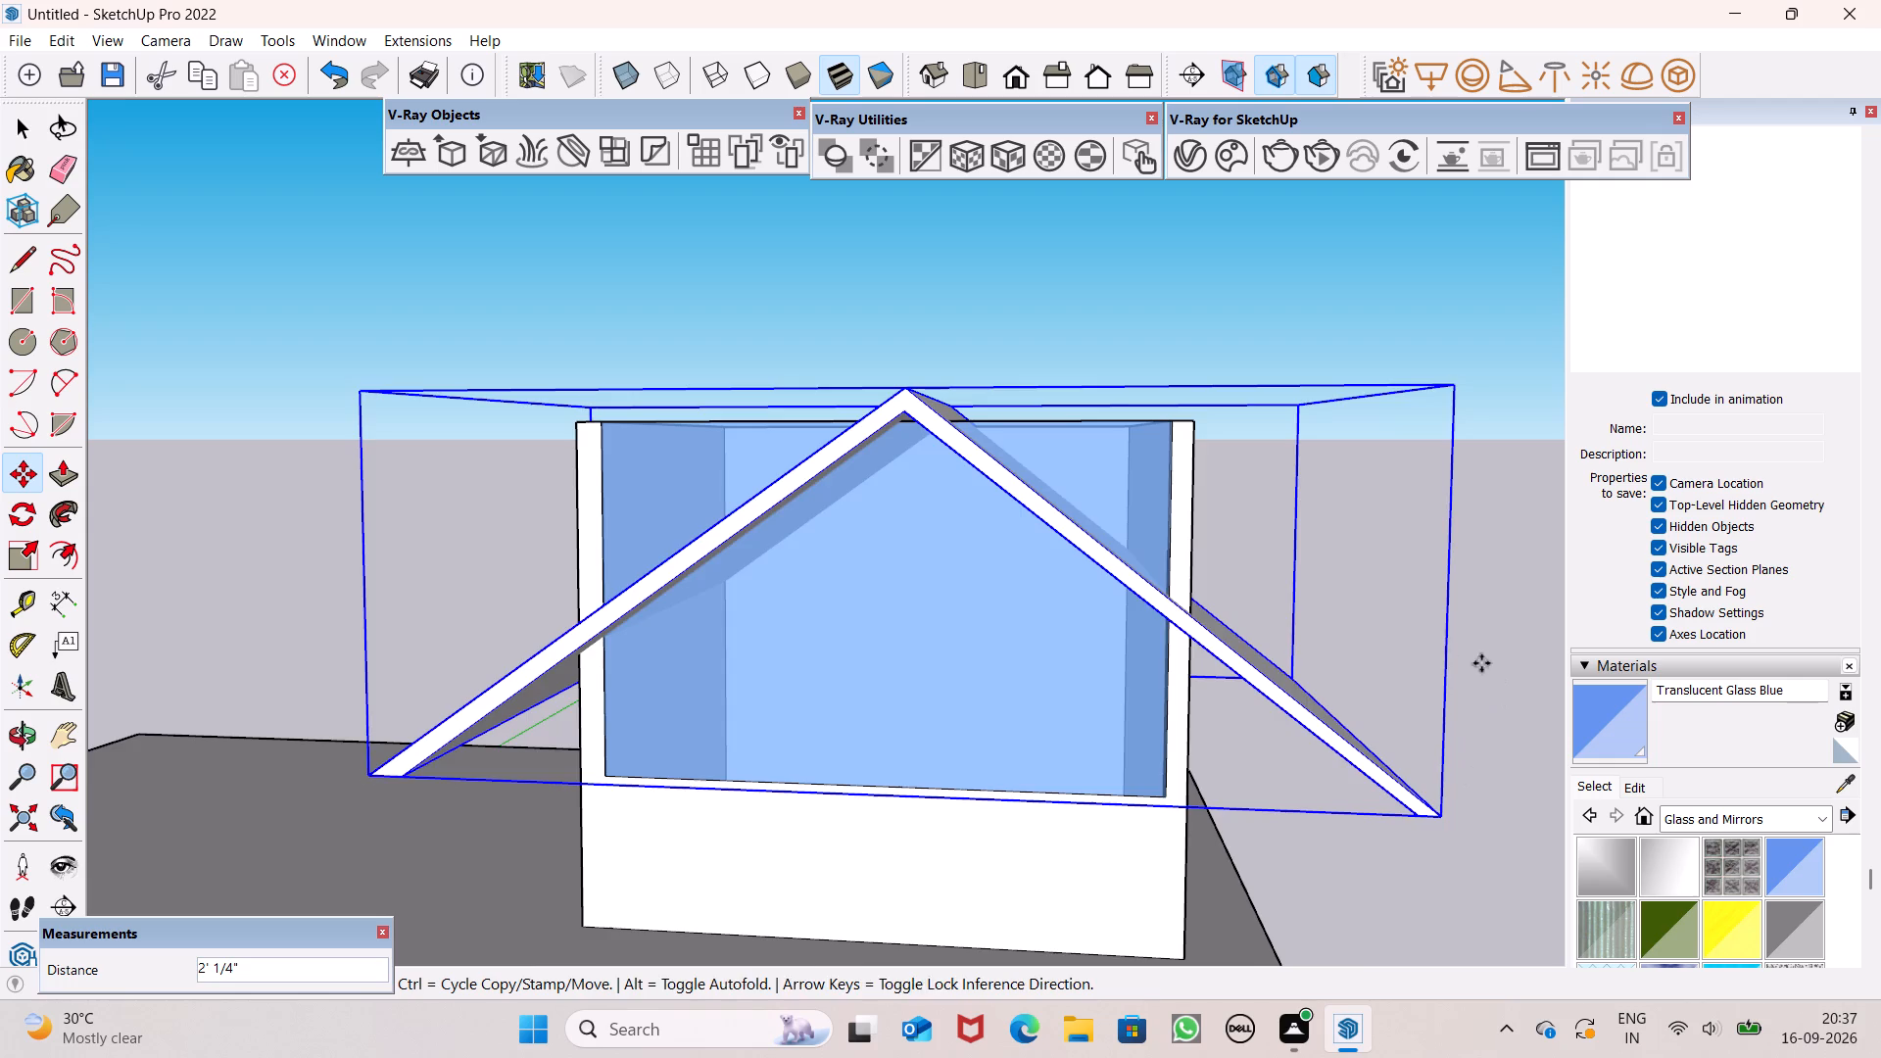
# Scale the gabled roof's height along the blue axis to about 1.17.
pyautogui.scroll(-4, 1382, 631)
pyautogui.moveTo(1367, 649); pyautogui.dragTo(1009, 731, button='middle')
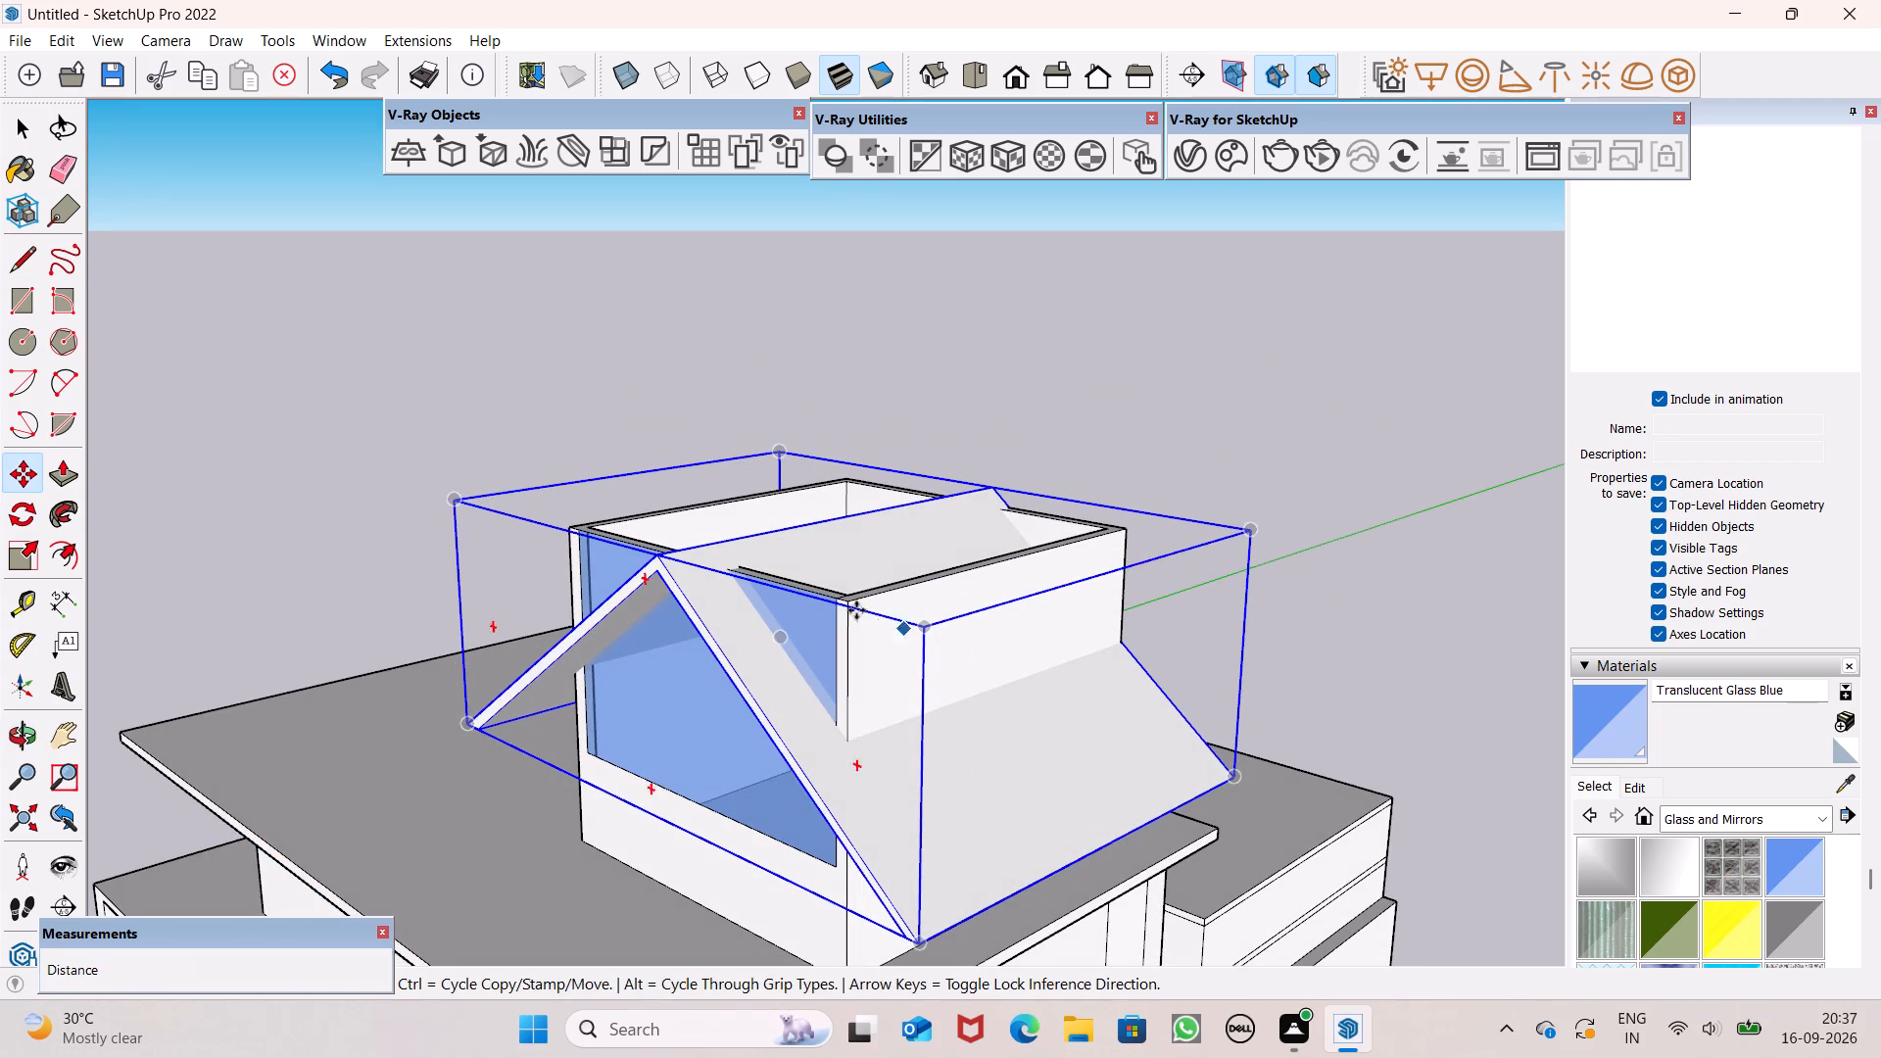
pyautogui.click(25, 547)
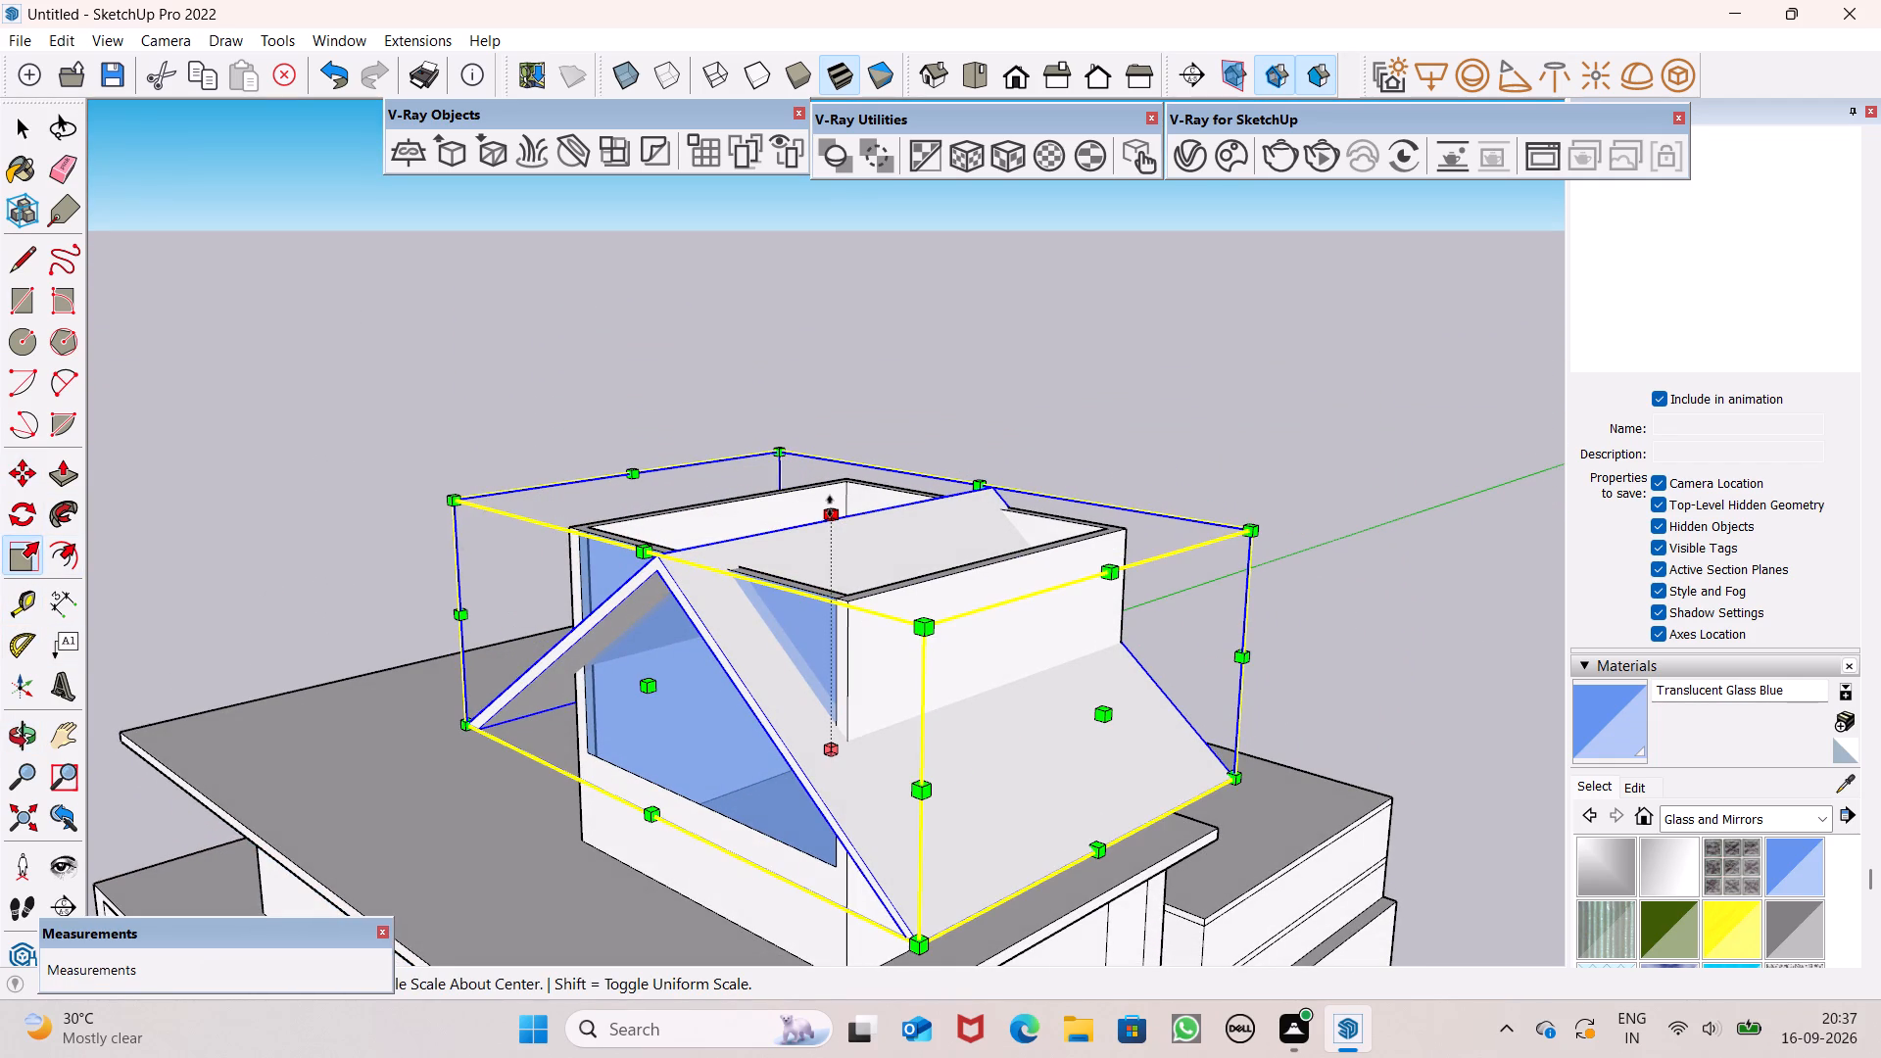
pyautogui.moveTo(829, 507); pyautogui.dragTo(843, 472)
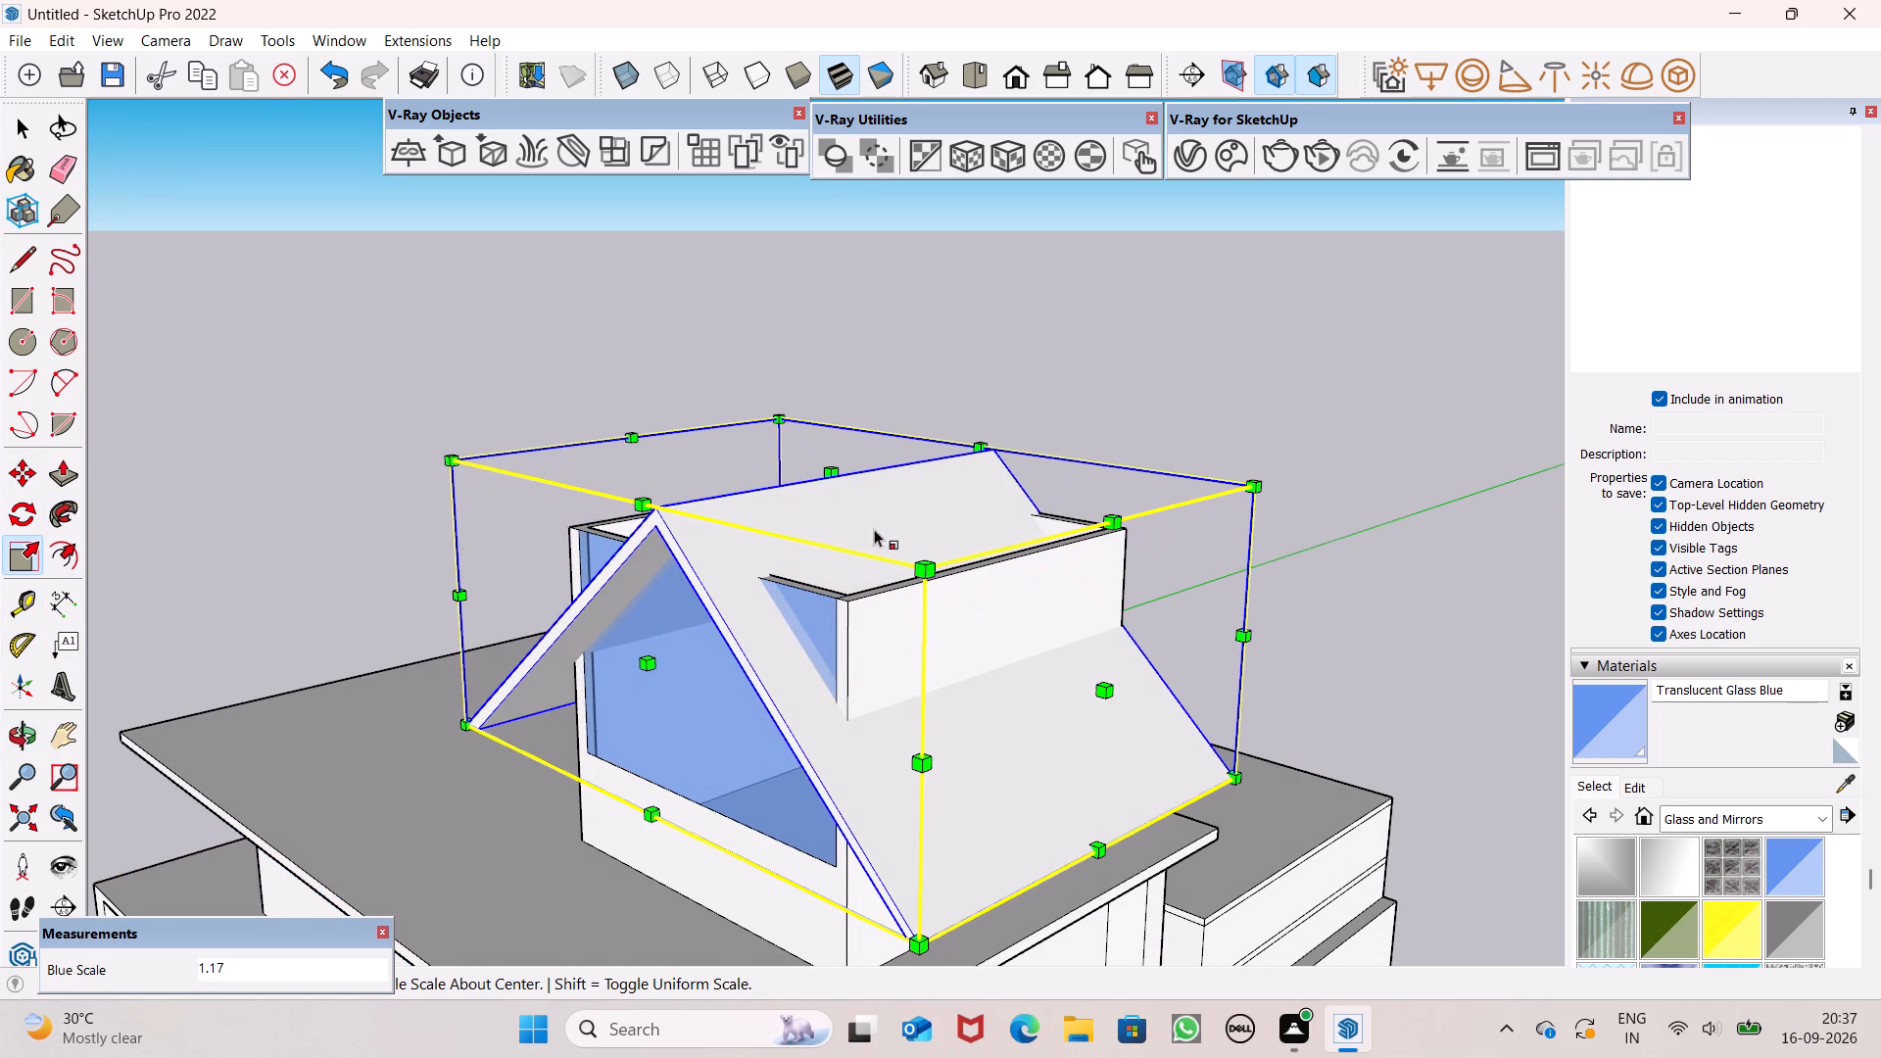
# Widen the gabled roof along the red axis by scaling it outward from both eave sides beyond the rooftop box.
pyautogui.moveTo(1113, 686); pyautogui.dragTo(1275, 735)
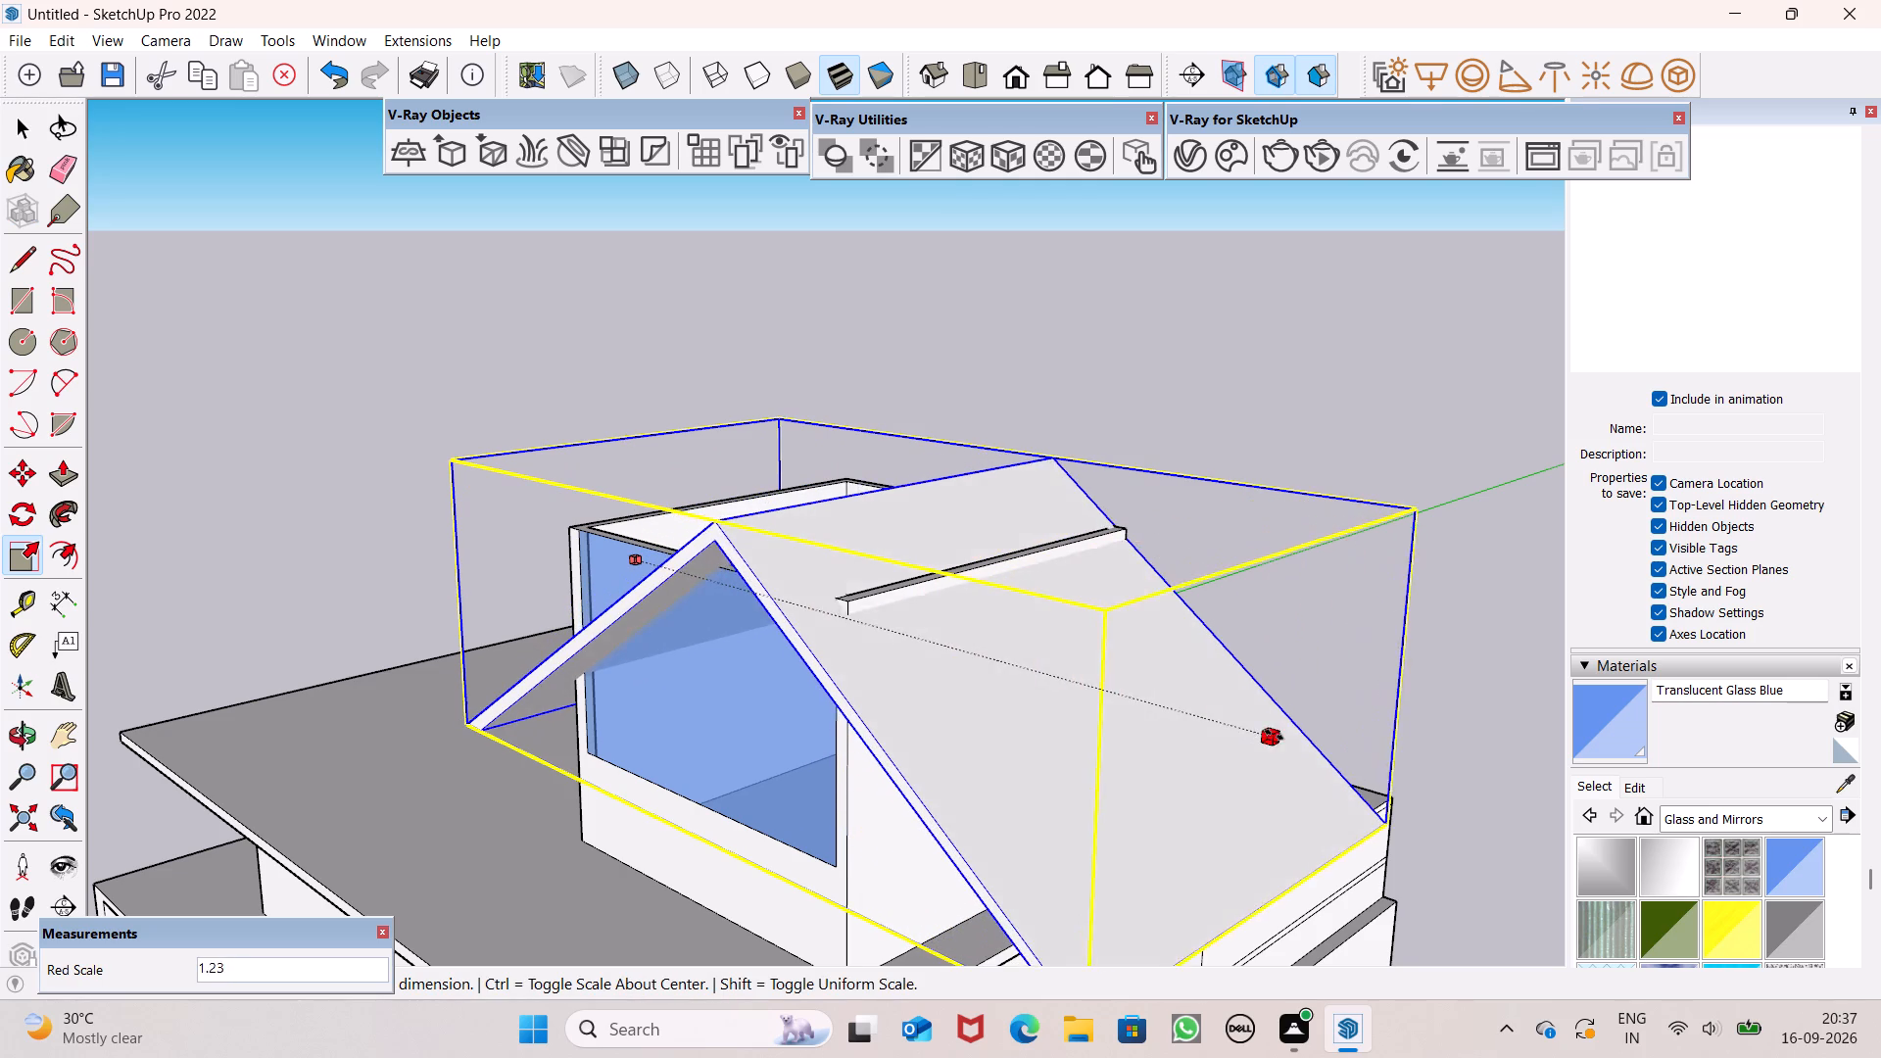
pyautogui.moveTo(1275, 735); pyautogui.dragTo(1307, 735)
pyautogui.moveTo(1165, 721); pyautogui.dragTo(1827, 726, button='middle')
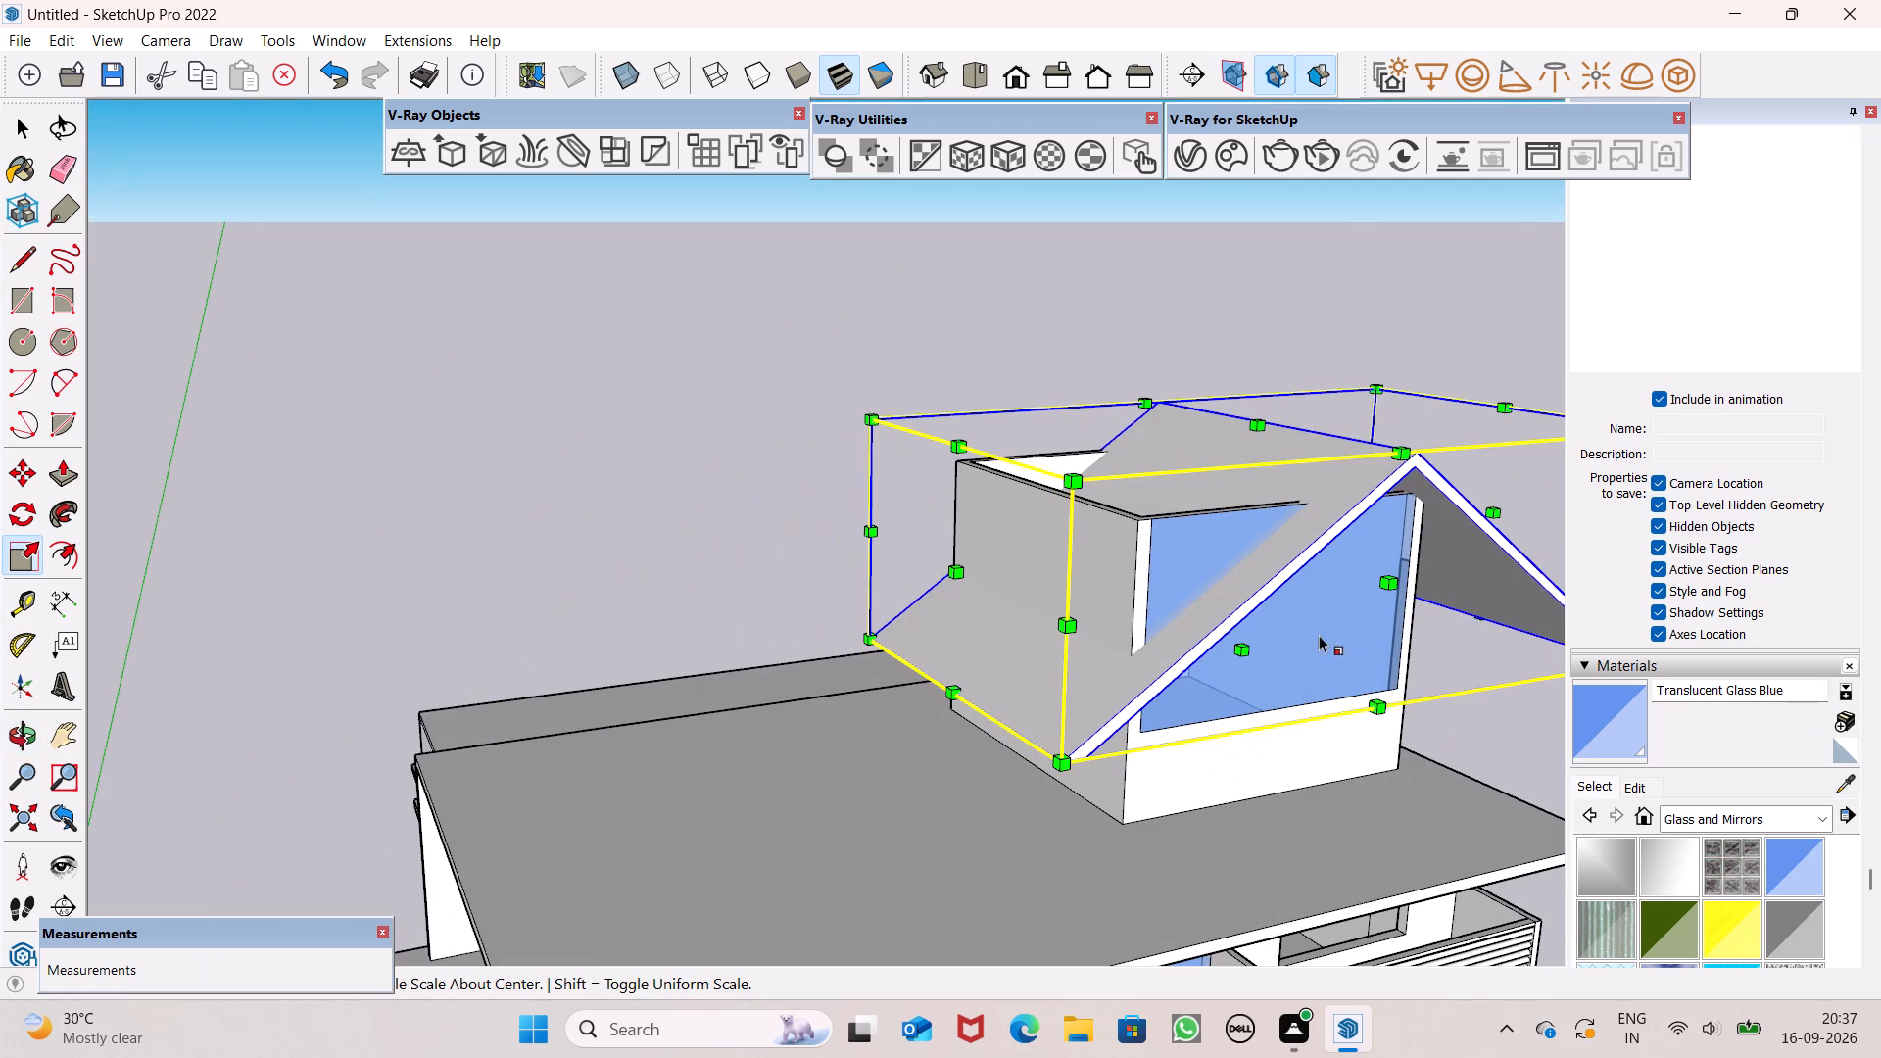
pyautogui.moveTo(954, 559); pyautogui.dragTo(901, 570)
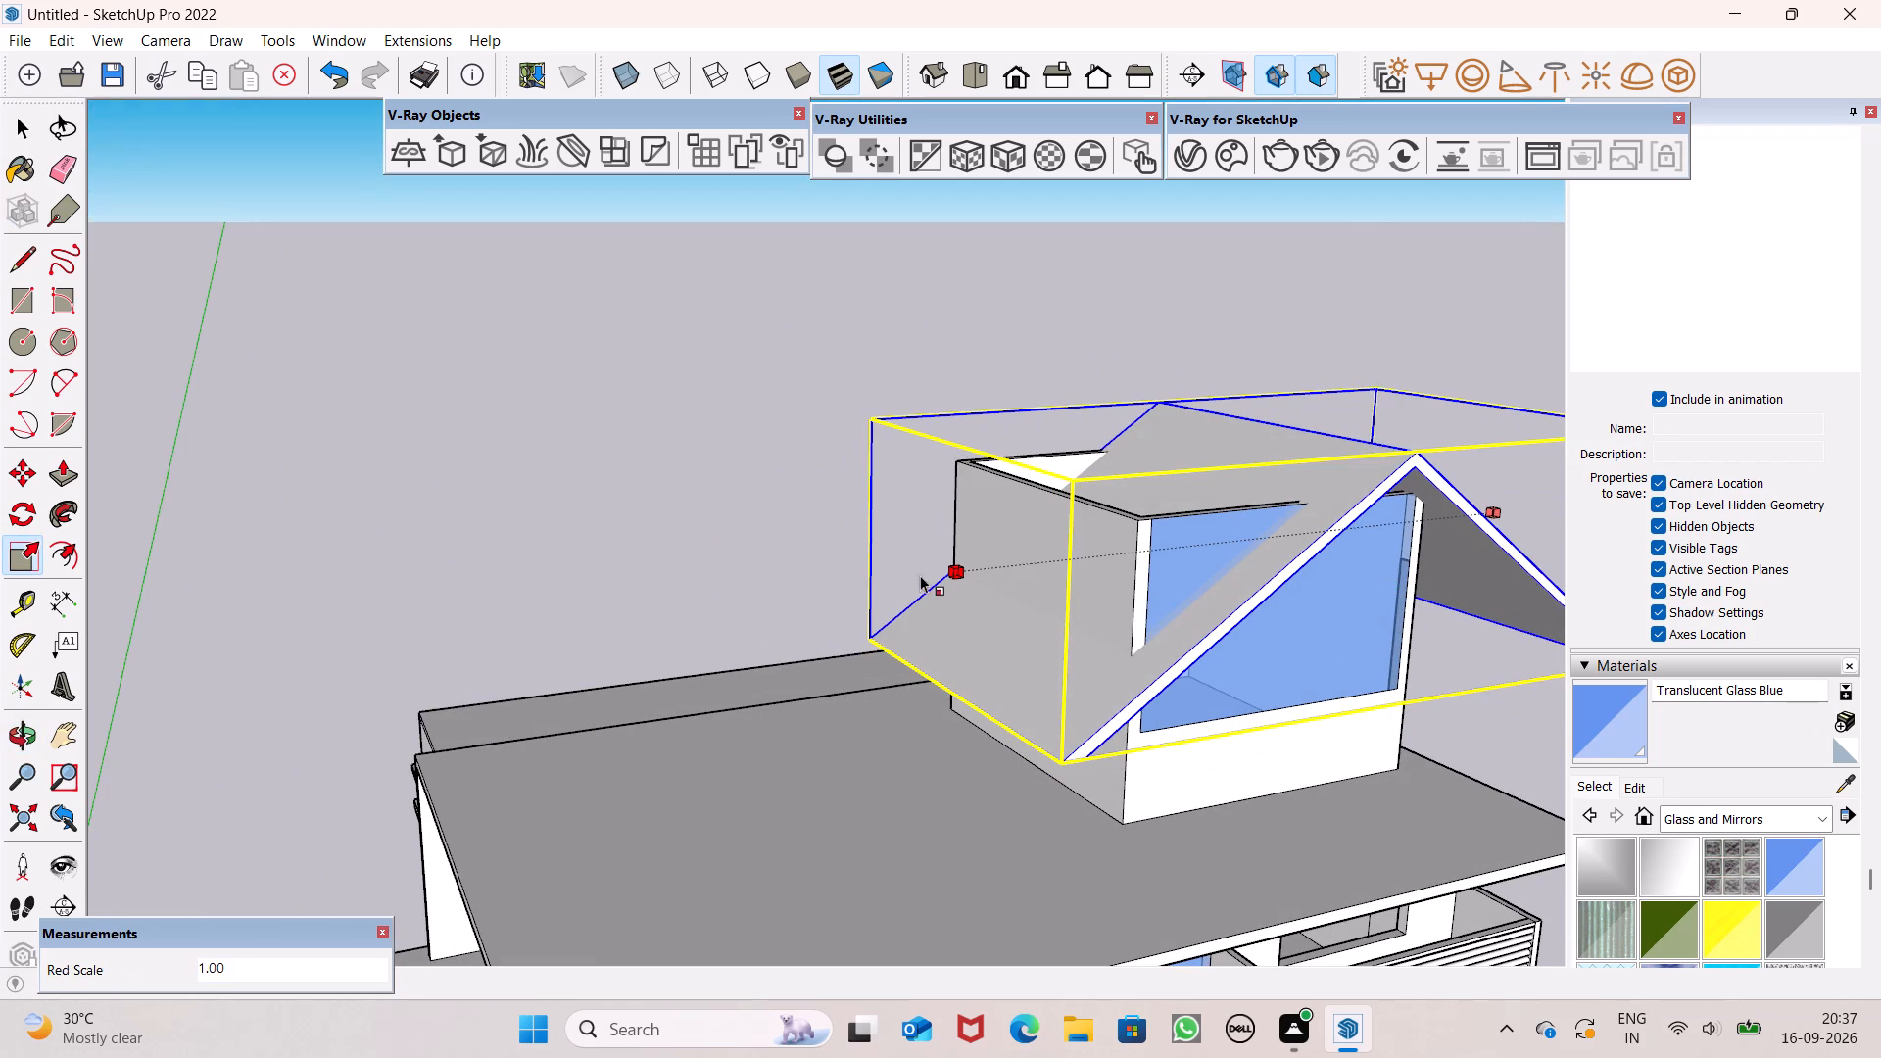
pyautogui.moveTo(948, 566); pyautogui.dragTo(748, 541)
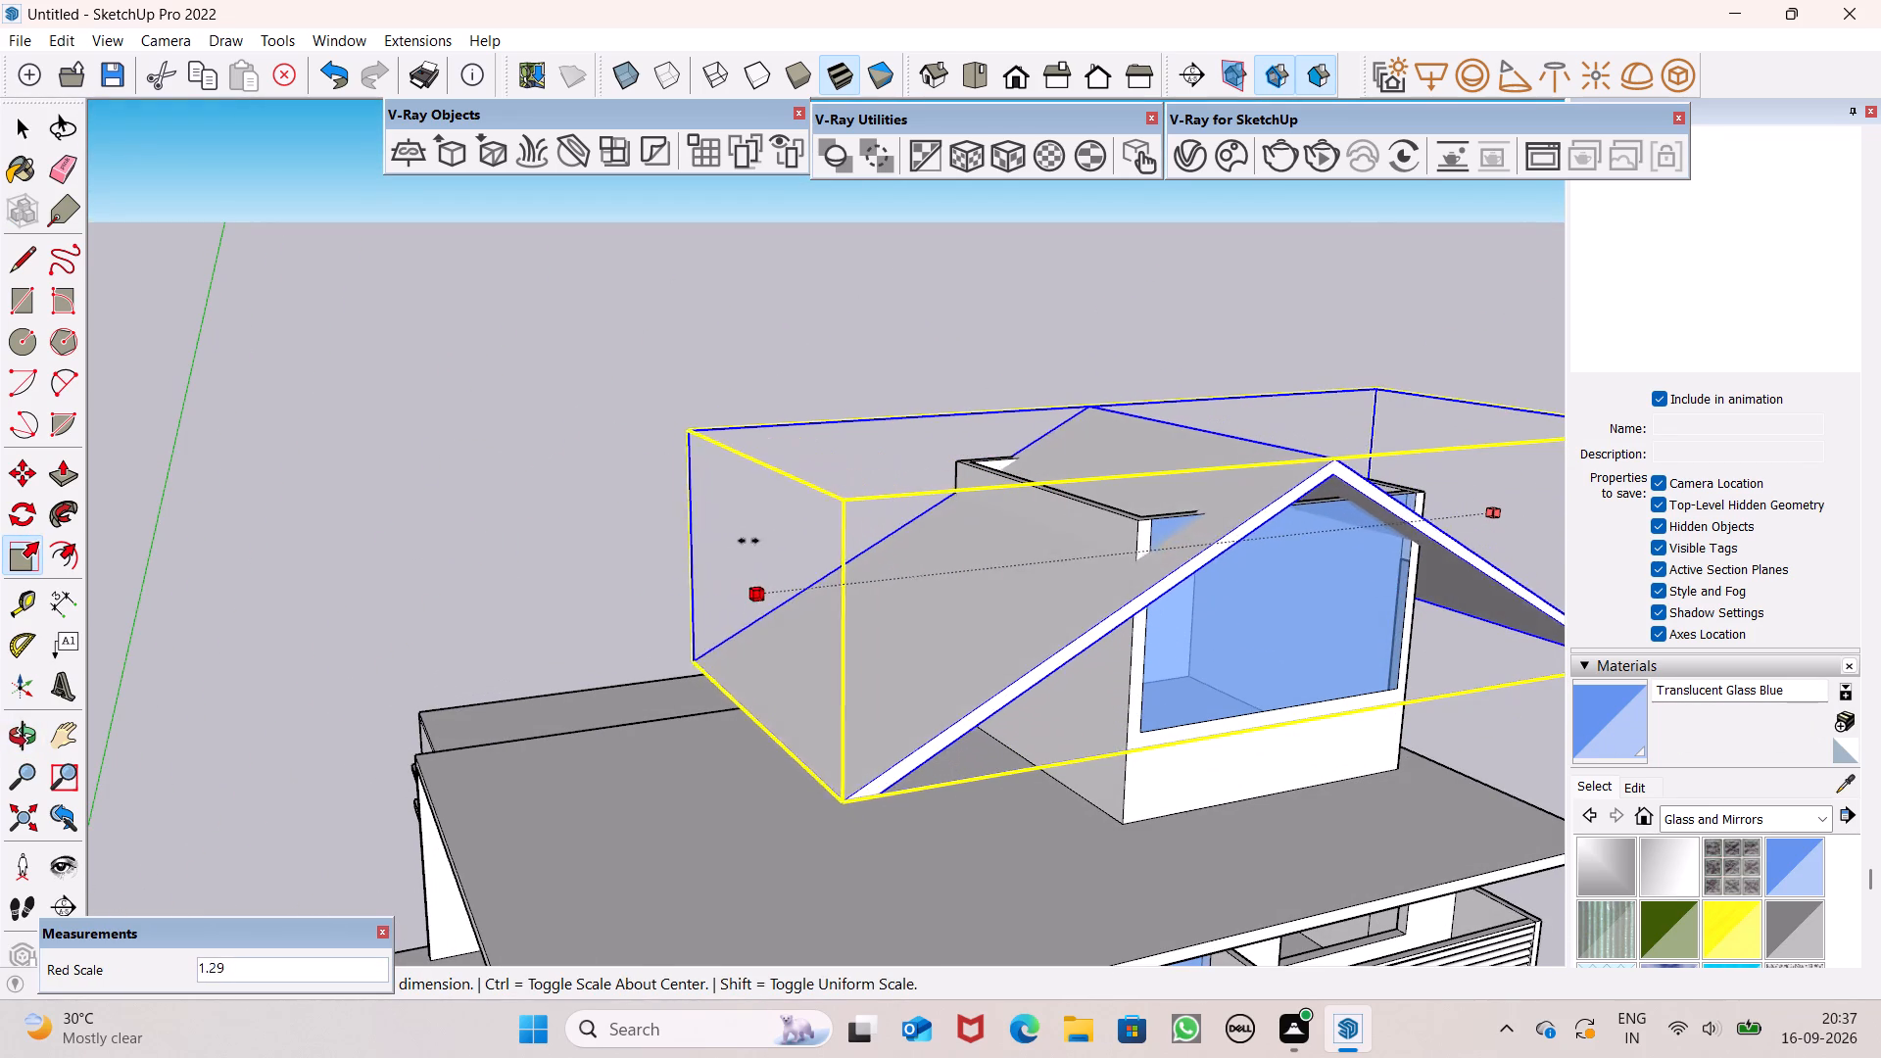
pyautogui.moveTo(748, 541); pyautogui.dragTo(622, 534)
pyautogui.scroll(-6, 889, 504)
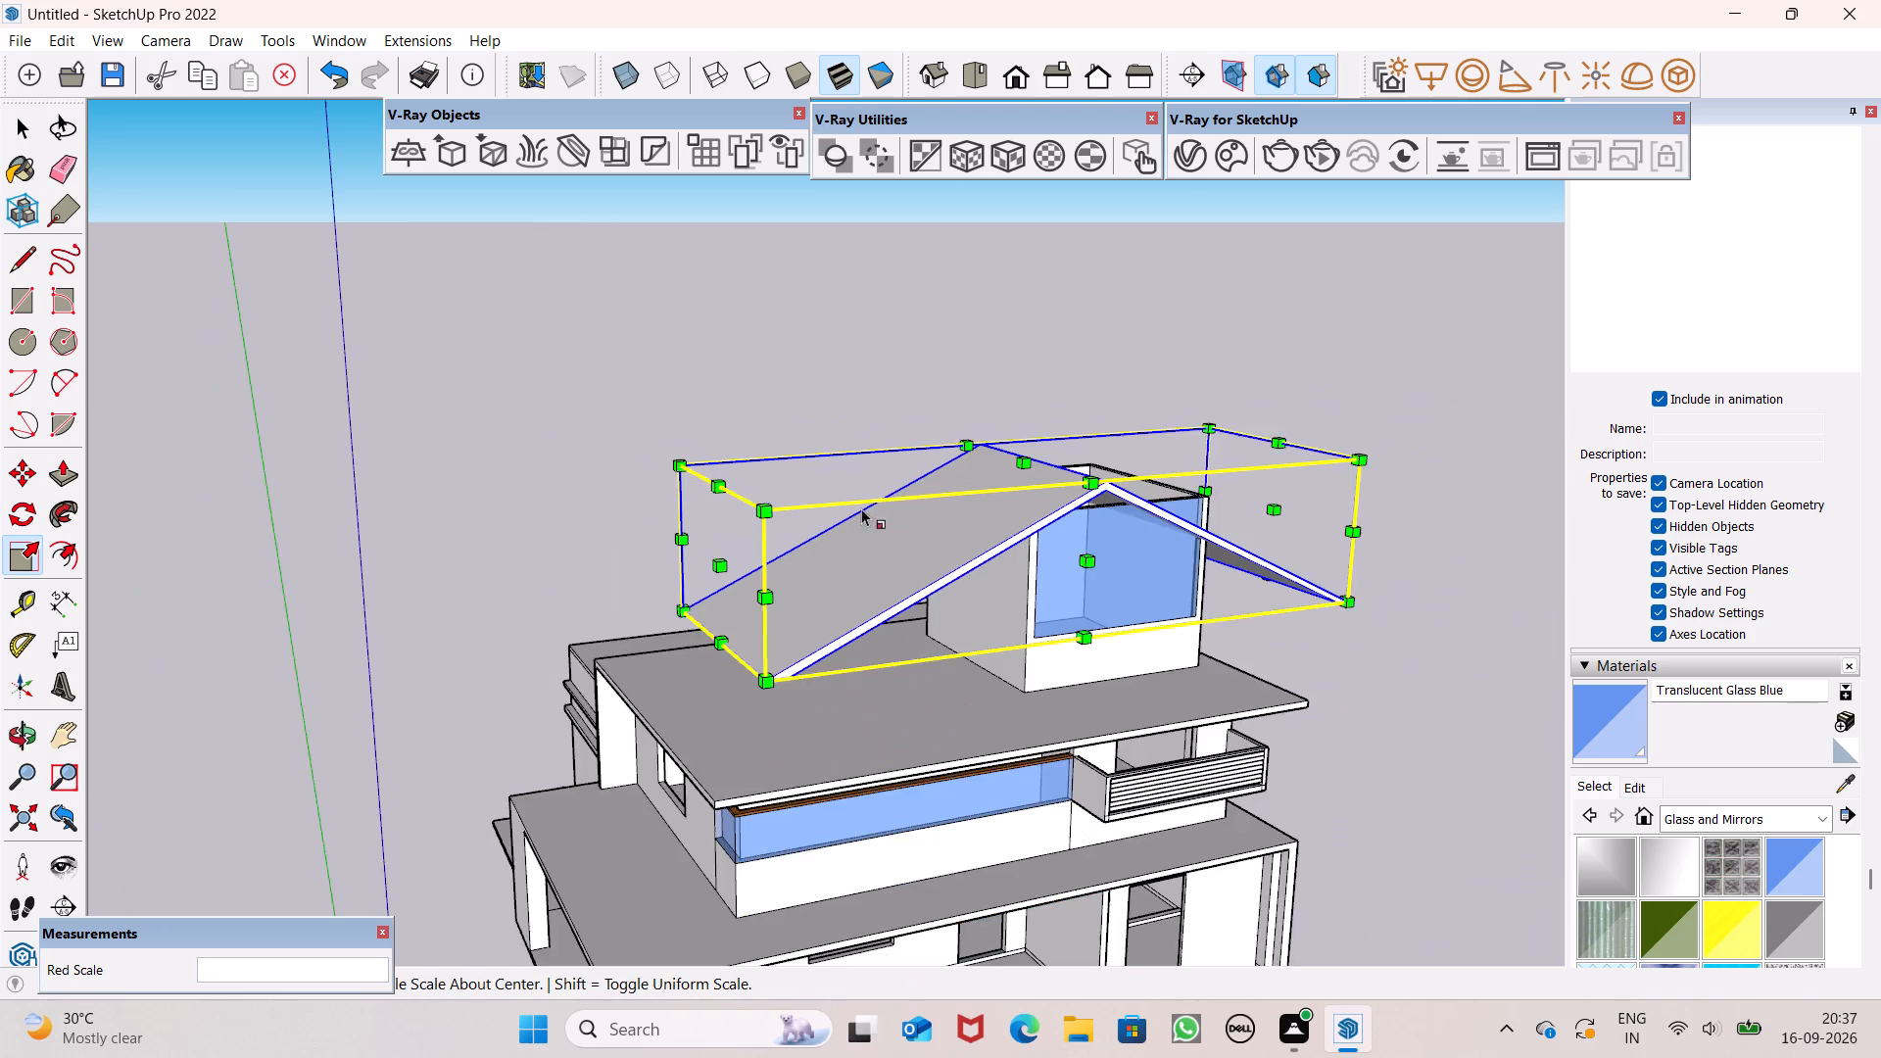
pyautogui.moveTo(1240, 587); pyautogui.dragTo(723, 629, button='middle')
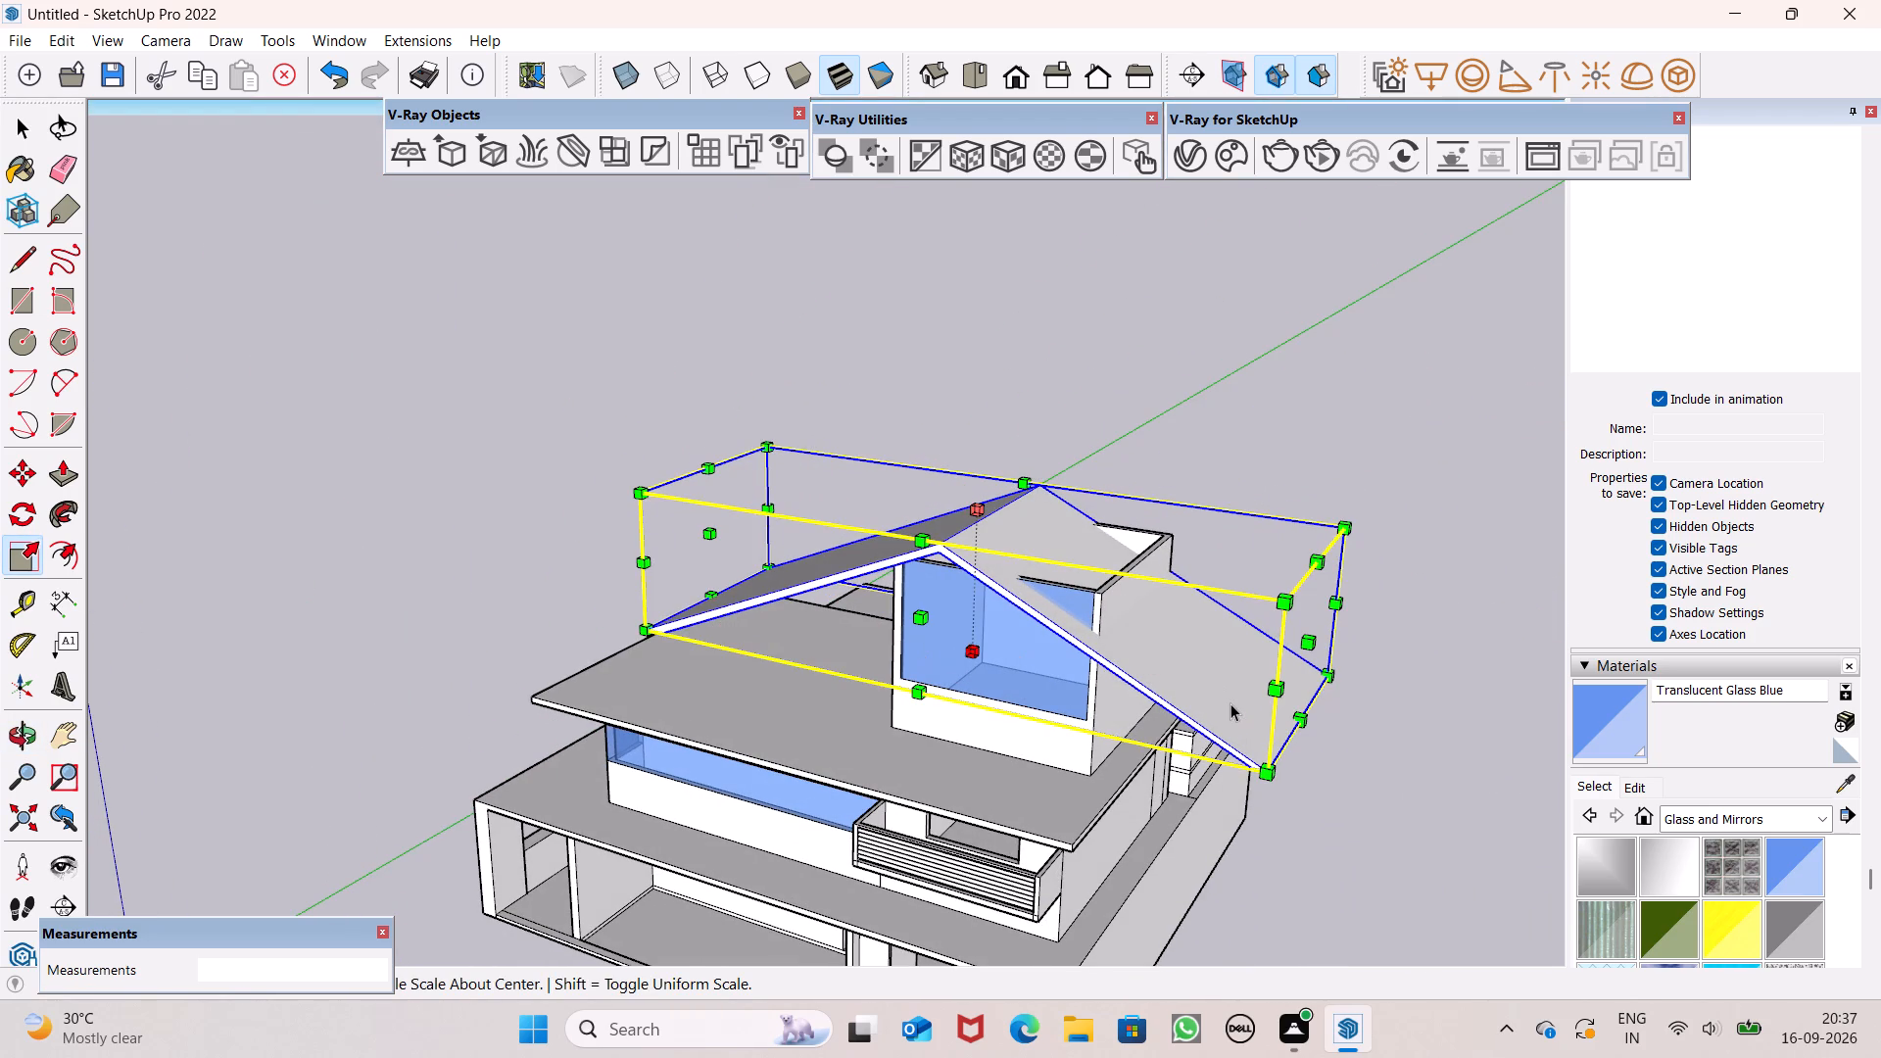
pyautogui.press('space')
# Move the widened gabled roof by its lower front corner about 3' 5" sideways and down, centring its ridge over the box.
pyautogui.moveTo(1223, 697); pyautogui.dragTo(1309, 494, button='middle')
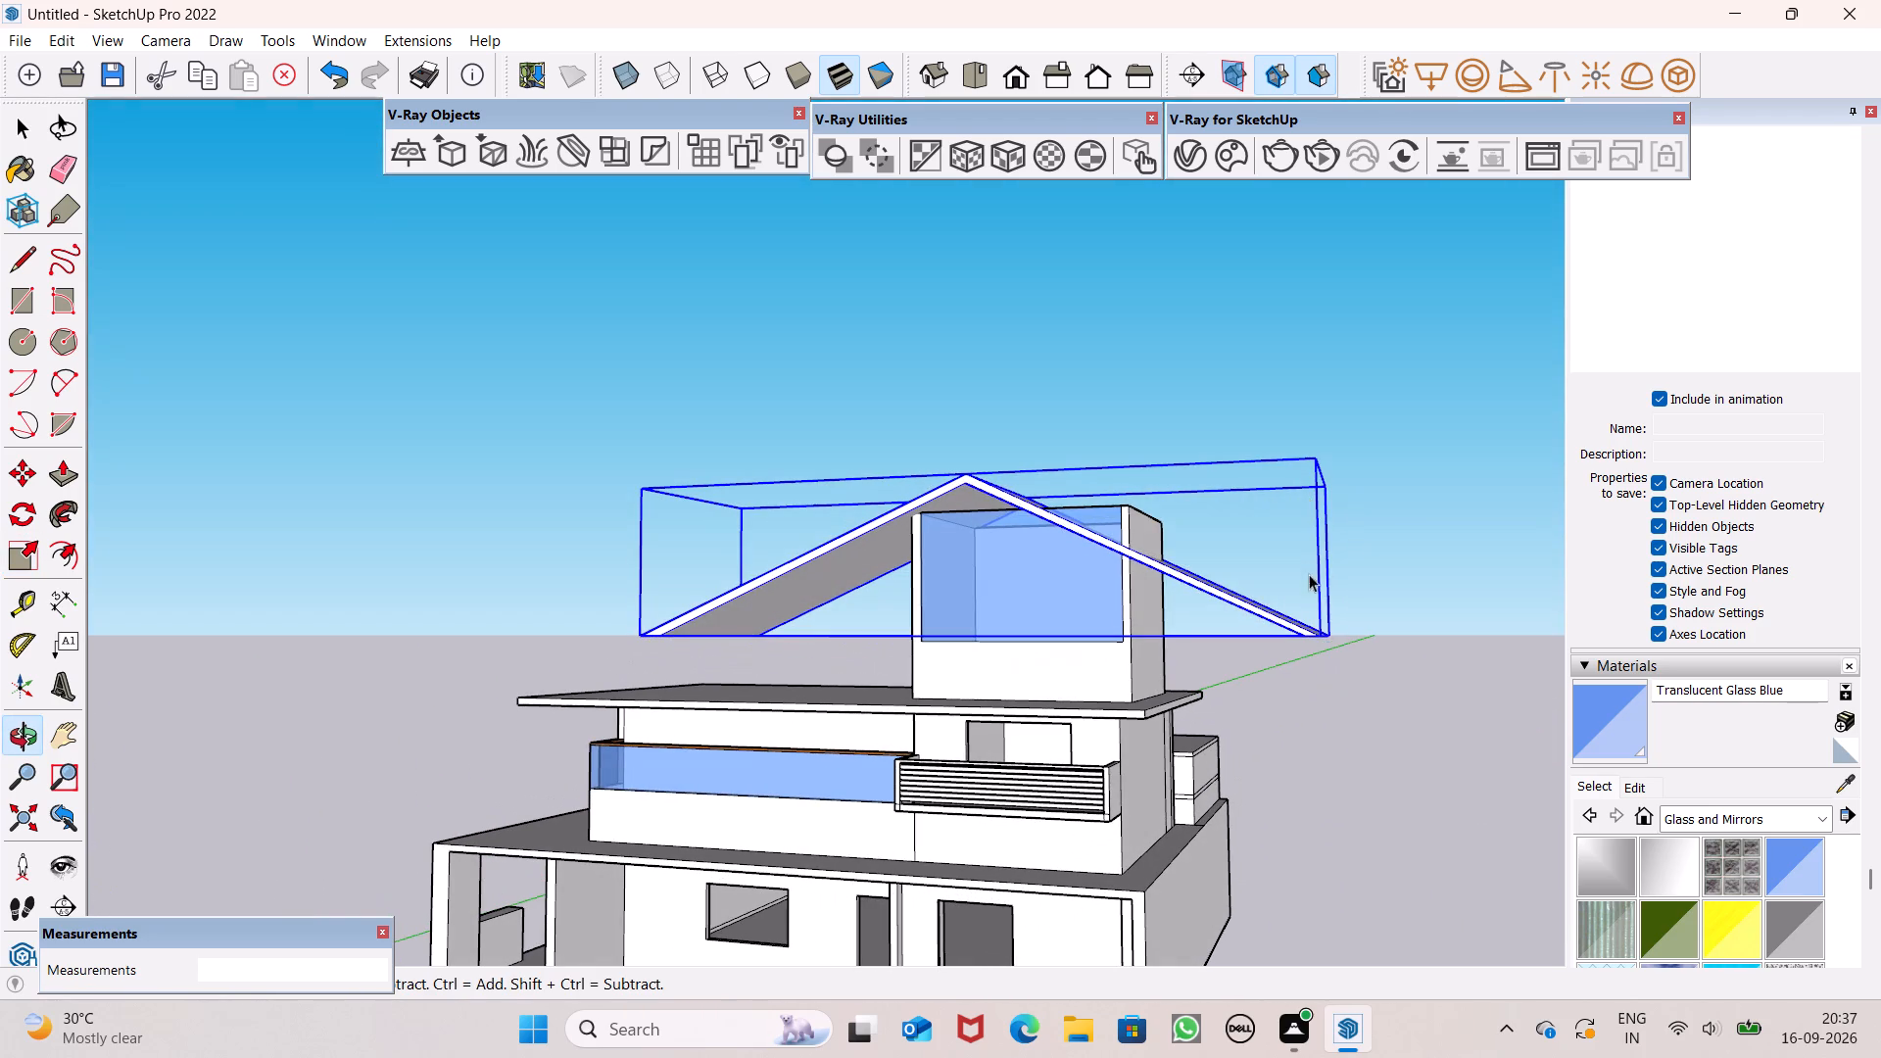
pyautogui.press('m')
pyautogui.press('Return')
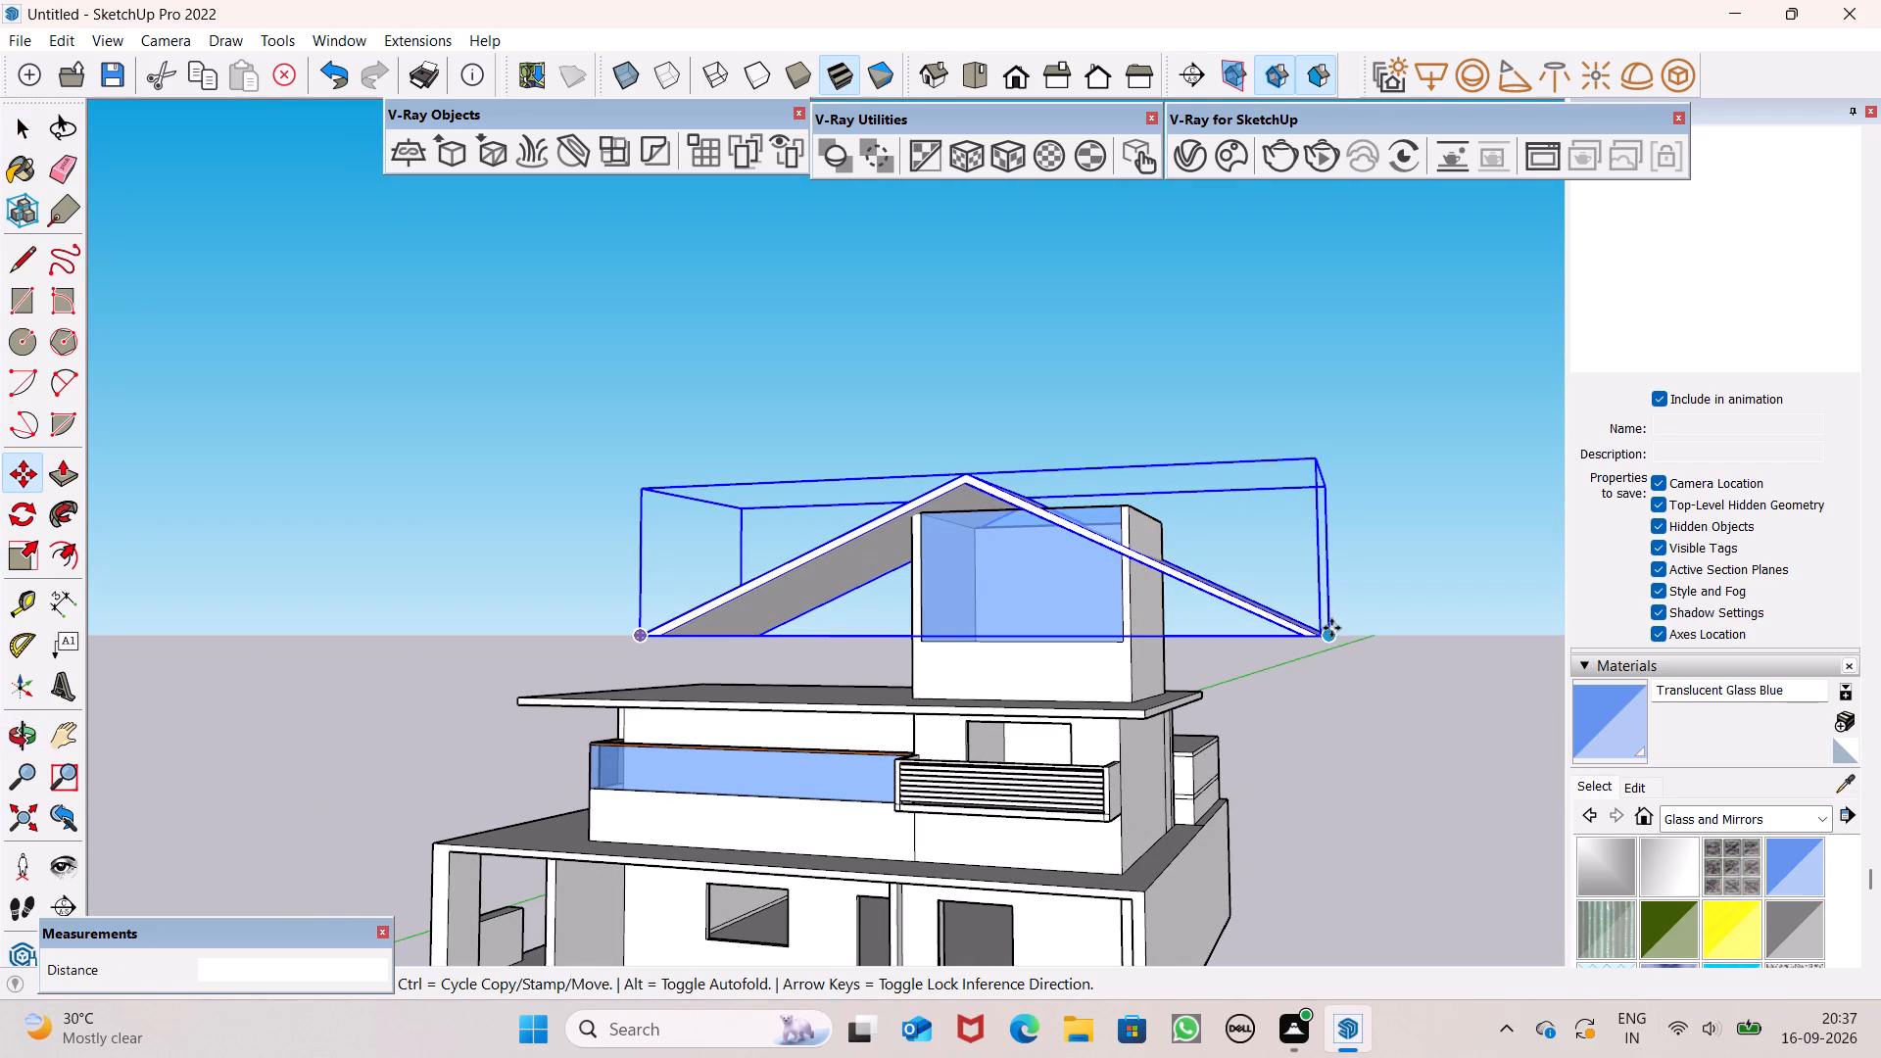
pyautogui.moveTo(1320, 636); pyautogui.dragTo(1375, 663)
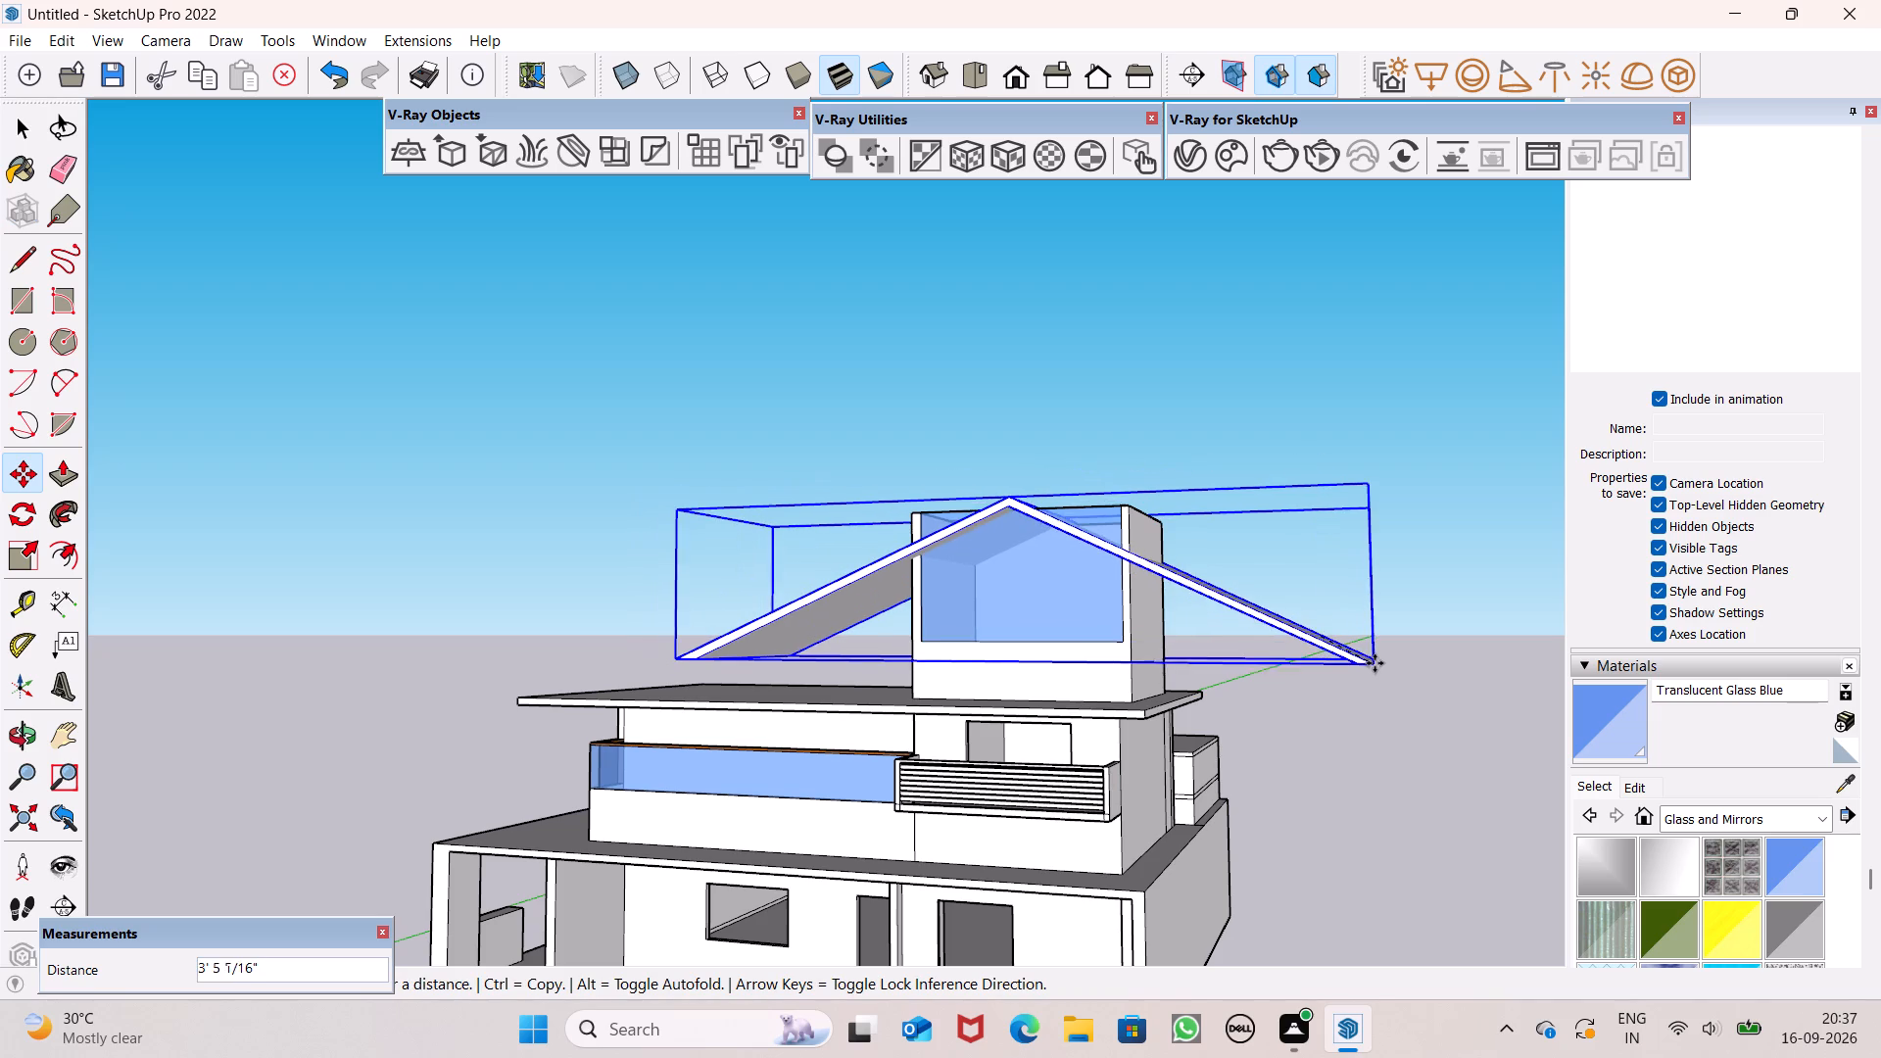
pyautogui.moveTo(1375, 663); pyautogui.dragTo(1378, 658)
# Examine from above and from the front how the widened roof sits over the rooftop box, and deselect the roof.
pyautogui.scroll(-3, 1219, 638)
pyautogui.moveTo(1215, 643); pyautogui.dragTo(978, 842, button='middle')
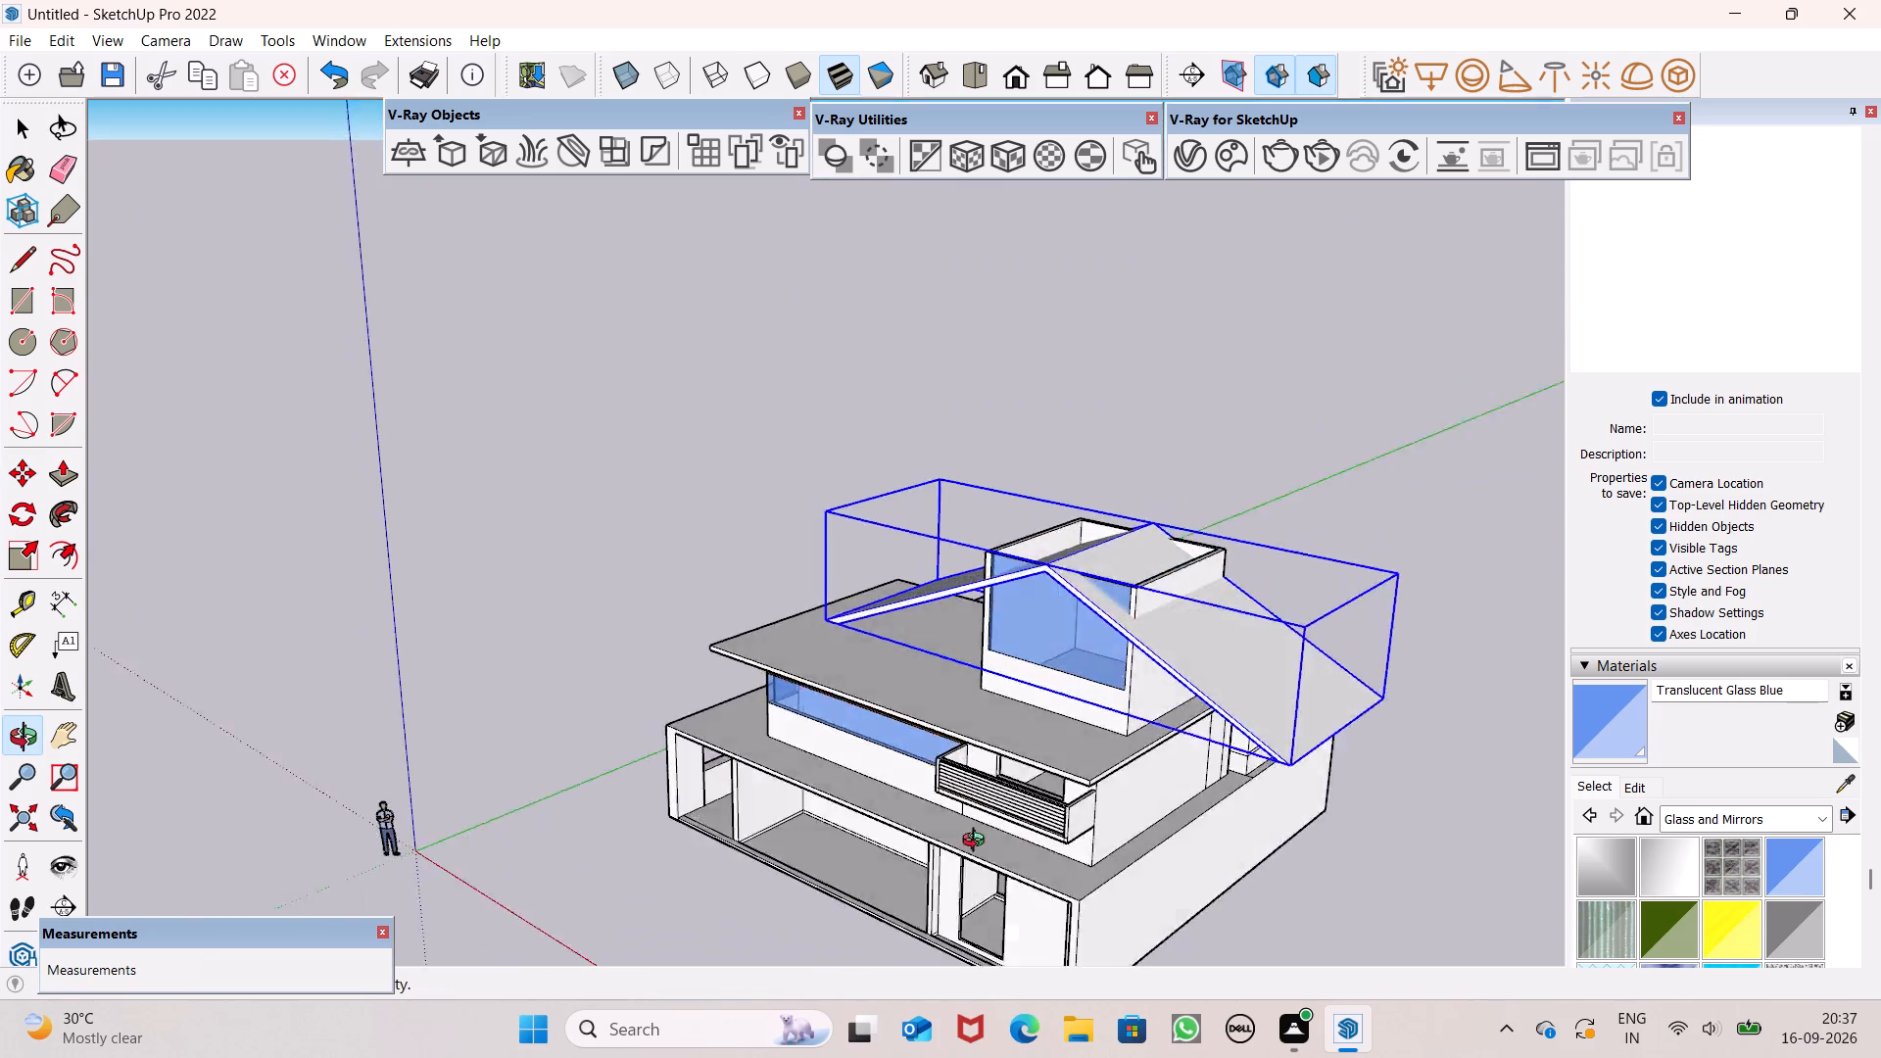
pyautogui.moveTo(978, 842); pyautogui.dragTo(780, 1040, button='middle')
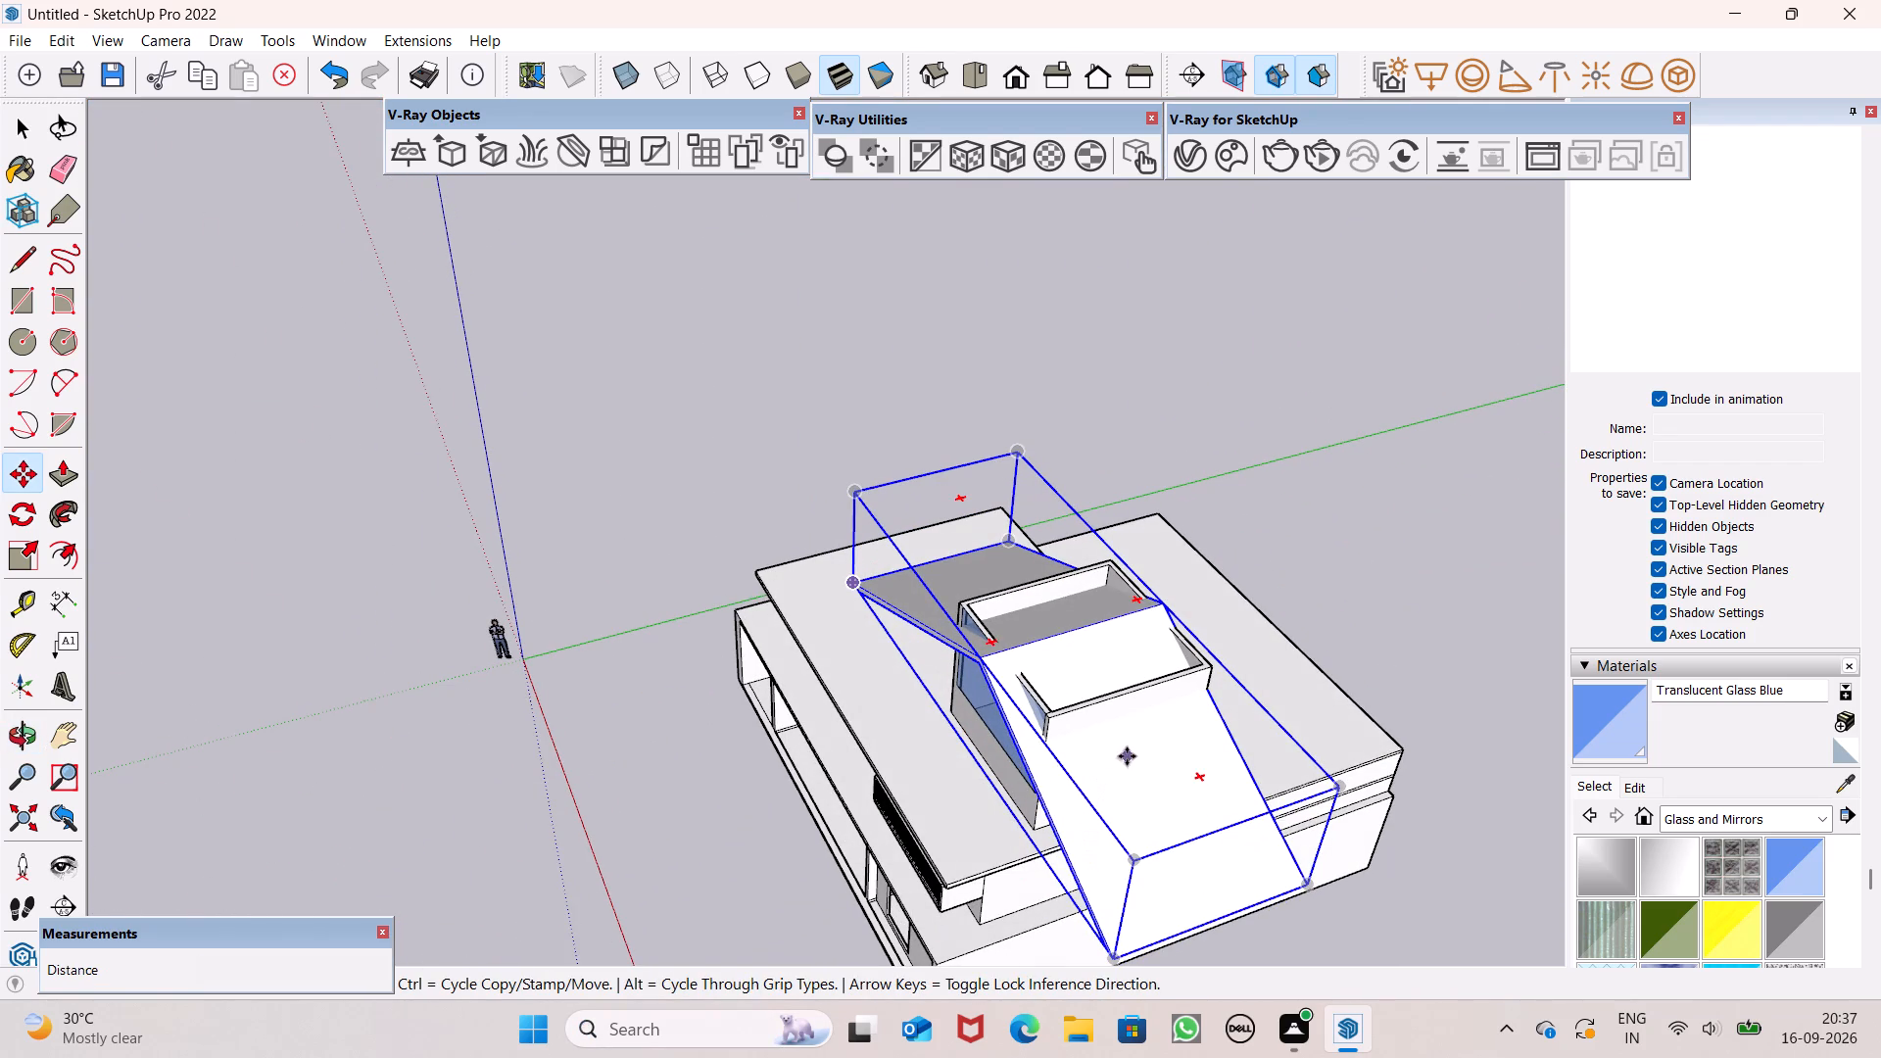
pyautogui.scroll(1, 1131, 756)
pyautogui.moveTo(1137, 755); pyautogui.dragTo(1285, 759, button='middle')
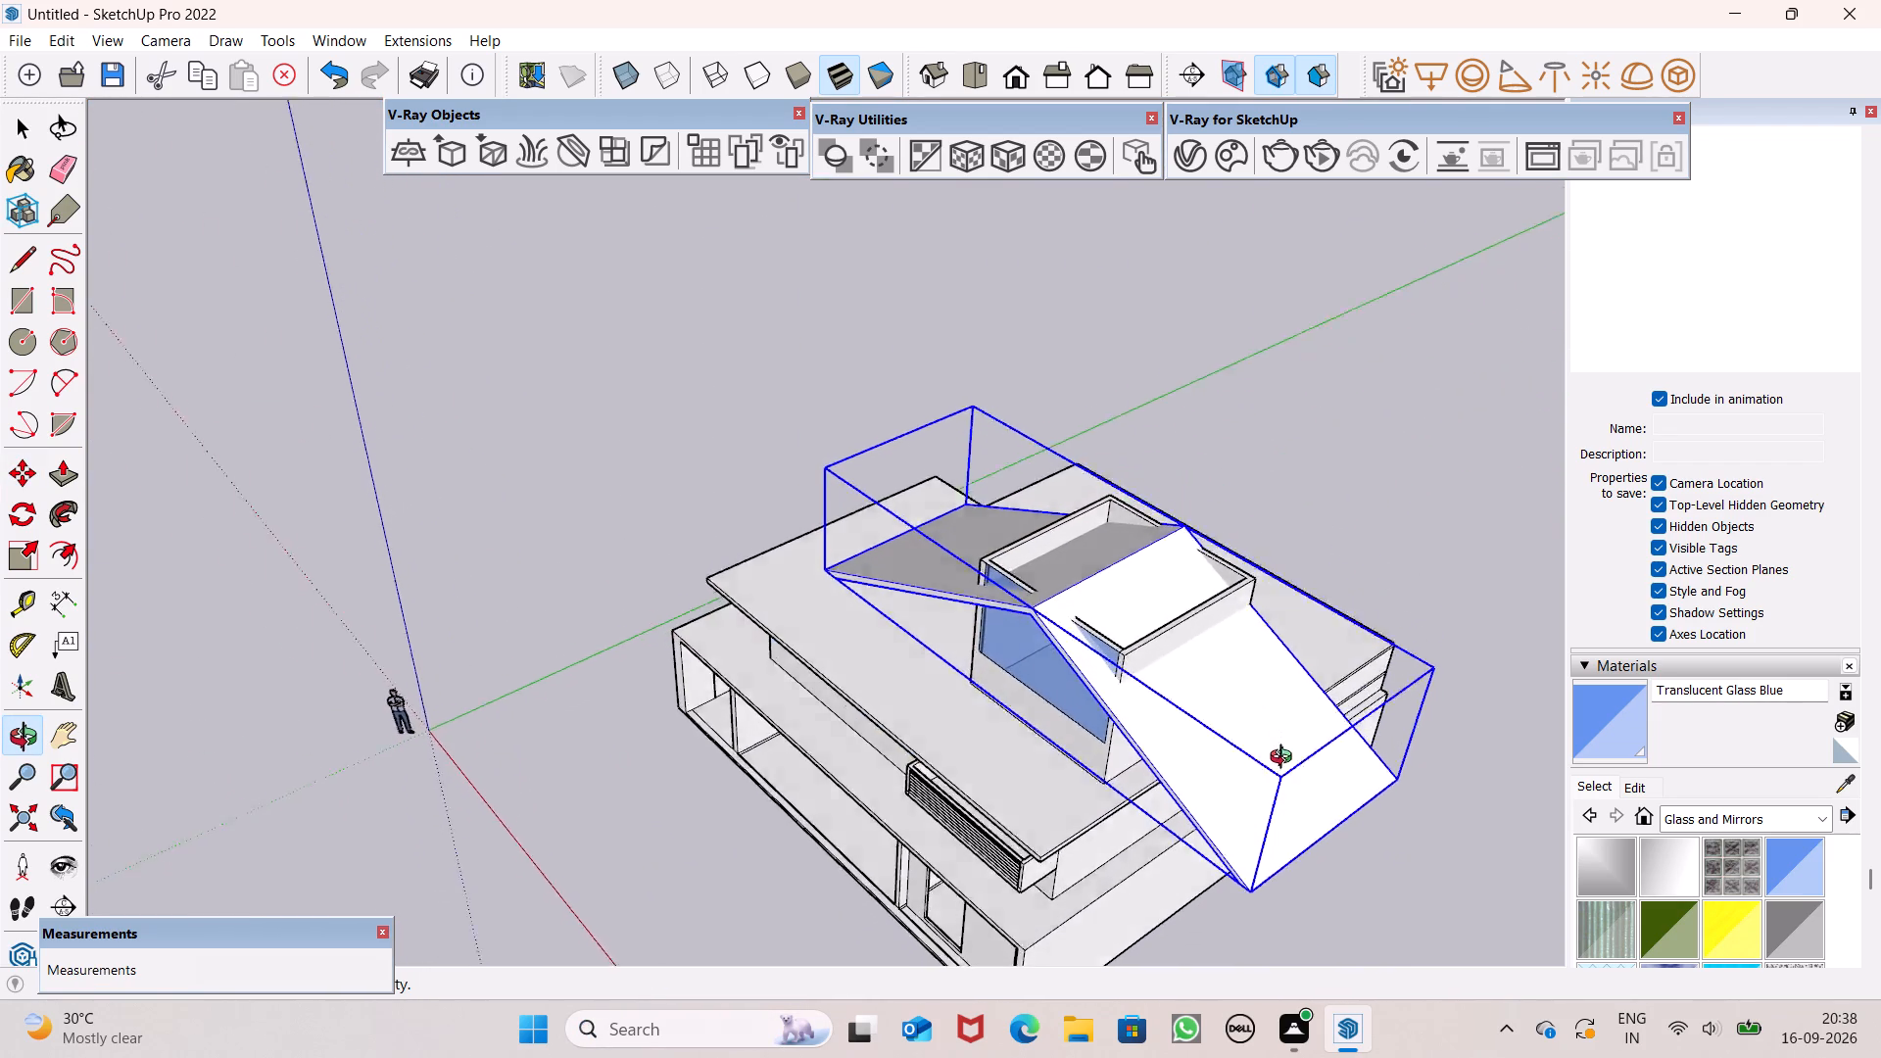
pyautogui.moveTo(1285, 759); pyautogui.dragTo(1469, 573, button='middle')
pyautogui.moveTo(1402, 610); pyautogui.dragTo(1588, 515, button='middle')
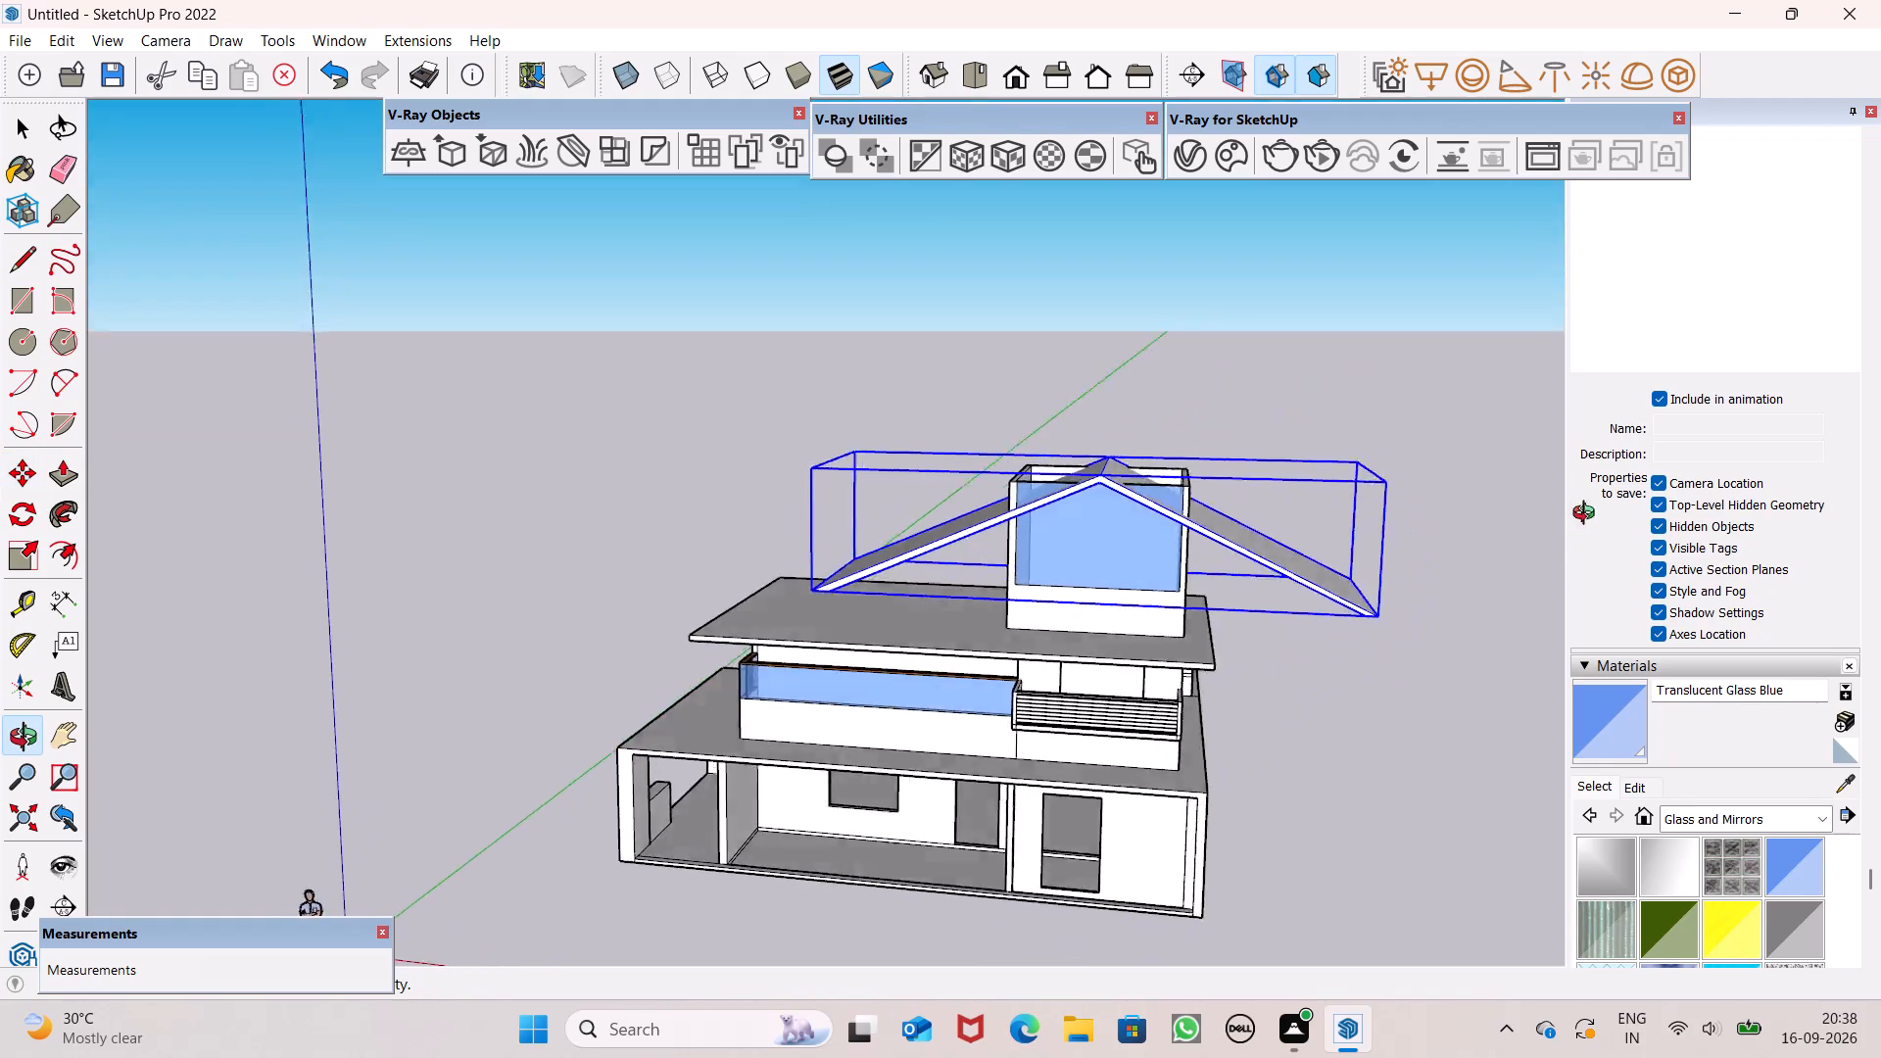
pyautogui.moveTo(1588, 515); pyautogui.dragTo(1570, 595, button='middle')
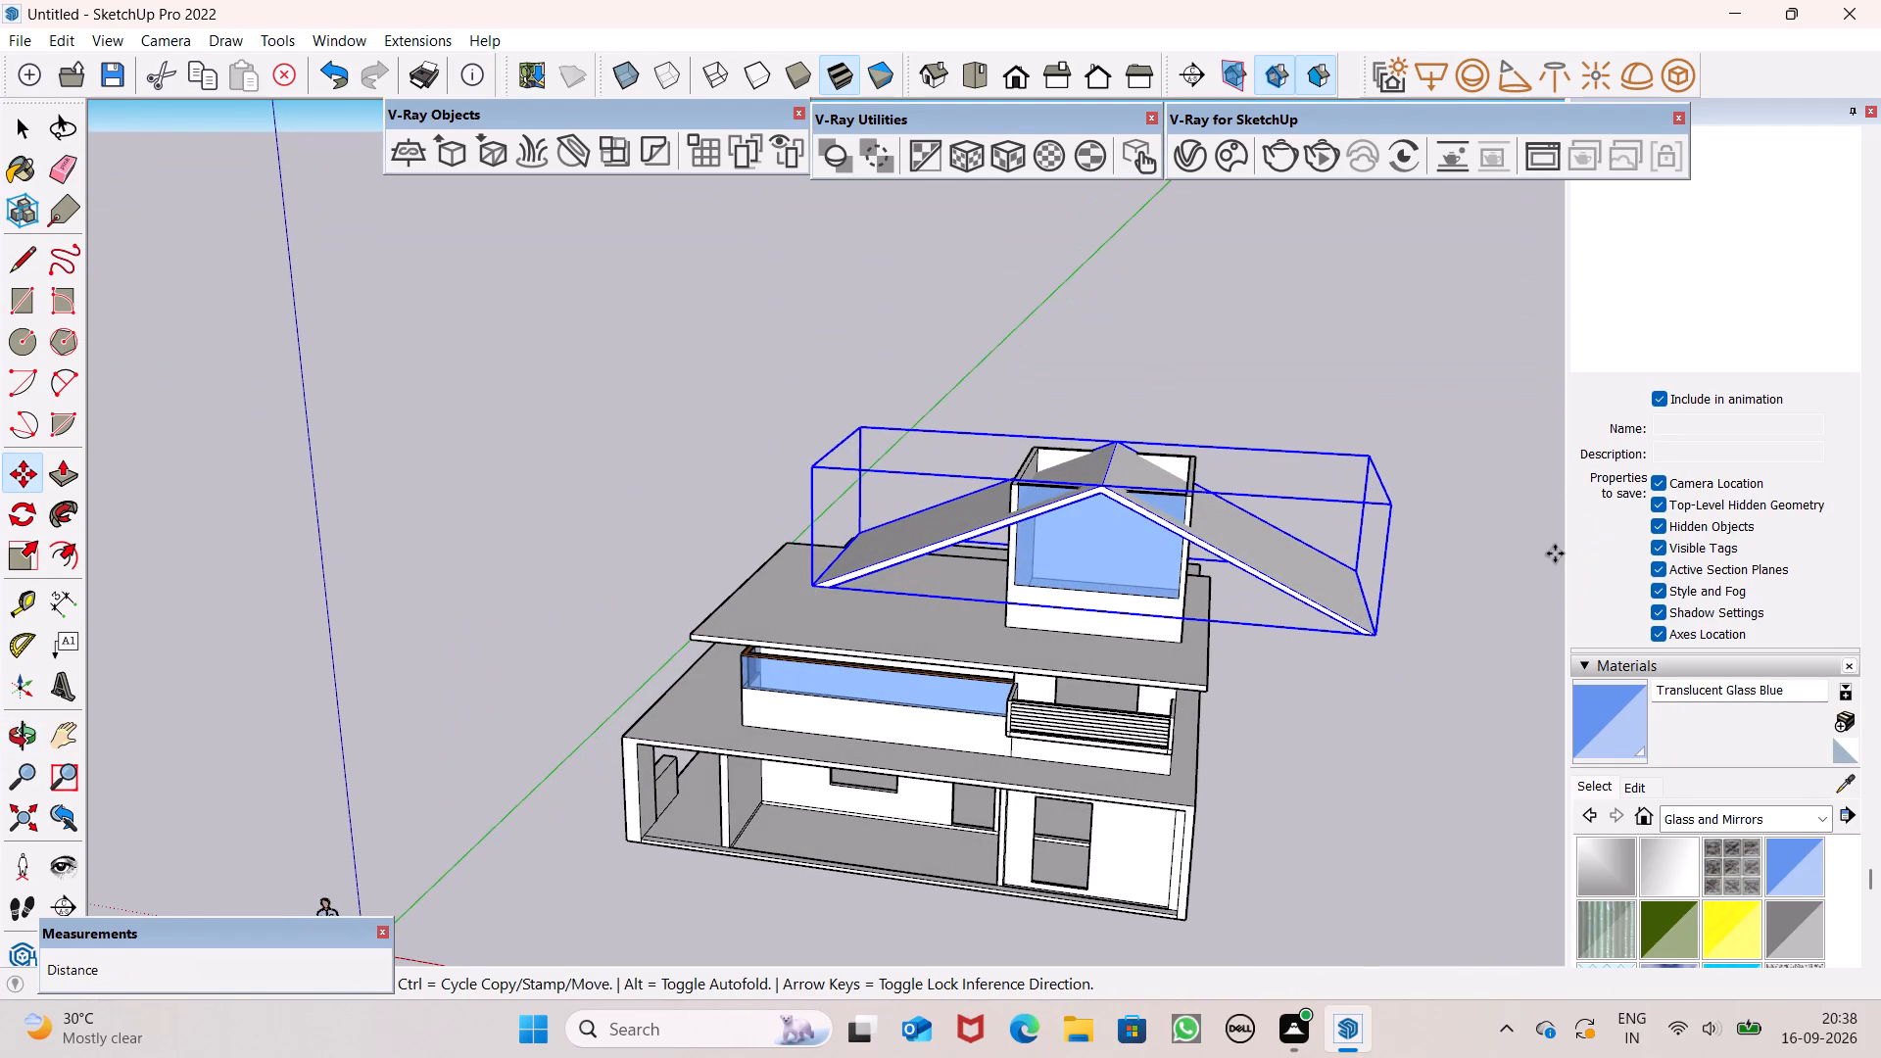
pyautogui.moveTo(1548, 552); pyautogui.dragTo(1386, 496, button='middle')
pyautogui.scroll(1, 1386, 496)
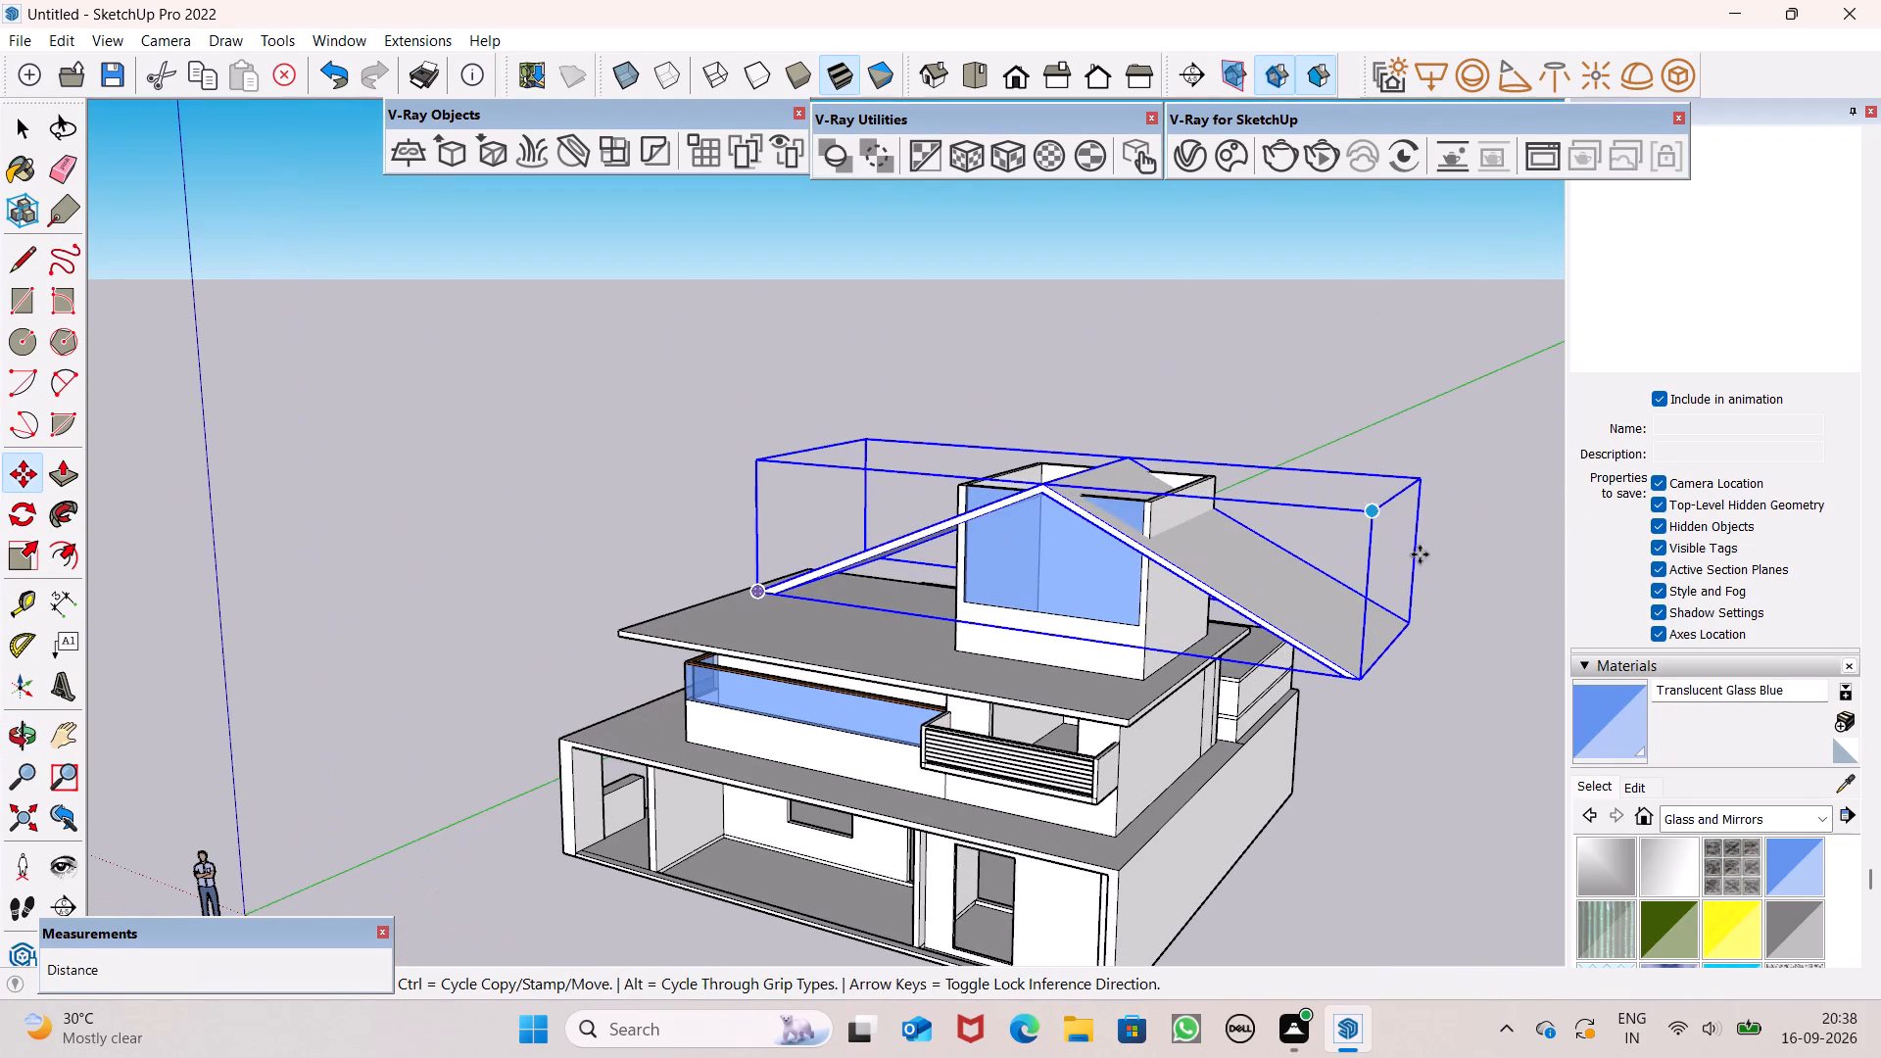
pyautogui.click(1439, 694)
pyautogui.click(1436, 693)
pyautogui.press('space')
pyautogui.press('space')
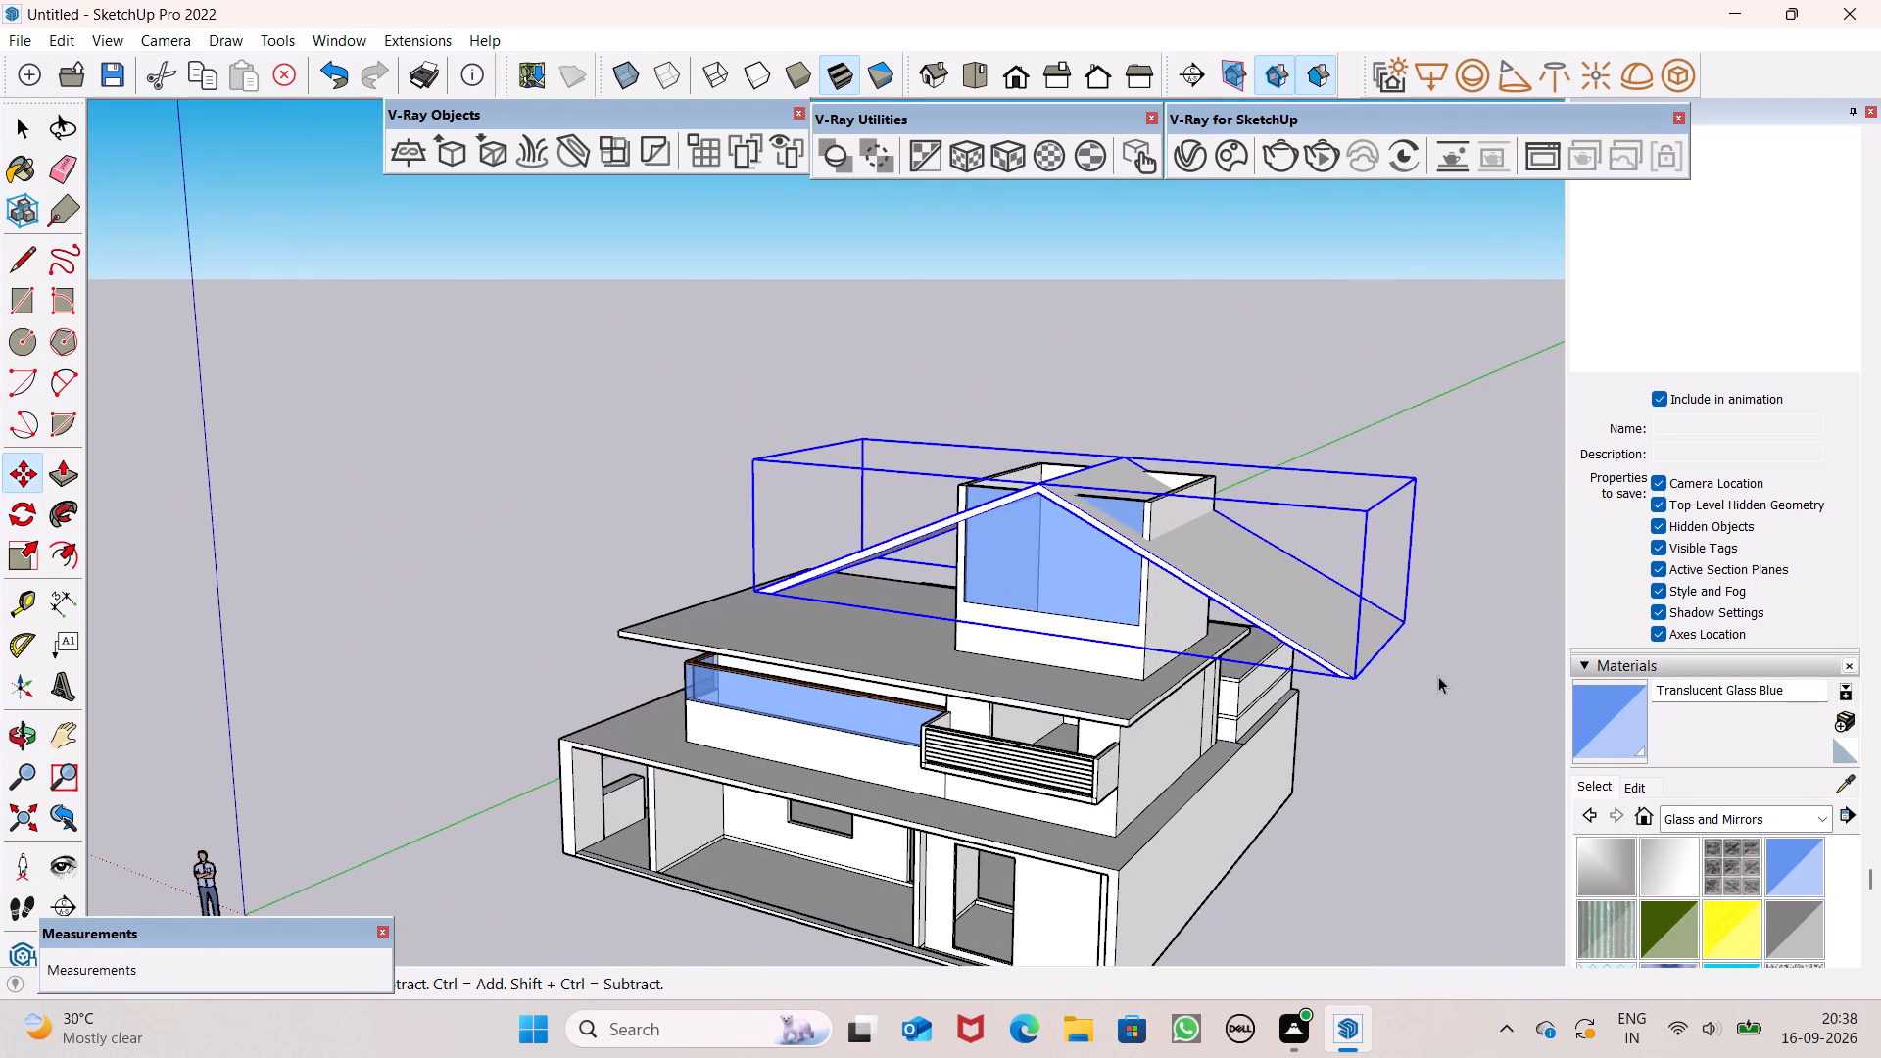
pyautogui.press('space')
pyautogui.click(1434, 673)
# Draw short edges across the ends of the rooftop box's wall tops where they meet one roof slope, including a 6" one.
pyautogui.scroll(-4, 1148, 553)
pyautogui.moveTo(1158, 588); pyautogui.dragTo(1165, 637, button='middle')
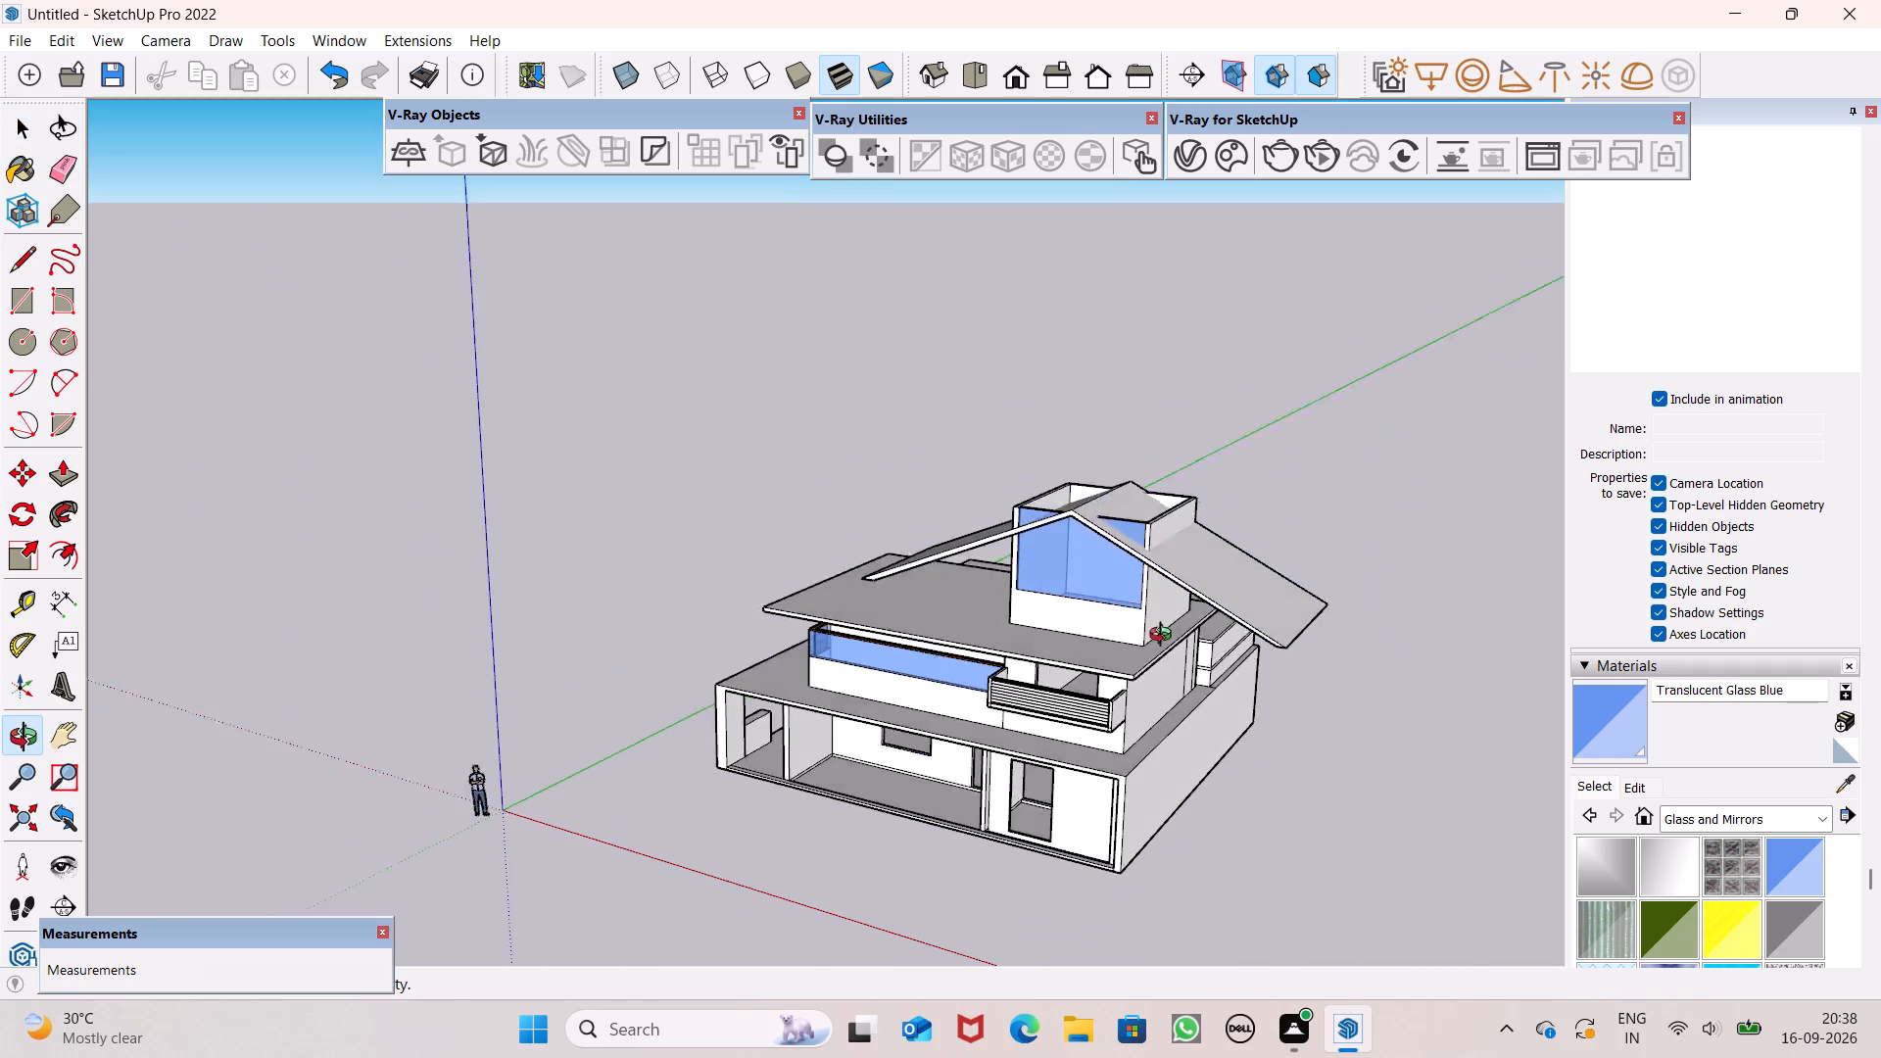
pyautogui.moveTo(1165, 637); pyautogui.dragTo(964, 1018, button='middle')
pyautogui.scroll(3, 1112, 737)
pyautogui.moveTo(1202, 707); pyautogui.dragTo(889, 817, button='middle')
pyautogui.scroll(6, 944, 790)
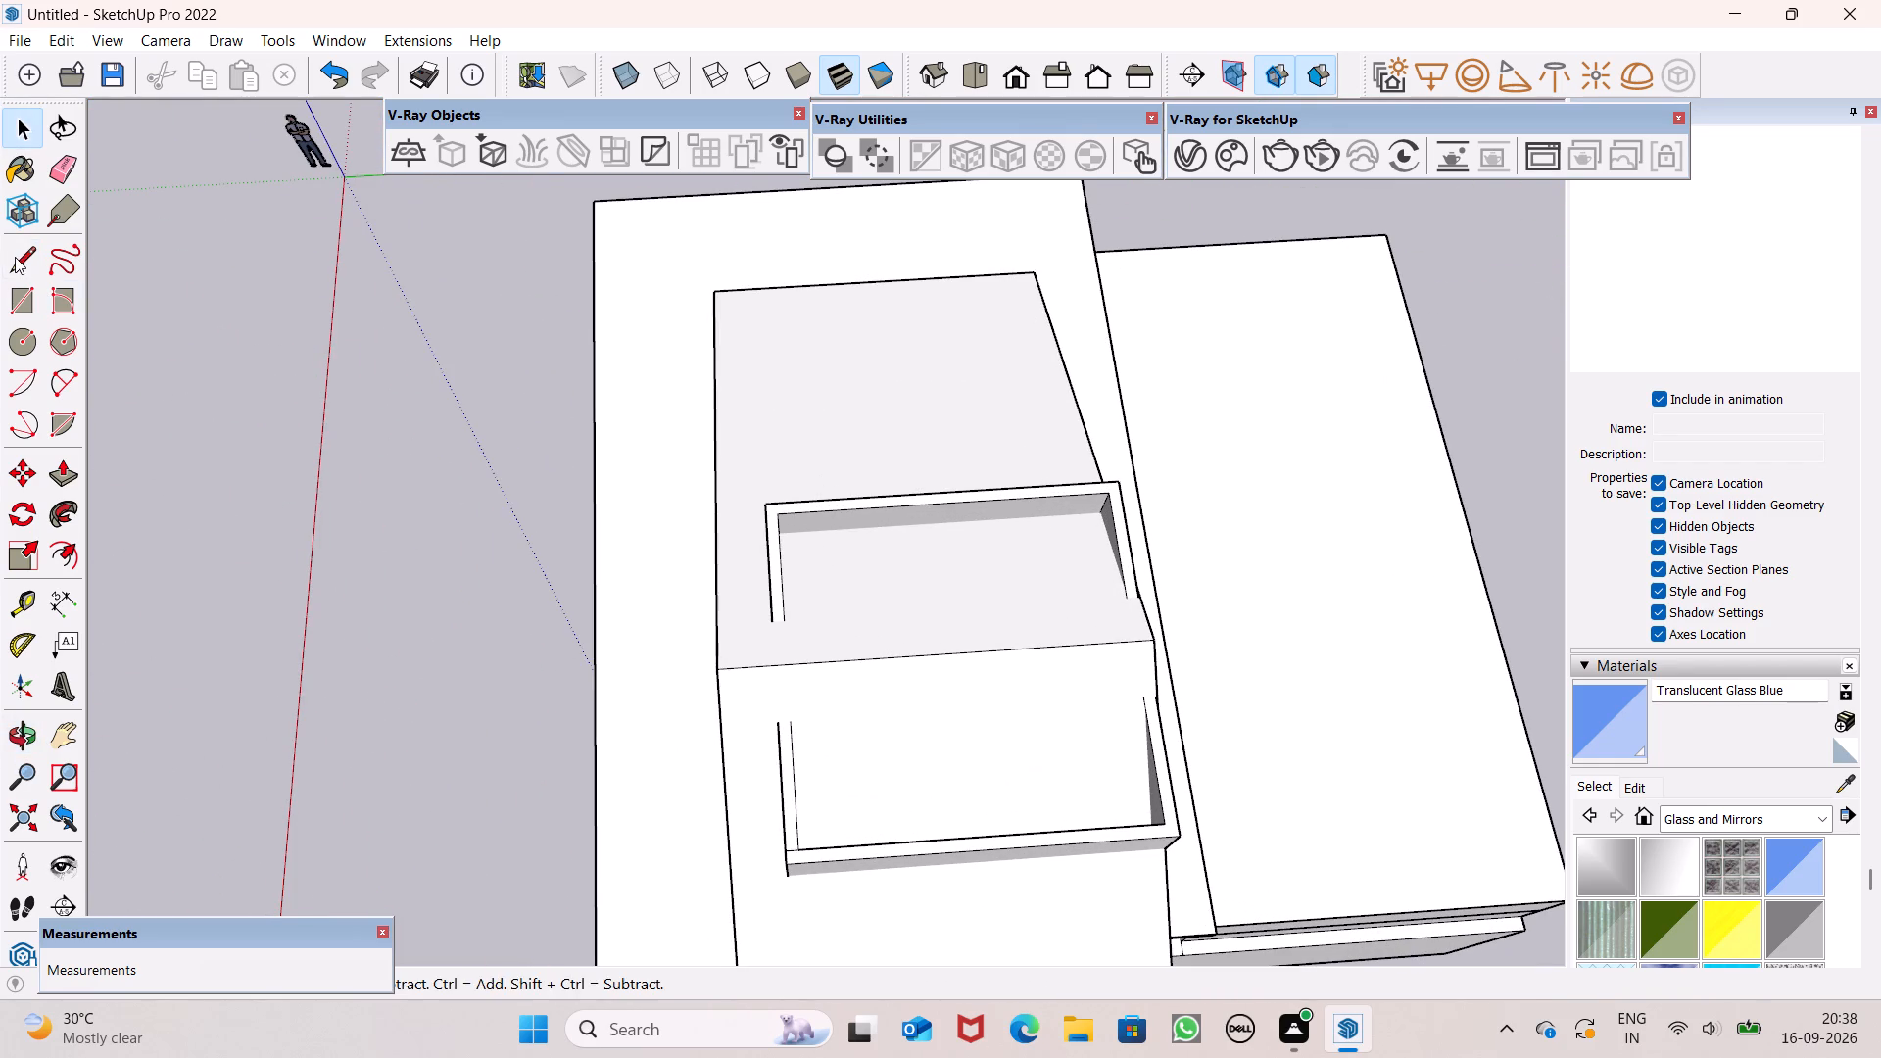
pyautogui.click(15, 257)
pyautogui.scroll(7, 819, 799)
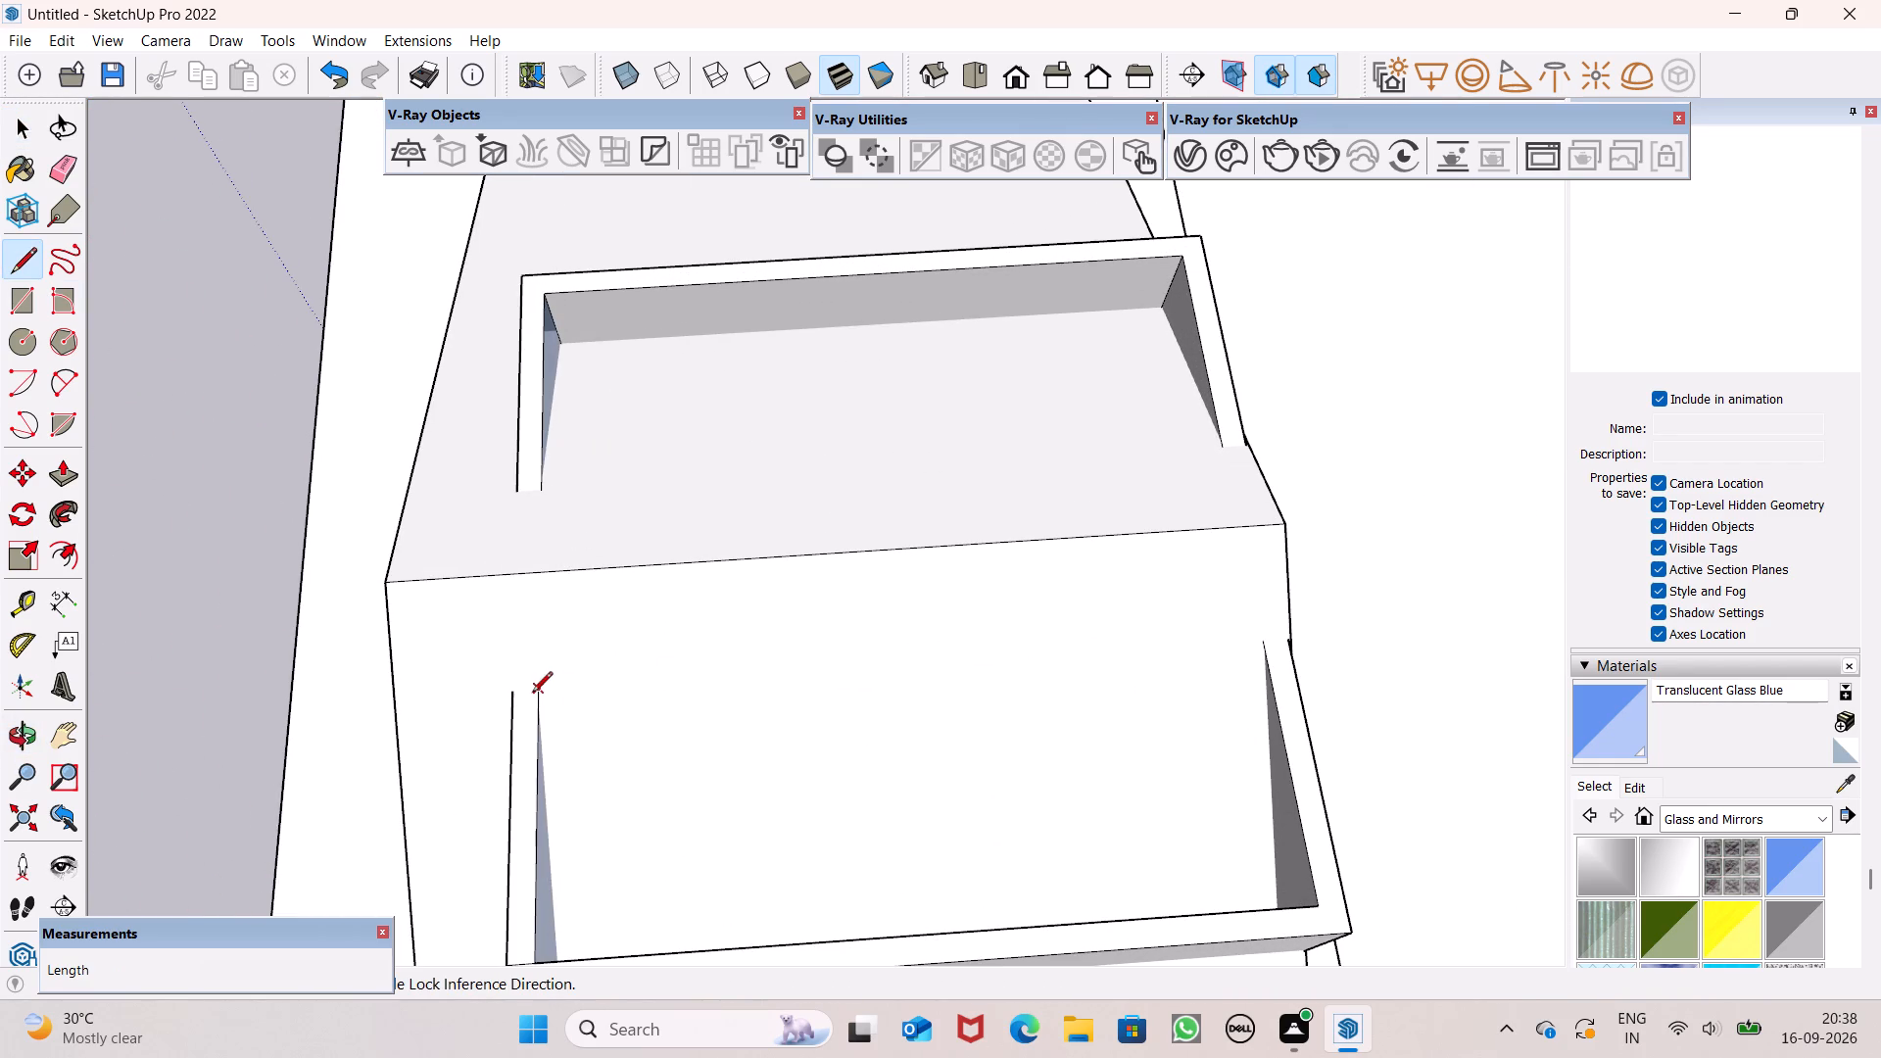
pyautogui.click(511, 692)
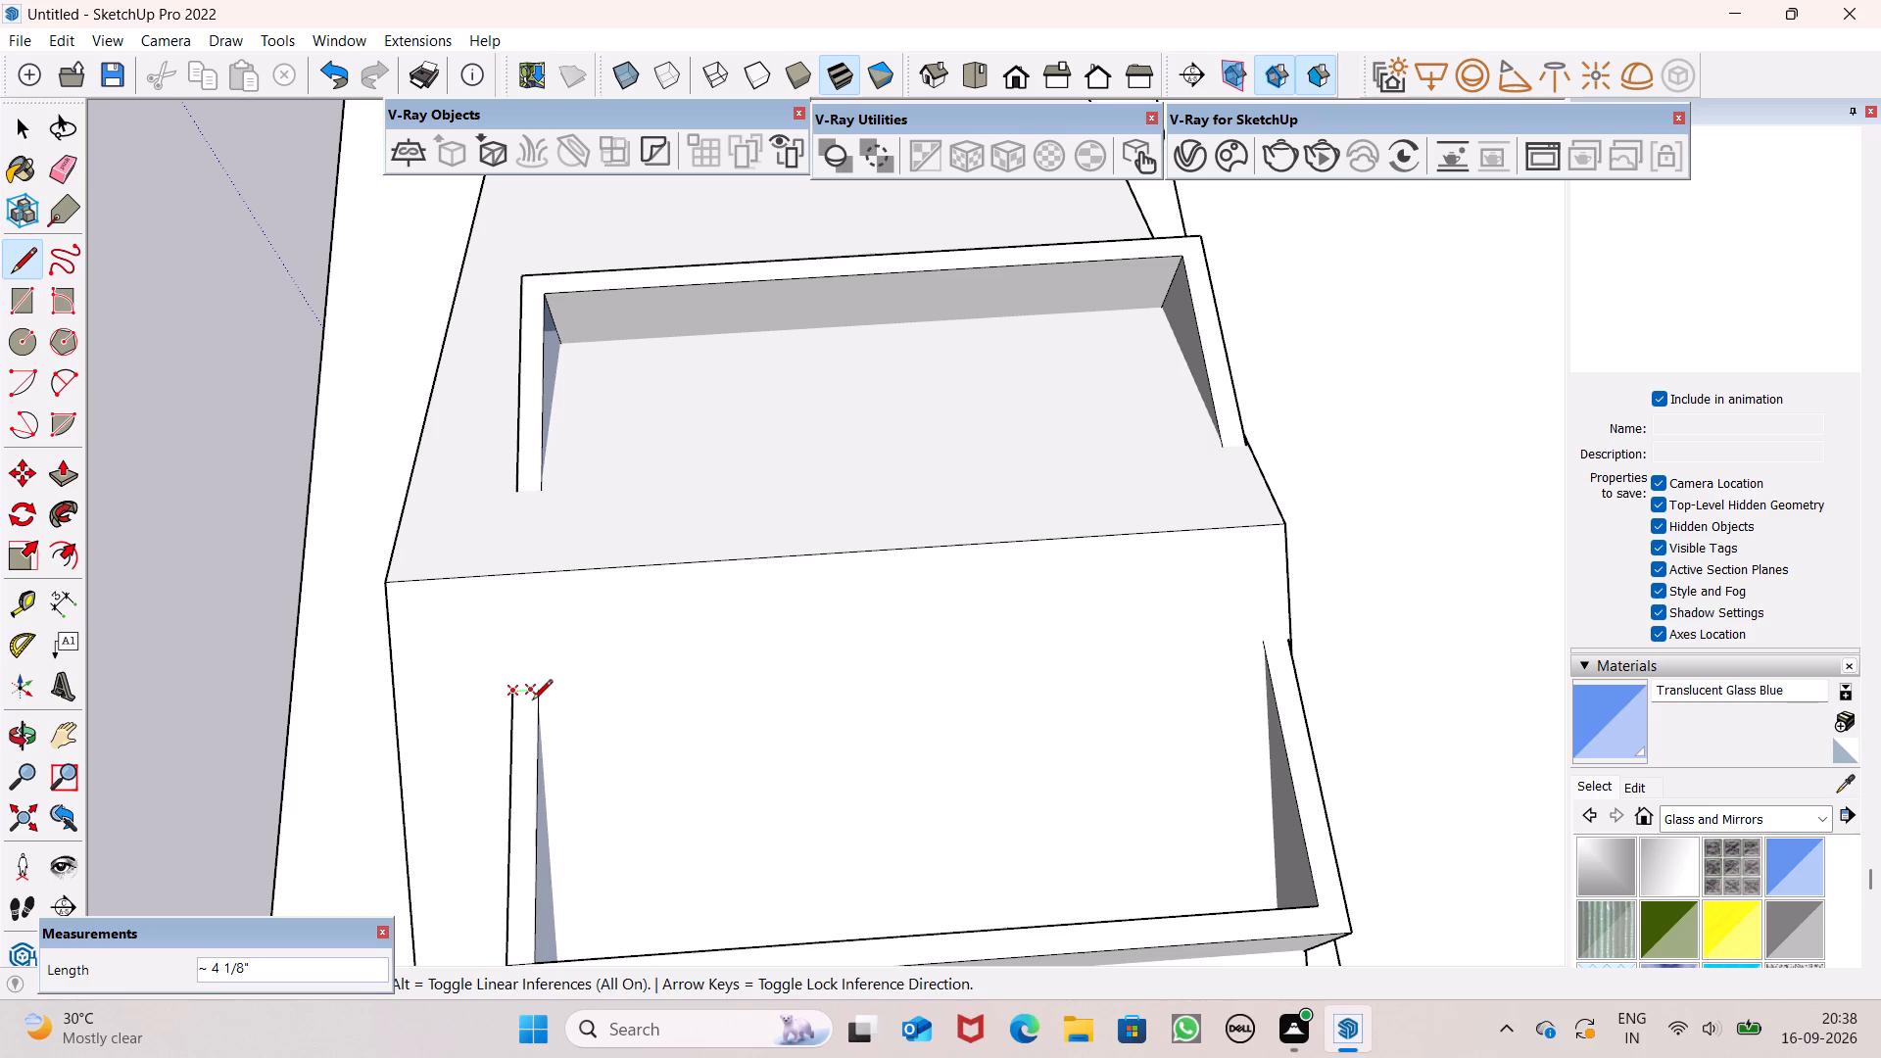
pyautogui.click(532, 701)
pyautogui.moveTo(1263, 648); pyautogui.dragTo(1278, 650)
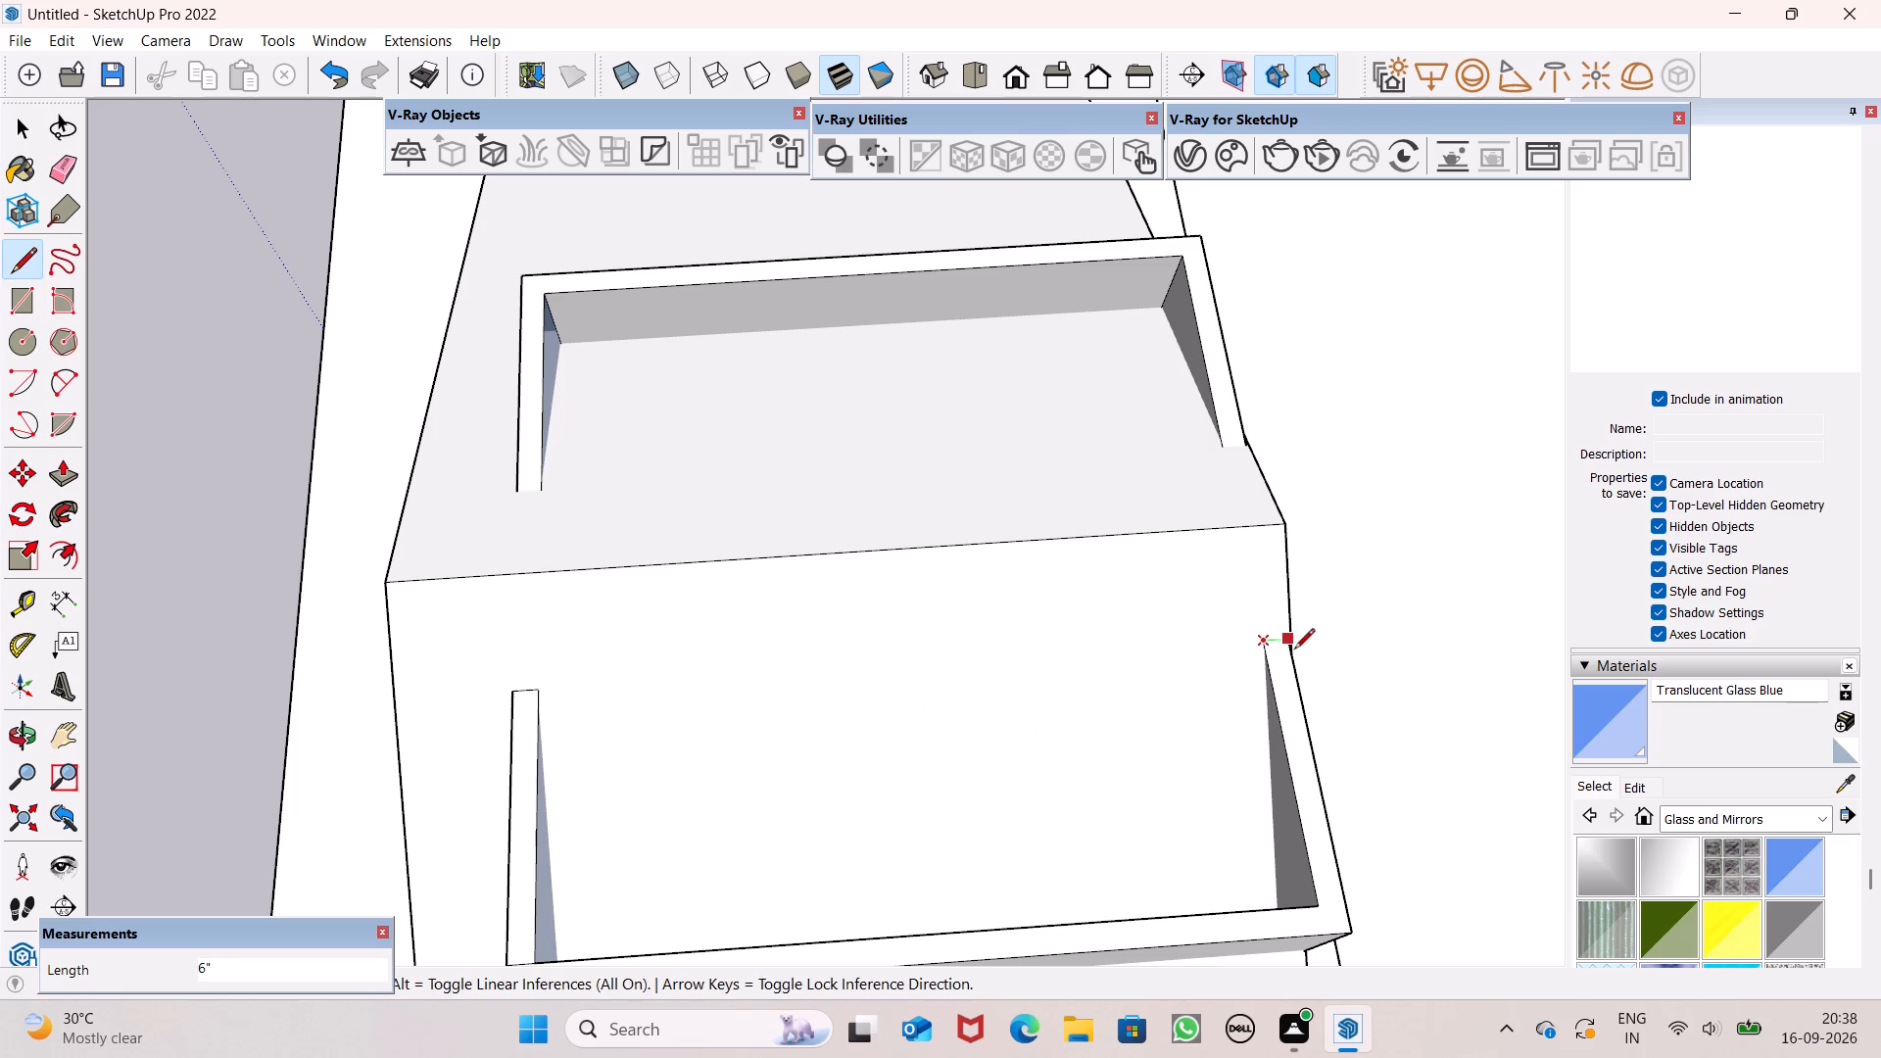
pyautogui.click(1295, 649)
# Draw matching short edges across the wall-top ends on the other roof slope, undoing the stray line between them.
pyautogui.click(1227, 453)
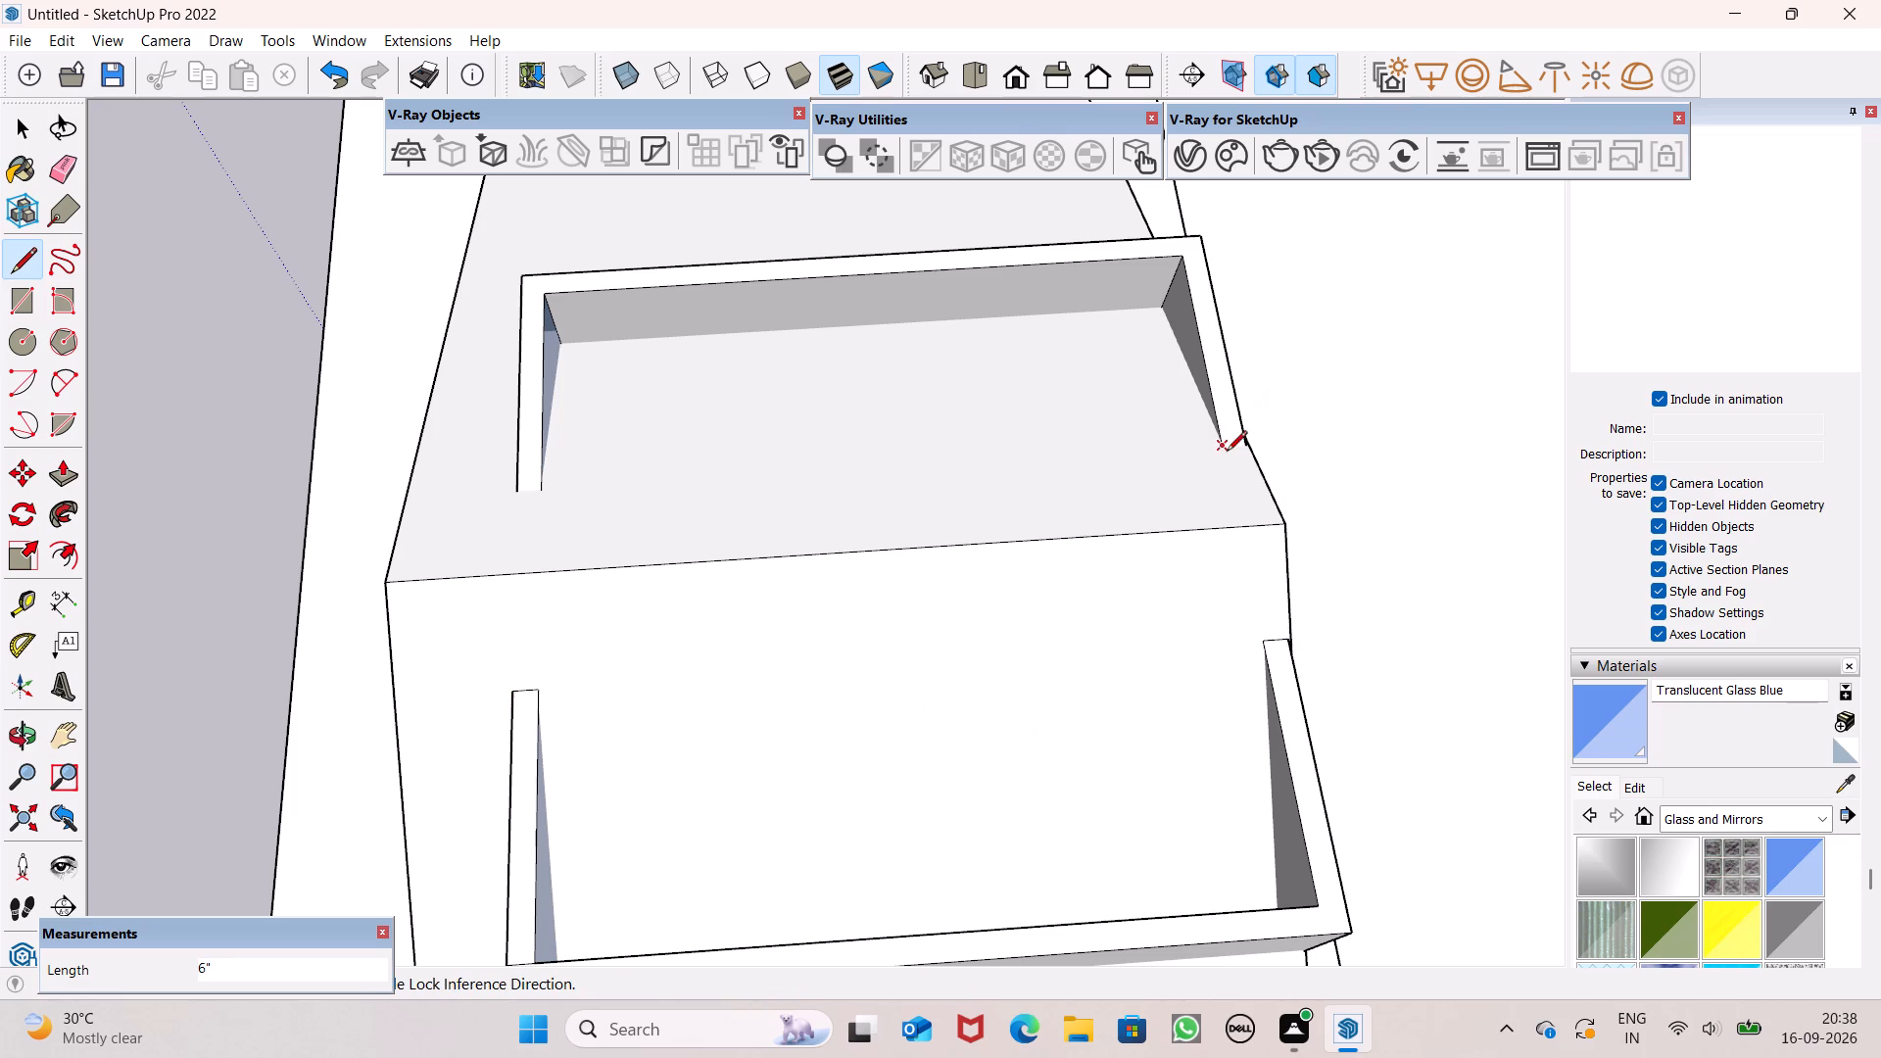
pyautogui.click(1252, 453)
pyautogui.click(534, 490)
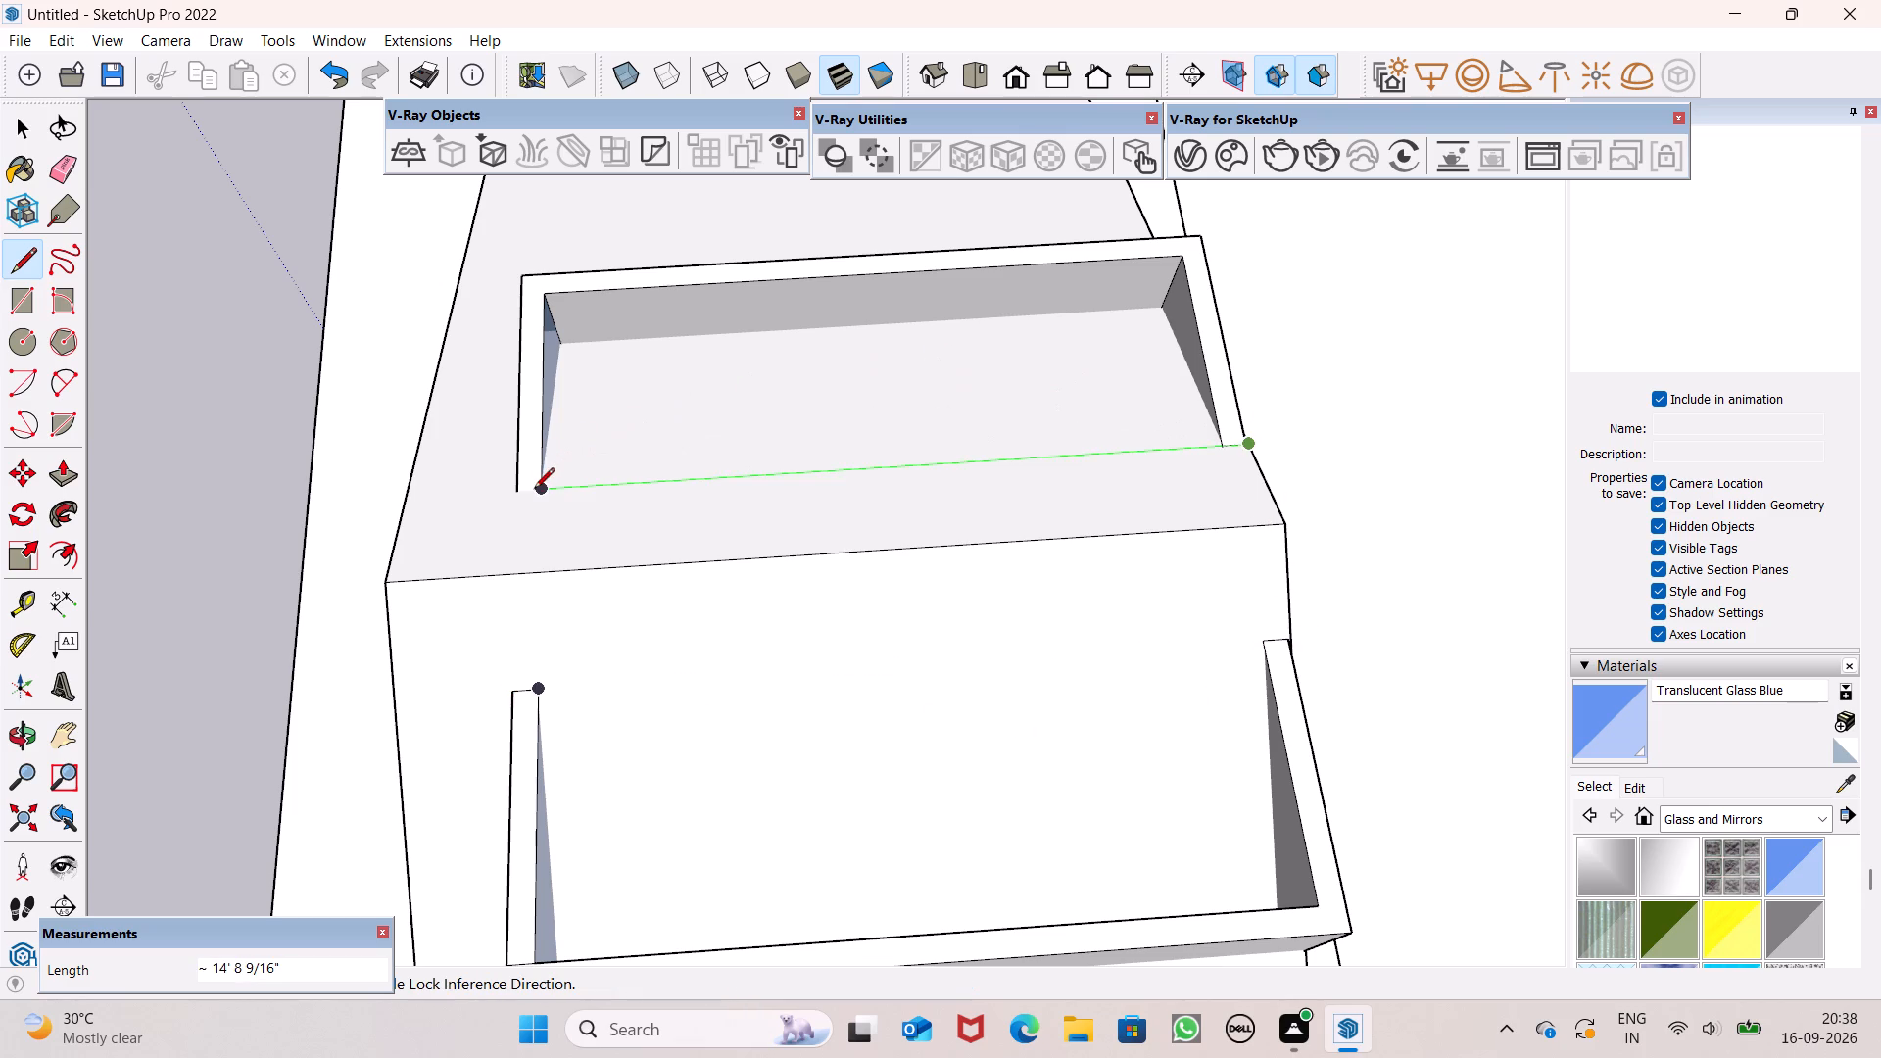
pyautogui.hotkey('ctrl', 'z')
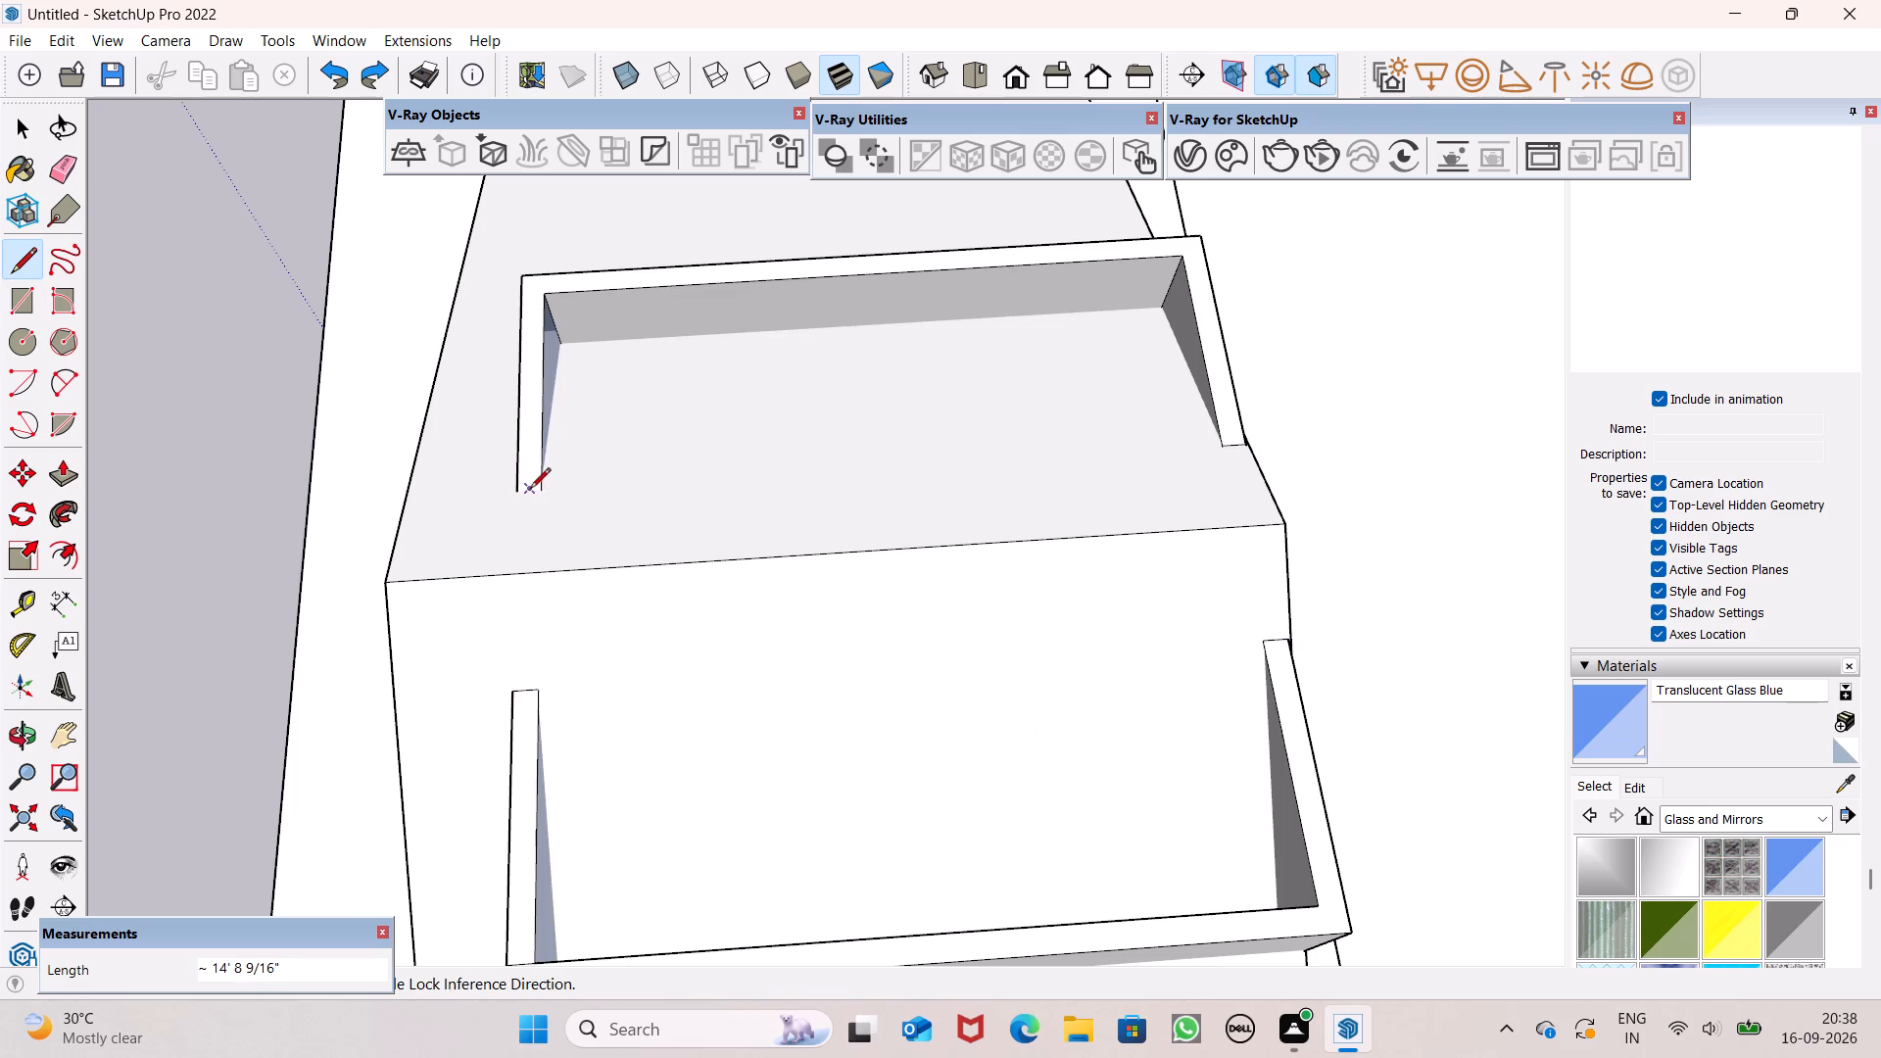
pyautogui.click(520, 493)
pyautogui.click(537, 497)
pyautogui.press('space')
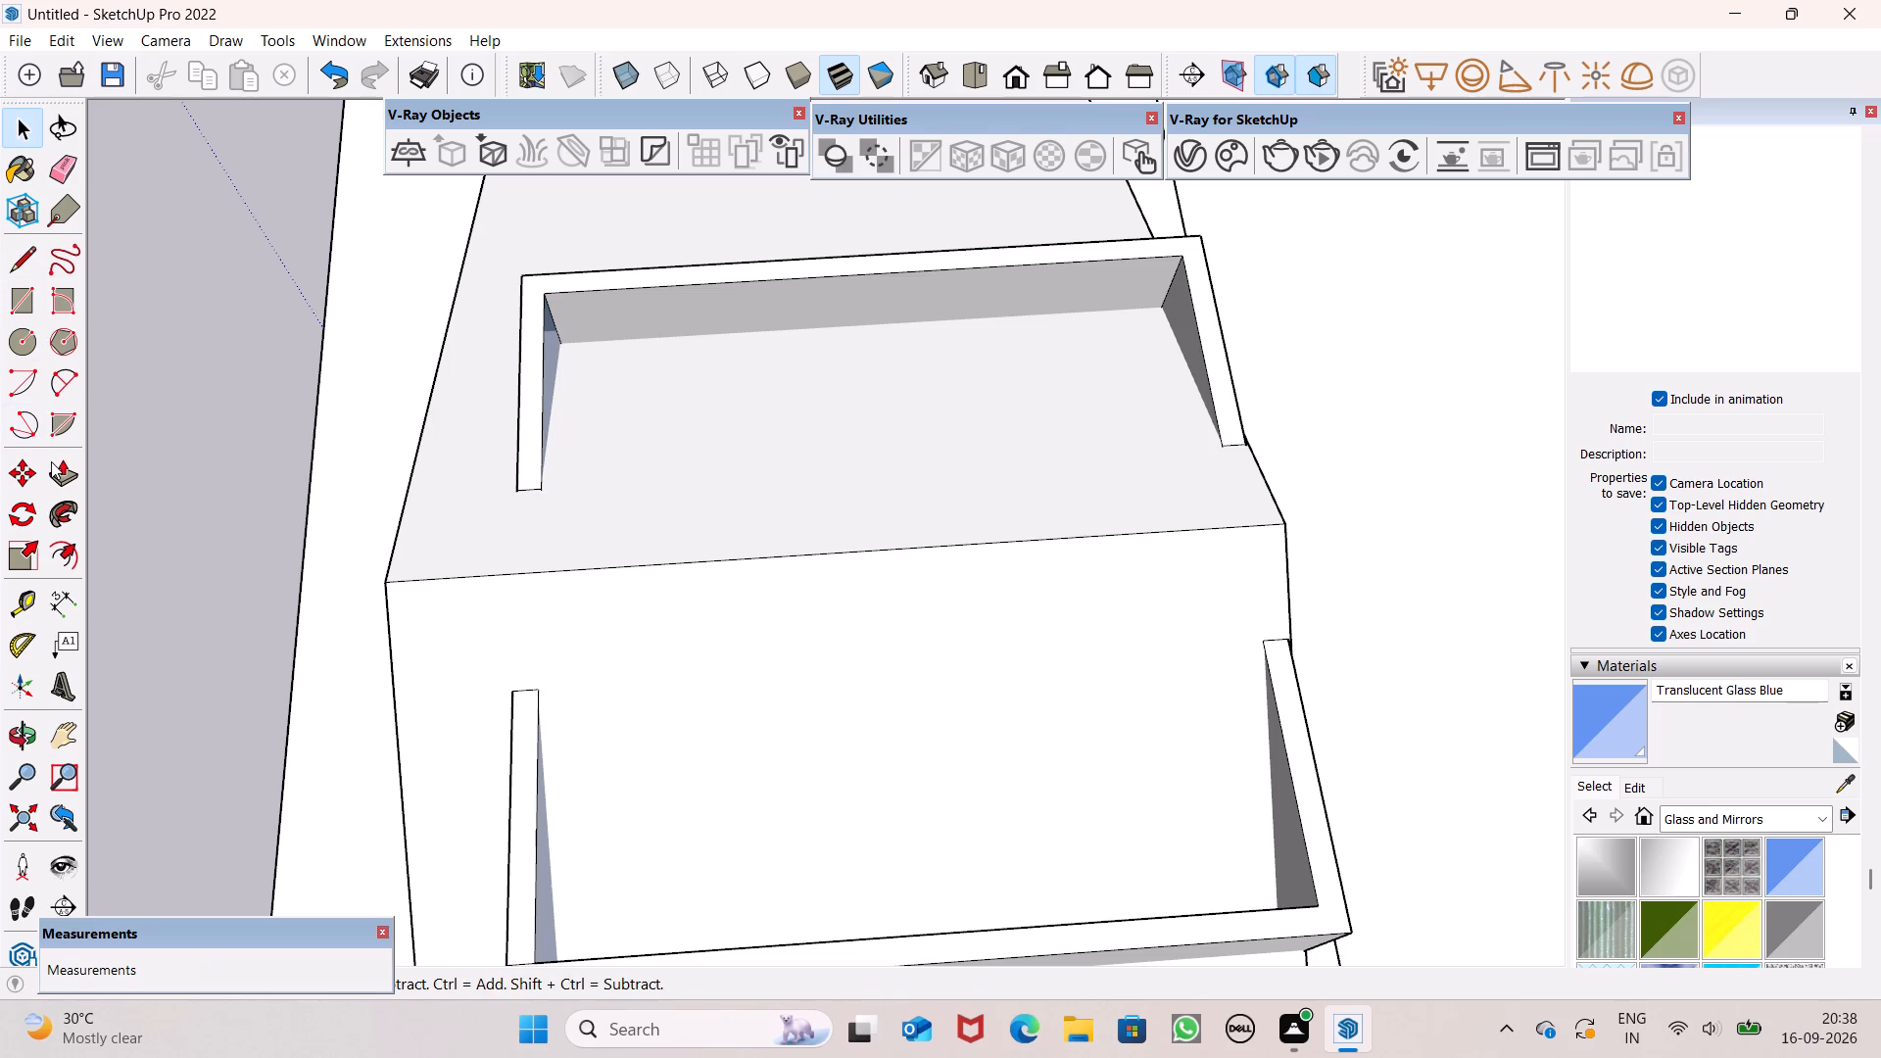
# Push the marked U-shaped wall top on that slope down about 3' 11 7/8", below the roof surface.
pyautogui.moveTo(68, 470); pyautogui.dragTo(84, 464)
pyautogui.click(70, 475)
pyautogui.moveTo(533, 442); pyautogui.dragTo(558, 460)
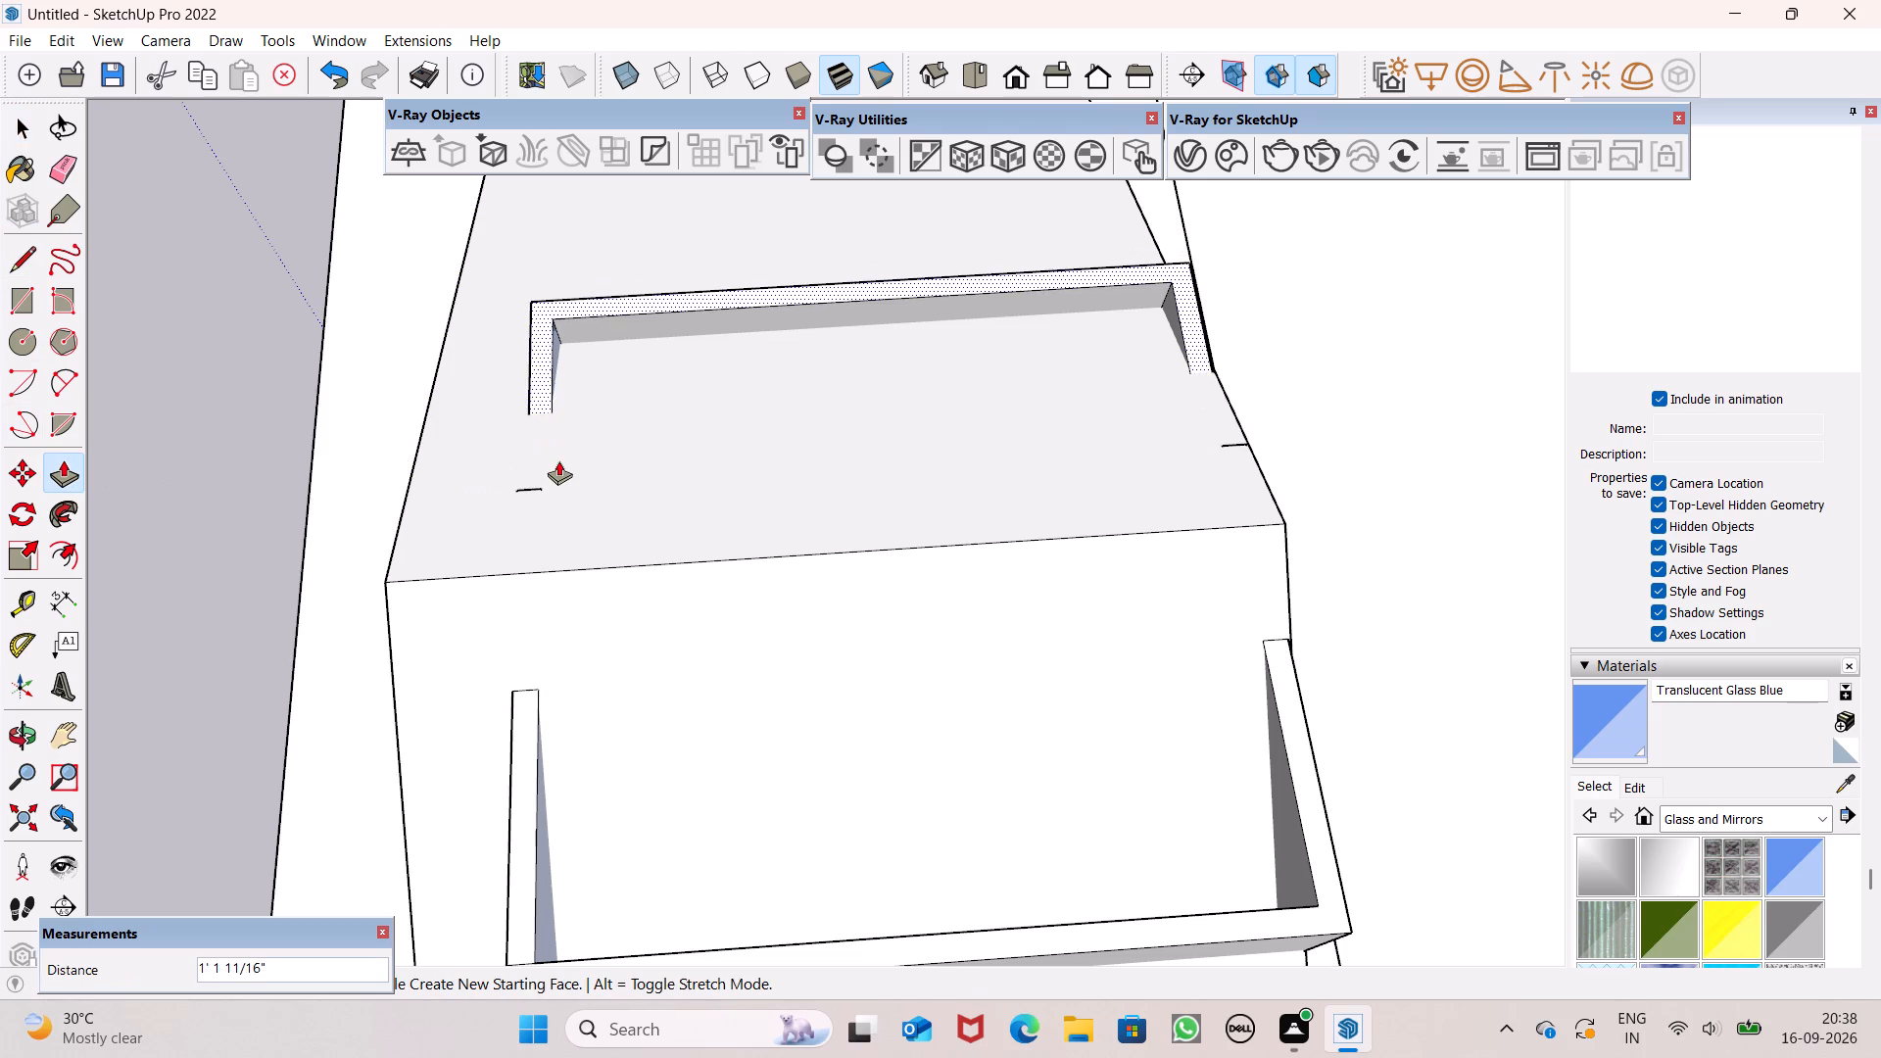
pyautogui.moveTo(558, 460); pyautogui.dragTo(642, 499)
# Pull the lowered wall top back up about 2' 7/8" toward the underside of the gabled roof.
pyautogui.scroll(-6, 904, 554)
pyautogui.moveTo(973, 669); pyautogui.dragTo(1346, 404, button='middle')
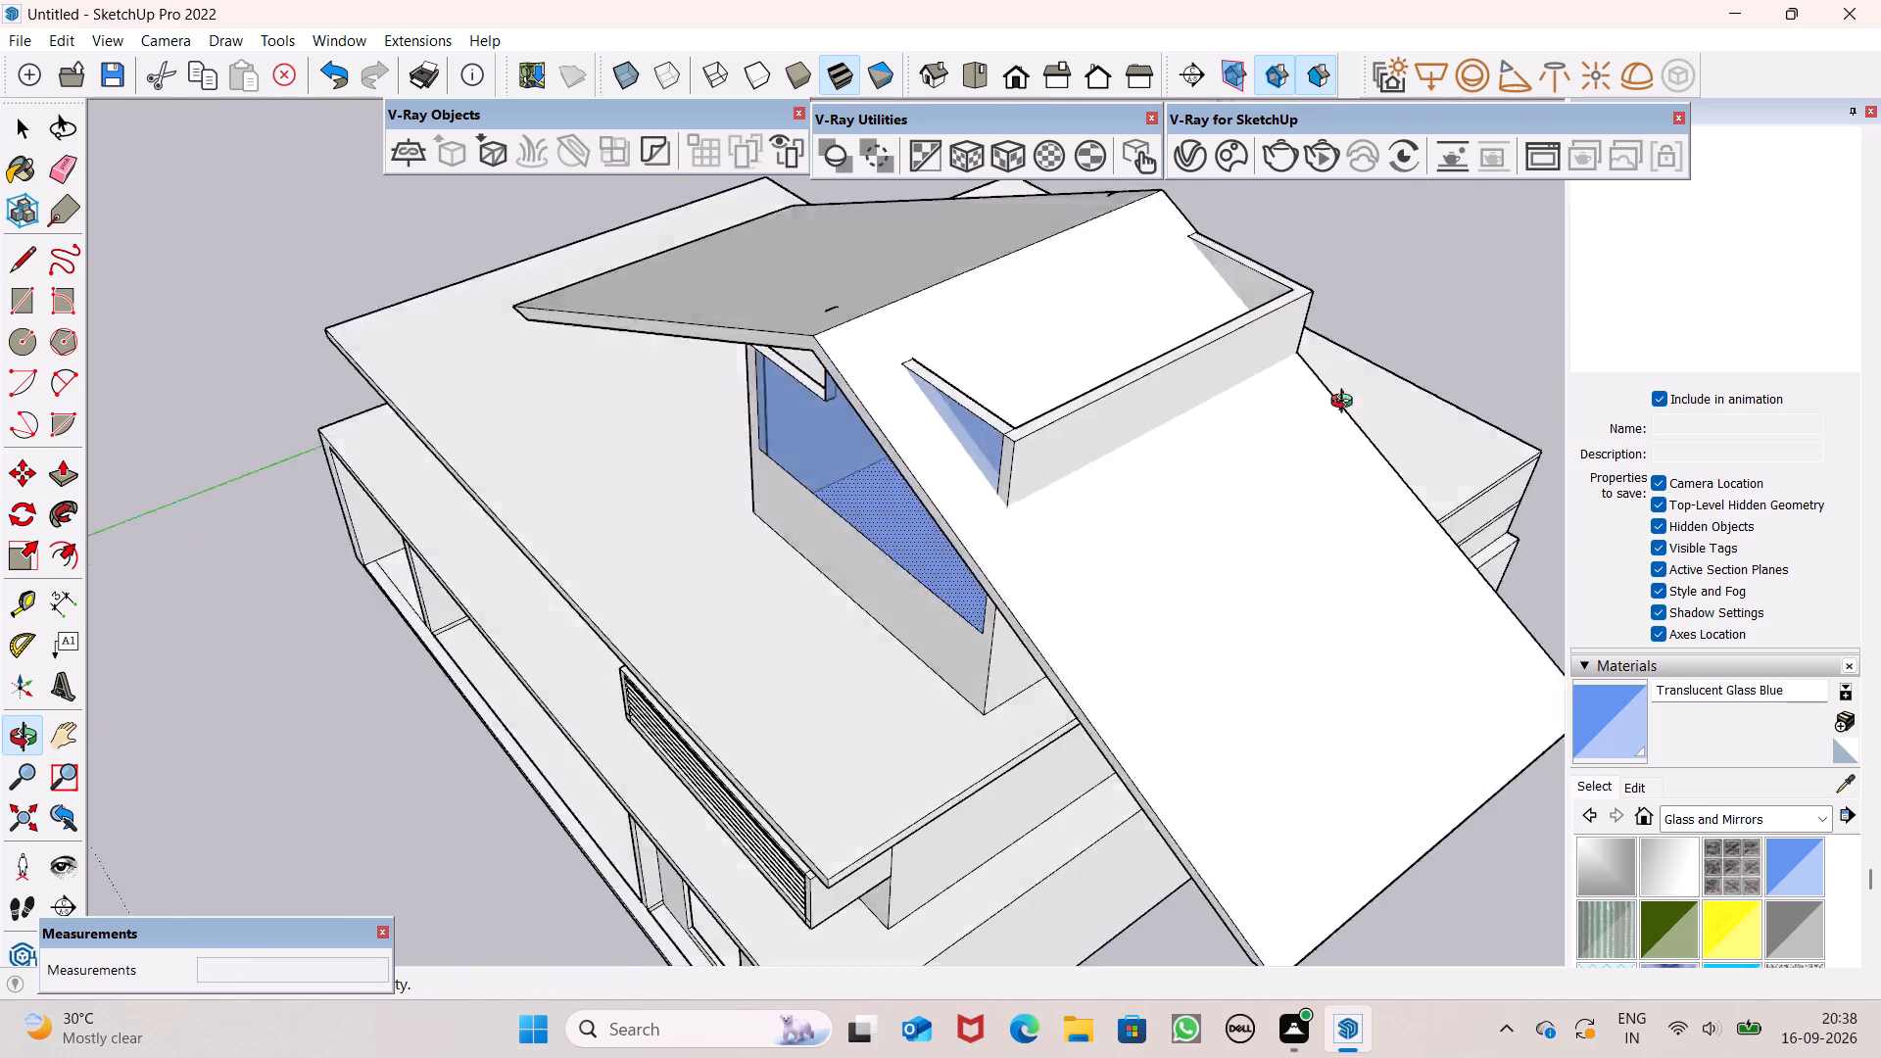
pyautogui.moveTo(1346, 404); pyautogui.dragTo(1663, 224, button='middle')
pyautogui.scroll(7, 909, 187)
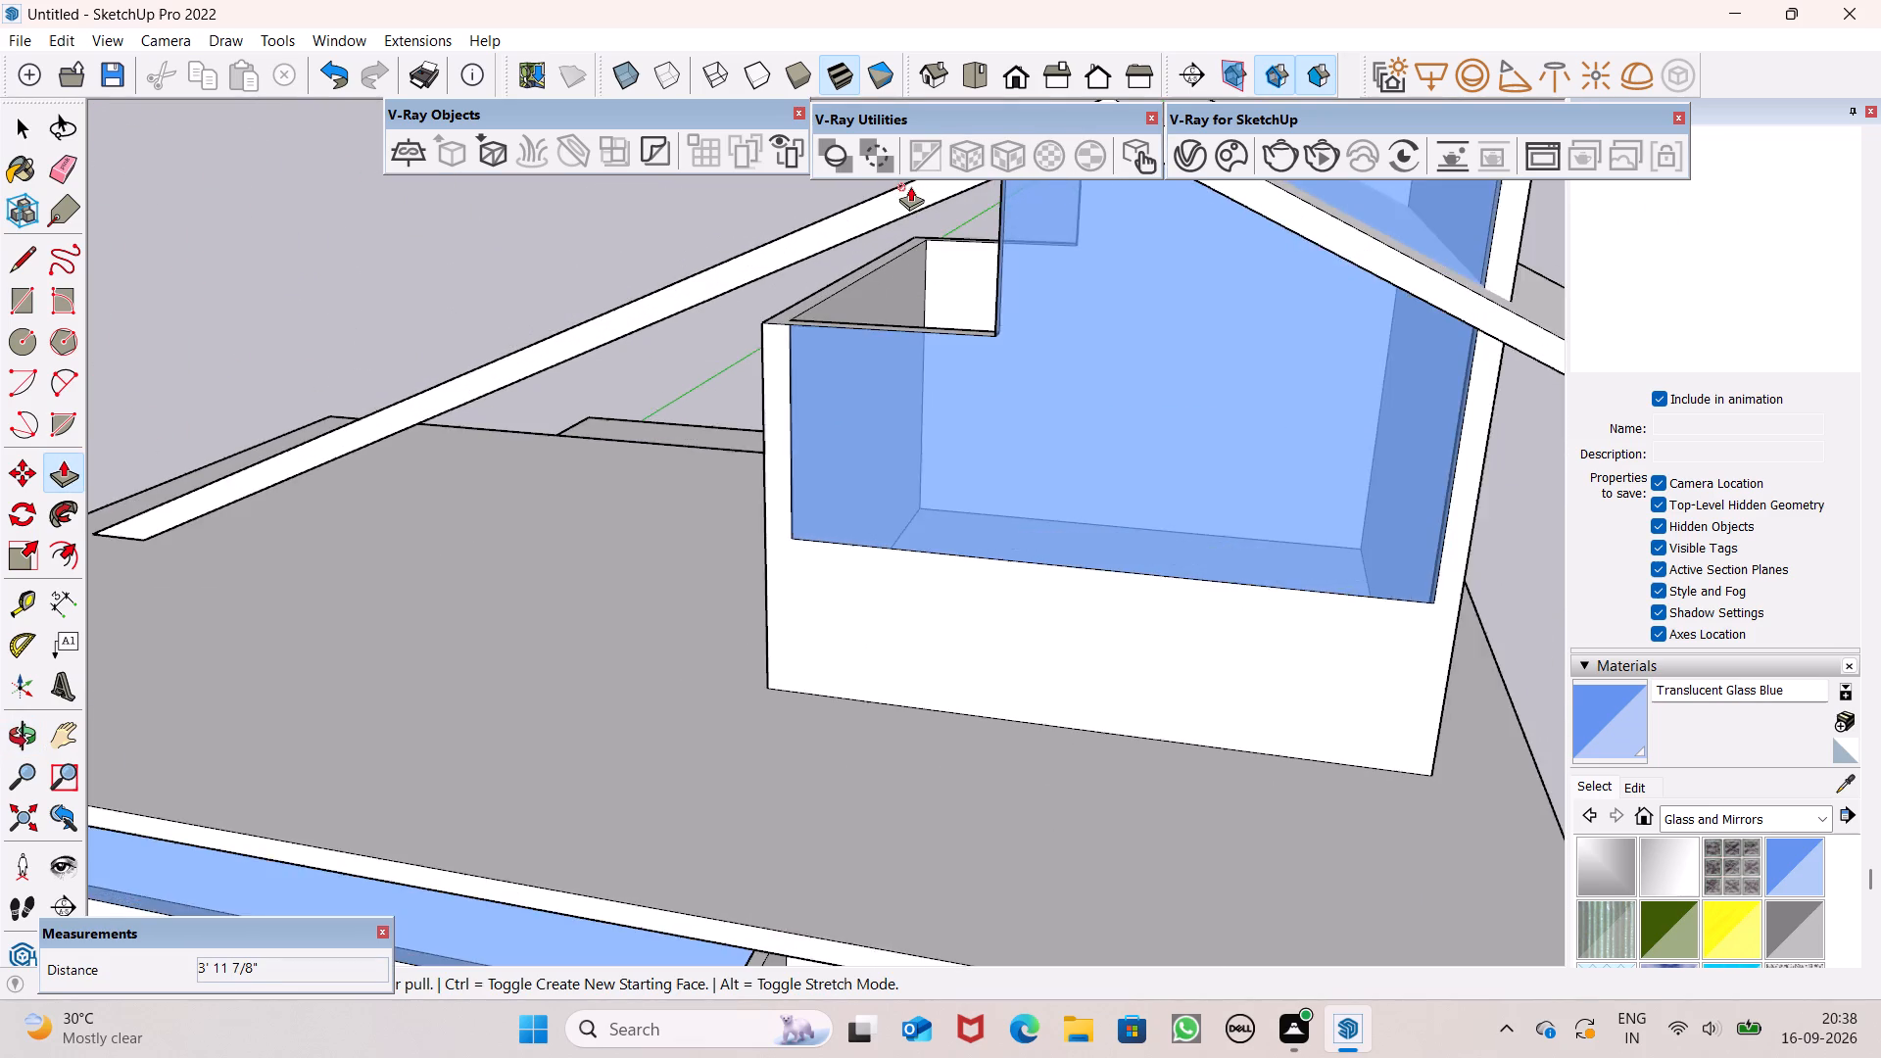
pyautogui.scroll(7, 910, 186)
pyautogui.moveTo(728, 382); pyautogui.dragTo(751, 321)
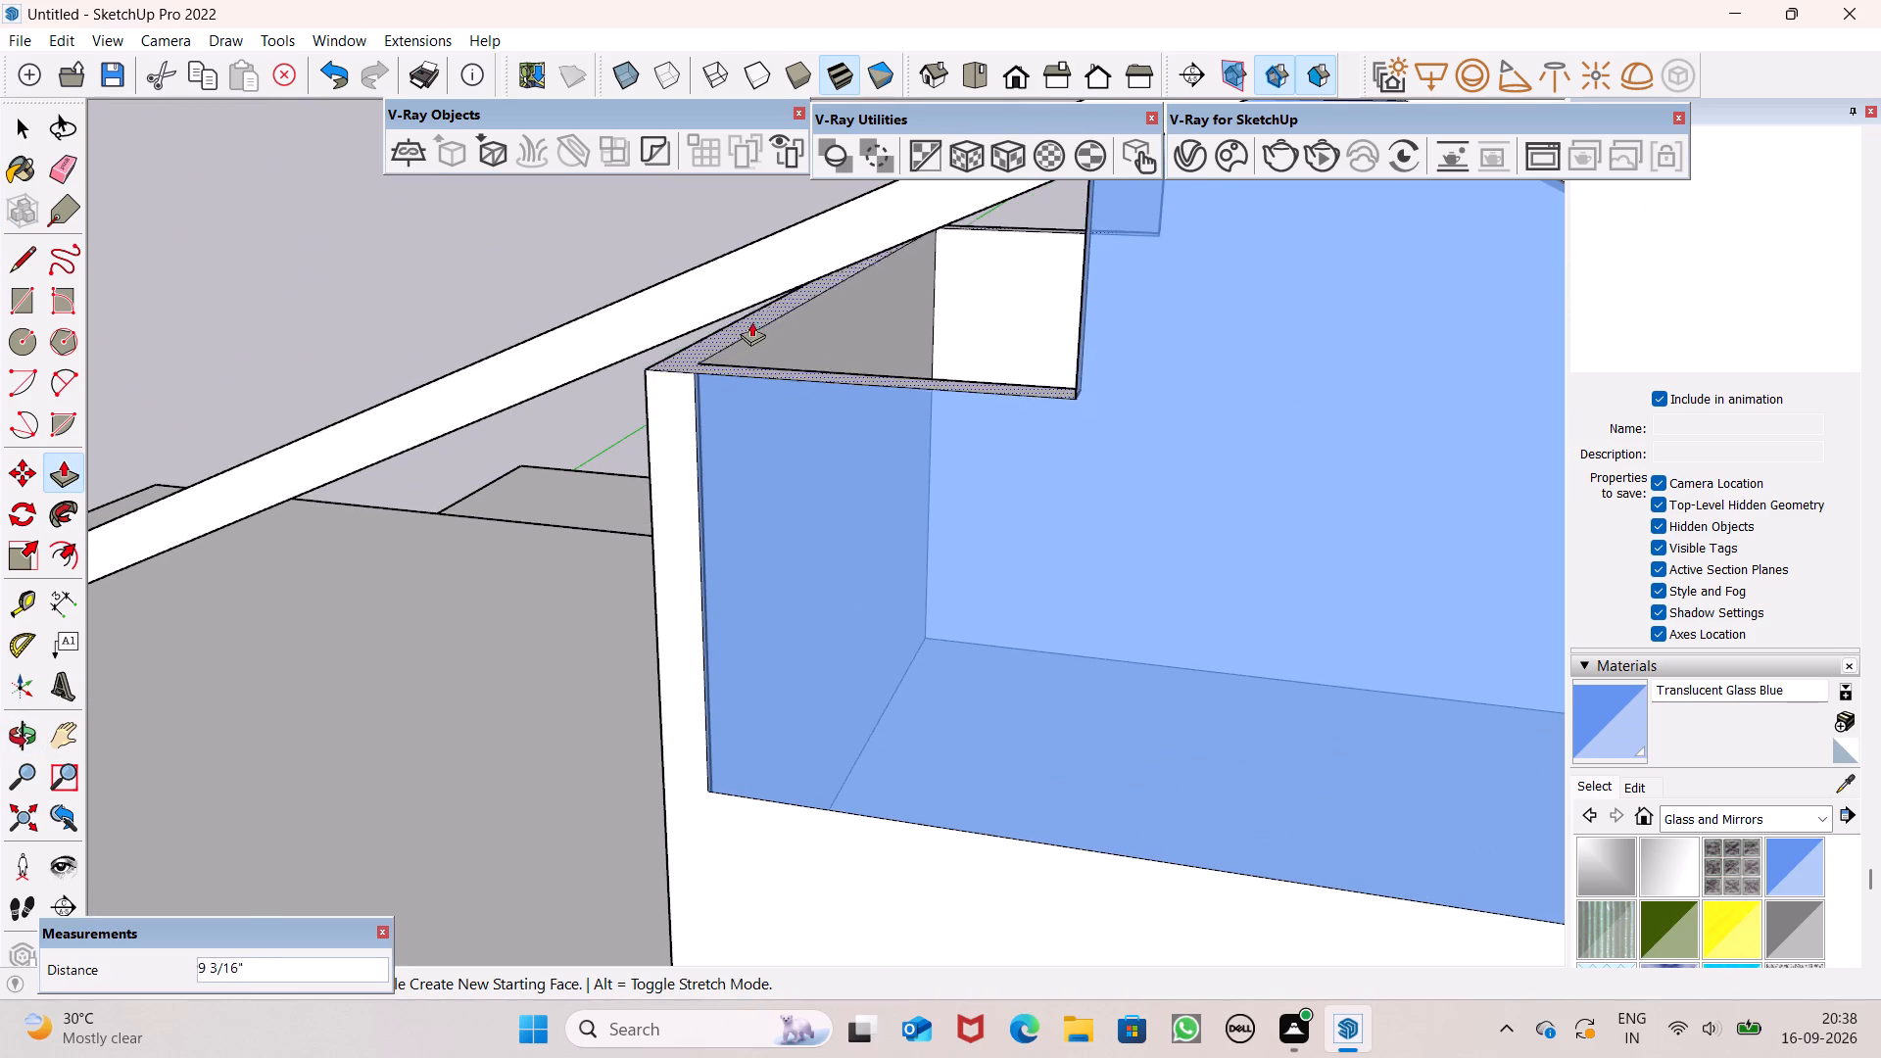
pyautogui.moveTo(751, 321); pyautogui.dragTo(760, 301)
# Push the part of this wall top protruding through the roof slope down about 5 1/8".
pyautogui.scroll(-12, 919, 364)
pyautogui.moveTo(1036, 361); pyautogui.dragTo(1058, 216, button='middle')
pyautogui.scroll(3, 1034, 254)
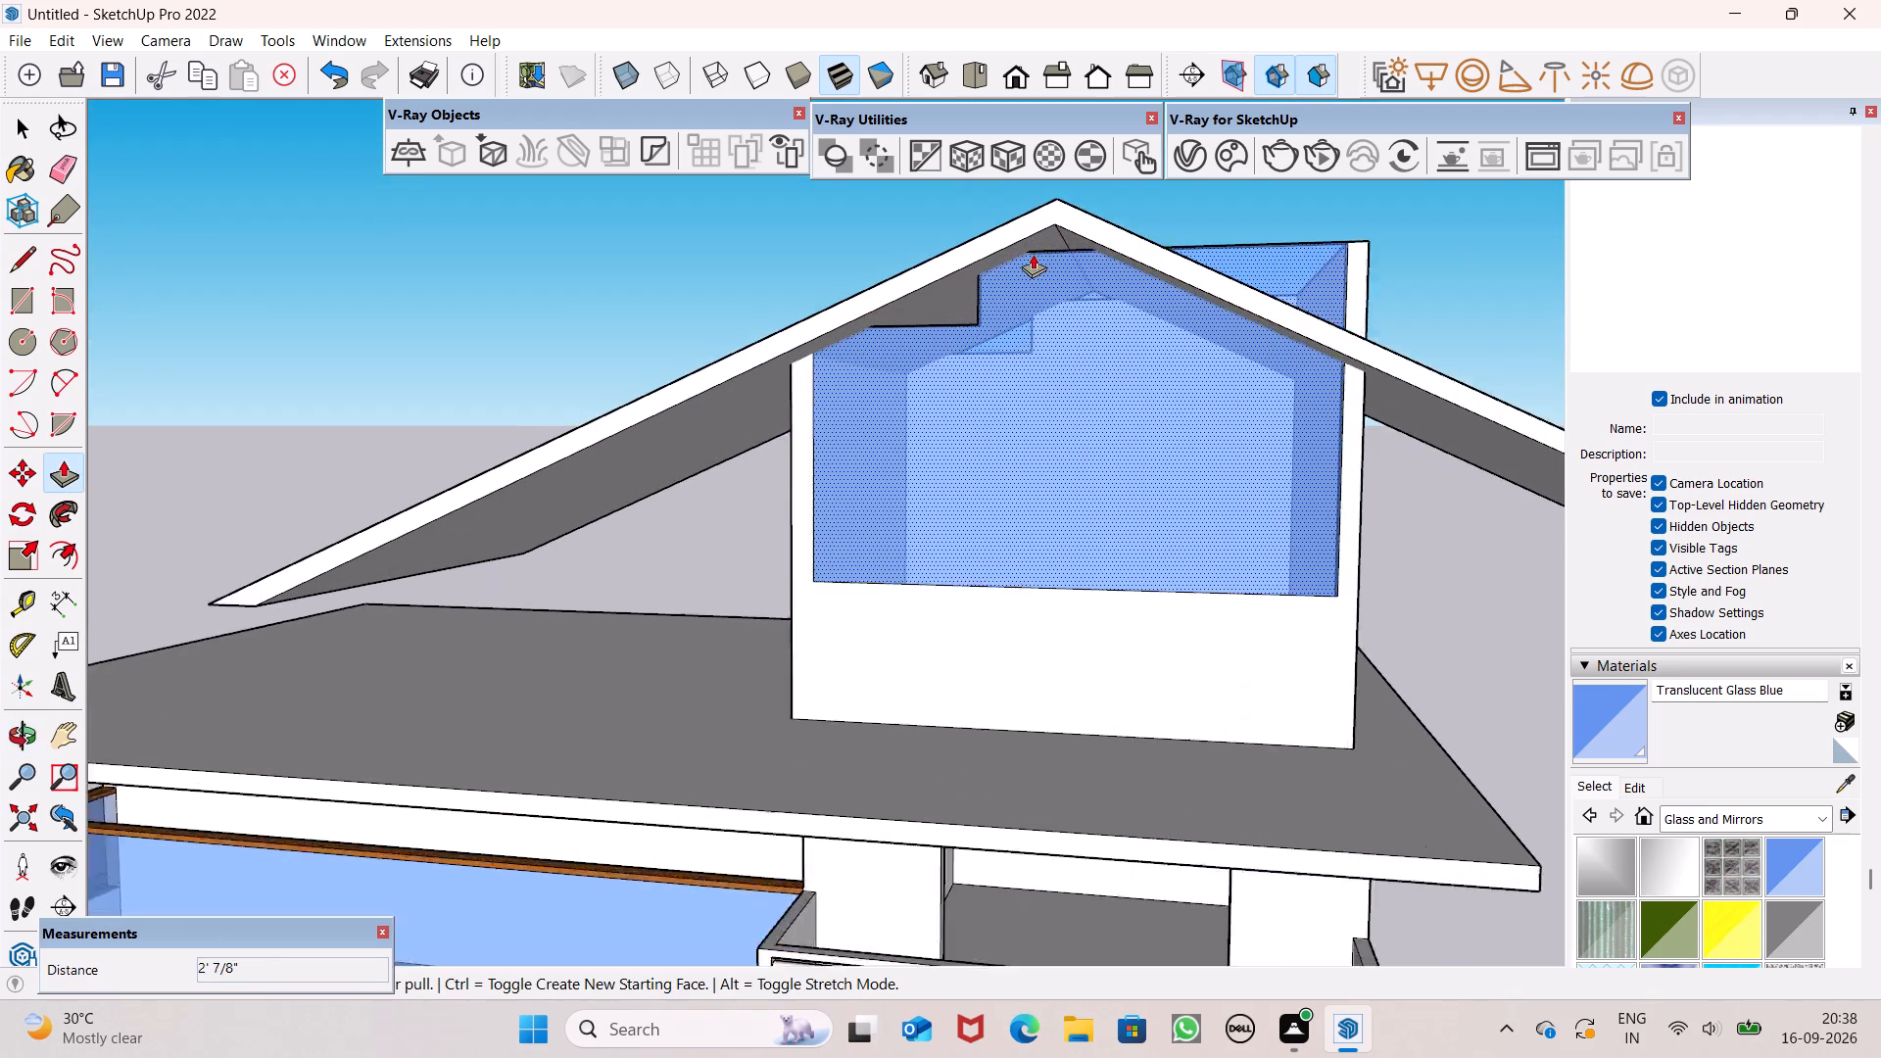
pyautogui.scroll(2, 1033, 254)
pyautogui.moveTo(1032, 304); pyautogui.dragTo(1085, 383, button='middle')
pyautogui.scroll(6, 671, 378)
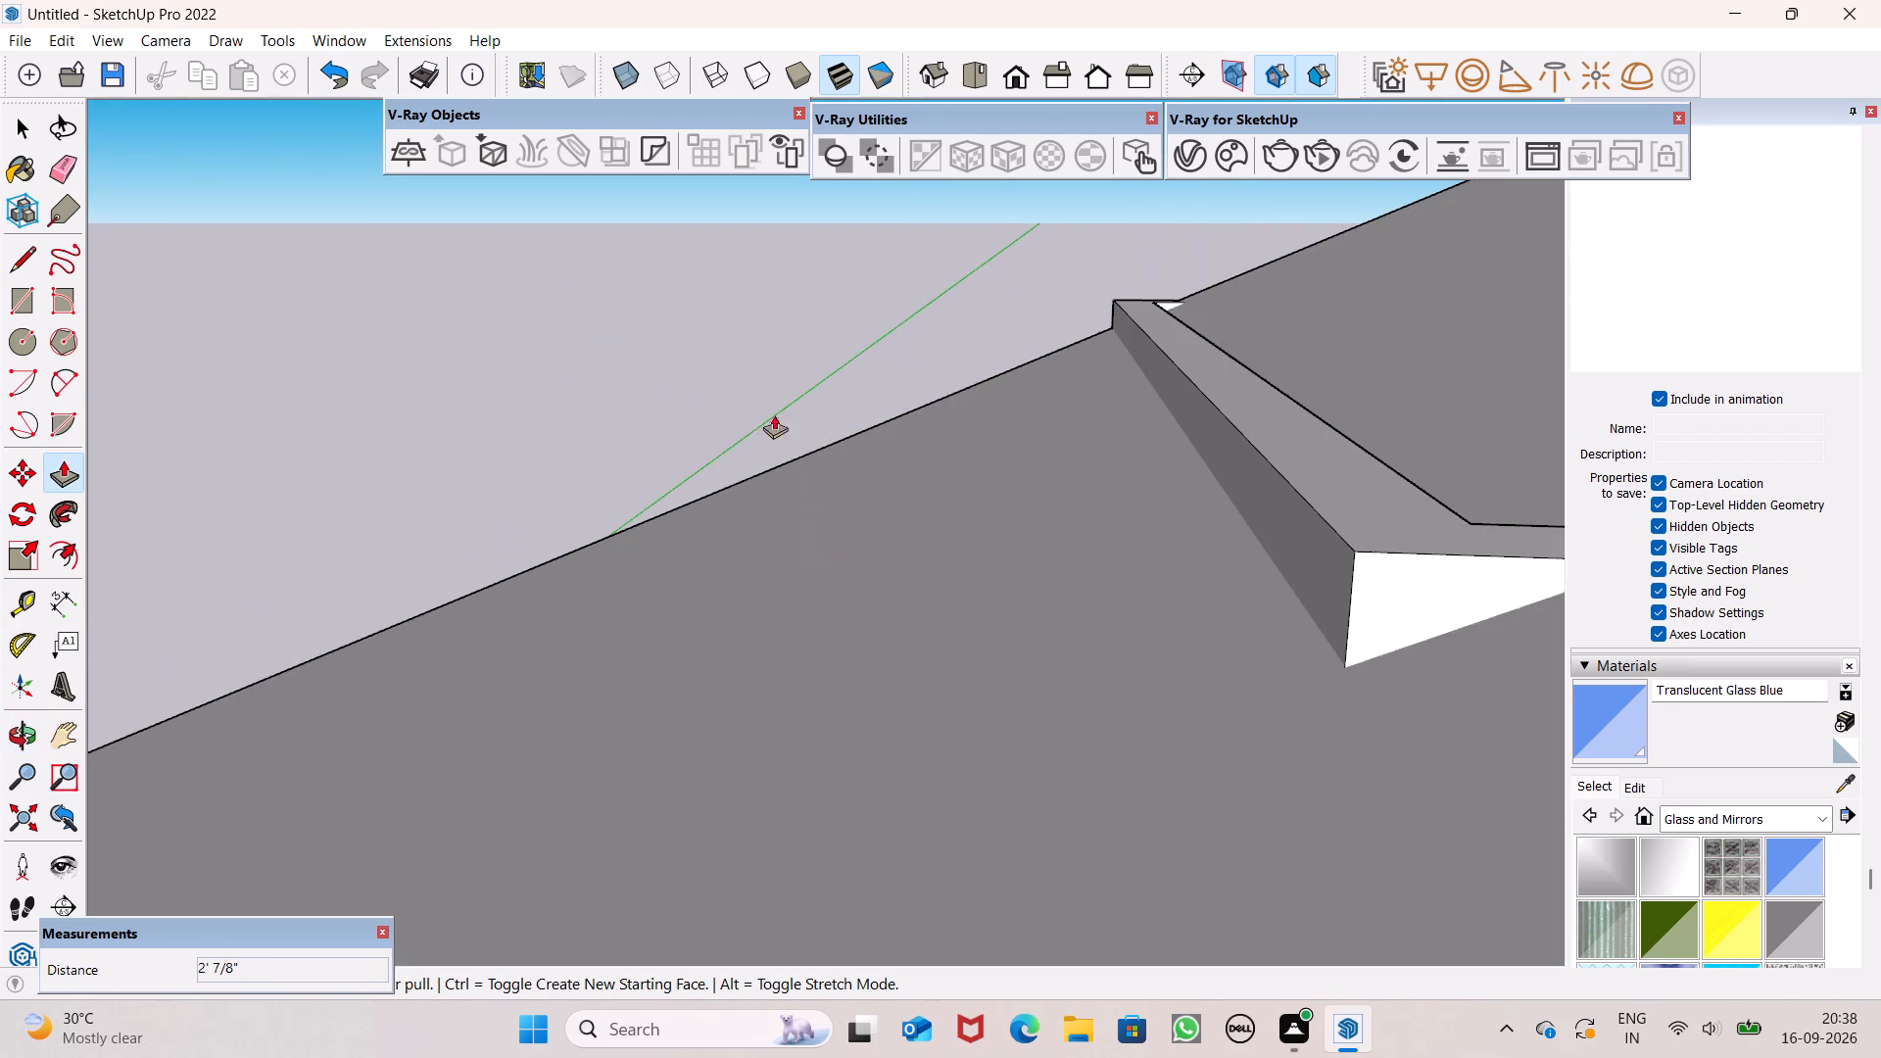
pyautogui.scroll(-4, 1084, 537)
pyautogui.moveTo(1272, 514); pyautogui.dragTo(1278, 522)
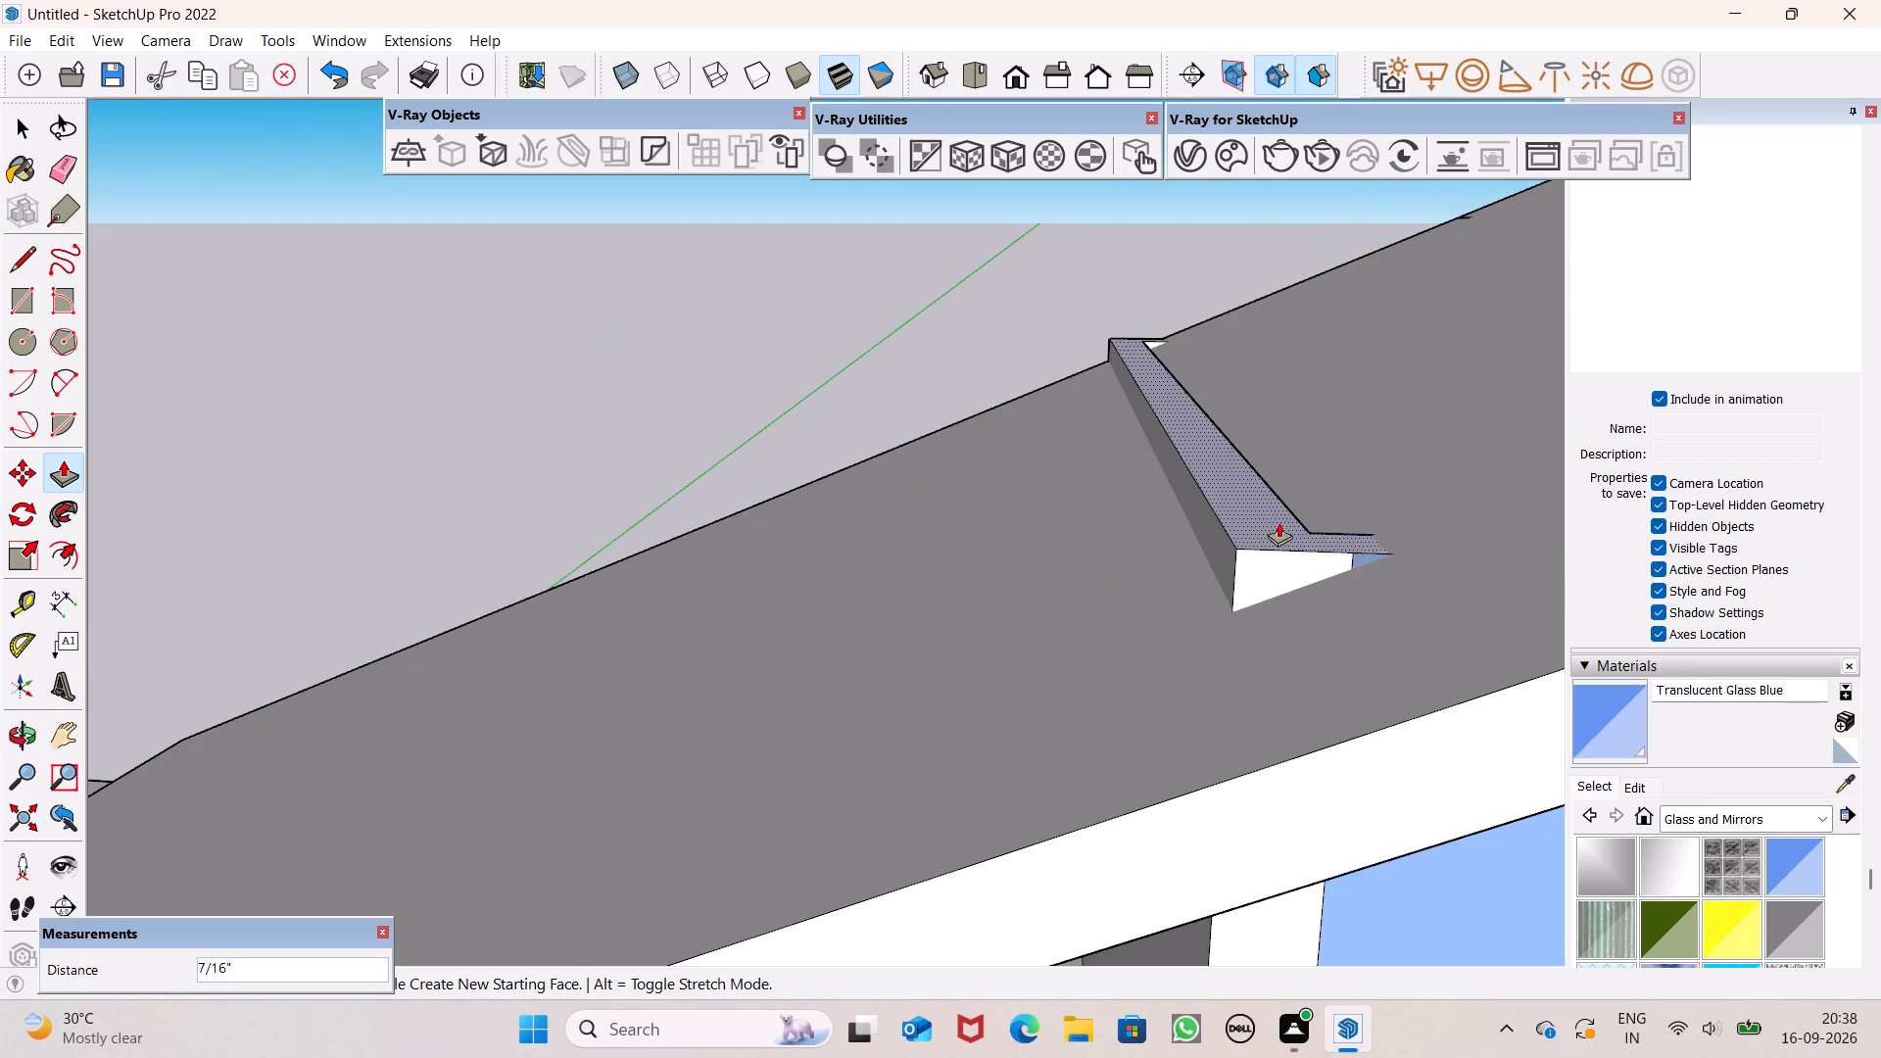
pyautogui.moveTo(1278, 522); pyautogui.dragTo(1300, 581)
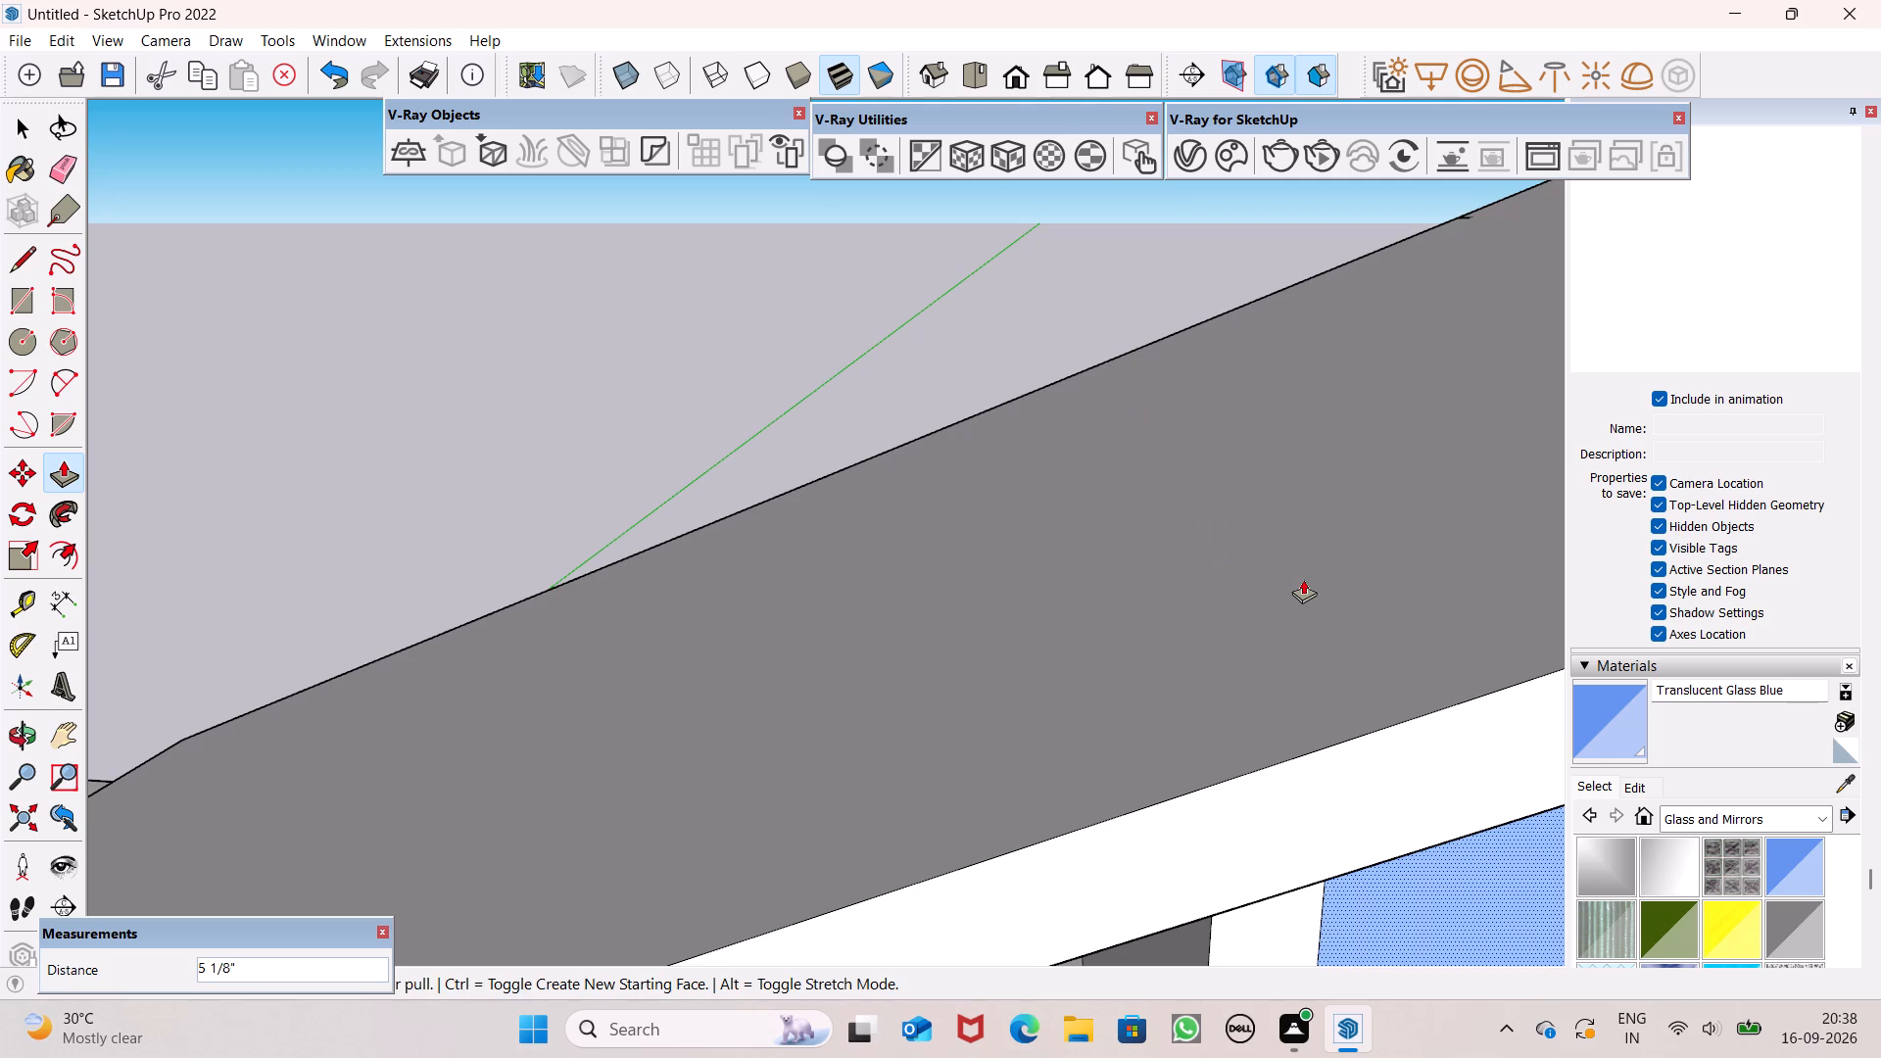
# Push the top of the outer side wall on the opposite slope down until it nearly meets the roof surface.
pyautogui.scroll(-14, 1283, 536)
pyautogui.moveTo(1217, 560); pyautogui.dragTo(1067, 416, button='middle')
pyautogui.scroll(-10, 1113, 412)
pyautogui.moveTo(1333, 462); pyautogui.dragTo(998, 825, button='middle')
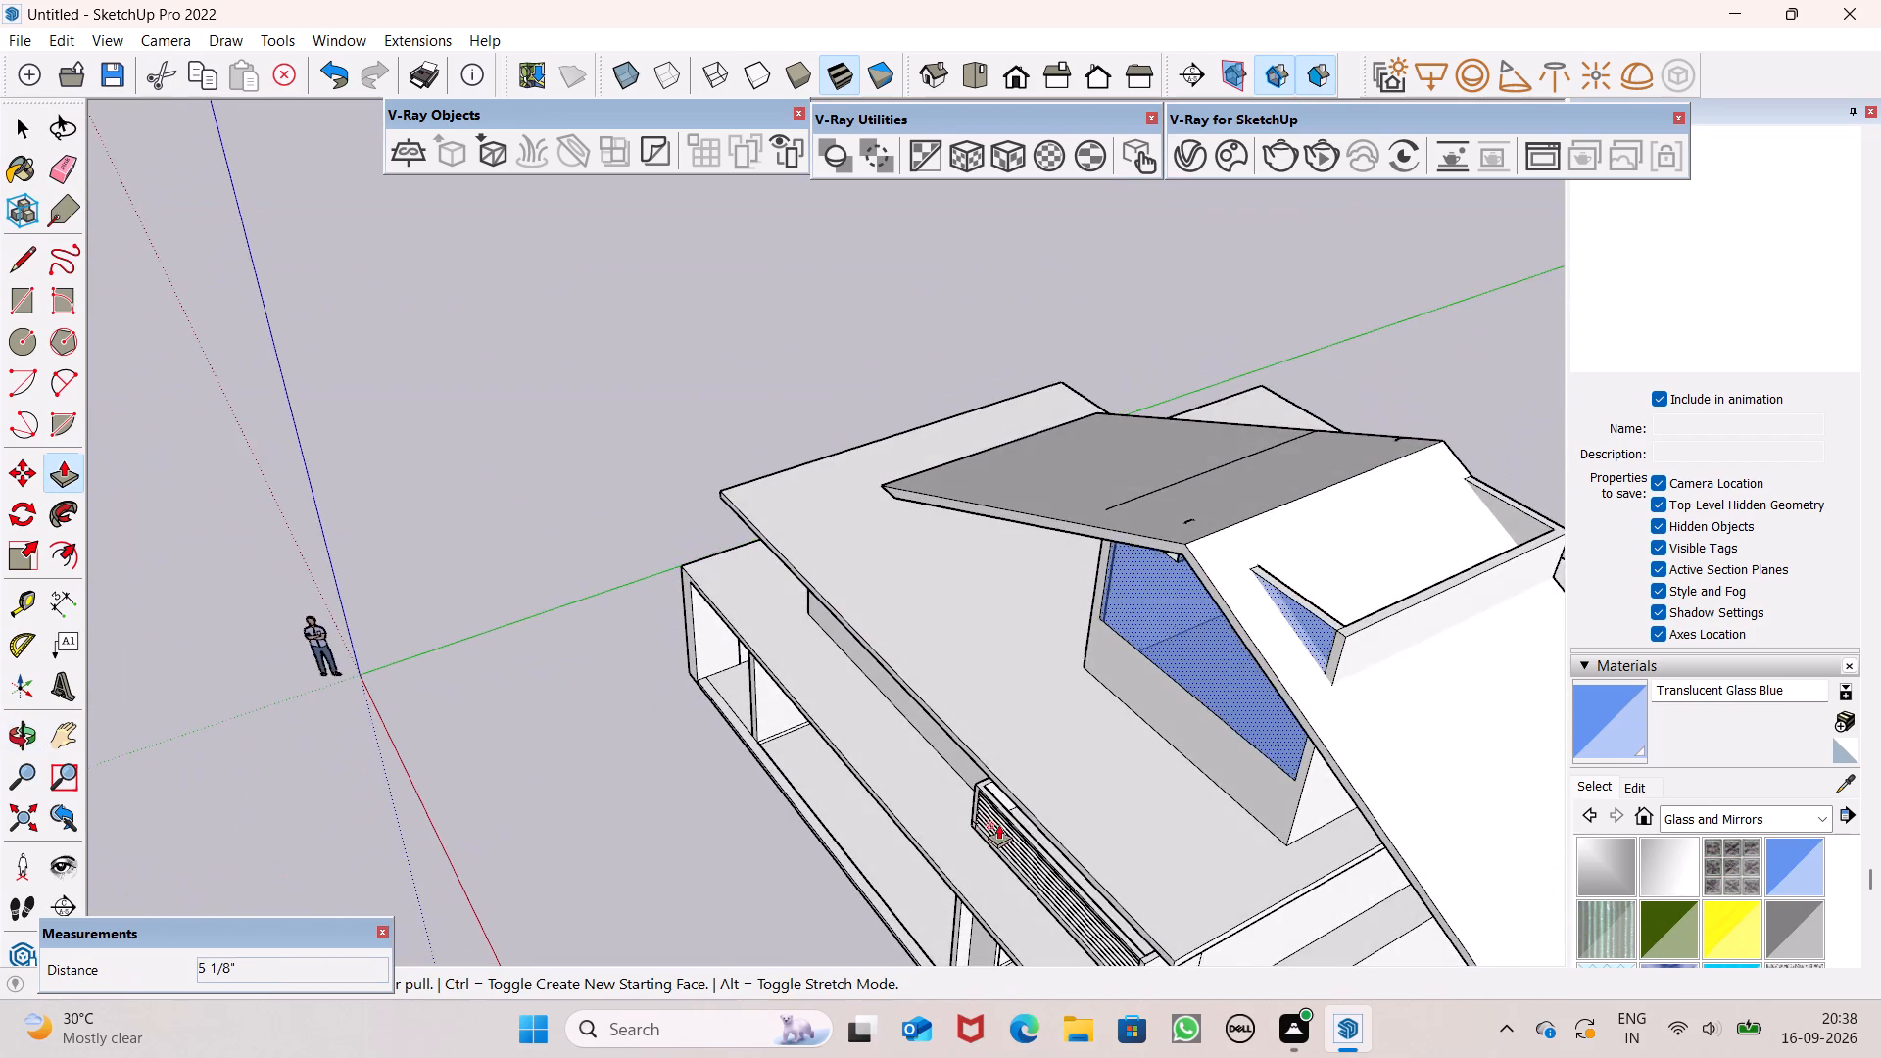
pyautogui.scroll(5, 1354, 576)
pyautogui.moveTo(1365, 640); pyautogui.dragTo(1367, 669)
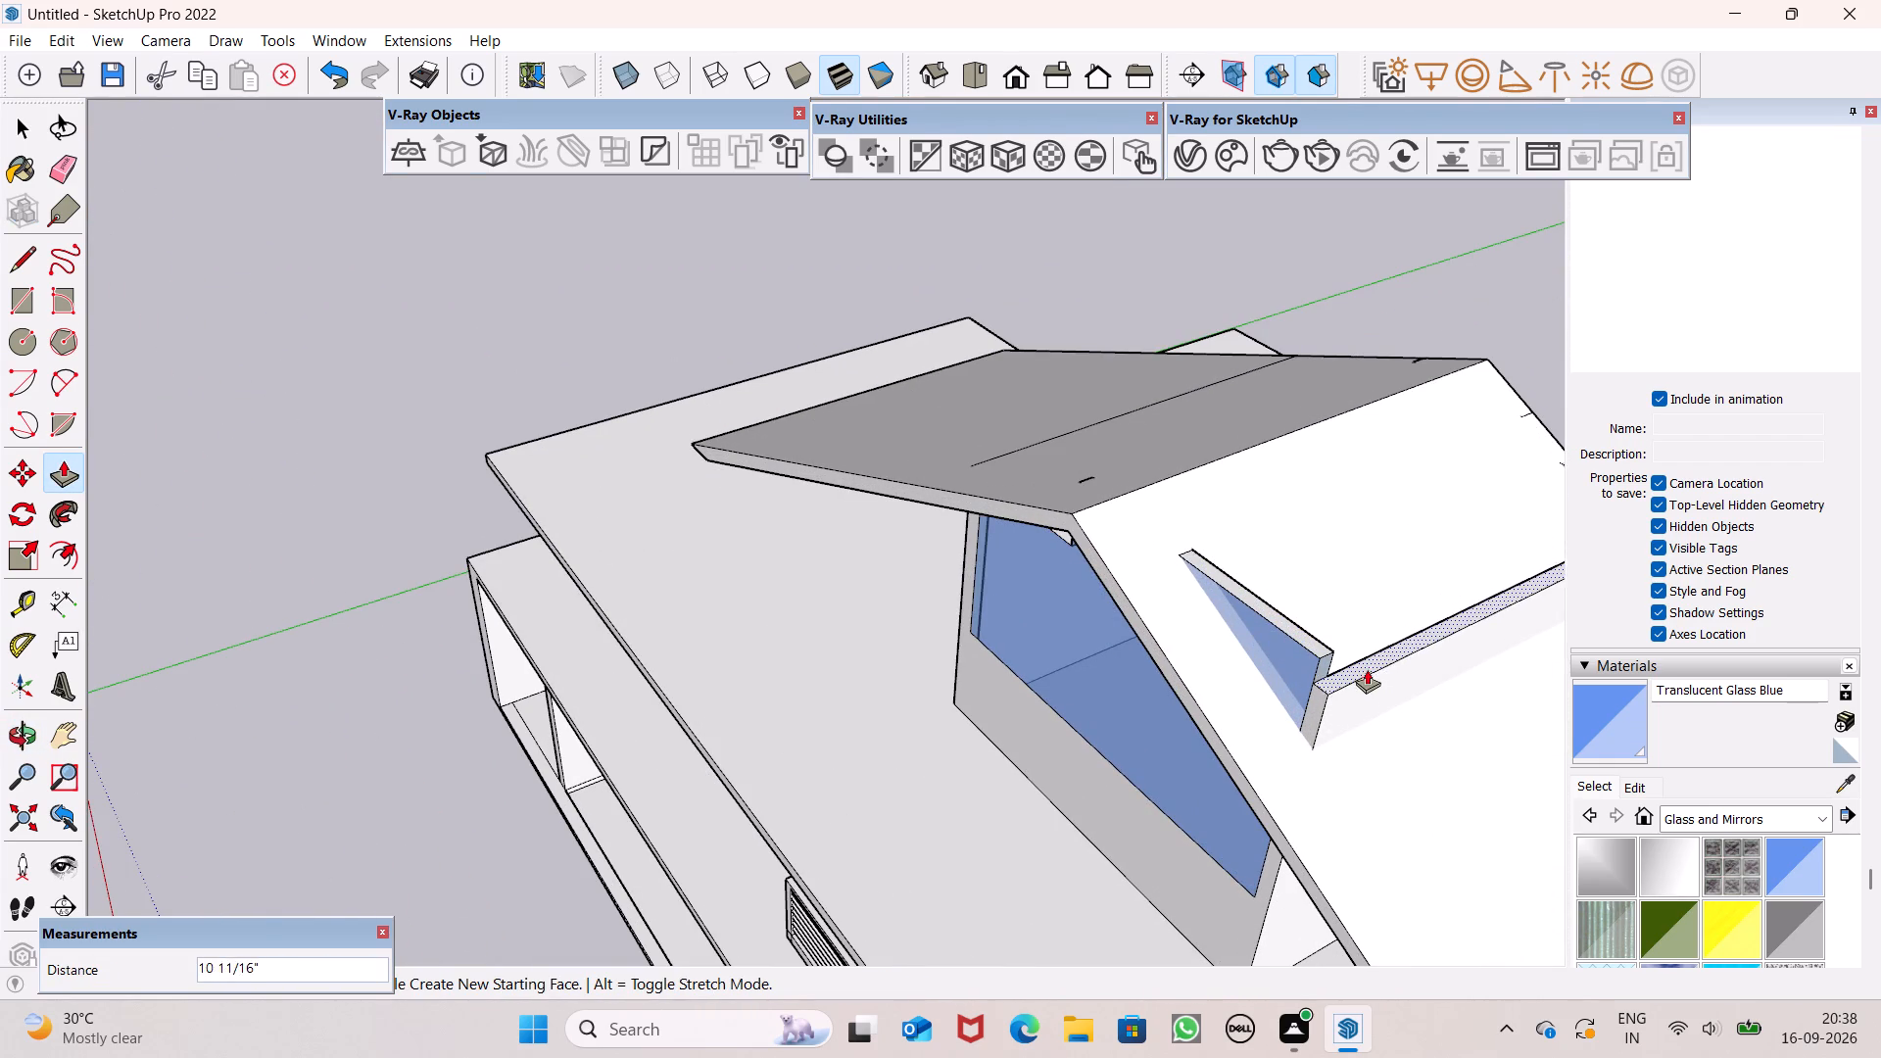
pyautogui.moveTo(1367, 669); pyautogui.dragTo(1355, 727)
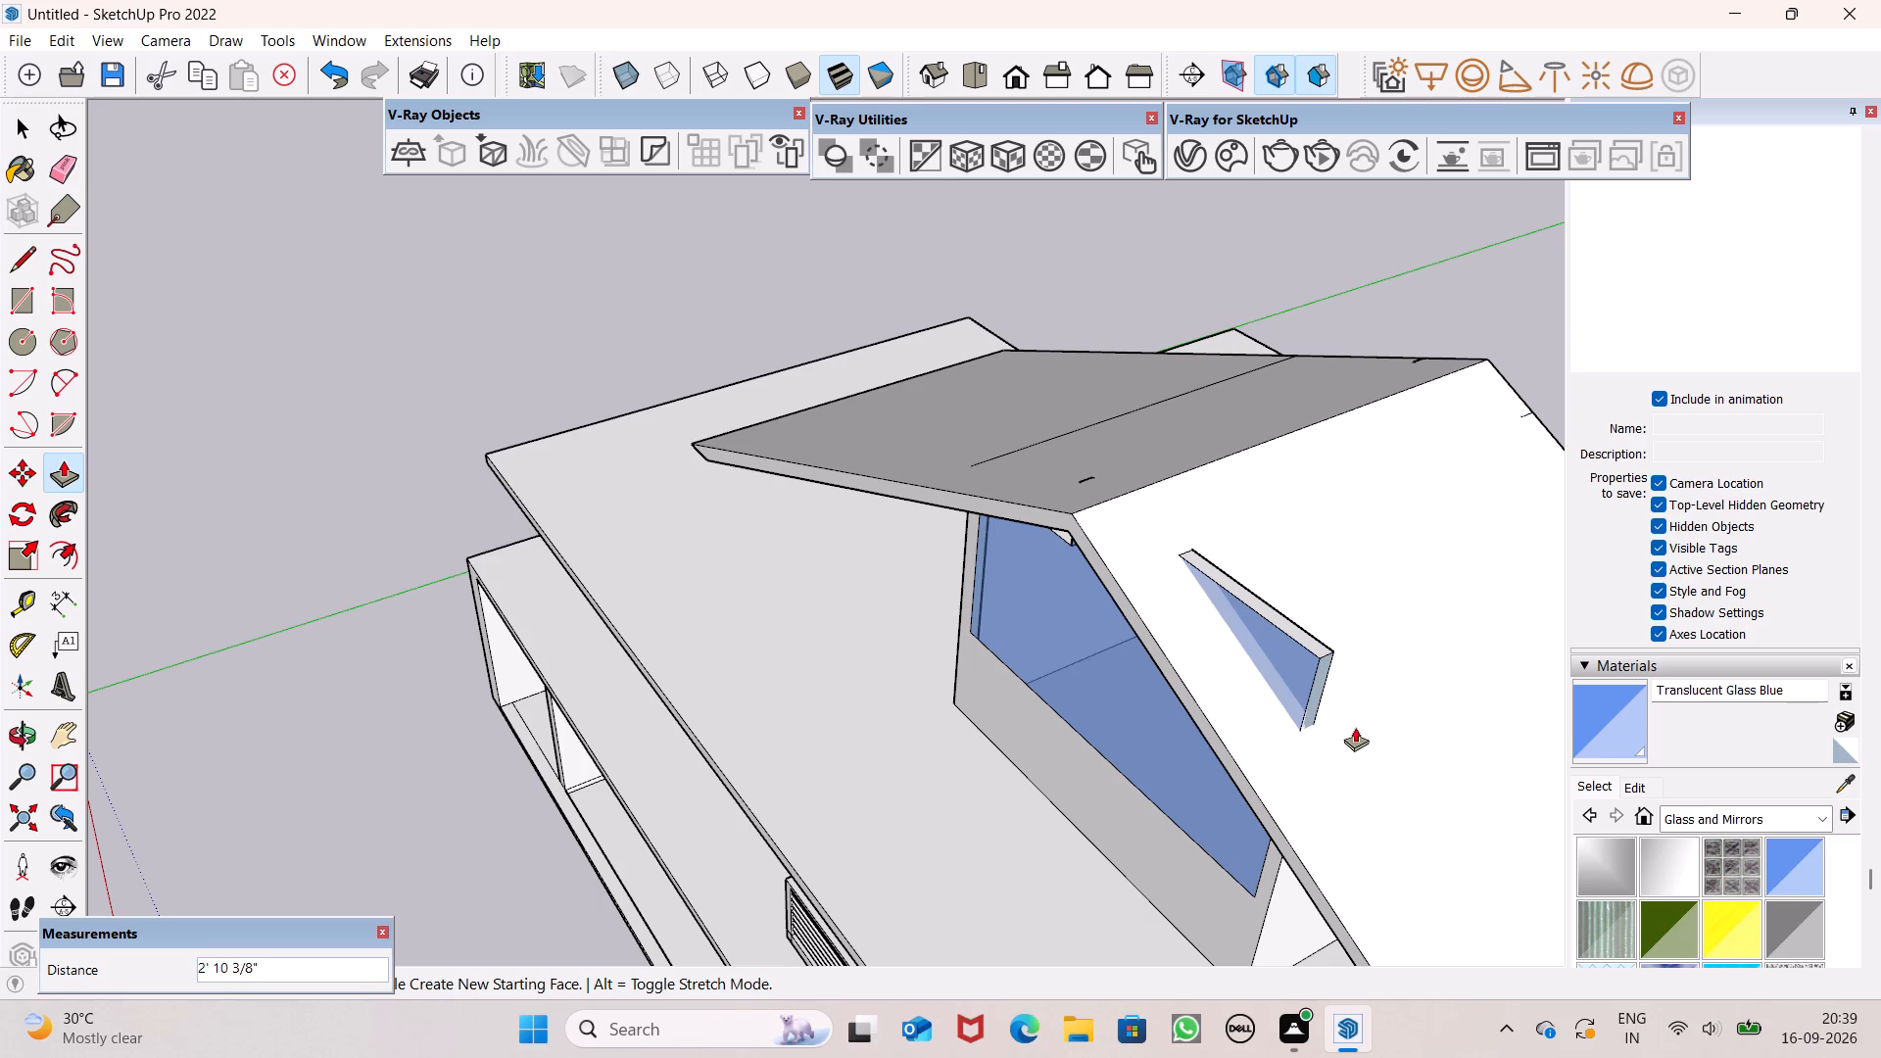
pyautogui.moveTo(1355, 727); pyautogui.dragTo(1351, 710)
pyautogui.moveTo(1350, 700); pyautogui.dragTo(1349, 710)
pyautogui.press('space')
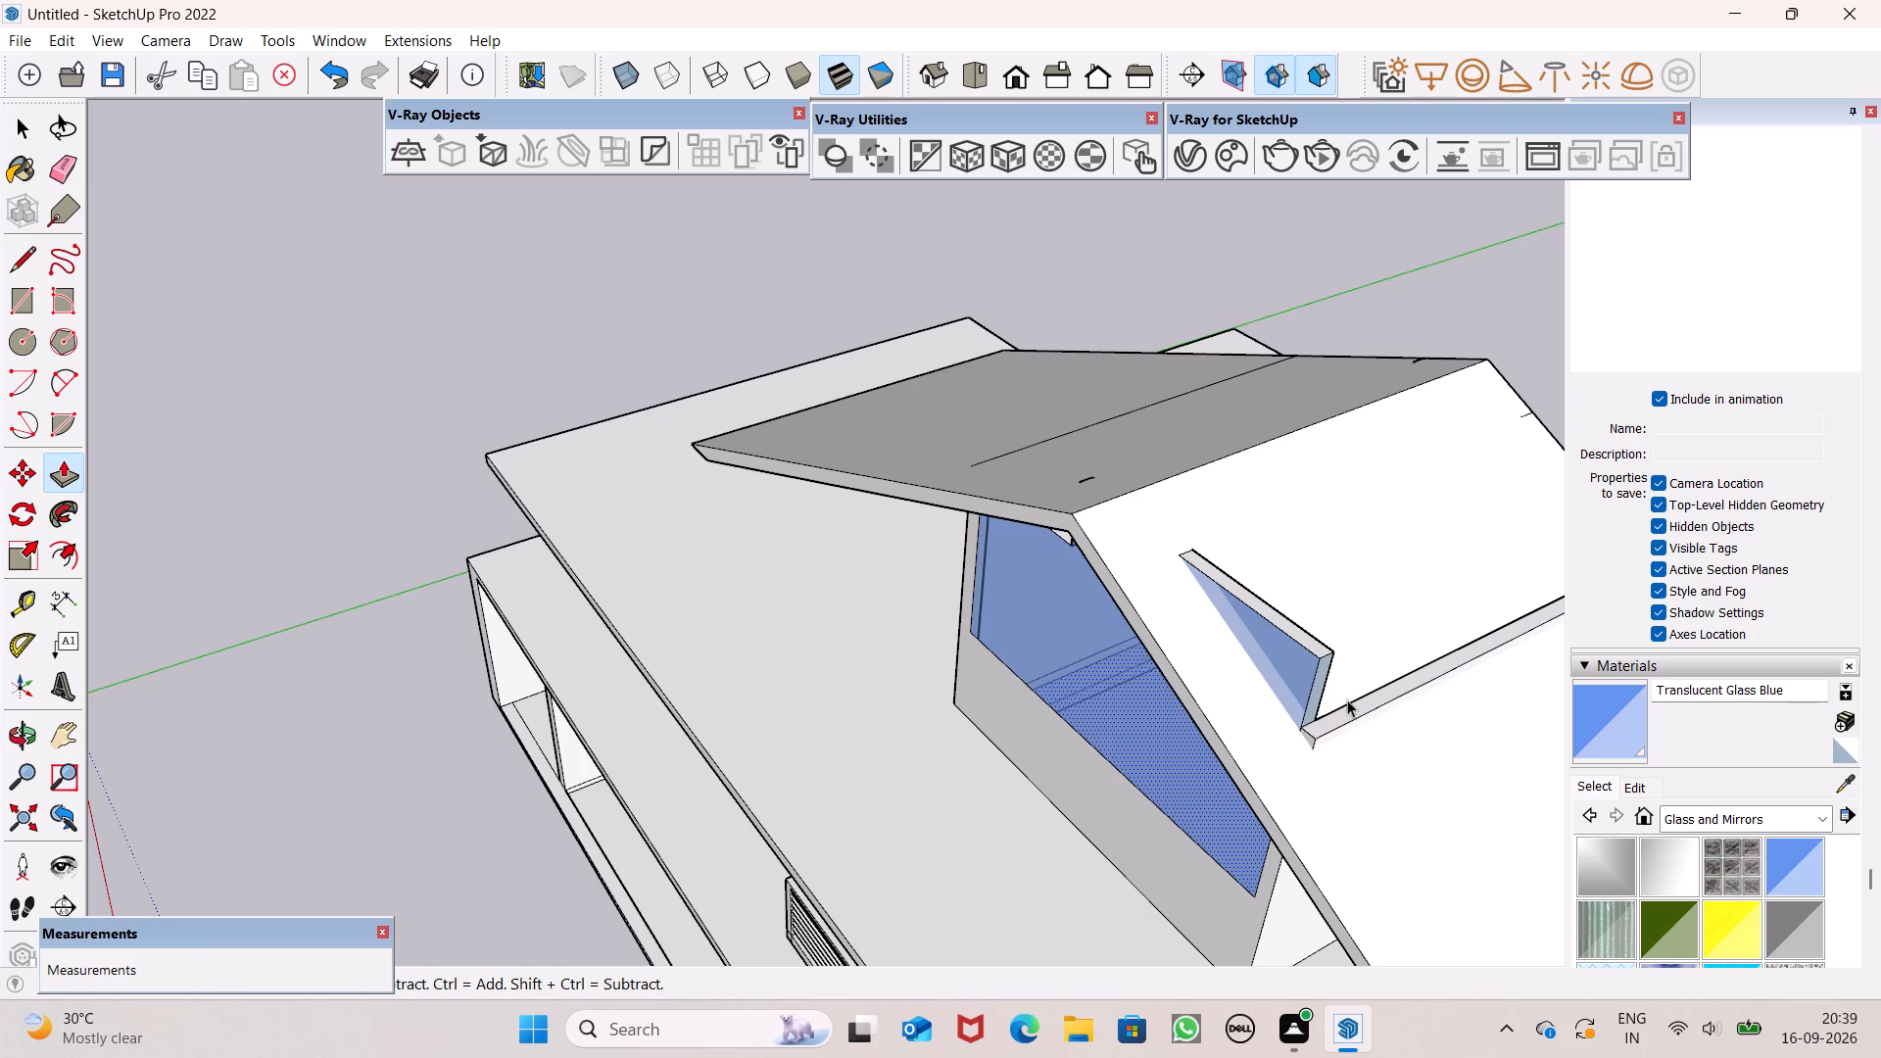
# Push the glazed front wall's protruding top on the same slope down about 2' 5 5/8", below the roof surface.
pyautogui.scroll(7, 1349, 701)
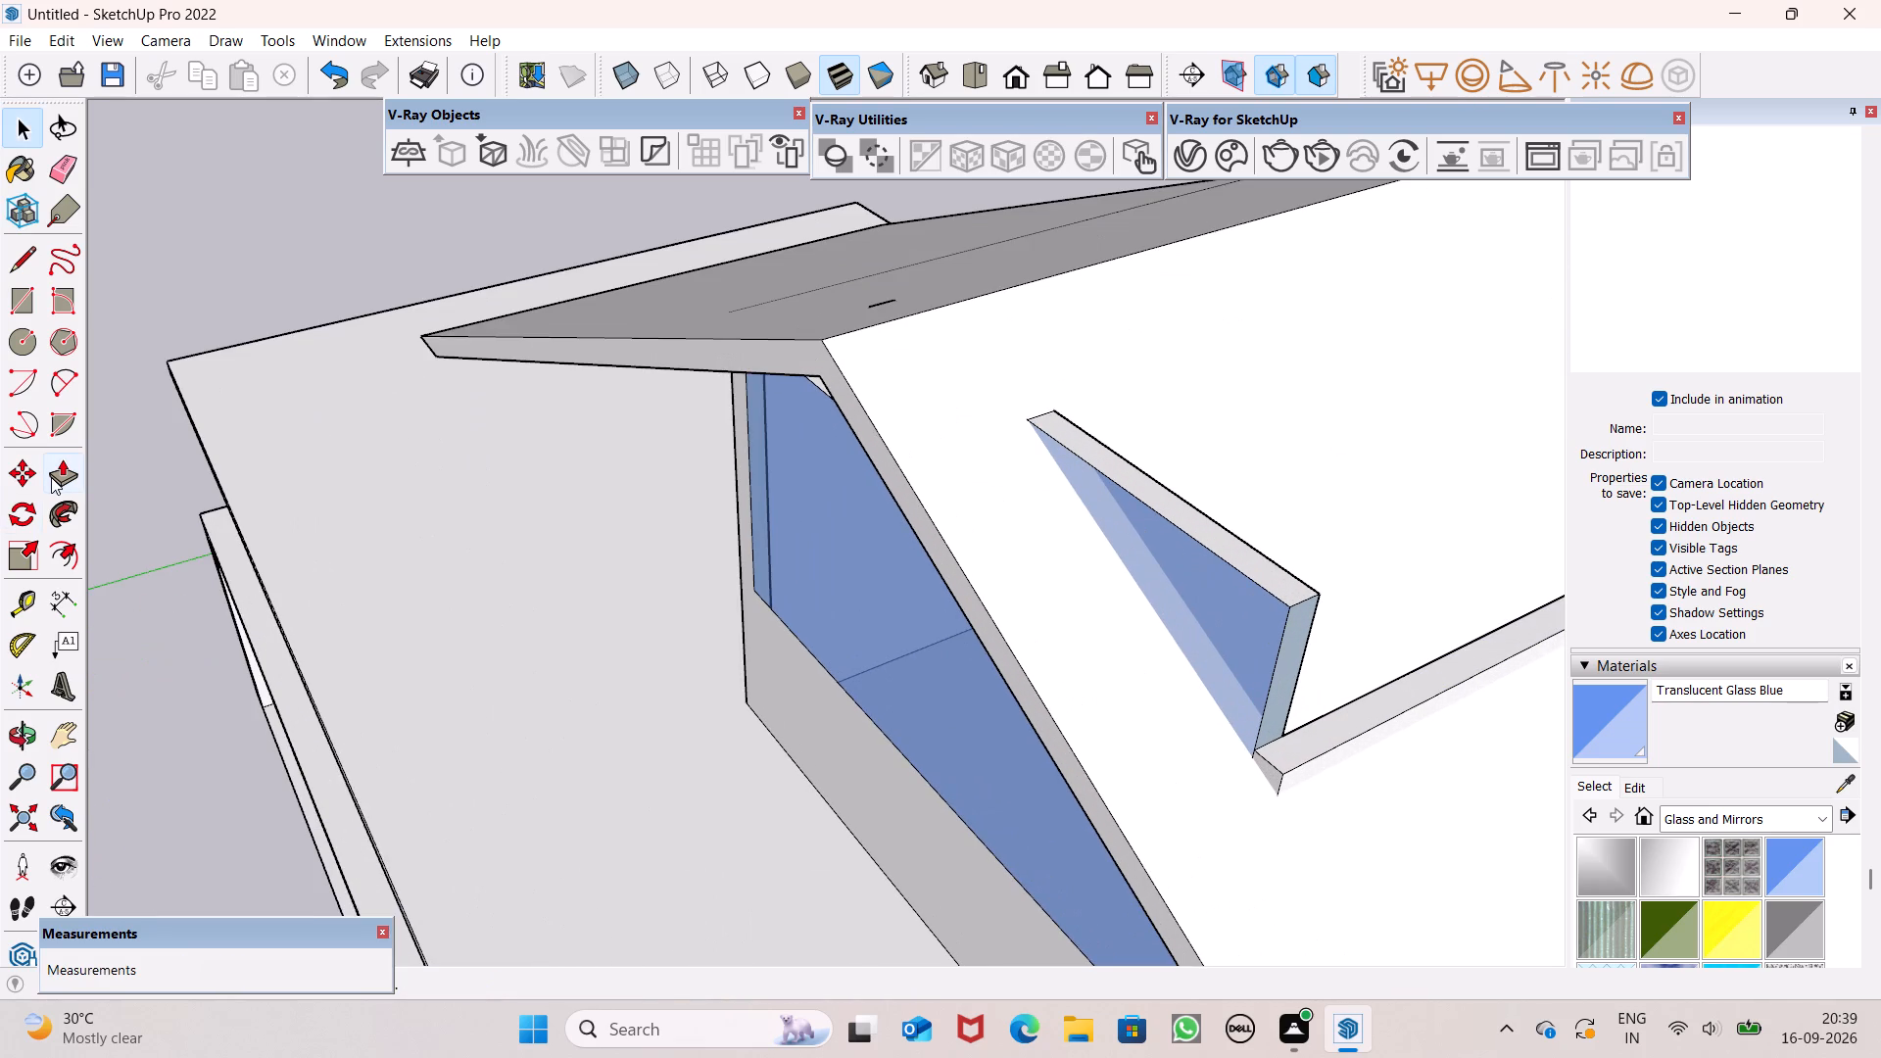
pyautogui.moveTo(51, 477); pyautogui.dragTo(97, 494)
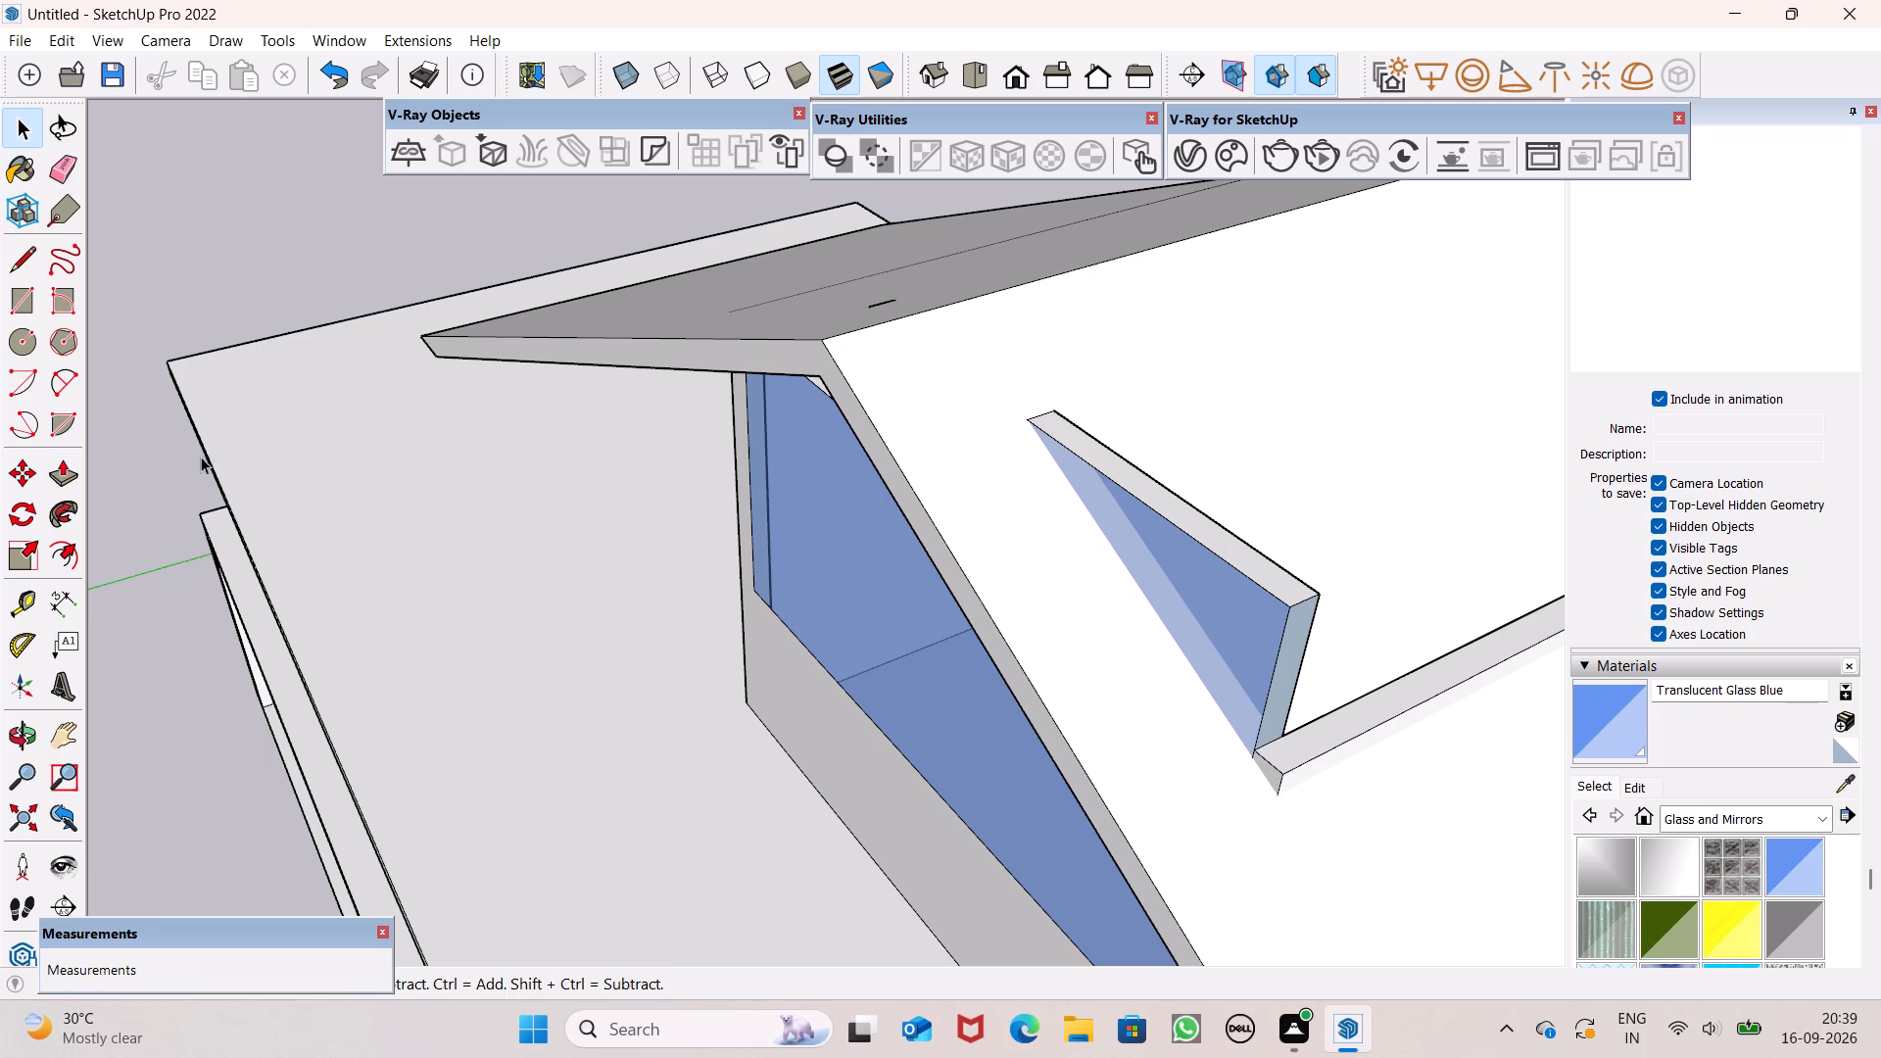
pyautogui.click(54, 469)
pyautogui.moveTo(1182, 503); pyautogui.dragTo(1187, 517)
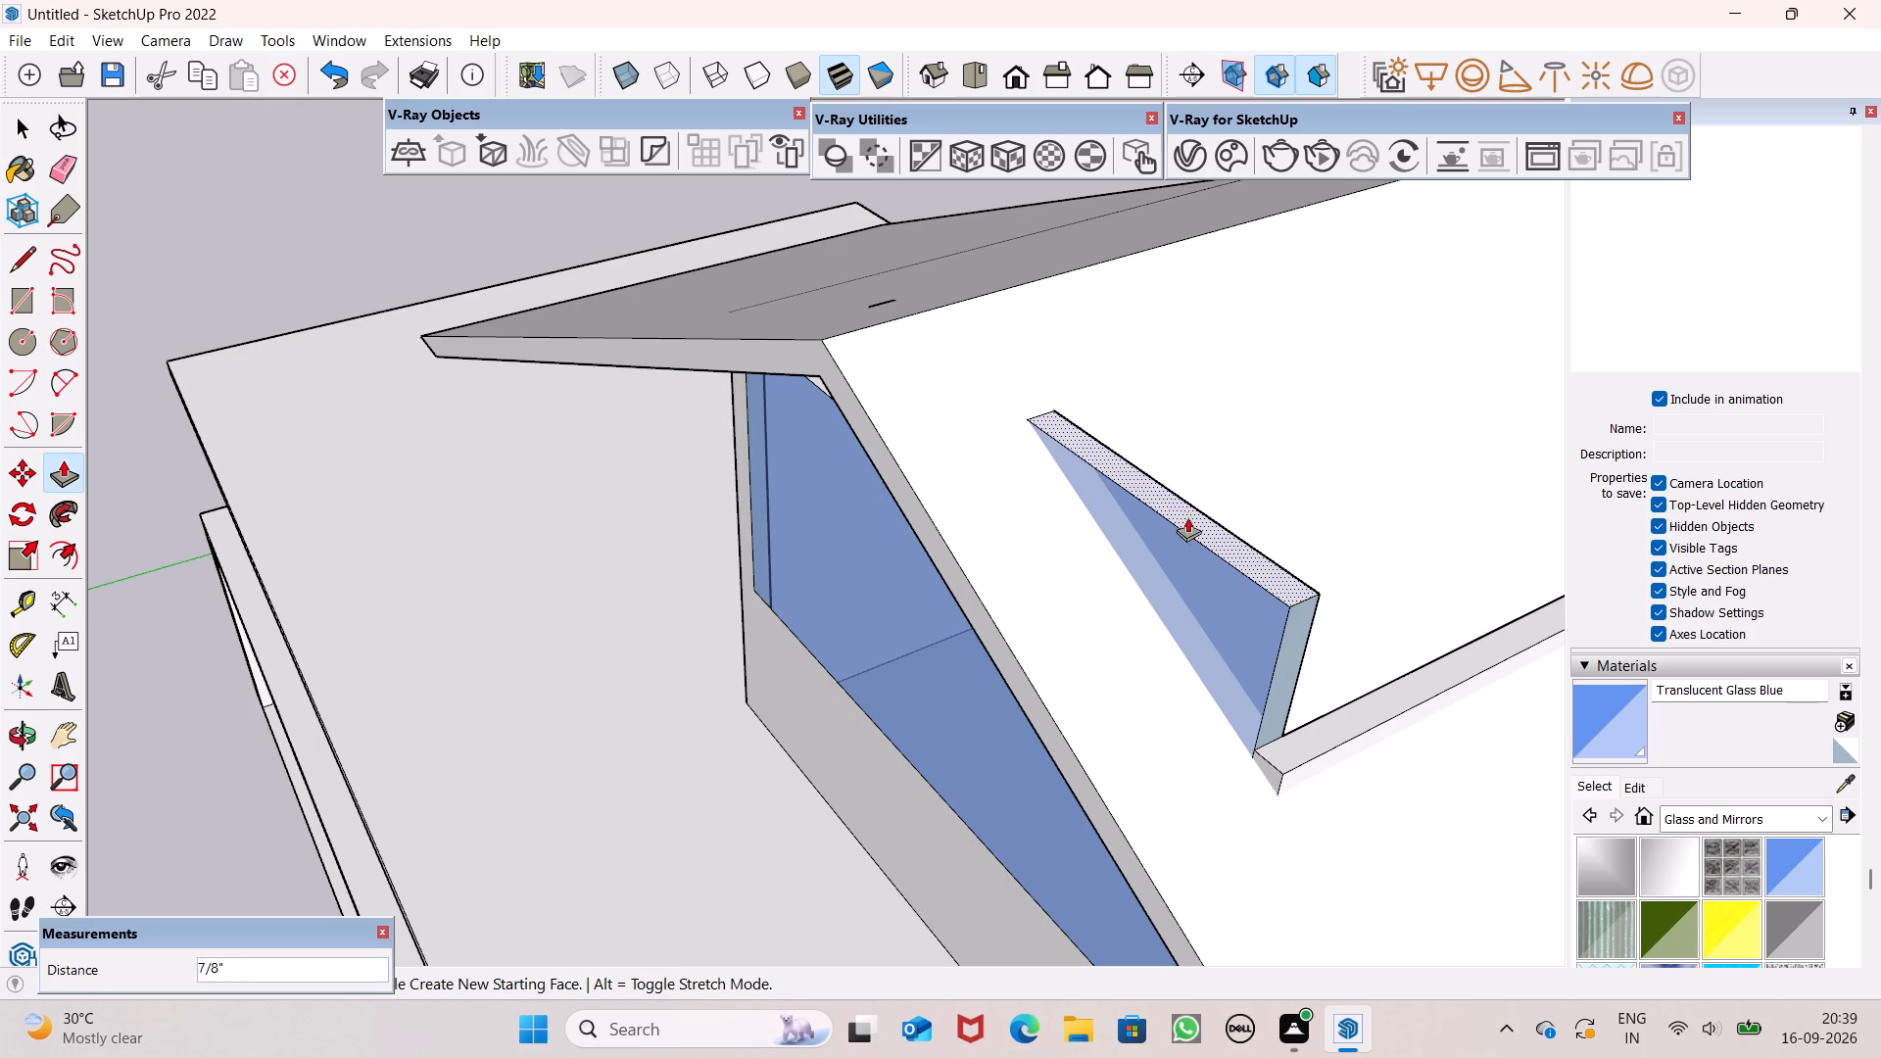
pyautogui.moveTo(1187, 517); pyautogui.dragTo(1218, 659)
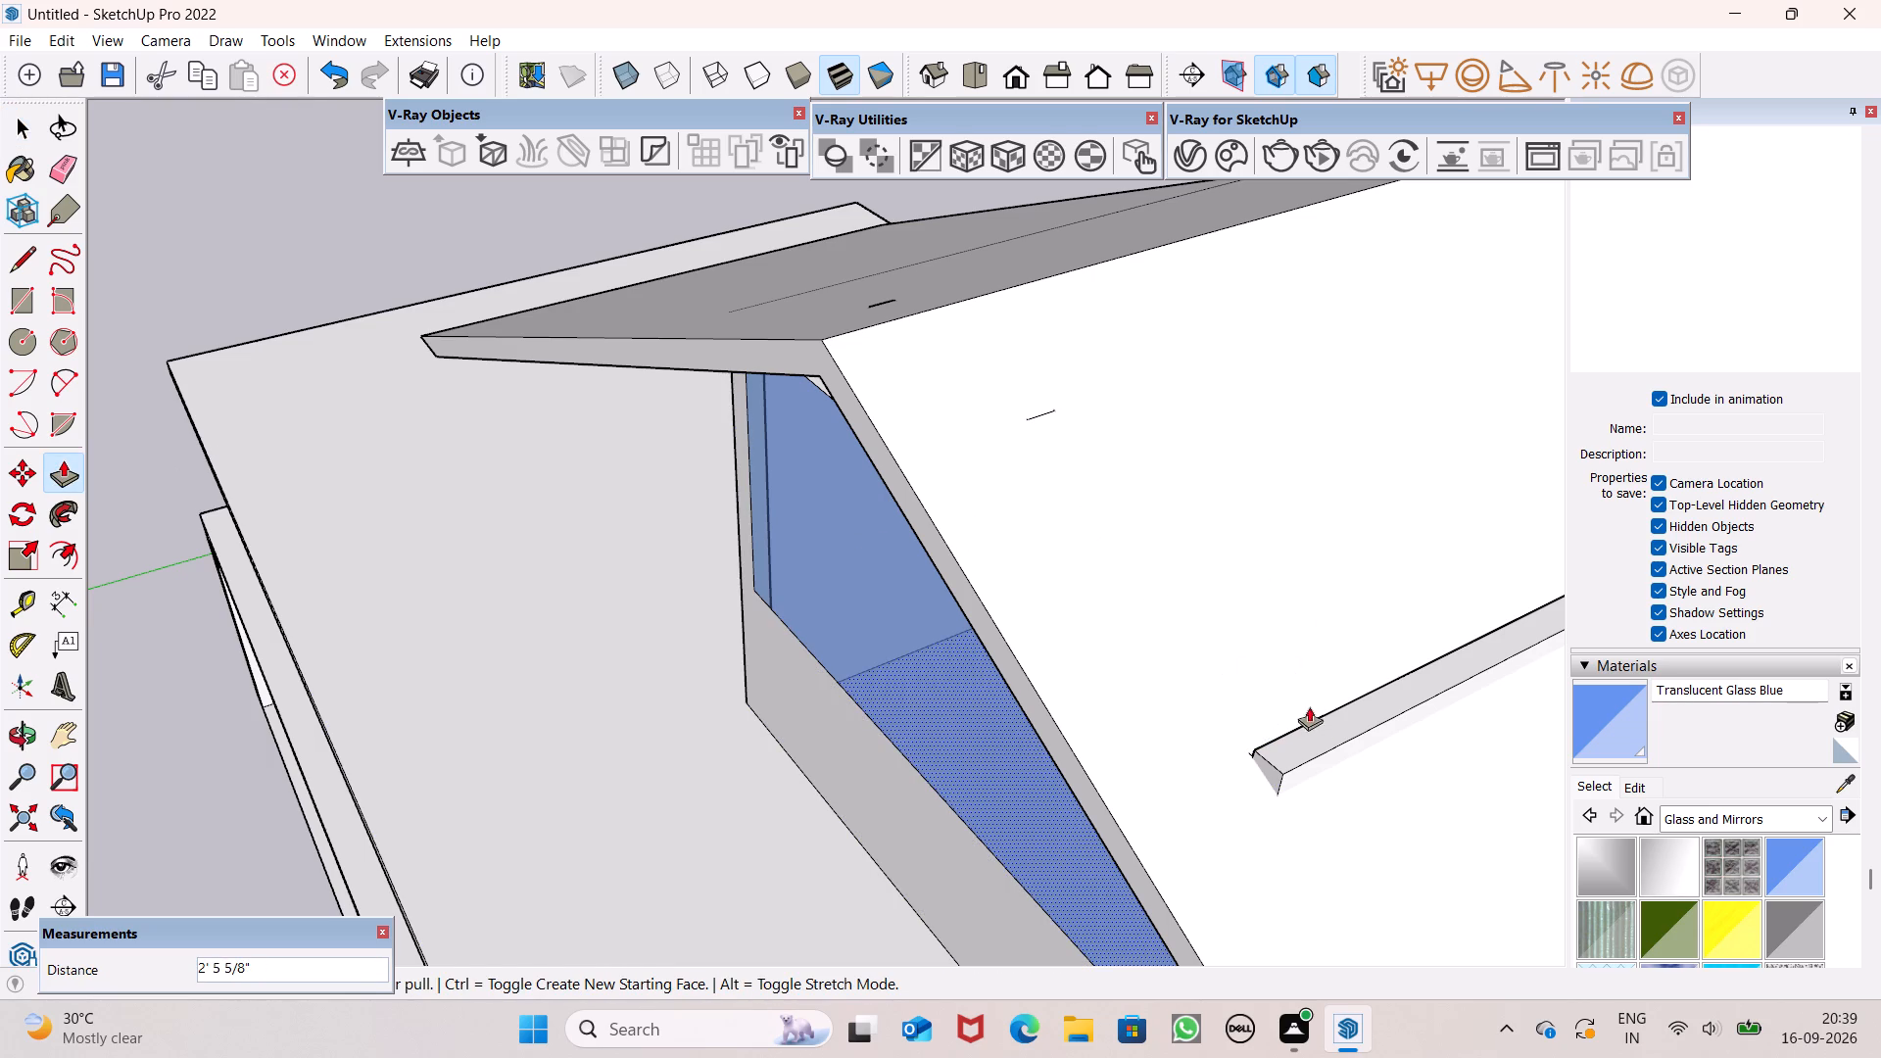
# Push the side wall's remaining top strip down about 4 5/16" into the roof, undoing the first attempt.
pyautogui.moveTo(1318, 733); pyautogui.dragTo(1326, 762)
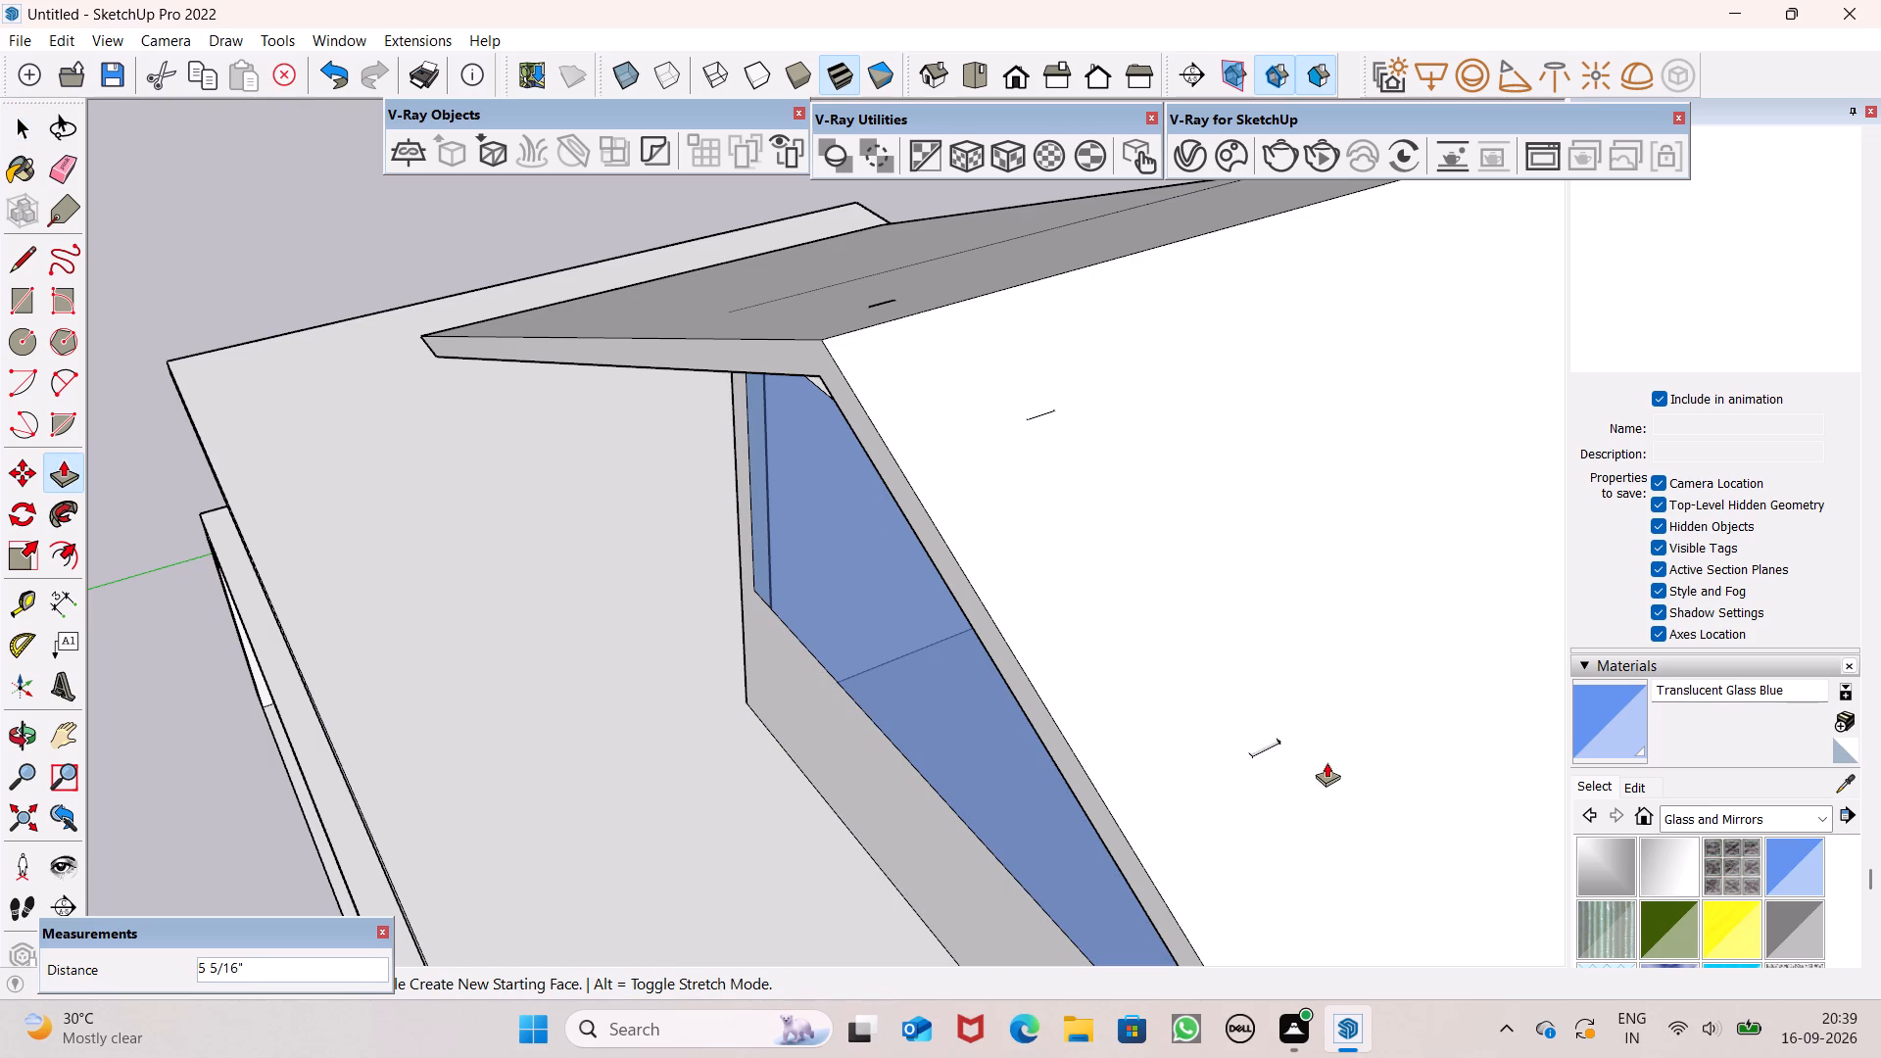
pyautogui.moveTo(1326, 762); pyautogui.dragTo(1313, 745)
pyautogui.hotkey('ctrl', 'z')
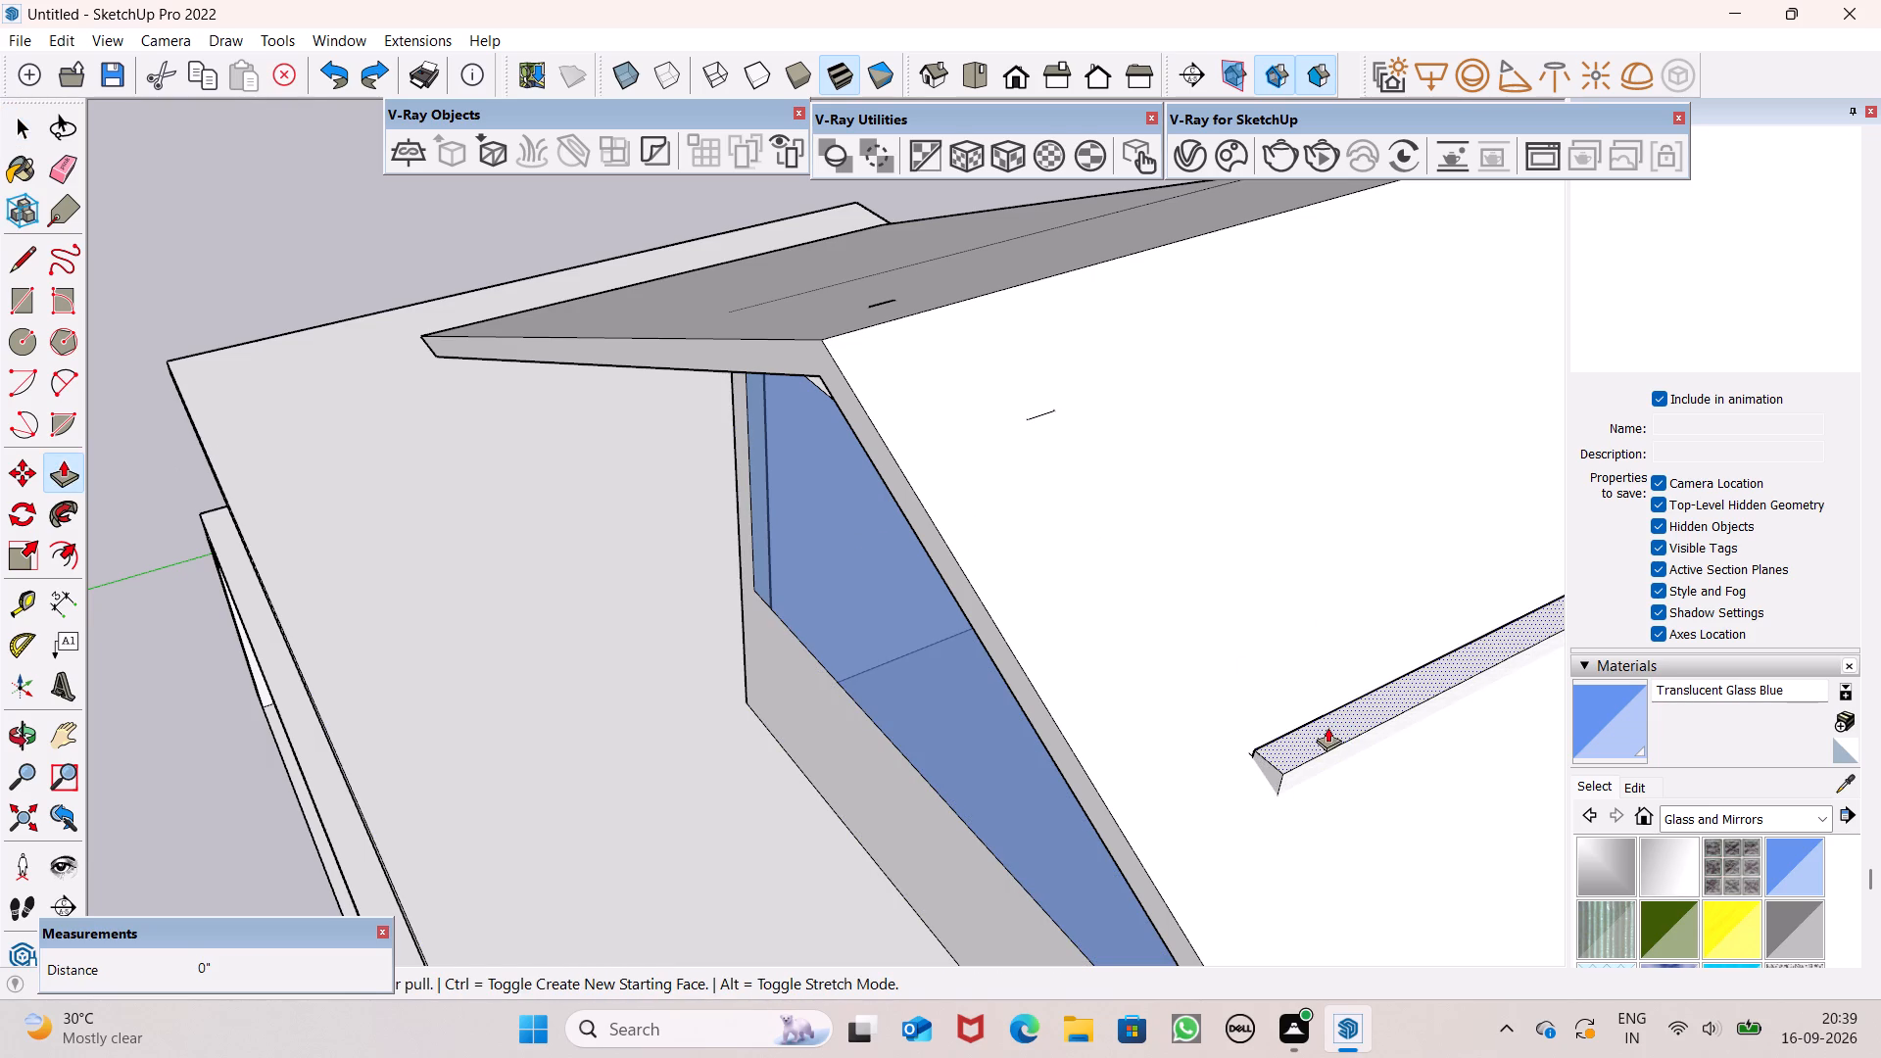
pyautogui.moveTo(1327, 727); pyautogui.dragTo(1333, 750)
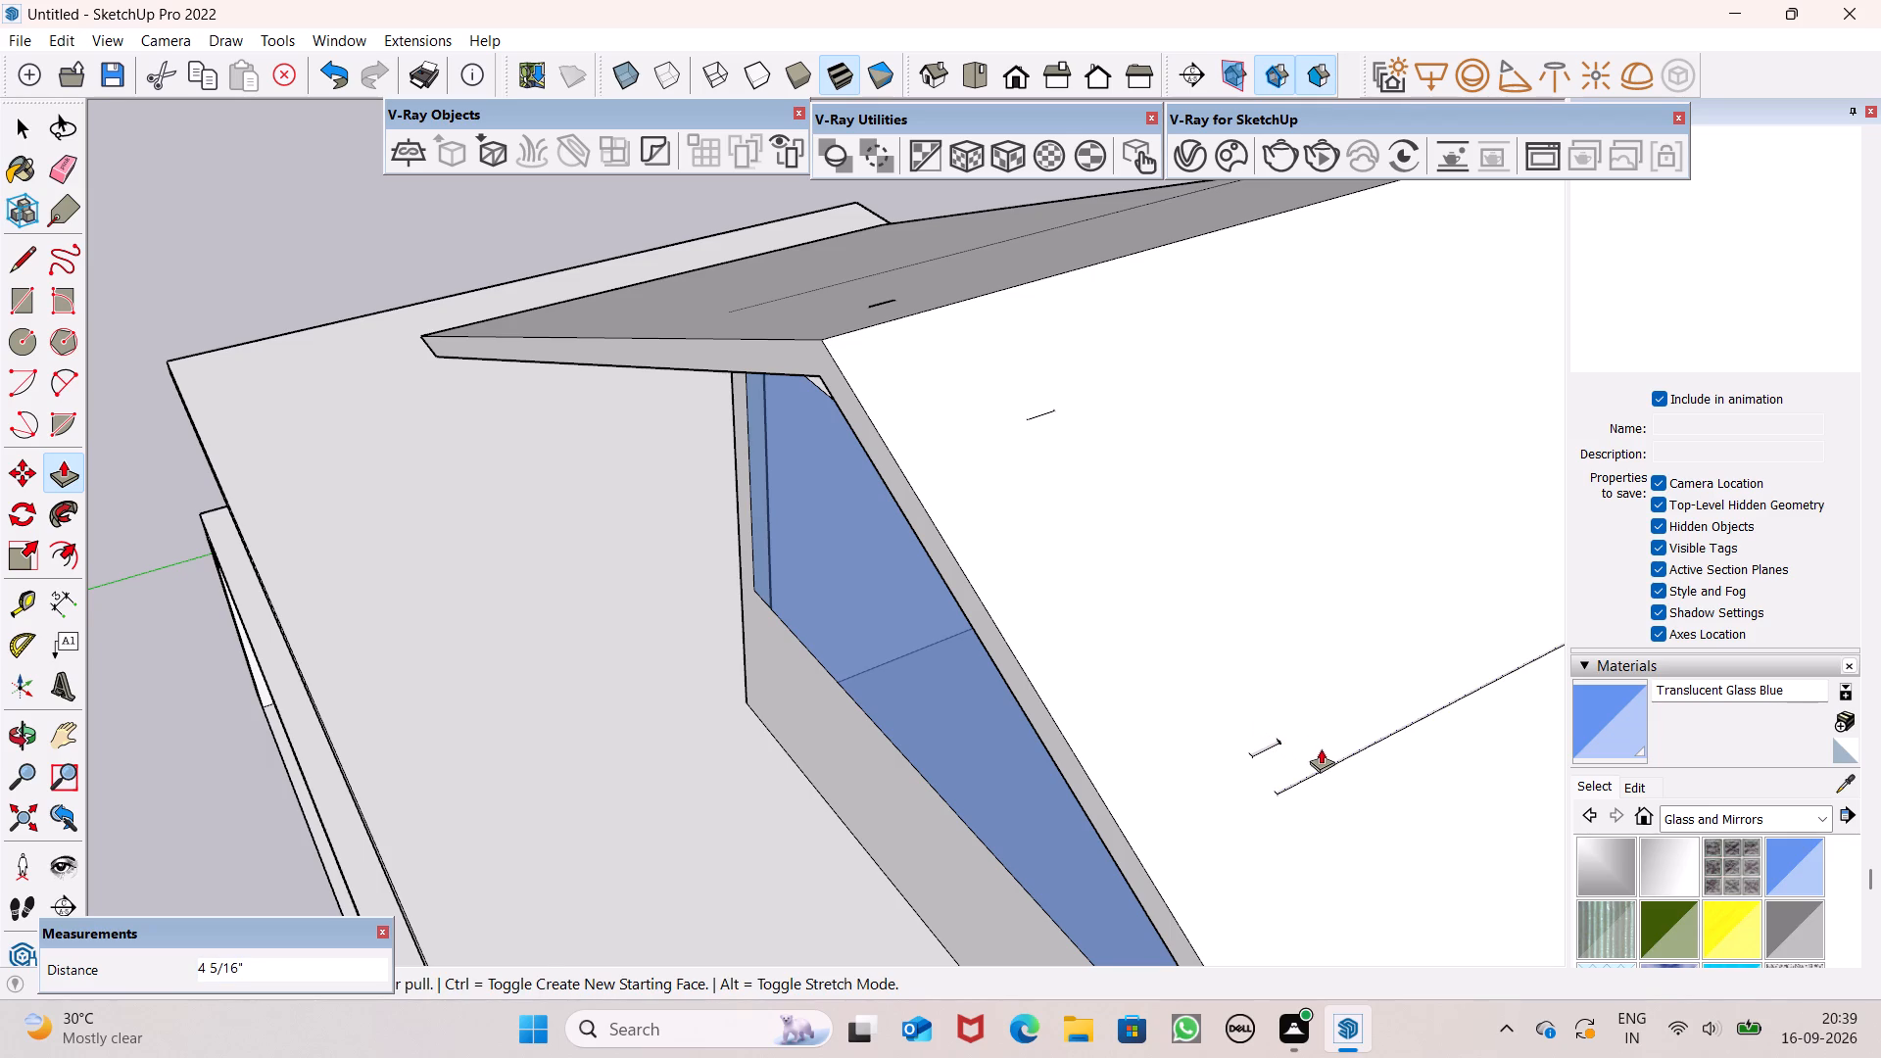
# Draw a line about 4' 3" along the roof underside to close the triangular gap above one side of the glazed gable wall.
pyautogui.scroll(-11, 1263, 647)
pyautogui.moveTo(1238, 699); pyautogui.dragTo(1545, 325, button='middle')
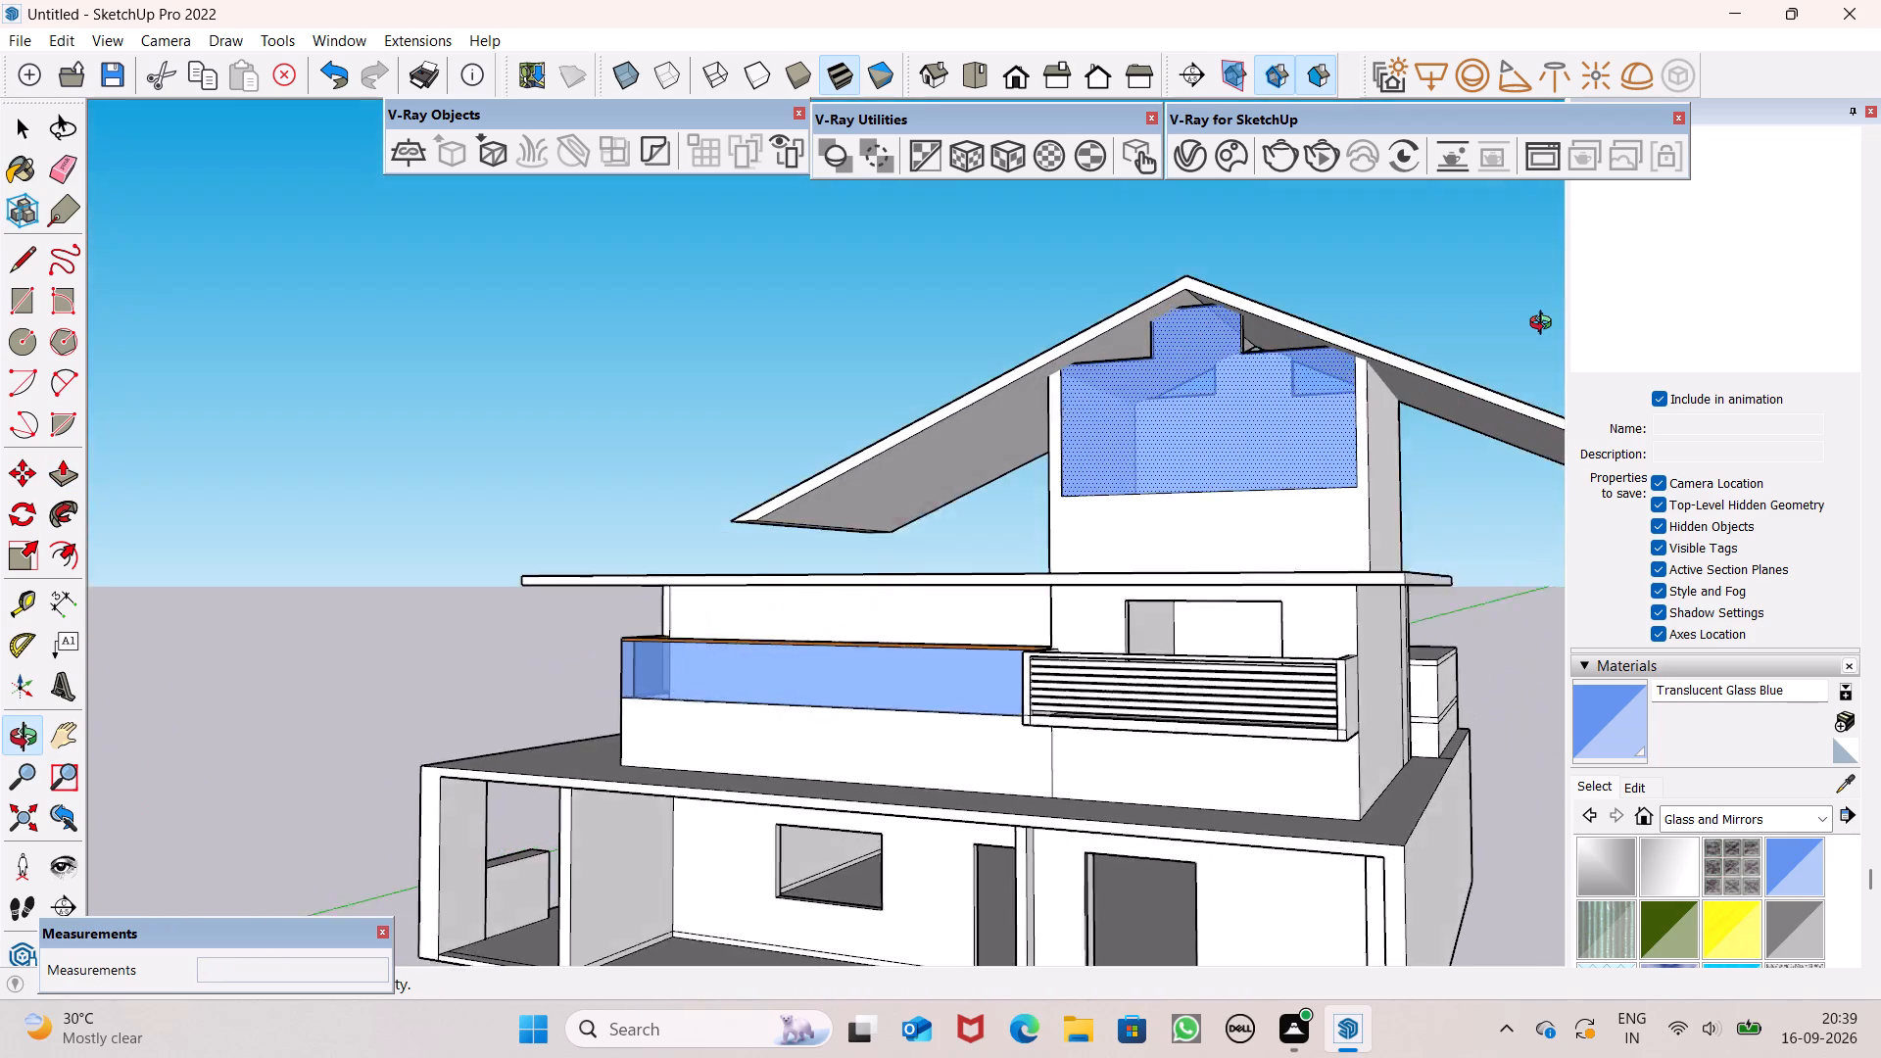
pyautogui.moveTo(1545, 325); pyautogui.dragTo(1650, 235, button='middle')
pyautogui.scroll(6, 1451, 307)
pyautogui.scroll(7, 1338, 355)
pyautogui.moveTo(1282, 409); pyautogui.dragTo(1411, 575, button='middle')
pyautogui.press('space')
pyautogui.press('space')
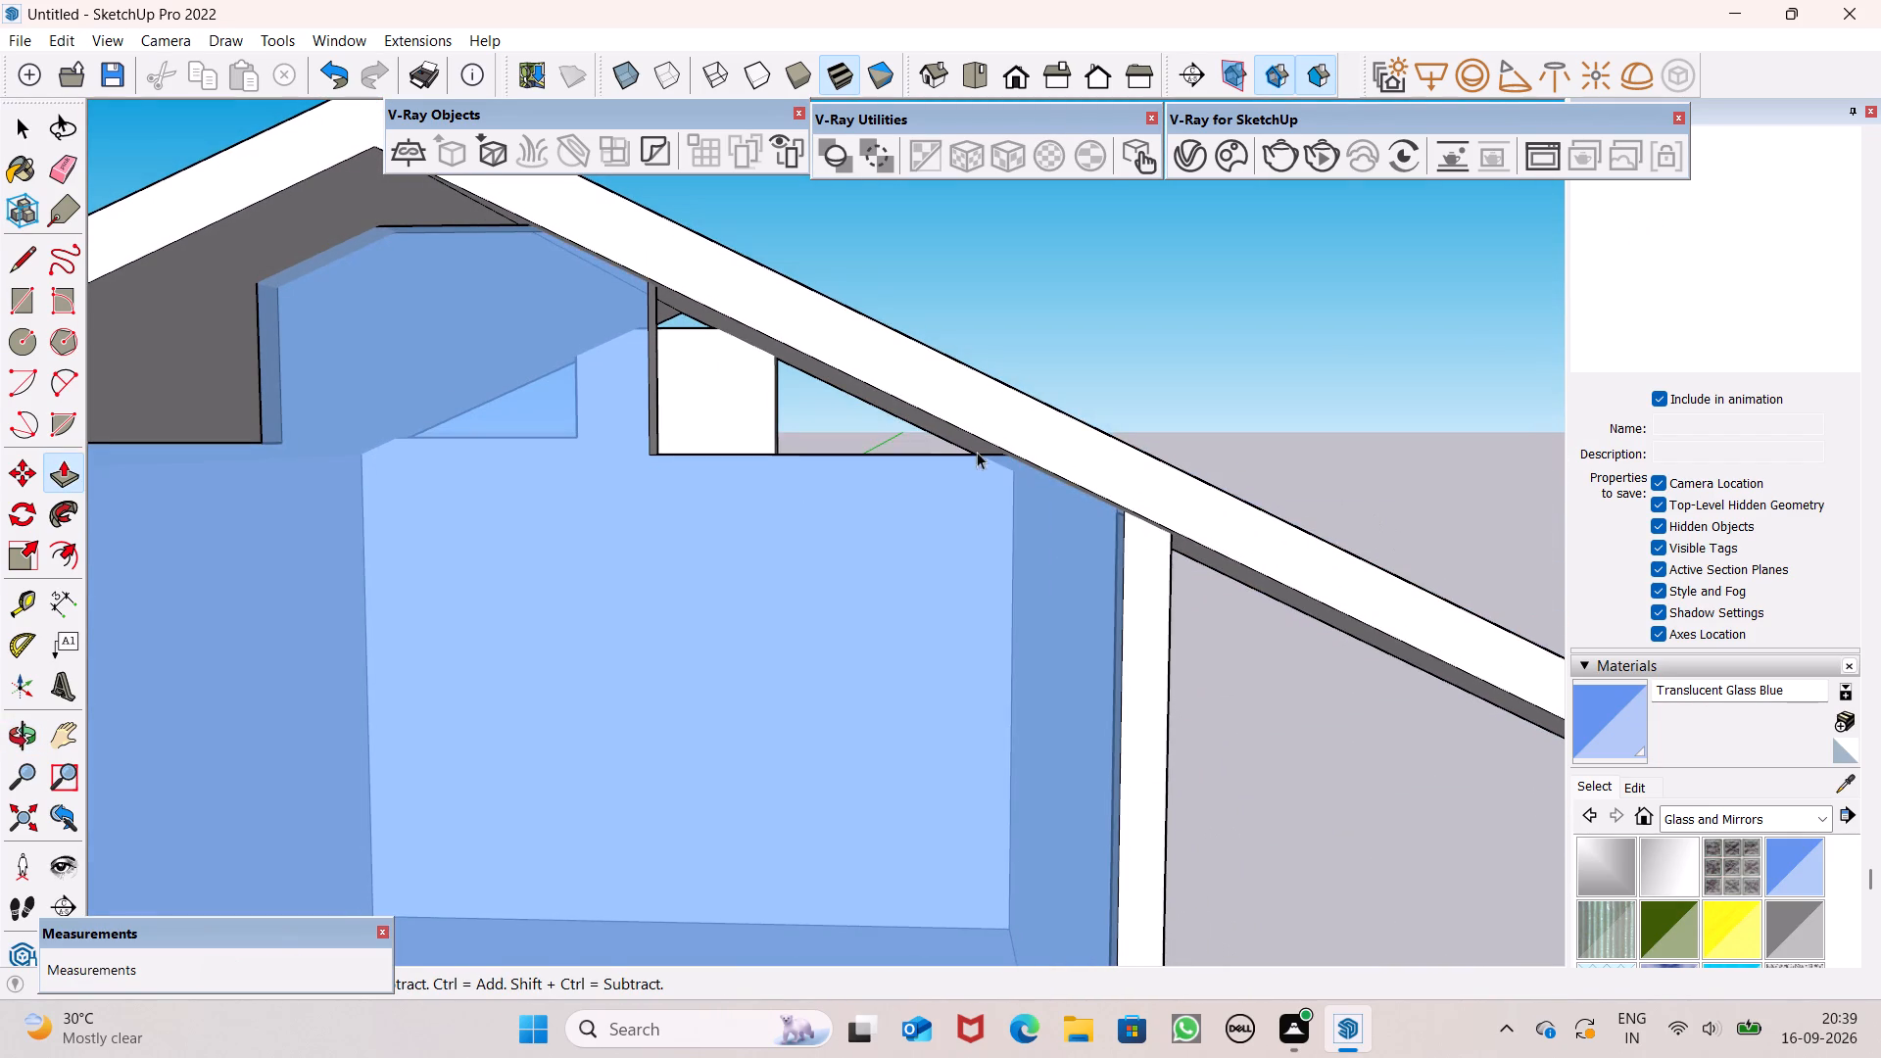
pyautogui.moveTo(888, 414); pyautogui.dragTo(1016, 468, button='middle')
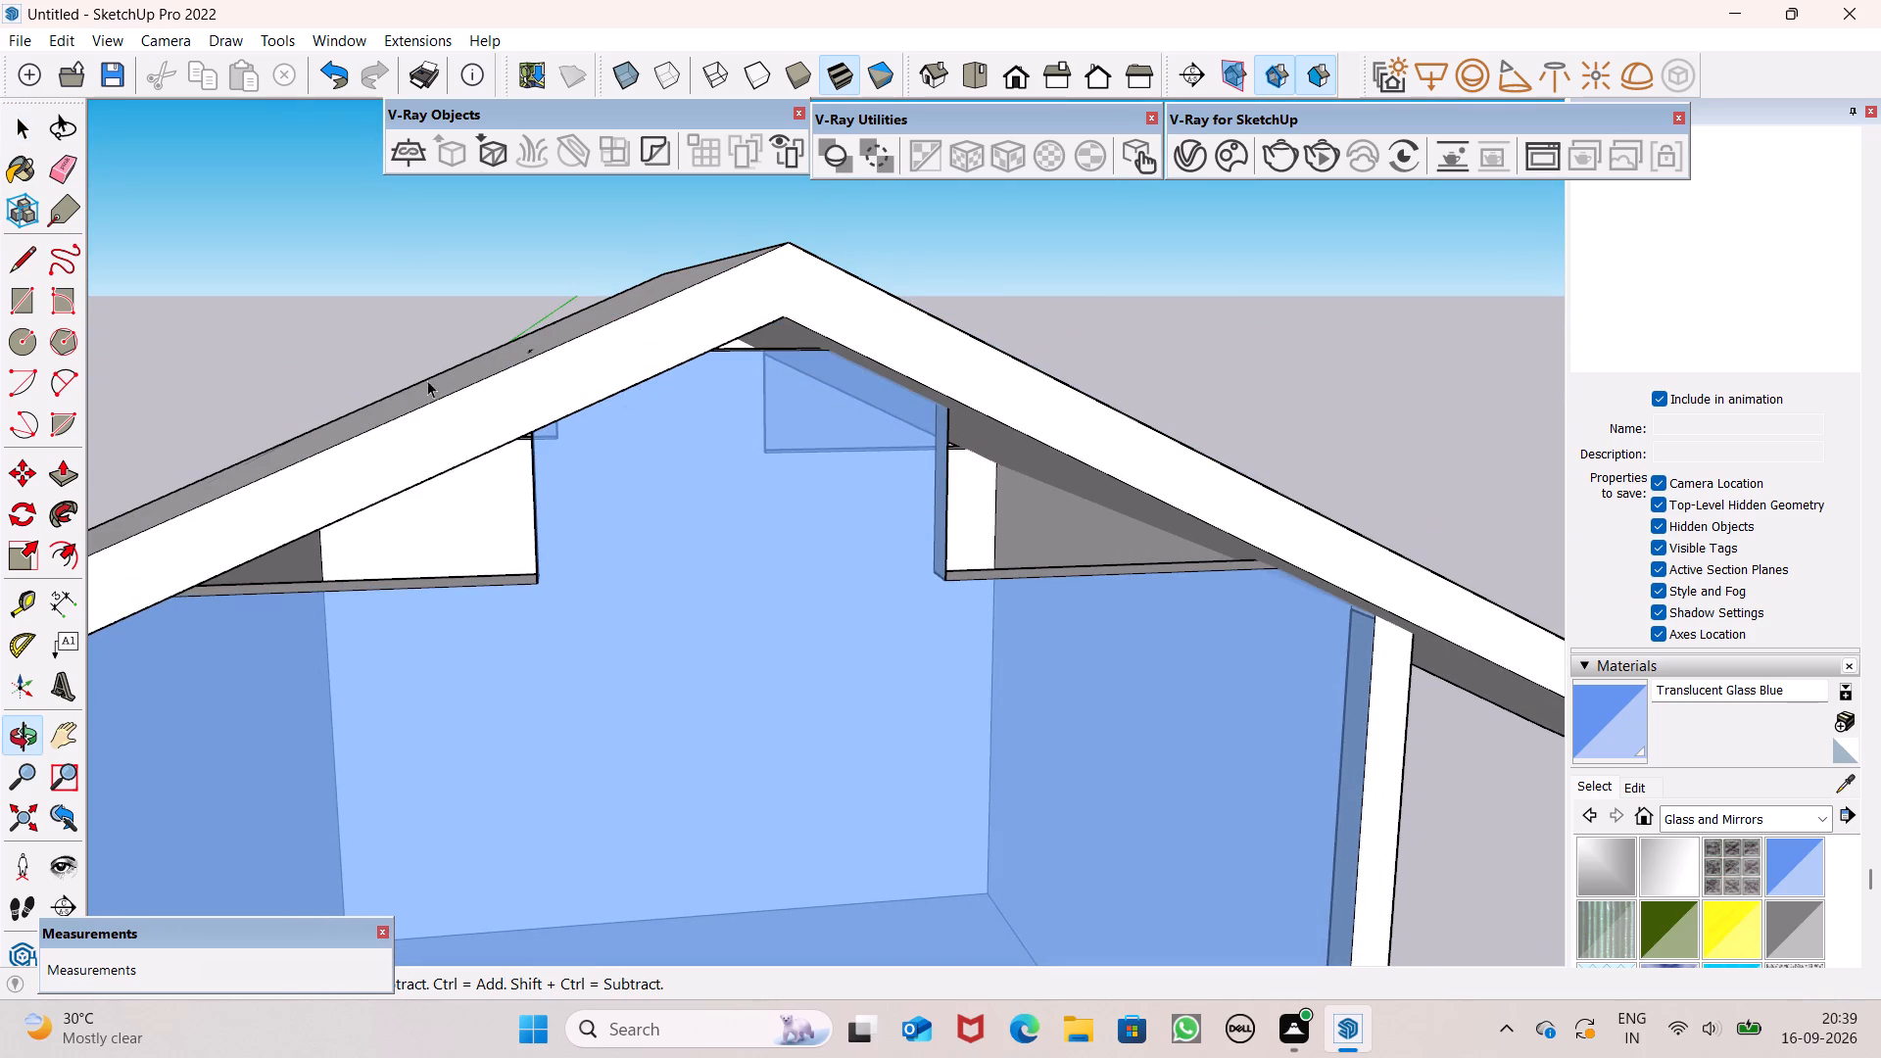
pyautogui.click(31, 260)
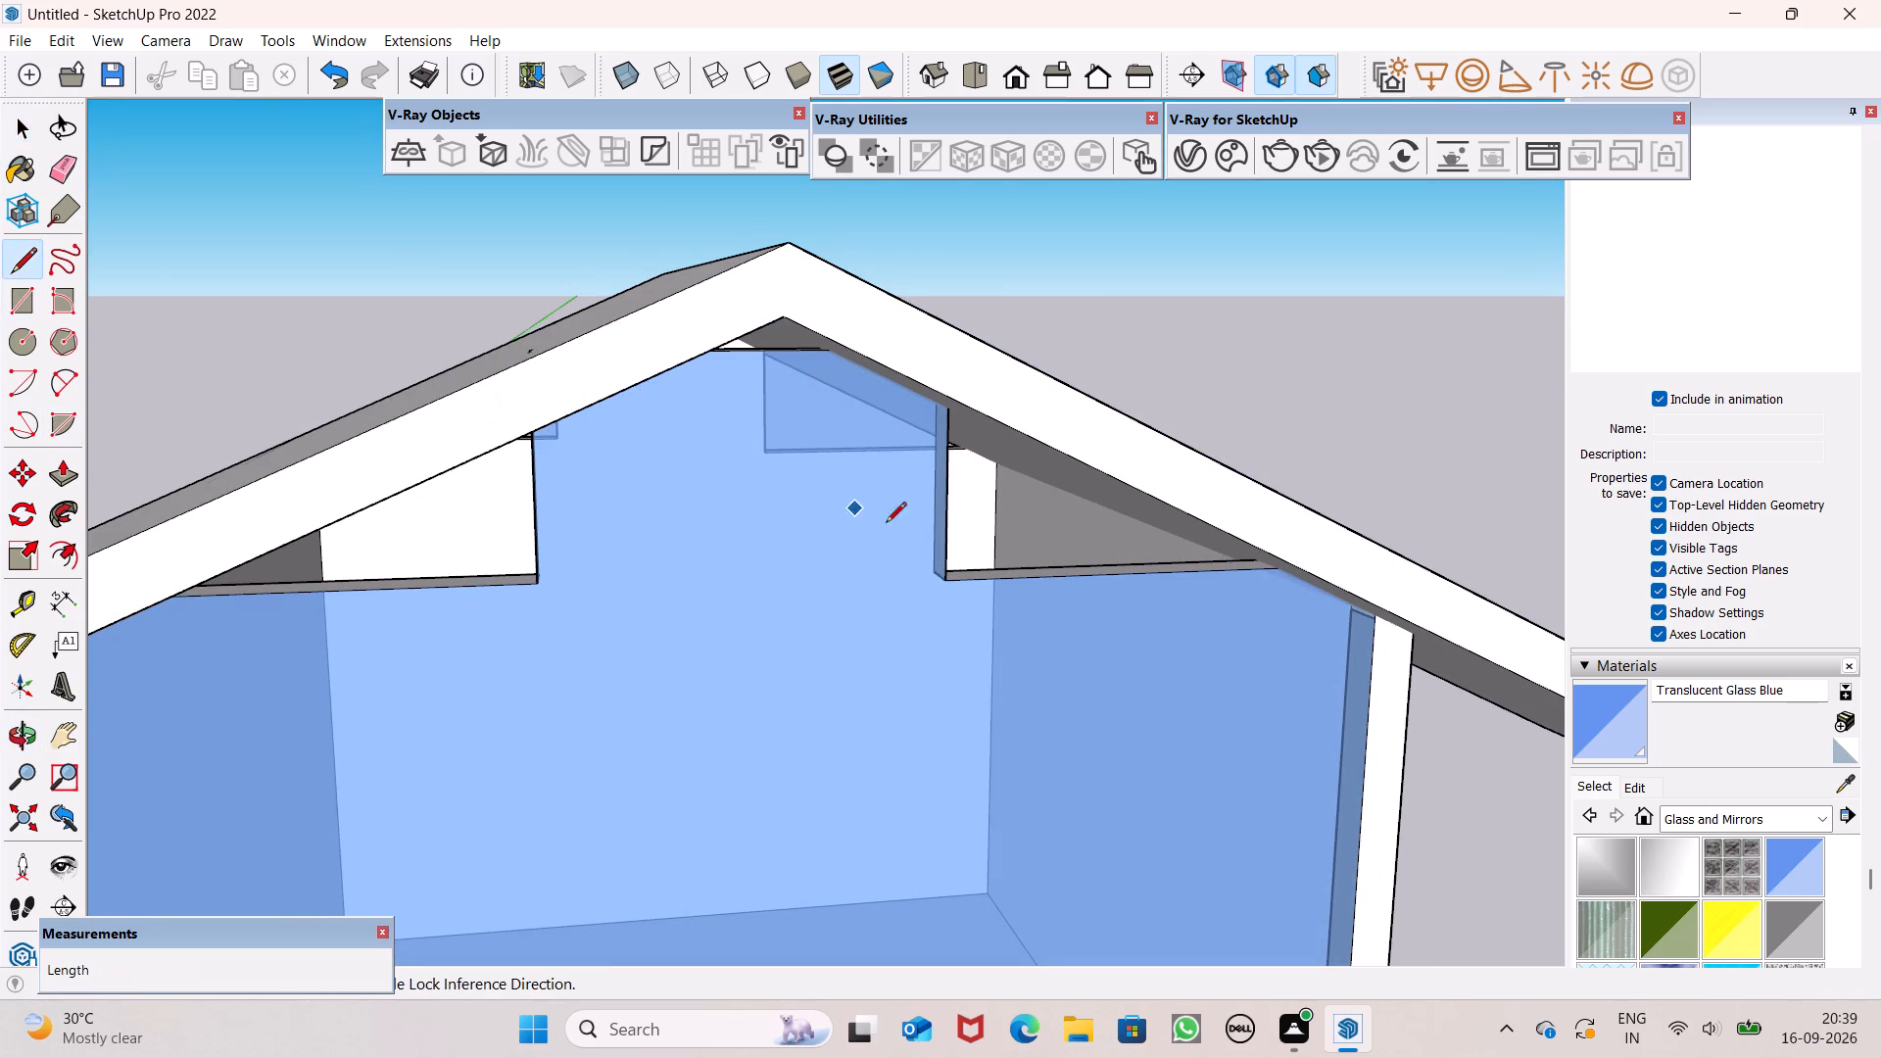
pyautogui.click(950, 584)
pyautogui.click(1013, 584)
pyautogui.click(947, 409)
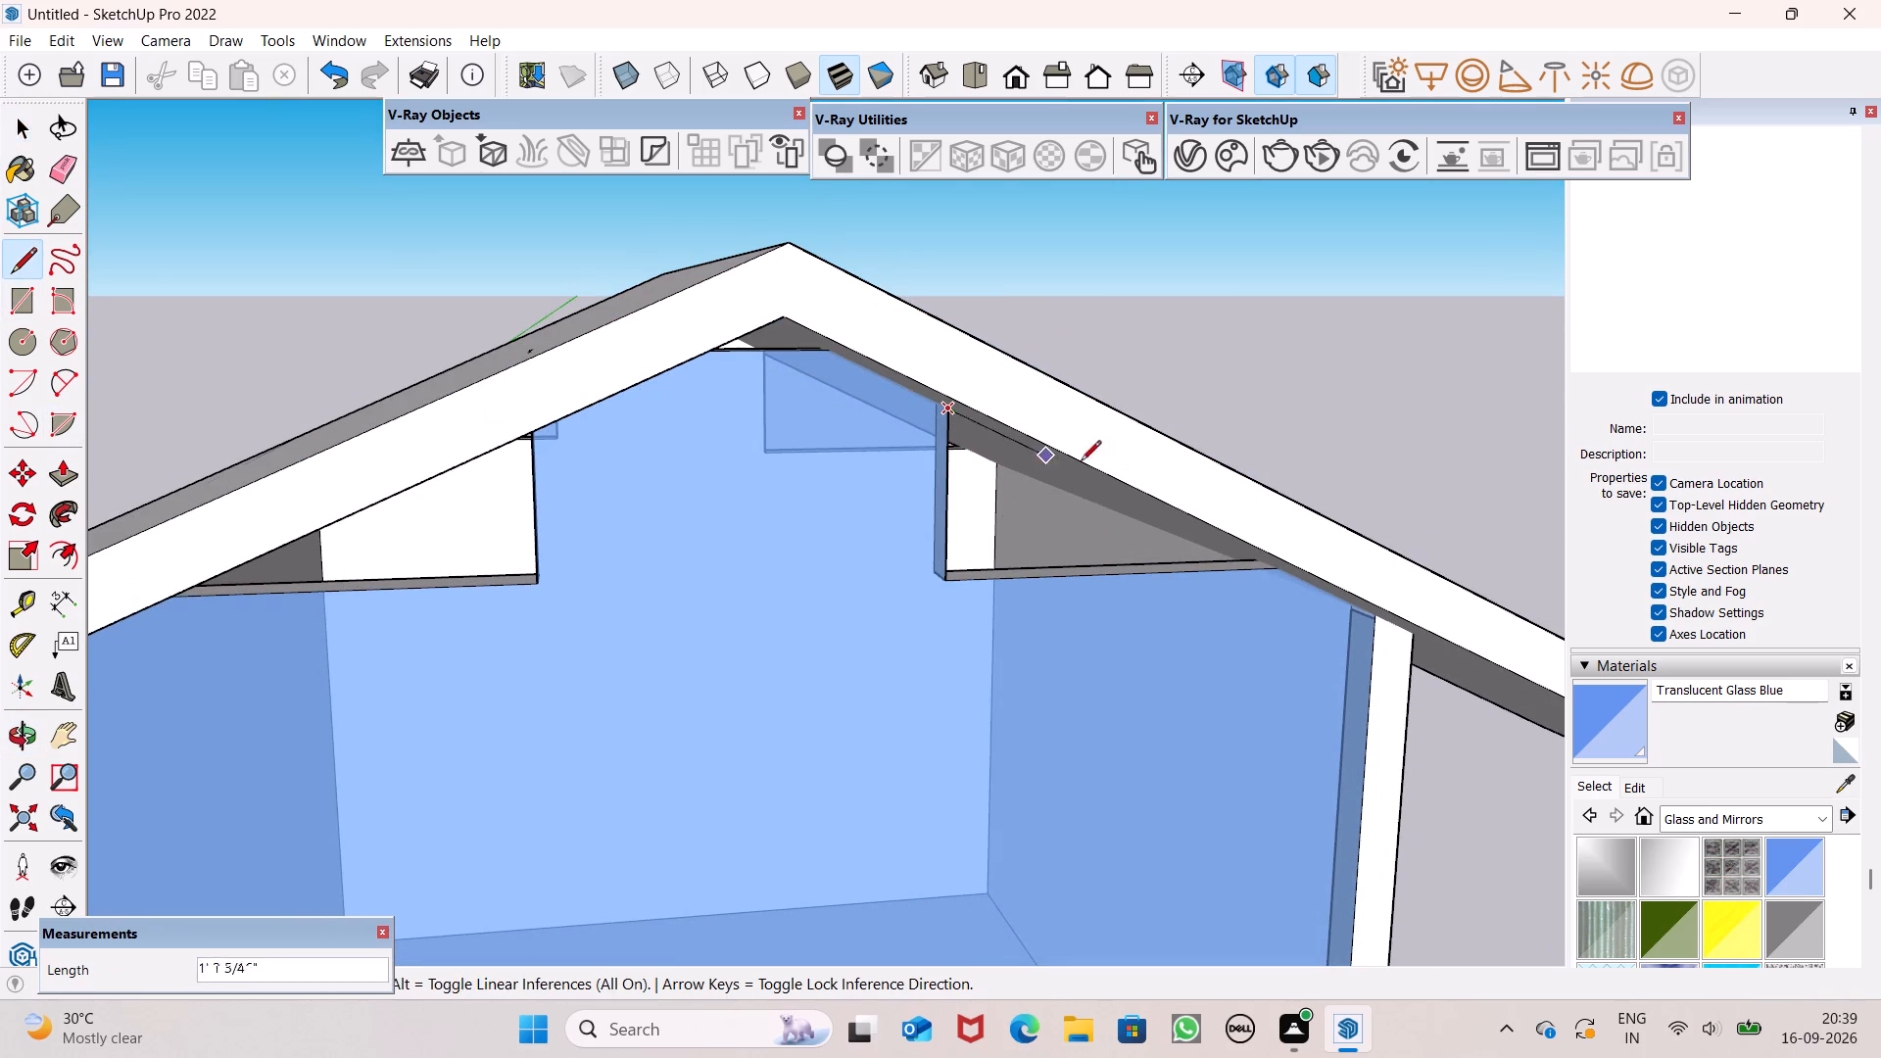
pyautogui.scroll(14, 1249, 545)
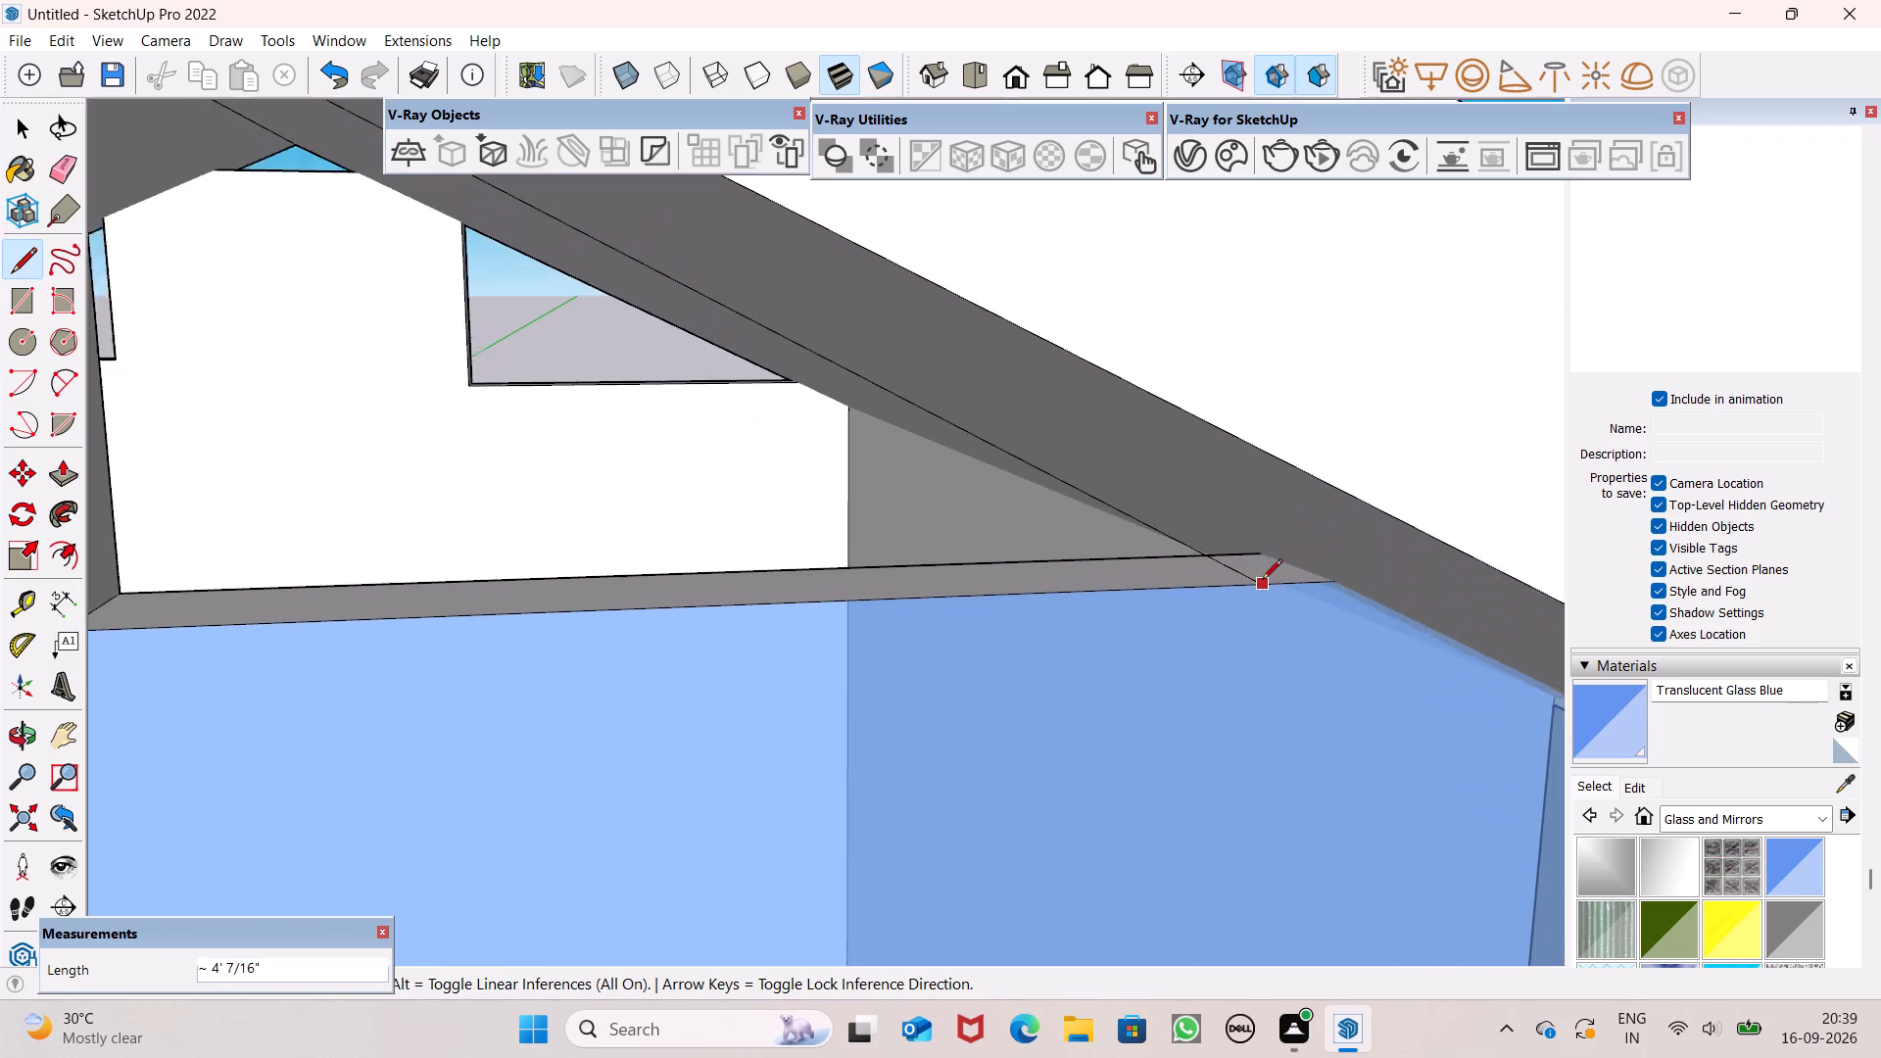
pyautogui.scroll(8, 1262, 582)
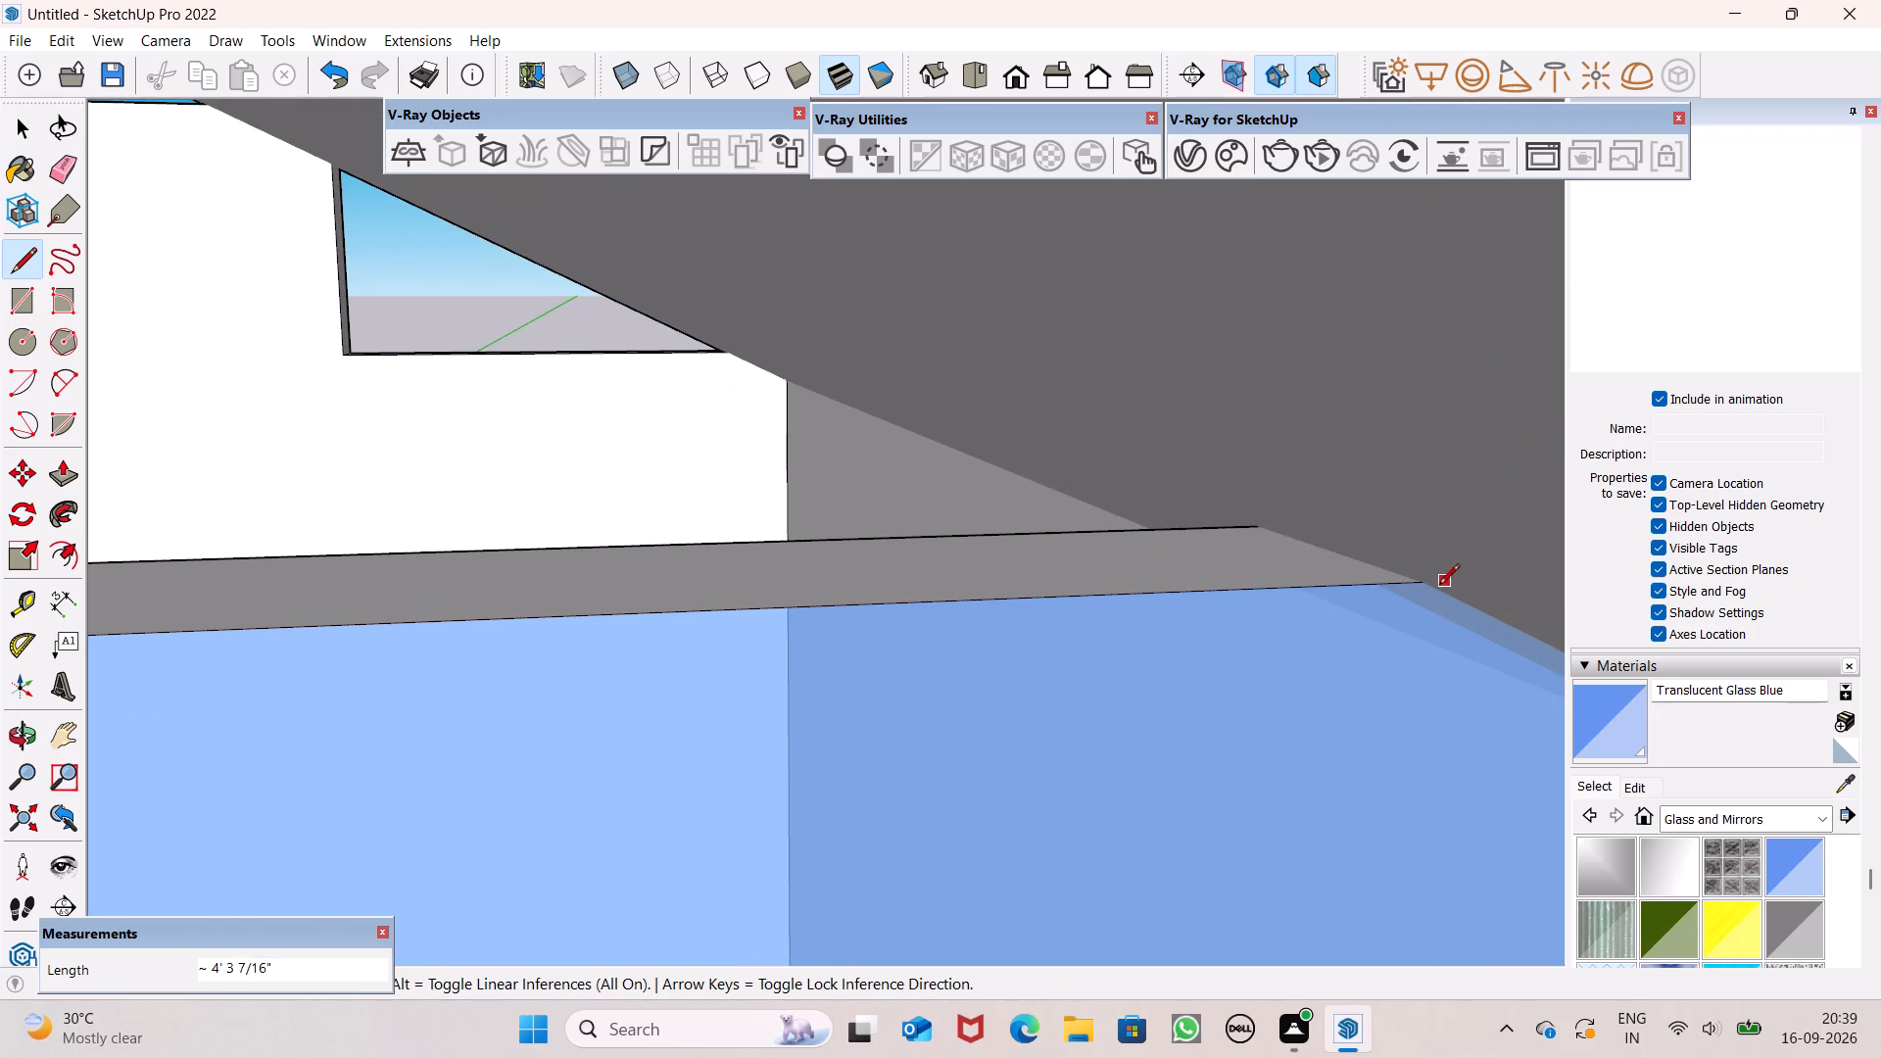
pyautogui.click(1429, 587)
# Draw a line about 4' 3" along the underside of the opposite roof slope, across the second triangular gap beneath the gable.
pyautogui.scroll(-19, 1291, 529)
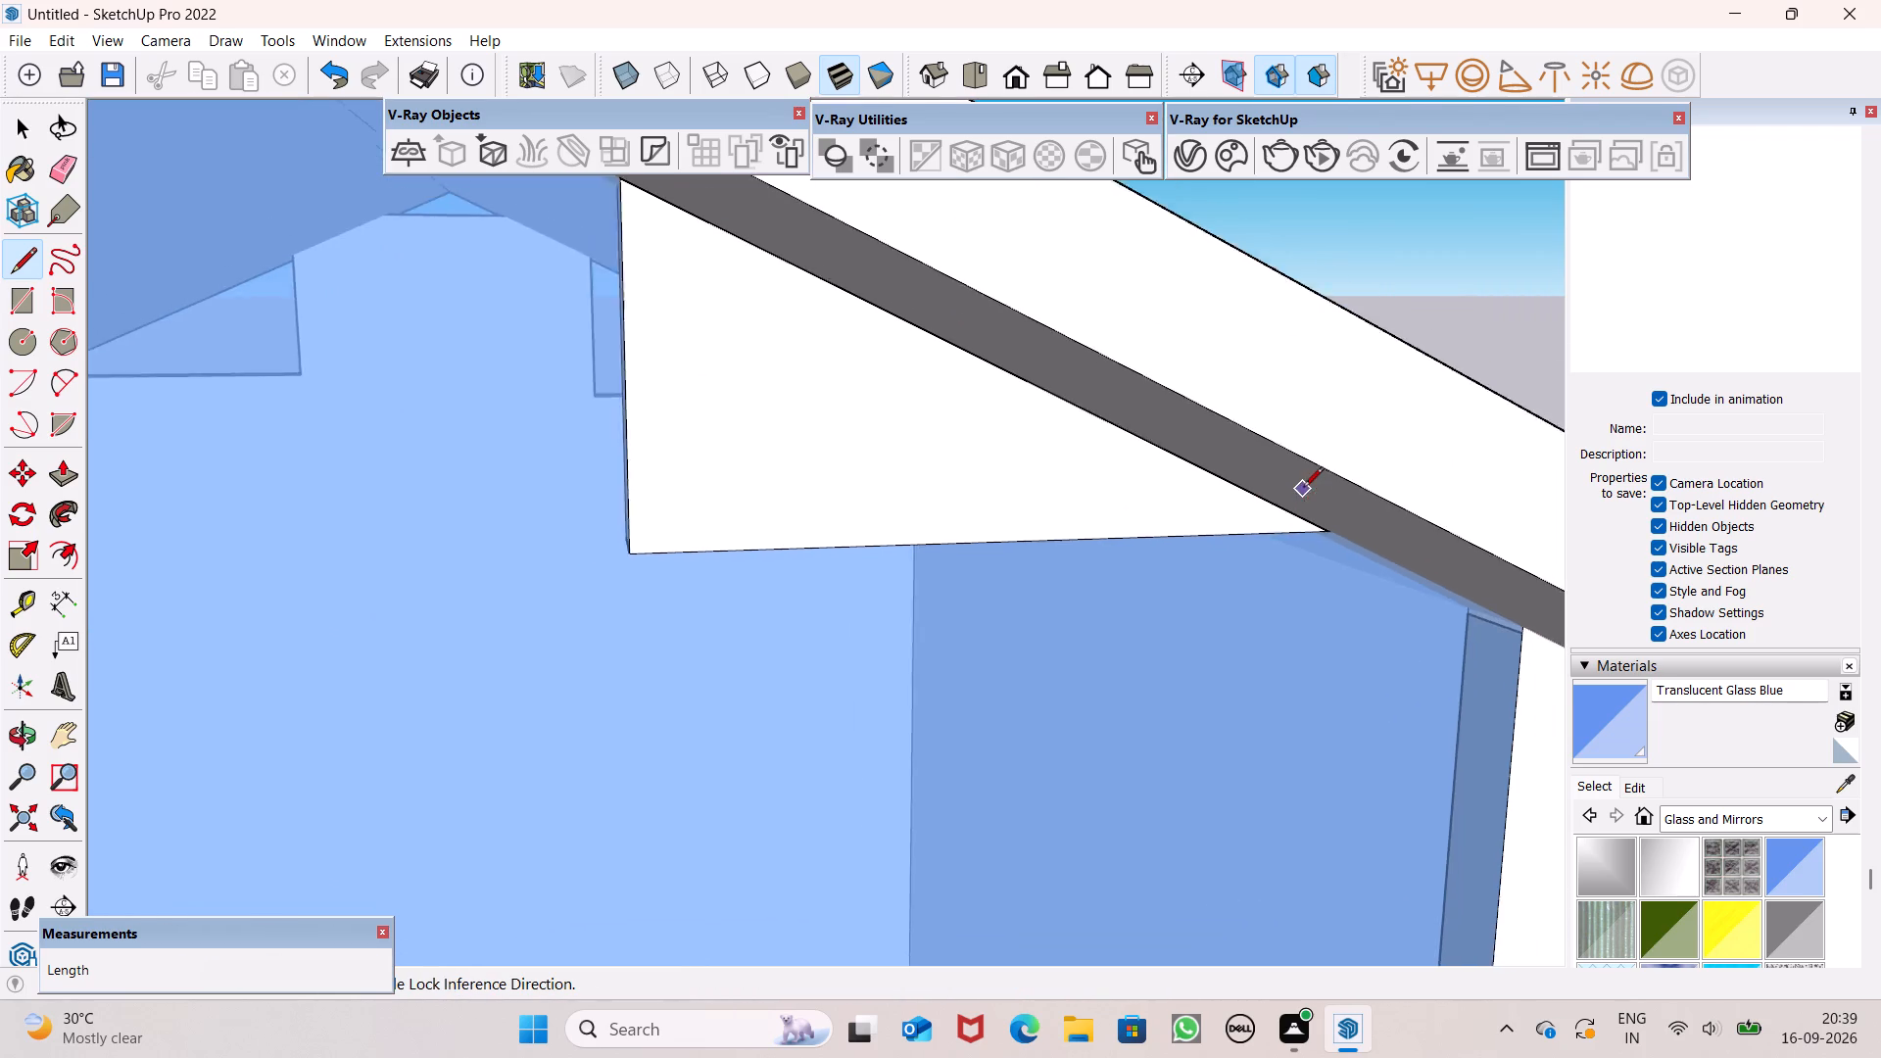
pyautogui.scroll(-4, 1303, 489)
pyautogui.scroll(-8, 1015, 420)
pyautogui.scroll(11, 584, 533)
pyautogui.moveTo(636, 513); pyautogui.dragTo(313, 521, button='middle')
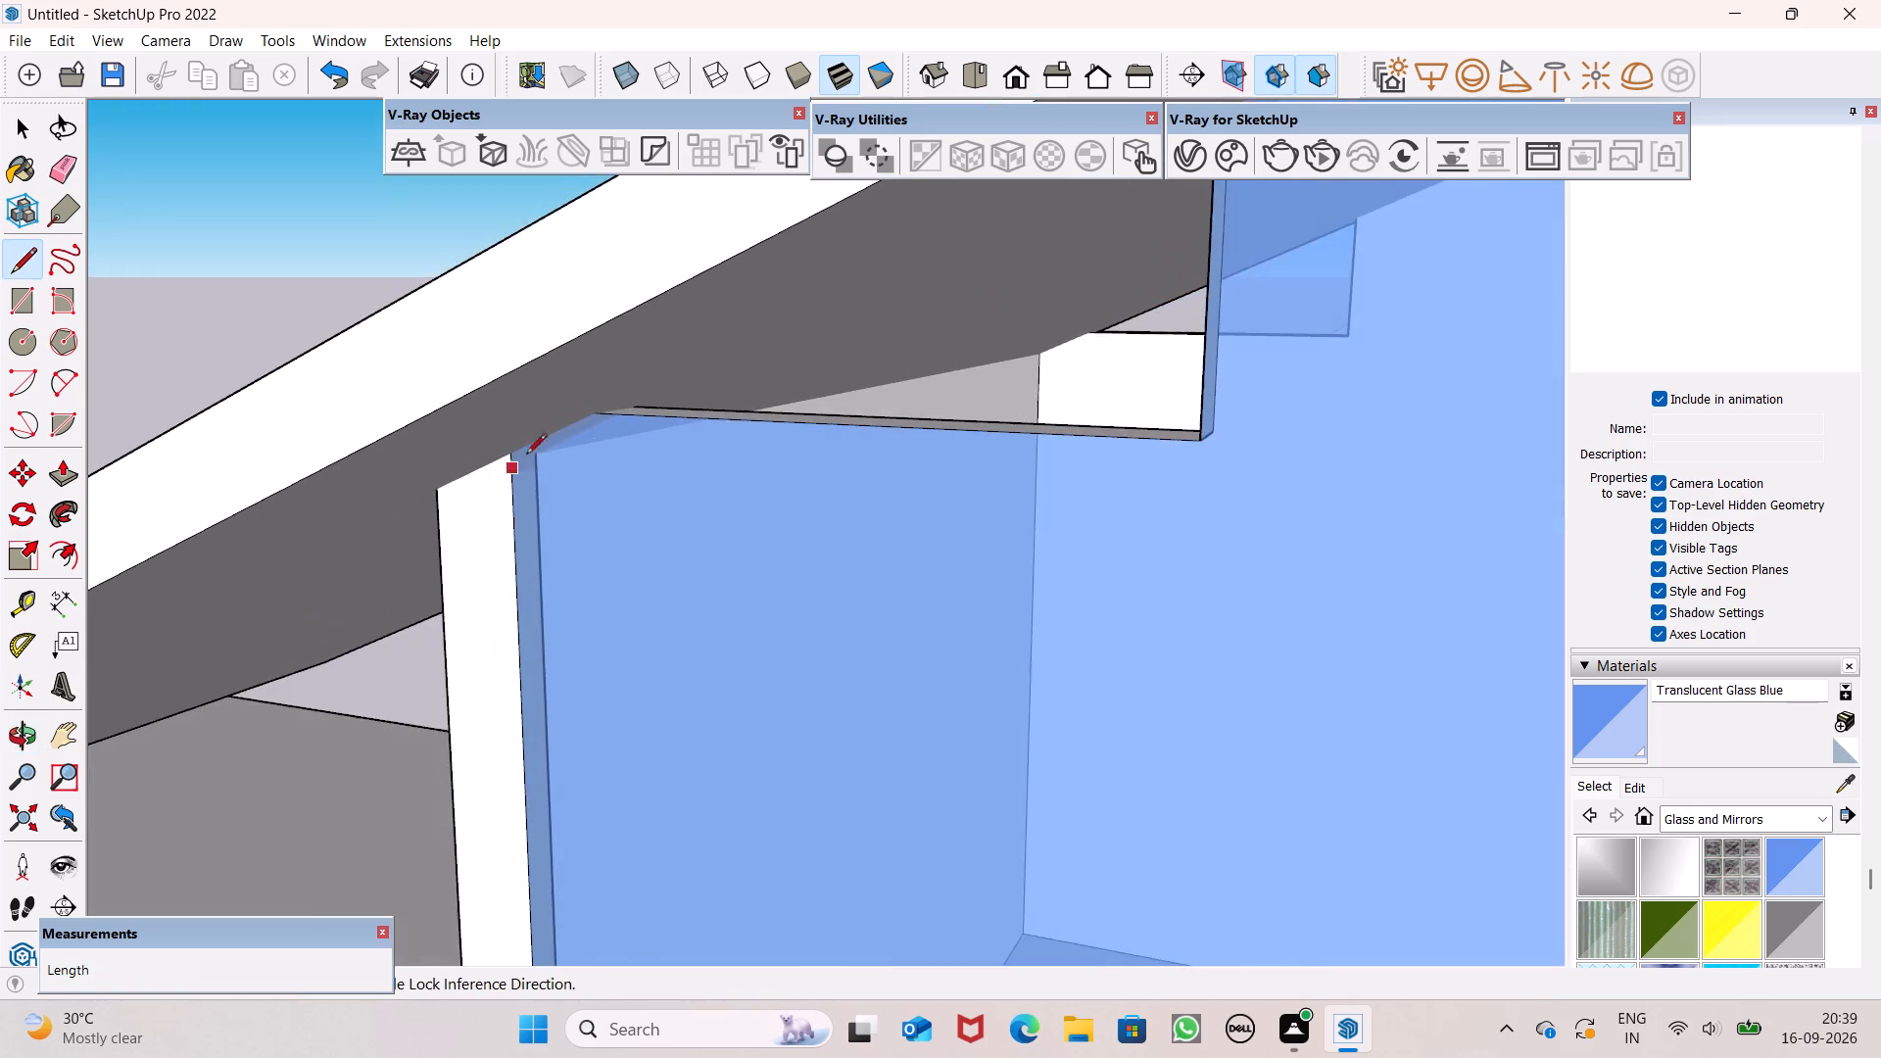
pyautogui.scroll(6, 581, 425)
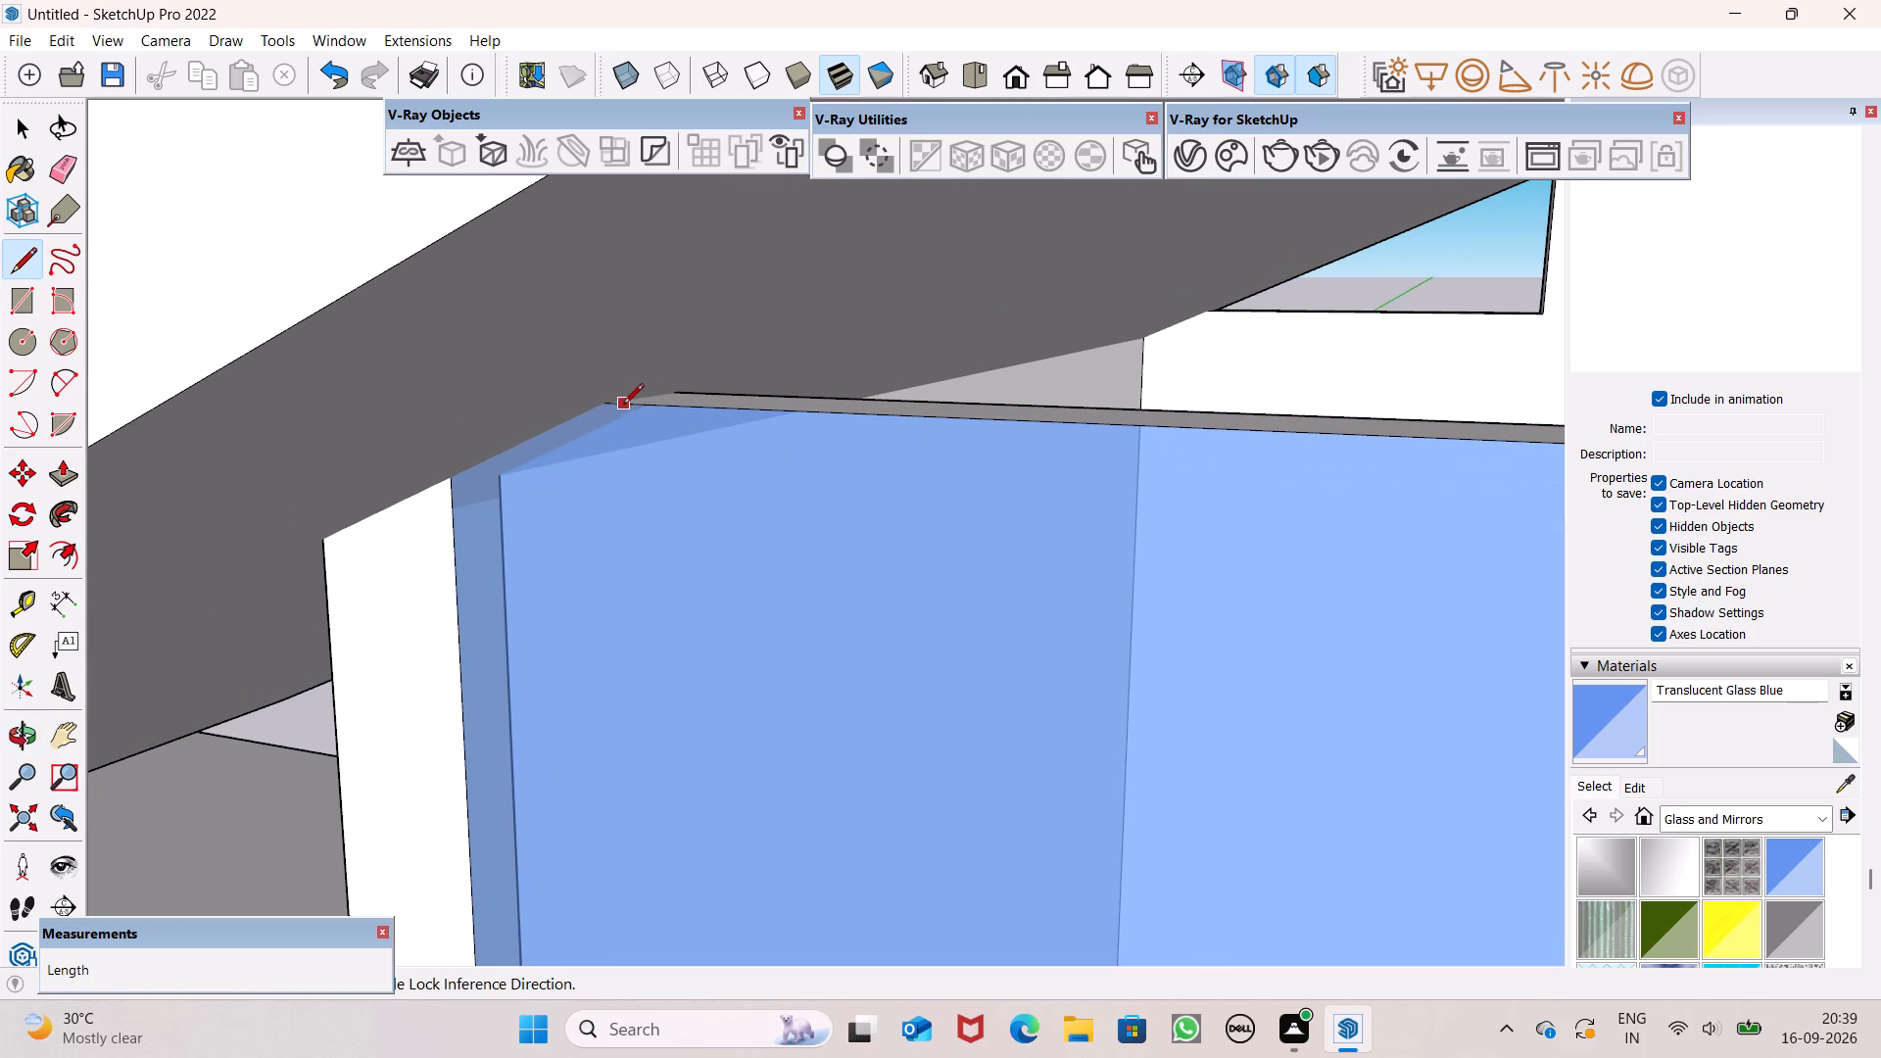
pyautogui.click(609, 406)
pyautogui.scroll(-8, 857, 415)
pyautogui.scroll(-7, 1233, 349)
pyautogui.scroll(6, 1270, 295)
pyautogui.scroll(16, 1270, 298)
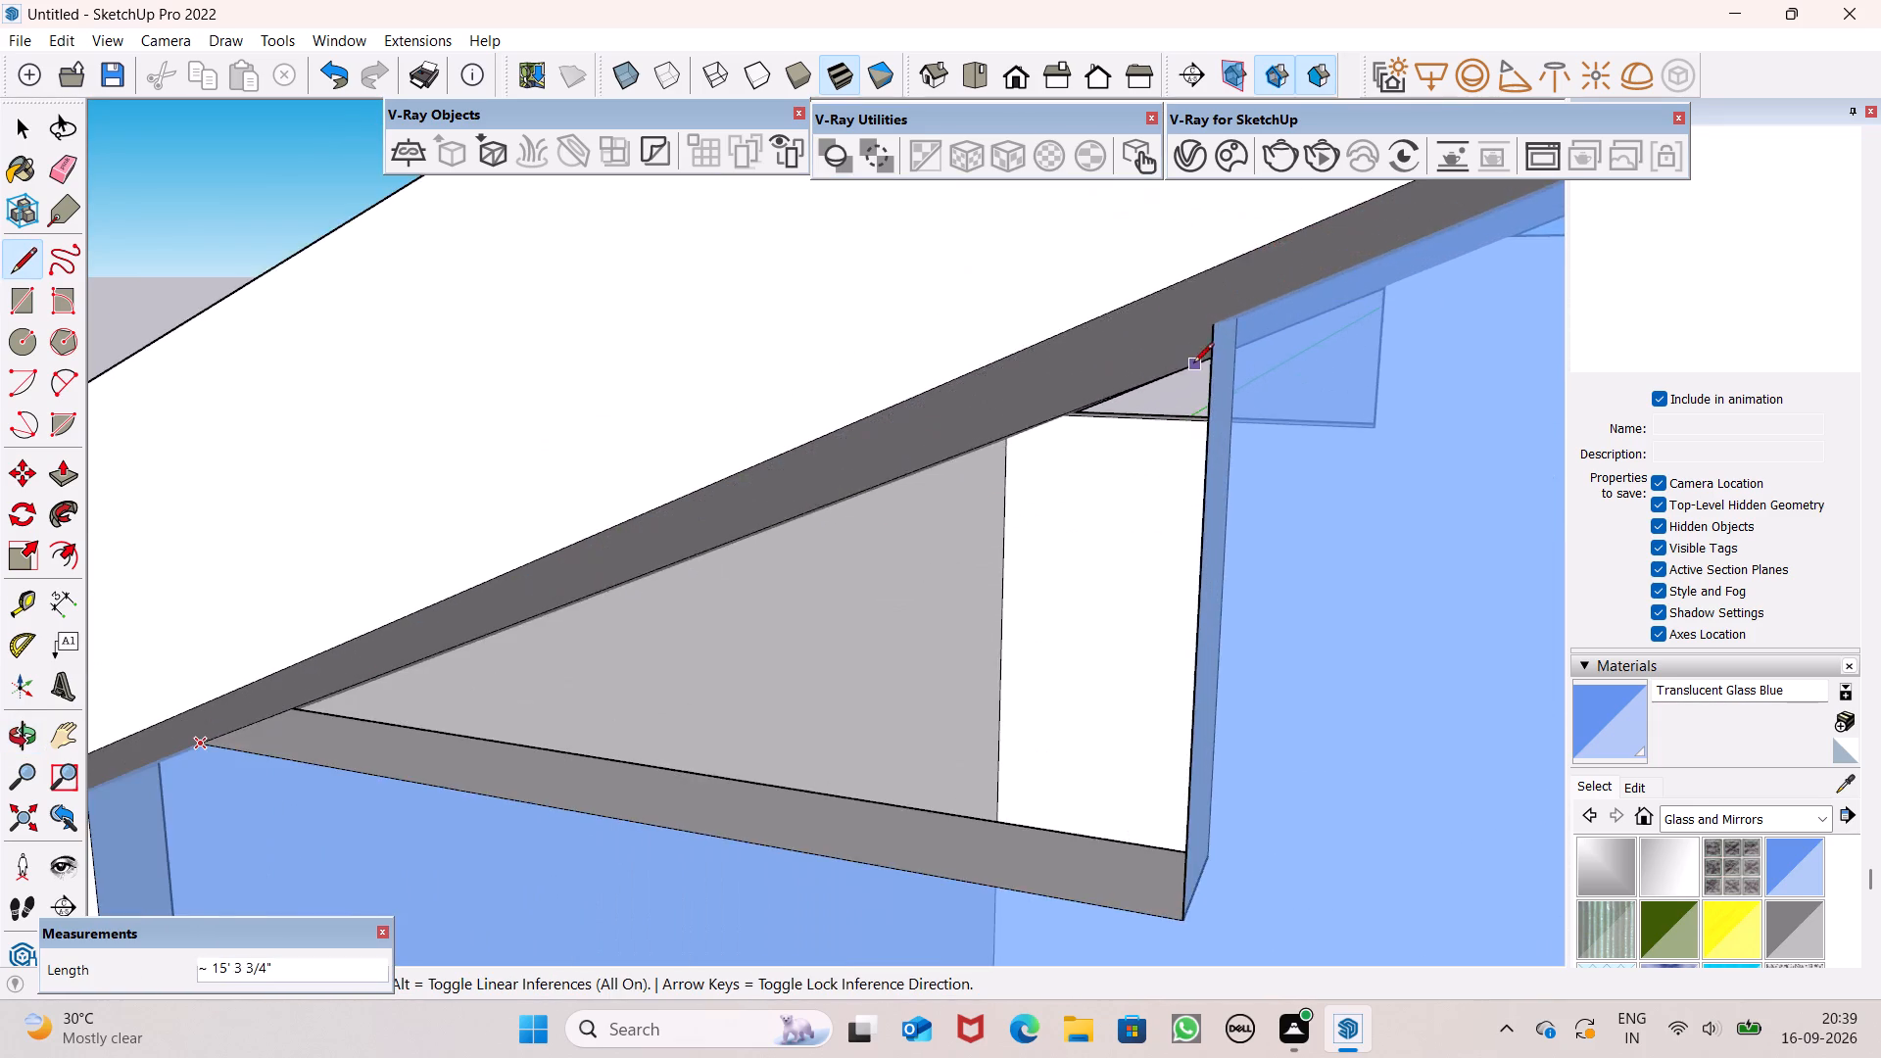
pyautogui.scroll(6, 1192, 364)
pyautogui.scroll(-6, 1203, 352)
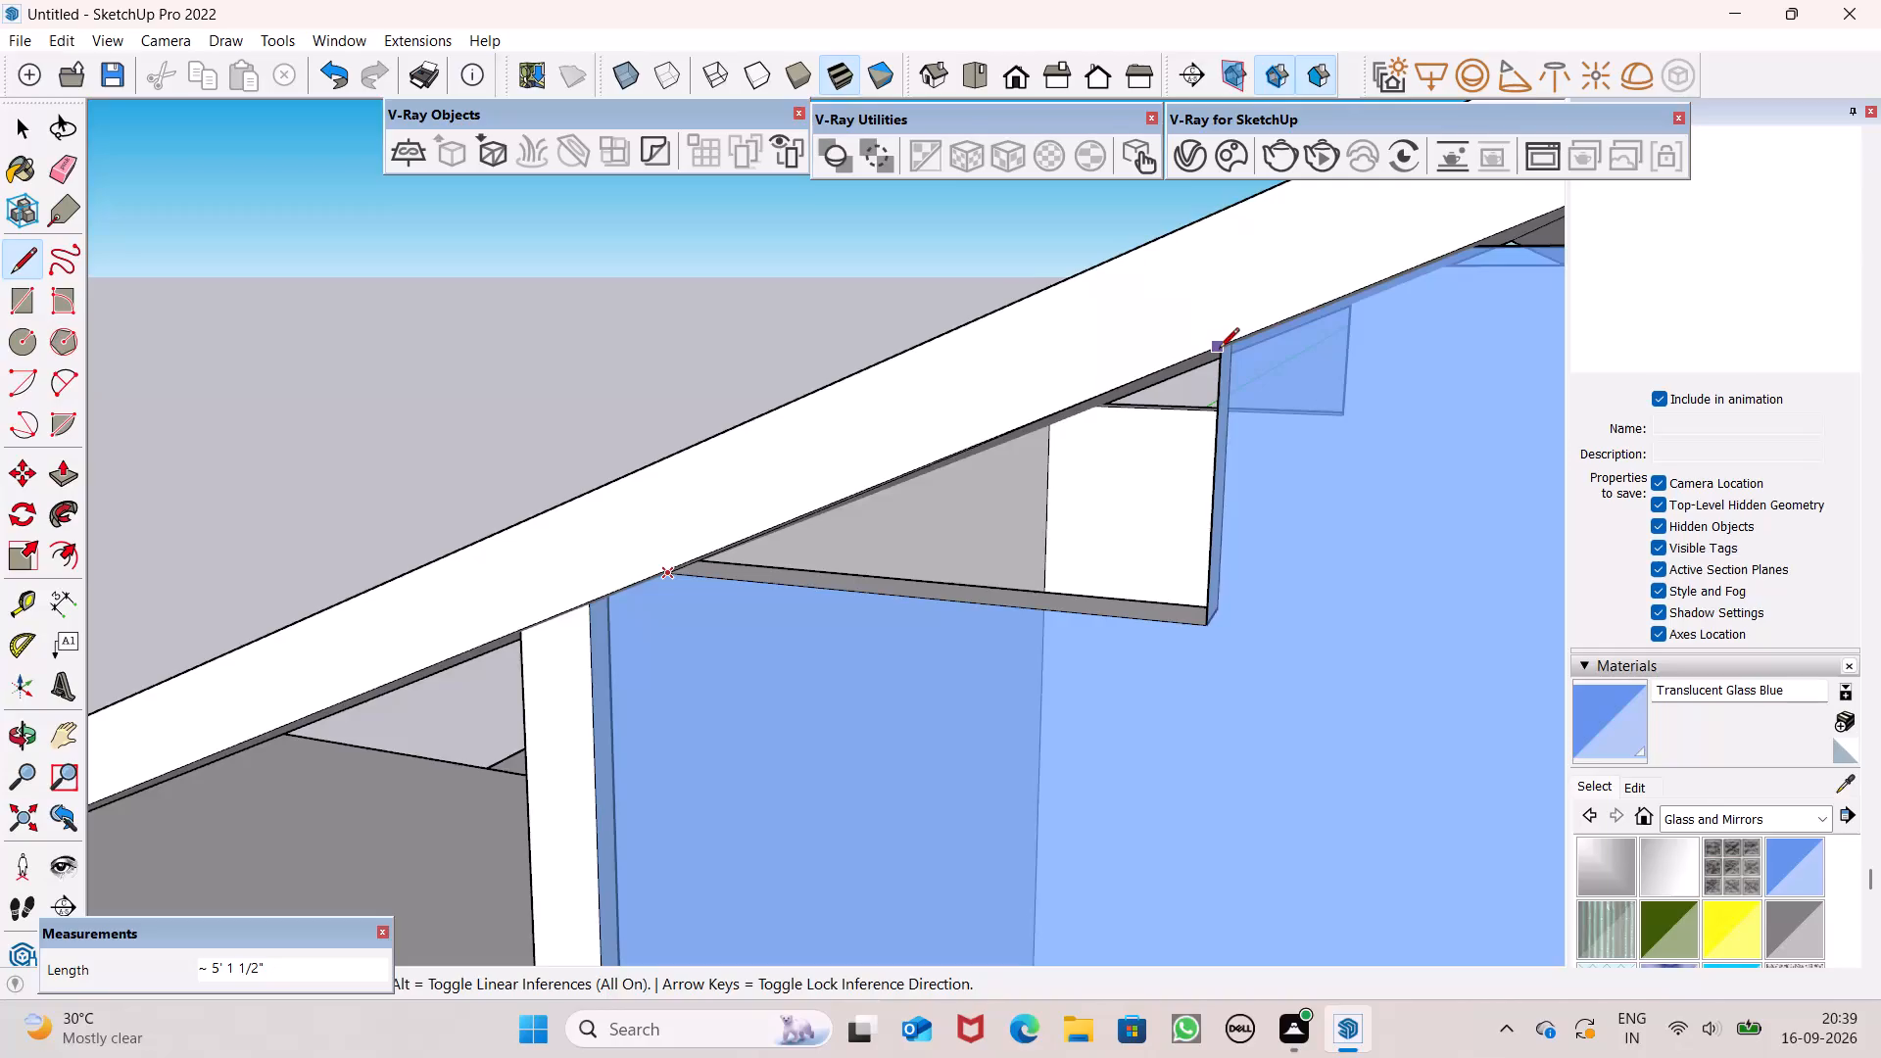
pyautogui.moveTo(1220, 360); pyautogui.dragTo(1190, 270, button='middle')
pyautogui.scroll(4, 1190, 270)
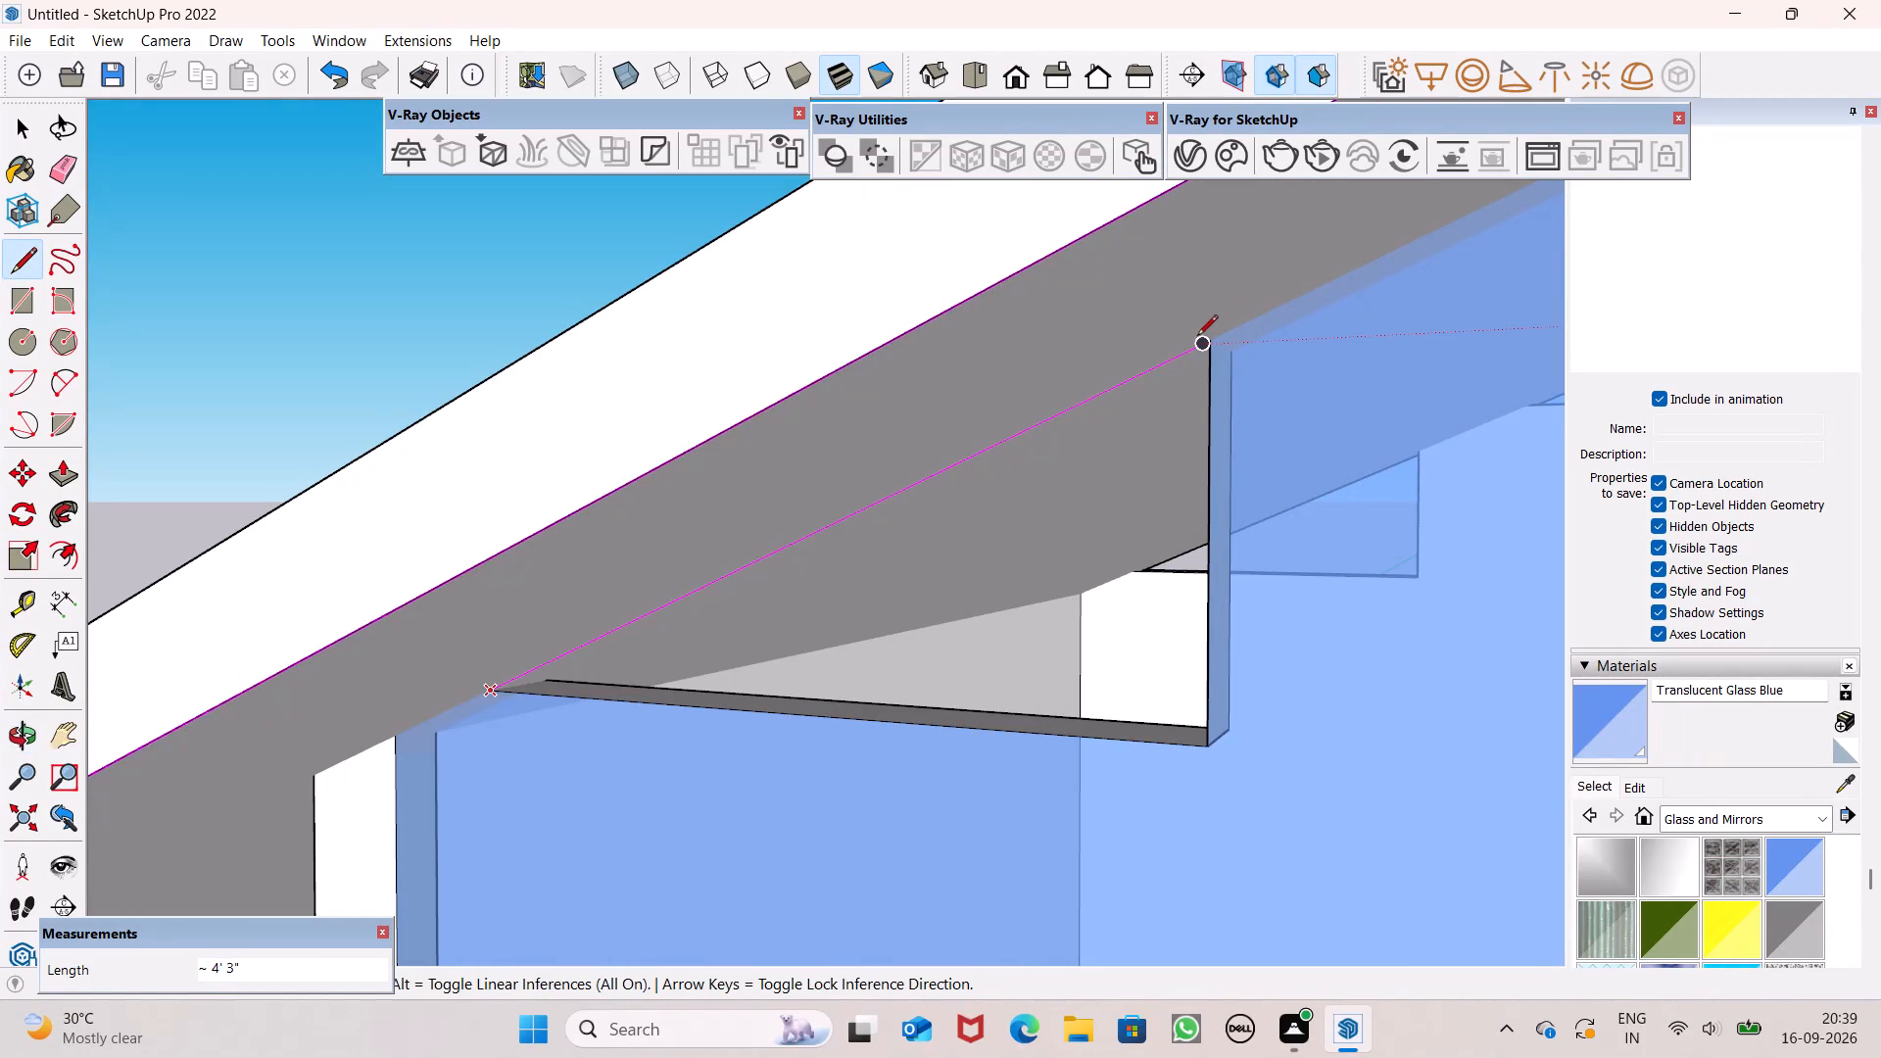
pyautogui.click(1197, 341)
pyautogui.press('space')
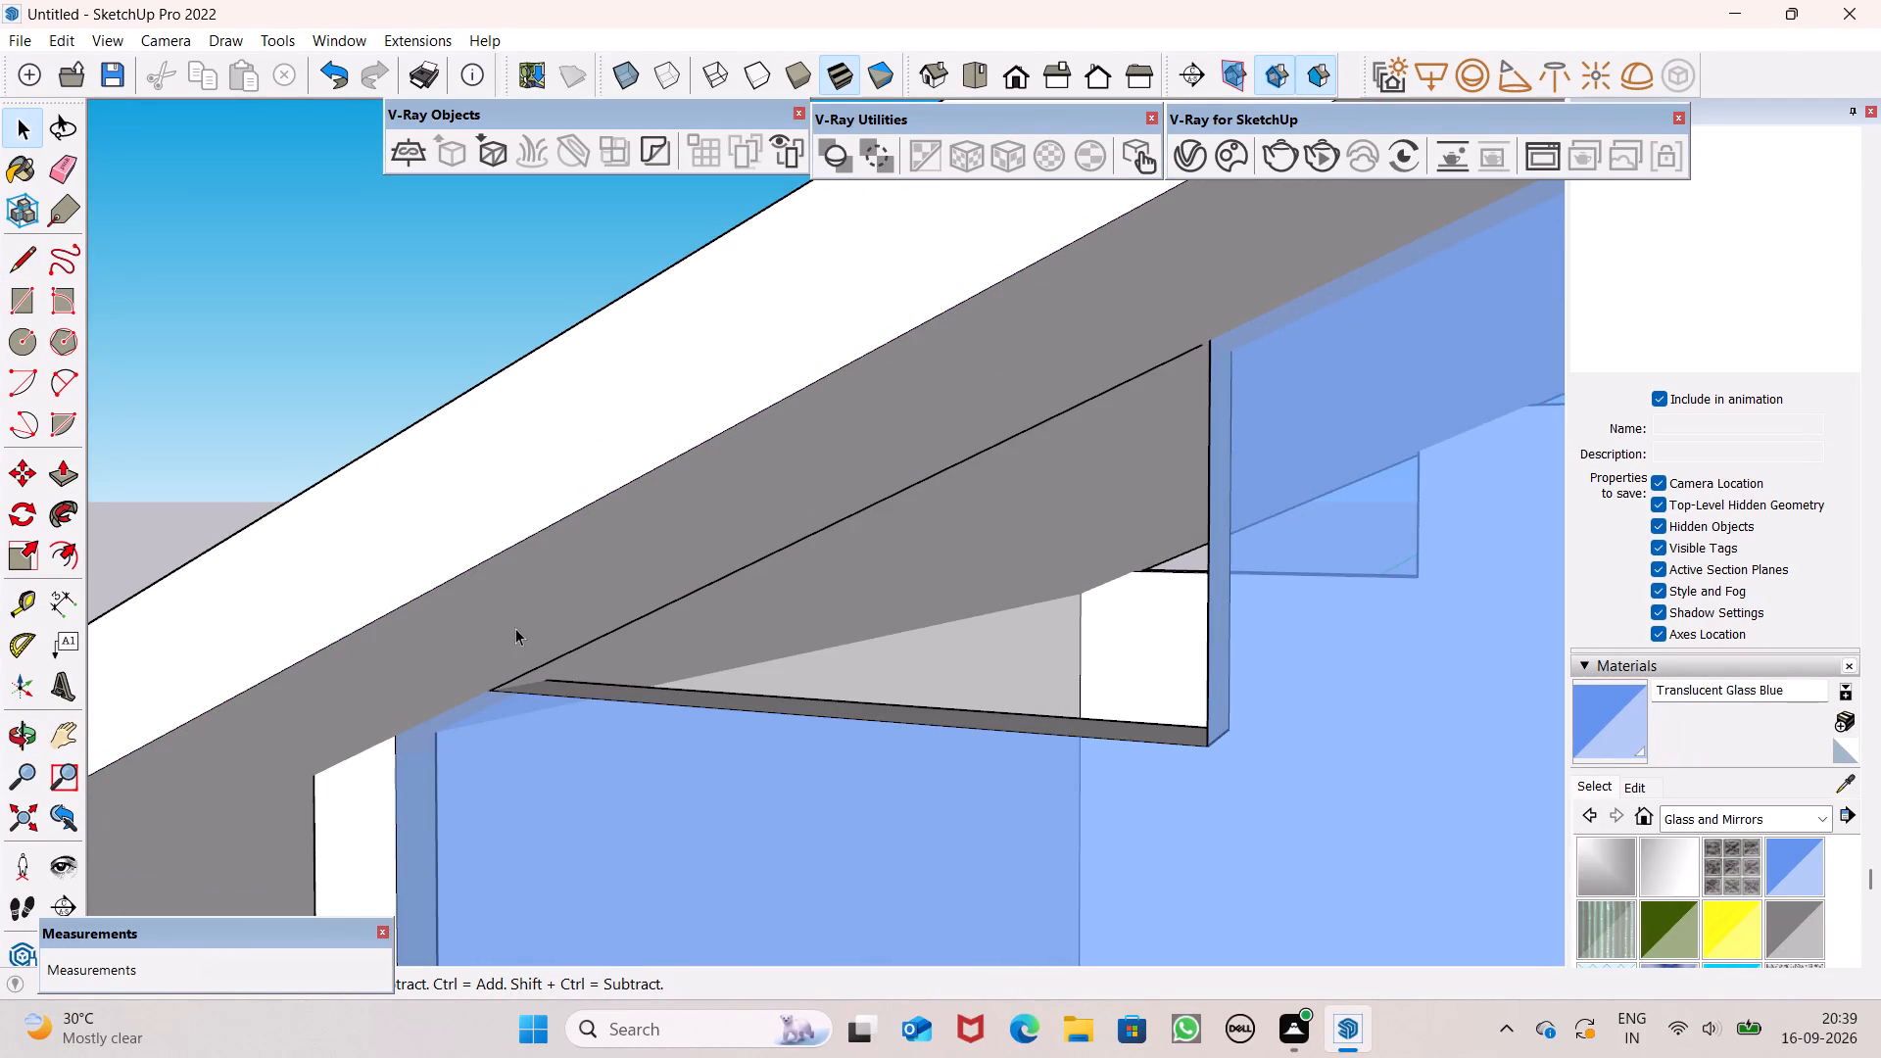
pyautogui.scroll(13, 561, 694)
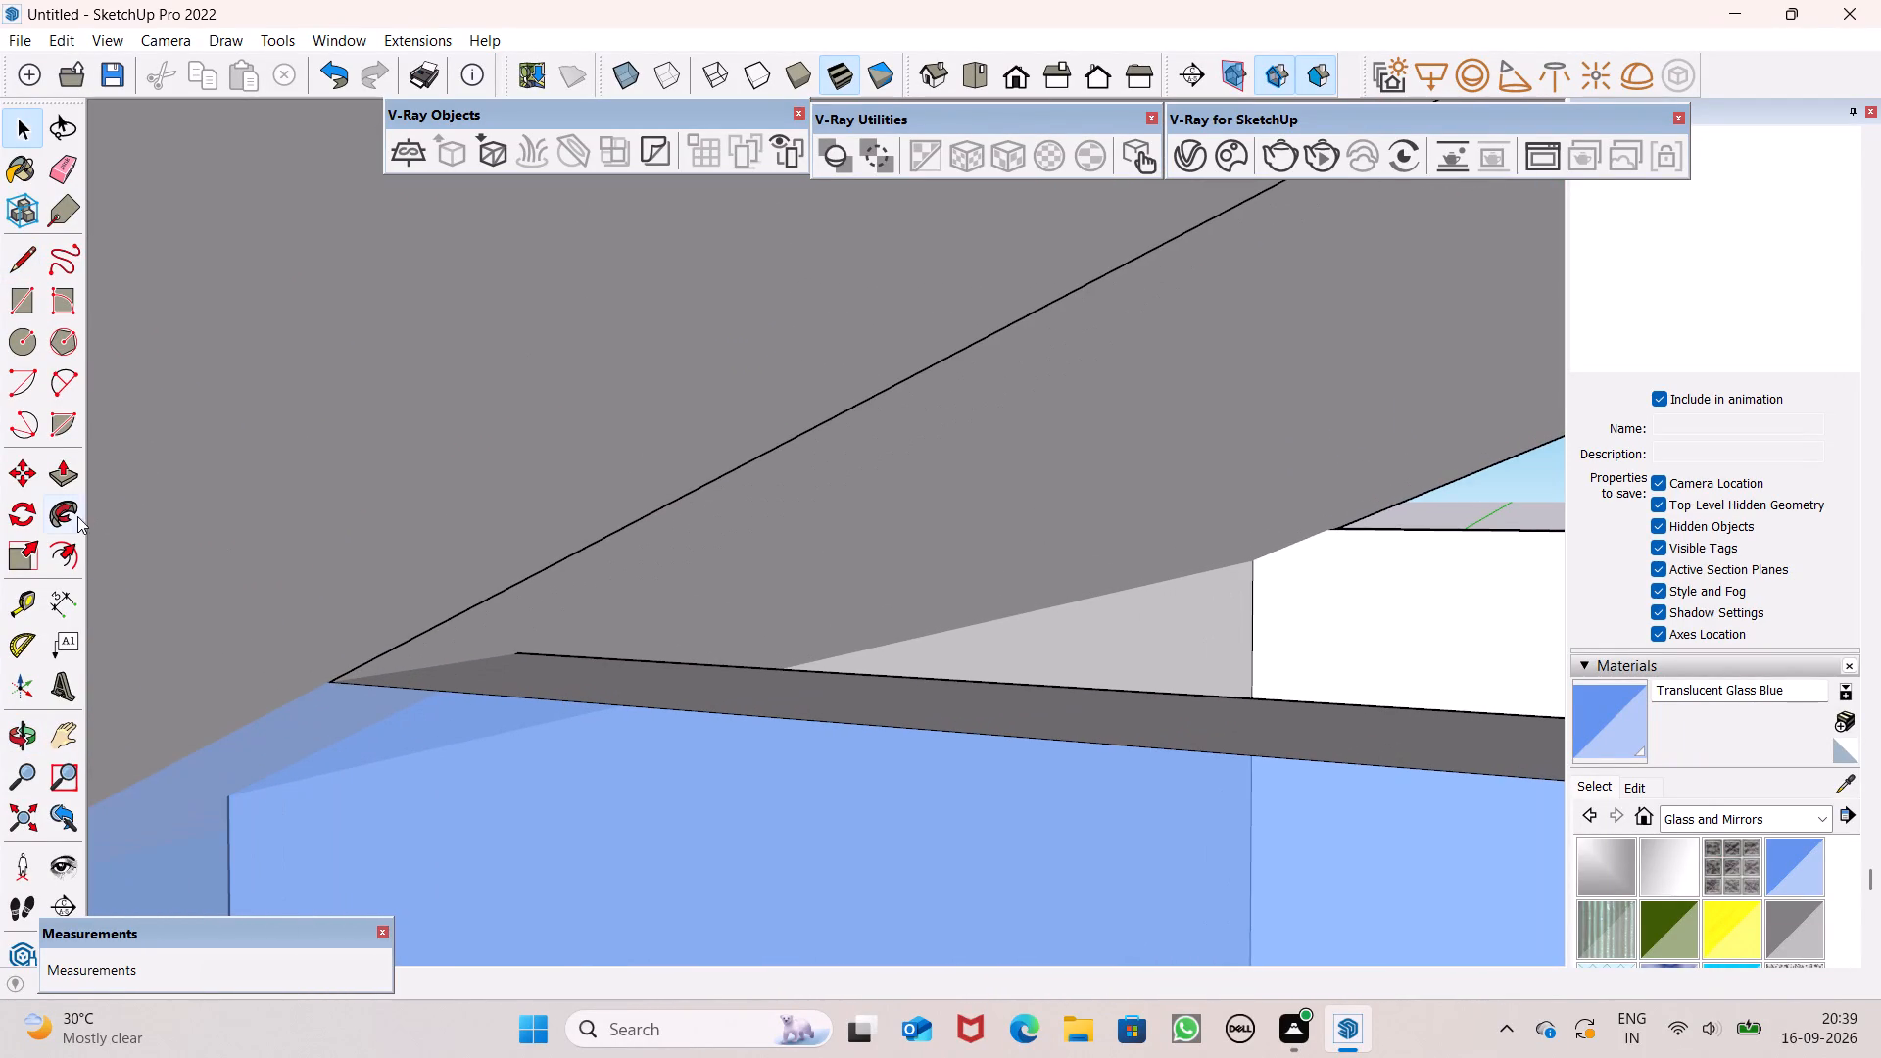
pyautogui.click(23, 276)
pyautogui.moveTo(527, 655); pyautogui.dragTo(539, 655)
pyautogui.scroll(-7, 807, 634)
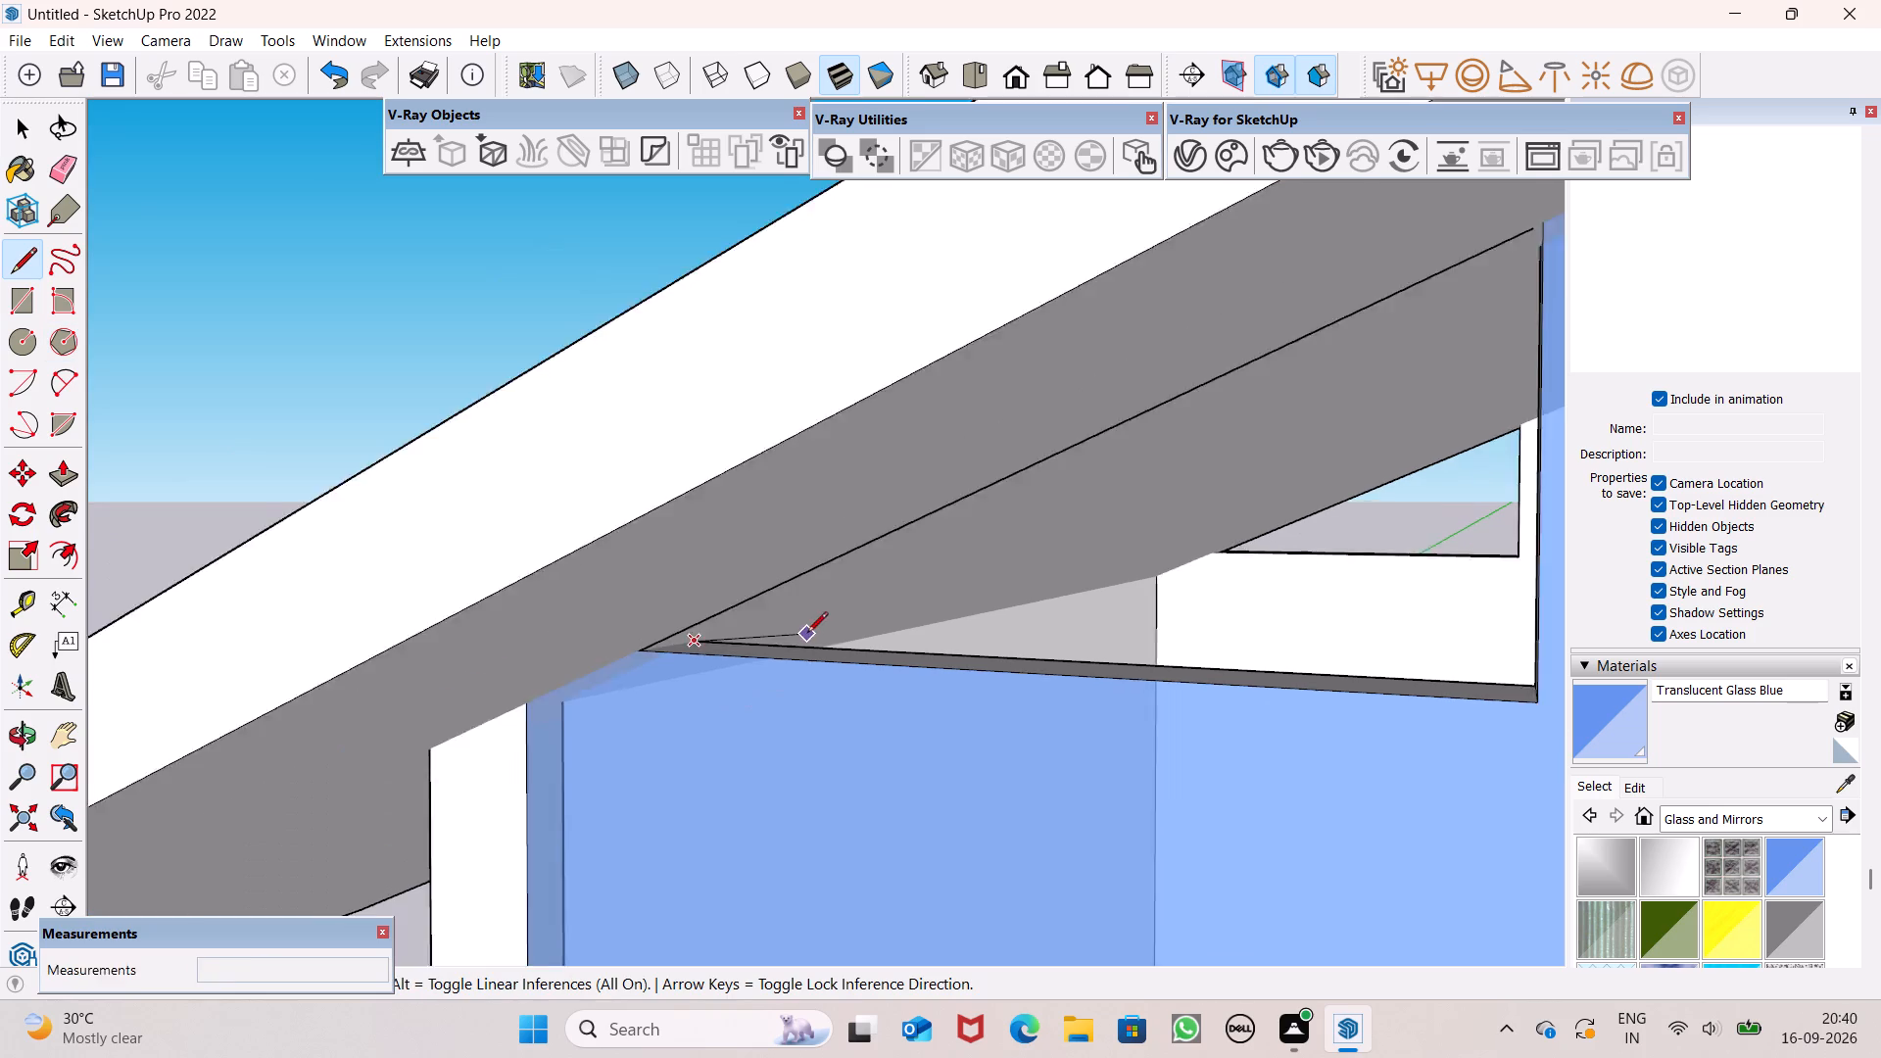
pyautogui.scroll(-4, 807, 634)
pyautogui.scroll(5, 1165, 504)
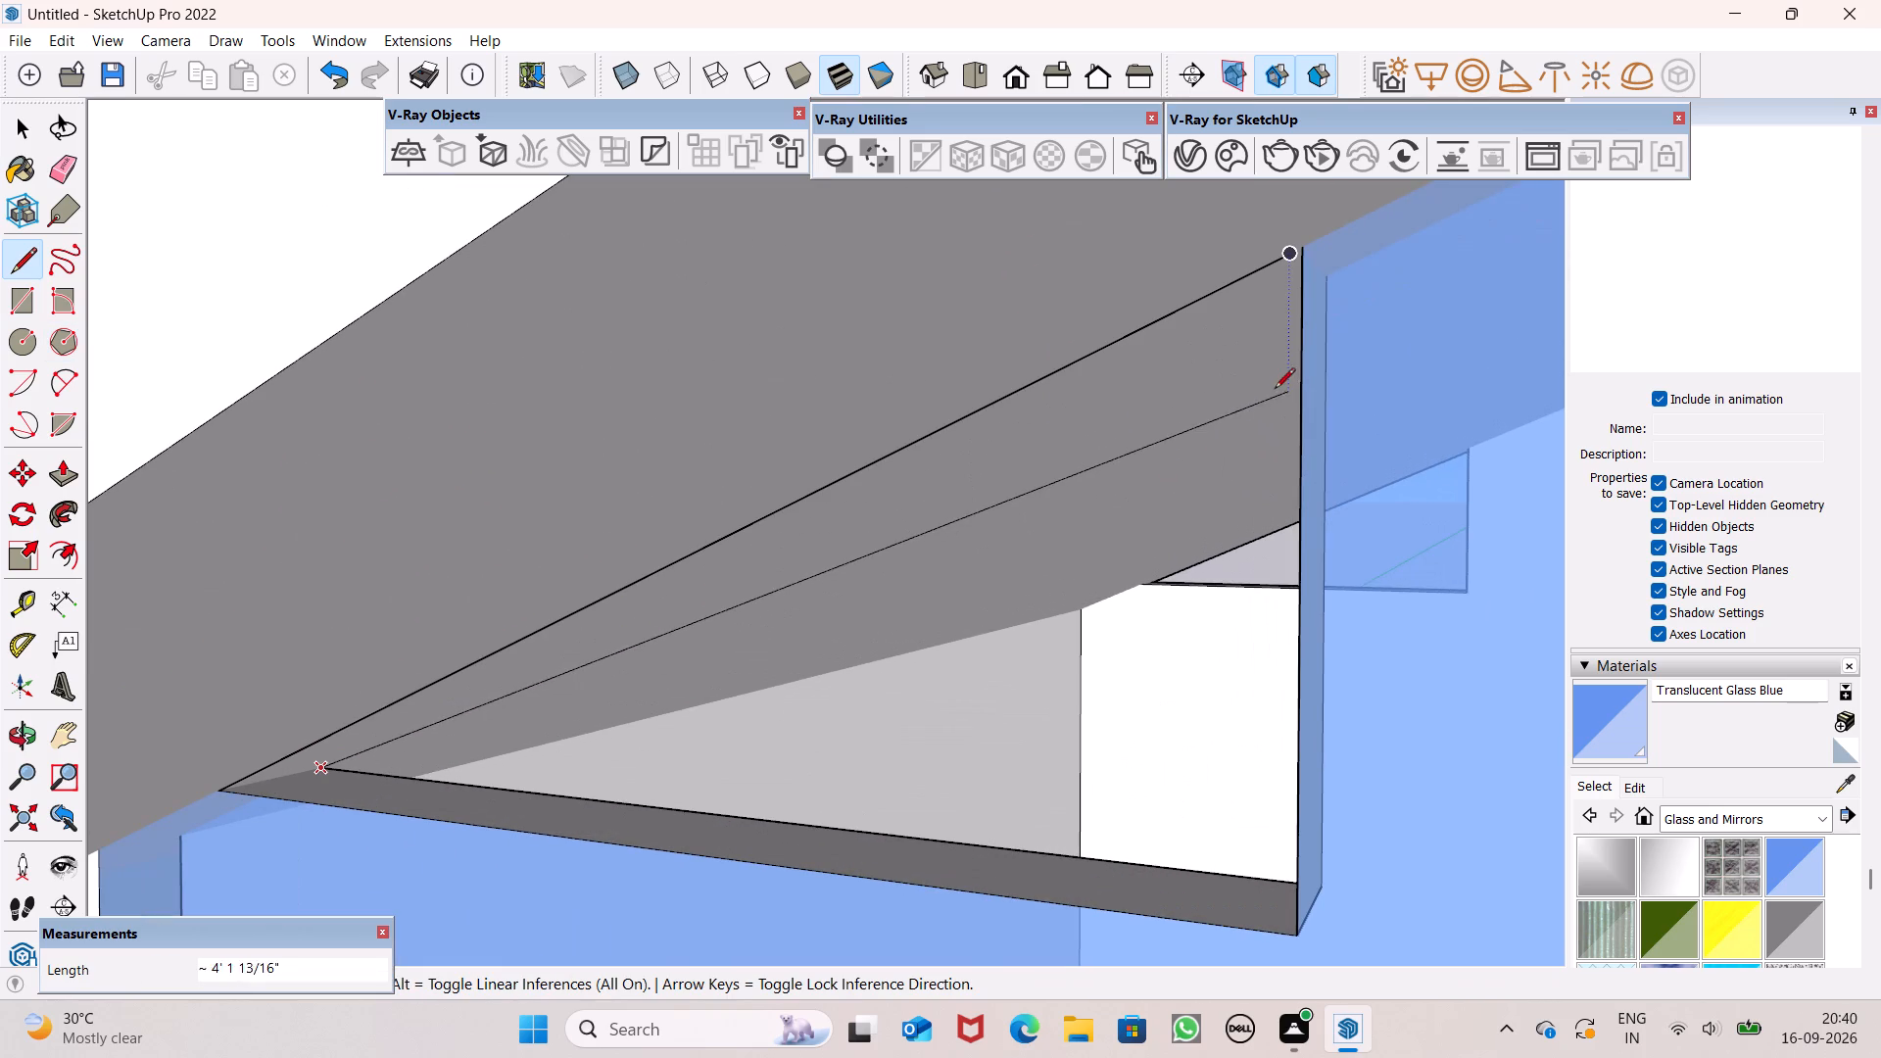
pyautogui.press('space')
# Connect the sloping line's upper end to the glazed wall's corner with a segment about 7/16" long, closing the second gap.
pyautogui.scroll(6, 1363, 156)
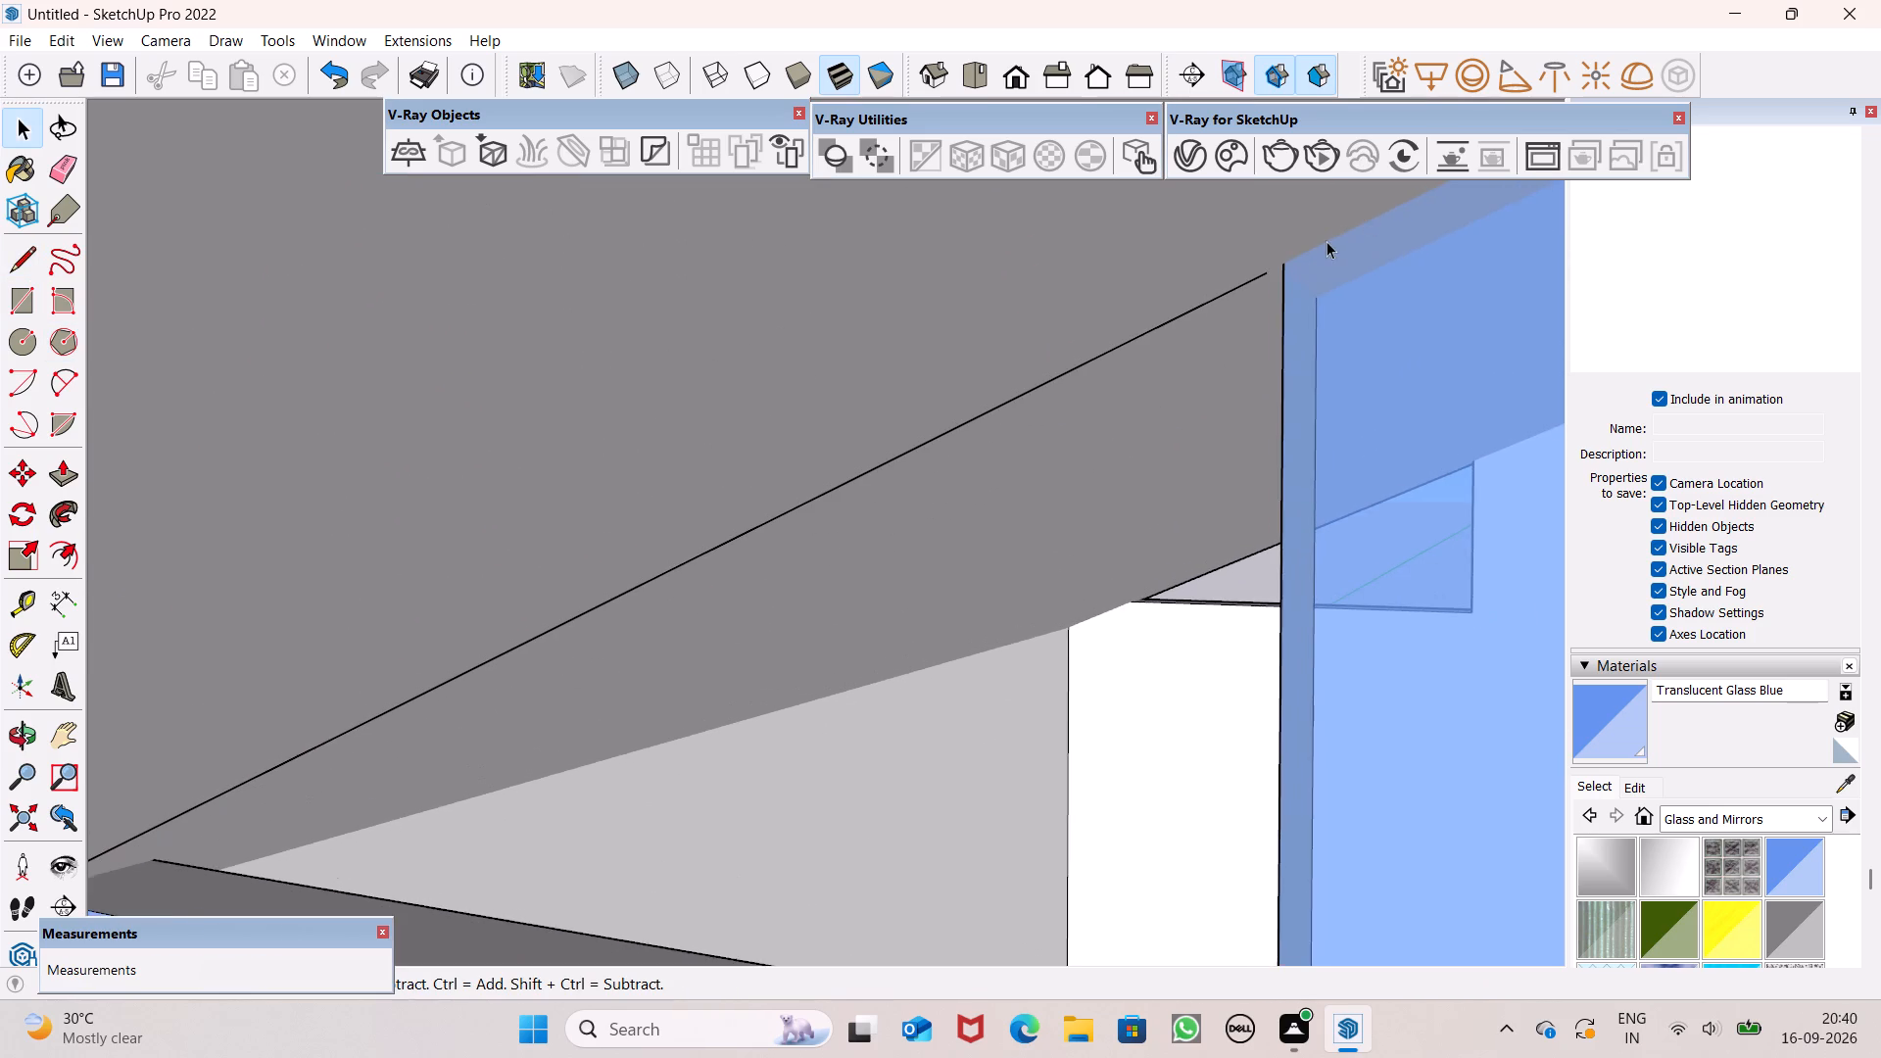
pyautogui.scroll(6, 1326, 241)
pyautogui.moveTo(1319, 355); pyautogui.dragTo(1354, 424, button='middle')
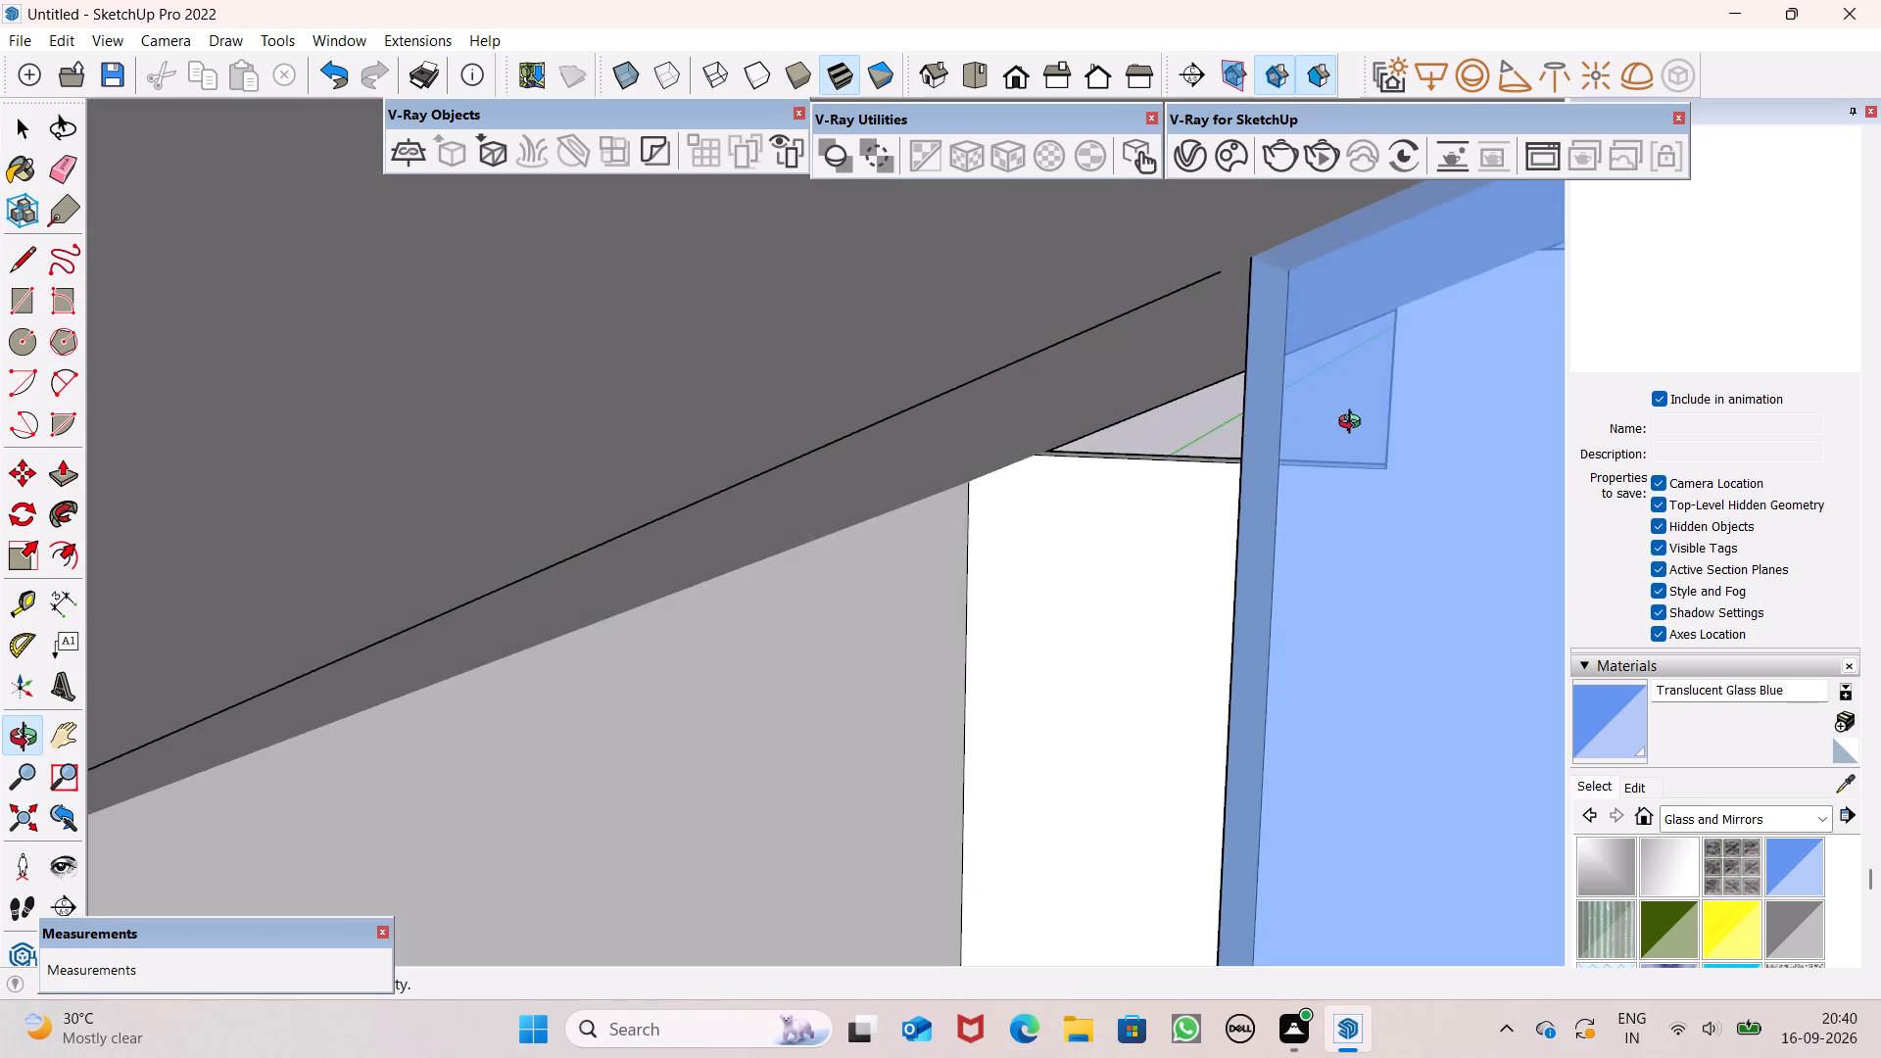
pyautogui.moveTo(1354, 424); pyautogui.dragTo(1354, 398, button='middle')
pyautogui.click(43, 251)
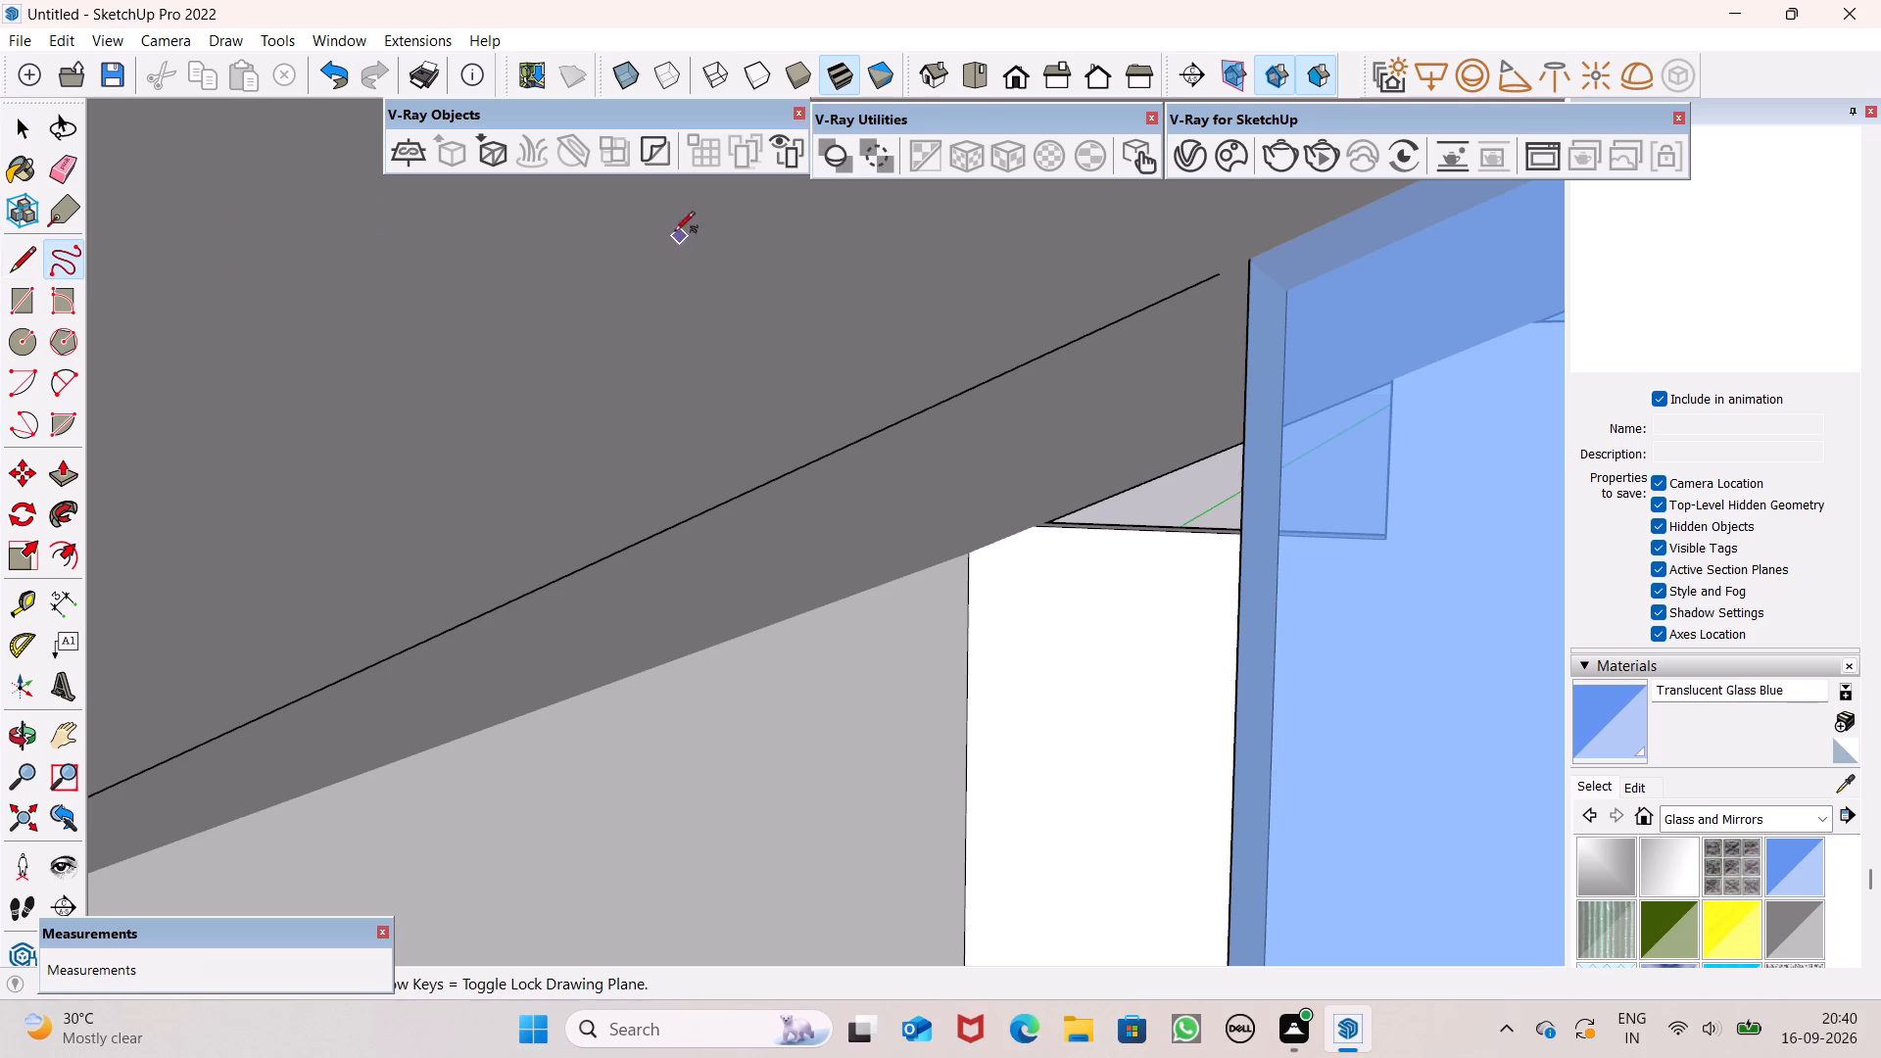
pyautogui.click(13, 256)
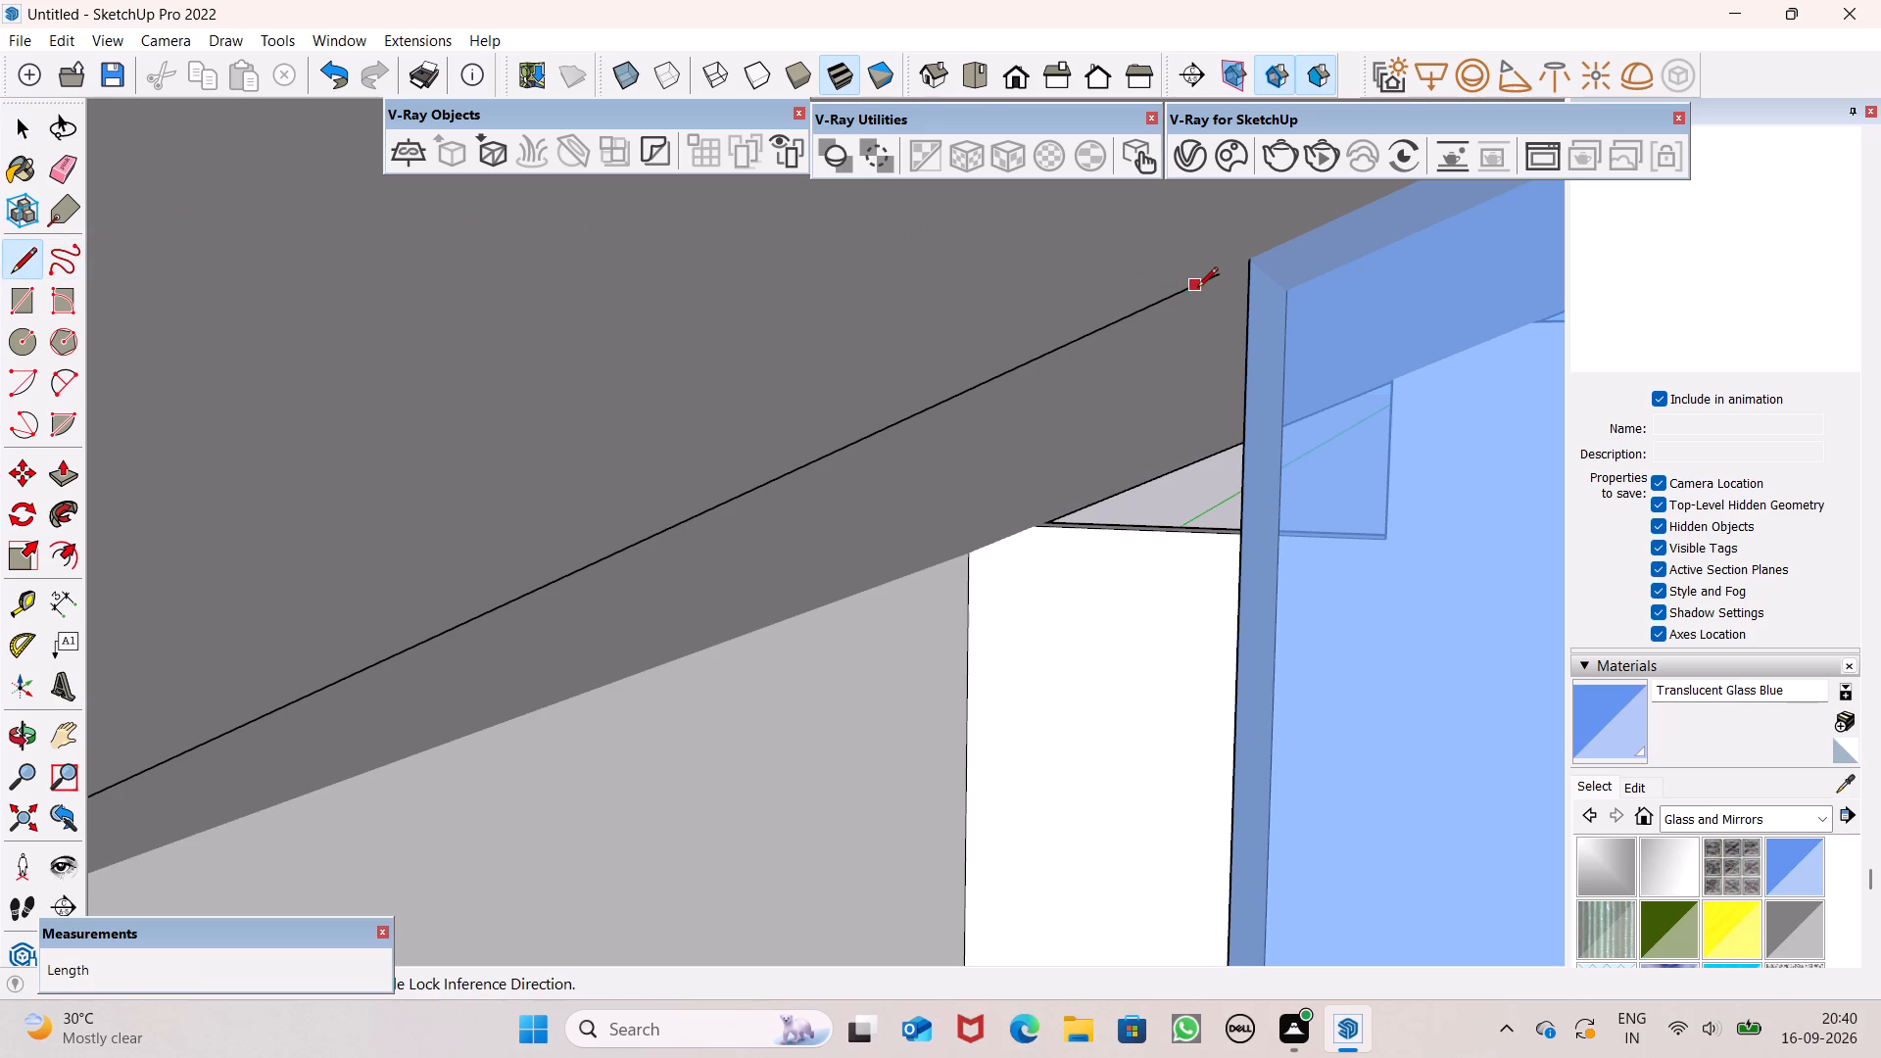
pyautogui.click(1214, 278)
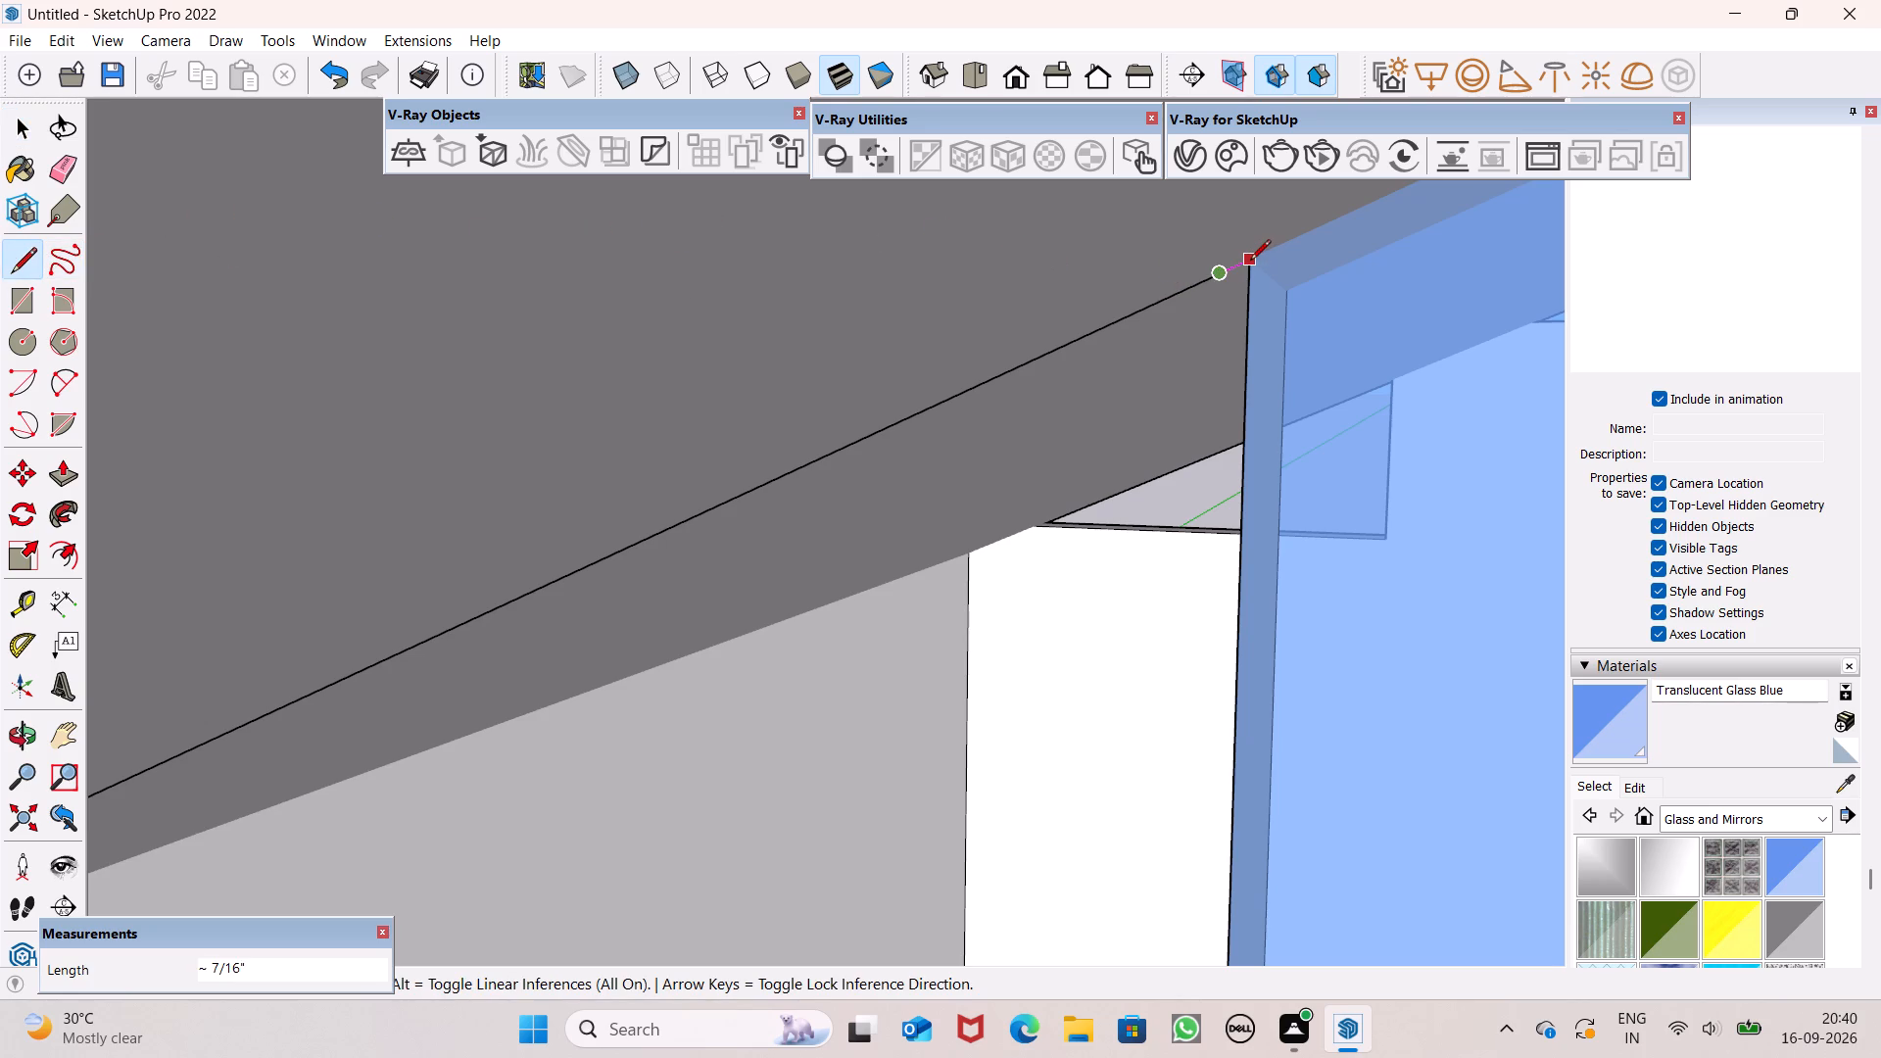
pyautogui.click(1250, 262)
pyautogui.press('space')
# Paint the newly closed triangular infill with Translucent Glass Blue.
pyautogui.scroll(-19, 1190, 299)
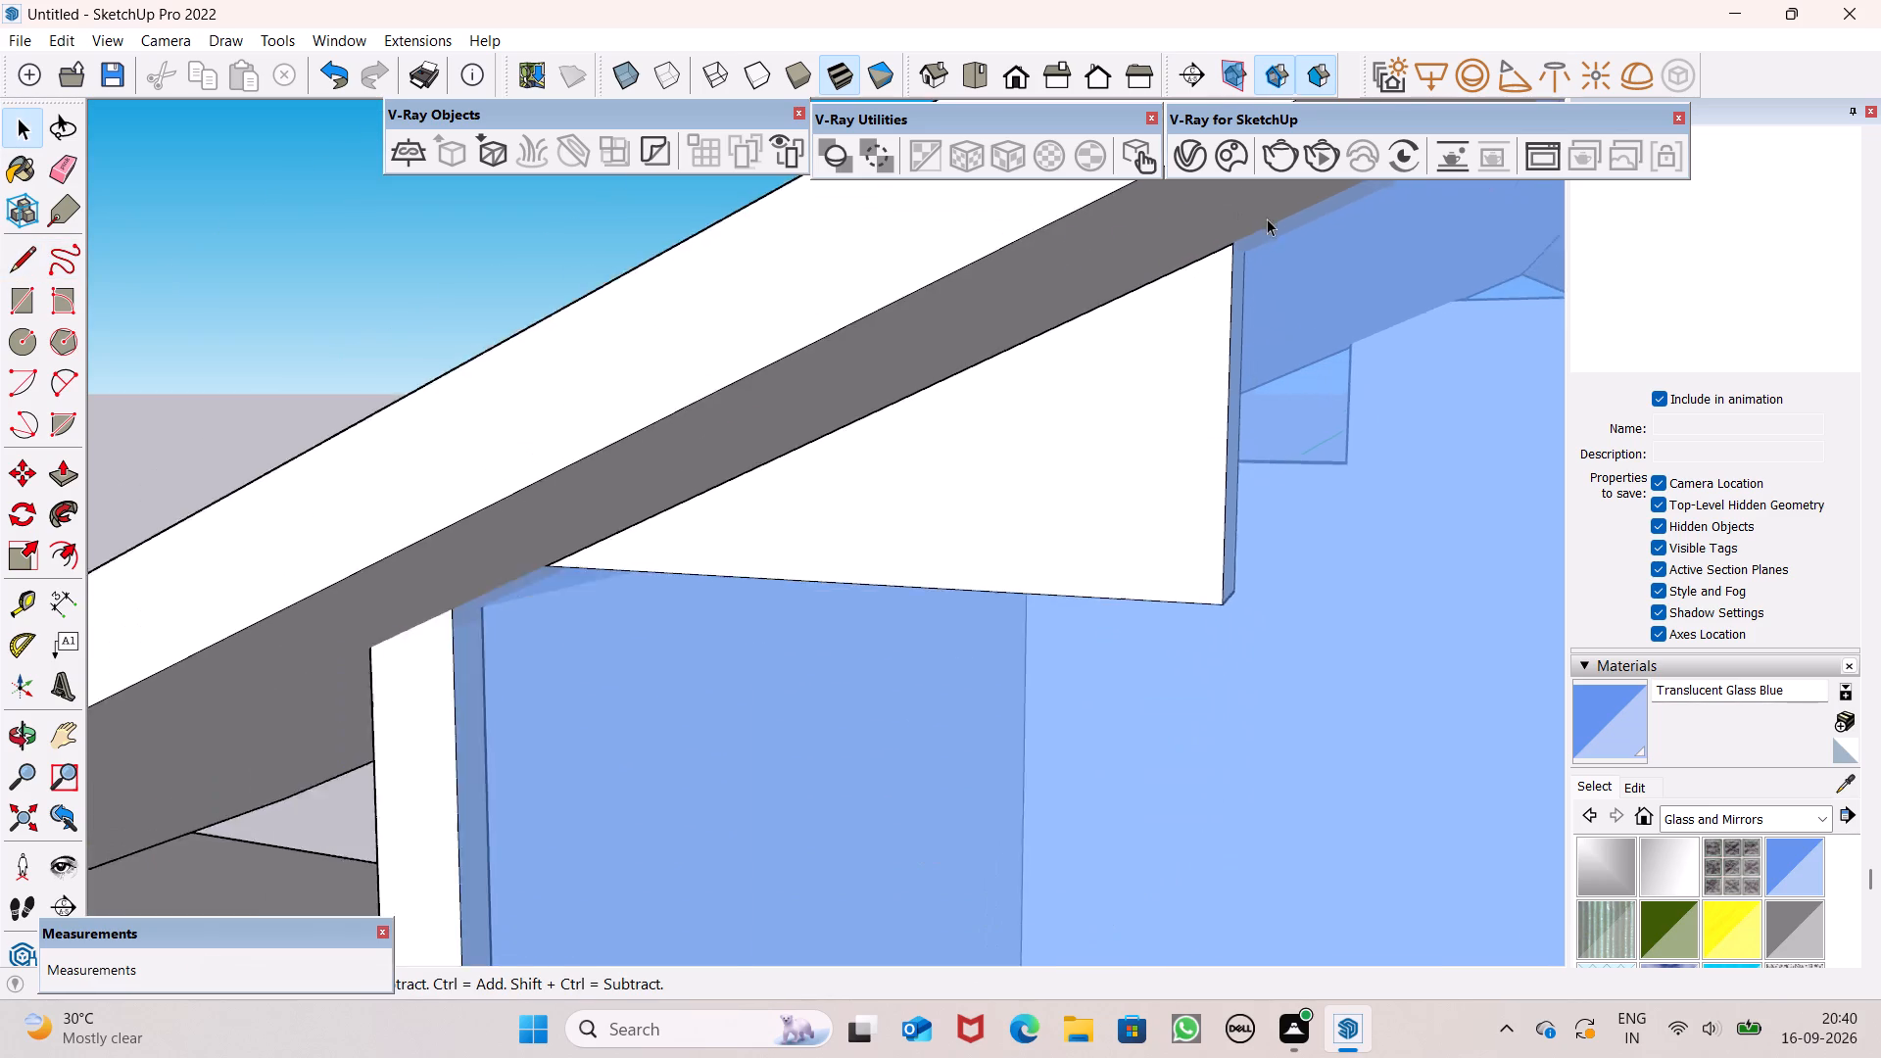
pyautogui.scroll(-20, 1267, 218)
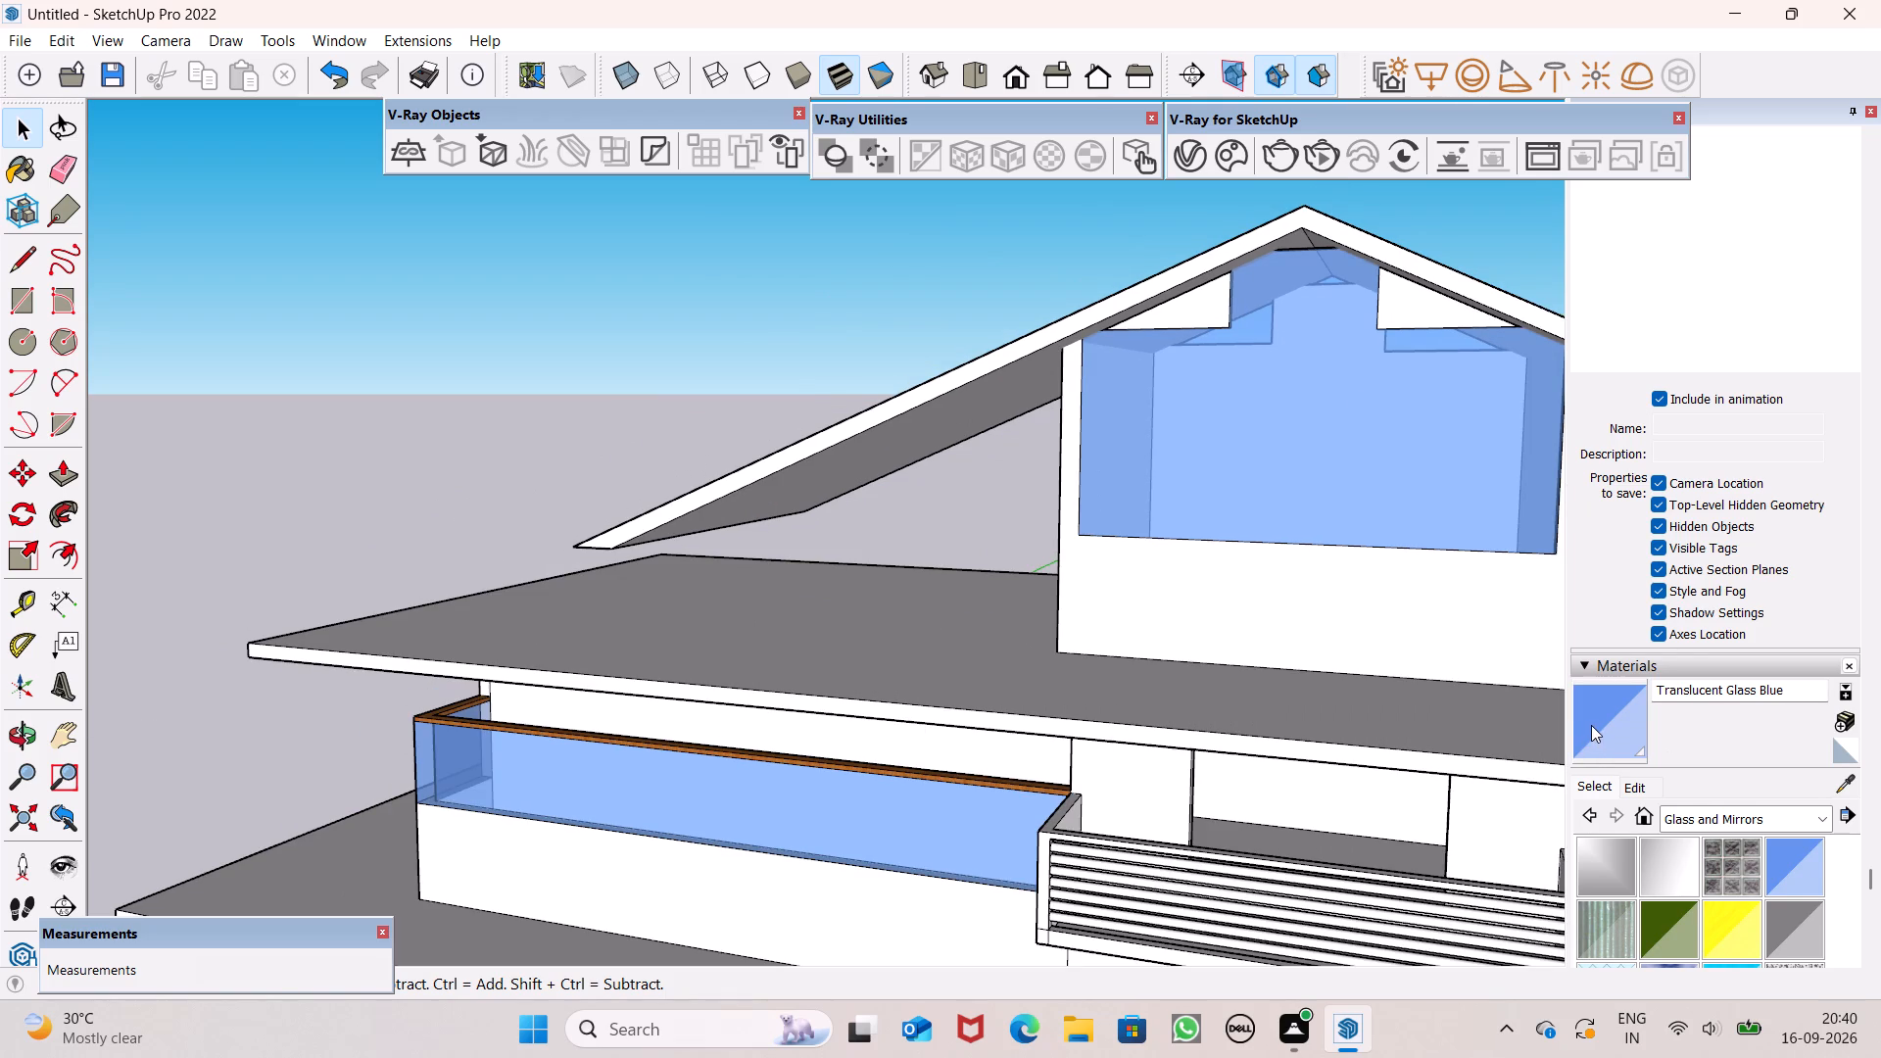
pyautogui.click(1614, 717)
pyautogui.click(1196, 321)
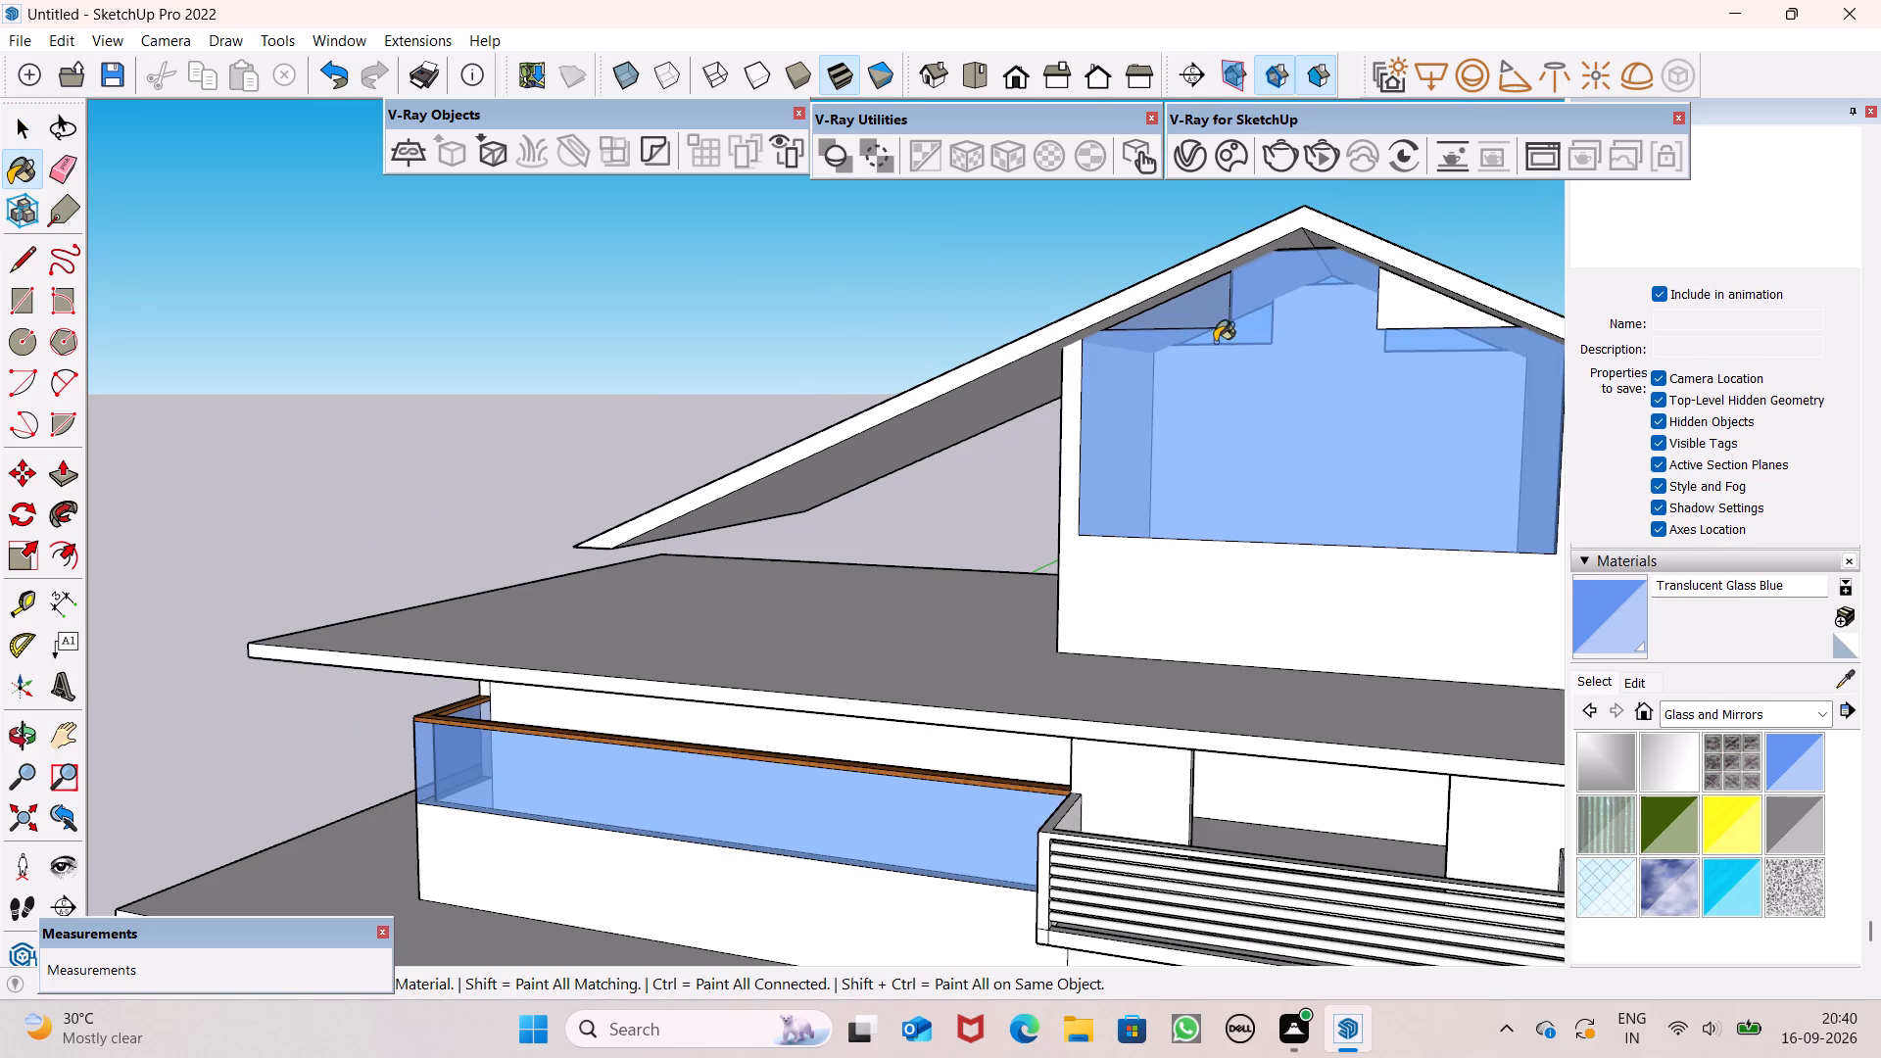
# Paint the triangular infill beneath the other roof slope with Translucent Glass Blue.
pyautogui.scroll(-1, 1205, 333)
pyautogui.scroll(5, 1205, 333)
pyautogui.moveTo(1252, 419); pyautogui.dragTo(1288, 528, button='middle')
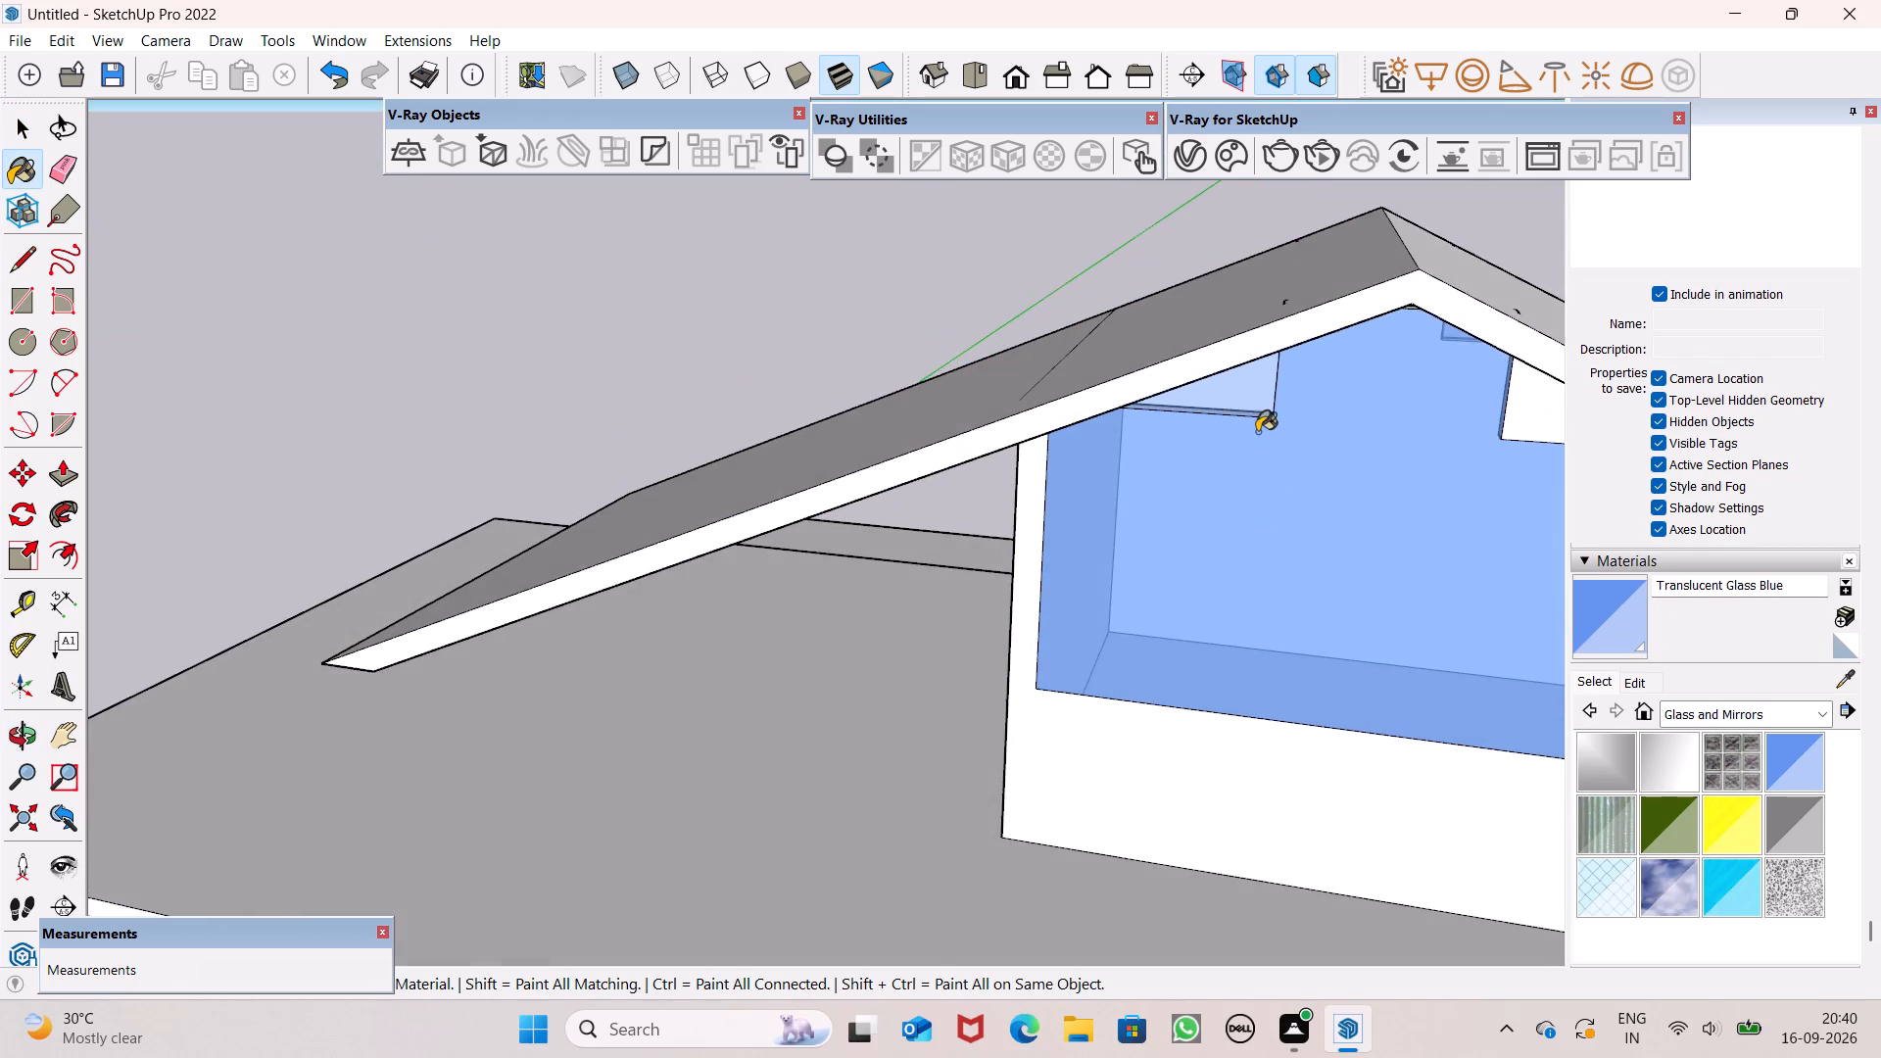
pyautogui.scroll(13, 1257, 429)
pyautogui.moveTo(1252, 420); pyautogui.dragTo(953, 478, button='middle')
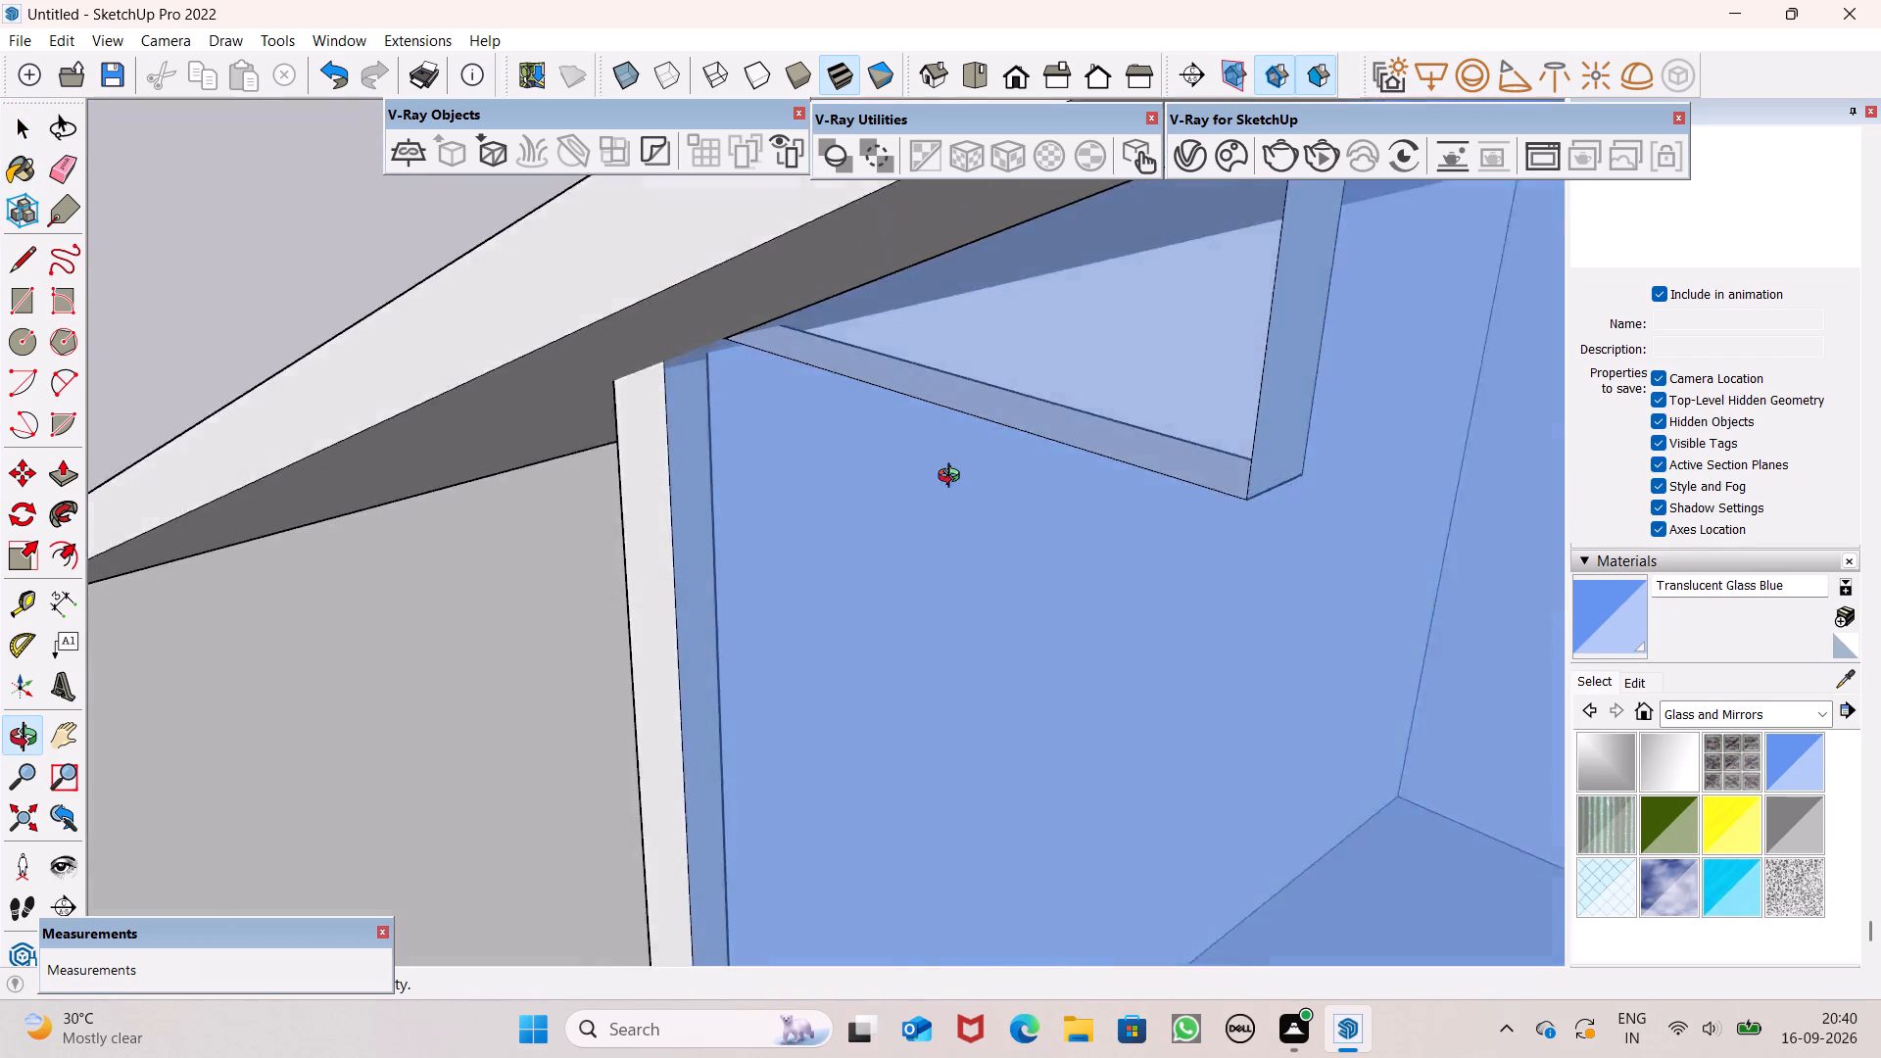
pyautogui.moveTo(953, 478); pyautogui.dragTo(899, 469, button='middle')
pyautogui.scroll(1, 906, 464)
pyautogui.scroll(-15, 1133, 460)
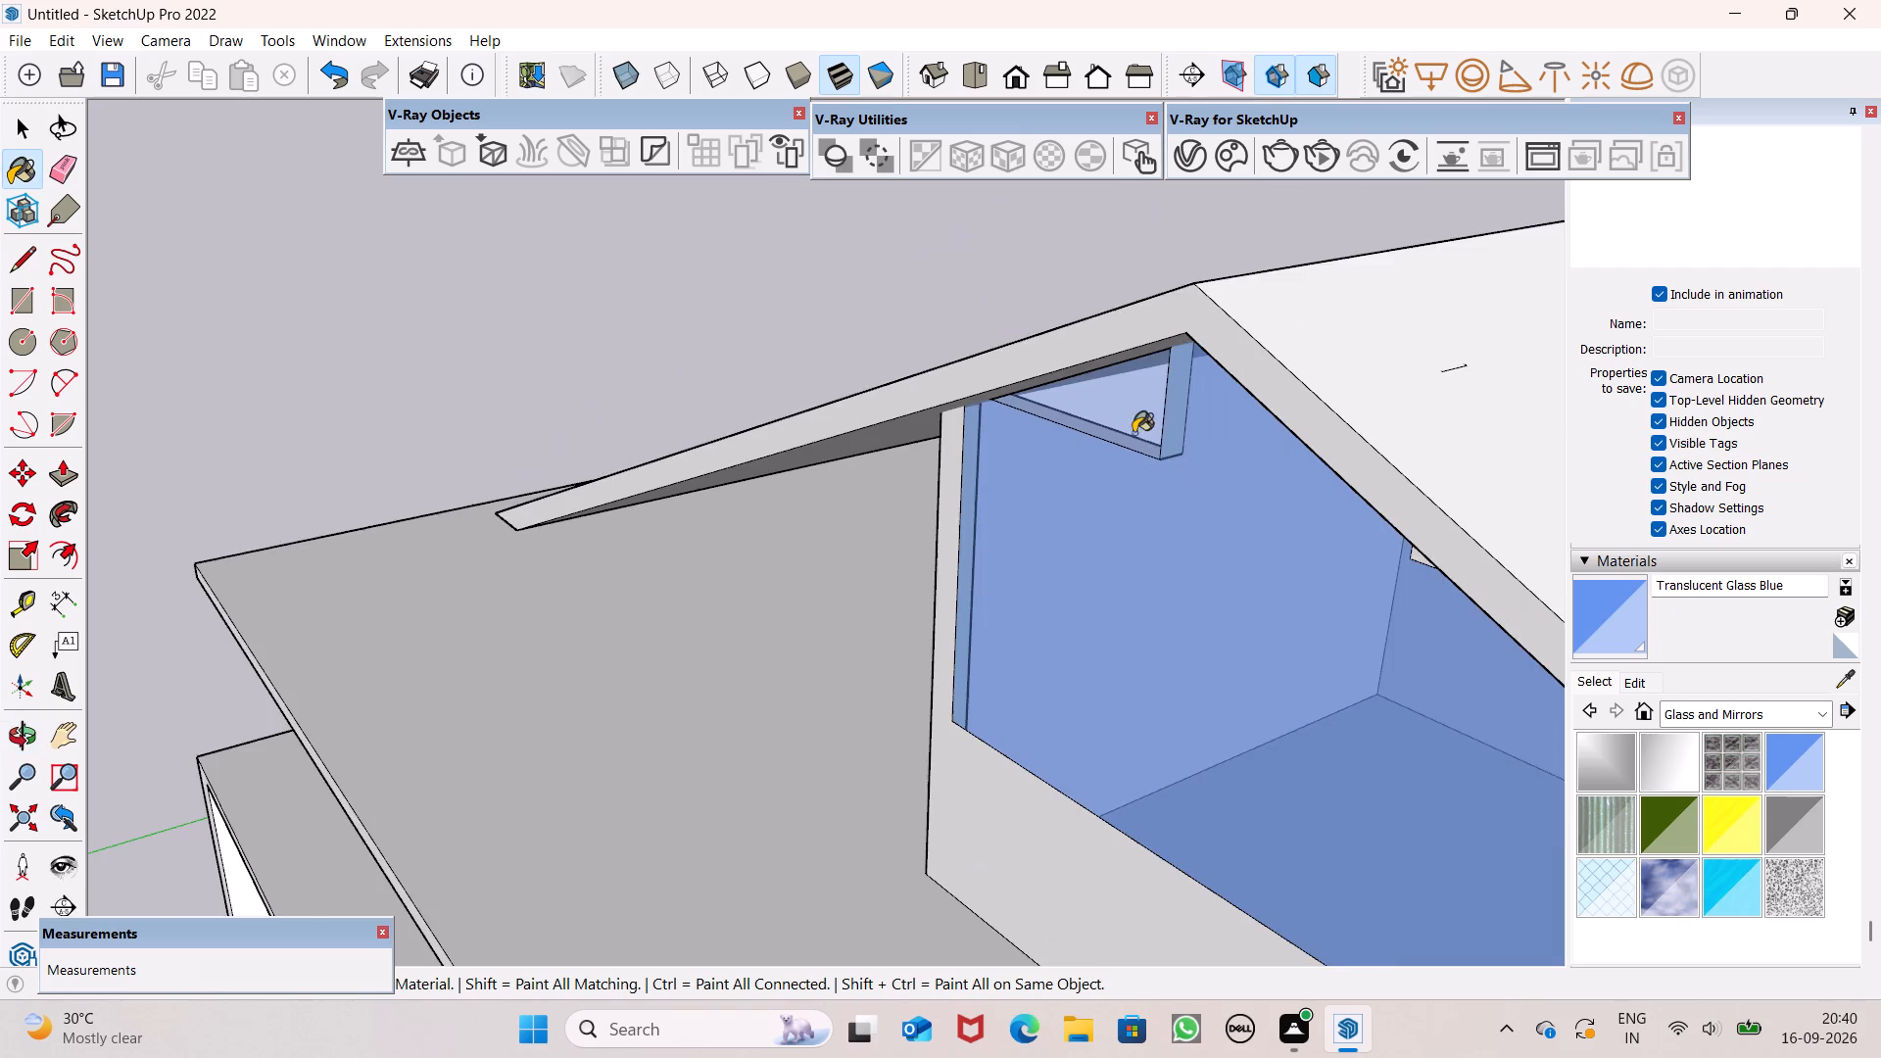
pyautogui.middleClick(1265, 526)
pyautogui.scroll(-8, 1265, 526)
pyautogui.moveTo(1329, 557); pyautogui.dragTo(1521, 411, button='middle')
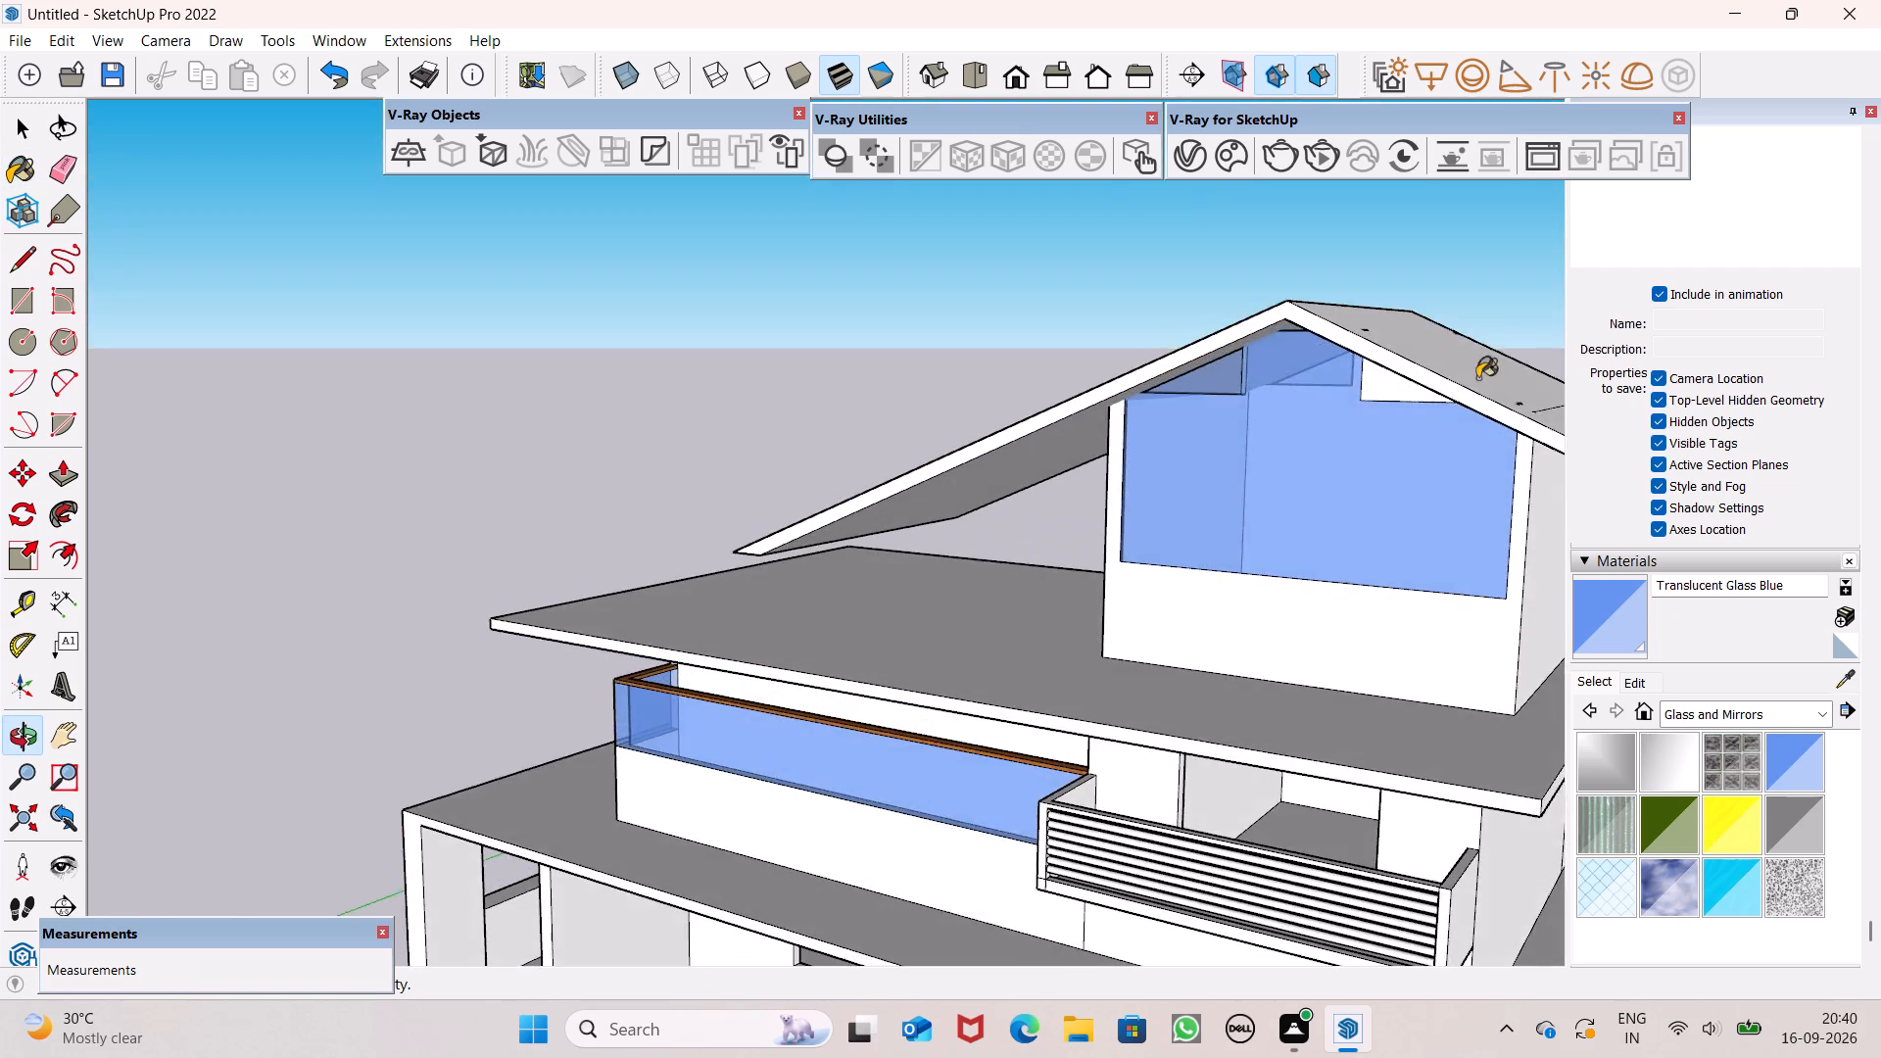
pyautogui.scroll(8, 1370, 374)
pyautogui.click(1384, 390)
# Erase the outer vertical and horizontal edges separating one triangular glass infill from the glazed front wall beneath the gable.
pyautogui.scroll(1, 1369, 414)
pyautogui.middleClick(1372, 417)
pyautogui.scroll(2, 1372, 417)
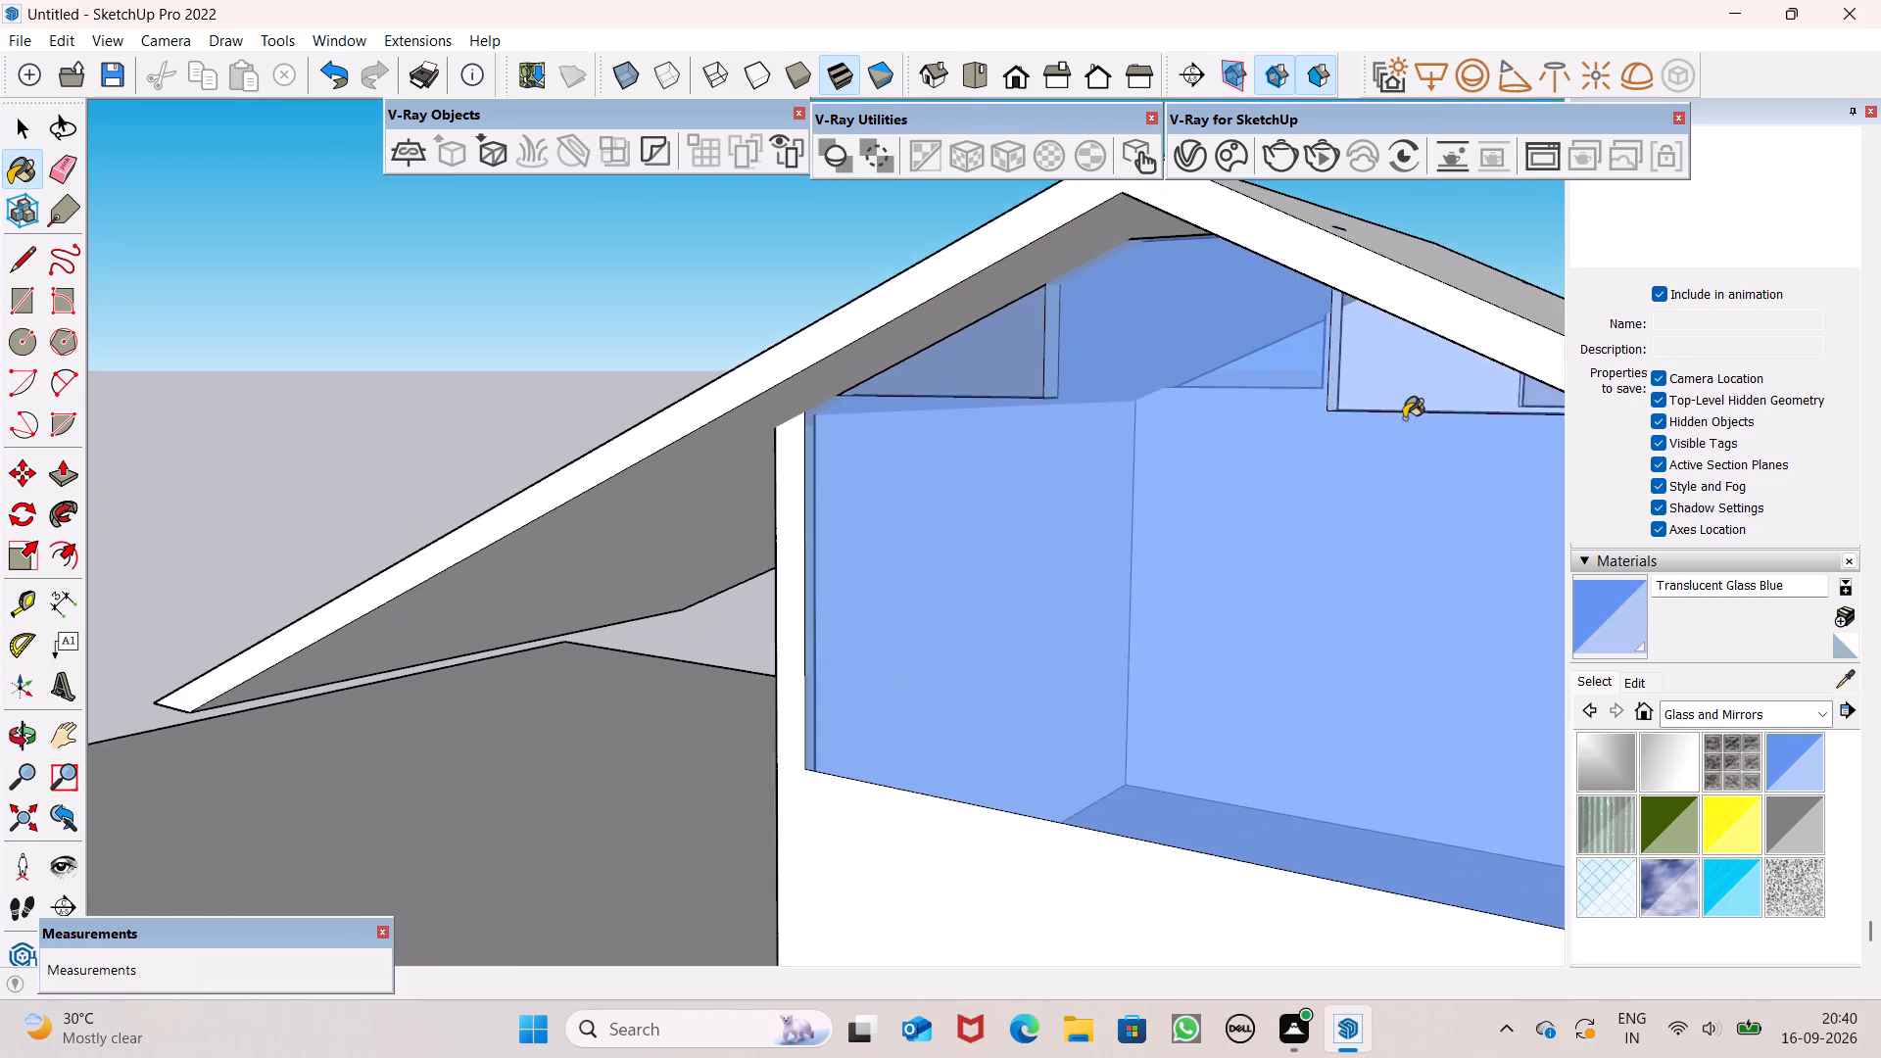
pyautogui.scroll(4, 1404, 418)
pyautogui.moveTo(1423, 461); pyautogui.dragTo(1723, 486, button='middle')
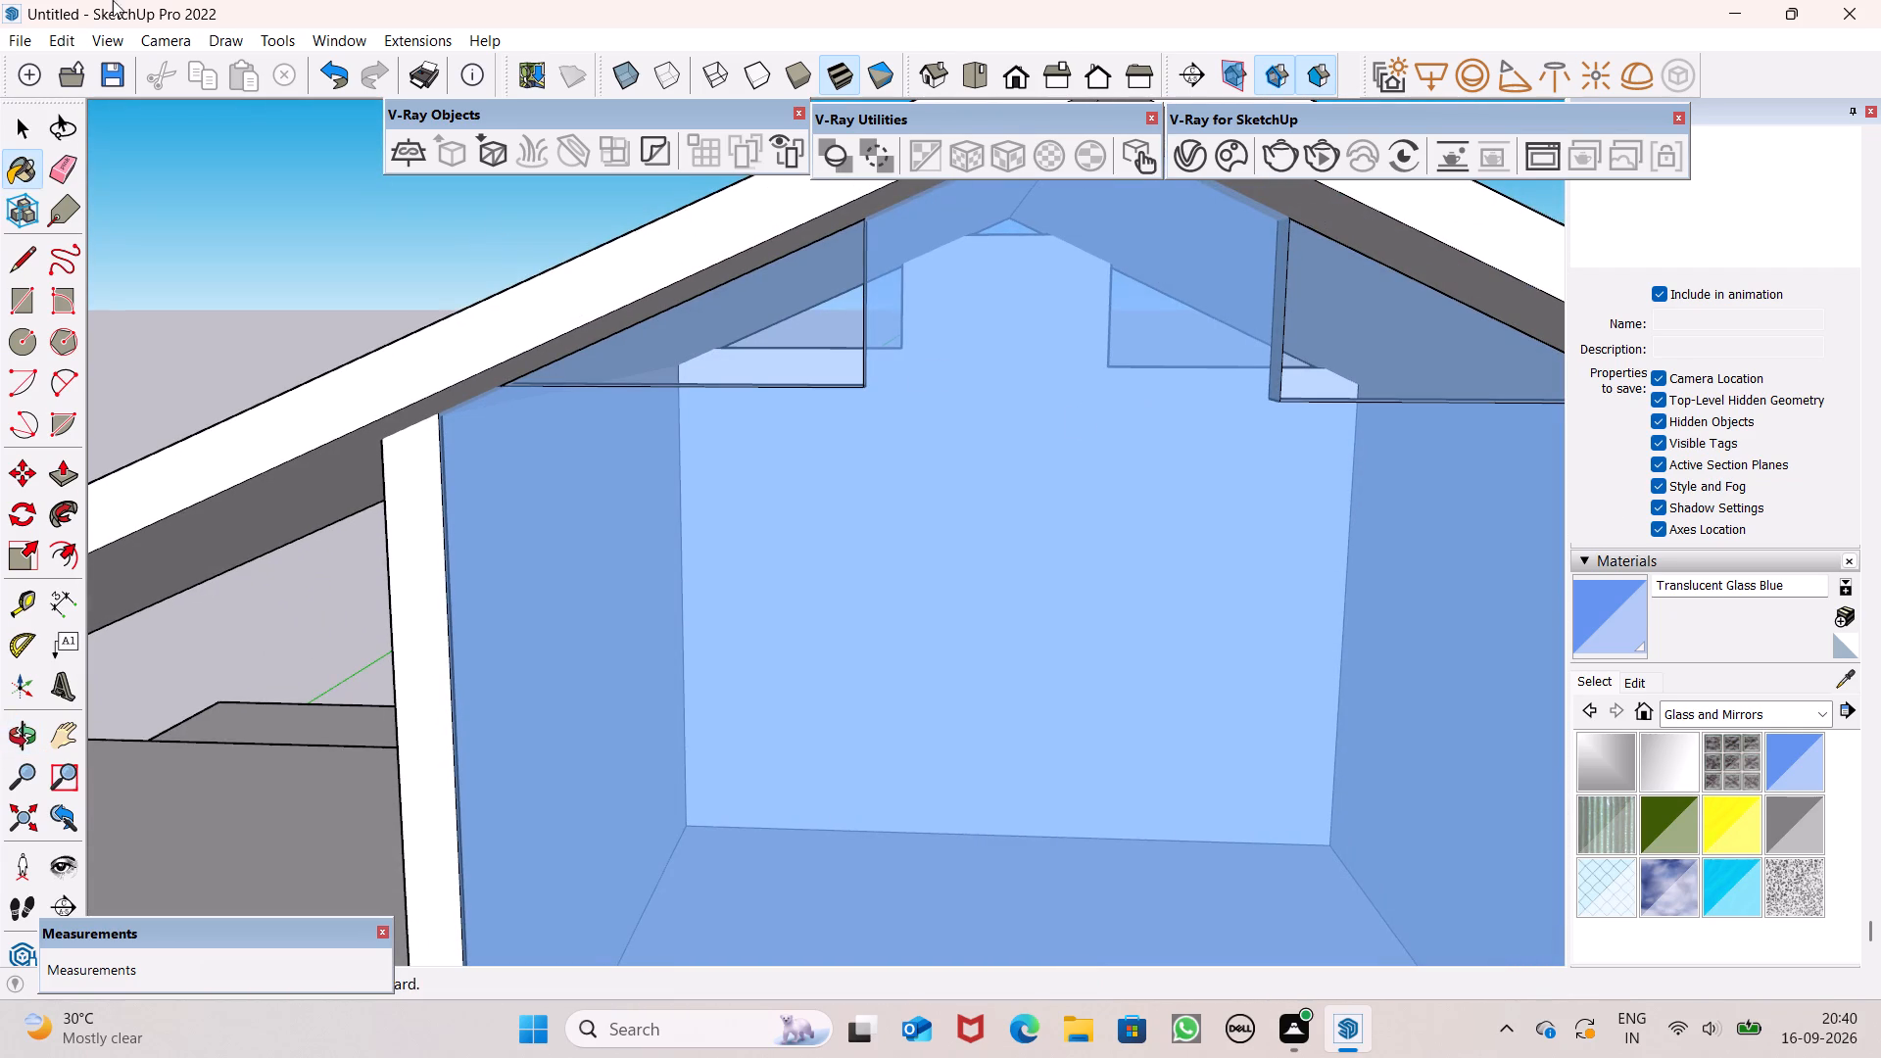
pyautogui.click(60, 176)
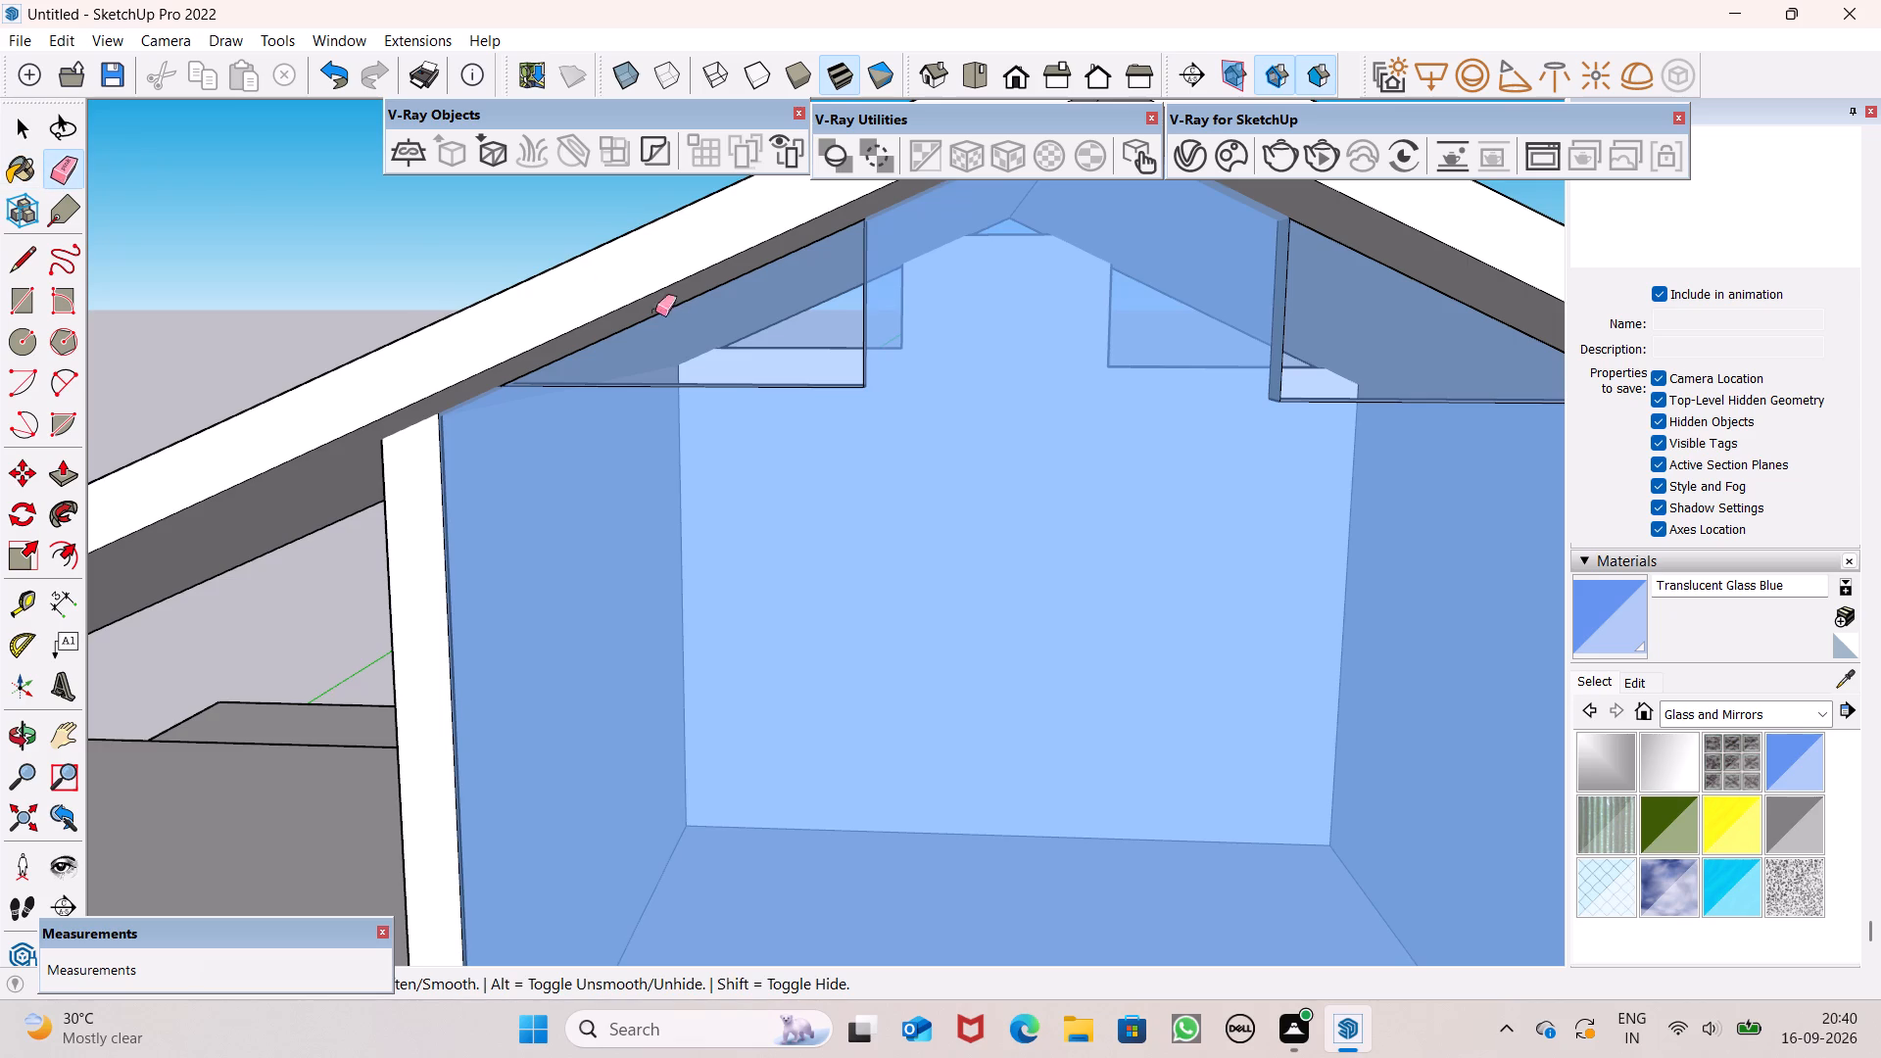
pyautogui.scroll(6, 786, 343)
pyautogui.moveTo(903, 363); pyautogui.dragTo(887, 372)
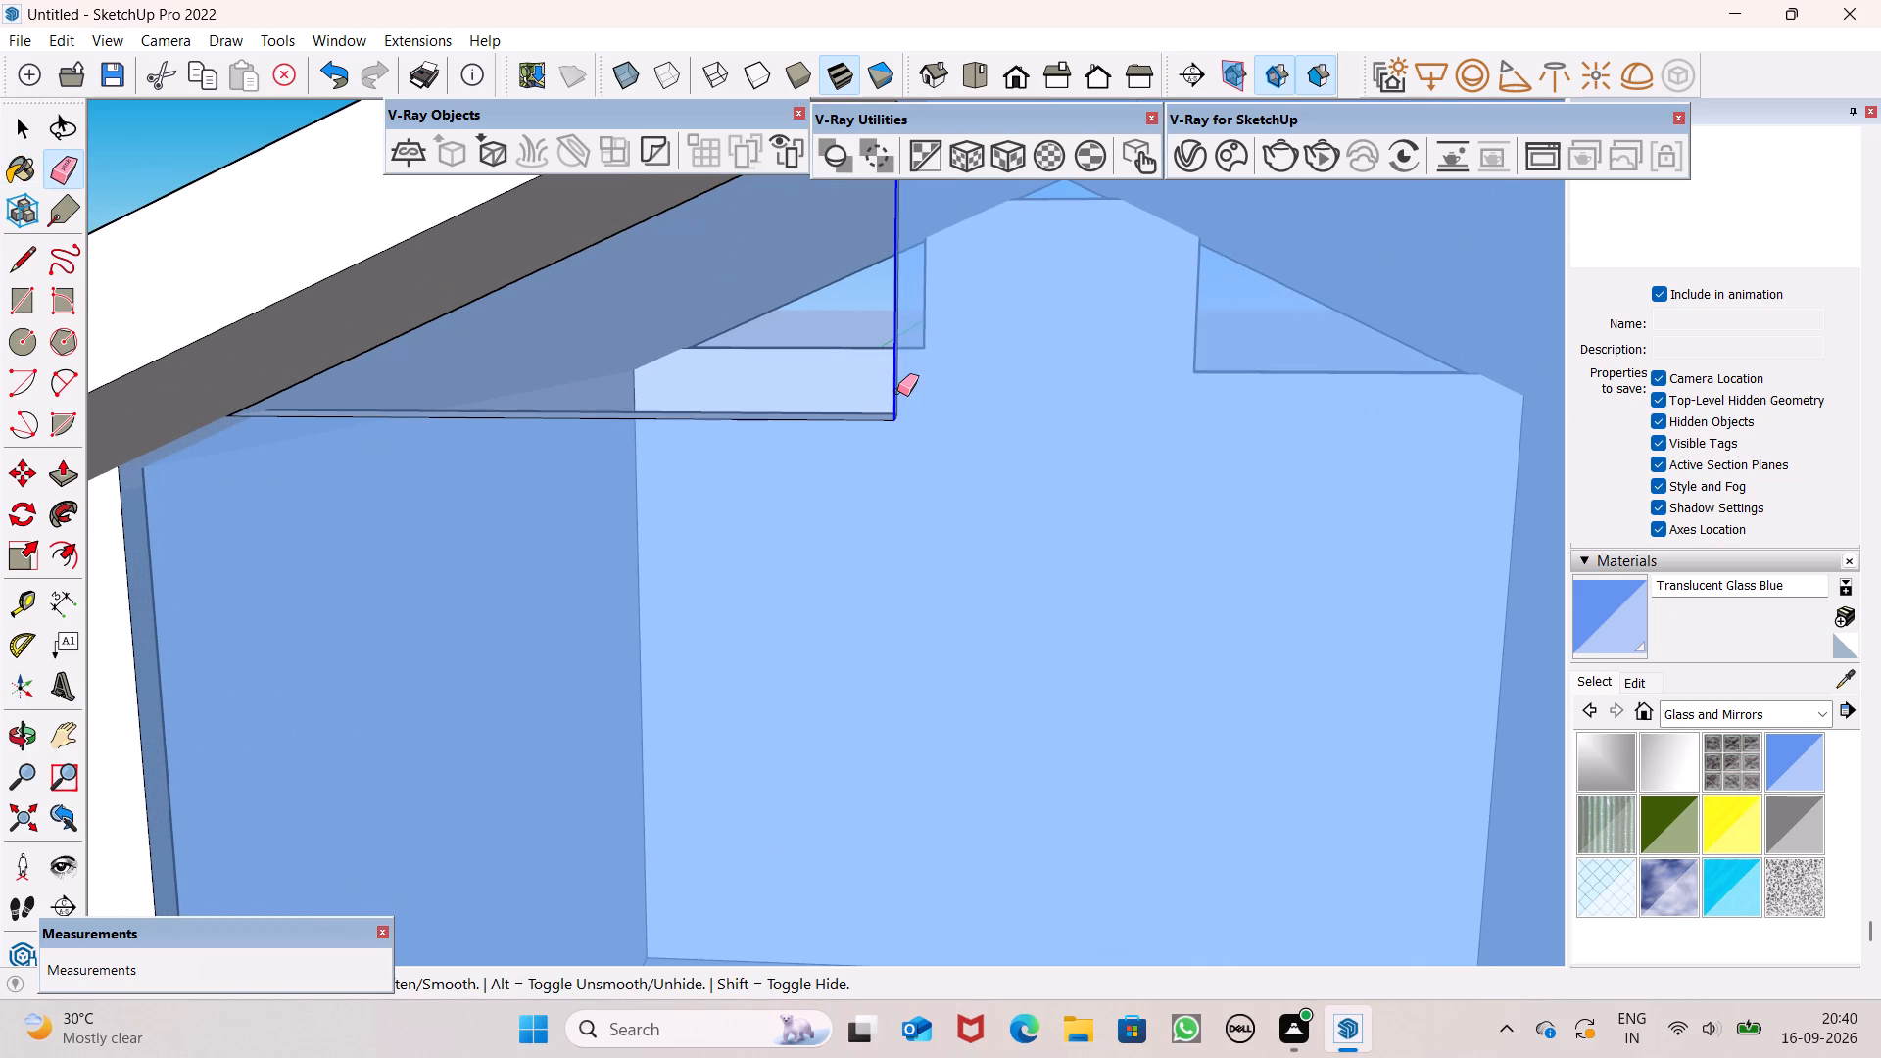
pyautogui.moveTo(897, 391); pyautogui.dragTo(886, 403)
pyautogui.moveTo(900, 387); pyautogui.dragTo(883, 397)
pyautogui.moveTo(853, 409); pyautogui.dragTo(860, 430)
pyautogui.moveTo(899, 385); pyautogui.dragTo(884, 399)
pyautogui.moveTo(875, 409); pyautogui.dragTo(871, 421)
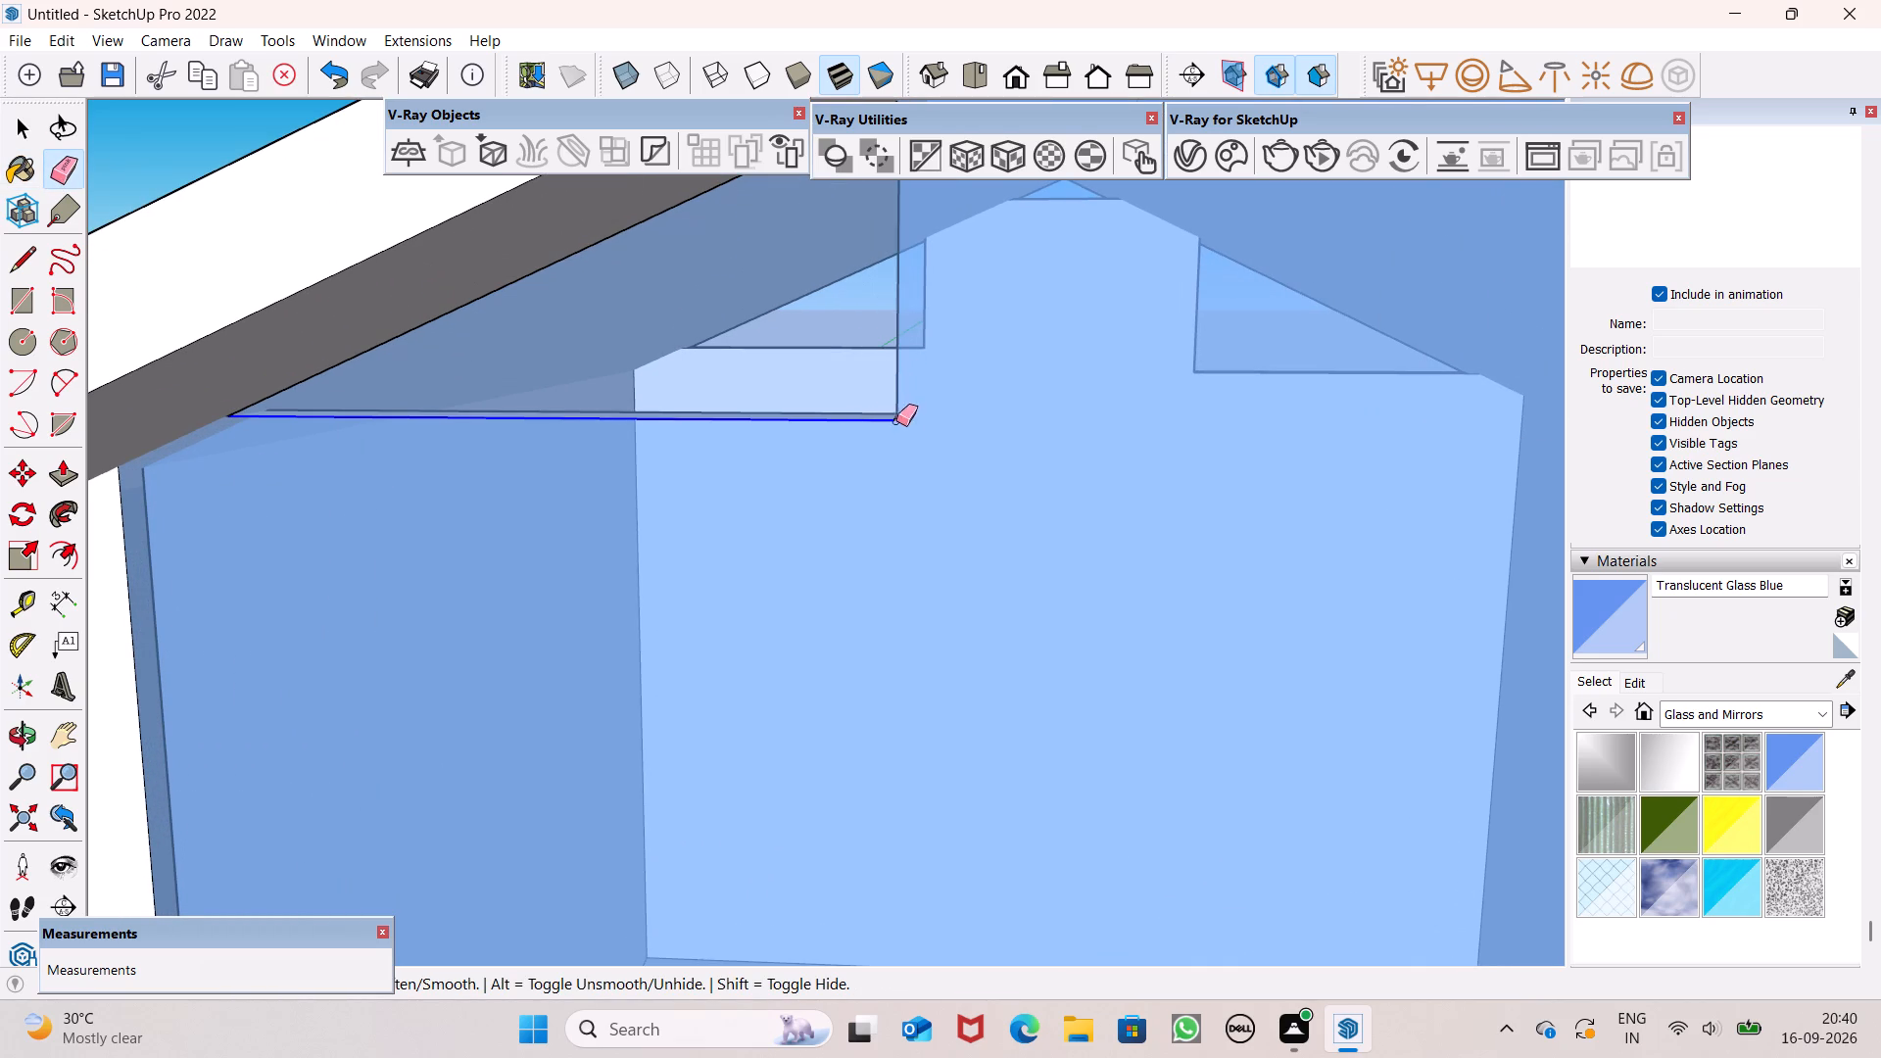
pyautogui.moveTo(903, 445); pyautogui.dragTo(936, 528, button='middle')
pyautogui.scroll(13, 929, 438)
pyautogui.moveTo(859, 398); pyautogui.dragTo(826, 412)
pyautogui.moveTo(853, 409); pyautogui.dragTo(838, 427)
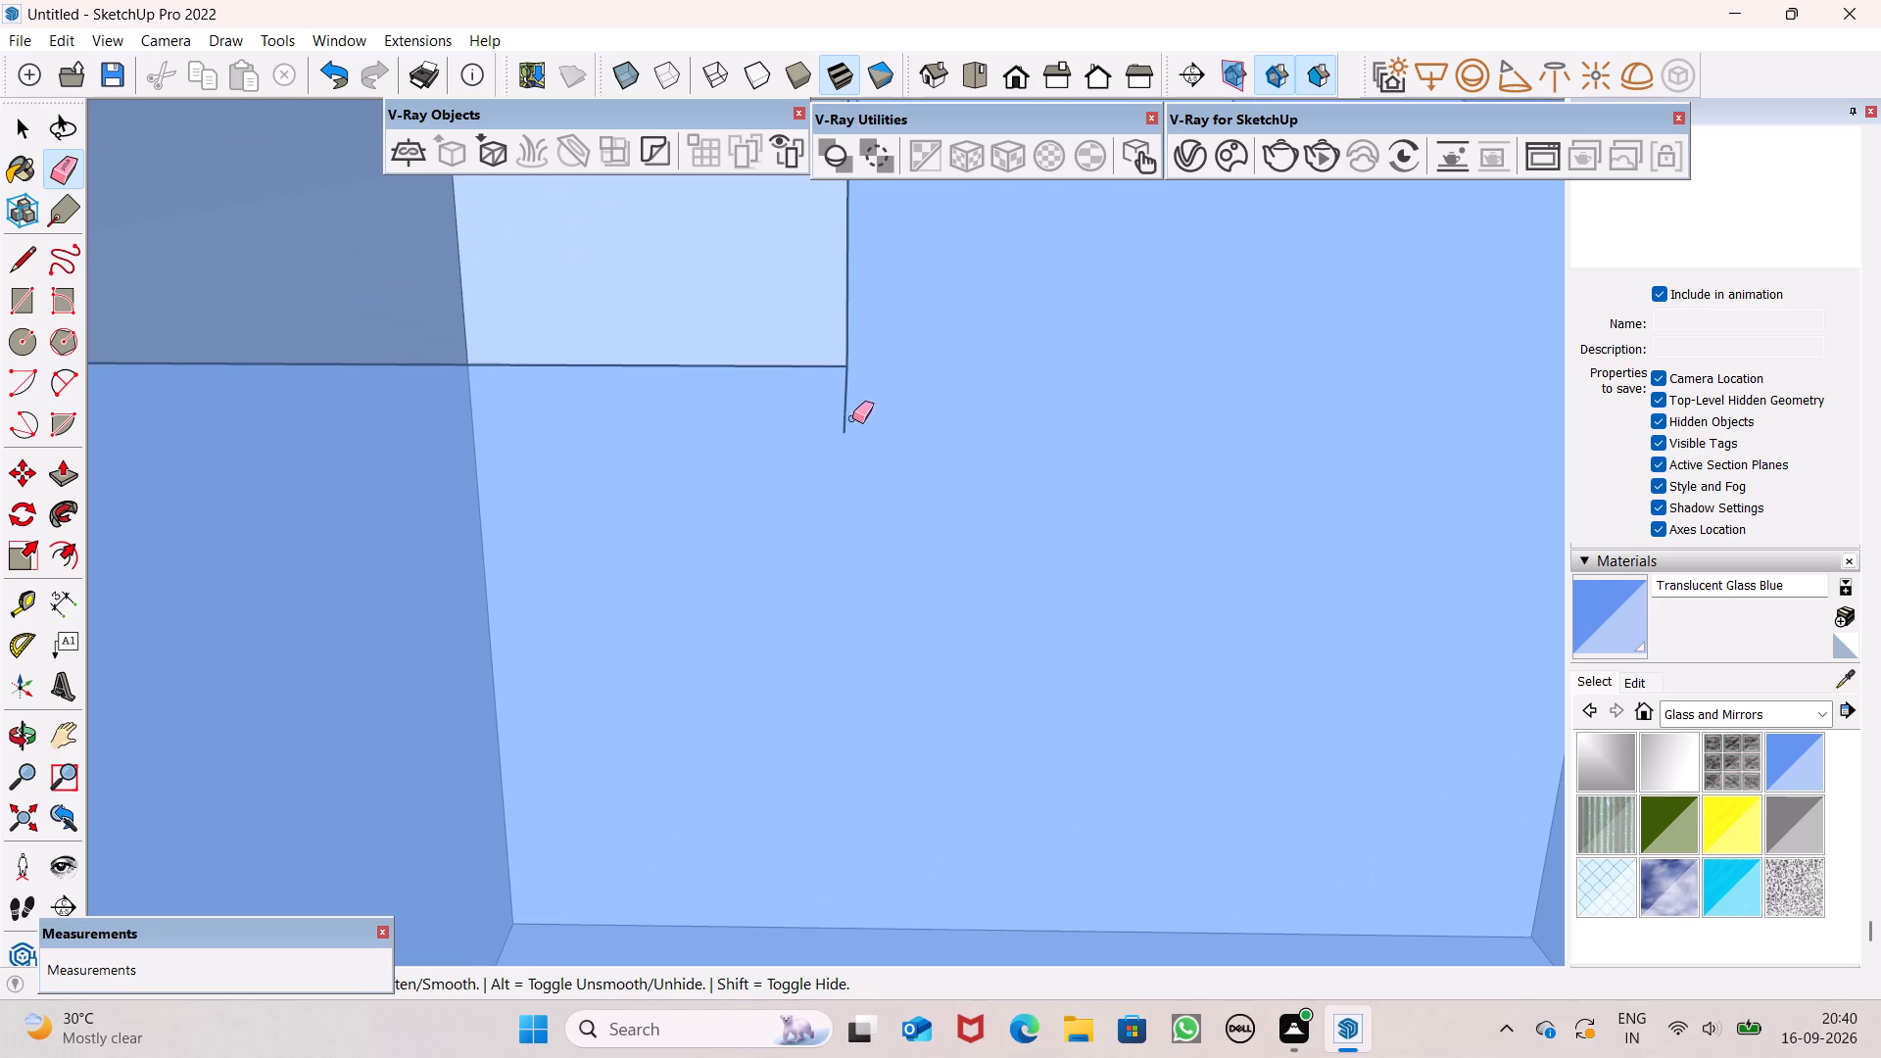
# Erase the outer vertical and horizontal edges of the triangular glass infill beneath the opposite roof slope.
pyautogui.scroll(-7, 854, 415)
pyautogui.scroll(-17, 914, 373)
pyautogui.scroll(5, 1153, 399)
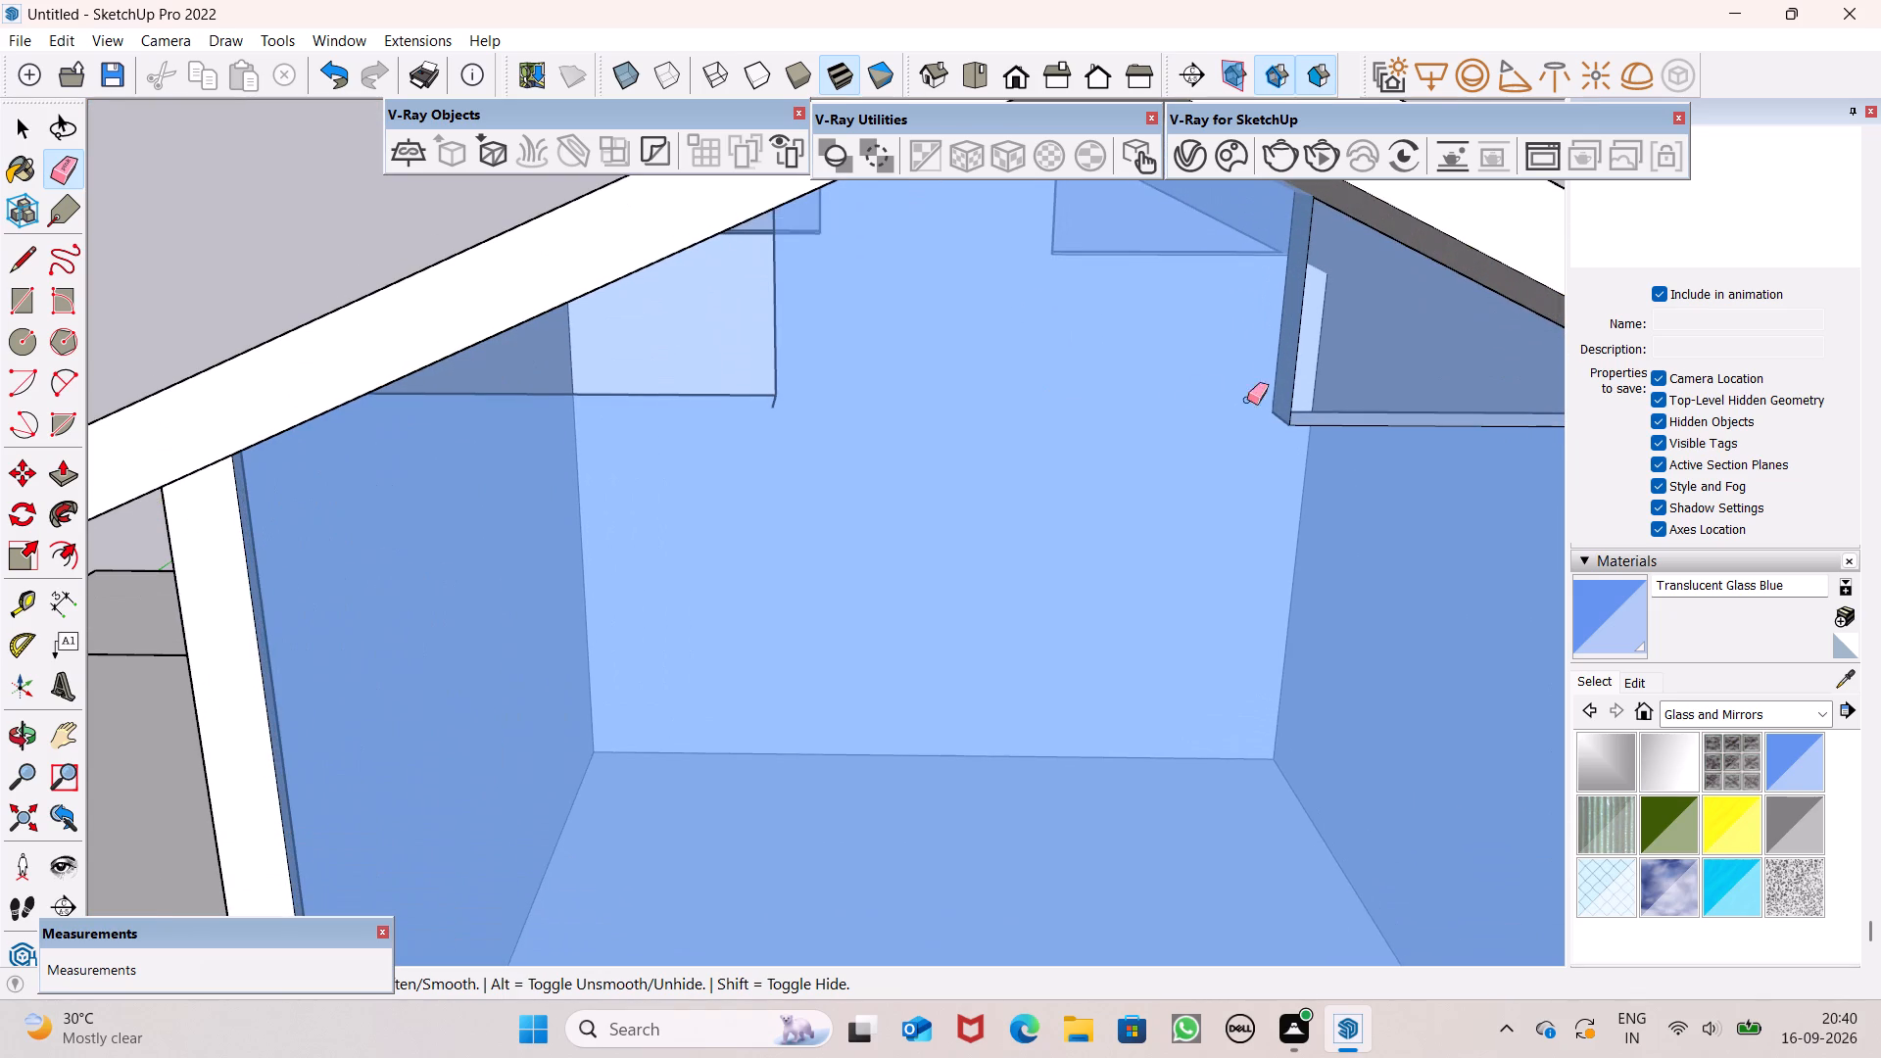
pyautogui.moveTo(1219, 393); pyautogui.dragTo(1293, 444)
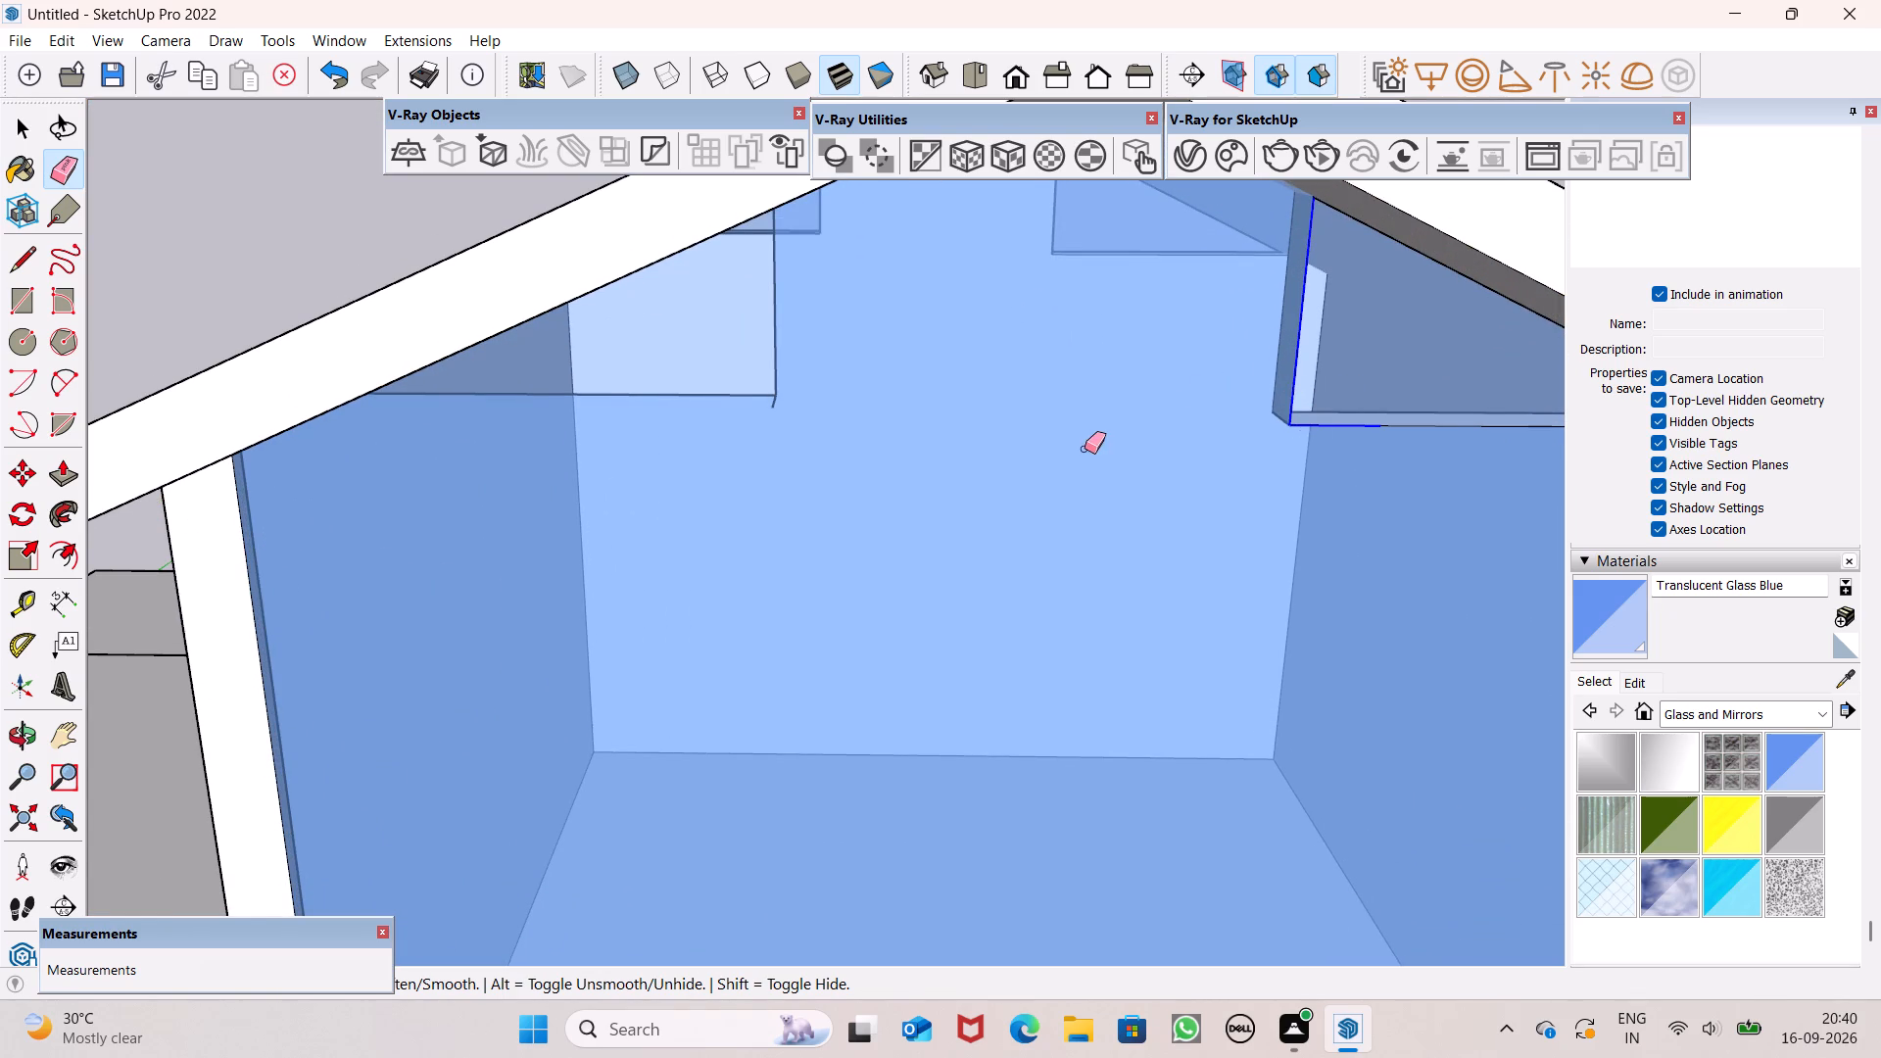
pyautogui.moveTo(1439, 432); pyautogui.dragTo(1423, 423)
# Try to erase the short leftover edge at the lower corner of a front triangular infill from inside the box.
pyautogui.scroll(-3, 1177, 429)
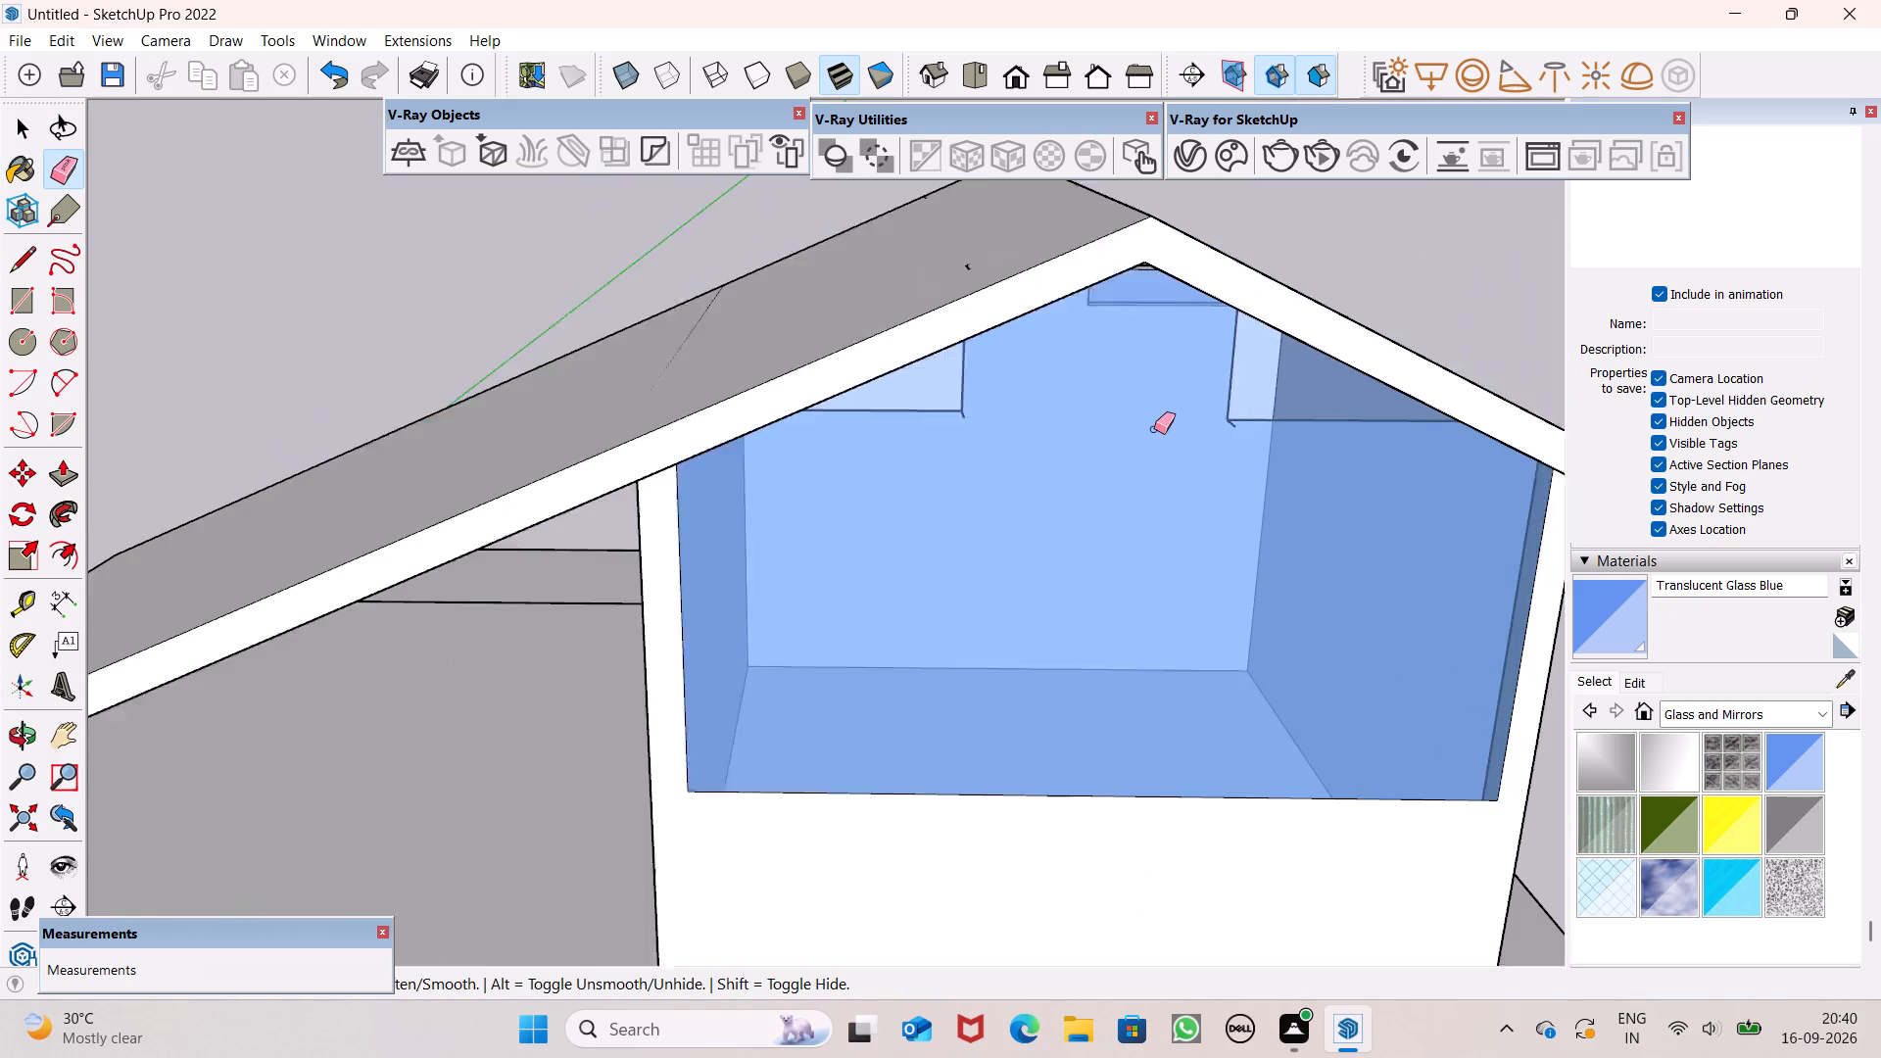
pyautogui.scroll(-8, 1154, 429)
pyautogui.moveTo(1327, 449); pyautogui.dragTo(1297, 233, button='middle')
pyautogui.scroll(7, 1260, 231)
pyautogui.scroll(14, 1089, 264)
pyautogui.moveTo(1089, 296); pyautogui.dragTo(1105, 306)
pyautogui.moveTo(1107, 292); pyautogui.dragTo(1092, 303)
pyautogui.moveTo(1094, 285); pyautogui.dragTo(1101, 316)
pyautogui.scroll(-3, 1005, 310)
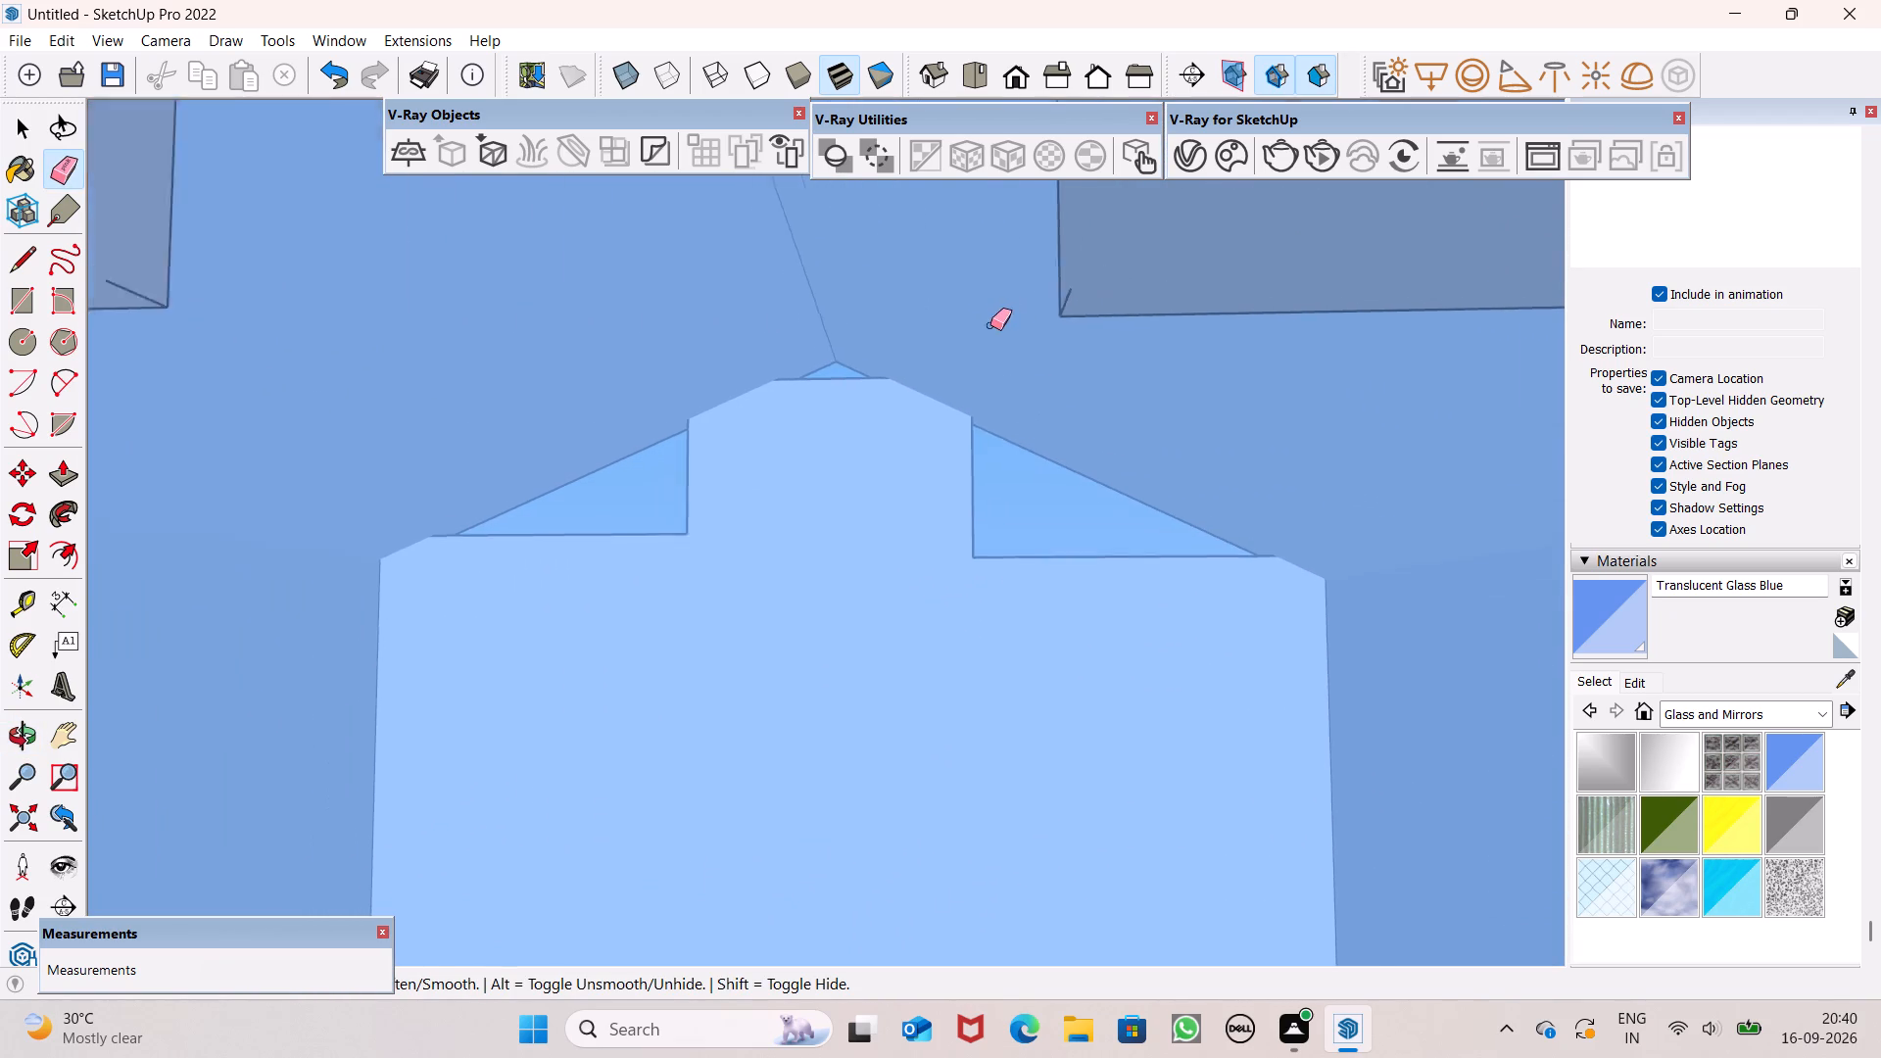
# From inside the box, erase the inner vertical and horizontal edges and the corner stub of one front triangular infill.
pyautogui.scroll(-20, 990, 325)
pyautogui.scroll(-2, 990, 325)
pyautogui.moveTo(1120, 361); pyautogui.dragTo(0, 421, button='middle')
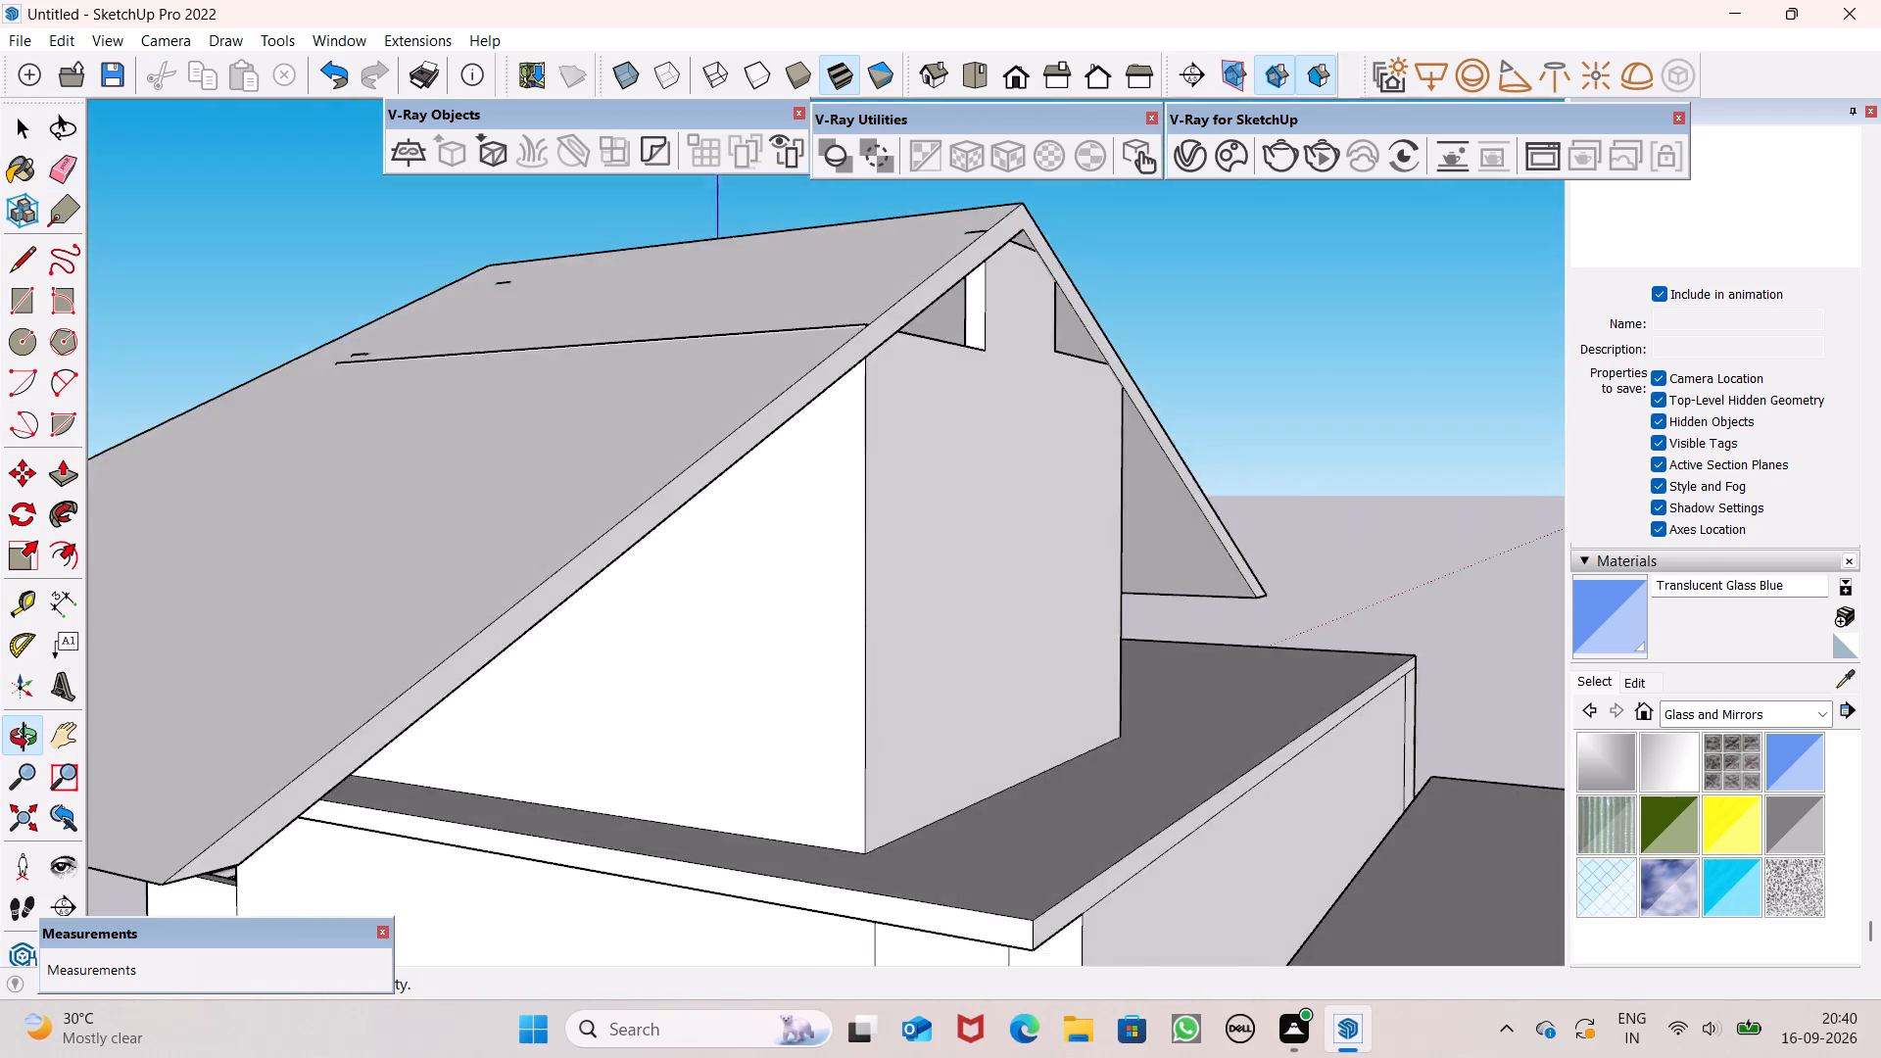
pyautogui.moveTo(0, 421); pyautogui.dragTo(241, 492, button='middle')
pyautogui.scroll(-5, 1349, 412)
pyautogui.moveTo(1397, 459); pyautogui.dragTo(419, 405, button='middle')
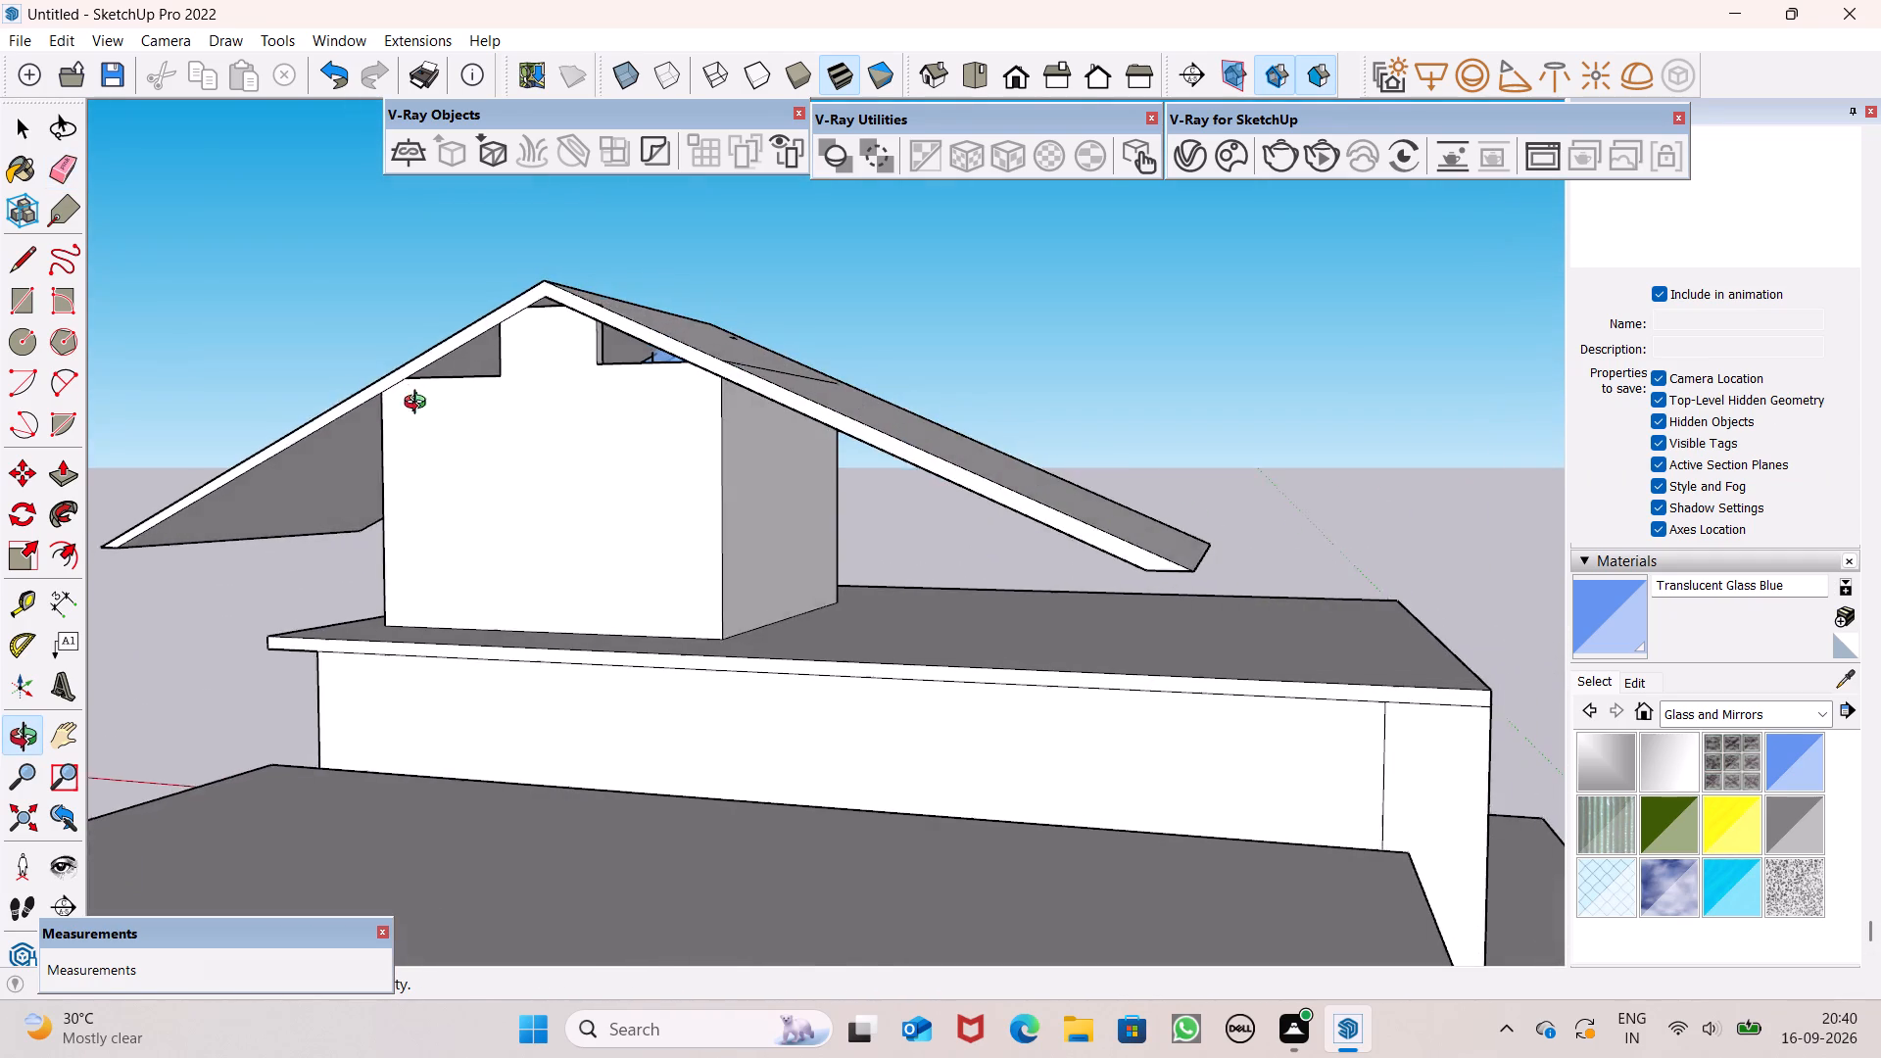
pyautogui.moveTo(419, 405); pyautogui.dragTo(419, 404, button='middle')
pyautogui.scroll(7, 517, 324)
pyautogui.scroll(8, 679, 361)
pyautogui.scroll(5, 826, 432)
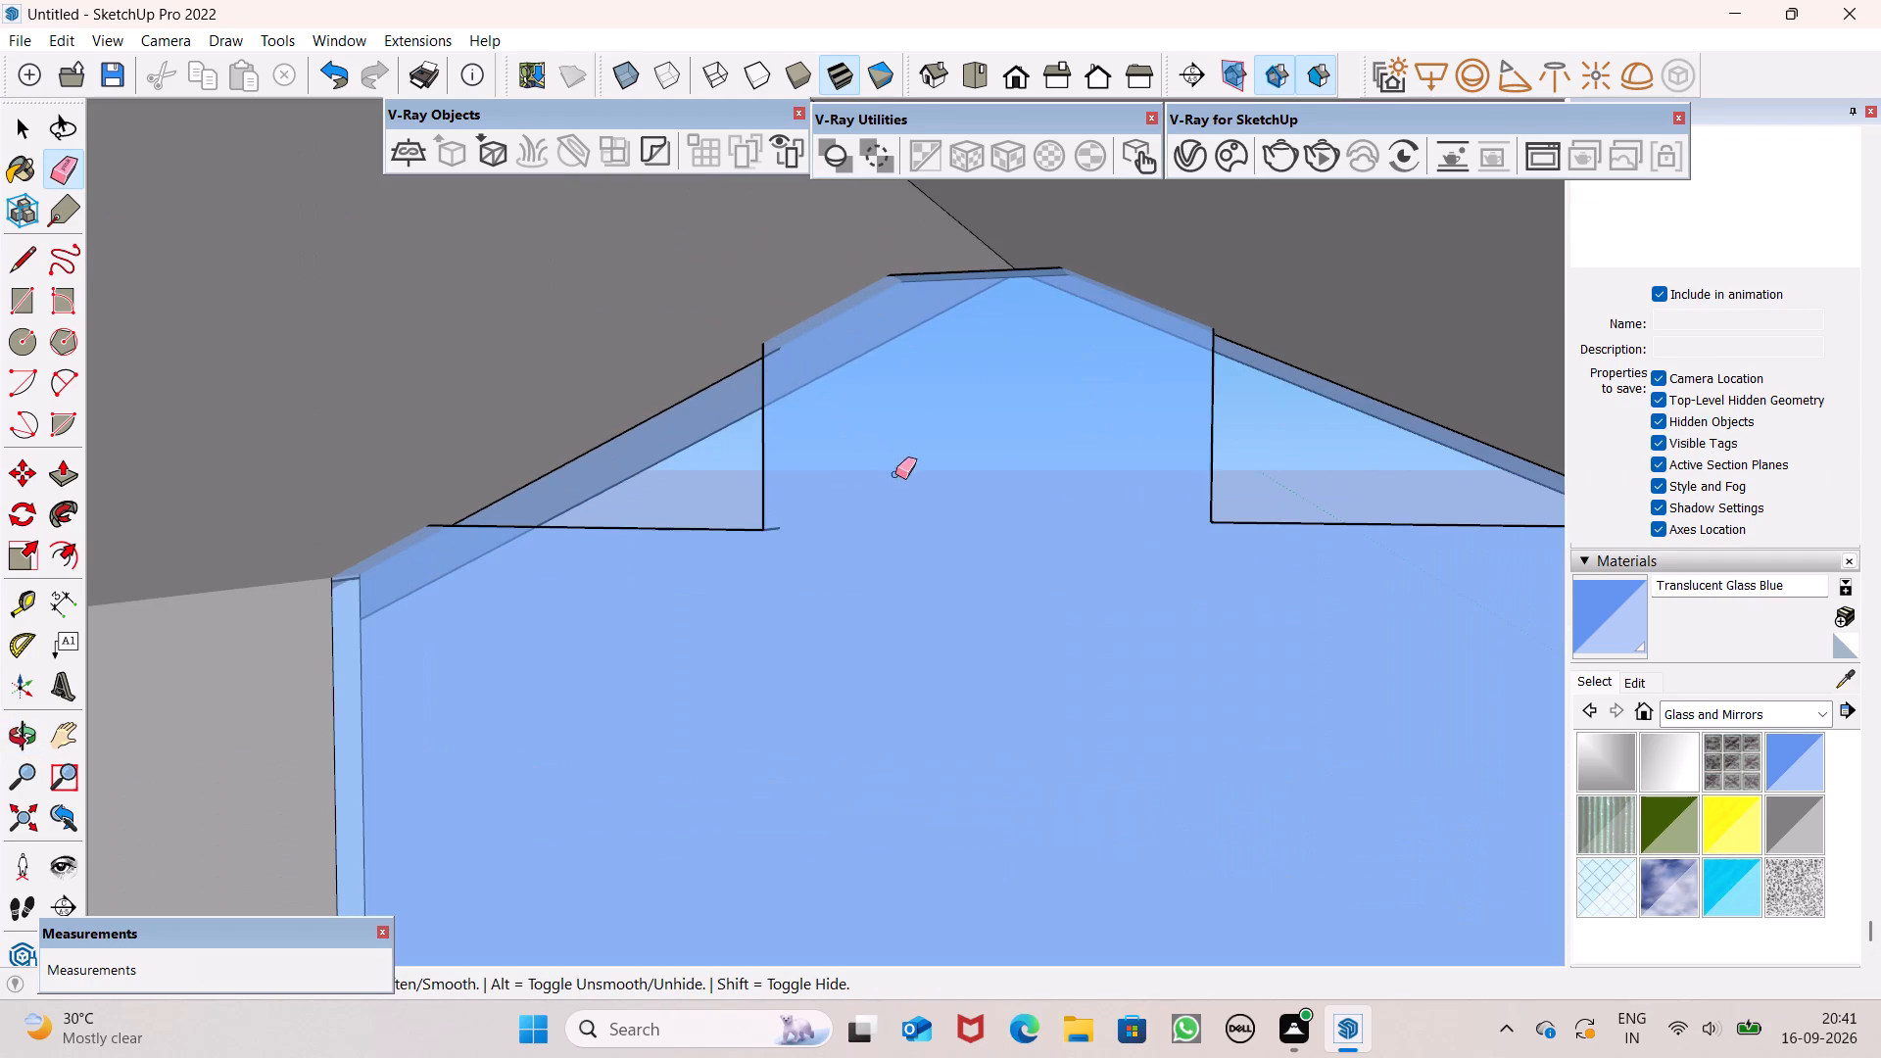
pyautogui.scroll(7, 810, 508)
pyautogui.moveTo(695, 519); pyautogui.dragTo(703, 571)
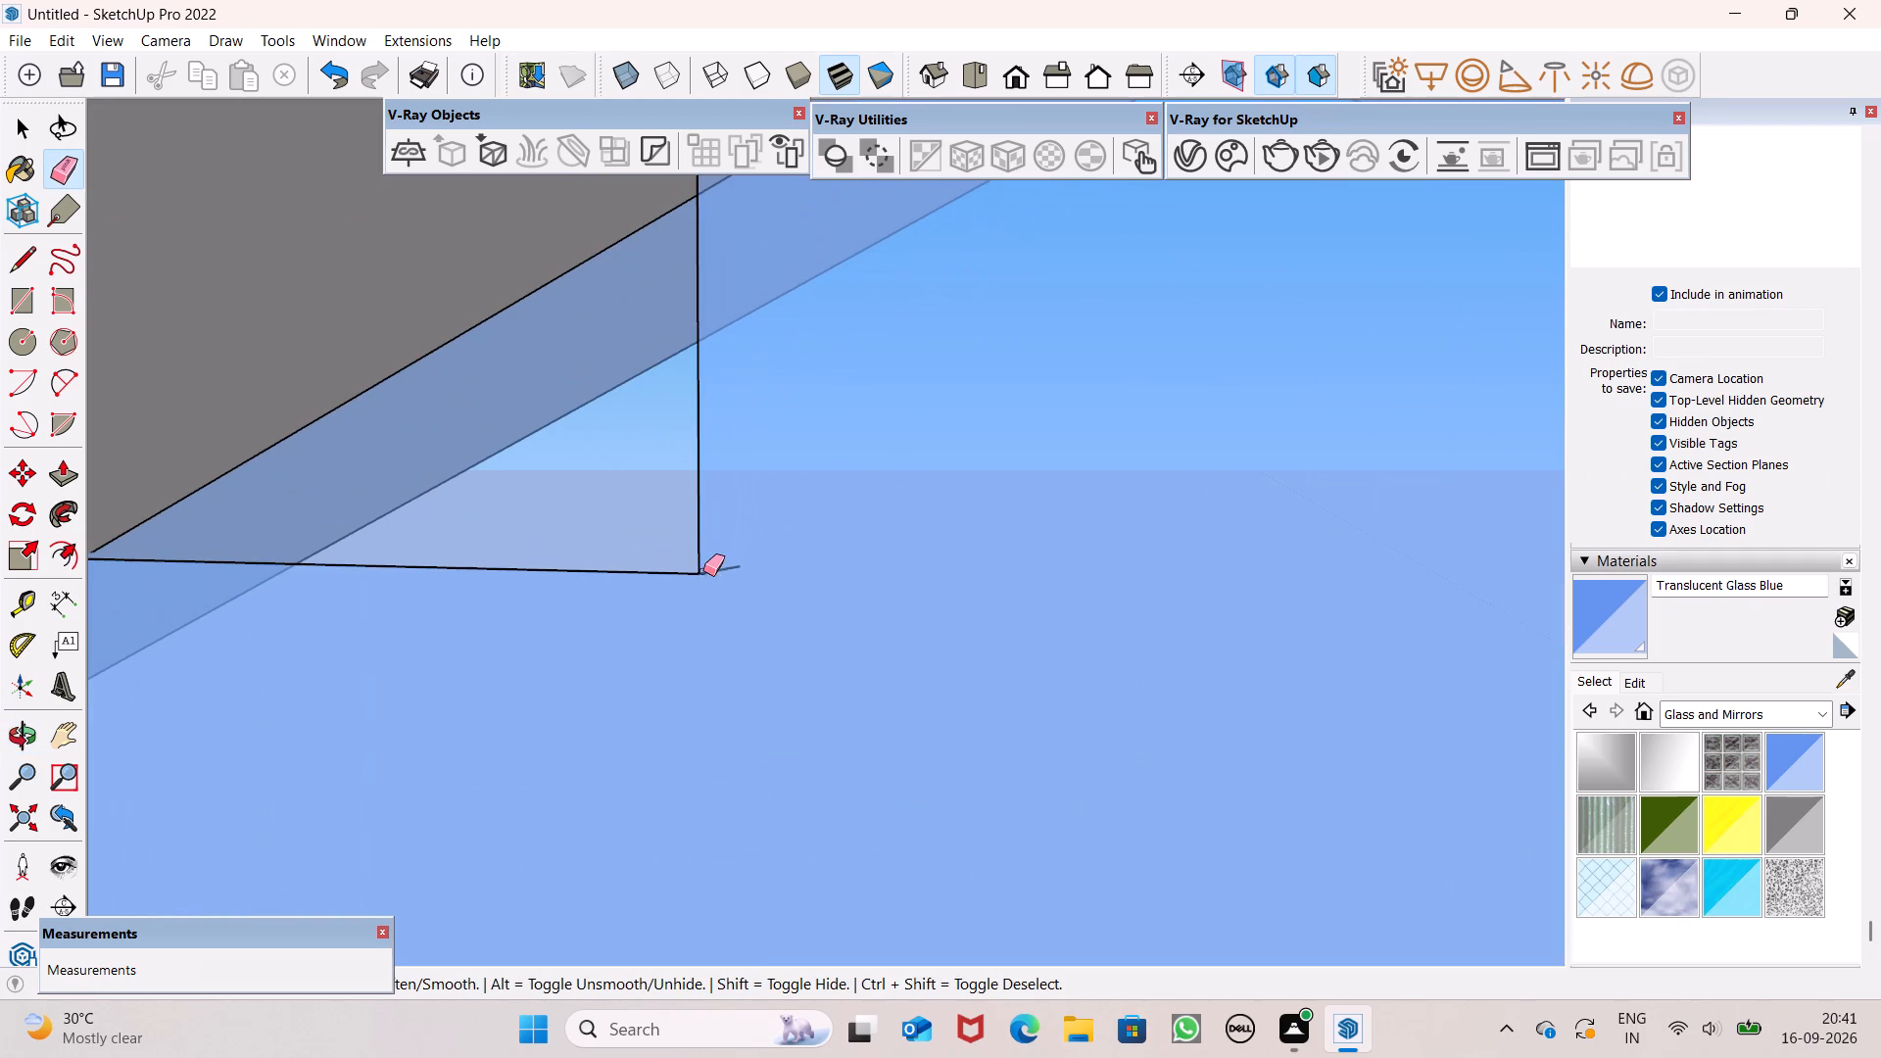
pyautogui.moveTo(703, 571); pyautogui.dragTo(670, 571)
pyautogui.moveTo(727, 566); pyautogui.dragTo(733, 578)
# Examine the glazed front and the rear wall beneath the gable for remaining infill edges and open gaps.
pyautogui.scroll(-4, 778, 371)
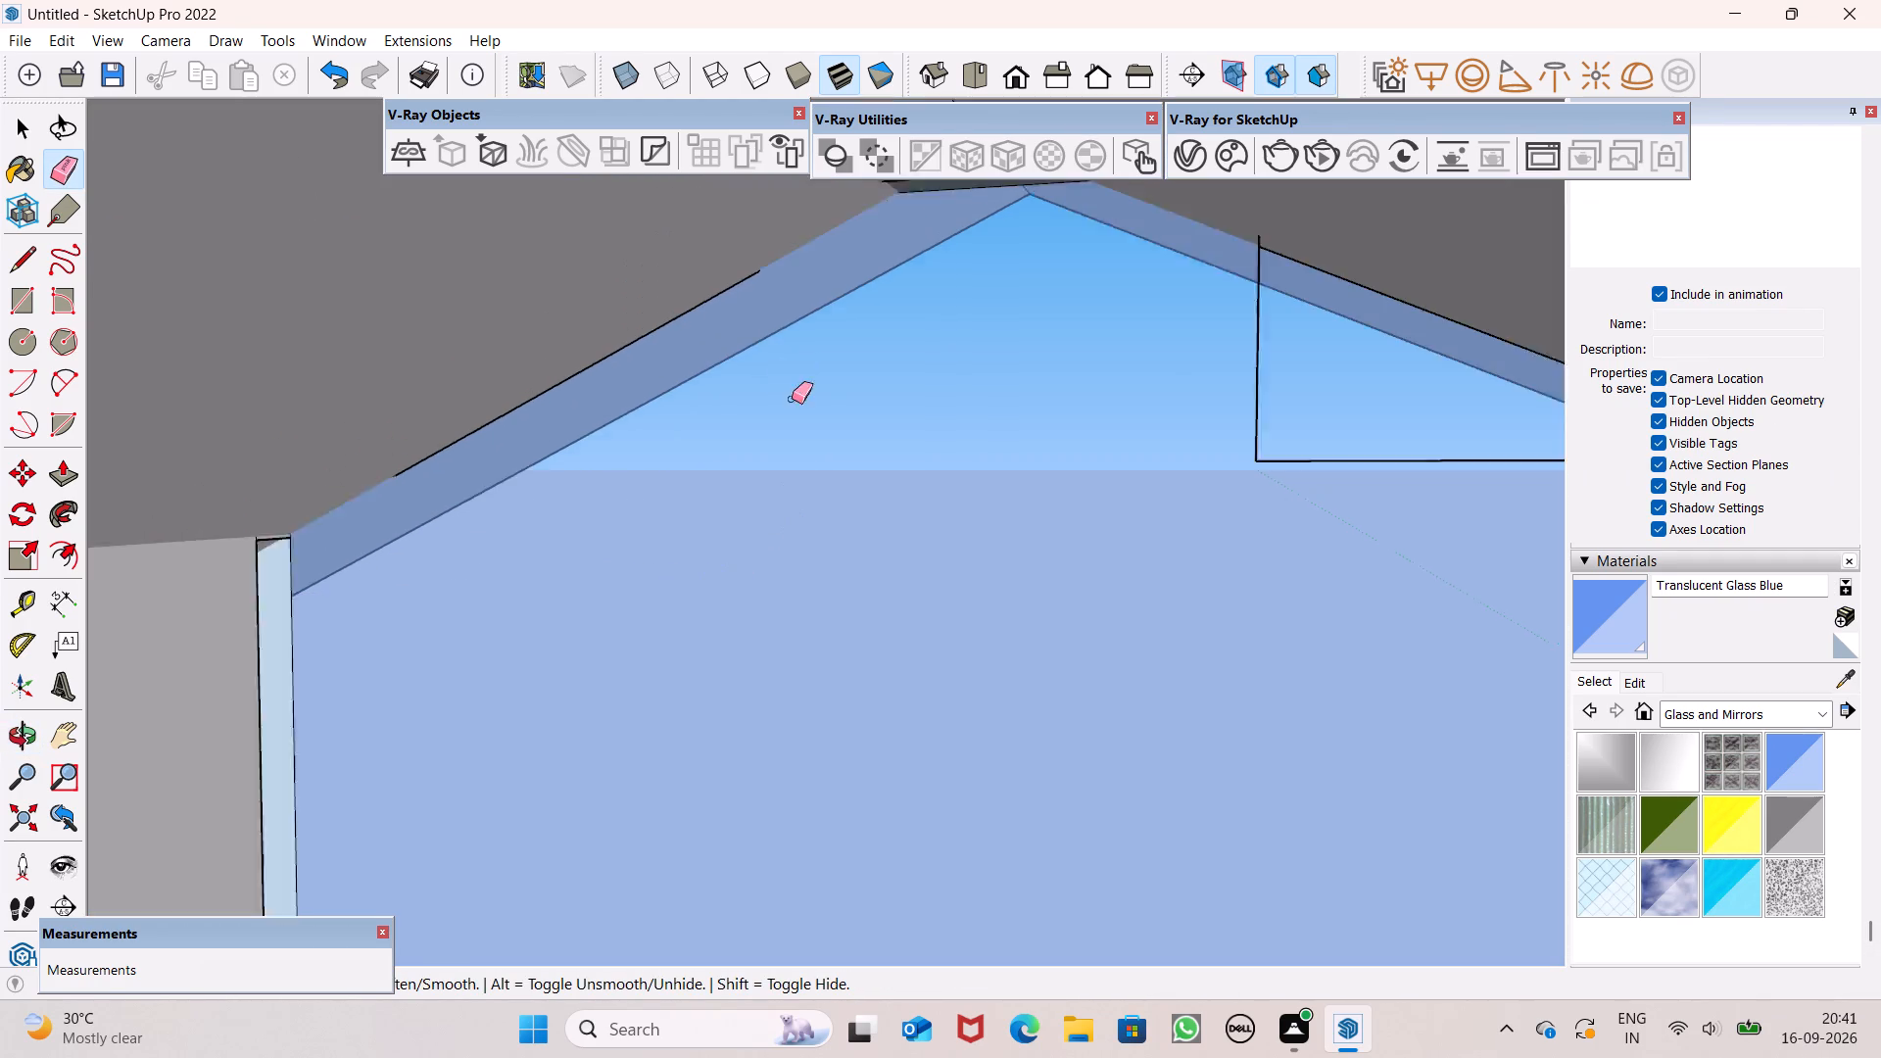
pyautogui.scroll(-12, 792, 399)
pyautogui.scroll(-20, 1127, 459)
pyautogui.scroll(-8, 1127, 459)
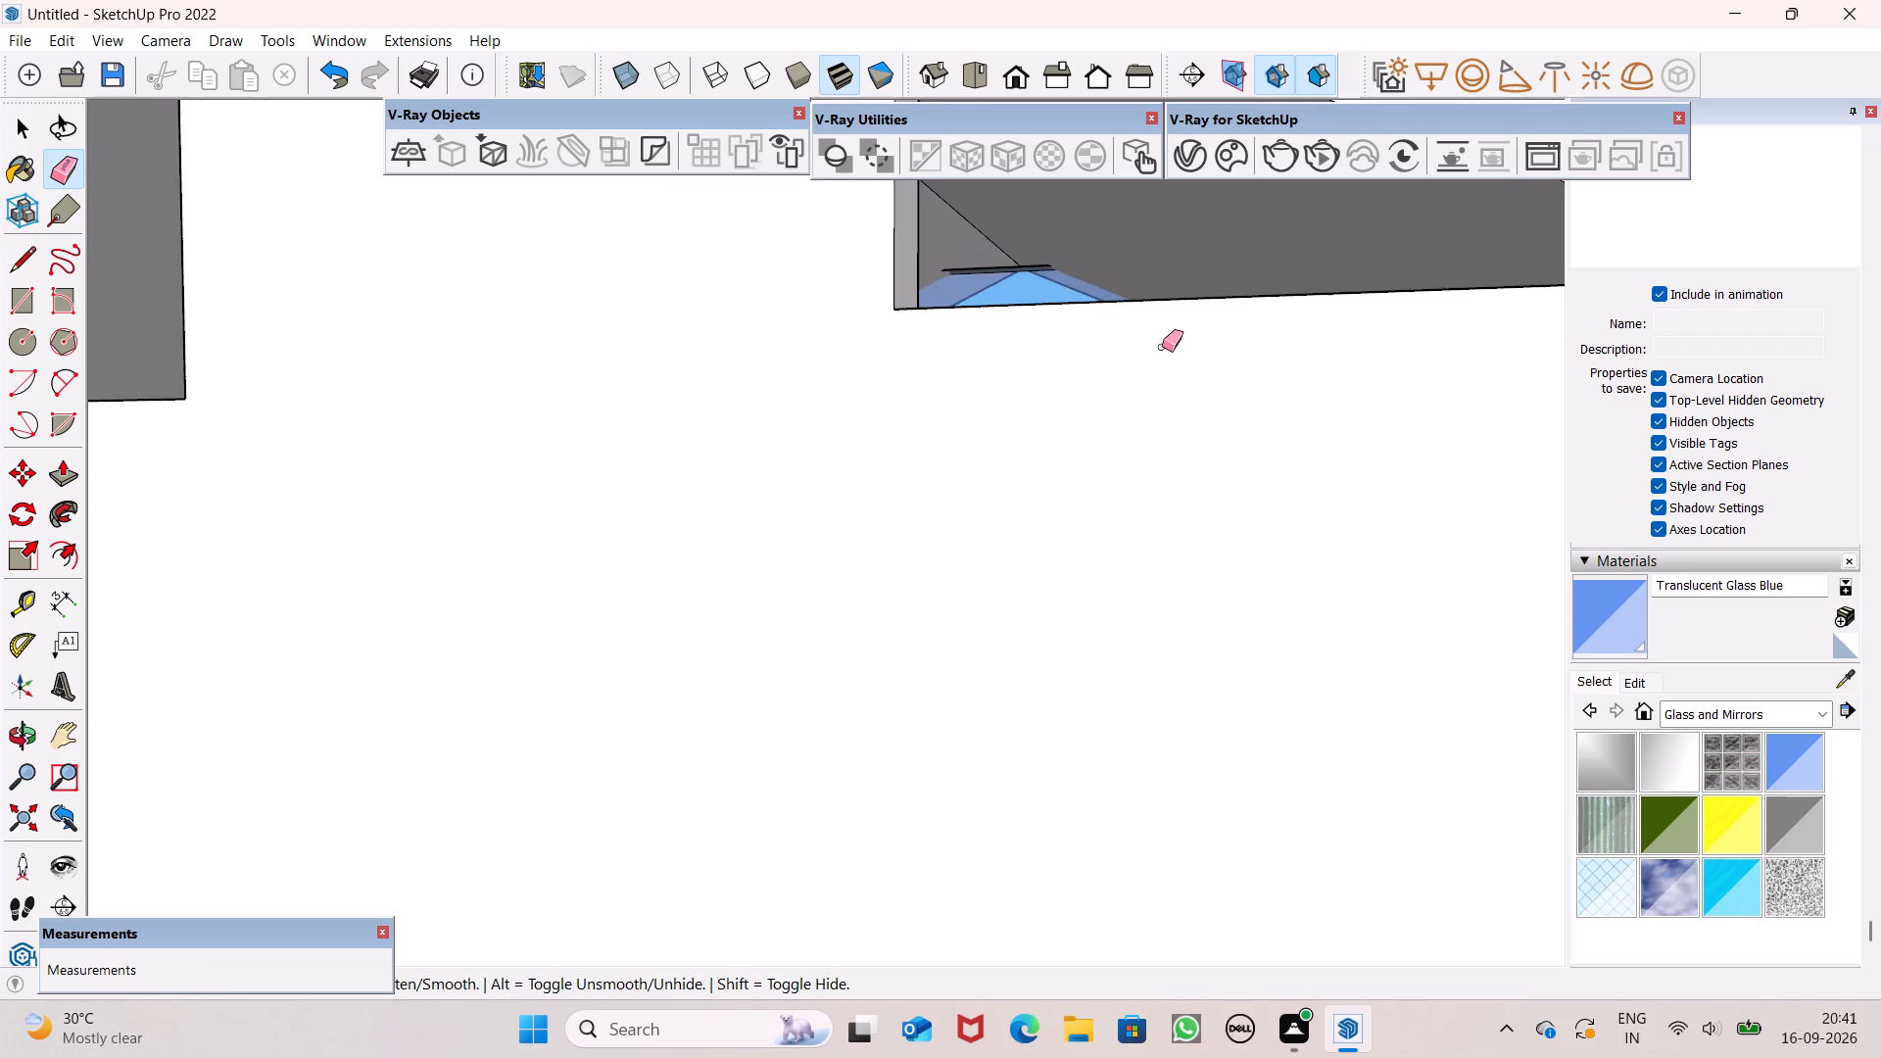
pyautogui.scroll(-4, 1162, 347)
pyautogui.moveTo(1140, 414); pyautogui.dragTo(1880, 472, button='middle')
pyautogui.scroll(-1, 1173, 506)
pyautogui.scroll(-11, 439, 291)
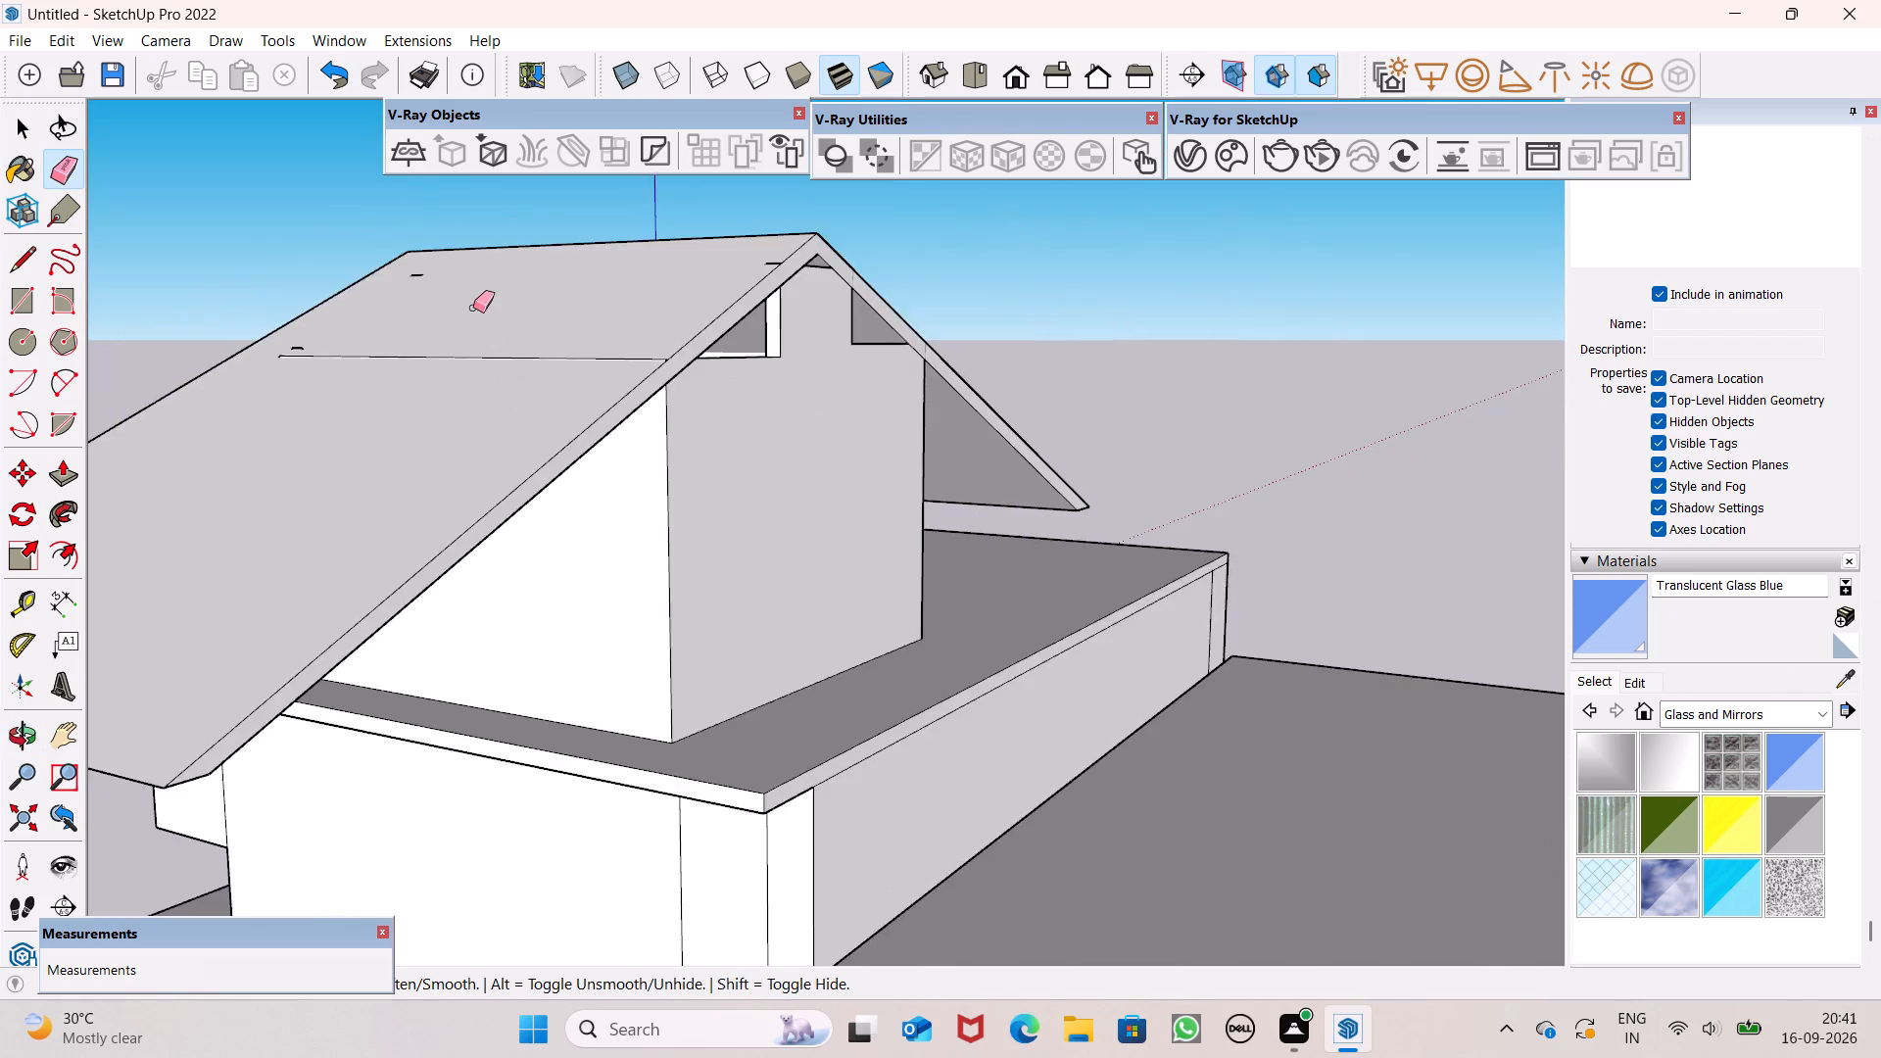
pyautogui.scroll(-3, 473, 308)
pyautogui.moveTo(436, 335); pyautogui.dragTo(1344, 334, button='middle')
pyautogui.scroll(9, 917, 279)
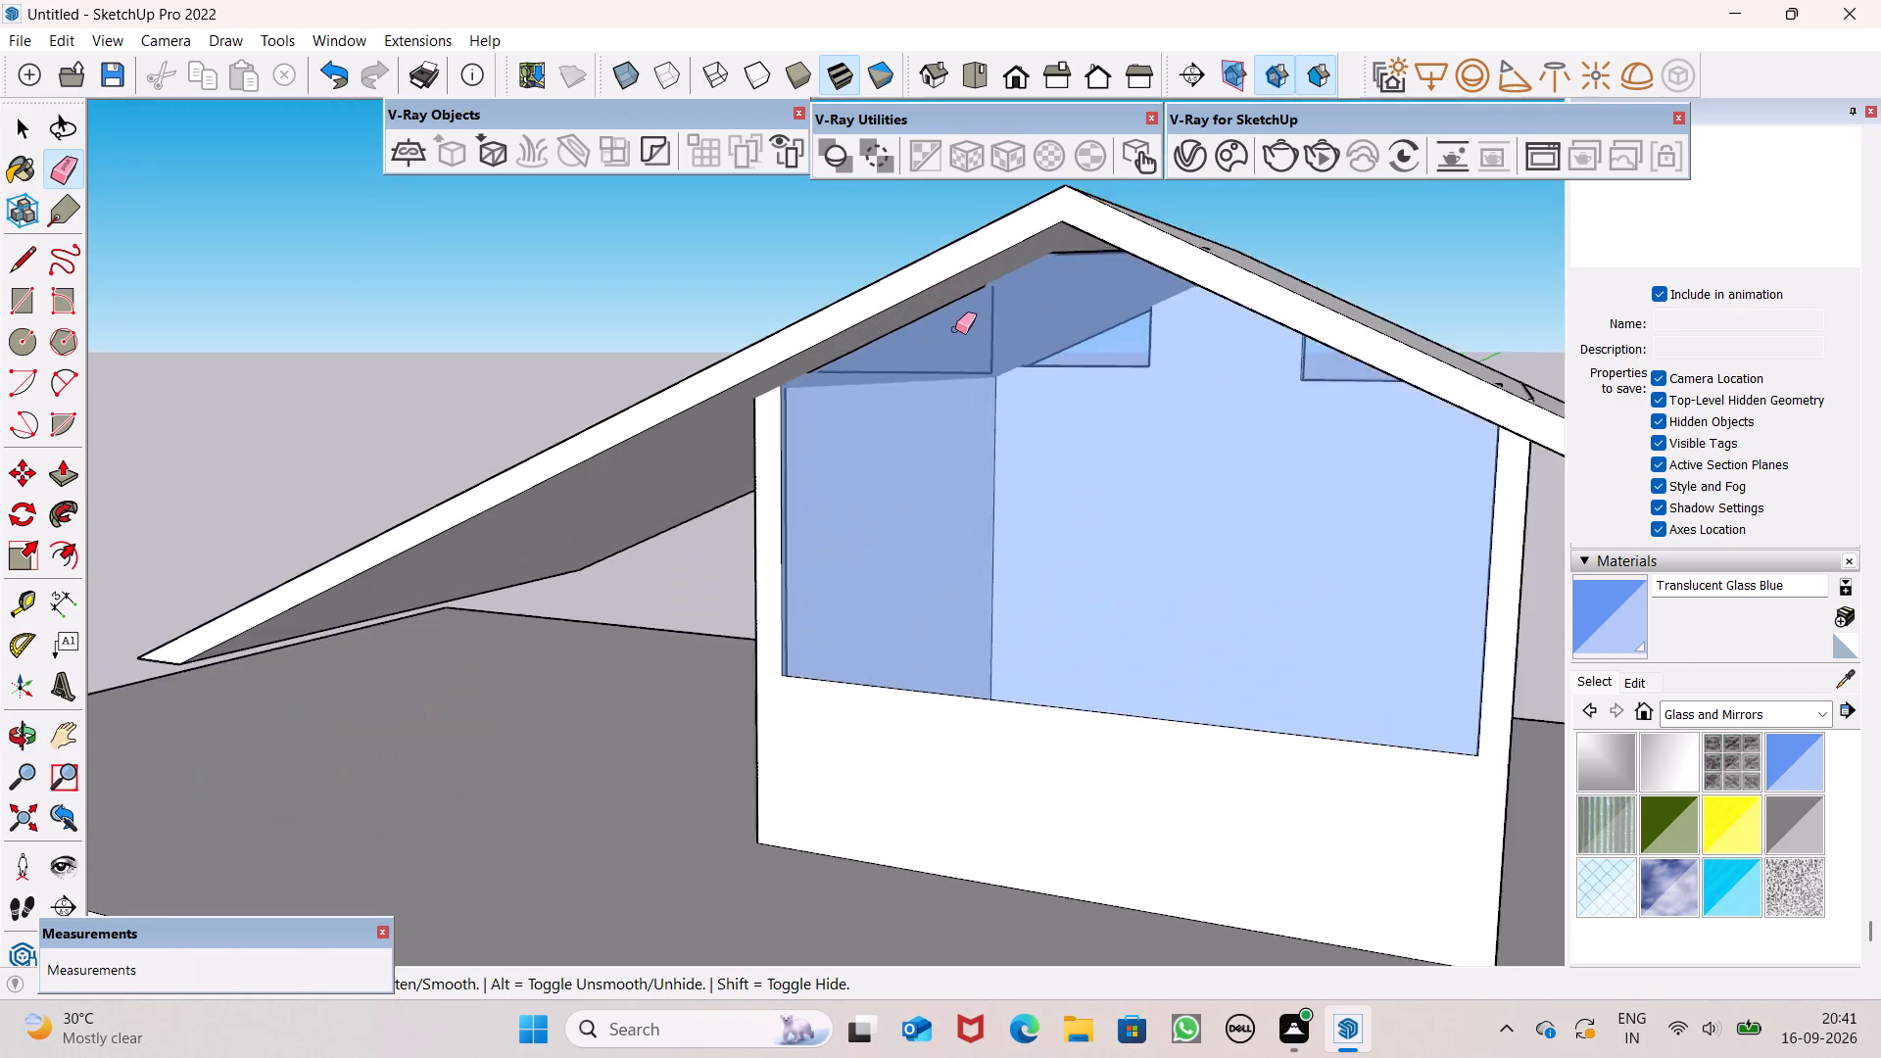
pyautogui.scroll(3, 955, 329)
pyautogui.moveTo(1047, 385); pyautogui.dragTo(1136, 401, button='middle')
pyautogui.scroll(6, 957, 368)
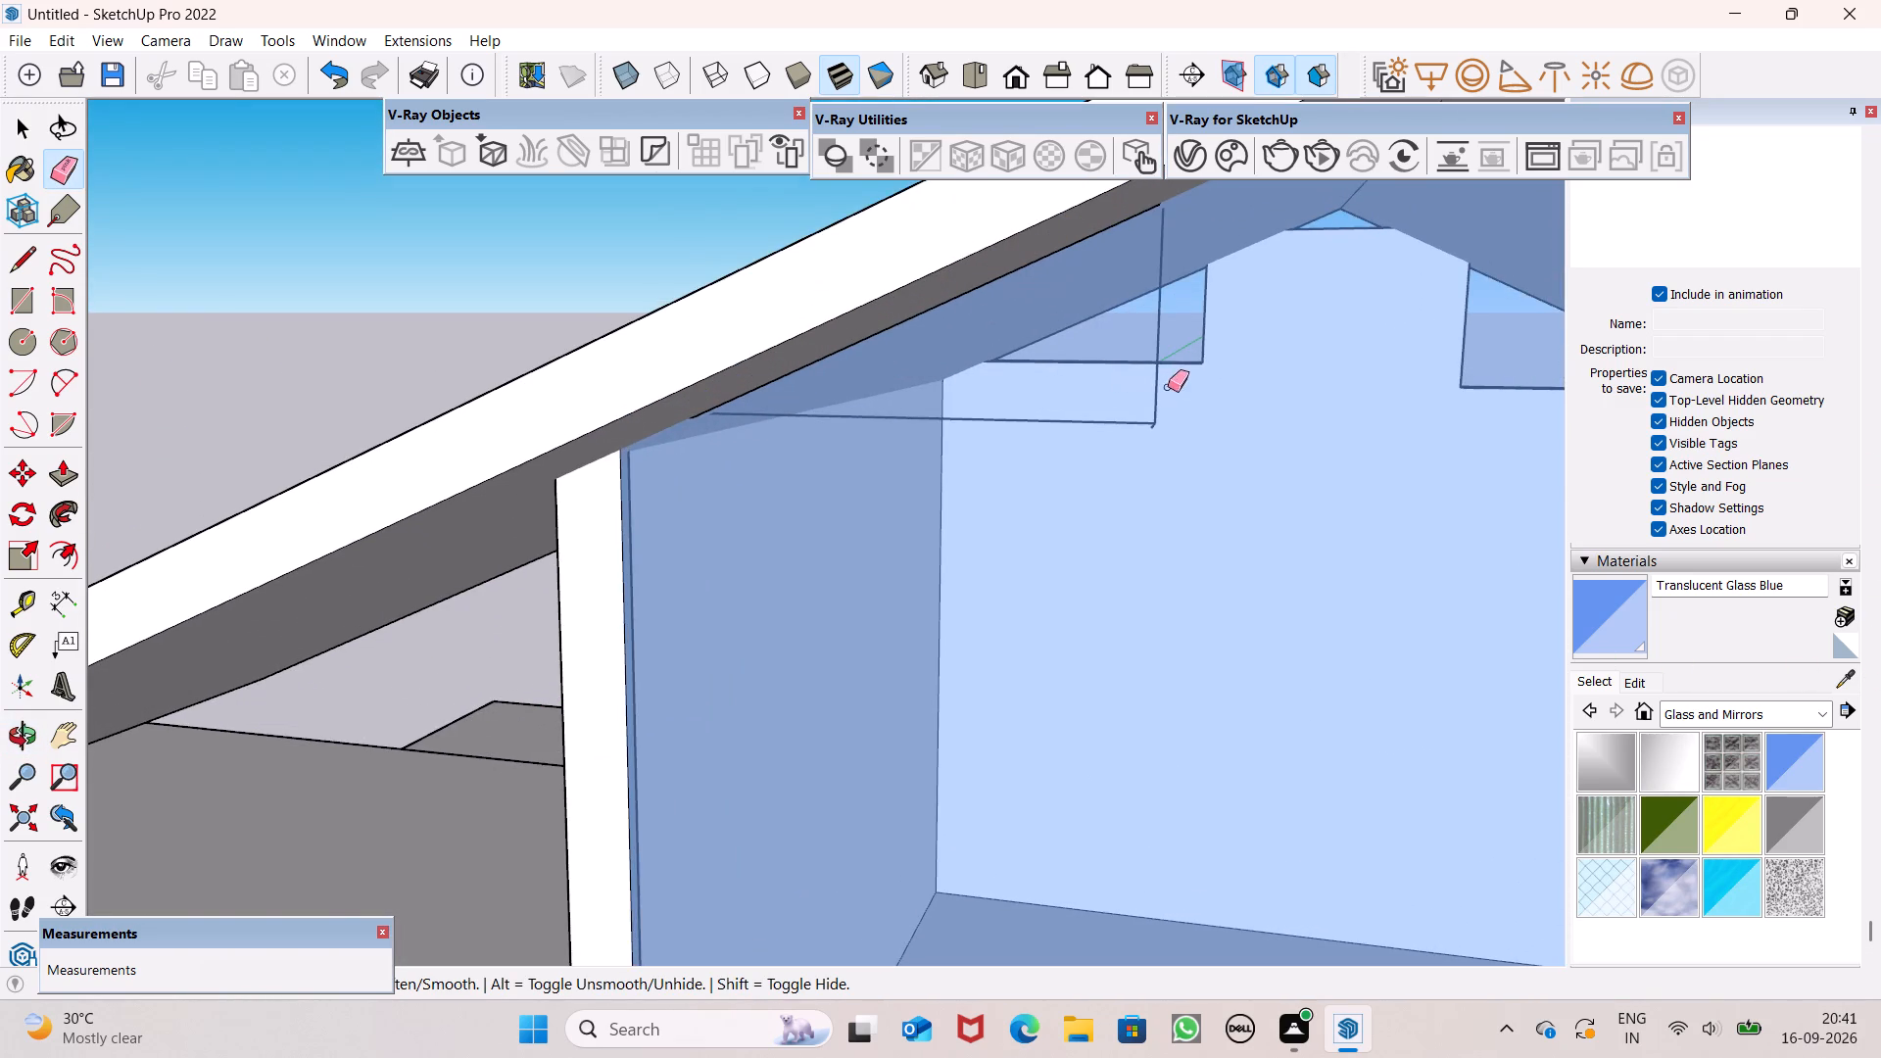
pyautogui.scroll(-20, 1169, 386)
pyautogui.scroll(-3, 1169, 386)
pyautogui.moveTo(1267, 394); pyautogui.dragTo(0, 237, button='middle')
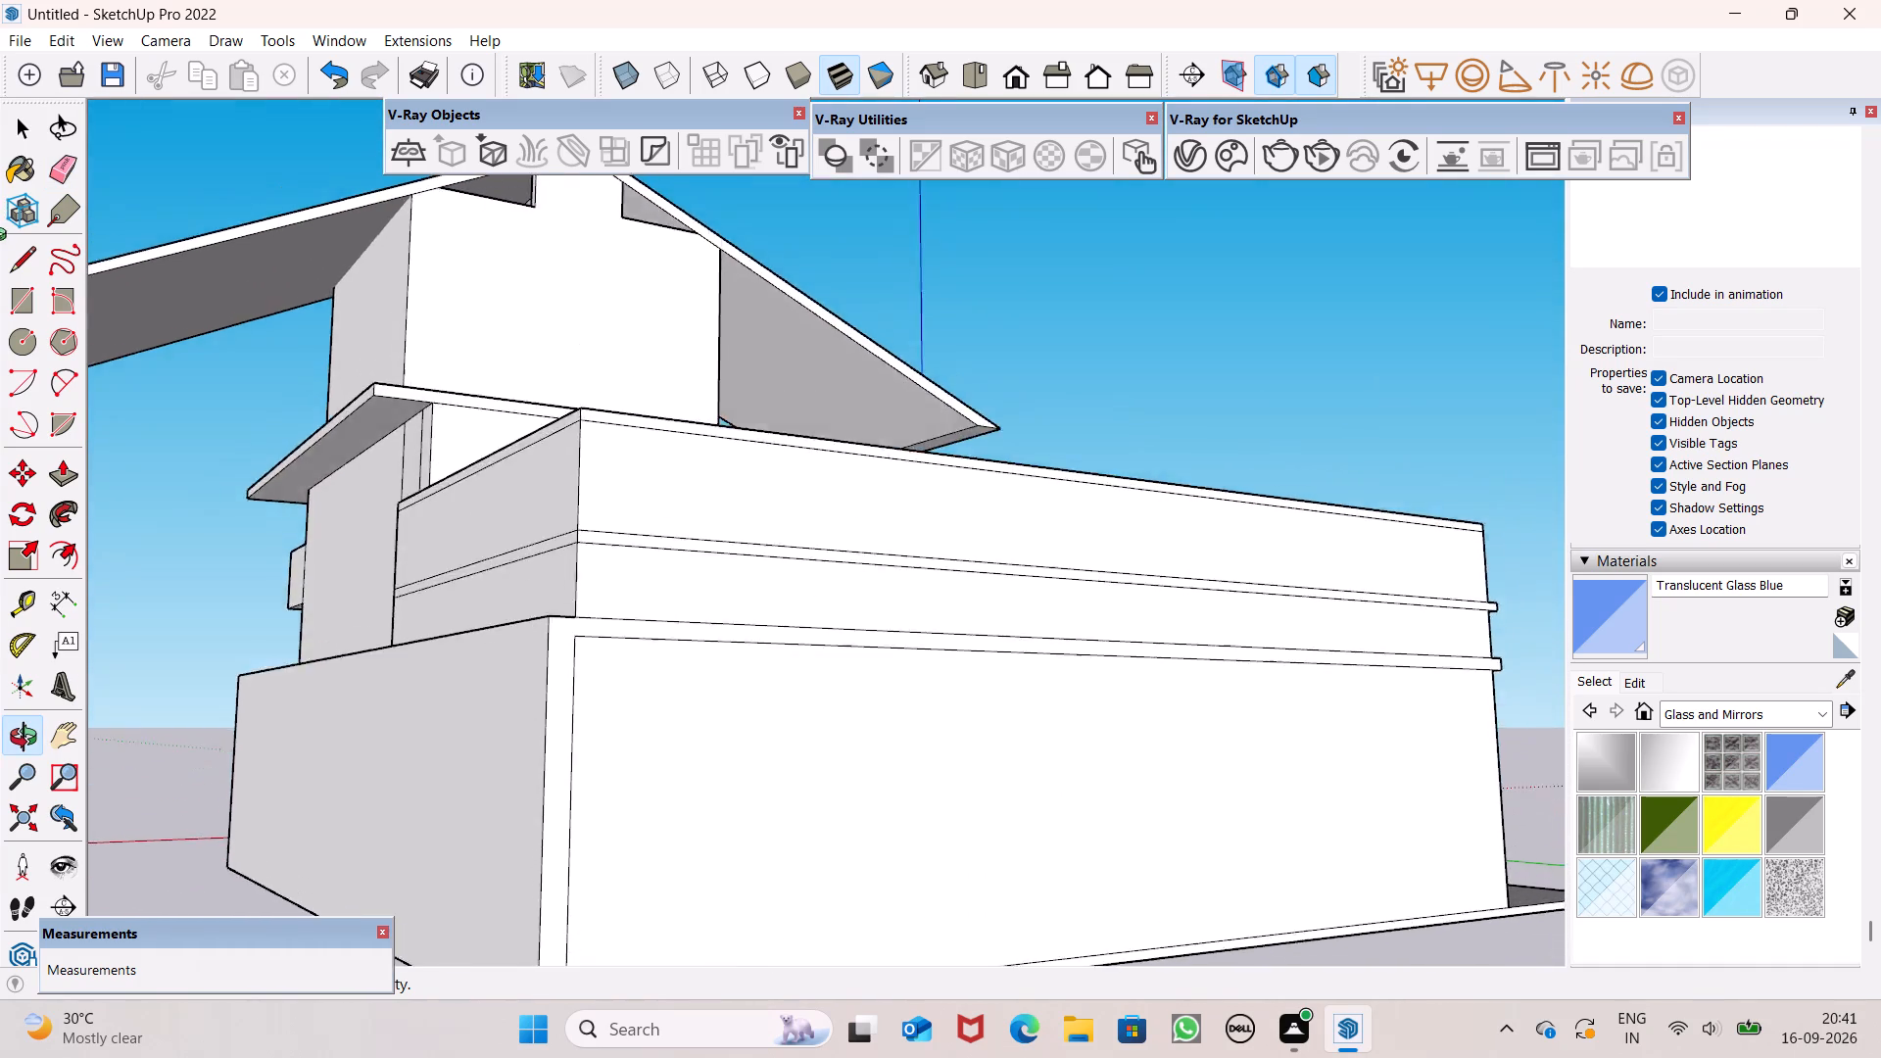
pyautogui.moveTo(0, 237); pyautogui.dragTo(78, 263, button='middle')
pyautogui.scroll(3, 647, 267)
pyautogui.scroll(-6, 716, 276)
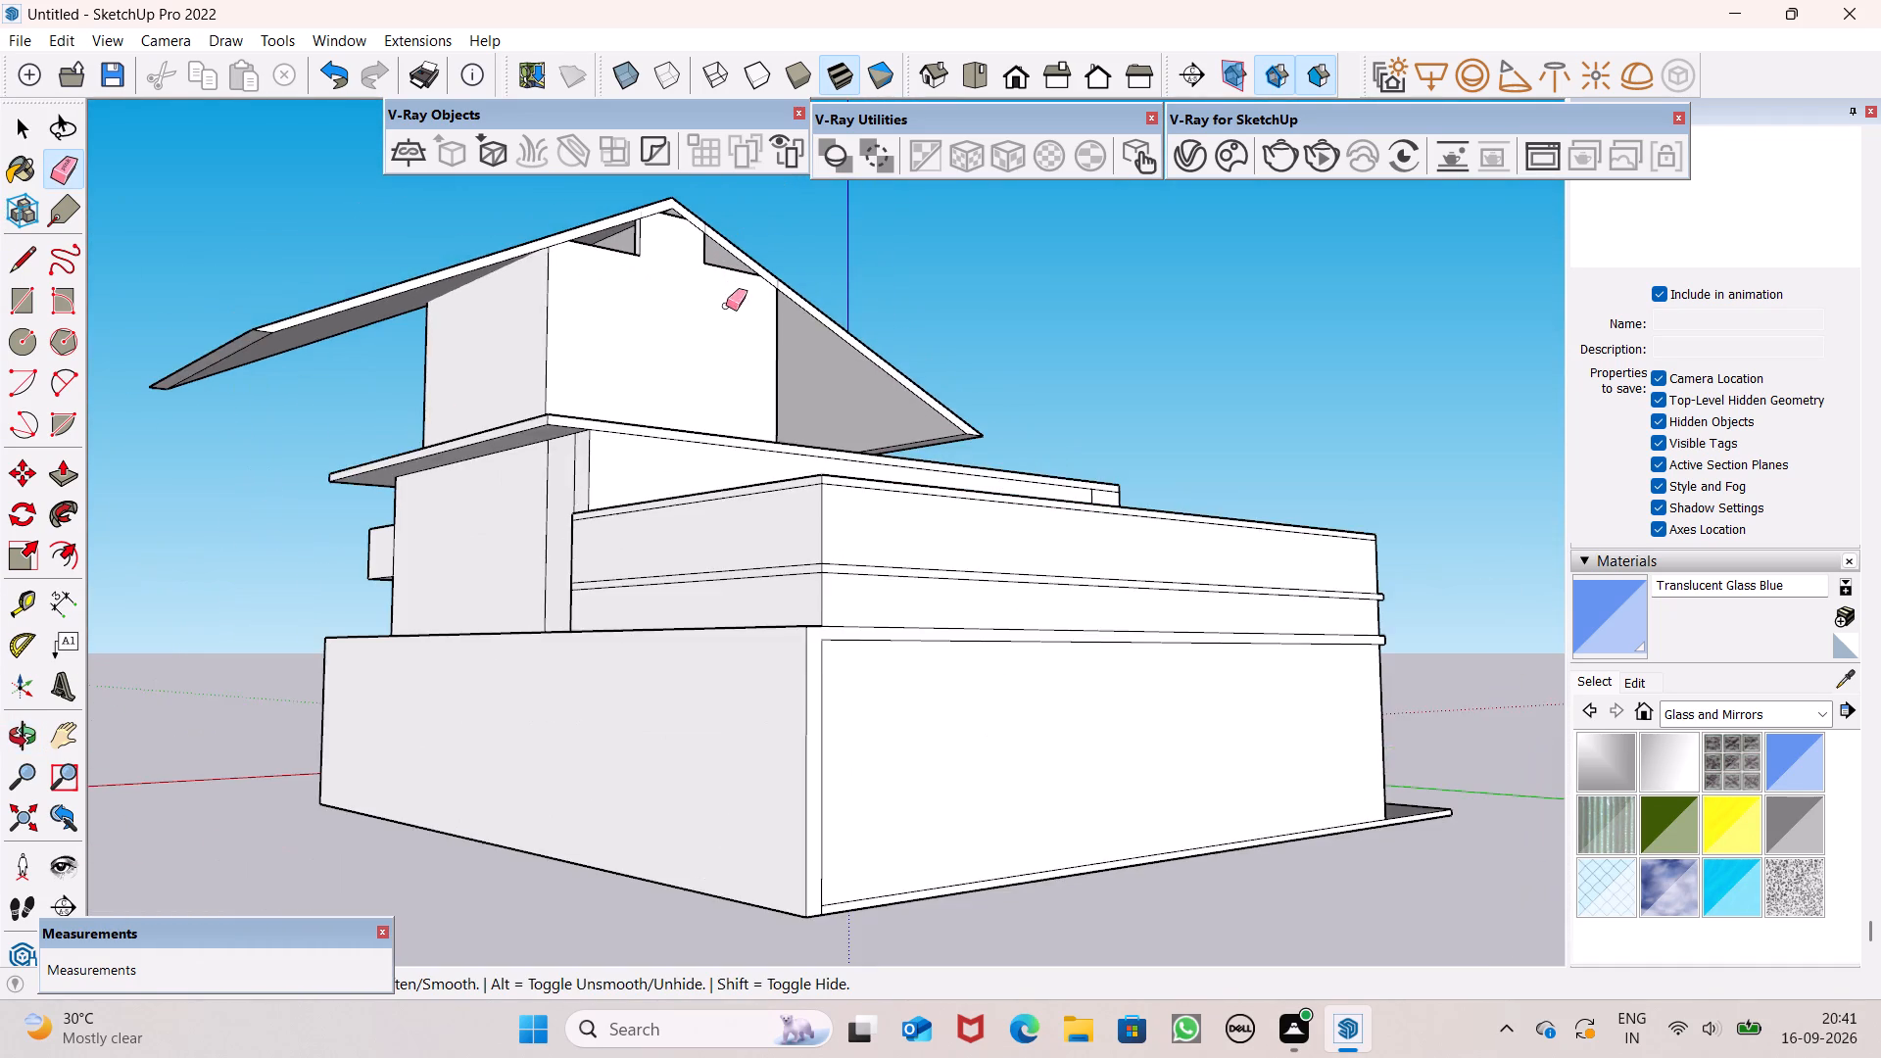
pyautogui.moveTo(728, 308); pyautogui.dragTo(457, 507, button='middle')
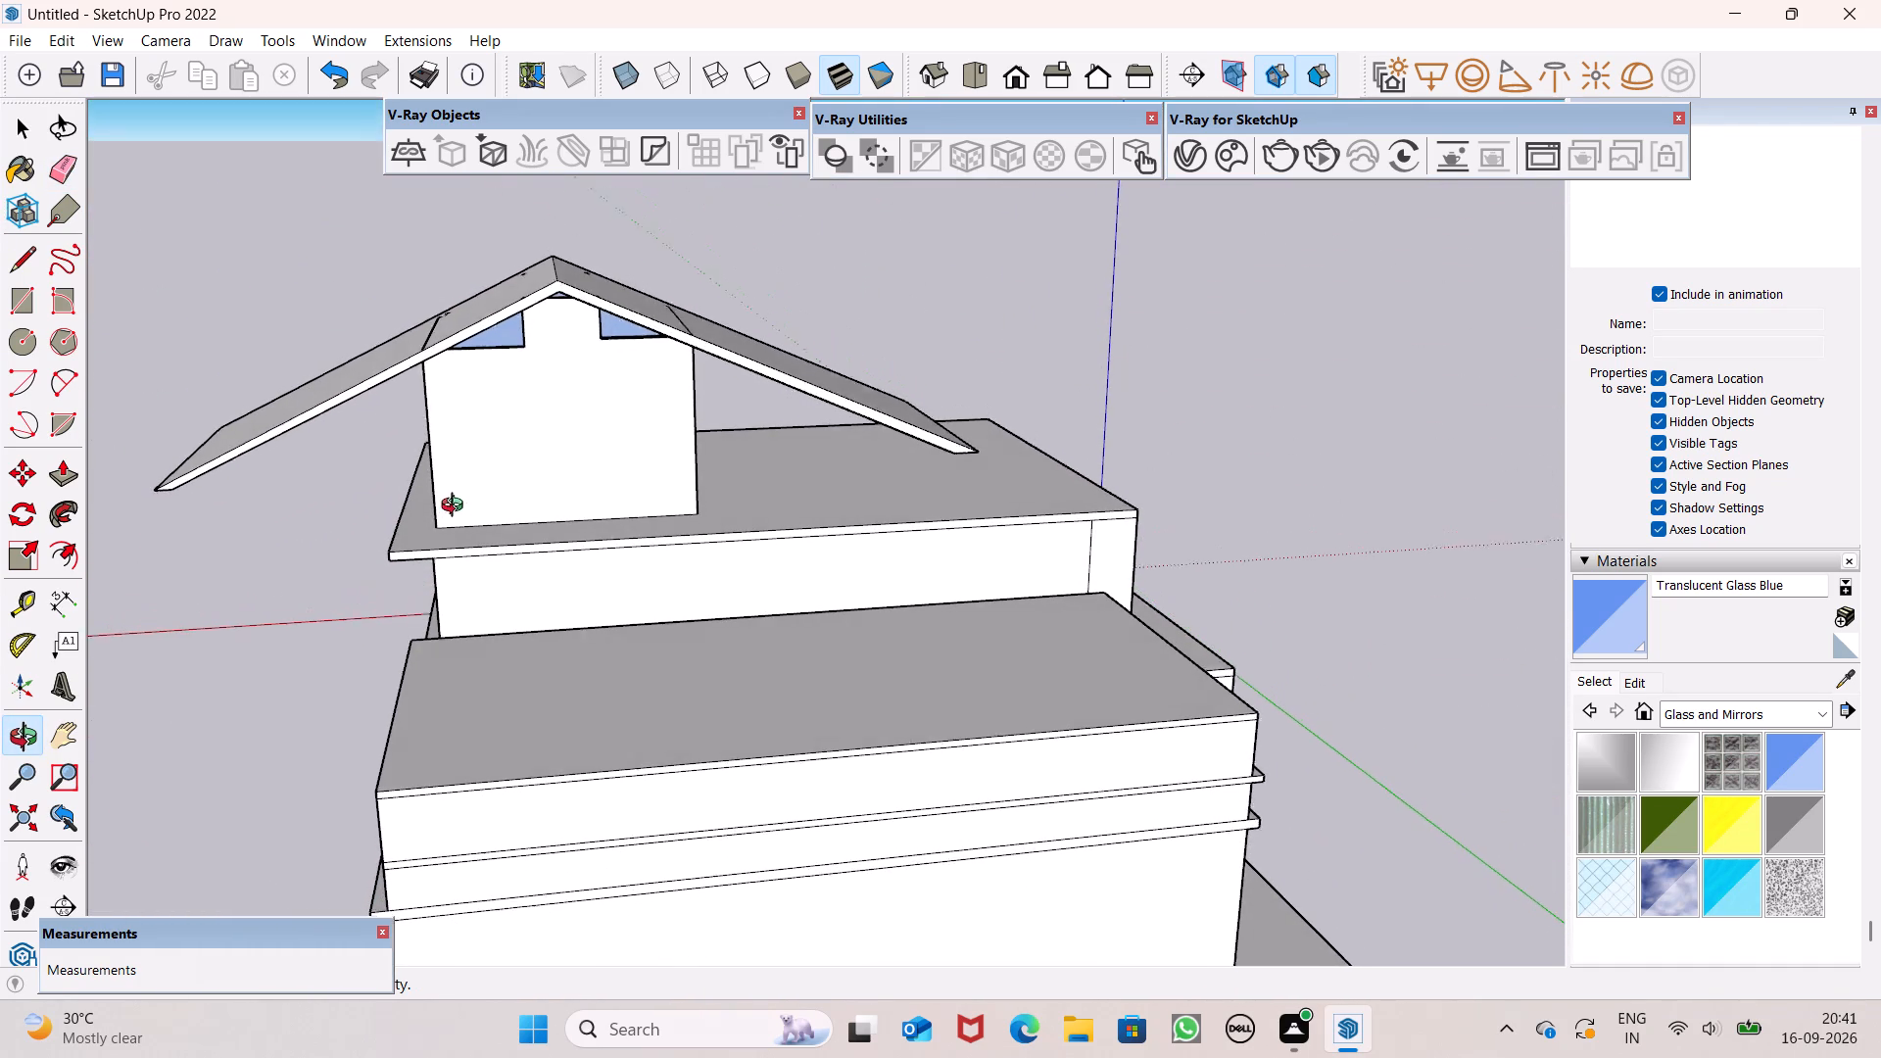
pyautogui.moveTo(457, 507); pyautogui.dragTo(457, 505, button='middle')
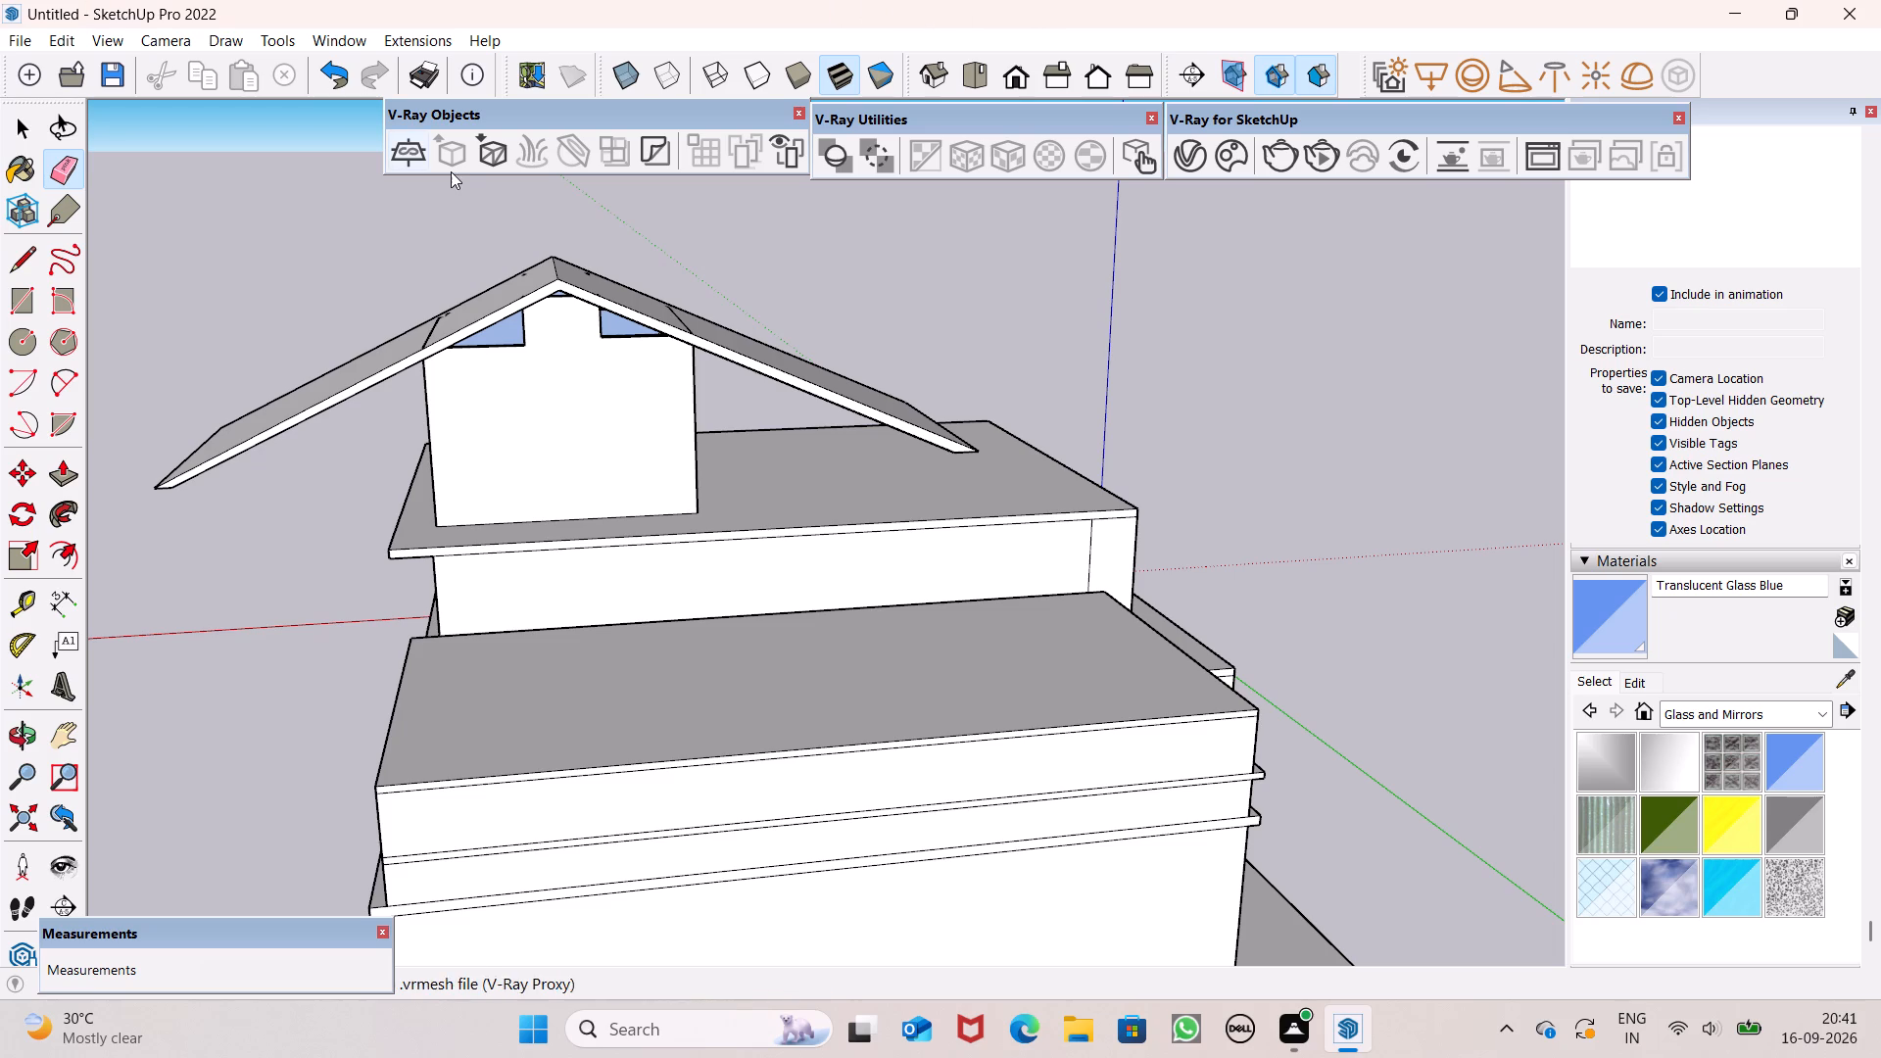
# From inside the box, erase the remaining inner vertical and horizontal edges of the other front triangular infill.
pyautogui.scroll(6, 597, 330)
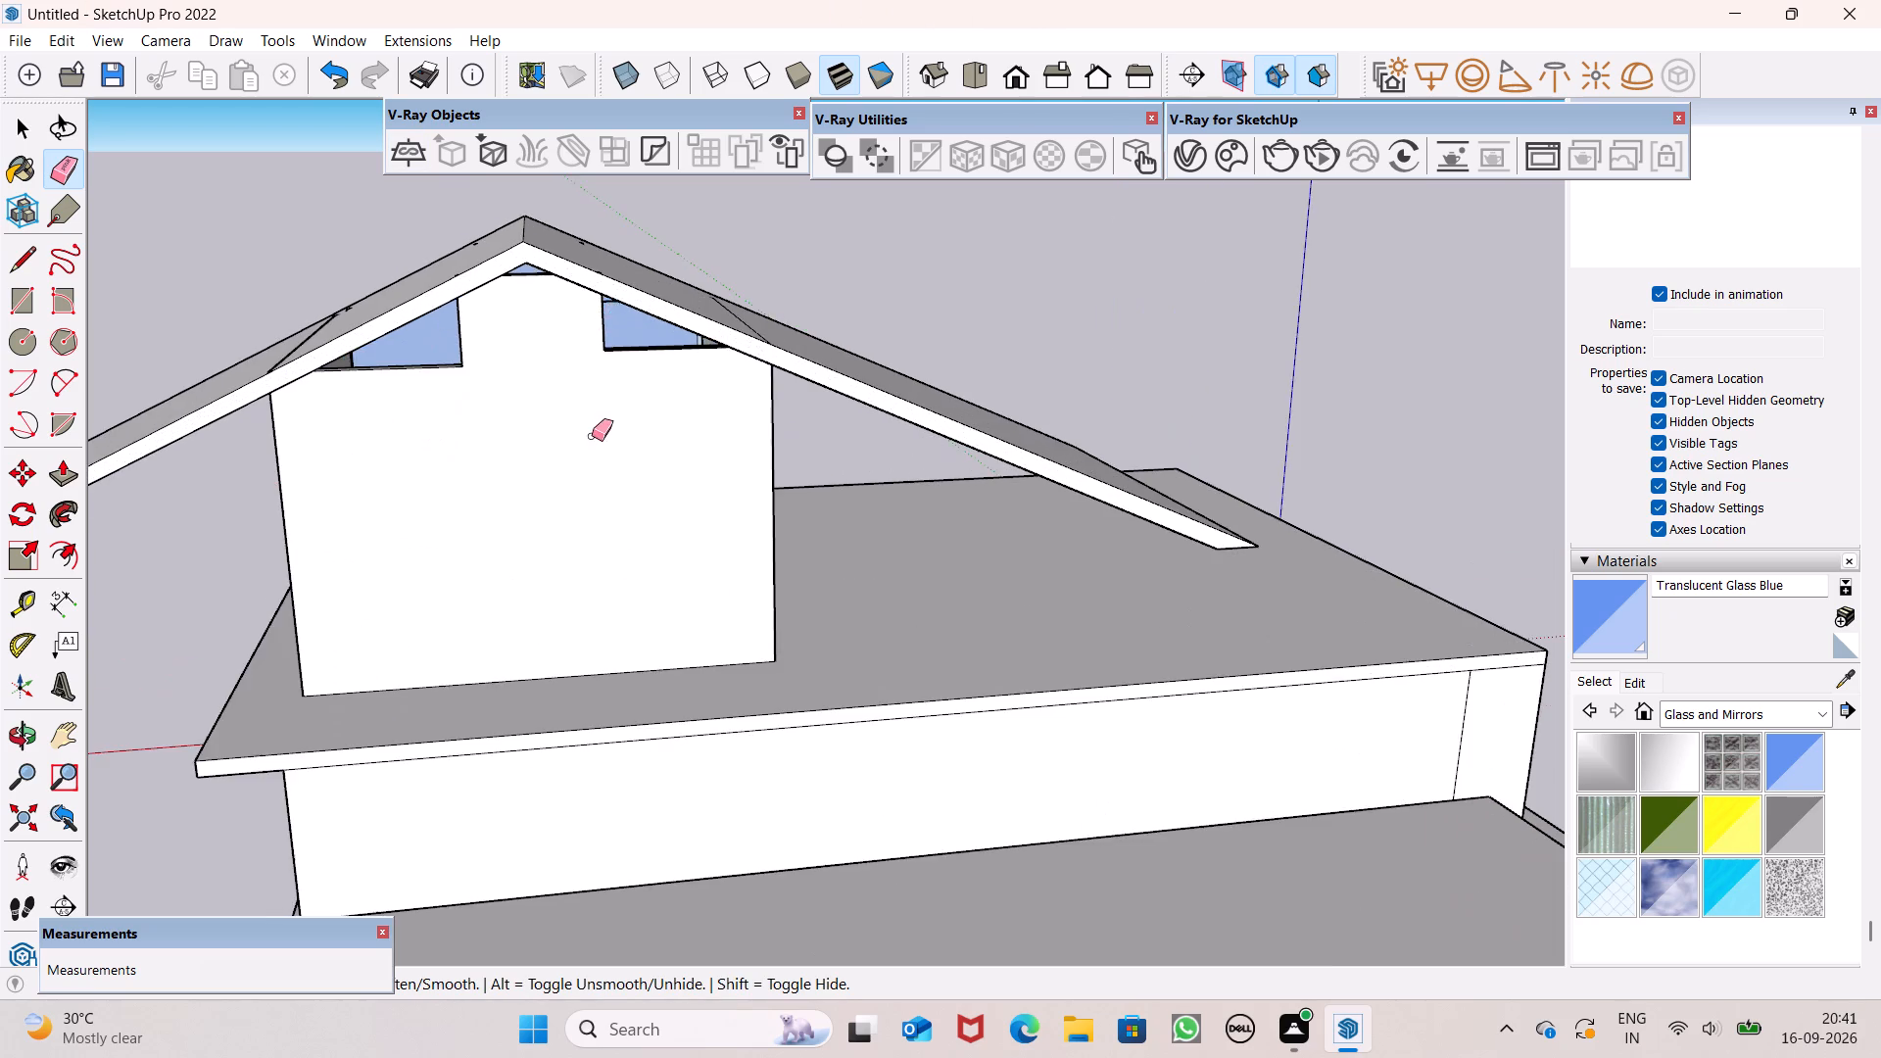
pyautogui.moveTo(579, 429); pyautogui.dragTo(514, 310, button='middle')
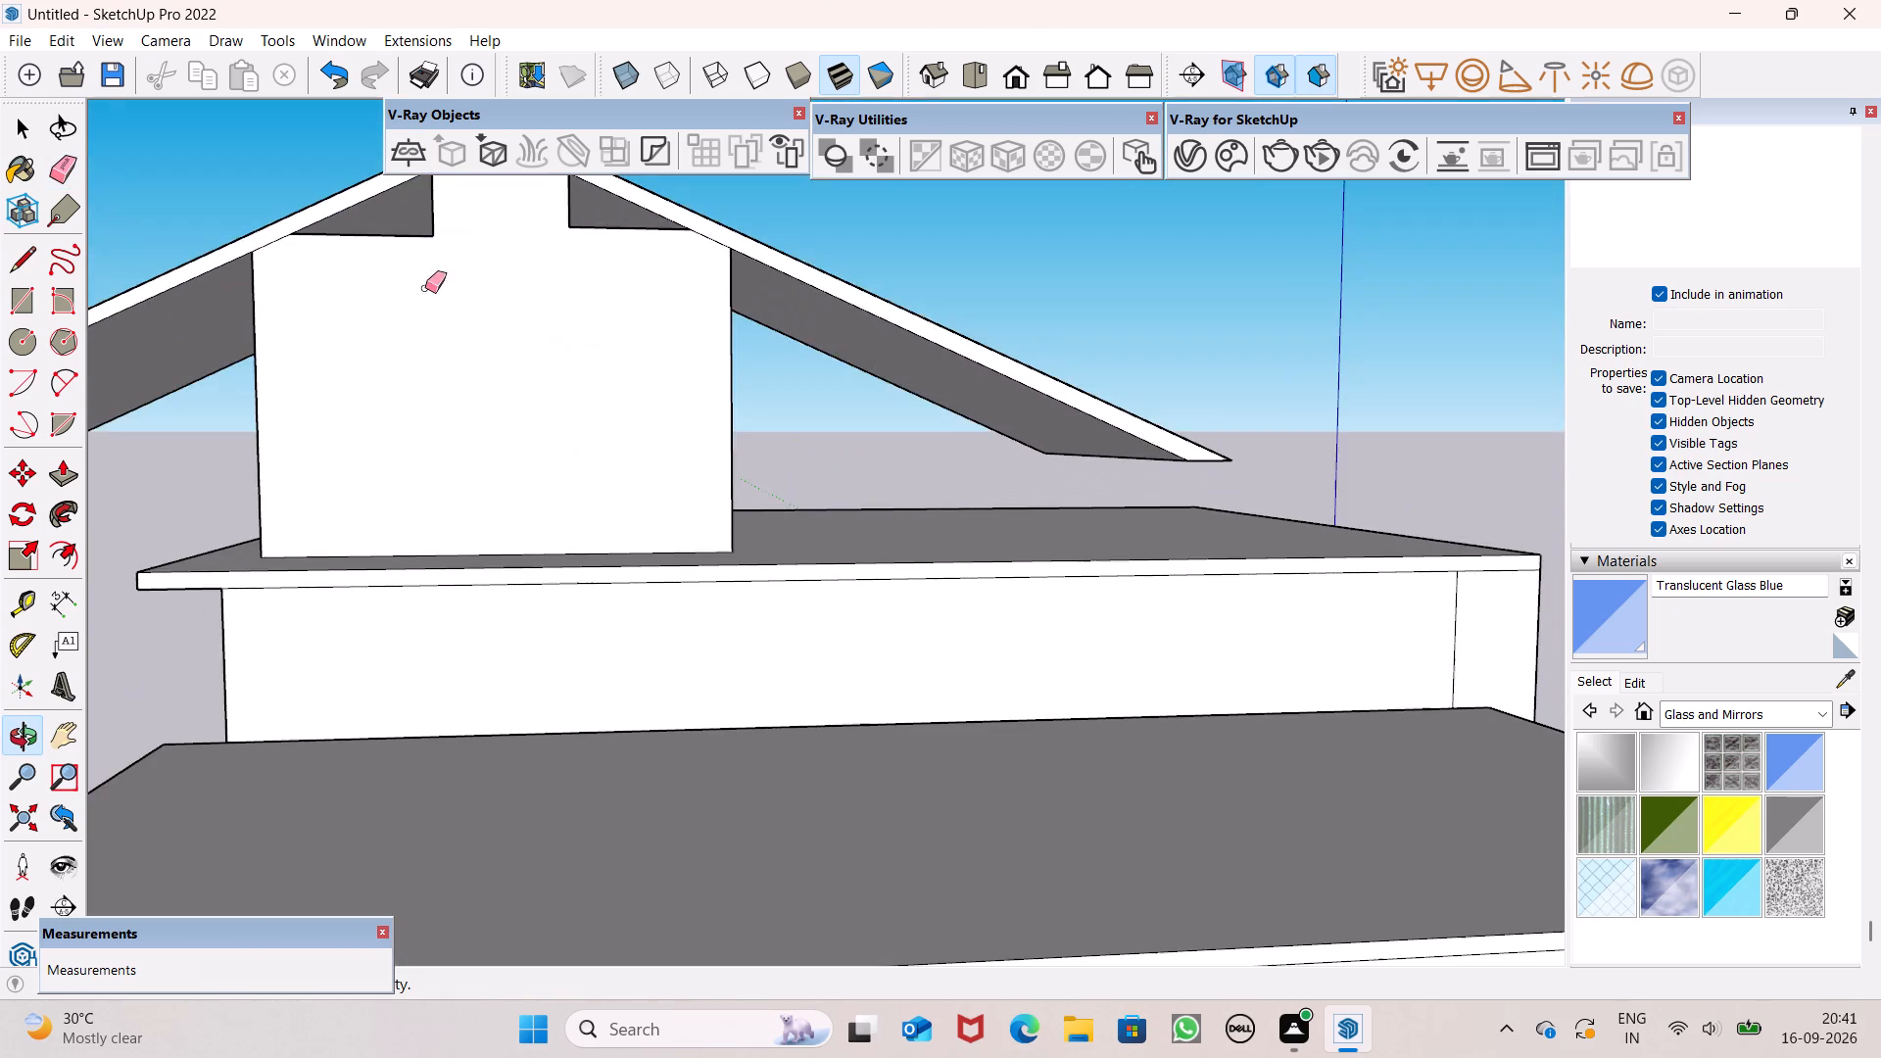
pyautogui.scroll(8, 431, 229)
pyautogui.moveTo(429, 297); pyautogui.dragTo(455, 477, button='middle')
pyautogui.scroll(7, 356, 458)
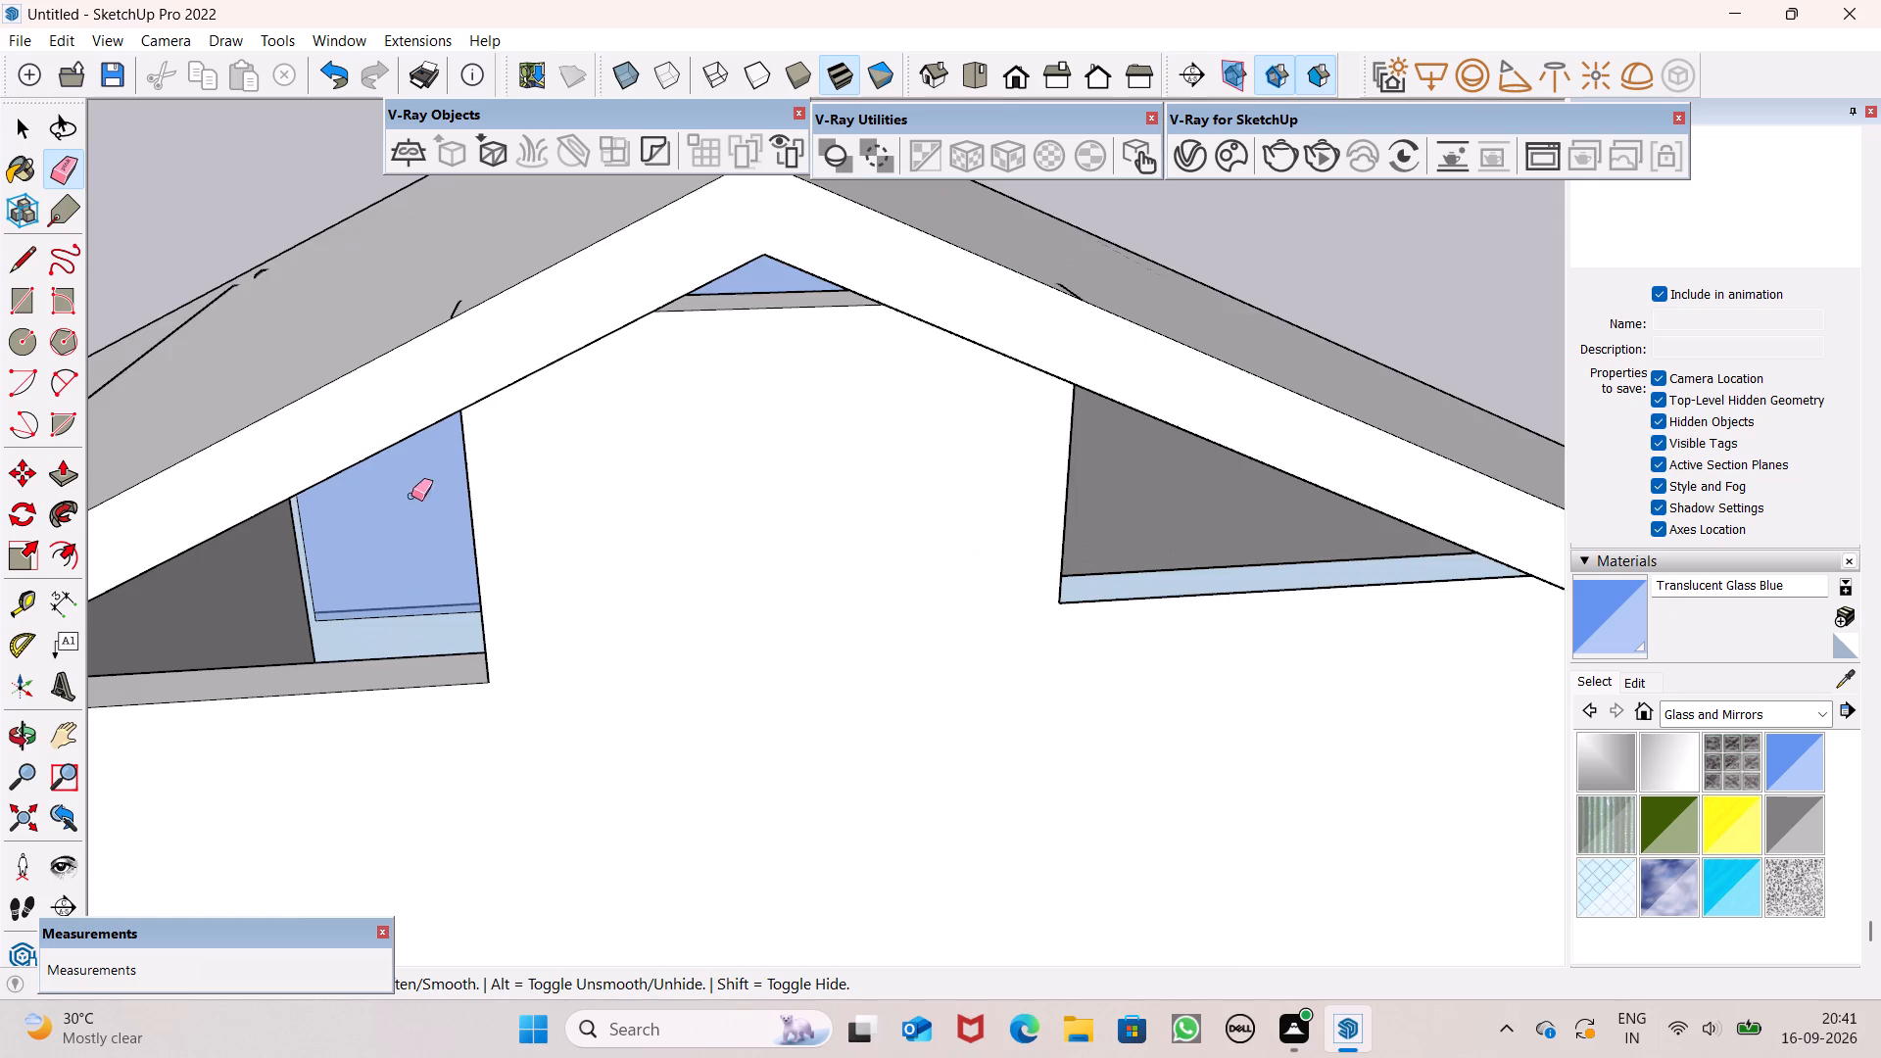
pyautogui.scroll(7, 417, 480)
pyautogui.moveTo(420, 474); pyautogui.dragTo(451, 393, button='middle')
pyautogui.scroll(-6, 464, 416)
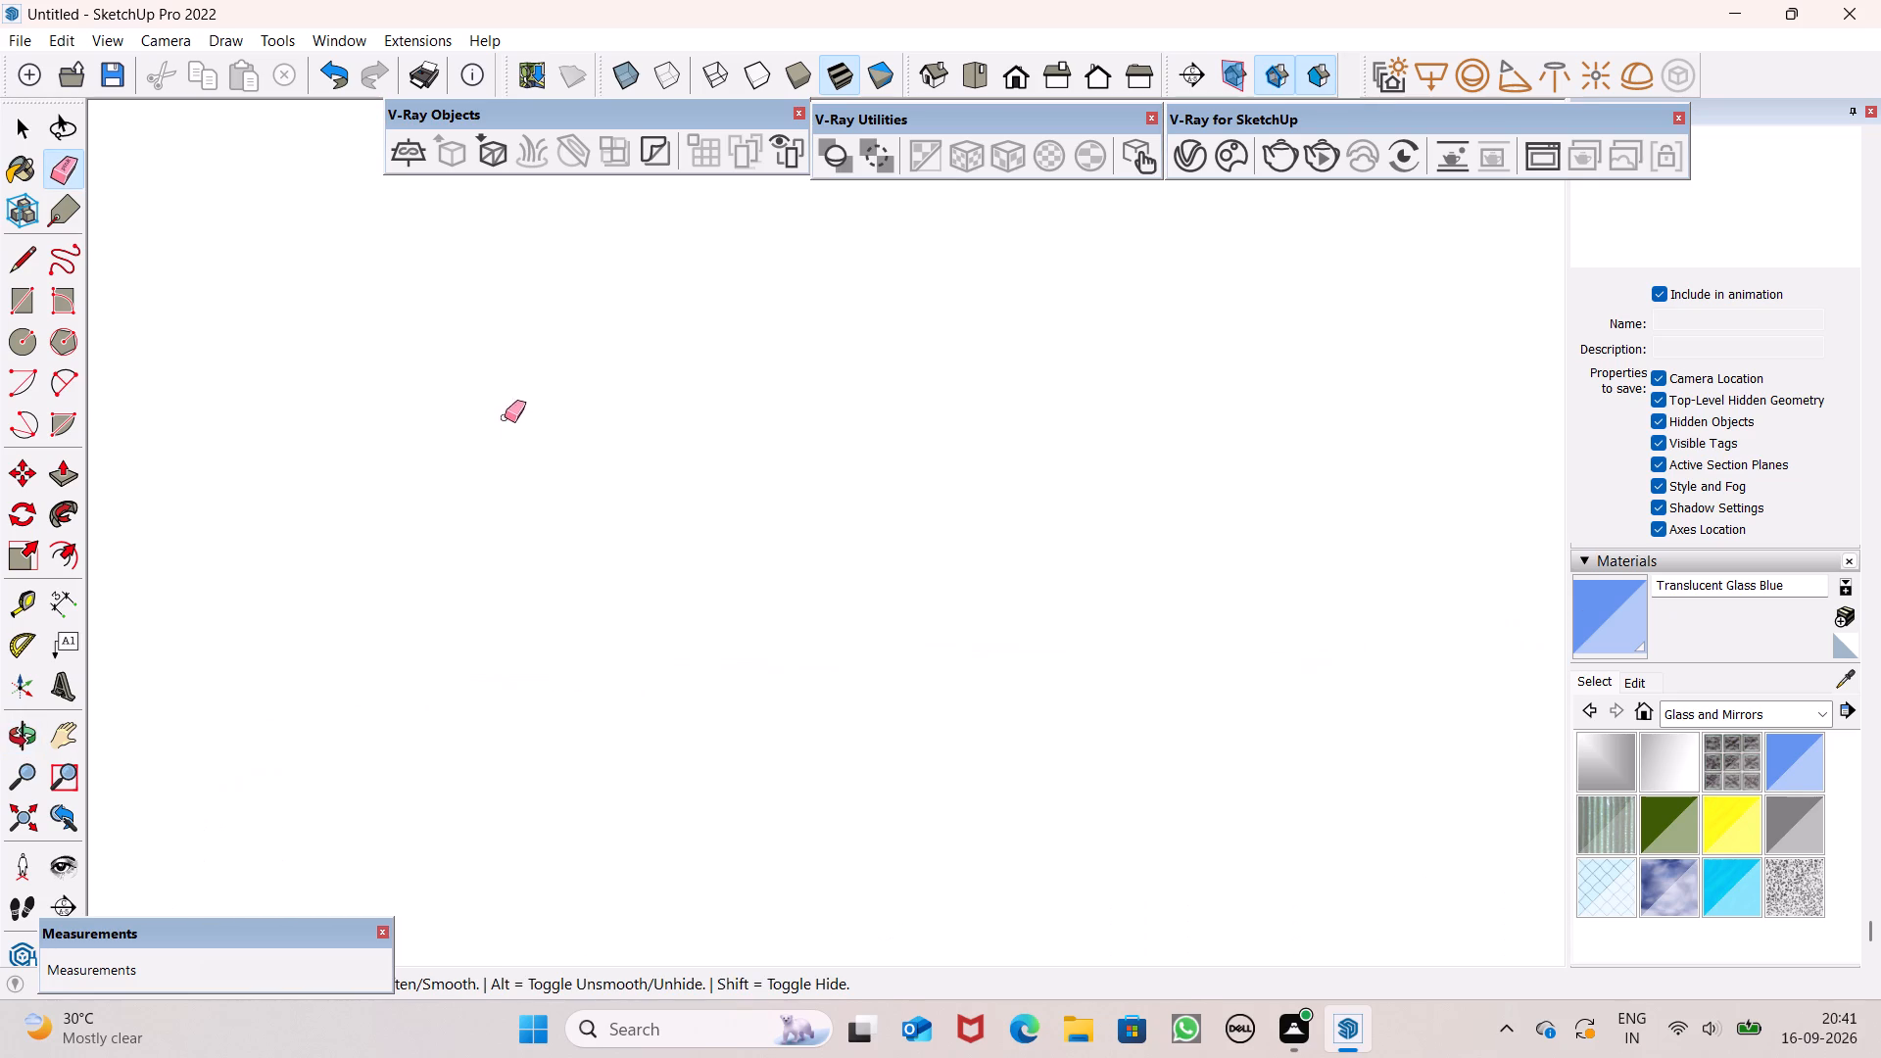
pyautogui.scroll(-20, 516, 432)
pyautogui.scroll(-20, 516, 432)
pyautogui.scroll(-3, 516, 432)
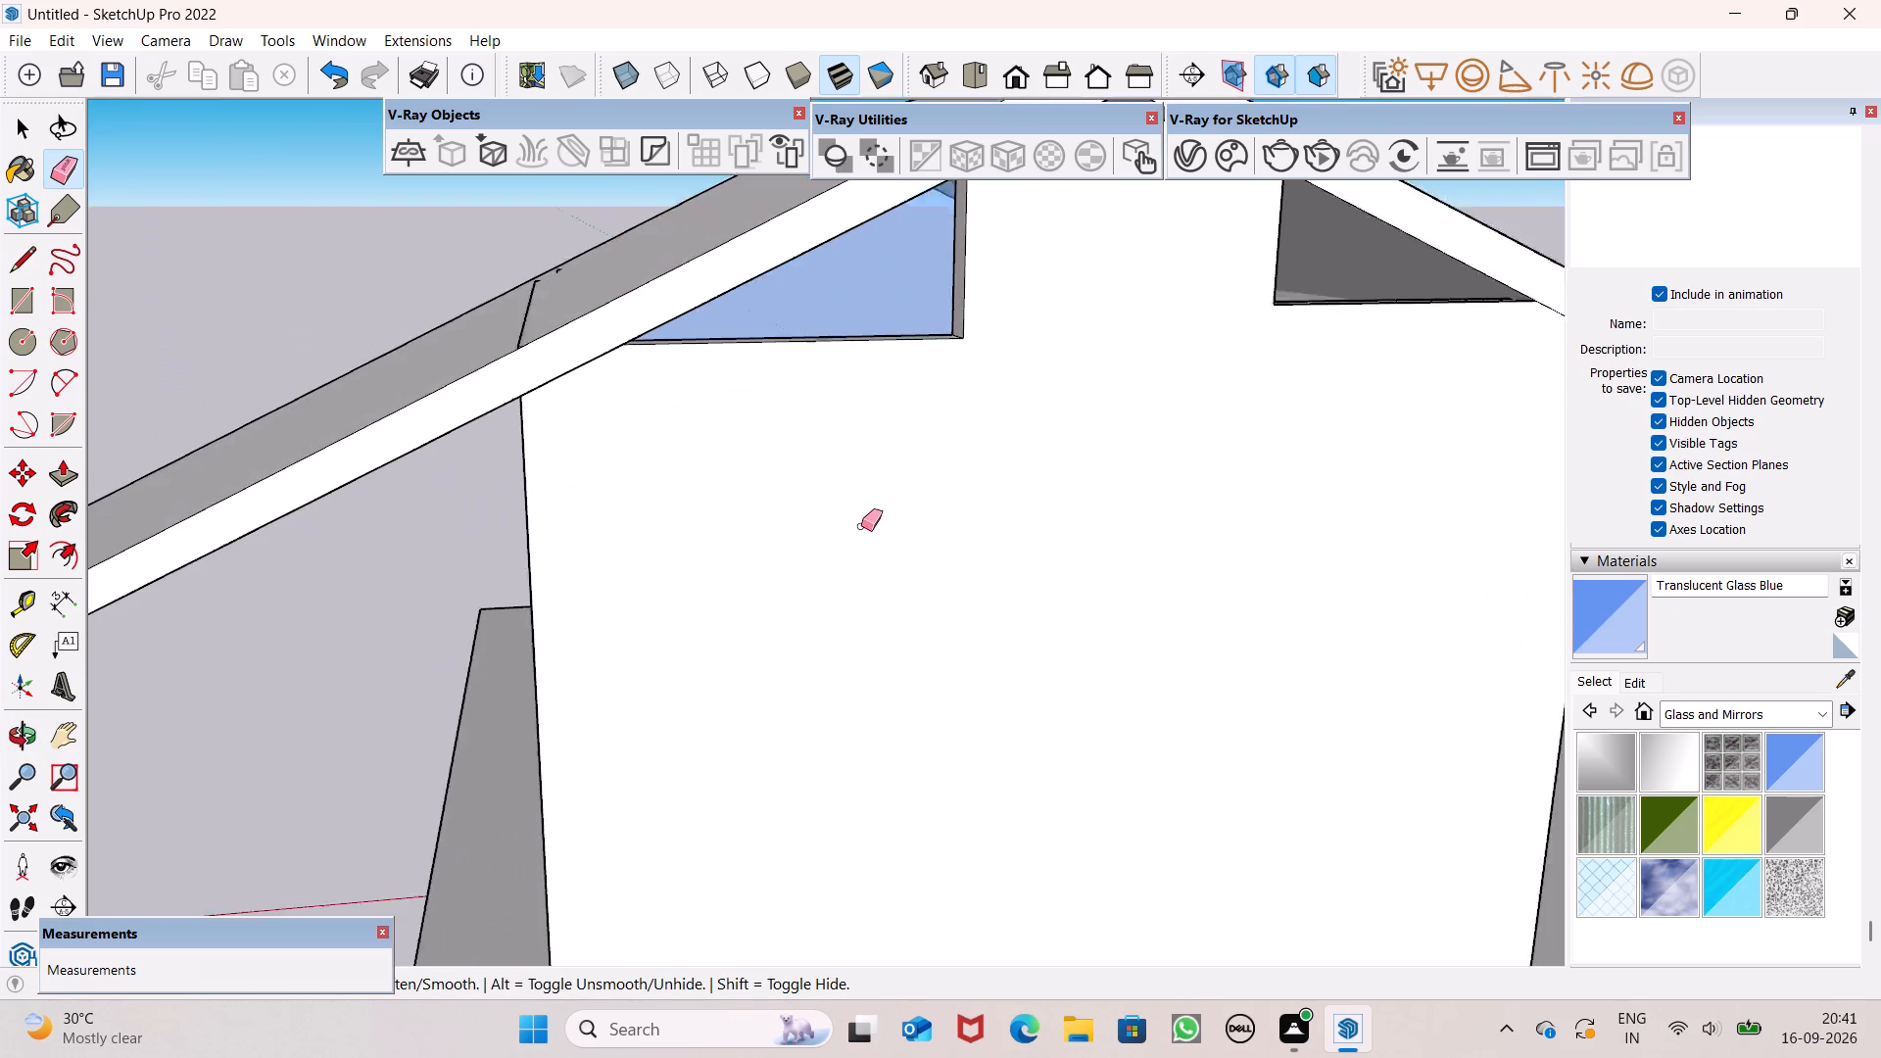
pyautogui.scroll(-2, 861, 526)
pyautogui.scroll(4, 921, 451)
pyautogui.moveTo(862, 406); pyautogui.dragTo(692, 430, button='middle')
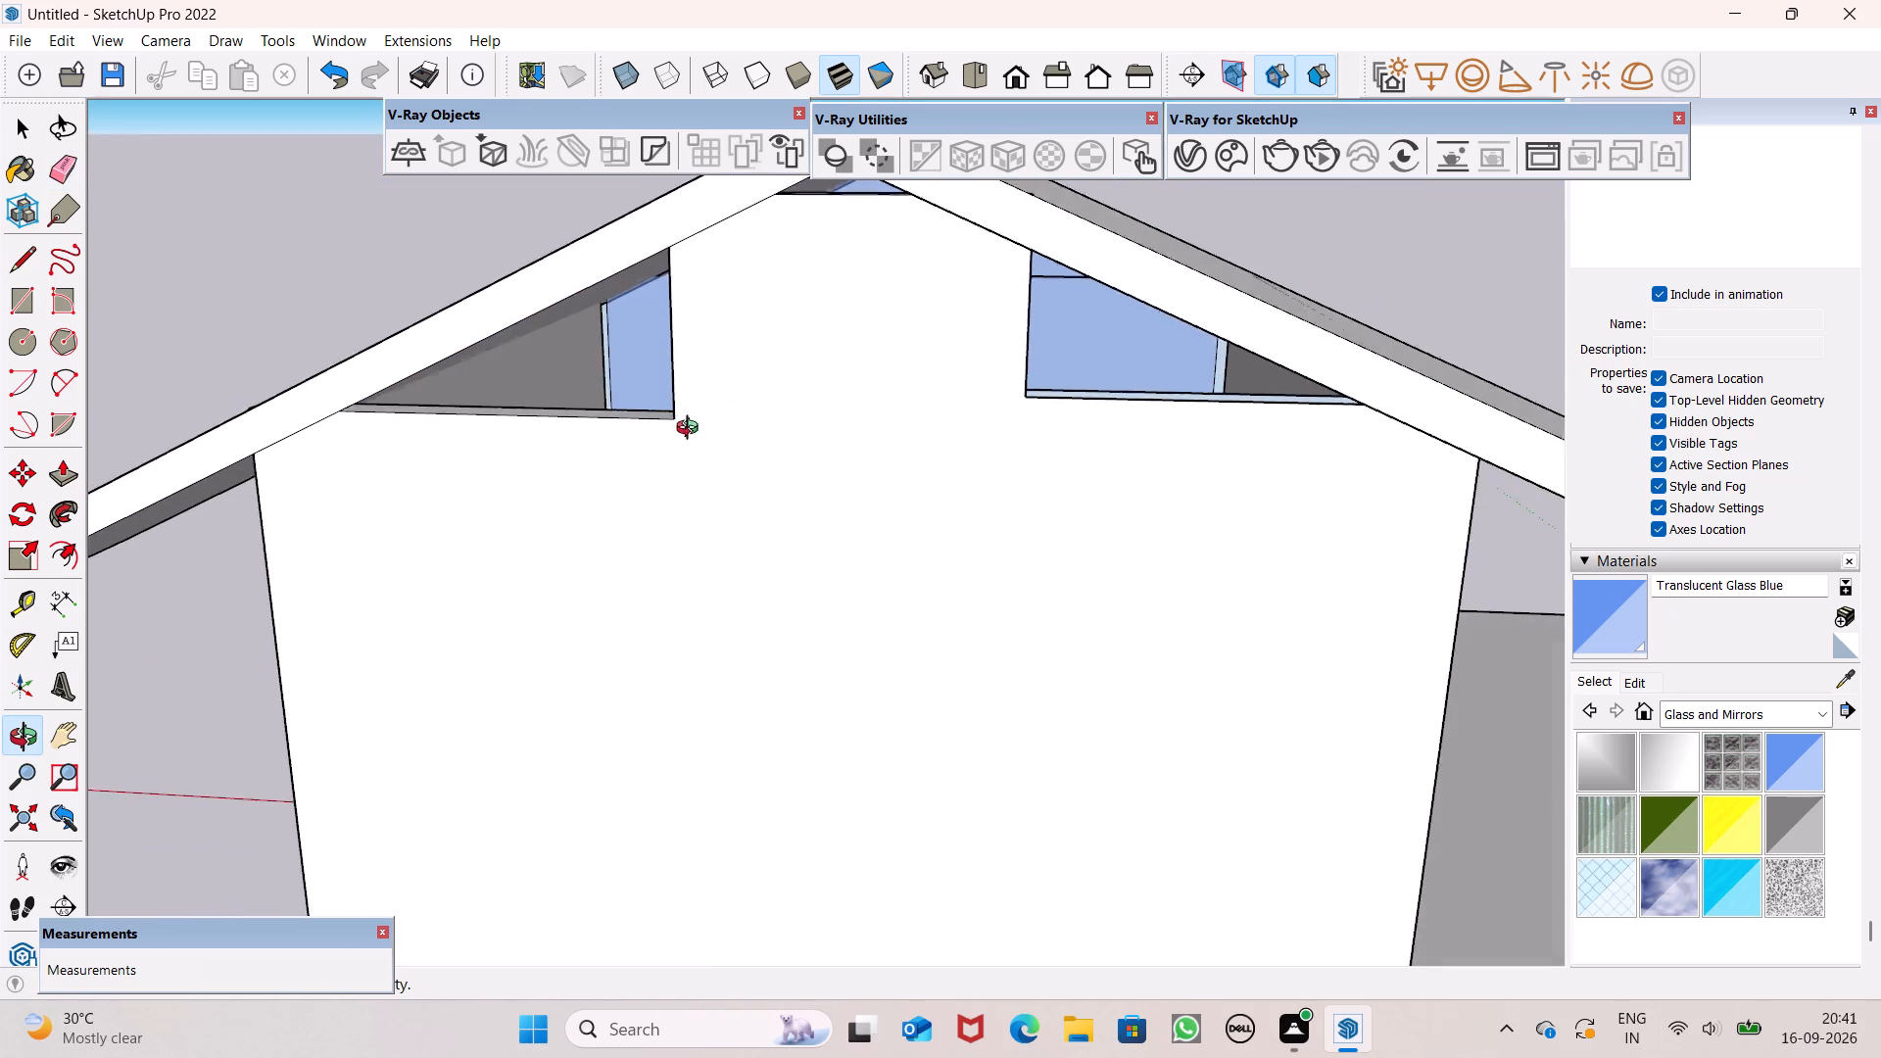
pyautogui.moveTo(692, 430); pyautogui.dragTo(610, 405, button='middle')
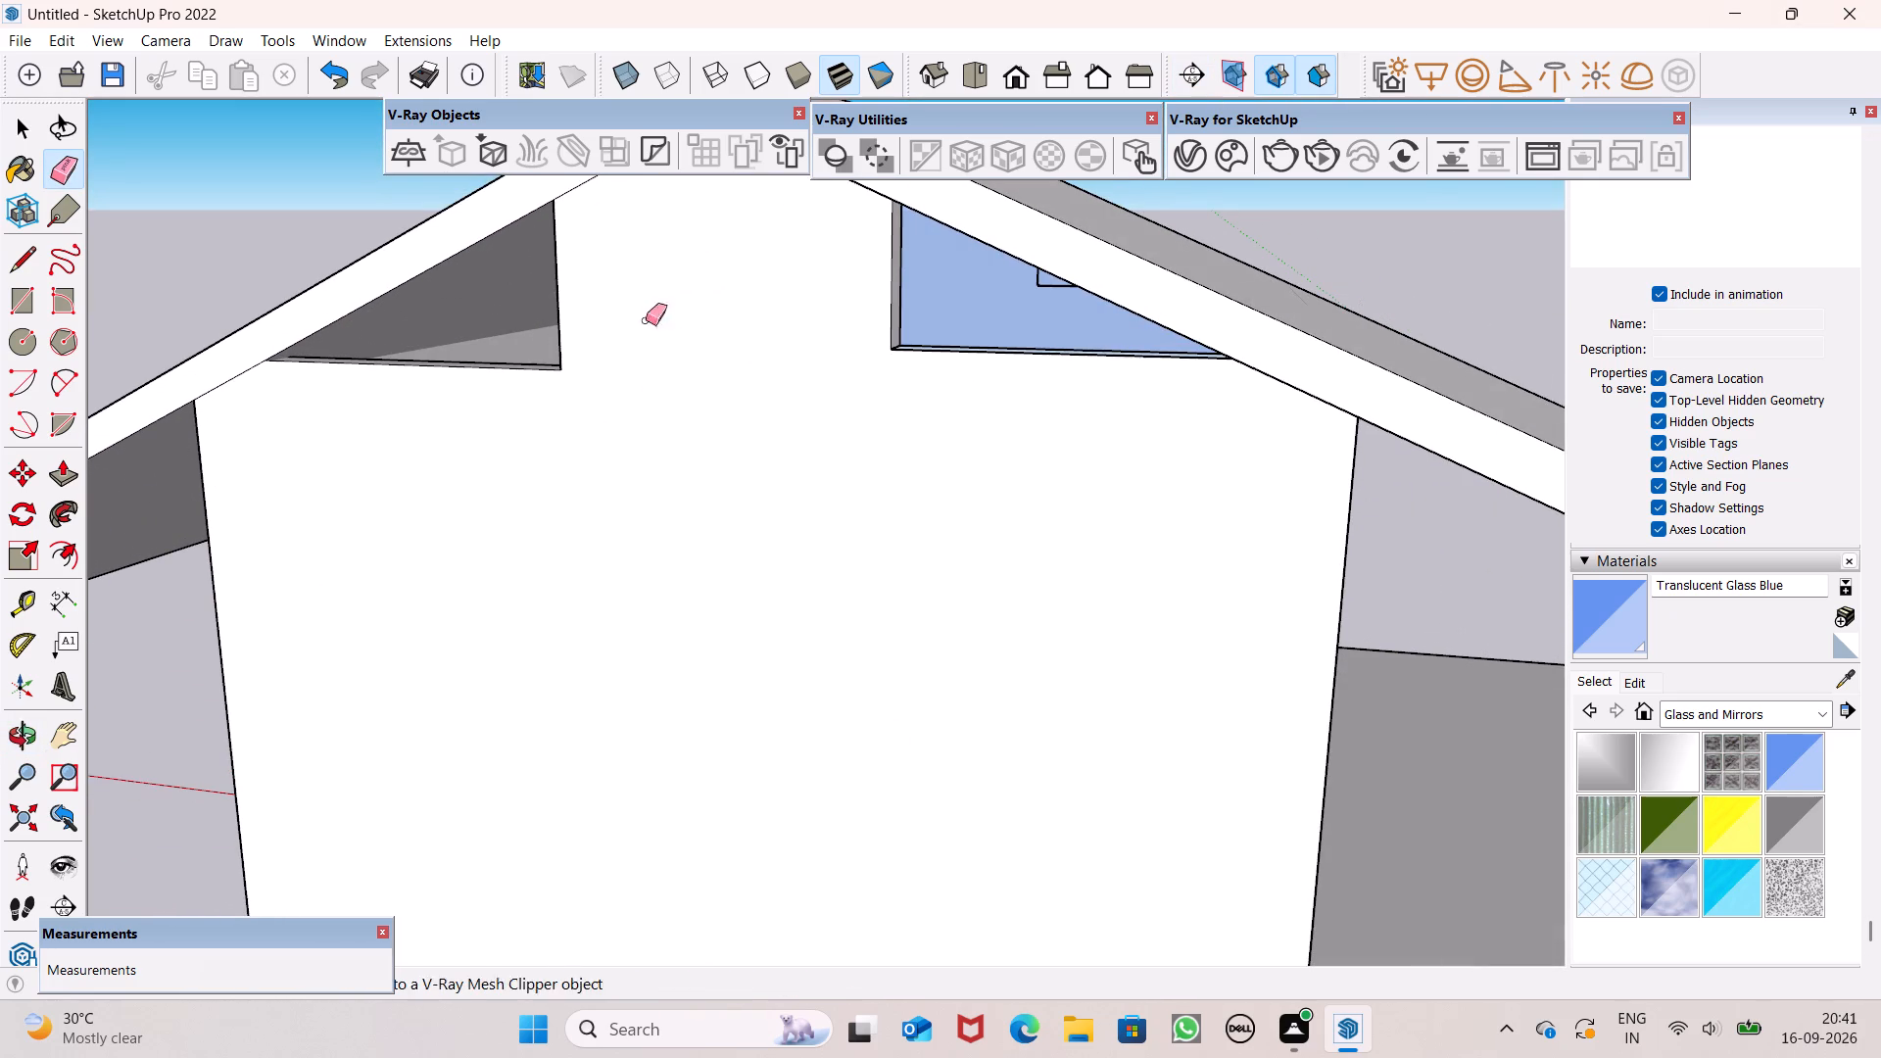
pyautogui.scroll(7, 948, 317)
pyautogui.moveTo(1244, 216); pyautogui.dragTo(1119, 222)
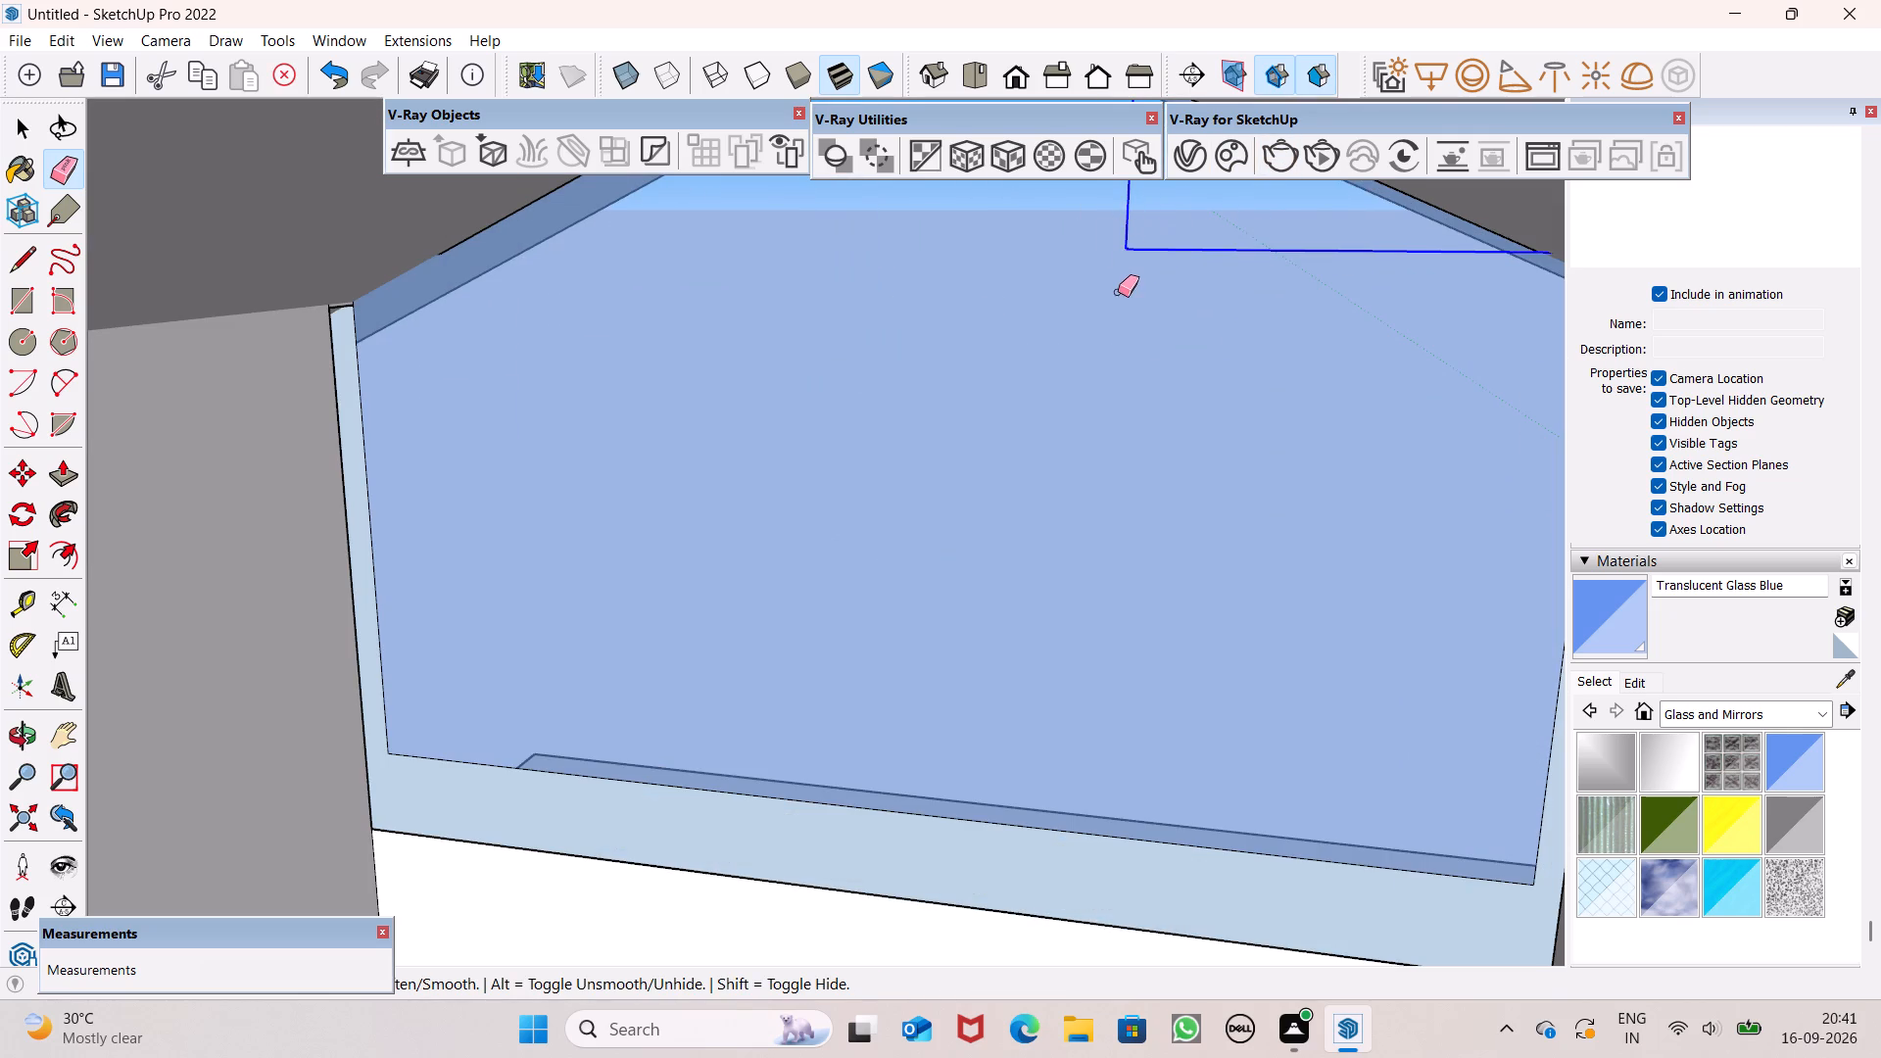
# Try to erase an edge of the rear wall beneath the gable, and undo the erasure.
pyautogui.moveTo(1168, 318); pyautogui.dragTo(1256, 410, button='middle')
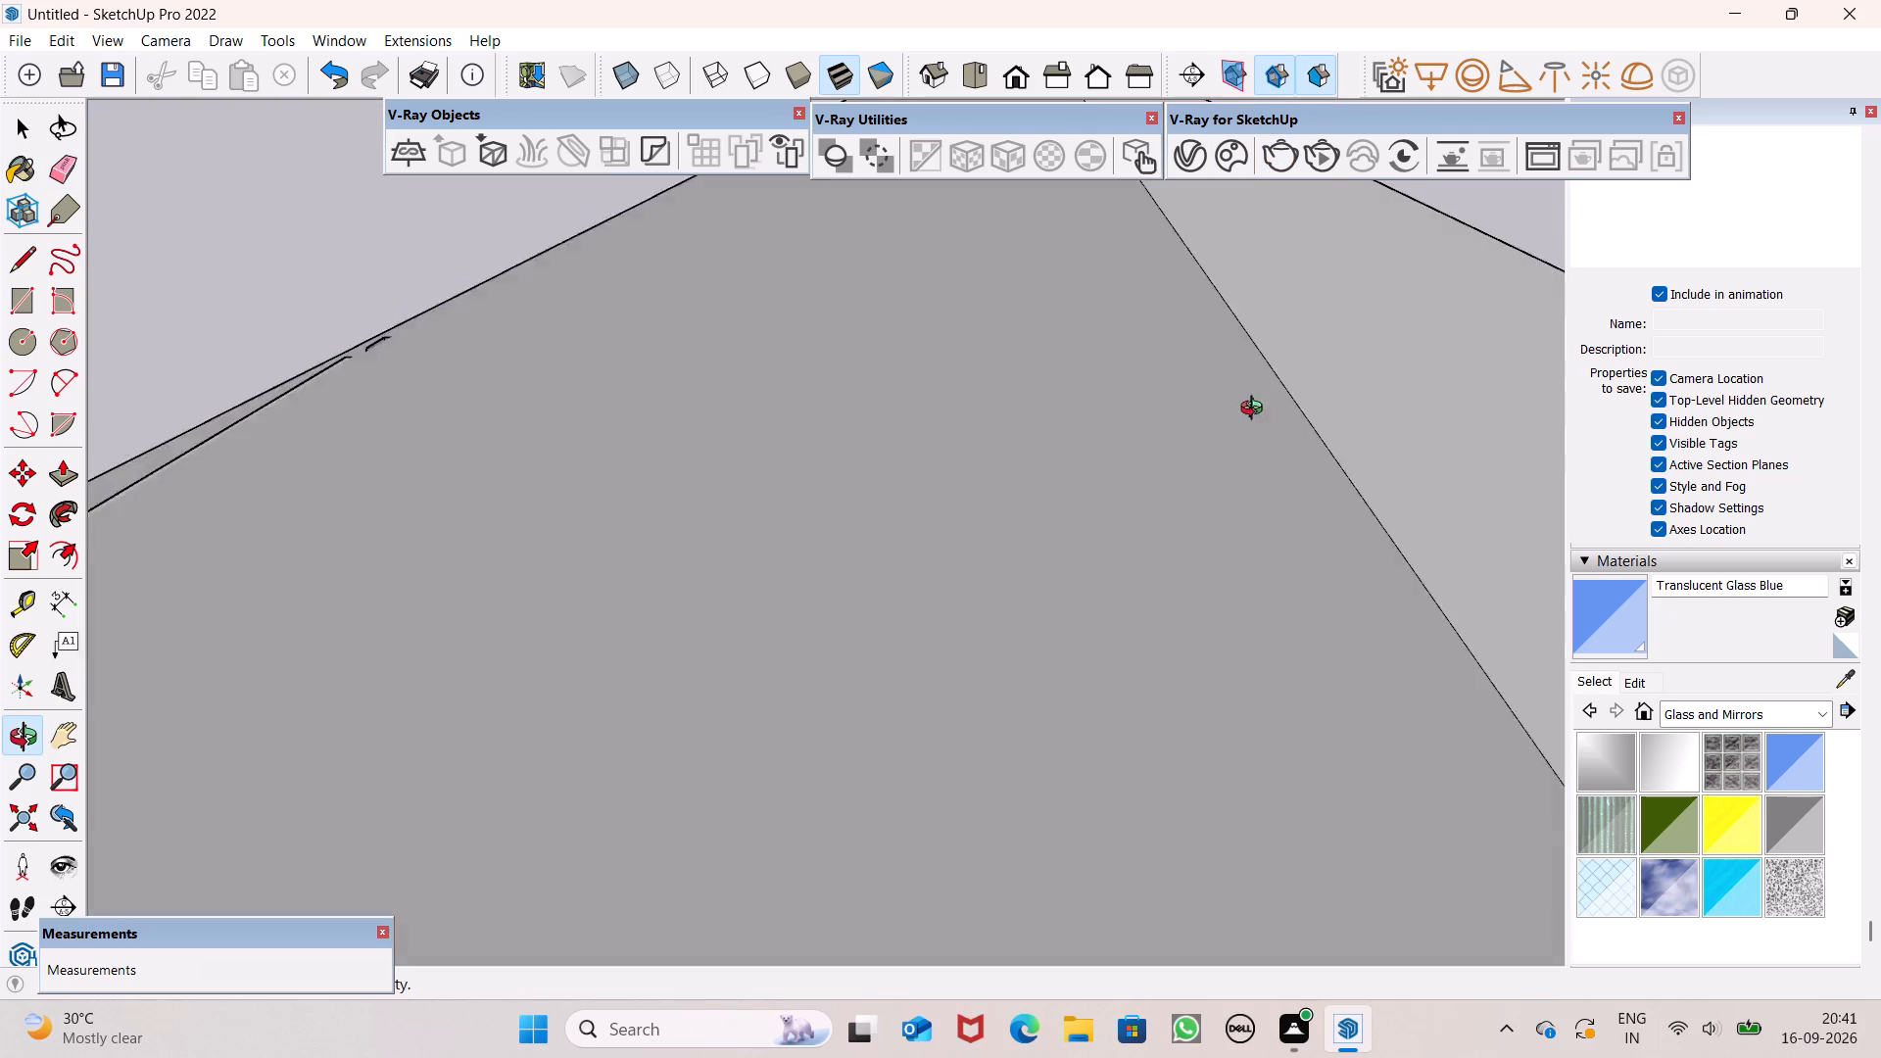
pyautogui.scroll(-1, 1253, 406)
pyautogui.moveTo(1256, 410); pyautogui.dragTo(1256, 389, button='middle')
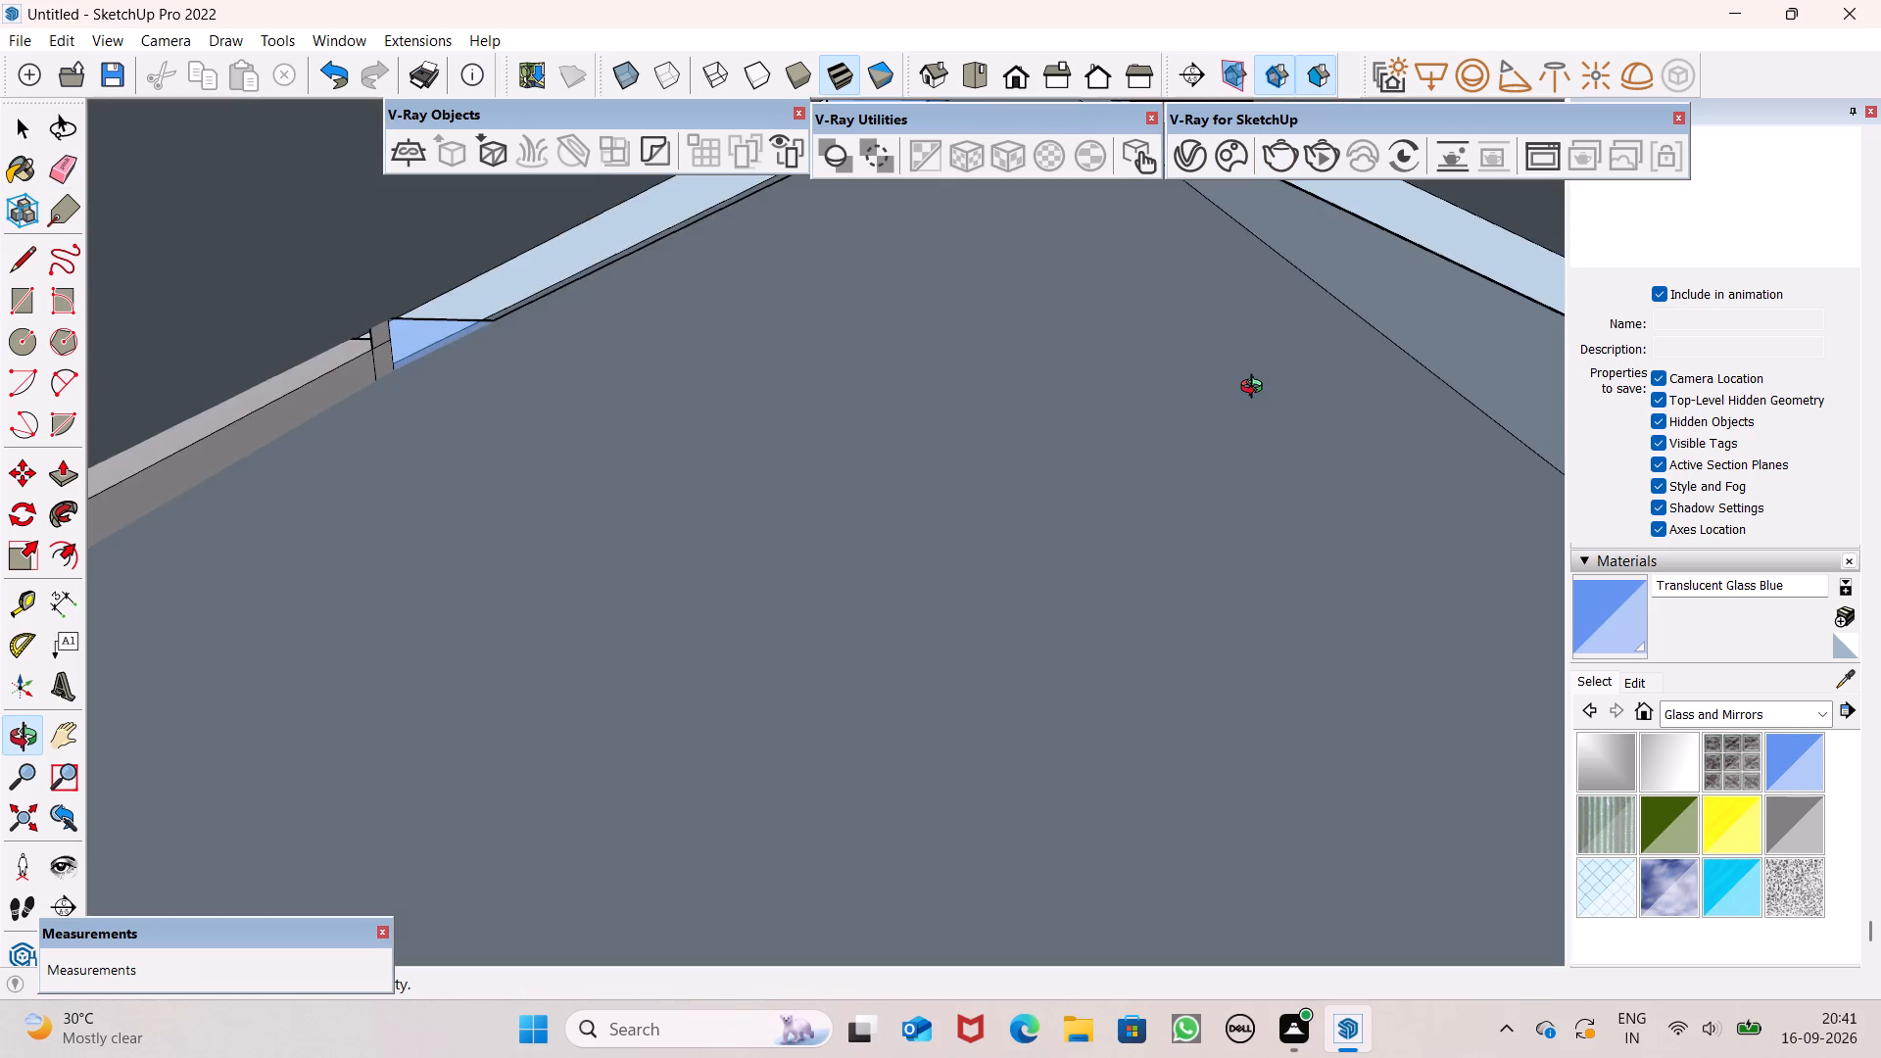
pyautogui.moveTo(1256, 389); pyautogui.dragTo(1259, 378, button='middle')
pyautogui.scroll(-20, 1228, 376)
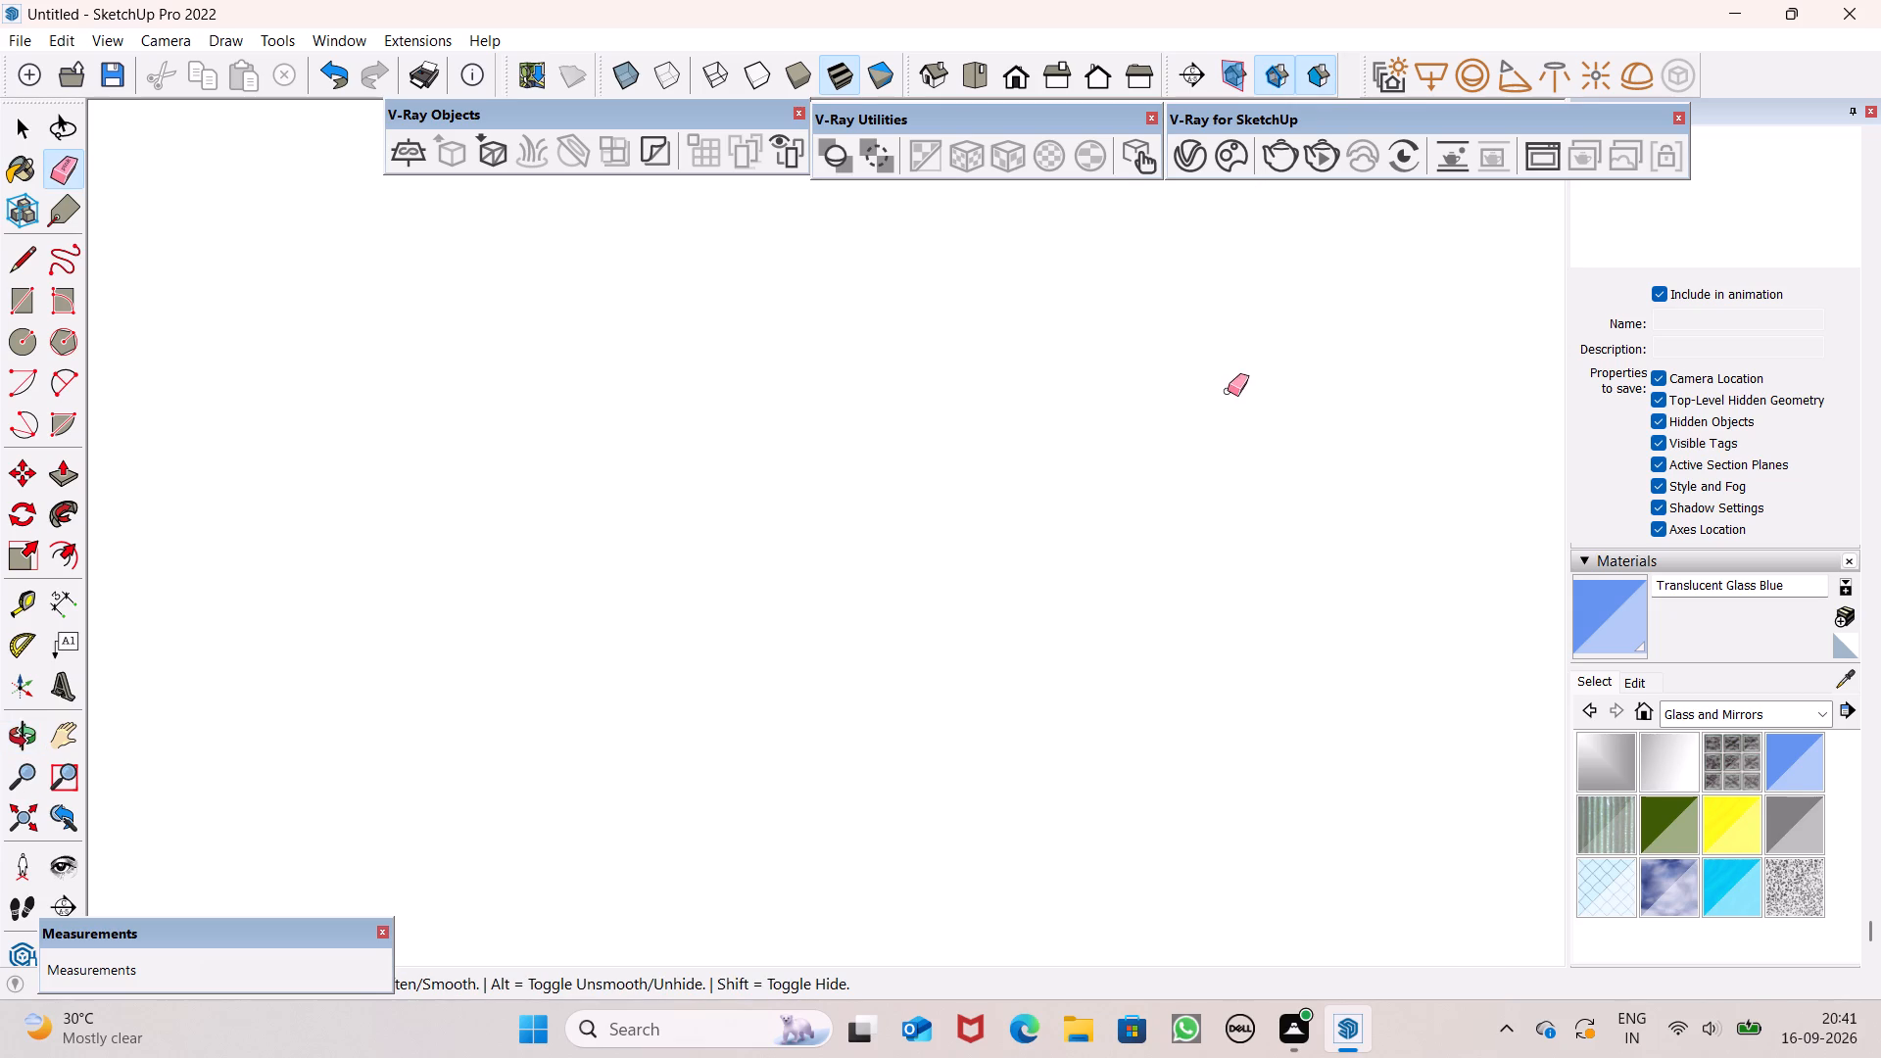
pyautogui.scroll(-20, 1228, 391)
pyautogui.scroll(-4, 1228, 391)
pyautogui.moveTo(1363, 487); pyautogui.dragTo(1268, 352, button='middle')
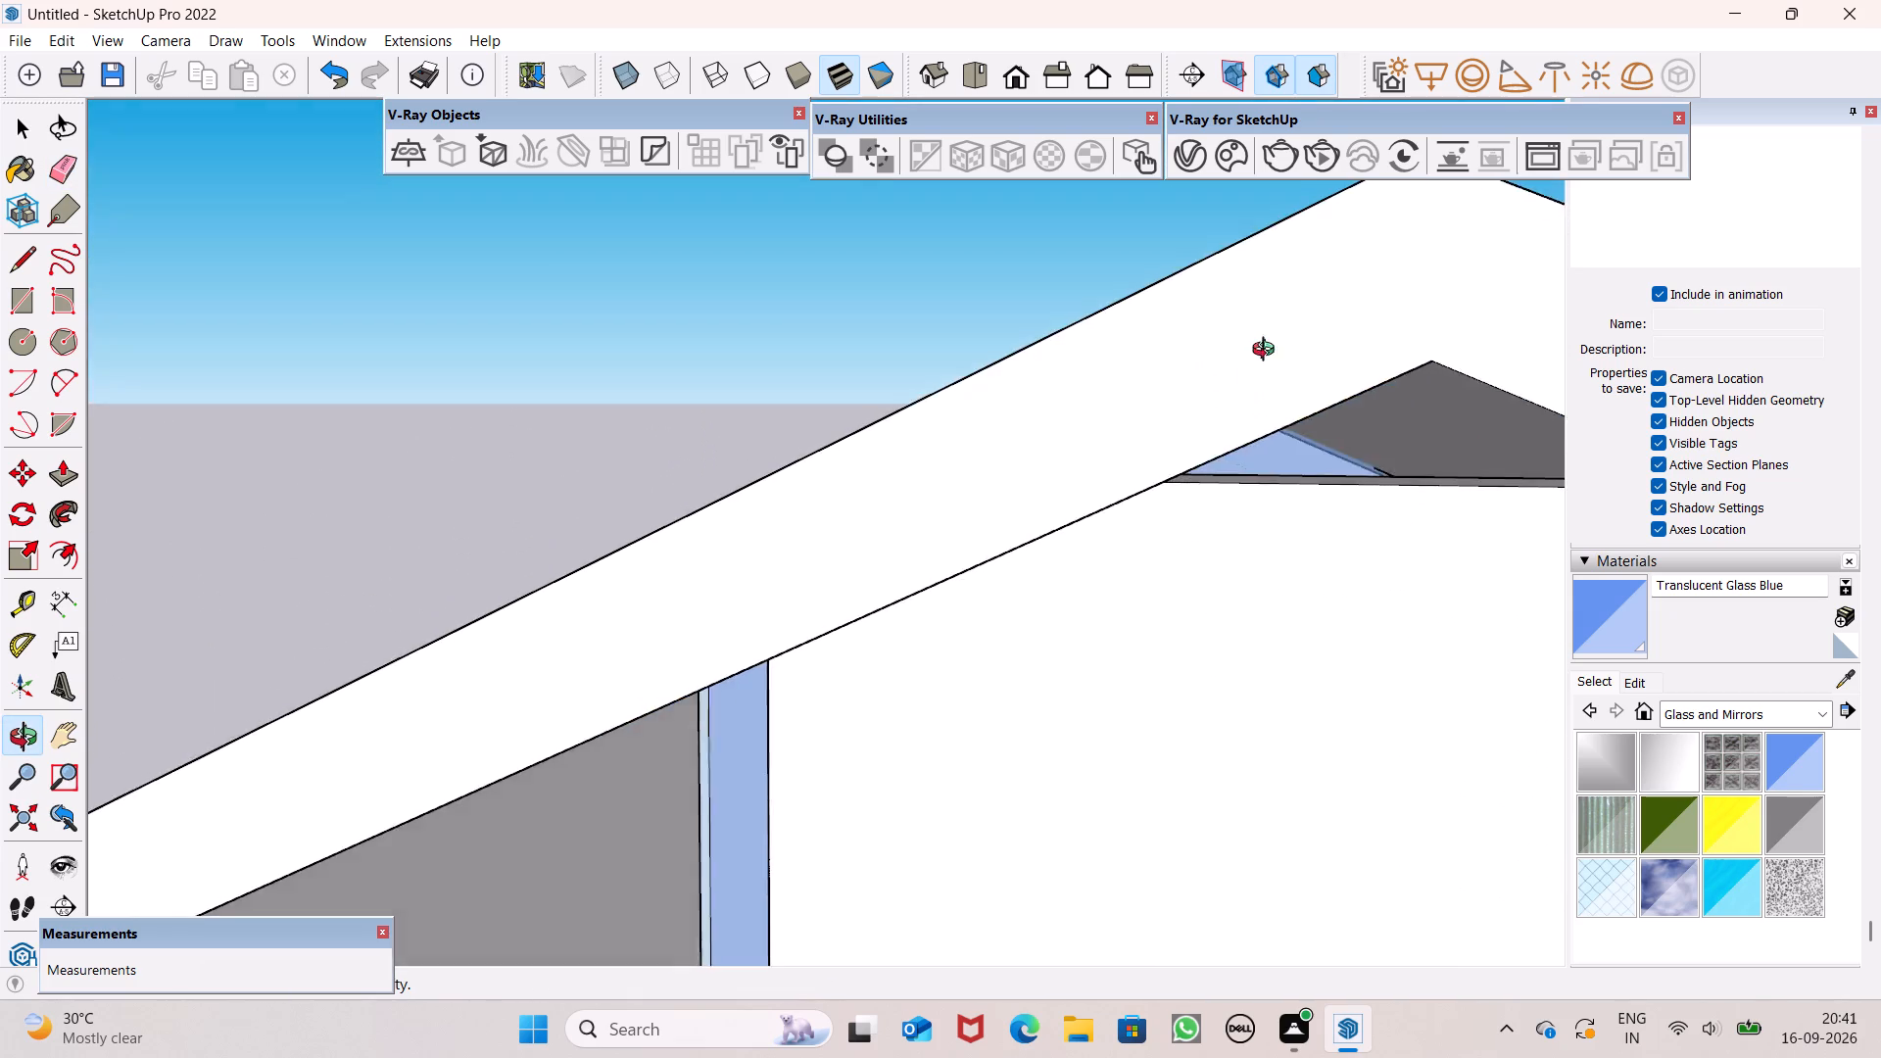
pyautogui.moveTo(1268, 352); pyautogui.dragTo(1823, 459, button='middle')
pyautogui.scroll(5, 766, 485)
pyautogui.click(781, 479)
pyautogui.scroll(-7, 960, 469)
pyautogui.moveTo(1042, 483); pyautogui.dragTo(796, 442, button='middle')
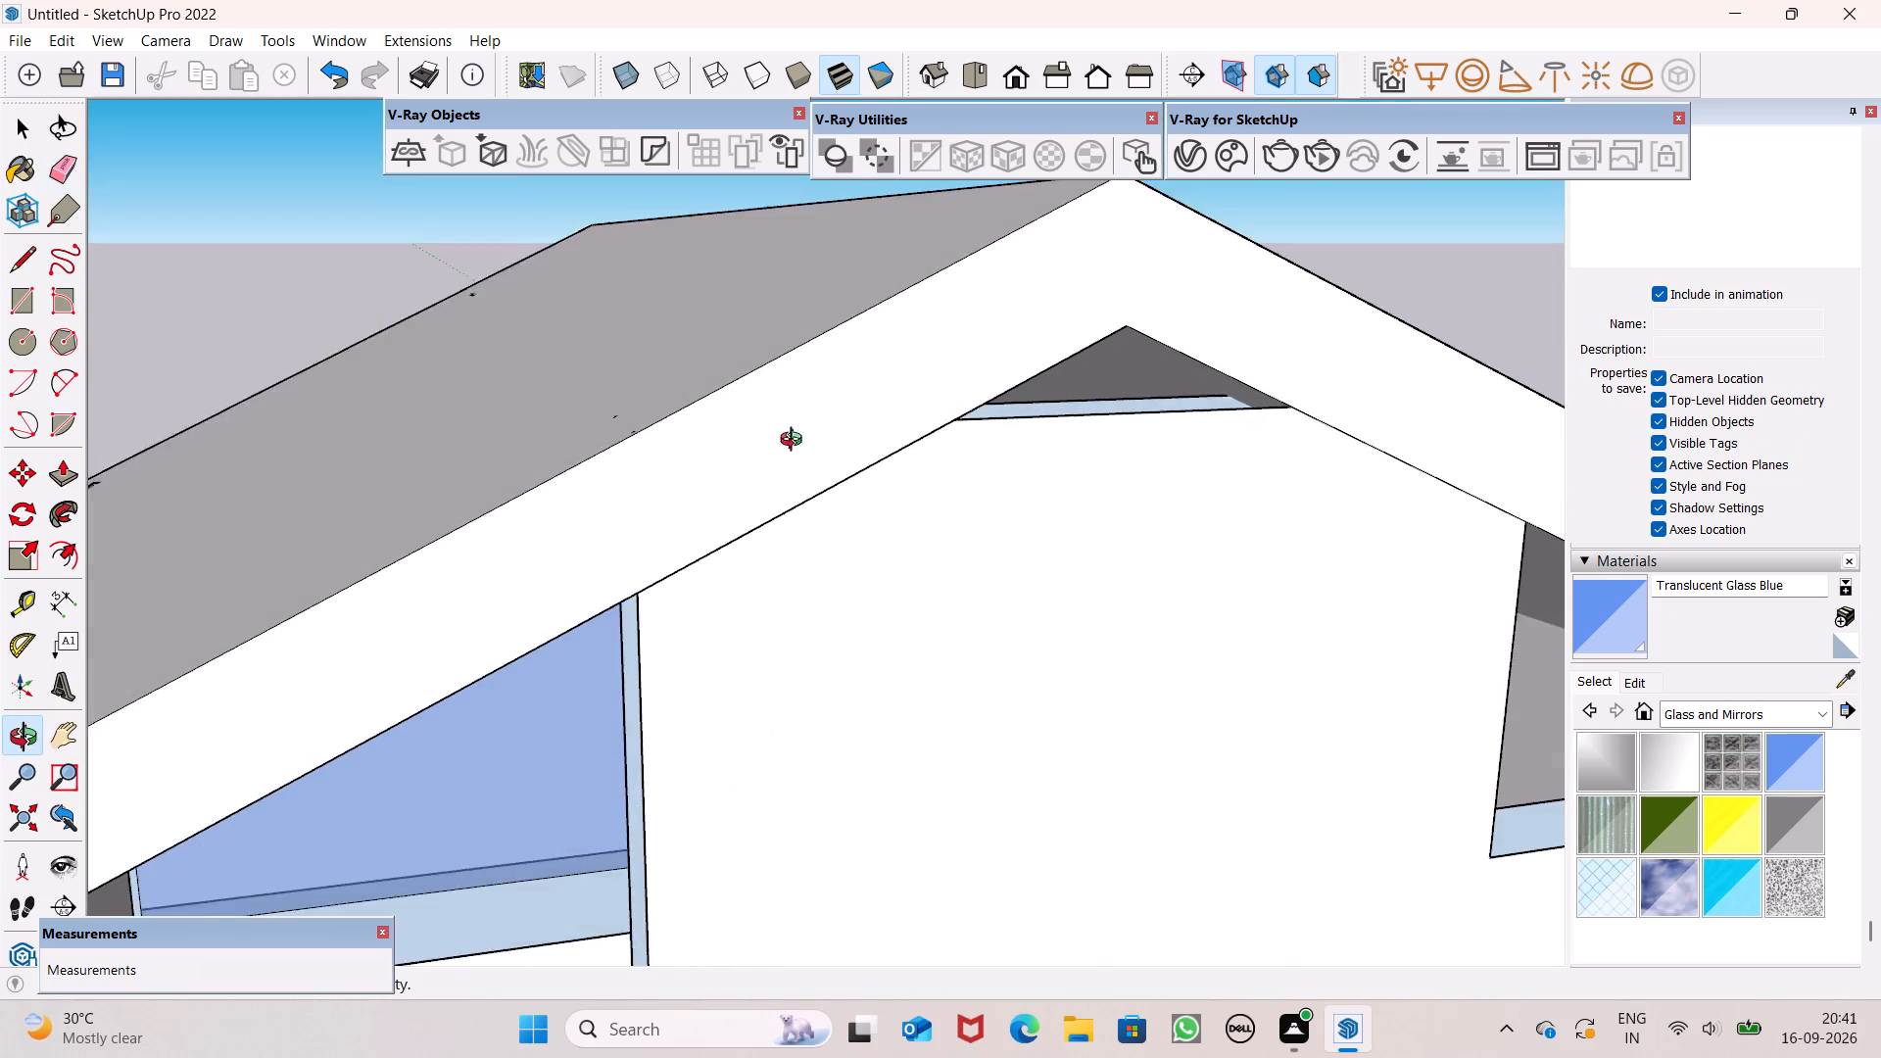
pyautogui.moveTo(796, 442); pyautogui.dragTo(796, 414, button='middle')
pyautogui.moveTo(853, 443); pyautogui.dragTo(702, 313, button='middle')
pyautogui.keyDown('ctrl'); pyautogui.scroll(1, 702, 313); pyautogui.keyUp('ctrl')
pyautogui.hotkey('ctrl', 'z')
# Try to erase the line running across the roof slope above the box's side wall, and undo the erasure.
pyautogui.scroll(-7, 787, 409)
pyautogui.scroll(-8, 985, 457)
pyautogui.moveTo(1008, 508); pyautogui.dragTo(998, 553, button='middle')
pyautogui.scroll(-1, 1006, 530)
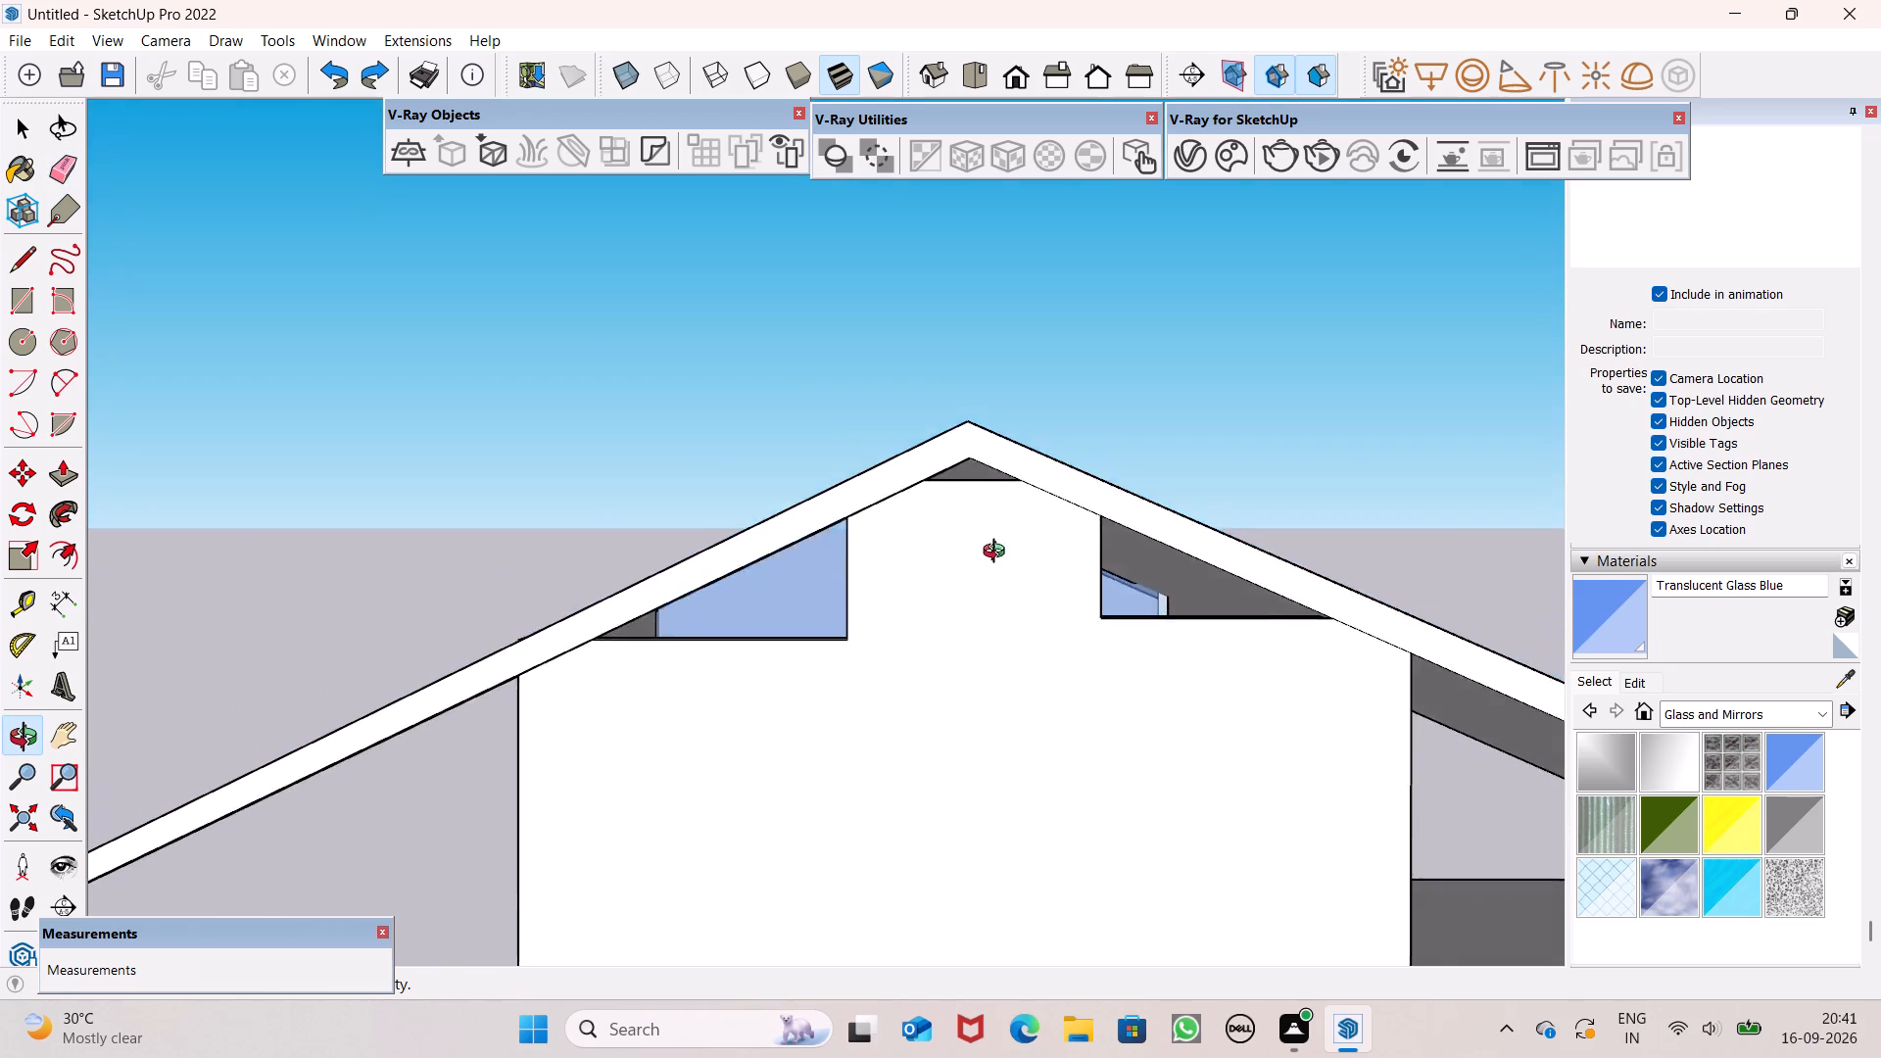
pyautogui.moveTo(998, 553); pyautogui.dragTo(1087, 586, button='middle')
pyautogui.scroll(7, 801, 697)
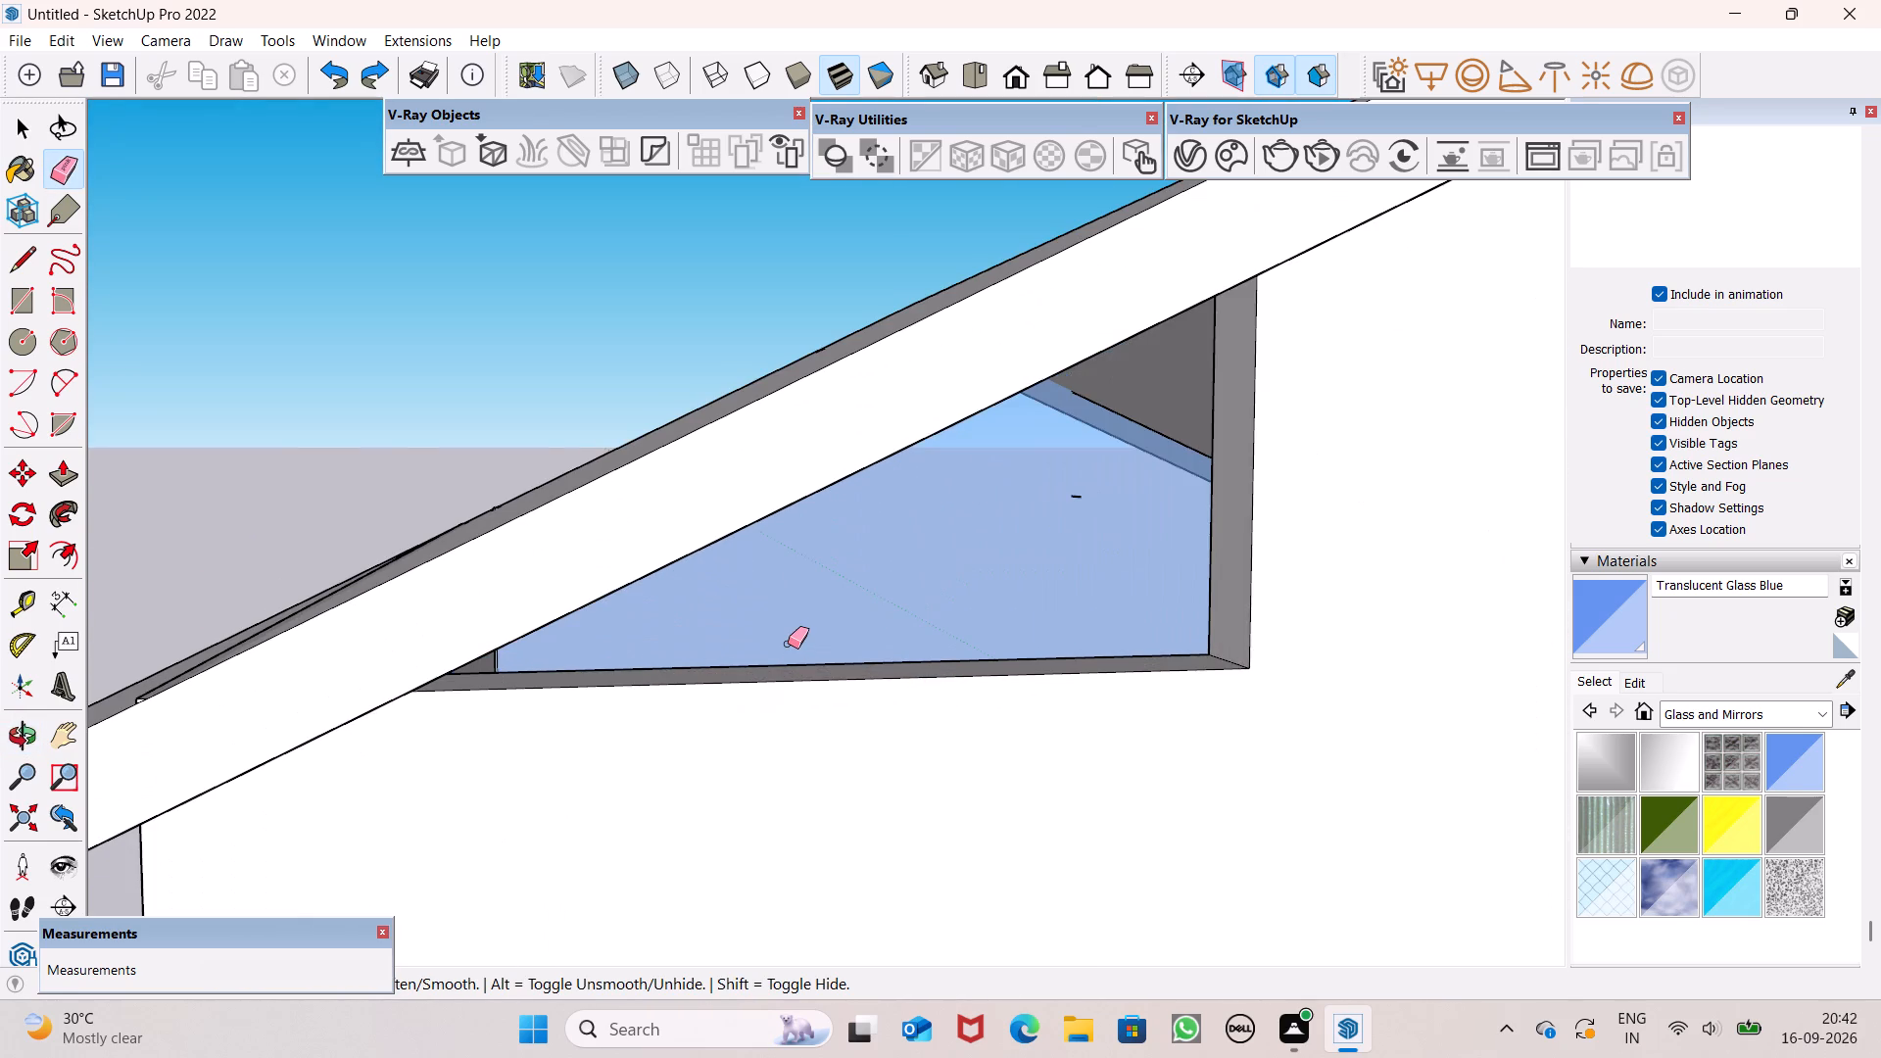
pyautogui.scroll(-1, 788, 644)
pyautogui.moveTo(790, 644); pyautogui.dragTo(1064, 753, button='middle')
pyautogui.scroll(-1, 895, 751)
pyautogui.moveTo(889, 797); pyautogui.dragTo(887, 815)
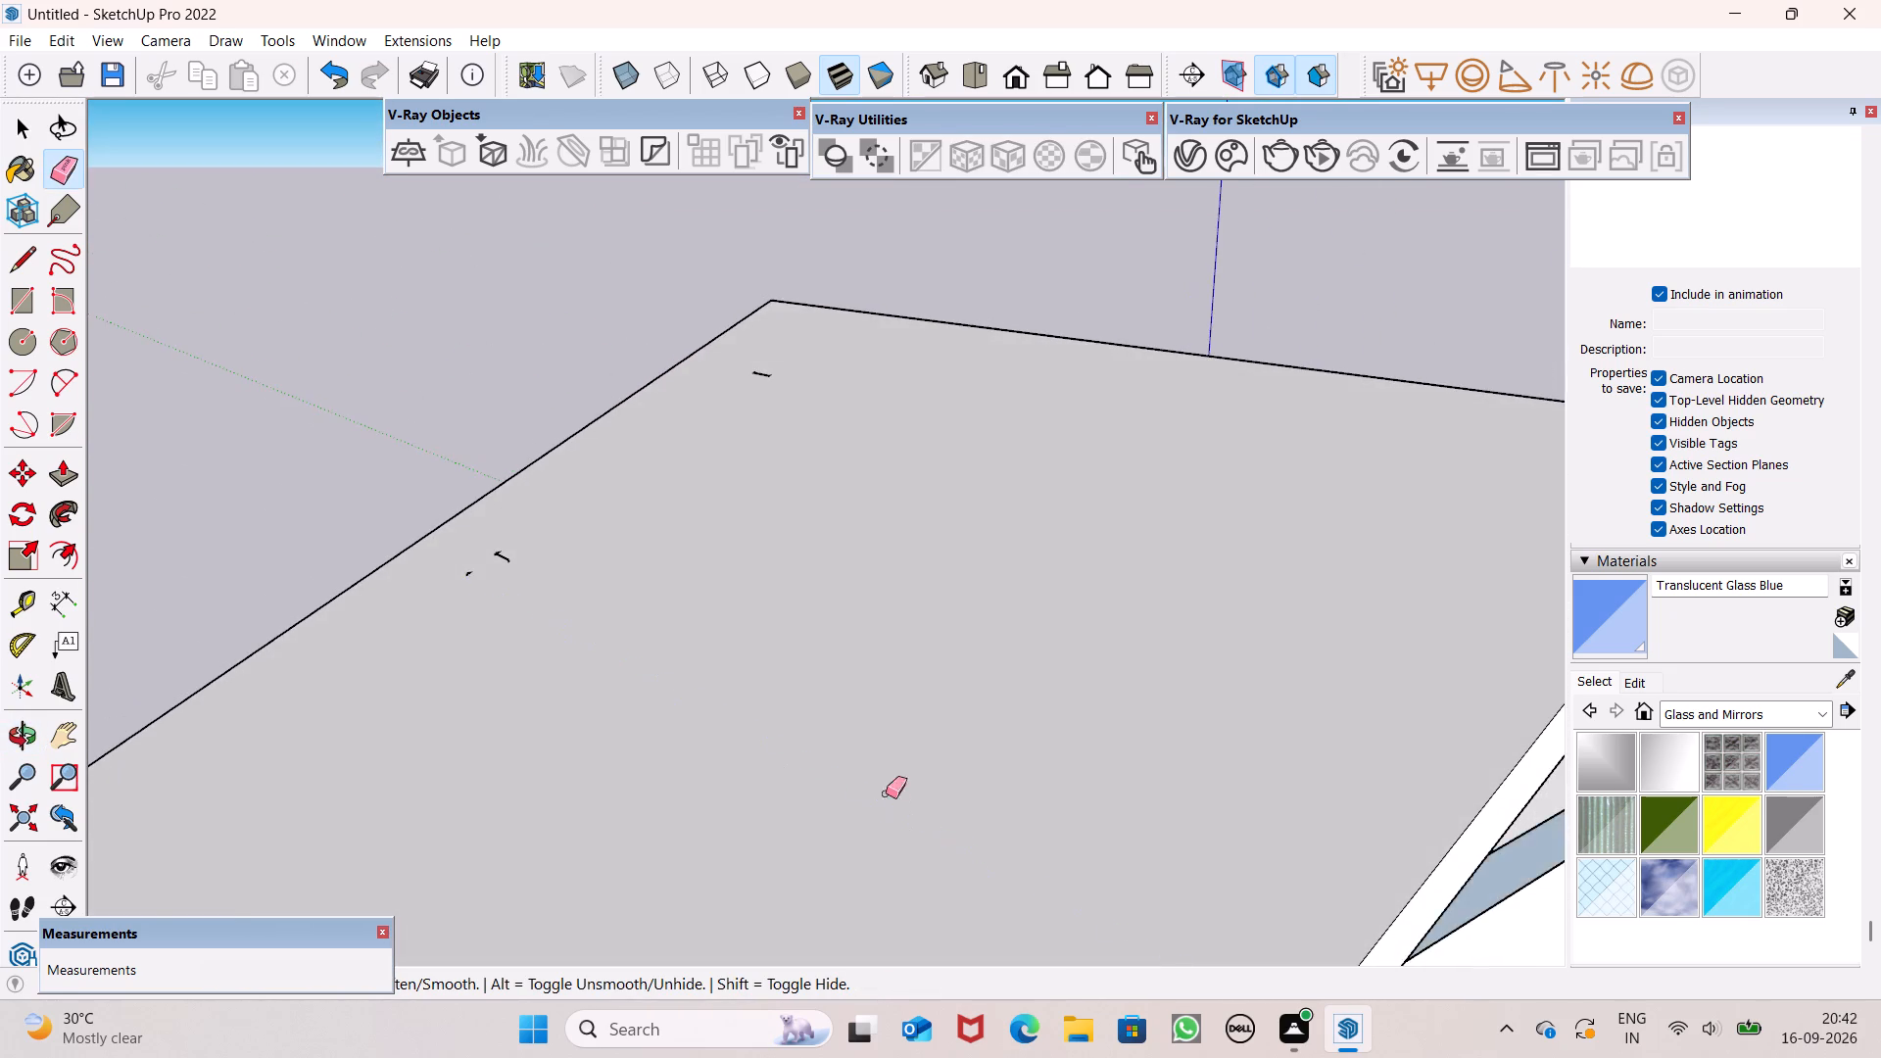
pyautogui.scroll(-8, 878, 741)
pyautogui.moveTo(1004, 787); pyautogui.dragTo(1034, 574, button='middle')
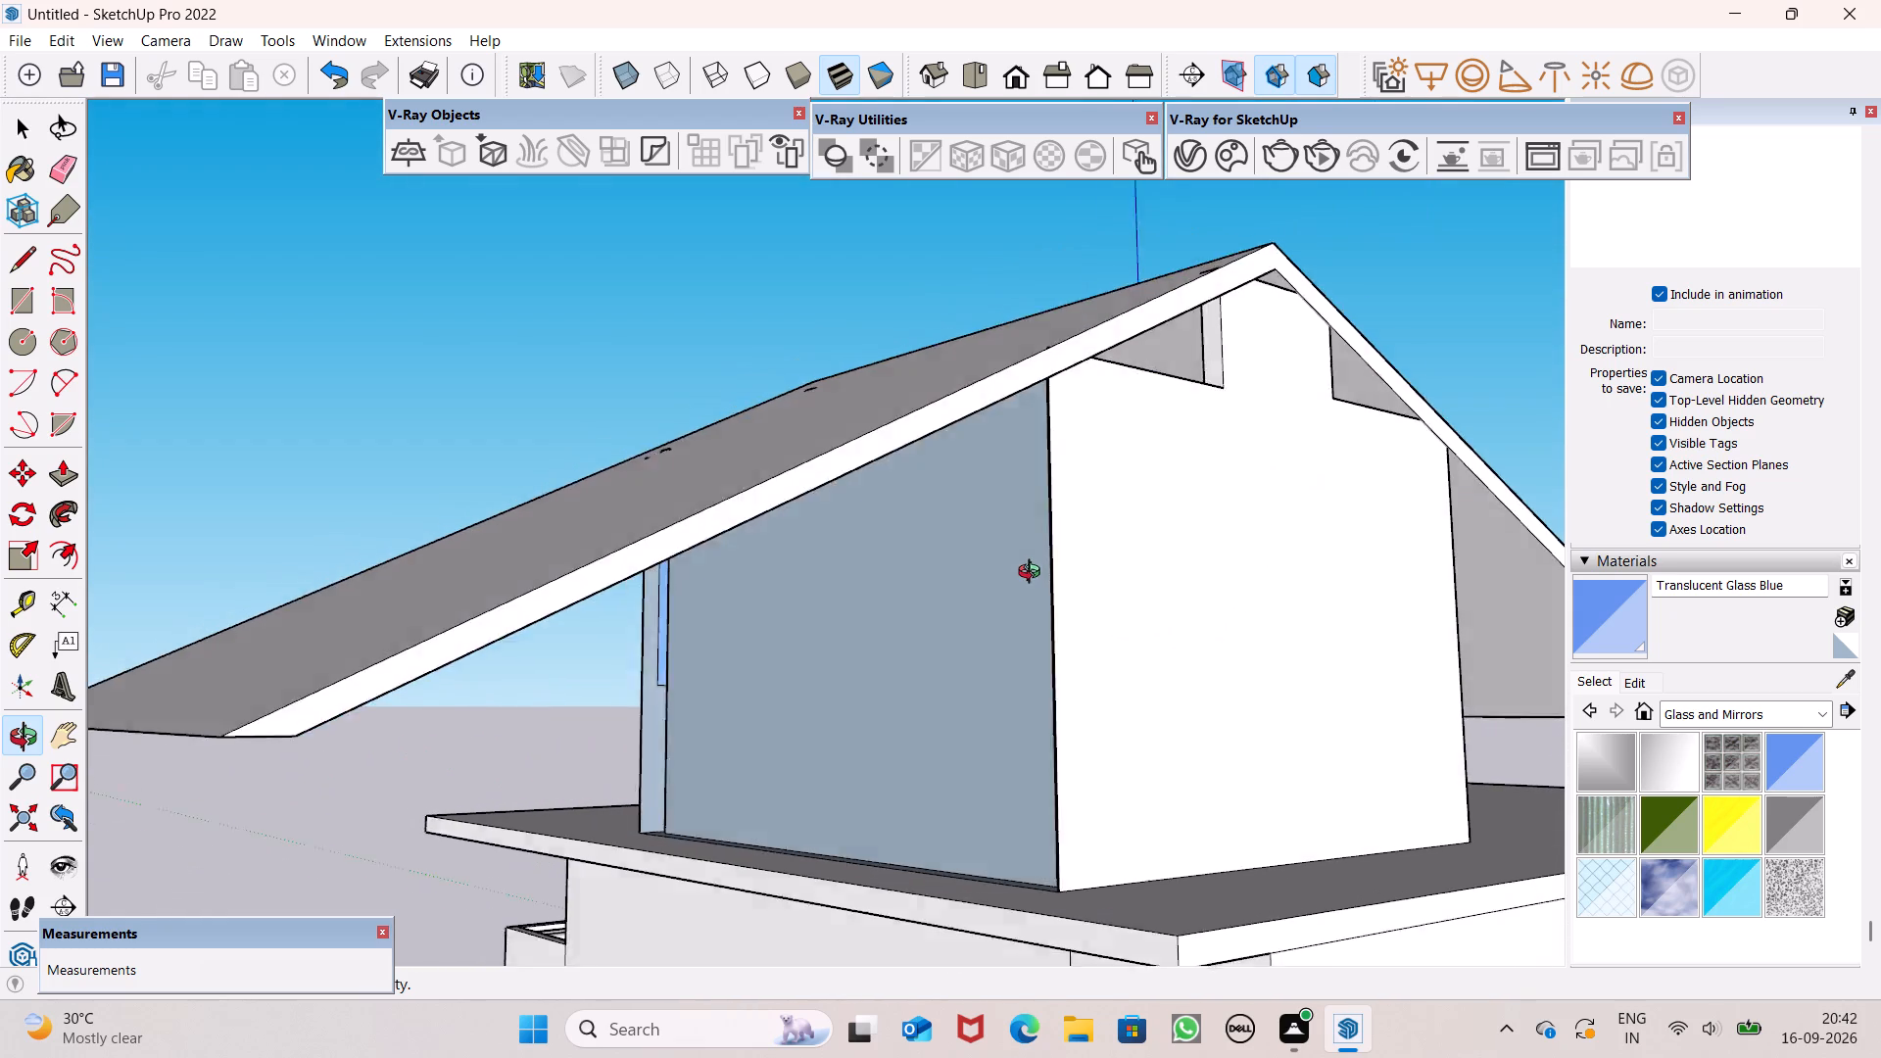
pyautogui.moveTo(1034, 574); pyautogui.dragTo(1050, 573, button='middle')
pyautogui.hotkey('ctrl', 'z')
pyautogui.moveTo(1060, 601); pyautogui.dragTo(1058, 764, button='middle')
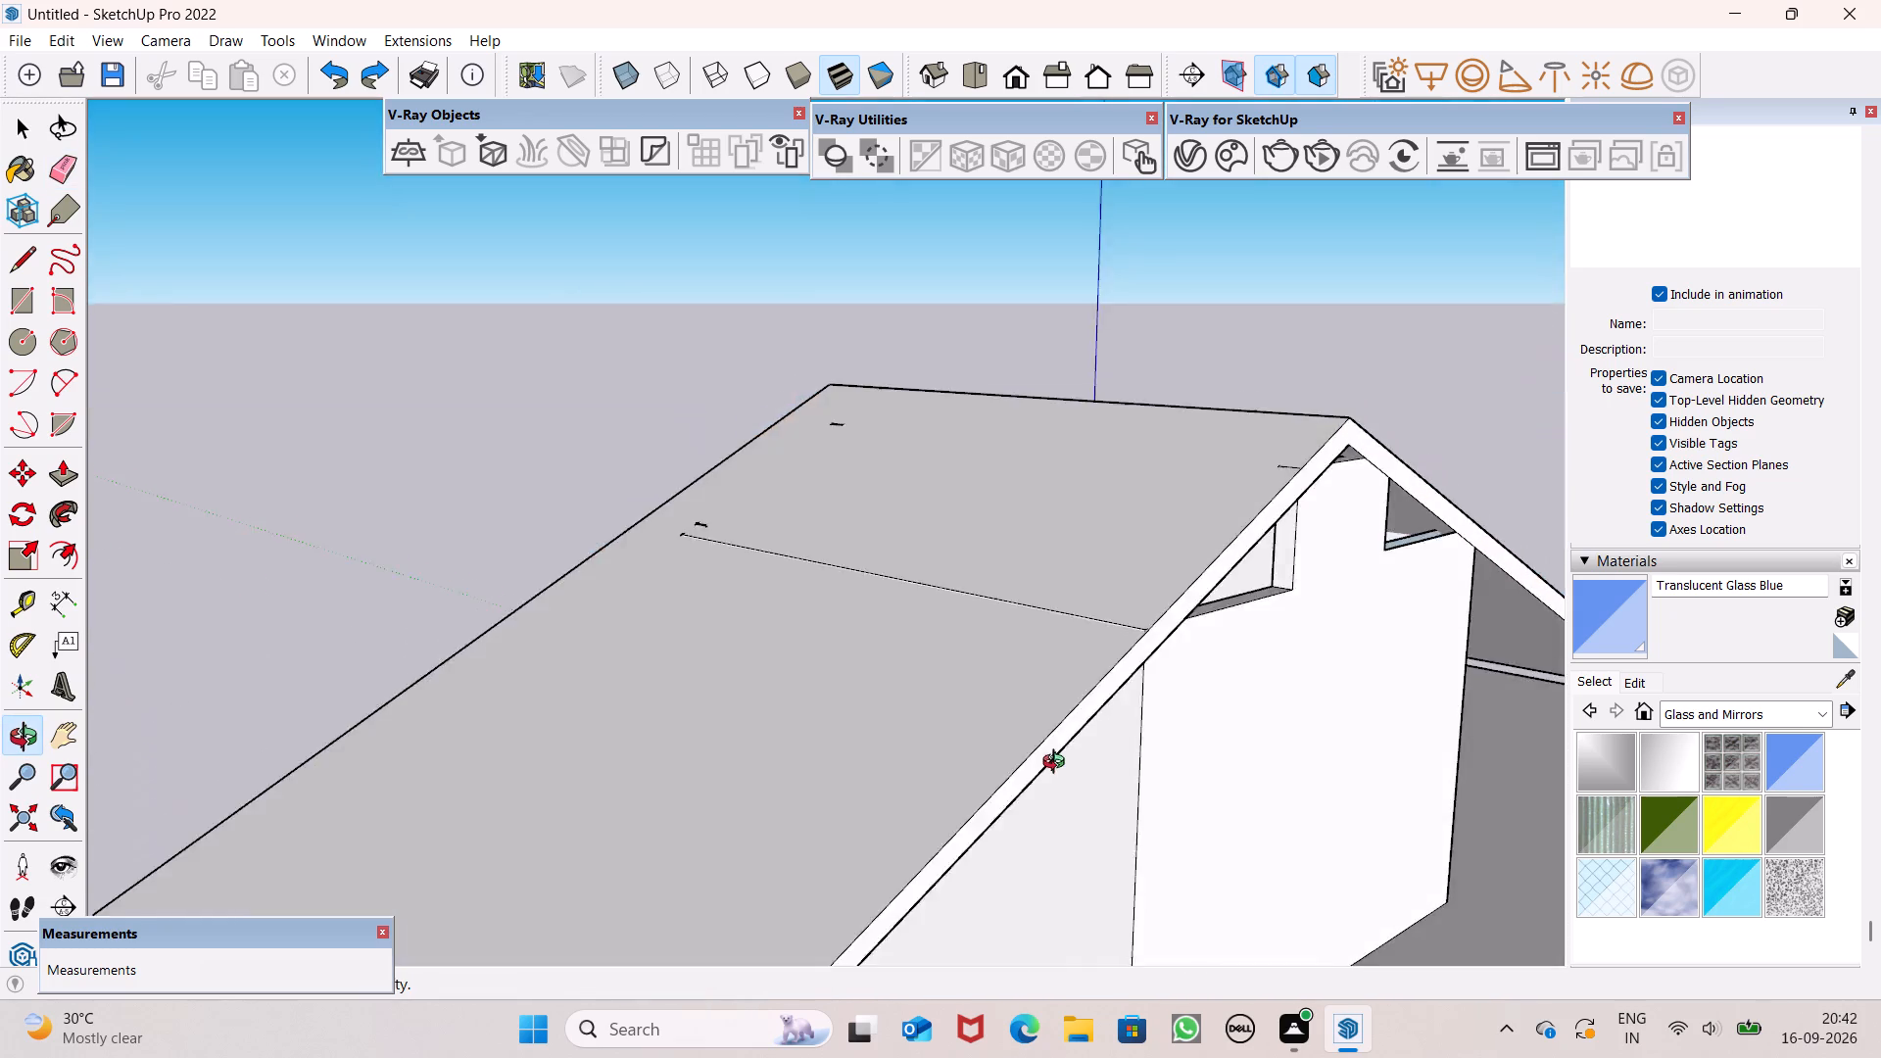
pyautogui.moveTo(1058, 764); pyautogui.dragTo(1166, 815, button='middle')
# Push/Pull the rear wall face beneath the gable by about 1/2".
pyautogui.press('space')
pyautogui.scroll(1, 1160, 750)
pyautogui.moveTo(1160, 750); pyautogui.dragTo(752, 765, button='middle')
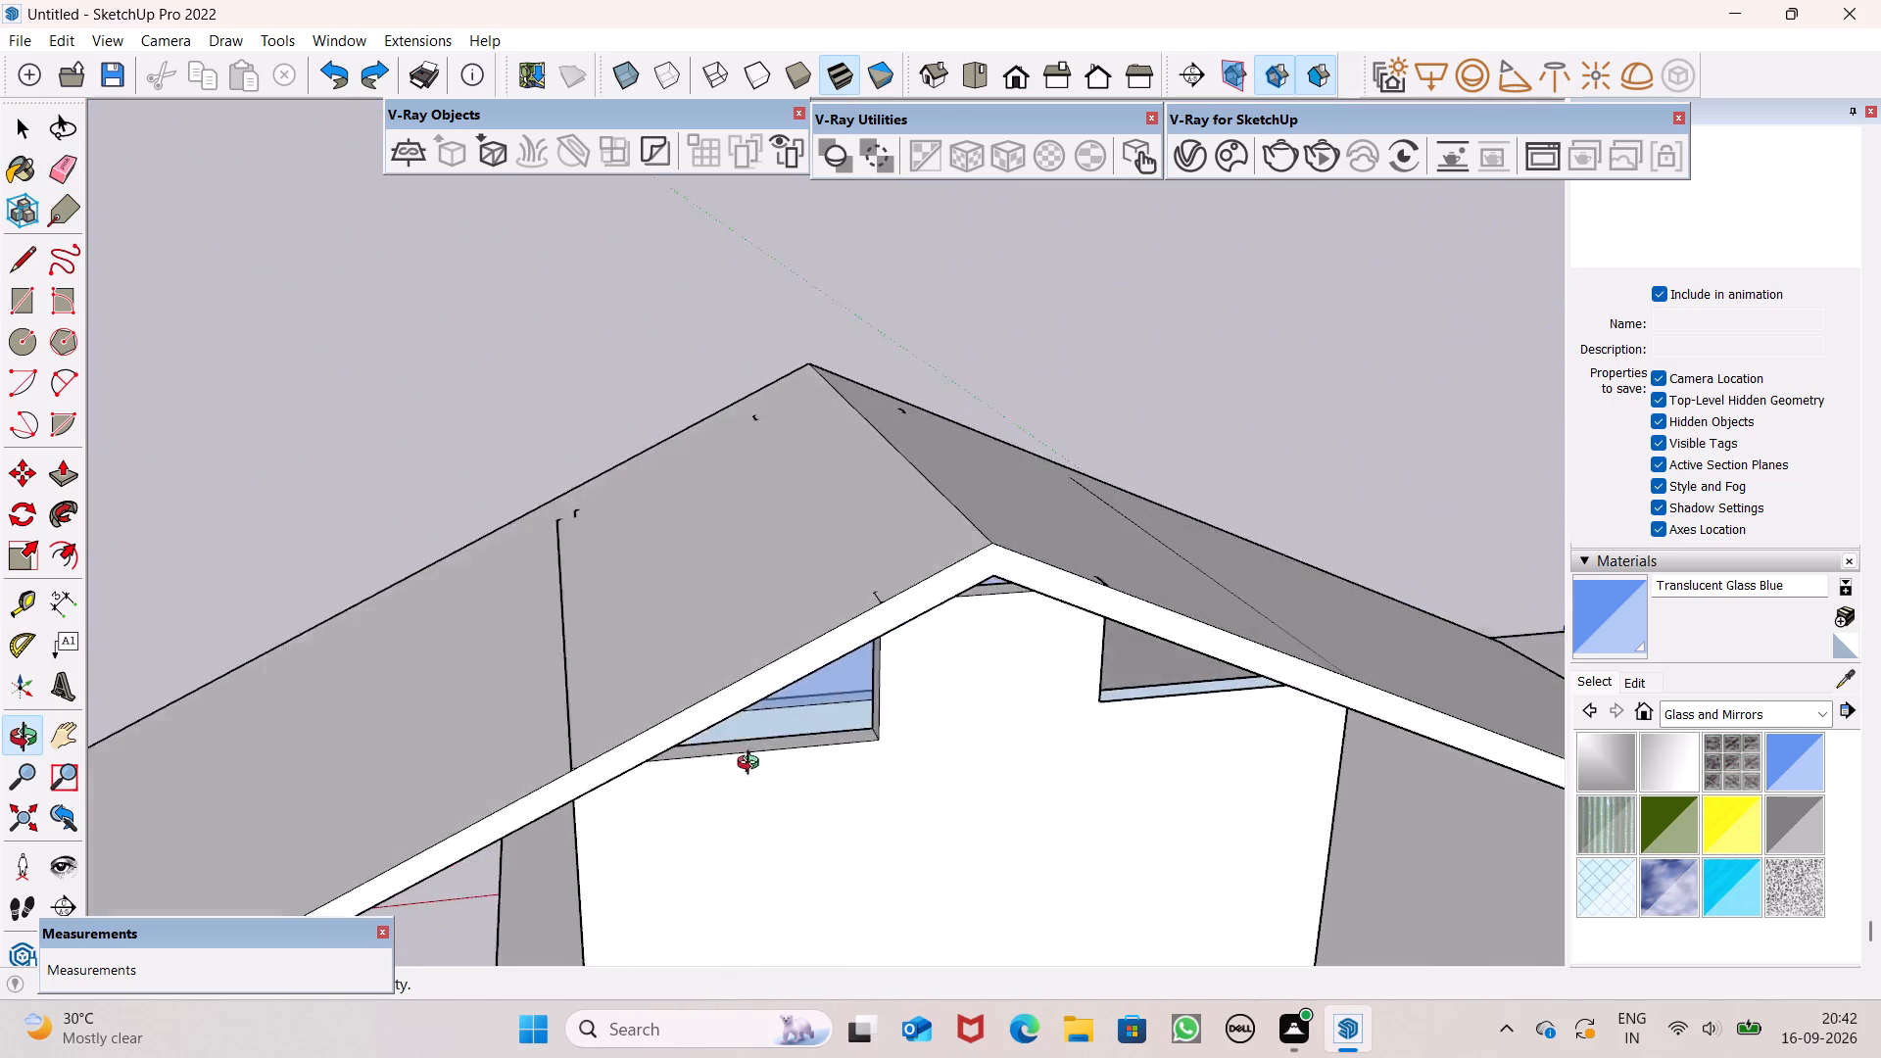
pyautogui.moveTo(752, 765); pyautogui.dragTo(635, 678, button='middle')
pyautogui.click(54, 478)
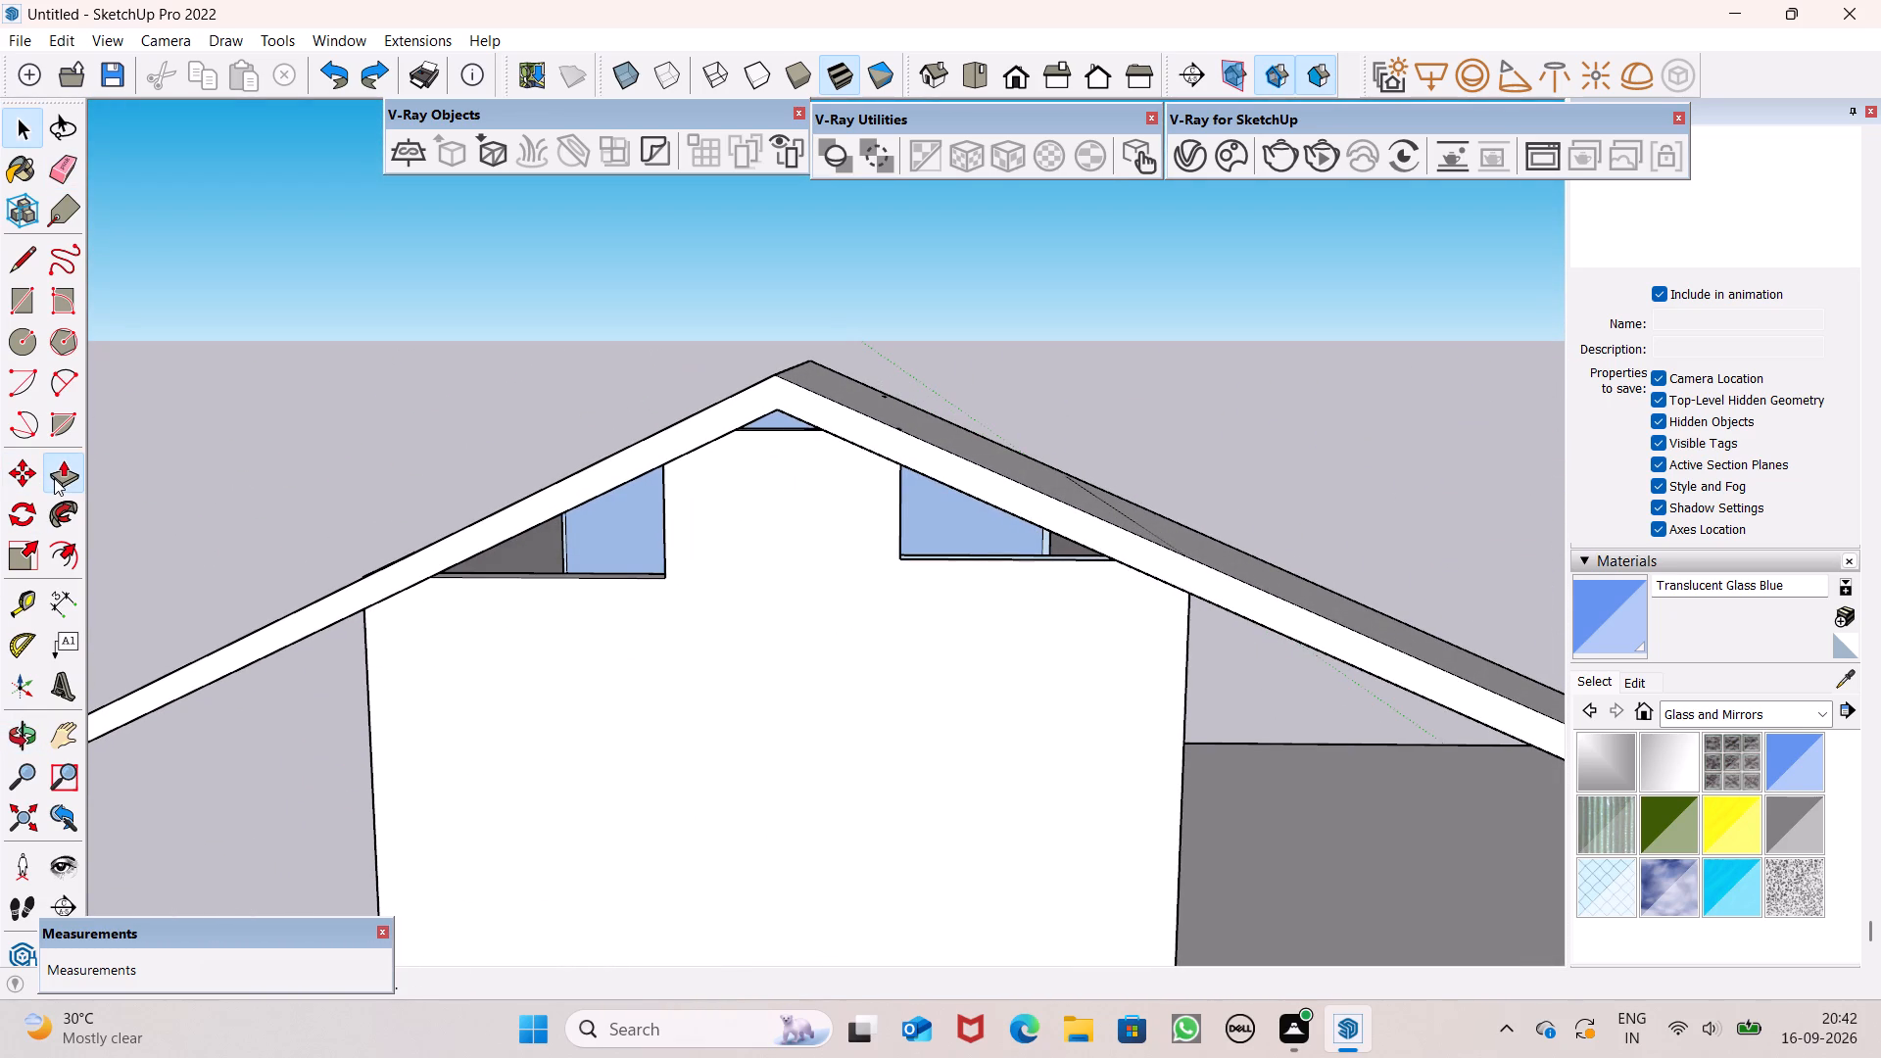
pyautogui.scroll(7, 380, 543)
pyautogui.scroll(1, 605, 679)
pyautogui.scroll(-8, 608, 671)
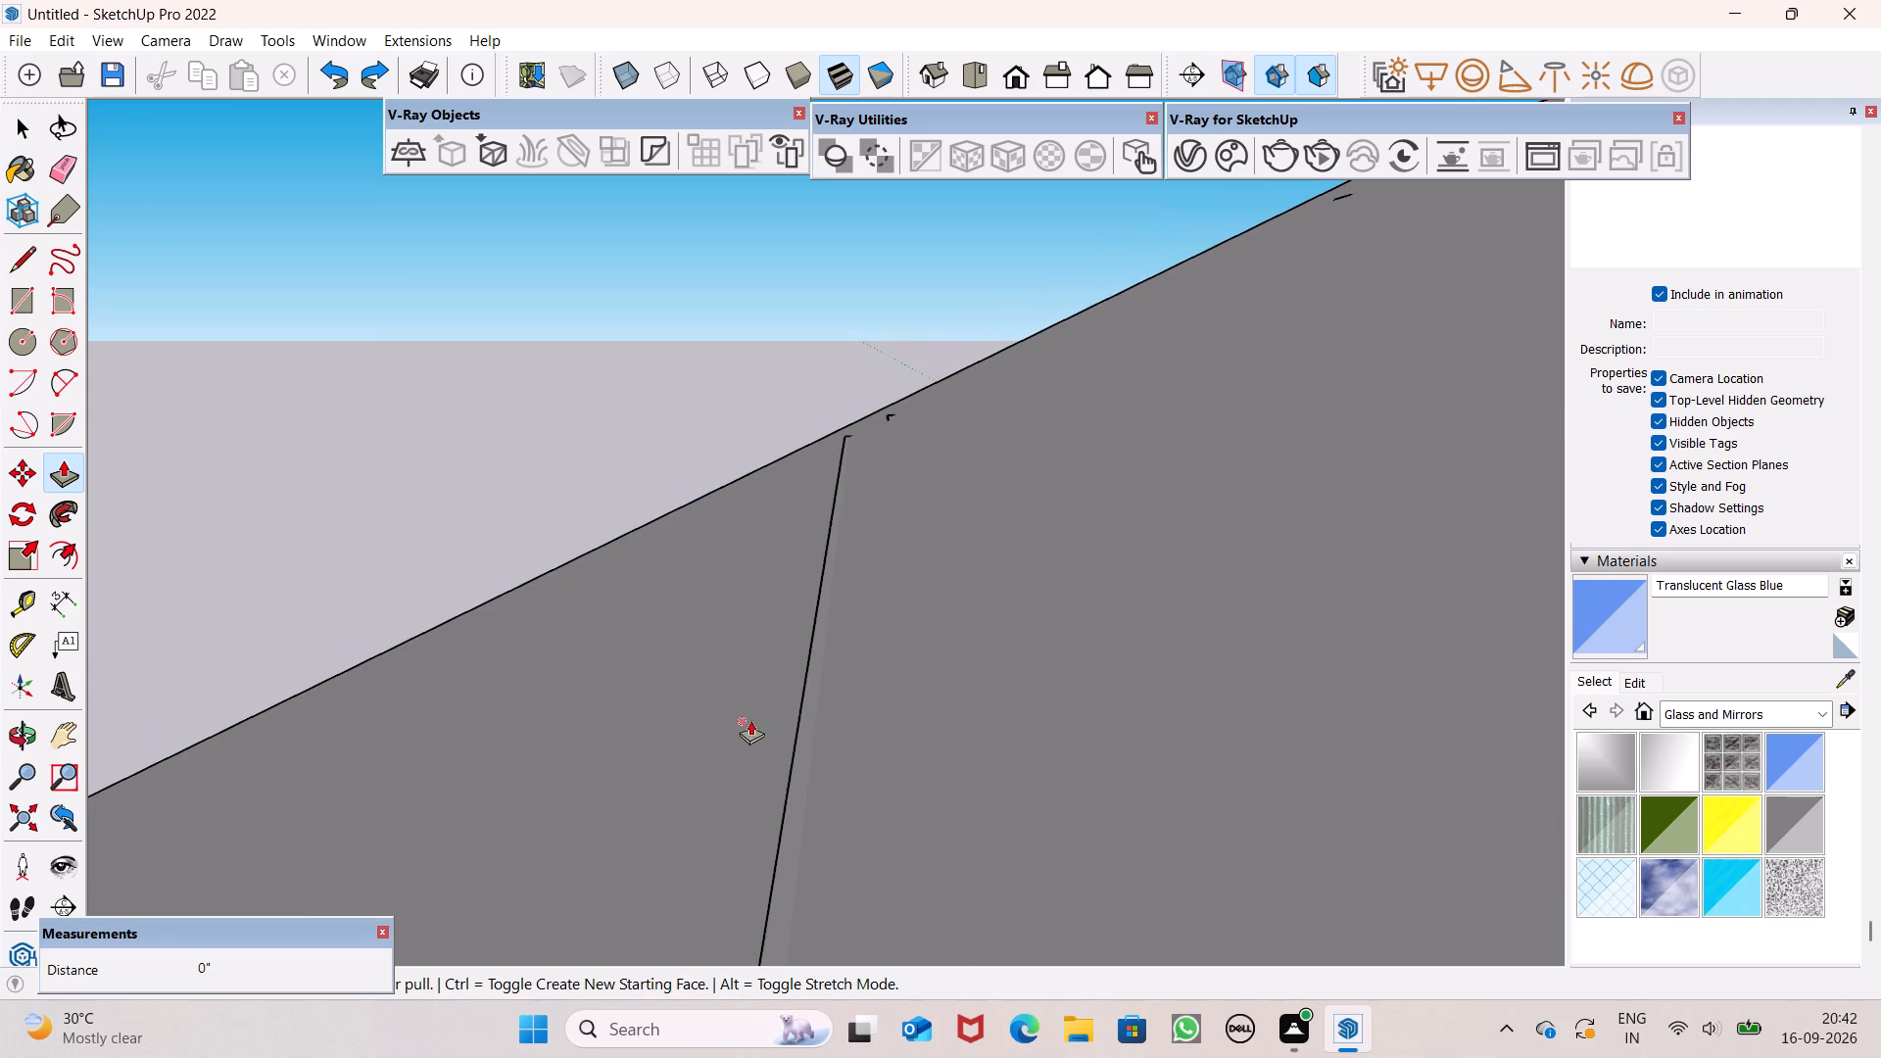
pyautogui.scroll(-1, 763, 711)
pyautogui.moveTo(798, 739); pyautogui.dragTo(798, 751)
pyautogui.scroll(-4, 785, 581)
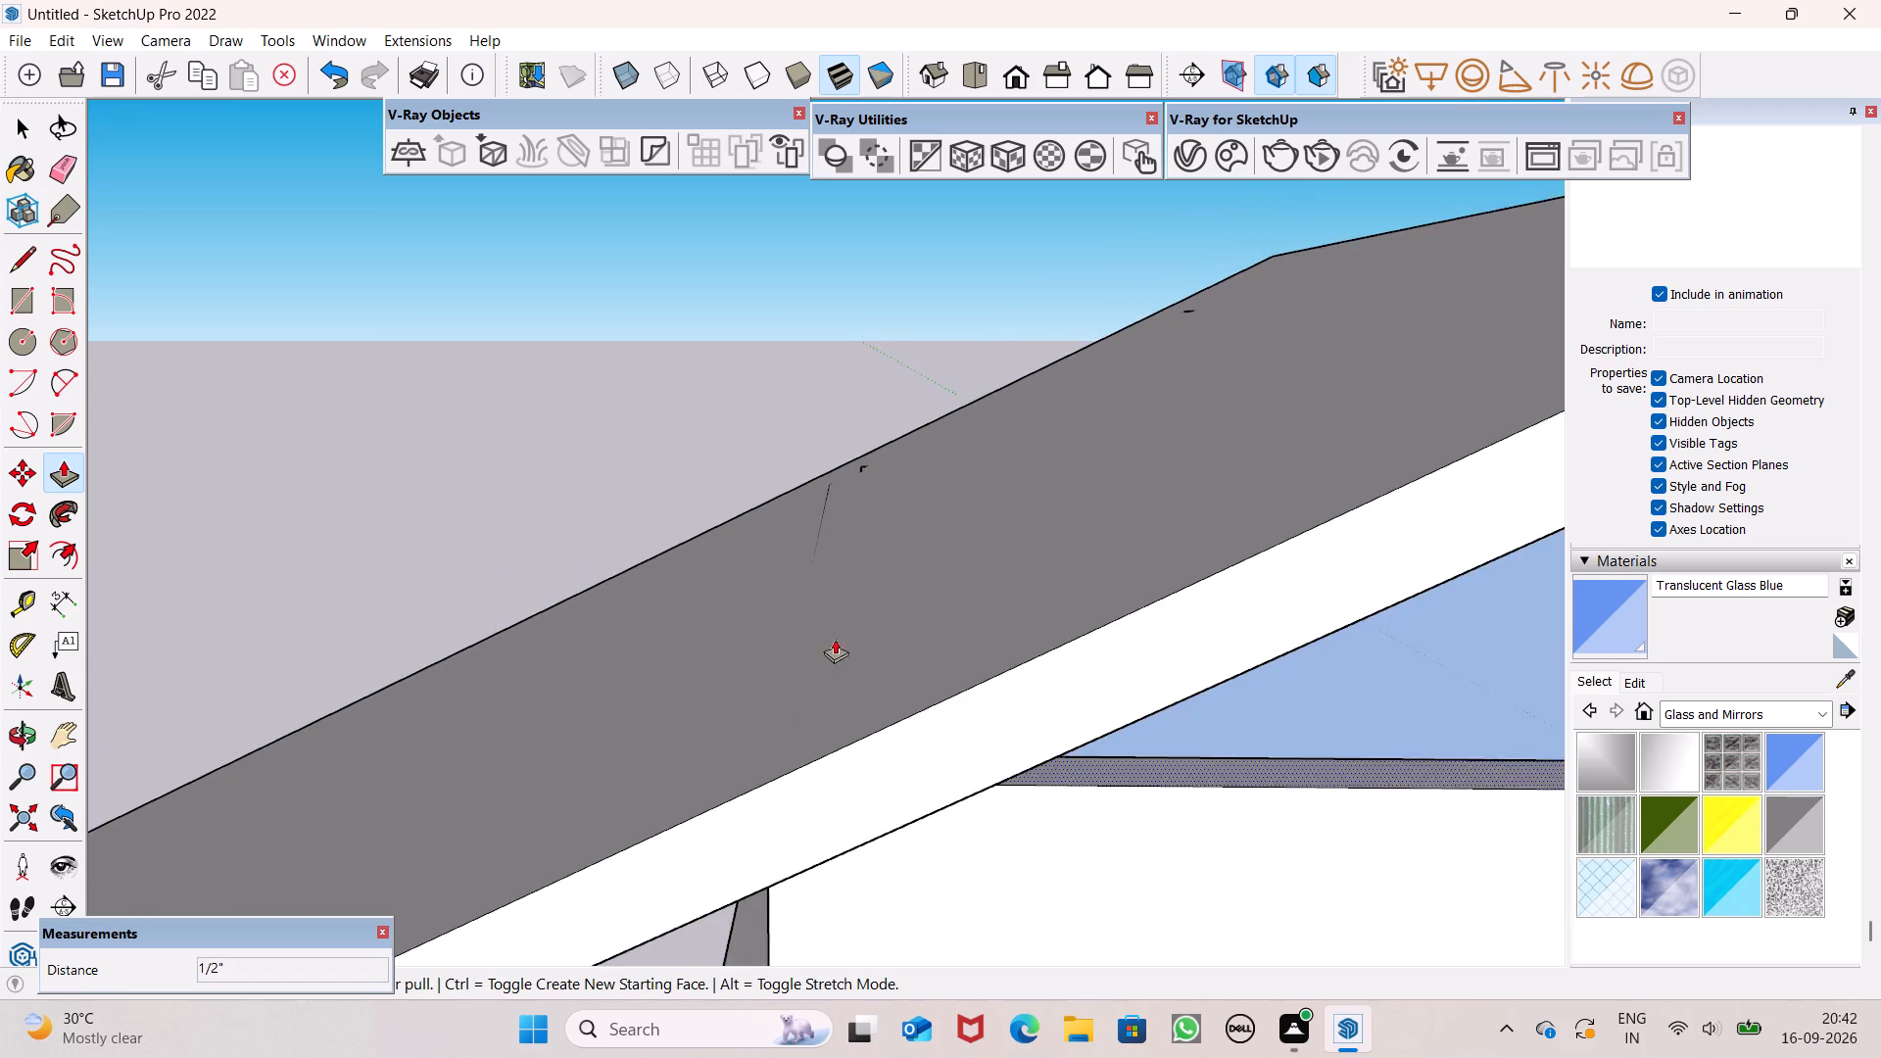
pyautogui.scroll(-3, 835, 639)
pyautogui.moveTo(955, 792); pyautogui.dragTo(787, 579, button='middle')
pyautogui.scroll(-14, 830, 656)
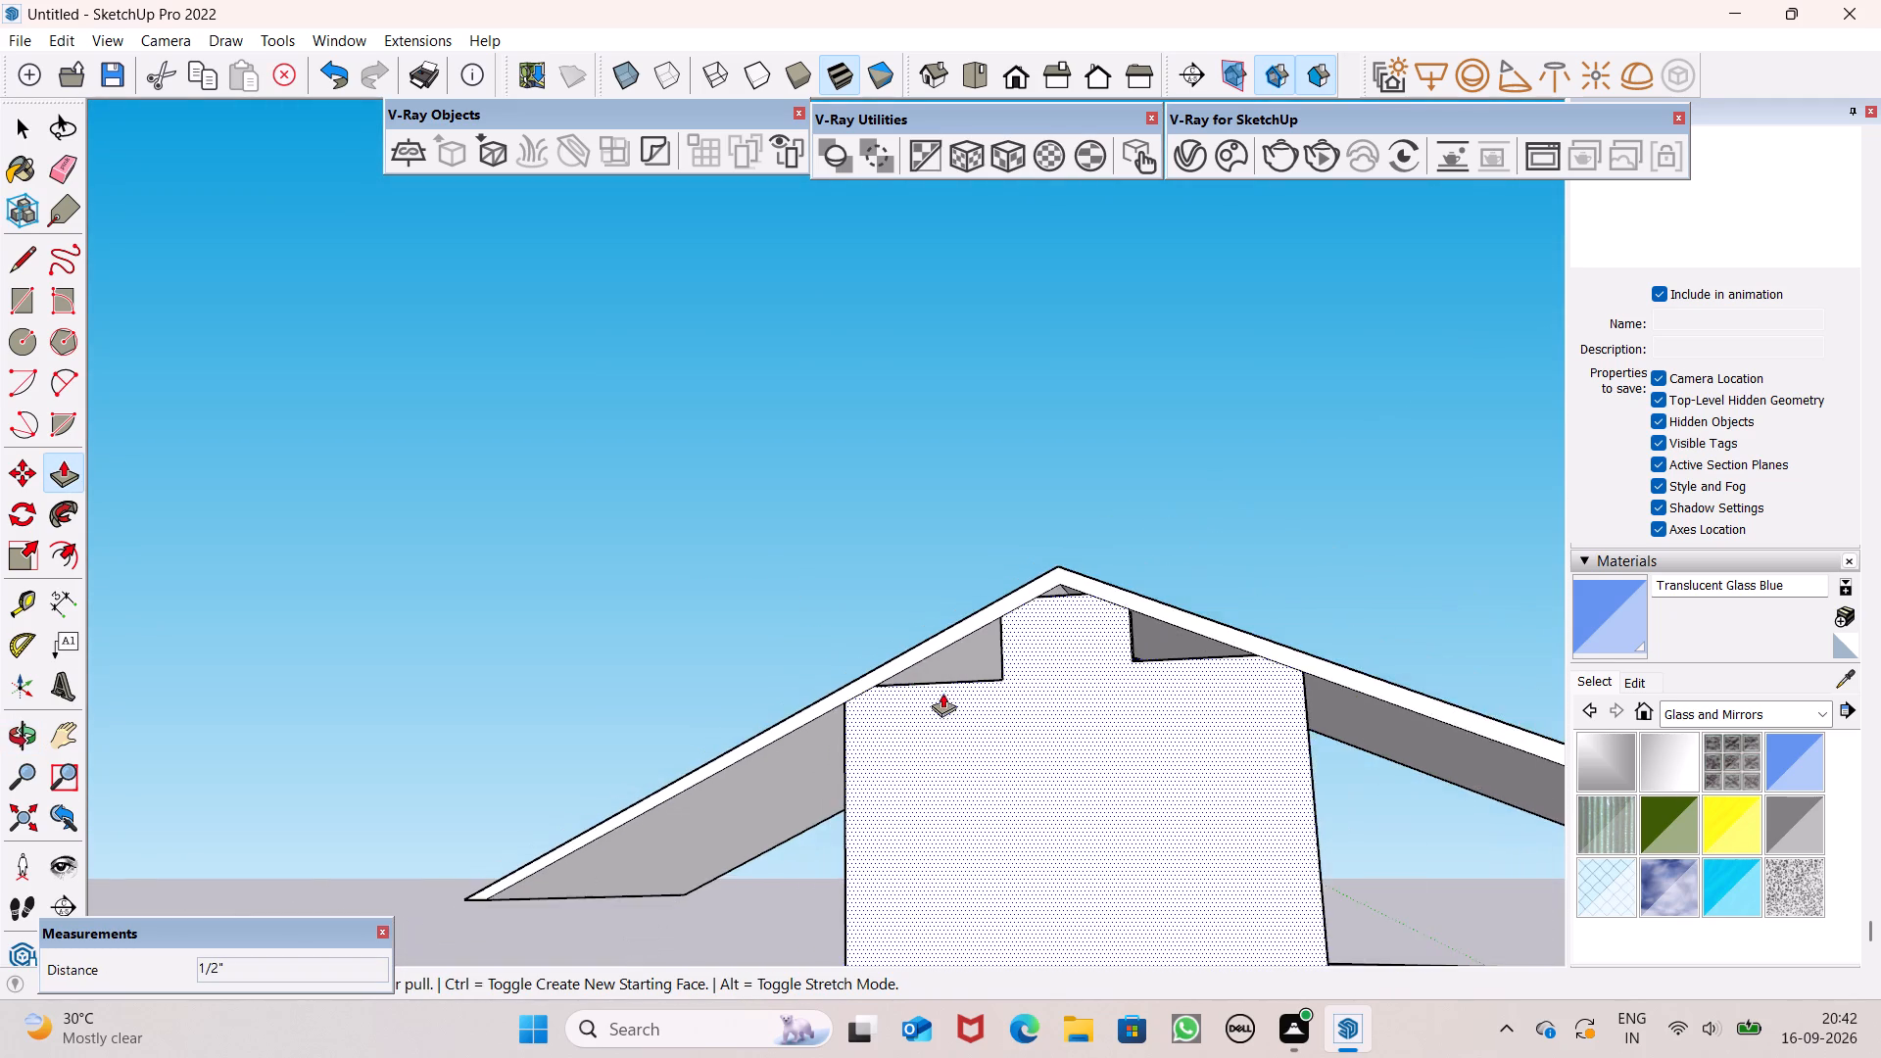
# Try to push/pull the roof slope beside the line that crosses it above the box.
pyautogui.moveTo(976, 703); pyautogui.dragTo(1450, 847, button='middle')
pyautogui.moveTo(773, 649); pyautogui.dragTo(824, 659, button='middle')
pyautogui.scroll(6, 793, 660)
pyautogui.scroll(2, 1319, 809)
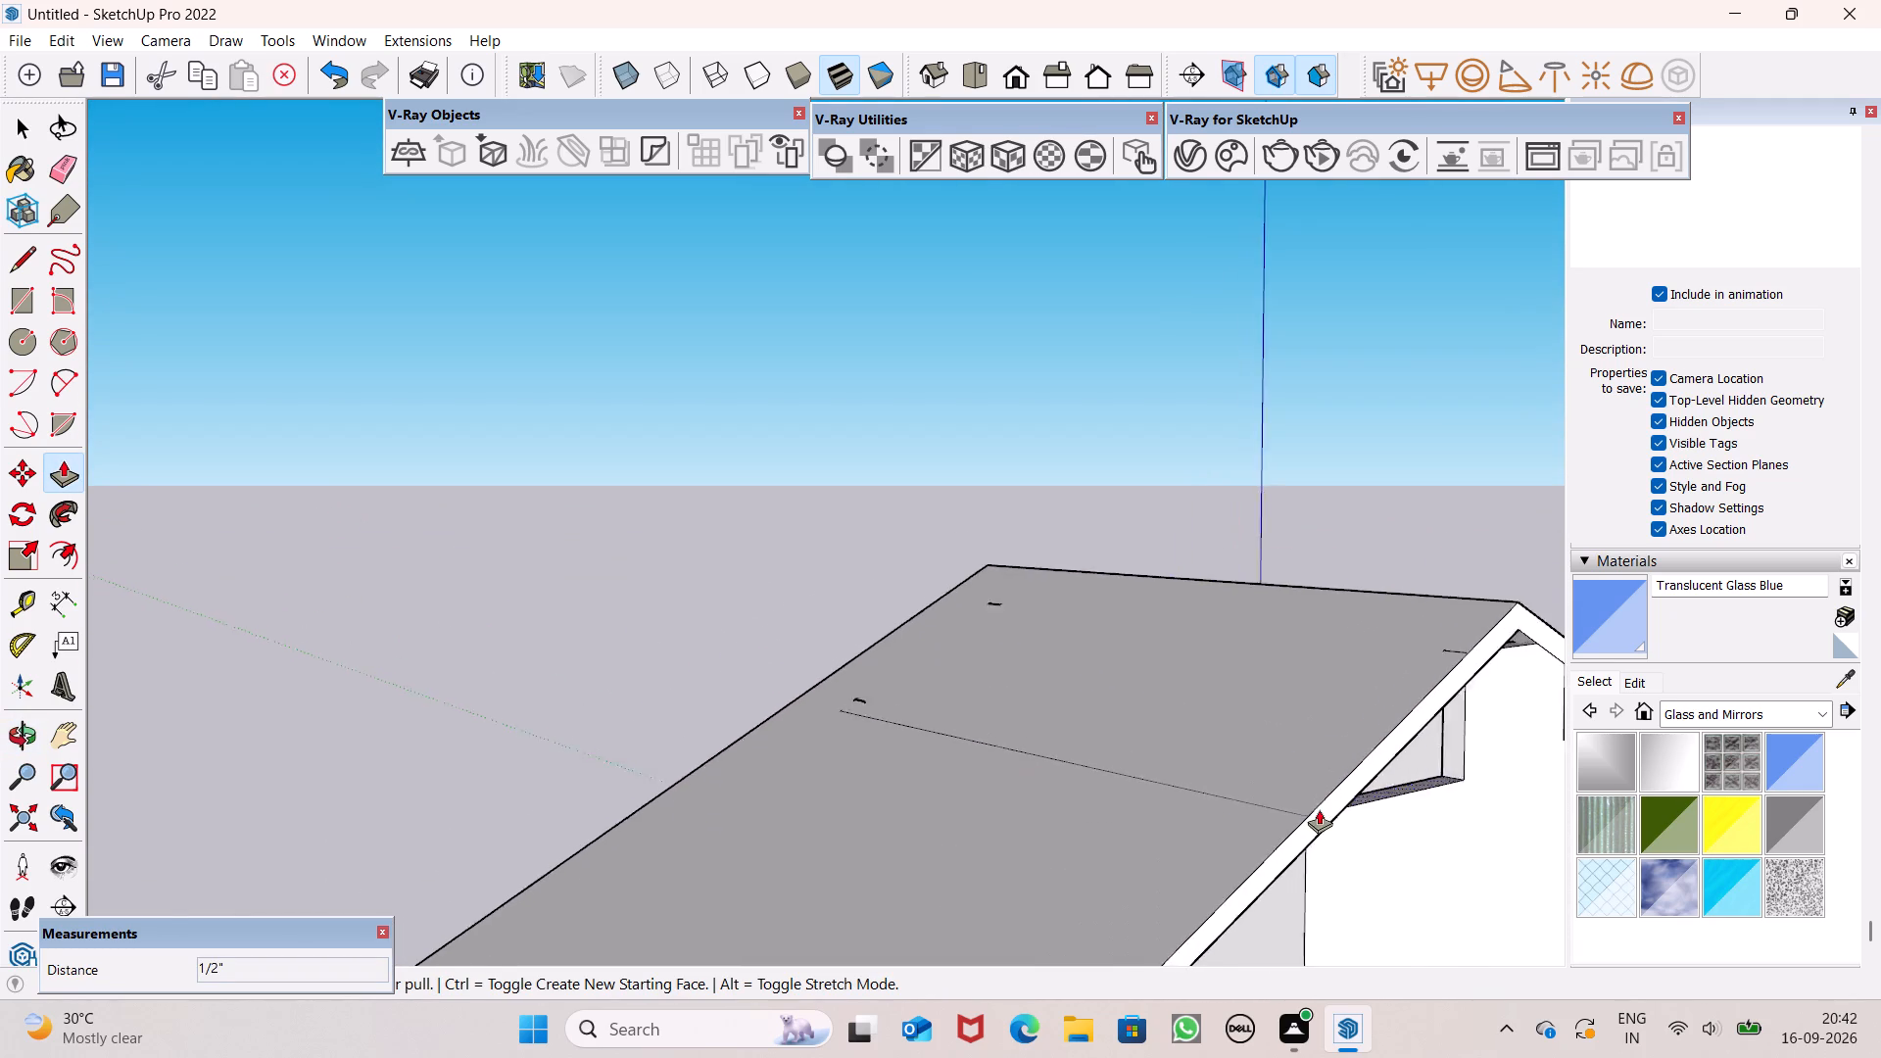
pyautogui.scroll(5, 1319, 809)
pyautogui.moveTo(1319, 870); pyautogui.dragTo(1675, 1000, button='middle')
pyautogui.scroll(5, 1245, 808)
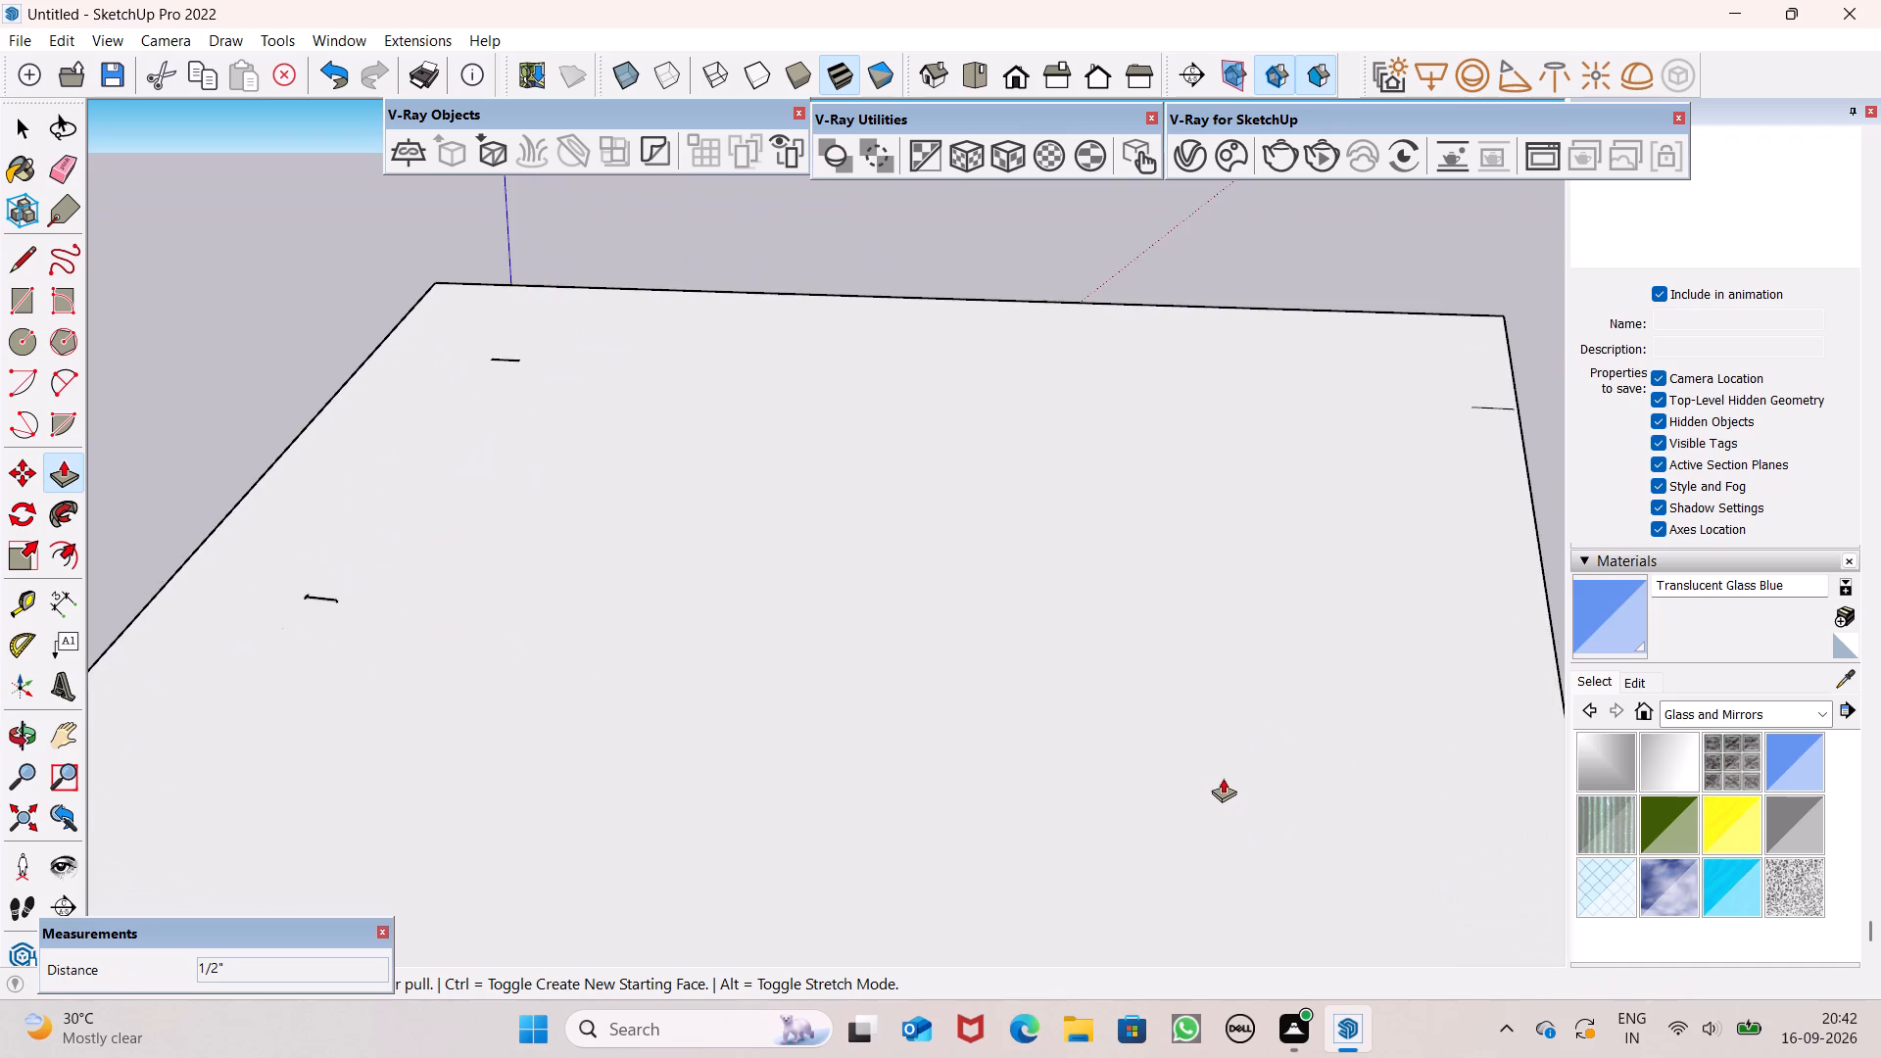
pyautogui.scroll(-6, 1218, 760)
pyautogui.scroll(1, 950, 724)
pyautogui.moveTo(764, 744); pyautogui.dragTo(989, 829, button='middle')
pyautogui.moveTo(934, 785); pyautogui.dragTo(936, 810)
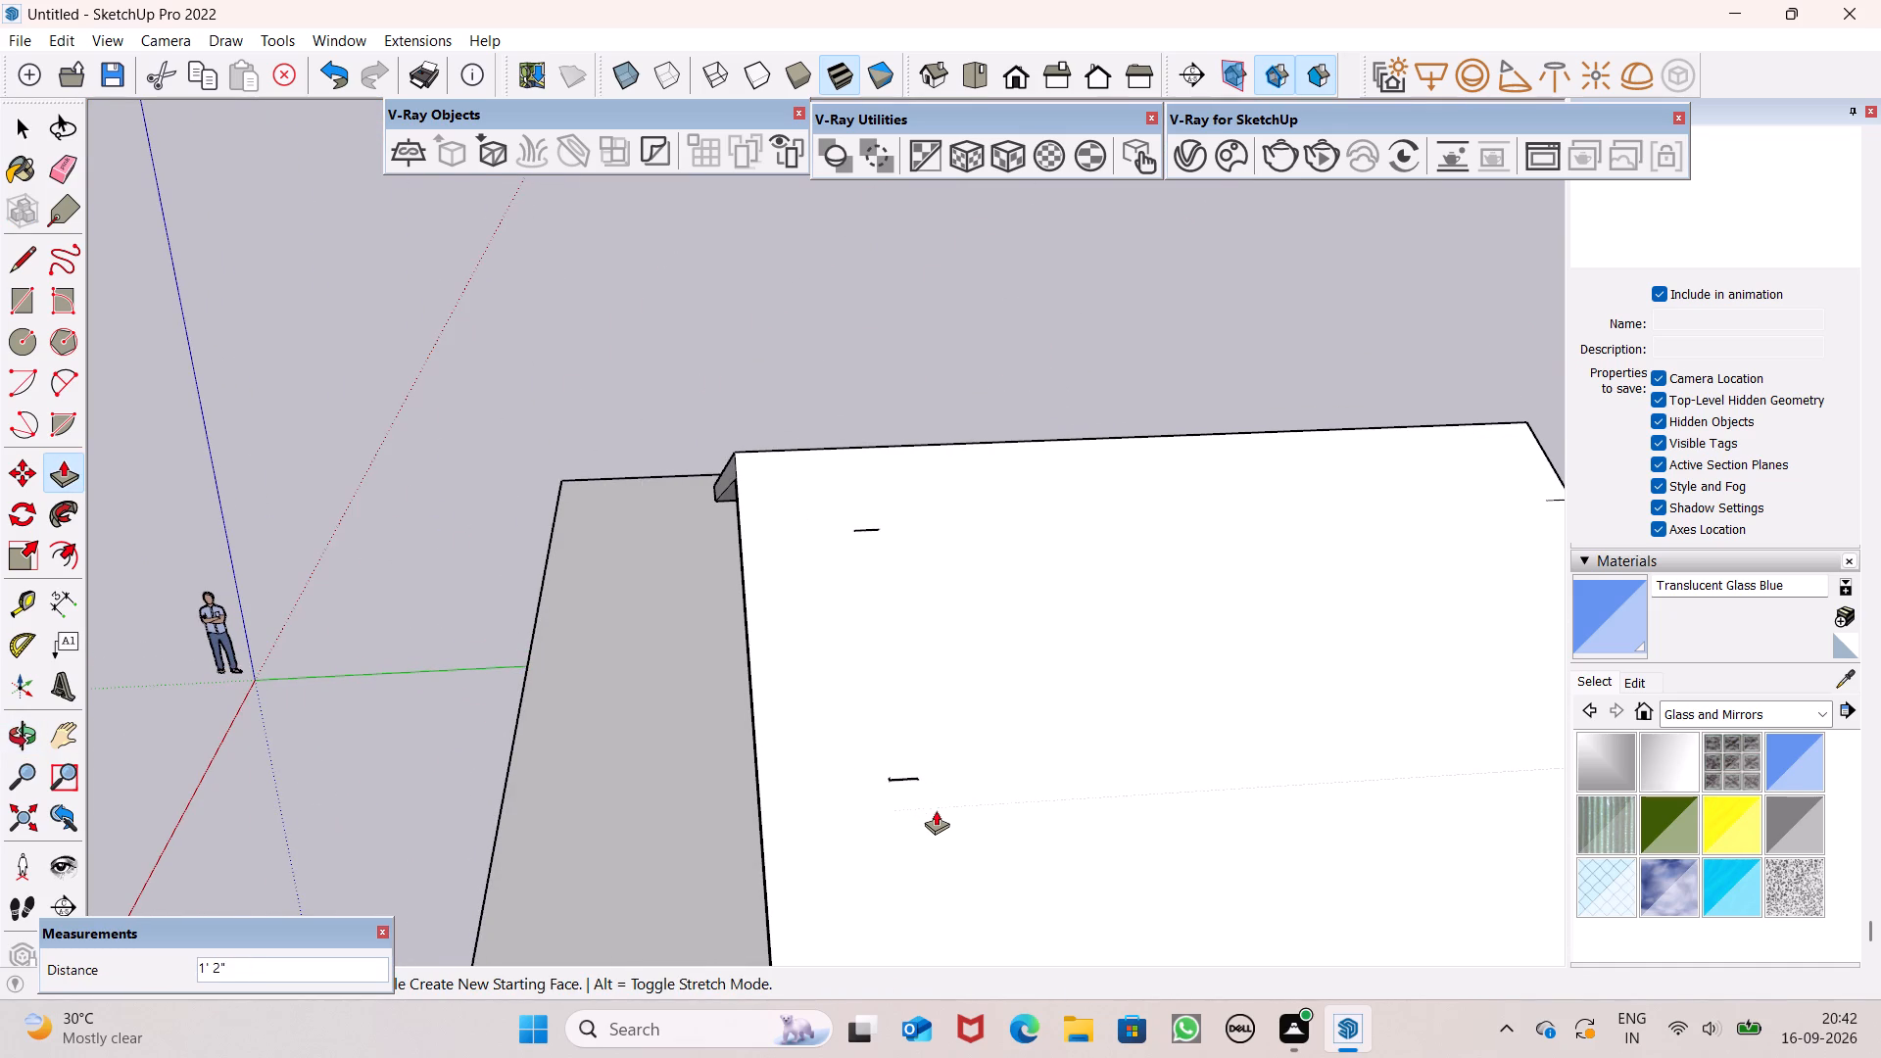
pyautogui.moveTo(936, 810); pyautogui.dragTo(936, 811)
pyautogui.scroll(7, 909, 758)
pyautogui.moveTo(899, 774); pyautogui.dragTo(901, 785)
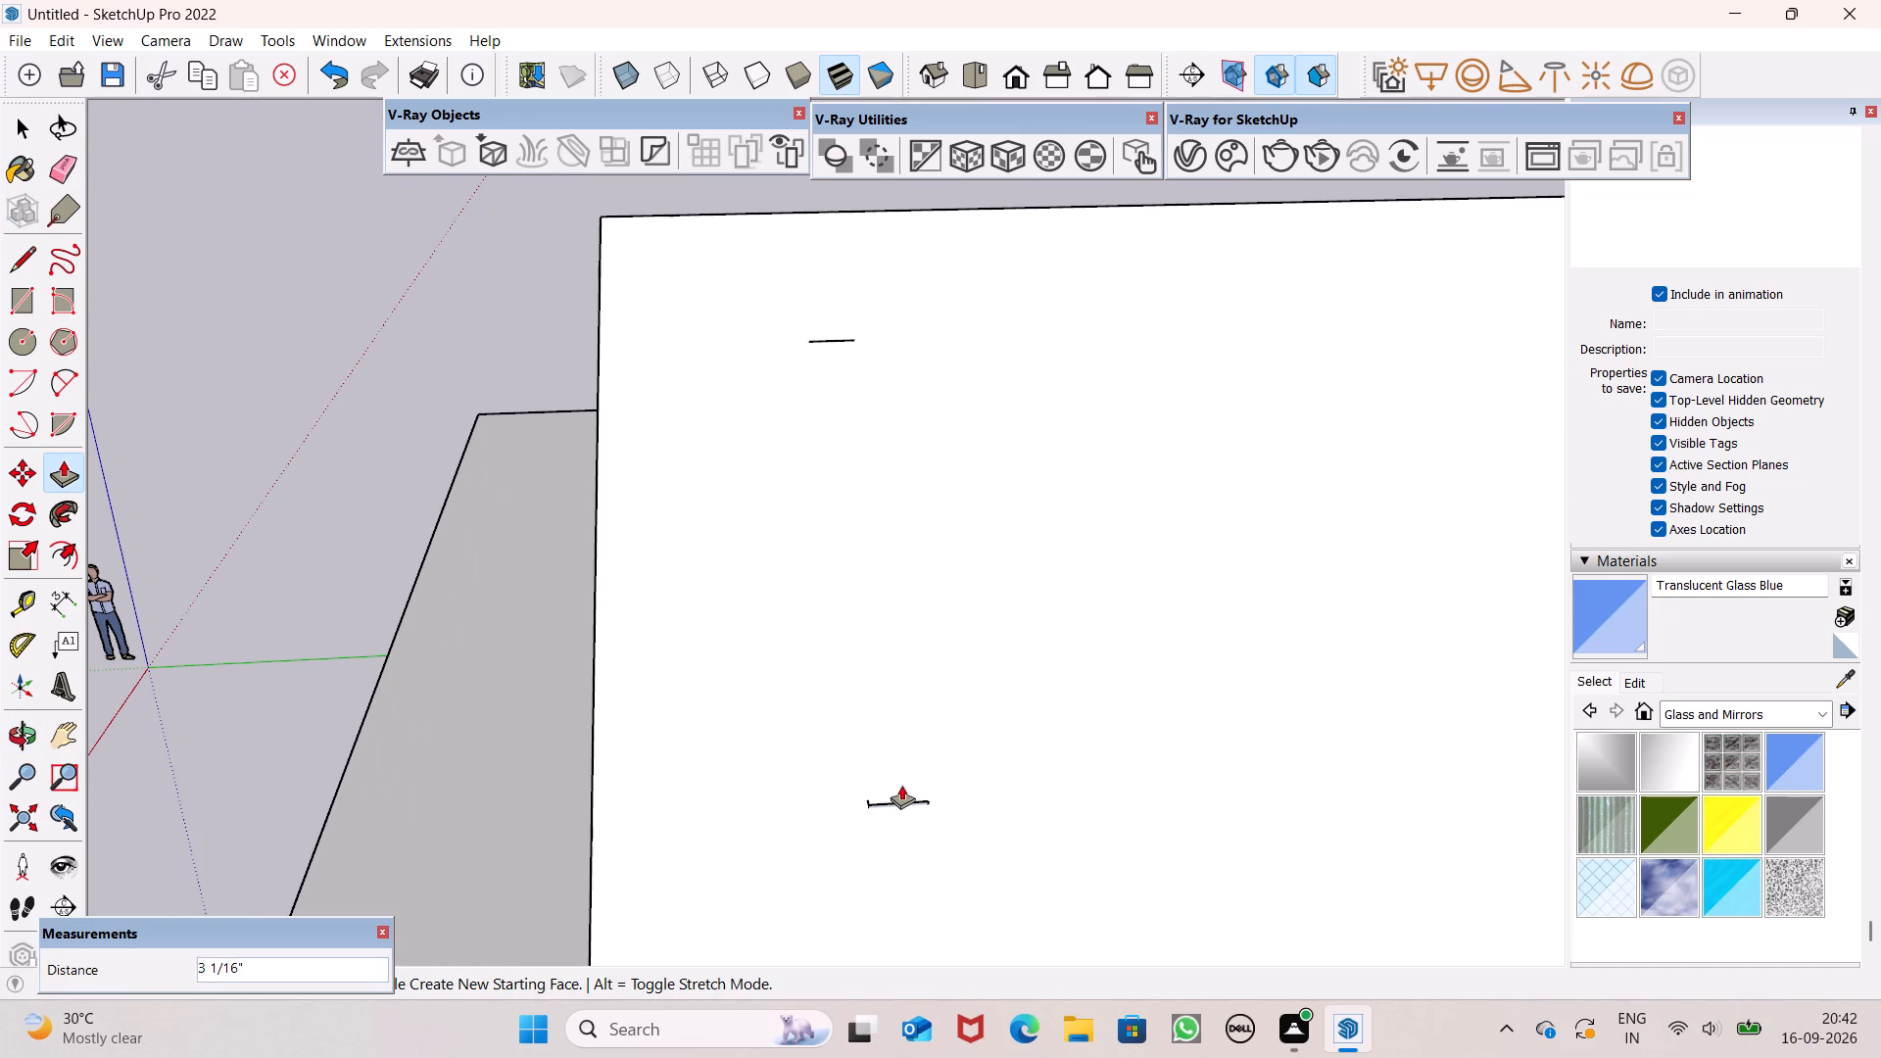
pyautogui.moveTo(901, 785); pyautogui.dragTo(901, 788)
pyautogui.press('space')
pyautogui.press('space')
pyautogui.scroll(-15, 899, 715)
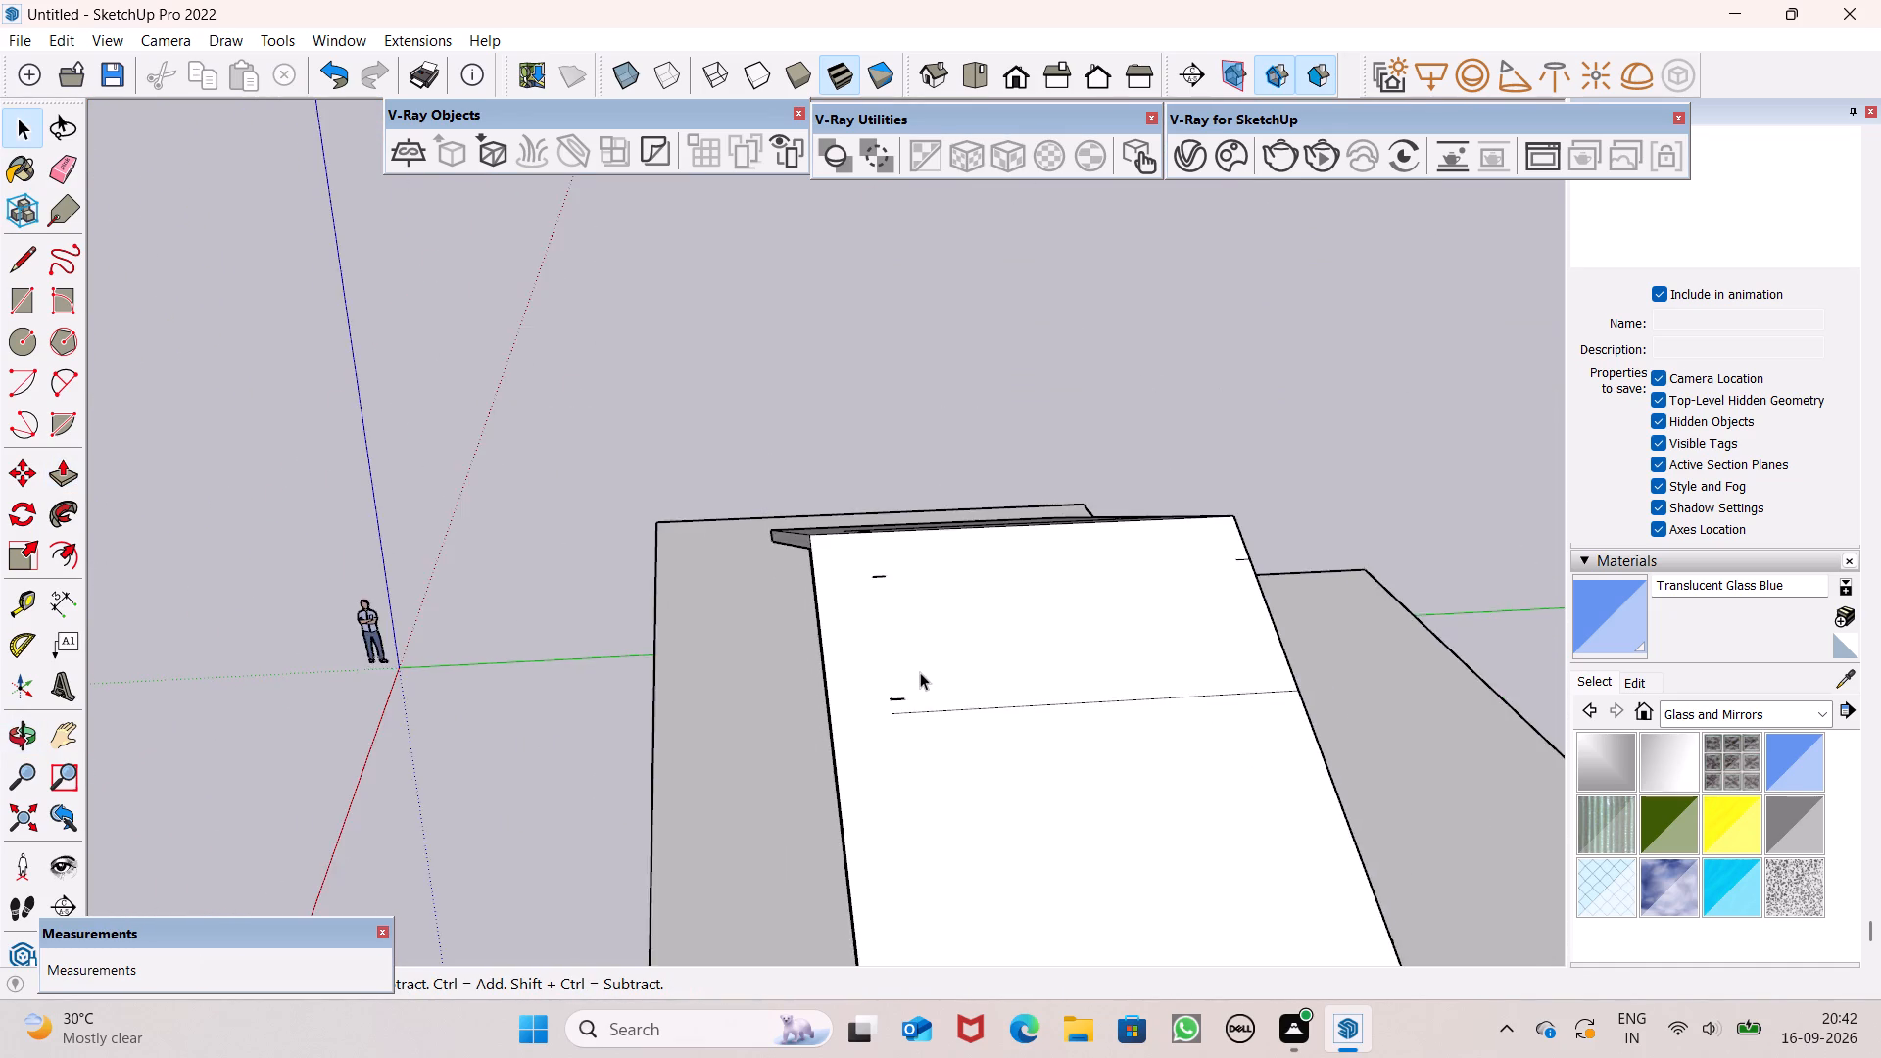
# Draw a line about 17' long across the roof slope from rear to front edge, parallel to the existing line and nearer the eave.
pyautogui.scroll(-5, 920, 670)
pyautogui.moveTo(991, 726); pyautogui.dragTo(1489, 578, button='middle')
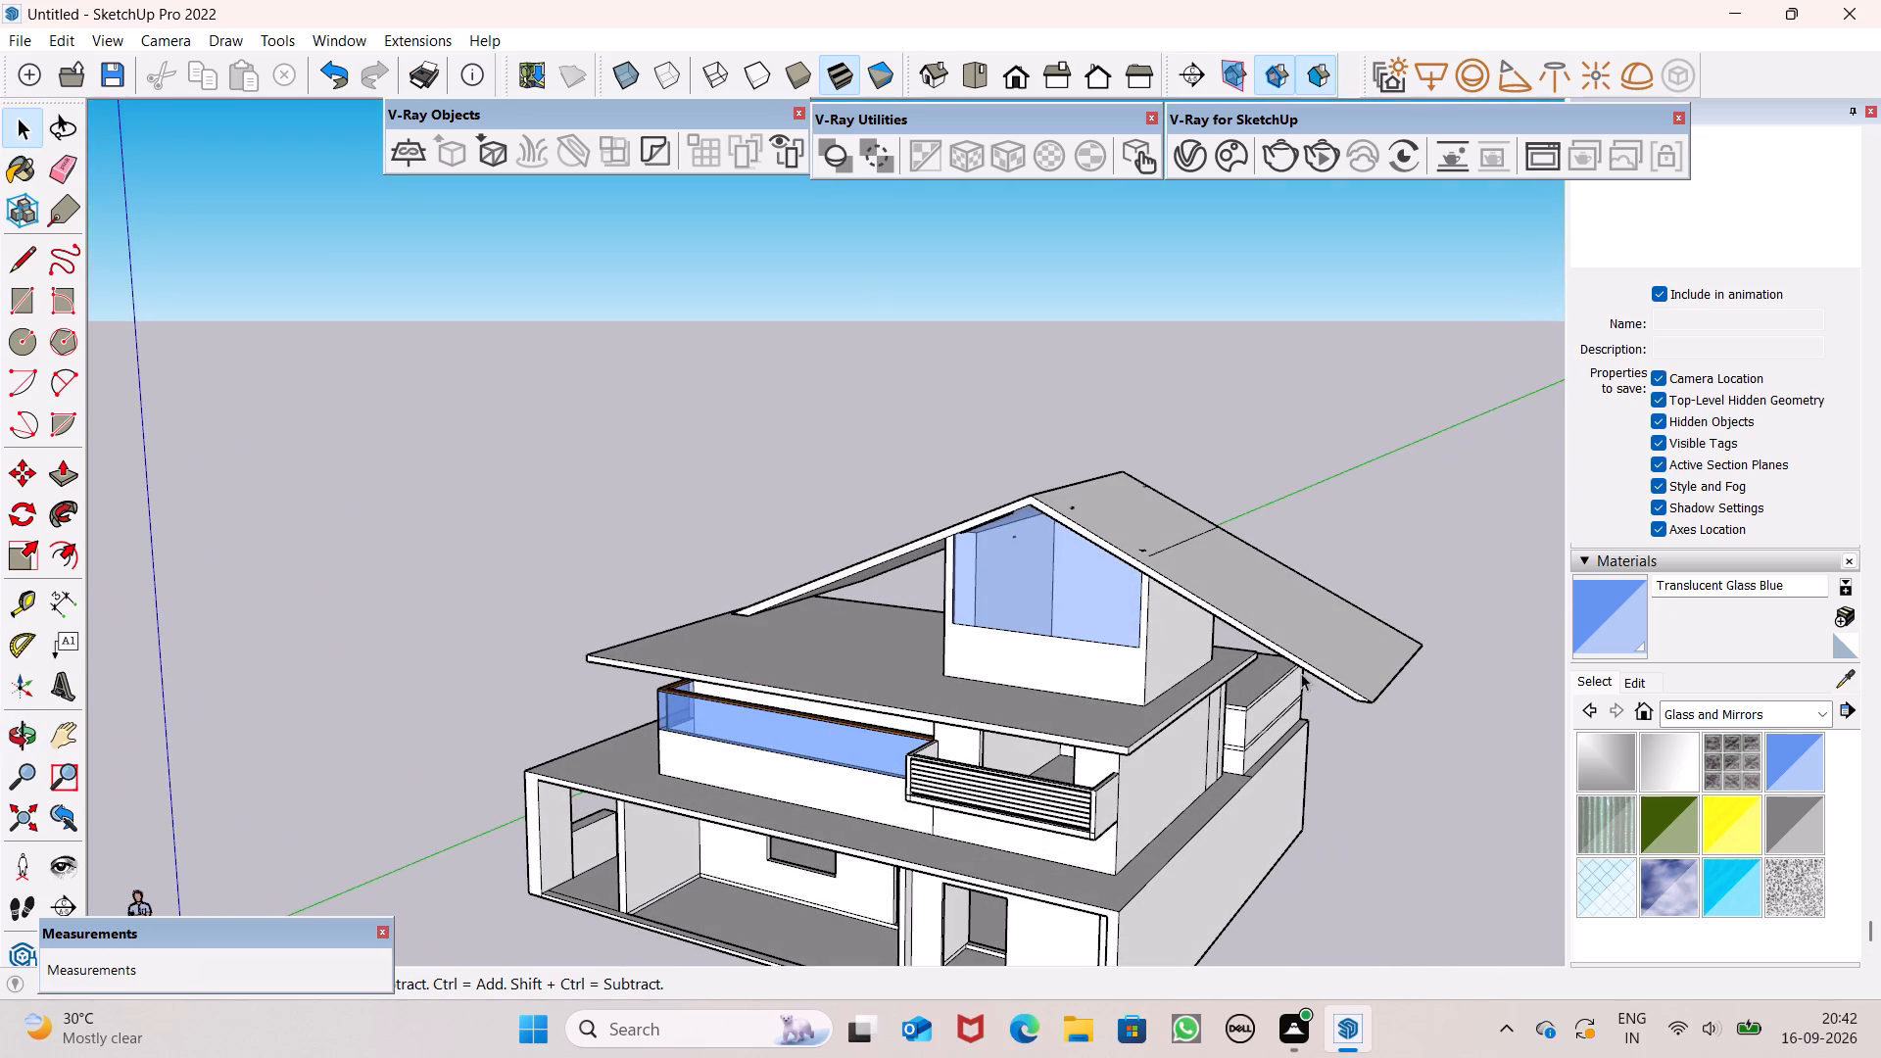
pyautogui.moveTo(1302, 673); pyautogui.dragTo(1562, 864, button='middle')
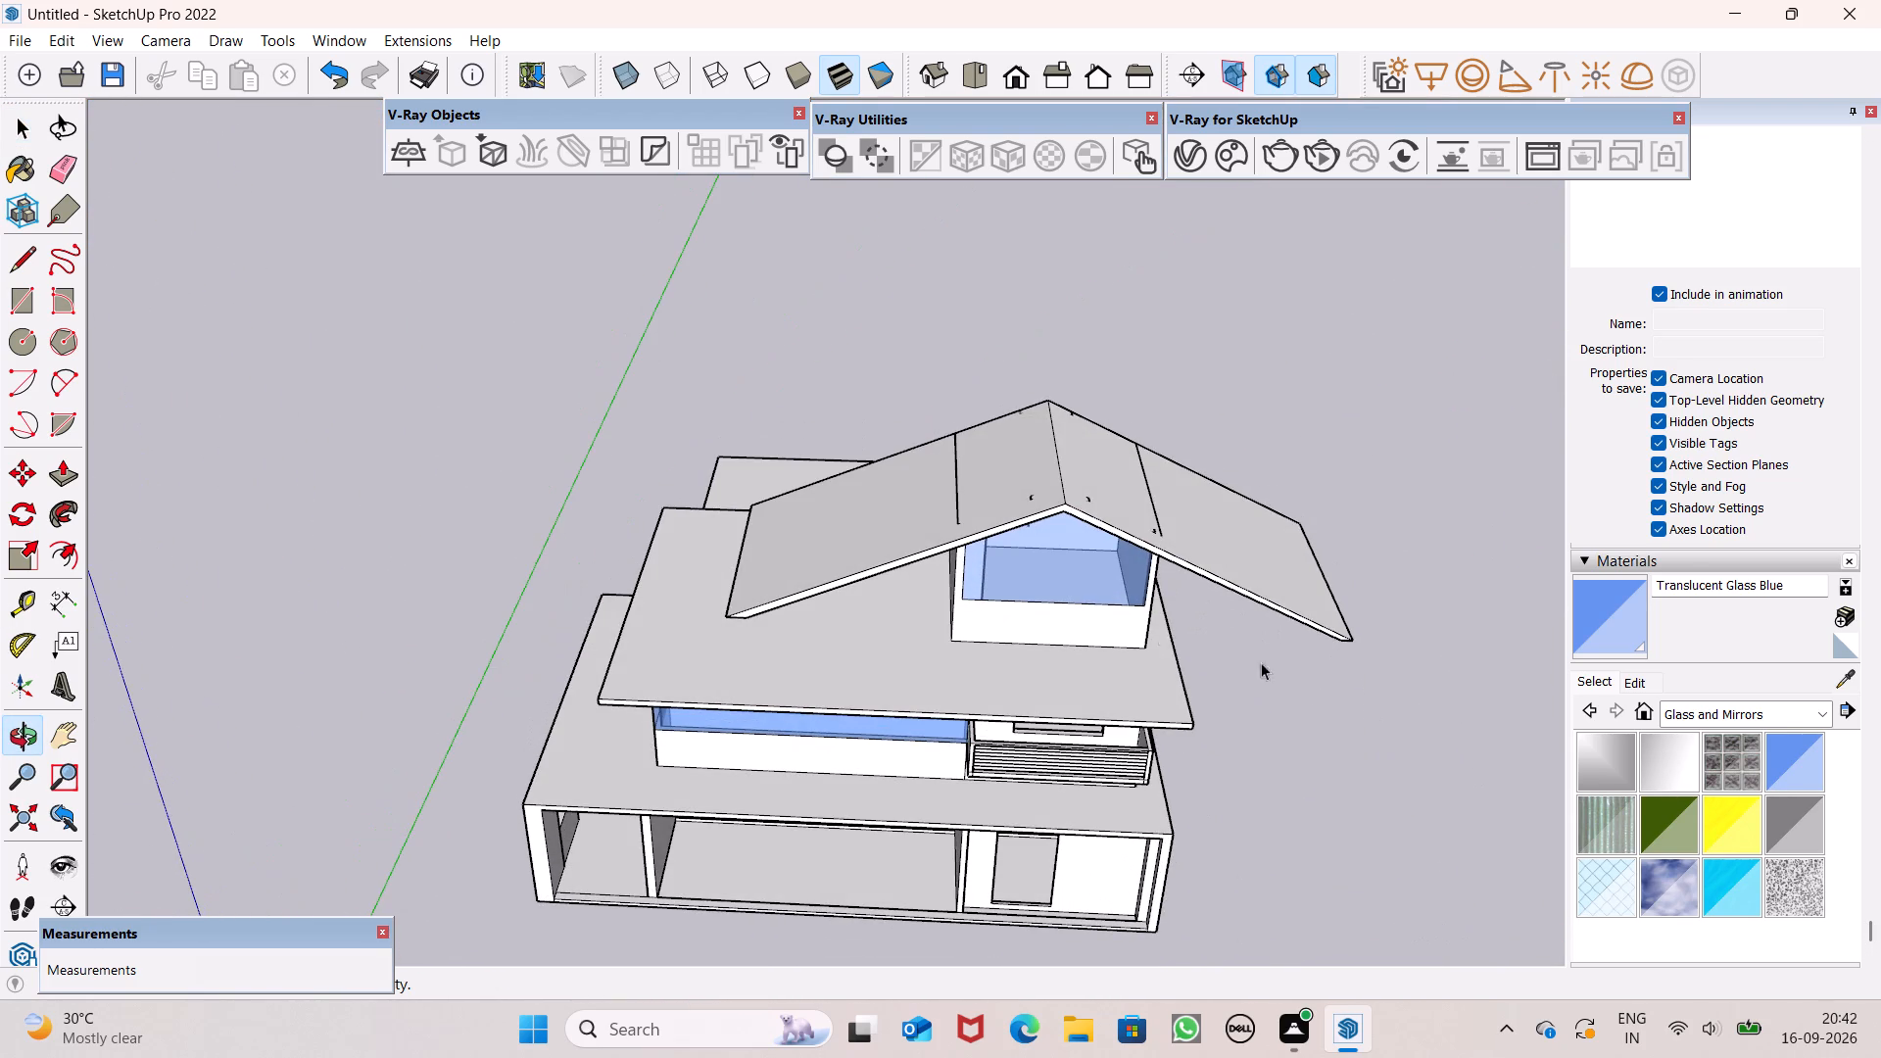
pyautogui.moveTo(926, 544); pyautogui.dragTo(1017, 704, button='middle')
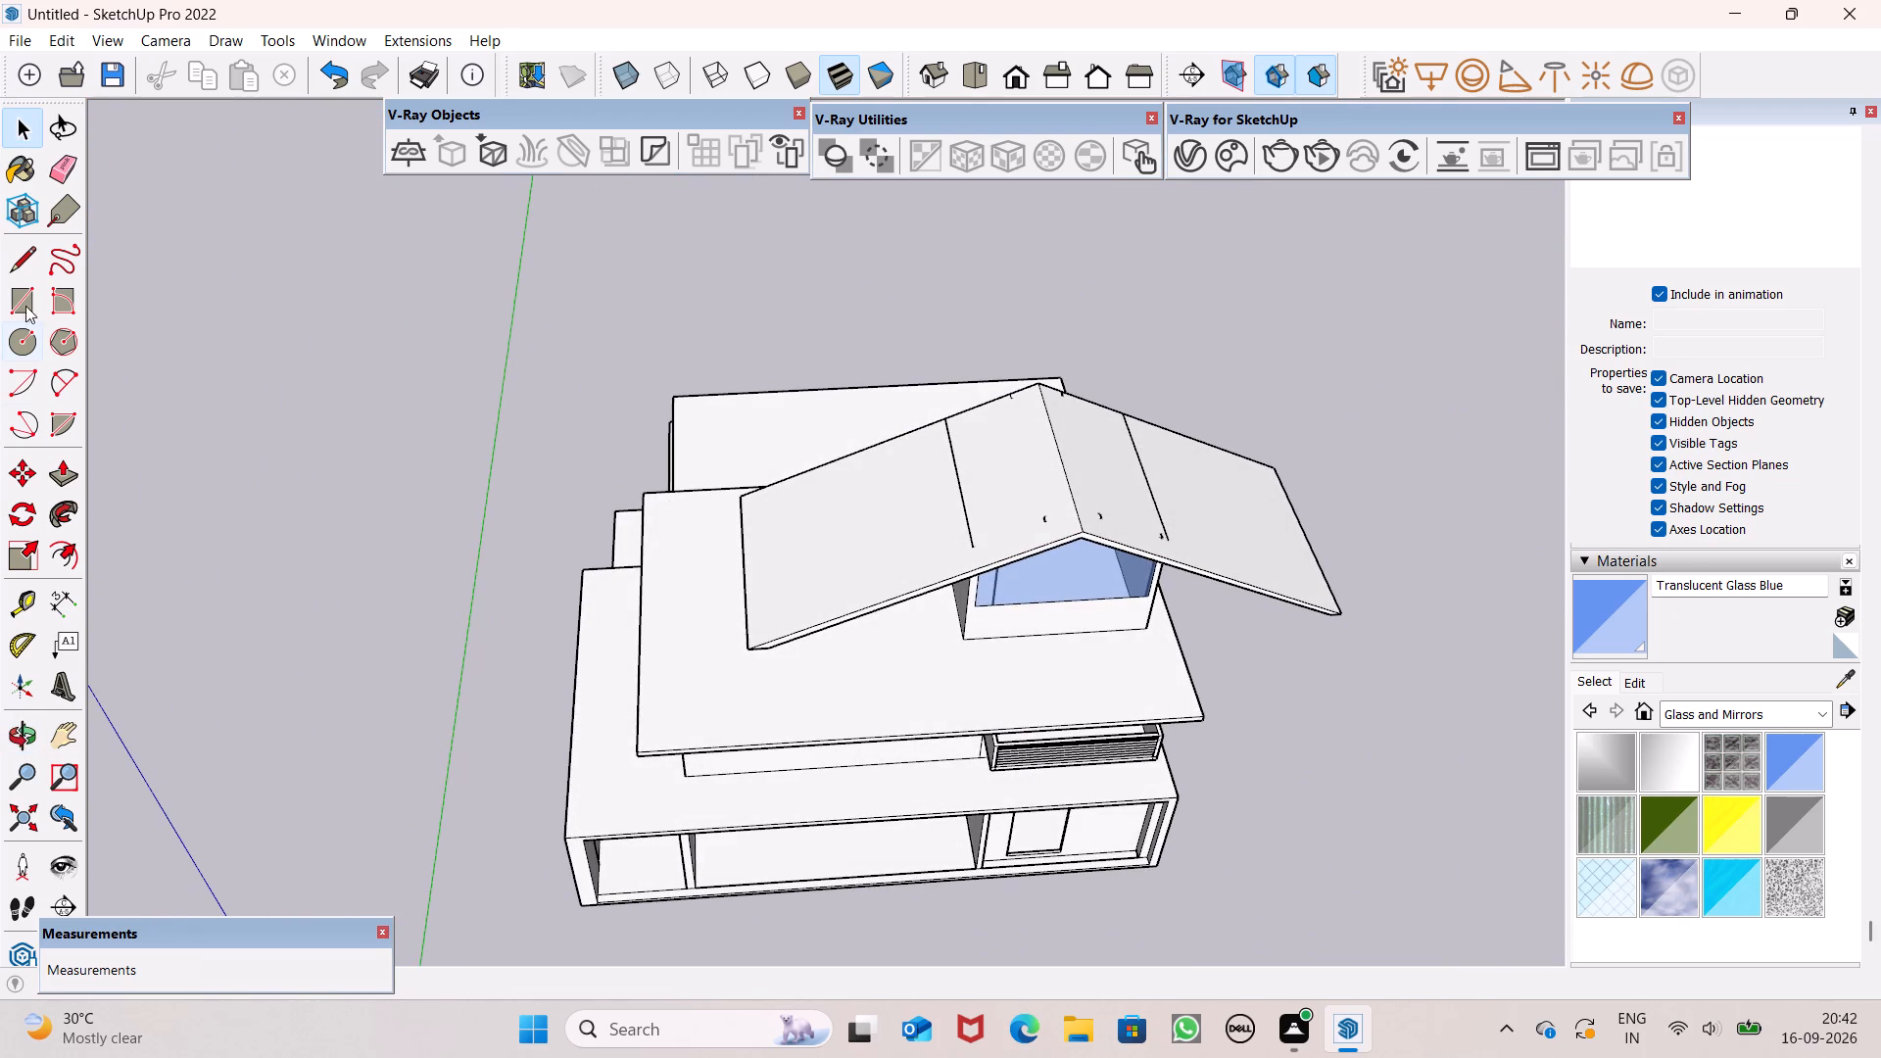
pyautogui.click(26, 257)
pyautogui.scroll(7, 921, 456)
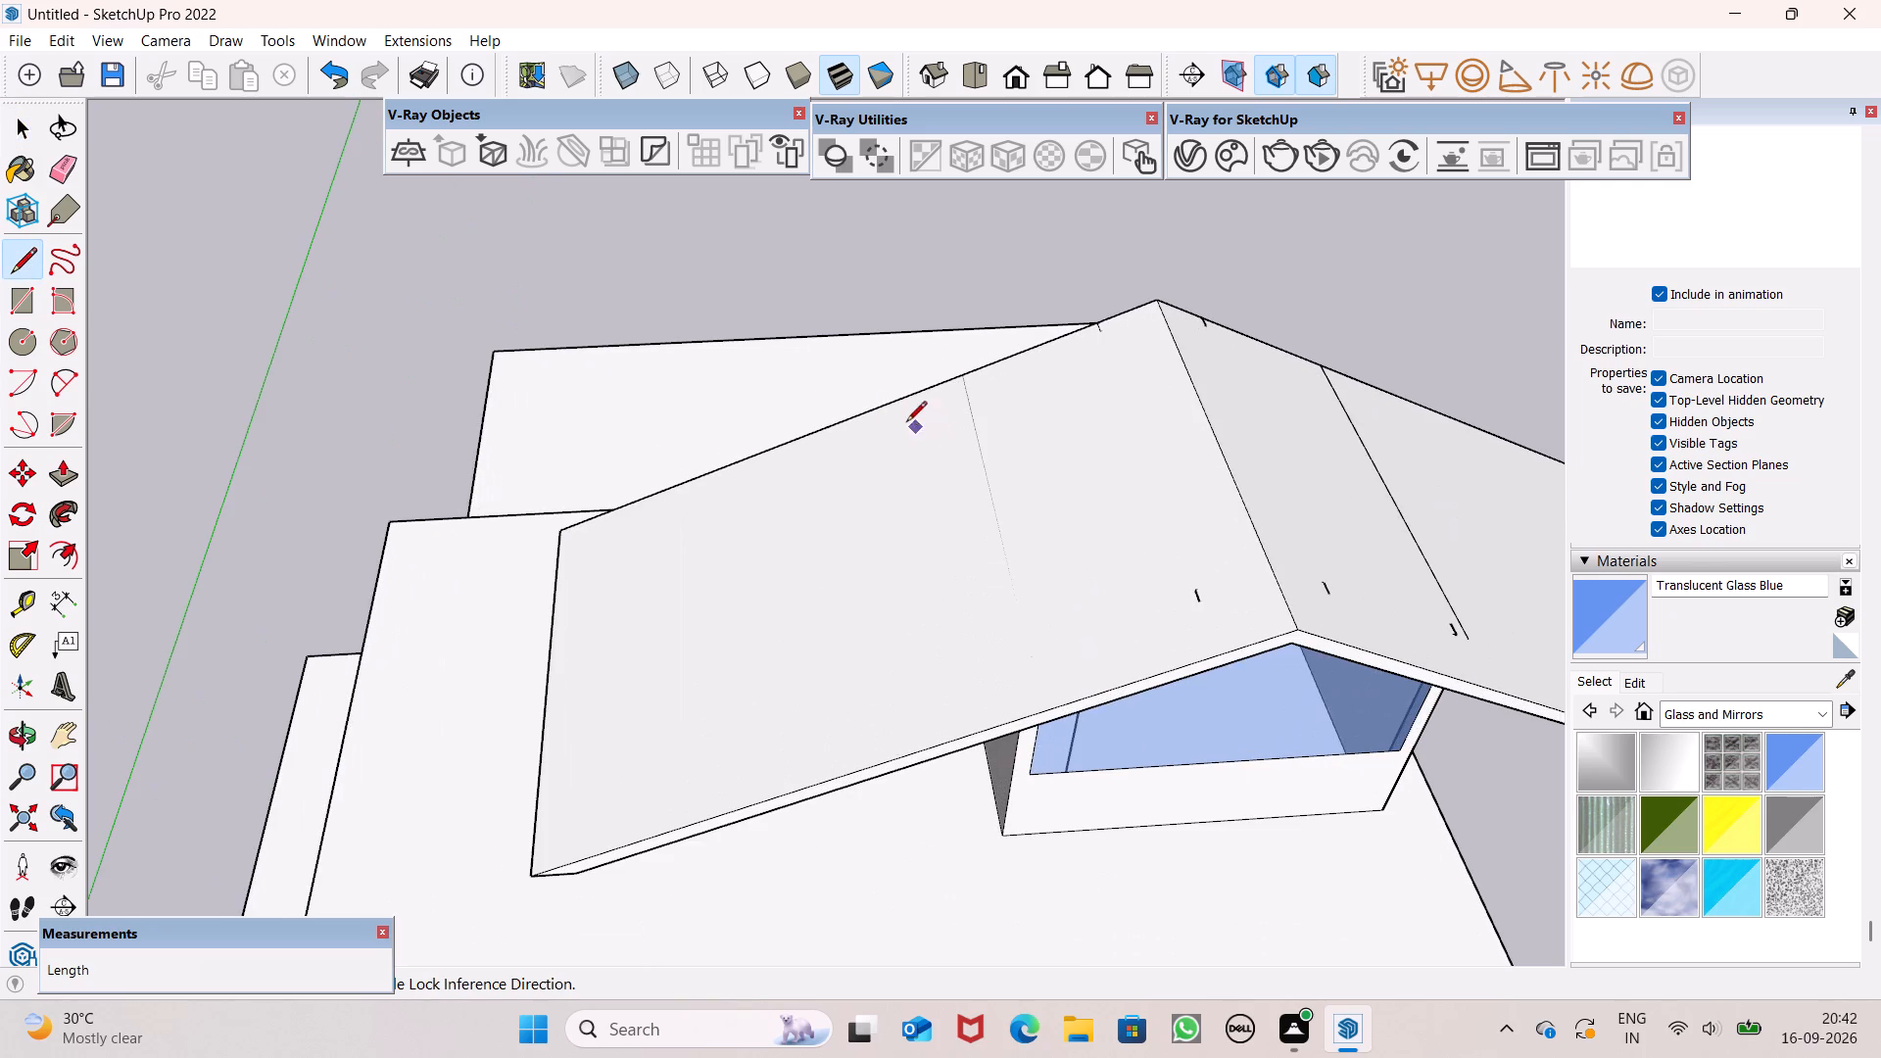
pyautogui.click(869, 407)
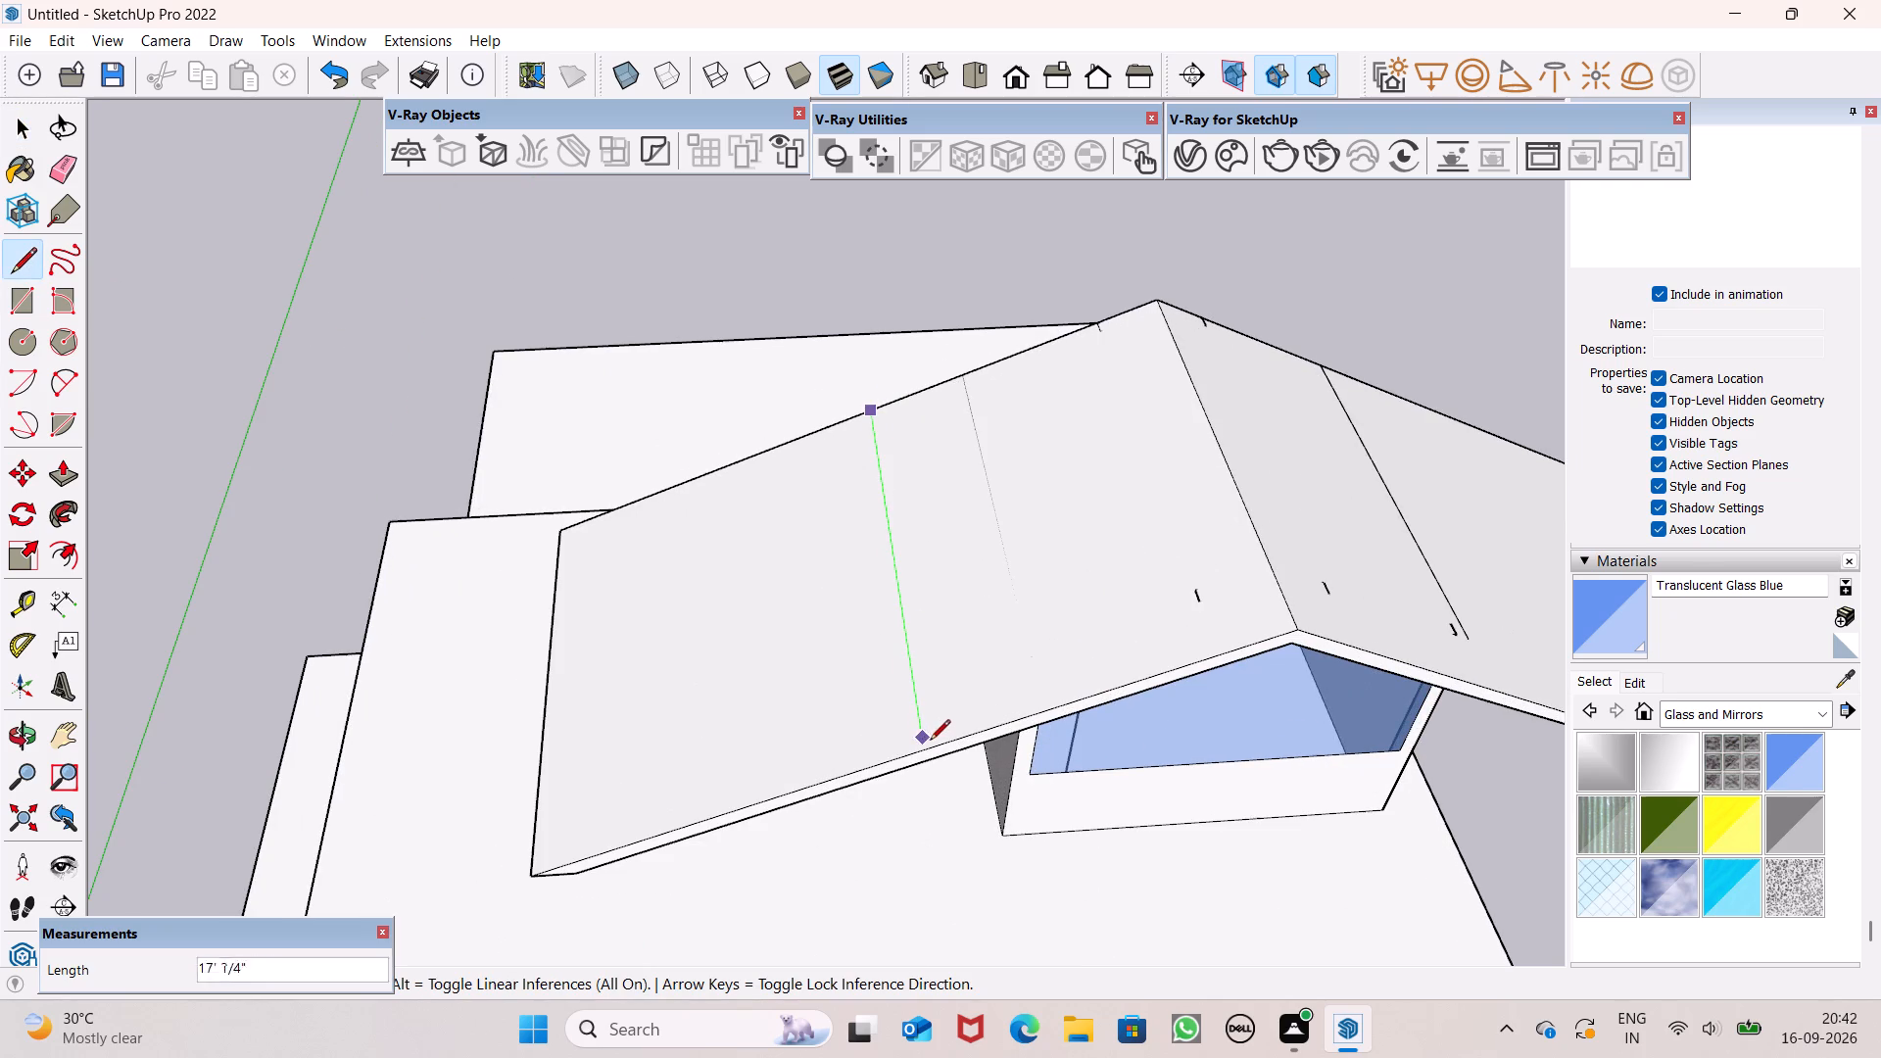
pyautogui.click(931, 742)
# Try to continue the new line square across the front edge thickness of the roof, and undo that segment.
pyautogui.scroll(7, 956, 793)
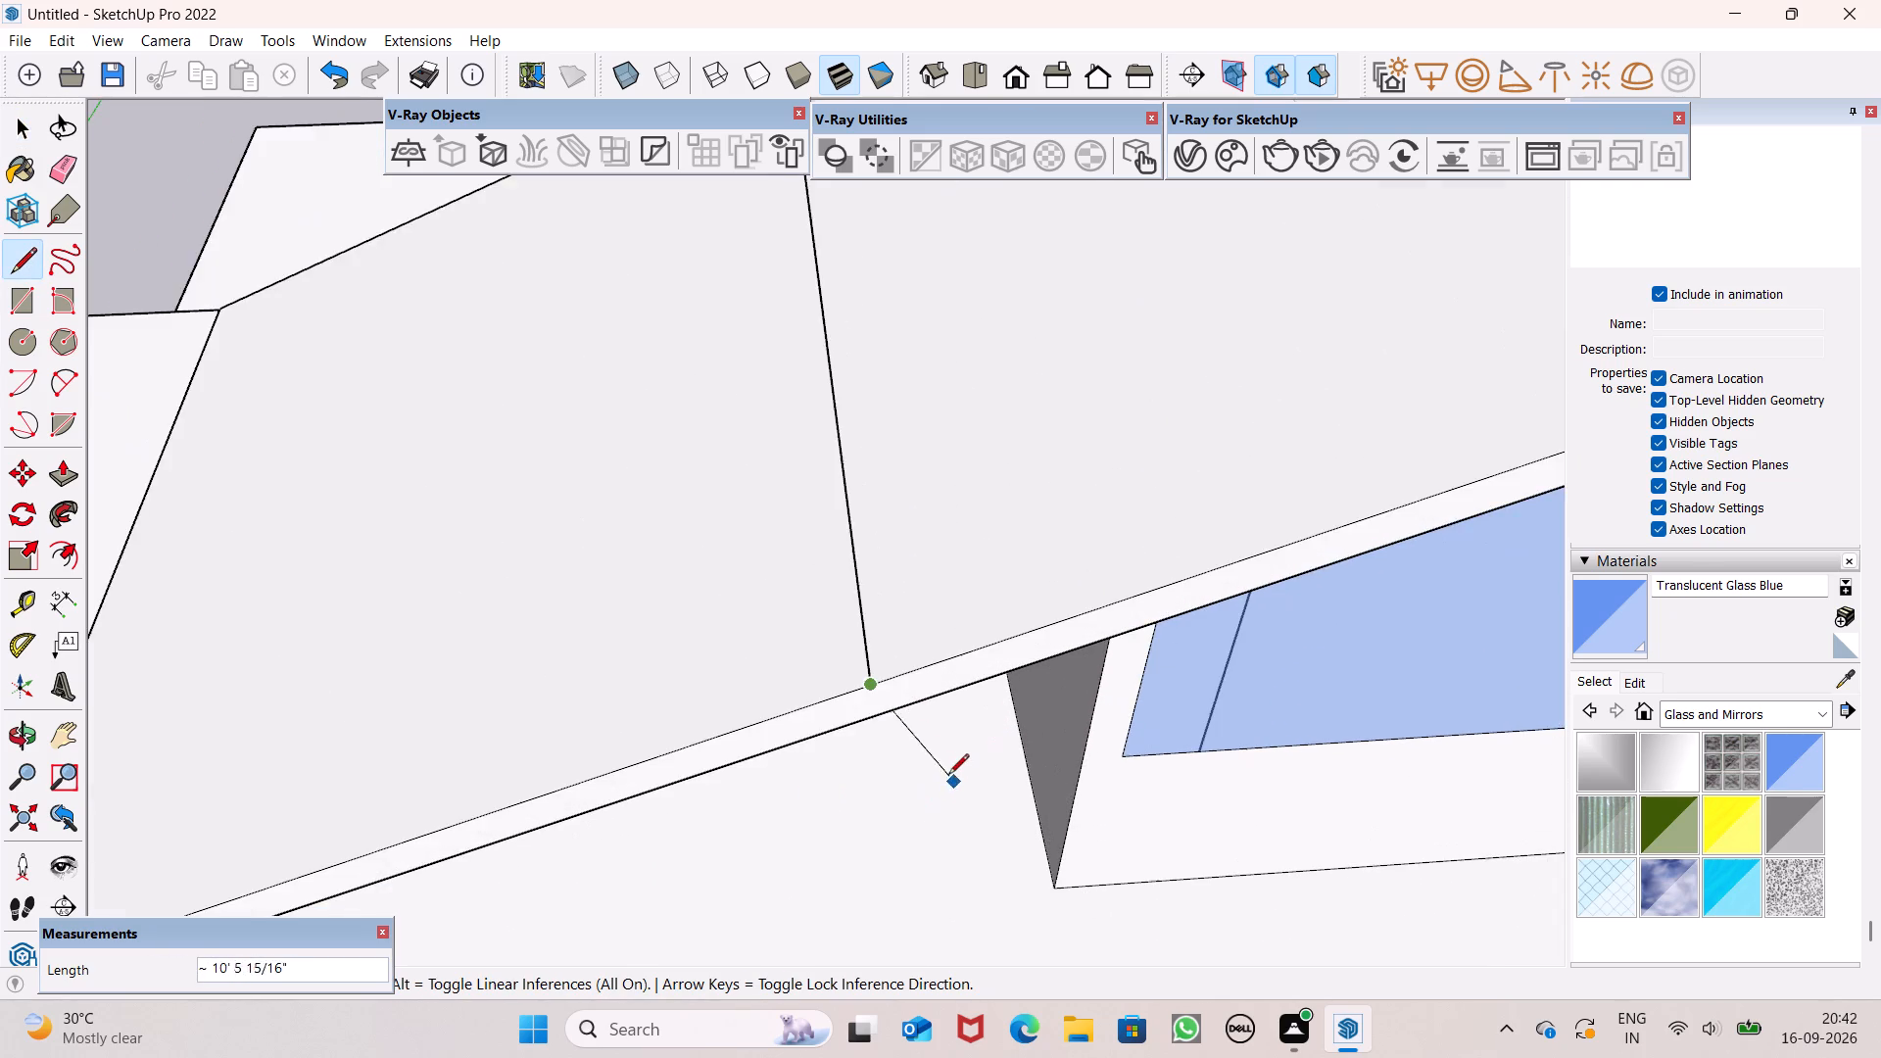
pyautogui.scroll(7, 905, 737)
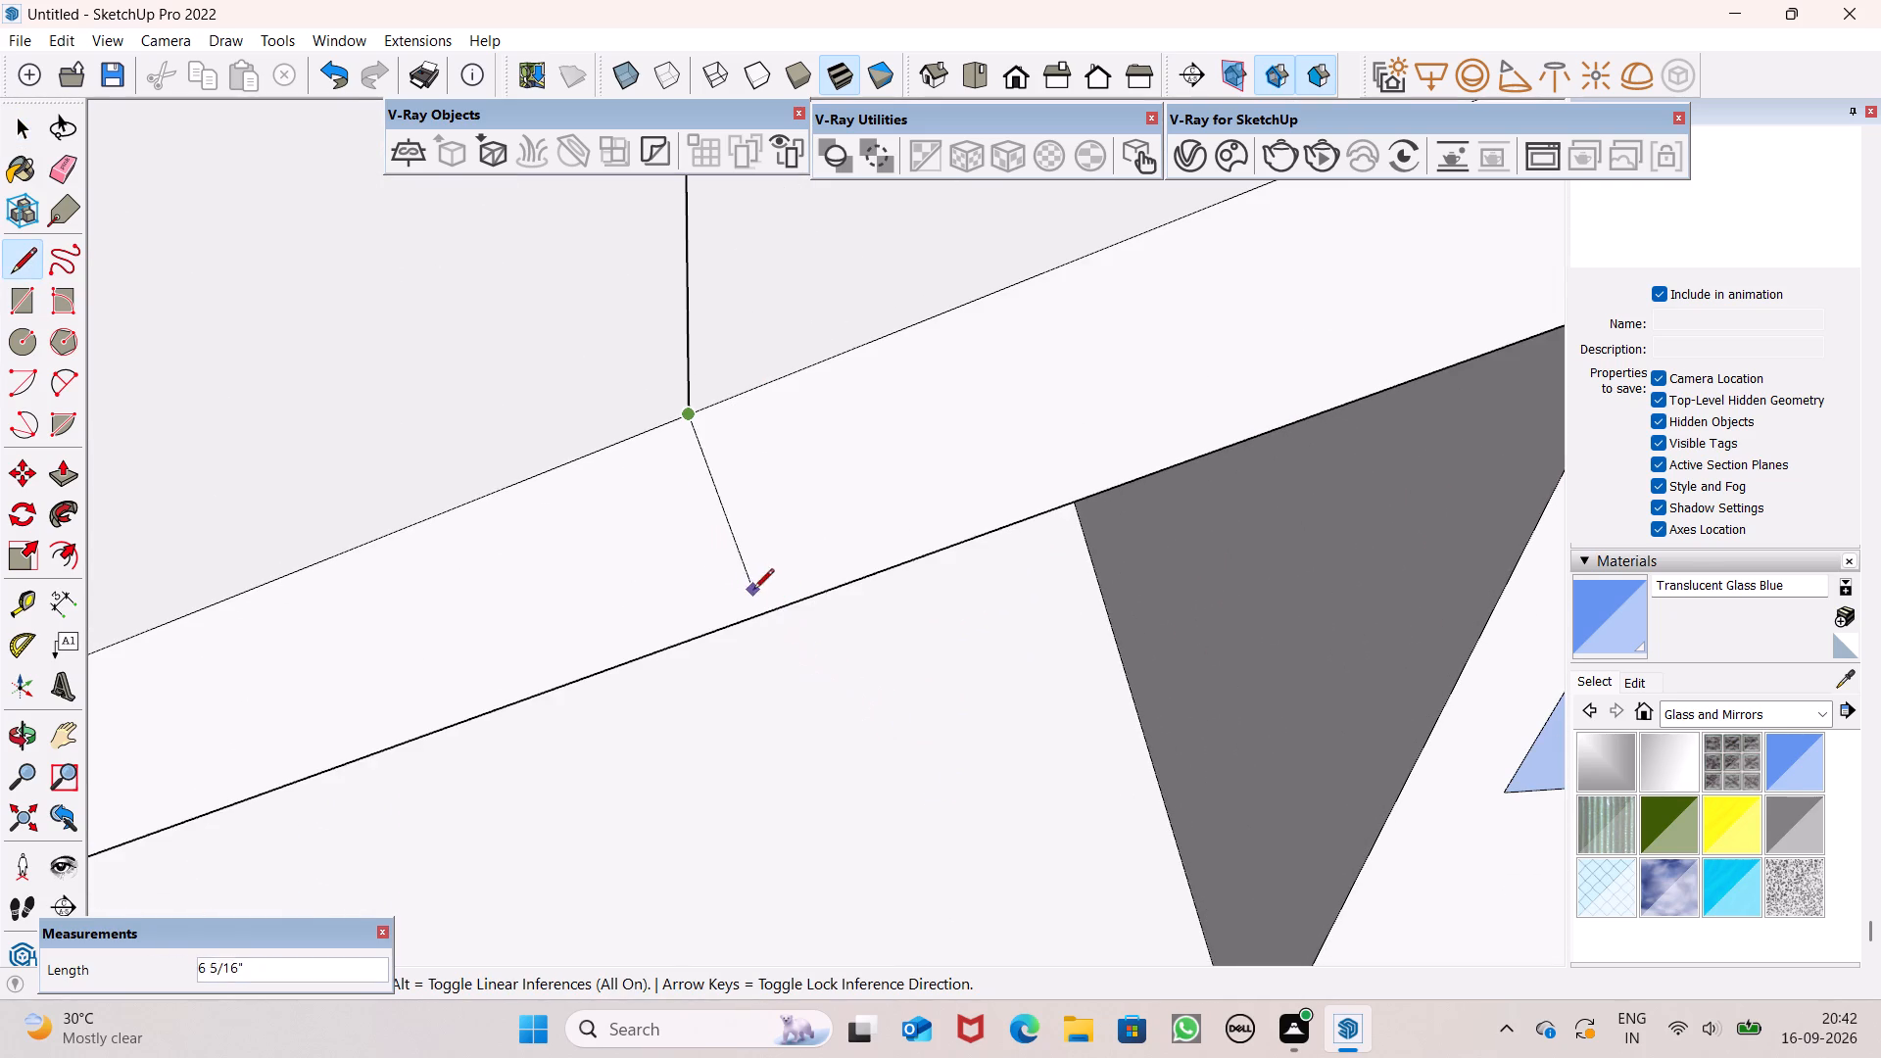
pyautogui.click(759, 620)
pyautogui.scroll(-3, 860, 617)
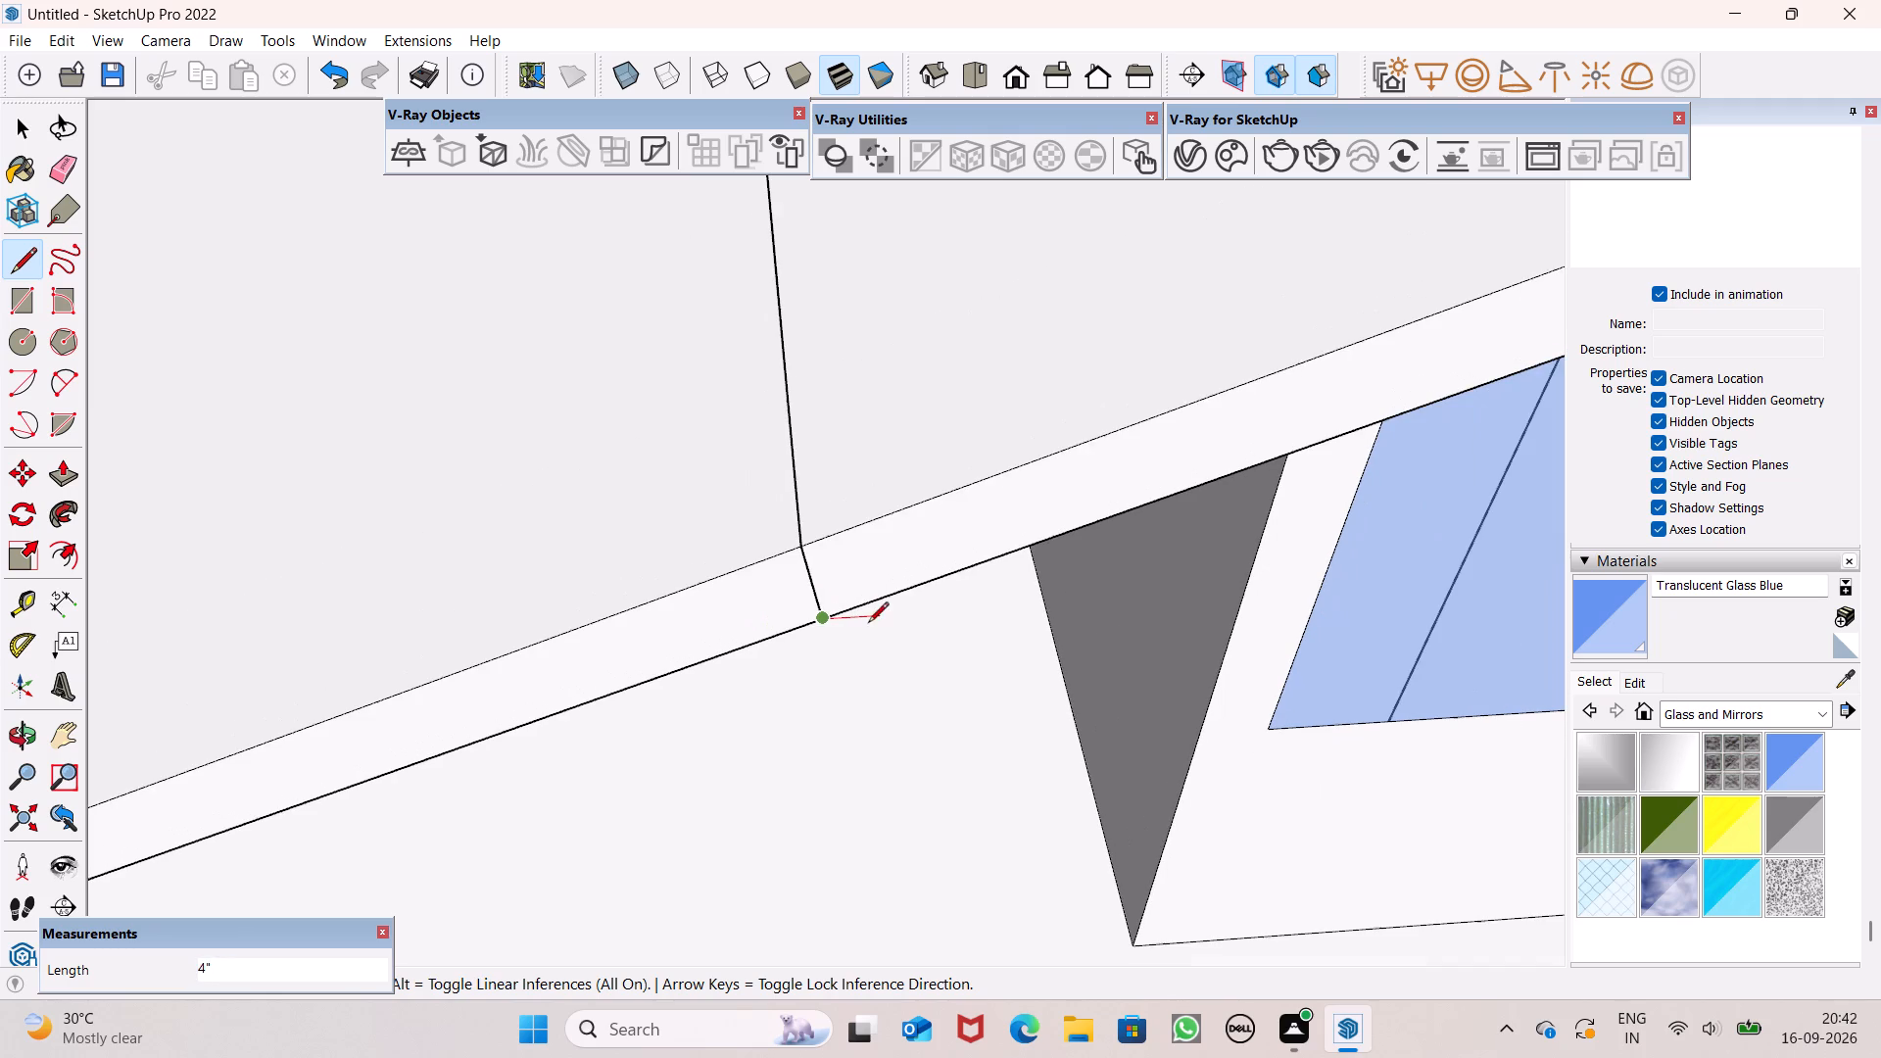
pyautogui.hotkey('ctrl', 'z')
# Draw a vertical line about 7 13/16" long across the roof's front edge thickness from the new line's end to the underside.
pyautogui.scroll(1, 791, 564)
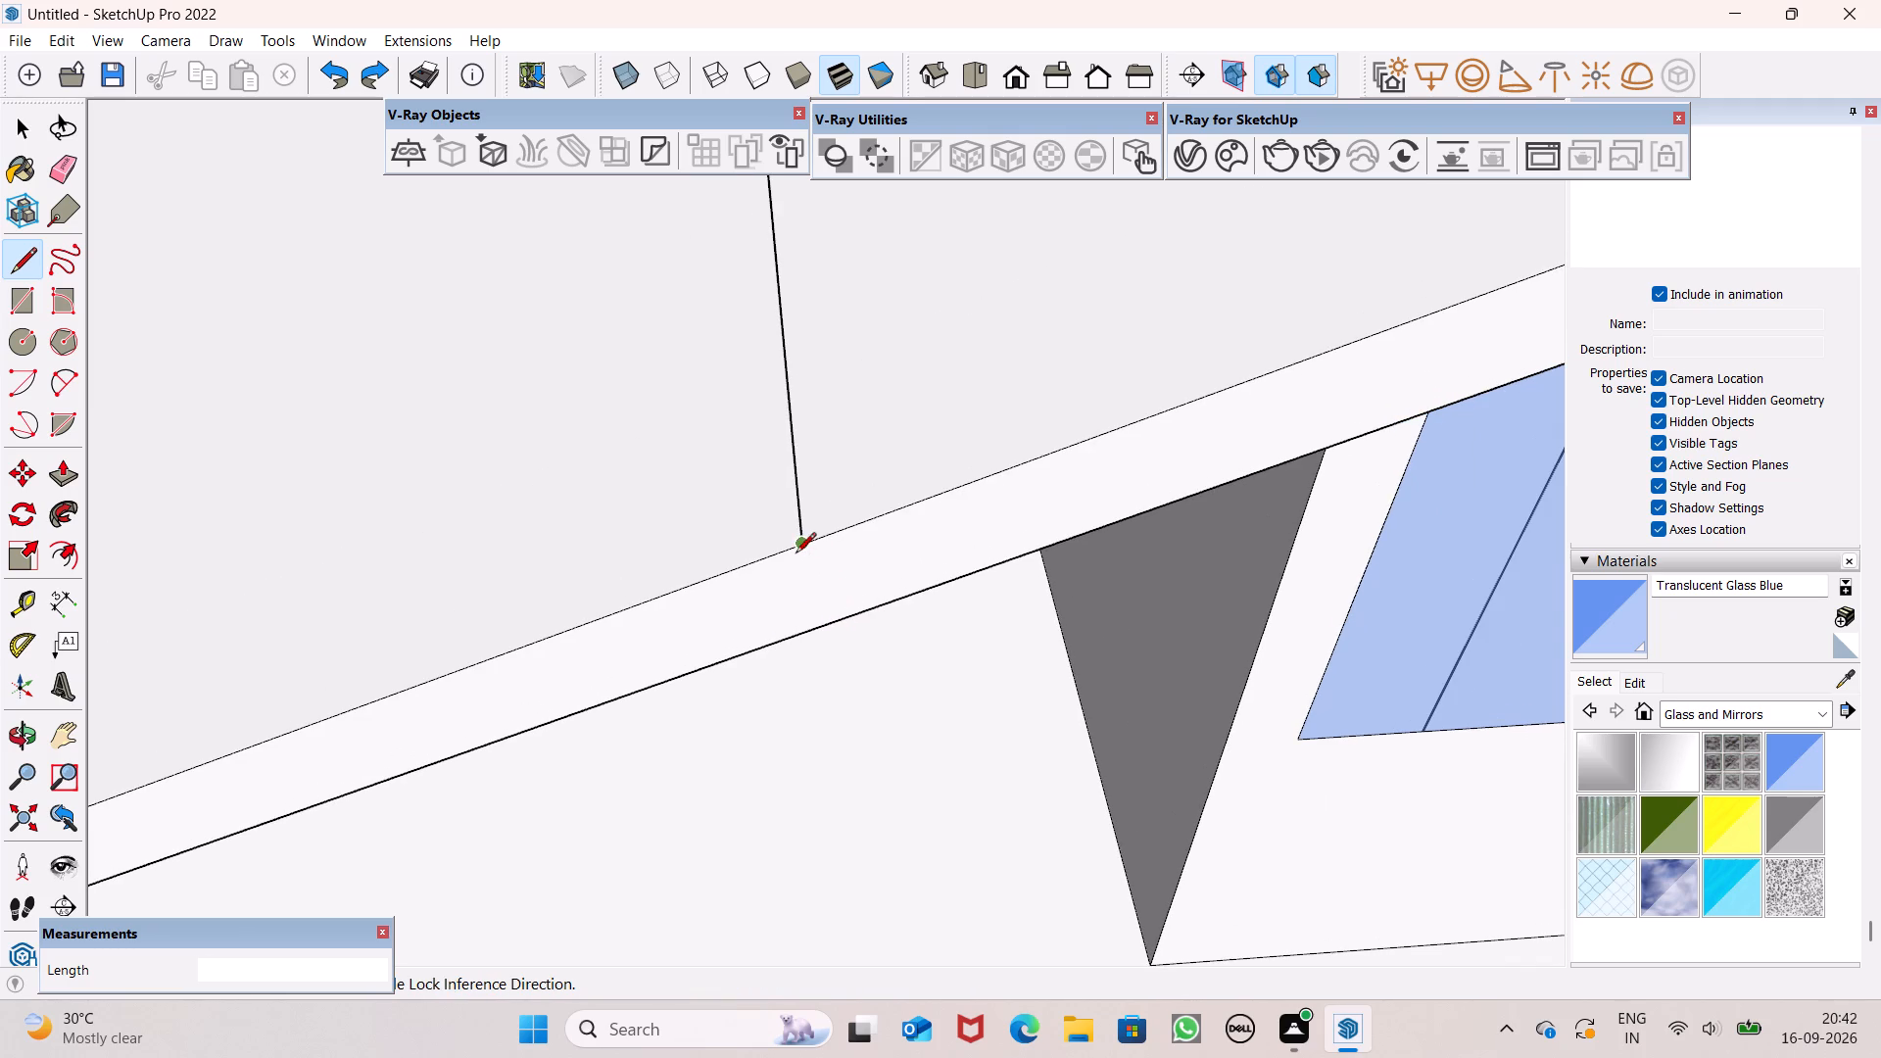
pyautogui.click(796, 550)
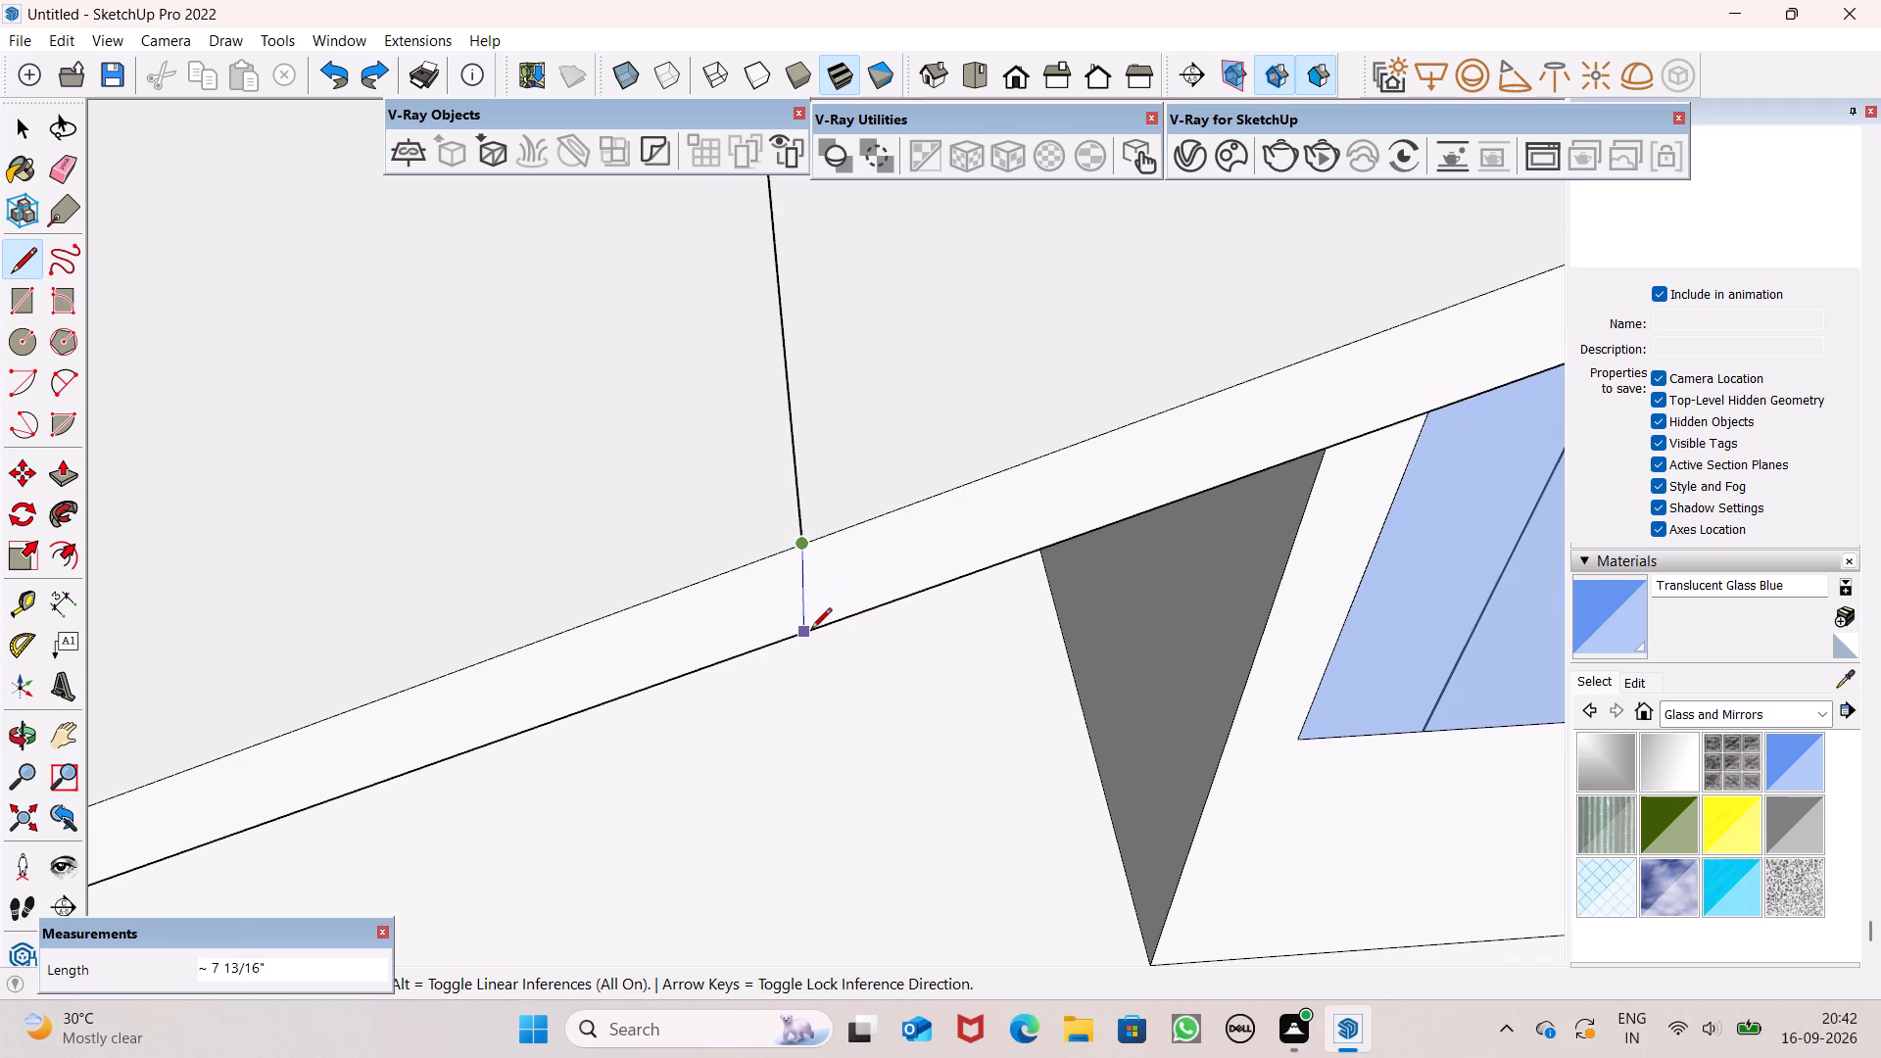
pyautogui.click(811, 630)
pyautogui.scroll(-6, 895, 666)
pyautogui.moveTo(955, 727); pyautogui.dragTo(1880, 940, button='middle')
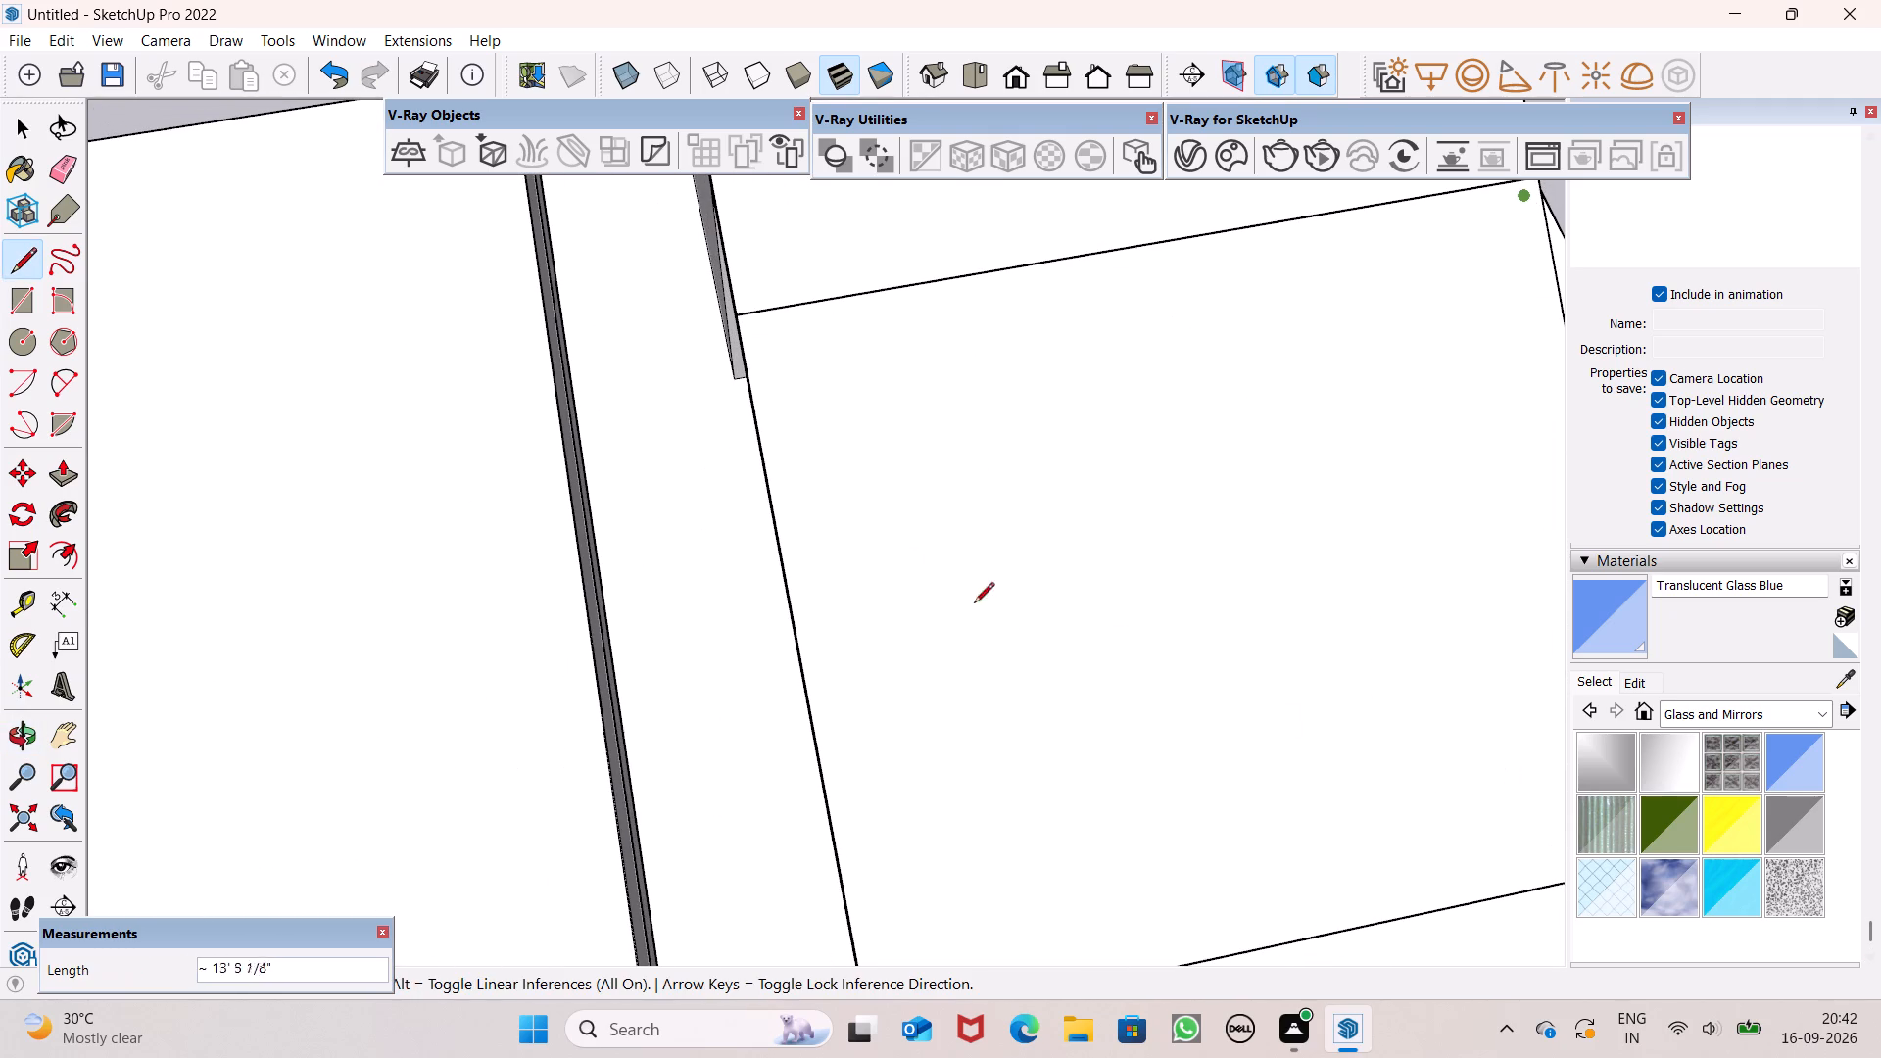
pyautogui.press('space')
# Draw a line about 7 1/4" long across the roof's rear edge thickness, from the slope line's end to the underside edge.
pyautogui.scroll(-6, 767, 448)
pyautogui.moveTo(794, 464); pyautogui.dragTo(1047, 555, button='middle')
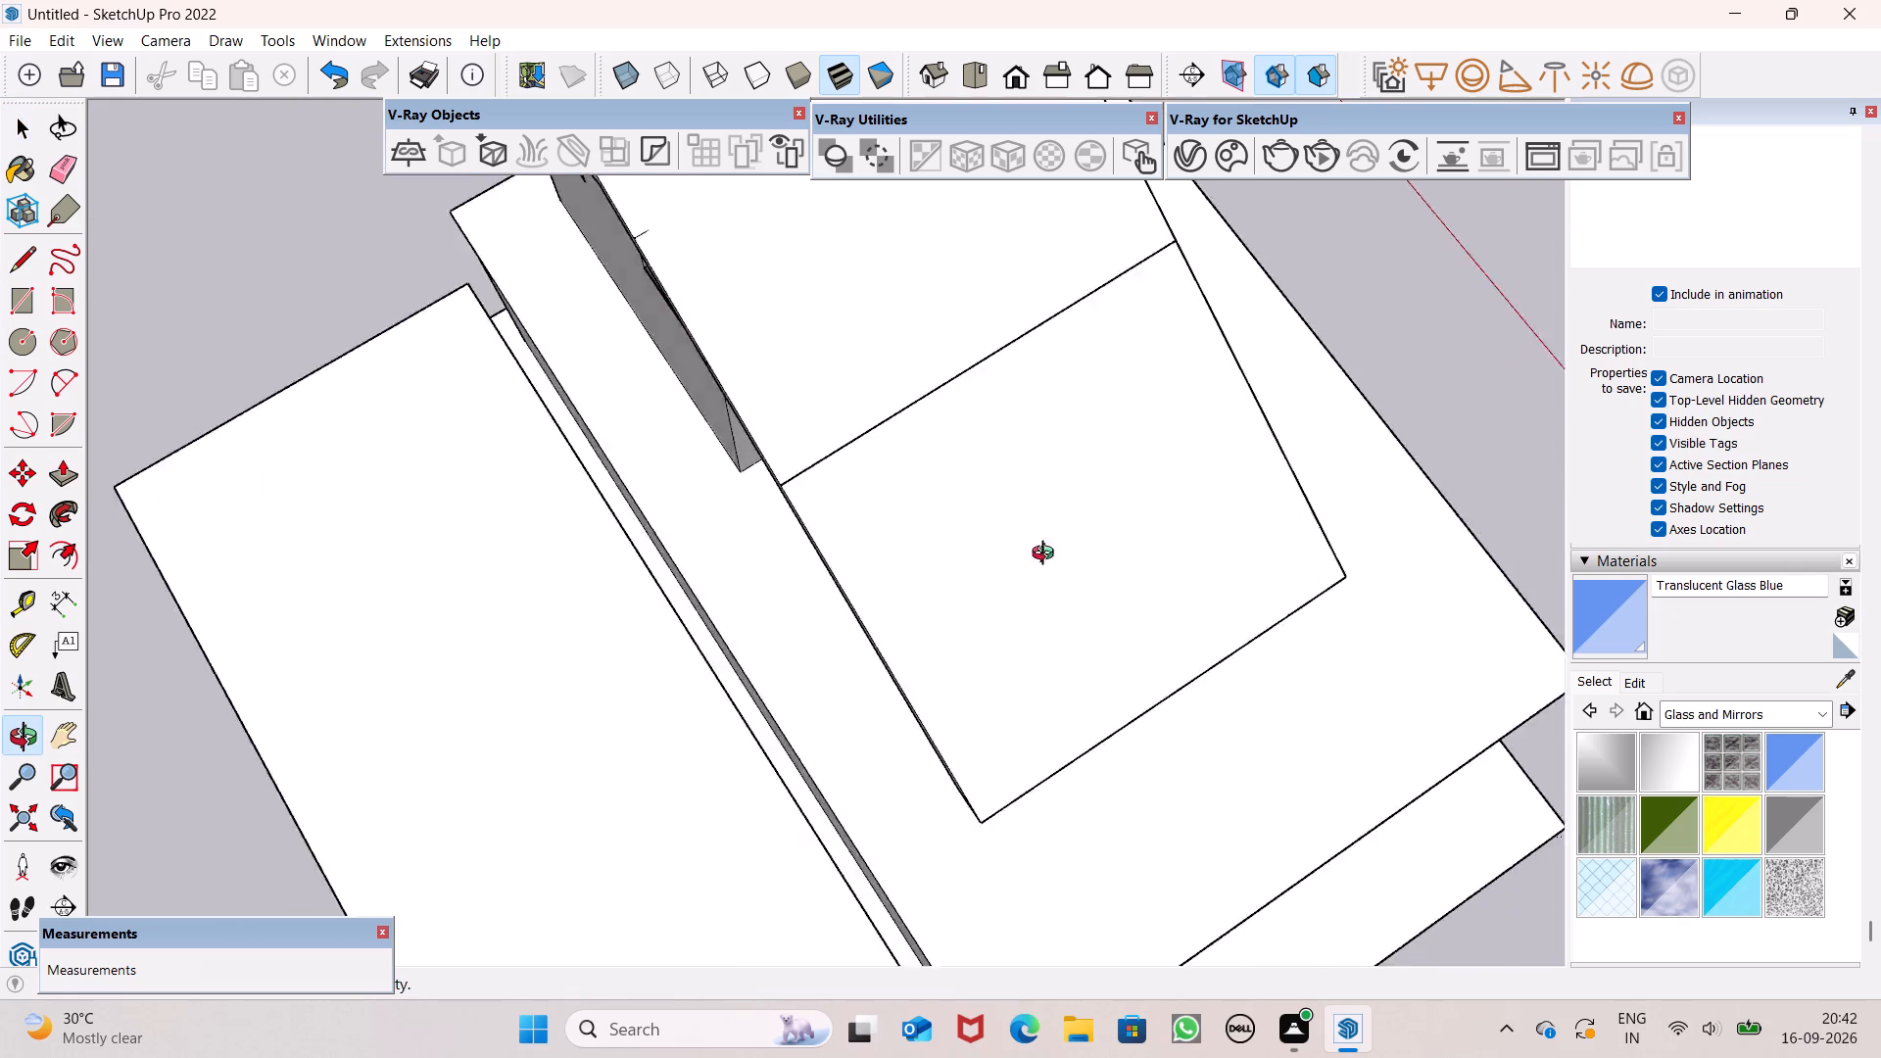
pyautogui.moveTo(1047, 555); pyautogui.dragTo(1469, 476, button='middle')
pyautogui.scroll(7, 917, 378)
pyautogui.scroll(14, 833, 443)
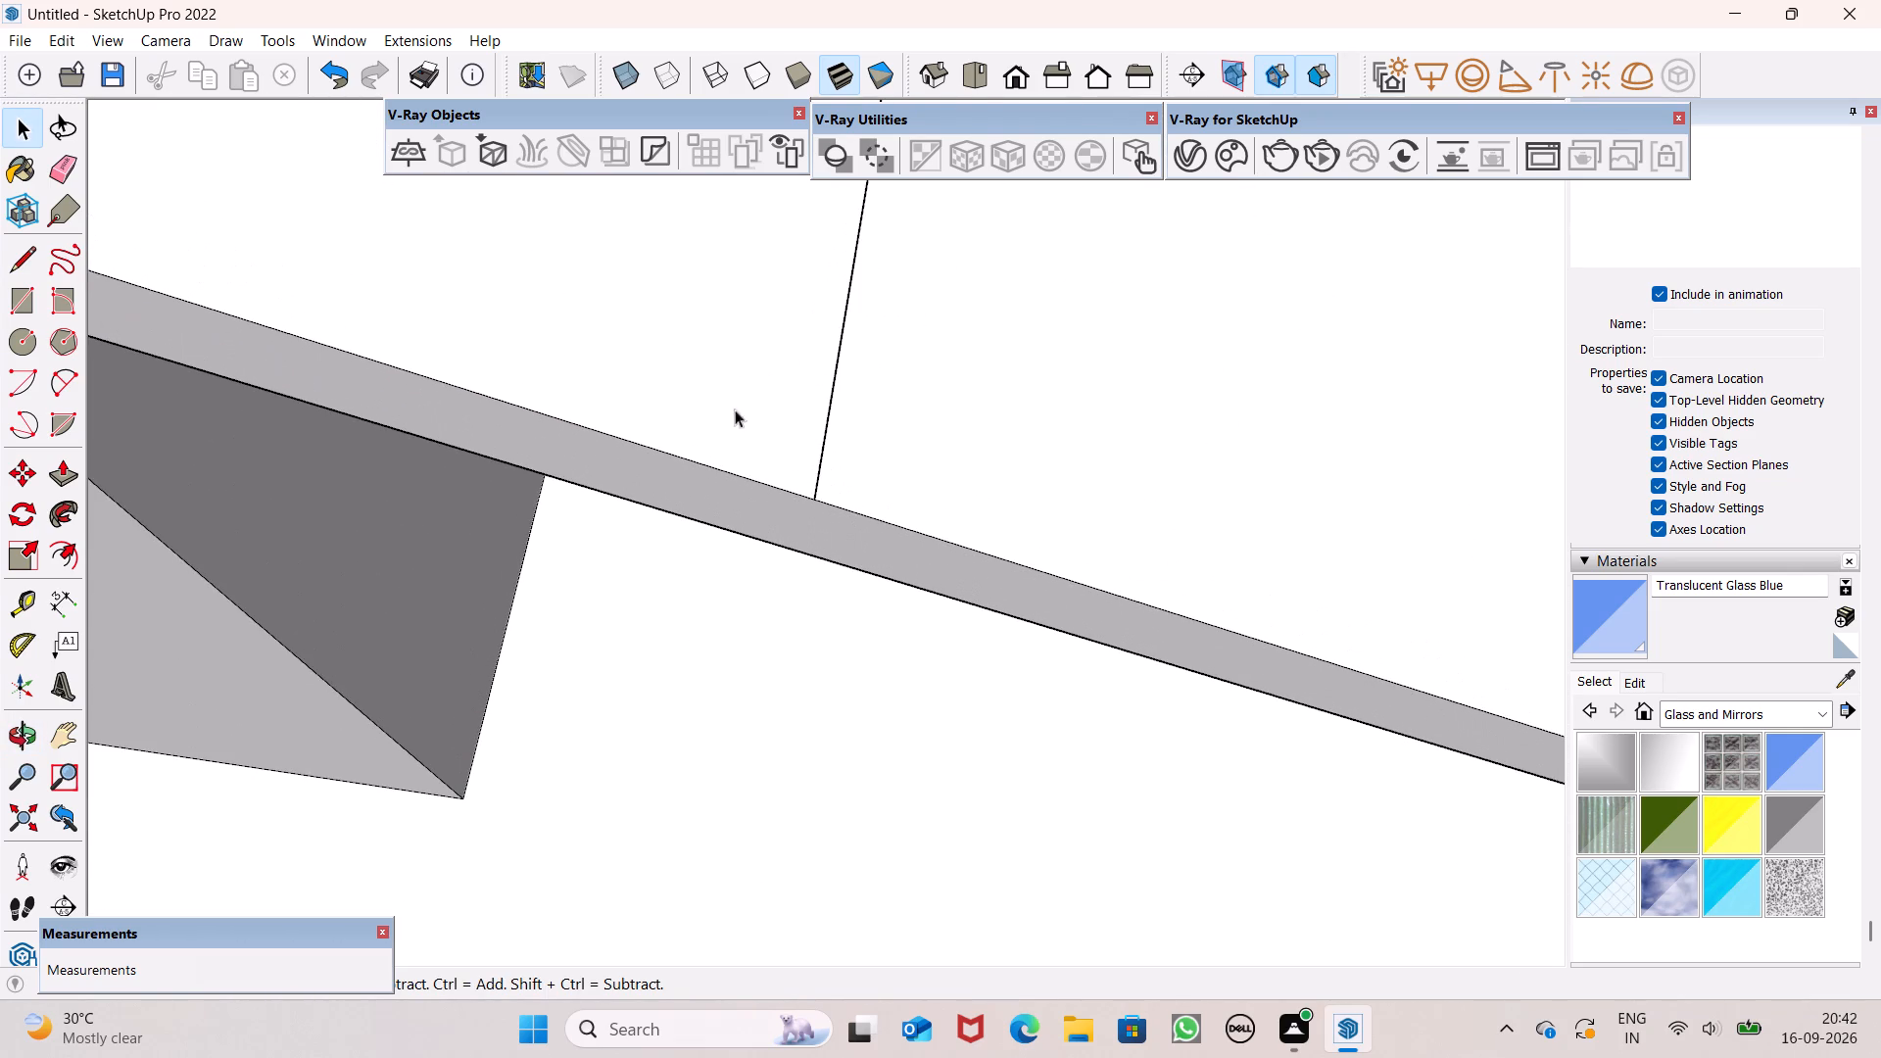
pyautogui.click(19, 256)
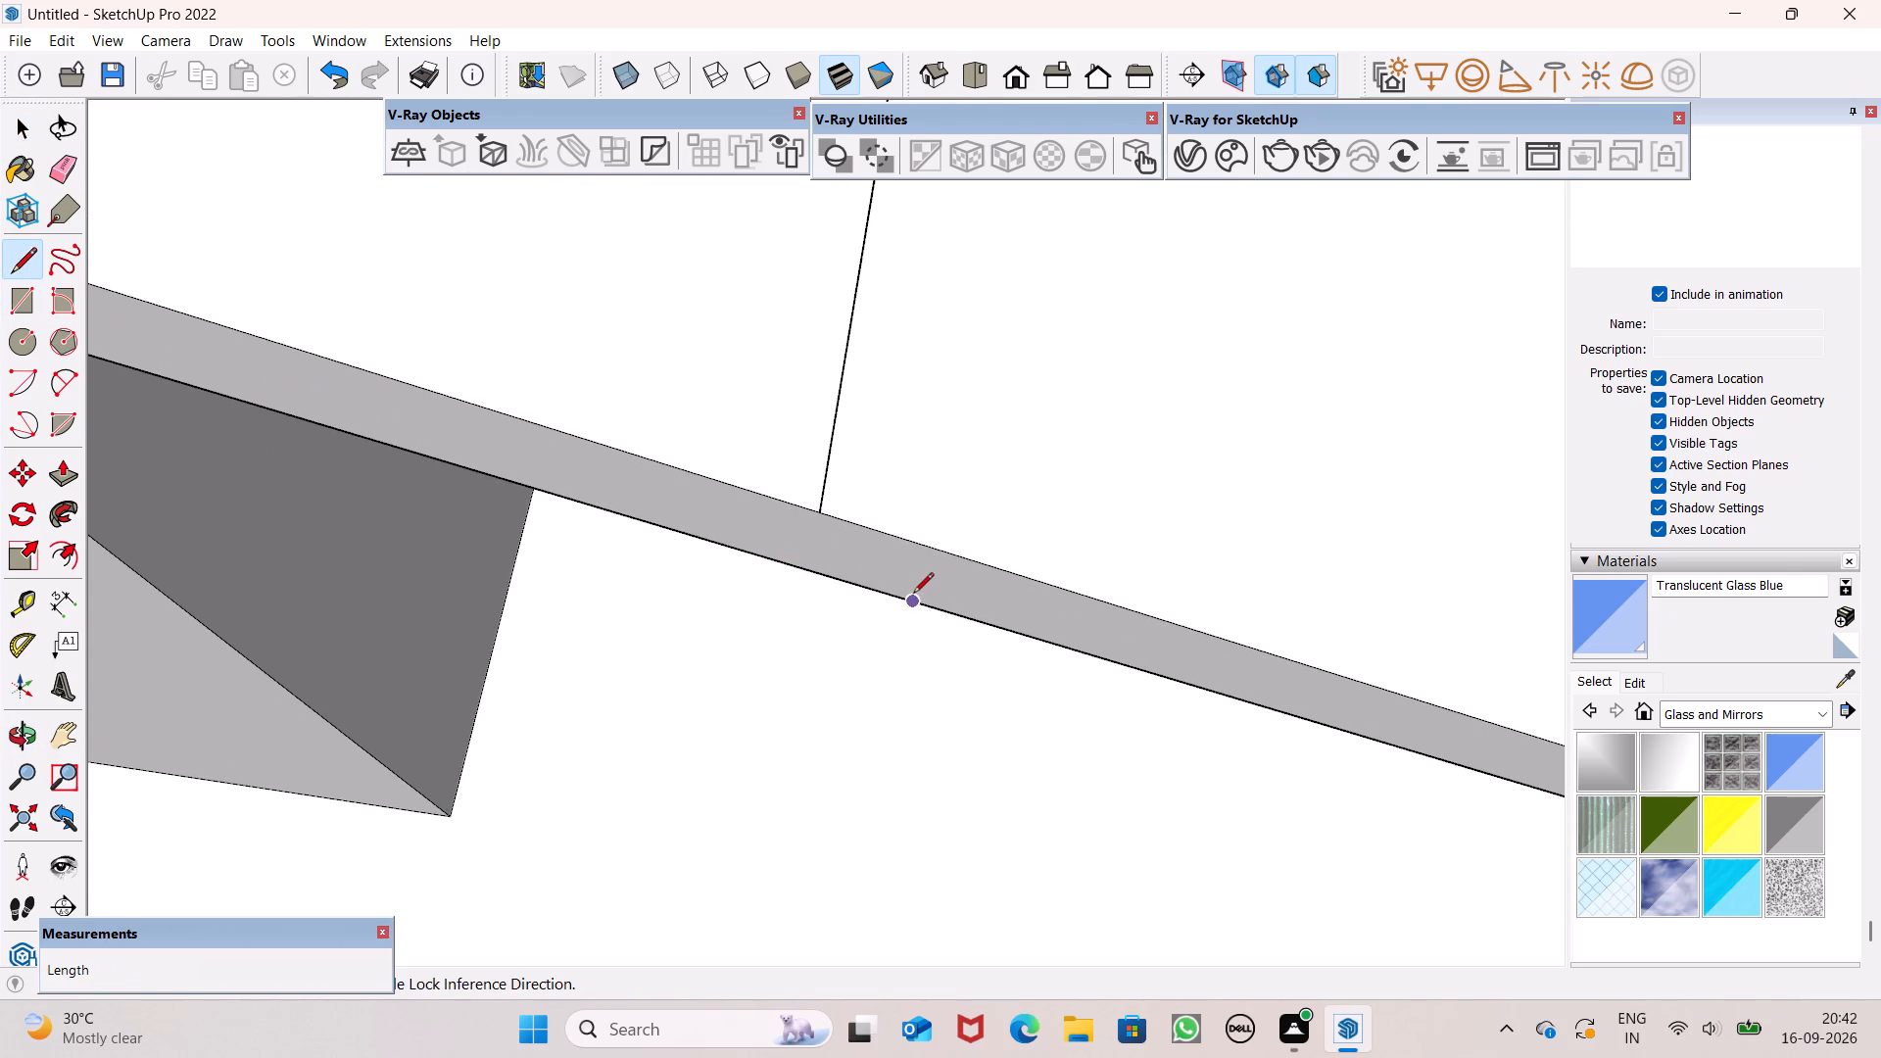
pyautogui.moveTo(913, 593); pyautogui.dragTo(921, 407, button='middle')
pyautogui.scroll(1, 921, 407)
pyautogui.scroll(6, 860, 542)
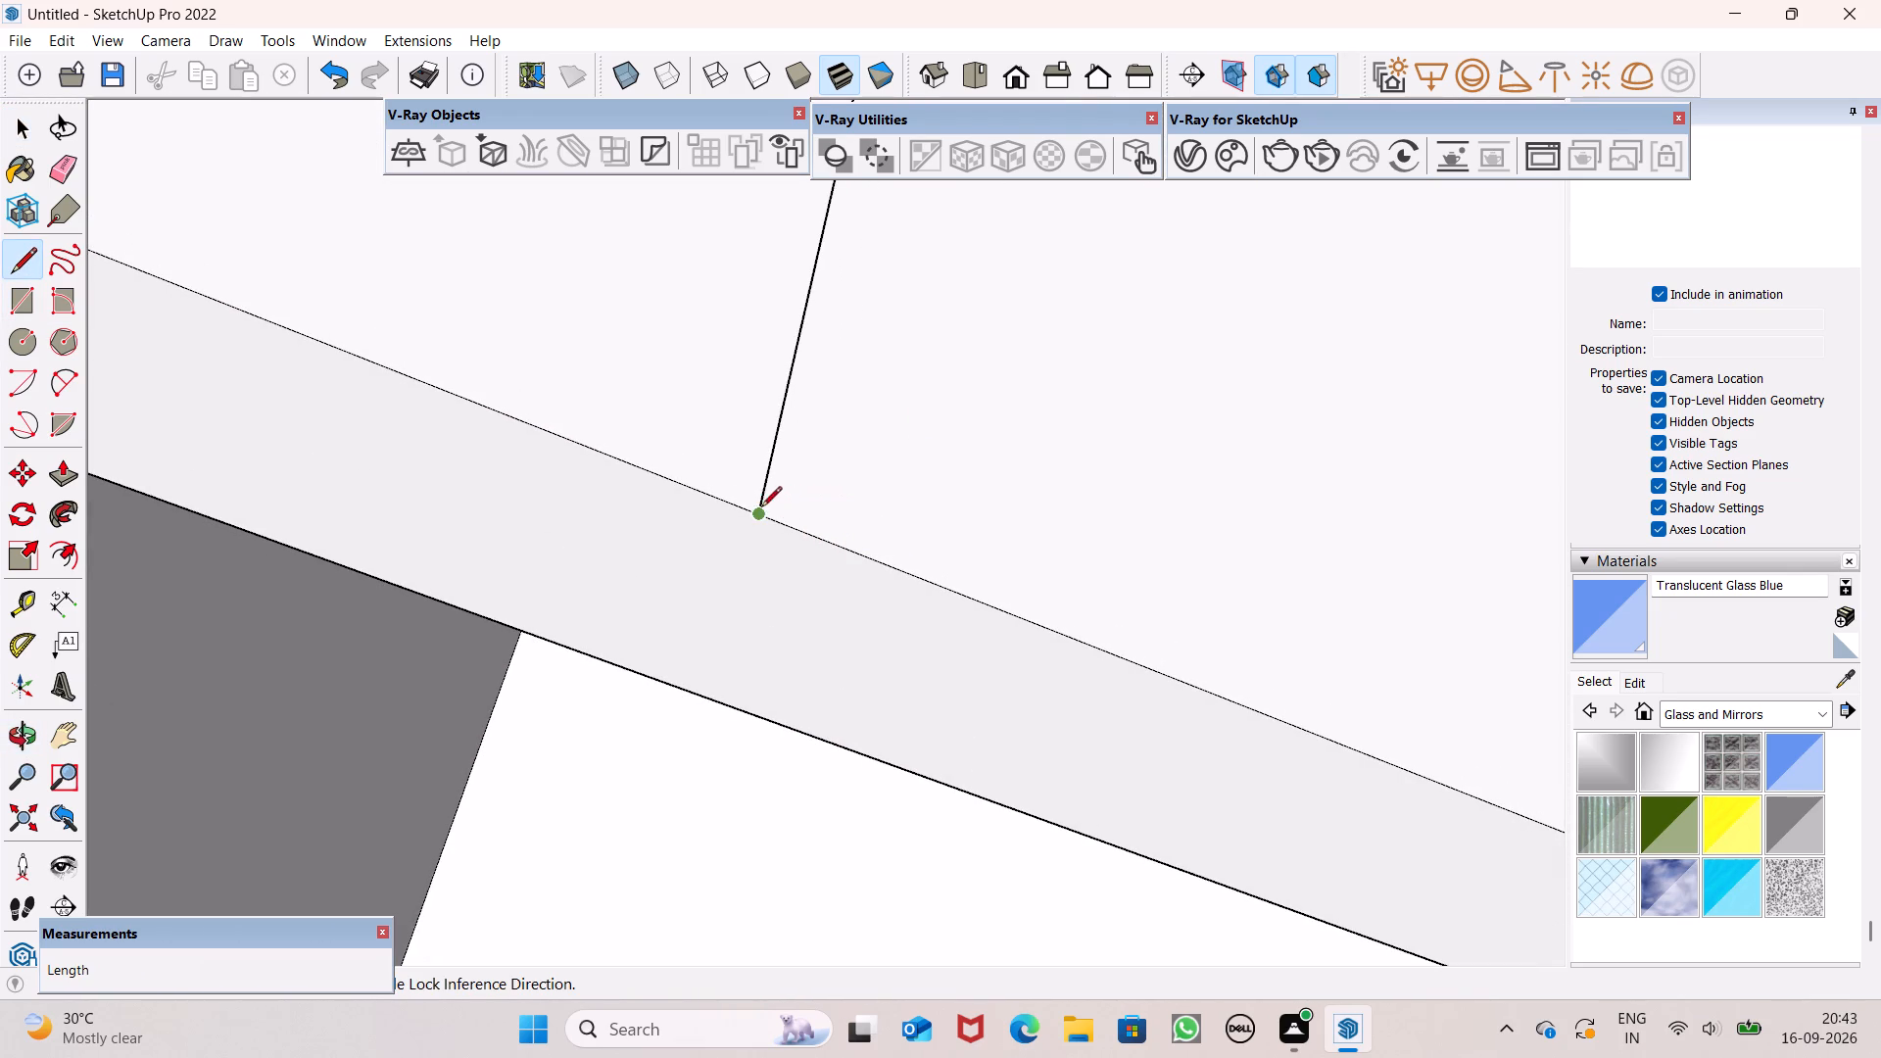
pyautogui.click(760, 524)
pyautogui.click(705, 699)
pyautogui.scroll(-6, 792, 681)
pyautogui.press('space')
pyautogui.scroll(-8, 925, 671)
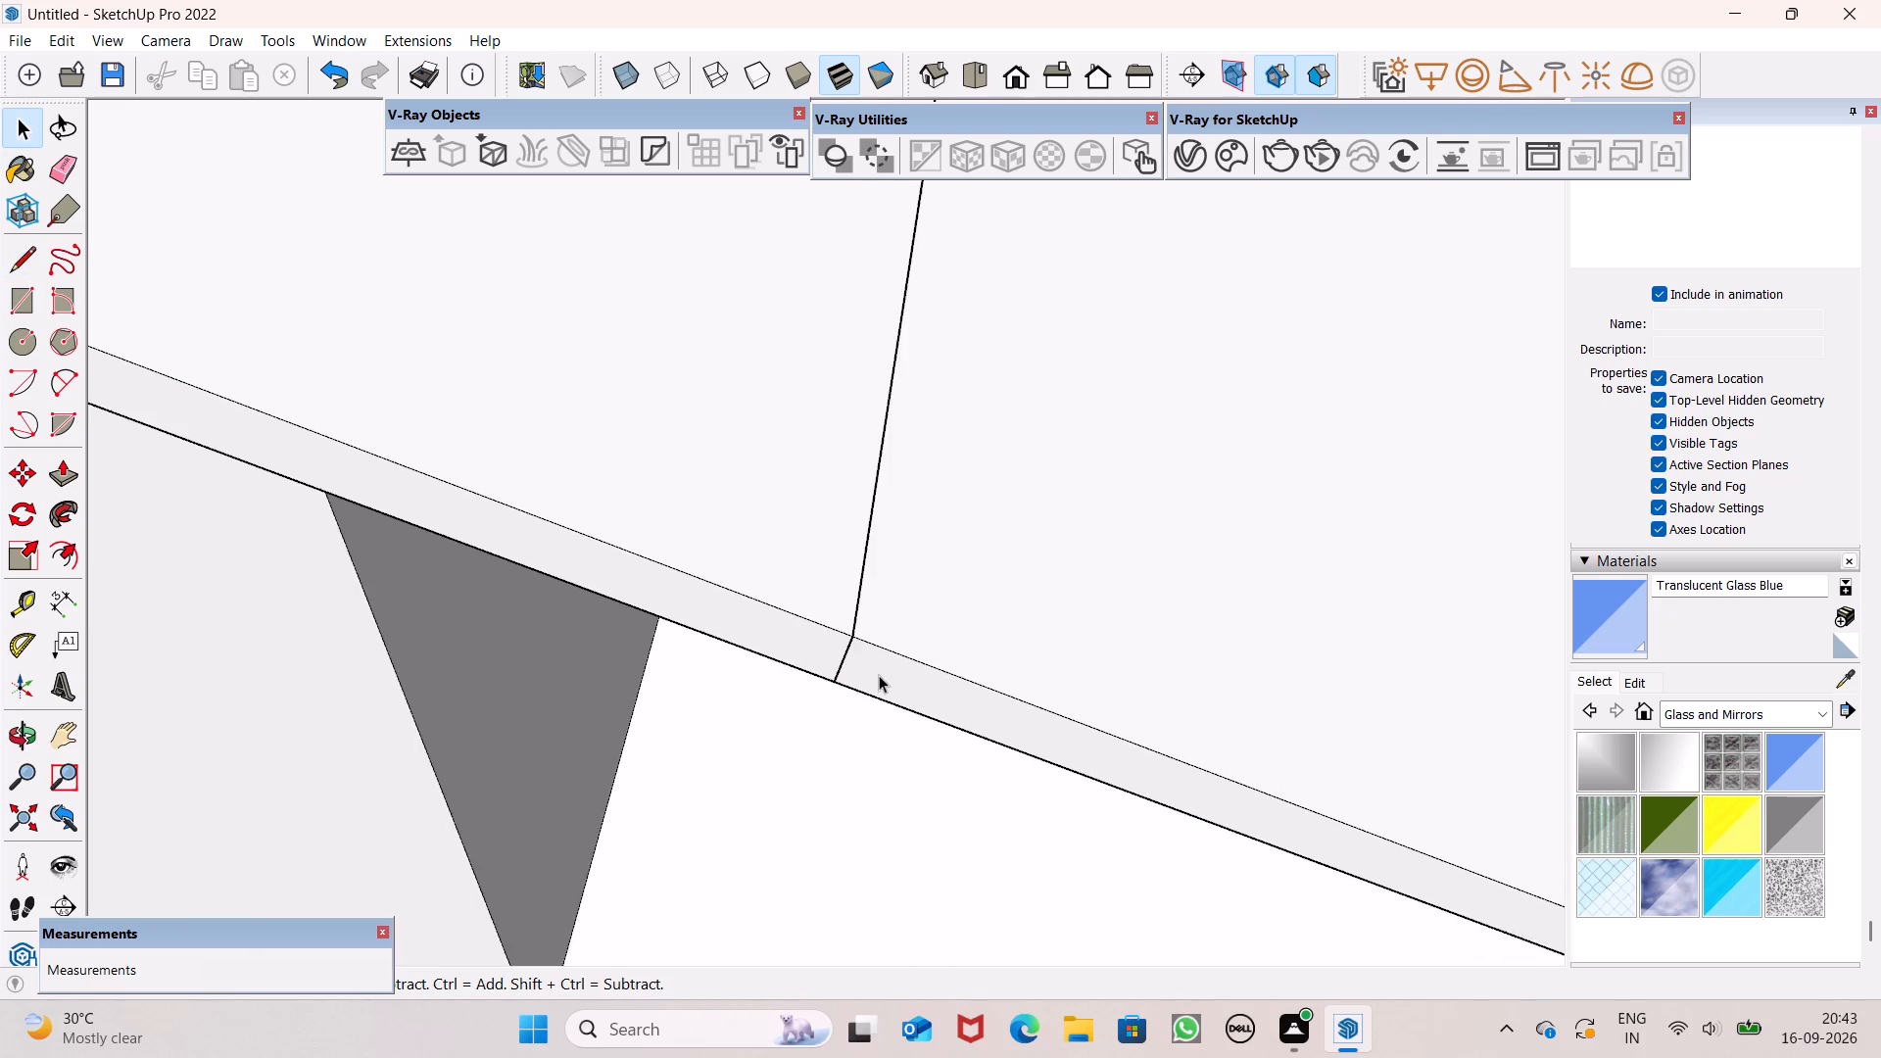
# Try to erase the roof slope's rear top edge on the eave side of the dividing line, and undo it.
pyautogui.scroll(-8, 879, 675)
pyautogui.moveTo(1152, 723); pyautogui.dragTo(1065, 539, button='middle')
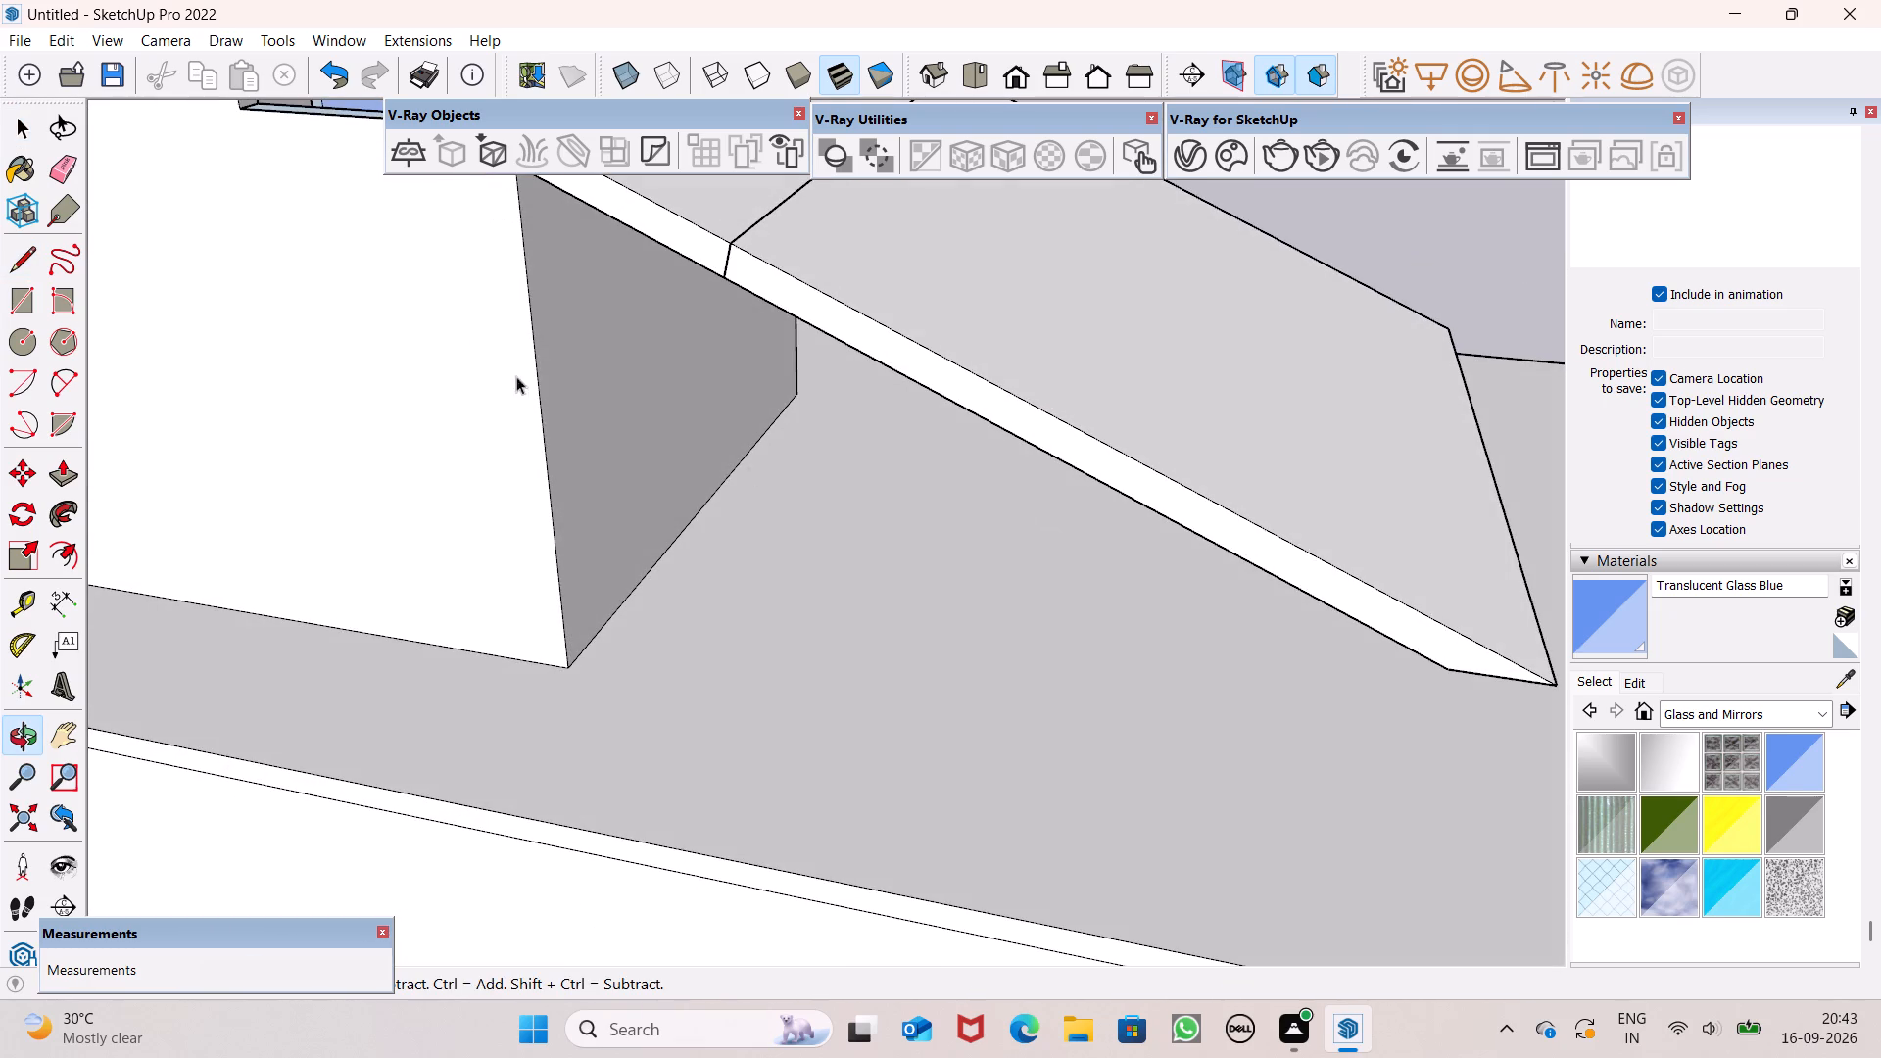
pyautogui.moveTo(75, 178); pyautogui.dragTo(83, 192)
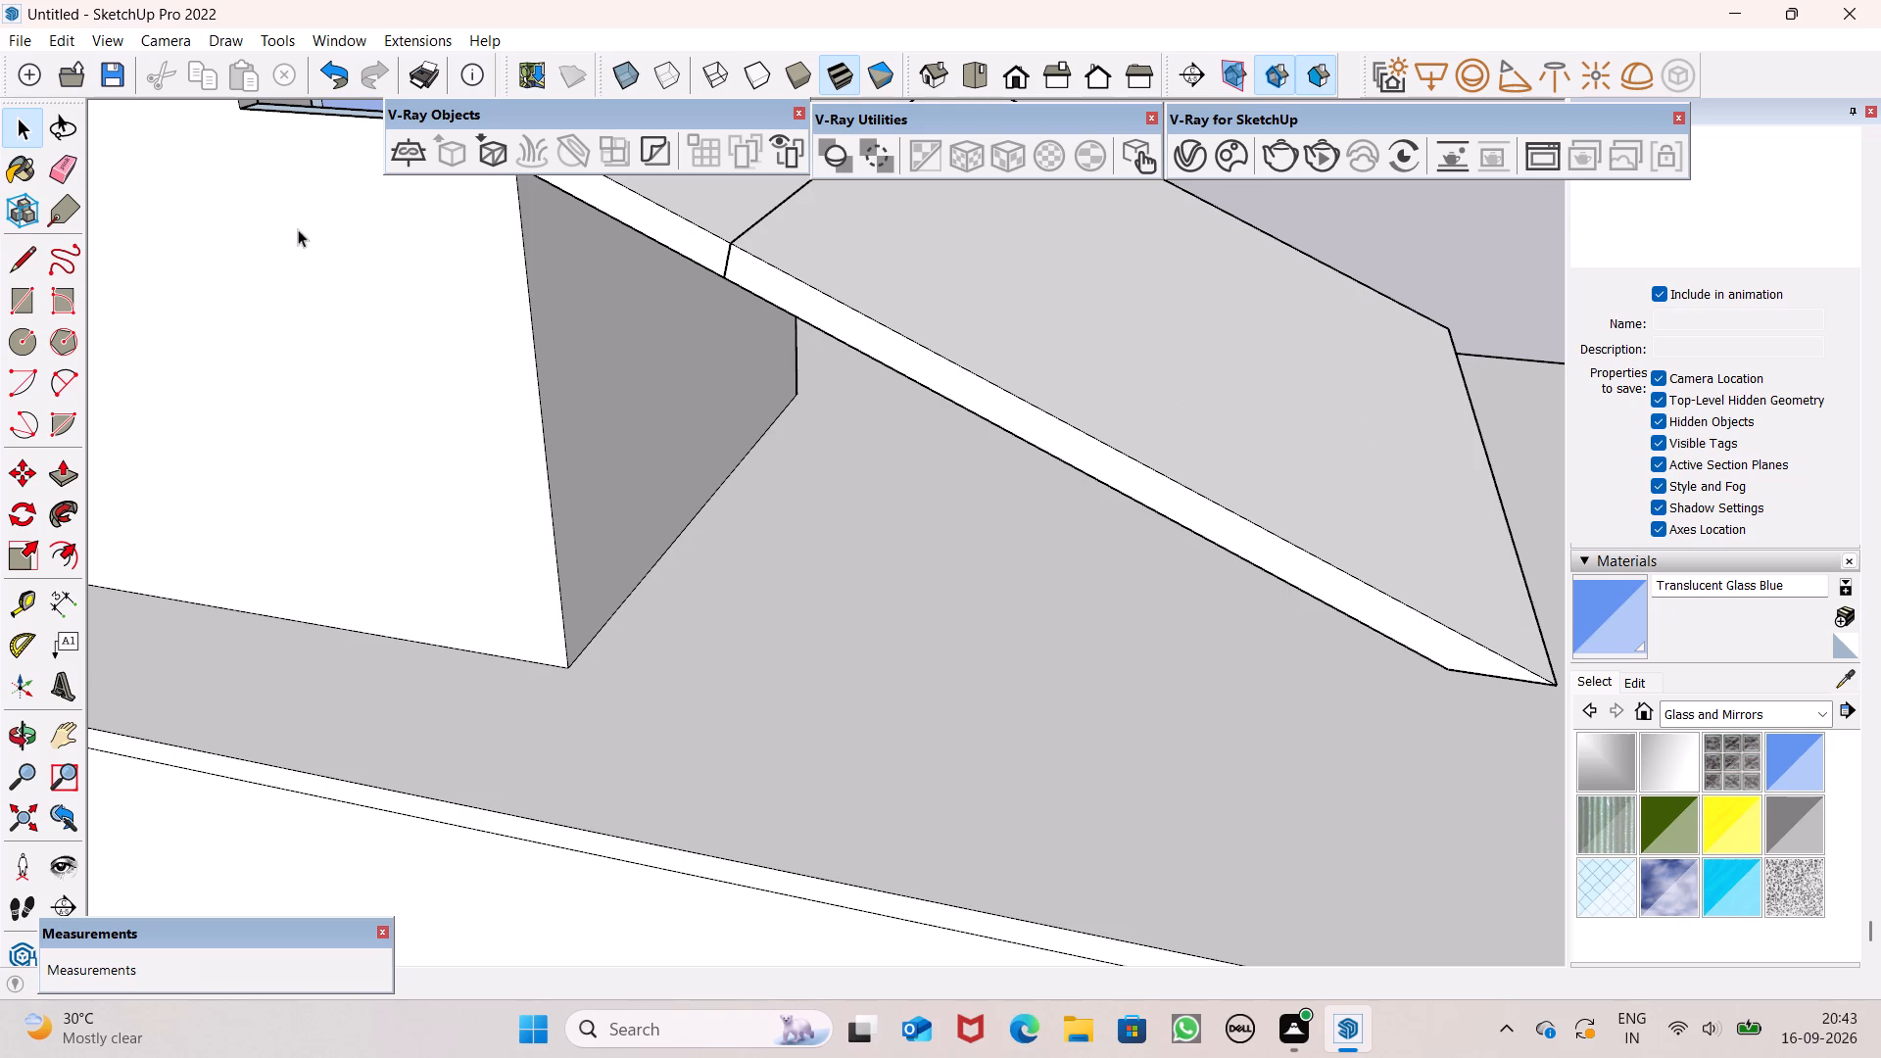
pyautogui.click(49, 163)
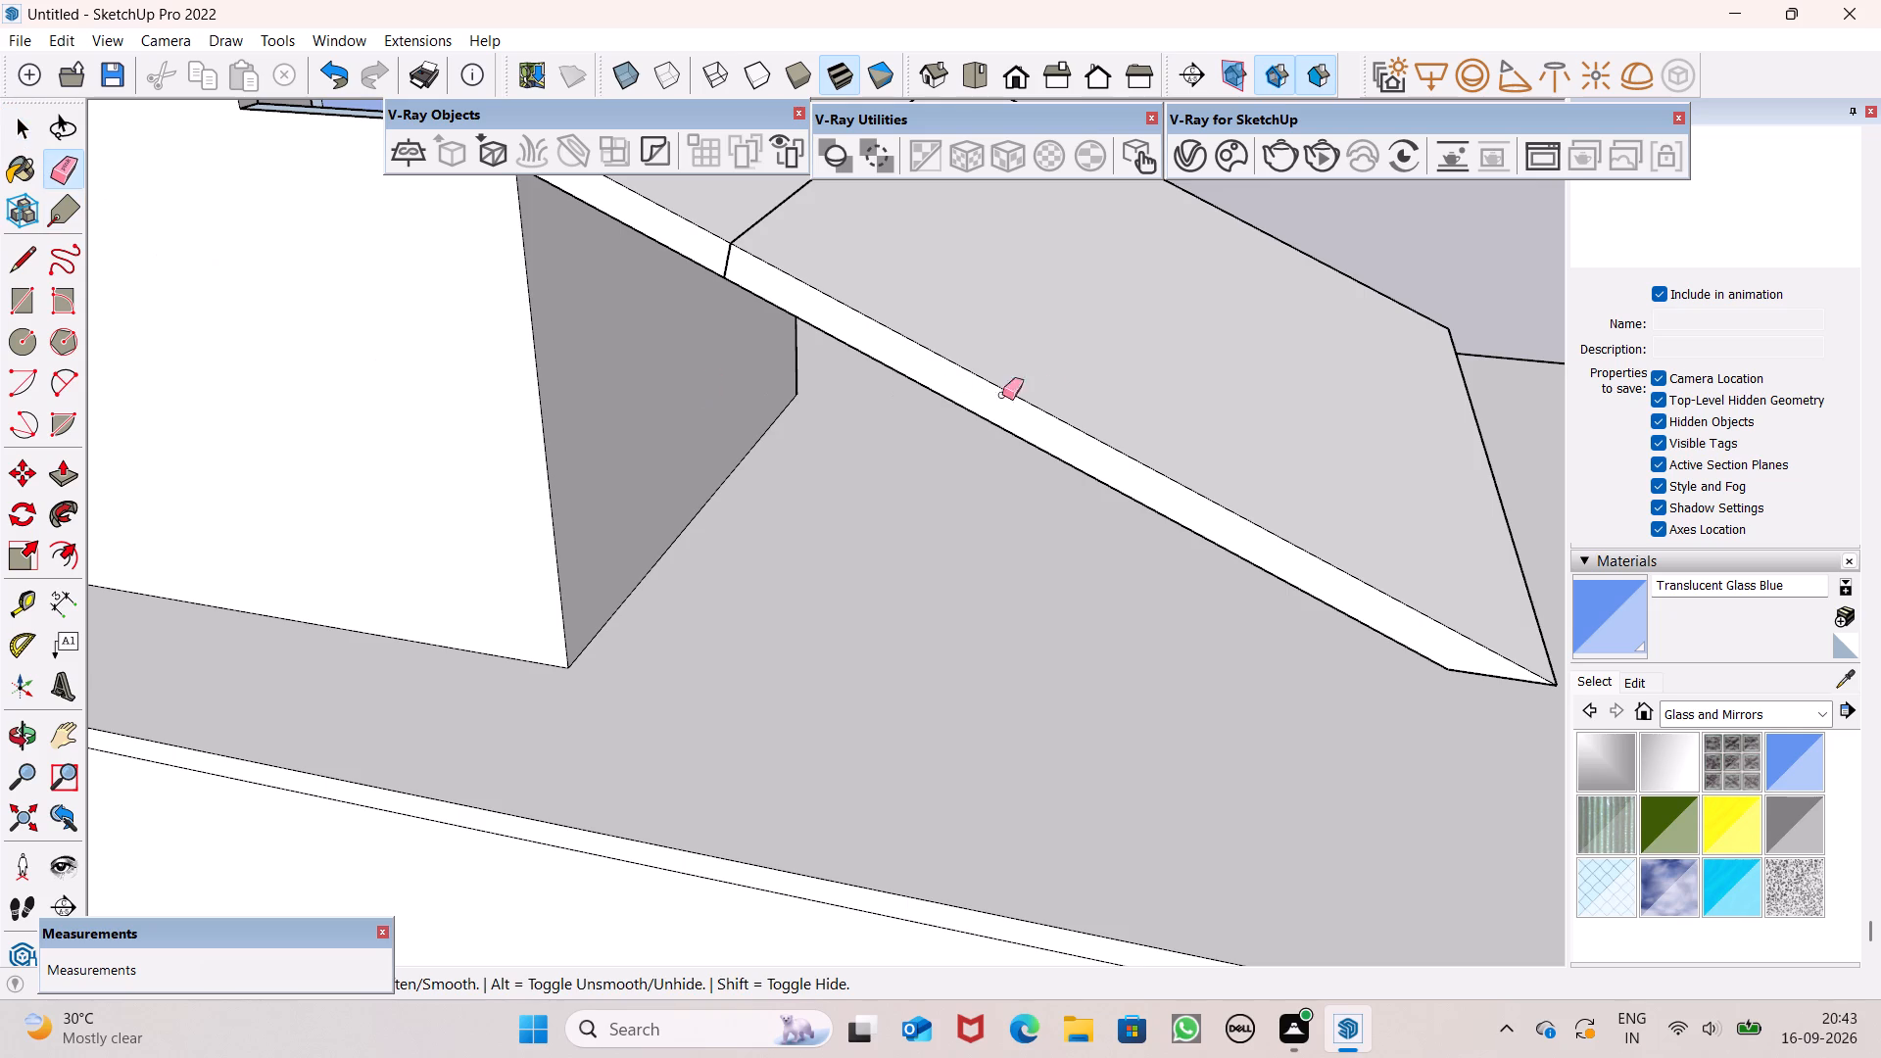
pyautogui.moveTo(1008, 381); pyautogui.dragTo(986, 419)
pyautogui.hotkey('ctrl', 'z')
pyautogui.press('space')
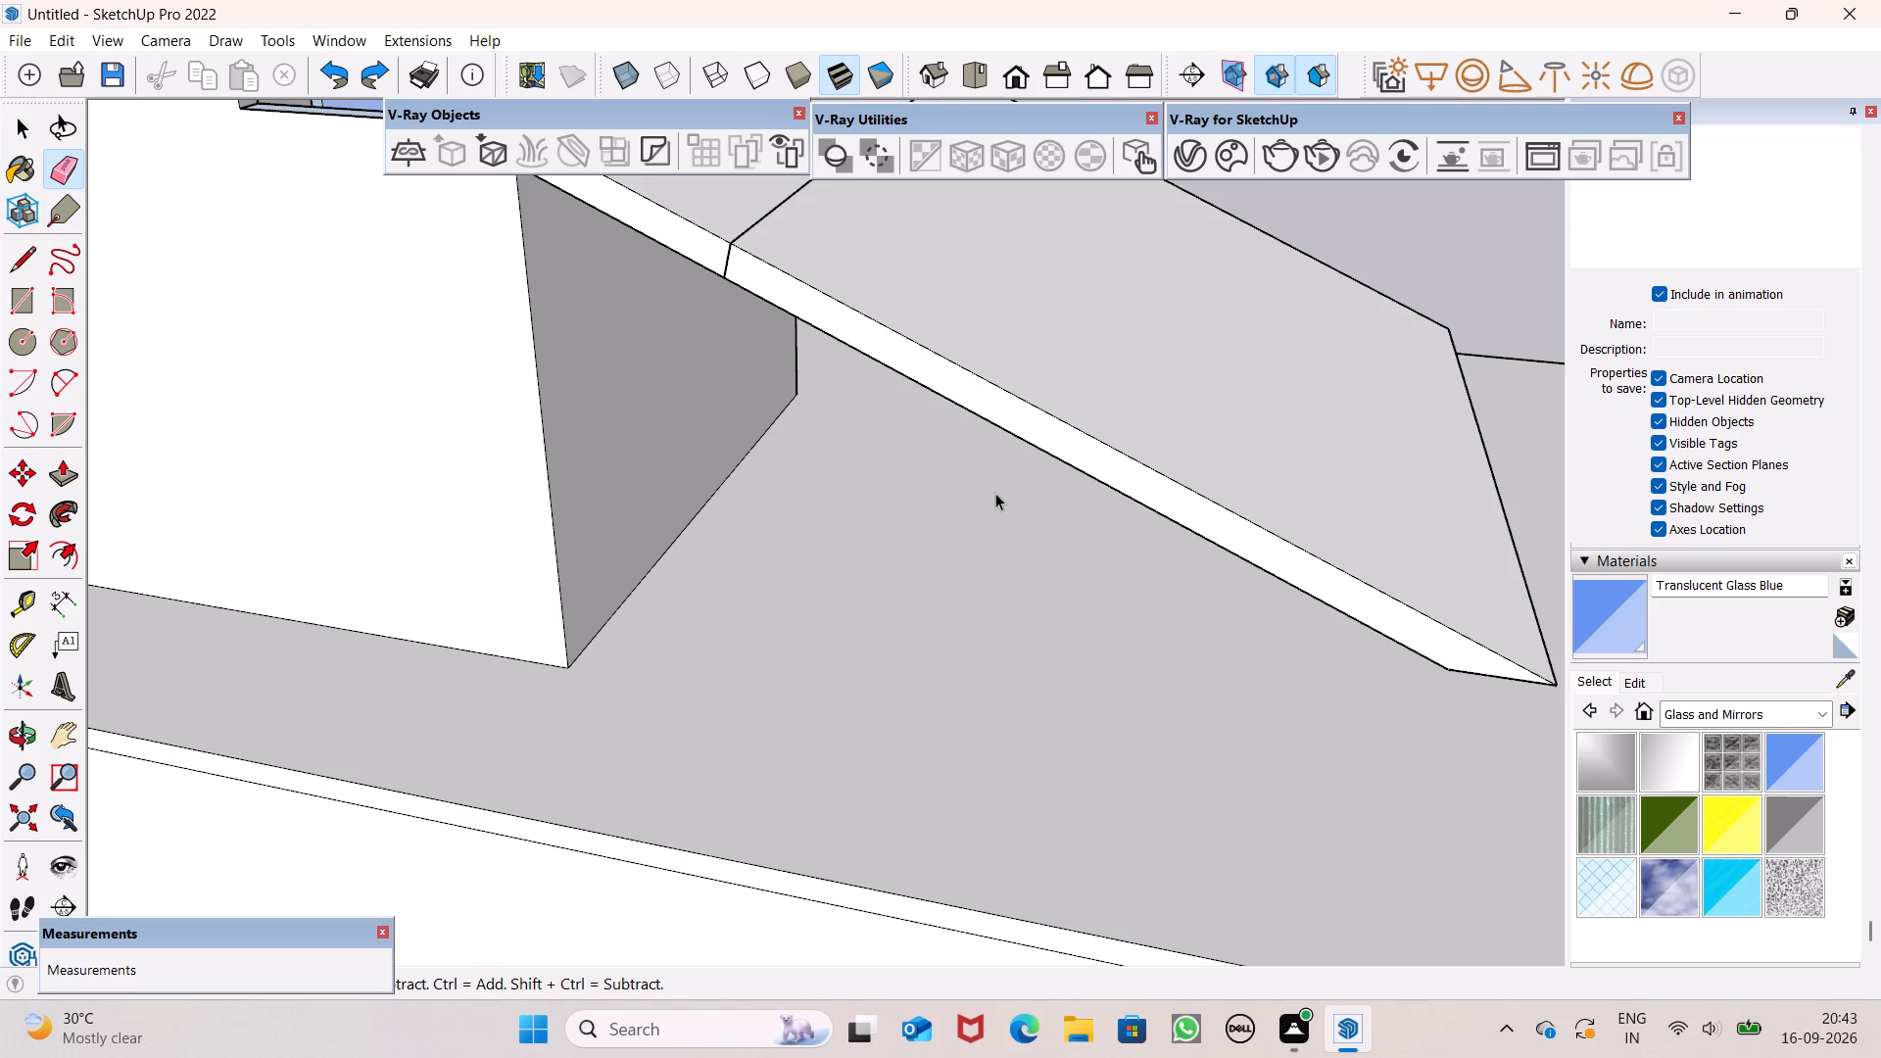
# Explode the gabled roof group into loose geometry and deselect it.
pyautogui.press('space')
pyautogui.scroll(-7, 995, 494)
pyautogui.click(1089, 484)
pyautogui.rightClick(1119, 485)
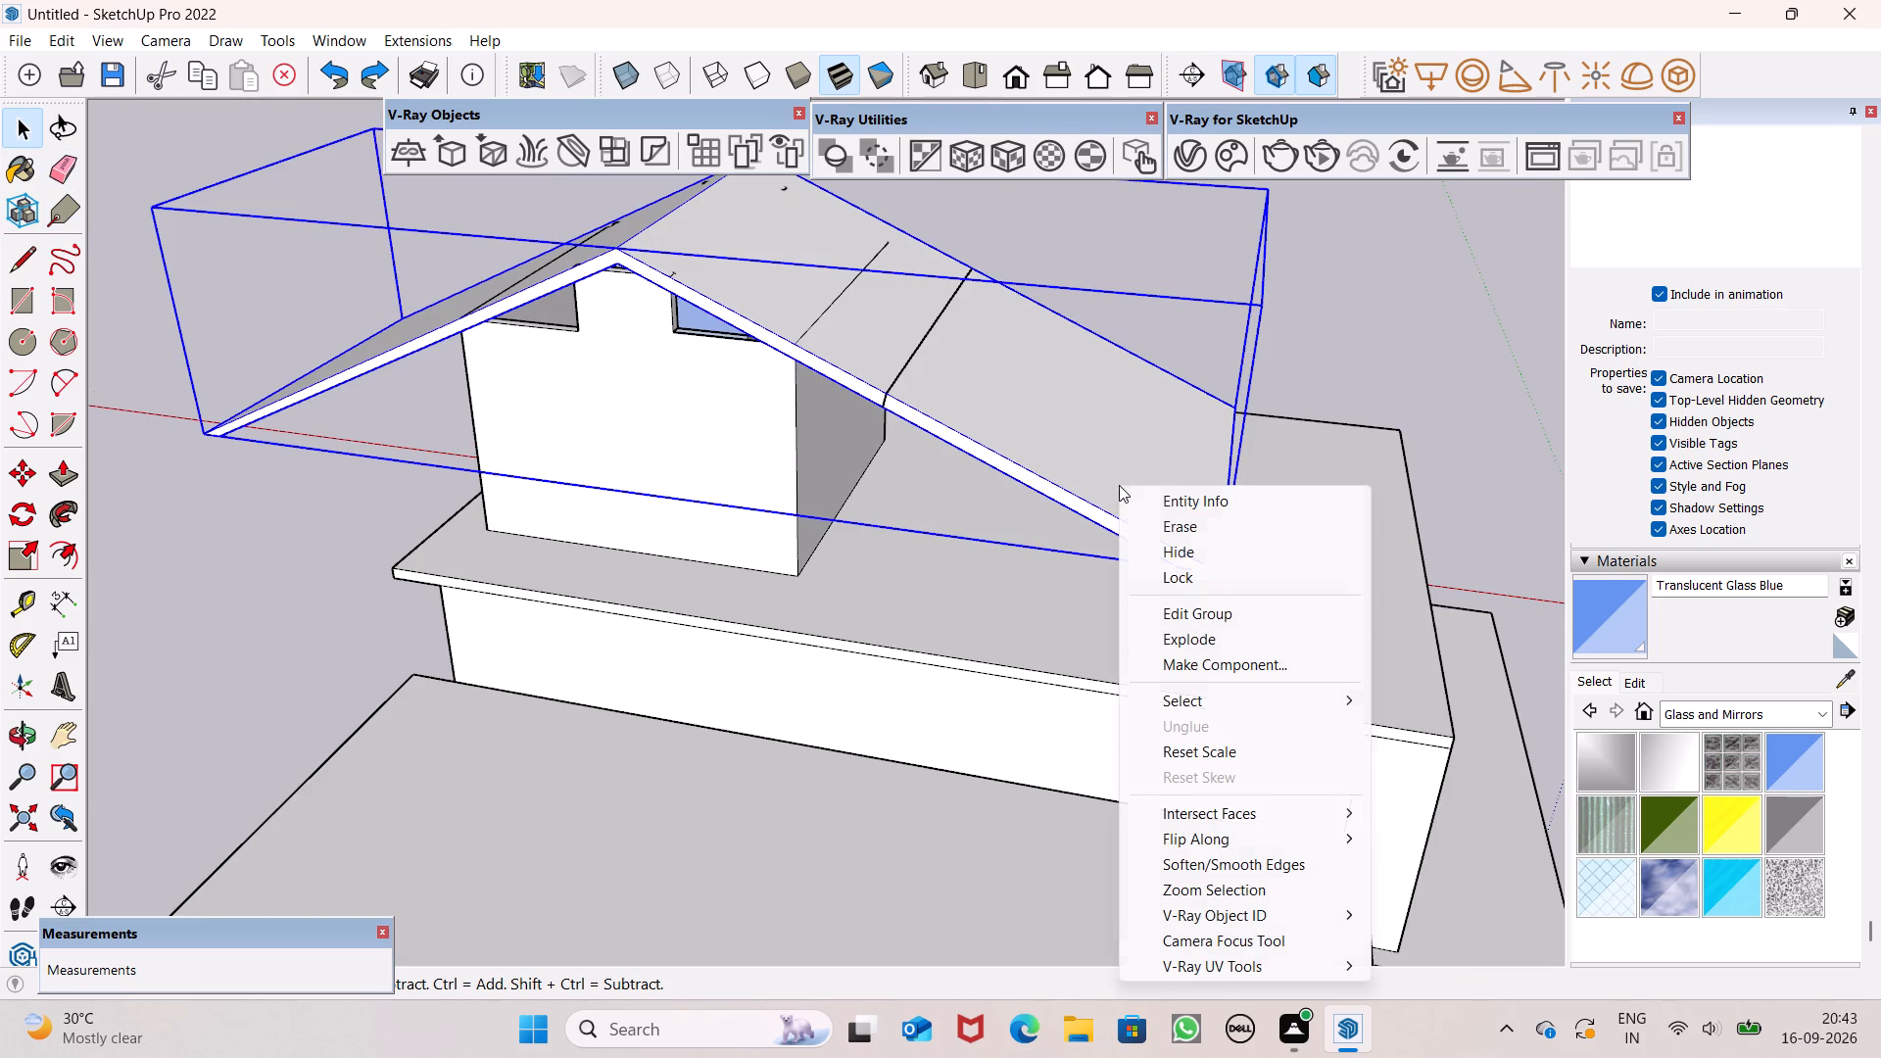
pyautogui.click(1223, 639)
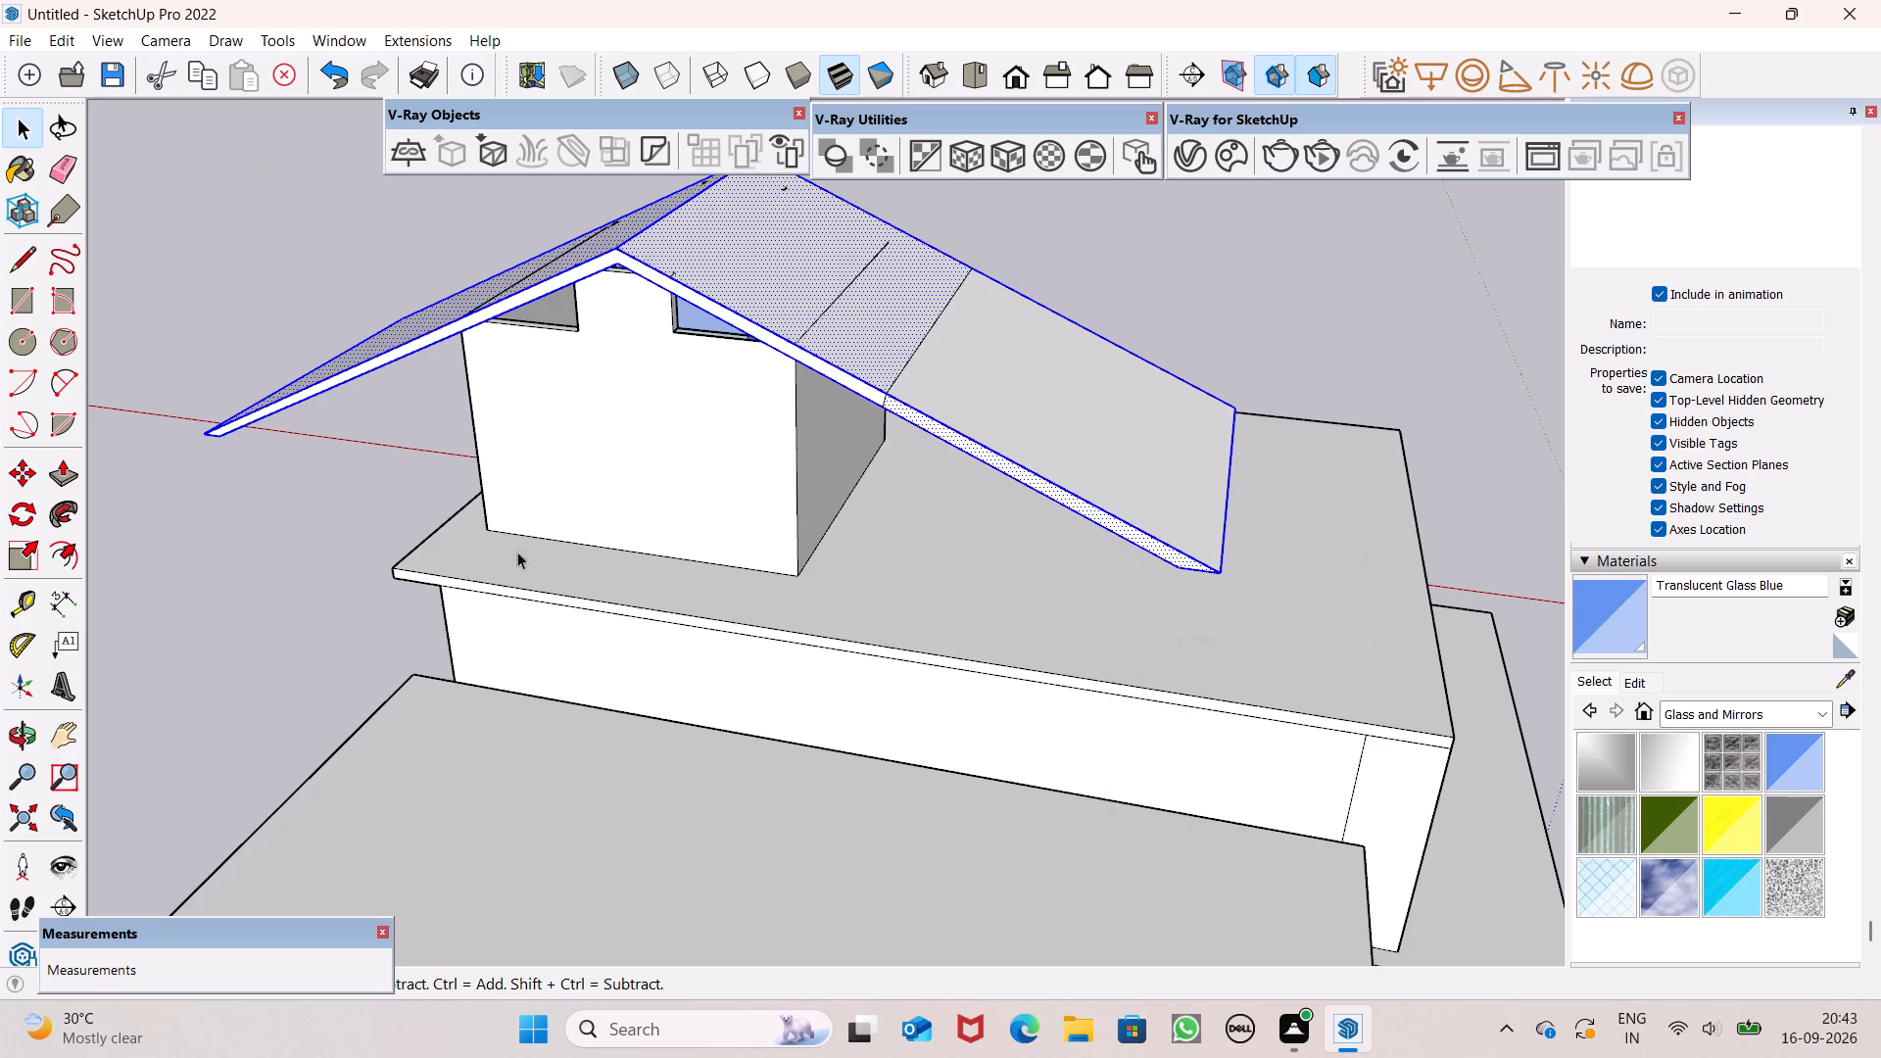
pyautogui.click(270, 605)
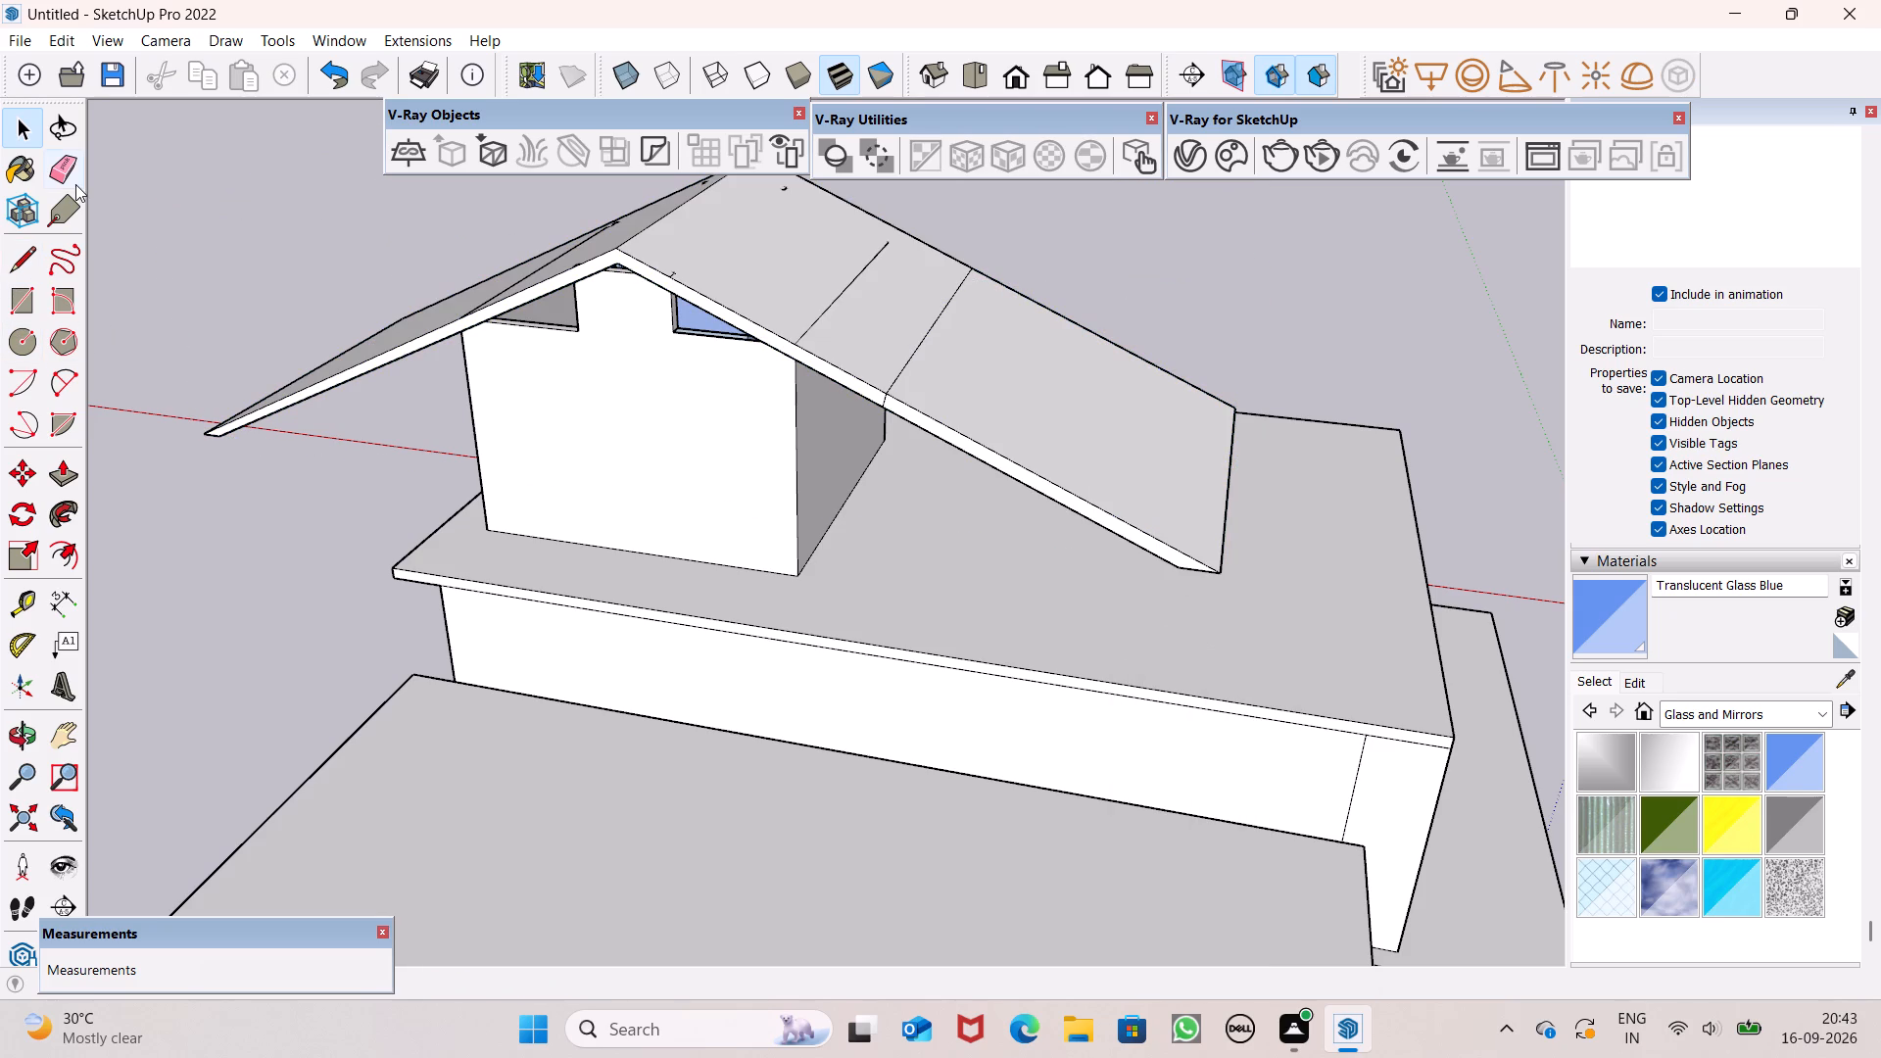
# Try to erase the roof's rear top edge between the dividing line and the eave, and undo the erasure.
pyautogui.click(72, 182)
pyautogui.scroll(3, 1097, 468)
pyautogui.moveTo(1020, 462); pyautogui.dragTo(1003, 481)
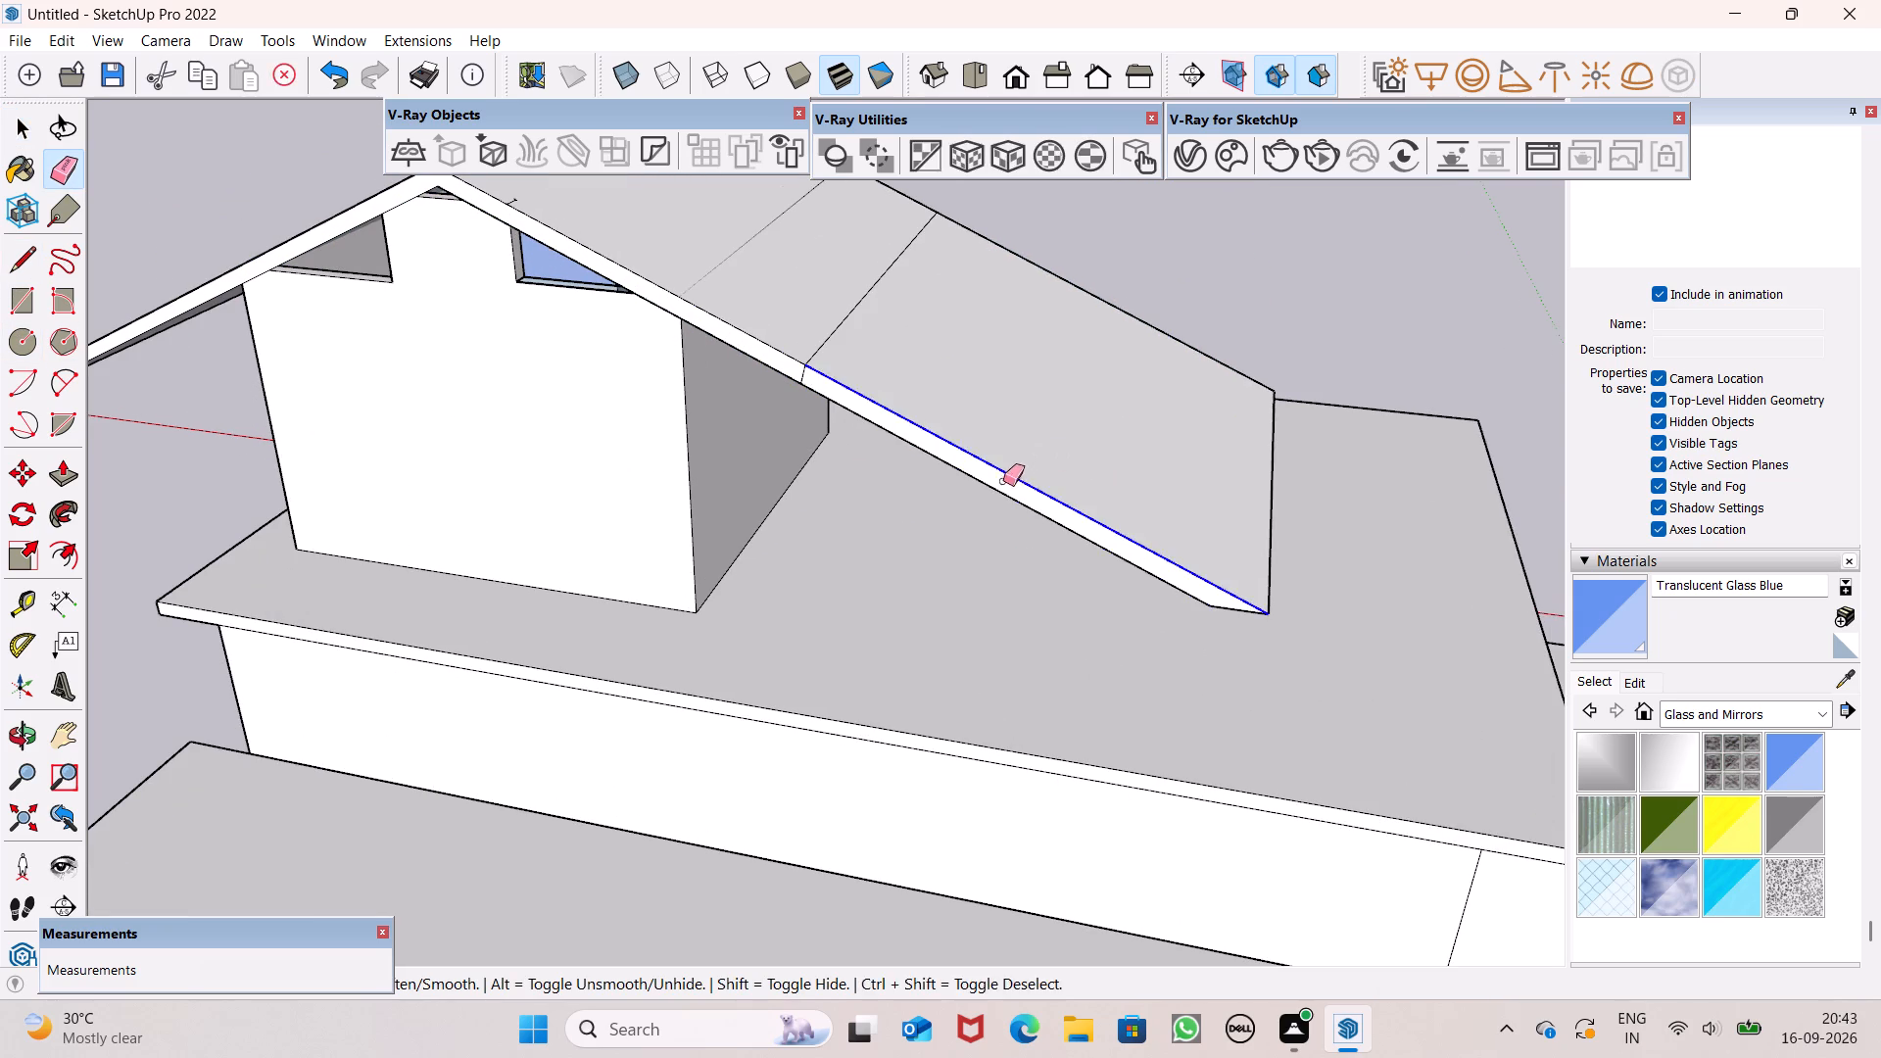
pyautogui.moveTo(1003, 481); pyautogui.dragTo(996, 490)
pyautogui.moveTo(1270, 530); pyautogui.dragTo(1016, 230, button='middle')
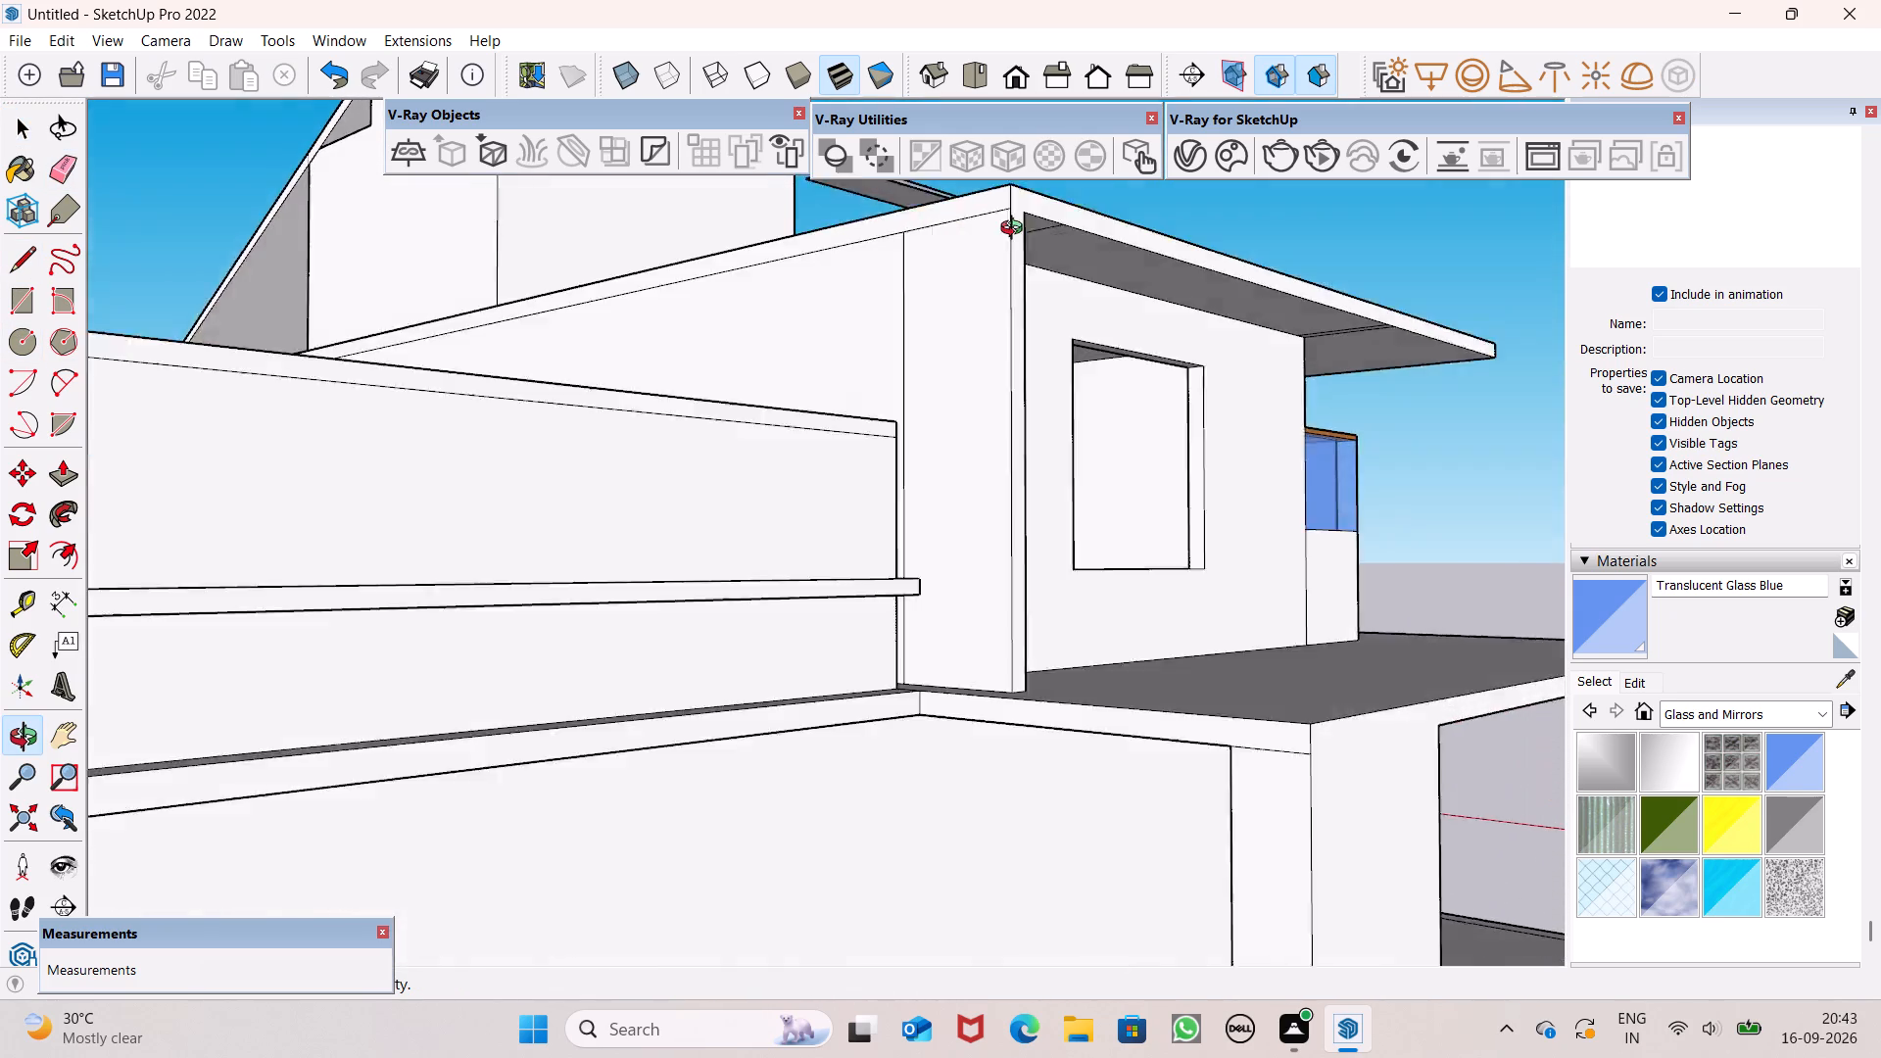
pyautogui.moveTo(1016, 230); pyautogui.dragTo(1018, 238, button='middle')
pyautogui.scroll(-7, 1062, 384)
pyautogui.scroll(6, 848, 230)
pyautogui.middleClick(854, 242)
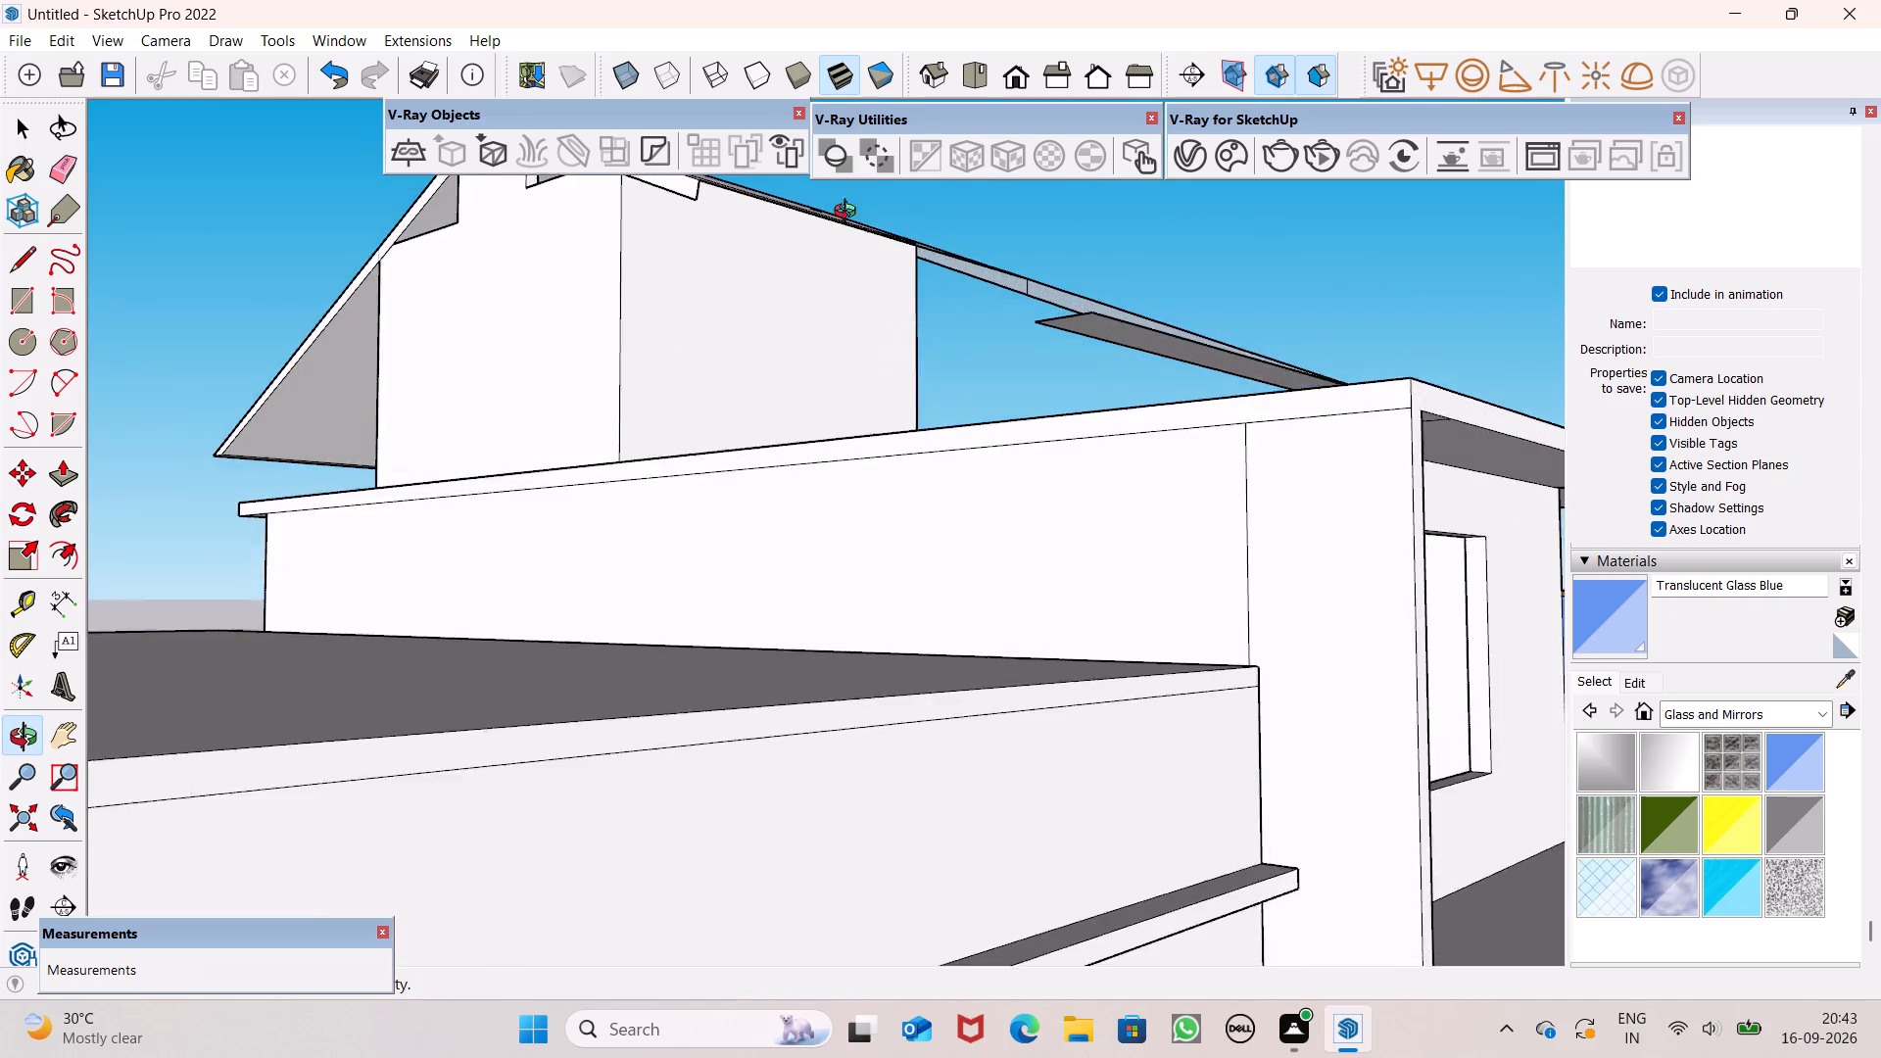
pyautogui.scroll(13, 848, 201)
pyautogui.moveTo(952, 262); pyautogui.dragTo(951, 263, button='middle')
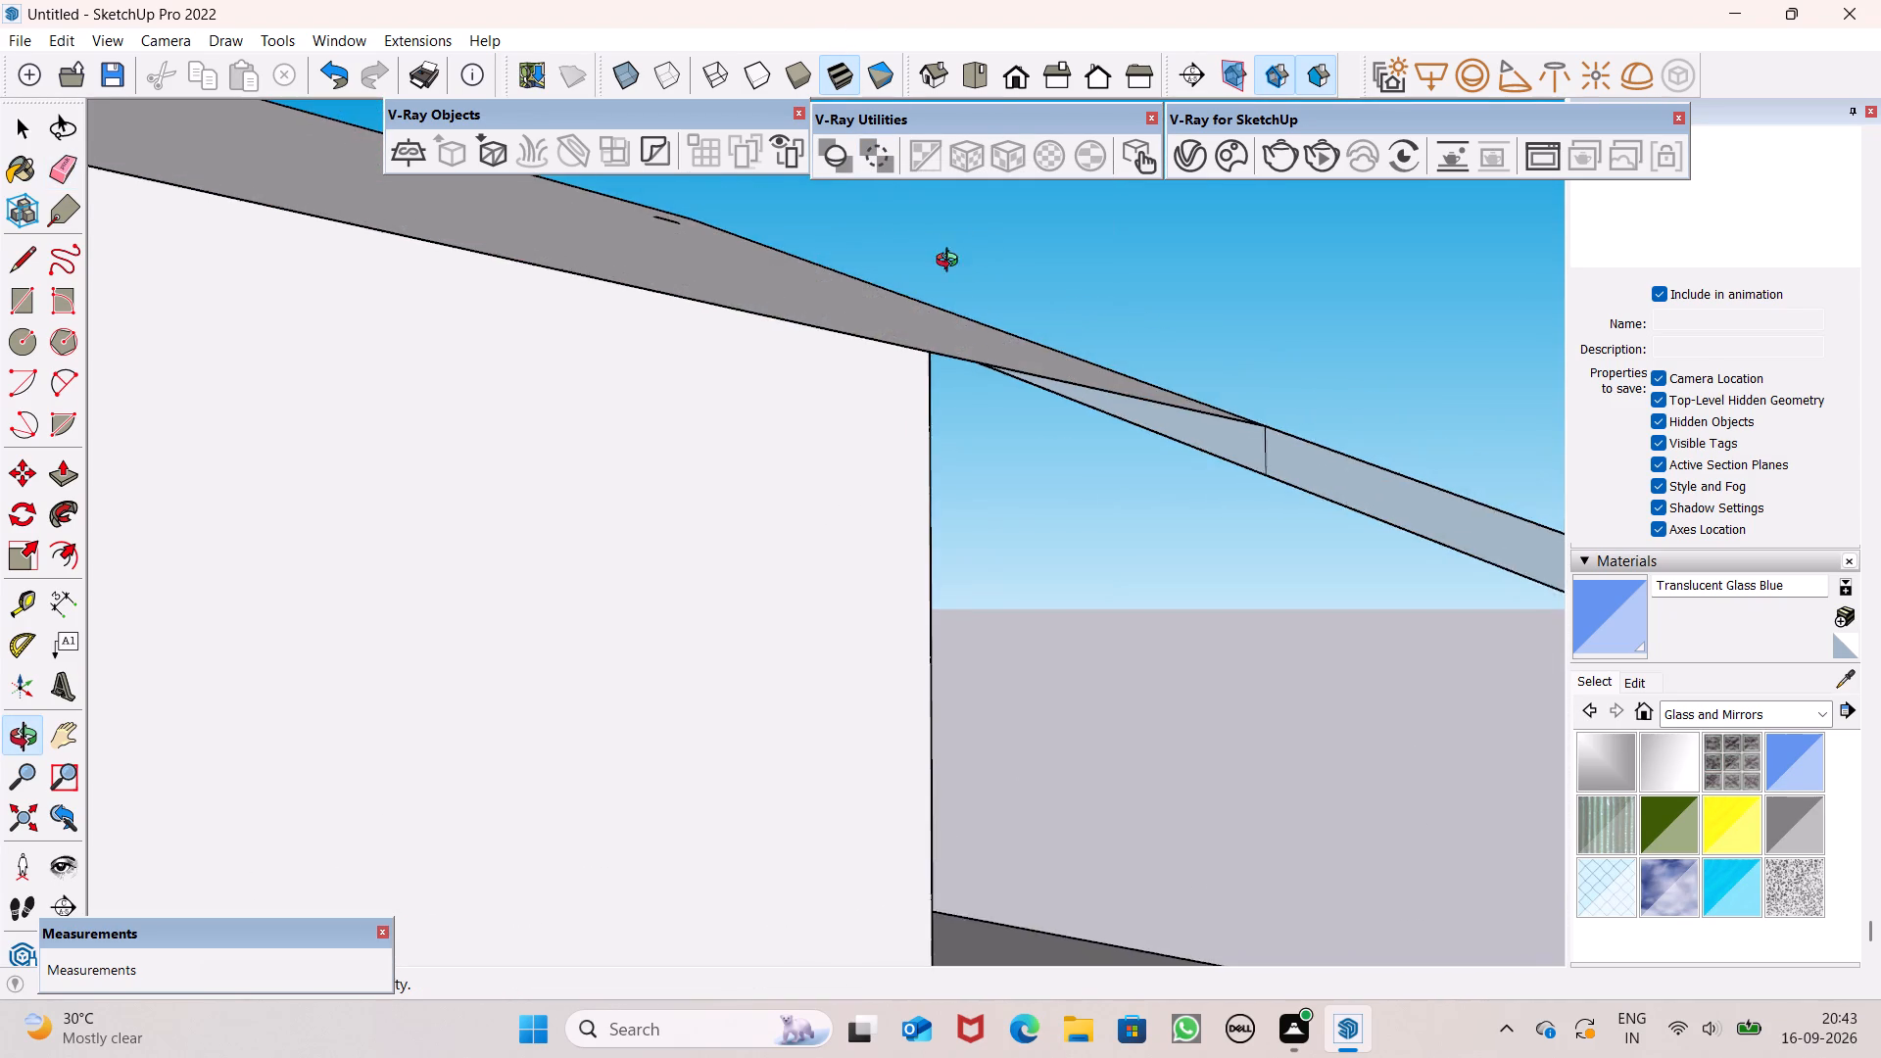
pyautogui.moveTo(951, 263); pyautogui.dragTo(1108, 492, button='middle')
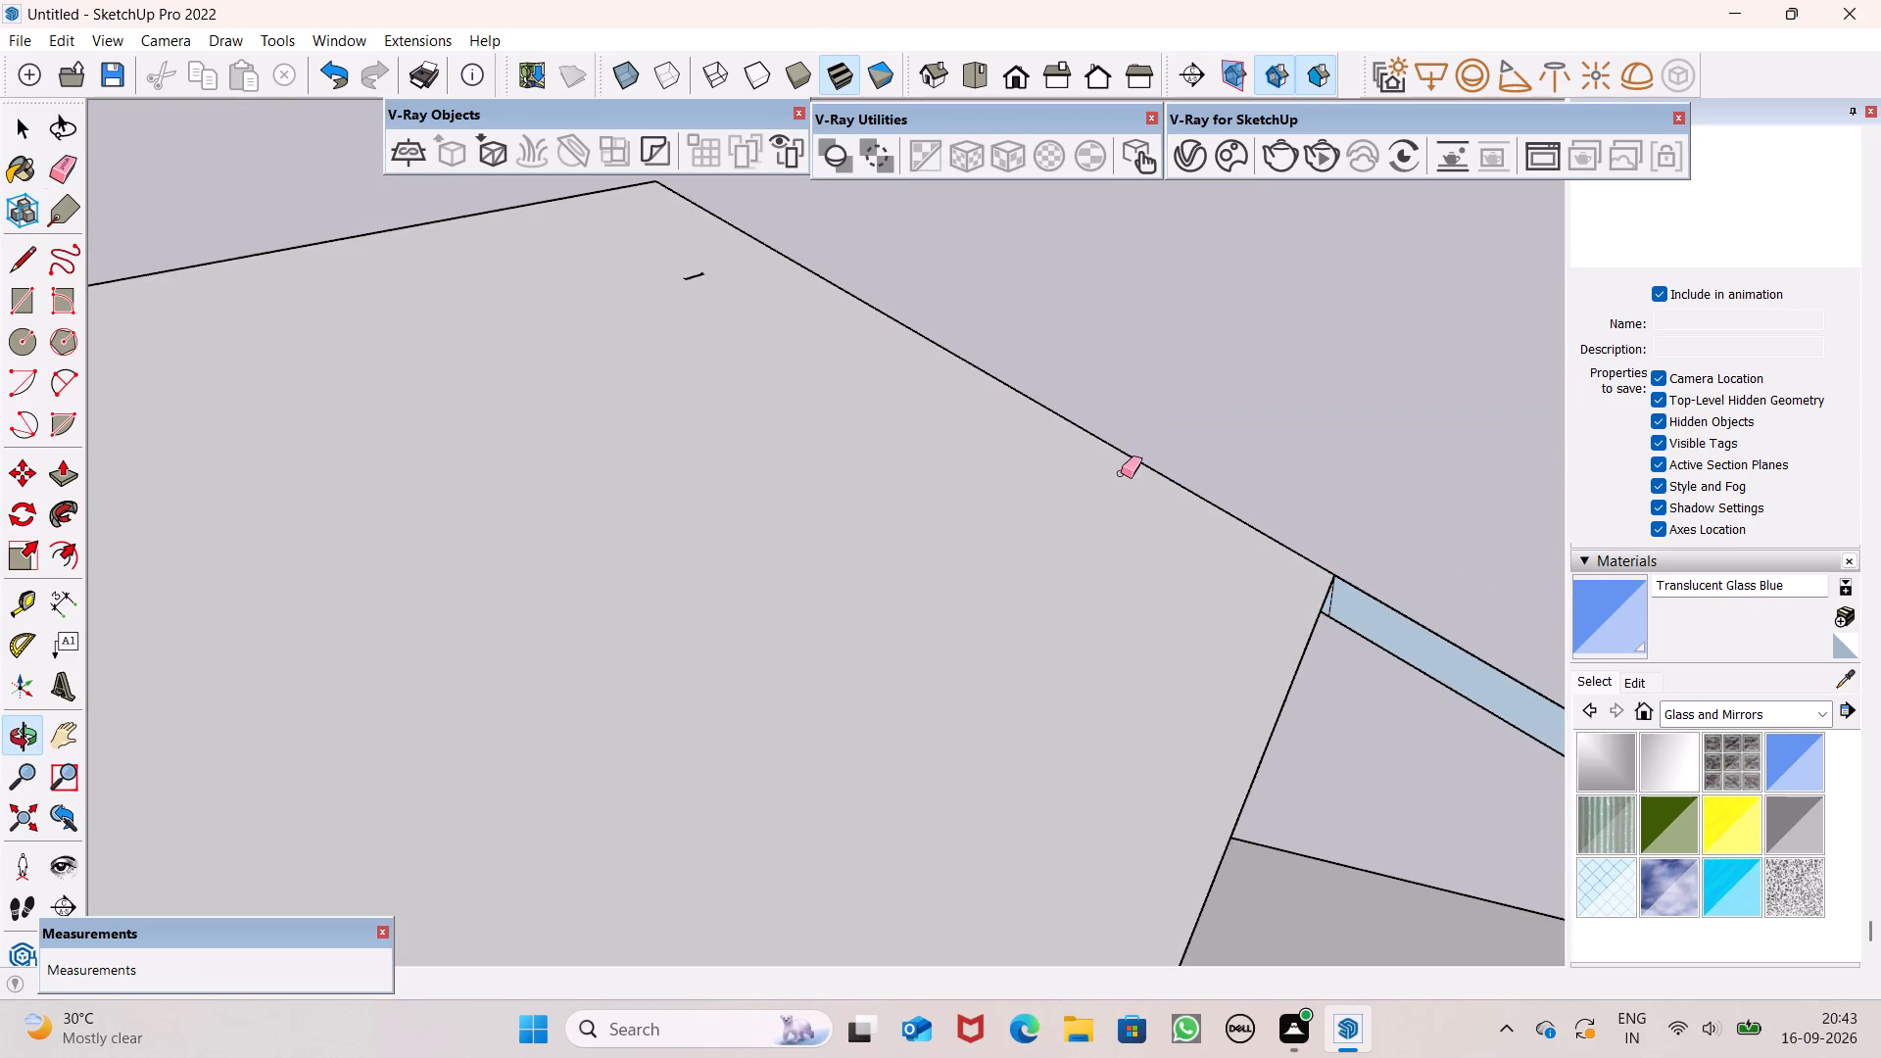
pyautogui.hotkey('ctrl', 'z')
# Draw a line about 17' 8" long along the green axis across the roof's underside, from the rear dividing line's lower end toward the front.
pyautogui.scroll(-7, 1134, 476)
pyautogui.scroll(-7, 1227, 485)
pyautogui.moveTo(1288, 563); pyautogui.dragTo(1455, 404, button='middle')
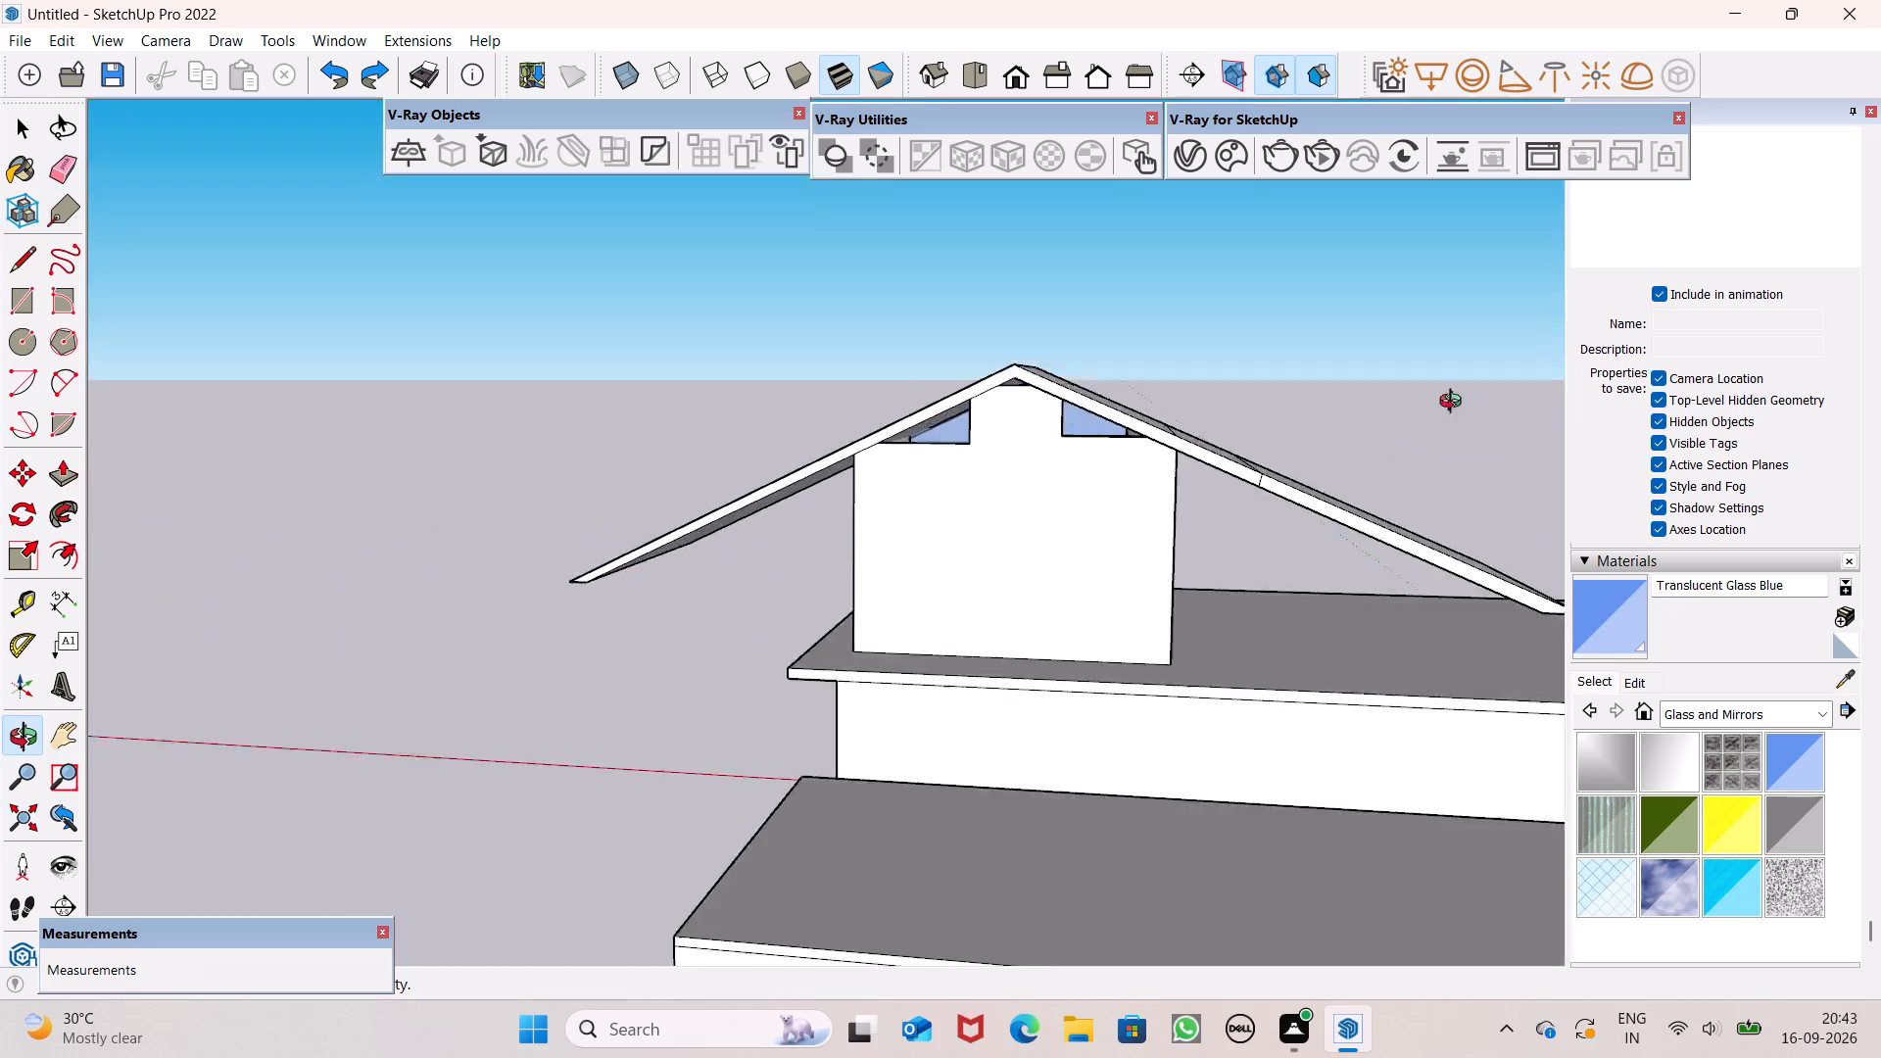
pyautogui.moveTo(1455, 404); pyautogui.dragTo(1544, 200, button='middle')
pyautogui.press('space')
pyautogui.scroll(7, 1369, 361)
pyautogui.moveTo(1349, 388); pyautogui.dragTo(1362, 479, button='middle')
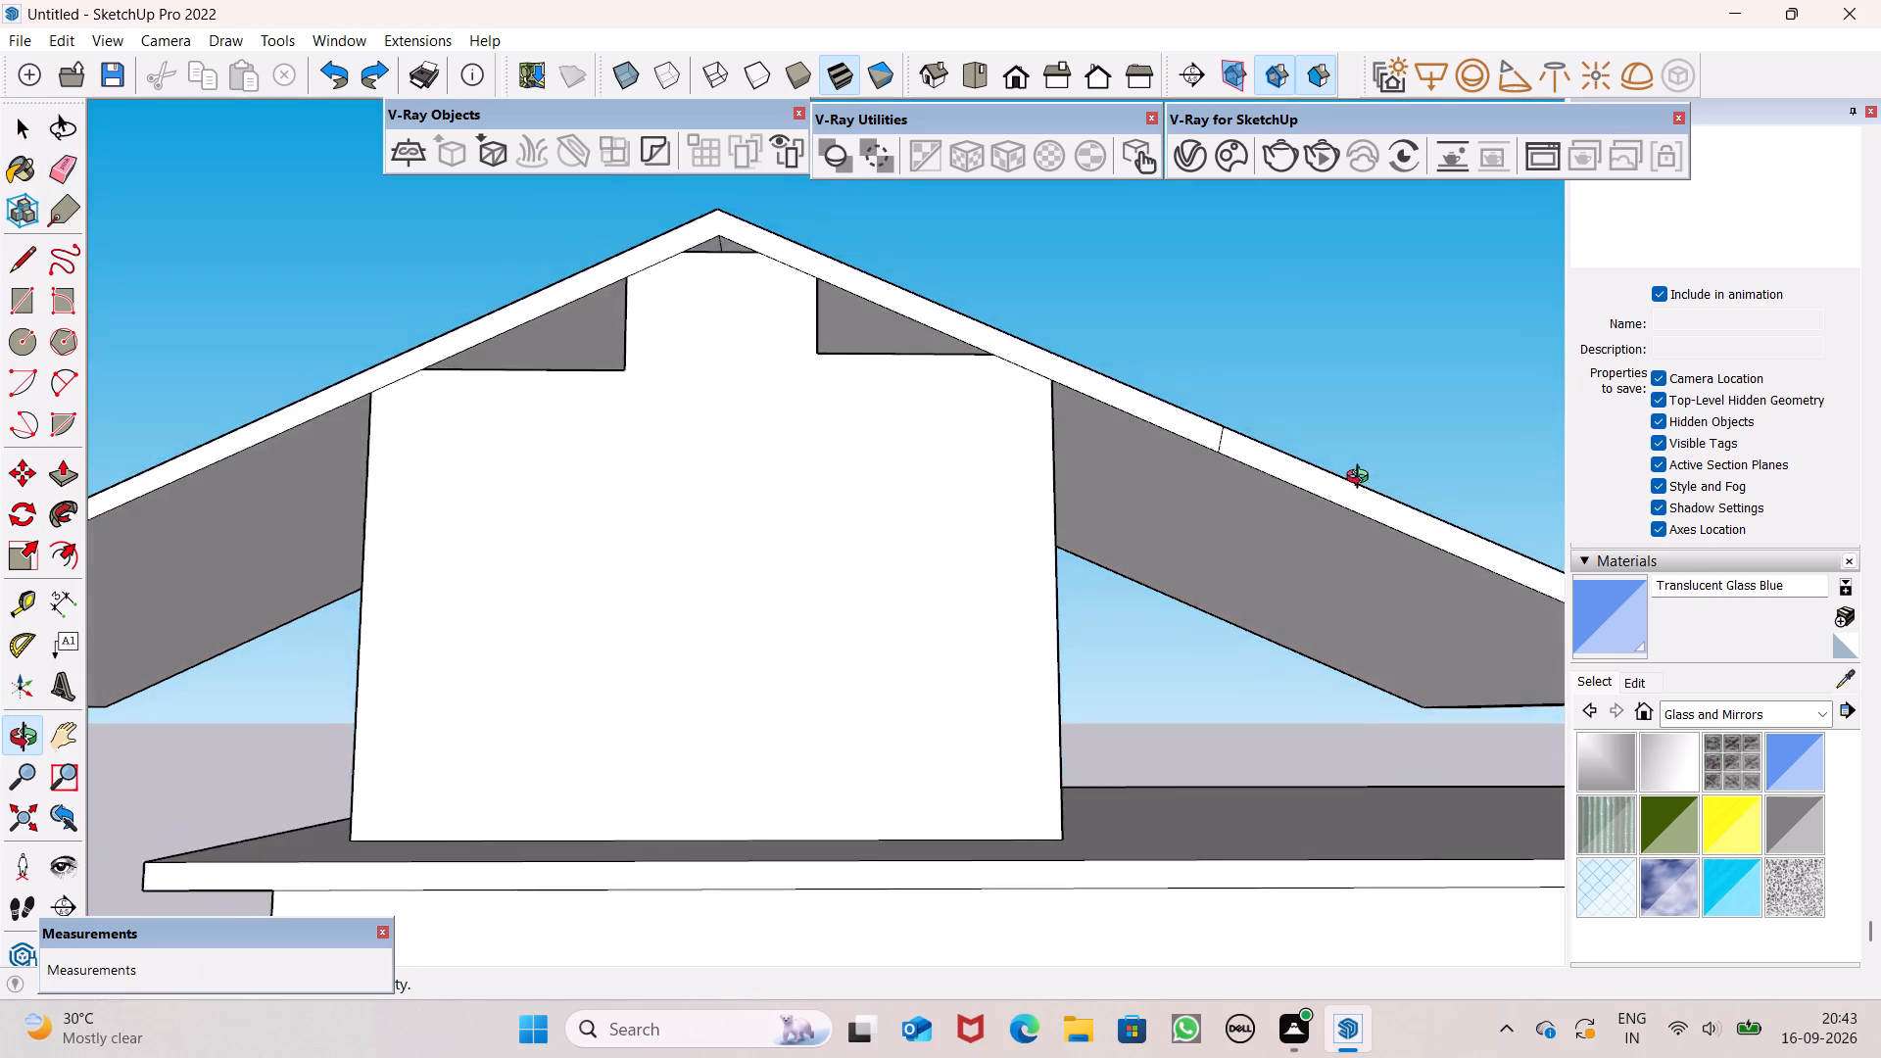
pyautogui.moveTo(1362, 479); pyautogui.dragTo(1375, 546, button='middle')
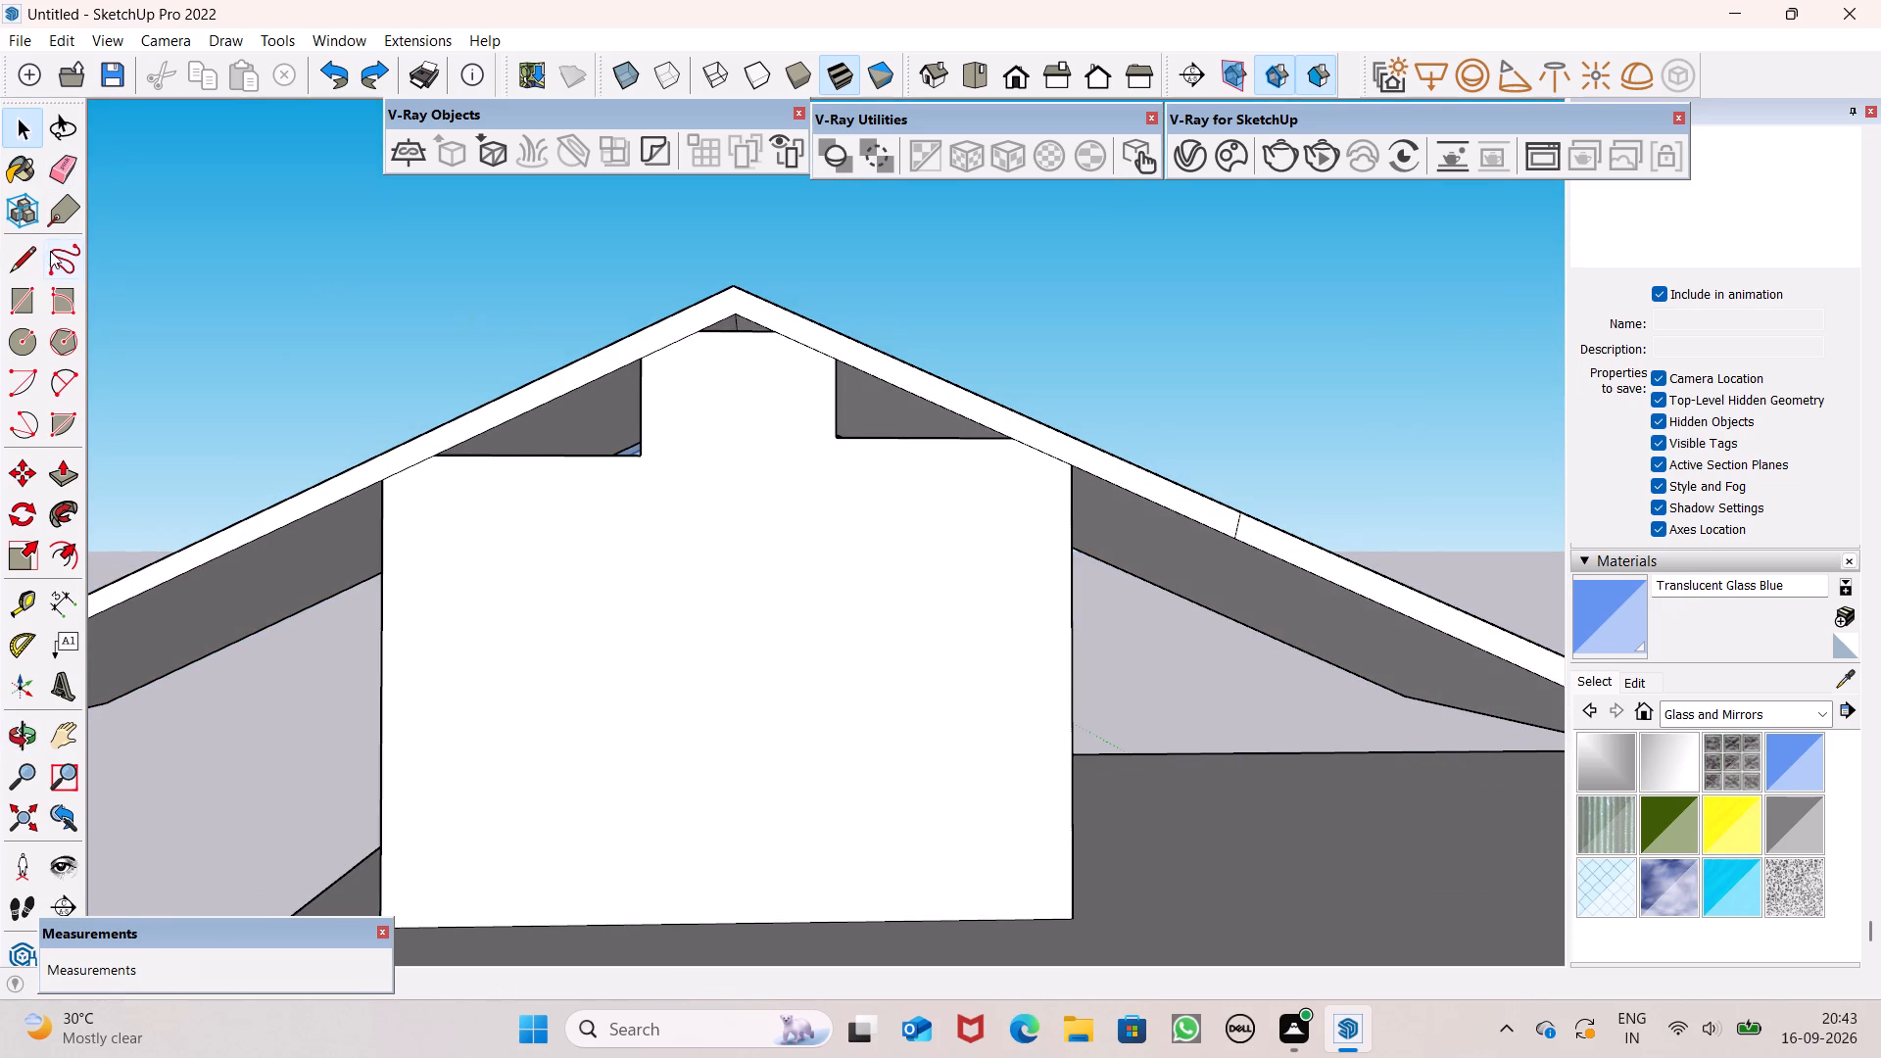
pyautogui.click(40, 257)
pyautogui.scroll(5, 1366, 613)
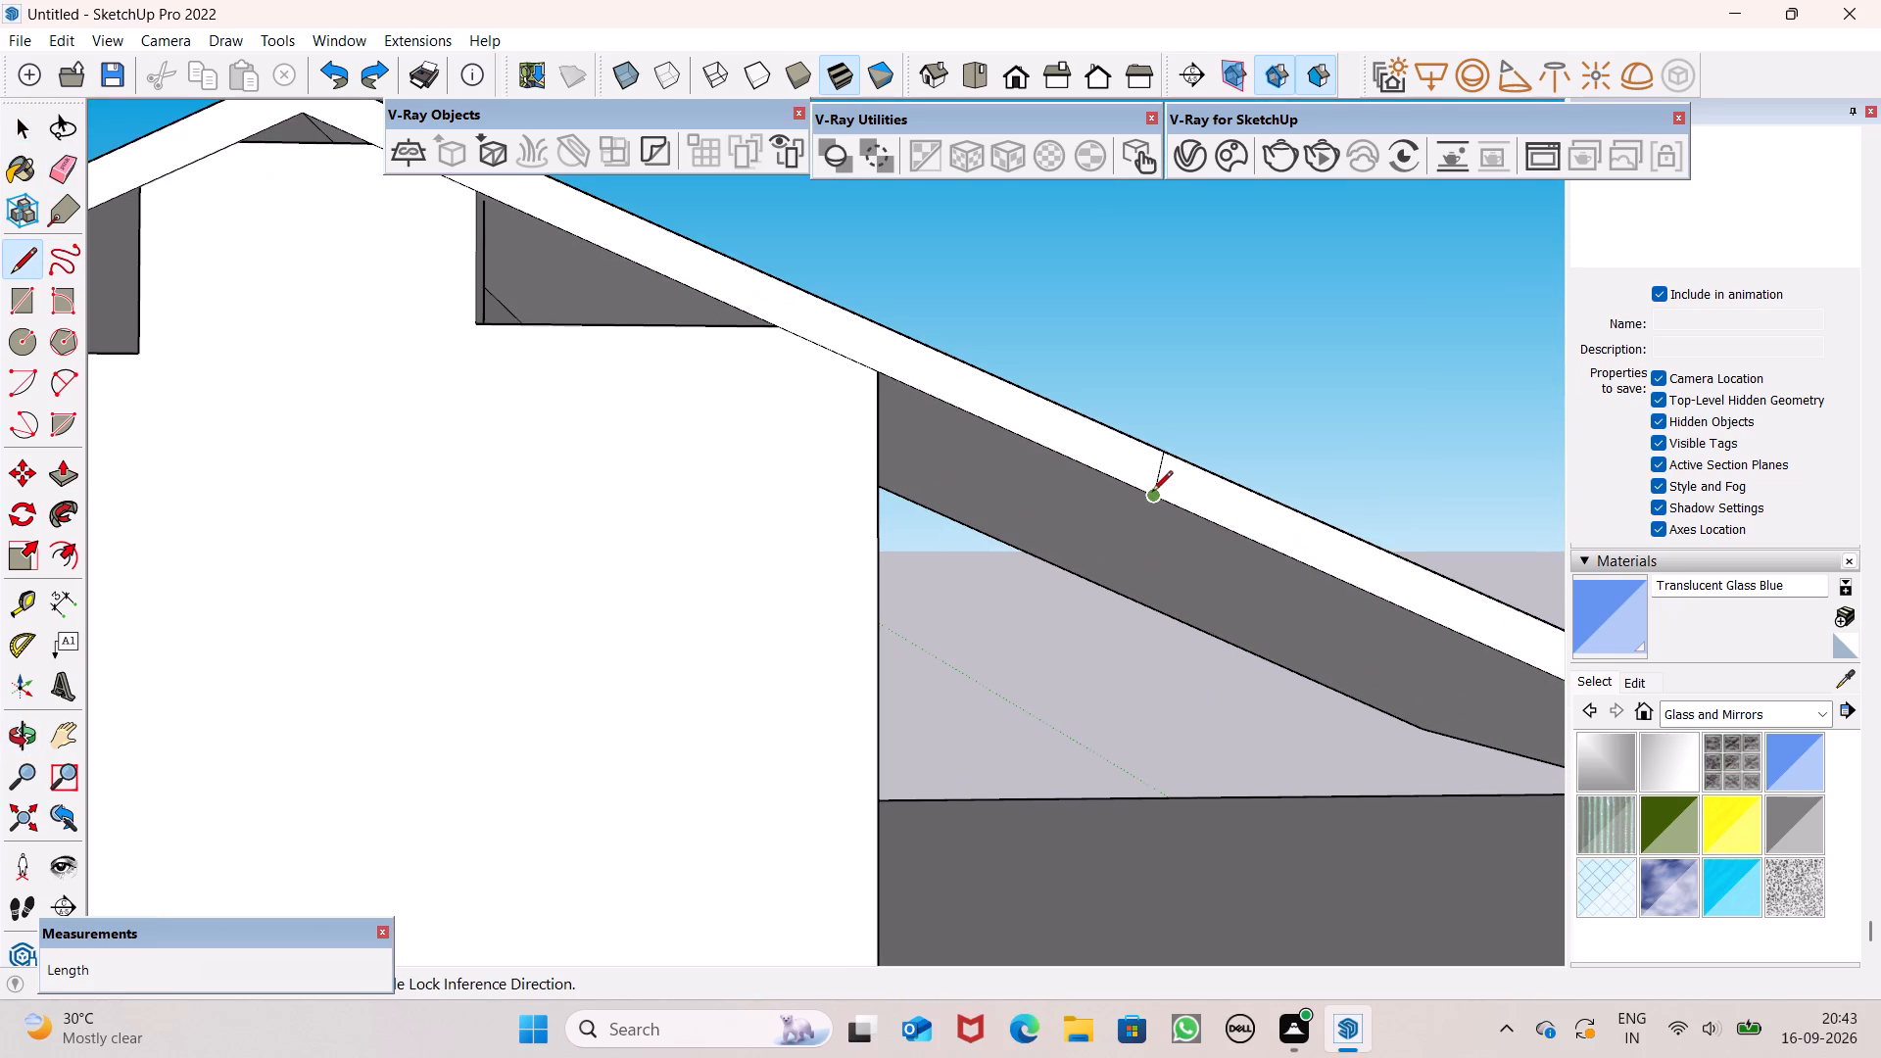
pyautogui.click(1152, 493)
pyautogui.moveTo(1107, 595); pyautogui.dragTo(1249, 541, button='middle')
pyautogui.scroll(8, 1182, 574)
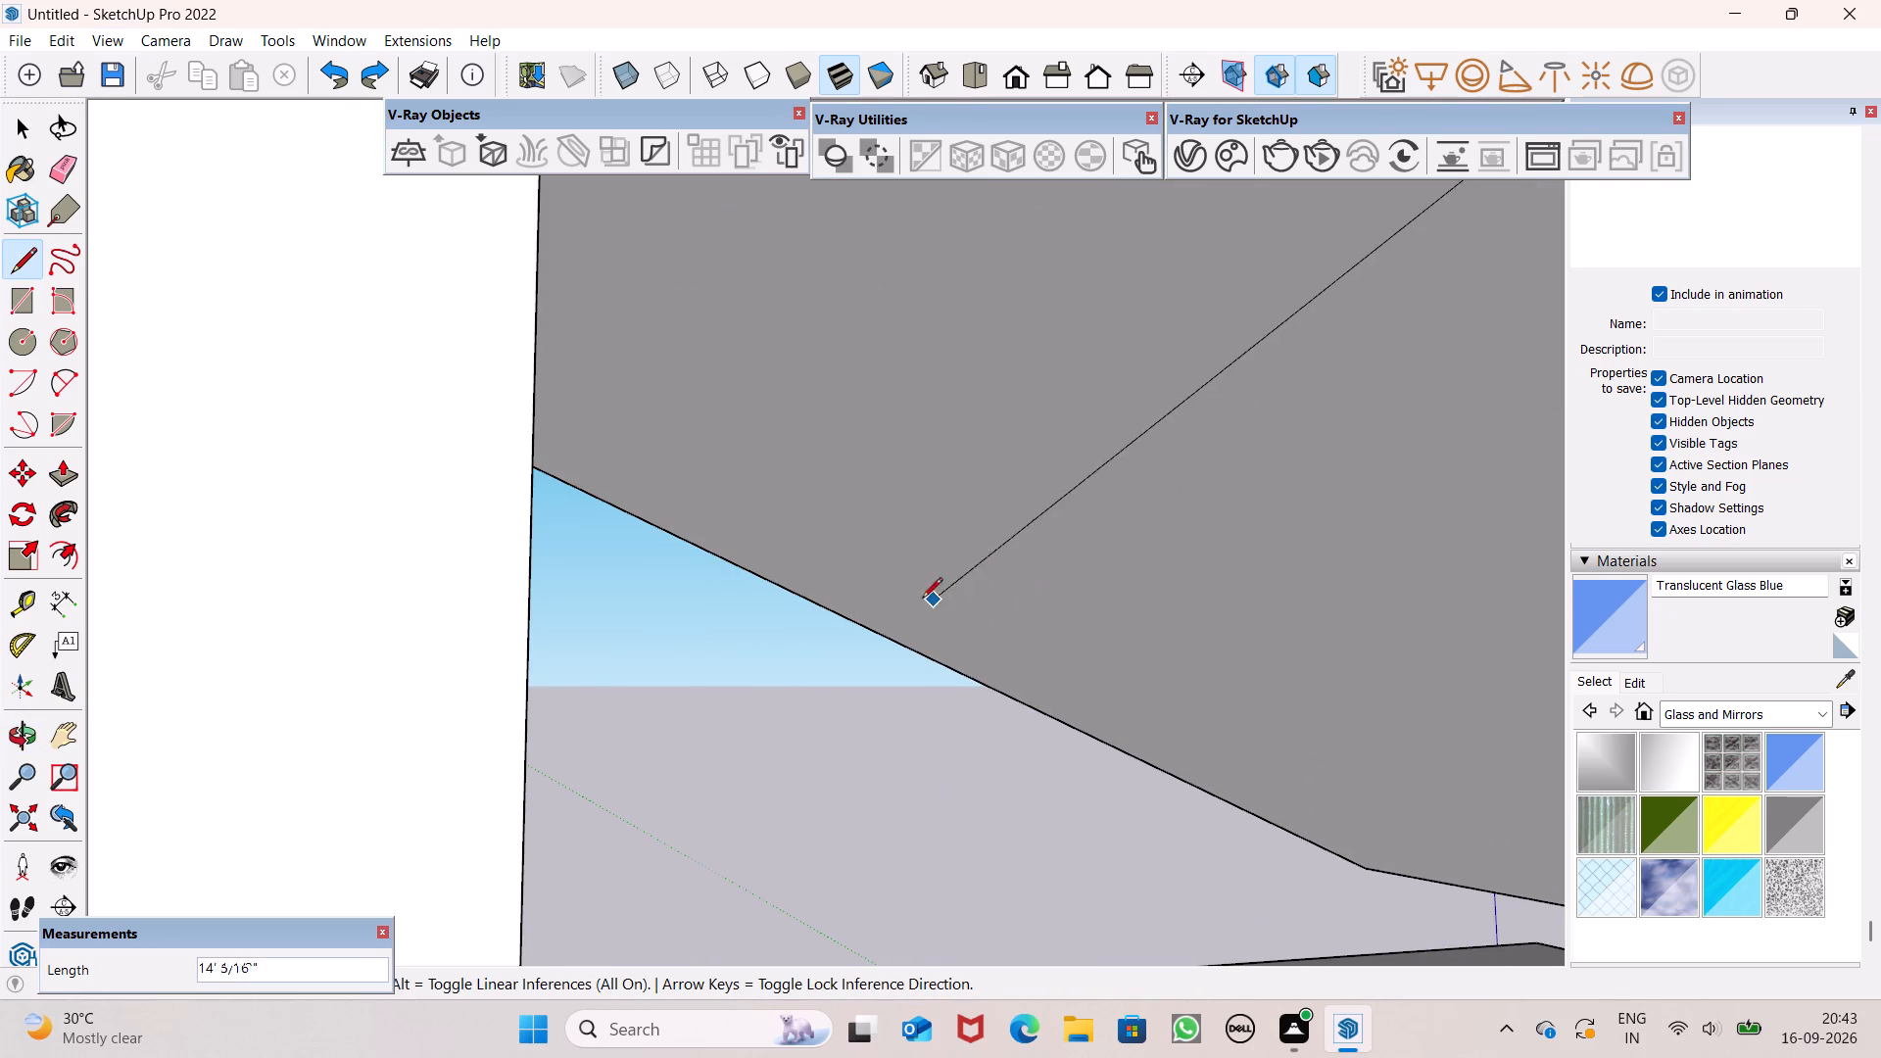
pyautogui.click(666, 542)
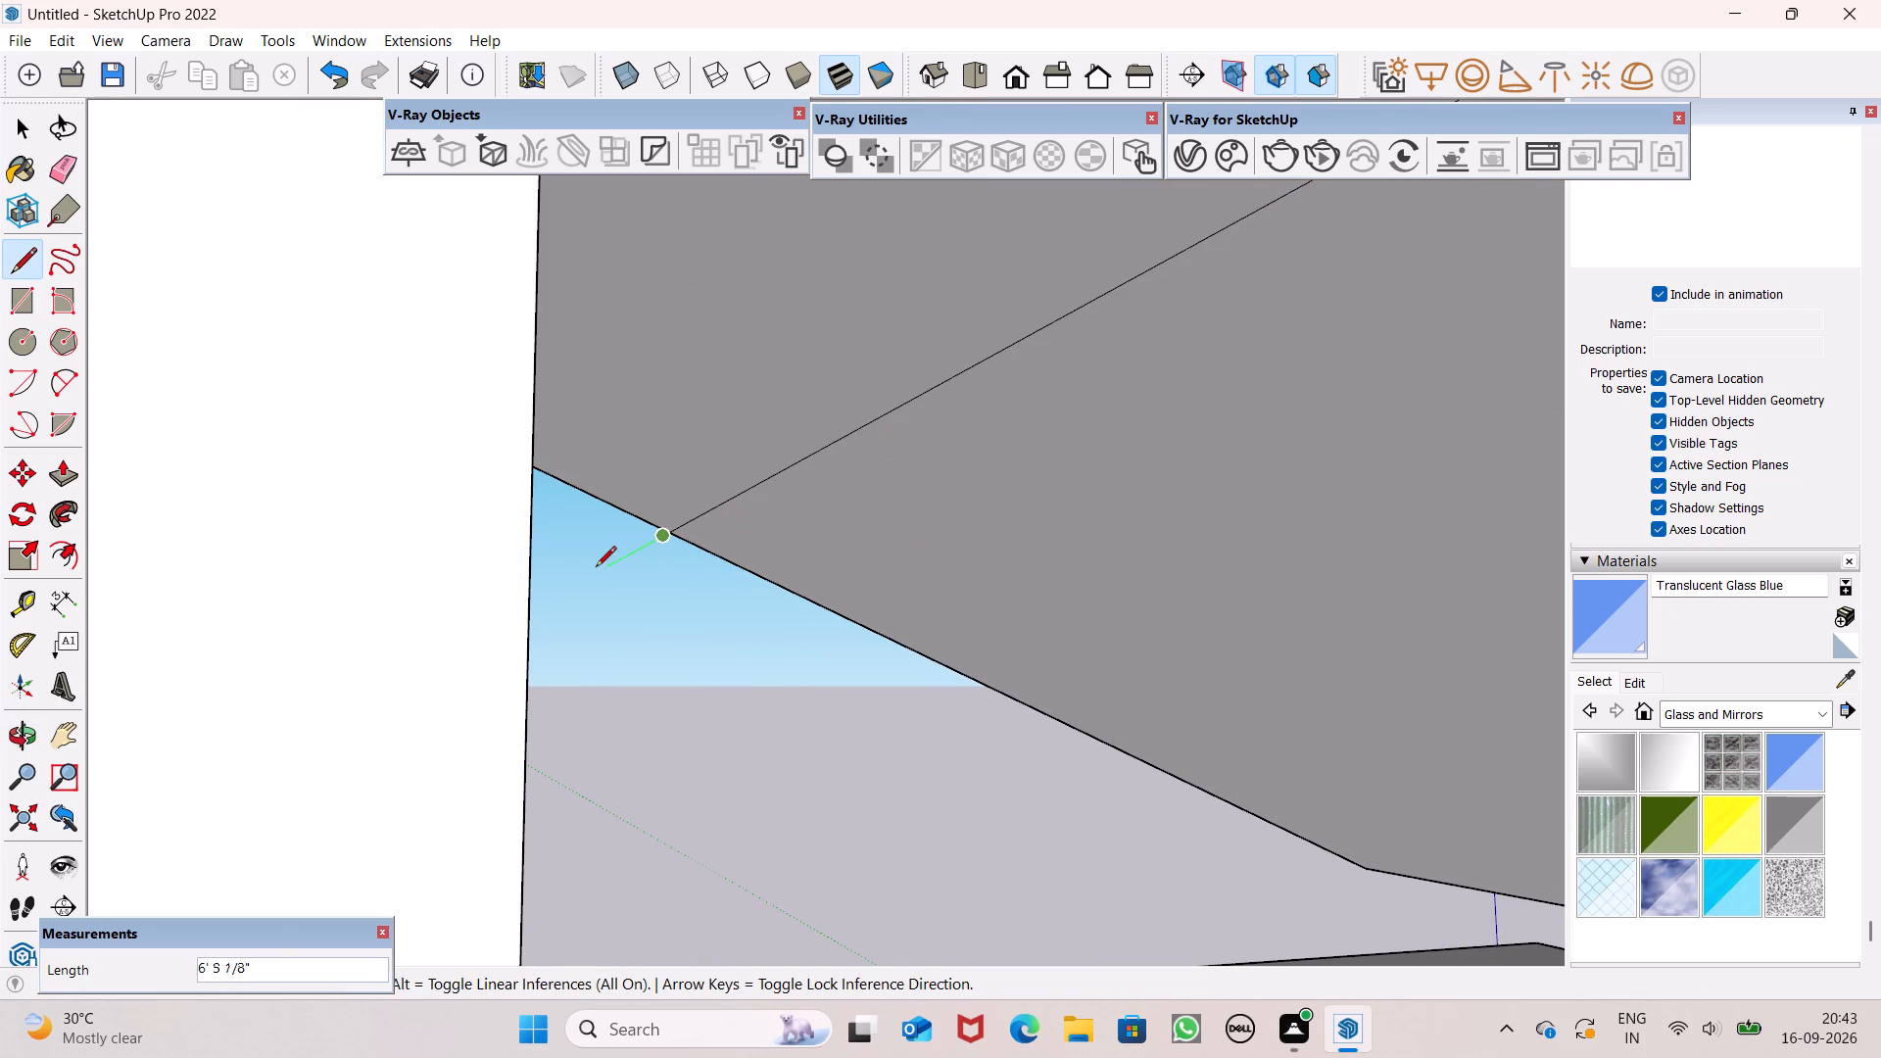
pyautogui.press('space')
# Draw a line about 7 1/4" long across the roof's front edge thickness, from the slope line's end to the underside line.
pyautogui.scroll(-9, 680, 478)
pyautogui.scroll(-6, 919, 531)
pyautogui.moveTo(1000, 585); pyautogui.dragTo(533, 1057, button='middle')
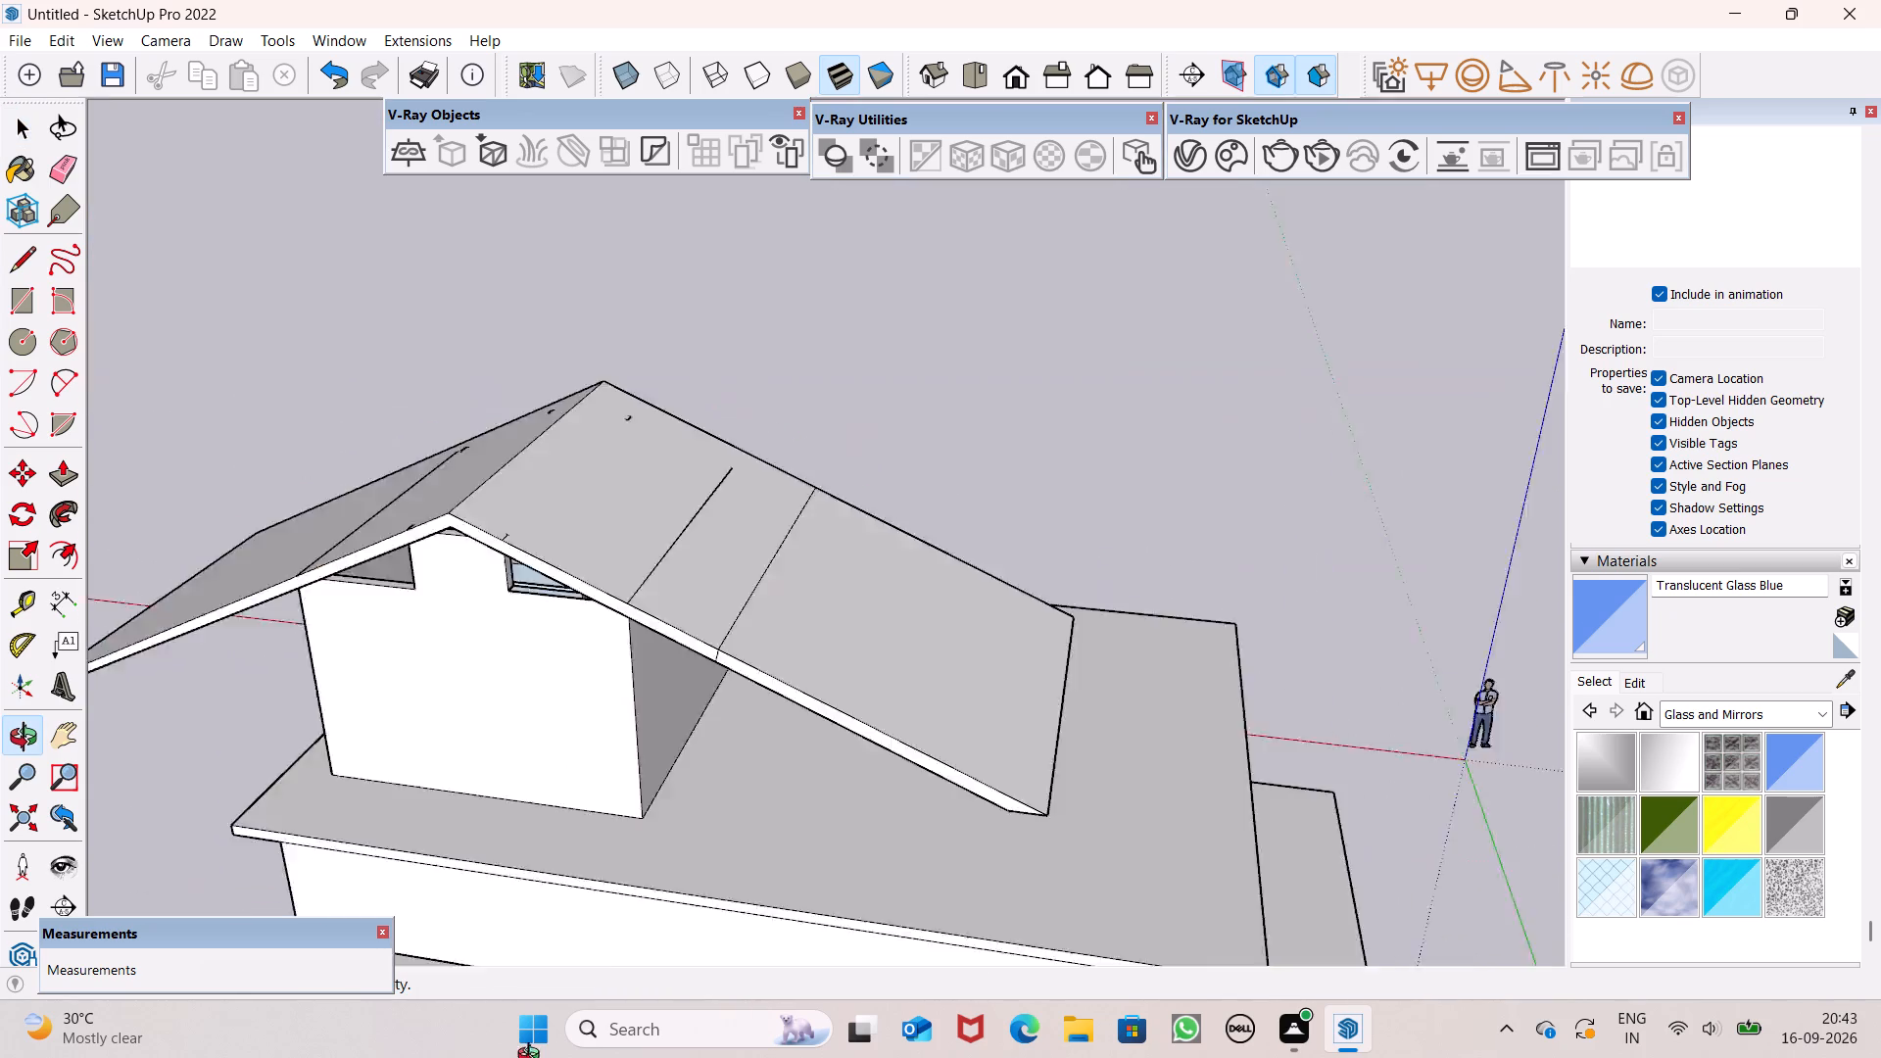
pyautogui.moveTo(533, 1057); pyautogui.dragTo(0, 717, button='middle')
pyautogui.scroll(6, 1016, 502)
pyautogui.moveTo(749, 643); pyautogui.dragTo(448, 683, button='middle')
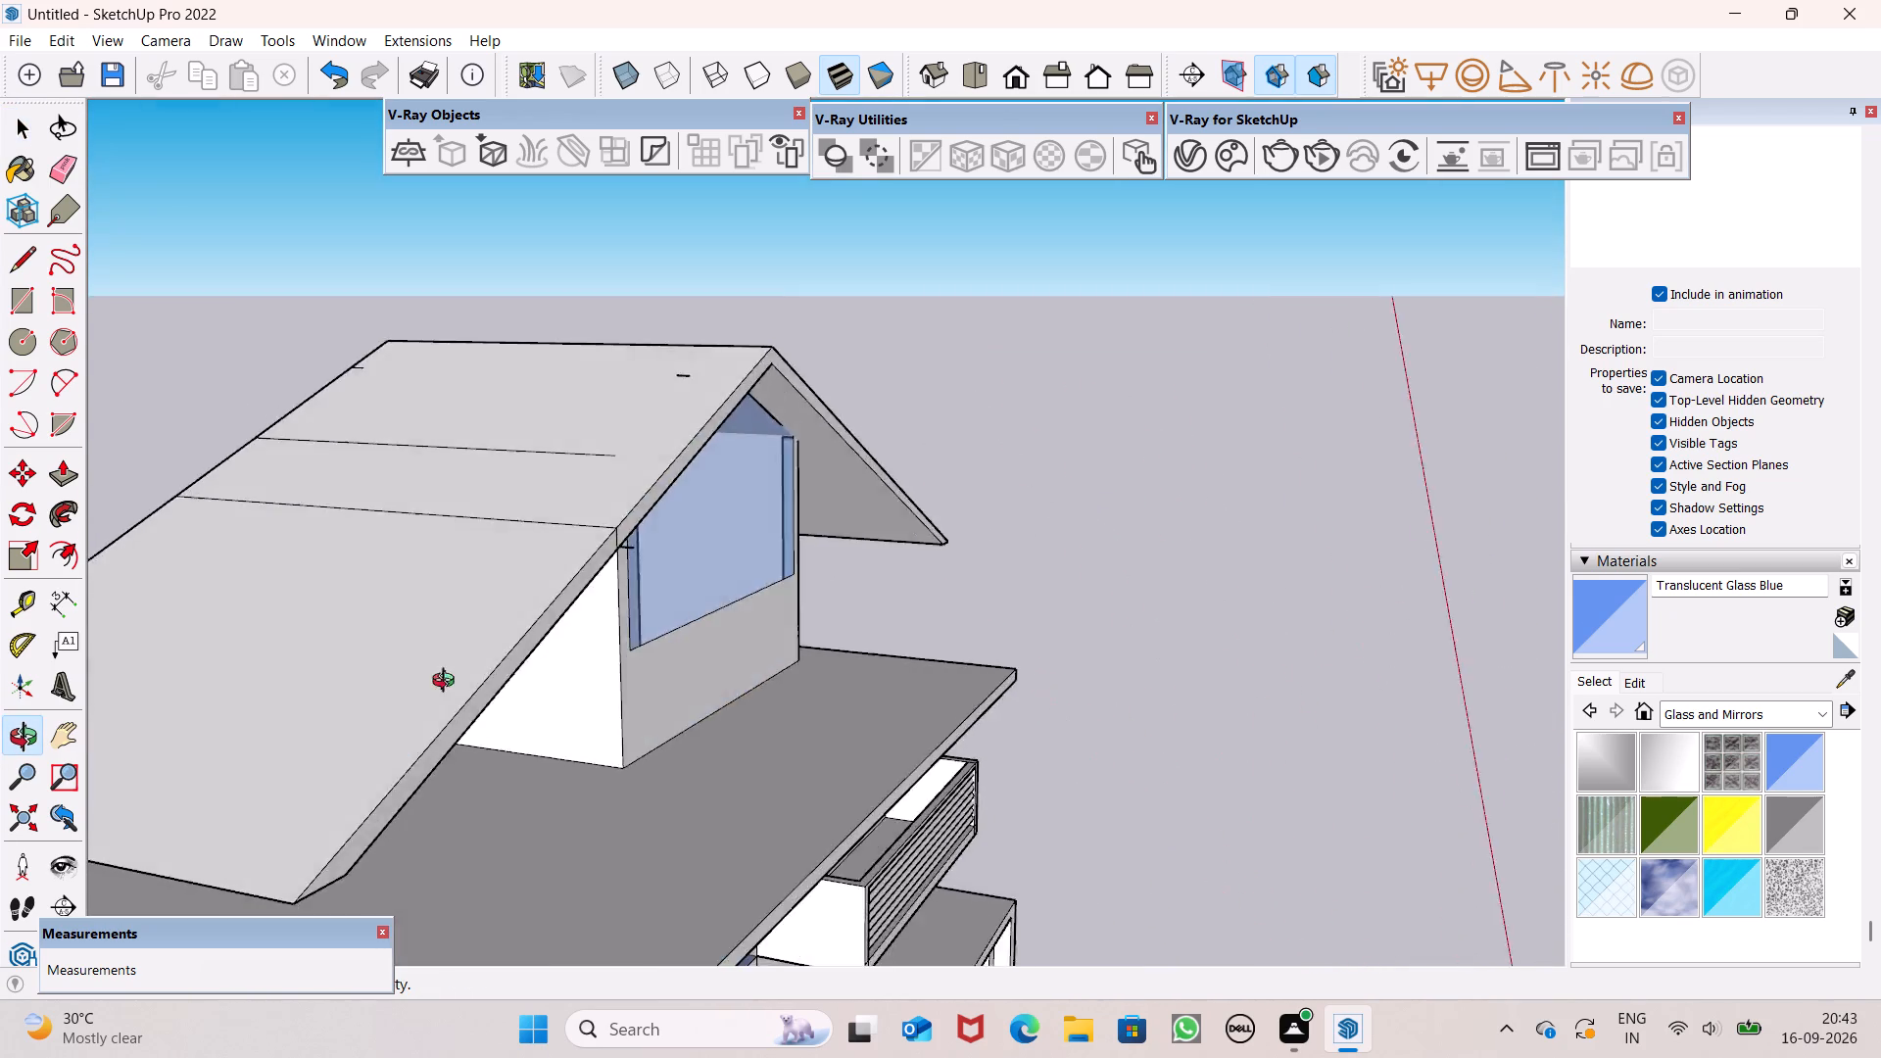
pyautogui.moveTo(448, 683); pyautogui.dragTo(122, 646, button='middle')
pyautogui.scroll(14, 473, 472)
pyautogui.moveTo(373, 553); pyautogui.dragTo(351, 593, button='middle')
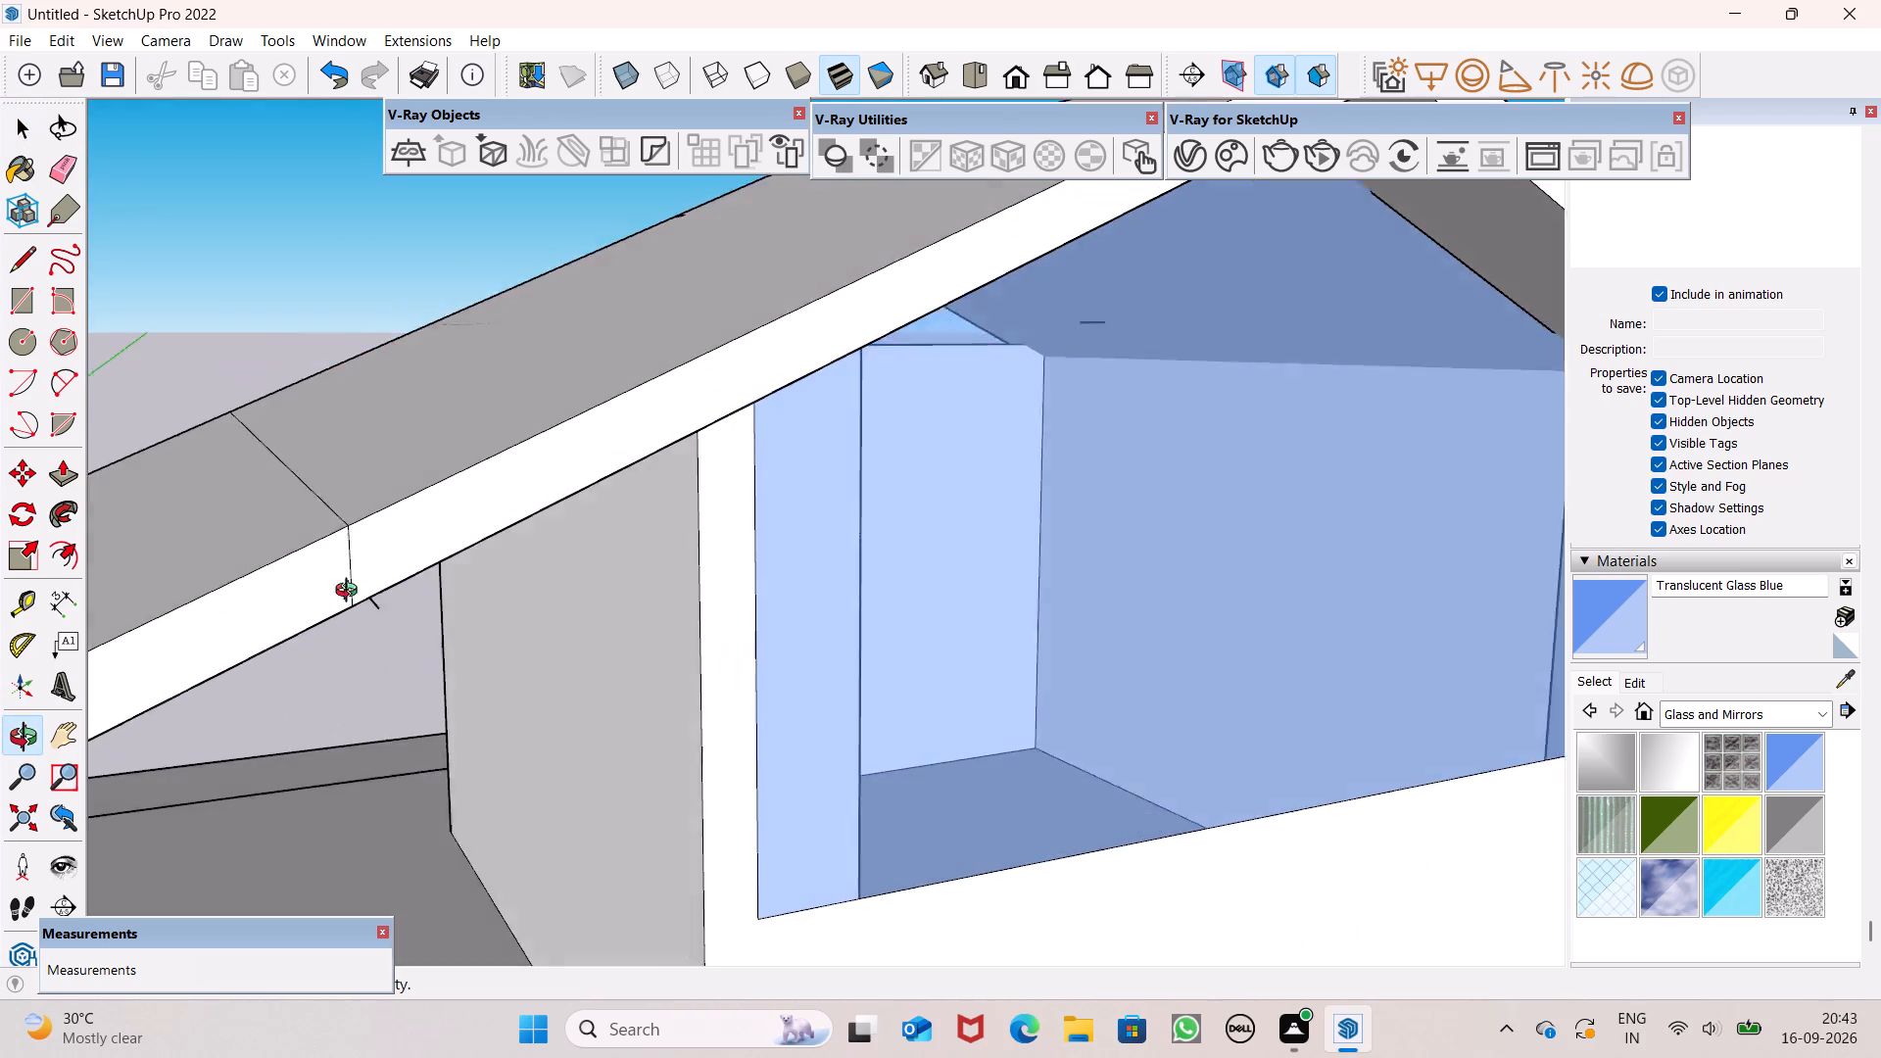
pyautogui.moveTo(351, 593); pyautogui.dragTo(268, 411, button='middle')
pyautogui.scroll(2, 261, 390)
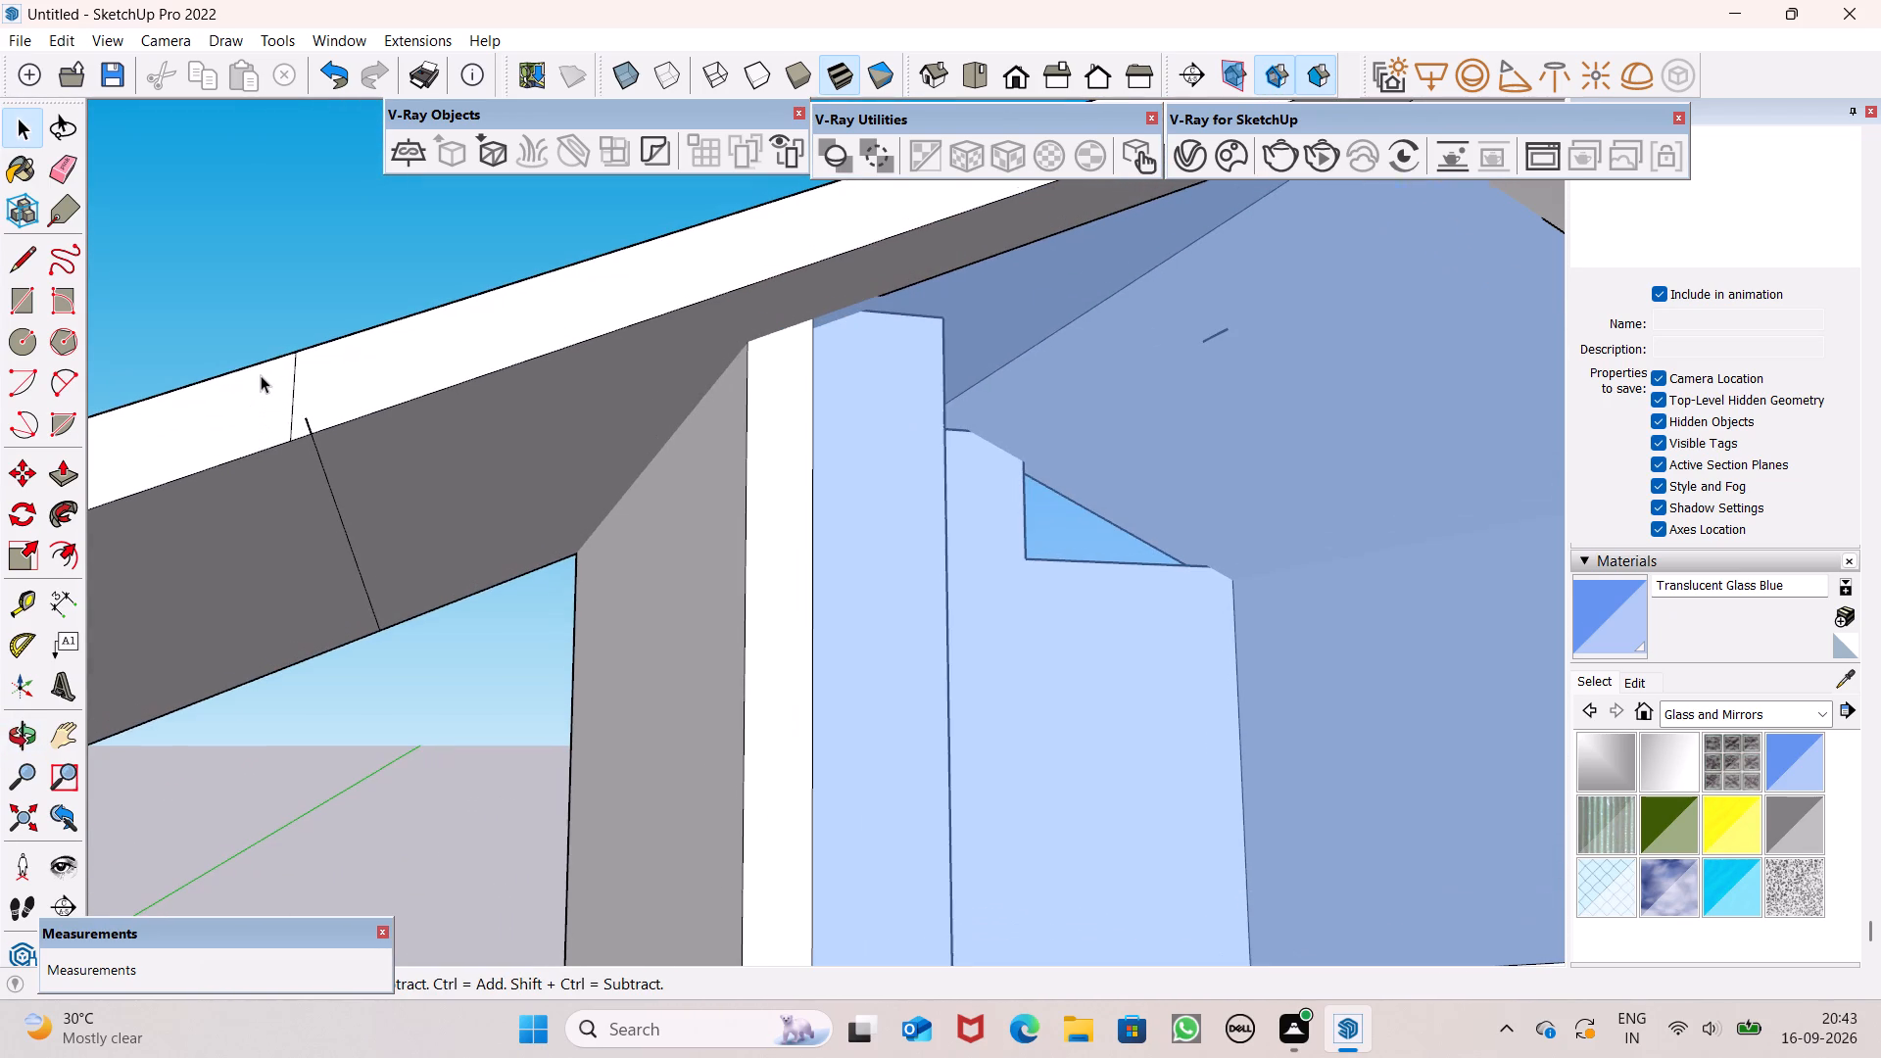
pyautogui.click(22, 257)
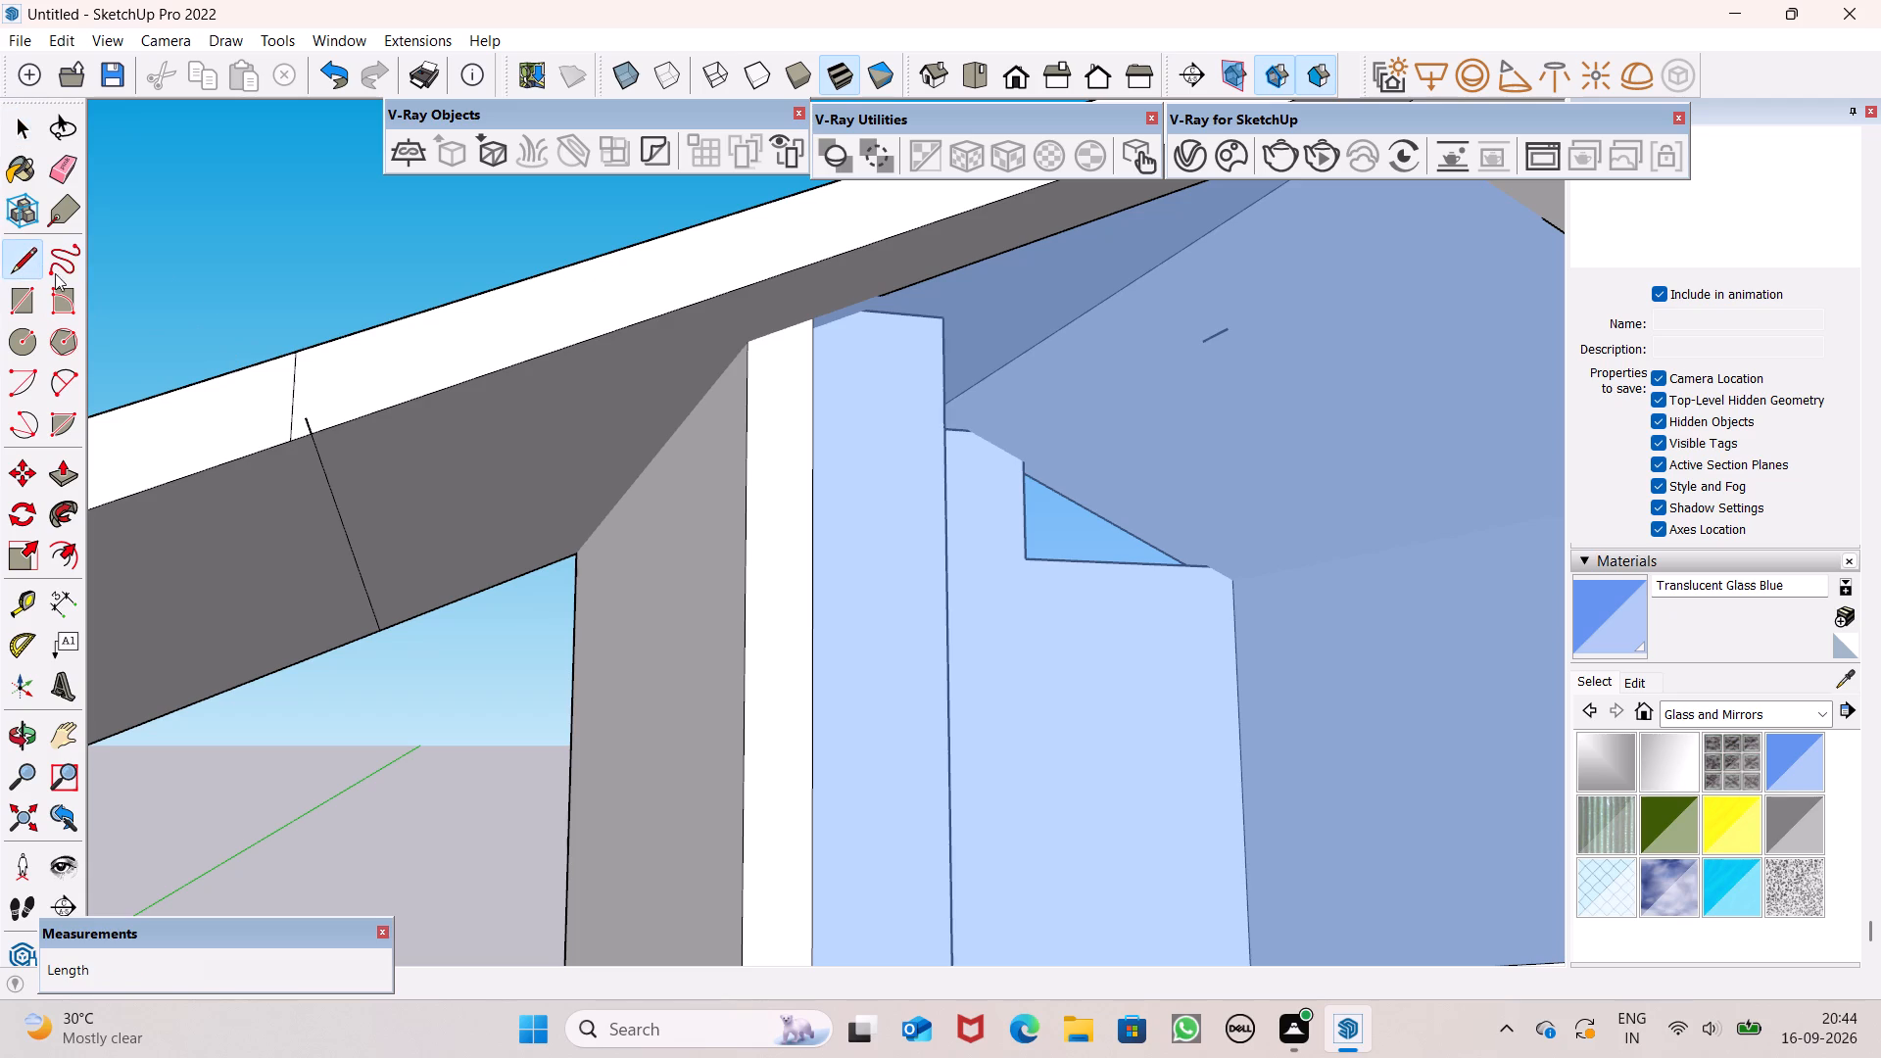
pyautogui.click(293, 353)
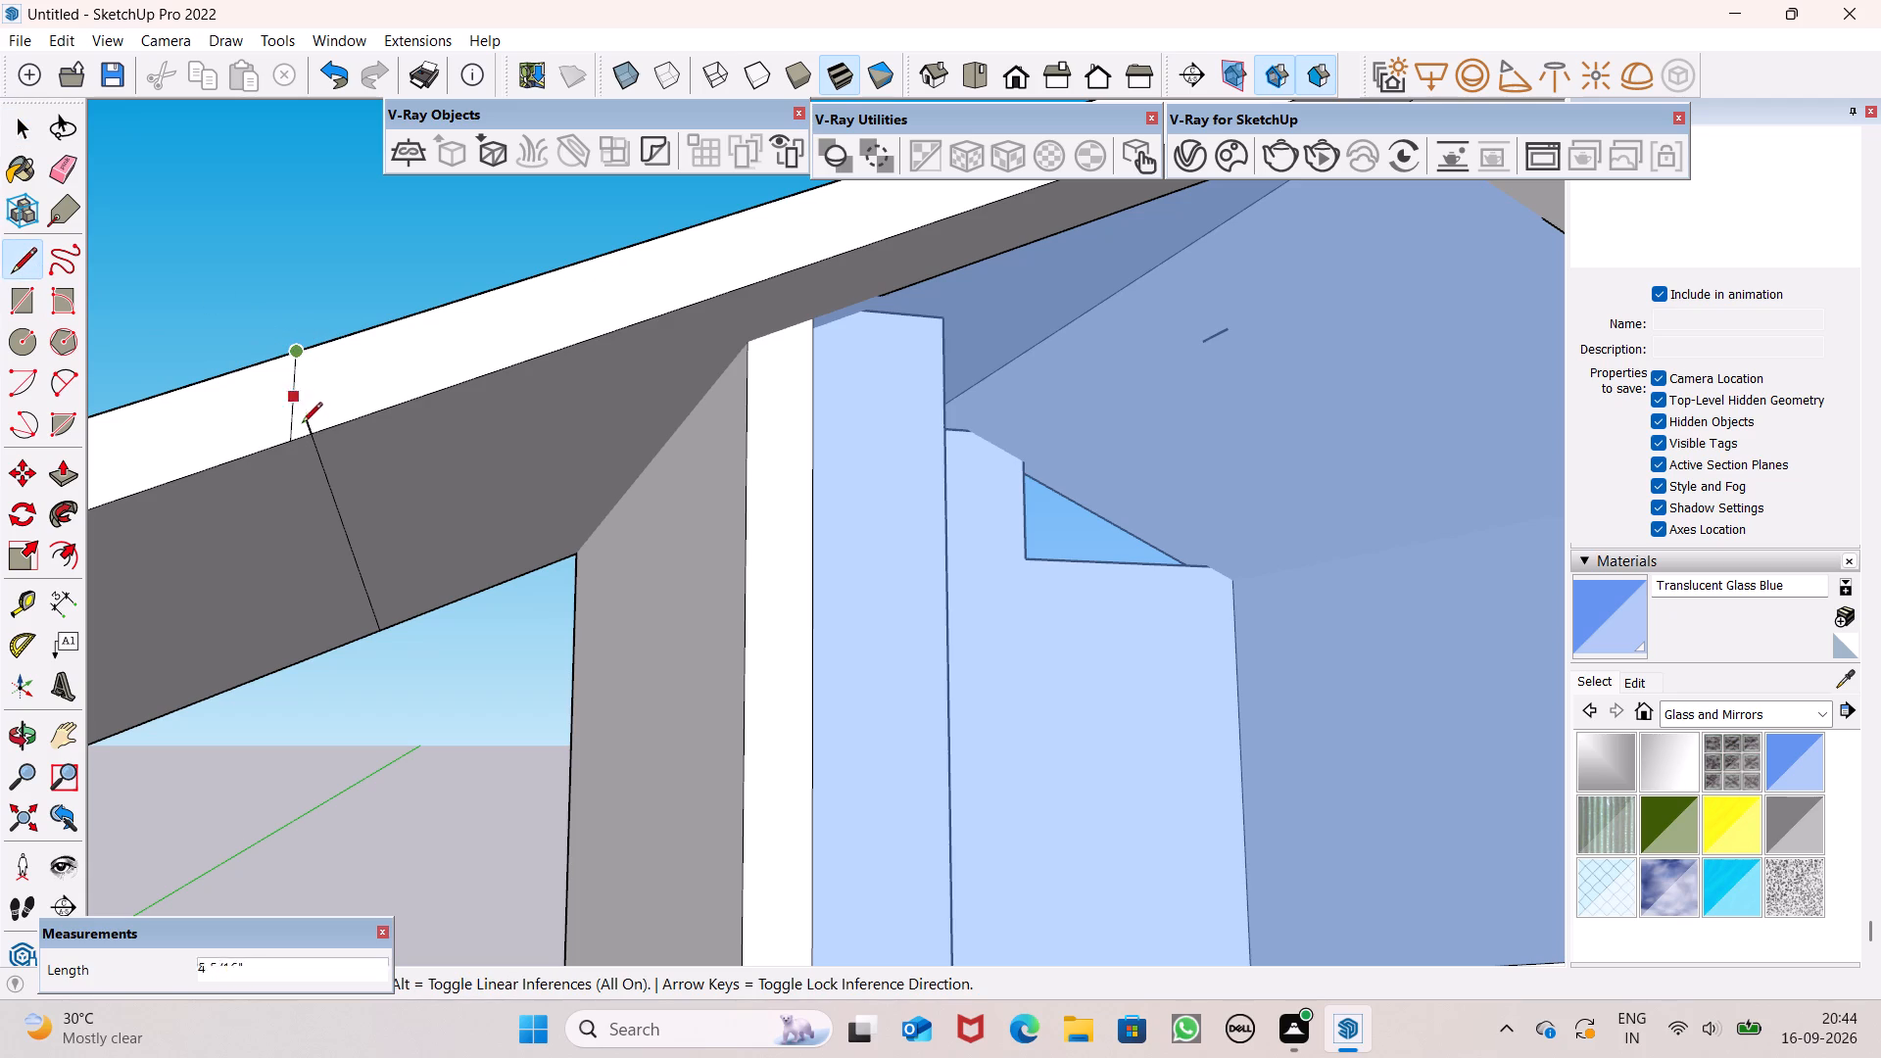
pyautogui.moveTo(306, 448); pyautogui.dragTo(425, 733, button='middle')
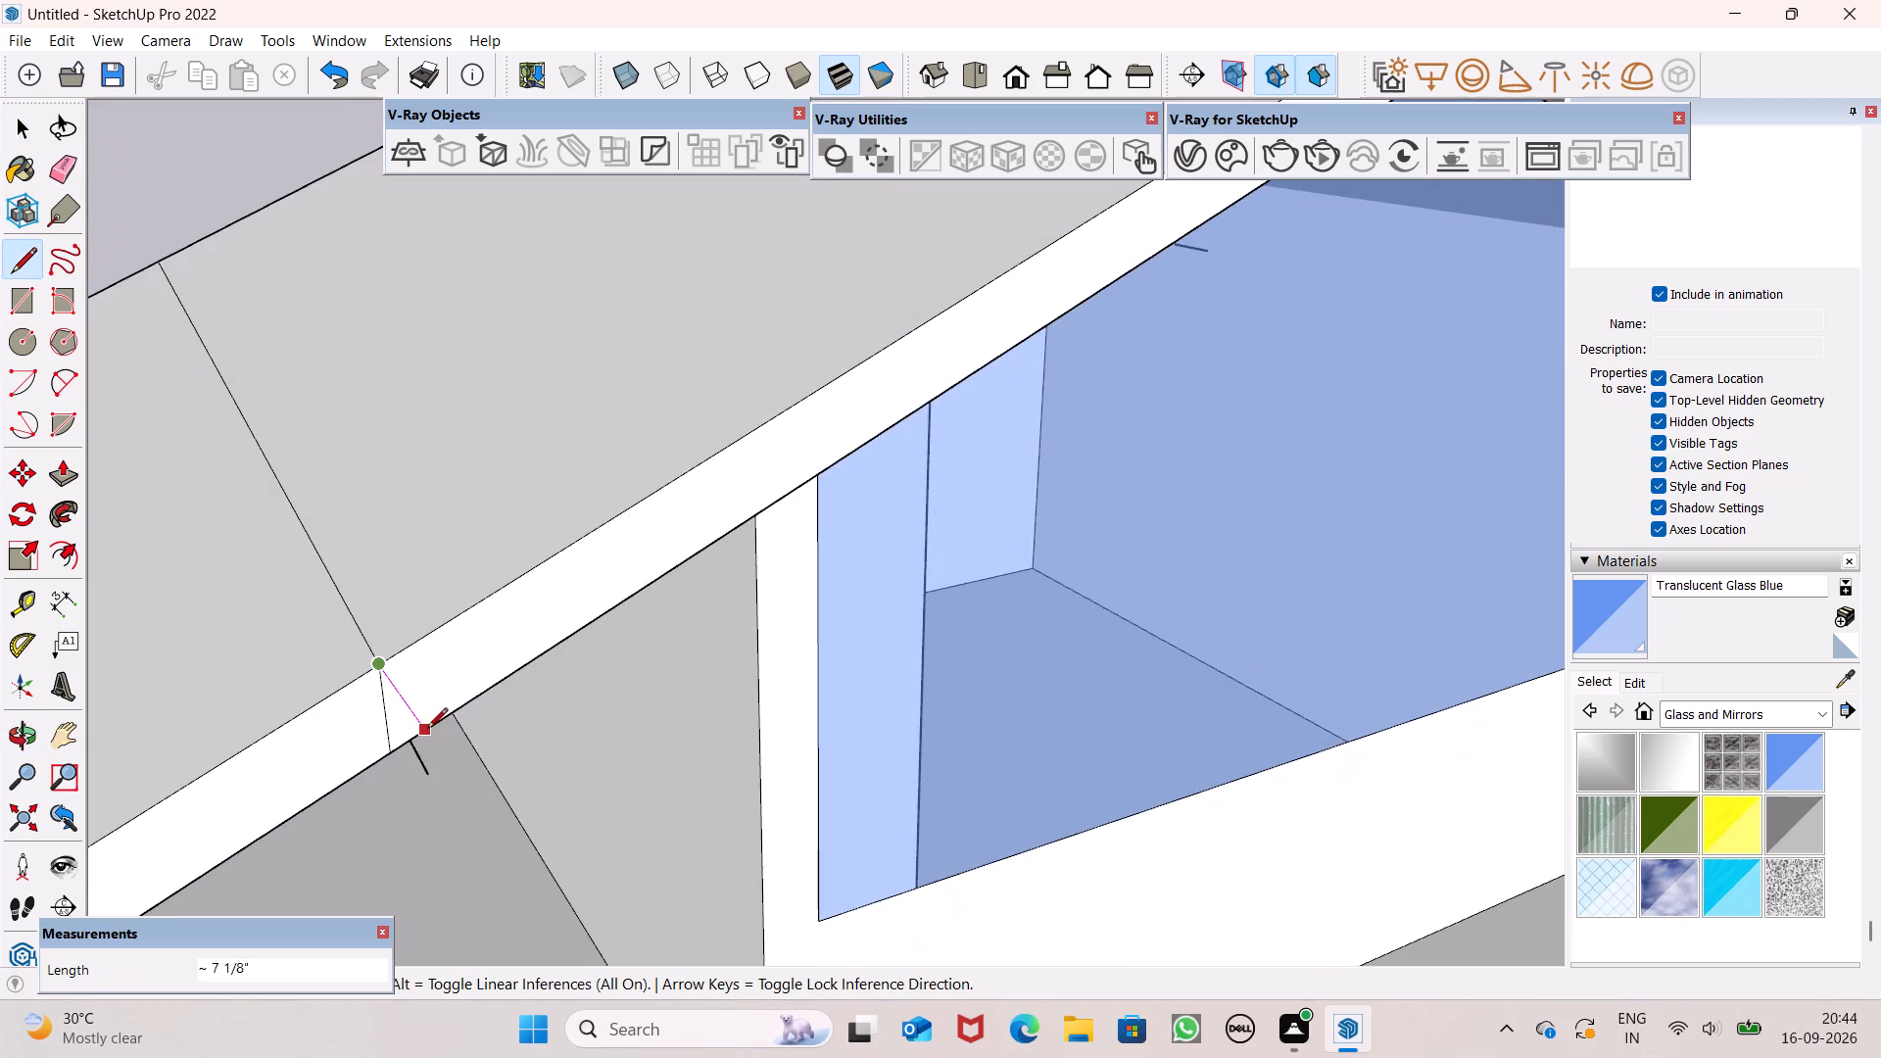
pyautogui.scroll(7, 427, 730)
pyautogui.click(400, 761)
pyautogui.press('space')
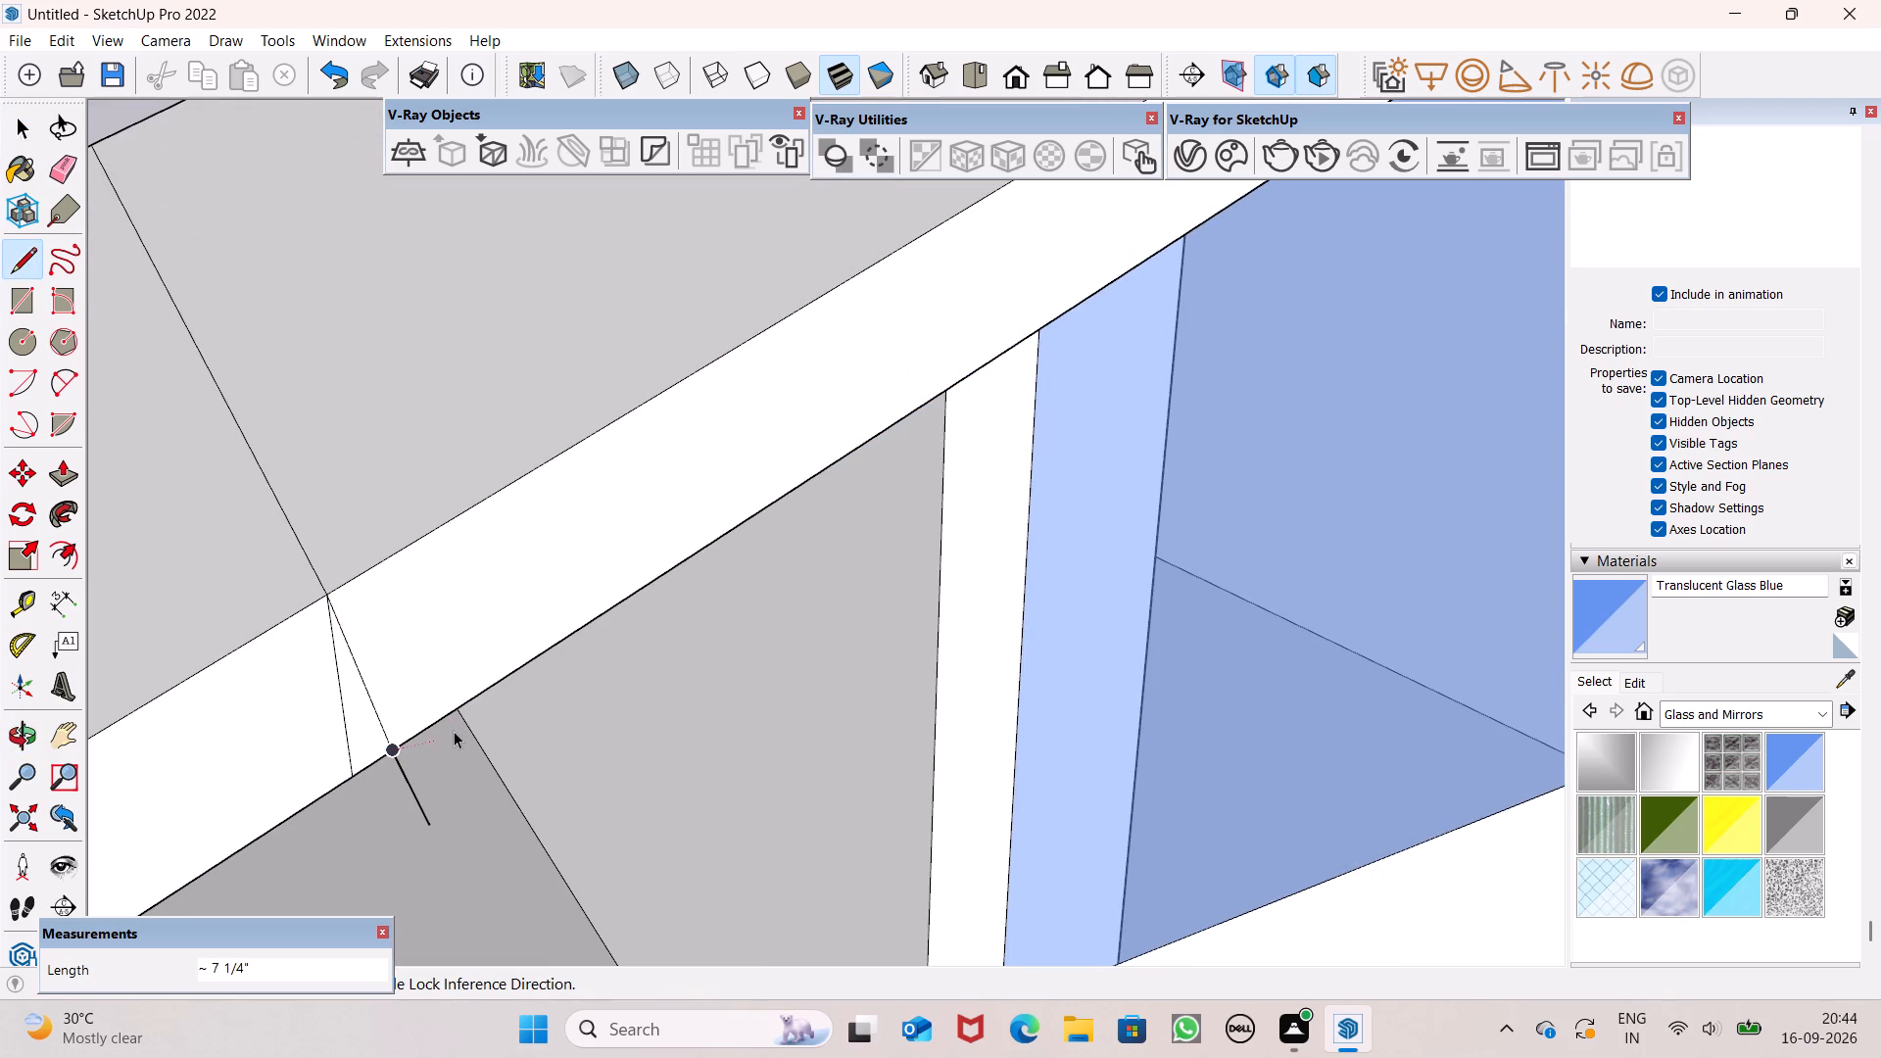
# Erase the earlier vertical line on the roof's front edge thickness and the underside line's stub overshooting the front edge.
pyautogui.click(60, 177)
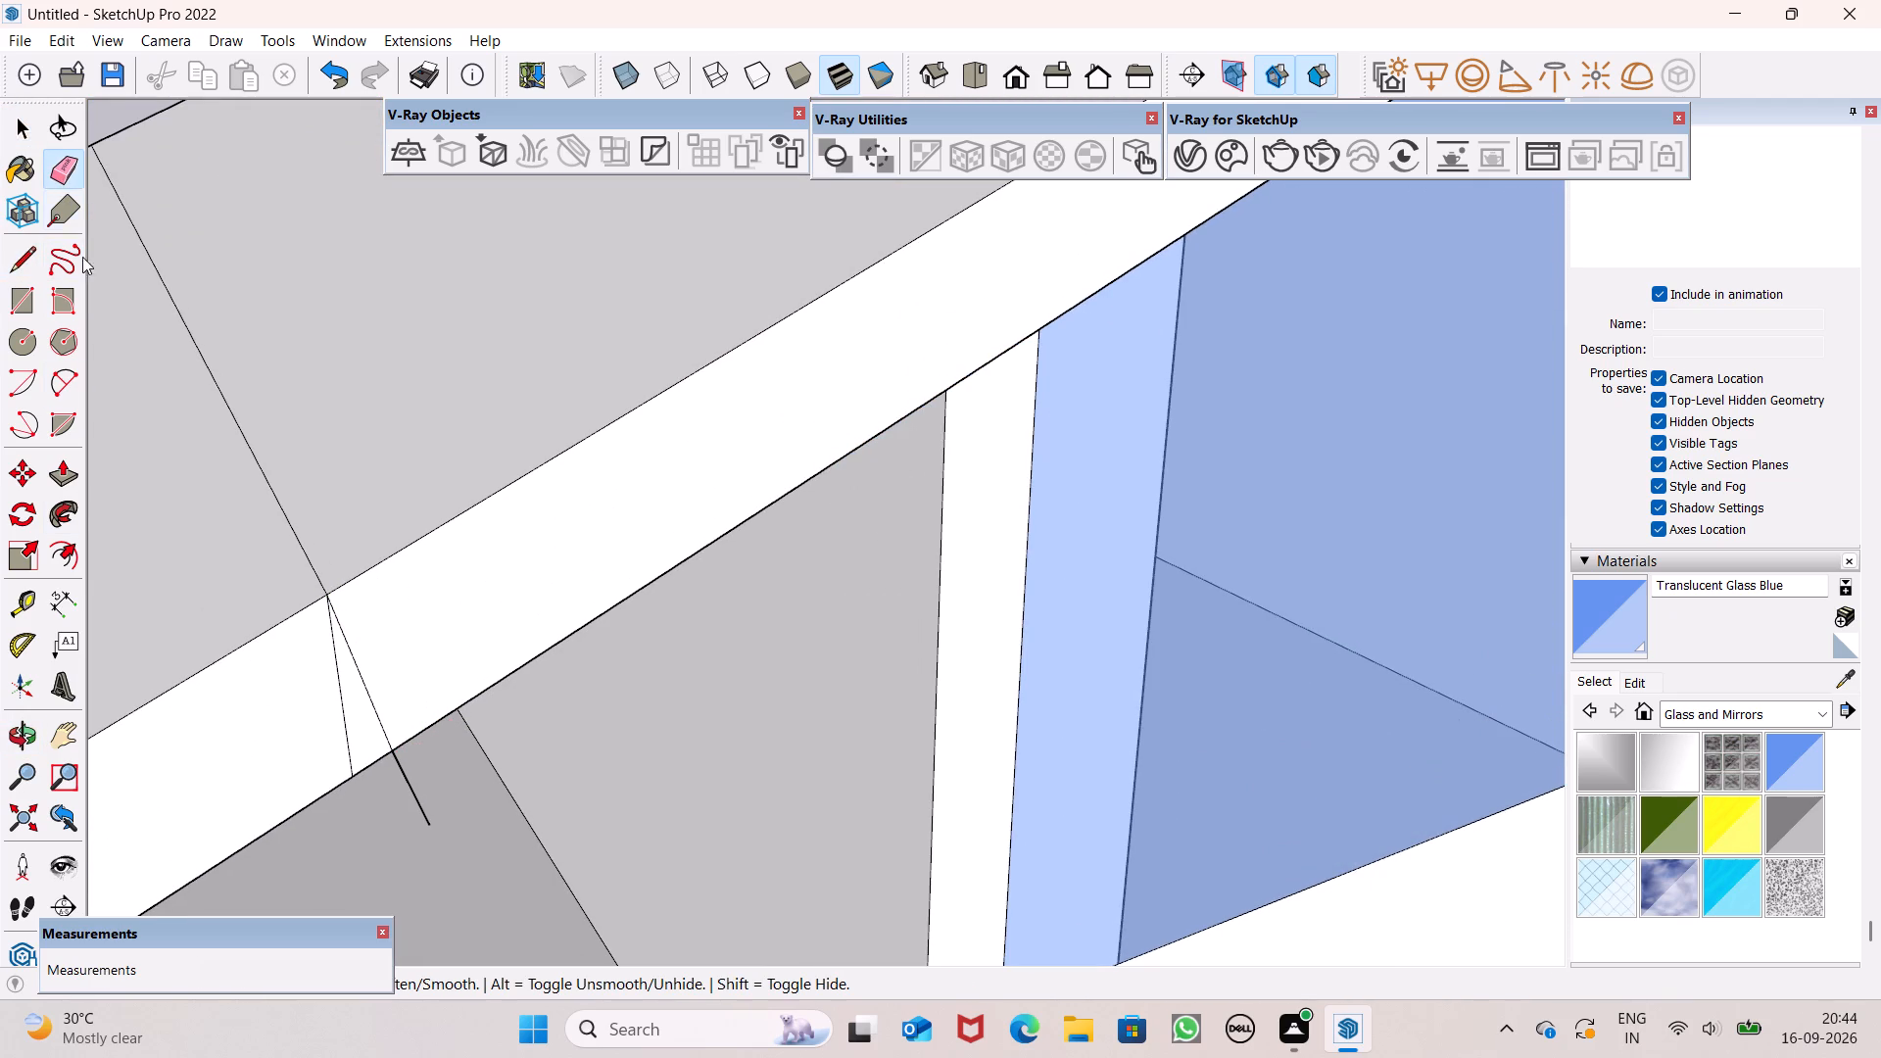
pyautogui.moveTo(339, 697); pyautogui.dragTo(335, 711)
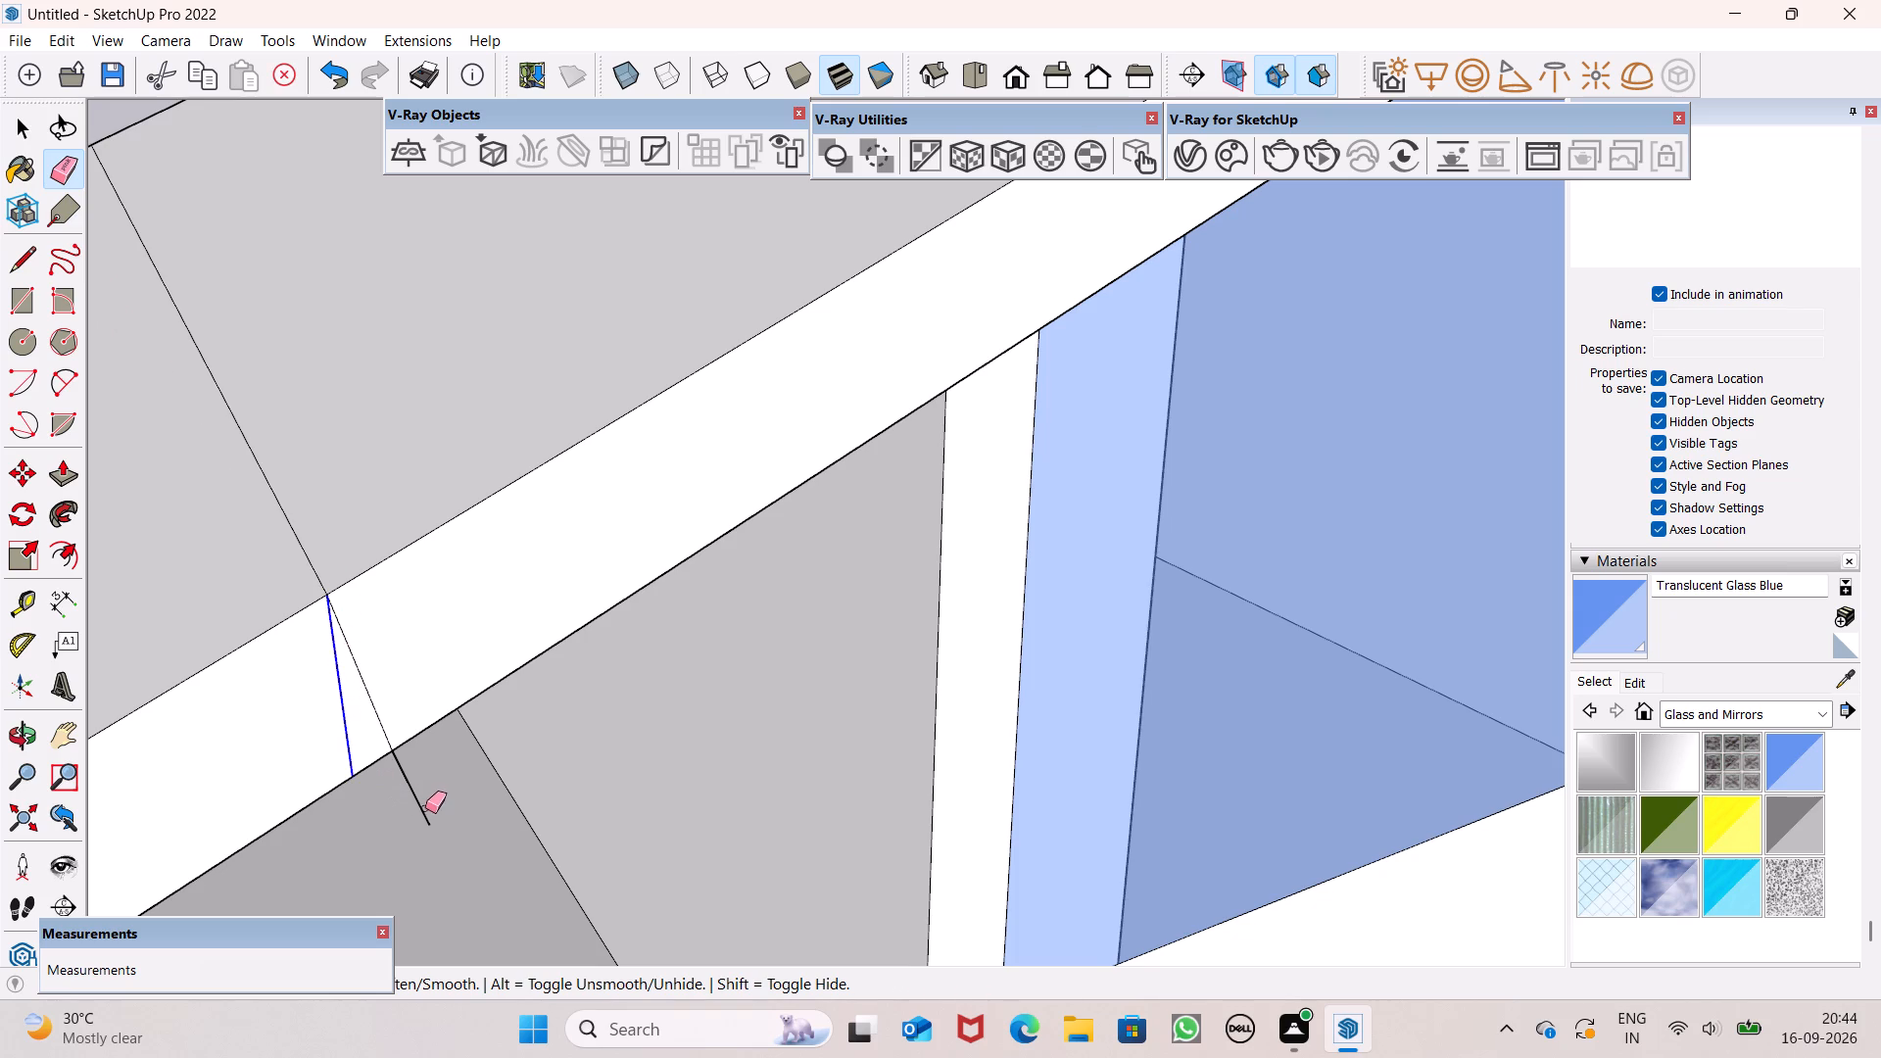
pyautogui.click(427, 806)
pyautogui.moveTo(425, 811); pyautogui.dragTo(406, 820)
pyautogui.scroll(-7, 512, 740)
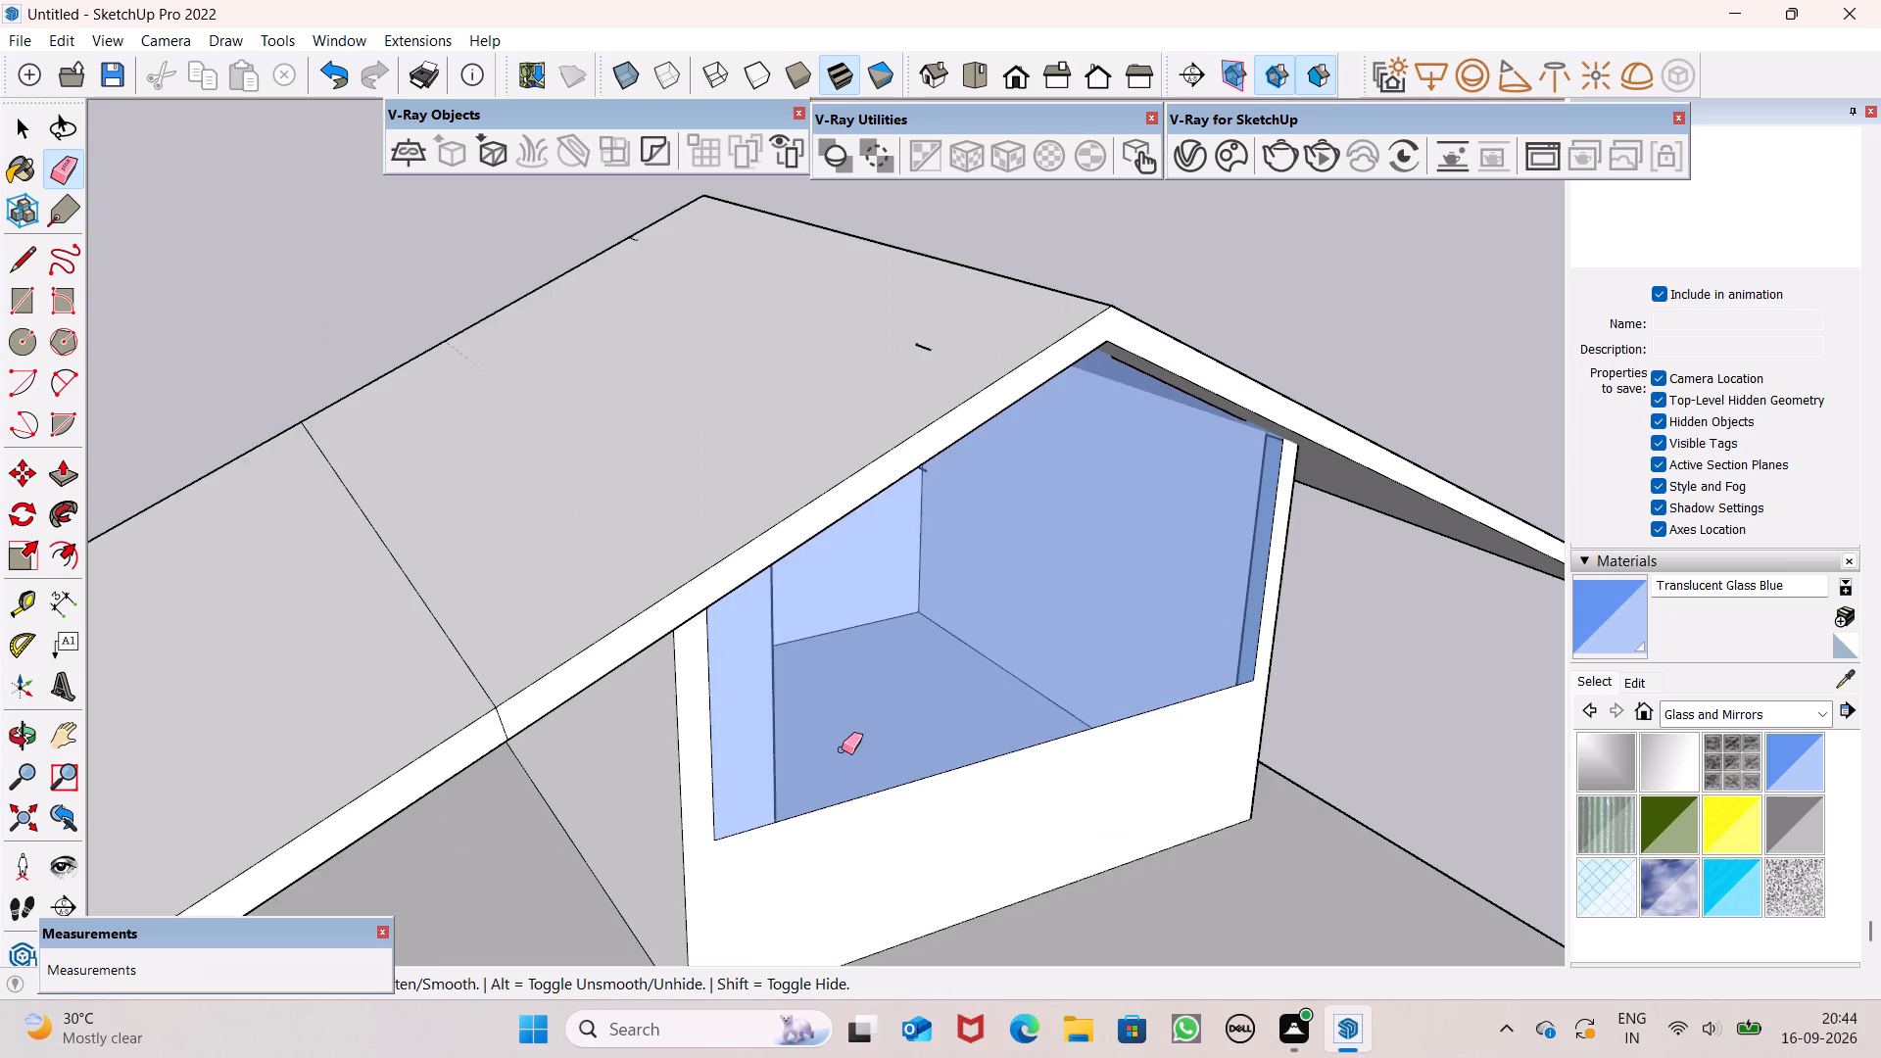
# Erase the roof slope's rear edges between the dividing line and the eave.
pyautogui.moveTo(842, 750); pyautogui.dragTo(1880, 562, button='middle')
pyautogui.moveTo(1397, 518); pyautogui.dragTo(1369, 577)
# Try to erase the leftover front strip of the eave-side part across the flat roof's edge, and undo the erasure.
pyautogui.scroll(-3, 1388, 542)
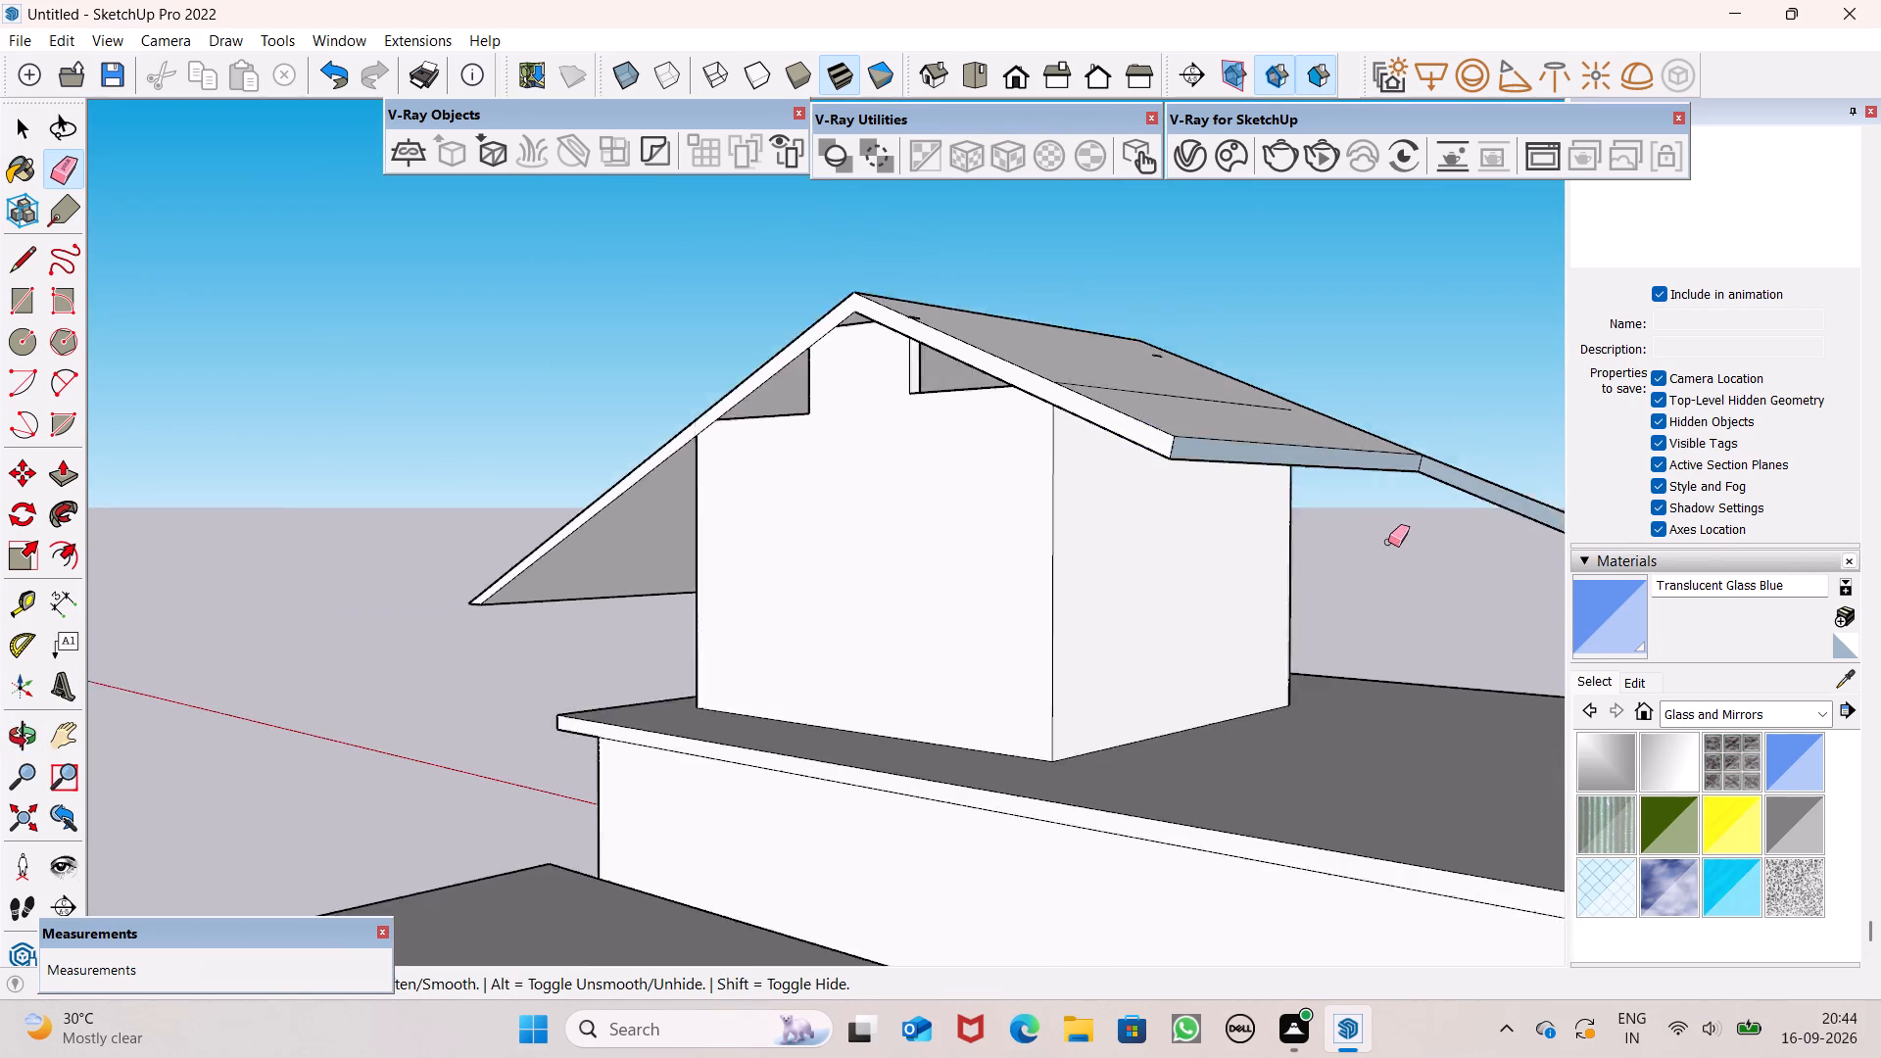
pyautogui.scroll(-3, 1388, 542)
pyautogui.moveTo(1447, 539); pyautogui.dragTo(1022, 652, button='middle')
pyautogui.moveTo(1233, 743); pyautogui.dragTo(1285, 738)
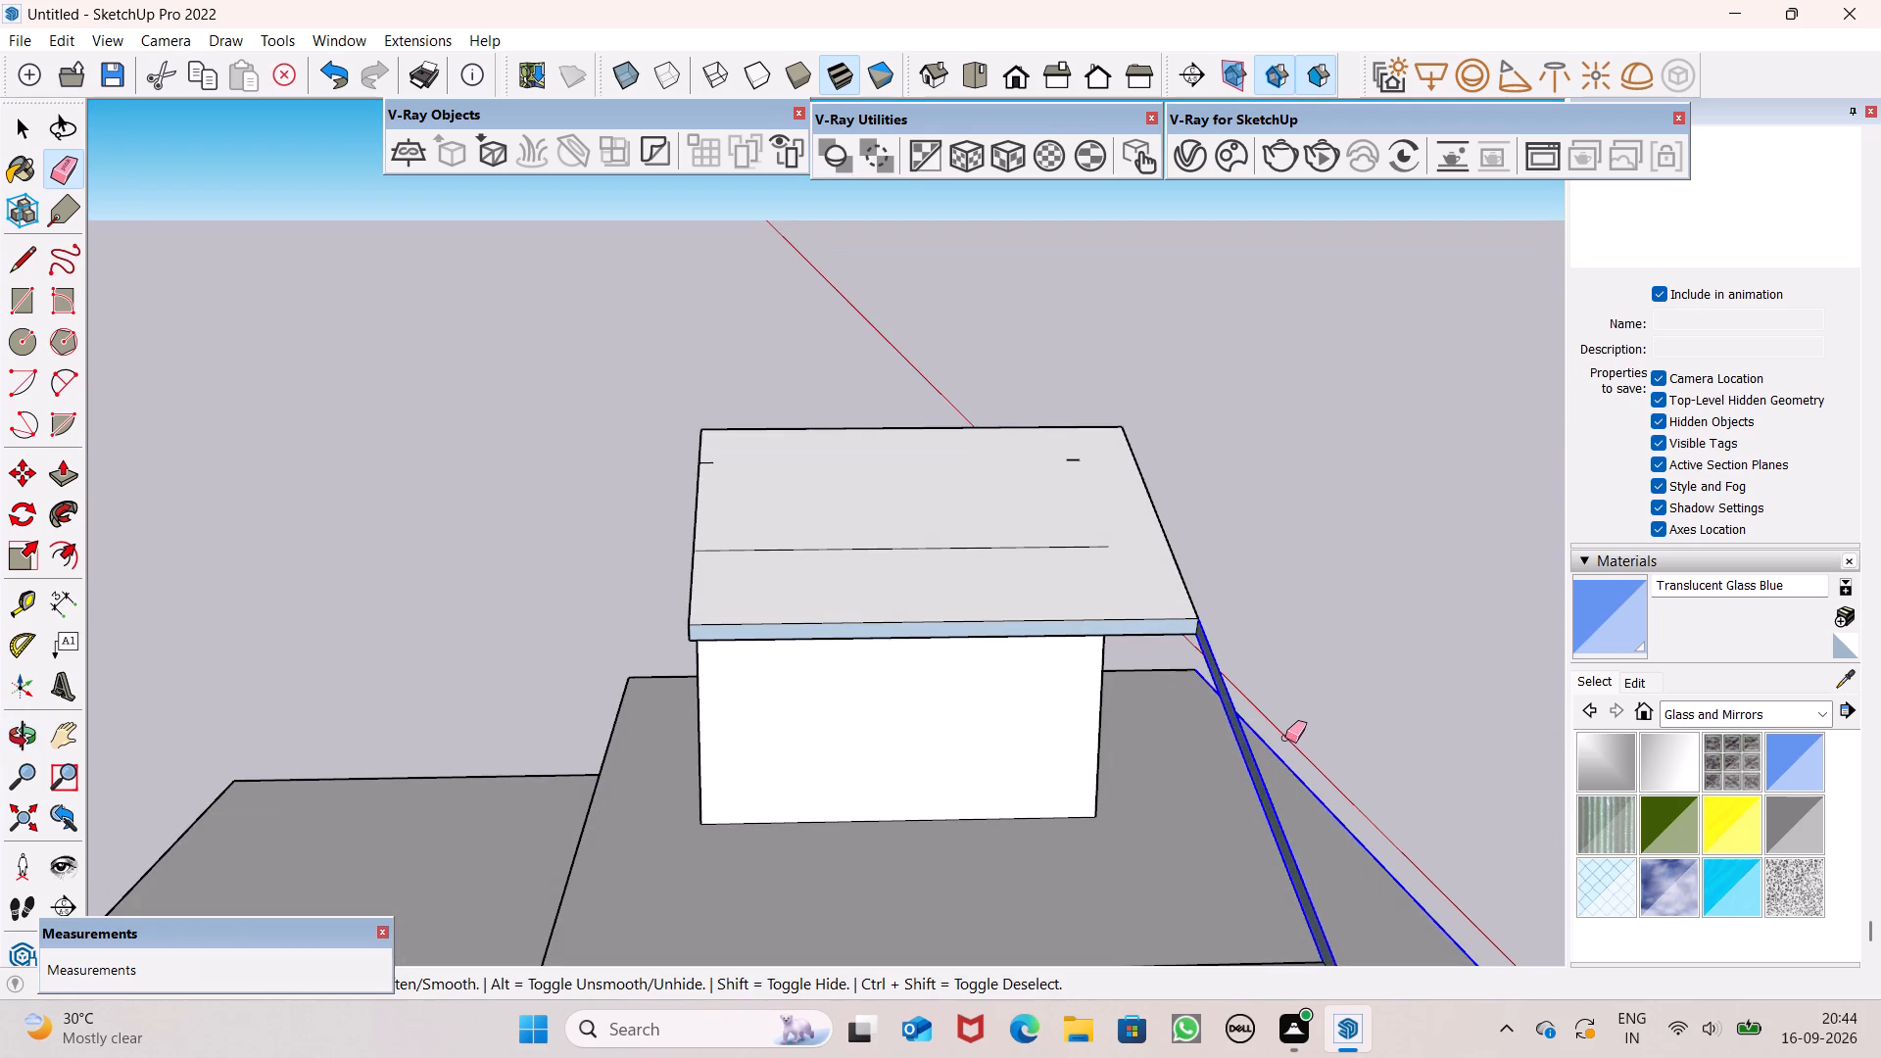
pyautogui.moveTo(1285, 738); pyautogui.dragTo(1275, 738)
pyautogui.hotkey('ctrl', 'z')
# Erase the leftover strips of the removed eave-side part, including the front strip, the eave strip and the last stray edge.
pyautogui.scroll(-7, 1234, 729)
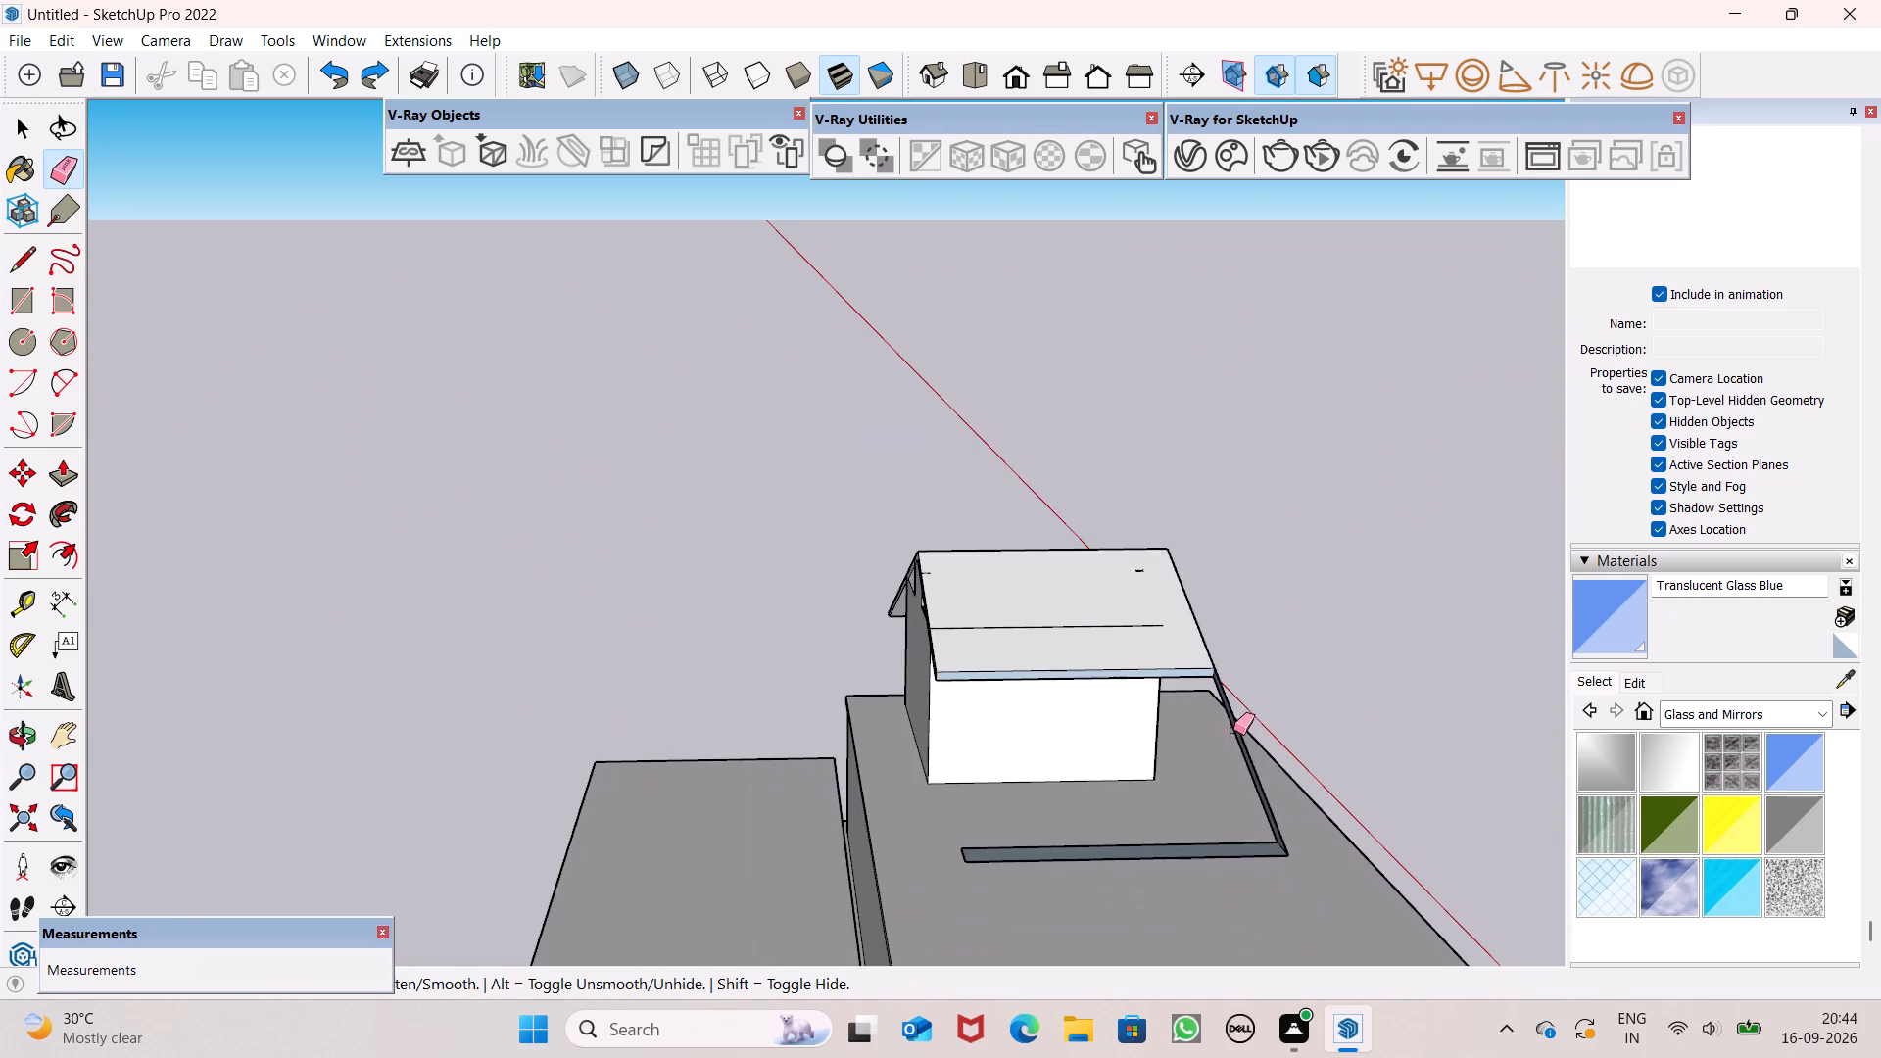
pyautogui.moveTo(1277, 815); pyautogui.dragTo(837, 713, button='middle')
pyautogui.scroll(6, 867, 744)
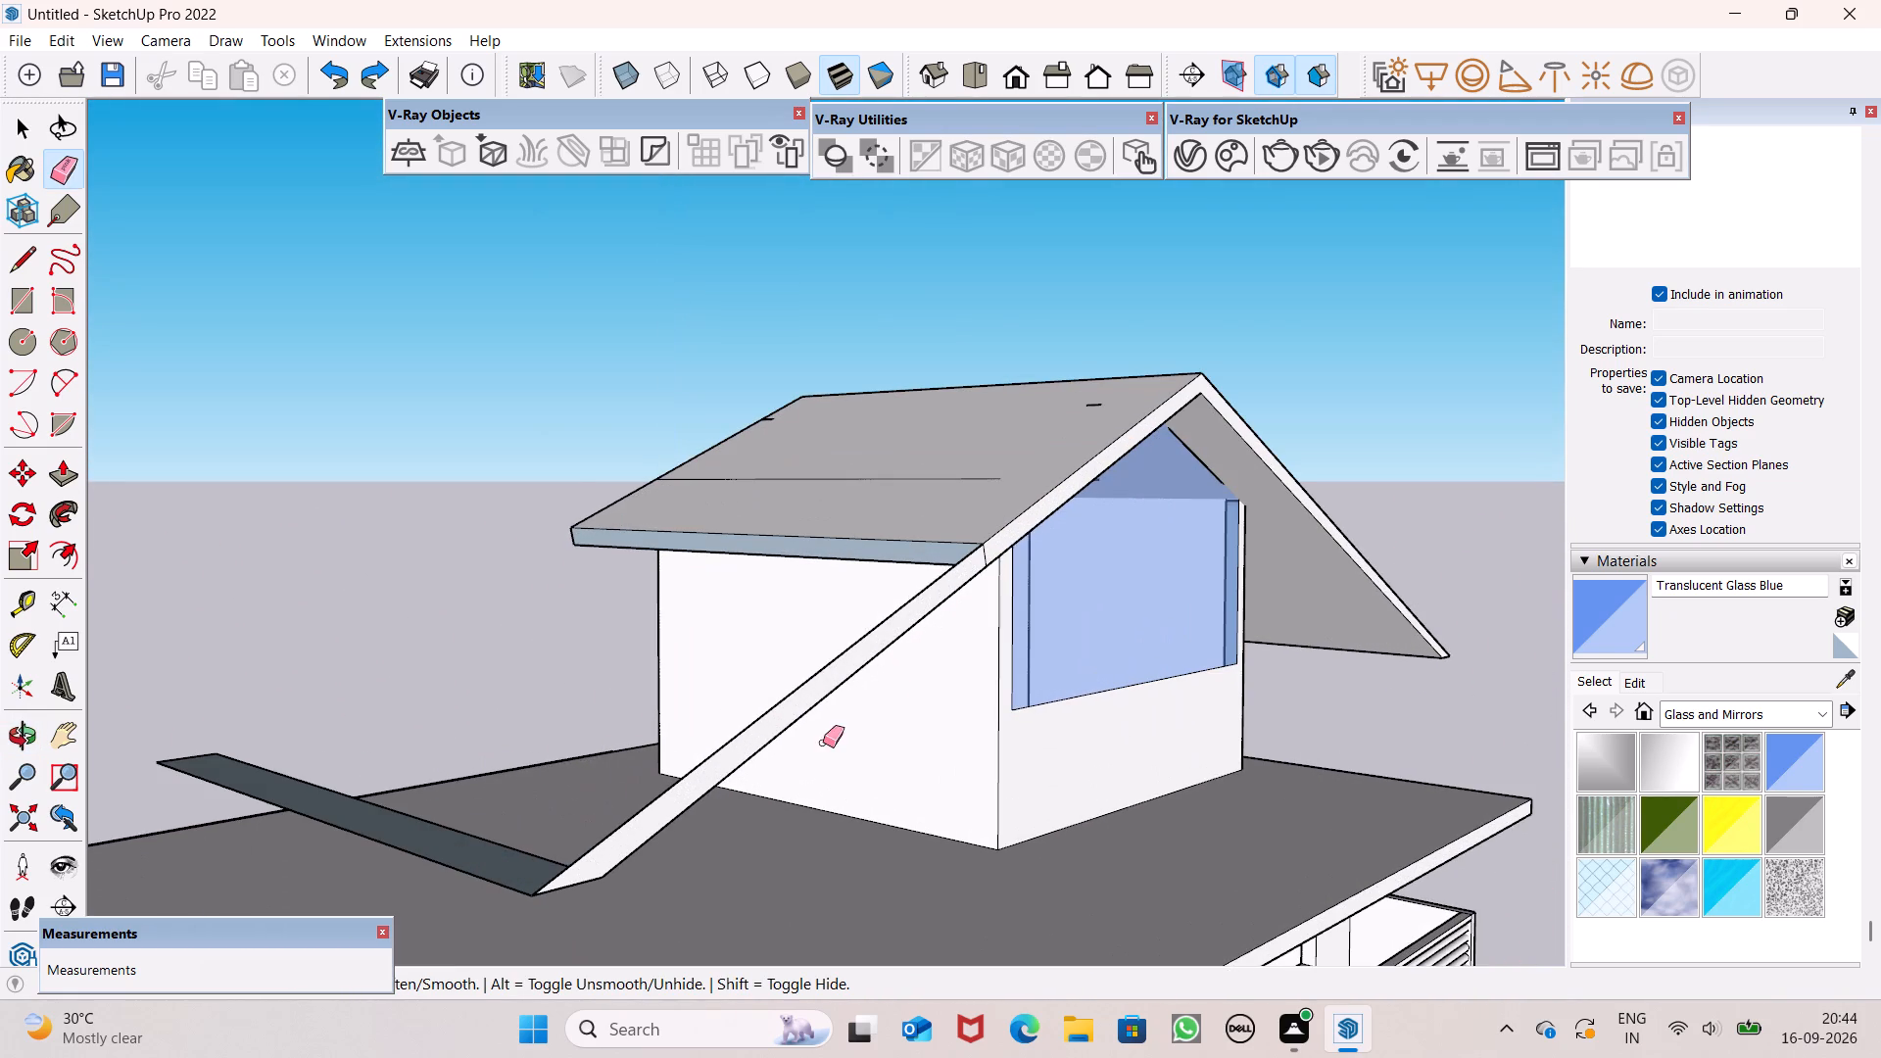
pyautogui.moveTo(771, 725); pyautogui.dragTo(748, 760)
pyautogui.moveTo(447, 818); pyautogui.dragTo(379, 861)
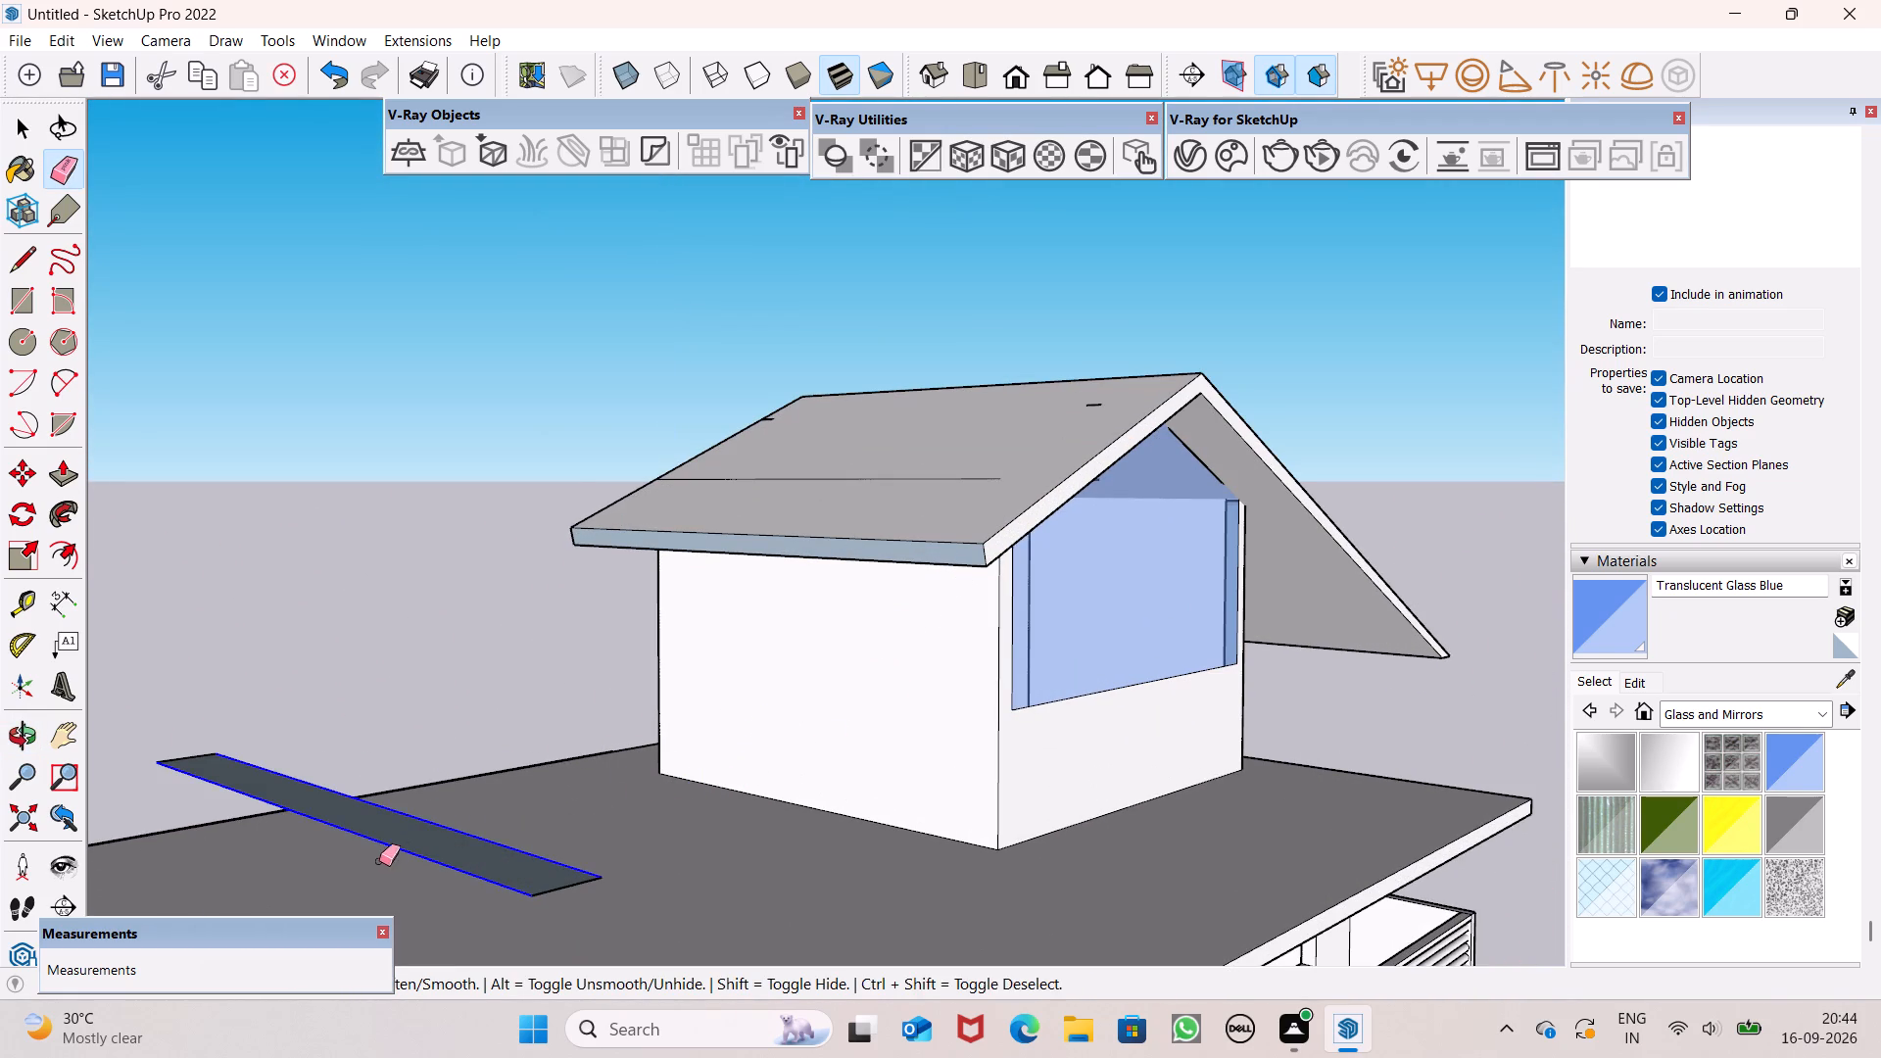
pyautogui.moveTo(379, 861); pyautogui.dragTo(382, 862)
pyautogui.moveTo(526, 899); pyautogui.dragTo(553, 862)
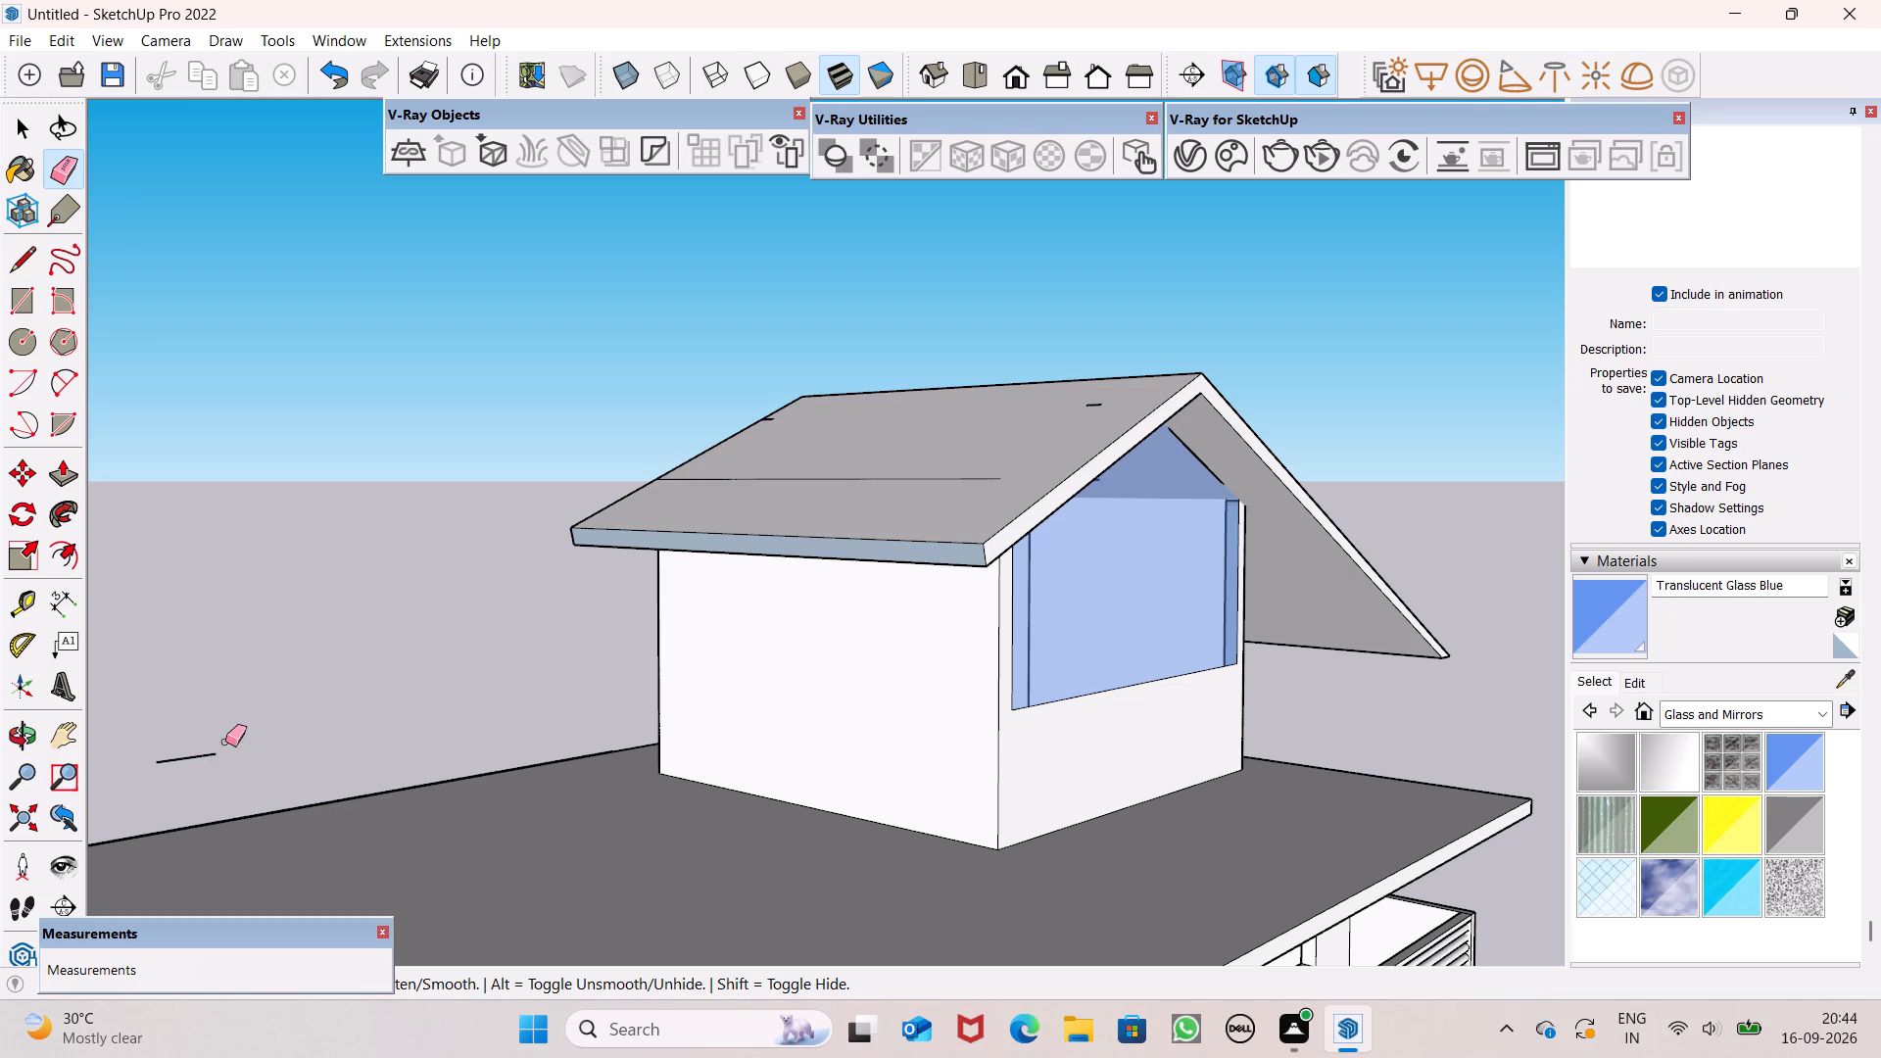
pyautogui.moveTo(214, 738); pyautogui.dragTo(206, 756)
# Examine the shortened roof slope and the glazed gable from around and below the building.
pyautogui.scroll(-5, 428, 674)
pyautogui.scroll(-3, 1018, 719)
pyautogui.moveTo(1071, 680); pyautogui.dragTo(1013, 707, button='middle')
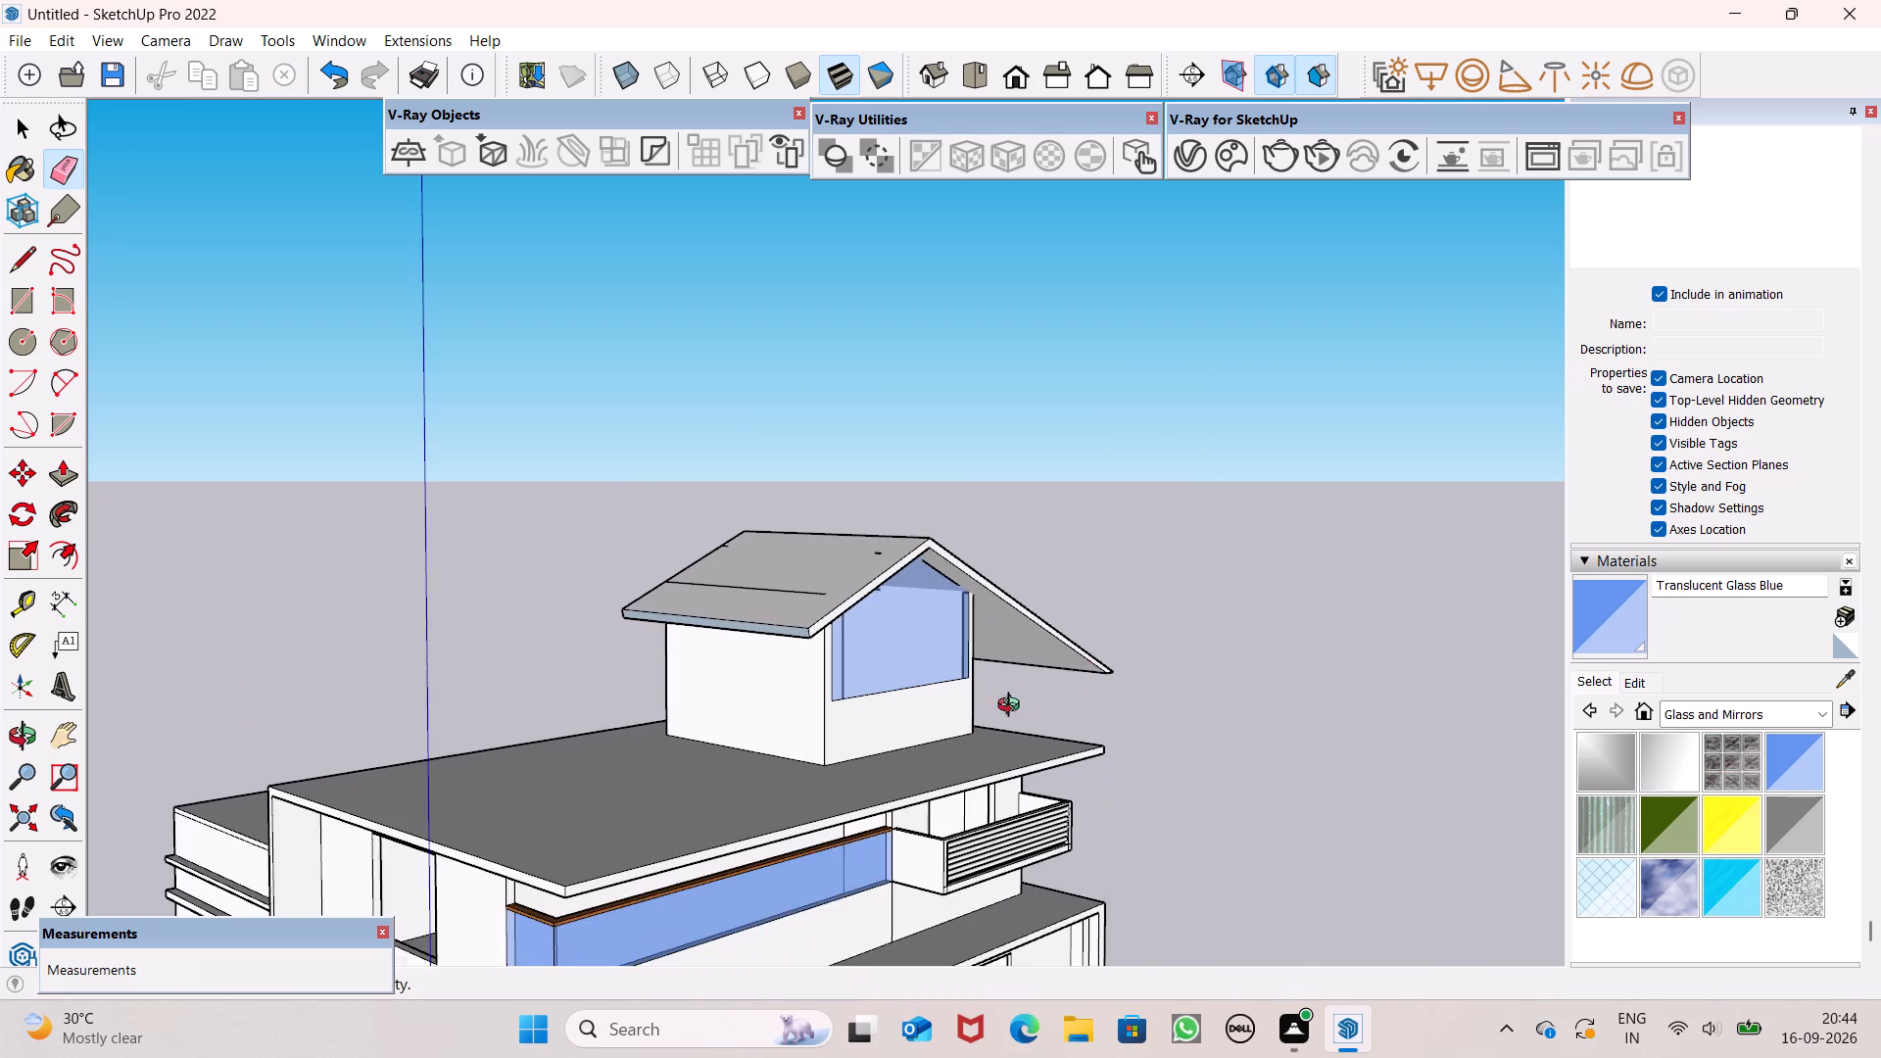
pyautogui.moveTo(1013, 707); pyautogui.dragTo(131, 845, button='middle')
pyautogui.press('space')
pyautogui.scroll(1, 1255, 846)
pyautogui.moveTo(981, 723); pyautogui.dragTo(1172, 691, button='middle')
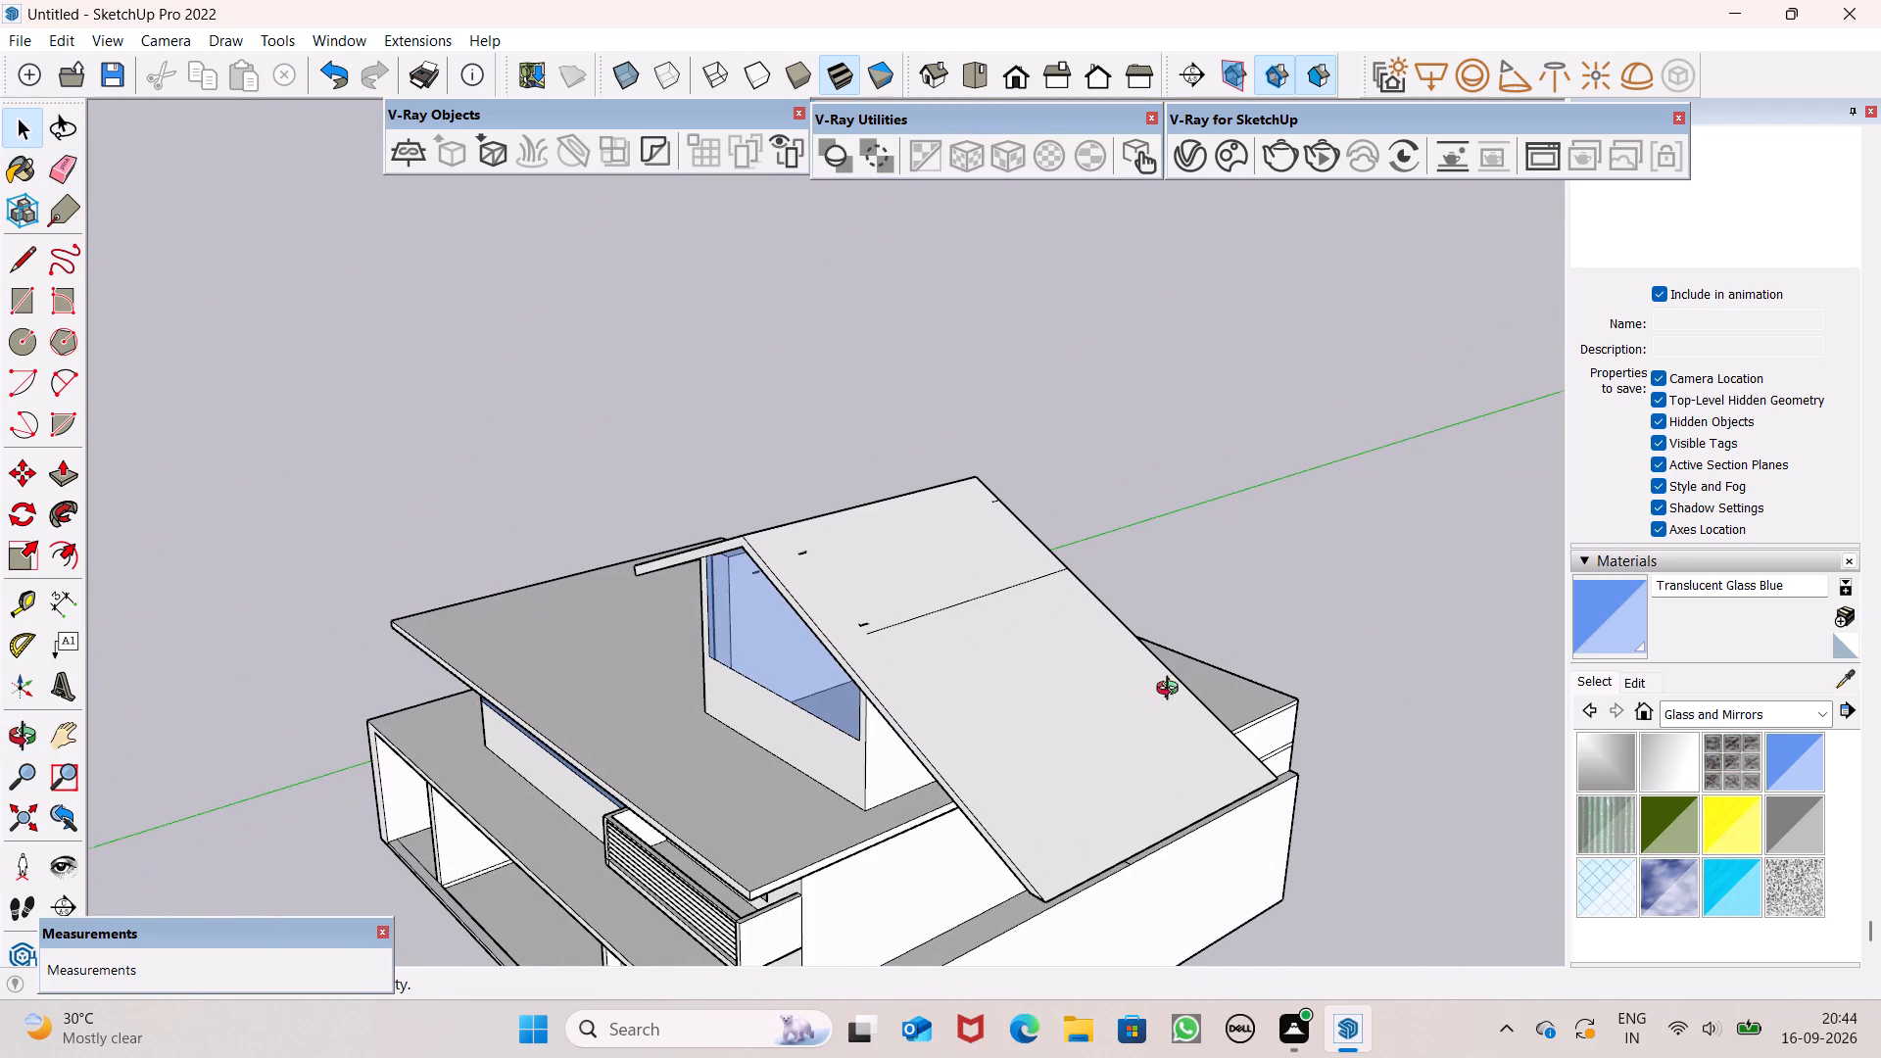
pyautogui.moveTo(1172, 691); pyautogui.dragTo(1431, 409, button='middle')
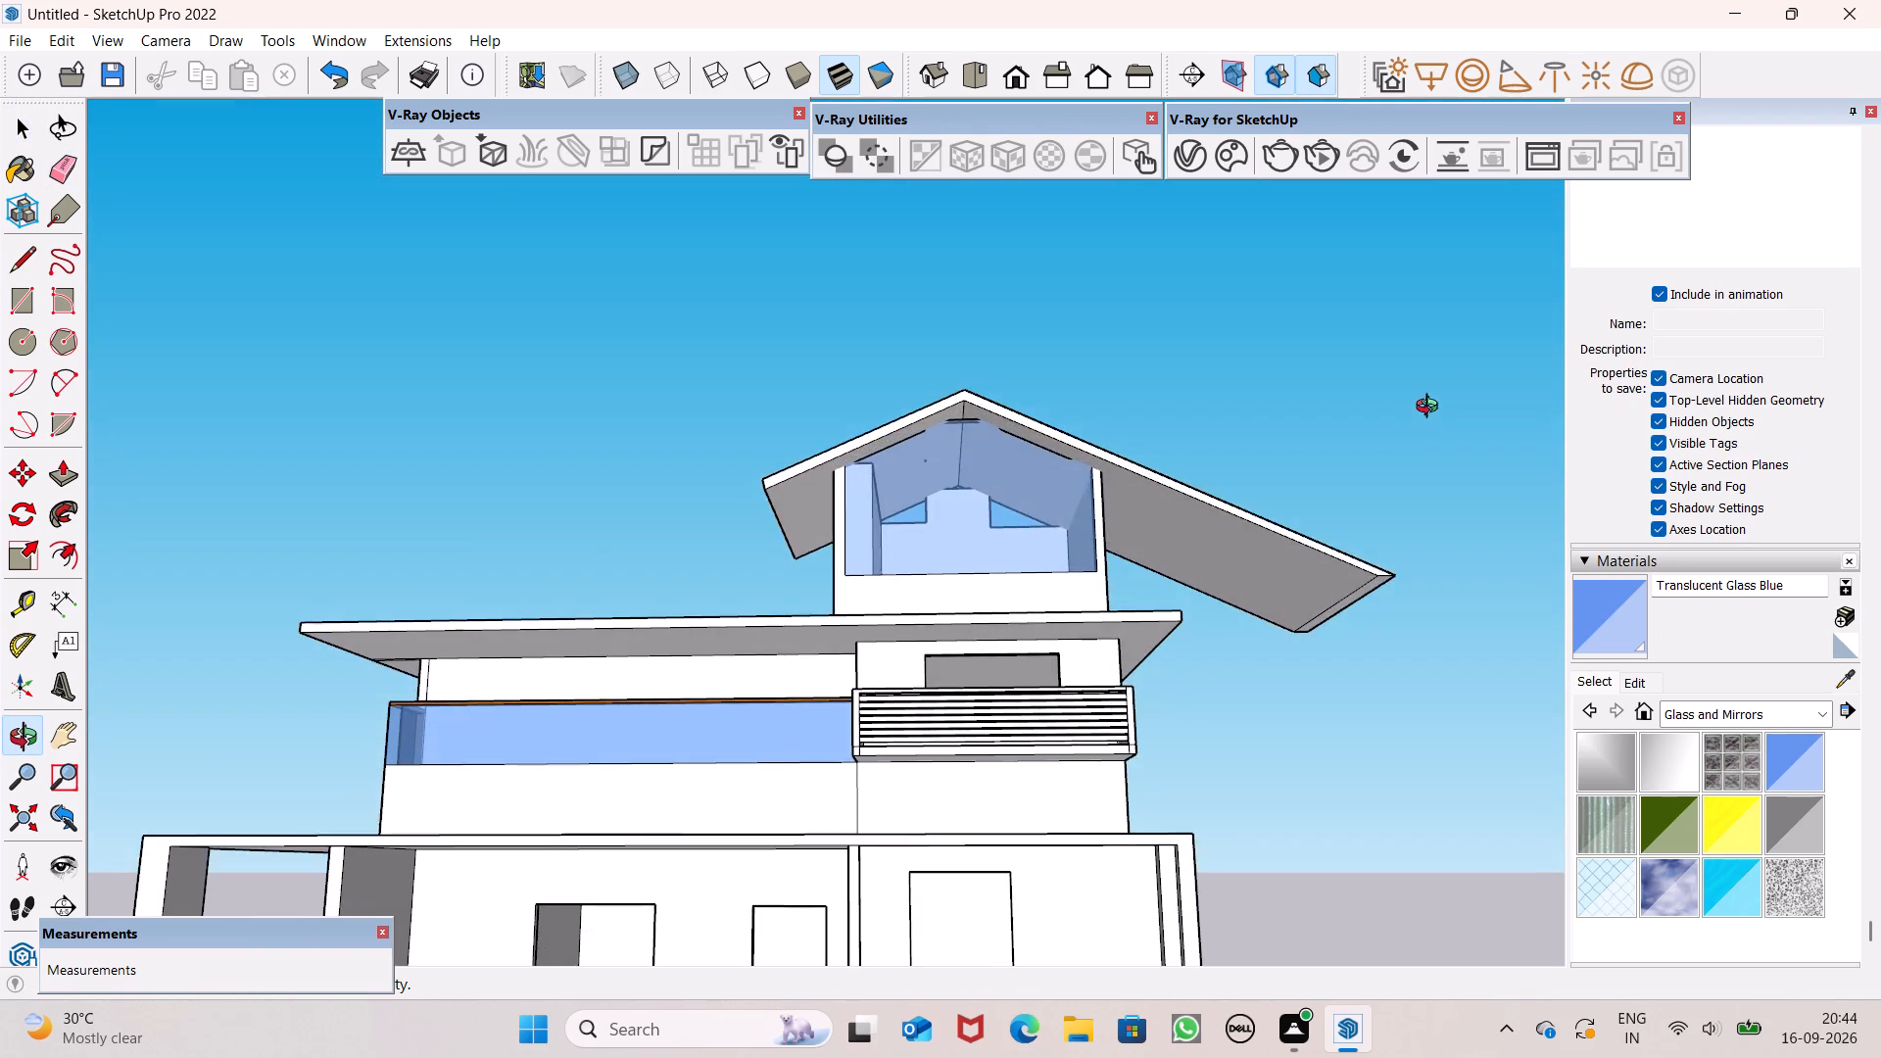
pyautogui.moveTo(1431, 409); pyautogui.dragTo(1390, 449, button='middle')
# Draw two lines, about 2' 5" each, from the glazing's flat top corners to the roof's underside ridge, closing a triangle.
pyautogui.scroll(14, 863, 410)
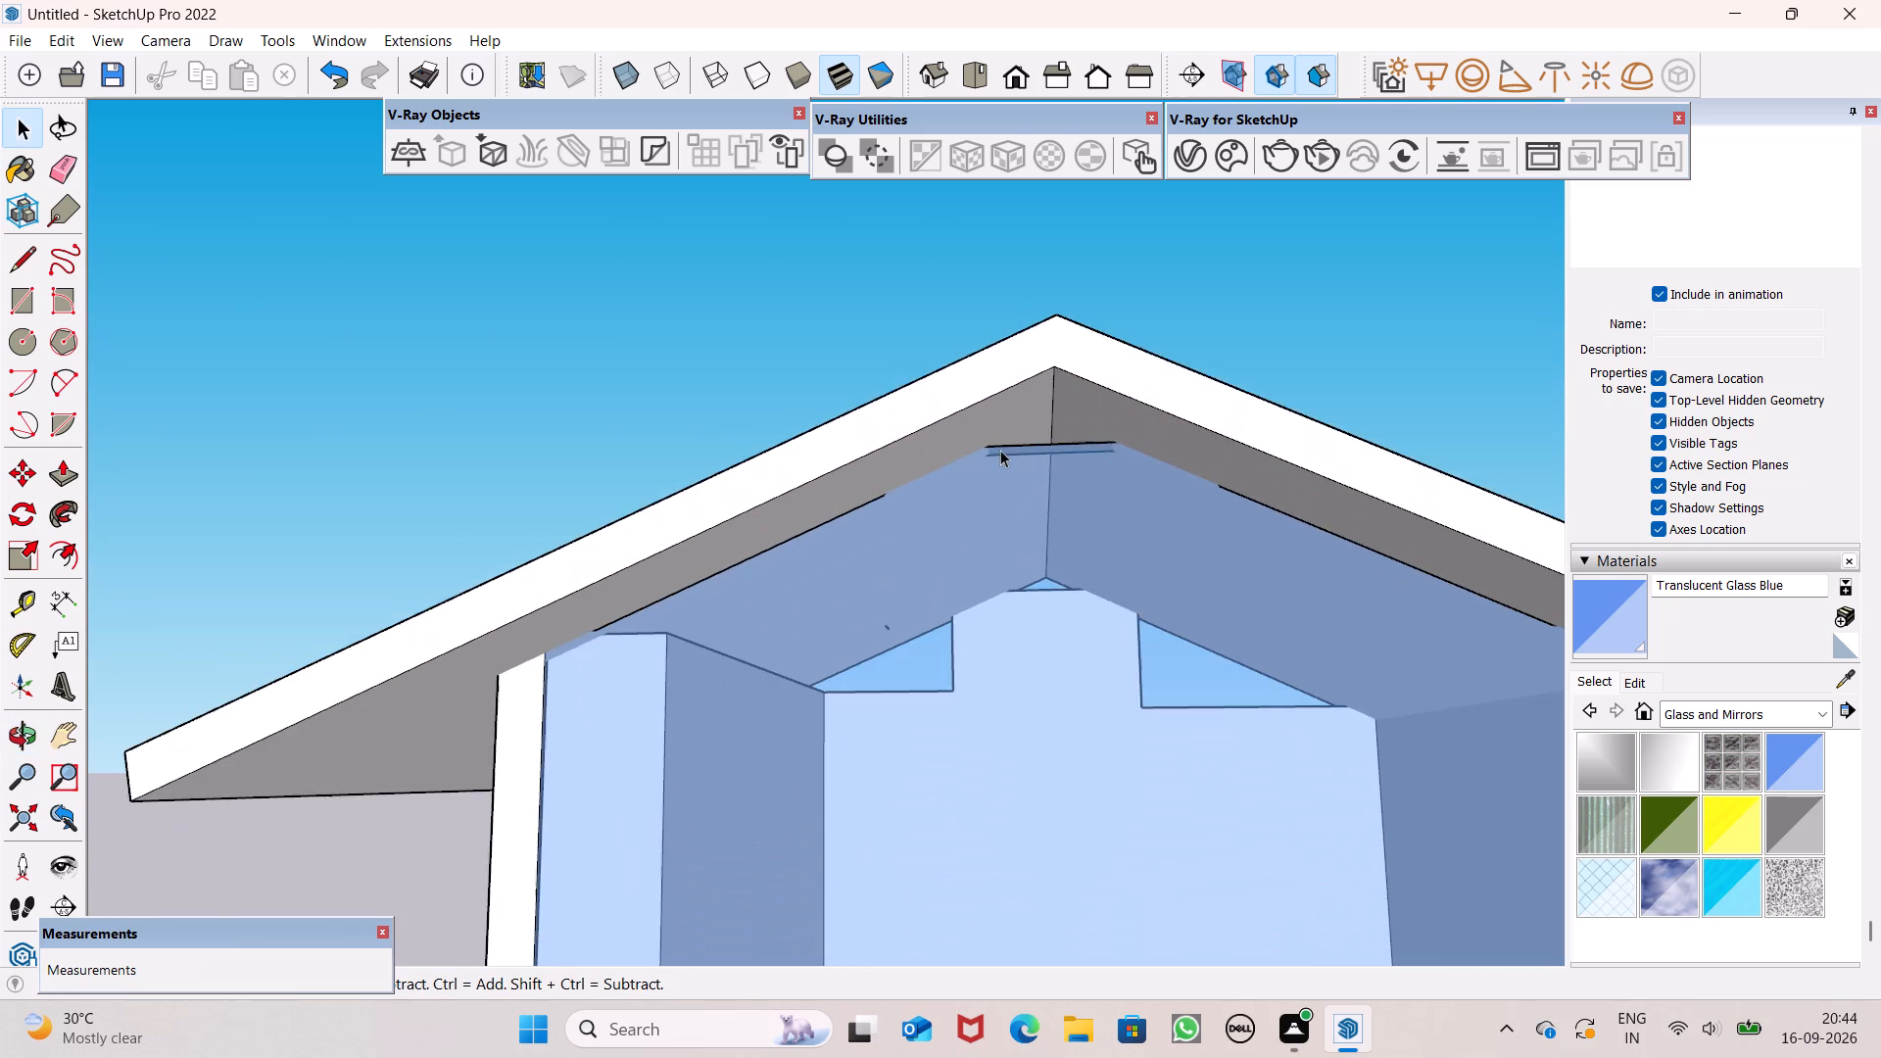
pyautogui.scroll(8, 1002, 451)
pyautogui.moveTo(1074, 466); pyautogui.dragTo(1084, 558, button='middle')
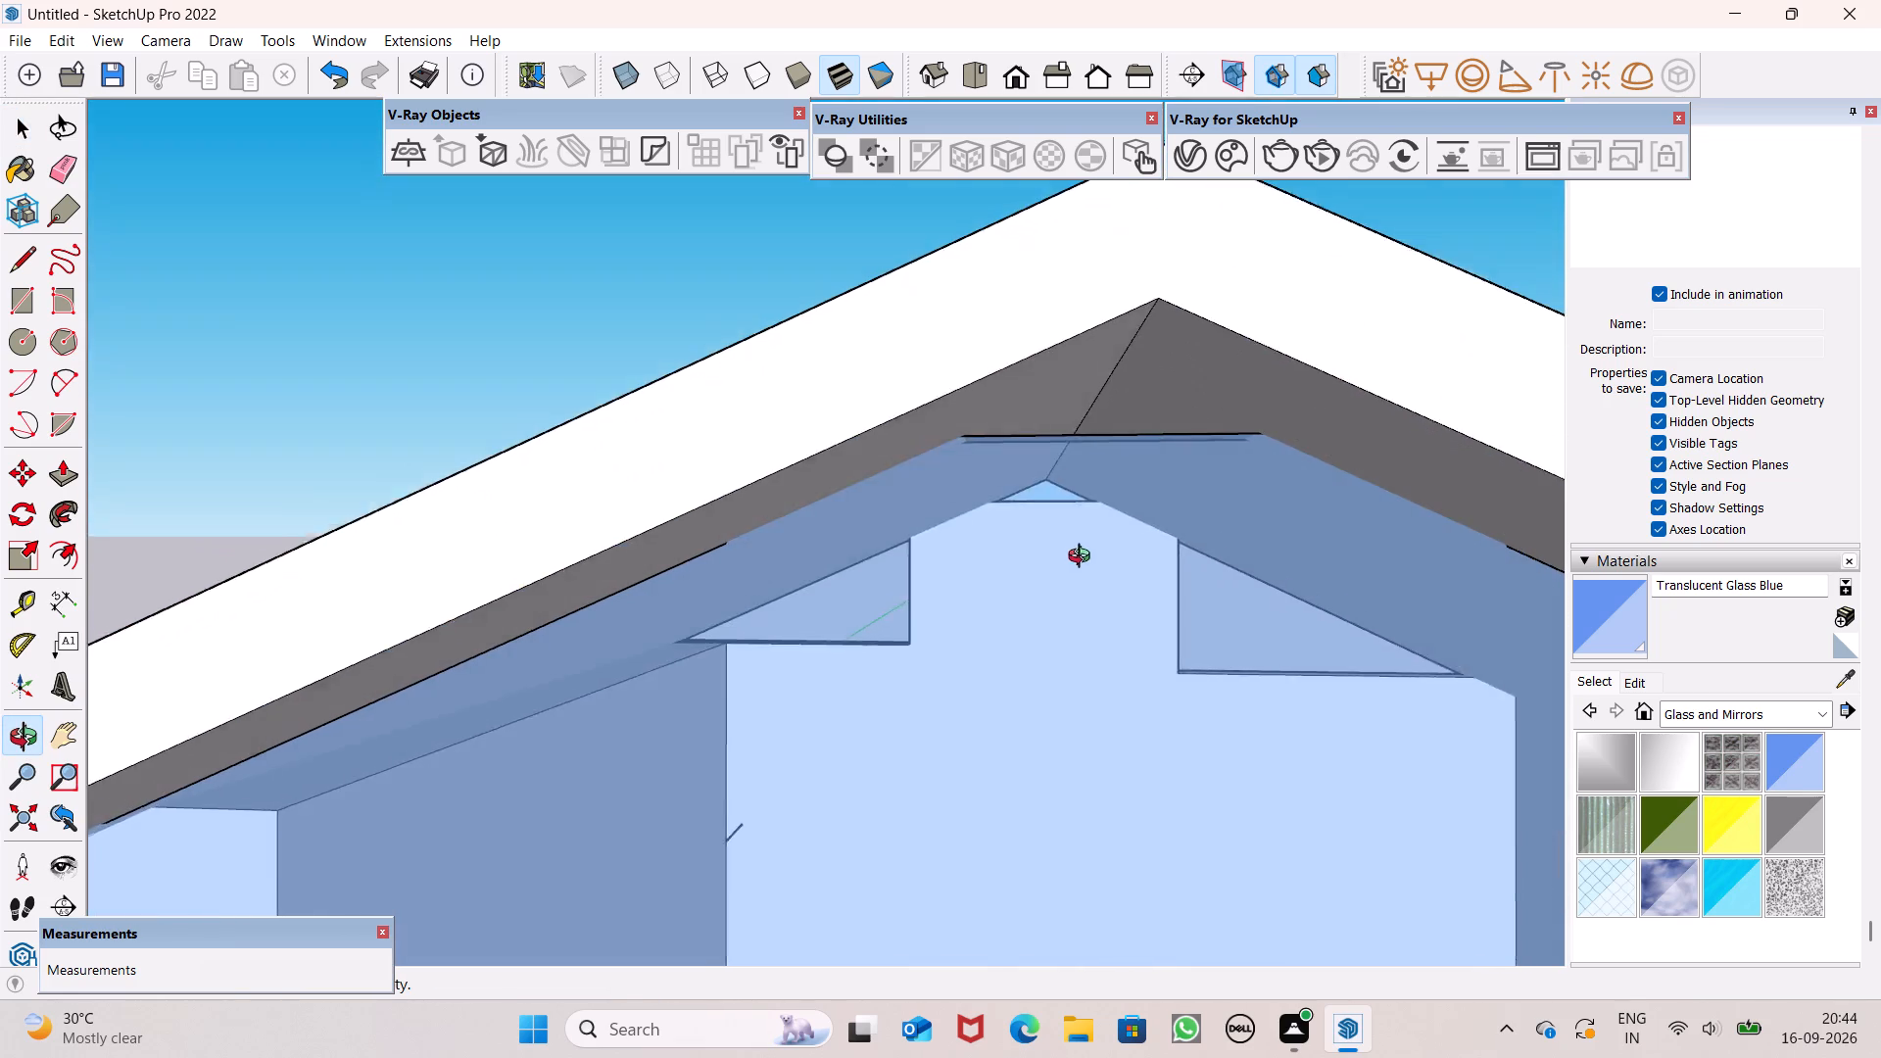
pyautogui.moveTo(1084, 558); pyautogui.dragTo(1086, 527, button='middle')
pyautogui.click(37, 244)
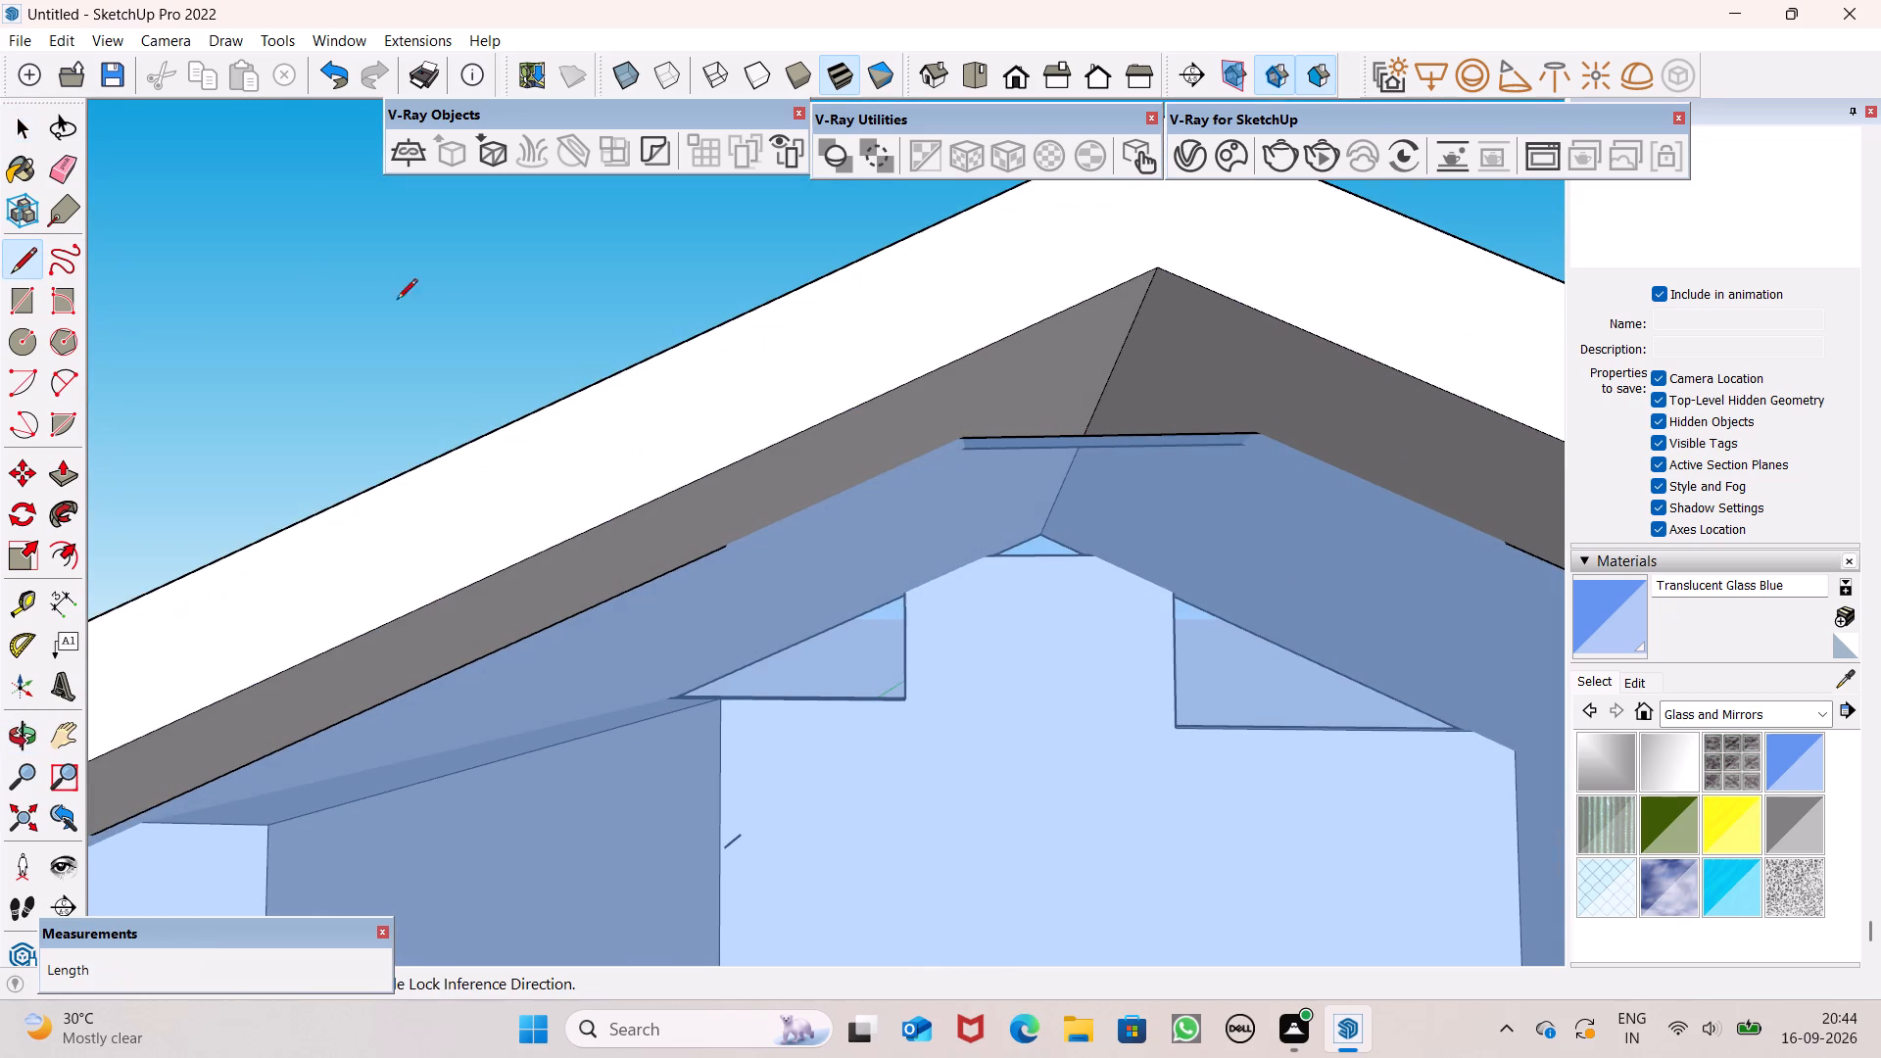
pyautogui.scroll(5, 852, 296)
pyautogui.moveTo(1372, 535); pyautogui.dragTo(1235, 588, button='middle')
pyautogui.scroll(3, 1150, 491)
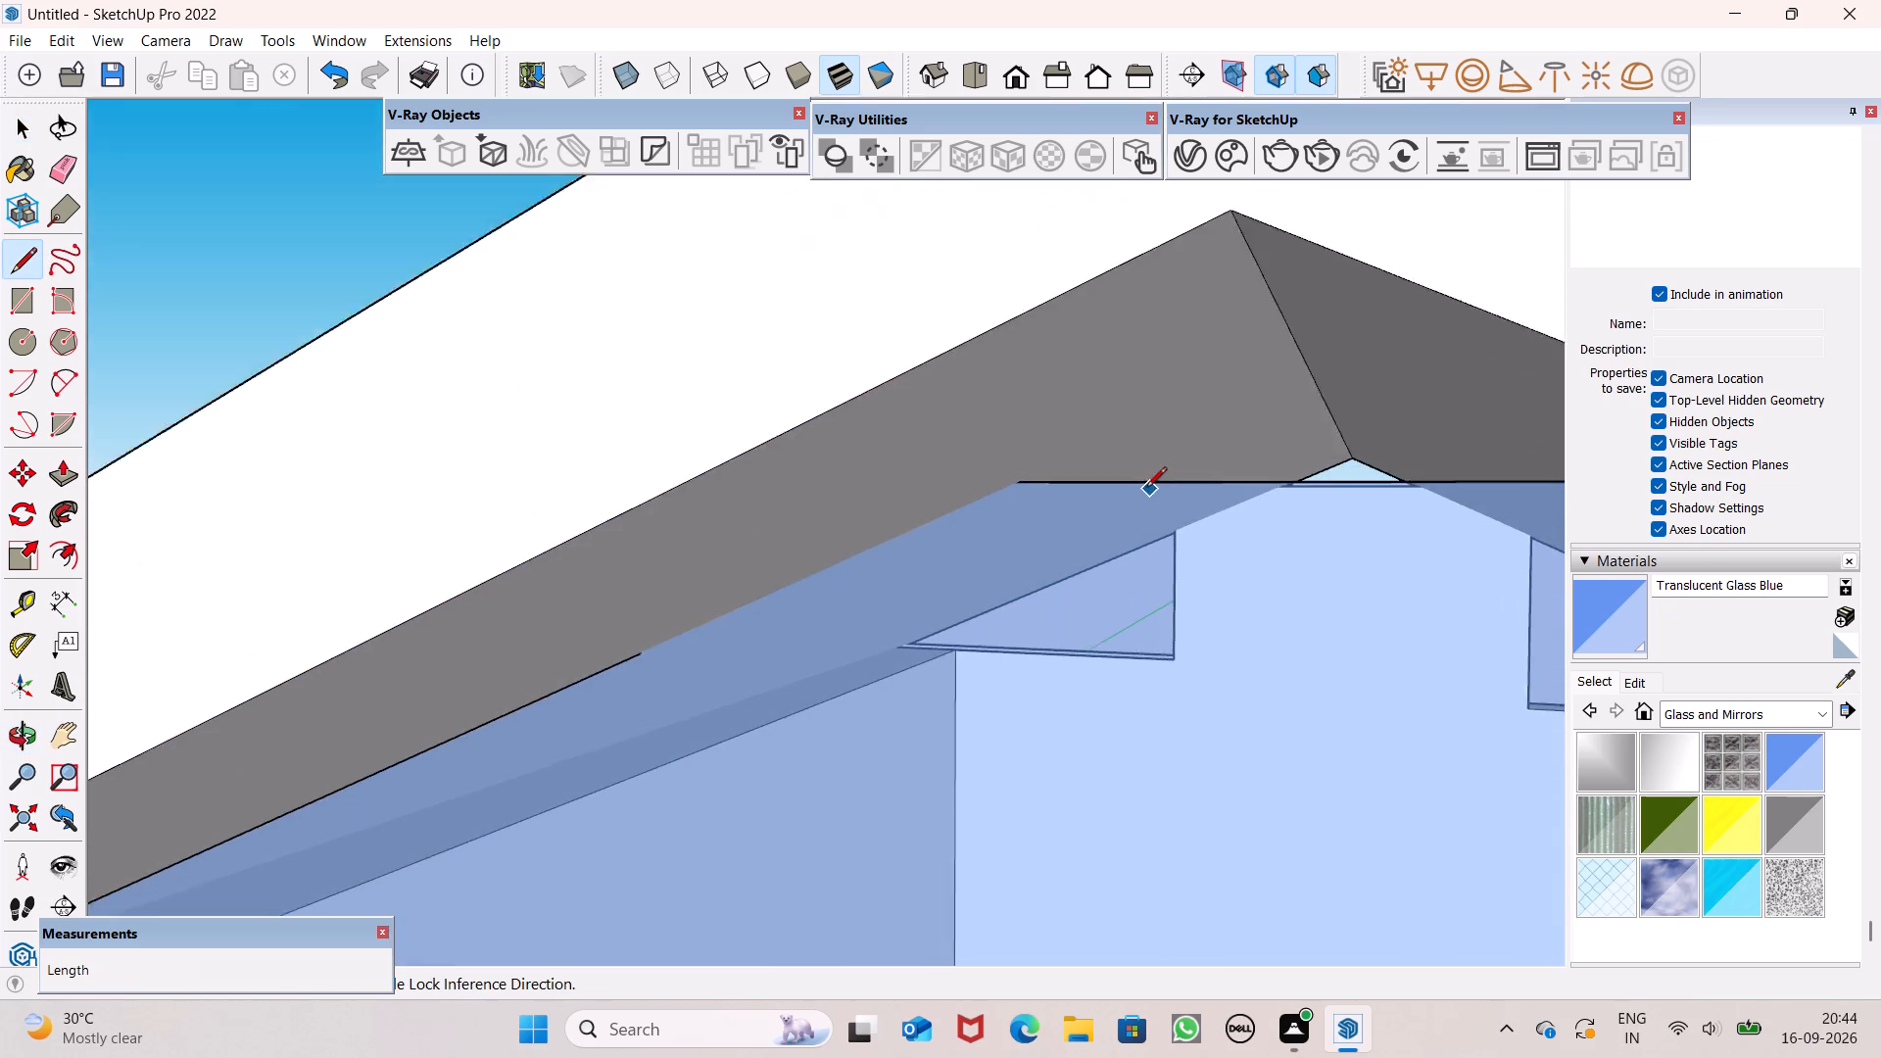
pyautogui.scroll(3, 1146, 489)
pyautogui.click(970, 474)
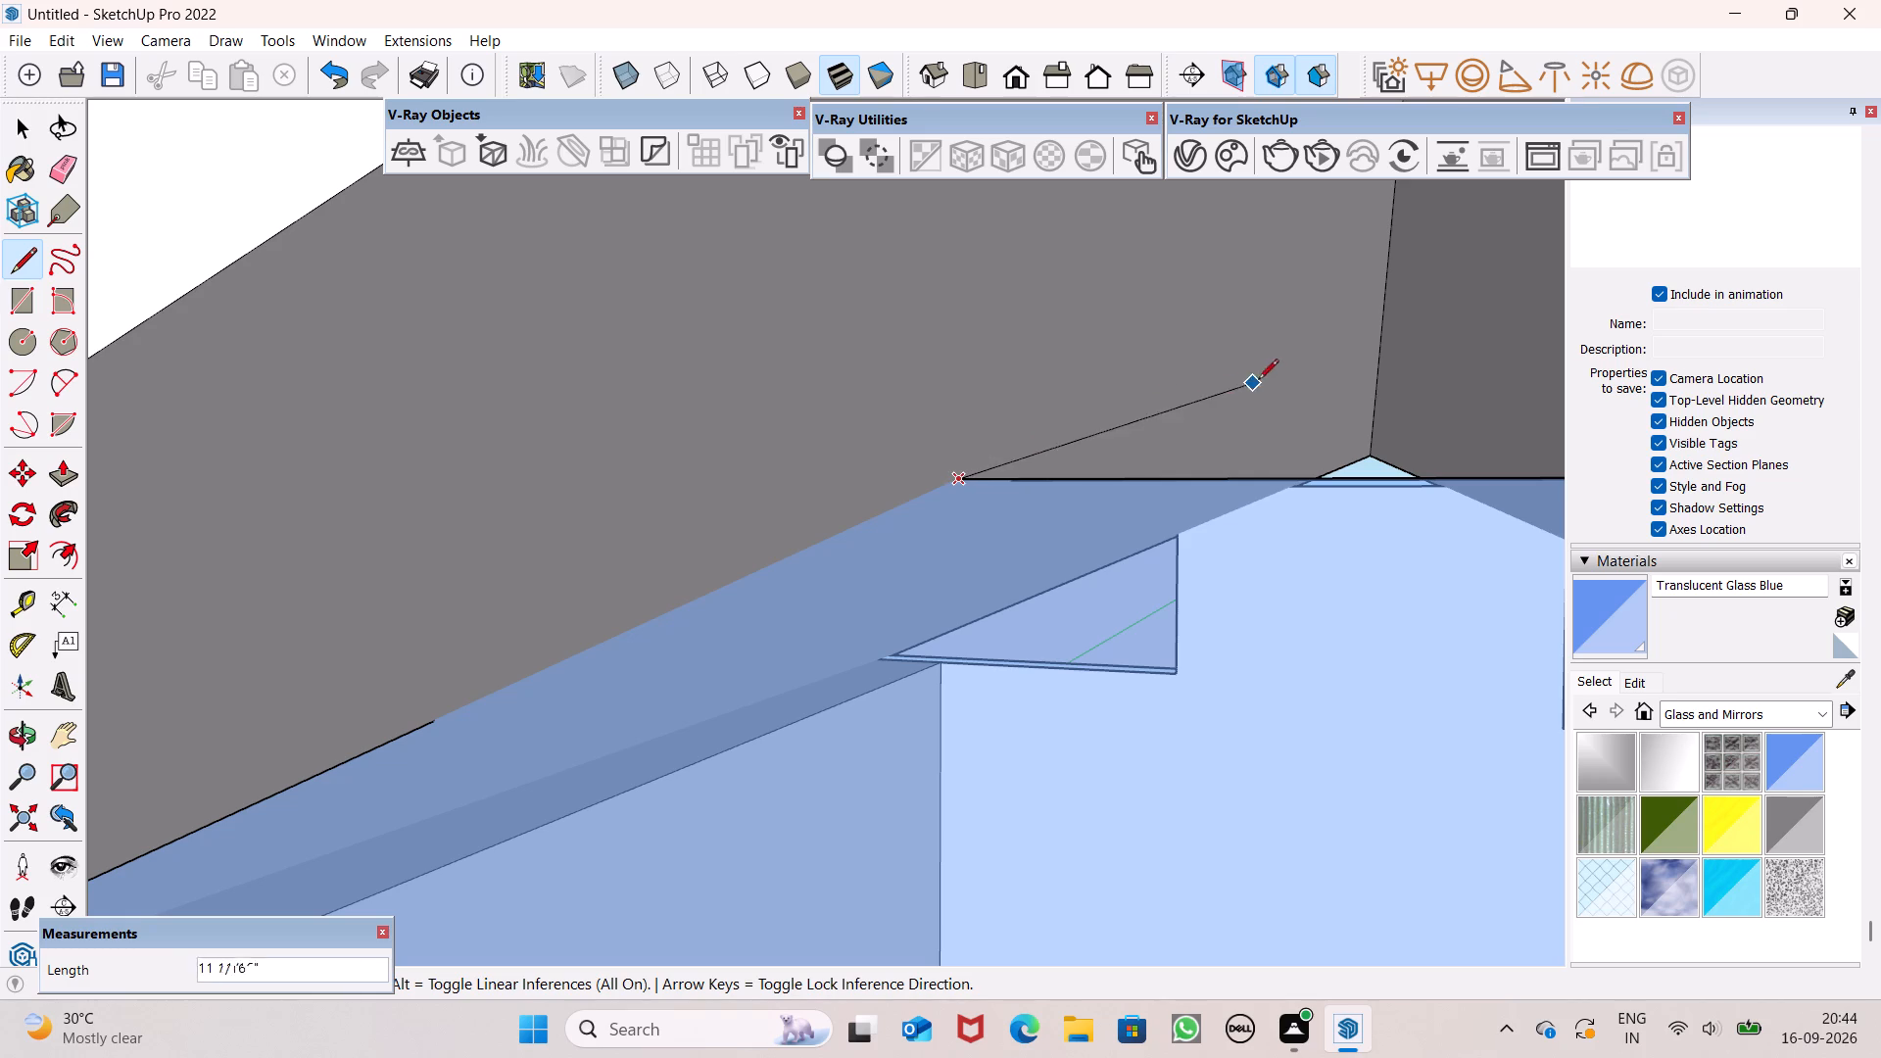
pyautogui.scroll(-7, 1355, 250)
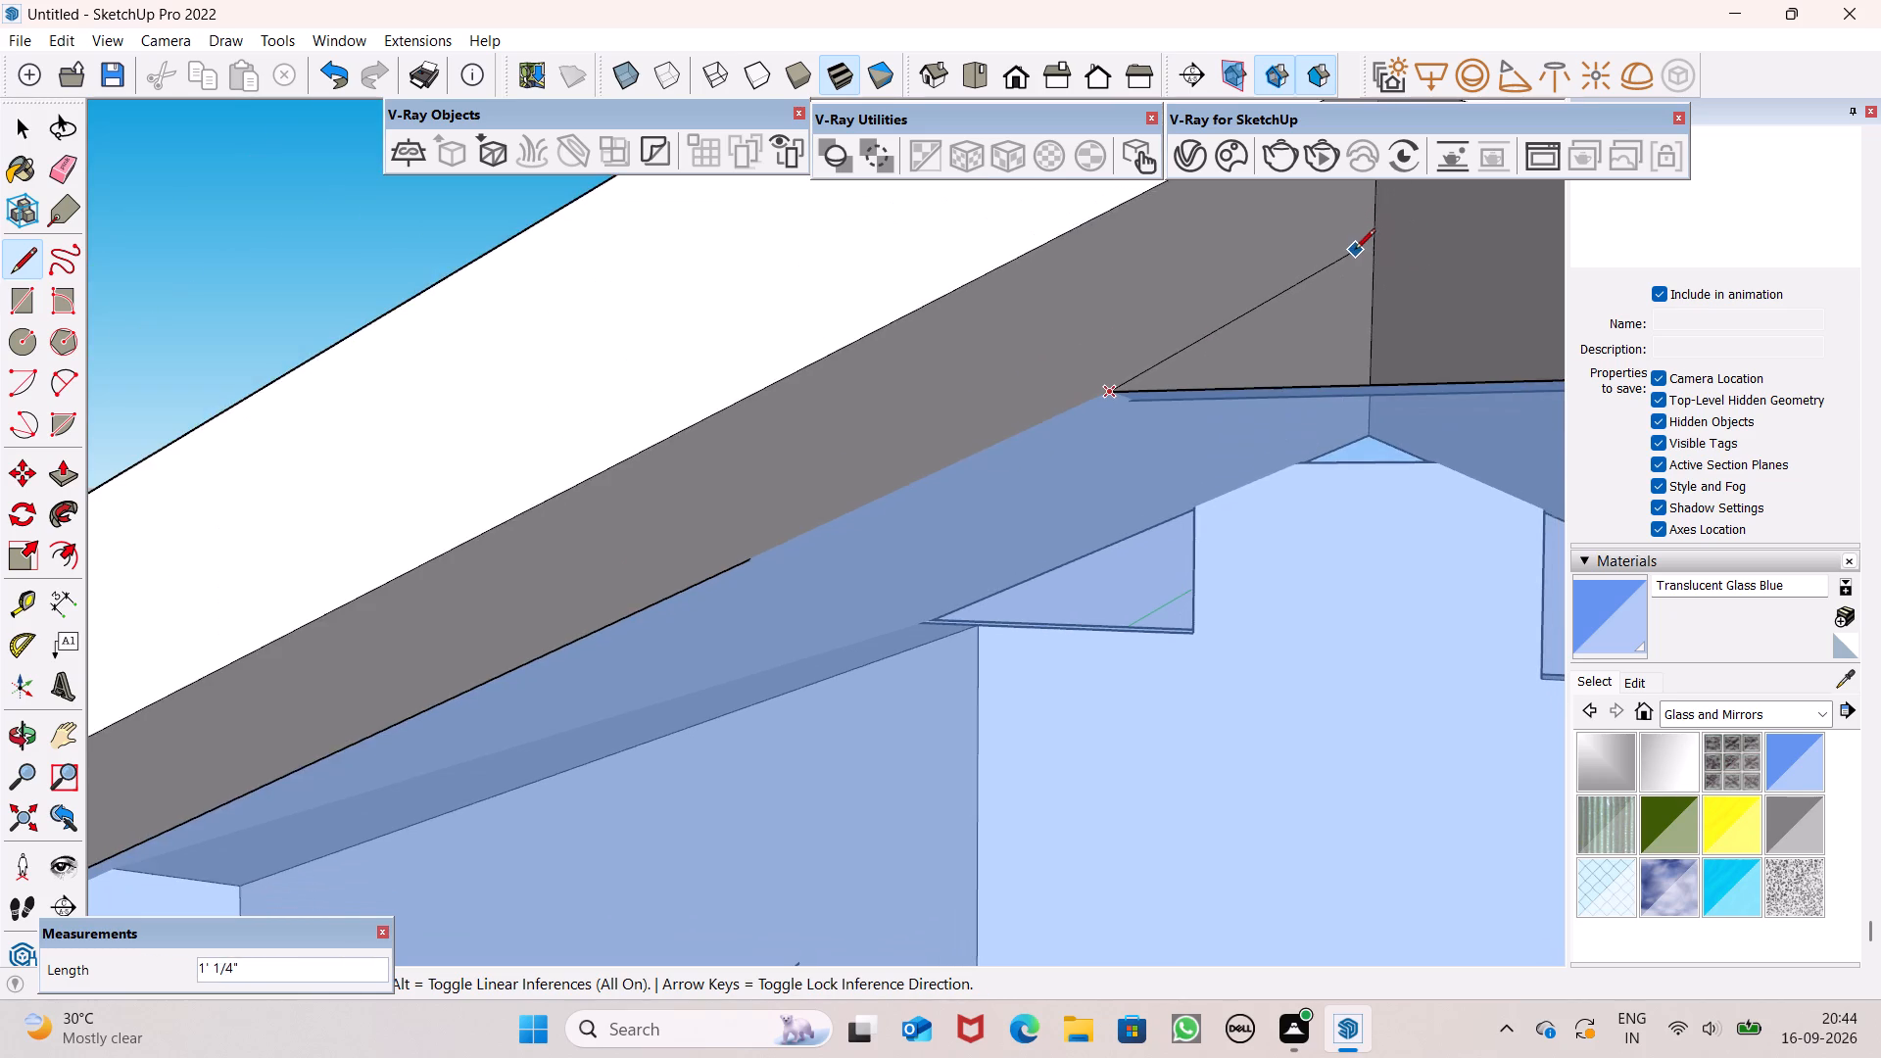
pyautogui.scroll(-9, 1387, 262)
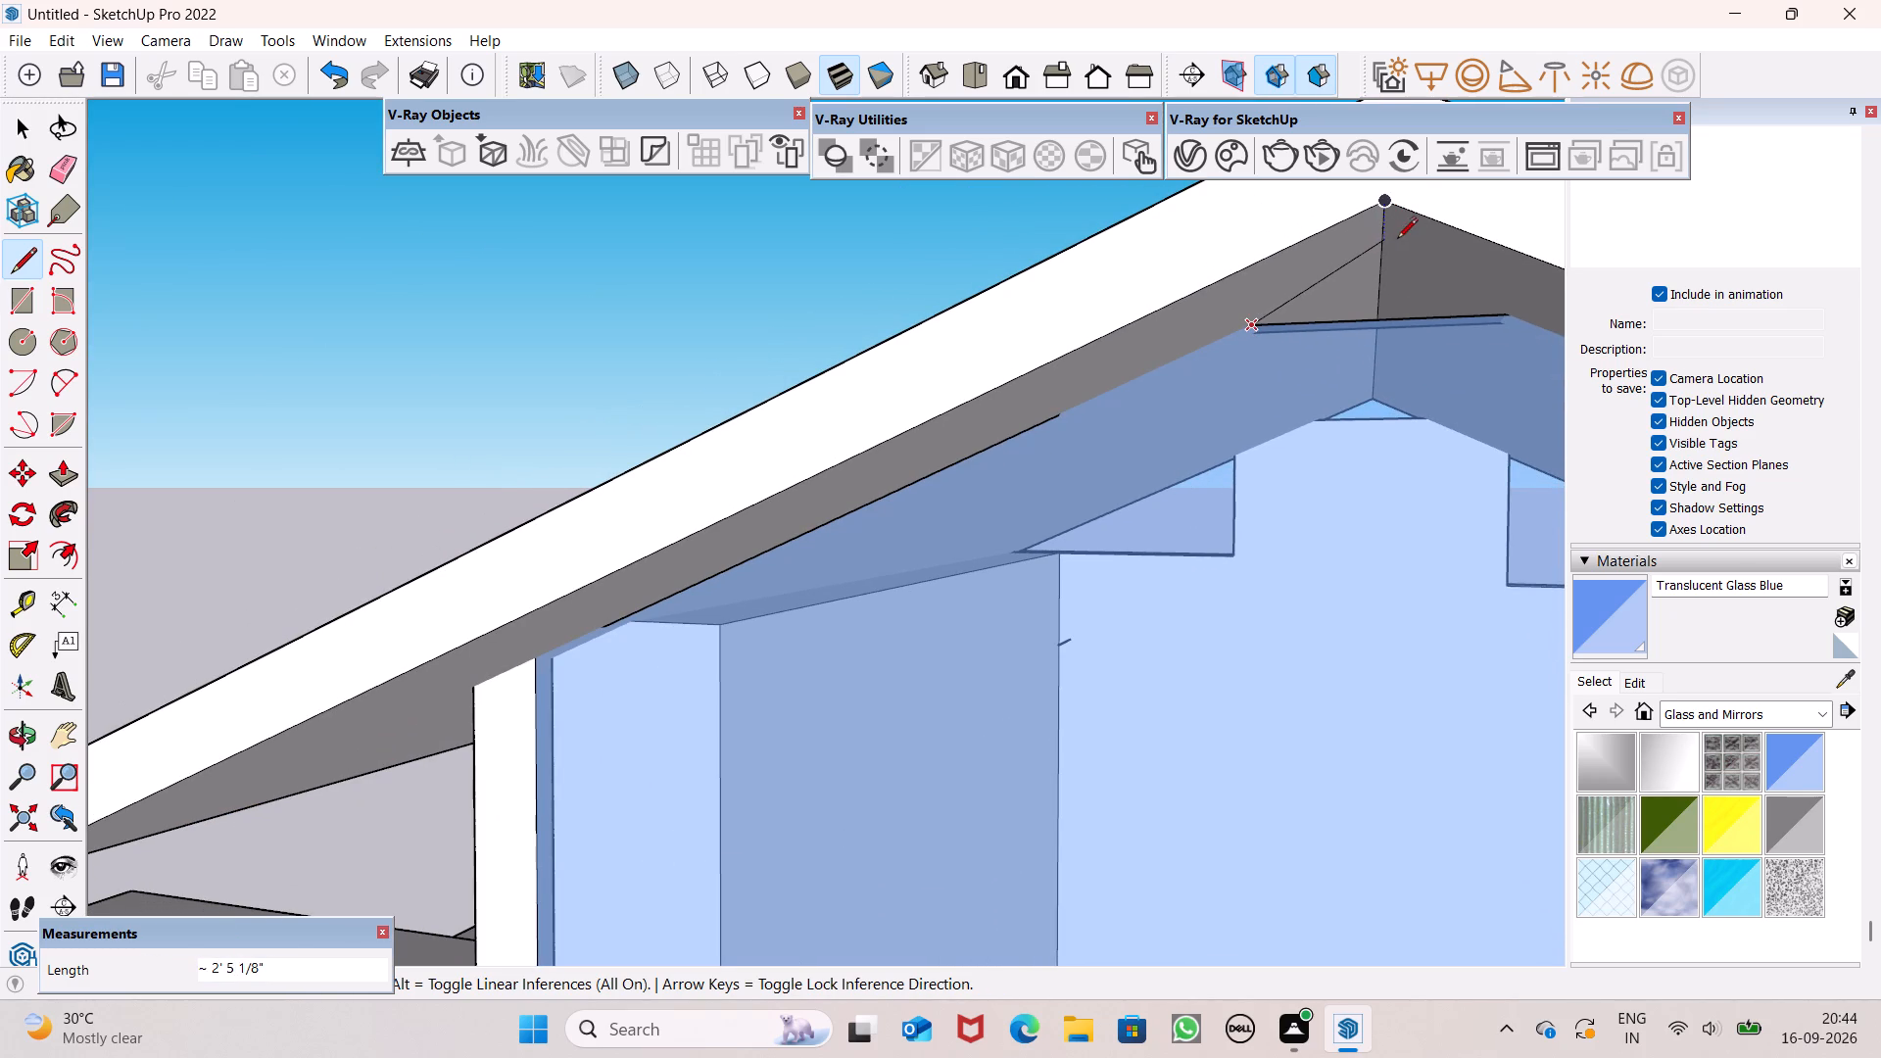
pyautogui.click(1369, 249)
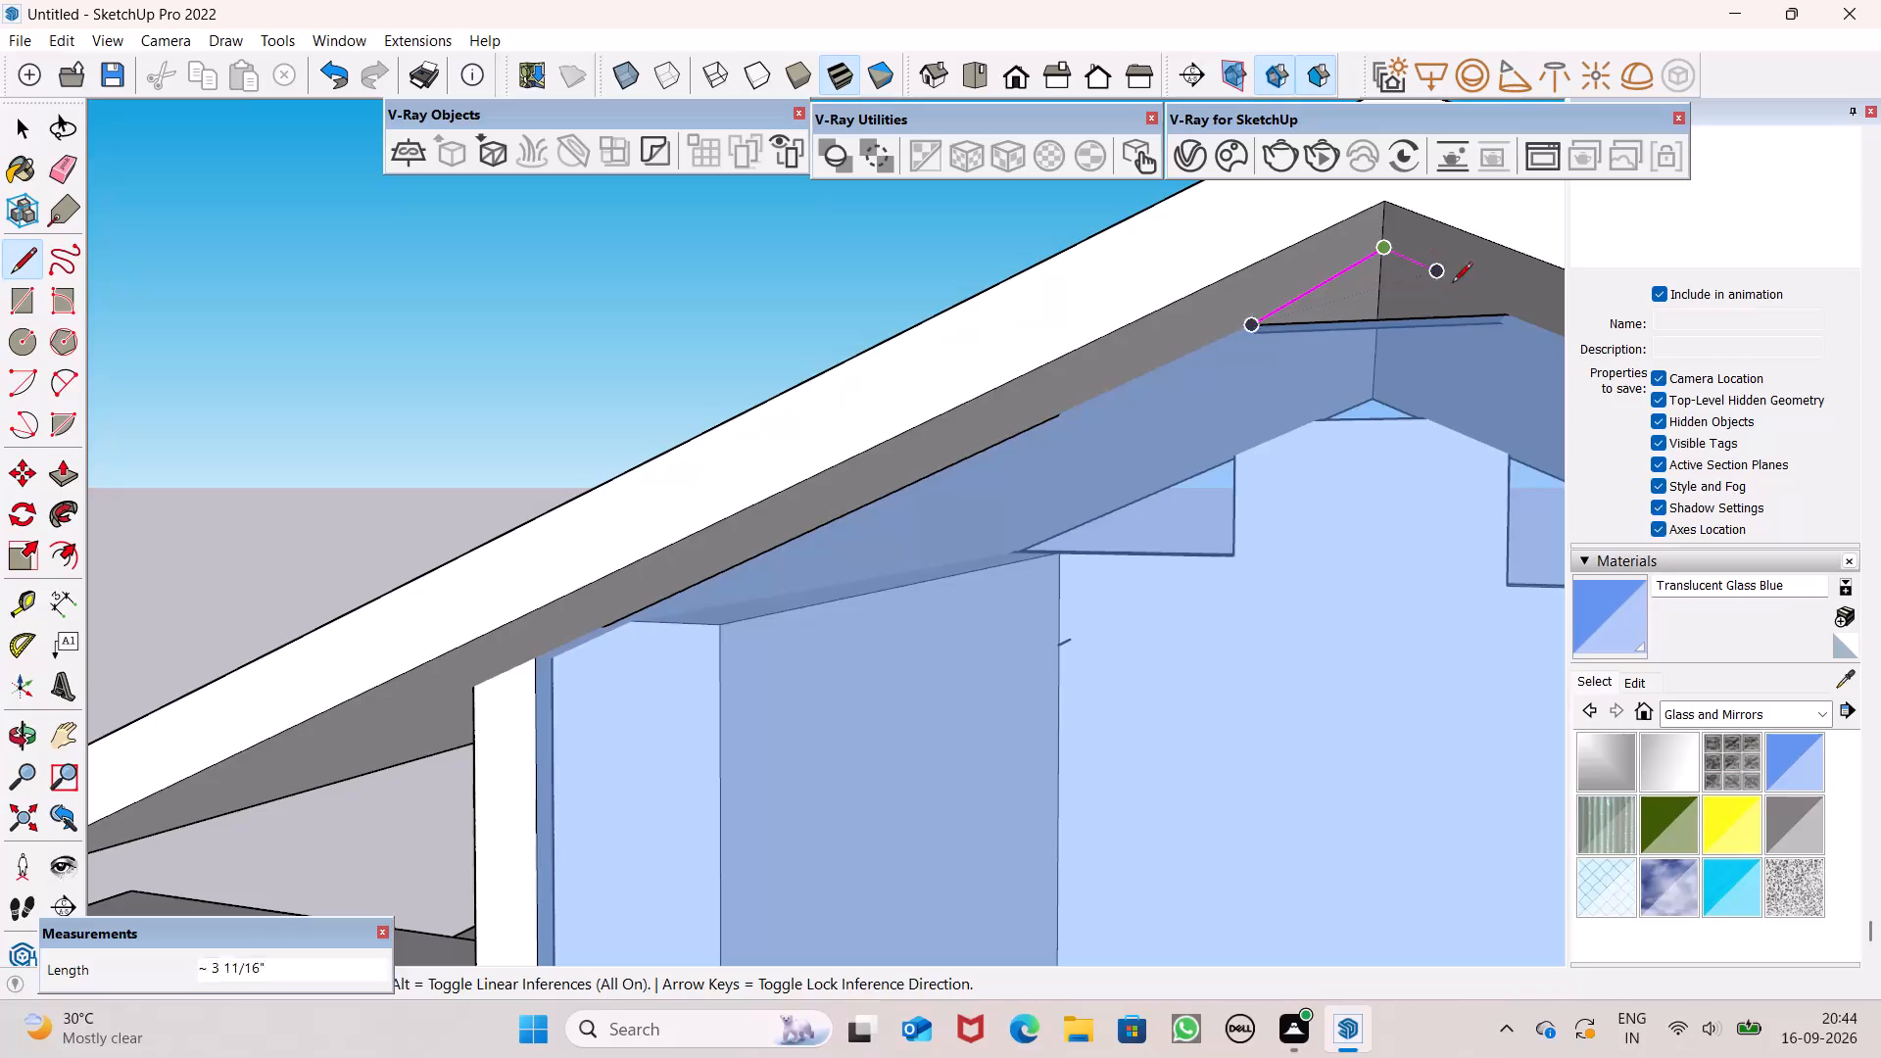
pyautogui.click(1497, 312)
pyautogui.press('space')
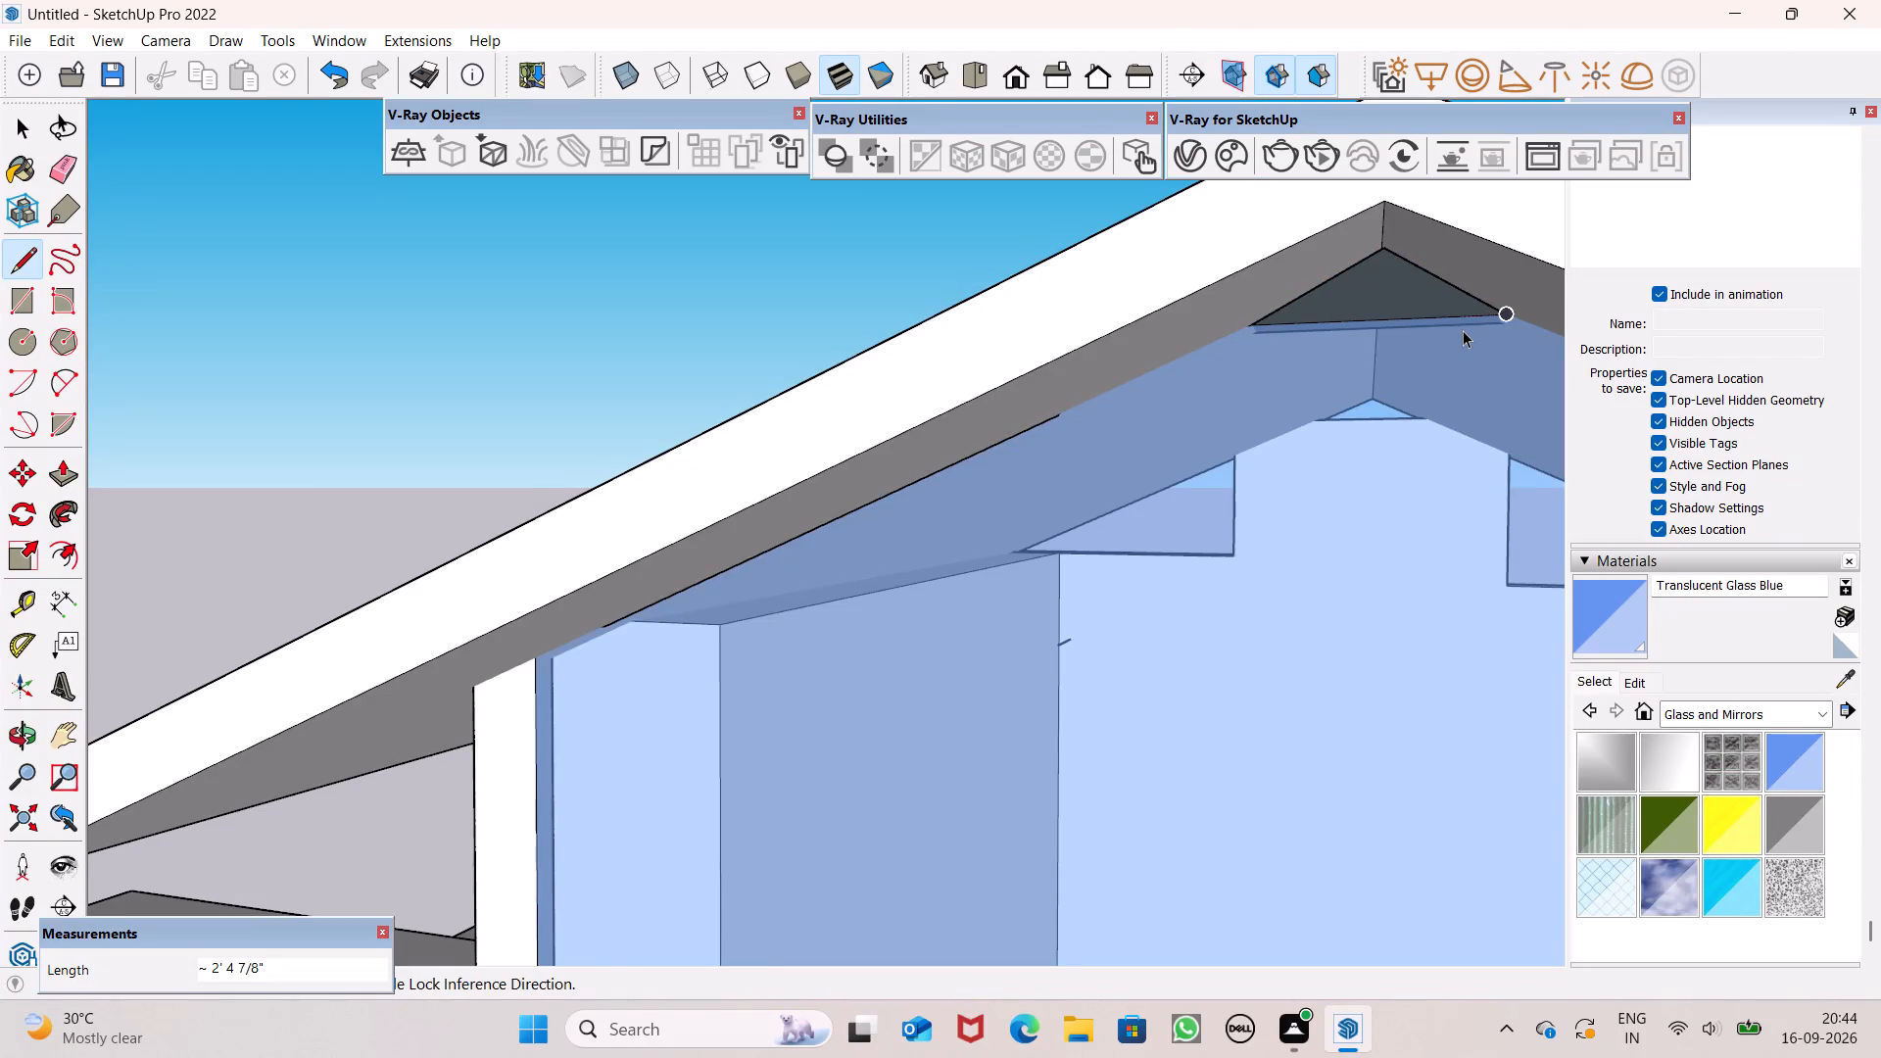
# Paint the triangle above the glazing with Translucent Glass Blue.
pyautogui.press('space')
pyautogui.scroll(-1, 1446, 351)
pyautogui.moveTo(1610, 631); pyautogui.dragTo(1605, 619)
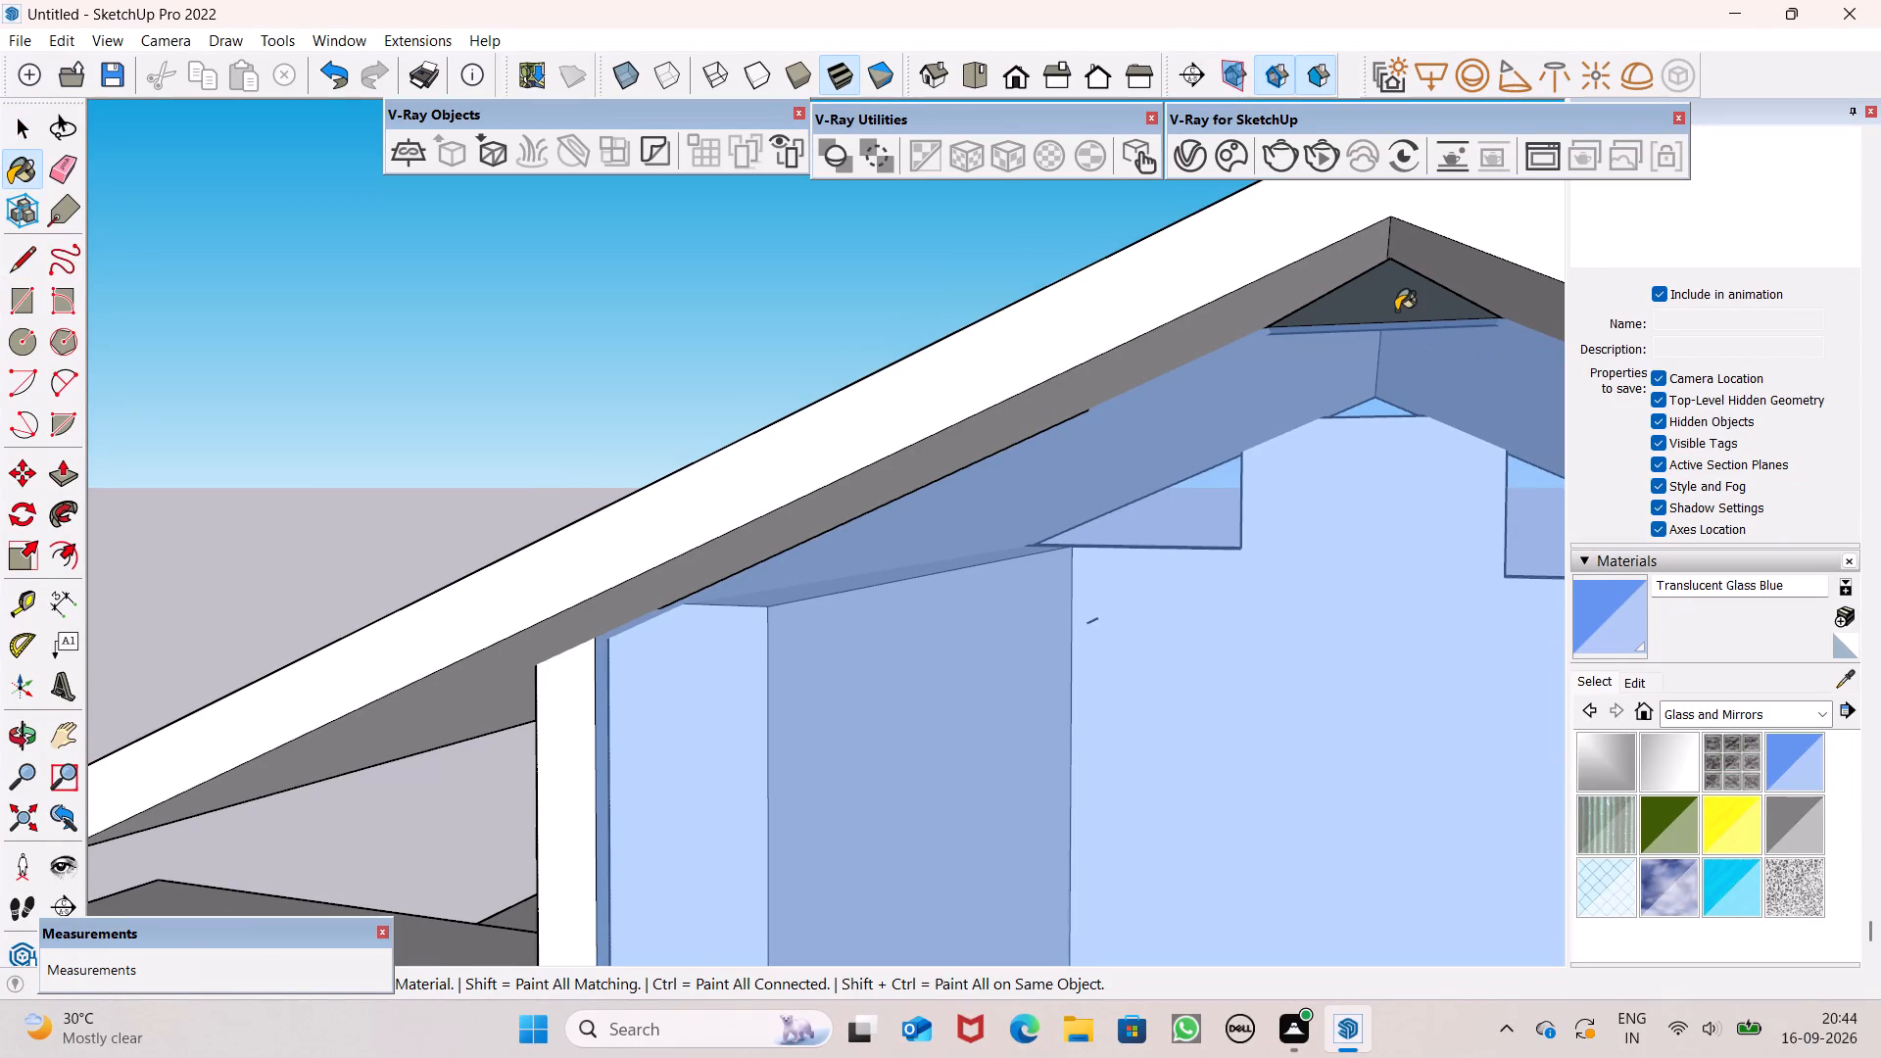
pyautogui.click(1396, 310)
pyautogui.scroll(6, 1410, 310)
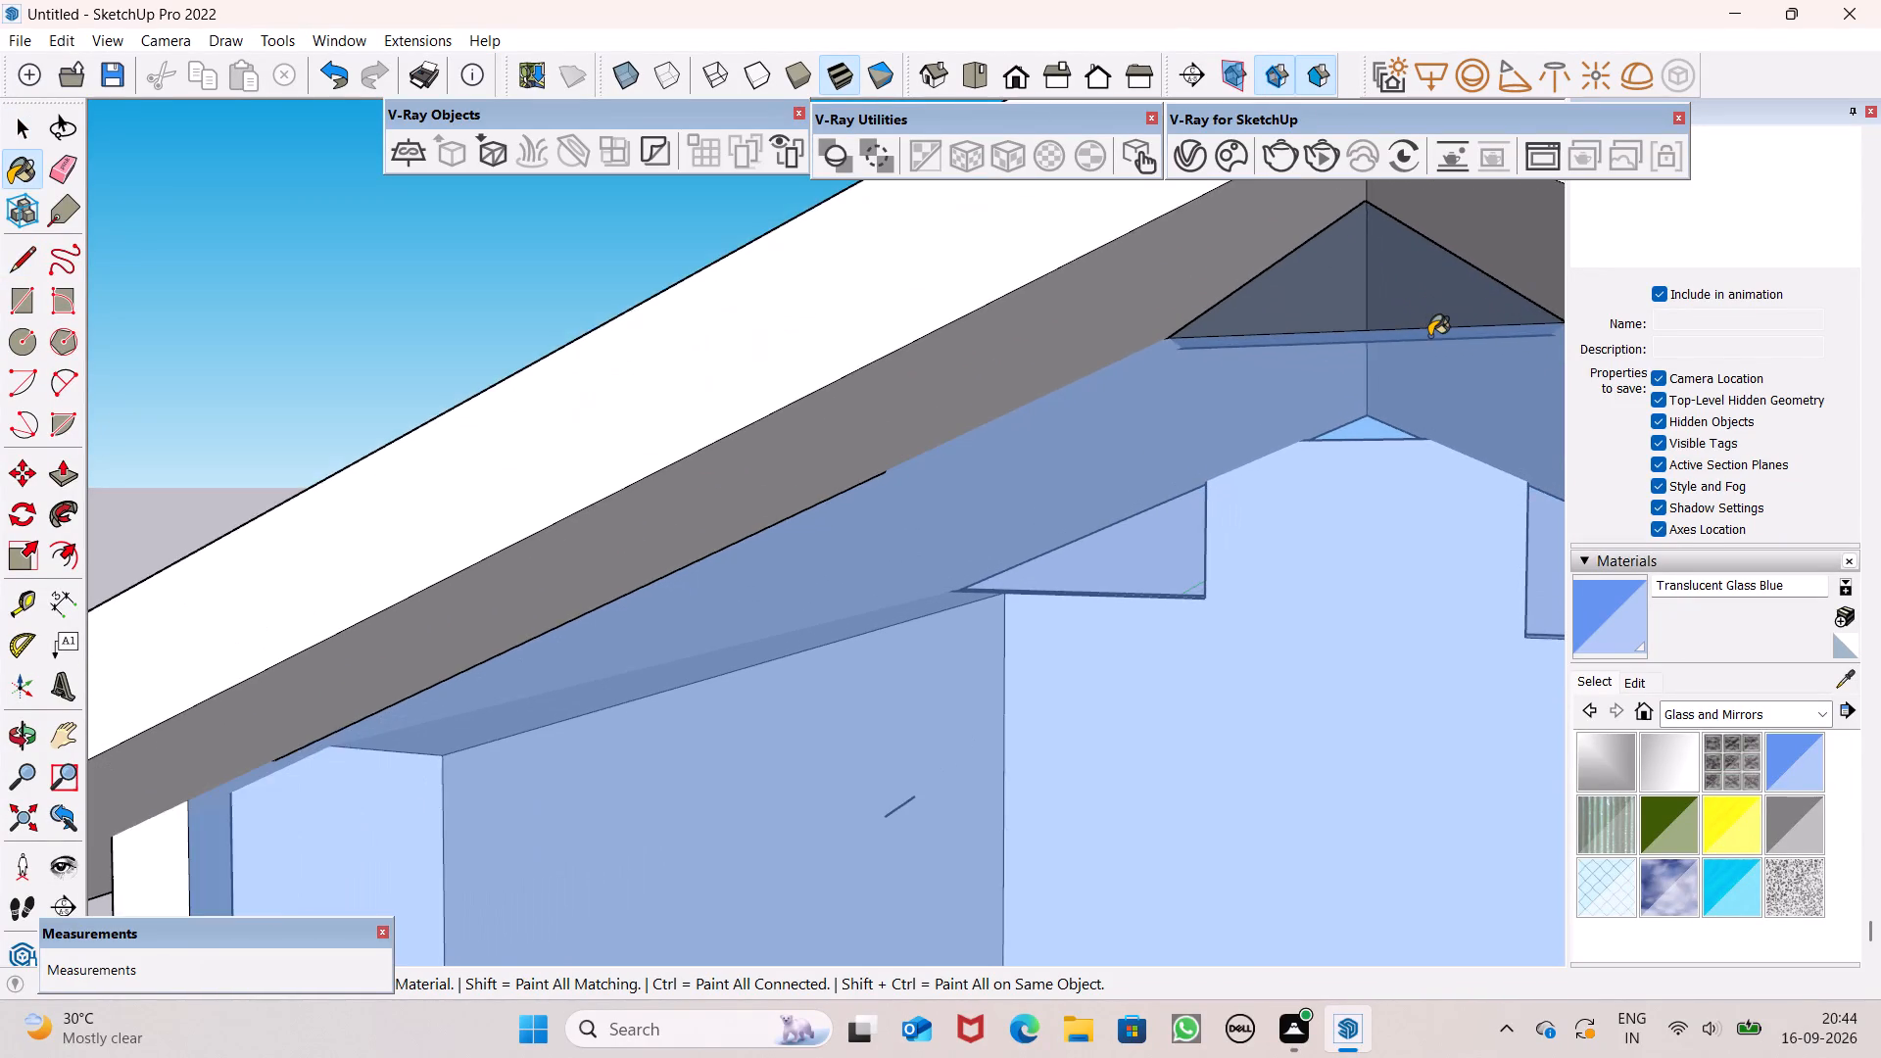
# Examine the painted triangle under the ridge from the rear, front and underside of the gable.
pyautogui.scroll(-20, 1430, 336)
pyautogui.scroll(-6, 1430, 336)
pyautogui.moveTo(1471, 361); pyautogui.dragTo(170, 457, button='middle')
pyautogui.scroll(15, 182, 426)
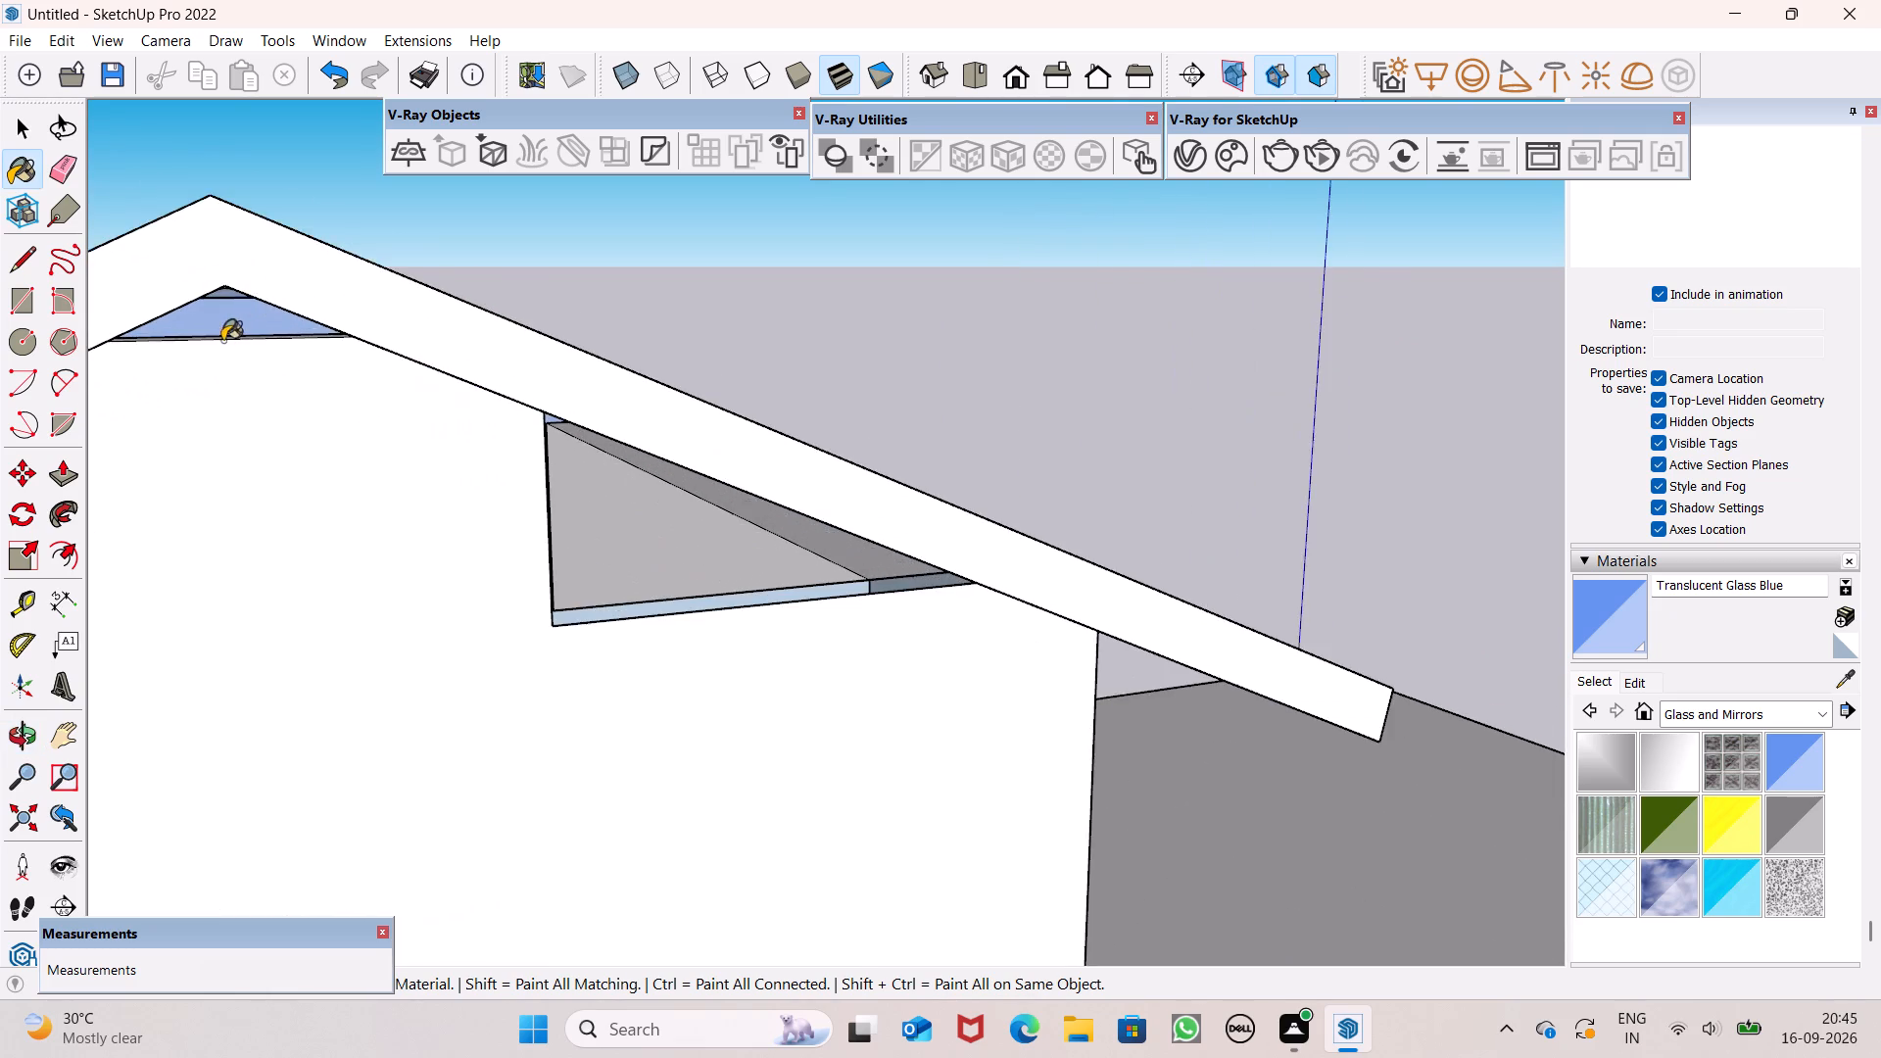
pyautogui.scroll(15, 222, 341)
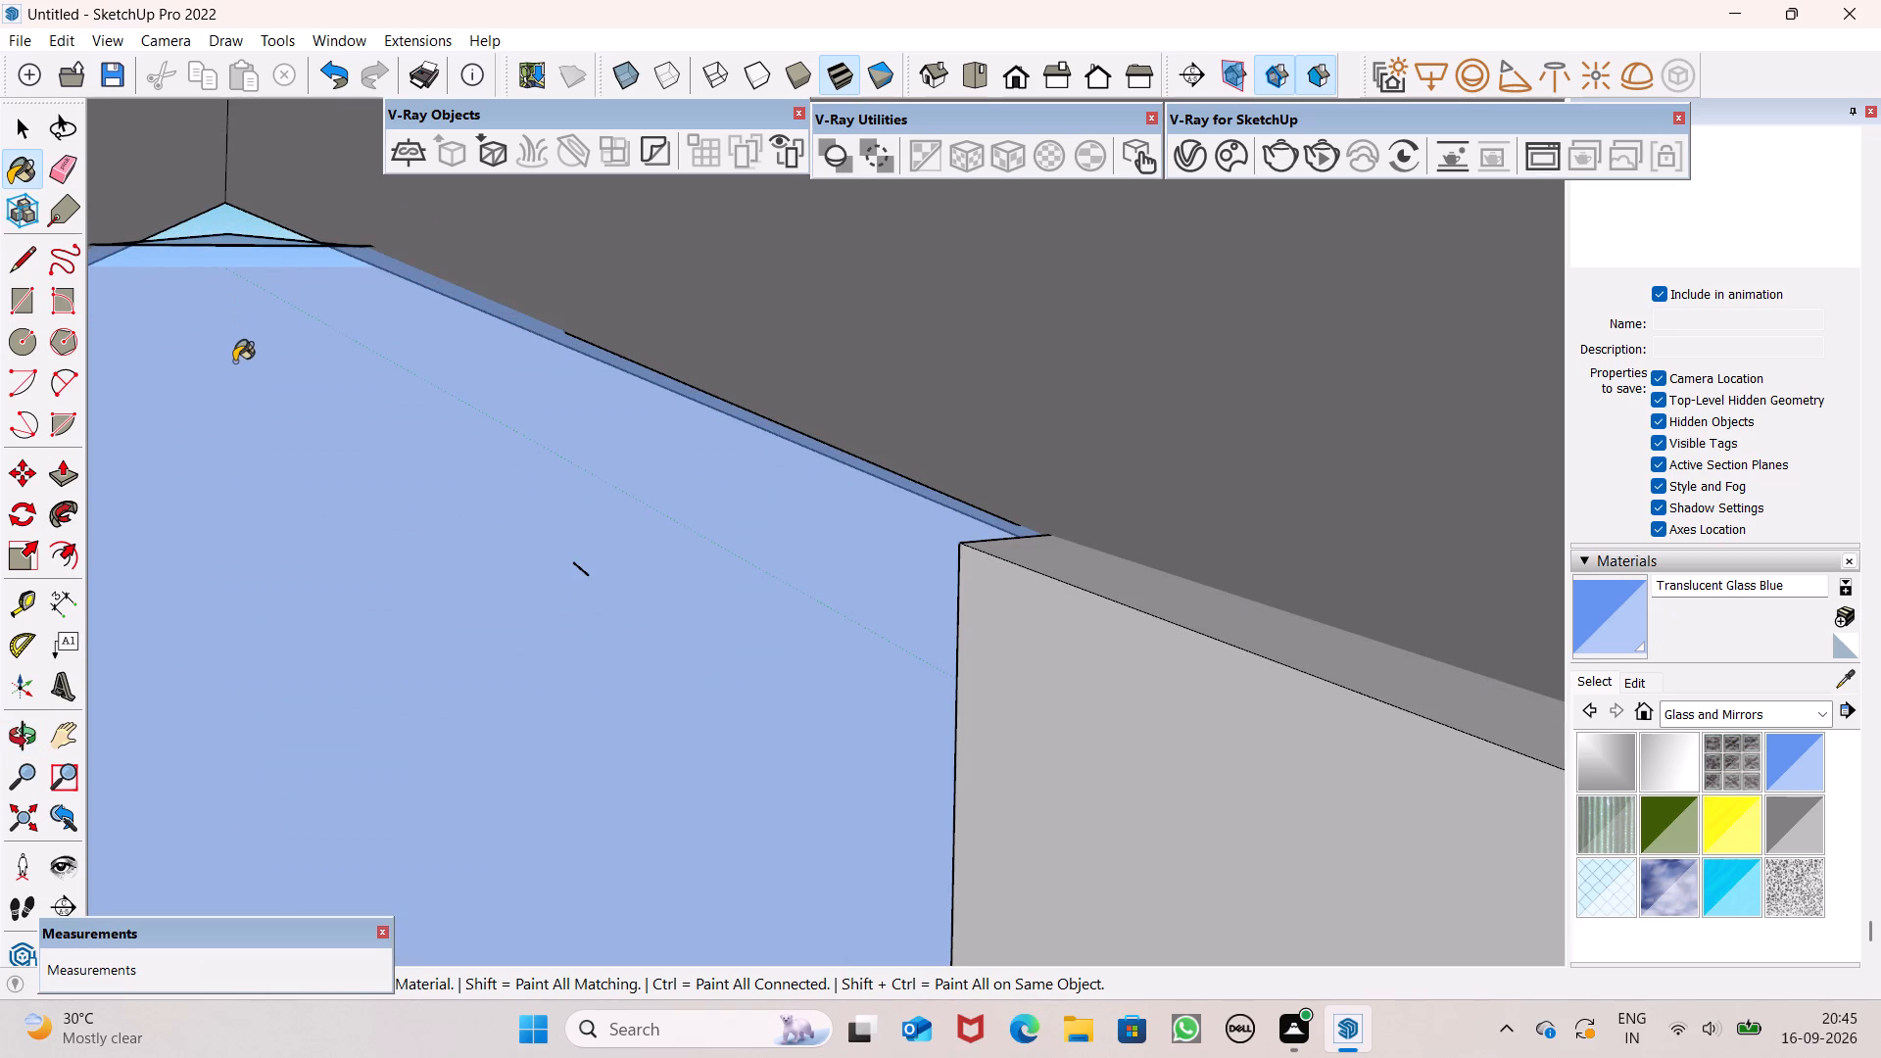
pyautogui.scroll(-6, 236, 358)
pyautogui.moveTo(238, 354); pyautogui.dragTo(1539, 481, button='middle')
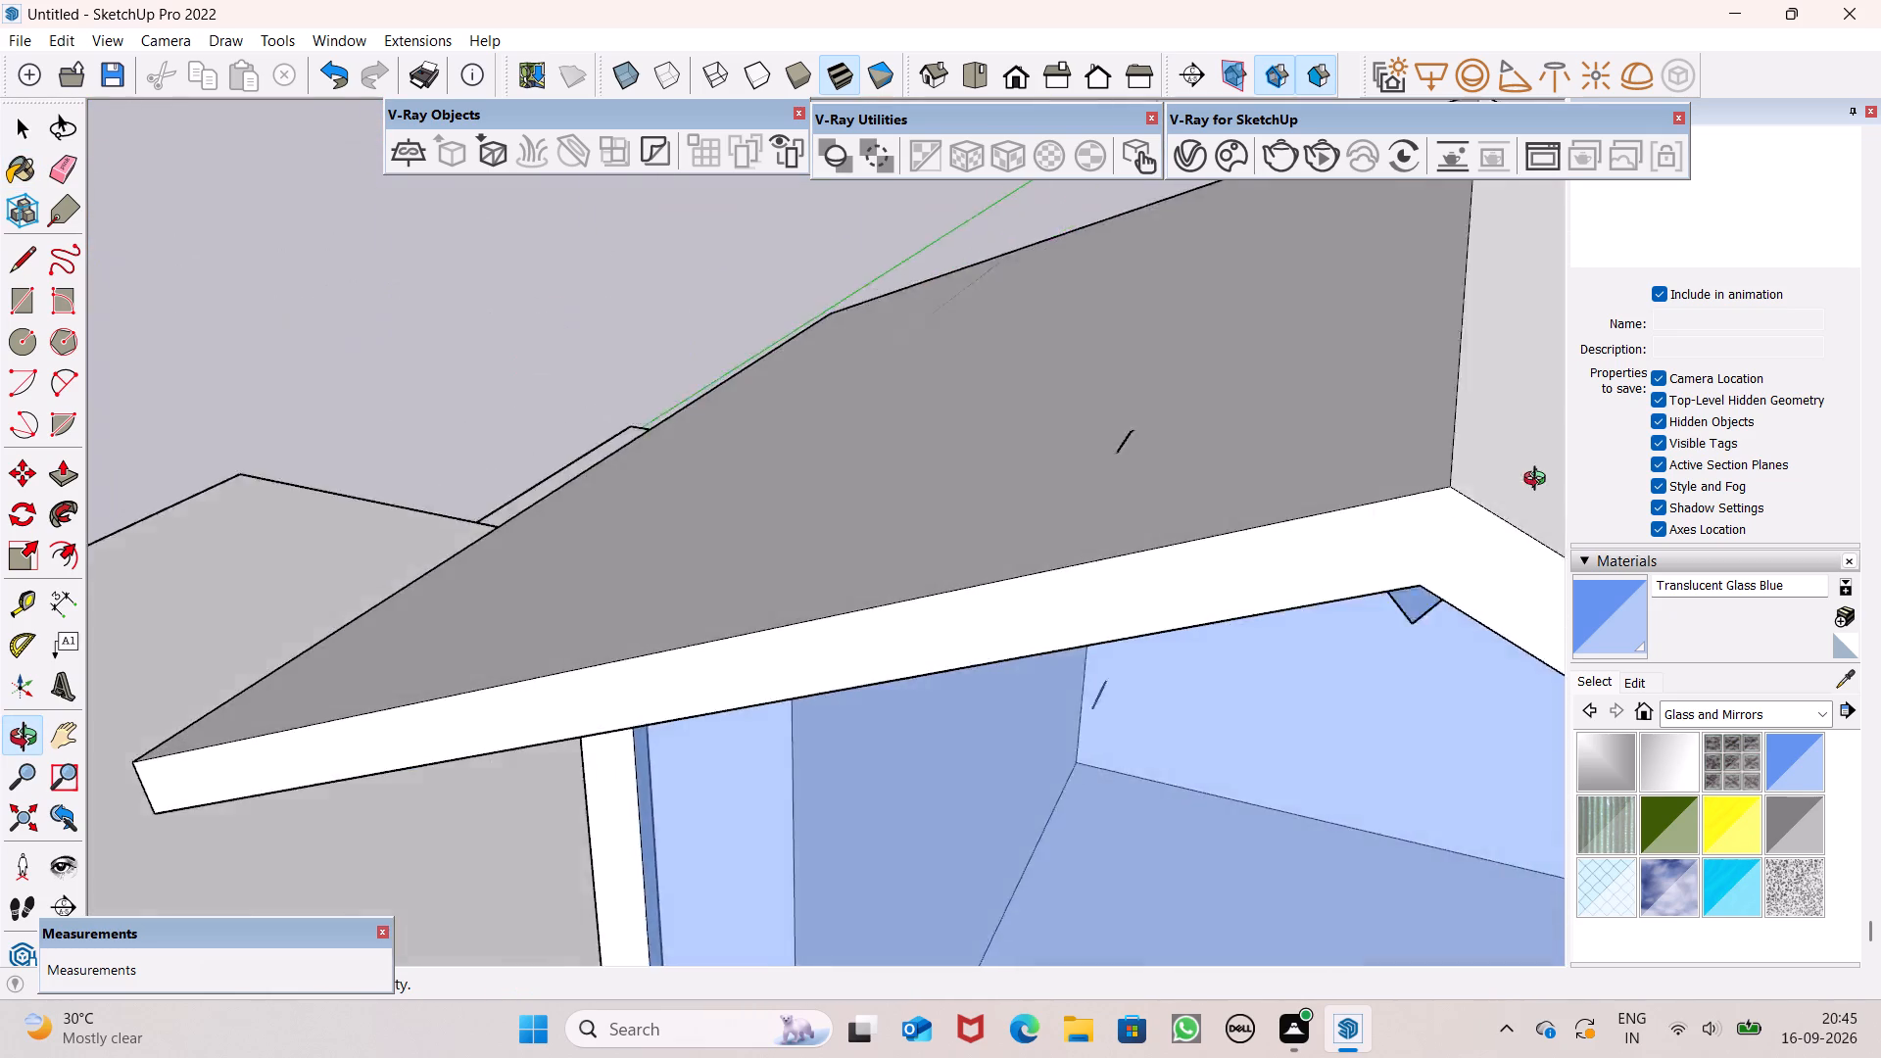
pyautogui.moveTo(1539, 481); pyautogui.dragTo(1638, 339, button='middle')
pyautogui.scroll(-15, 1309, 315)
pyautogui.scroll(3, 1448, 323)
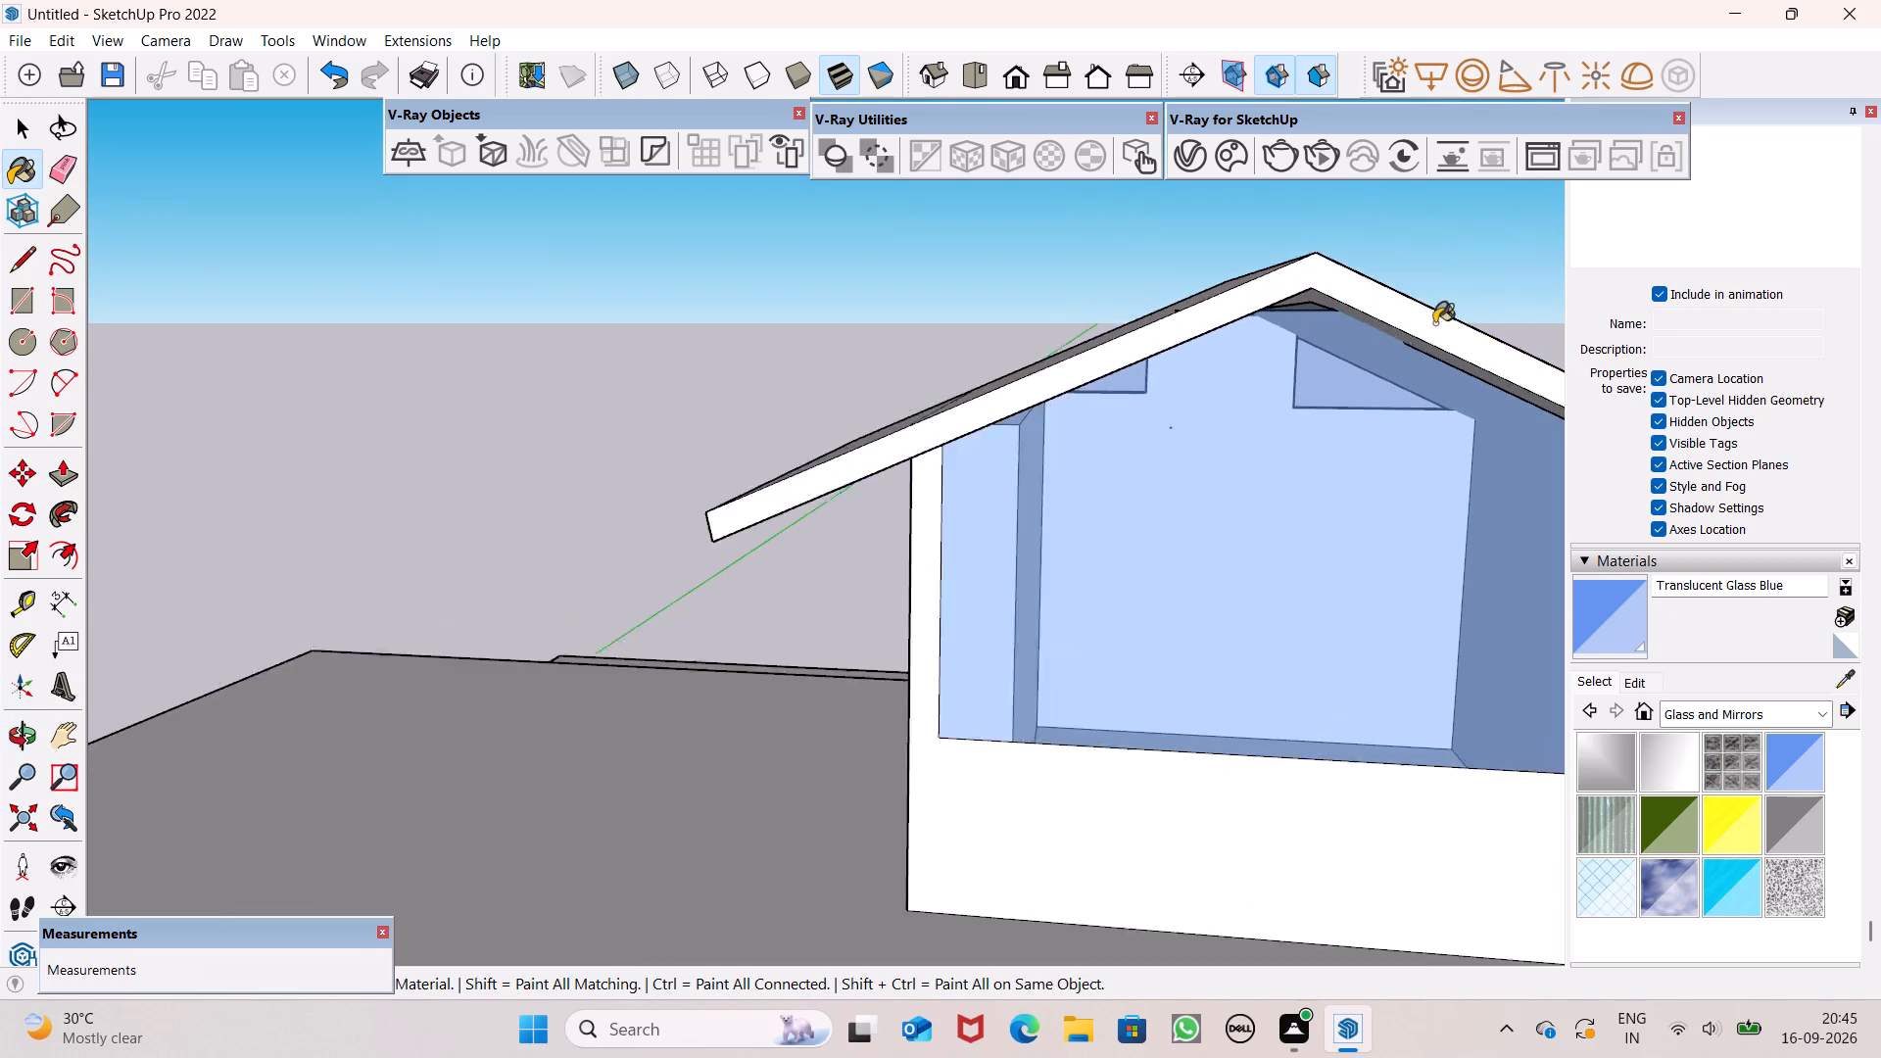
pyautogui.scroll(11, 1434, 323)
pyautogui.moveTo(1266, 317); pyautogui.dragTo(1245, 135, button='middle')
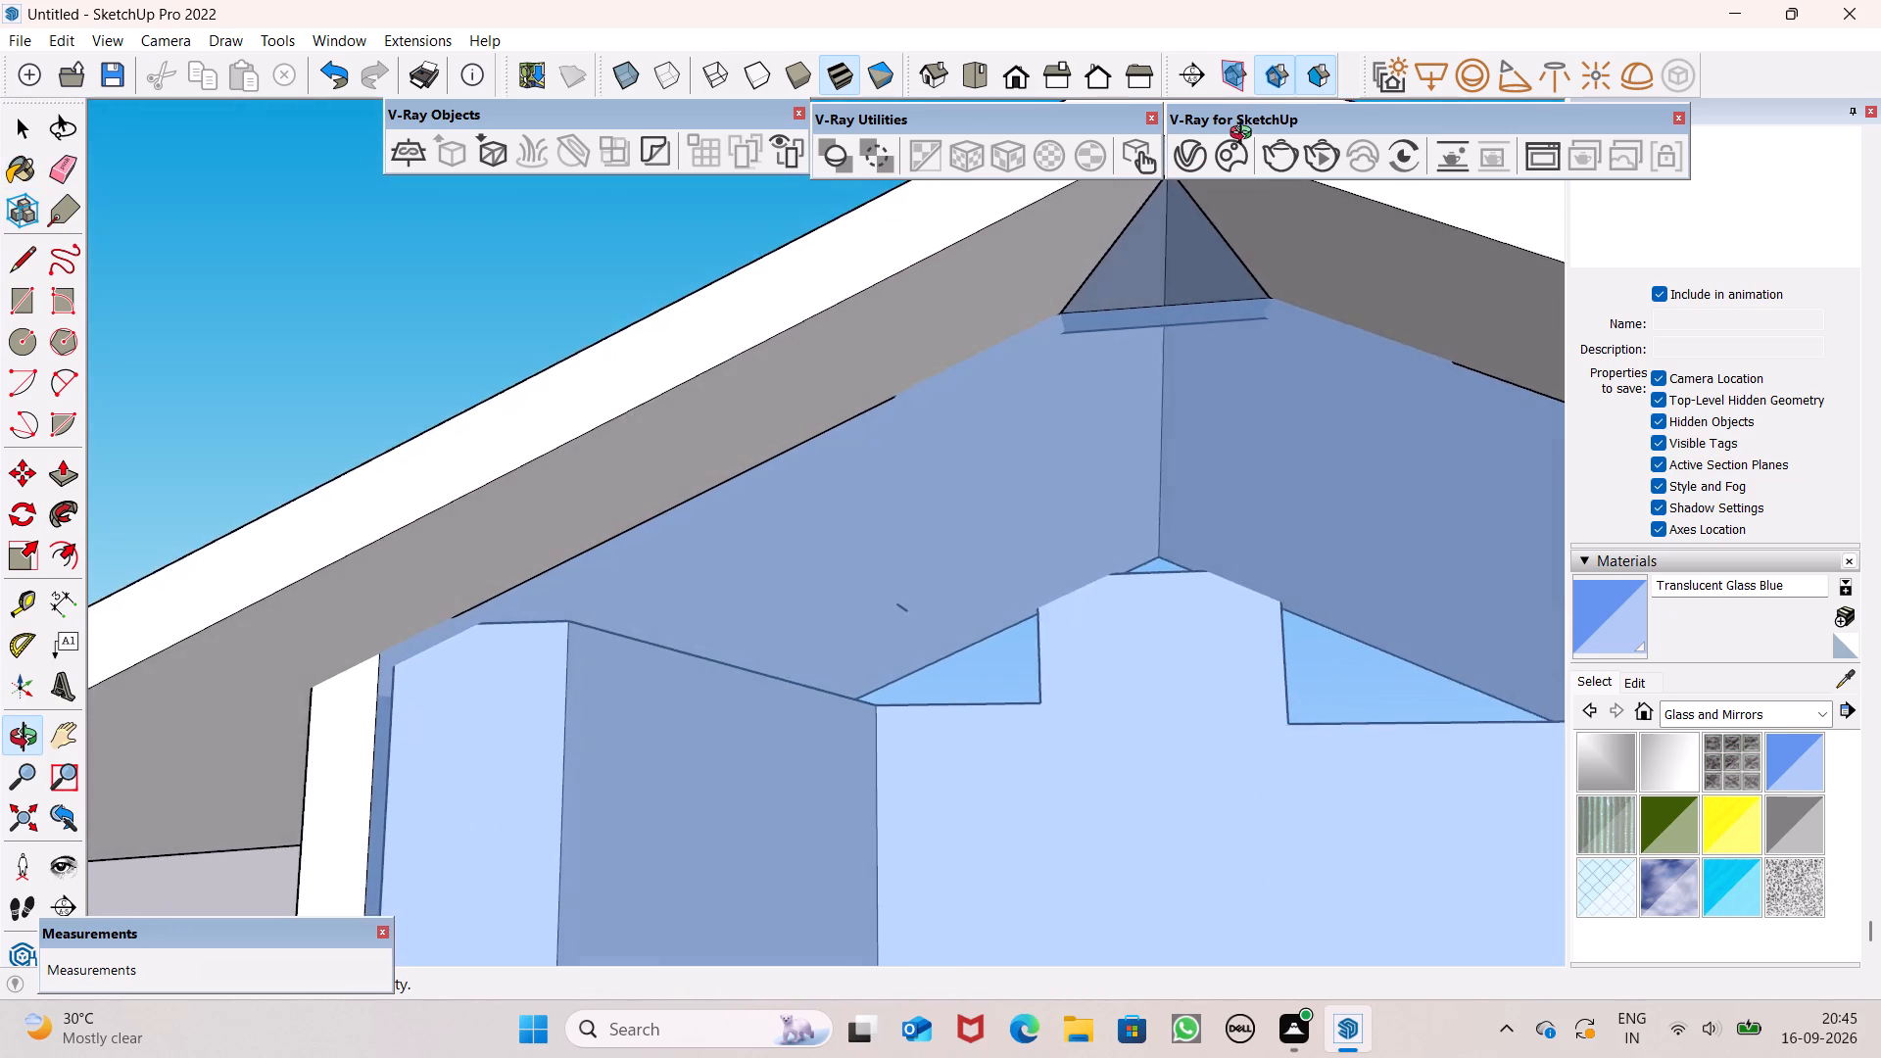
pyautogui.moveTo(1245, 135); pyautogui.dragTo(1256, 135, button='middle')
pyautogui.scroll(1, 1250, 135)
pyautogui.scroll(-7, 1256, 319)
pyautogui.scroll(14, 1235, 224)
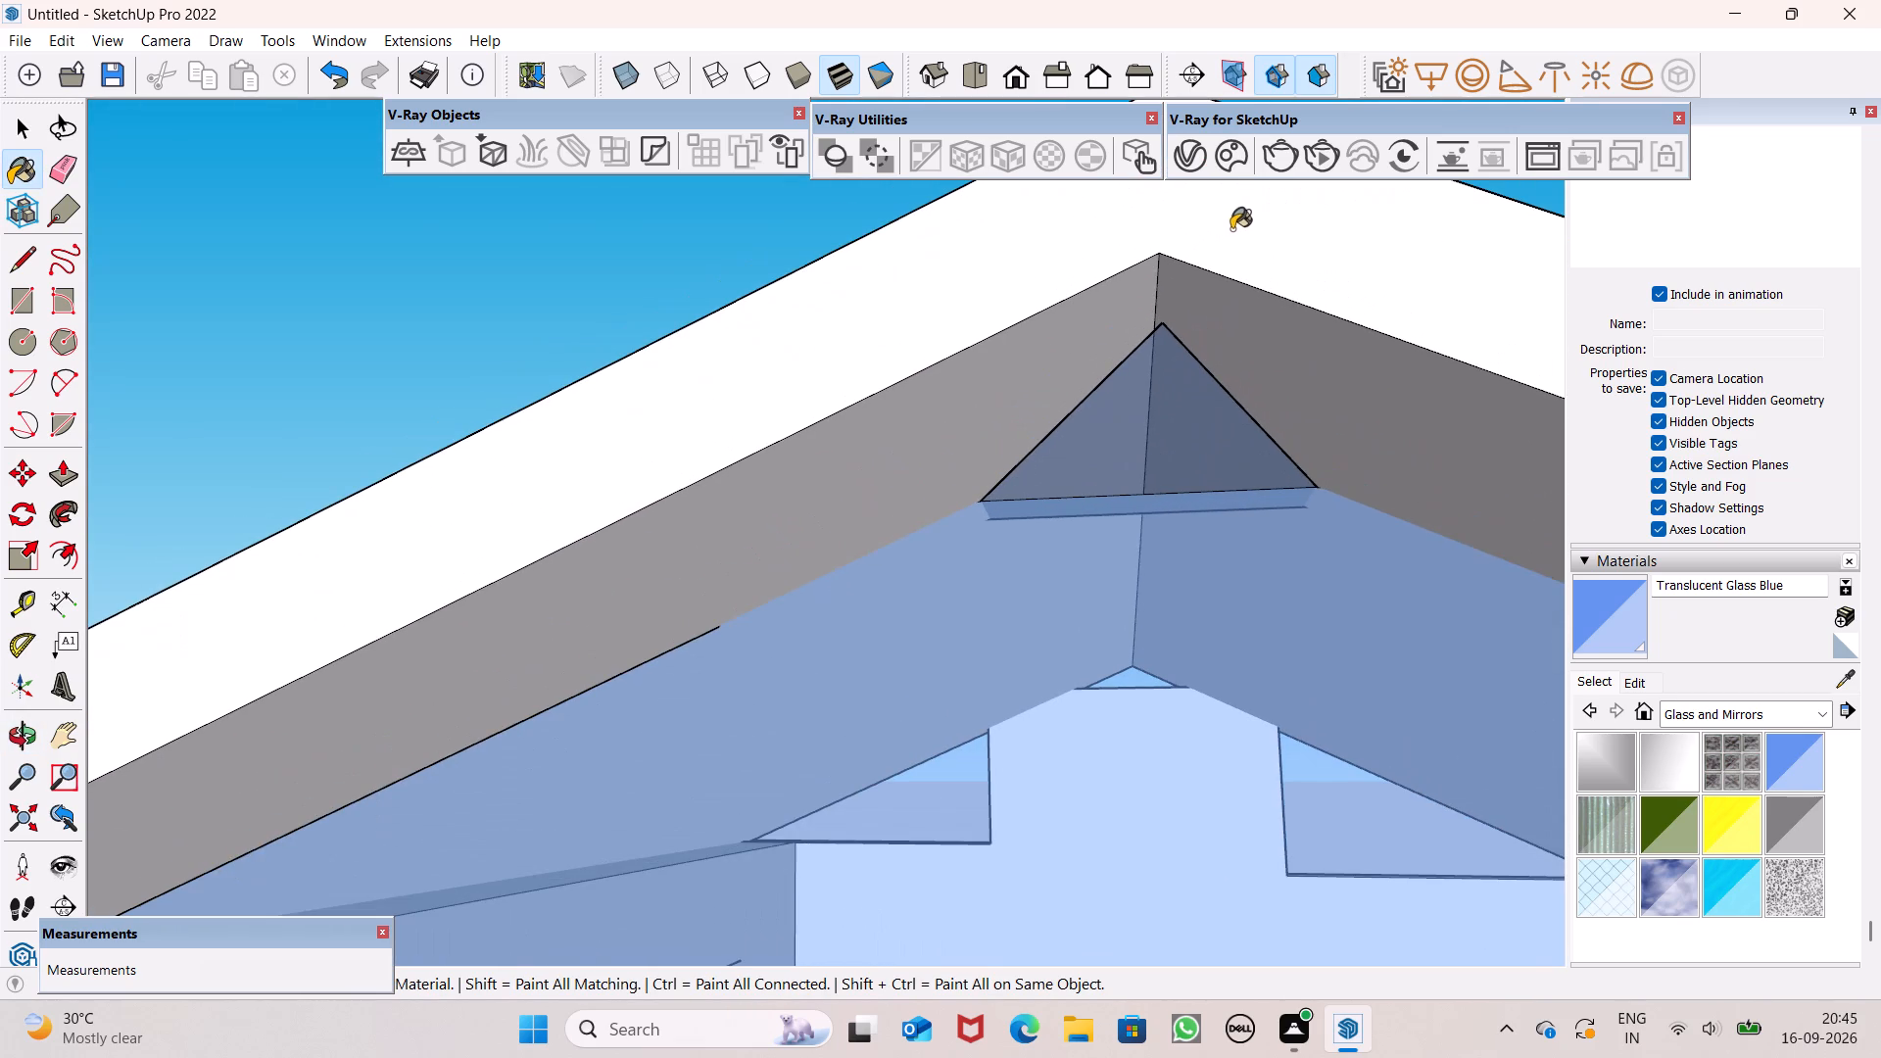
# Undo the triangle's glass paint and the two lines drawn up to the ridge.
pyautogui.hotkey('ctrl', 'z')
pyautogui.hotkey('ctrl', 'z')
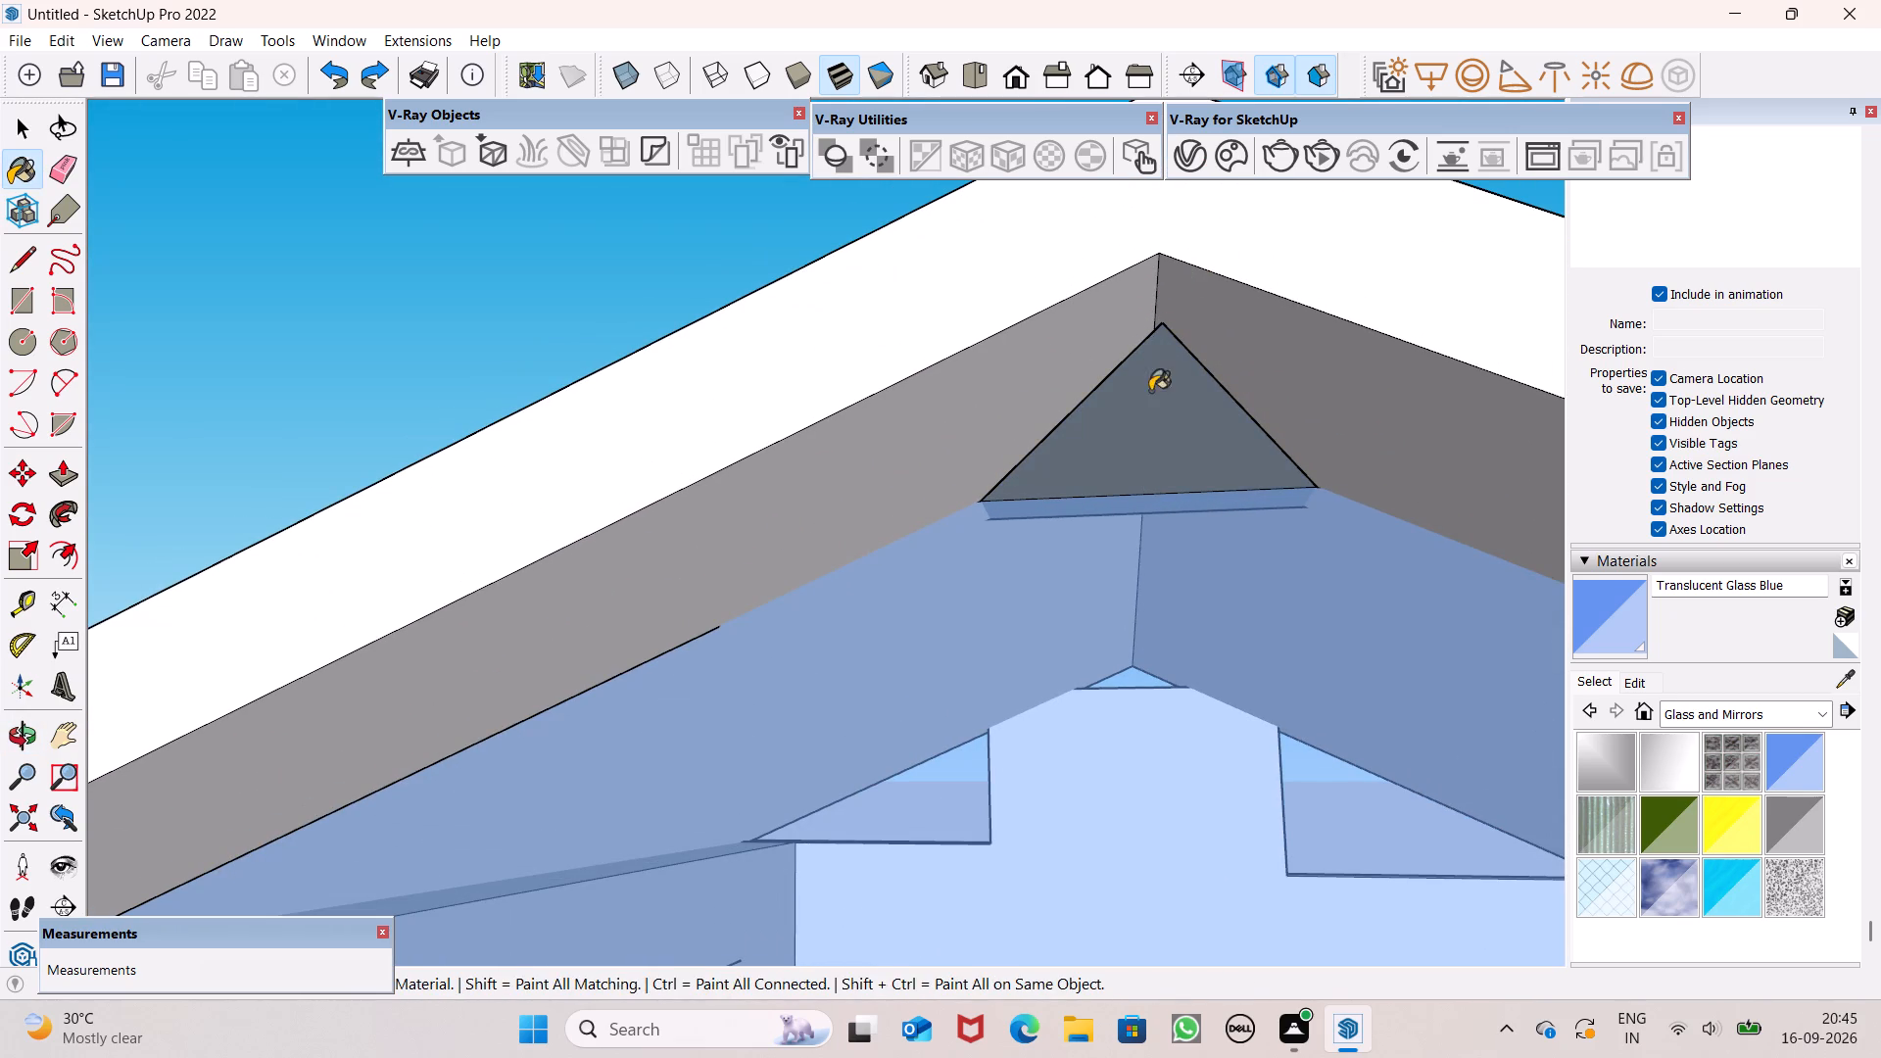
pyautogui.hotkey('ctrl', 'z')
# Redraw the two lines from the glazing's flat top corners to a point on the underside ridge, undoing and redrawing the second.
pyautogui.moveTo(1194, 457); pyautogui.dragTo(1213, 501, button='middle')
pyautogui.scroll(1, 1213, 500)
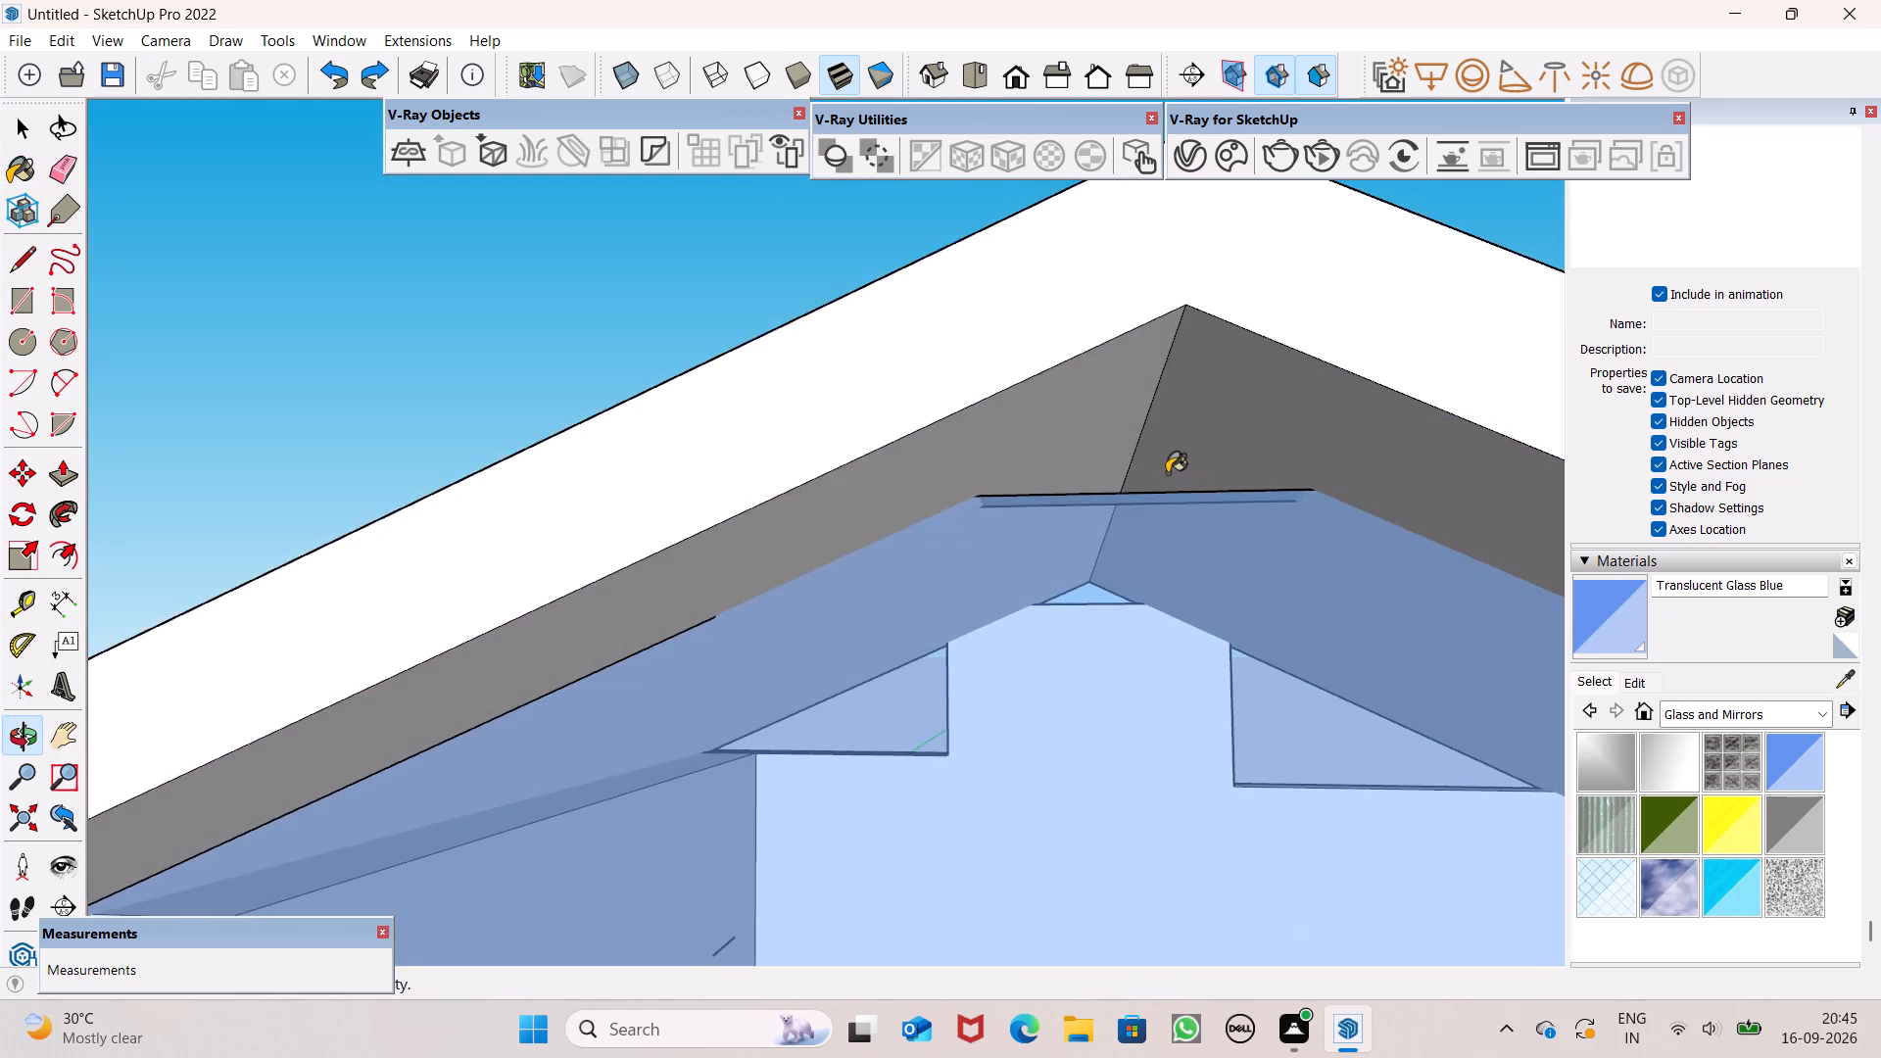
pyautogui.scroll(6, 1166, 473)
pyautogui.click(34, 262)
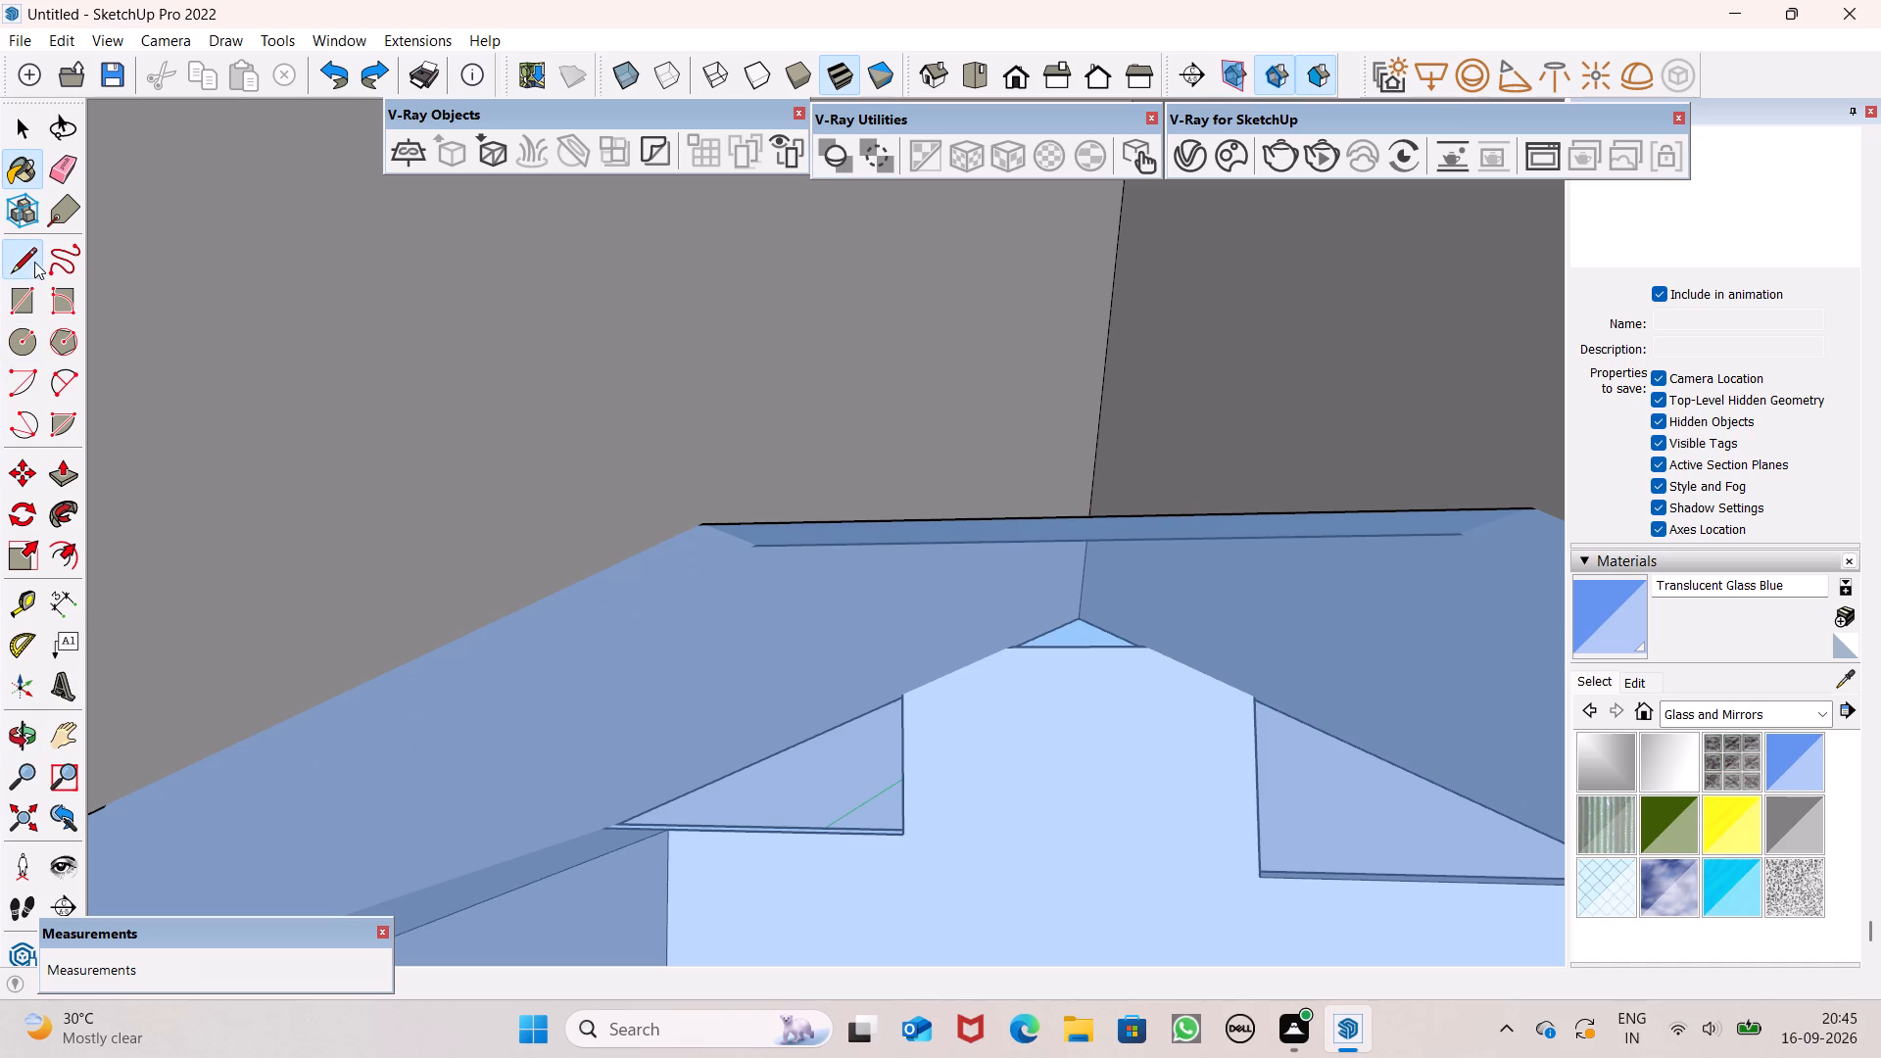
pyautogui.click(707, 516)
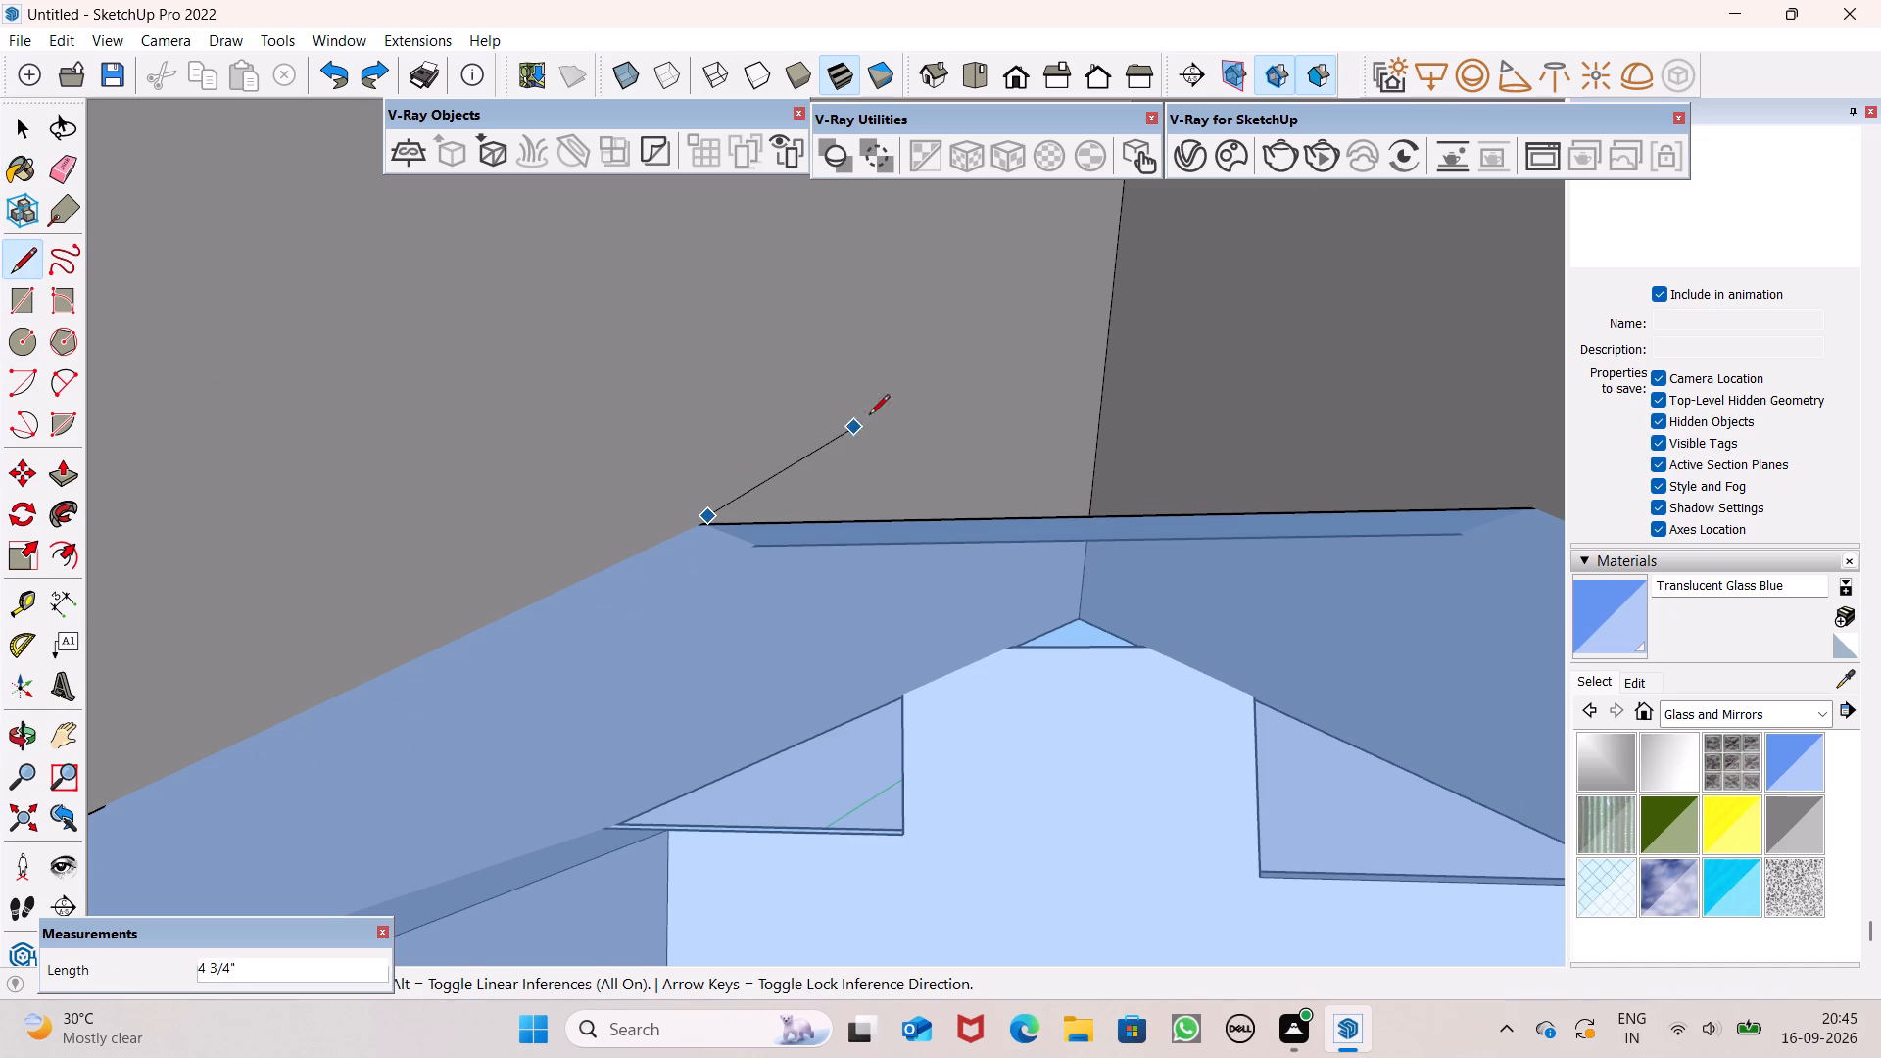
pyautogui.click(1112, 384)
pyautogui.click(1547, 507)
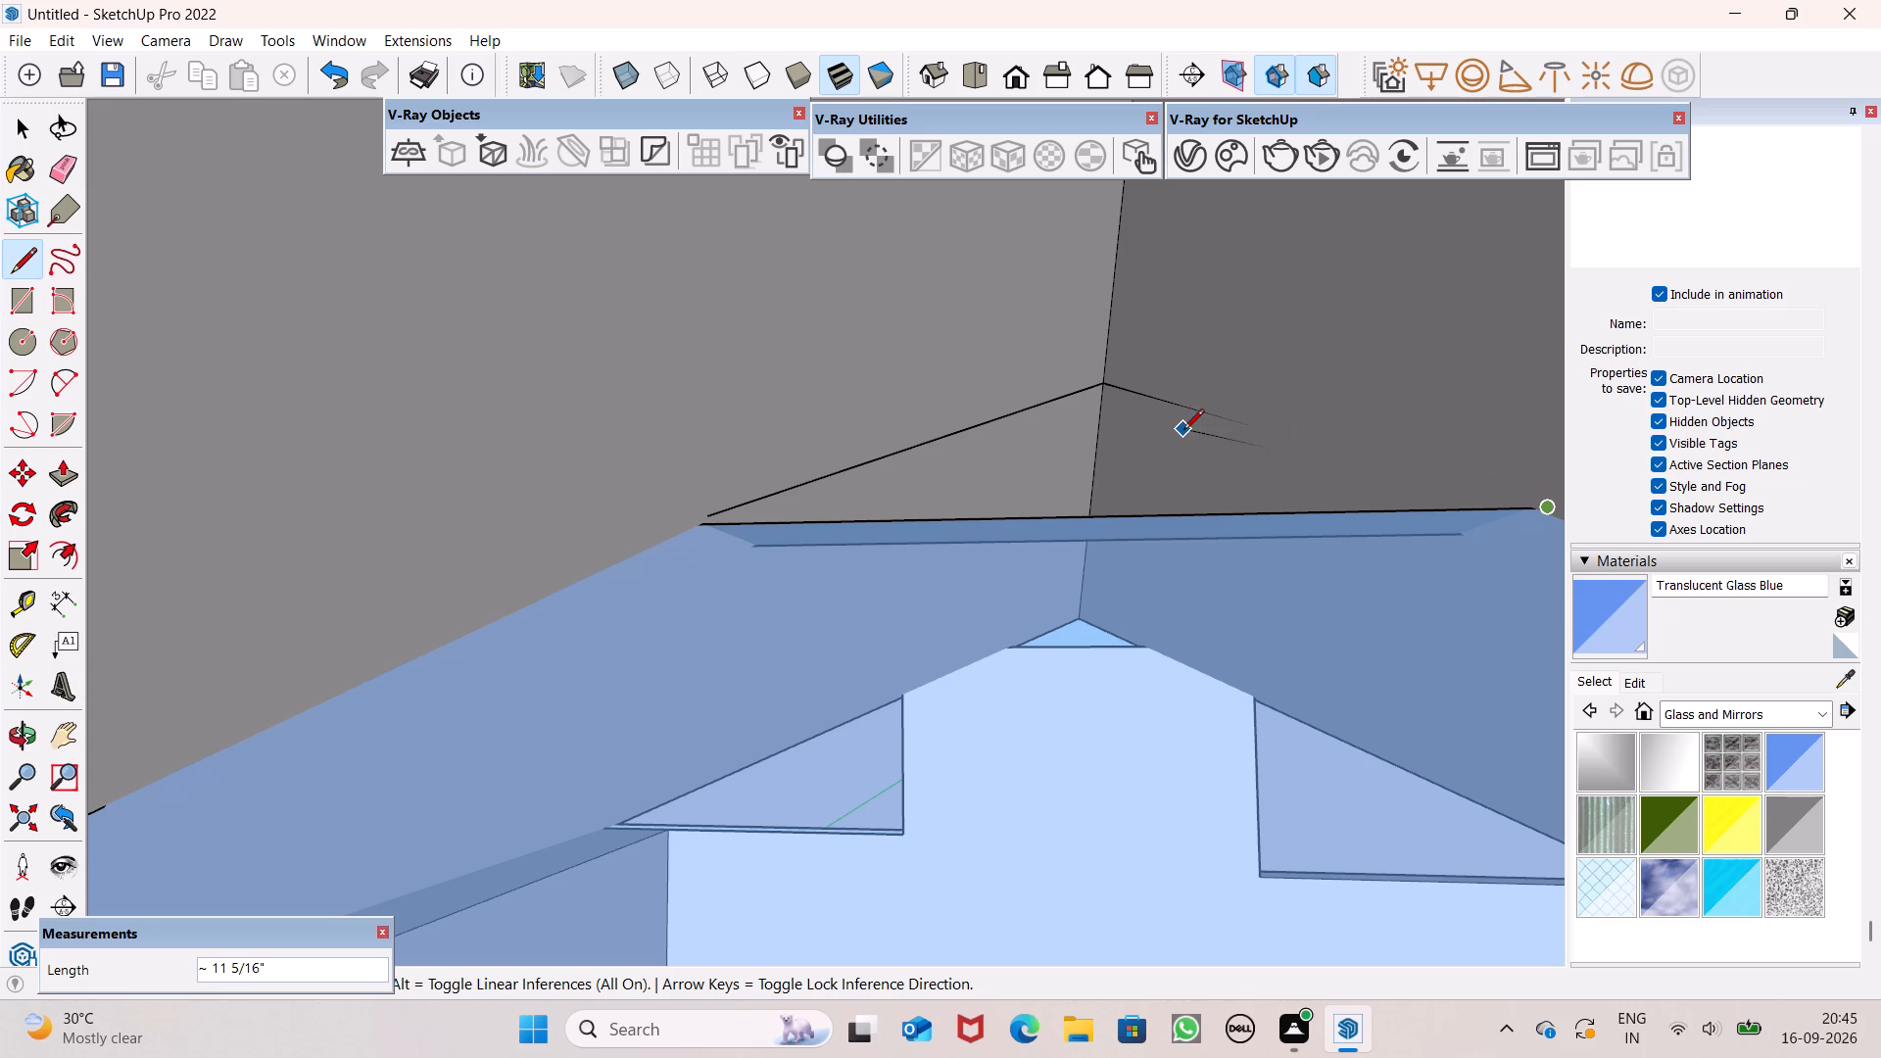
pyautogui.hotkey('ctrl', 'z')
pyautogui.click(1107, 391)
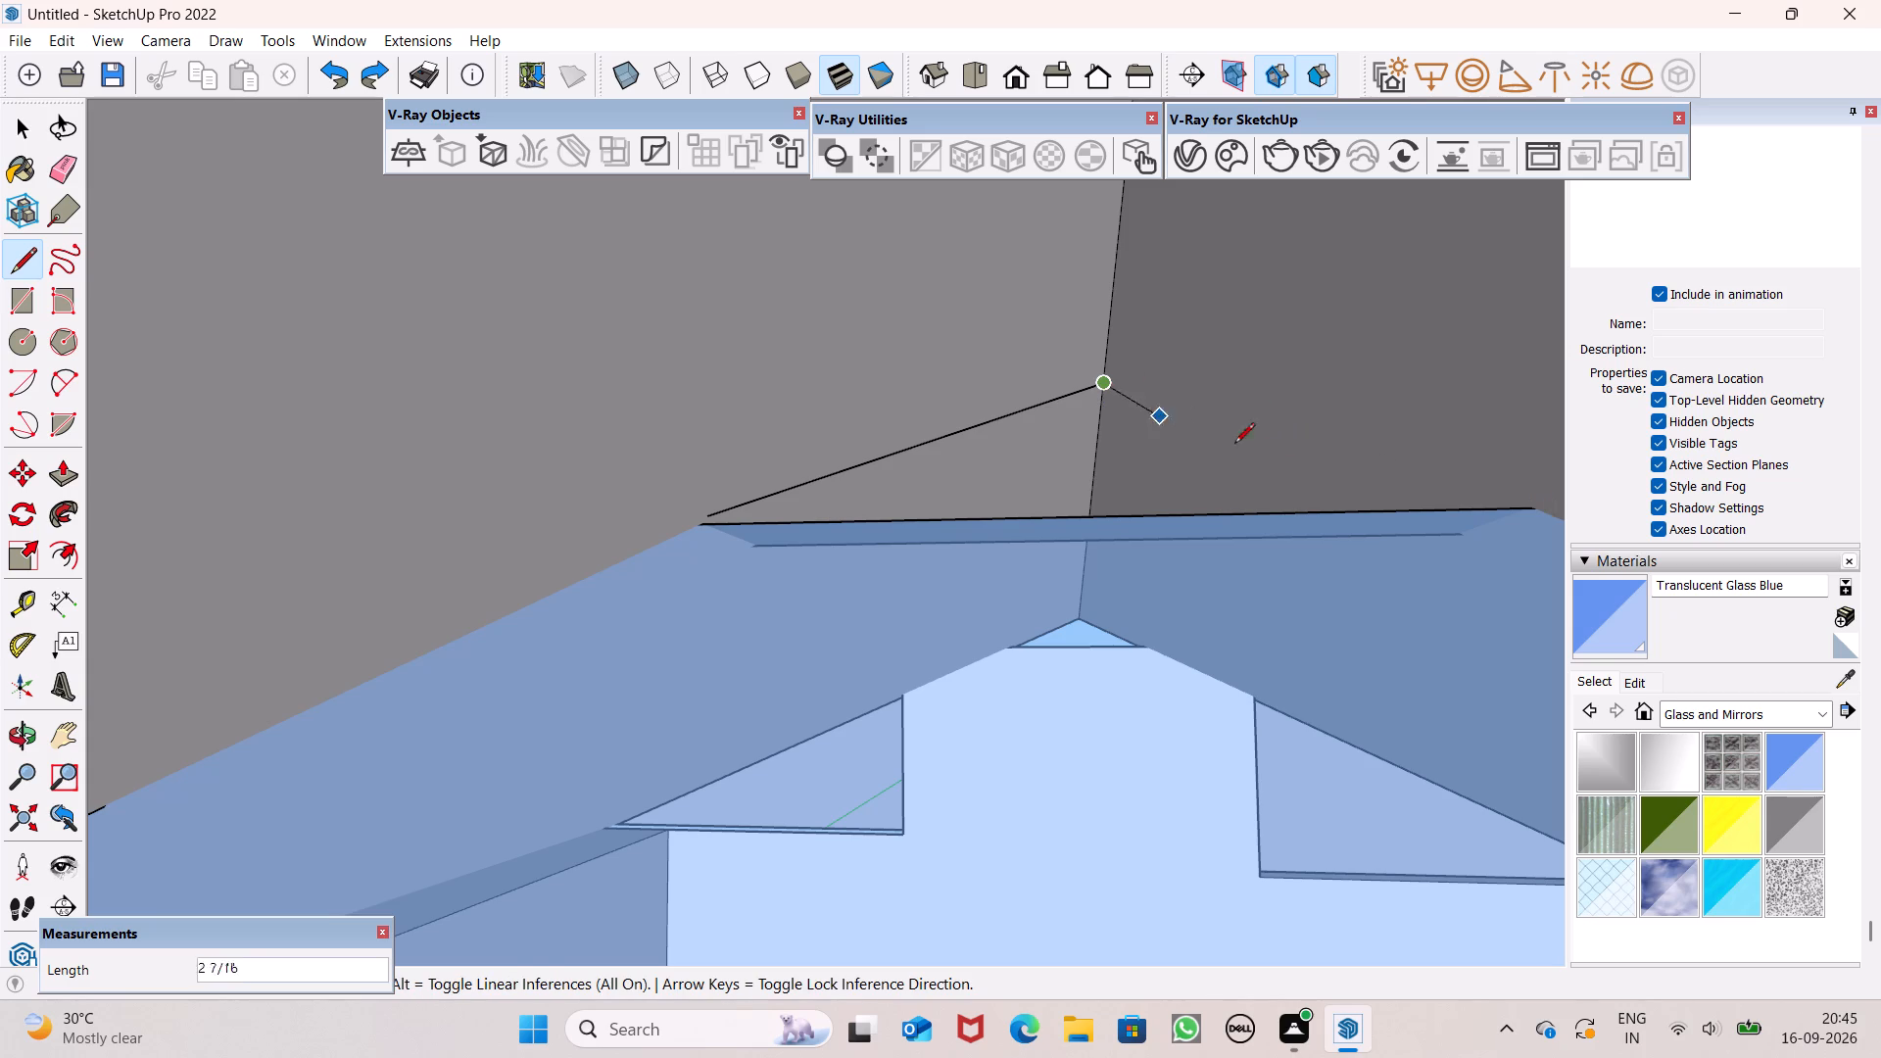
pyautogui.click(1543, 505)
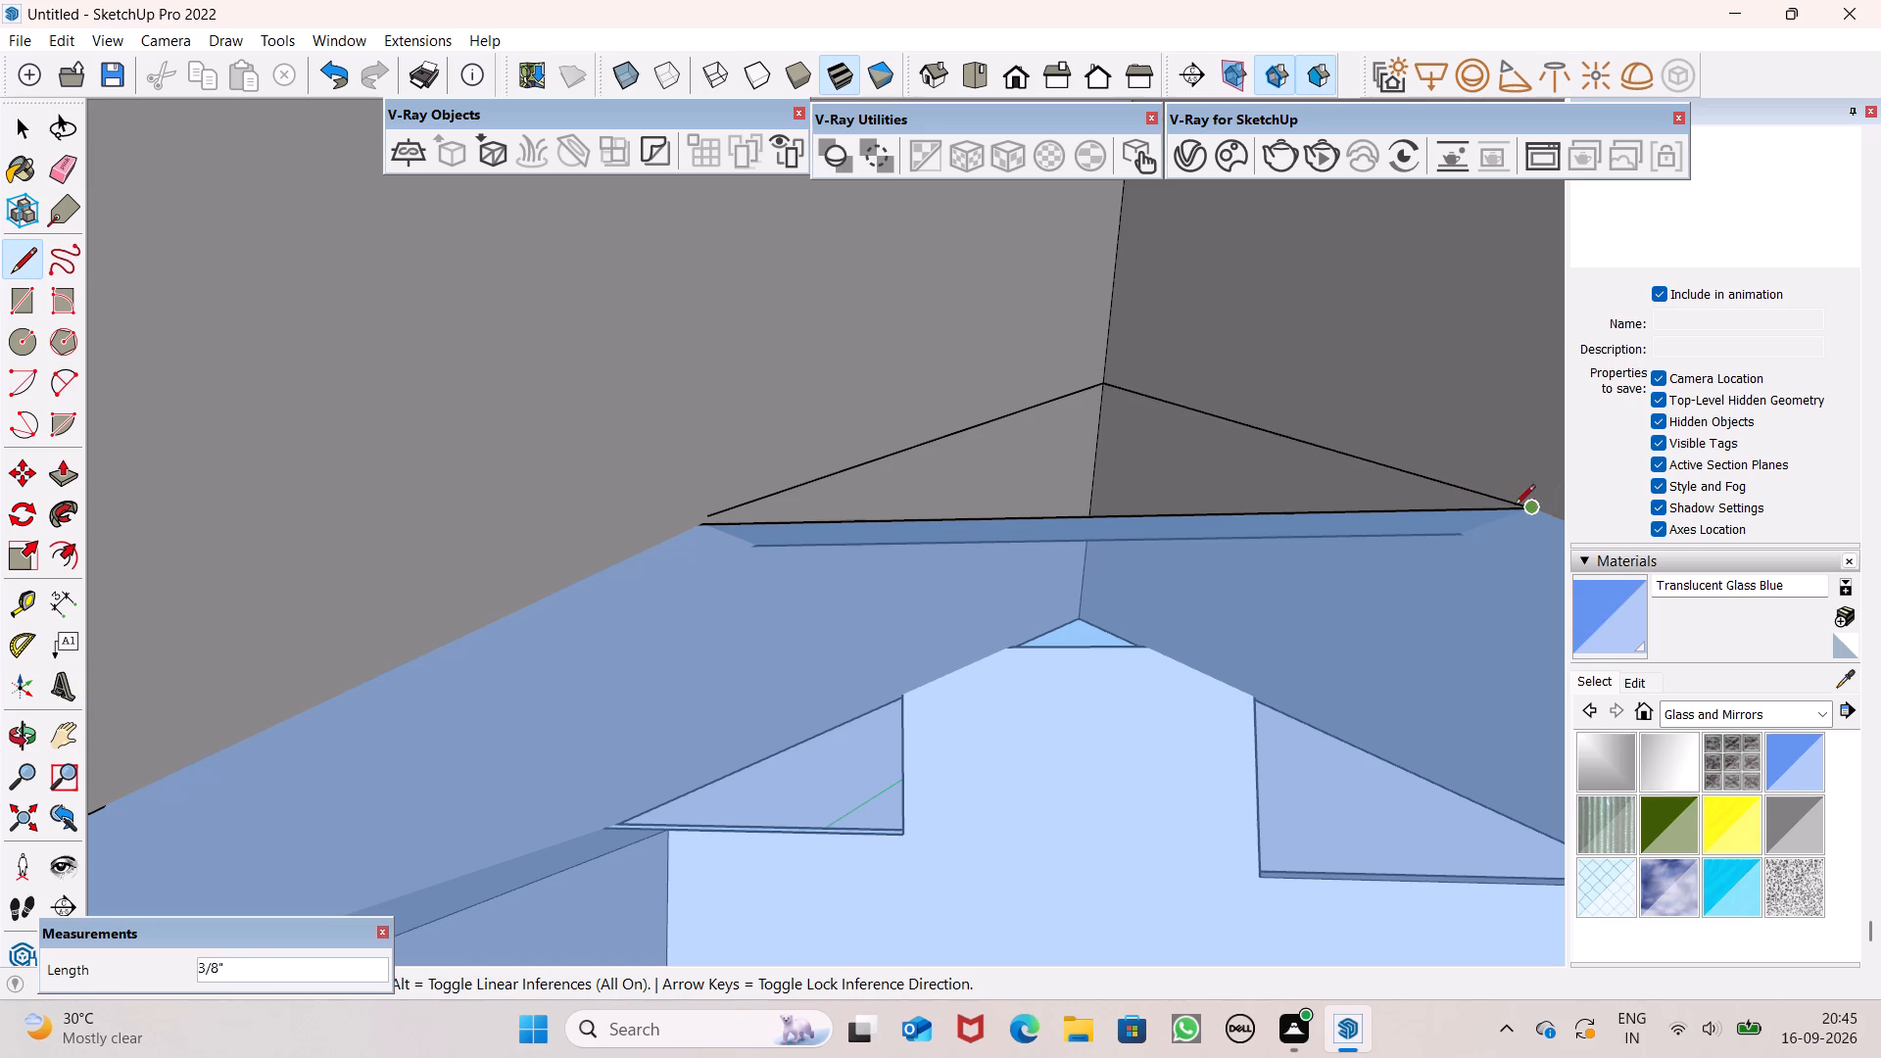
pyautogui.scroll(-7, 1221, 528)
pyautogui.moveTo(1196, 536); pyautogui.dragTo(1194, 621, button='middle')
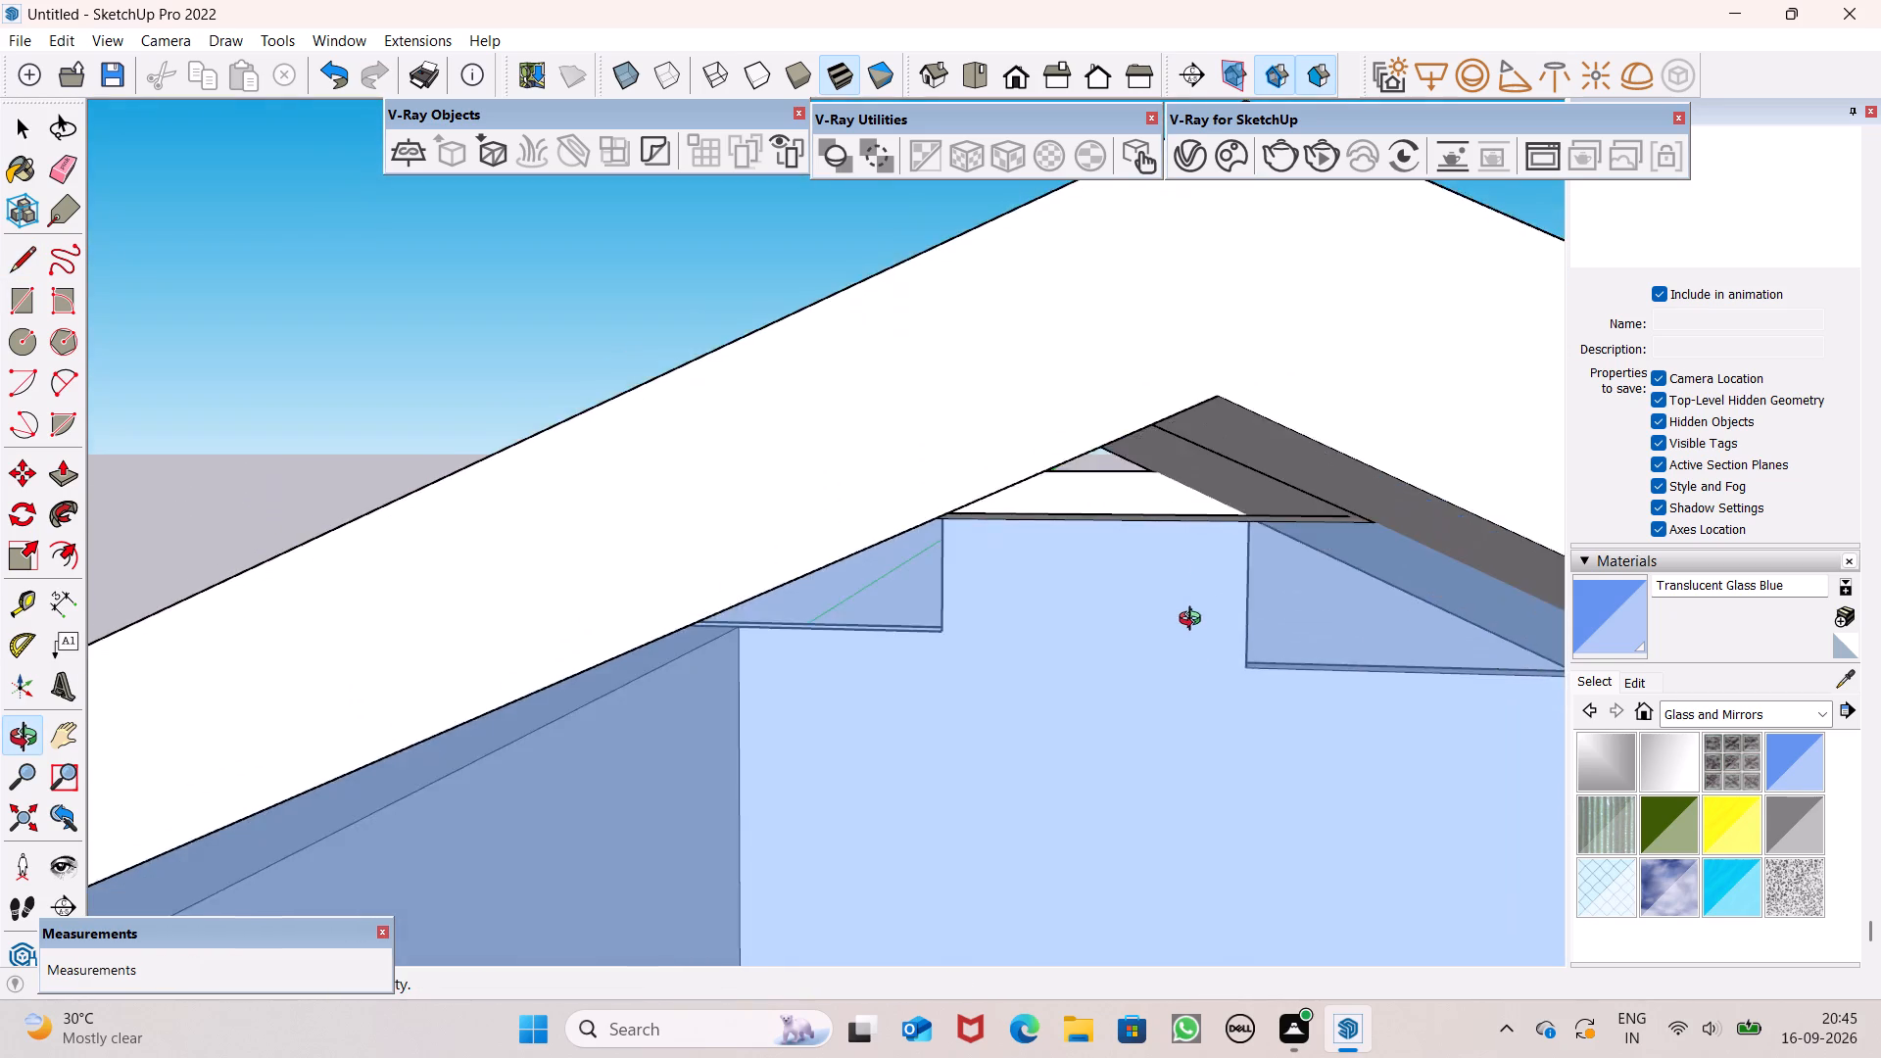
pyautogui.moveTo(1194, 621); pyautogui.dragTo(1194, 611, button='middle')
pyautogui.scroll(6, 1136, 517)
pyautogui.scroll(-4, 1112, 563)
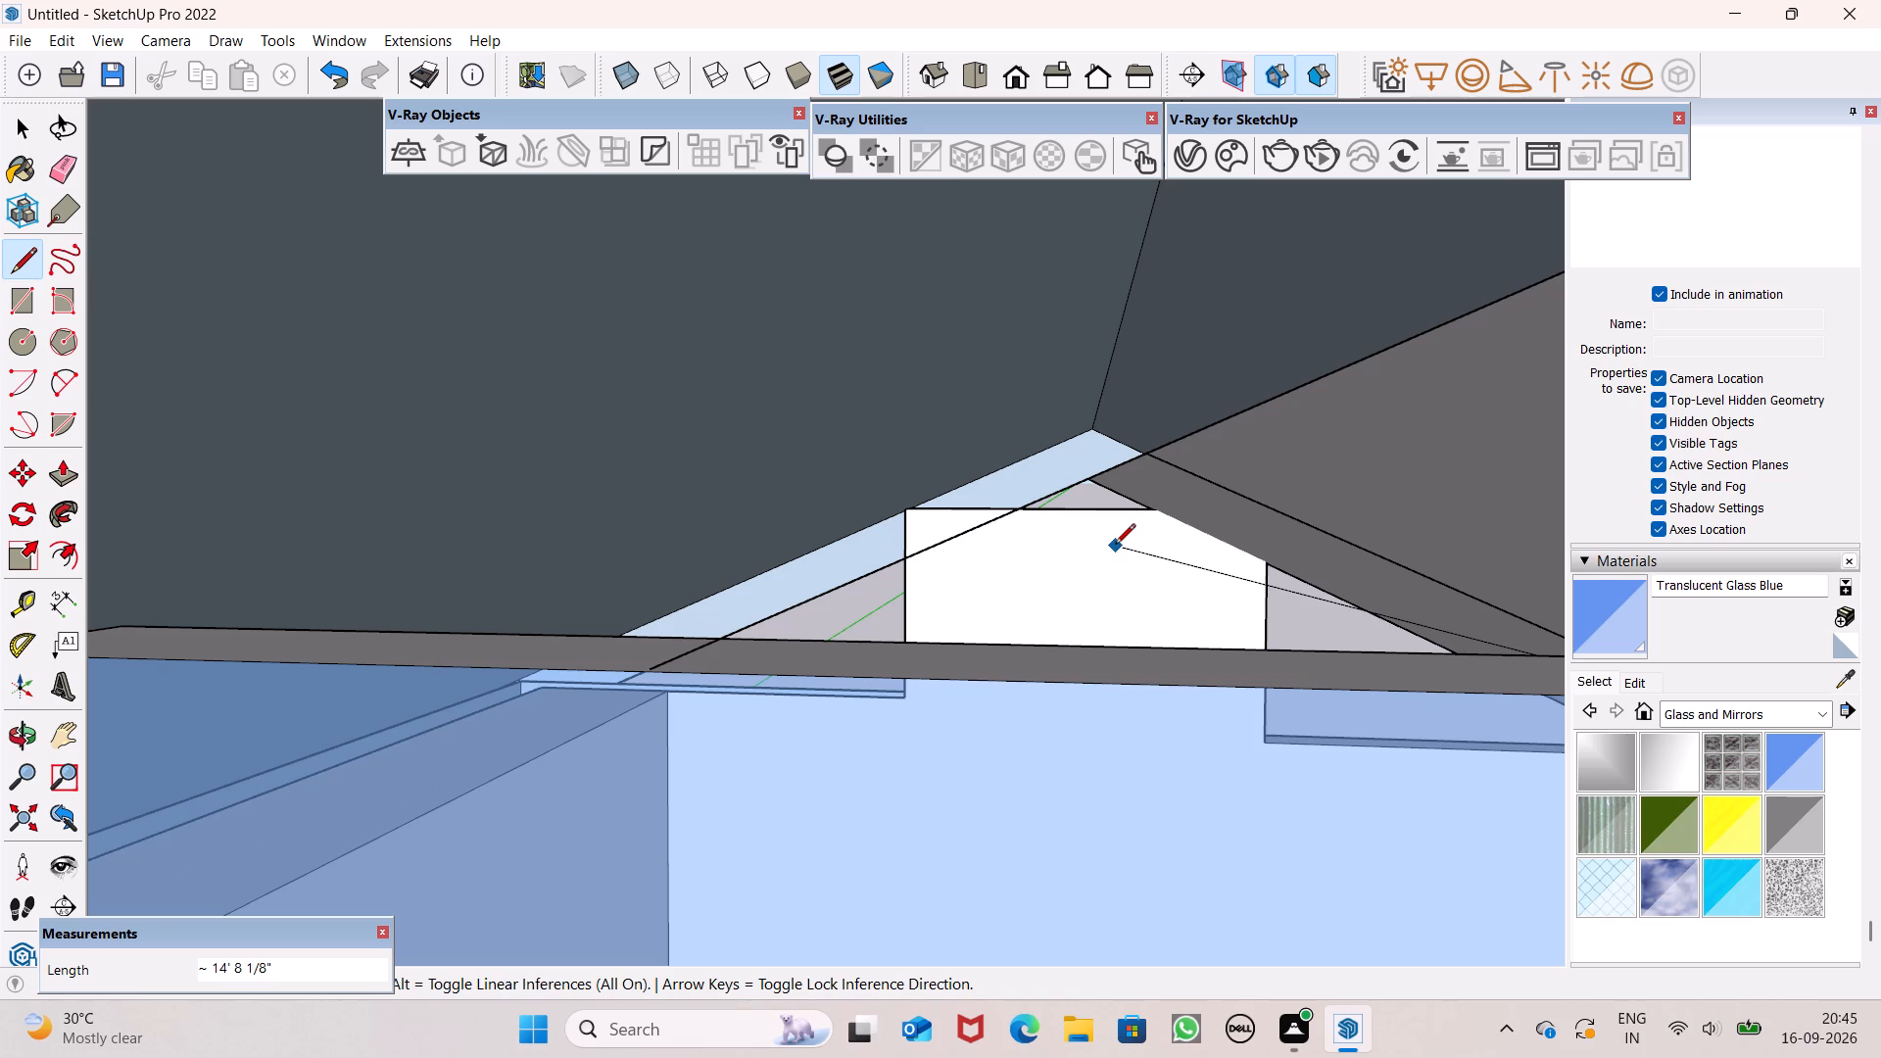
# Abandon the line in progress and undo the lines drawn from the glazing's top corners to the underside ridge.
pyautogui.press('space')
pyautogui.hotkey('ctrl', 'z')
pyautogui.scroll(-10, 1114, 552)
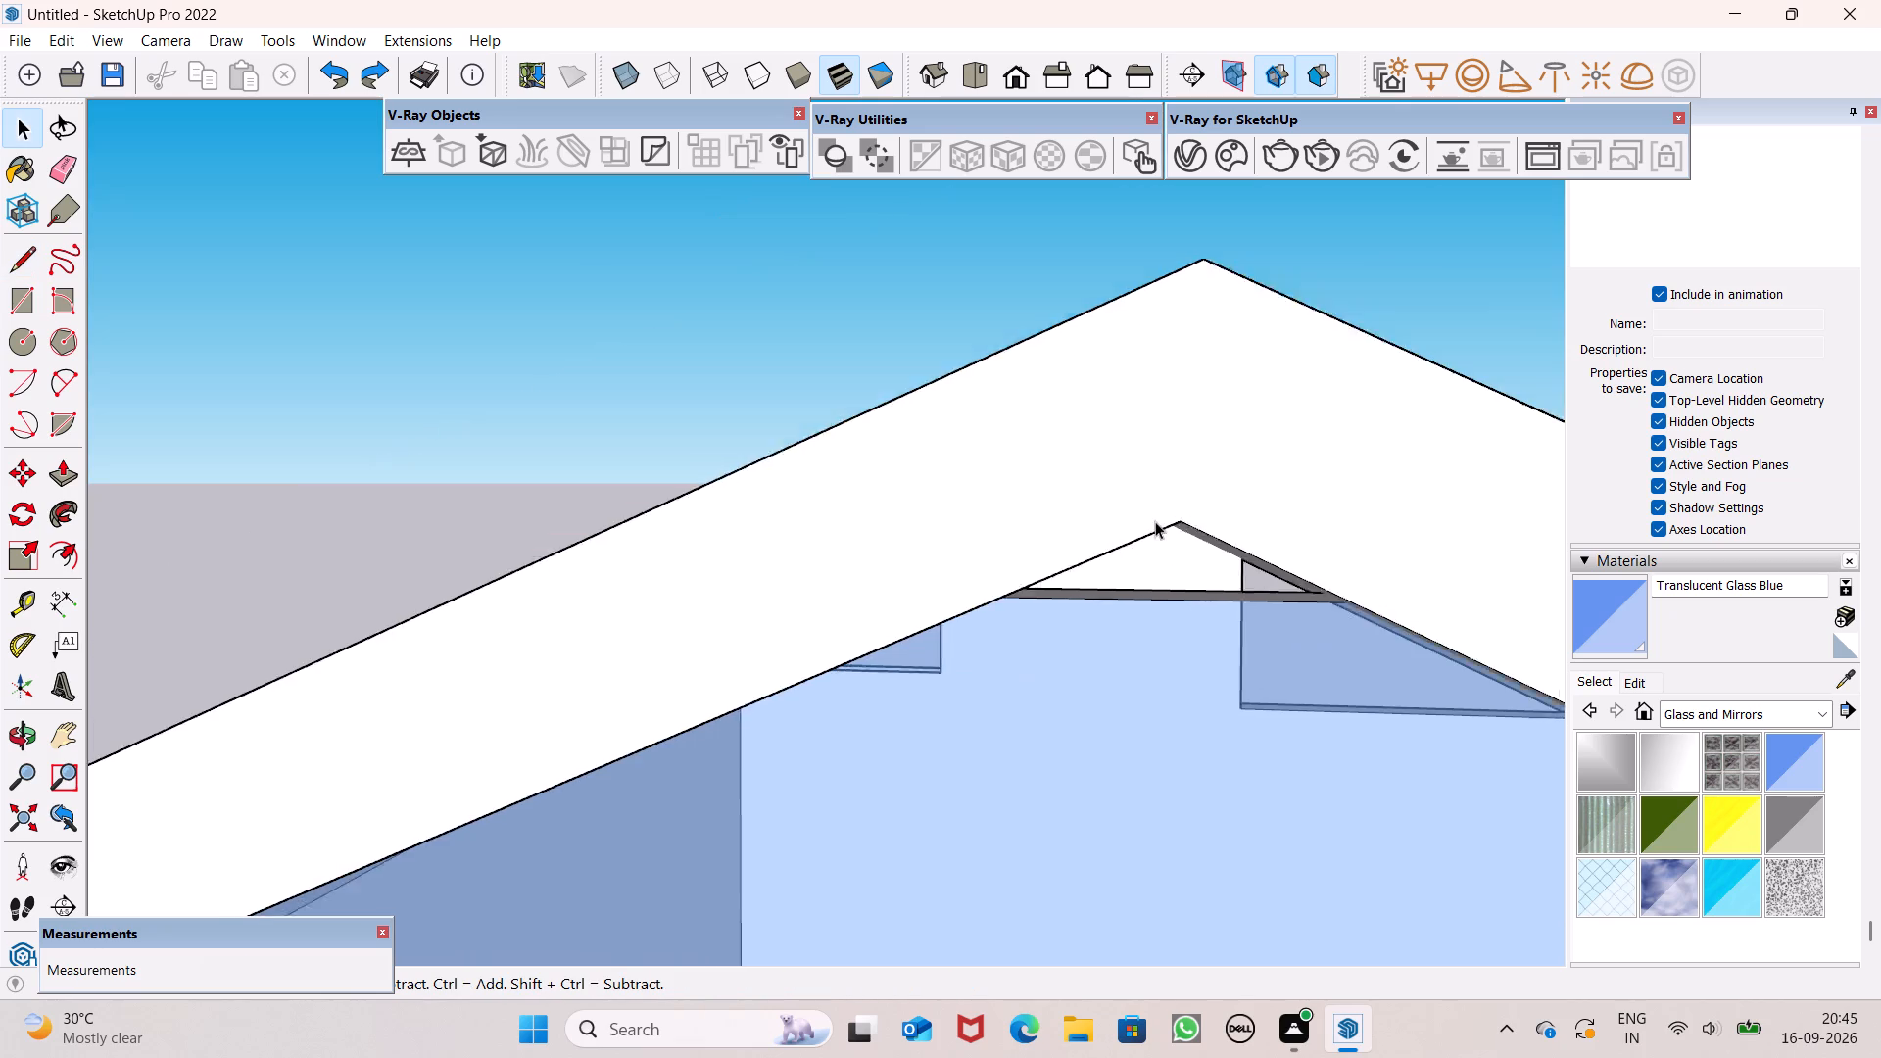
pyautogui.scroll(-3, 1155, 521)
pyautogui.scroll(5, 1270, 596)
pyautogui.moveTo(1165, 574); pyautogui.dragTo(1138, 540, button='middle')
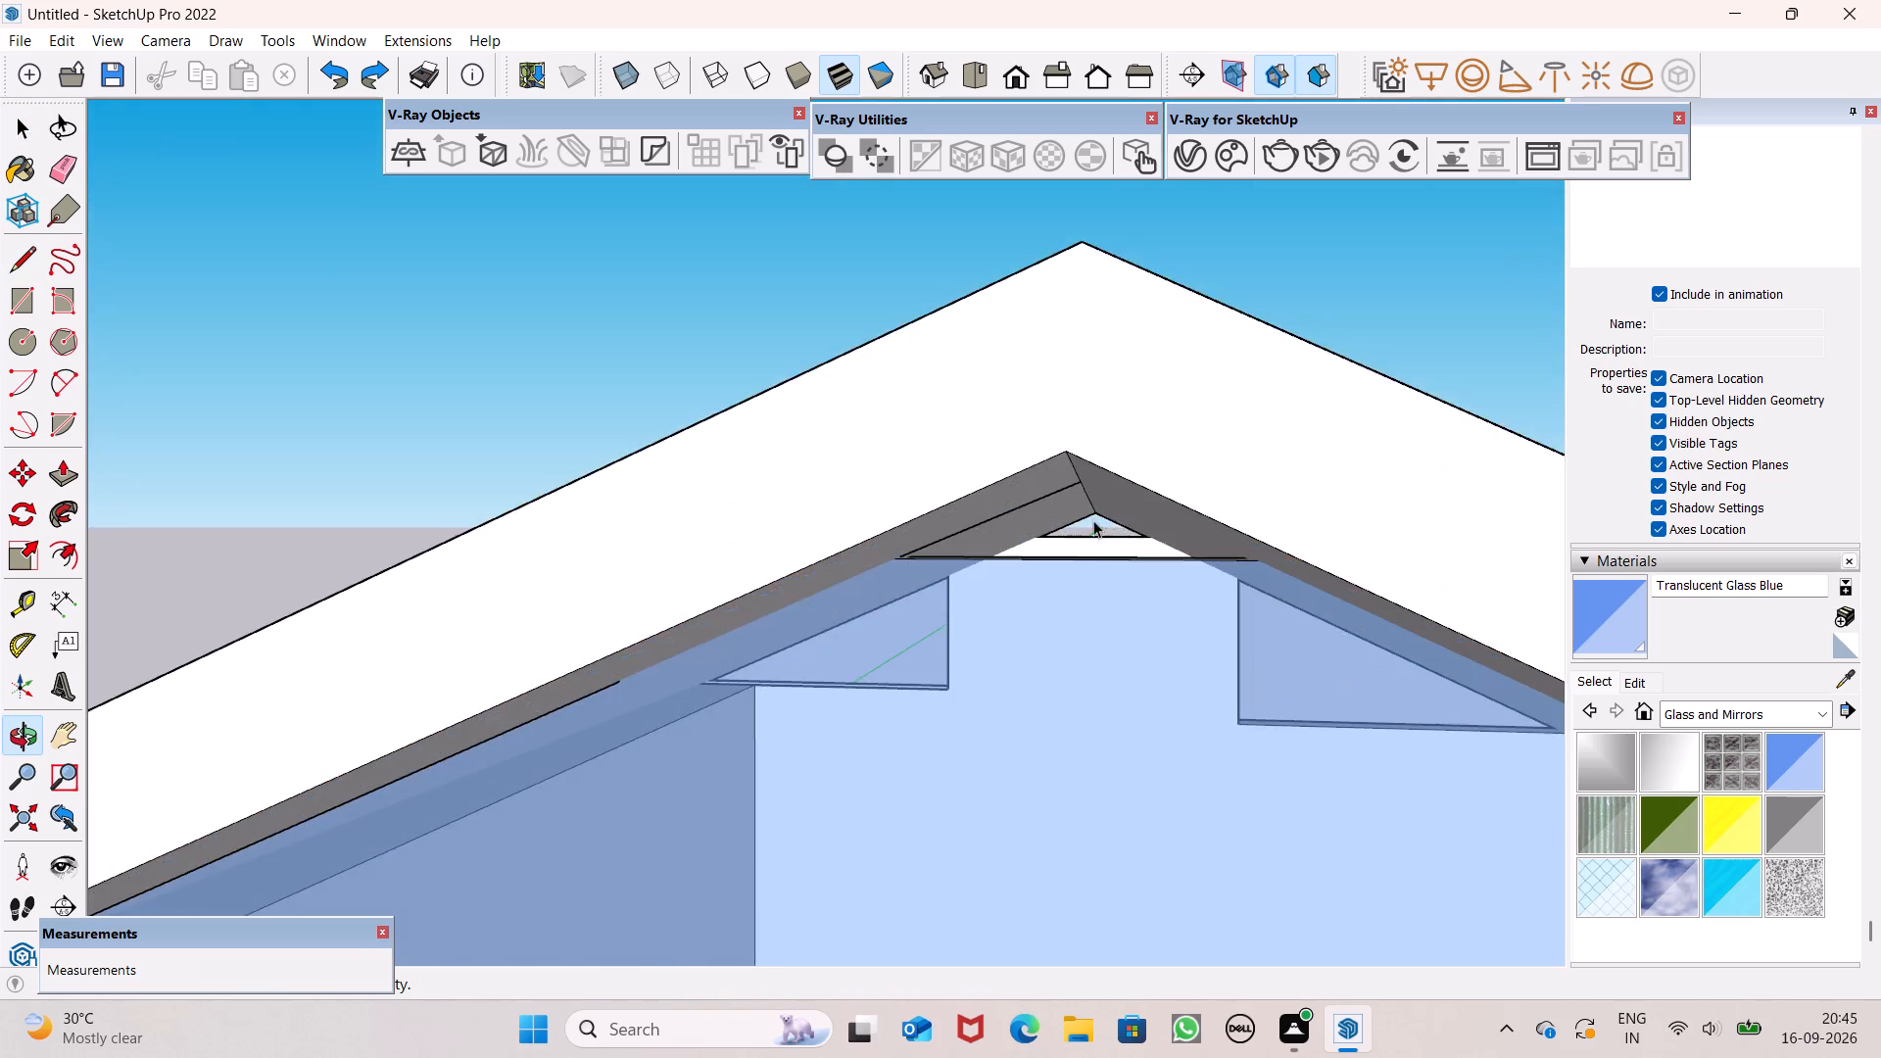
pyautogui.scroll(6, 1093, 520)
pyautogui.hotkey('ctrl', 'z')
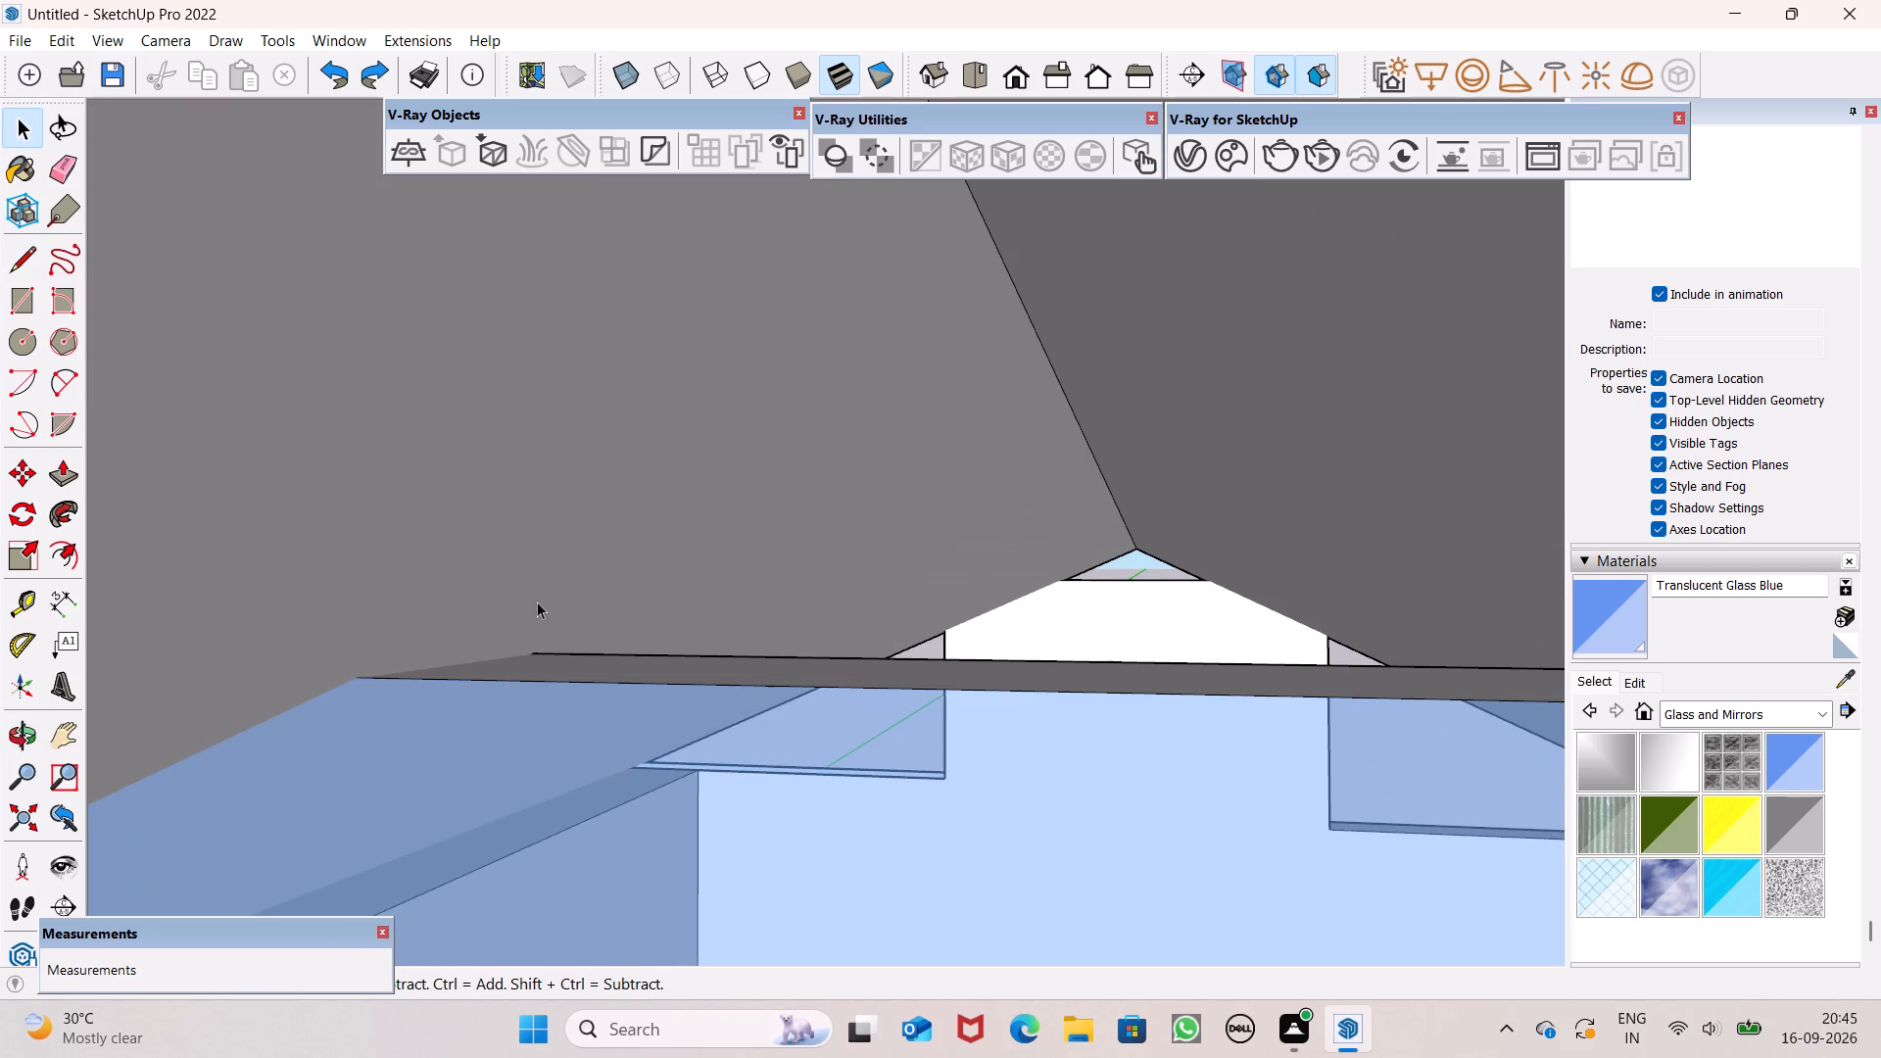
# Draw two lines, about 1' 8 1/4" and 1' 7 13/16" long, from the glazing's flat top corners to one point on the underside ridge.
pyautogui.scroll(-2, 537, 601)
pyautogui.click(13, 258)
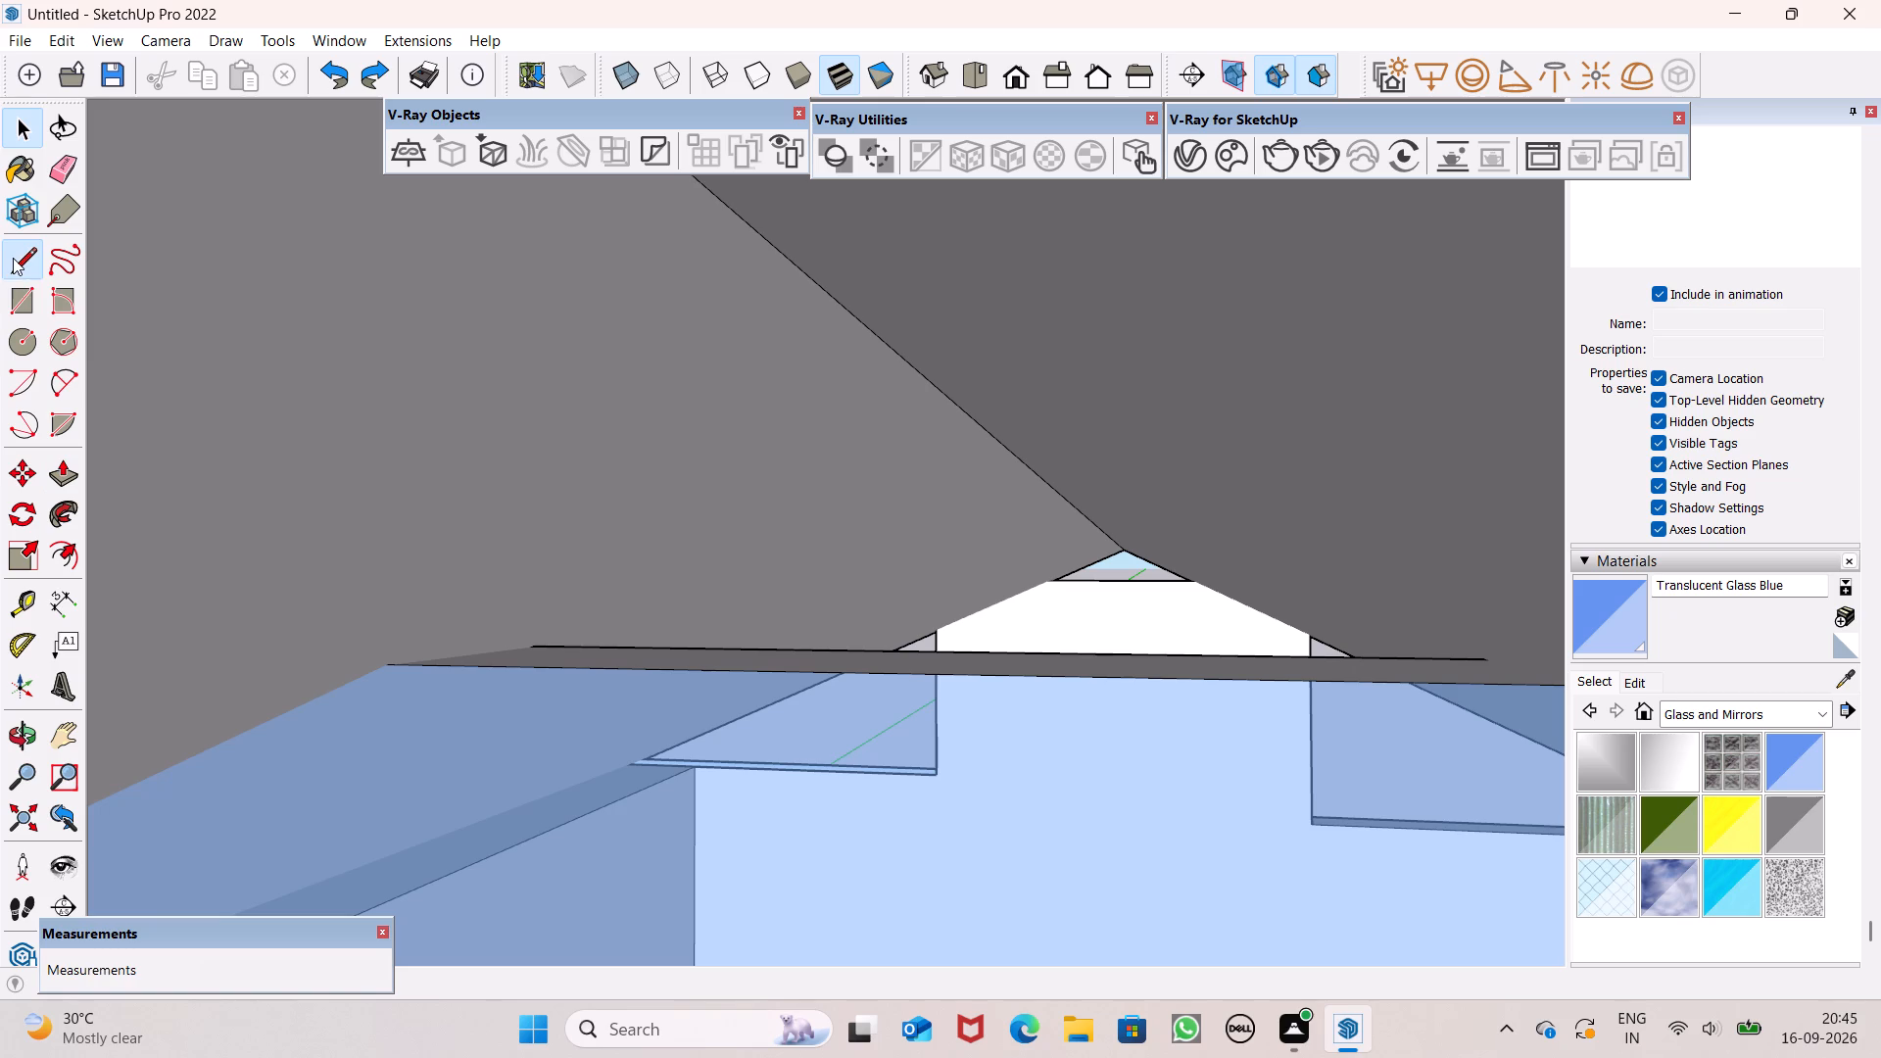
pyautogui.click(390, 669)
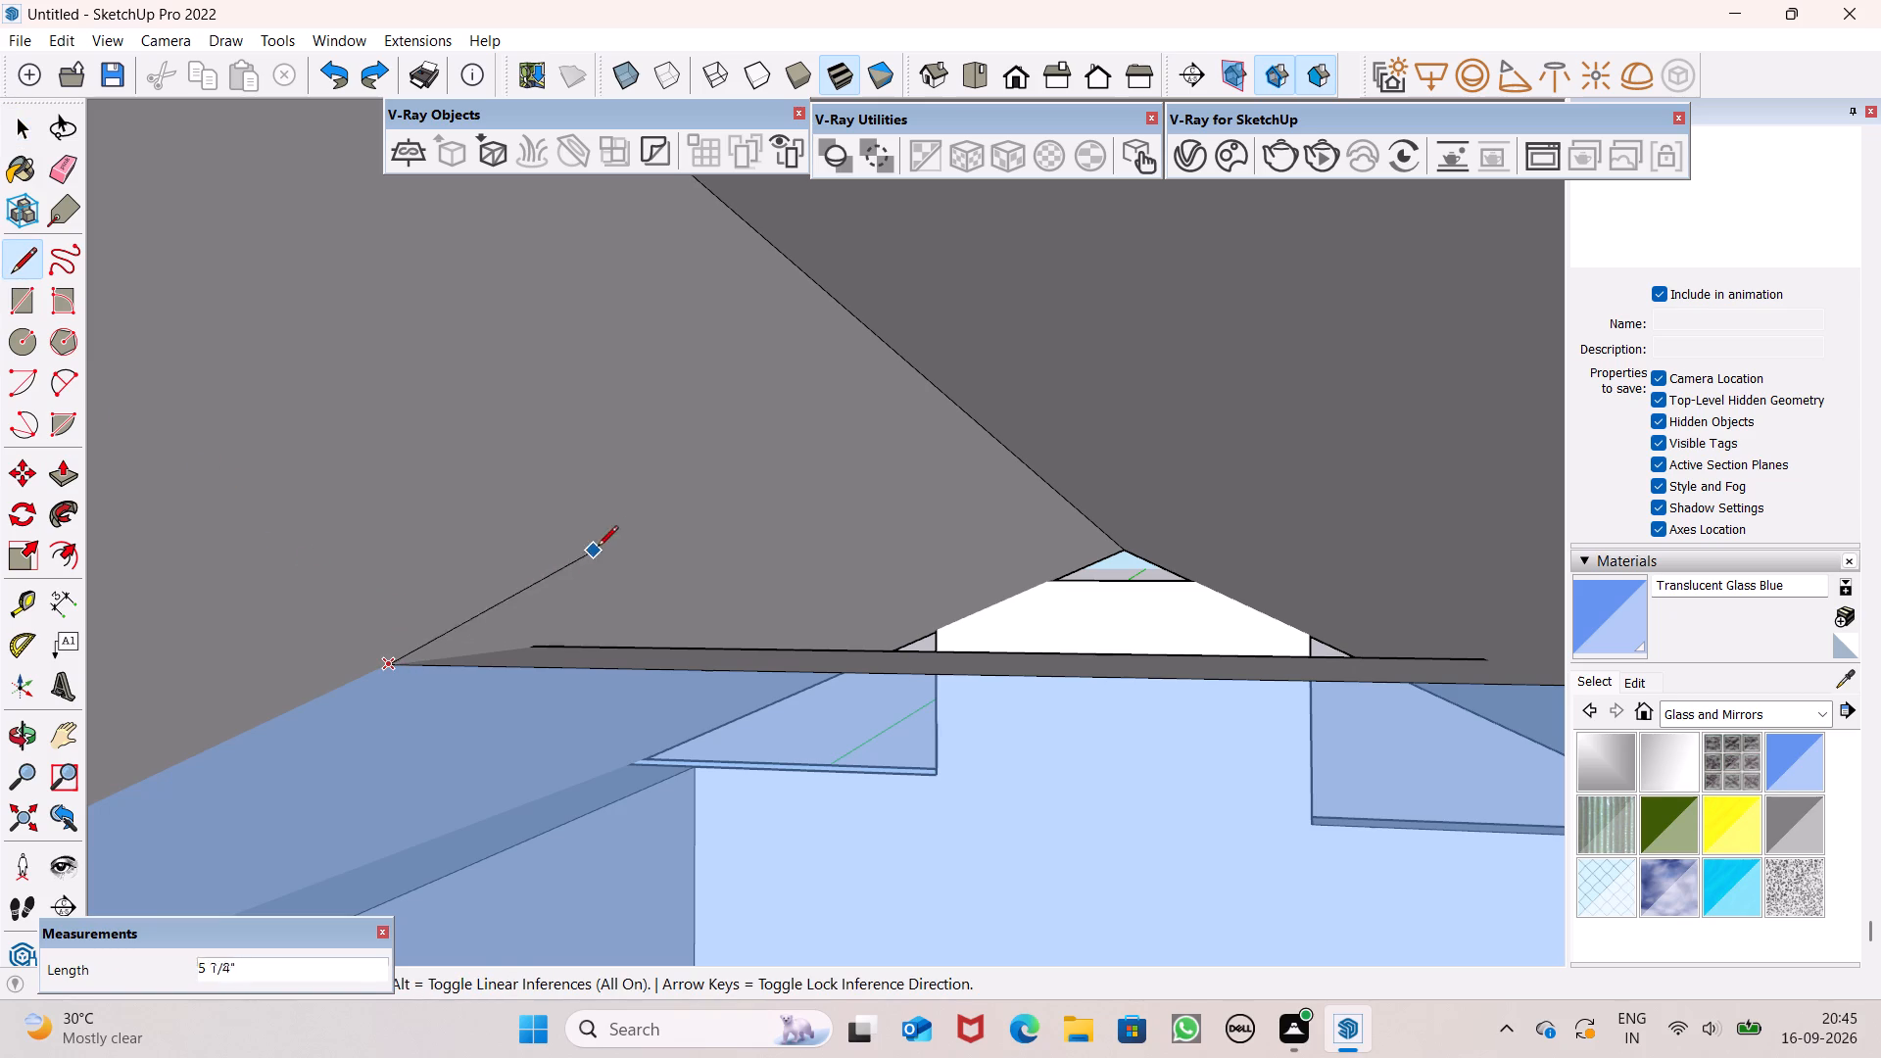
pyautogui.scroll(-2, 686, 559)
pyautogui.scroll(-5, 766, 575)
pyautogui.moveTo(790, 593); pyautogui.dragTo(901, 641, button='middle')
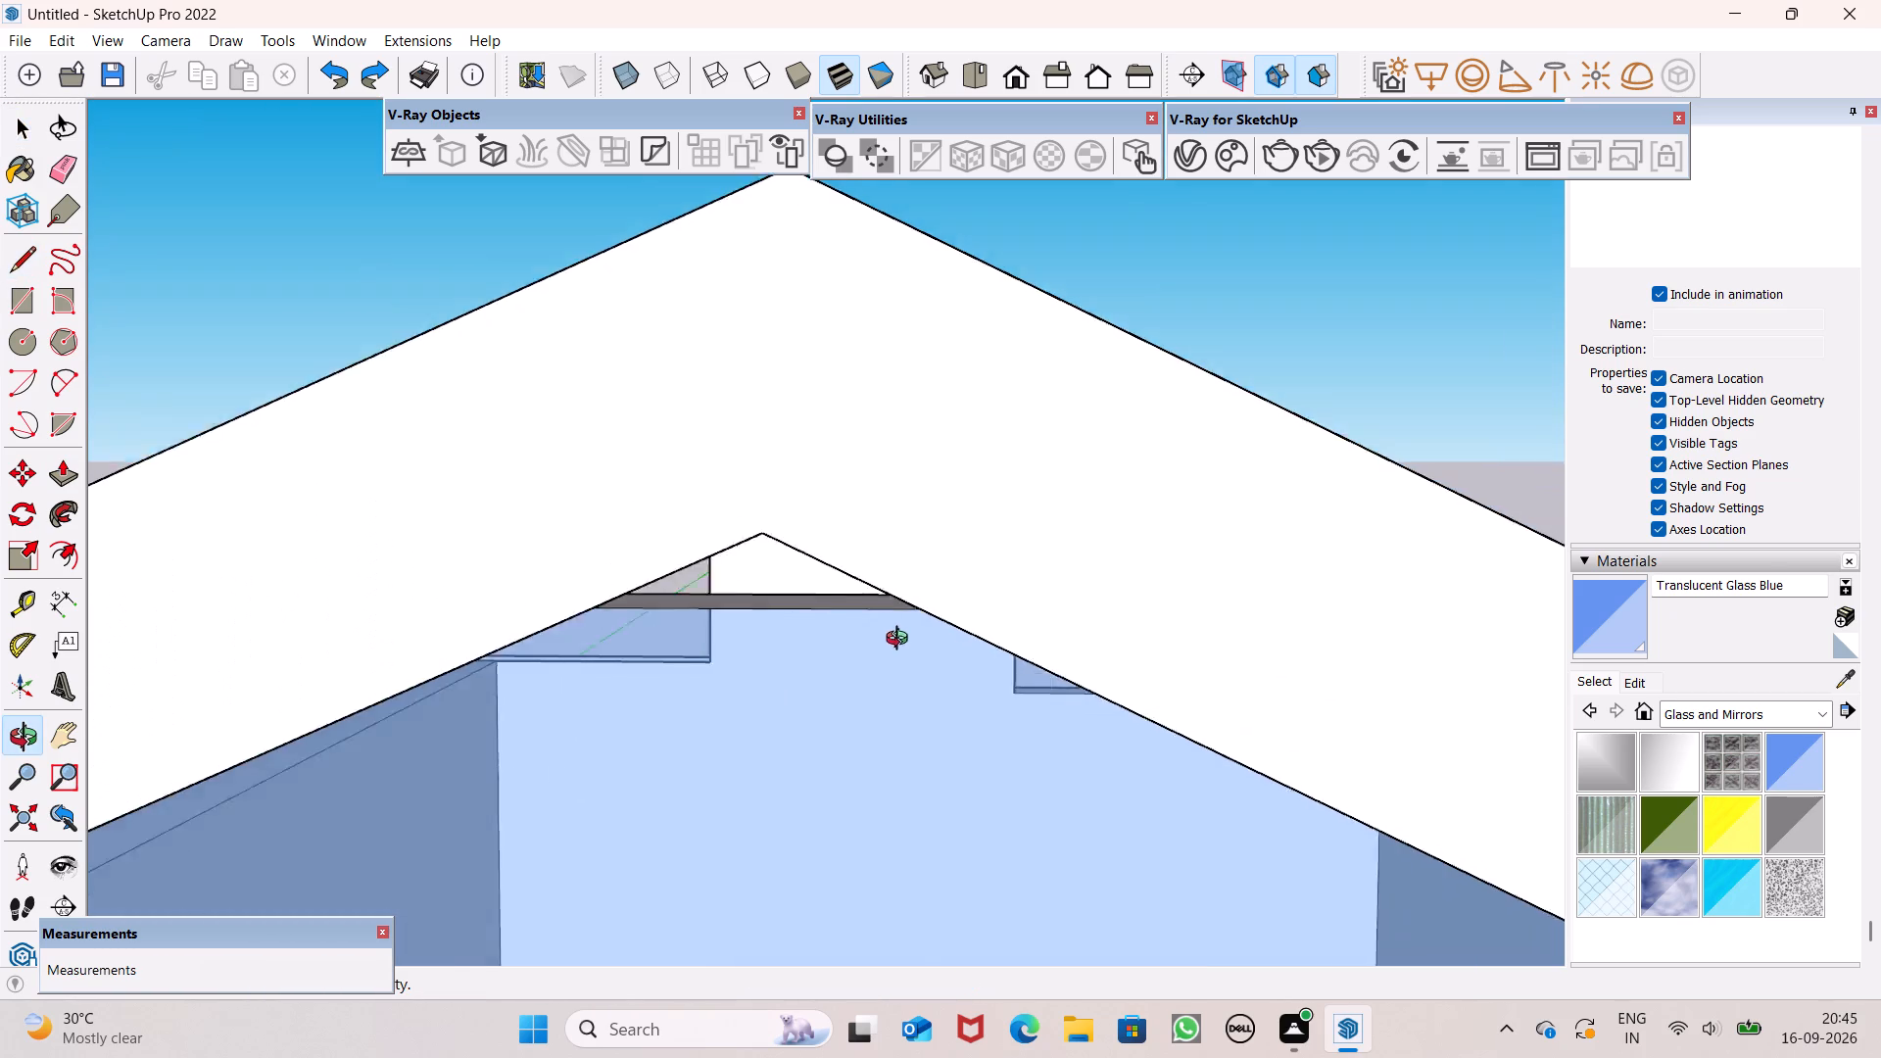
pyautogui.moveTo(901, 641); pyautogui.dragTo(903, 624, button='middle')
pyautogui.scroll(5, 869, 598)
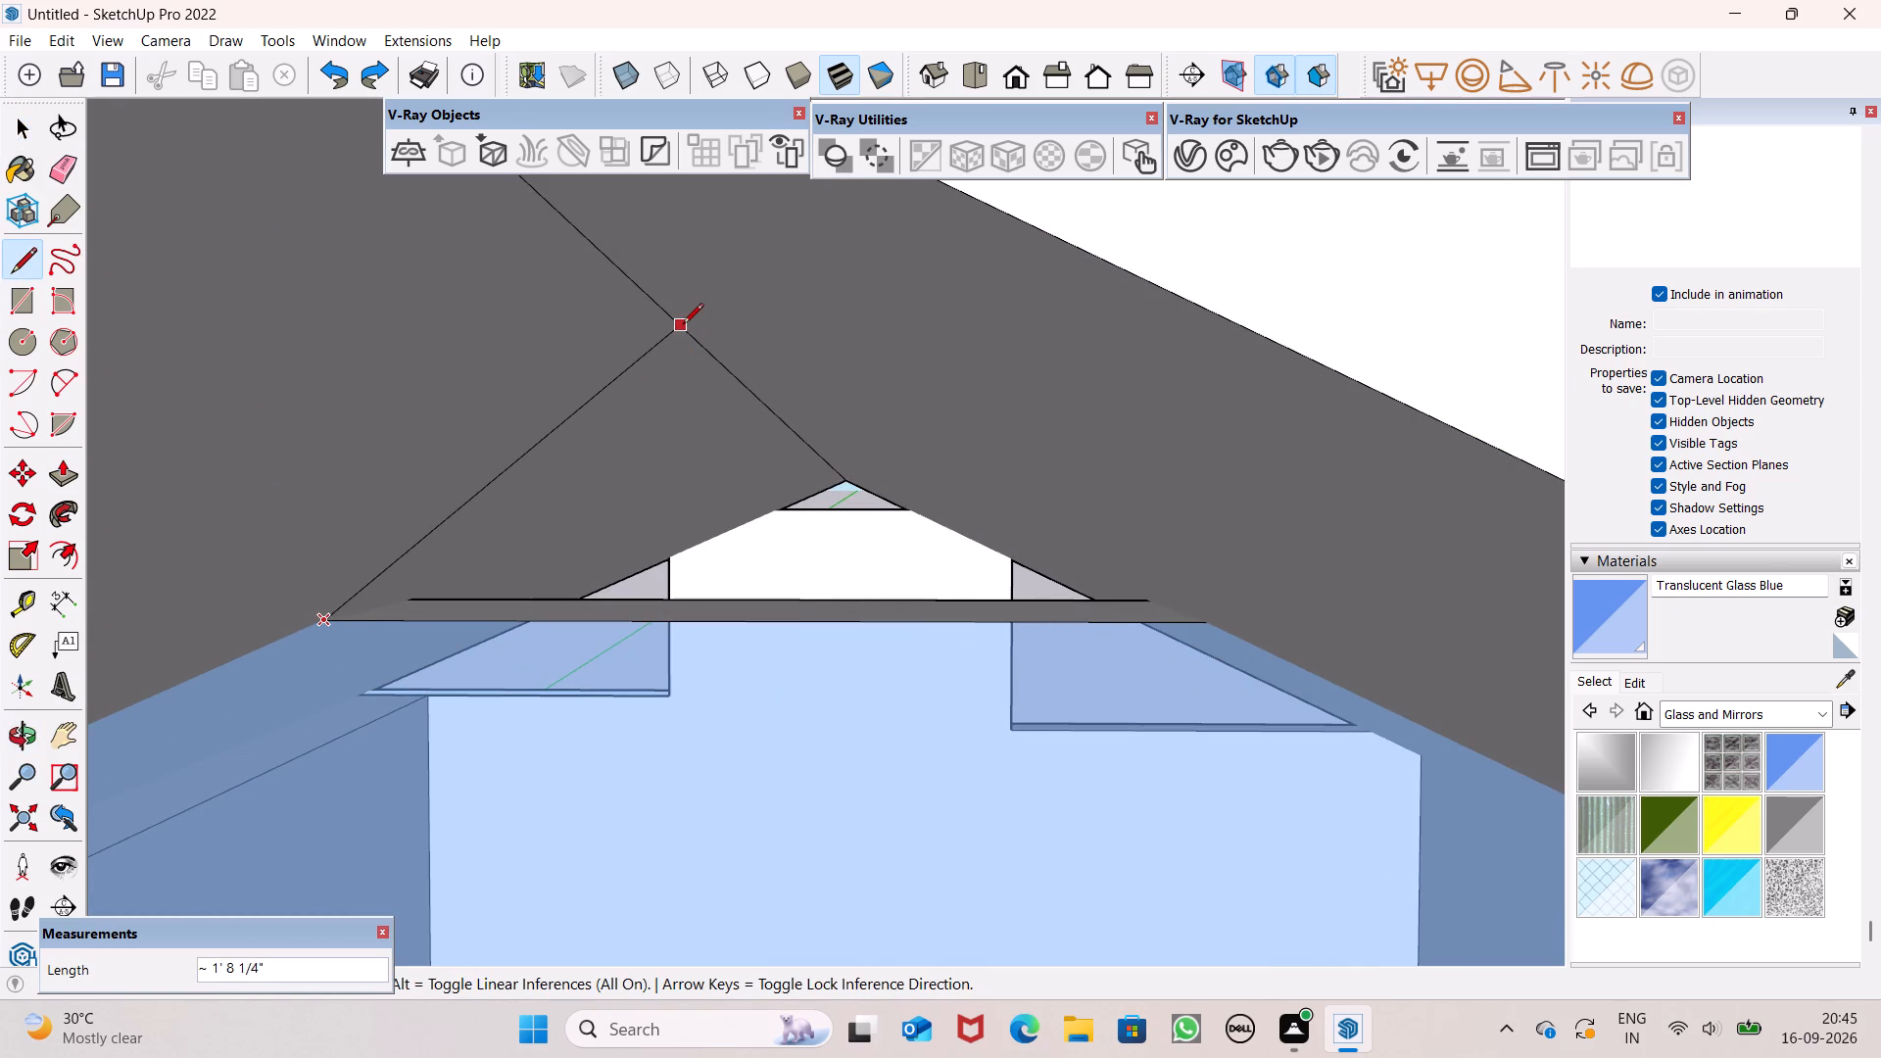
pyautogui.click(683, 325)
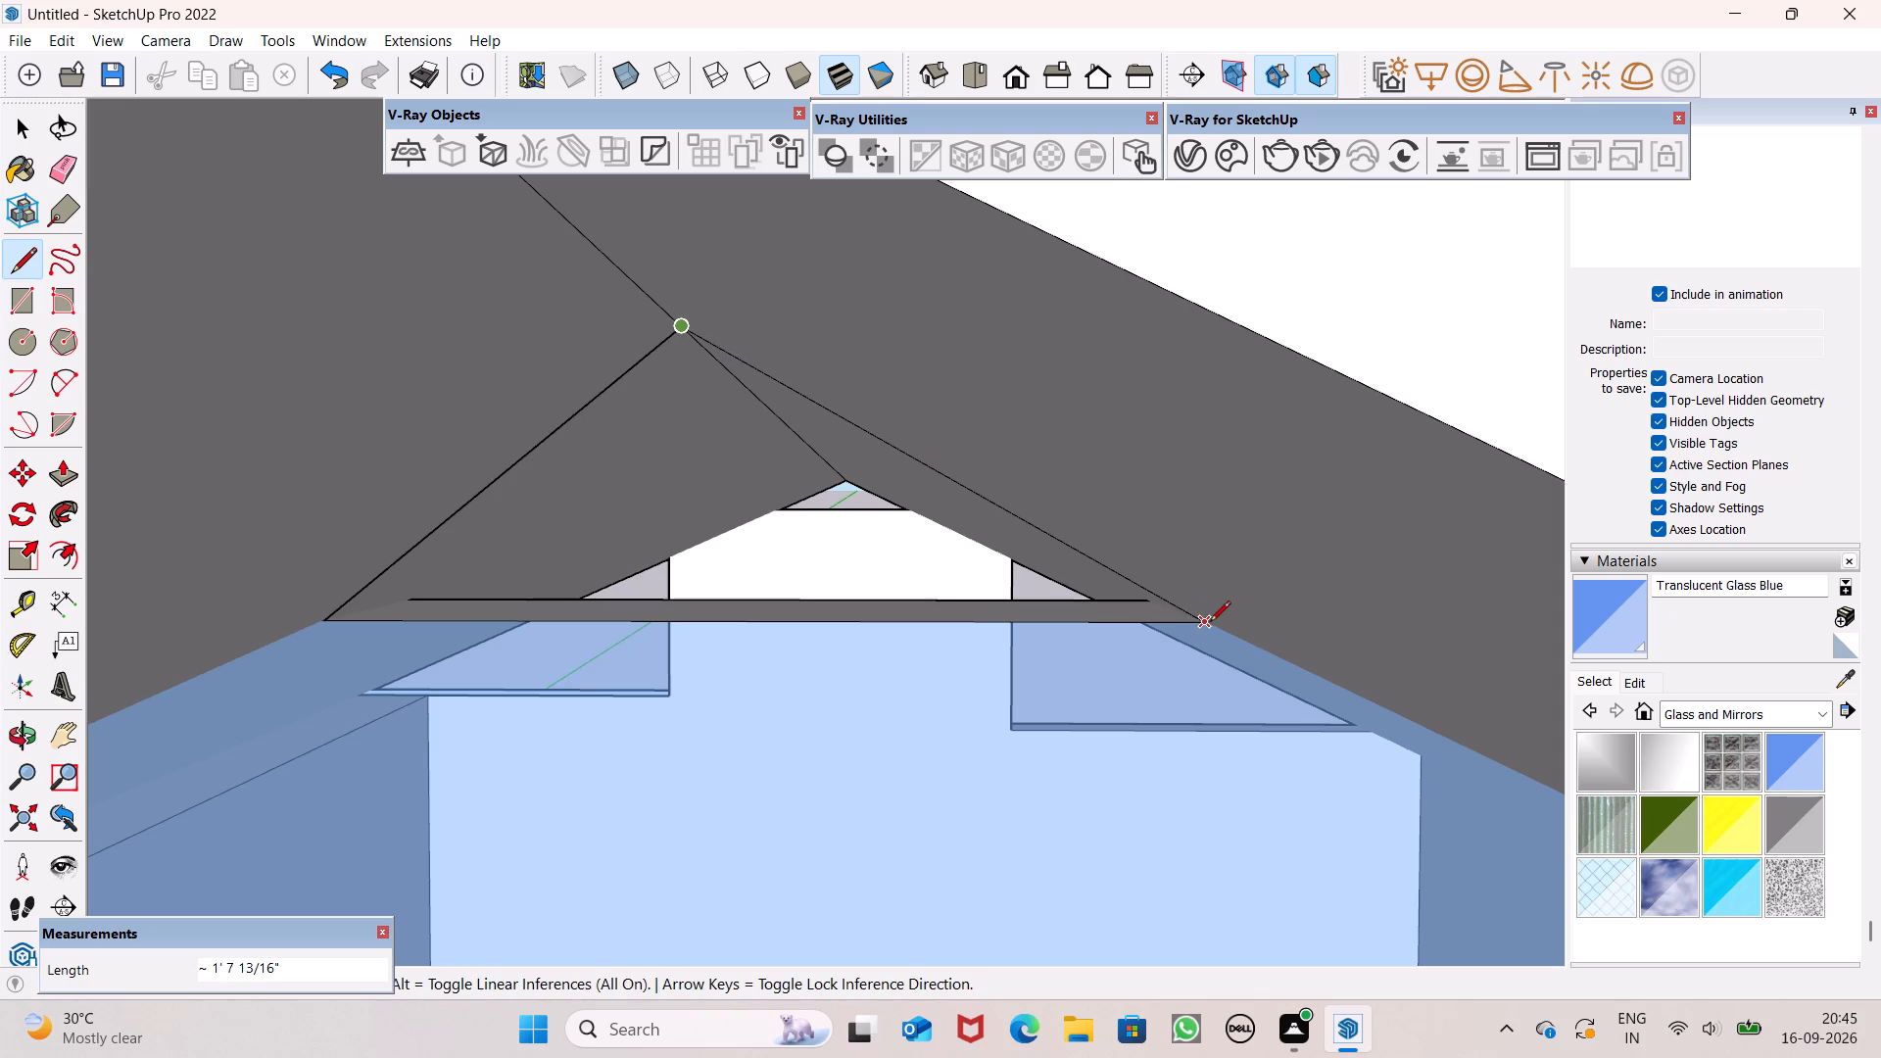
pyautogui.click(1210, 623)
pyautogui.press('space')
pyautogui.press('space')
# Examine the new triangle above the glazing from below, from the side and from the opposite gable end.
pyautogui.scroll(-6, 1109, 606)
pyautogui.moveTo(1106, 608); pyautogui.dragTo(1126, 365, button='middle')
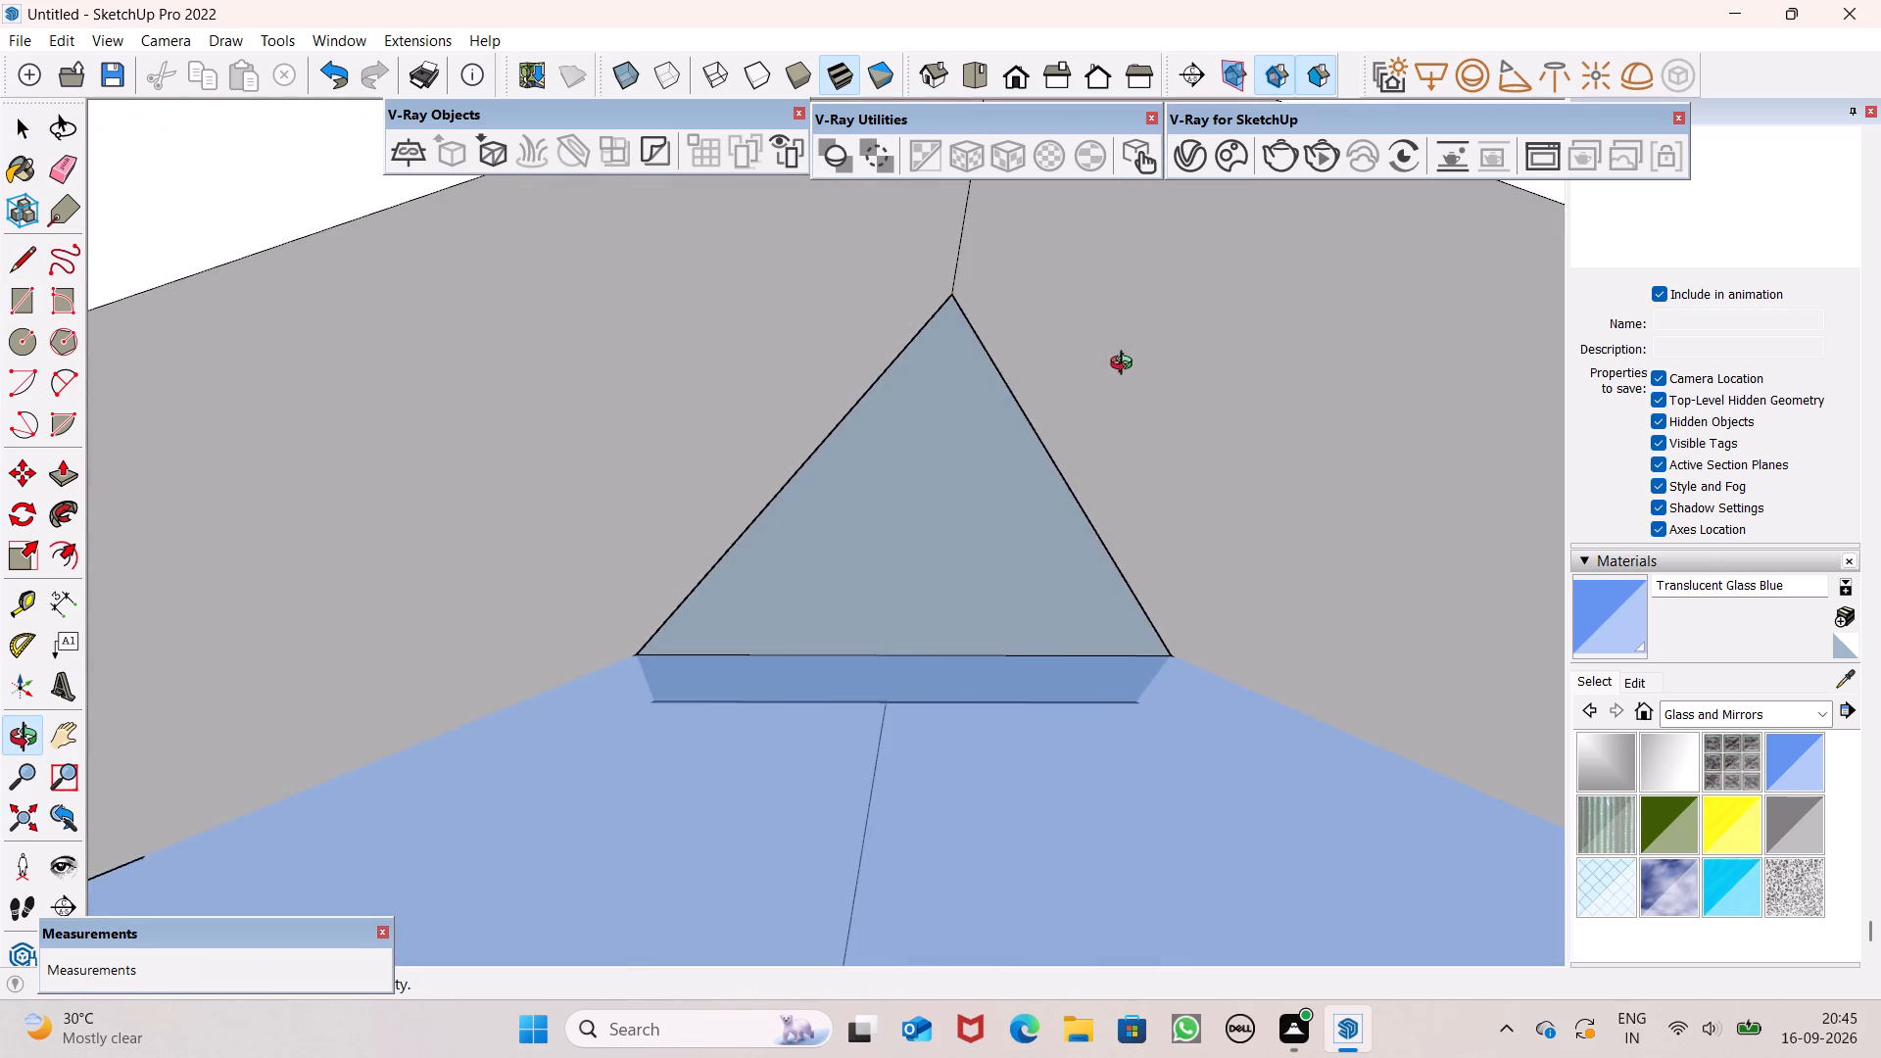
pyautogui.moveTo(1126, 365); pyautogui.dragTo(1031, 580, button='middle')
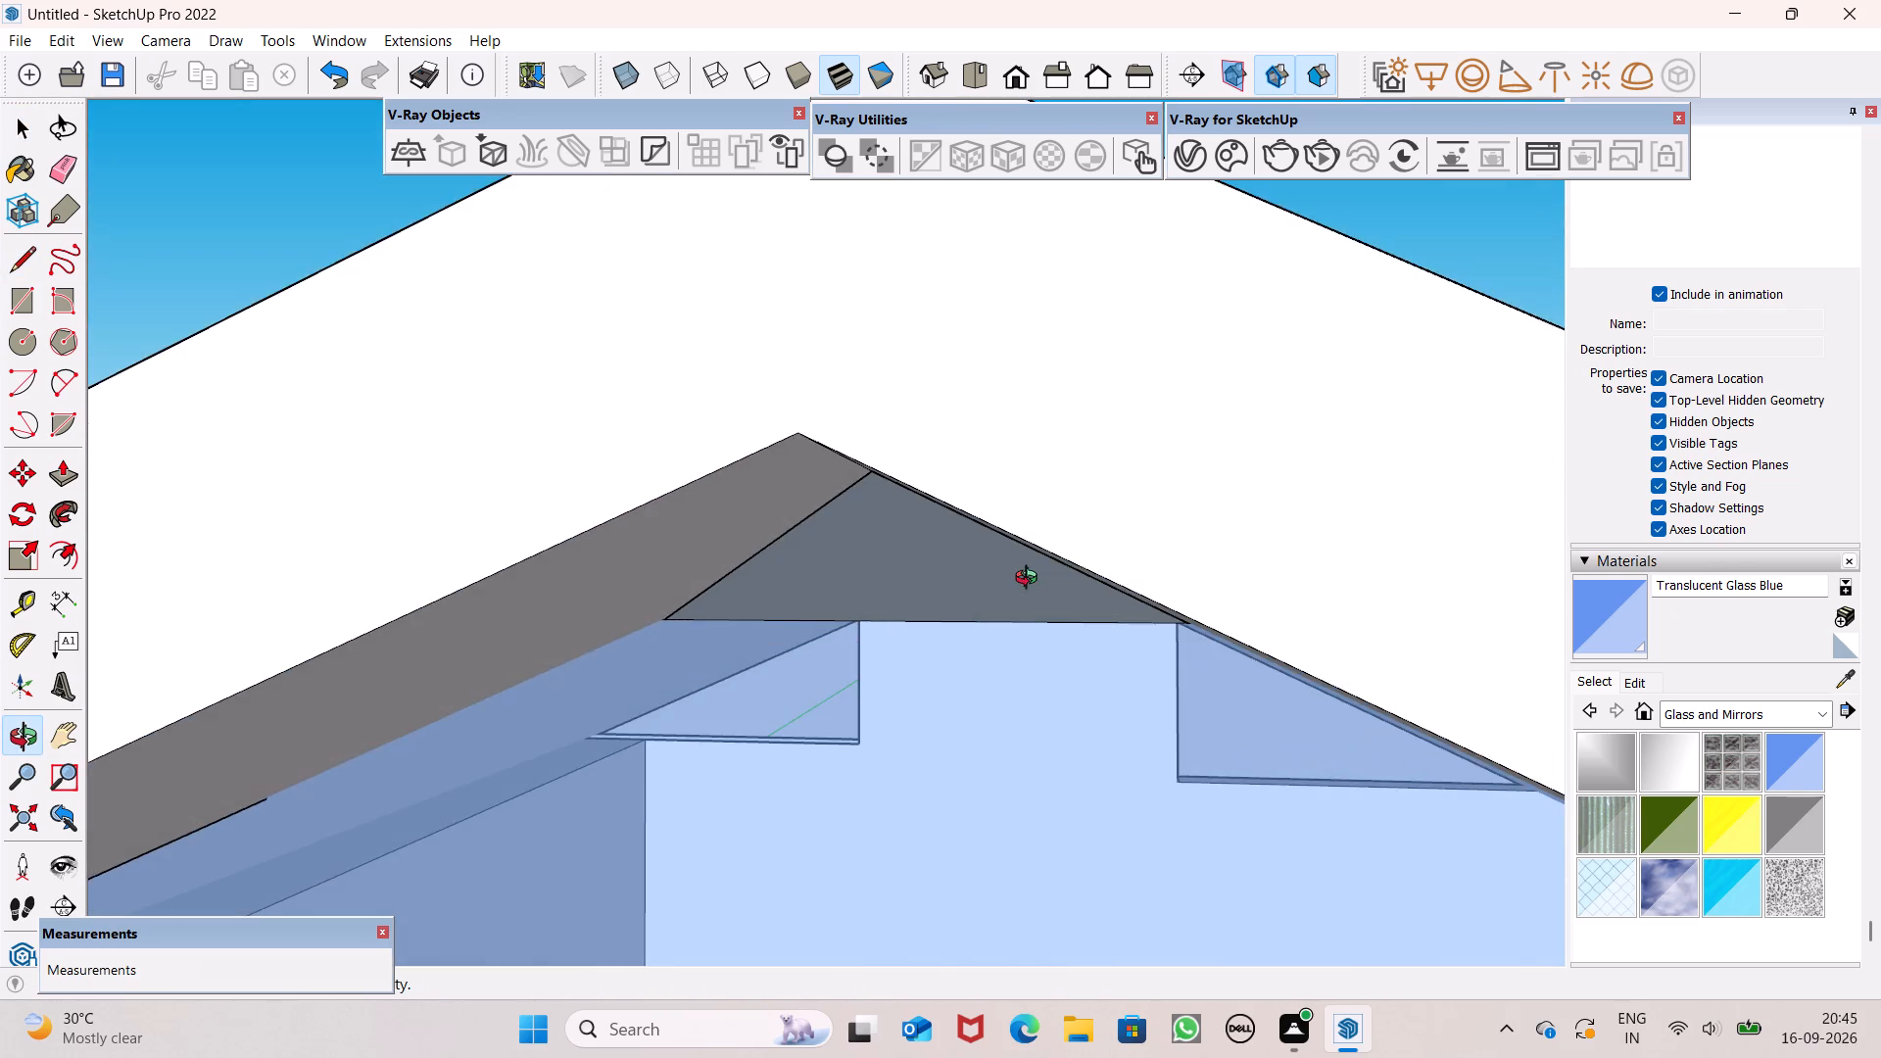
pyautogui.moveTo(1031, 580); pyautogui.dragTo(28, 464, button='middle')
pyautogui.scroll(-4, 874, 393)
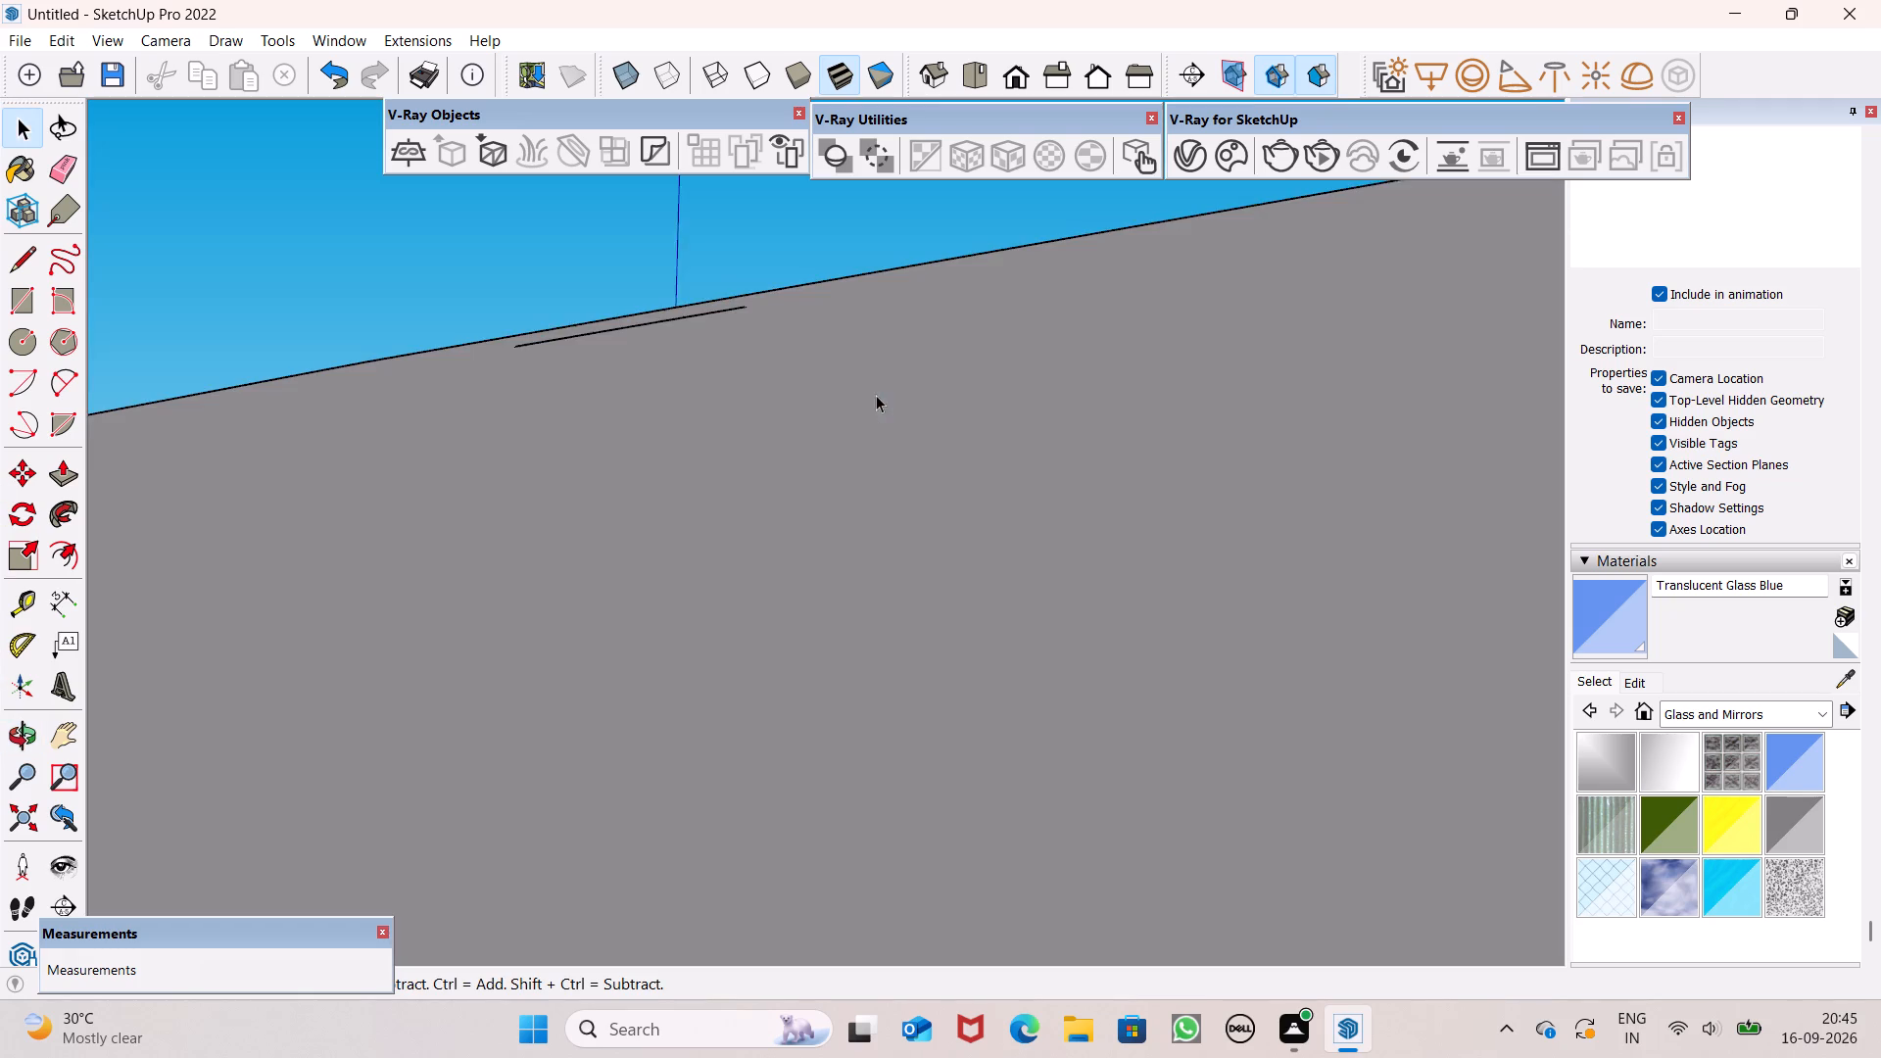
pyautogui.scroll(-2, 876, 395)
pyautogui.scroll(-20, 1018, 383)
pyautogui.scroll(-14, 1018, 383)
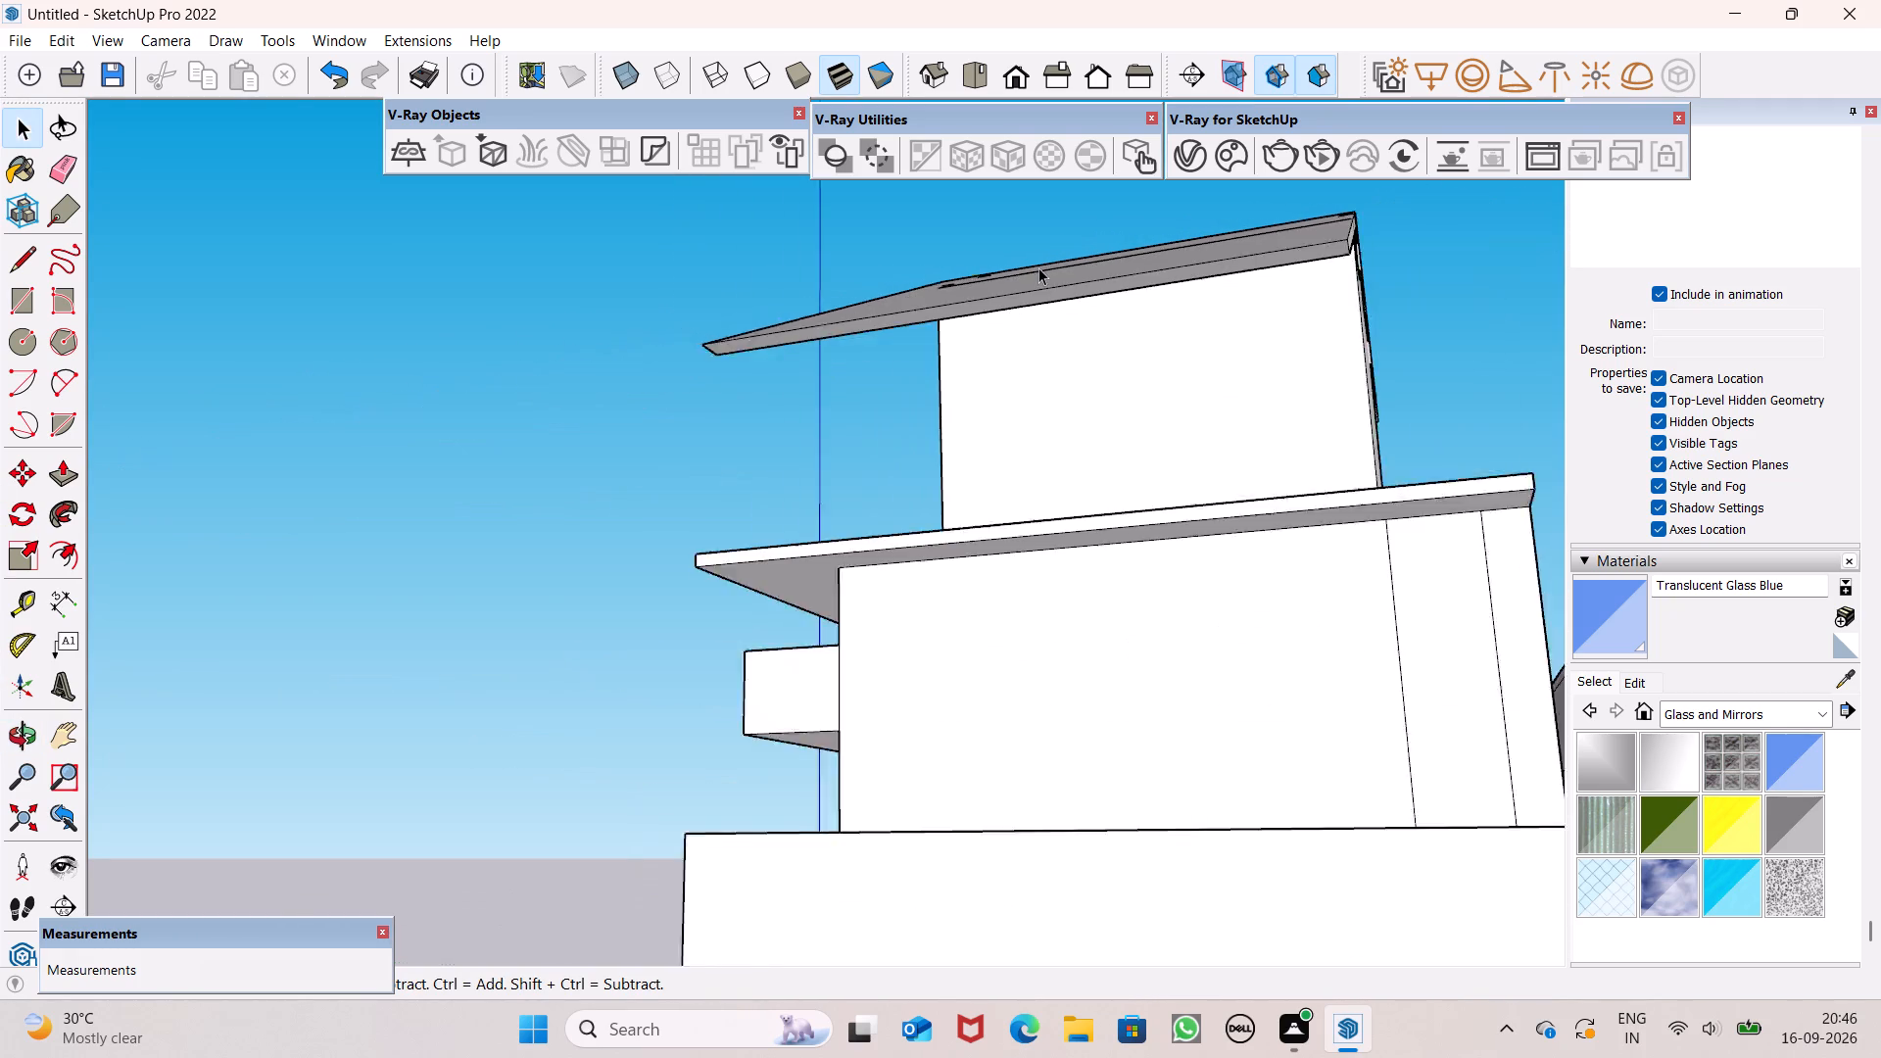
pyautogui.scroll(-2, 1038, 267)
pyautogui.moveTo(1110, 299); pyautogui.dragTo(532, 515, button='middle')
pyautogui.scroll(2, 776, 414)
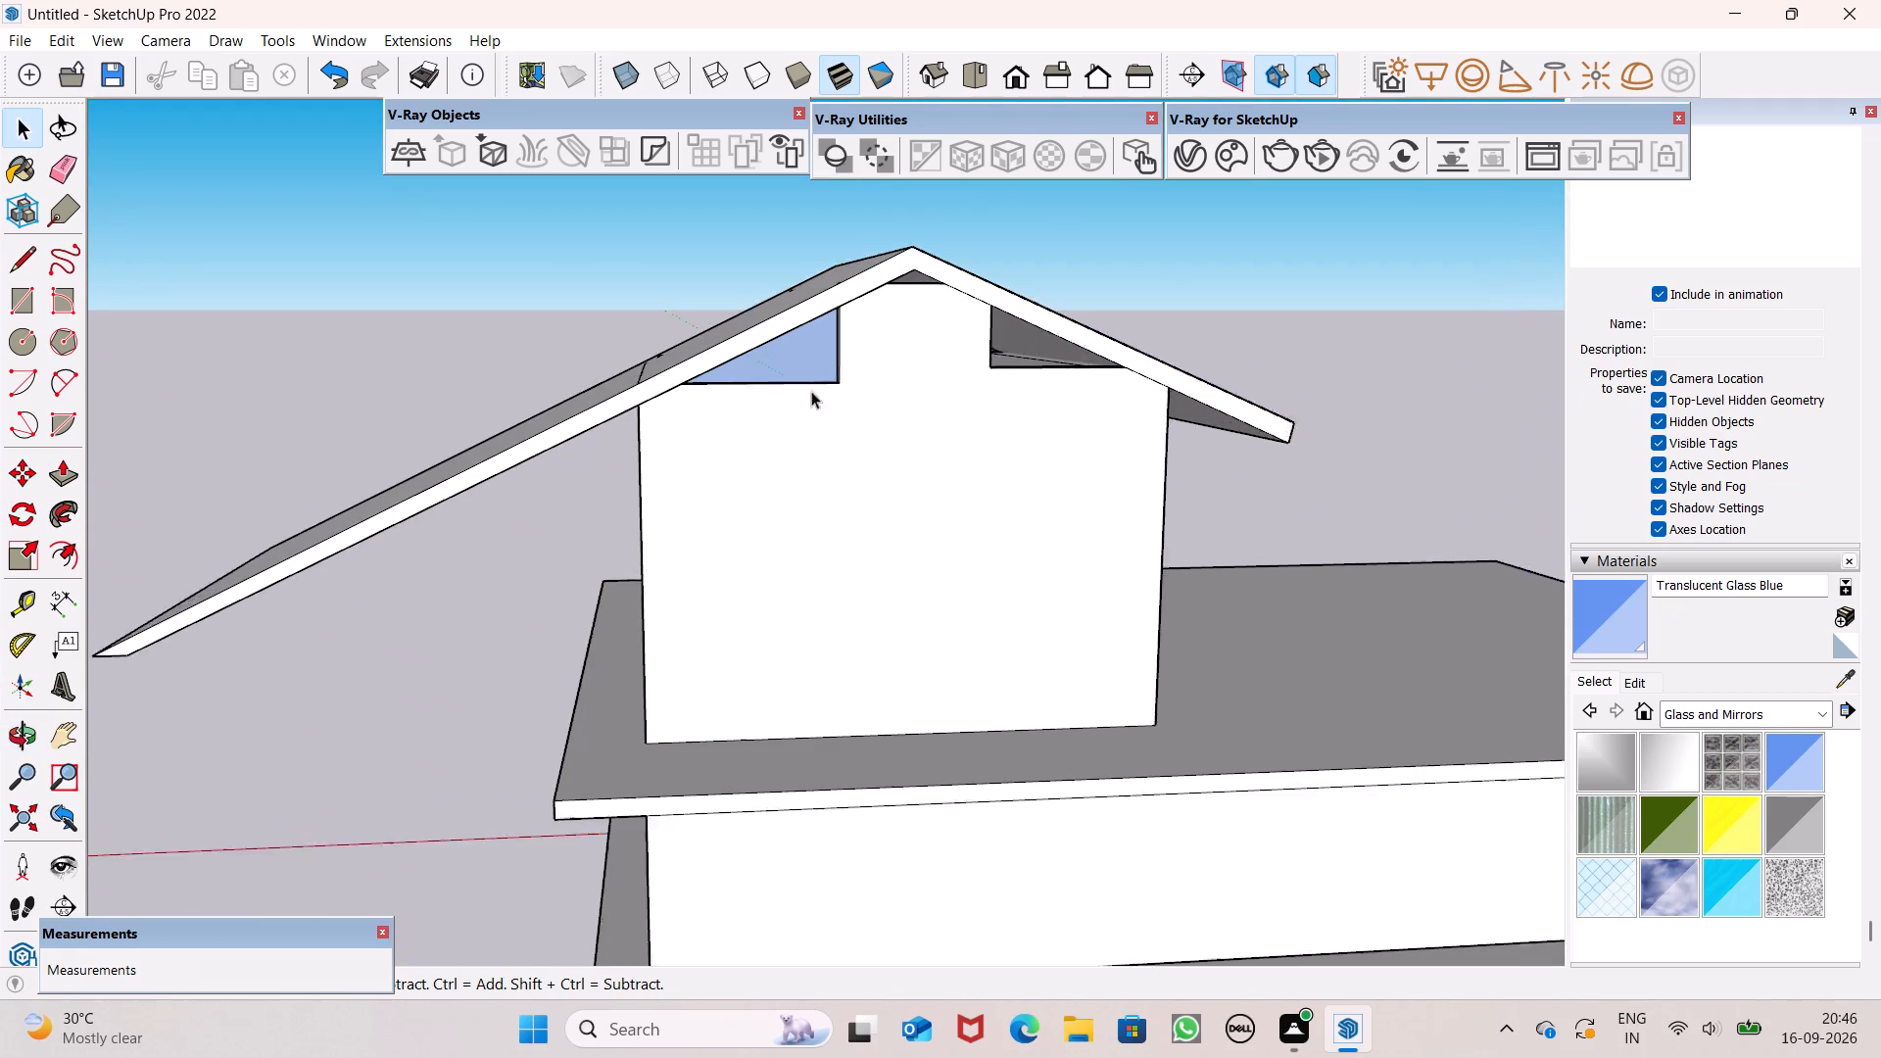
pyautogui.scroll(4, 811, 391)
pyautogui.scroll(7, 939, 272)
pyautogui.scroll(-7, 1016, 282)
pyautogui.moveTo(1020, 290); pyautogui.dragTo(1020, 381, button='middle')
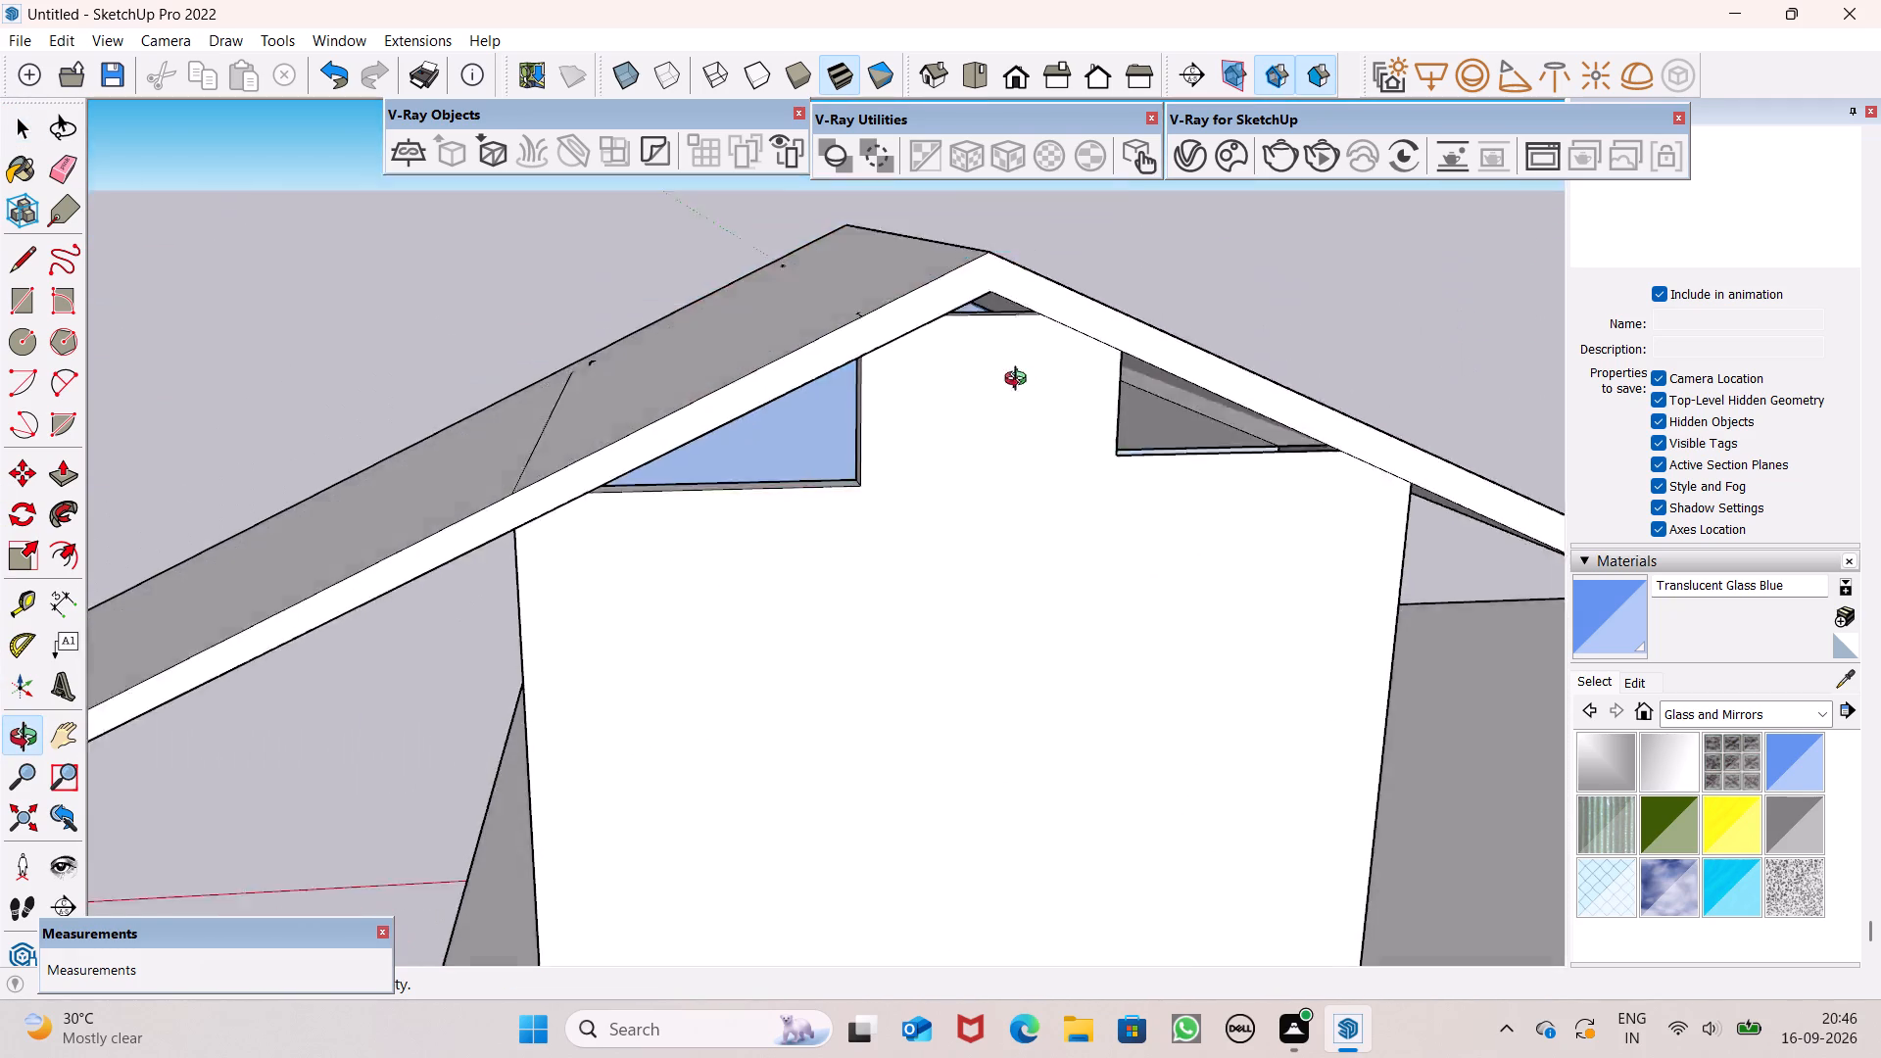
pyautogui.moveTo(1020, 381); pyautogui.dragTo(1021, 448, button='middle')
pyautogui.scroll(15, 1020, 427)
pyautogui.moveTo(994, 518); pyautogui.dragTo(982, 457, button='middle')
pyautogui.moveTo(942, 547); pyautogui.dragTo(933, 416, button='middle')
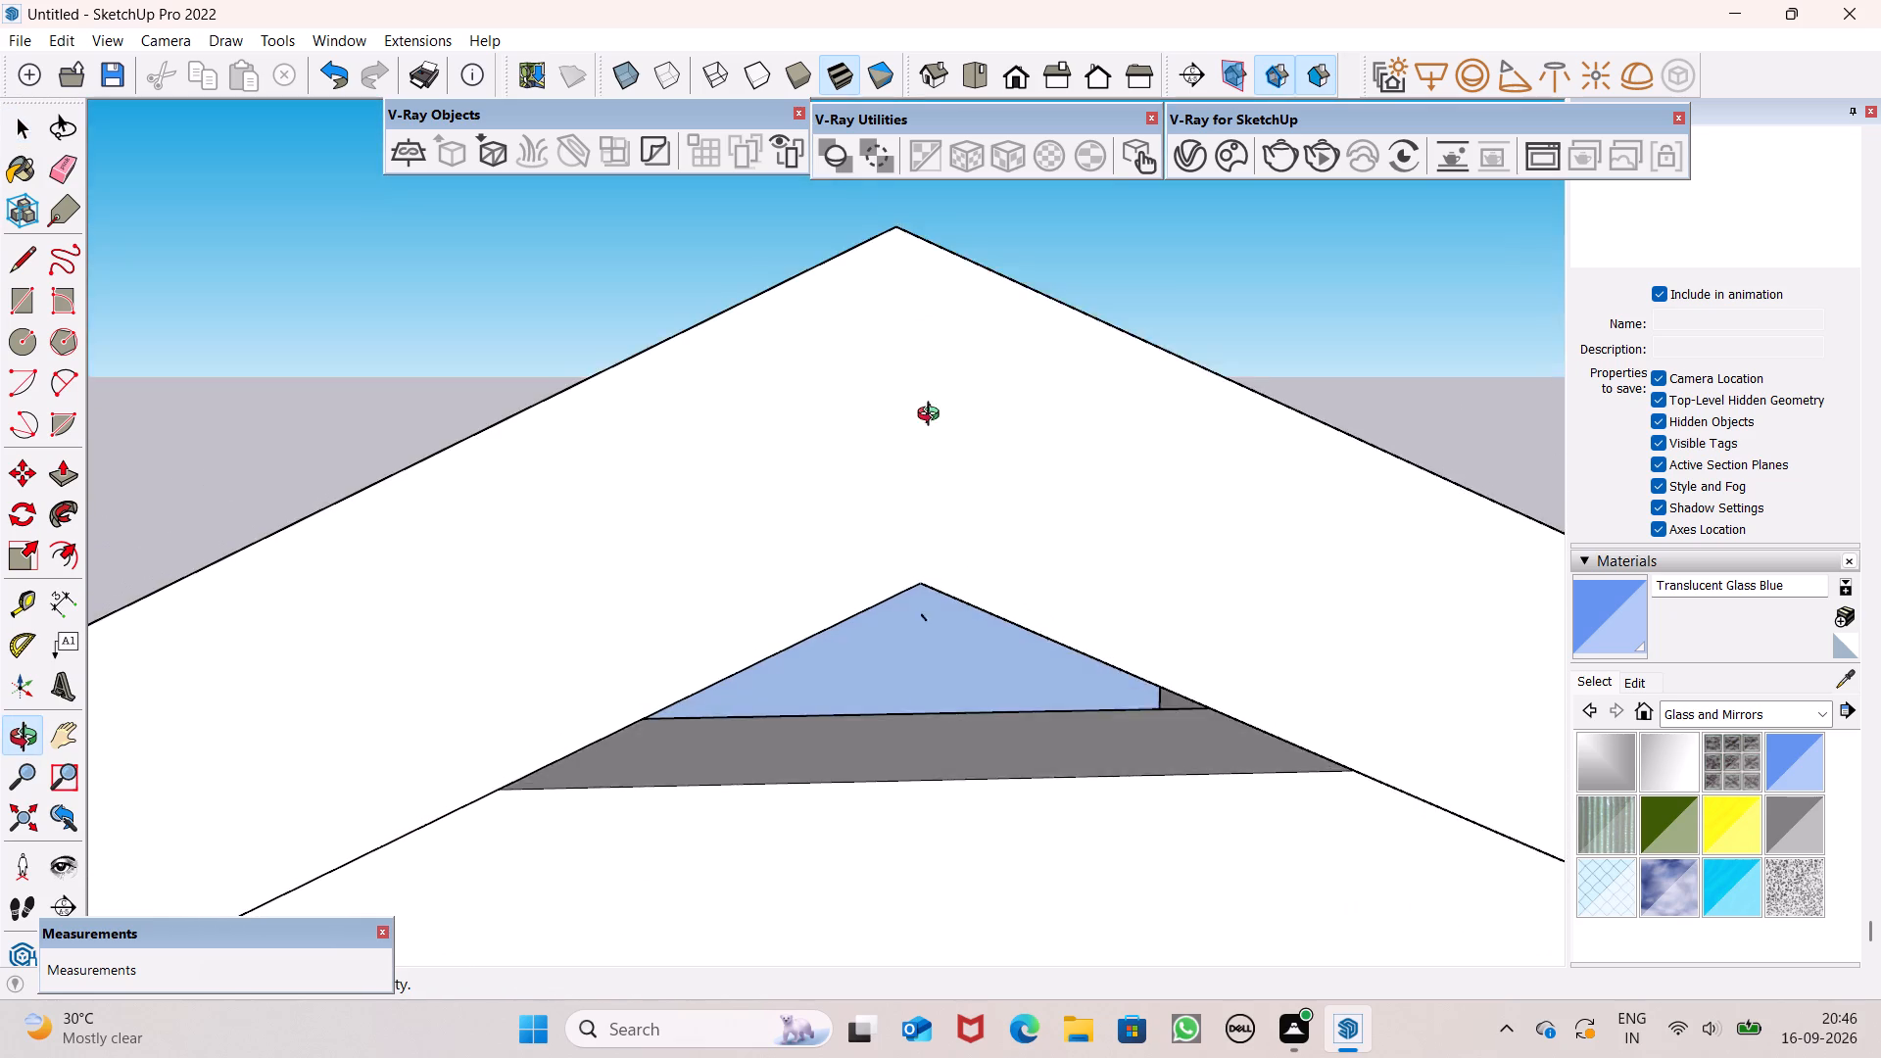
pyautogui.moveTo(933, 416); pyautogui.dragTo(943, 372, button='middle')
# Paint the inner face of the triangle under the ridge and the narrow strip beneath it with Translucent Glass Blue.
pyautogui.scroll(1, 943, 372)
pyautogui.scroll(6, 932, 658)
pyautogui.scroll(3, 611, 504)
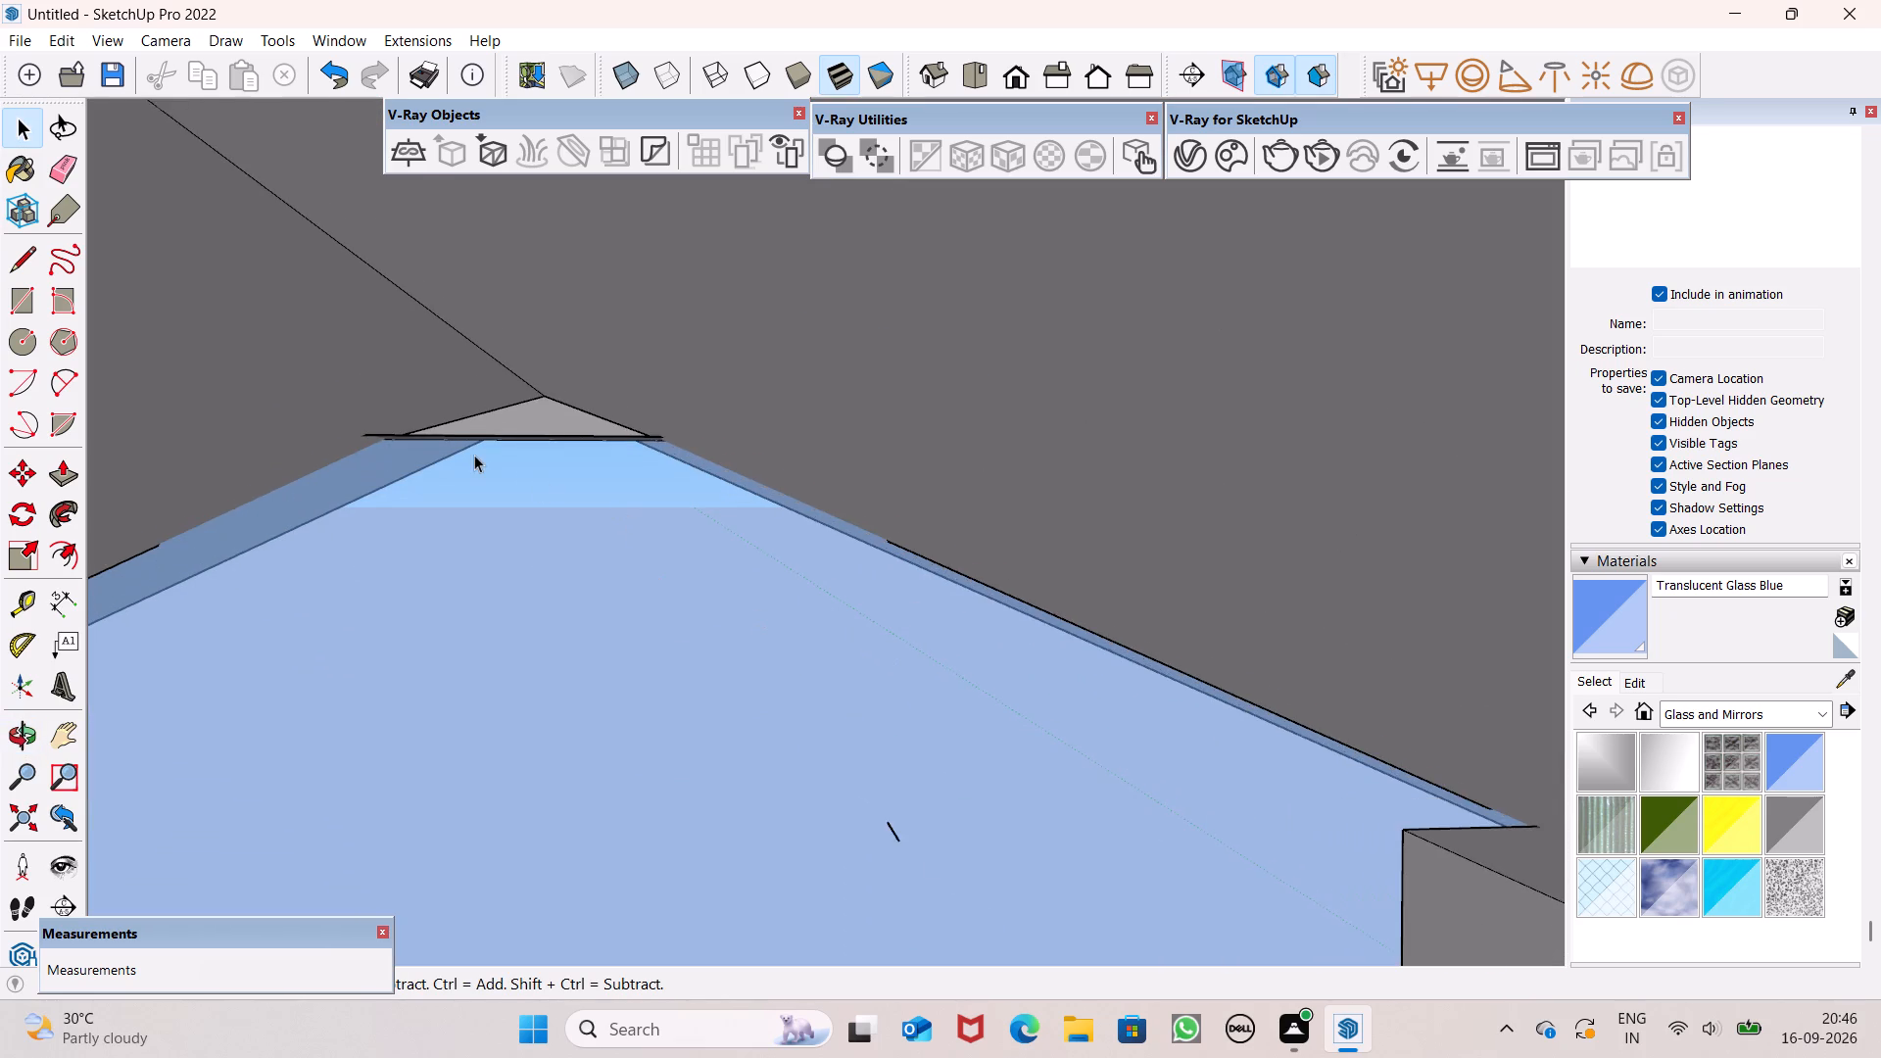
pyautogui.scroll(3, 474, 455)
pyautogui.moveTo(633, 274); pyautogui.dragTo(637, 357, button='middle')
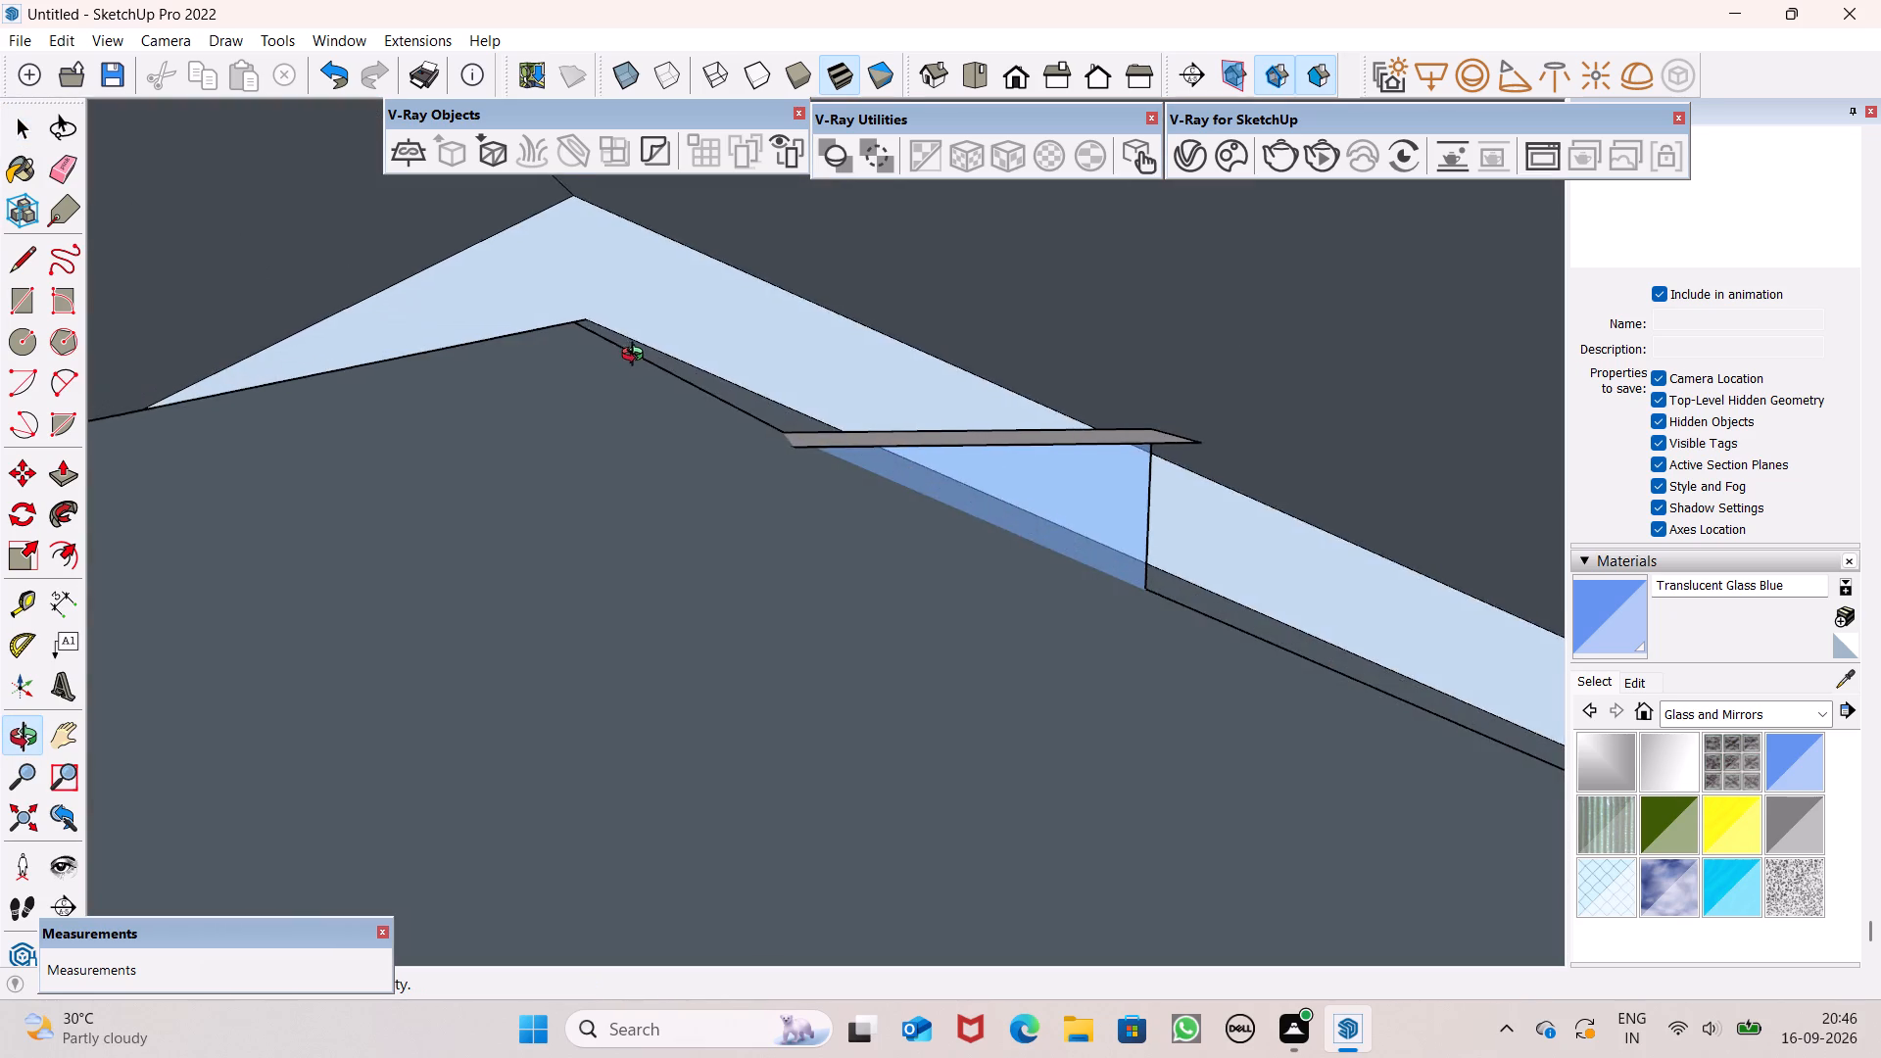
pyautogui.moveTo(637, 357); pyautogui.dragTo(685, 429, button='middle')
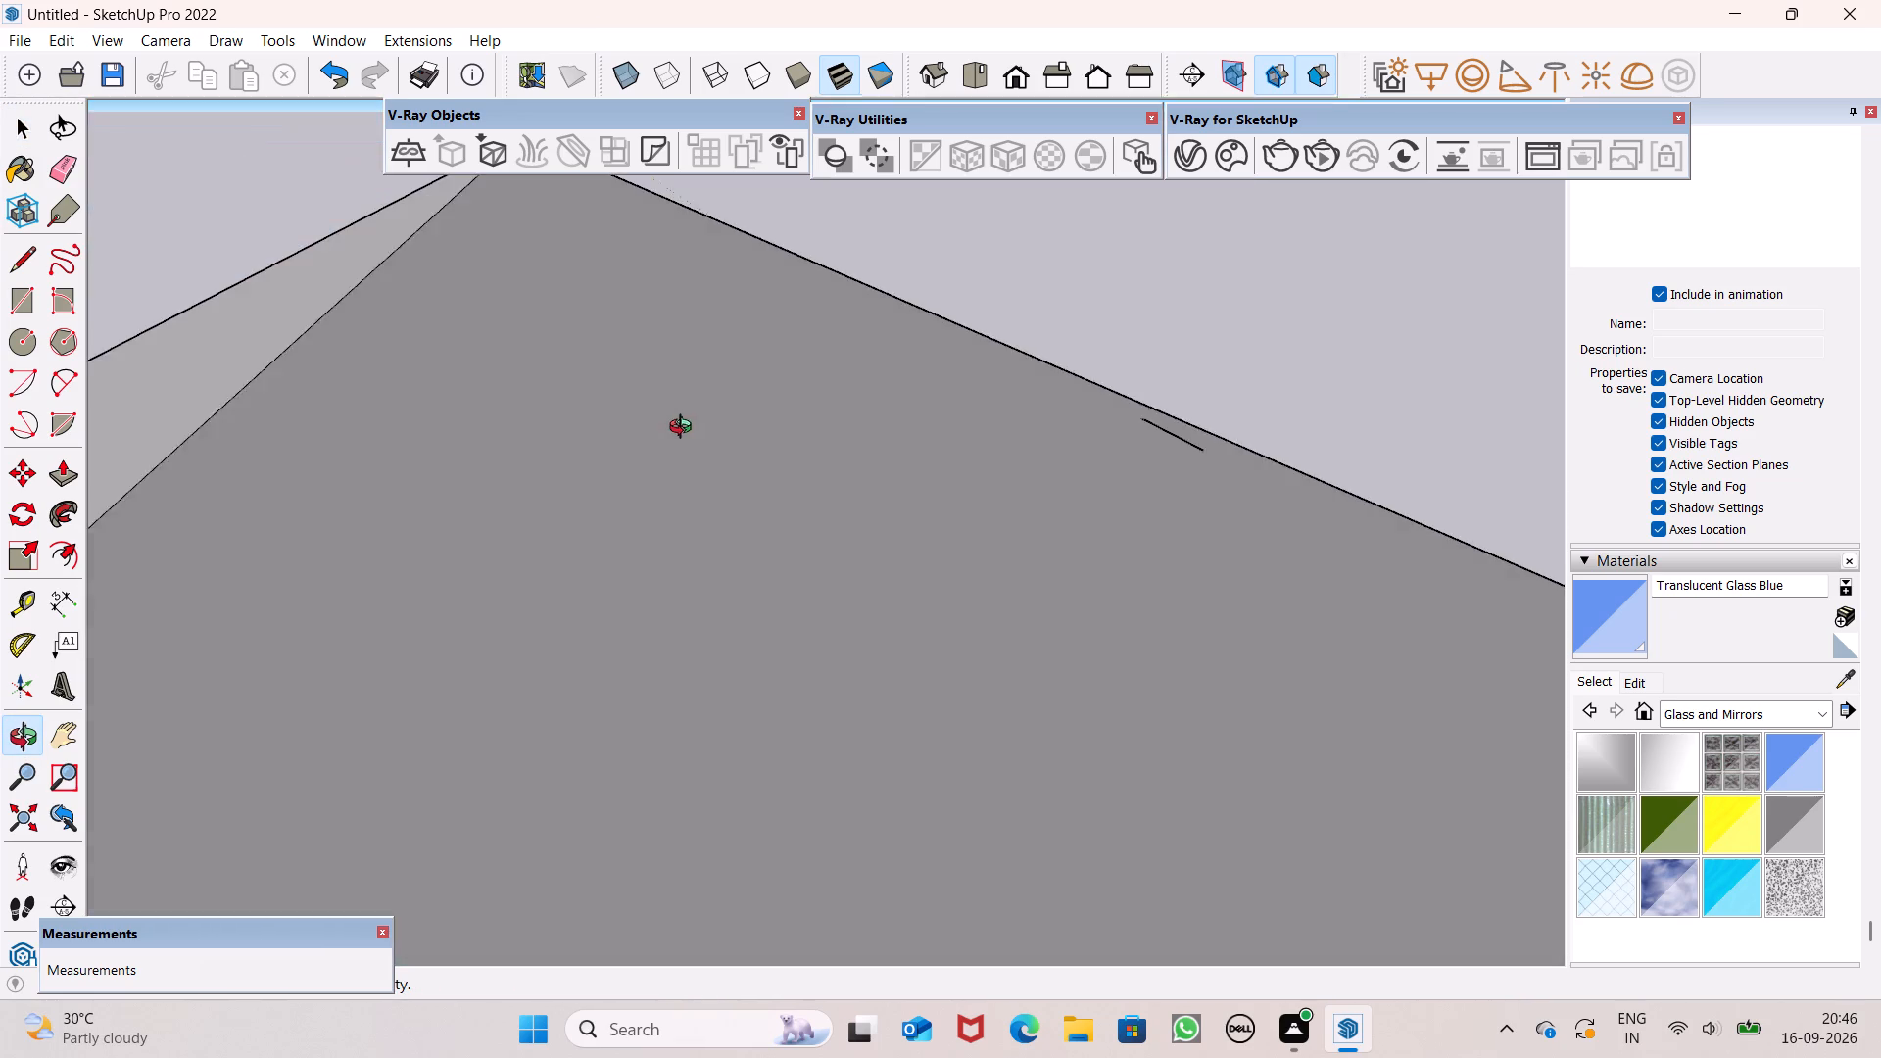
pyautogui.moveTo(685, 429); pyautogui.dragTo(709, 308, button='middle')
pyautogui.scroll(2, 709, 308)
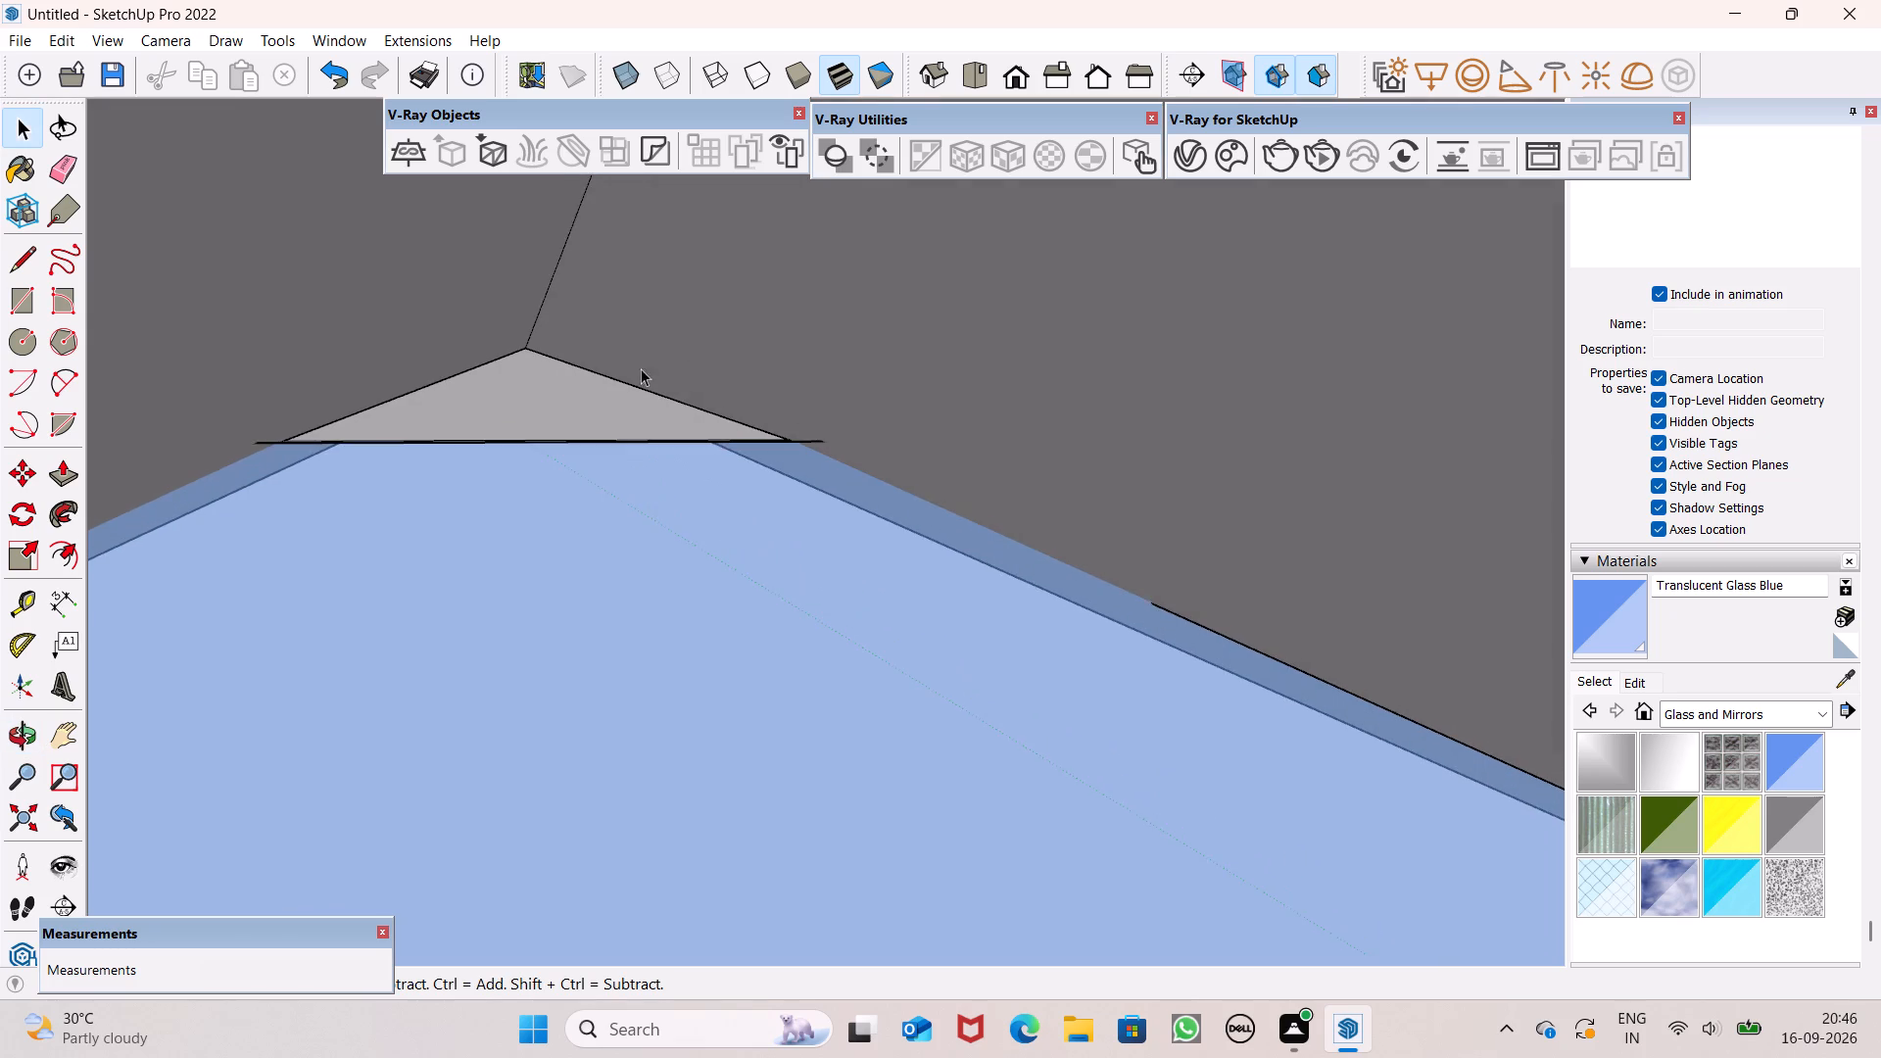
pyautogui.scroll(3, 641, 368)
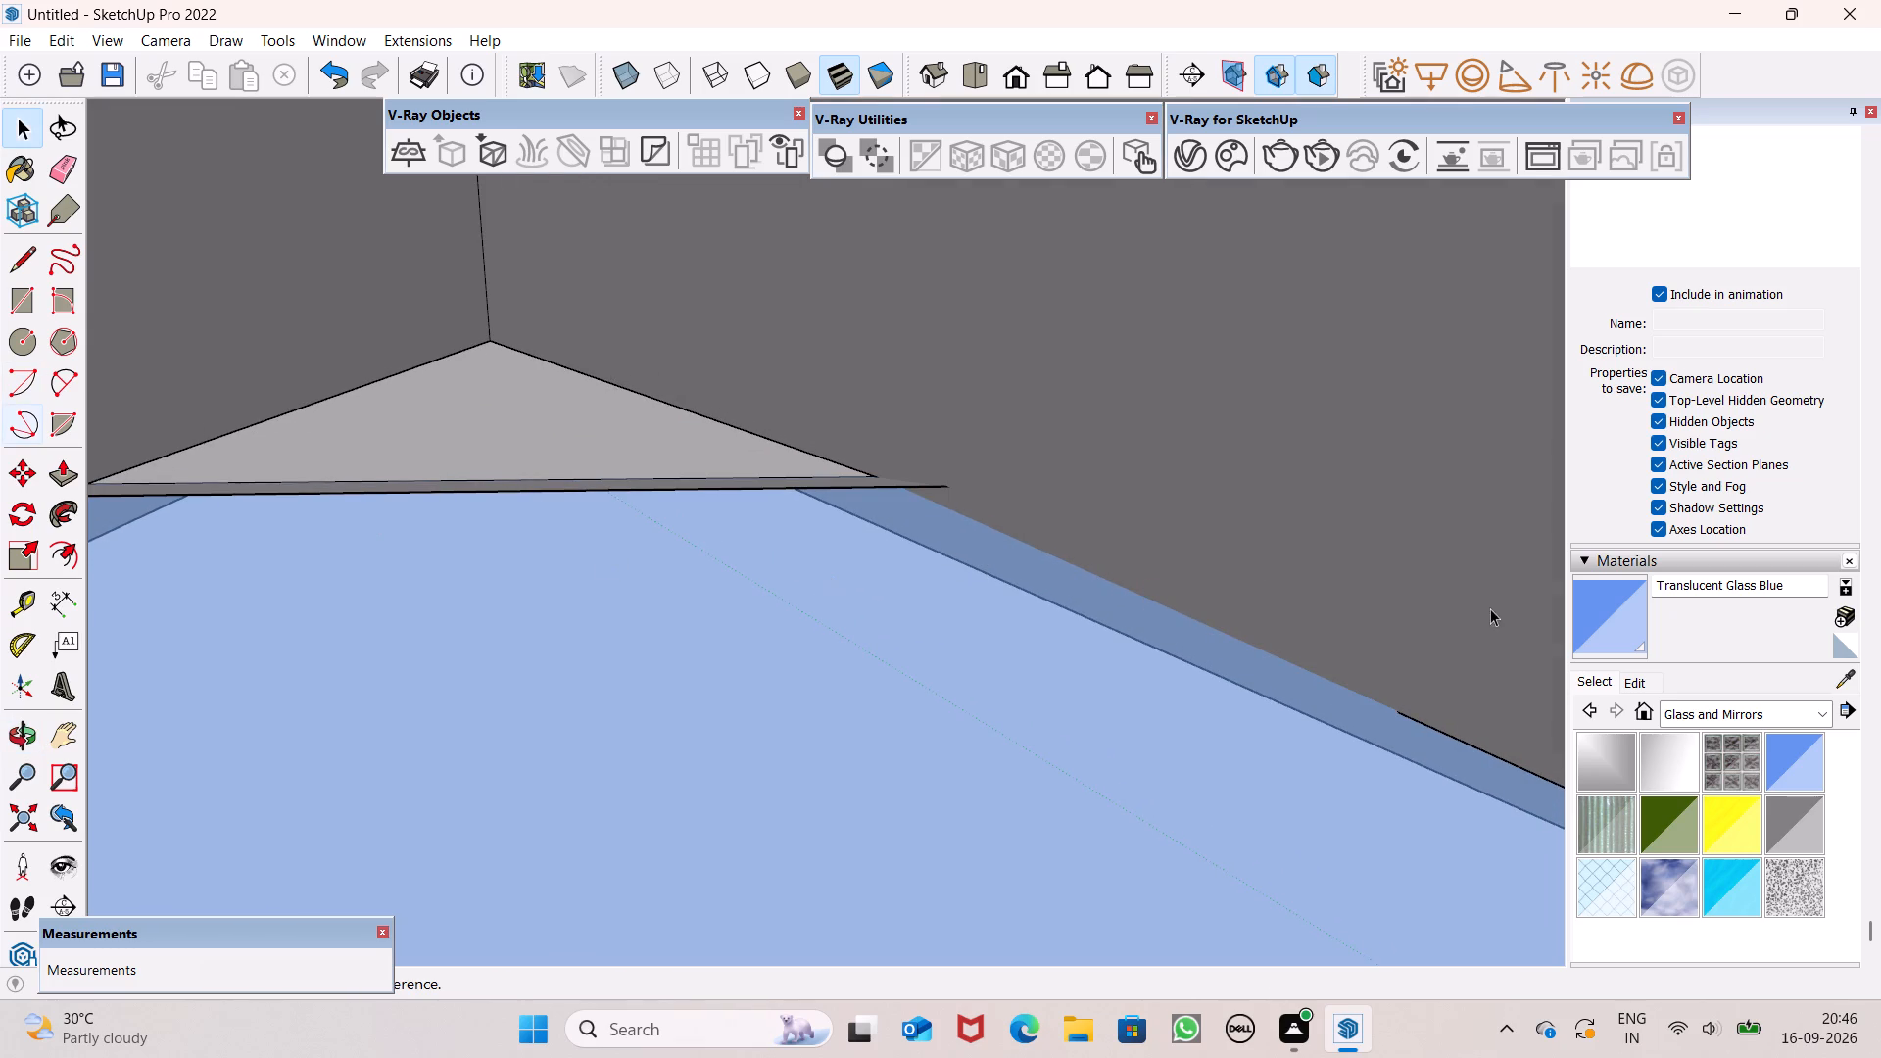
pyautogui.click(1641, 634)
pyautogui.click(682, 443)
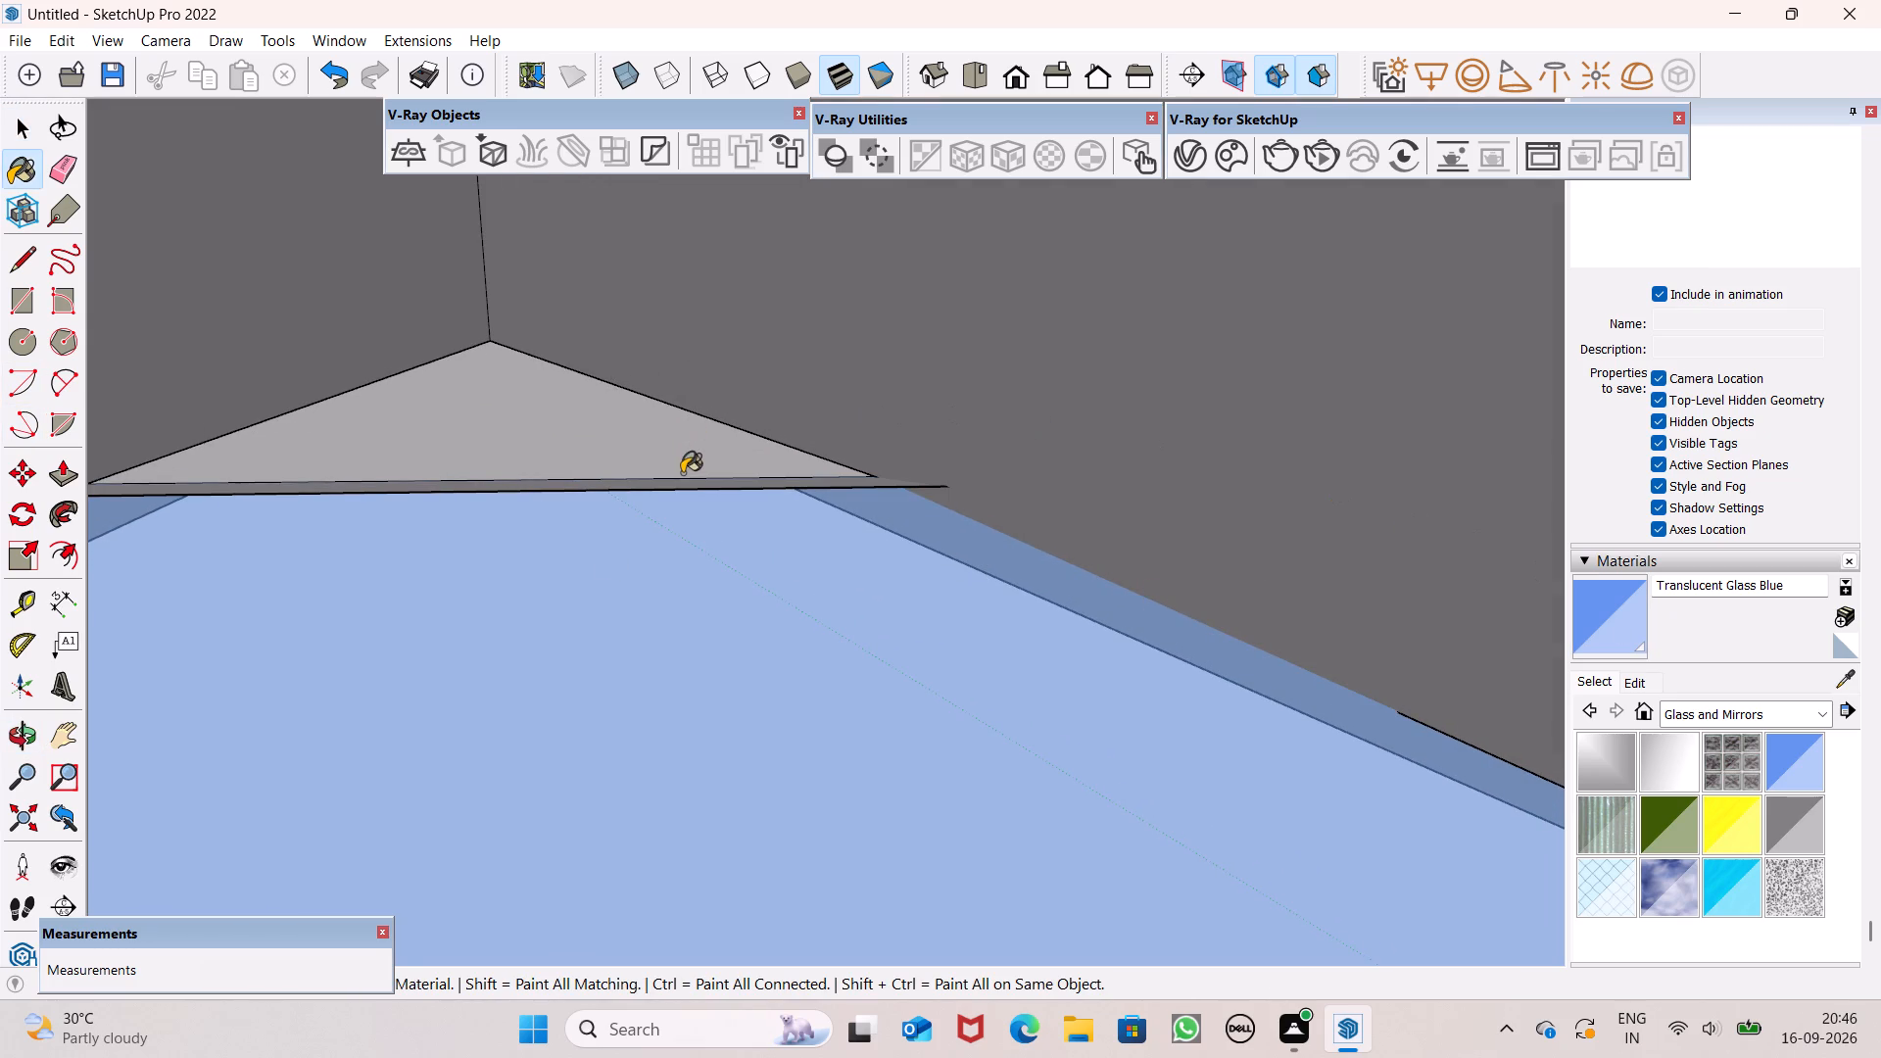
pyautogui.click(677, 494)
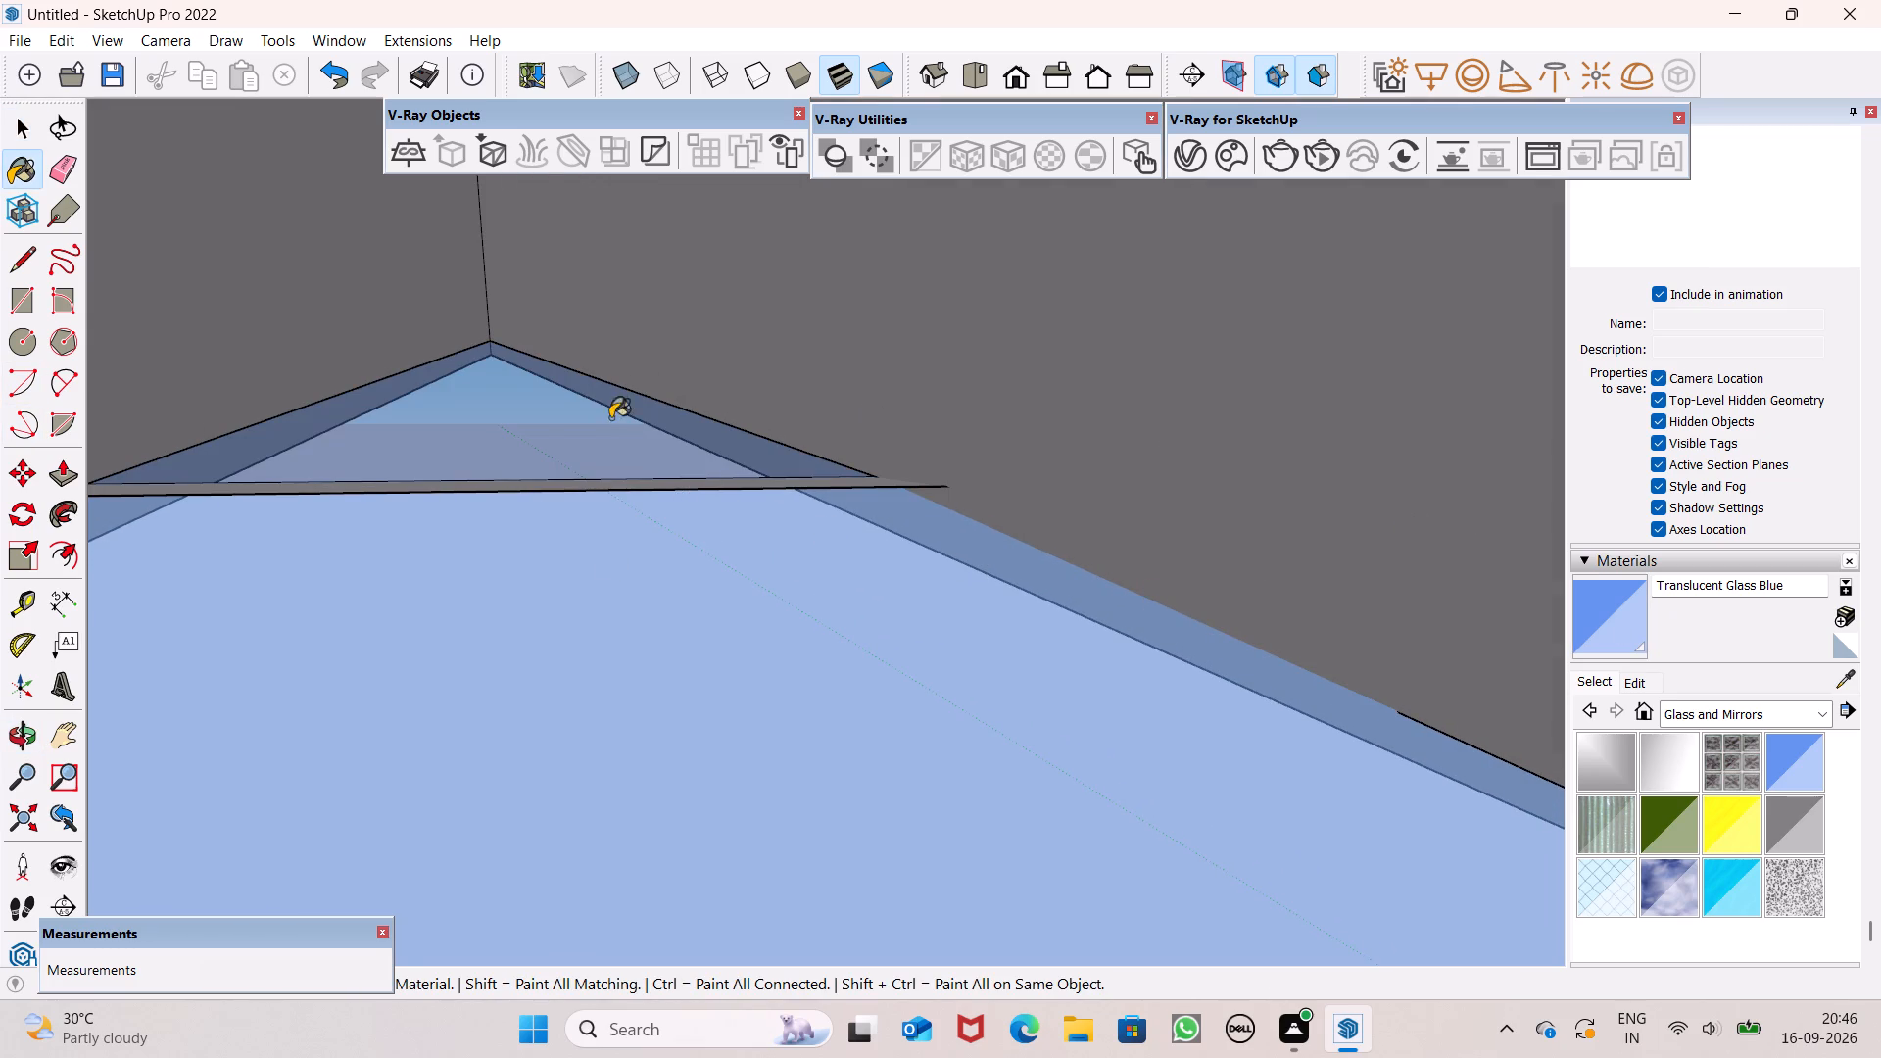
pyautogui.scroll(8, 577, 440)
pyautogui.click(549, 548)
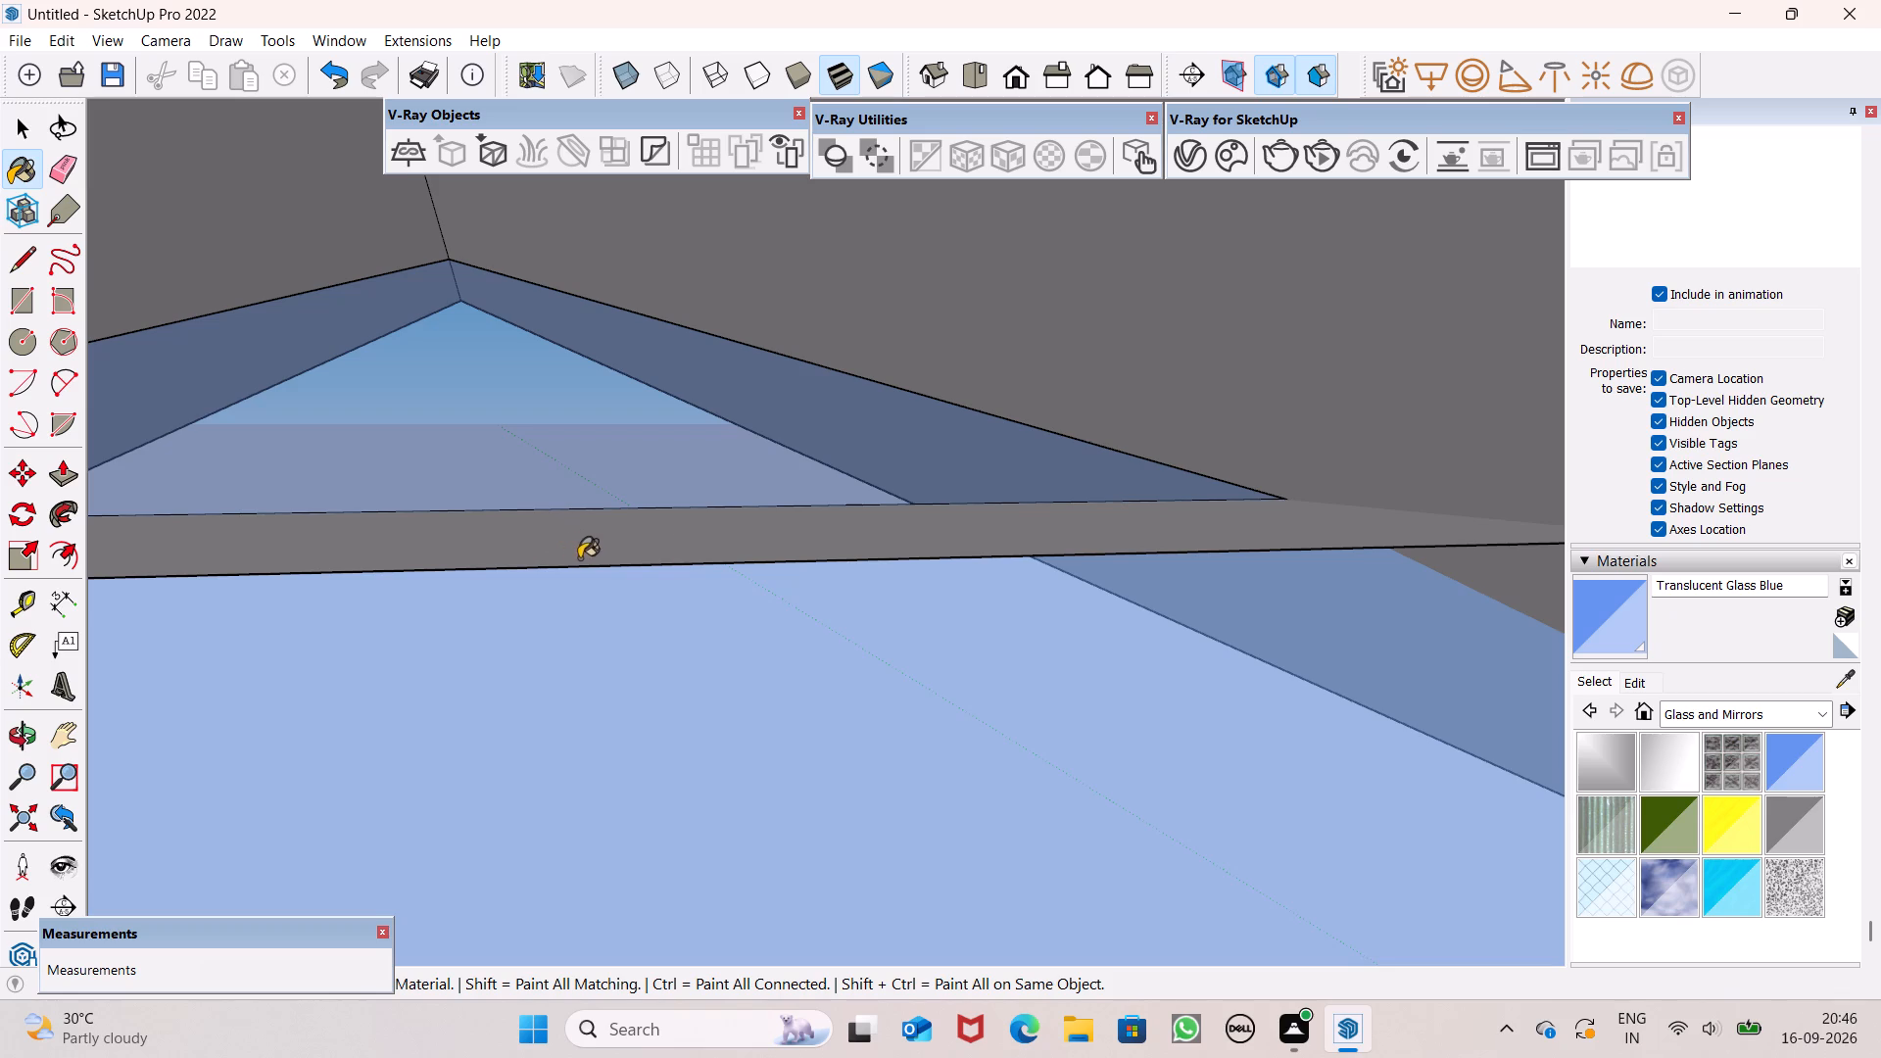
# Examine the glass-painted triangle and the glazing from the front of the gable.
pyautogui.scroll(-7, 730, 560)
pyautogui.scroll(-14, 987, 534)
pyautogui.scroll(-7, 1136, 516)
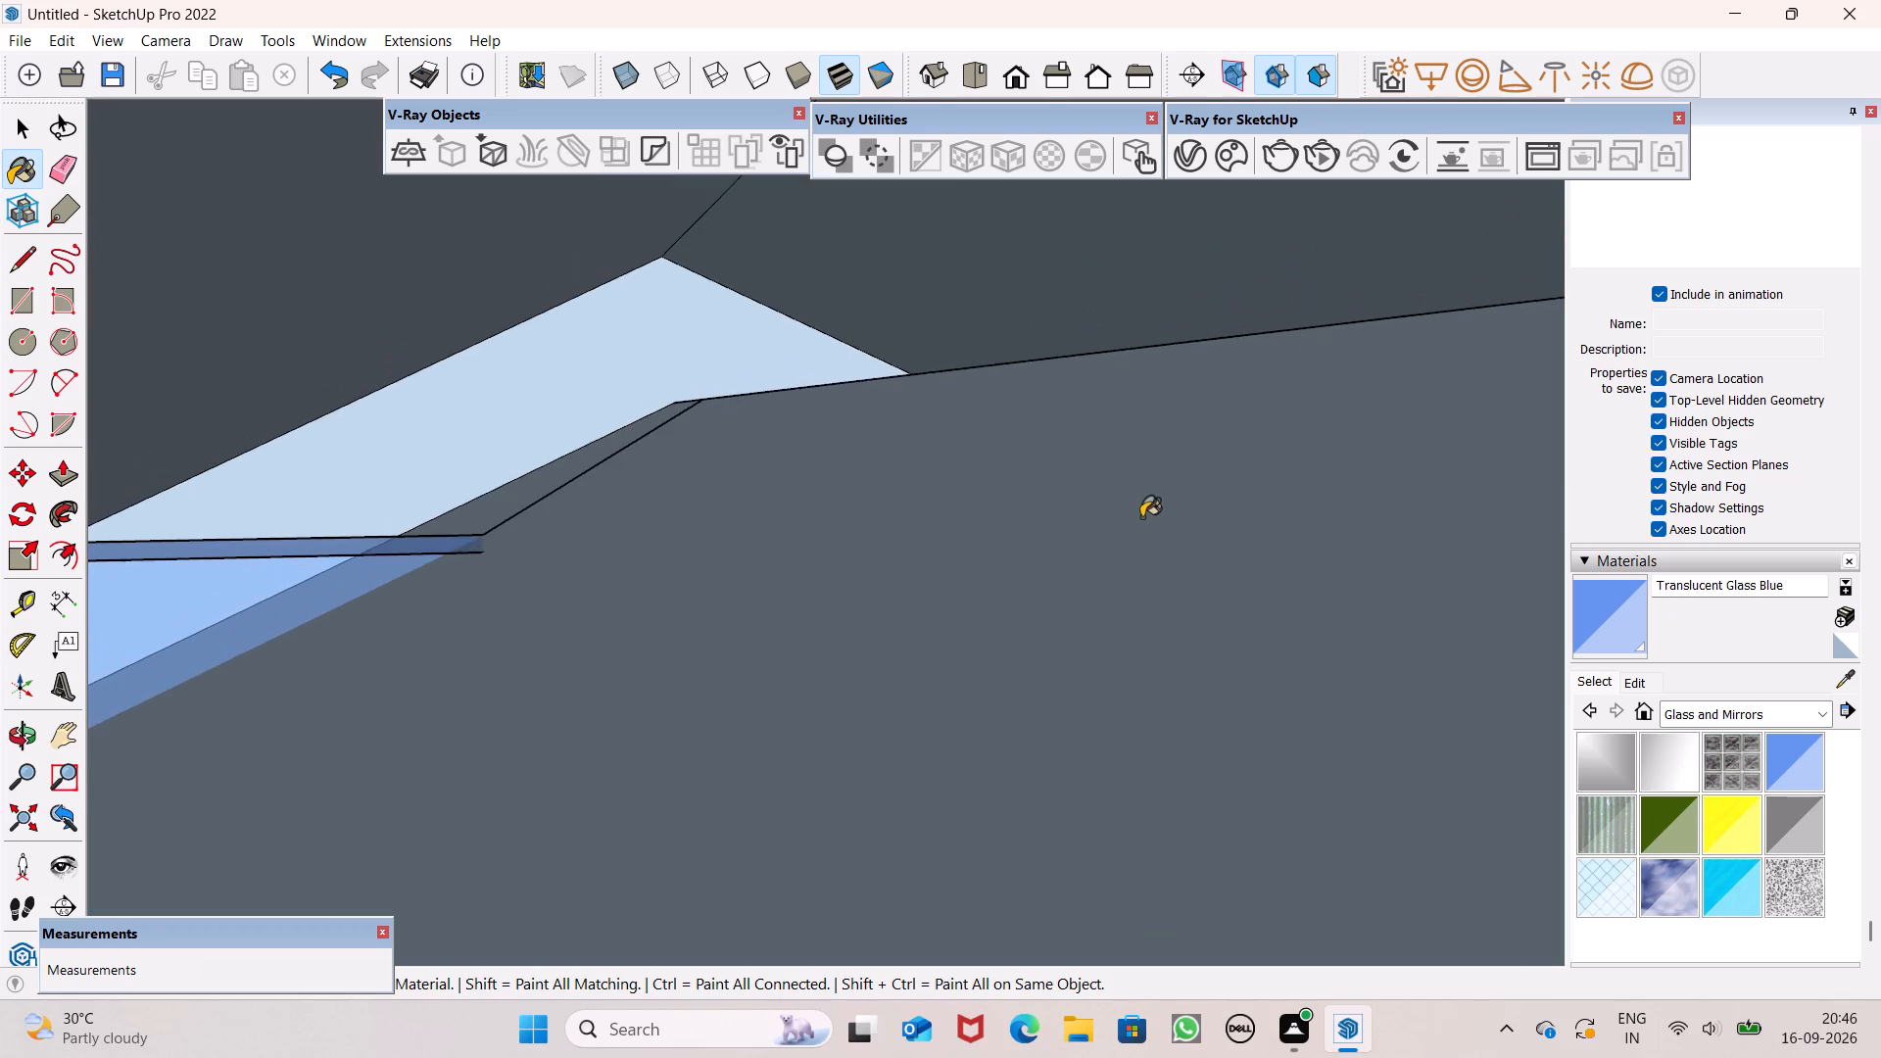
pyautogui.scroll(-20, 1143, 437)
pyautogui.scroll(-20, 1143, 437)
pyautogui.scroll(-7, 1143, 437)
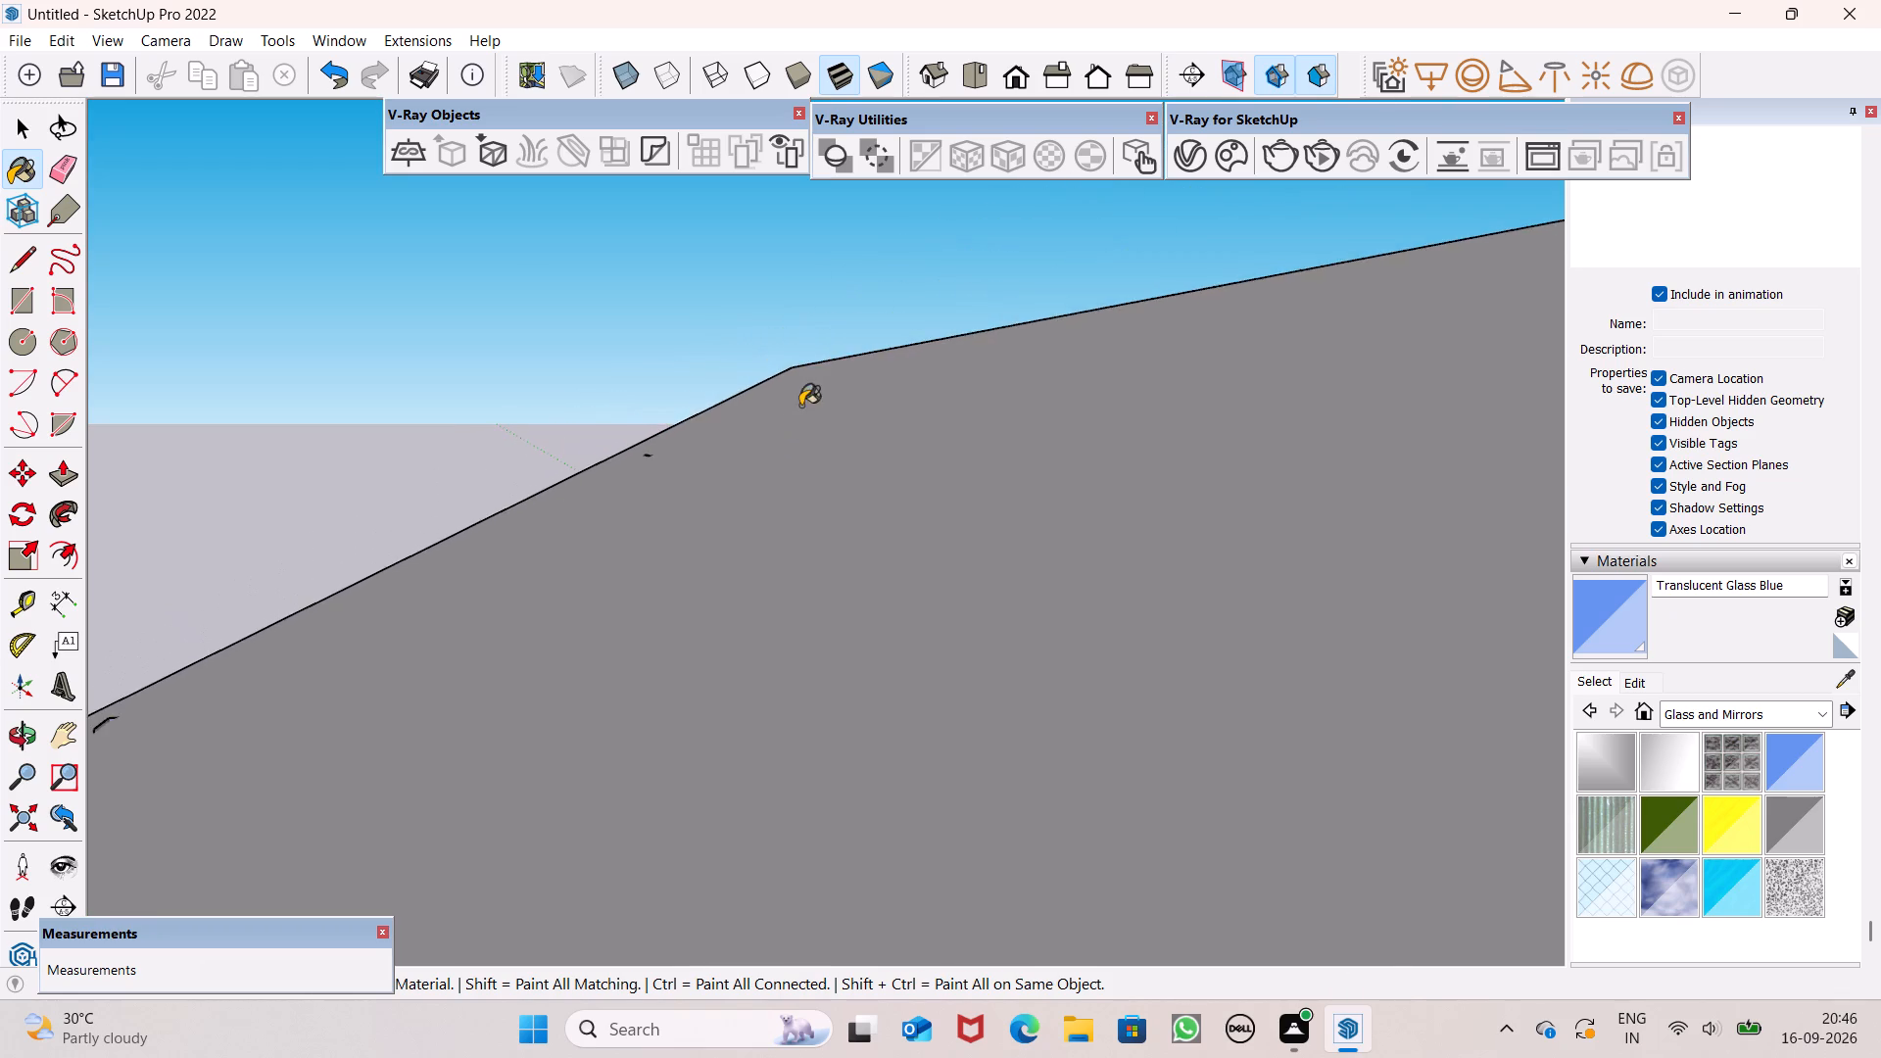
pyautogui.scroll(-5, 800, 406)
pyautogui.moveTo(859, 443); pyautogui.dragTo(1880, 501, button='middle')
pyautogui.scroll(-1, 892, 478)
pyautogui.moveTo(740, 555); pyautogui.dragTo(1224, 481, button='middle')
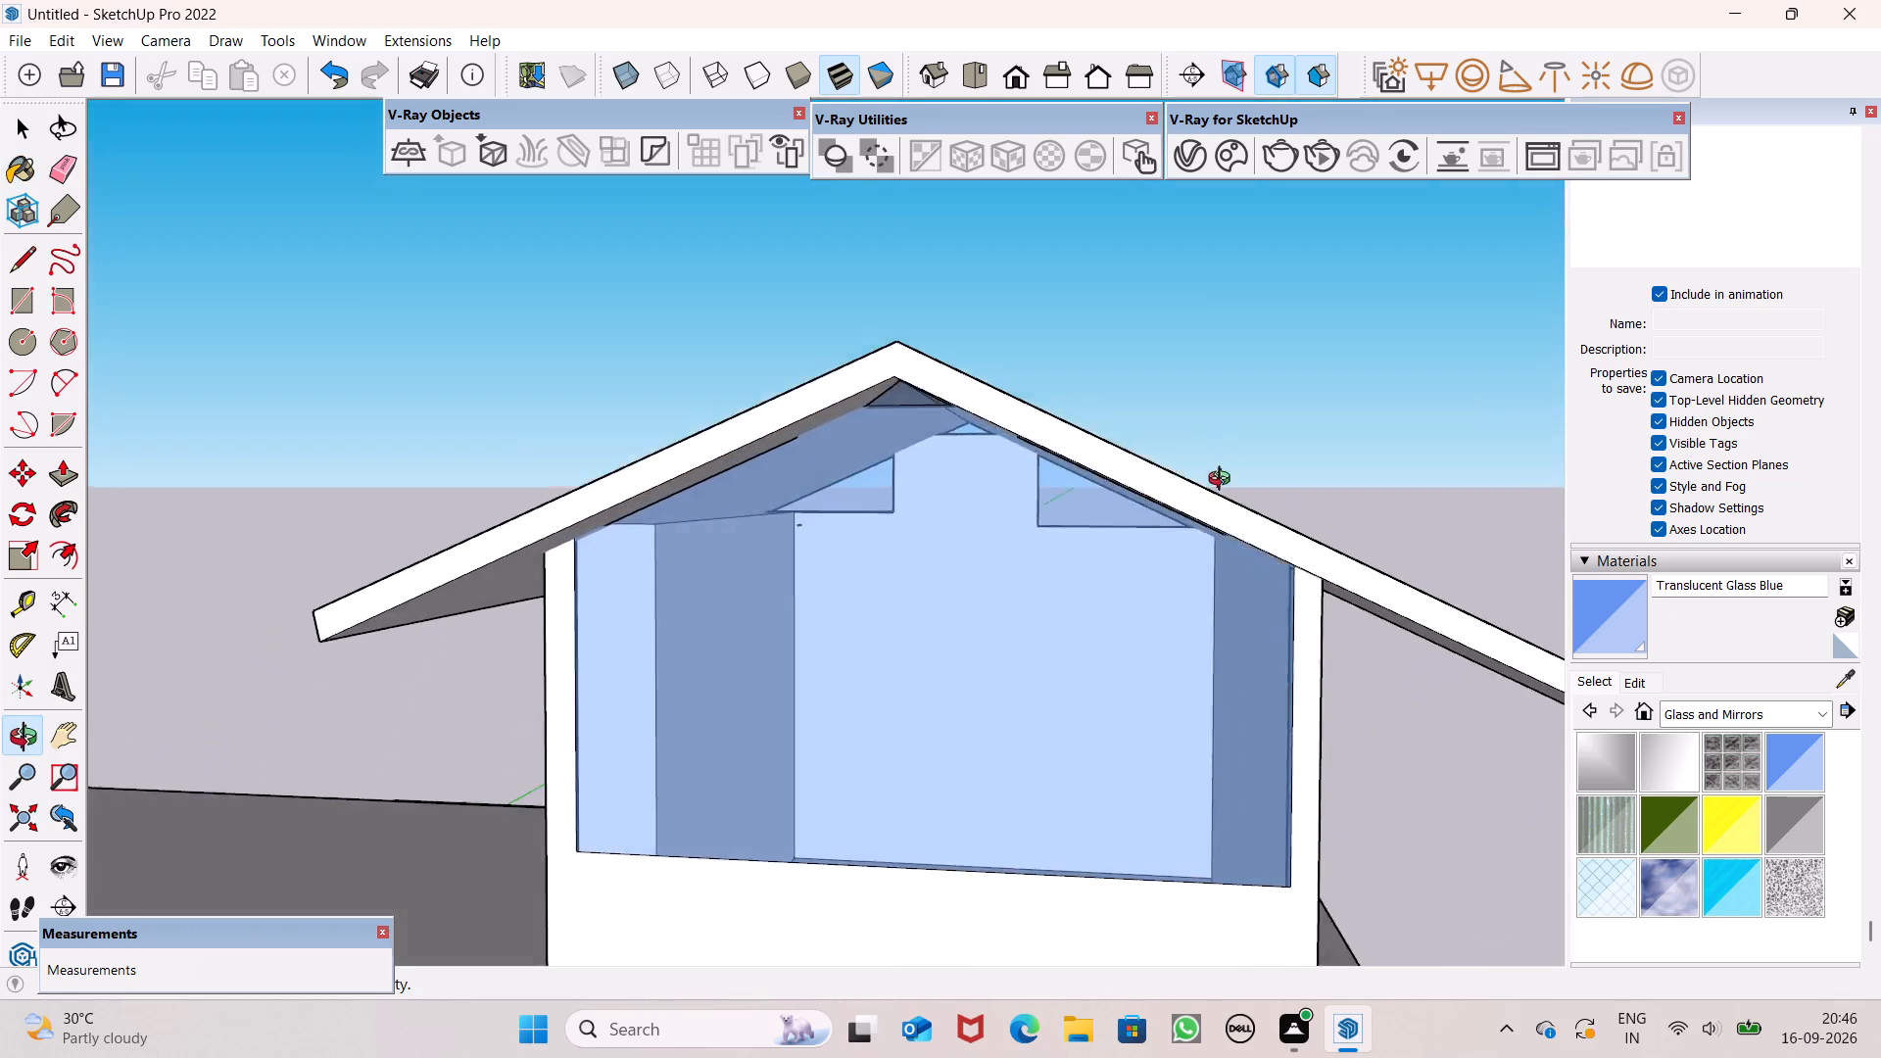
pyautogui.moveTo(1224, 481); pyautogui.dragTo(1316, 398, button='middle')
pyautogui.scroll(6, 923, 335)
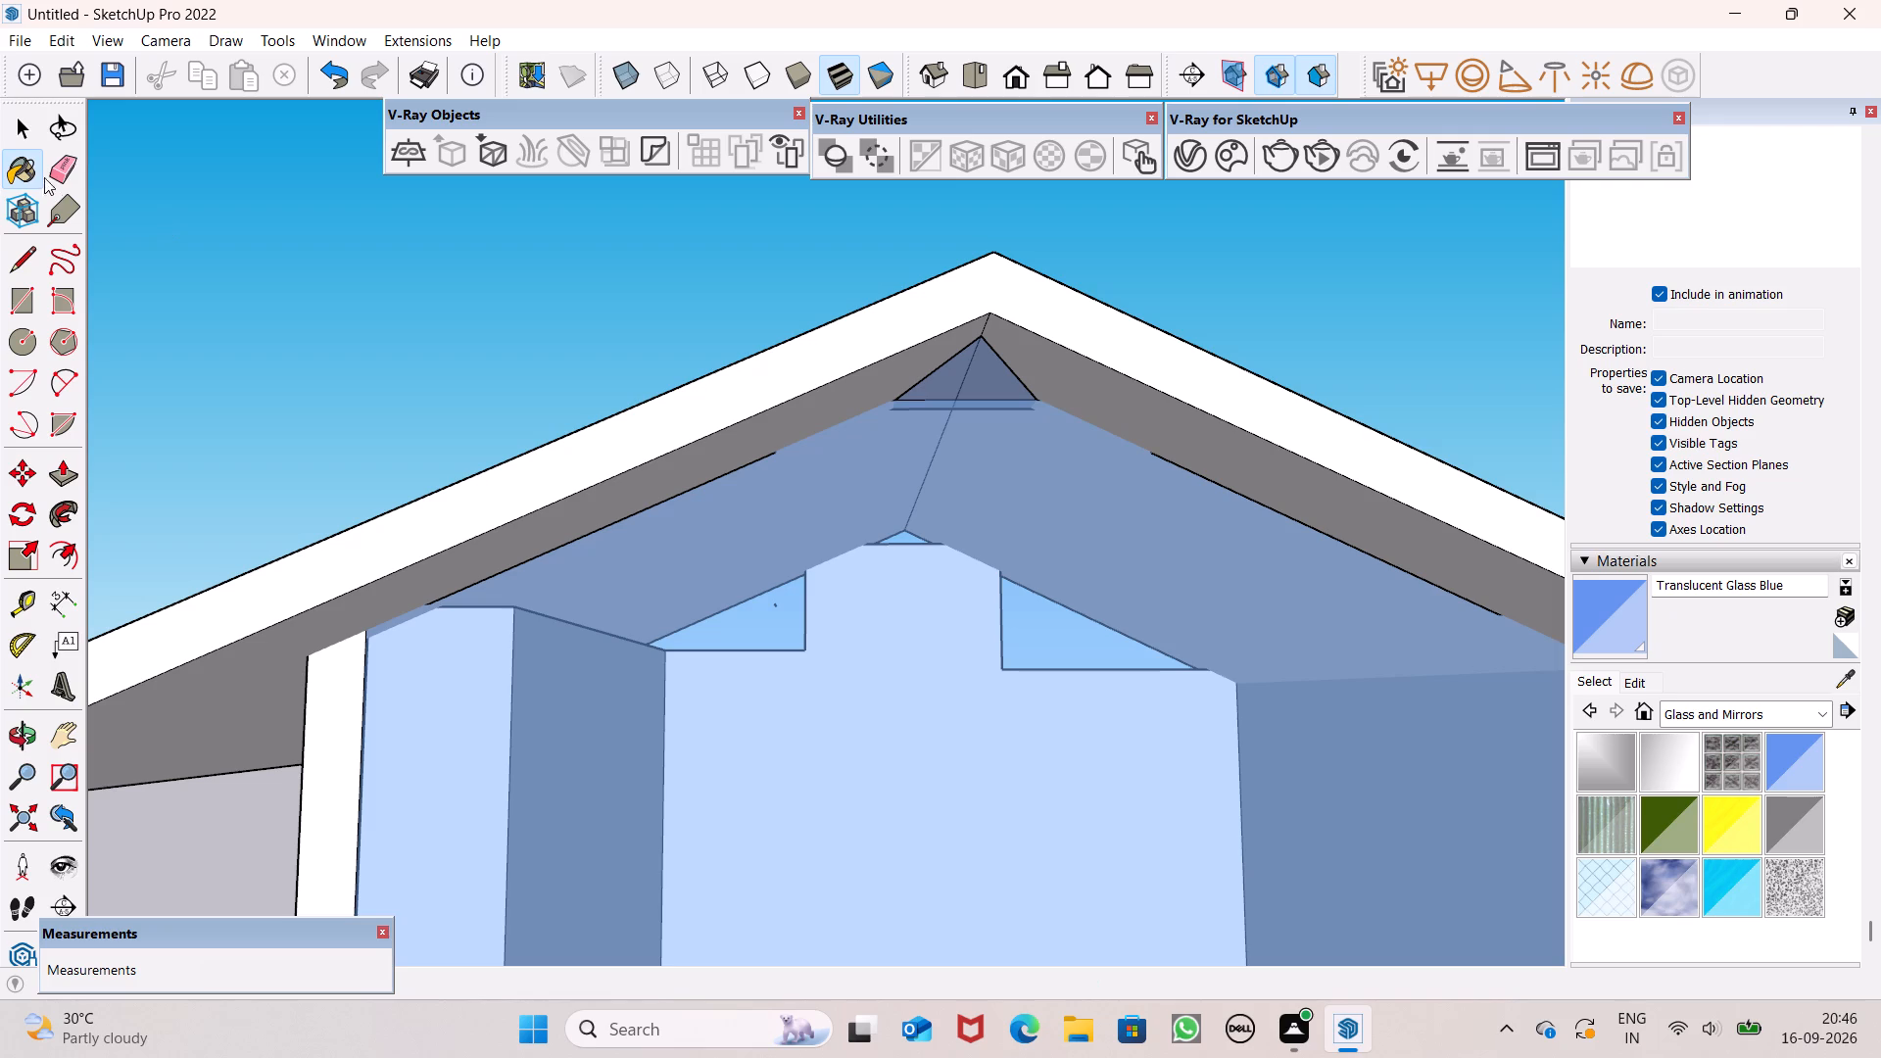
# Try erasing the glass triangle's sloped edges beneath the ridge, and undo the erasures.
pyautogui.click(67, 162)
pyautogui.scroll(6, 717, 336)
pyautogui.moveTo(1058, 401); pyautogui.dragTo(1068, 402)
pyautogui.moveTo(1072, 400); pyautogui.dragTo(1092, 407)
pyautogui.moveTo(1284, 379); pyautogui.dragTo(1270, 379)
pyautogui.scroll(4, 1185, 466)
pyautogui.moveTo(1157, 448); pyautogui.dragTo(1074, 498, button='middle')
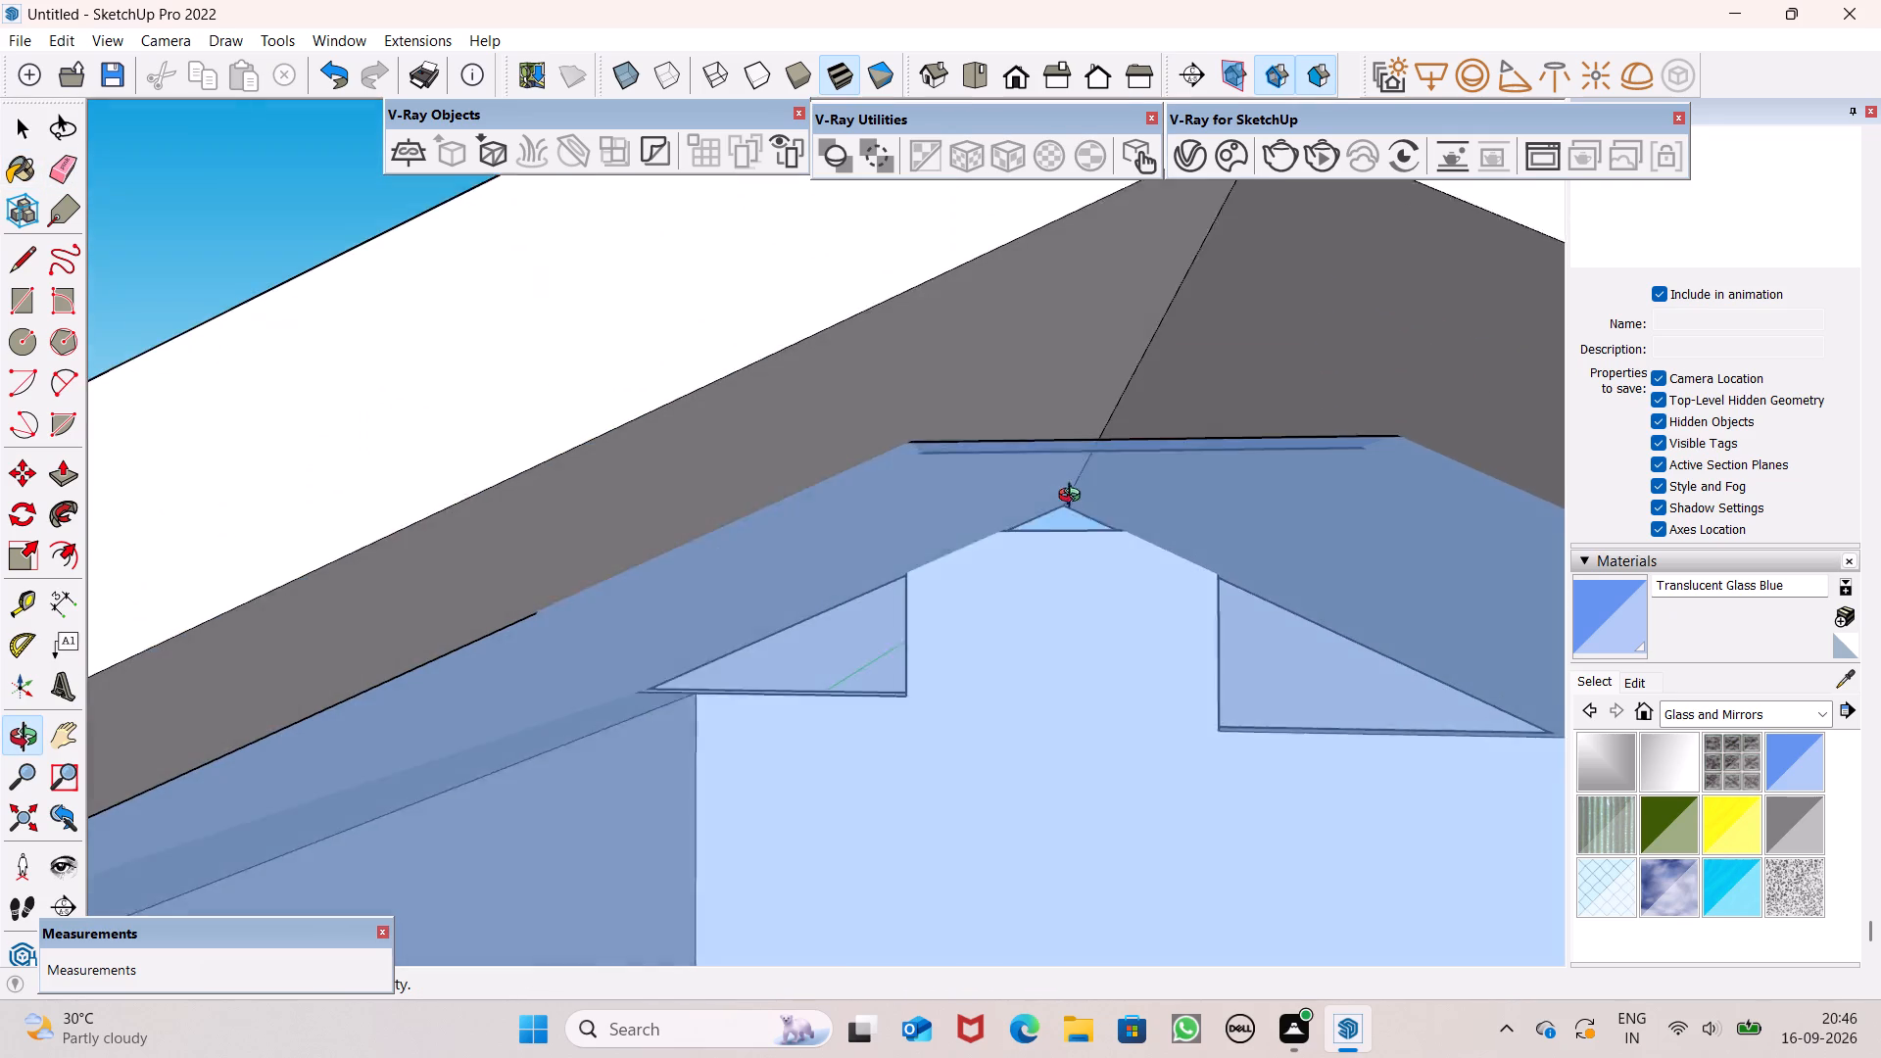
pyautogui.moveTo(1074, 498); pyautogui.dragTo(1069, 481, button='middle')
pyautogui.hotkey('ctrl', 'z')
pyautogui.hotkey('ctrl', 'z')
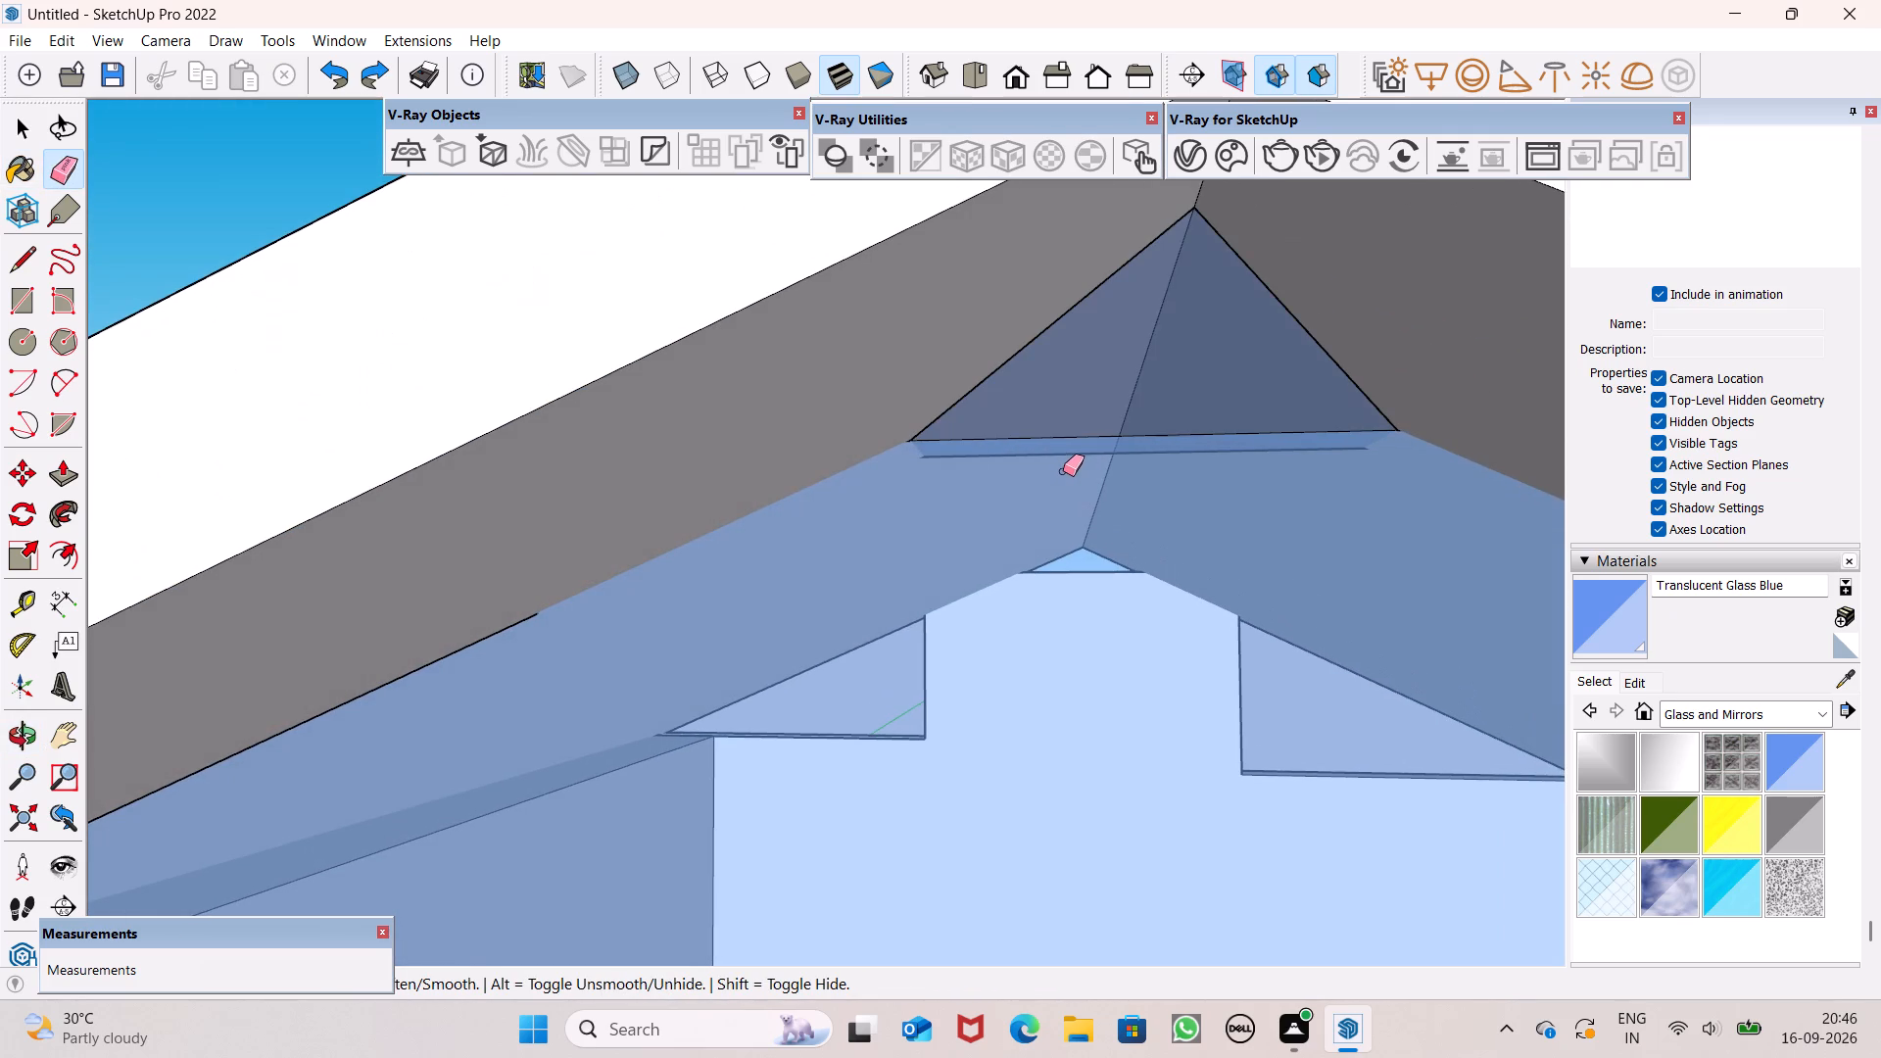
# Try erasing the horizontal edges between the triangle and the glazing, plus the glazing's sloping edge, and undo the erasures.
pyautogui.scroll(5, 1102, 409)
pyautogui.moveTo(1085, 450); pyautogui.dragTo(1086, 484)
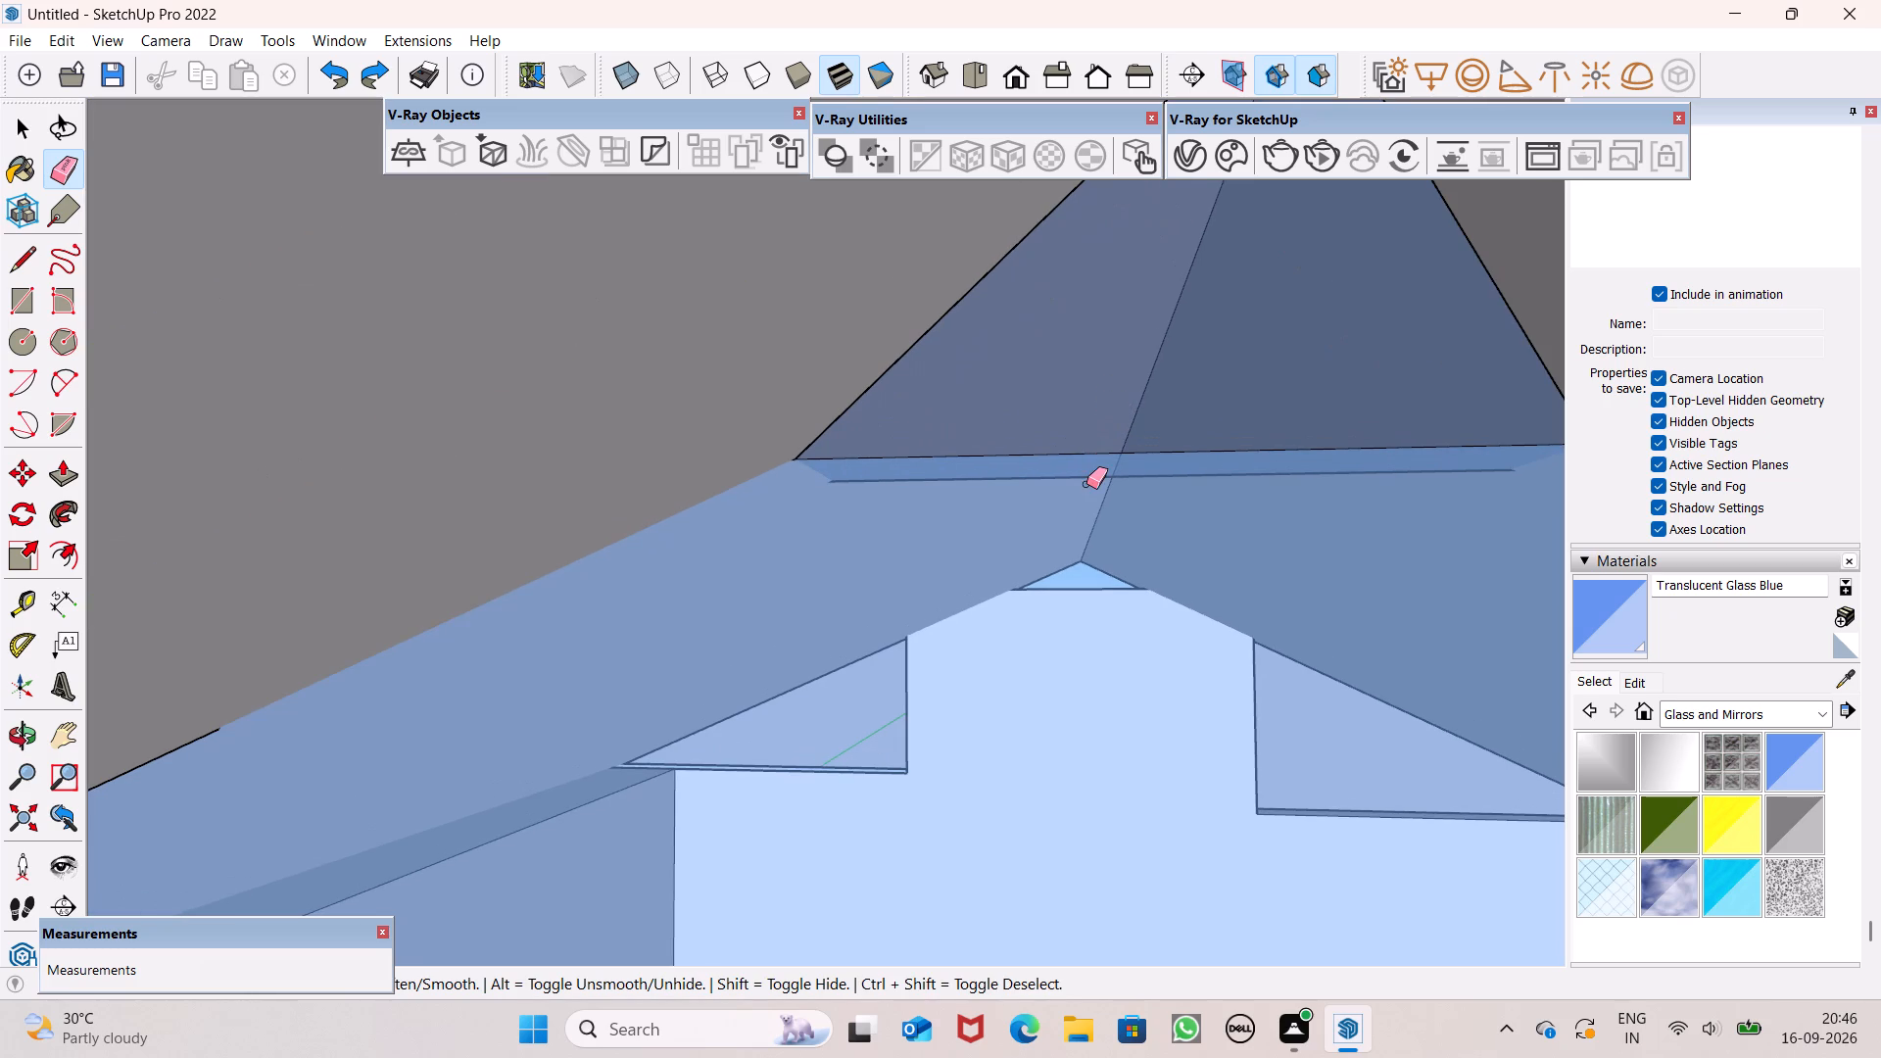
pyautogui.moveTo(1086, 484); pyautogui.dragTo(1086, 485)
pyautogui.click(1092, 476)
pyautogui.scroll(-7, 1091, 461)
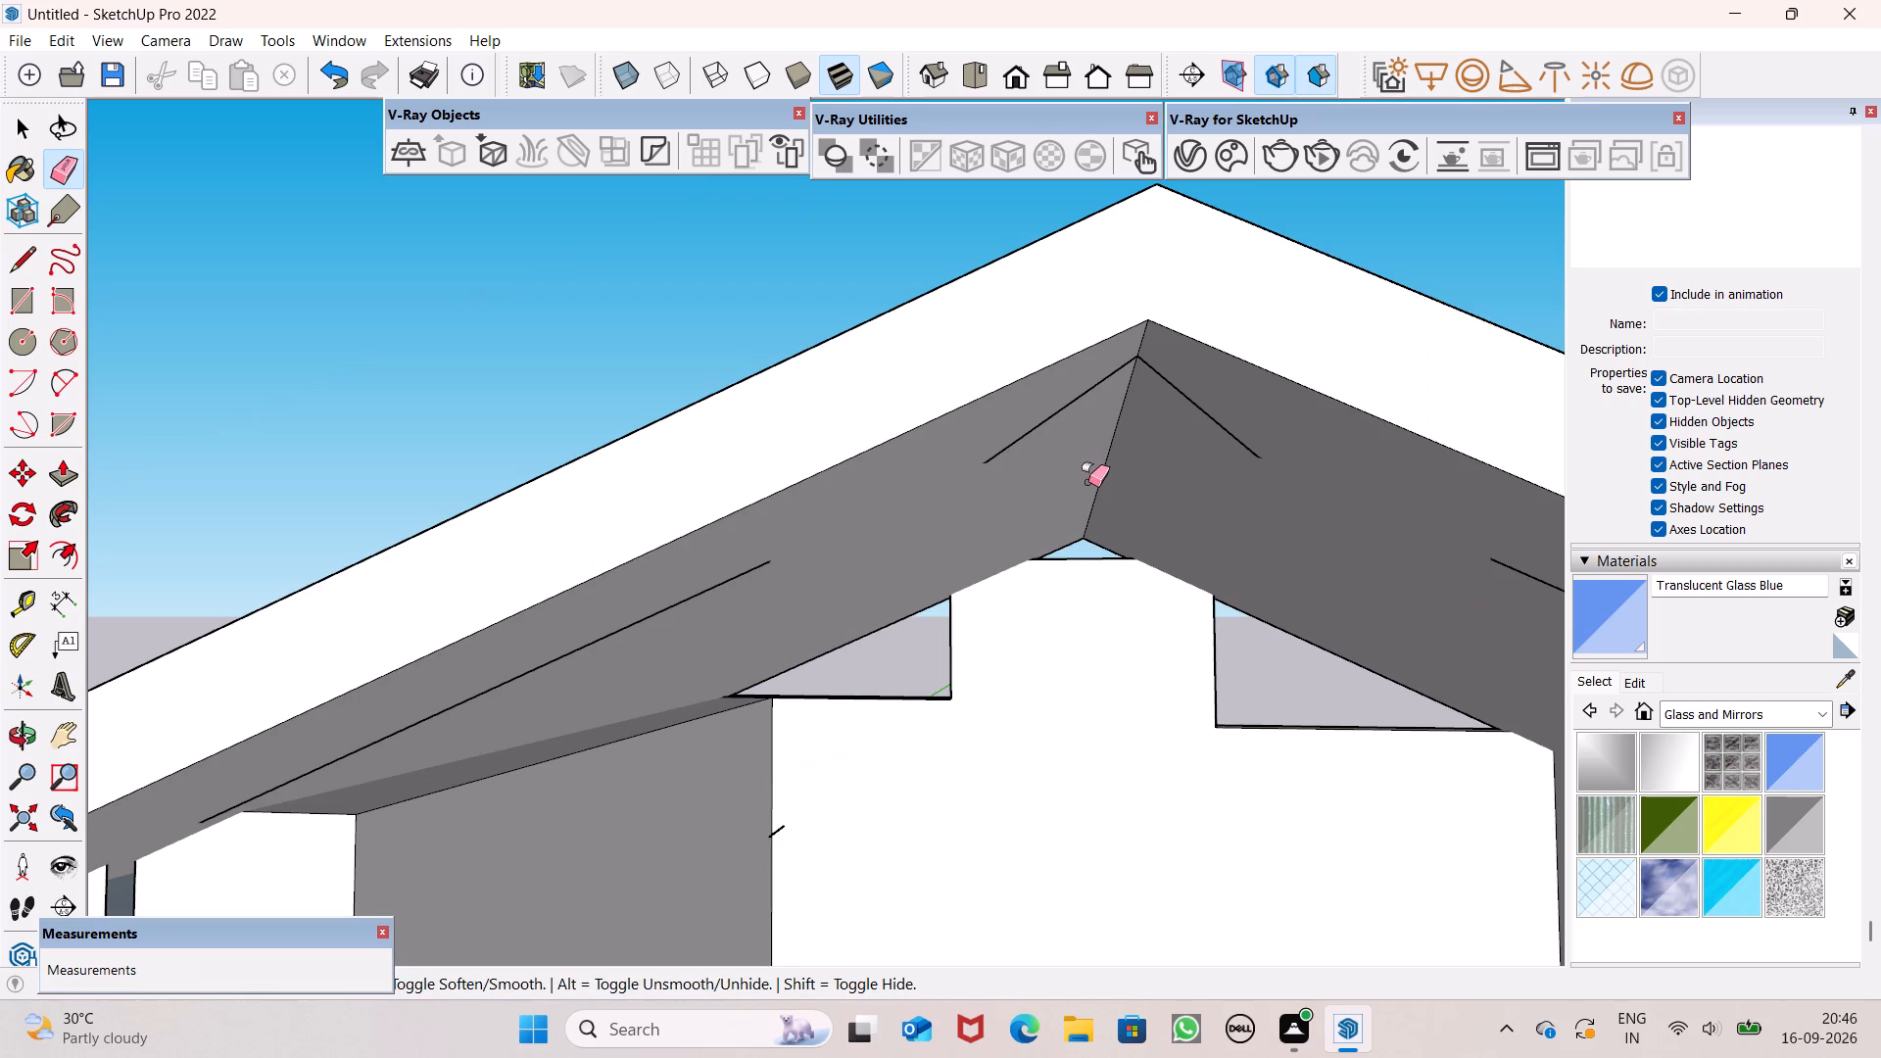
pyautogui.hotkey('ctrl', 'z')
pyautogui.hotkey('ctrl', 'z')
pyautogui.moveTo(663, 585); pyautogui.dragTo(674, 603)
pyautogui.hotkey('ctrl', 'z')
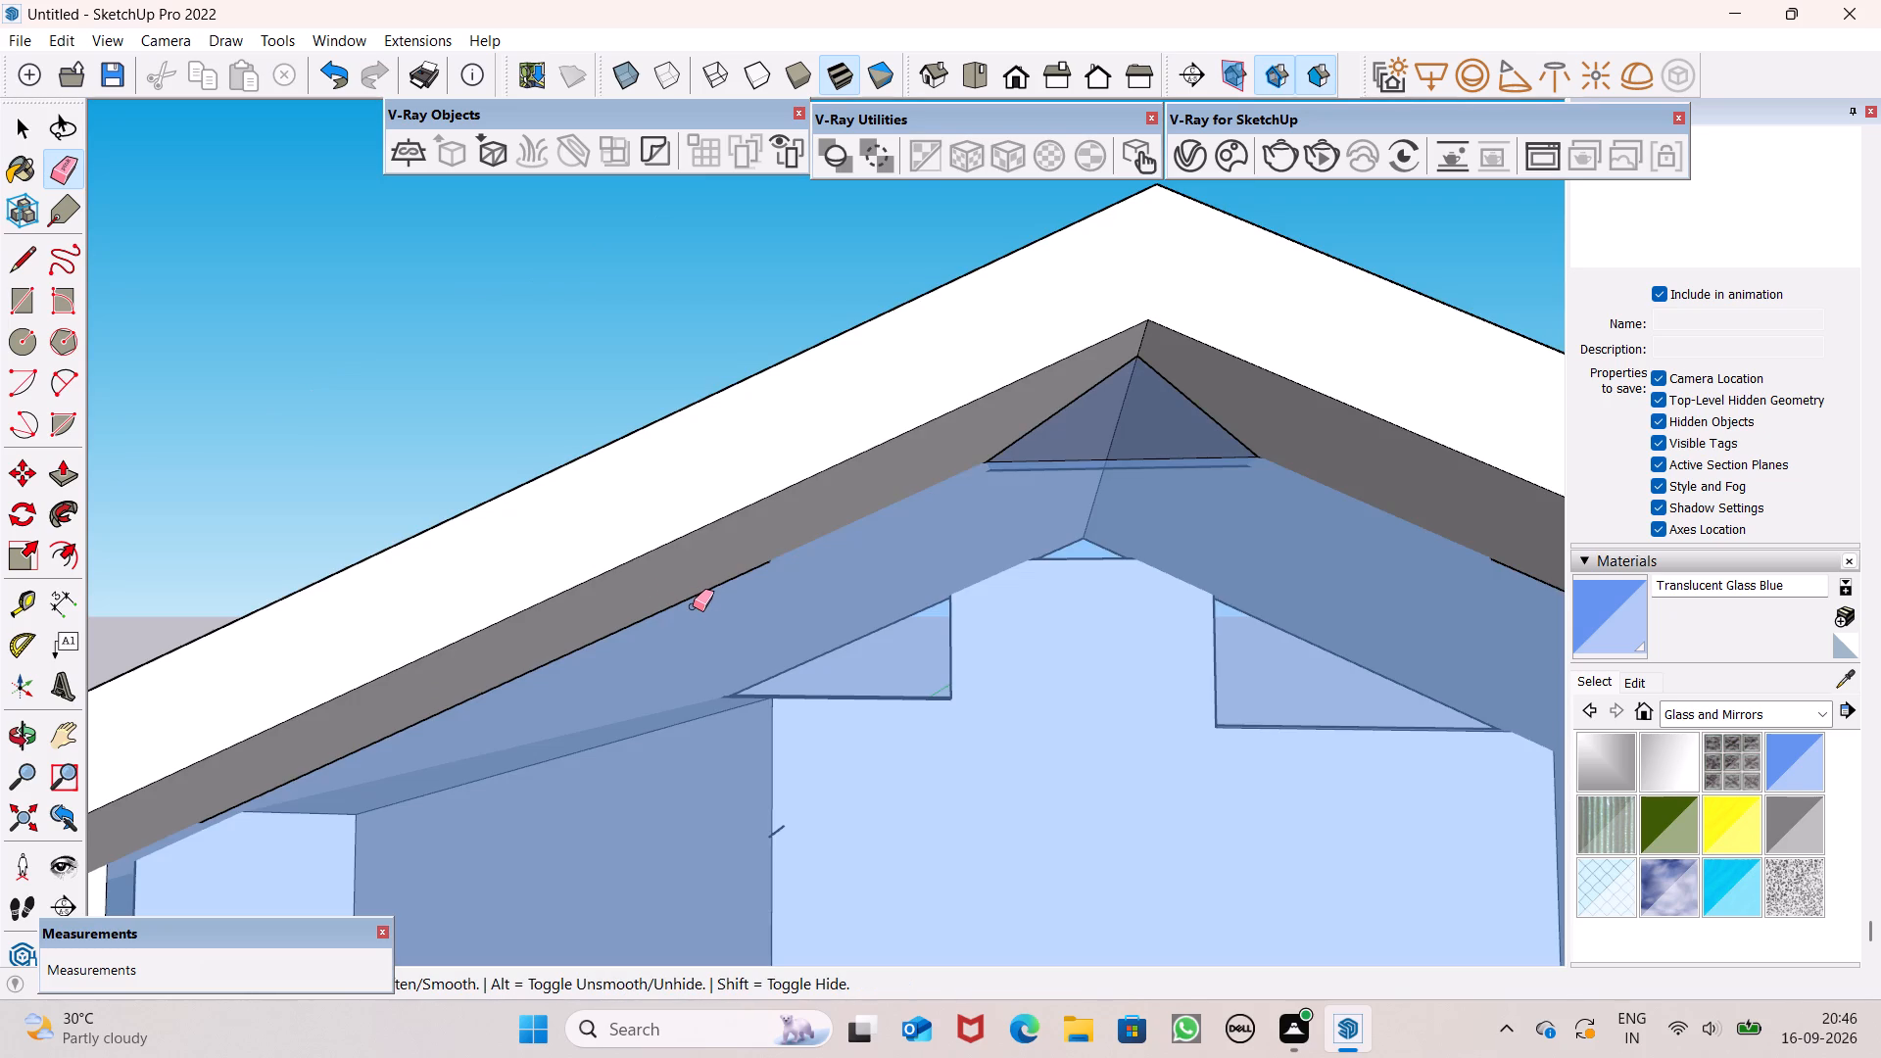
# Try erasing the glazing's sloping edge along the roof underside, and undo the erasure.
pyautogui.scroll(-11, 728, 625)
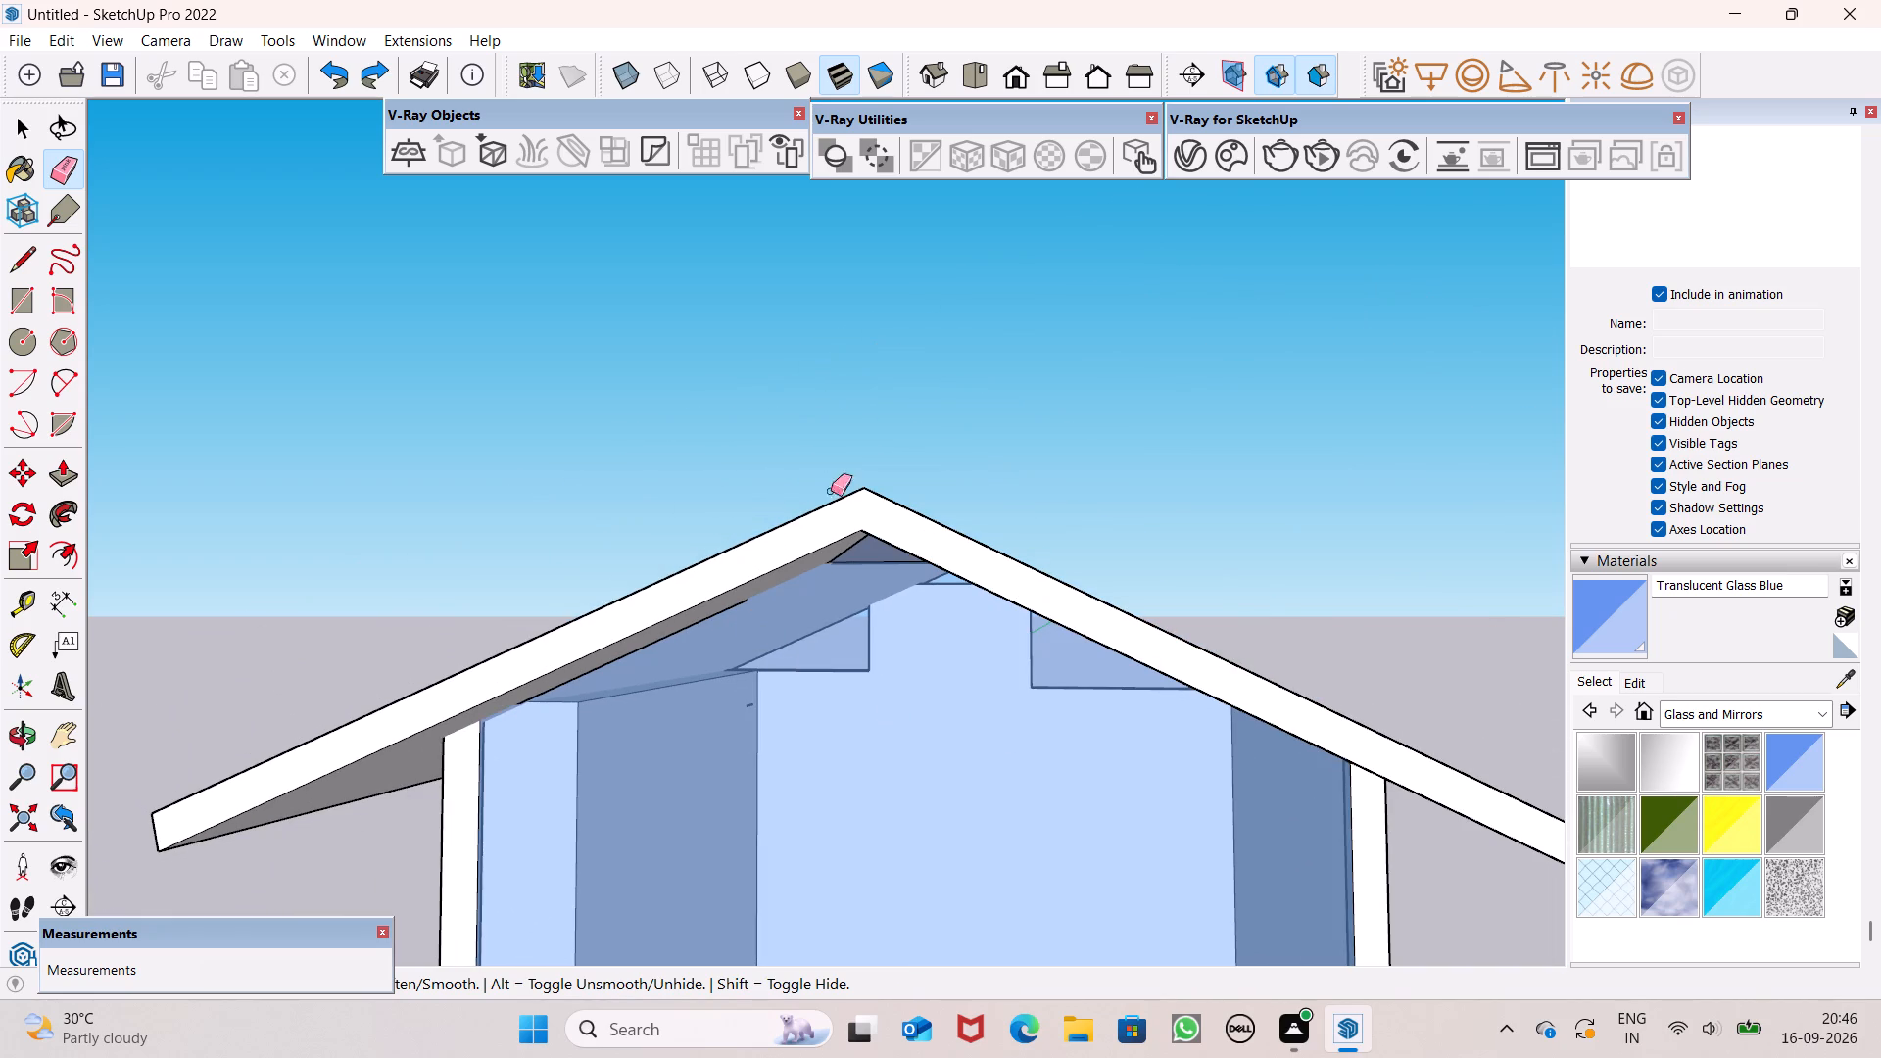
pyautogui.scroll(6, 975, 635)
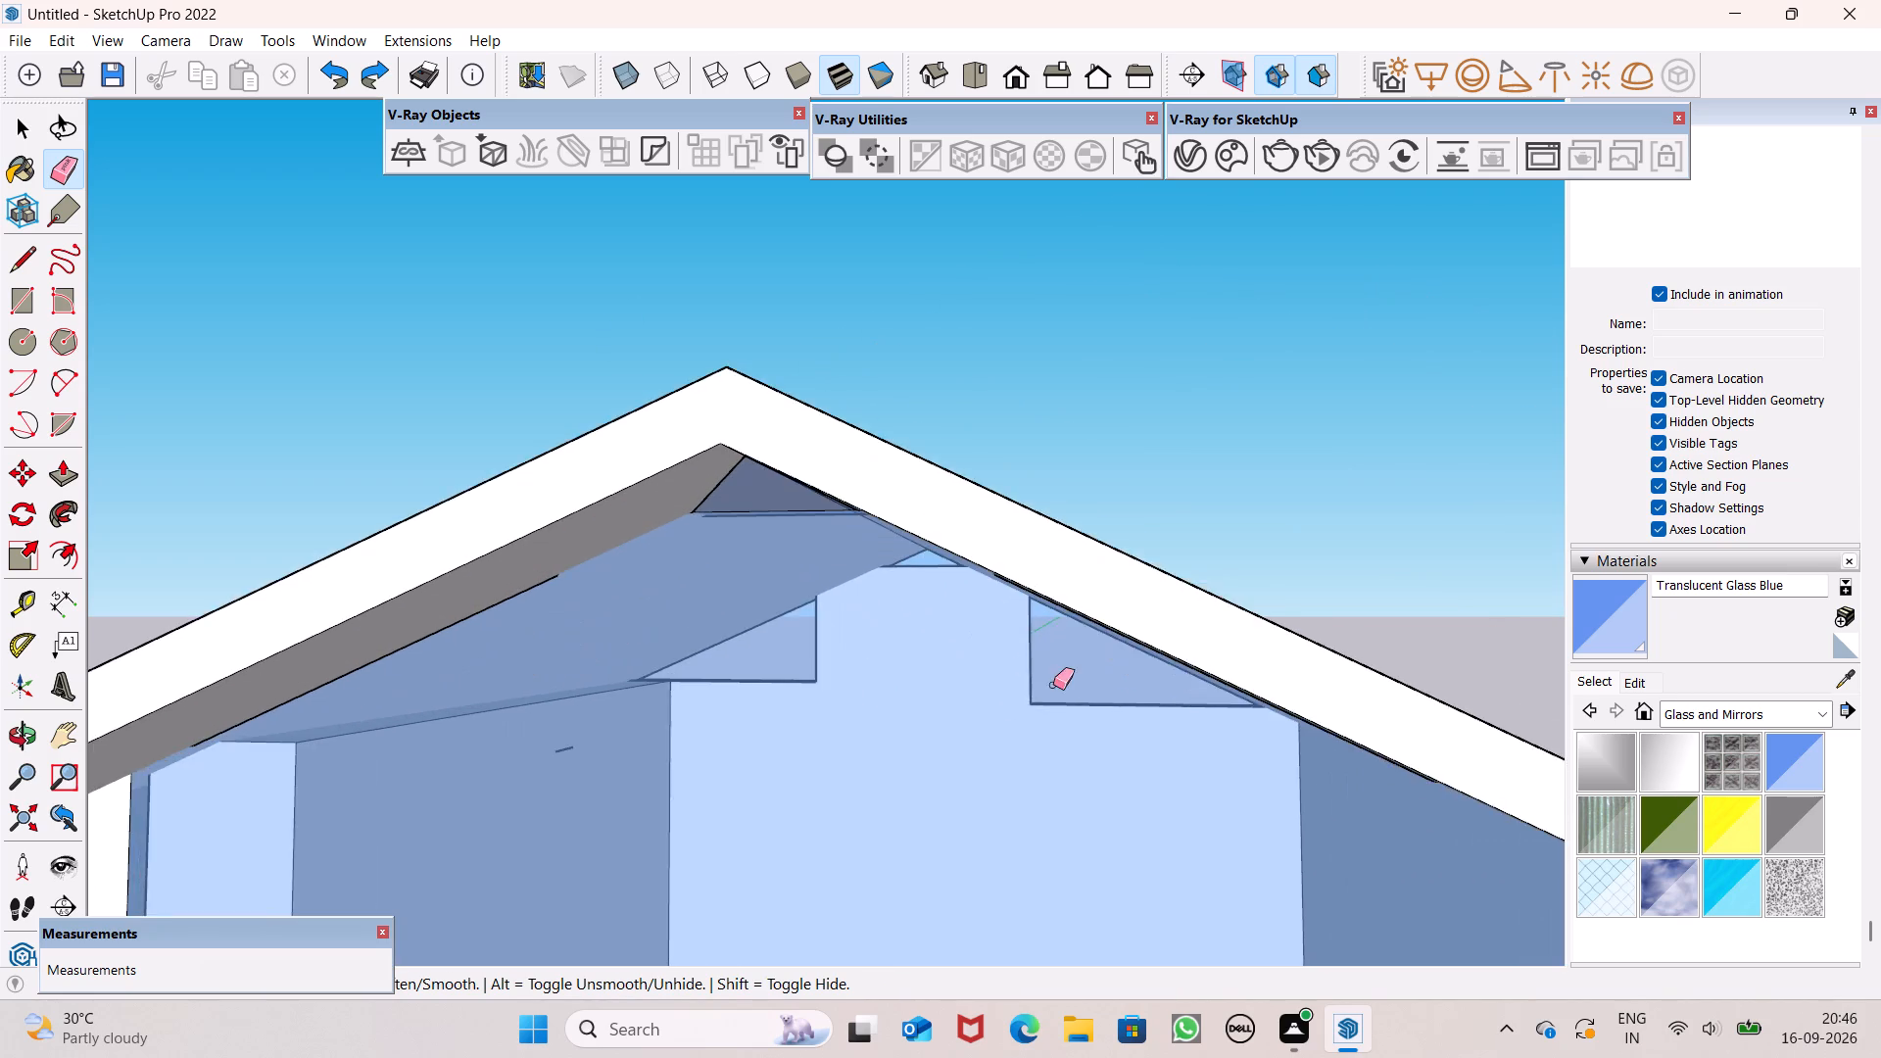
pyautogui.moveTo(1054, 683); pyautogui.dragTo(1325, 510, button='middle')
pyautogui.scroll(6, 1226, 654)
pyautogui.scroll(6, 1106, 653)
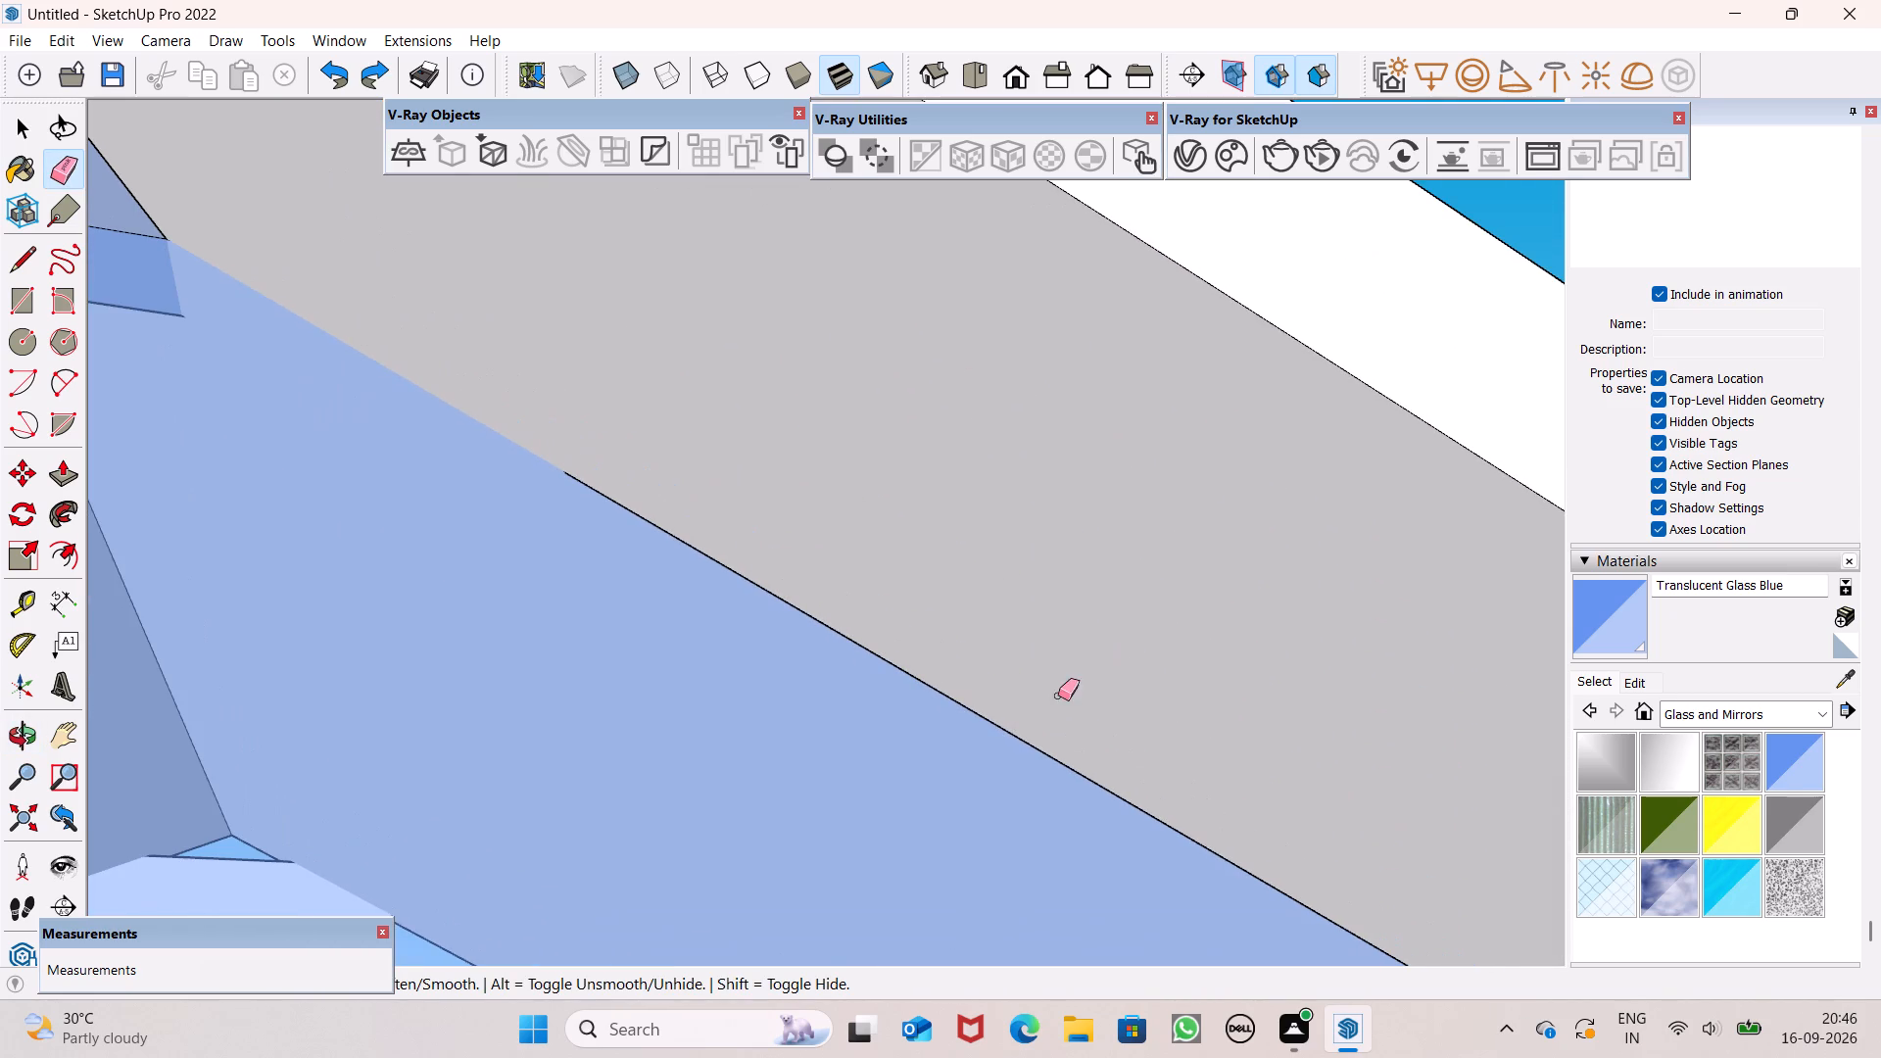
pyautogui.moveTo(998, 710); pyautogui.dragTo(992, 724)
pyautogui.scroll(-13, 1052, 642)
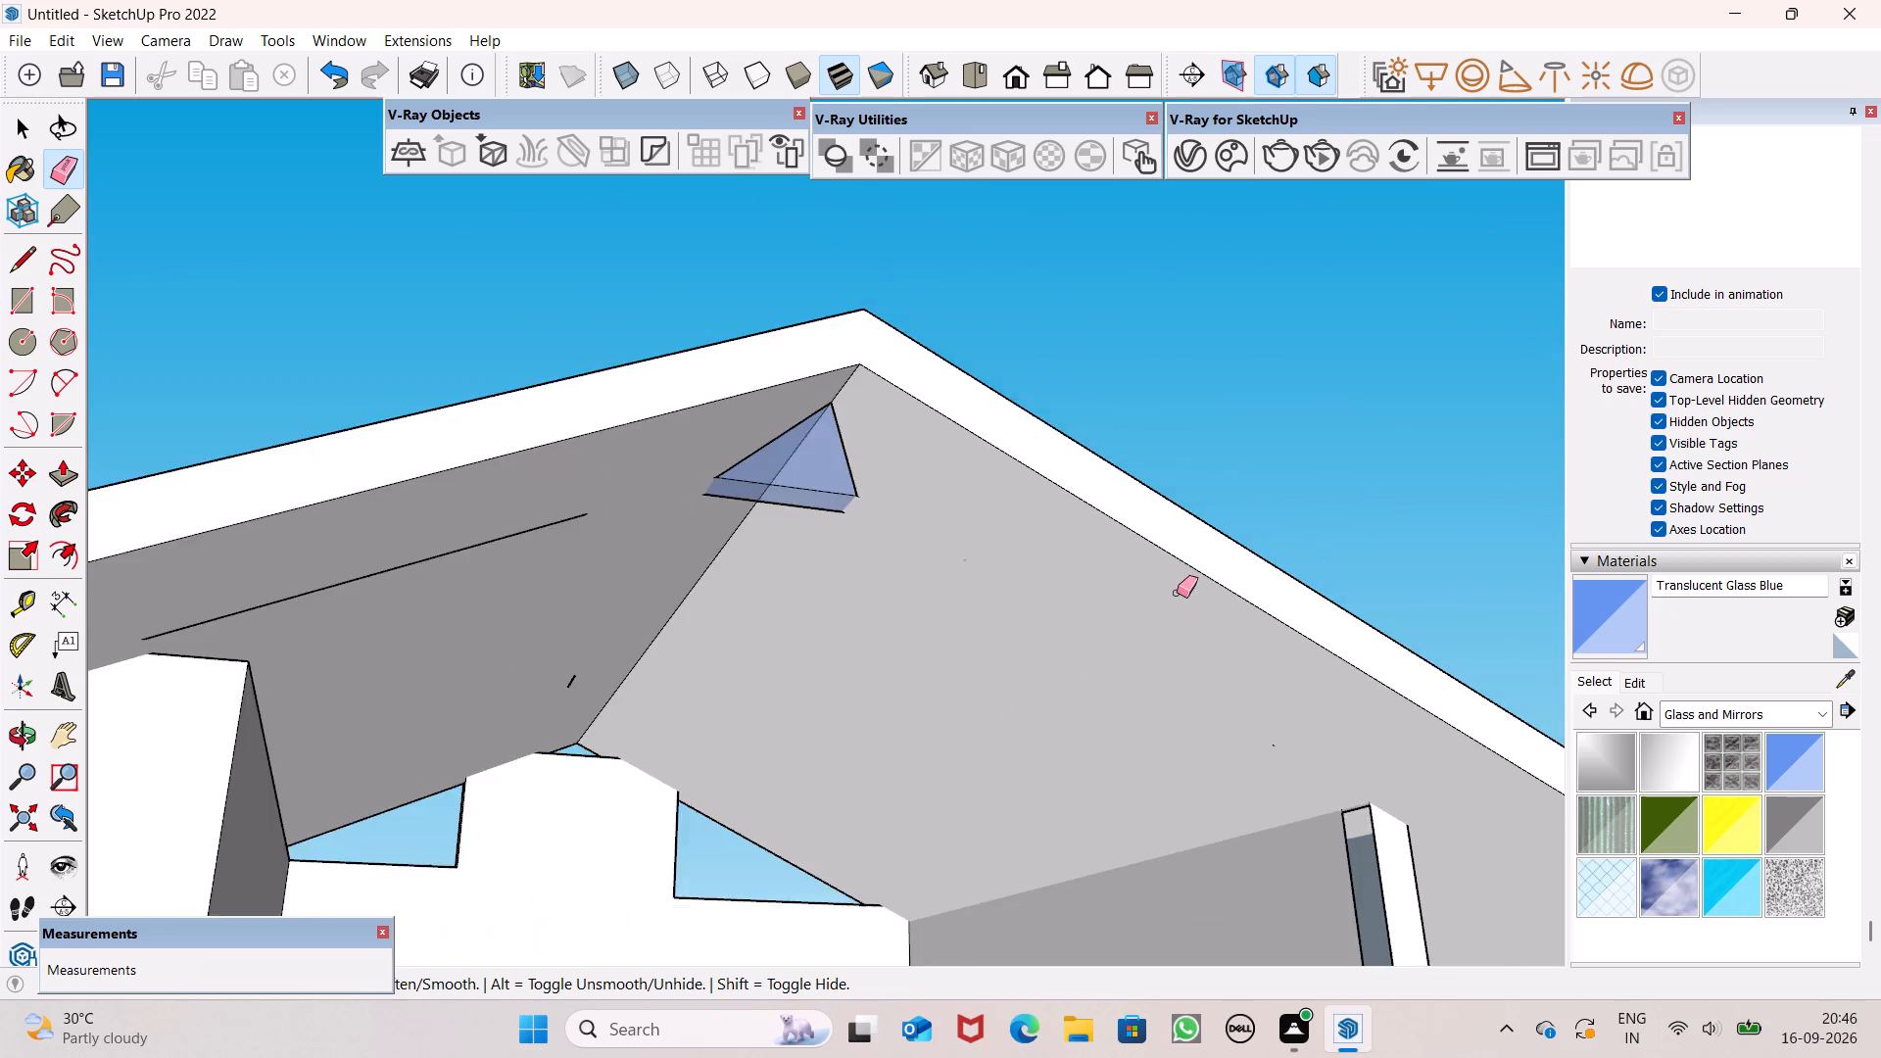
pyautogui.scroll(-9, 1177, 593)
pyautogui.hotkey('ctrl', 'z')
# Undo the triangle, glazing and roof-trimming edits back to the whole gabled roof passing through the square-topped rooftop box.
pyautogui.scroll(-6, 1112, 697)
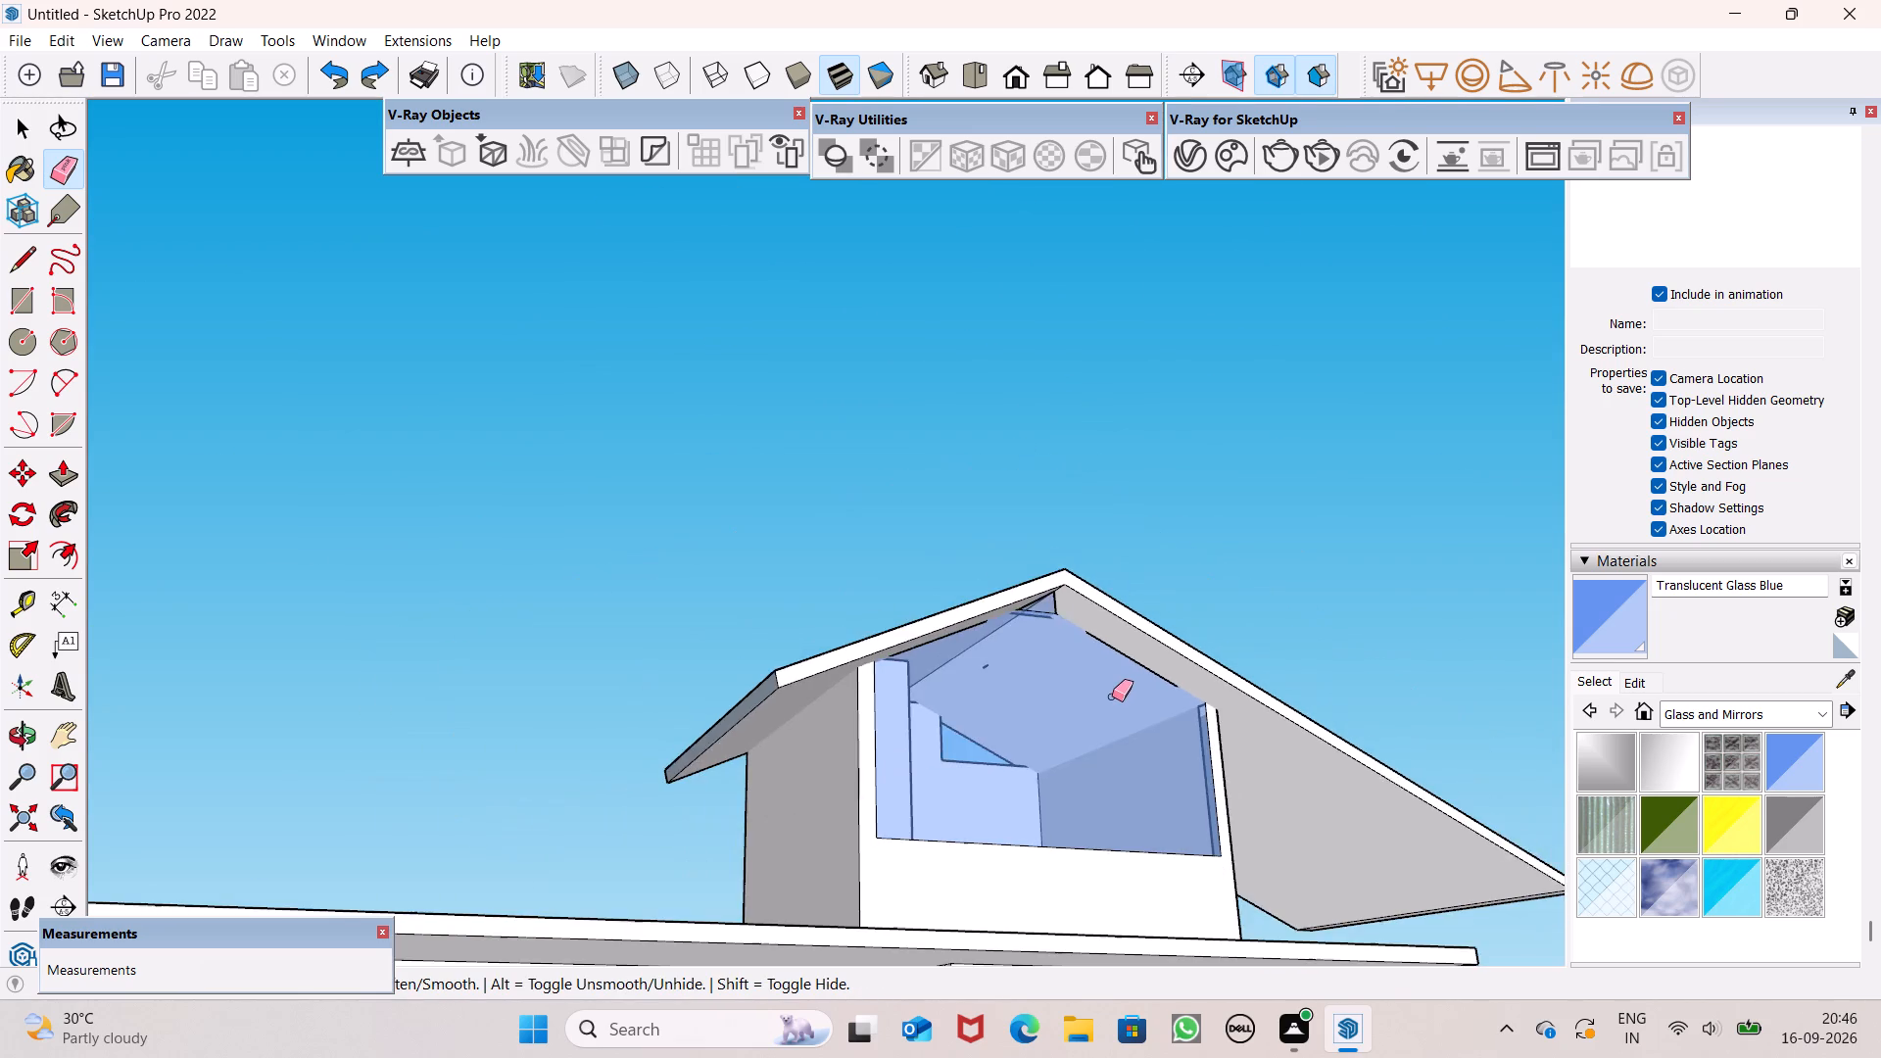
pyautogui.scroll(-1, 1112, 697)
pyautogui.moveTo(1116, 691); pyautogui.dragTo(785, 863, button='middle')
pyautogui.press('space')
pyautogui.press('space')
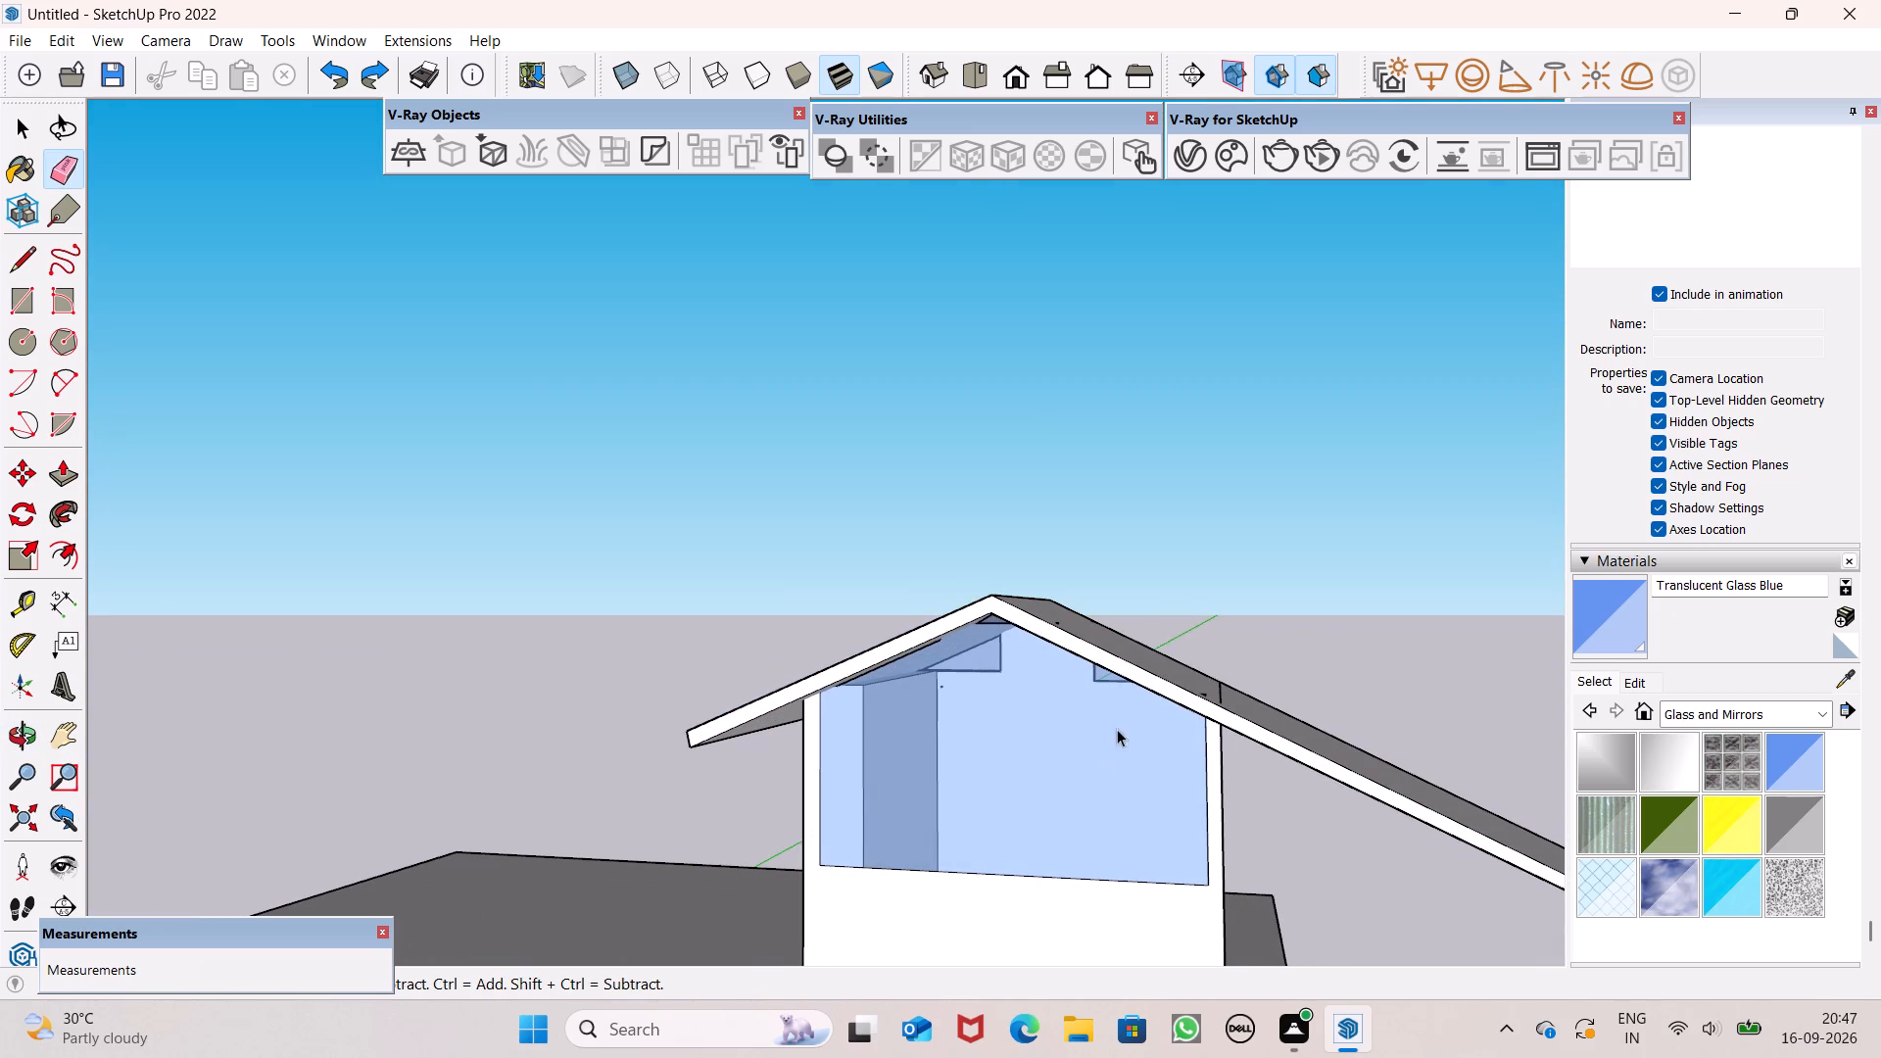
pyautogui.moveTo(1118, 728); pyautogui.dragTo(1194, 567, button='middle')
pyautogui.hotkey('ctrl', 'z')
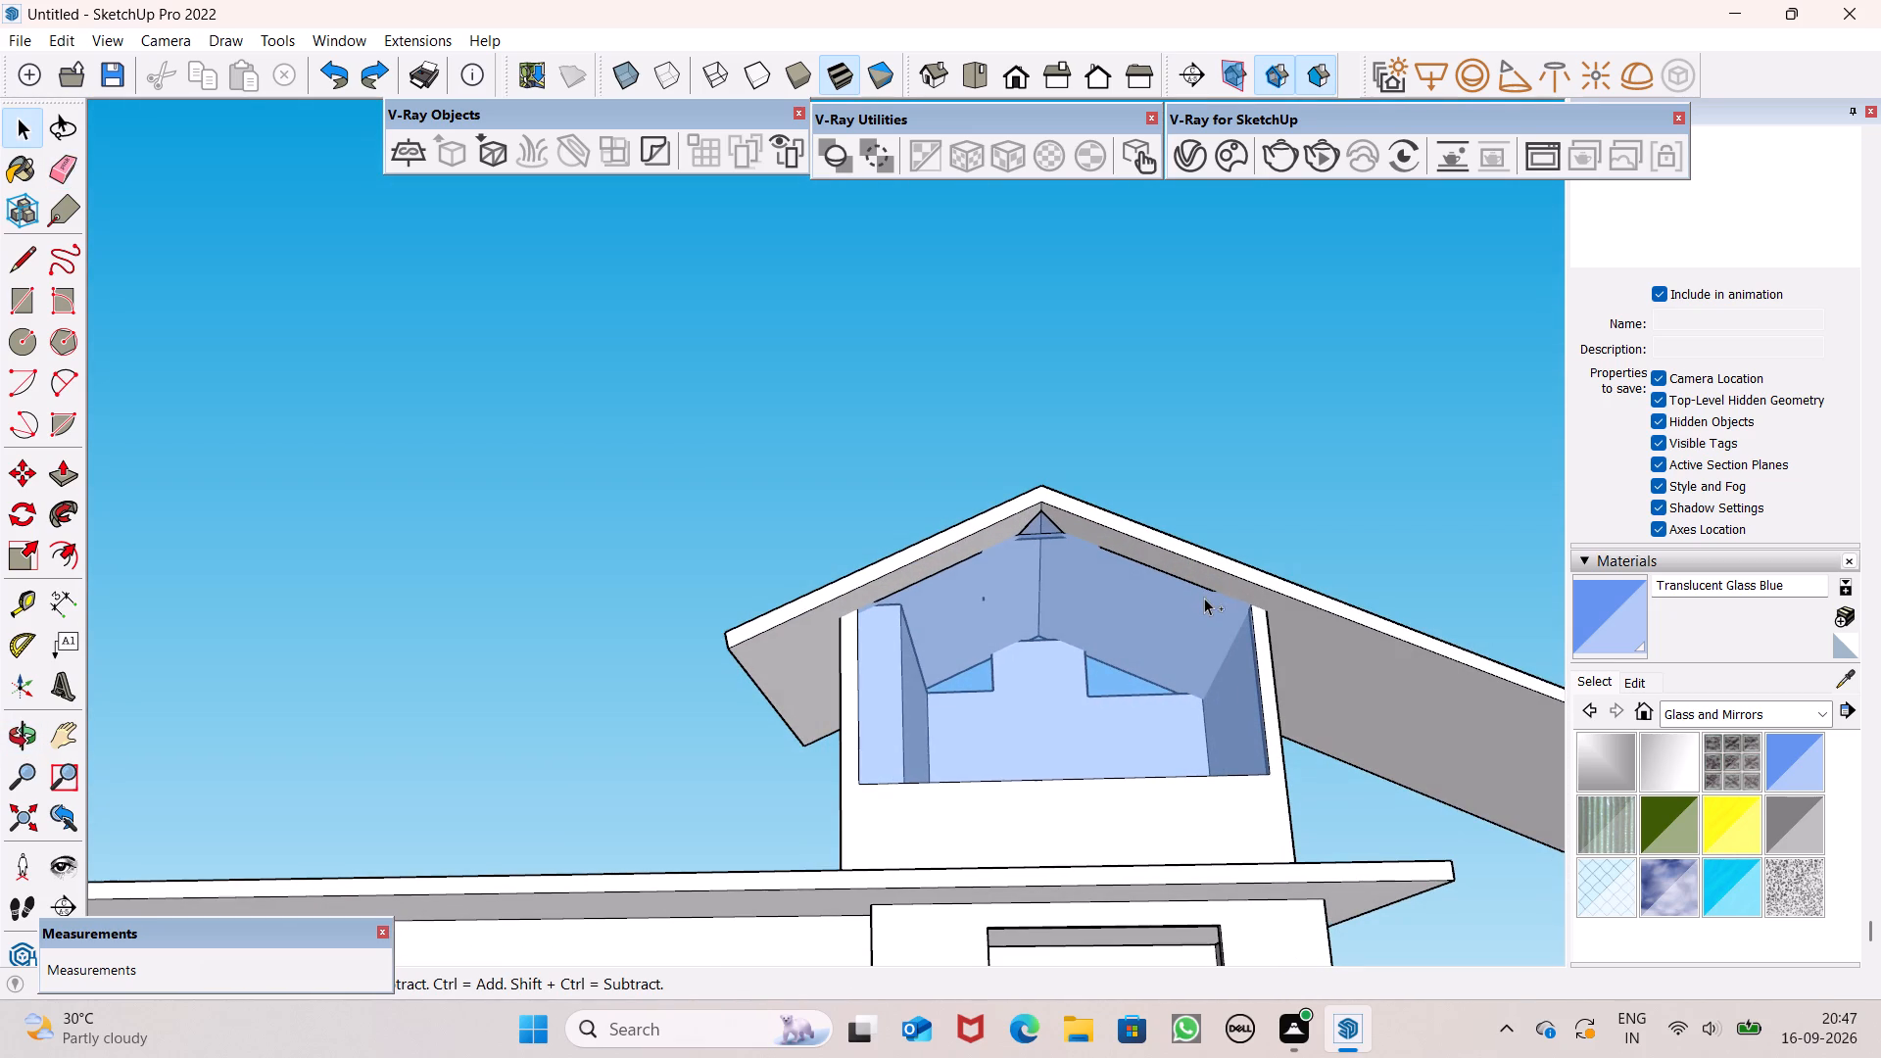
pyautogui.hotkey('ctrl', 'z')
pyautogui.hotkey('ctrl', 'z')
pyautogui.hotkey('ctrl', 'z')
pyautogui.hotkey('ctrl', 'z')
pyautogui.hotkey('ctrl', 'z')
pyautogui.hotkey('ctrl', 'z')
pyautogui.hotkey('ctrl', 'z')
pyautogui.hotkey('ctrl', 'z')
pyautogui.hotkey('ctrl', 'z')
pyautogui.hotkey('ctrl', 'z')
pyautogui.hotkey('ctrl', 'z')
pyautogui.hotkey('ctrl', 'z')
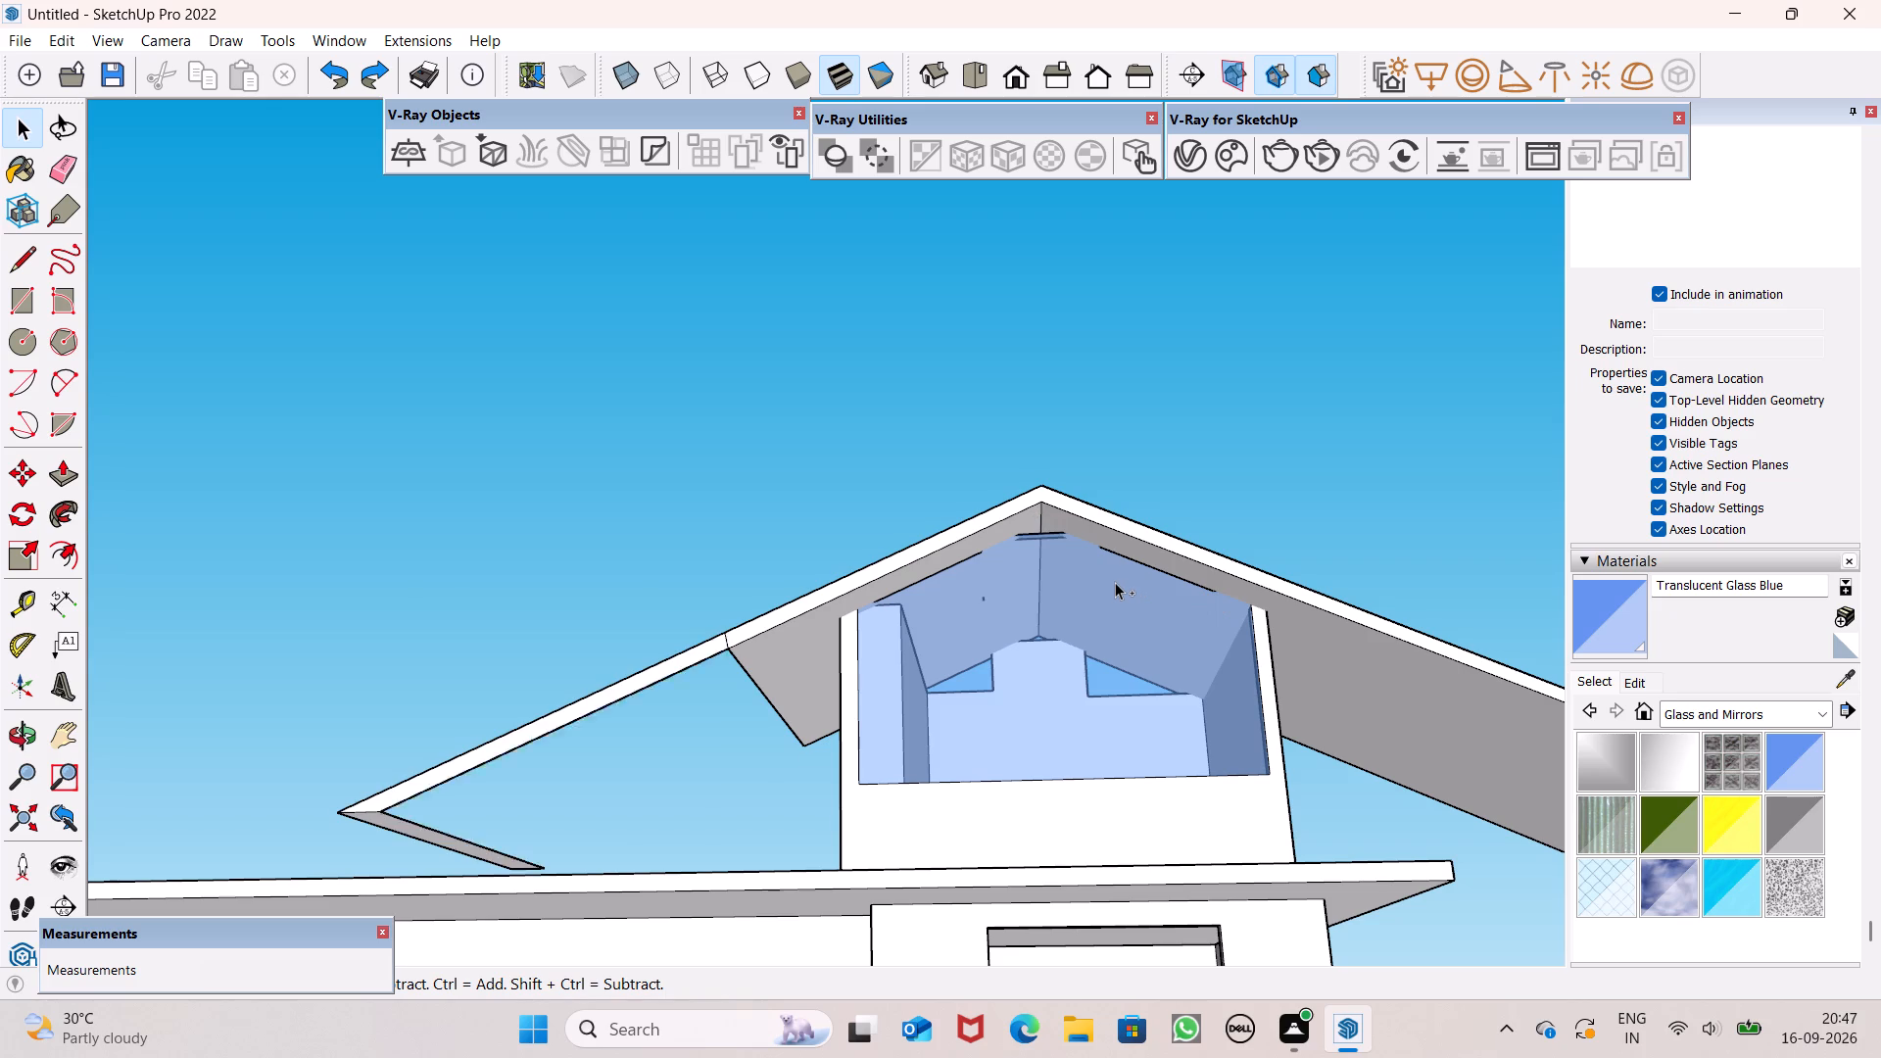
pyautogui.hotkey('ctrl', 'z')
pyautogui.hotkey('ctrl', 'z')
pyautogui.hotkey('ctrl', 'z')
pyautogui.hotkey('ctrl', 'z')
pyautogui.hotkey('ctrl', 'z')
pyautogui.hotkey('ctrl', 'z')
pyautogui.hotkey('ctrl', 'z')
pyautogui.hotkey('ctrl', 'z')
pyautogui.hotkey('ctrl', 'z')
pyautogui.hotkey('ctrl', 'z')
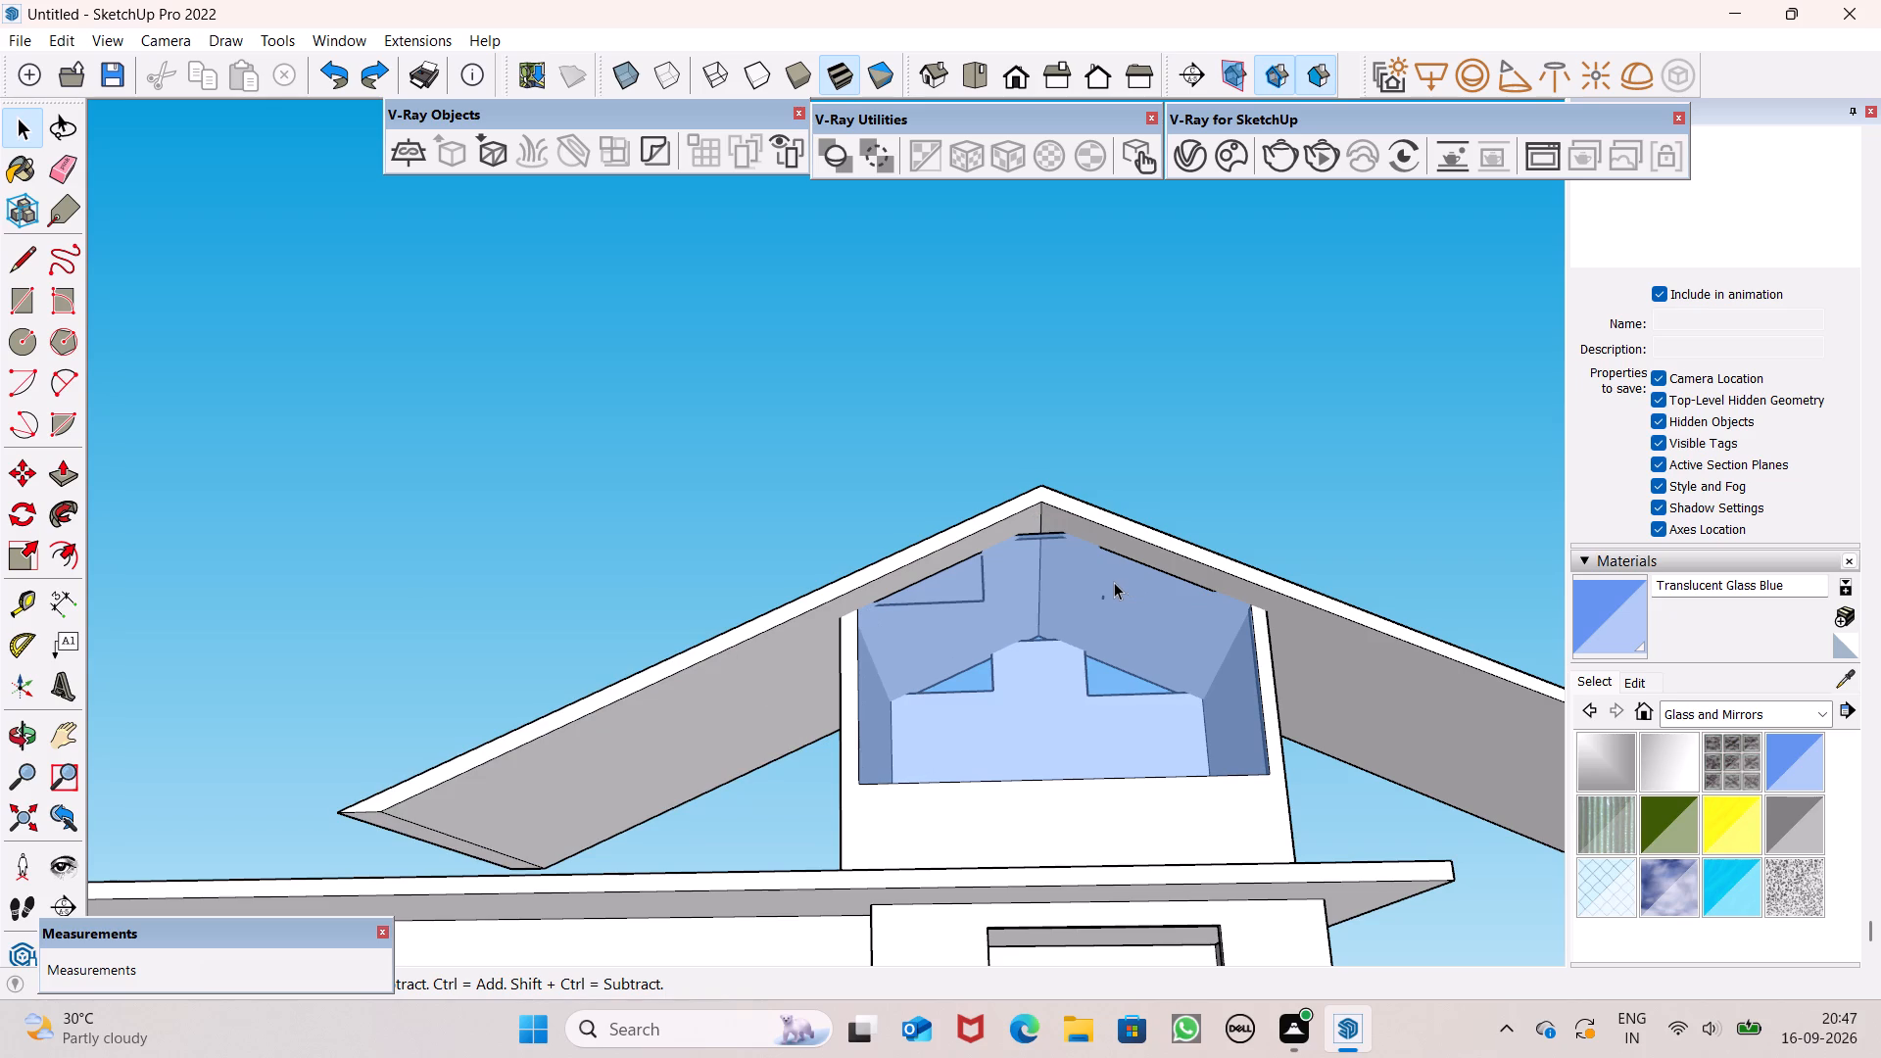
pyautogui.hotkey('ctrl', 'z')
pyautogui.hotkey('ctrl', 'z')
pyautogui.hotkey('ctrl', 'z')
pyautogui.hotkey('ctrl', 'z')
pyautogui.hotkey('ctrl', 'z')
pyautogui.hotkey('ctrl', 'z')
pyautogui.hotkey('ctrl', 'z')
pyautogui.hotkey('ctrl', 'z')
pyautogui.hotkey('ctrl', 'z')
pyautogui.hotkey('ctrl', 'z')
pyautogui.hotkey('ctrl', 'z')
pyautogui.hotkey('ctrl', 'z')
pyautogui.hotkey('ctrl', 'z')
pyautogui.hotkey('ctrl', 'z')
pyautogui.hotkey('ctrl', 'z')
pyautogui.hotkey('ctrl', 'z')
pyautogui.hotkey('ctrl', 'z')
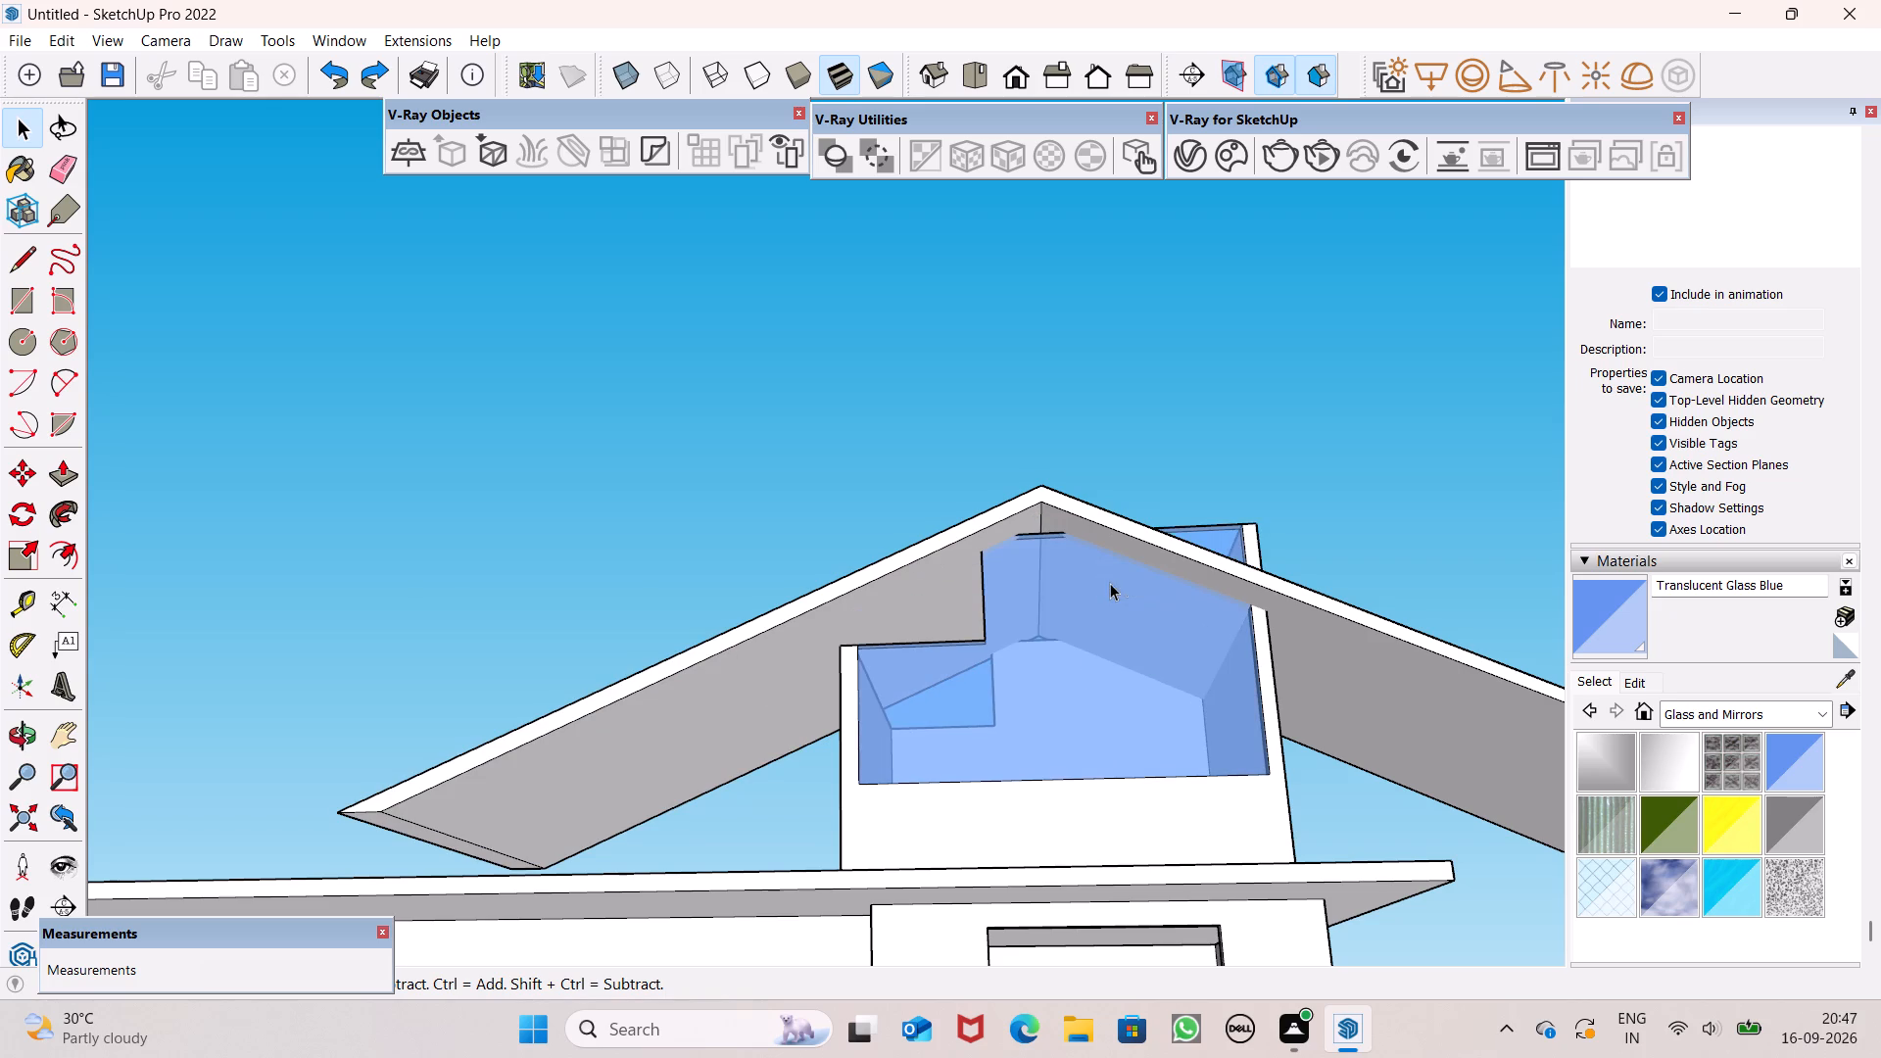
# Delete the gabled roof group from the rooftop box.
pyautogui.scroll(-5, 1112, 557)
pyautogui.moveTo(1112, 574); pyautogui.dragTo(1174, 938, button='middle')
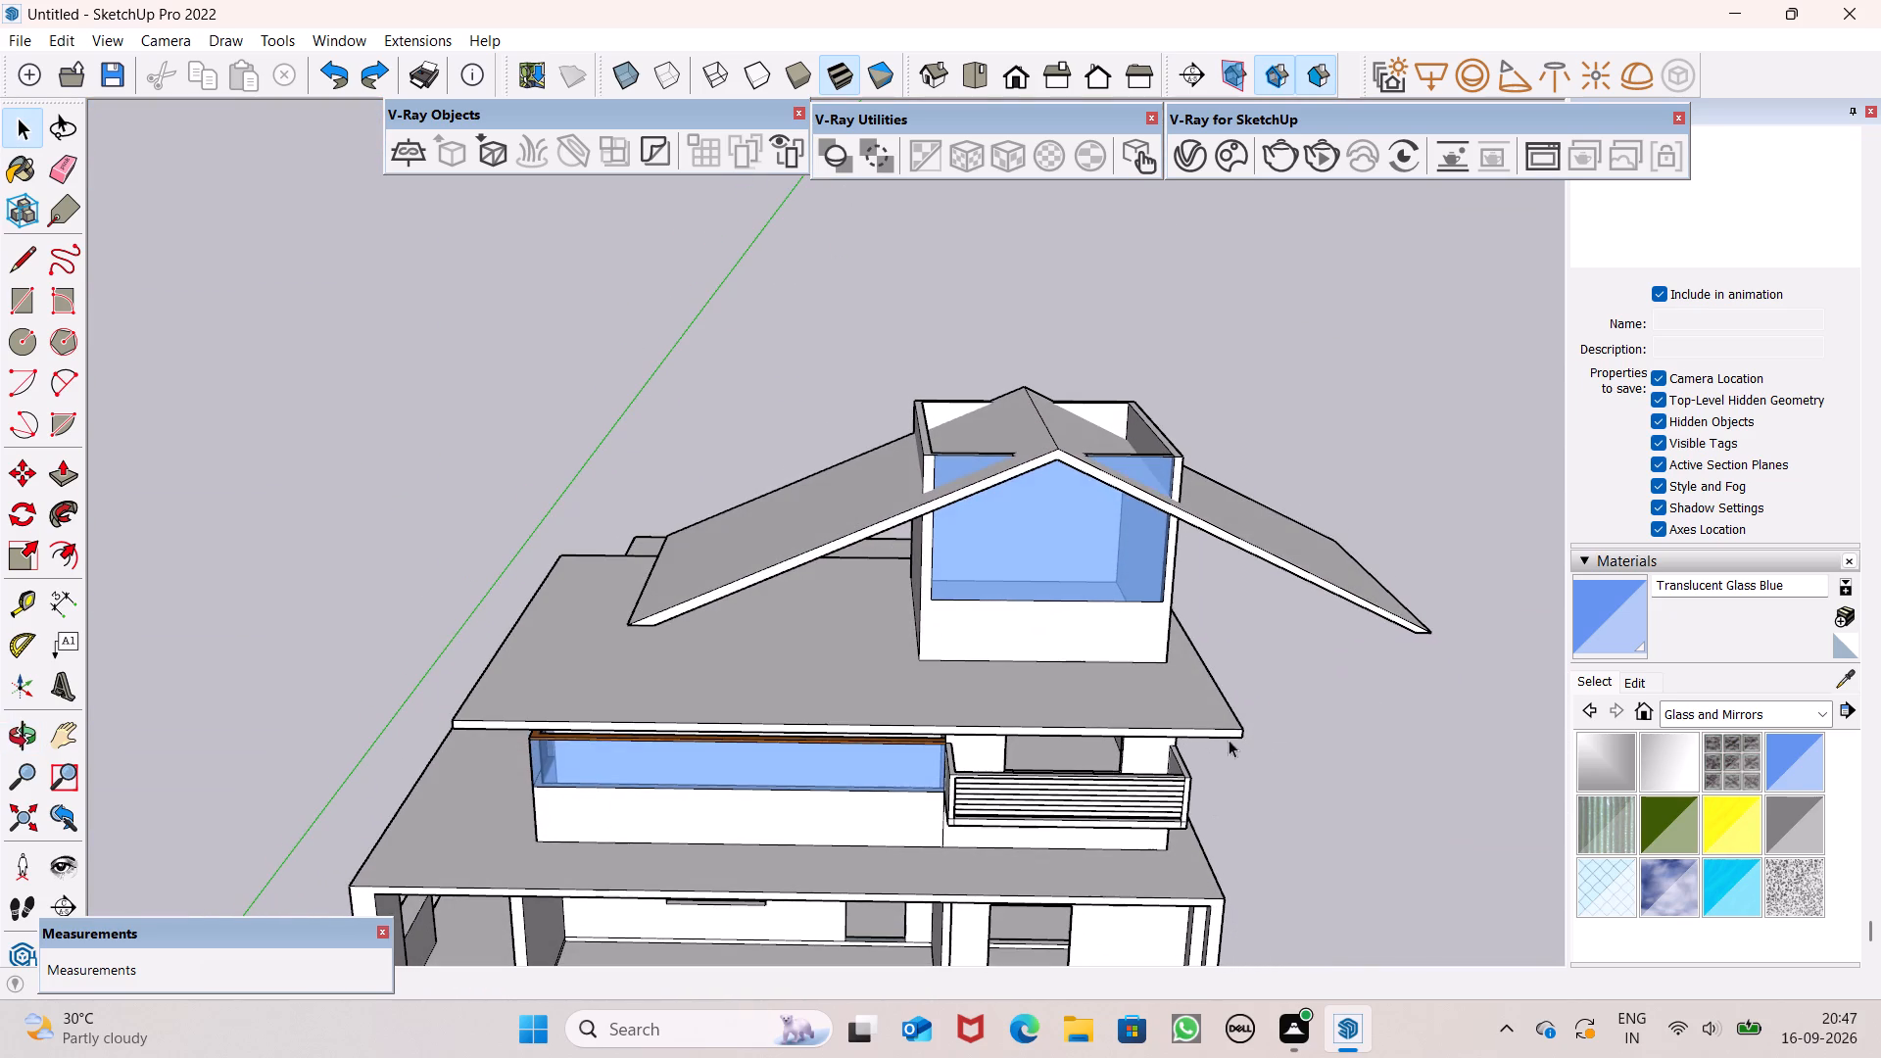
pyautogui.scroll(-8, 1126, 469)
pyautogui.moveTo(1172, 523); pyautogui.dragTo(1075, 757, button='middle')
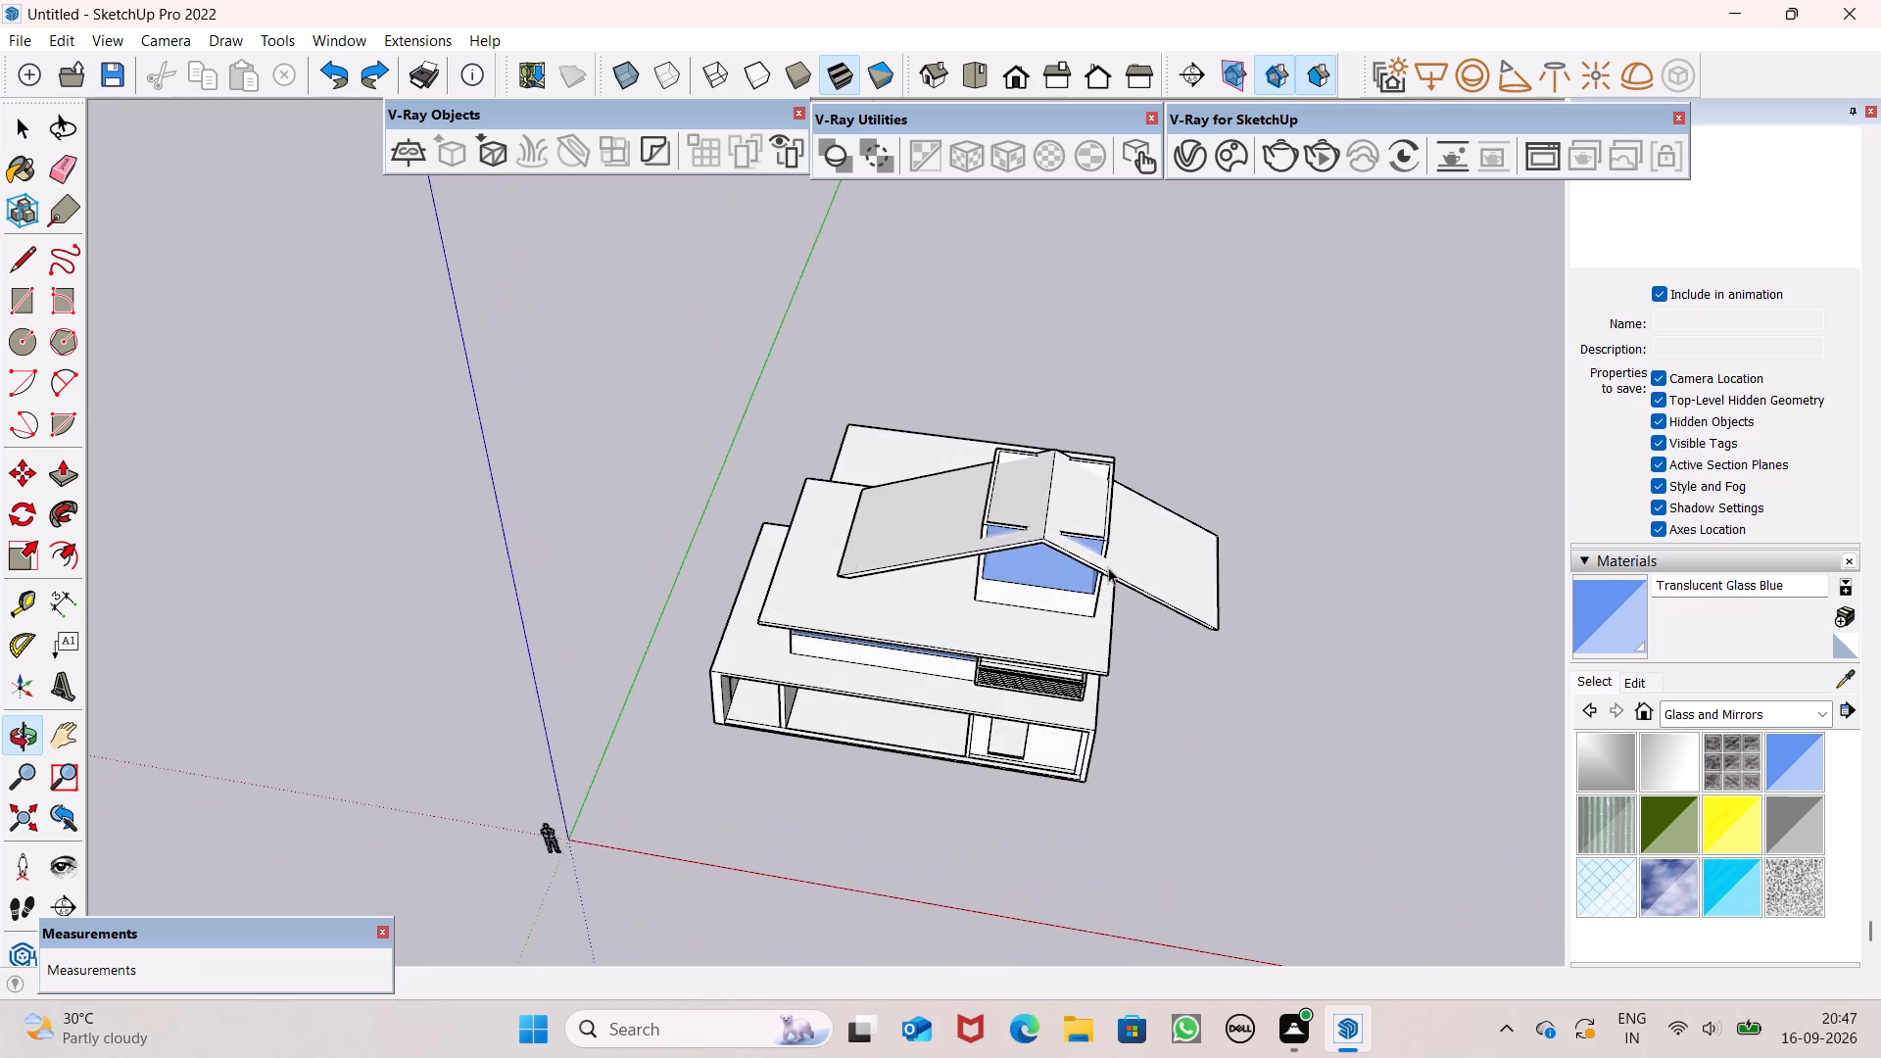
pyautogui.scroll(6, 1166, 542)
pyautogui.click(1165, 656)
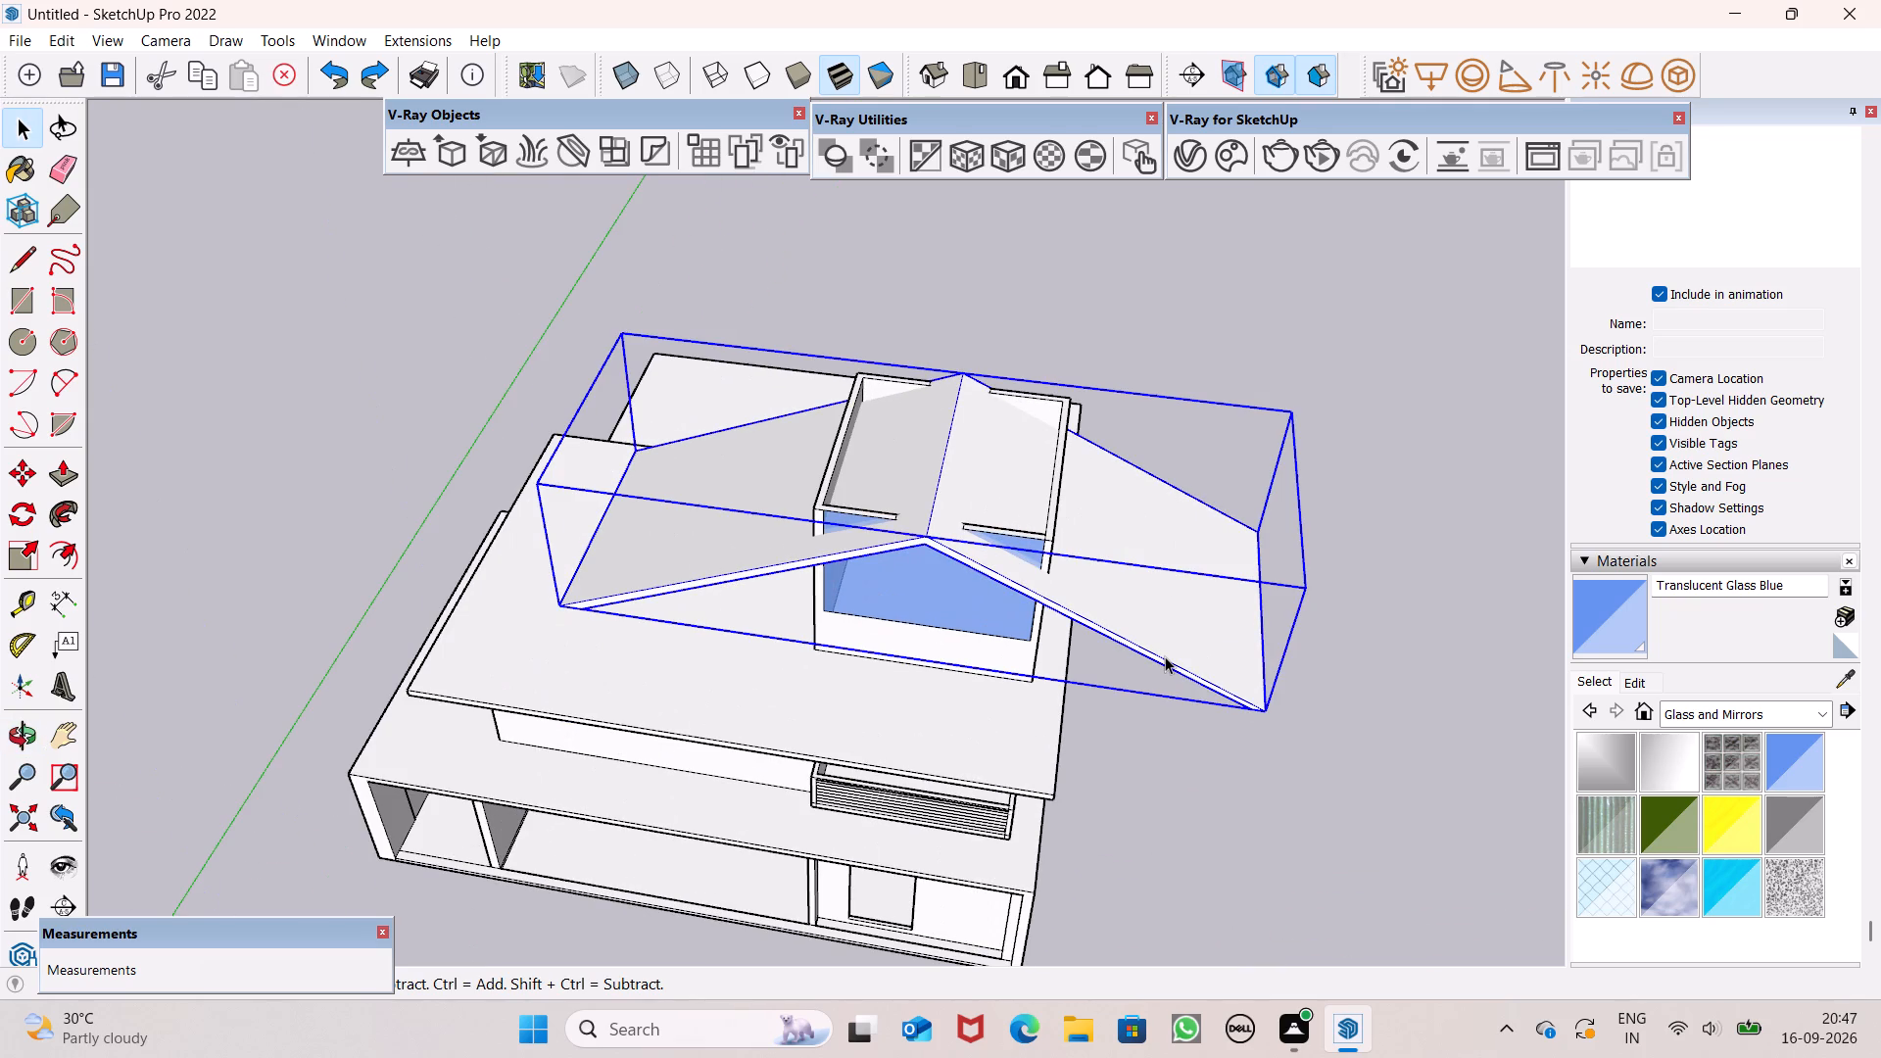
pyautogui.press('Delete')
# Erase the two short division lines across the top of the rooftop box's back wall.
pyautogui.scroll(-7, 1017, 510)
pyautogui.moveTo(1045, 592); pyautogui.dragTo(1169, 848, button='middle')
pyautogui.scroll(14, 1075, 453)
pyautogui.scroll(6, 967, 512)
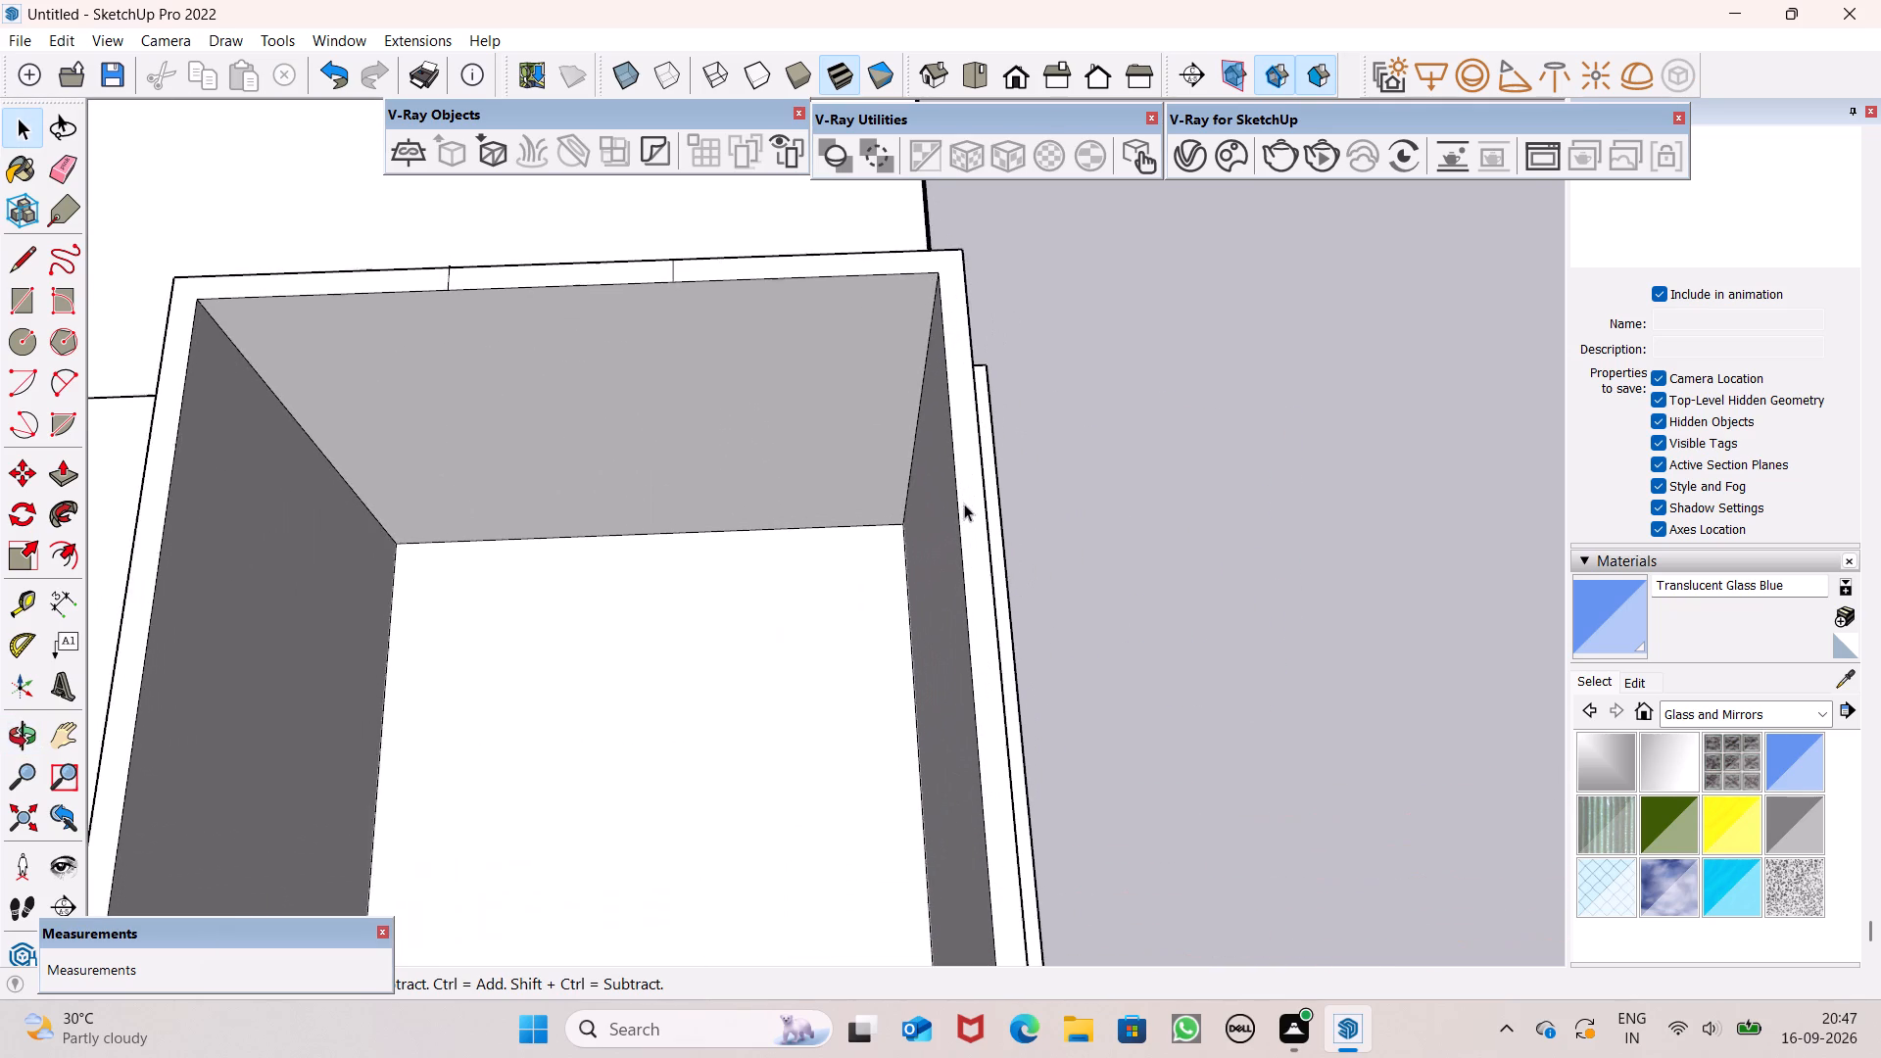
pyautogui.scroll(-11, 938, 512)
pyautogui.moveTo(989, 647); pyautogui.dragTo(953, 216, button='middle')
pyautogui.scroll(1, 953, 216)
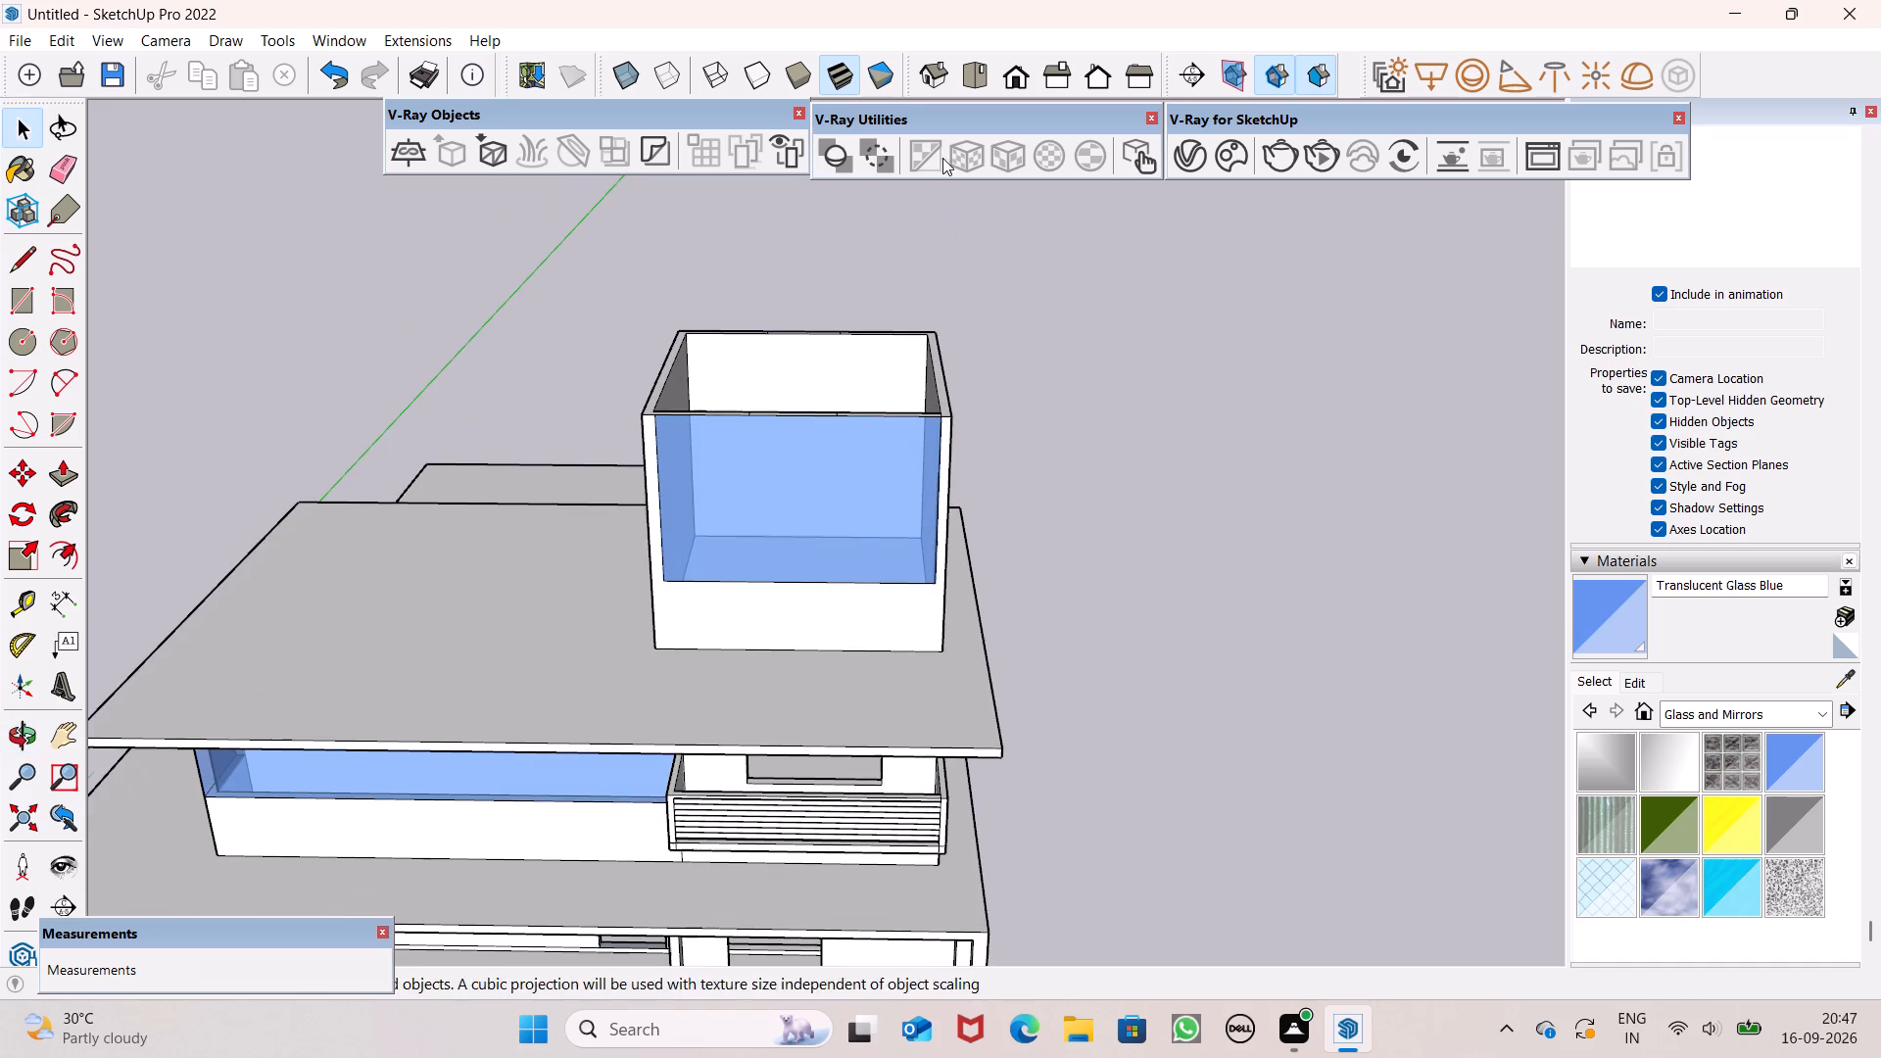
pyautogui.scroll(1, 942, 158)
pyautogui.scroll(5, 975, 415)
pyautogui.moveTo(976, 483); pyautogui.dragTo(777, 892, button='middle')
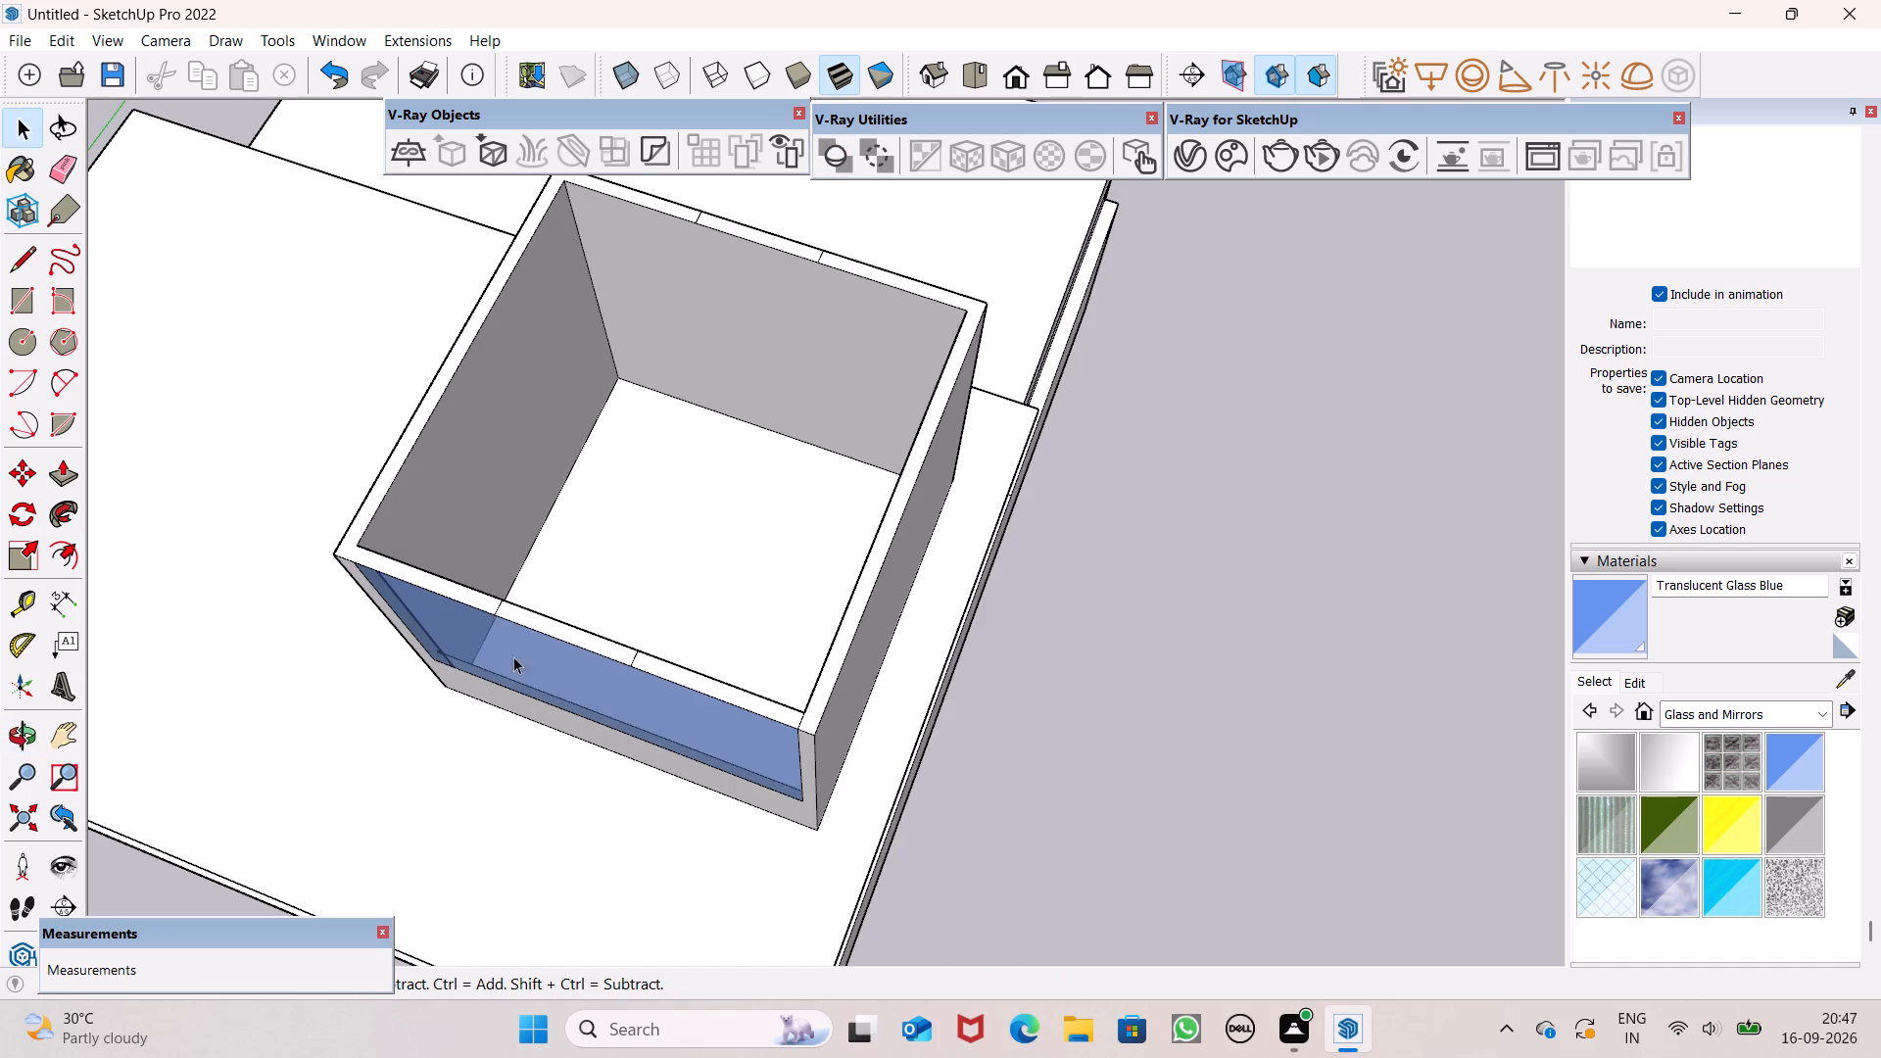
pyautogui.moveTo(312, 563); pyautogui.dragTo(537, 776, button='middle')
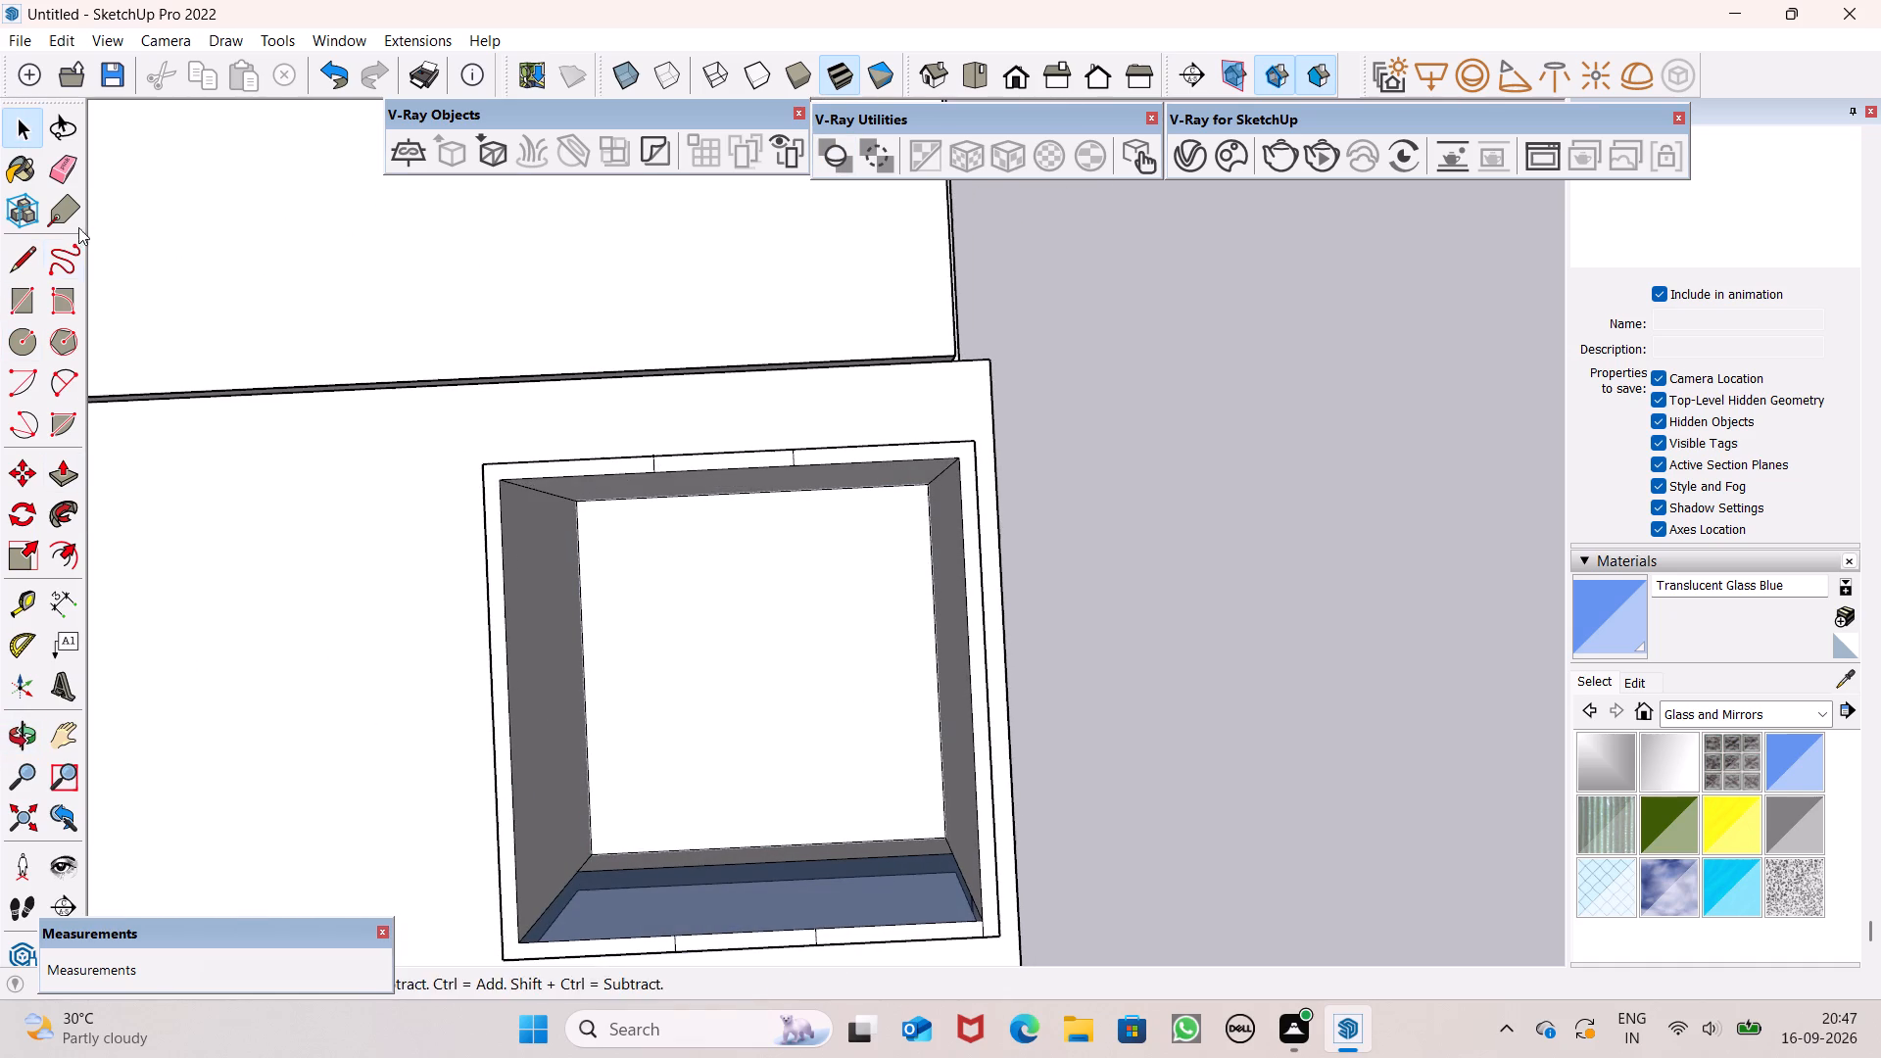
pyautogui.click(56, 175)
pyautogui.scroll(7, 615, 409)
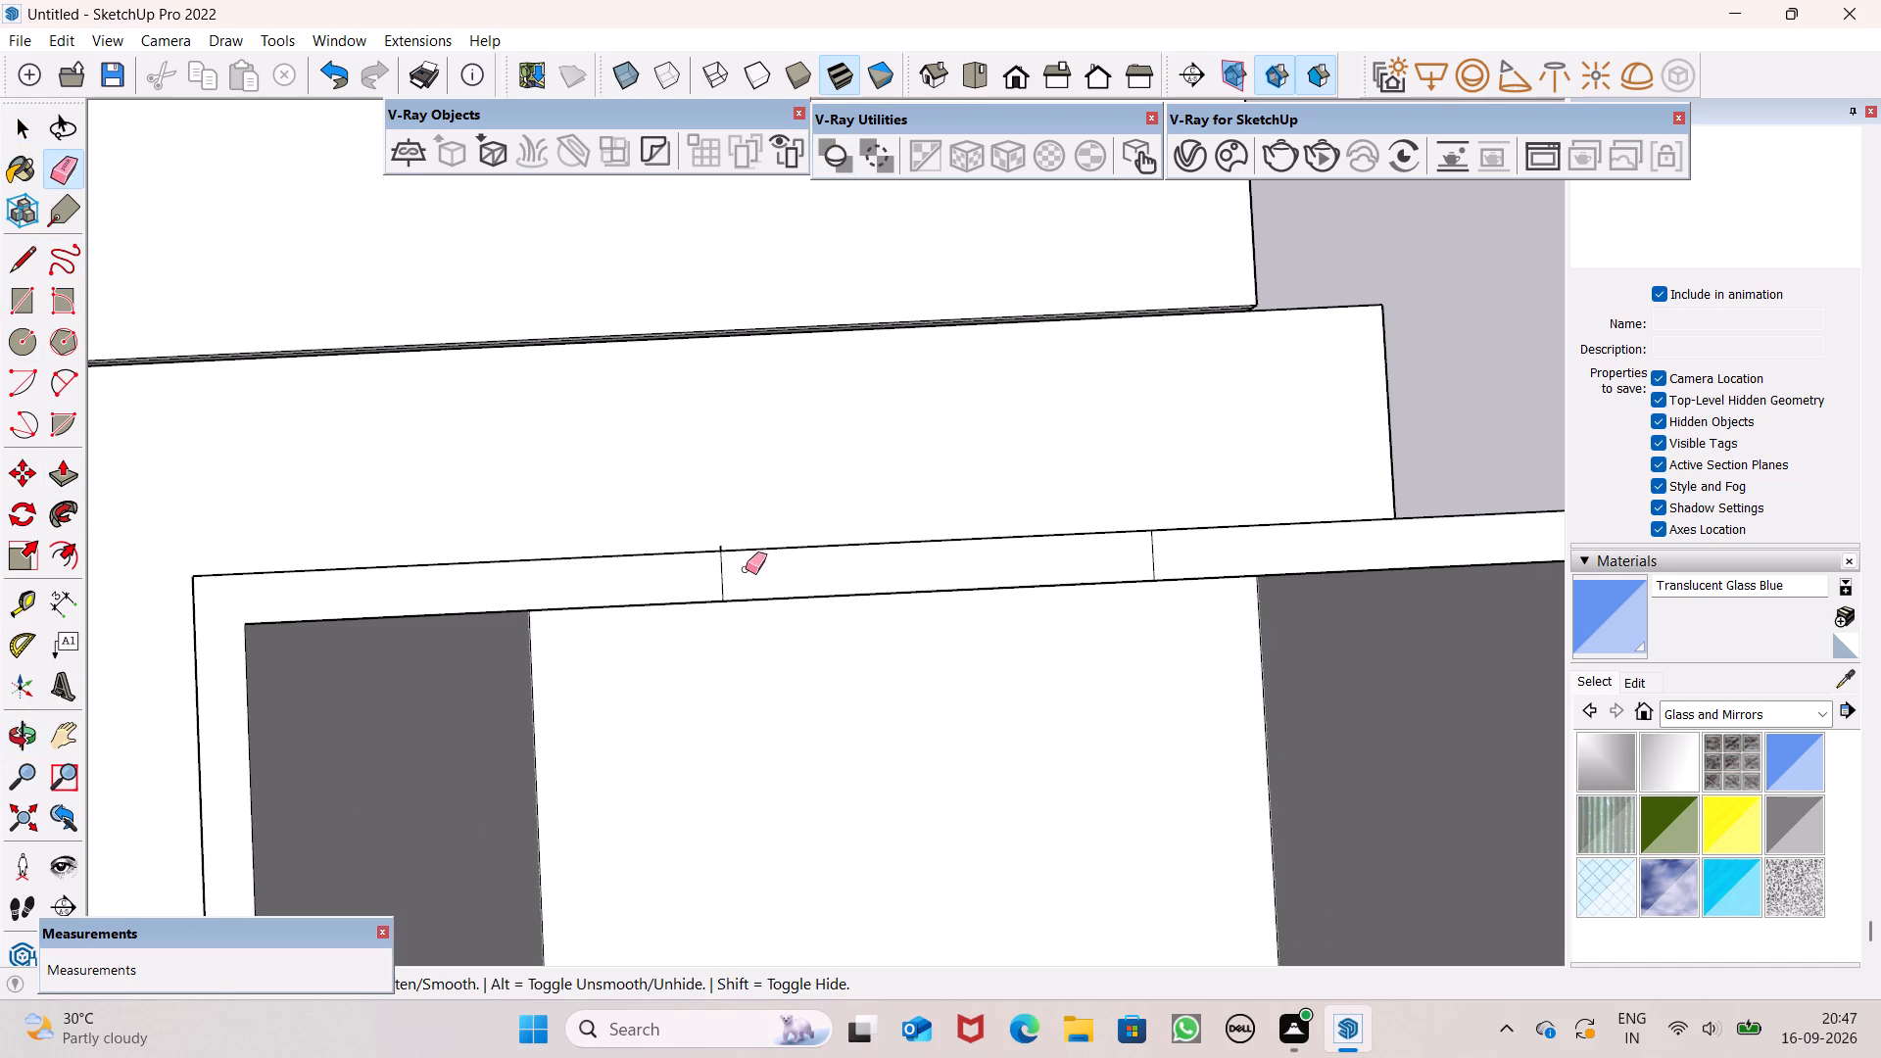
pyautogui.scroll(4, 746, 571)
pyautogui.moveTo(716, 587); pyautogui.dragTo(698, 585)
pyautogui.scroll(7, 711, 539)
pyautogui.scroll(-2, 699, 601)
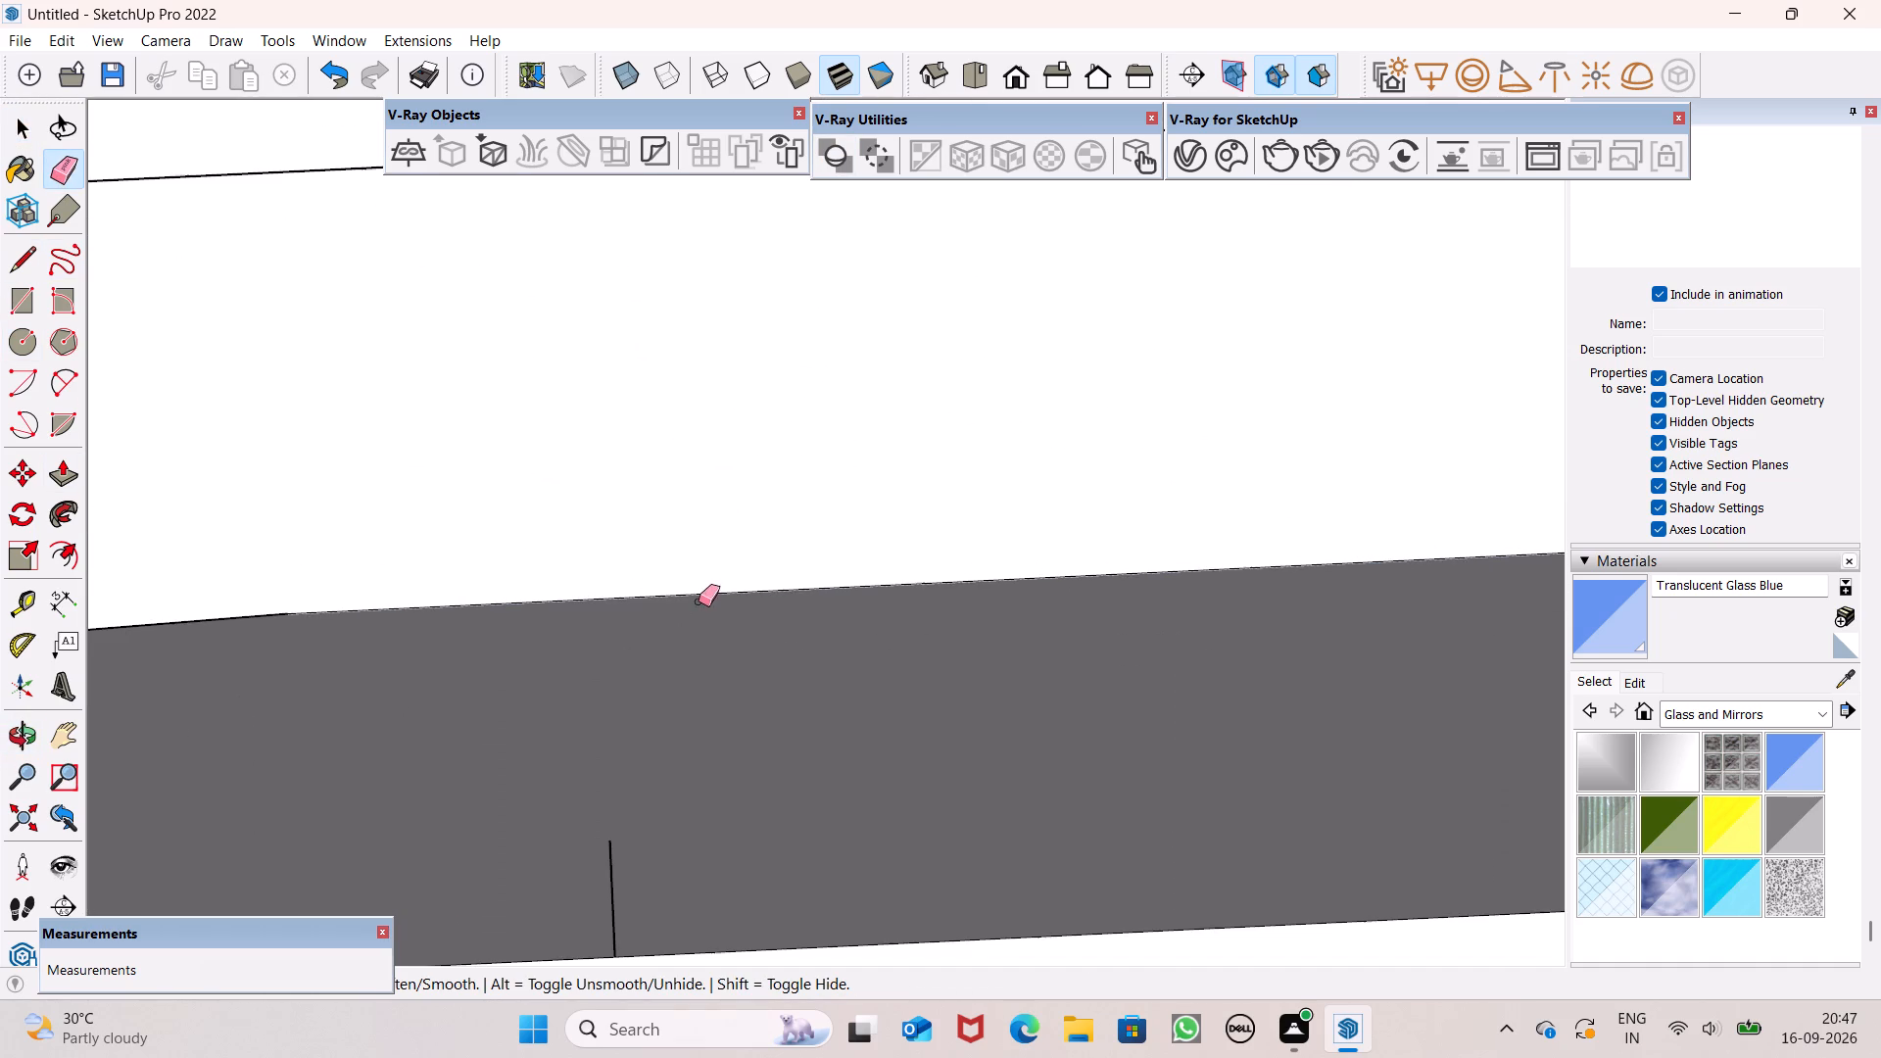
pyautogui.scroll(-2, 699, 601)
pyautogui.moveTo(673, 700); pyautogui.dragTo(662, 712)
pyautogui.scroll(-8, 611, 408)
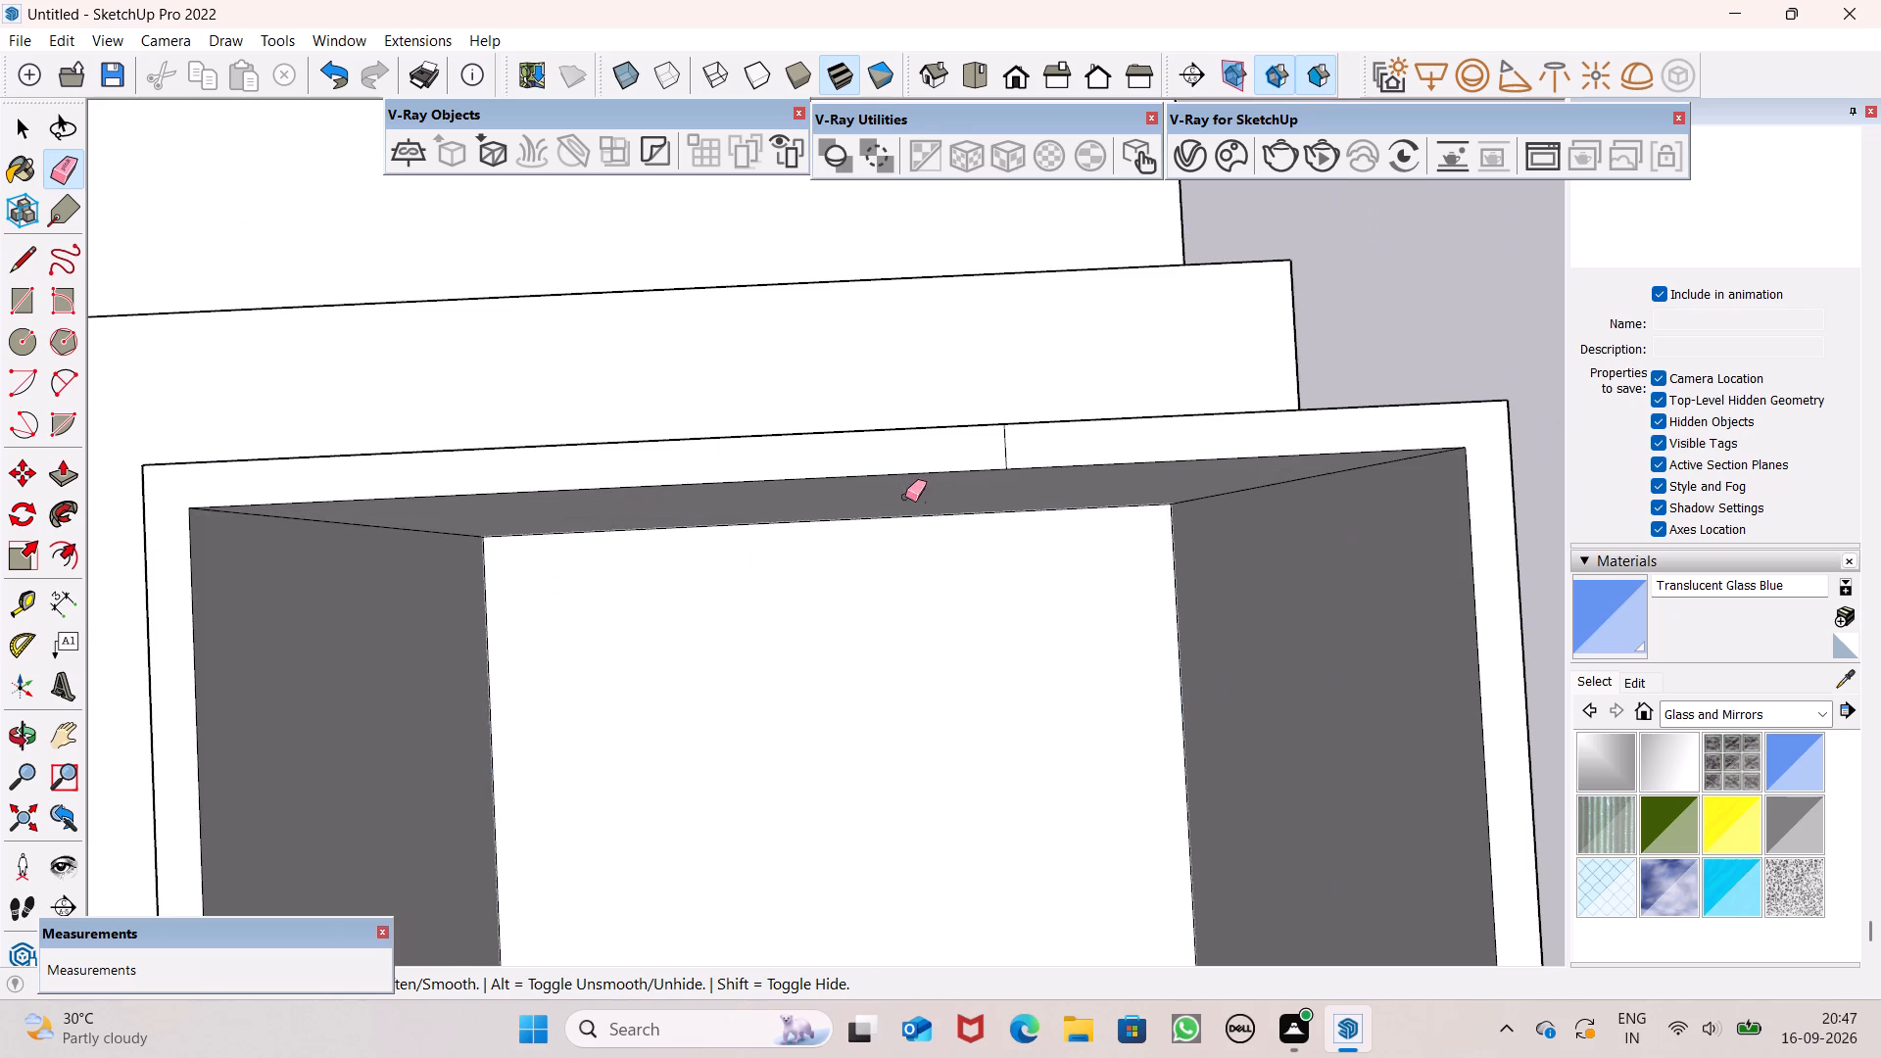
pyautogui.scroll(5, 905, 490)
pyautogui.moveTo(980, 419); pyautogui.dragTo(968, 426)
pyautogui.scroll(-6, 969, 416)
# Erase the two short division lines across the top of the rooftop box's glazed front wall.
pyautogui.scroll(-17, 1016, 409)
pyautogui.scroll(7, 1098, 687)
pyautogui.scroll(3, 1028, 642)
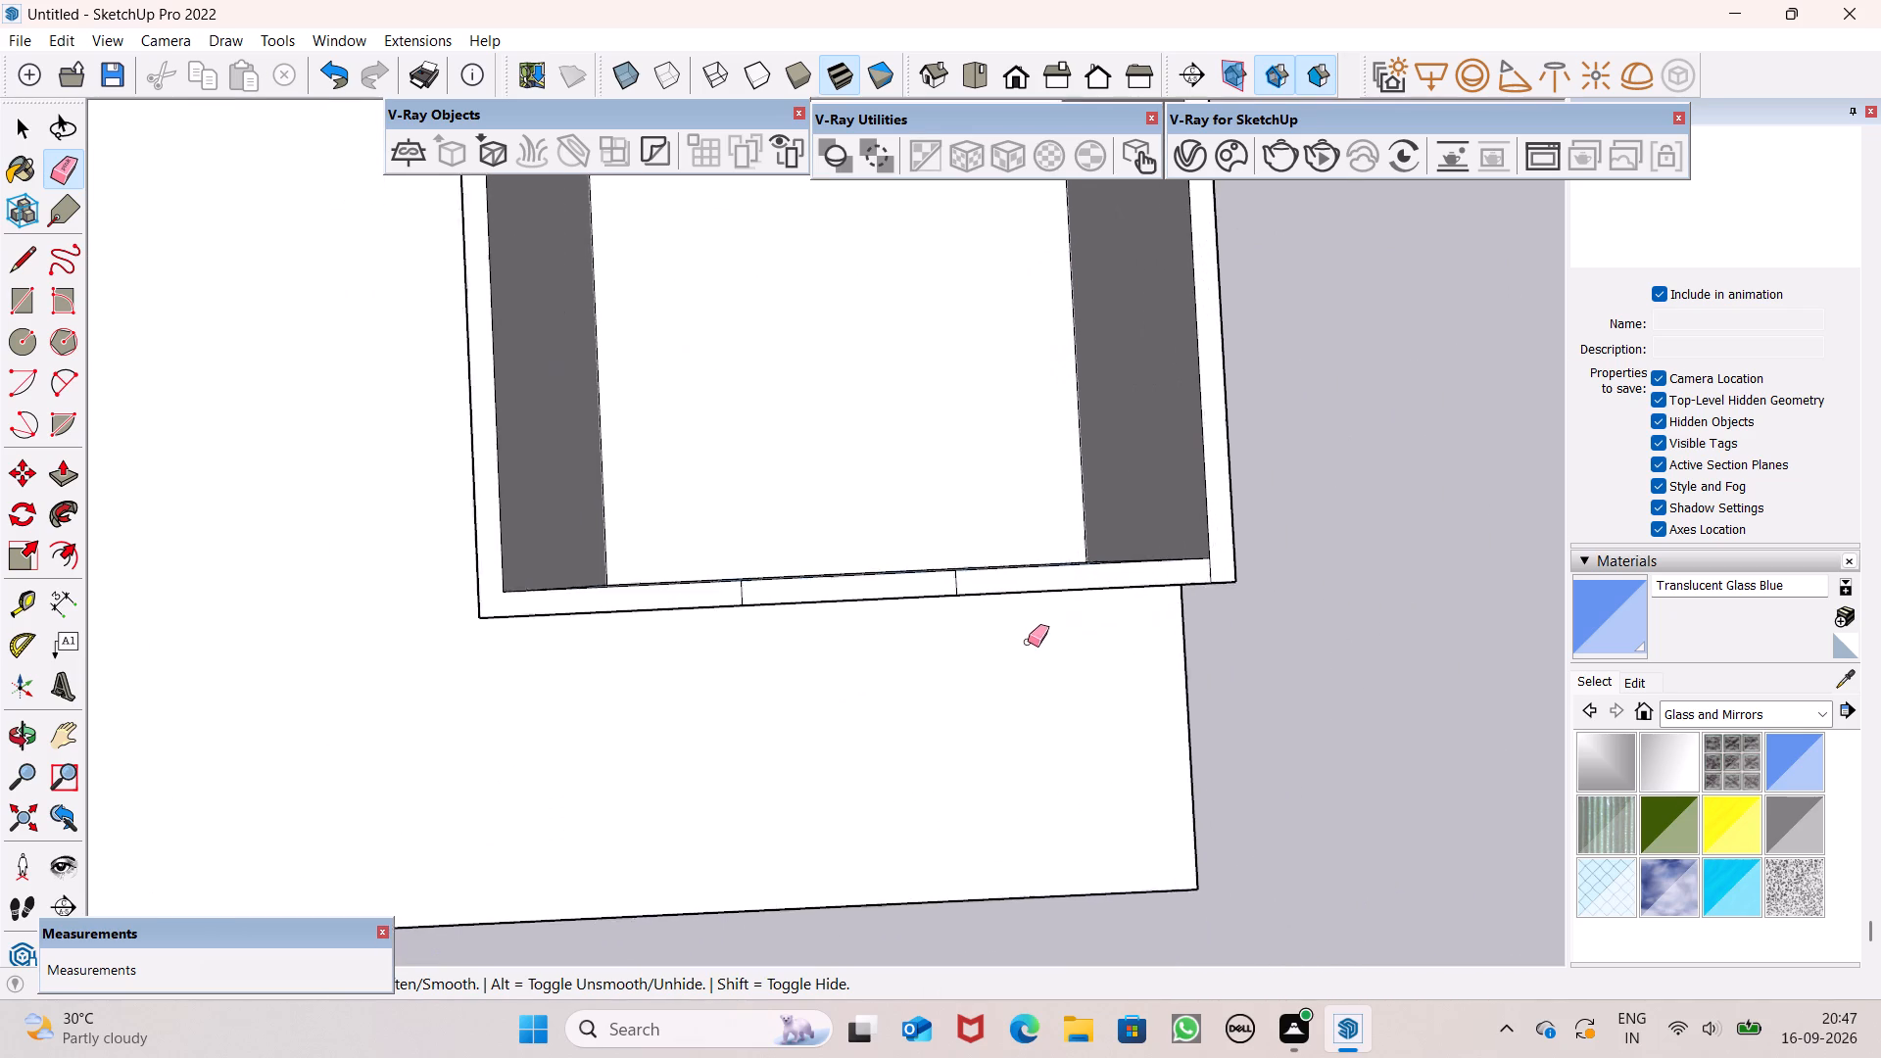
pyautogui.scroll(4, 1028, 642)
pyautogui.moveTo(906, 530); pyautogui.dragTo(883, 544)
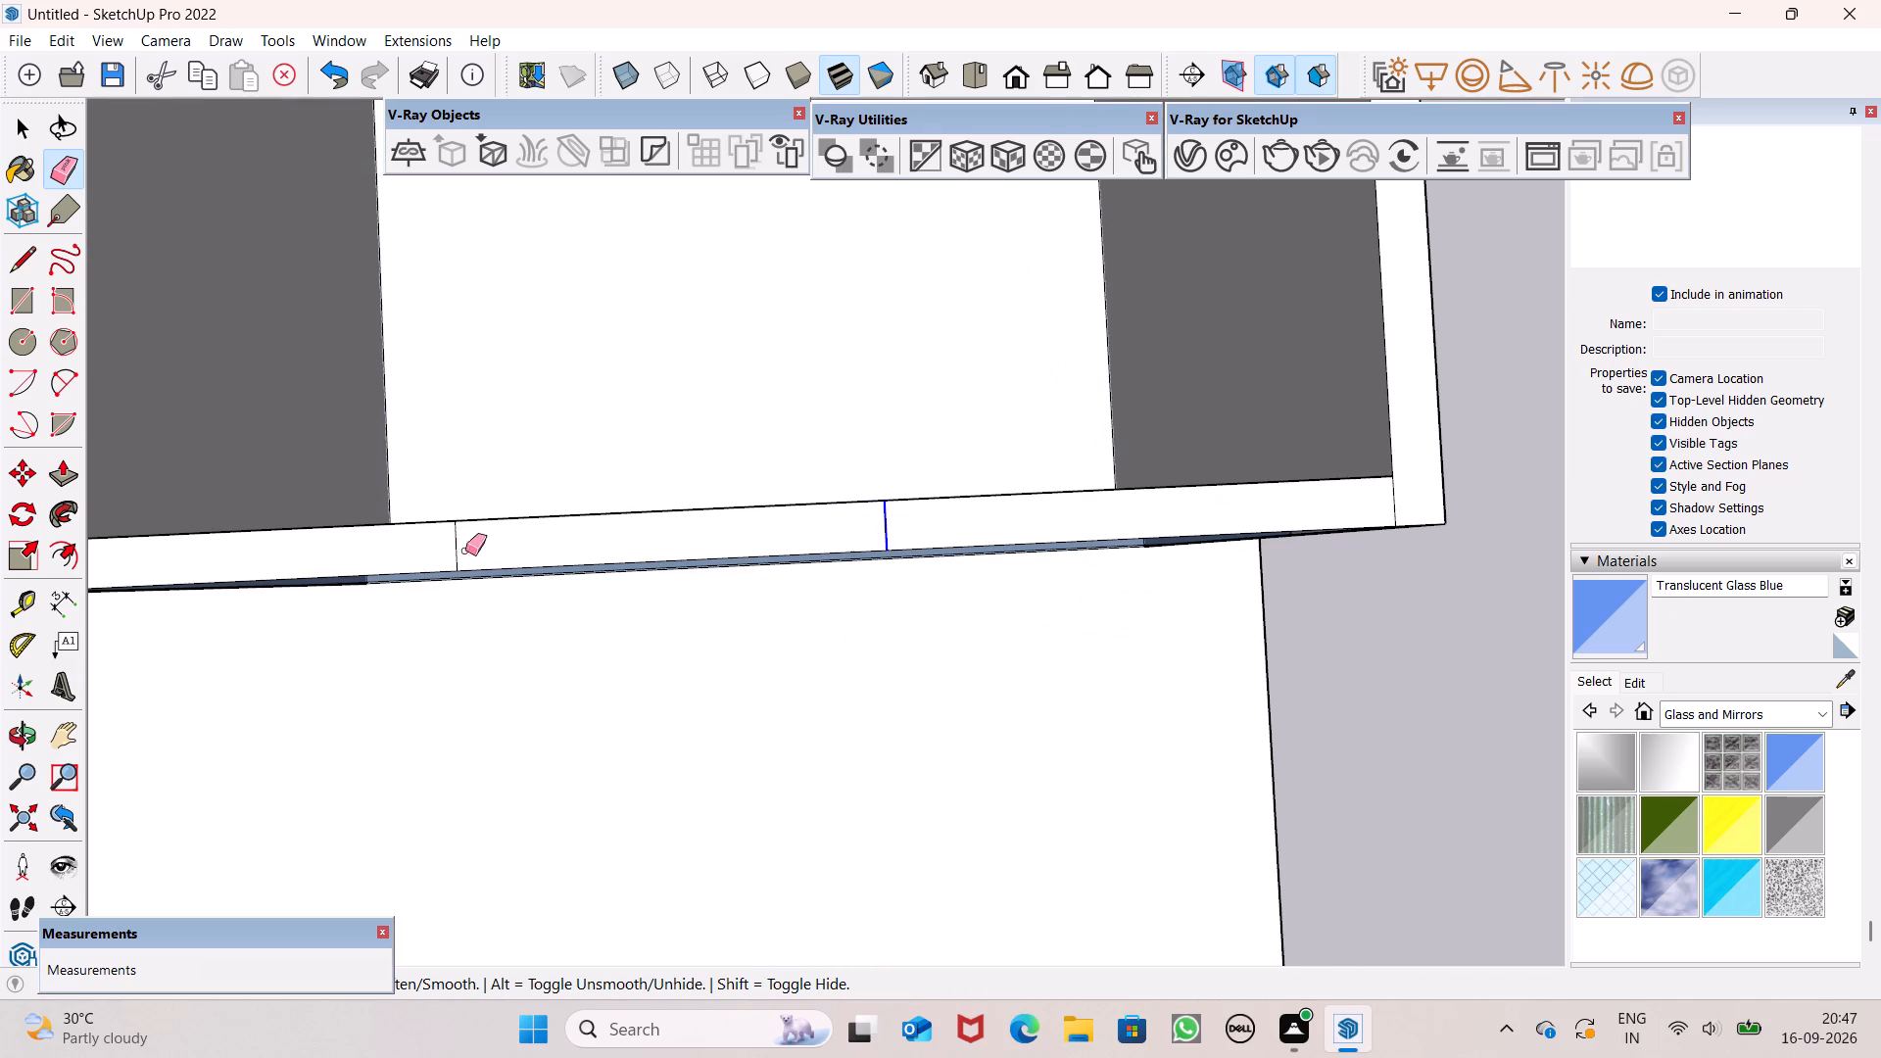
pyautogui.moveTo(426, 543); pyautogui.dragTo(415, 544)
pyautogui.moveTo(440, 546); pyautogui.dragTo(456, 546)
pyautogui.scroll(-14, 580, 522)
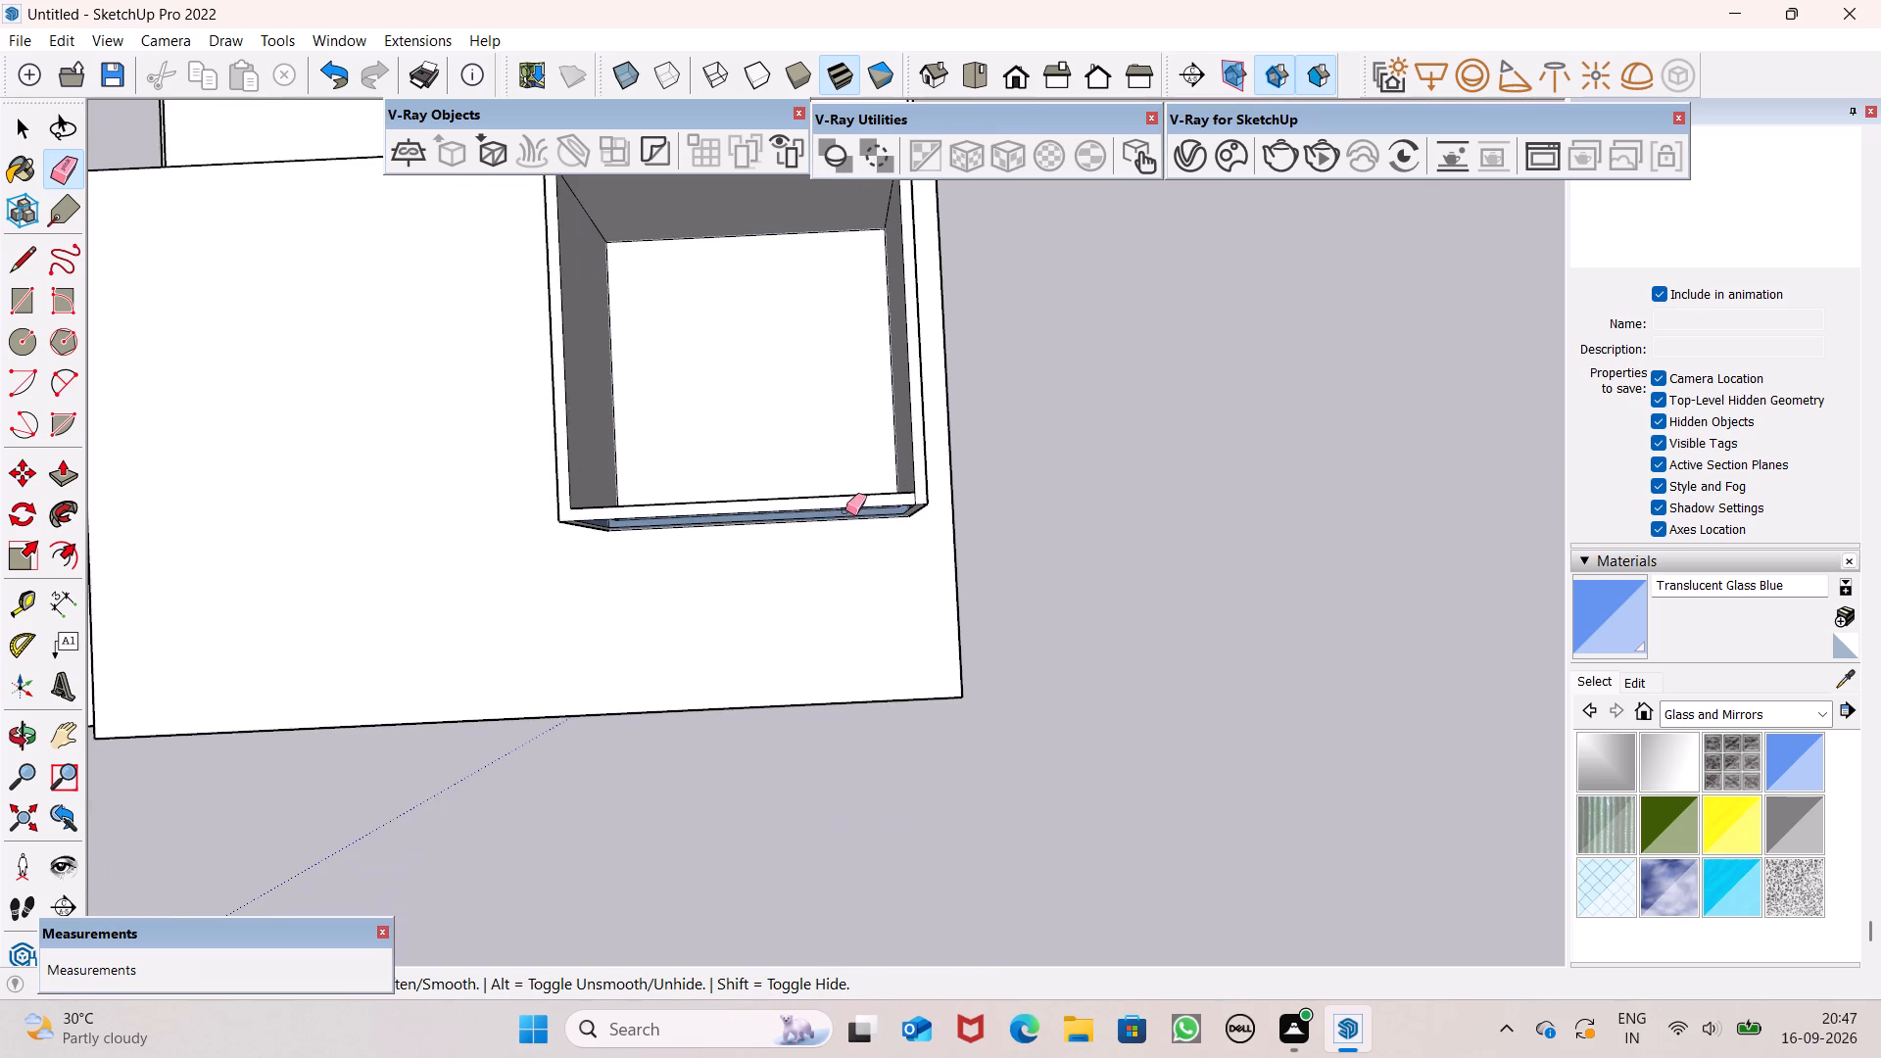
pyautogui.scroll(-1, 870, 523)
pyautogui.press('space')
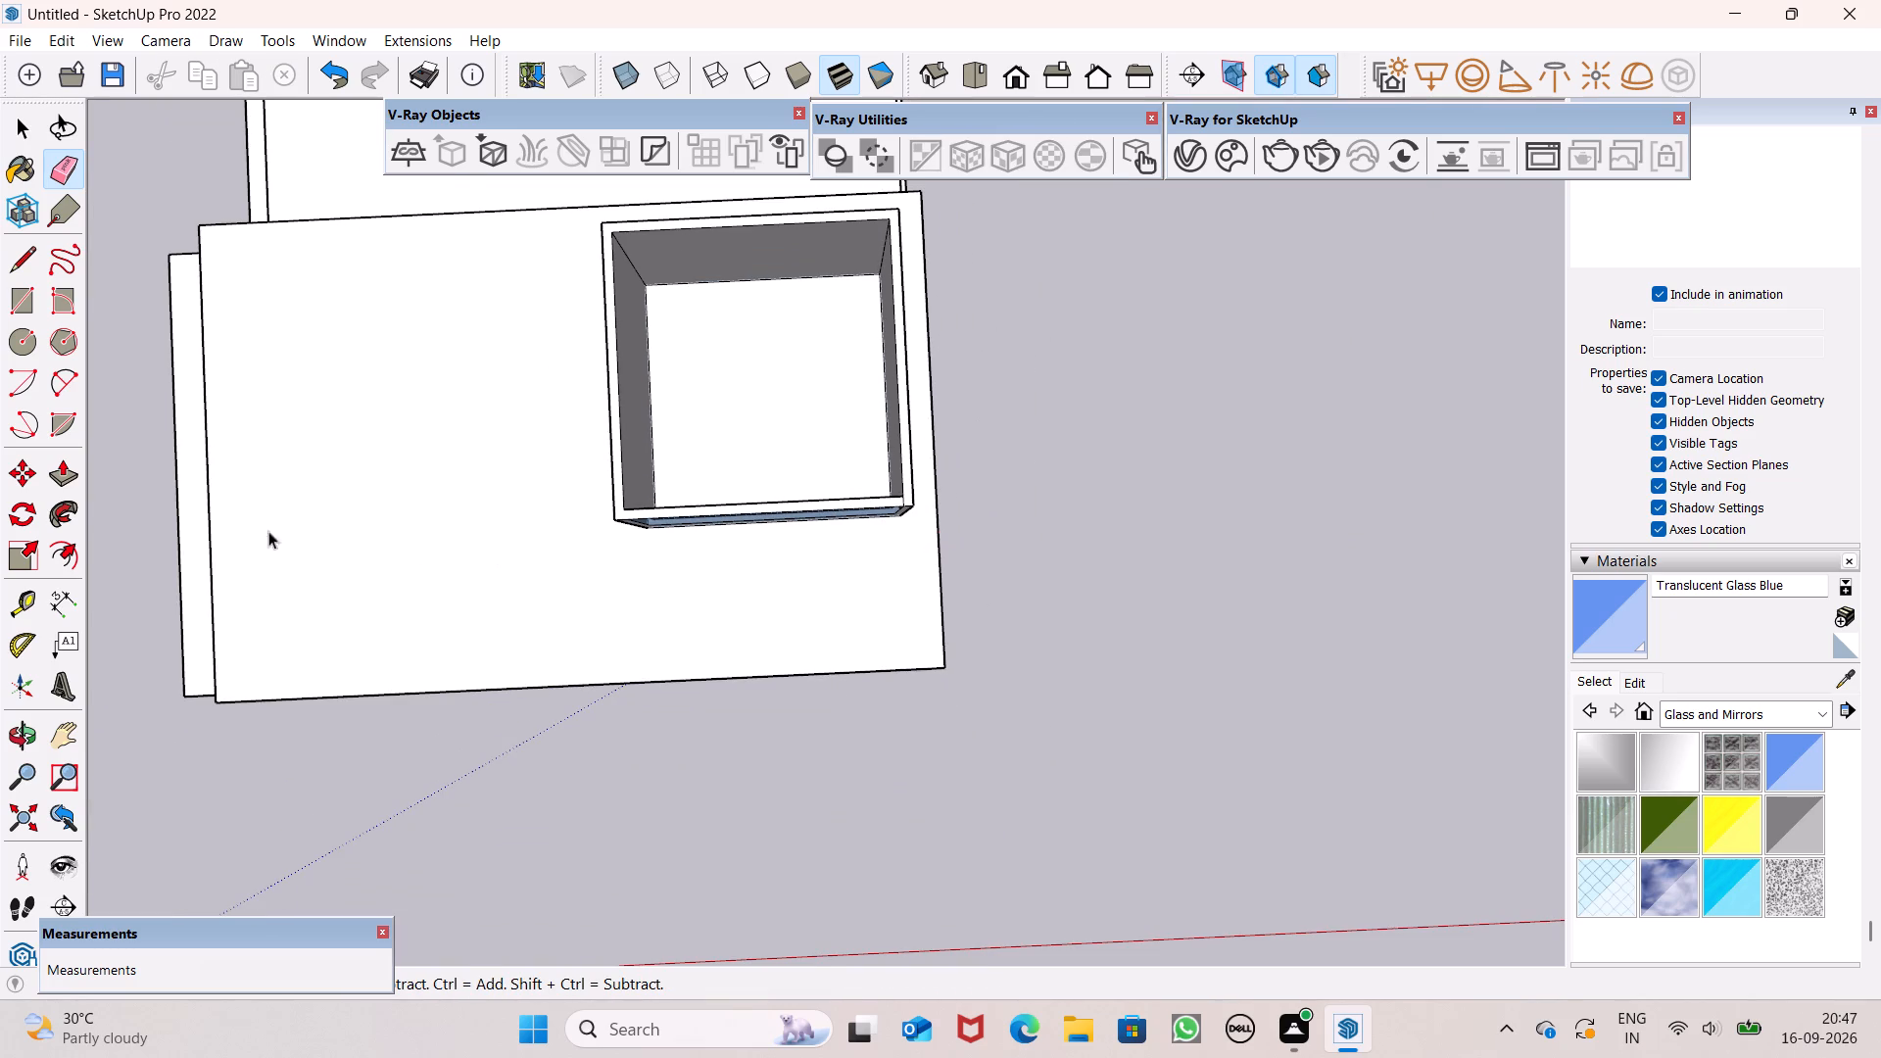
# Draw a line along the inner top edge of a side wall to close the box's open top with a face.
pyautogui.click(20, 255)
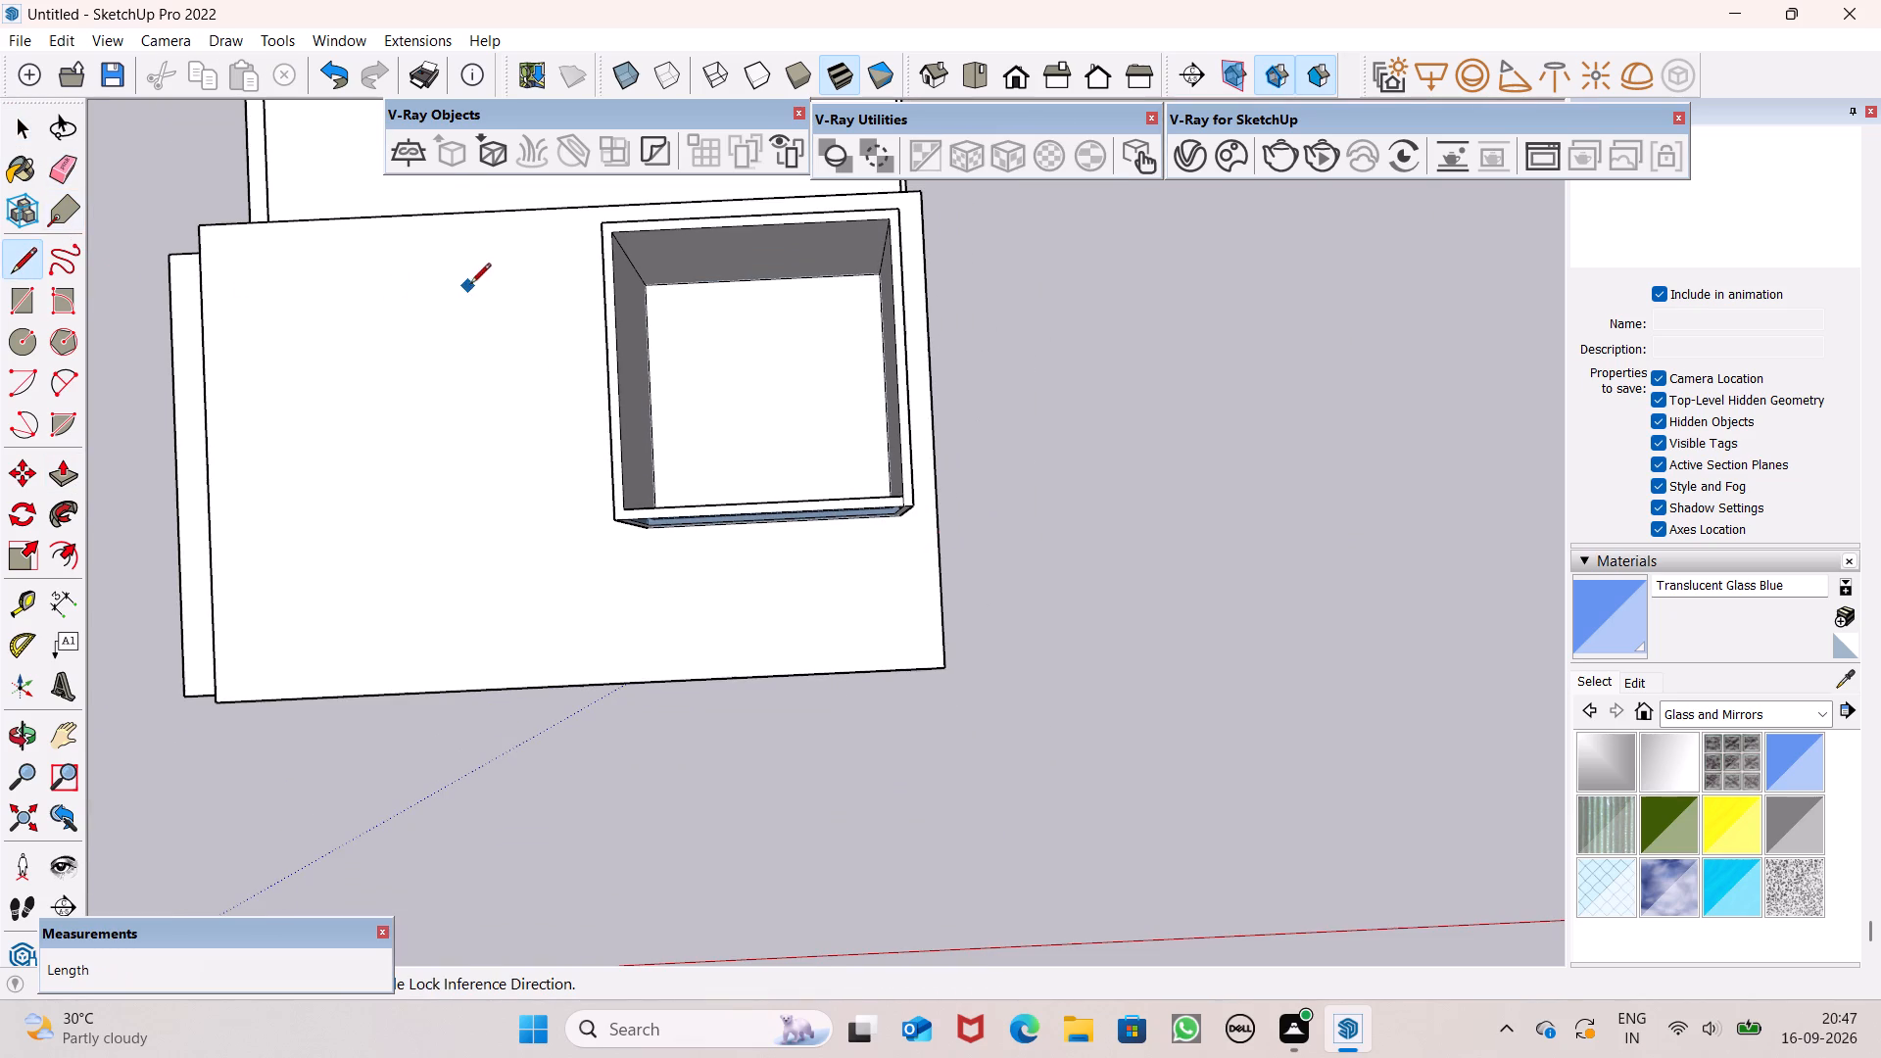
pyautogui.scroll(6, 487, 271)
pyautogui.click(716, 267)
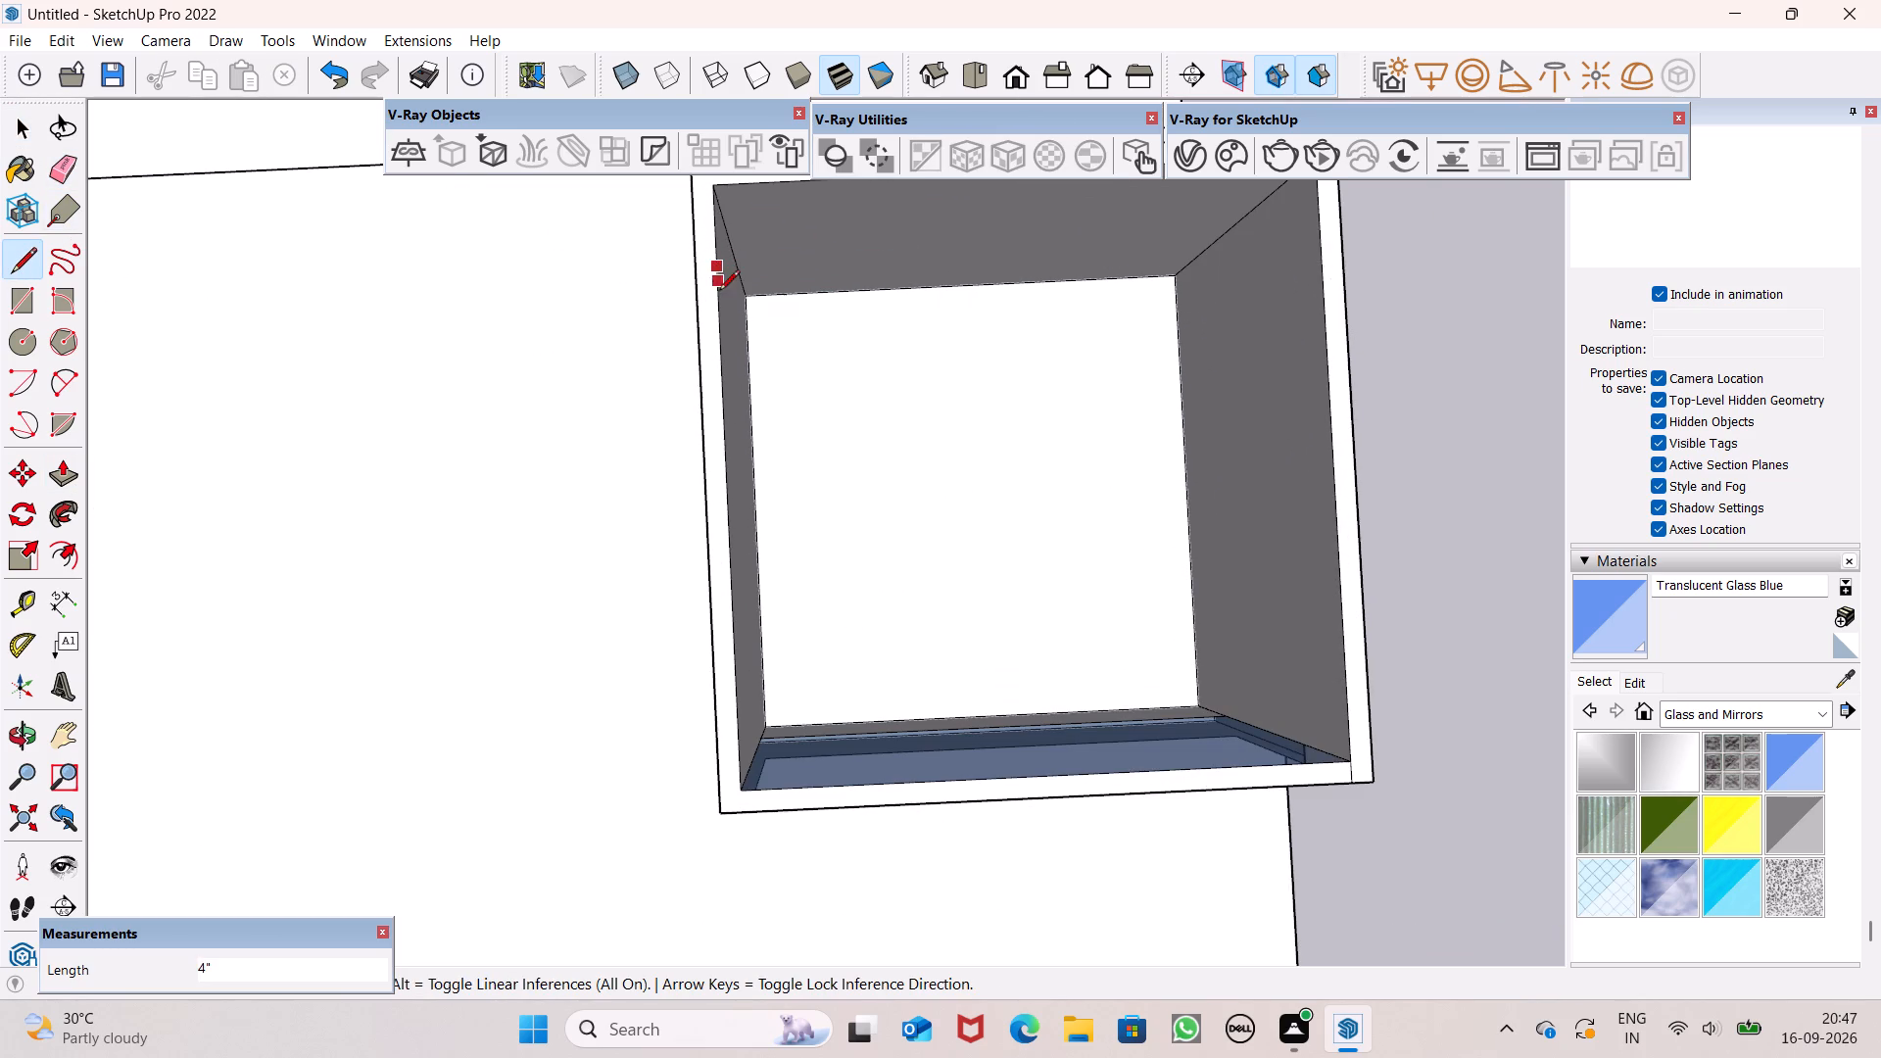
pyautogui.click(719, 316)
pyautogui.scroll(-6, 779, 523)
pyautogui.press('space')
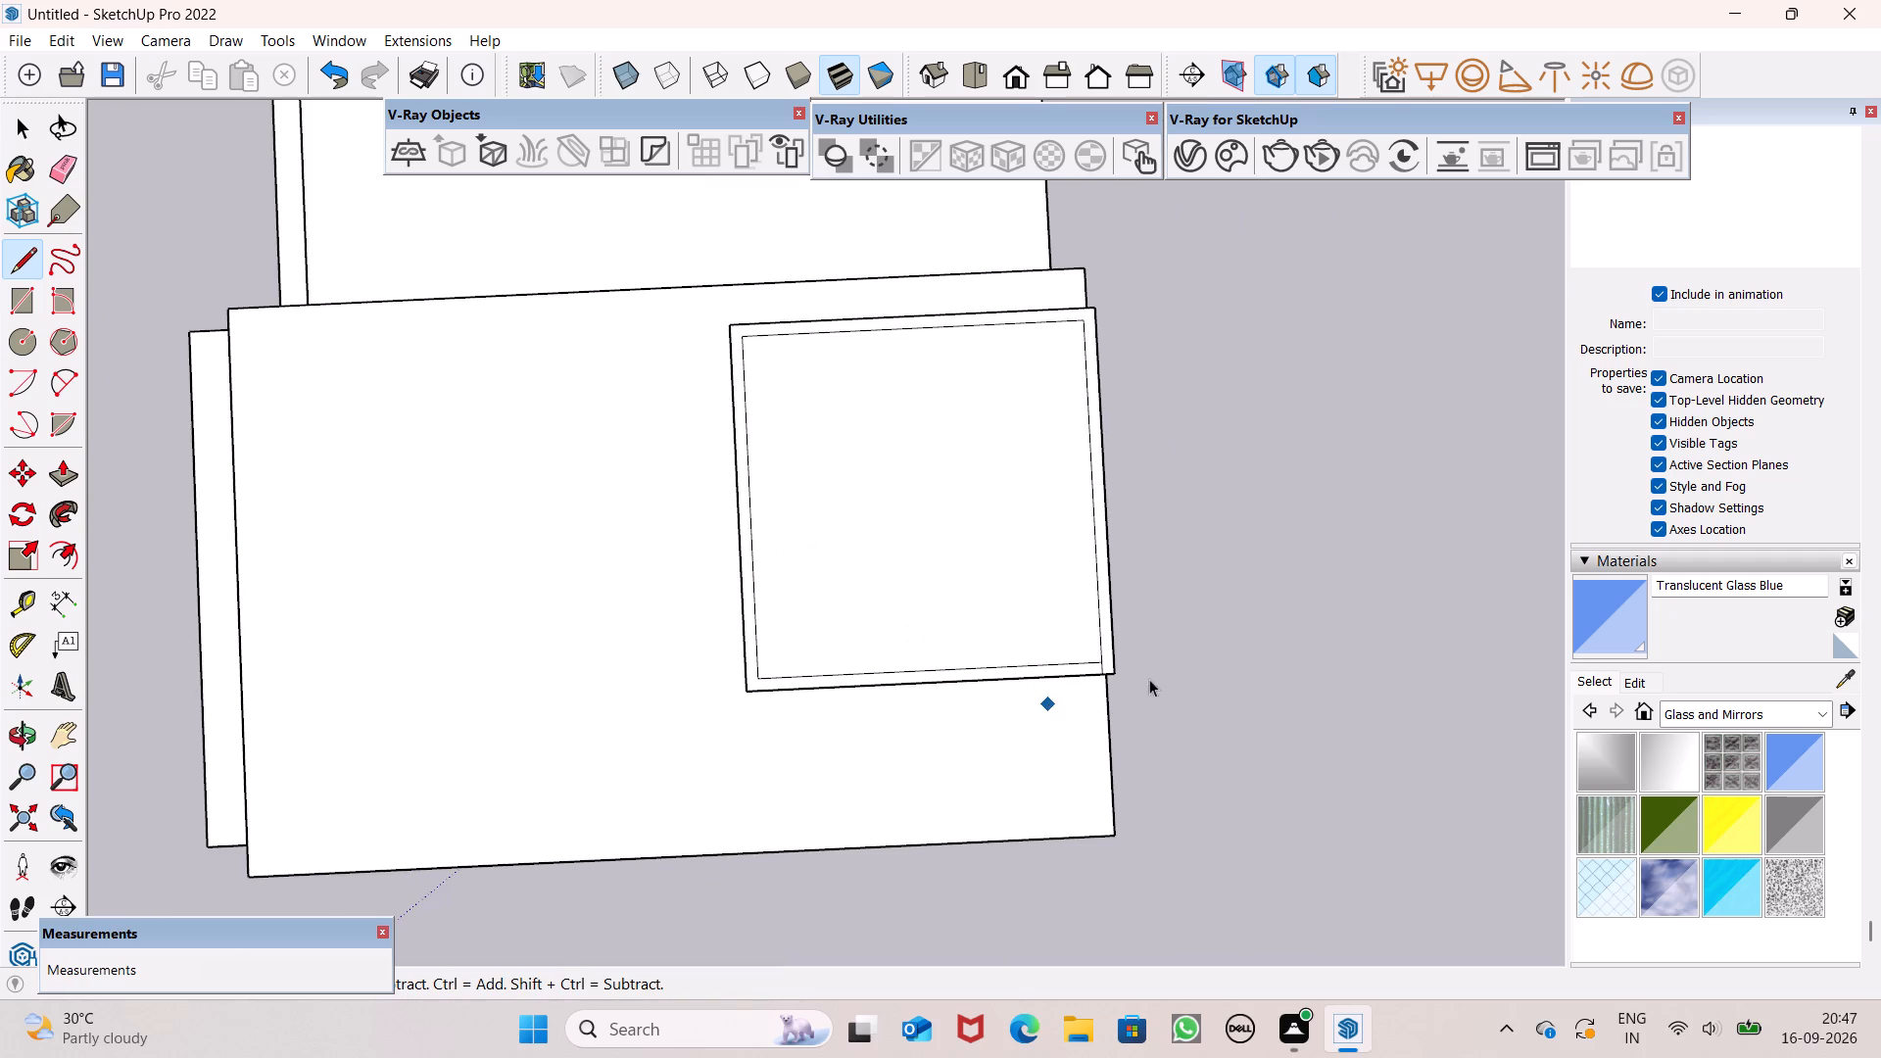
# Push/Pull the new top face inside the wall rim upward by 4 inches.
pyautogui.scroll(-3, 1168, 646)
pyautogui.moveTo(1199, 587); pyautogui.dragTo(993, 267, button='middle')
pyautogui.scroll(5, 1129, 396)
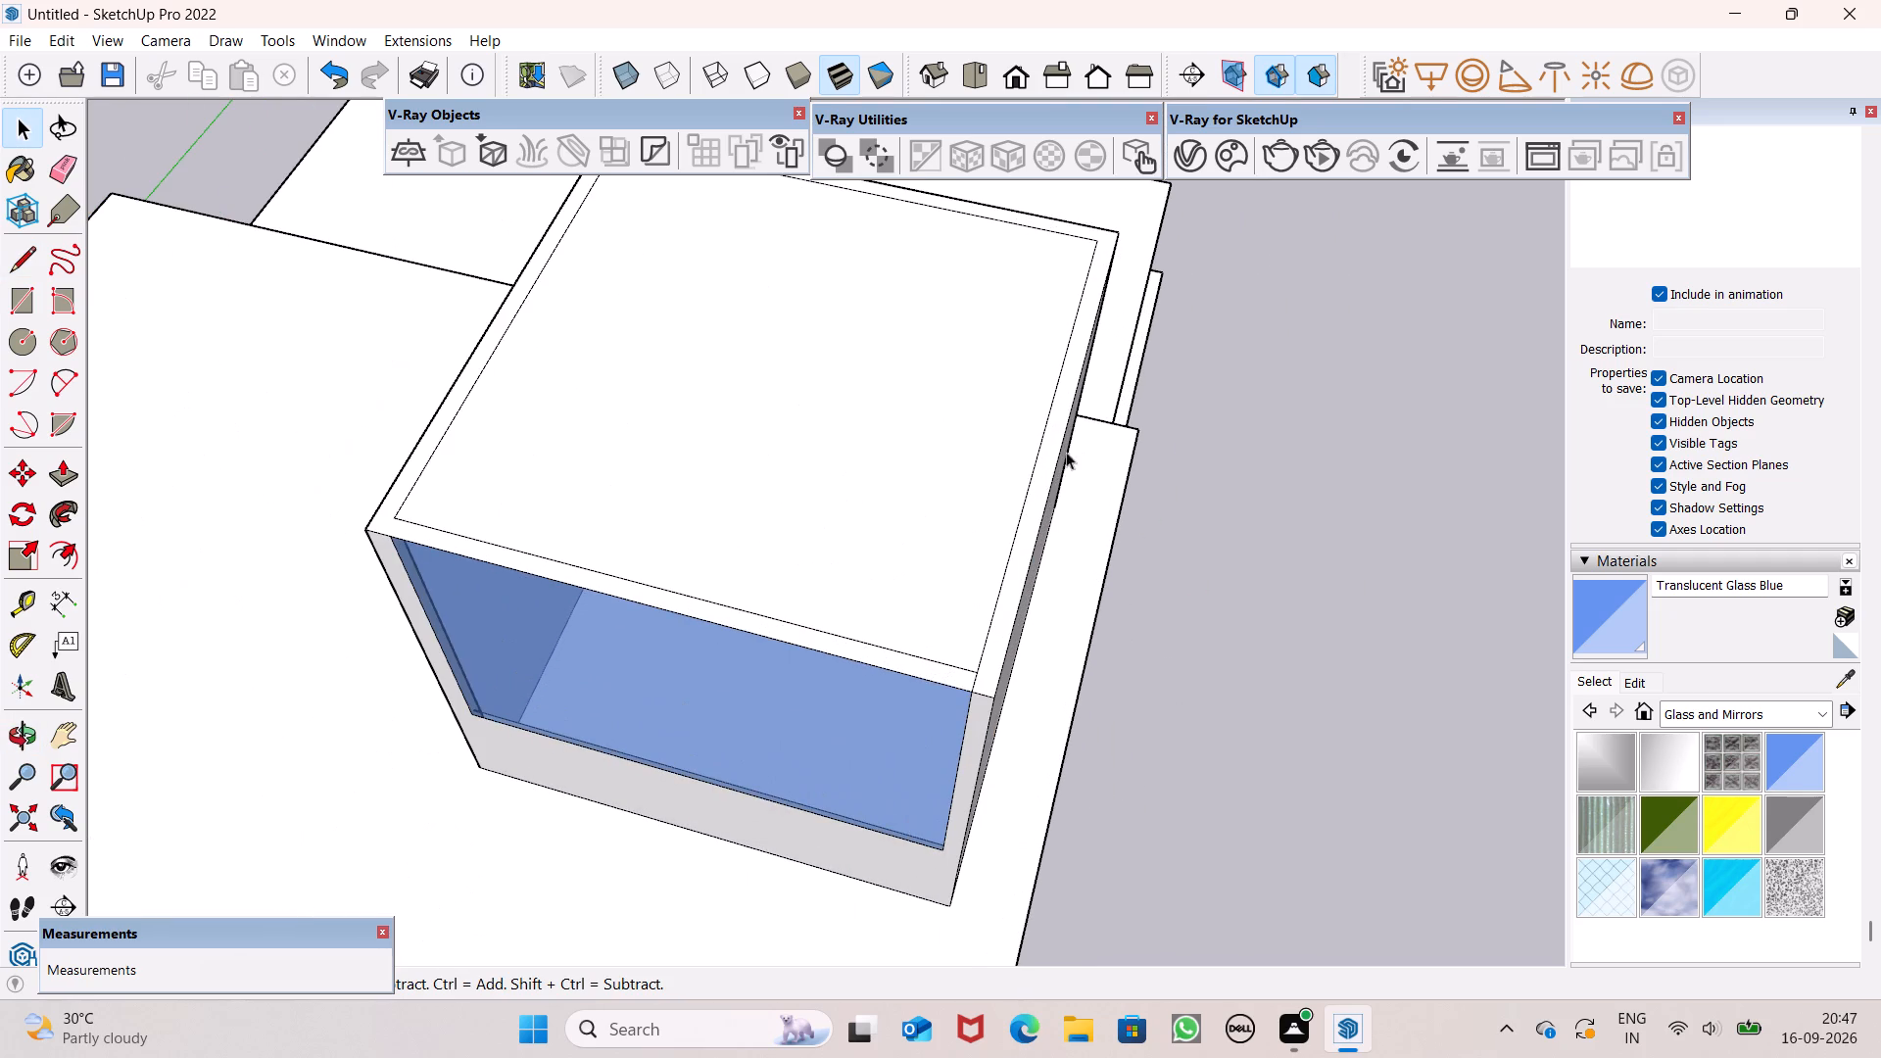
pyautogui.click(62, 482)
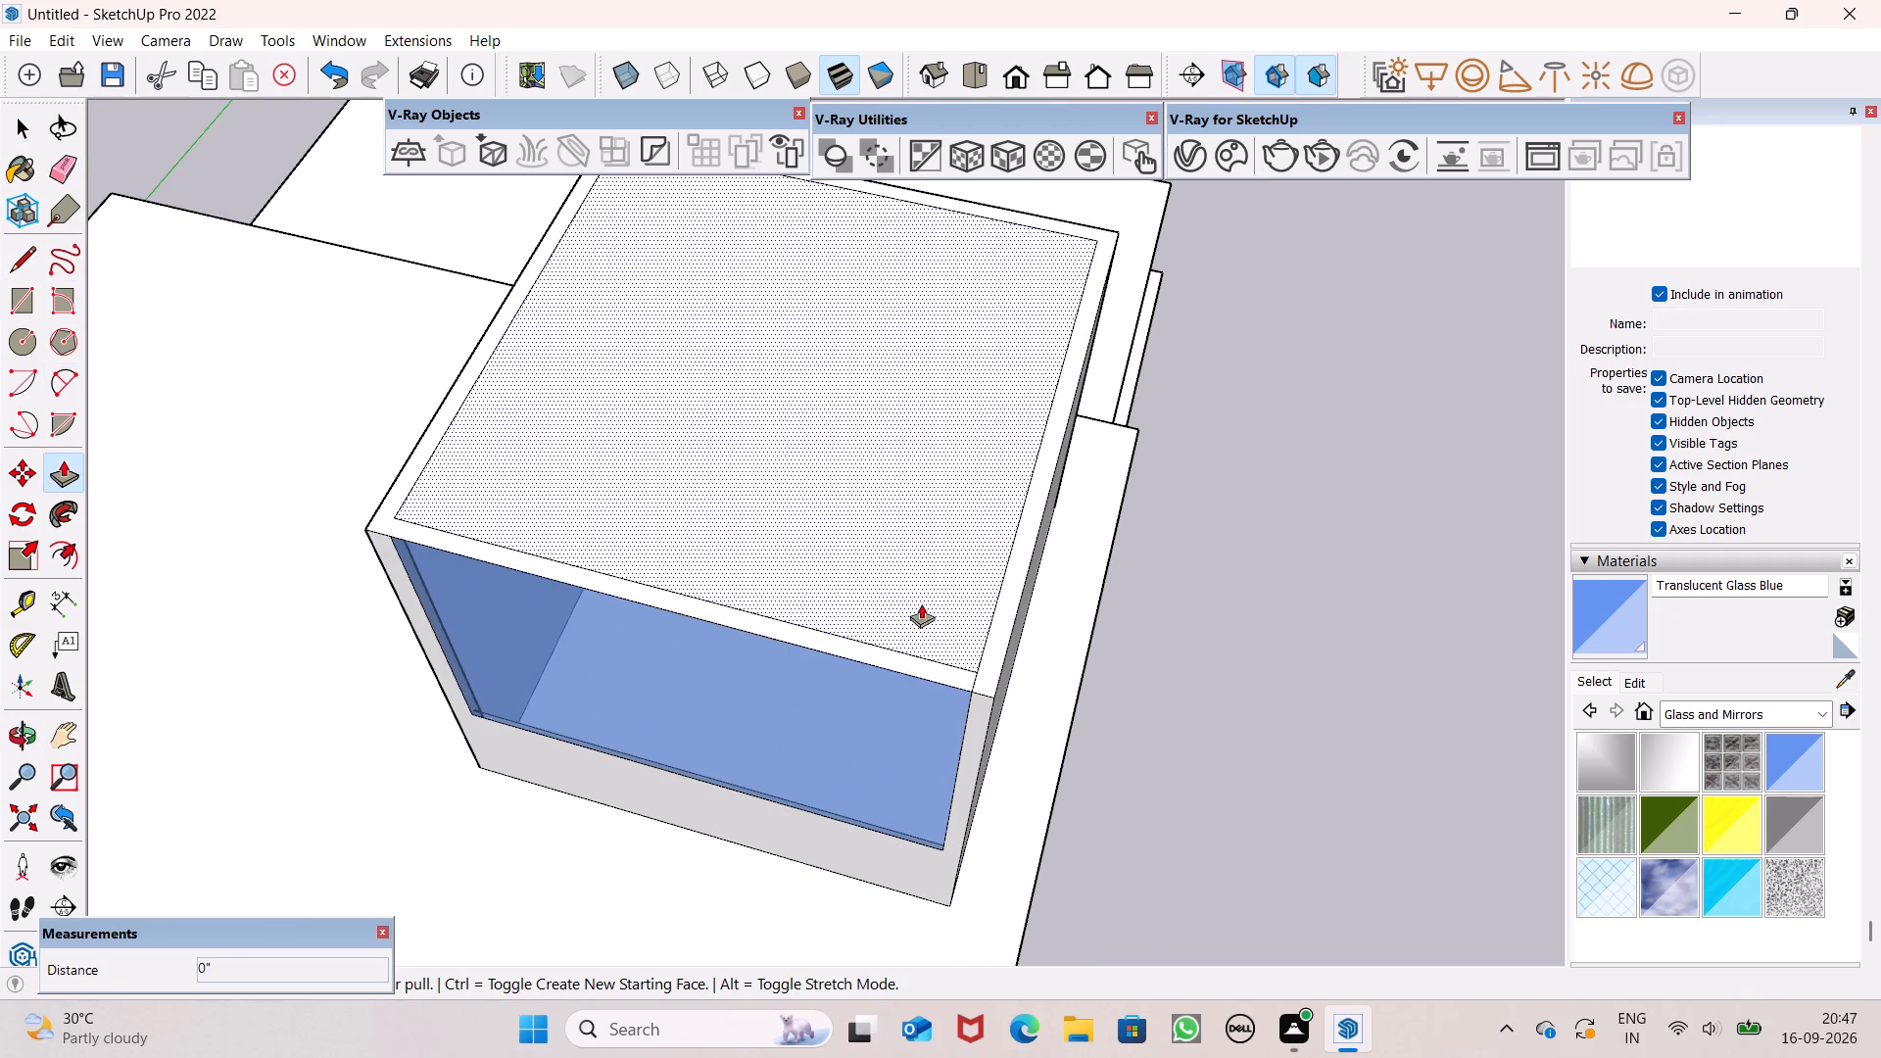
pyautogui.scroll(3, 924, 601)
pyautogui.moveTo(929, 603); pyautogui.dragTo(932, 586)
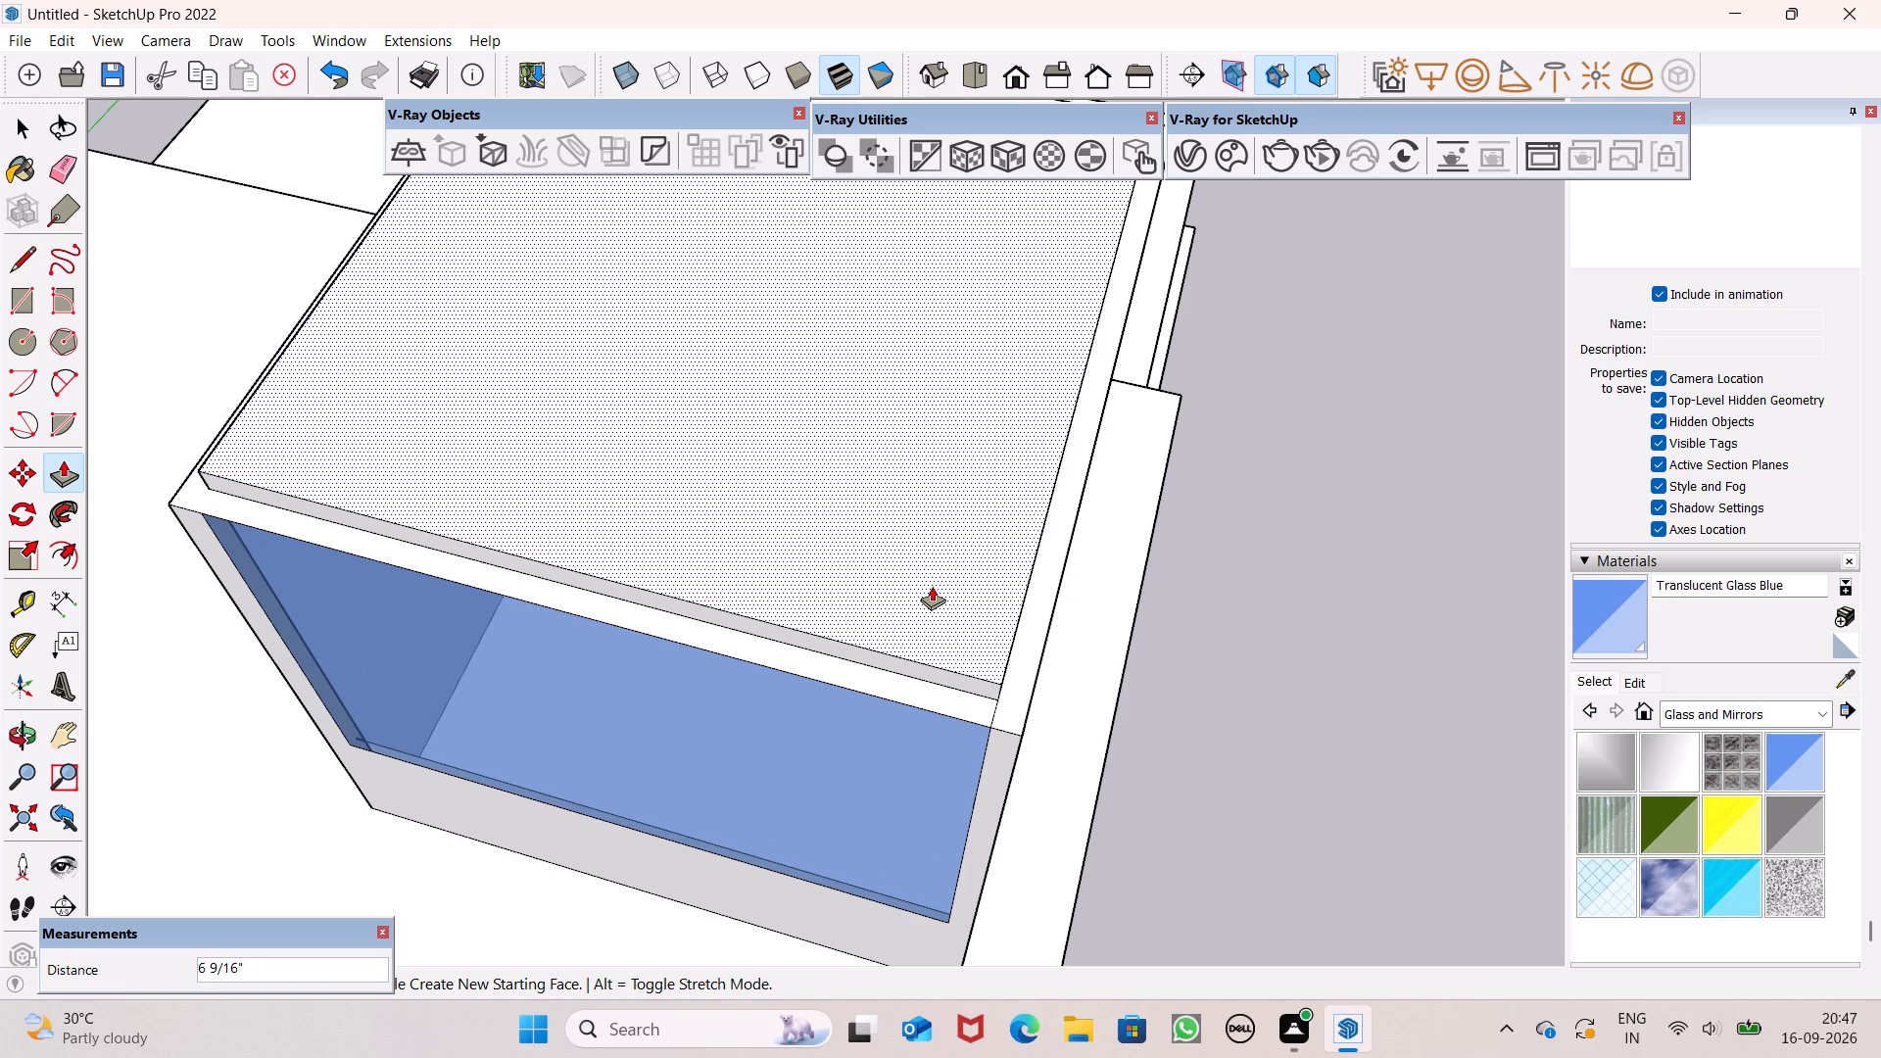
pyautogui.moveTo(932, 586); pyautogui.dragTo(932, 585)
pyautogui.press('4')
pyautogui.hotkey('shift', '"')
pyautogui.press('Return')
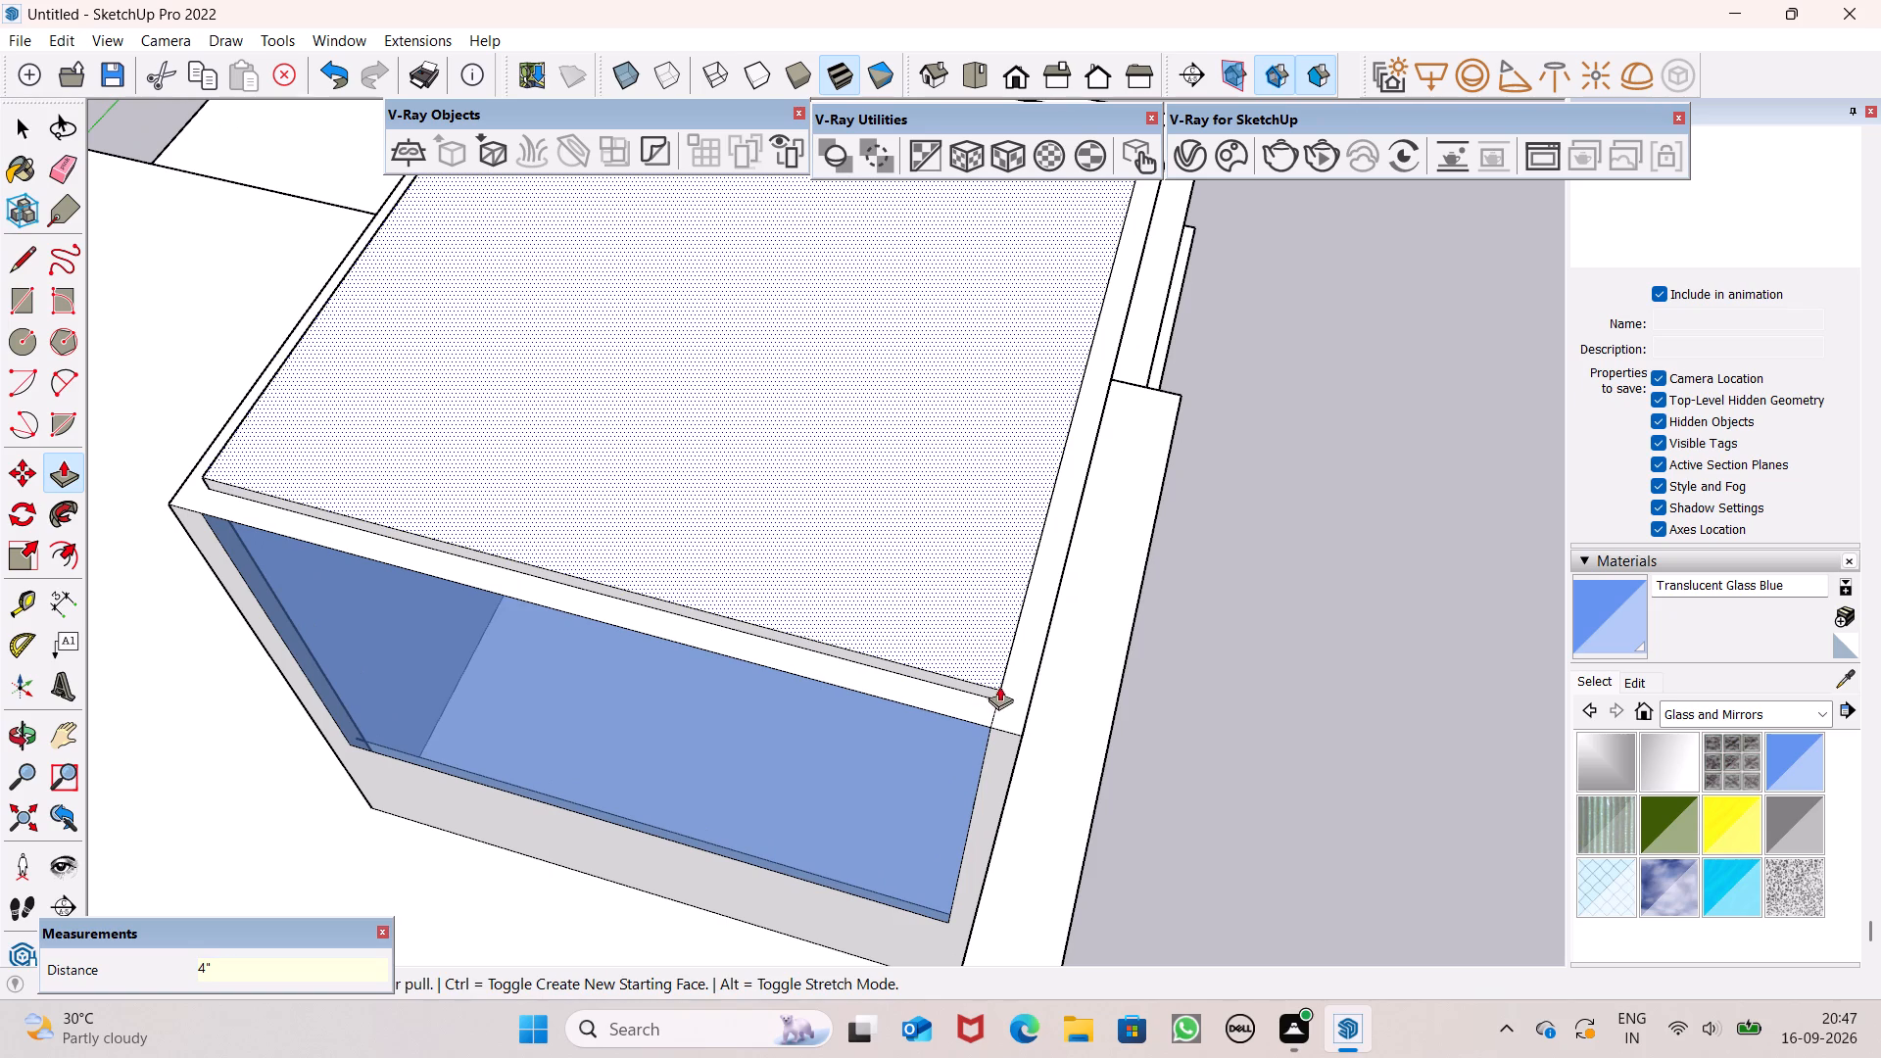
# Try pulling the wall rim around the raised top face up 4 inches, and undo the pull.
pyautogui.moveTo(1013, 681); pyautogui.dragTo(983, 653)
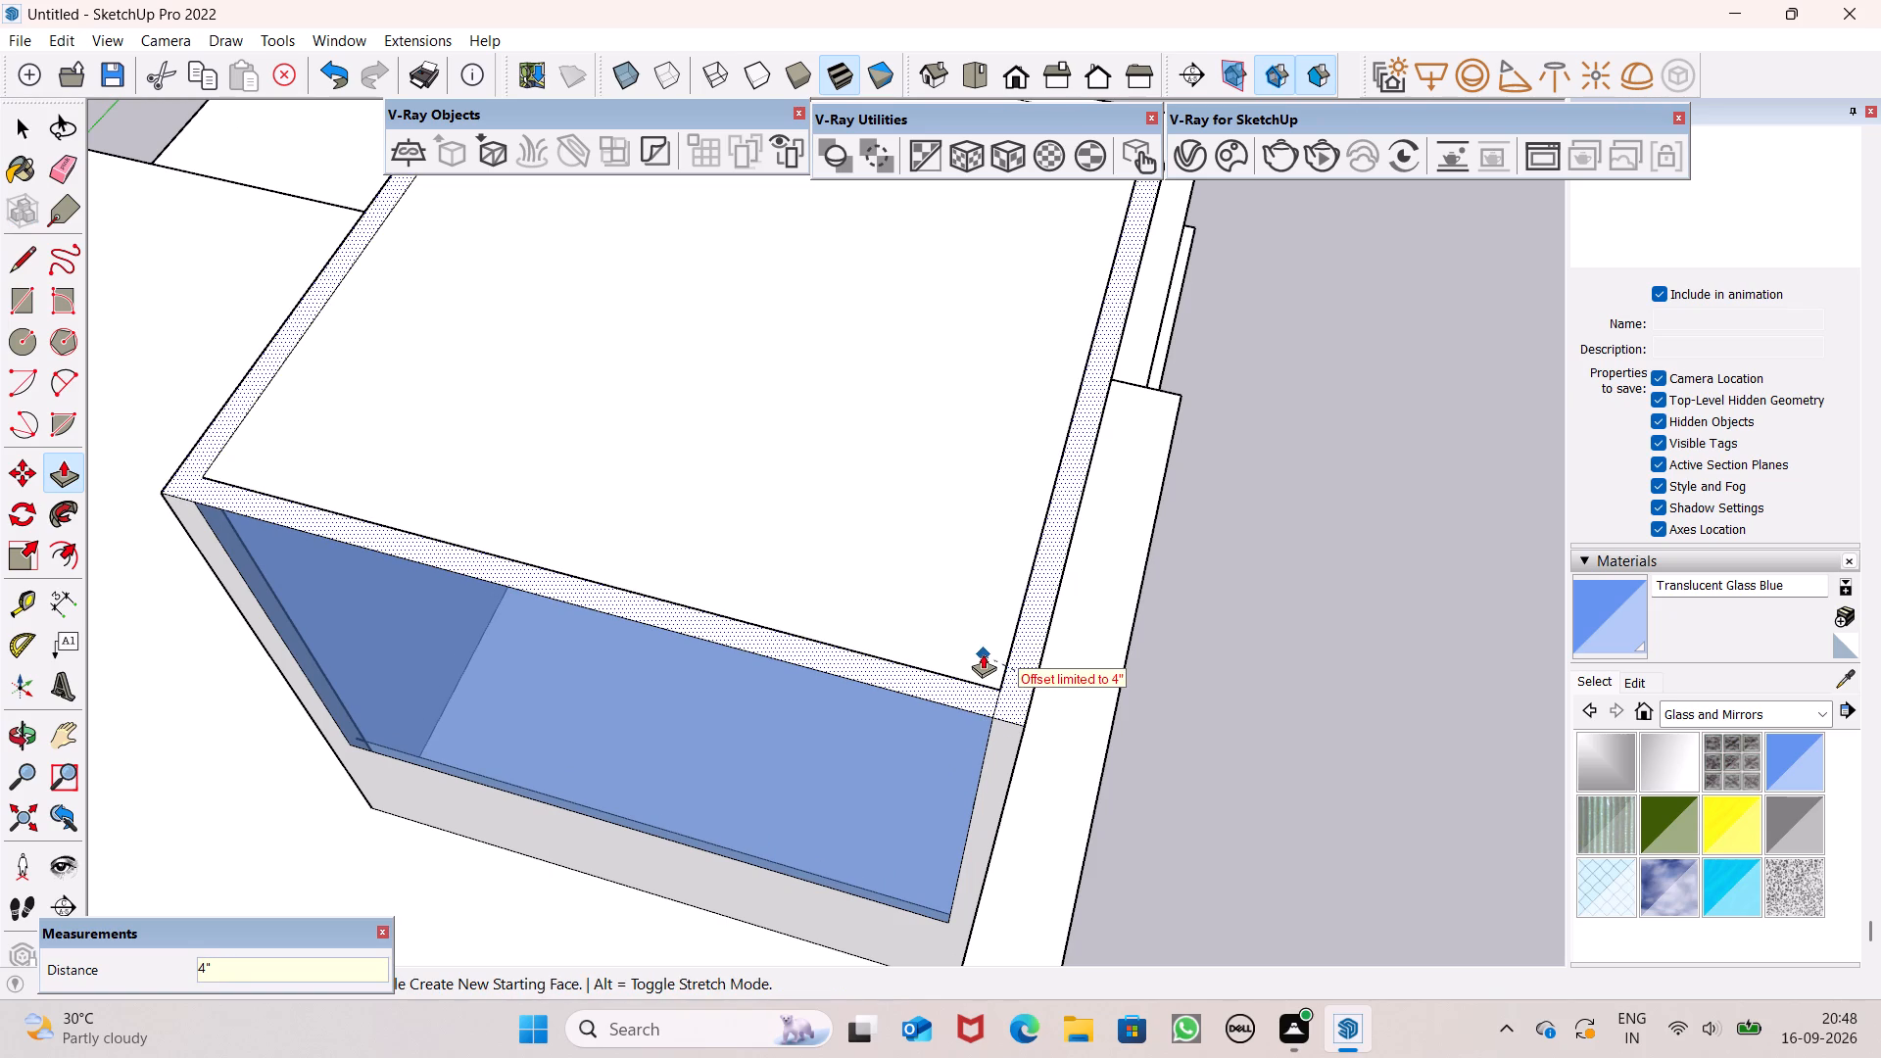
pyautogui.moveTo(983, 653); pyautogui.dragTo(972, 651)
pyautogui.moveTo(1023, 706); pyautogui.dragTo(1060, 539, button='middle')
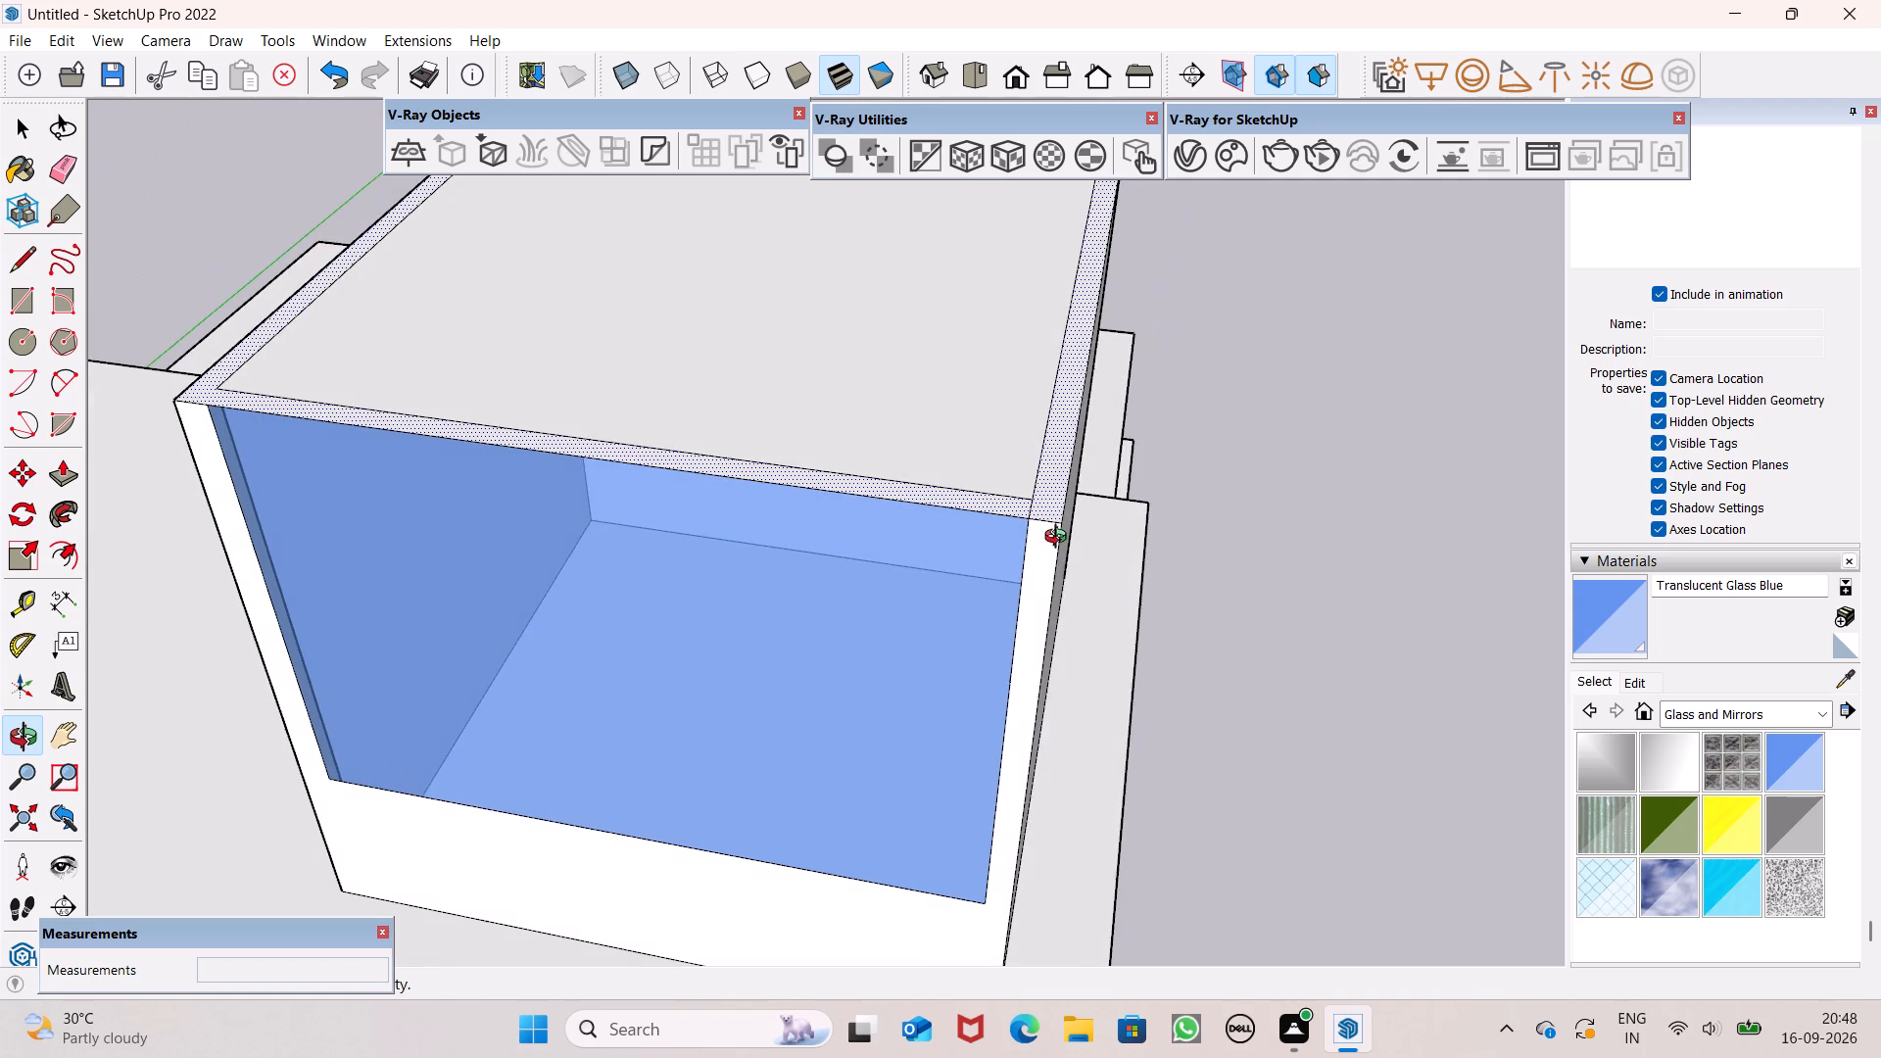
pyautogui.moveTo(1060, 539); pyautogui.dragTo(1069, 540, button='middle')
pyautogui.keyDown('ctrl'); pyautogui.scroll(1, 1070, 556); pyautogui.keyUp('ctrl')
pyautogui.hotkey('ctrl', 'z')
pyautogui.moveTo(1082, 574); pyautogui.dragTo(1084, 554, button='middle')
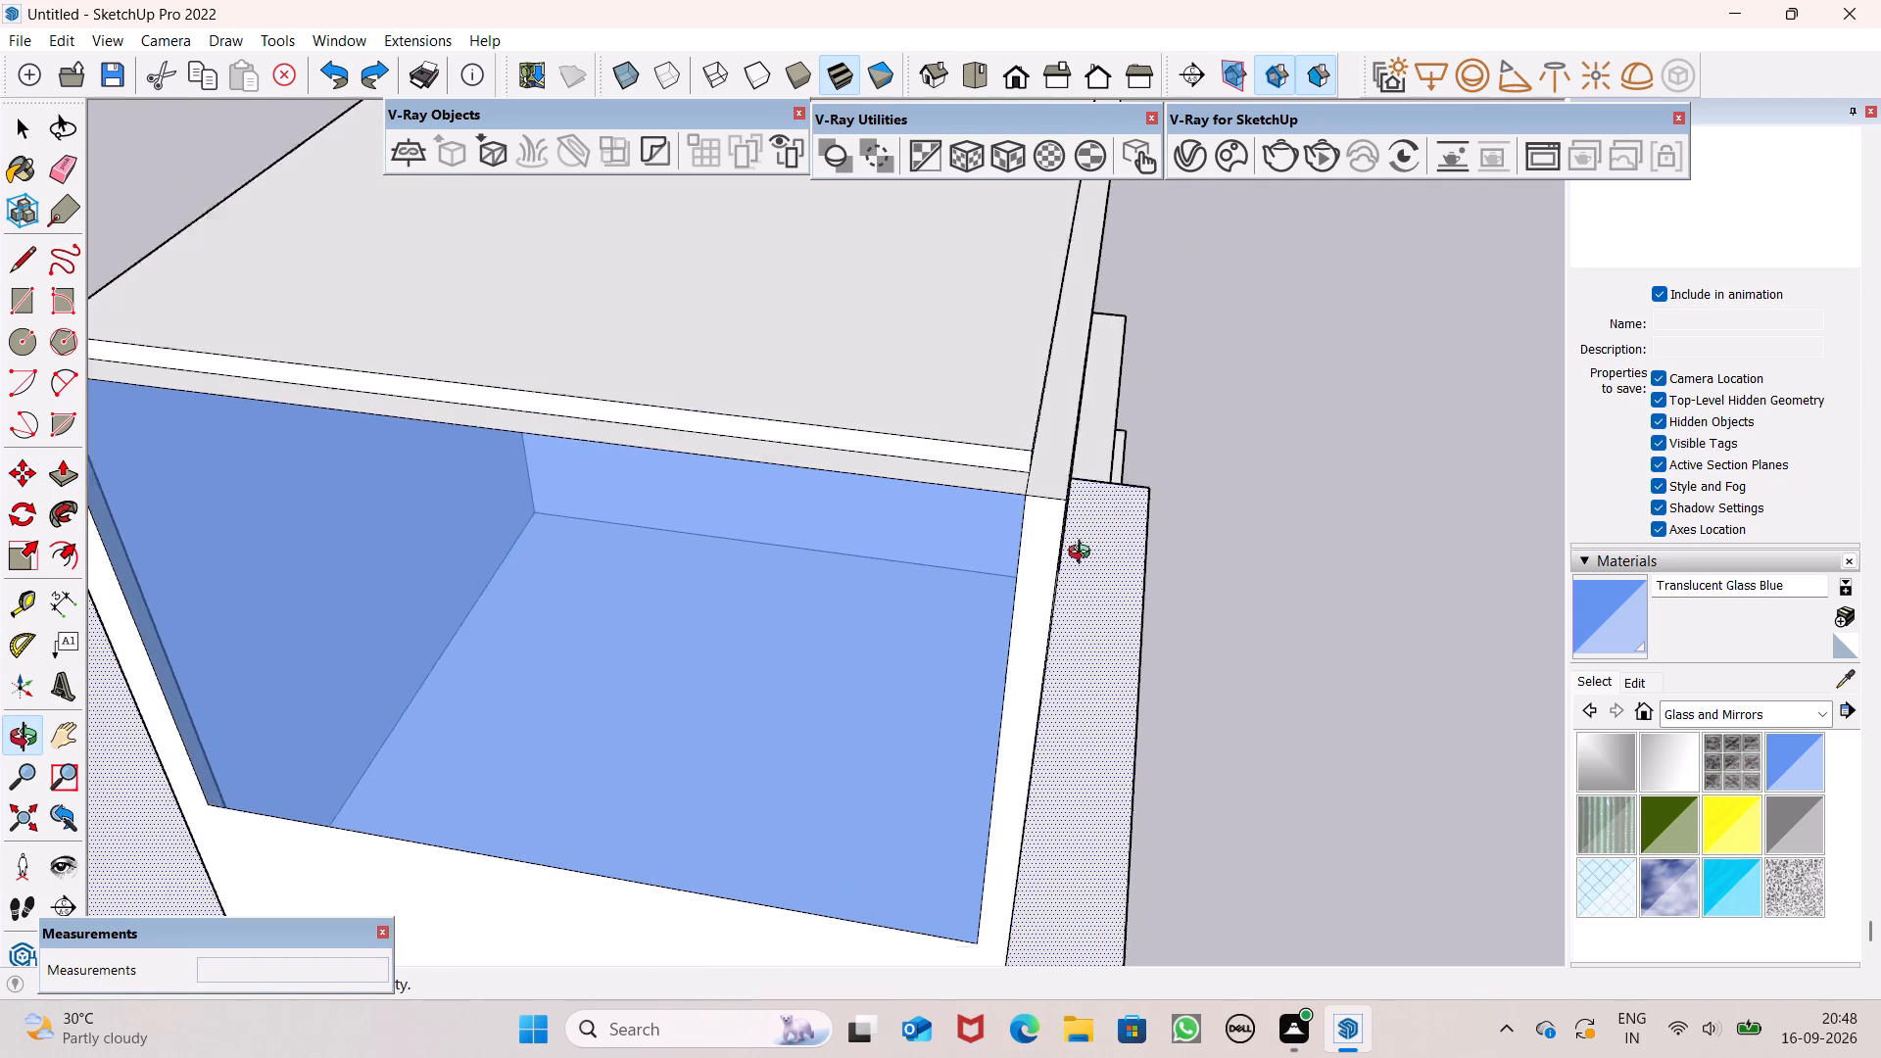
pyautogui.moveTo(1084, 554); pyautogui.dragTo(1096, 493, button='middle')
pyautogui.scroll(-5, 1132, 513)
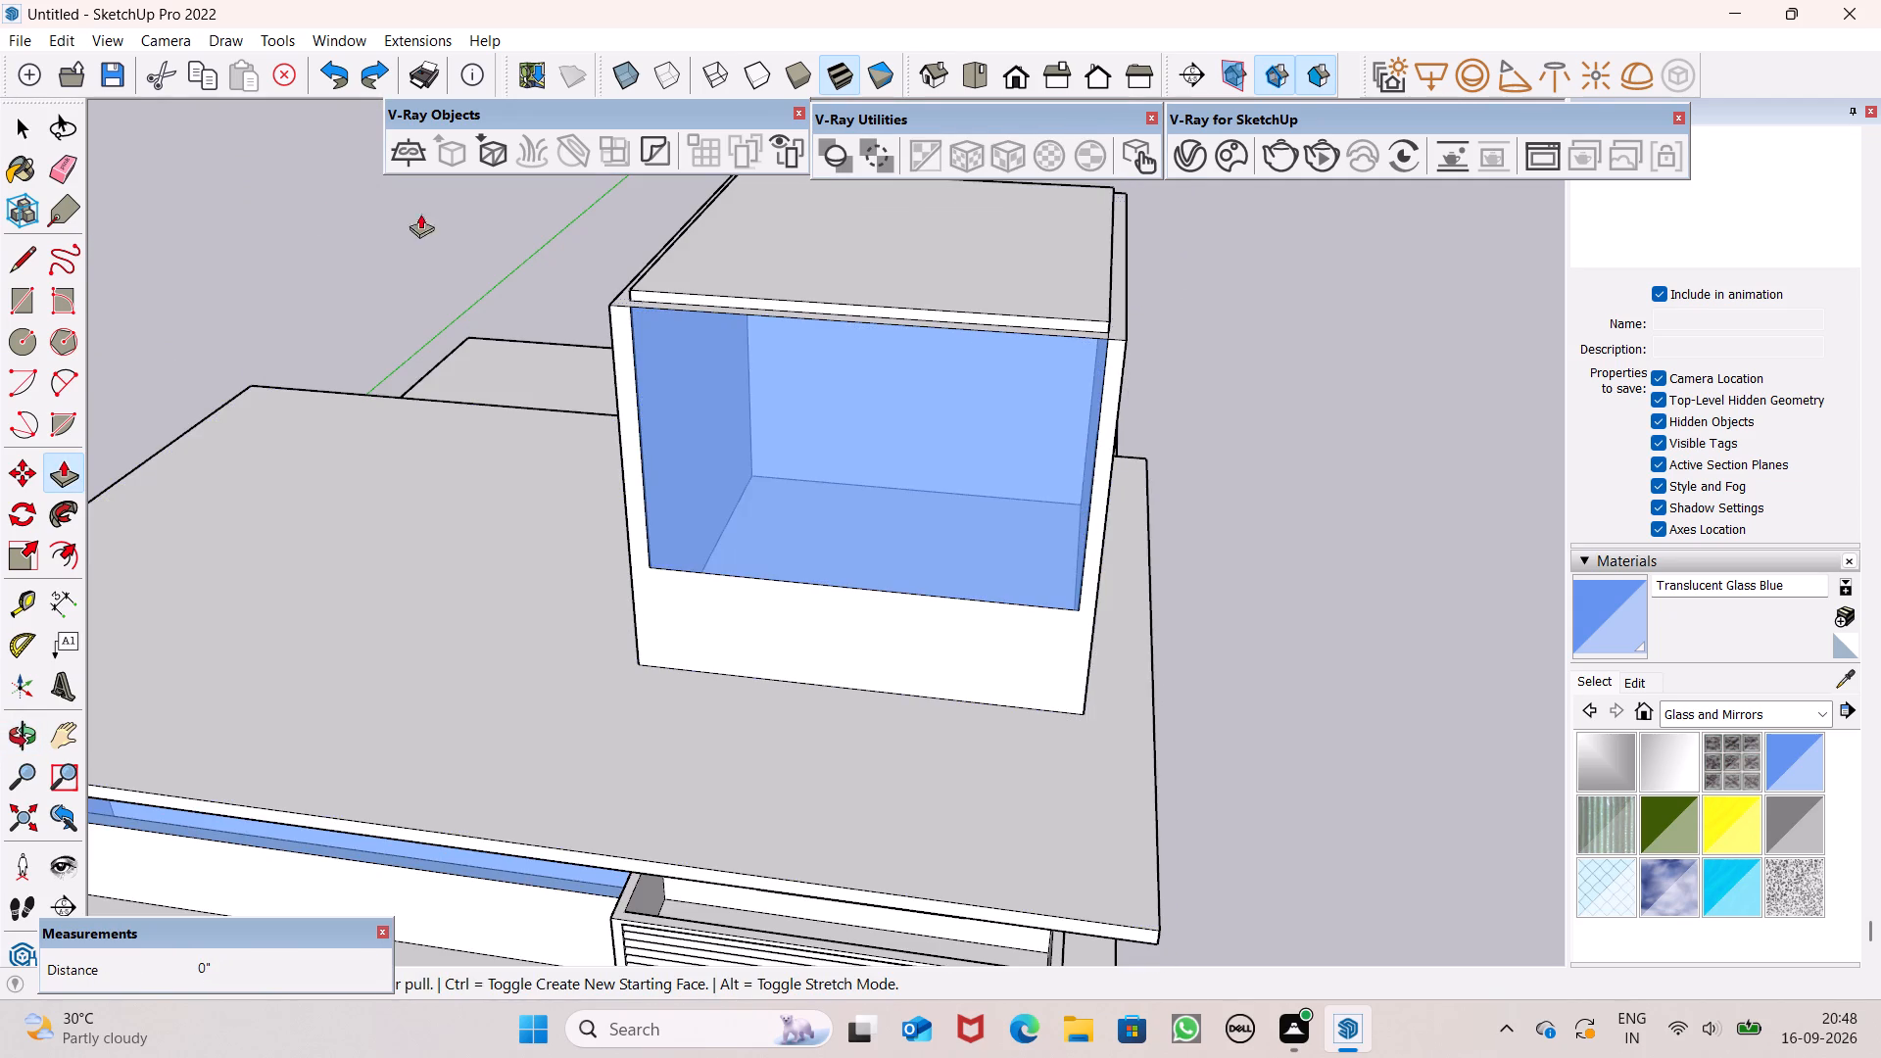
# Push/Pull the wall rim in front of the raised top face upward until it is flush with that face.
pyautogui.scroll(1, 566, 318)
pyautogui.scroll(11, 762, 247)
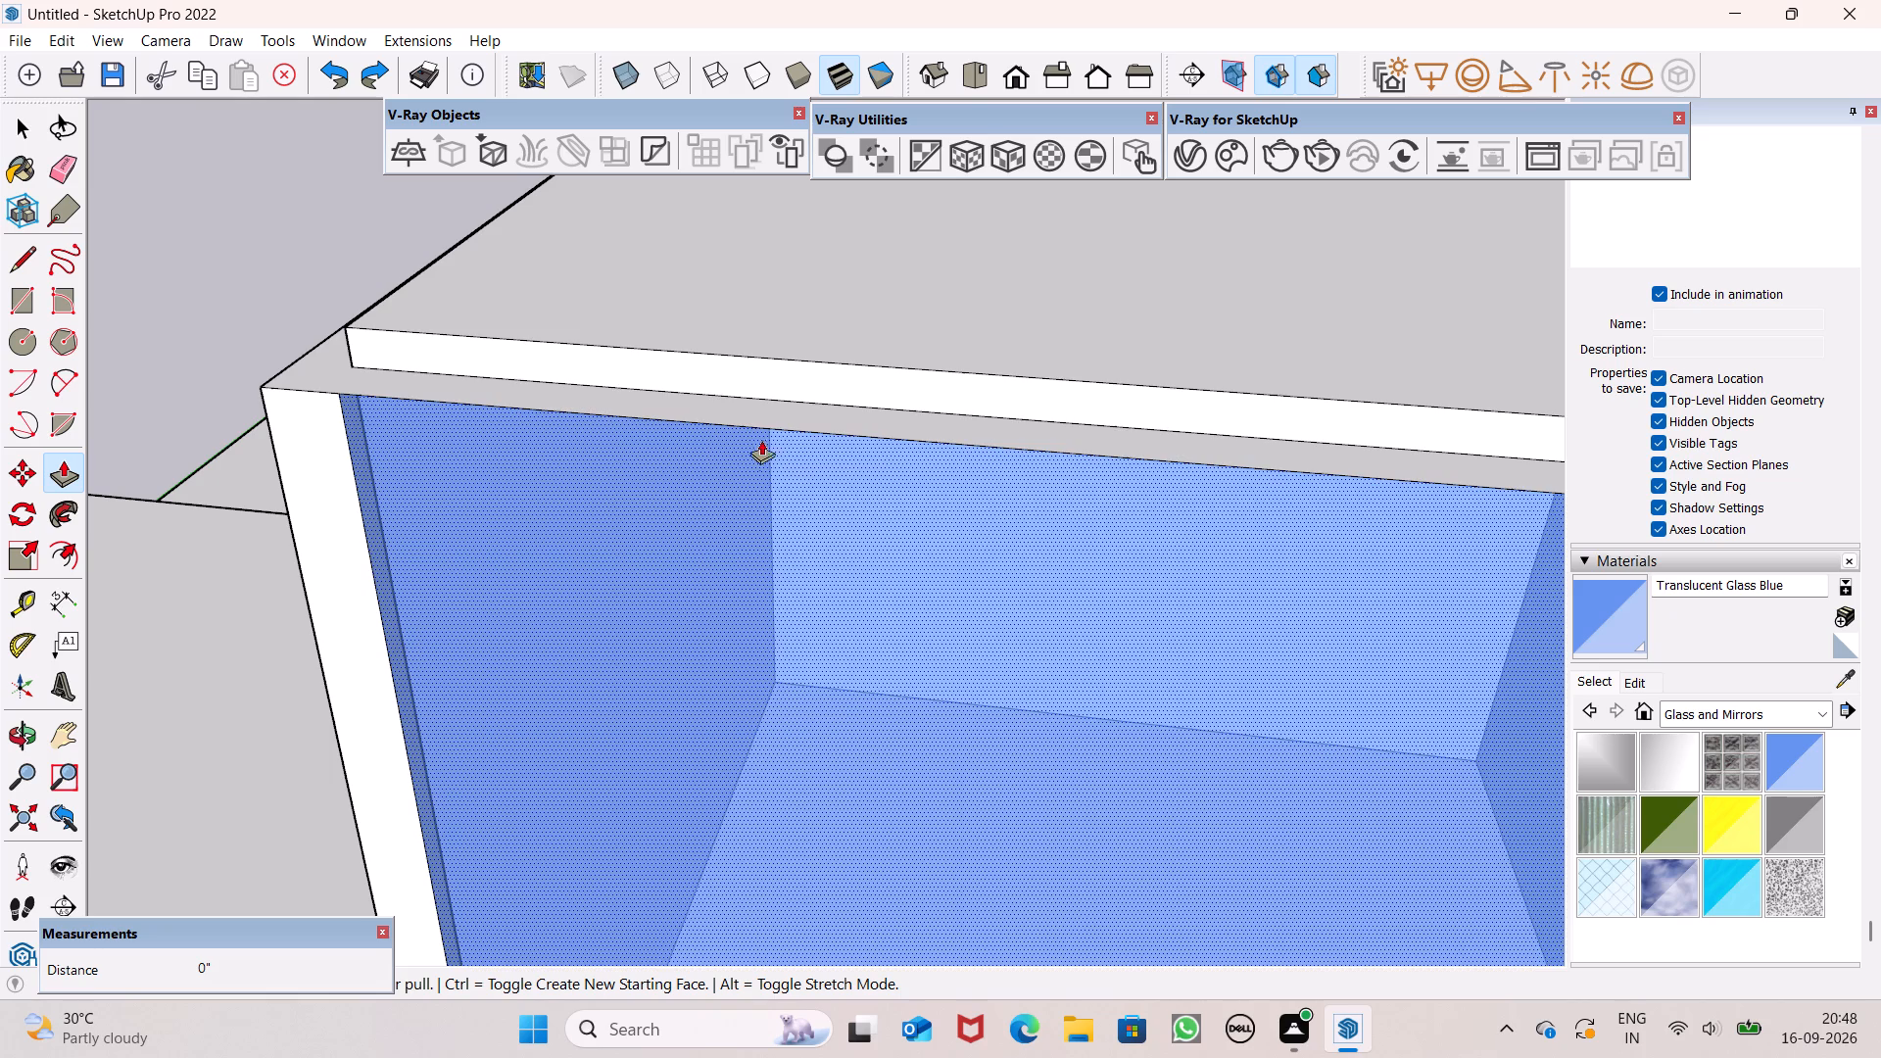
pyautogui.moveTo(686, 395); pyautogui.dragTo(695, 355)
pyautogui.scroll(-7, 702, 373)
pyautogui.scroll(-7, 807, 342)
pyautogui.moveTo(976, 438); pyautogui.dragTo(1072, 257, button='middle')
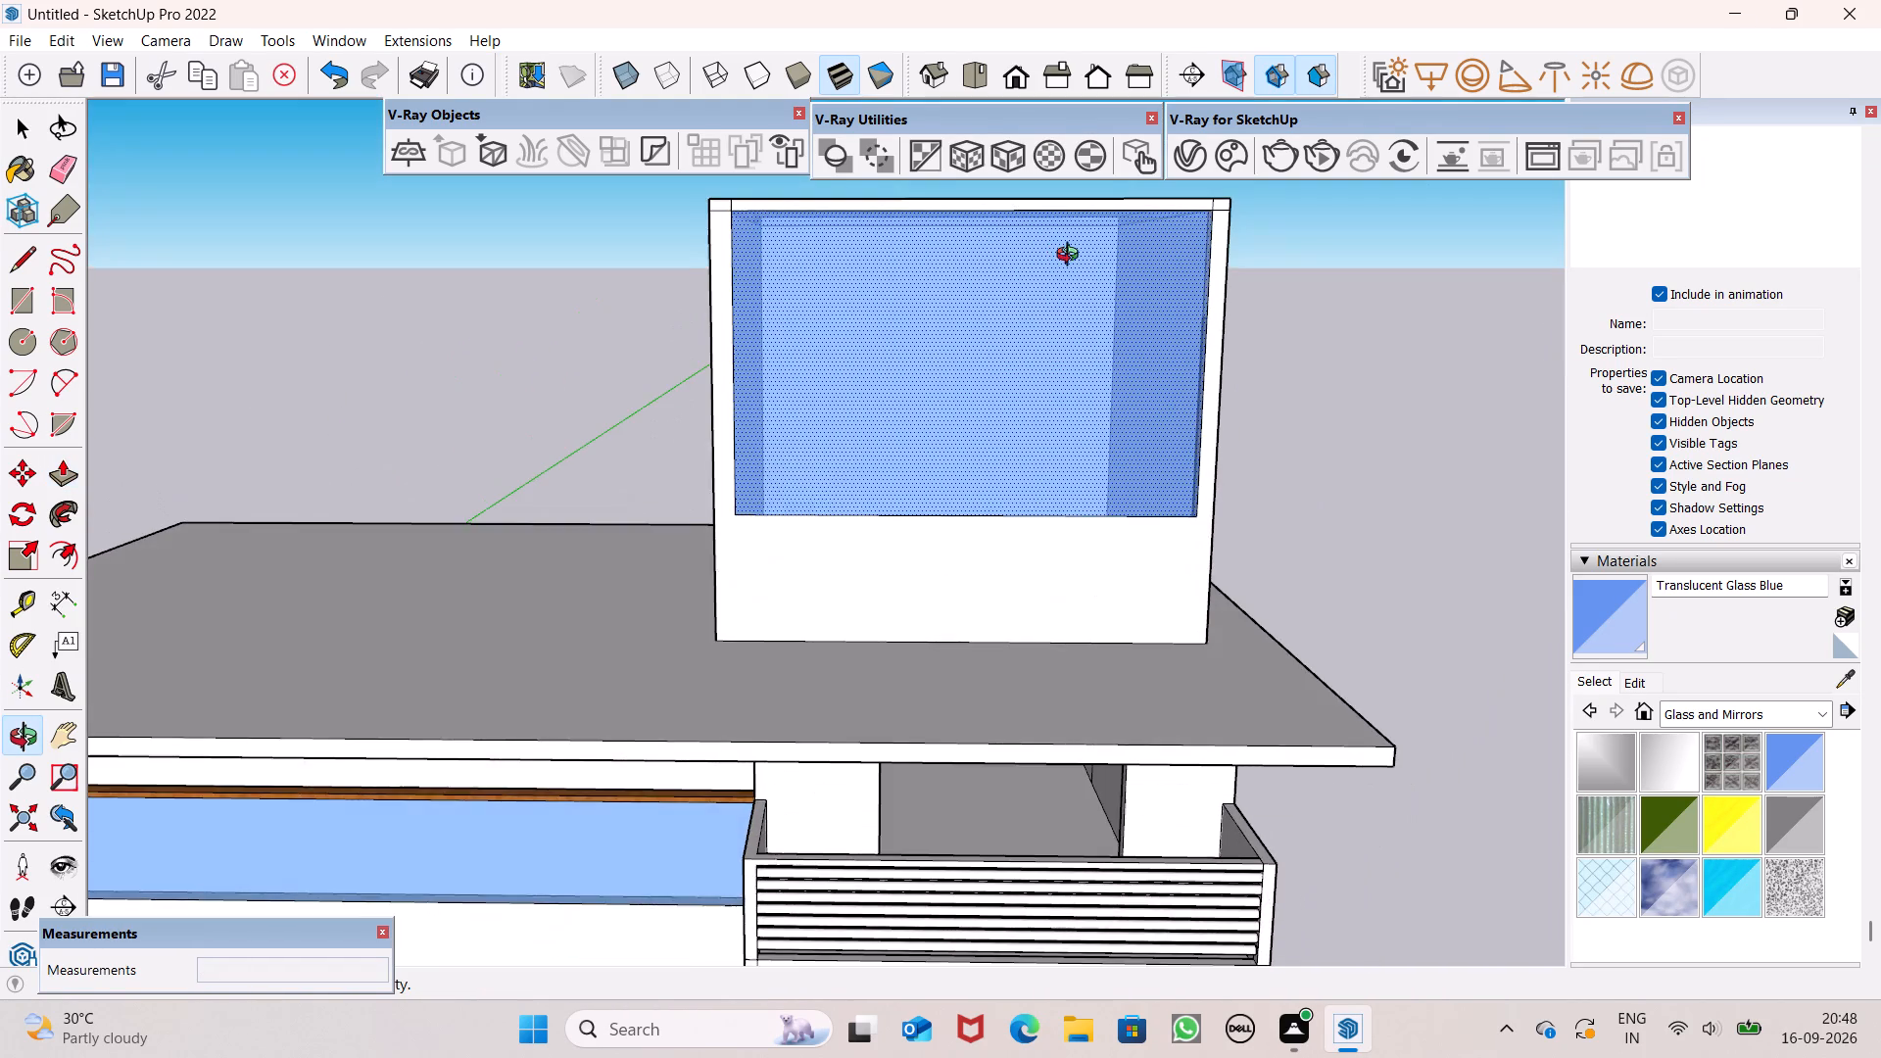
pyautogui.moveTo(1072, 257); pyautogui.dragTo(1073, 257, button='middle')
pyautogui.press('space')
pyautogui.scroll(-6, 603, 430)
pyautogui.scroll(5, 841, 233)
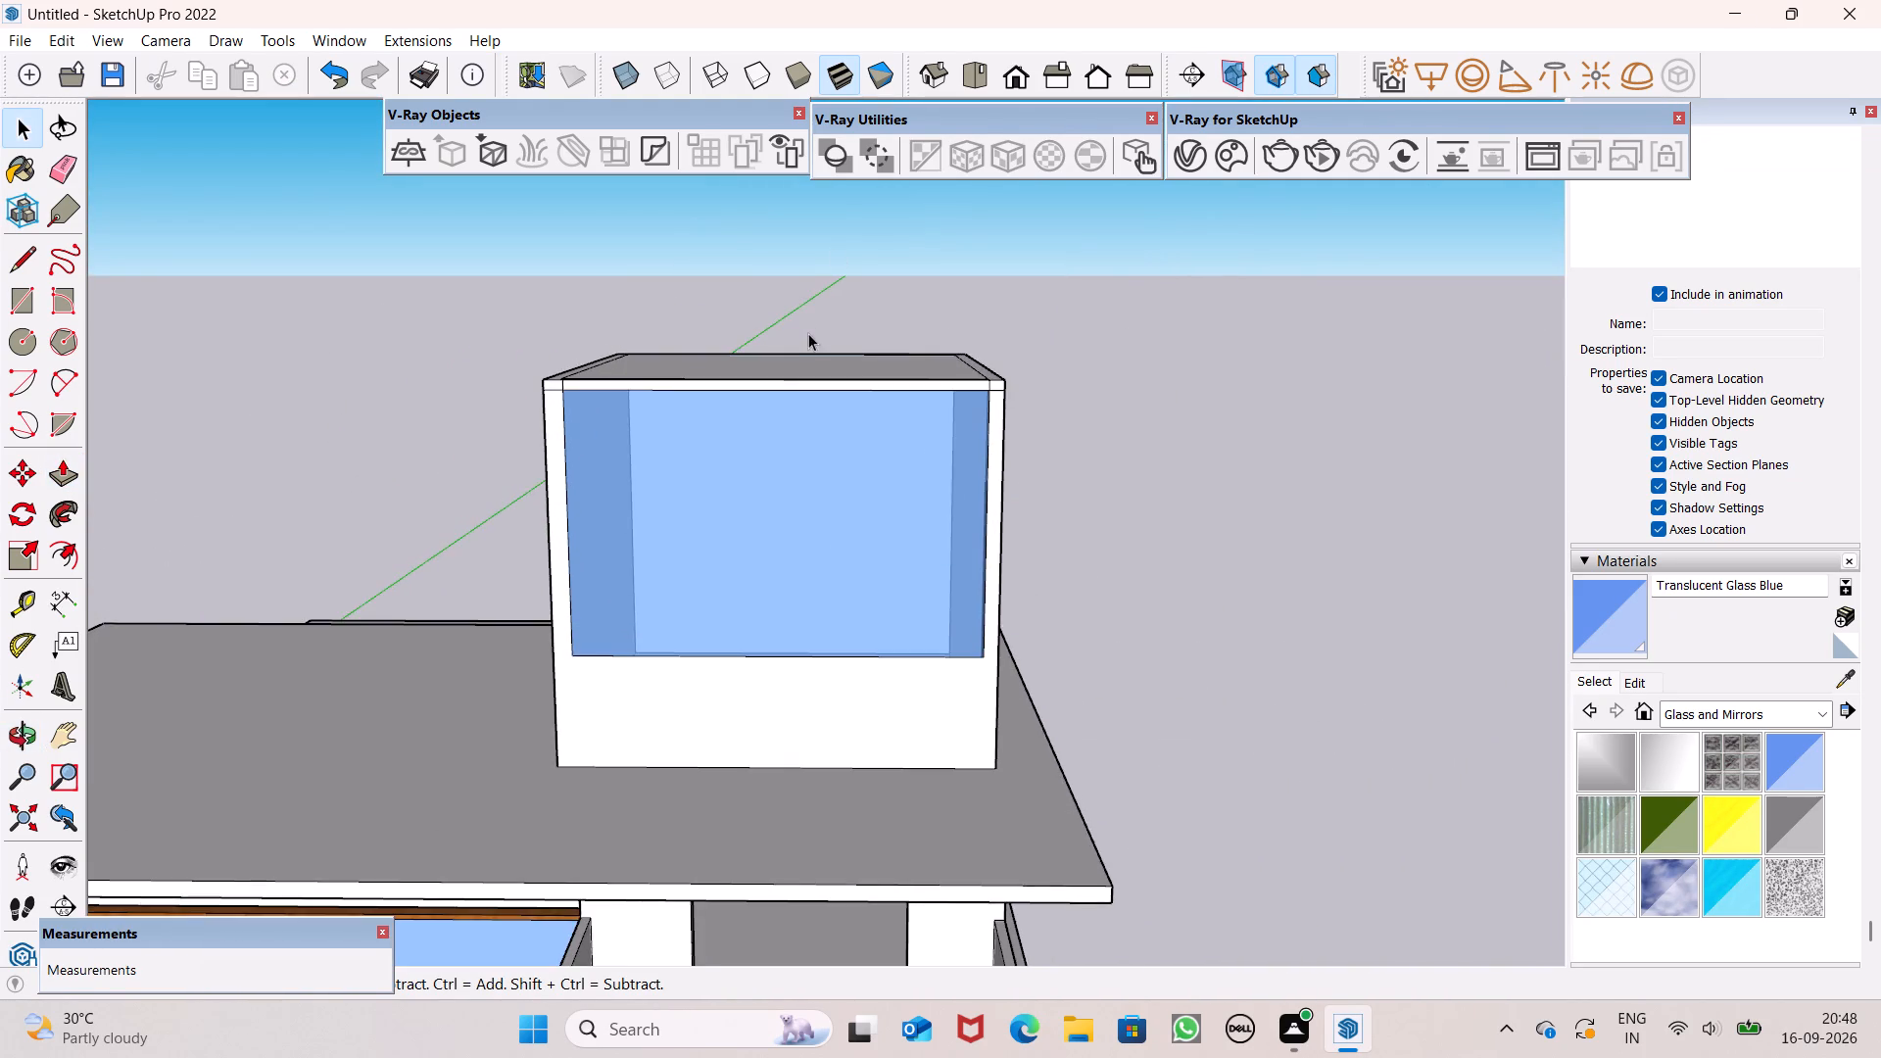
# Push/Pull the slab's edge face above the solid left side wall outward to form a small roof overhang.
pyautogui.moveTo(808, 345); pyautogui.dragTo(1324, 439, button='middle')
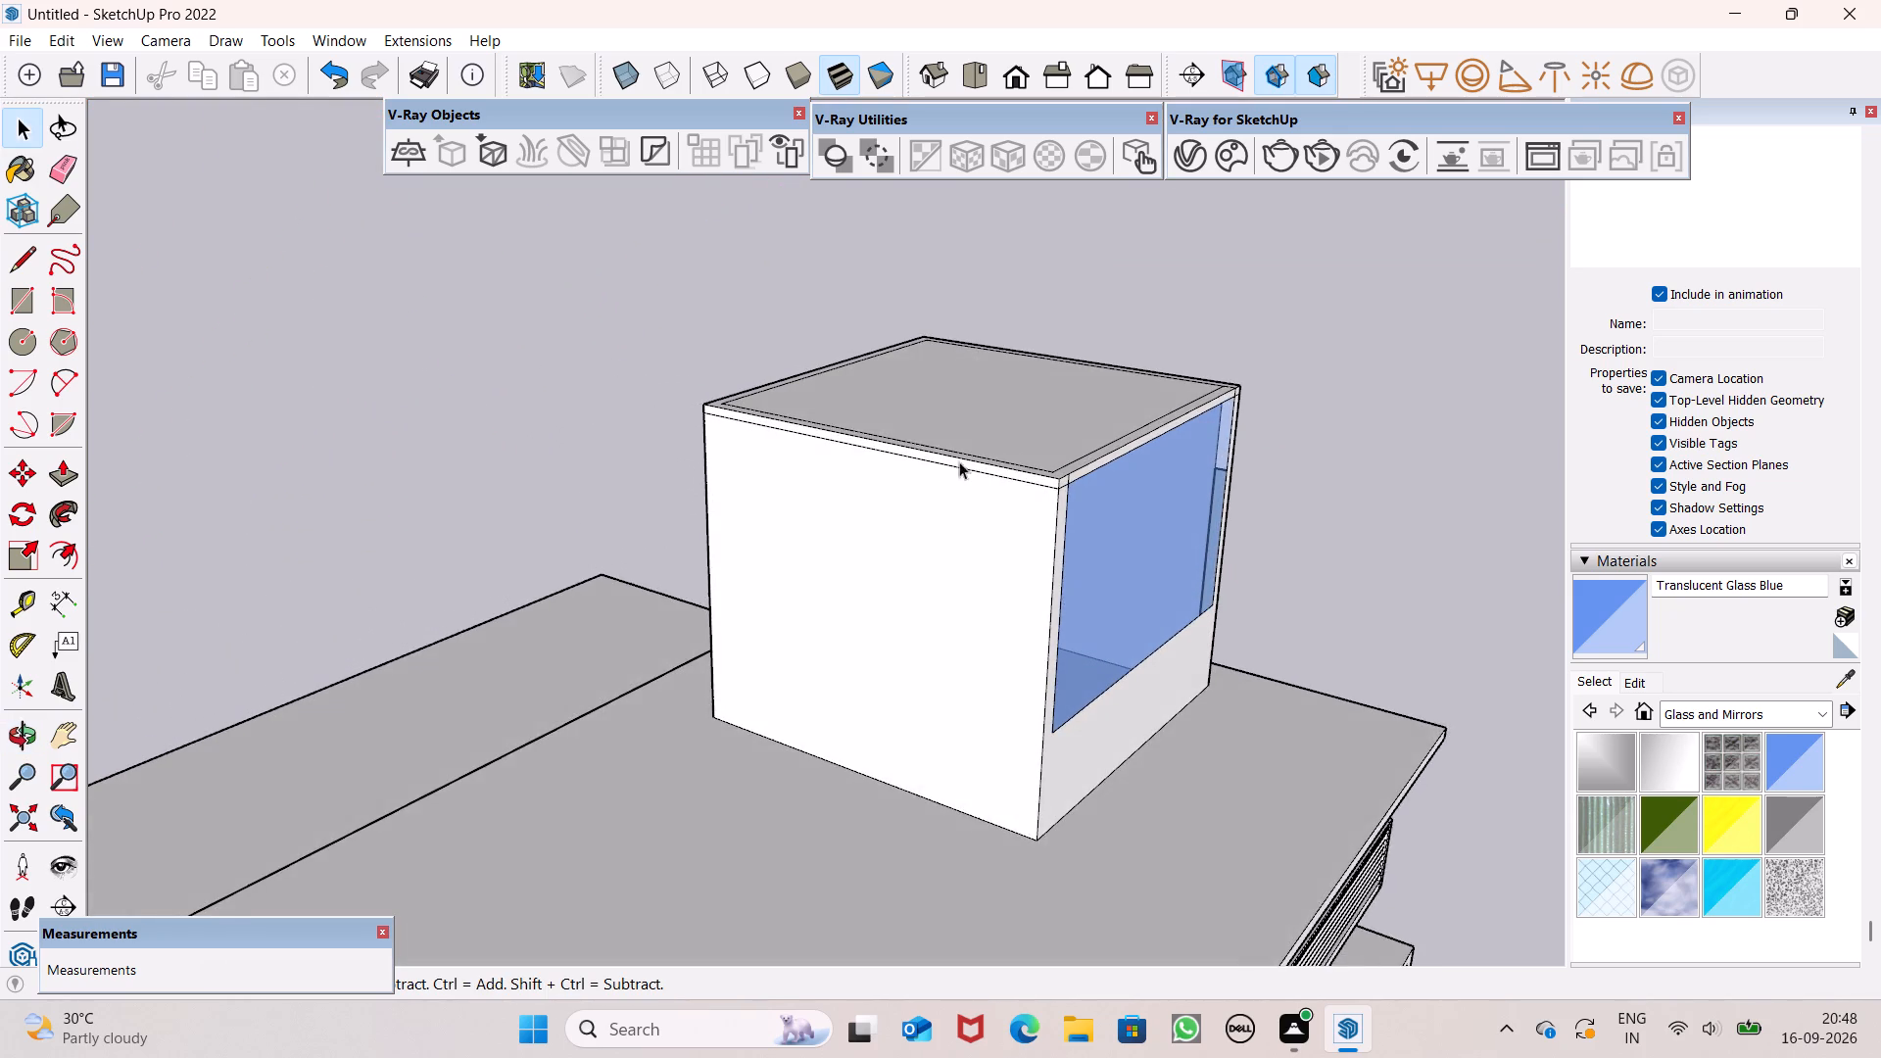
pyautogui.scroll(2, 942, 463)
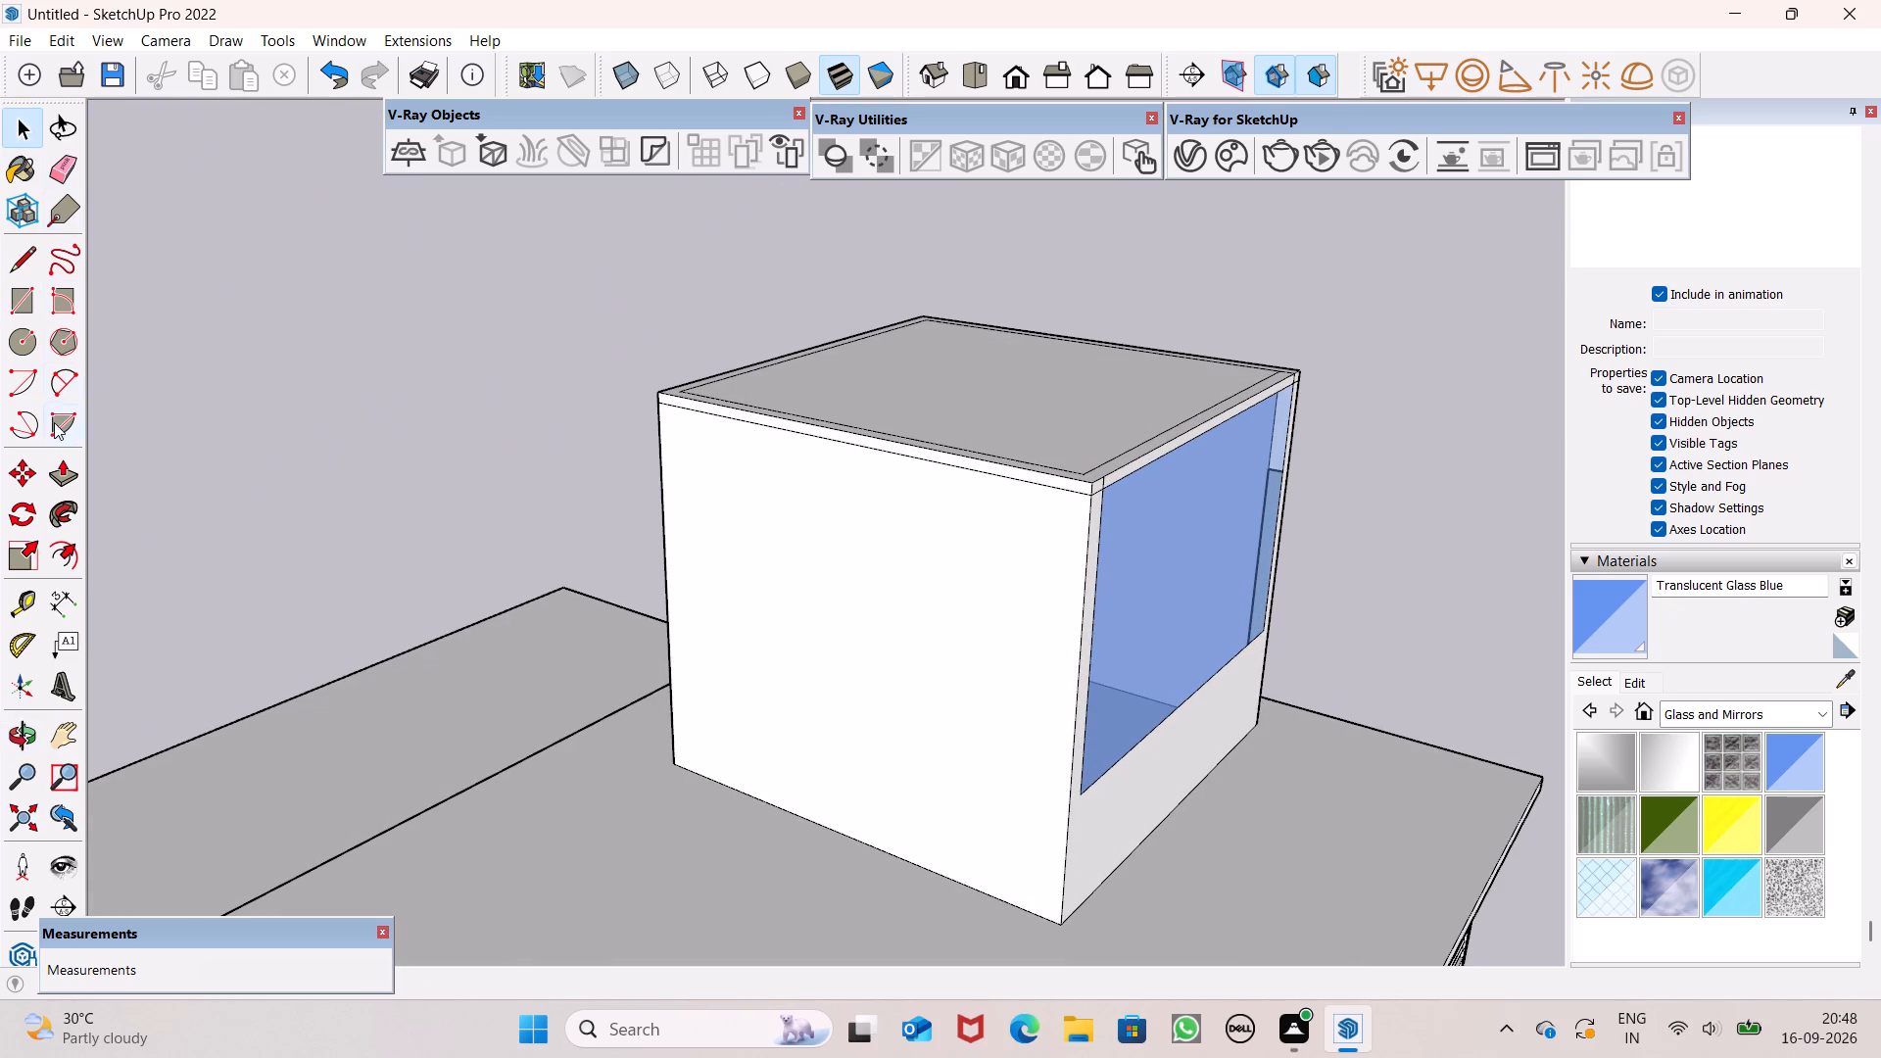
pyautogui.moveTo(68, 464); pyautogui.dragTo(86, 472)
pyautogui.scroll(6, 984, 492)
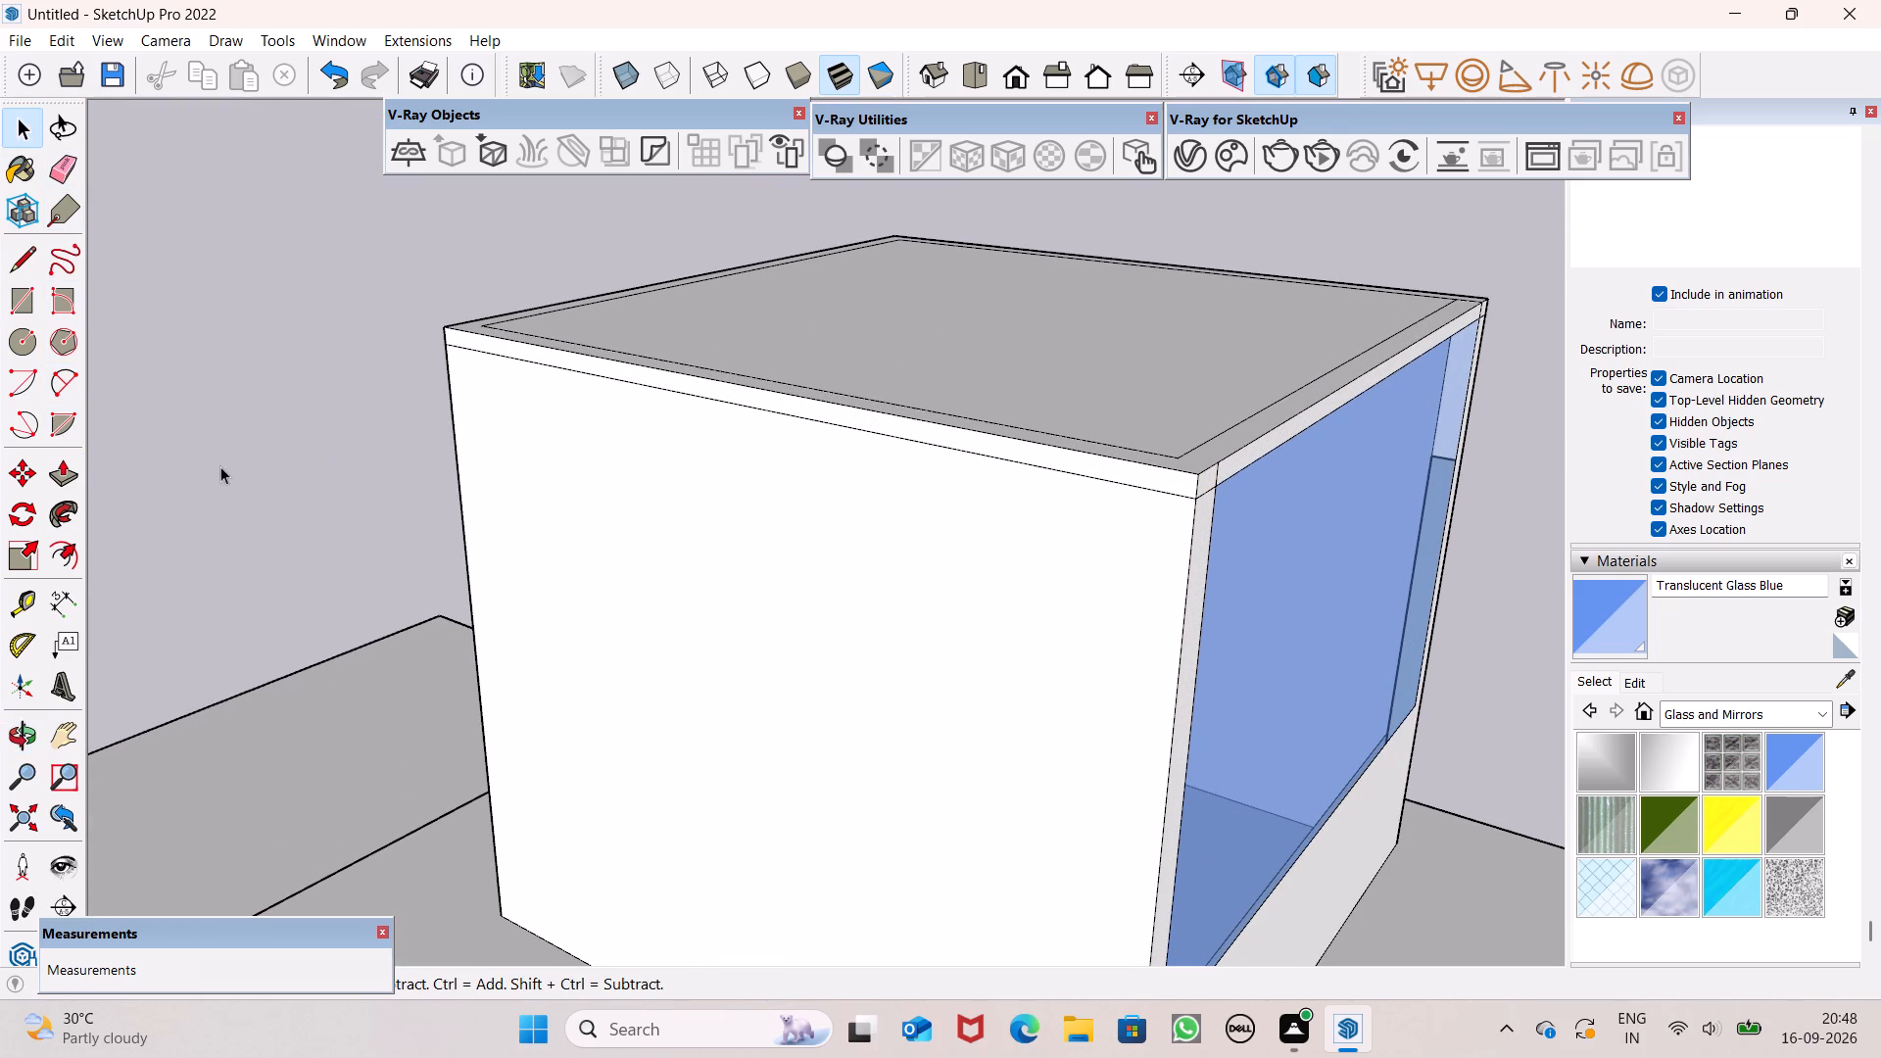
pyautogui.moveTo(61, 469); pyautogui.dragTo(88, 469)
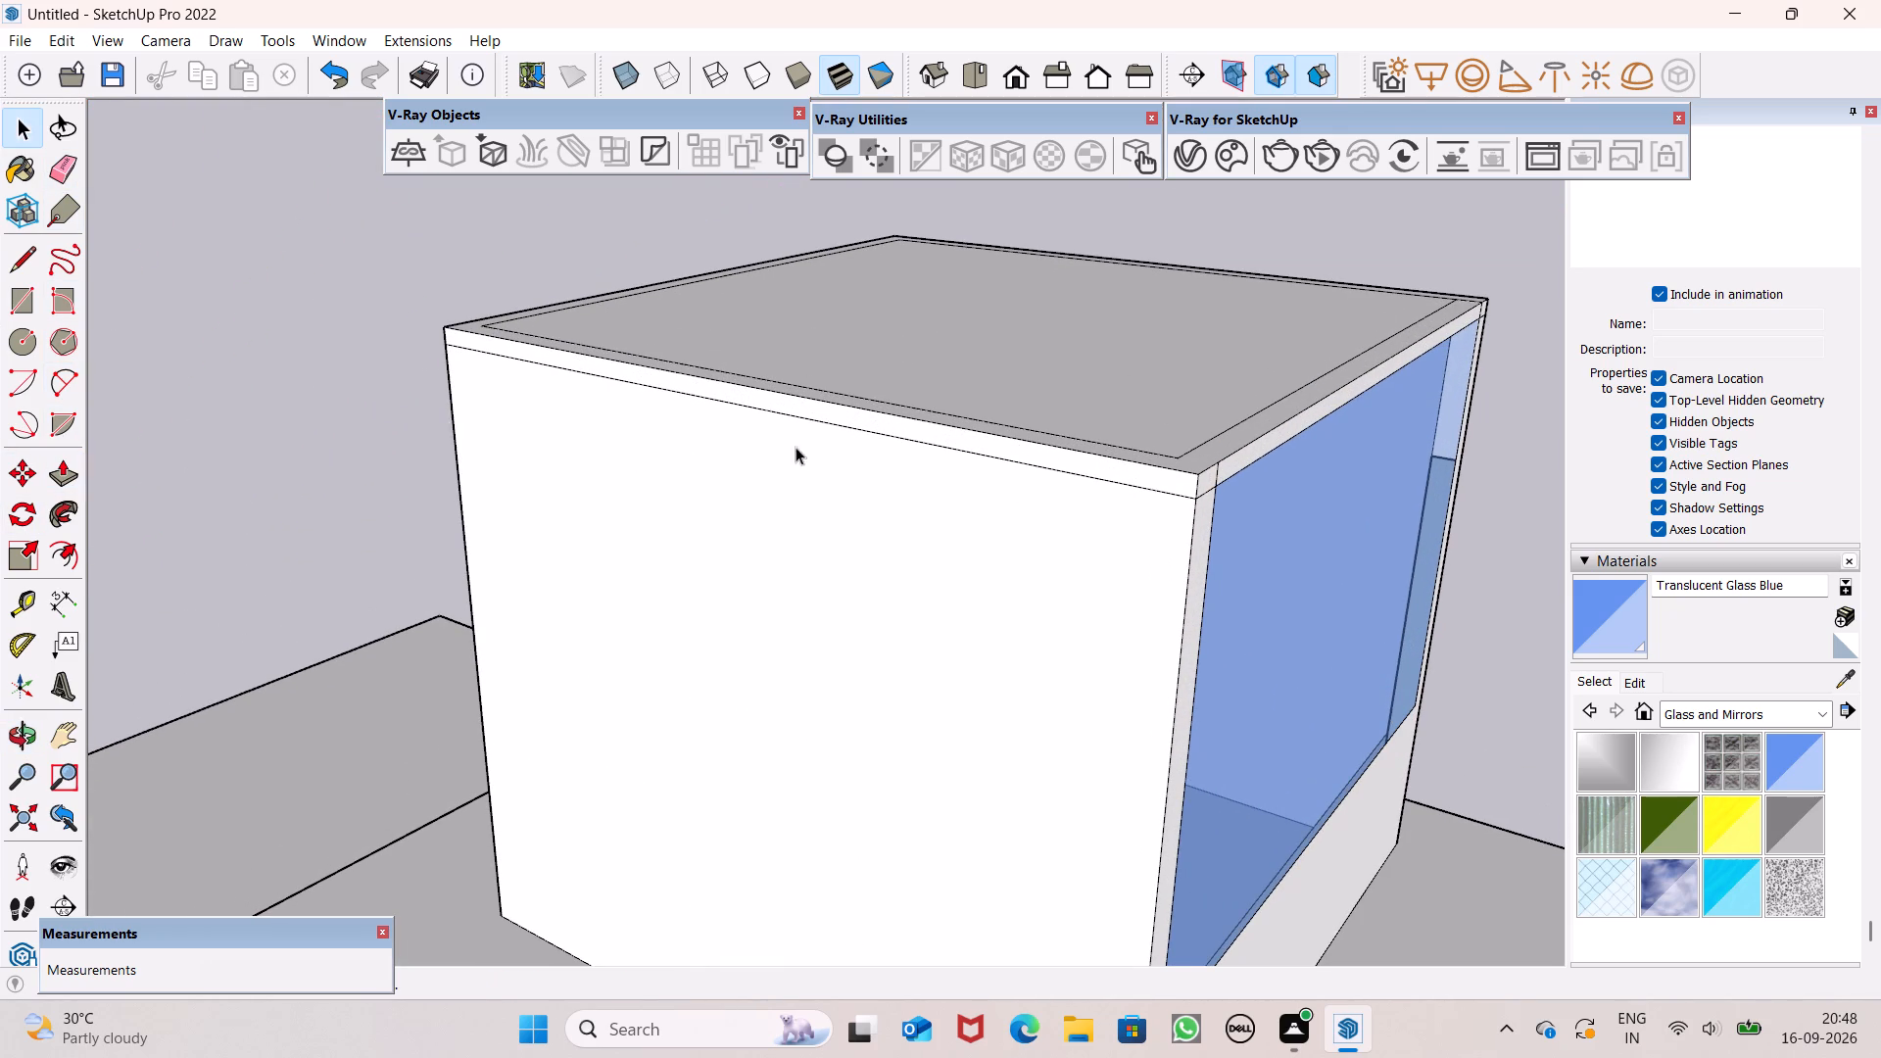
pyautogui.click(58, 461)
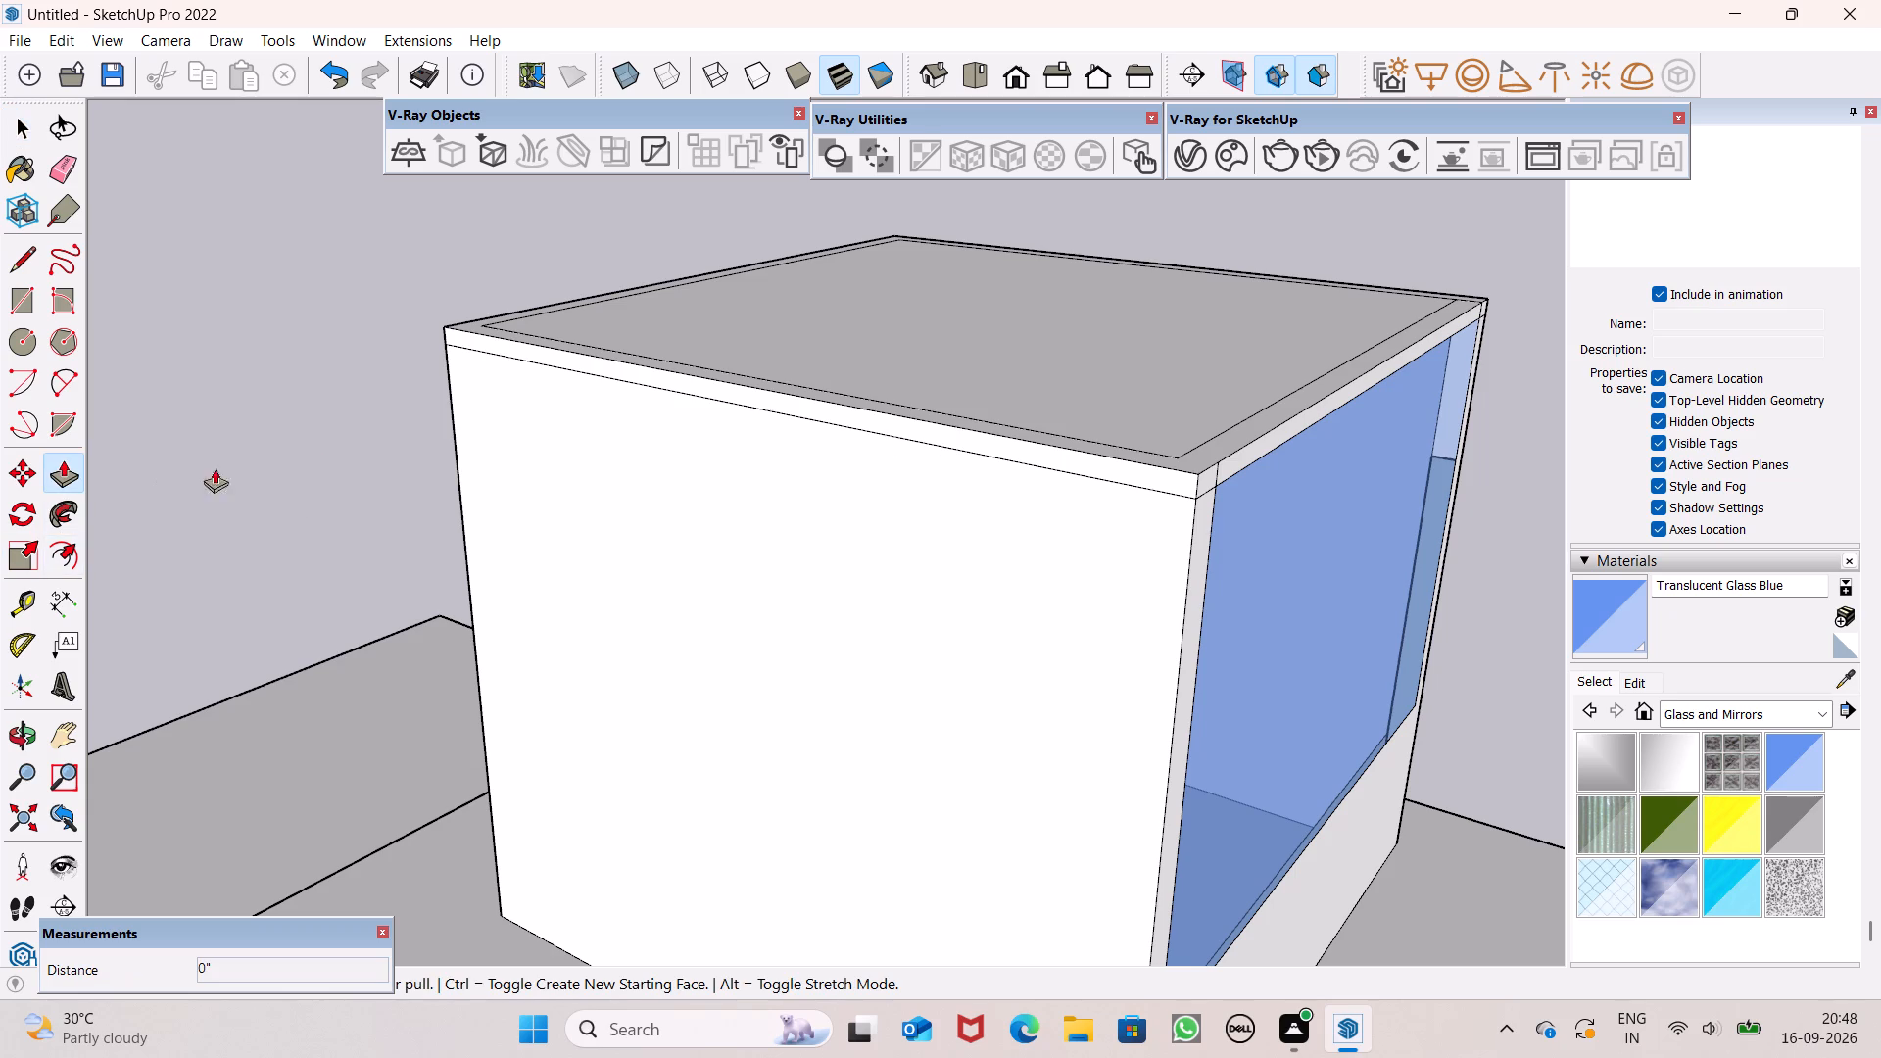
pyautogui.scroll(4, 809, 439)
pyautogui.moveTo(915, 411); pyautogui.dragTo(910, 431)
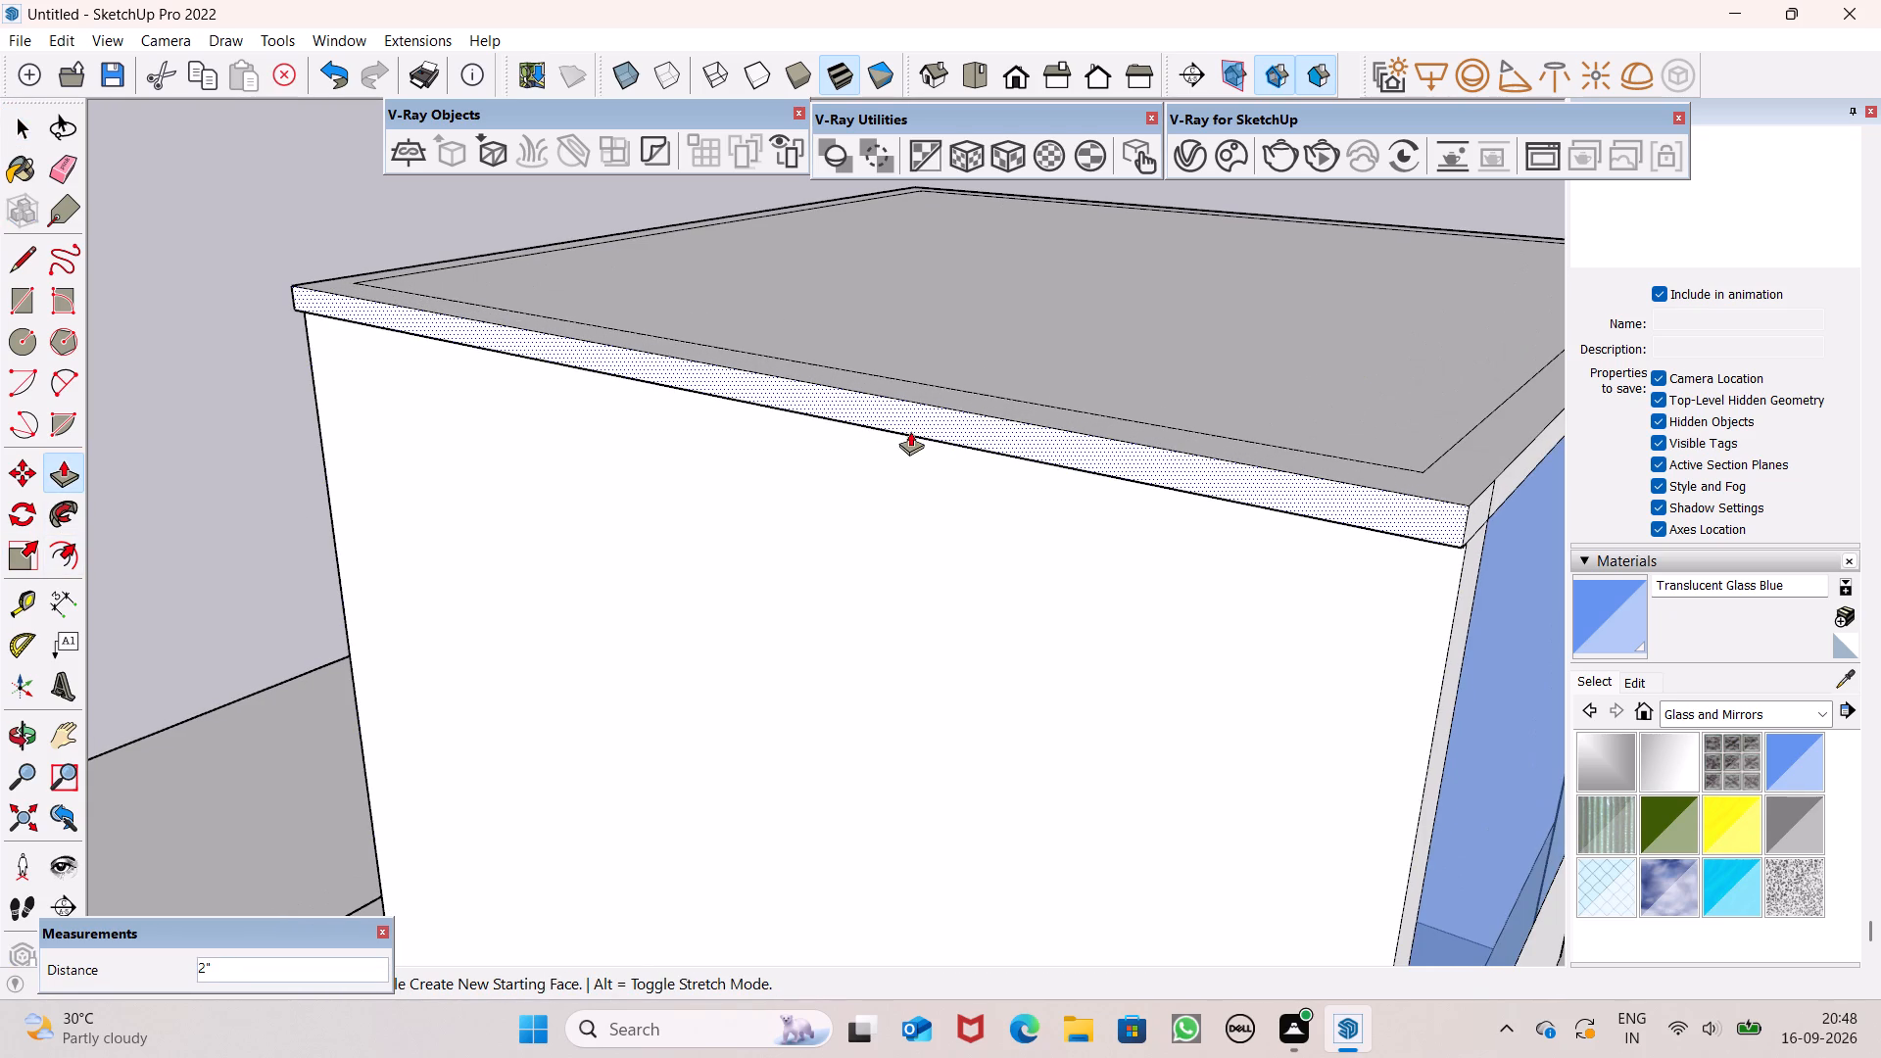
pyautogui.moveTo(910, 431); pyautogui.dragTo(903, 441)
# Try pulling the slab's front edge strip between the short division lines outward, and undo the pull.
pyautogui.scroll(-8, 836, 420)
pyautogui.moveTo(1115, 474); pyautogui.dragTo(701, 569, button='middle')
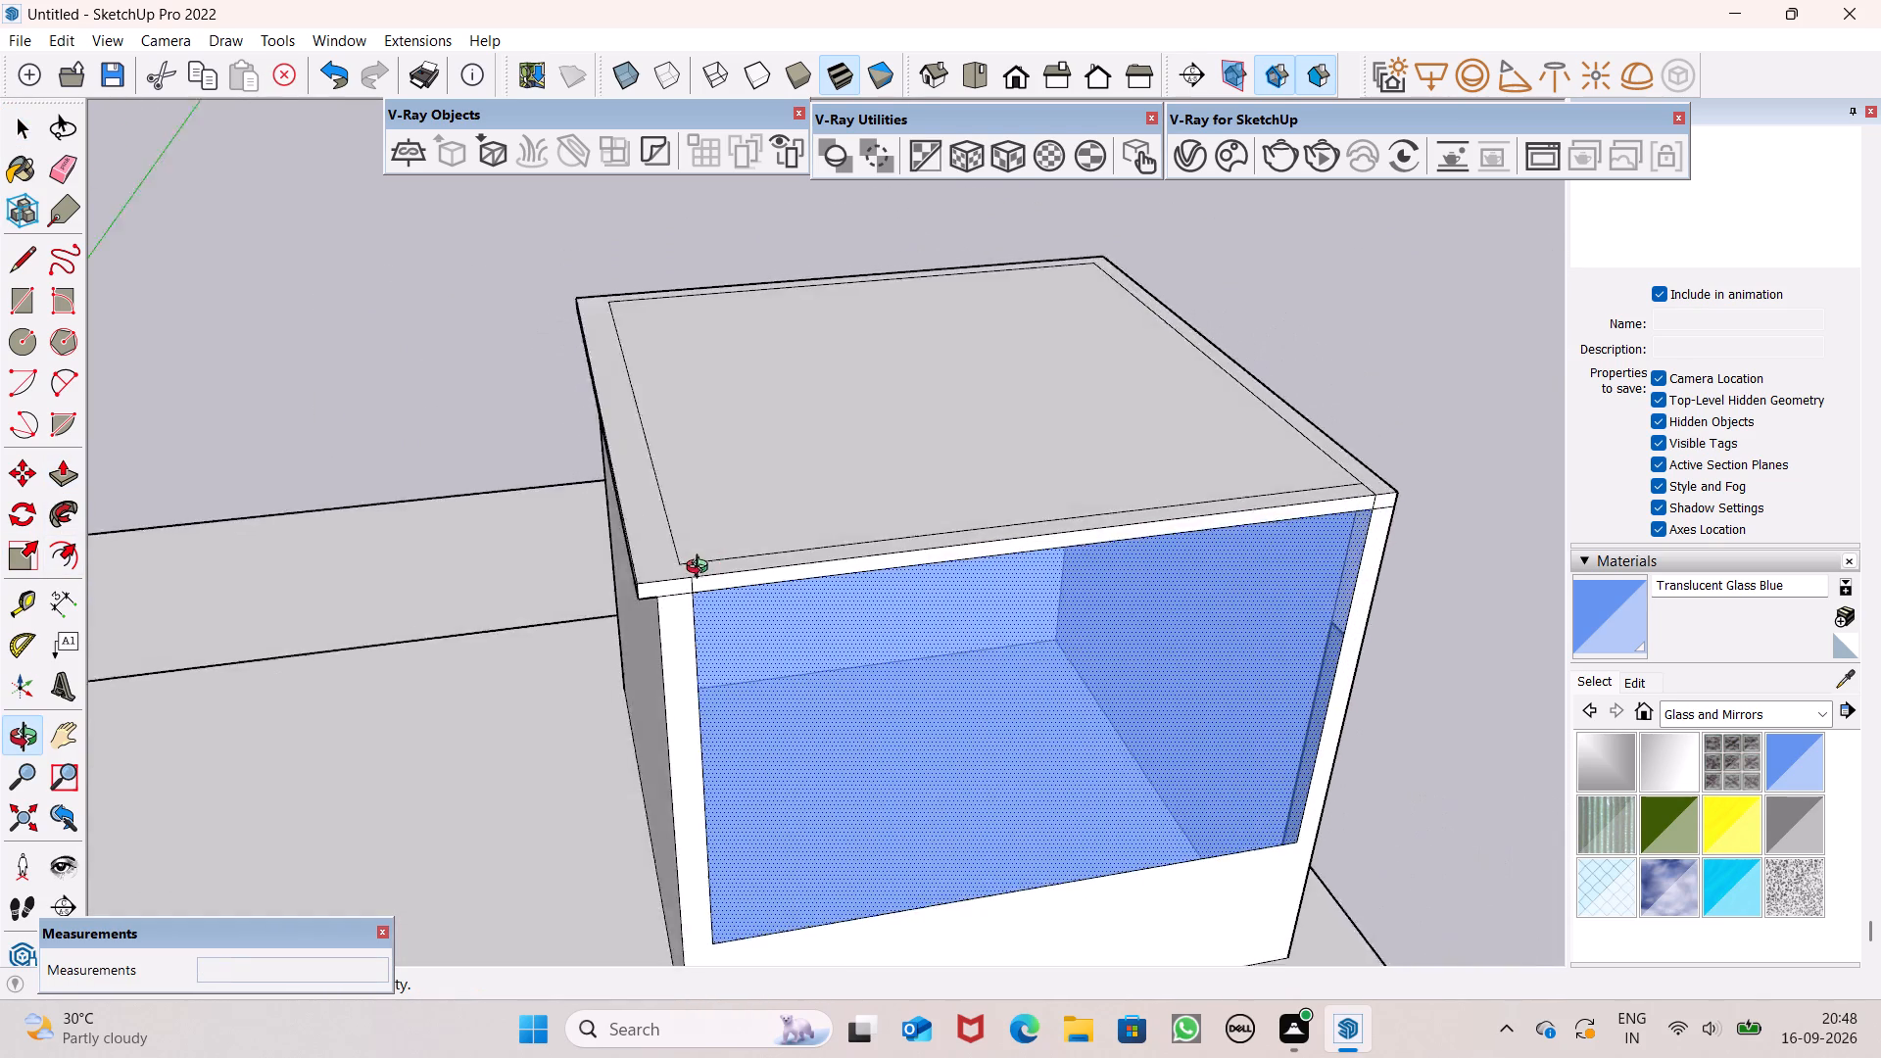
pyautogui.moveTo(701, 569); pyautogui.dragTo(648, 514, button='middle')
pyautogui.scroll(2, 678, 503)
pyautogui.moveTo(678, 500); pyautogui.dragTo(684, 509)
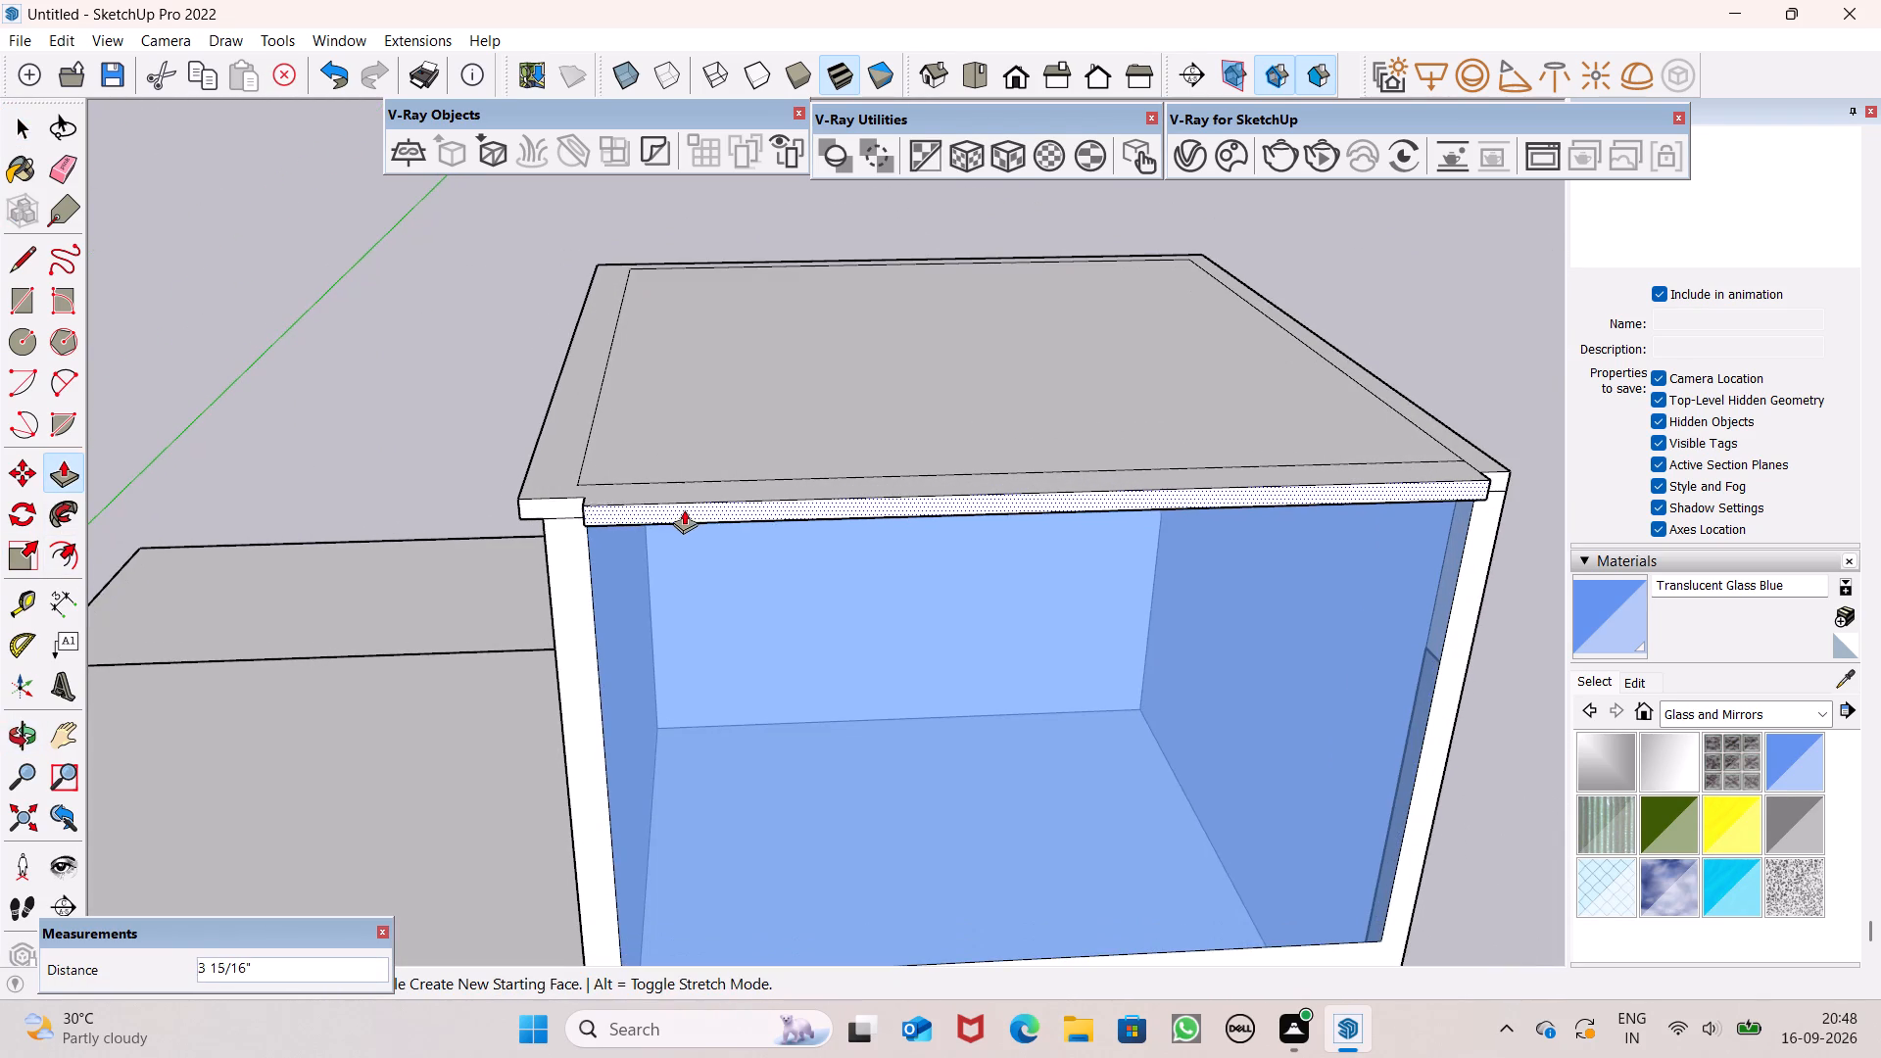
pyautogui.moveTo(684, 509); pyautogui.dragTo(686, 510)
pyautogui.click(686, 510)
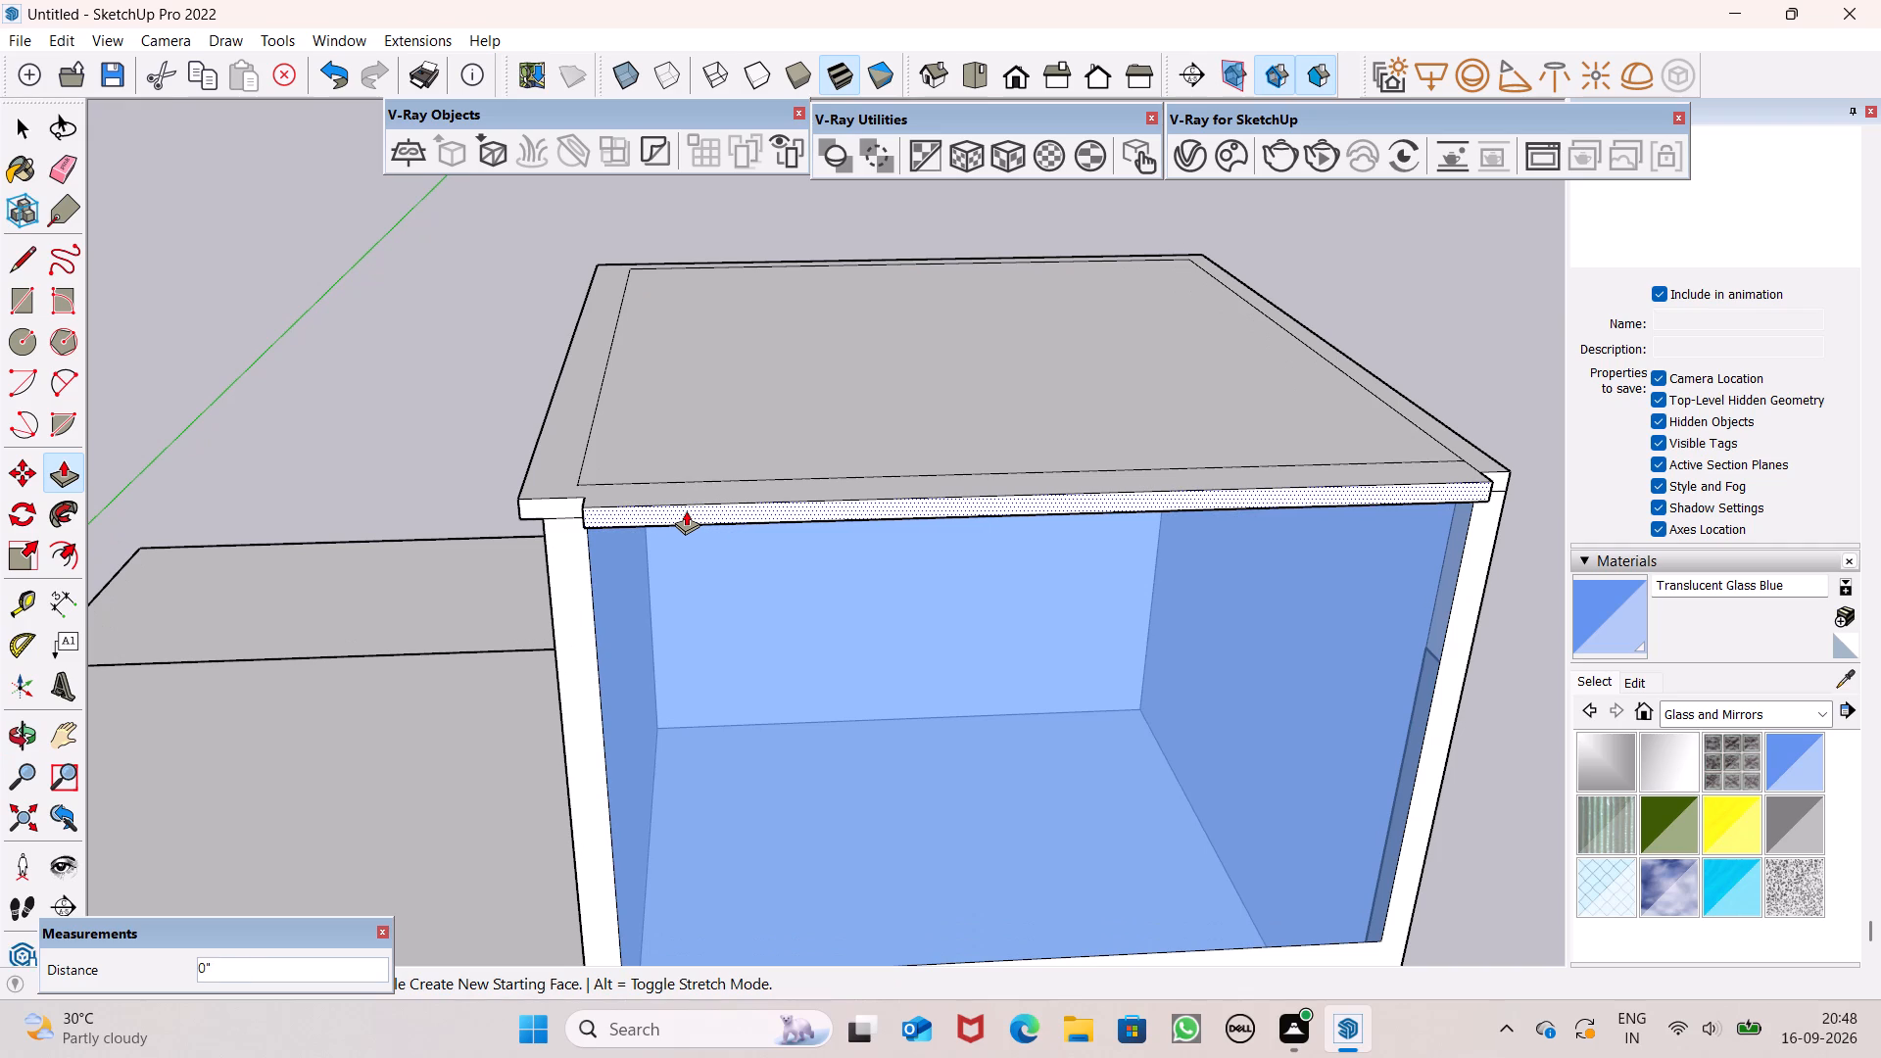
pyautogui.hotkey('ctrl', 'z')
# Erase the short vertical division lines at both ends of the slab's front edge above the glazing.
pyautogui.click(69, 167)
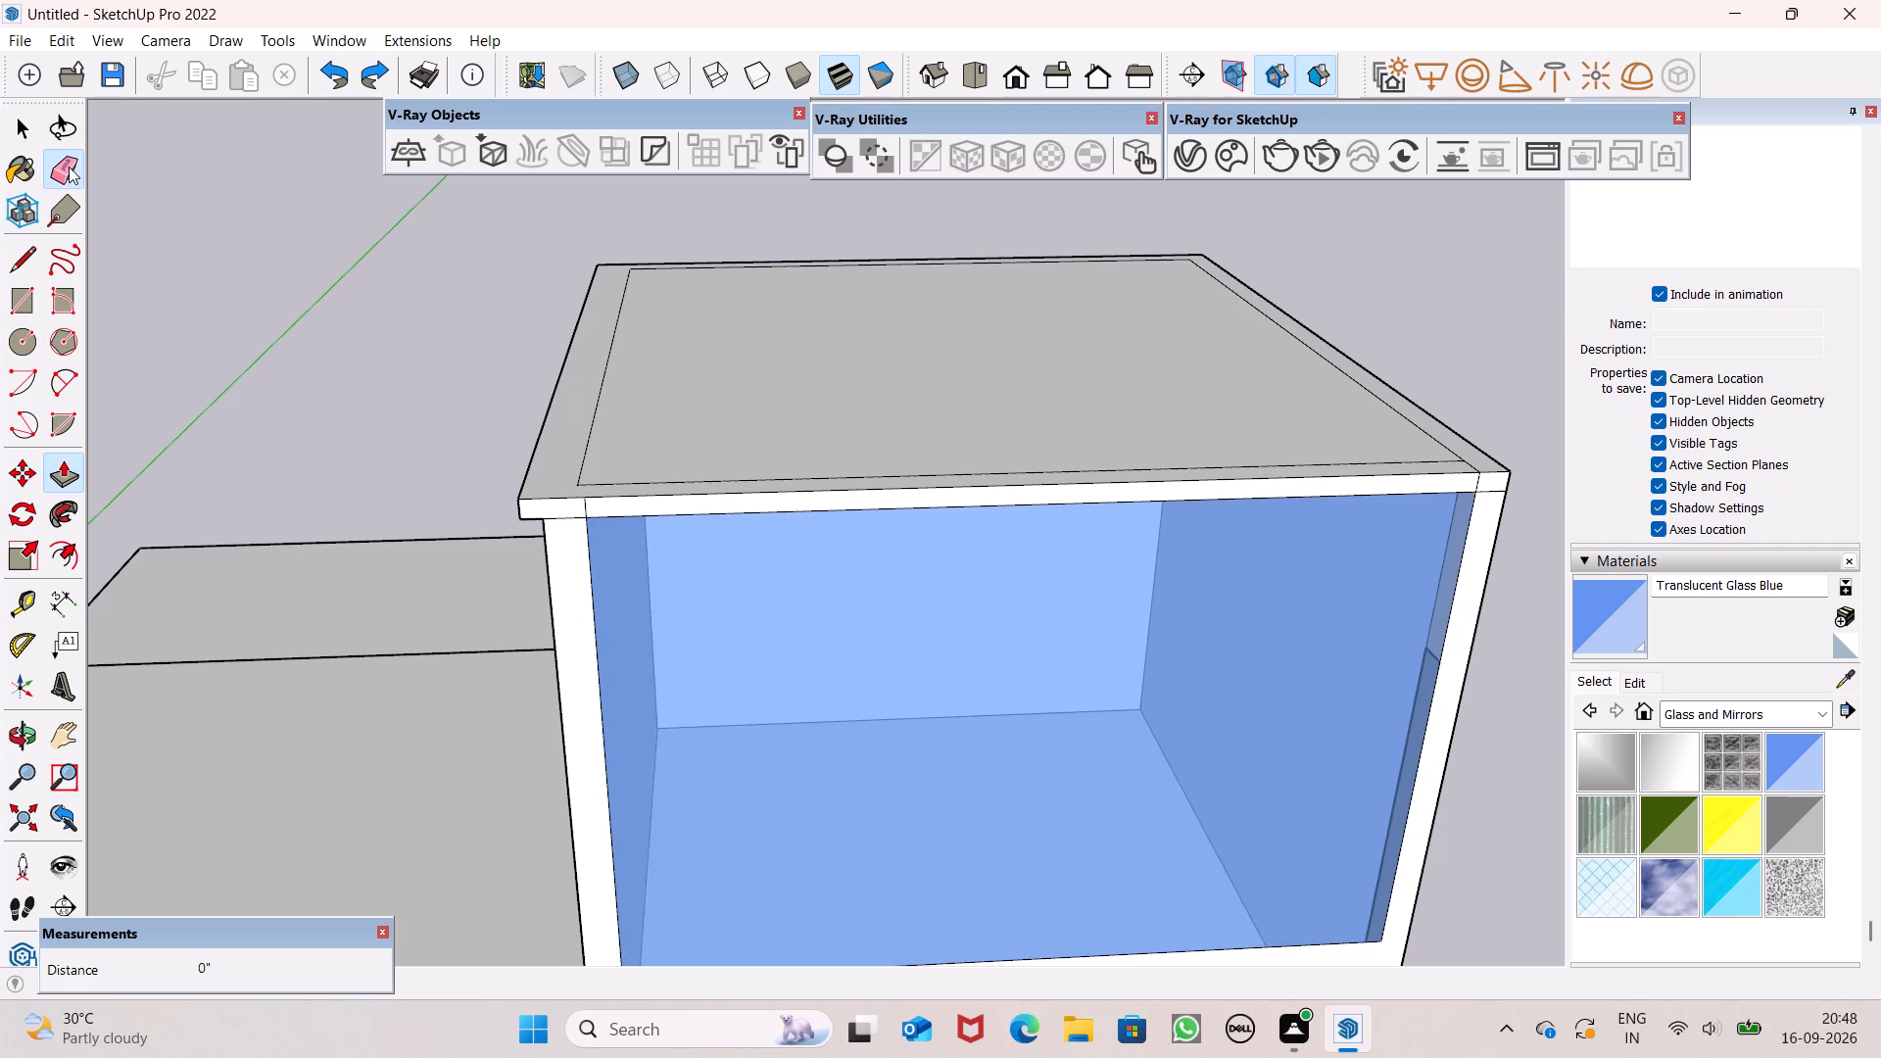
pyautogui.scroll(6, 513, 529)
pyautogui.scroll(-6, 634, 520)
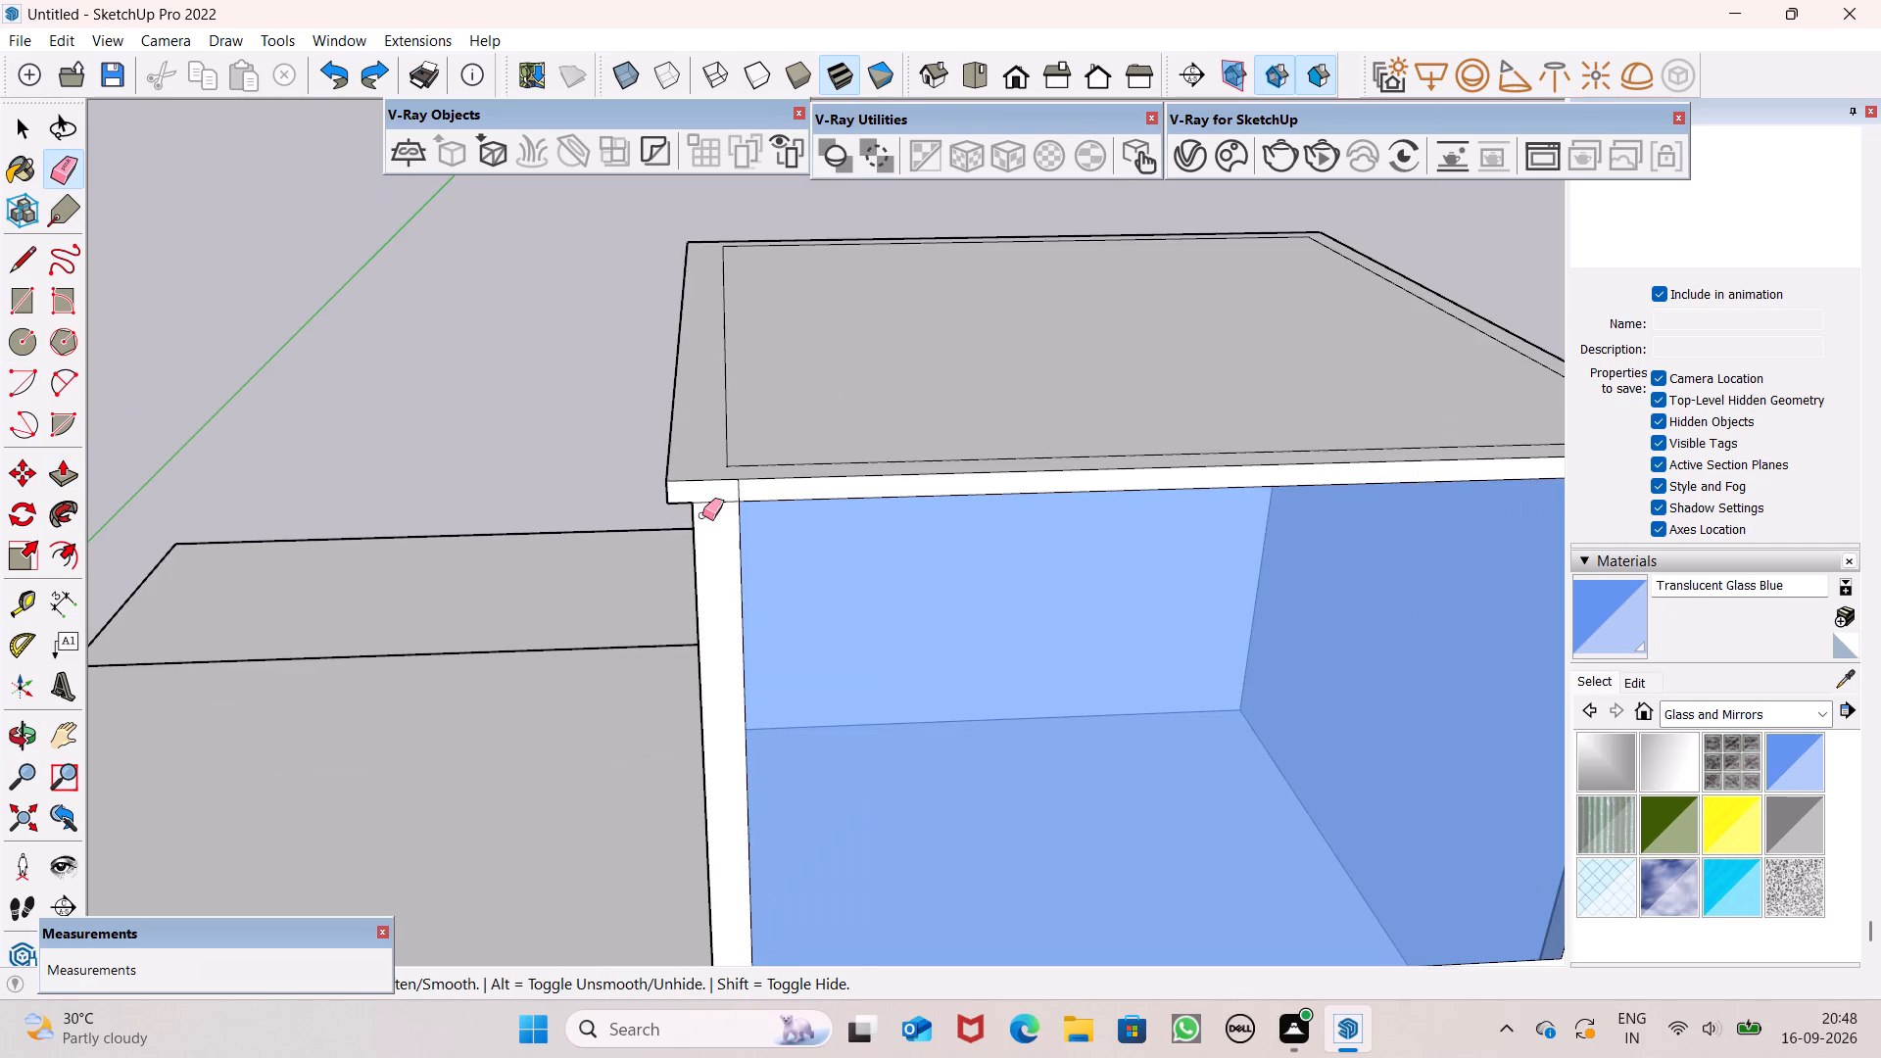
pyautogui.scroll(12, 740, 499)
pyautogui.moveTo(694, 495); pyautogui.dragTo(707, 495)
pyautogui.scroll(-20, 486, 521)
pyautogui.scroll(-1, 486, 521)
pyautogui.scroll(4, 985, 449)
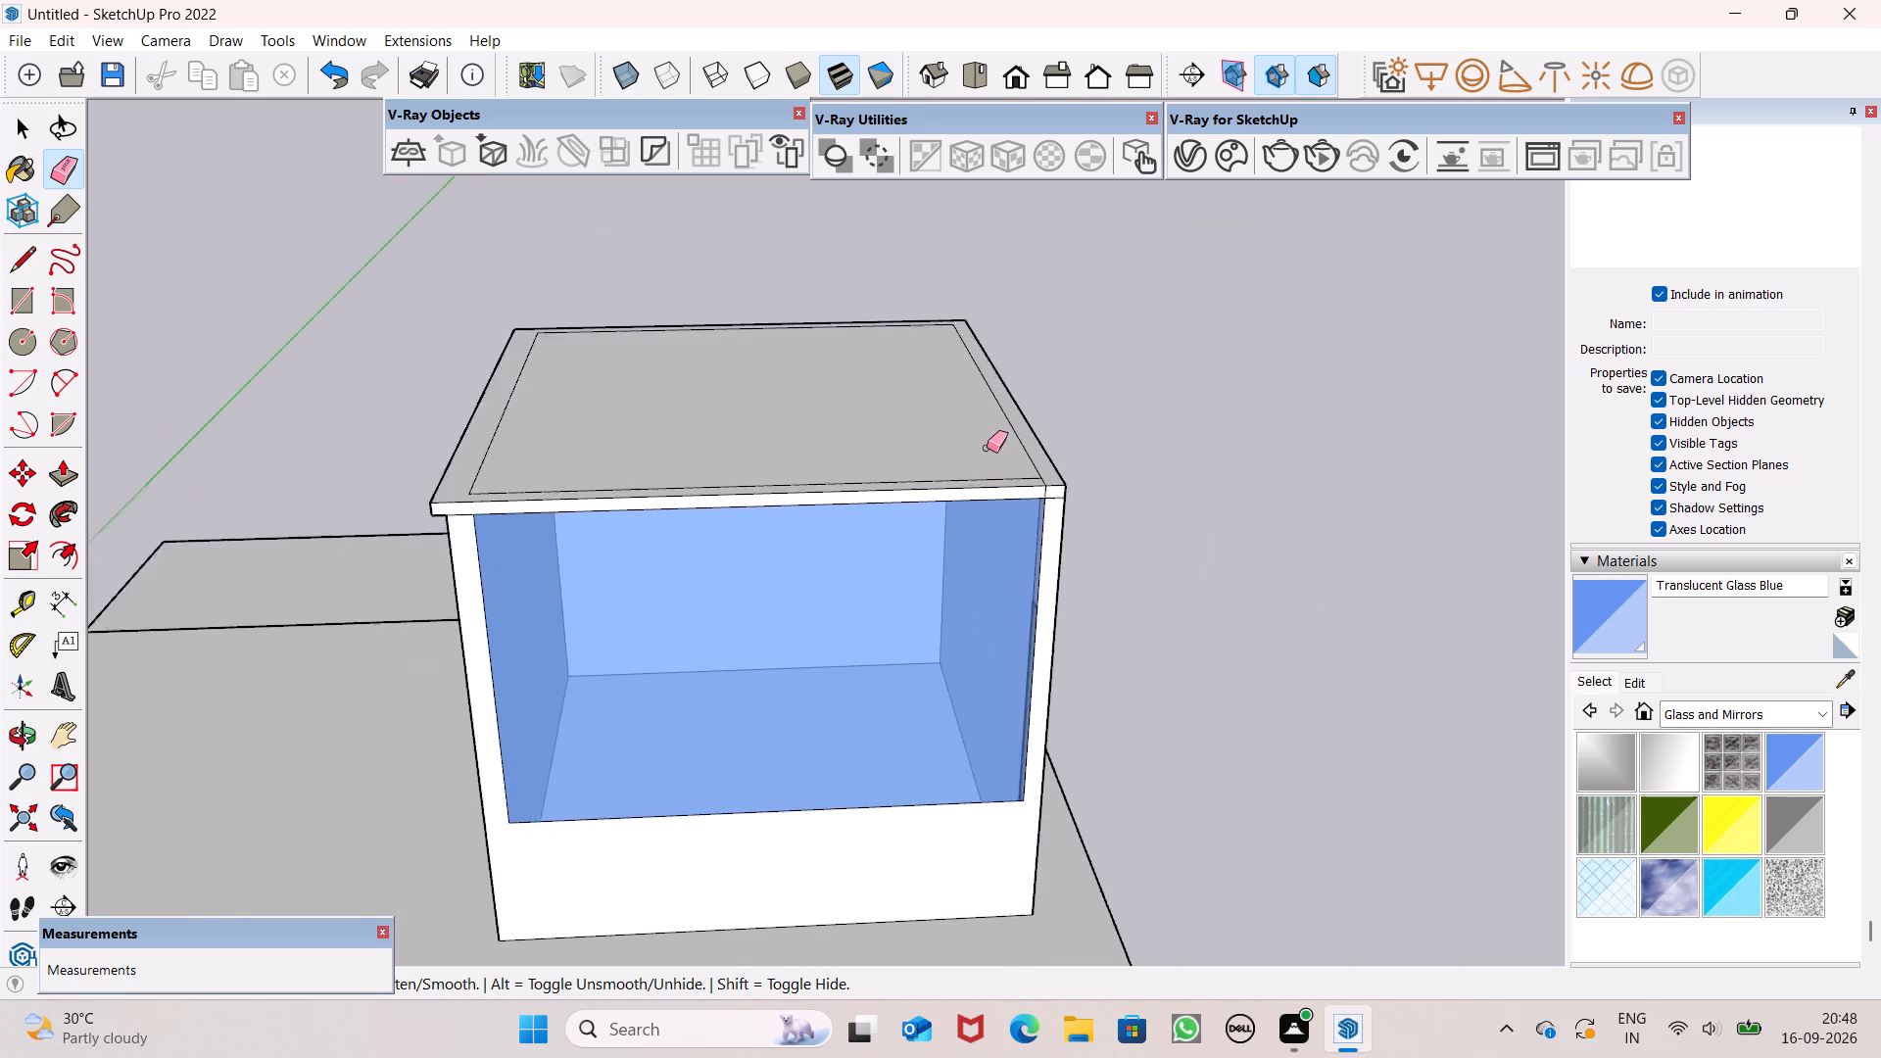
pyautogui.scroll(3, 987, 448)
pyautogui.scroll(6, 1191, 497)
pyautogui.scroll(-5, 995, 586)
pyautogui.scroll(7, 894, 607)
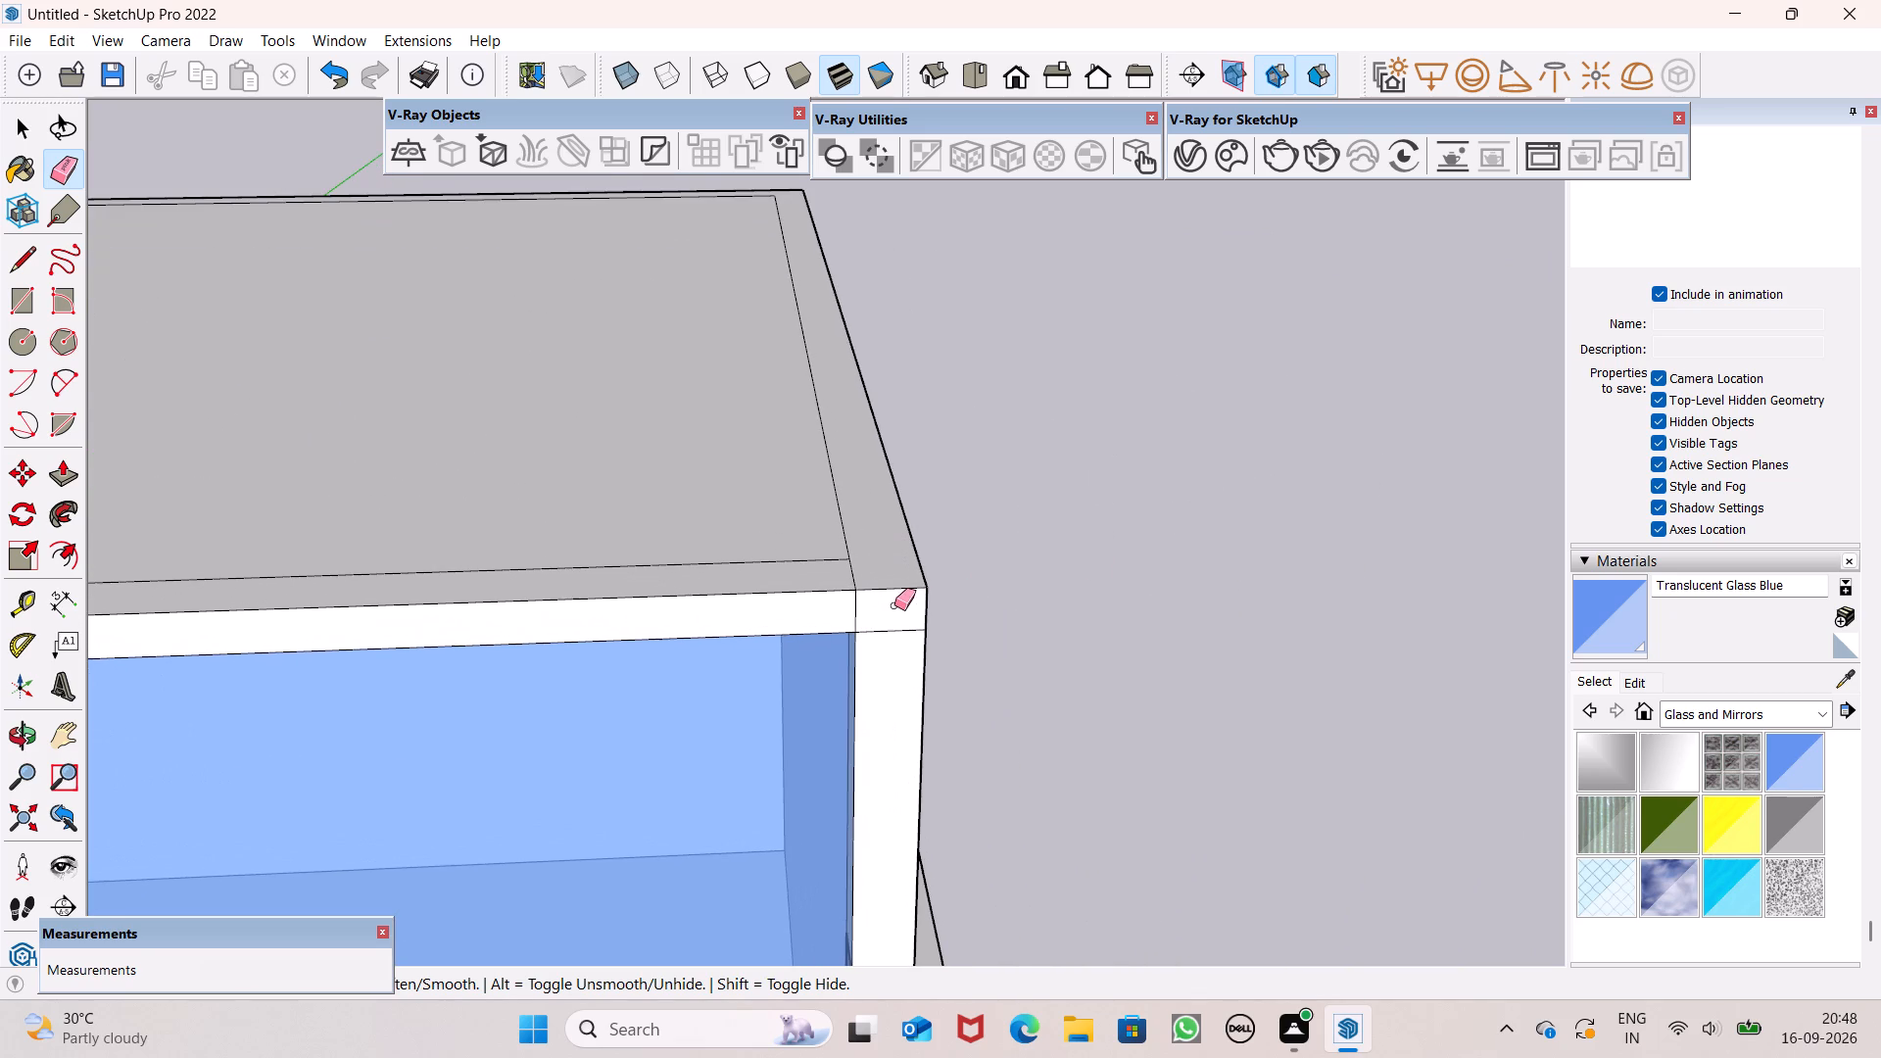
pyautogui.moveTo(871, 614); pyautogui.dragTo(855, 610)
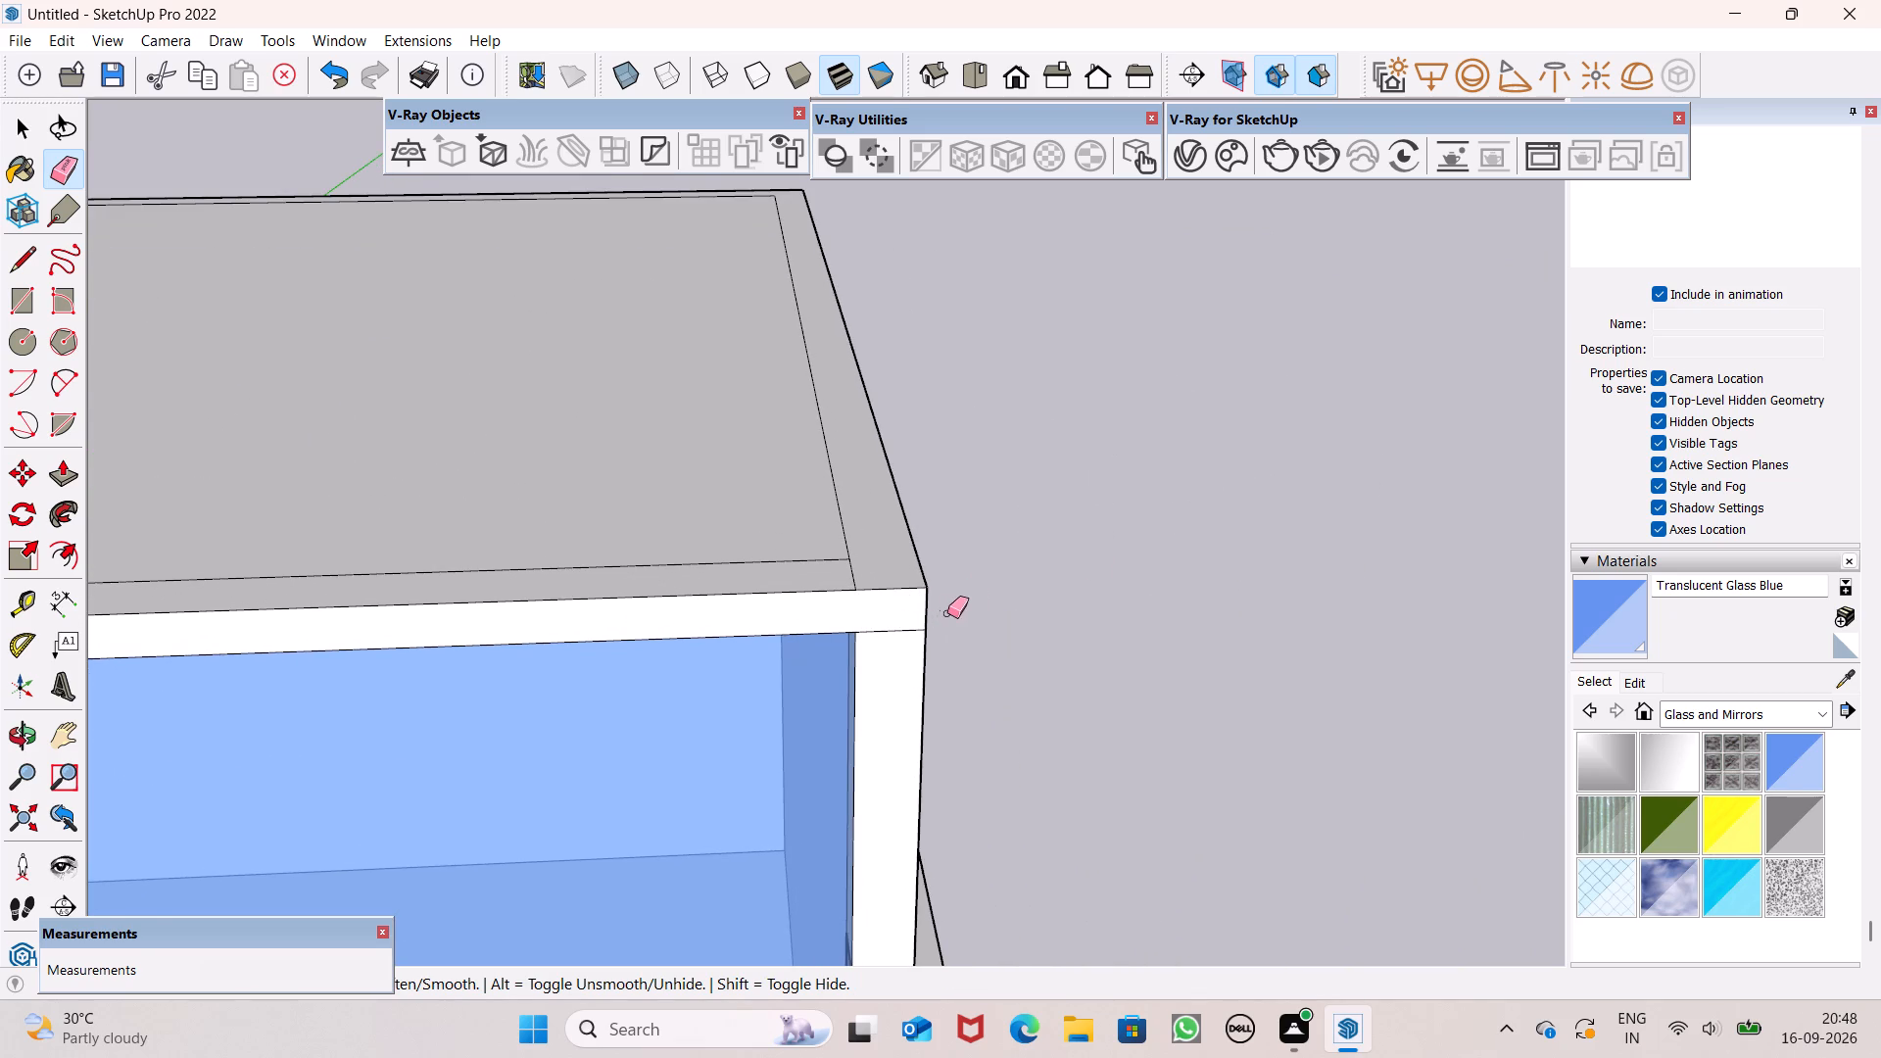
pyautogui.press('space')
# Push/Pull the slab's whole front edge outward about 7 3/8 inches to overhang the glazed wall.
pyautogui.scroll(-8, 993, 495)
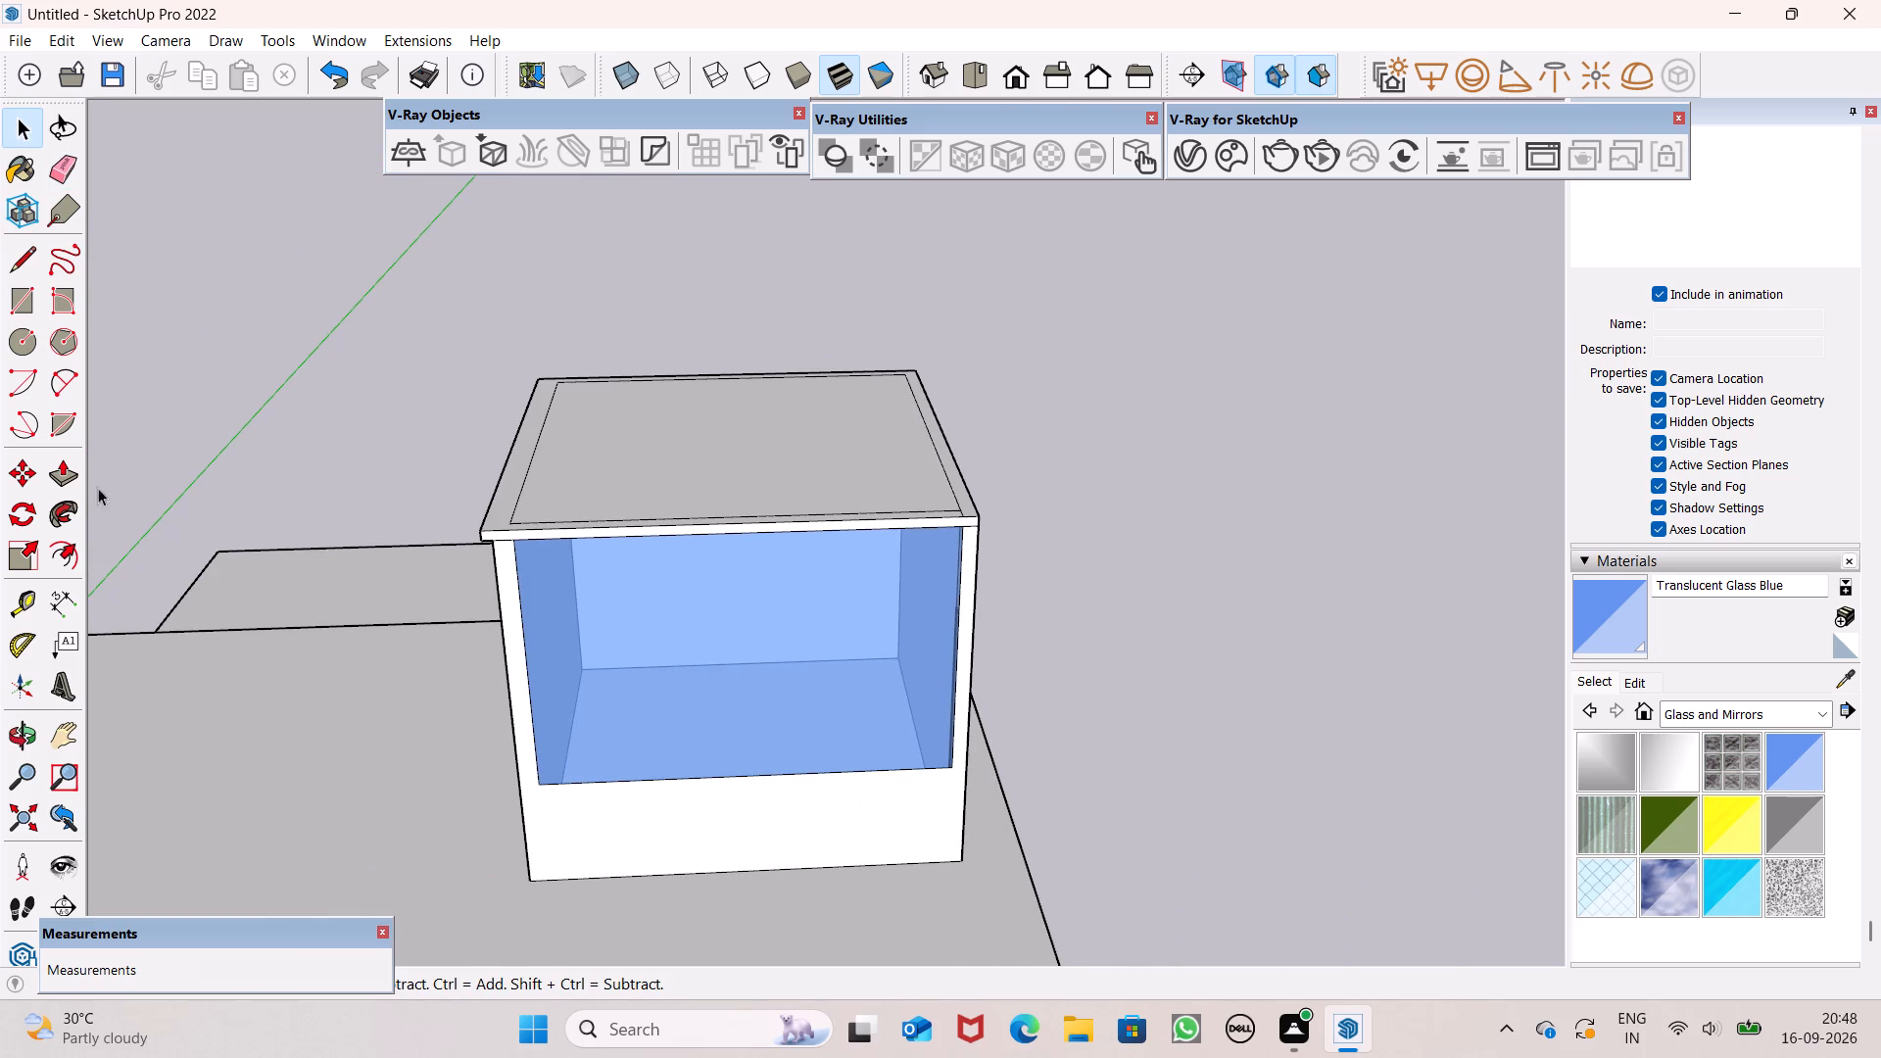
pyautogui.click(69, 472)
pyautogui.scroll(4, 908, 564)
pyautogui.scroll(3, 437, 486)
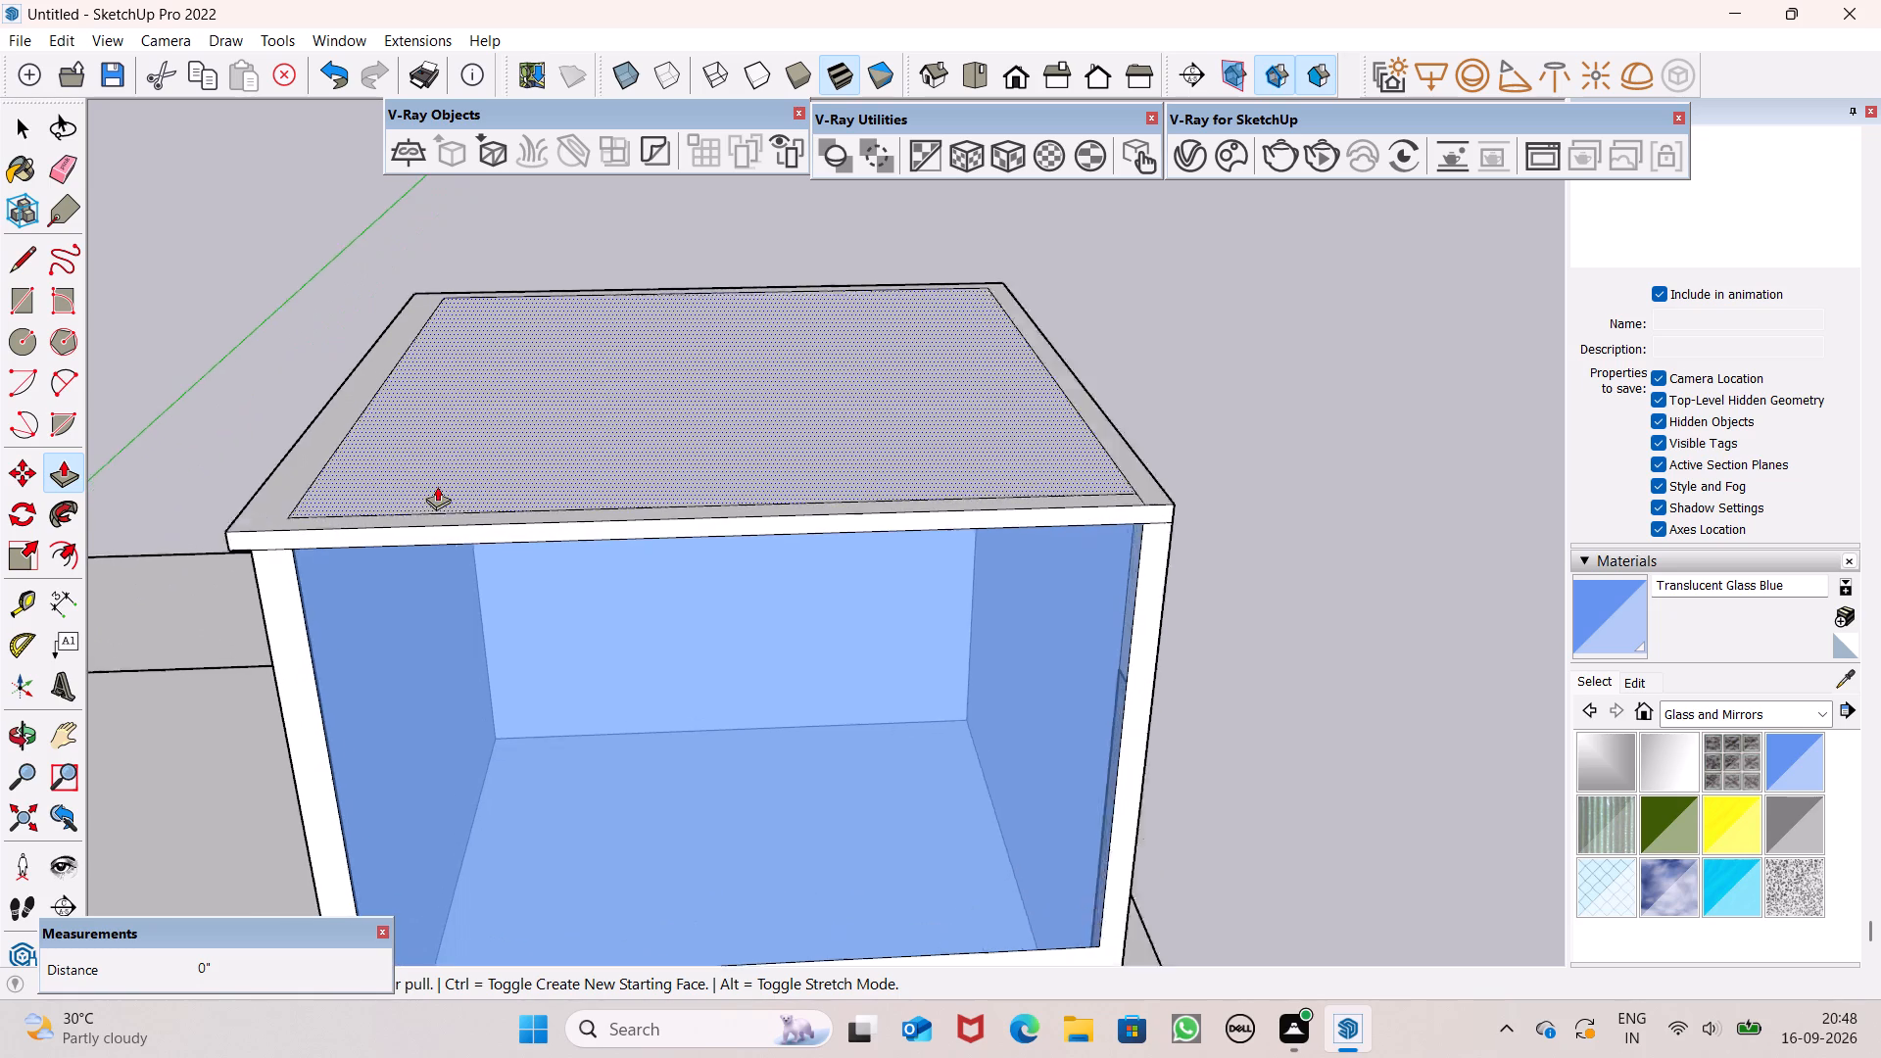
pyautogui.scroll(3, 437, 486)
pyautogui.moveTo(373, 555); pyautogui.dragTo(375, 564)
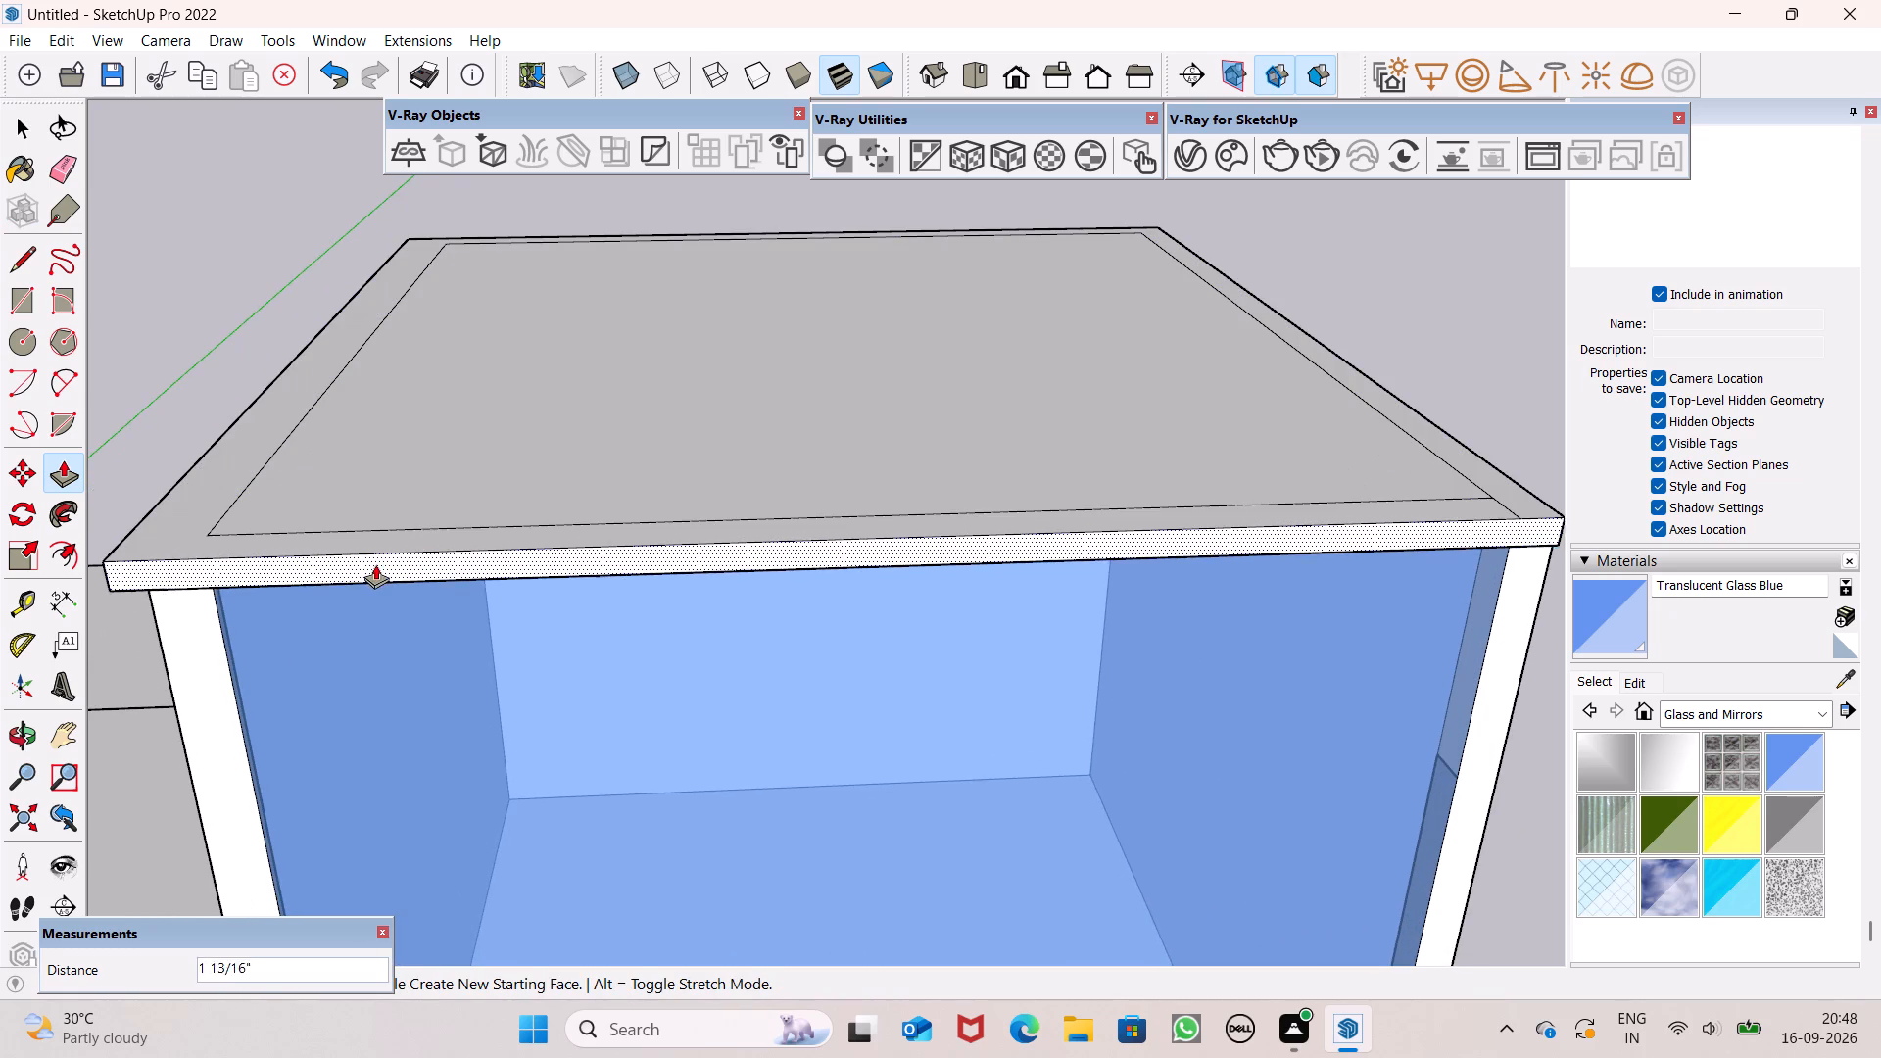
pyautogui.moveTo(375, 564); pyautogui.dragTo(366, 585)
# Push/Pull the slab's edge on the remaining side wall outward about 4 5/16 inches.
pyautogui.scroll(-7, 523, 495)
pyautogui.moveTo(781, 602); pyautogui.dragTo(781, 603, button='middle')
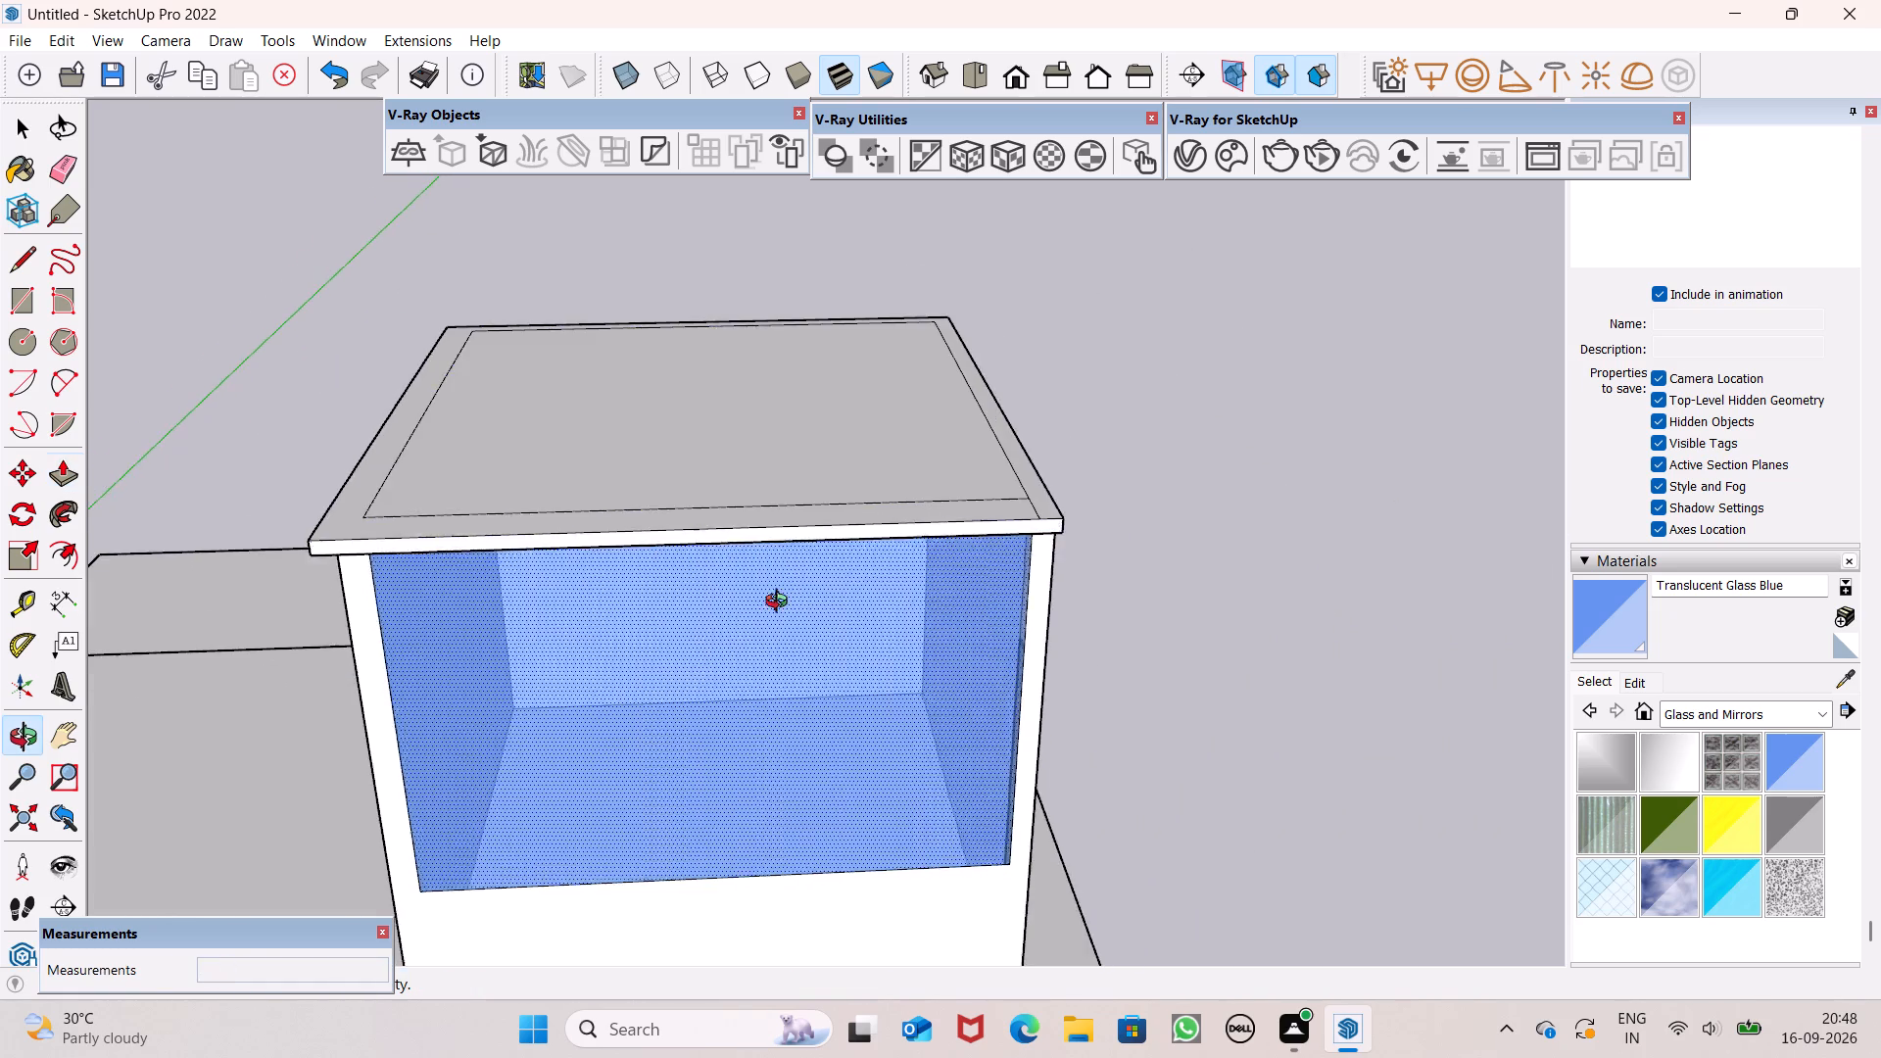
pyautogui.moveTo(781, 603); pyautogui.dragTo(210, 617, button='middle')
pyautogui.scroll(5, 630, 503)
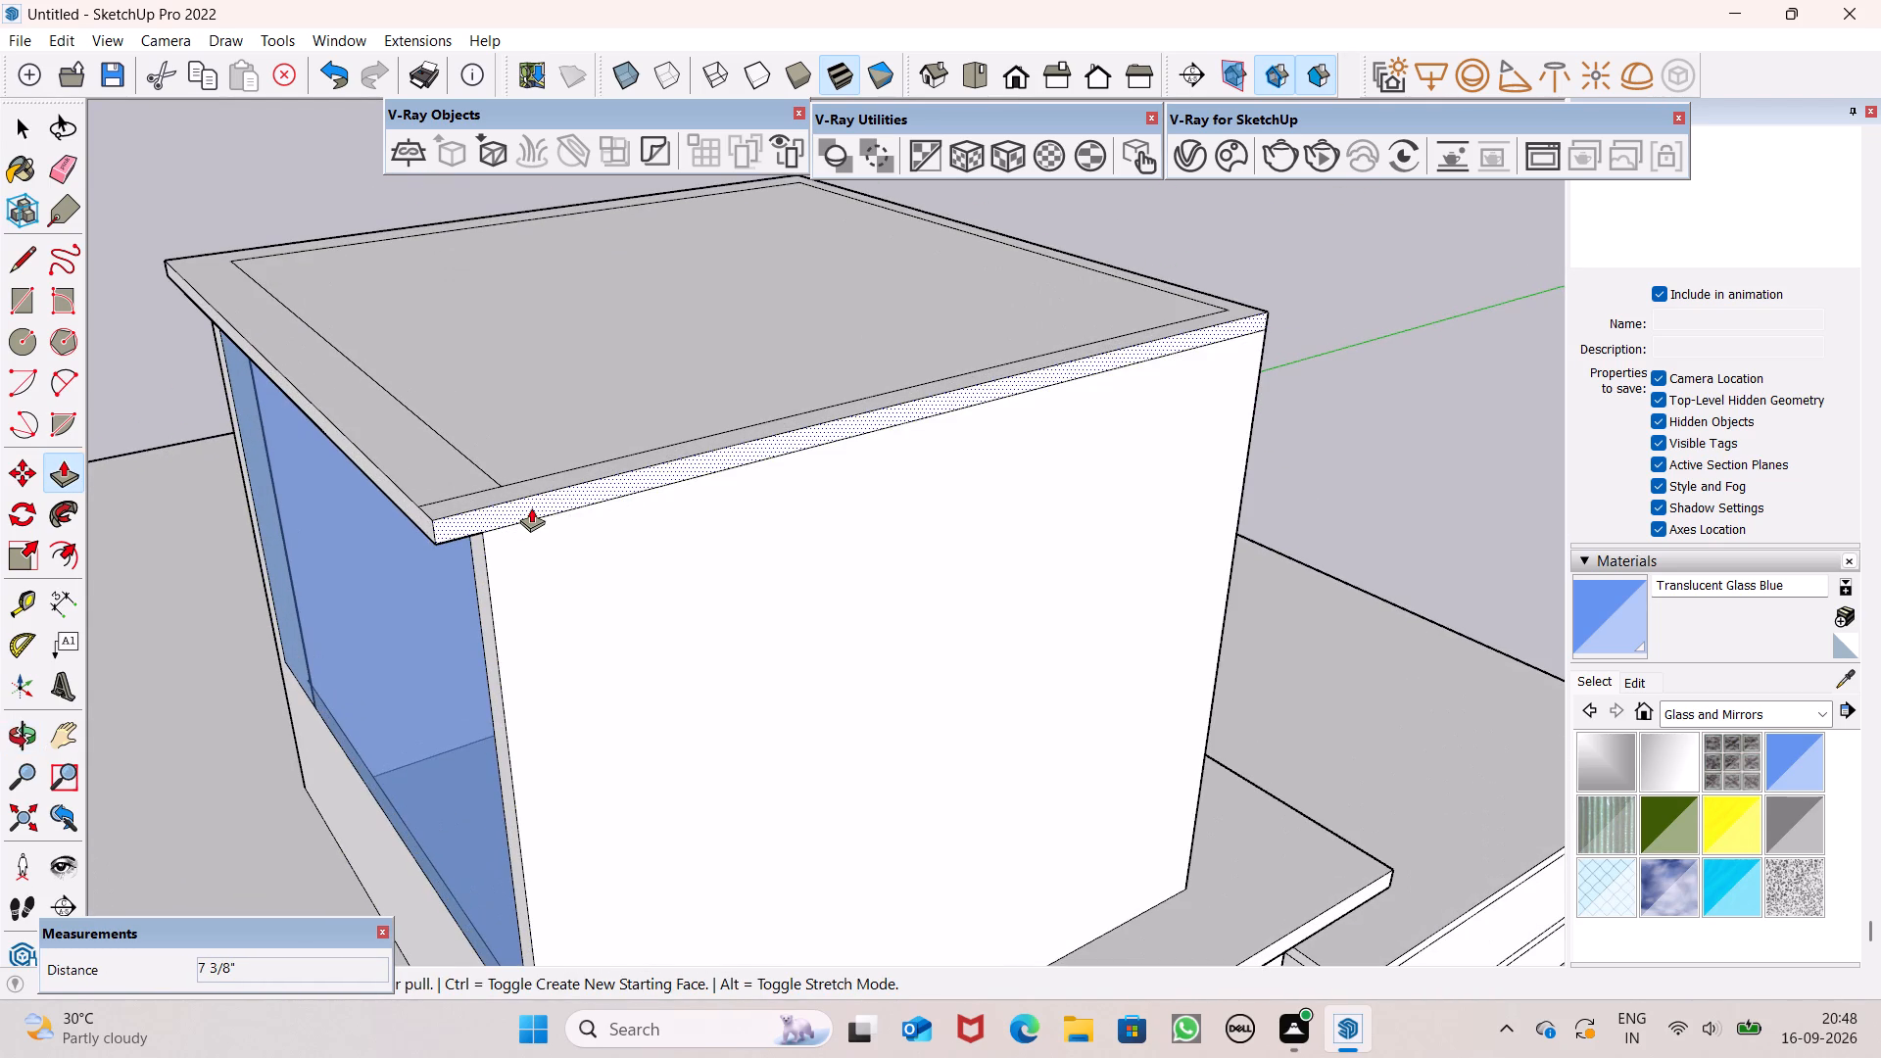
pyautogui.moveTo(531, 507); pyautogui.dragTo(531, 530)
# Push/Pull the slab's rear edge outward about 3 5/16 inches.
pyautogui.moveTo(847, 571); pyautogui.dragTo(265, 555, button='middle')
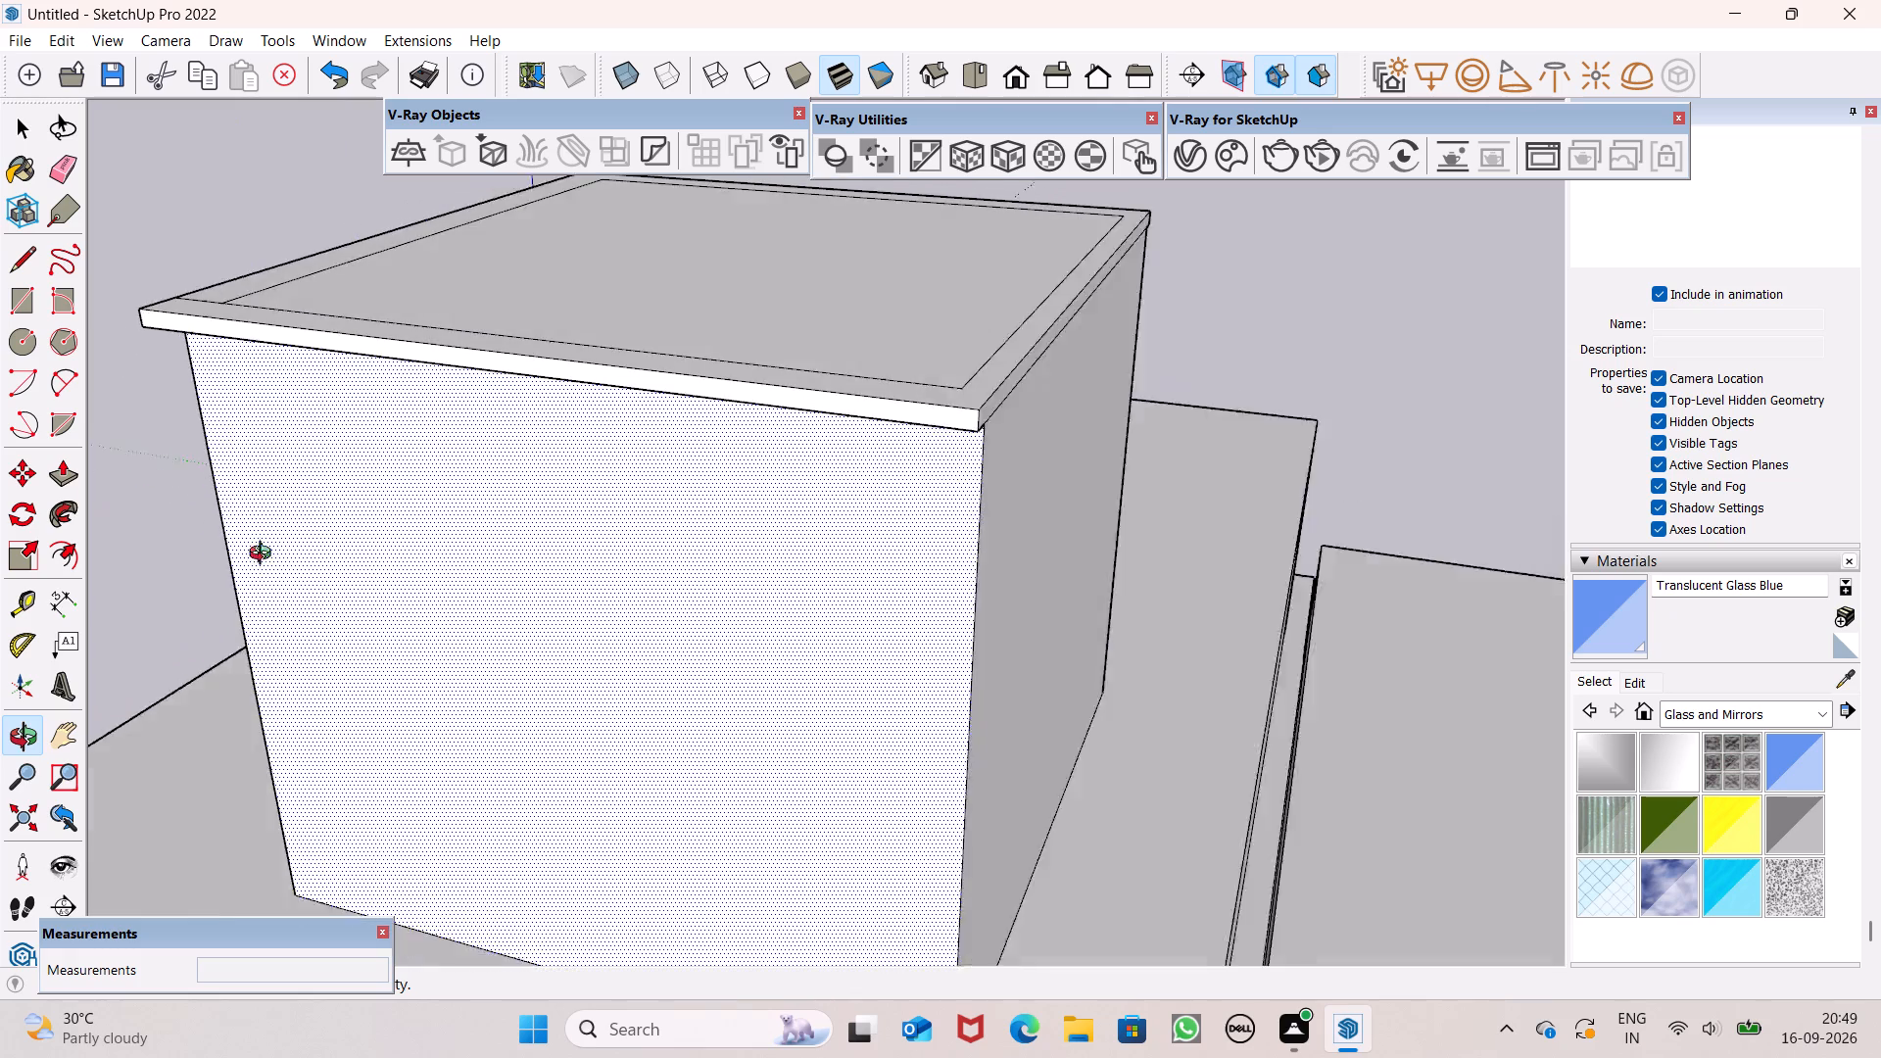
pyautogui.moveTo(265, 555); pyautogui.dragTo(46, 555, button='middle')
pyautogui.scroll(5, 1037, 373)
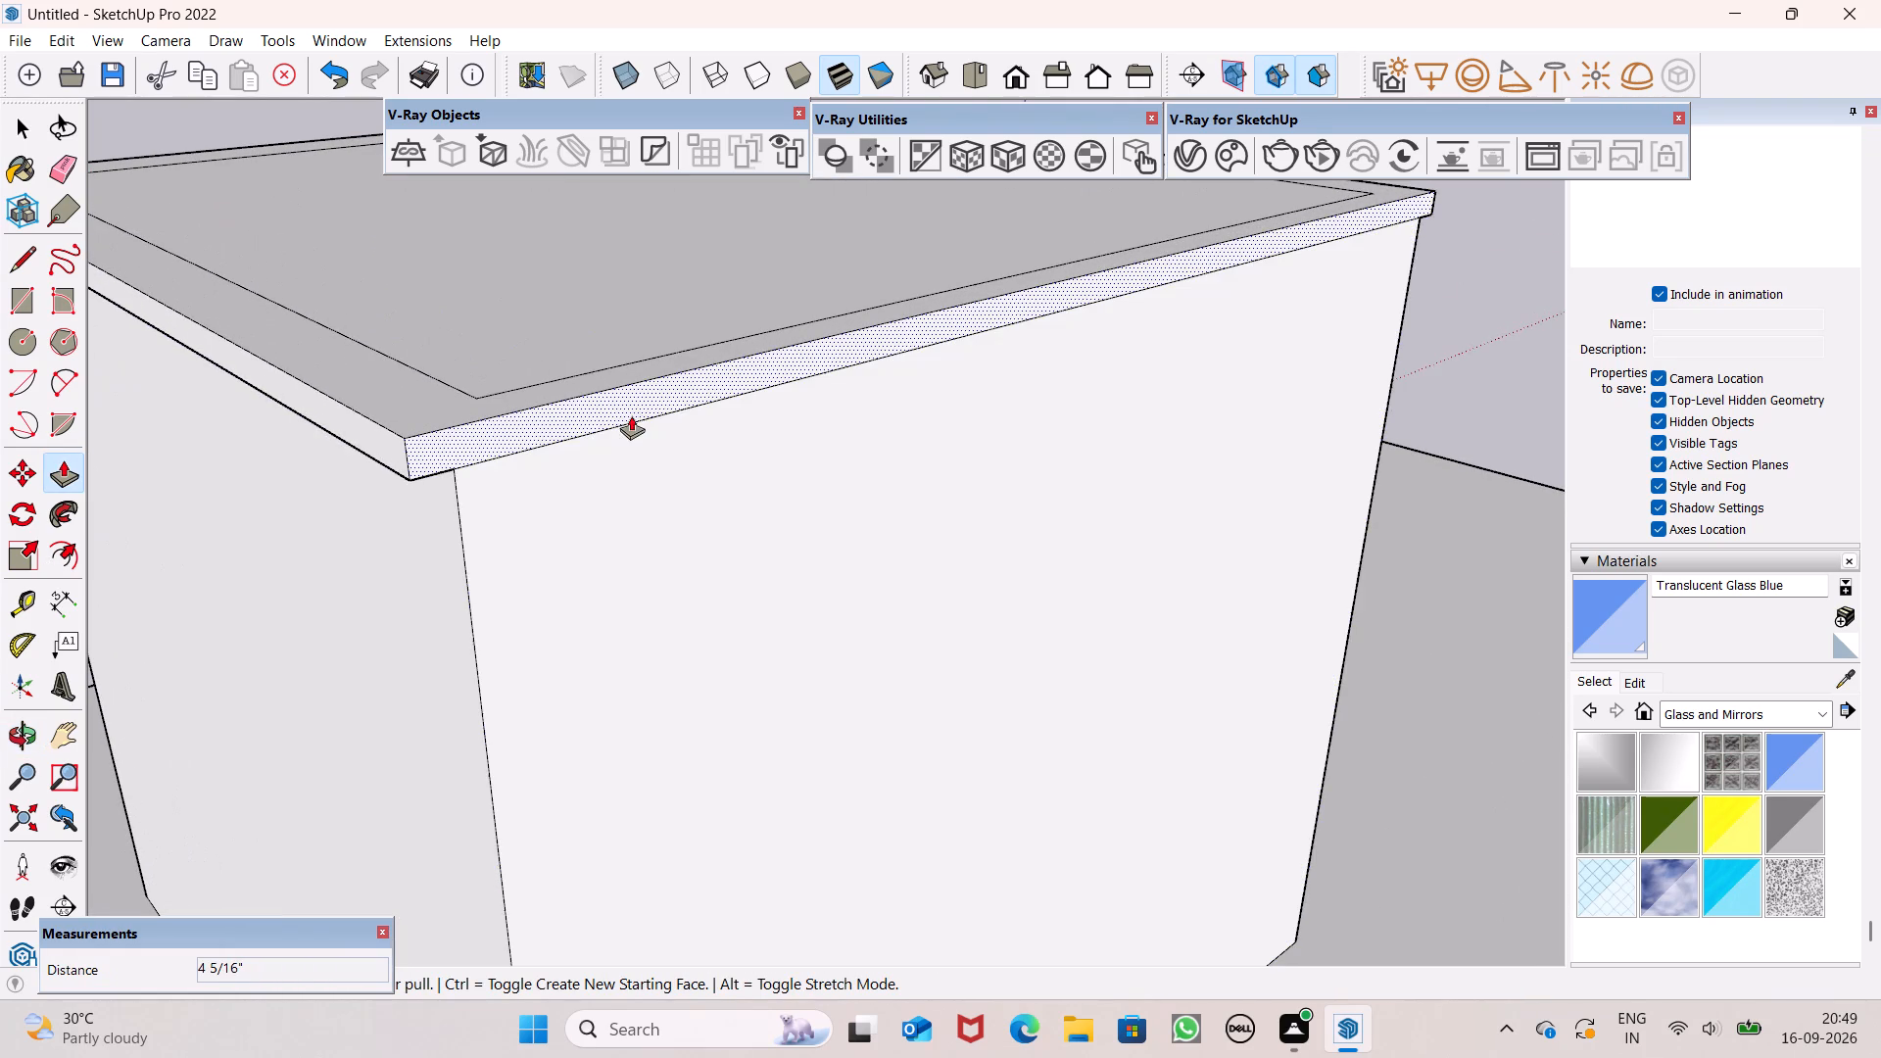
pyautogui.moveTo(628, 407); pyautogui.dragTo(638, 436)
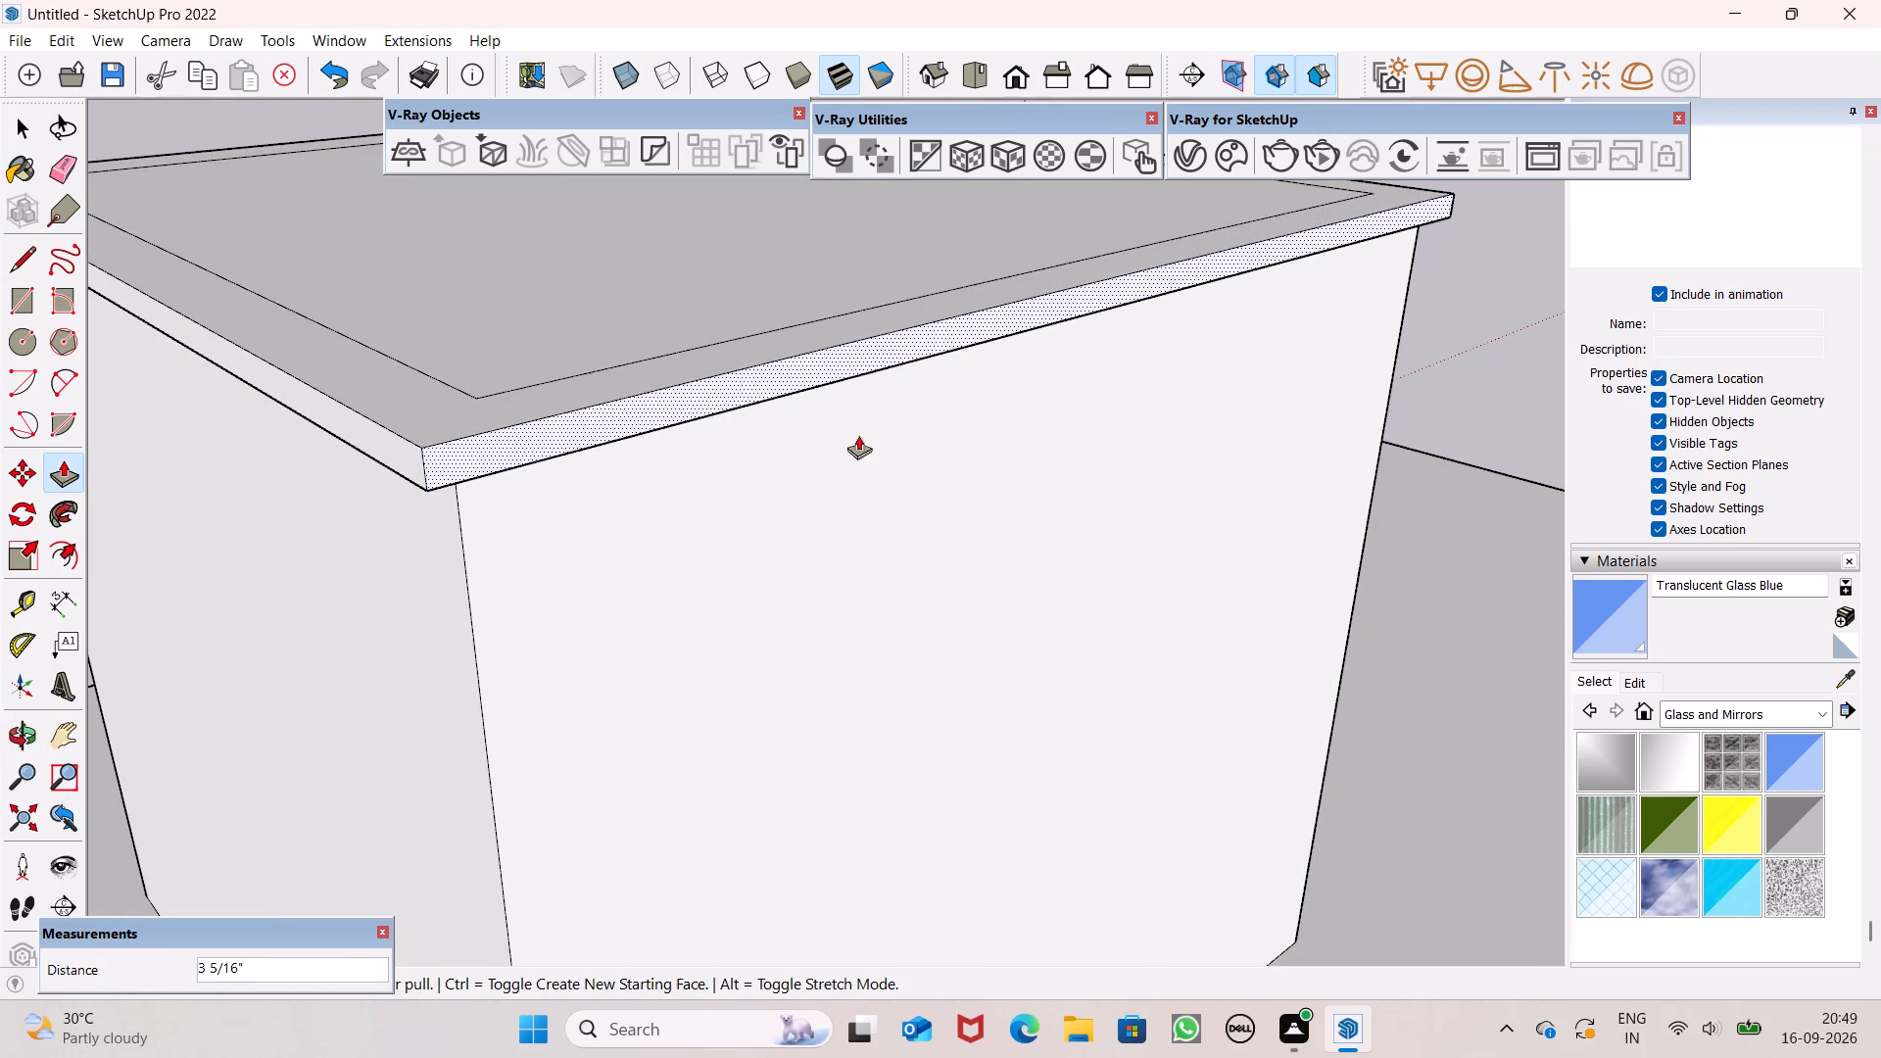
# Erase the inner rectangle's lines and leftover corner segments from the top of the rooftop box's roof slab.
pyautogui.scroll(-14, 865, 441)
pyautogui.moveTo(1067, 547); pyautogui.dragTo(1842, 688, button='middle')
pyautogui.moveTo(1195, 573); pyautogui.dragTo(1334, 737, button='middle')
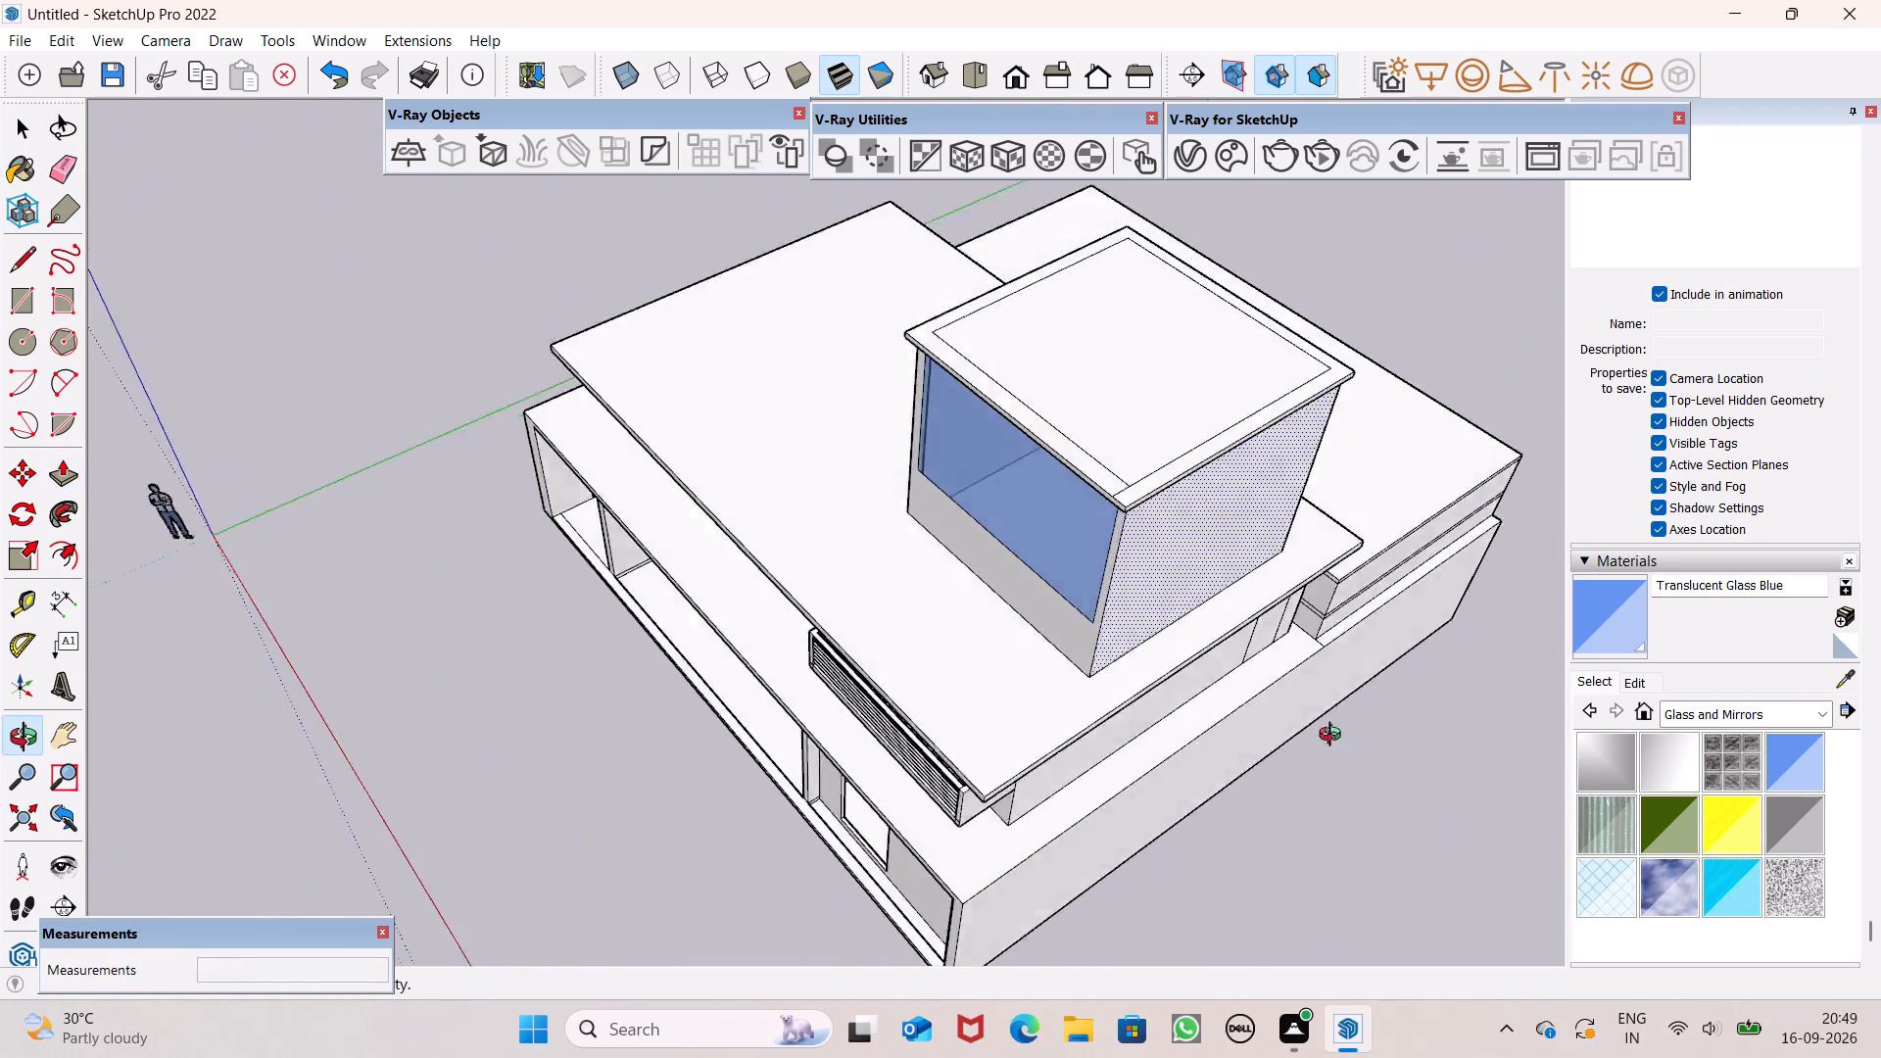
pyautogui.moveTo(1334, 737); pyautogui.dragTo(1500, 772, button='middle')
pyautogui.scroll(2, 1121, 363)
pyautogui.press('space')
pyautogui.scroll(-7, 975, 451)
pyautogui.scroll(4, 1061, 198)
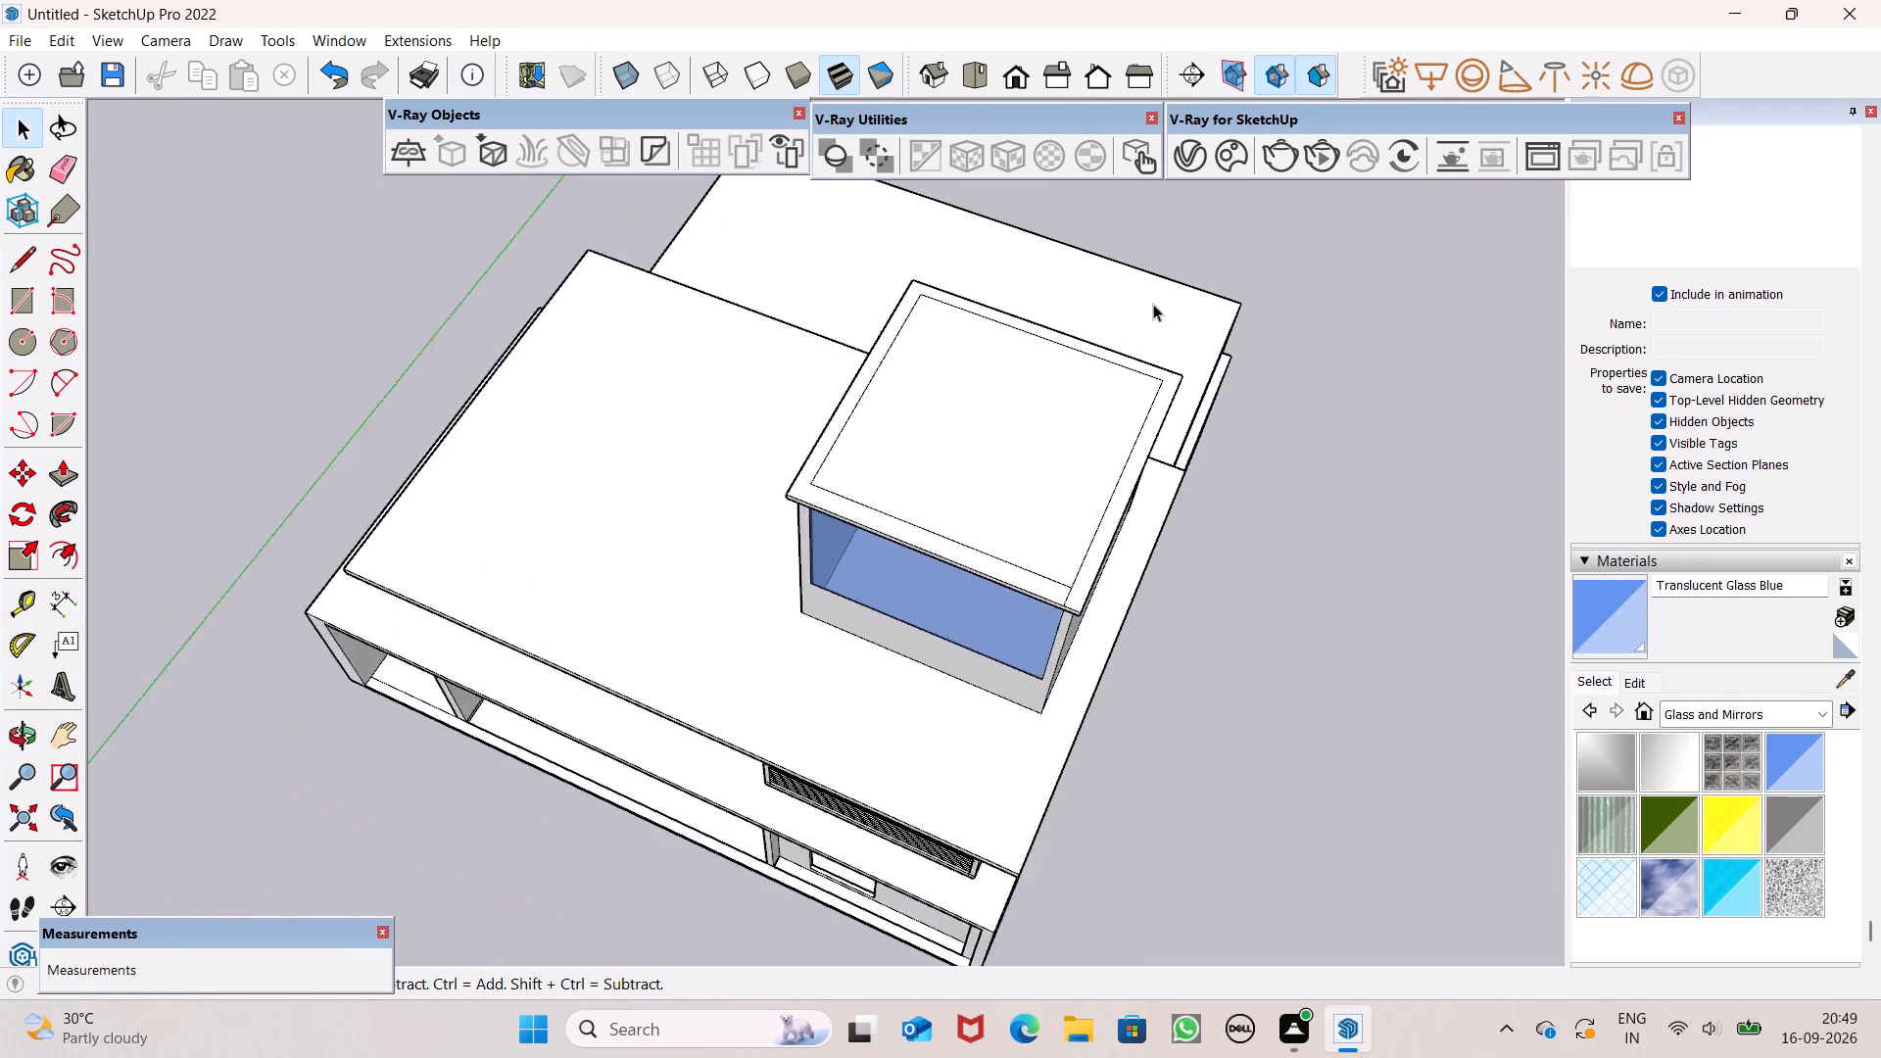
pyautogui.scroll(2, 1153, 304)
pyautogui.click(68, 174)
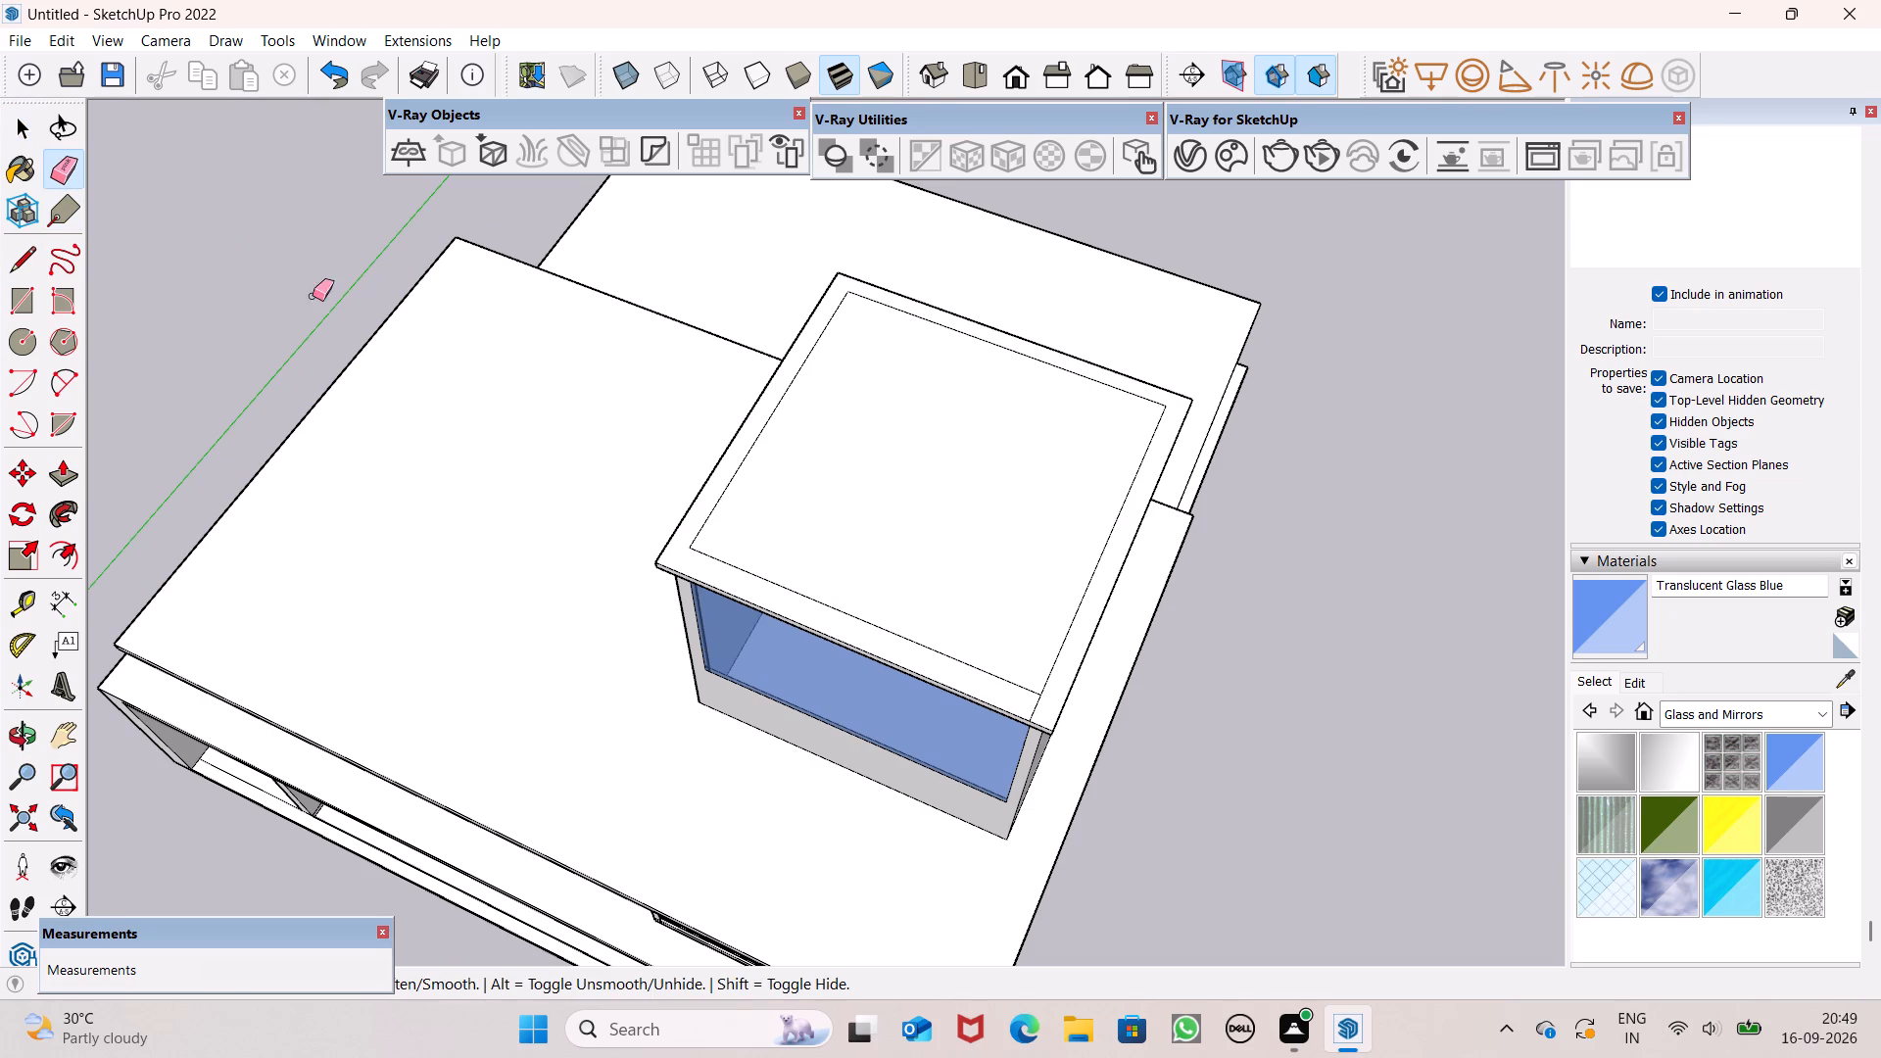
pyautogui.scroll(6, 545, 395)
pyautogui.moveTo(844, 689); pyautogui.dragTo(912, 785)
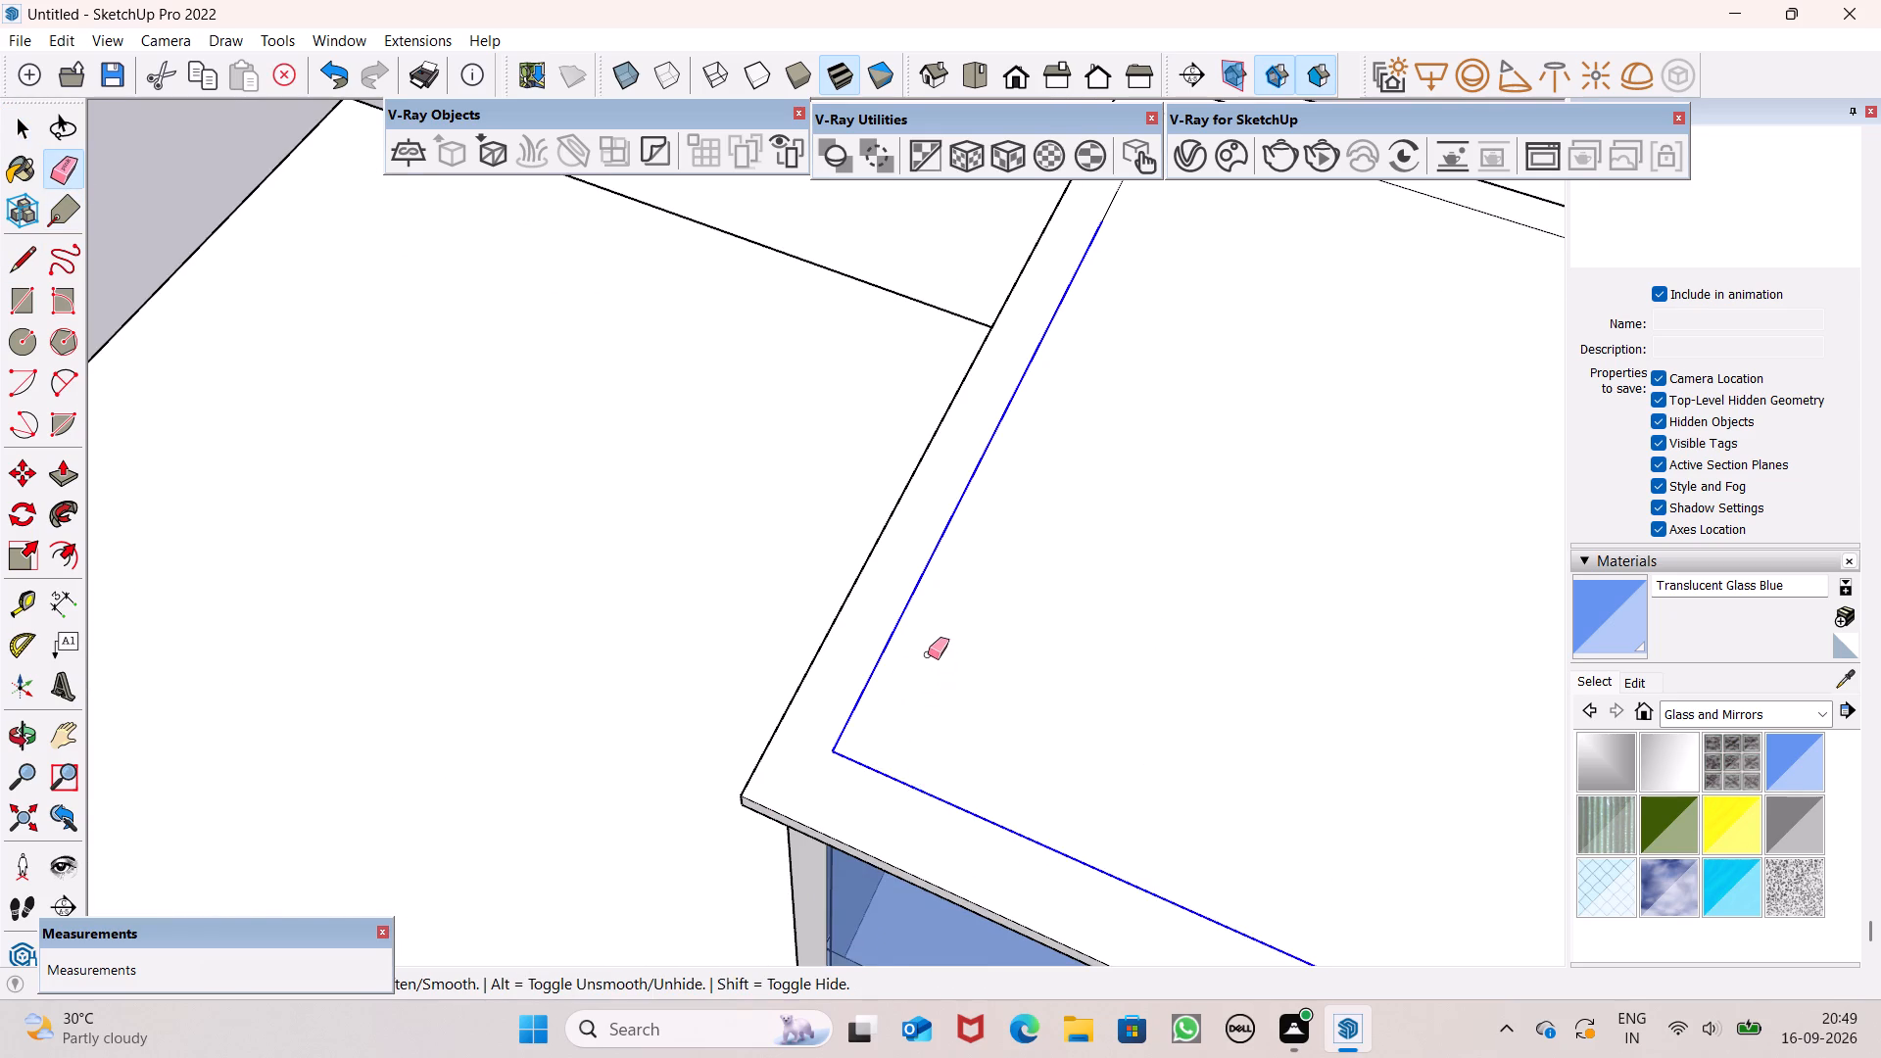
pyautogui.scroll(-8, 928, 654)
pyautogui.moveTo(1444, 615); pyautogui.dragTo(1424, 623)
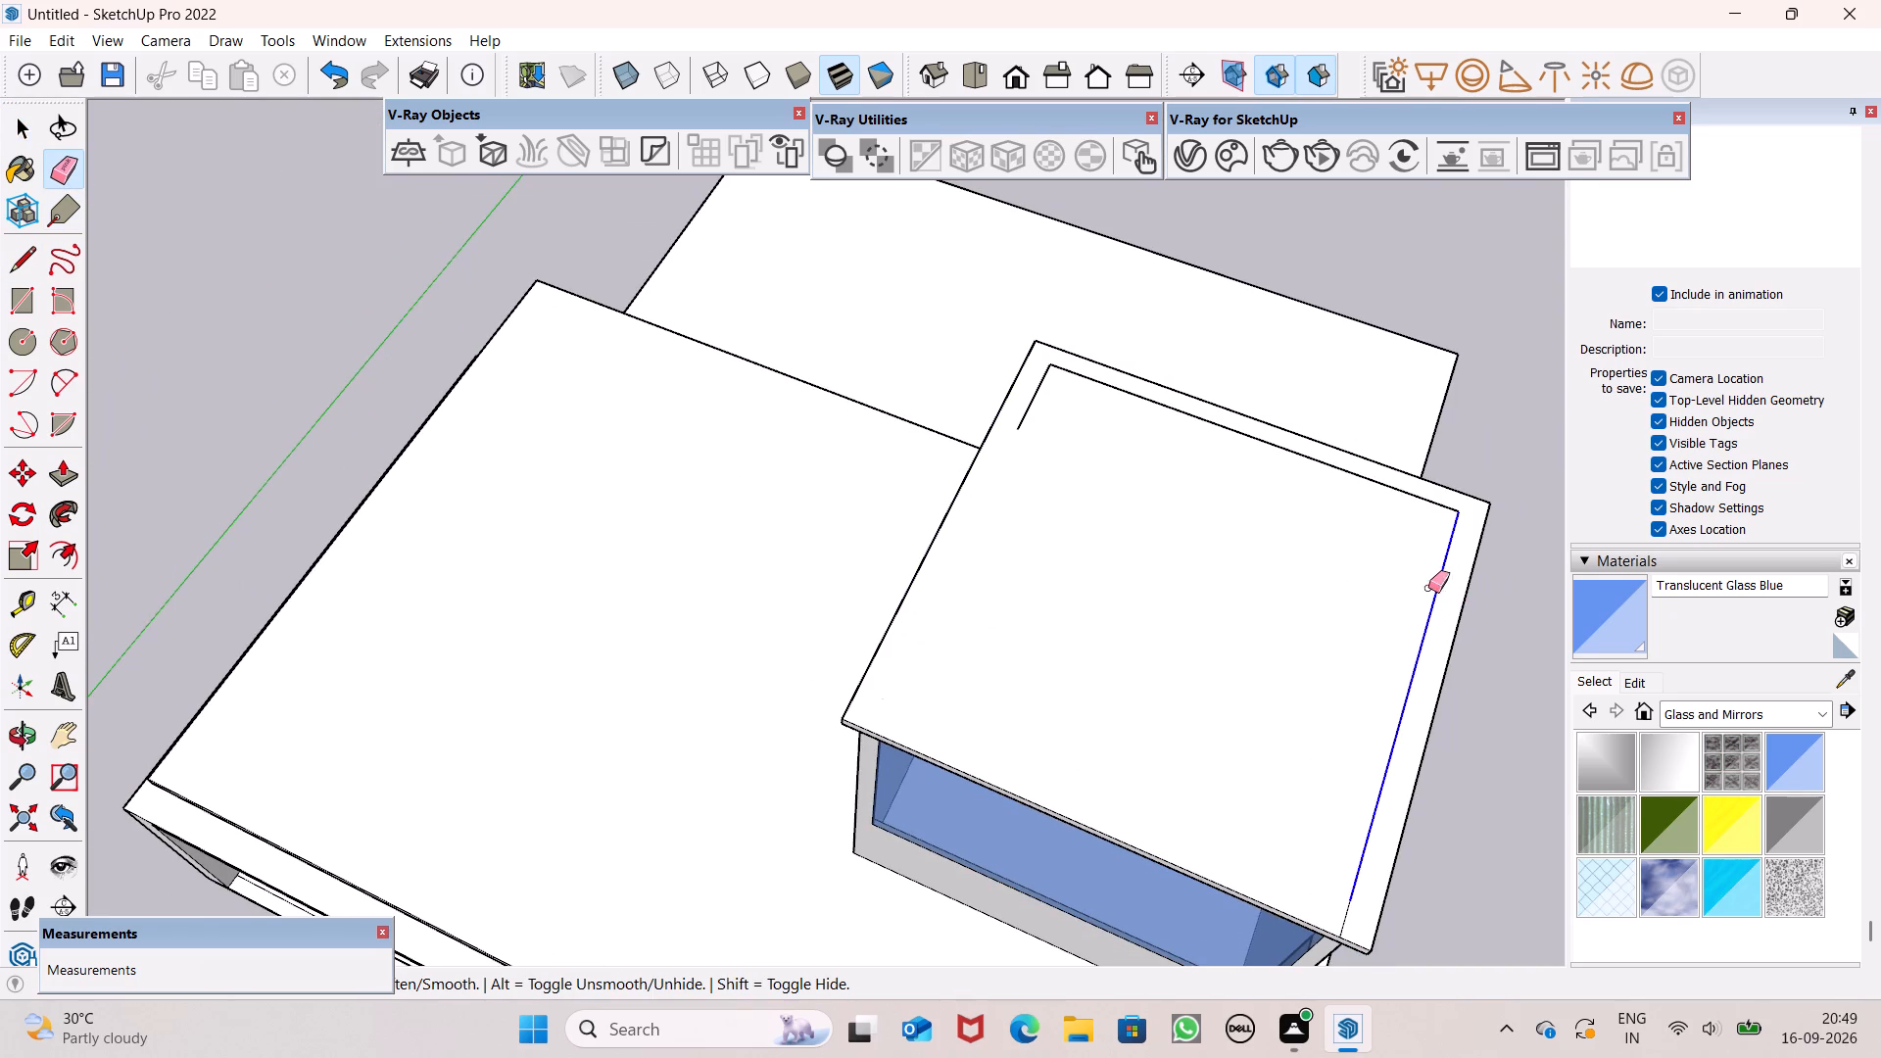
pyautogui.moveTo(1437, 504); pyautogui.dragTo(1381, 511)
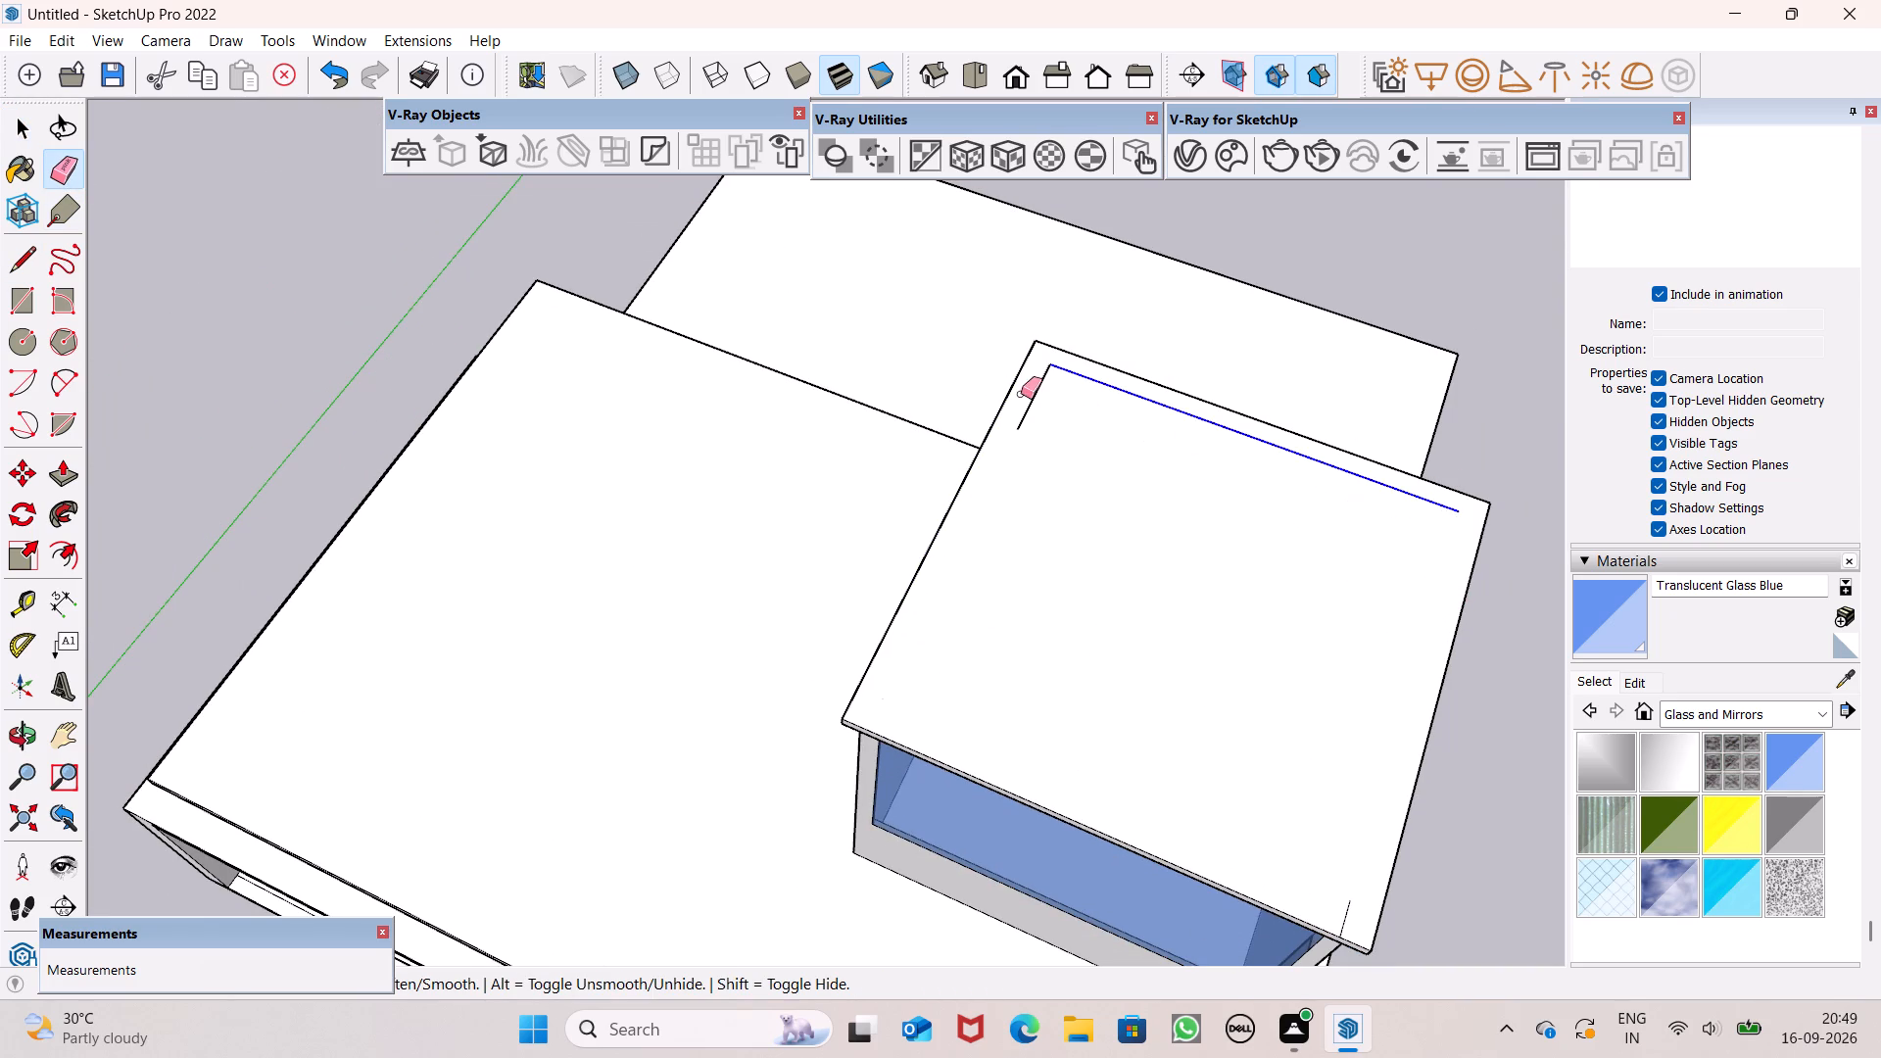
pyautogui.moveTo(1021, 394); pyautogui.dragTo(1037, 408)
pyautogui.scroll(-1, 1026, 483)
pyautogui.moveTo(1005, 419); pyautogui.dragTo(1034, 439)
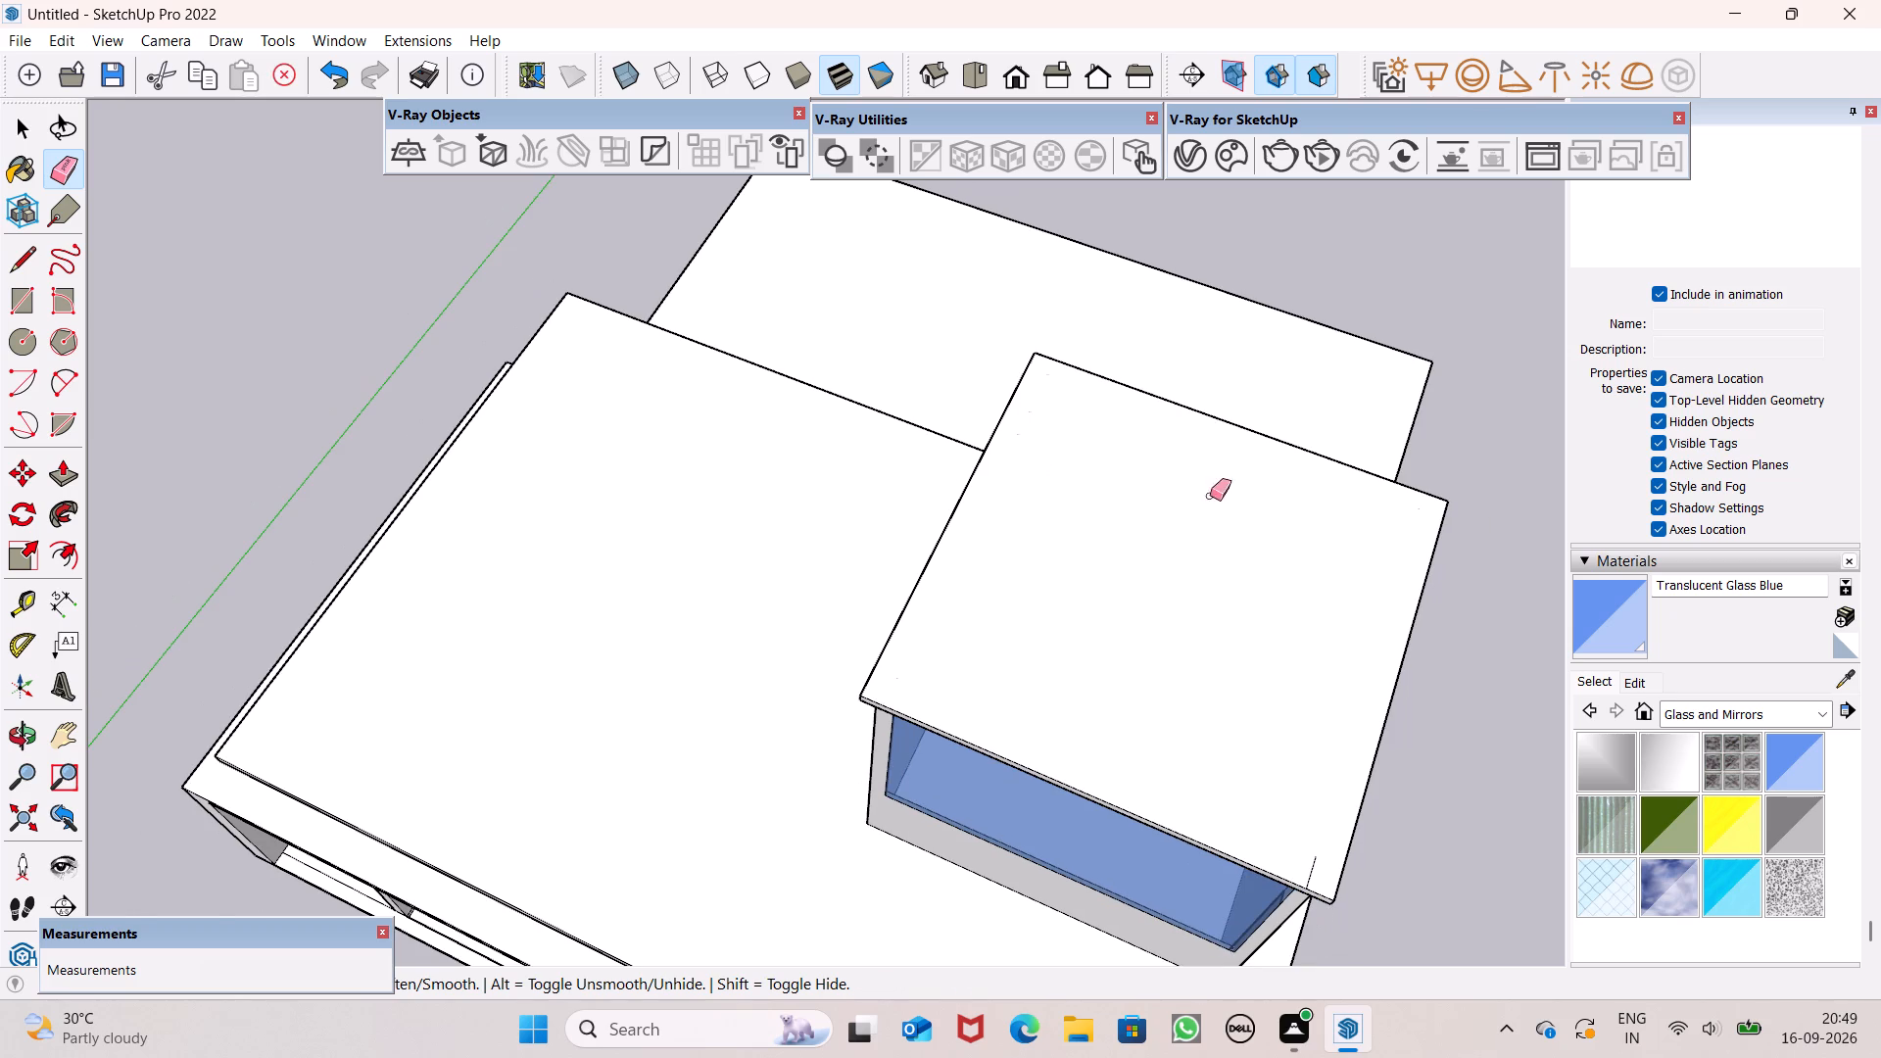
pyautogui.scroll(-6, 1213, 496)
pyautogui.scroll(13, 1254, 750)
pyautogui.moveTo(1343, 684); pyautogui.dragTo(1327, 668)
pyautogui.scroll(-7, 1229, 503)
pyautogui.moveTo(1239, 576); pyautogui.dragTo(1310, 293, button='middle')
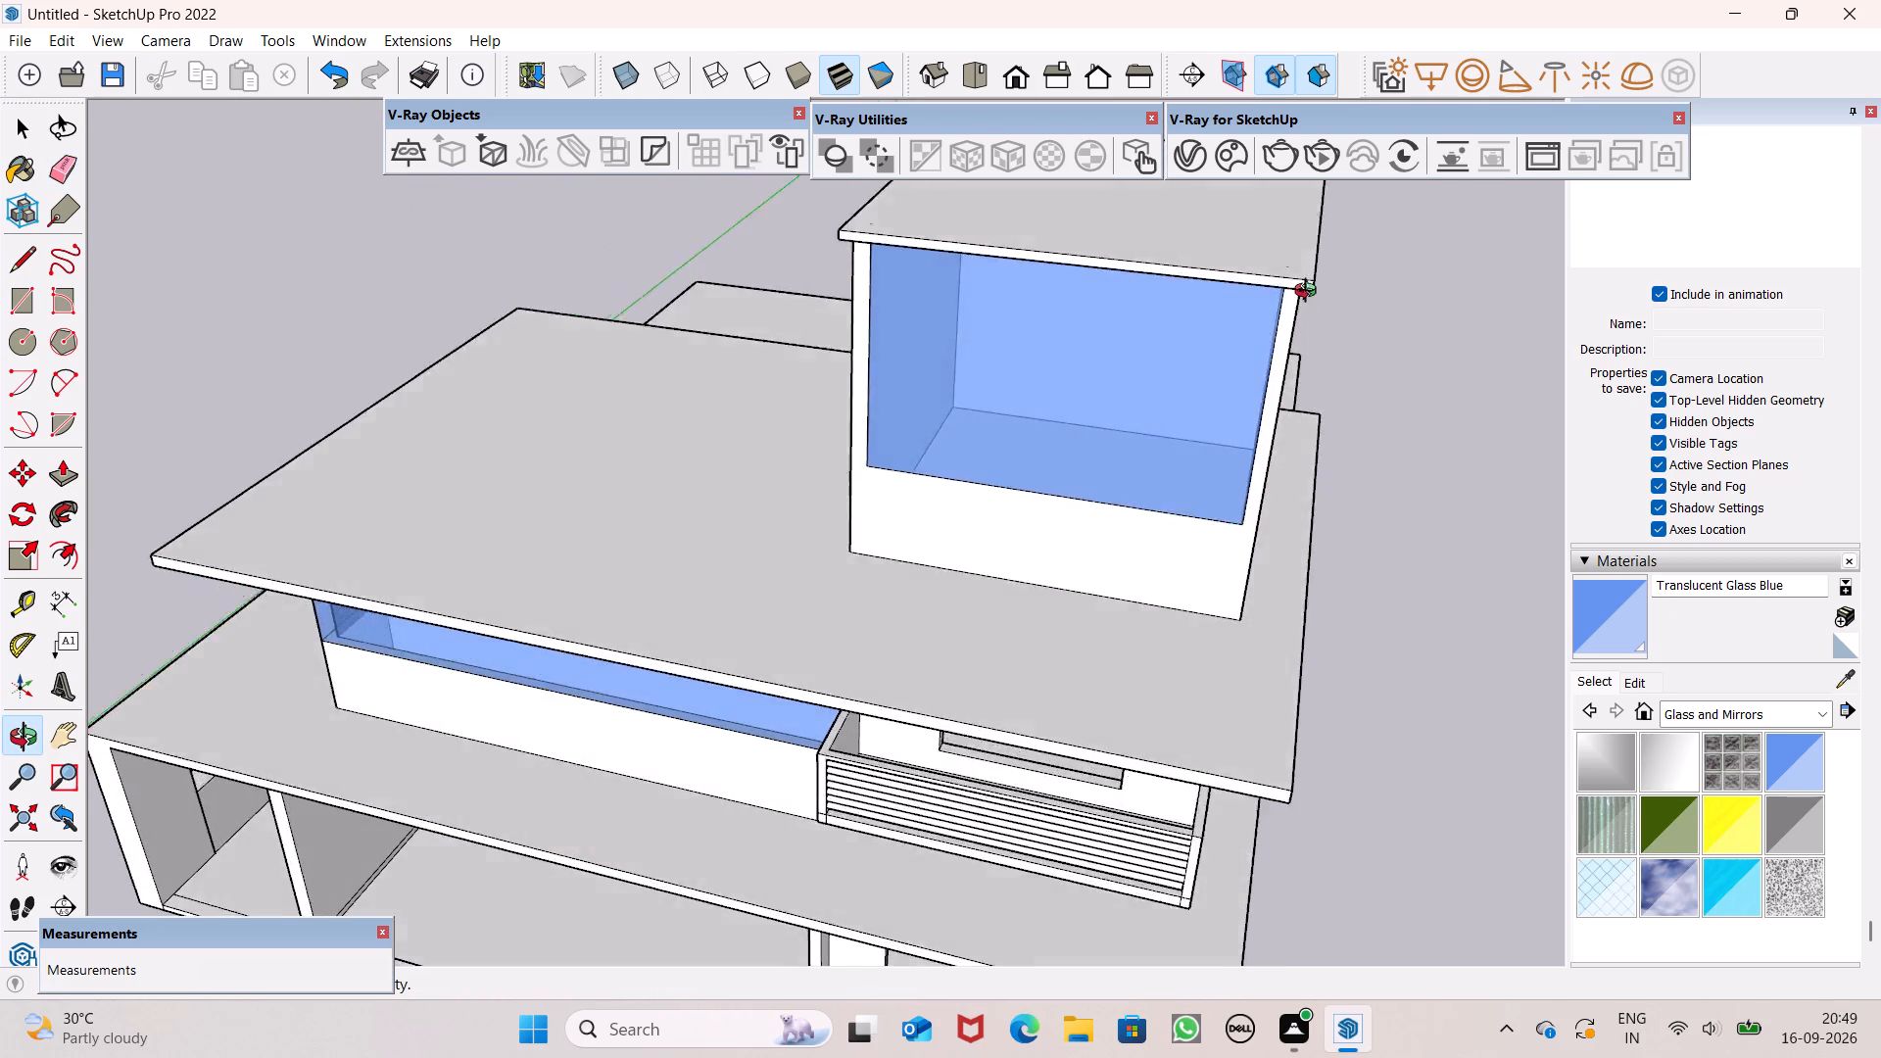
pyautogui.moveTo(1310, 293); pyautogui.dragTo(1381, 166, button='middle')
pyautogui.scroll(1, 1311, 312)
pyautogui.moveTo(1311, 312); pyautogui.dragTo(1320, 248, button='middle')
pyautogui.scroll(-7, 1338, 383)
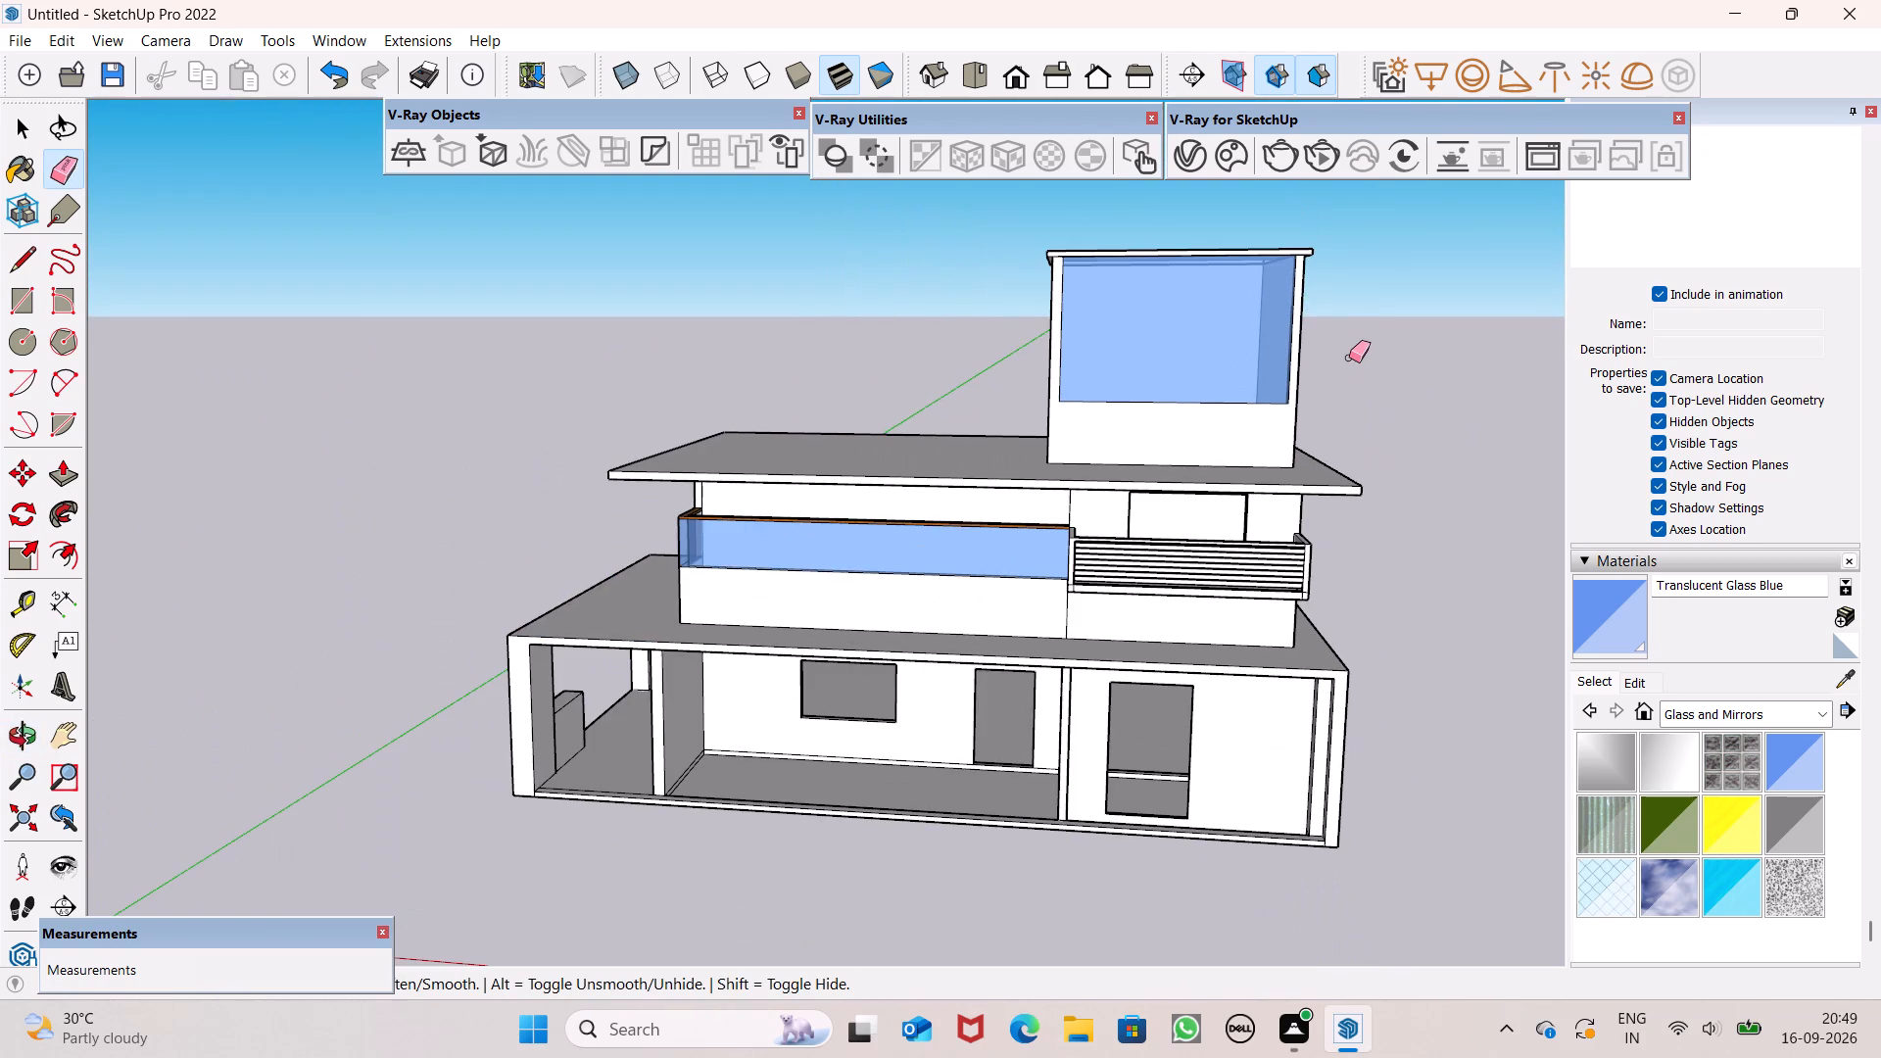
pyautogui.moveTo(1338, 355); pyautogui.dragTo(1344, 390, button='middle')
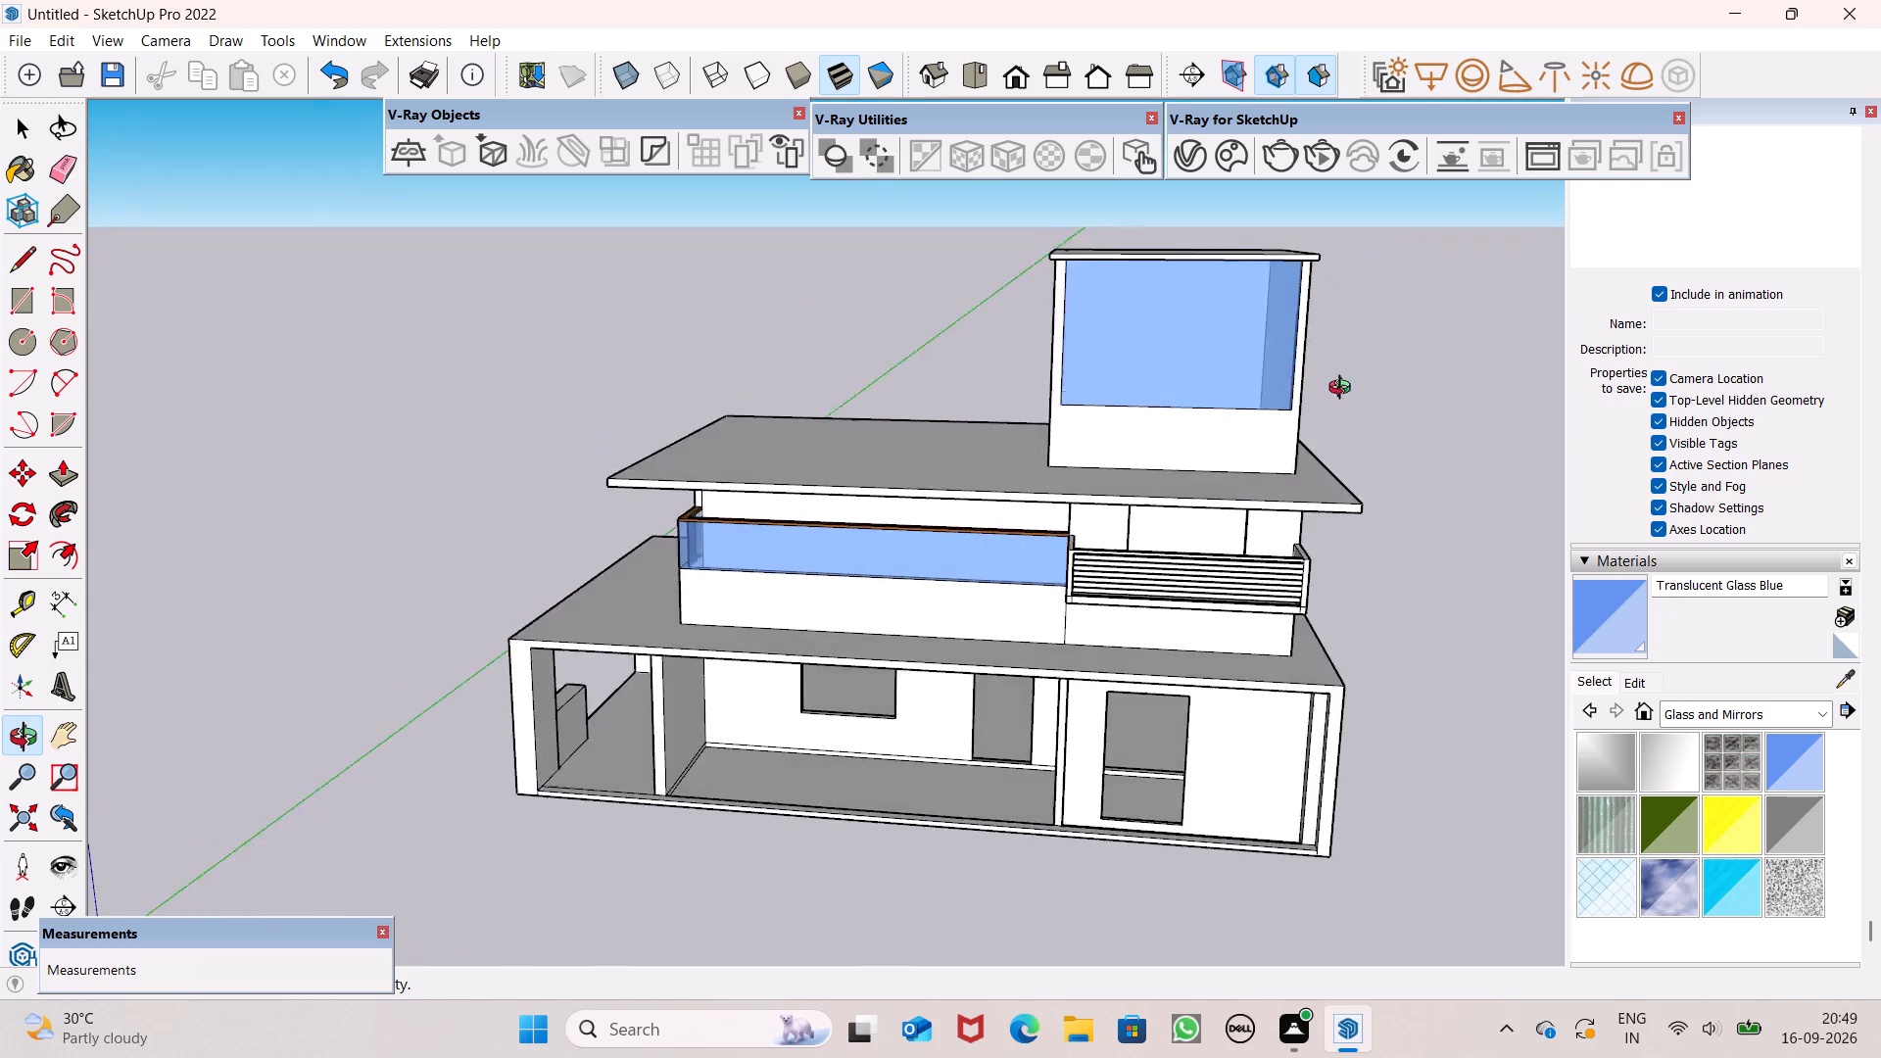
# Inspect the rooftop box's flat roof slab from the front and above, and test-select it to check which geometry it is joined to.
pyautogui.moveTo(1344, 390); pyautogui.dragTo(1547, 384, button='middle')
pyautogui.moveTo(1301, 362); pyautogui.dragTo(1159, 320, button='middle')
pyautogui.press('space')
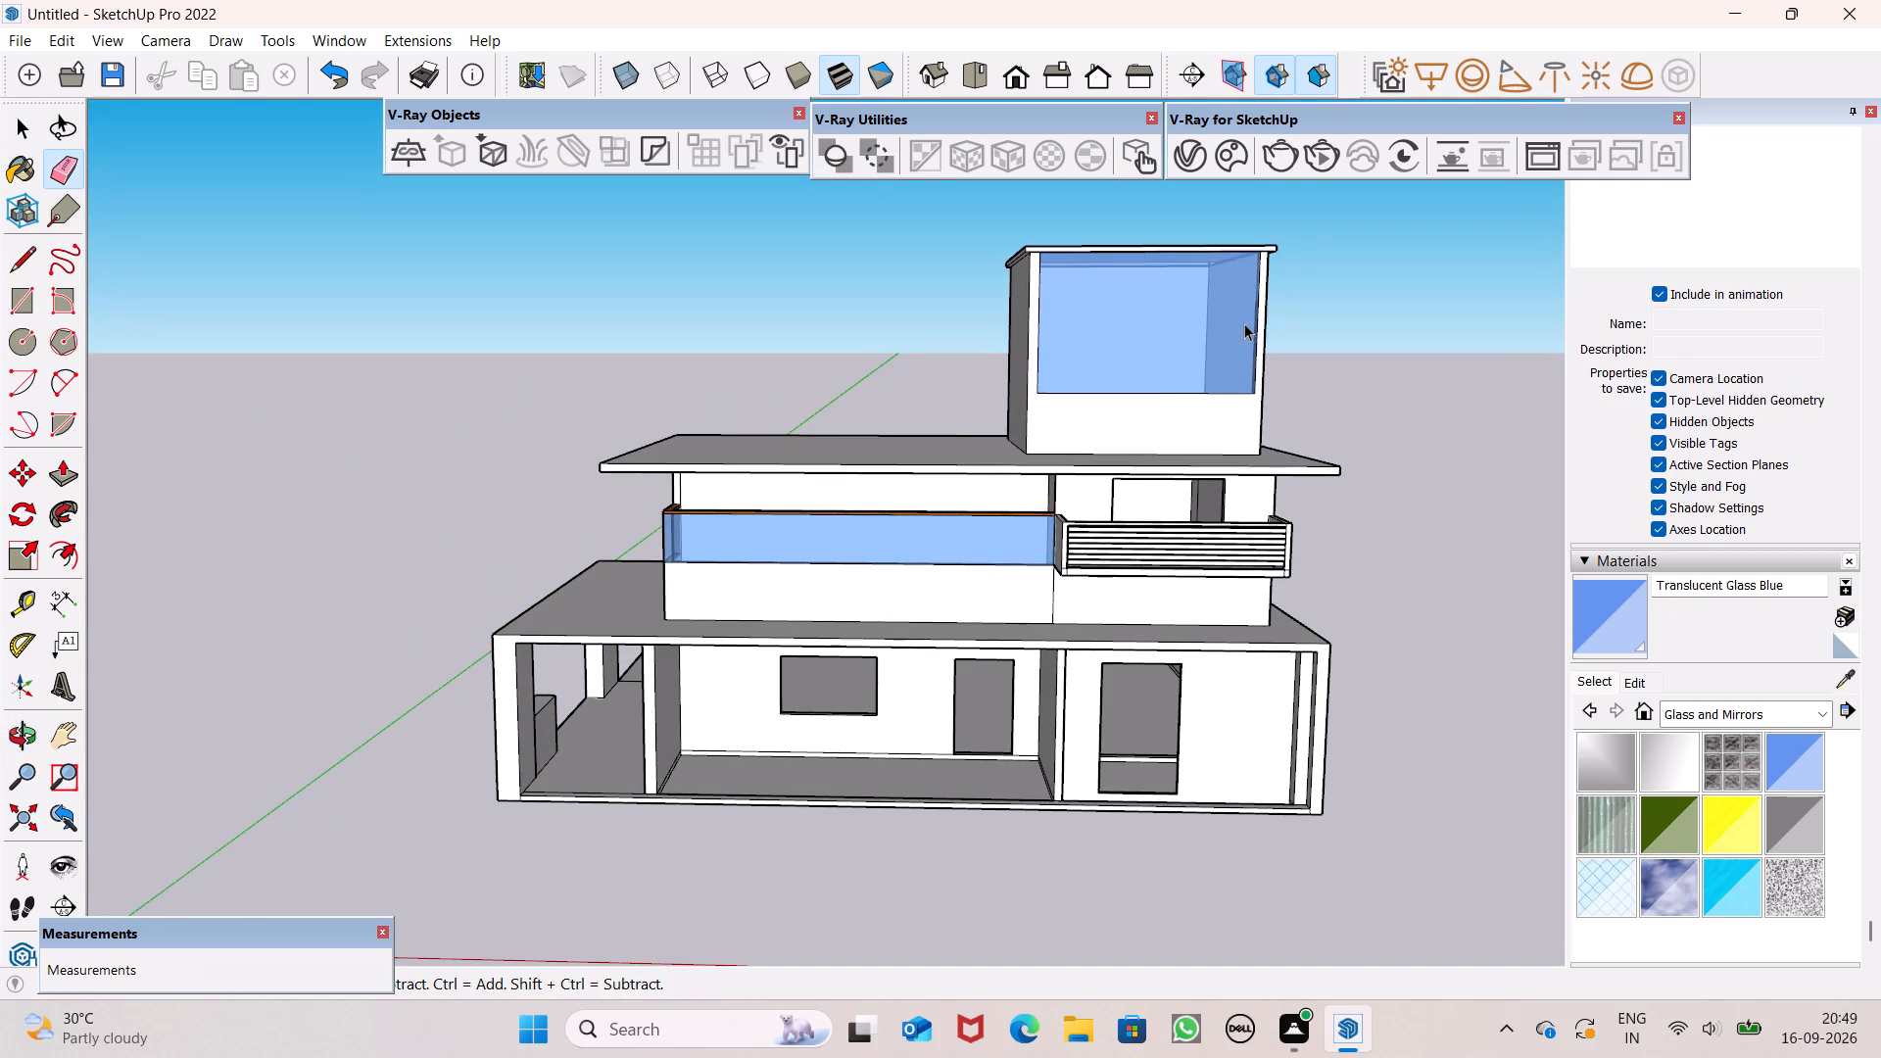
pyautogui.moveTo(1217, 306); pyautogui.dragTo(1178, 800, button='middle')
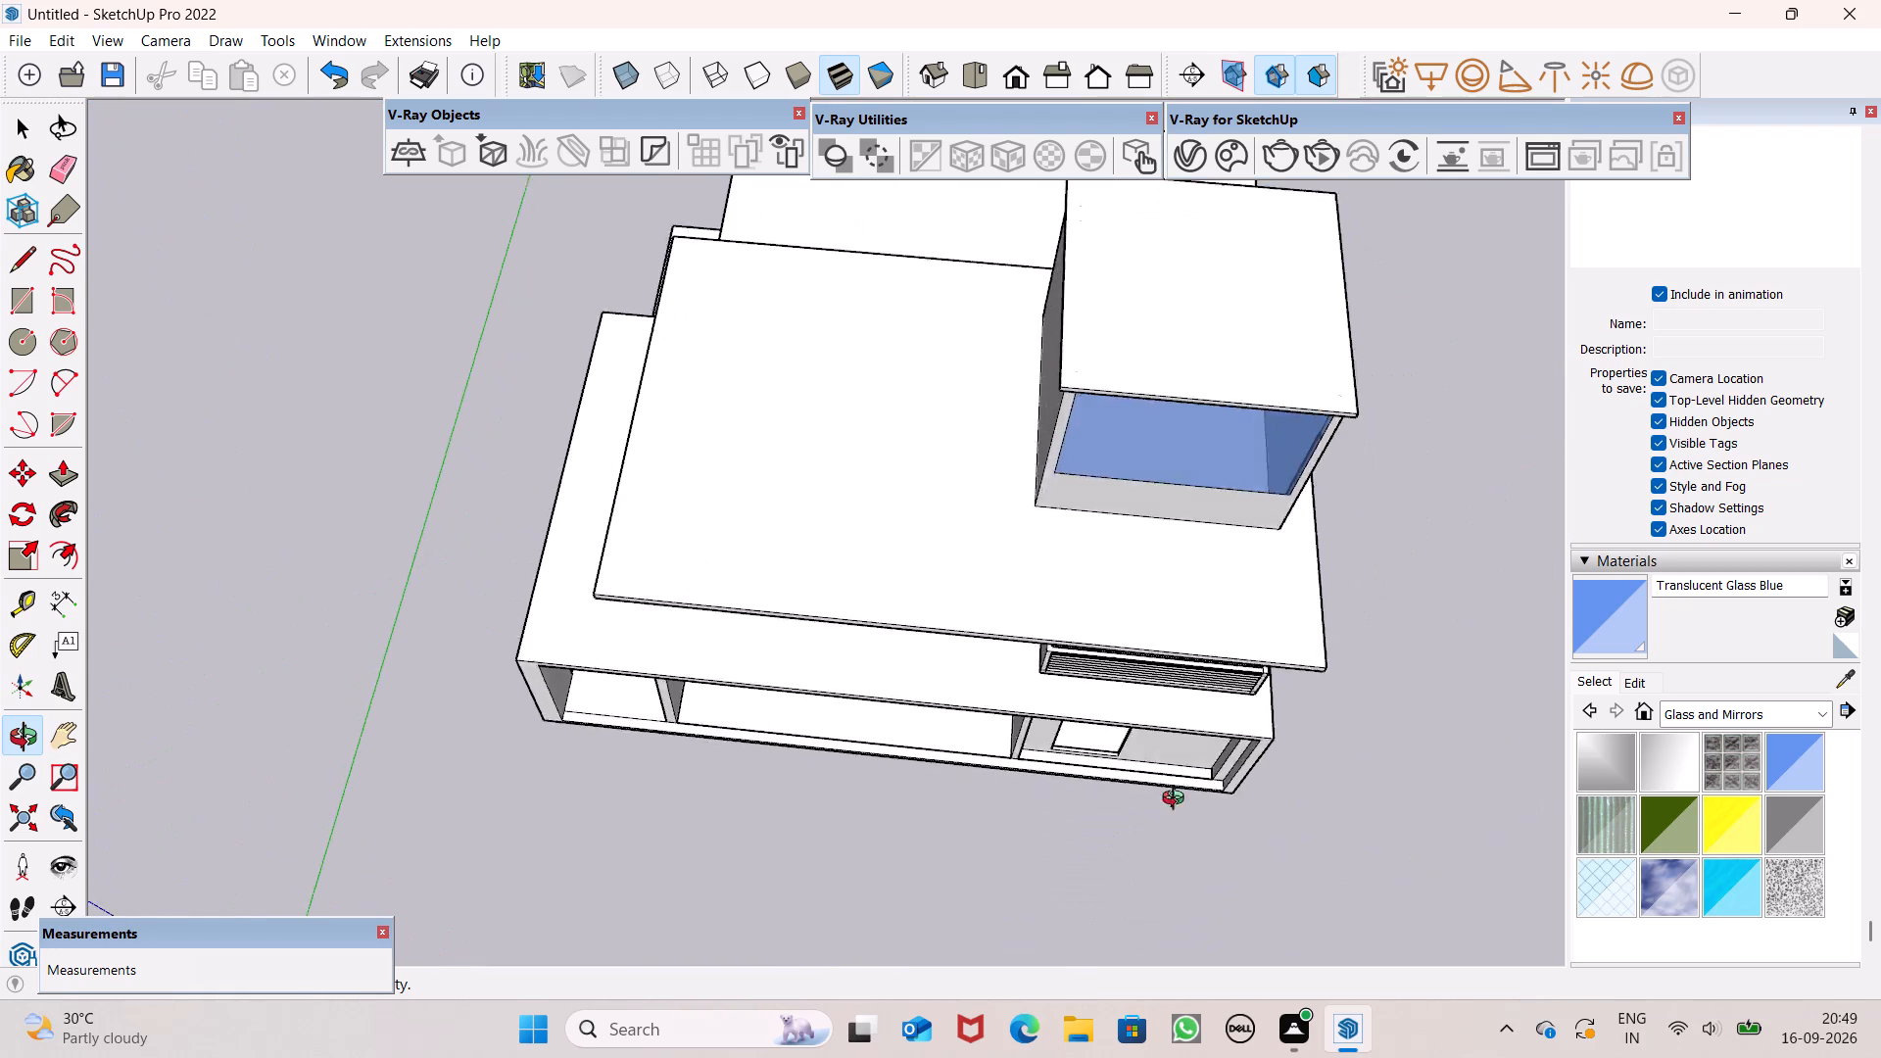
pyautogui.moveTo(1178, 800); pyautogui.dragTo(1187, 753, button='middle')
pyautogui.tripleClick(1180, 303)
pyautogui.scroll(-7, 1143, 356)
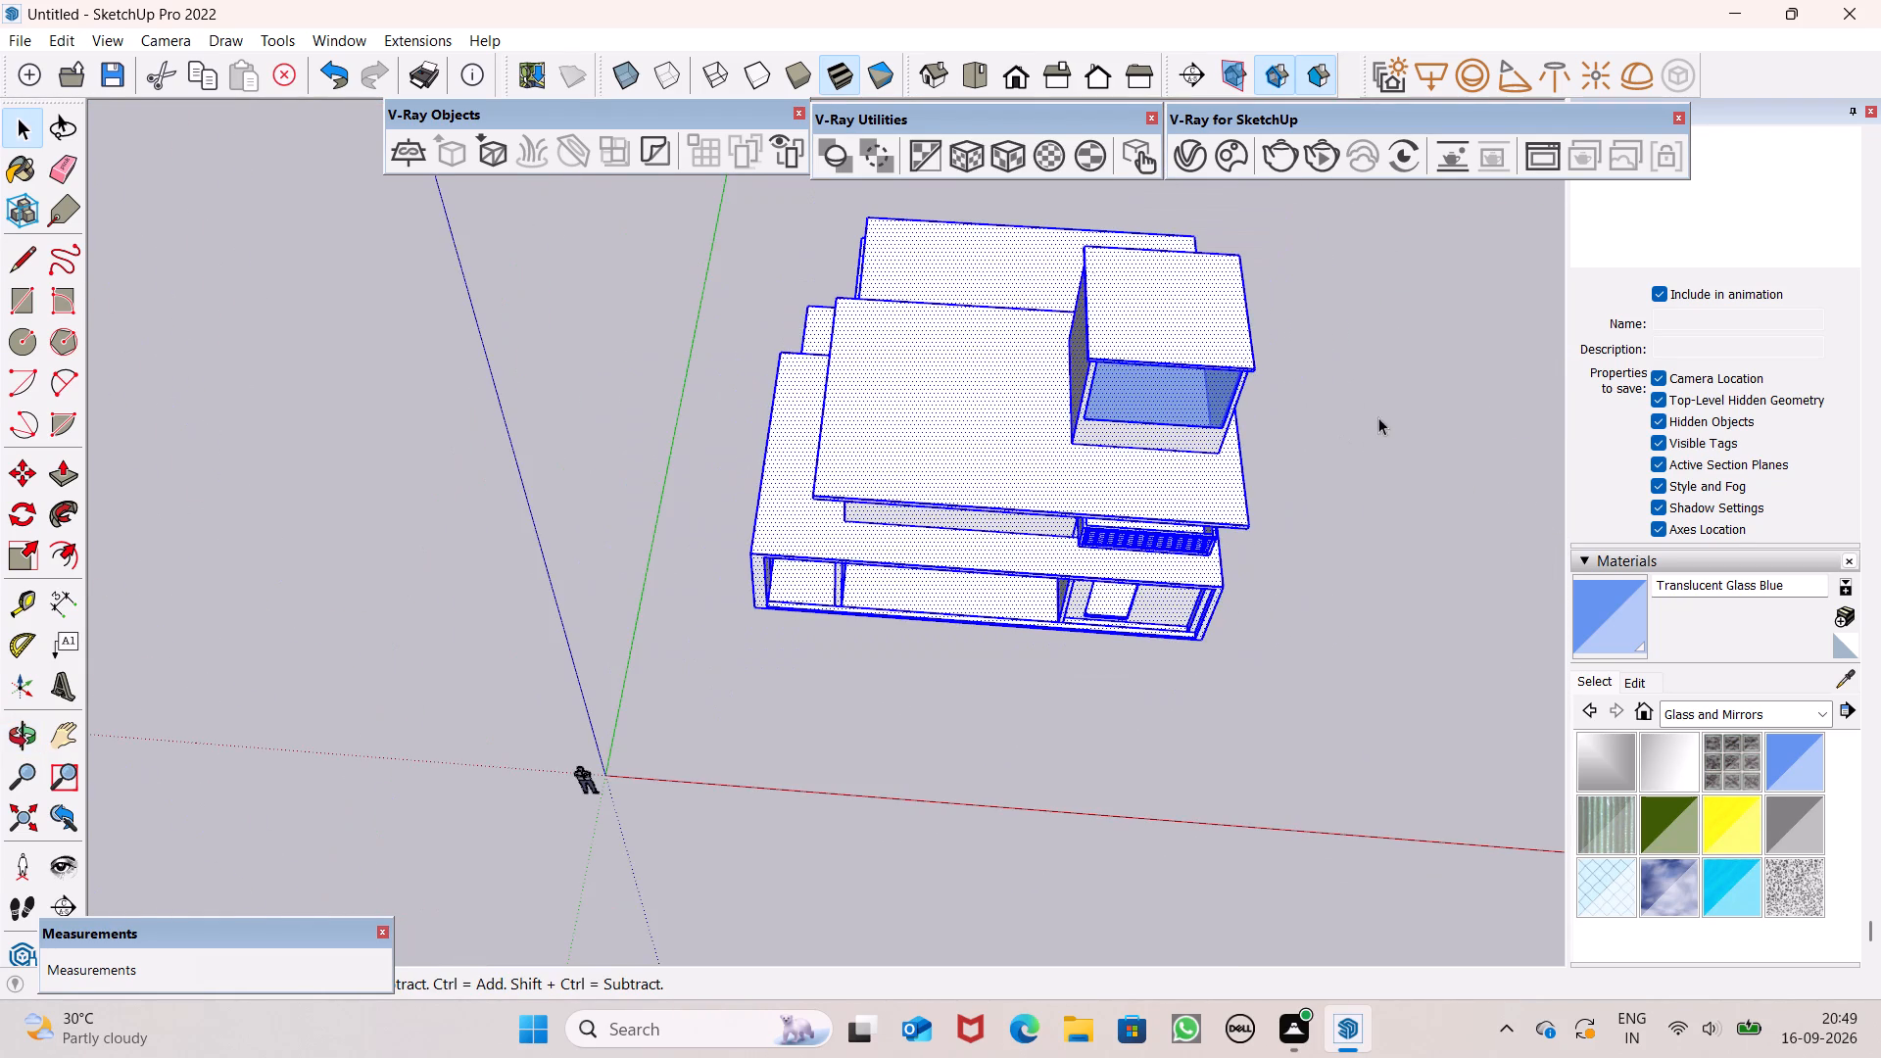
pyautogui.click(1378, 415)
pyautogui.scroll(9, 1278, 291)
pyautogui.doubleClick(1129, 348)
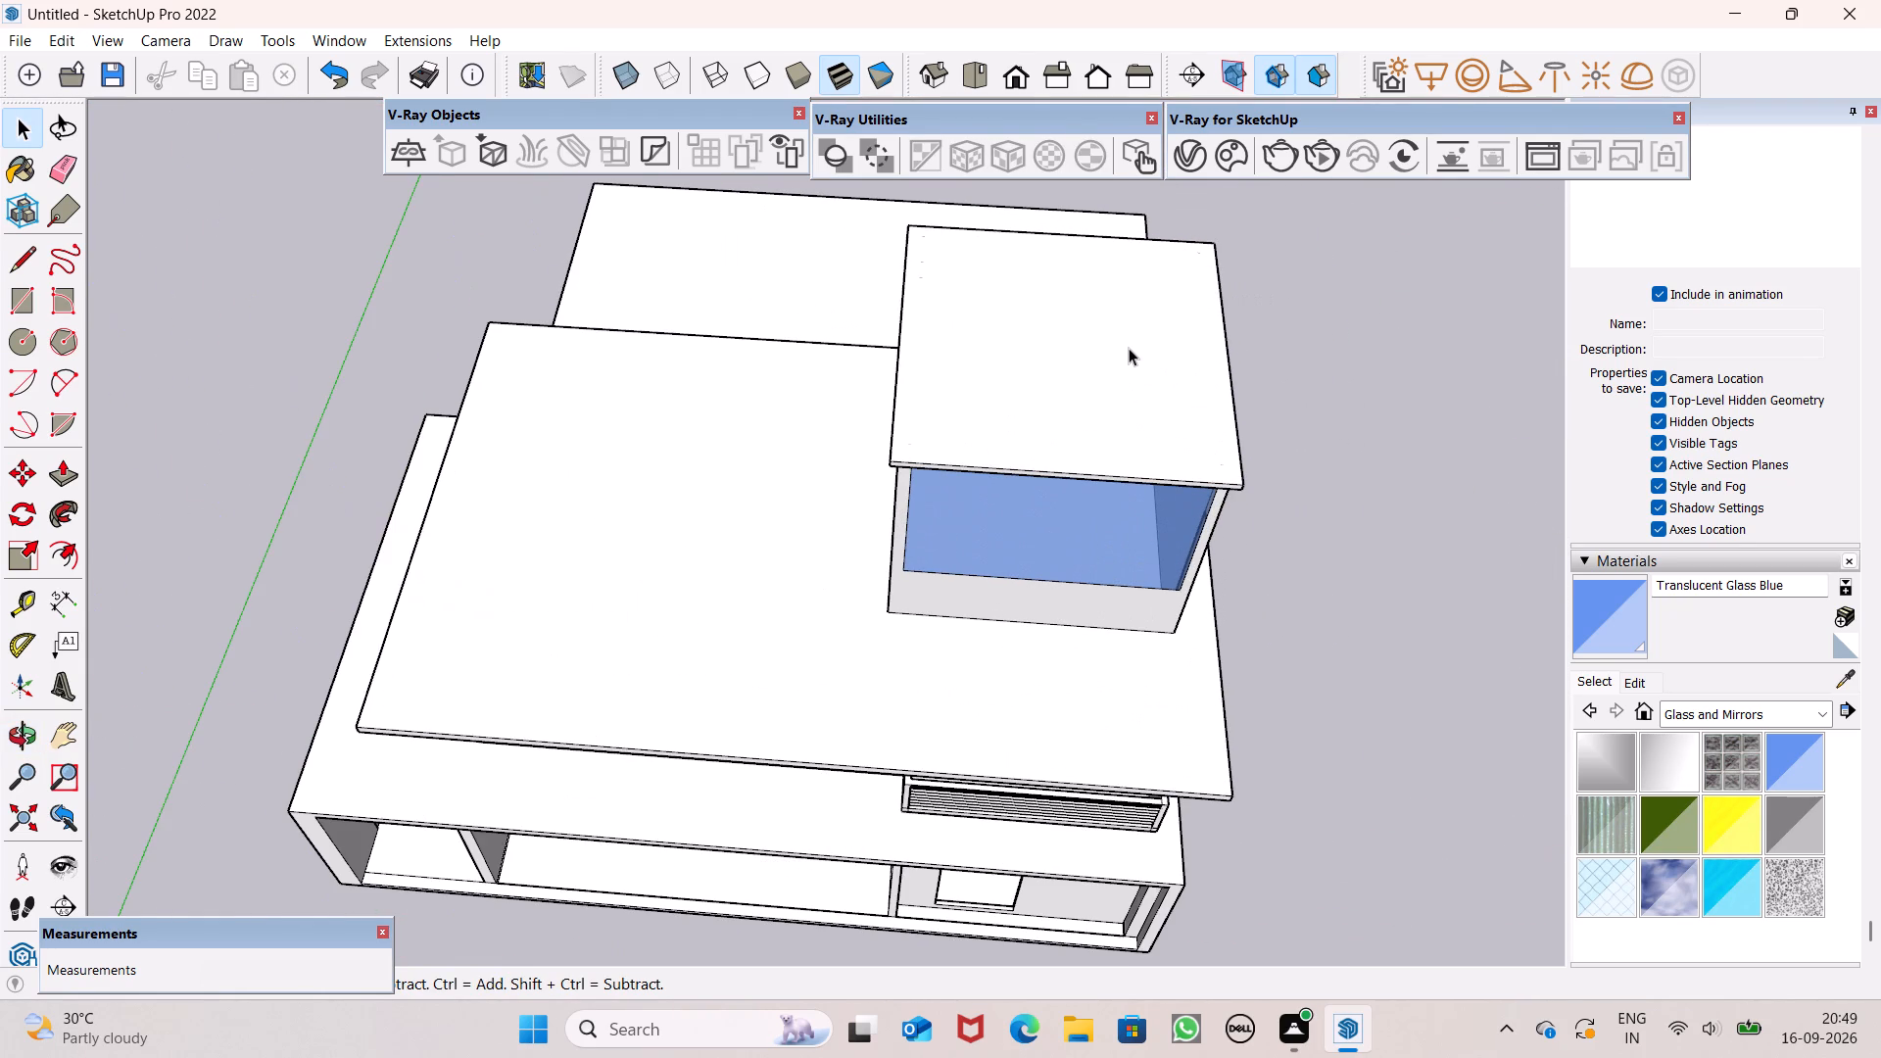
pyautogui.click(1131, 348)
pyautogui.click(1137, 344)
pyautogui.click(1146, 373)
pyautogui.click(1155, 368)
pyautogui.moveTo(1211, 486); pyautogui.dragTo(1157, 318, button='middle')
pyautogui.press('space')
pyautogui.moveTo(1450, 509); pyautogui.dragTo(1438, 498)
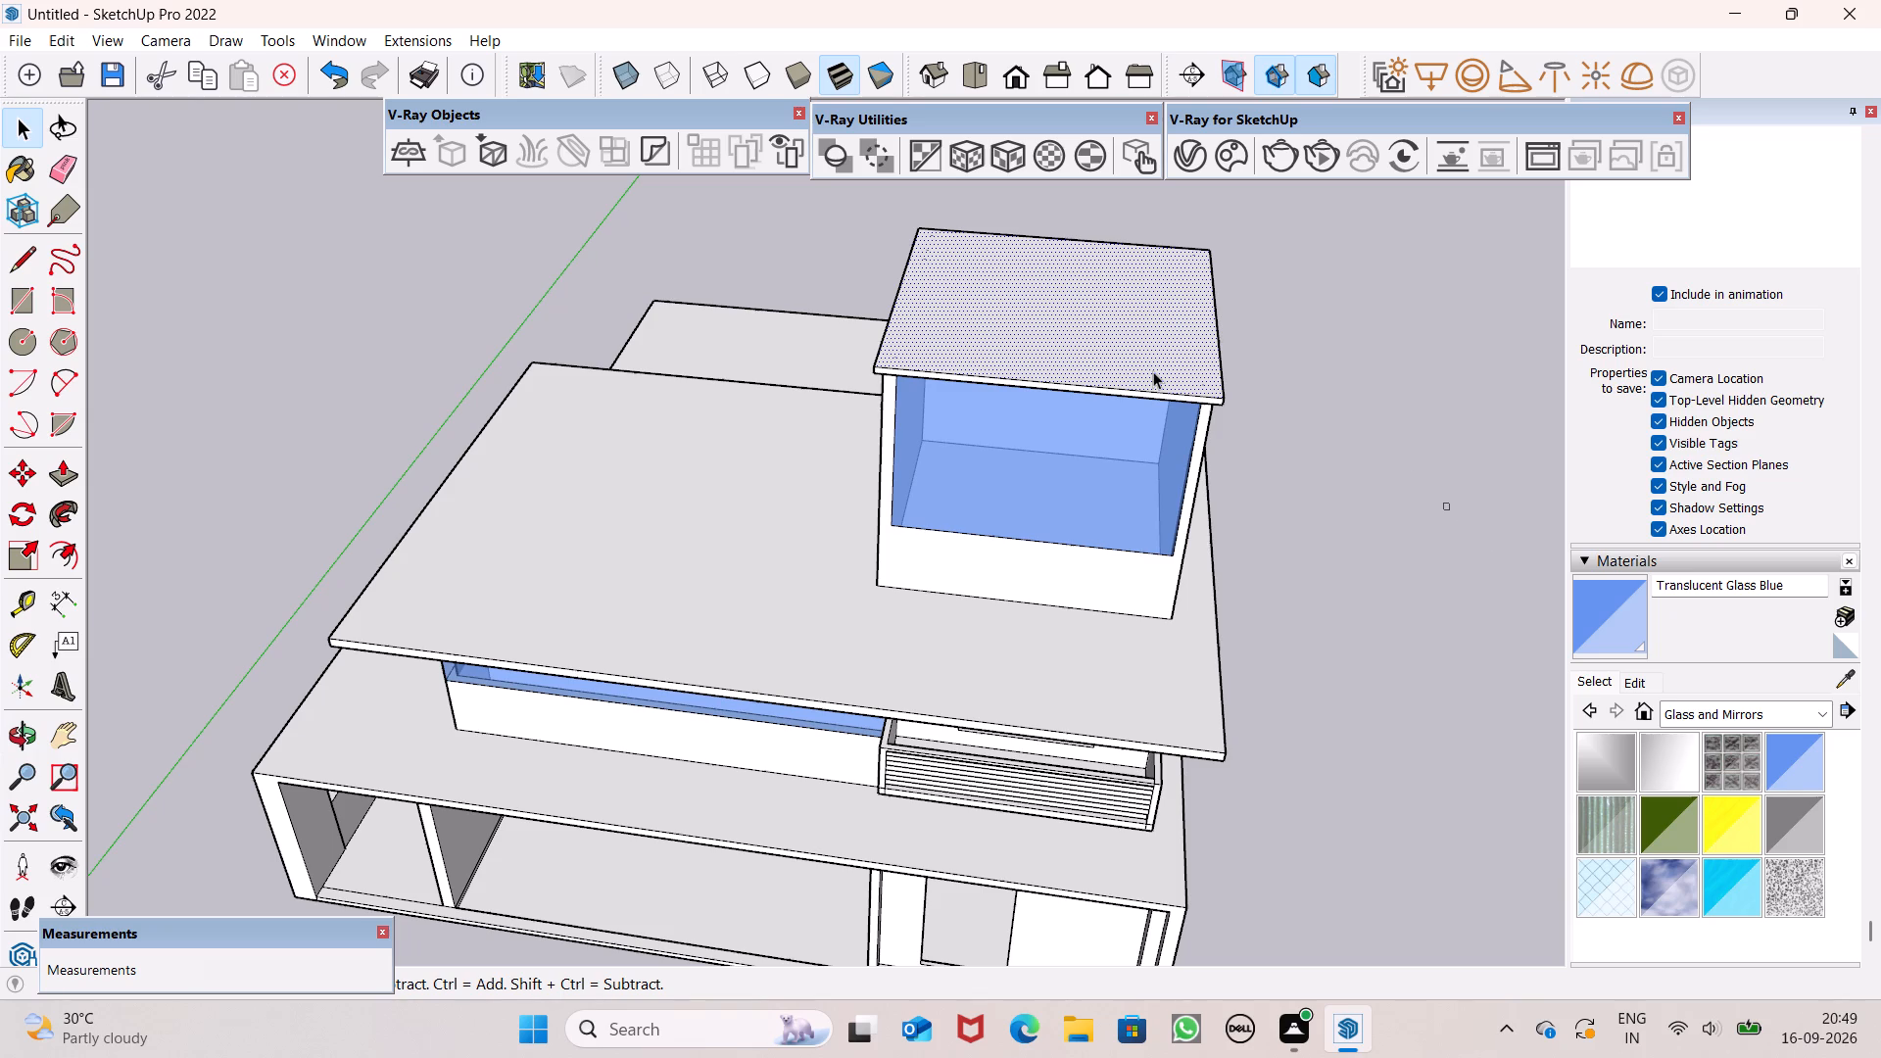
pyautogui.doubleClick(1153, 371)
pyautogui.scroll(8, 1207, 409)
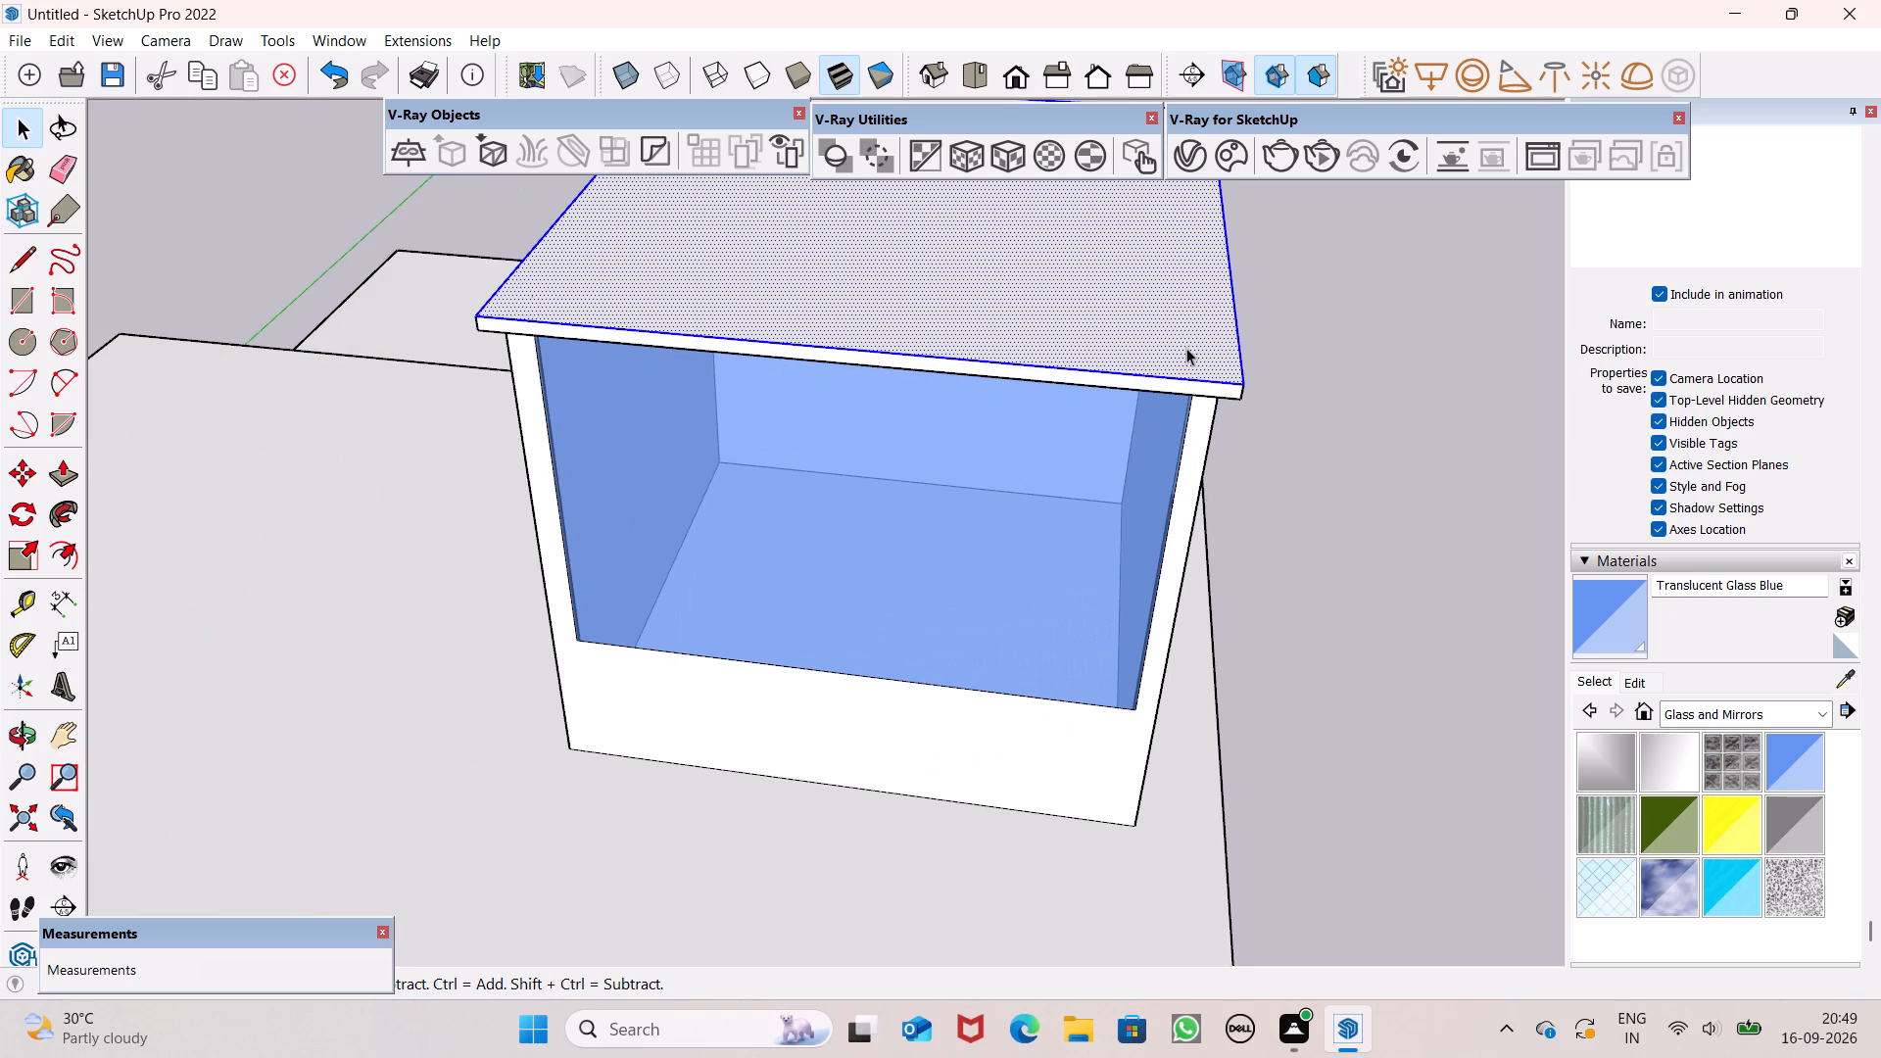
pyautogui.tripleClick(1180, 344)
pyautogui.click(1180, 344)
pyautogui.moveTo(1548, 578); pyautogui.dragTo(1393, 470)
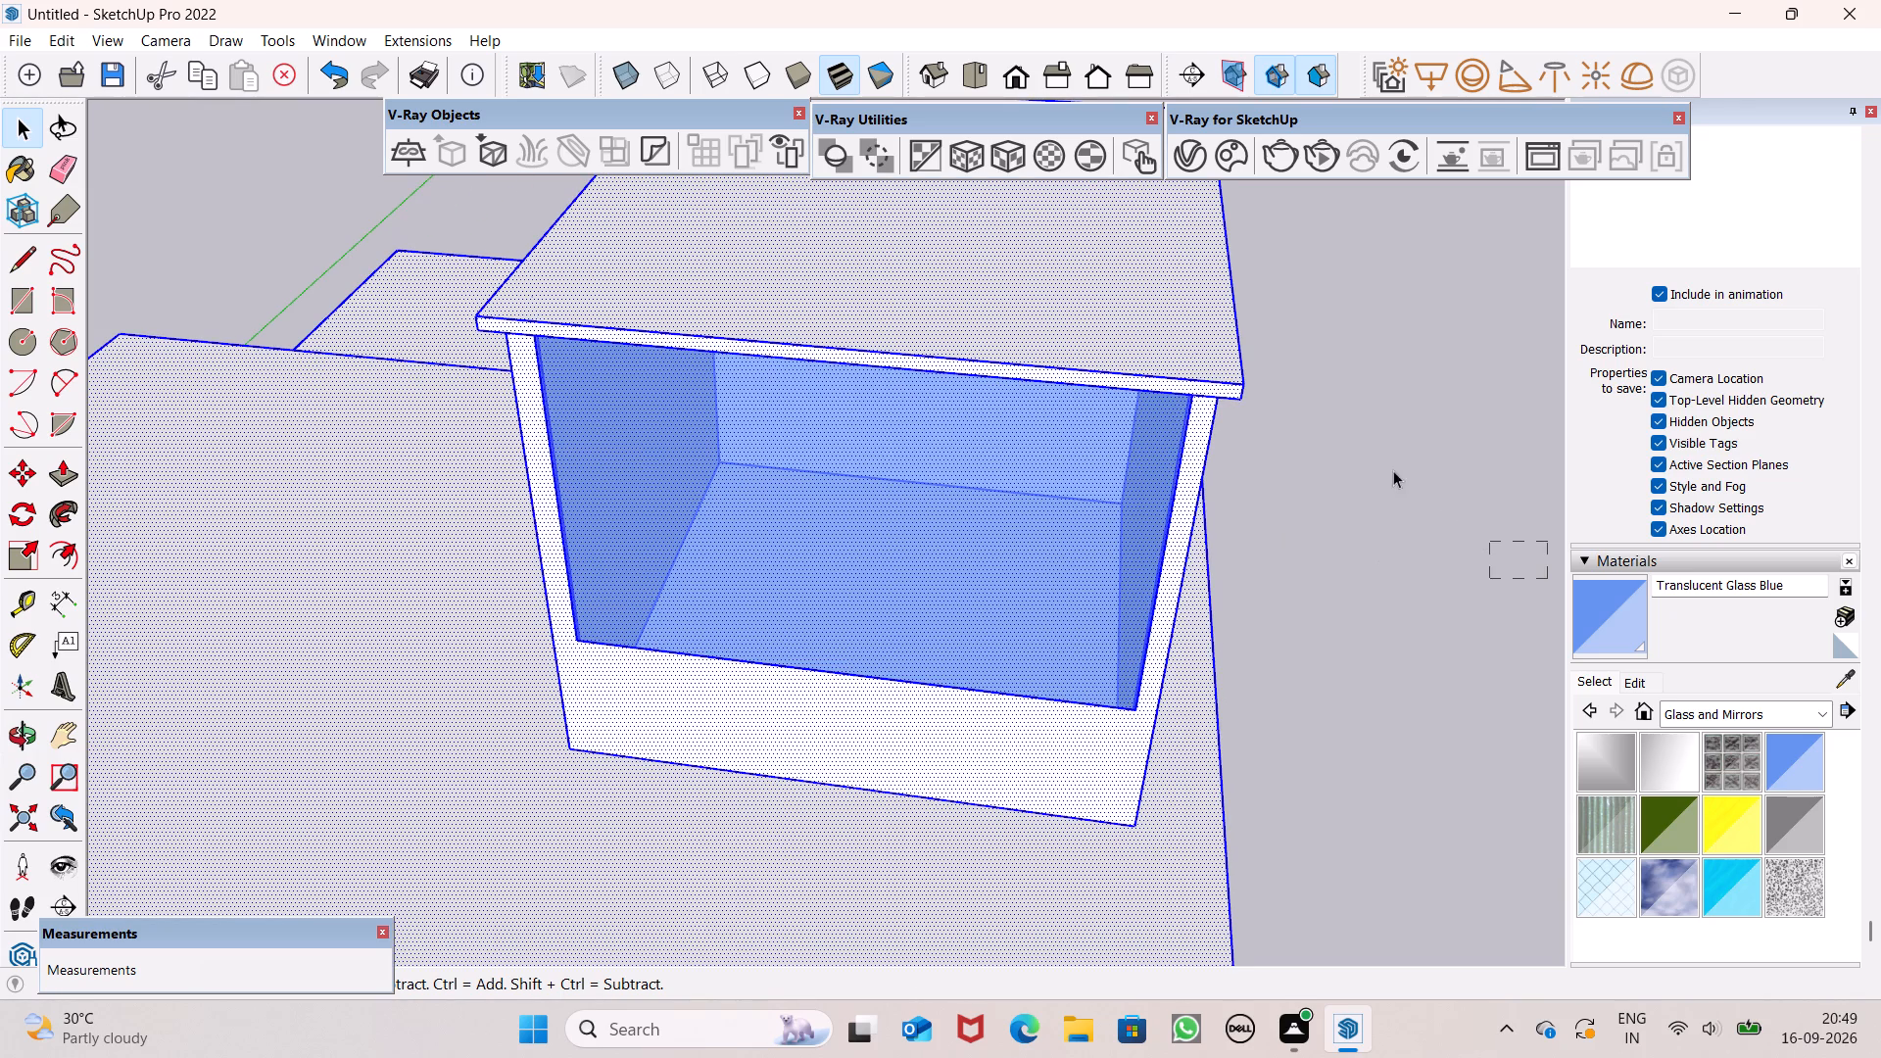
pyautogui.moveTo(1393, 470); pyautogui.dragTo(1458, 521)
pyautogui.tripleClick(1227, 345)
pyautogui.click(1419, 539)
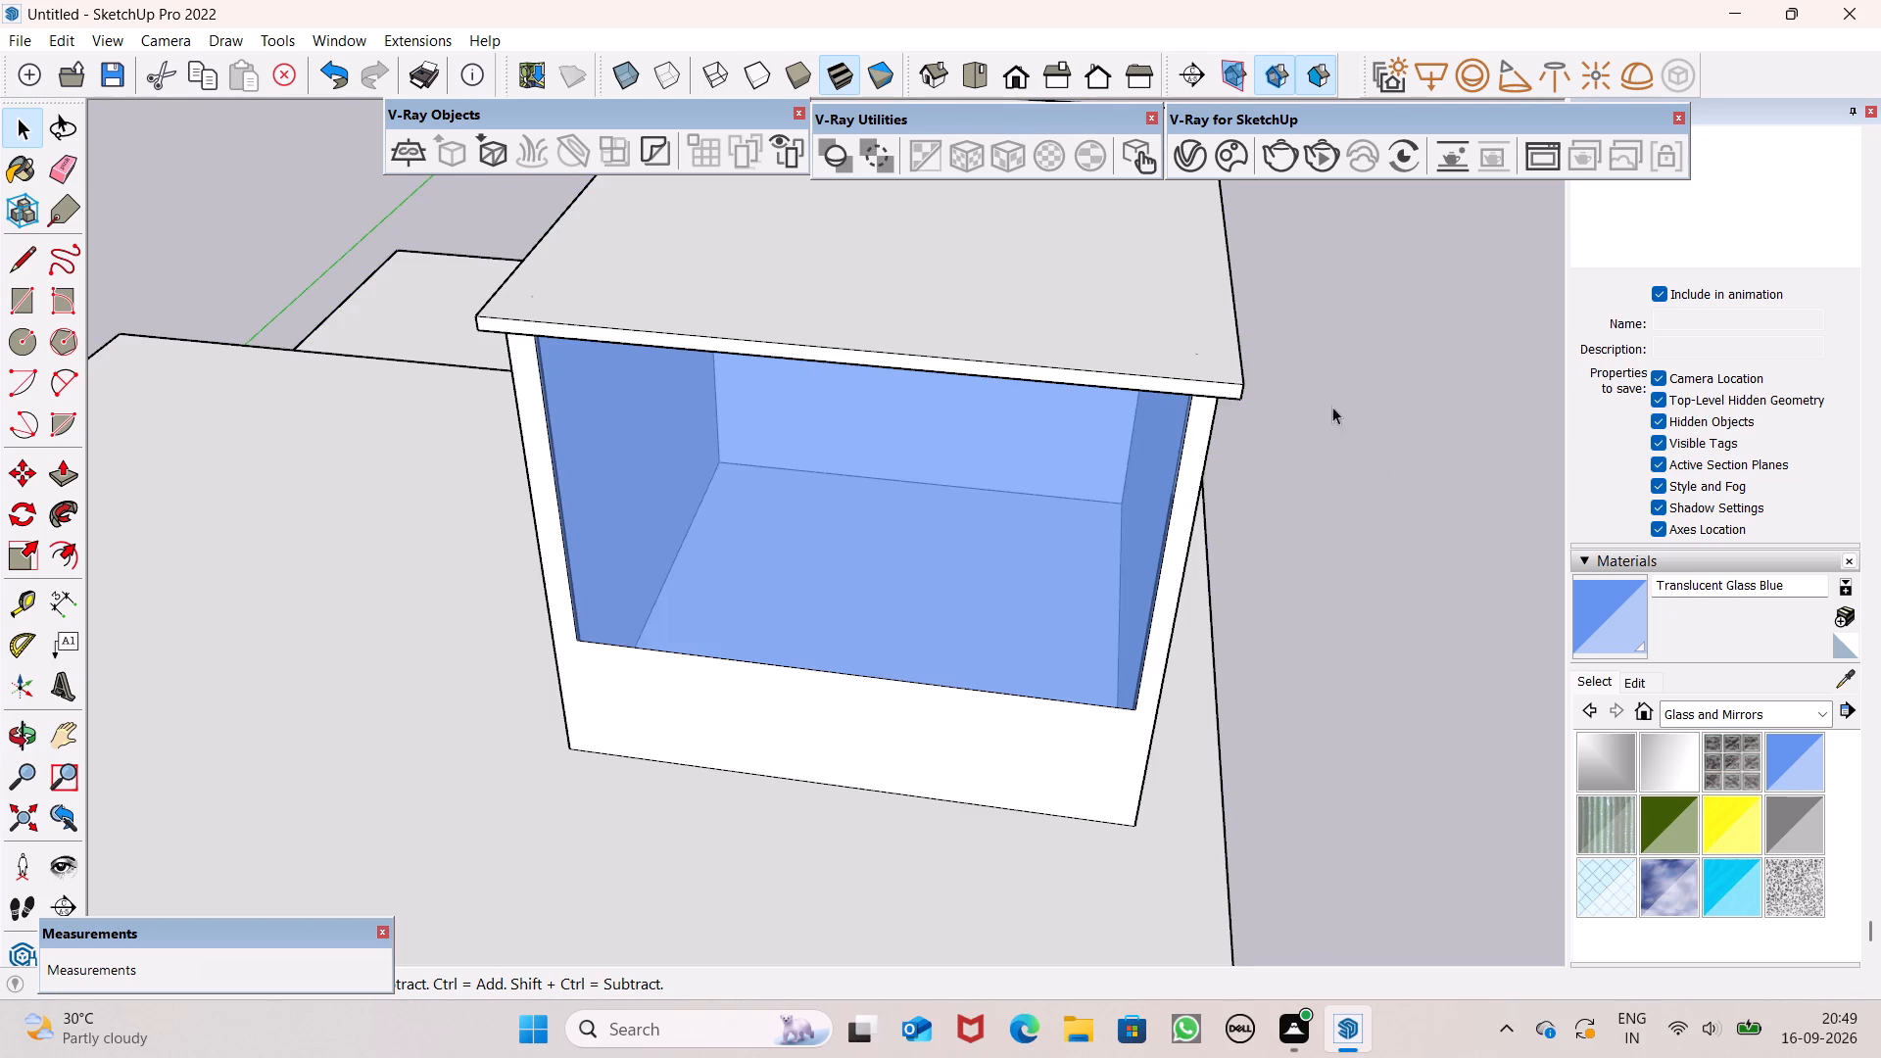
pyautogui.tripleClick(1198, 351)
pyautogui.click(1481, 546)
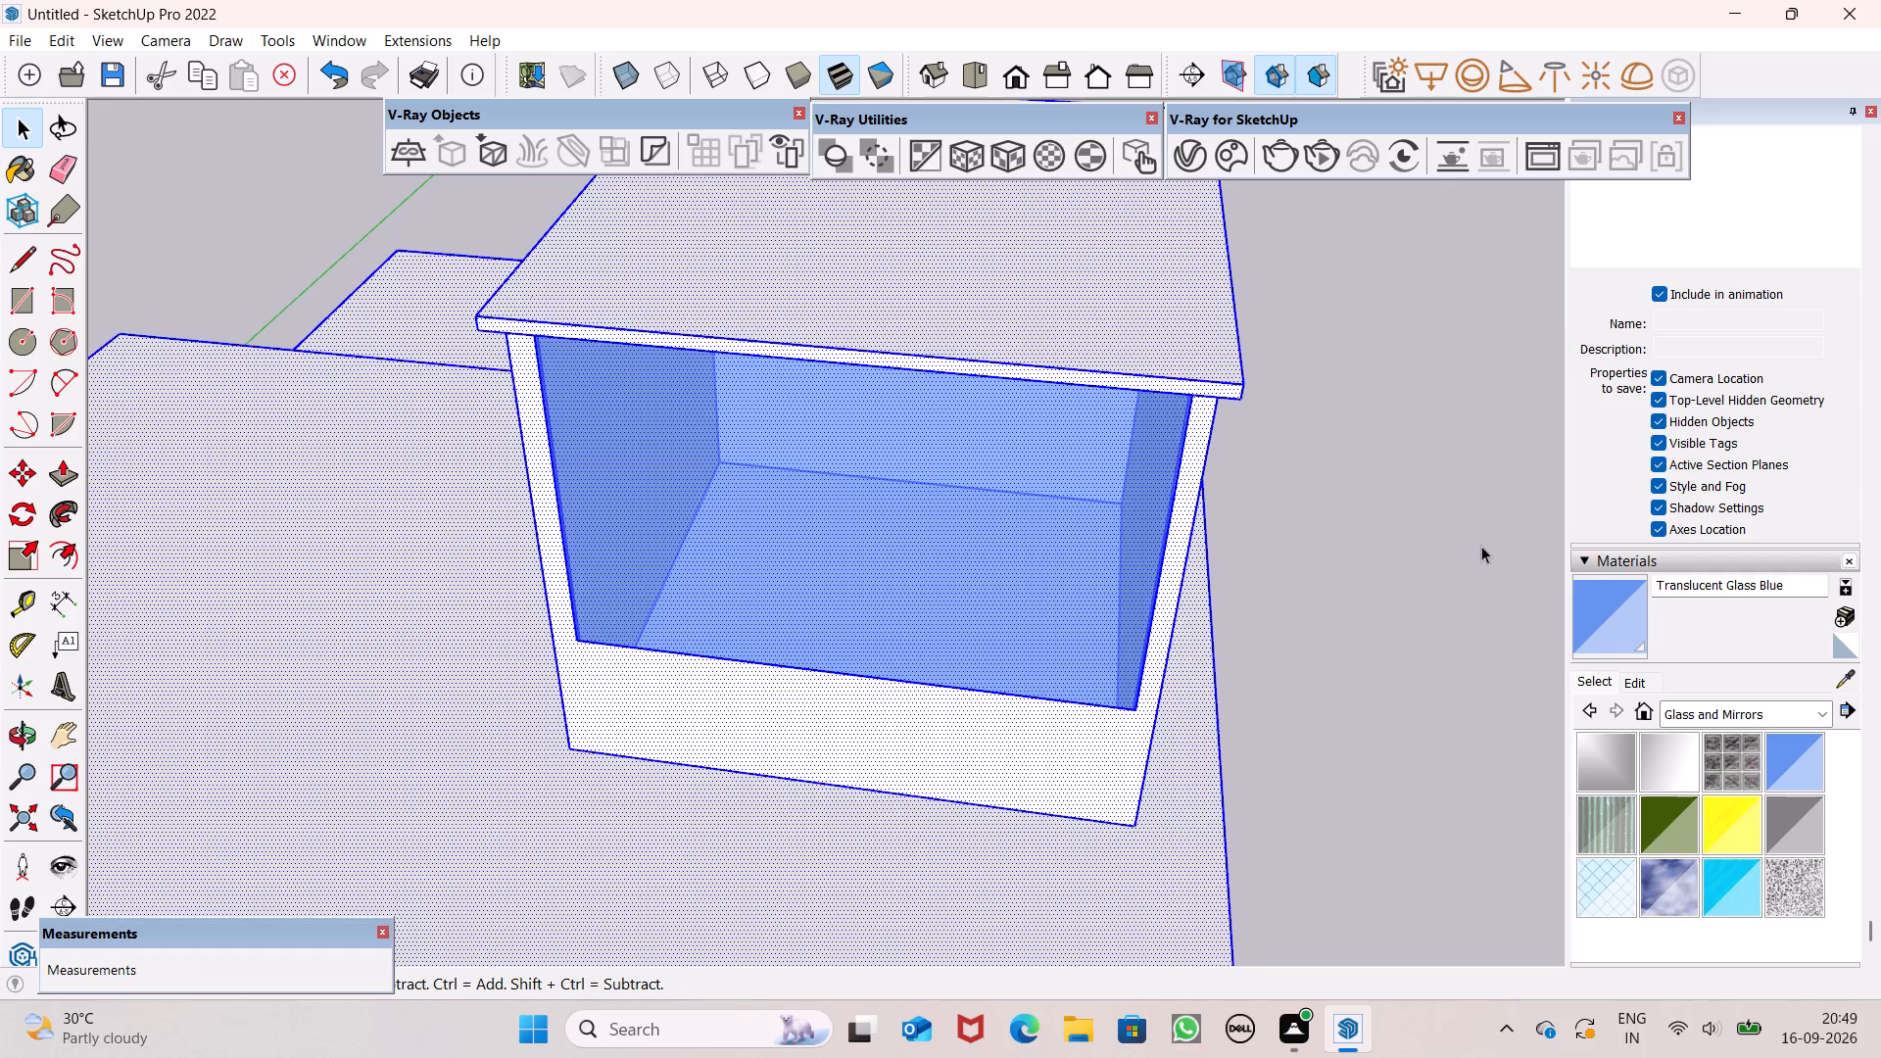
# Undo the flat roof slab work on the rooftop box, back to the gabled roof over the open-topped walls.
pyautogui.hotkey('ctrl', 'z')
pyautogui.hotkey('ctrl', 'z')
pyautogui.hotkey('ctrl', 'z')
pyautogui.hotkey('ctrl', 'z')
pyautogui.hotkey('ctrl', 'z')
pyautogui.hotkey('ctrl', 'z')
pyautogui.hotkey('ctrl', 'z')
pyautogui.hotkey('ctrl', 'z')
pyautogui.hotkey('ctrl', 'z')
pyautogui.hotkey('ctrl', 'z')
pyautogui.hotkey('ctrl', 'z')
pyautogui.hotkey('ctrl', 'z')
pyautogui.hotkey('ctrl', 'z')
pyautogui.hotkey('ctrl', 'z')
pyautogui.hotkey('ctrl', 'z')
pyautogui.hotkey('ctrl', 'z')
pyautogui.hotkey('ctrl', 'z')
pyautogui.hotkey('ctrl', 'z')
pyautogui.hotkey('ctrl', 'z')
pyautogui.hotkey('ctrl', 'z')
pyautogui.hotkey('ctrl', 'z')
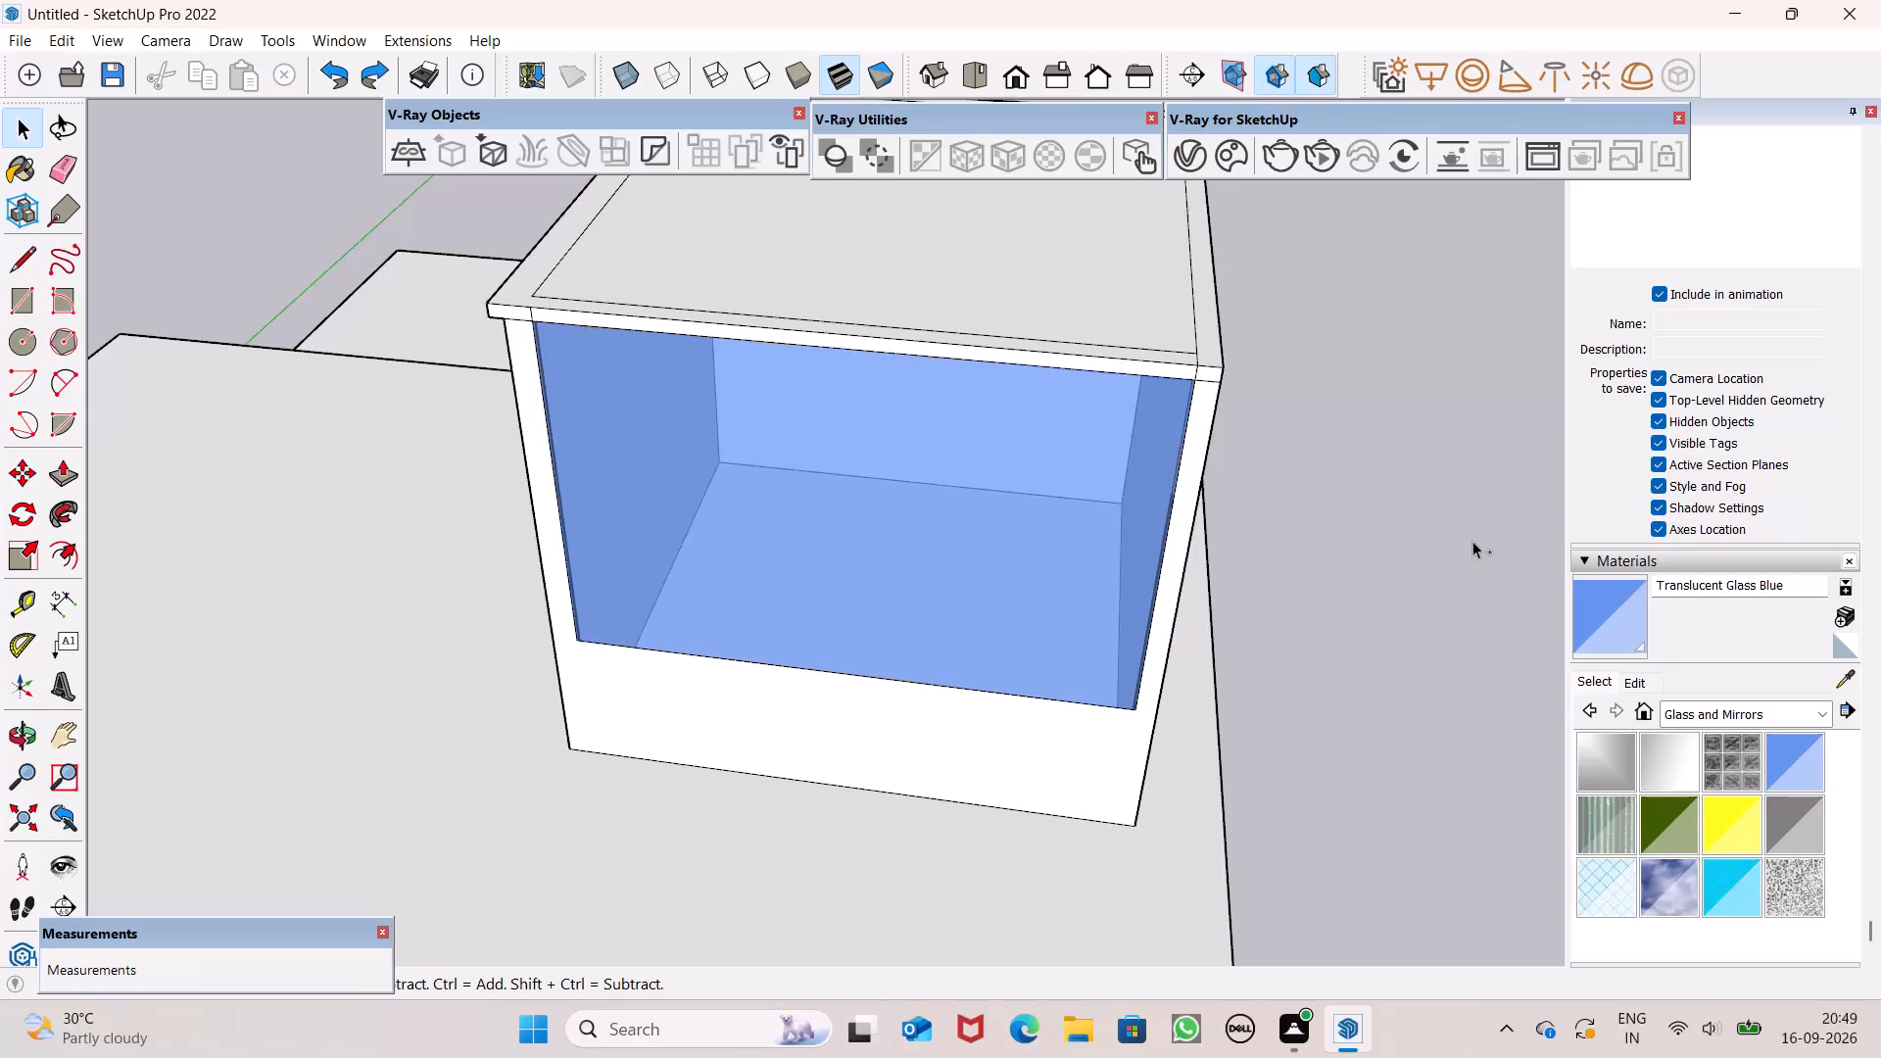
# Delete the gabled roof from the glazed rooftop box.
pyautogui.scroll(1, 1391, 502)
pyautogui.scroll(-6, 1386, 502)
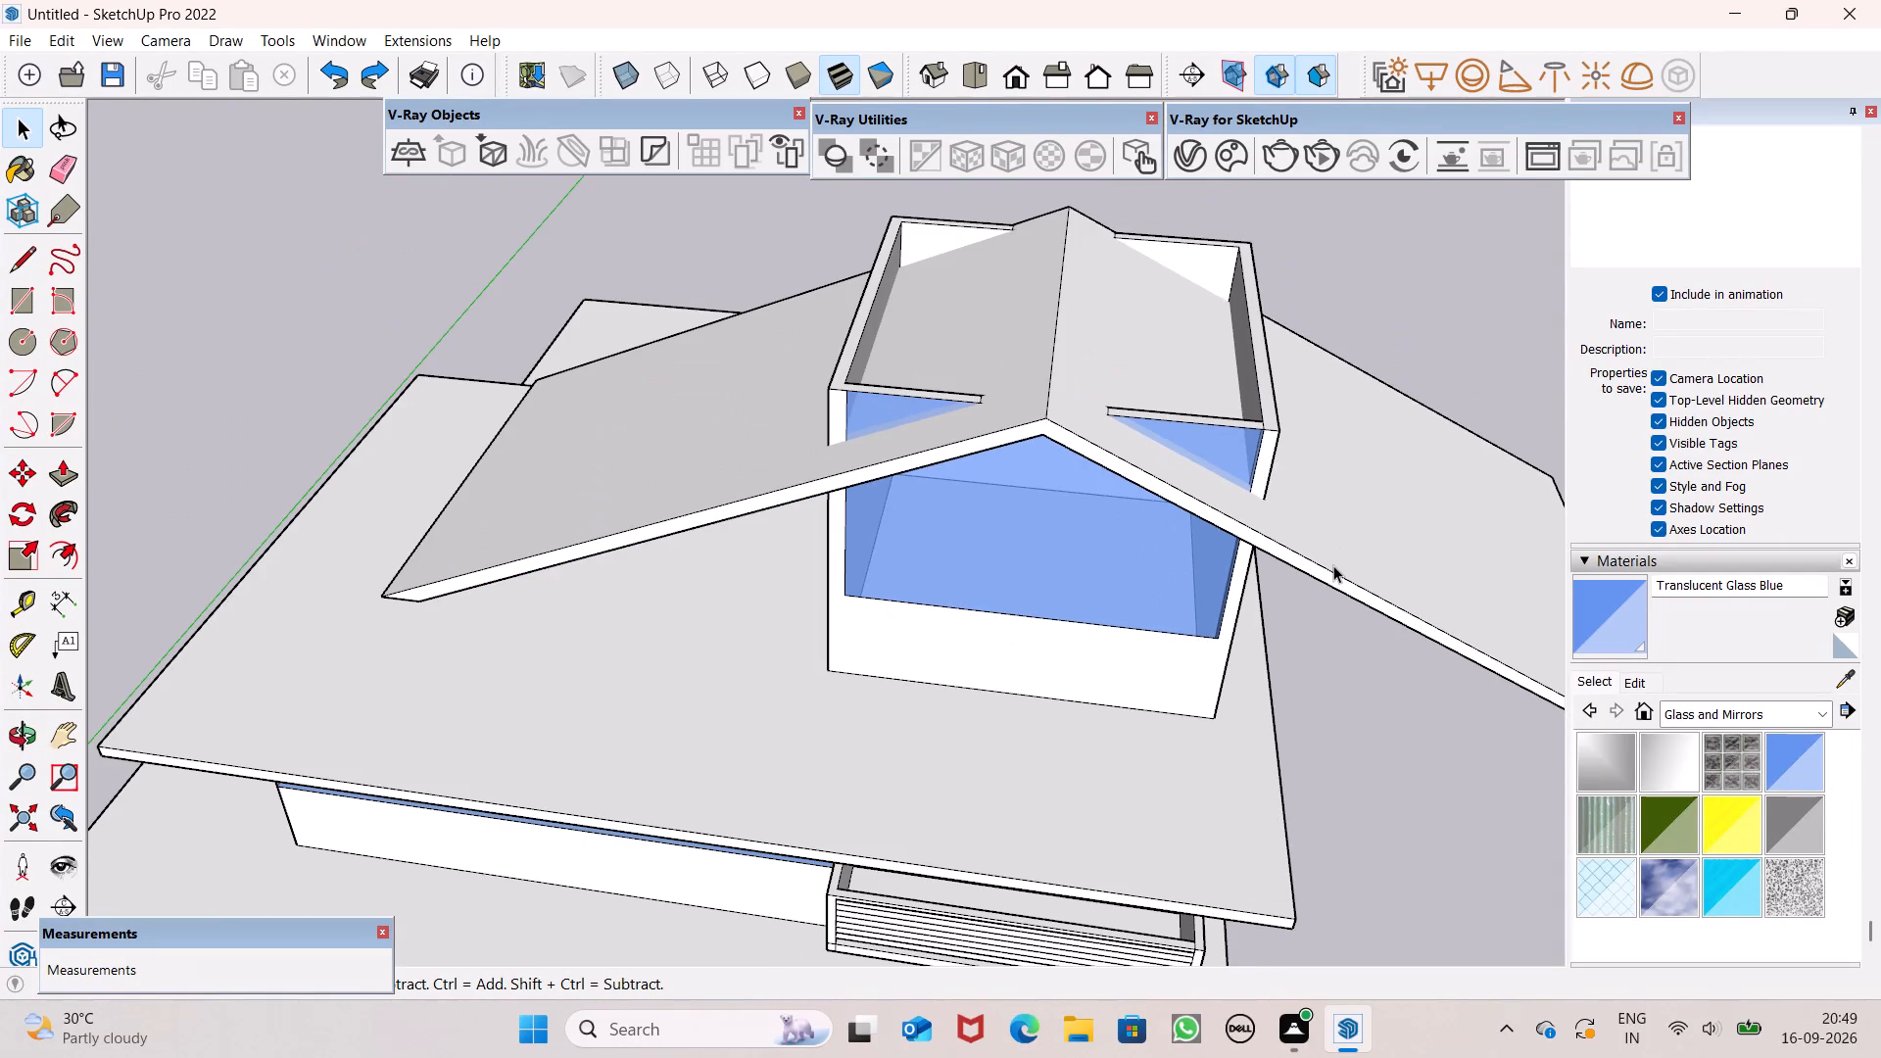
pyautogui.click(1333, 565)
pyautogui.press('Delete')
# Erase the four short leftover lines crossing the top faces of the rooftop box's glazed front wall and rear wall.
pyautogui.moveTo(1182, 406); pyautogui.dragTo(1168, 462, button='middle')
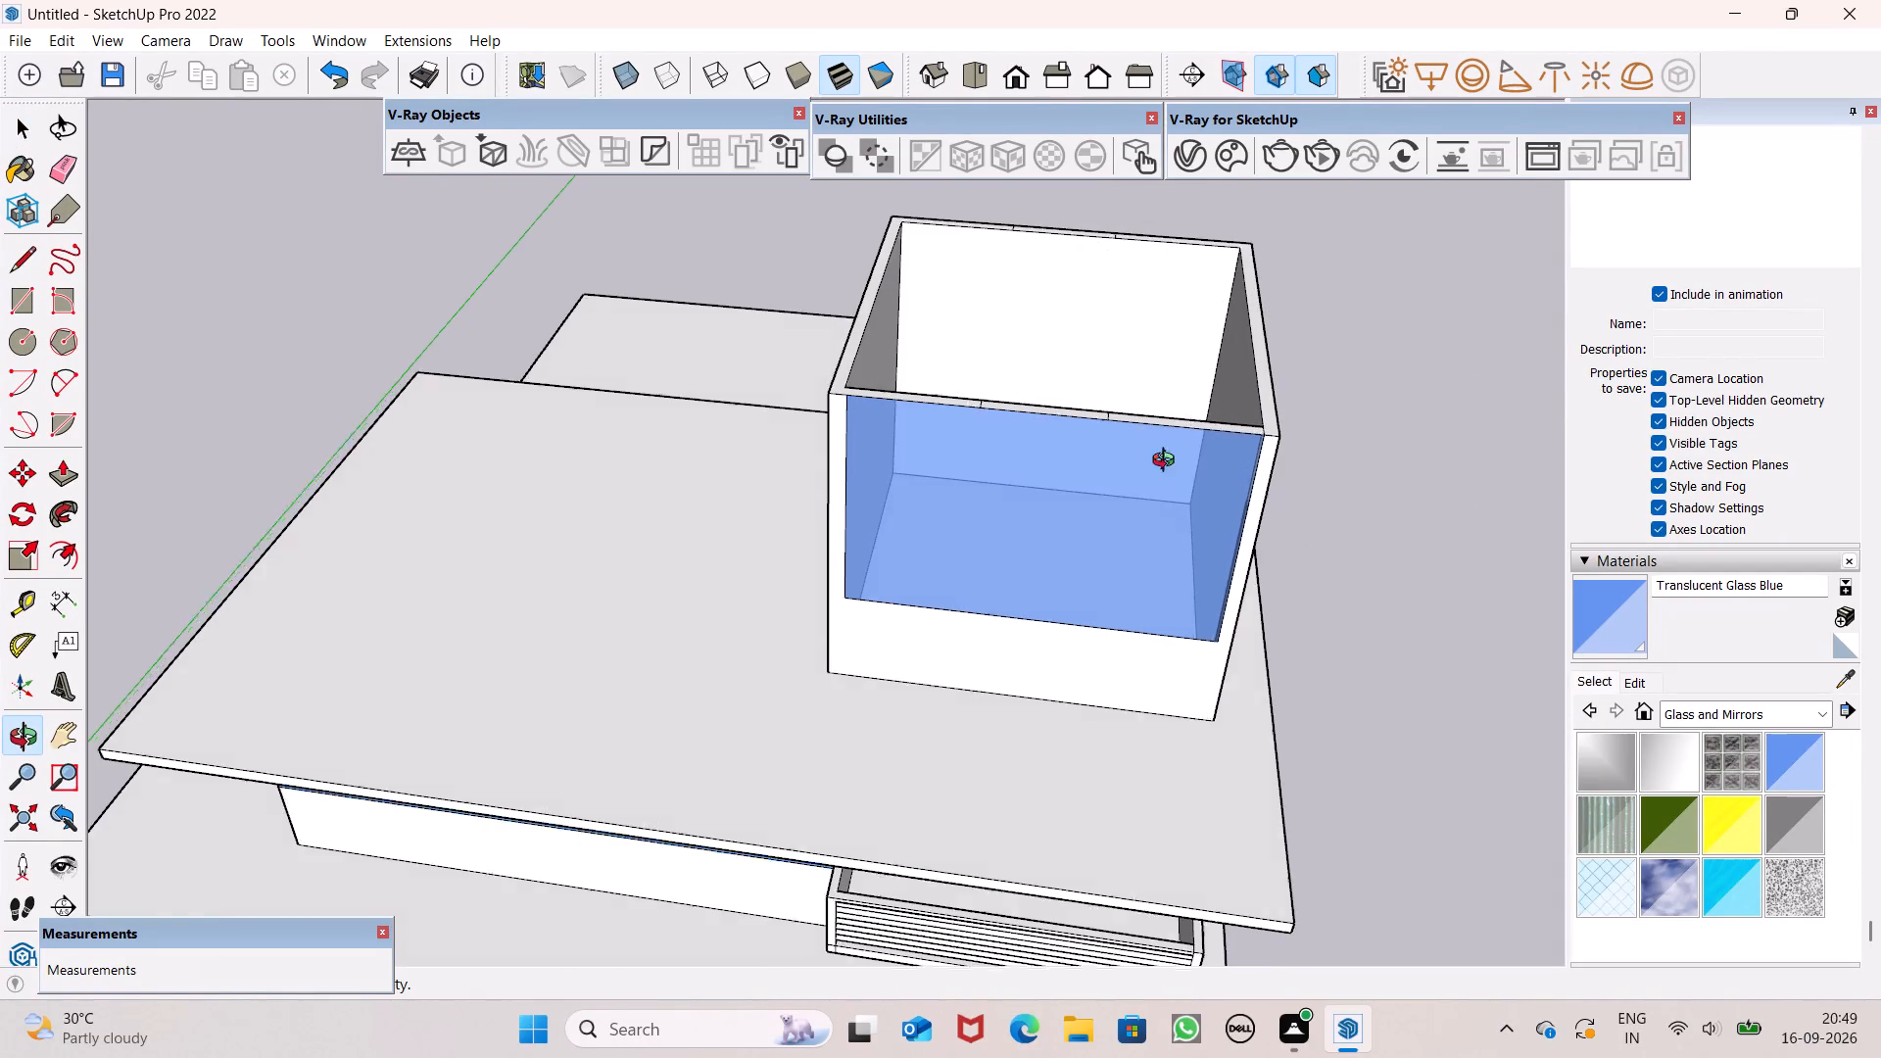
pyautogui.moveTo(1168, 462); pyautogui.dragTo(945, 723, button='middle')
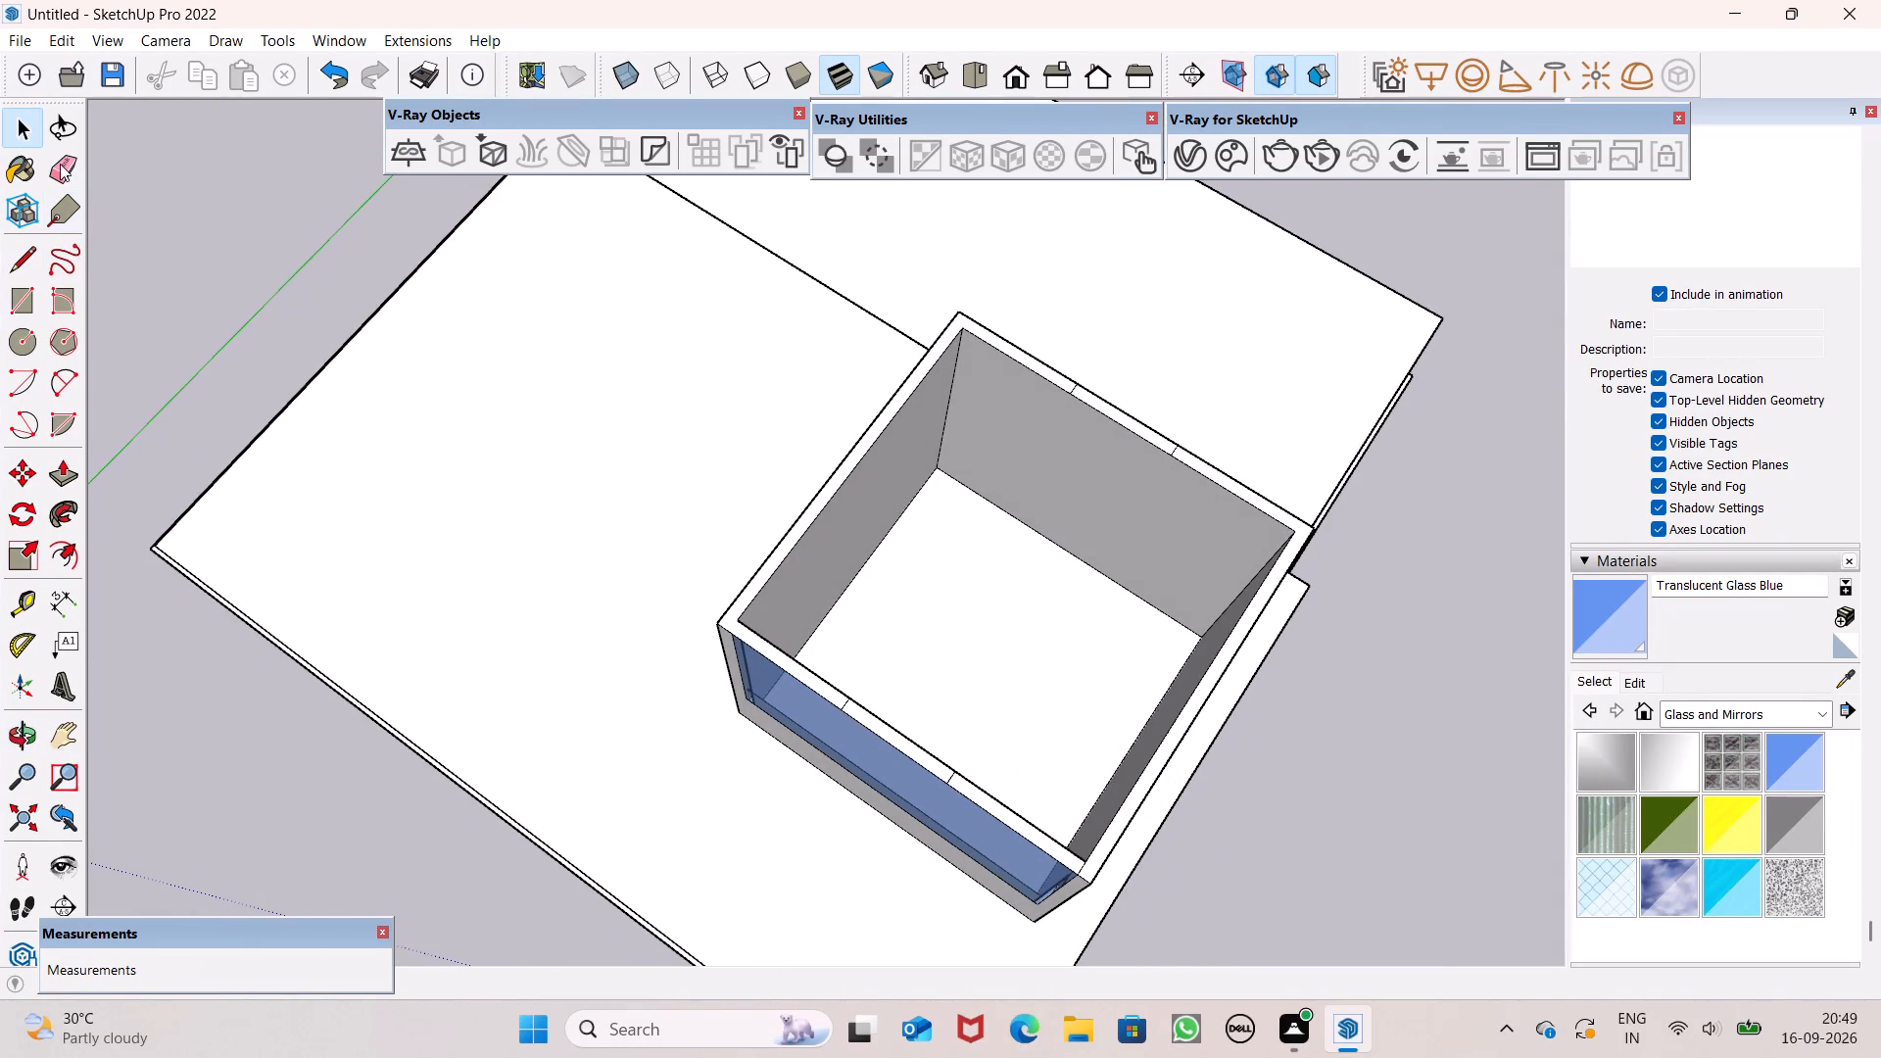
pyautogui.click(60, 164)
pyautogui.scroll(6, 775, 661)
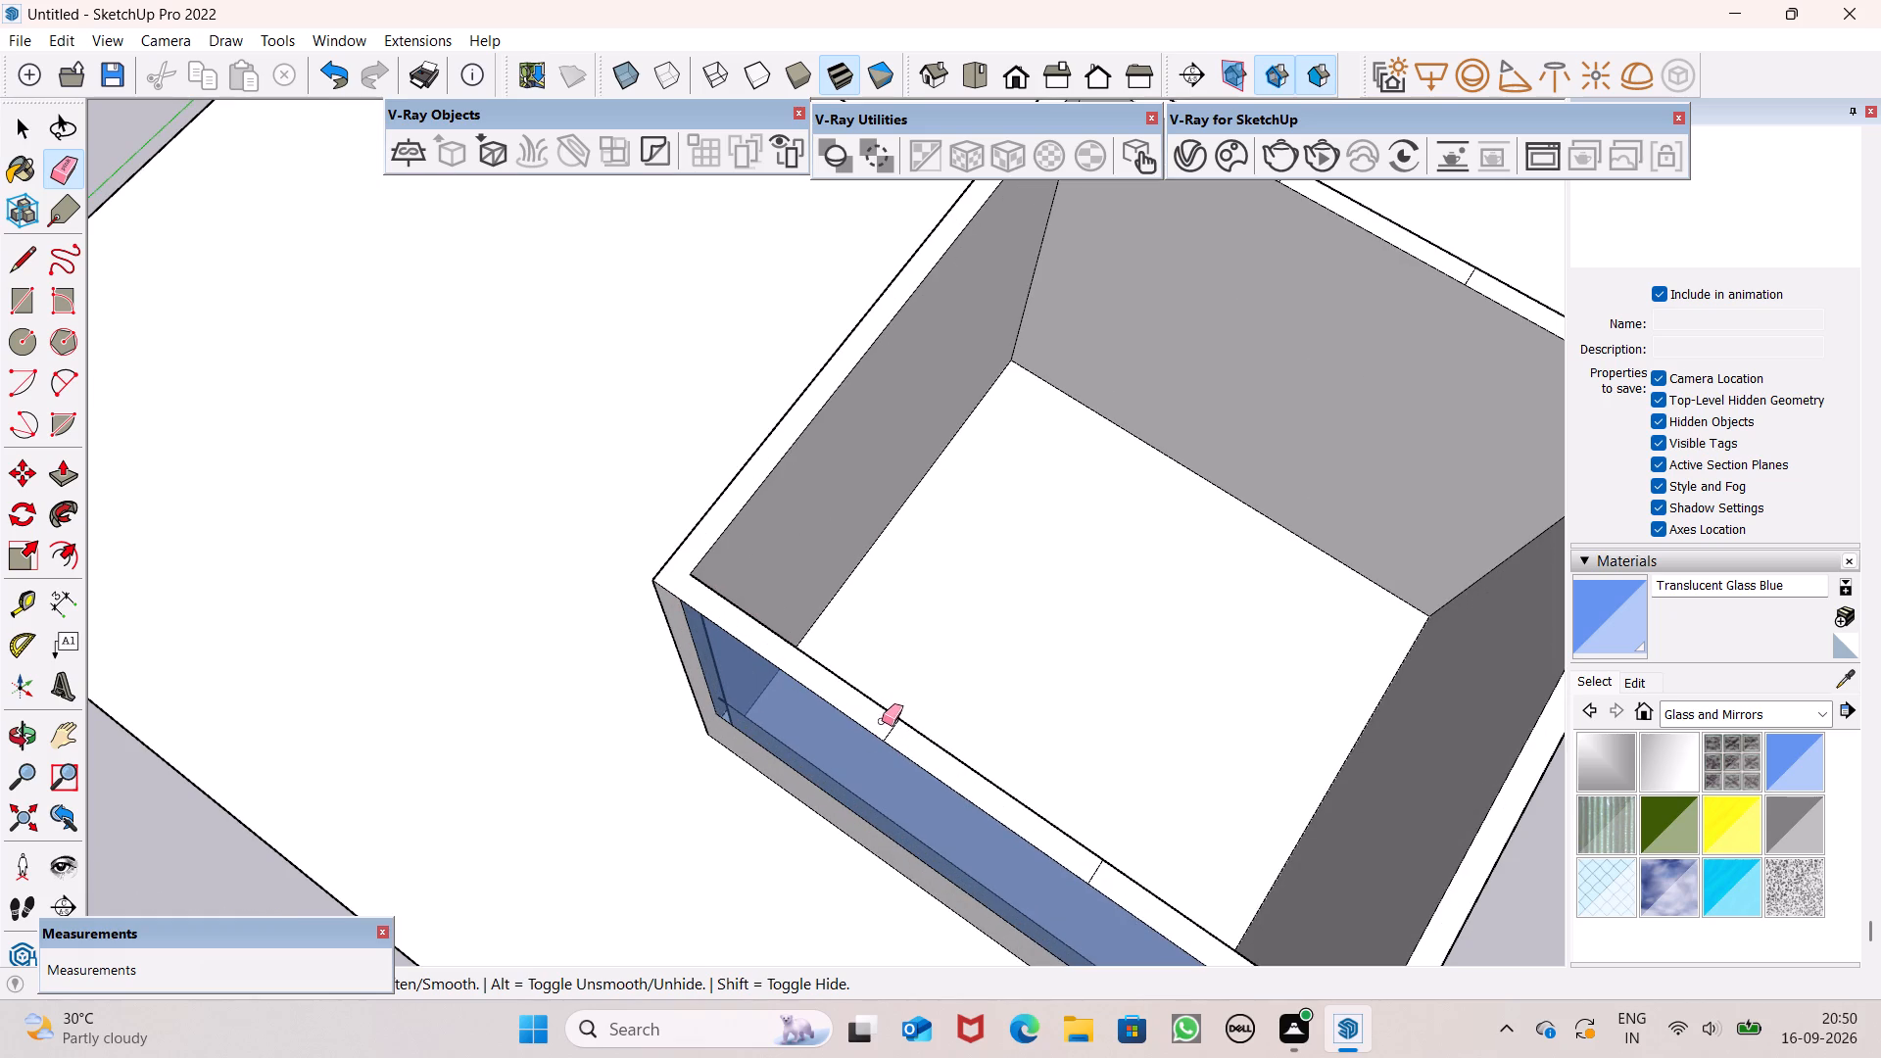
pyautogui.moveTo(882, 721); pyautogui.dragTo(911, 743)
pyautogui.moveTo(1084, 862); pyautogui.dragTo(1105, 878)
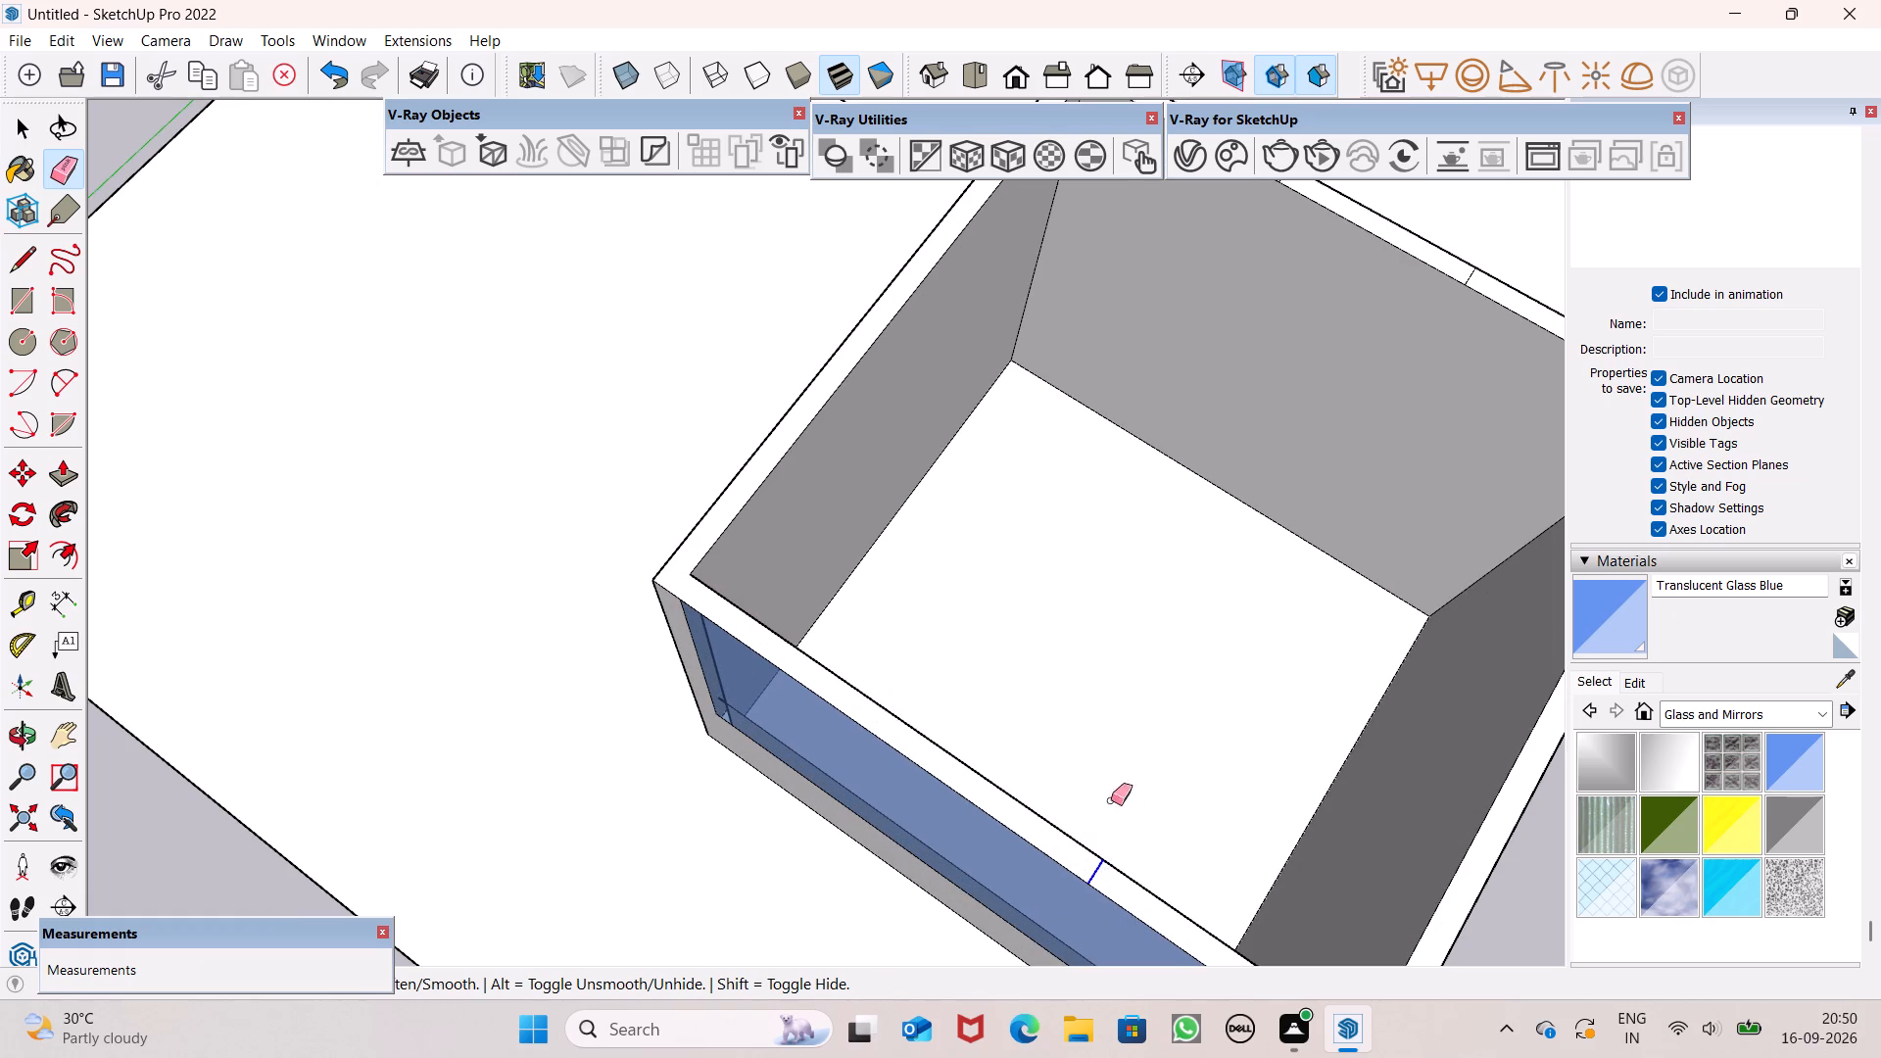
pyautogui.scroll(-8, 1024, 783)
pyautogui.scroll(13, 1263, 498)
pyautogui.scroll(-5, 1013, 752)
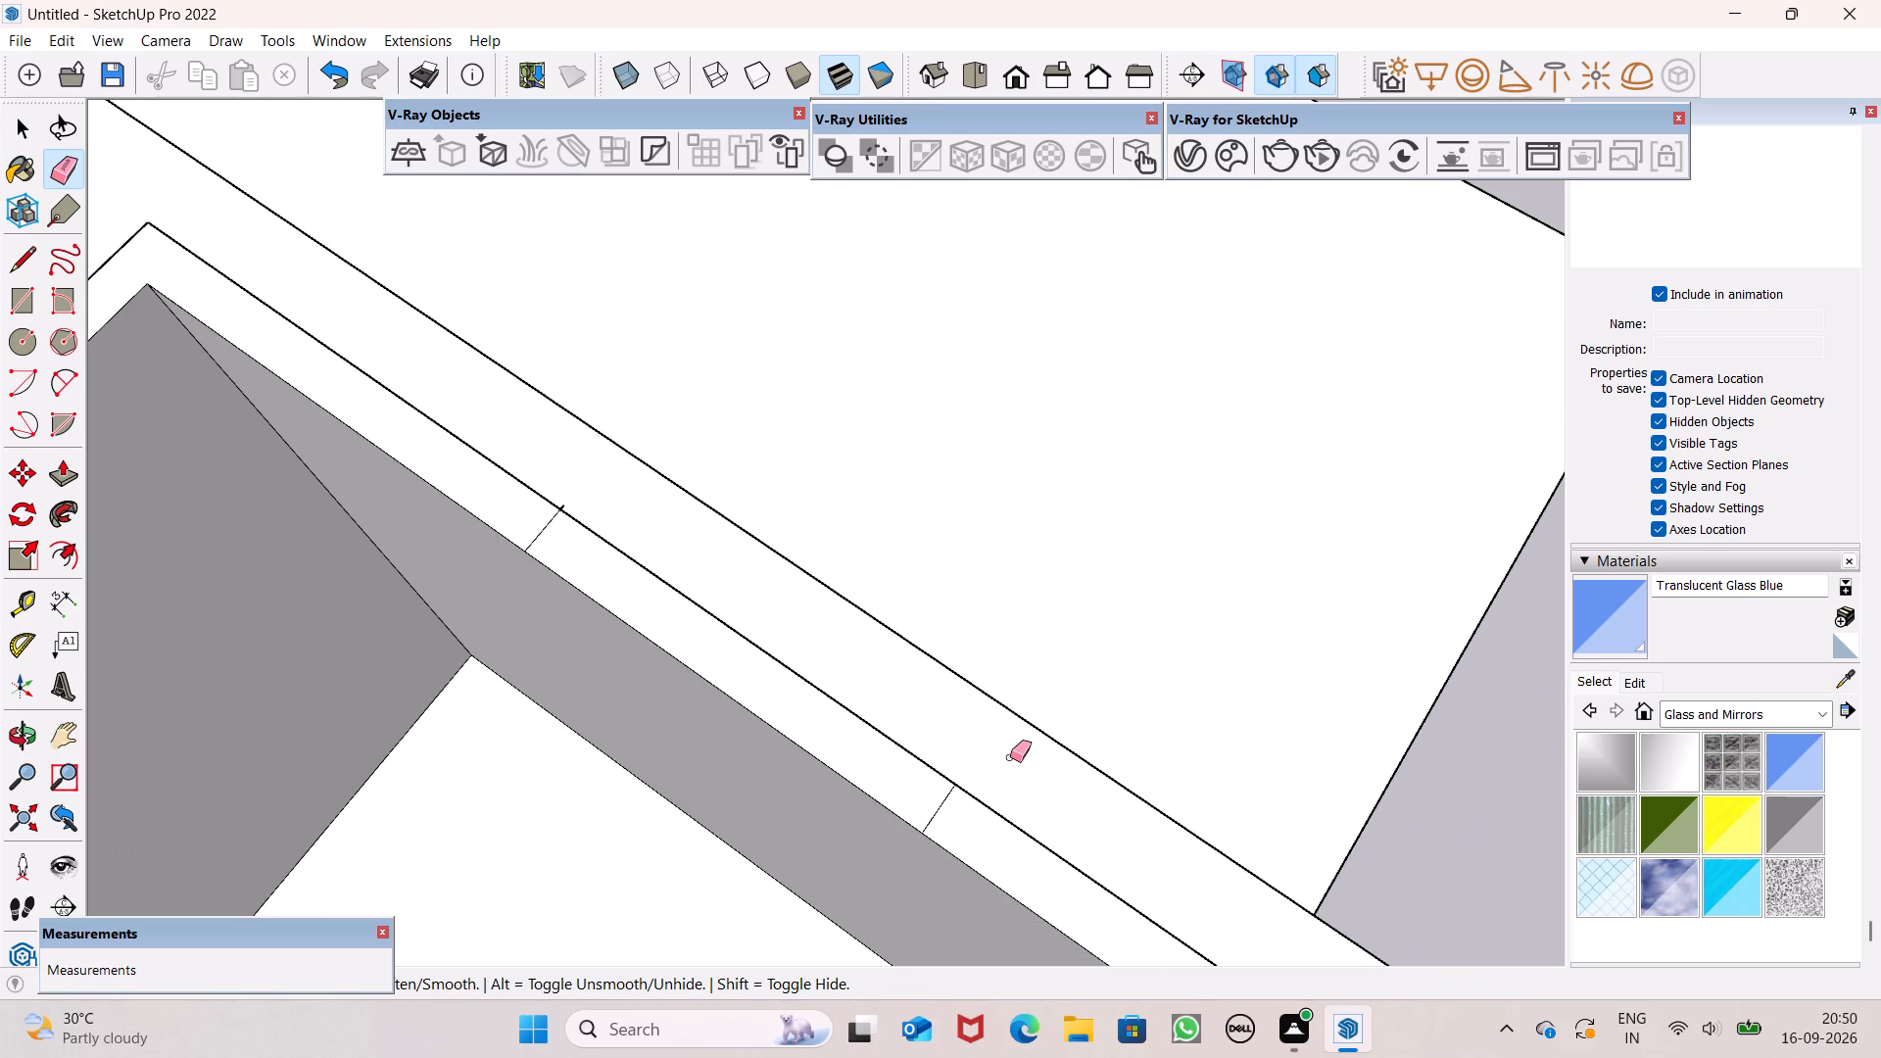
pyautogui.moveTo(606, 561); pyautogui.dragTo(611, 570)
pyautogui.moveTo(634, 578); pyautogui.dragTo(614, 567)
pyautogui.moveTo(944, 801); pyautogui.dragTo(967, 813)
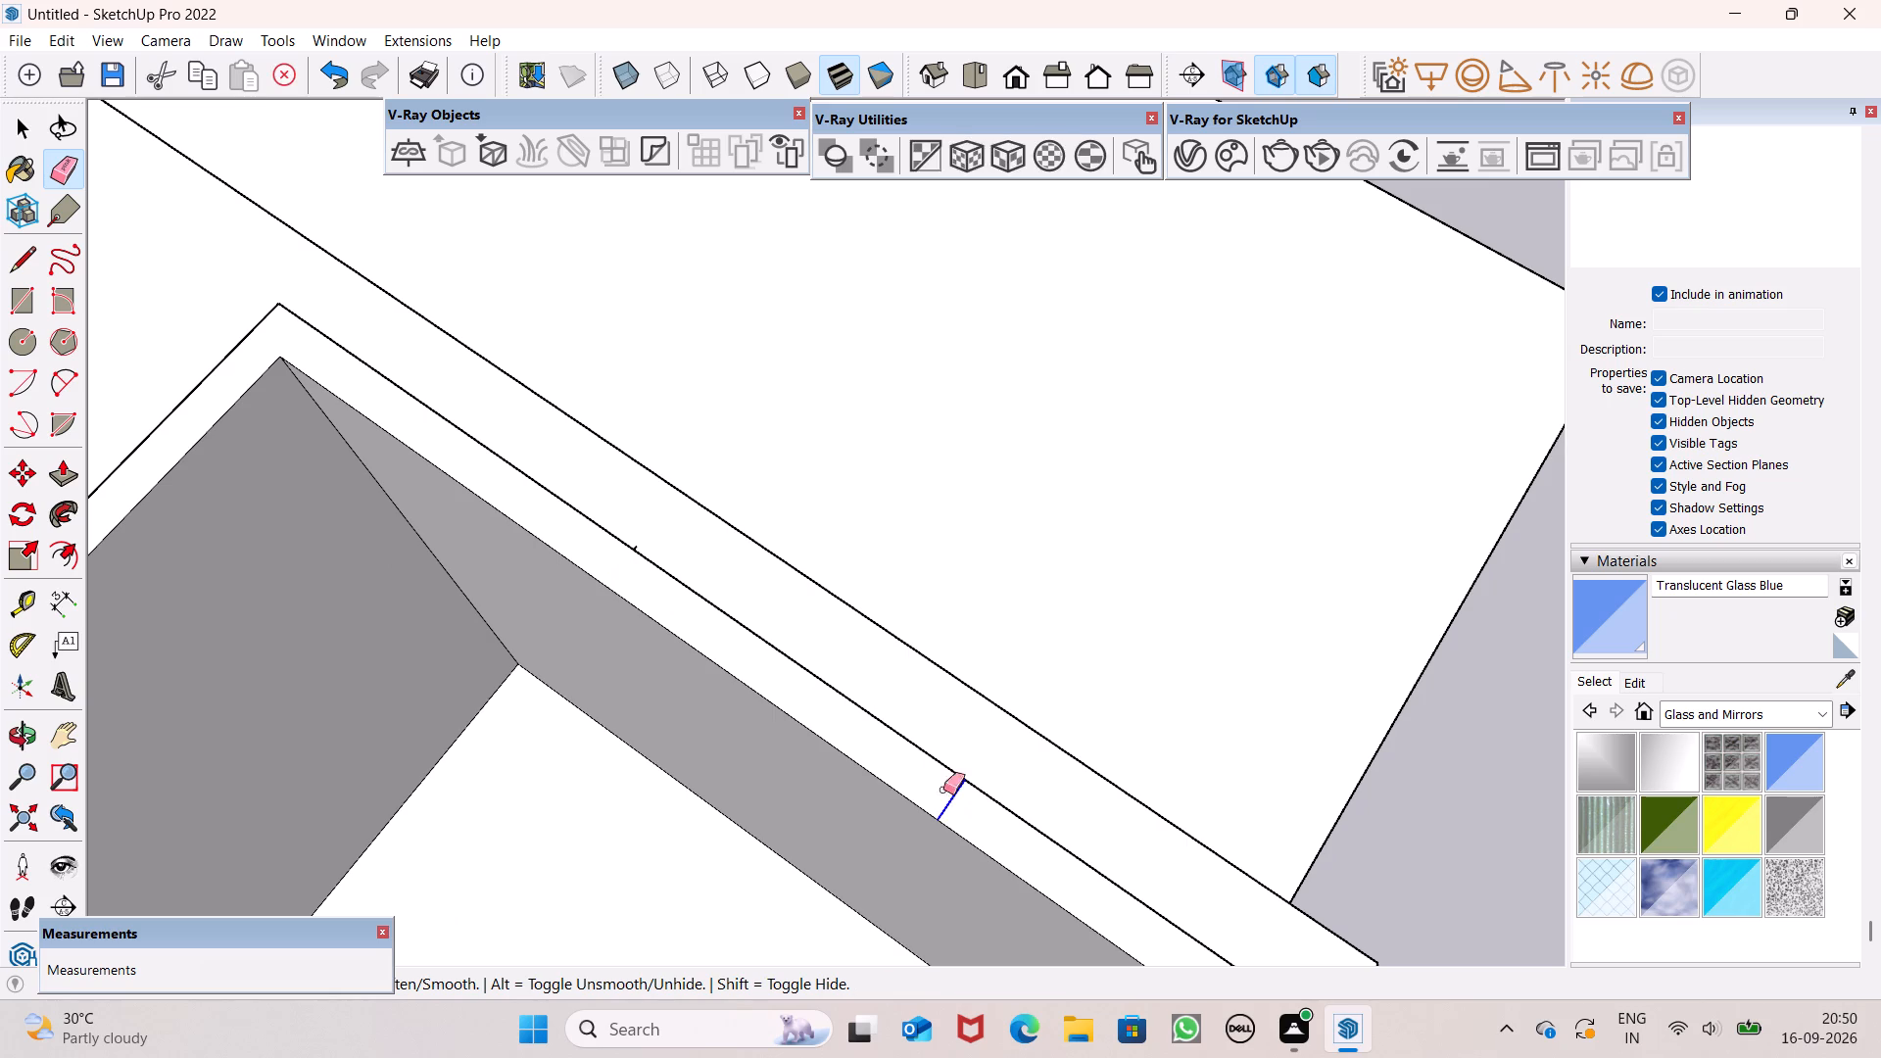
pyautogui.press('space')
pyautogui.press('space')
# Erase the leftover segment crossing the wall top at the front corner, where the glazed wall meets the side wall.
pyautogui.scroll(-16, 962, 663)
pyautogui.moveTo(1230, 812); pyautogui.dragTo(1317, 485, button='middle')
pyautogui.scroll(3, 1082, 533)
pyautogui.moveTo(71, 476); pyautogui.dragTo(99, 488)
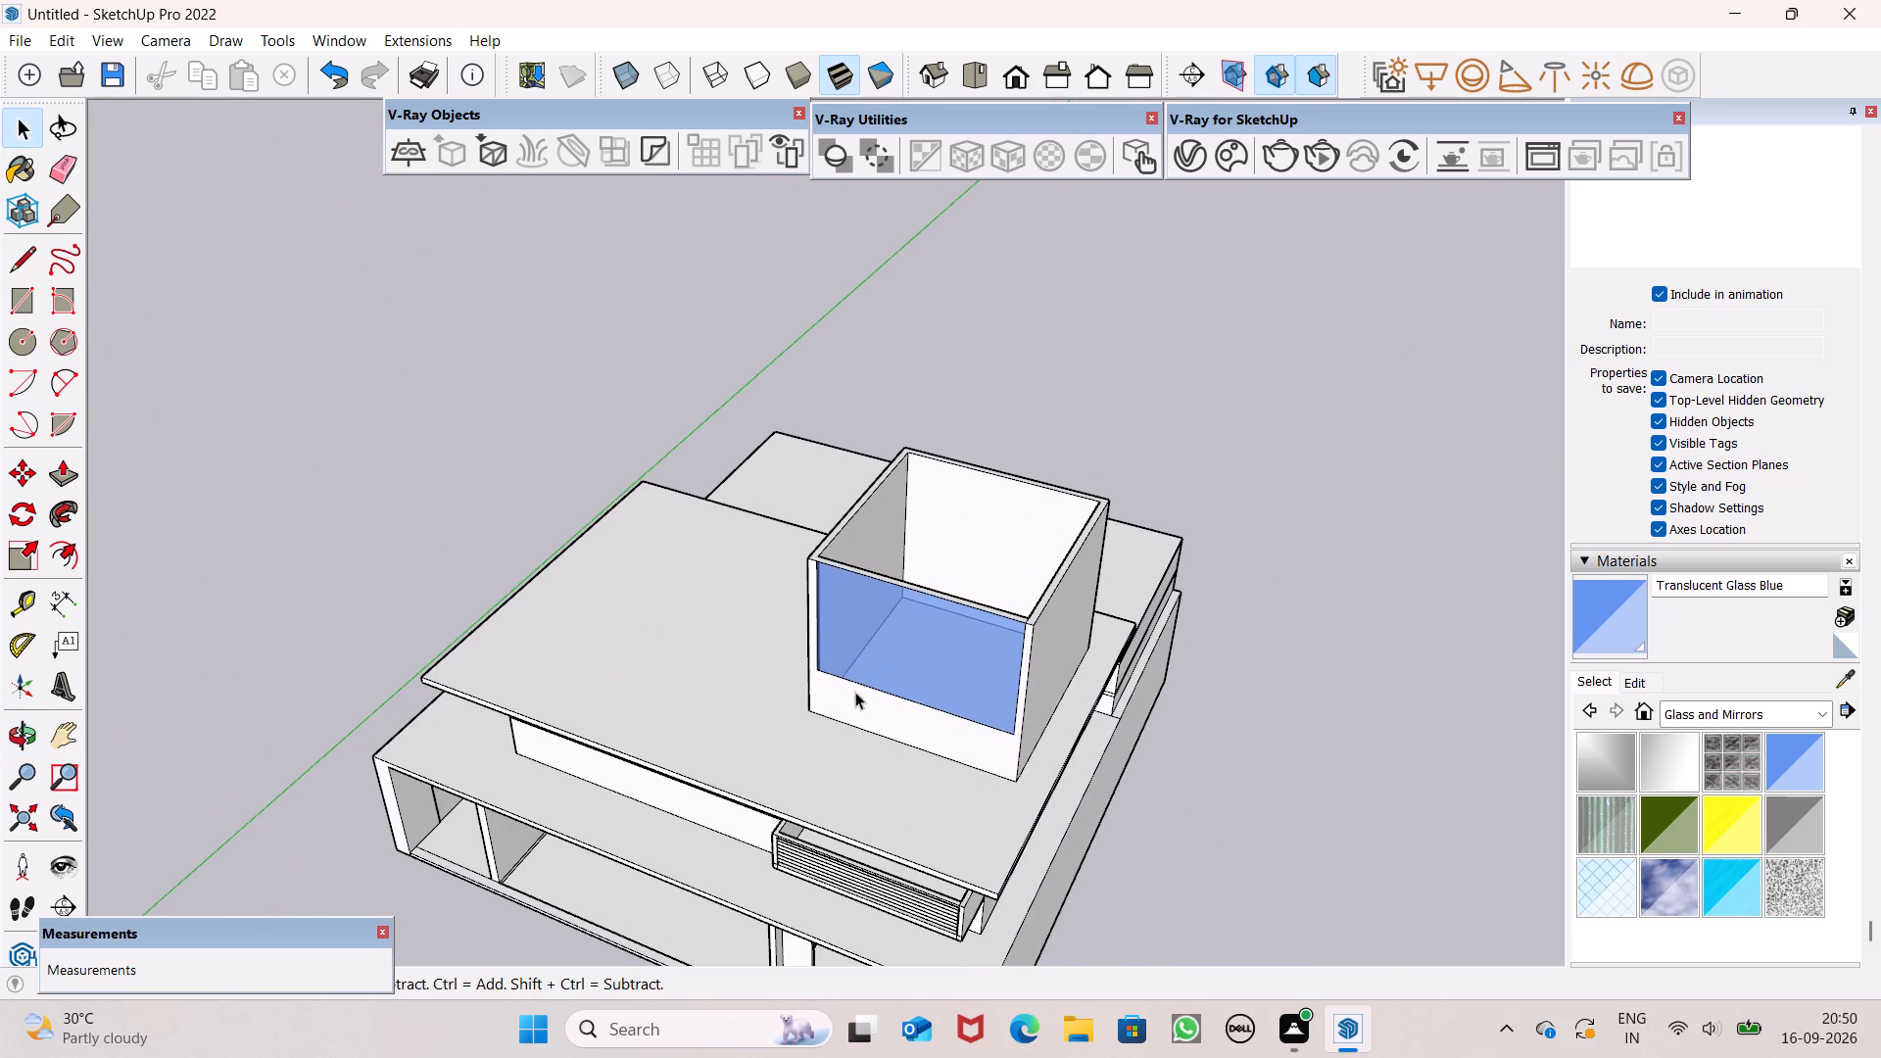
pyautogui.scroll(7, 1037, 724)
pyautogui.moveTo(1008, 623); pyautogui.dragTo(974, 799, button='middle')
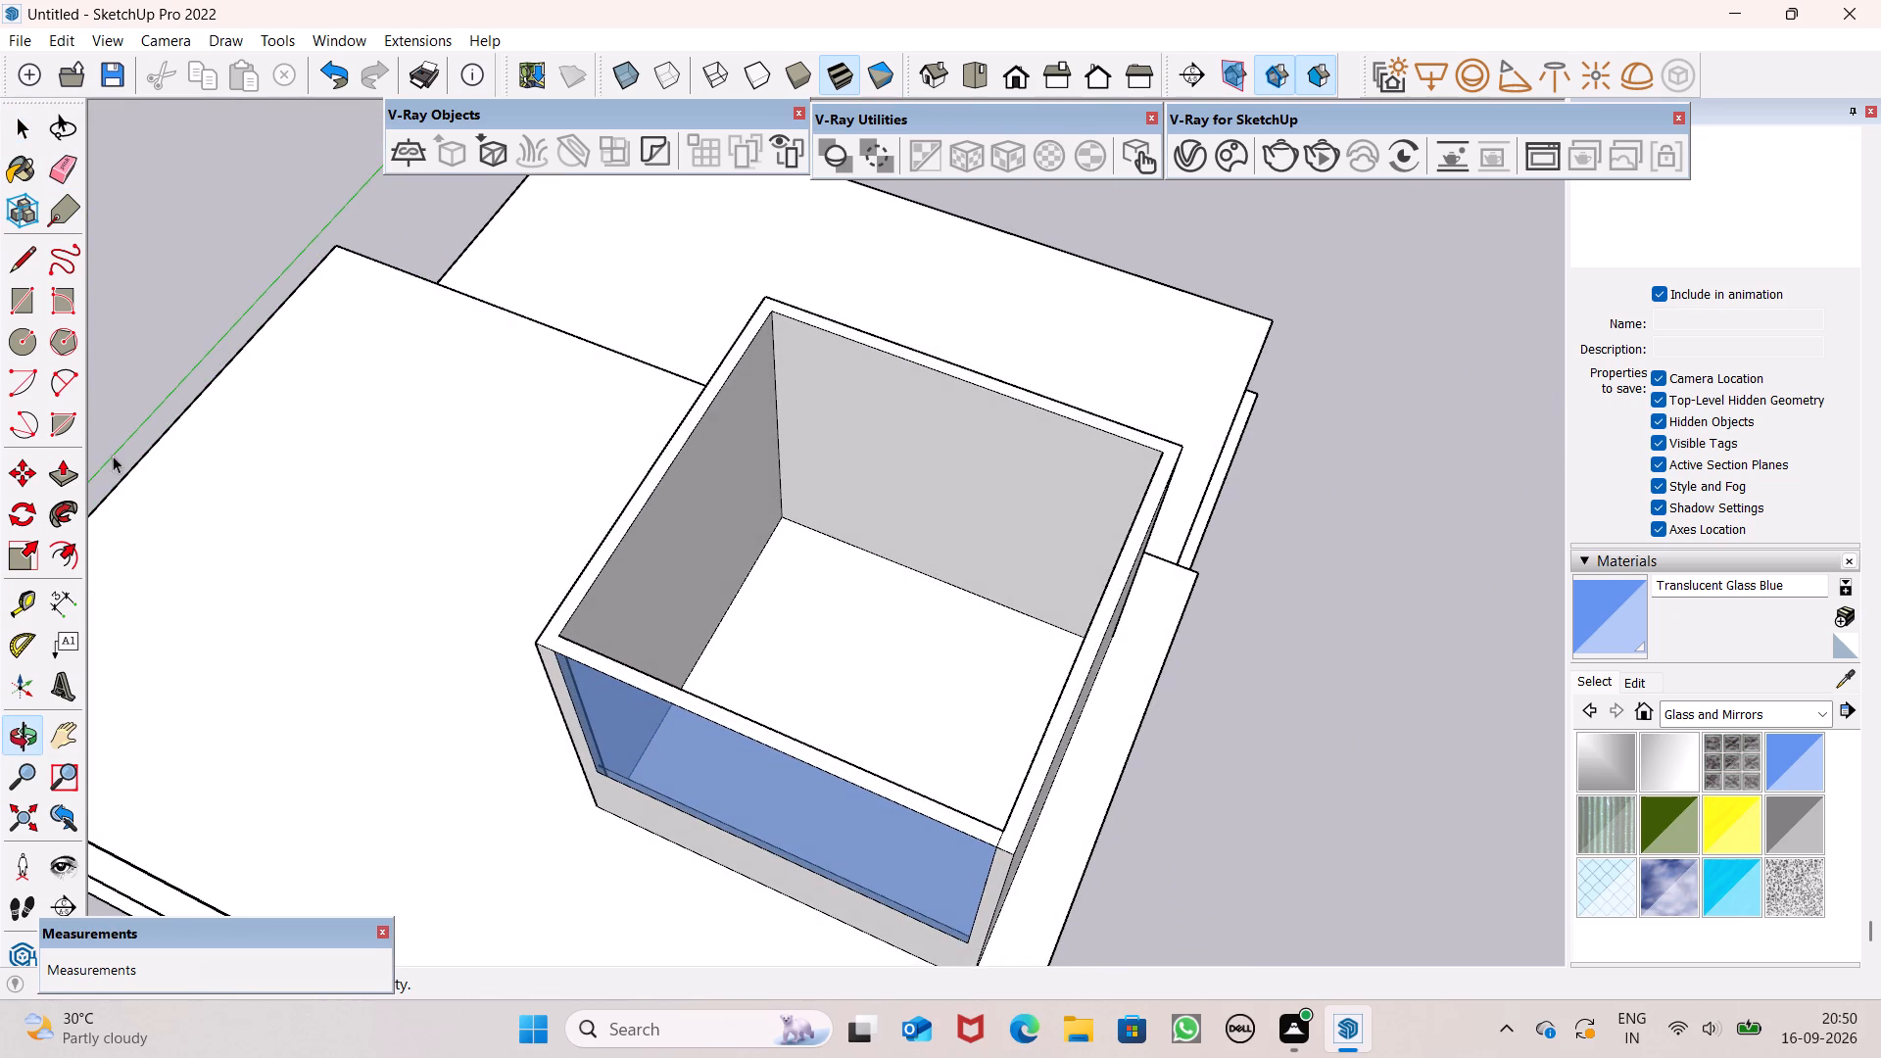
pyautogui.click(75, 467)
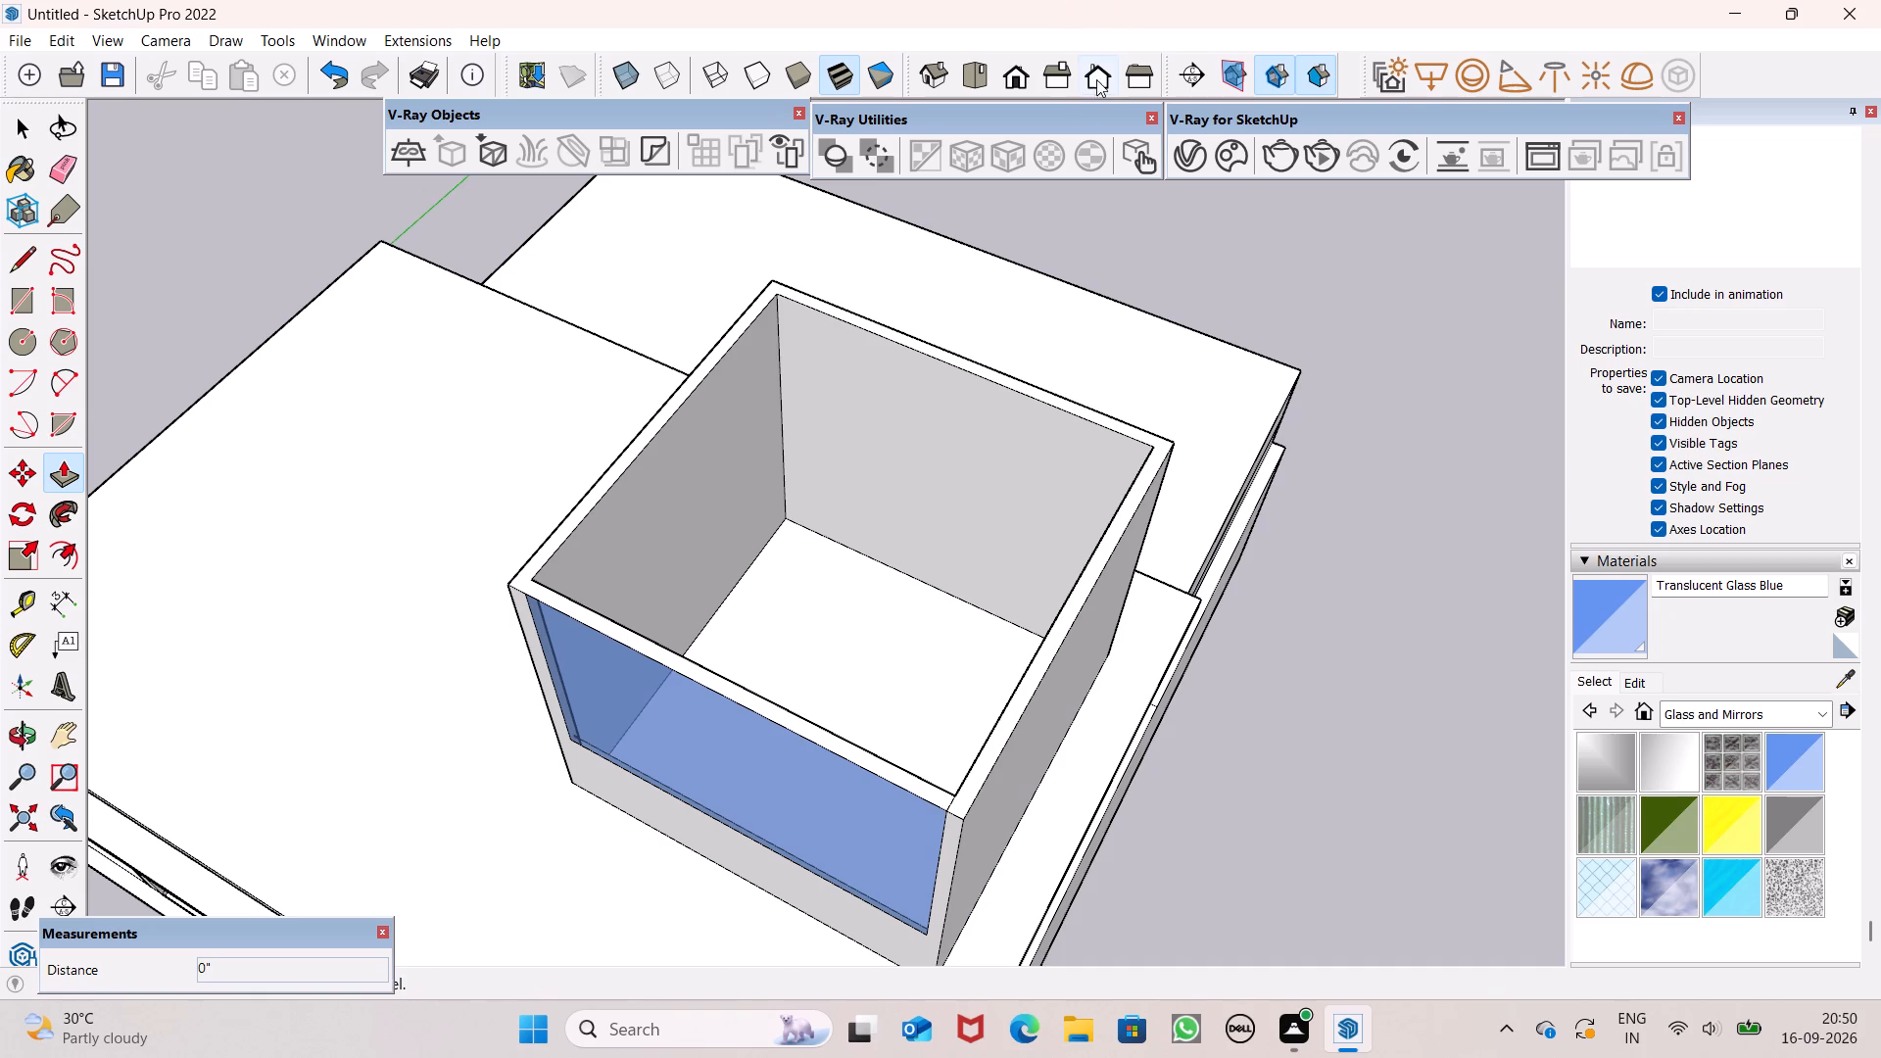
pyautogui.scroll(5, 990, 682)
pyautogui.scroll(-6, 995, 716)
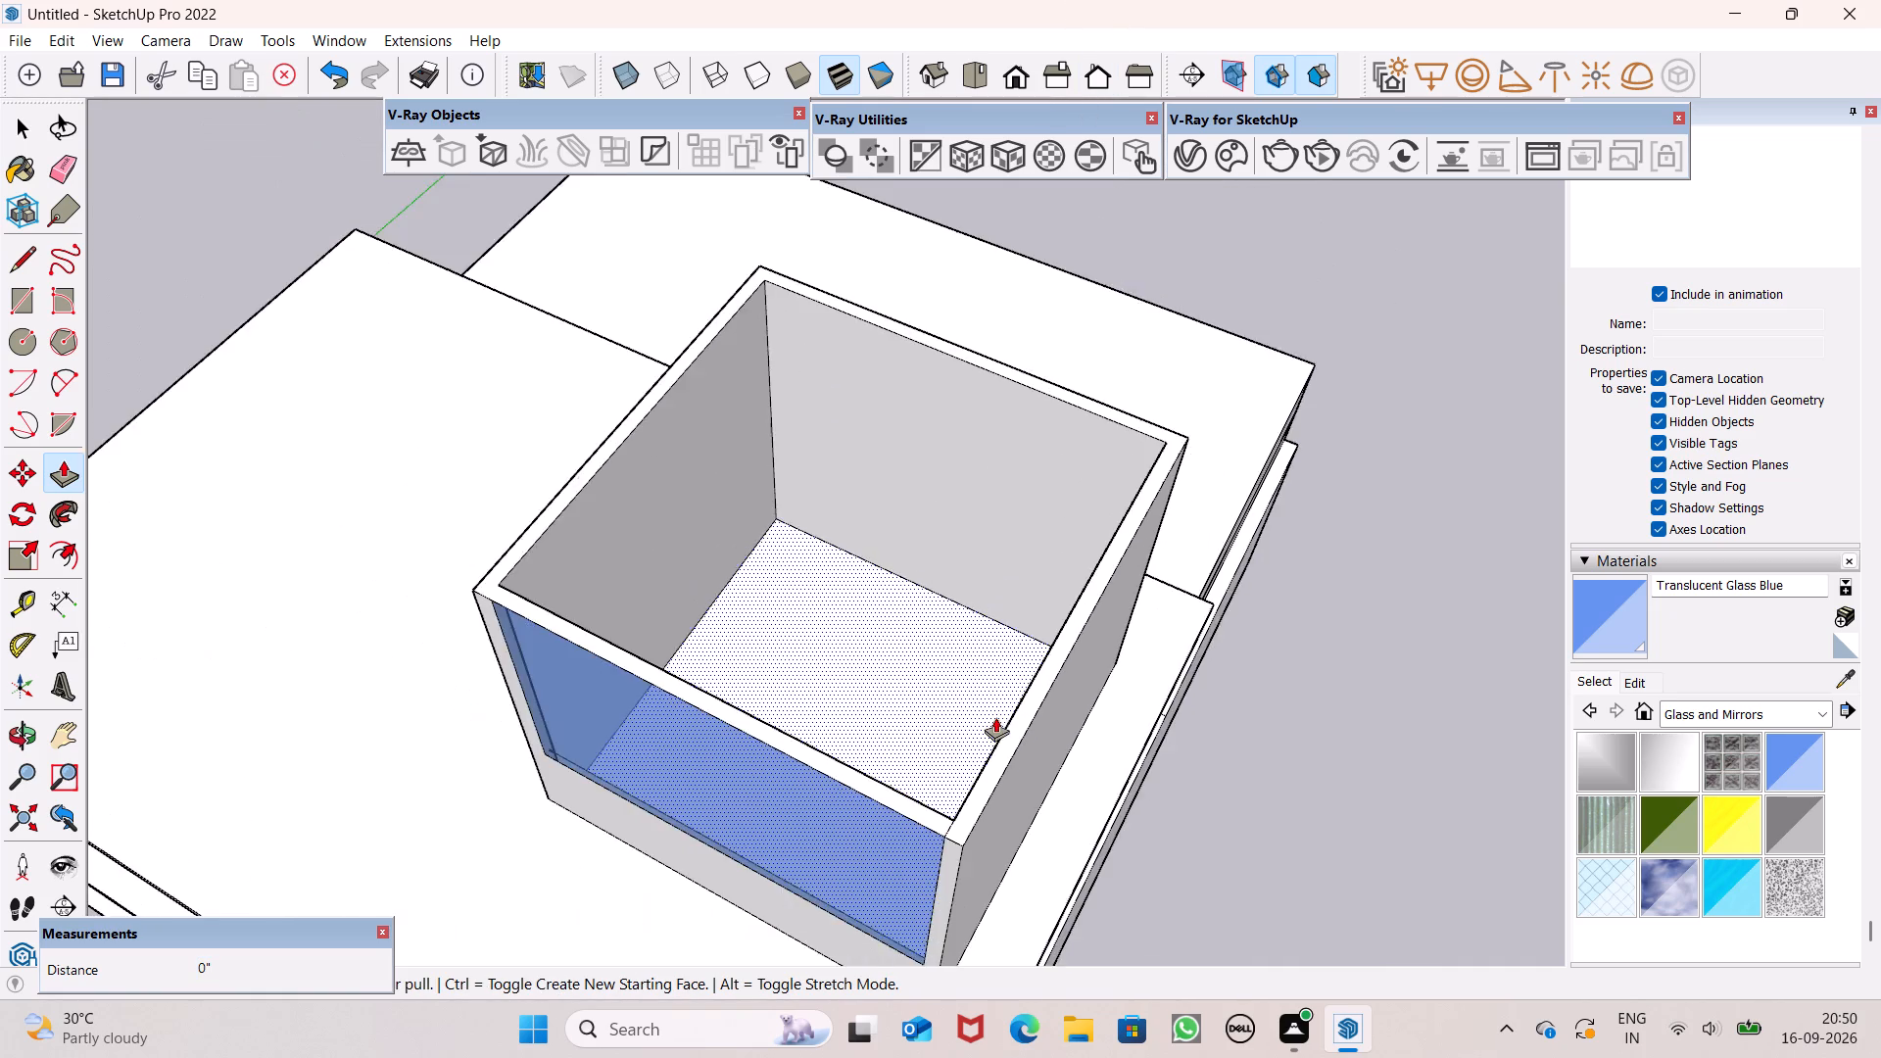
pyautogui.moveTo(940, 843); pyautogui.dragTo(1182, 915, button='middle')
pyautogui.scroll(4, 1165, 879)
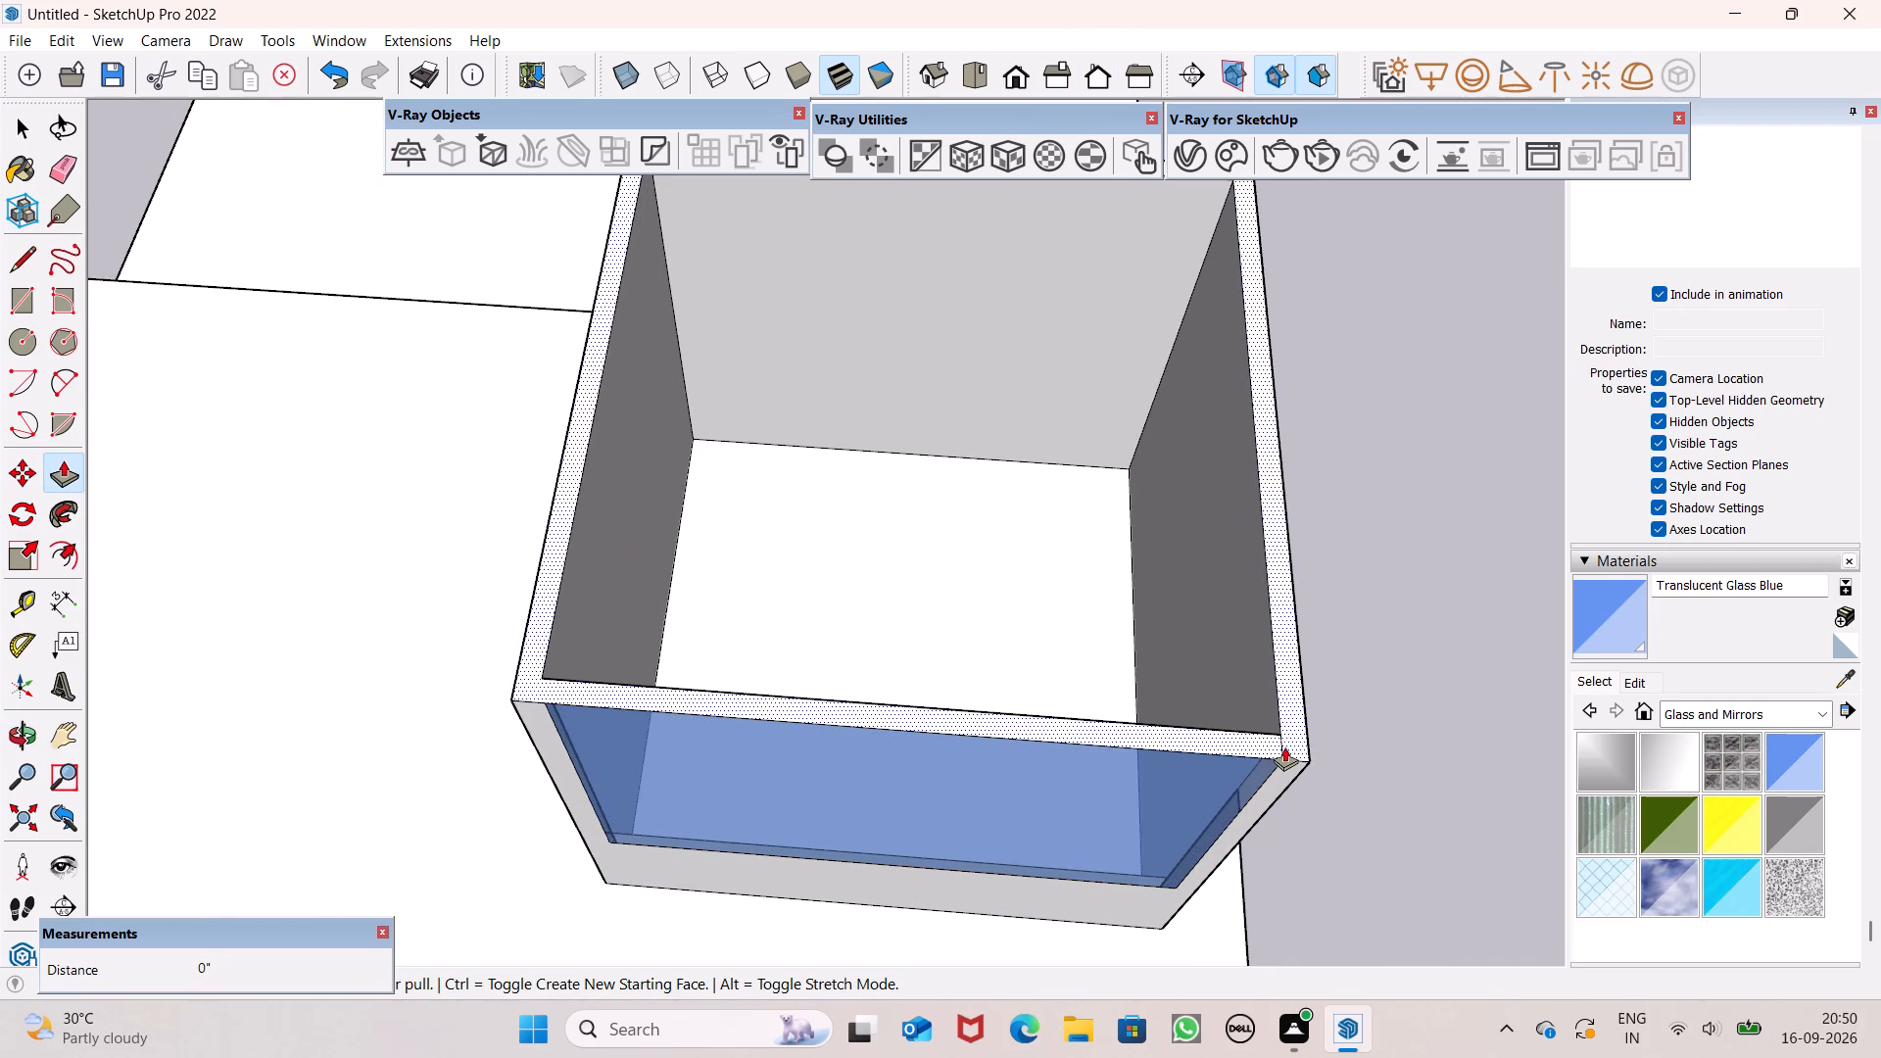
pyautogui.scroll(6, 1320, 744)
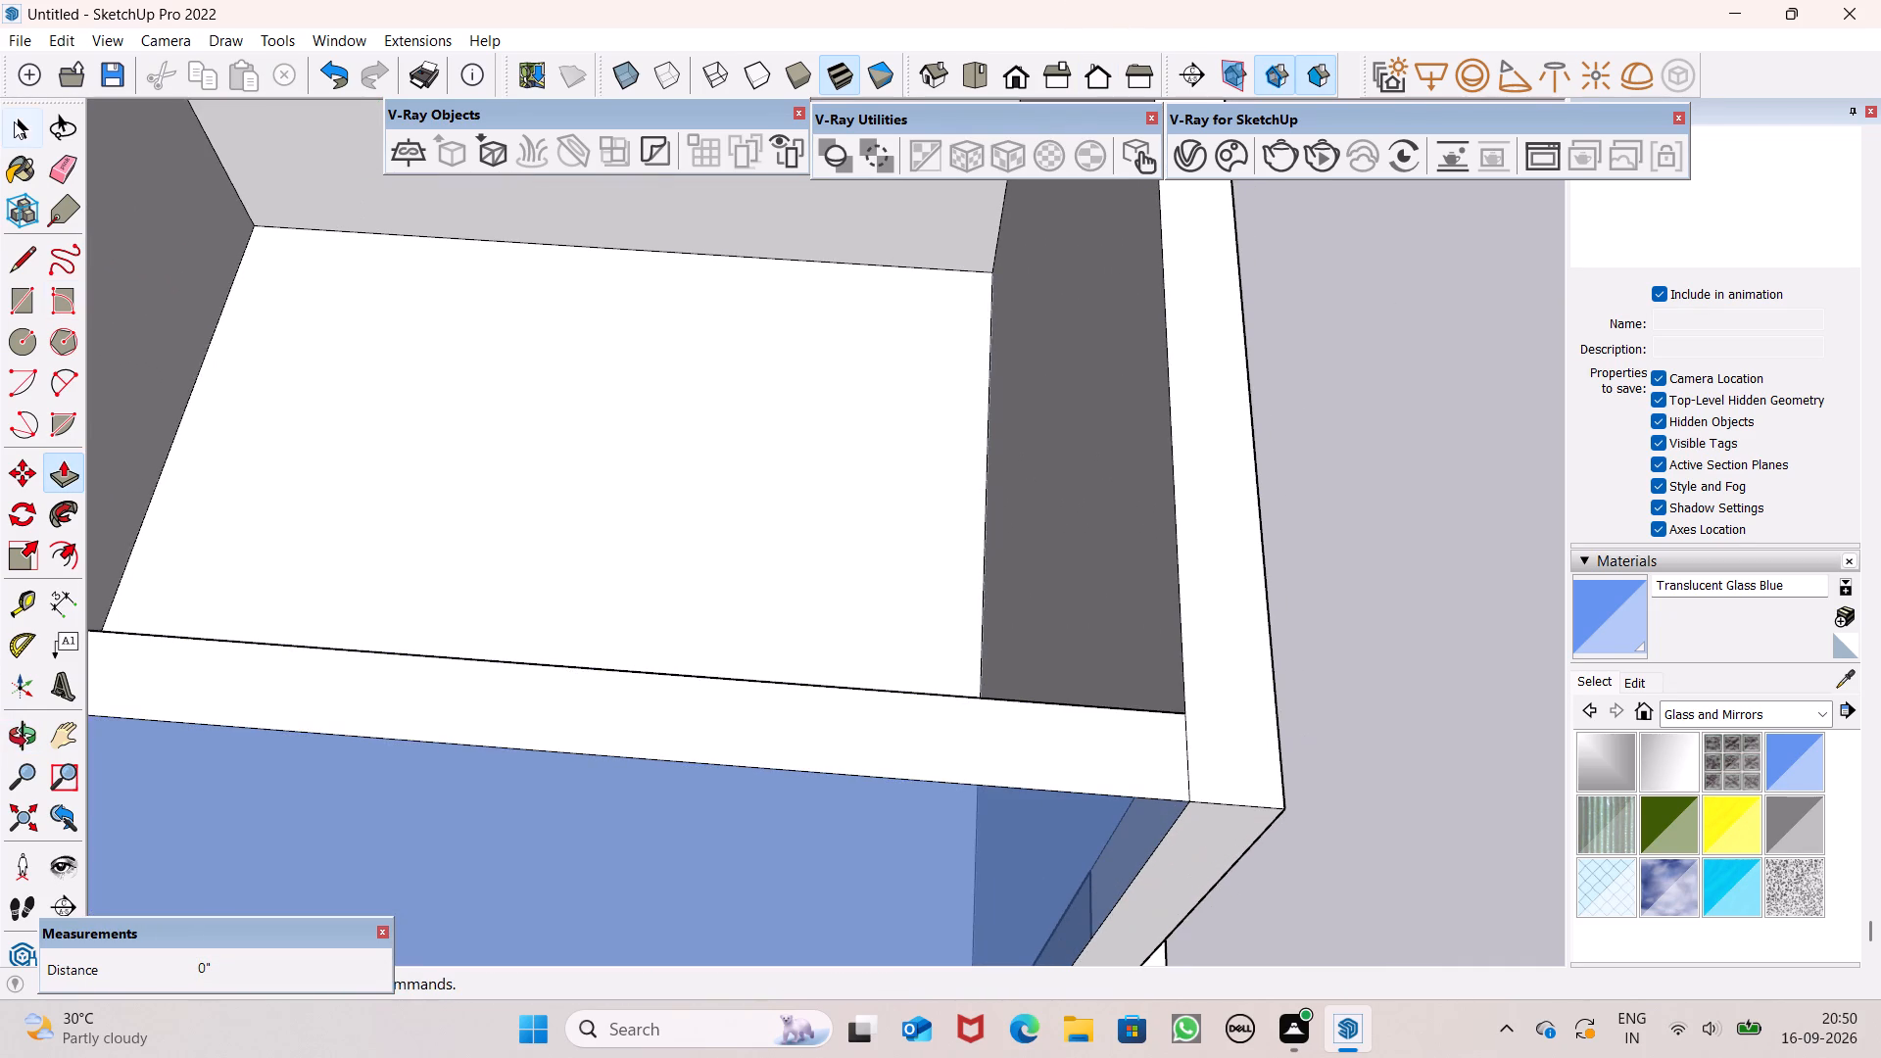
pyautogui.click(59, 175)
pyautogui.moveTo(1219, 756); pyautogui.dragTo(1181, 756)
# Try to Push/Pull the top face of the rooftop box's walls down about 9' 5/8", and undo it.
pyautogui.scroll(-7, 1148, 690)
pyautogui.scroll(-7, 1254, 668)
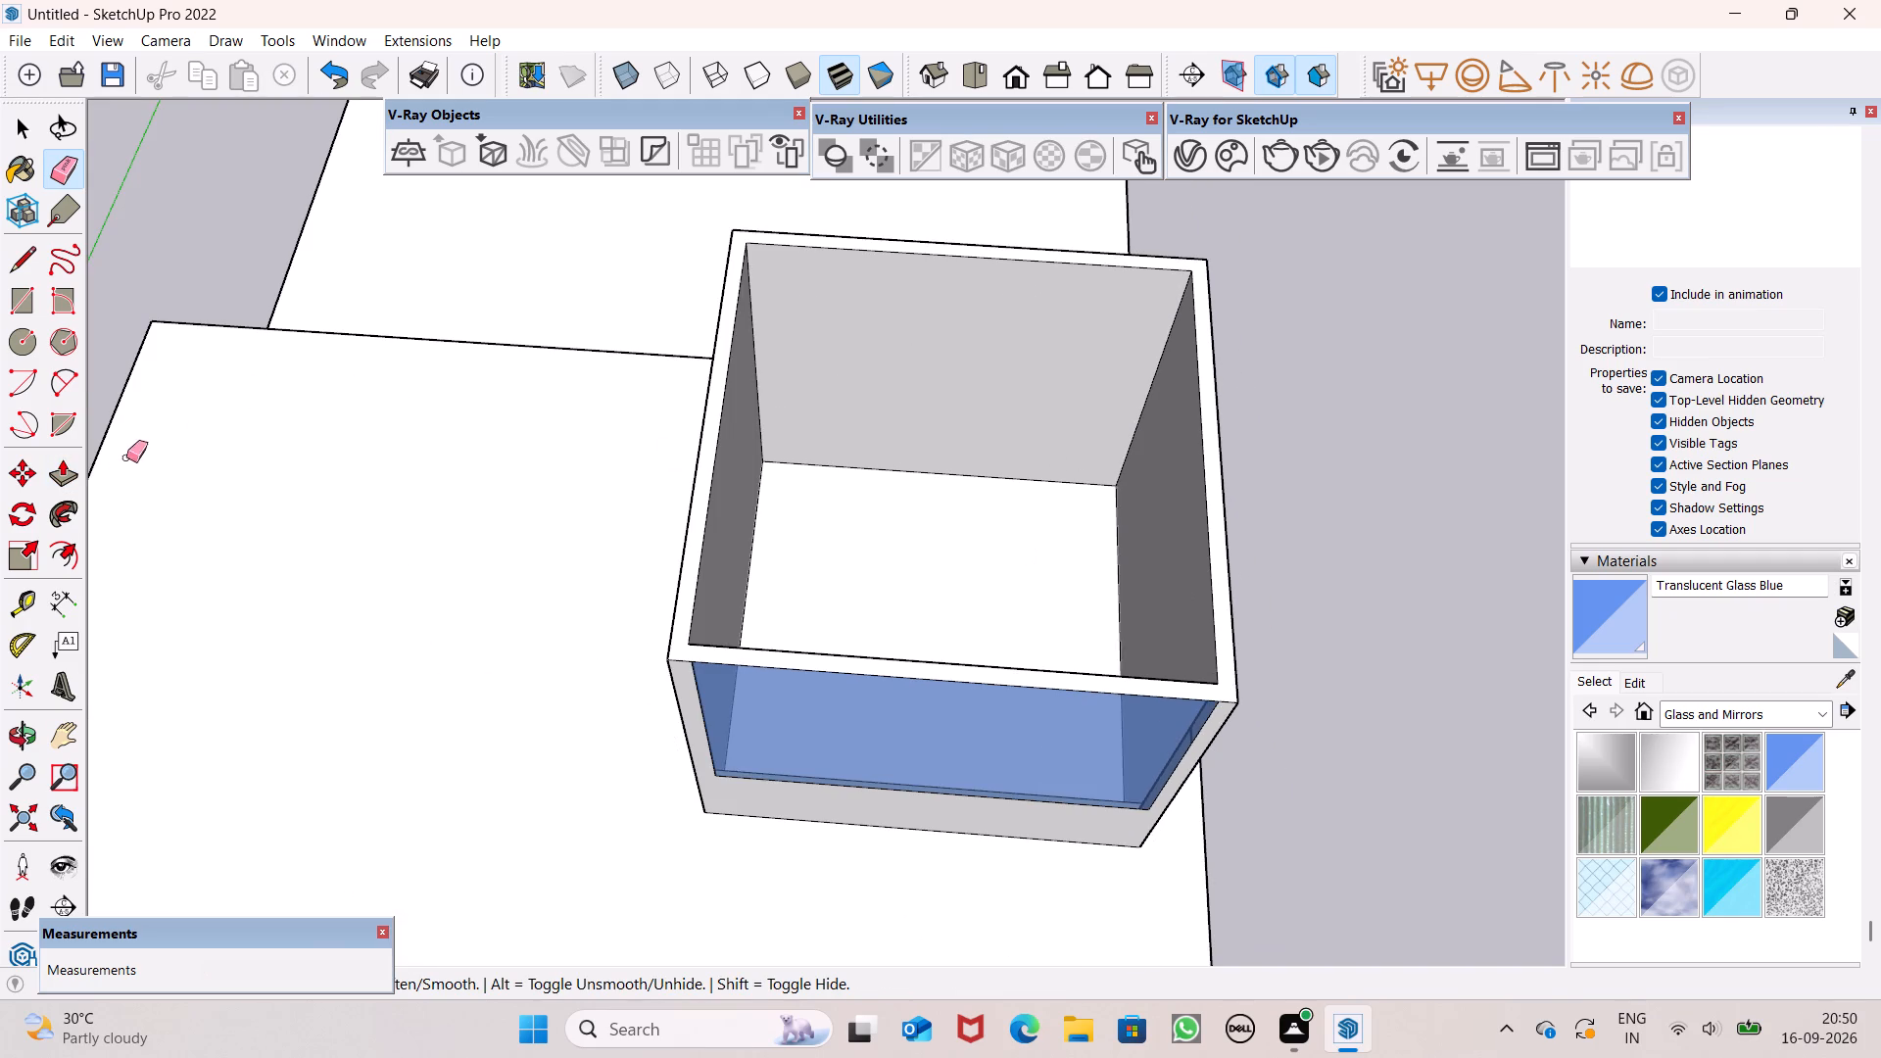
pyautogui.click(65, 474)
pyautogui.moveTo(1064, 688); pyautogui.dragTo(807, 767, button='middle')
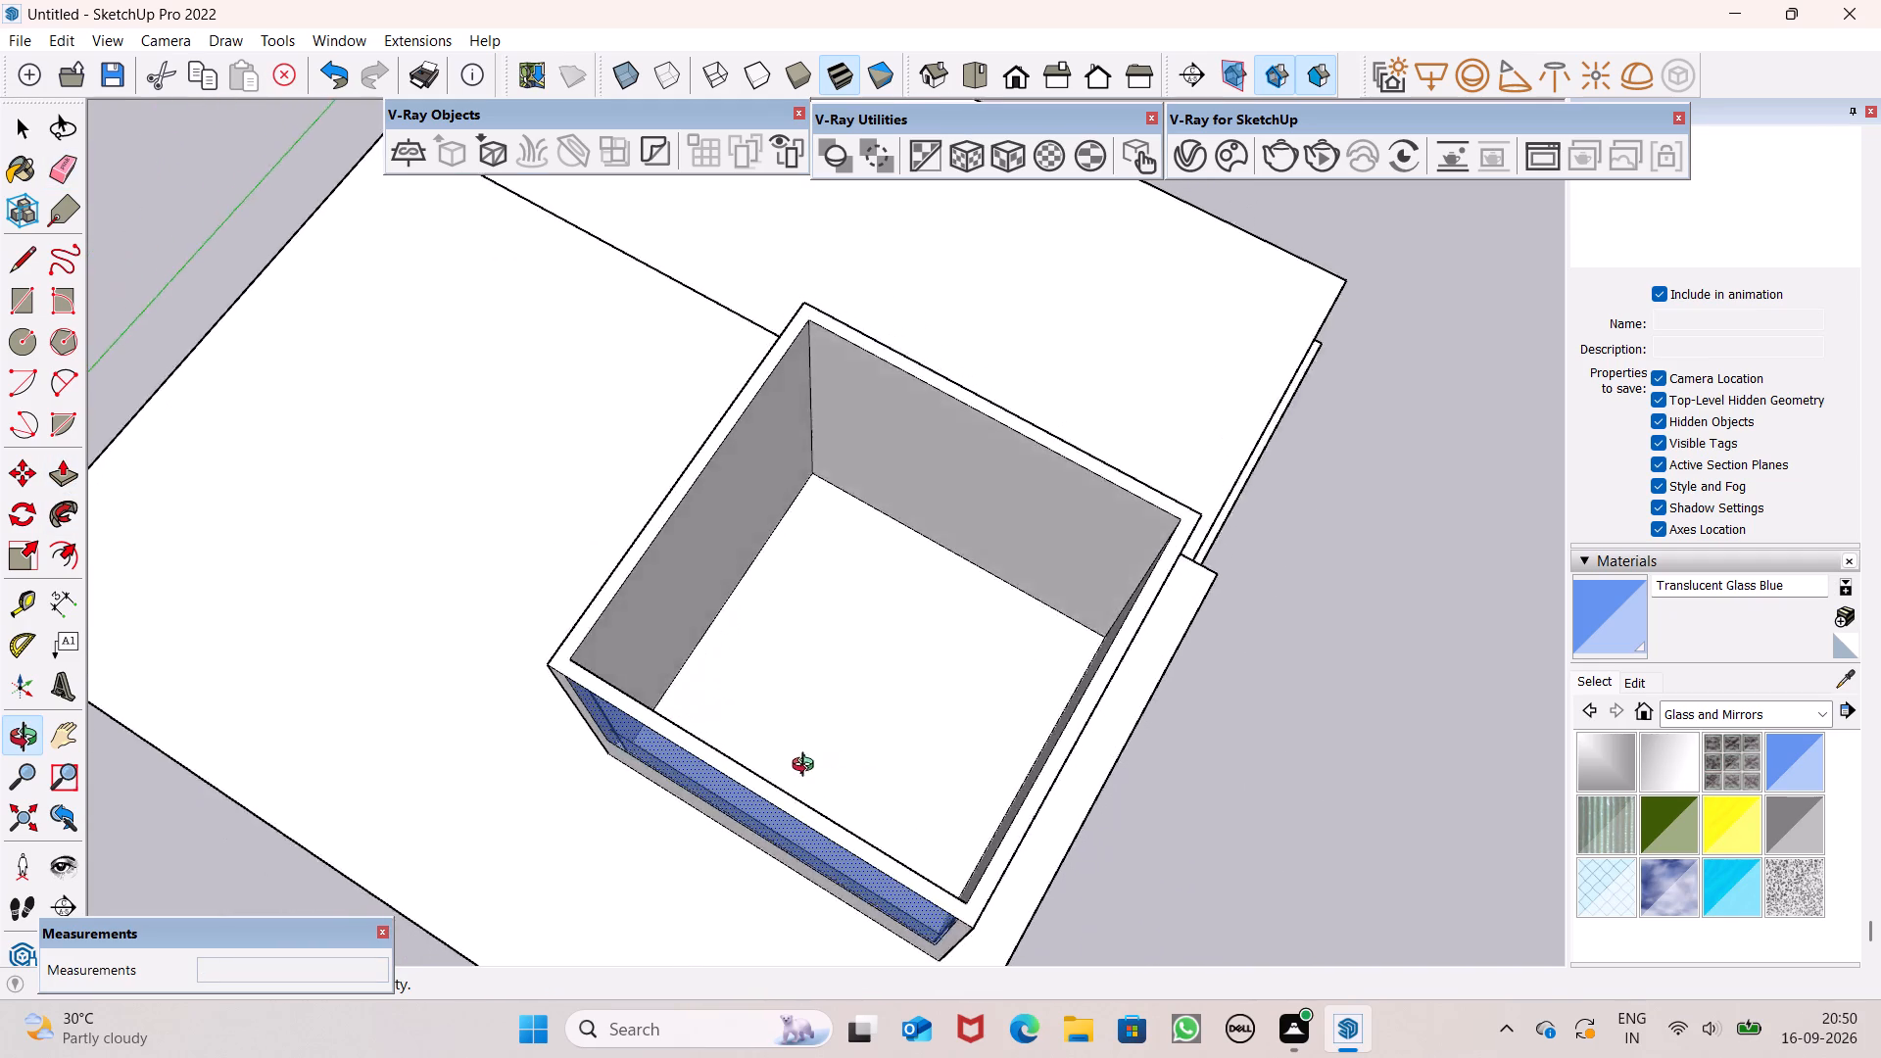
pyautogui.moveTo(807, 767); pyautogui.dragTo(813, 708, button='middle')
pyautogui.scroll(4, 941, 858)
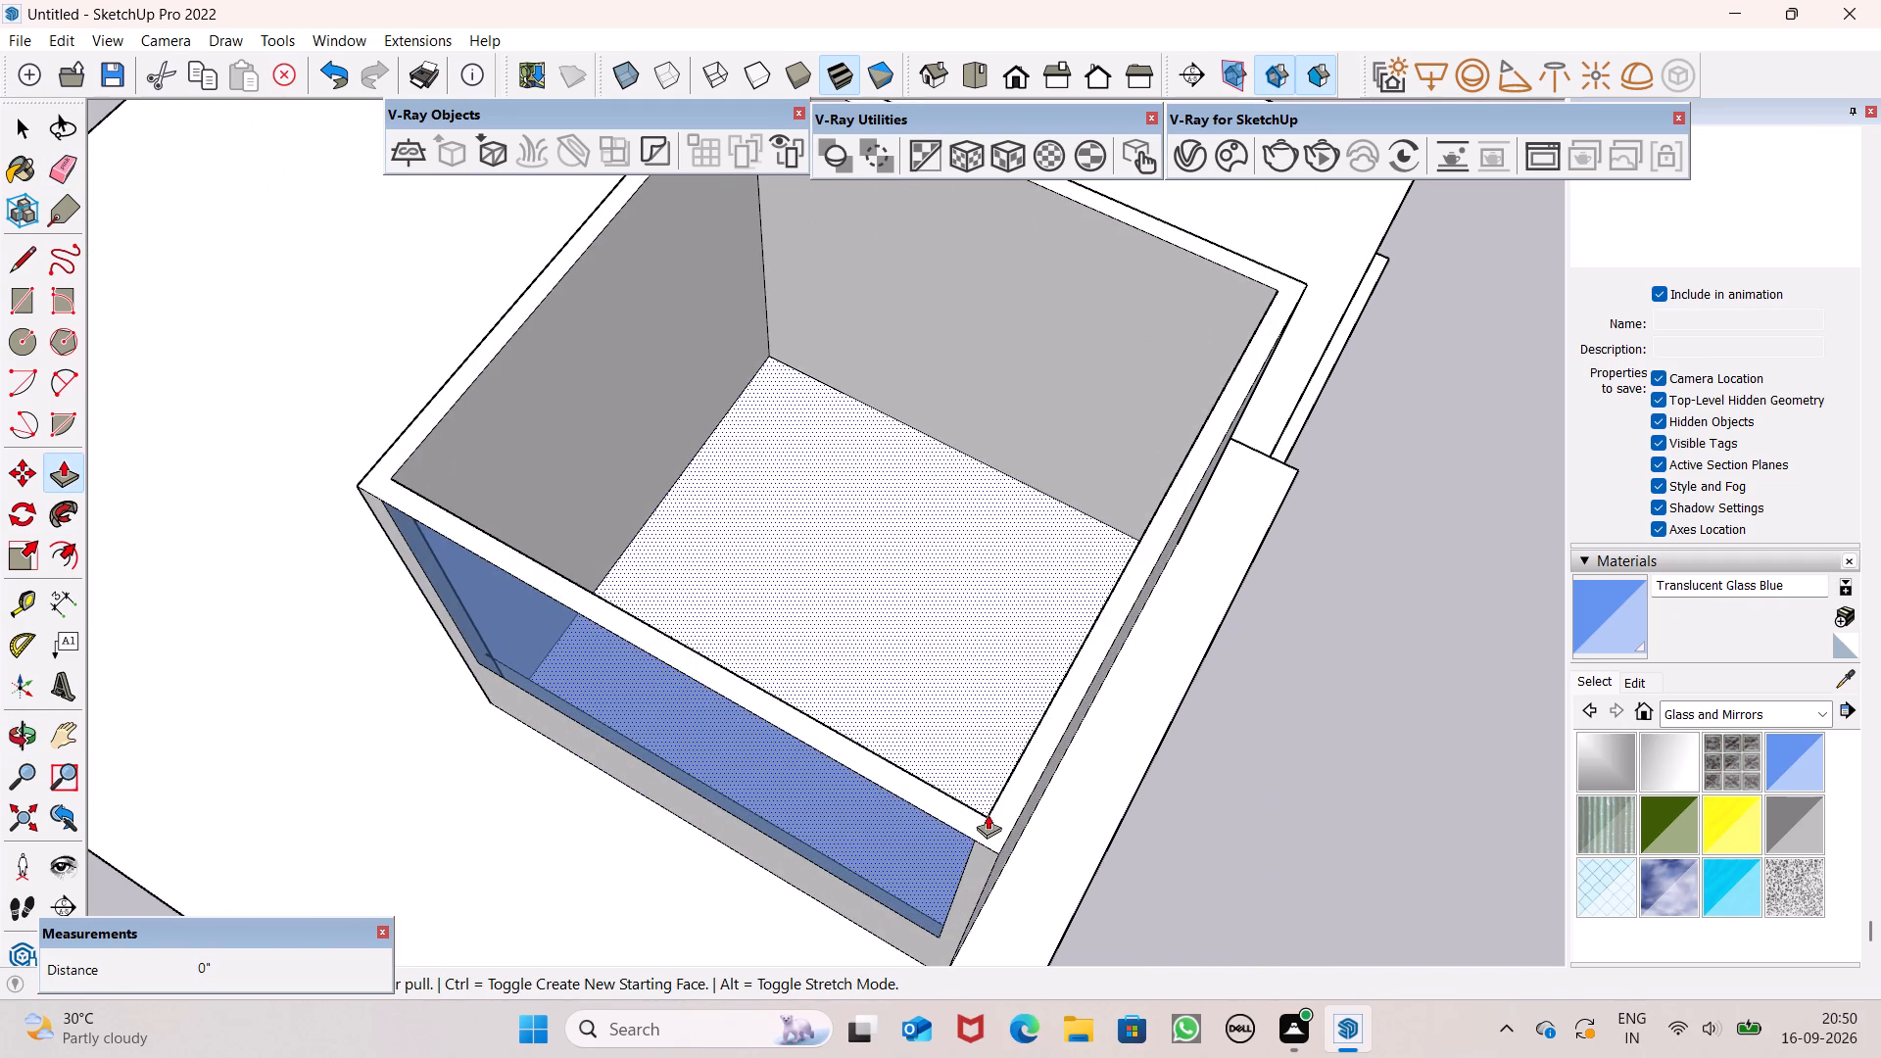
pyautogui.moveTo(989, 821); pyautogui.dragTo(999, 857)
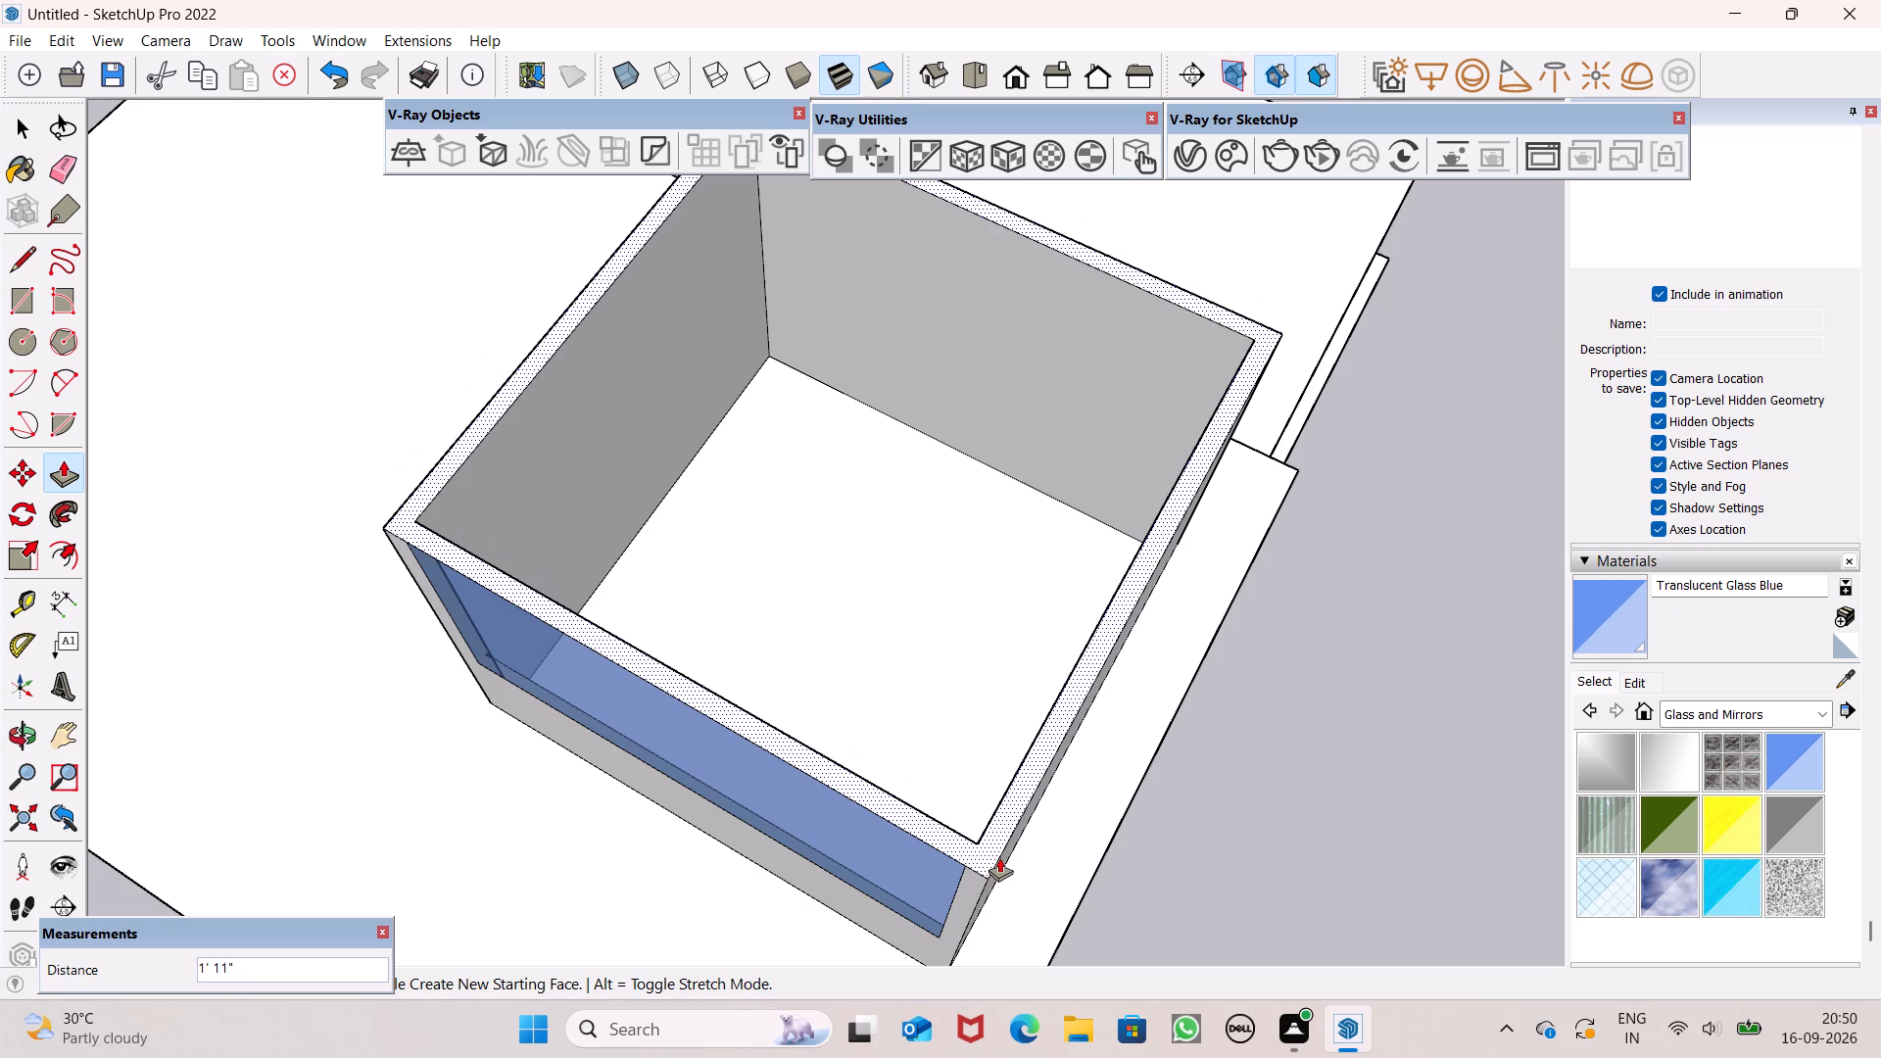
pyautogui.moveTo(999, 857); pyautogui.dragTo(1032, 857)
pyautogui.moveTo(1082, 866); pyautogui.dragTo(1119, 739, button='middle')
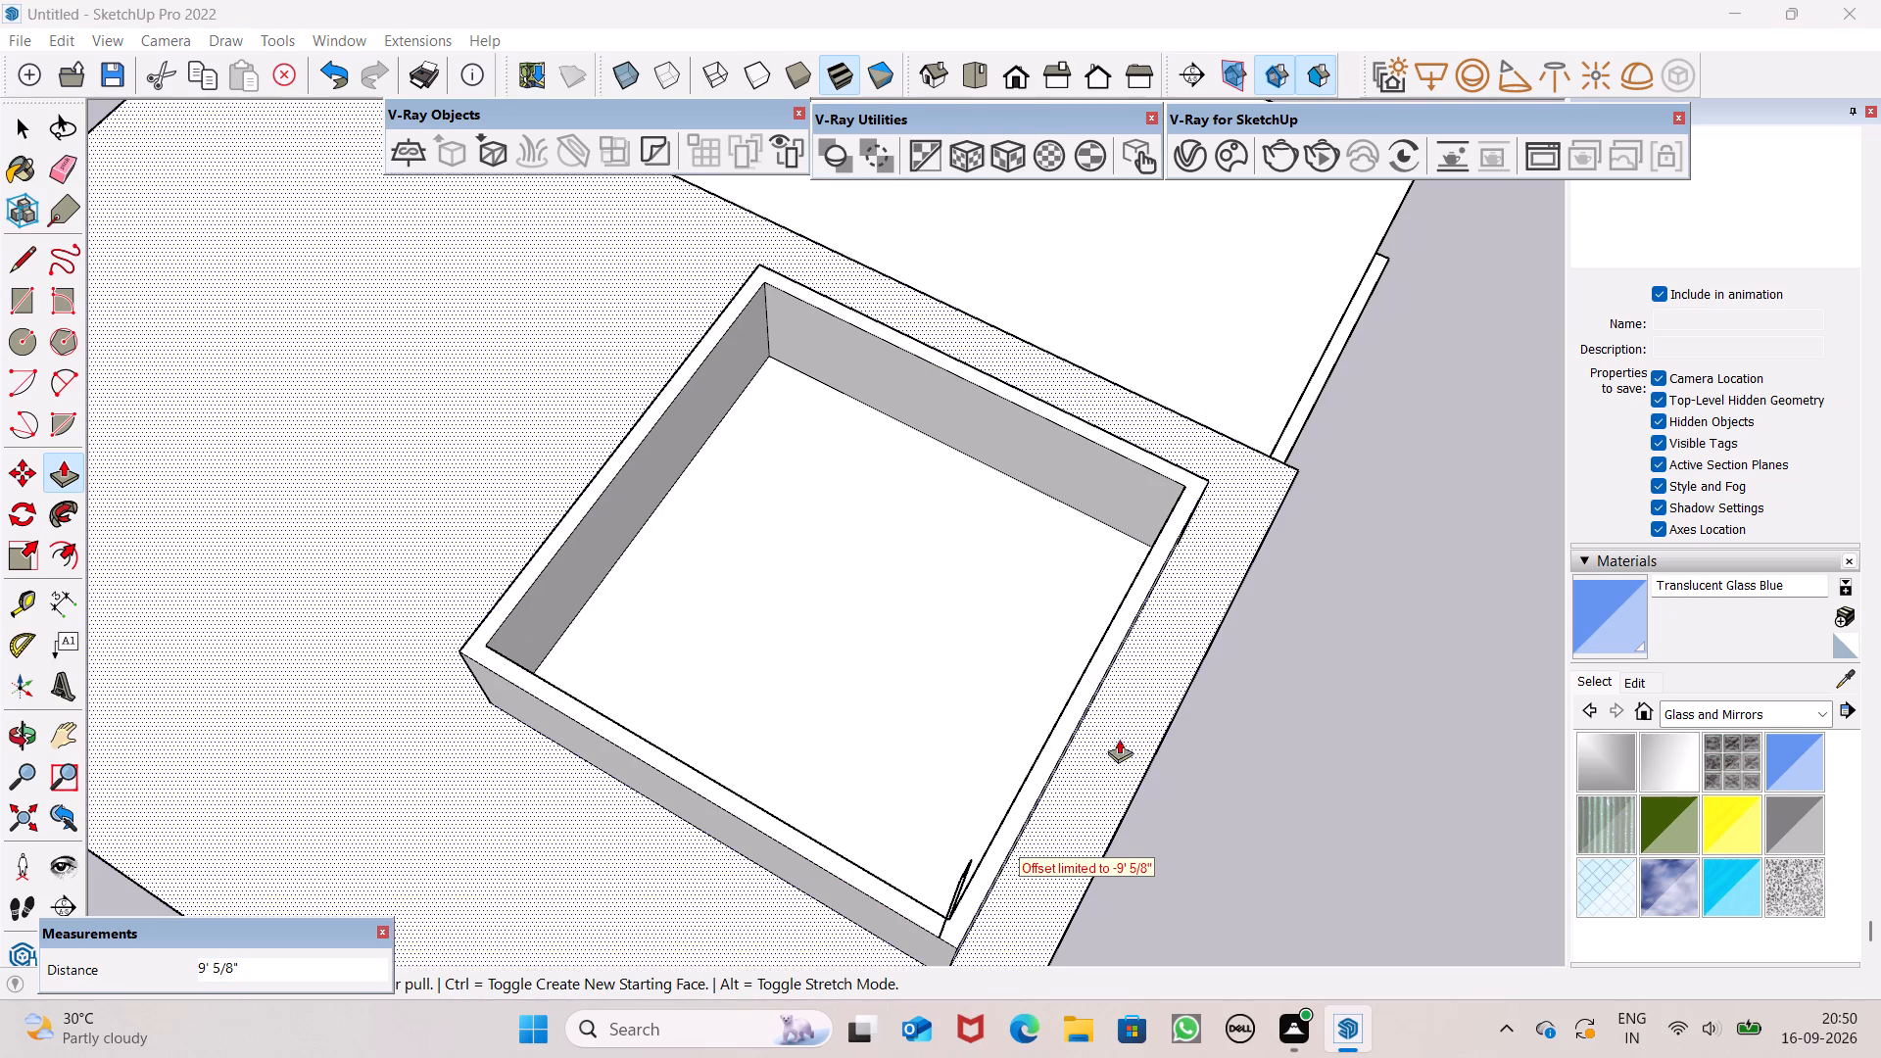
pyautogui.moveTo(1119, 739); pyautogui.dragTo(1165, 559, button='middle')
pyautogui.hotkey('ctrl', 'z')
# Push/Pull the continuous top face of the rooftop box's walls down about 1' 3 3/16".
pyautogui.moveTo(1186, 772); pyautogui.dragTo(1268, 560, button='middle')
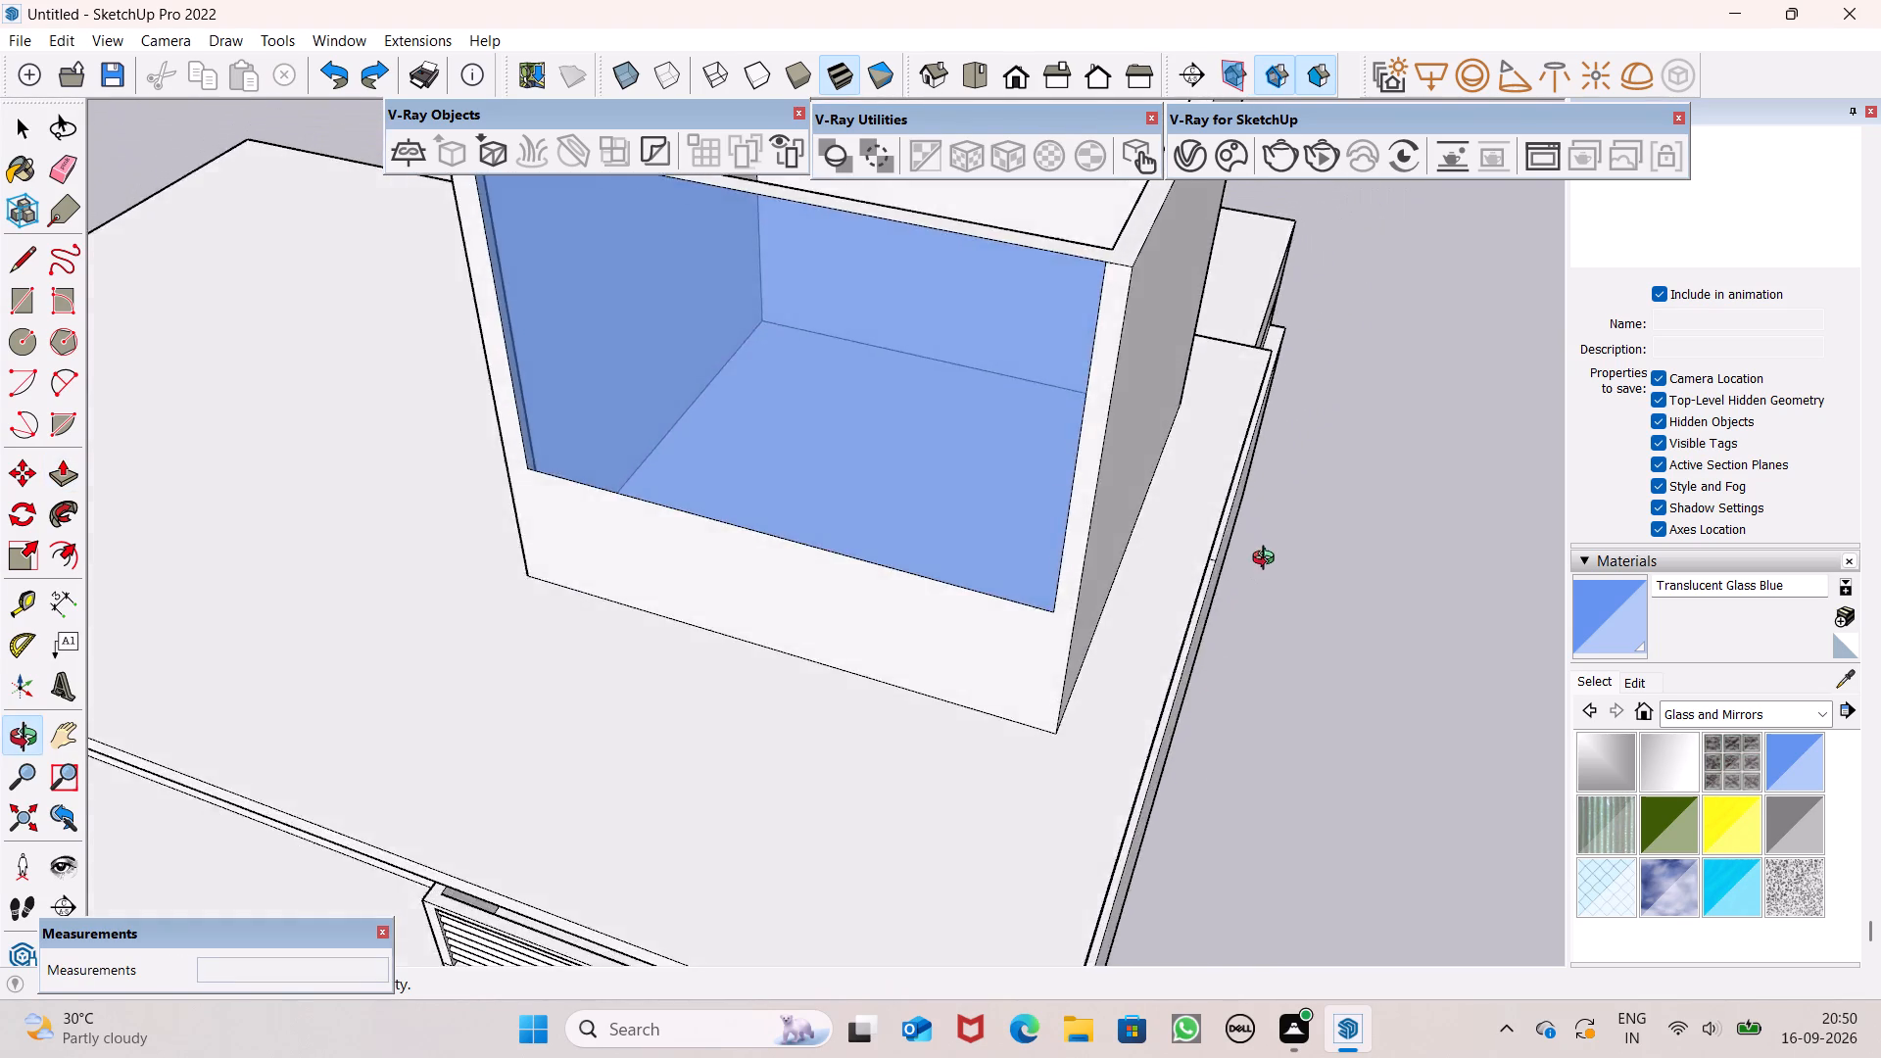
pyautogui.moveTo(1268, 560); pyautogui.dragTo(1370, 619, button='middle')
pyautogui.scroll(2, 716, 315)
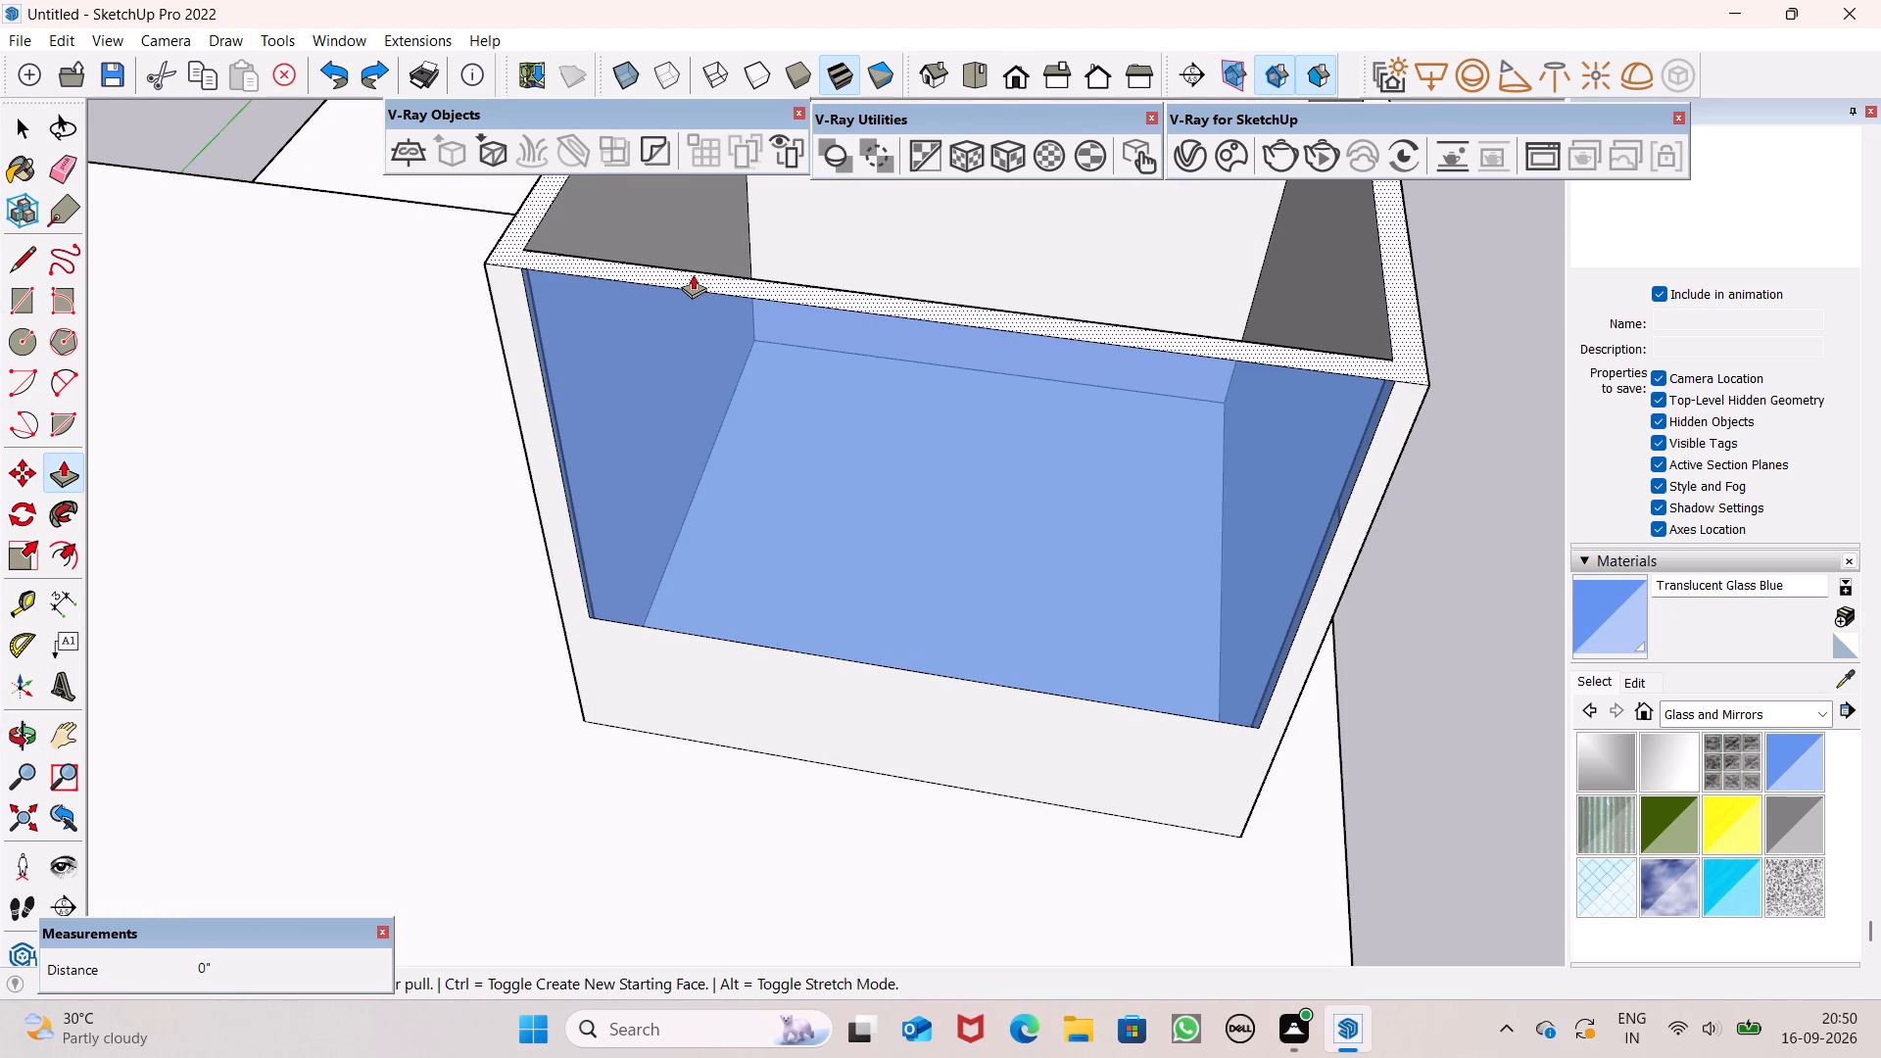
pyautogui.scroll(2, 693, 272)
pyautogui.moveTo(695, 272); pyautogui.dragTo(696, 322)
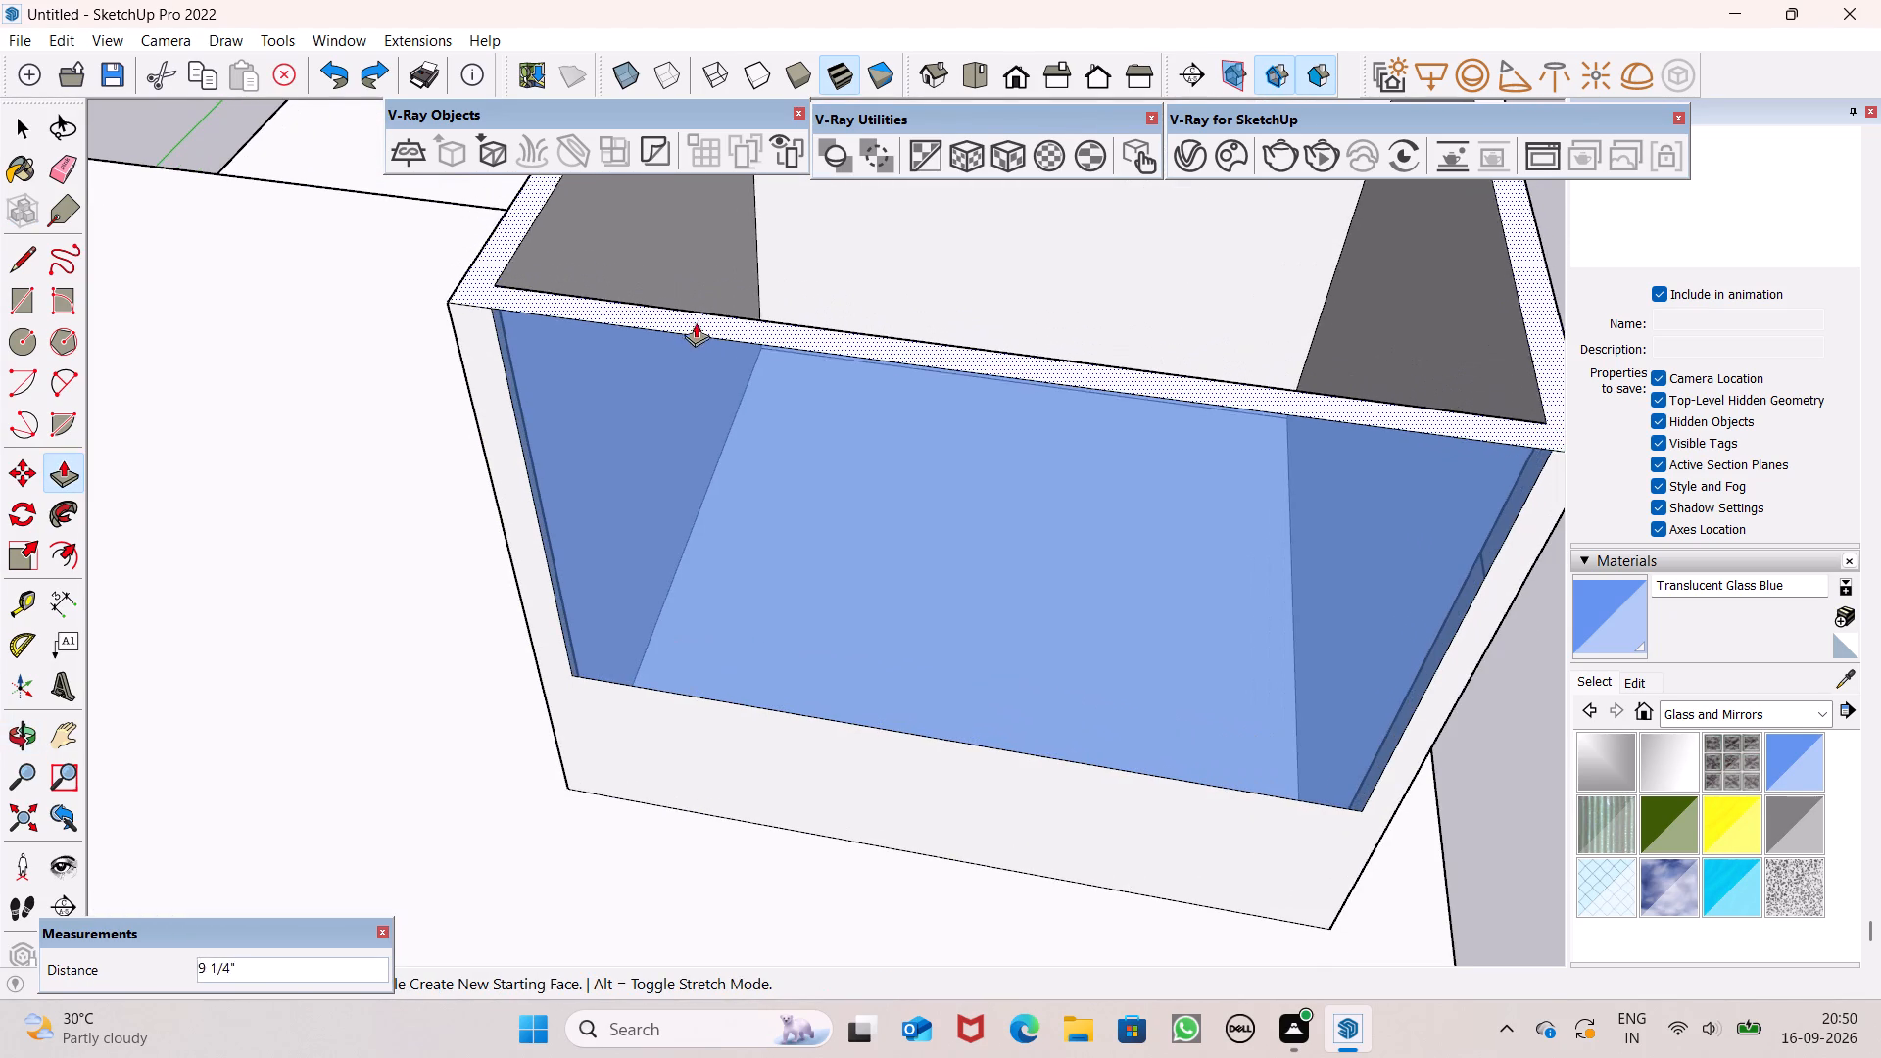
pyautogui.moveTo(696, 322); pyautogui.dragTo(692, 347)
# Push/Pull the top face of the rooftop box's walls down about another 11 3/16".
pyautogui.scroll(-5, 1048, 484)
pyautogui.moveTo(1187, 506); pyautogui.dragTo(1333, 245, button='middle')
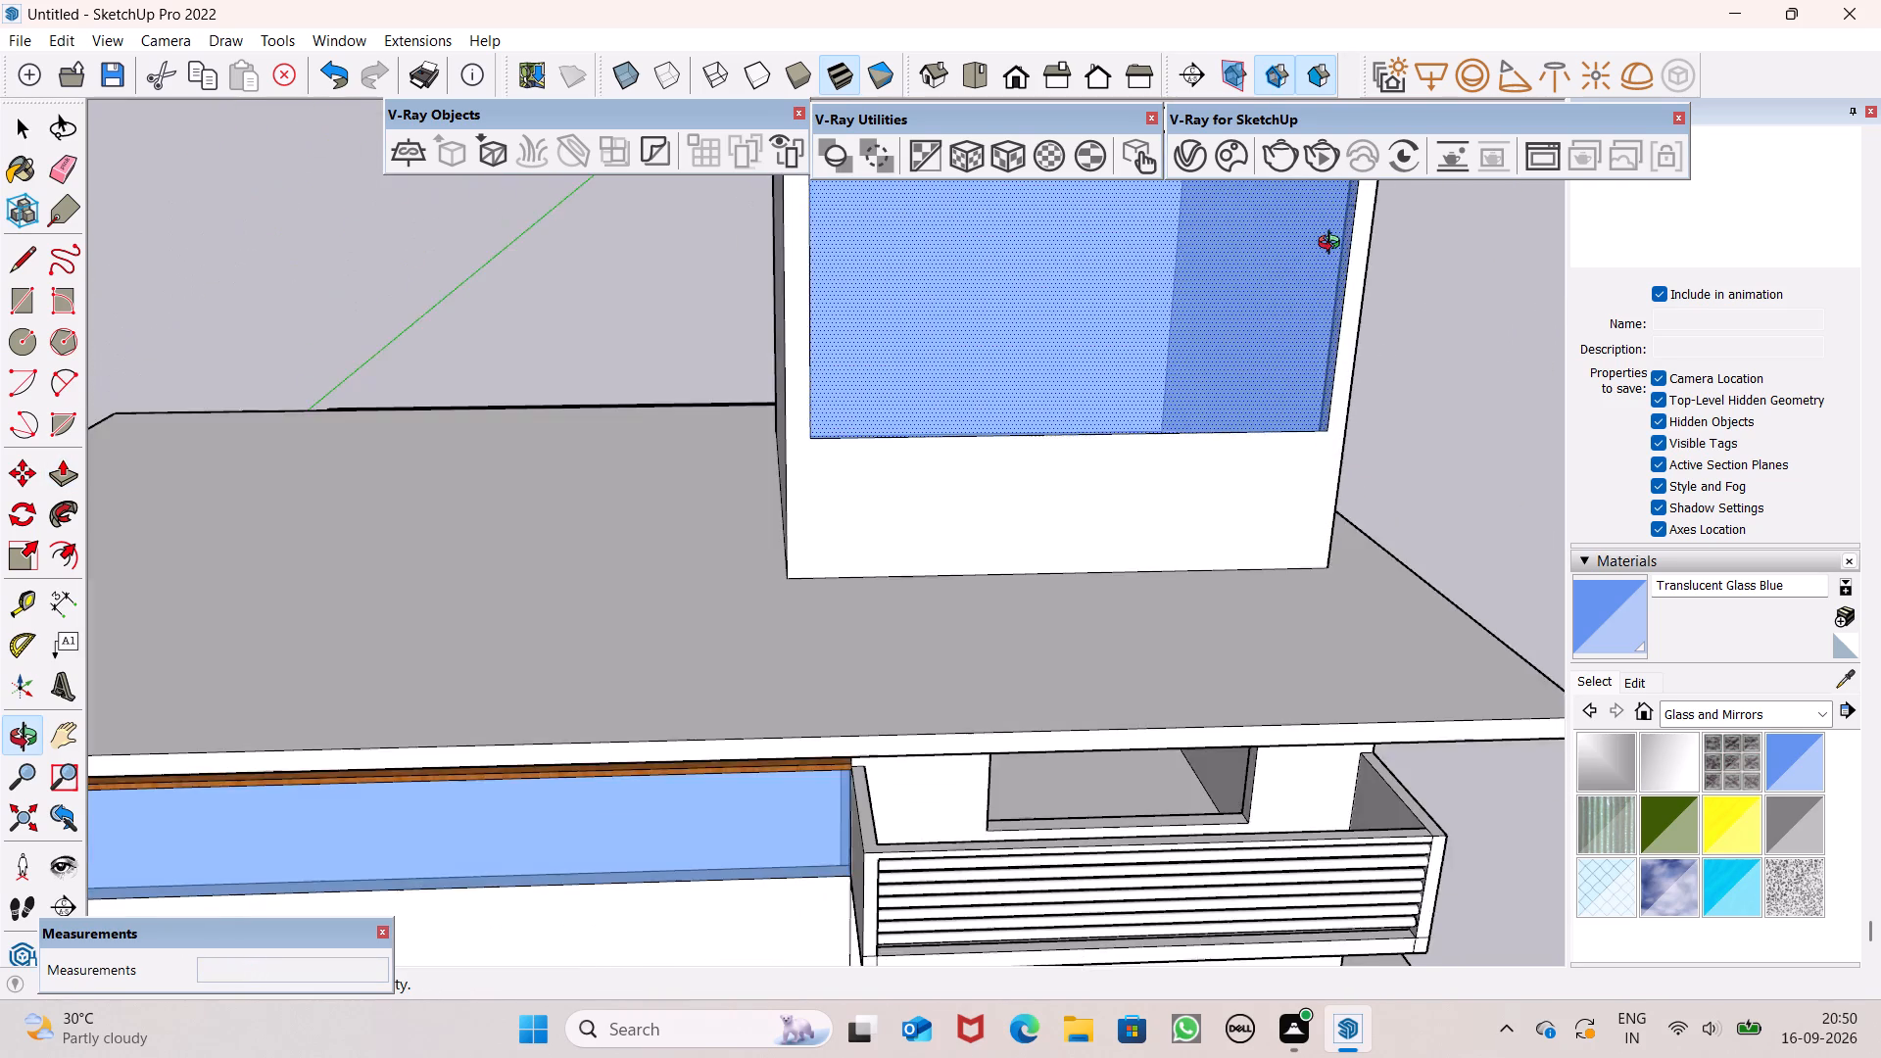
pyautogui.moveTo(1333, 245); pyautogui.dragTo(1274, 235, button='middle')
pyautogui.scroll(-6, 1273, 314)
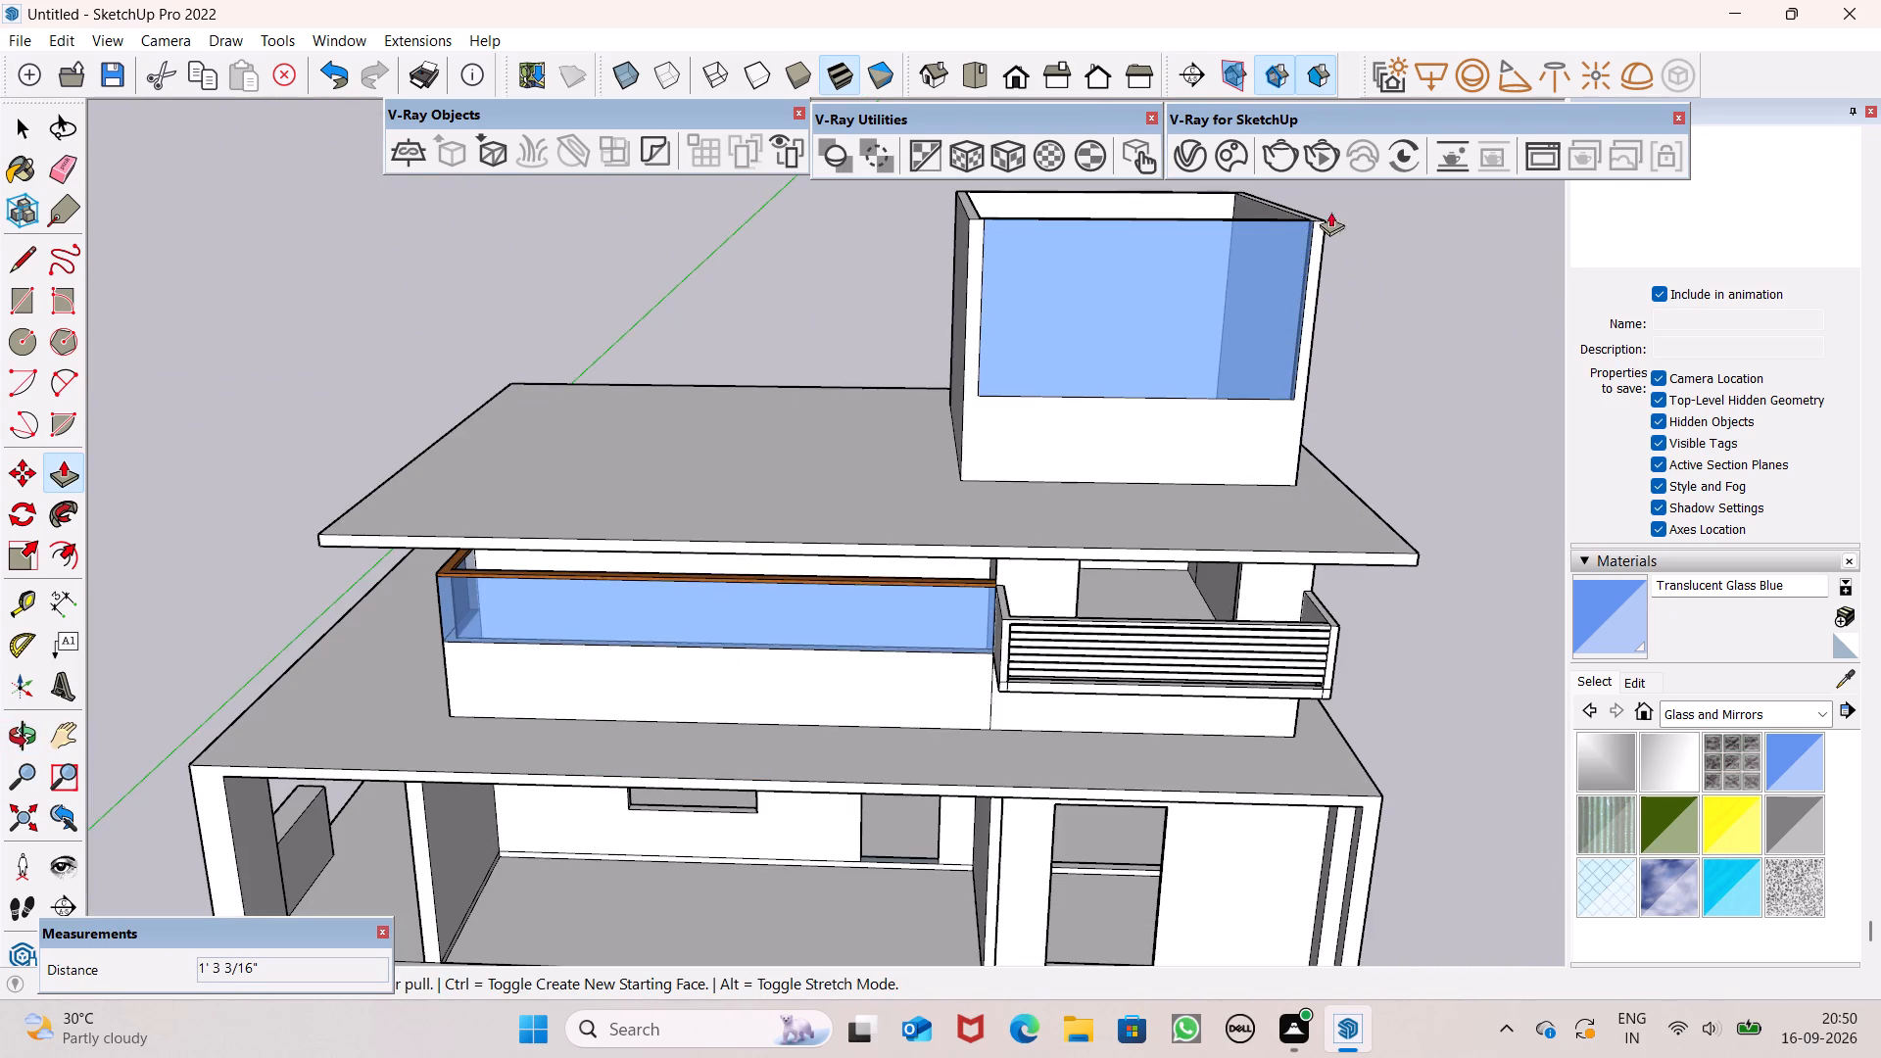
pyautogui.scroll(5, 1246, 194)
pyautogui.moveTo(1336, 289); pyautogui.dragTo(920, 636, button='middle')
pyautogui.scroll(2, 1429, 684)
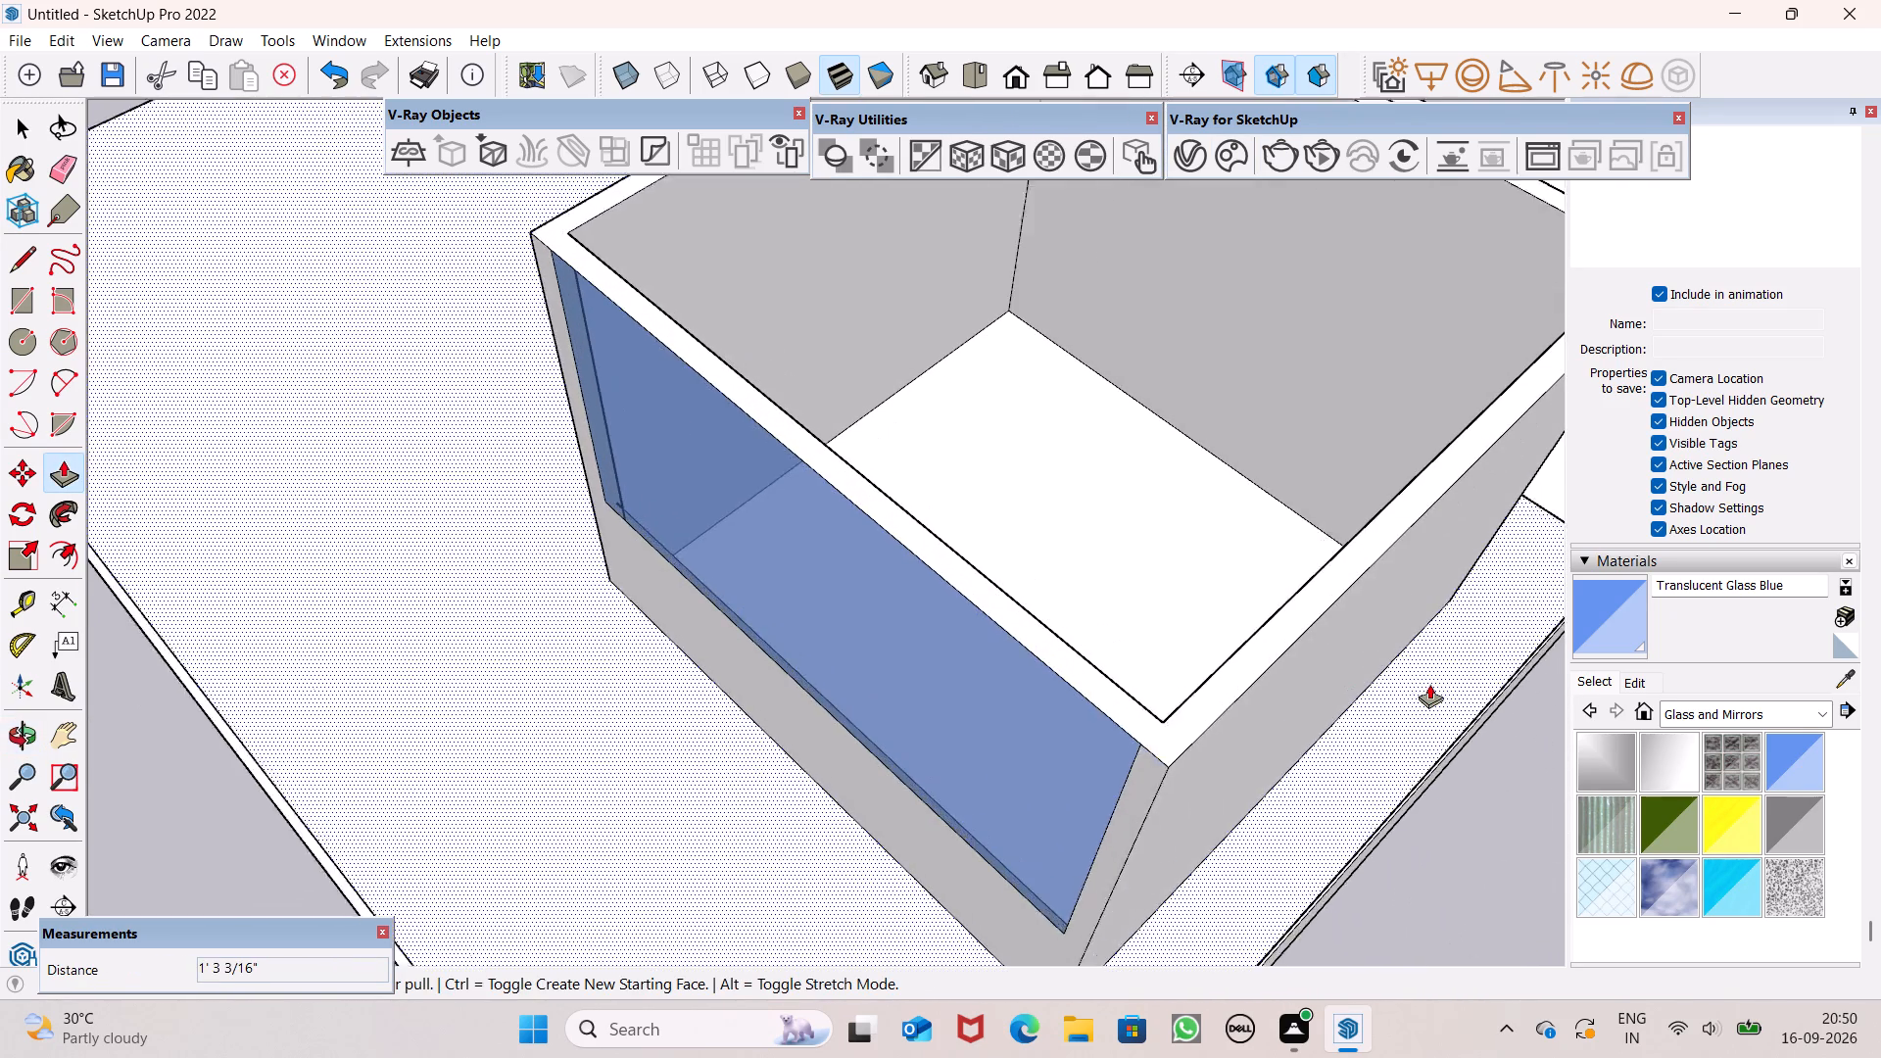
pyautogui.scroll(2, 1429, 684)
pyautogui.moveTo(1081, 725); pyautogui.dragTo(1085, 772)
pyautogui.scroll(-4, 1218, 581)
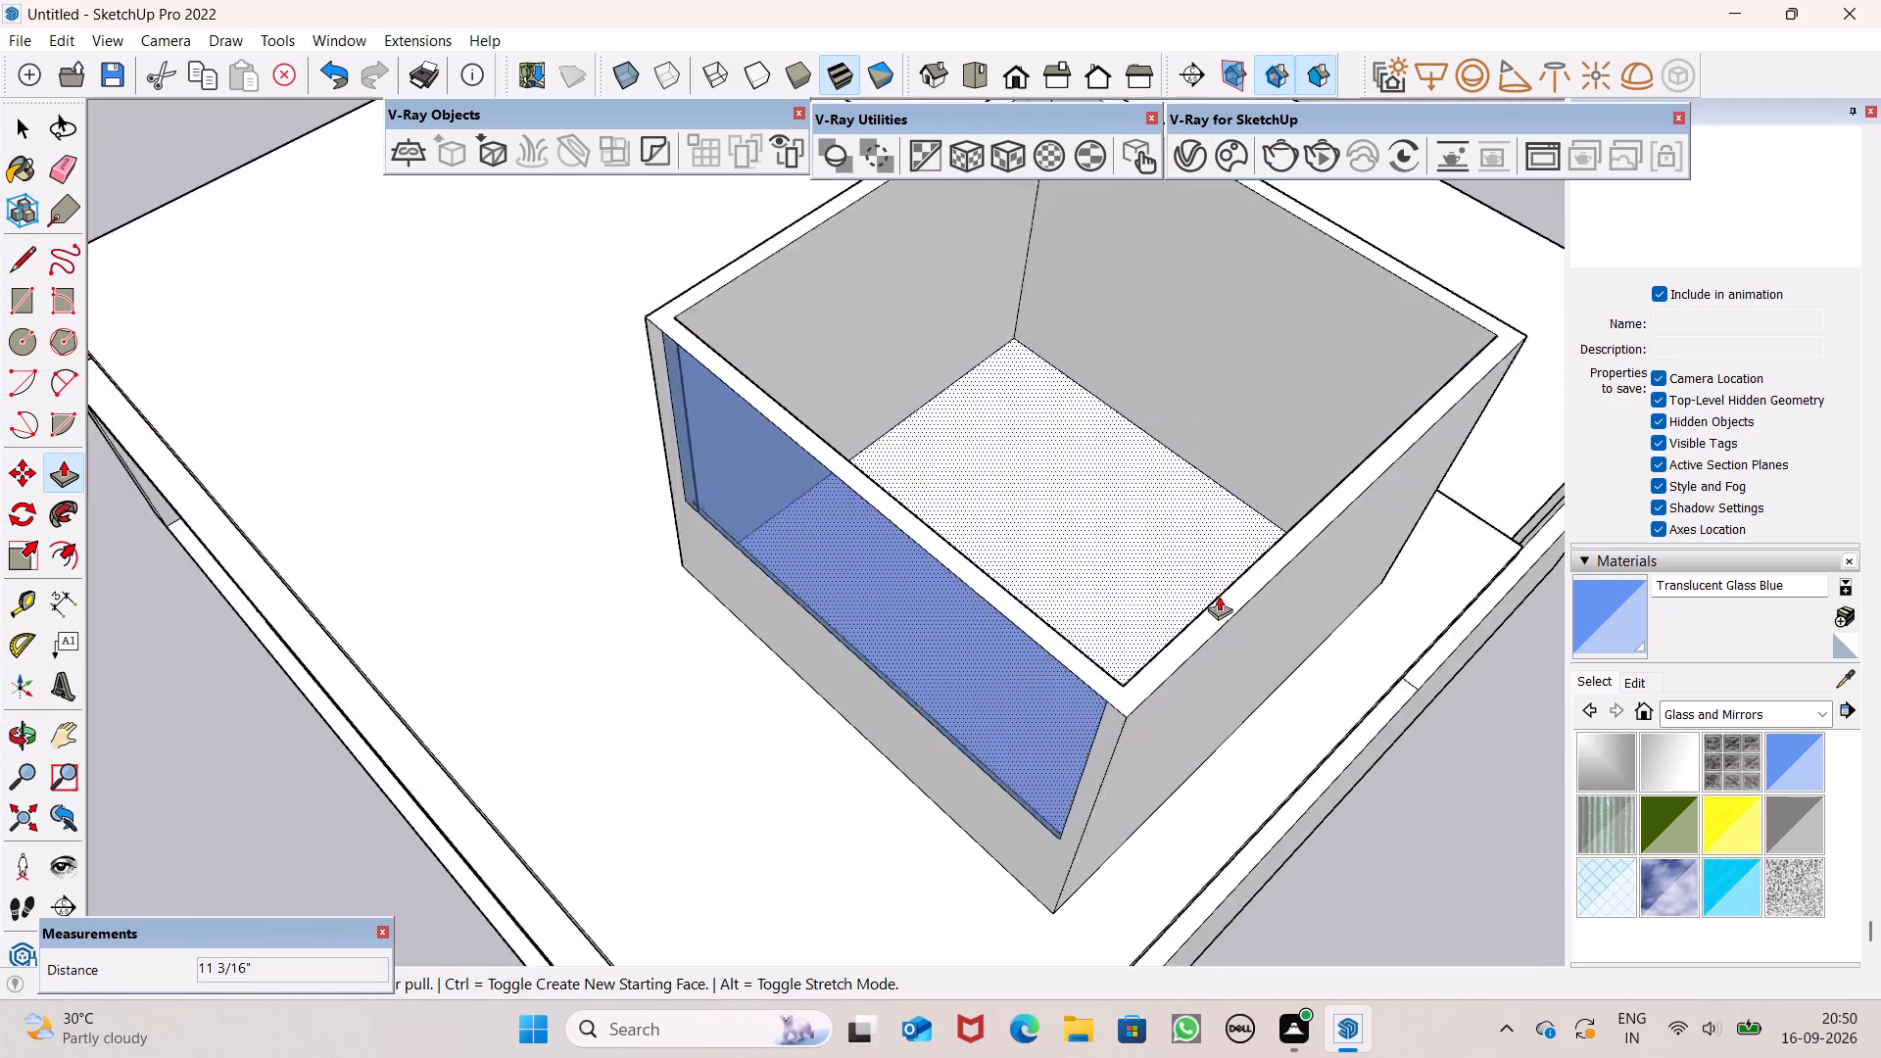
# Measure the rooftop box's wall height at the glazed front corner with the Dimension tool.
pyautogui.scroll(-3, 1219, 596)
pyautogui.moveTo(1256, 665); pyautogui.dragTo(1426, 385, button='middle')
pyautogui.press('space')
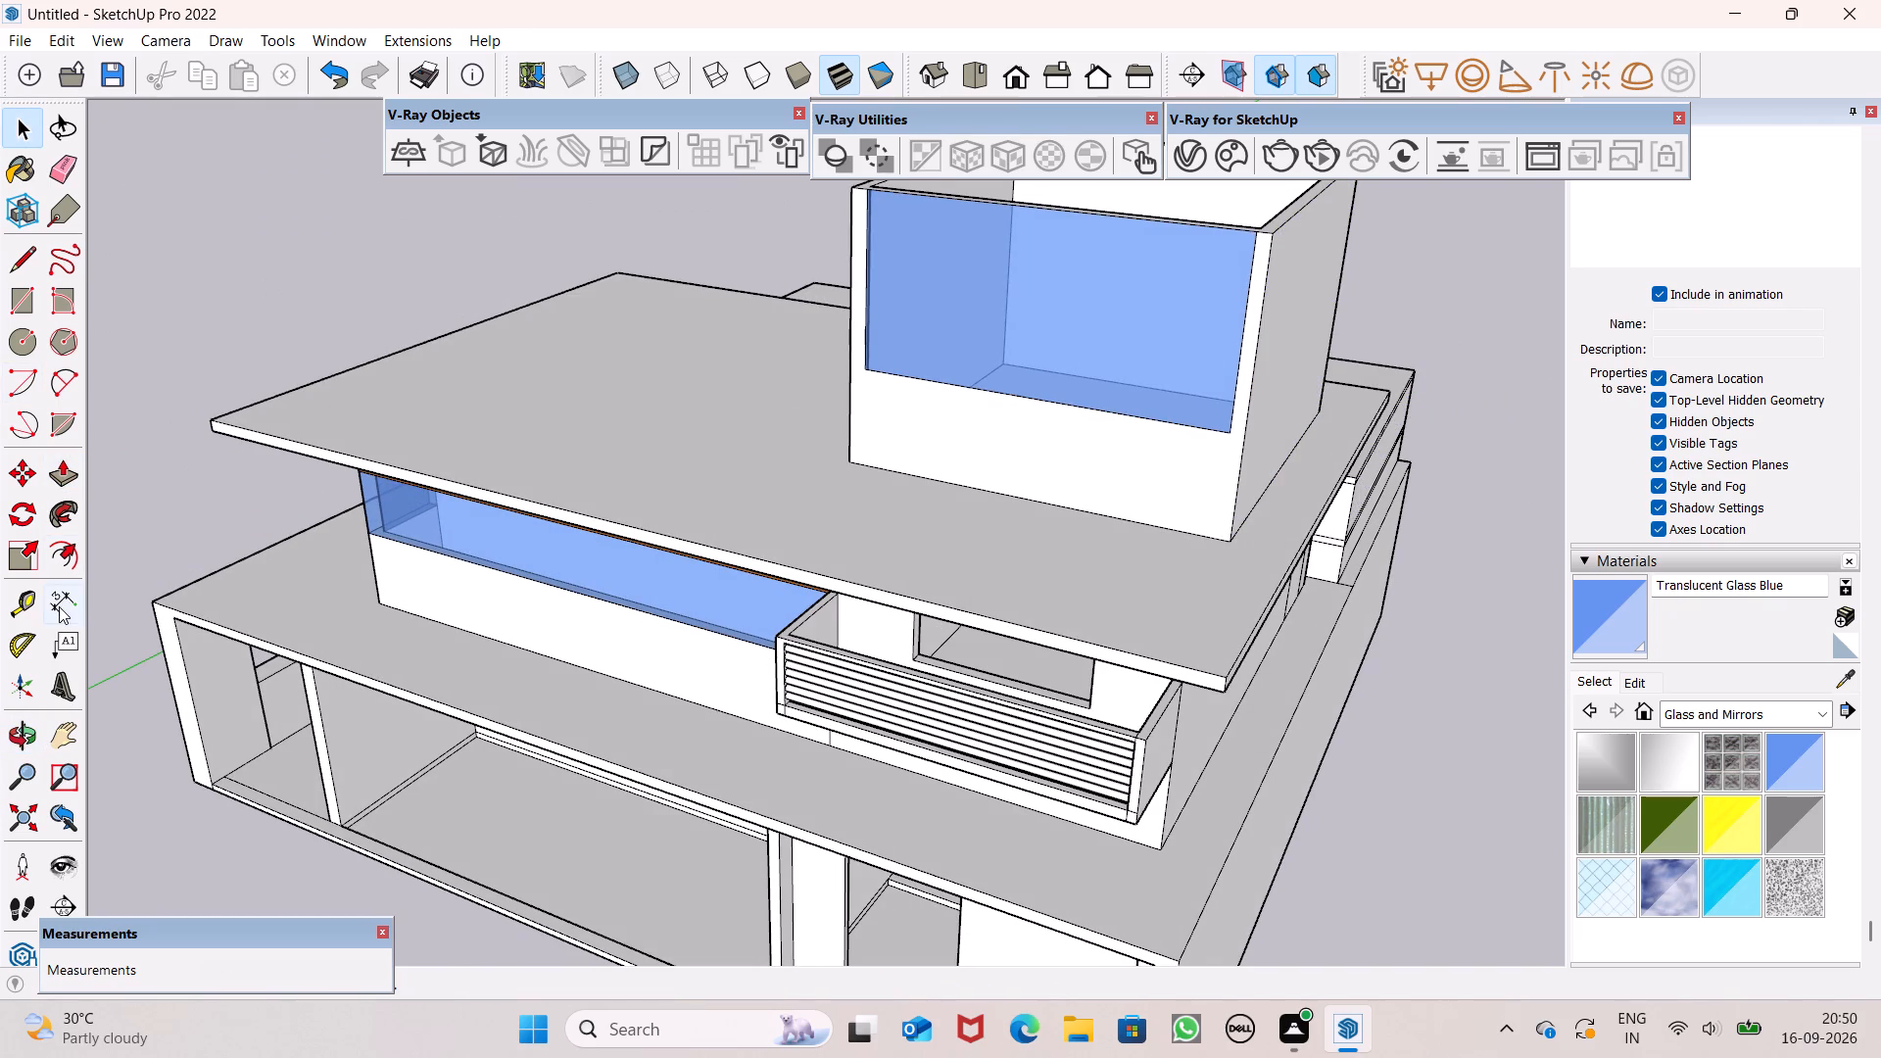
pyautogui.moveTo(59, 606); pyautogui.dragTo(96, 607)
pyautogui.moveTo(56, 587); pyautogui.dragTo(79, 591)
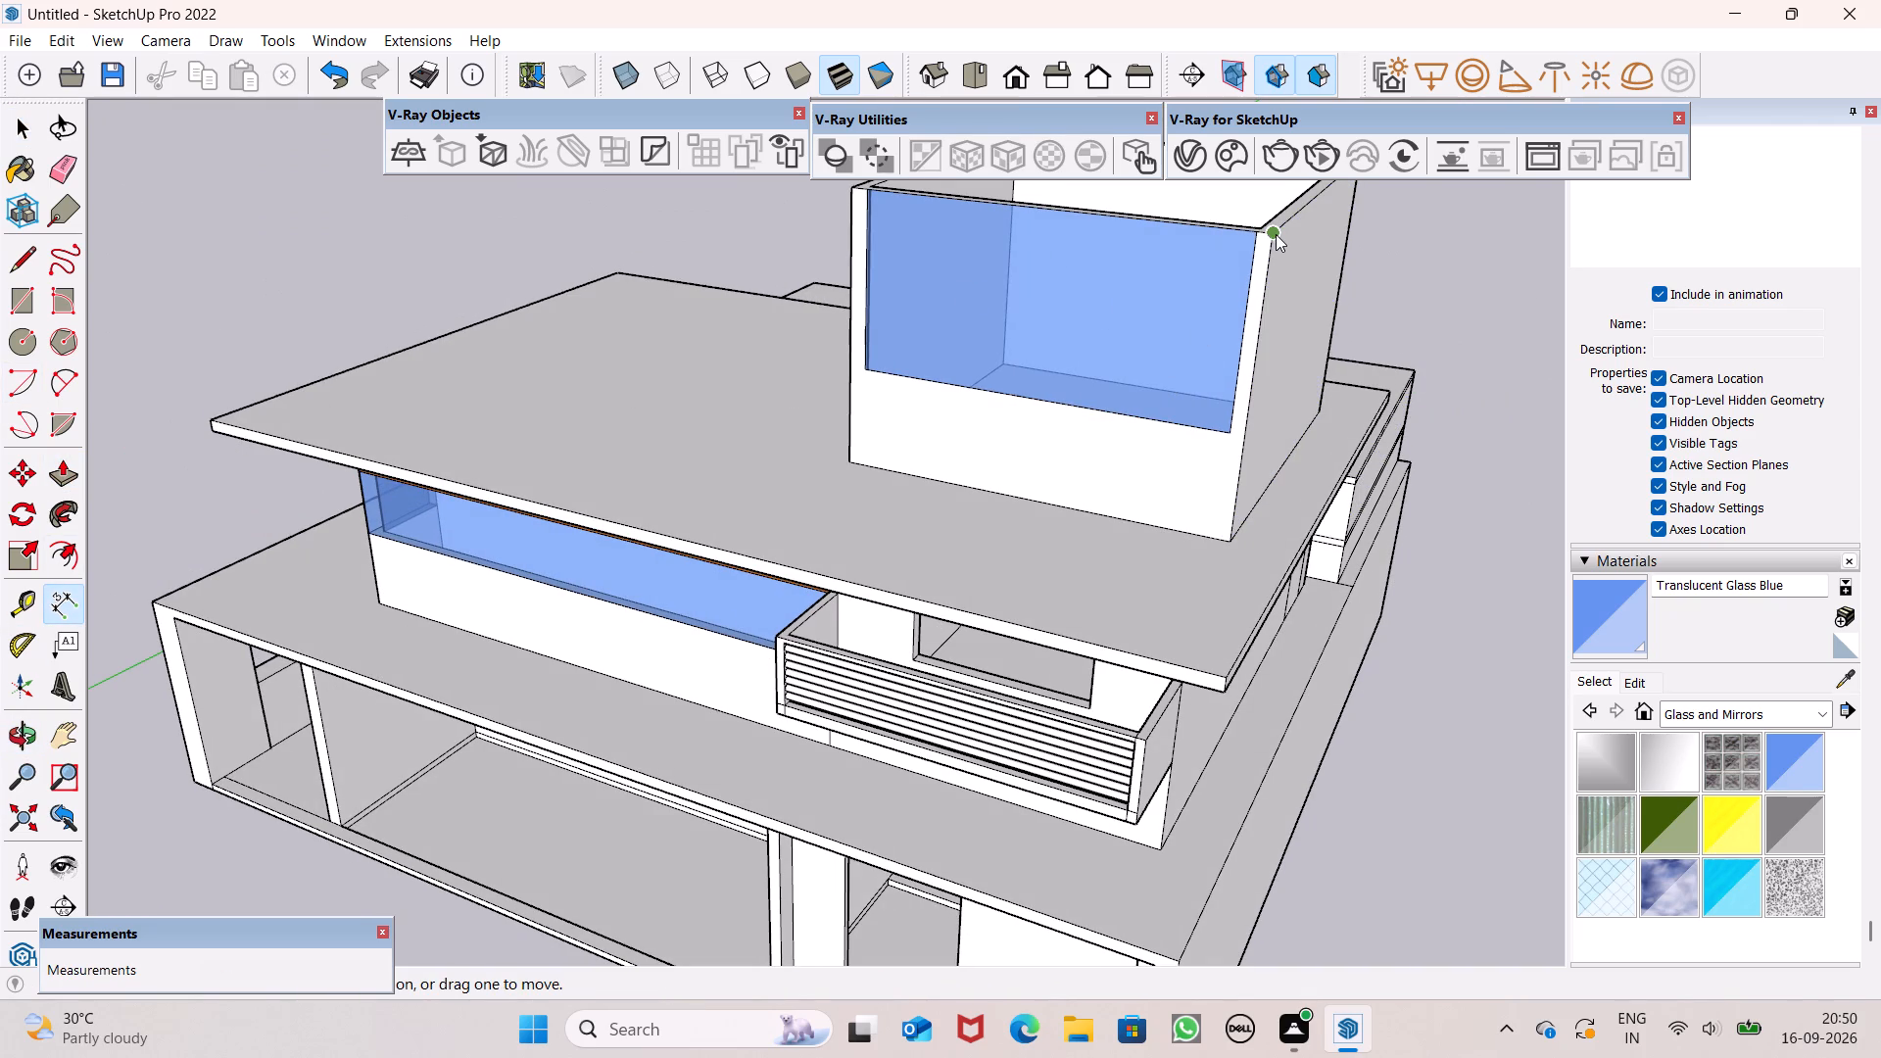
pyautogui.click(1276, 234)
pyautogui.scroll(5, 1222, 551)
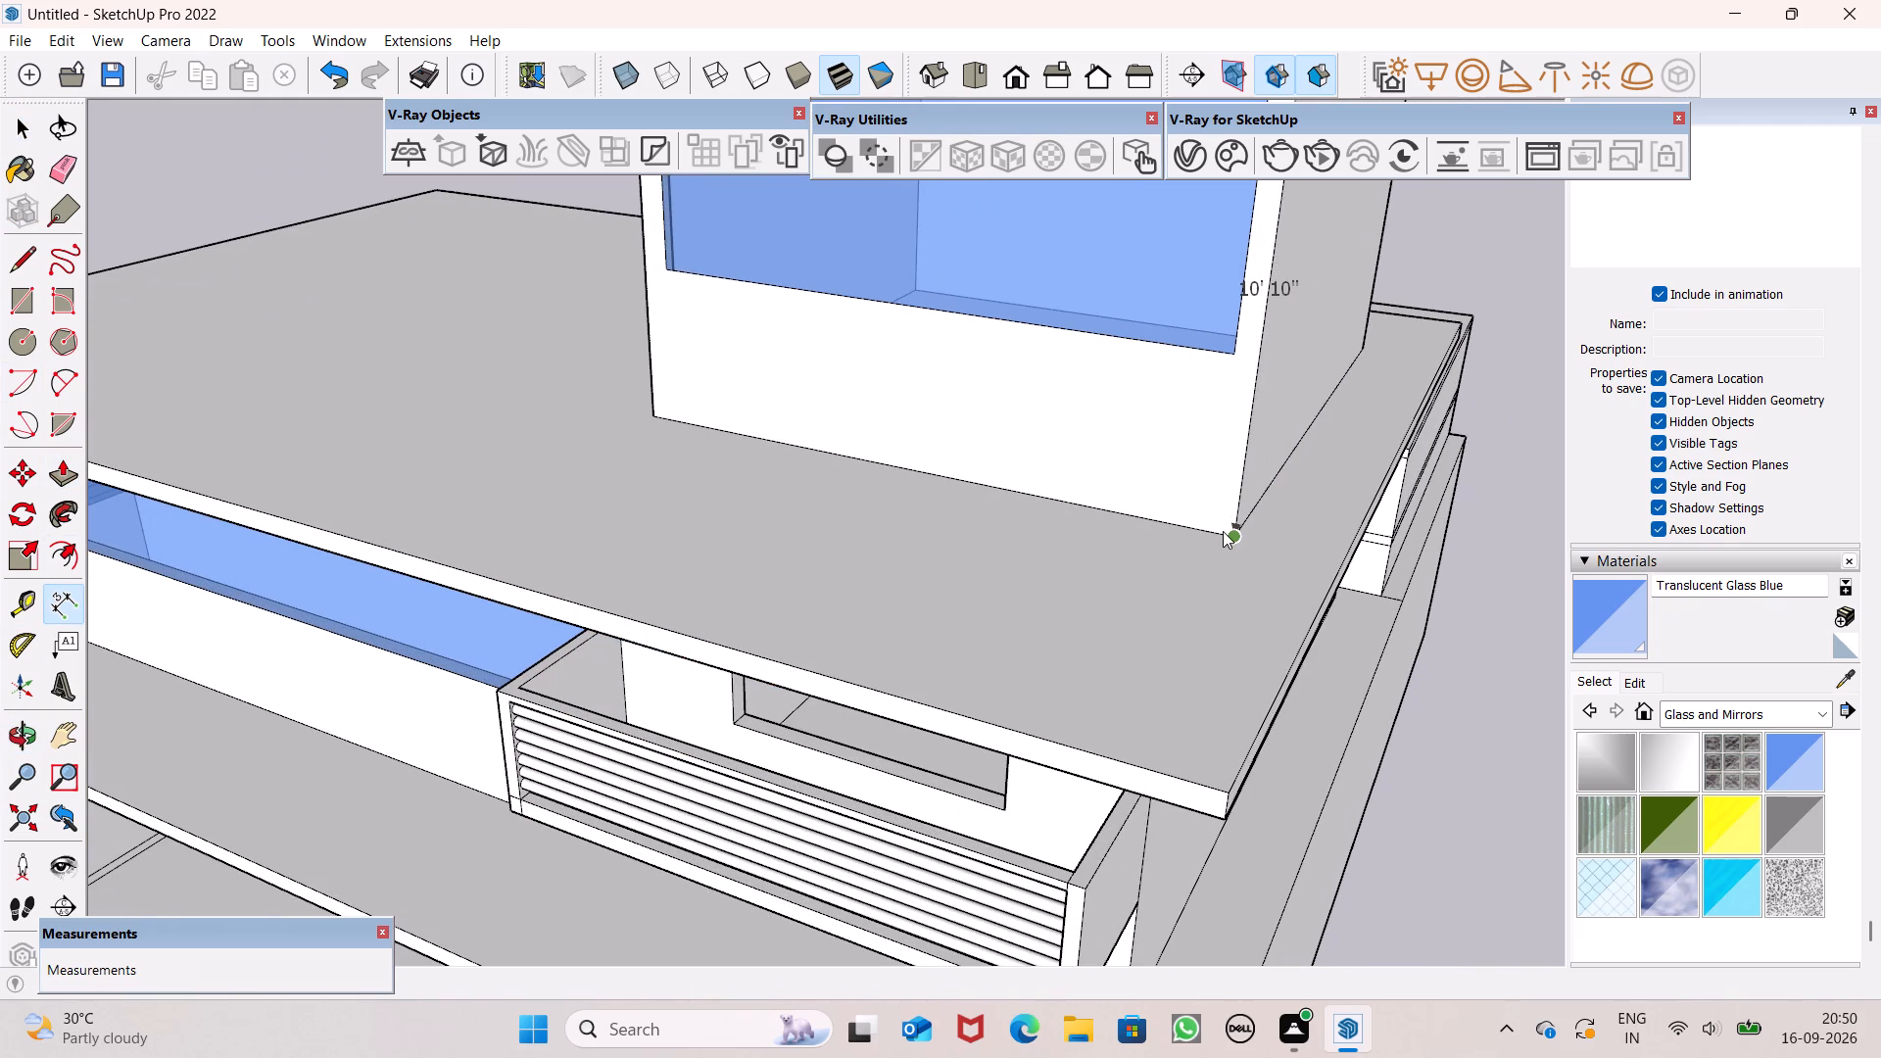
pyautogui.press('space')
# Push/Pull the continuous top face of the rooftop box's walls down about 1 11/16".
pyautogui.scroll(-11, 1222, 539)
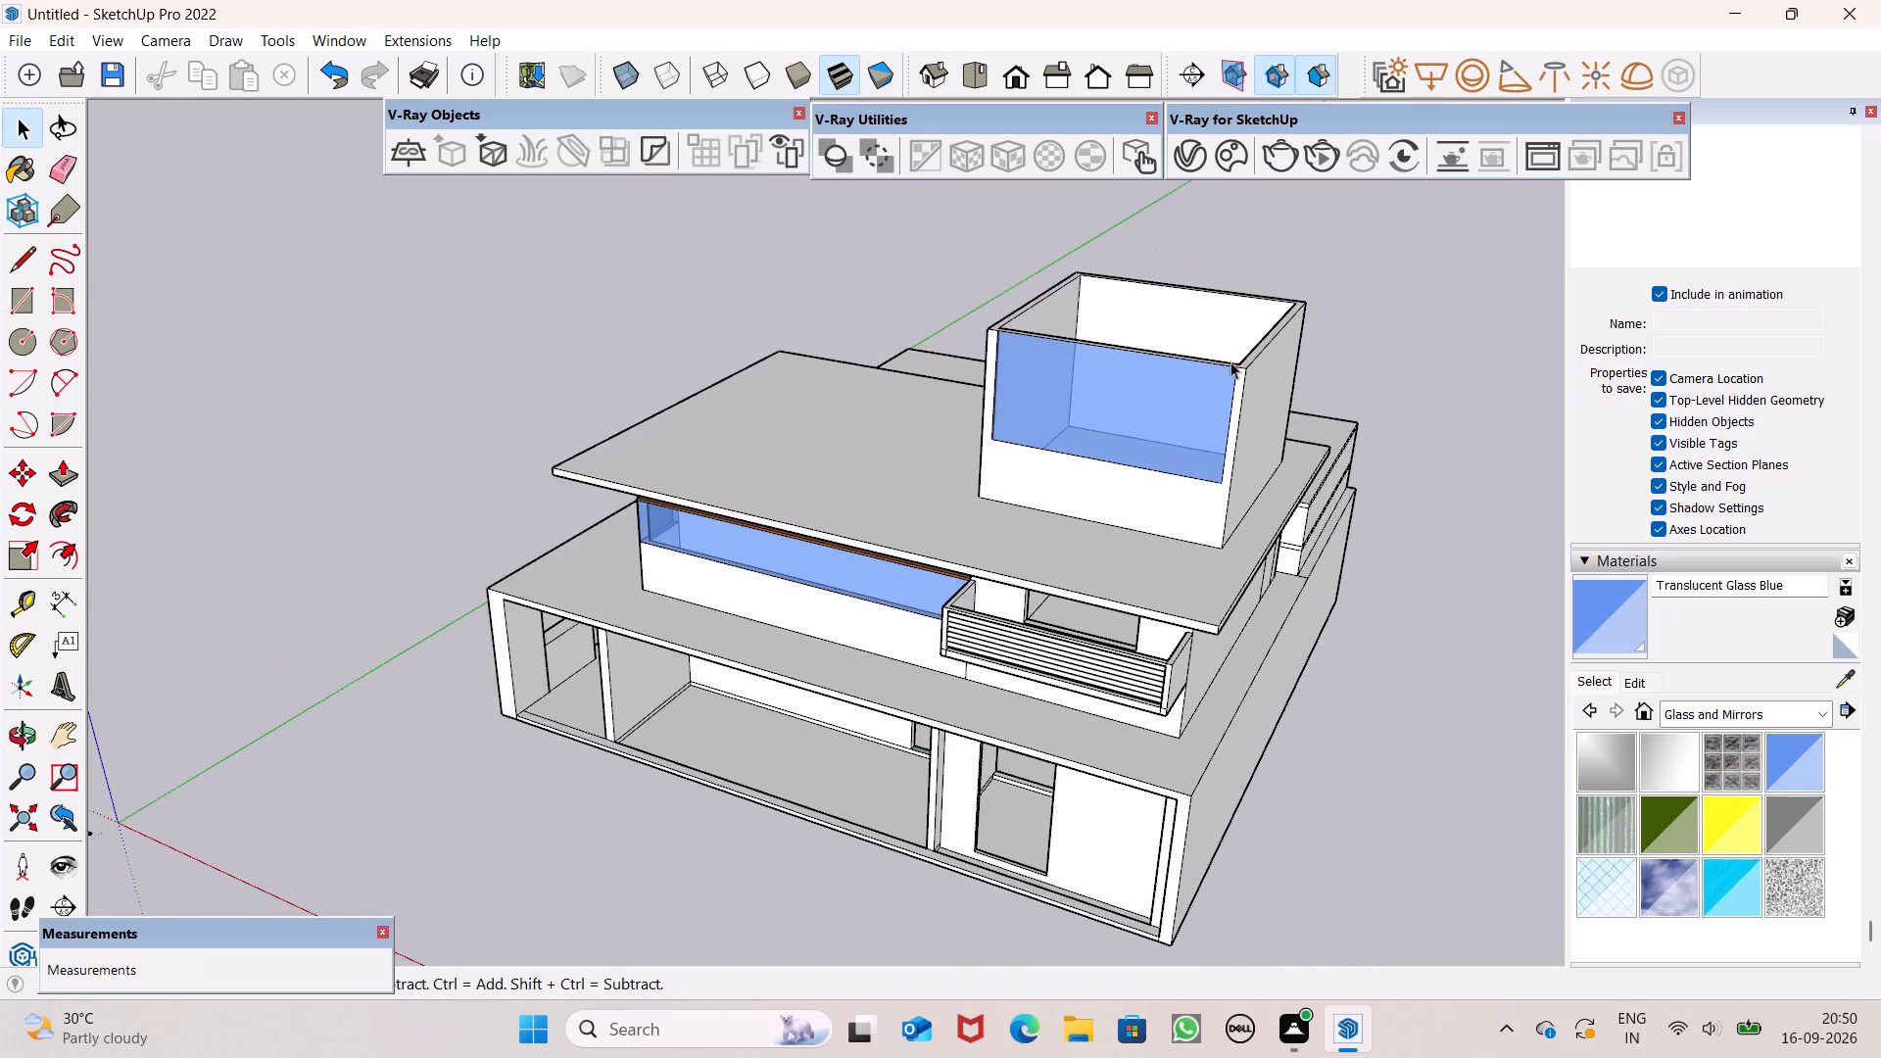
pyautogui.scroll(5, 1235, 334)
pyautogui.moveTo(1233, 396); pyautogui.dragTo(1310, 530, button='middle')
pyautogui.scroll(-1, 1272, 484)
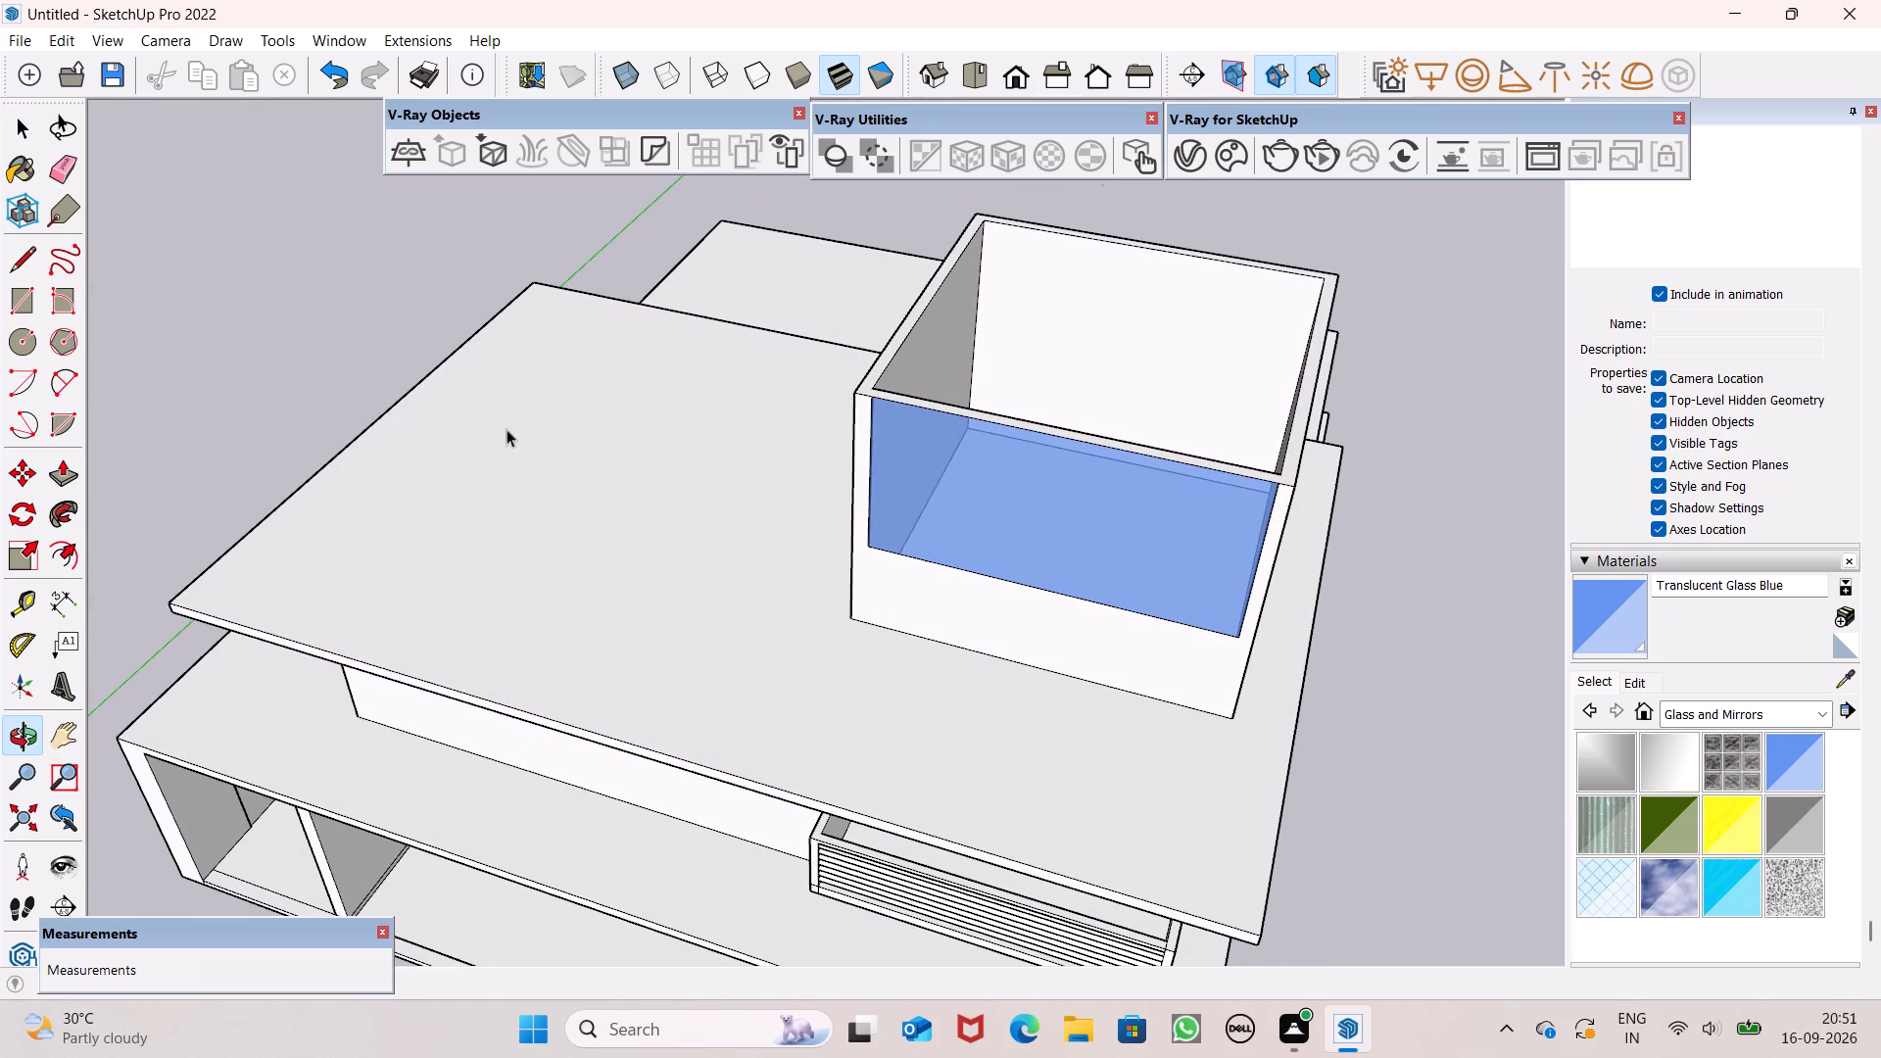
pyautogui.click(69, 461)
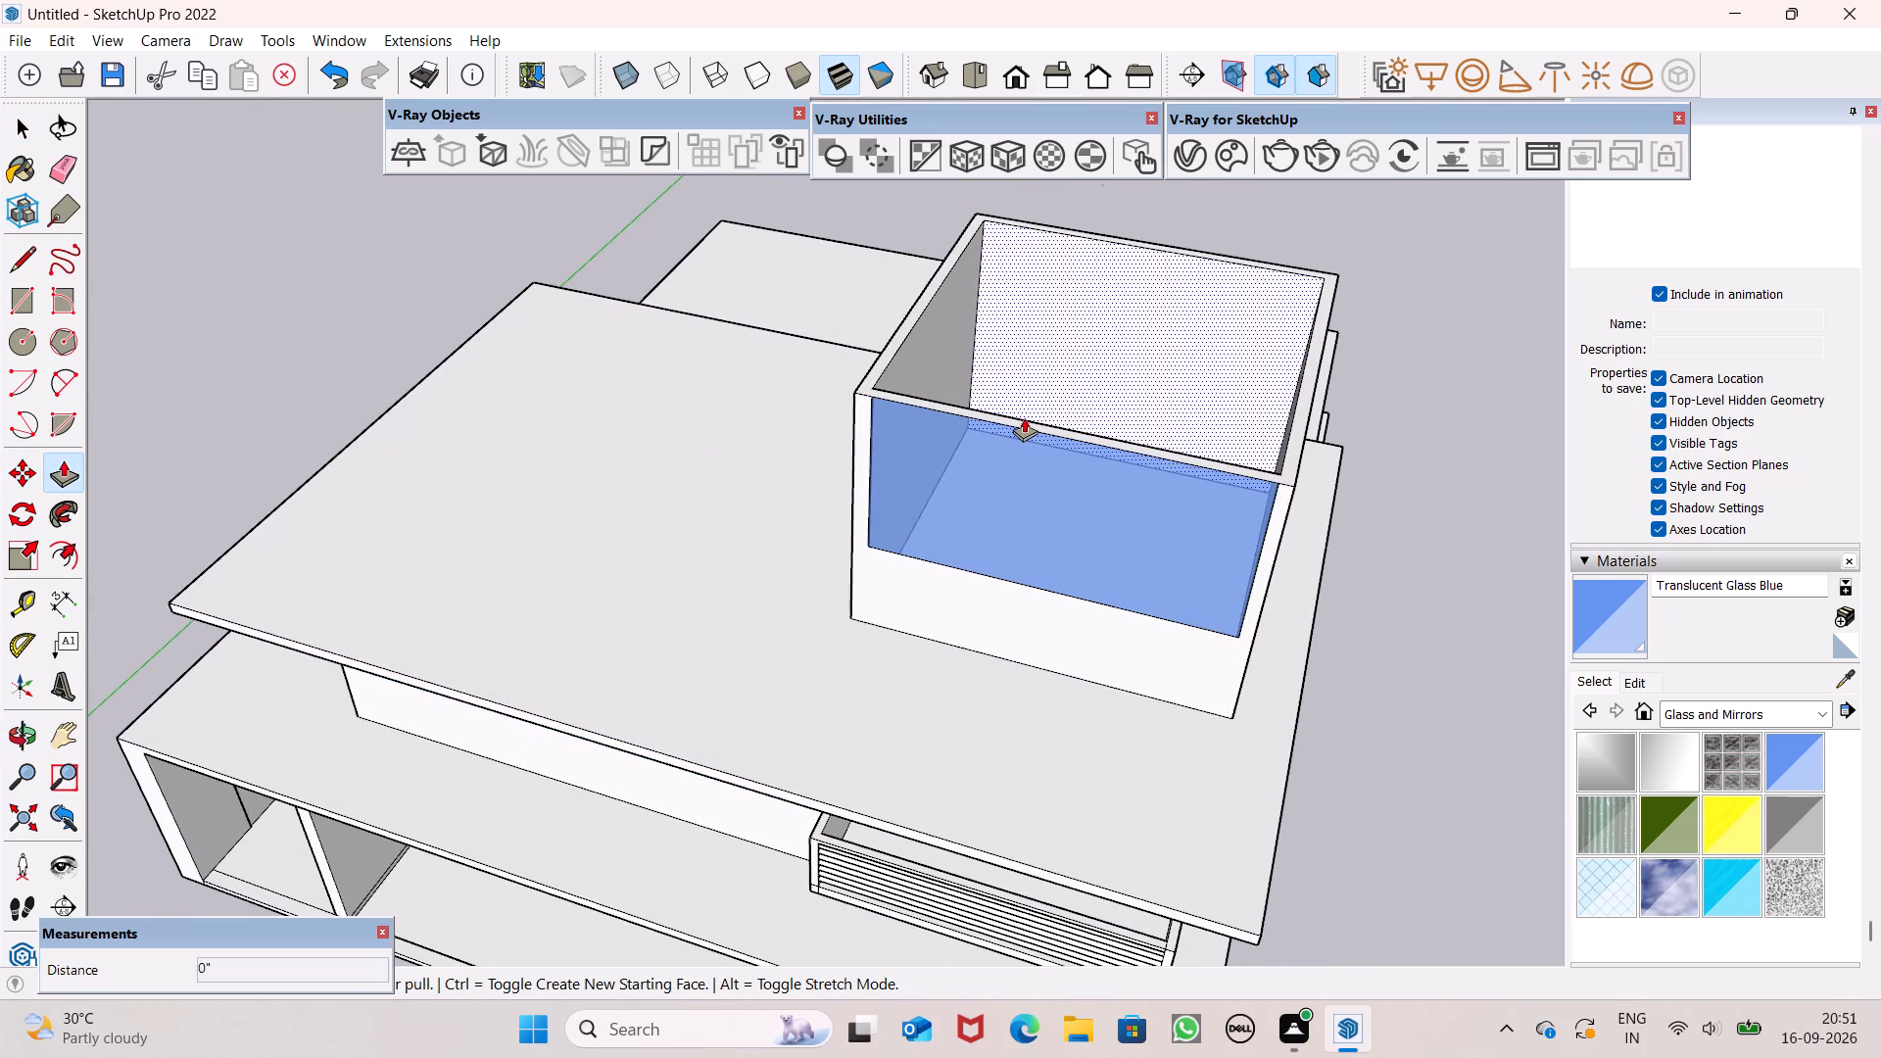
pyautogui.scroll(2, 1024, 417)
pyautogui.scroll(-5, 1037, 431)
pyautogui.scroll(2, 1051, 444)
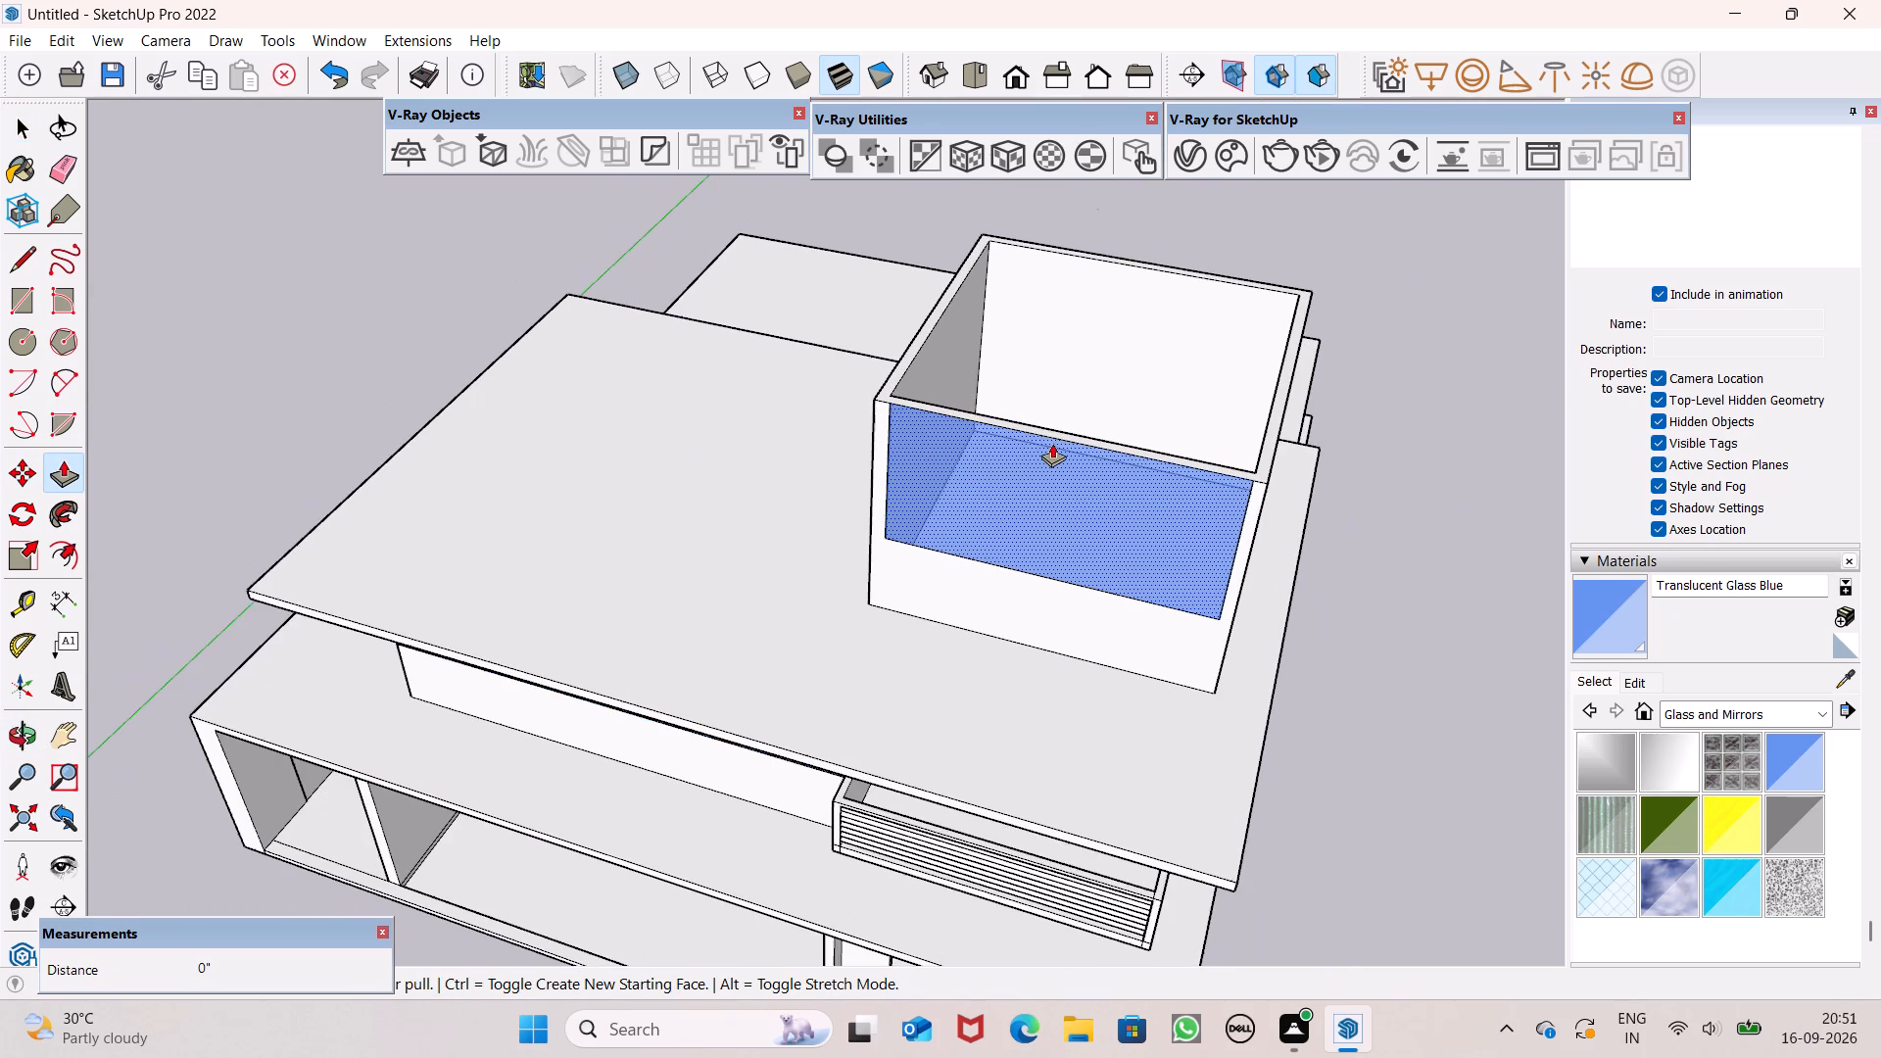
pyautogui.scroll(5, 1229, 421)
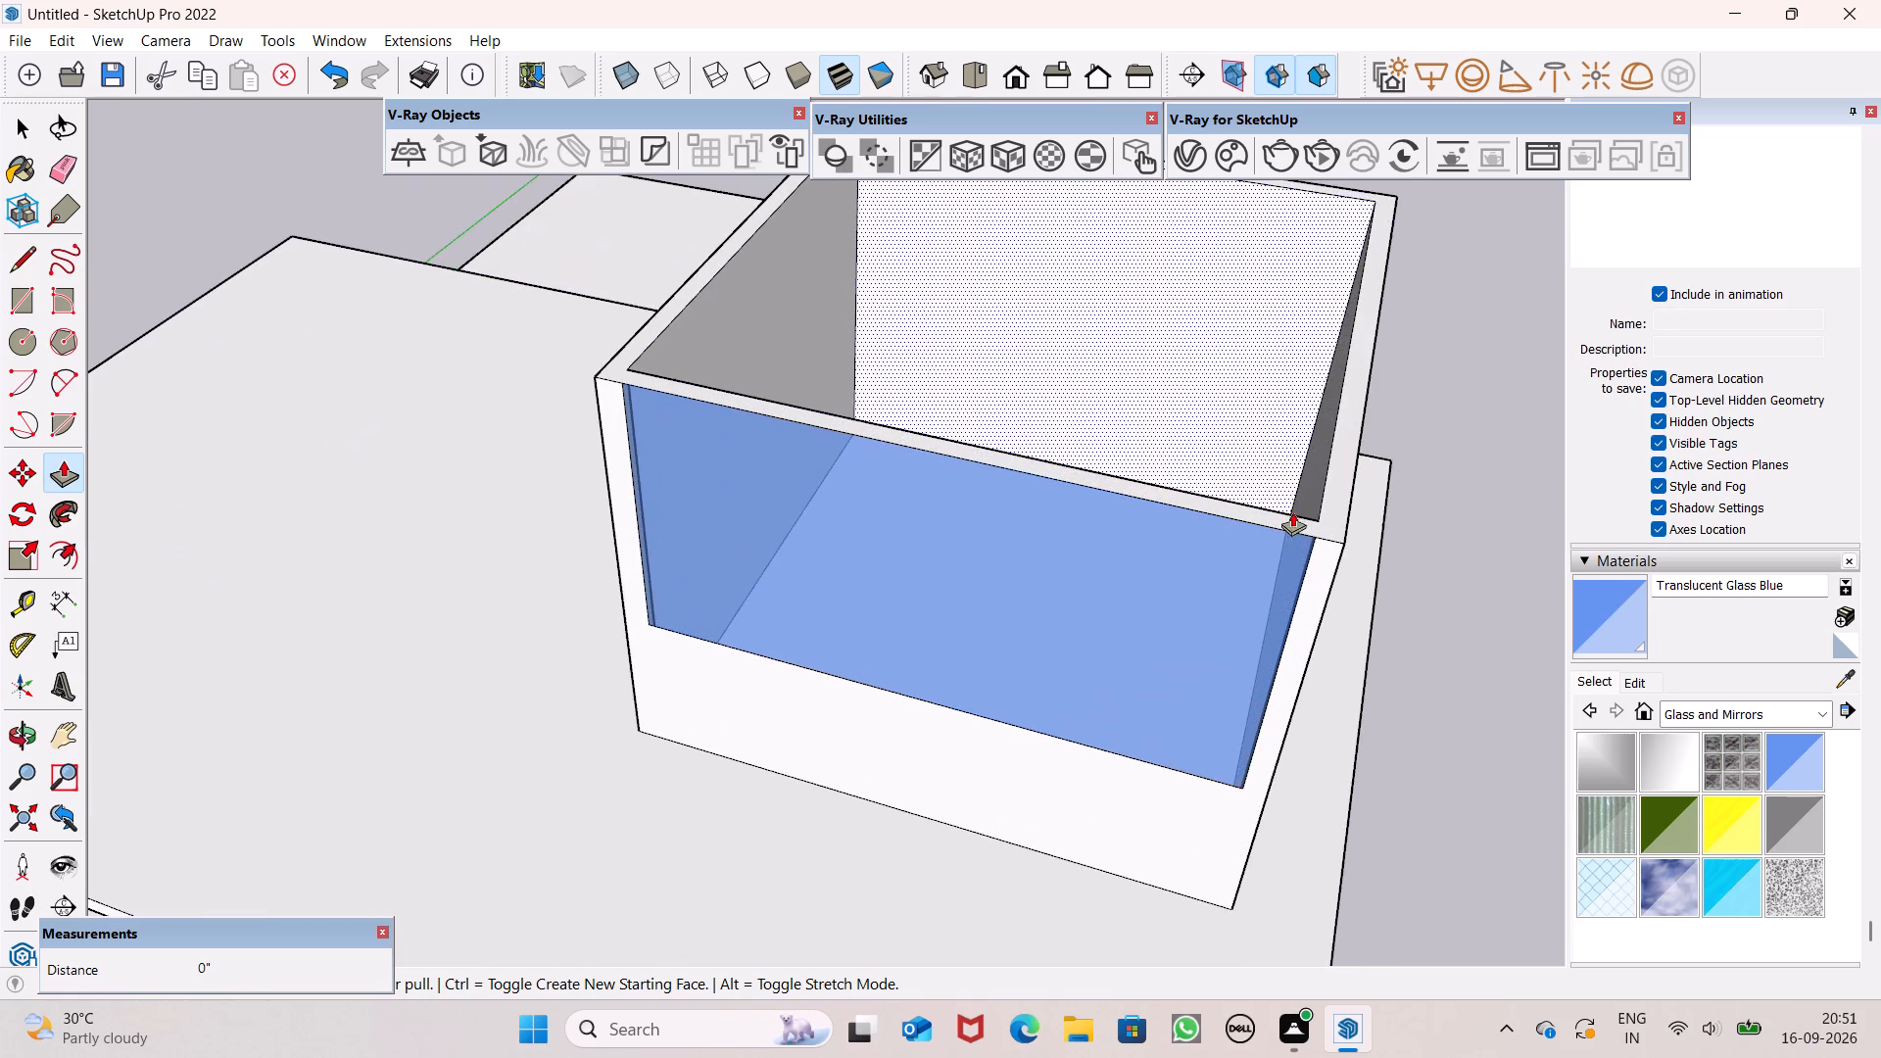
pyautogui.scroll(4, 1318, 527)
pyautogui.moveTo(1351, 550); pyautogui.dragTo(1354, 563)
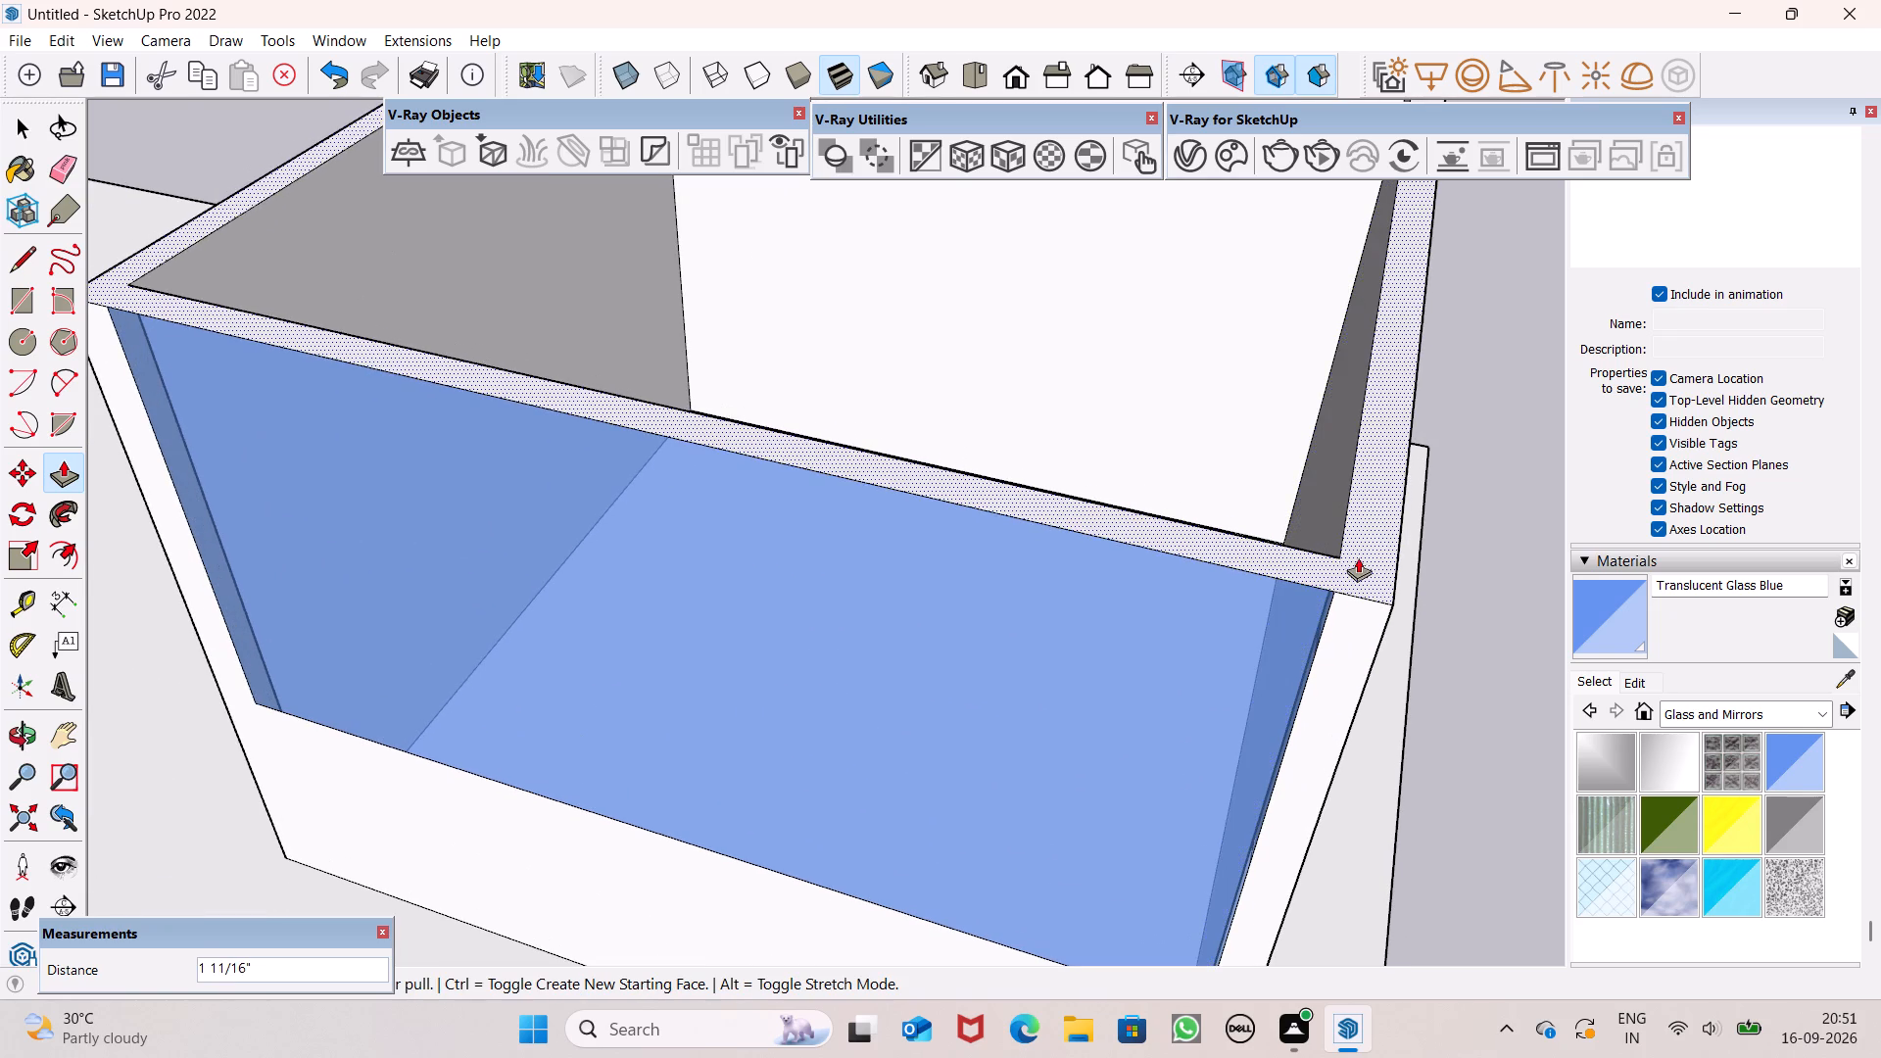
pyautogui.scroll(-13, 1210, 497)
pyautogui.press('space')
# Draw a short line along the inner rear edge of the wall top to close the rooftop box's opening with a face.
pyautogui.moveTo(1287, 531); pyautogui.dragTo(1381, 449, button='middle')
pyautogui.scroll(3, 1145, 377)
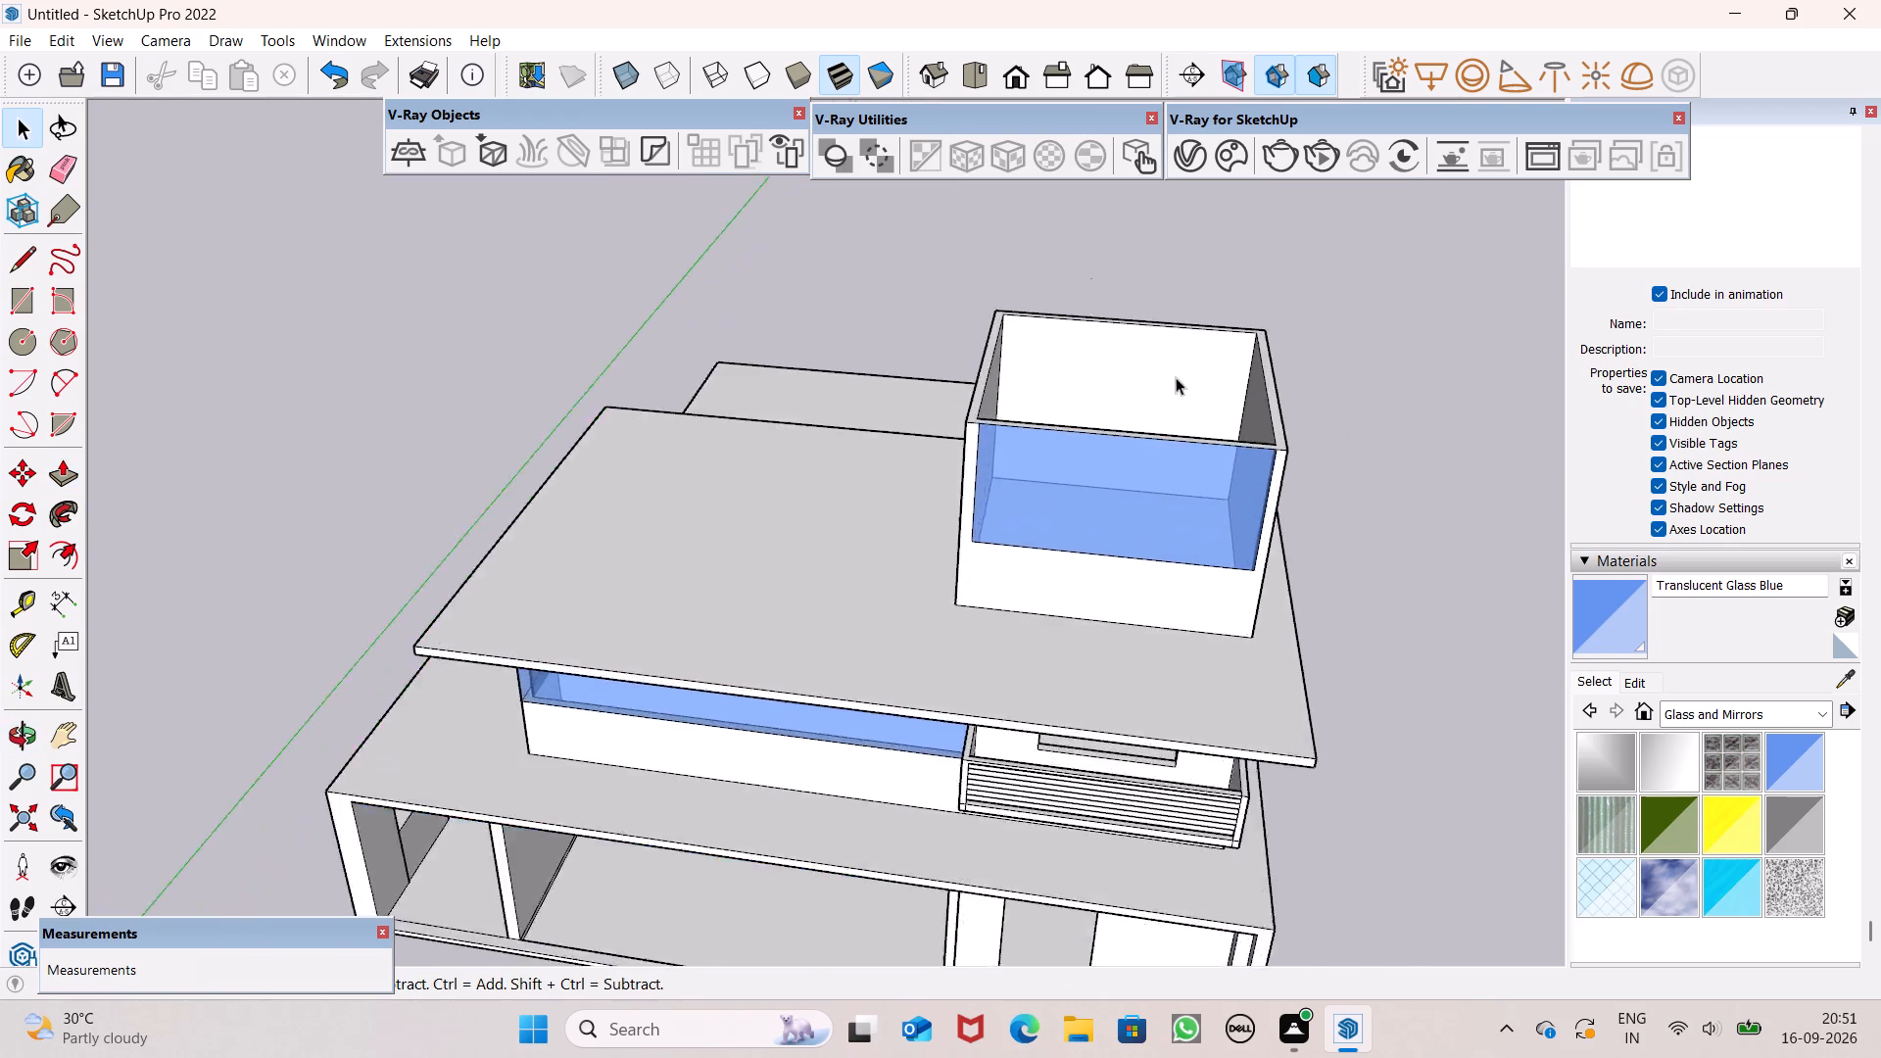
pyautogui.scroll(3, 1176, 377)
pyautogui.moveTo(1295, 471); pyautogui.dragTo(1237, 667, button='middle')
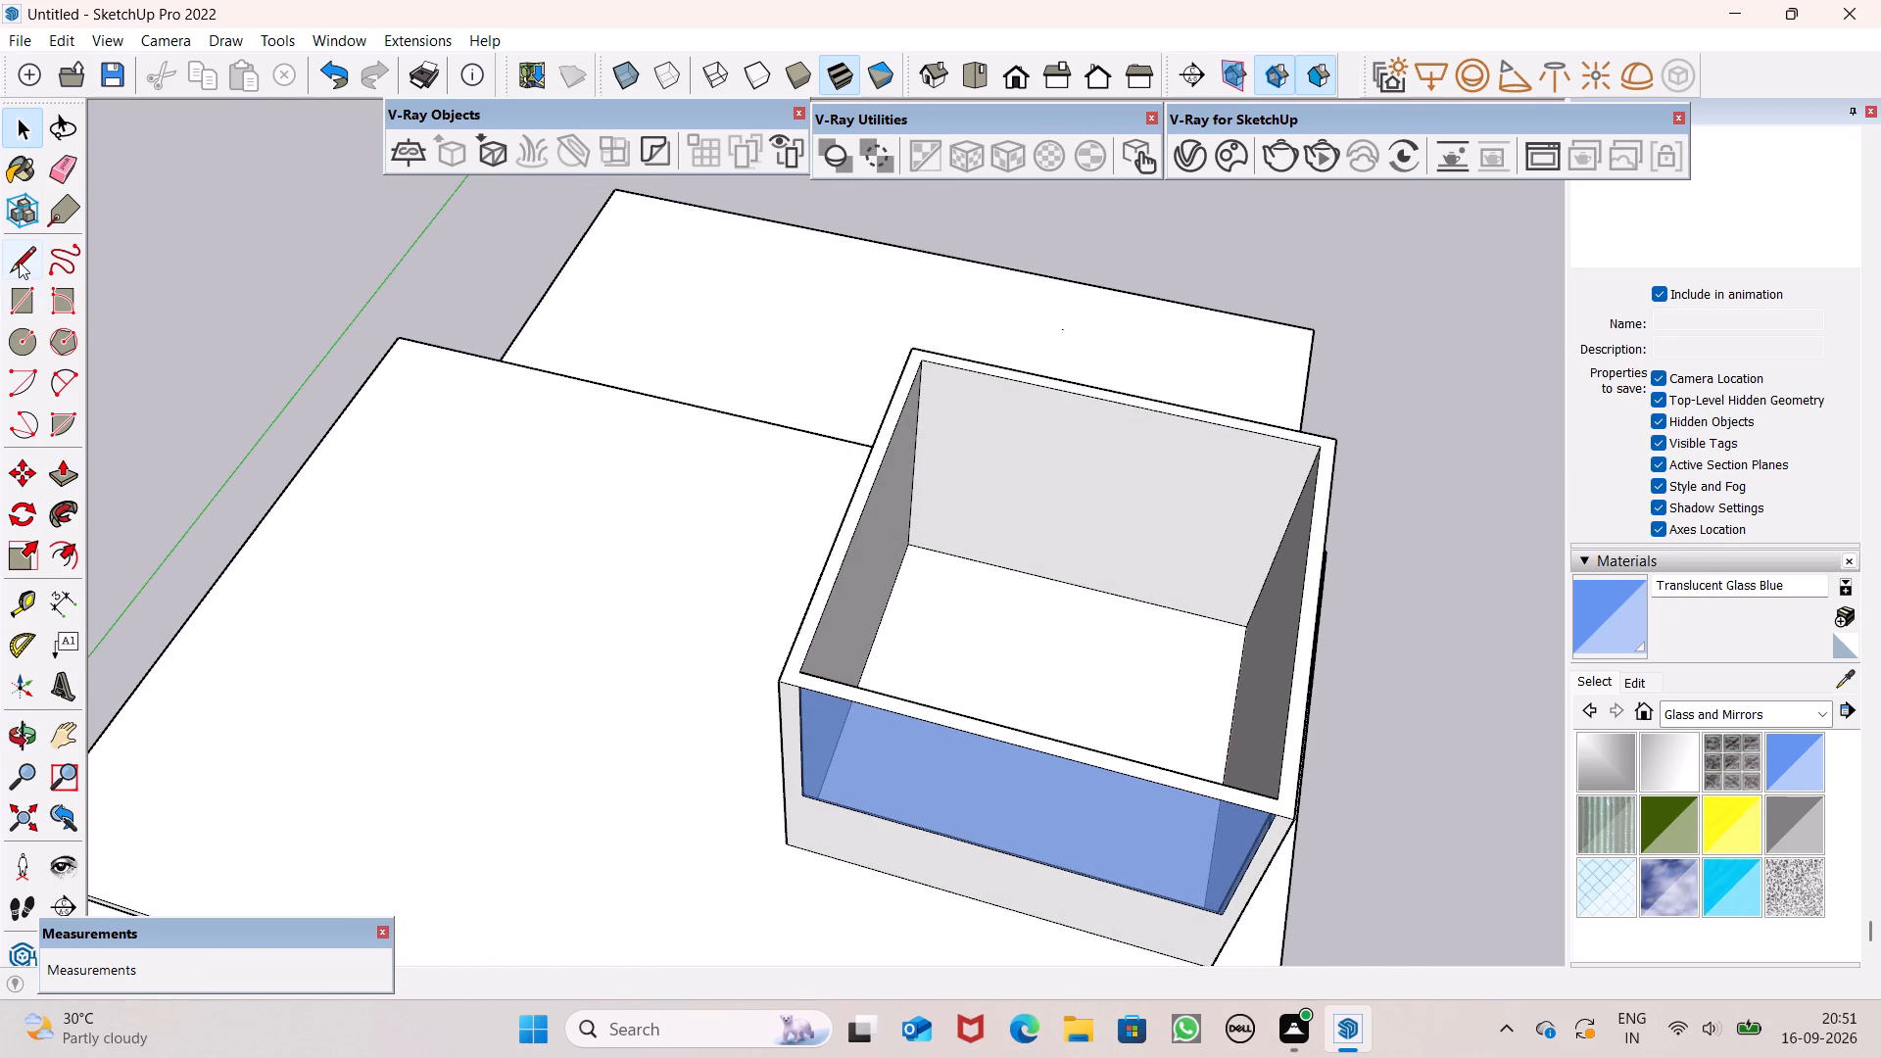
pyautogui.click(35, 258)
pyautogui.scroll(4, 737, 437)
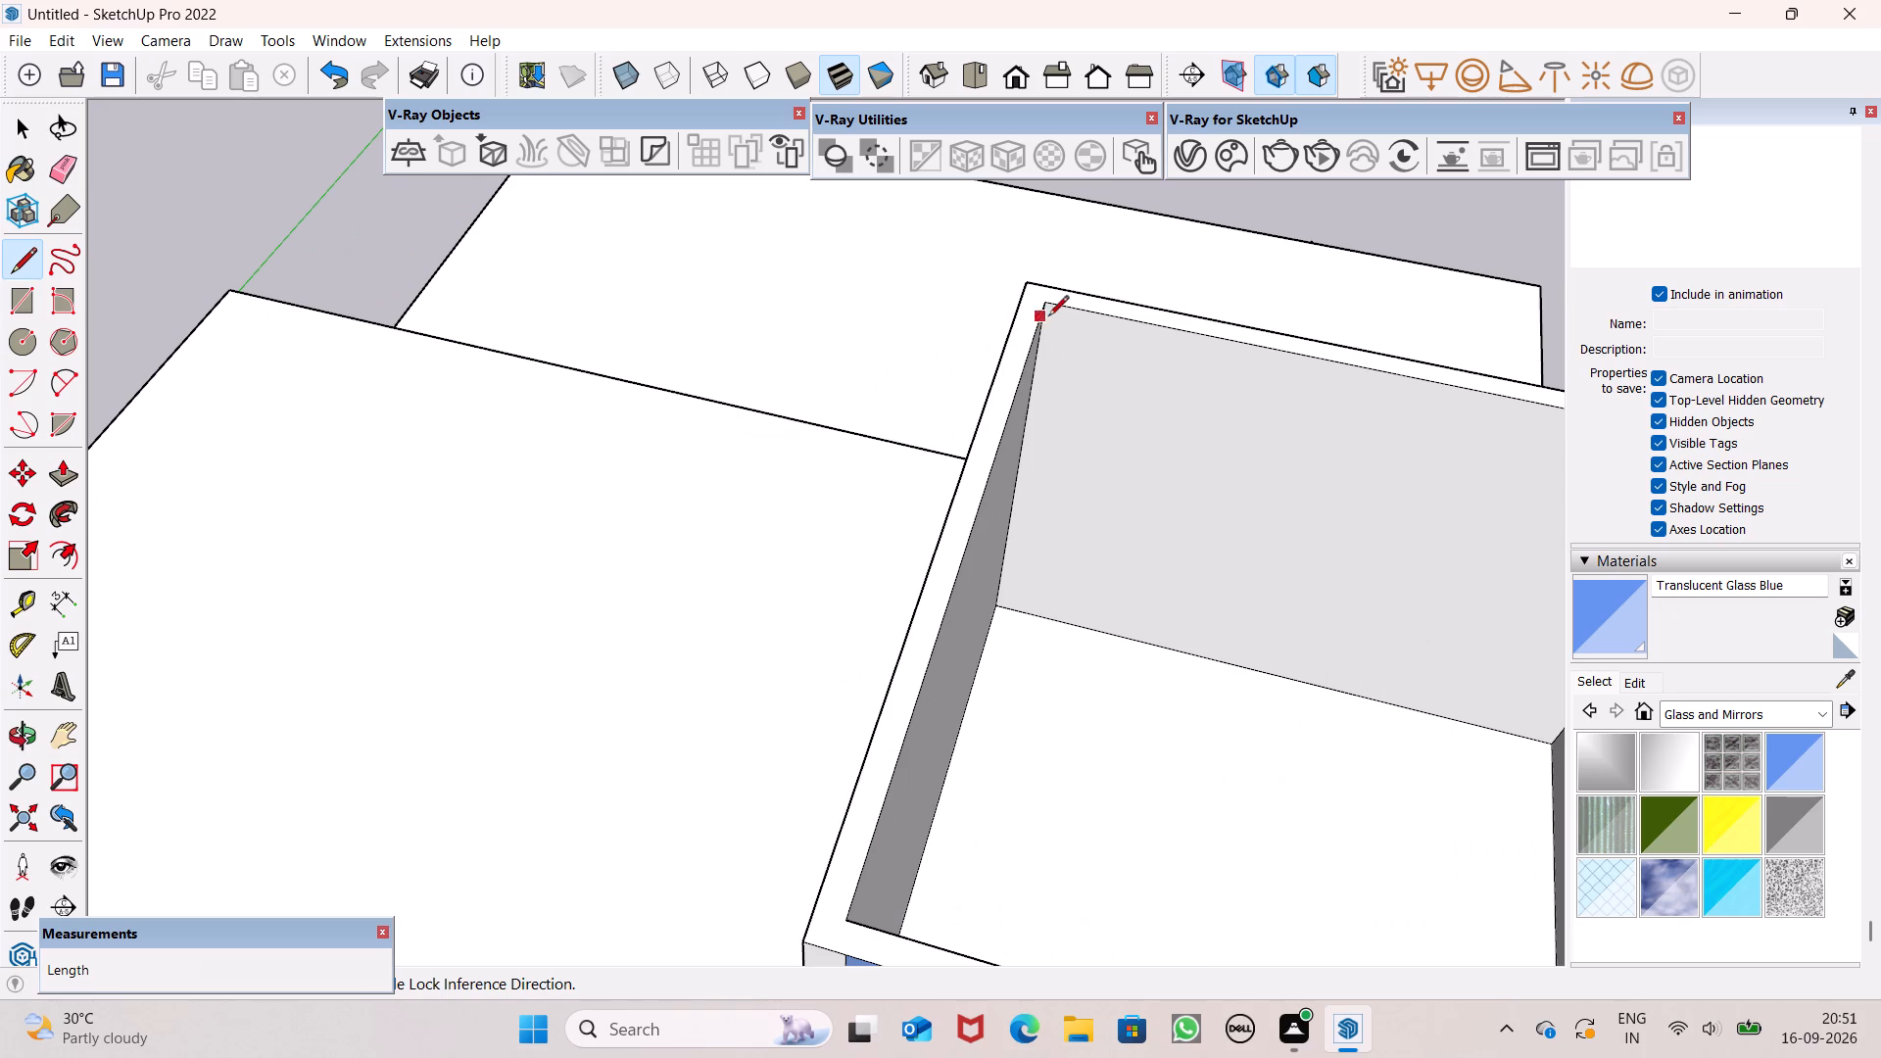
pyautogui.click(1045, 305)
pyautogui.click(1075, 310)
pyautogui.press('space')
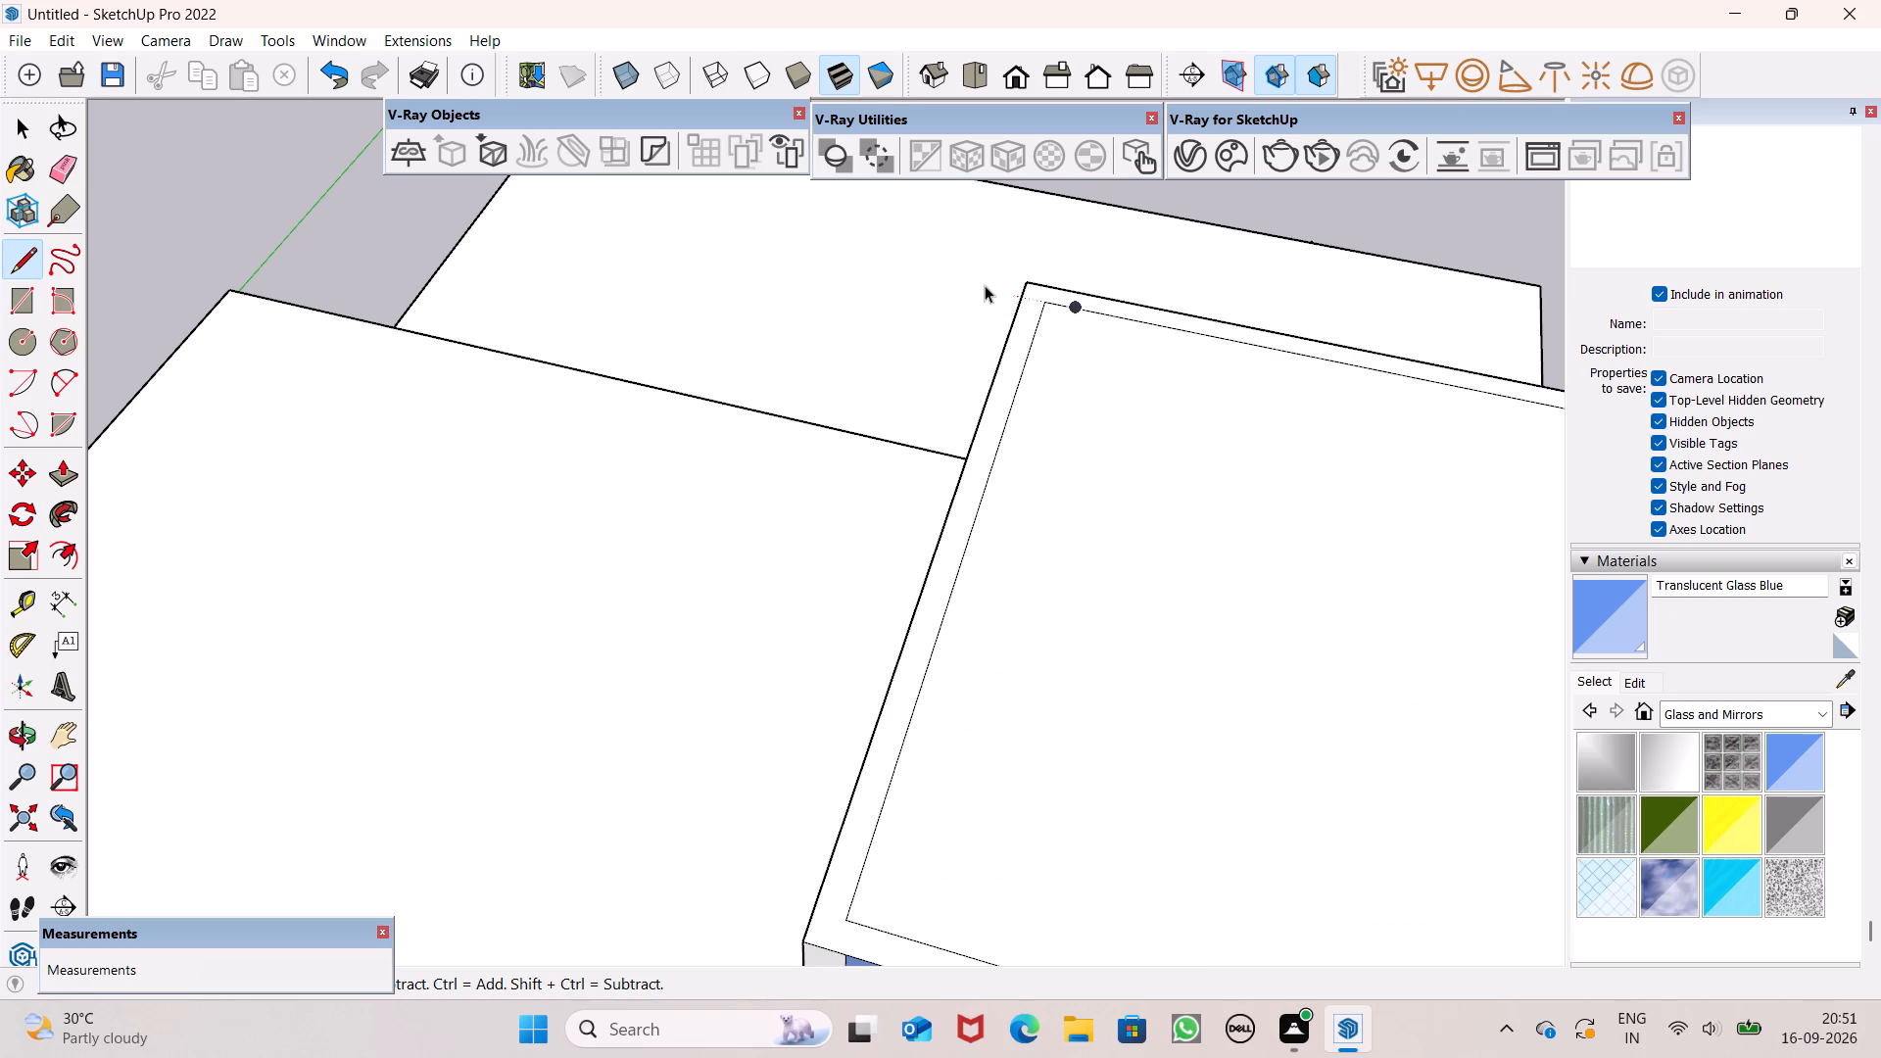
# Push/Pull the face closing the rooftop box up 4" to form the roof slab.
pyautogui.scroll(-6, 972, 273)
pyautogui.scroll(2, 1238, 457)
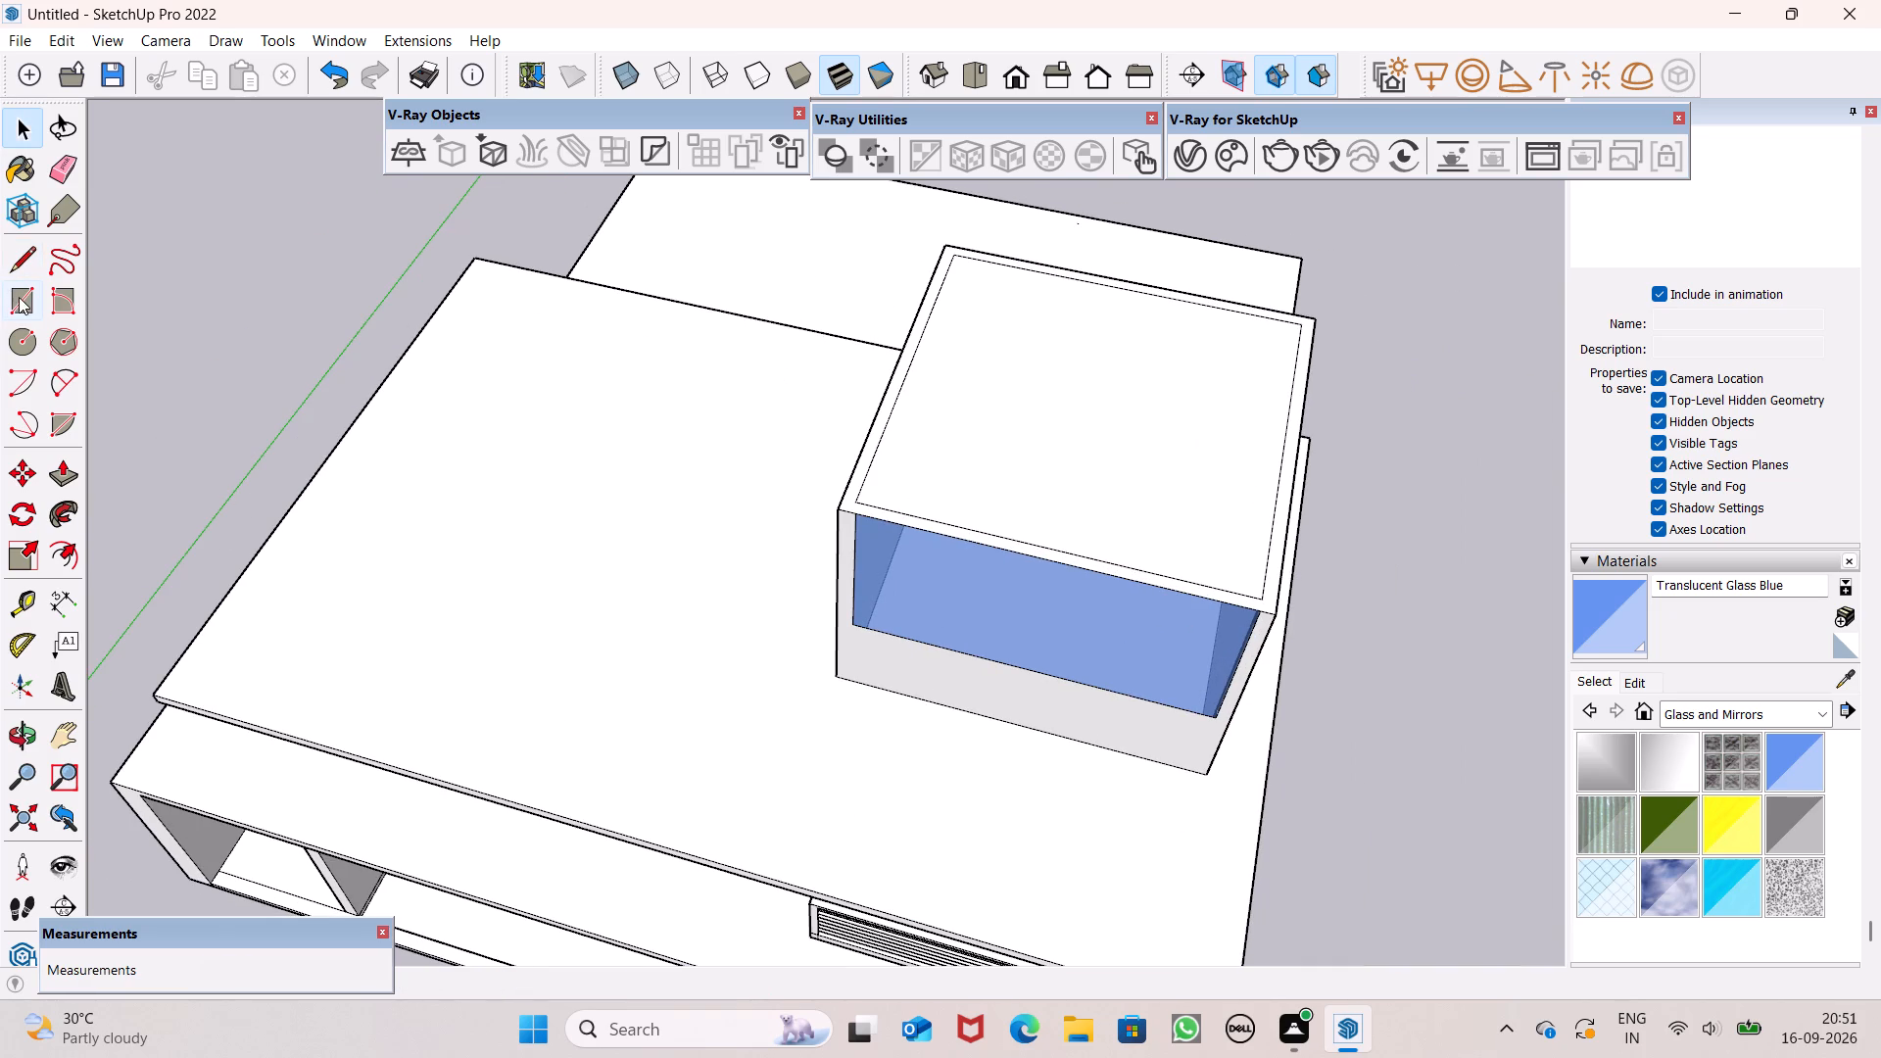
pyautogui.moveTo(63, 465); pyautogui.dragTo(72, 466)
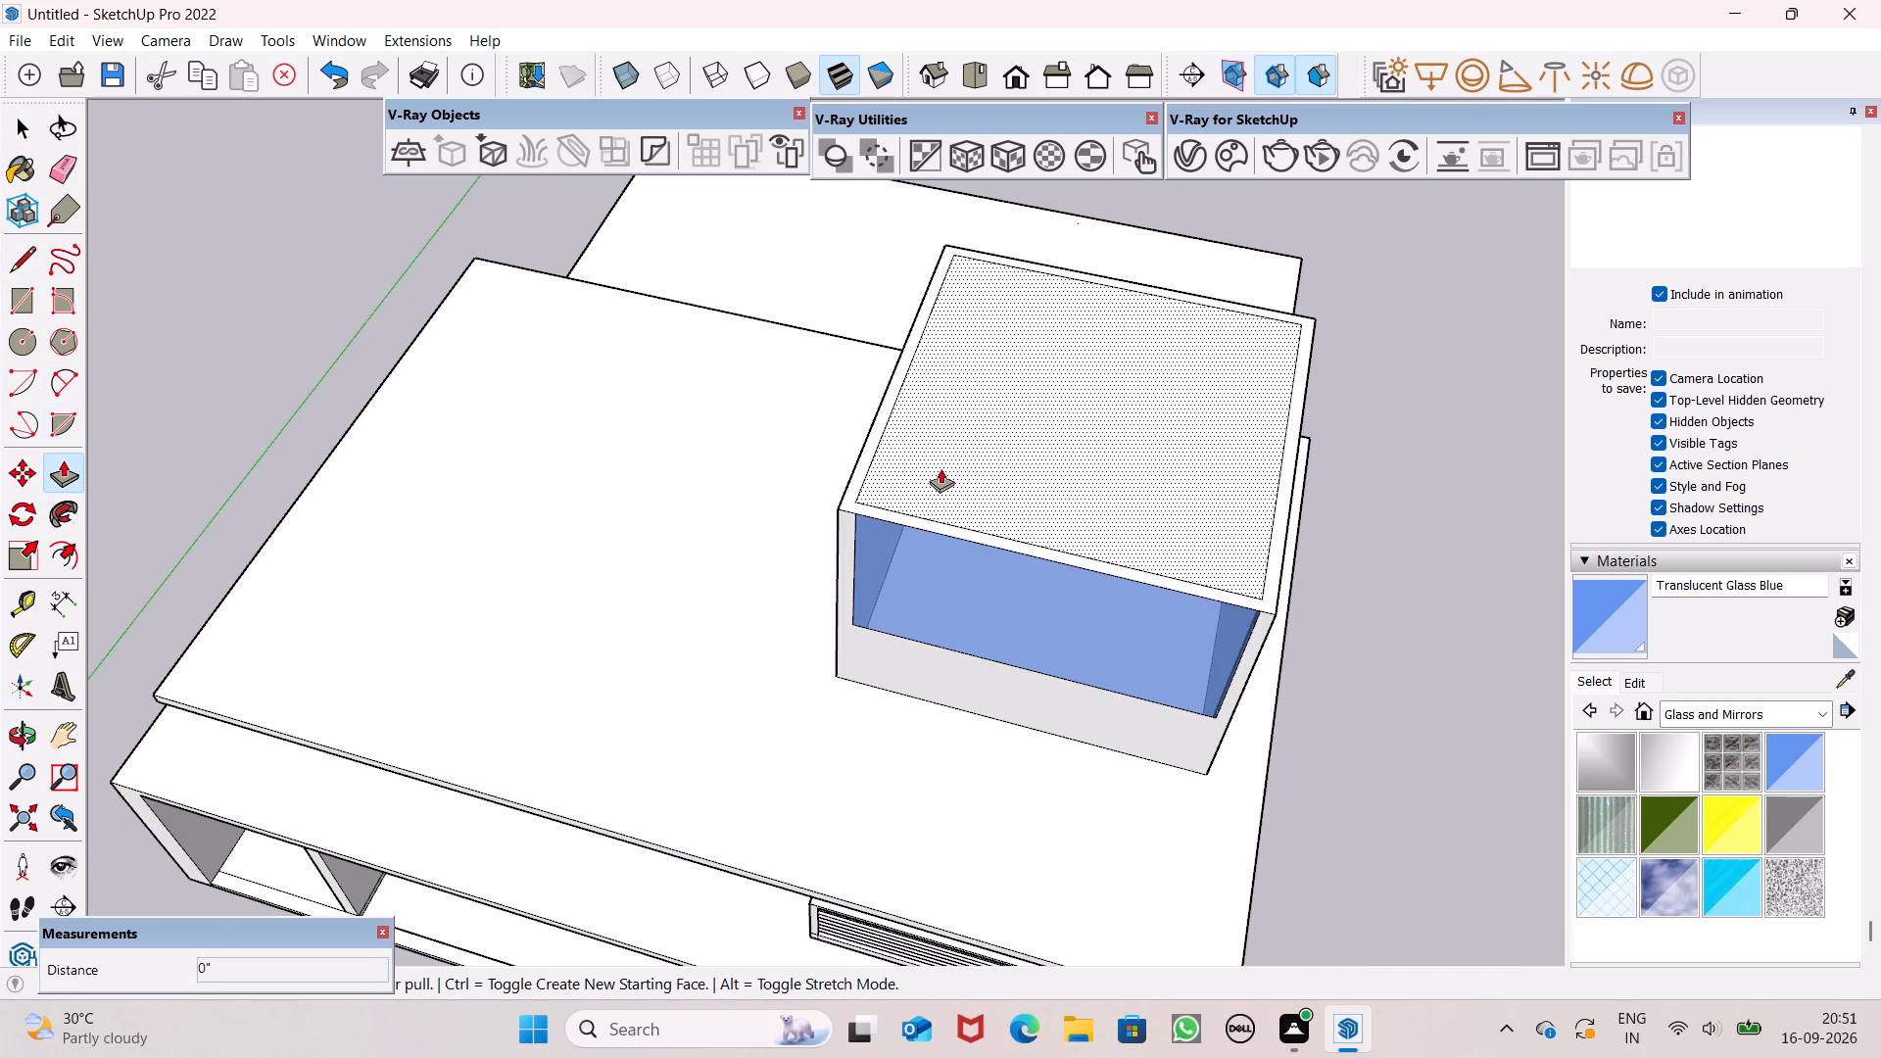
pyautogui.moveTo(940, 468); pyautogui.dragTo(950, 458)
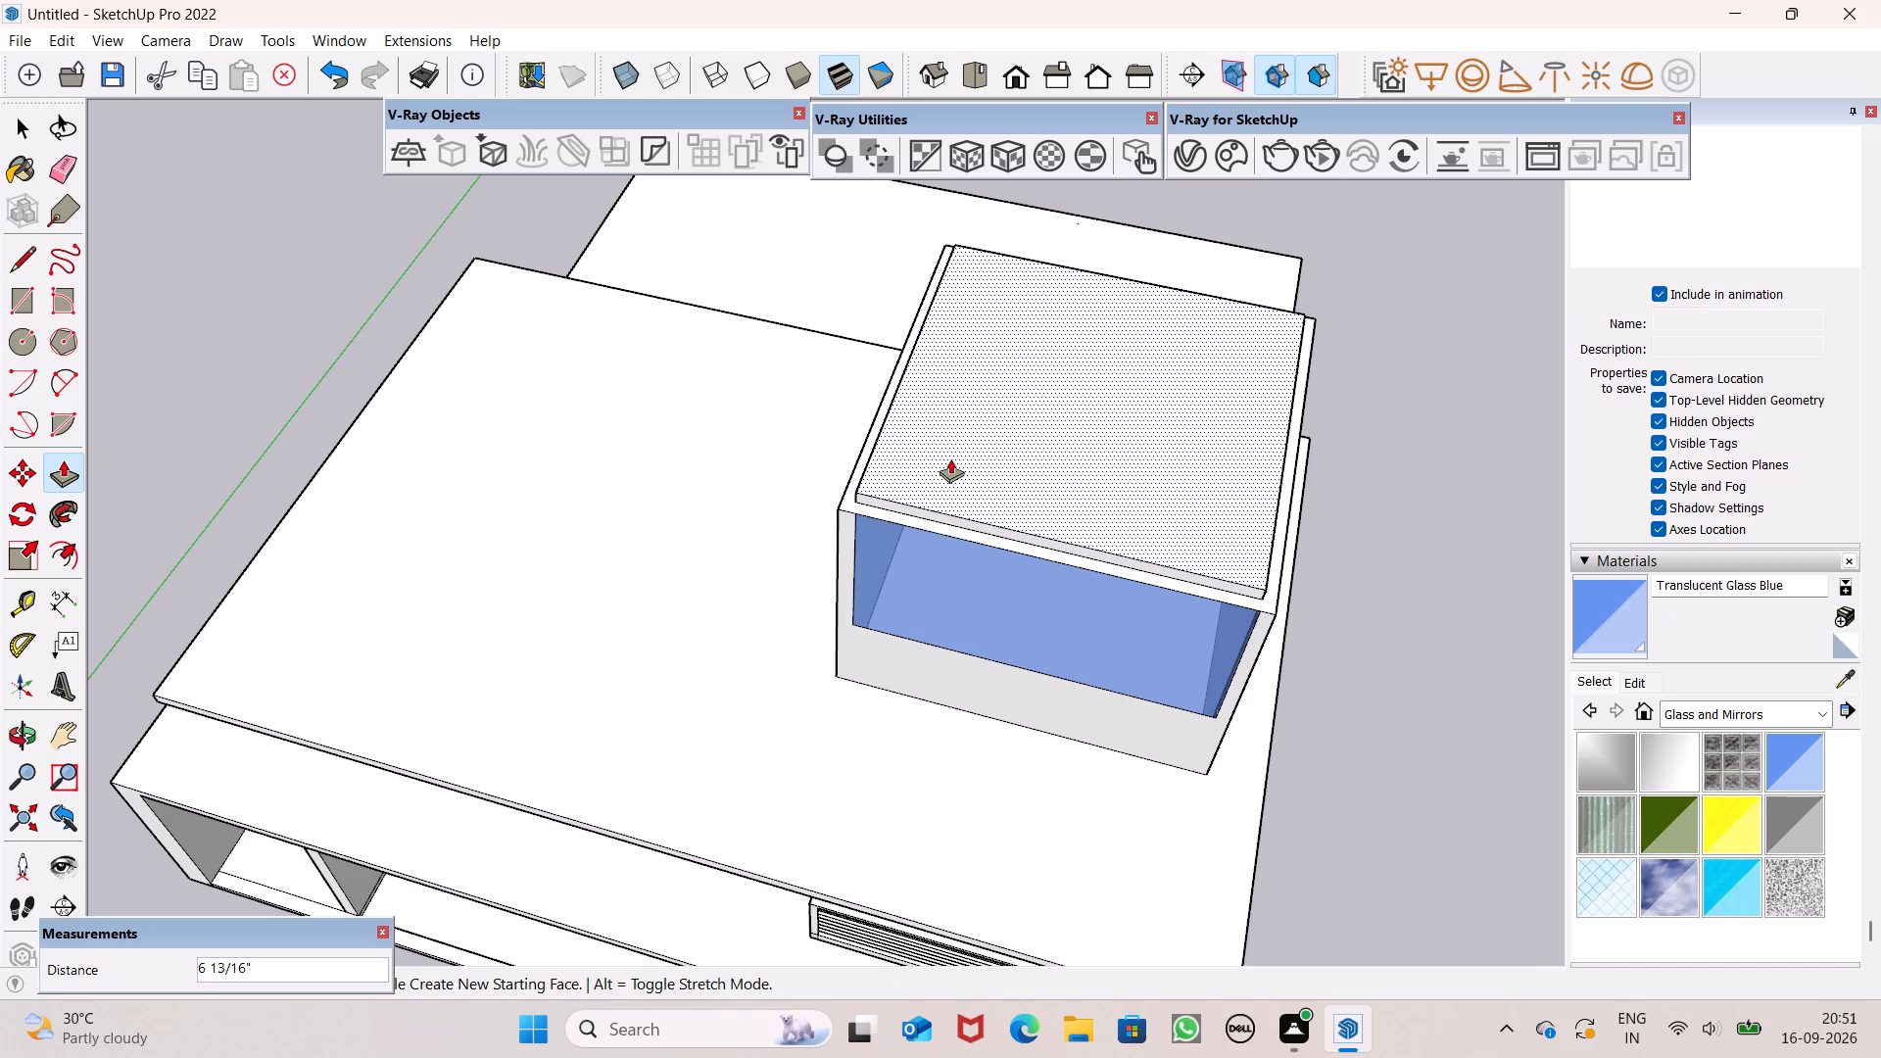
pyautogui.moveTo(950, 458); pyautogui.dragTo(952, 458)
pyautogui.press('4')
pyautogui.hotkey('shift', '"')
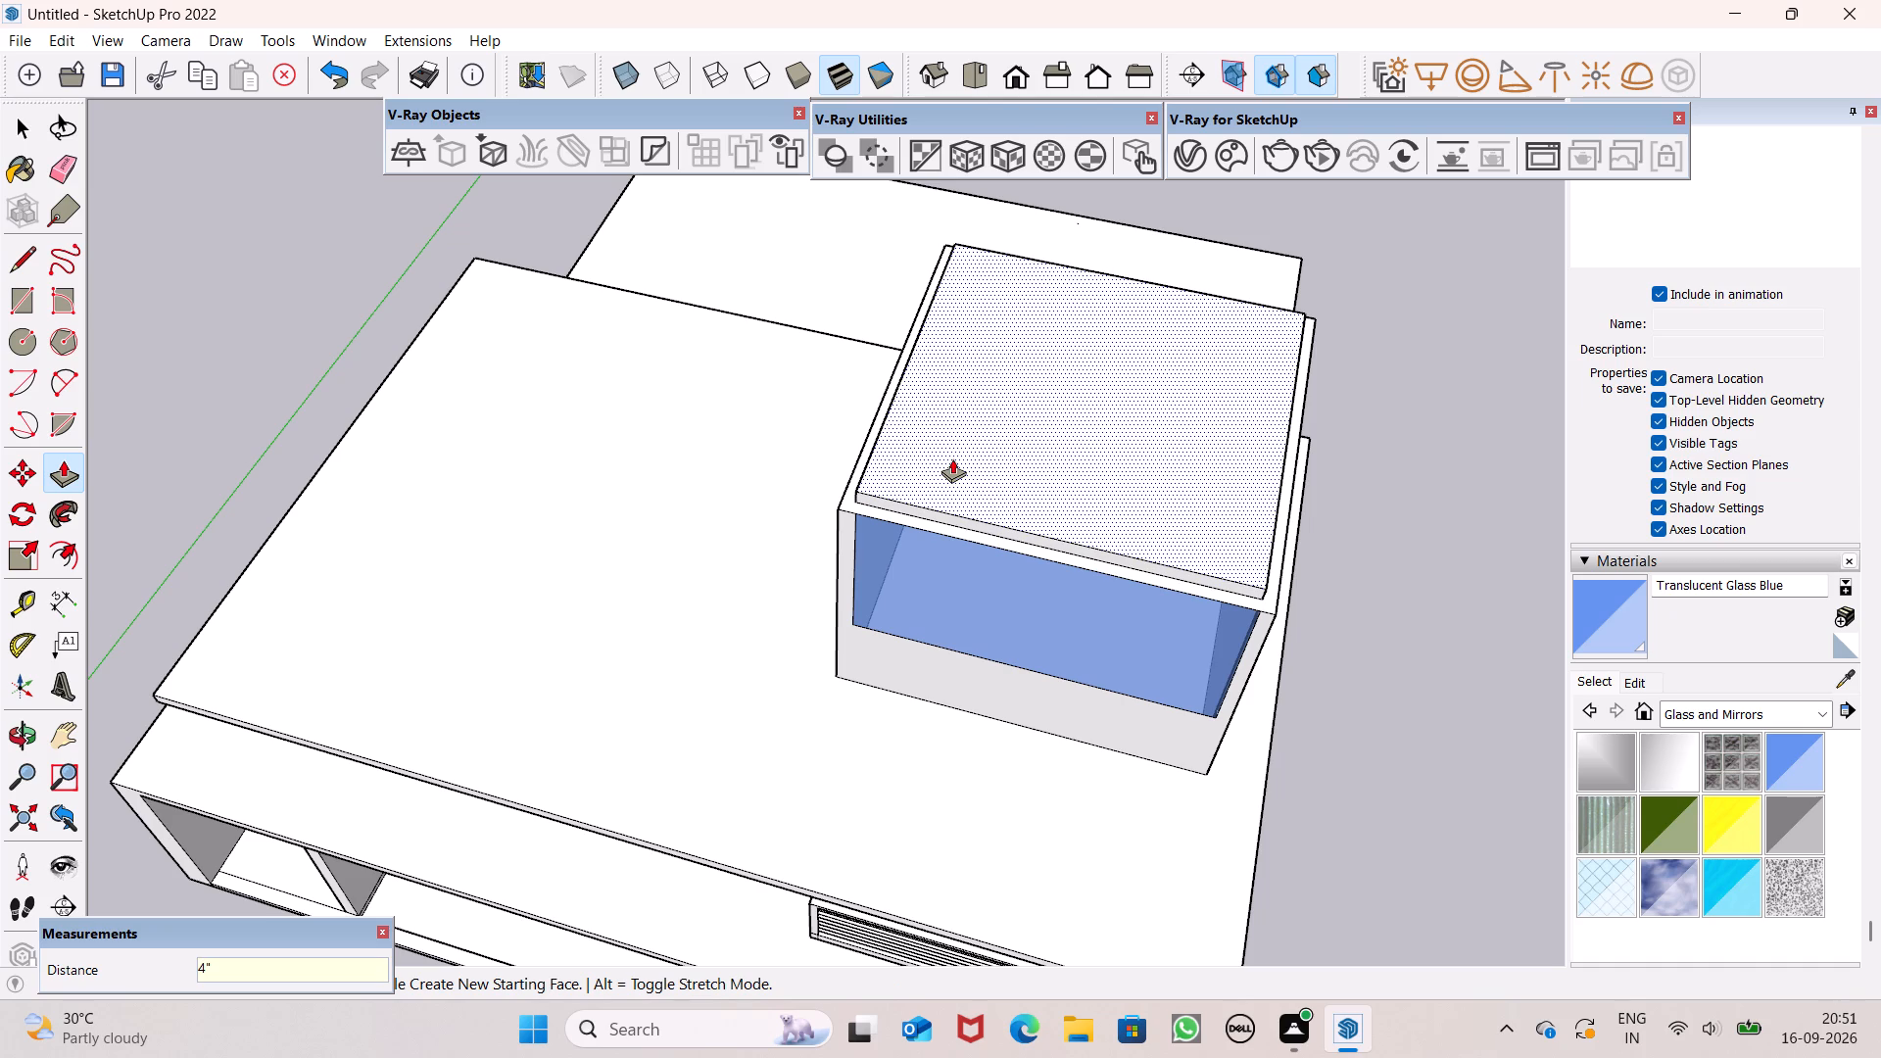
pyautogui.moveTo(952, 458); pyautogui.dragTo(953, 458)
pyautogui.press('Return')
# Push/Pull the roof slab's front edge face outward about 7 15/16" over the glazed wall.
pyautogui.scroll(7, 1204, 502)
pyautogui.scroll(6, 1205, 659)
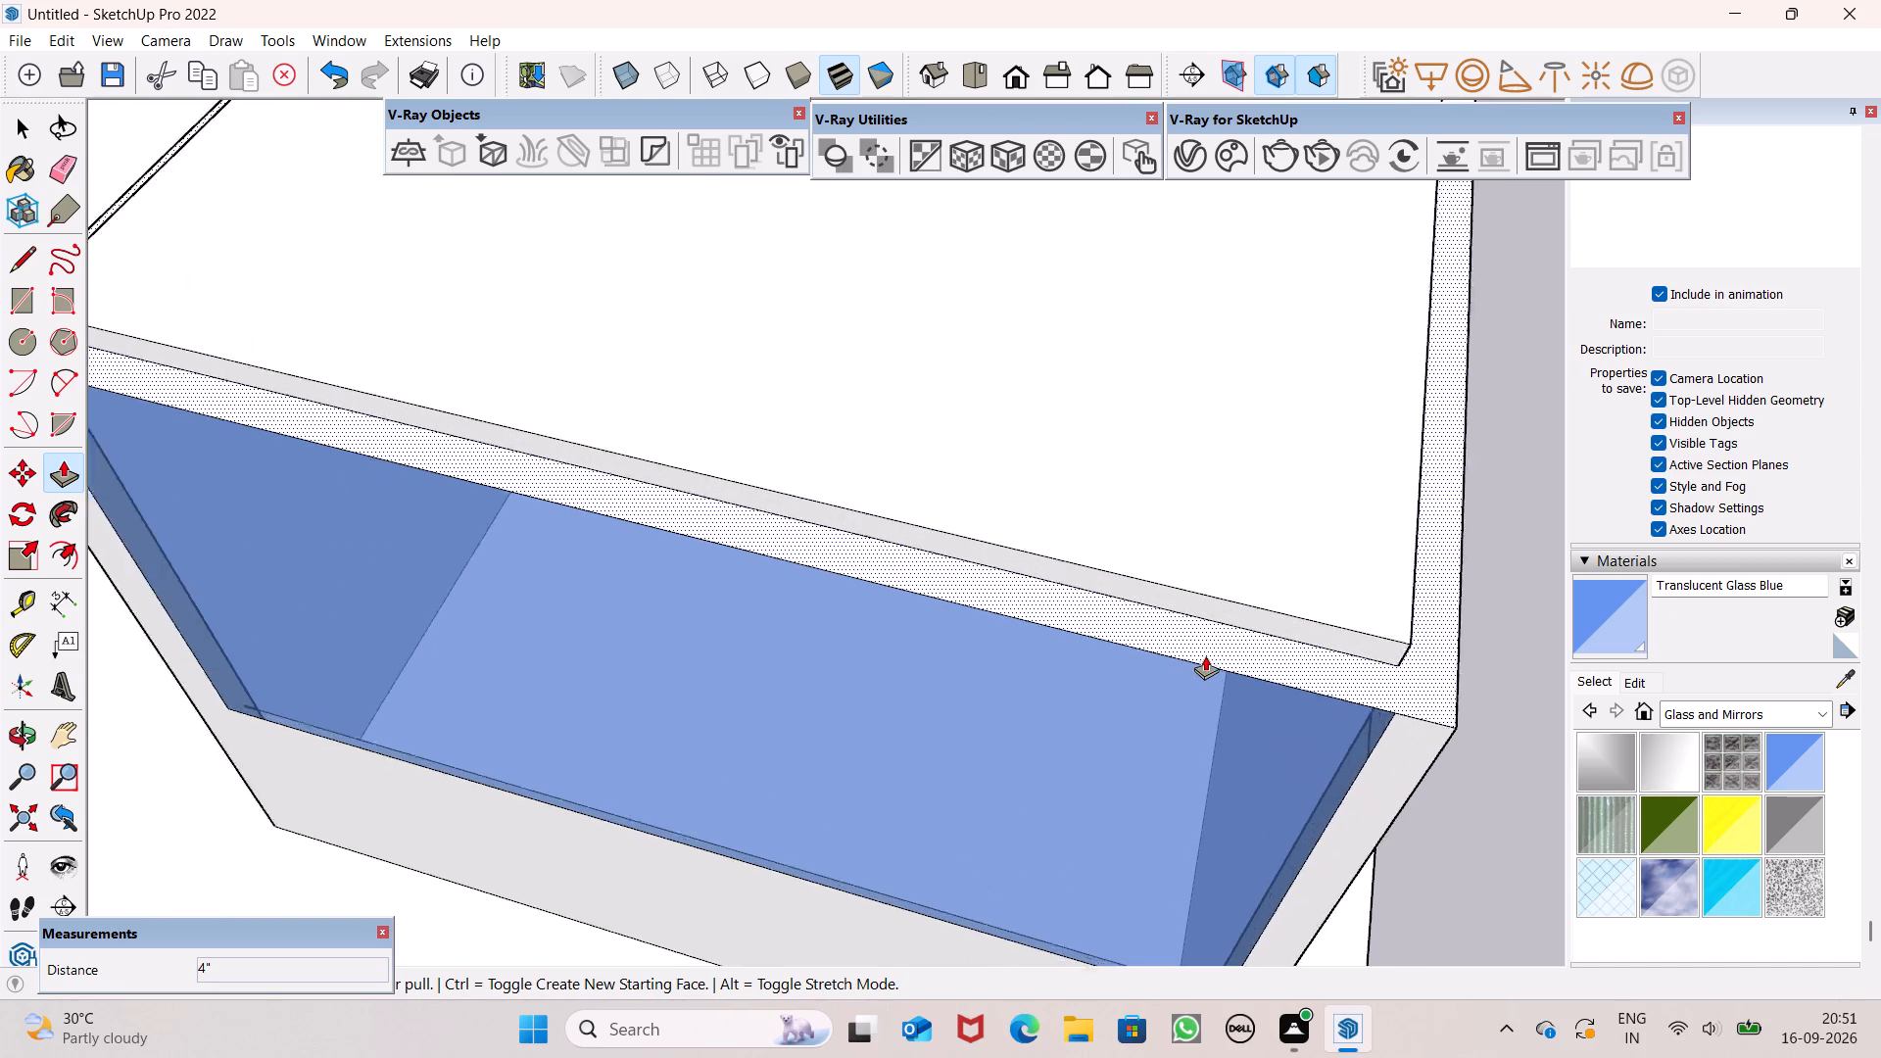
pyautogui.scroll(2, 1205, 655)
pyautogui.moveTo(1217, 592); pyautogui.dragTo(1217, 667)
# Push/Pull the roof slab's edge on the side right of the glazed wall outward 6", and a little further to overhang.
pyautogui.scroll(-7, 1055, 456)
pyautogui.moveTo(1270, 579); pyautogui.dragTo(699, 494, button='middle')
pyautogui.scroll(4, 779, 584)
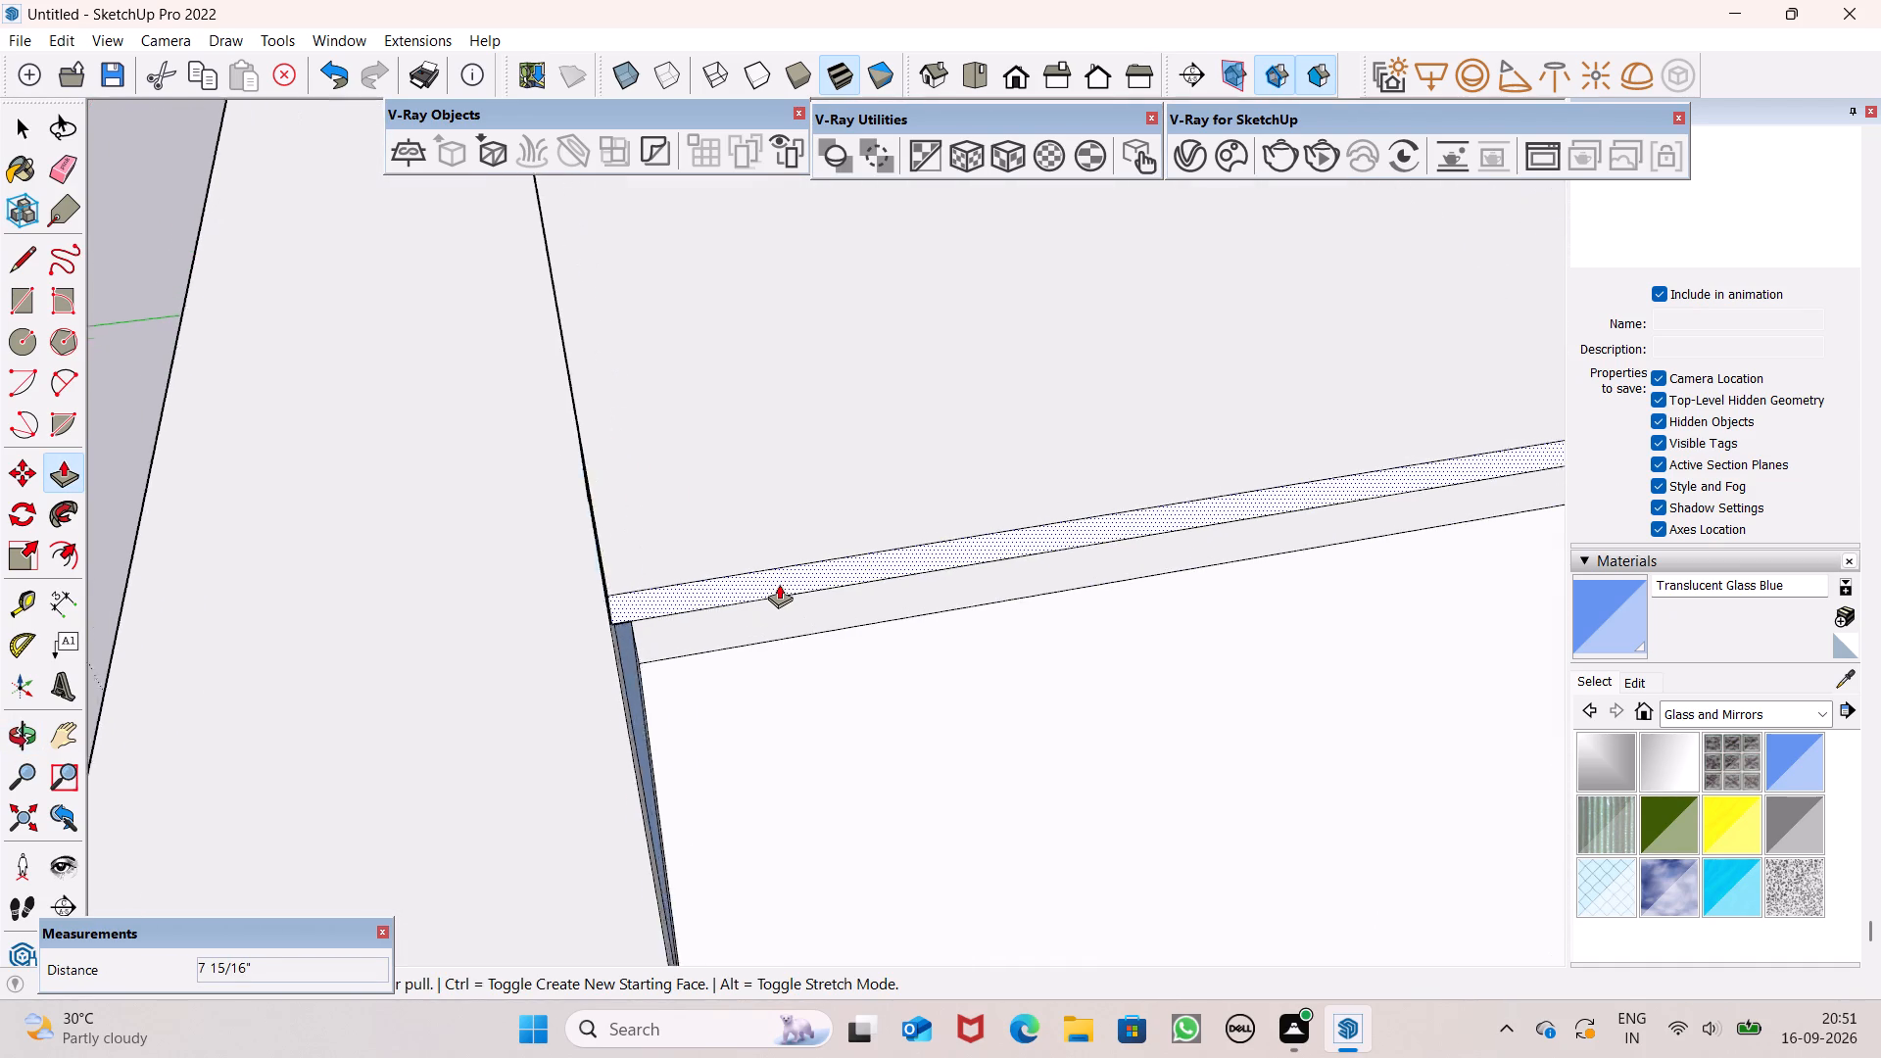
pyautogui.scroll(1, 779, 584)
pyautogui.moveTo(753, 575); pyautogui.dragTo(769, 661)
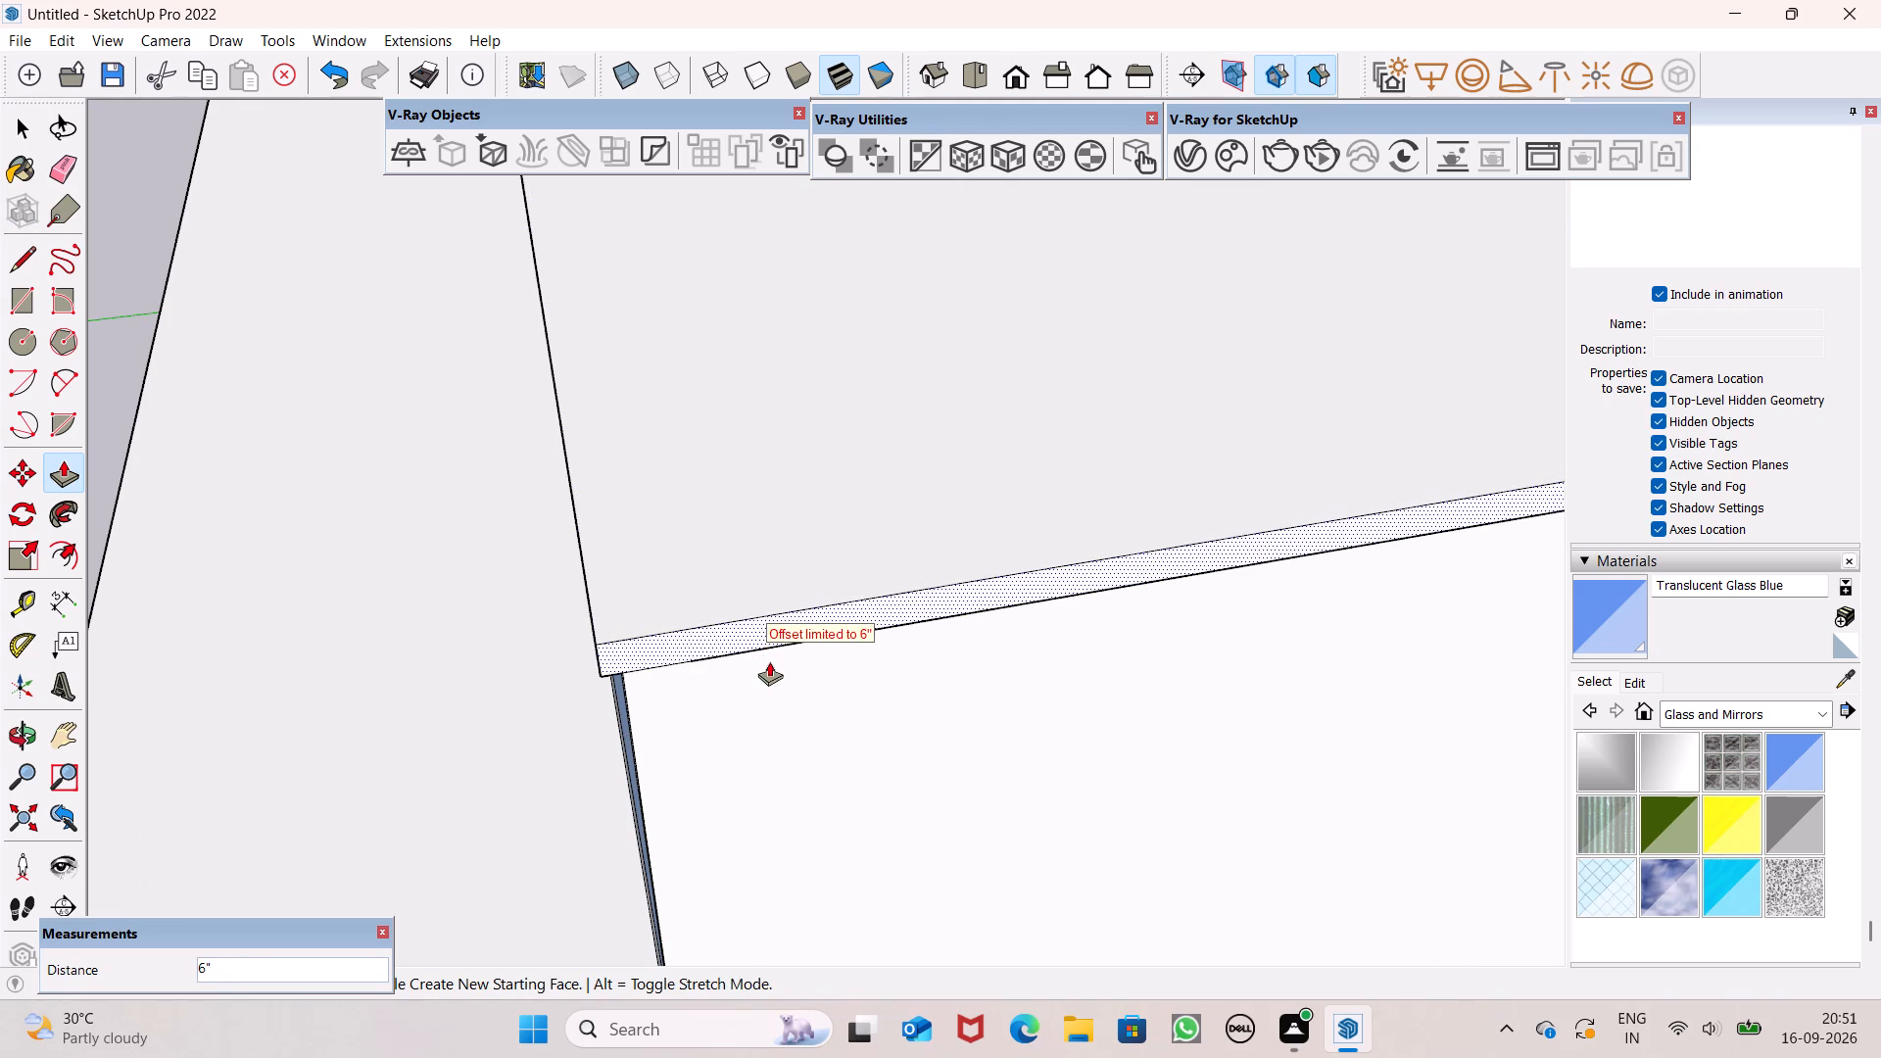
pyautogui.moveTo(769, 661); pyautogui.dragTo(803, 691)
pyautogui.moveTo(748, 636); pyautogui.dragTo(763, 661)
# Push/Pull the roof slab's edge on the side left of the glazed wall outward 6", and about 3 9/16" further to overhang.
pyautogui.scroll(-7, 762, 634)
pyautogui.moveTo(828, 679); pyautogui.dragTo(1294, 522, button='middle')
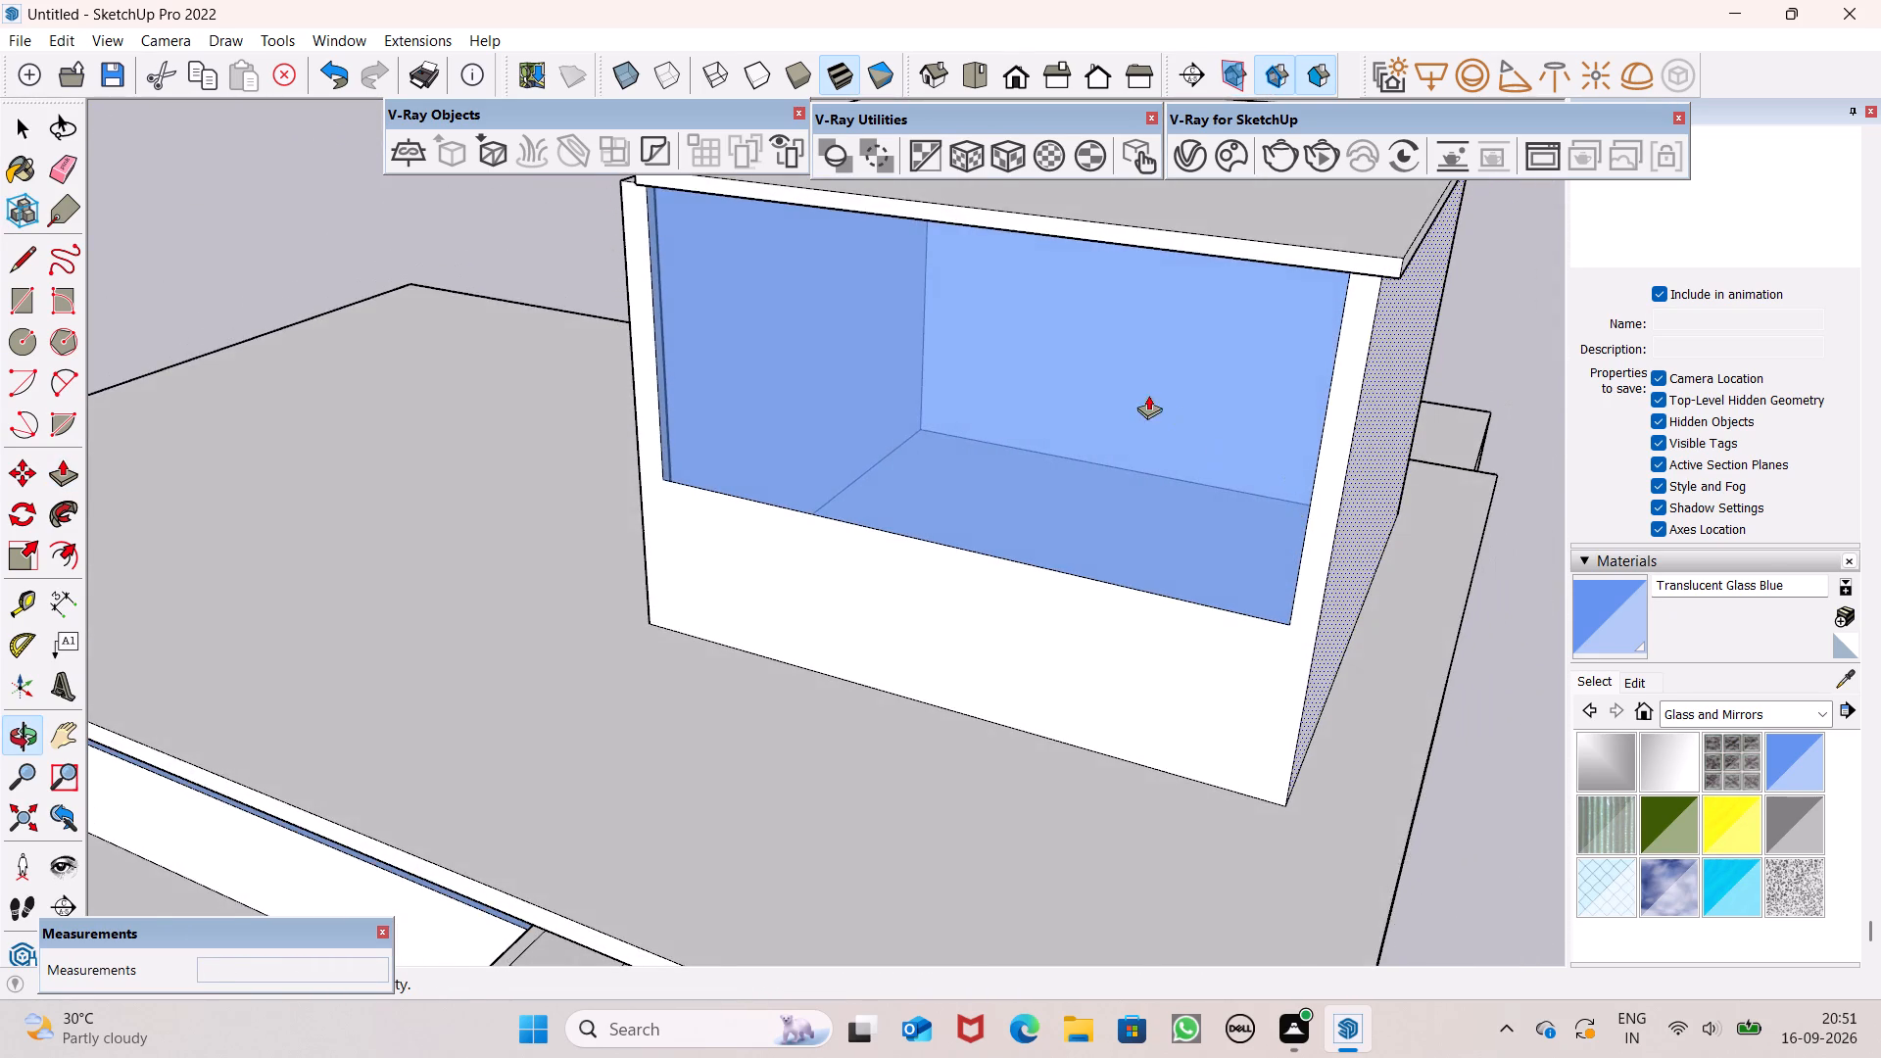
pyautogui.scroll(-6, 1151, 440)
pyautogui.moveTo(1107, 496); pyautogui.dragTo(1686, 551, button='middle')
pyautogui.scroll(-7, 705, 311)
pyautogui.moveTo(804, 349); pyautogui.dragTo(886, 402, button='middle')
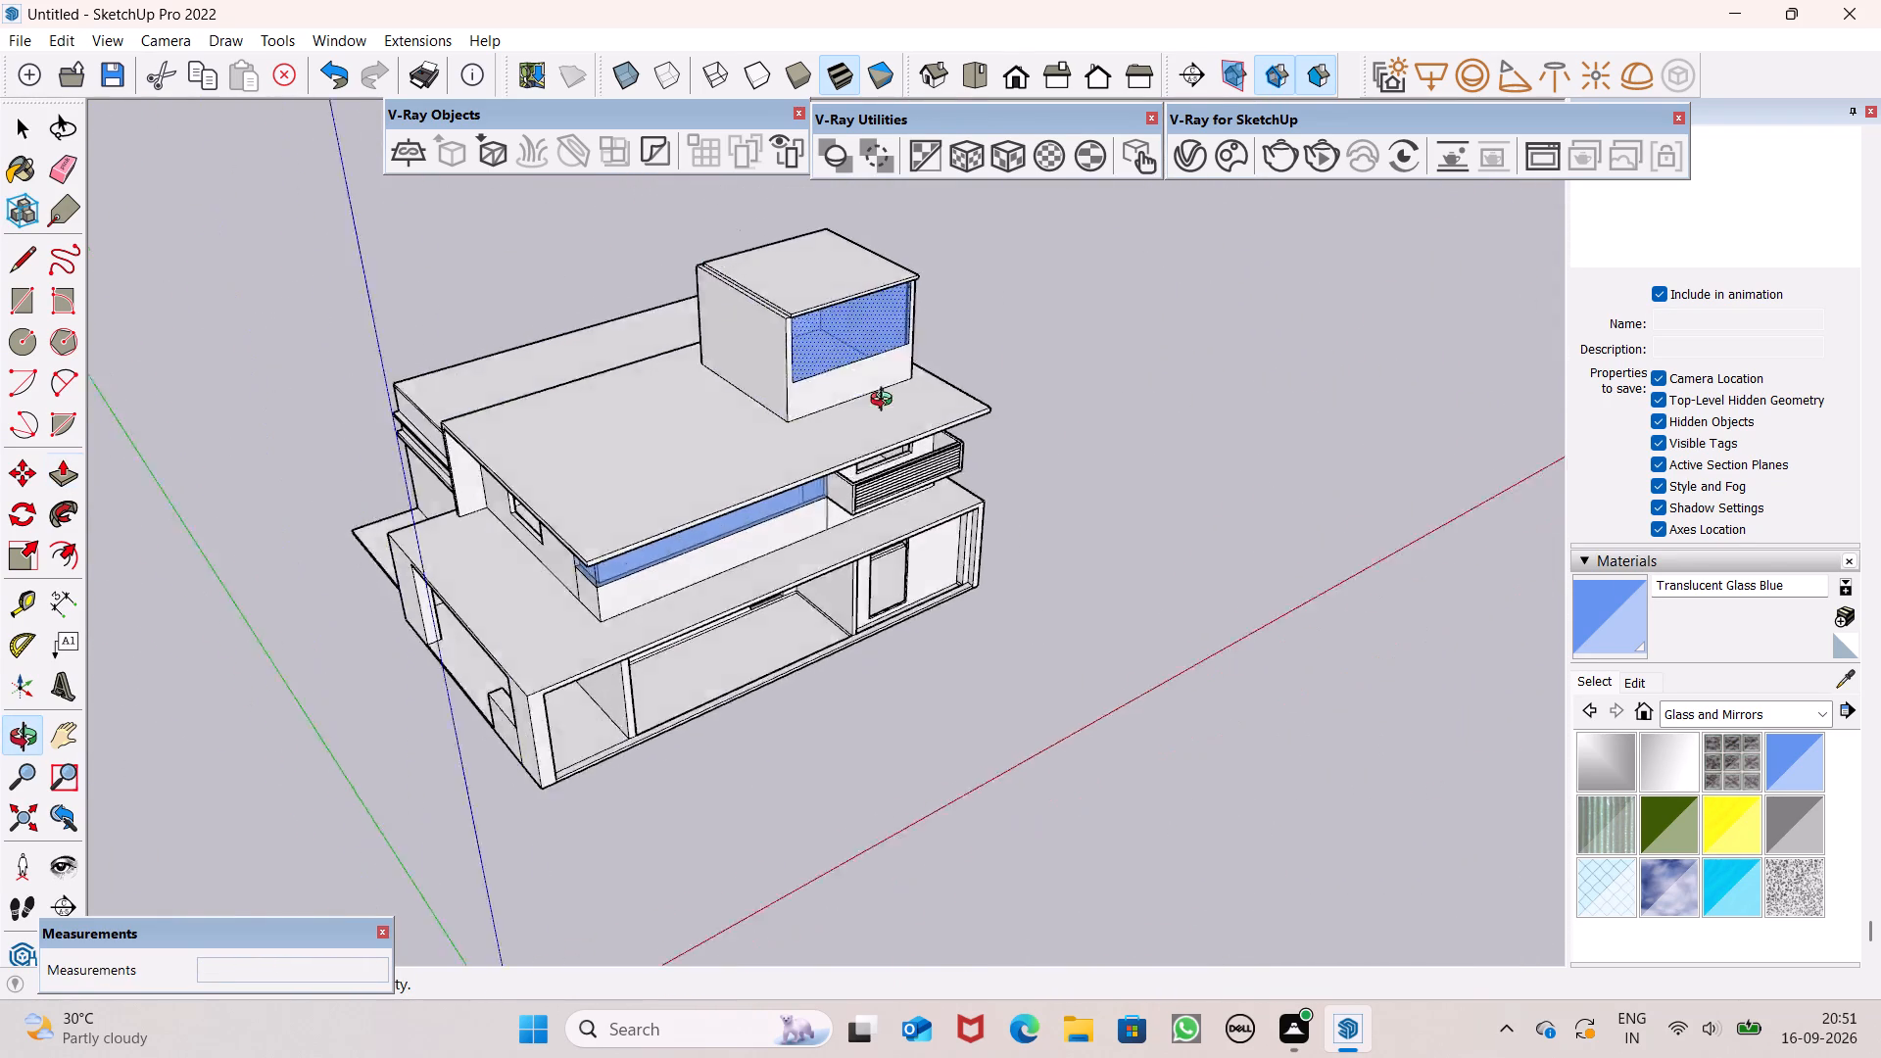
pyautogui.moveTo(886, 402); pyautogui.dragTo(1243, 408, button='middle')
pyautogui.scroll(7, 577, 206)
pyautogui.scroll(8, 754, 373)
pyautogui.moveTo(797, 383); pyautogui.dragTo(817, 383, button='middle')
pyautogui.moveTo(727, 436); pyautogui.dragTo(990, 465, button='middle')
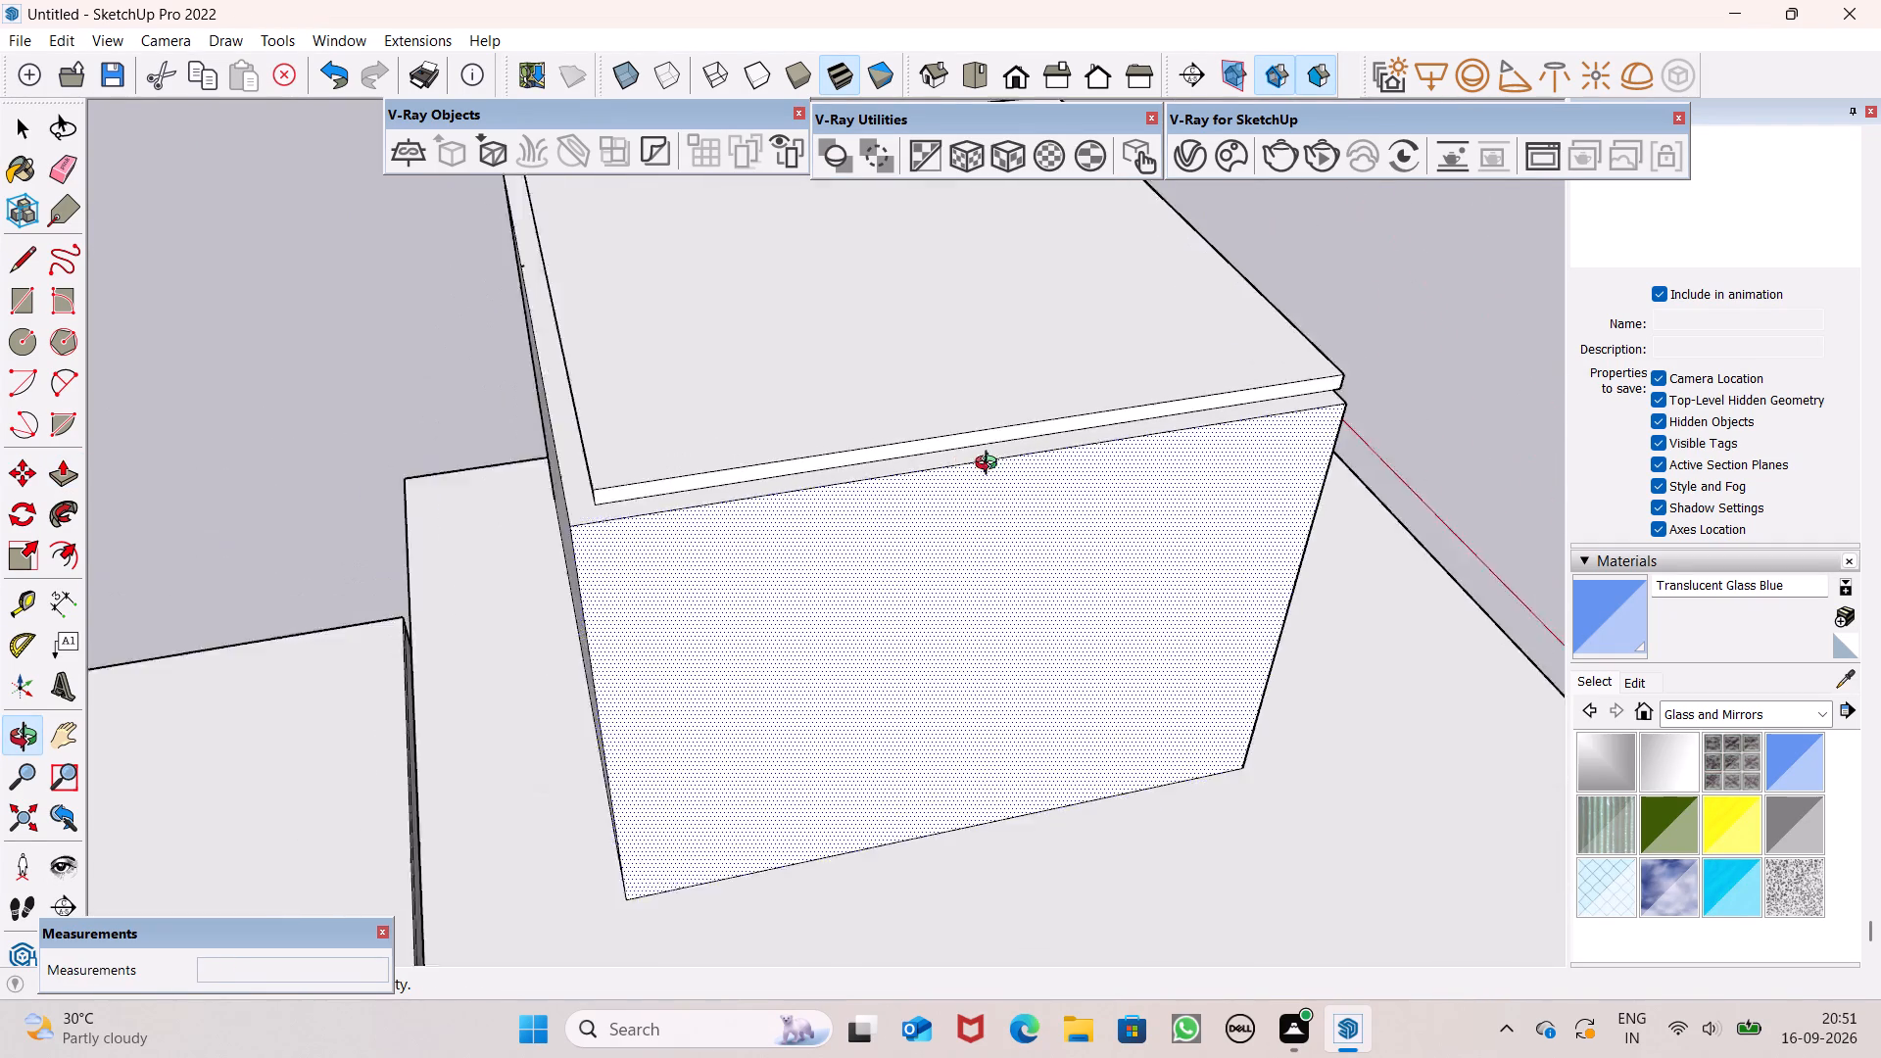
pyautogui.moveTo(990, 465); pyautogui.dragTo(1014, 423, button='middle')
pyautogui.scroll(7, 500, 433)
pyautogui.moveTo(919, 418); pyautogui.dragTo(960, 491)
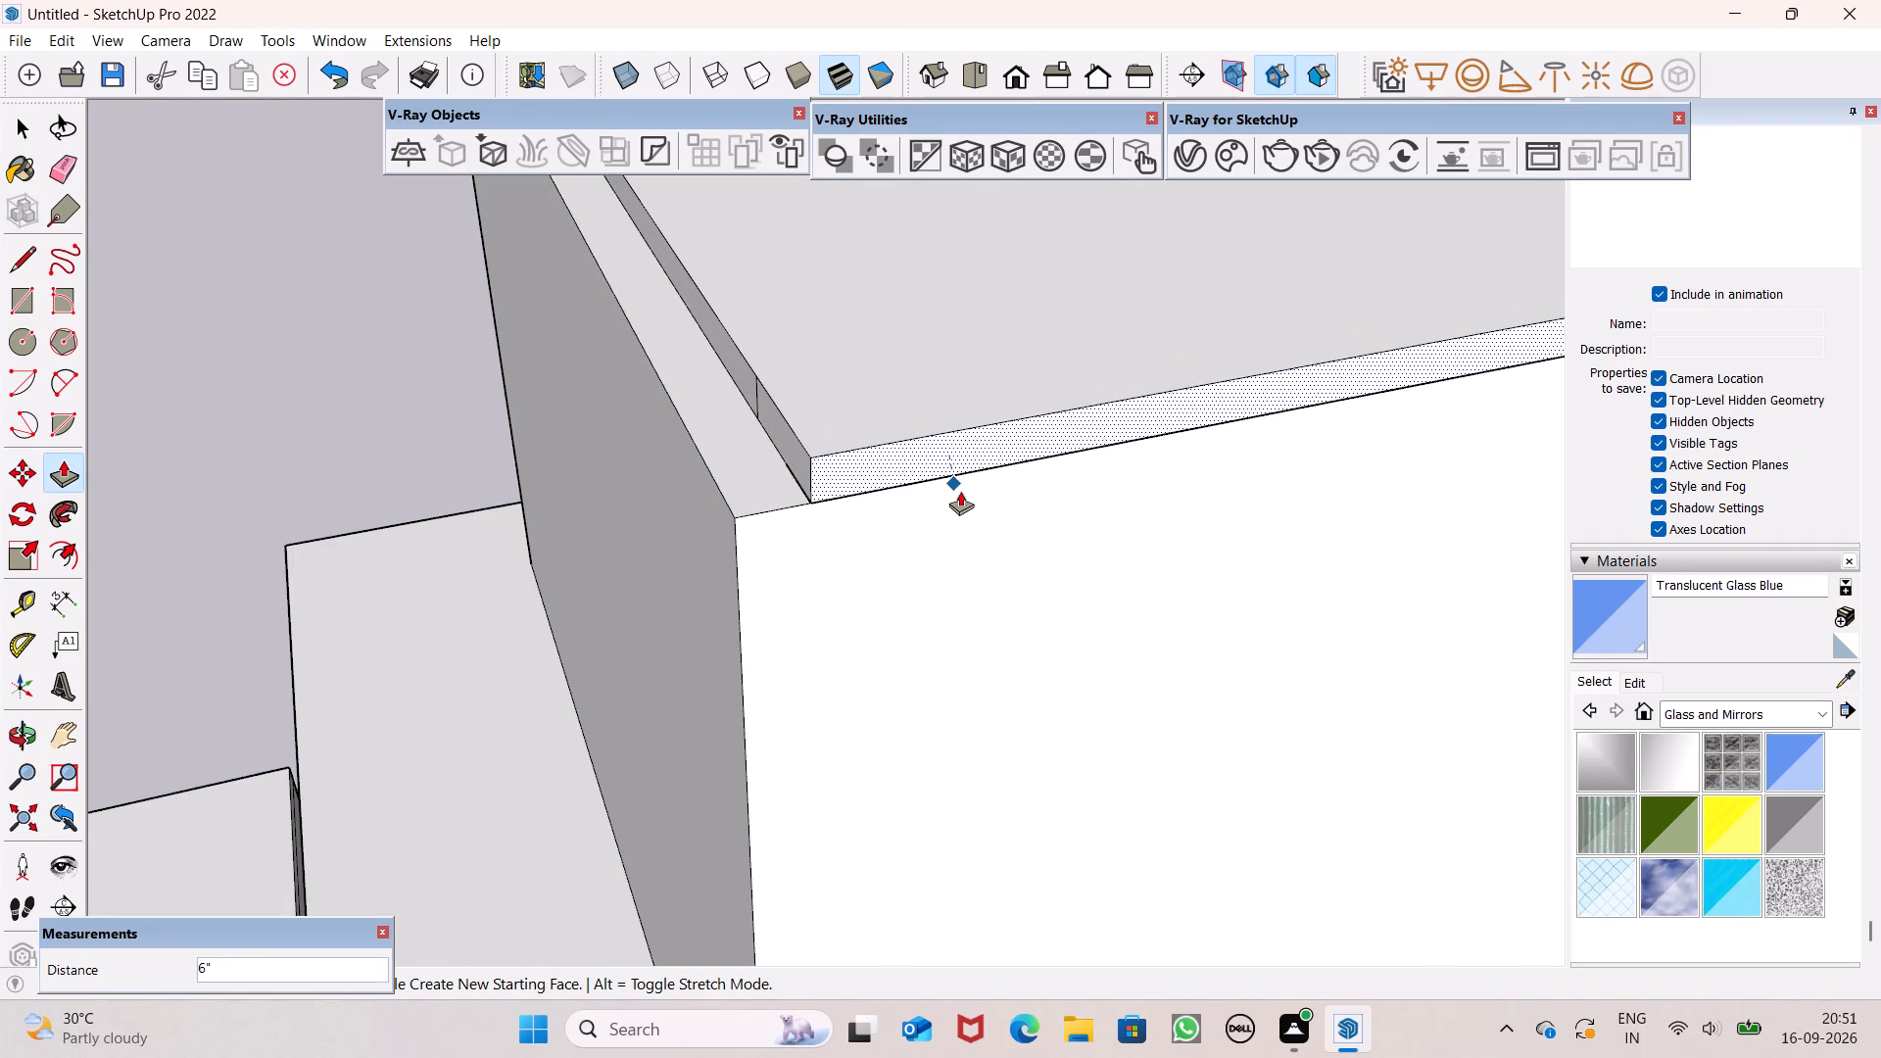
pyautogui.moveTo(960, 491); pyautogui.dragTo(989, 531)
pyautogui.moveTo(946, 457); pyautogui.dragTo(969, 477)
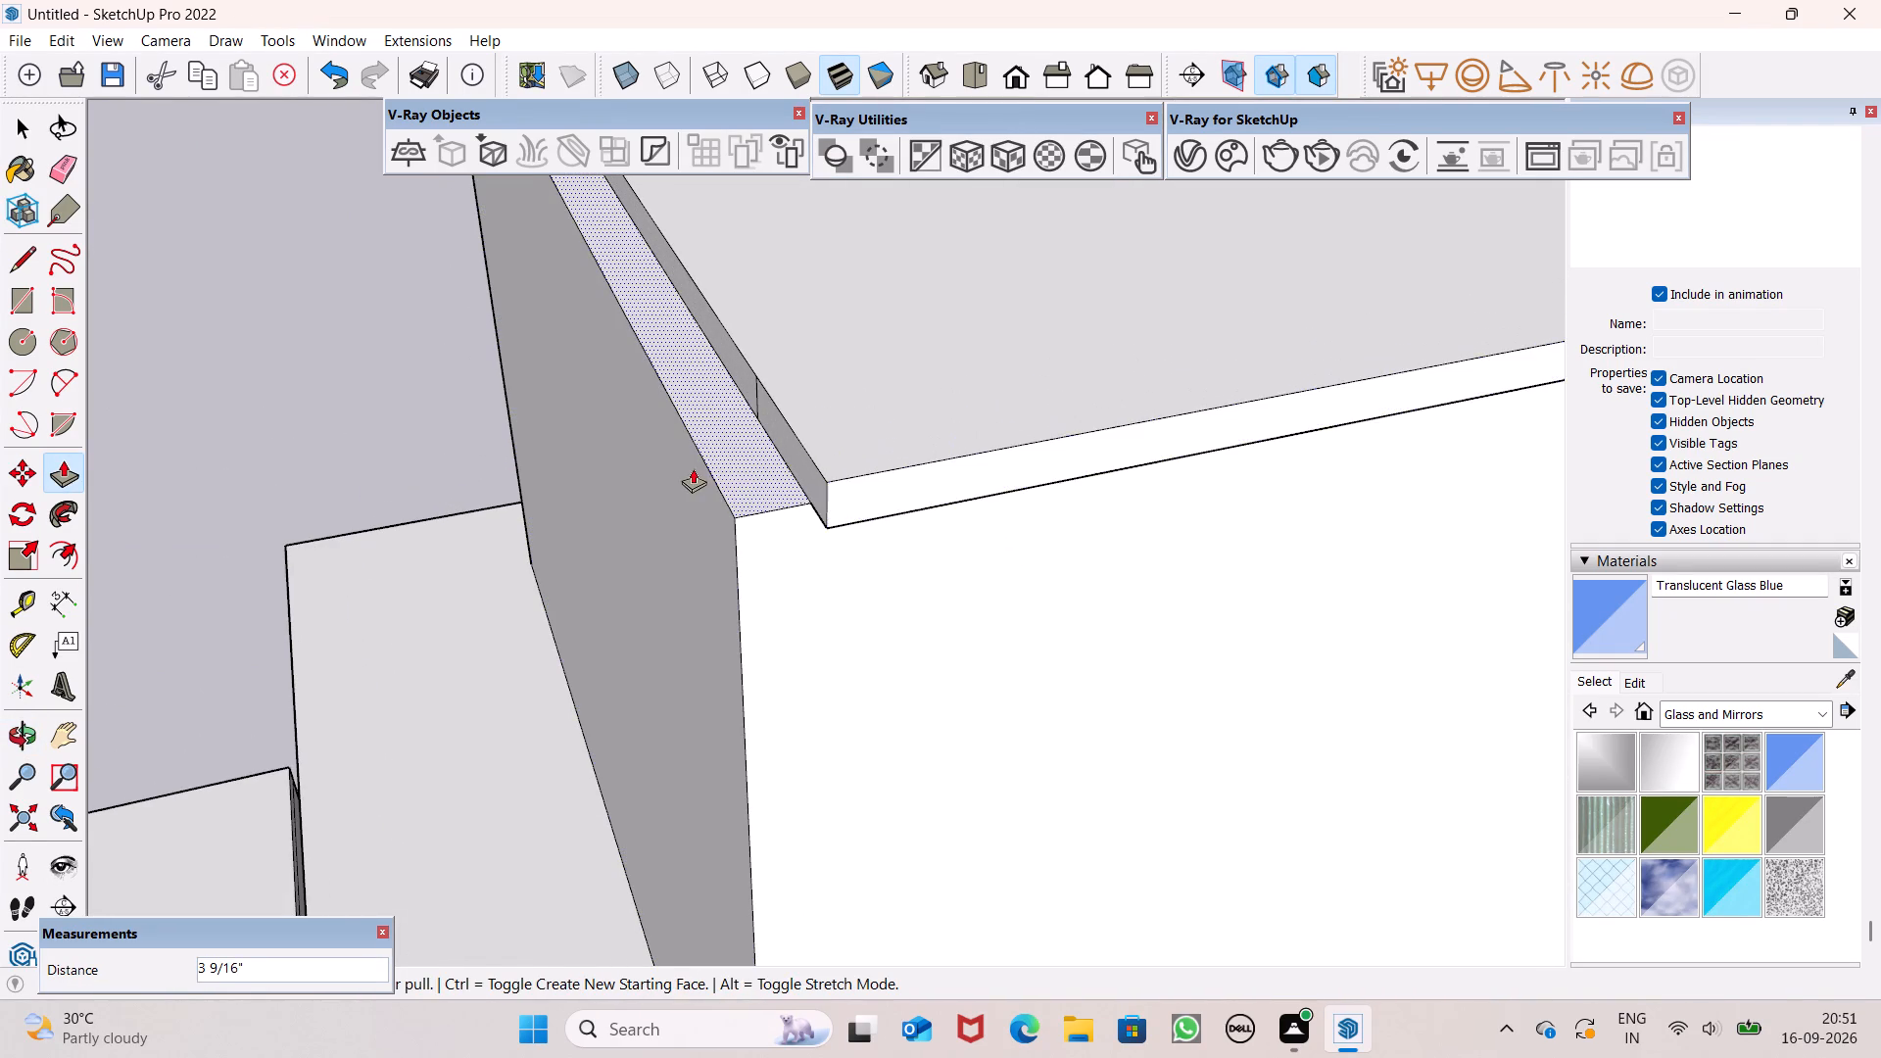
# Erase the short vertical seam on the roof slab's rear edge face near the corner.
pyautogui.scroll(-3, 703, 471)
pyautogui.moveTo(745, 517); pyautogui.dragTo(1111, 522, button='middle')
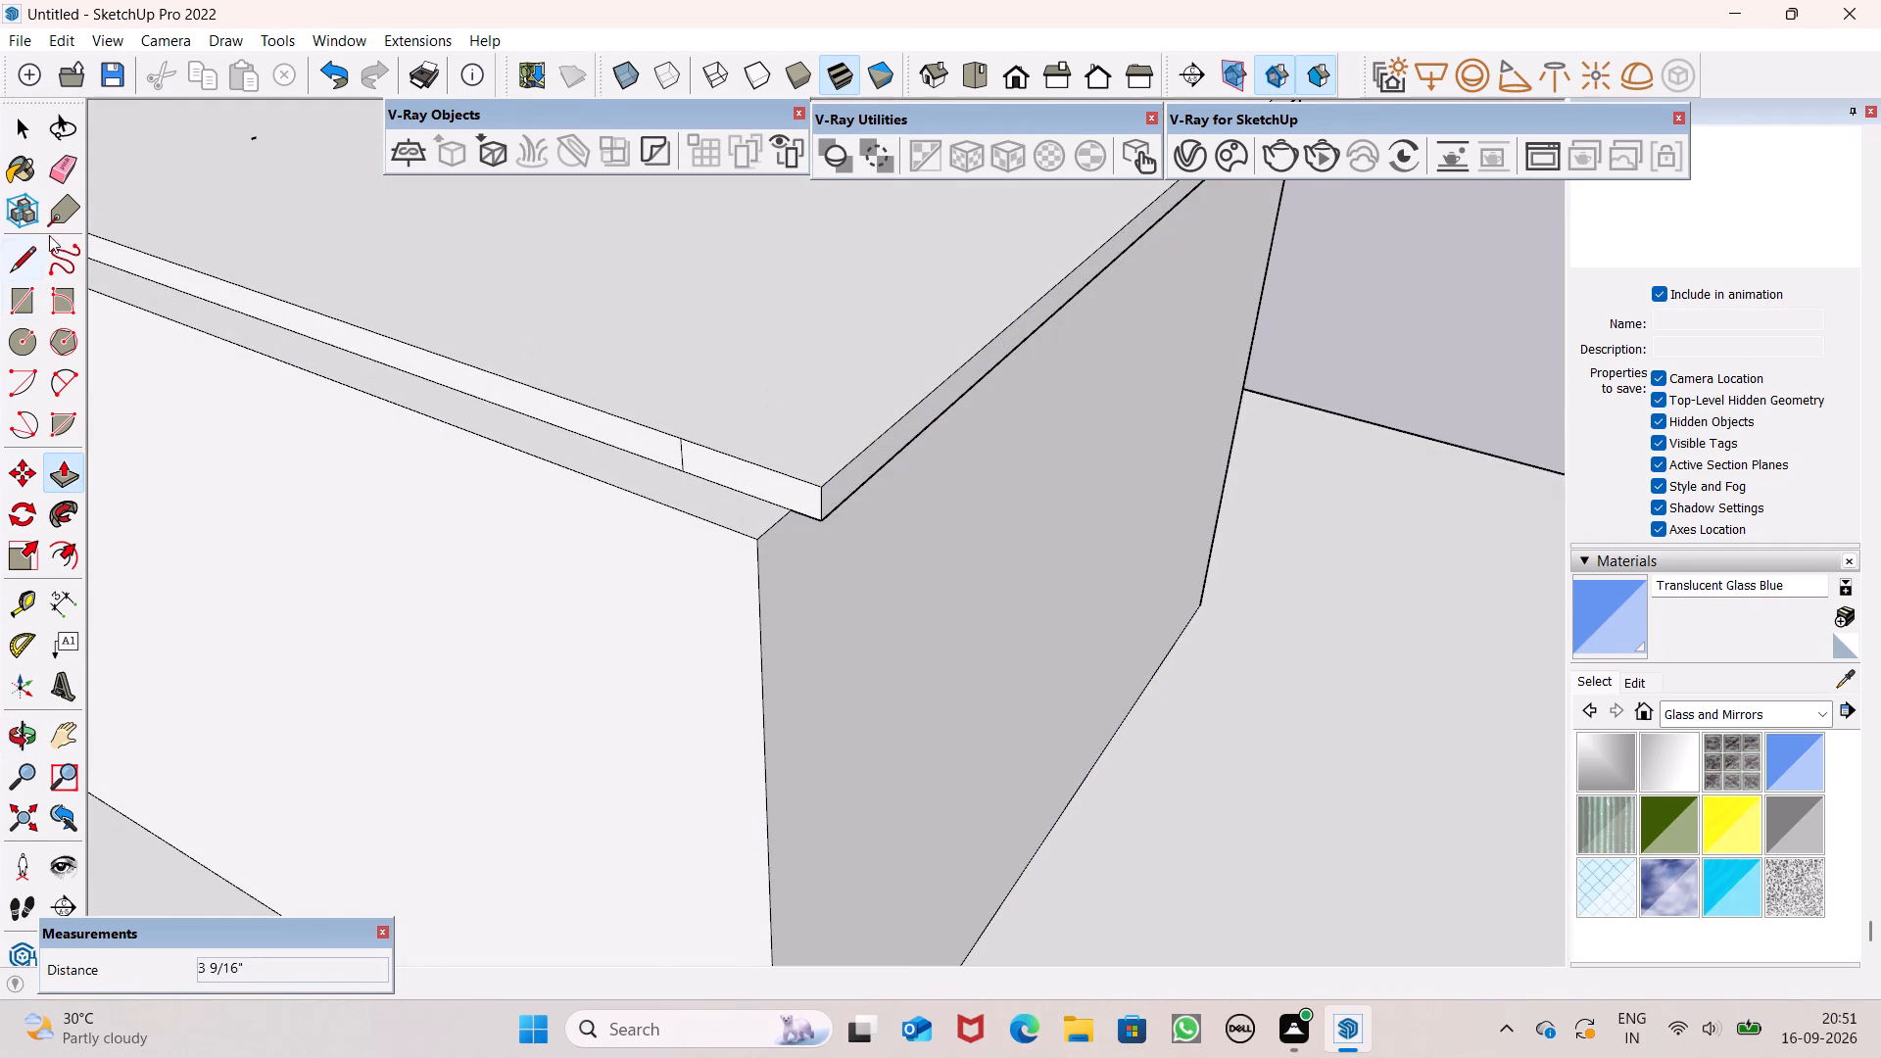
pyautogui.click(58, 169)
pyautogui.scroll(5, 436, 396)
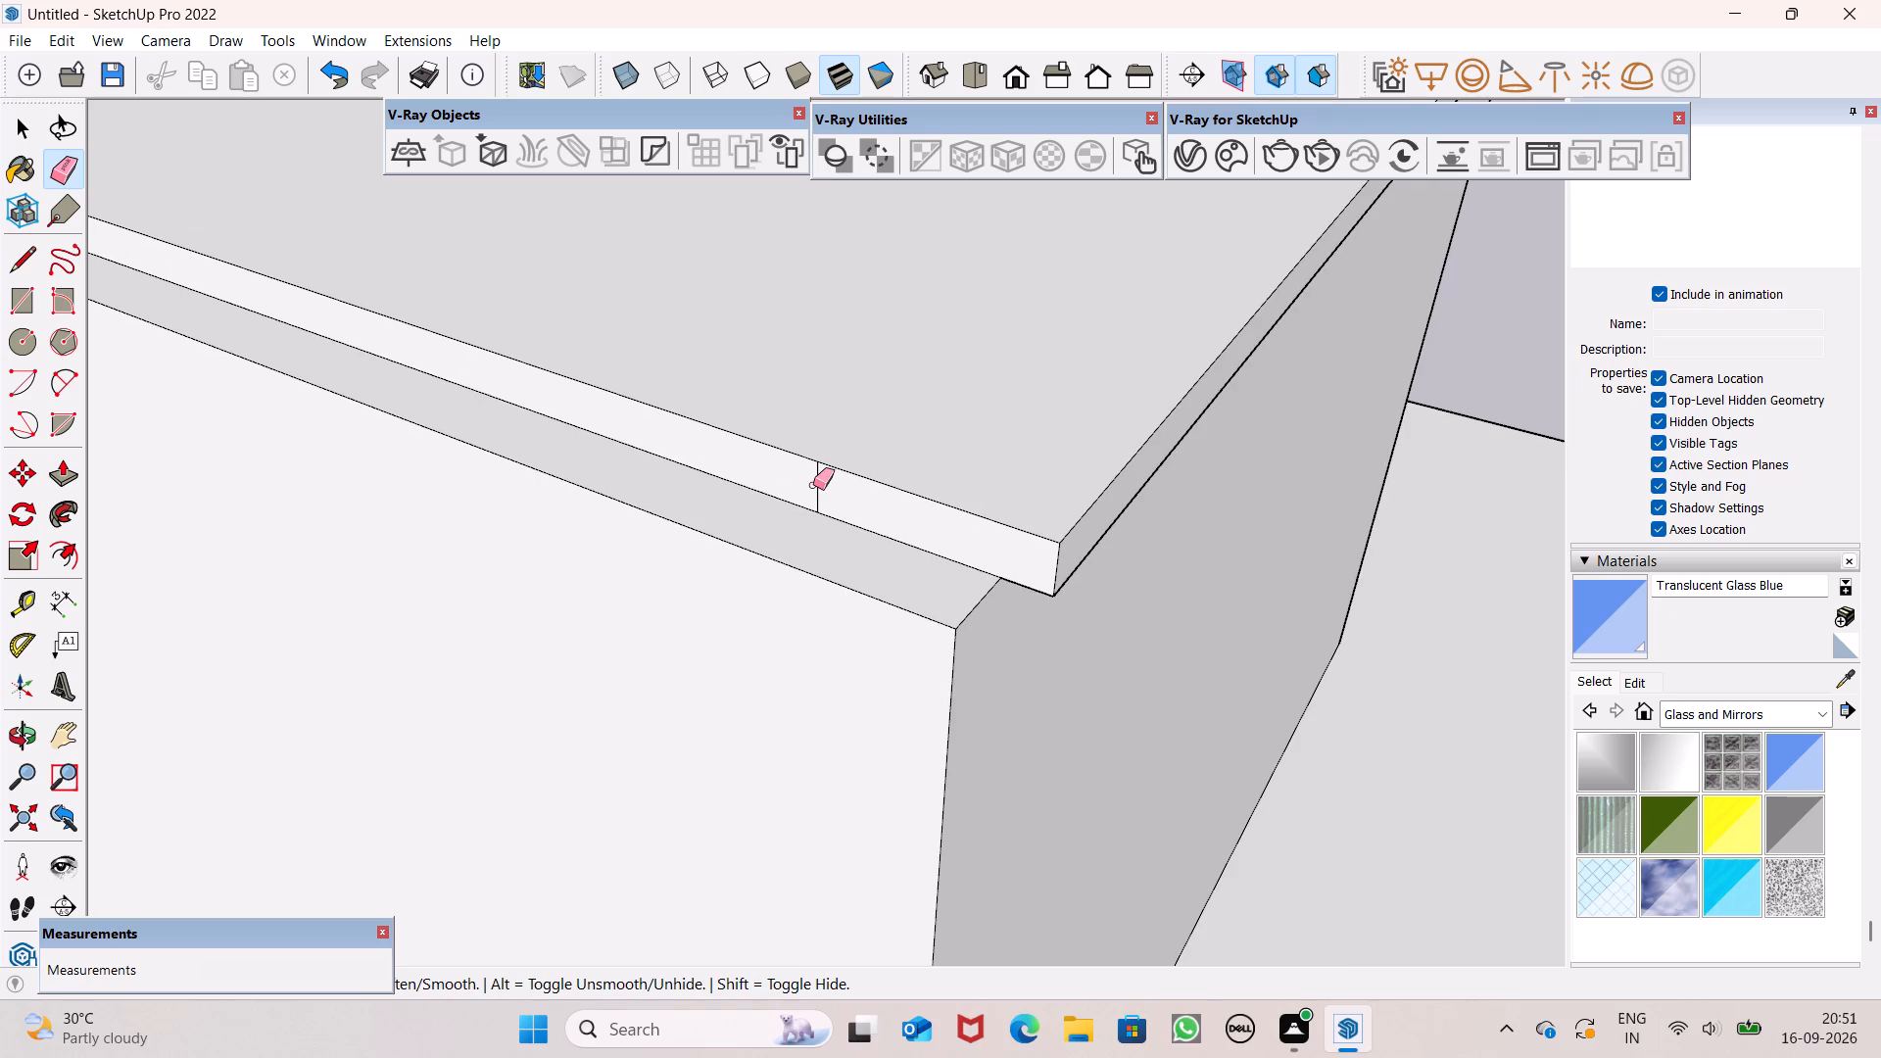
pyautogui.moveTo(869, 499); pyautogui.dragTo(844, 489)
pyautogui.press('space')
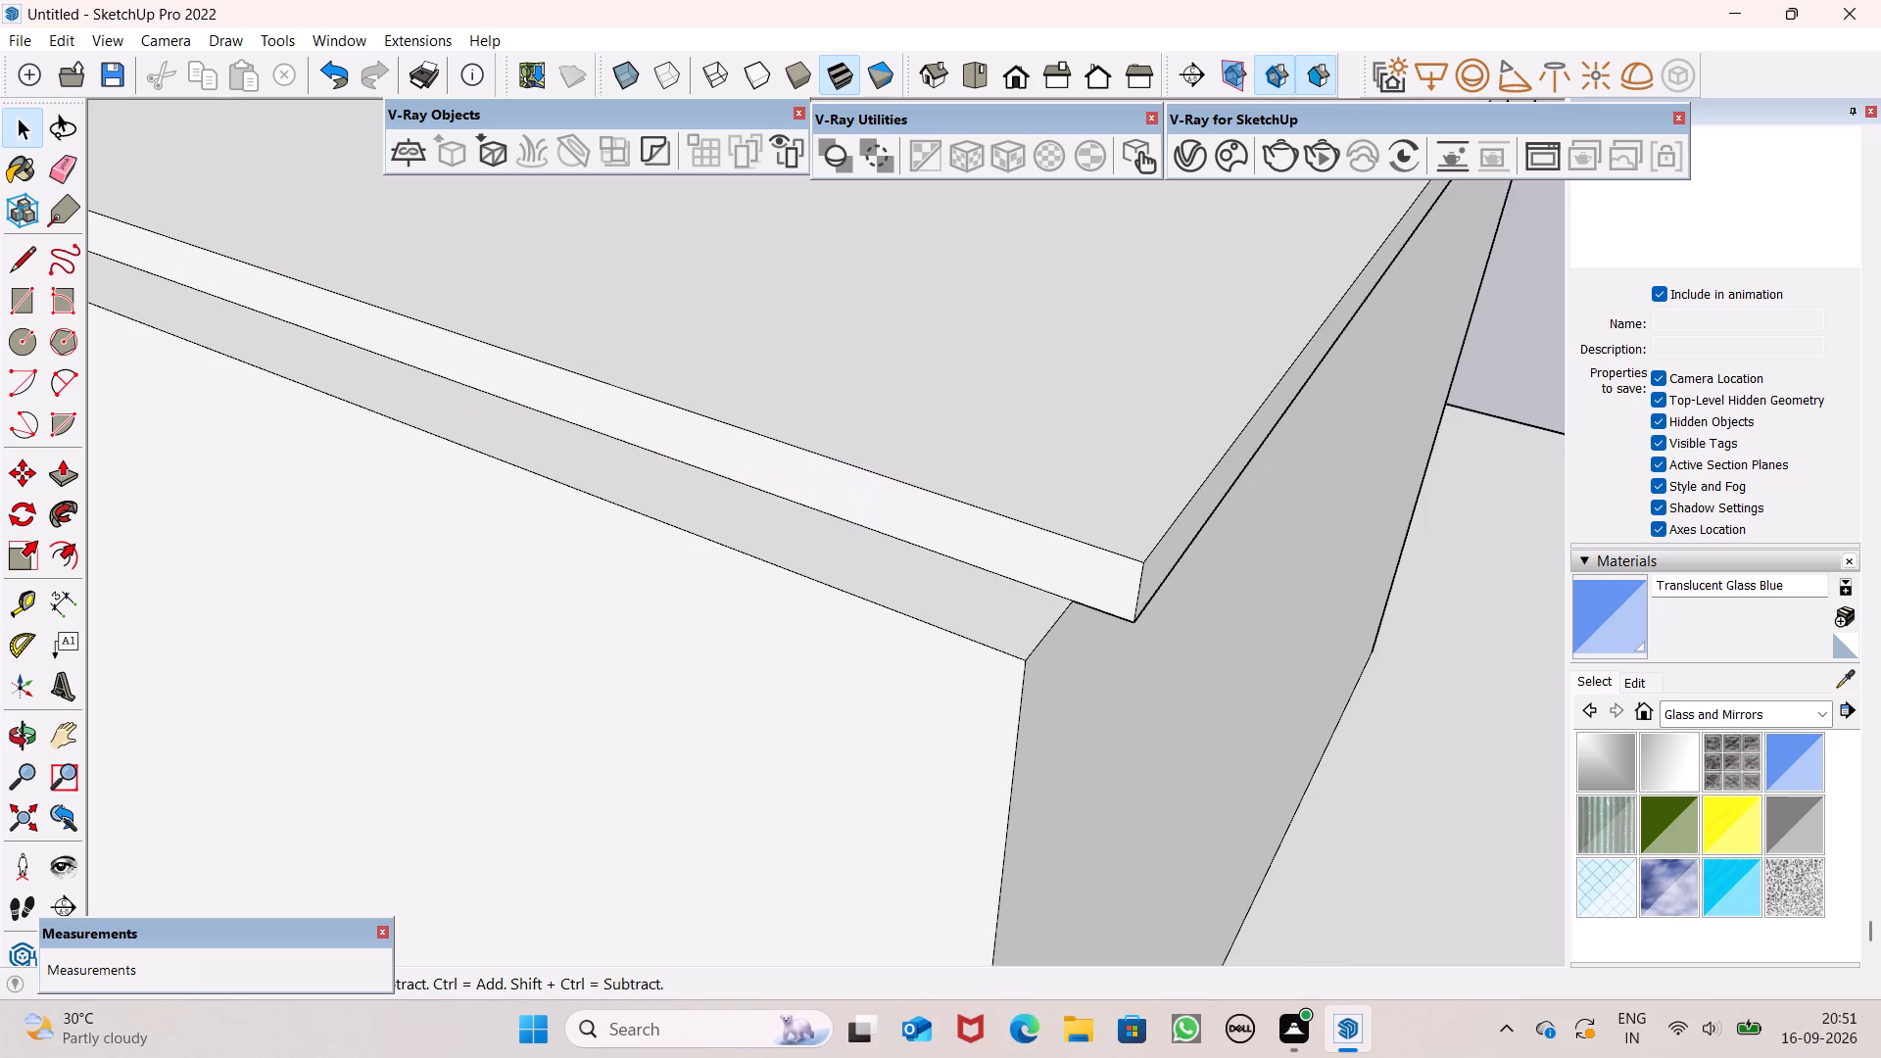
# Push/Pull the roof slab's rear edge face outward 6", and about 5 5/16" further to overhang the rear wall.
pyautogui.scroll(-7, 1182, 805)
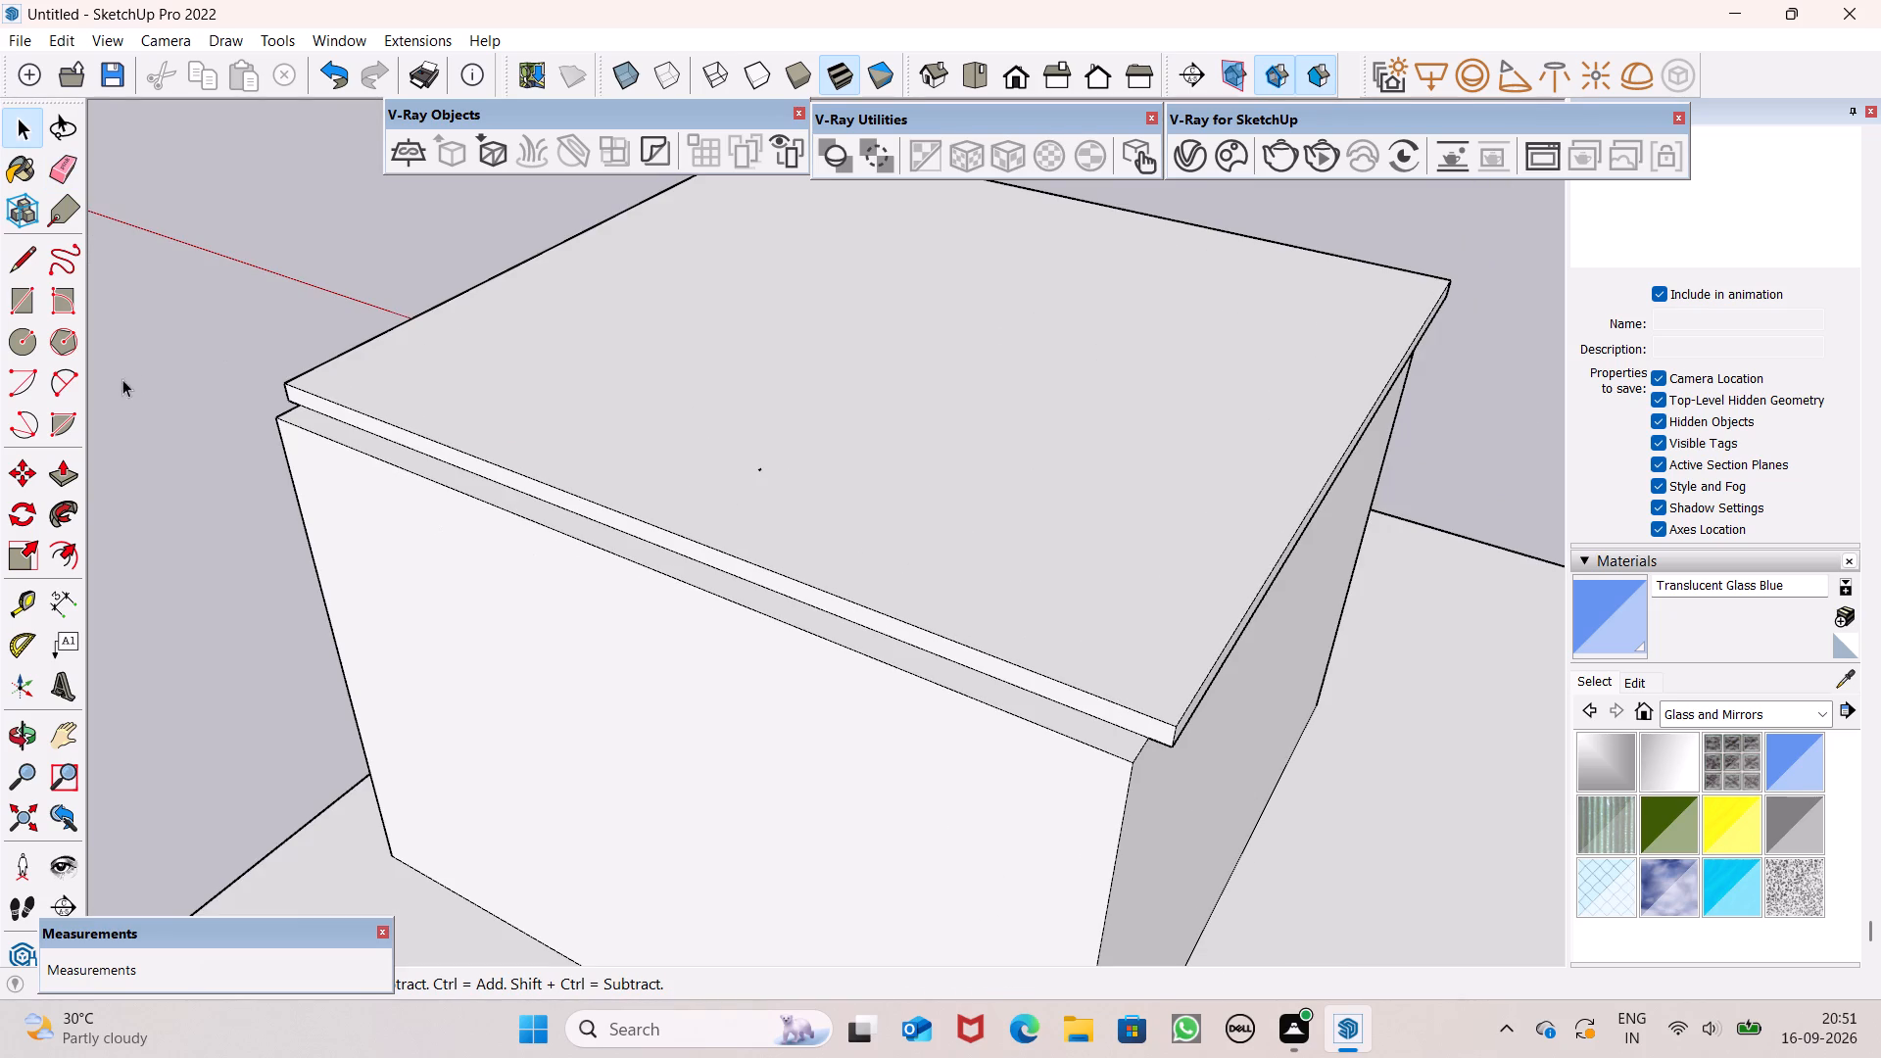
pyautogui.click(51, 475)
pyautogui.scroll(3, 767, 570)
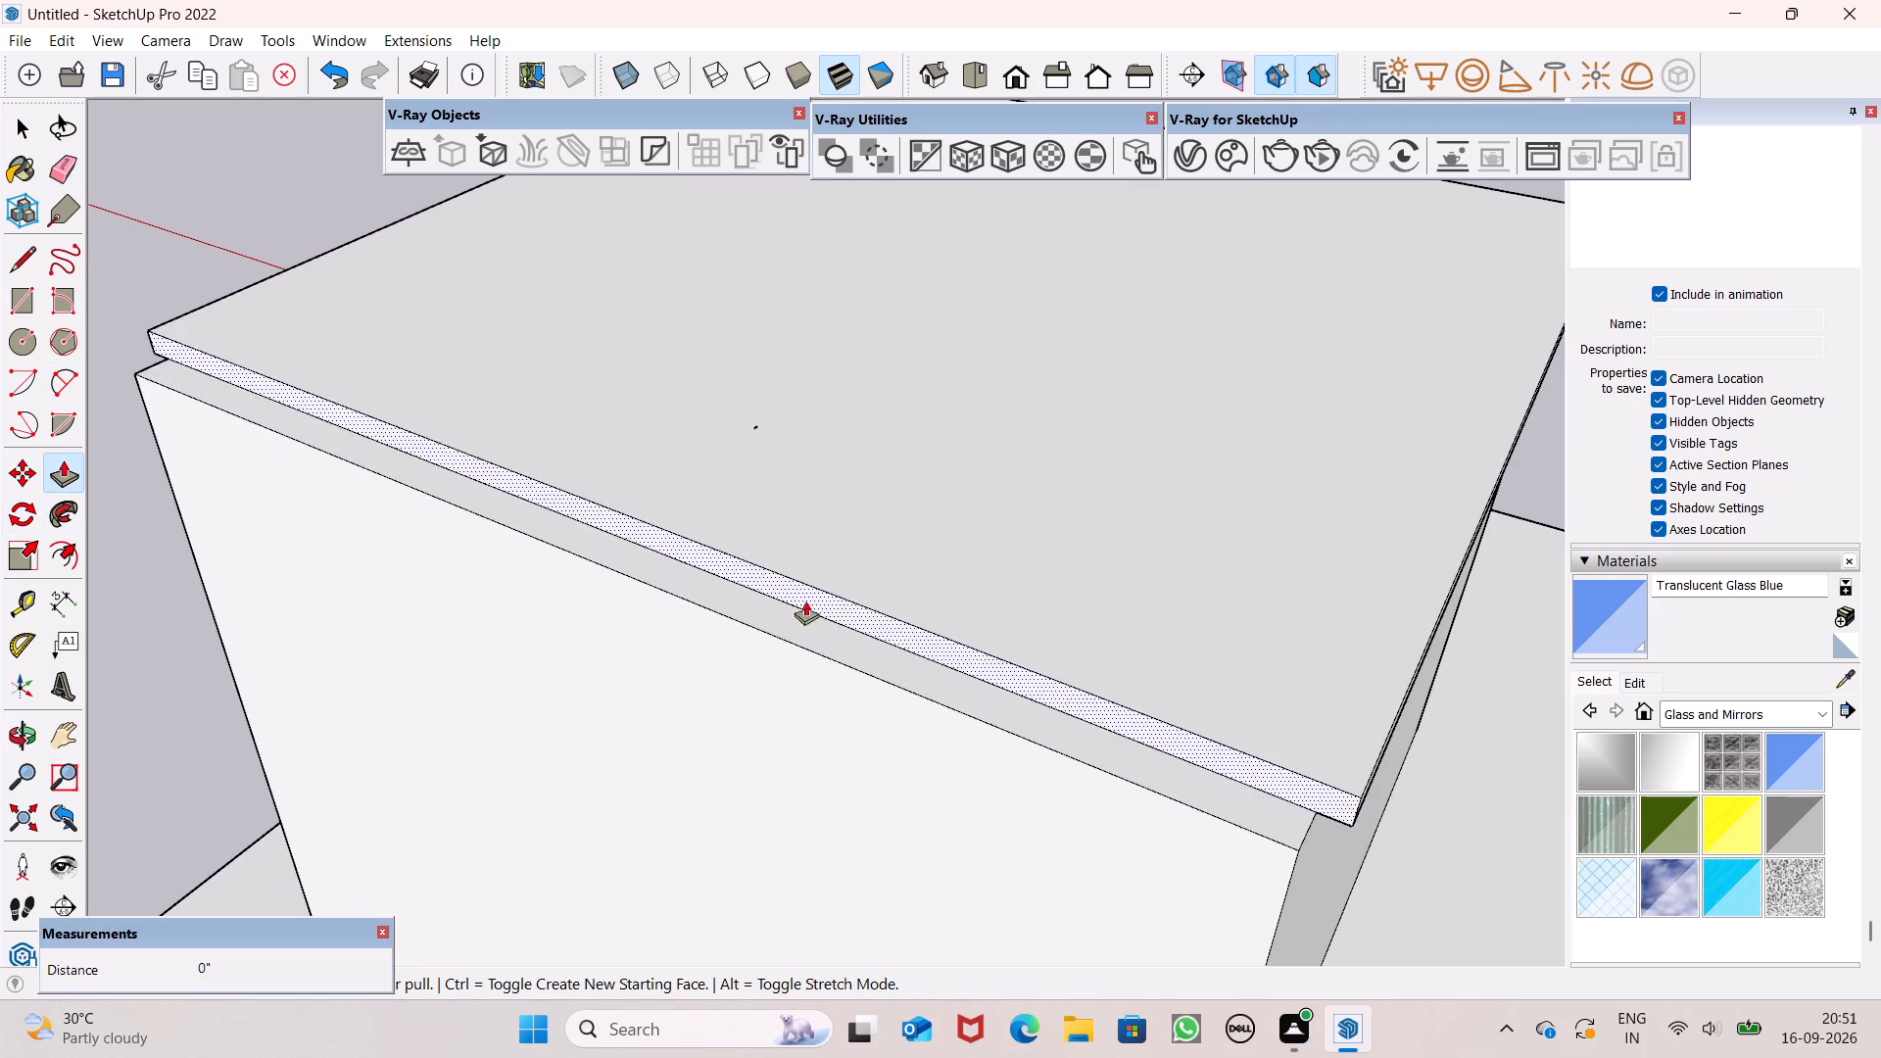
pyautogui.moveTo(840, 605); pyautogui.dragTo(807, 670)
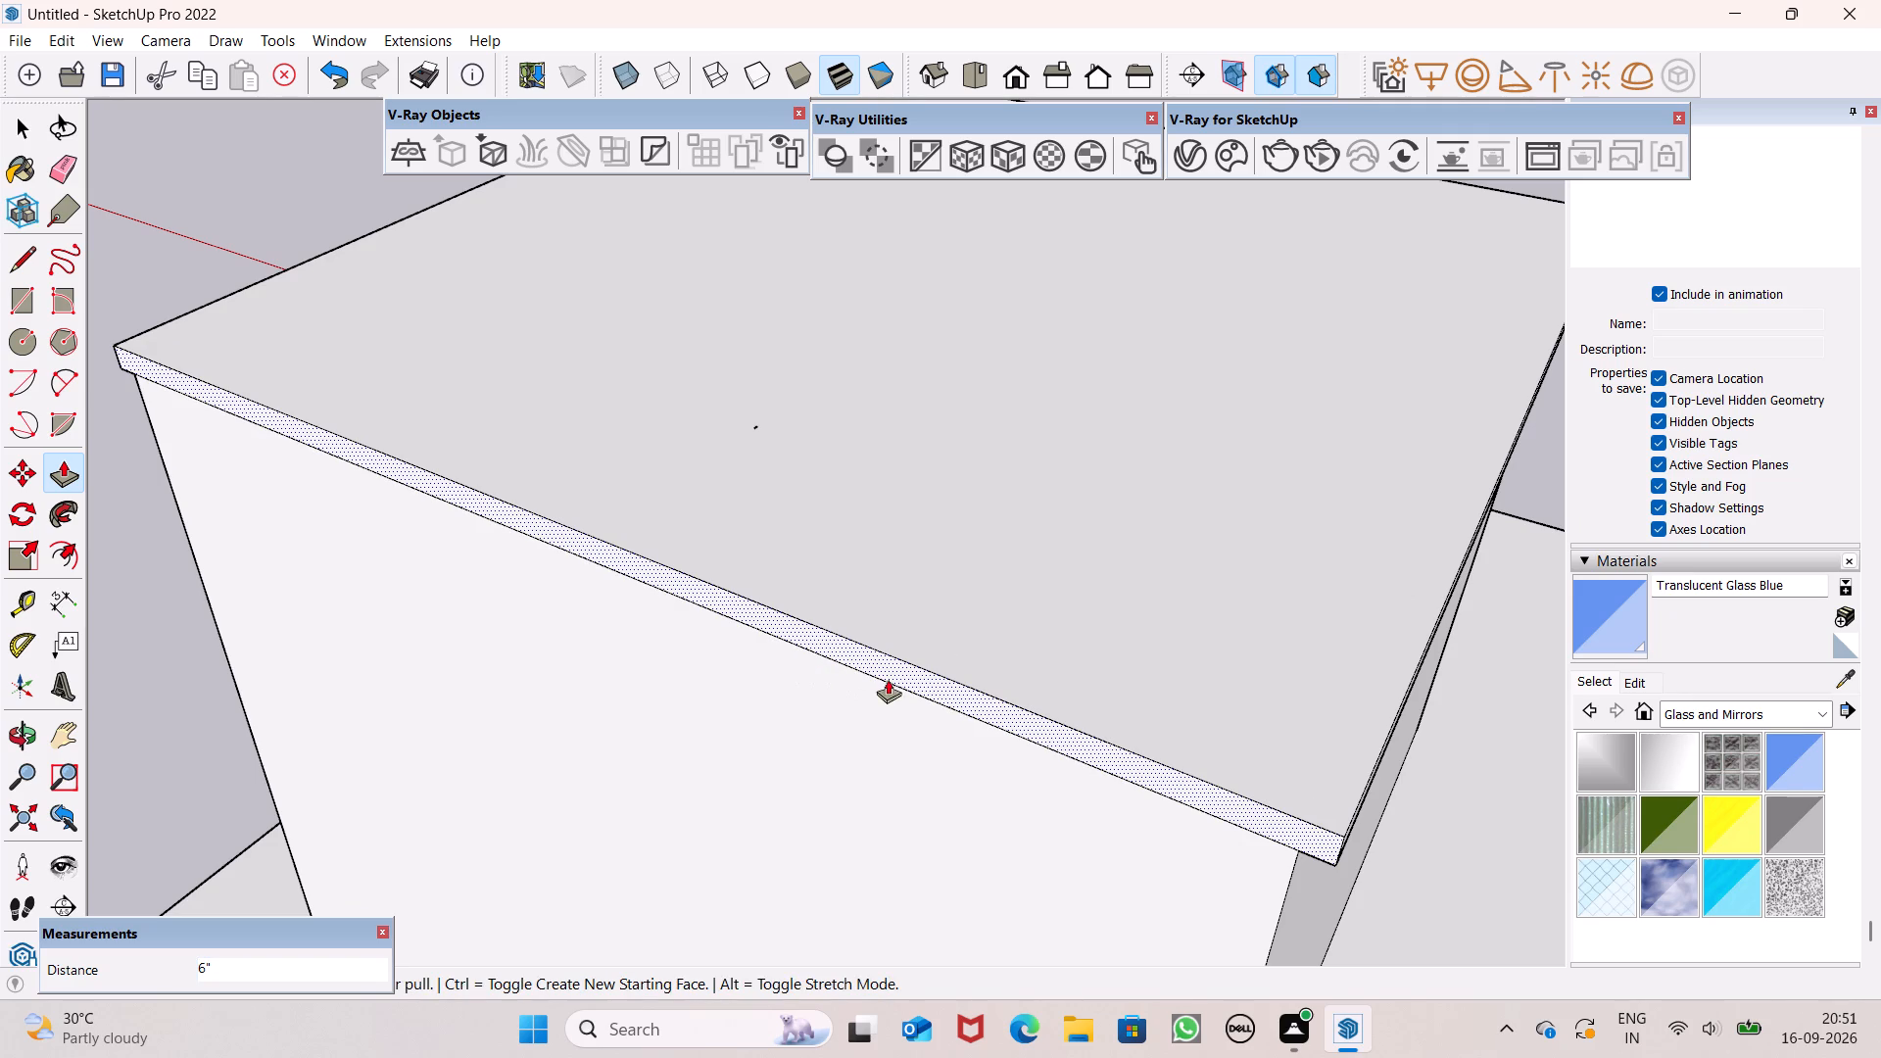
pyautogui.moveTo(911, 672); pyautogui.dragTo(883, 696)
# Examine the flat roof slab's overhang around the rooftop box from the glazed front.
pyautogui.scroll(-10, 1037, 633)
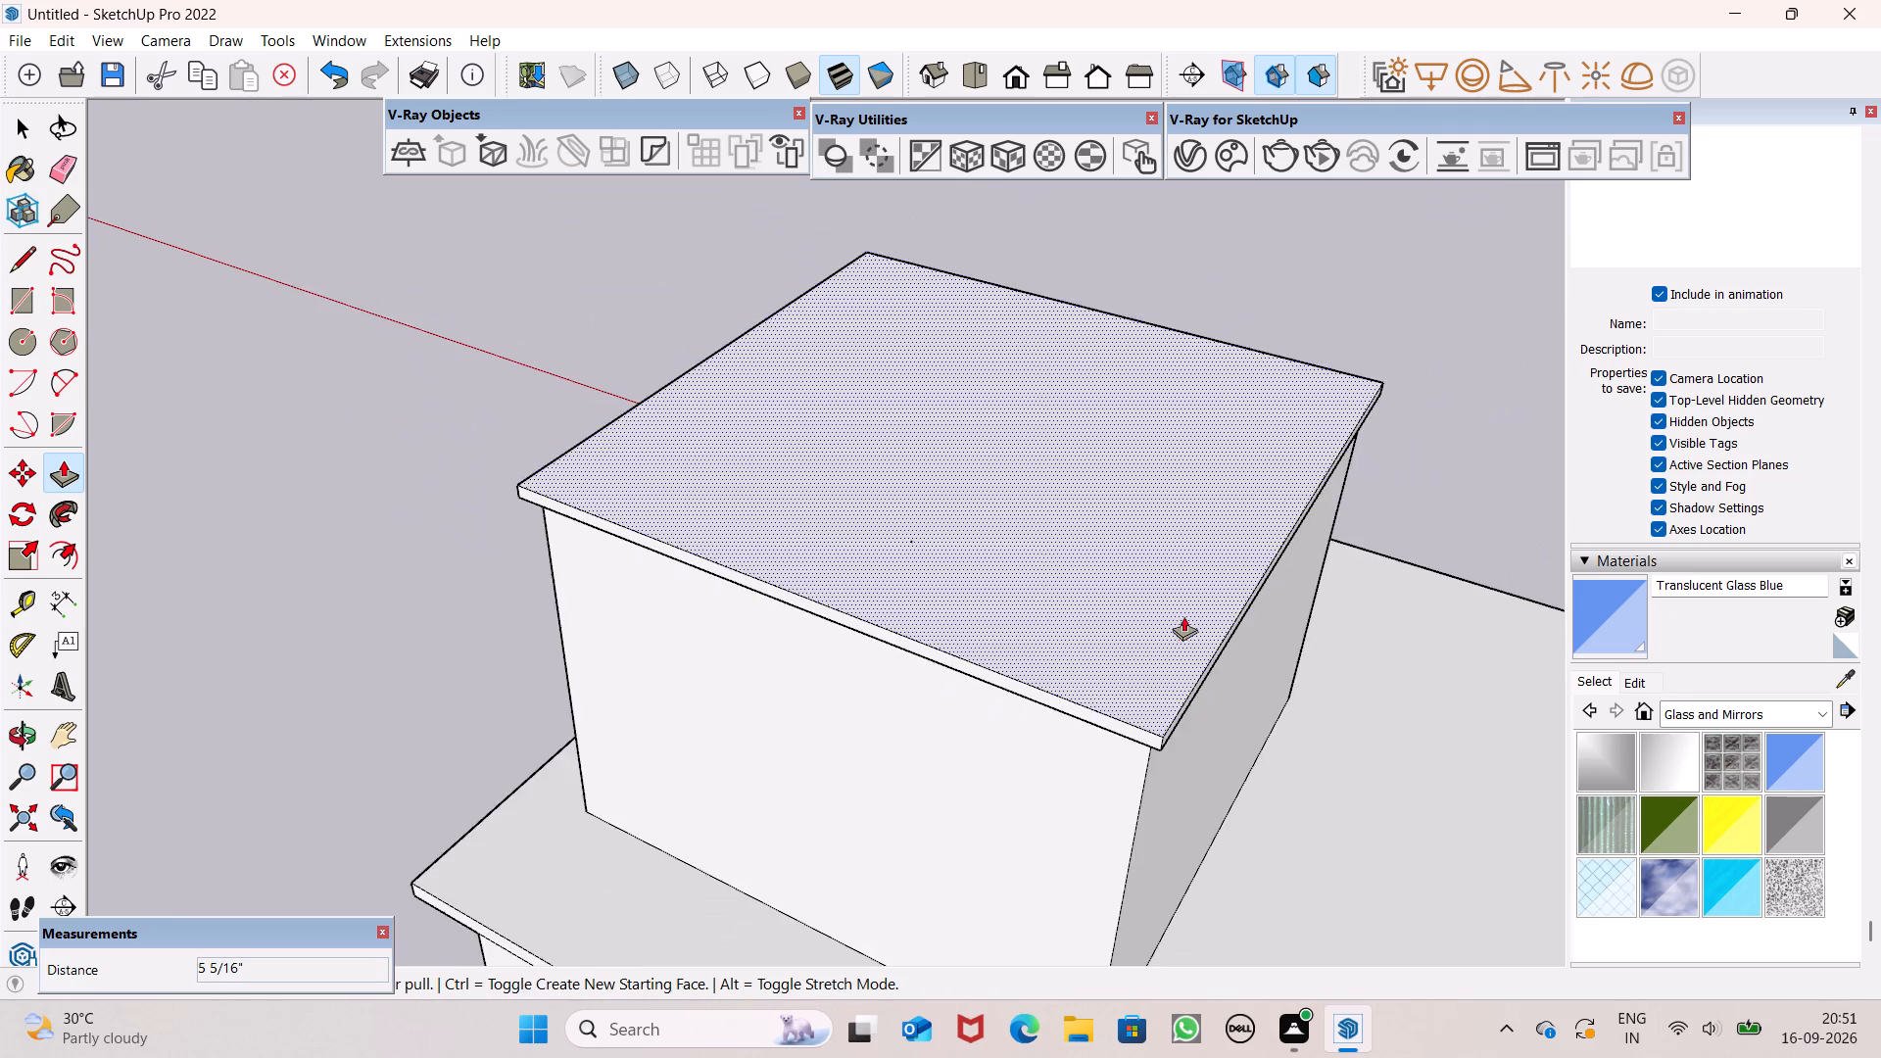
pyautogui.scroll(-3, 1183, 616)
pyautogui.moveTo(1201, 742); pyautogui.dragTo(0, 586, button='middle')
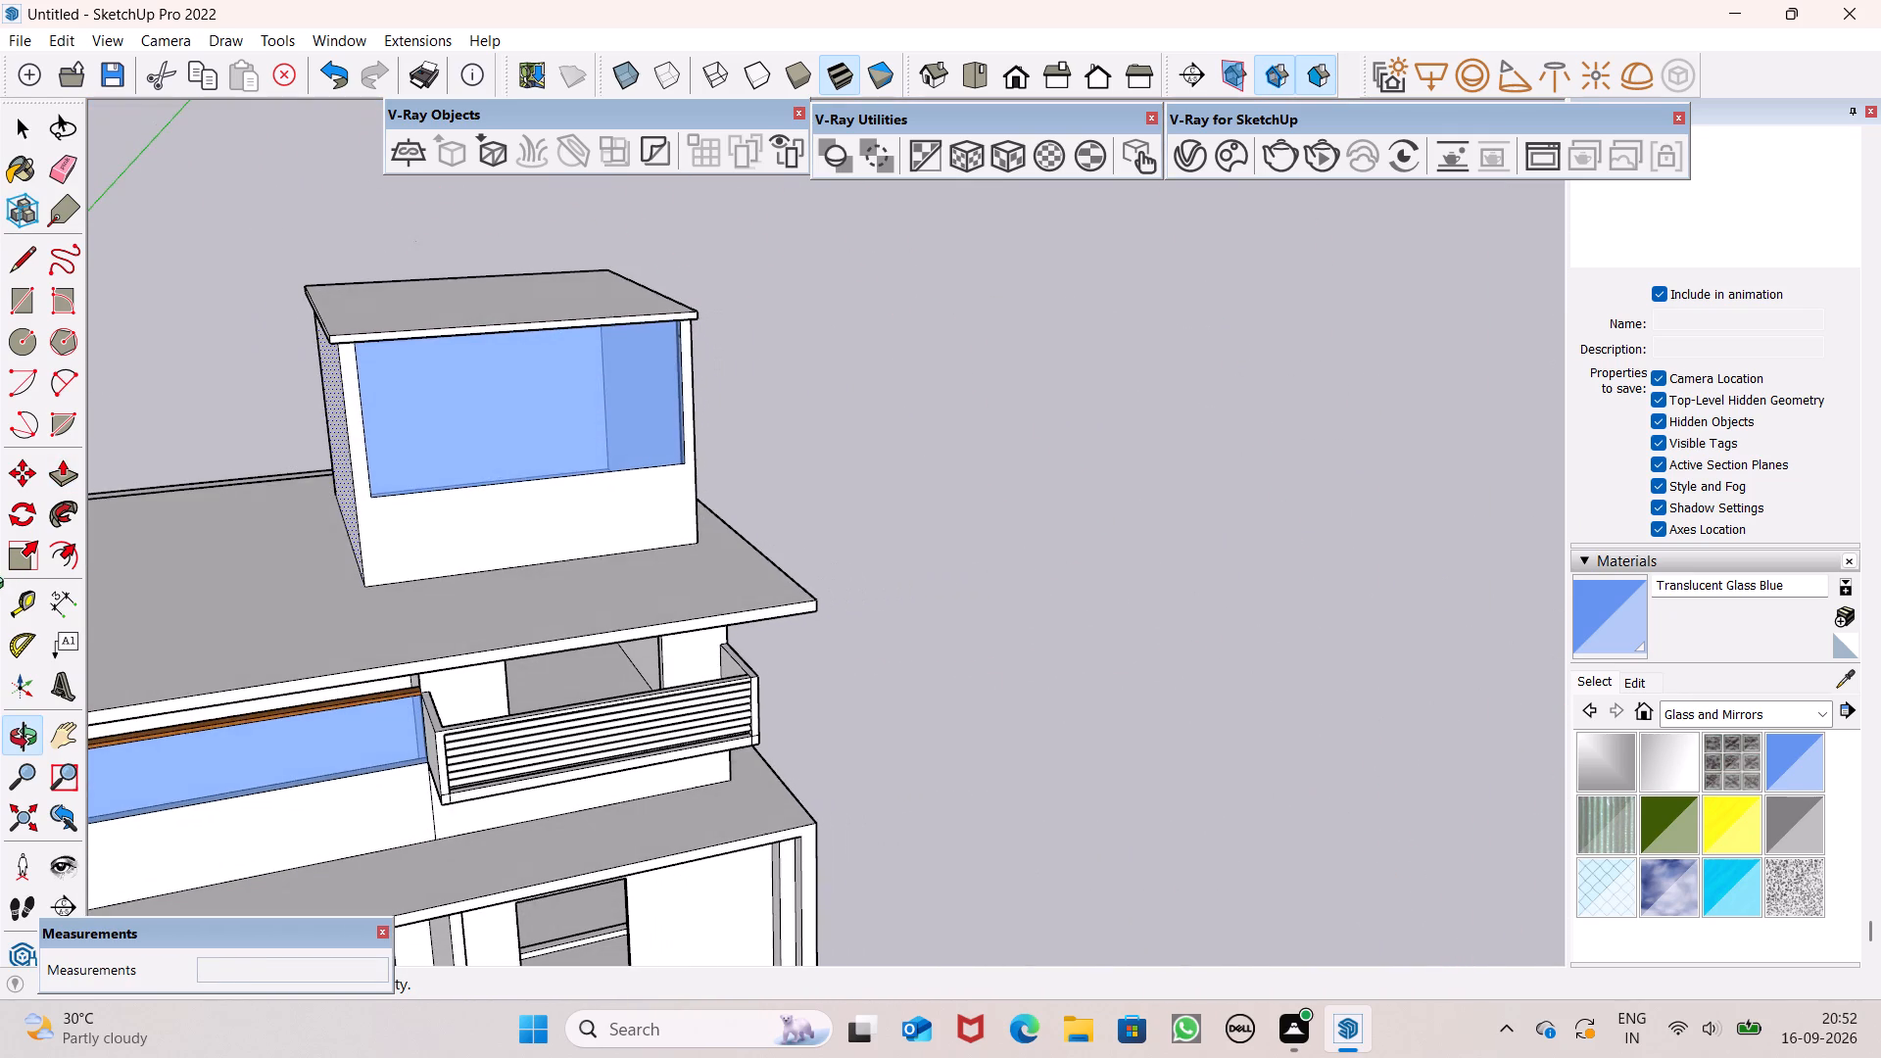
pyautogui.moveTo(0, 586); pyautogui.dragTo(0, 584, button='middle')
pyautogui.scroll(5, 372, 449)
pyautogui.moveTo(471, 367); pyautogui.dragTo(198, 460, button='middle')
pyautogui.scroll(2, 787, 286)
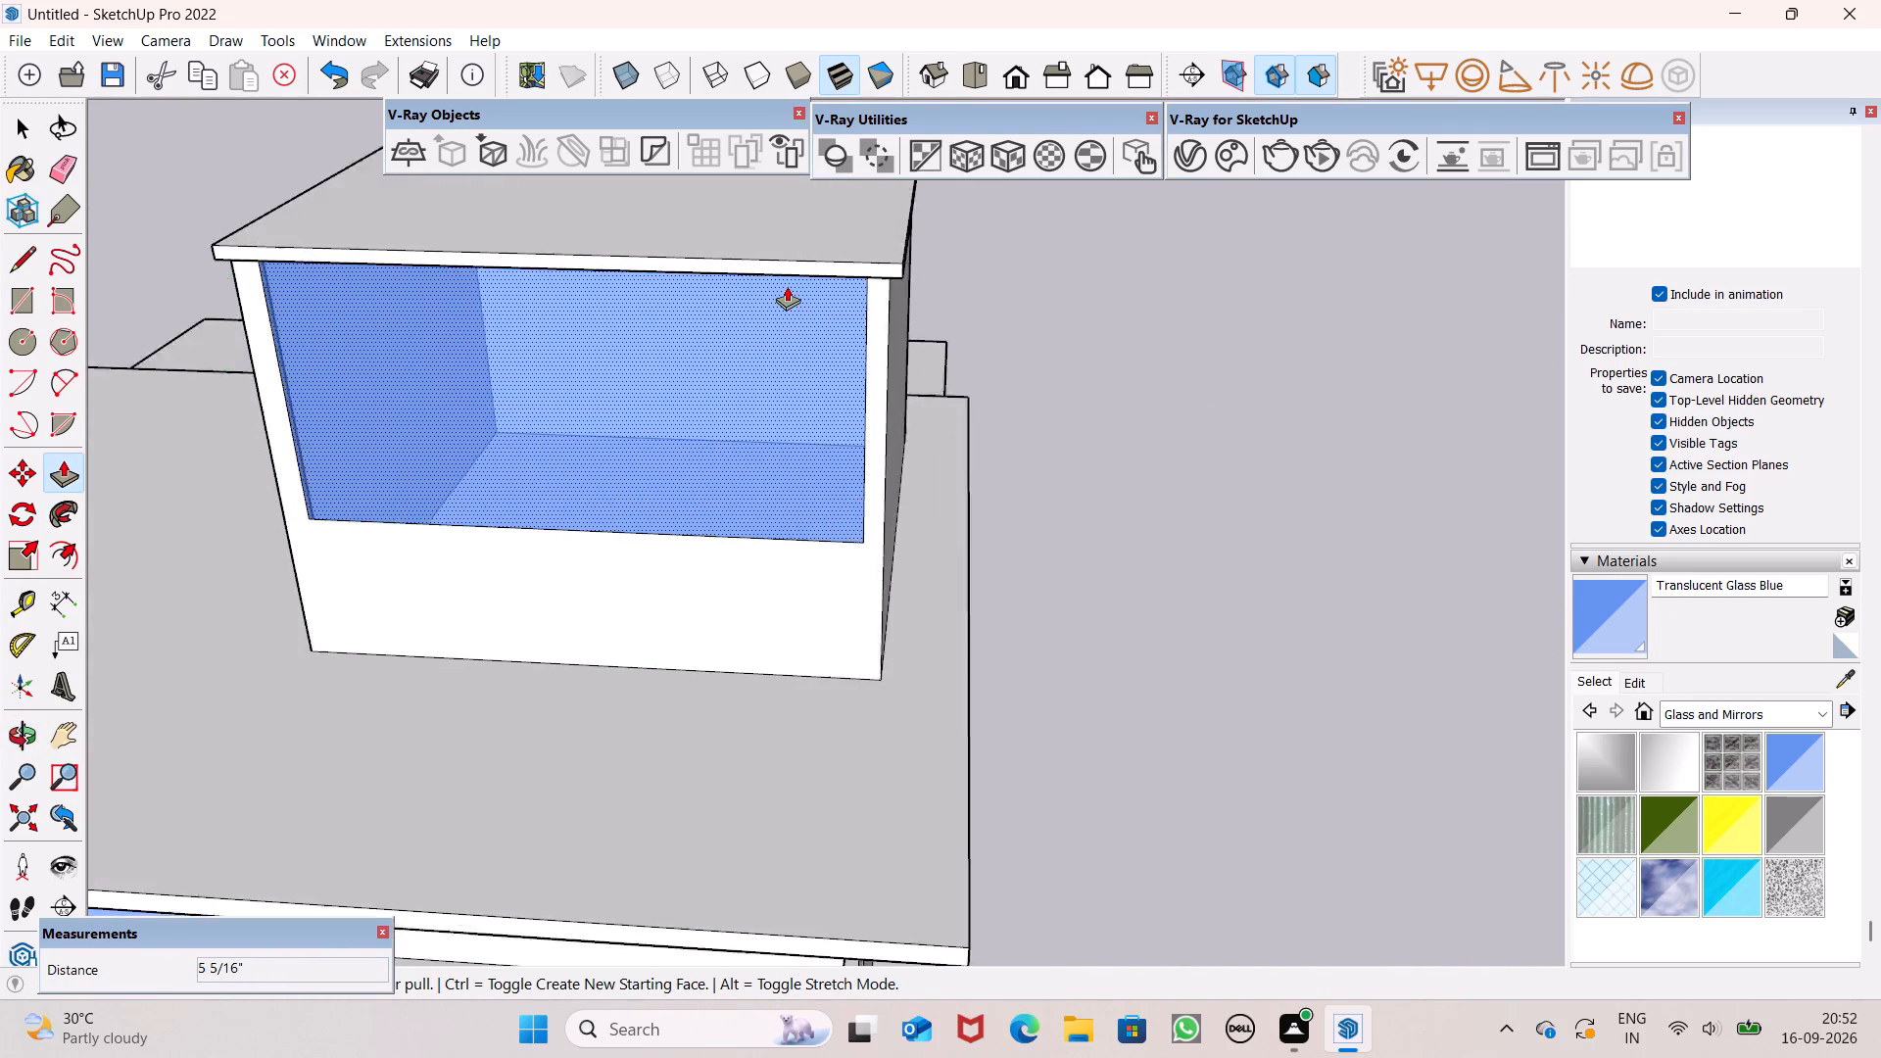
# Examine the rooftop box's flat roof slab in proportion to the whole house from the front.
pyautogui.scroll(8, 787, 286)
pyautogui.scroll(-11, 989, 432)
pyautogui.press('space')
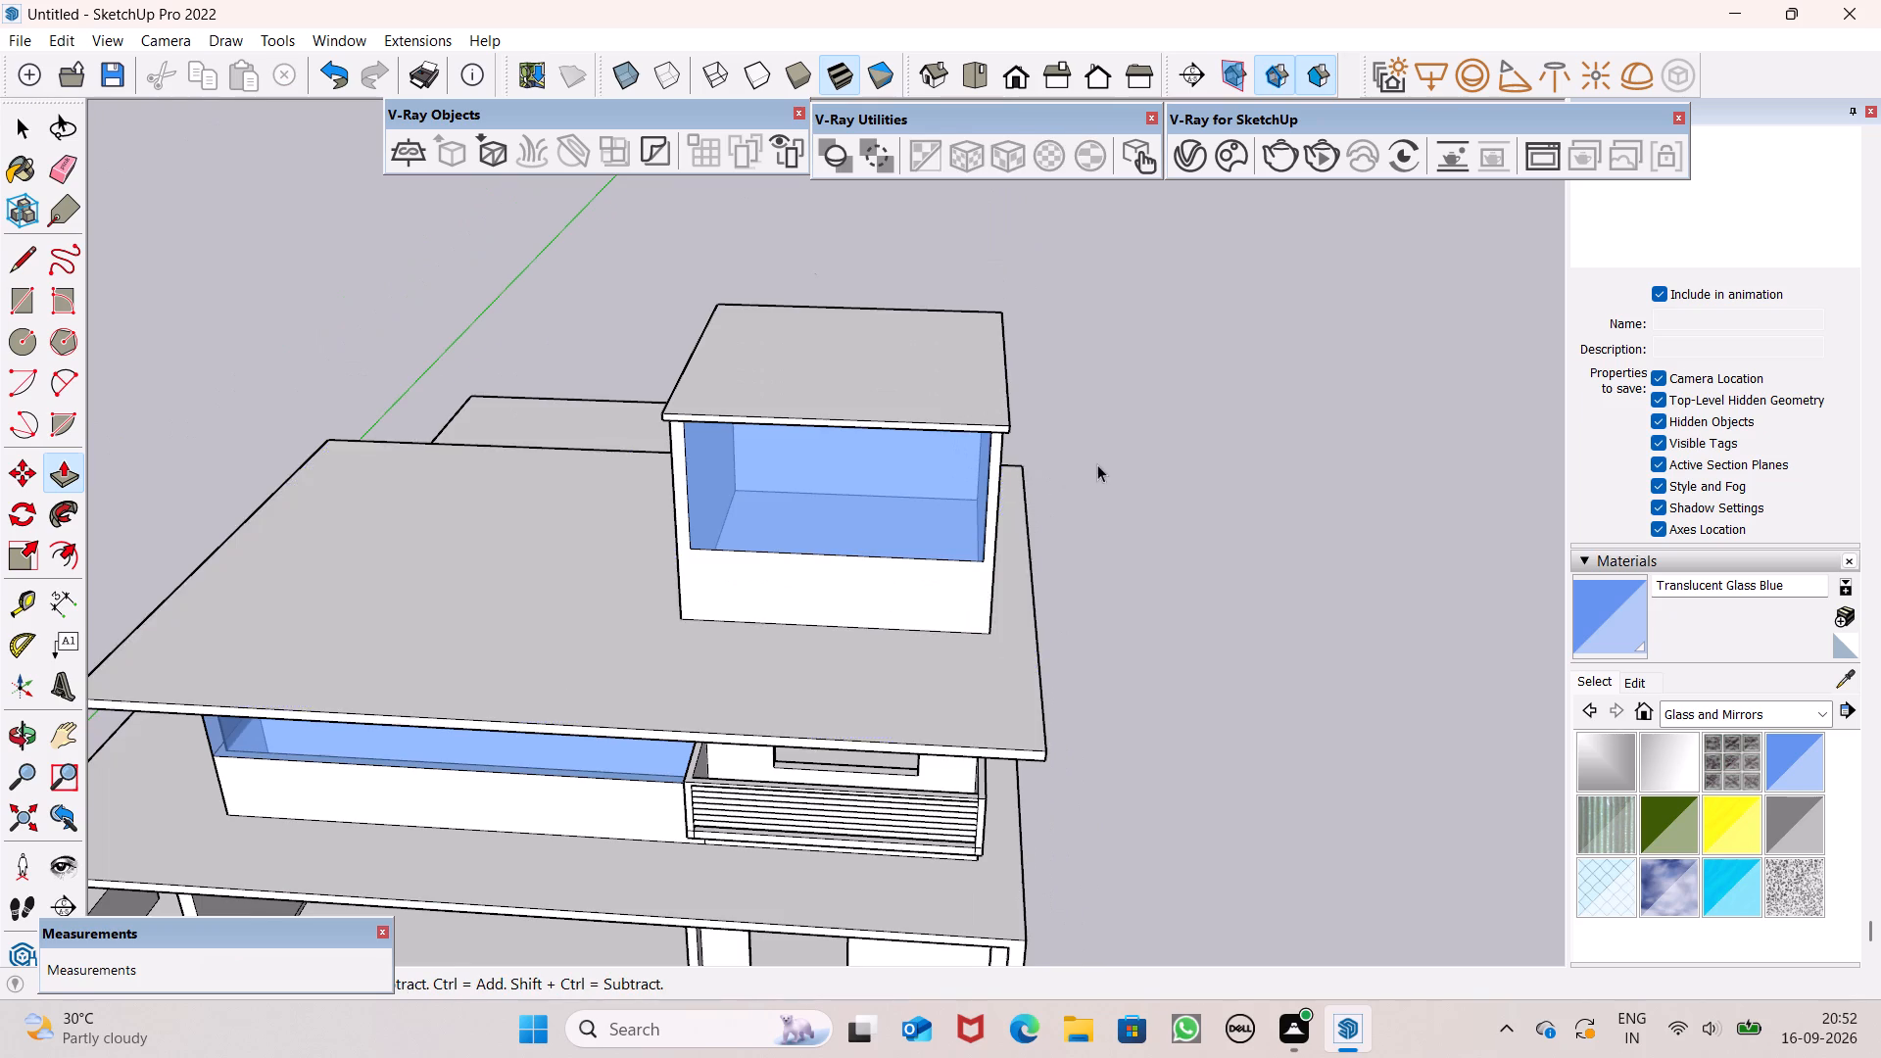
pyautogui.scroll(-6, 1101, 465)
pyautogui.moveTo(1240, 522); pyautogui.dragTo(1226, 283, button='middle')
pyautogui.scroll(1, 1225, 396)
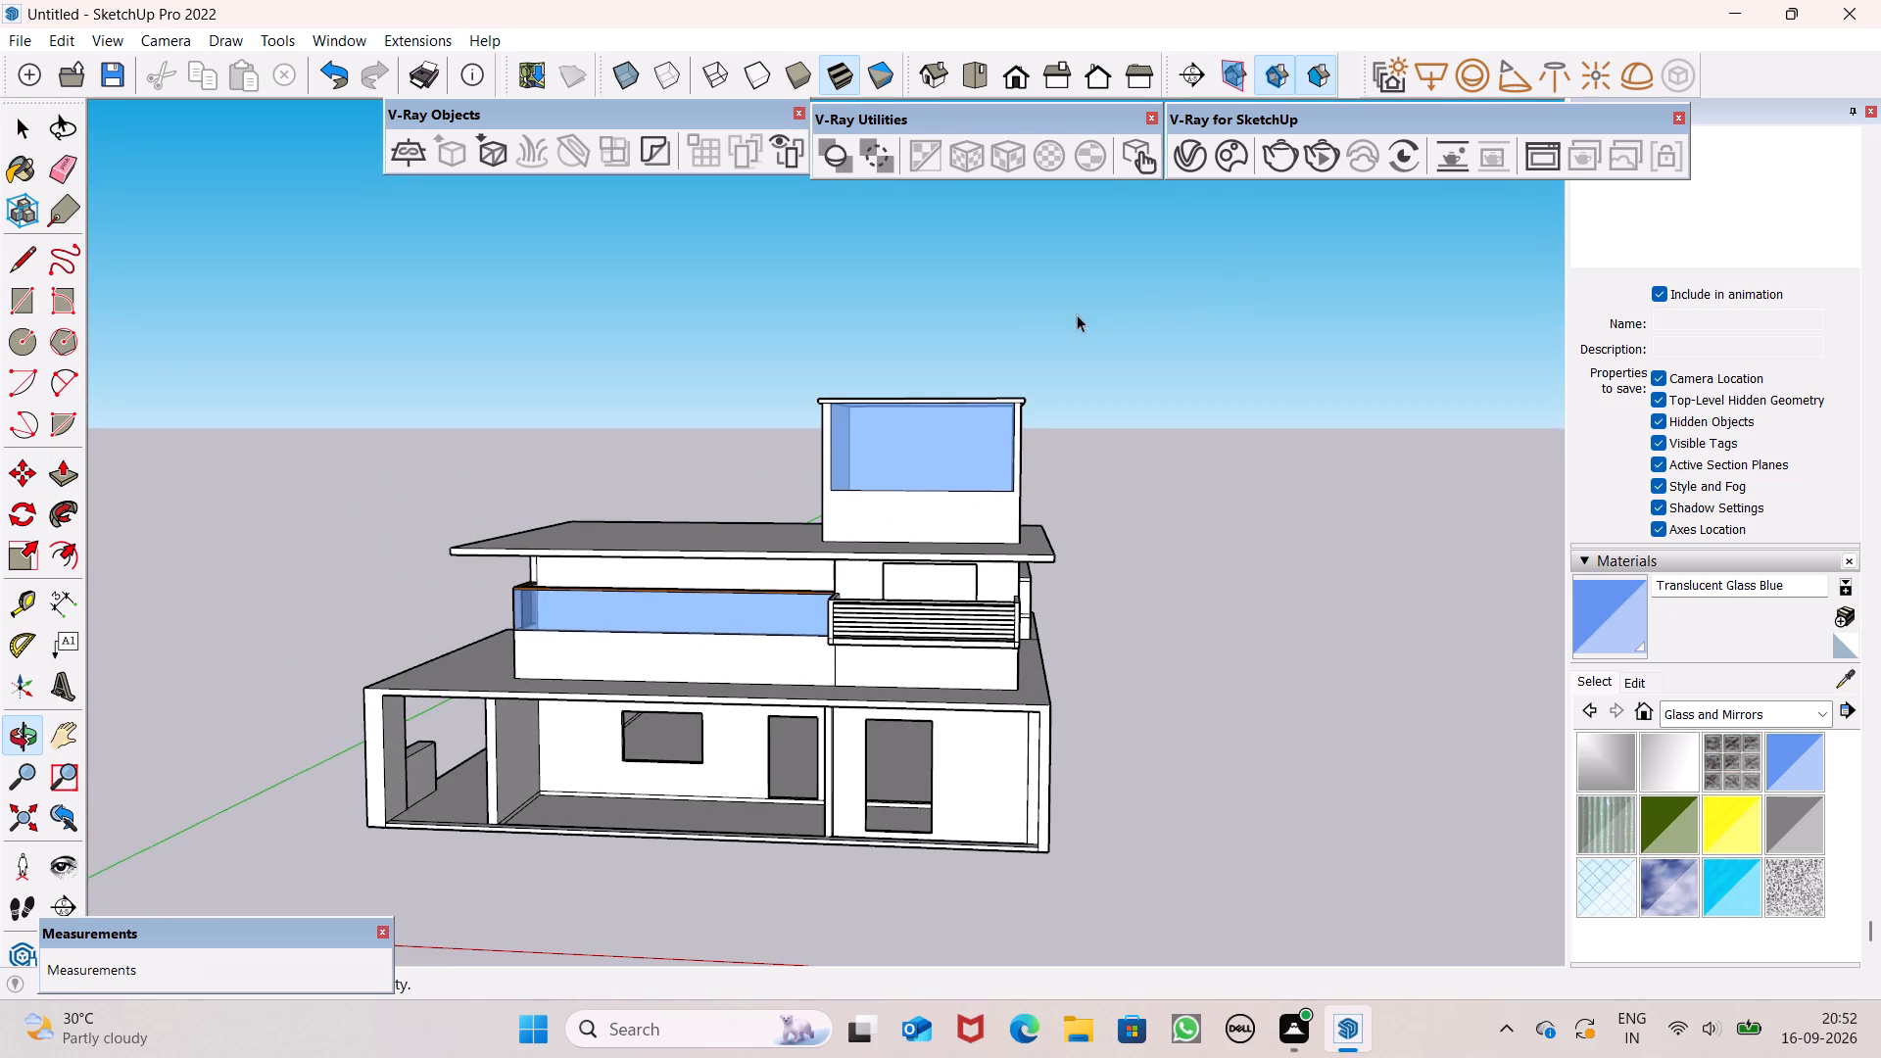
pyautogui.scroll(5, 1048, 315)
pyautogui.middleClick(1047, 325)
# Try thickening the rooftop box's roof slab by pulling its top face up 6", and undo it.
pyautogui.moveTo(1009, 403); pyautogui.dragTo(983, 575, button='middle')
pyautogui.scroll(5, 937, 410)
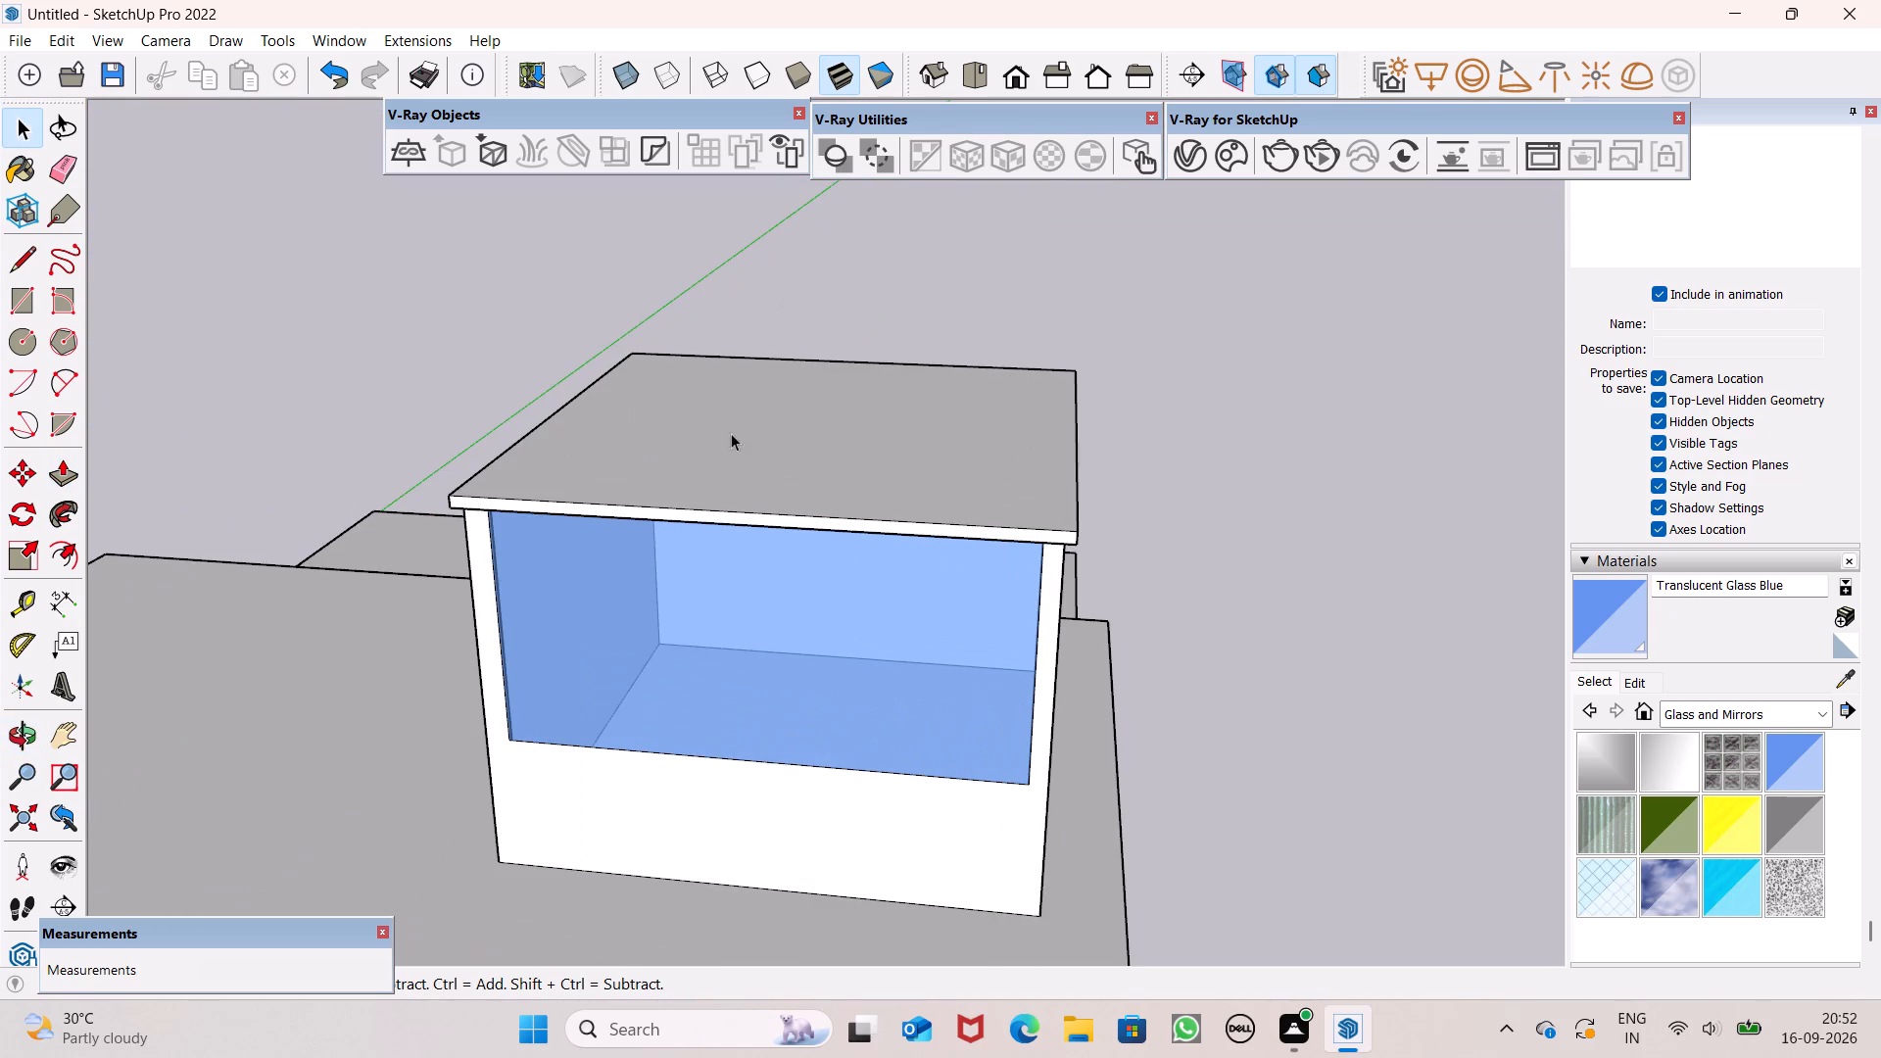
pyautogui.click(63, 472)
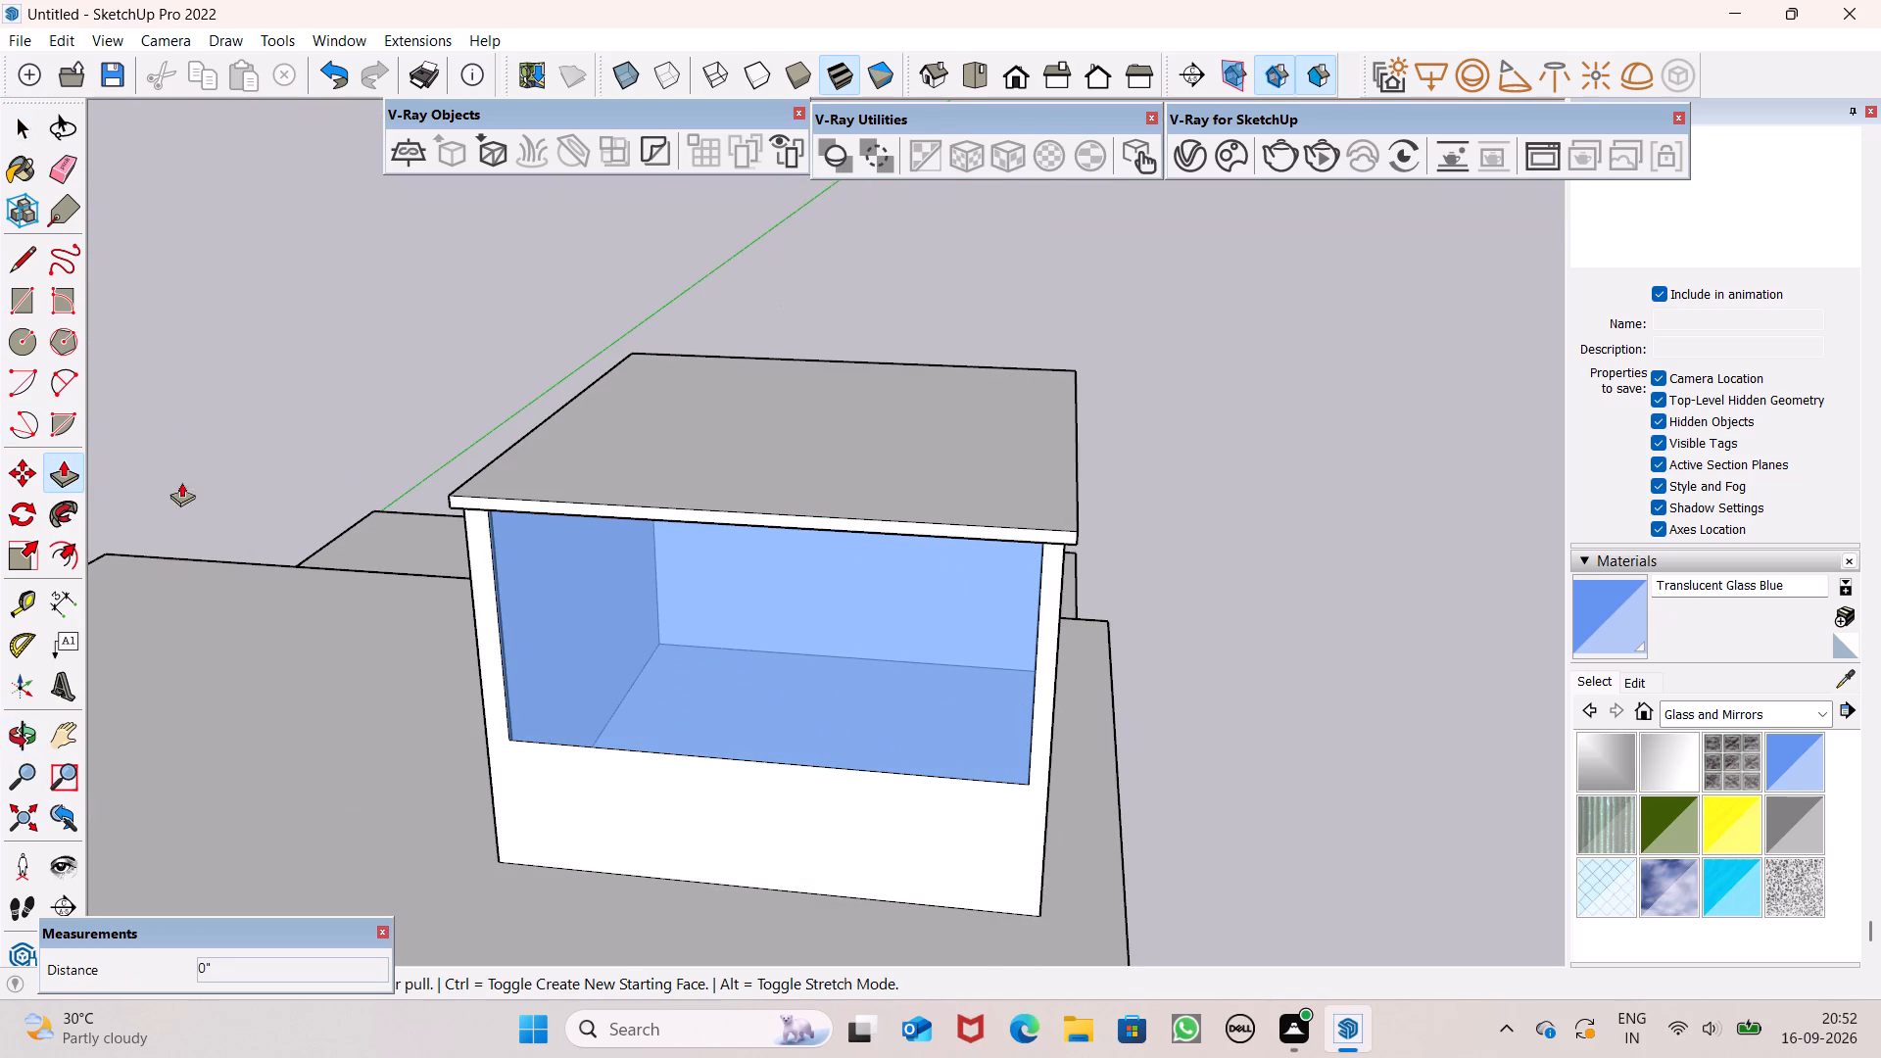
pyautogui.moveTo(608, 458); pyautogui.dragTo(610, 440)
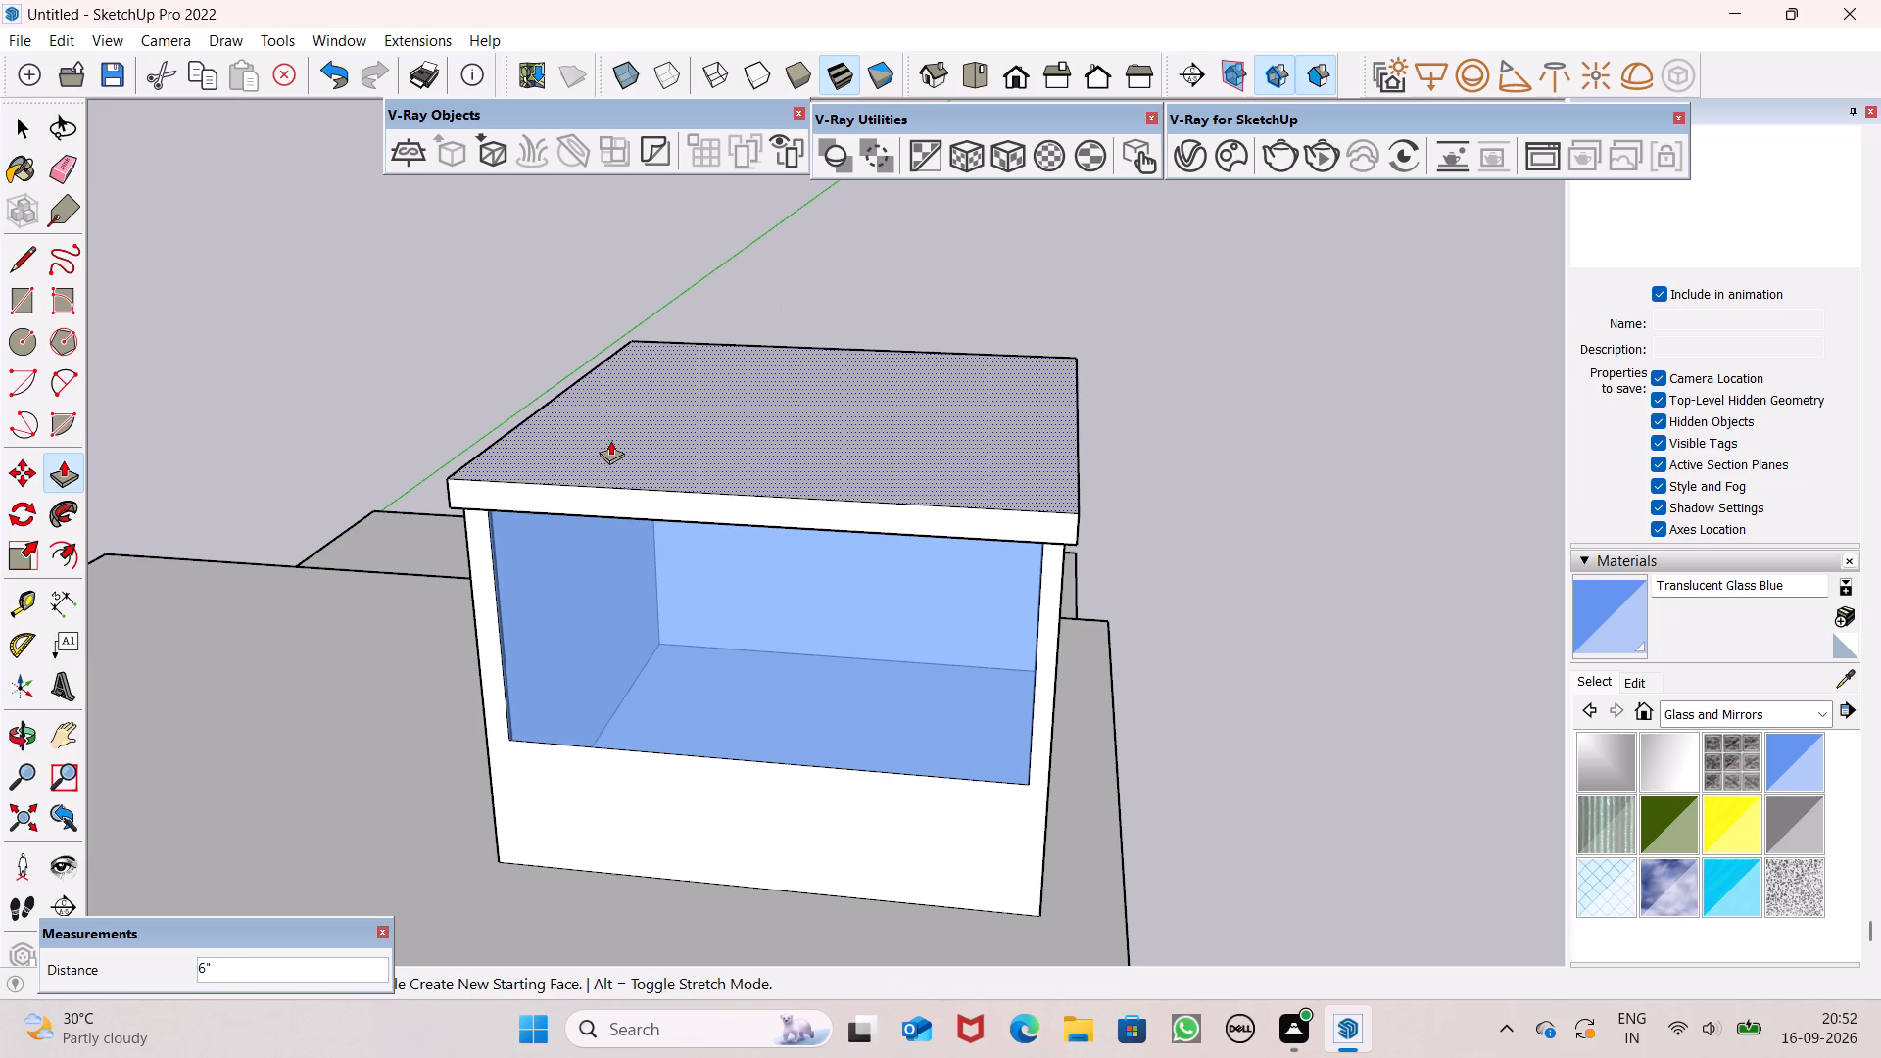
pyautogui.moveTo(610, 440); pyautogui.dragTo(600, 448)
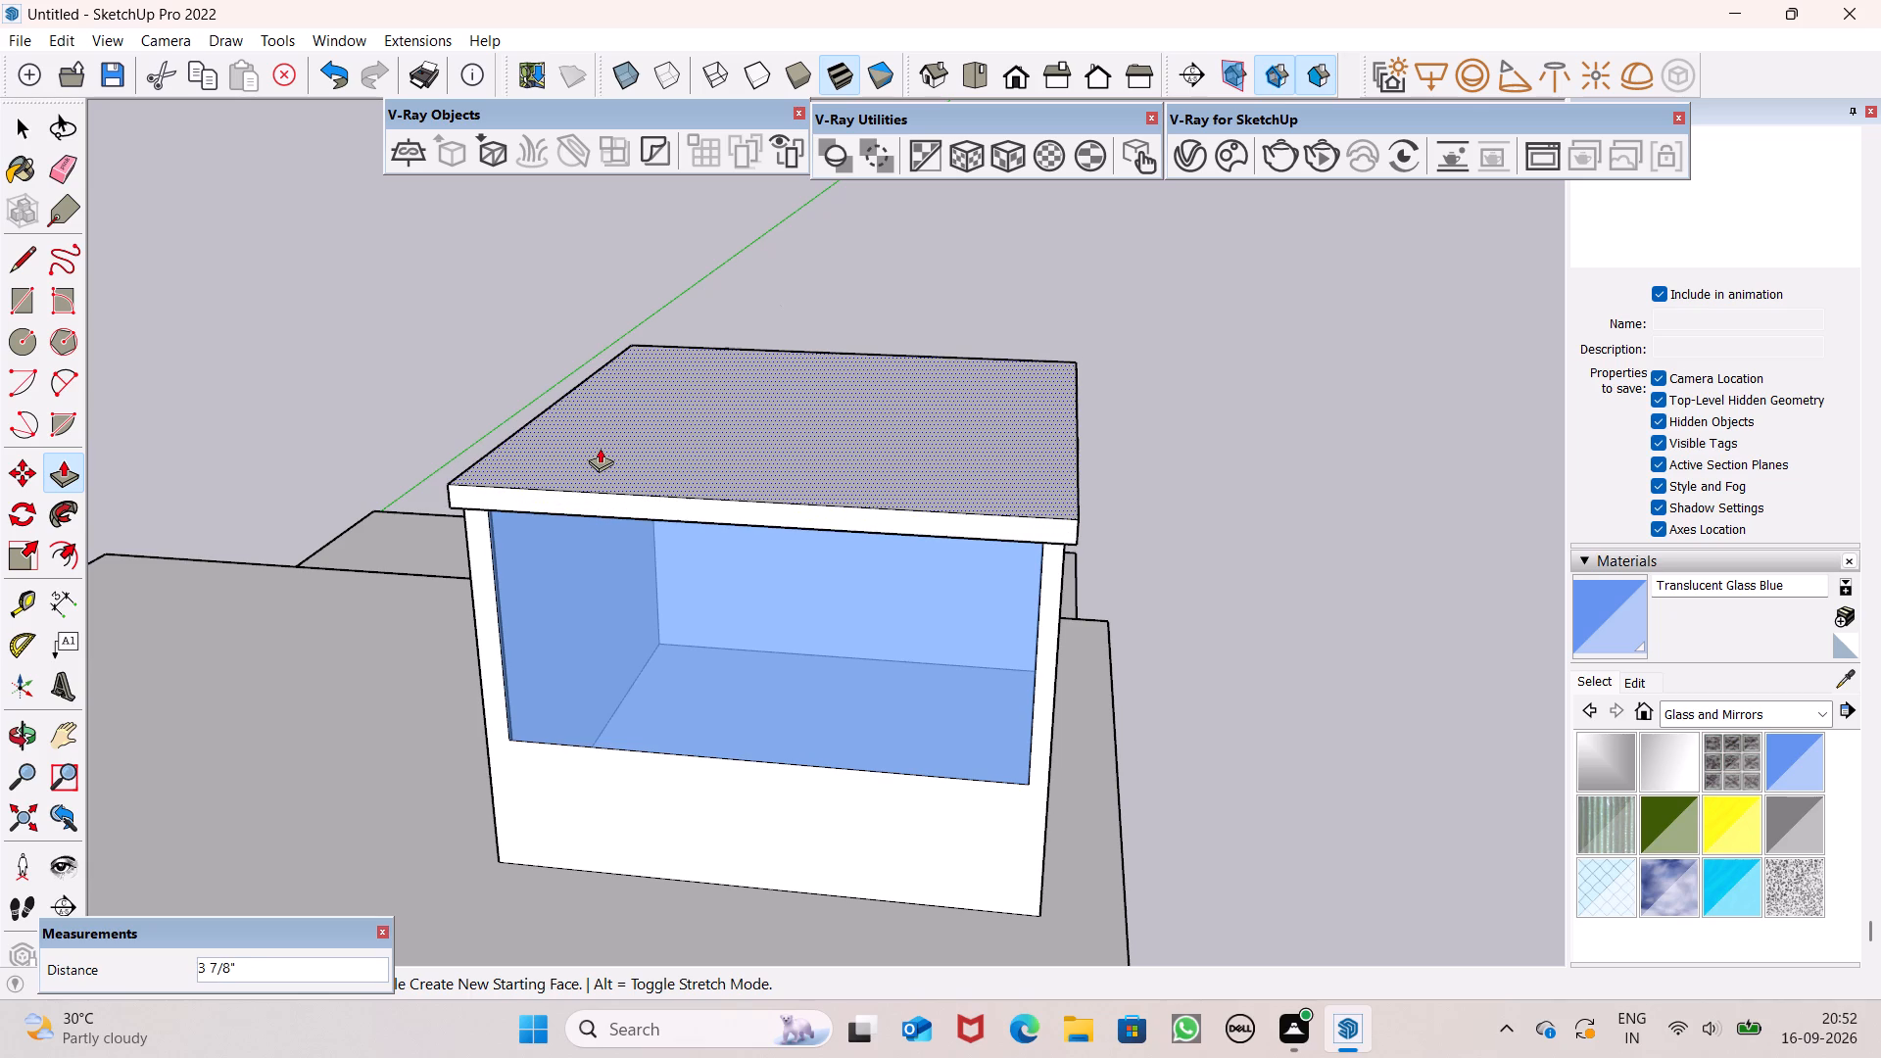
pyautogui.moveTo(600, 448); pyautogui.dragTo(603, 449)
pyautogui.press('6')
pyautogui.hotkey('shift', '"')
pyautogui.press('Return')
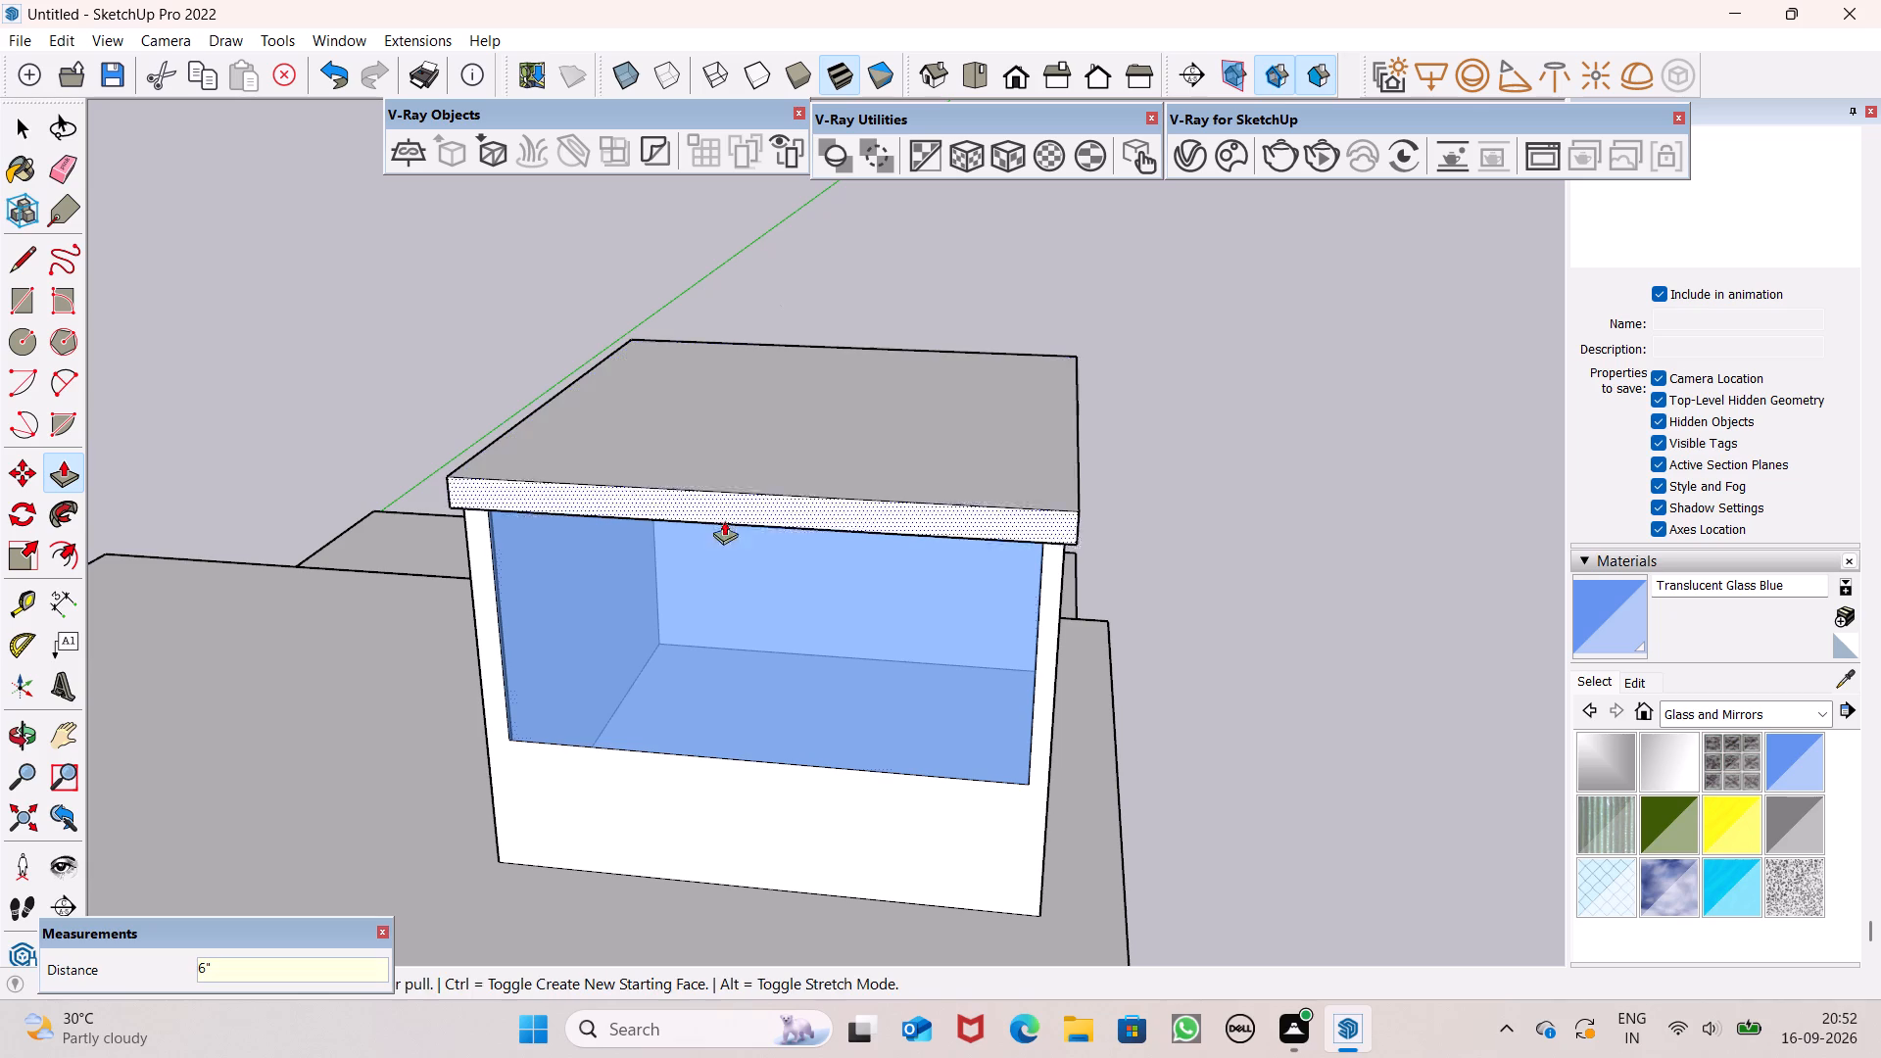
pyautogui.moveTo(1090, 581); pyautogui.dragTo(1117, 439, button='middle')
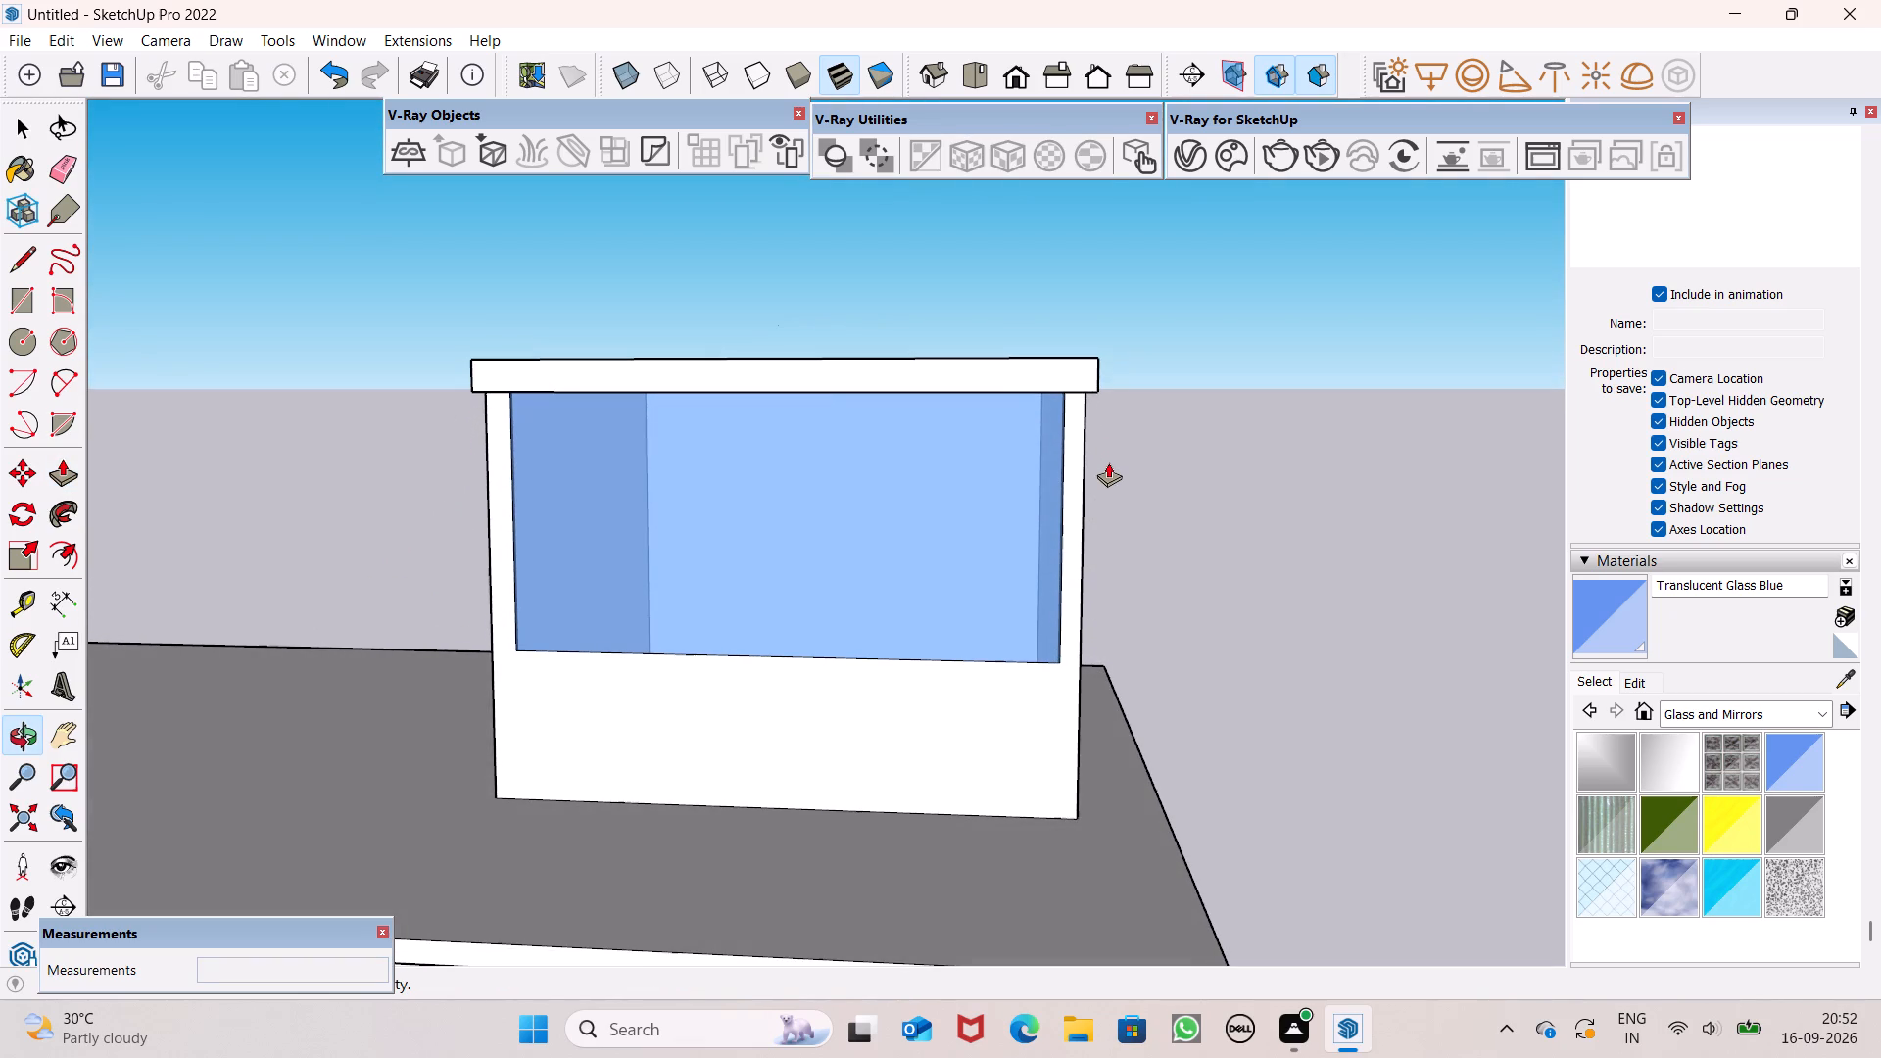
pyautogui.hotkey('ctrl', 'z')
# Push/Pull the top face of the rooftop box's roof slab up 2" to thicken the slab.
pyautogui.moveTo(1103, 462); pyautogui.dragTo(1071, 687, button='middle')
pyautogui.scroll(3, 893, 538)
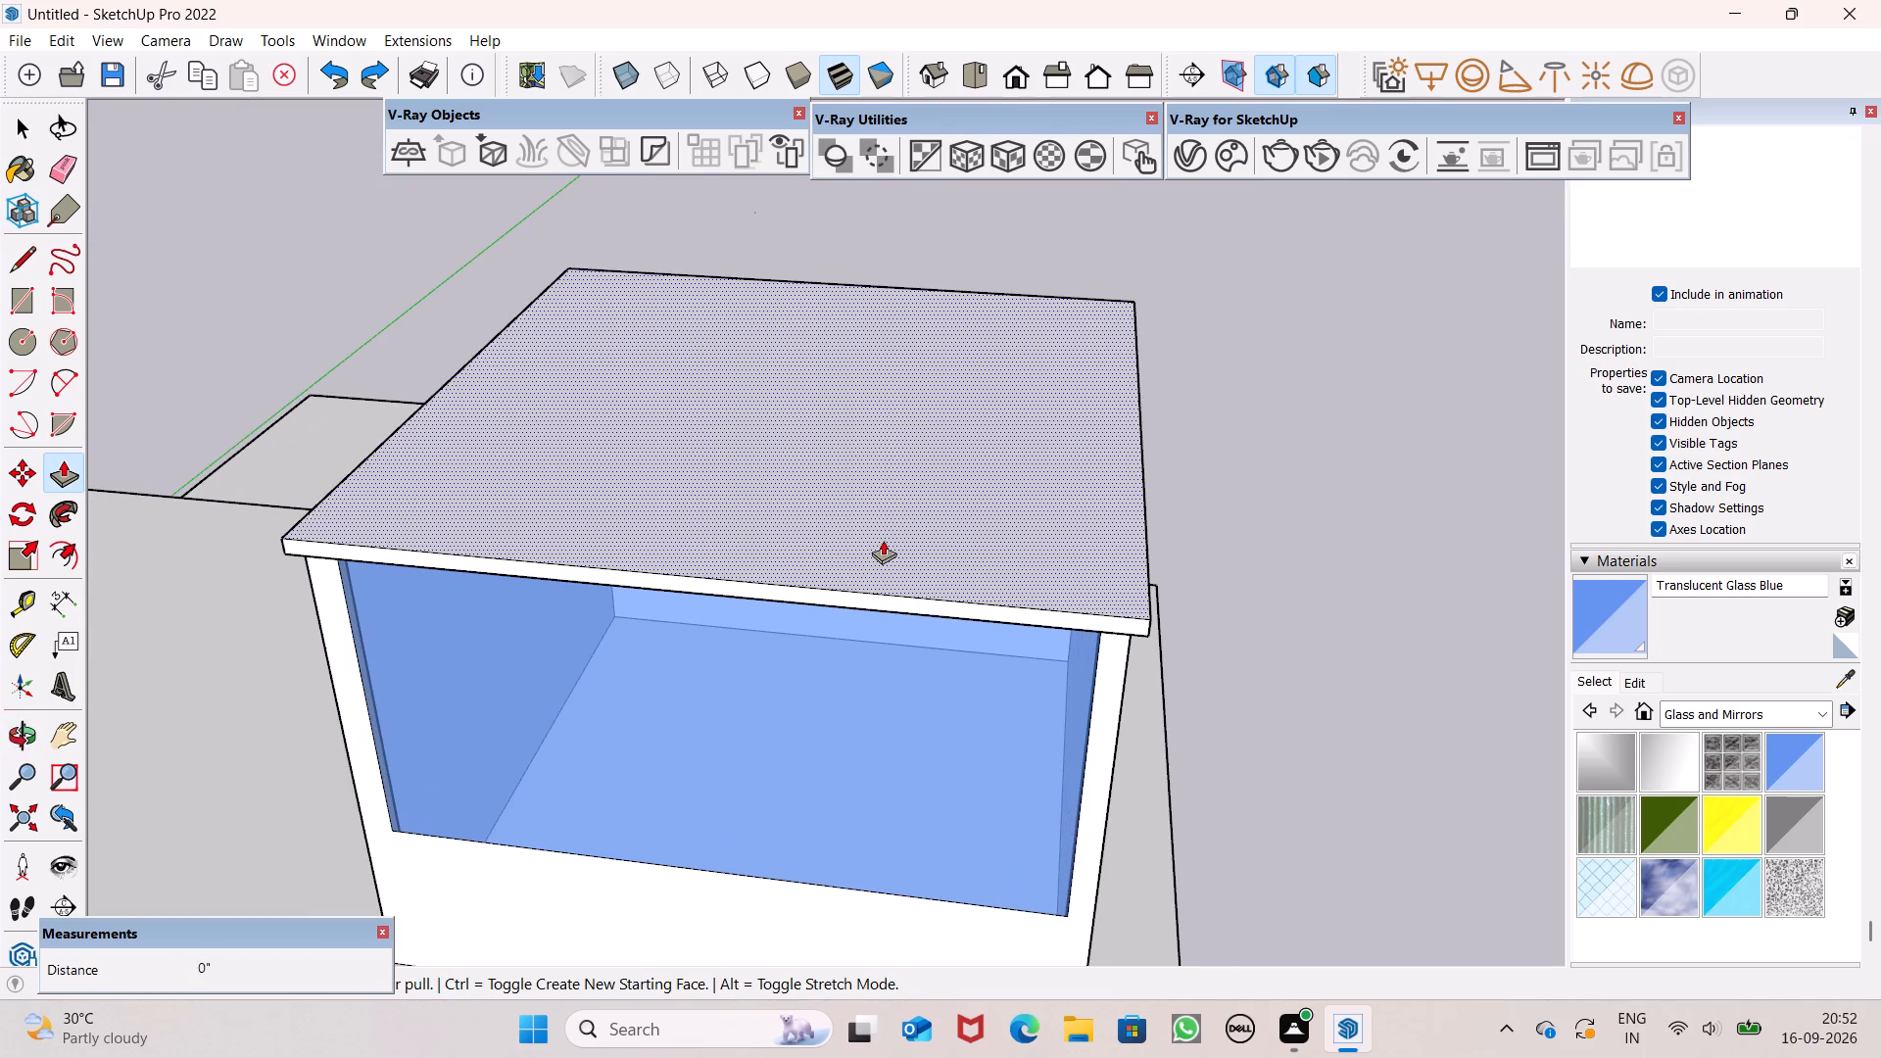
pyautogui.moveTo(880, 543); pyautogui.dragTo(877, 525)
pyautogui.press('2')
pyautogui.hotkey('shift', '"')
pyautogui.press('Return')
pyautogui.moveTo(1058, 662); pyautogui.dragTo(1118, 411, button='middle')
pyautogui.press('space')
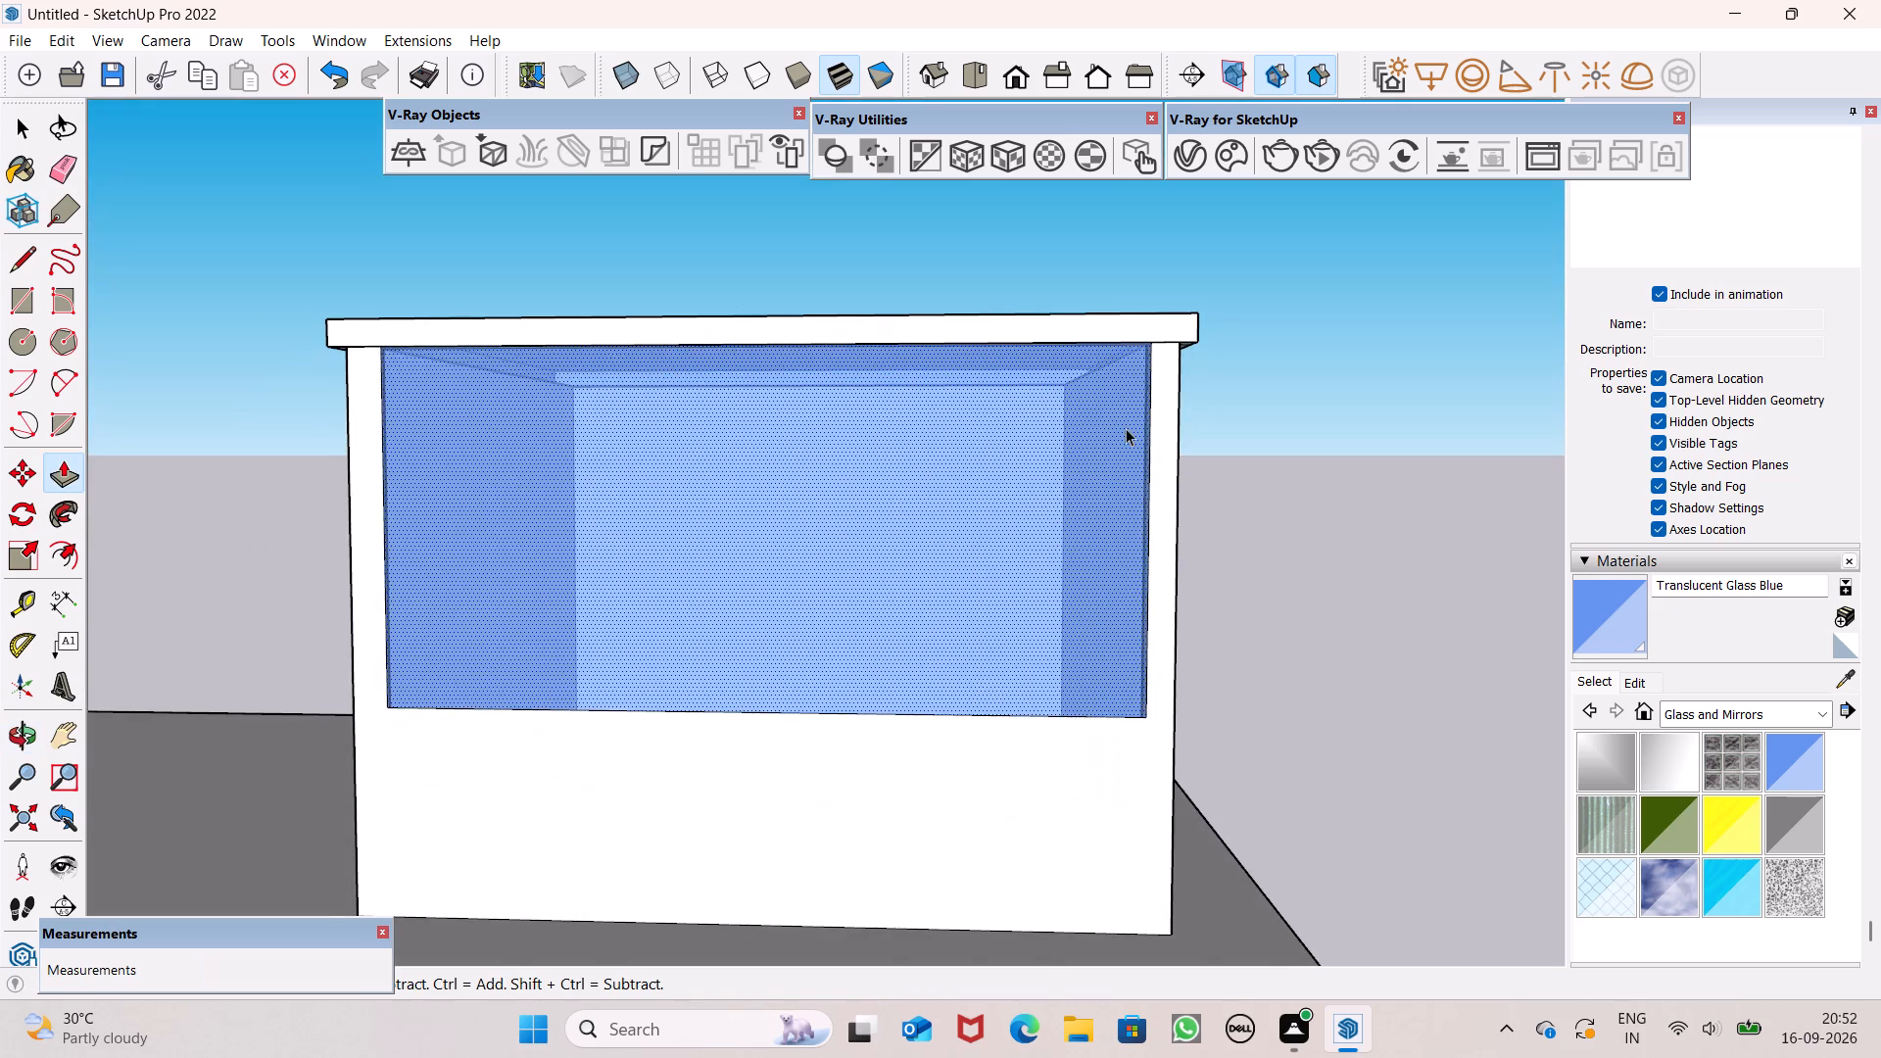
pyautogui.press('space')
pyautogui.scroll(-11, 1126, 428)
pyautogui.moveTo(1213, 503); pyautogui.dragTo(1280, 814, button='middle')
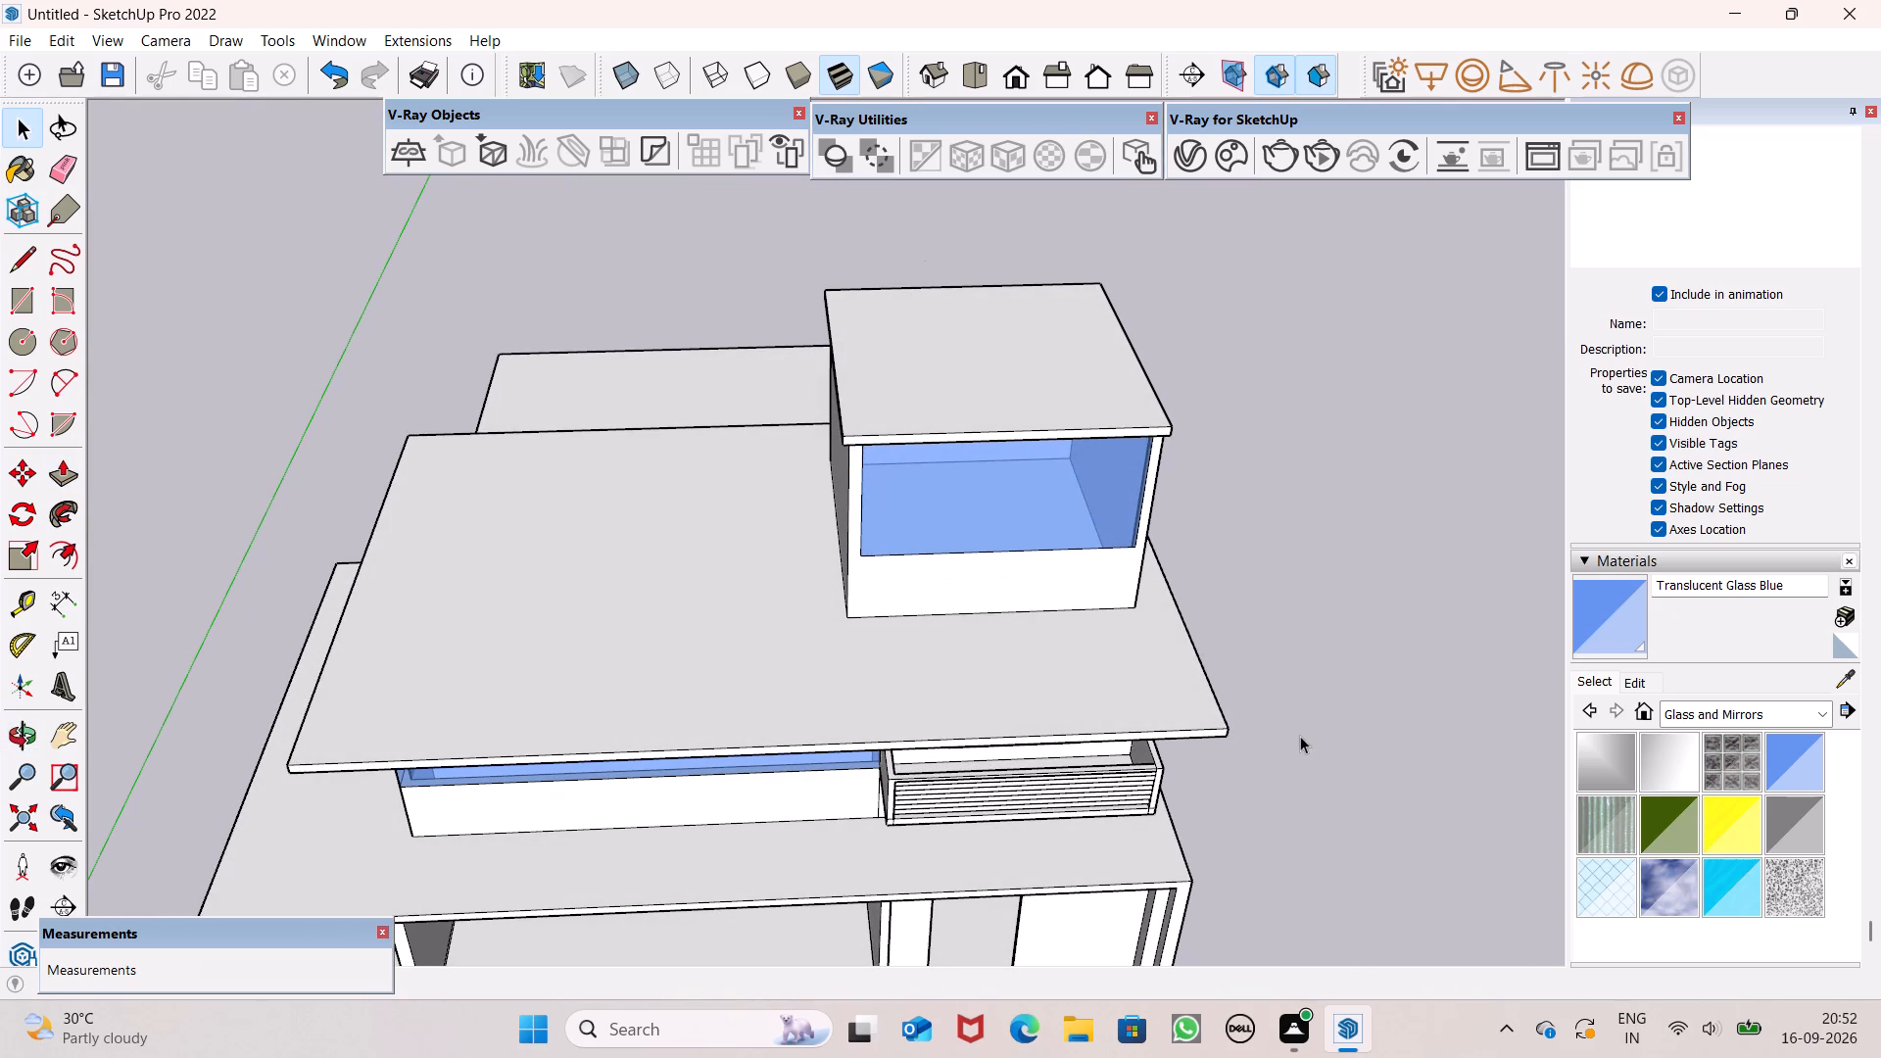
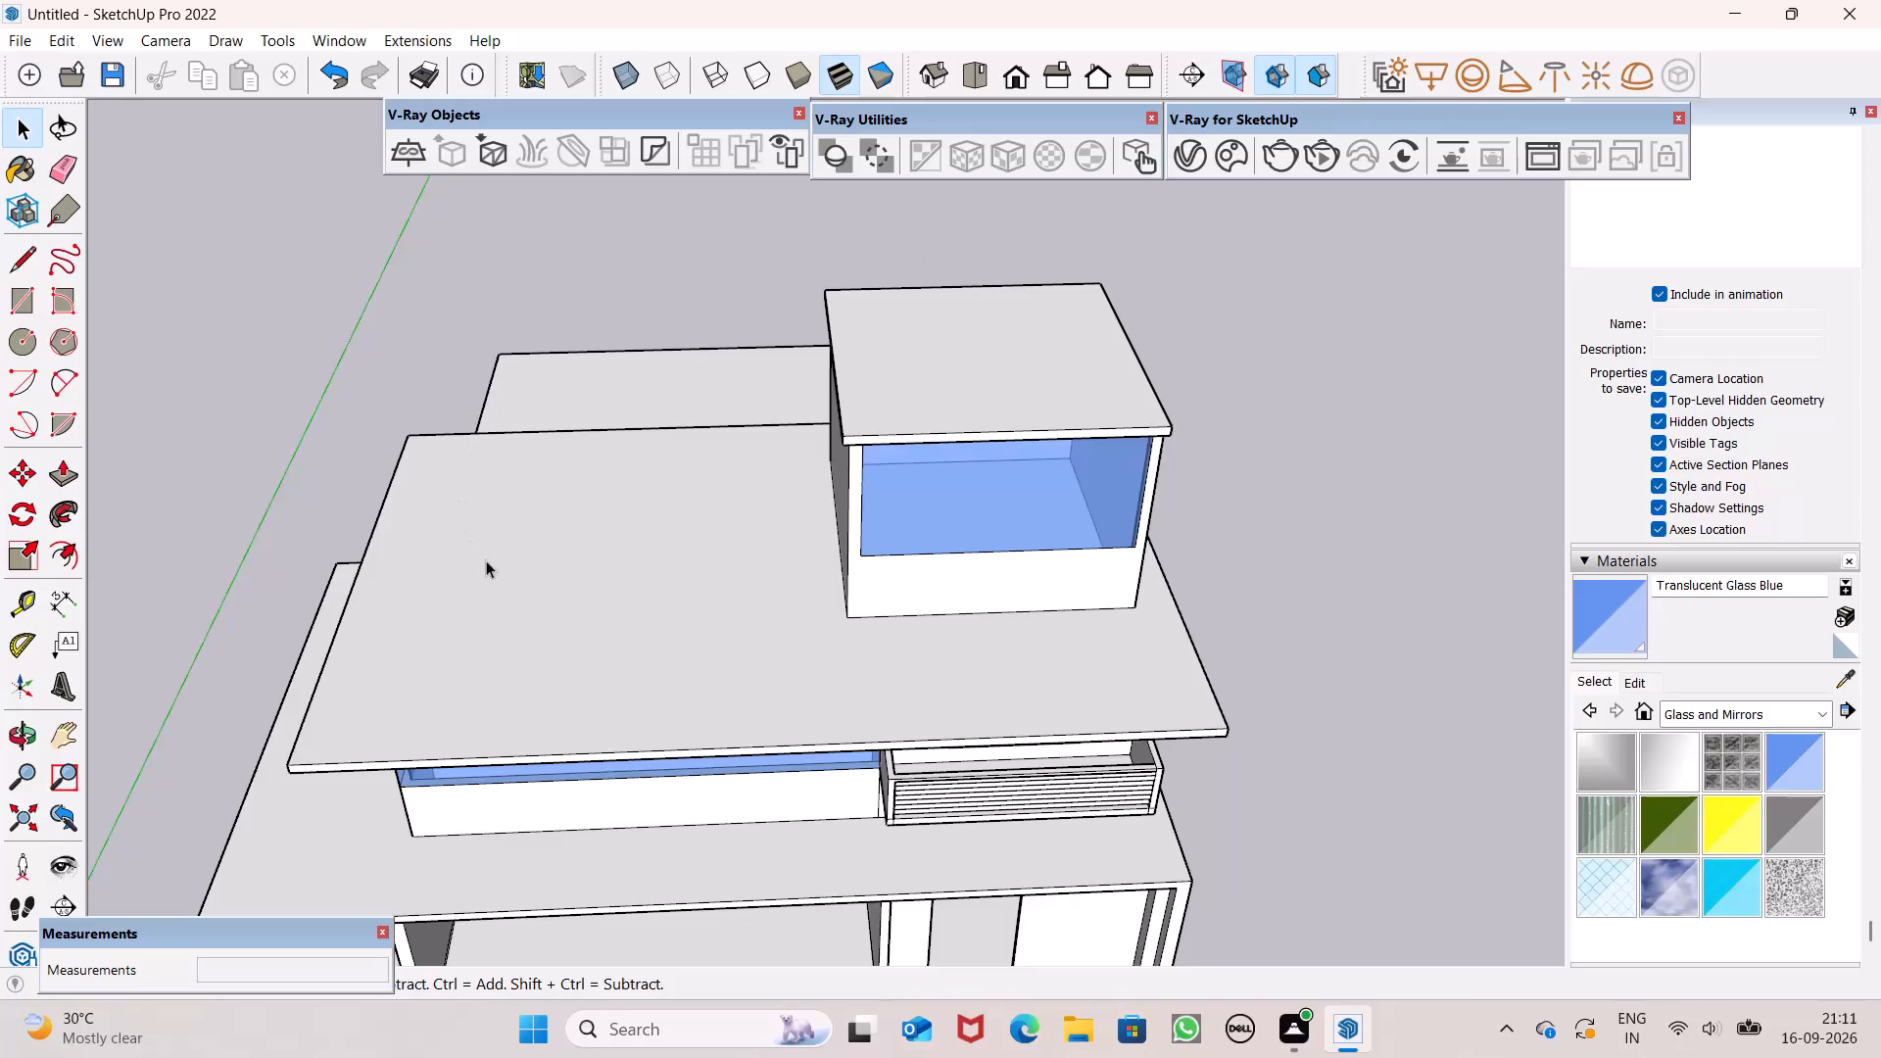
# Examine the house's front facade and its ground-floor door and window openings up close.
pyautogui.scroll(-4, 1175, 673)
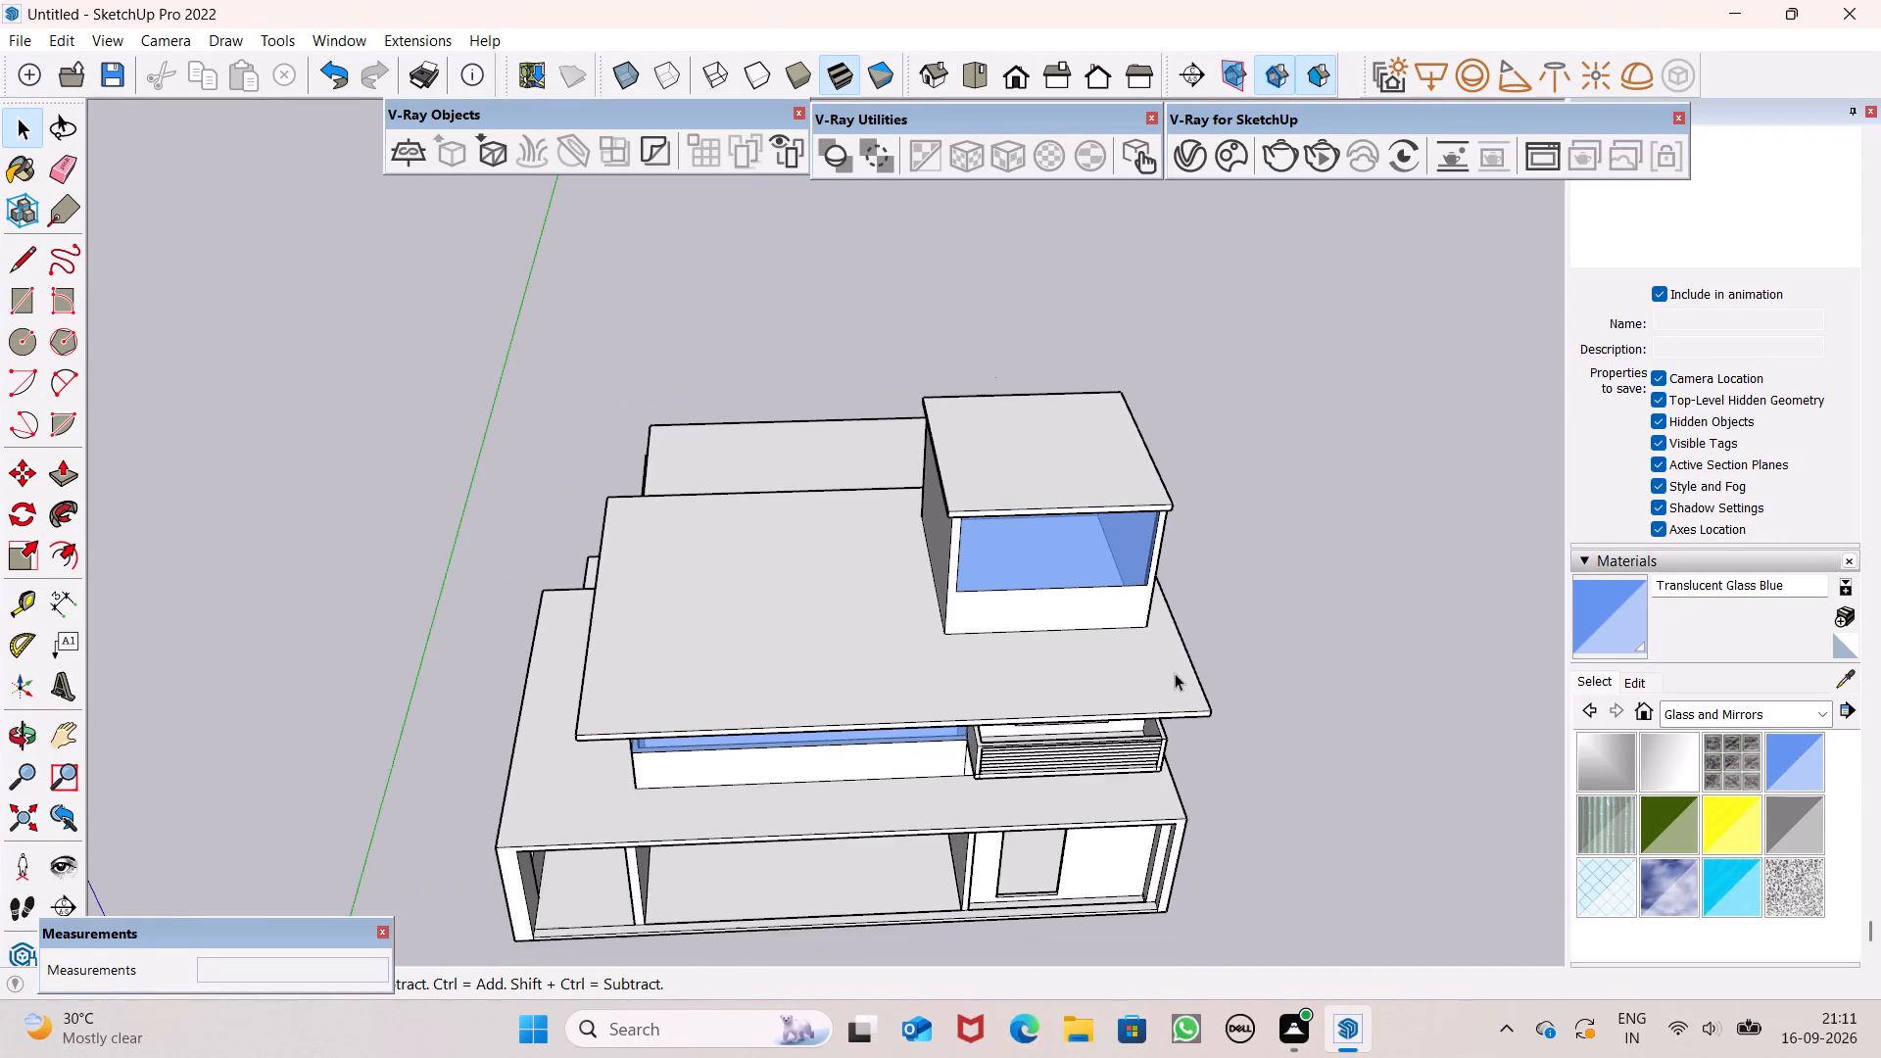
pyautogui.moveTo(1174, 678); pyautogui.dragTo(1127, 531, button='middle')
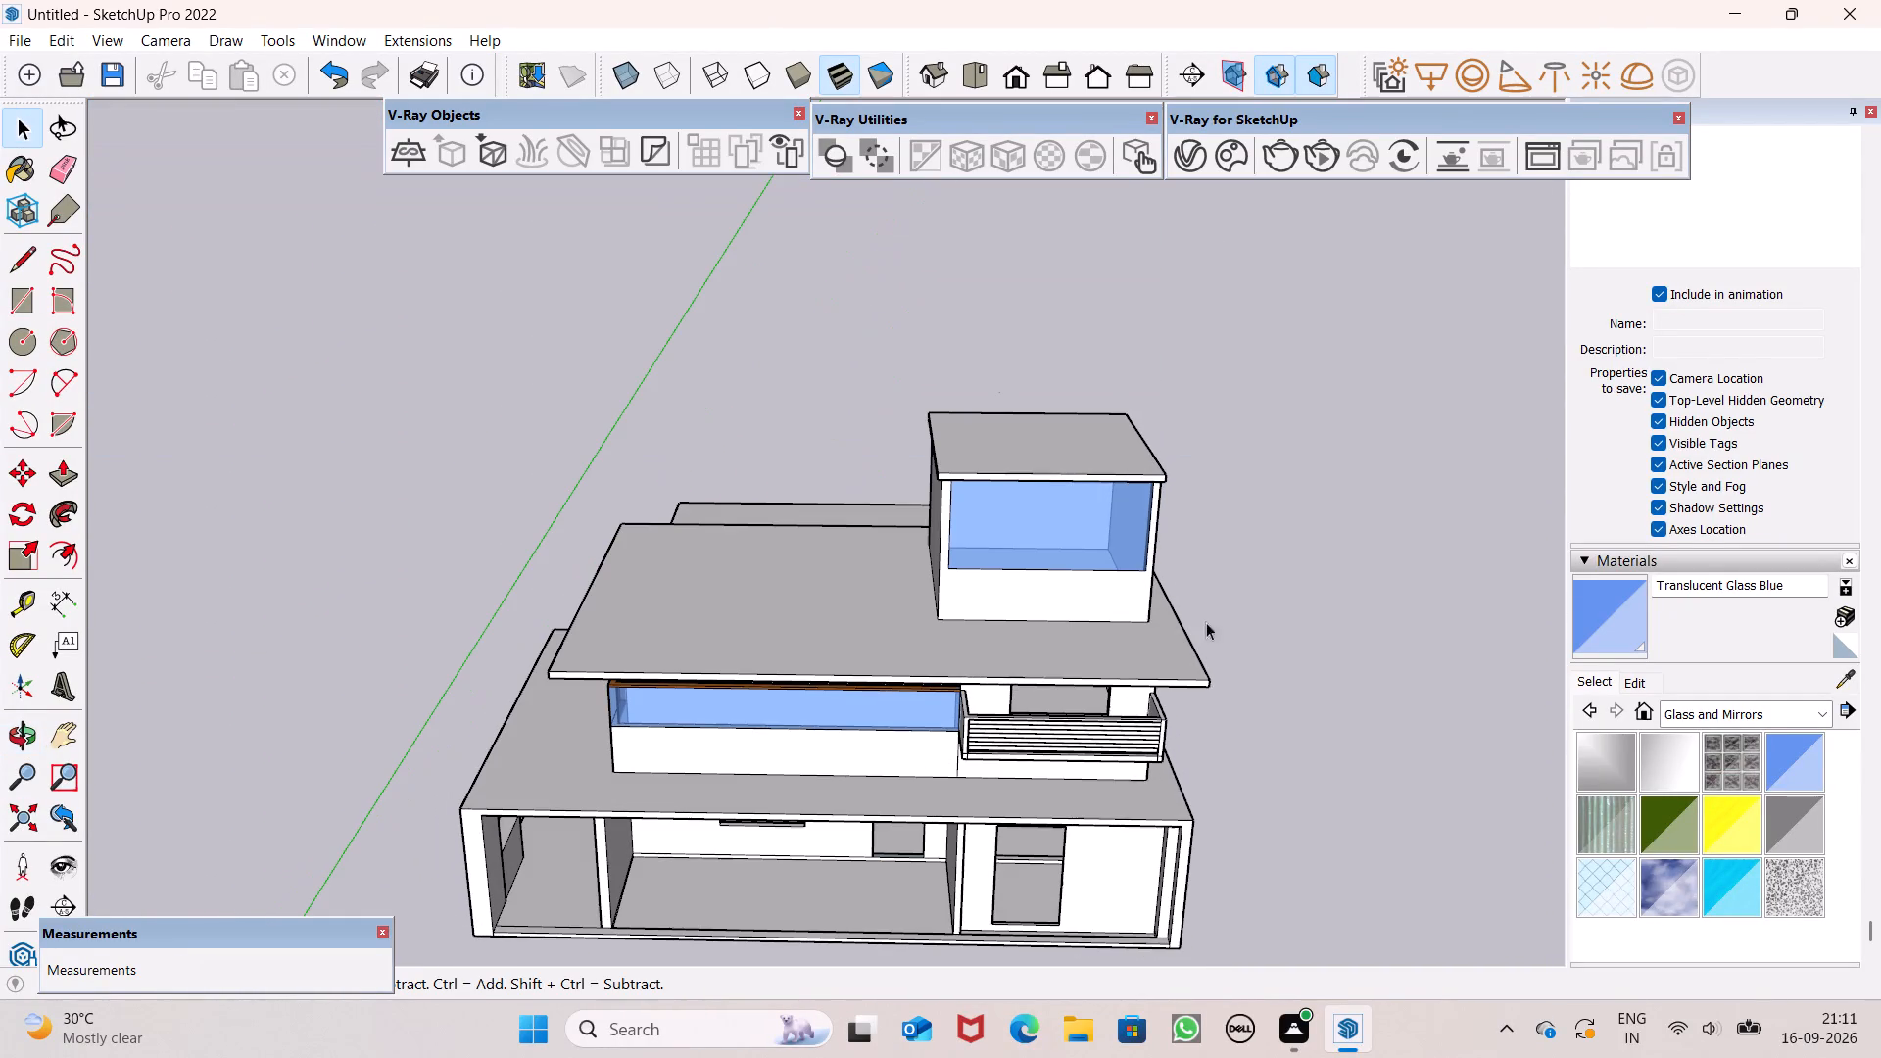
pyautogui.scroll(5, 1223, 948)
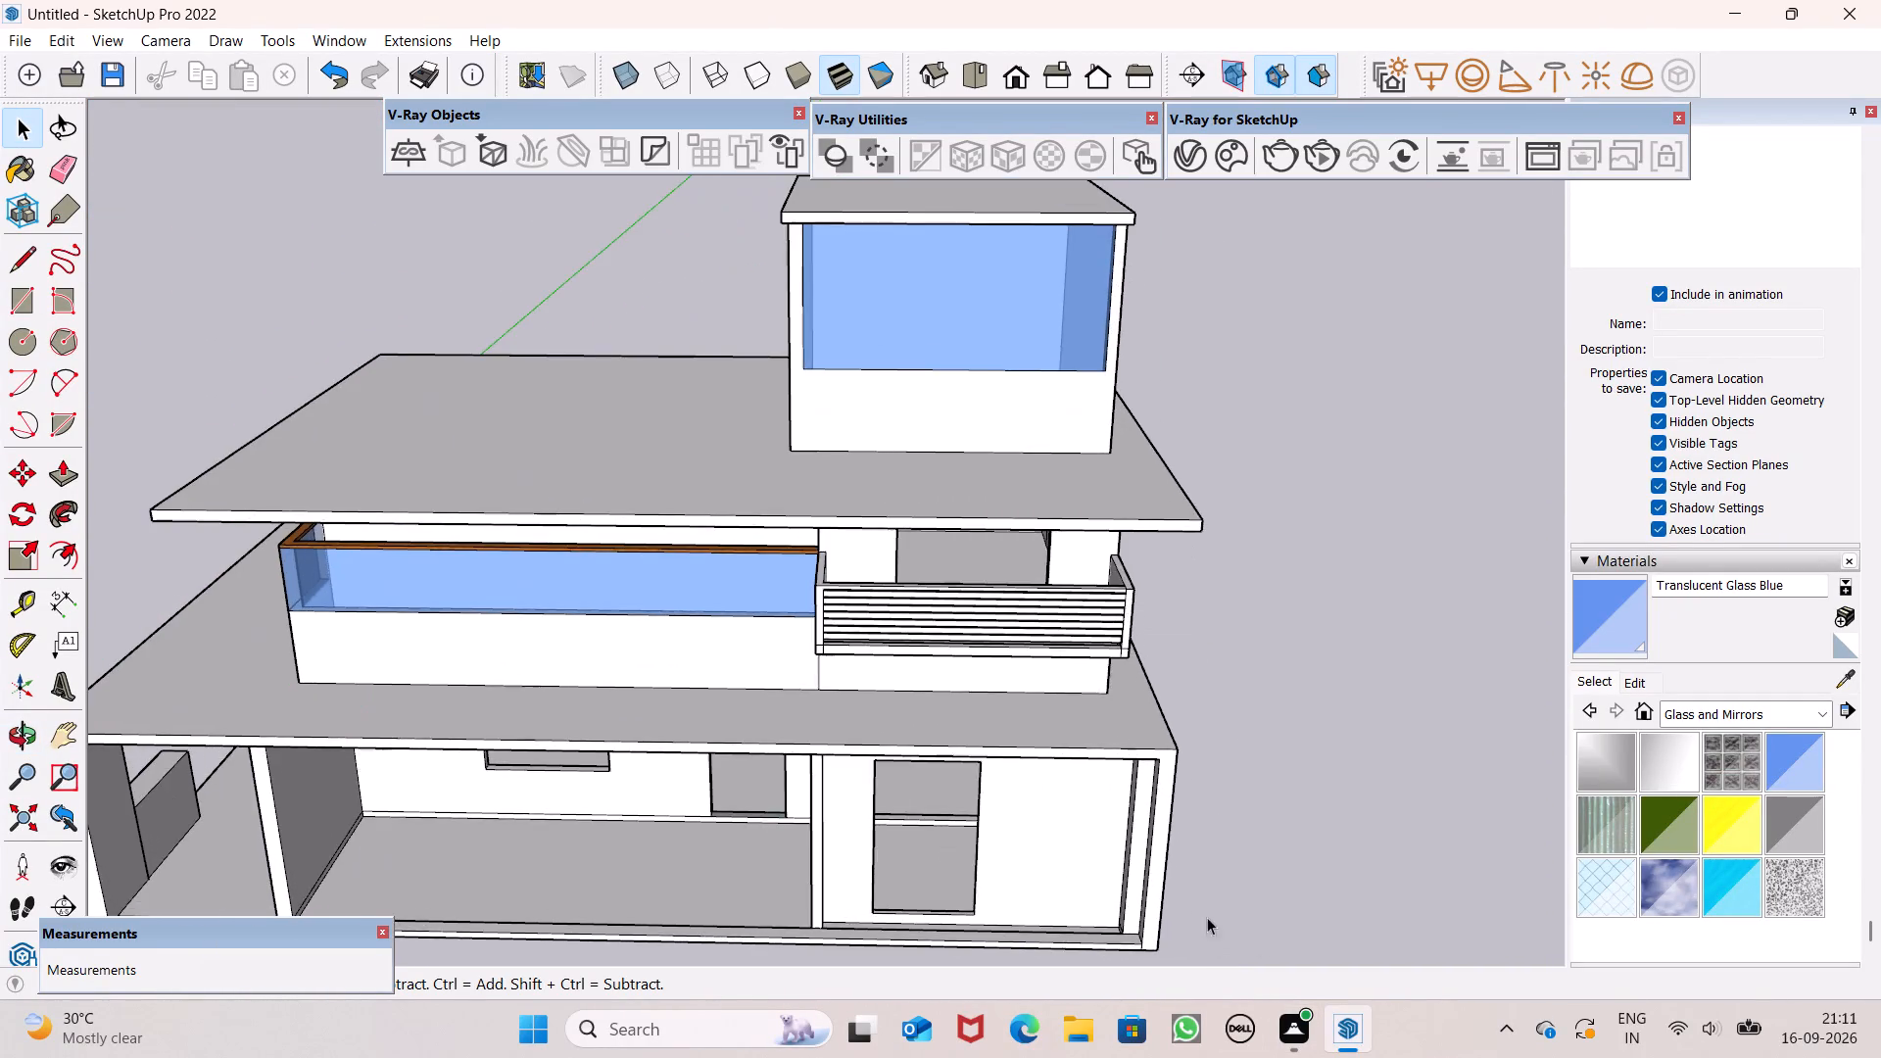
pyautogui.moveTo(1186, 896); pyautogui.dragTo(1229, 721, button='middle')
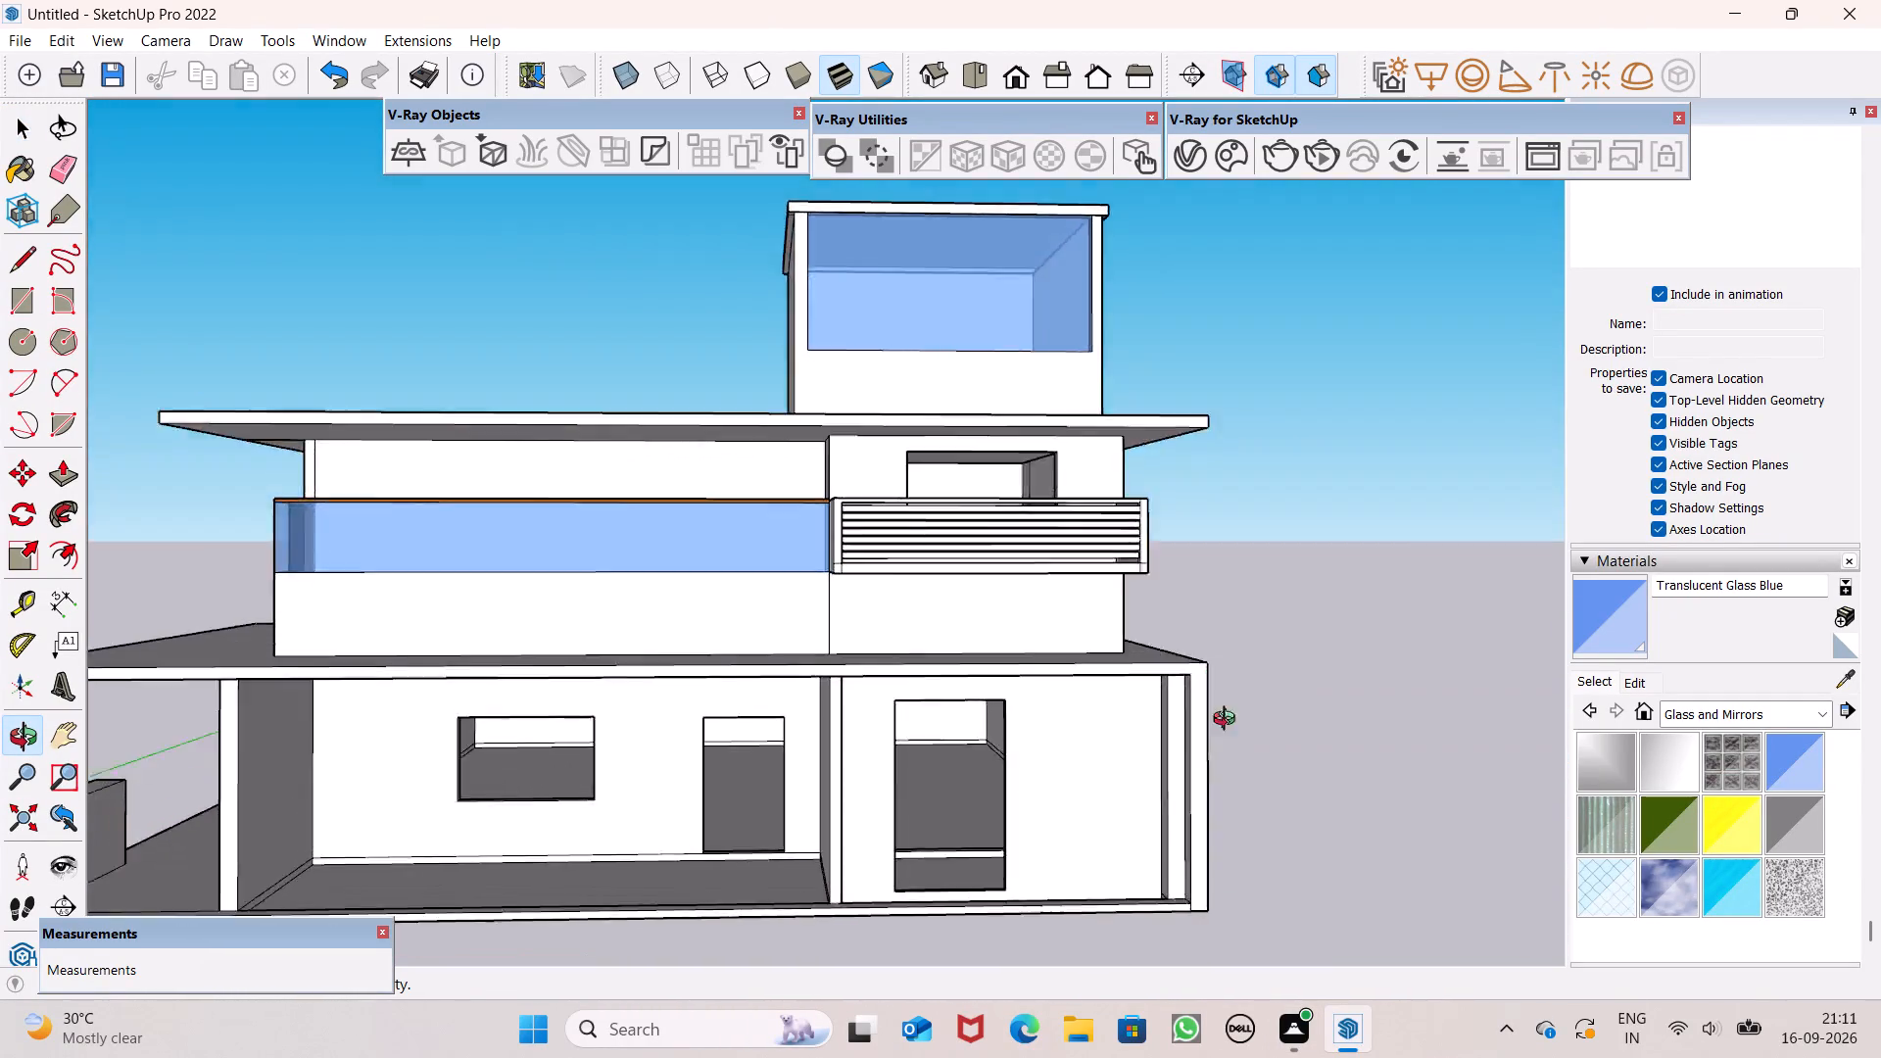
pyautogui.moveTo(1229, 721); pyautogui.dragTo(1134, 969, button='middle')
pyautogui.scroll(5, 773, 888)
pyautogui.scroll(6, 1063, 869)
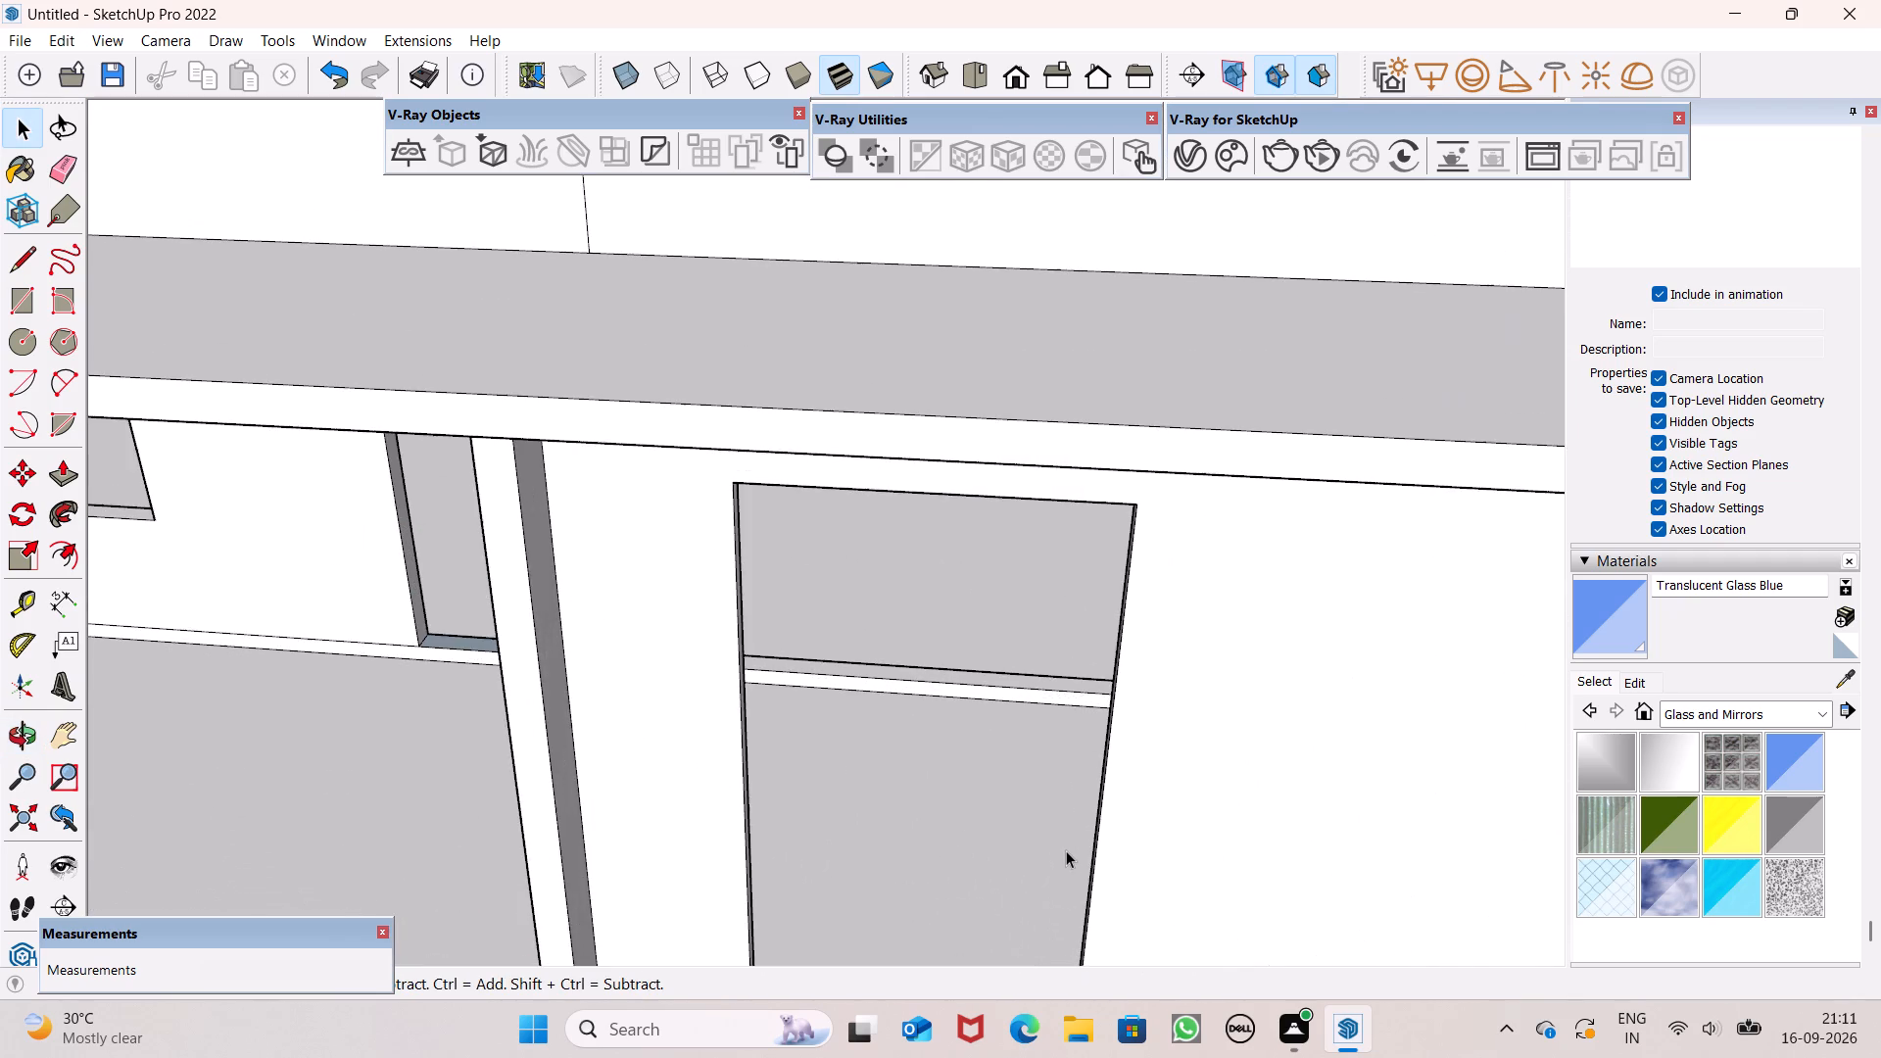
pyautogui.moveTo(1066, 832); pyautogui.dragTo(1453, 649, button='middle')
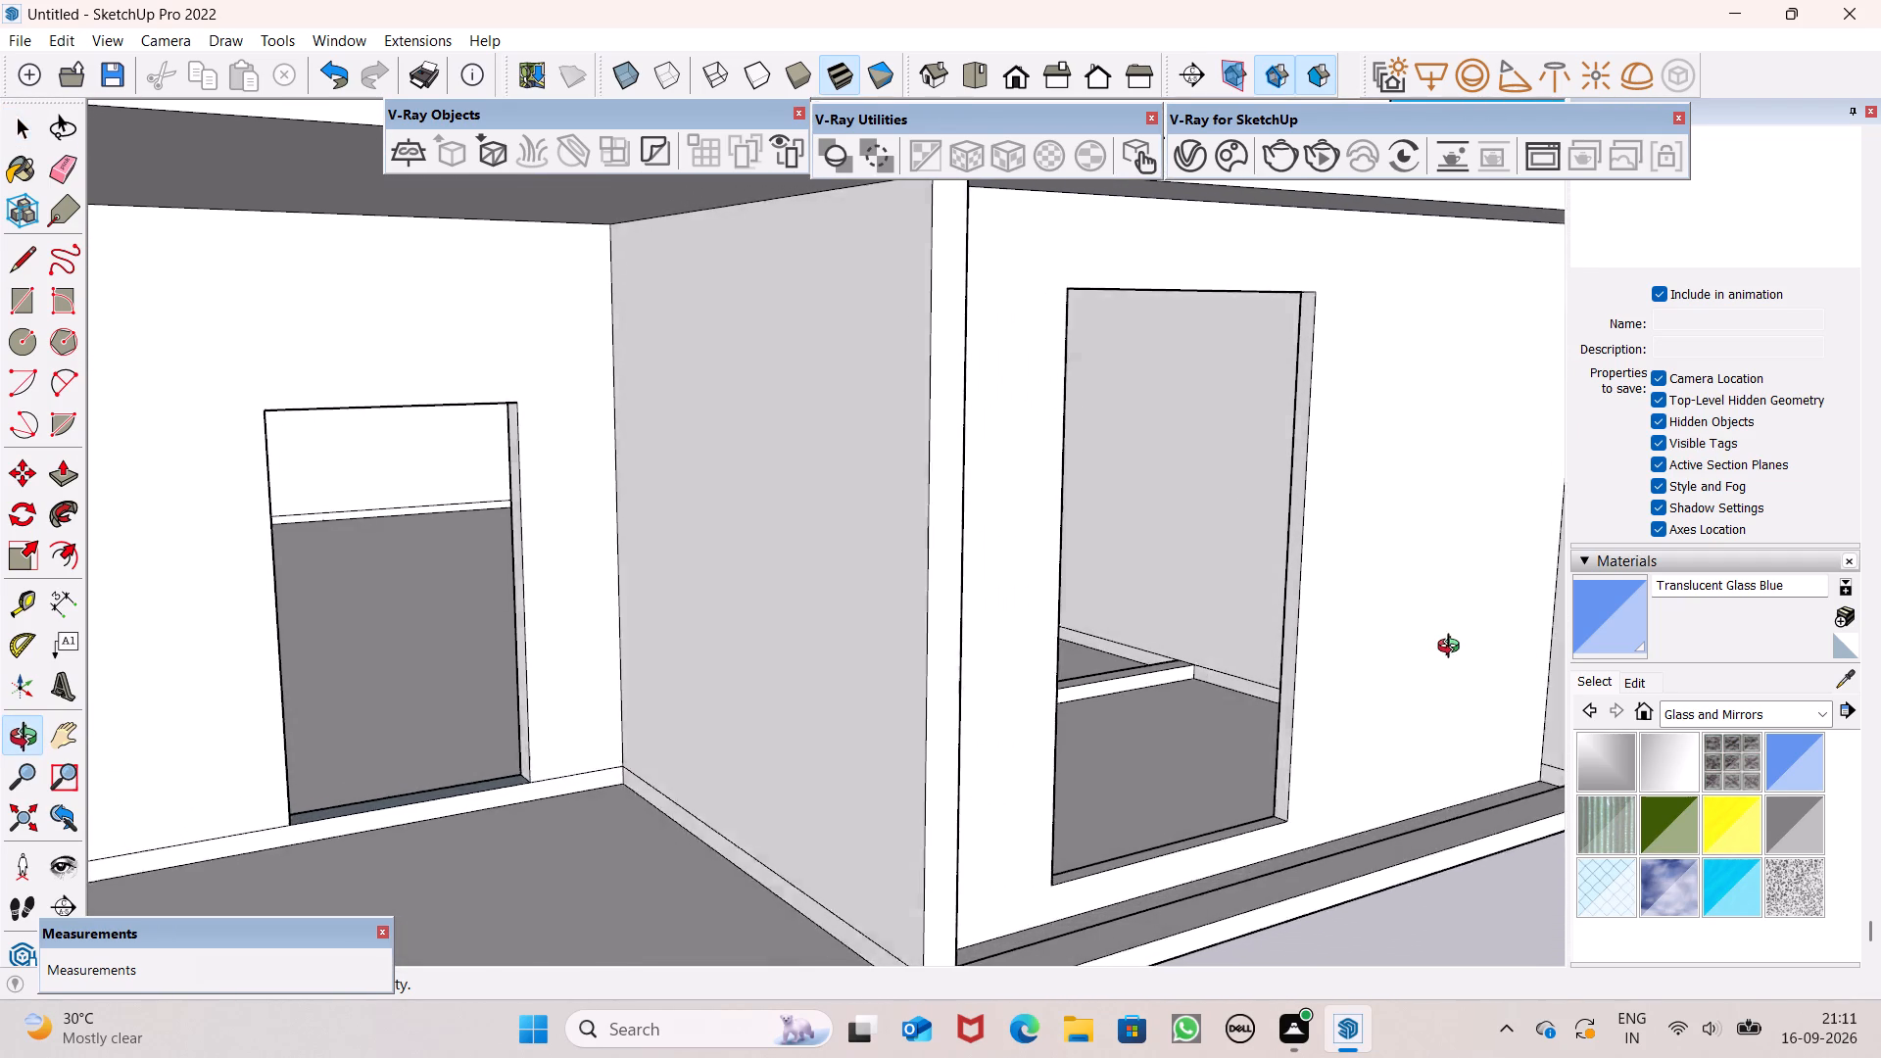
pyautogui.moveTo(1453, 649); pyautogui.dragTo(915, 733, button='middle')
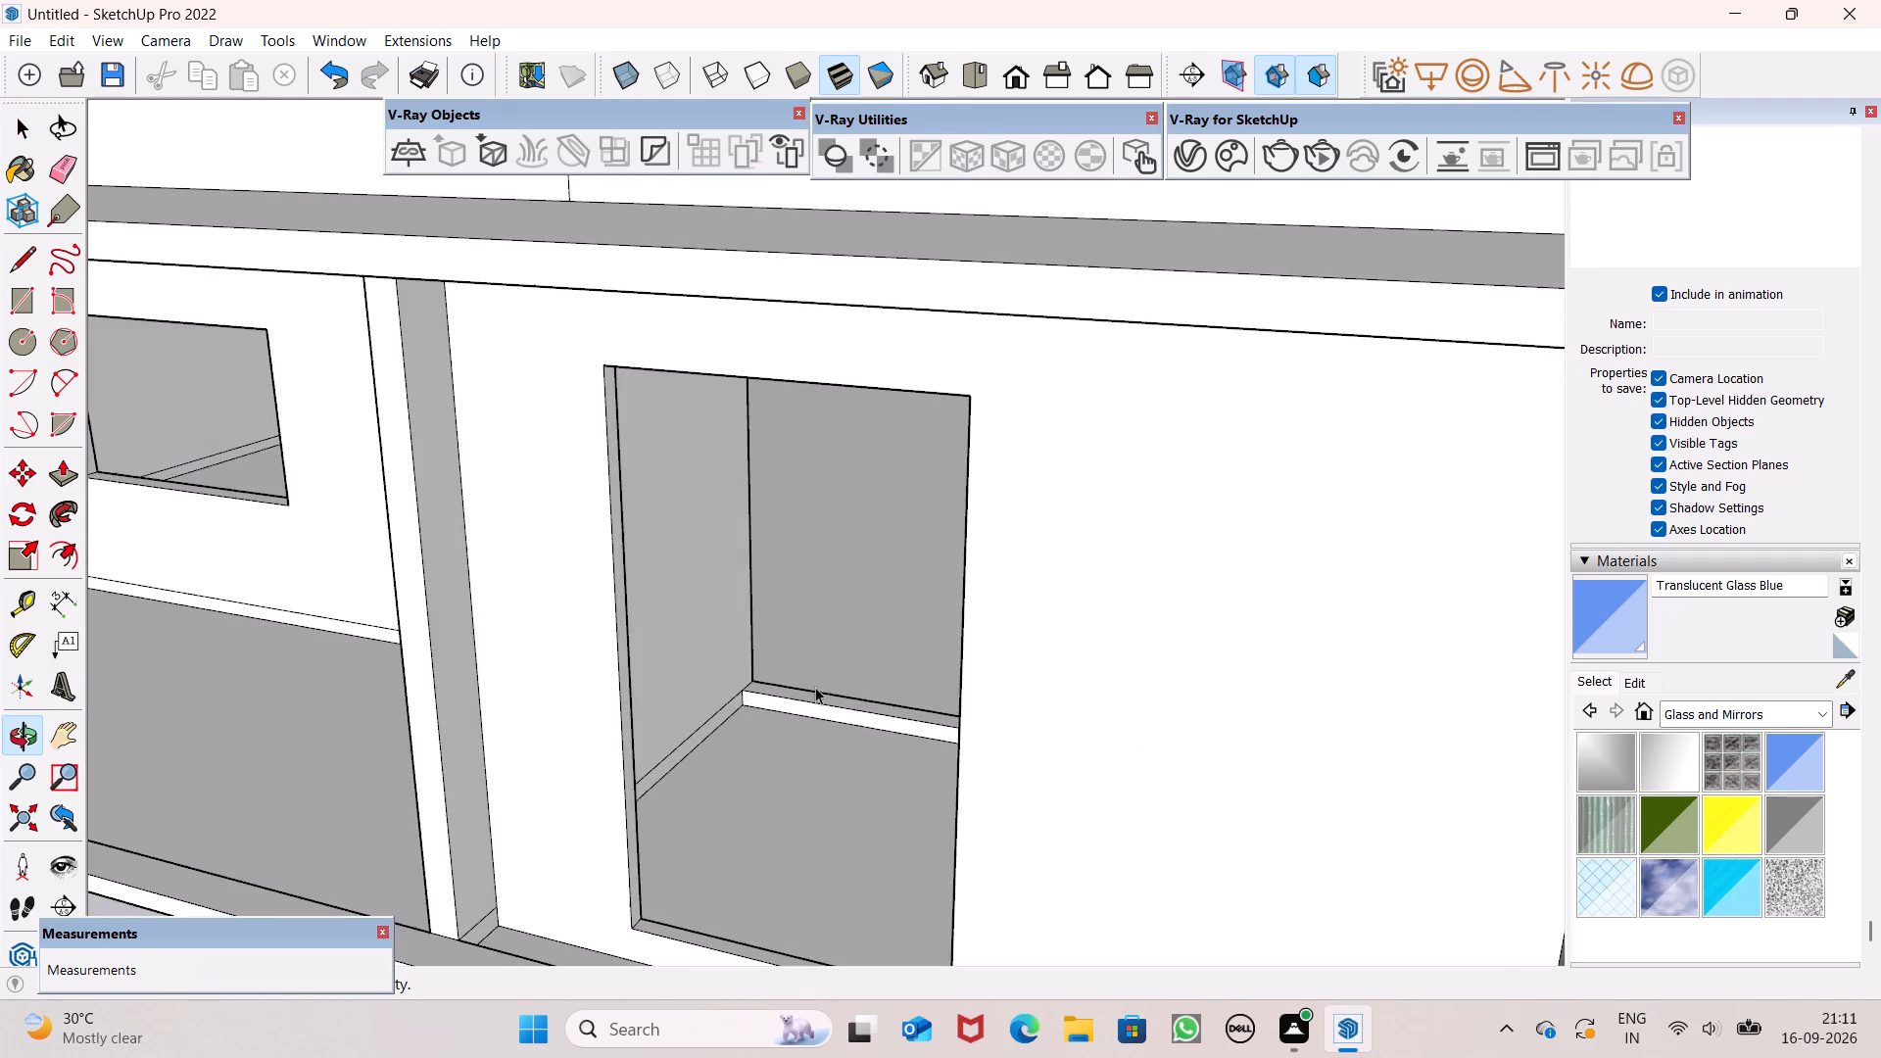
pyautogui.scroll(4, 725, 659)
pyautogui.scroll(-2, 852, 682)
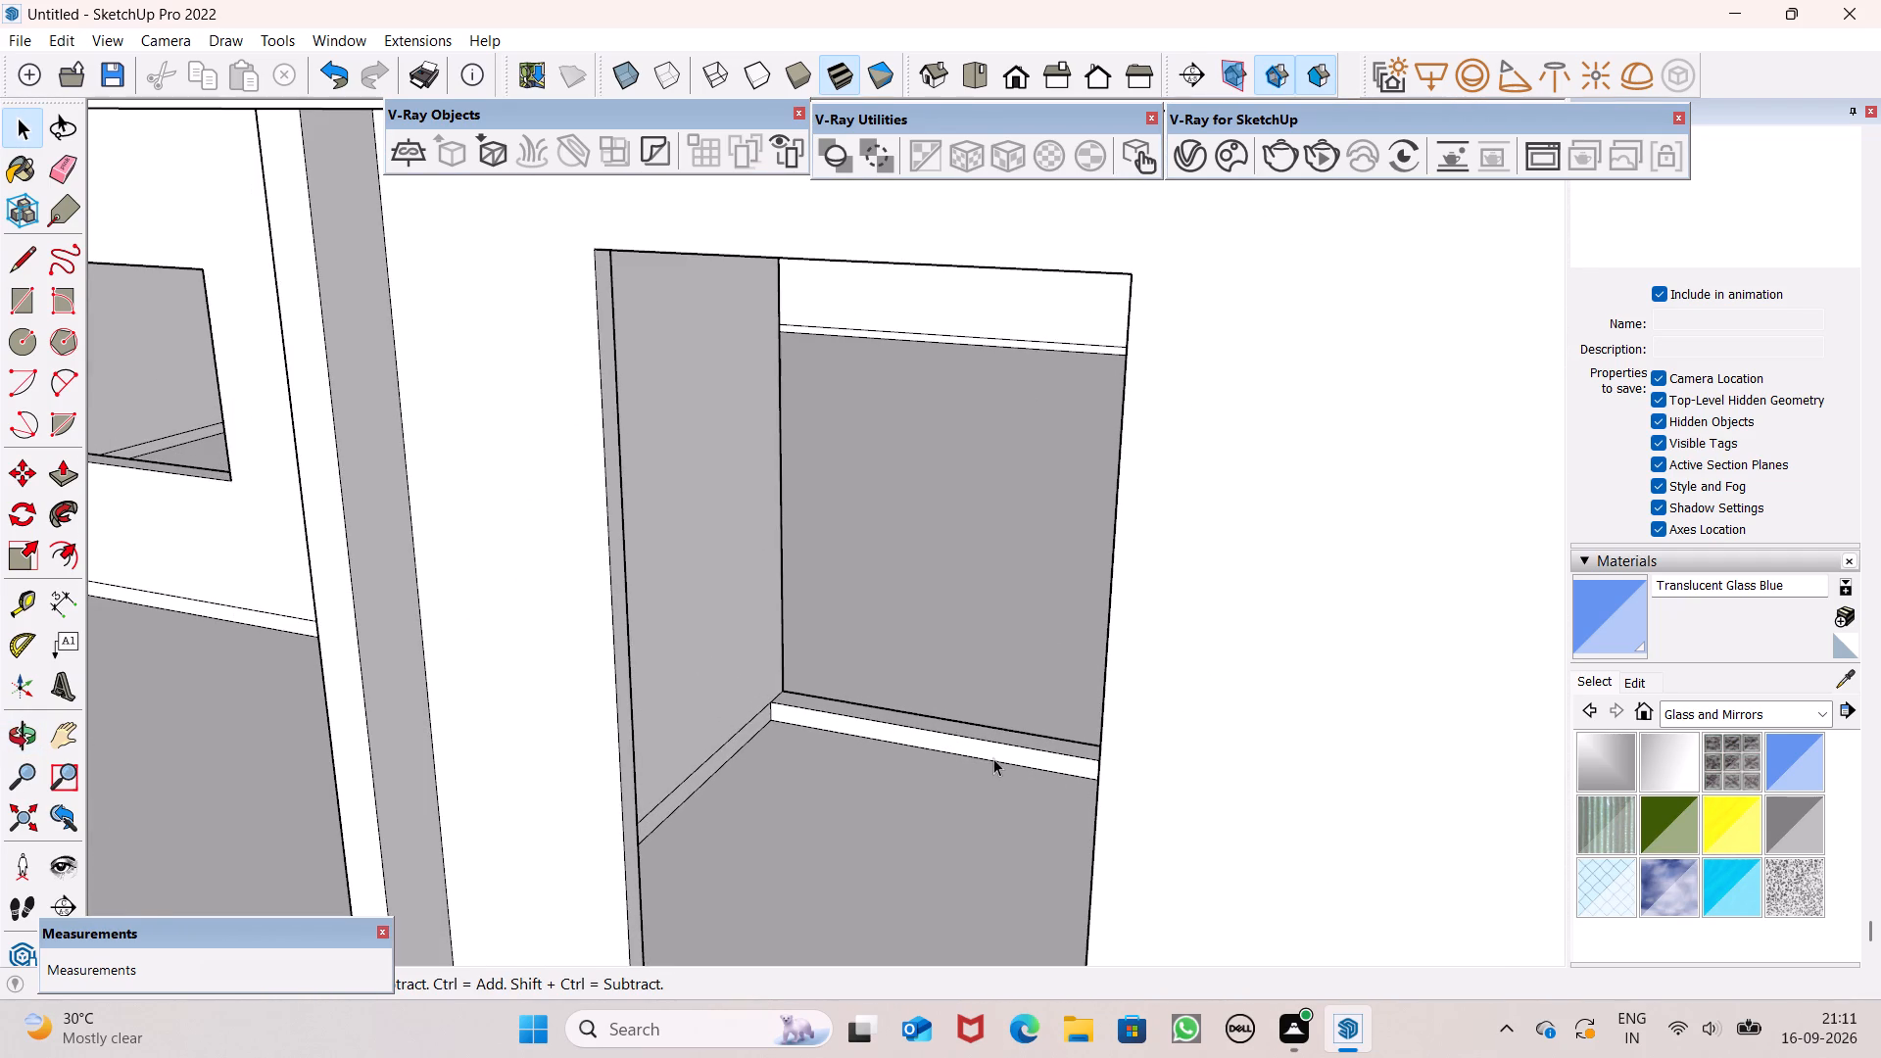
pyautogui.scroll(-1, 974, 784)
pyautogui.moveTo(974, 790); pyautogui.dragTo(1099, 802, button='middle')
pyautogui.scroll(1, 1099, 777)
pyautogui.scroll(-6, 1097, 770)
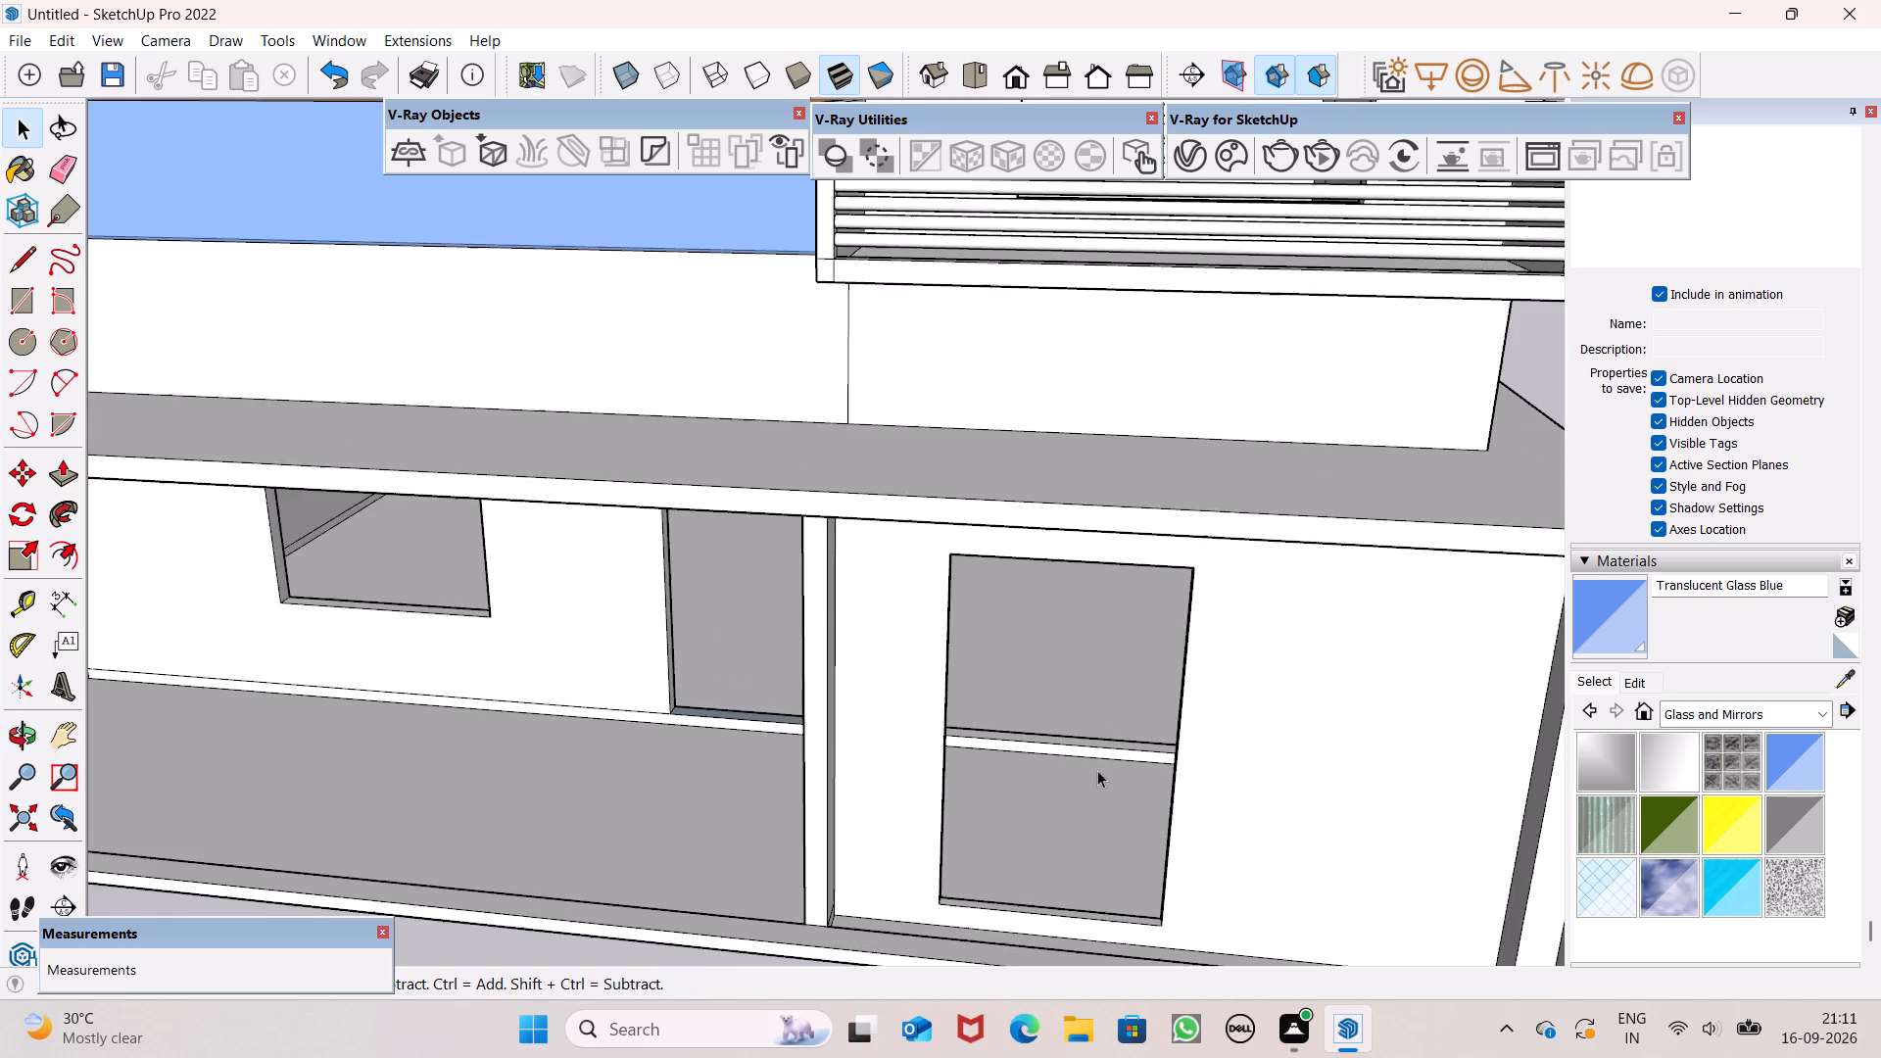
pyautogui.scroll(-5, 1097, 770)
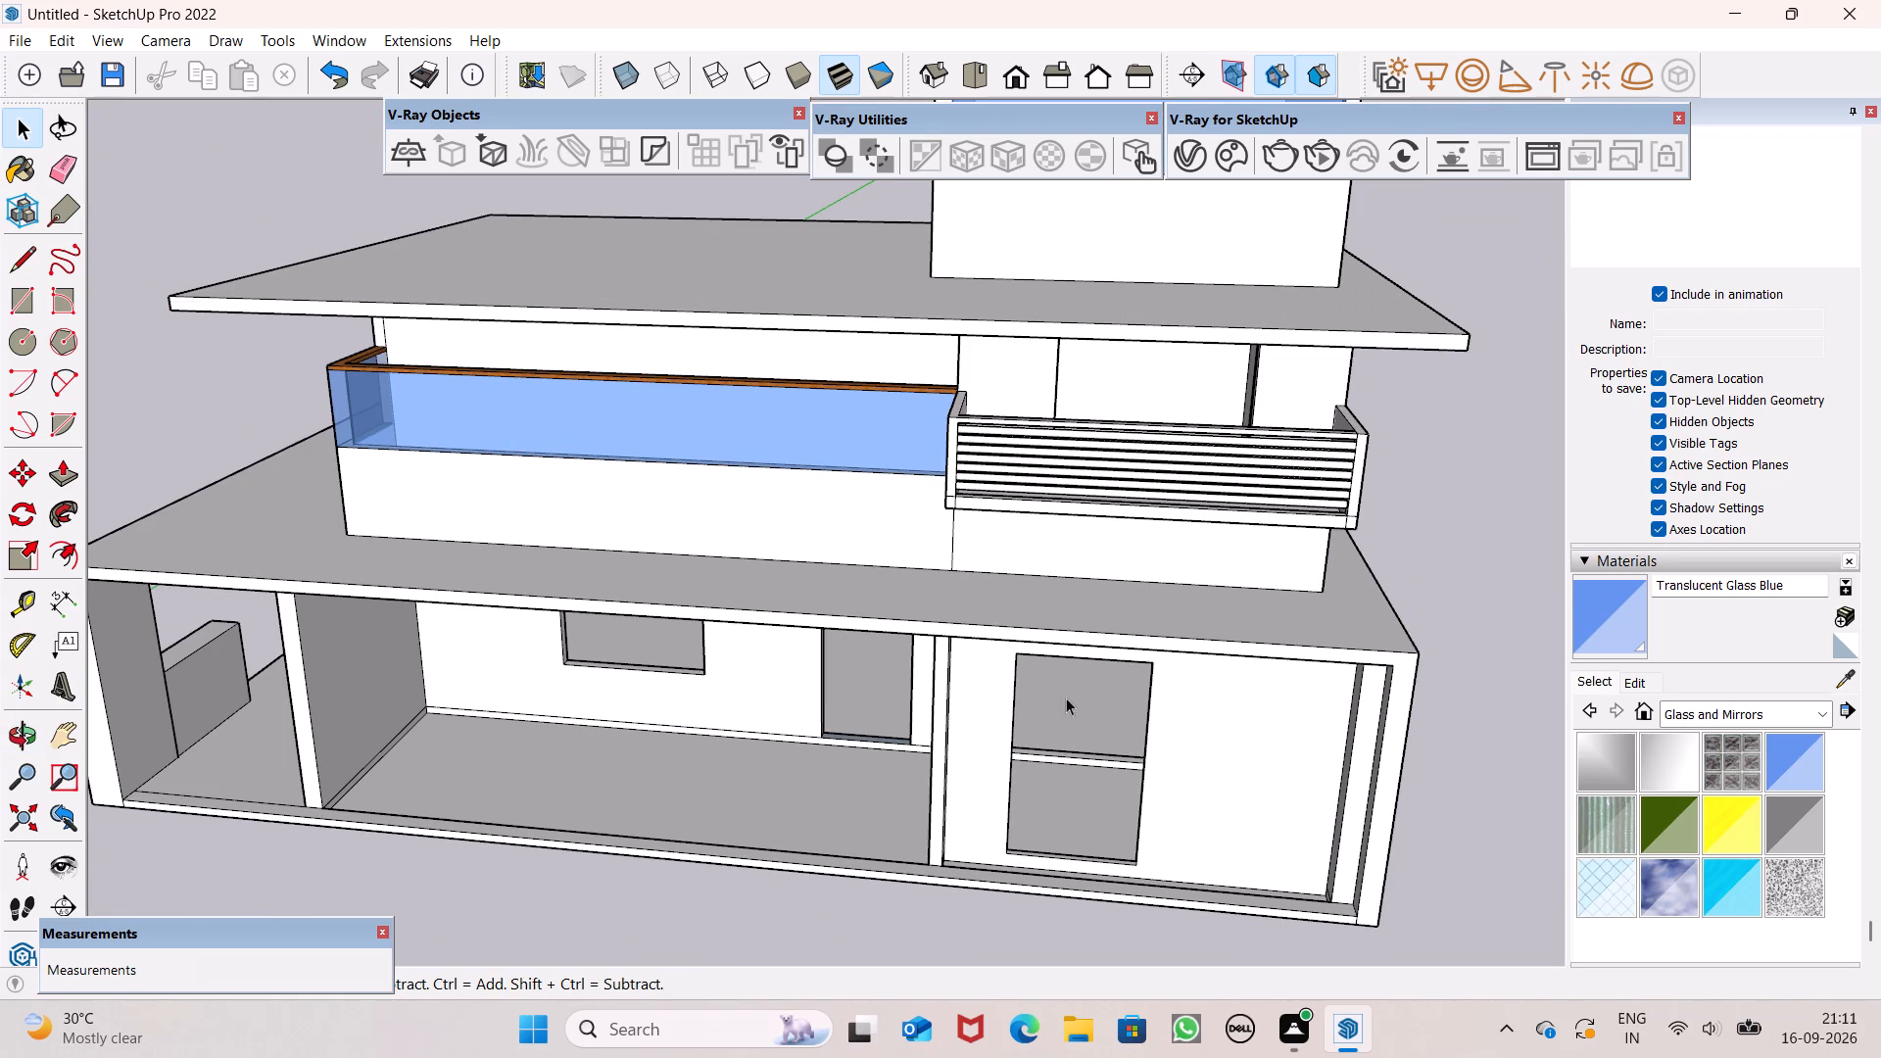
# Examine the whole house's massing from the front, the side corner and above.
pyautogui.scroll(-4, 1256, 576)
pyautogui.scroll(1, 1256, 576)
pyautogui.moveTo(1257, 577); pyautogui.dragTo(1259, 558, button='middle')
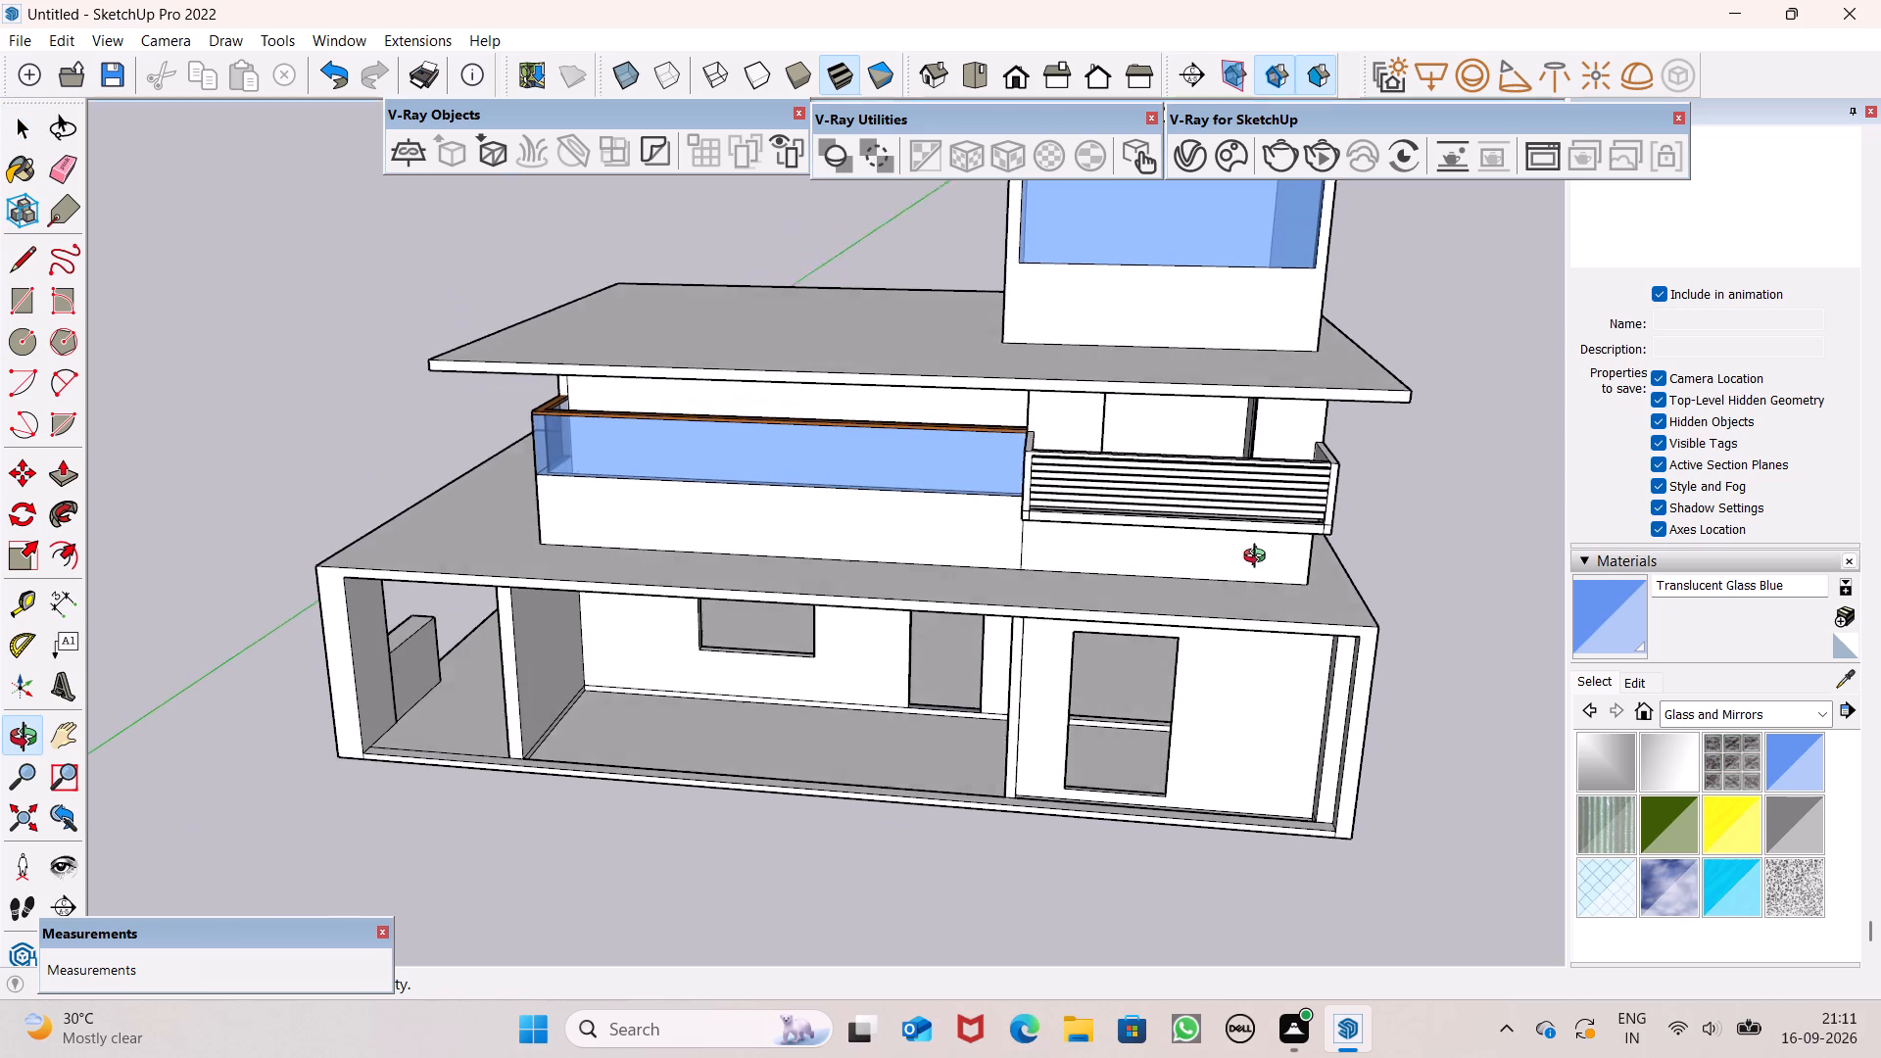
pyautogui.moveTo(1259, 558); pyautogui.dragTo(1248, 557, button='middle')
pyautogui.moveTo(1245, 561); pyautogui.dragTo(1408, 682, button='middle')
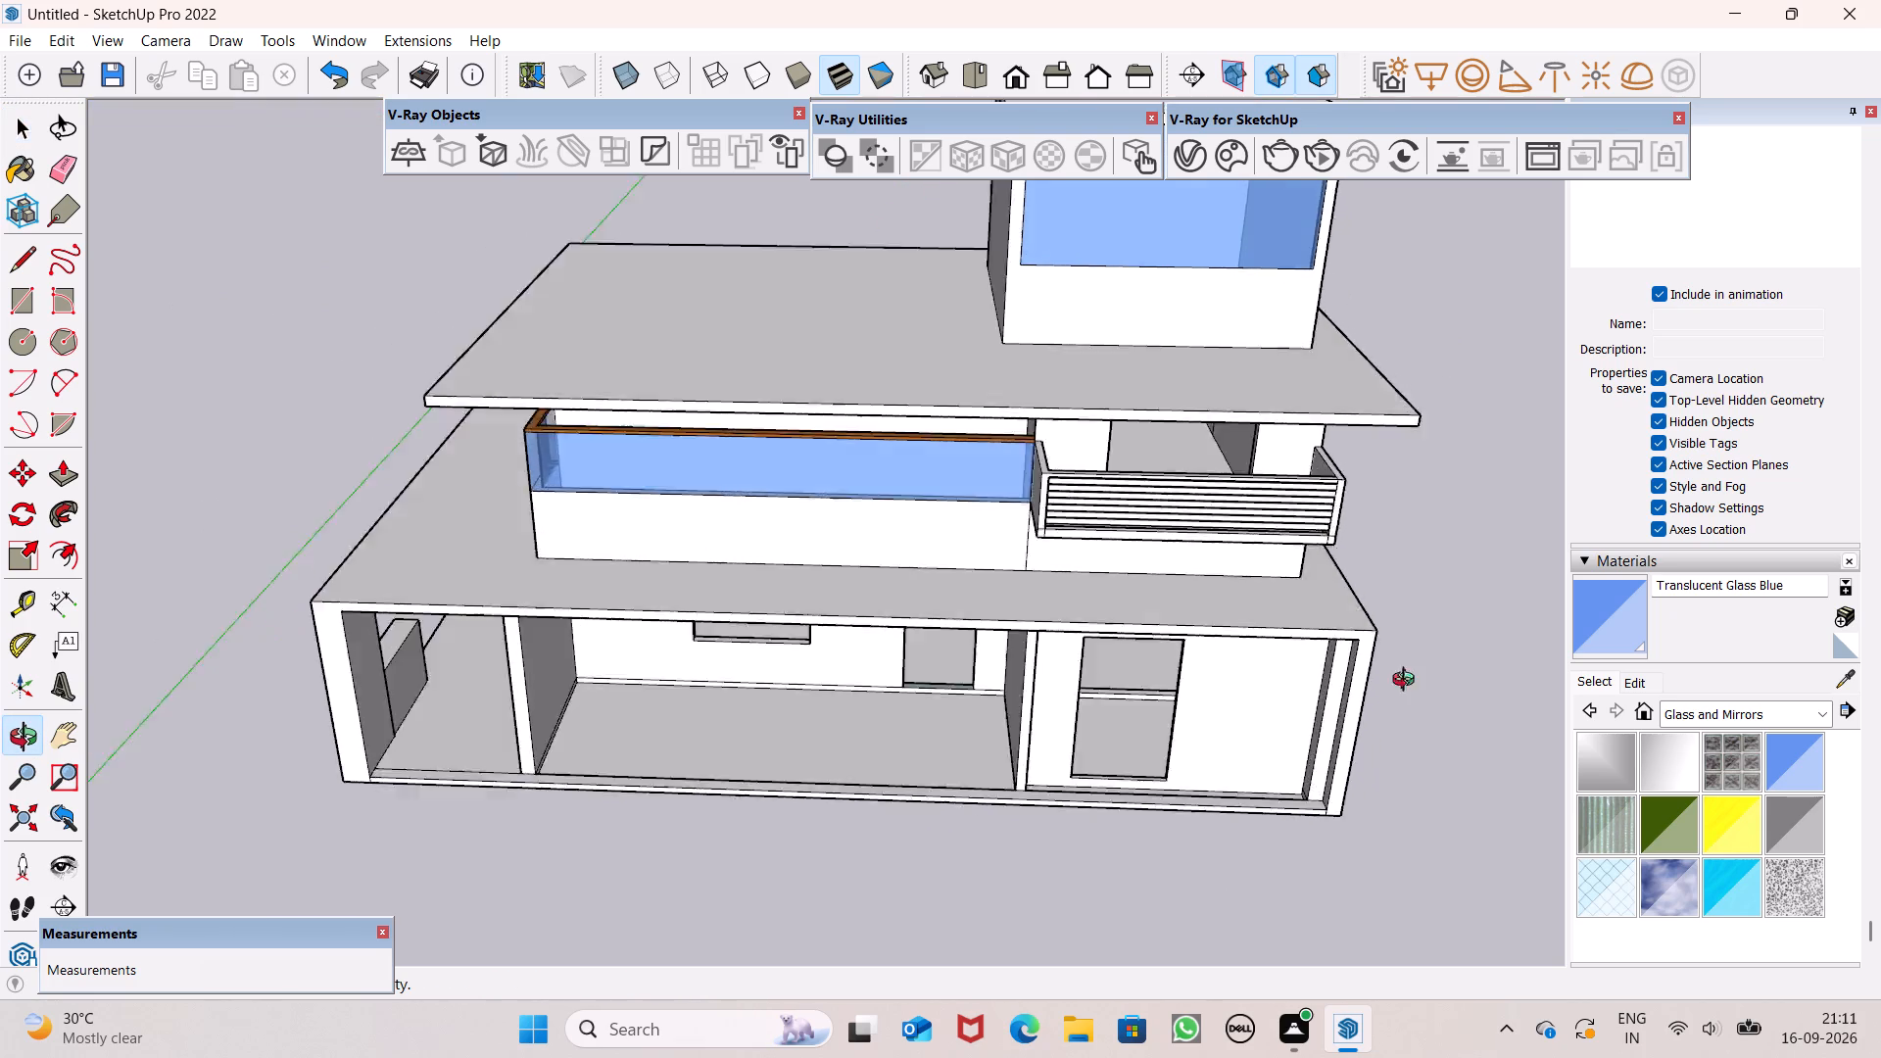
pyautogui.moveTo(1408, 682); pyautogui.dragTo(1875, 479, button='middle')
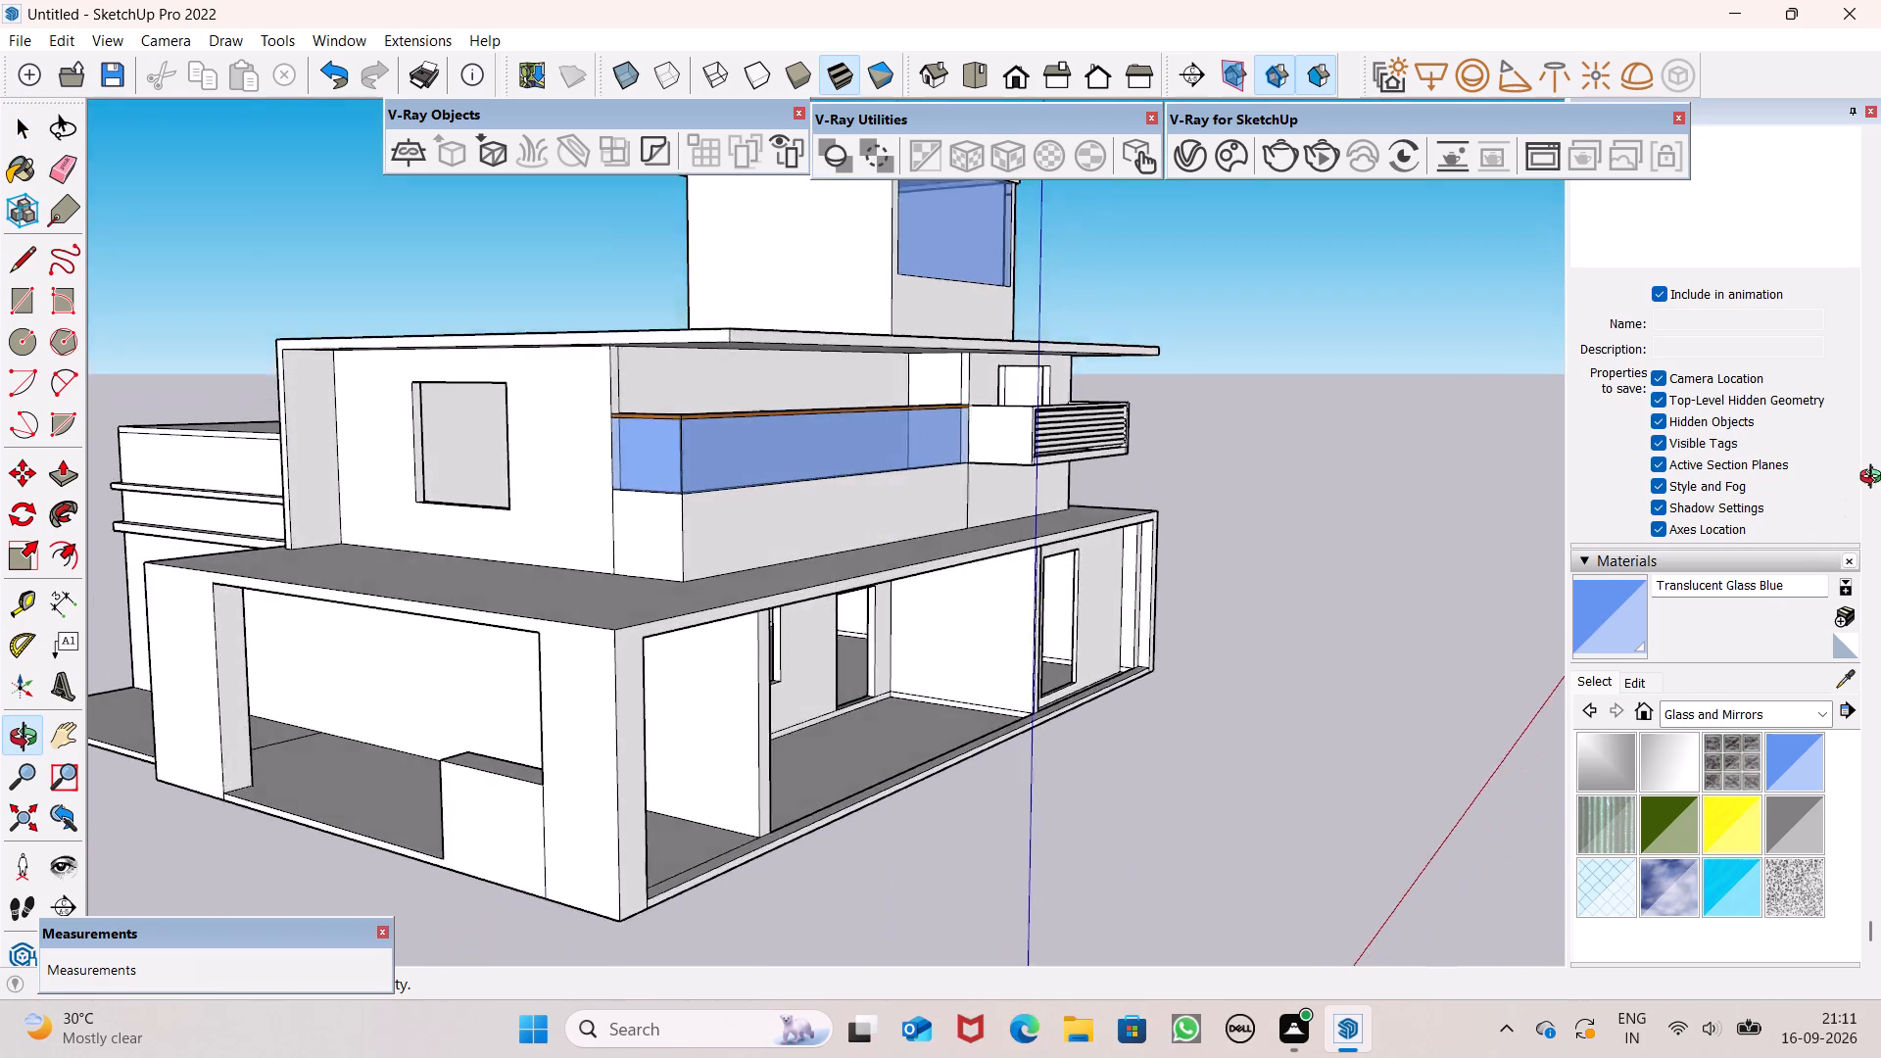
pyautogui.moveTo(1875, 479); pyautogui.dragTo(1153, 742, button='middle')
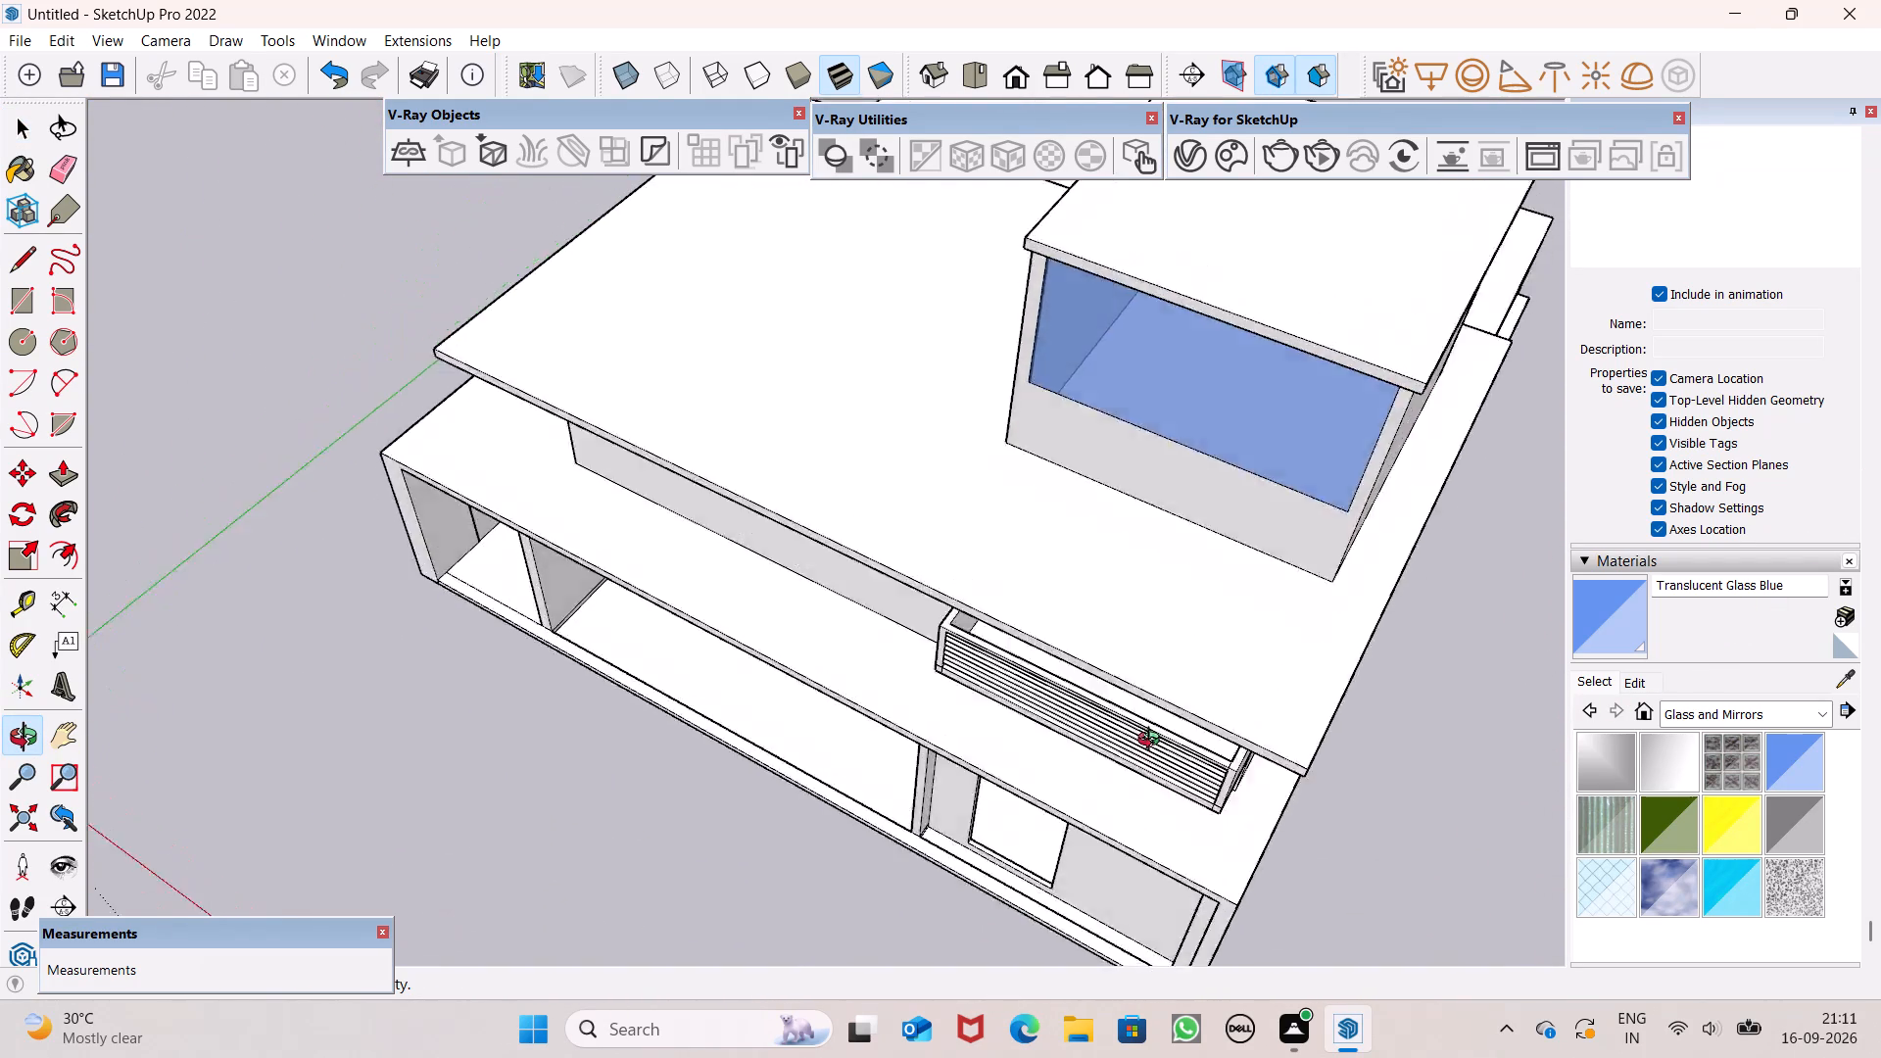
pyautogui.moveTo(1153, 742); pyautogui.dragTo(1321, 536, button='middle')
pyautogui.scroll(-3, 1324, 531)
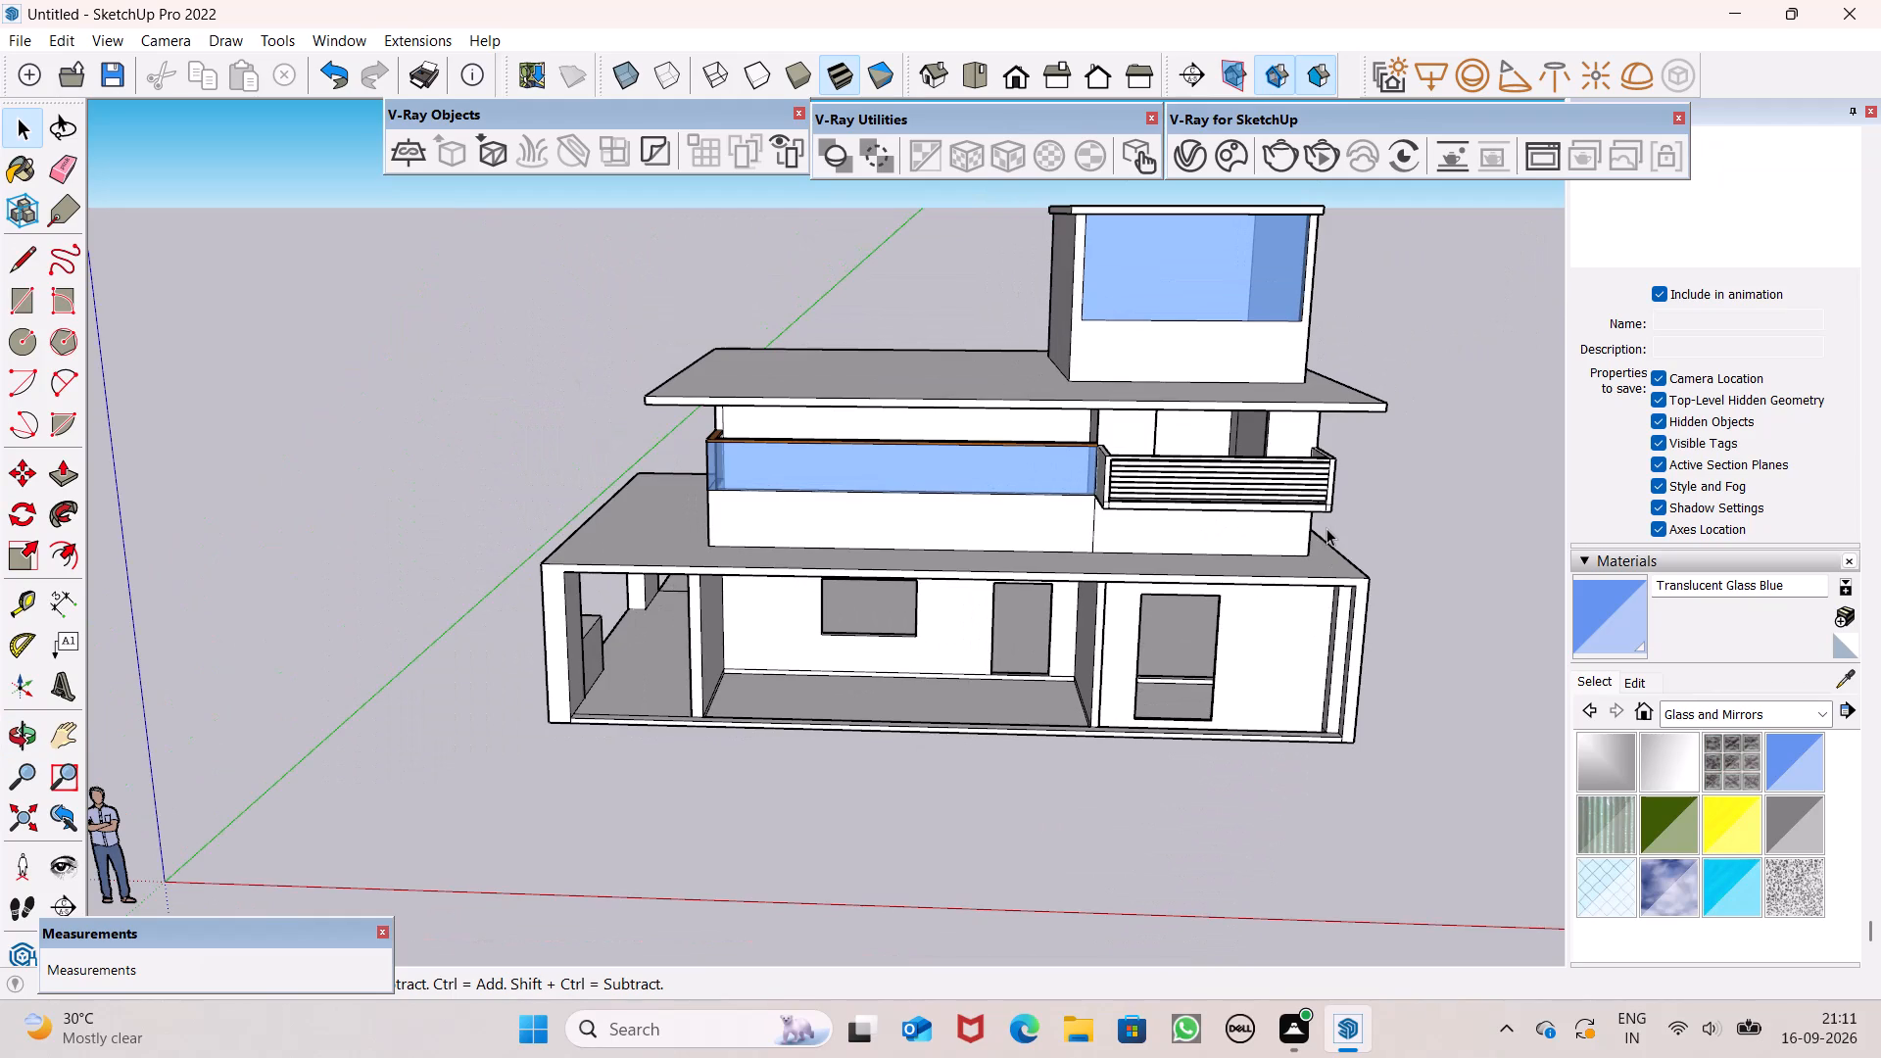
# Draw a rectangle about 21' 3" by 15' 7" on the main roof slab, ending at the rooftop box's front corner.
pyautogui.moveTo(1029, 416); pyautogui.dragTo(1072, 1037, button='middle')
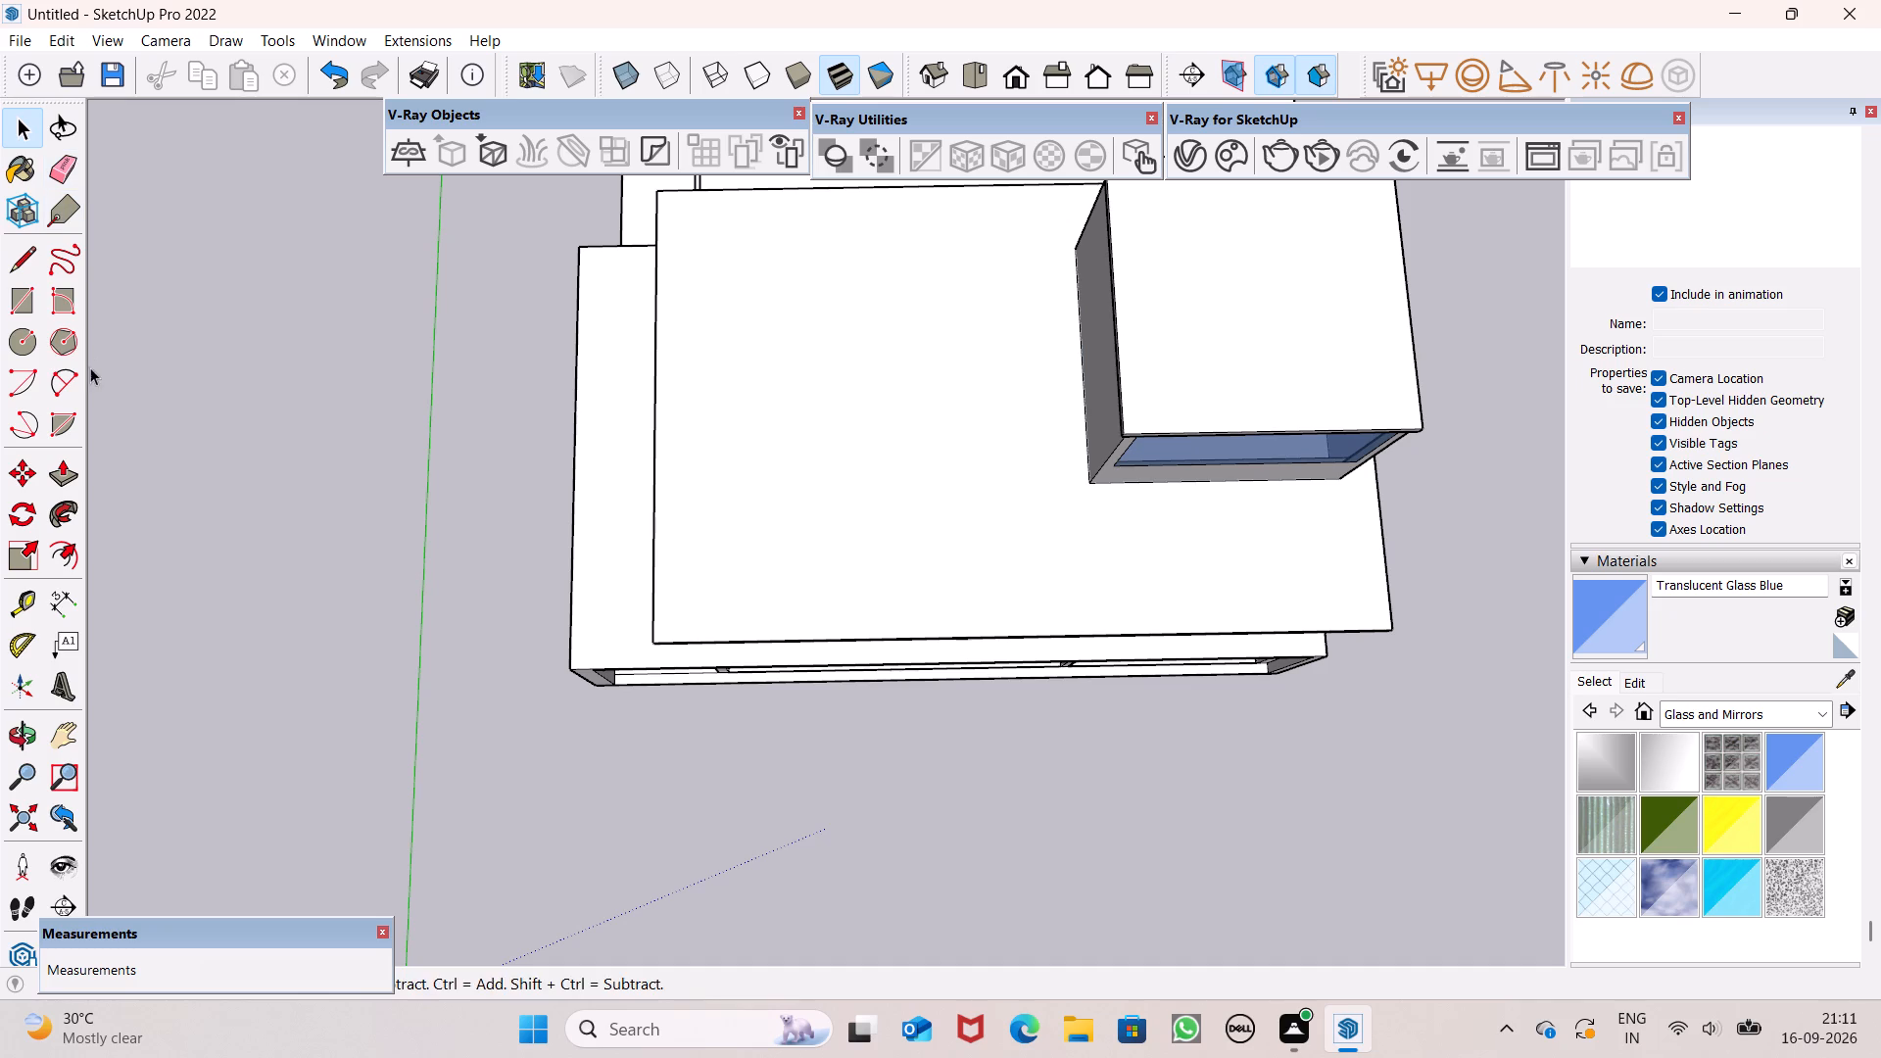
pyautogui.click(31, 301)
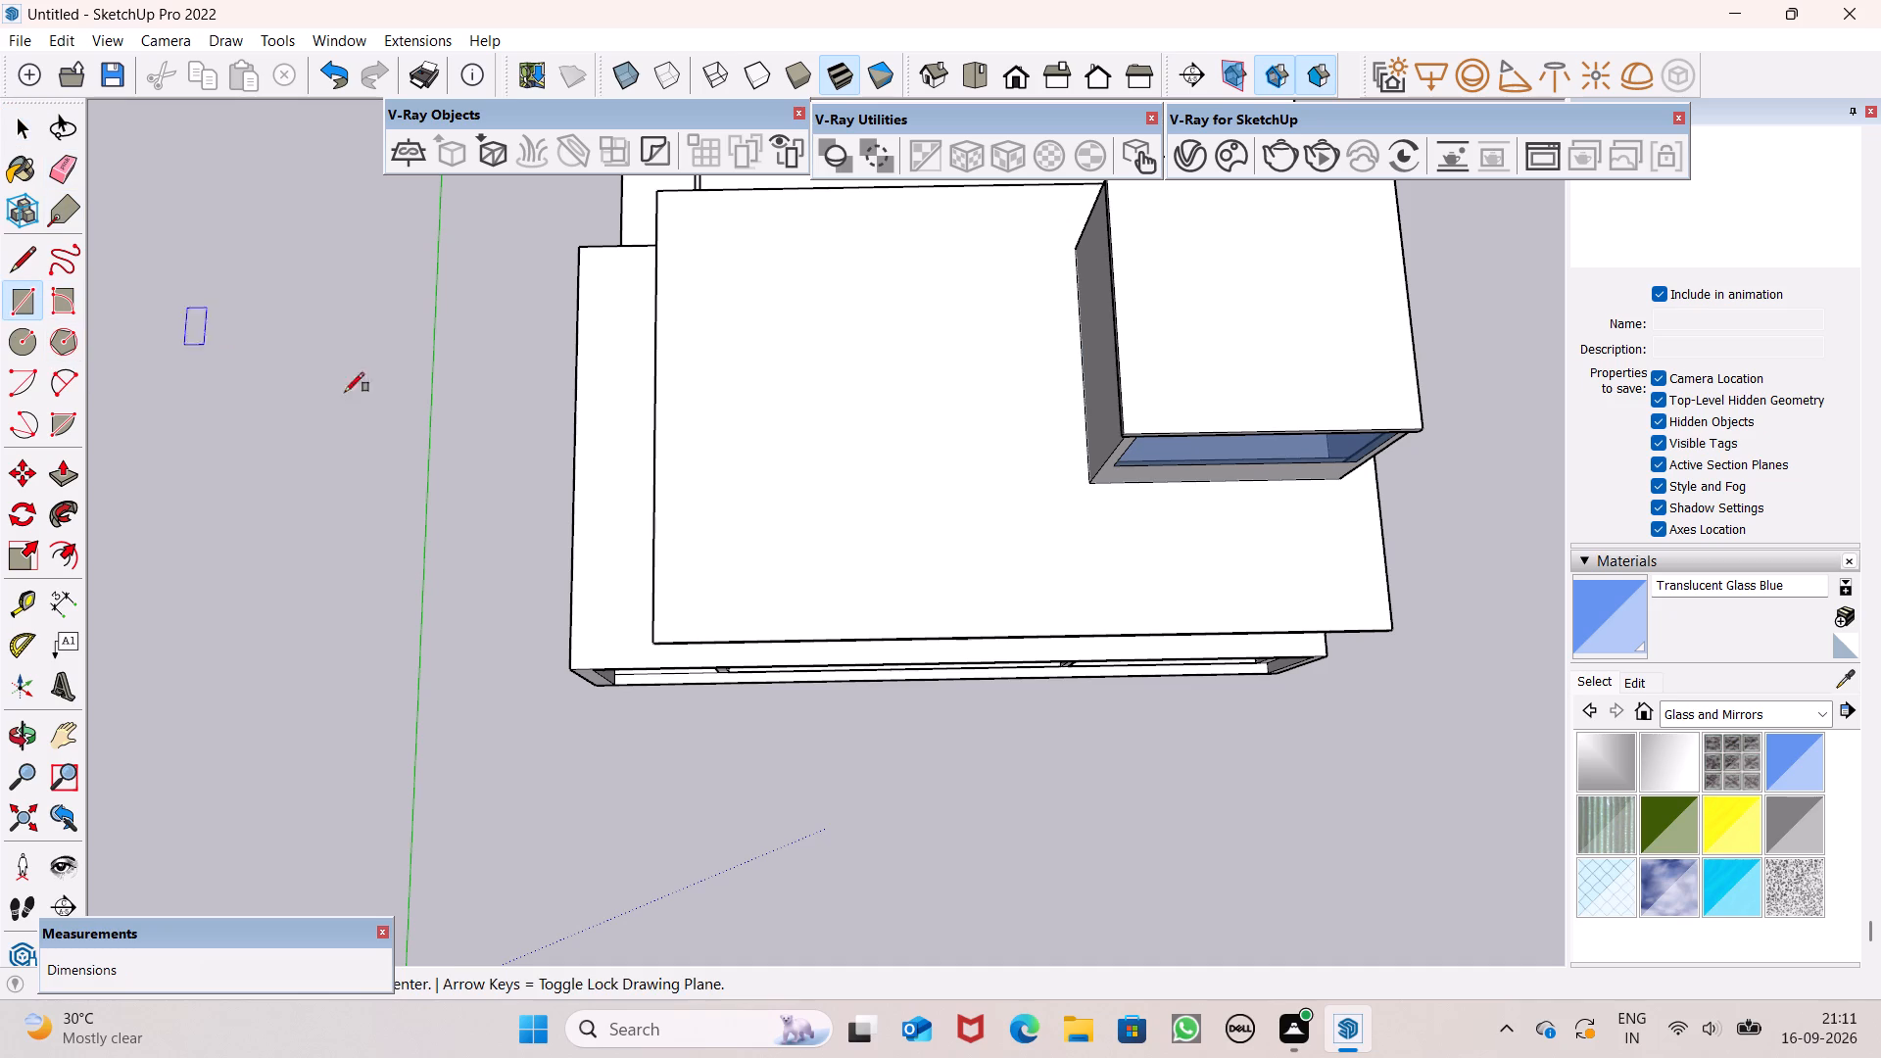
pyautogui.scroll(1, 797, 317)
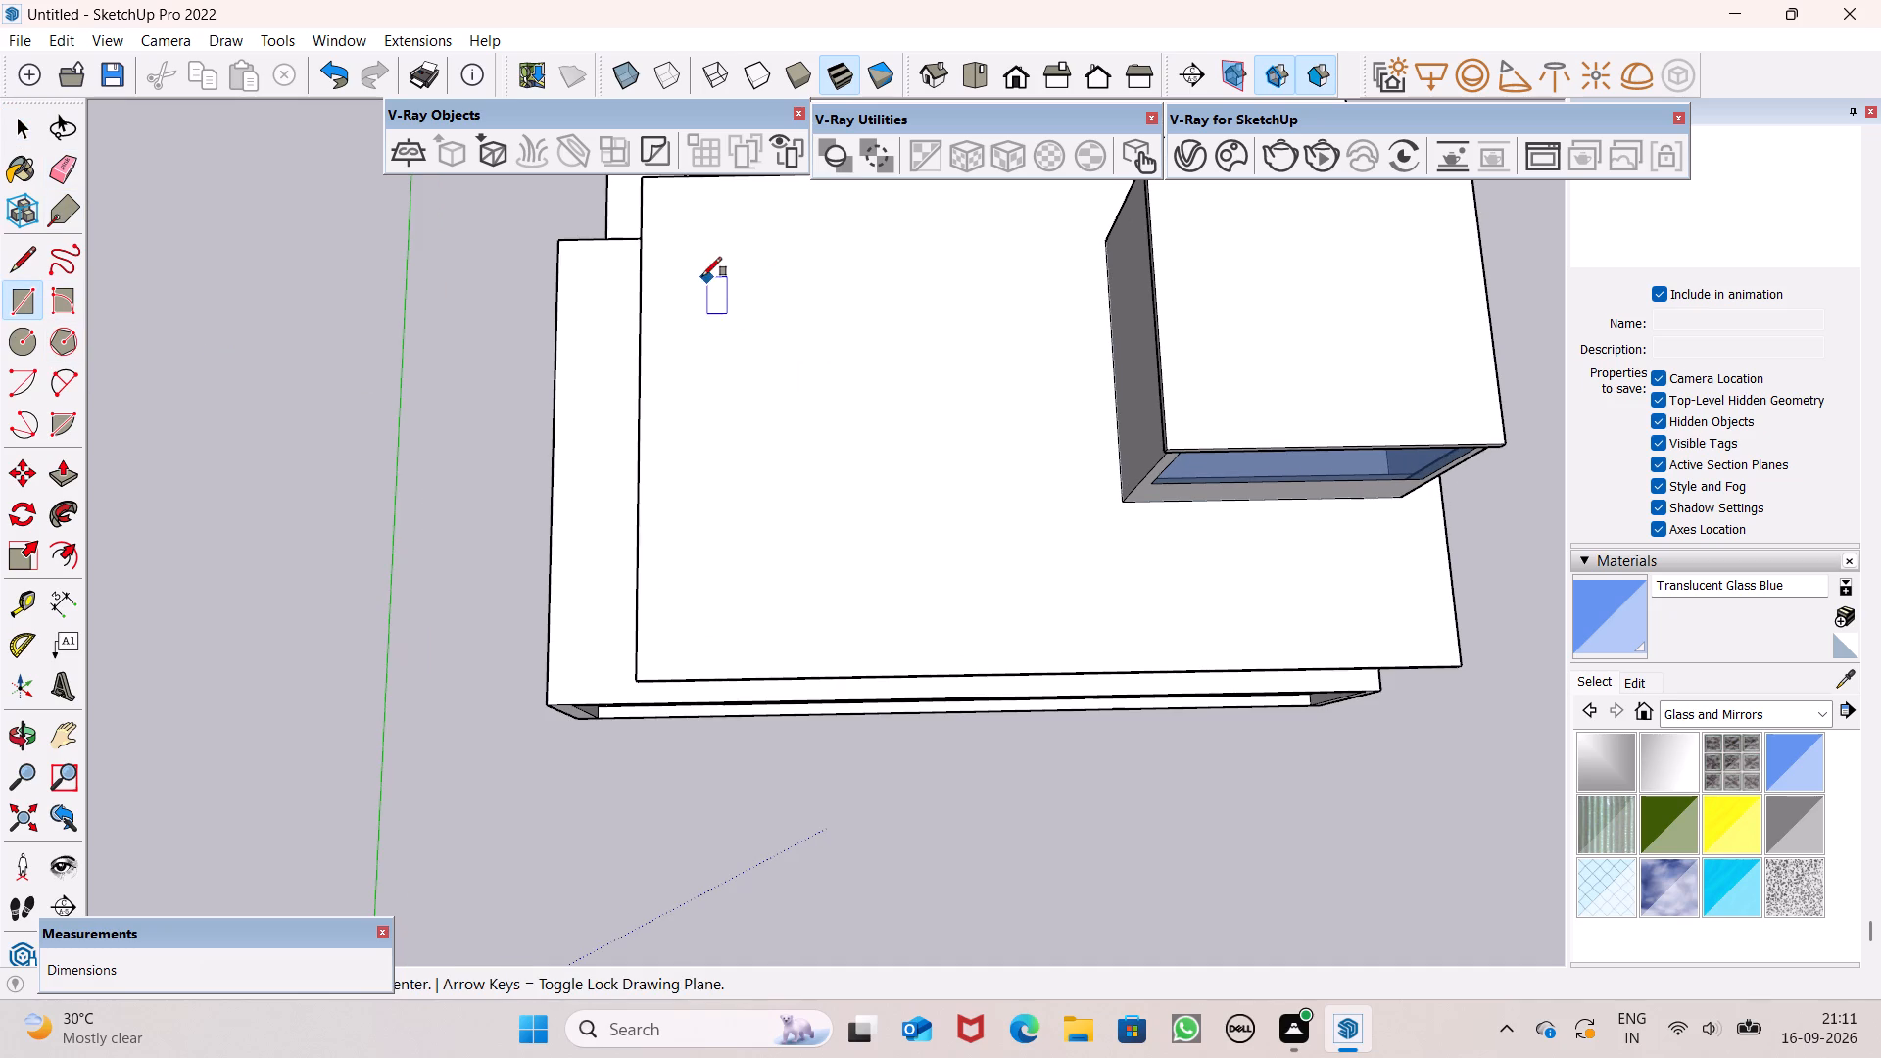
pyautogui.click(728, 243)
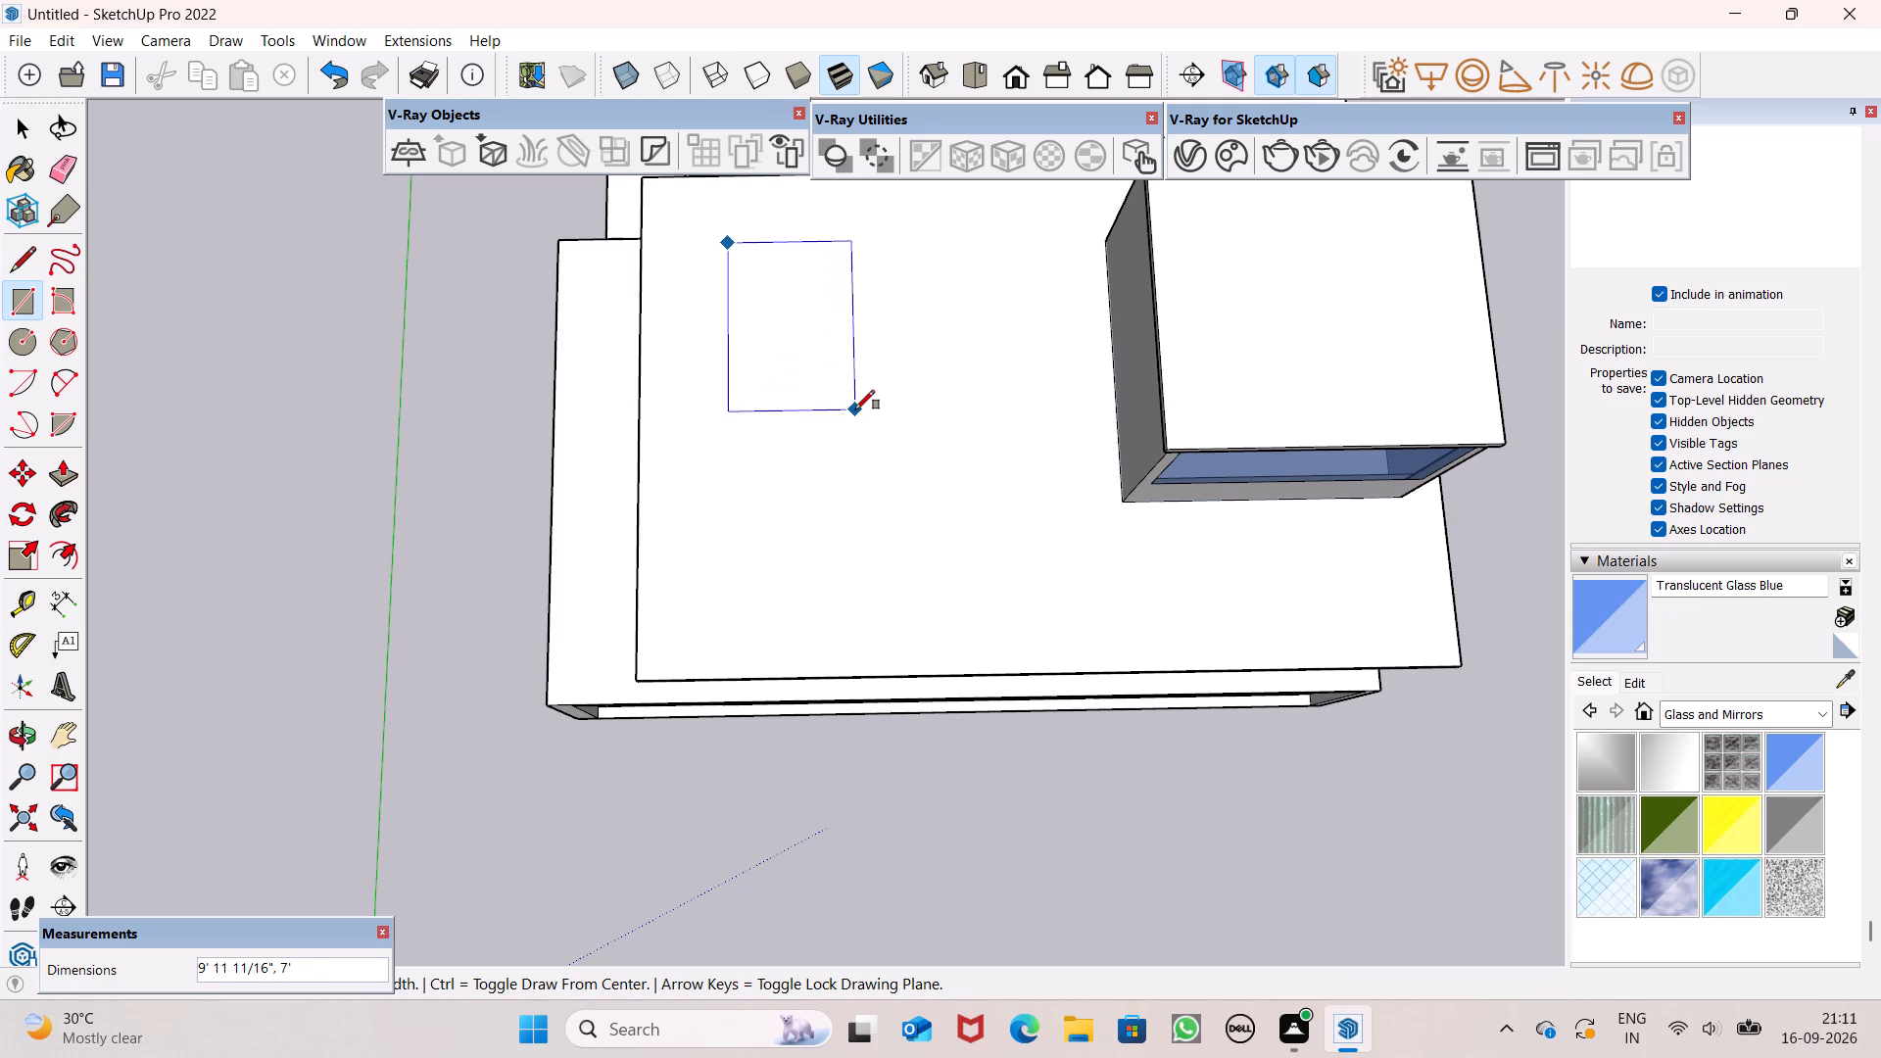
pyautogui.click(1123, 504)
pyautogui.press('space')
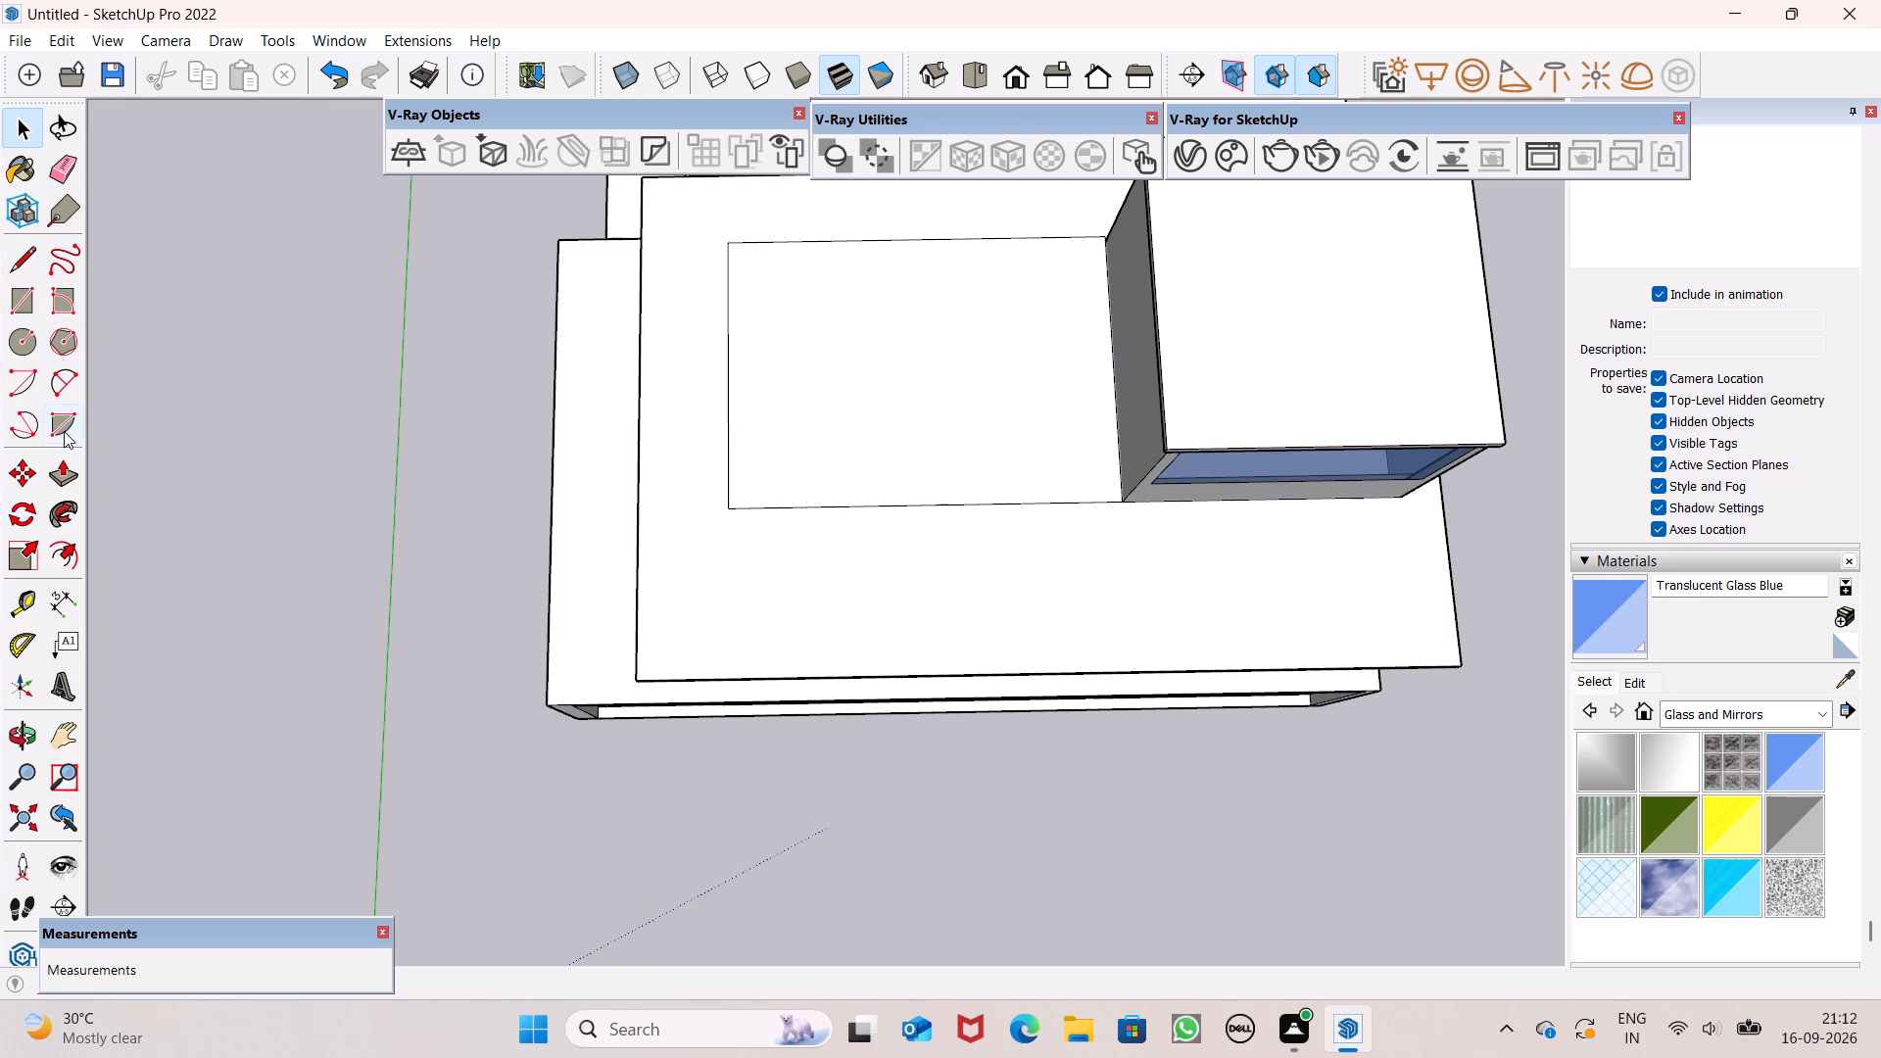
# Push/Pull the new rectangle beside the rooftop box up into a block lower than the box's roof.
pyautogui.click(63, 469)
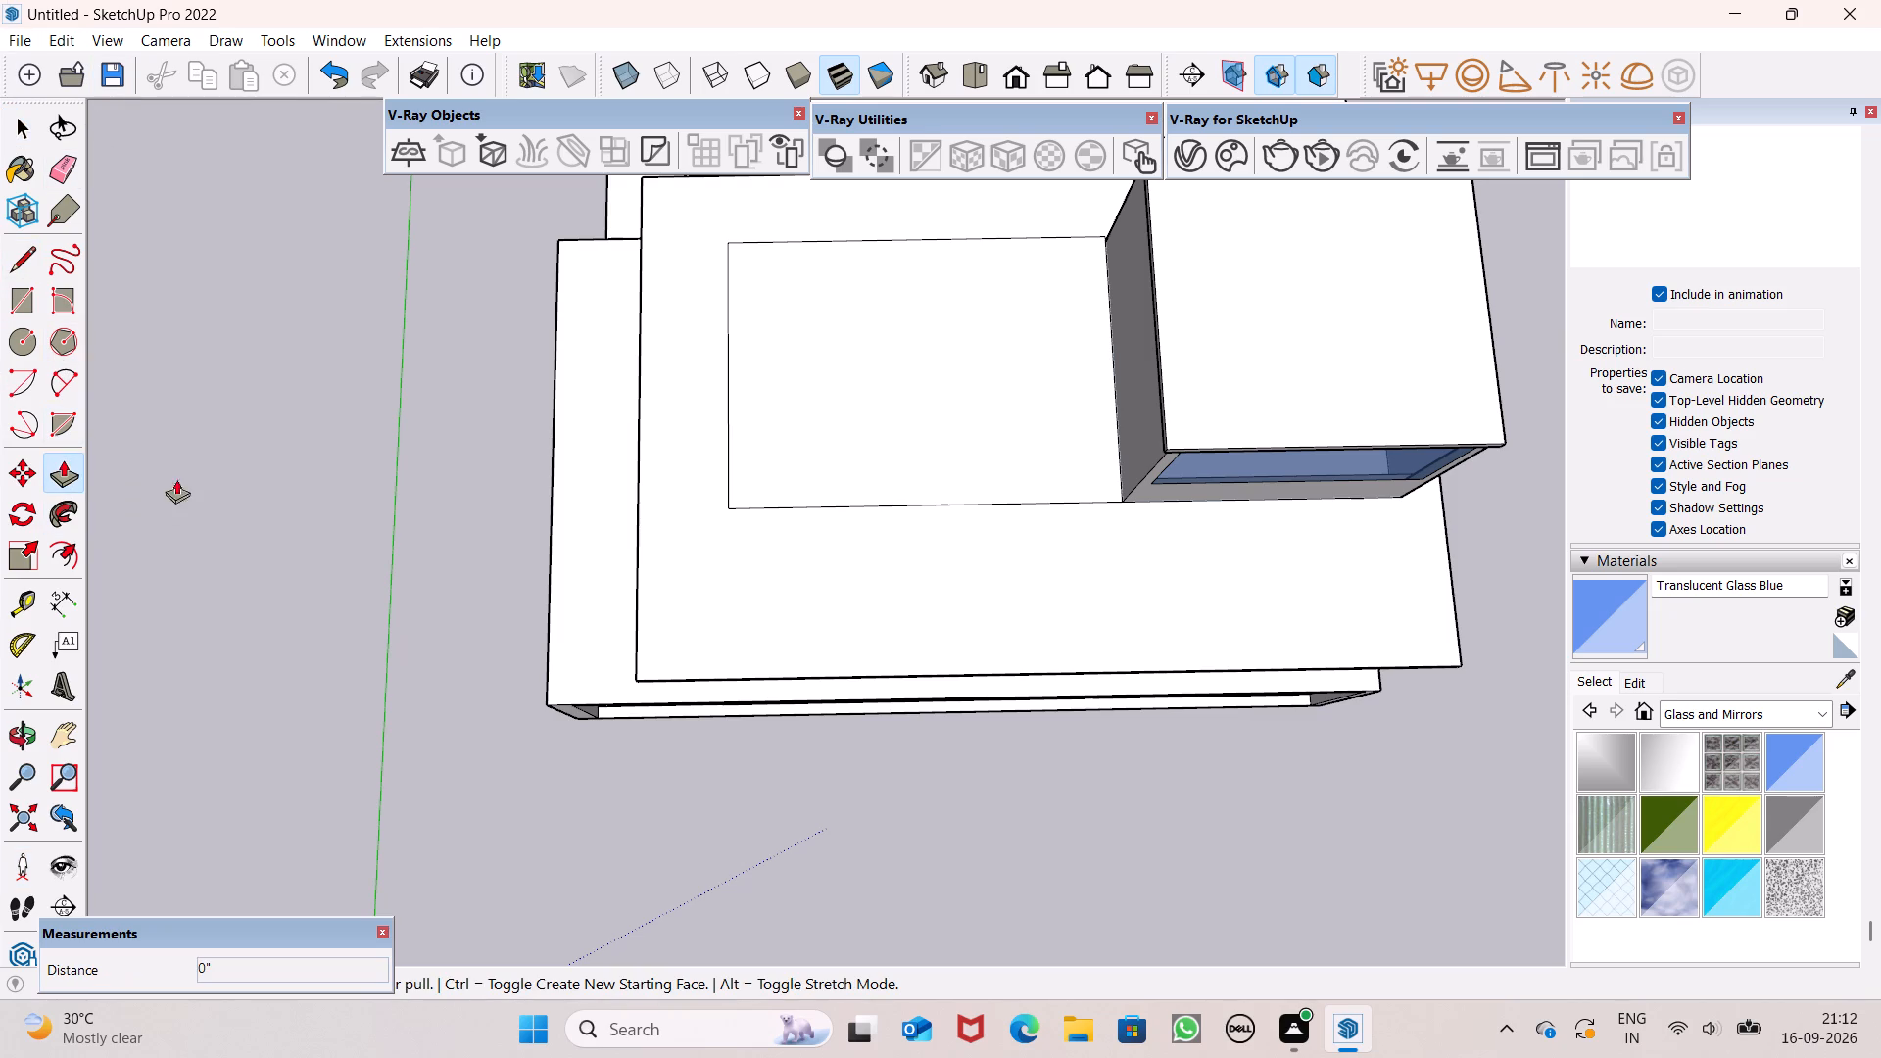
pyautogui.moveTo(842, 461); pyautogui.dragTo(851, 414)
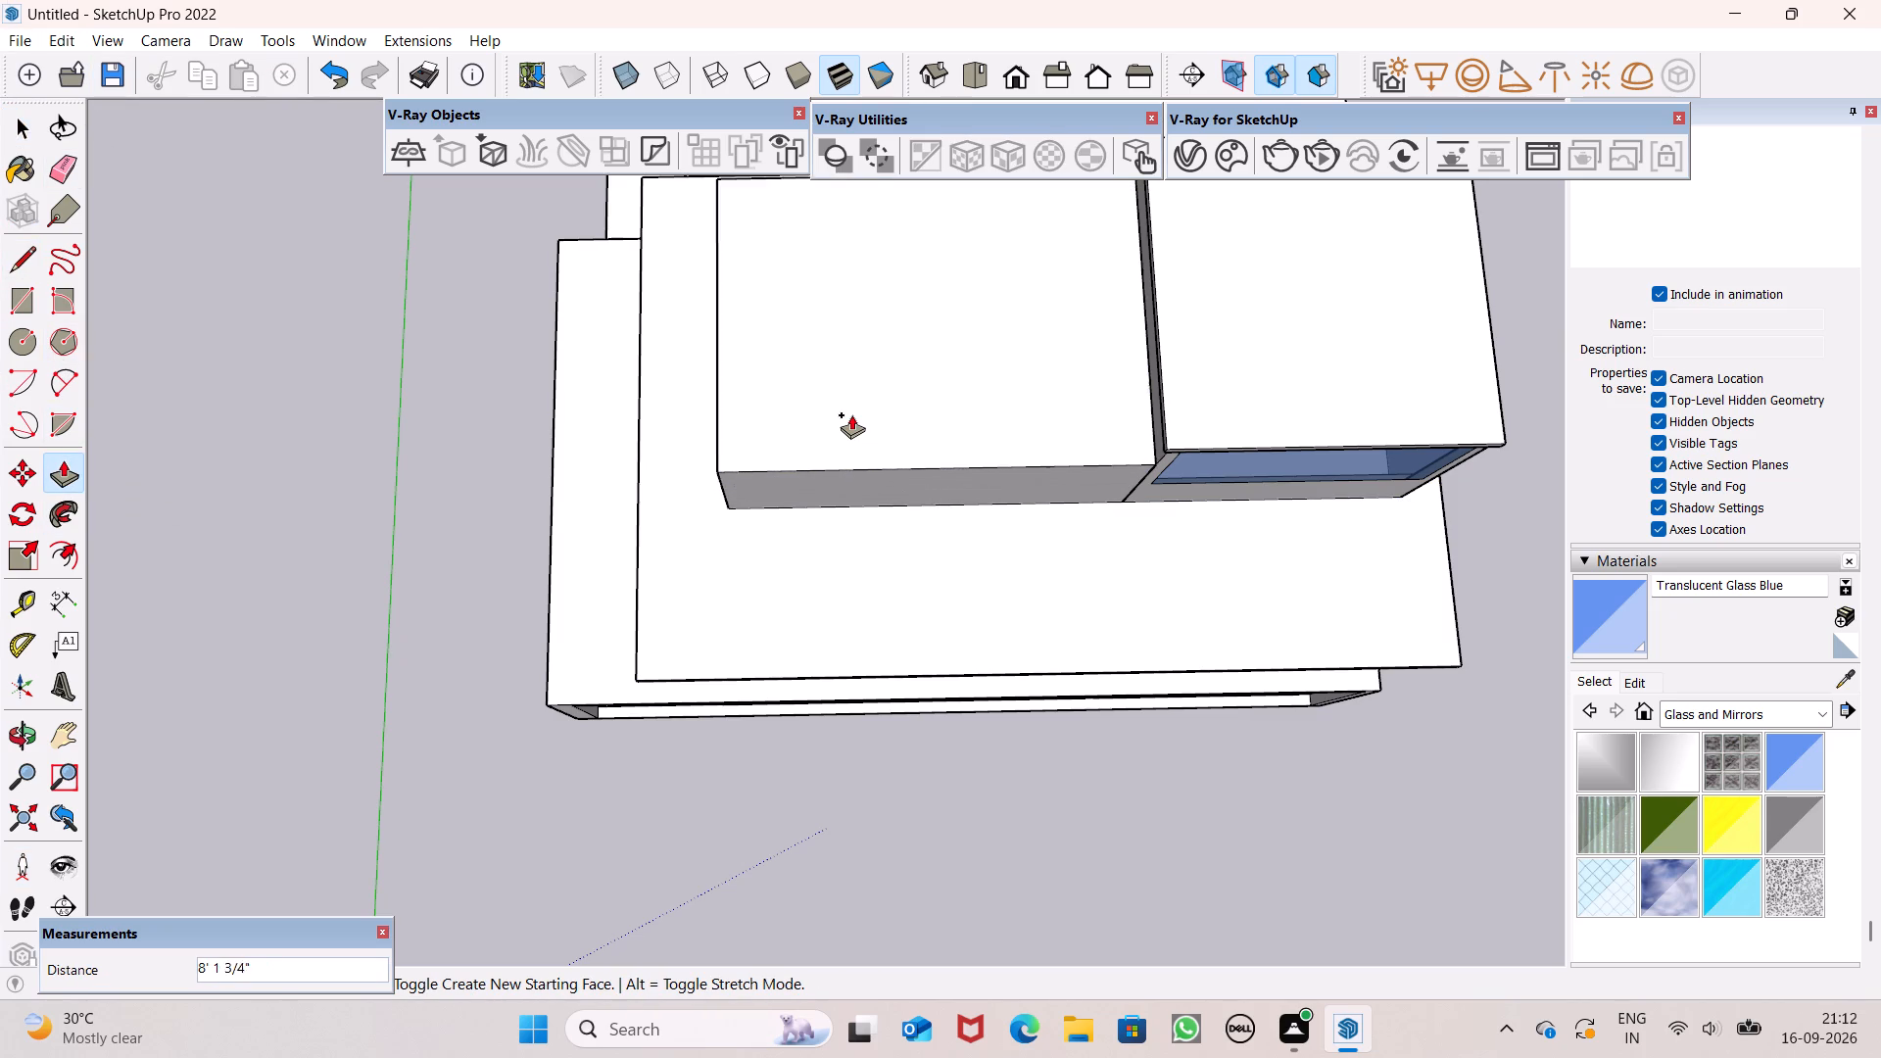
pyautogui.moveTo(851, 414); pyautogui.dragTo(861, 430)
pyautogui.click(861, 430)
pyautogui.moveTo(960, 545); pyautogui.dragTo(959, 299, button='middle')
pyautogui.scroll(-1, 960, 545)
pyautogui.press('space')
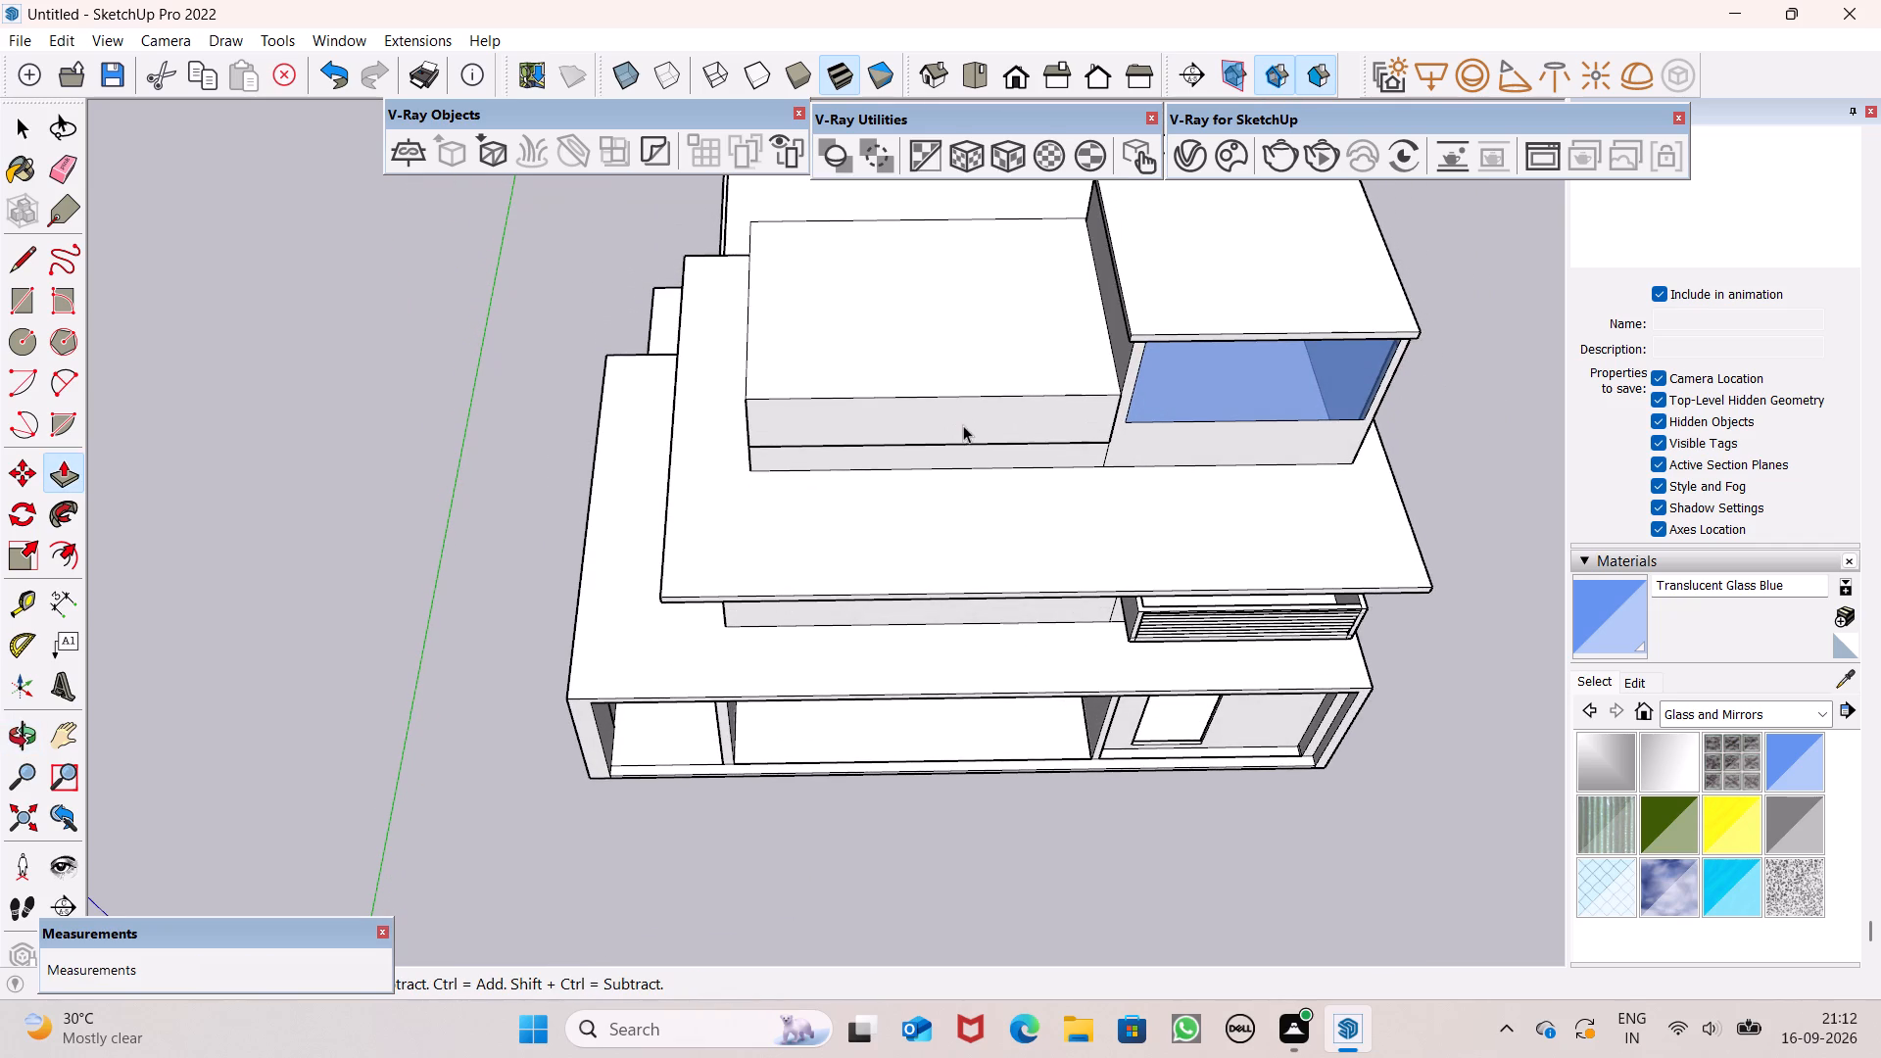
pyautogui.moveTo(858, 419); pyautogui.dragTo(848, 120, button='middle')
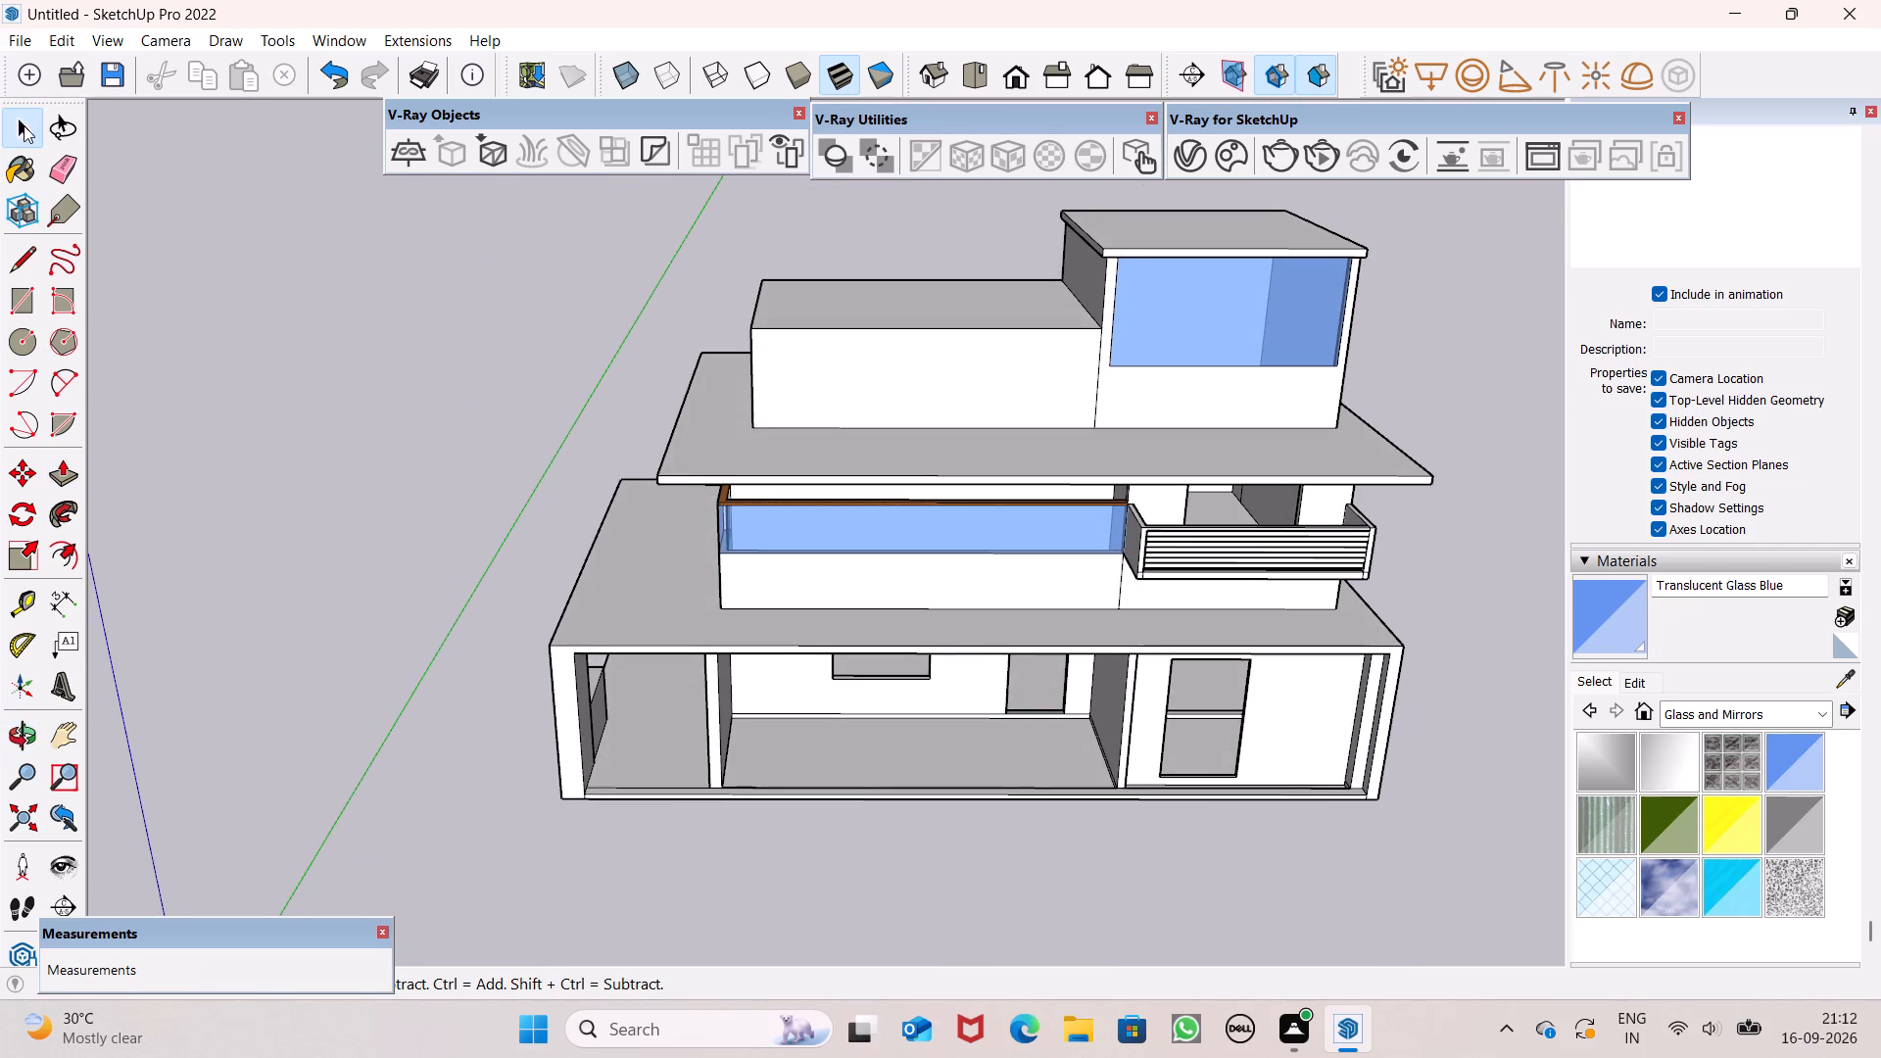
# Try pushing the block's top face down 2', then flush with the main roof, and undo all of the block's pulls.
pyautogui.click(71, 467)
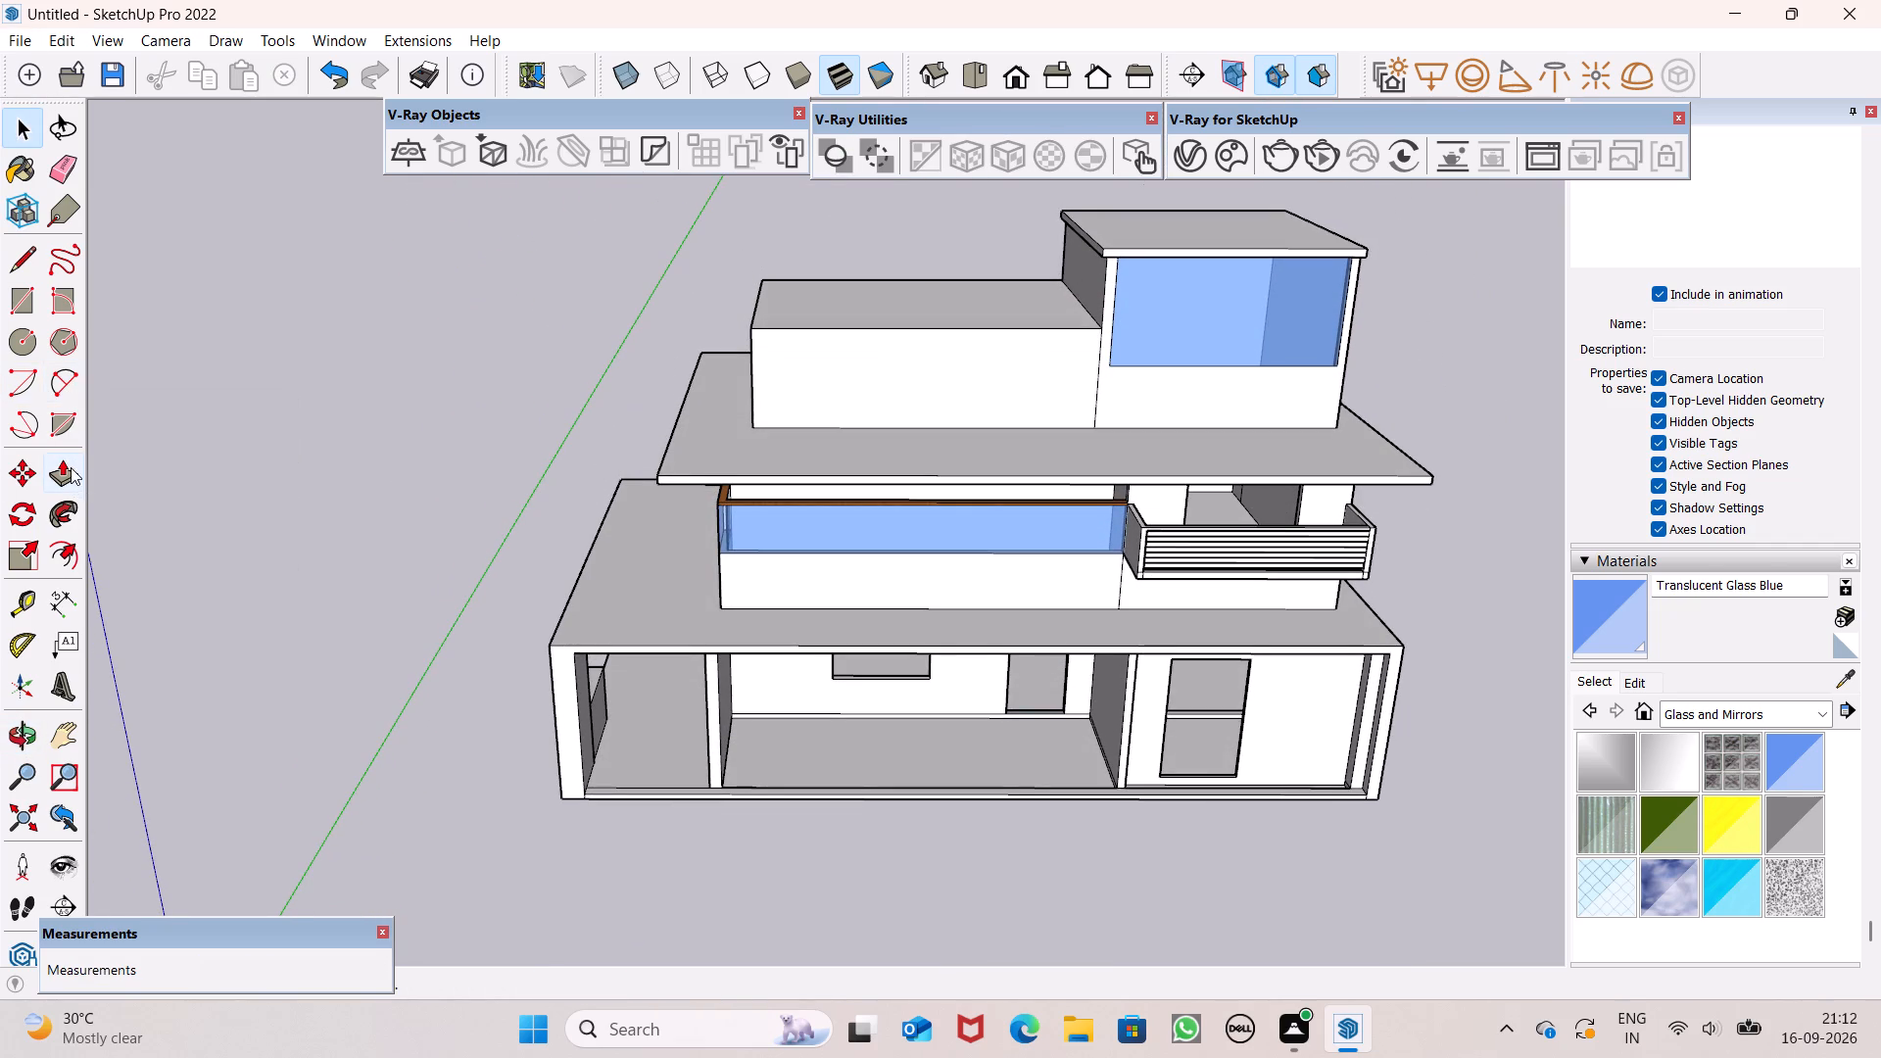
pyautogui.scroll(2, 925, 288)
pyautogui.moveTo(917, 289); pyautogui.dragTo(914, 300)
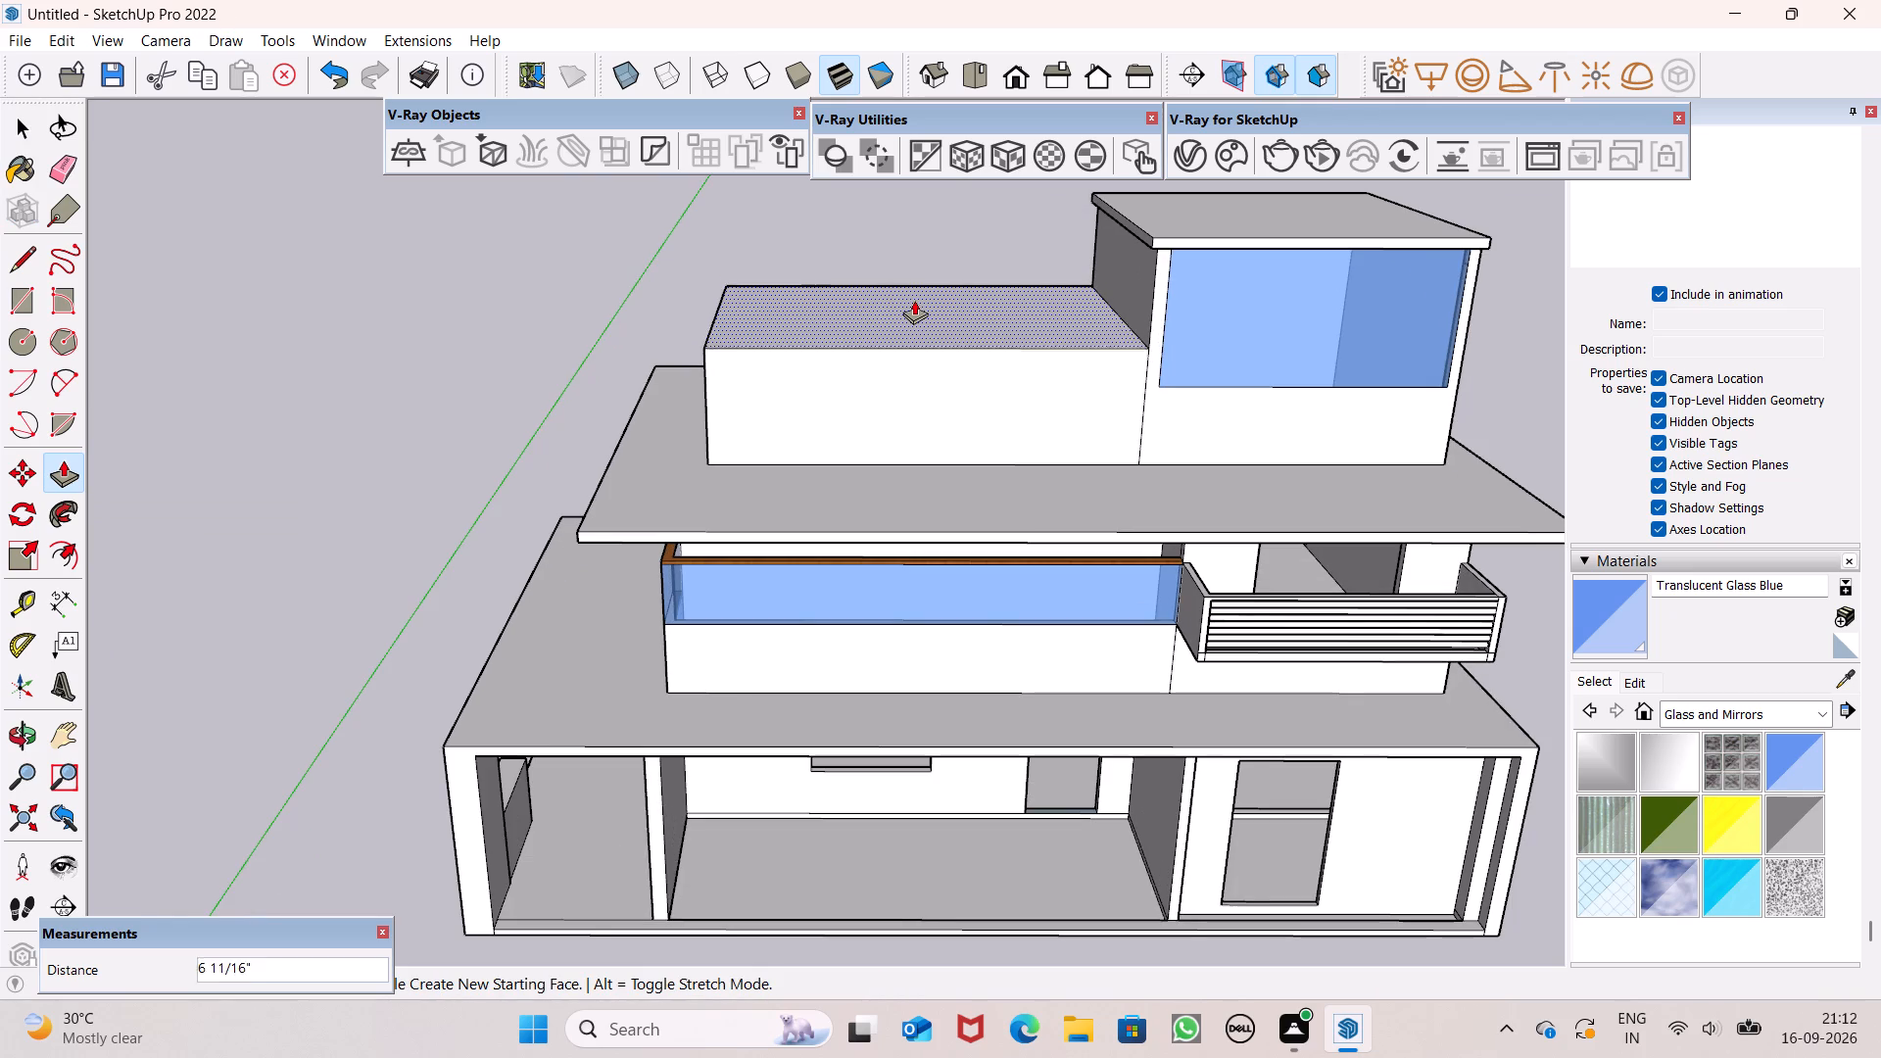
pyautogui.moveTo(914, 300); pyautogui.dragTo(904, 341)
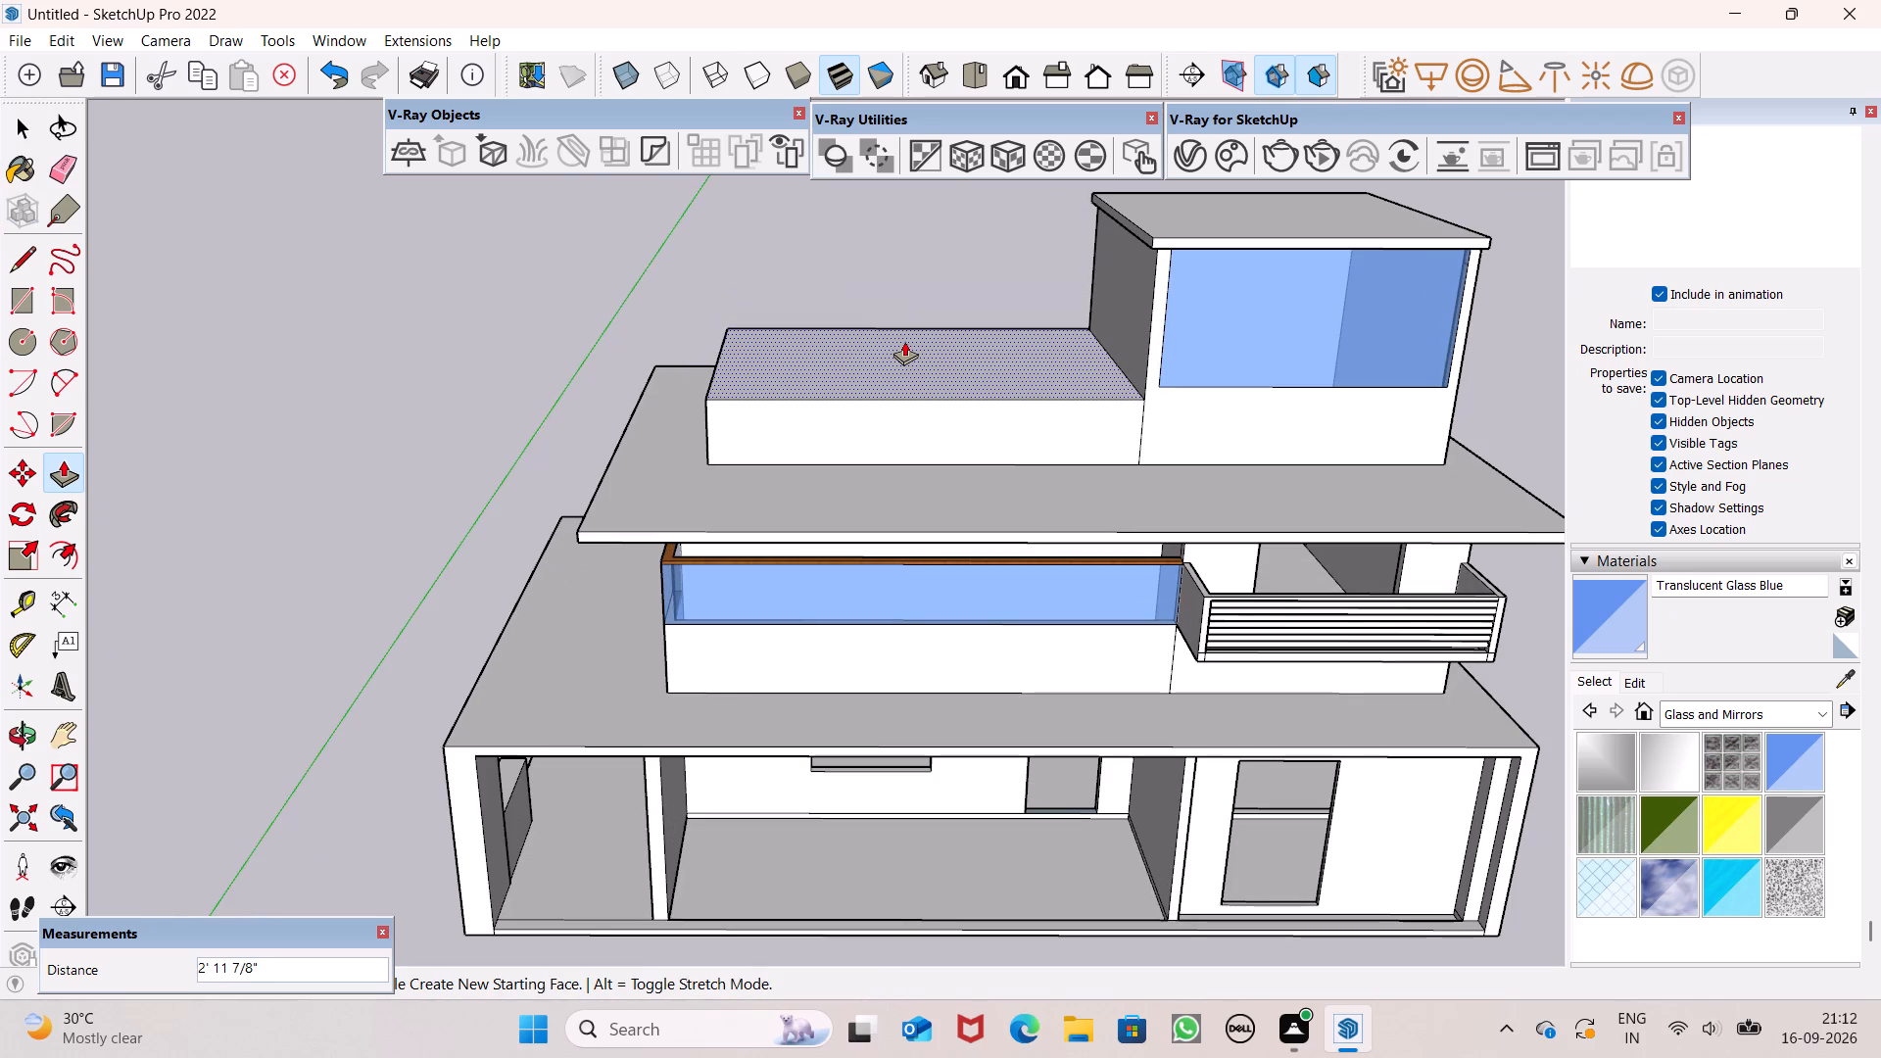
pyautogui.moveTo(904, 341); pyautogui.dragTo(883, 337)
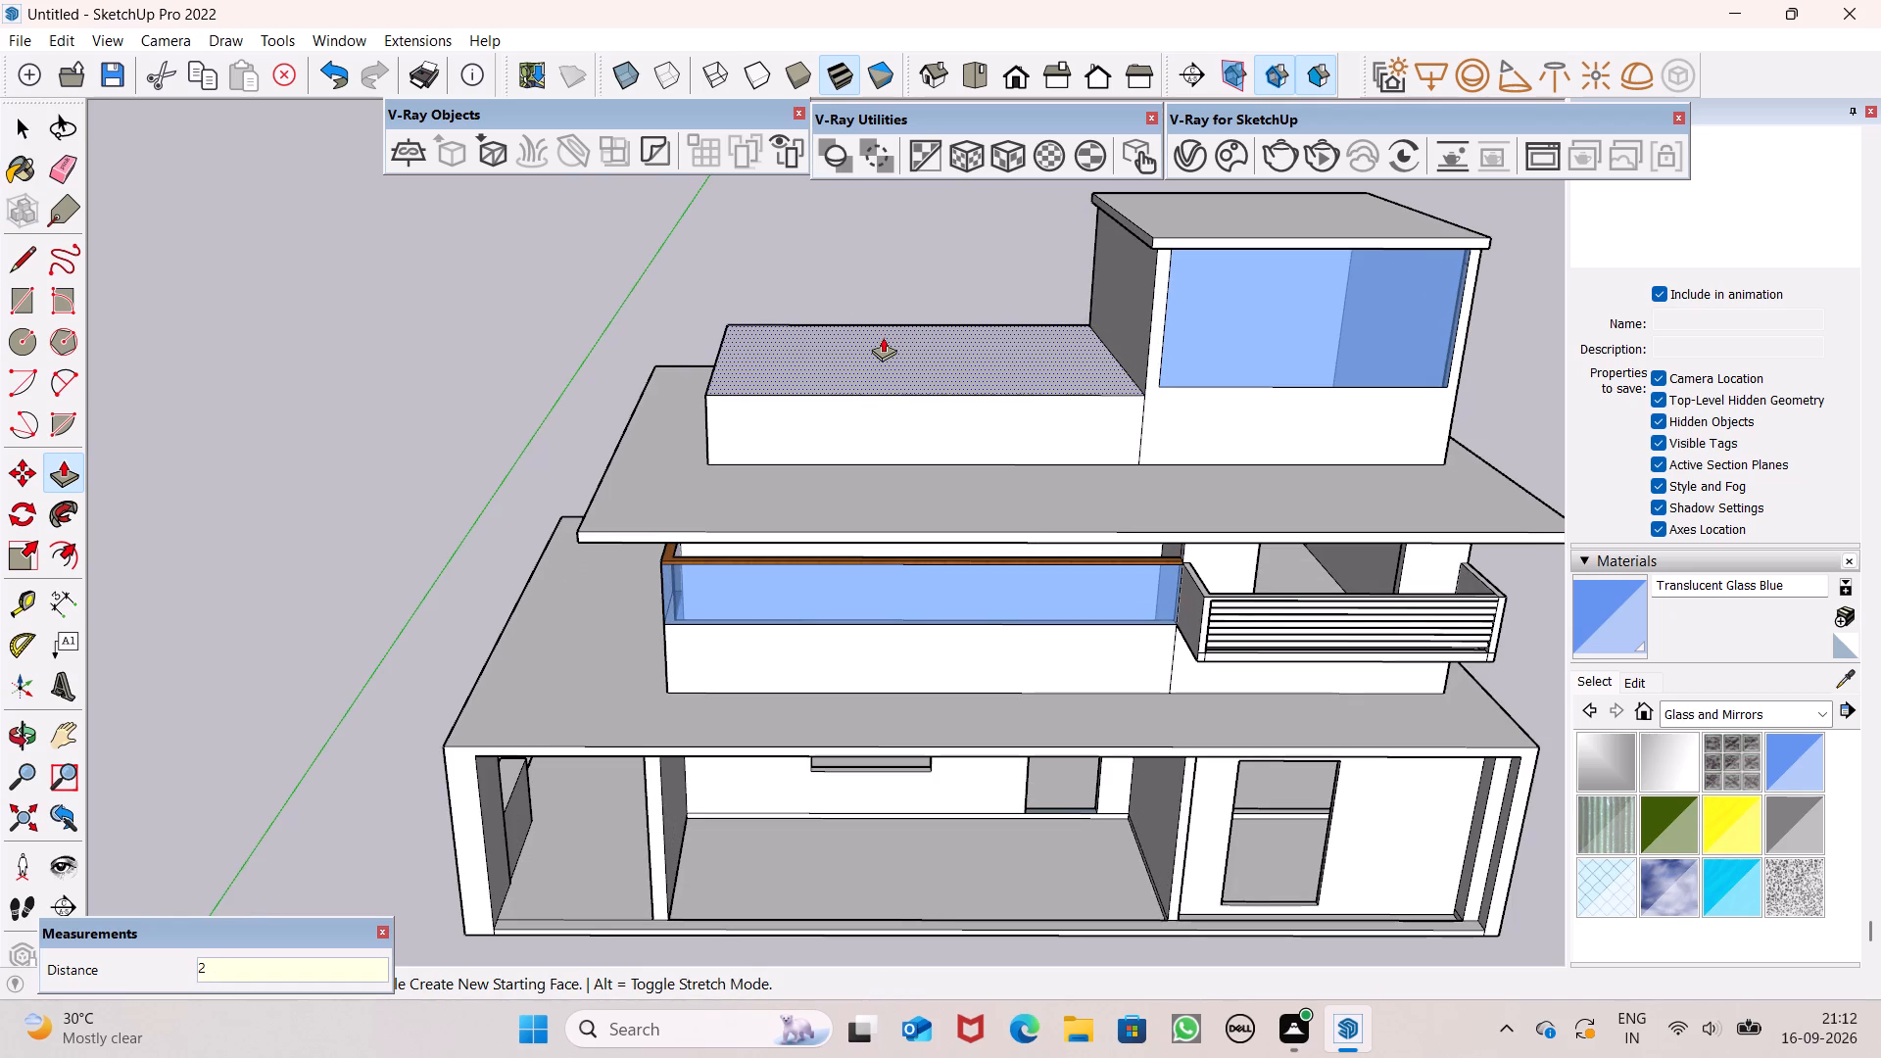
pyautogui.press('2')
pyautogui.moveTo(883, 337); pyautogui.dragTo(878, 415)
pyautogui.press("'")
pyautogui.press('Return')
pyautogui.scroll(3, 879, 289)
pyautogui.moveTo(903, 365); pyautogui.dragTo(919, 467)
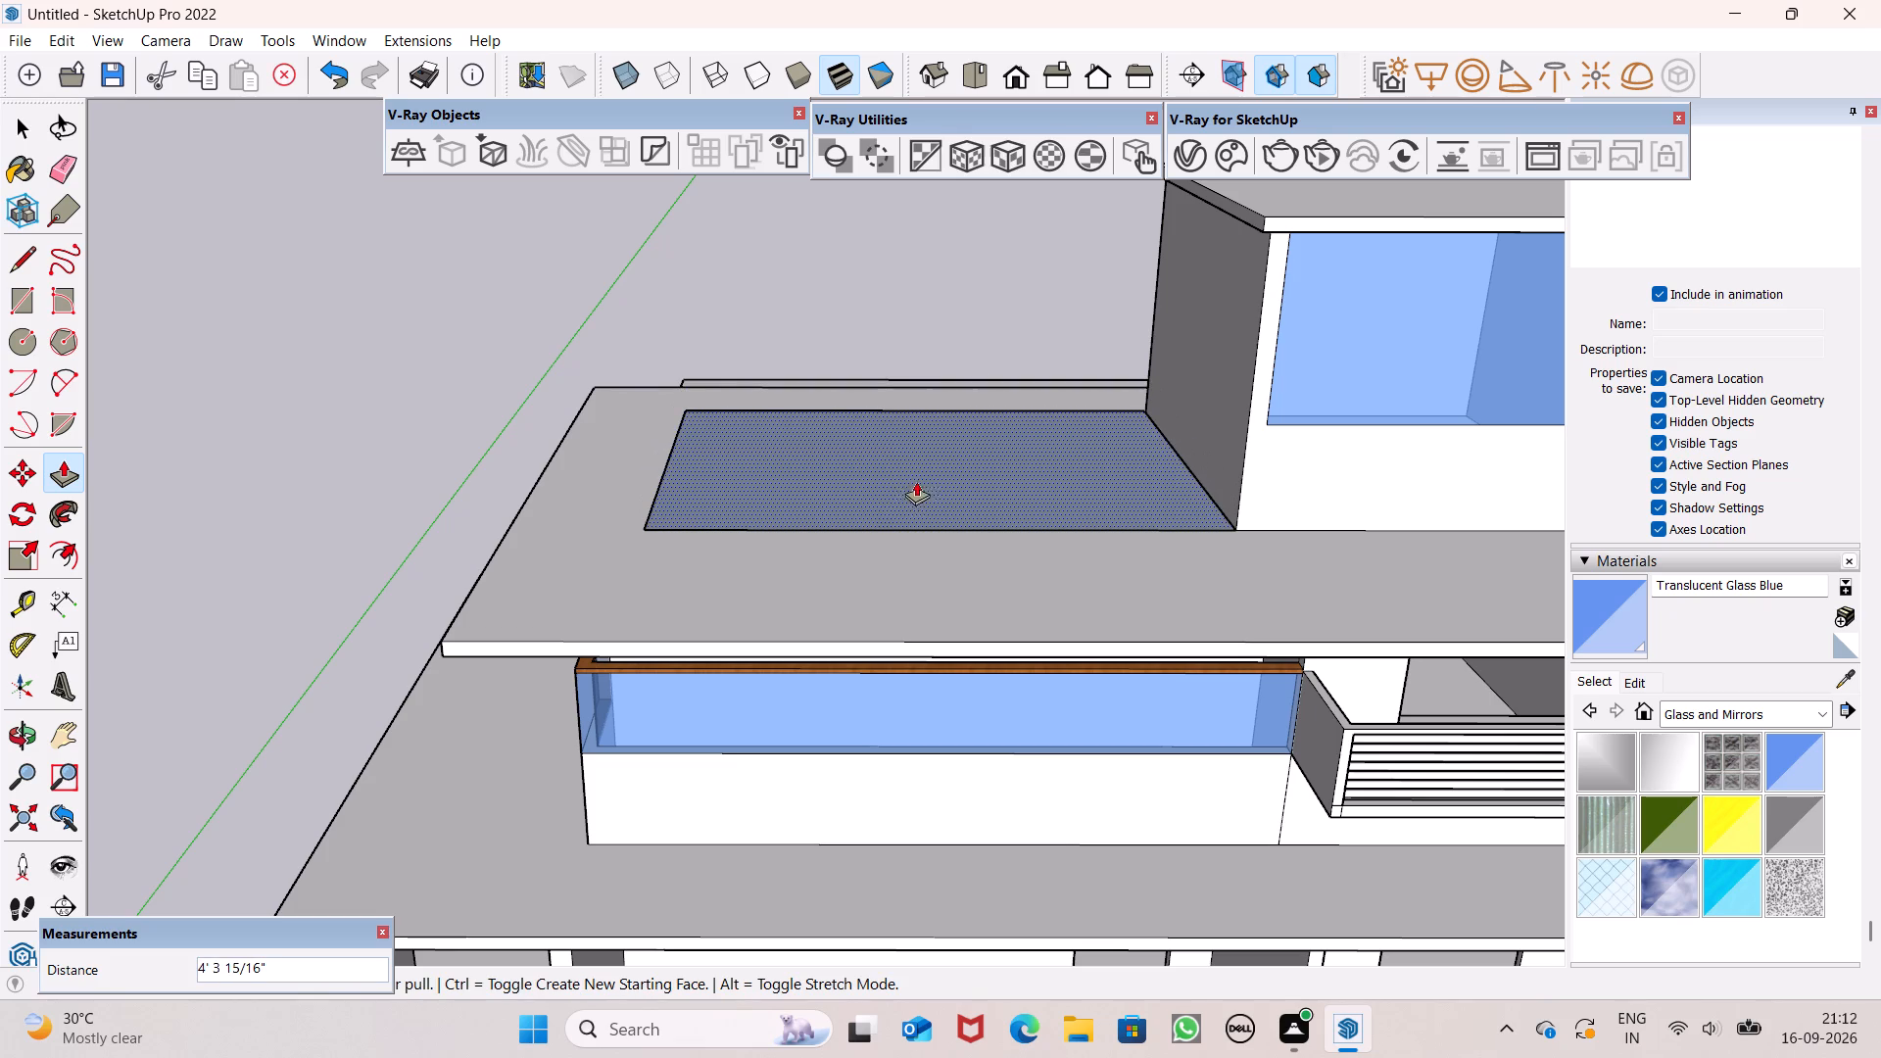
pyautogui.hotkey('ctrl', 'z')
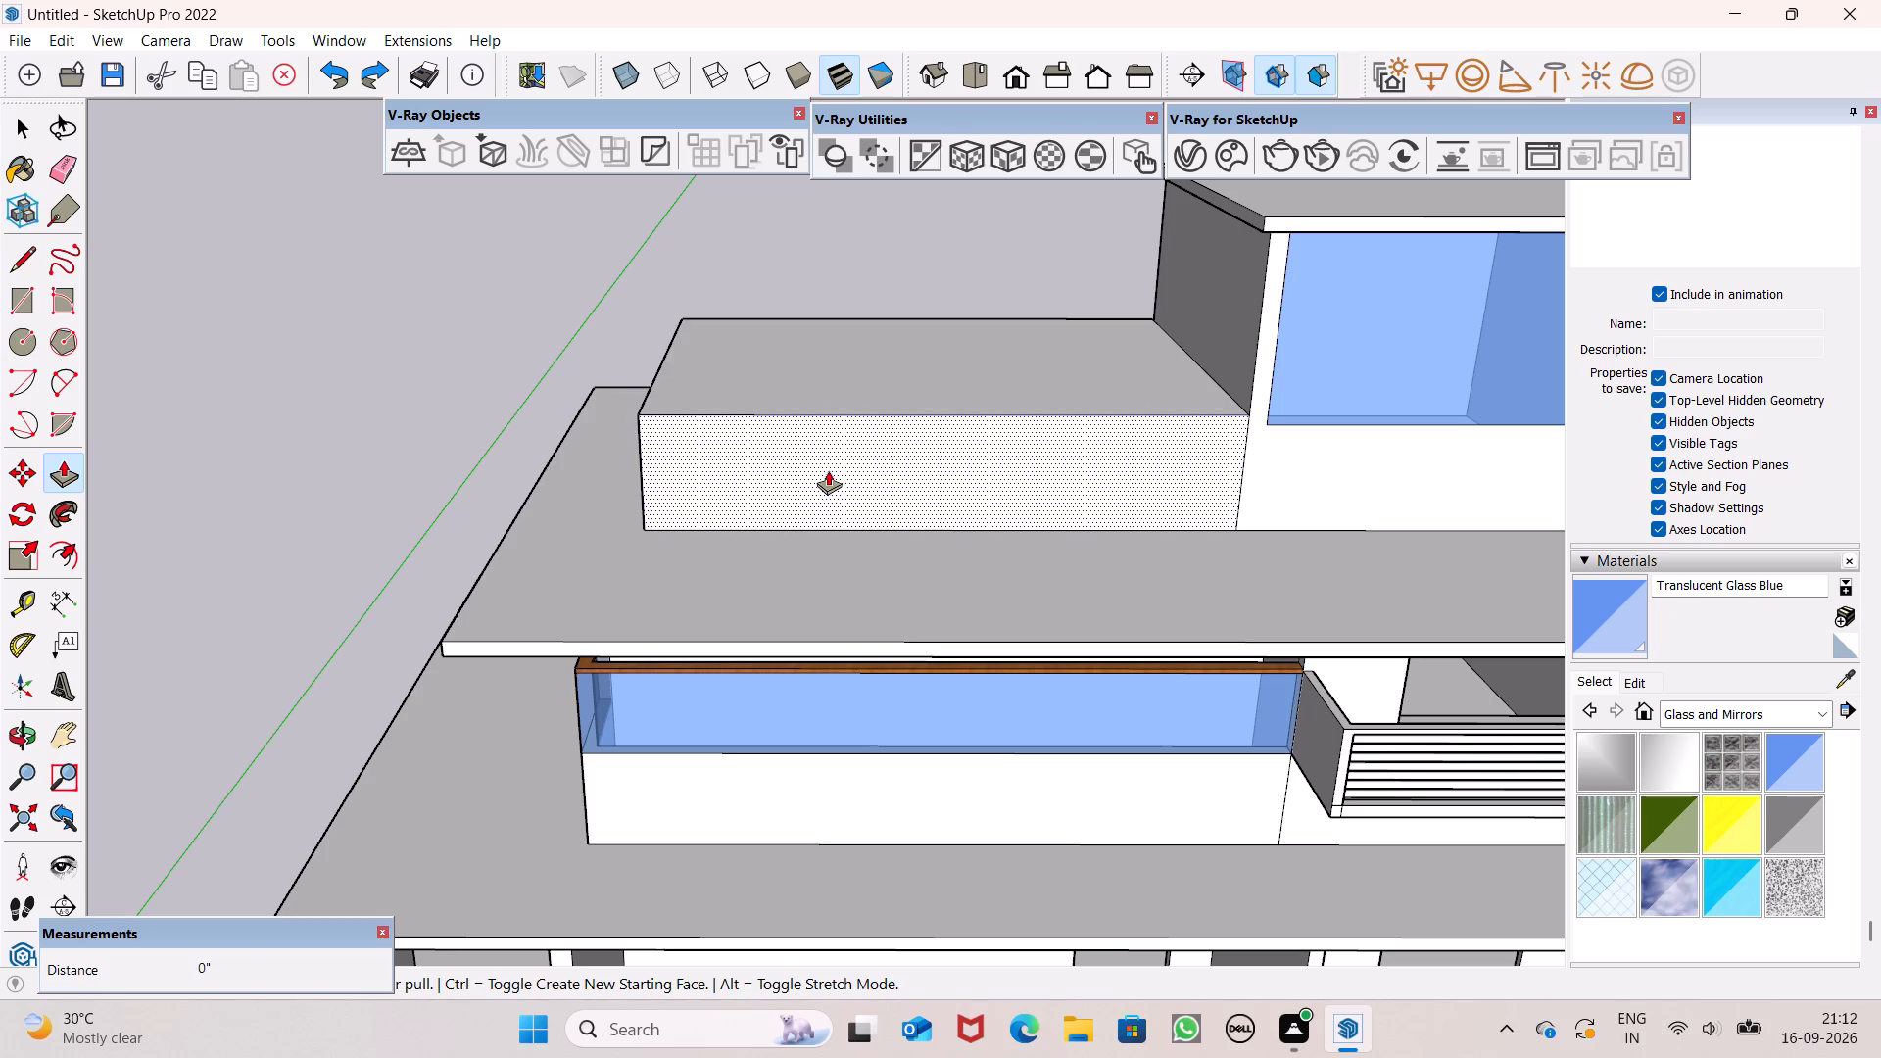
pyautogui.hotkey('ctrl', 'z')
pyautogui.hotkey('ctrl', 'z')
# Push/Pull the rectangle beside the rooftop box up 2' from the main roof slab.
pyautogui.moveTo(981, 537); pyautogui.dragTo(1018, 724, button='middle')
pyautogui.moveTo(840, 522); pyautogui.dragTo(840, 497)
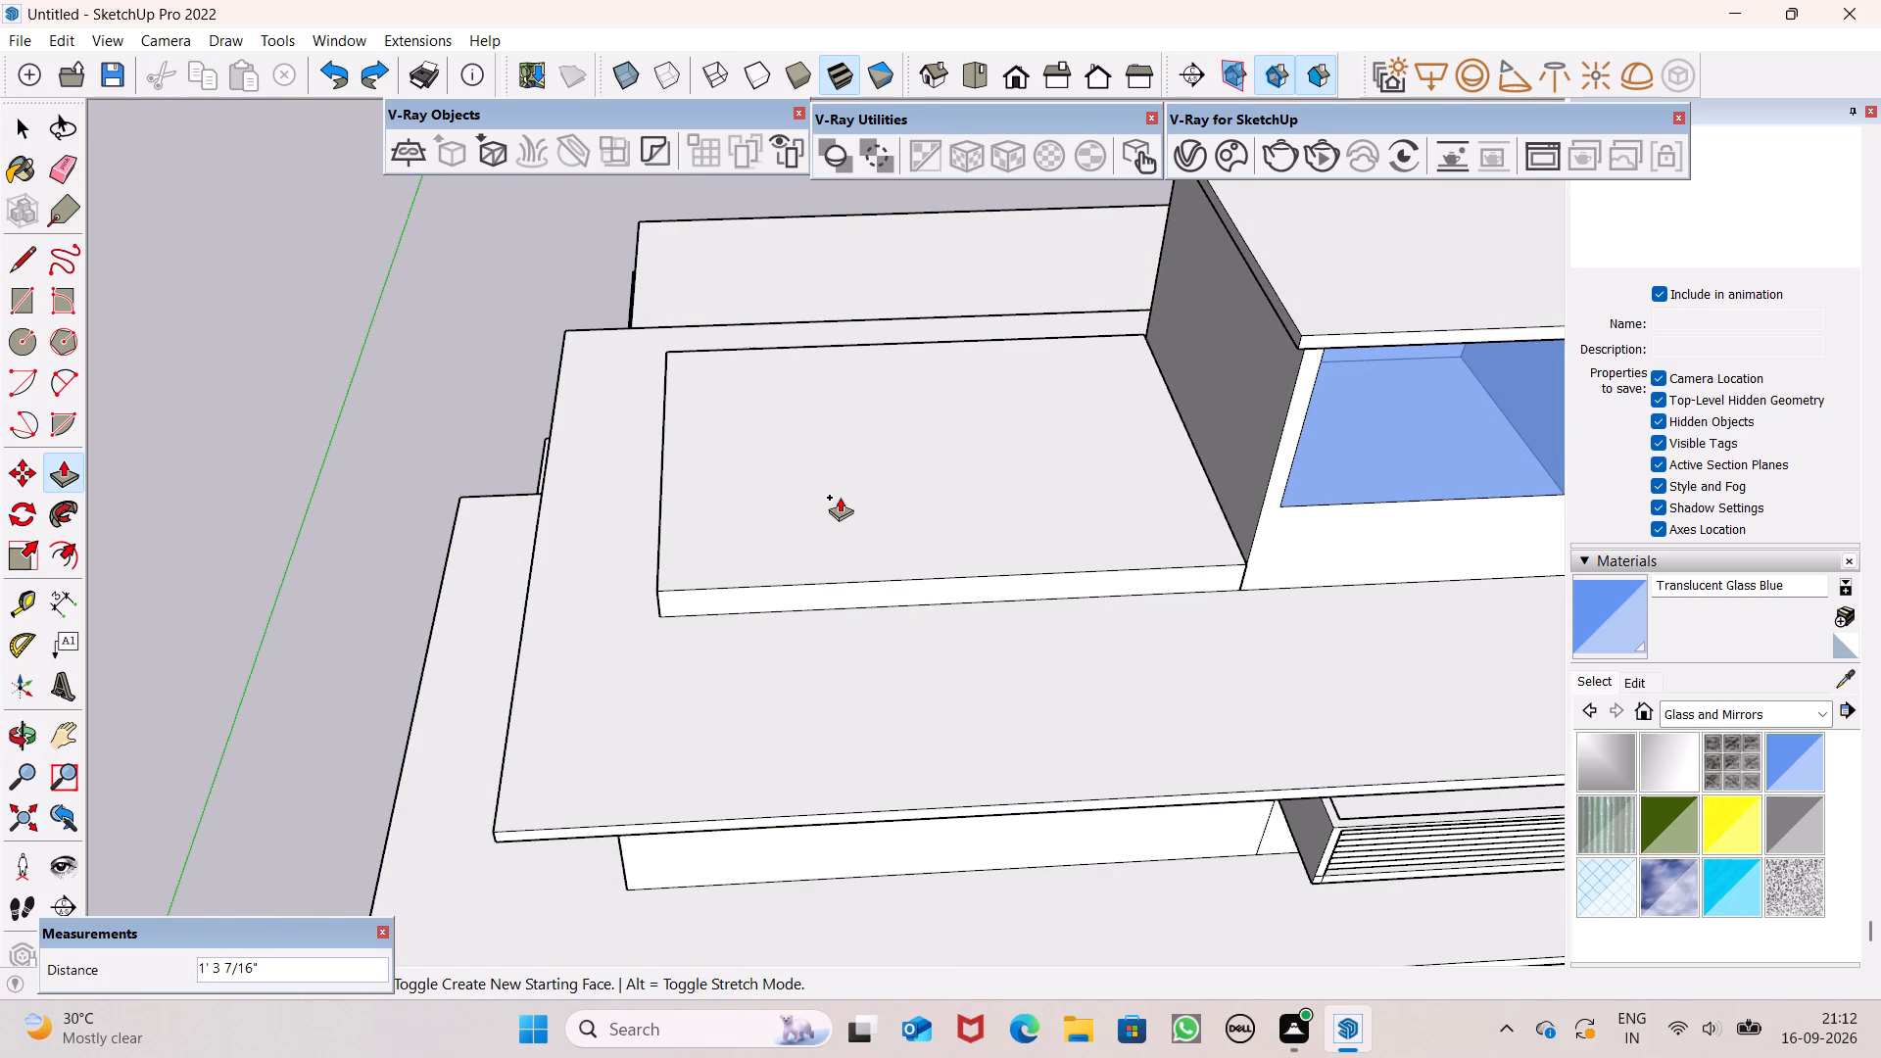
pyautogui.moveTo(840, 497); pyautogui.dragTo(840, 490)
pyautogui.write("2'")
pyautogui.press('Return')
pyautogui.scroll(-5, 995, 603)
pyautogui.moveTo(997, 603); pyautogui.dragTo(1029, 399, button='middle')
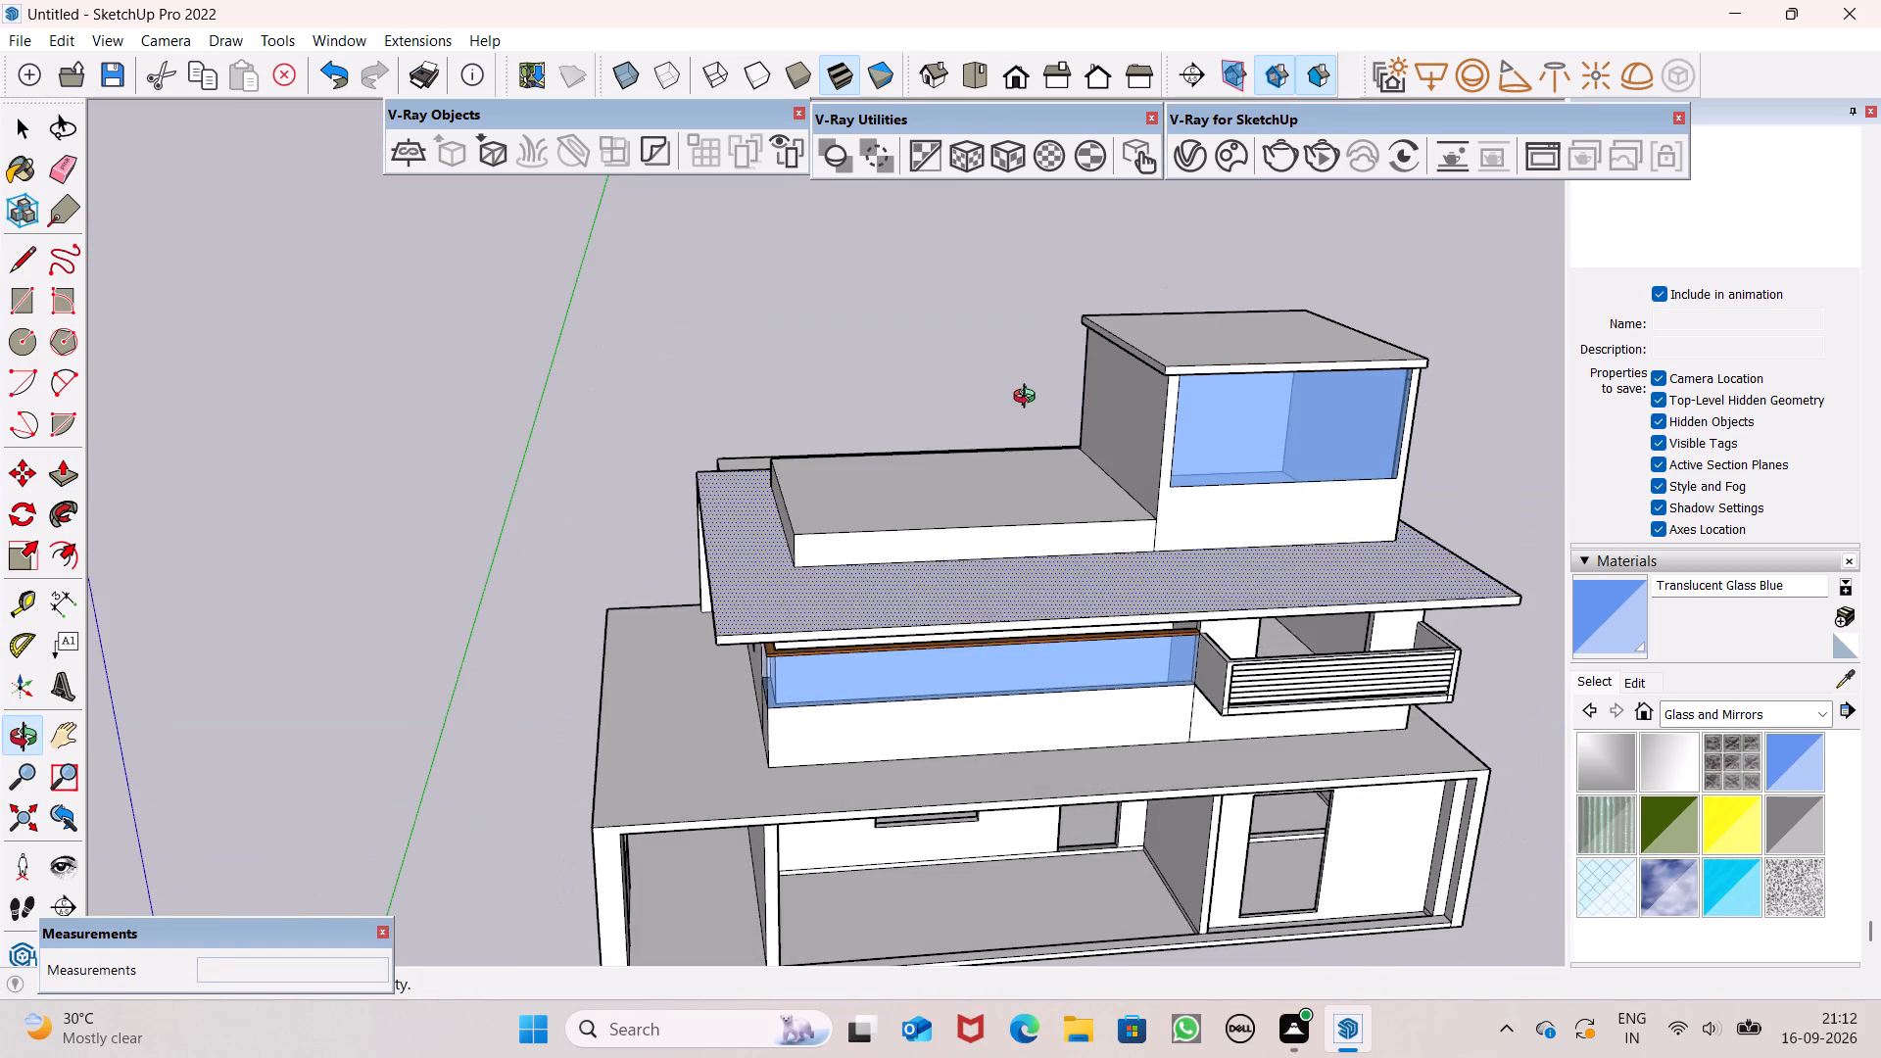
pyautogui.moveTo(1029, 399); pyautogui.dragTo(1029, 407, button='middle')
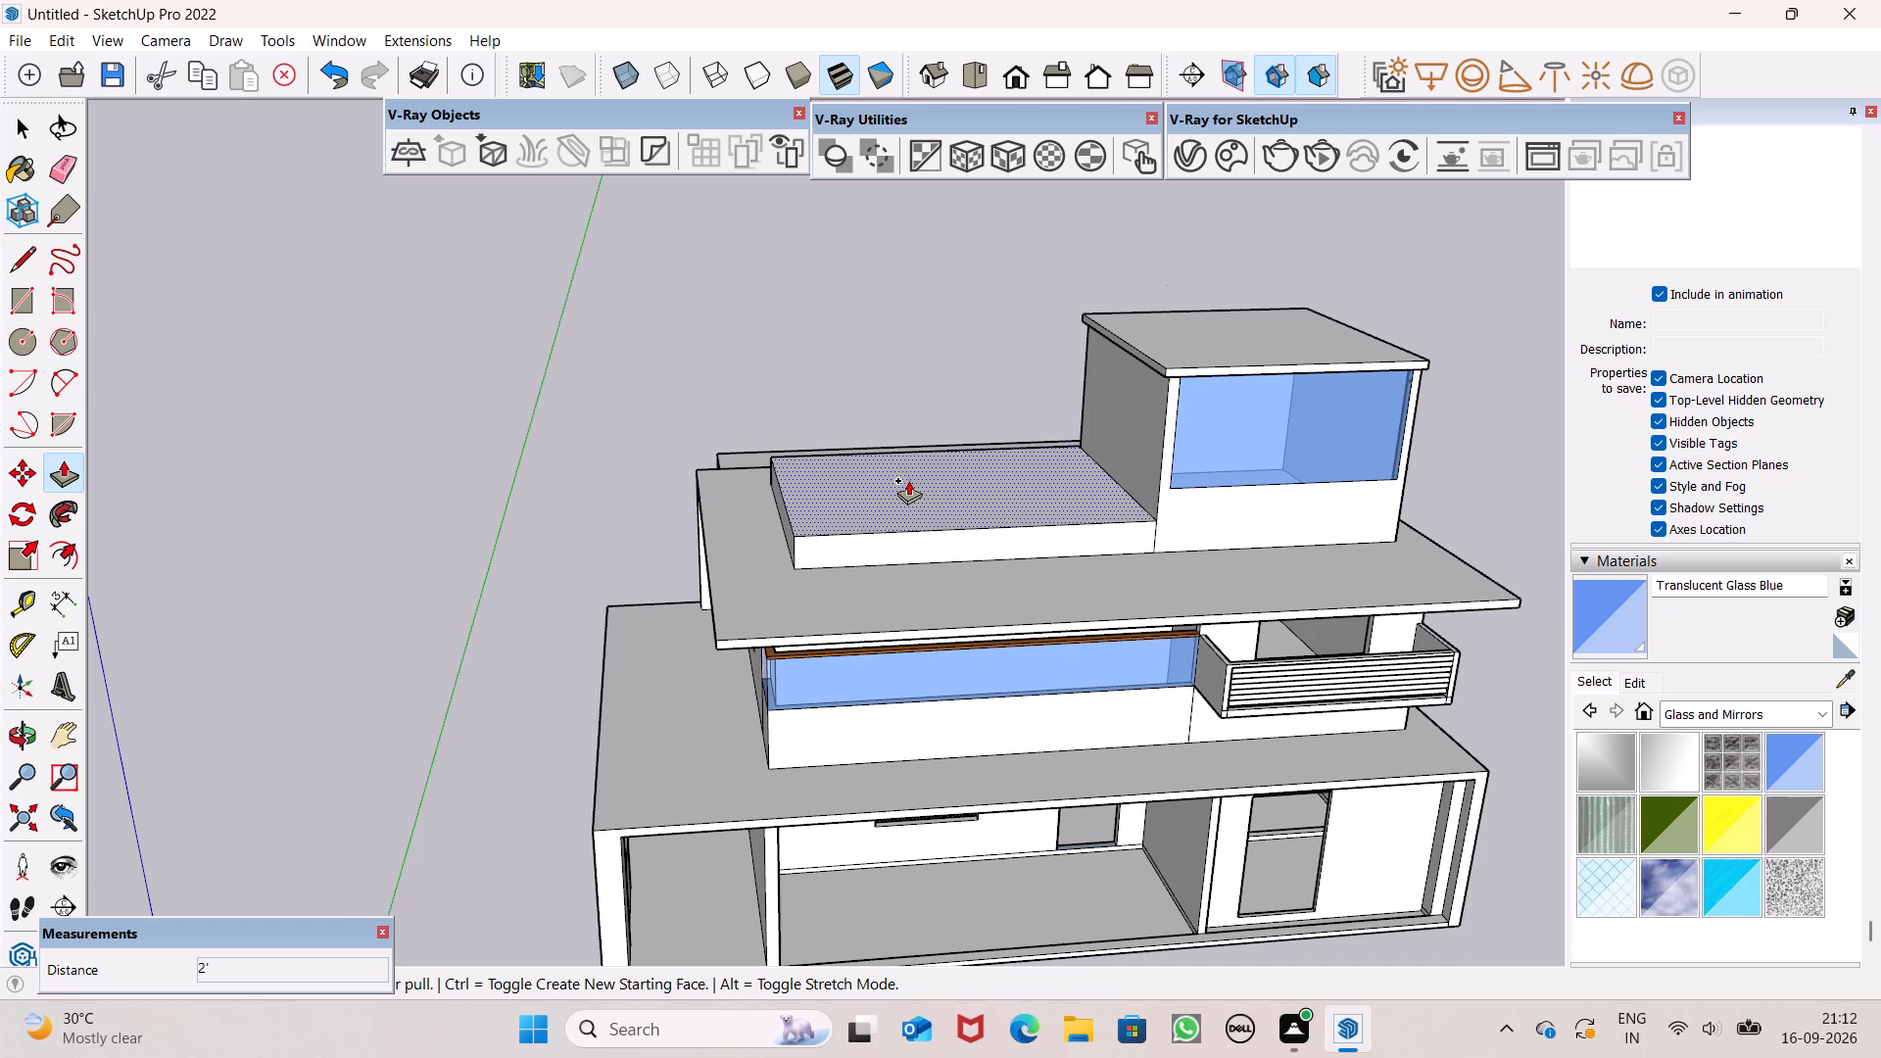
# Push/Pull the top face of the low block beside the rooftop box up a further 4".
pyautogui.scroll(6, 908, 480)
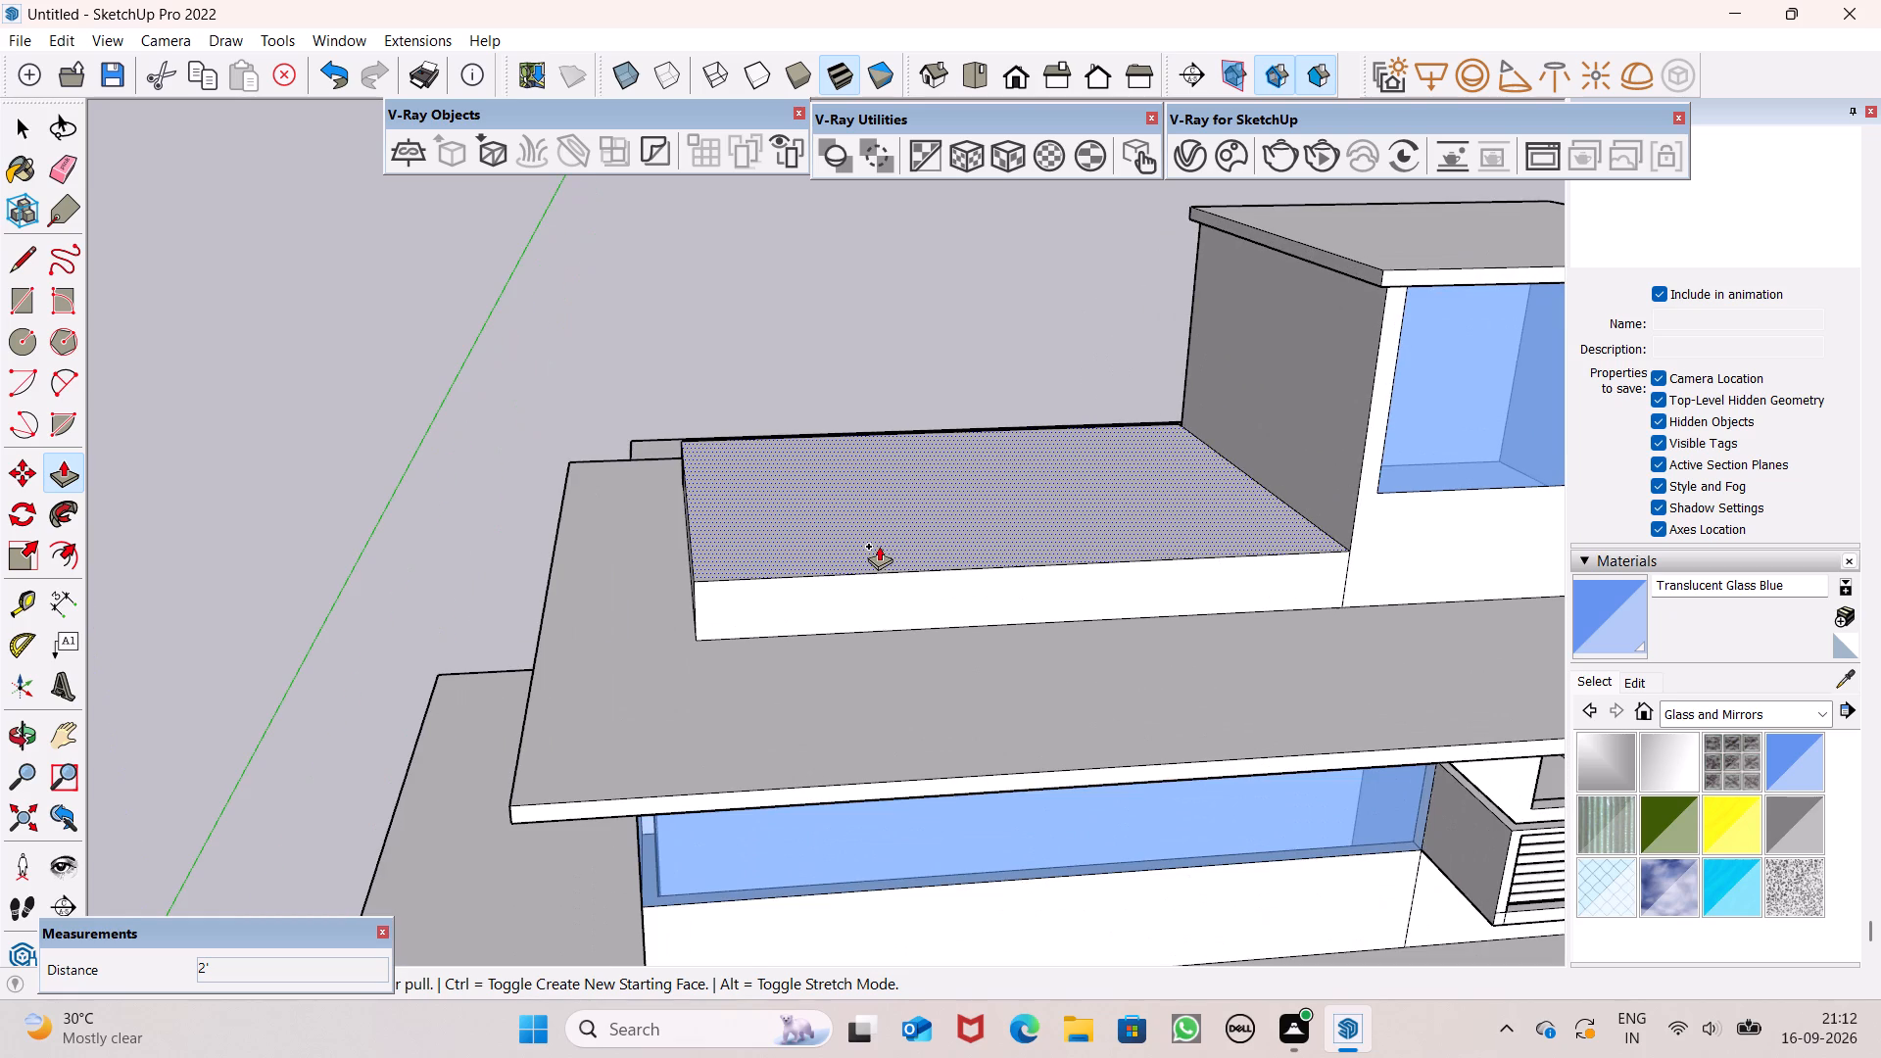
pyautogui.moveTo(879, 546); pyautogui.dragTo(867, 507)
pyautogui.write('4"')
pyautogui.press('Return')
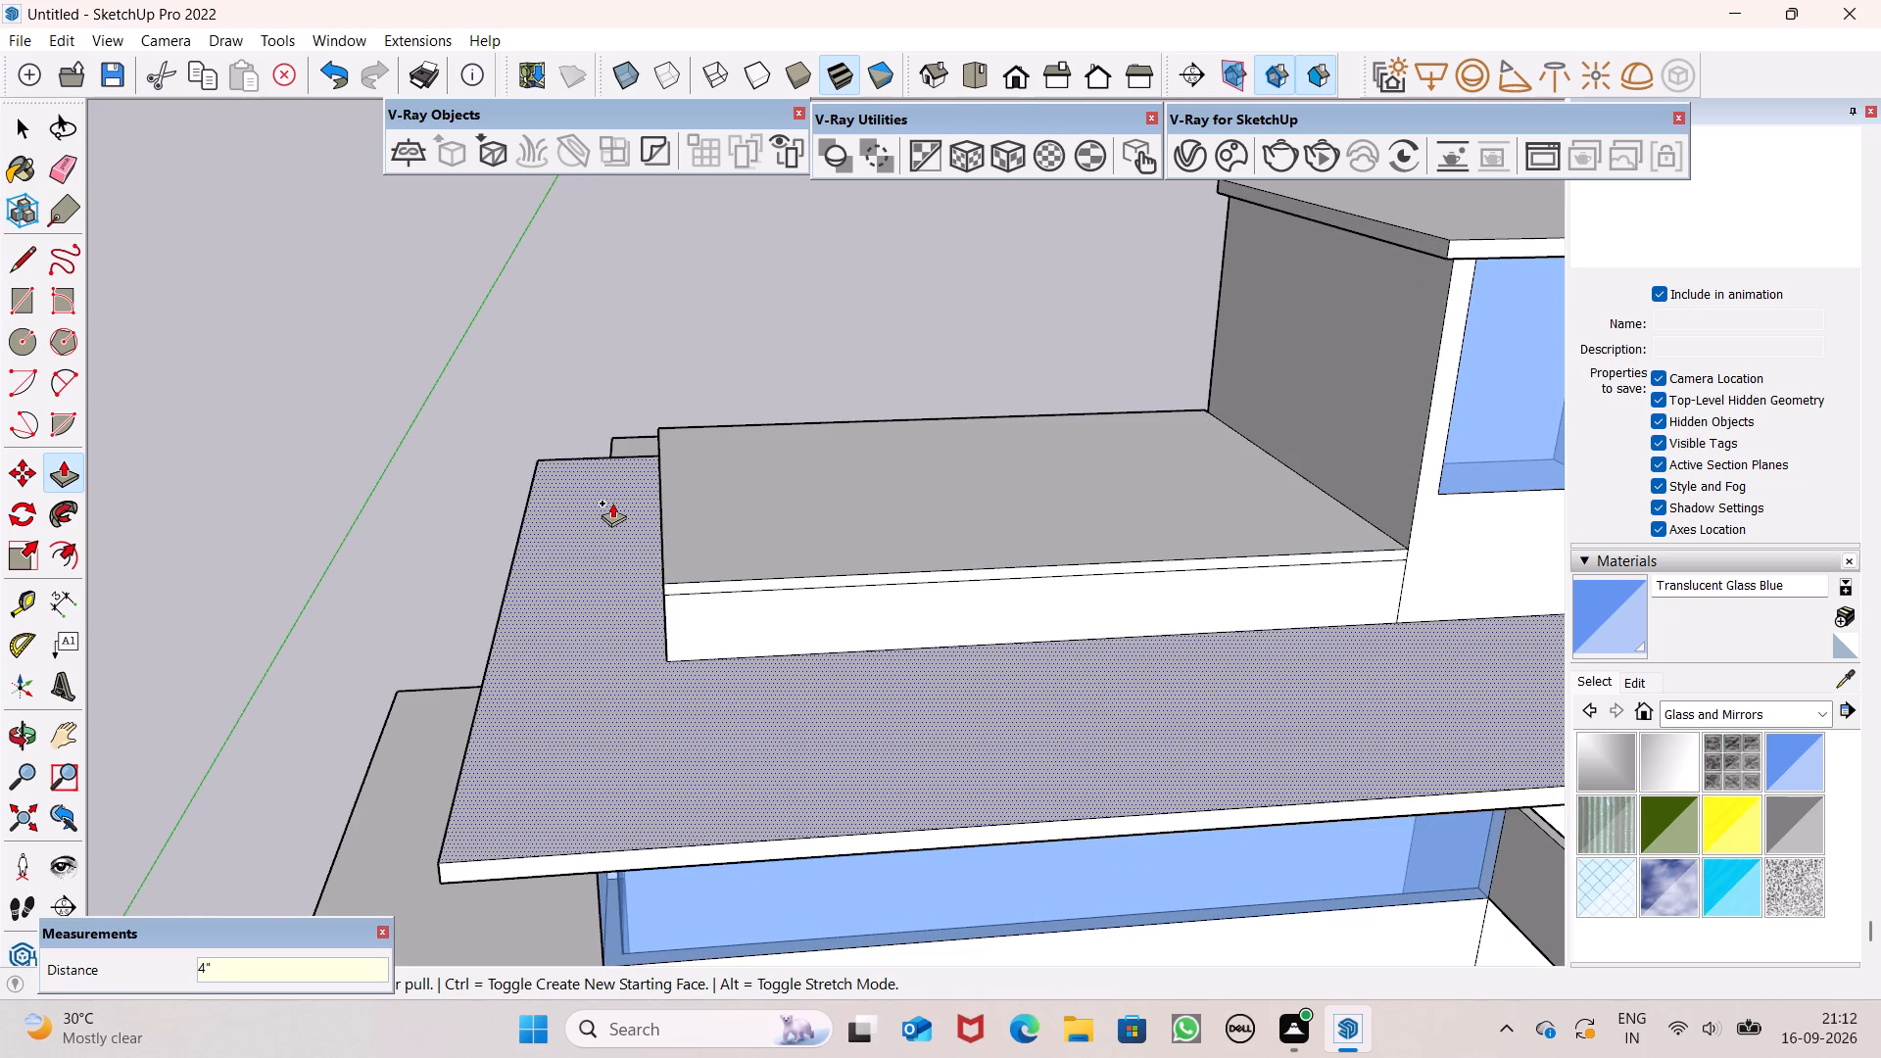
# Push/Pull the top face of the low block beside the rooftop box up 2'.
pyautogui.moveTo(612, 503); pyautogui.dragTo(615, 559, button='middle')
pyautogui.scroll(1, 748, 571)
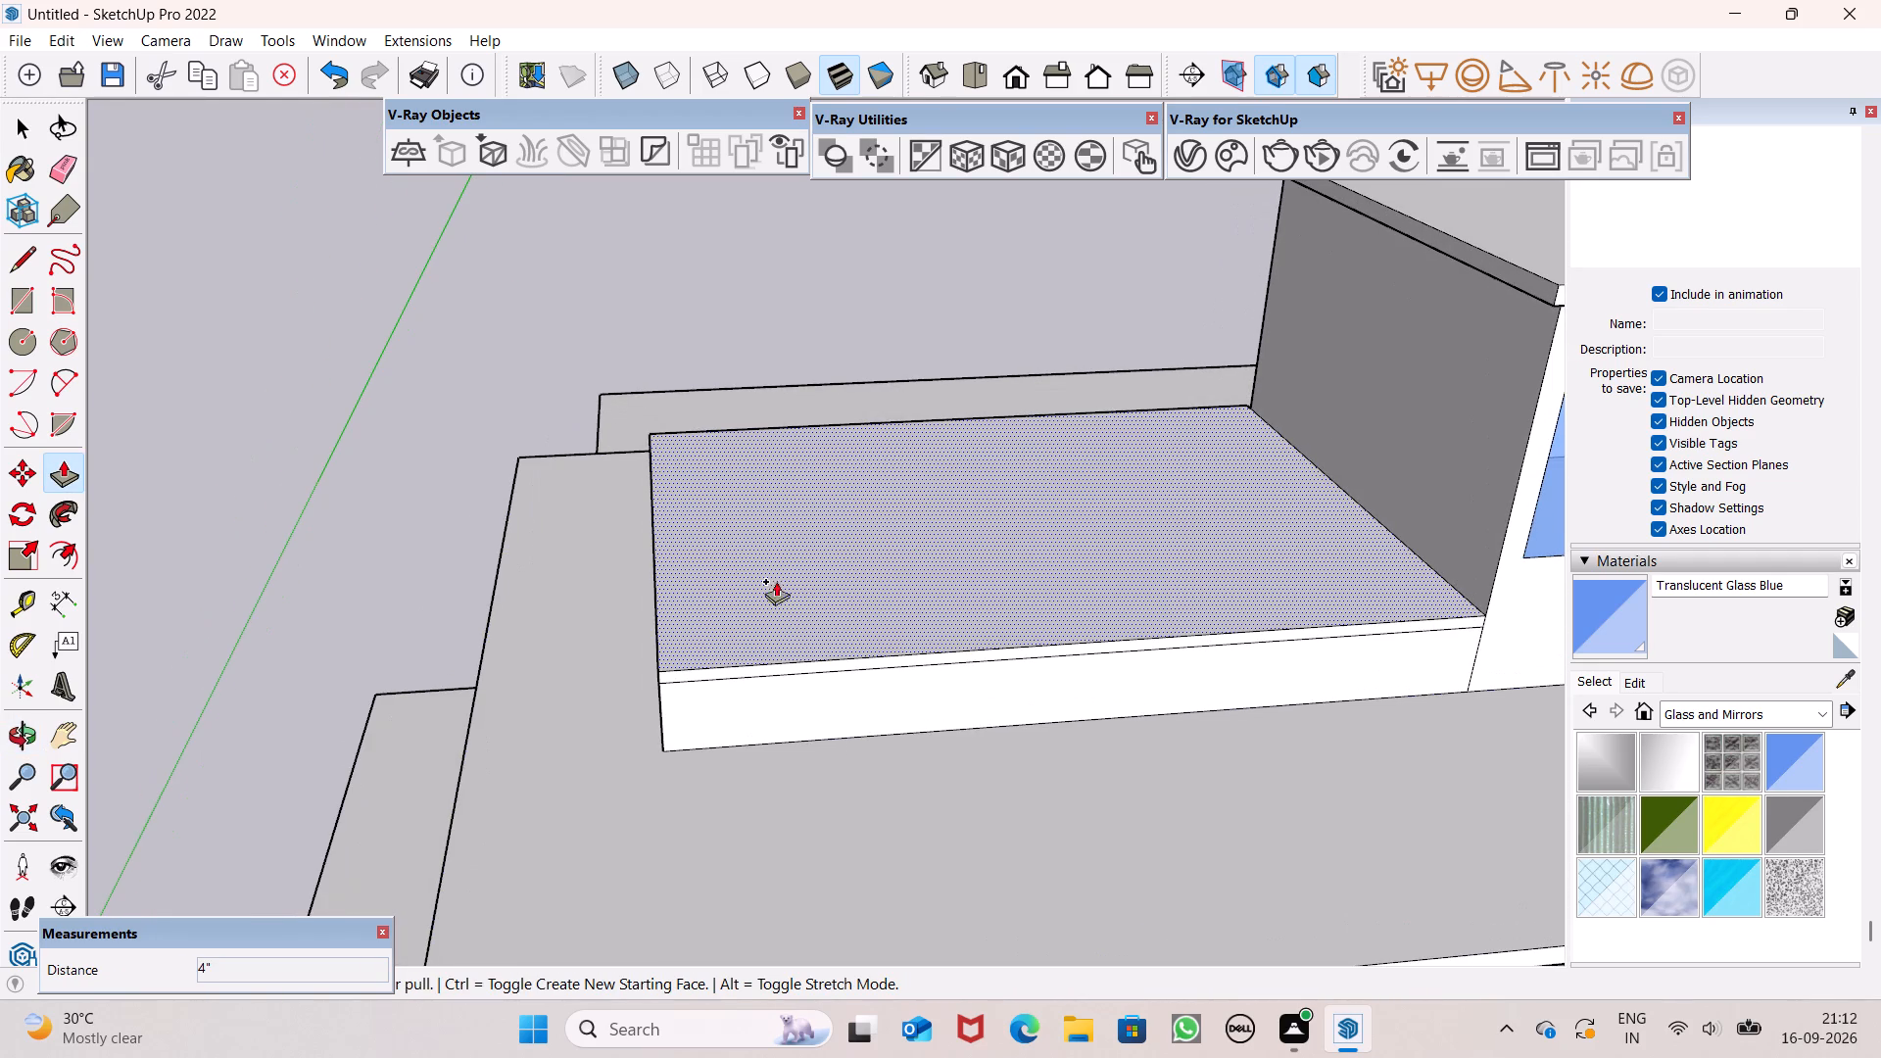
pyautogui.moveTo(808, 582); pyautogui.dragTo(803, 544)
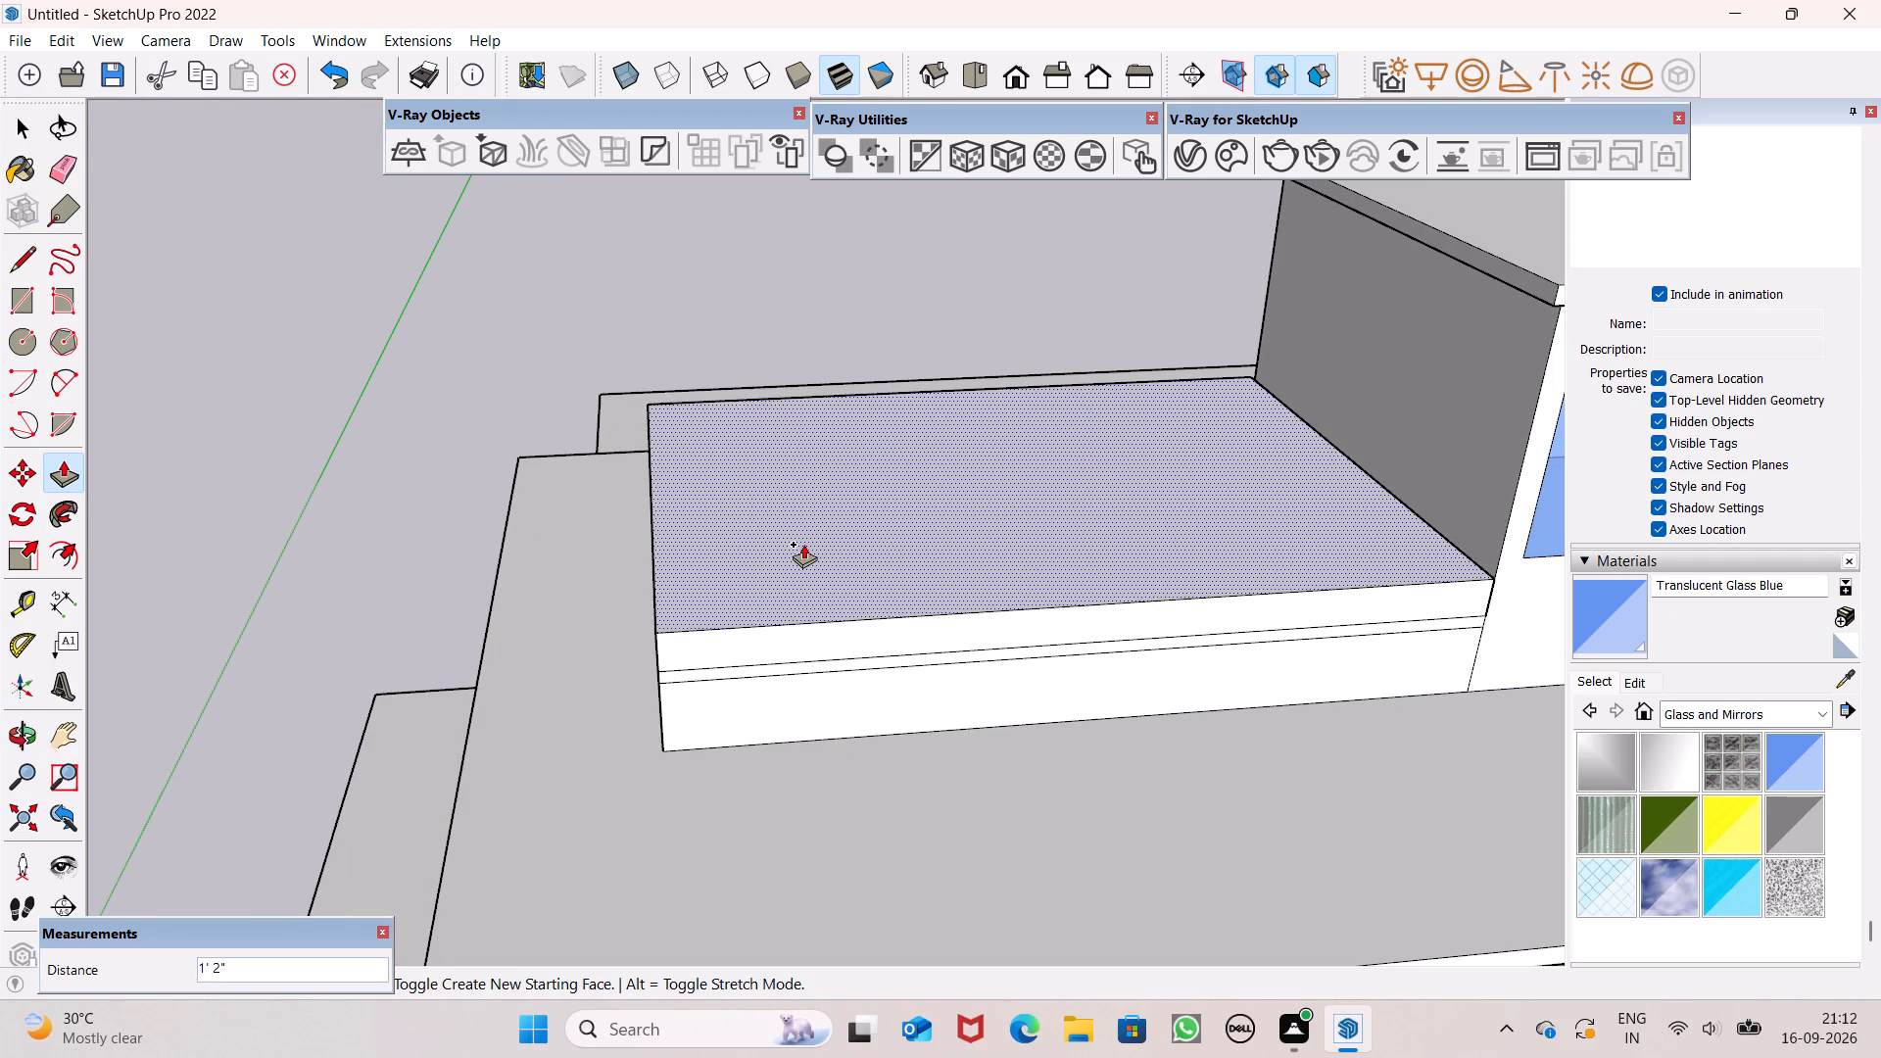
pyautogui.moveTo(803, 544); pyautogui.dragTo(803, 521)
pyautogui.write("2'")
pyautogui.press('Return')
# Push/Pull the block's top face up a further 6" to add a thin top slab band.
pyautogui.click(803, 521)
pyautogui.moveTo(924, 697); pyautogui.dragTo(902, 559, button='middle')
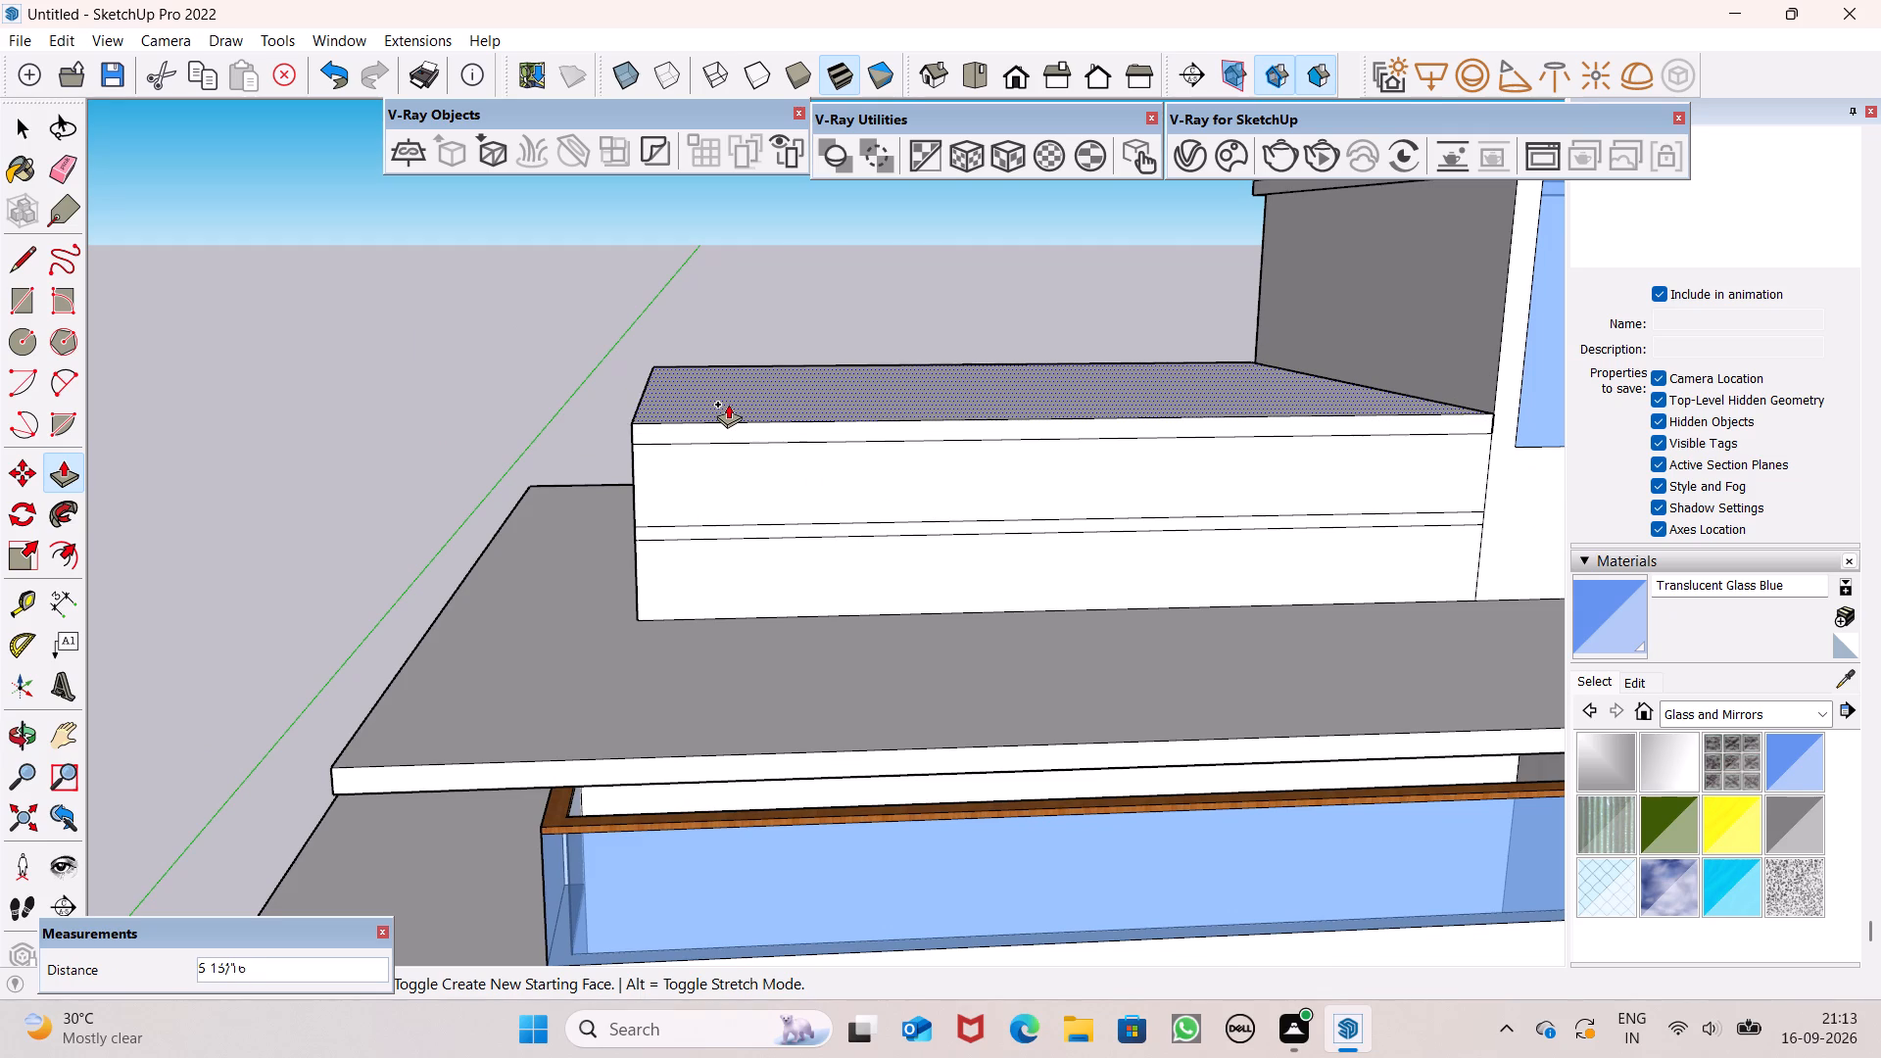
pyautogui.write('6"')
pyautogui.press('Return')
pyautogui.press('space')
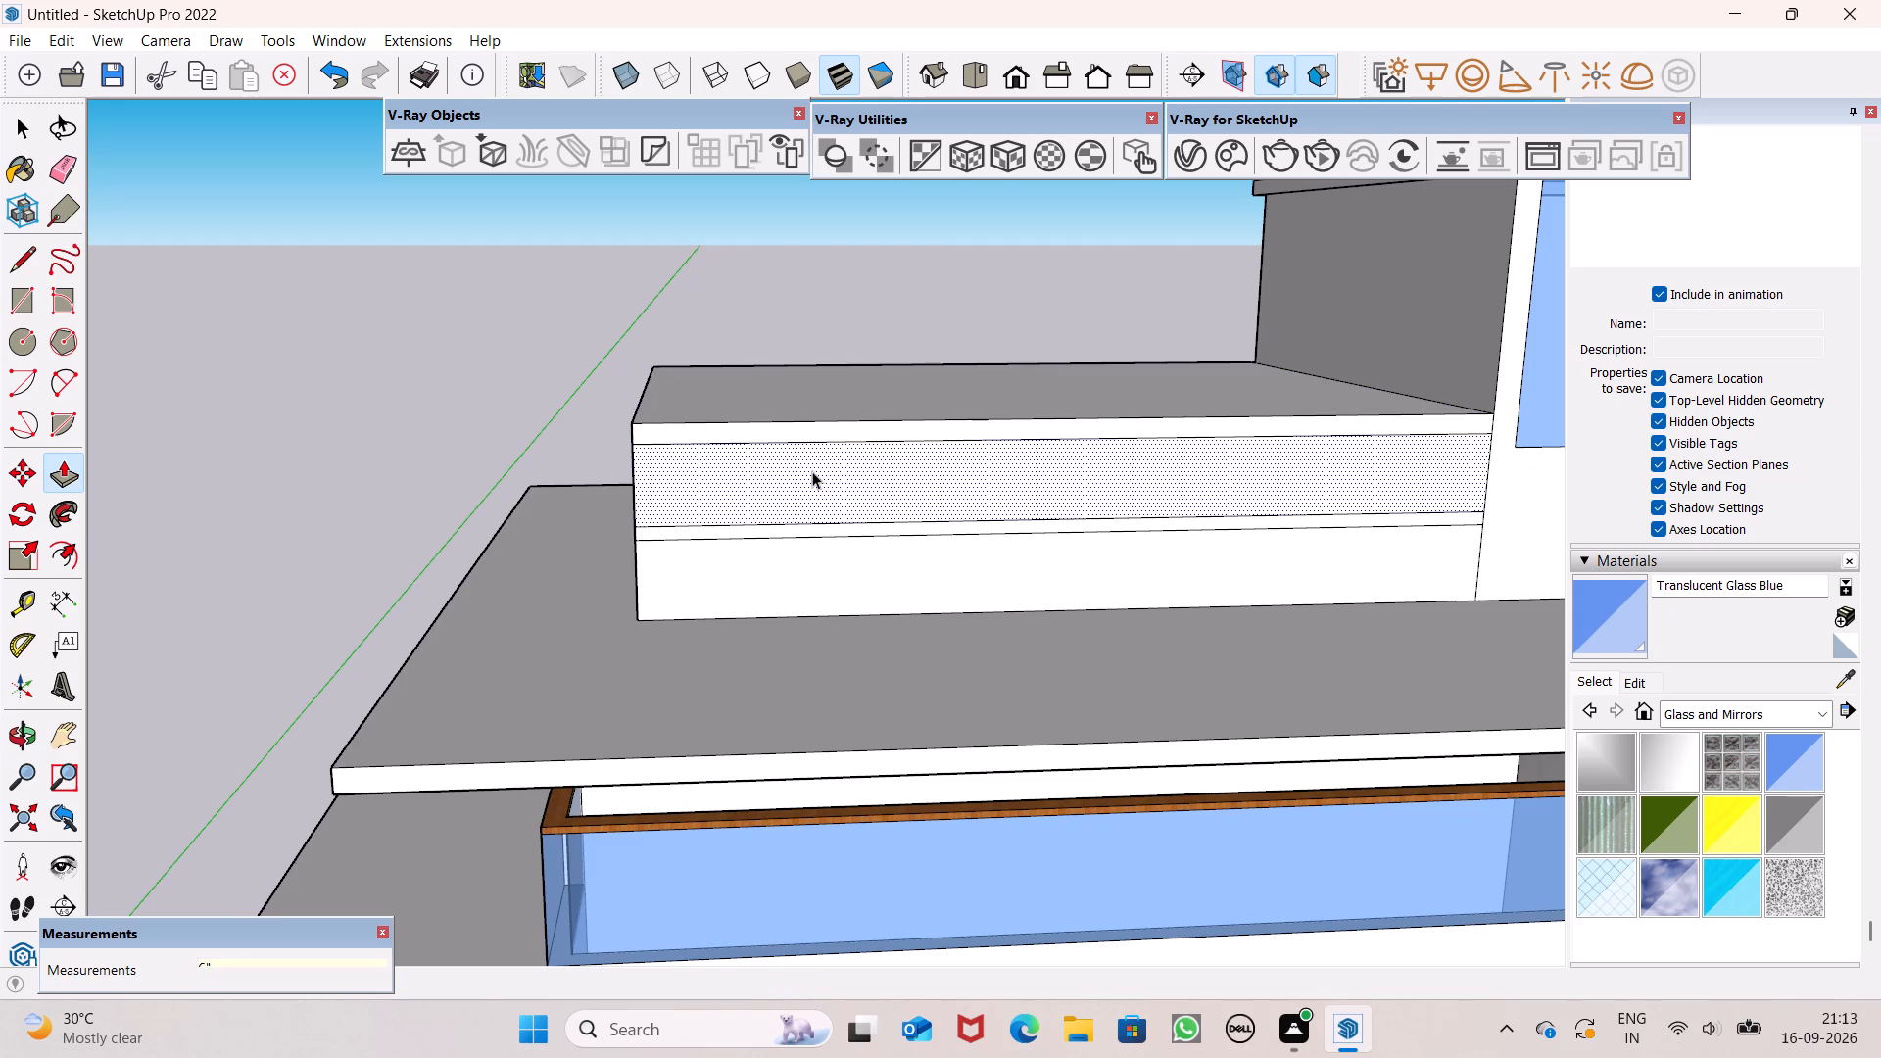
# Push/Pull the end face of the block's lower thin band, on the side away from the rooftop box, outward about 3/4".
pyautogui.moveTo(603, 346); pyautogui.dragTo(862, 429, button='middle')
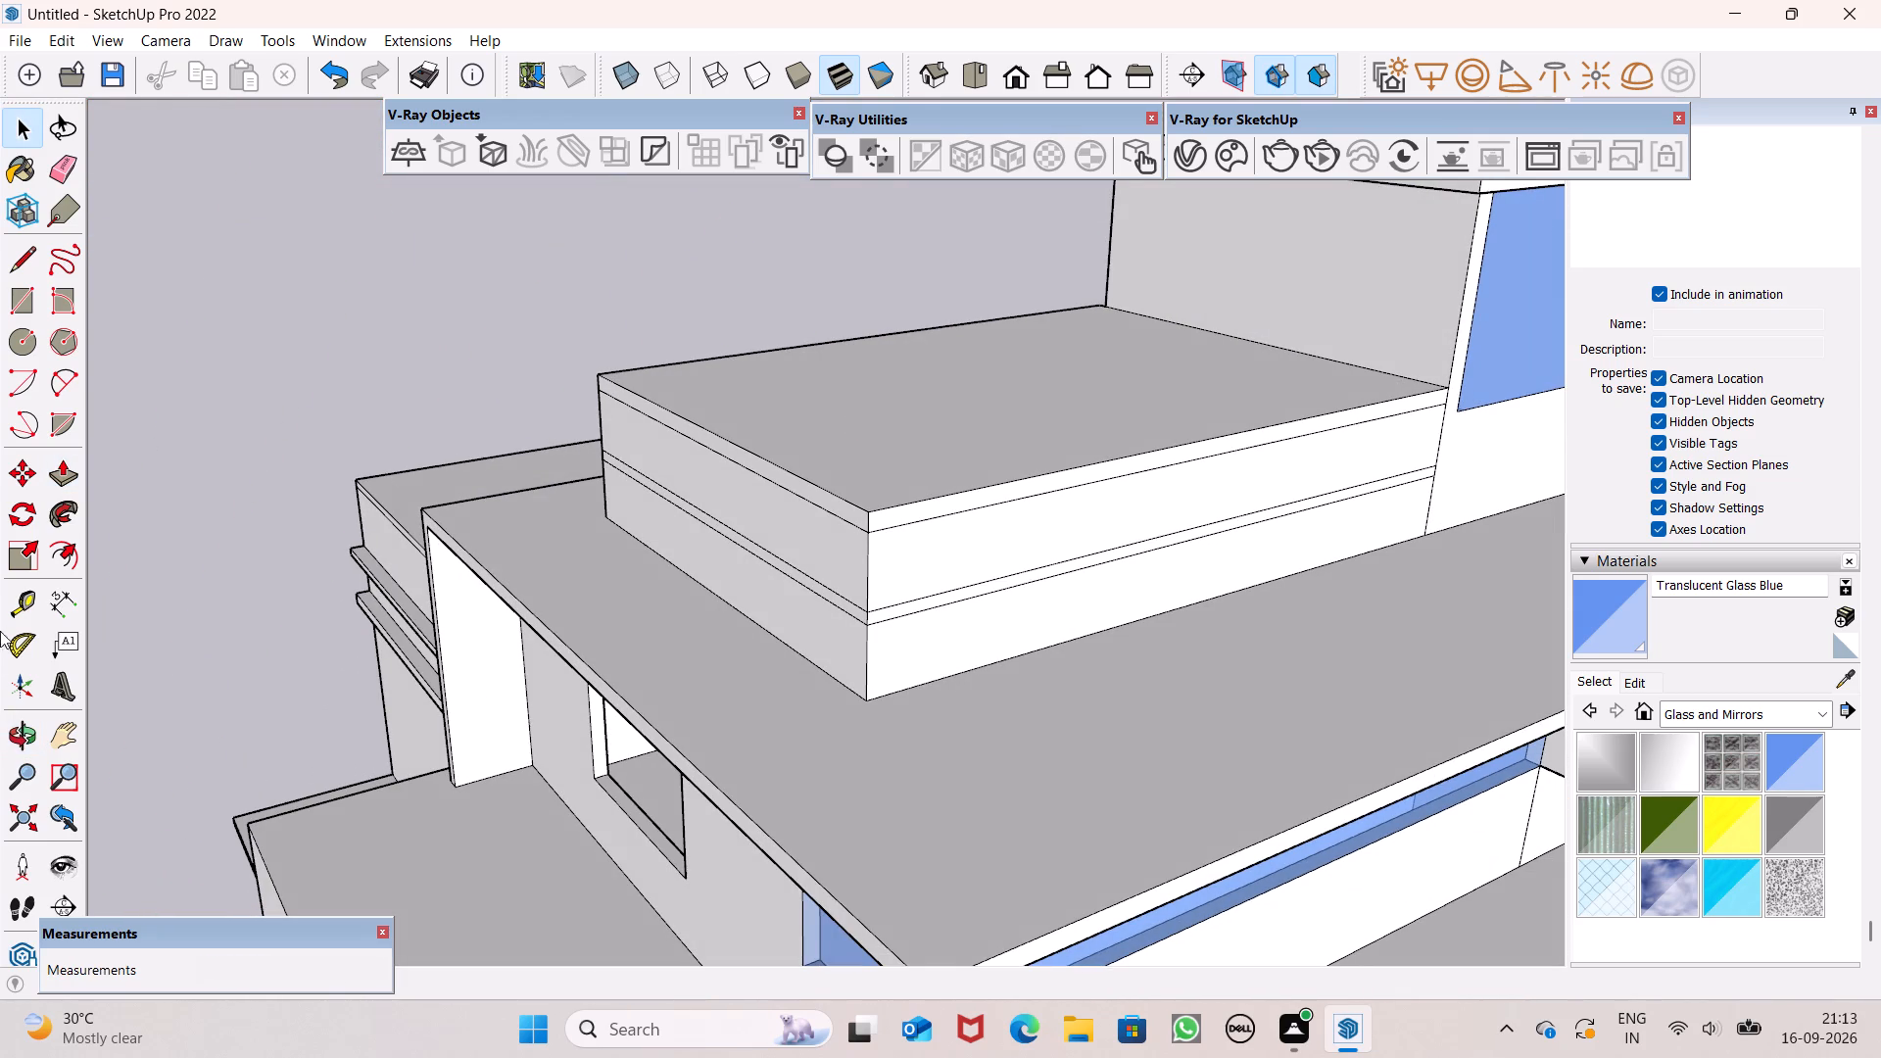
pyautogui.click(71, 476)
pyautogui.scroll(6, 721, 574)
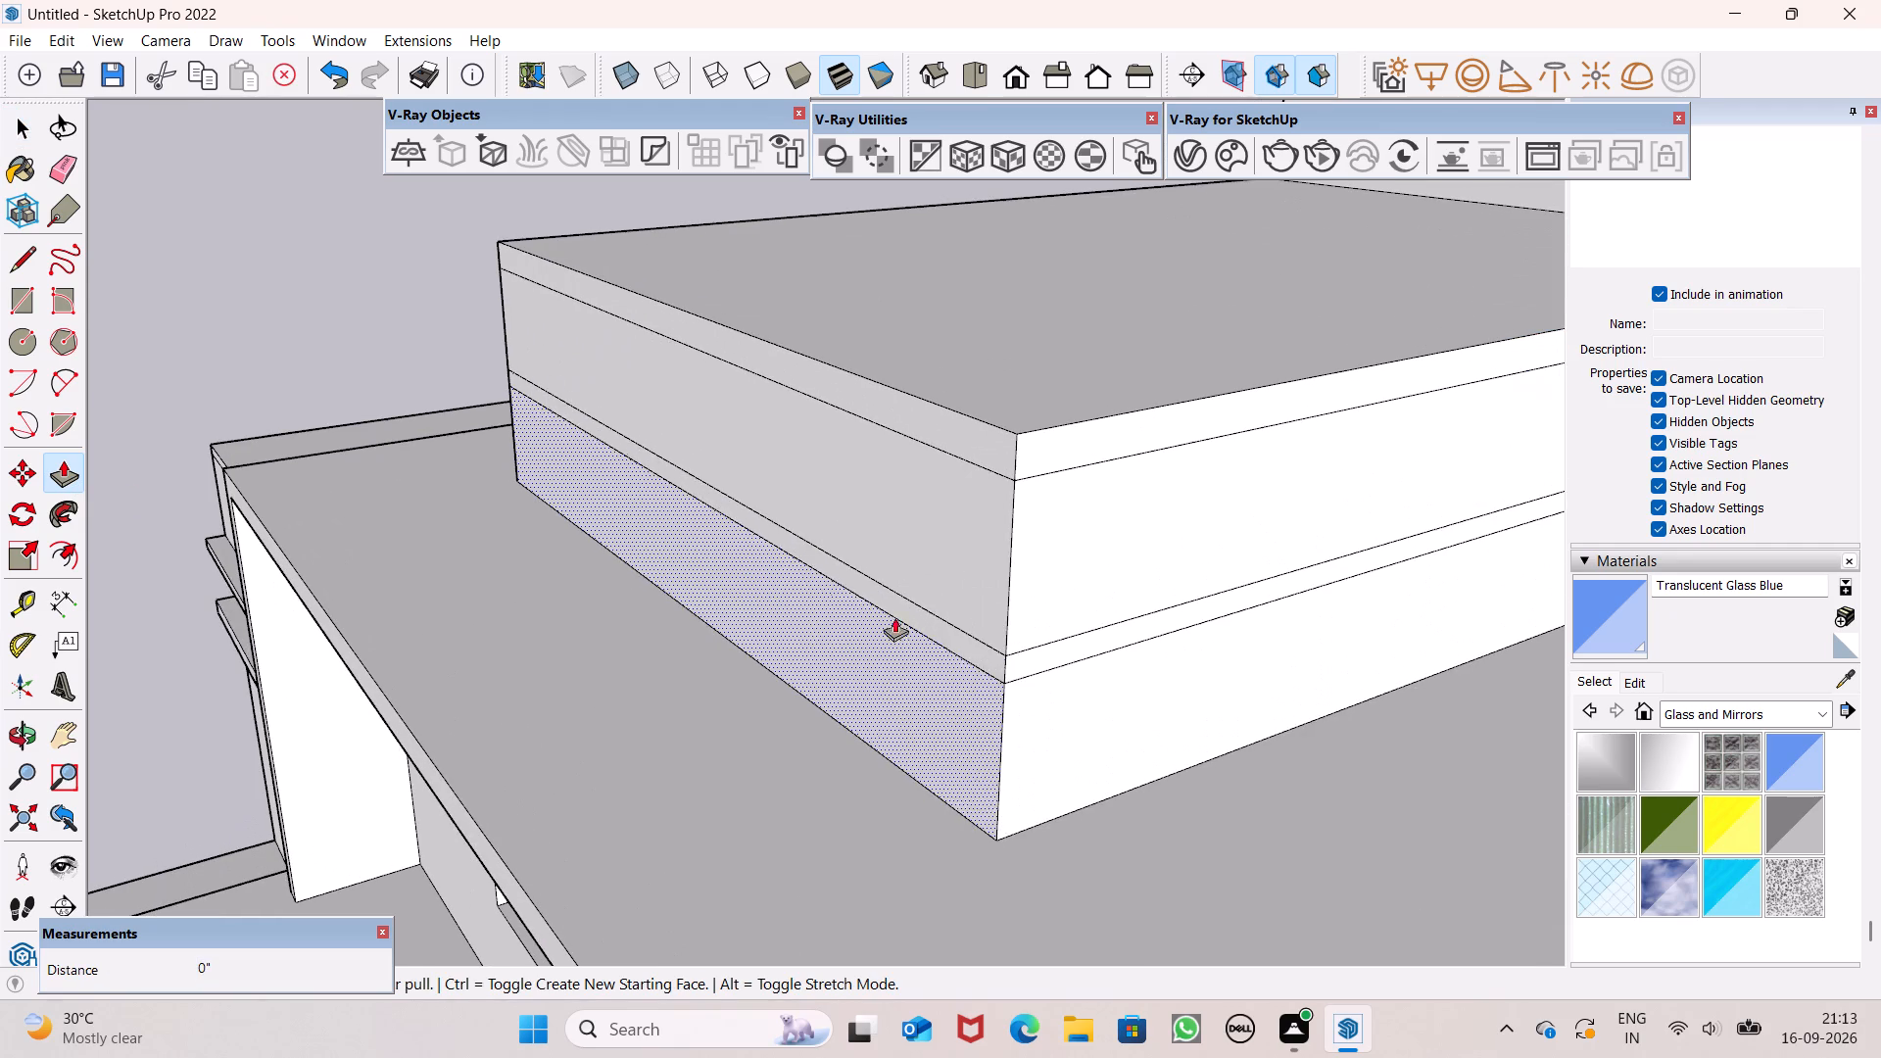
pyautogui.moveTo(972, 639); pyautogui.dragTo(956, 652)
pyautogui.click(954, 653)
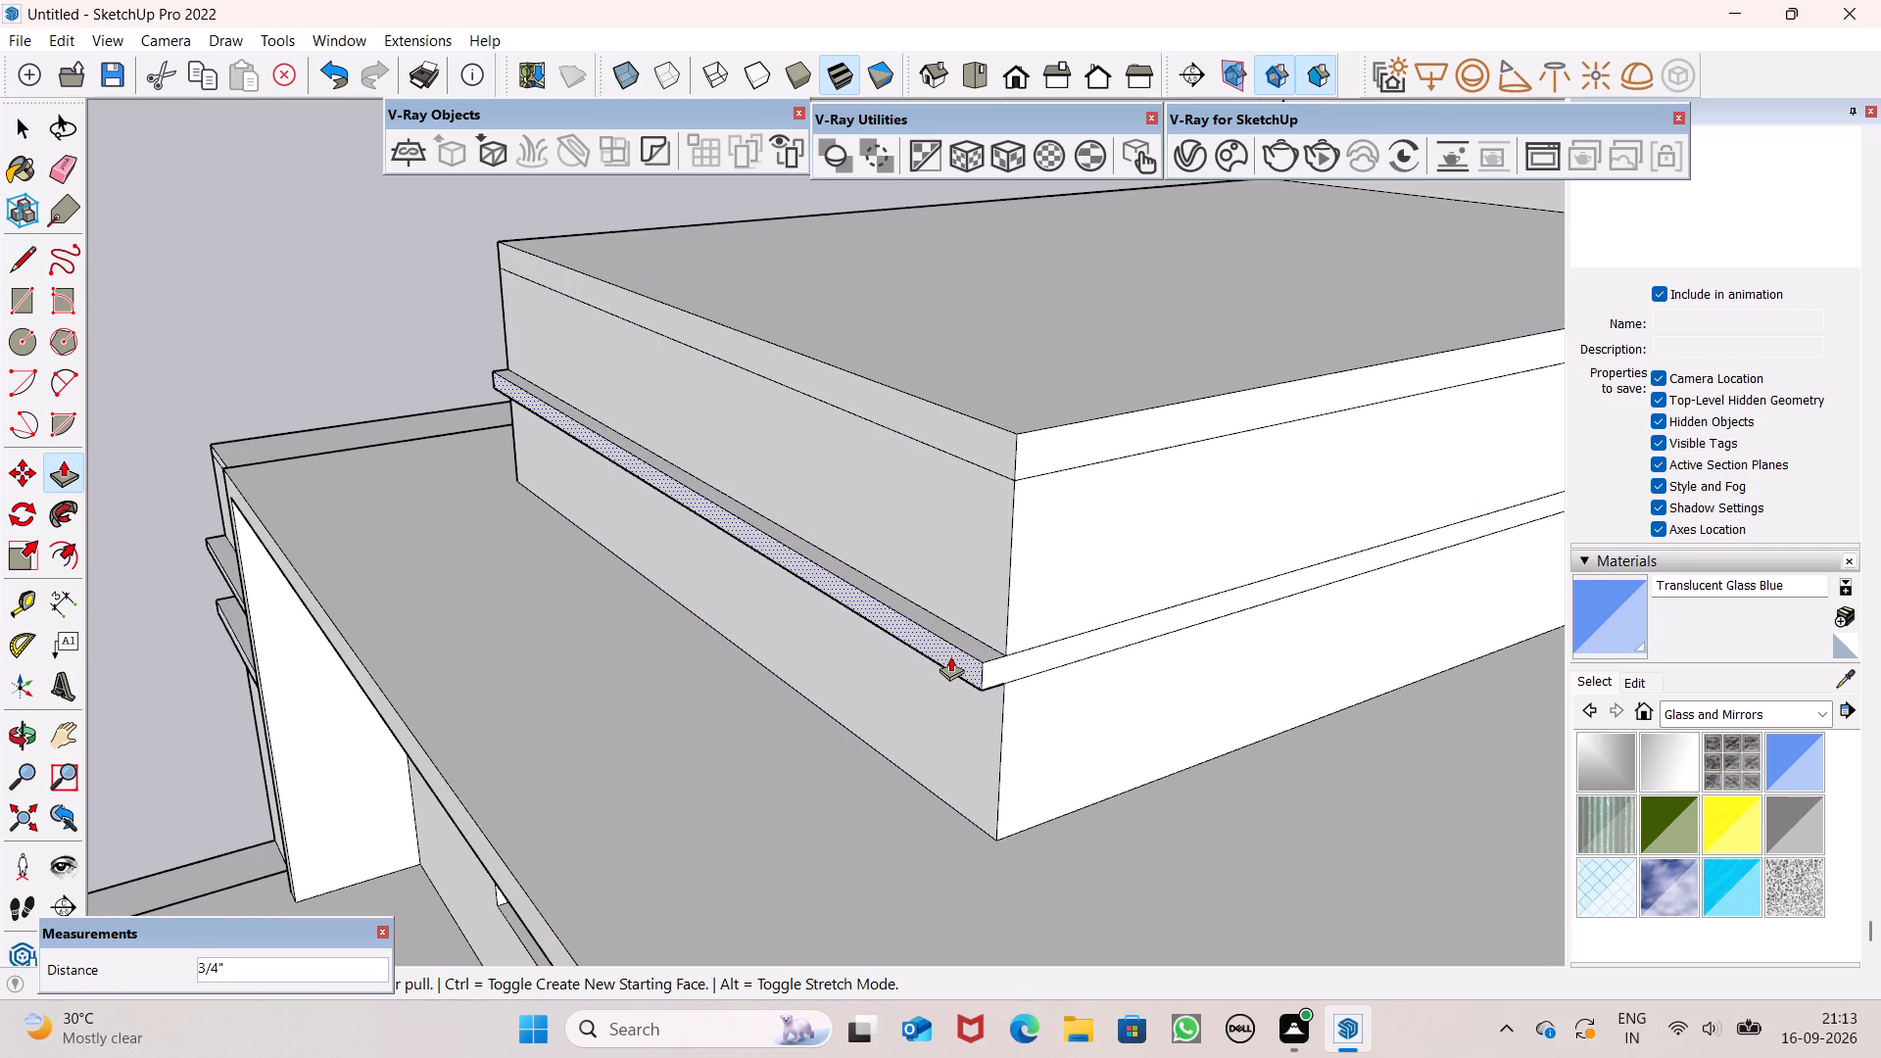
# Push/Pull the lowest tier's end face outward over the roof, and the thin band above it outward about 2' 2 15/16" to sit flush.
pyautogui.moveTo(935, 727); pyautogui.dragTo(859, 802)
pyautogui.moveTo(859, 802); pyautogui.dragTo(827, 834)
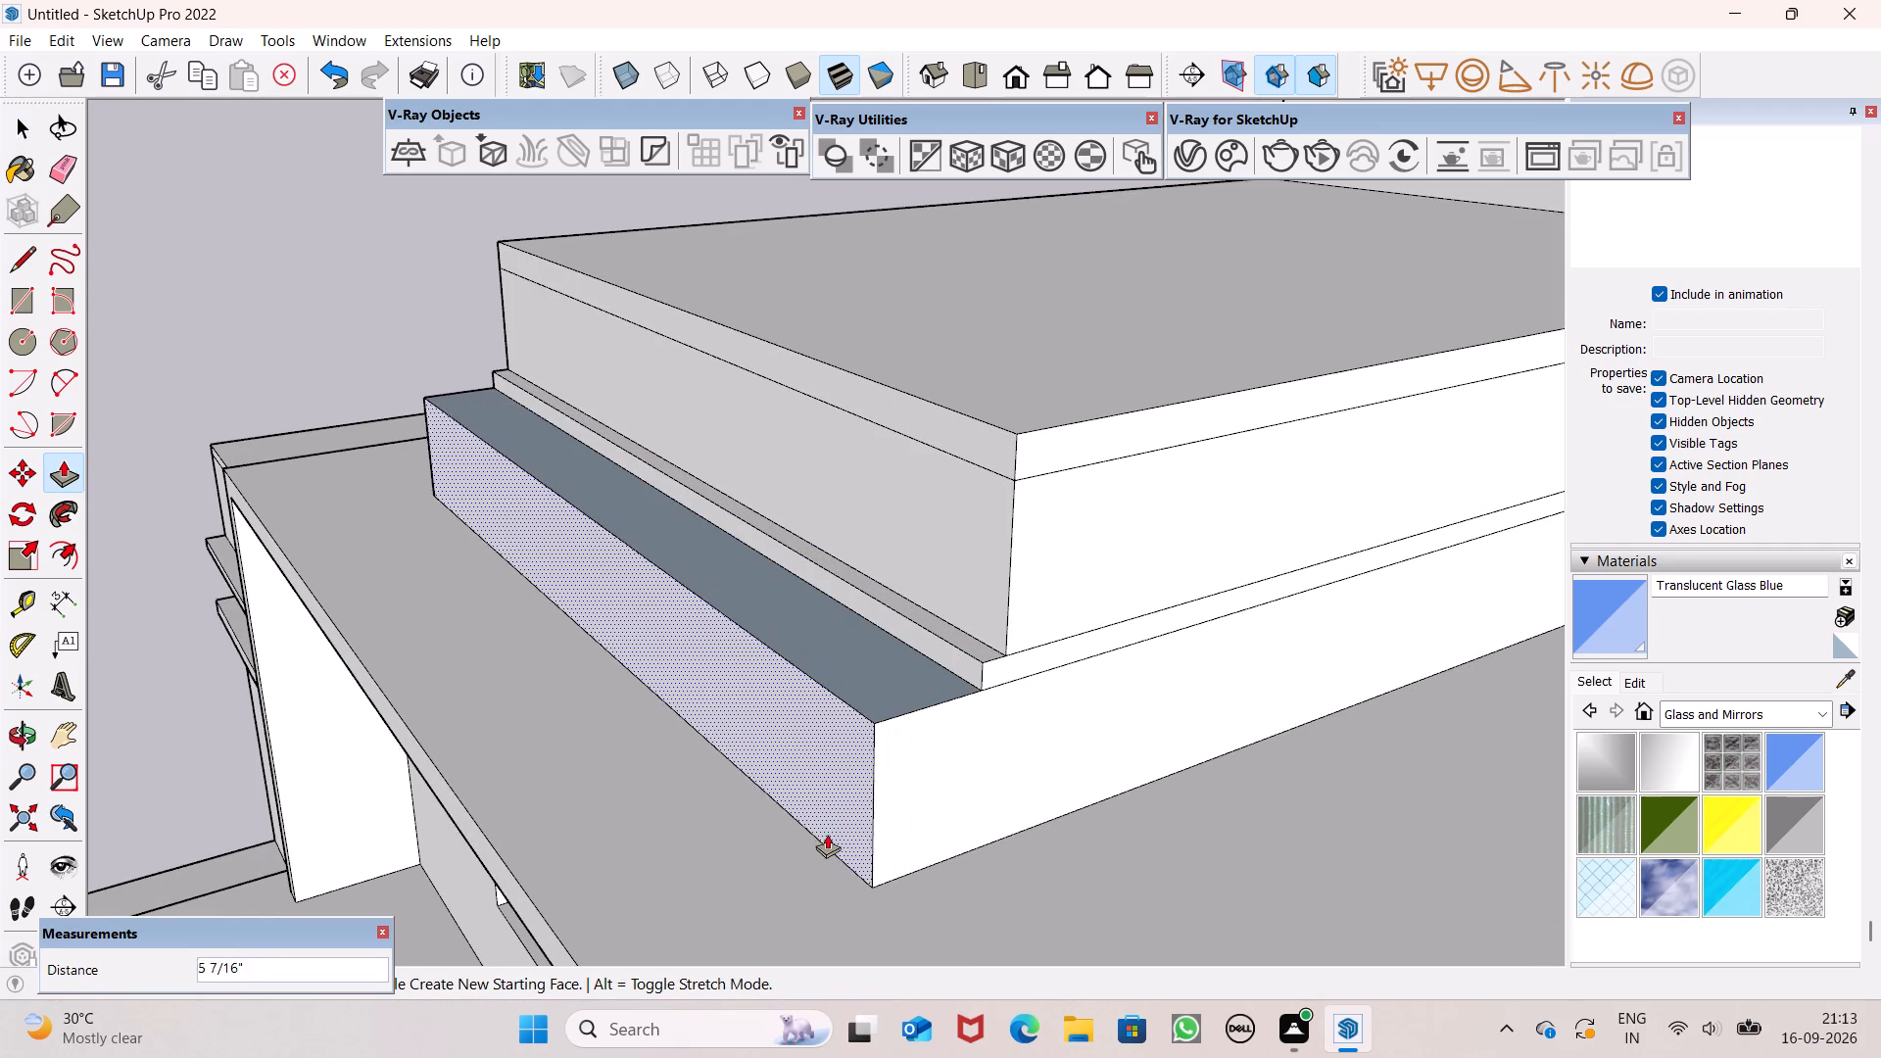
pyautogui.moveTo(827, 834); pyautogui.dragTo(775, 875)
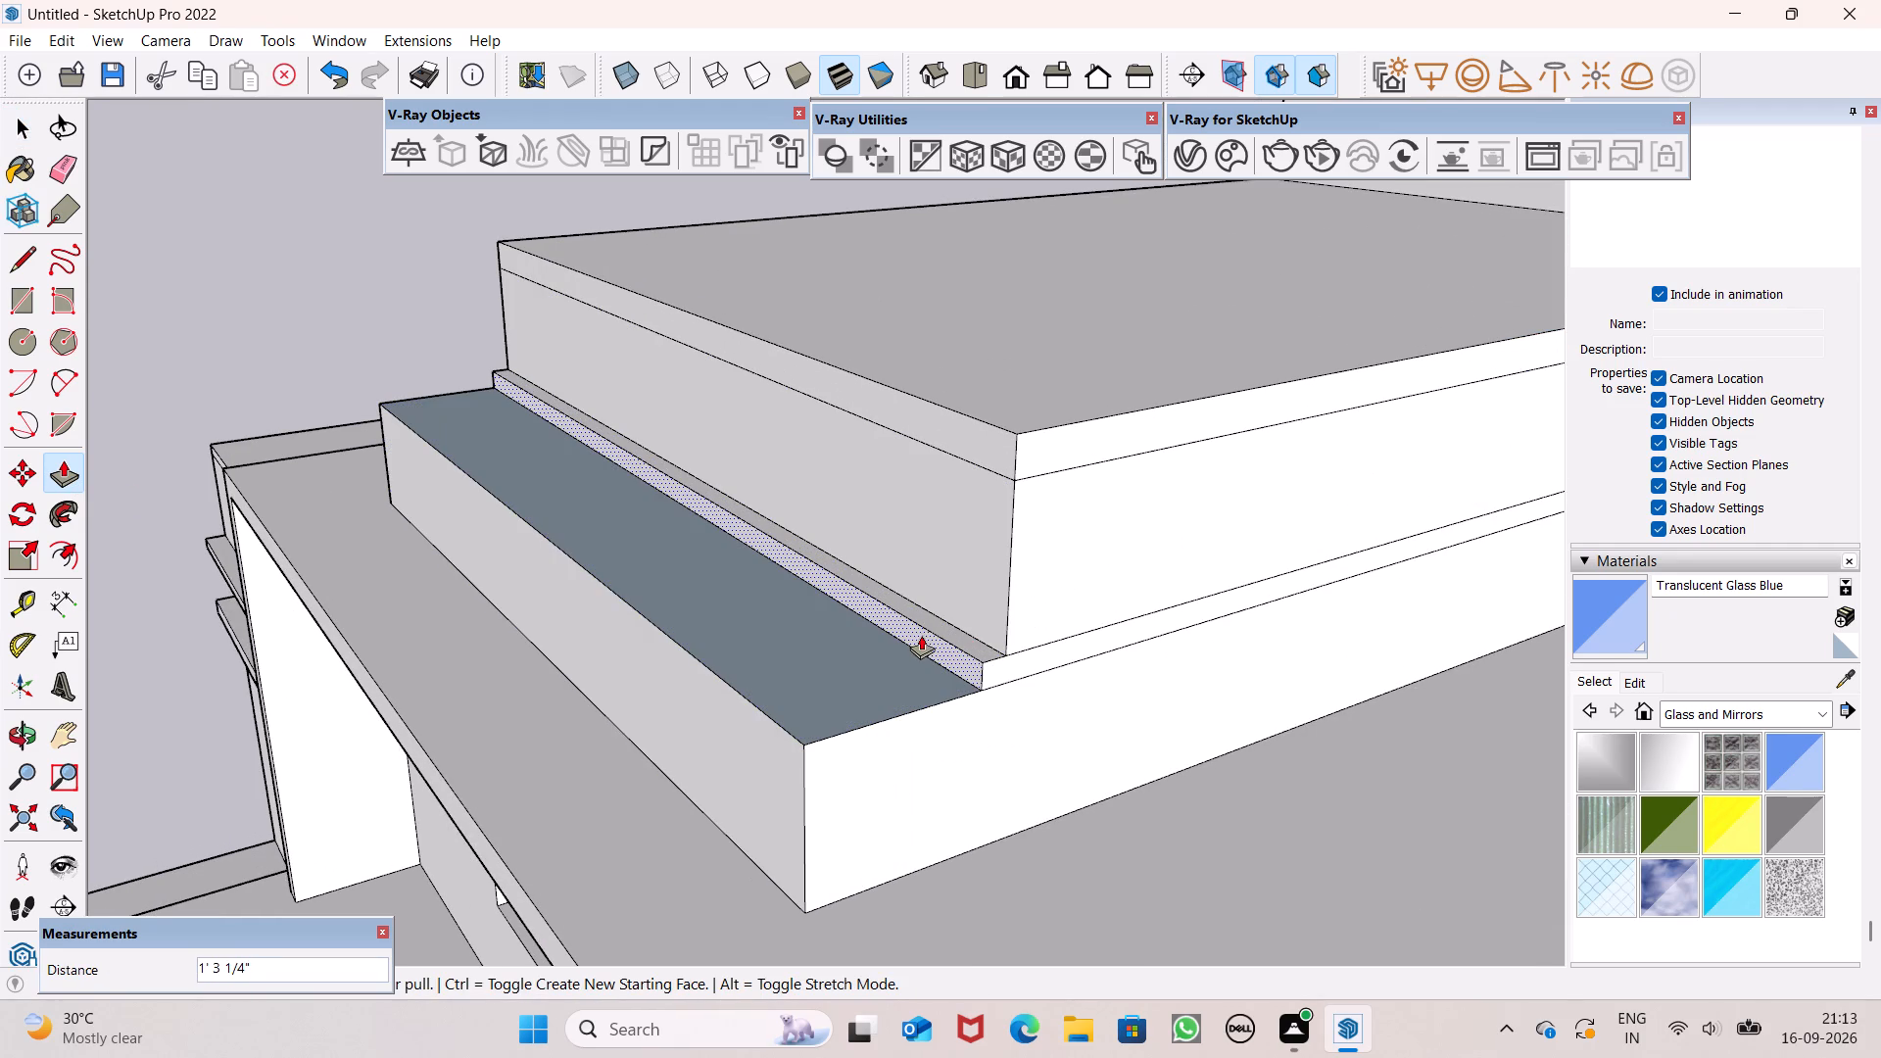
pyautogui.moveTo(921, 636); pyautogui.dragTo(785, 768)
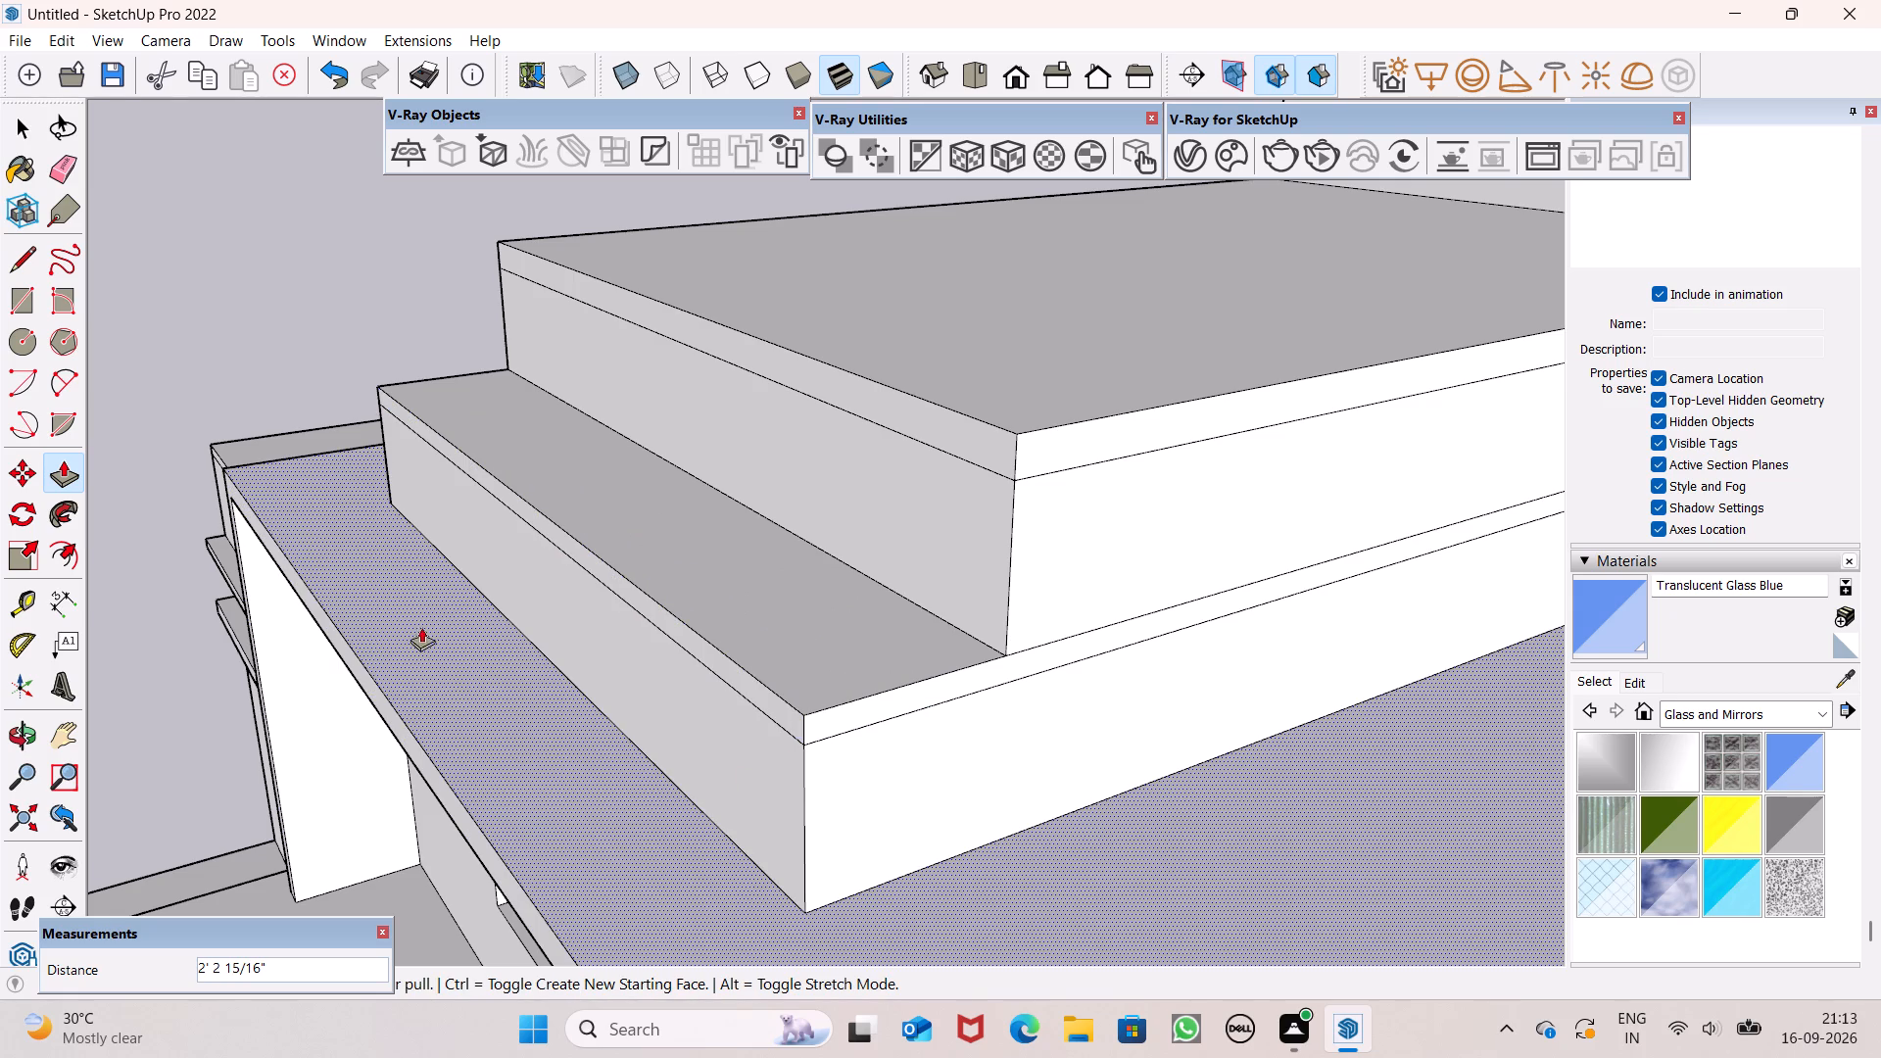
# Push/Pull the lower thin band's end face out about 4 15/16" to overhang the lowest tier.
pyautogui.moveTo(758, 691); pyautogui.dragTo(730, 729)
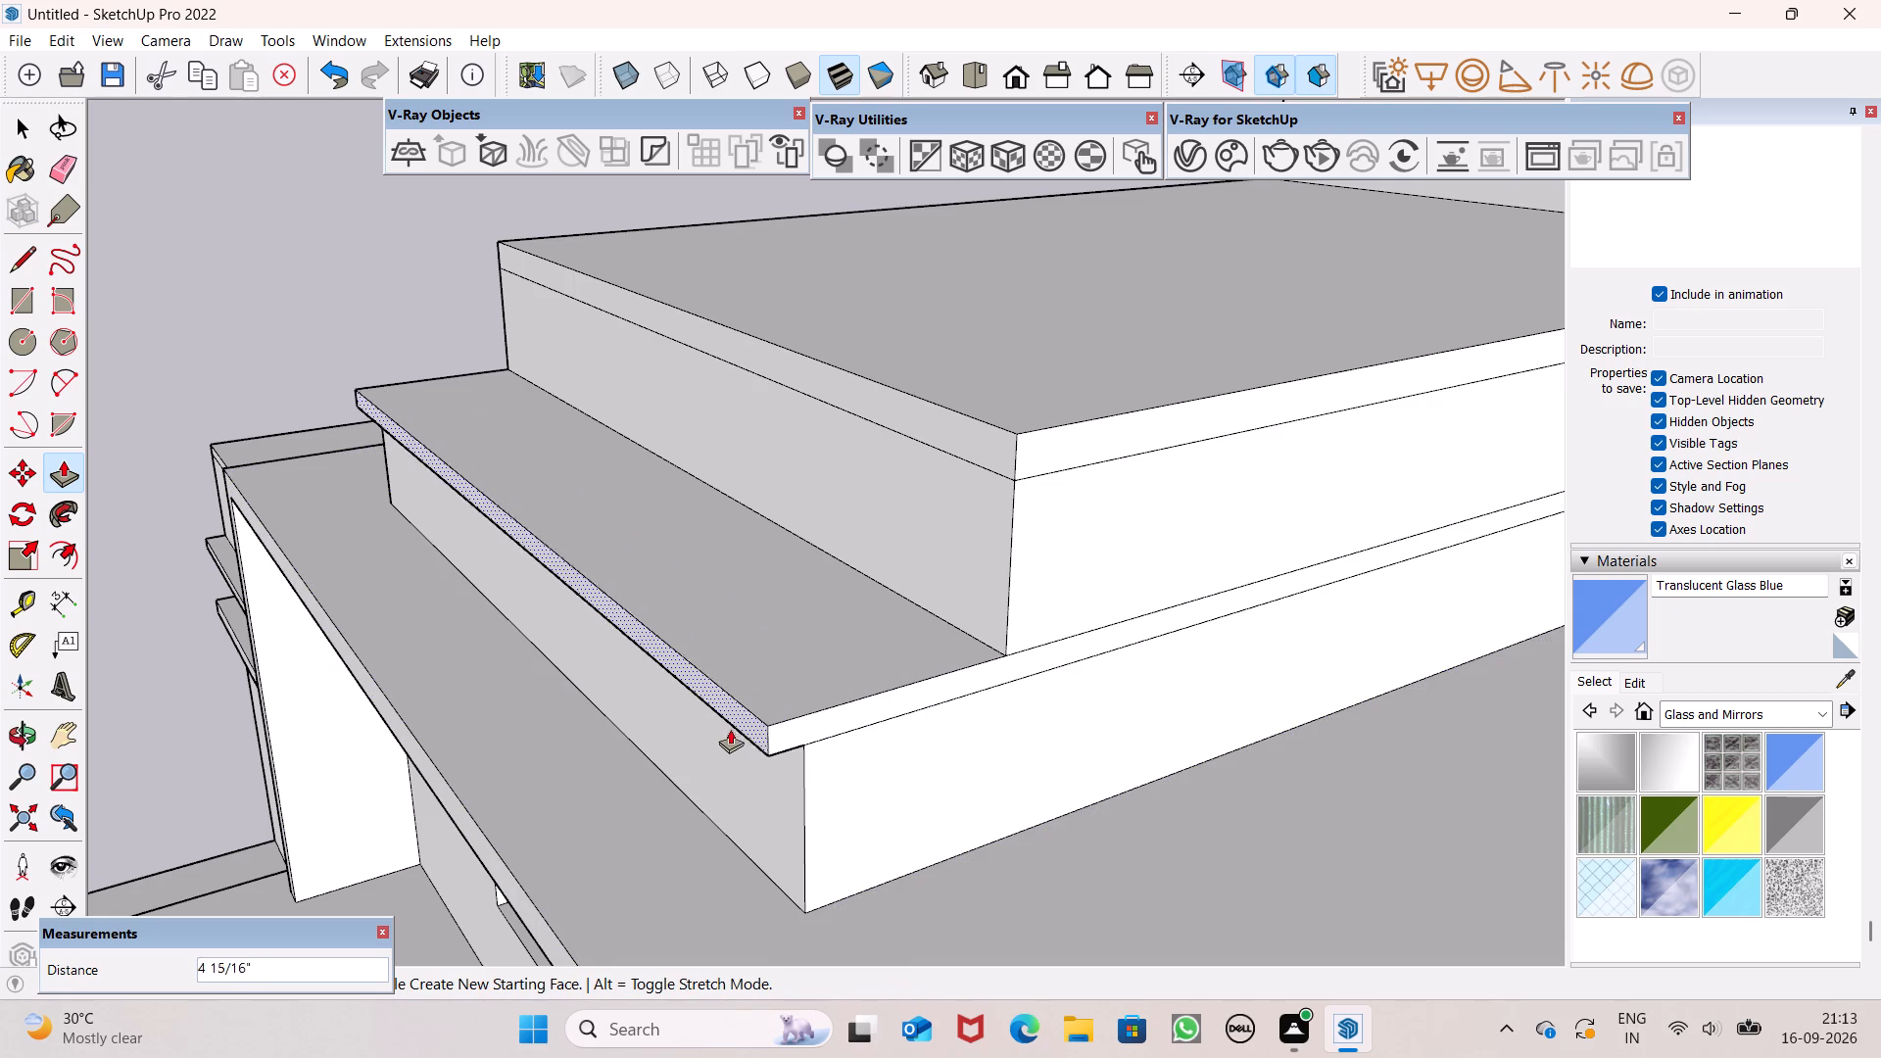
pyautogui.moveTo(730, 729); pyautogui.dragTo(729, 730)
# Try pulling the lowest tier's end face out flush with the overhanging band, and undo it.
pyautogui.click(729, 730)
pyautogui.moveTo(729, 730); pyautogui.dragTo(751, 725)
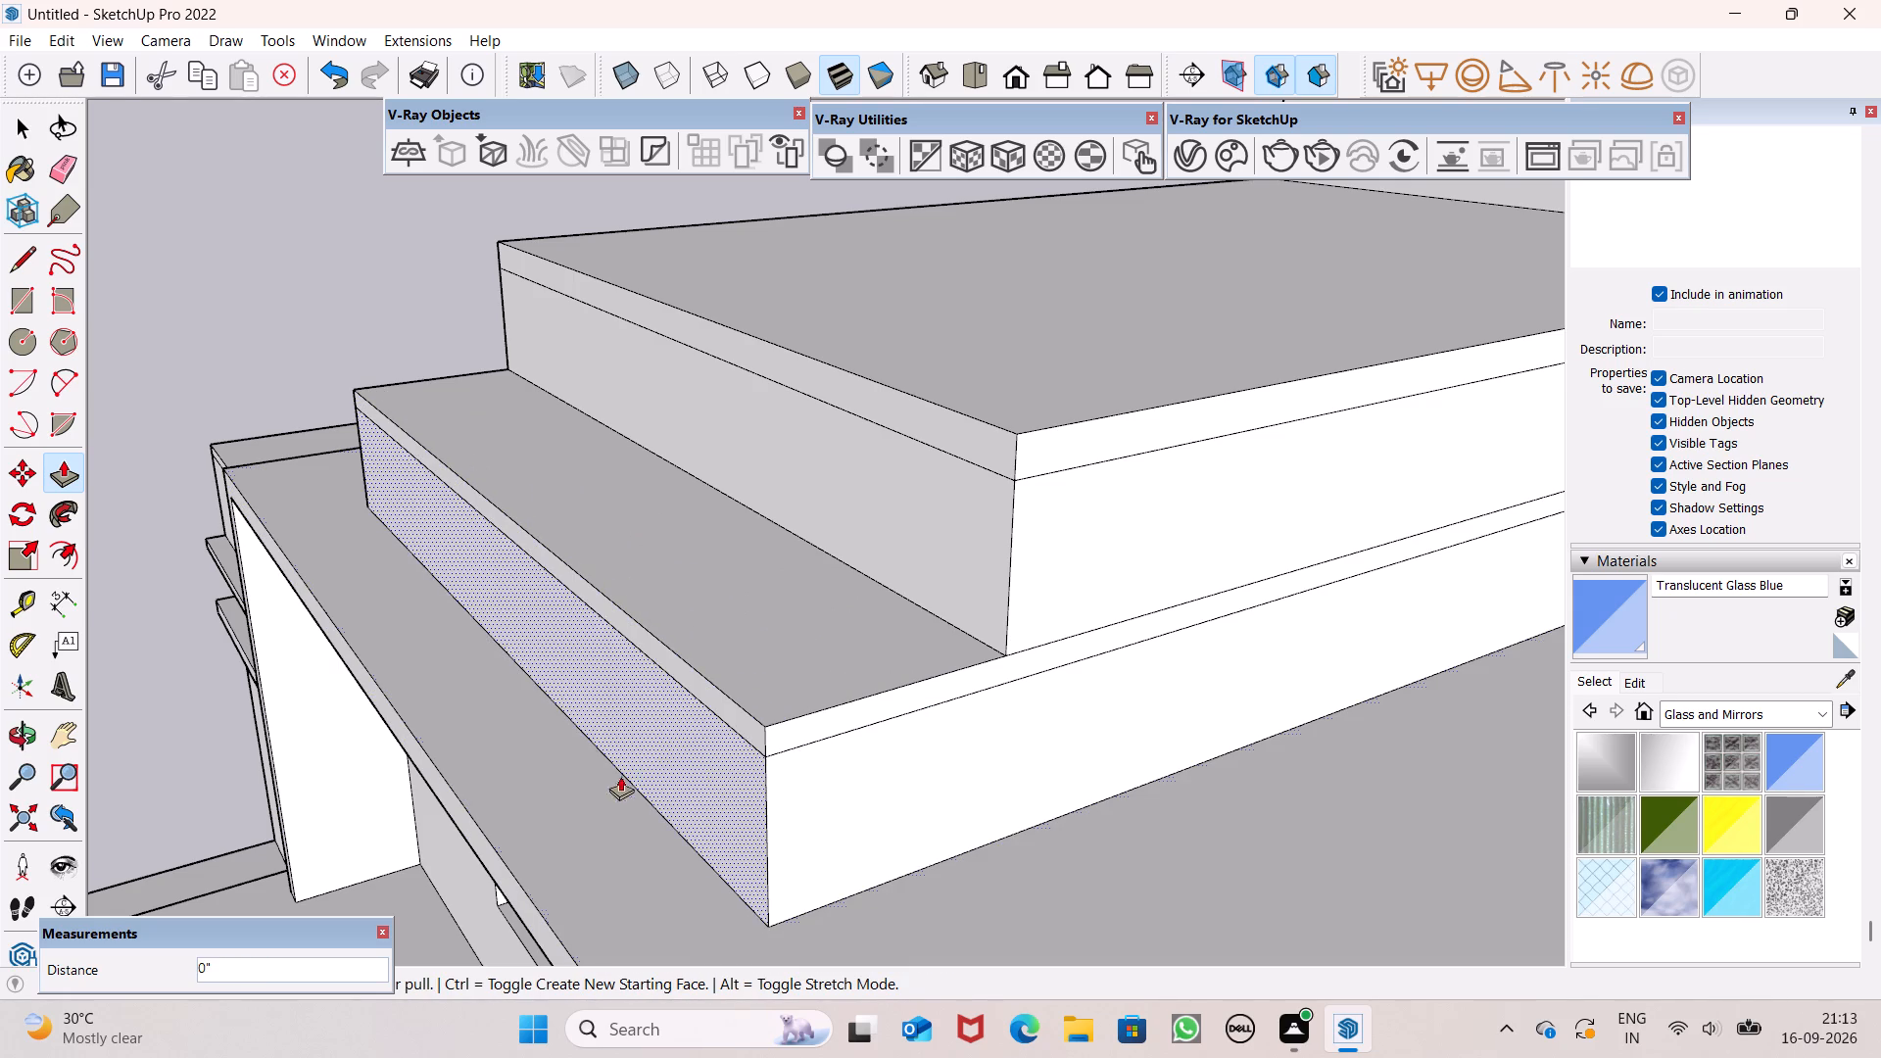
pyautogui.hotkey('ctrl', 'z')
# Push/Pull the lowest tier's end face outward past the thin band above it, undoing the repeated pull.
pyautogui.scroll(1, 685, 678)
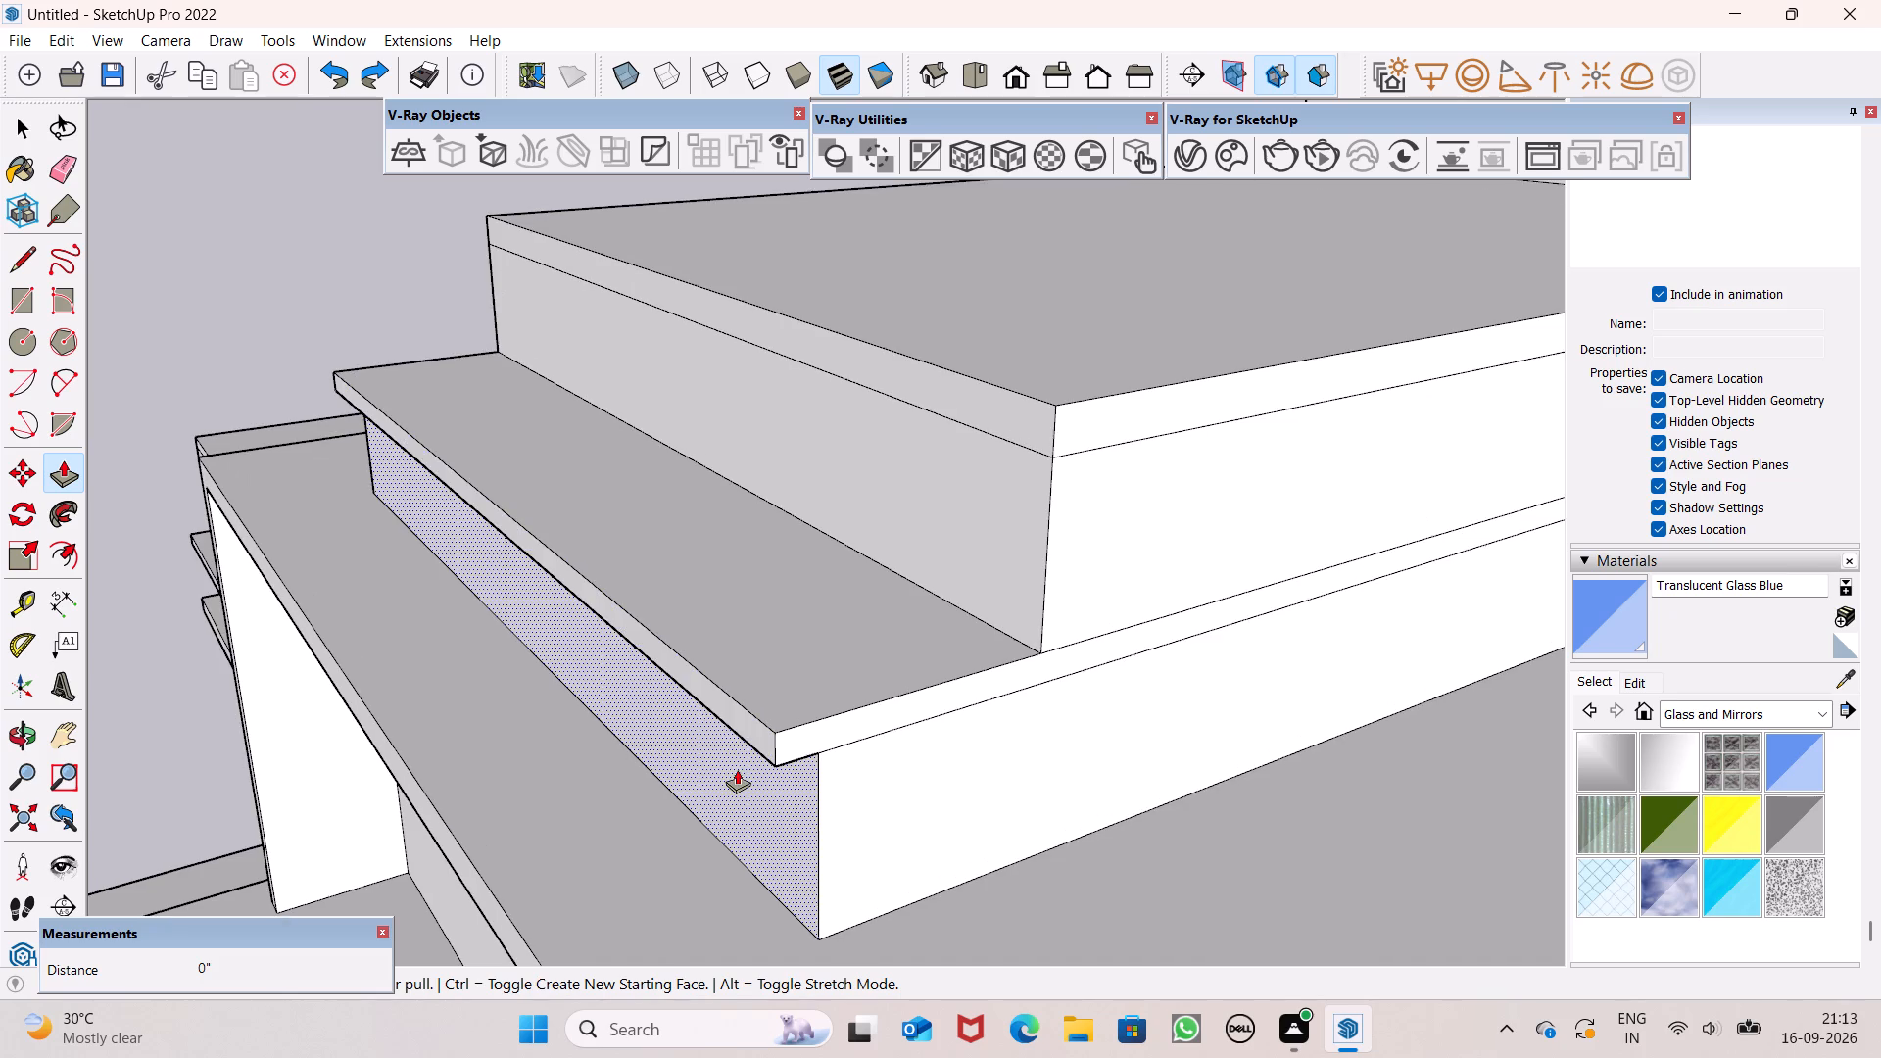
pyautogui.scroll(-6, 737, 769)
pyautogui.moveTo(842, 842); pyautogui.dragTo(757, 768, button='middle')
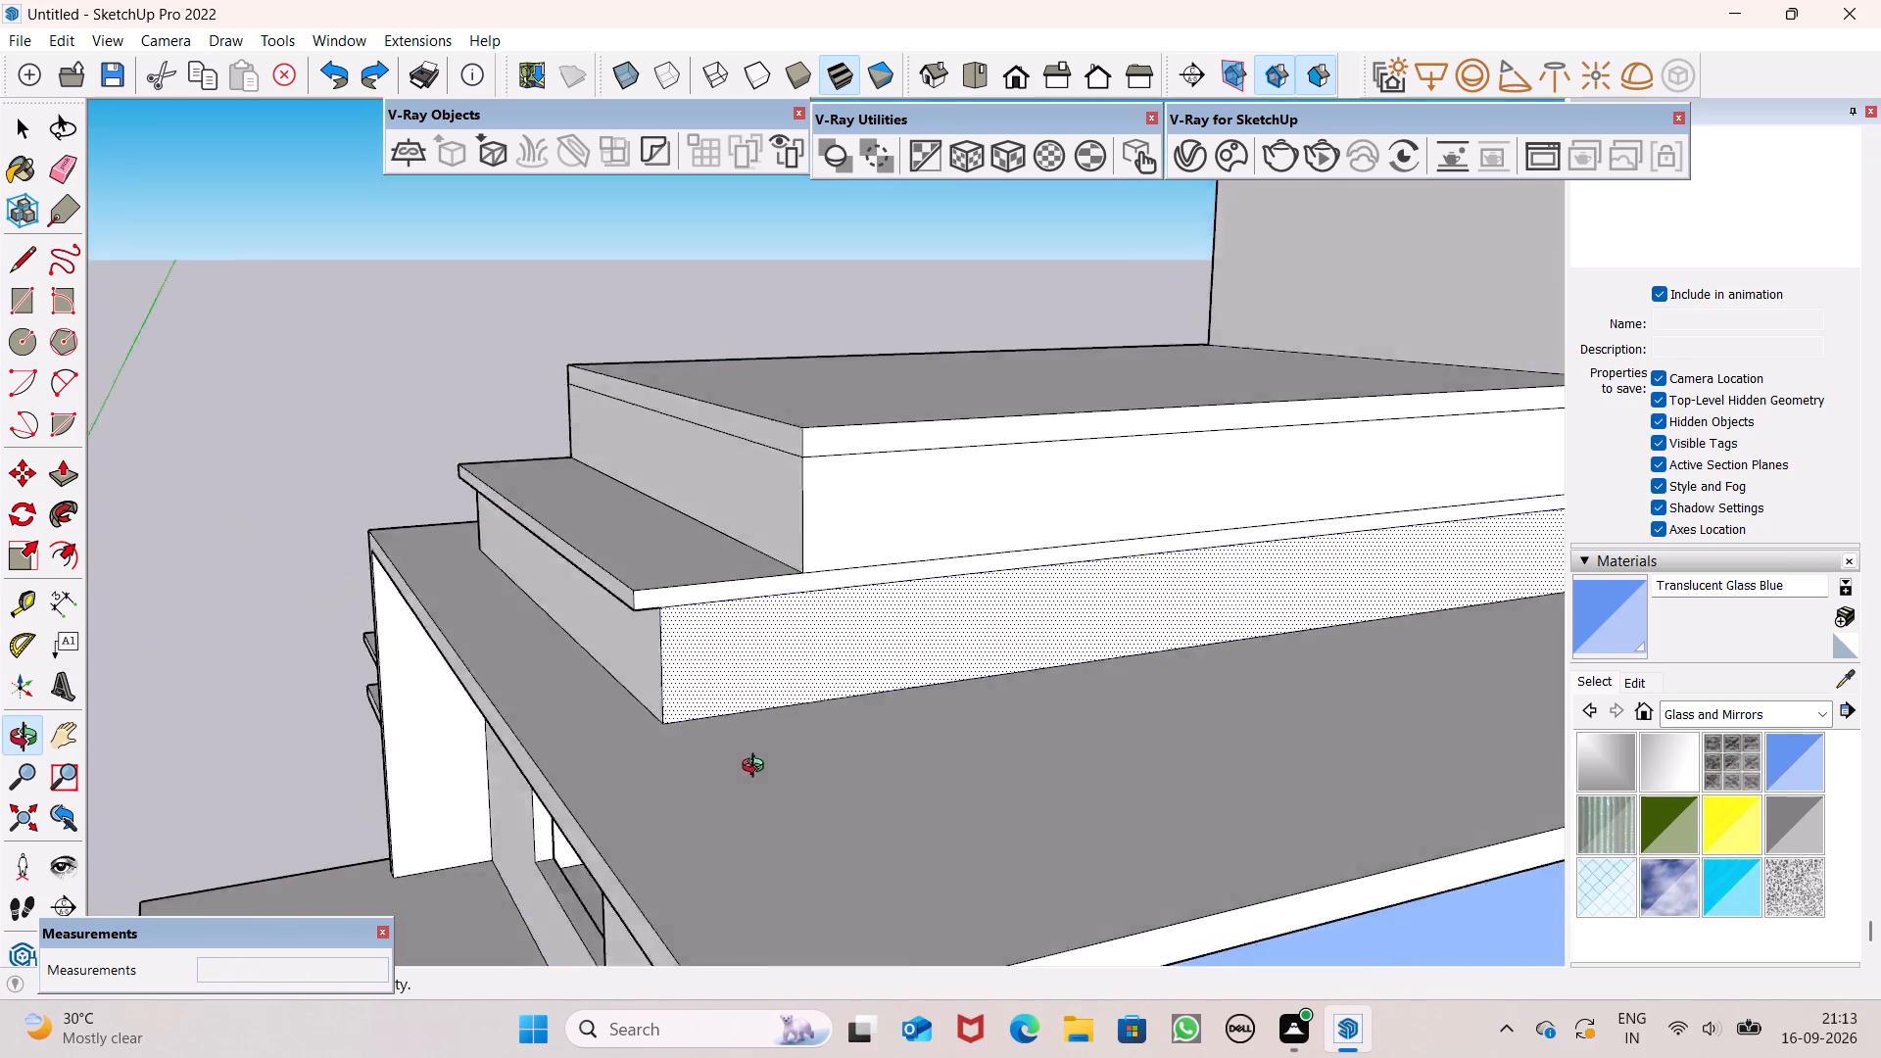
pyautogui.moveTo(757, 768); pyautogui.dragTo(639, 778, button='middle')
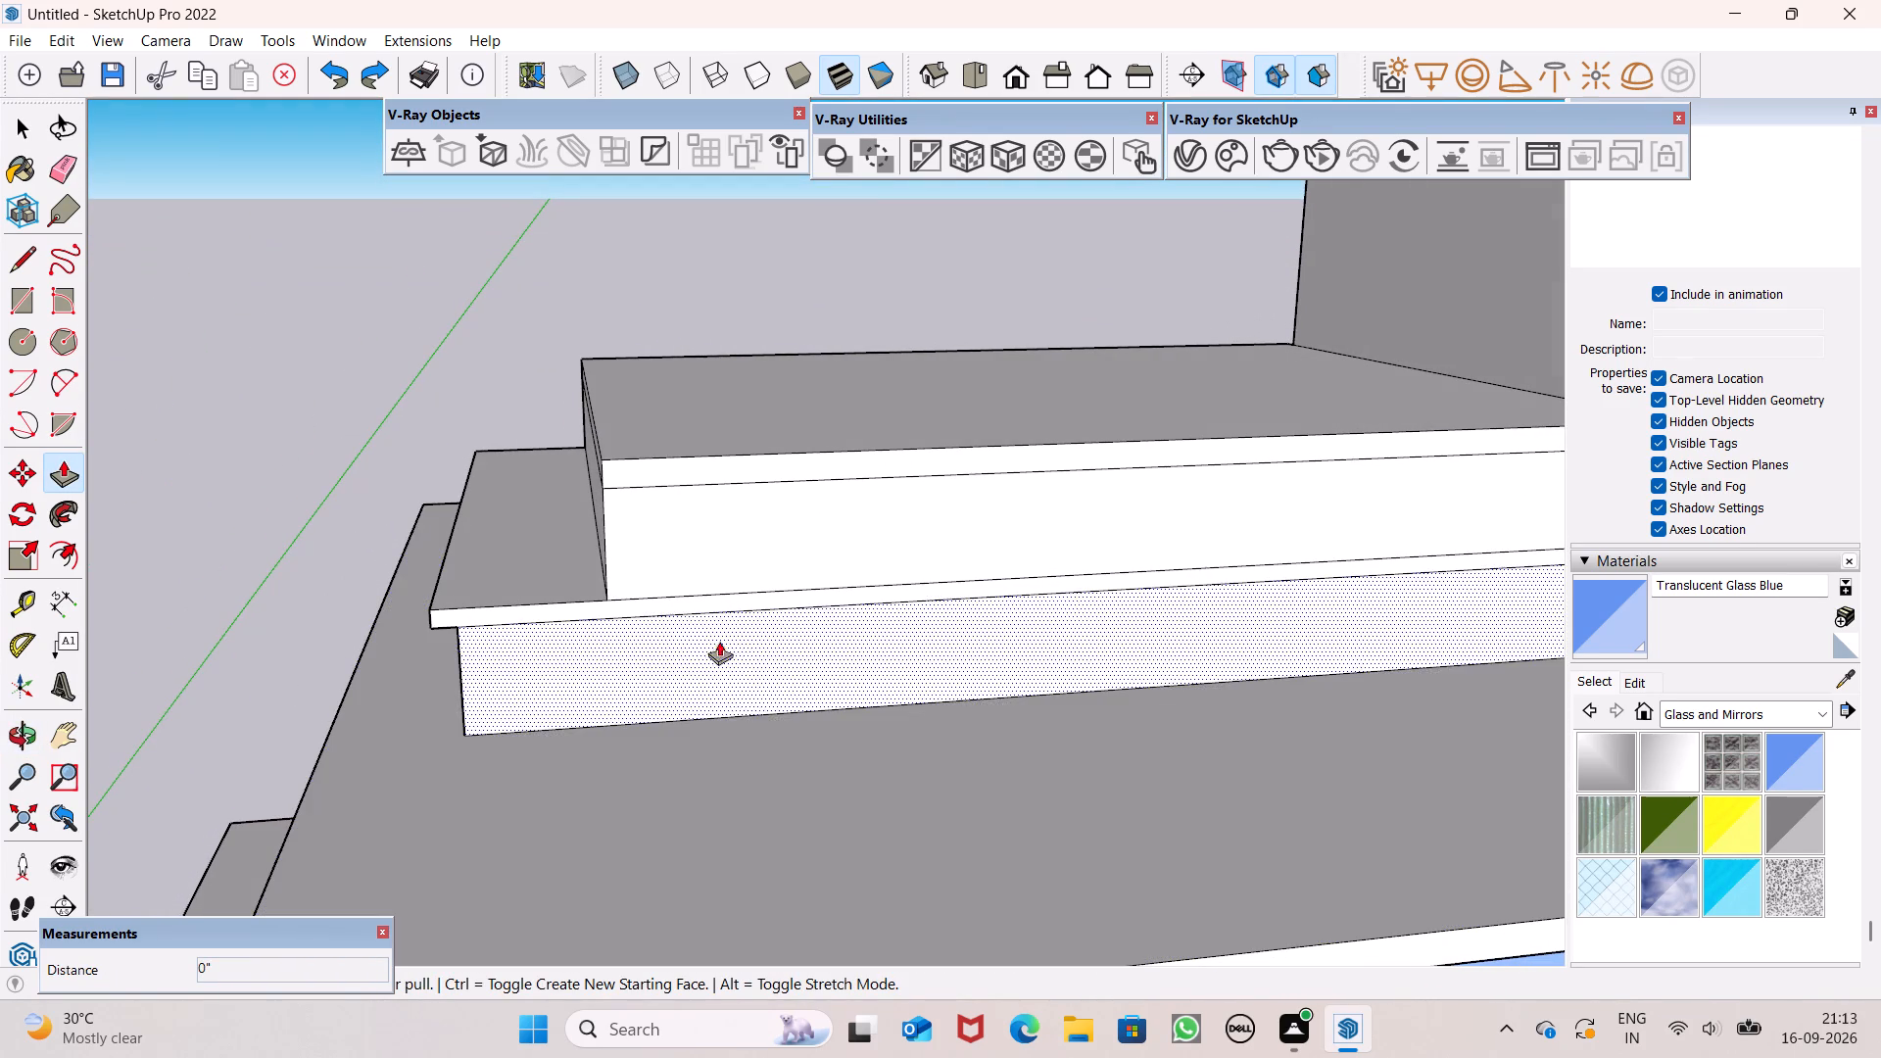
pyautogui.moveTo(253, 941); pyautogui.dragTo(685, 841, button='middle')
pyautogui.scroll(1, 661, 772)
pyautogui.moveTo(508, 735); pyautogui.dragTo(882, 787, button='middle')
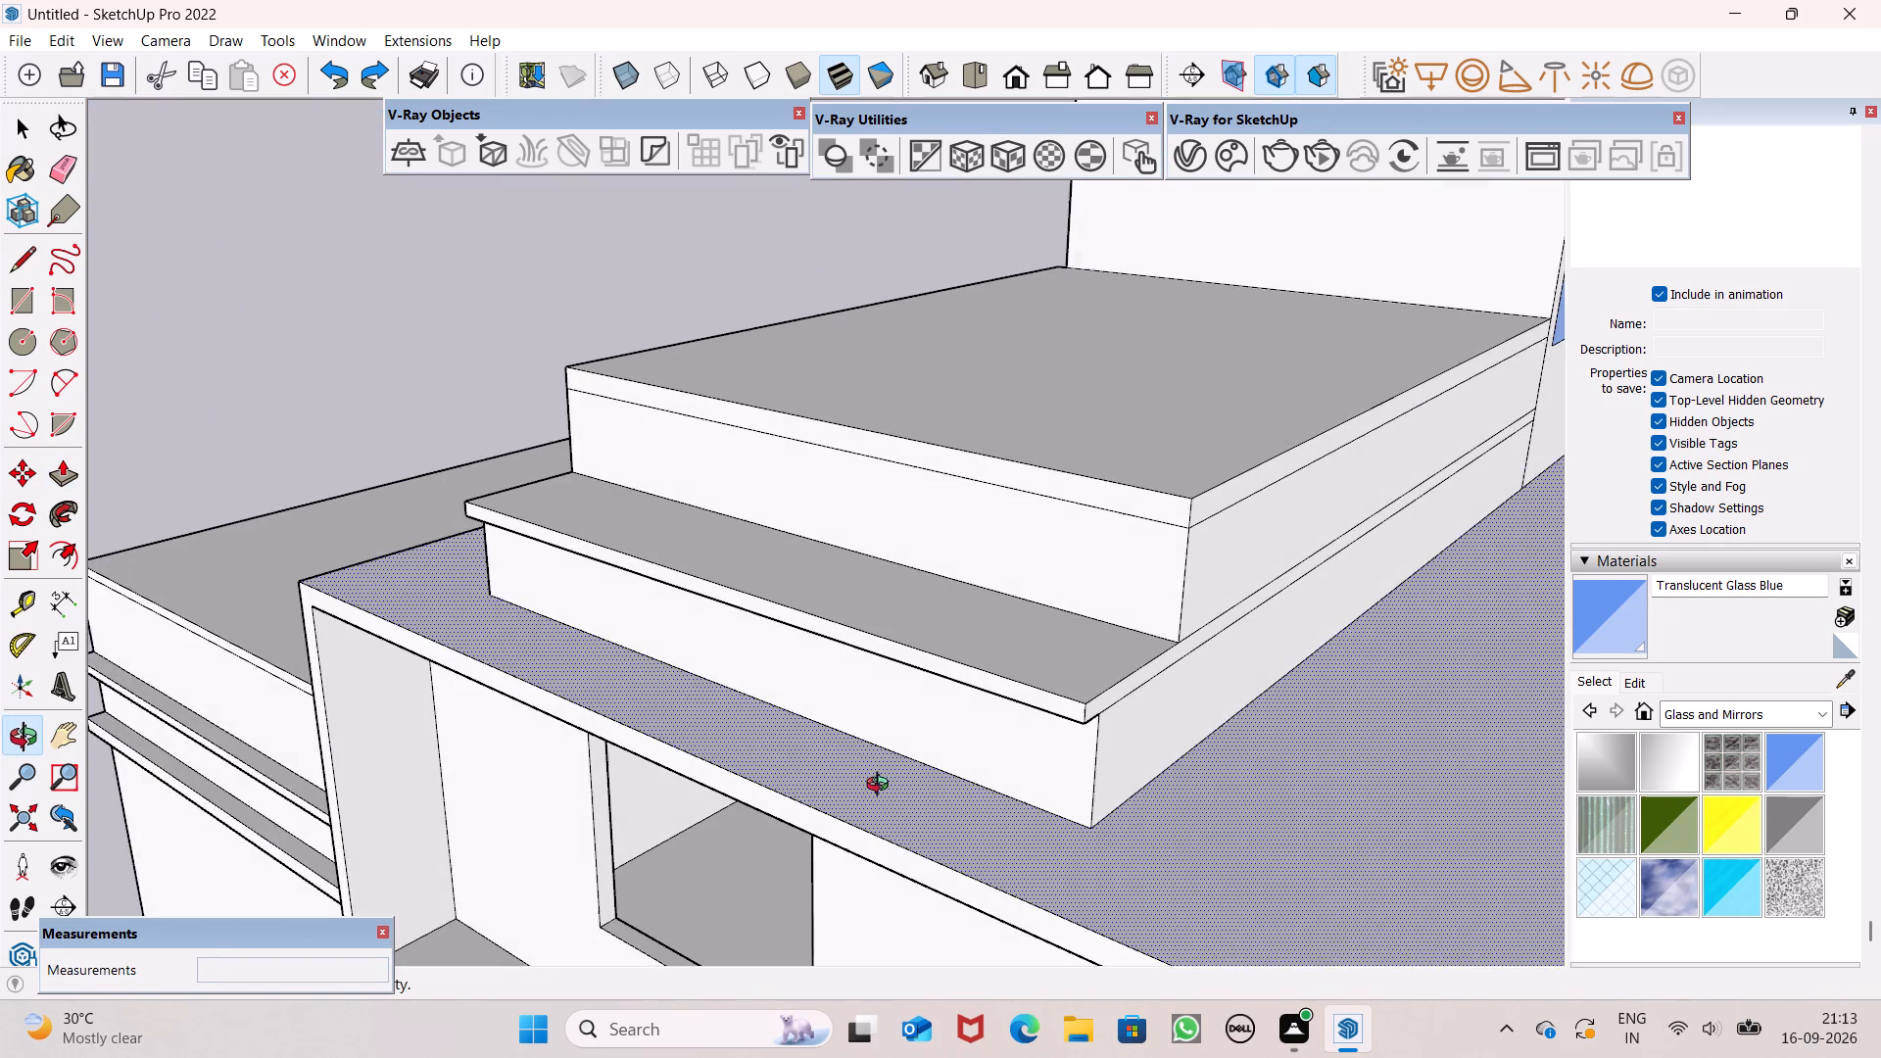
pyautogui.moveTo(882, 787); pyautogui.dragTo(882, 786, button='middle')
pyautogui.moveTo(986, 740); pyautogui.dragTo(939, 777)
pyautogui.doubleClick(939, 777)
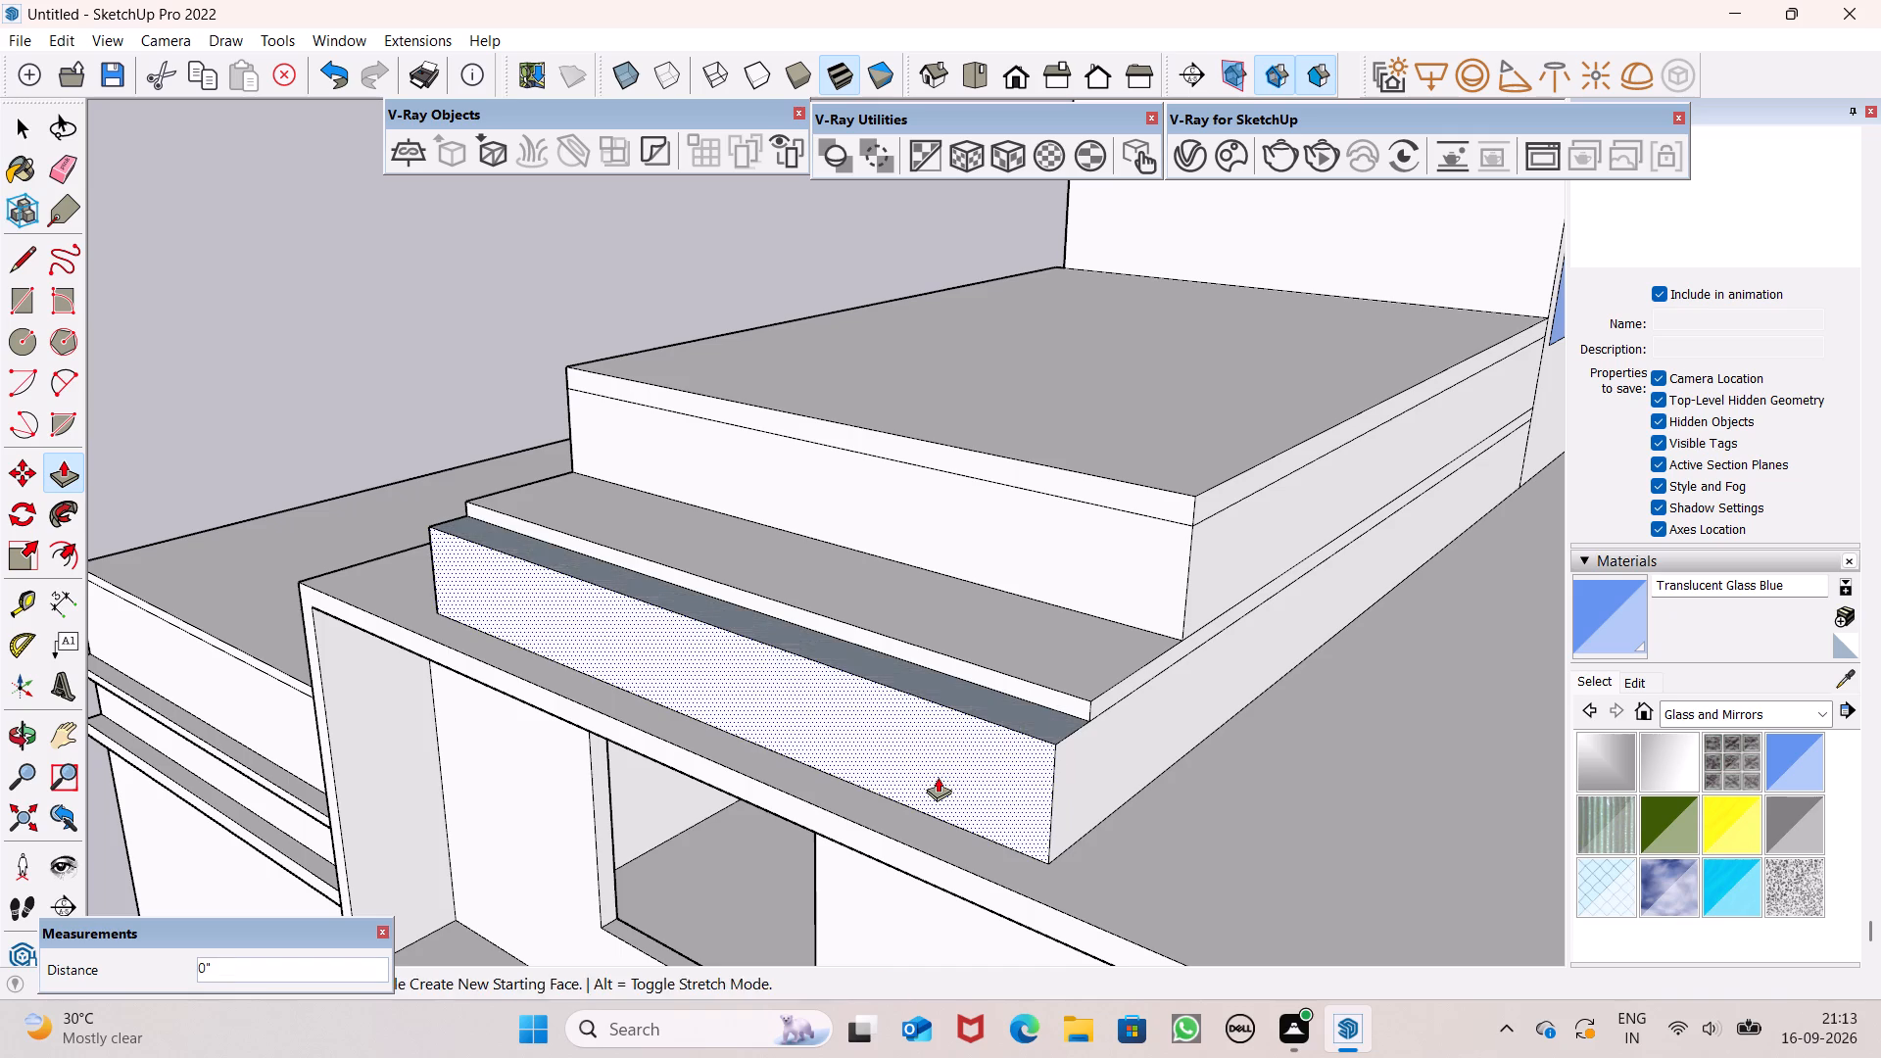
pyautogui.hotkey('ctrl', 'z')
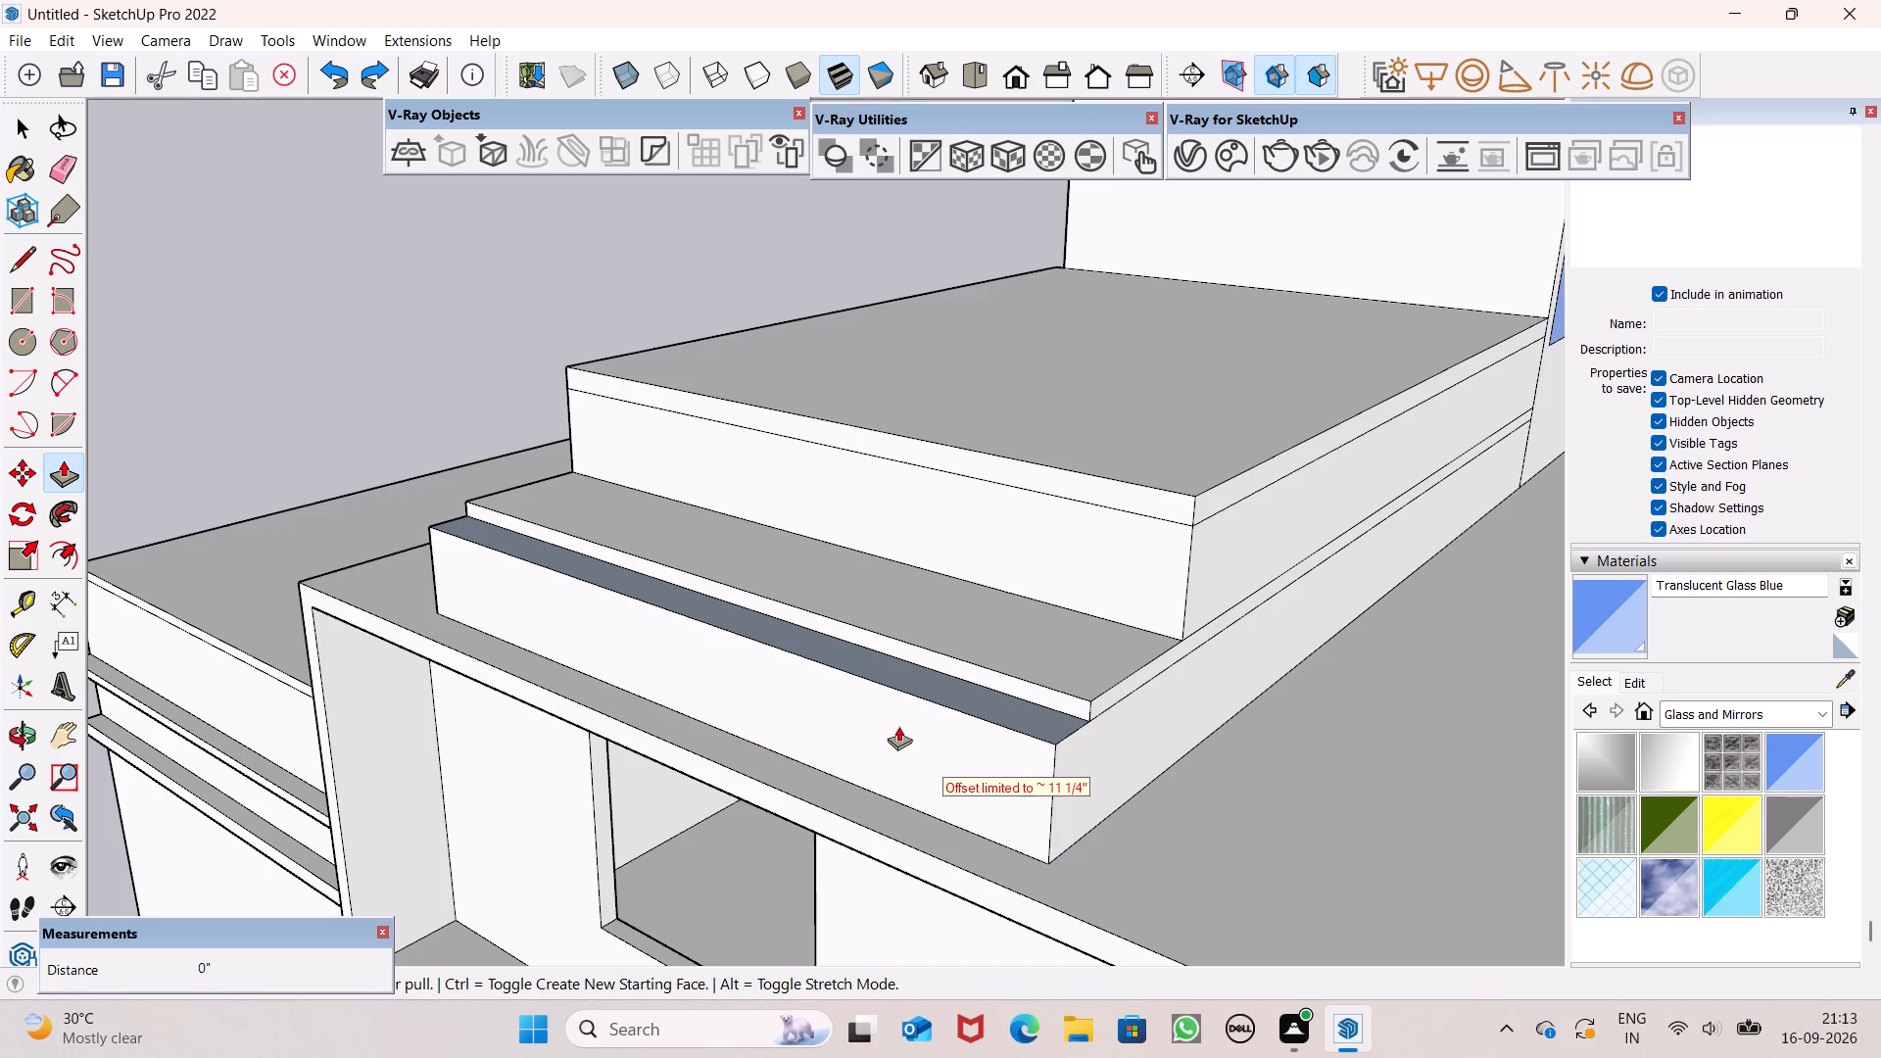
# Push/Pull the lower thin band's end face out about 11 11/16", flush with the lowest tier.
pyautogui.moveTo(1072, 879); pyautogui.dragTo(1115, 1031, button='middle')
pyautogui.scroll(-1, 1073, 887)
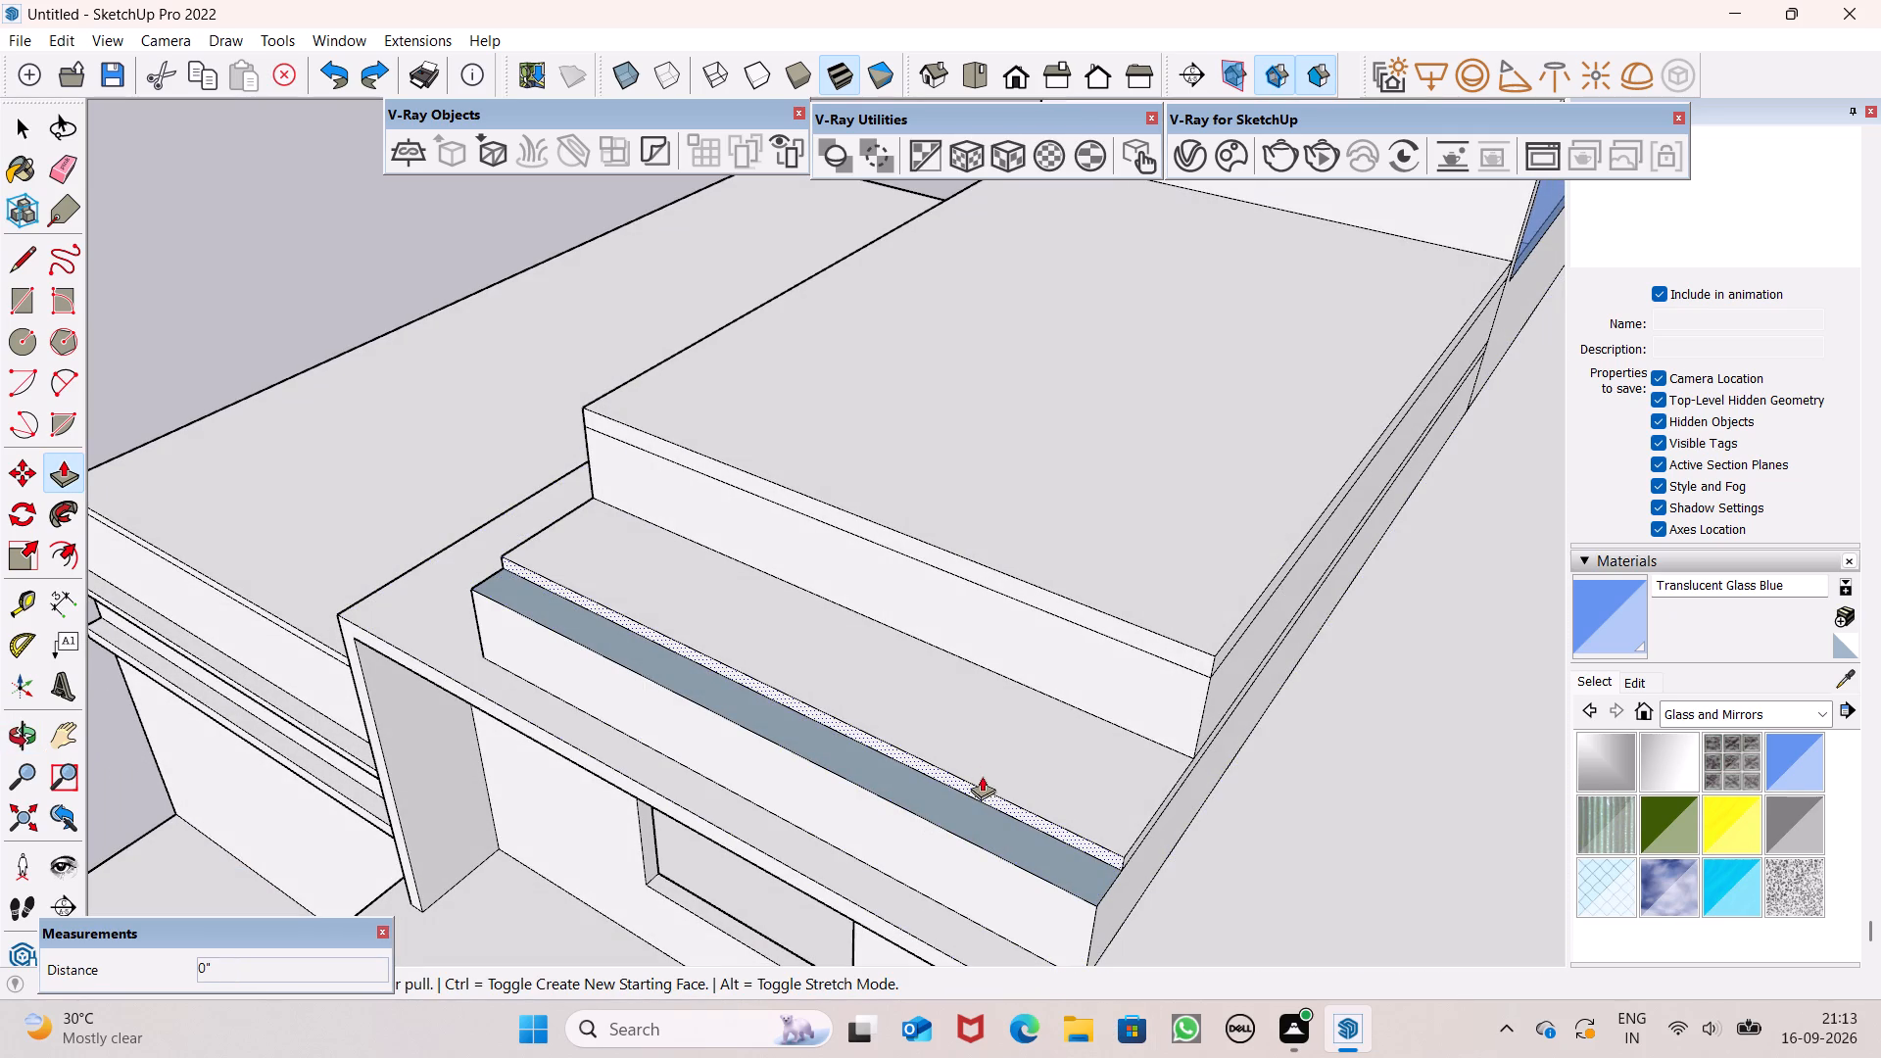
pyautogui.moveTo(984, 795); pyautogui.dragTo(968, 857)
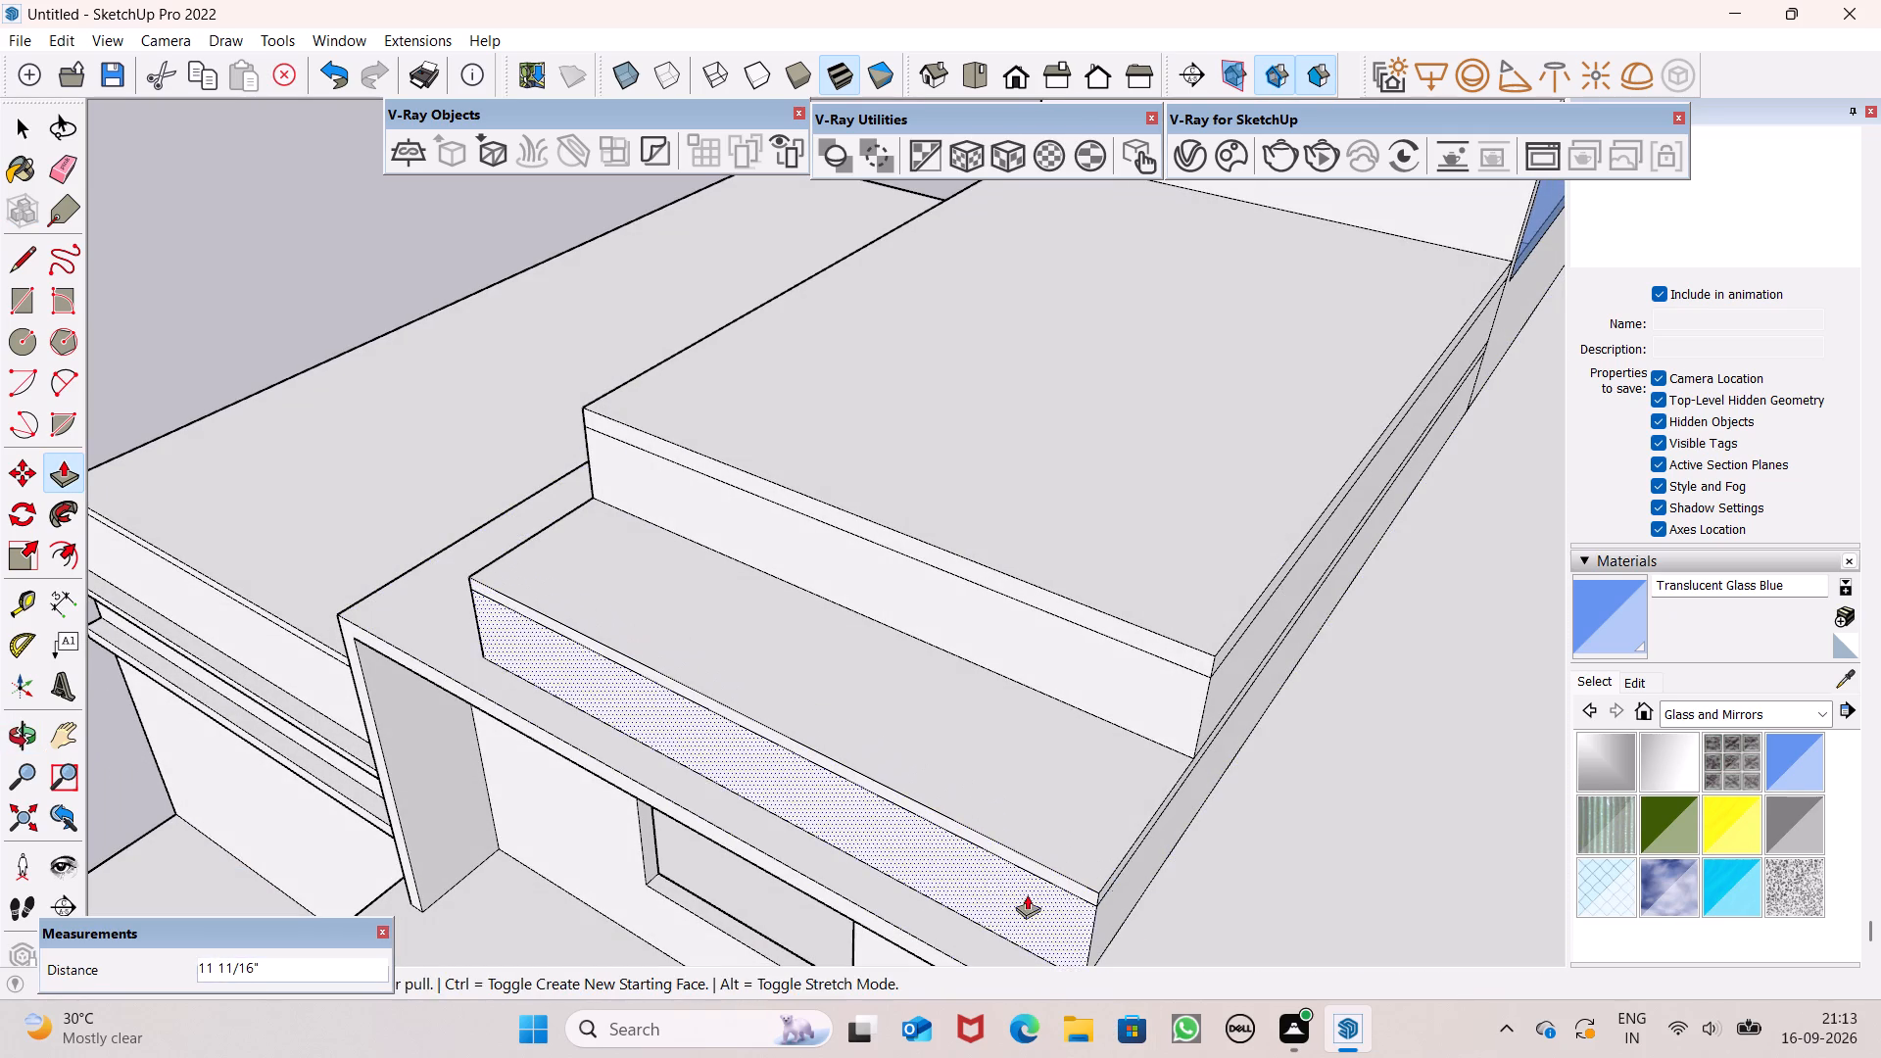
pyautogui.moveTo(1128, 921); pyautogui.dragTo(1037, 868, button='middle')
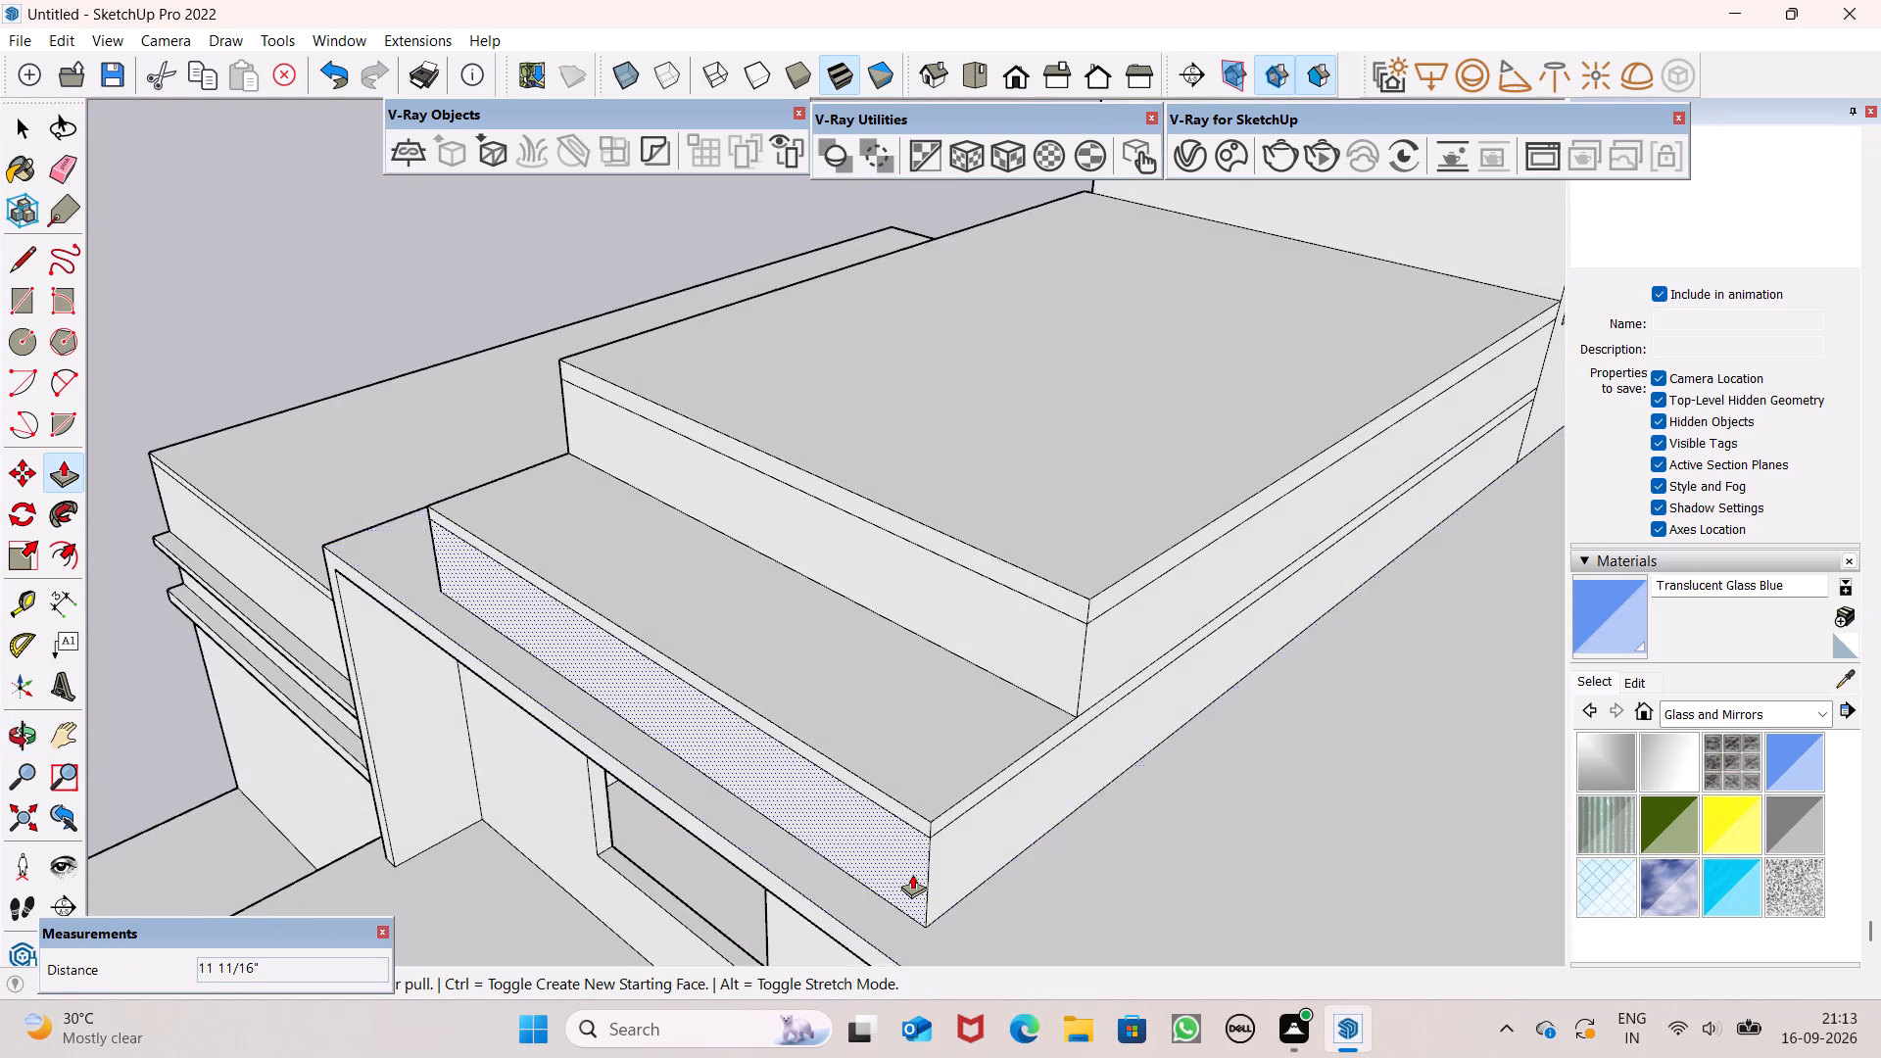
# Push/Pull the lowest tier's end face back in about 4 3/16" so the thin band overhangs it.
pyautogui.scroll(4, 912, 874)
pyautogui.scroll(4, 859, 799)
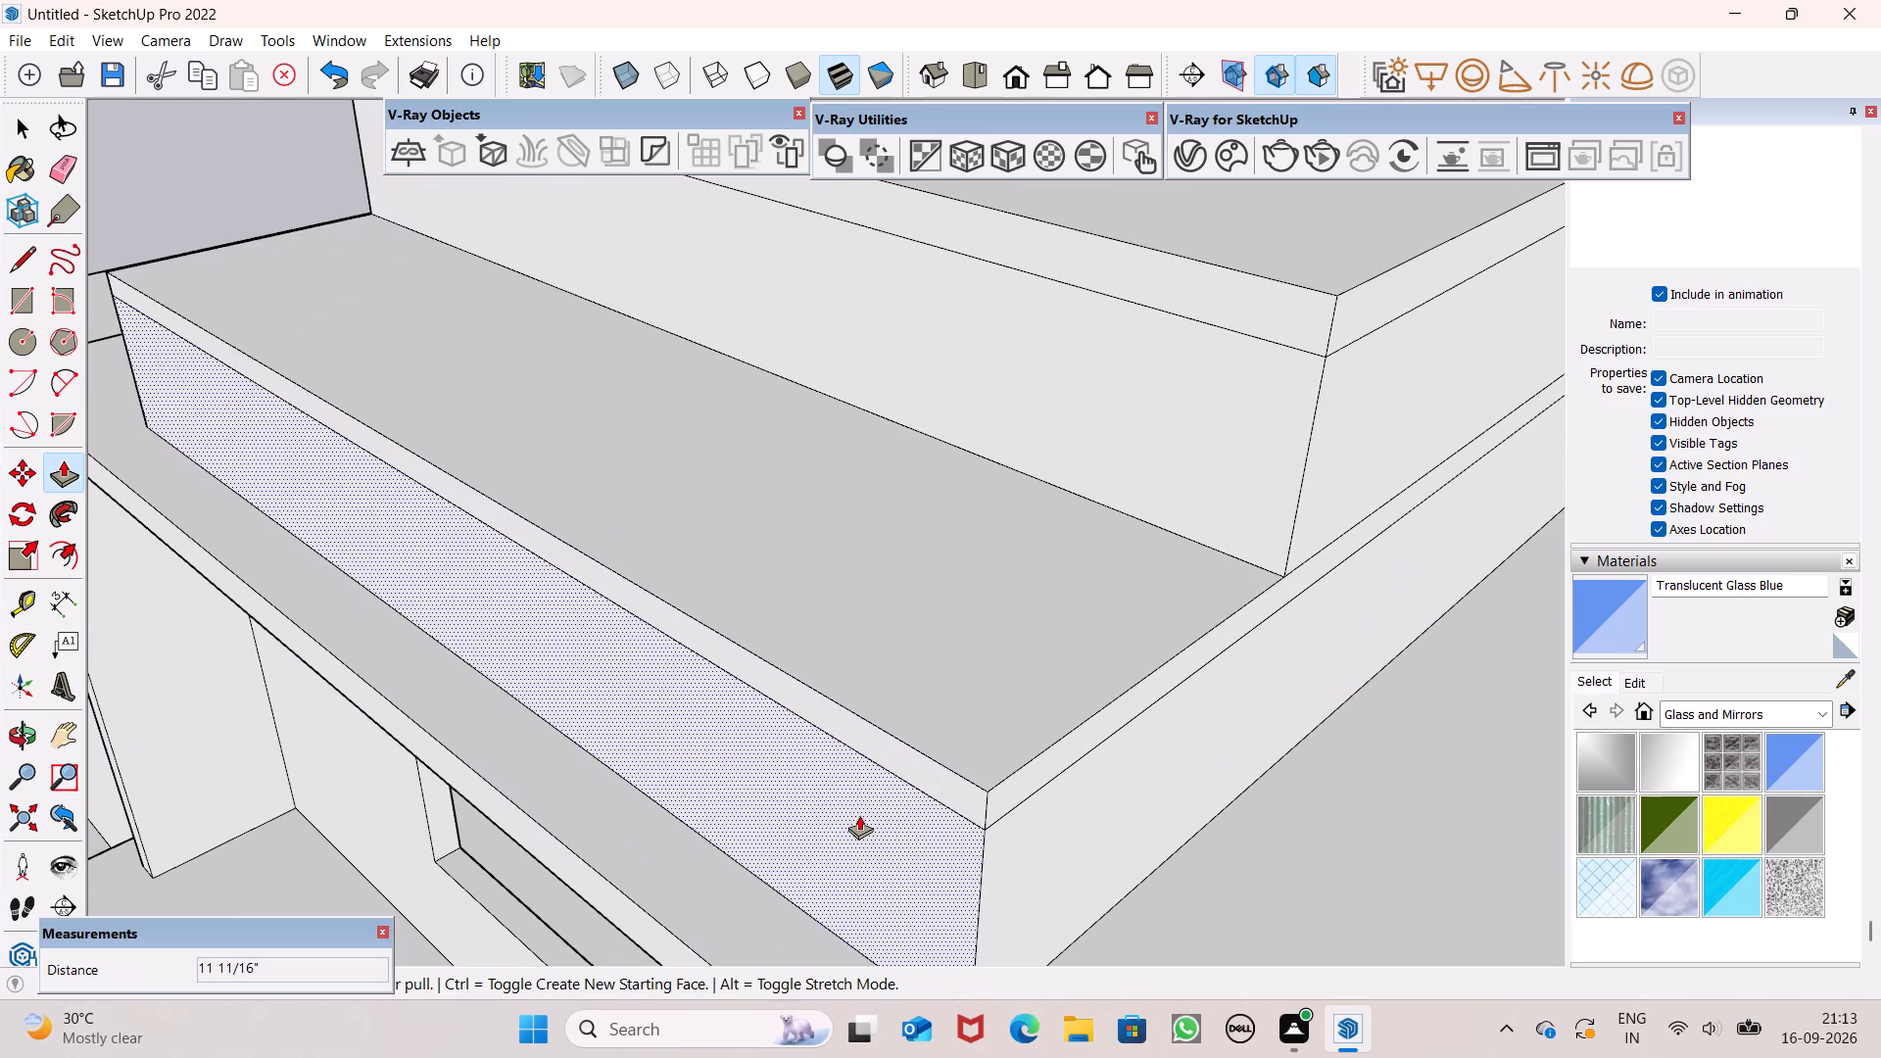
pyautogui.moveTo(859, 822); pyautogui.dragTo(920, 842)
# Push/Pull the middle tier's end face, between the two thin bands, outward about 2' 9 5/16".
pyautogui.scroll(-7, 823, 769)
pyautogui.moveTo(909, 809); pyautogui.dragTo(513, 702, button='middle')
pyautogui.scroll(-5, 533, 692)
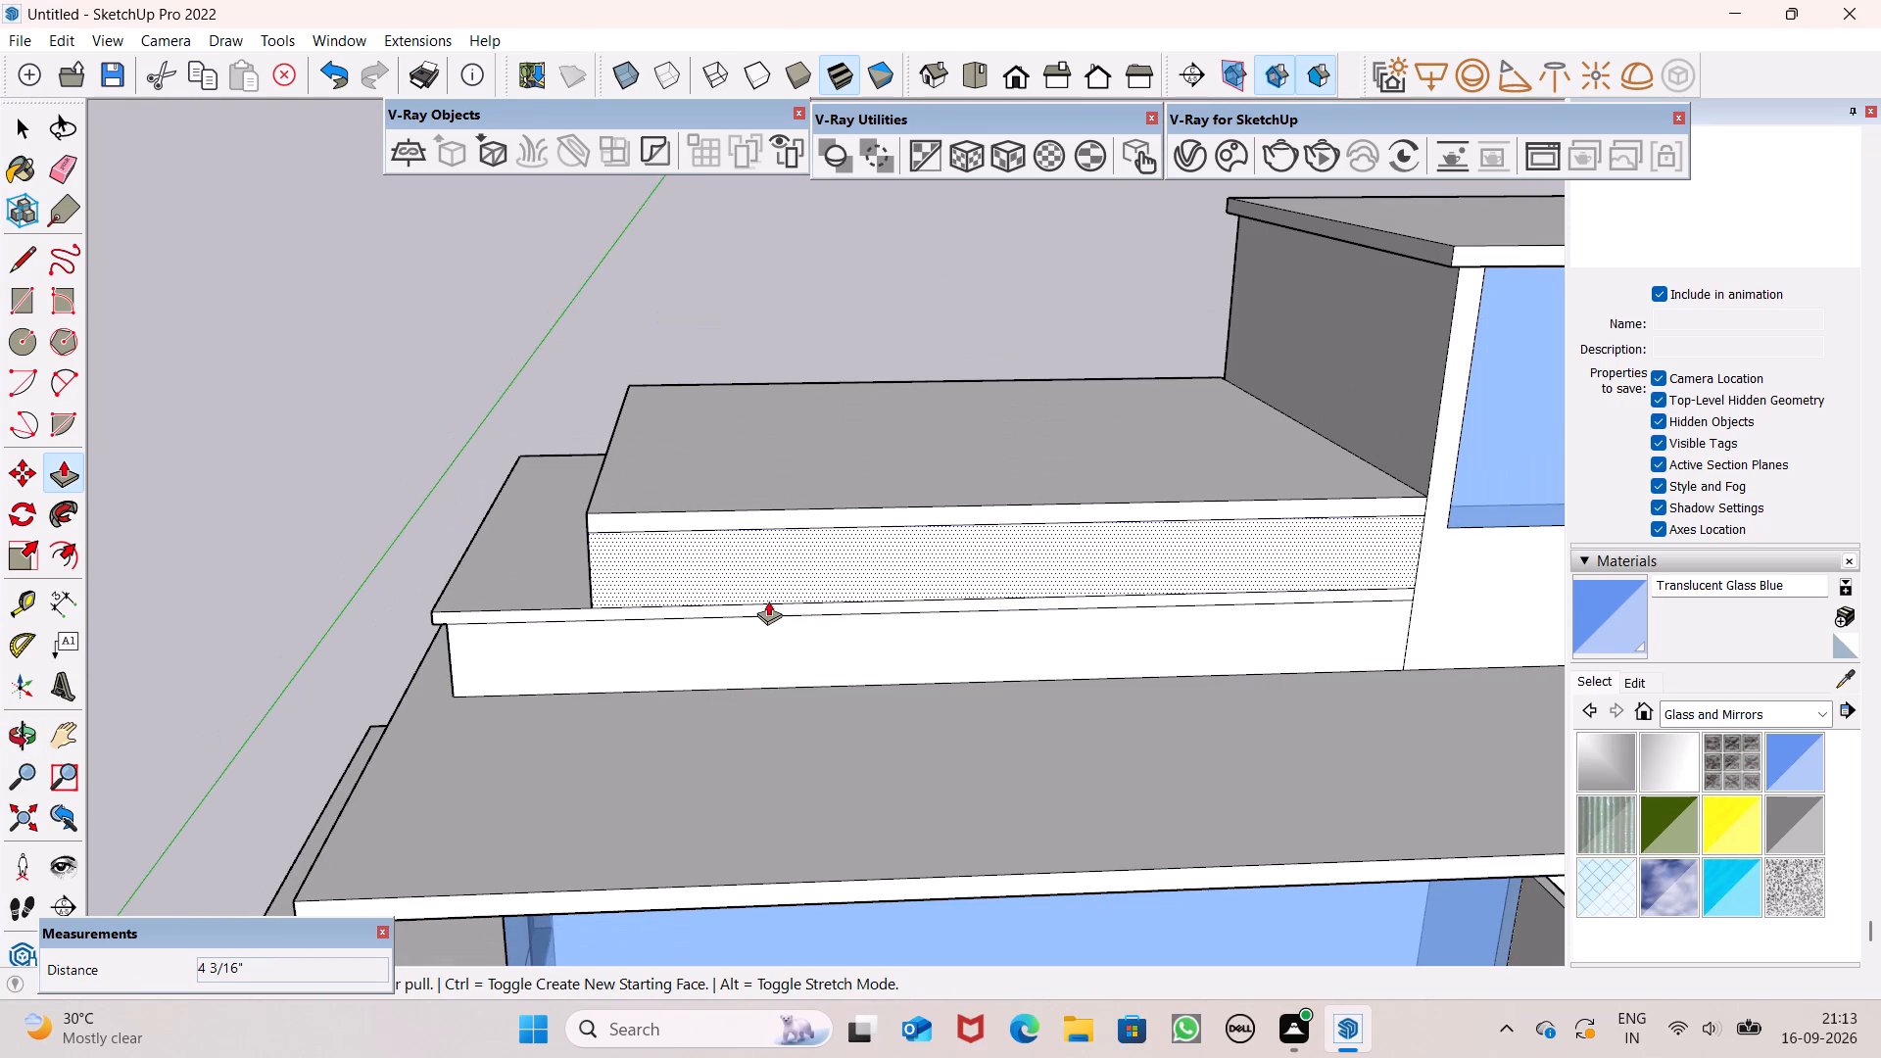
pyautogui.moveTo(662, 575); pyautogui.dragTo(928, 713, button='middle')
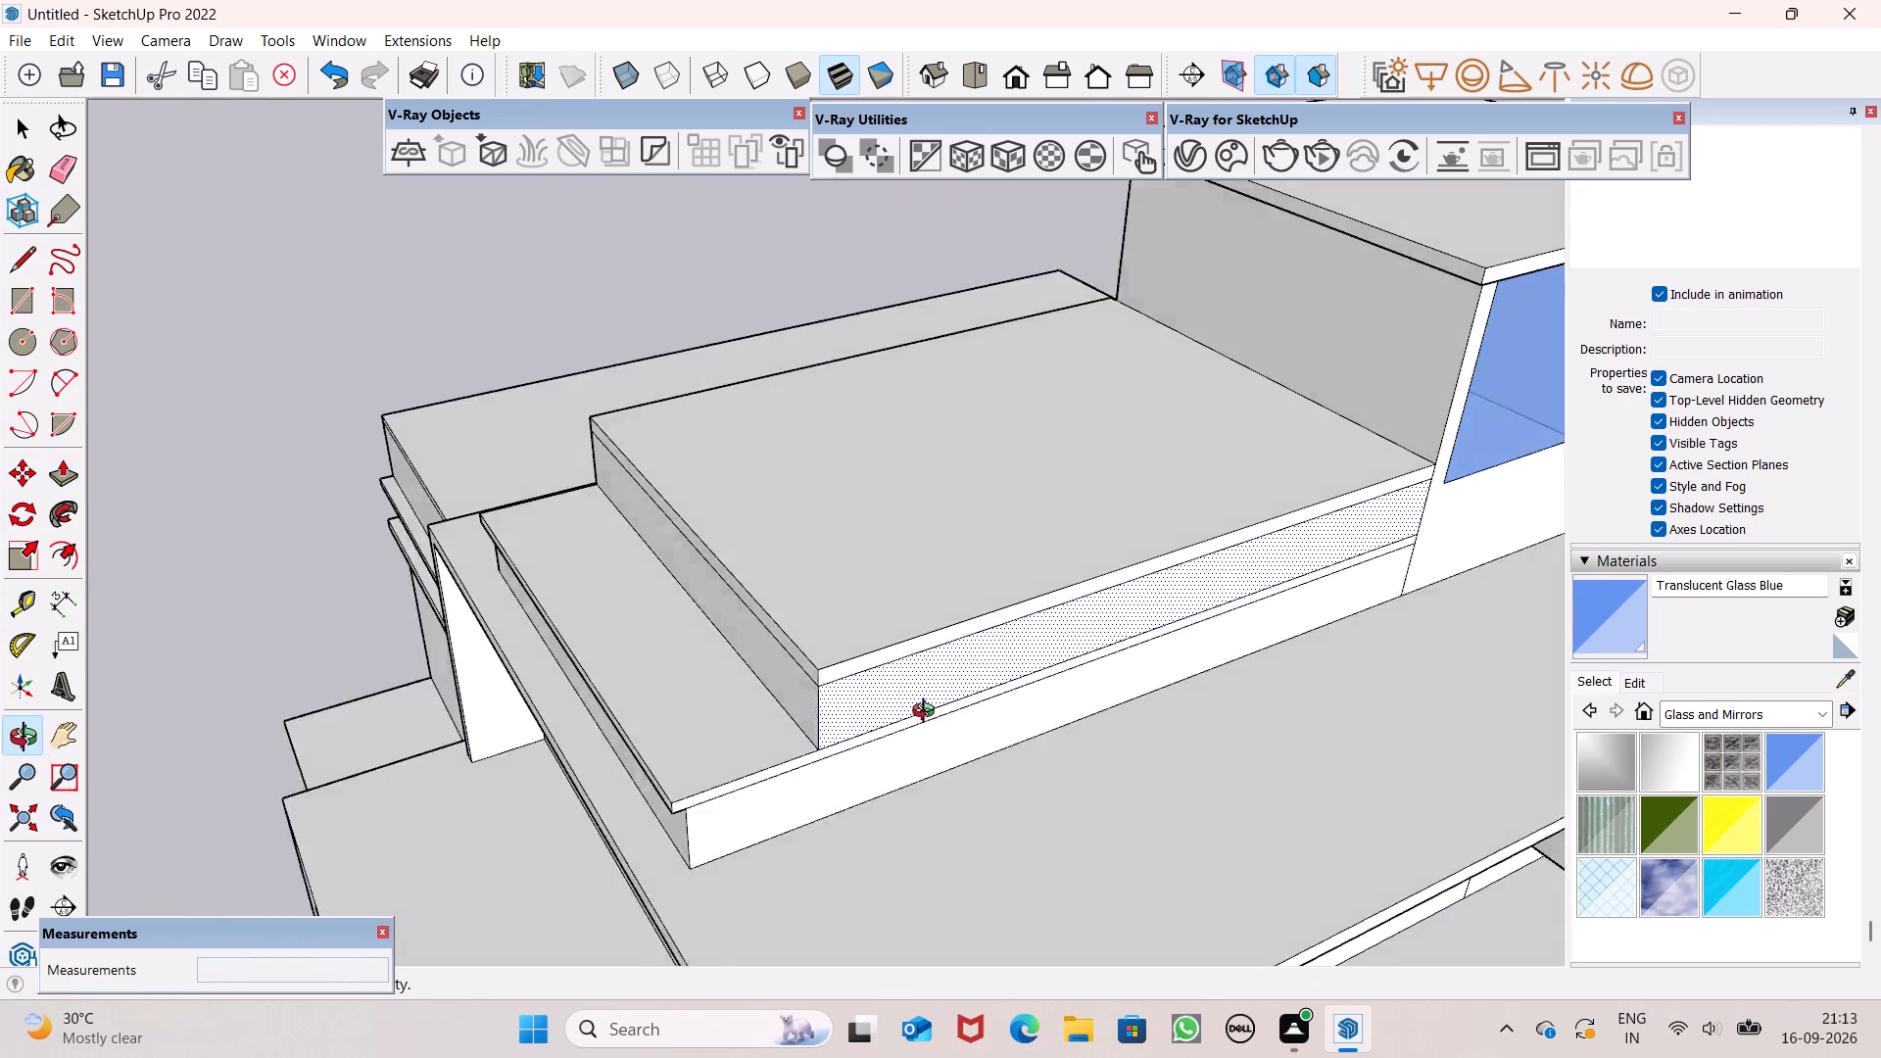
pyautogui.moveTo(928, 713); pyautogui.dragTo(1241, 733, button='middle')
pyautogui.scroll(2, 983, 729)
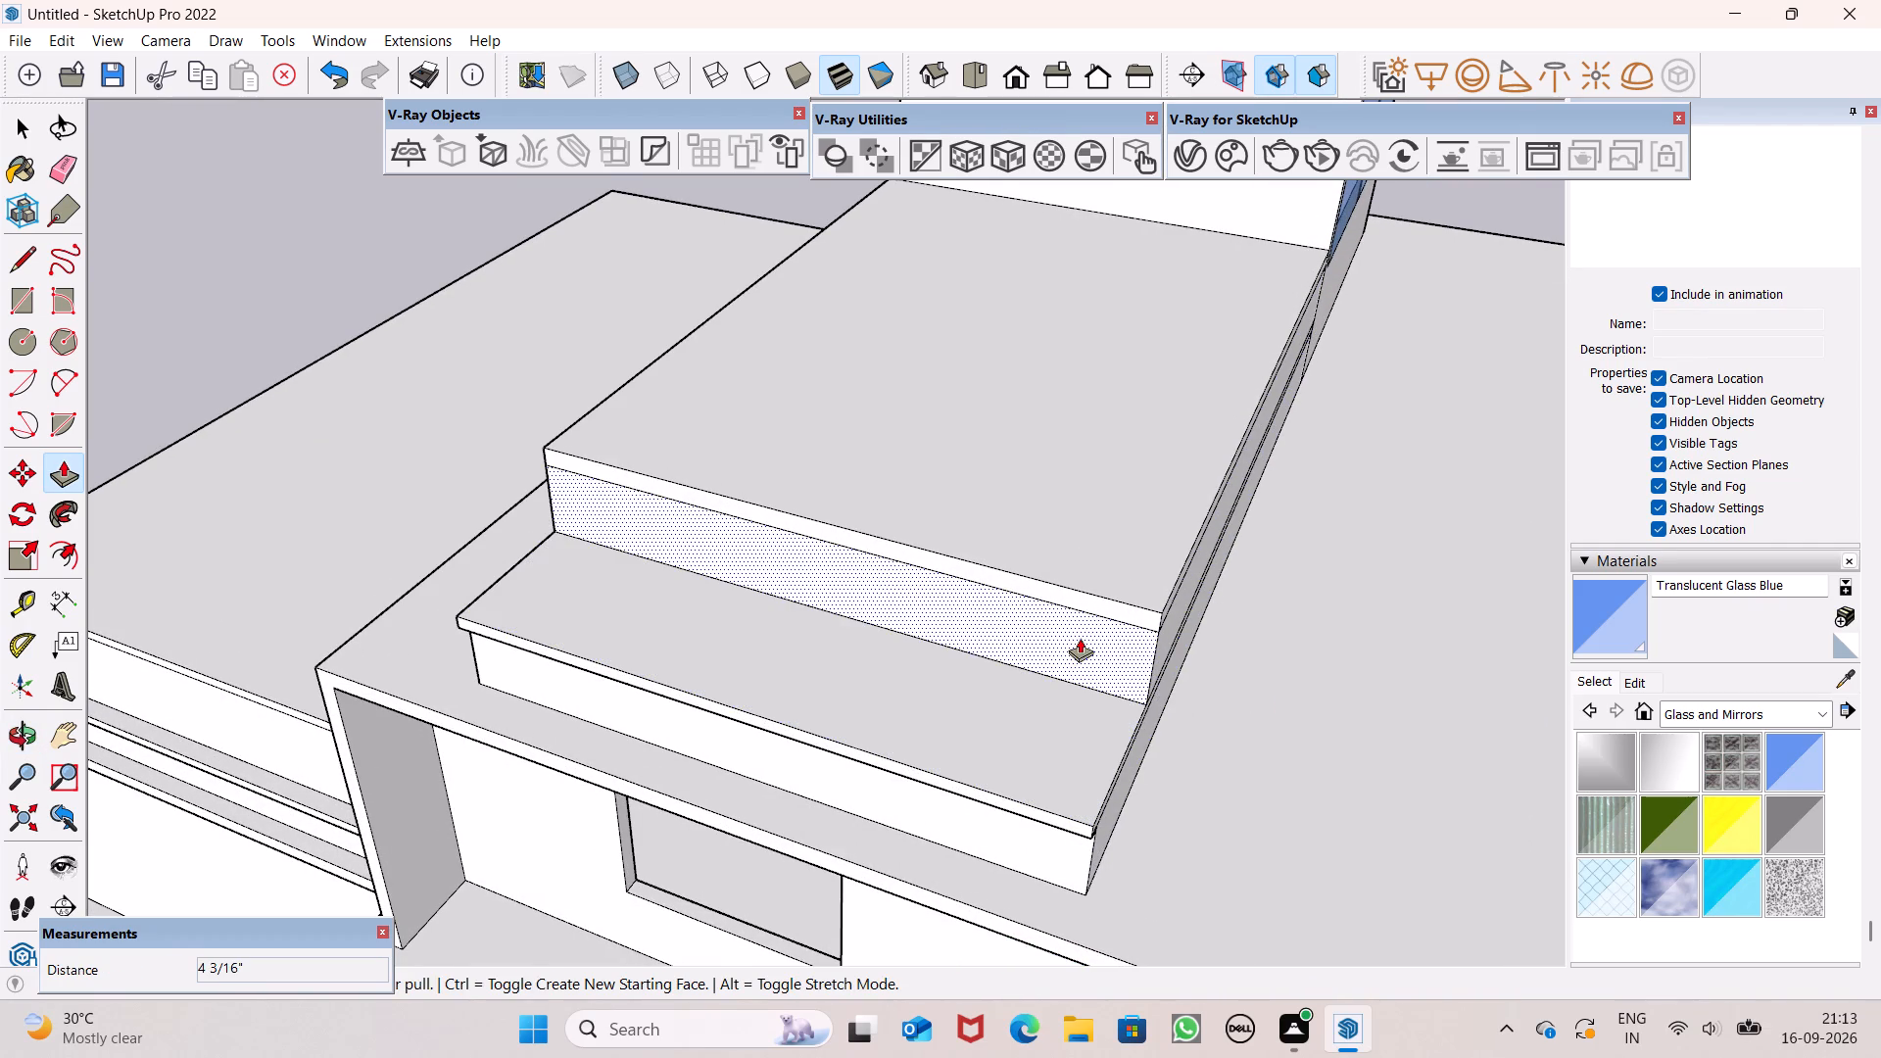
pyautogui.moveTo(1080, 638); pyautogui.dragTo(1043, 733)
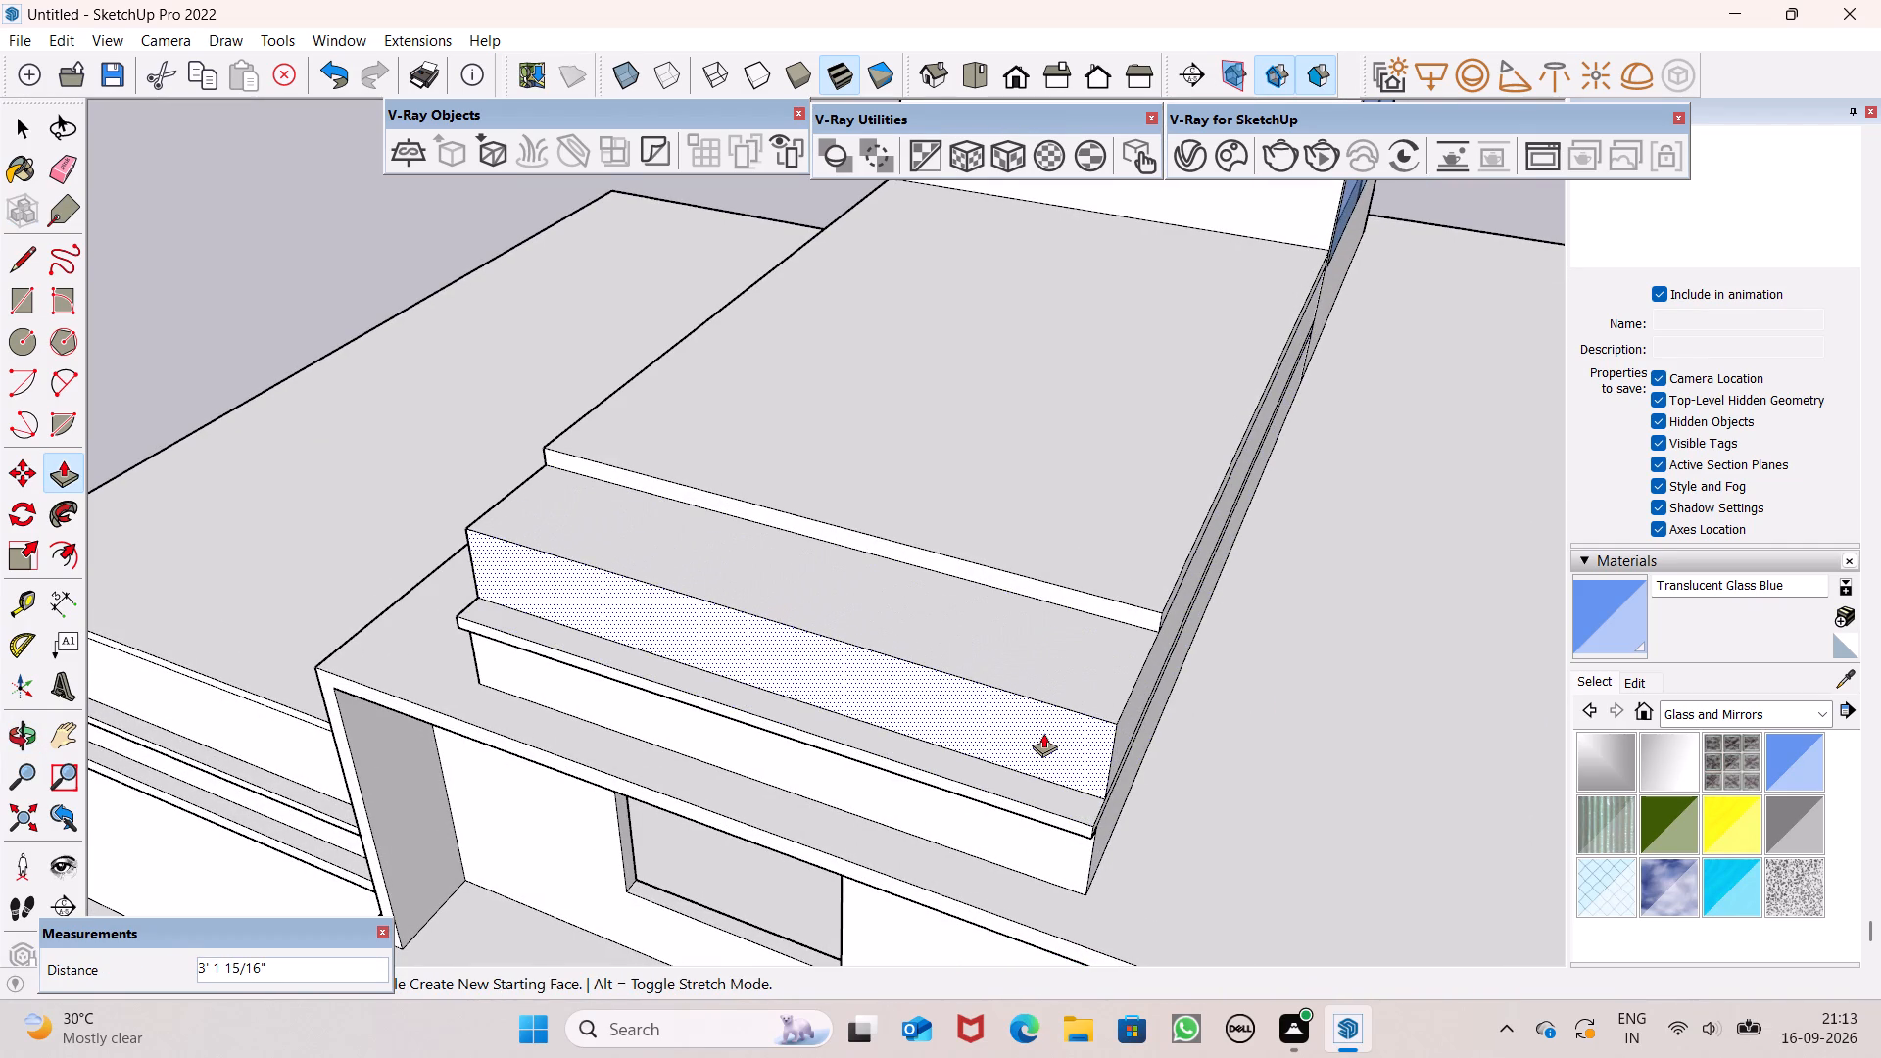
pyautogui.moveTo(1043, 733); pyautogui.dragTo(1051, 722)
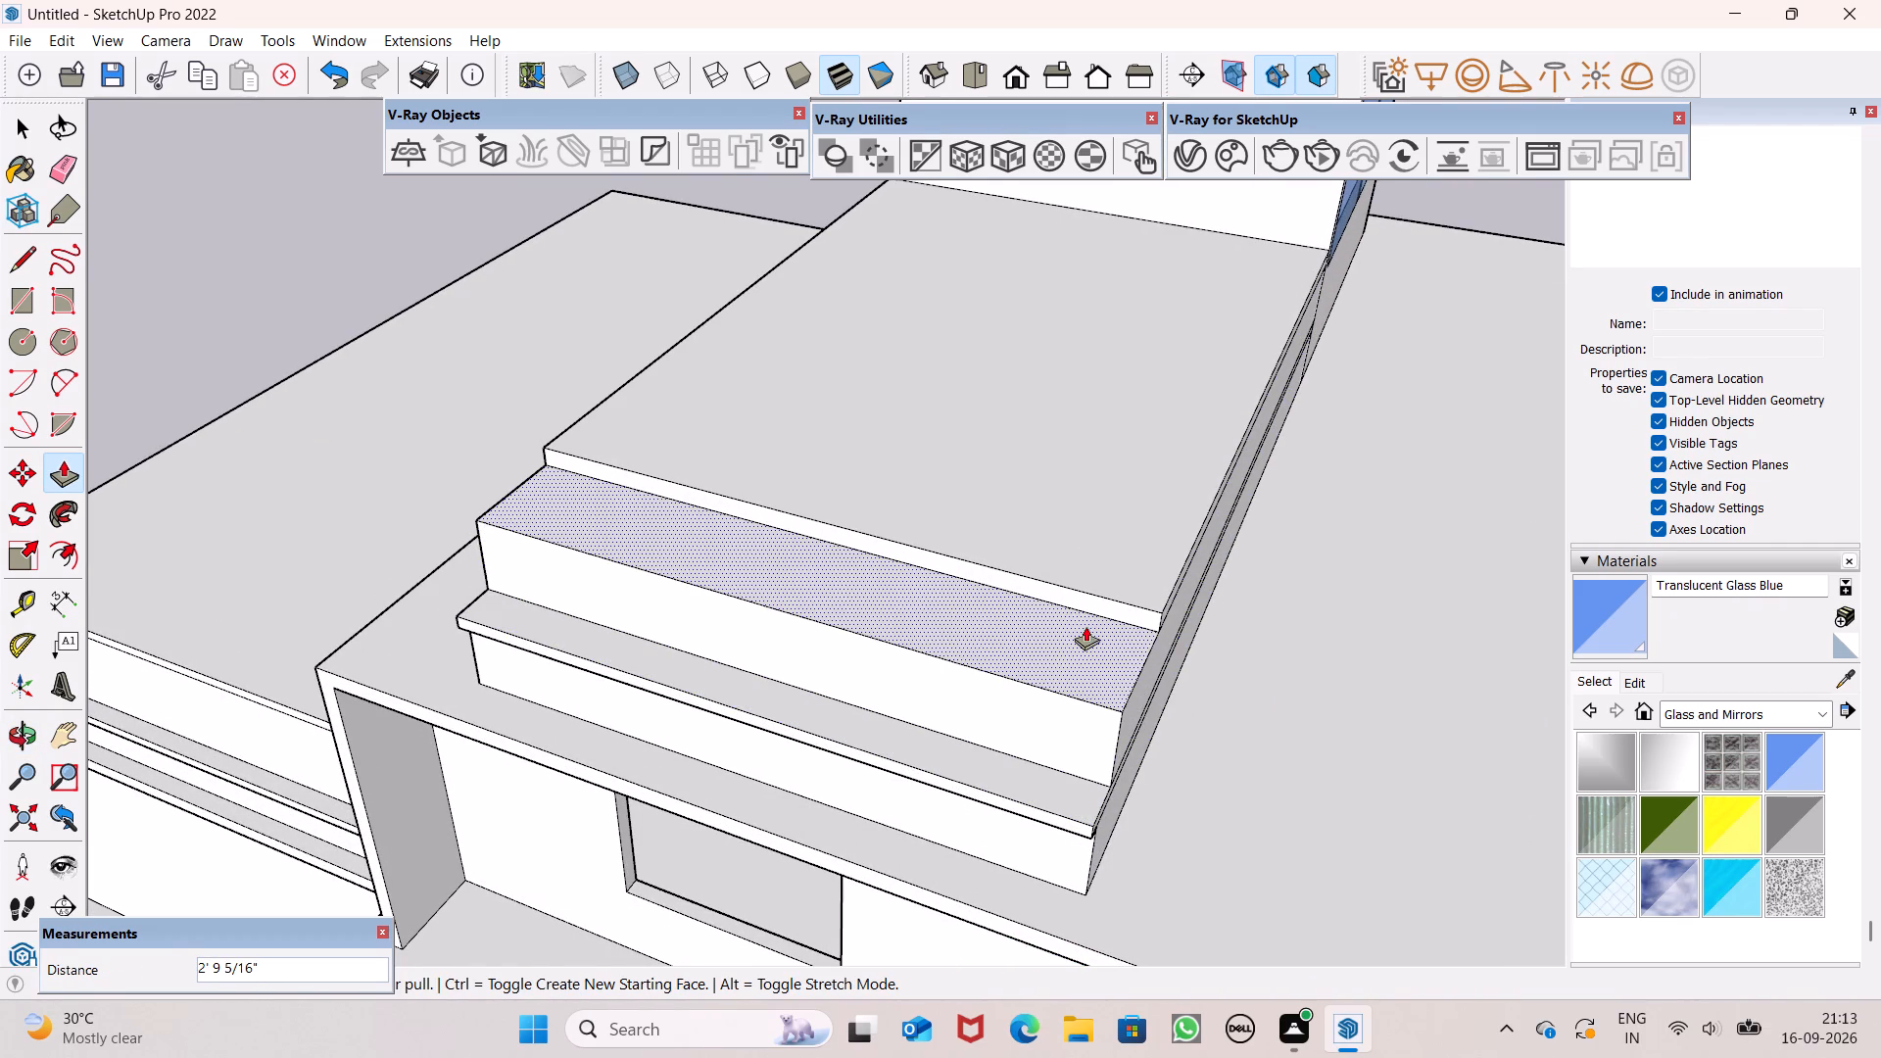
# Push/Pull the top slab band's end face outward about 4' 7/16" to overhang the middle tier.
pyautogui.scroll(3, 1089, 601)
pyautogui.moveTo(1093, 601); pyautogui.dragTo(1049, 684)
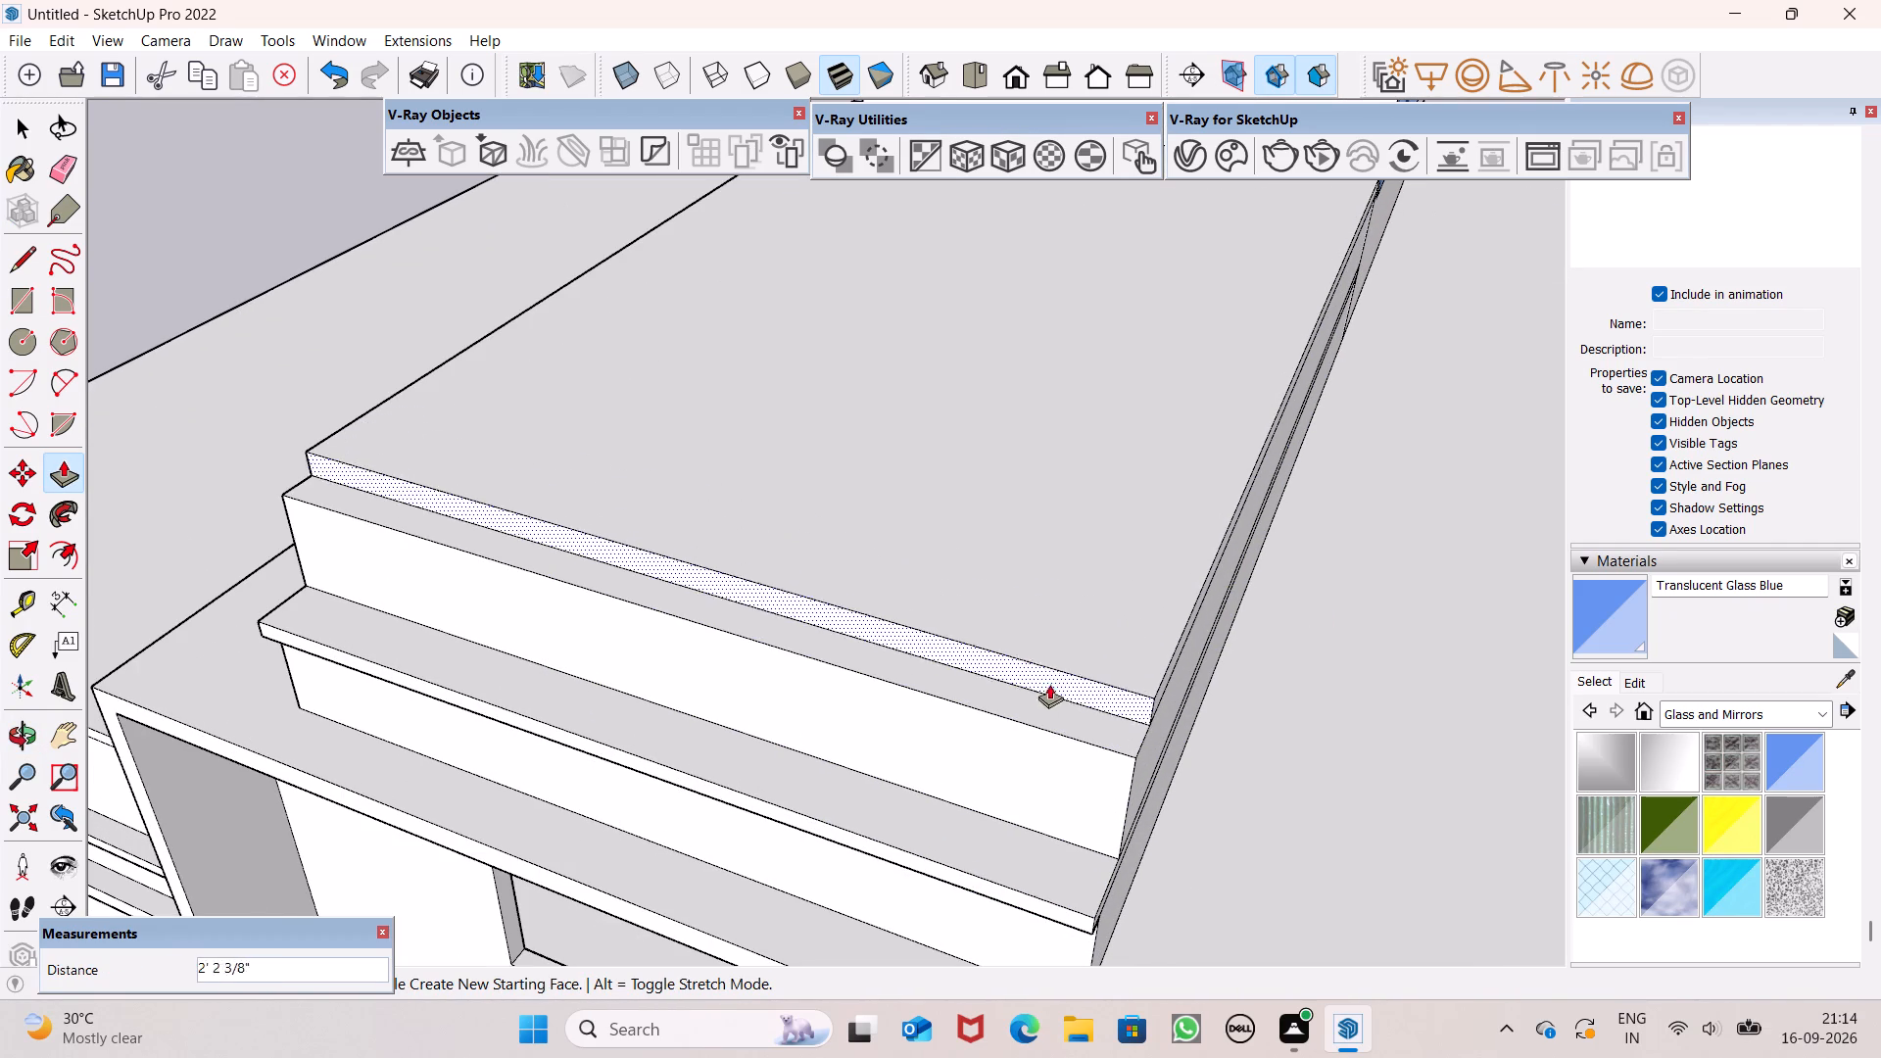
pyautogui.moveTo(1049, 684); pyautogui.dragTo(1006, 765)
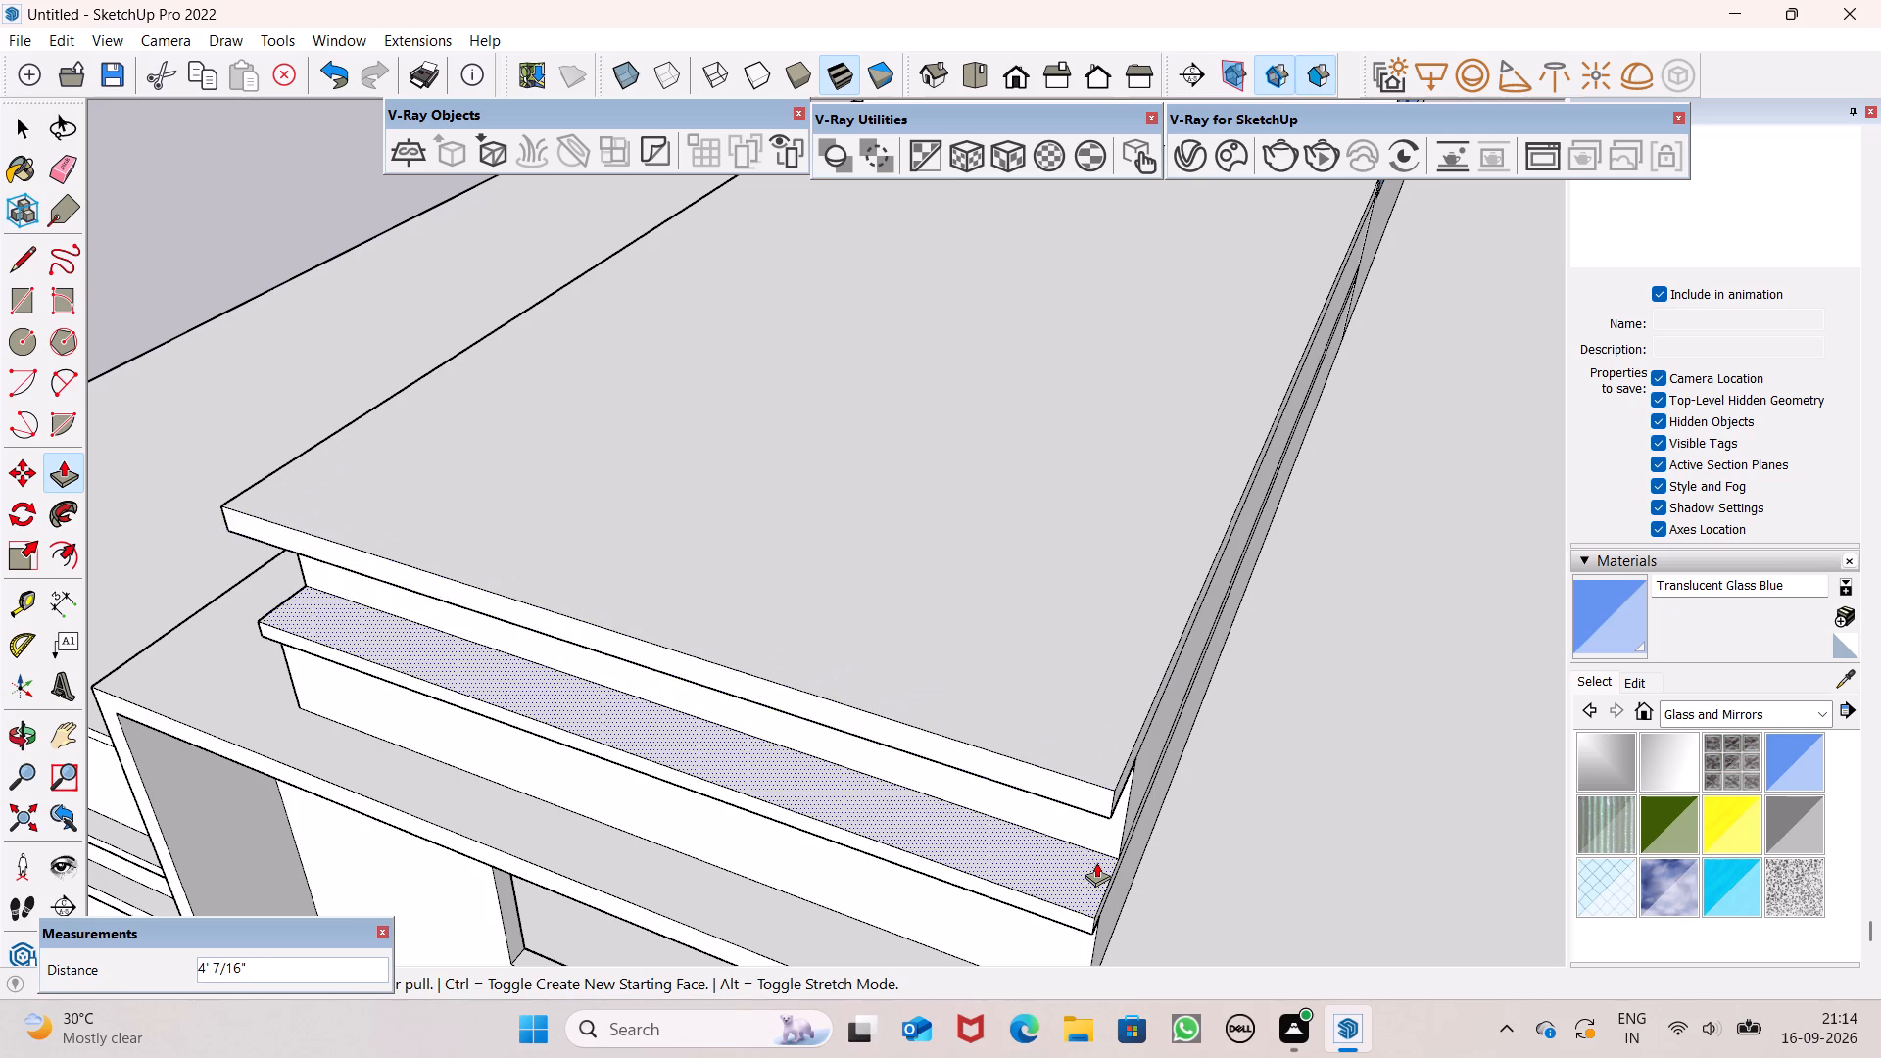
# Push/Pull the middle tier's long front face inward about 8 1/8", recessing it between the two thin bands.
pyautogui.scroll(-4, 1096, 862)
pyautogui.moveTo(1133, 855); pyautogui.dragTo(842, 700, button='middle')
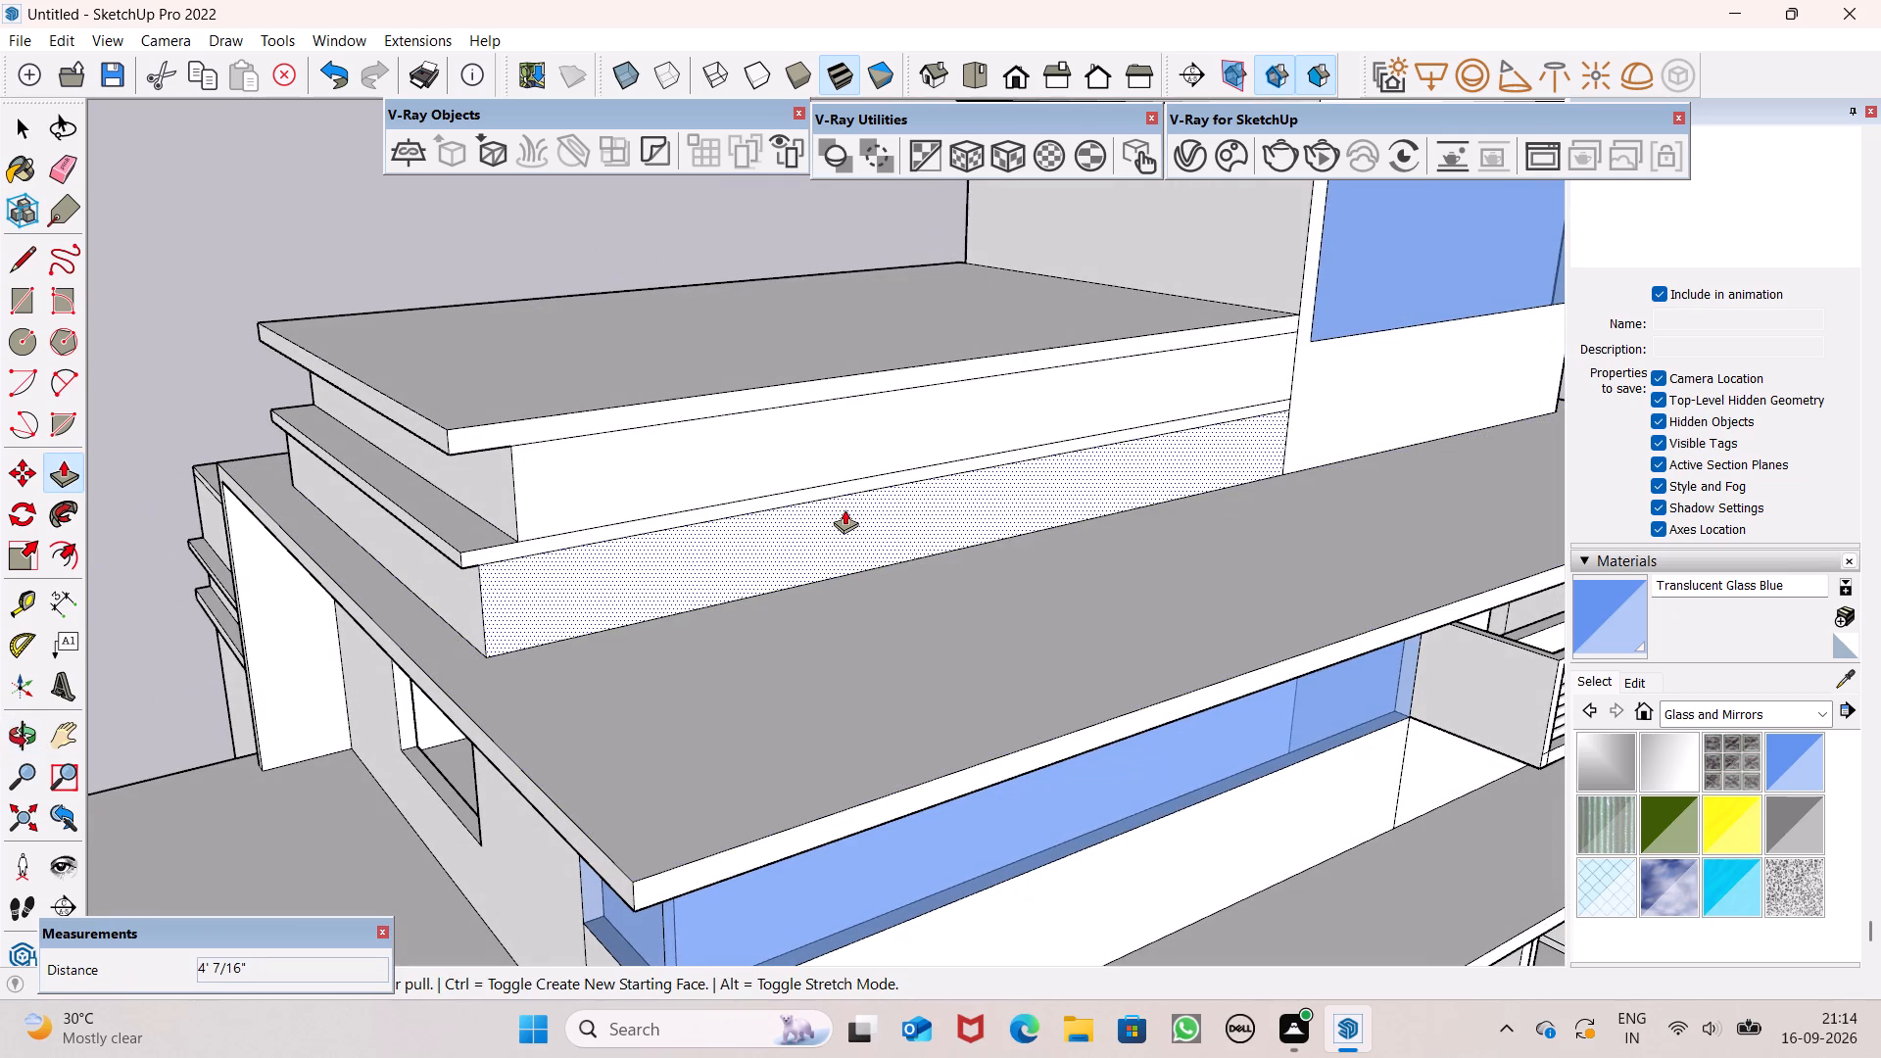
pyautogui.scroll(1, 975, 491)
pyautogui.scroll(4, 762, 472)
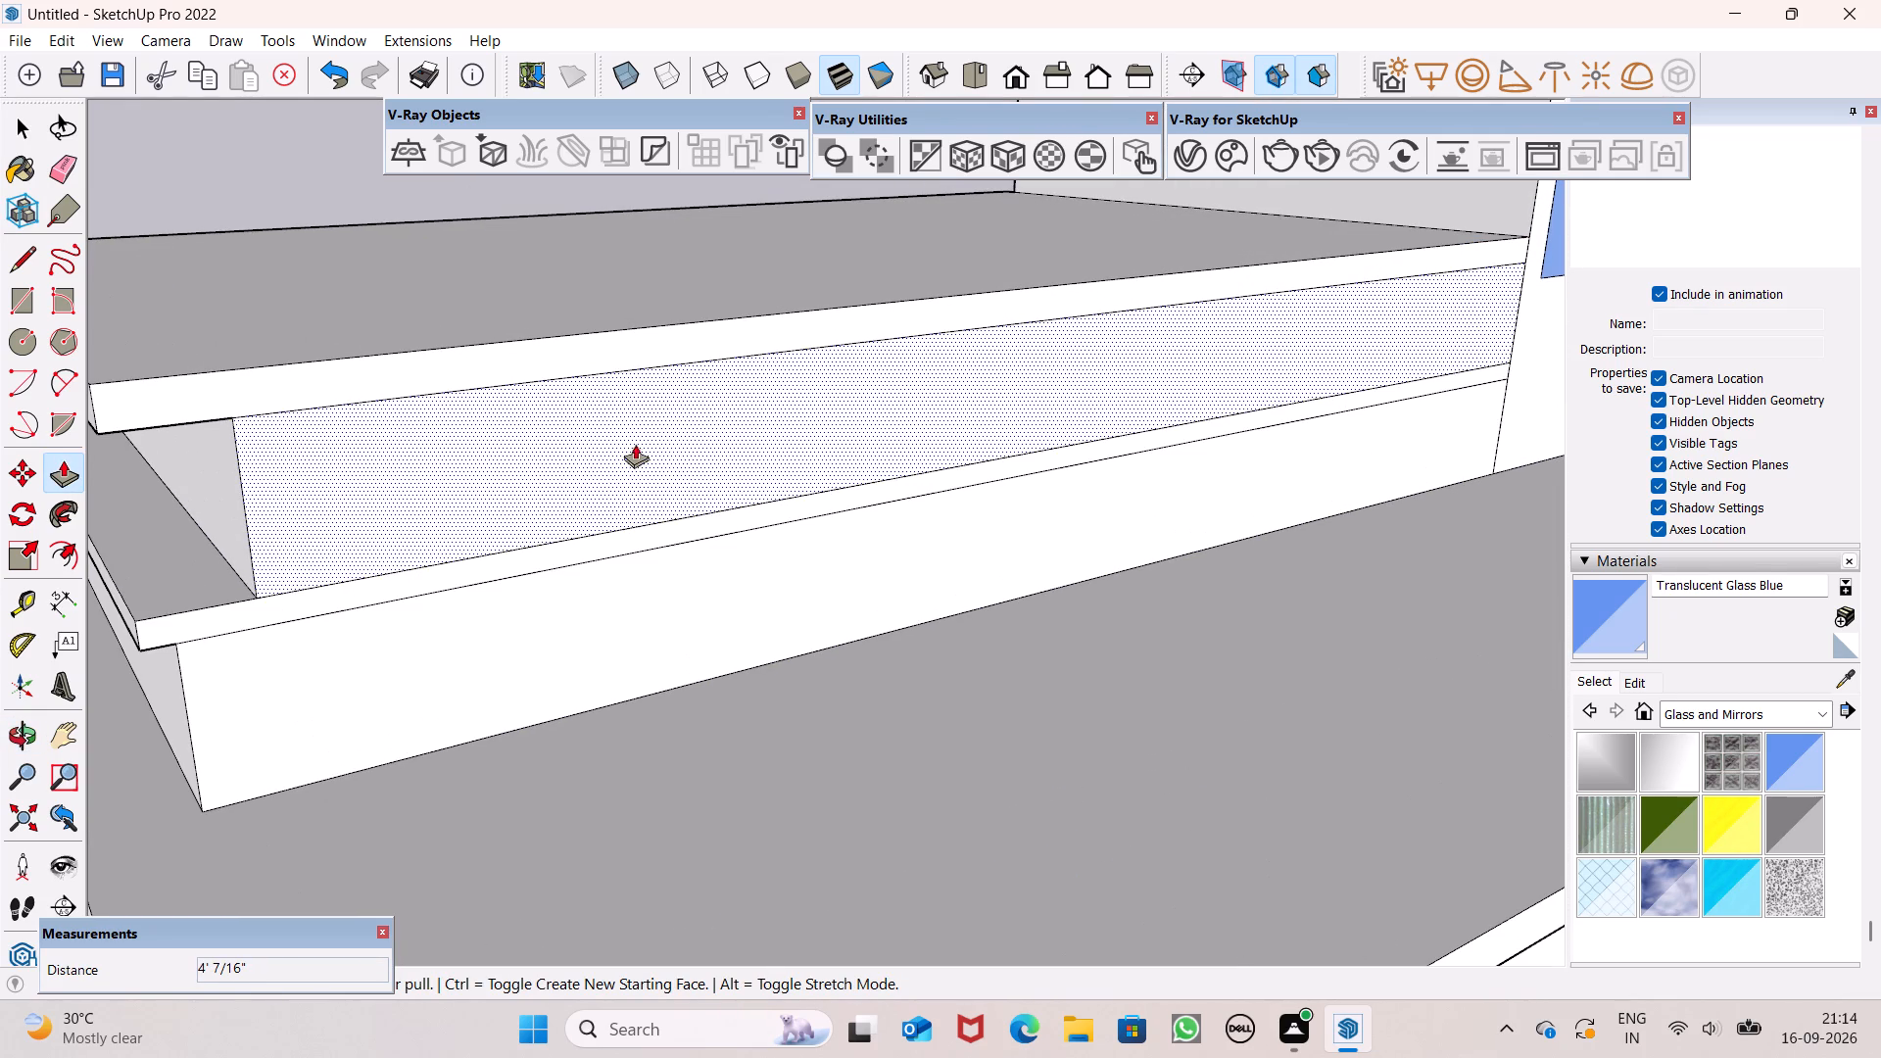
pyautogui.moveTo(630, 451); pyautogui.dragTo(572, 499)
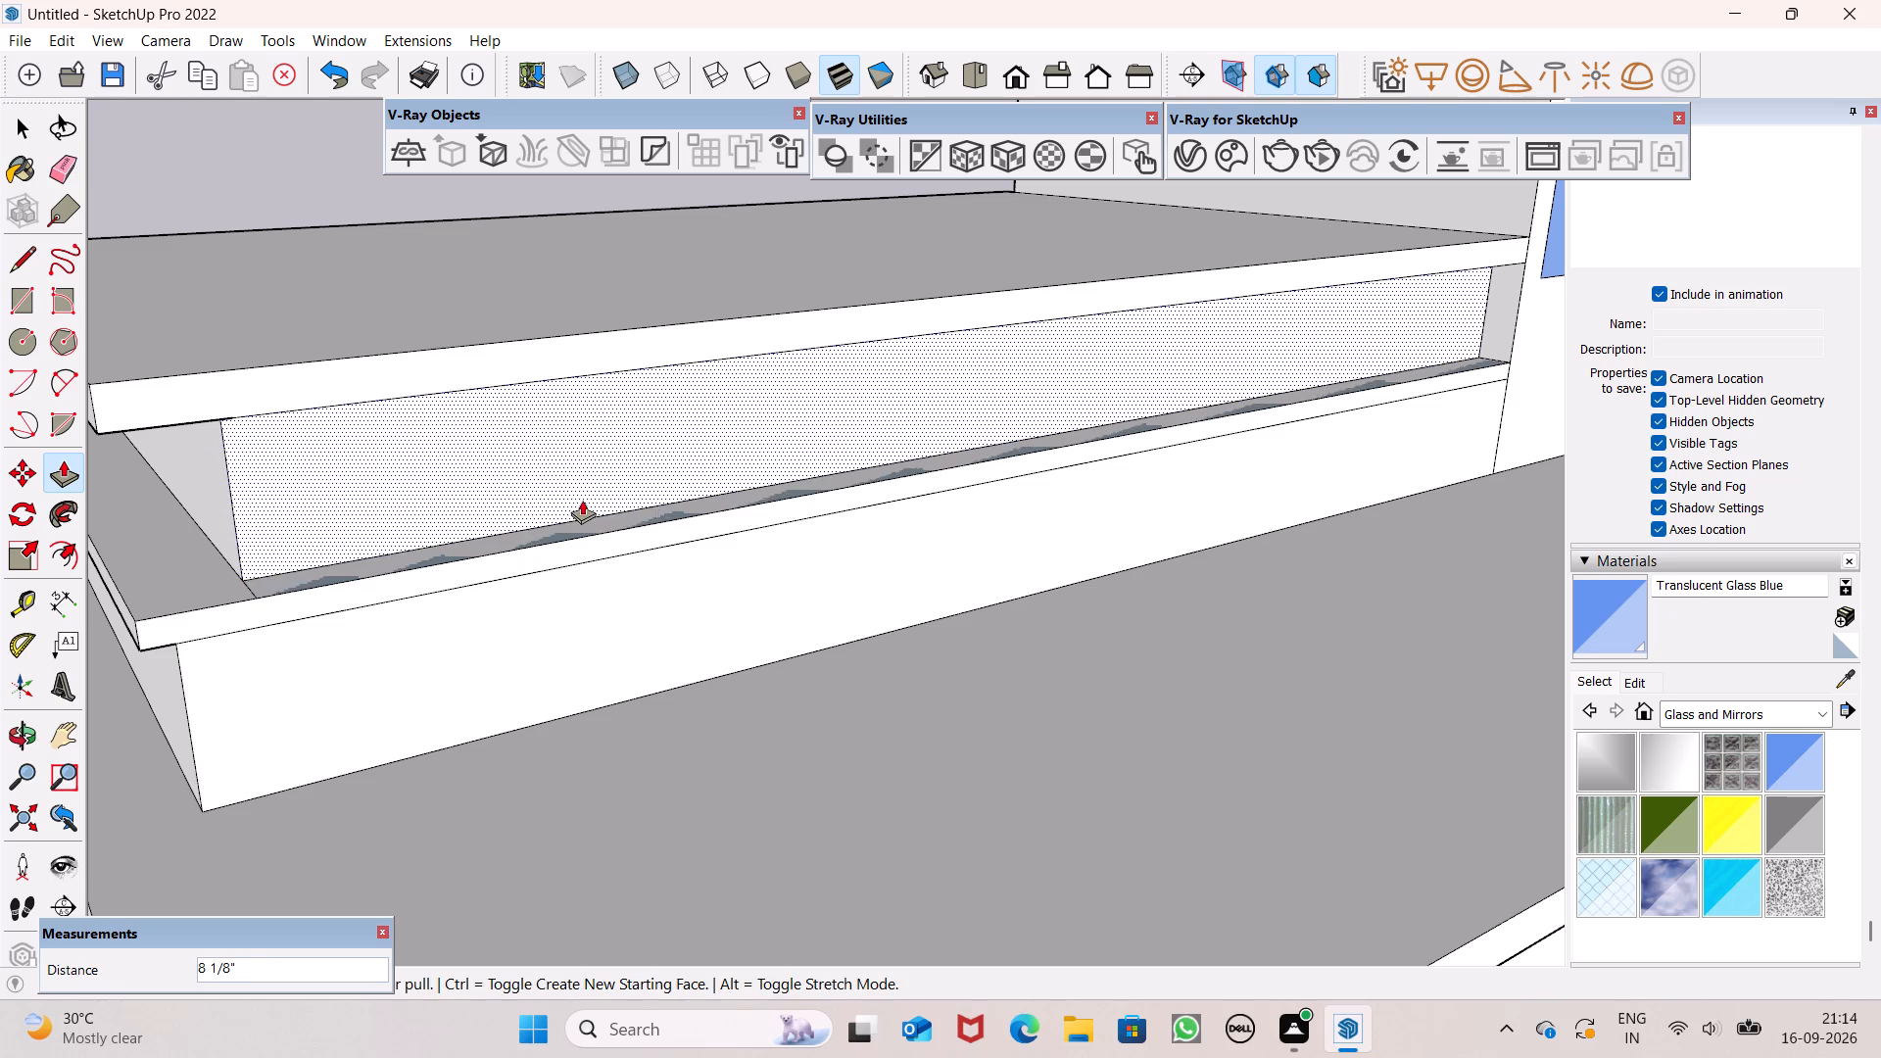
# Push/Pull the lower thin band's long front face outward about 5 1/16" to overhang the lowest tier.
pyautogui.moveTo(651, 547); pyautogui.dragTo(663, 594, button='middle')
pyautogui.scroll(2, 506, 646)
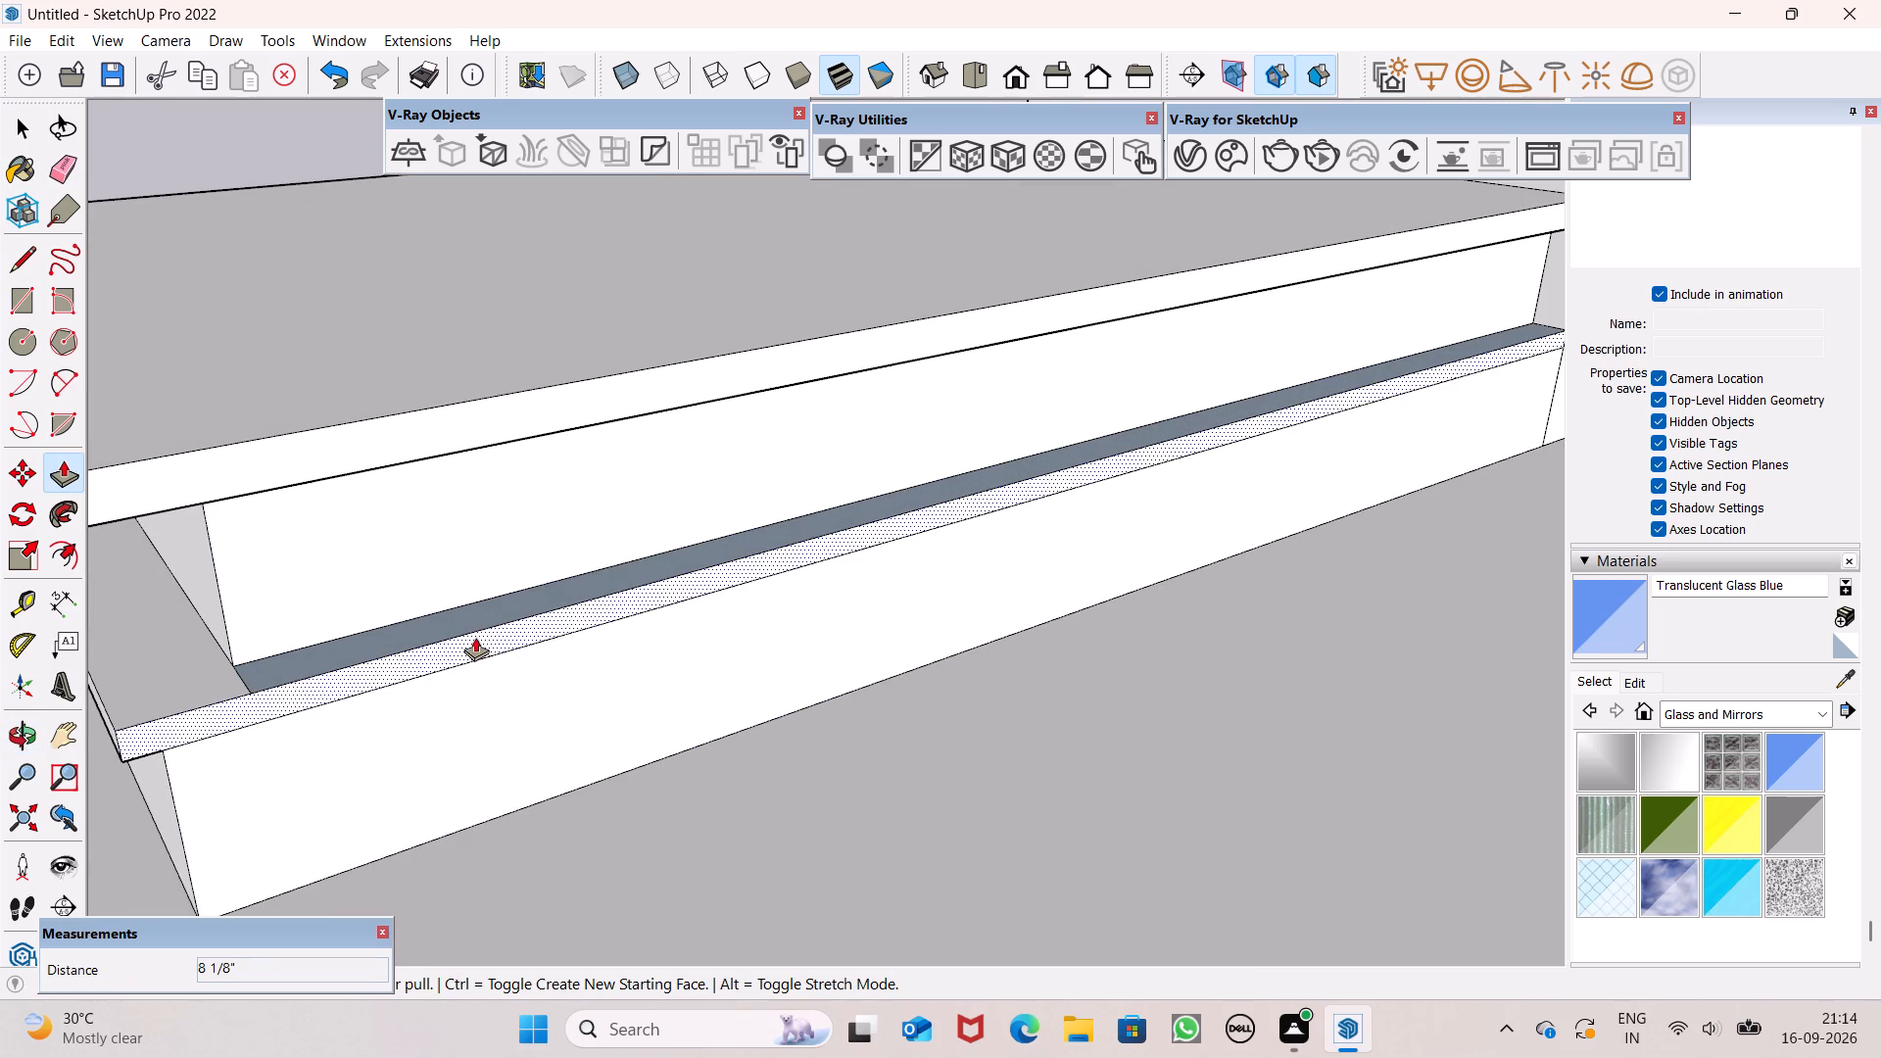
pyautogui.moveTo(474, 635); pyautogui.dragTo(495, 649)
pyautogui.scroll(-7, 497, 613)
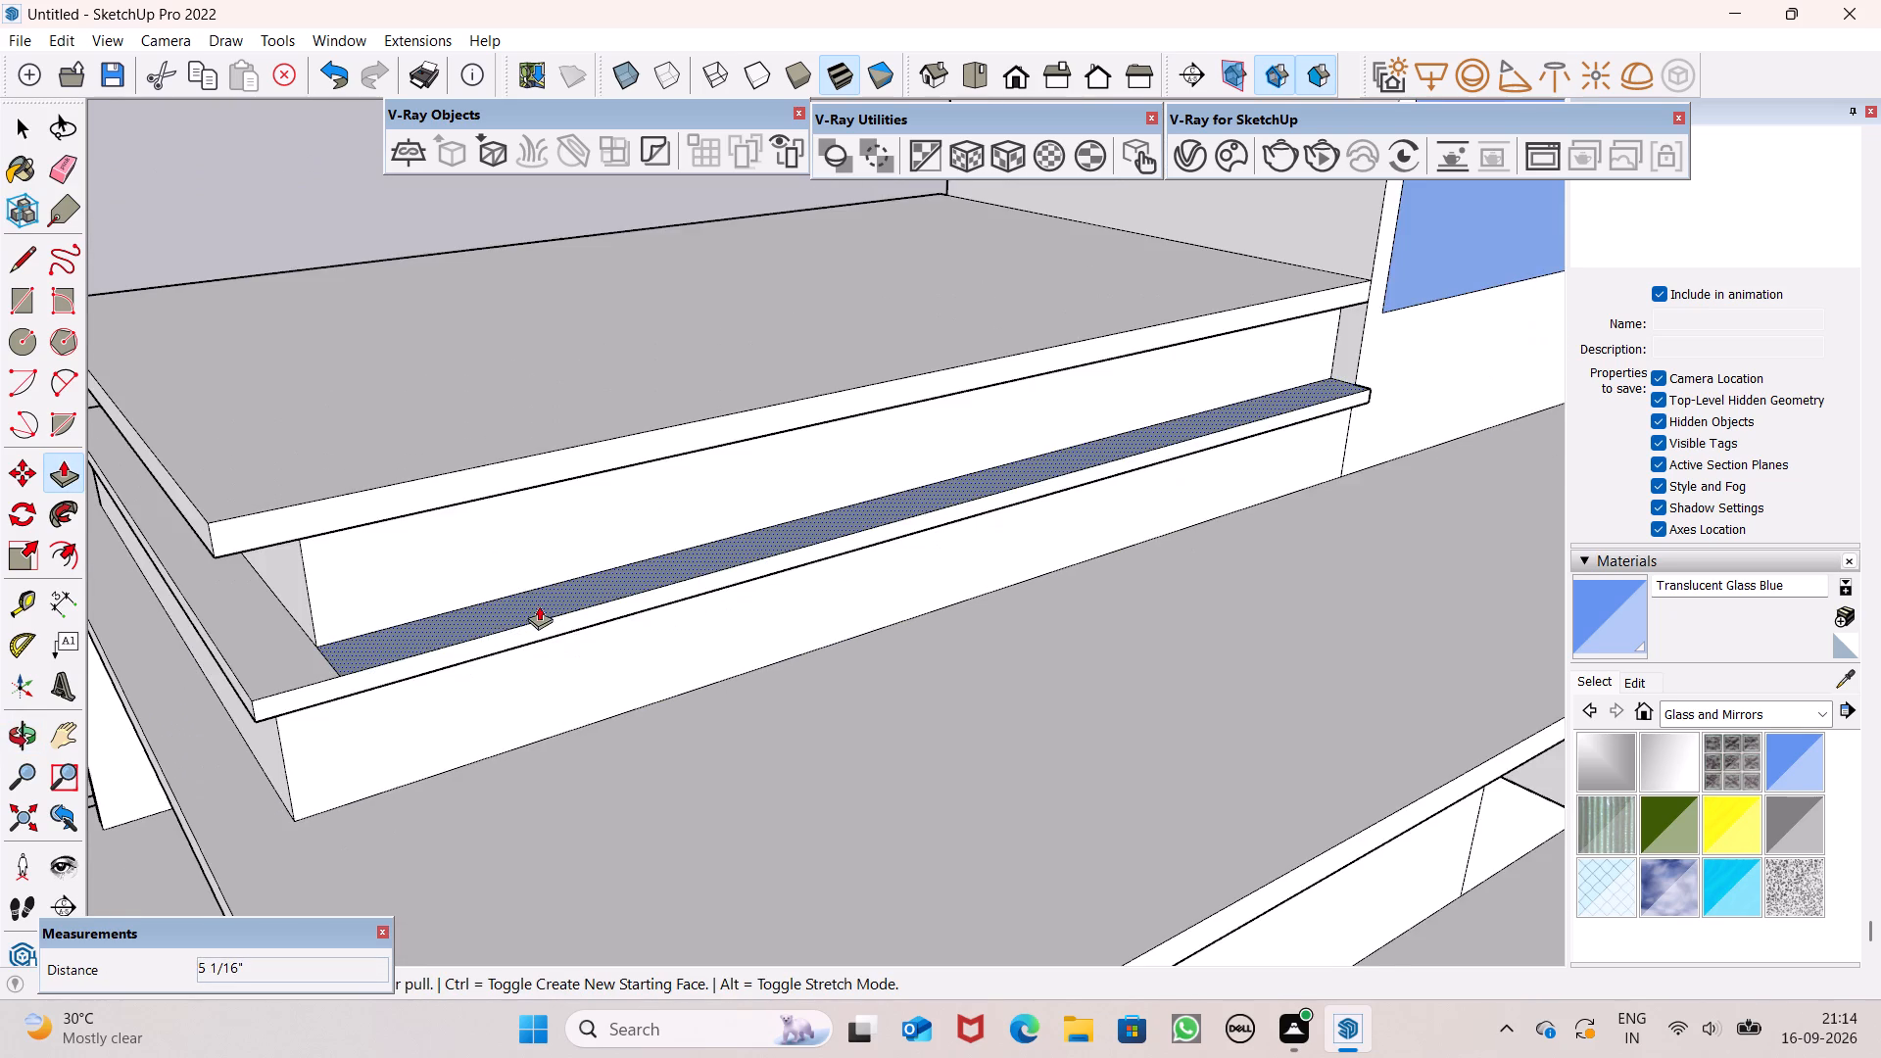
# Inspect the stepped rooftop block and the whole house from the front, the corner and the far end.
pyautogui.scroll(5, 408, 607)
pyautogui.click(400, 660)
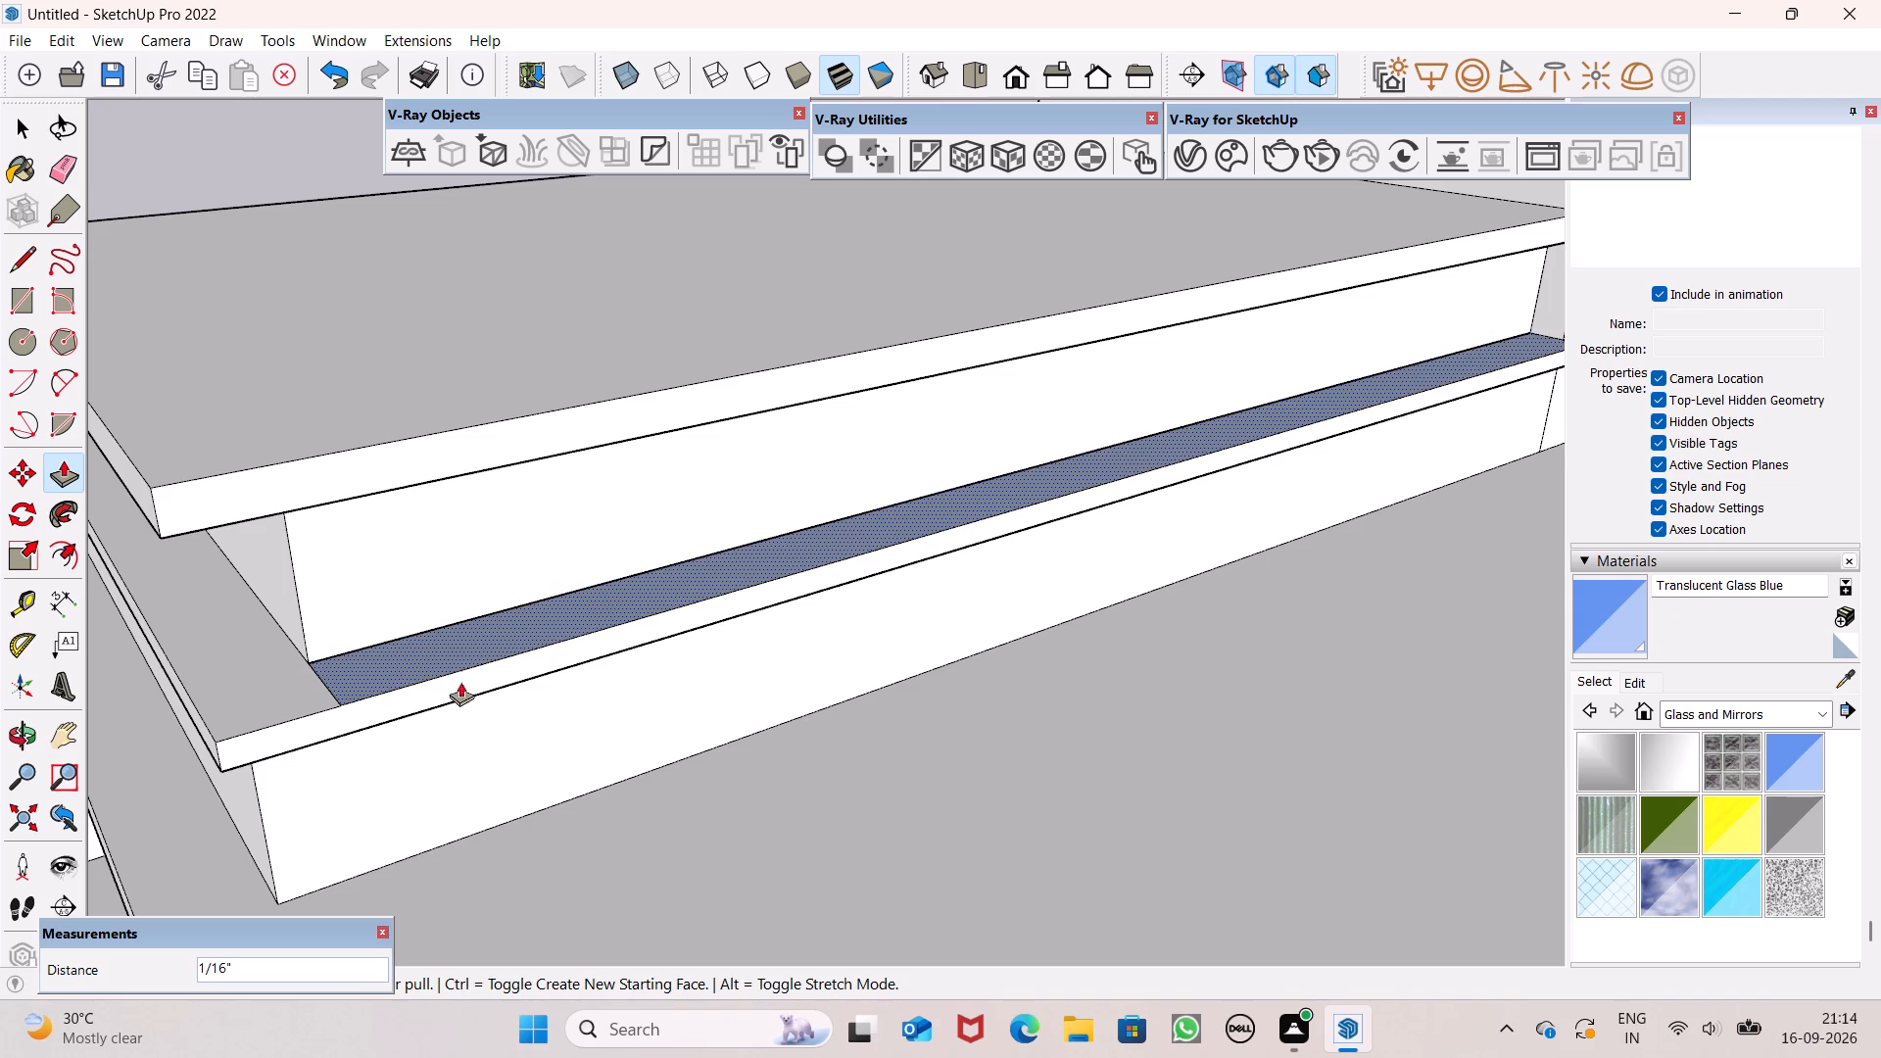
pyautogui.scroll(-7, 561, 680)
pyautogui.moveTo(729, 685); pyautogui.dragTo(541, 531, button='middle')
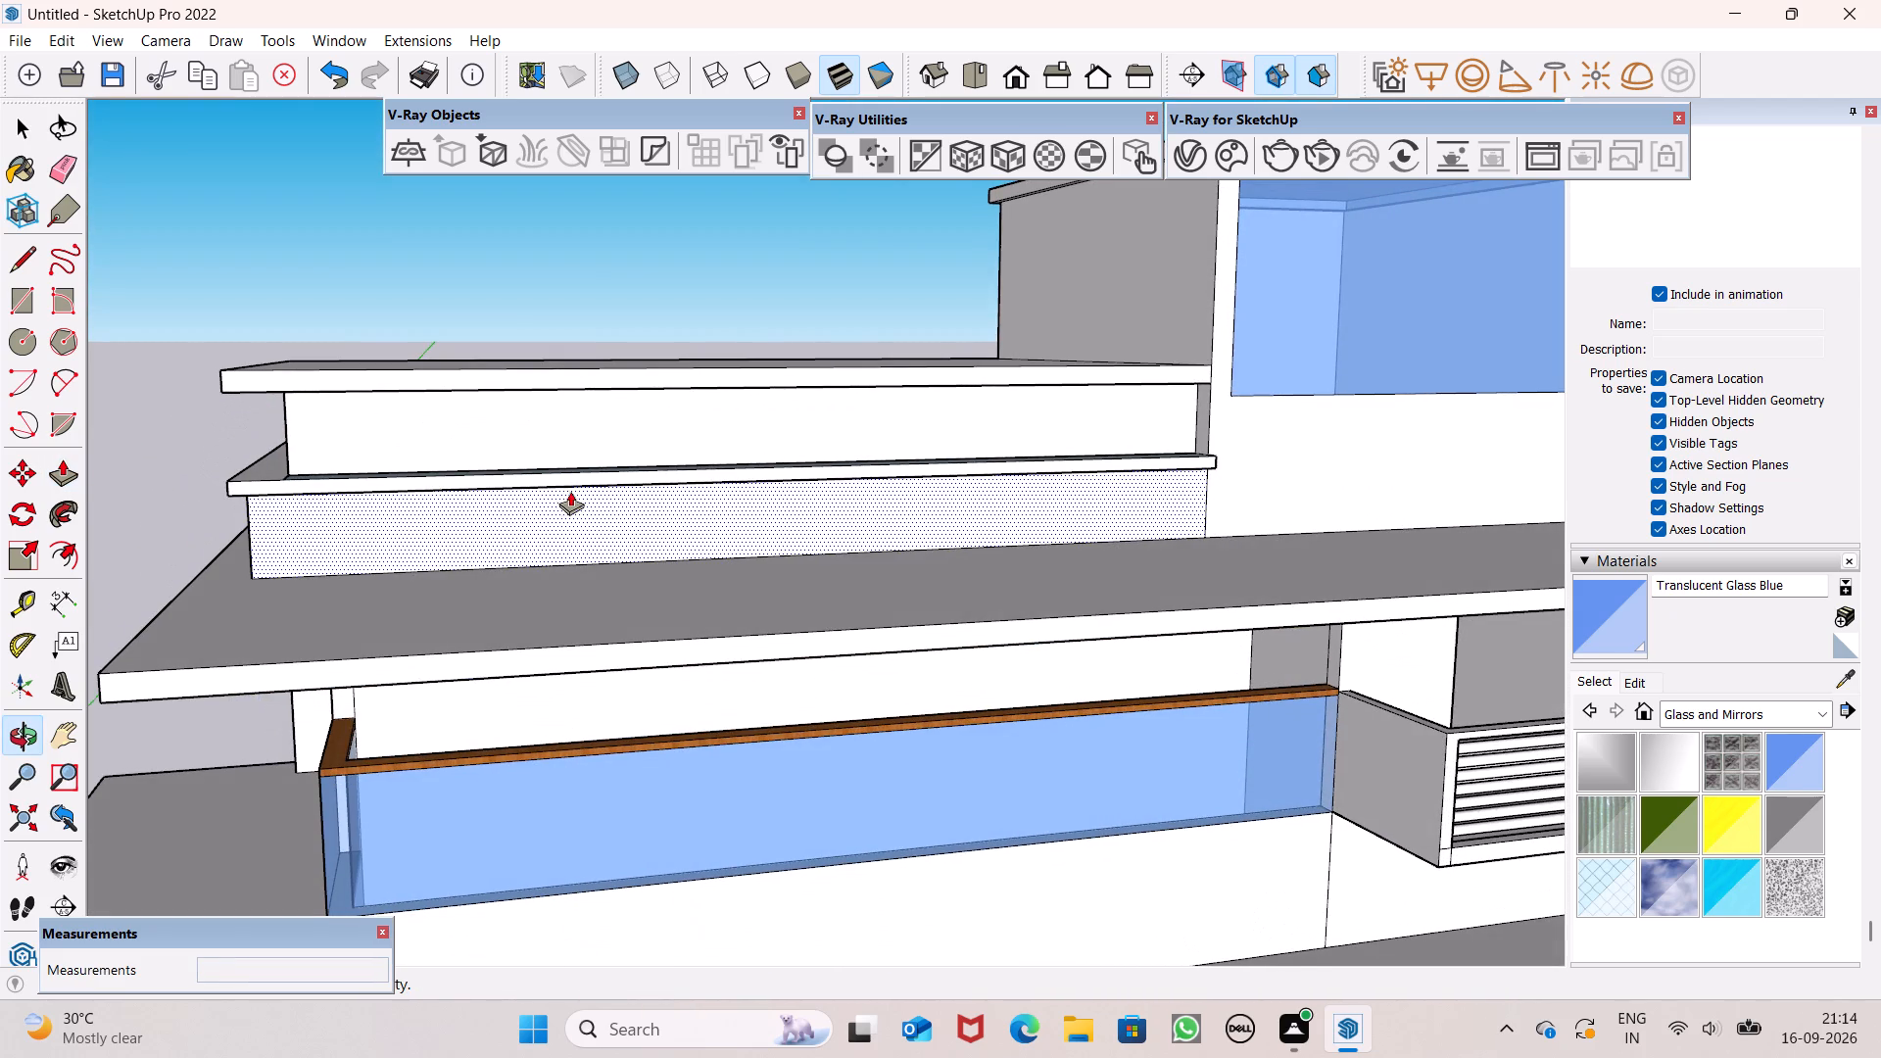
pyautogui.scroll(-5, 603, 486)
pyautogui.moveTo(749, 505); pyautogui.dragTo(425, 661, button='middle')
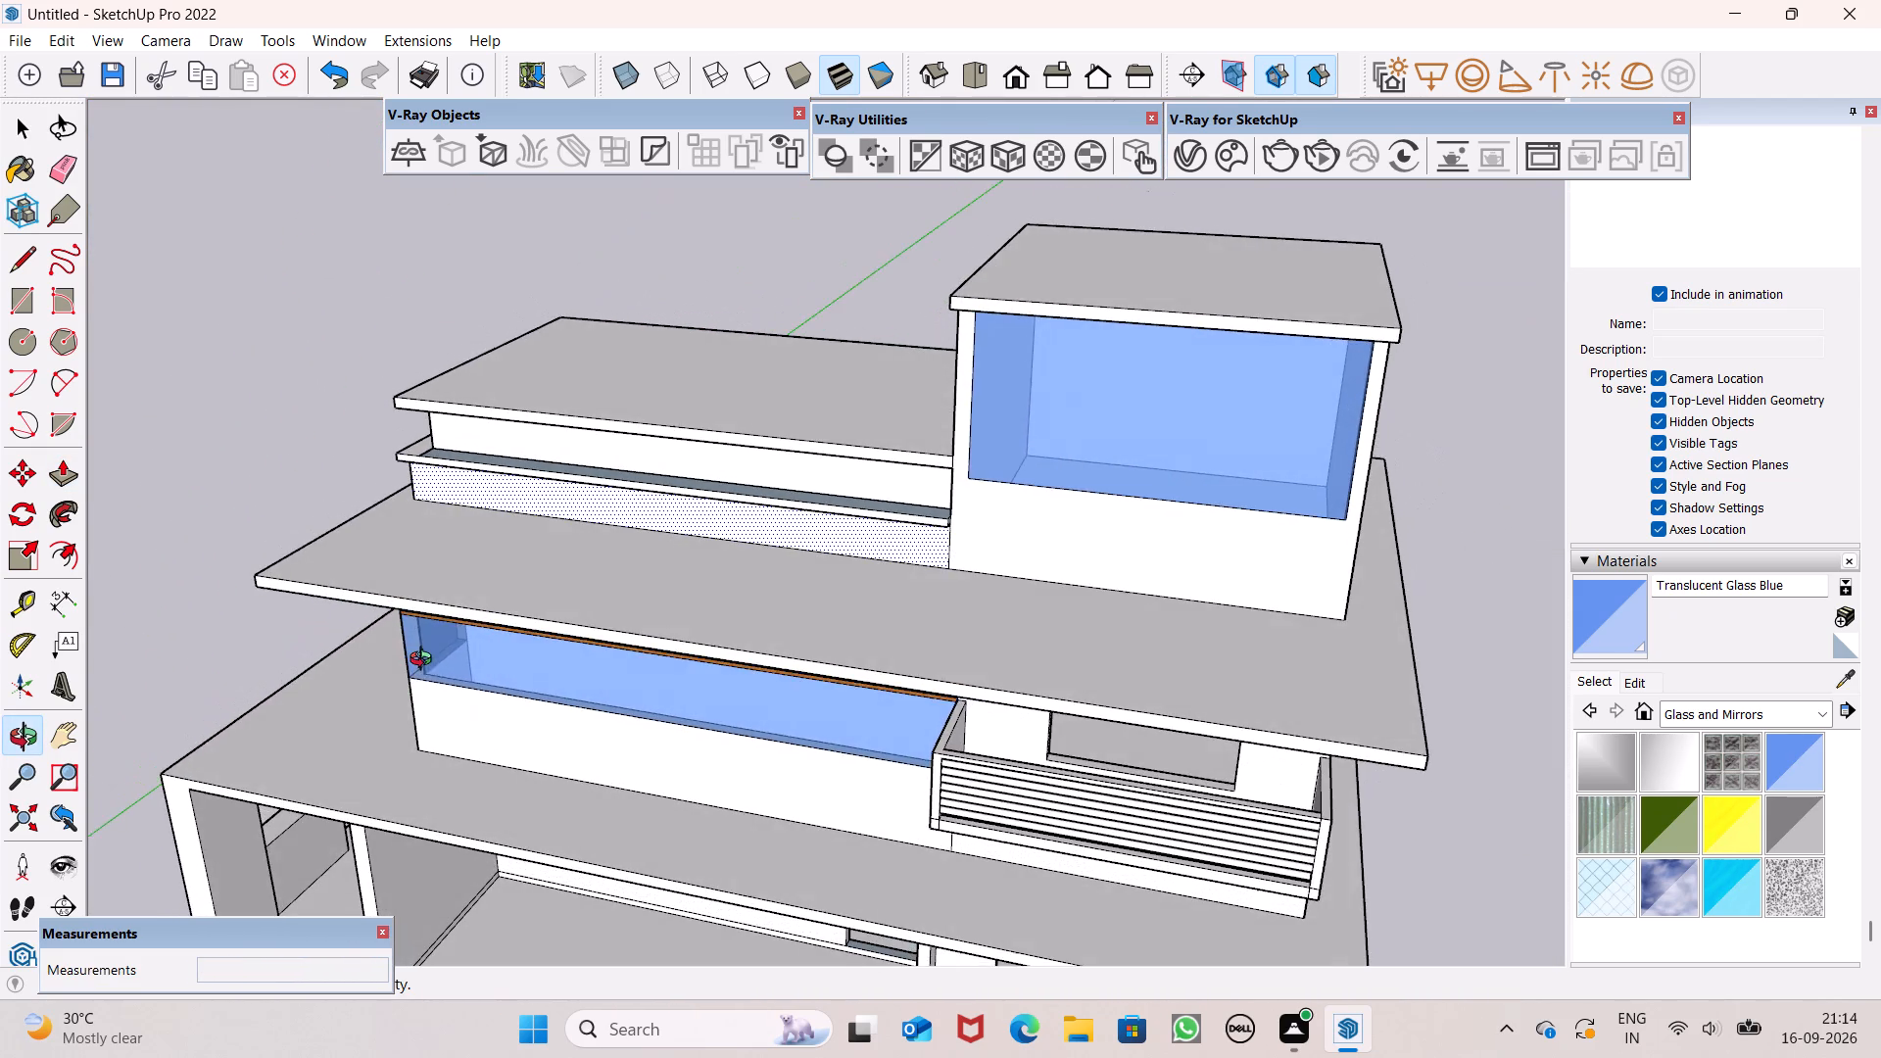
pyautogui.moveTo(425, 661); pyautogui.dragTo(639, 492, button='middle')
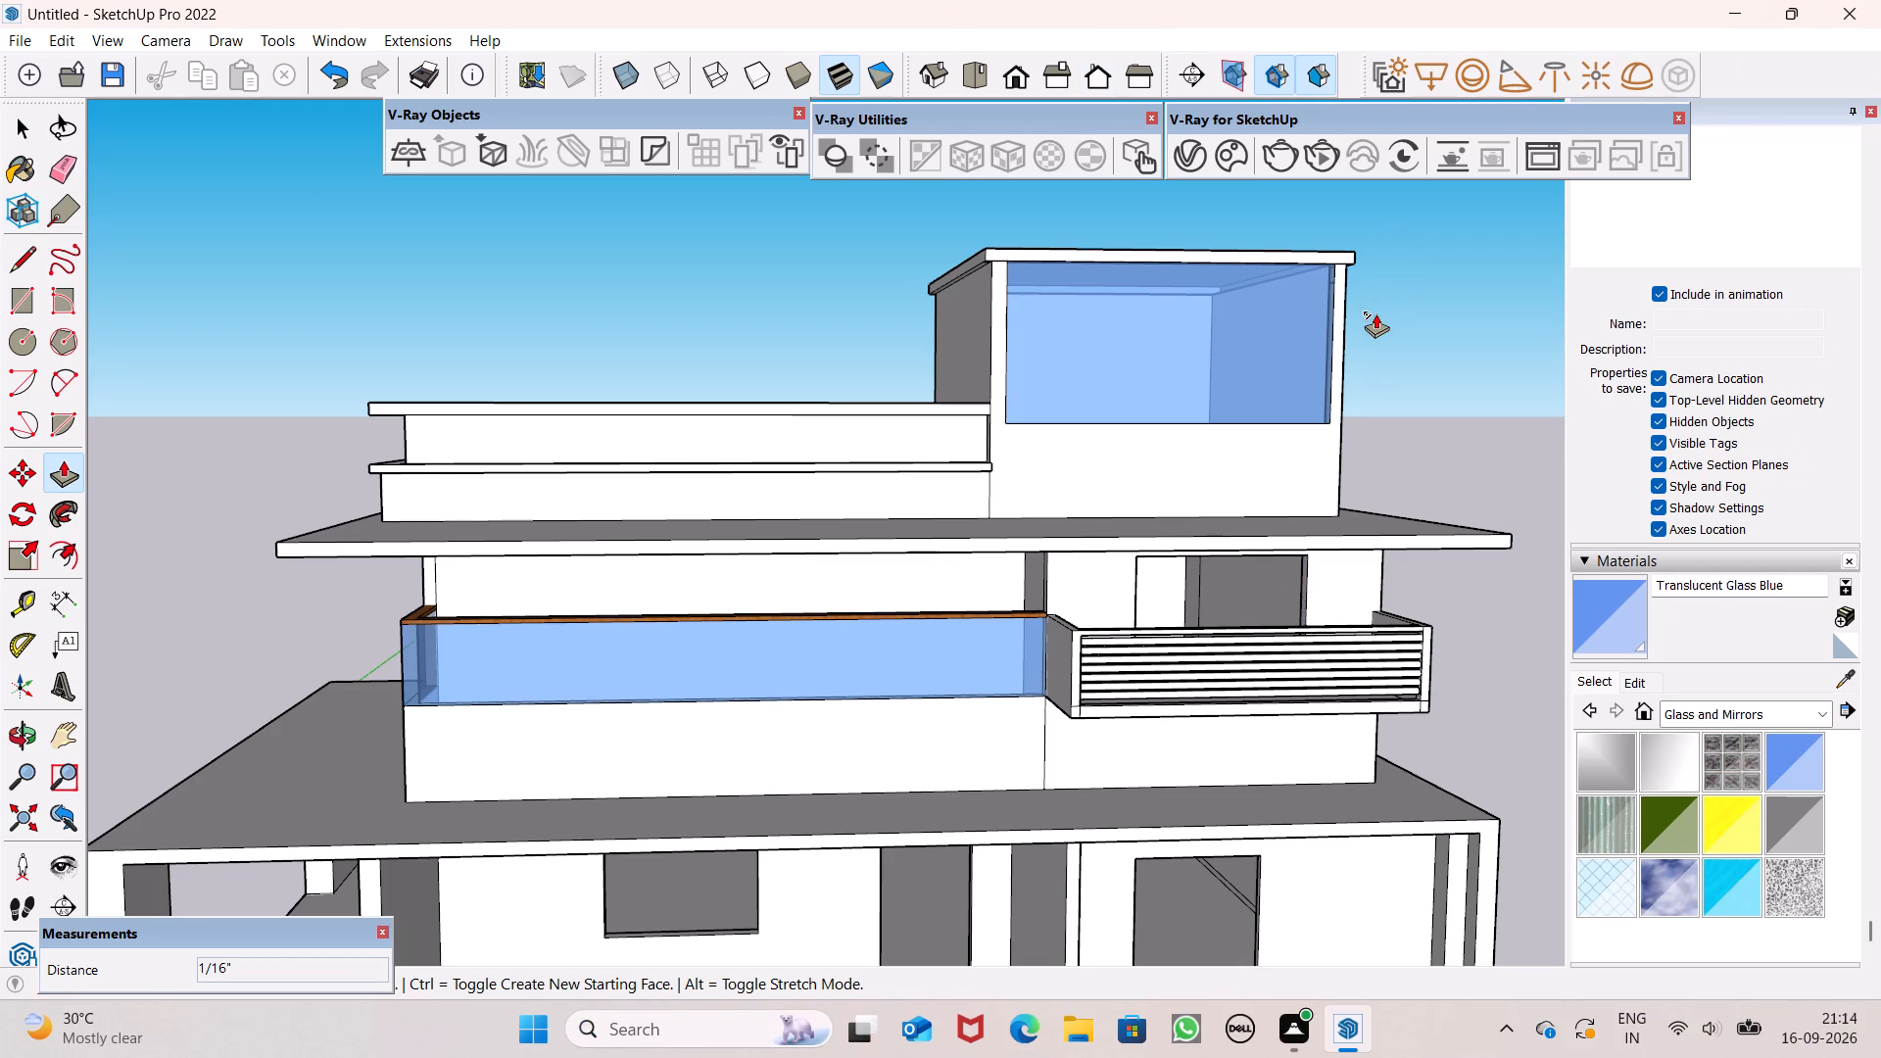
pyautogui.scroll(-9, 1374, 313)
pyautogui.press('space')
pyautogui.scroll(-4, 1367, 371)
pyautogui.moveTo(1339, 399); pyautogui.dragTo(1330, 458, button='middle')
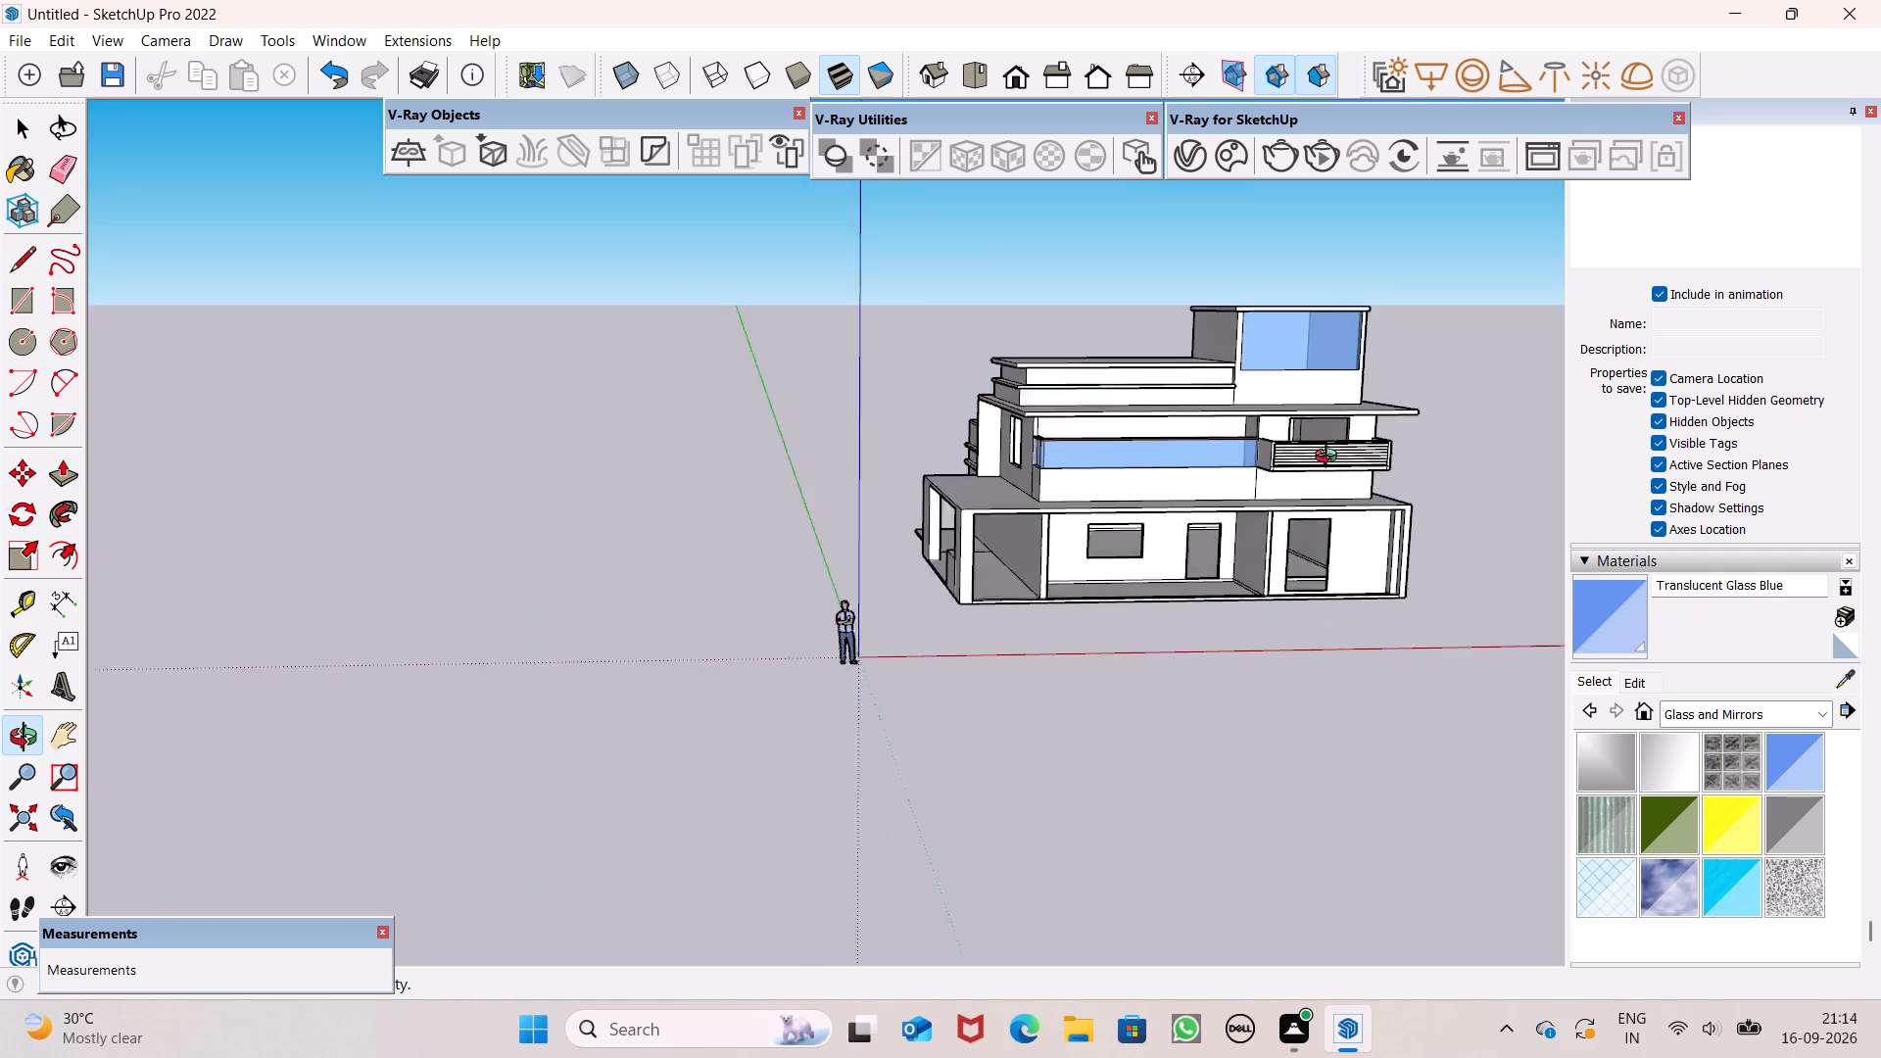
pyautogui.moveTo(1330, 458); pyautogui.dragTo(1712, 625, button='middle')
pyautogui.scroll(5, 1228, 549)
pyautogui.moveTo(1234, 531); pyautogui.dragTo(1232, 537, button='middle')
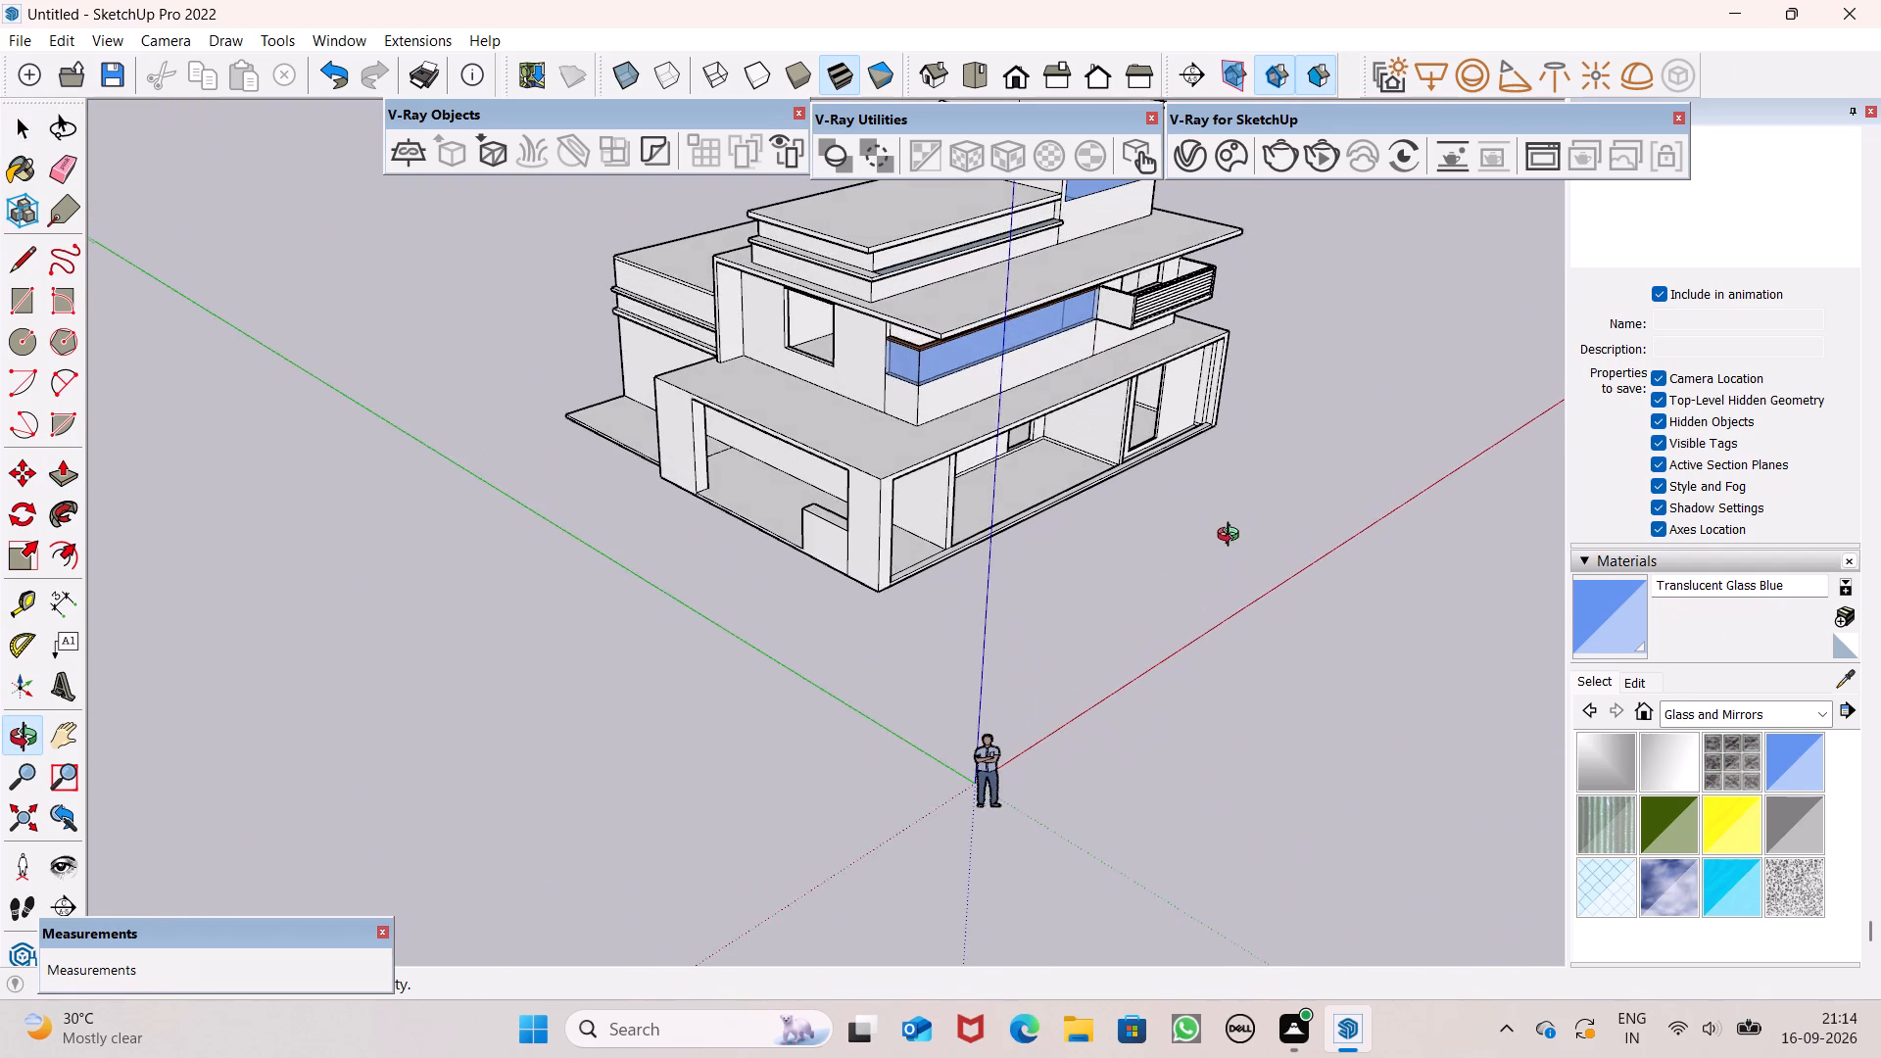
pyautogui.moveTo(1232, 537); pyautogui.dragTo(1880, 678, button='middle')
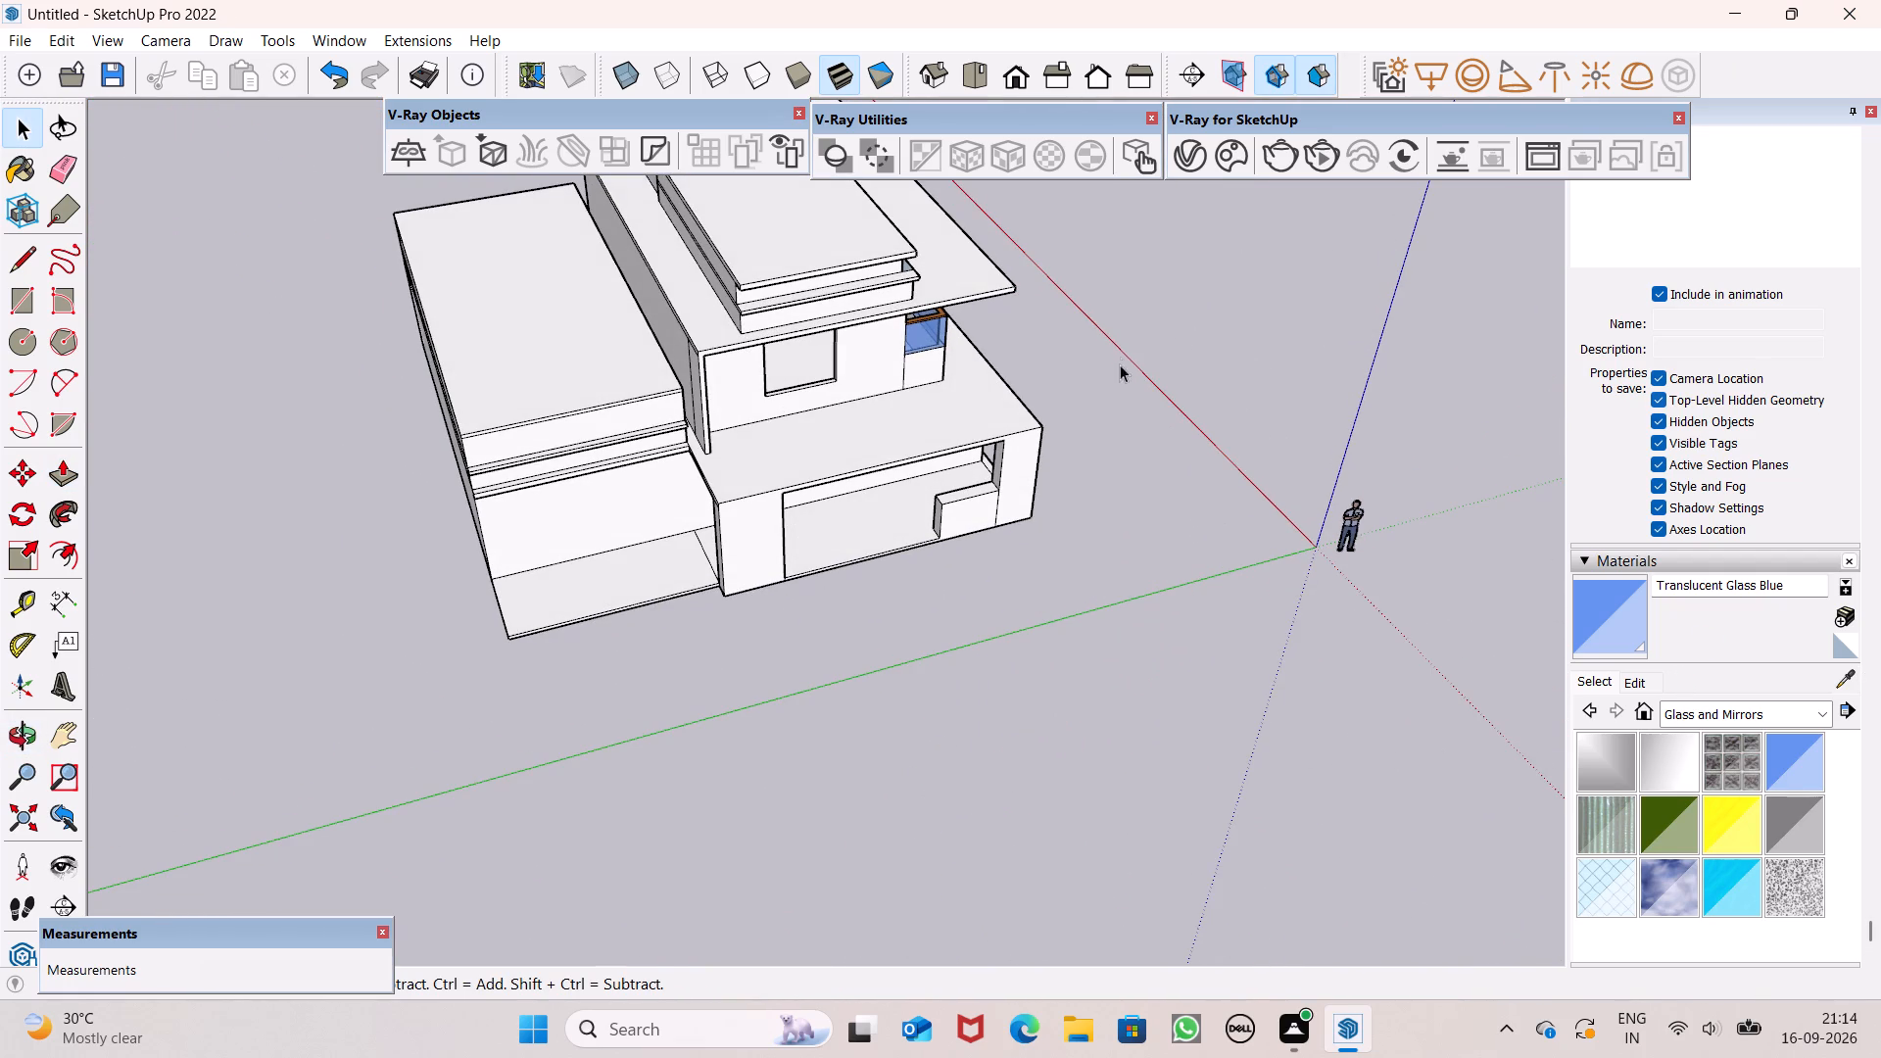
pyautogui.scroll(-6, 1113, 365)
pyautogui.moveTo(1108, 434); pyautogui.dragTo(233, 192, button='middle')
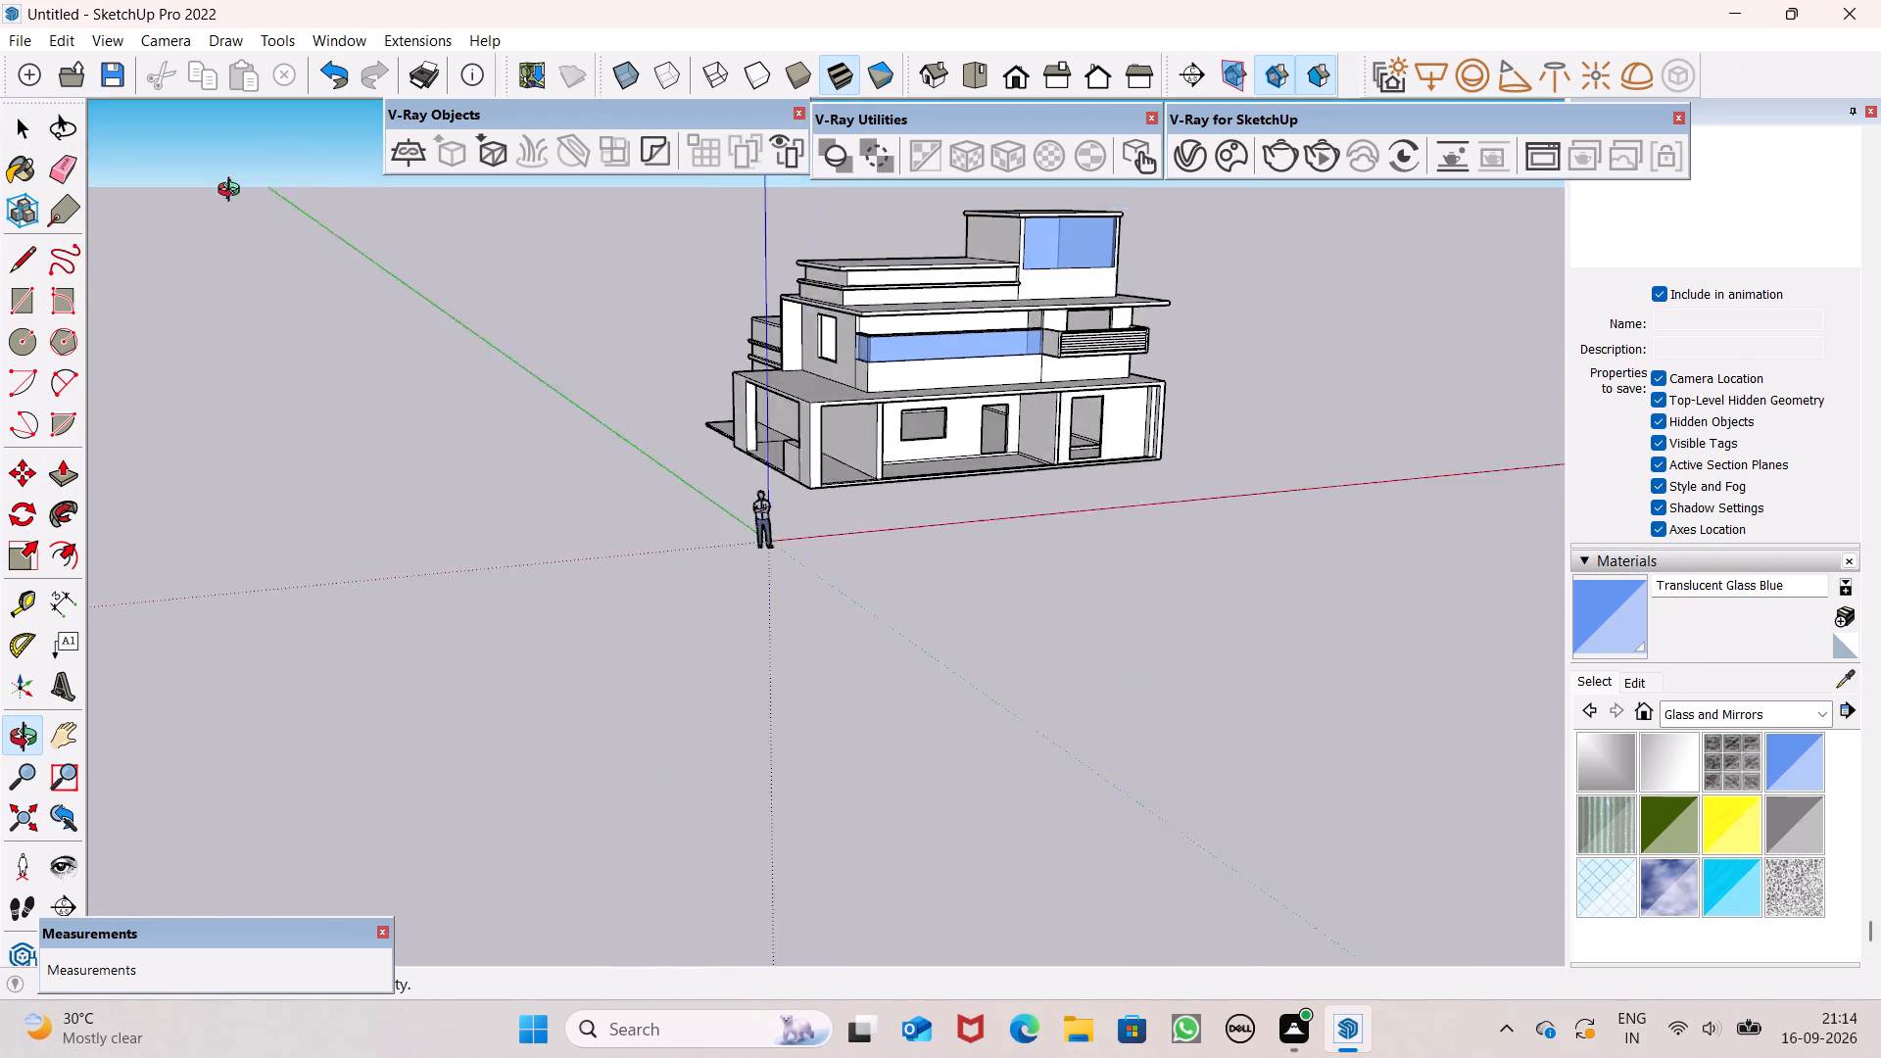
pyautogui.moveTo(233, 192); pyautogui.dragTo(0, 261, button='middle')
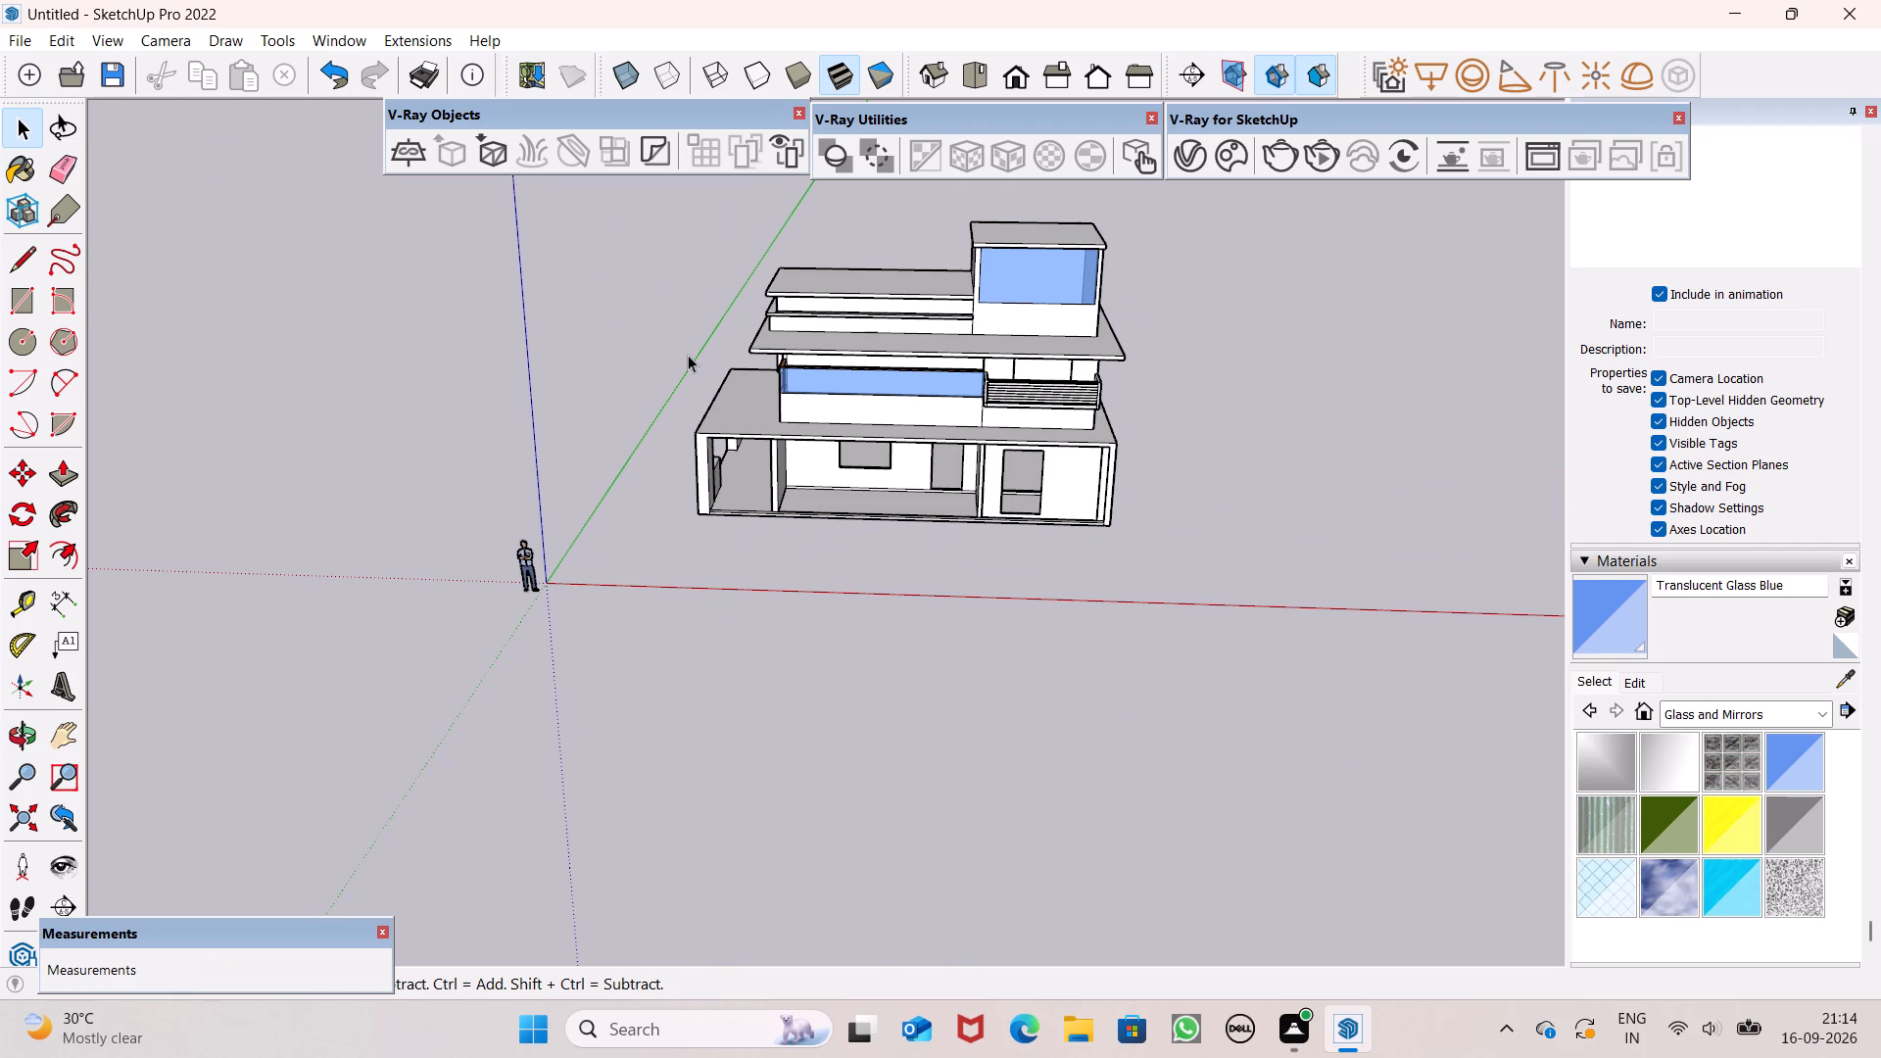
pyautogui.scroll(3, 943, 452)
pyautogui.moveTo(943, 489); pyautogui.dragTo(981, 328, button='middle')
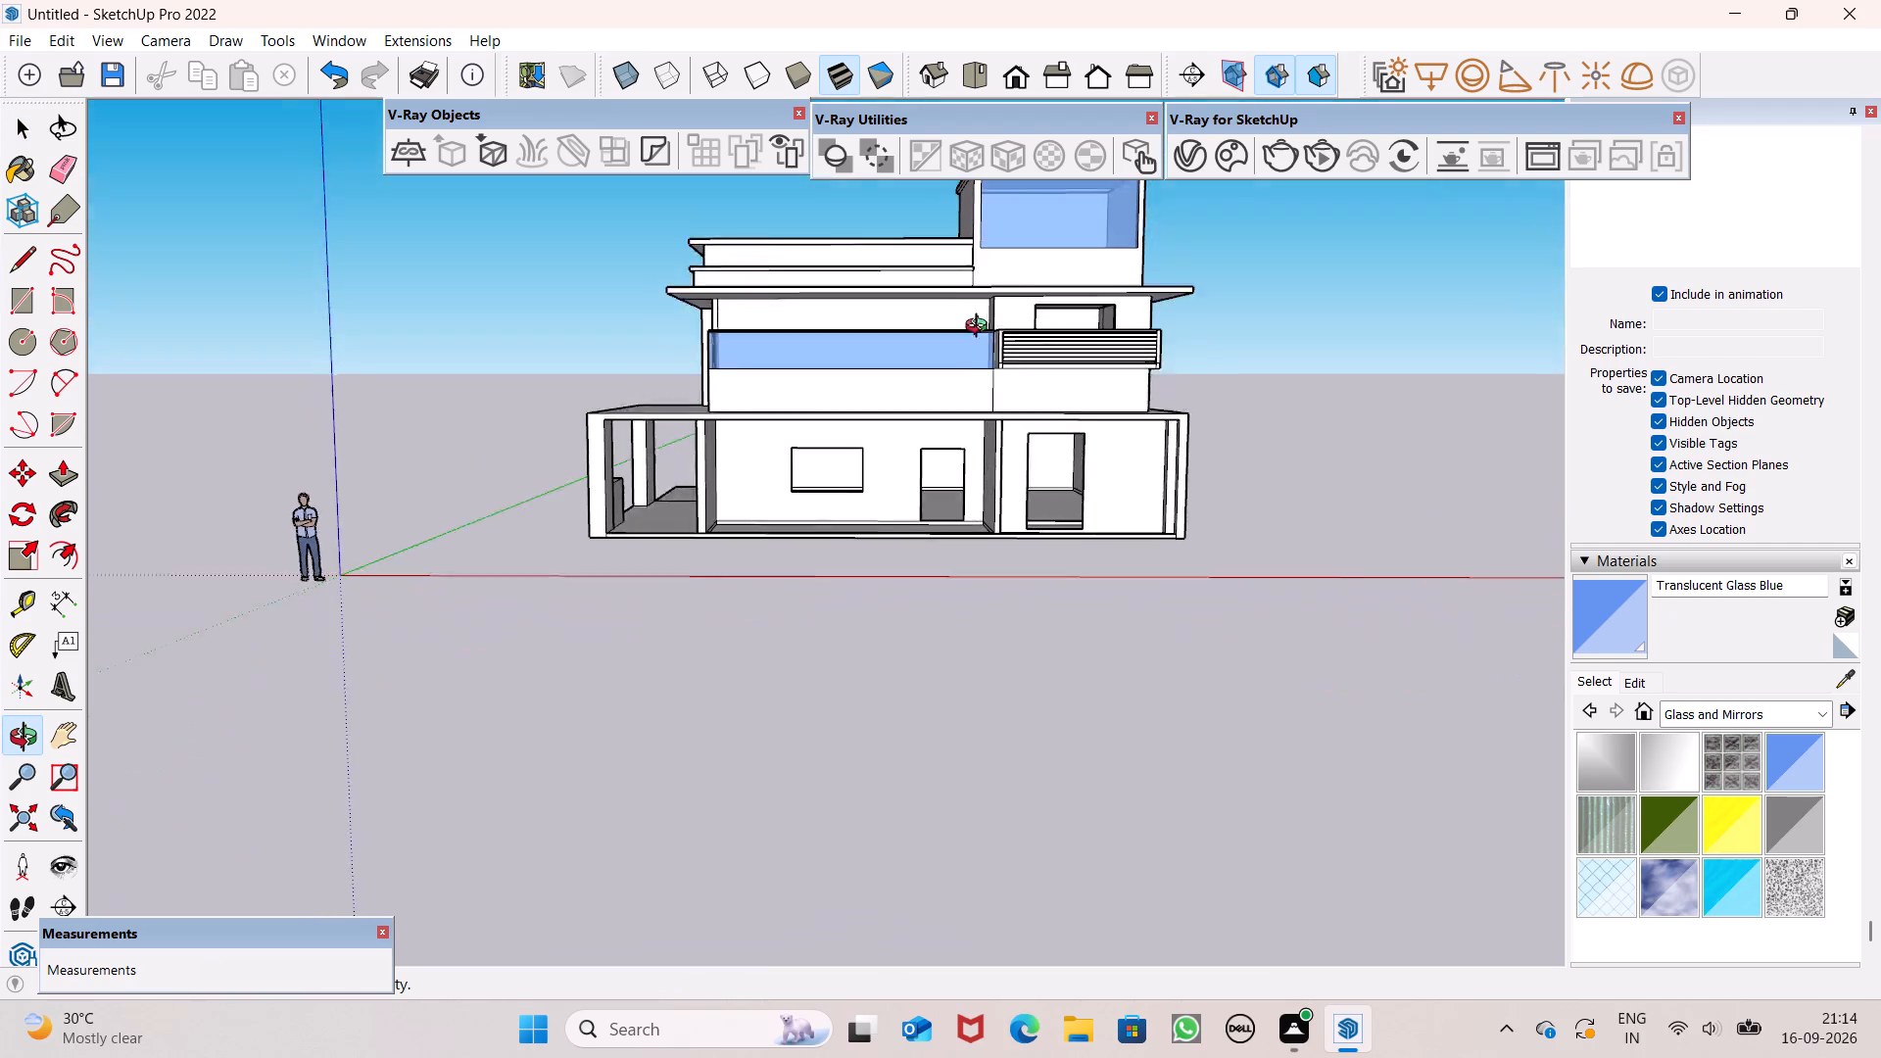
pyautogui.moveTo(981, 328); pyautogui.dragTo(984, 319, button='middle')
pyautogui.scroll(4, 974, 410)
pyautogui.scroll(-11, 976, 431)
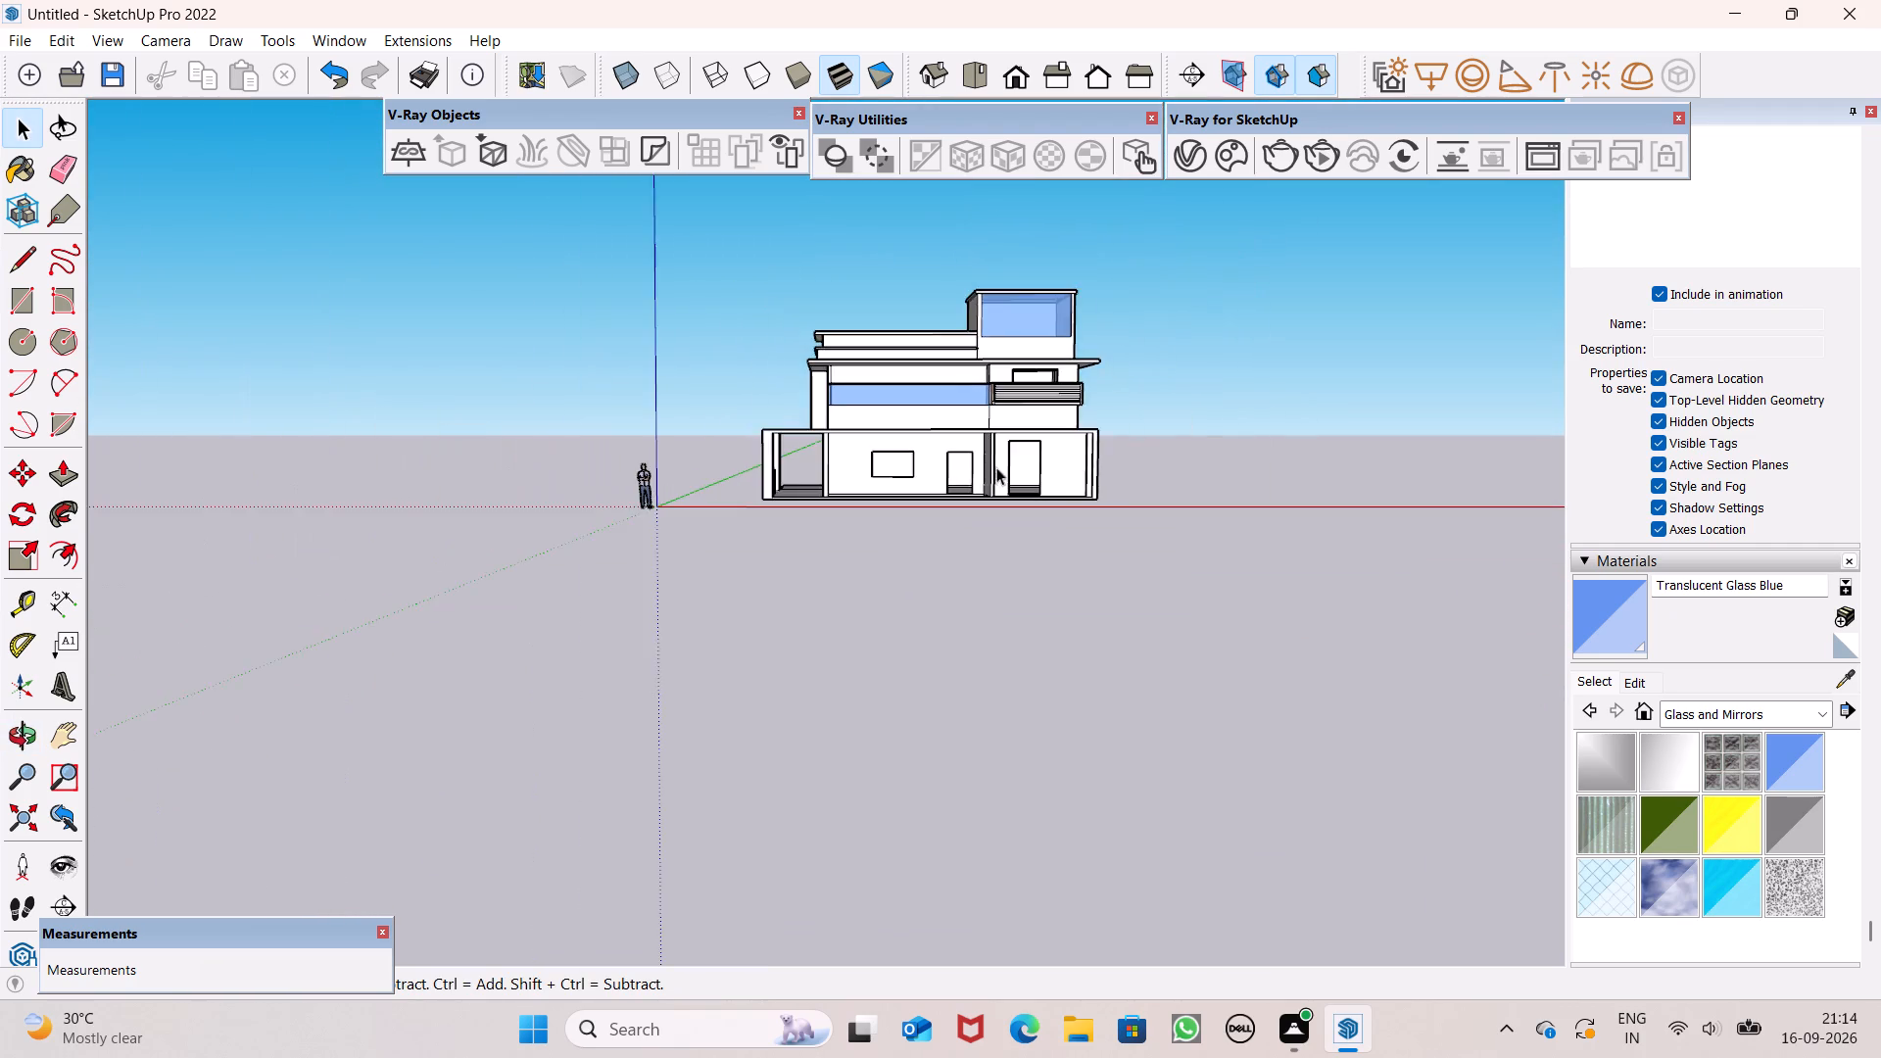
pyautogui.moveTo(1056, 478); pyautogui.dragTo(1037, 634, button='middle')
pyautogui.scroll(10, 1329, 461)
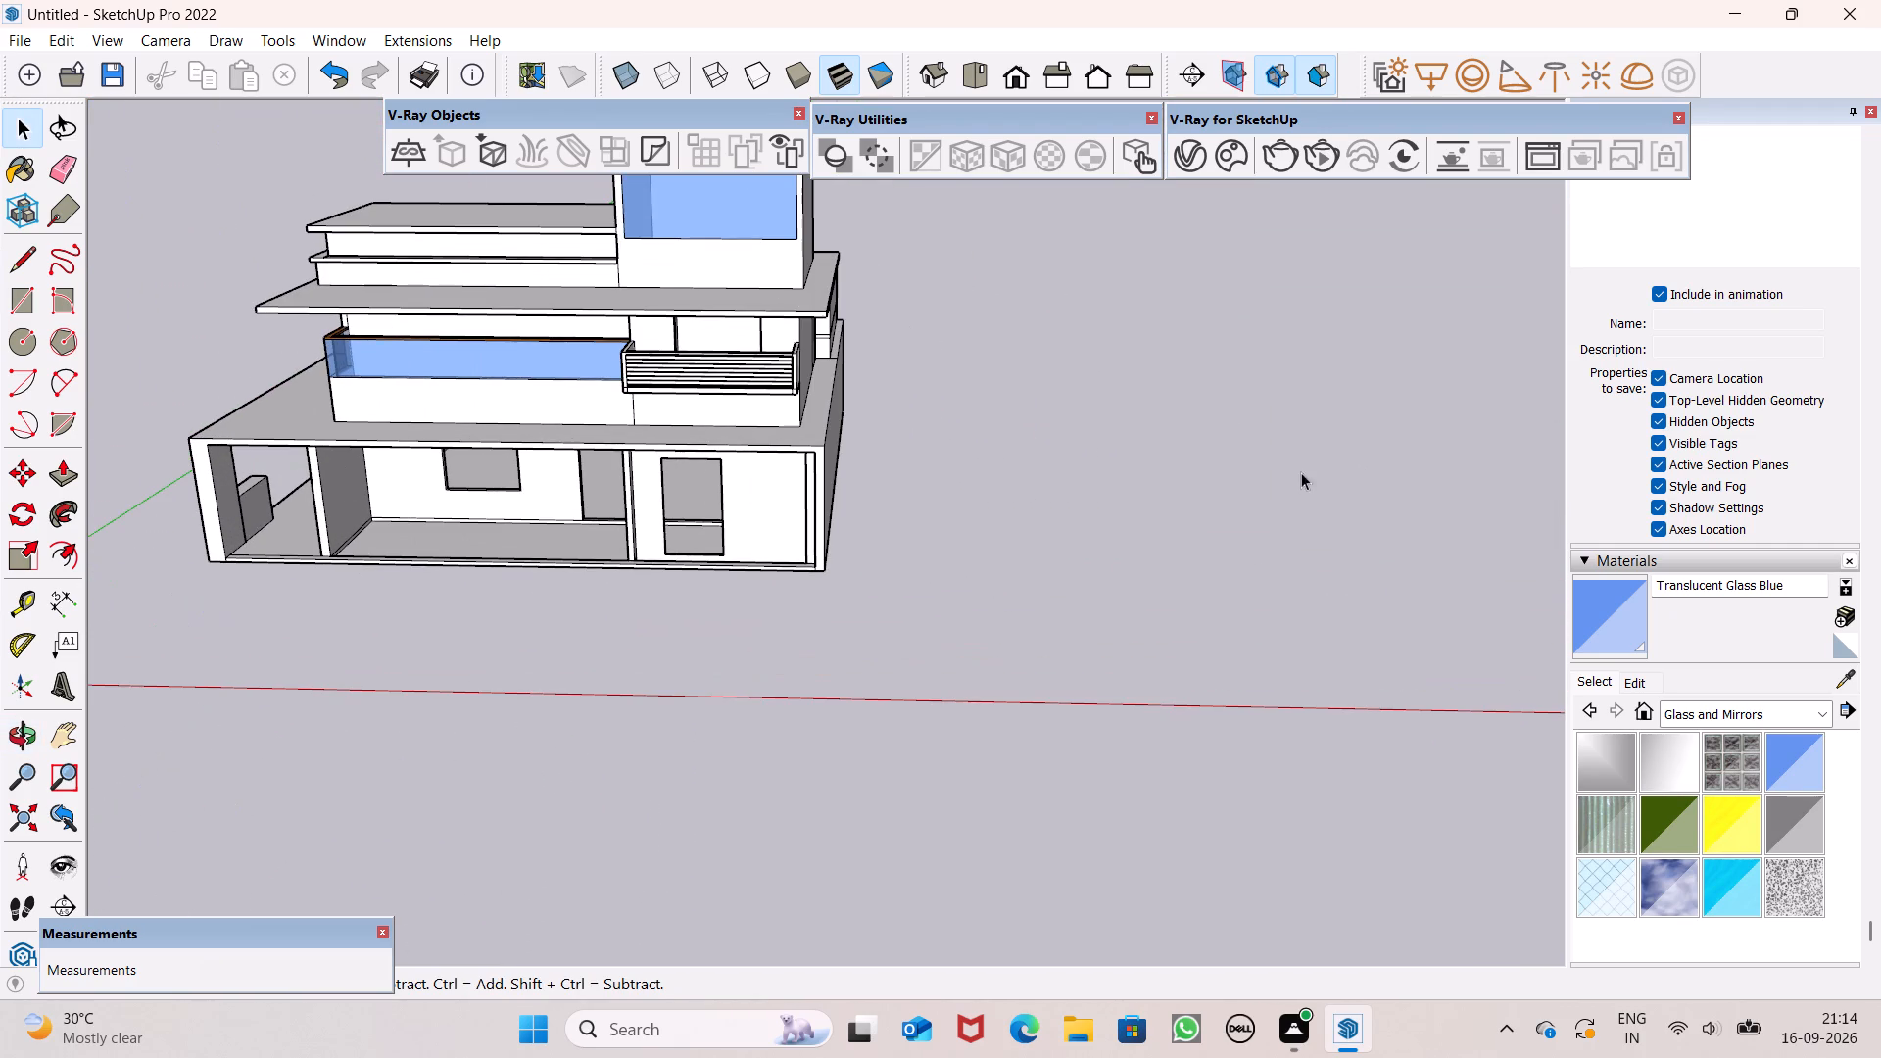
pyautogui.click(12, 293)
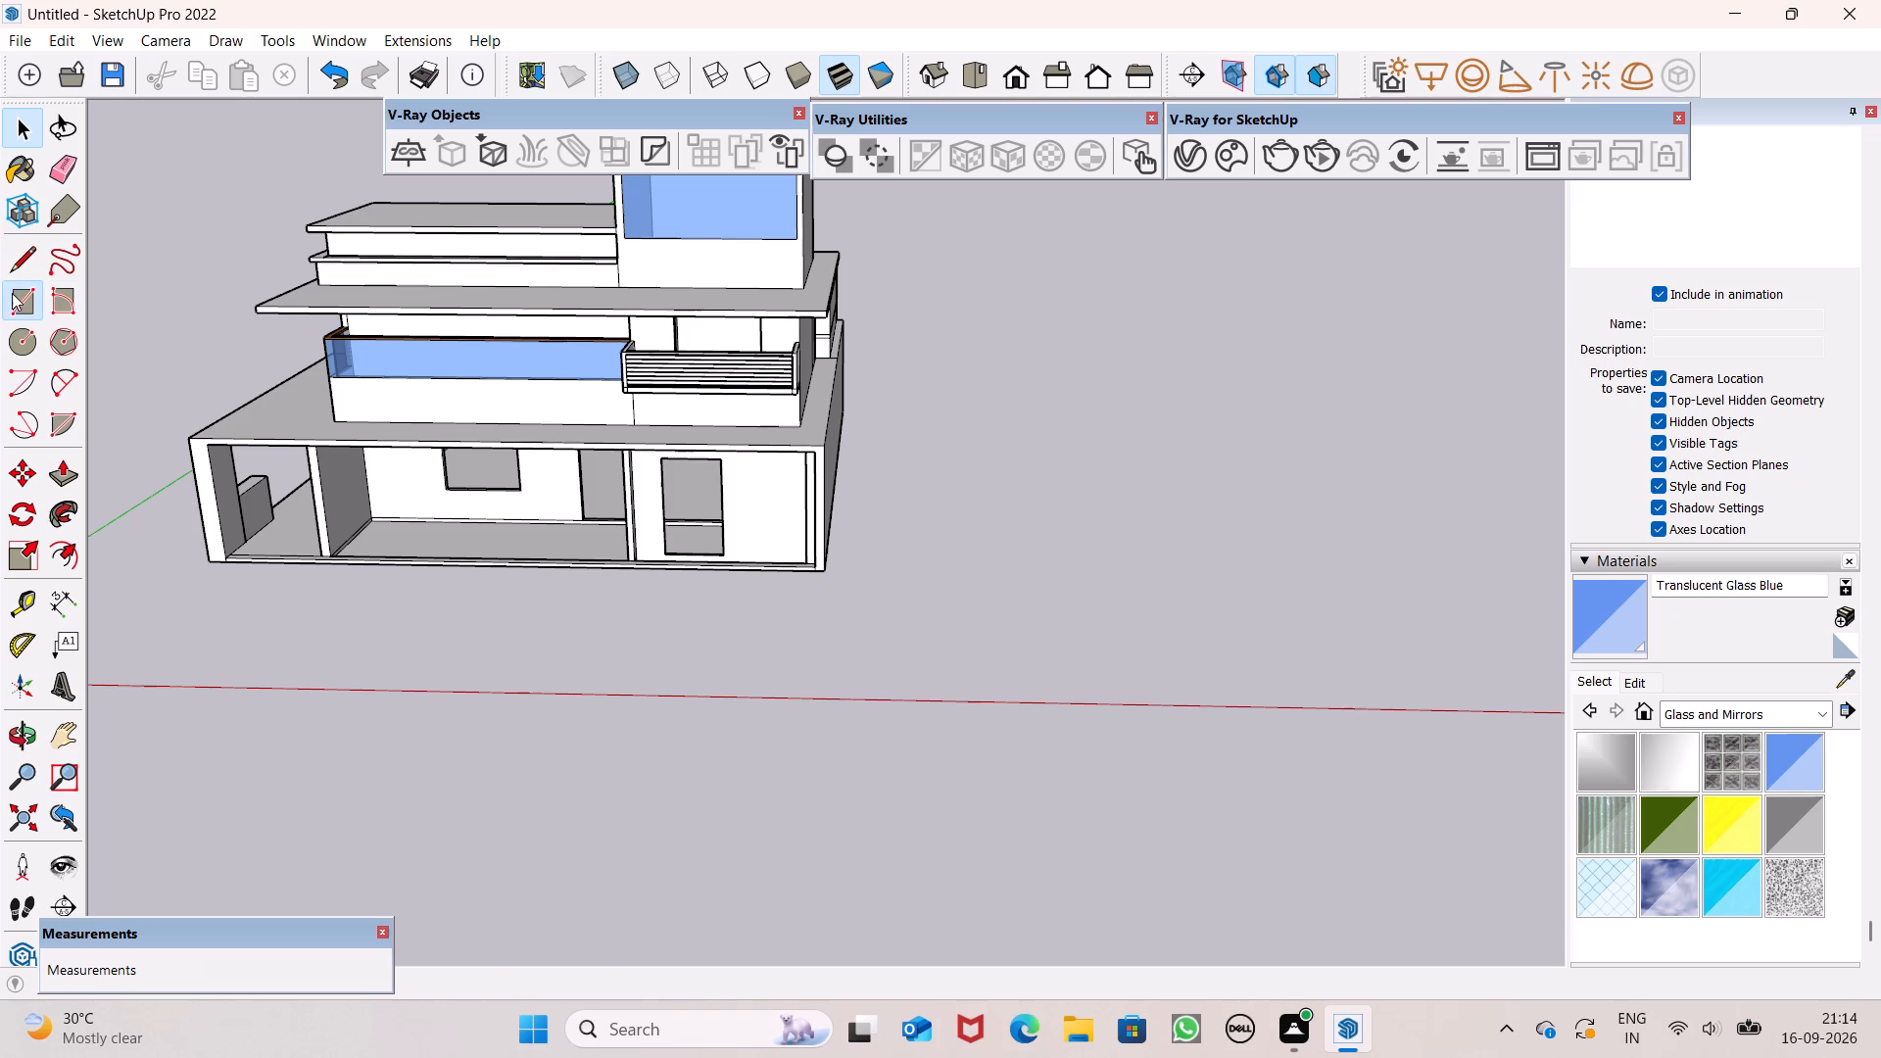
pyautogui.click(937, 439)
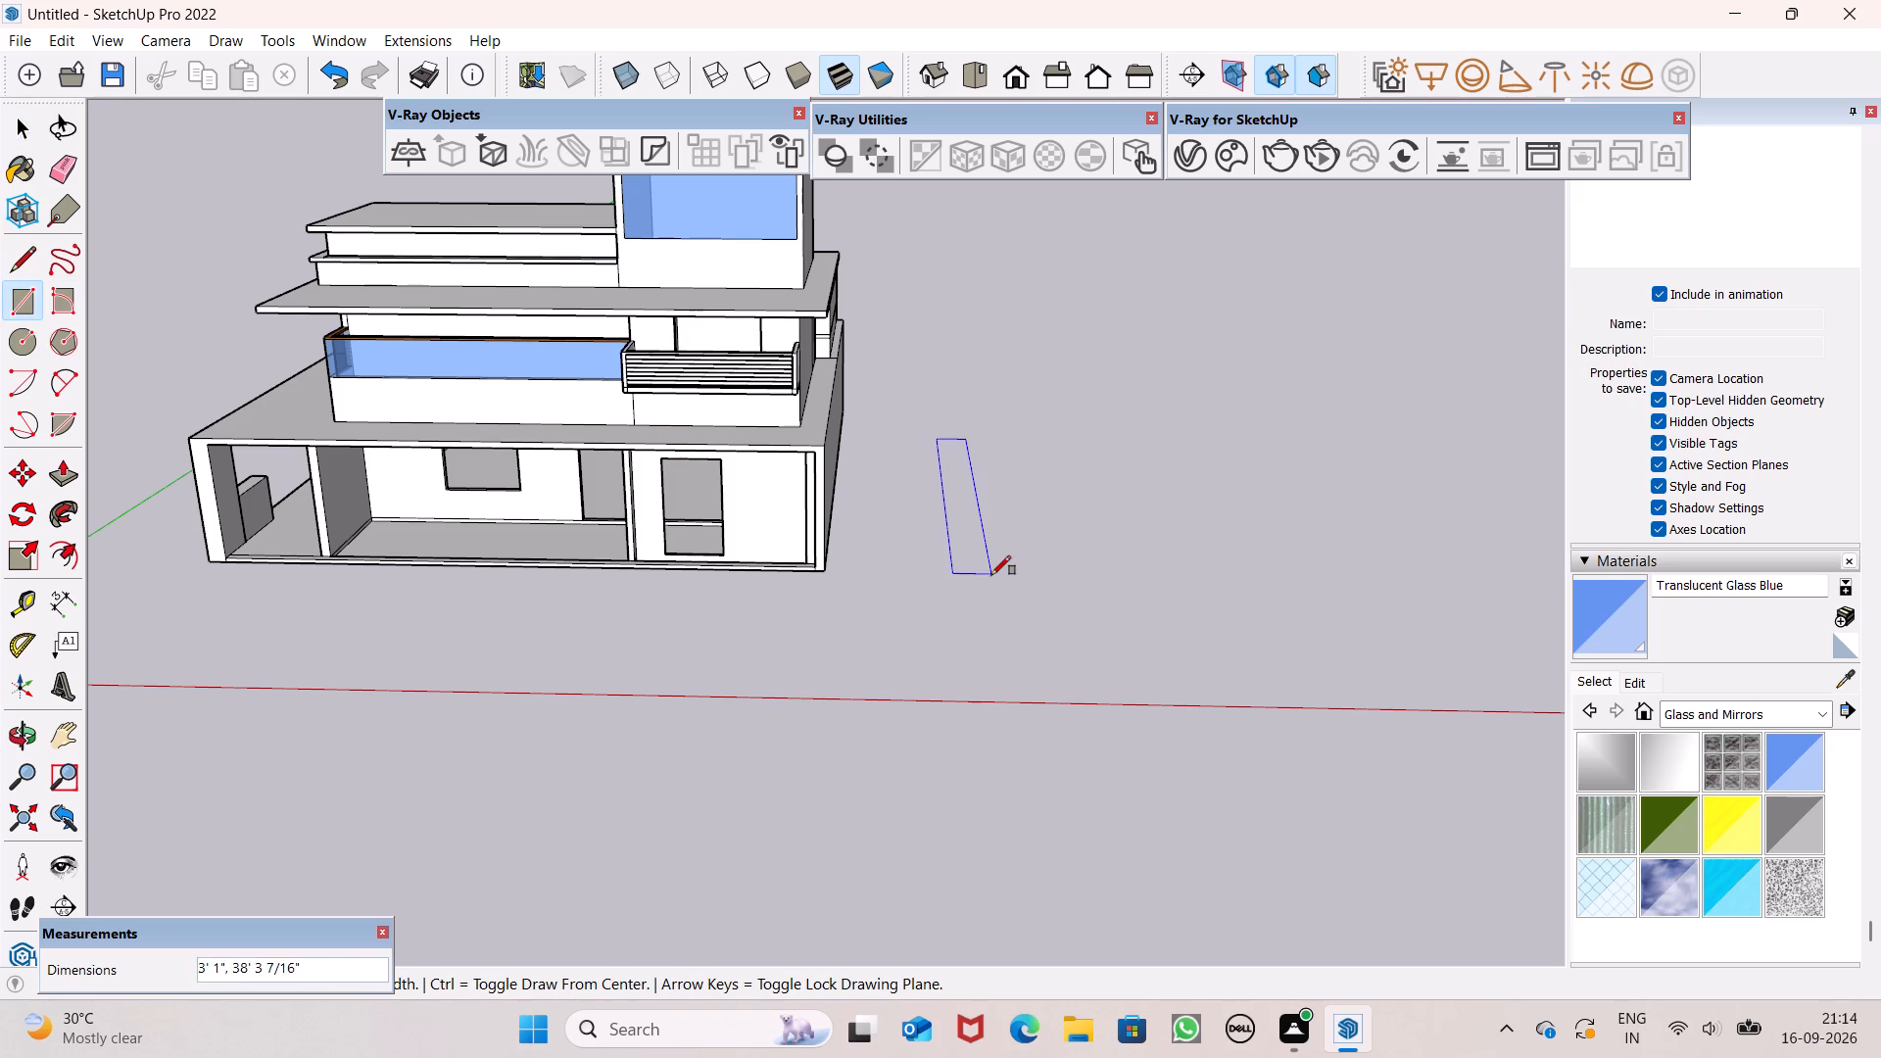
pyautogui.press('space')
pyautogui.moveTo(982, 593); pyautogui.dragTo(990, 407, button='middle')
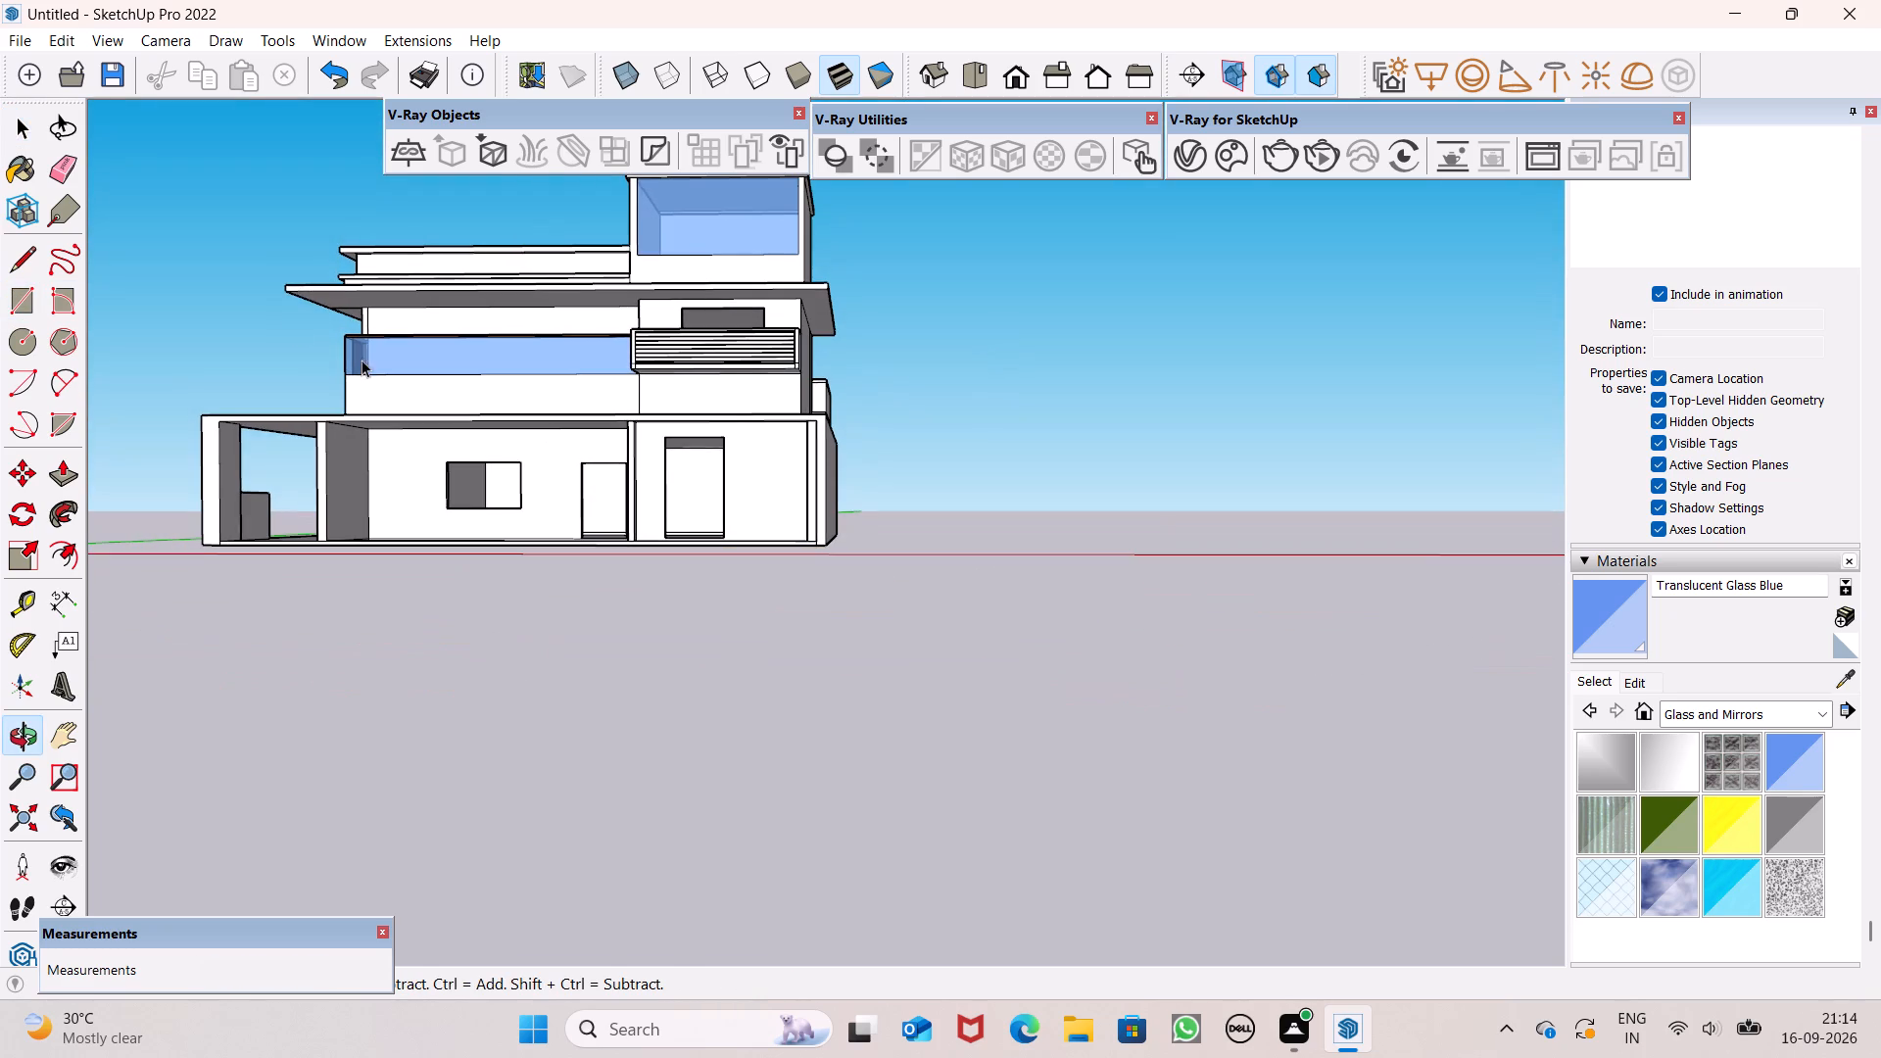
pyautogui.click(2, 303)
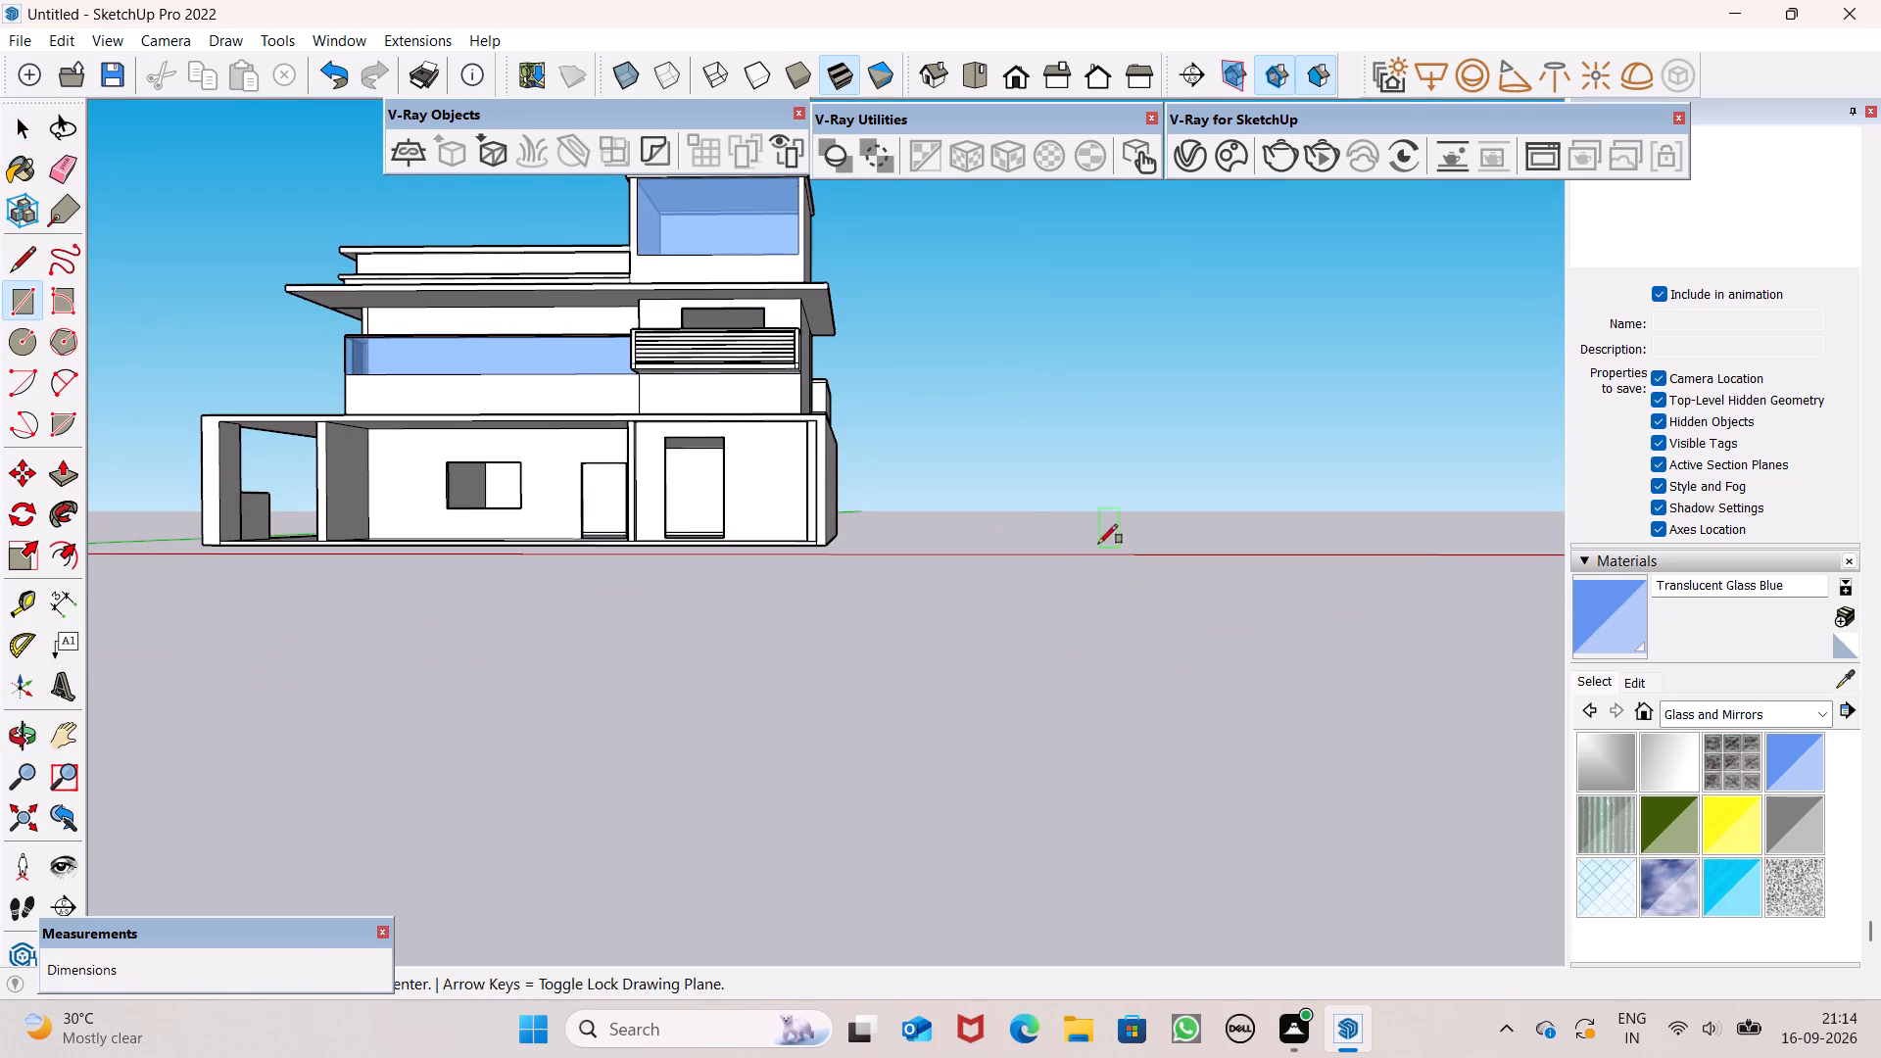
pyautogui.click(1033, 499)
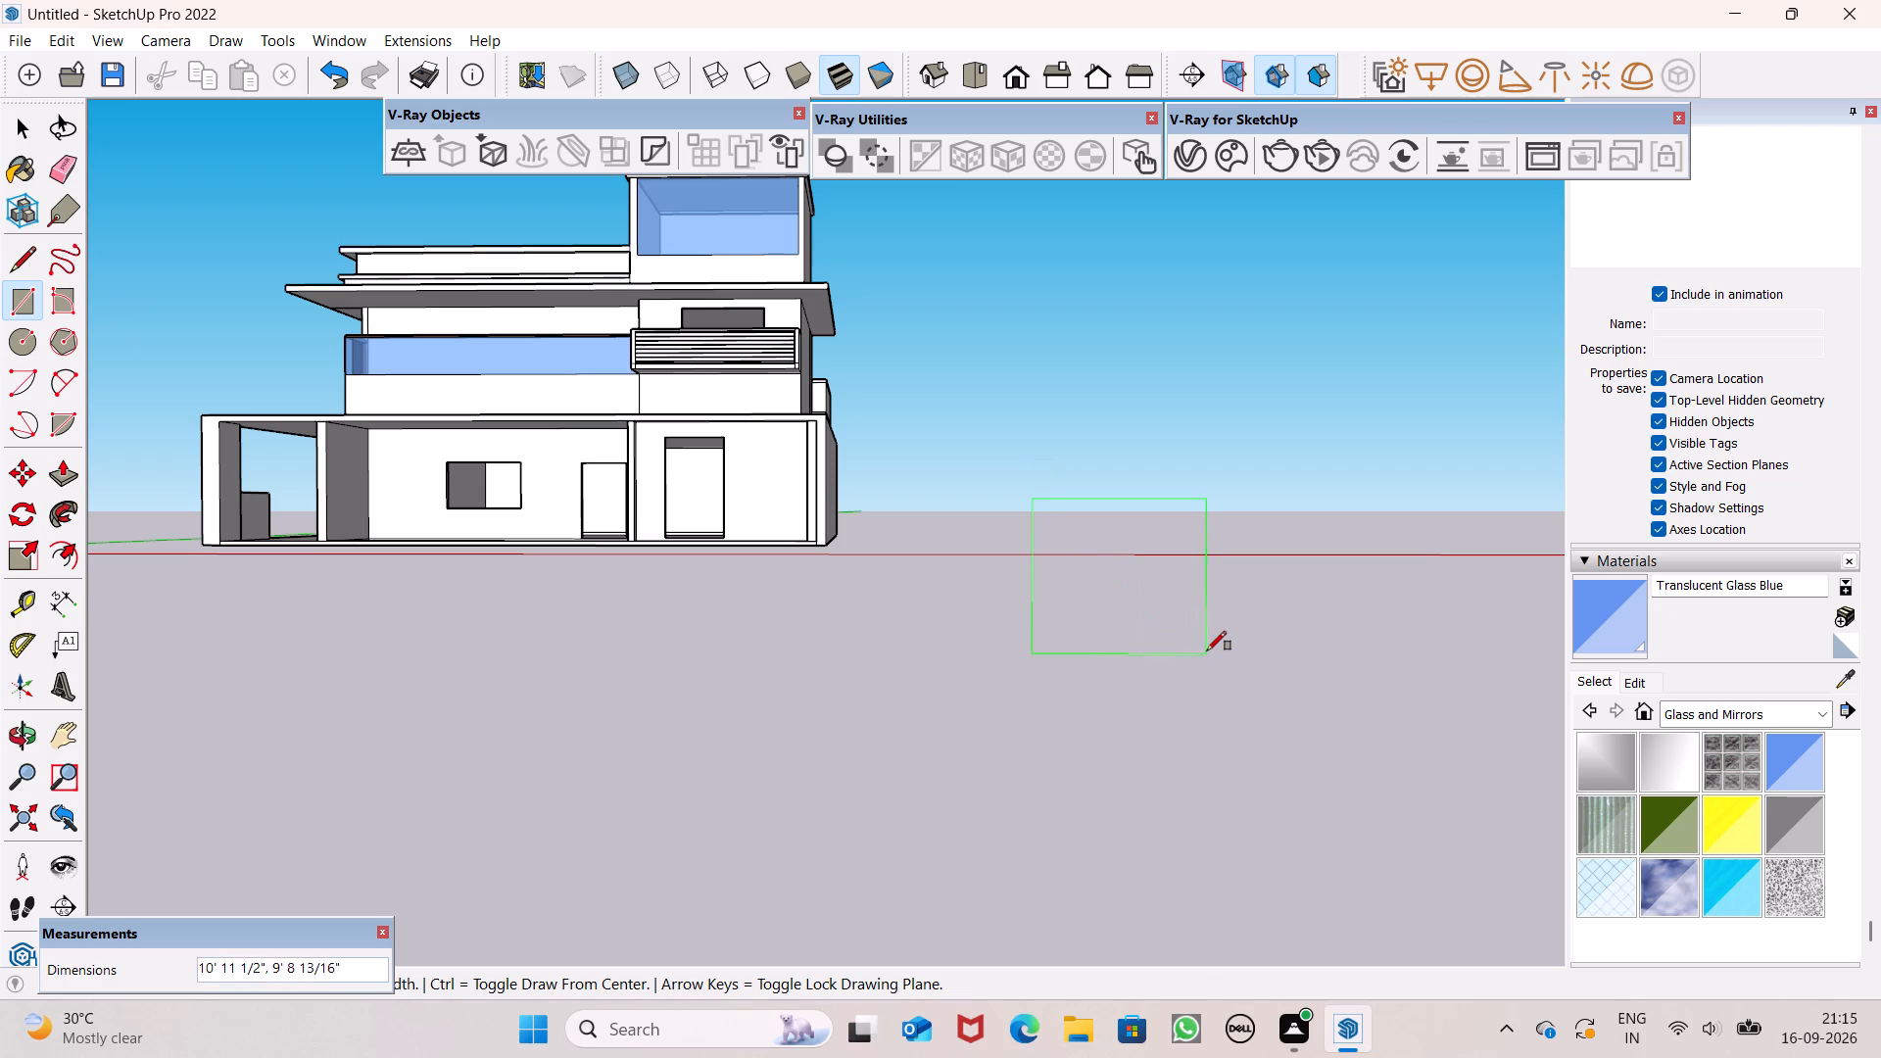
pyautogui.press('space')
# Draw an upright 4' by 7' rectangle standing free in the open space beside the house.
pyautogui.scroll(5, 1159, 409)
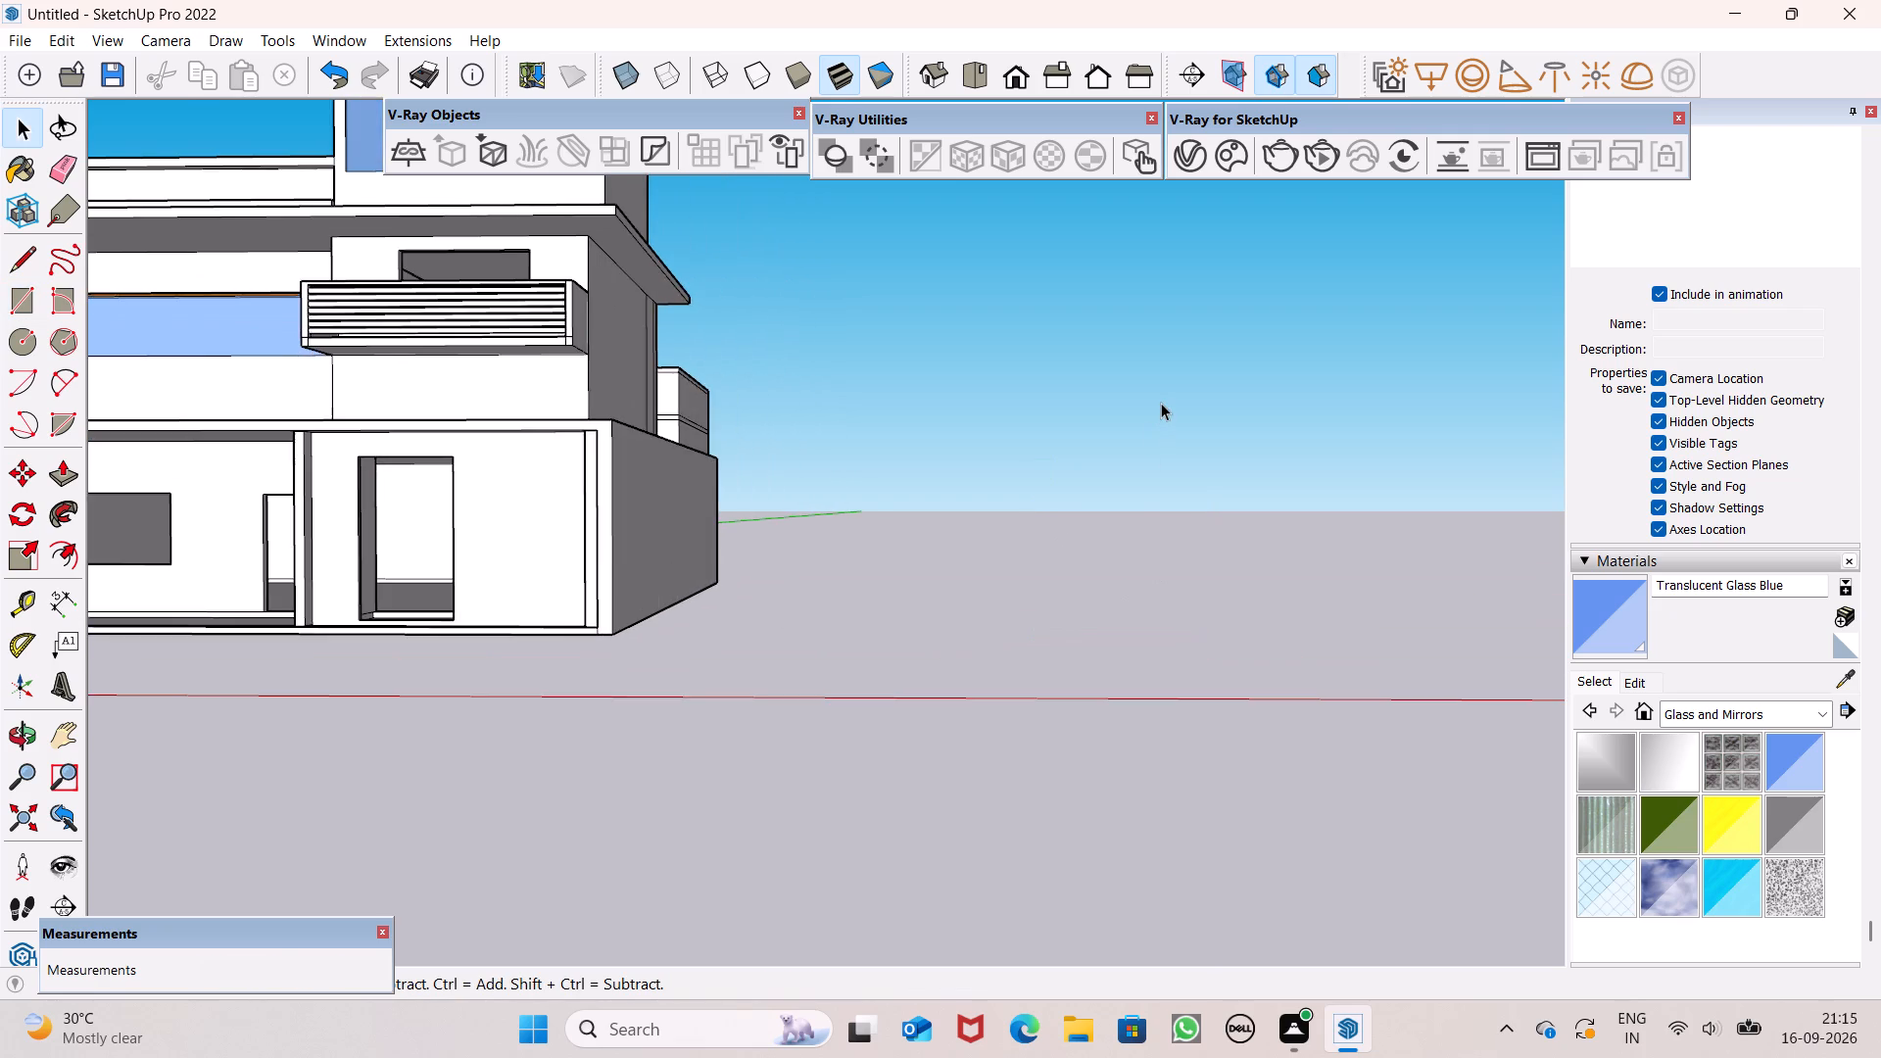
pyautogui.scroll(2, 1161, 403)
pyautogui.scroll(-20, 1157, 469)
pyautogui.scroll(-3, 1157, 469)
pyautogui.moveTo(1170, 601); pyautogui.dragTo(1162, 658, button='middle')
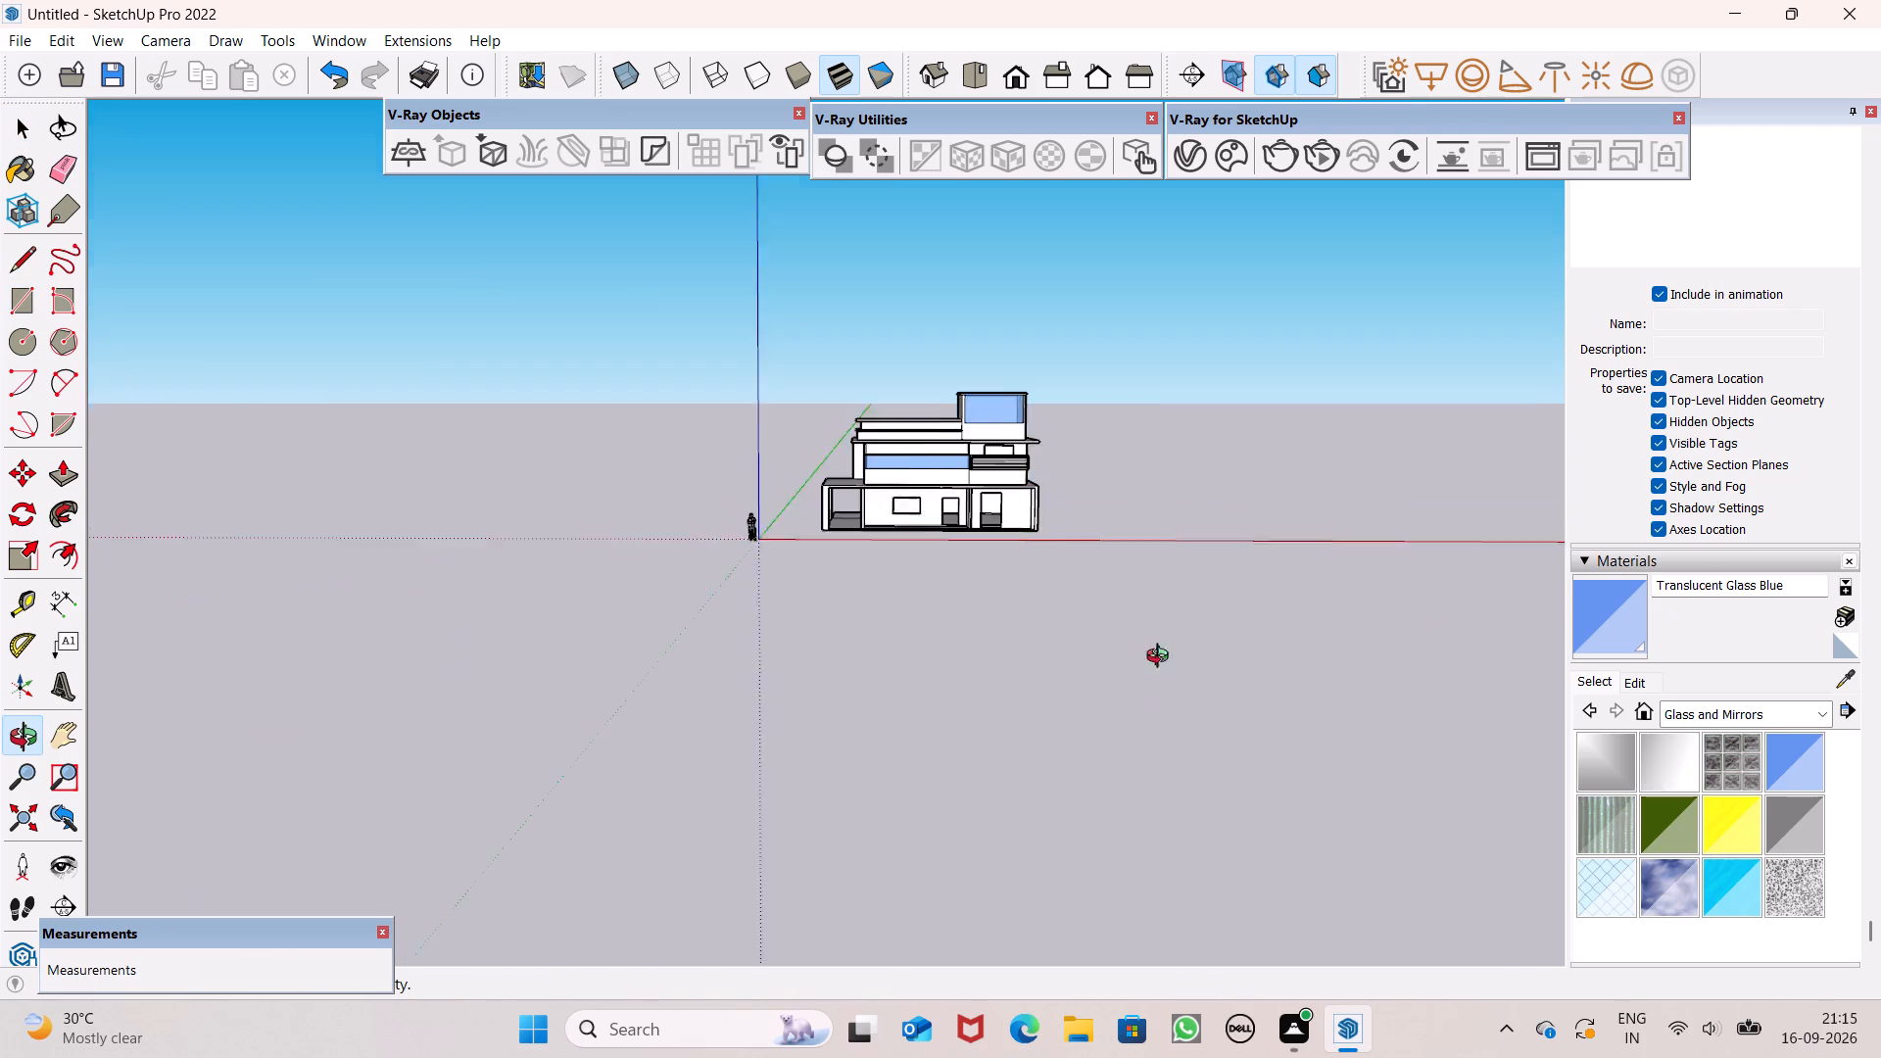
pyautogui.moveTo(1162, 658); pyautogui.dragTo(1151, 692, button='middle')
pyautogui.scroll(-1, 1242, 530)
pyautogui.scroll(1, 1348, 529)
pyautogui.scroll(-16, 1337, 473)
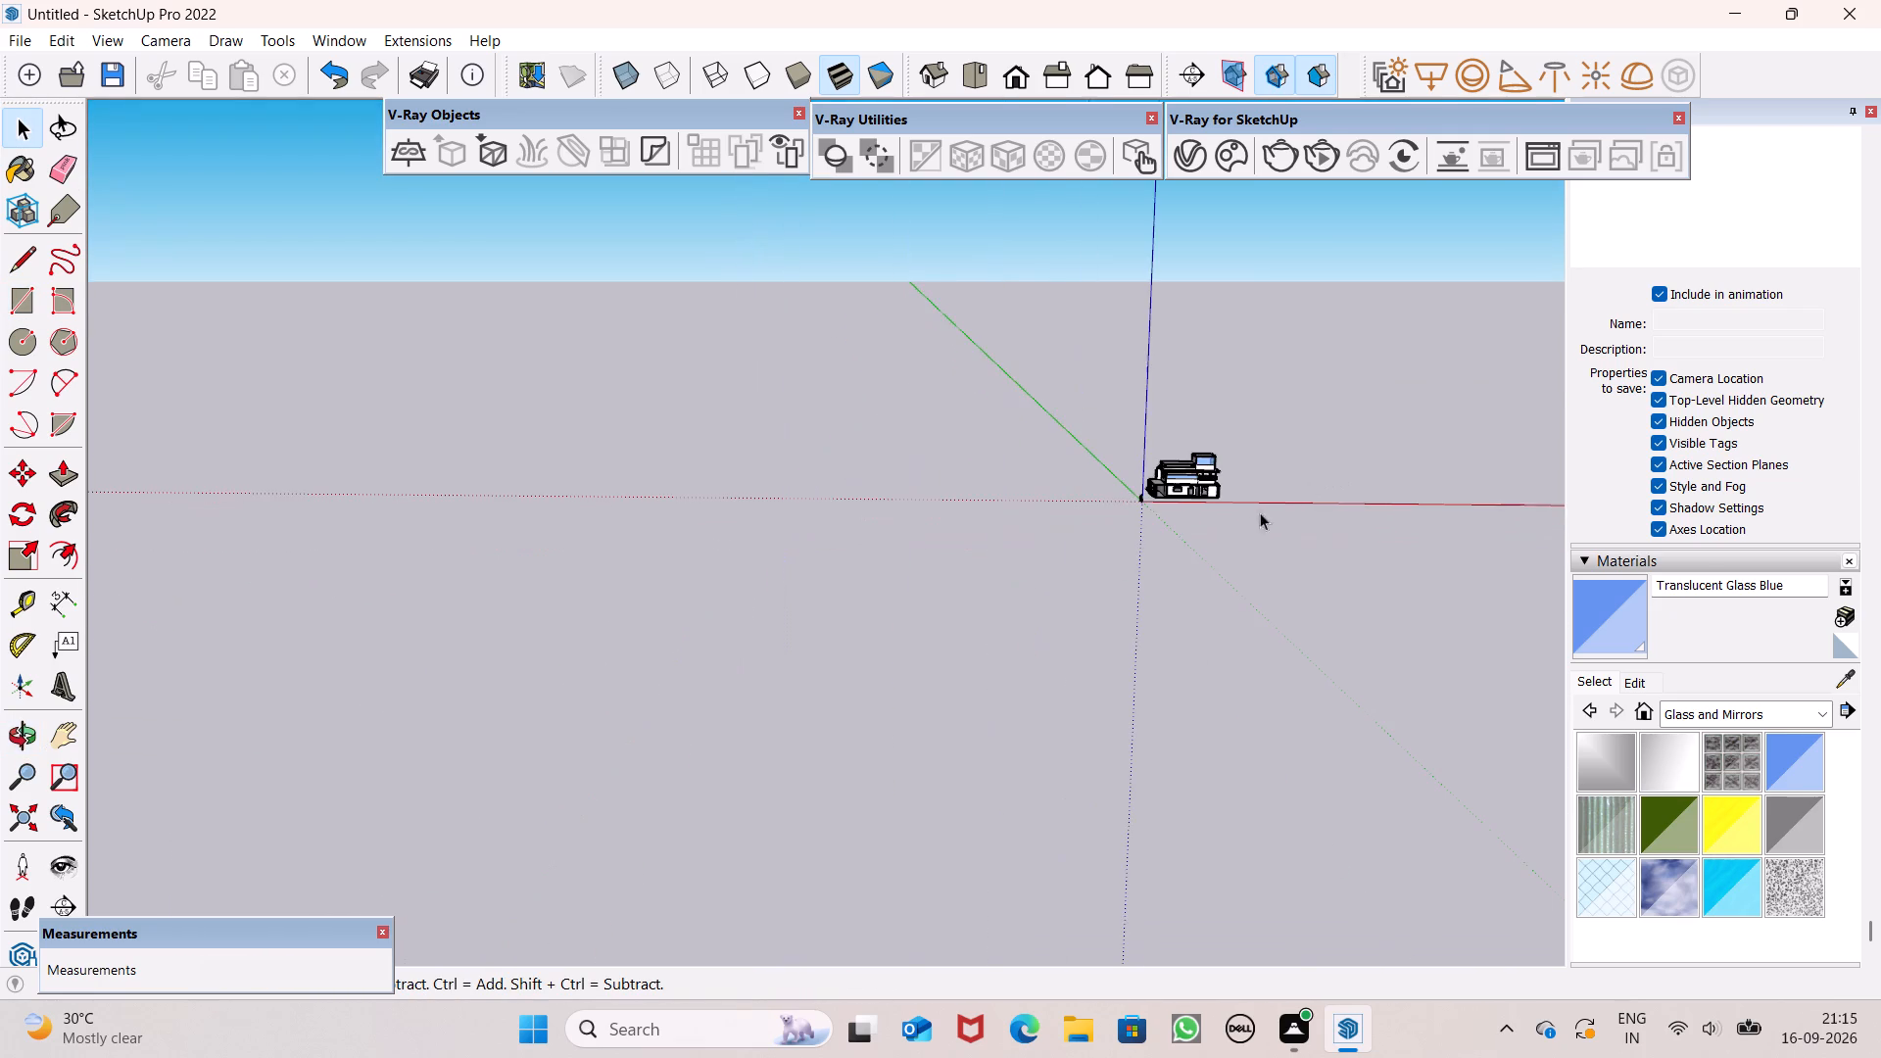
pyautogui.moveTo(1409, 522); pyautogui.dragTo(1389, 466, button='middle')
pyautogui.scroll(9, 1376, 453)
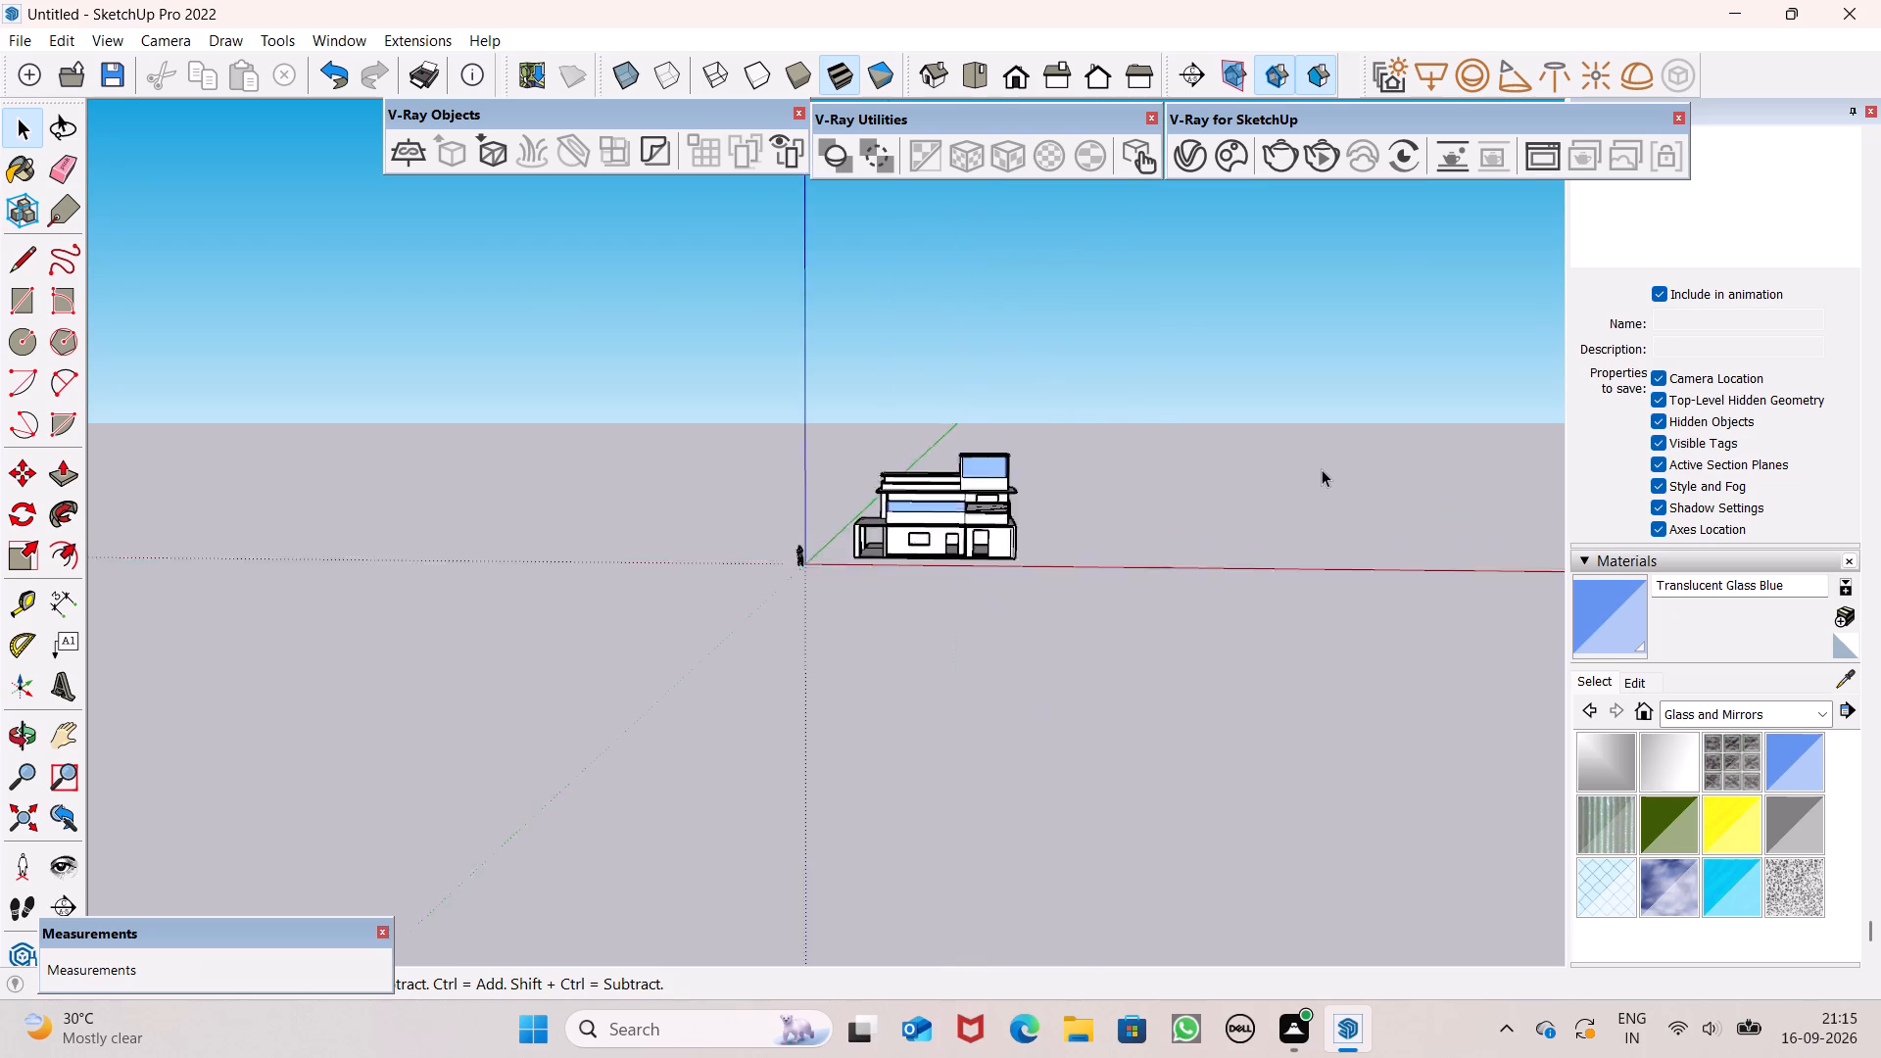
pyautogui.scroll(10, 1322, 469)
pyautogui.scroll(3, 1251, 536)
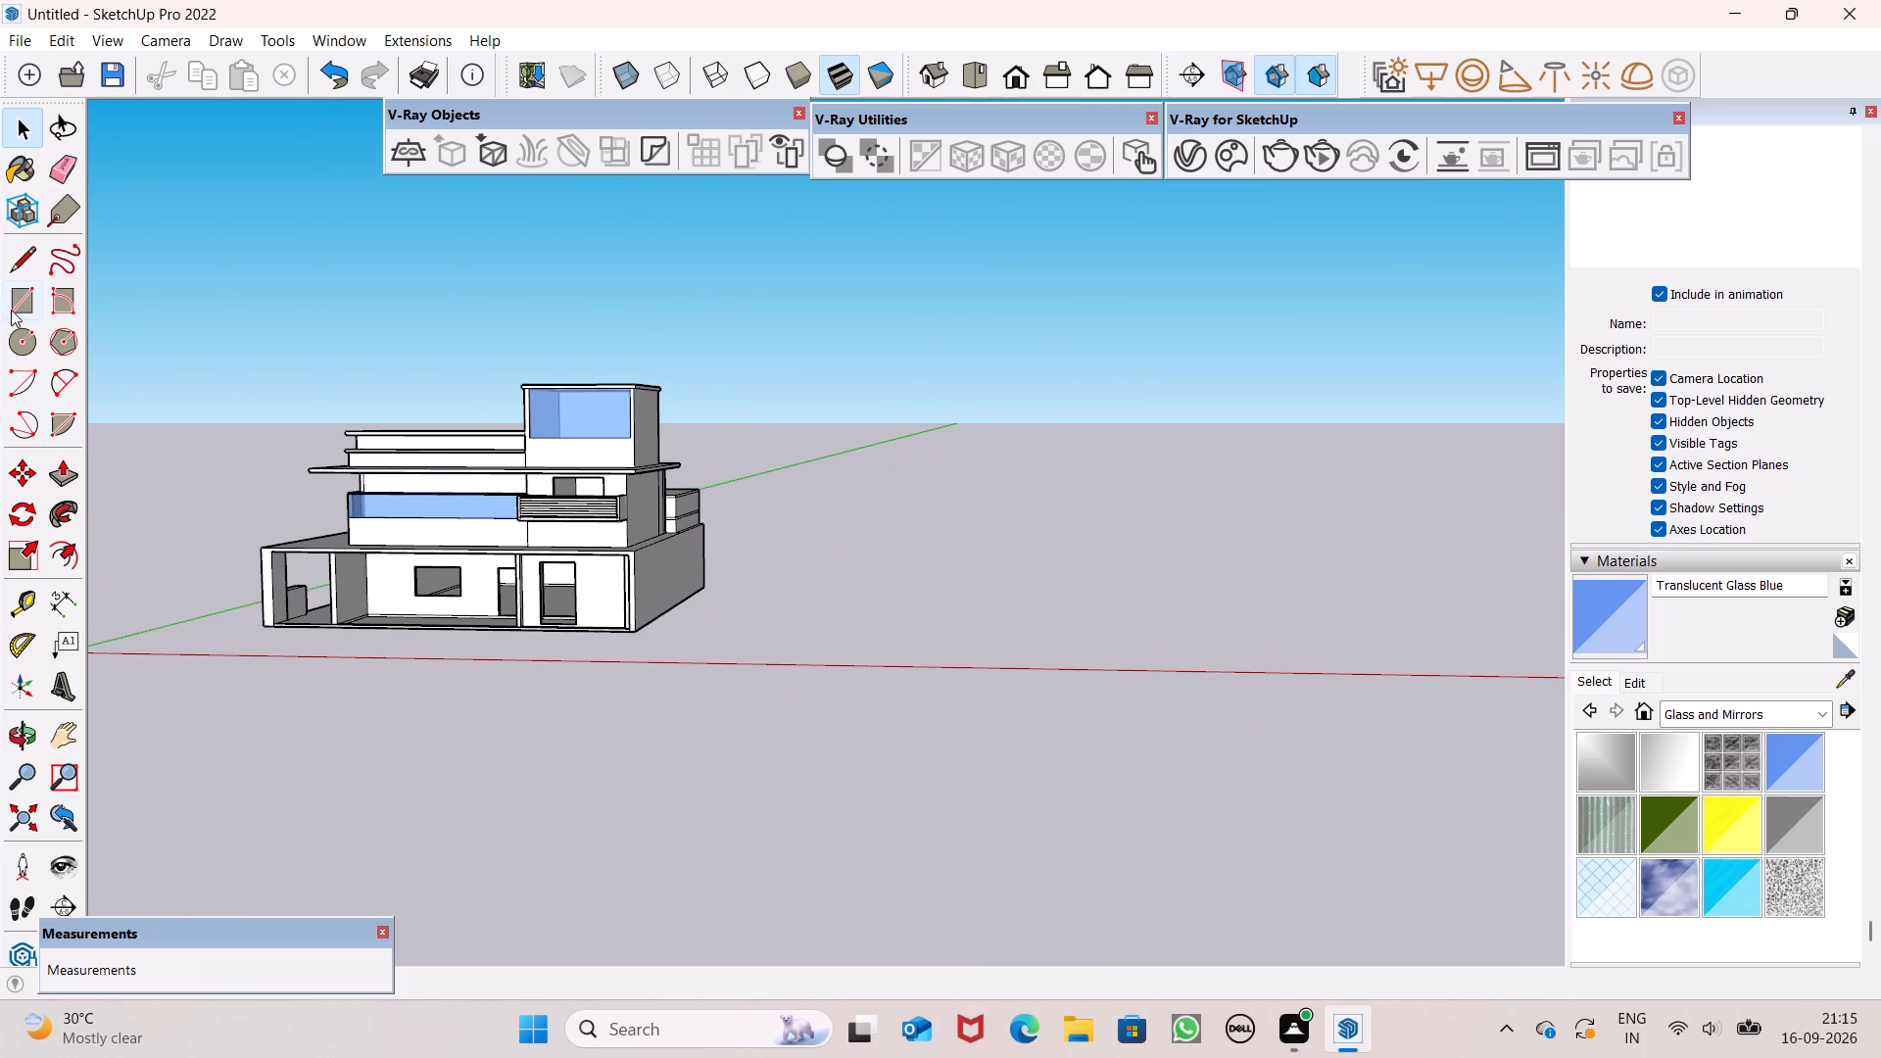
pyautogui.click(10, 309)
pyautogui.click(849, 476)
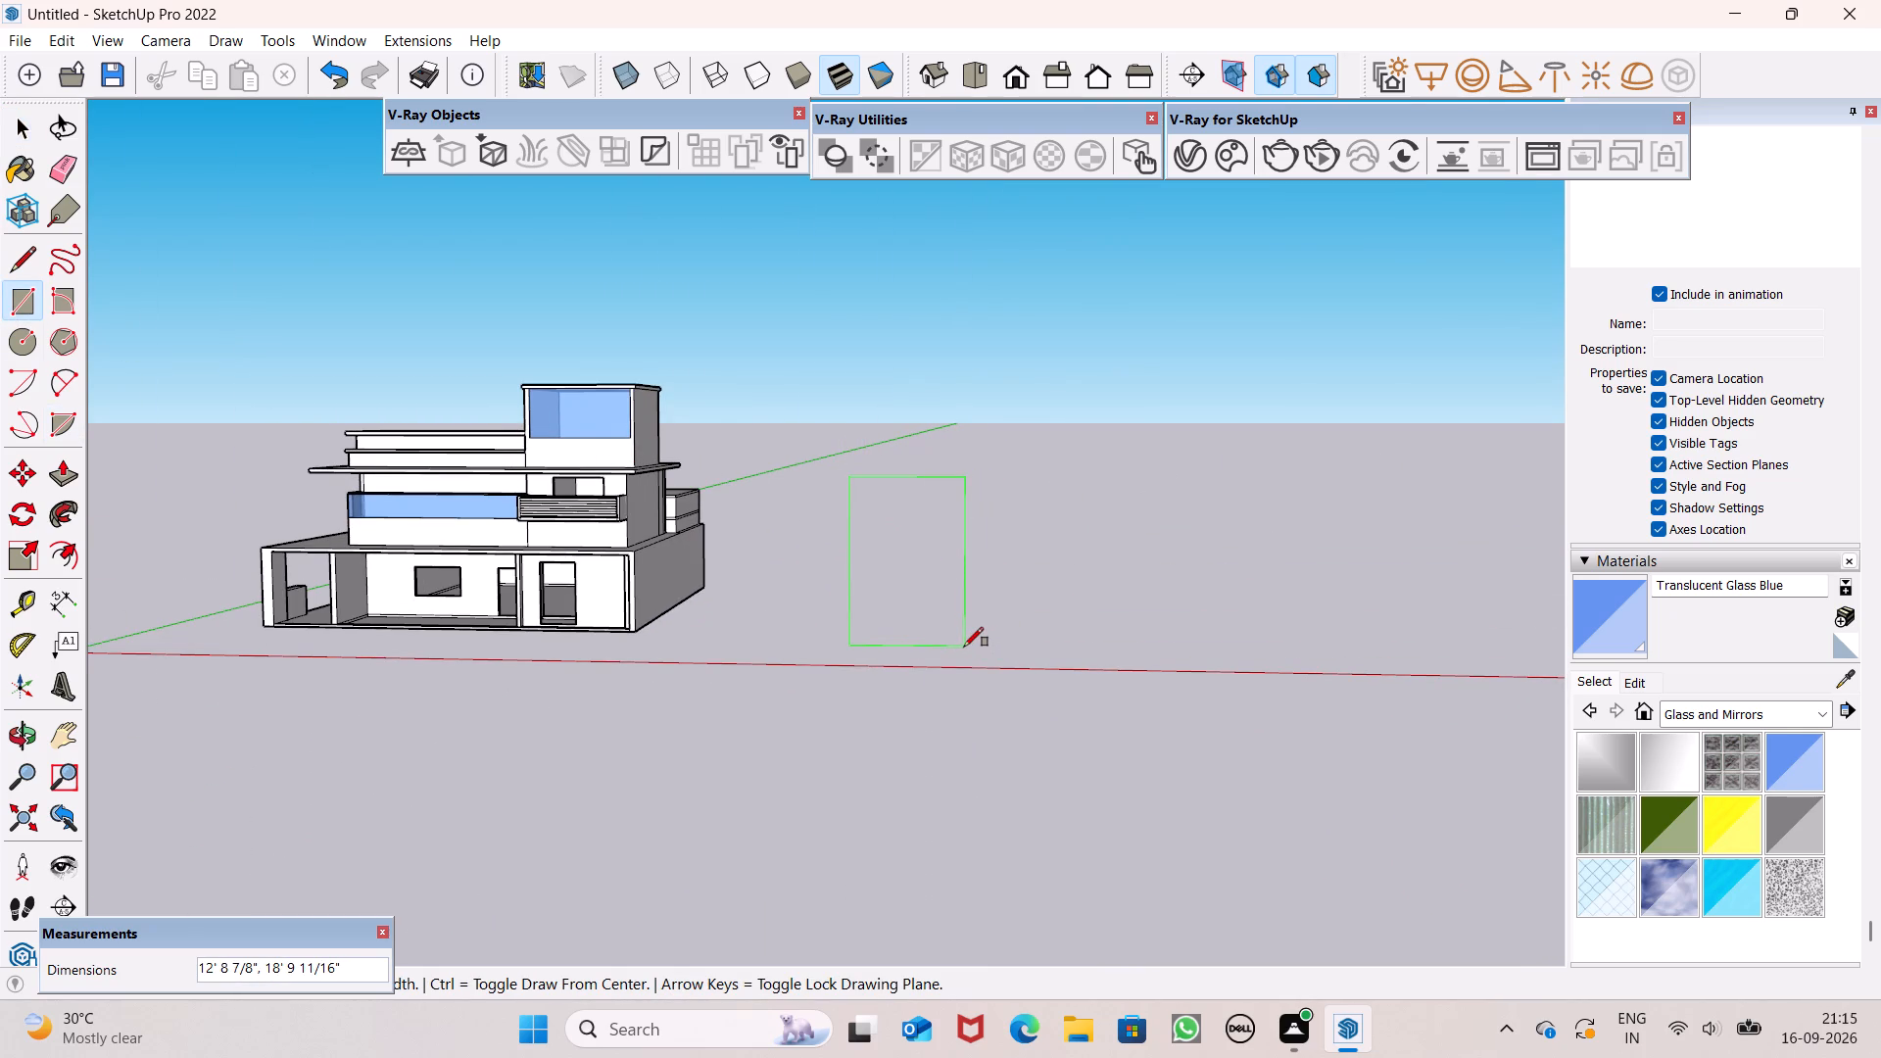
pyautogui.write("4',")
pyautogui.press('7')
pyautogui.press("'")
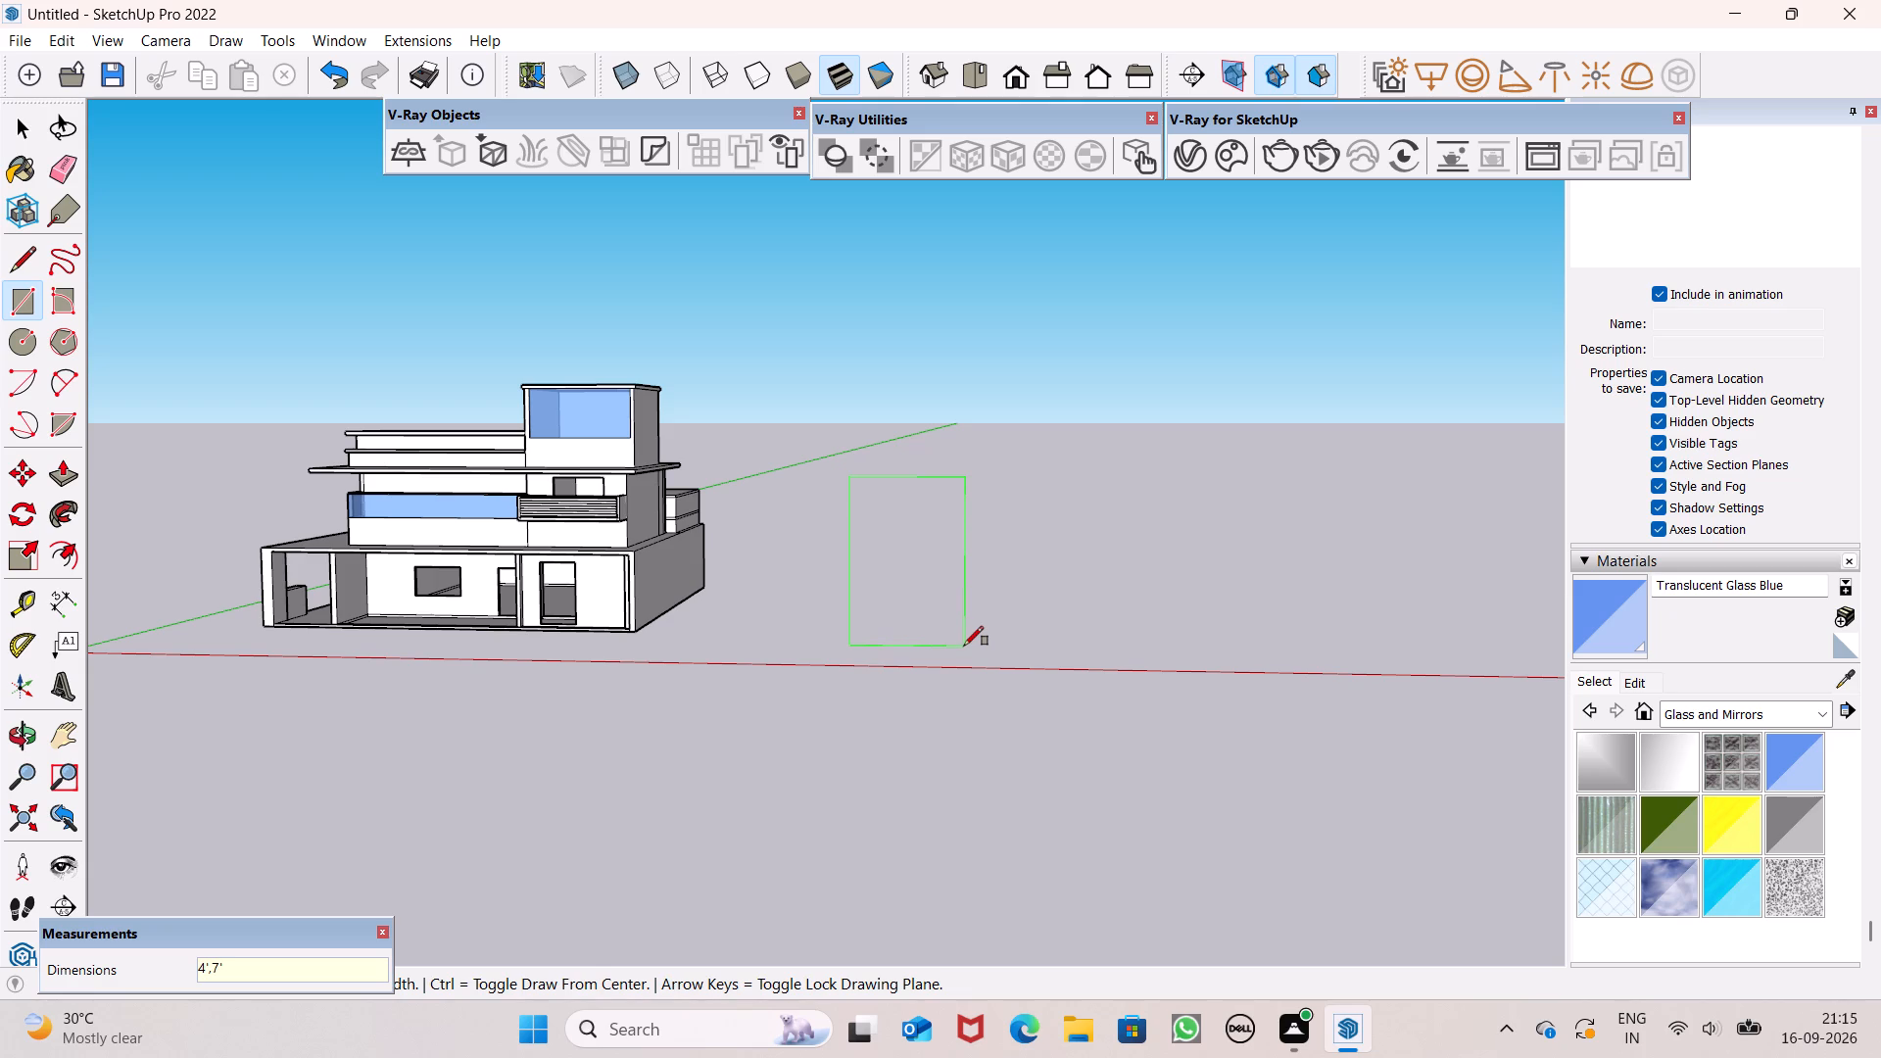
pyautogui.press('Return')
pyautogui.press('space')
# Offset the upright rectangle's outline inward about 6 7/8" to form a frame border.
pyautogui.scroll(11, 836, 497)
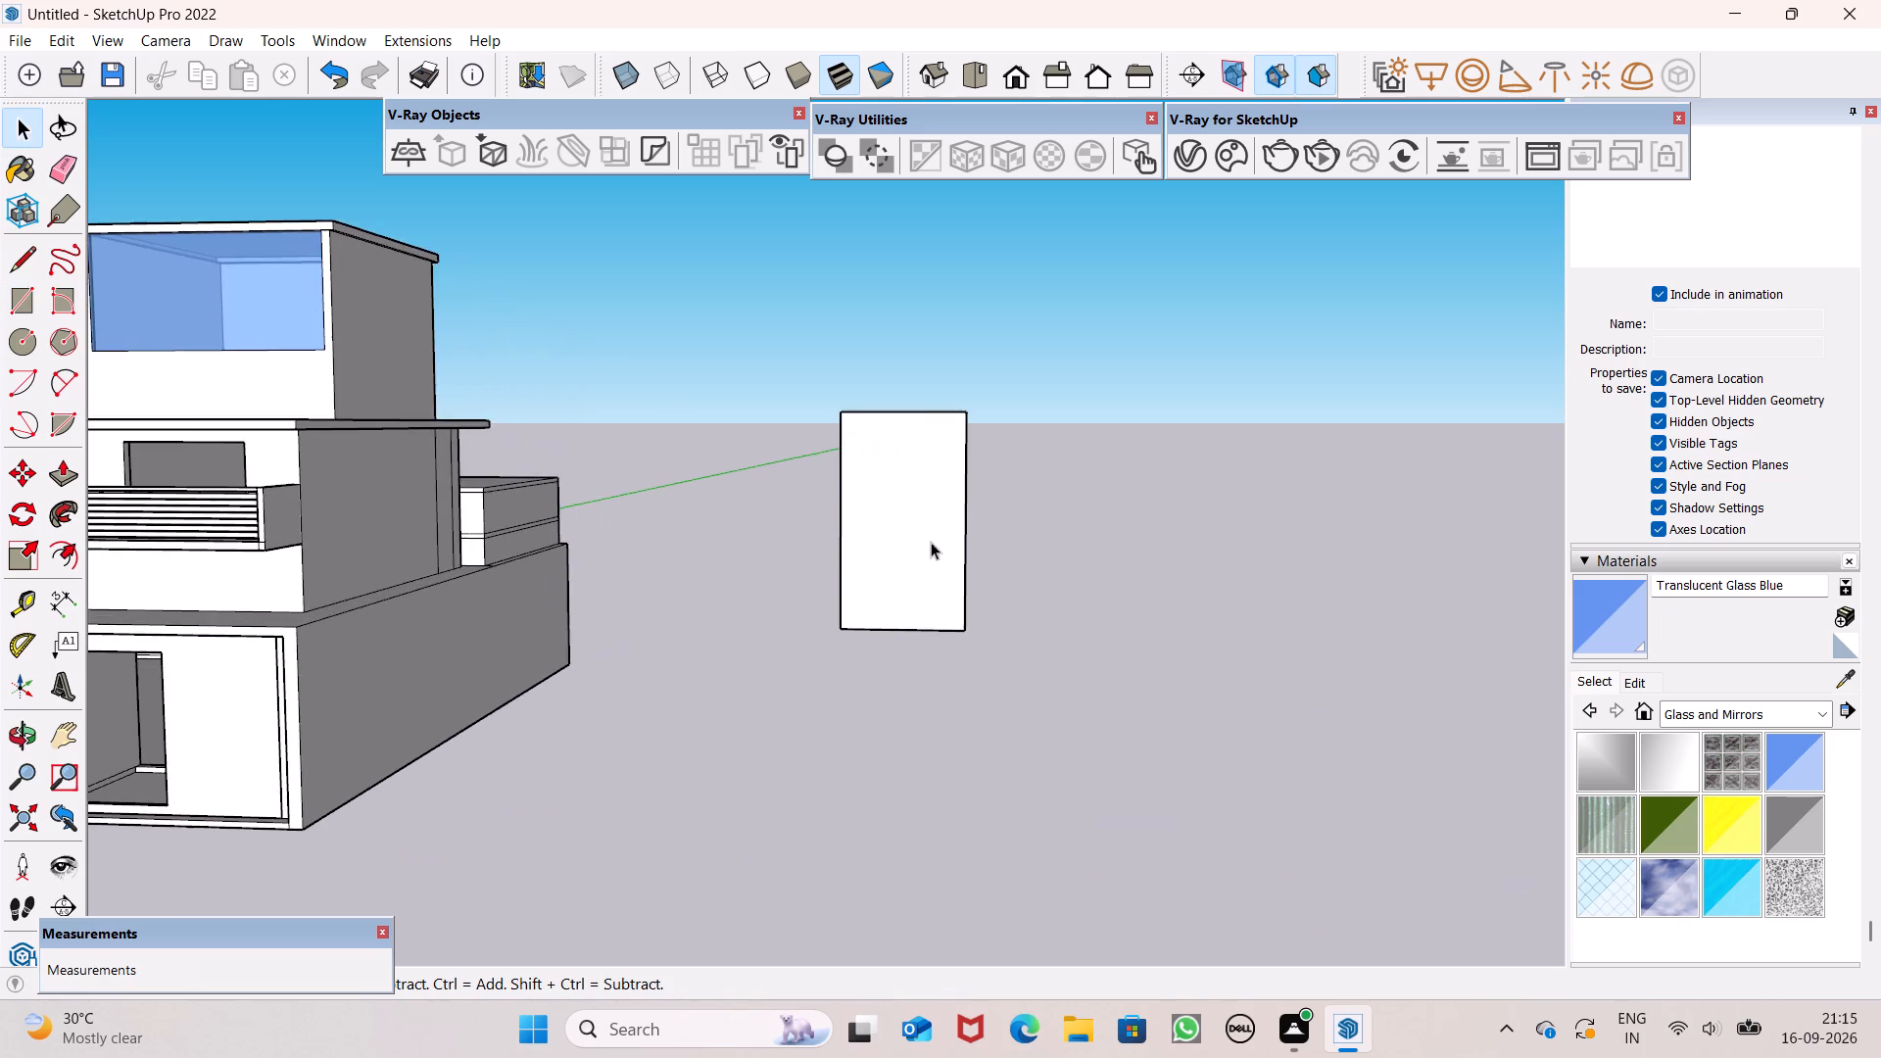
pyautogui.moveTo(934, 584); pyautogui.dragTo(904, 707, button='middle')
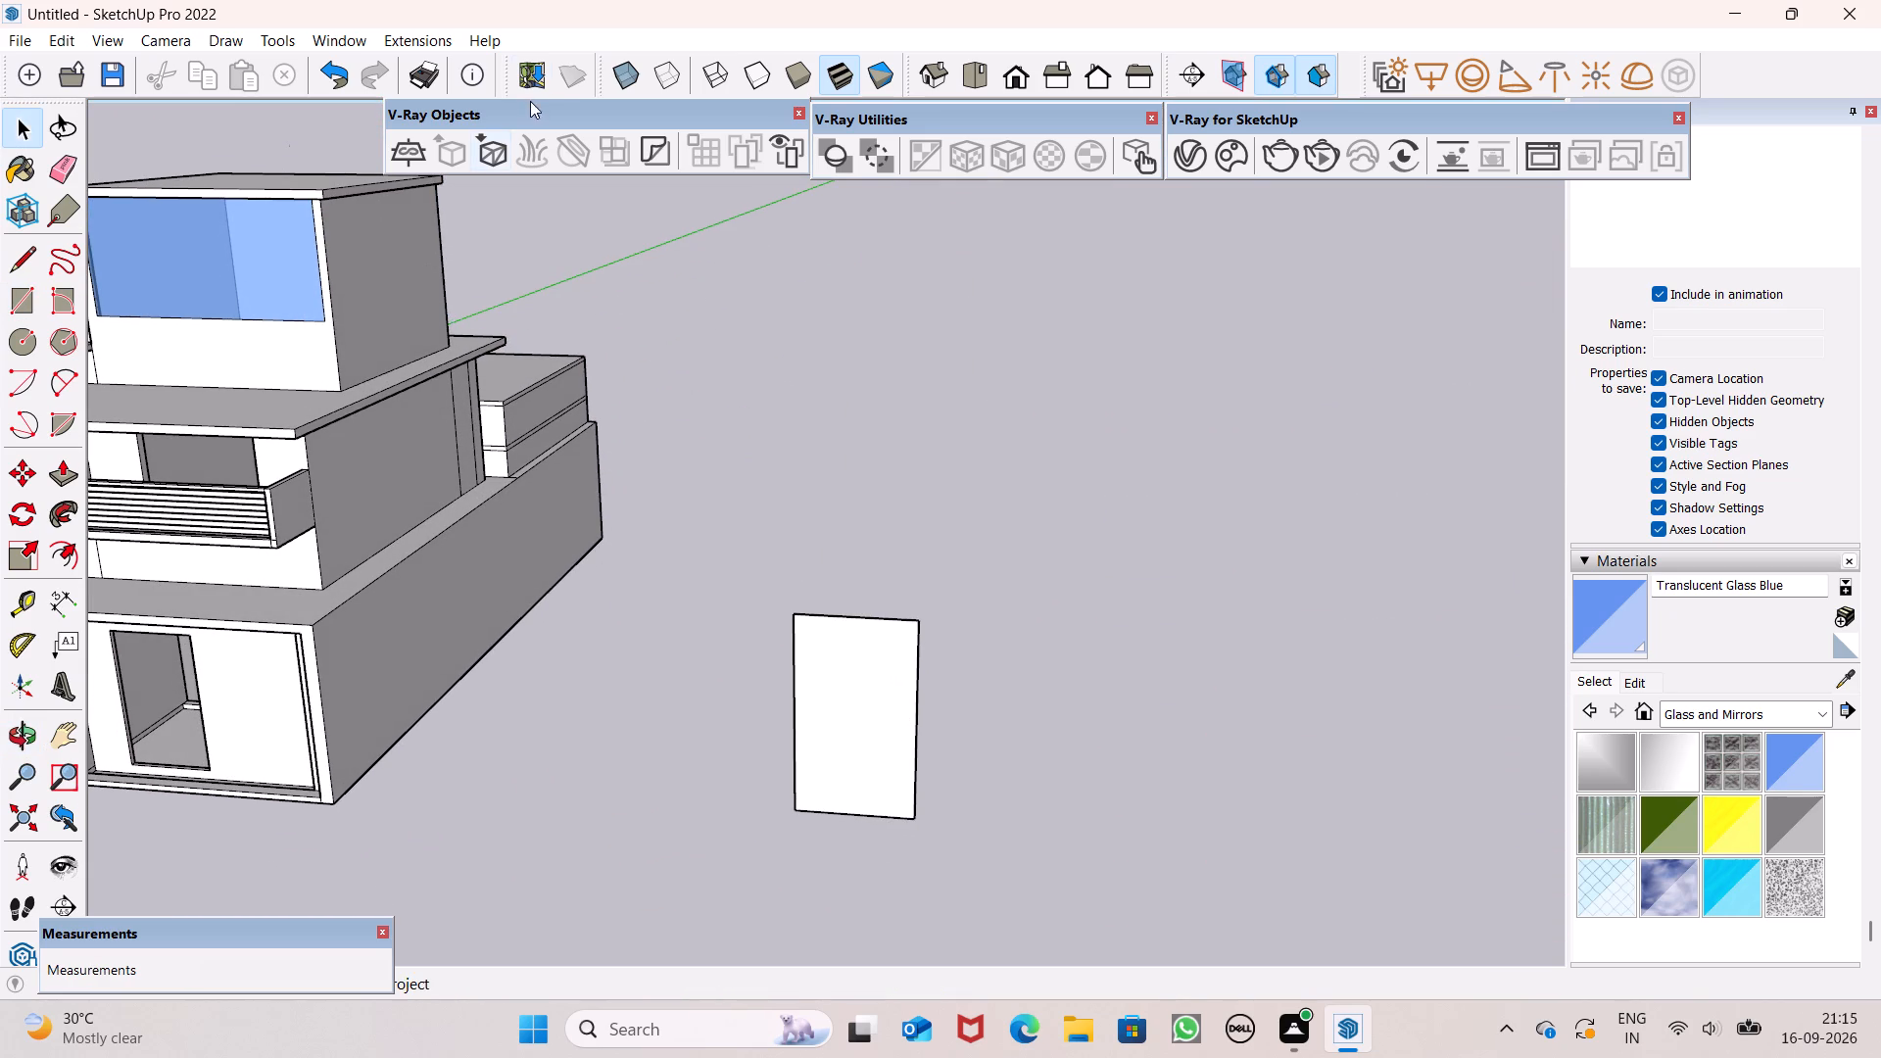
pyautogui.doubleClick(838, 664)
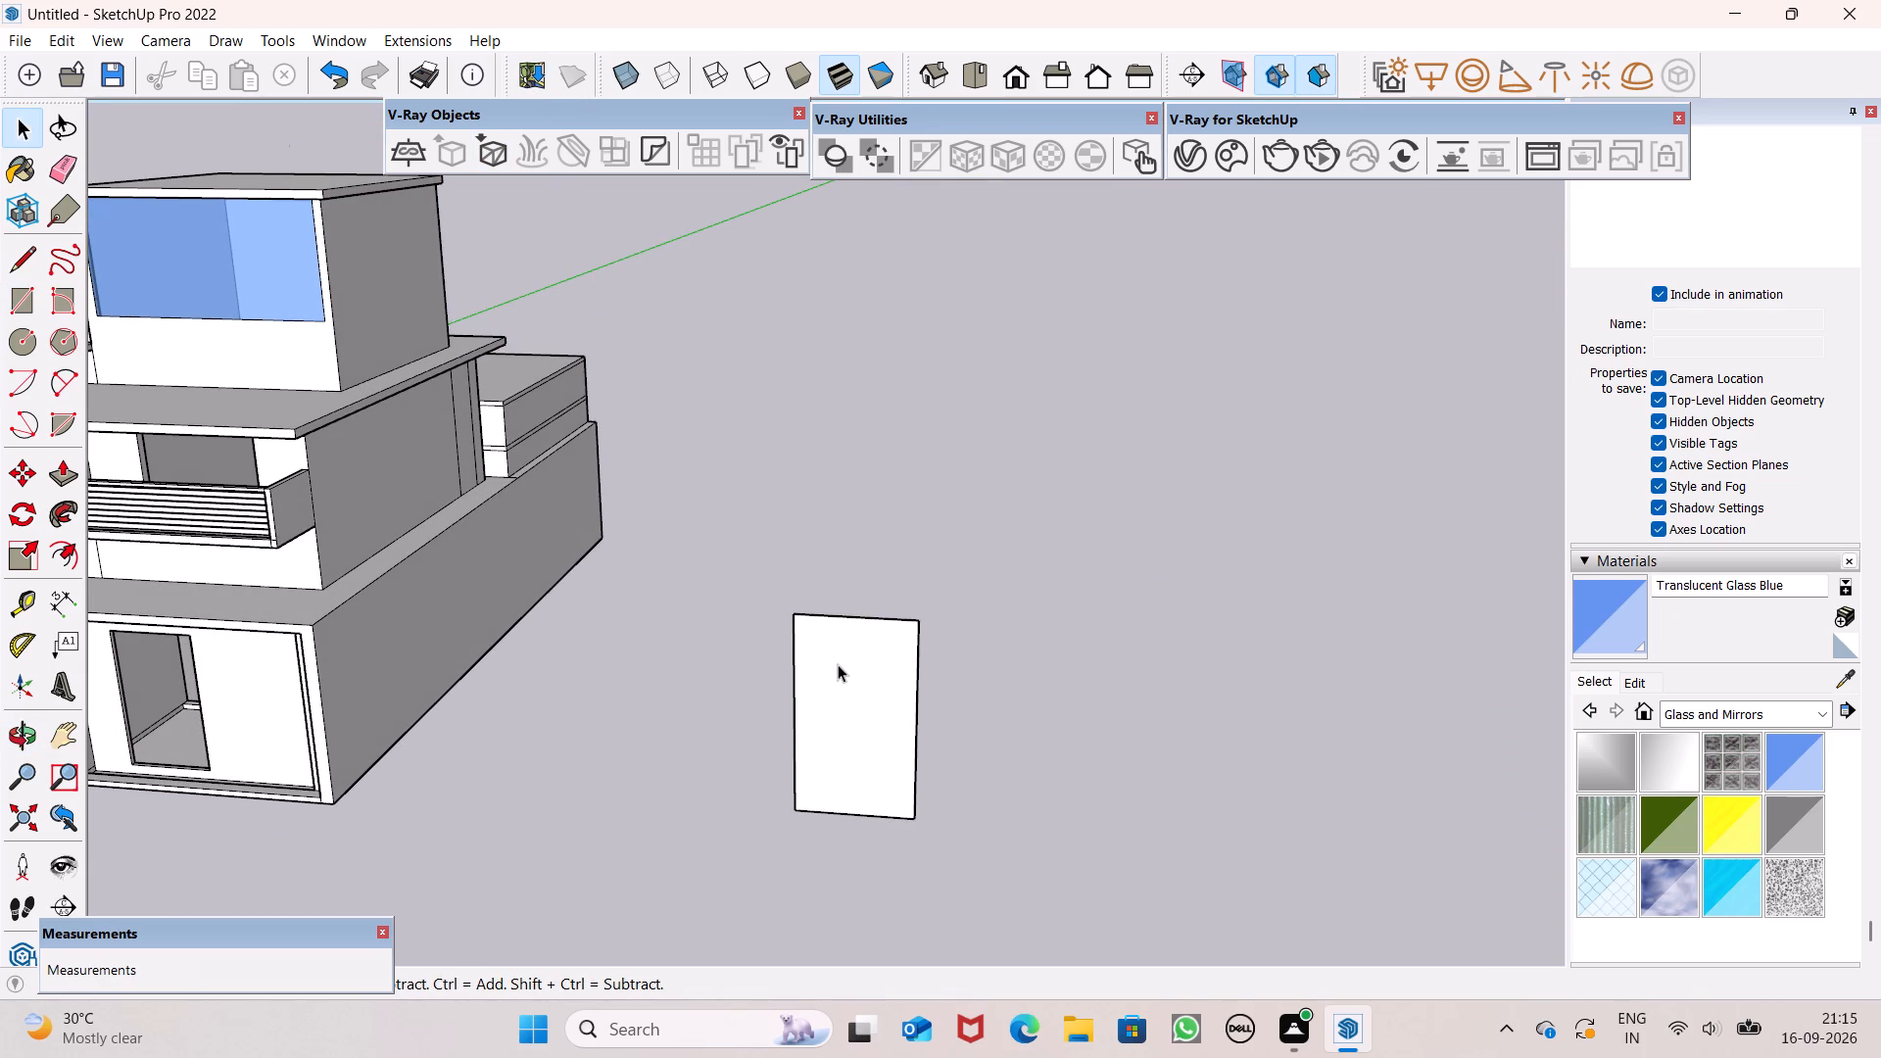
pyautogui.scroll(-3, 969, 572)
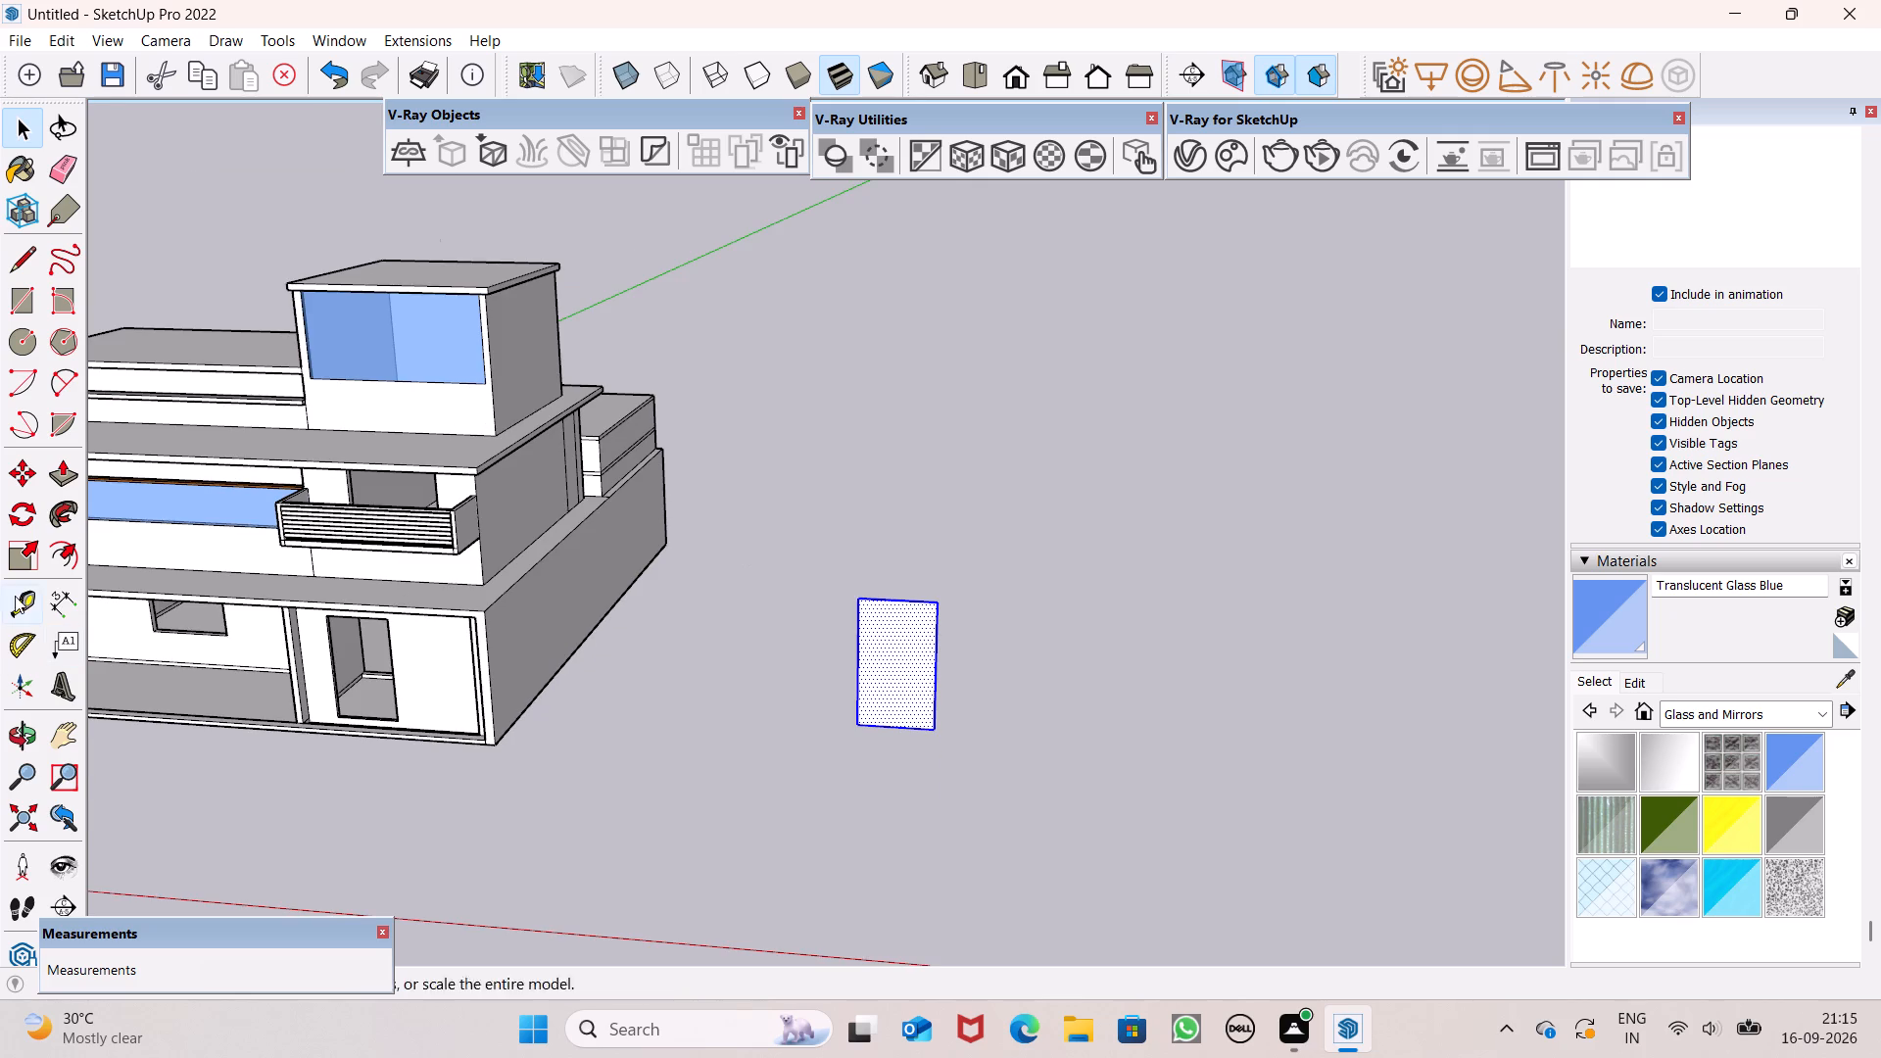
pyautogui.moveTo(55, 558); pyautogui.dragTo(79, 571)
pyautogui.scroll(5, 668, 740)
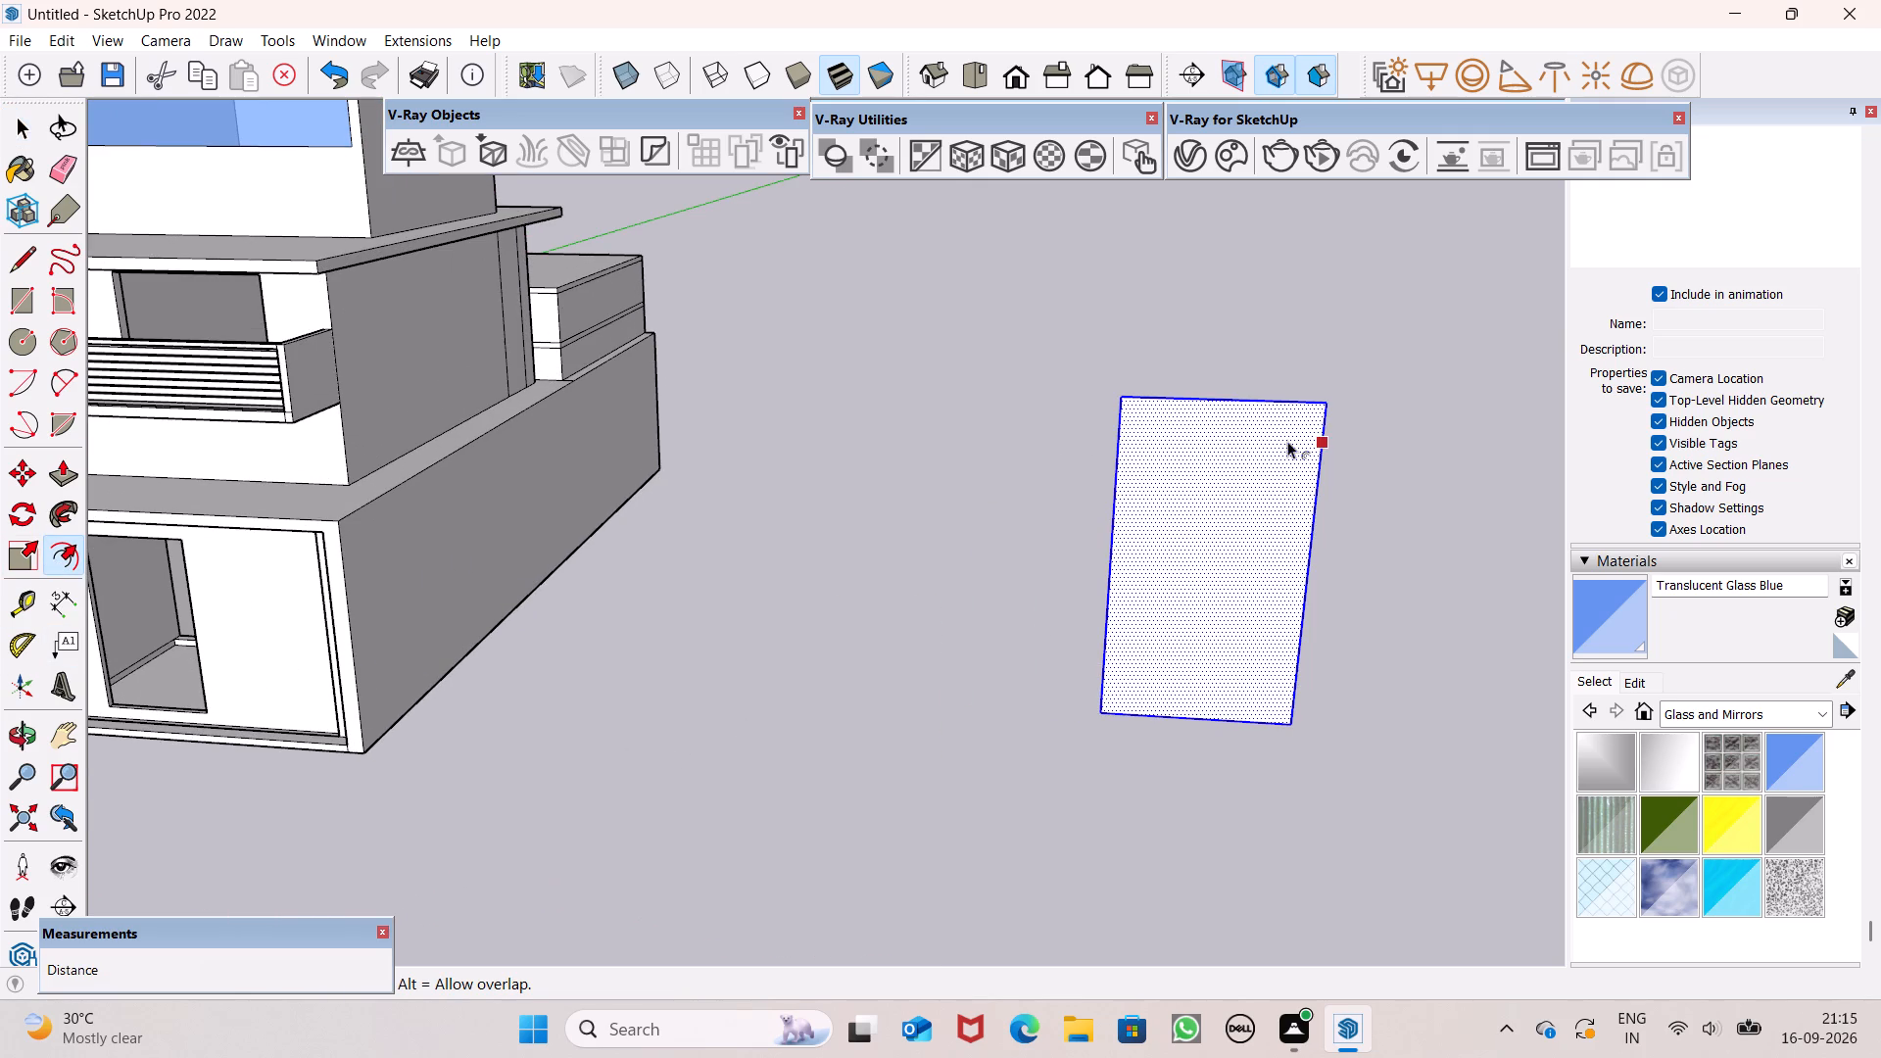
pyautogui.click(1292, 423)
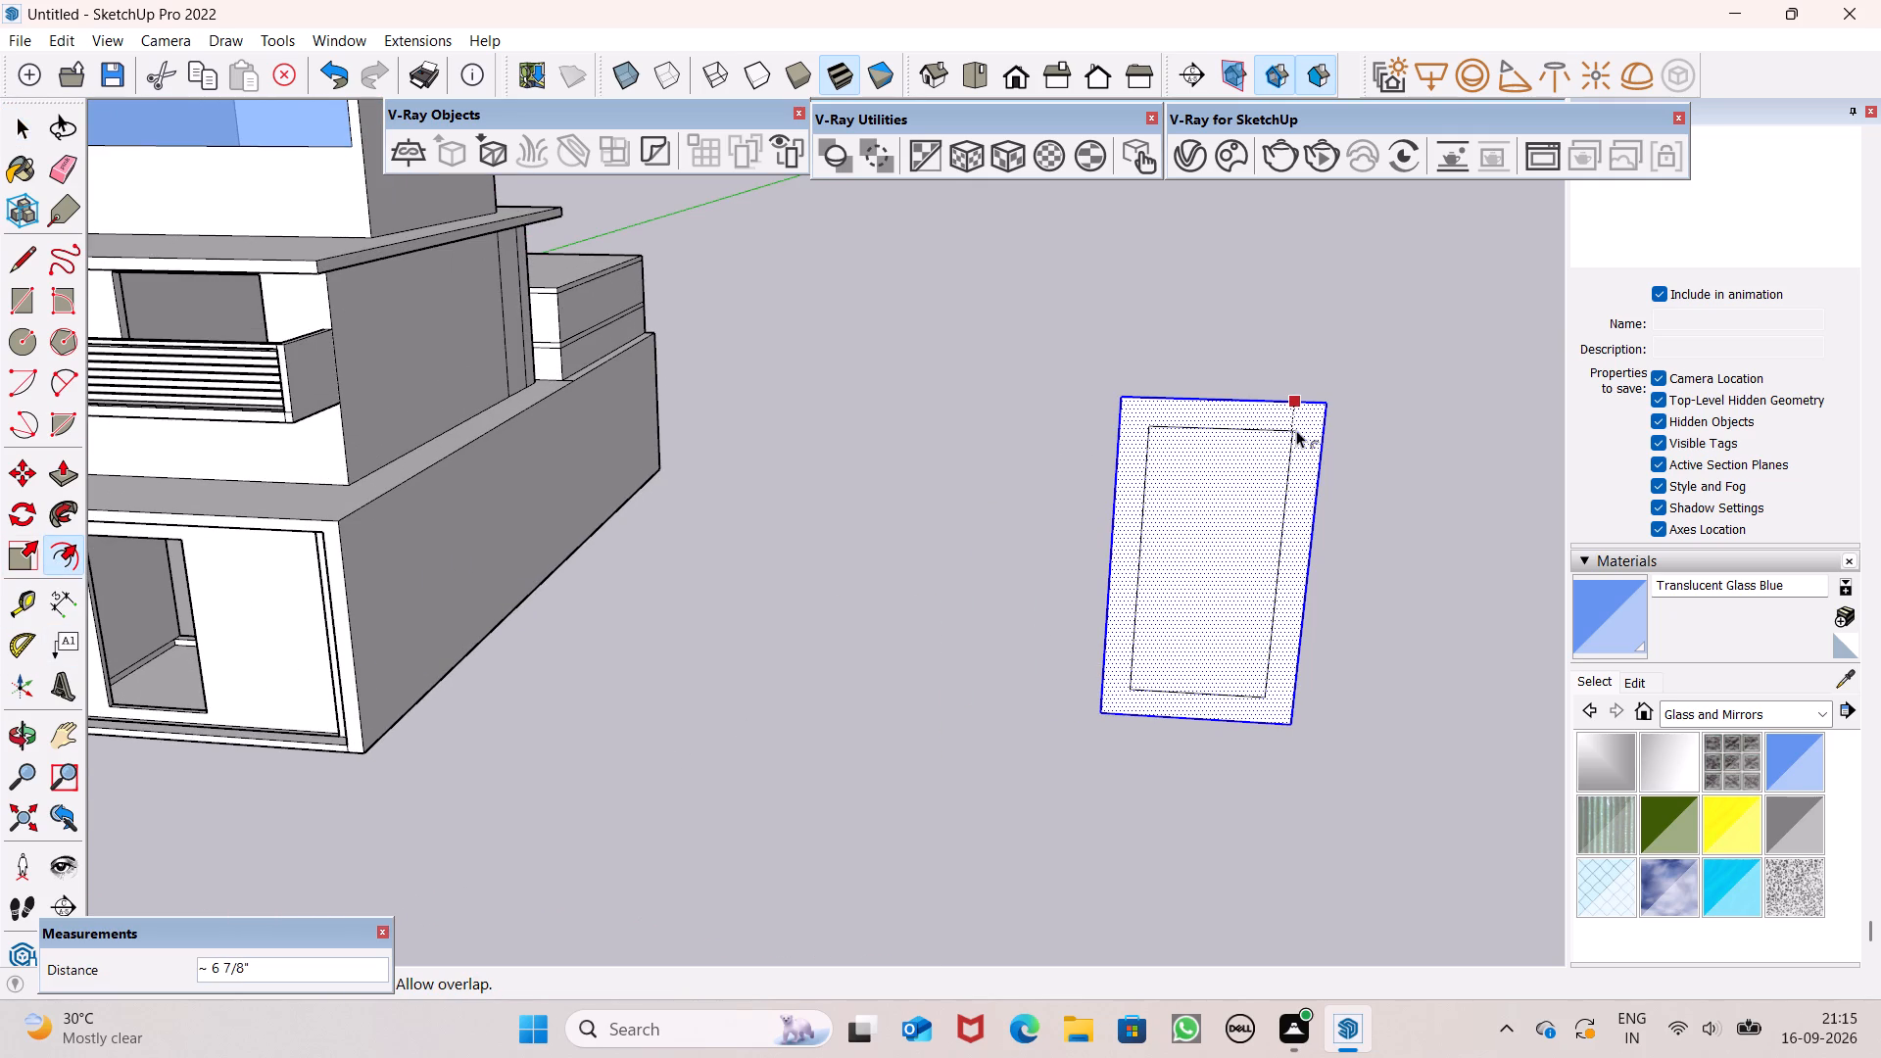
pyautogui.press('space')
pyautogui.press('space')
pyautogui.click(1376, 512)
pyautogui.press('space')
# Push/Pull the border face around the inner rectangle about 4 13/16" to give the frame thickness.
pyautogui.scroll(-7, 1312, 487)
pyautogui.moveTo(1338, 593); pyautogui.dragTo(1115, 568, button='middle')
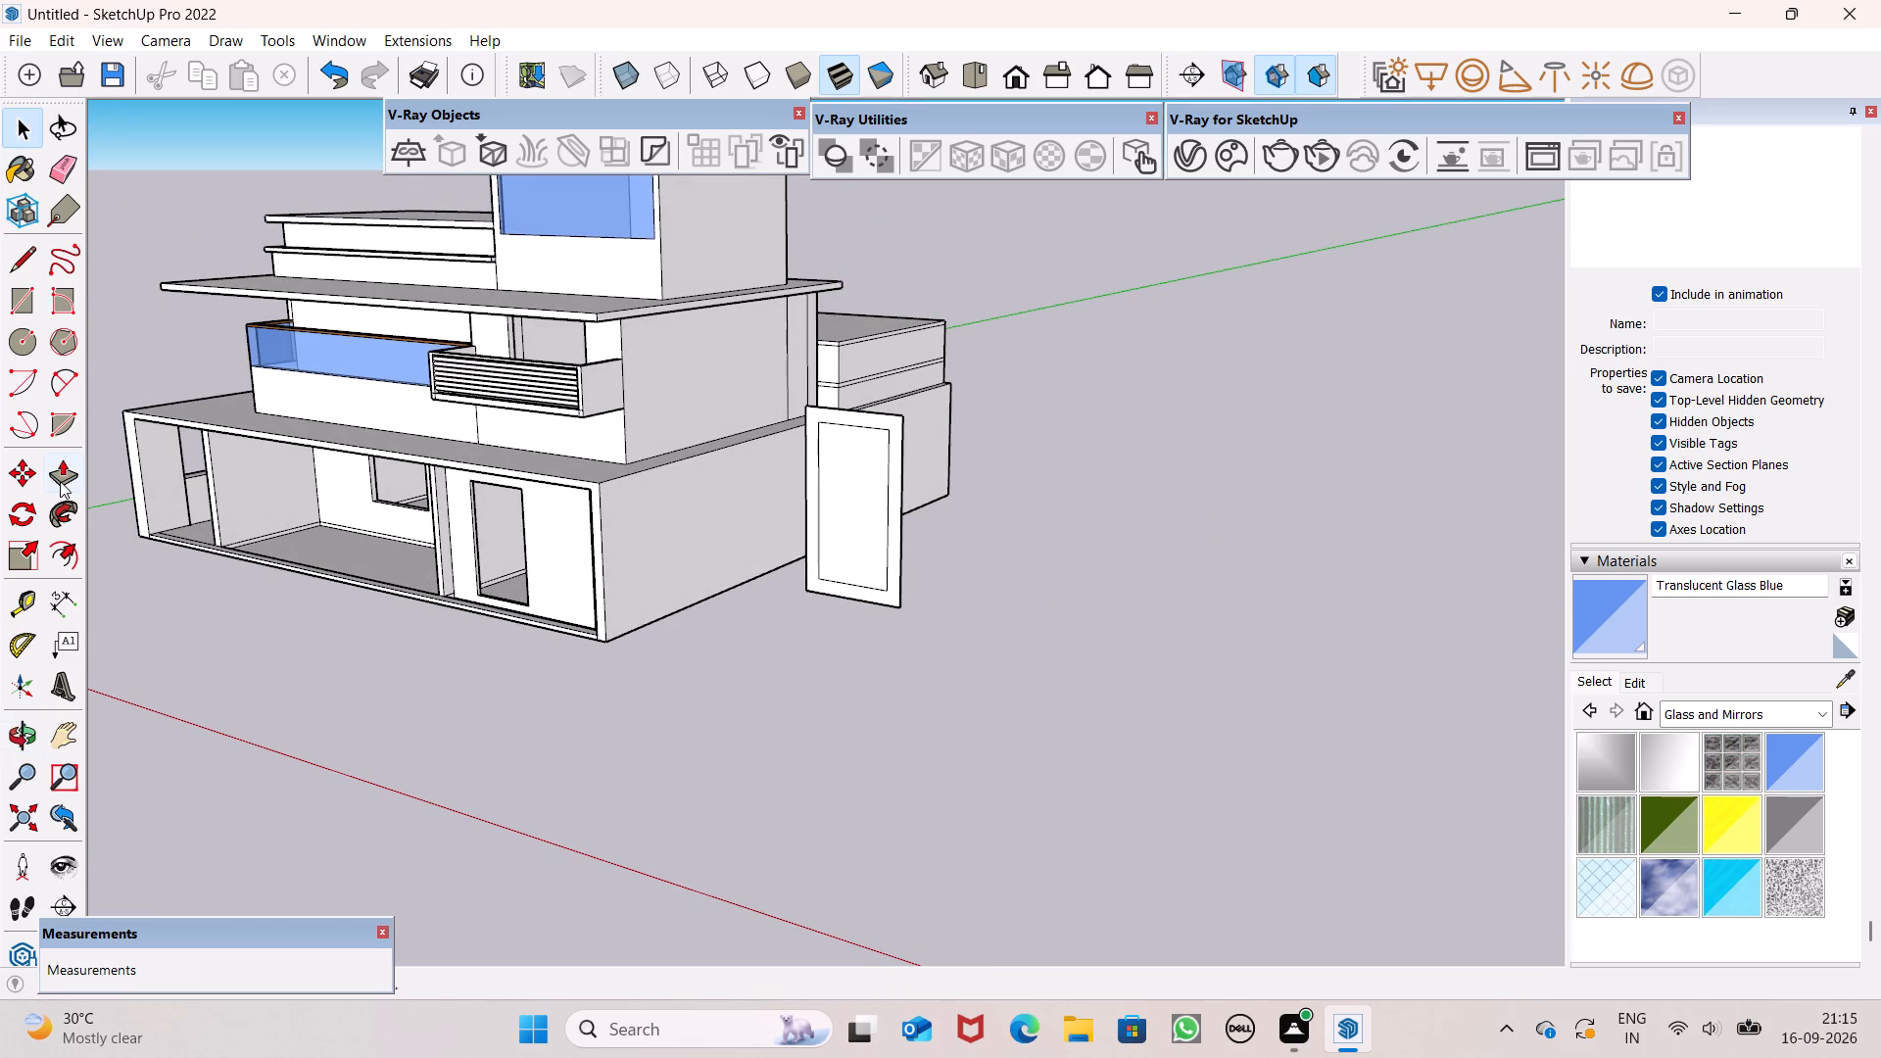
pyautogui.click(57, 466)
pyautogui.scroll(4, 965, 646)
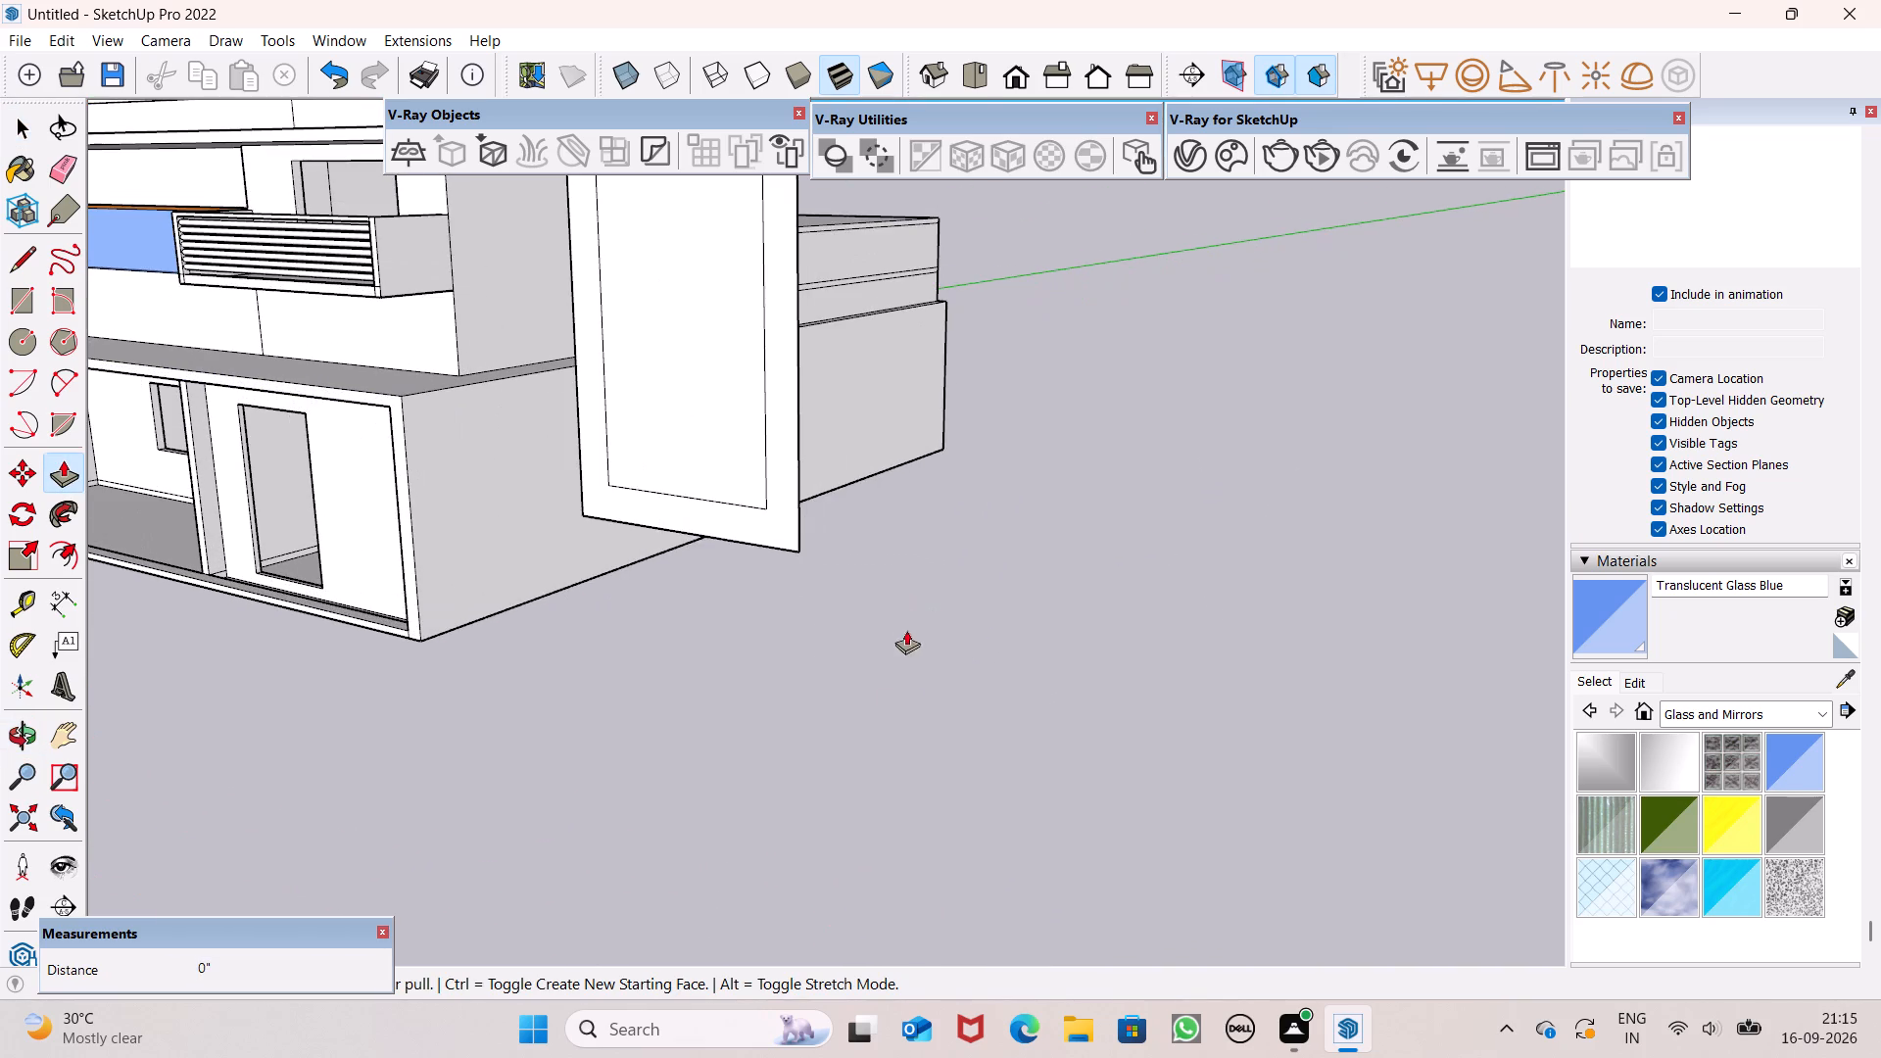
pyautogui.moveTo(906, 680); pyautogui.dragTo(917, 775, button='middle')
pyautogui.scroll(-6, 945, 622)
pyautogui.scroll(6, 943, 747)
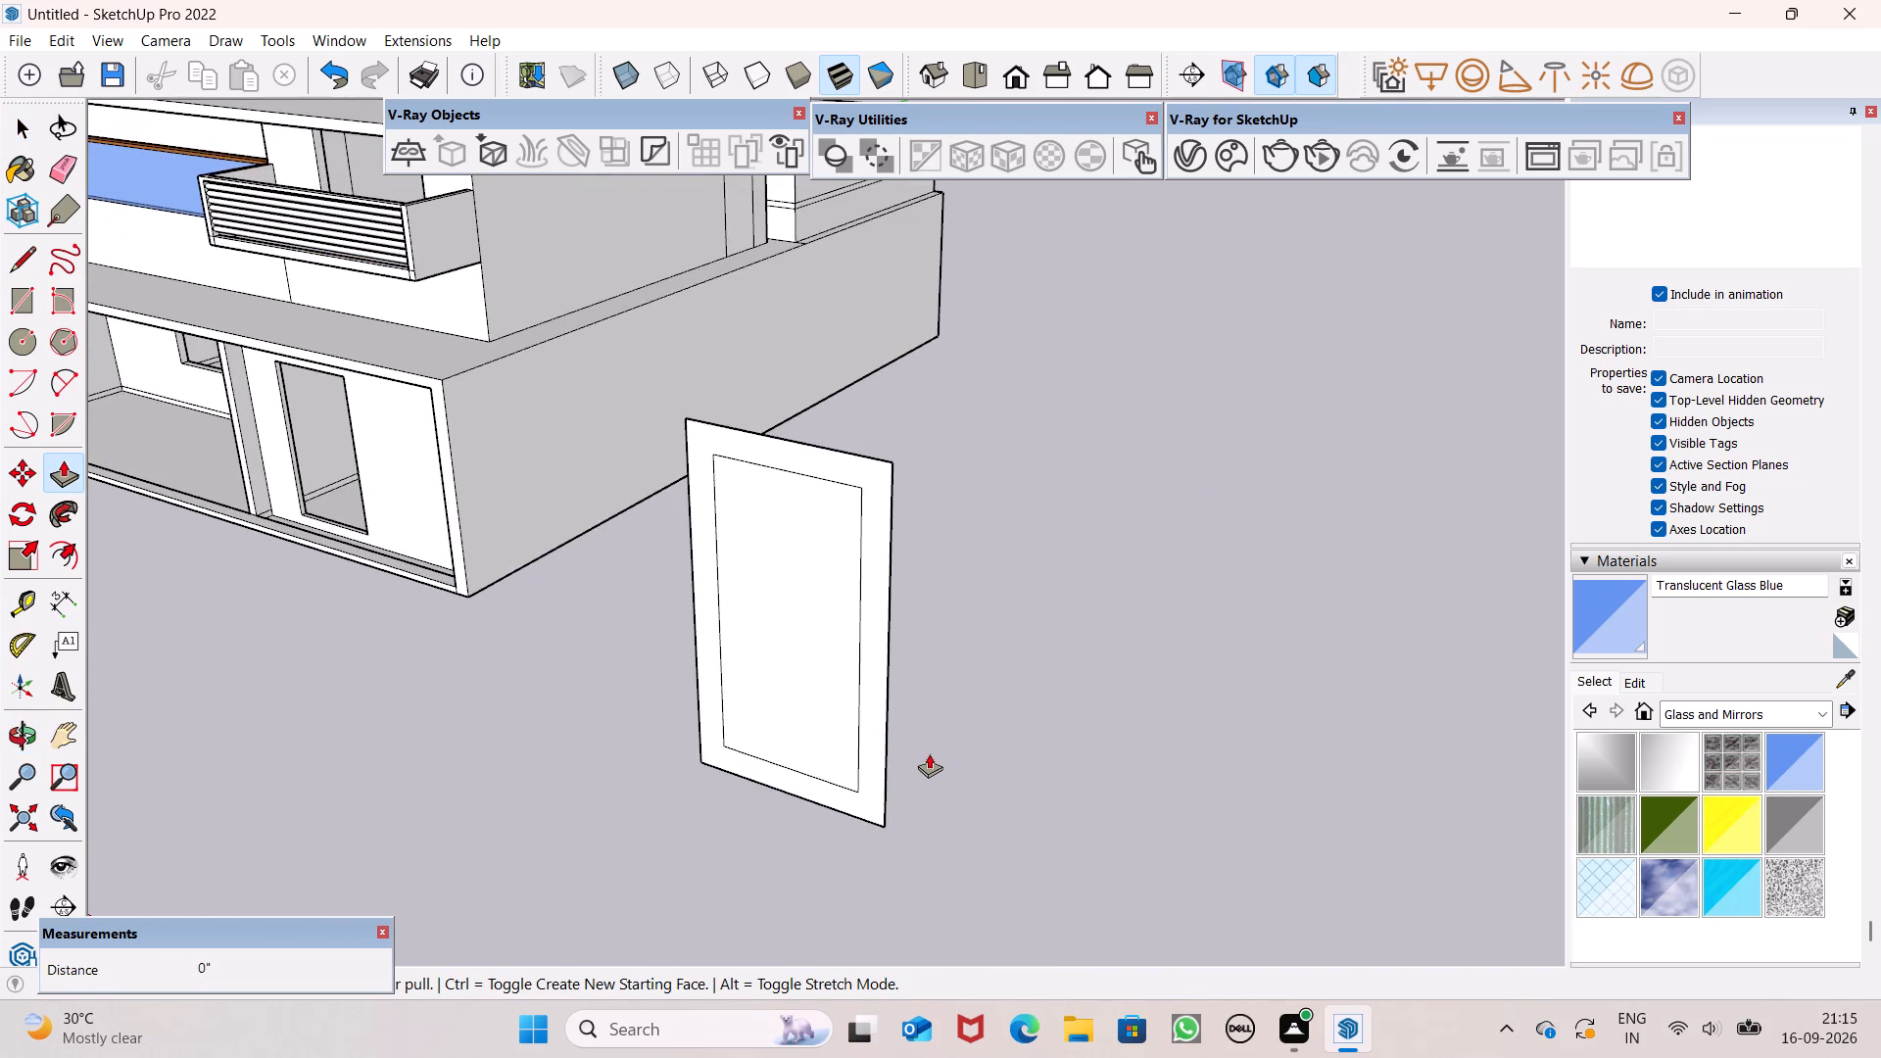
pyautogui.scroll(-1, 926, 754)
pyautogui.scroll(3, 921, 771)
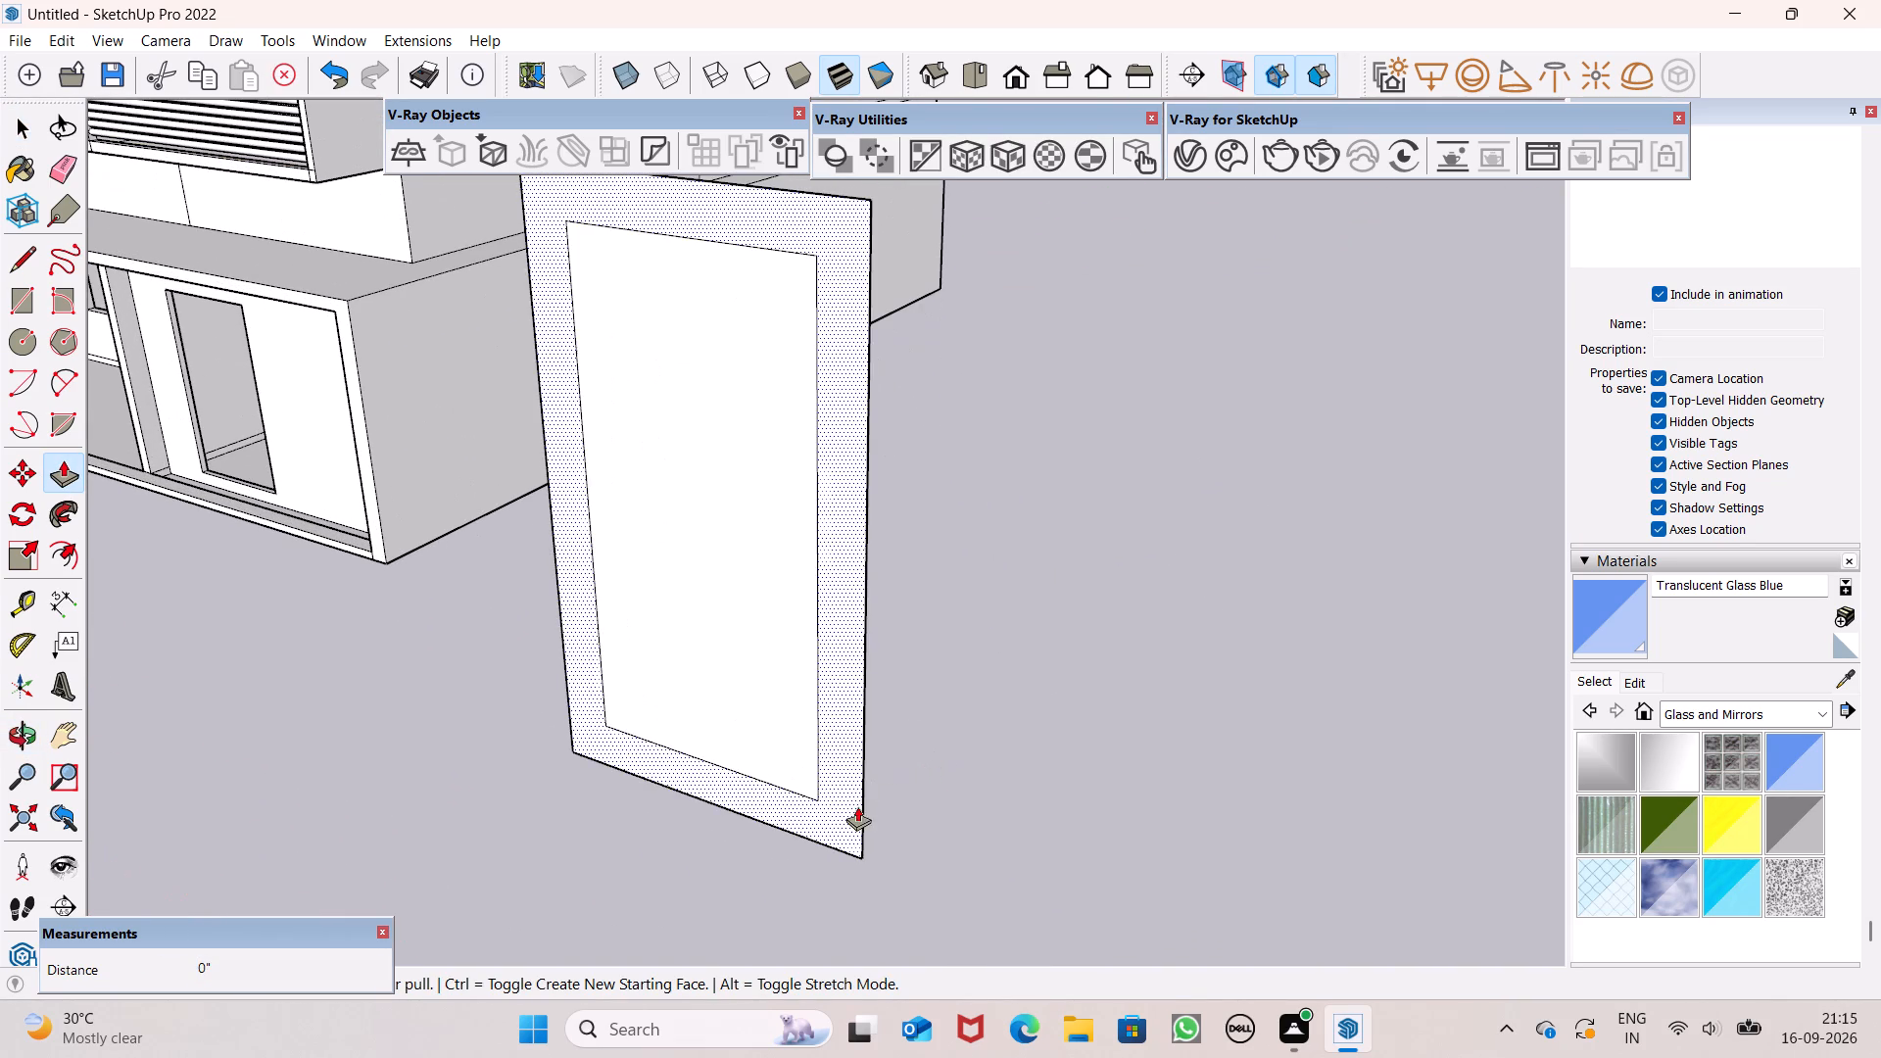
pyautogui.moveTo(849, 809); pyautogui.dragTo(887, 808)
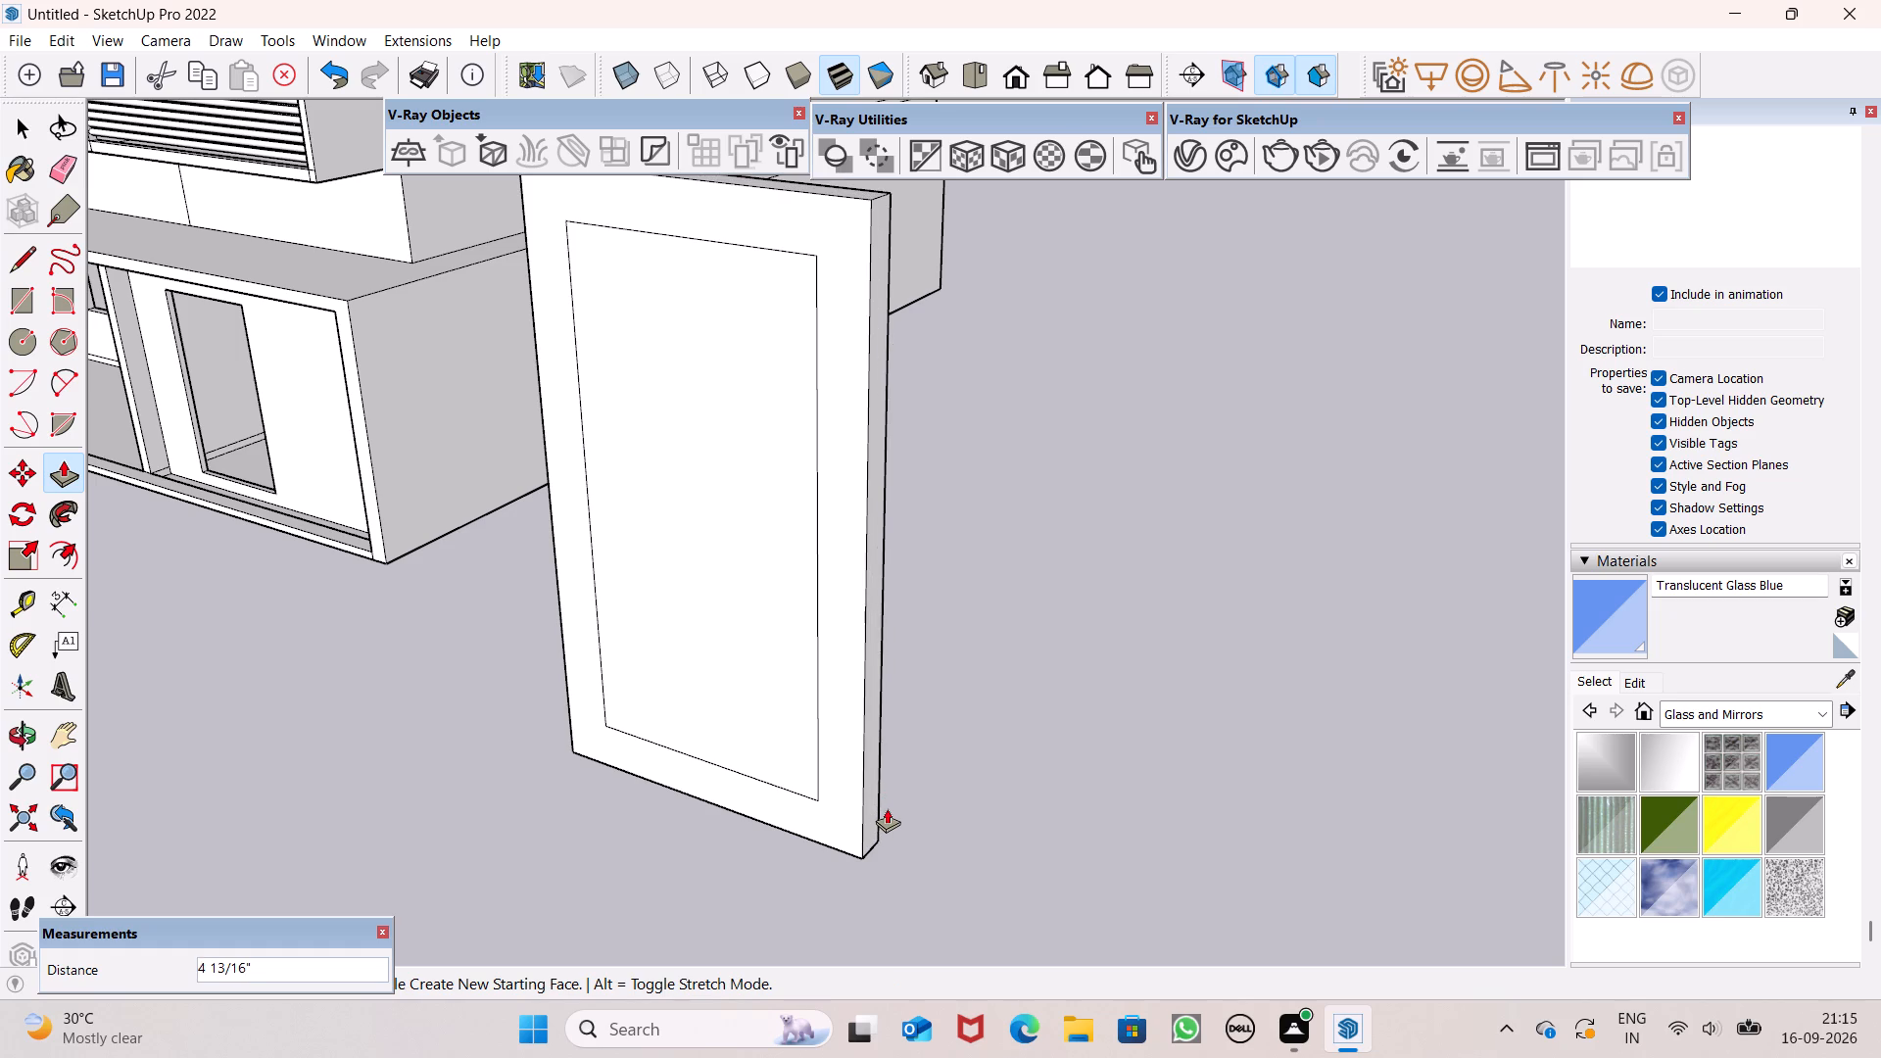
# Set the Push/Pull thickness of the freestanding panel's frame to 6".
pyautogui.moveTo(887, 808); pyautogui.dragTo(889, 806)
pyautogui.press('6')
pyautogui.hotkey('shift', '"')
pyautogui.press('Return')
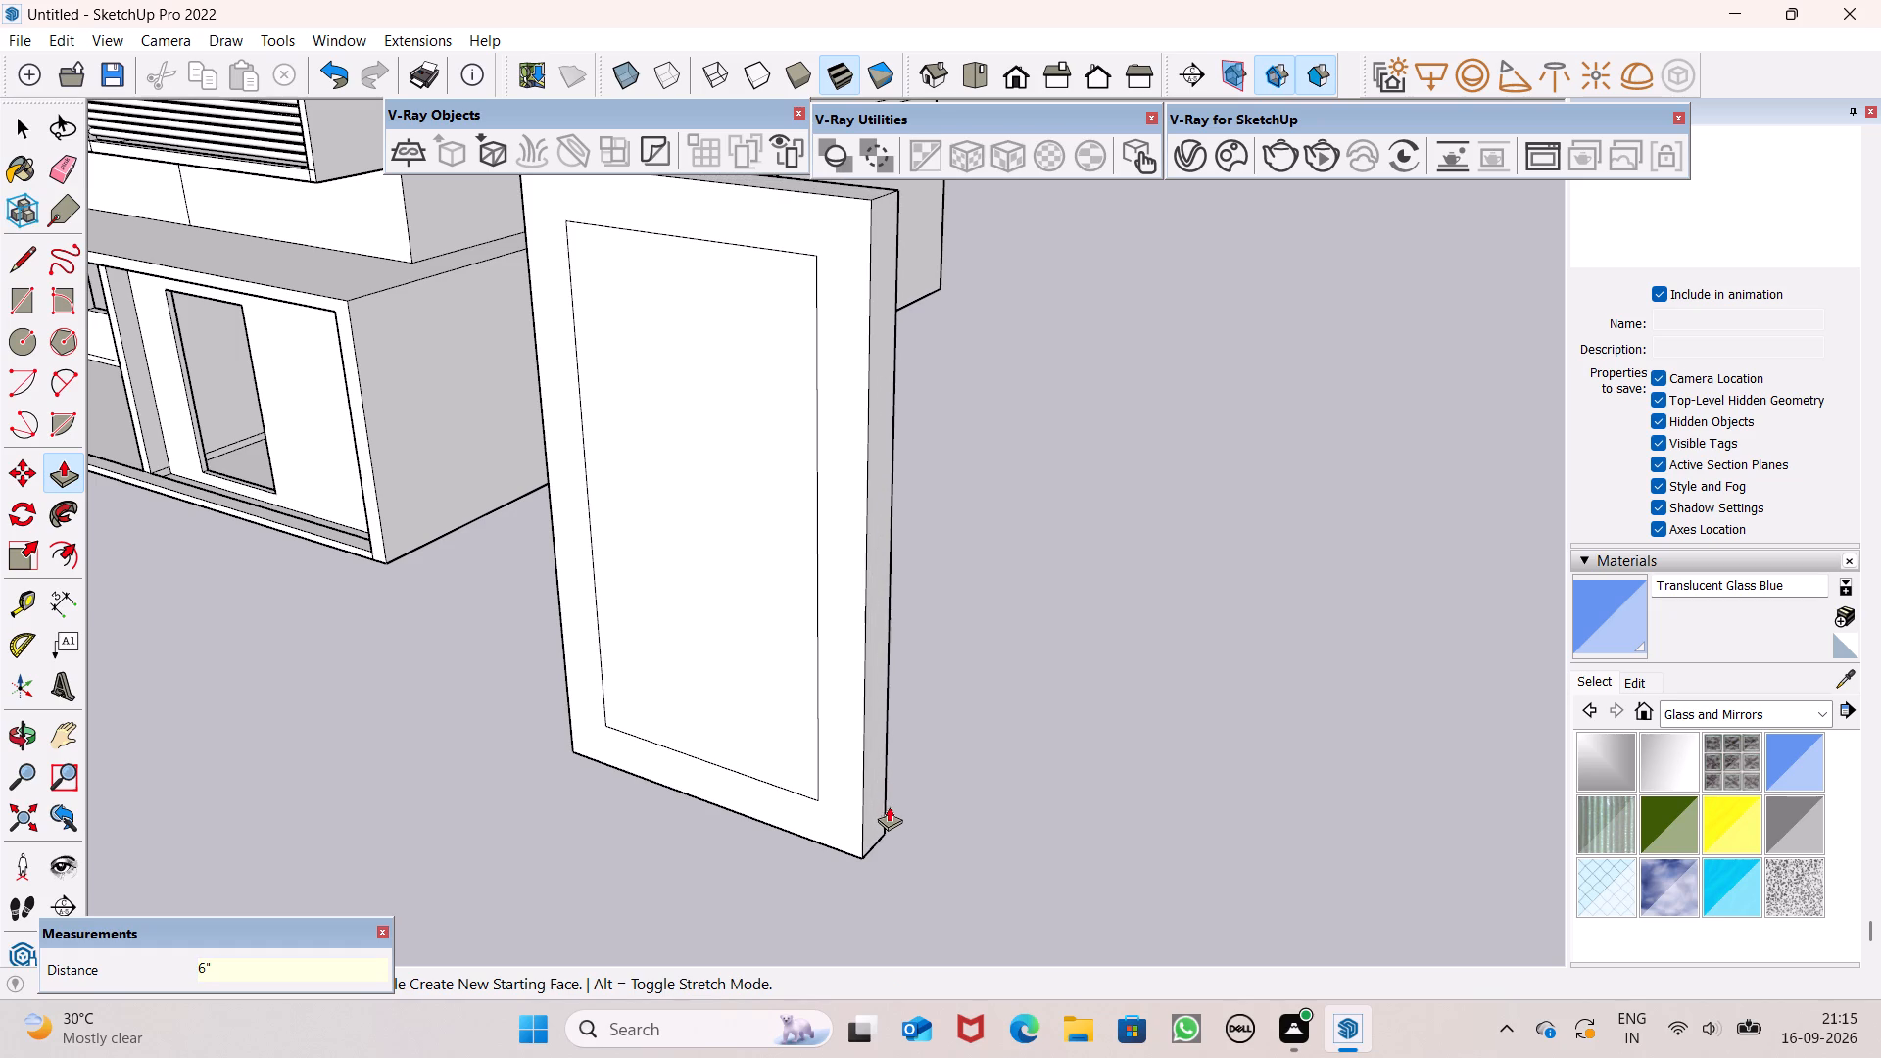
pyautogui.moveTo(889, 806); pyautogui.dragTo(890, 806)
# Examine the ground-floor door and window openings along the front of the house.
pyautogui.scroll(-1, 956, 714)
pyautogui.scroll(5, 280, 452)
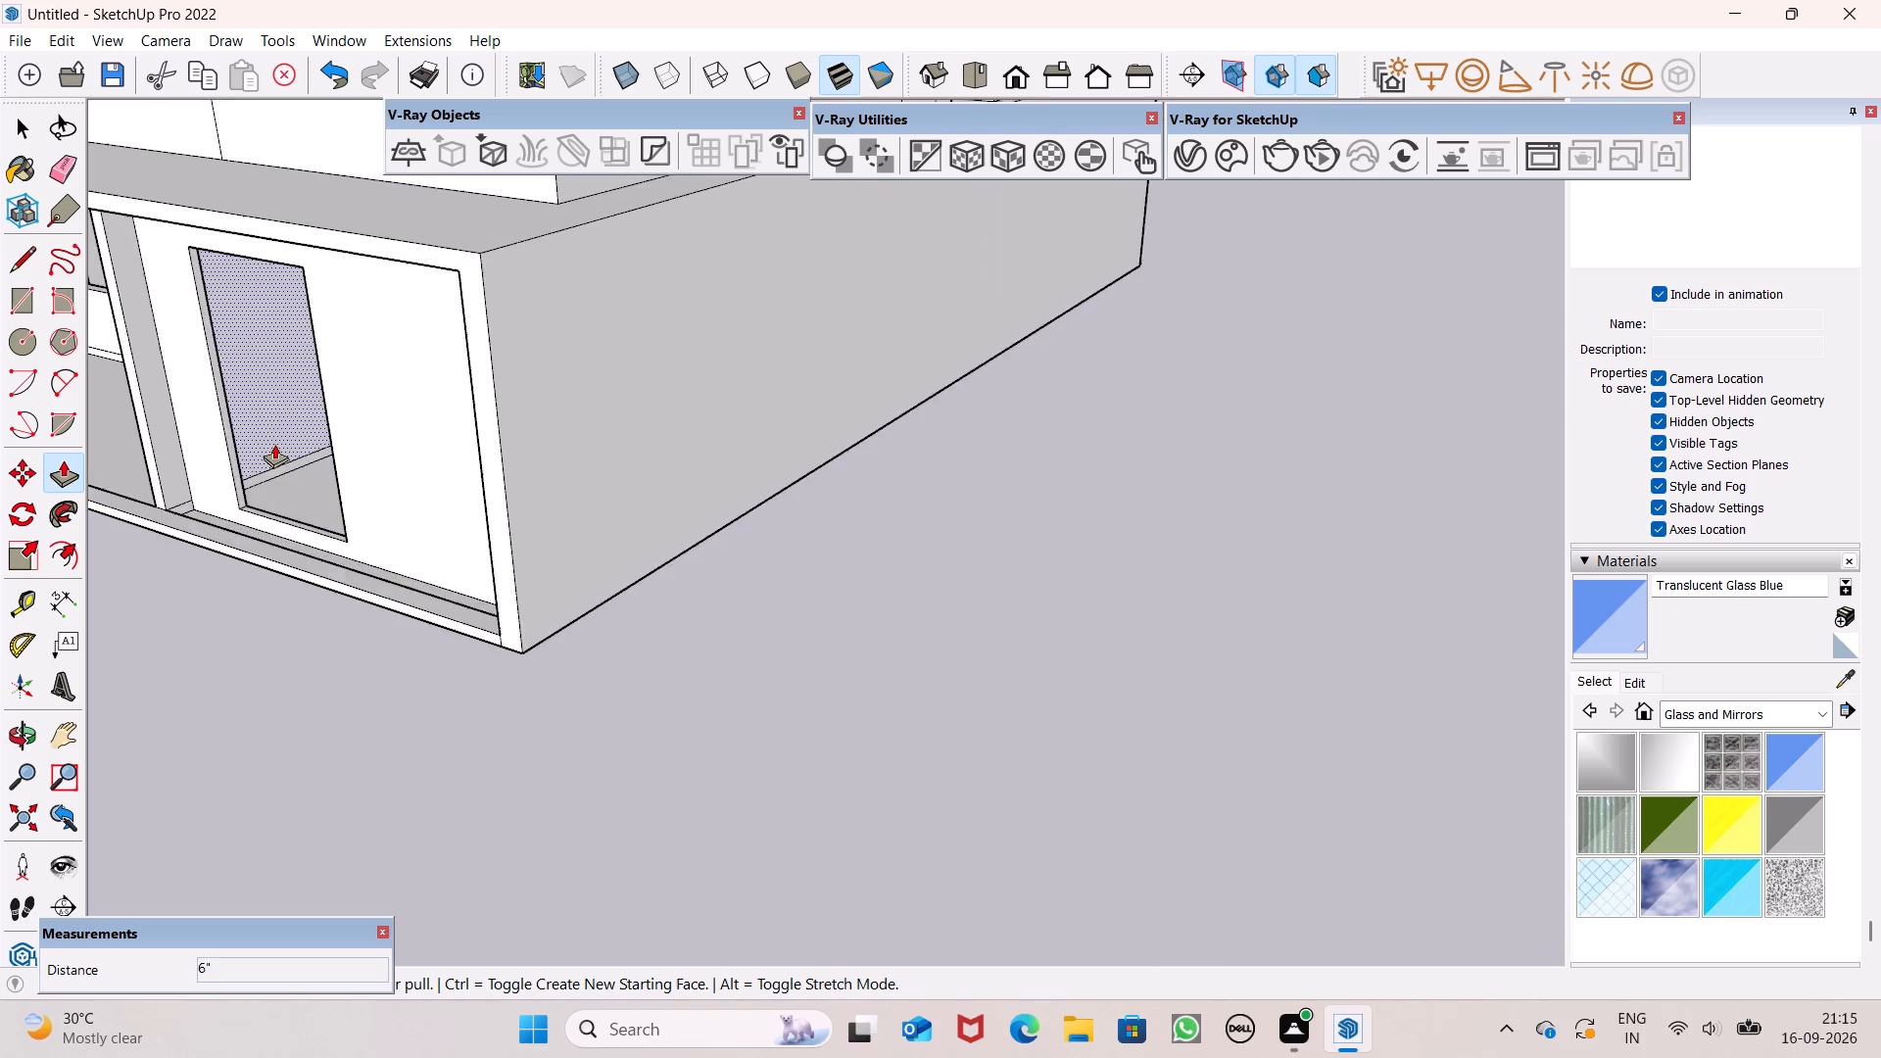
pyautogui.scroll(8, 274, 444)
pyautogui.scroll(6, 291, 676)
pyautogui.scroll(-4, 521, 680)
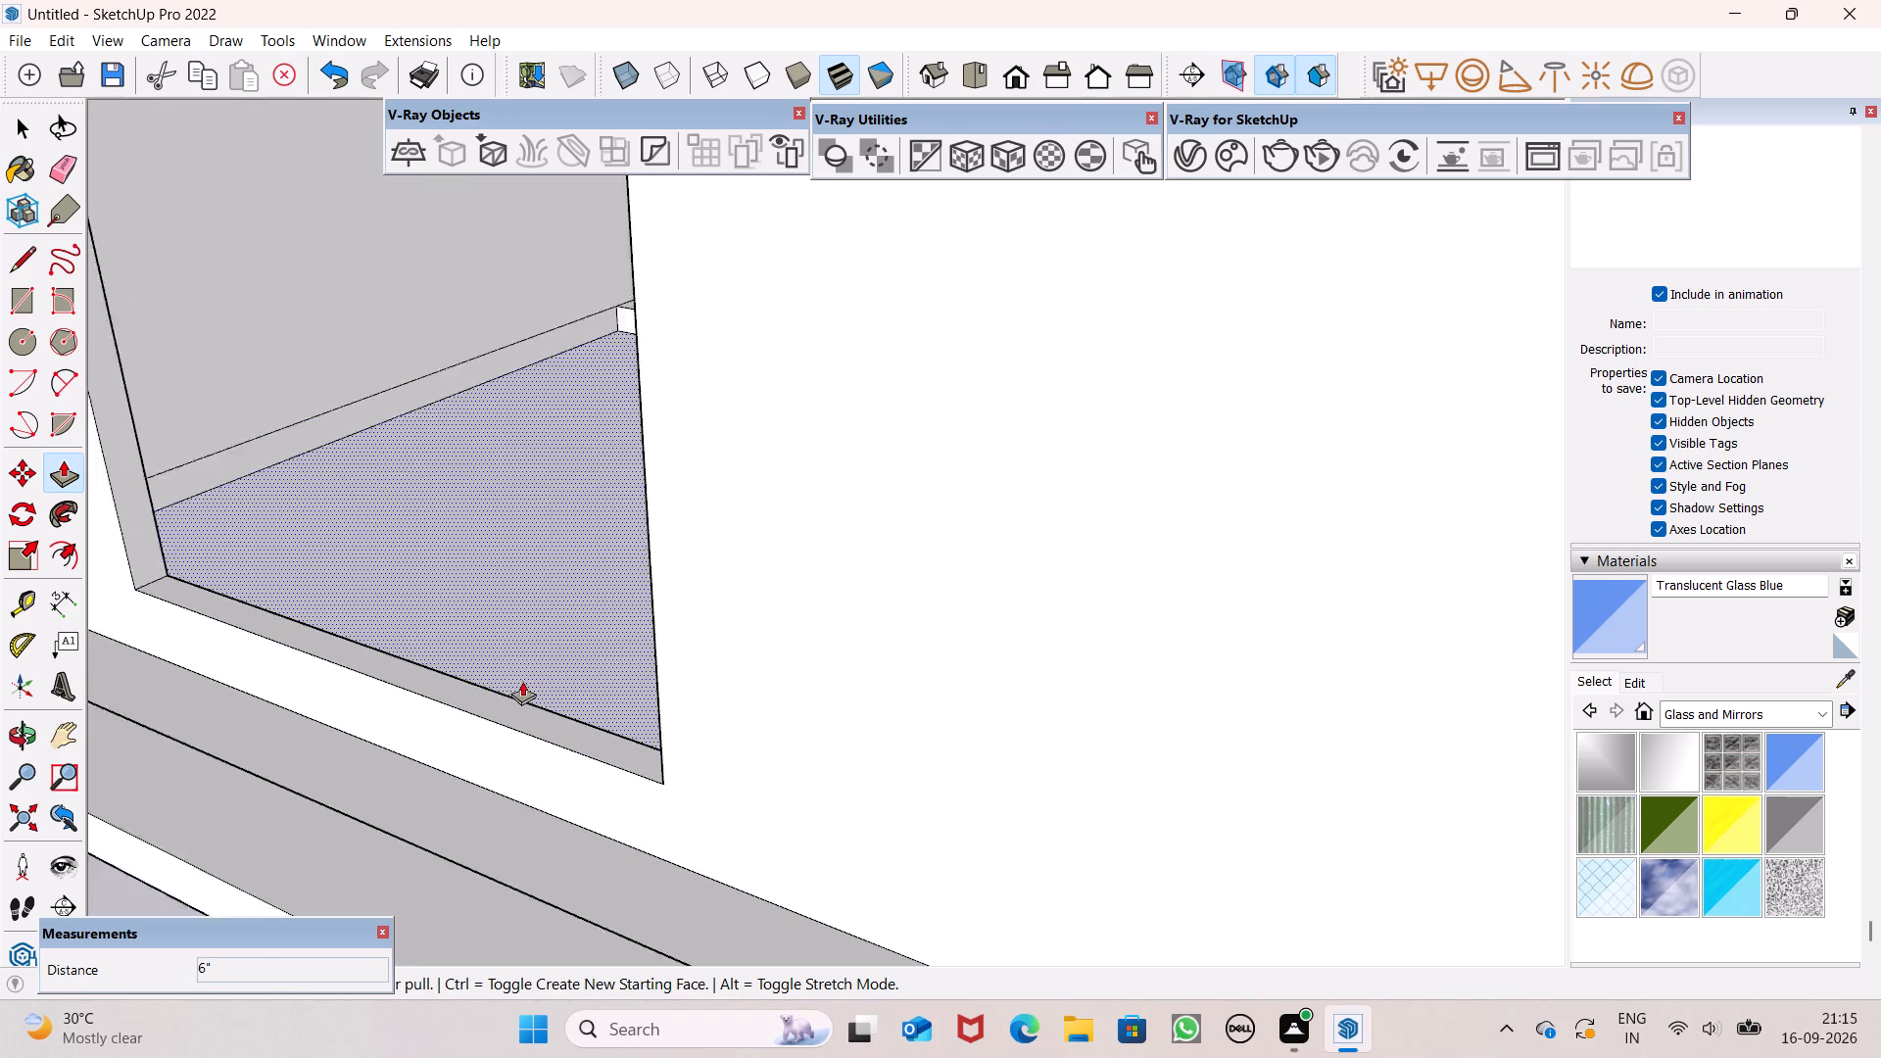
pyautogui.scroll(-4, 522, 681)
pyautogui.scroll(-12, 651, 659)
pyautogui.scroll(-12, 826, 649)
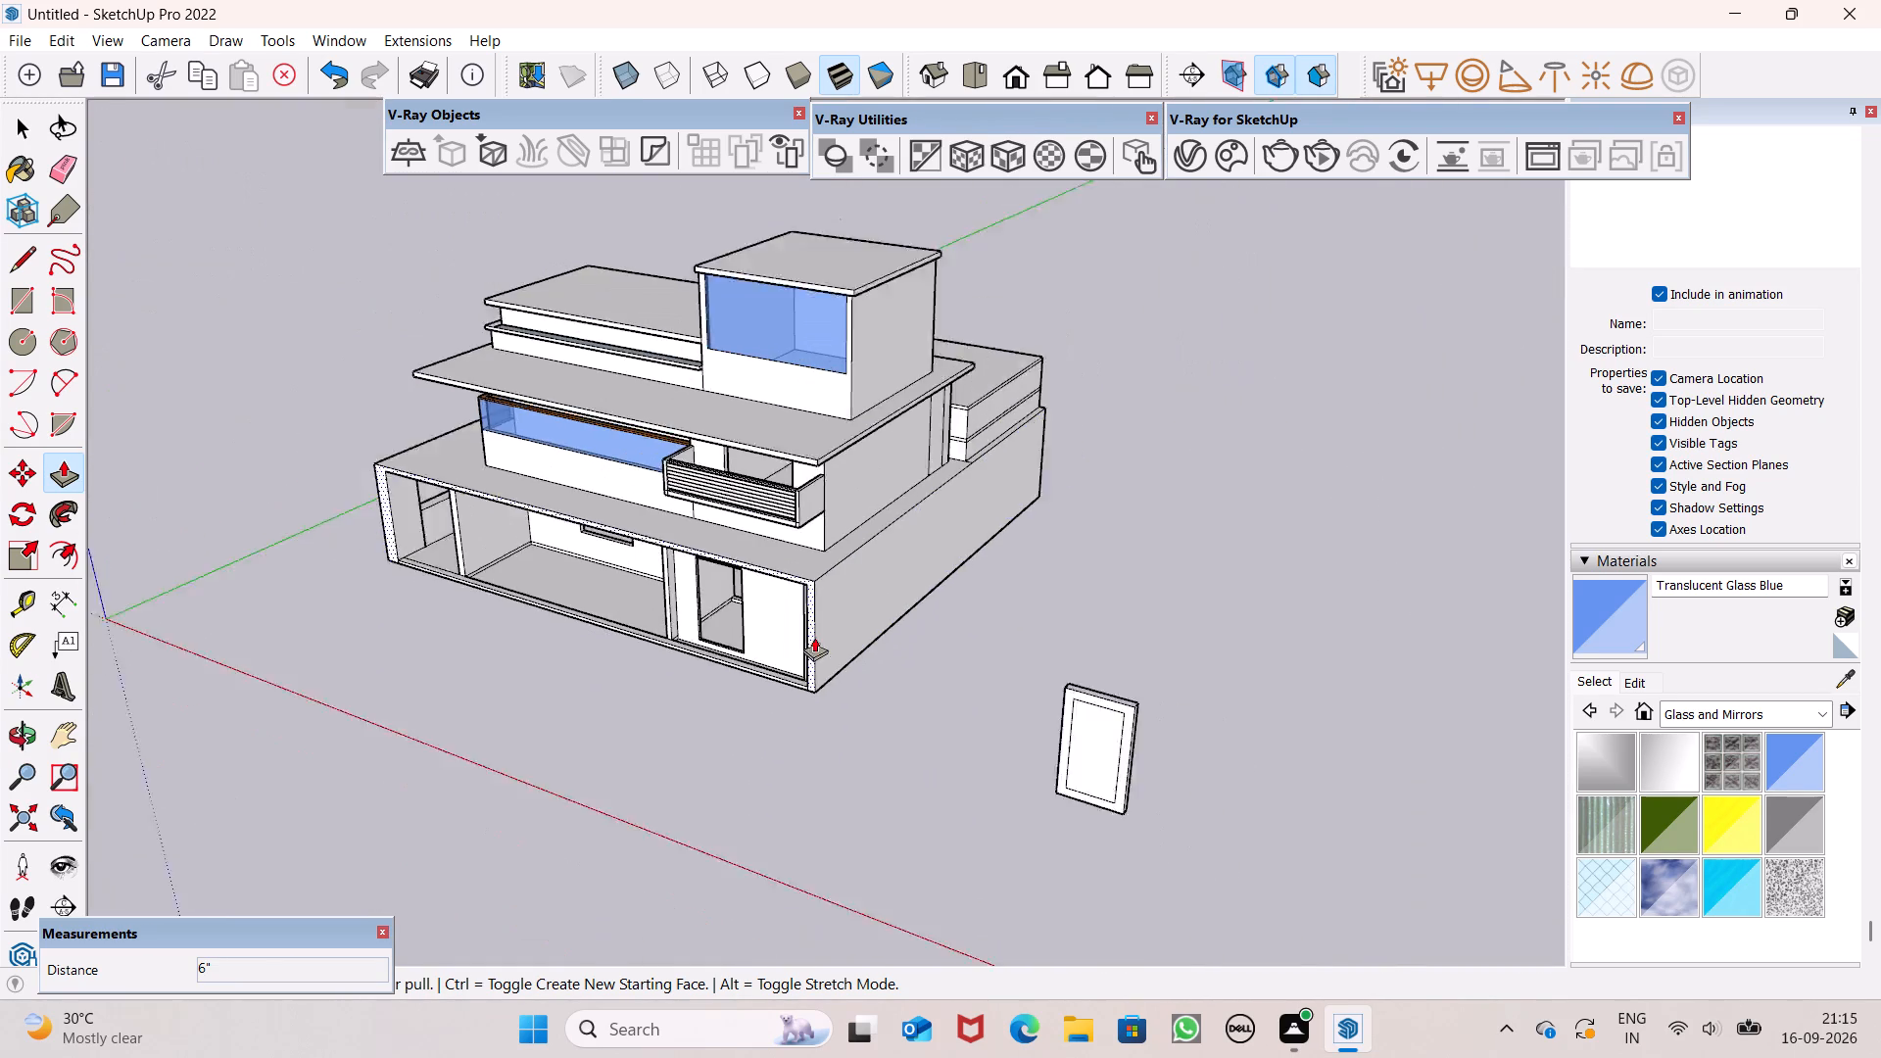
pyautogui.moveTo(974, 734); pyautogui.dragTo(1371, 700, button='middle')
pyautogui.scroll(4, 660, 623)
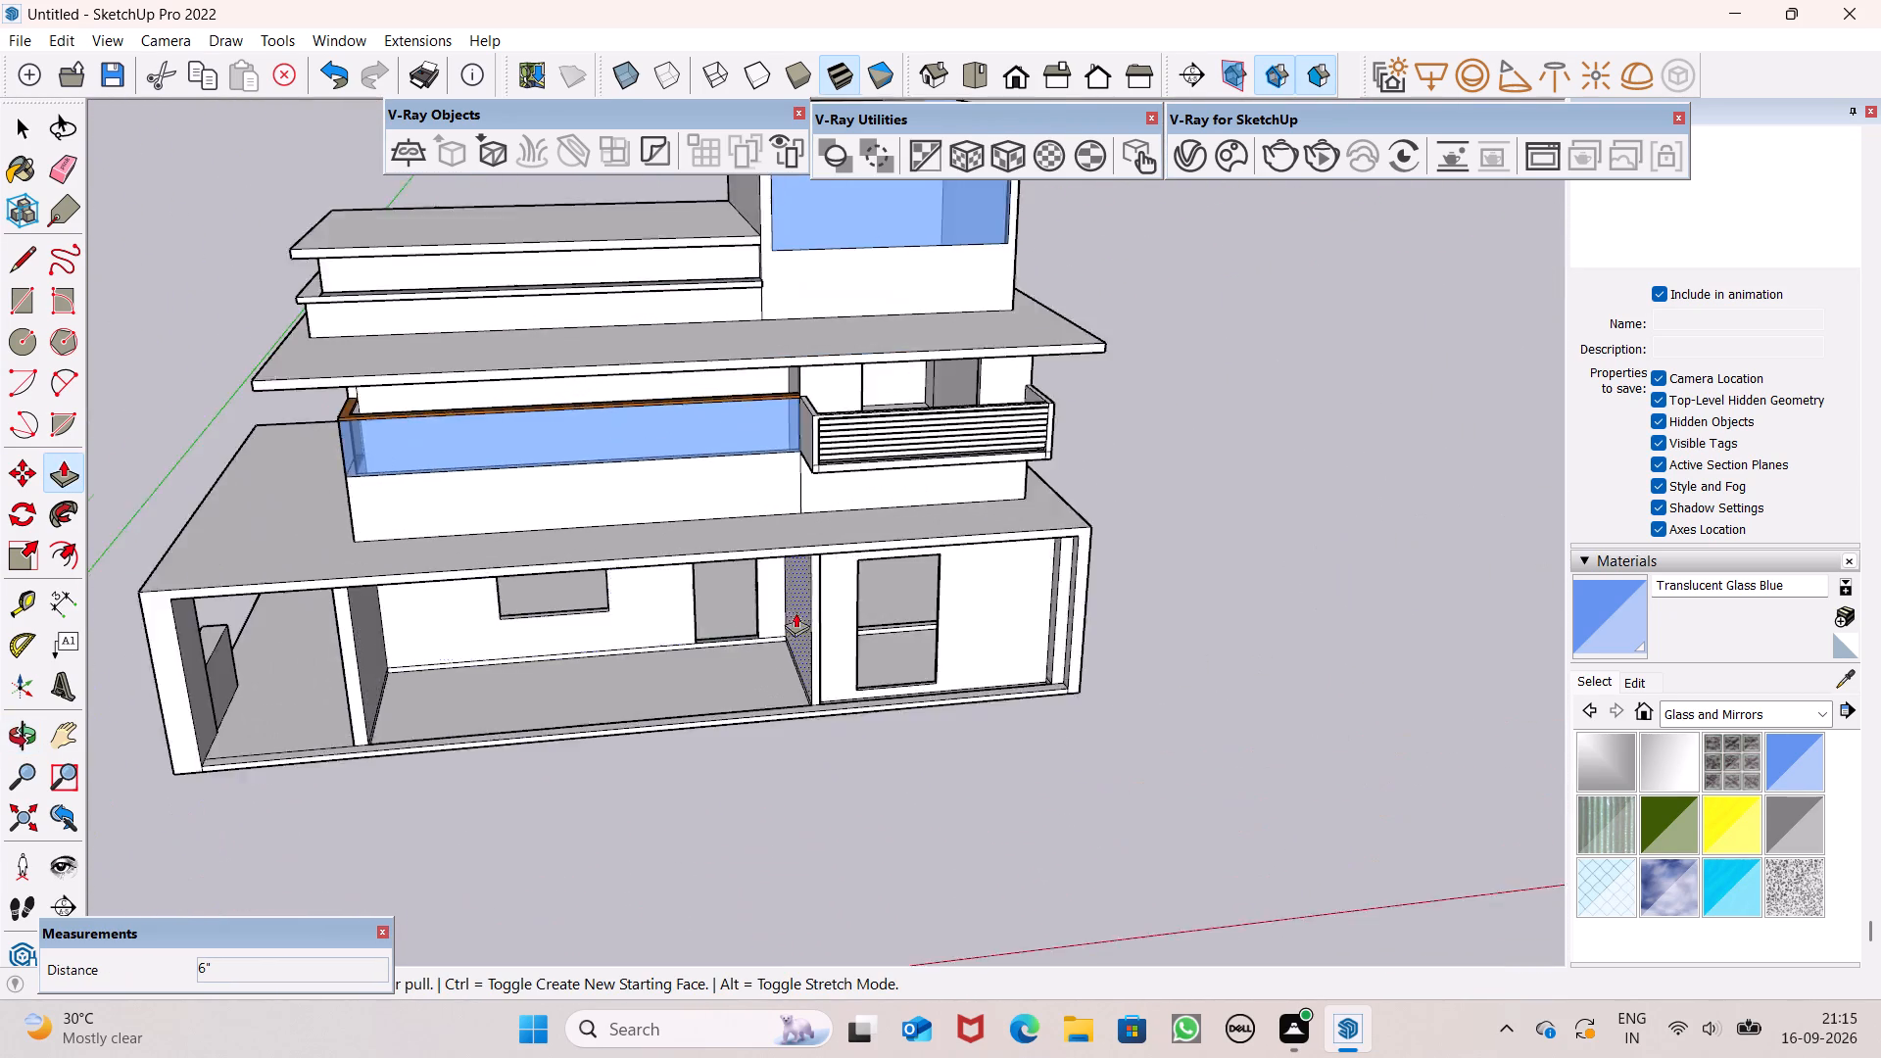
pyautogui.scroll(9, 796, 612)
pyautogui.moveTo(681, 653); pyautogui.dragTo(355, 645, button='middle')
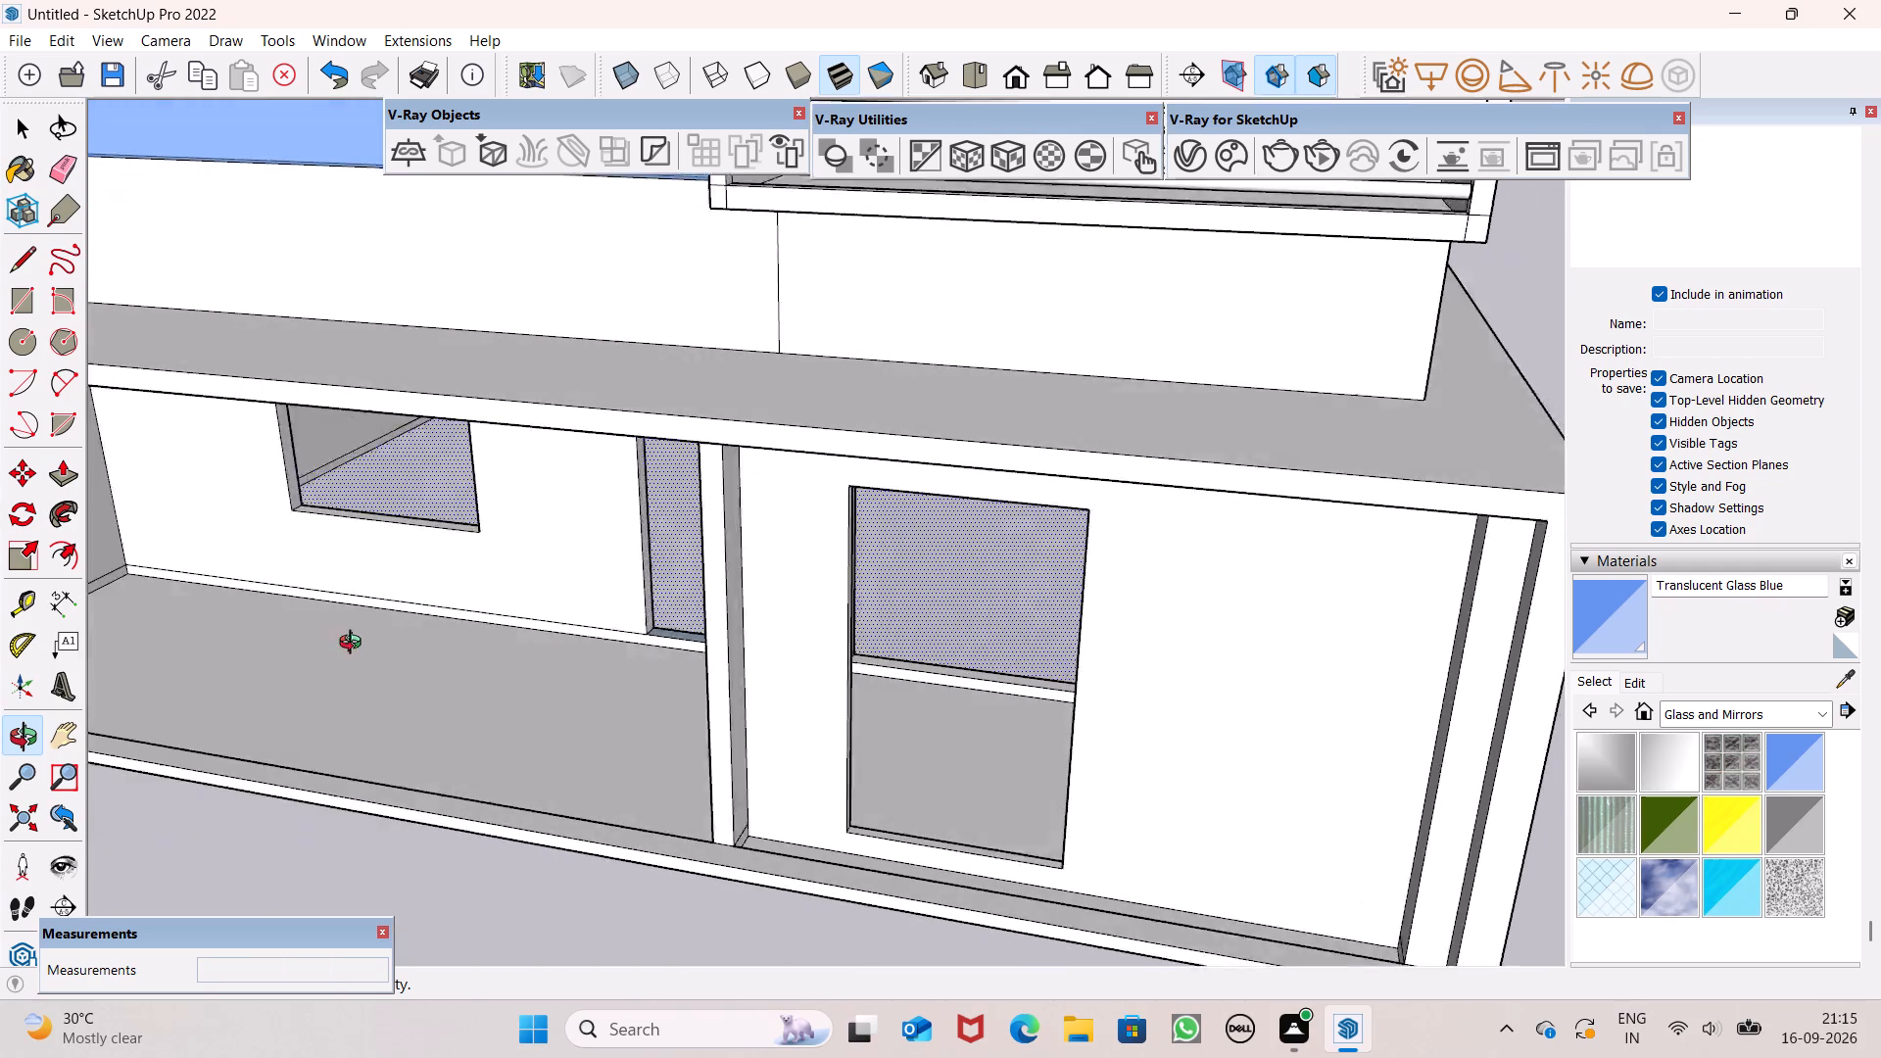
pyautogui.moveTo(355, 645); pyautogui.dragTo(330, 641, button='middle')
pyautogui.scroll(1, 355, 622)
pyautogui.scroll(-13, 731, 625)
pyautogui.scroll(-8, 1094, 608)
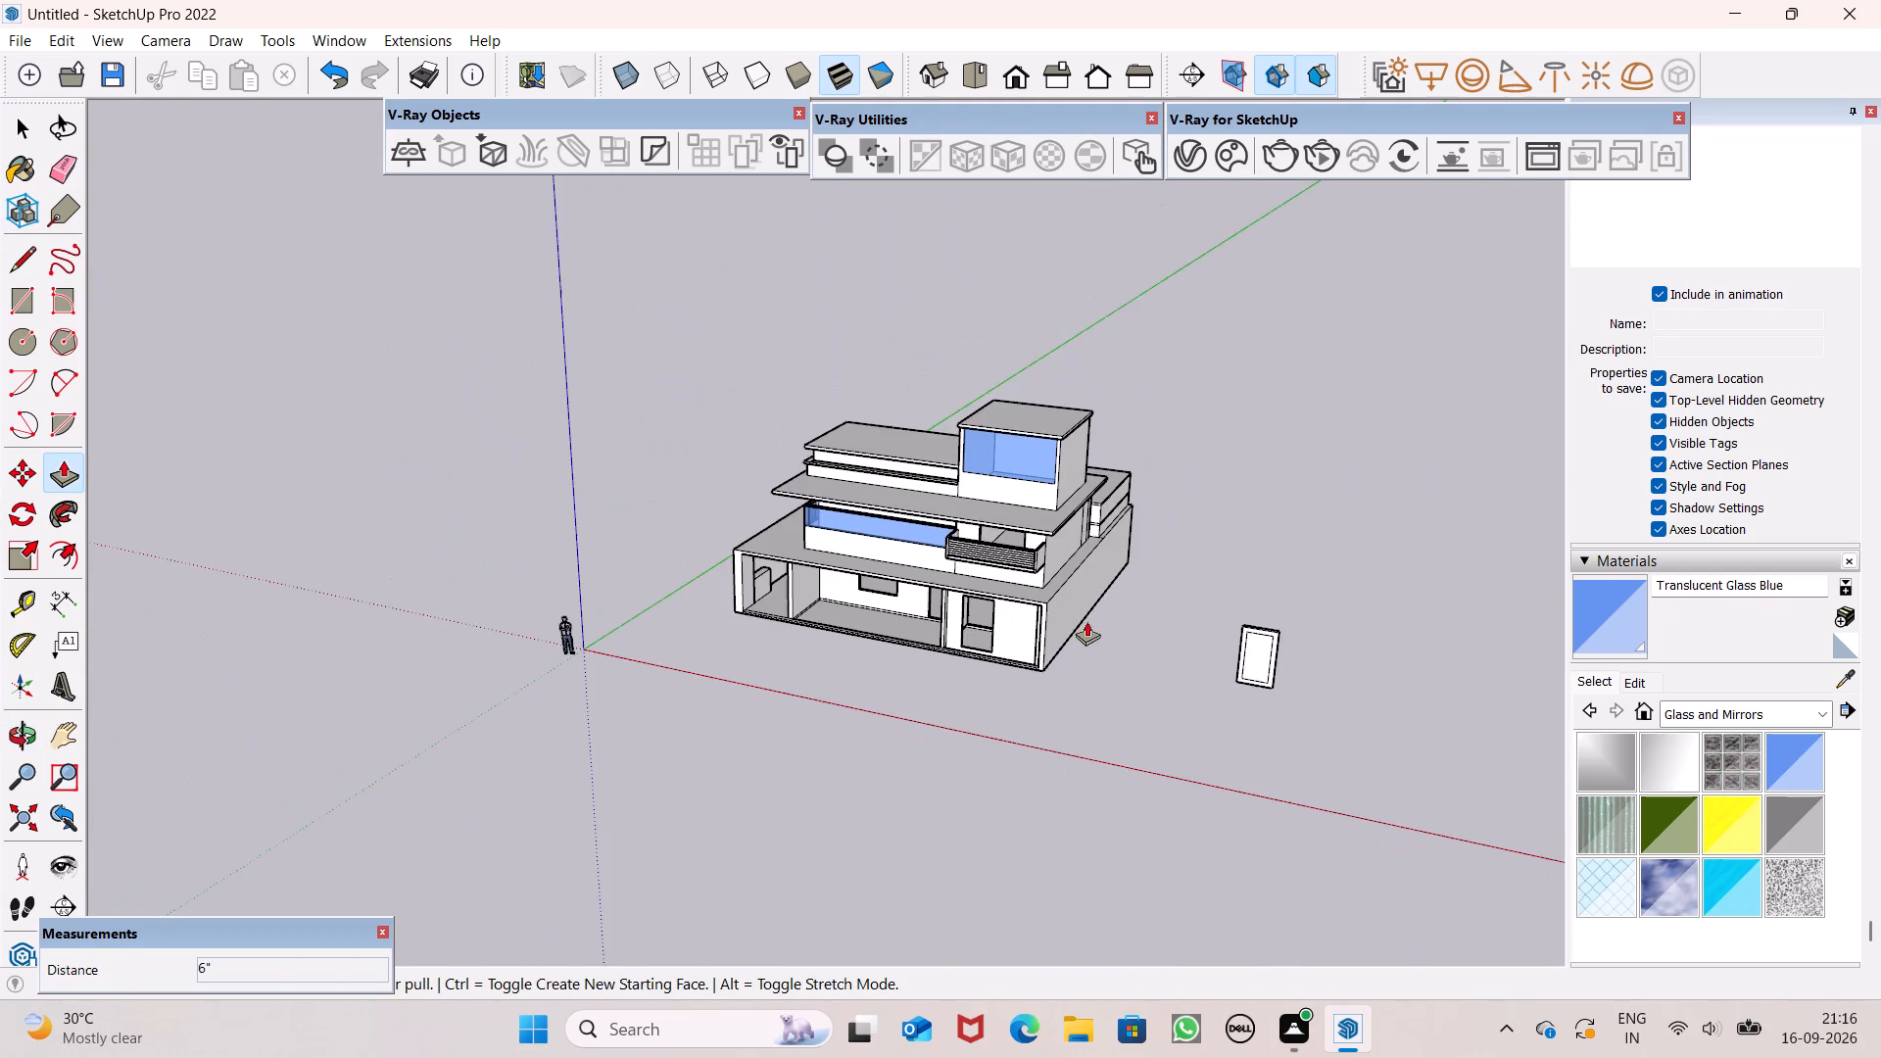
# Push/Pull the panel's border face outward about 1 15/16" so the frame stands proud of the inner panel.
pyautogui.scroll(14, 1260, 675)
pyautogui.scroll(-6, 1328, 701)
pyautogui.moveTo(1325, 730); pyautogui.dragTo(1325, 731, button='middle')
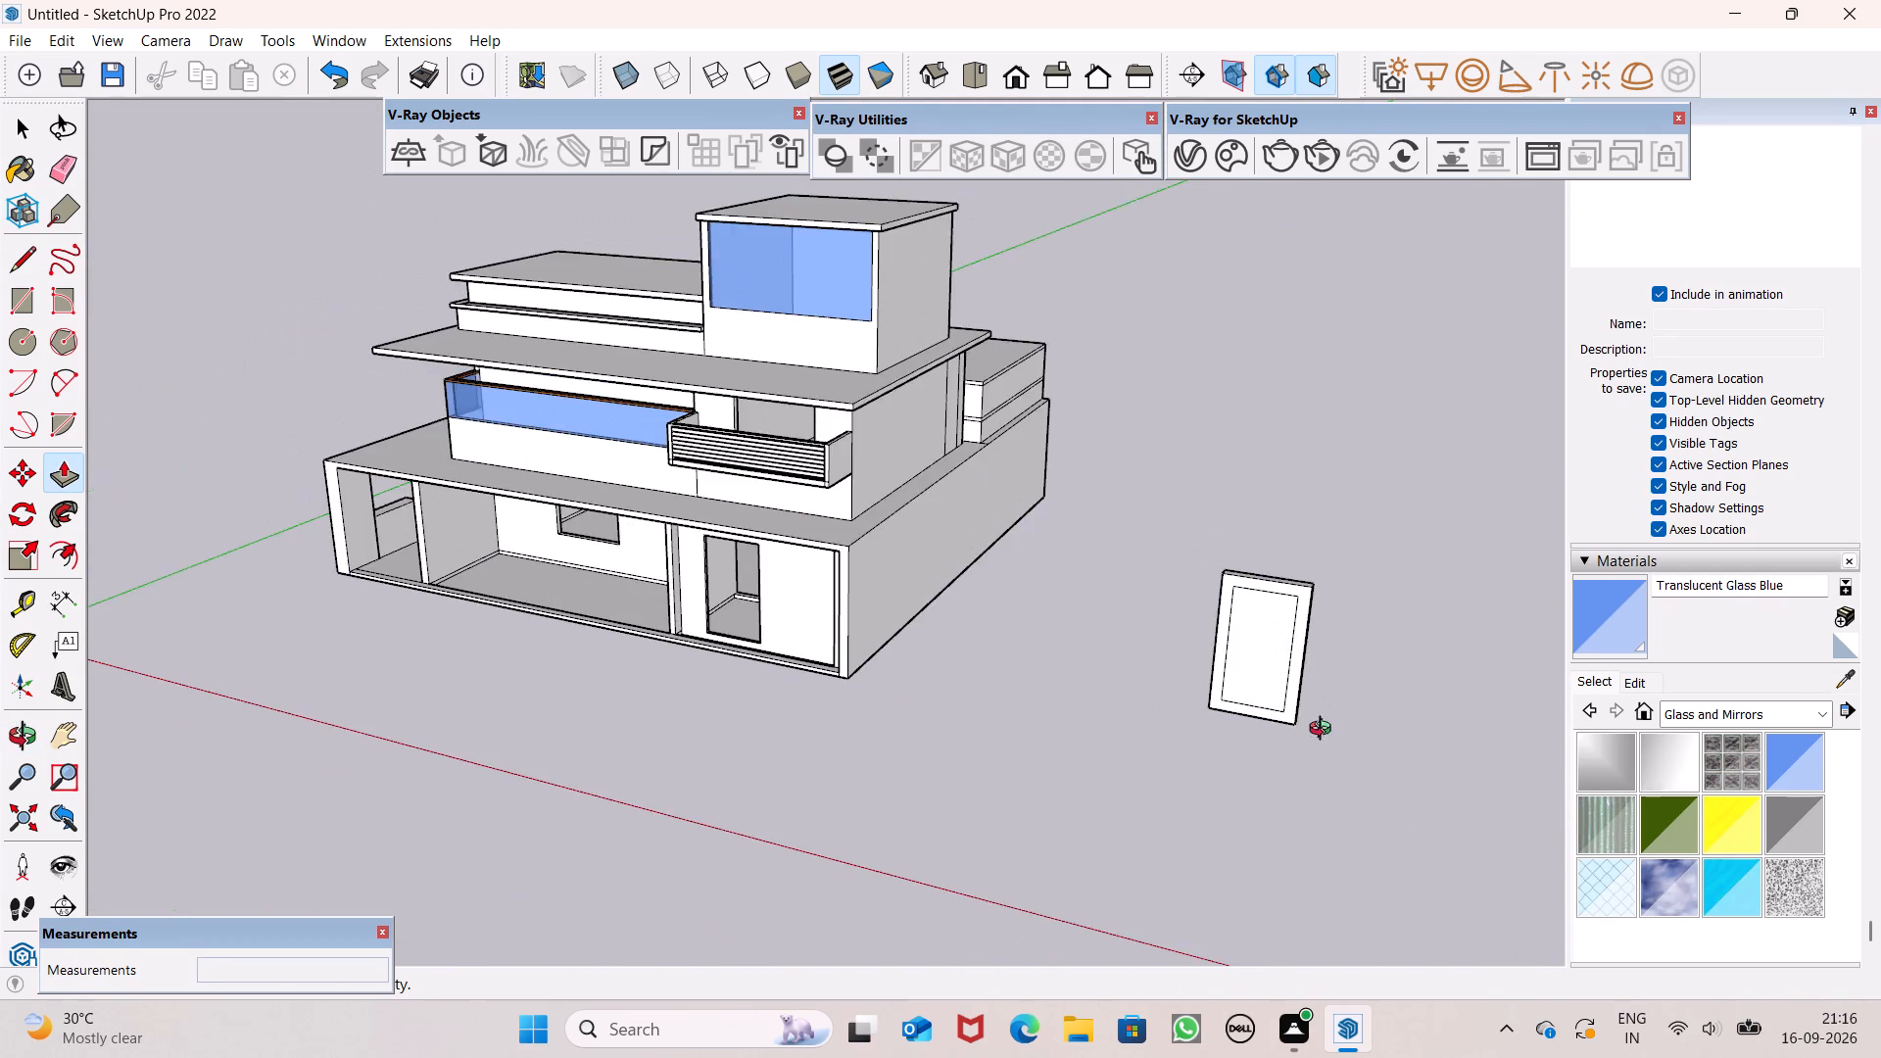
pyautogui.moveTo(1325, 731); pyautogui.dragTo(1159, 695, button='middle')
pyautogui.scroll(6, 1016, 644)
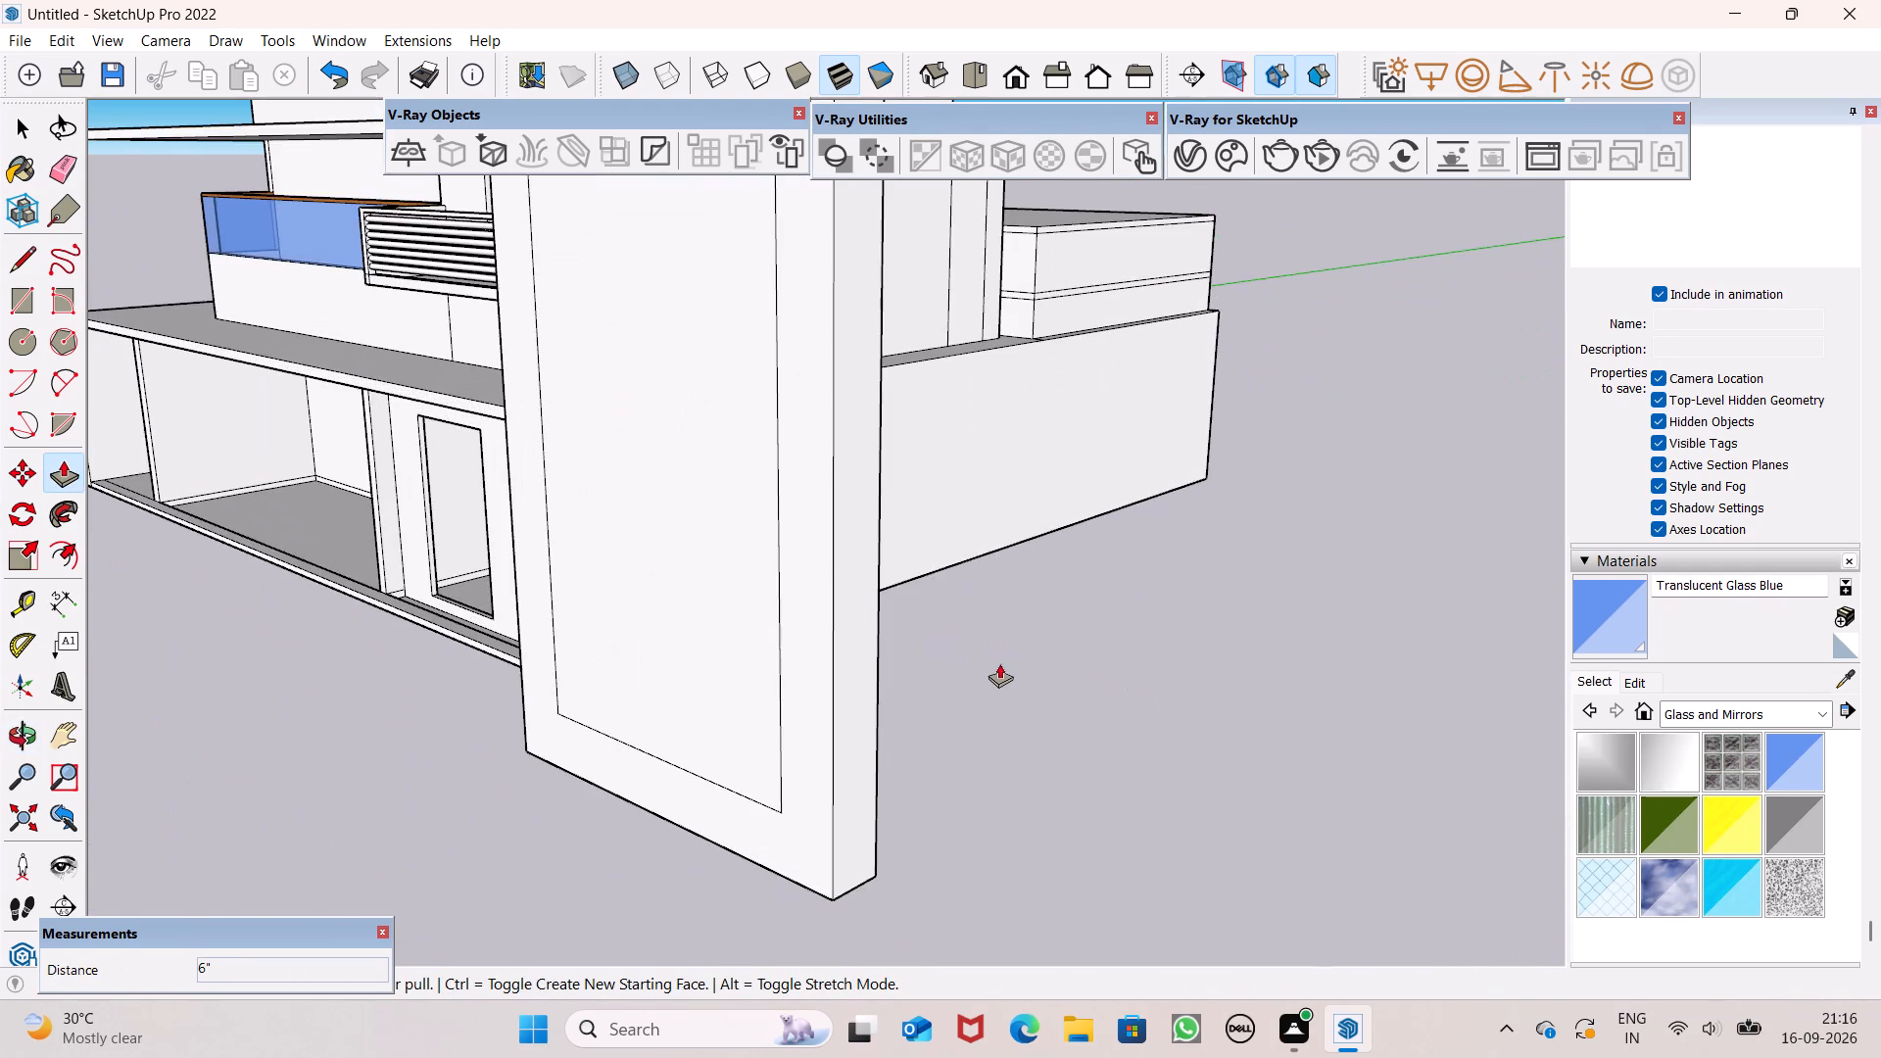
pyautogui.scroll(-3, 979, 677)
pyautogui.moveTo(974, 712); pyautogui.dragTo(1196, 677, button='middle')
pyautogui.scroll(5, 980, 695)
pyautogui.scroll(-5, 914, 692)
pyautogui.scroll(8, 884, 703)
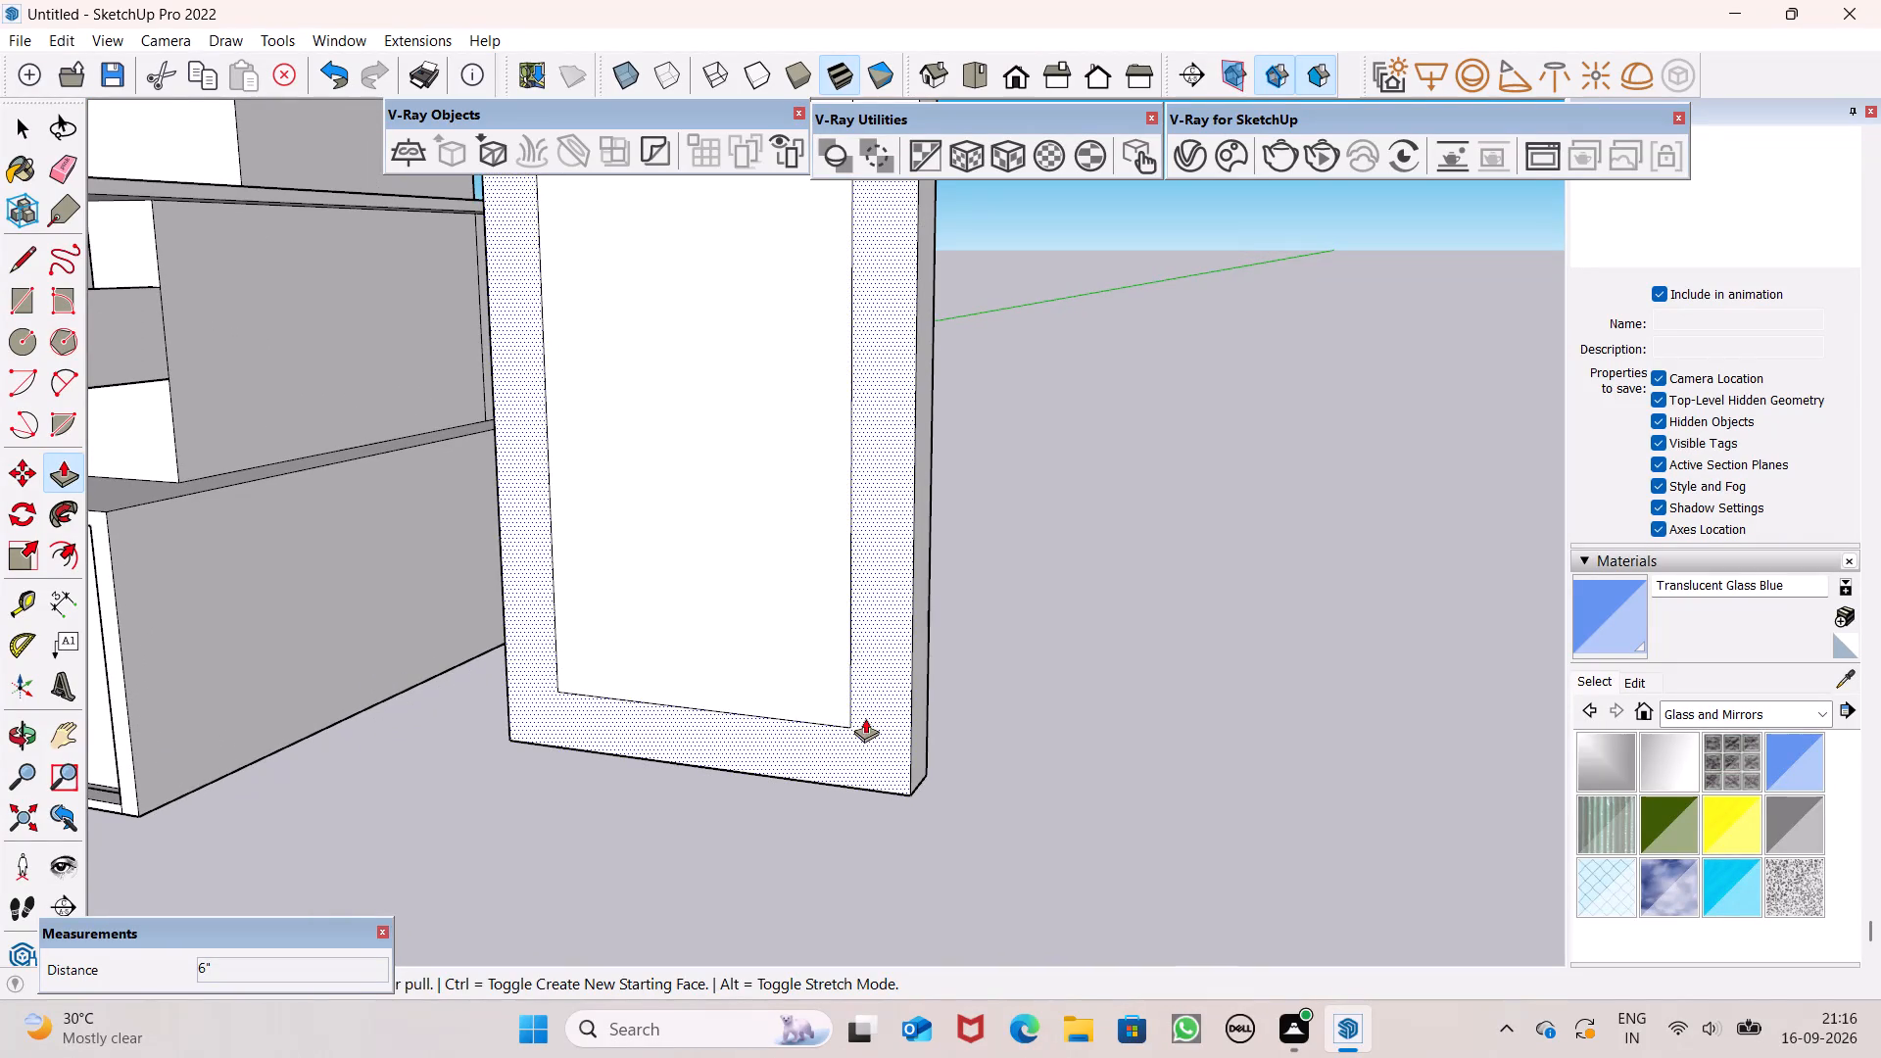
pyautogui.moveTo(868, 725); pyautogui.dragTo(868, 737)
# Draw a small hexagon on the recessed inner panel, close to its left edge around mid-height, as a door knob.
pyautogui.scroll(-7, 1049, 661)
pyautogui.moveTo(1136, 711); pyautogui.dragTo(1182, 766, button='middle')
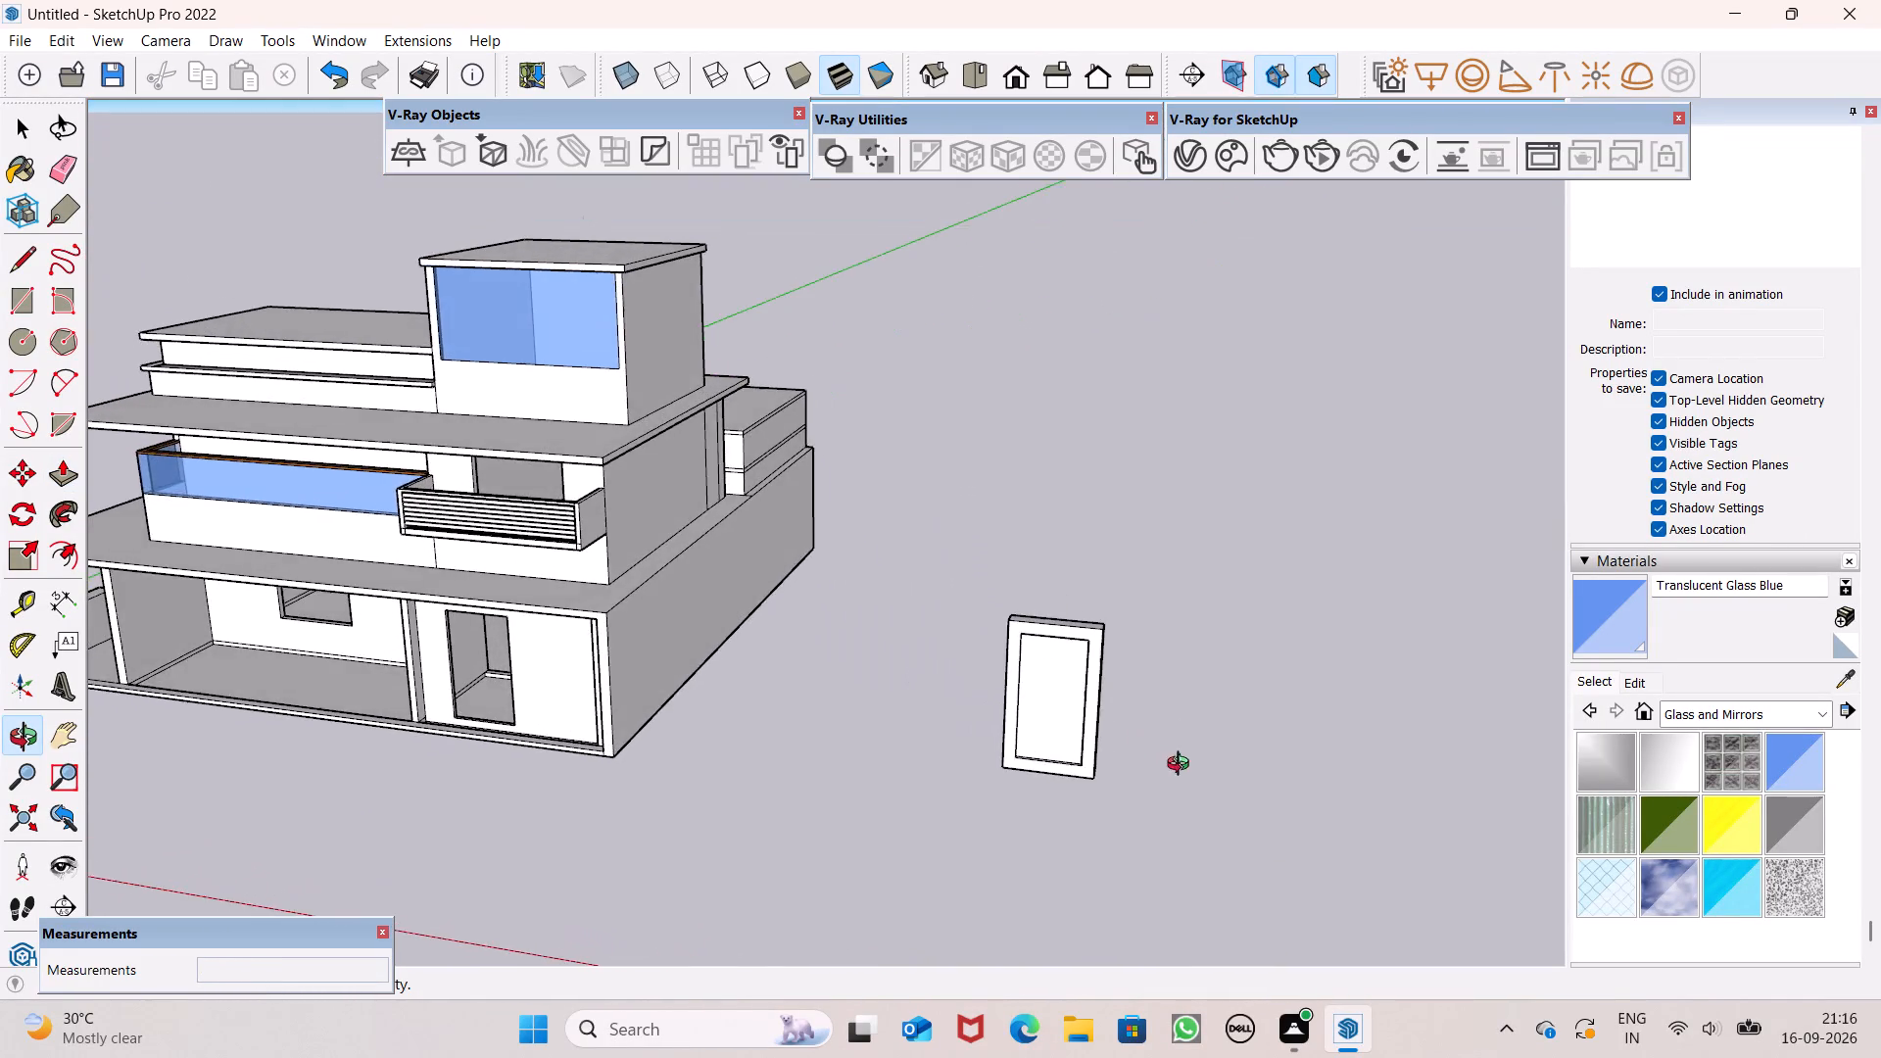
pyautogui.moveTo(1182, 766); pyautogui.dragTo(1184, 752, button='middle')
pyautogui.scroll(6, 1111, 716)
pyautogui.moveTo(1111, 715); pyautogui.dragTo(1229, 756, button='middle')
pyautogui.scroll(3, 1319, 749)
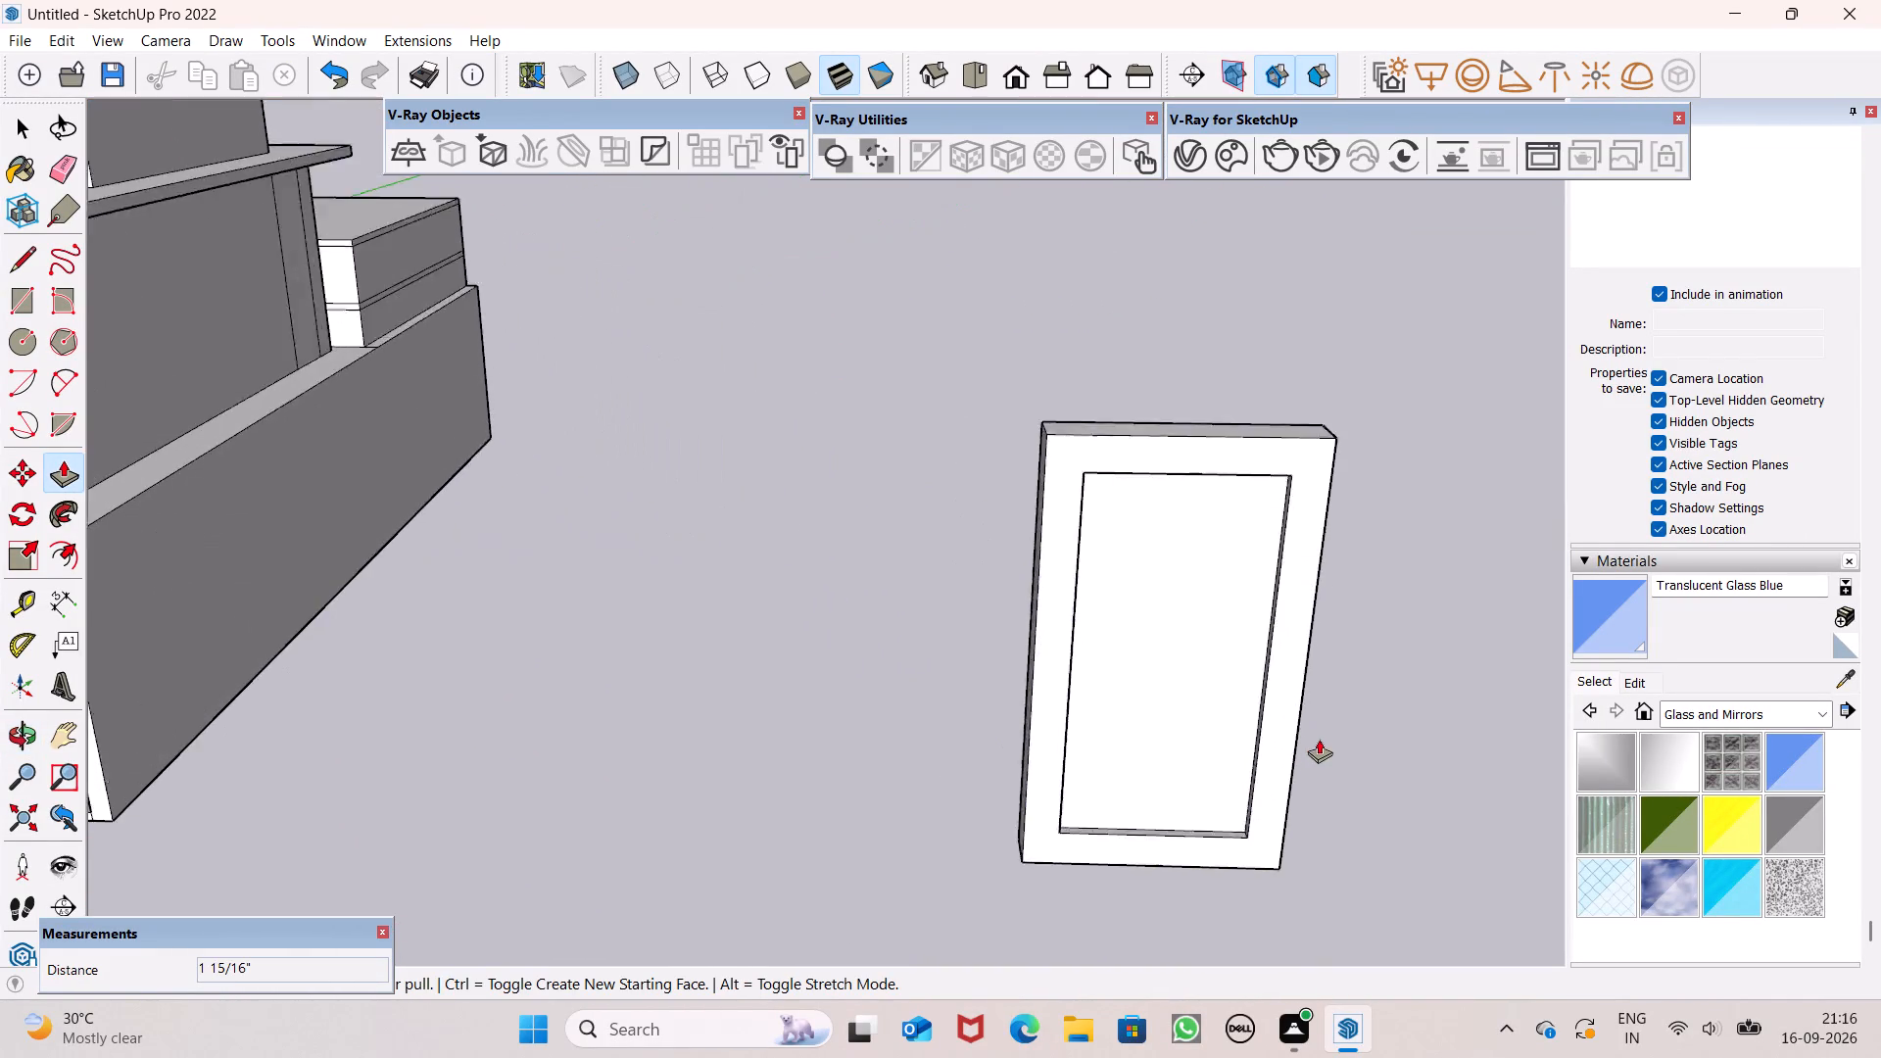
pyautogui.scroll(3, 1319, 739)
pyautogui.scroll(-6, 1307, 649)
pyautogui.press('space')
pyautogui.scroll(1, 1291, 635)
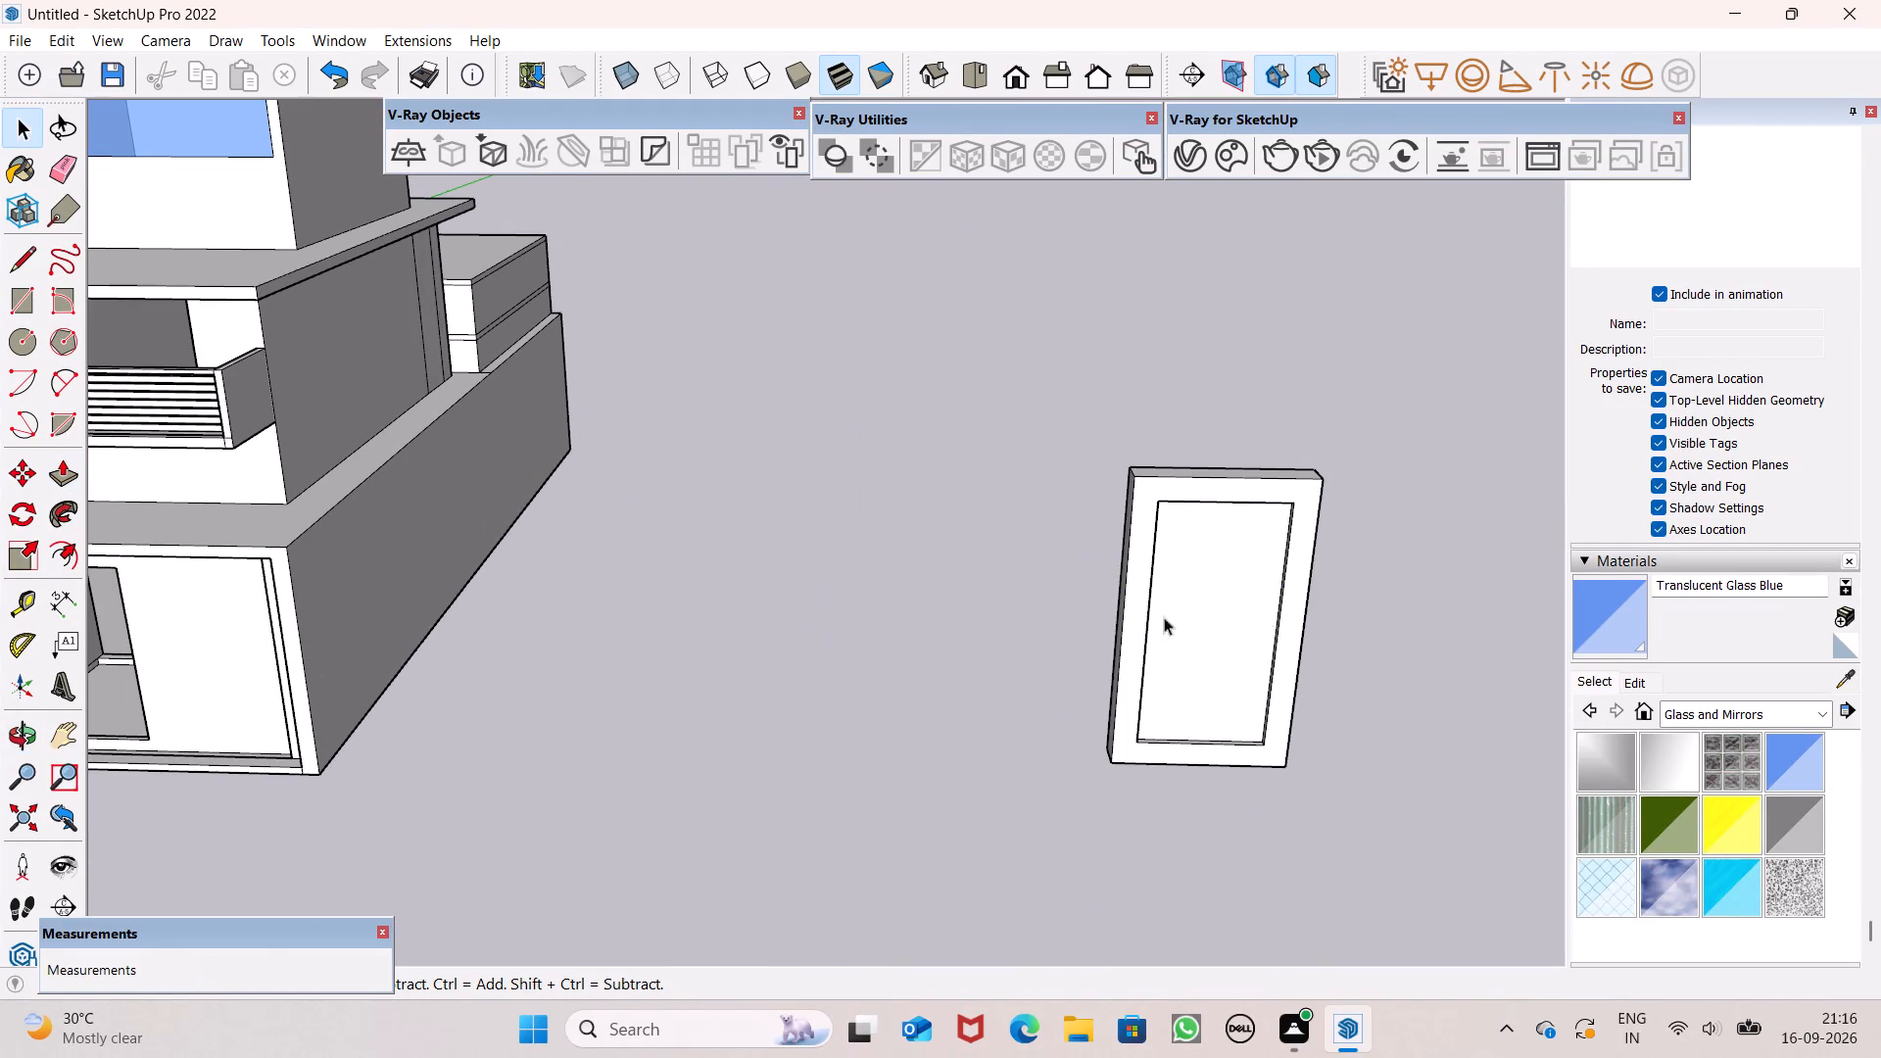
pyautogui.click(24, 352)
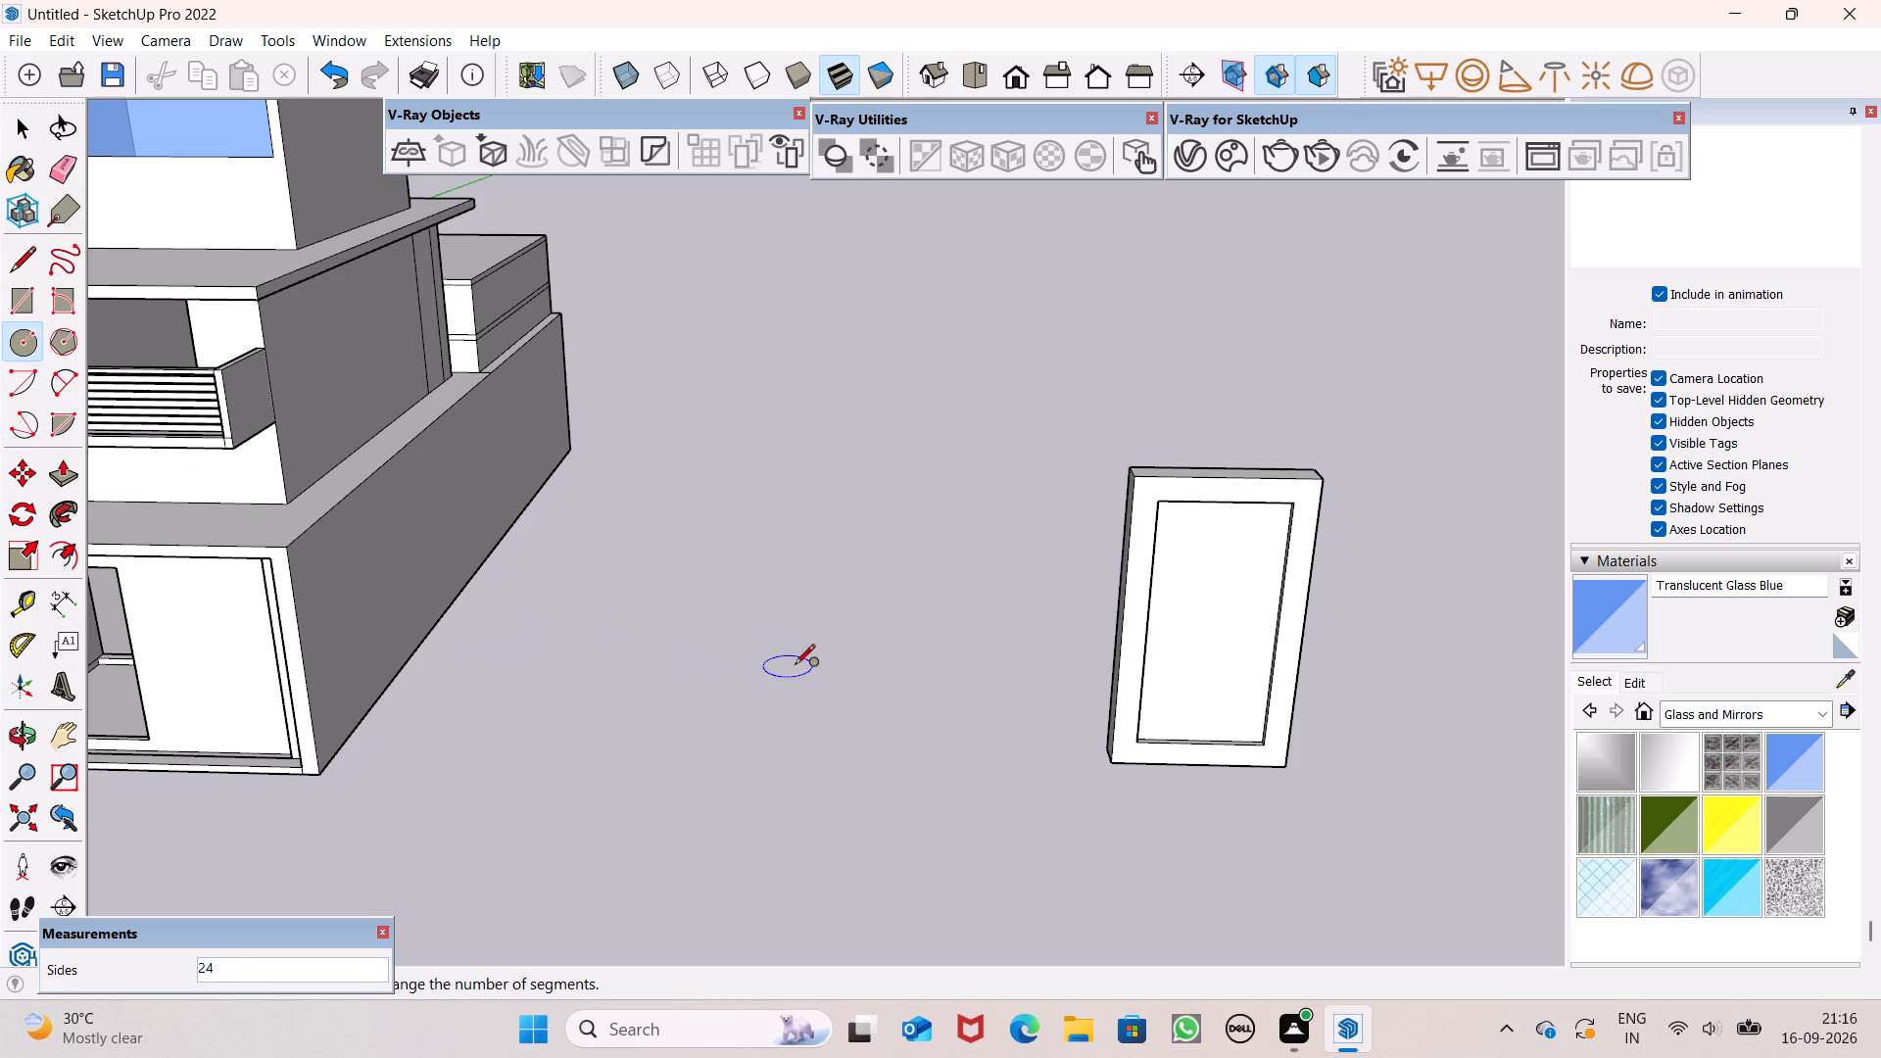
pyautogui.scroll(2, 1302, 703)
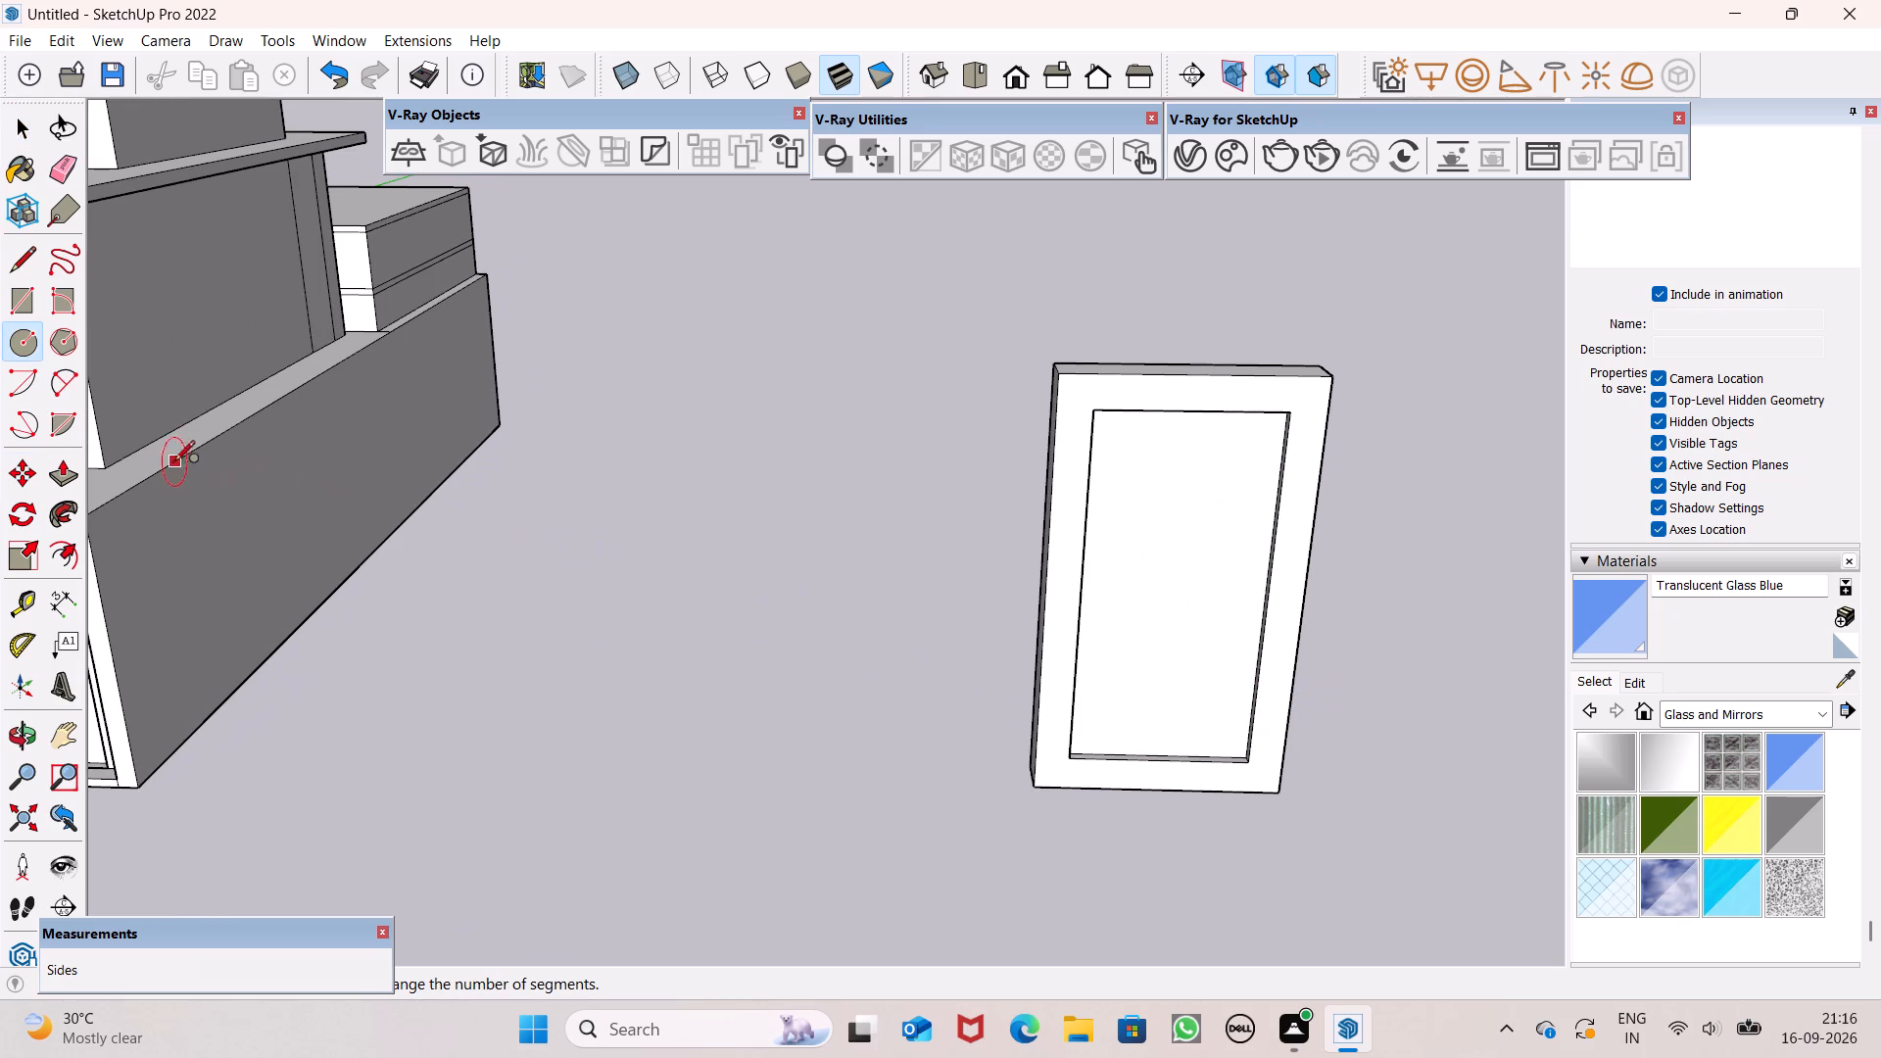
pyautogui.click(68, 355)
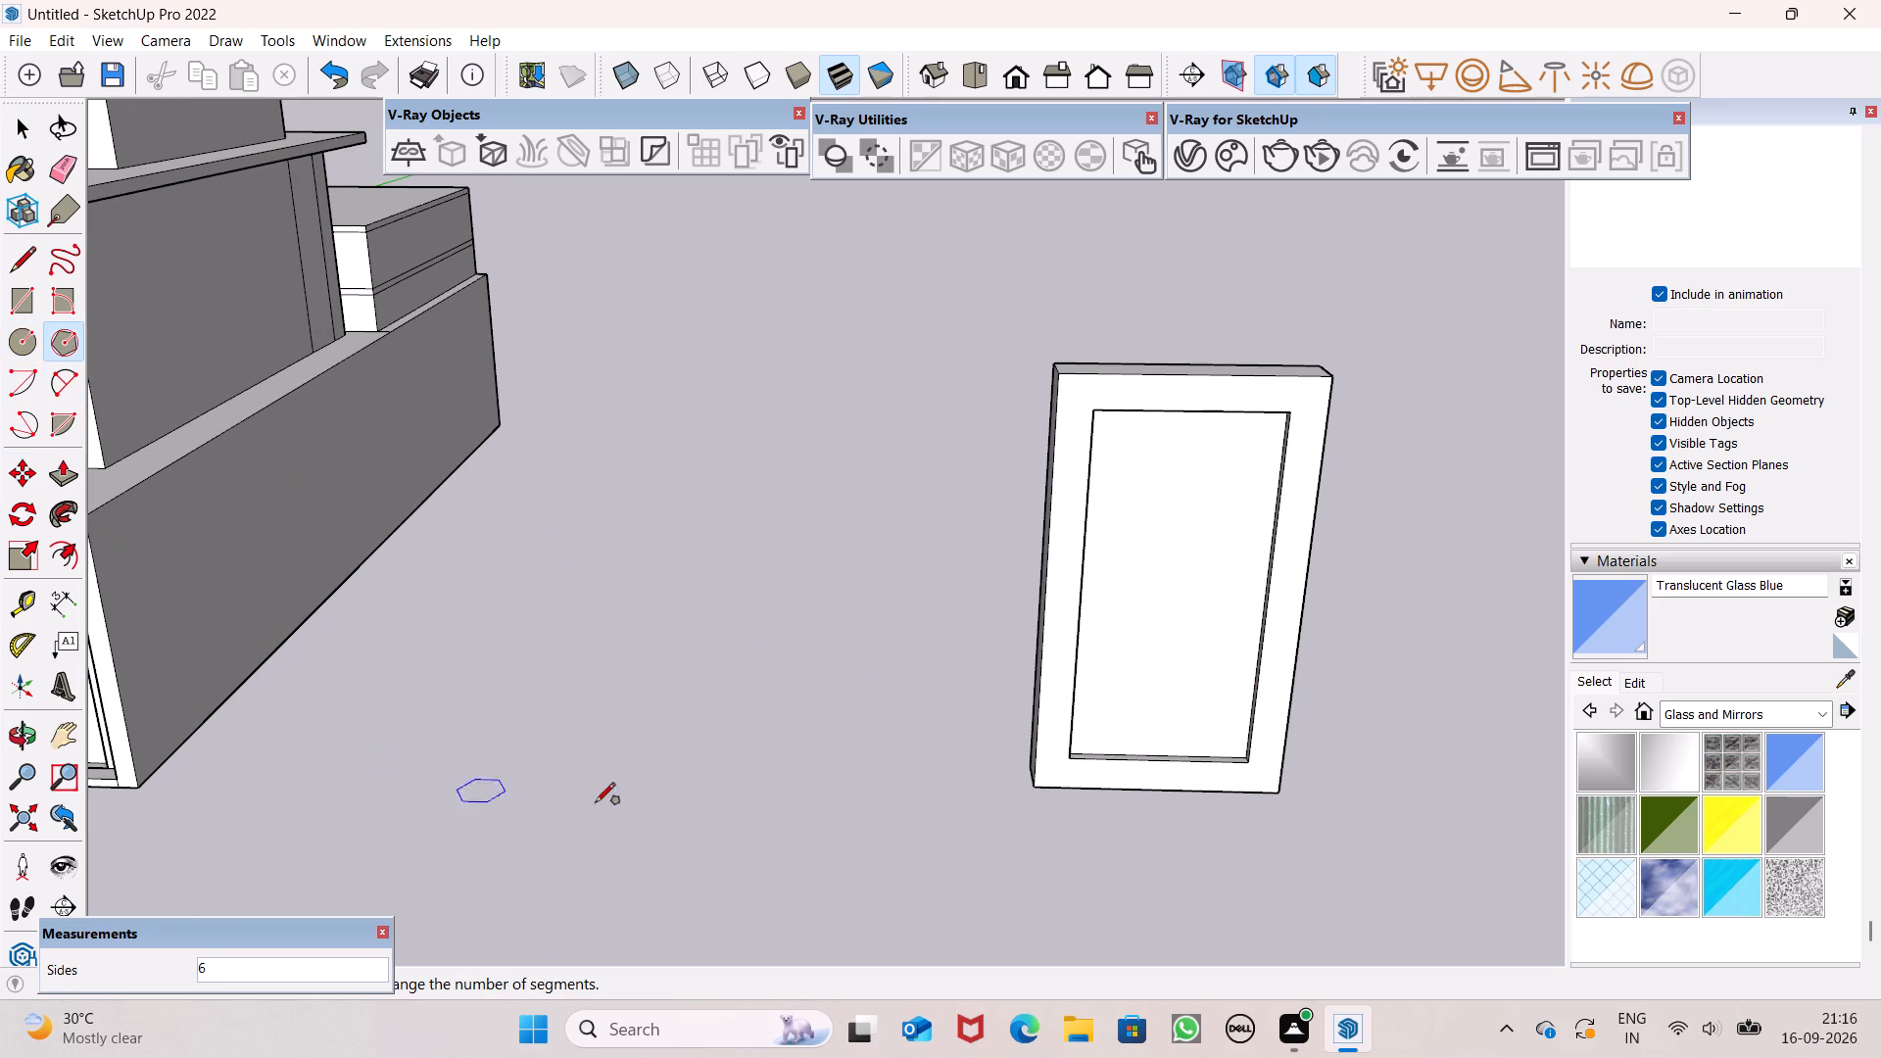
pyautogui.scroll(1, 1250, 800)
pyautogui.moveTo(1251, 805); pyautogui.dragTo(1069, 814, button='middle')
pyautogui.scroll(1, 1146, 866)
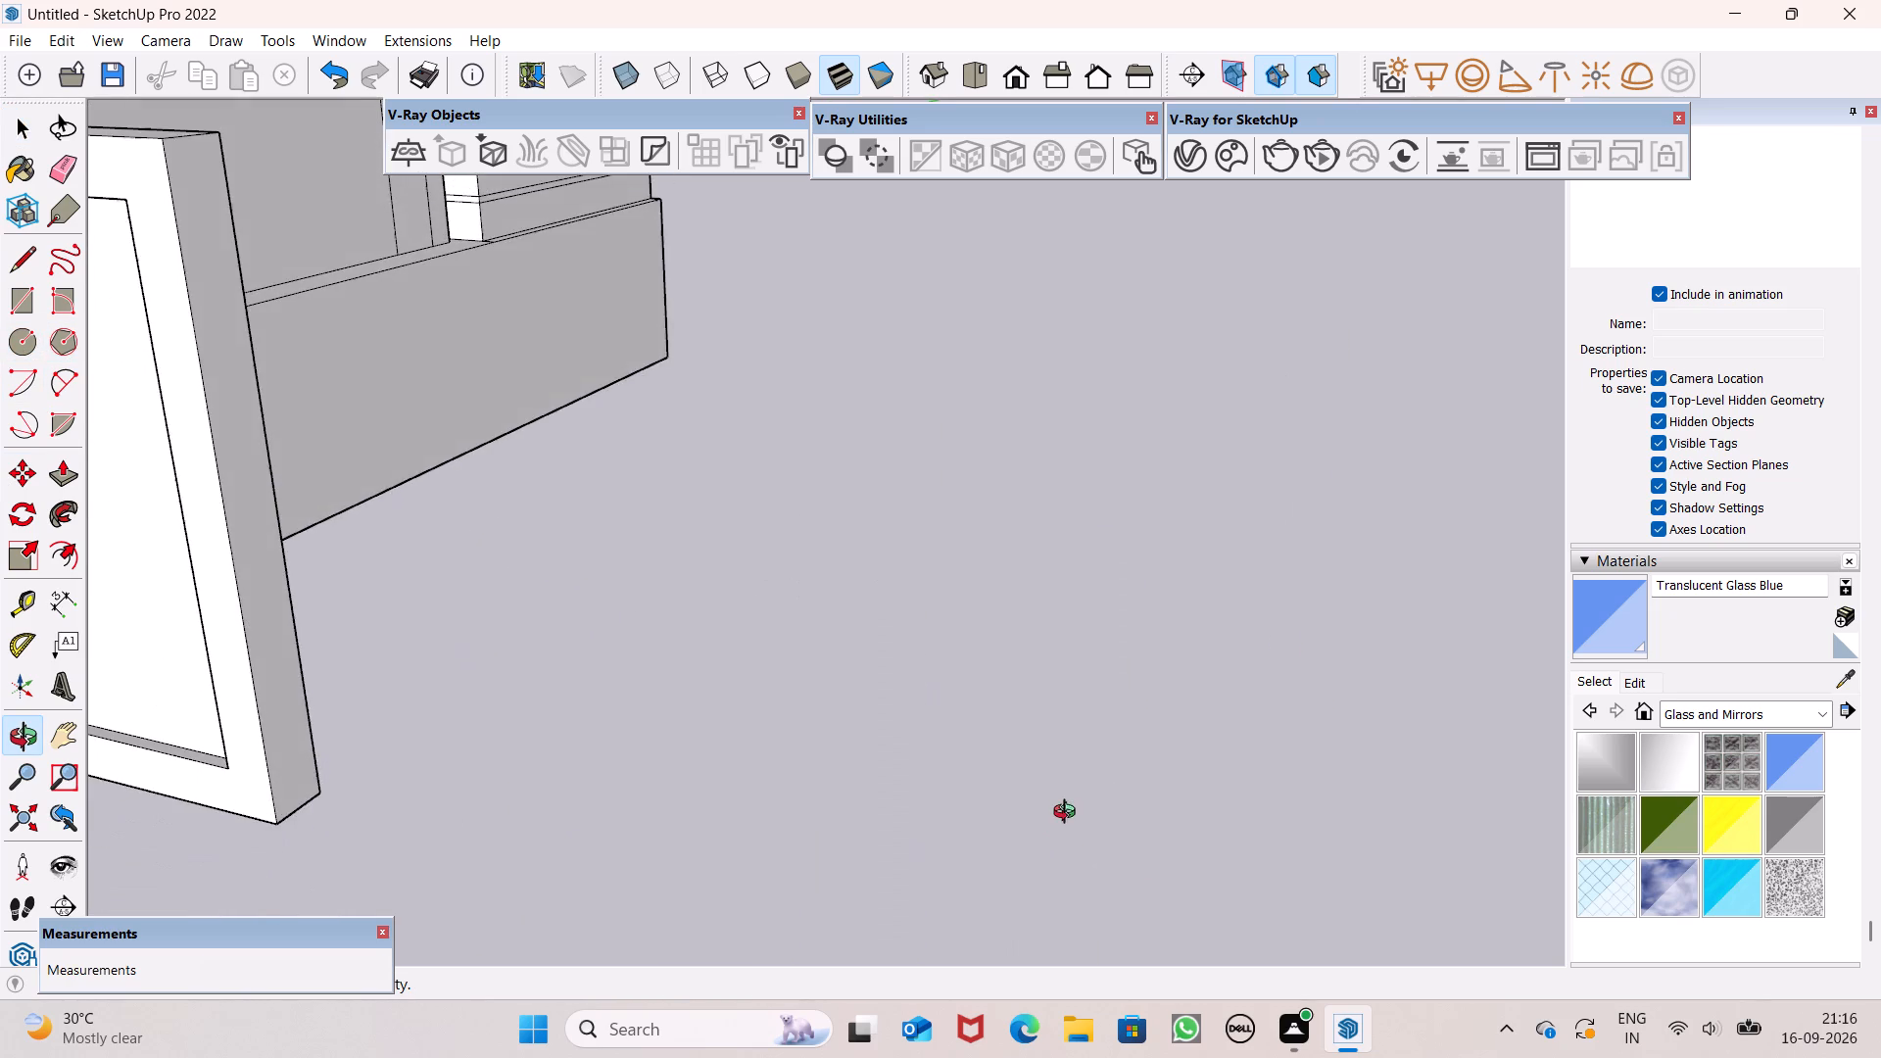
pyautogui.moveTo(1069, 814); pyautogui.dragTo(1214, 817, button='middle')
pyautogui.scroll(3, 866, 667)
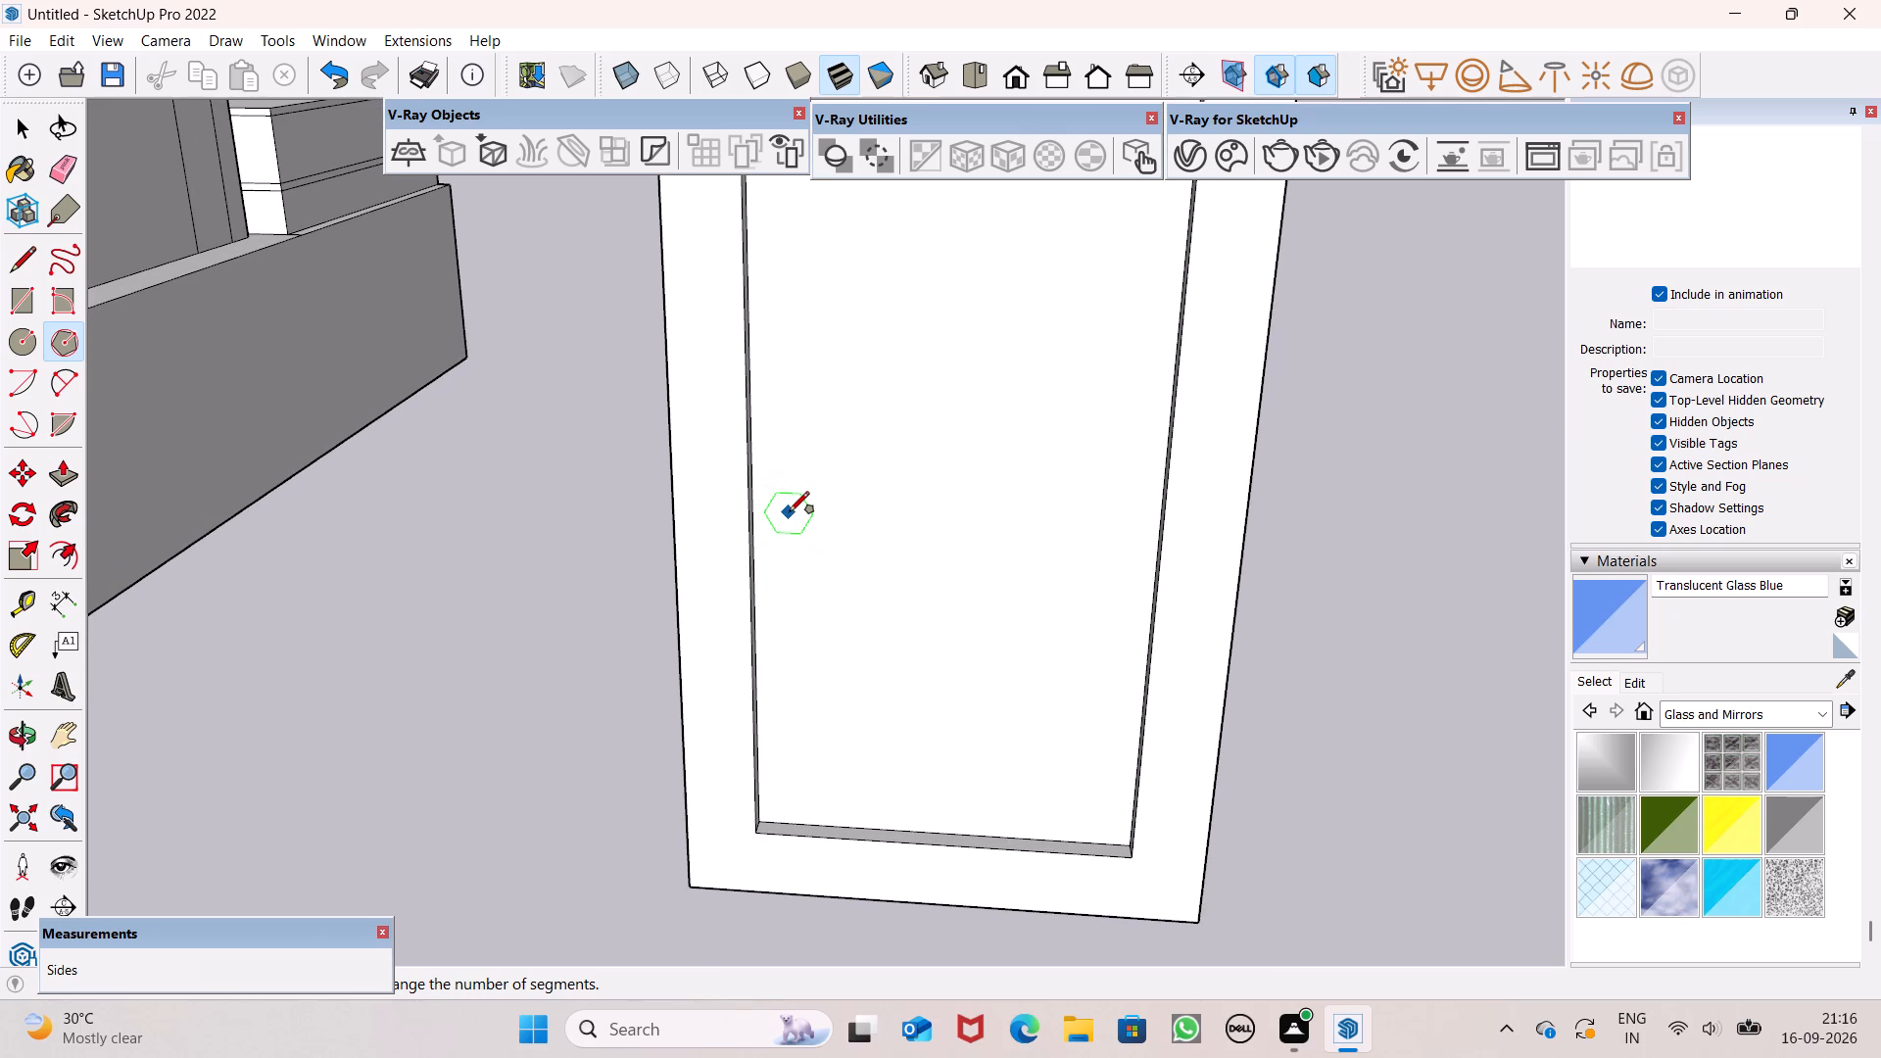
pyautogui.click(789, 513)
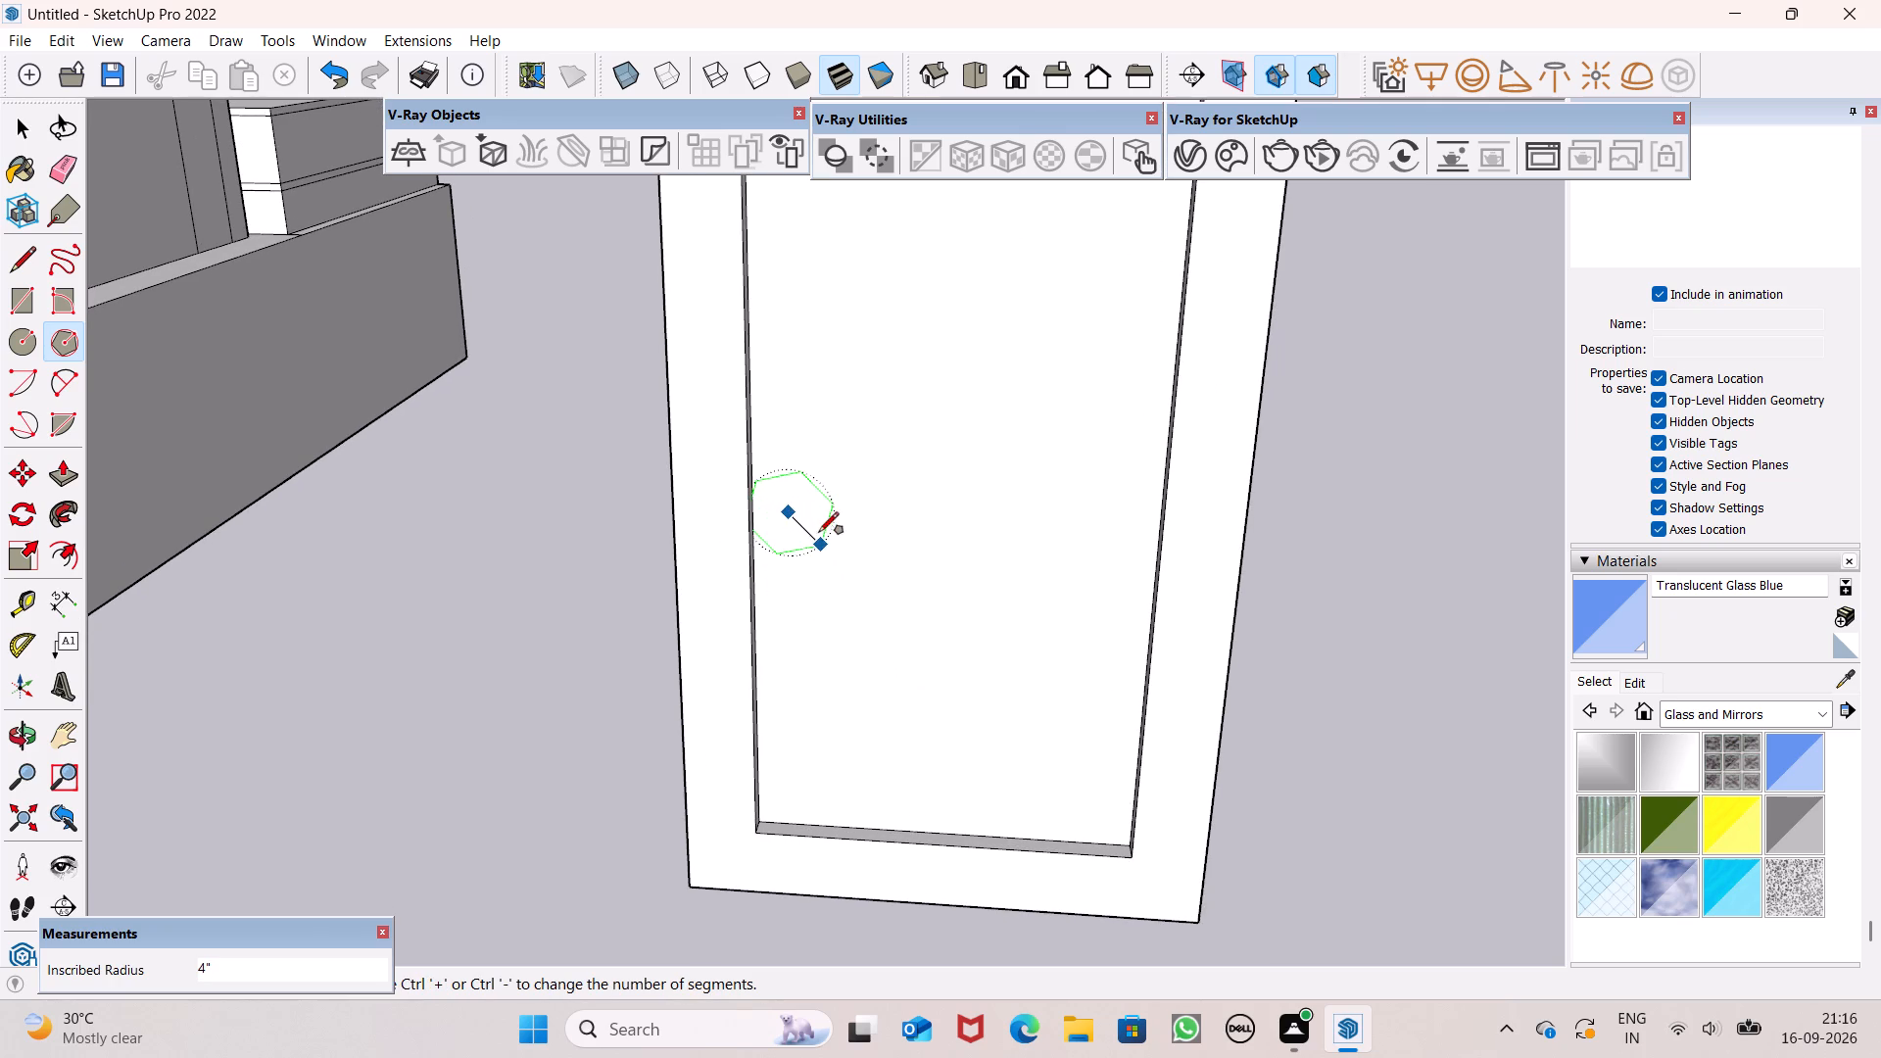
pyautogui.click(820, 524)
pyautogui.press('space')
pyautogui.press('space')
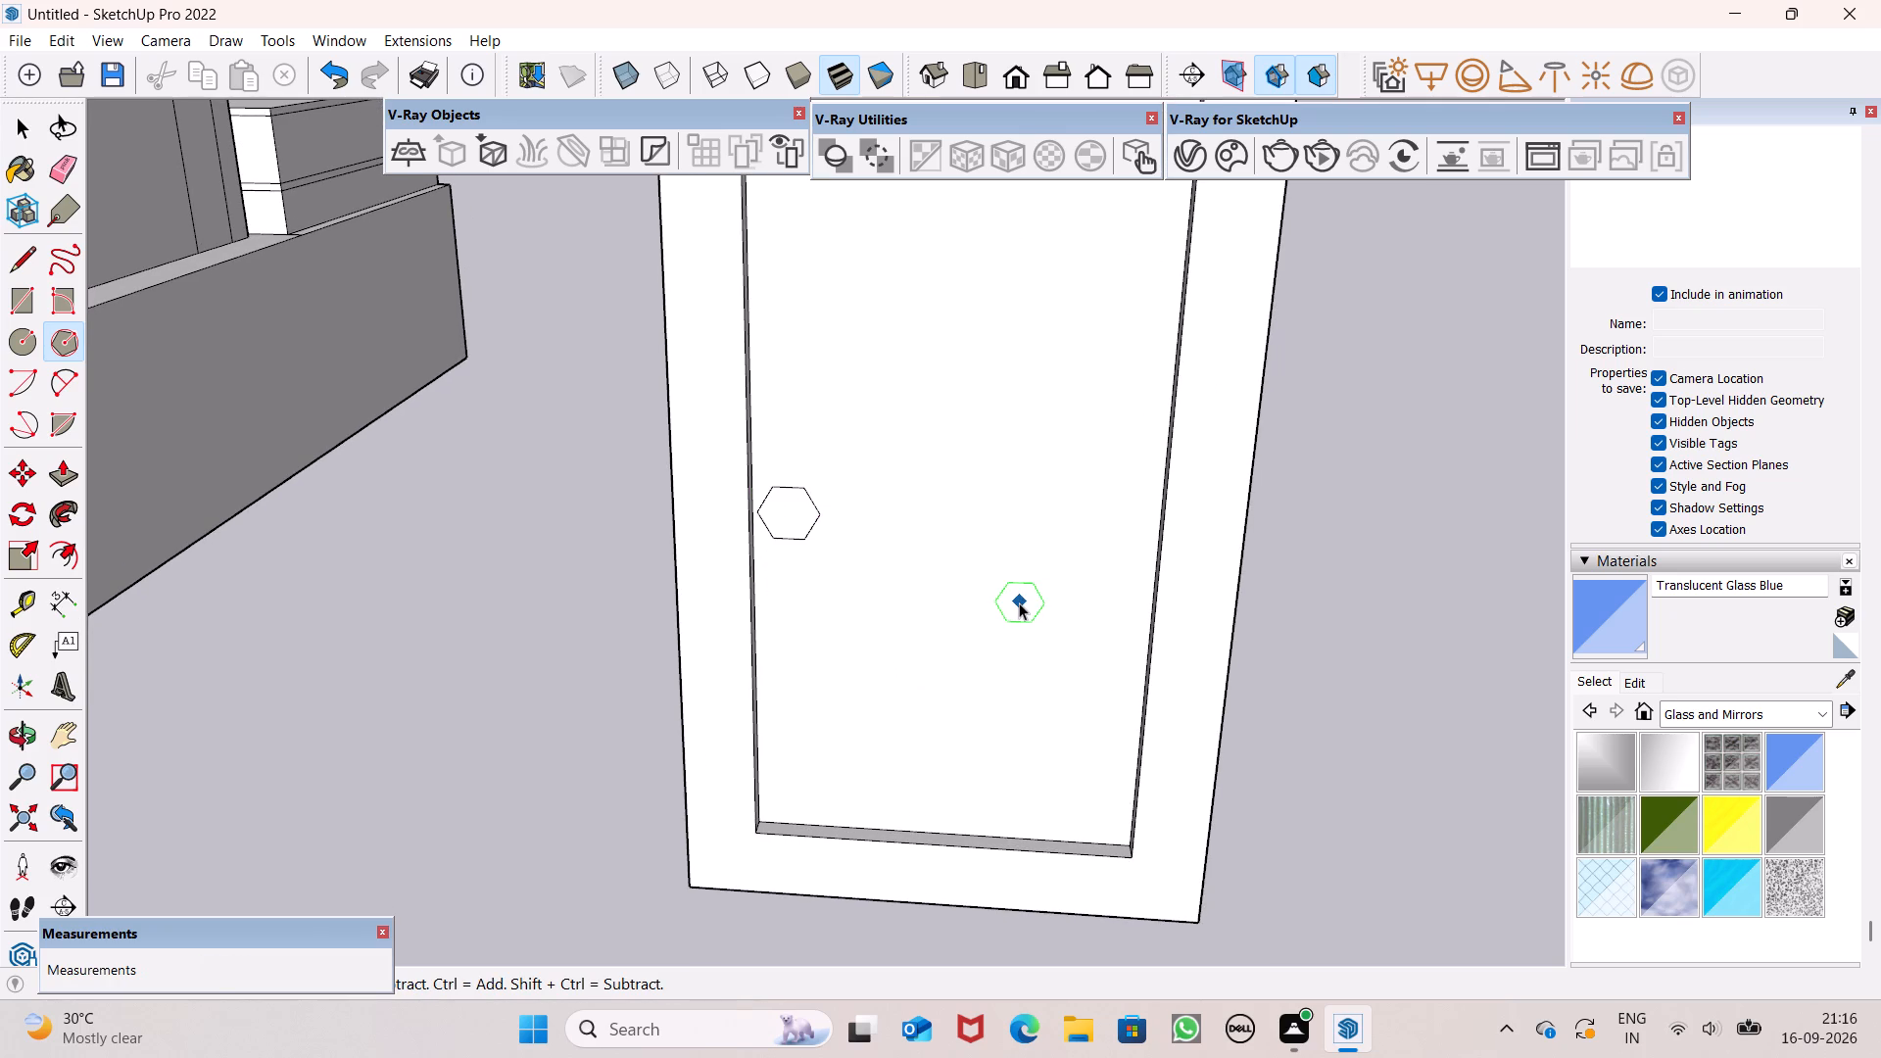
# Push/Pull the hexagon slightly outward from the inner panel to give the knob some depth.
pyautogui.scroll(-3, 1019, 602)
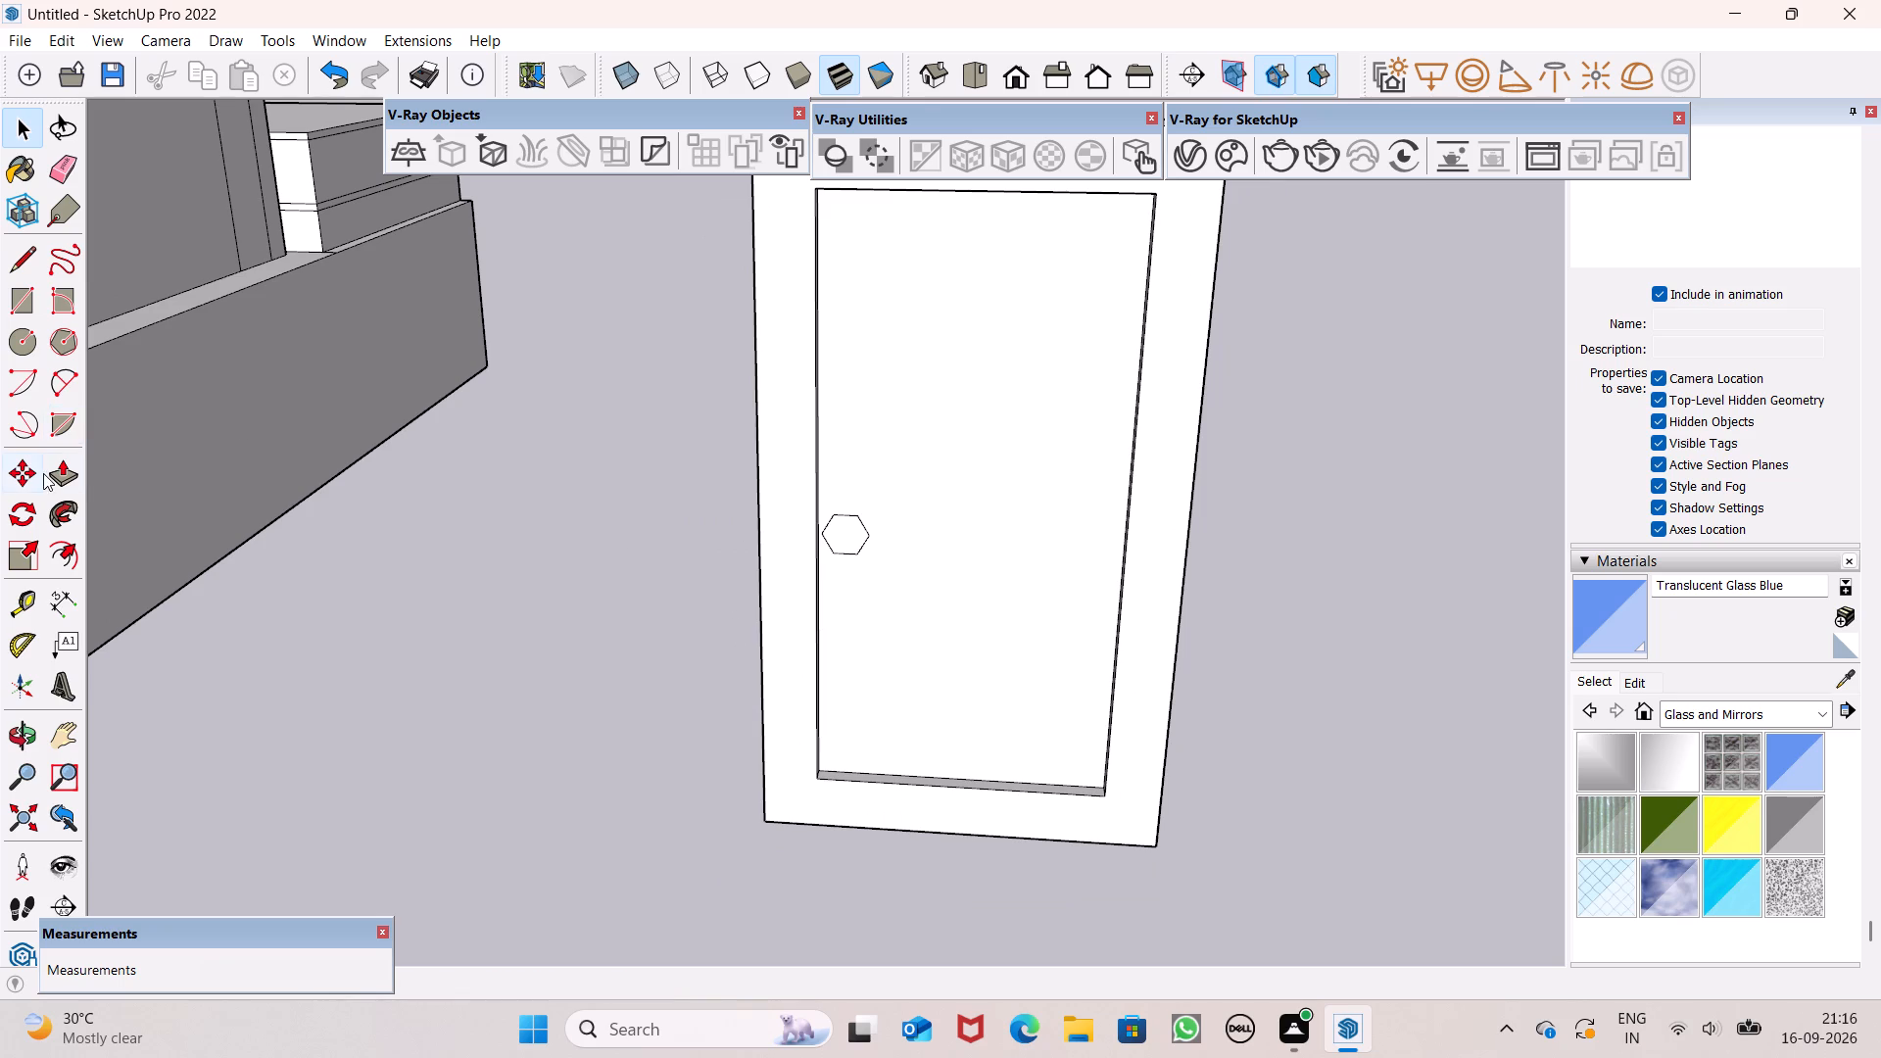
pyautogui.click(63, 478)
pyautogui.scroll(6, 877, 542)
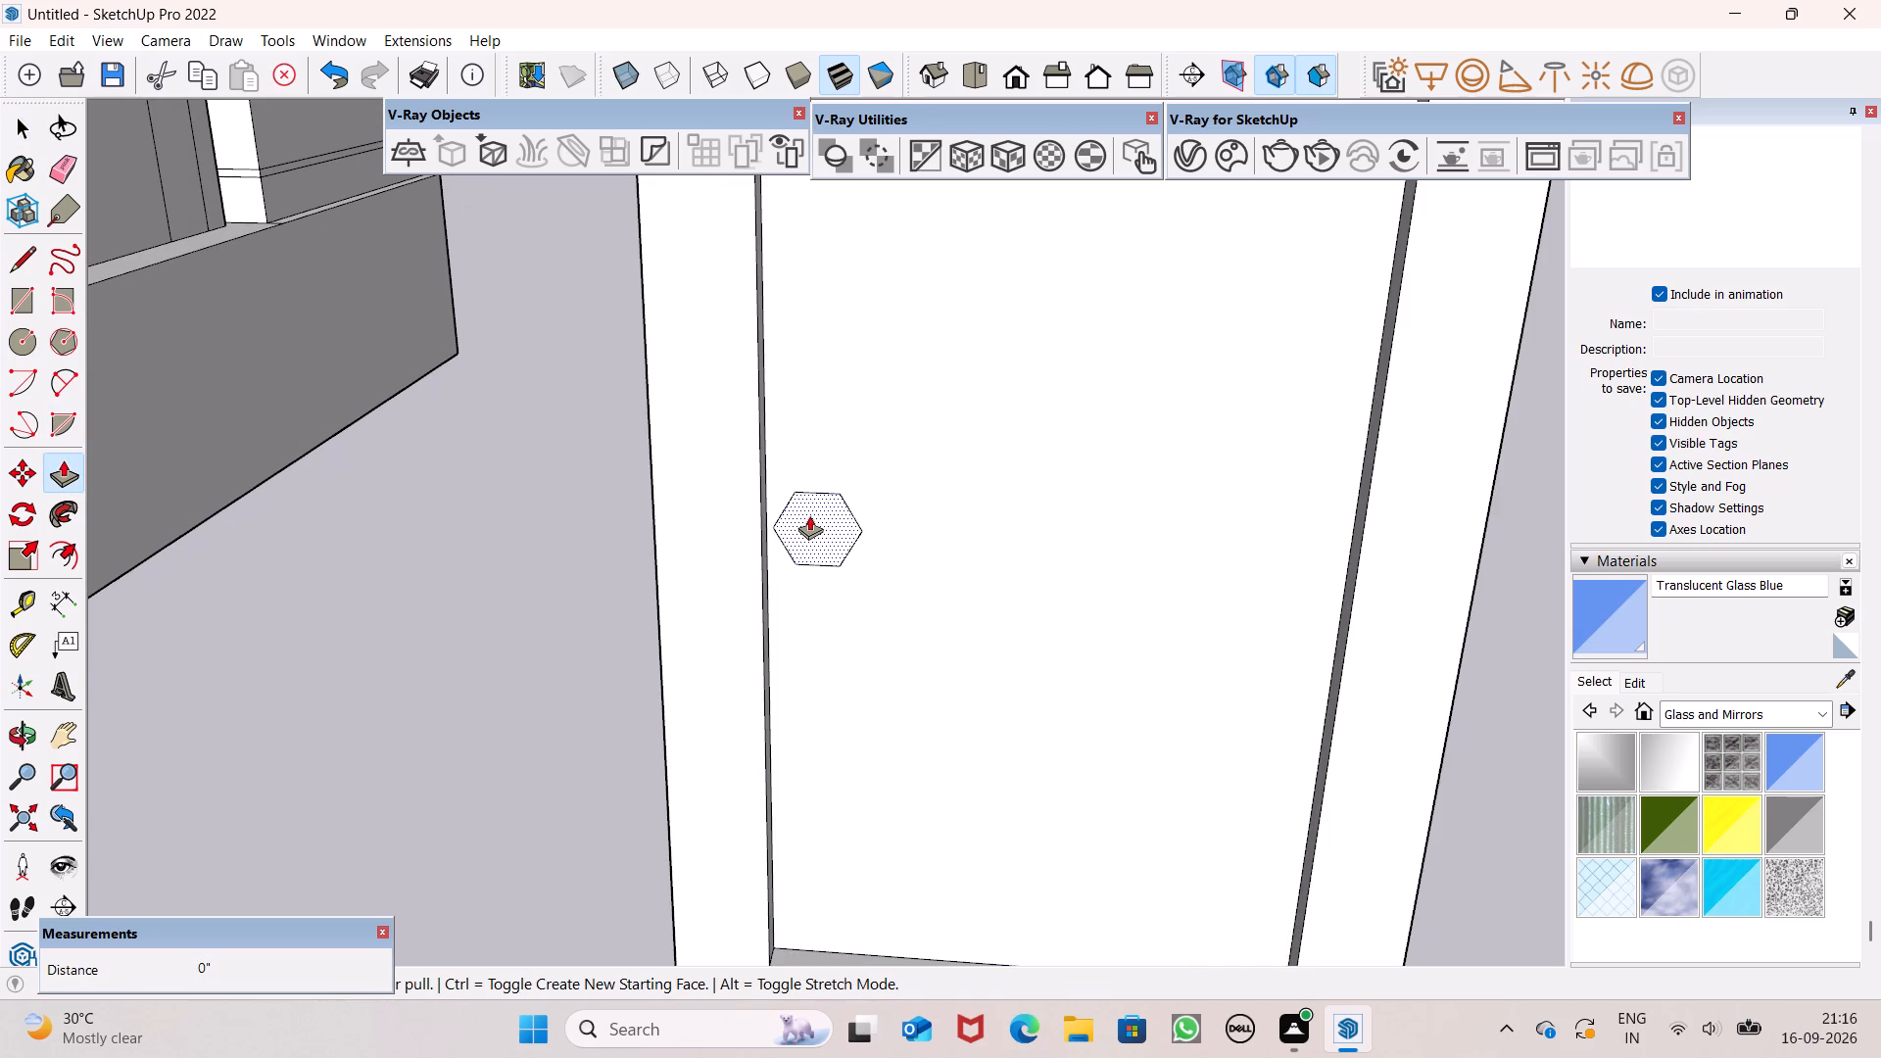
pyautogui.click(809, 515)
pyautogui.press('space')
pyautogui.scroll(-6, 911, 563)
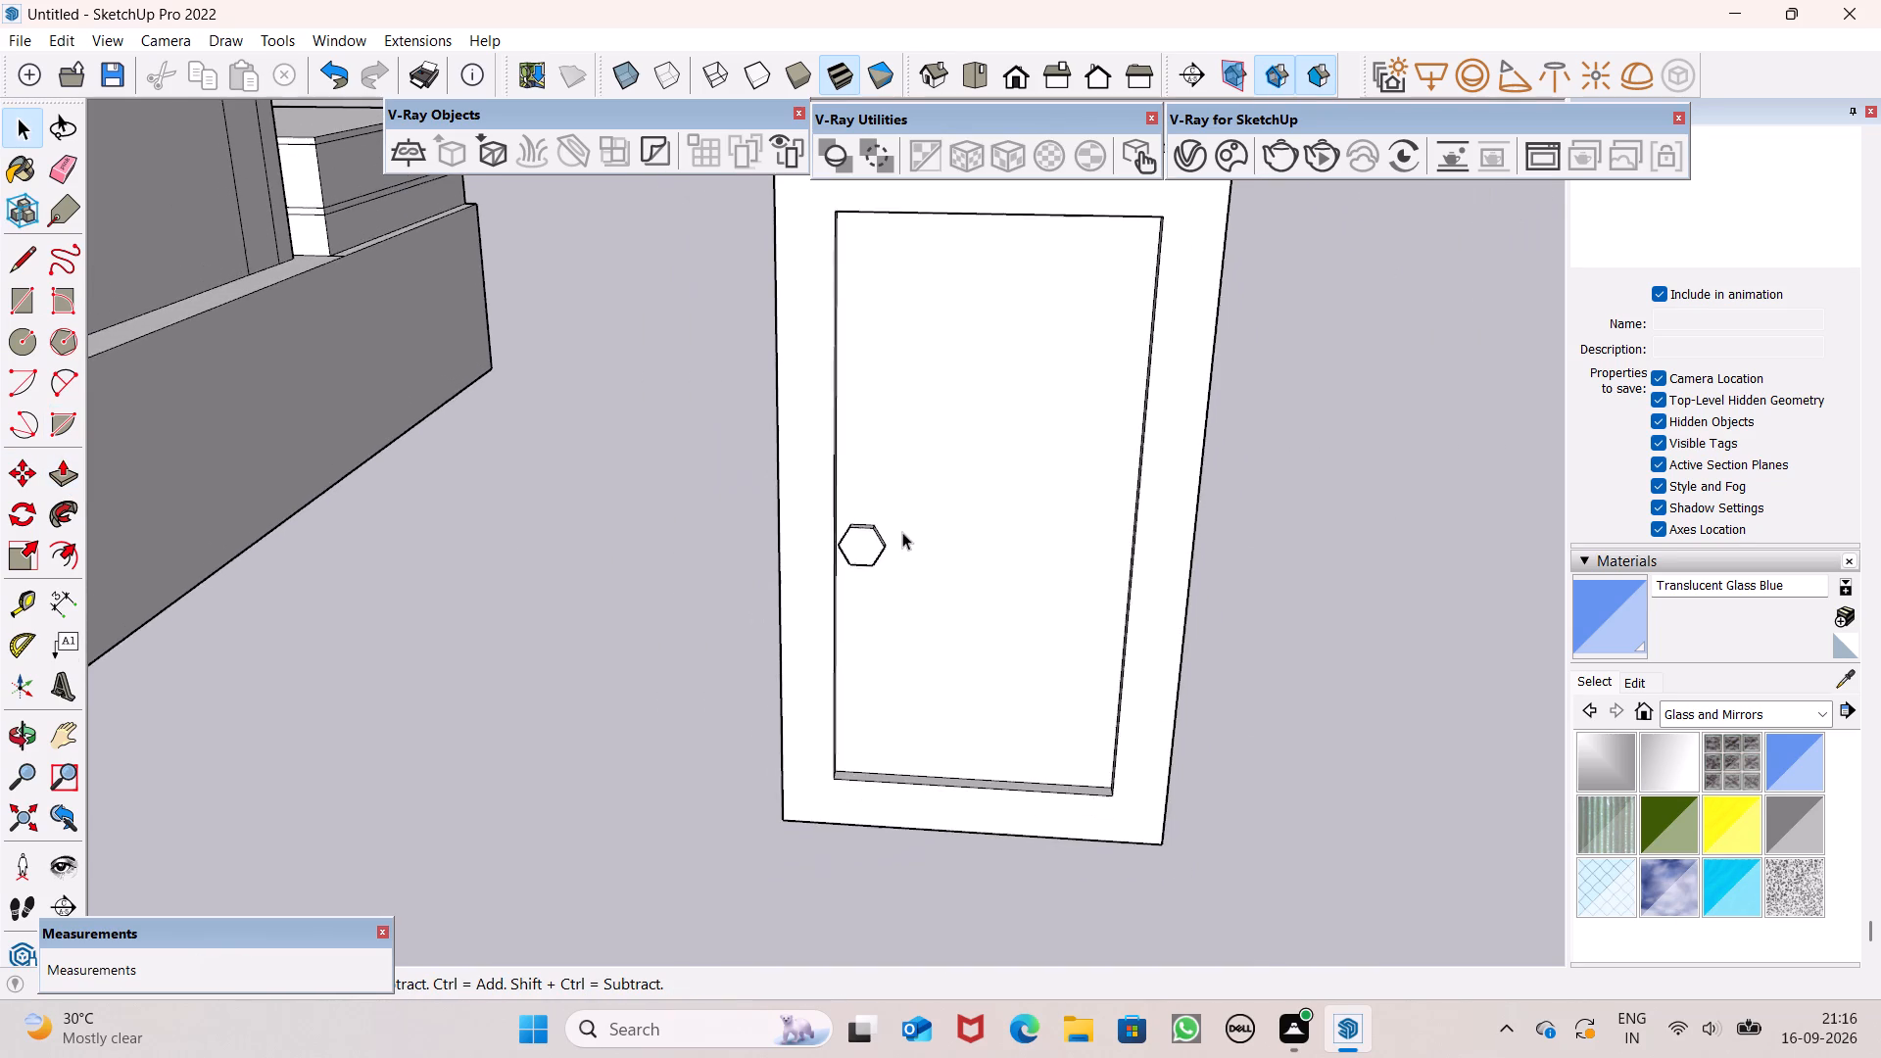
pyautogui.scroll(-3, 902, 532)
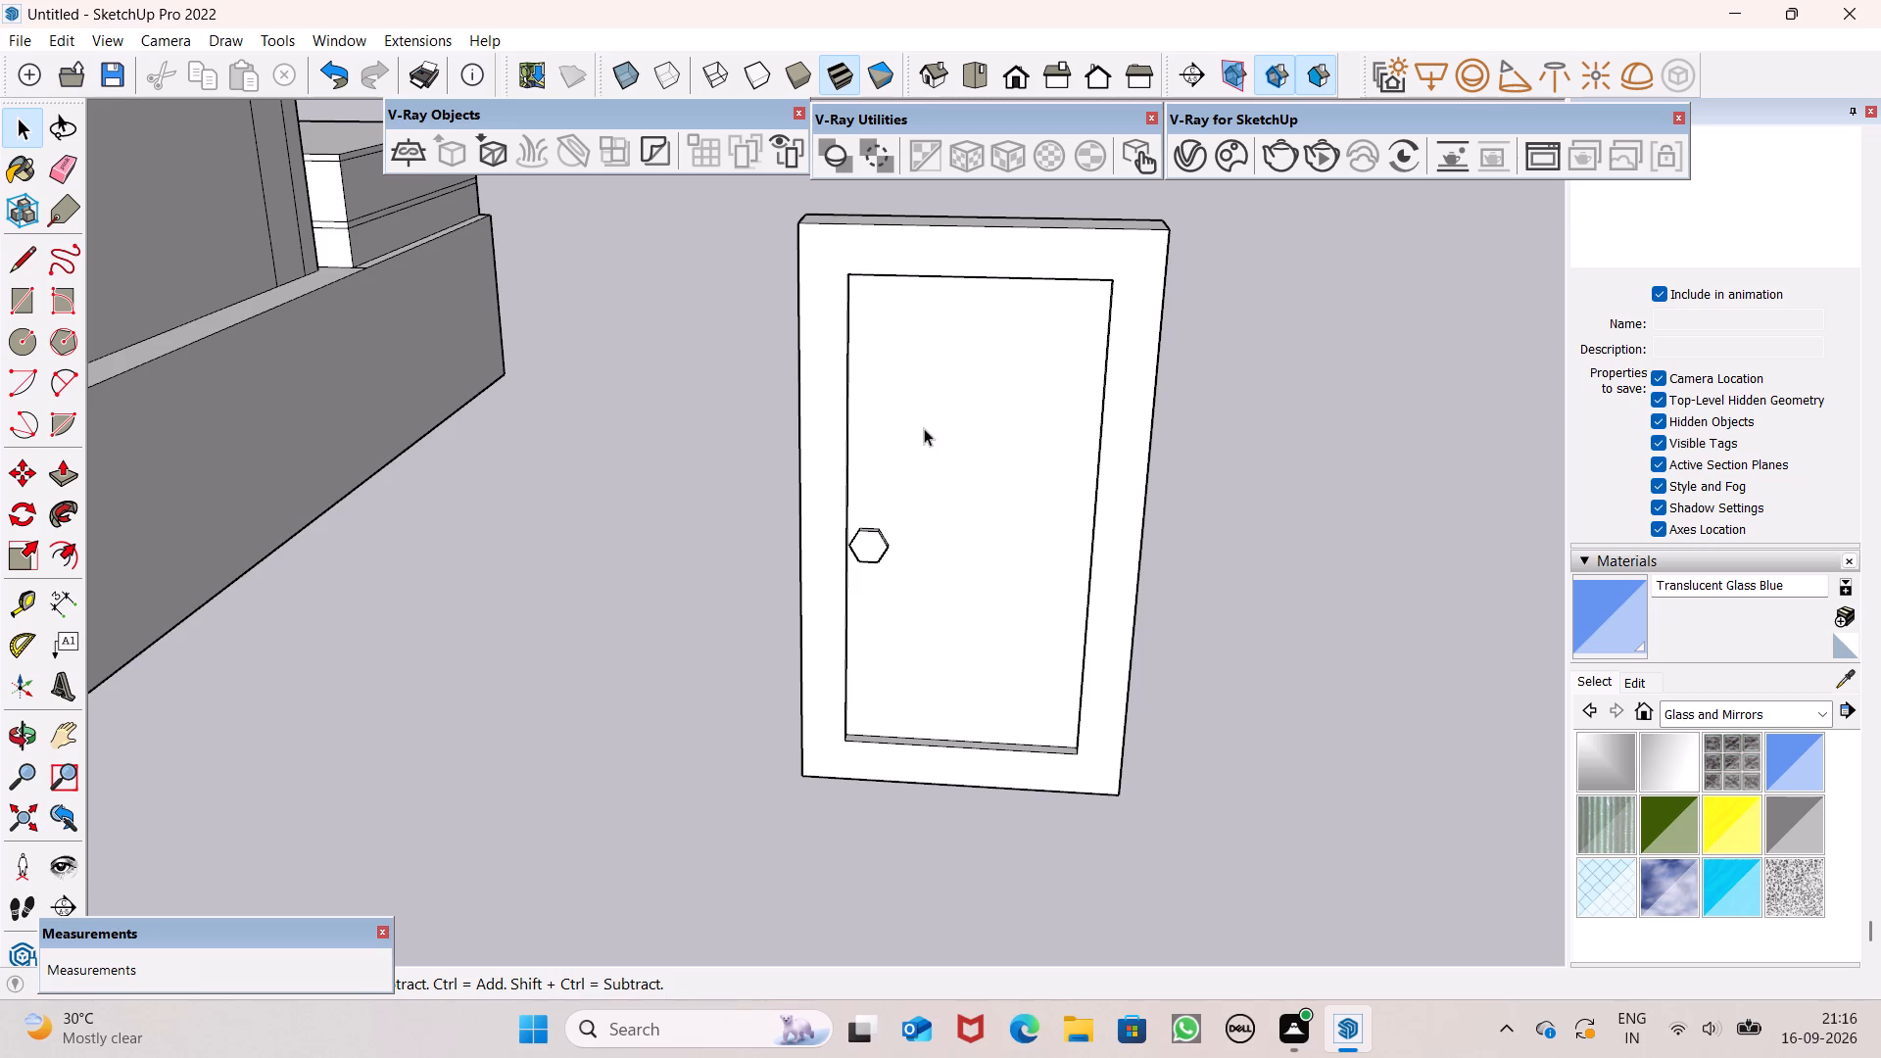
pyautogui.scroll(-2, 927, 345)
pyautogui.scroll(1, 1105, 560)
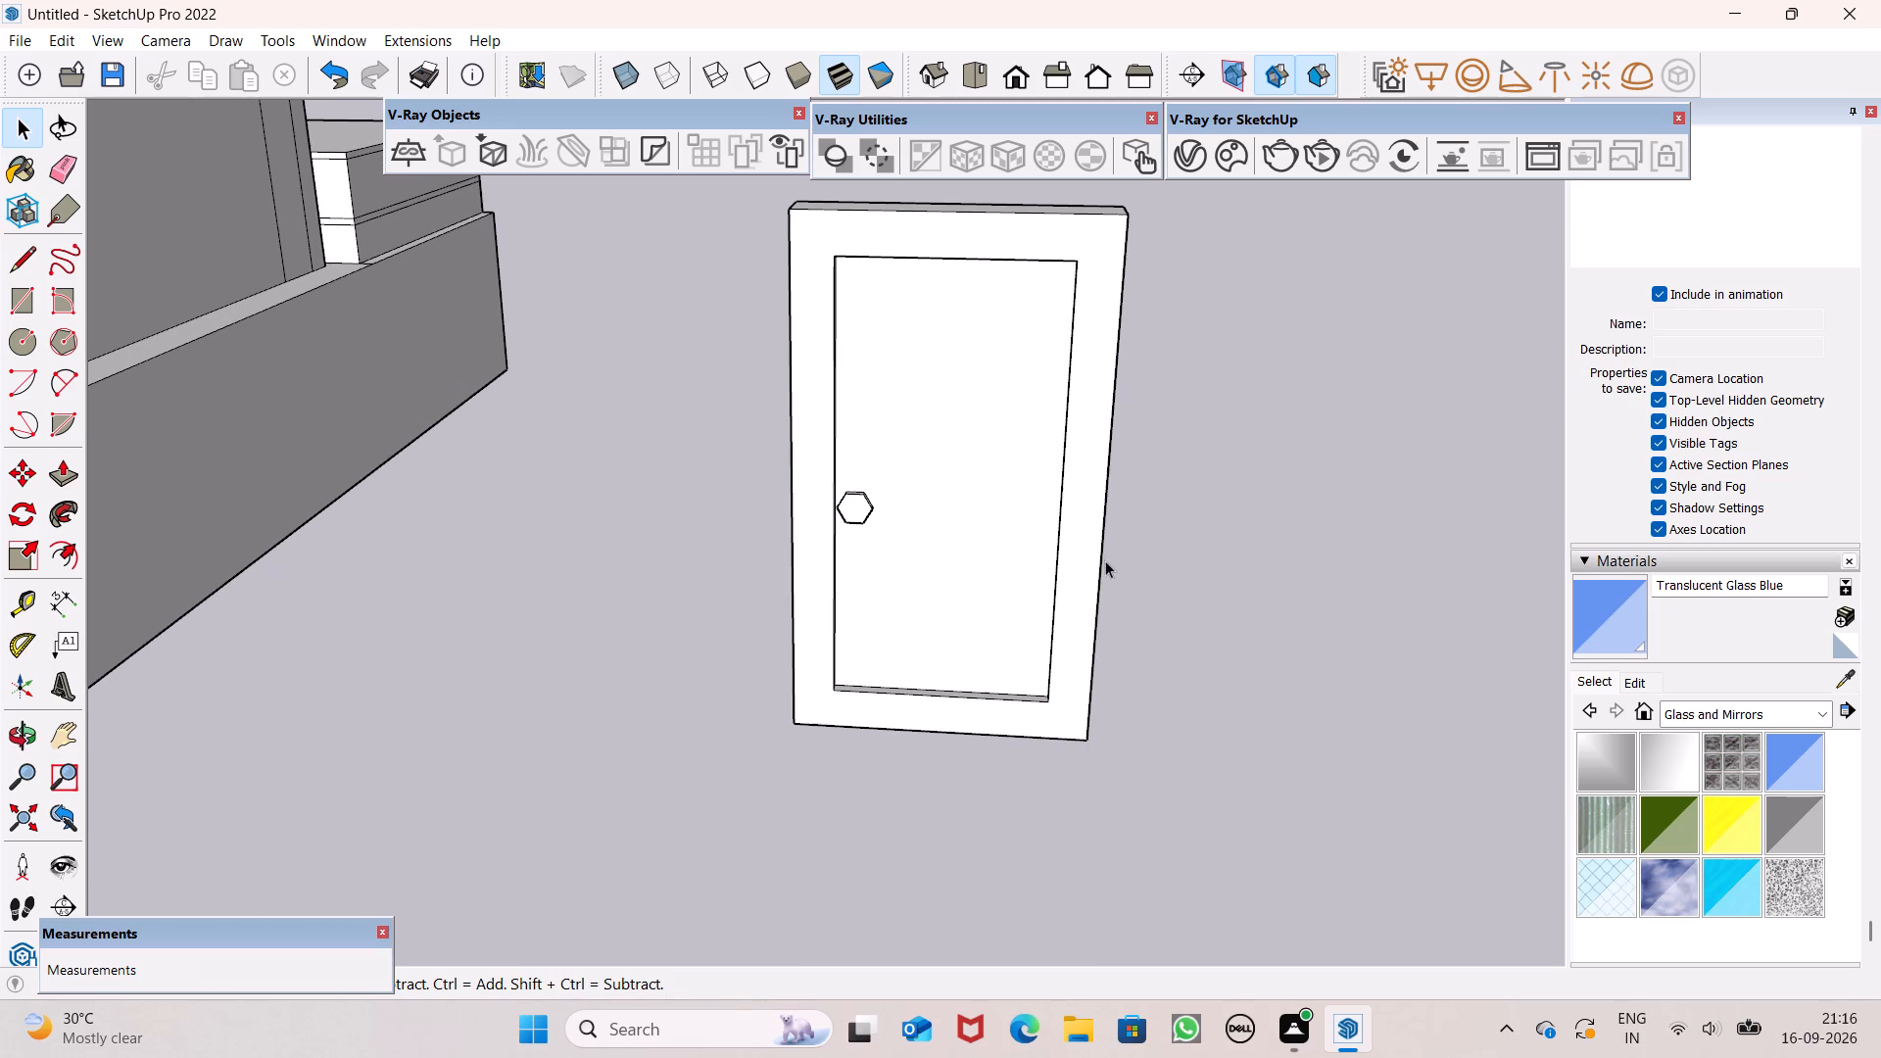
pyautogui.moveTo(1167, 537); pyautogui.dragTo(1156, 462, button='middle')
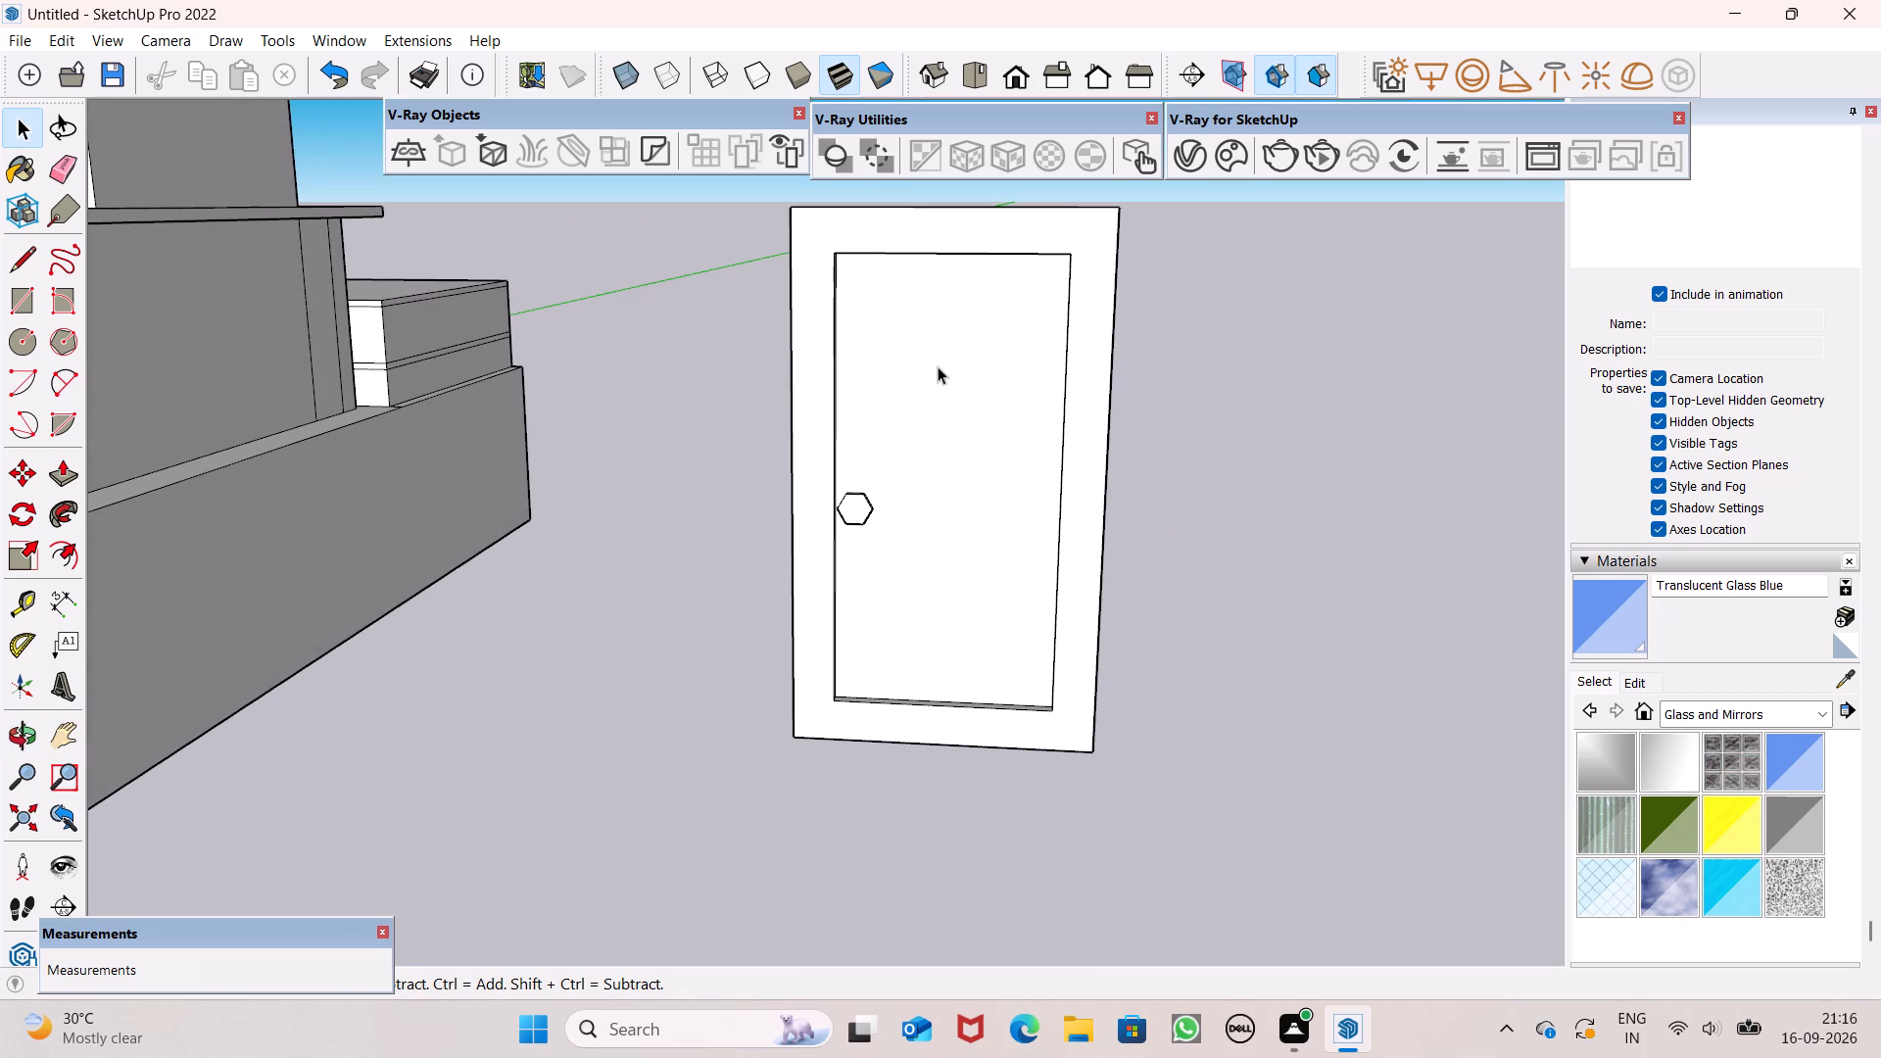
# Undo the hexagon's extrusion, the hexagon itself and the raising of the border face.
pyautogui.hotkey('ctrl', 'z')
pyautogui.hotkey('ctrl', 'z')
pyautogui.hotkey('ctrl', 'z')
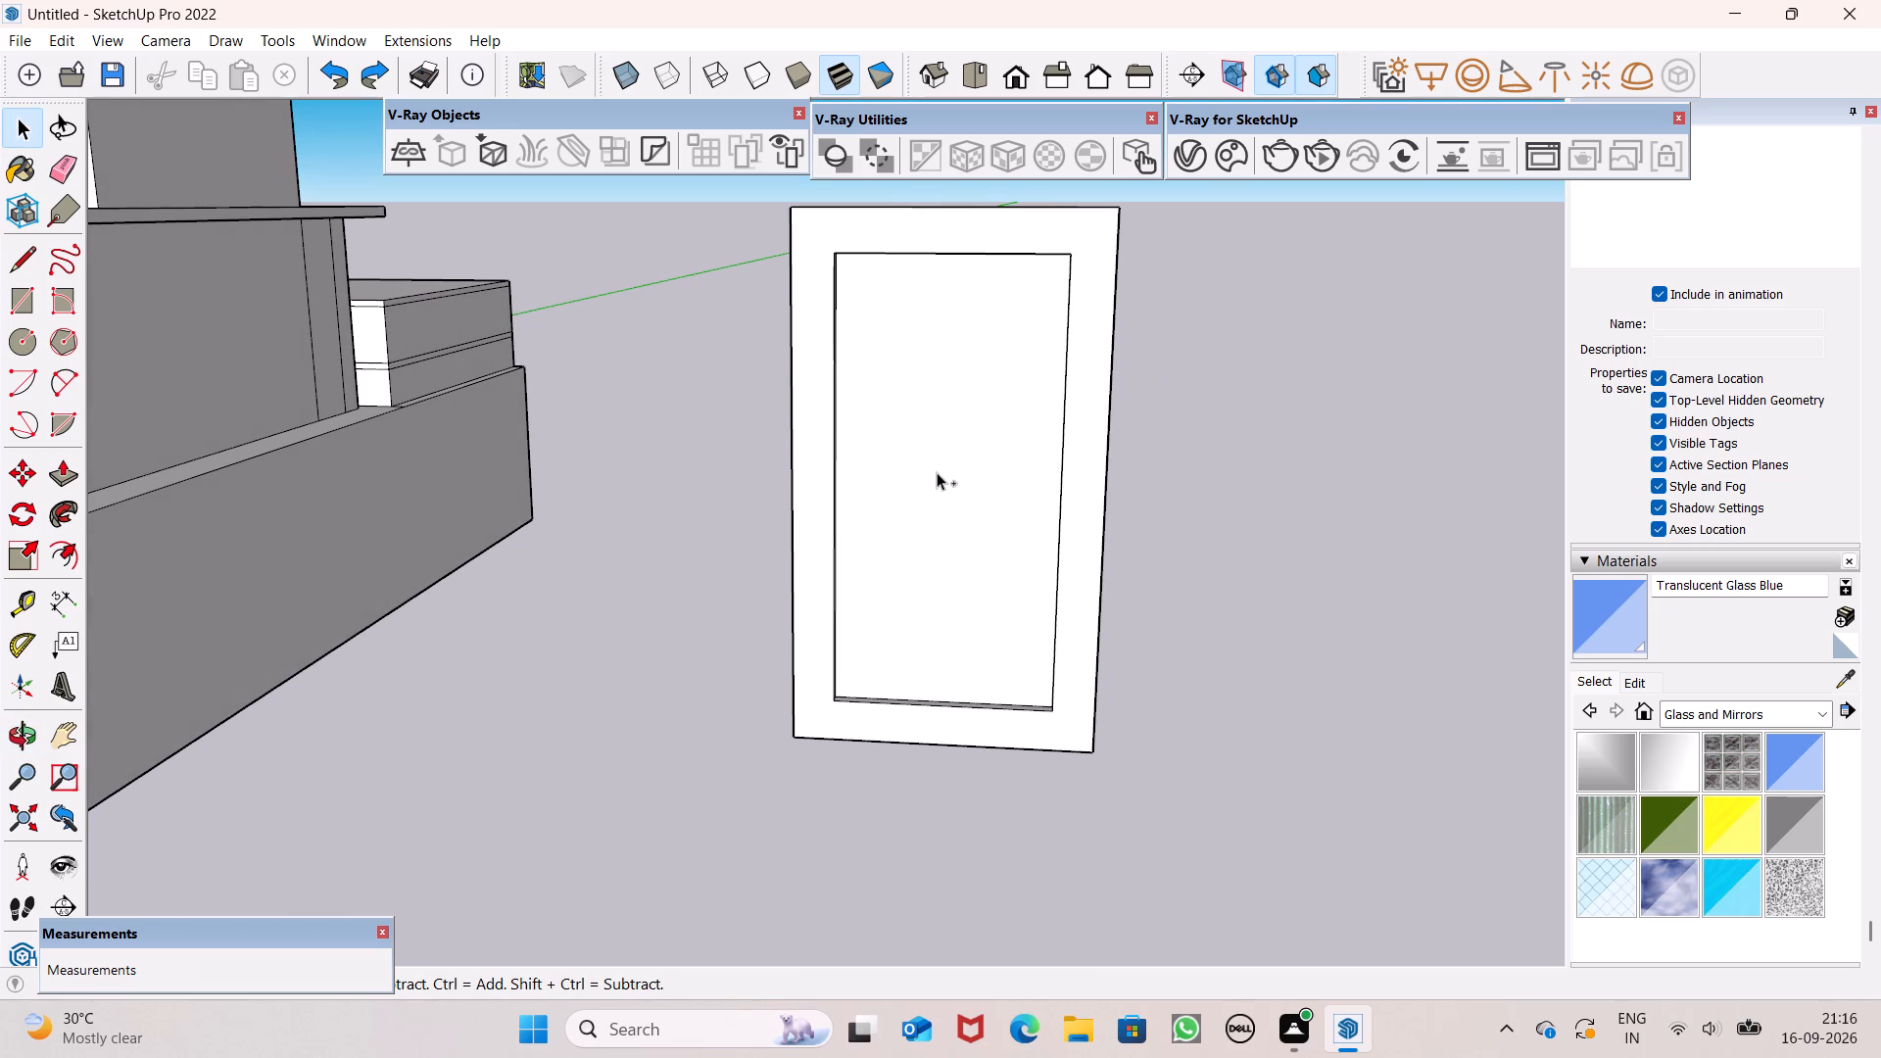
# Undo the frame's thickness and the inward offset, going back to the plain upright rectangle.
pyautogui.moveTo(1095, 475); pyautogui.dragTo(466, 635, button='middle')
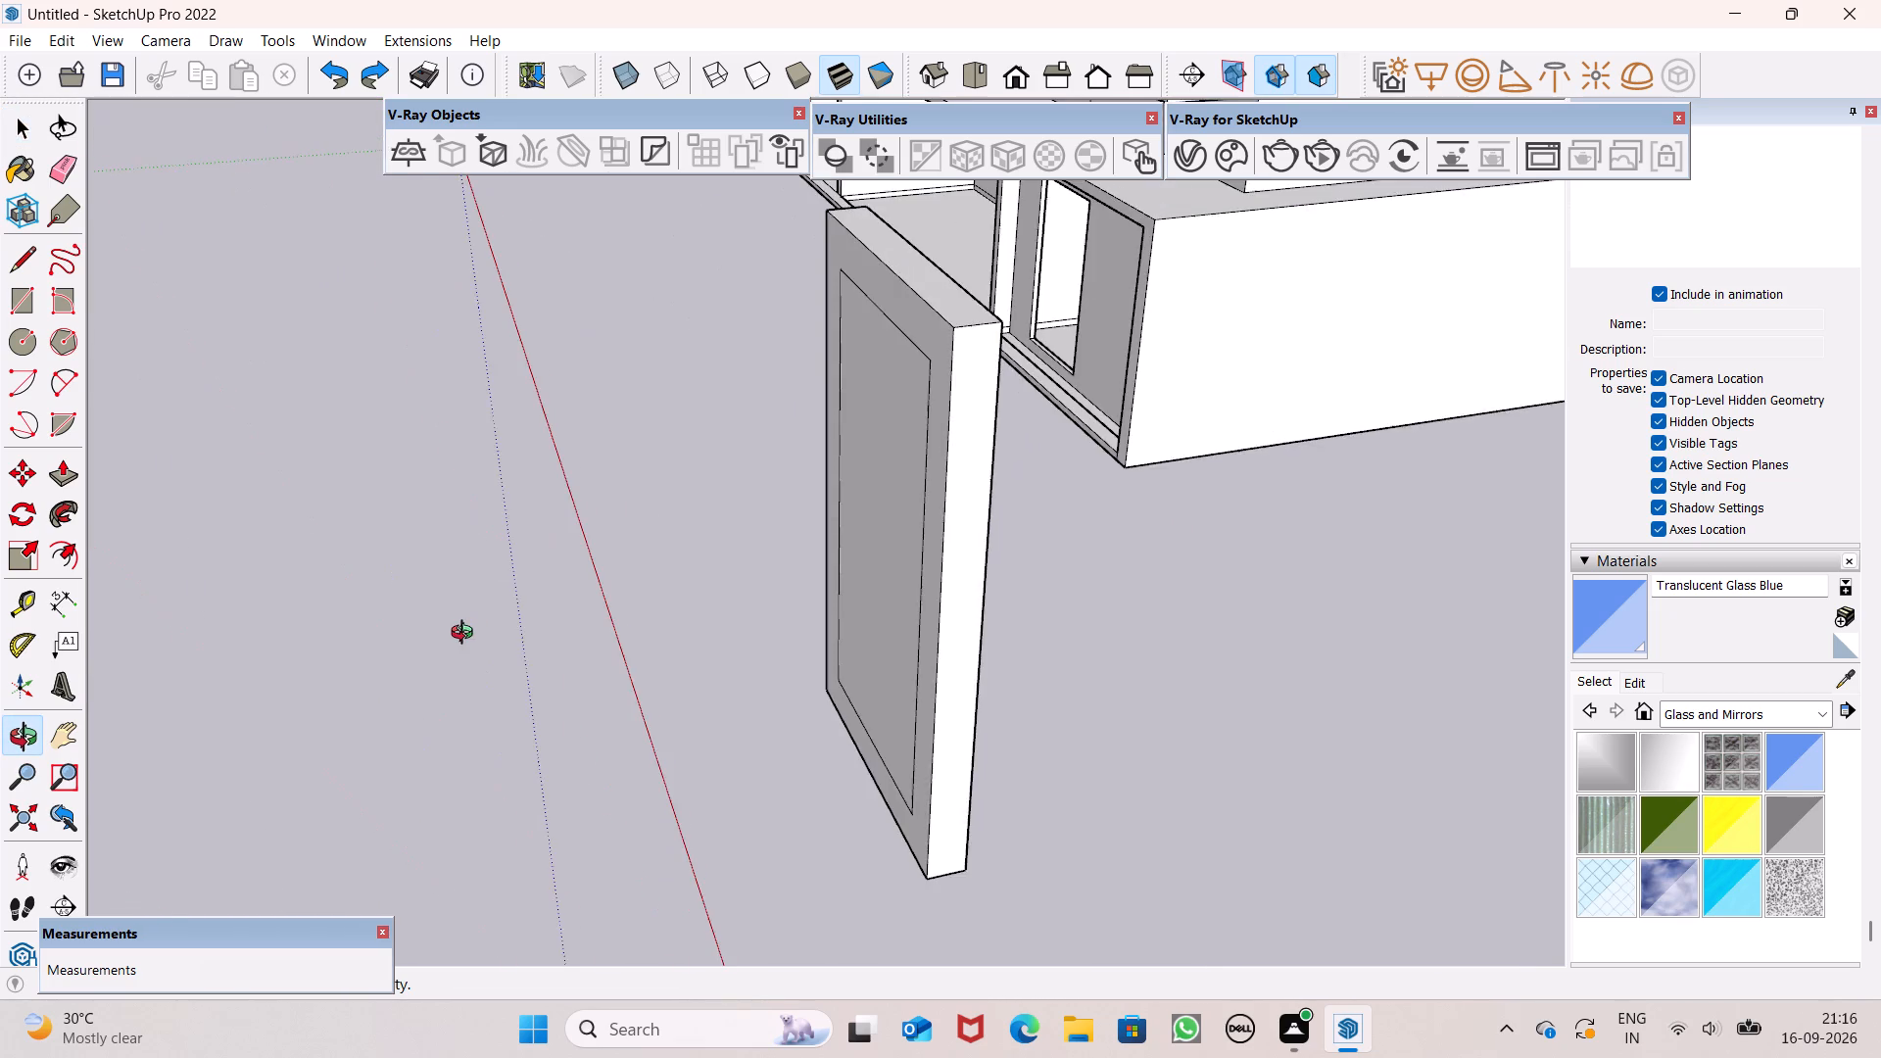
pyautogui.moveTo(466, 635); pyautogui.dragTo(977, 605, button='middle')
pyautogui.scroll(1, 974, 553)
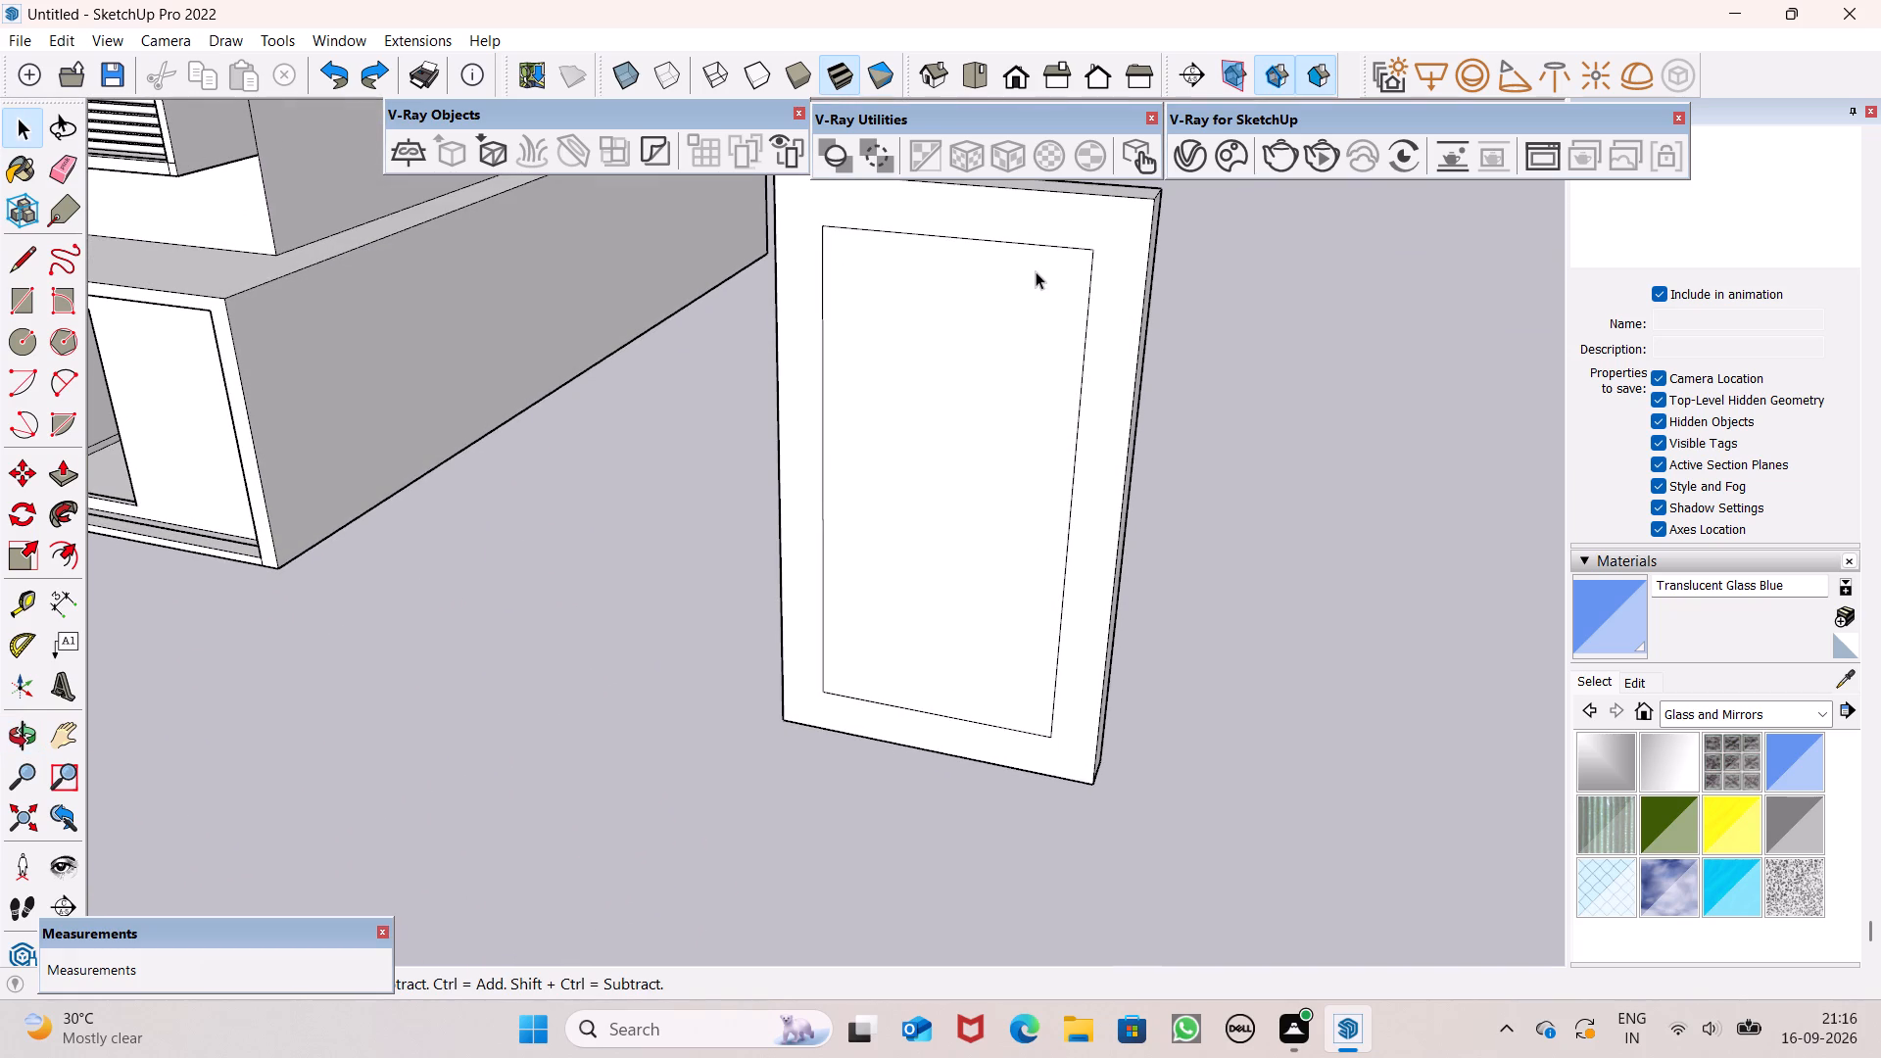
pyautogui.hotkey('ctrl', 'z')
pyautogui.hotkey('ctrl', 'z')
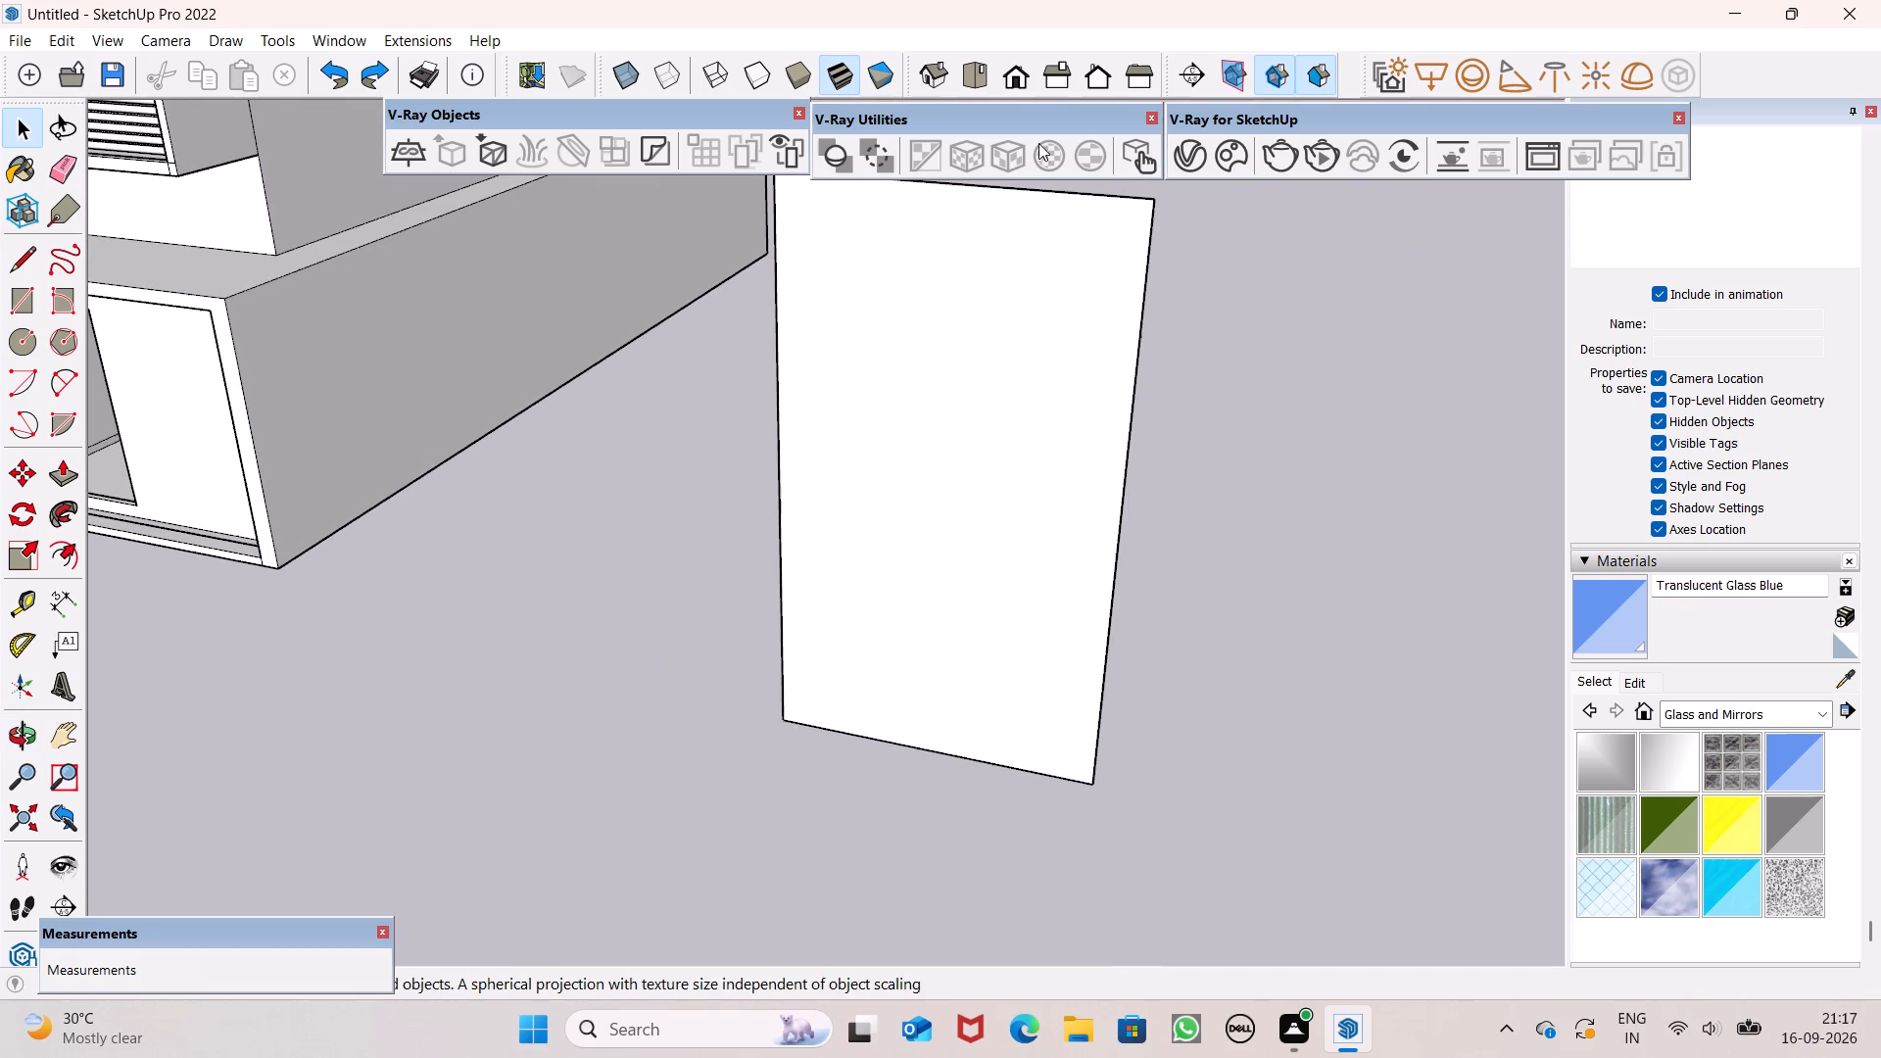
# Offset the upright door rectangle's outline inward to form a narrow border around its inner panel.
pyautogui.scroll(-5, 1086, 423)
pyautogui.moveTo(1092, 470); pyautogui.dragTo(1031, 484, button='middle')
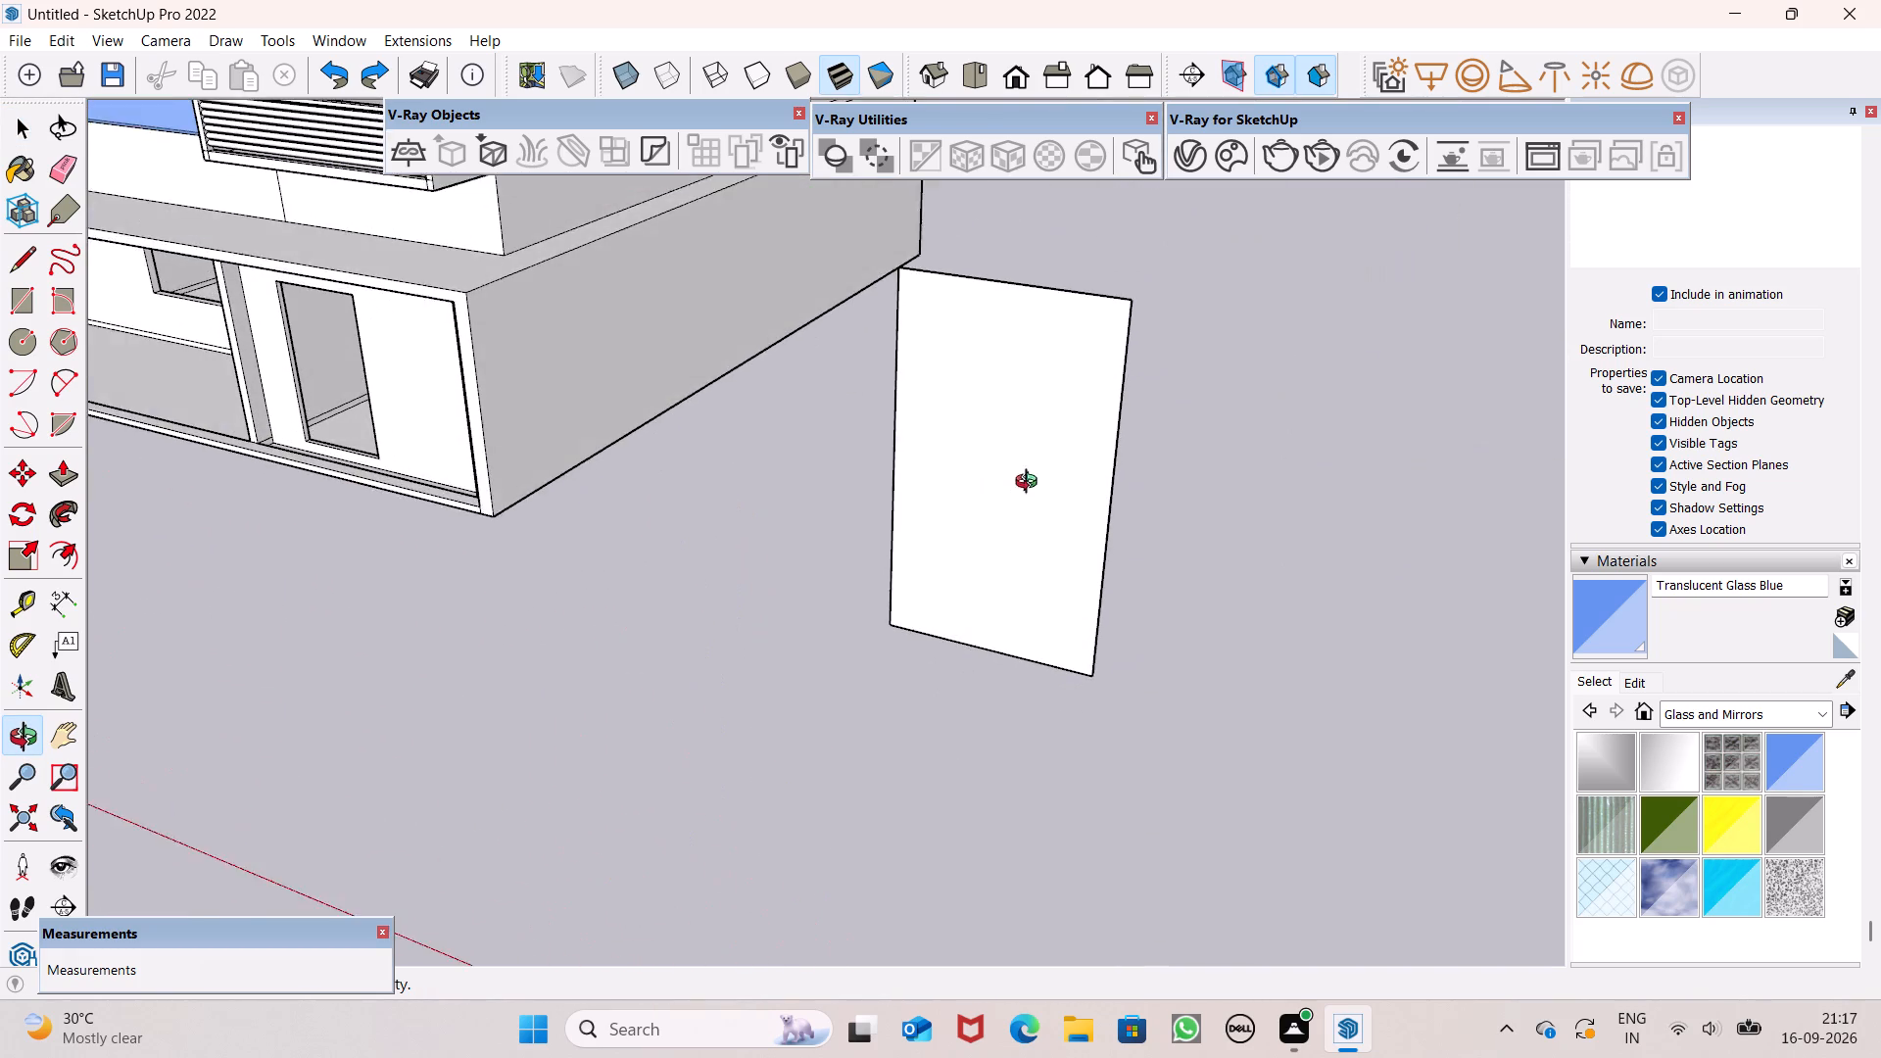
pyautogui.moveTo(1031, 484); pyautogui.dragTo(1063, 435, button='middle')
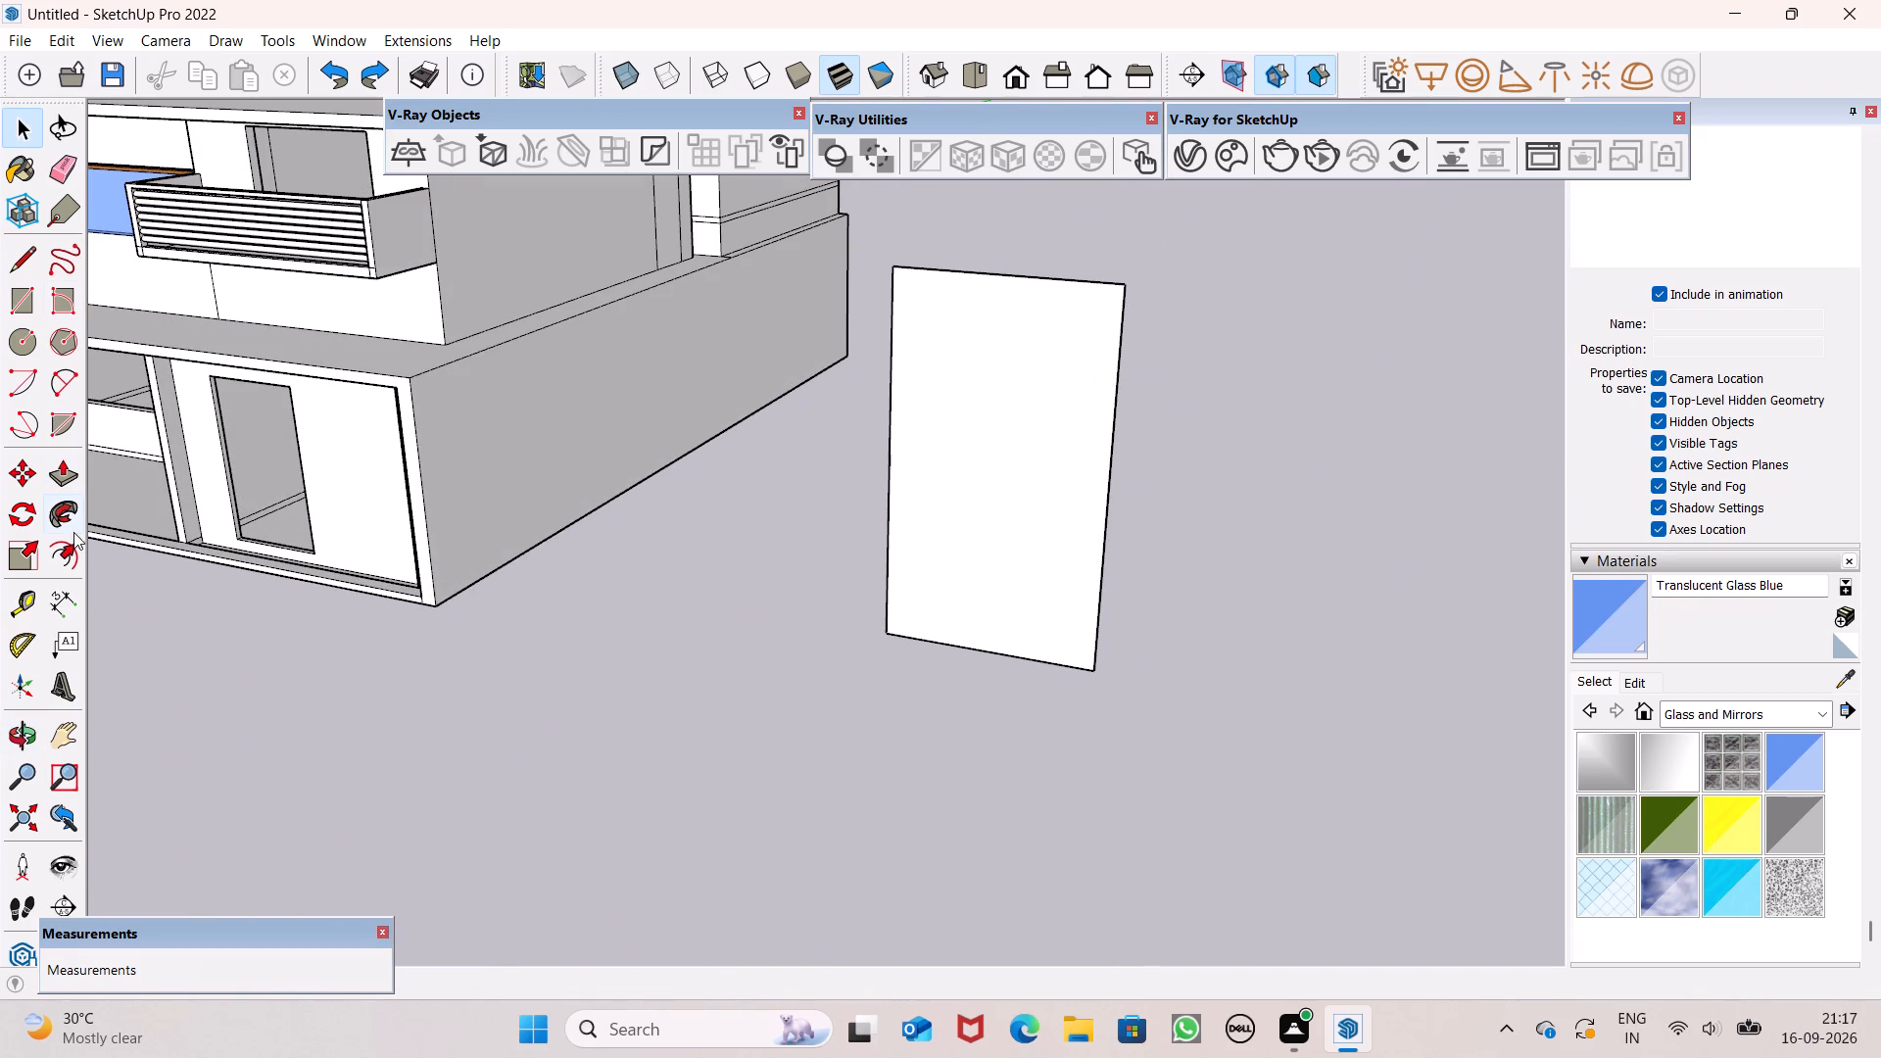
pyautogui.moveTo(72, 543); pyautogui.dragTo(88, 533)
pyautogui.moveTo(66, 555); pyautogui.dragTo(80, 549)
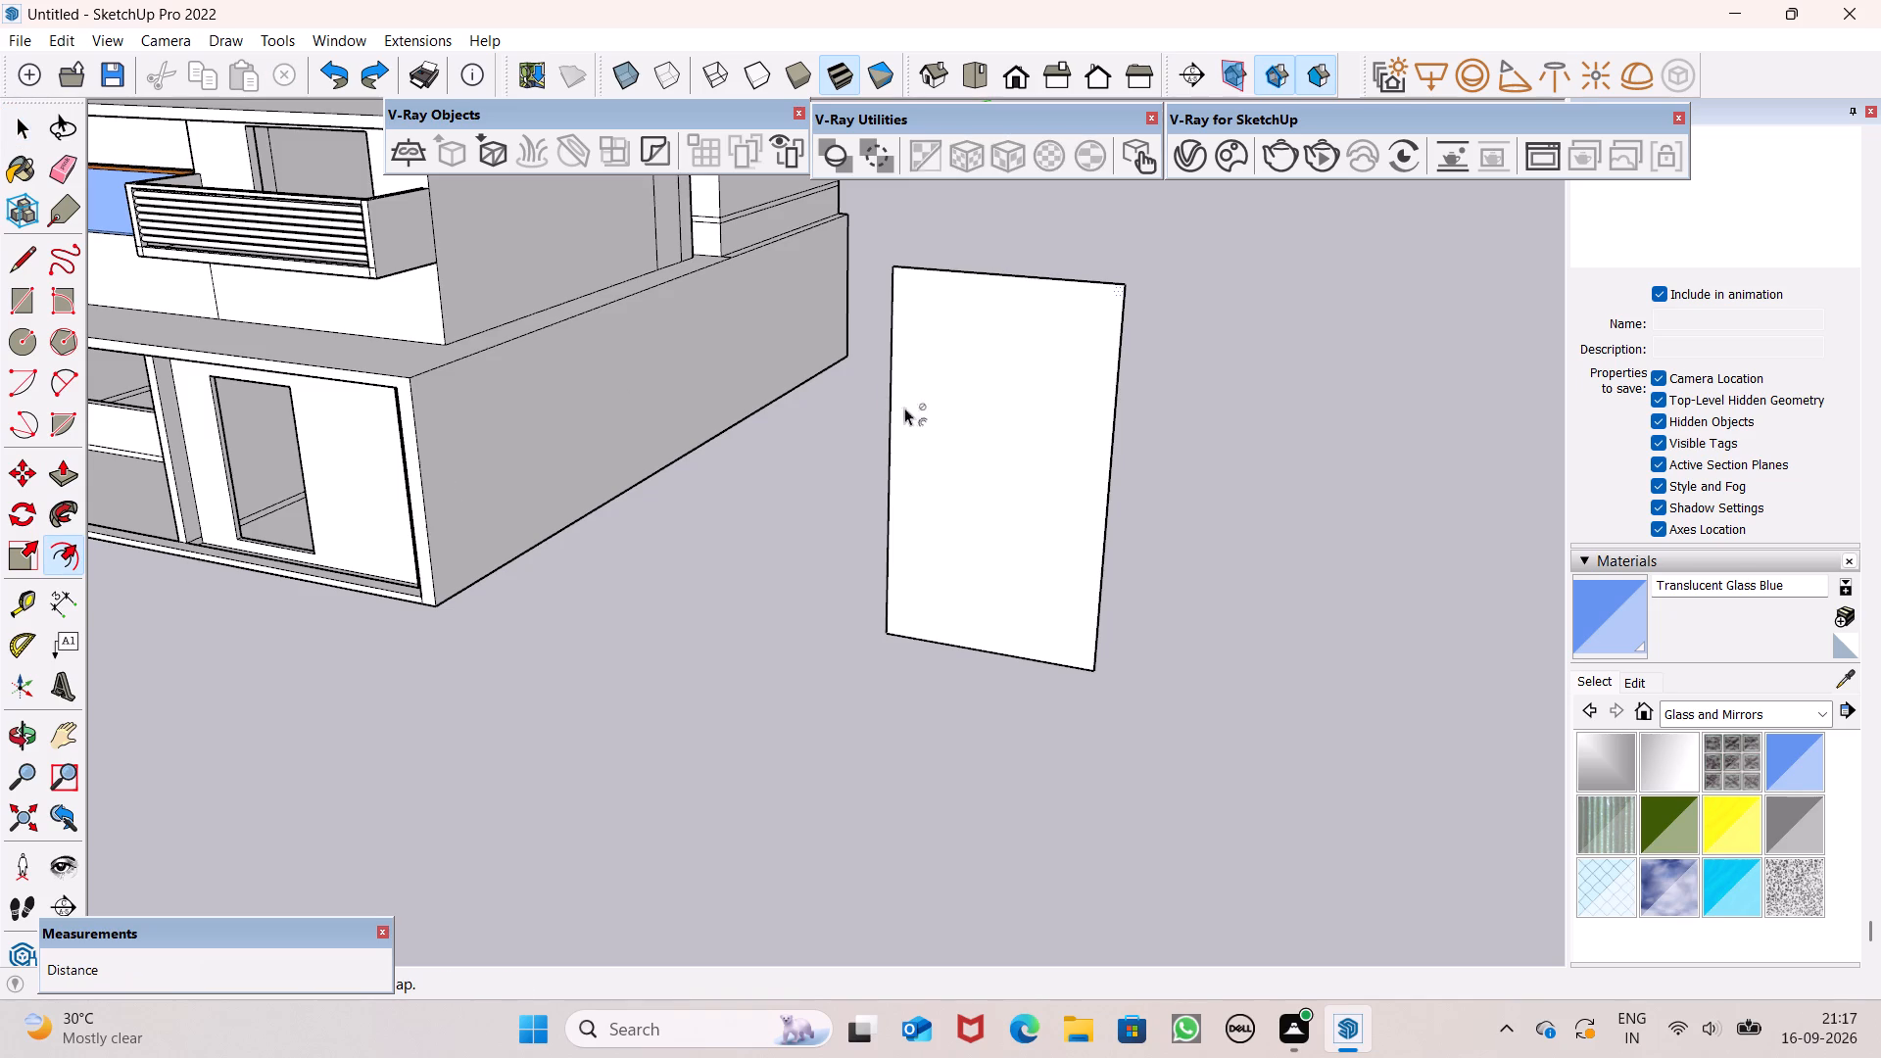
pyautogui.moveTo(1063, 315); pyautogui.dragTo(1056, 314)
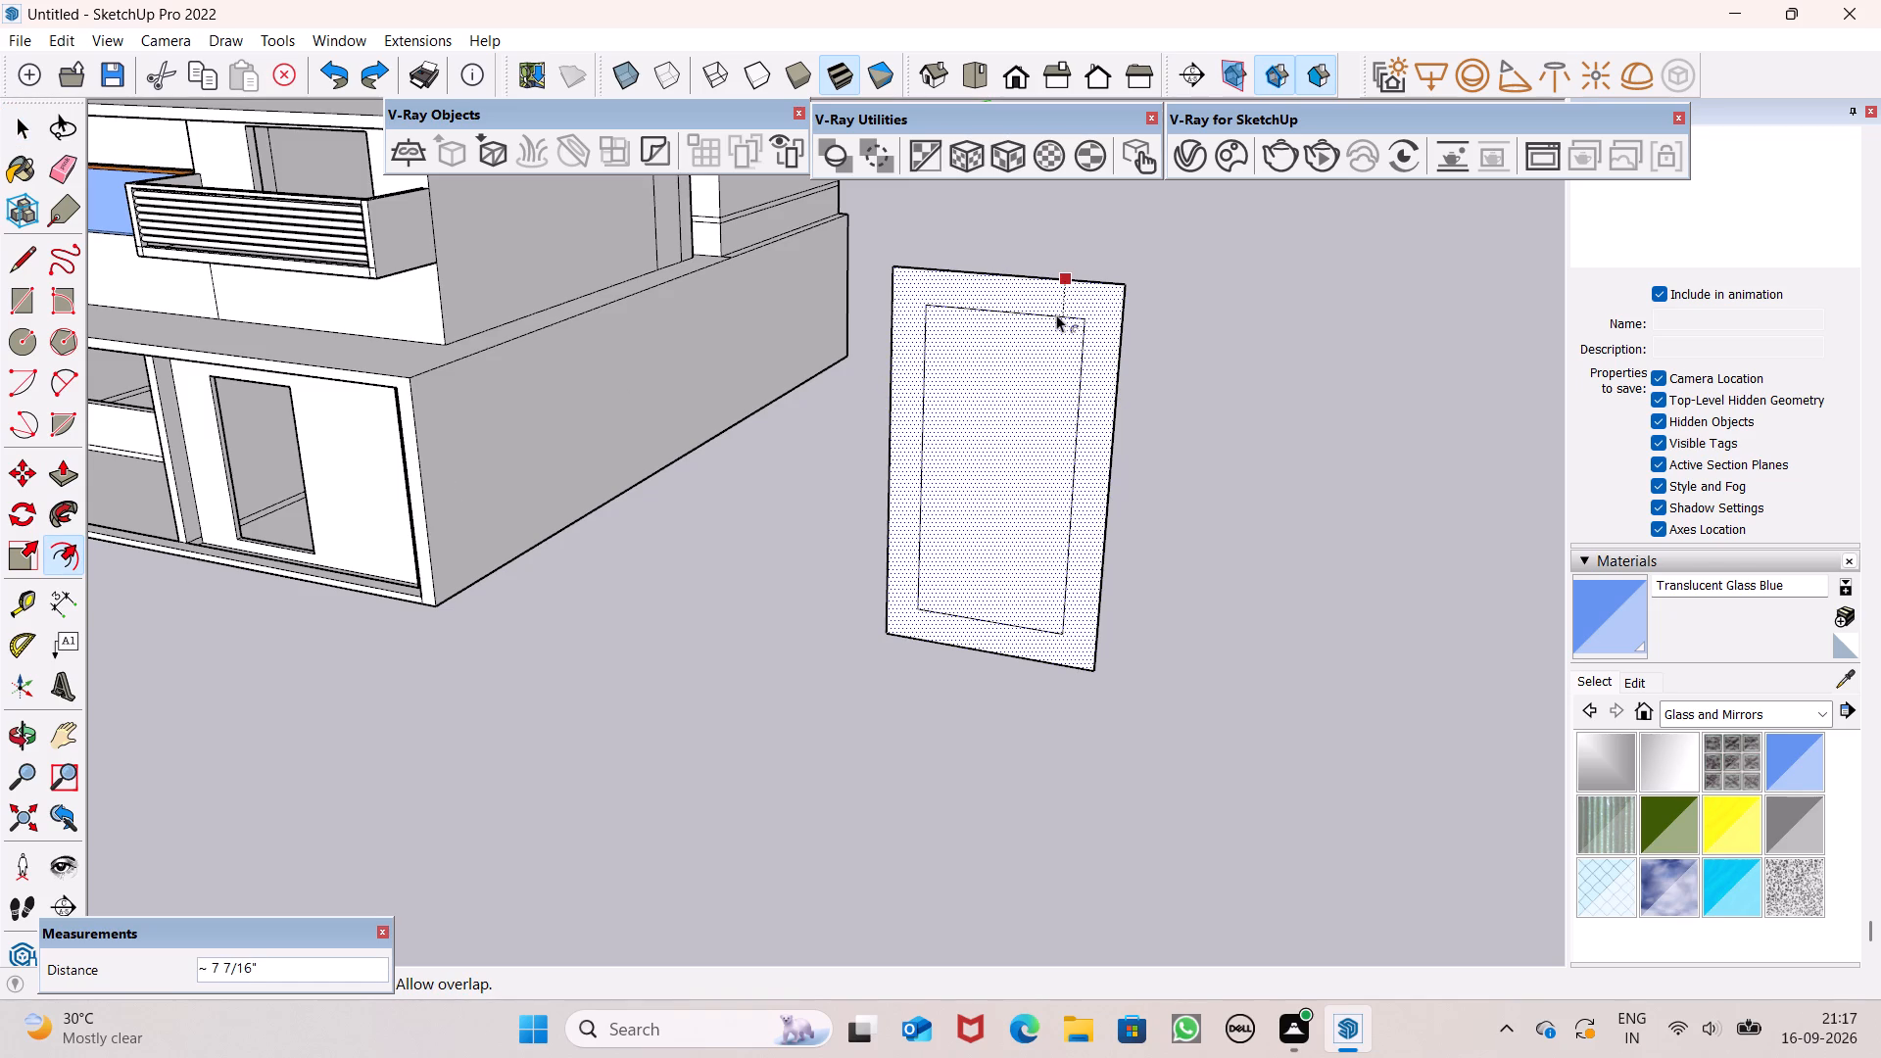
pyautogui.moveTo(1056, 314); pyautogui.dragTo(1047, 299)
pyautogui.scroll(-6, 1279, 414)
pyautogui.moveTo(1290, 497); pyautogui.dragTo(1334, 451, button='middle')
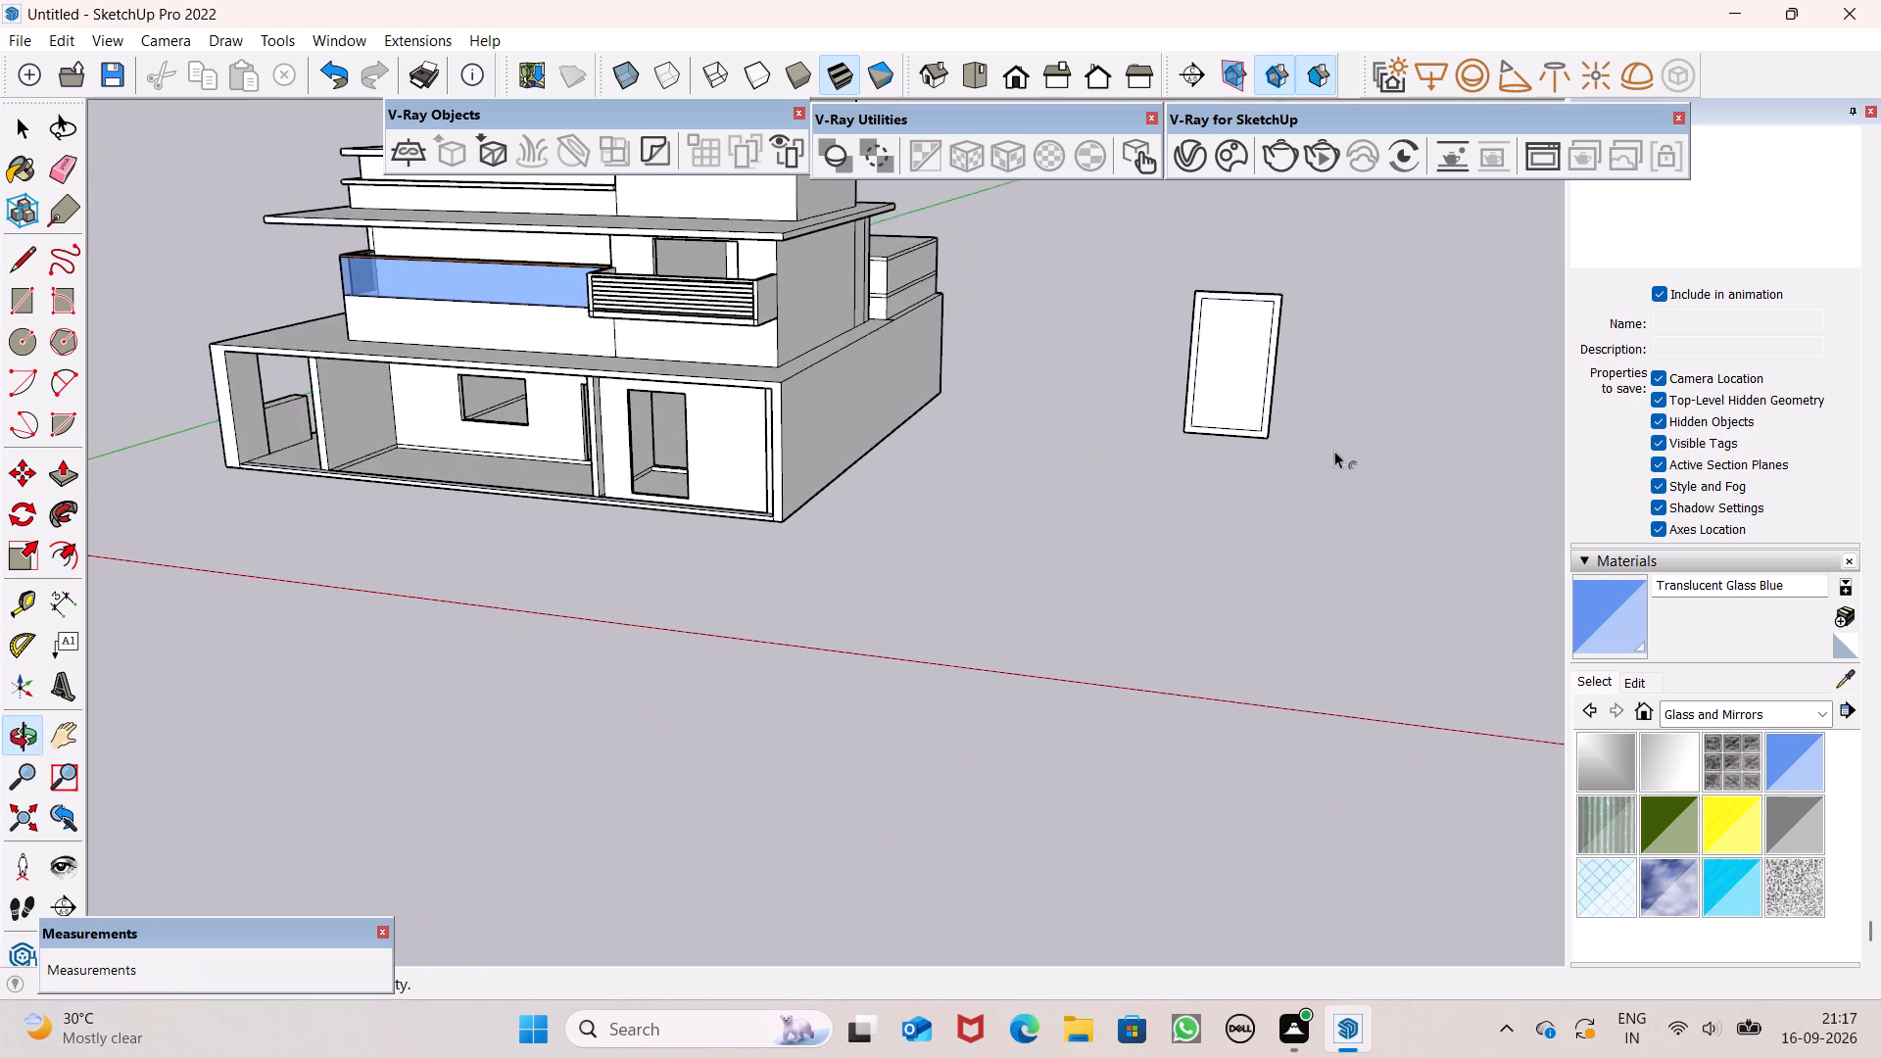
pyautogui.moveTo(1334, 451); pyautogui.dragTo(1334, 457, button='middle')
pyautogui.press('space')
# Push/Pull the door's border face by 6" to give the frame thickness.
pyautogui.scroll(5, 1297, 312)
pyautogui.scroll(-3, 1287, 247)
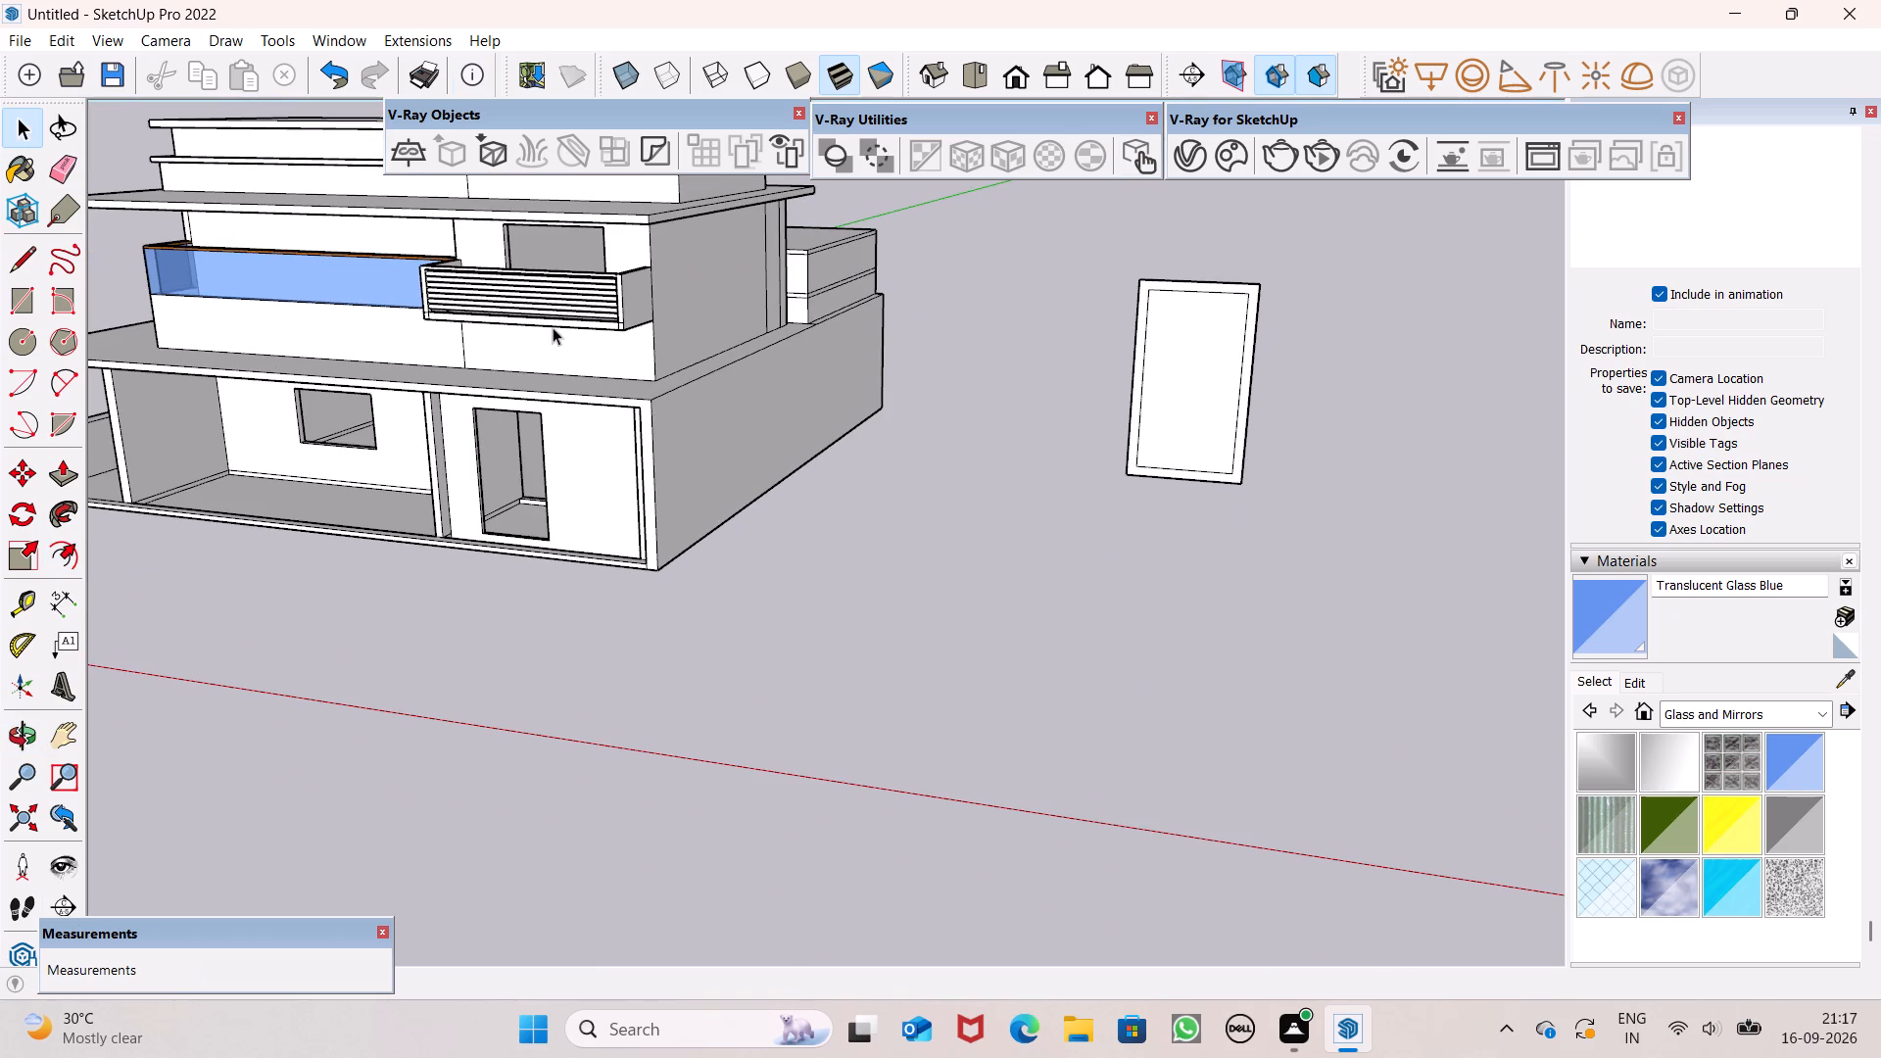
pyautogui.scroll(-1, 671, 420)
pyautogui.scroll(-3, 948, 443)
pyautogui.moveTo(1069, 456); pyautogui.dragTo(786, 555, button='middle')
pyautogui.scroll(-1, 786, 555)
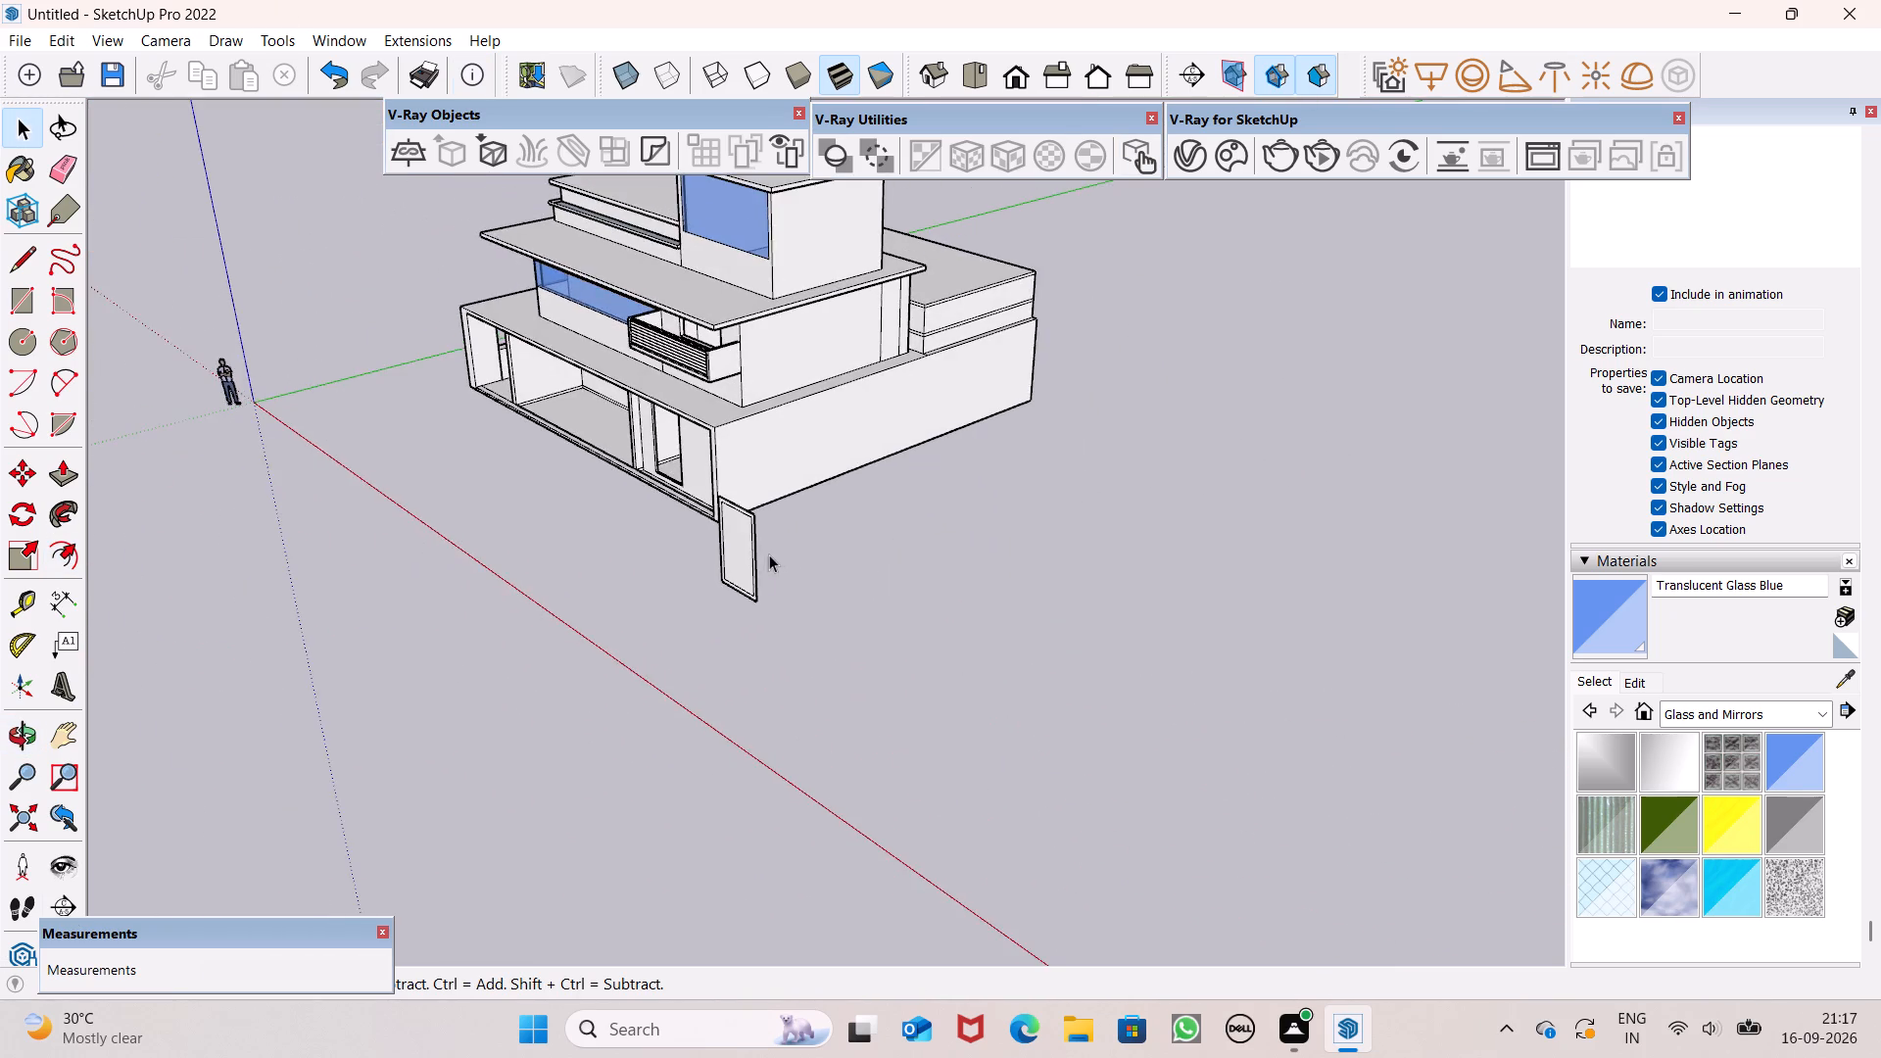
pyautogui.scroll(5, 752, 566)
pyautogui.scroll(1, 892, 618)
pyautogui.moveTo(892, 618); pyautogui.dragTo(832, 610, button='middle')
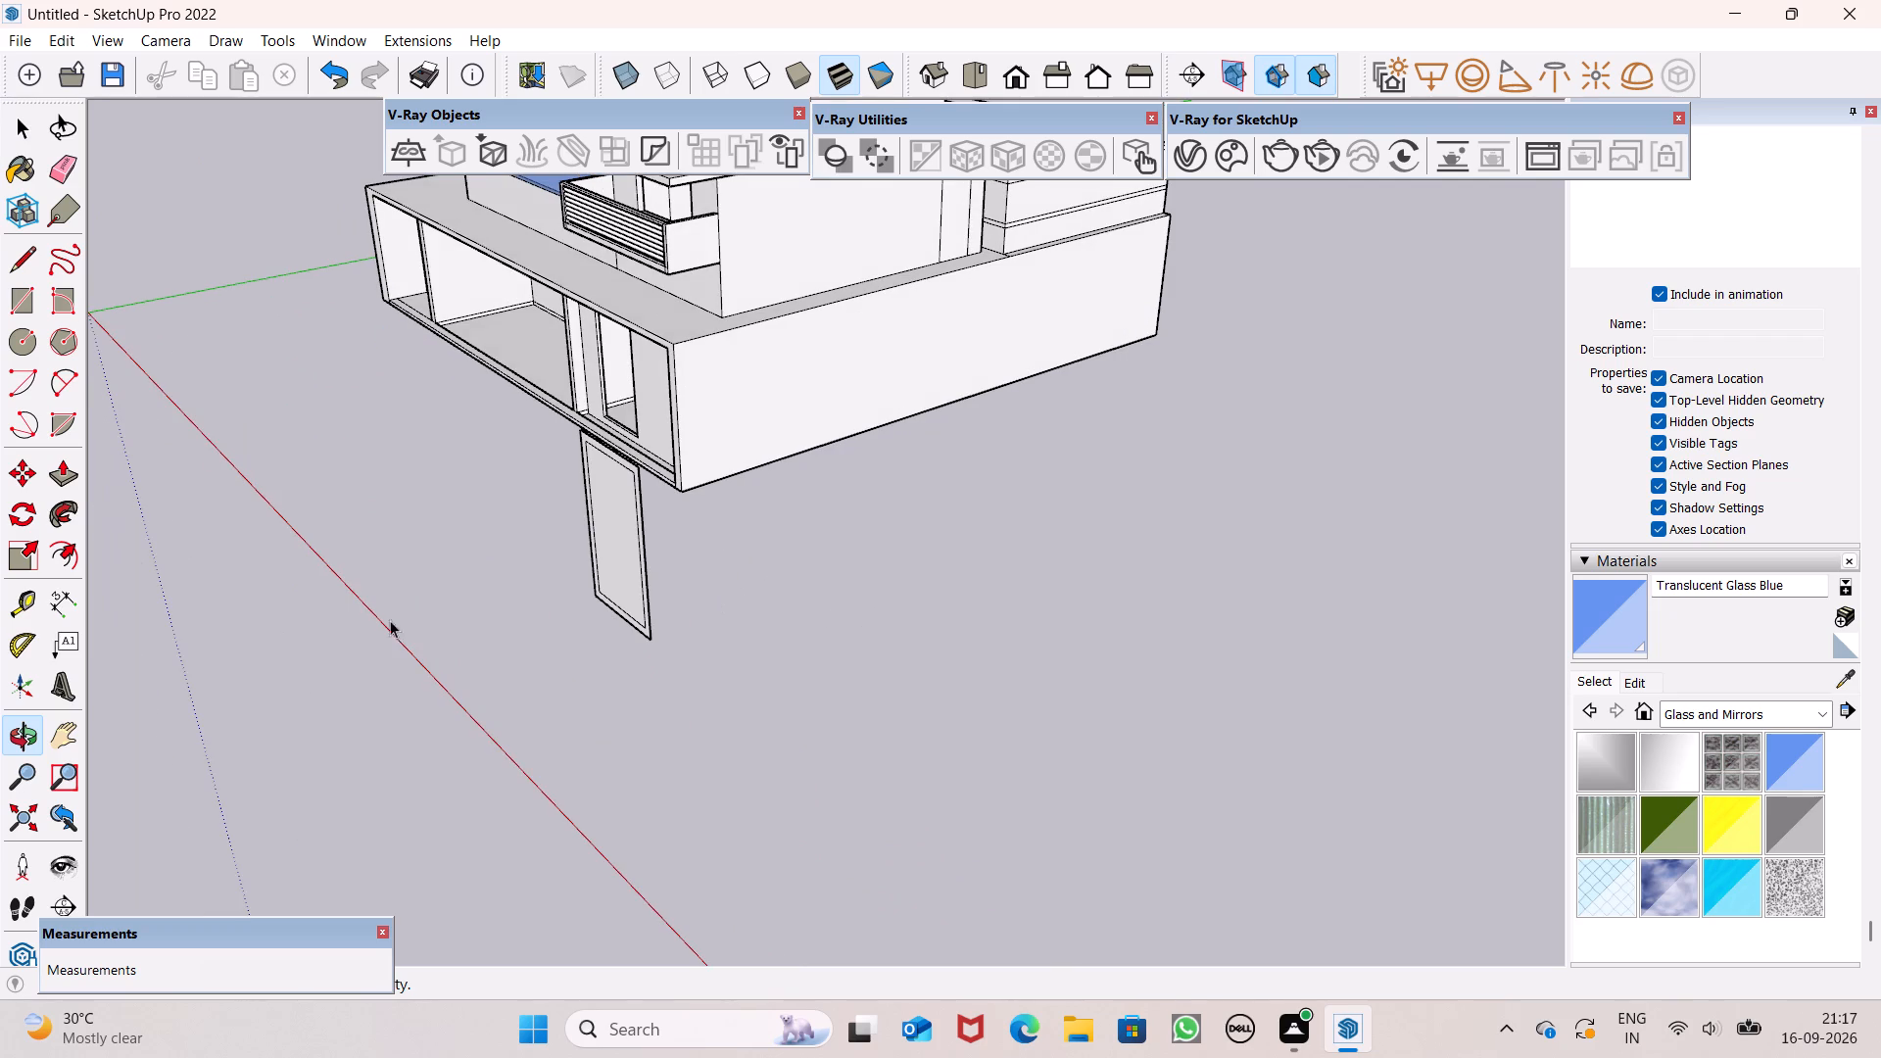
pyautogui.click(67, 464)
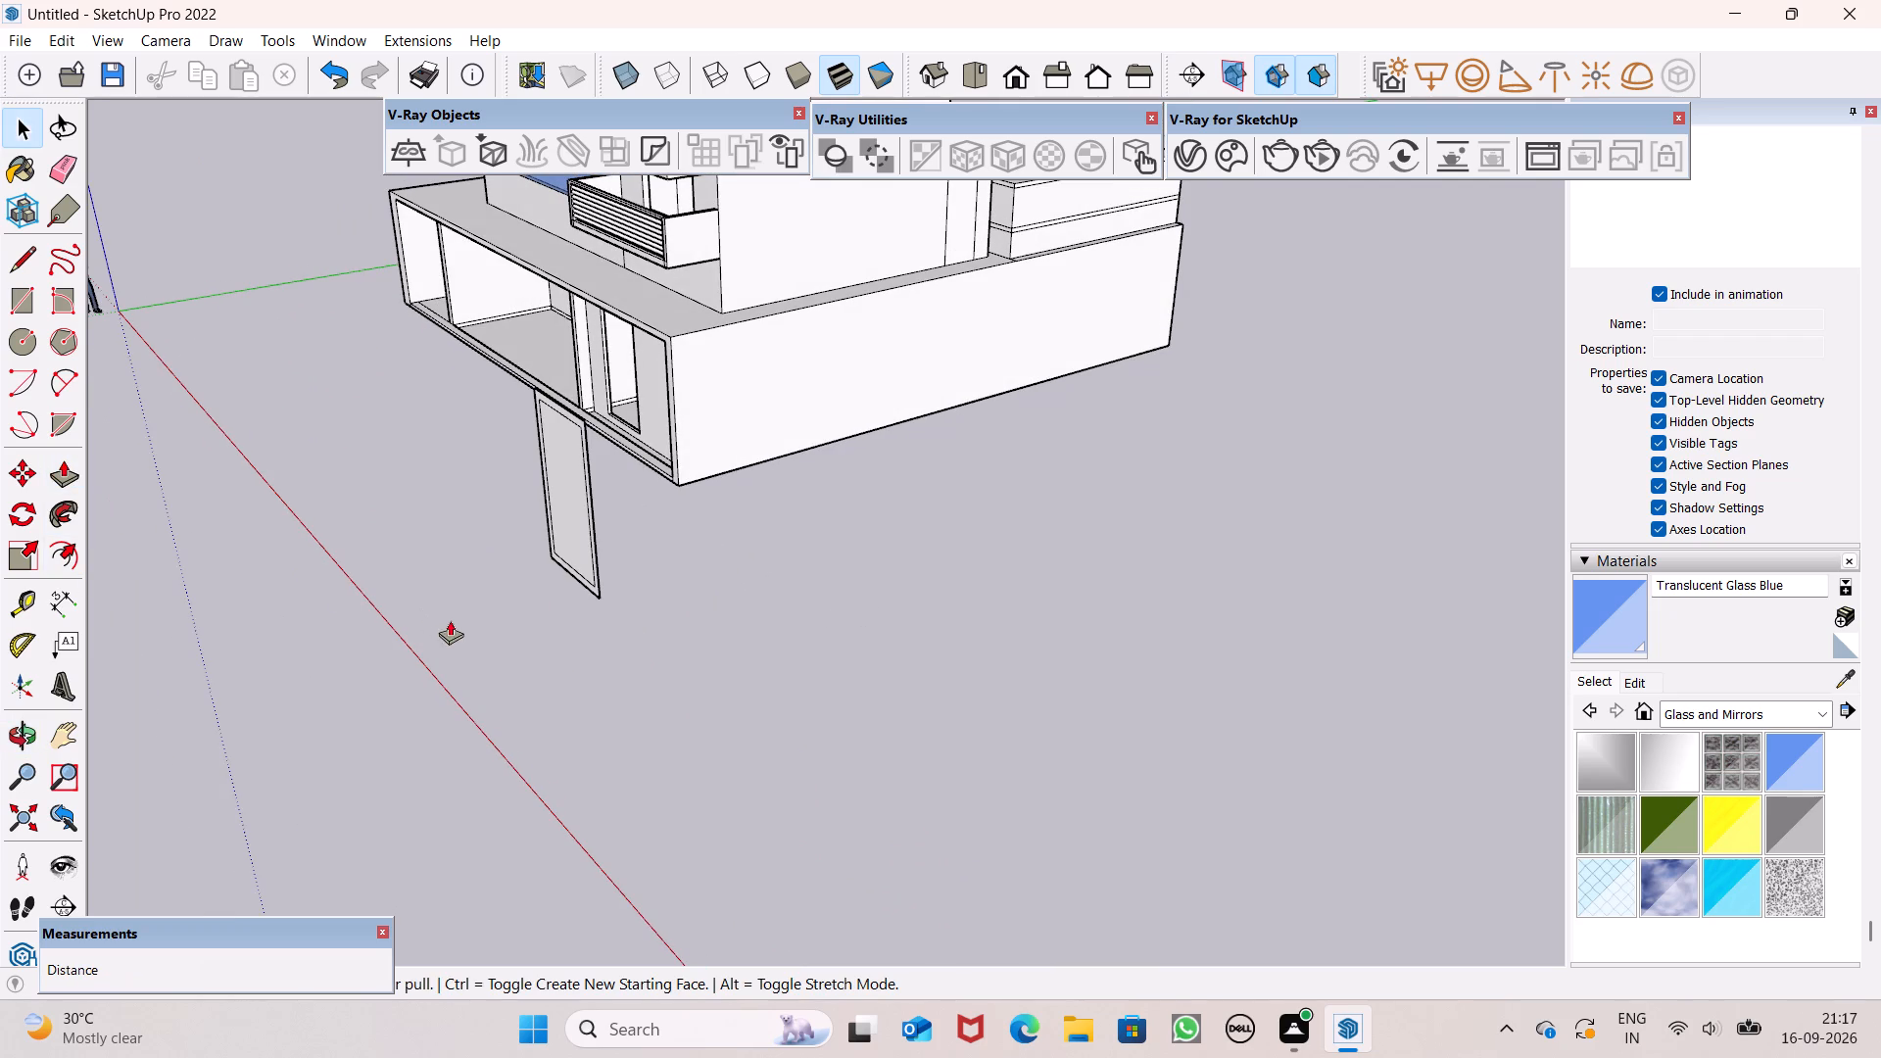
pyautogui.scroll(5, 654, 620)
pyautogui.scroll(3, 452, 566)
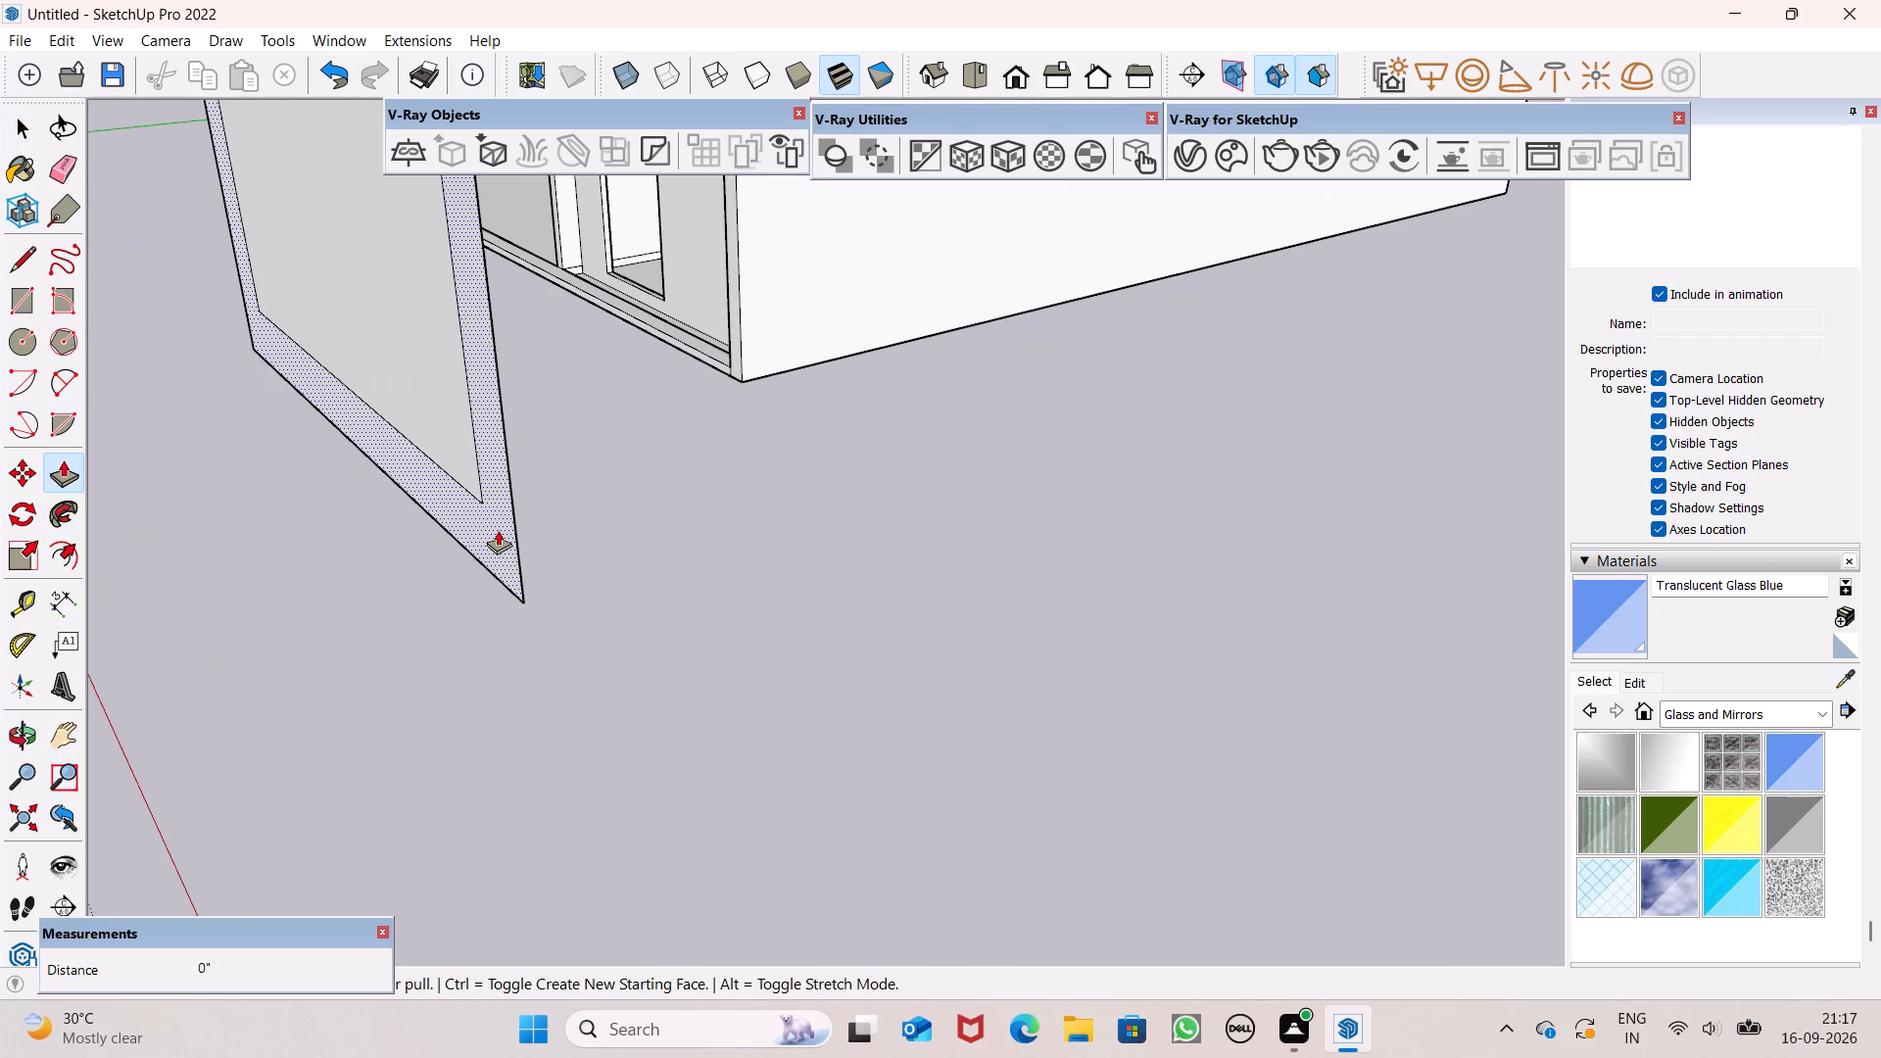
pyautogui.moveTo(499, 533); pyautogui.dragTo(546, 536)
pyautogui.write('6"')
pyautogui.moveTo(546, 536); pyautogui.dragTo(551, 533)
pyautogui.press('Return')
pyautogui.scroll(-7, 551, 517)
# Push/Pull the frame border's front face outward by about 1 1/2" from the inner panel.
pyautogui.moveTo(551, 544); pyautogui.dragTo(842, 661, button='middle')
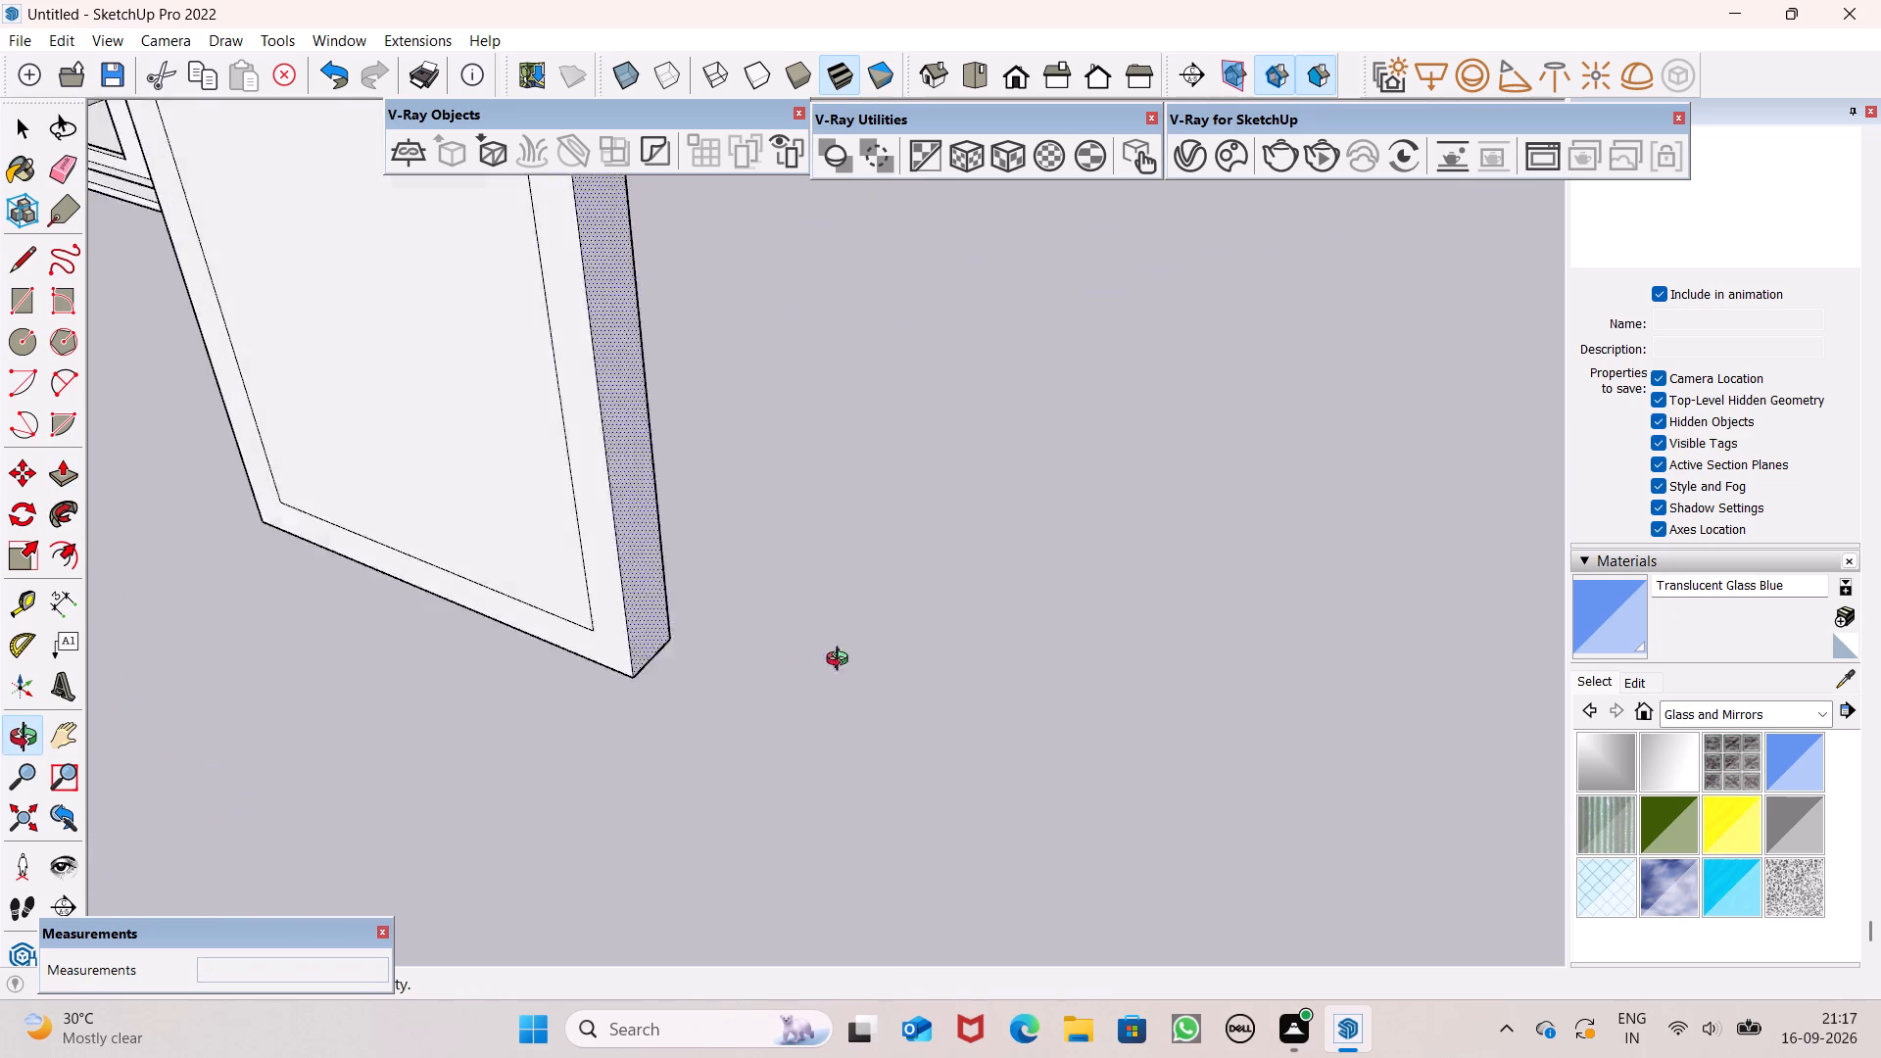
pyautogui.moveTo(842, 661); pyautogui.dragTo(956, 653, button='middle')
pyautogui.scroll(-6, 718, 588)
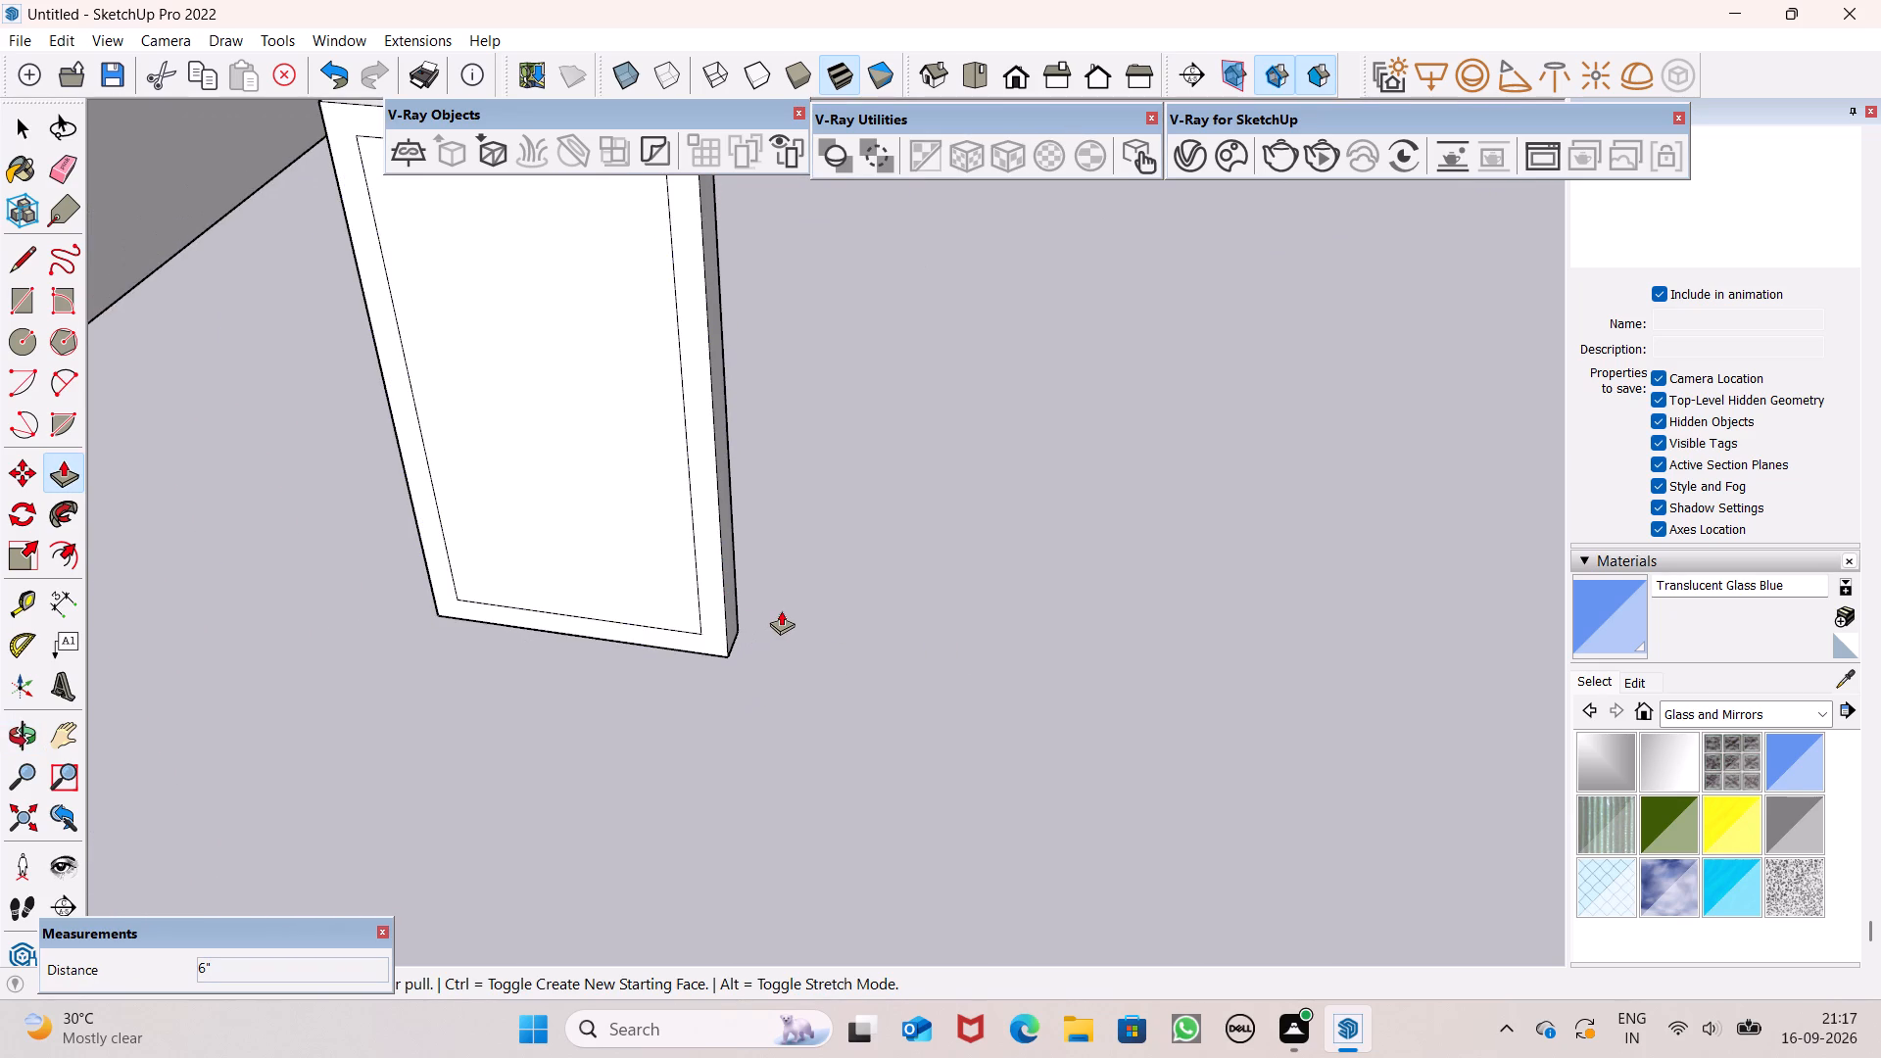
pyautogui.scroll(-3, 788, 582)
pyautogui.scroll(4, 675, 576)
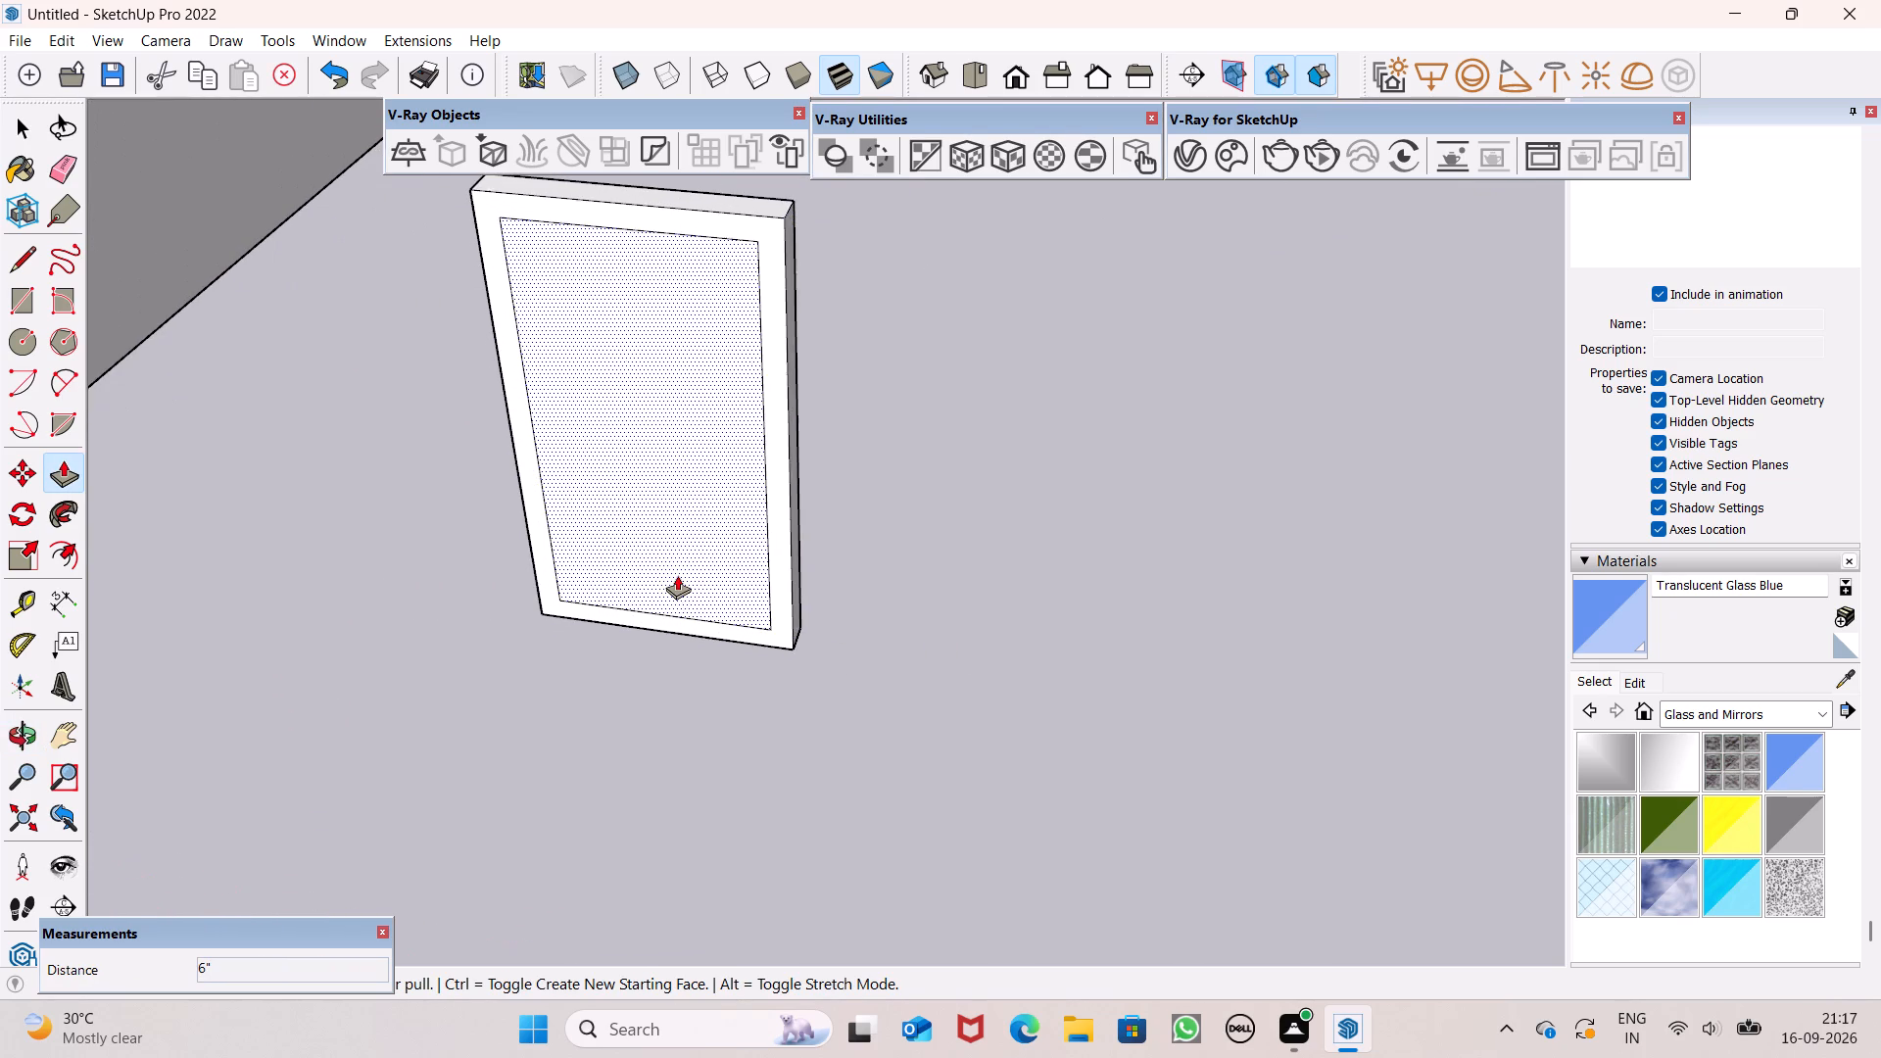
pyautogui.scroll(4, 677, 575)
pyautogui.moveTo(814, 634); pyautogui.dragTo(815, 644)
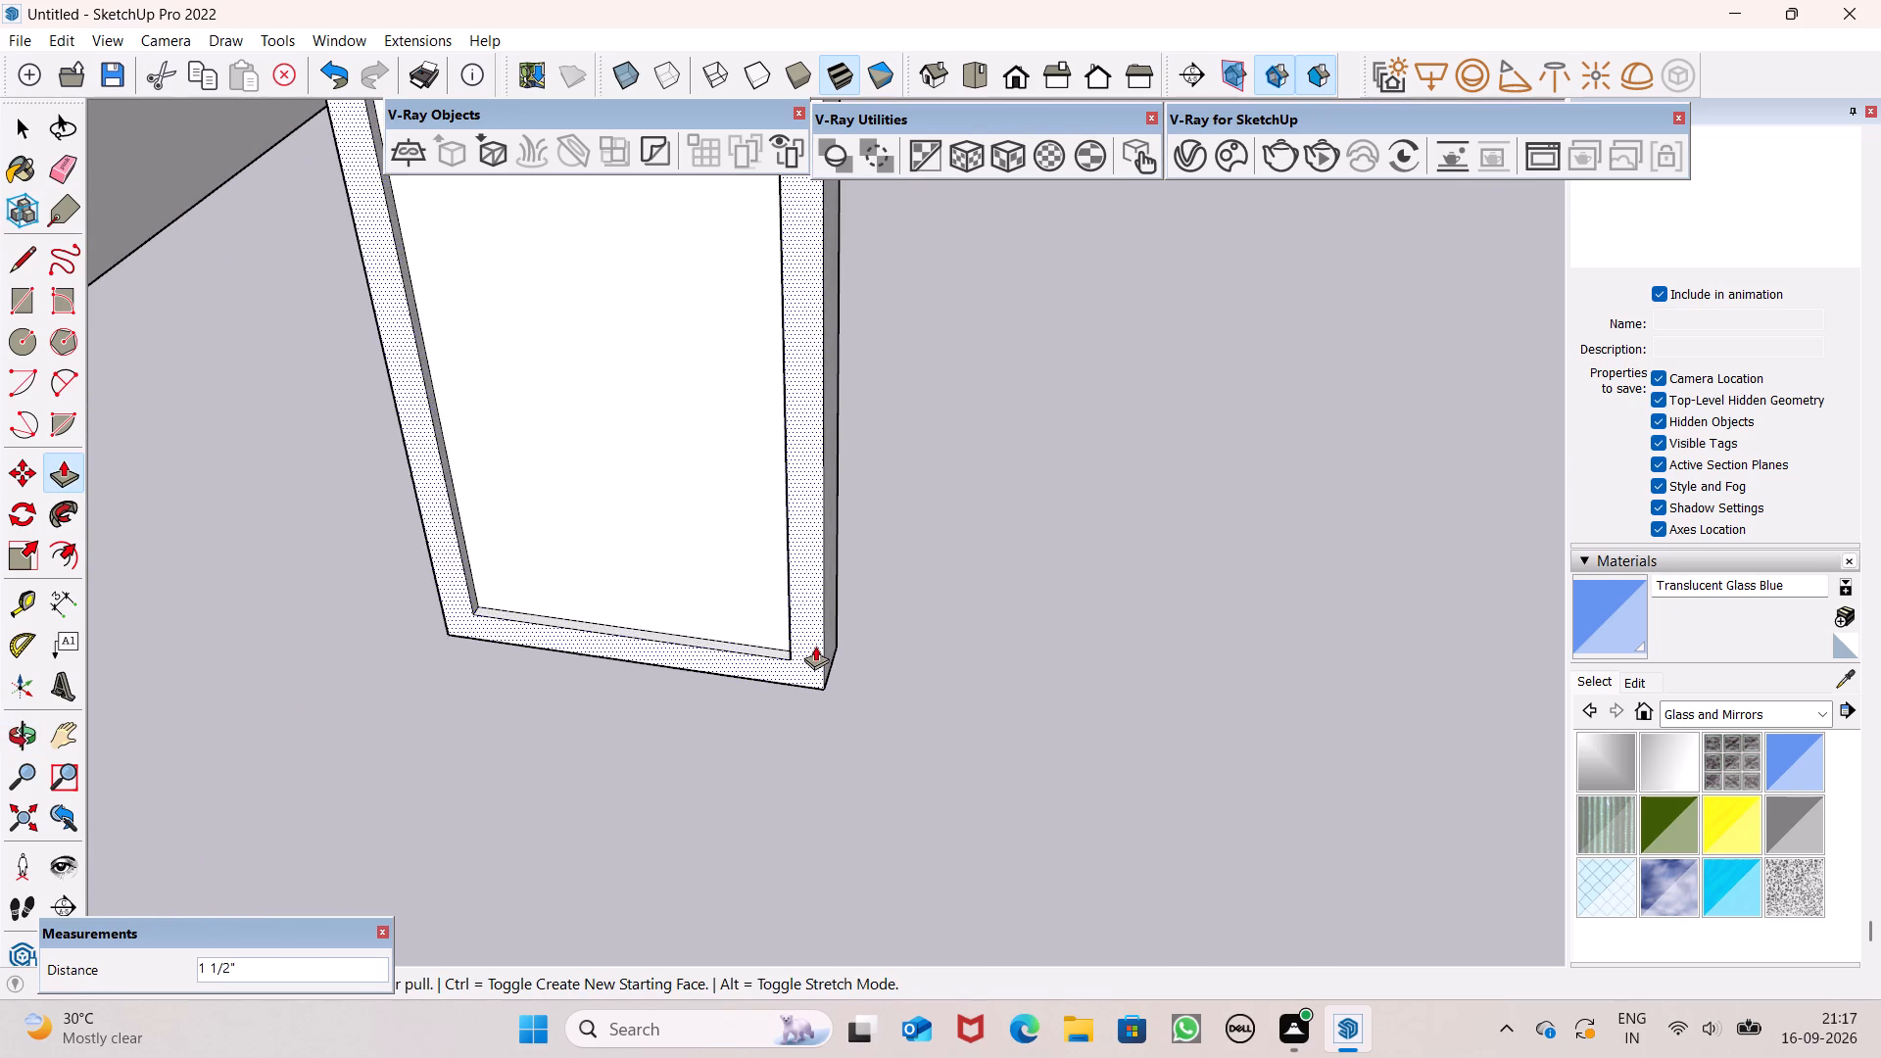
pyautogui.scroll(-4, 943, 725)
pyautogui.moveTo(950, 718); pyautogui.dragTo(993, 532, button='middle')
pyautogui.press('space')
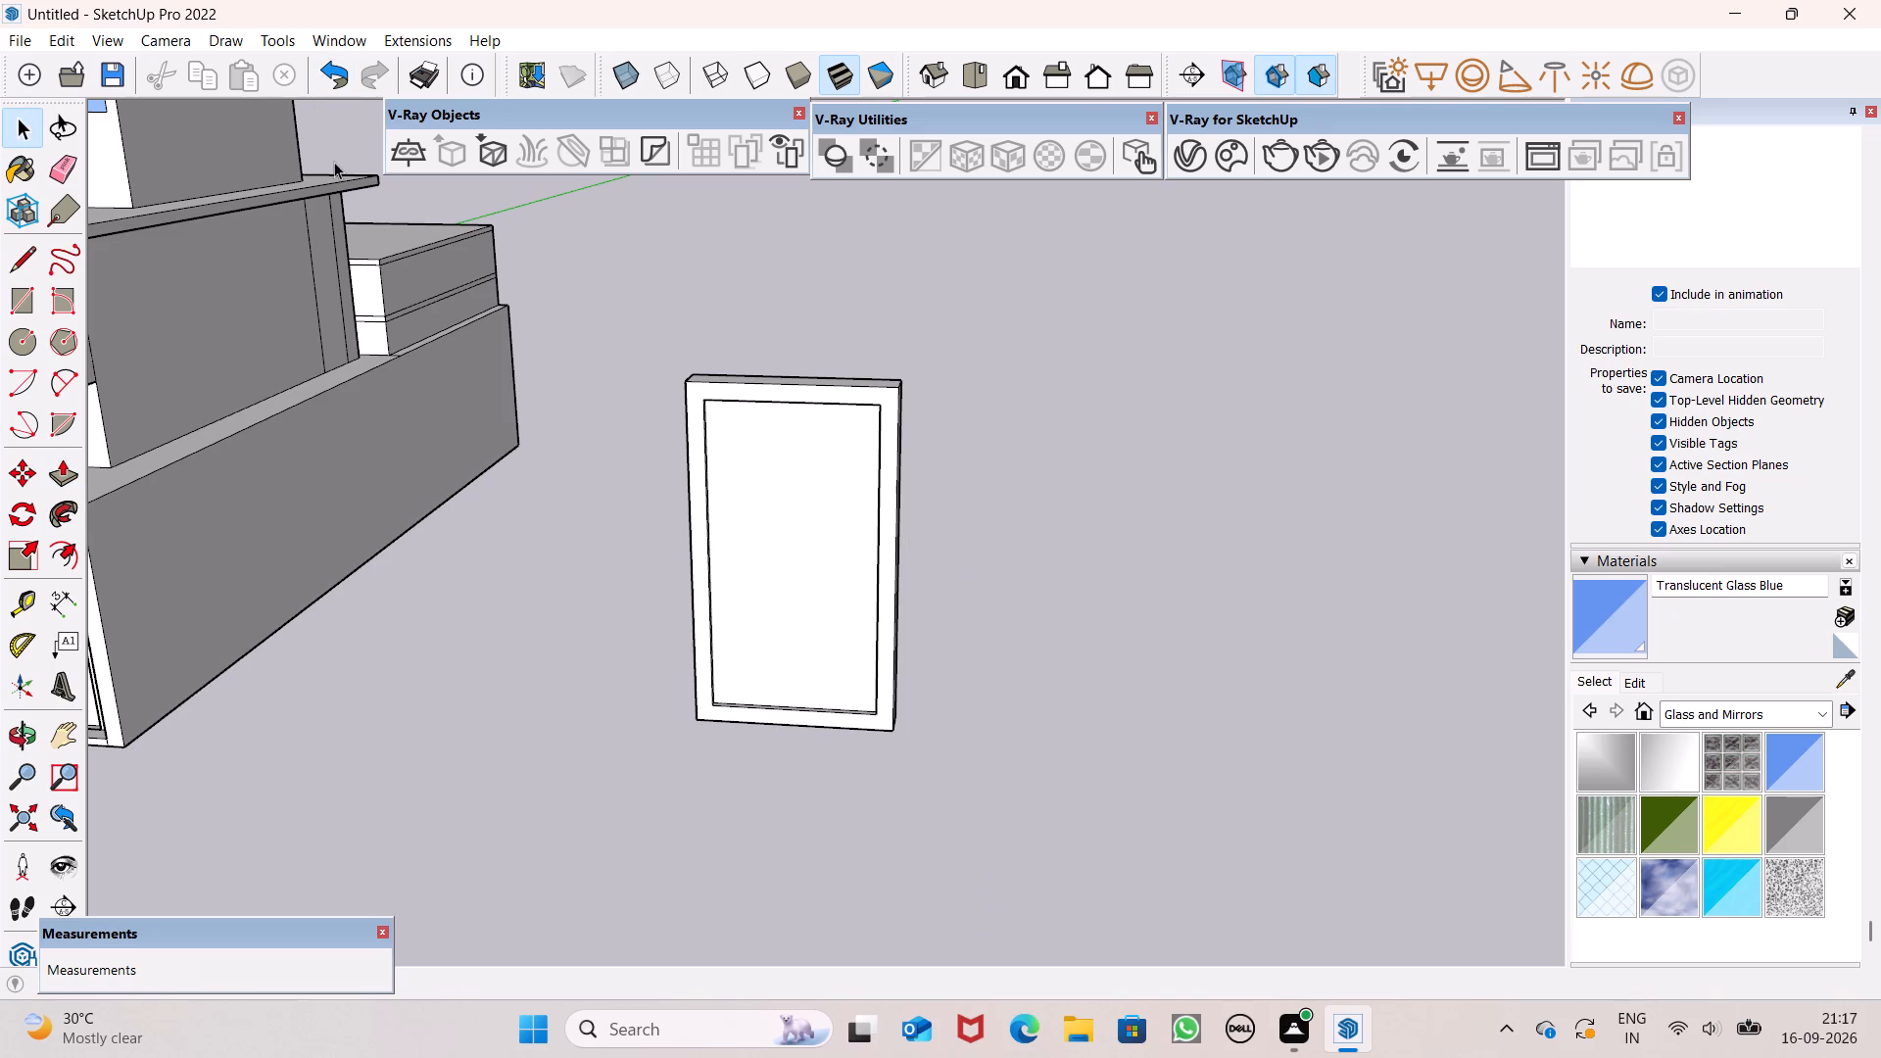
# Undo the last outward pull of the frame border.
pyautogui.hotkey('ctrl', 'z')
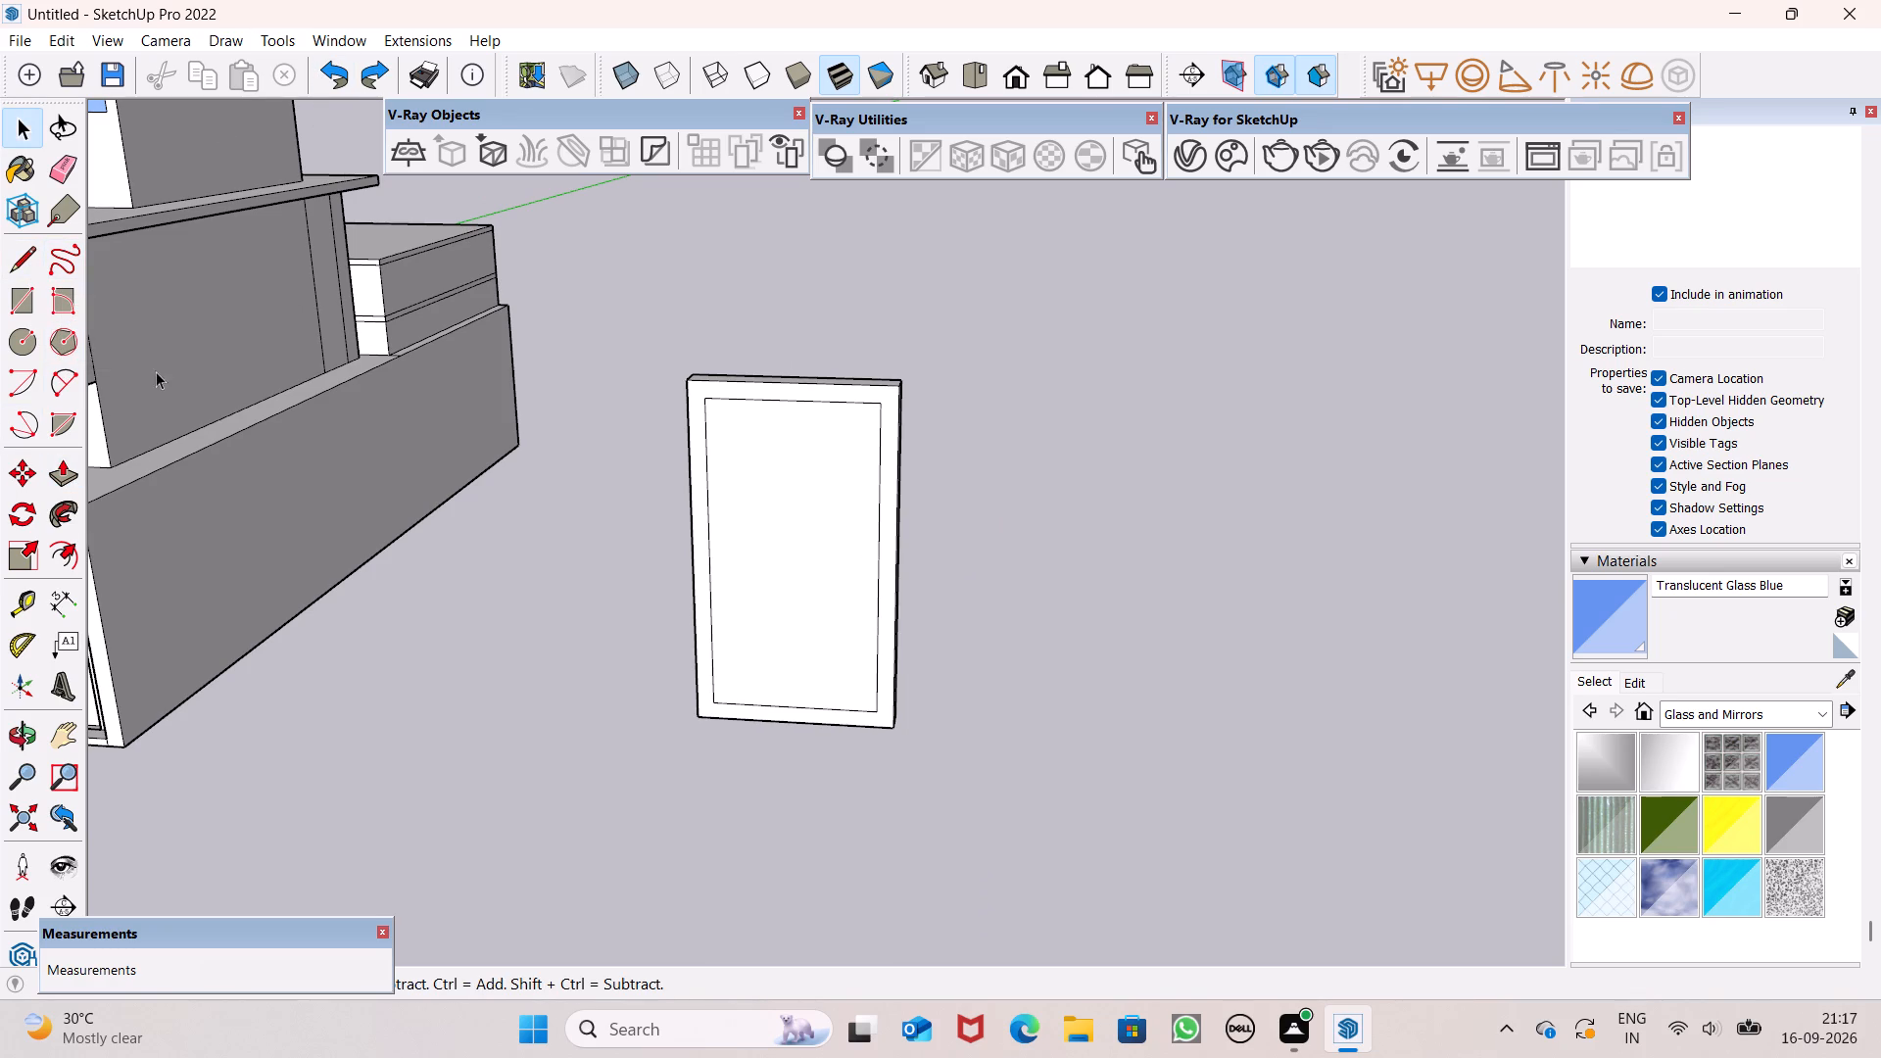
# Draw a vertical strip about 2" wide near the inner panel's middle, spanning its full height of about 6' 4".
pyautogui.click(24, 305)
pyautogui.scroll(1, 661, 500)
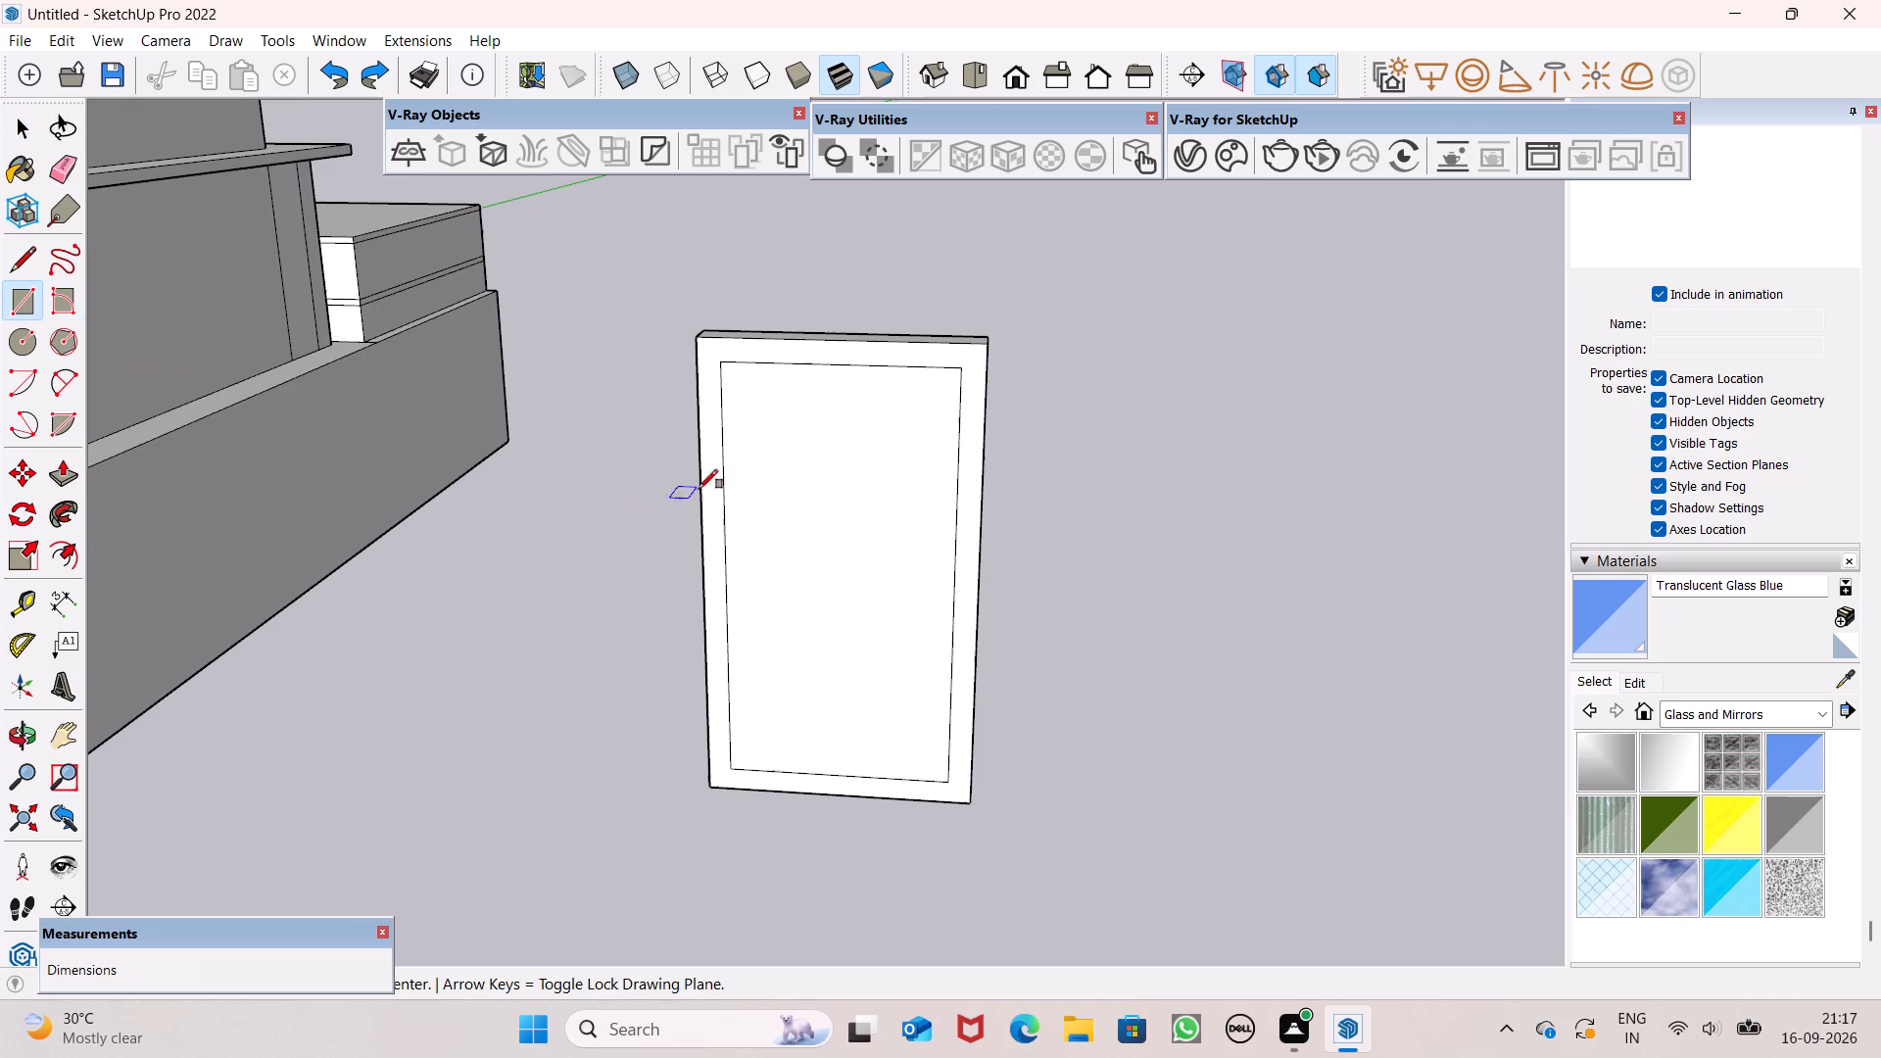
pyautogui.click(824, 366)
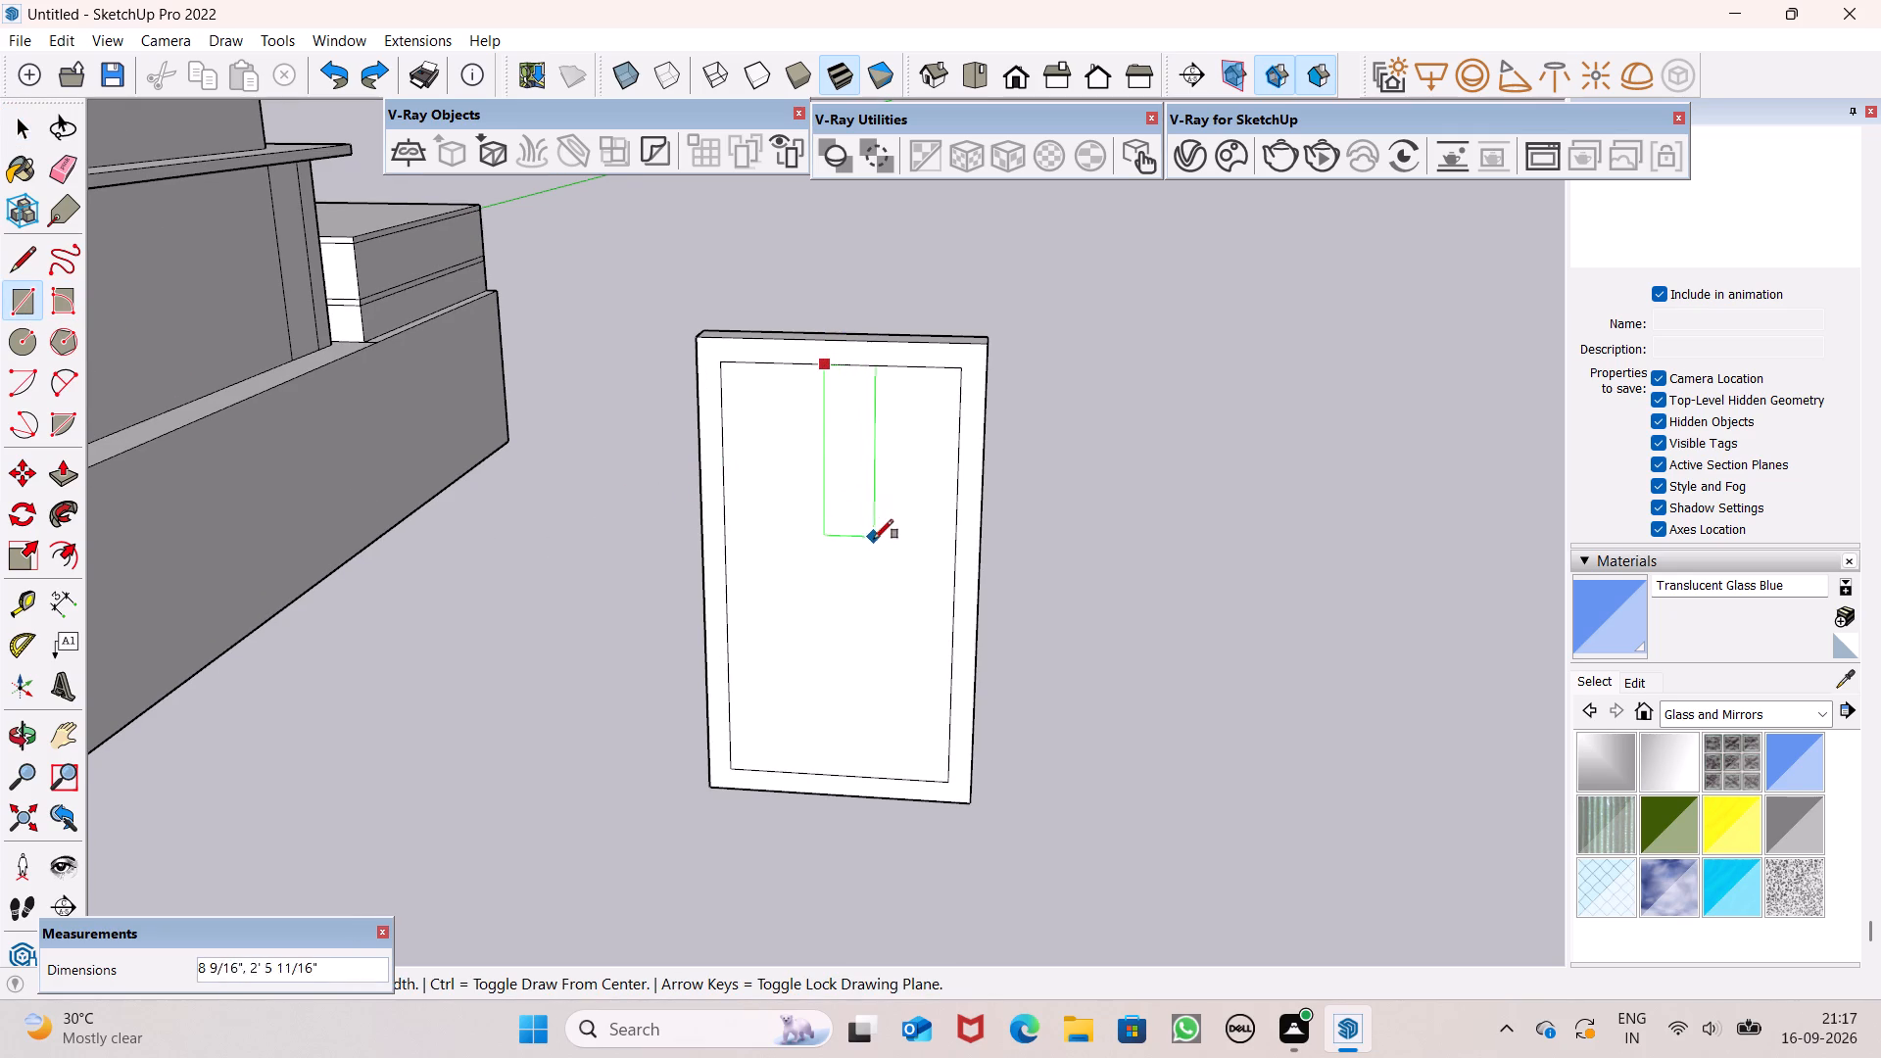
pyautogui.scroll(-4, 874, 546)
pyautogui.moveTo(876, 644); pyautogui.dragTo(939, 585, button='middle')
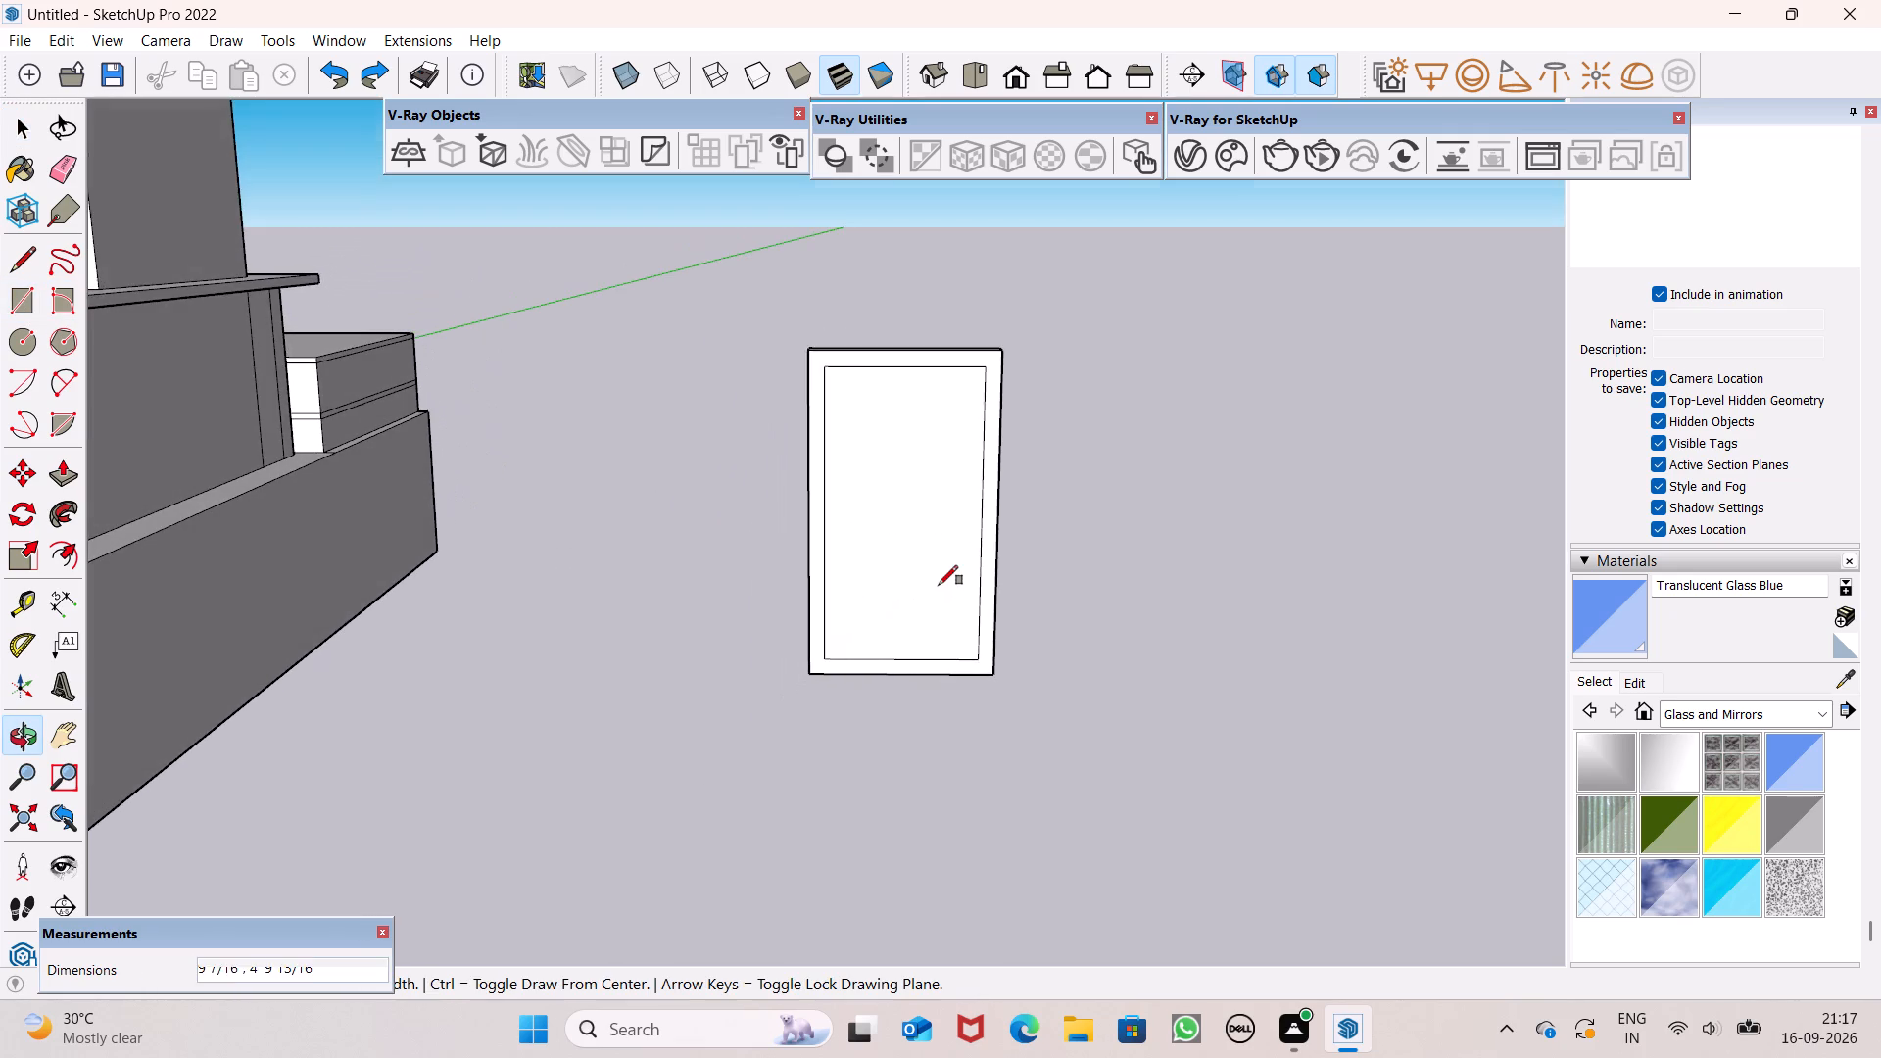
pyautogui.scroll(6, 939, 582)
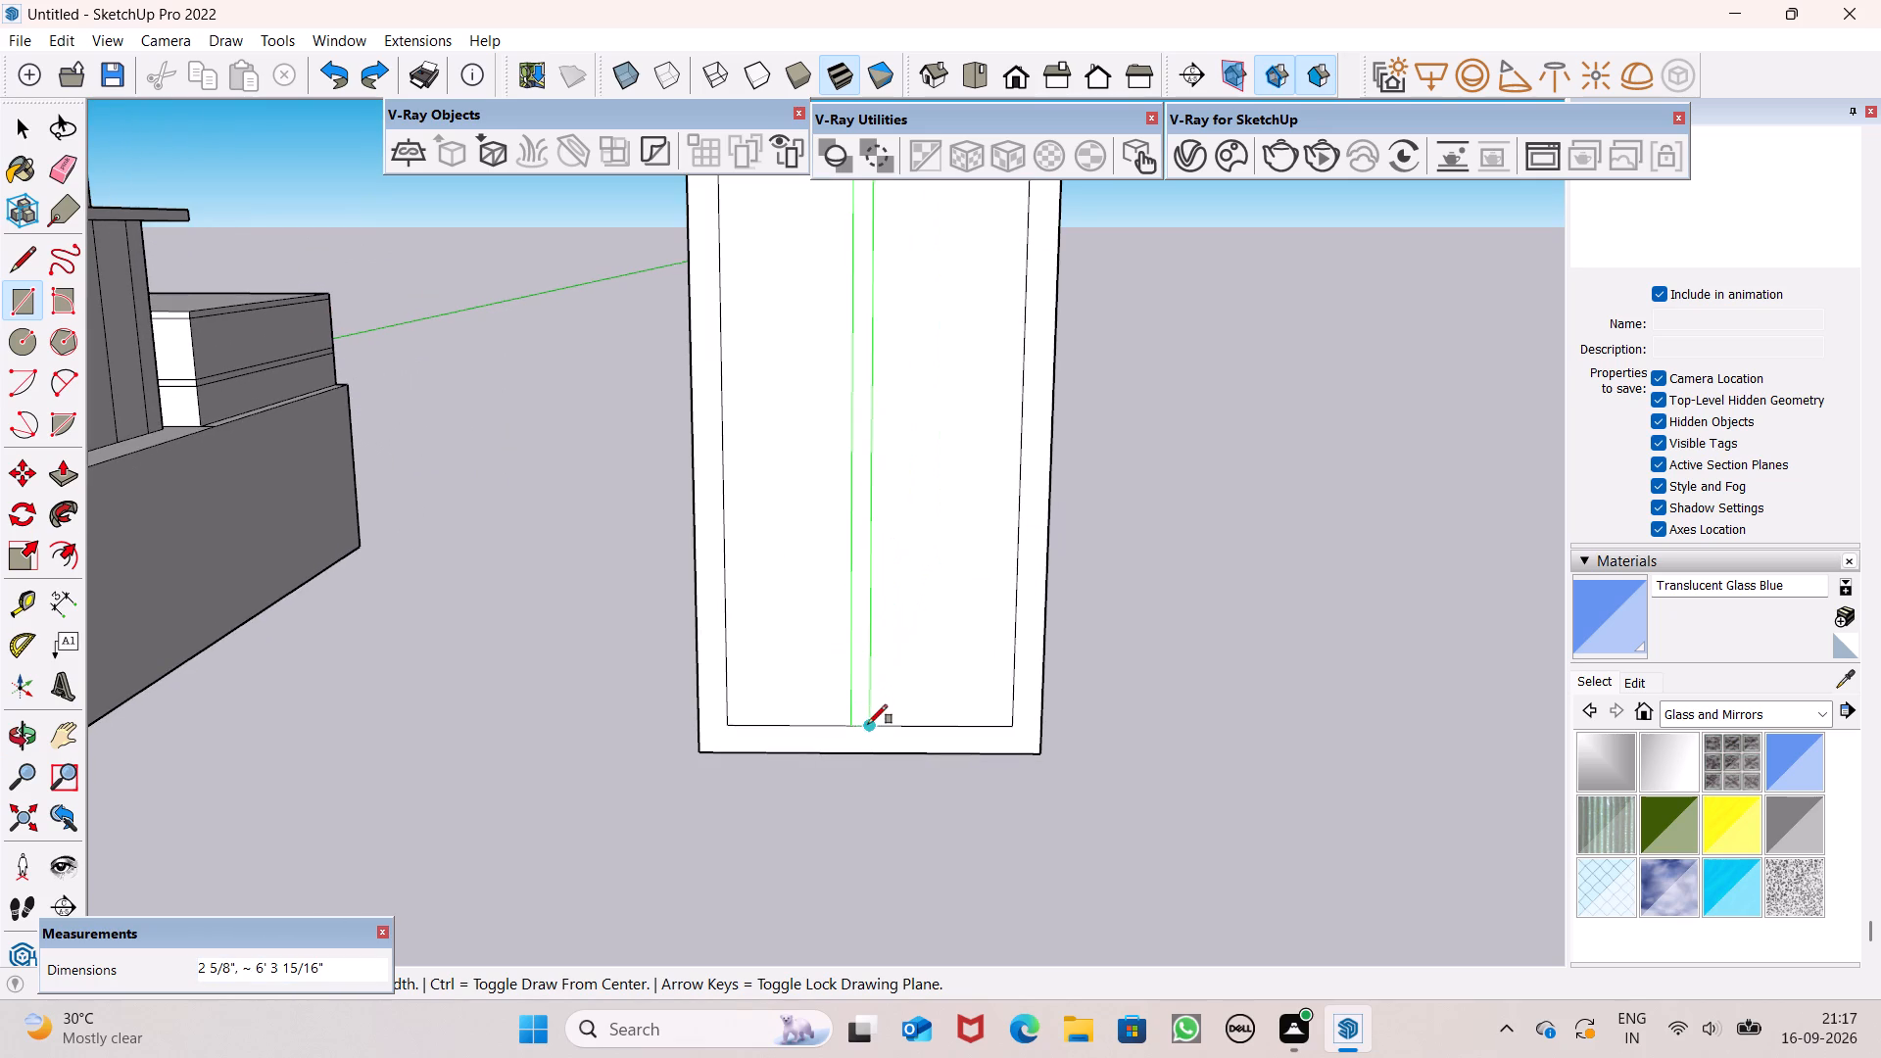
pyautogui.scroll(12, 874, 719)
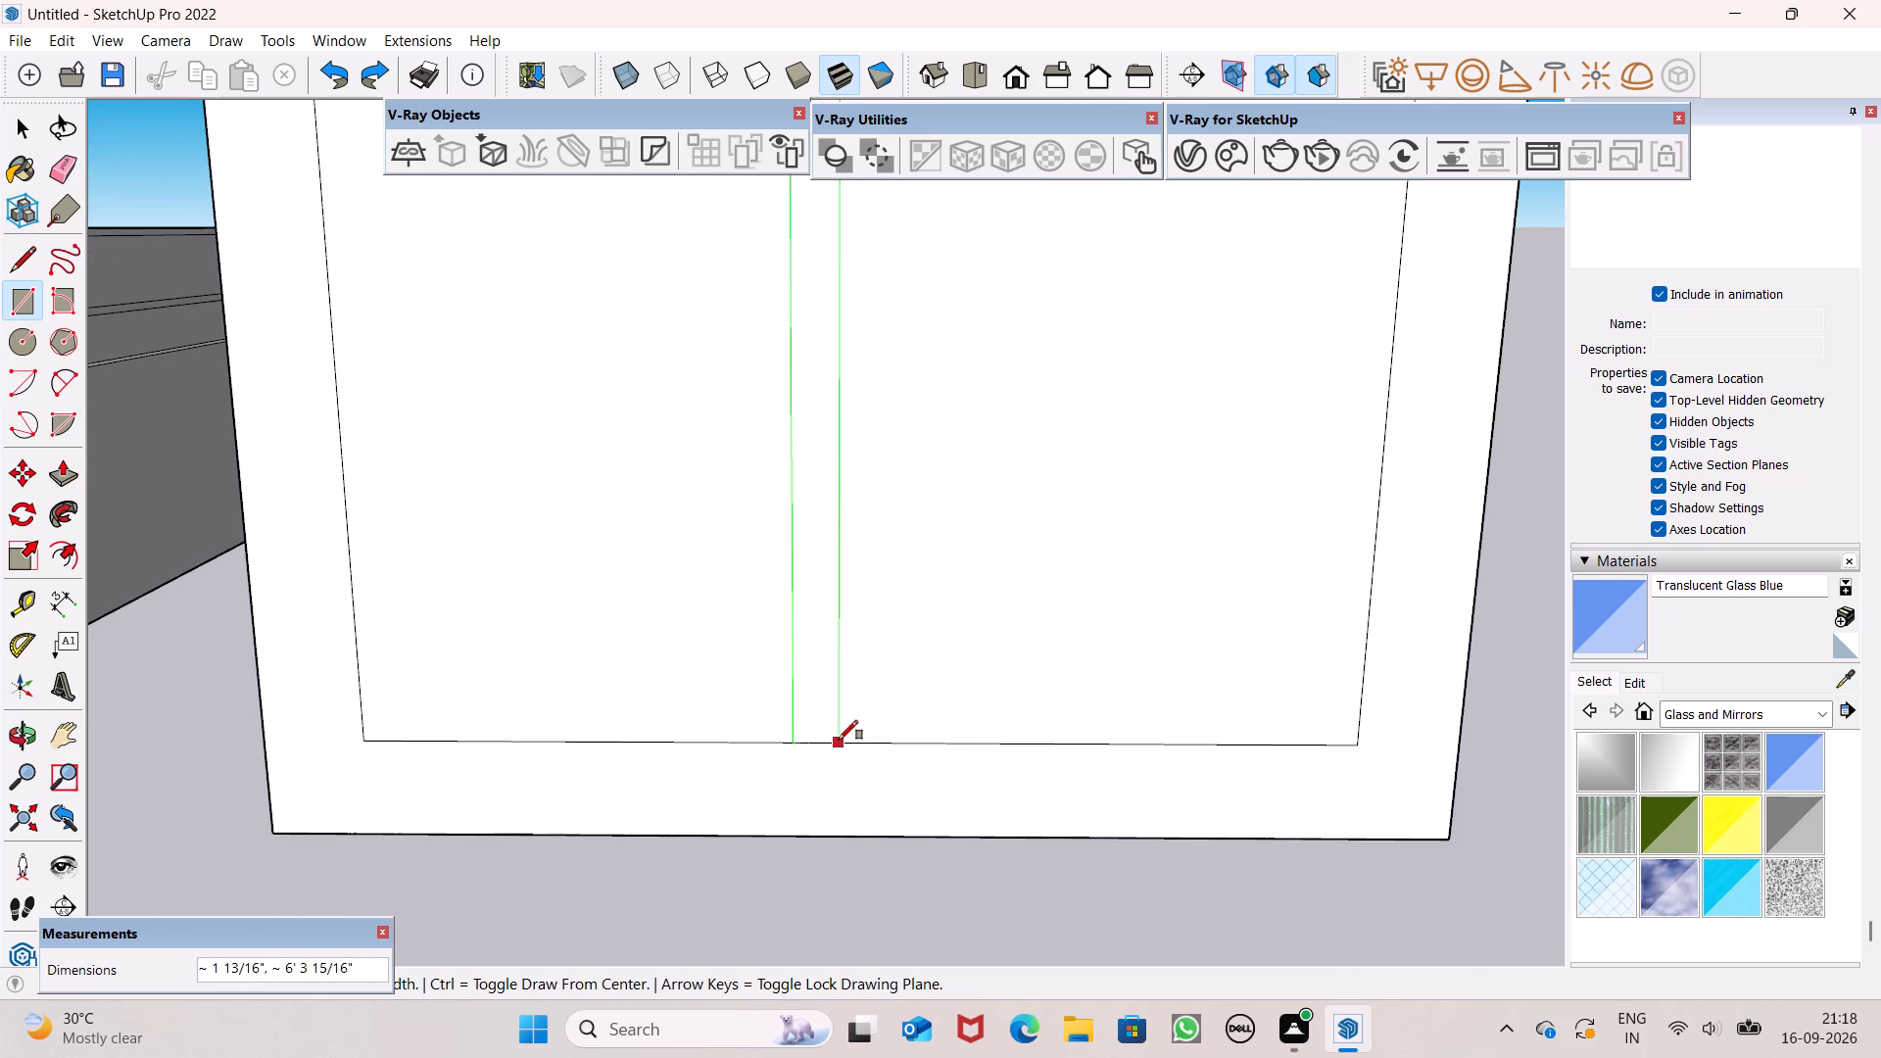
pyautogui.click(833, 740)
pyautogui.press('space')
pyautogui.press('space')
# Move the vertical strip about 2 3/8" sideways to the right across the inner panel.
pyautogui.scroll(-14, 869, 664)
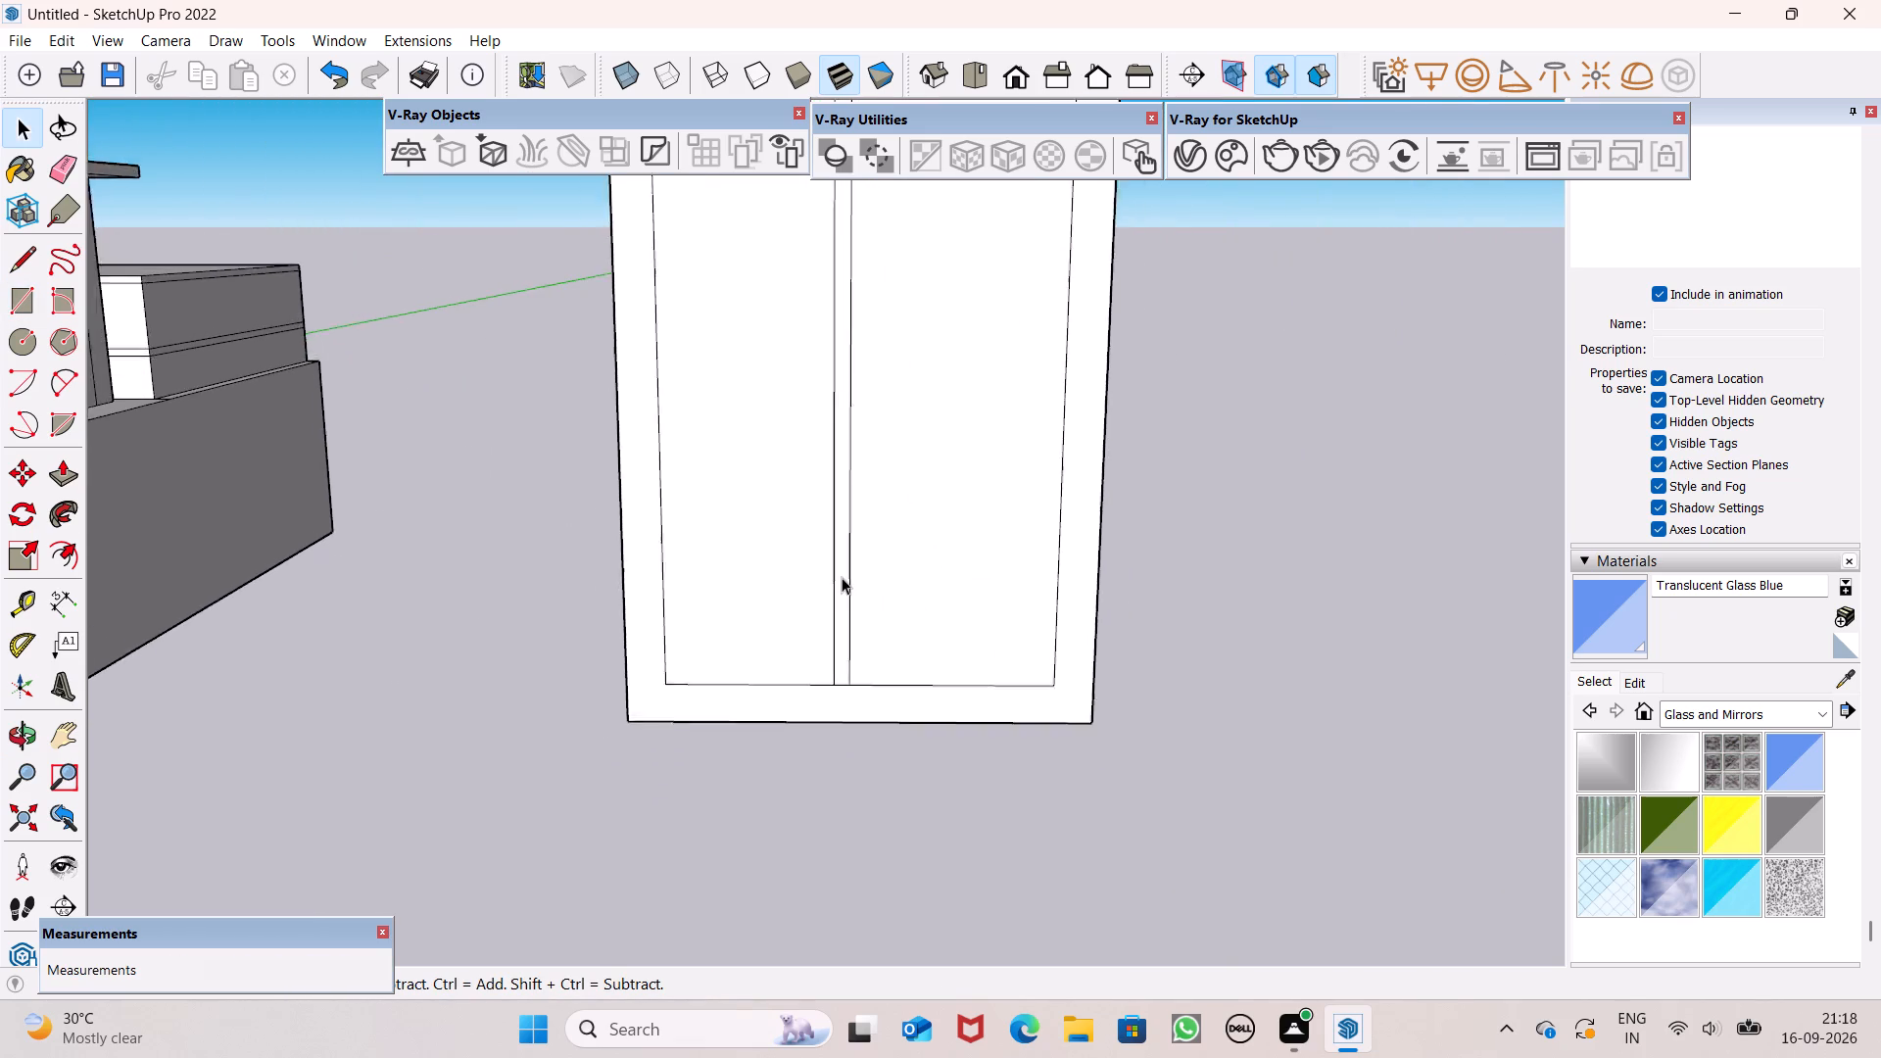
pyautogui.scroll(-5, 842, 577)
pyautogui.scroll(3, 944, 307)
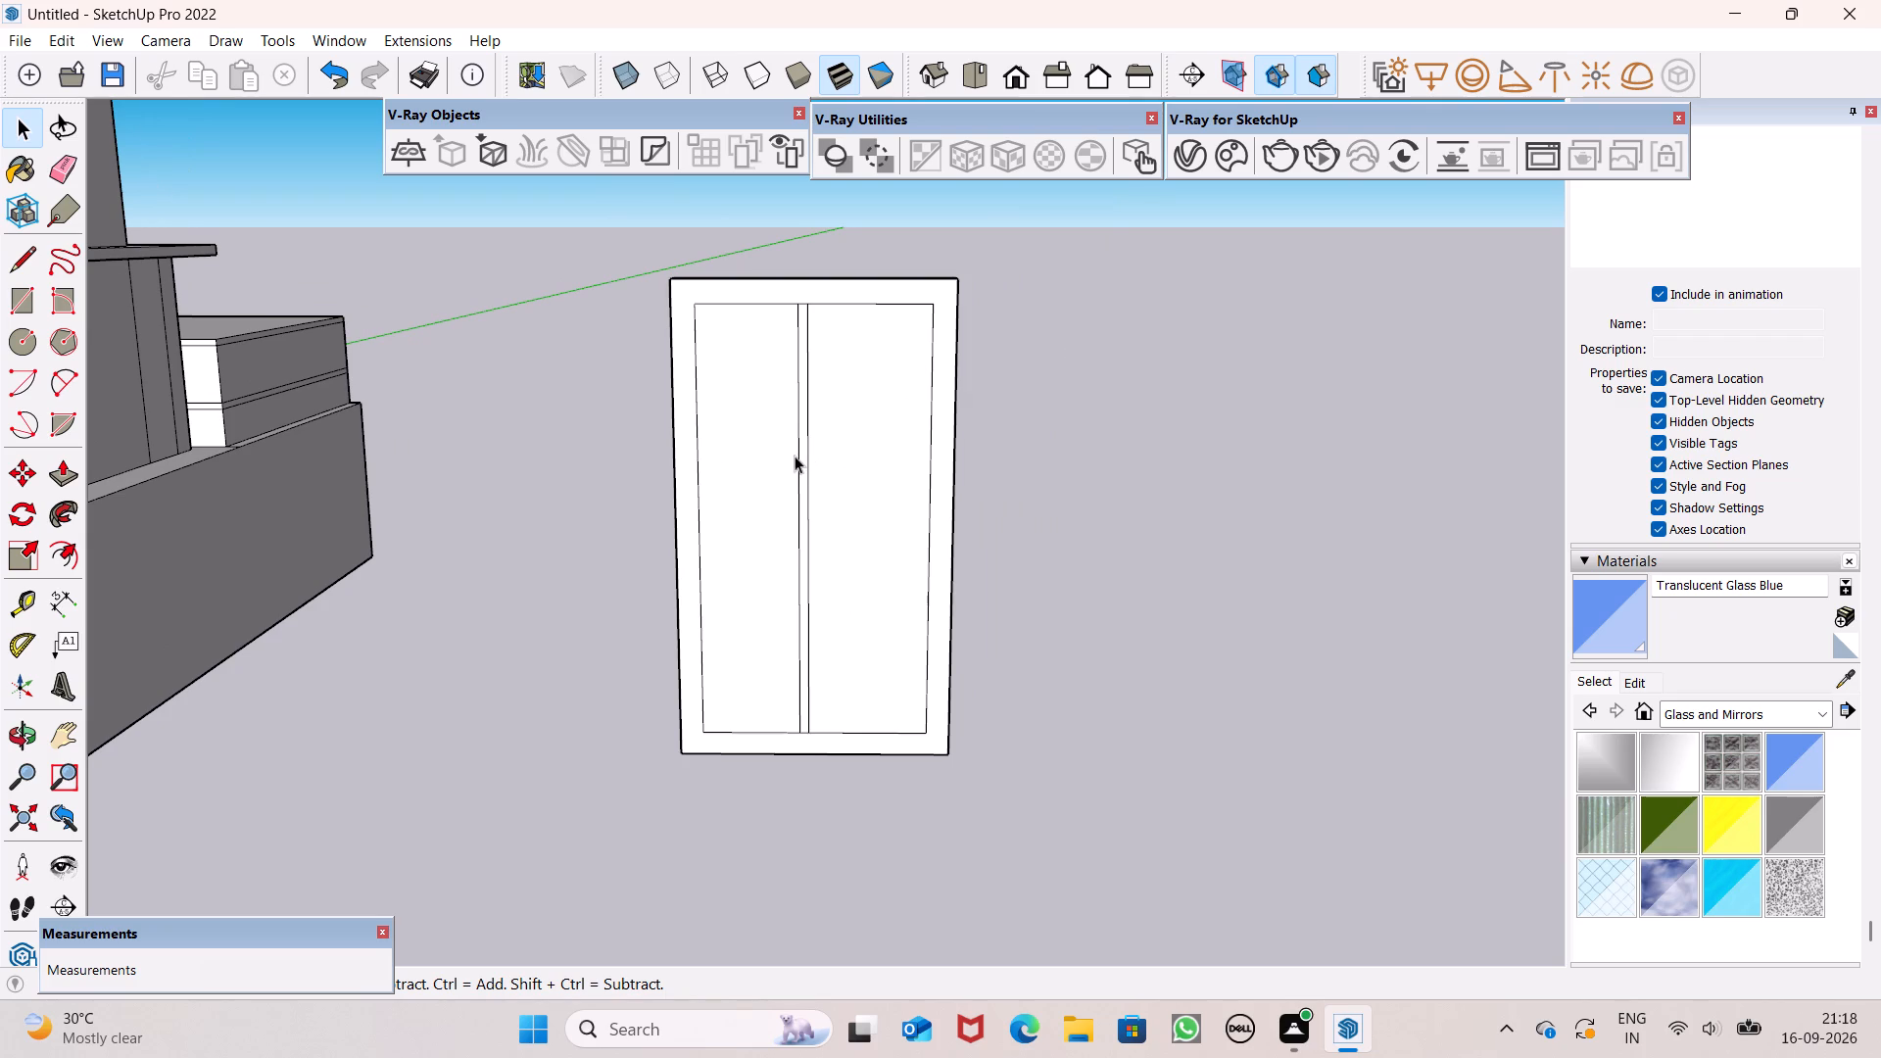
pyautogui.doubleClick(804, 457)
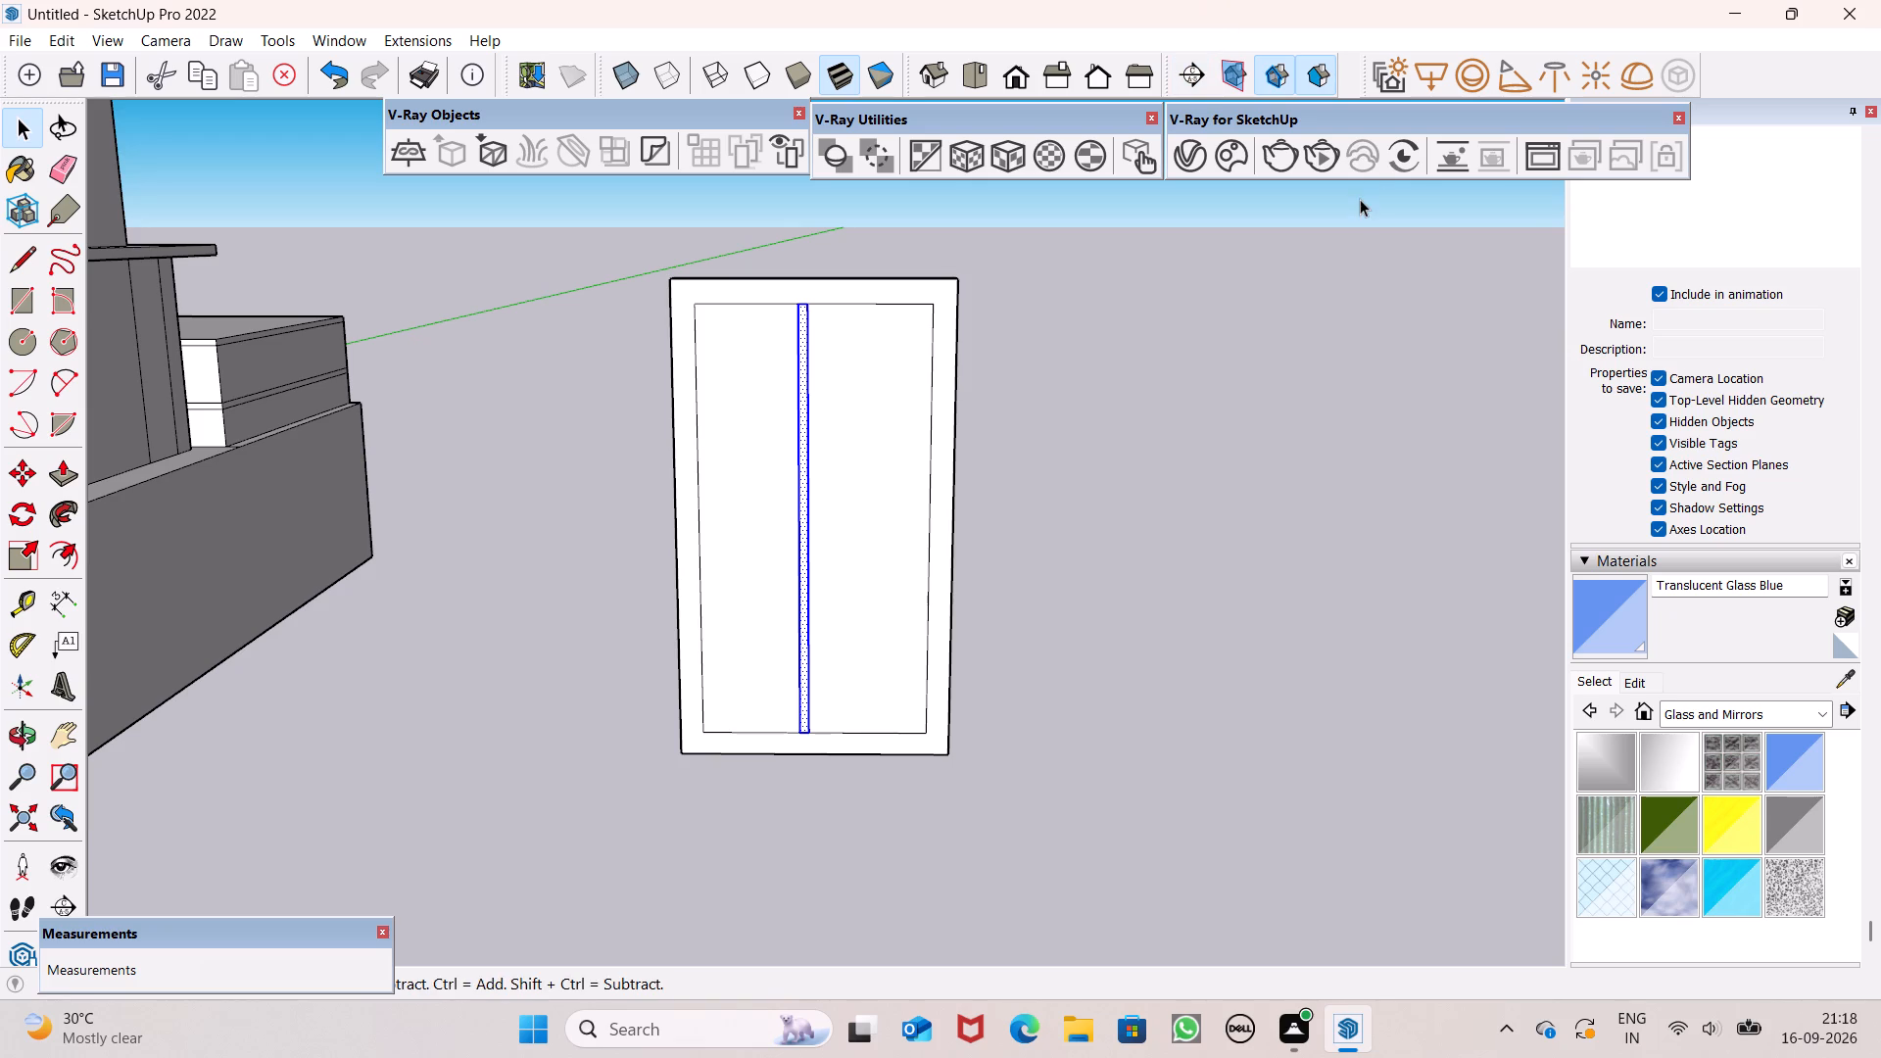
pyautogui.press('m')
pyautogui.press('Return')
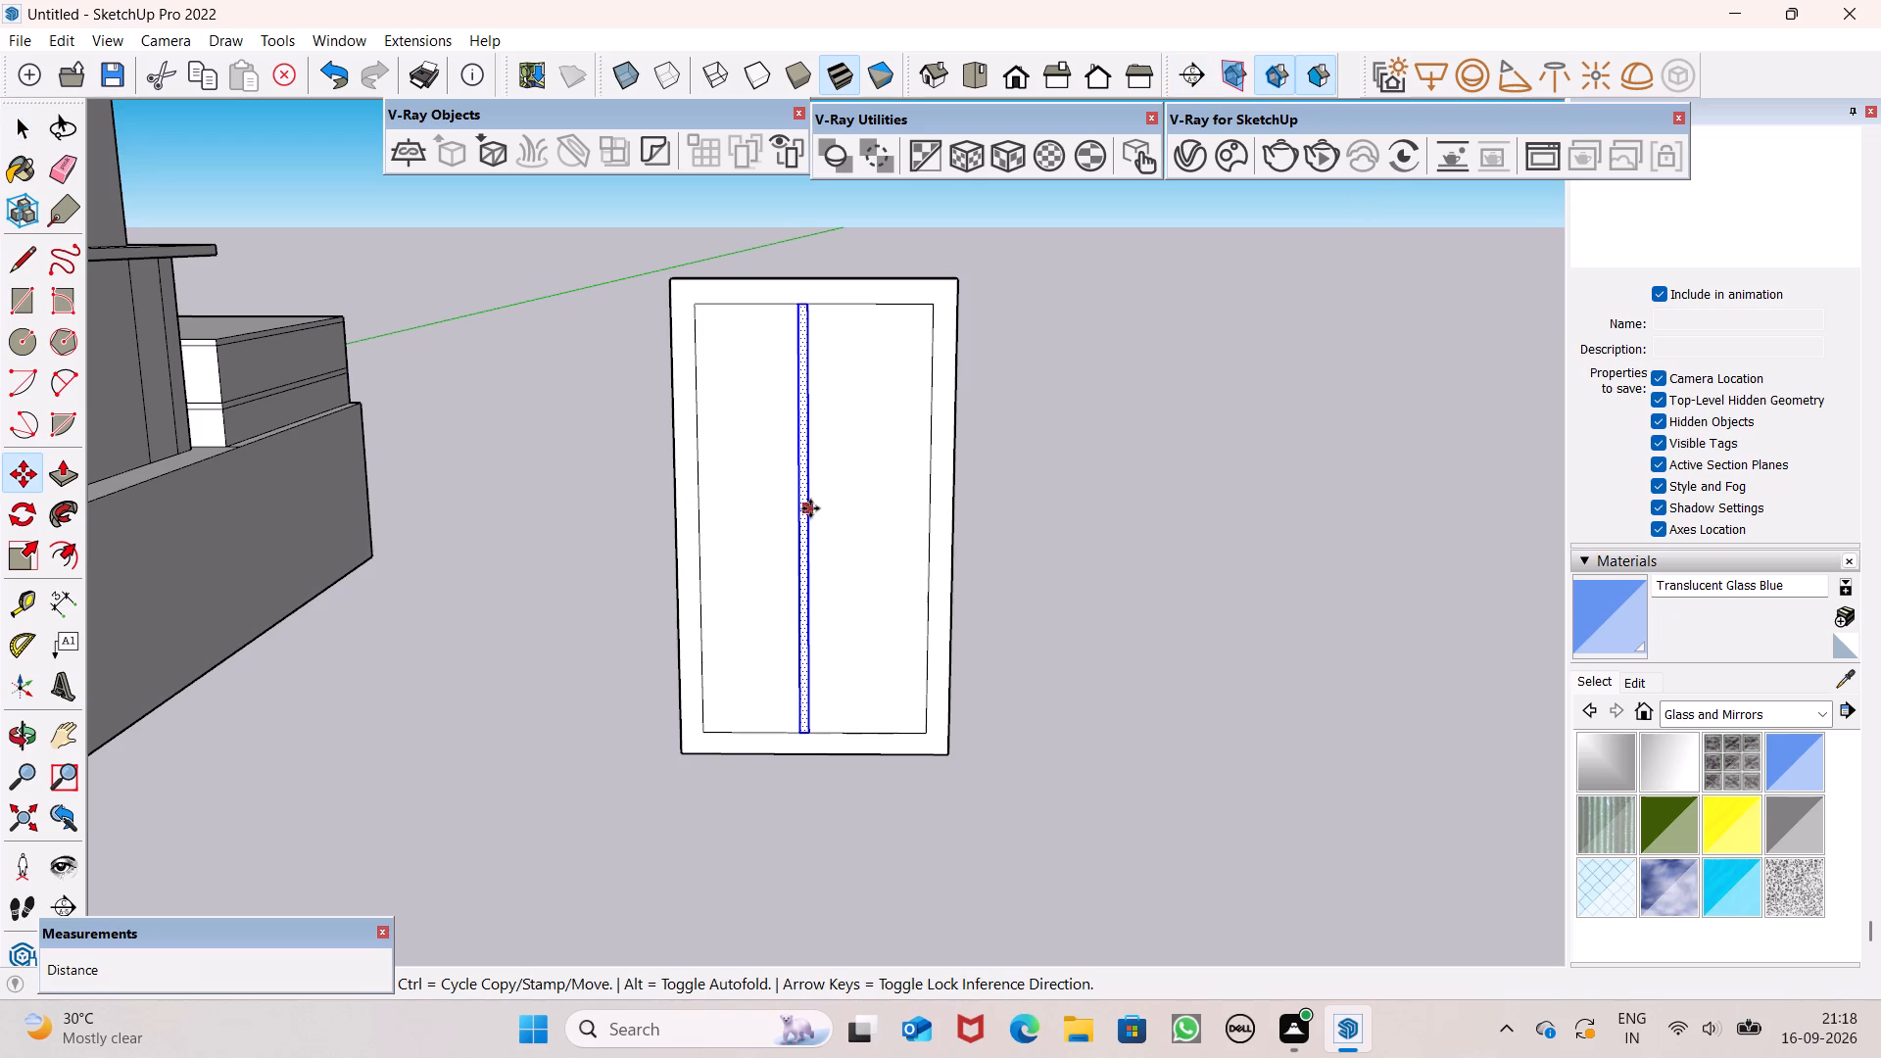
pyautogui.scroll(7, 808, 505)
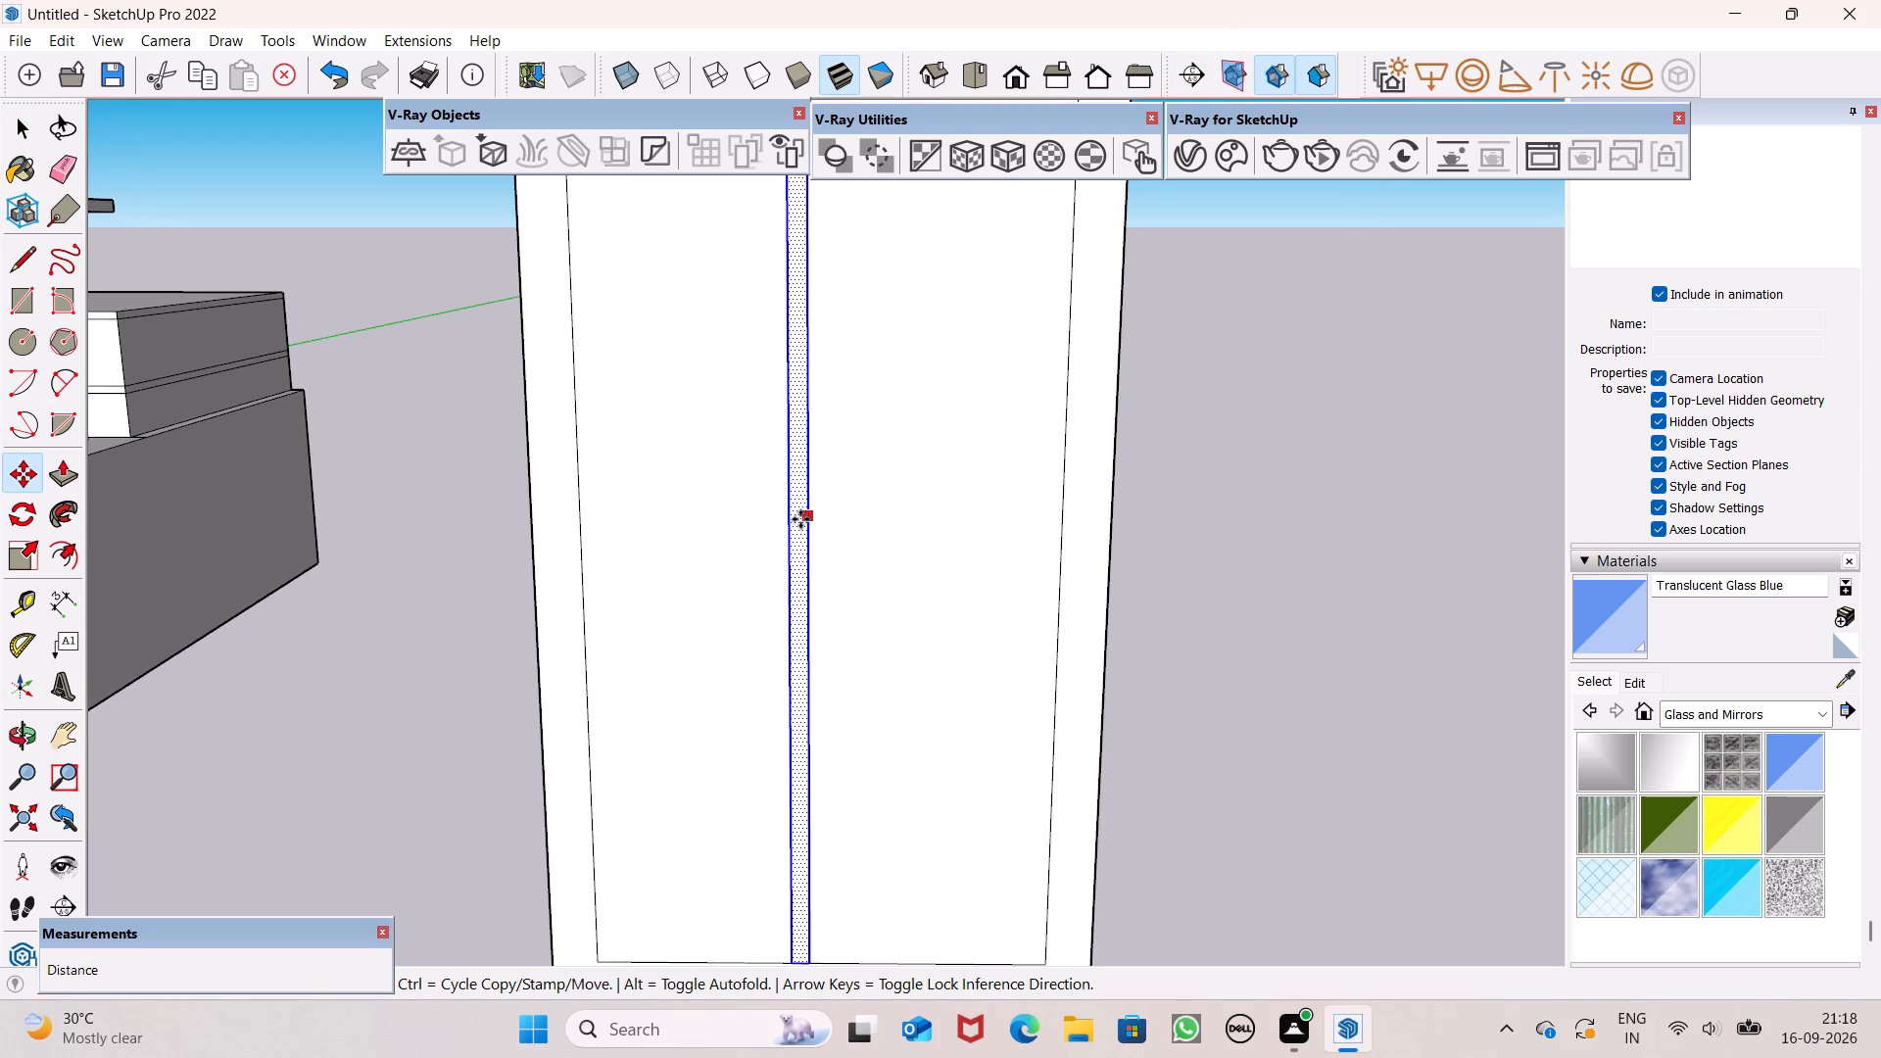
pyautogui.moveTo(800, 519); pyautogui.dragTo(829, 519)
pyautogui.press('space')
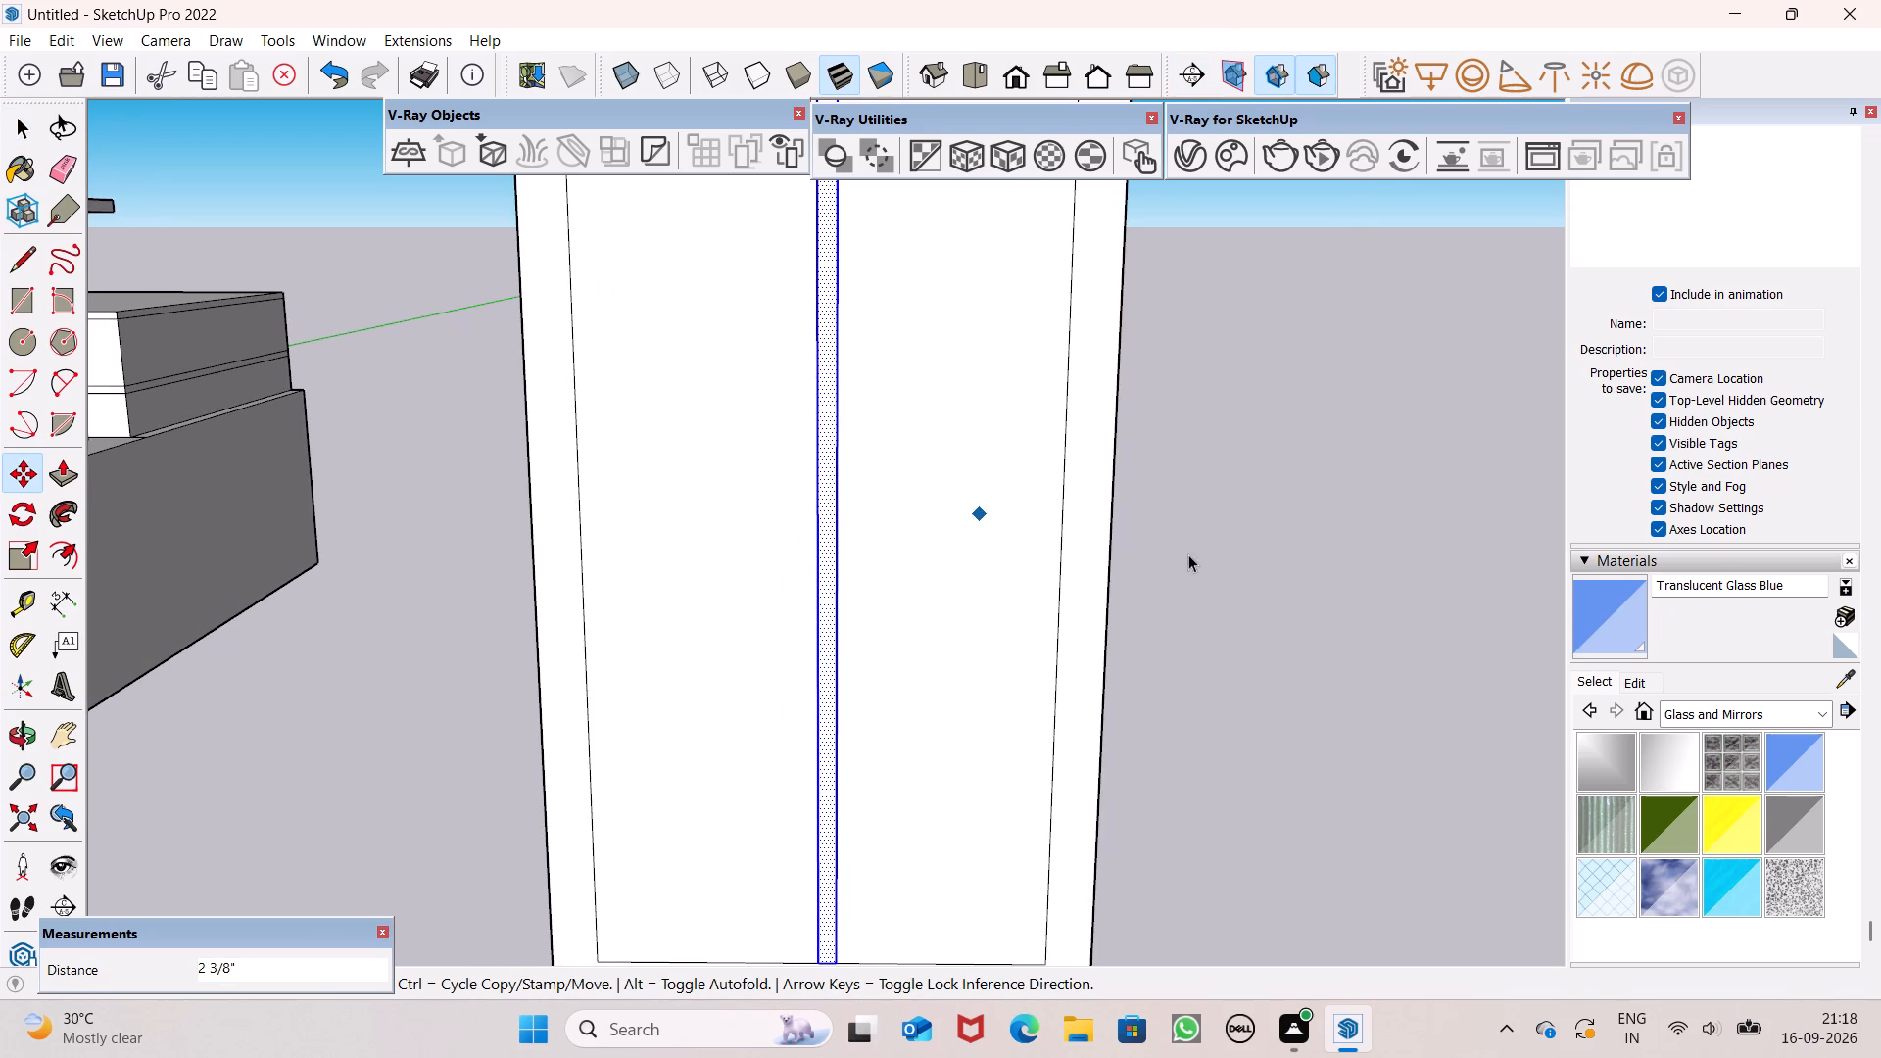
pyautogui.click(1188, 554)
# Fine-tune the vertical strip's sideways position with small moves so it divides the inner panel into two nearly equal halves.
pyautogui.scroll(-9, 1164, 492)
pyautogui.scroll(9, 1107, 441)
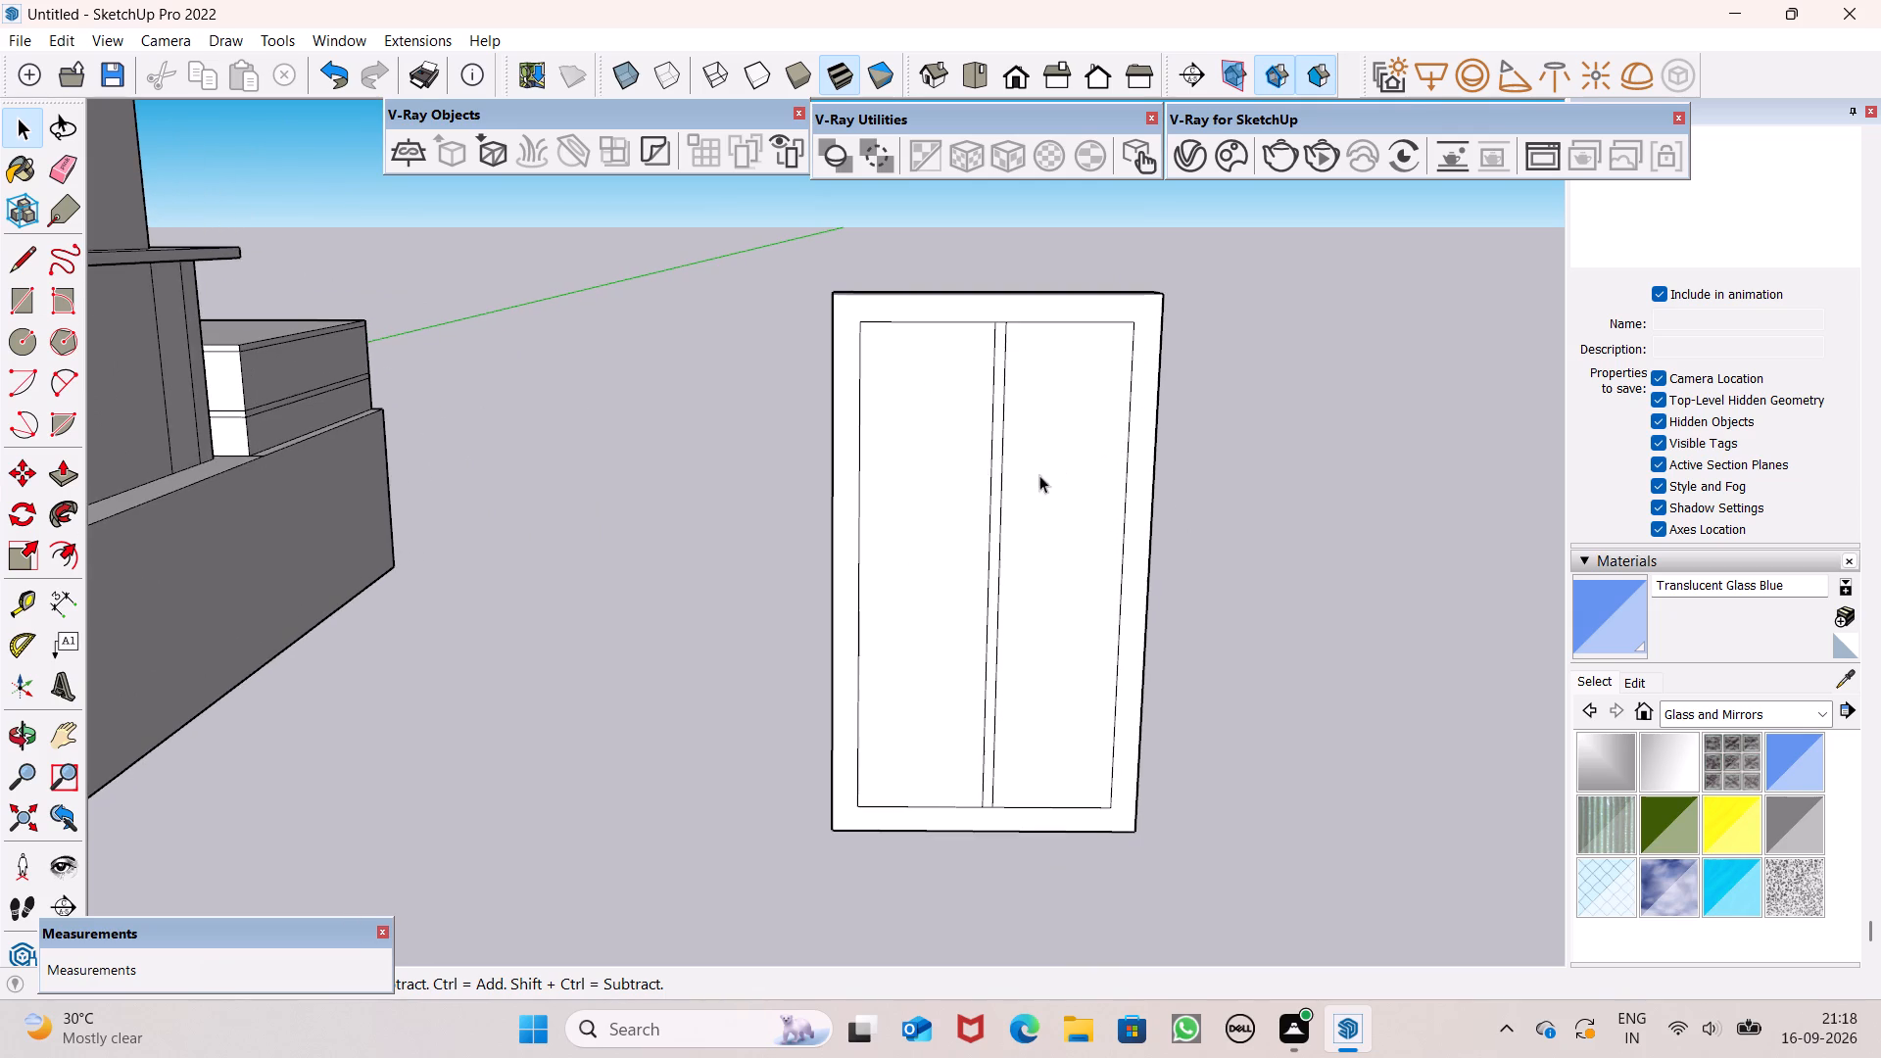
pyautogui.scroll(5, 1019, 500)
pyautogui.doubleClick(980, 555)
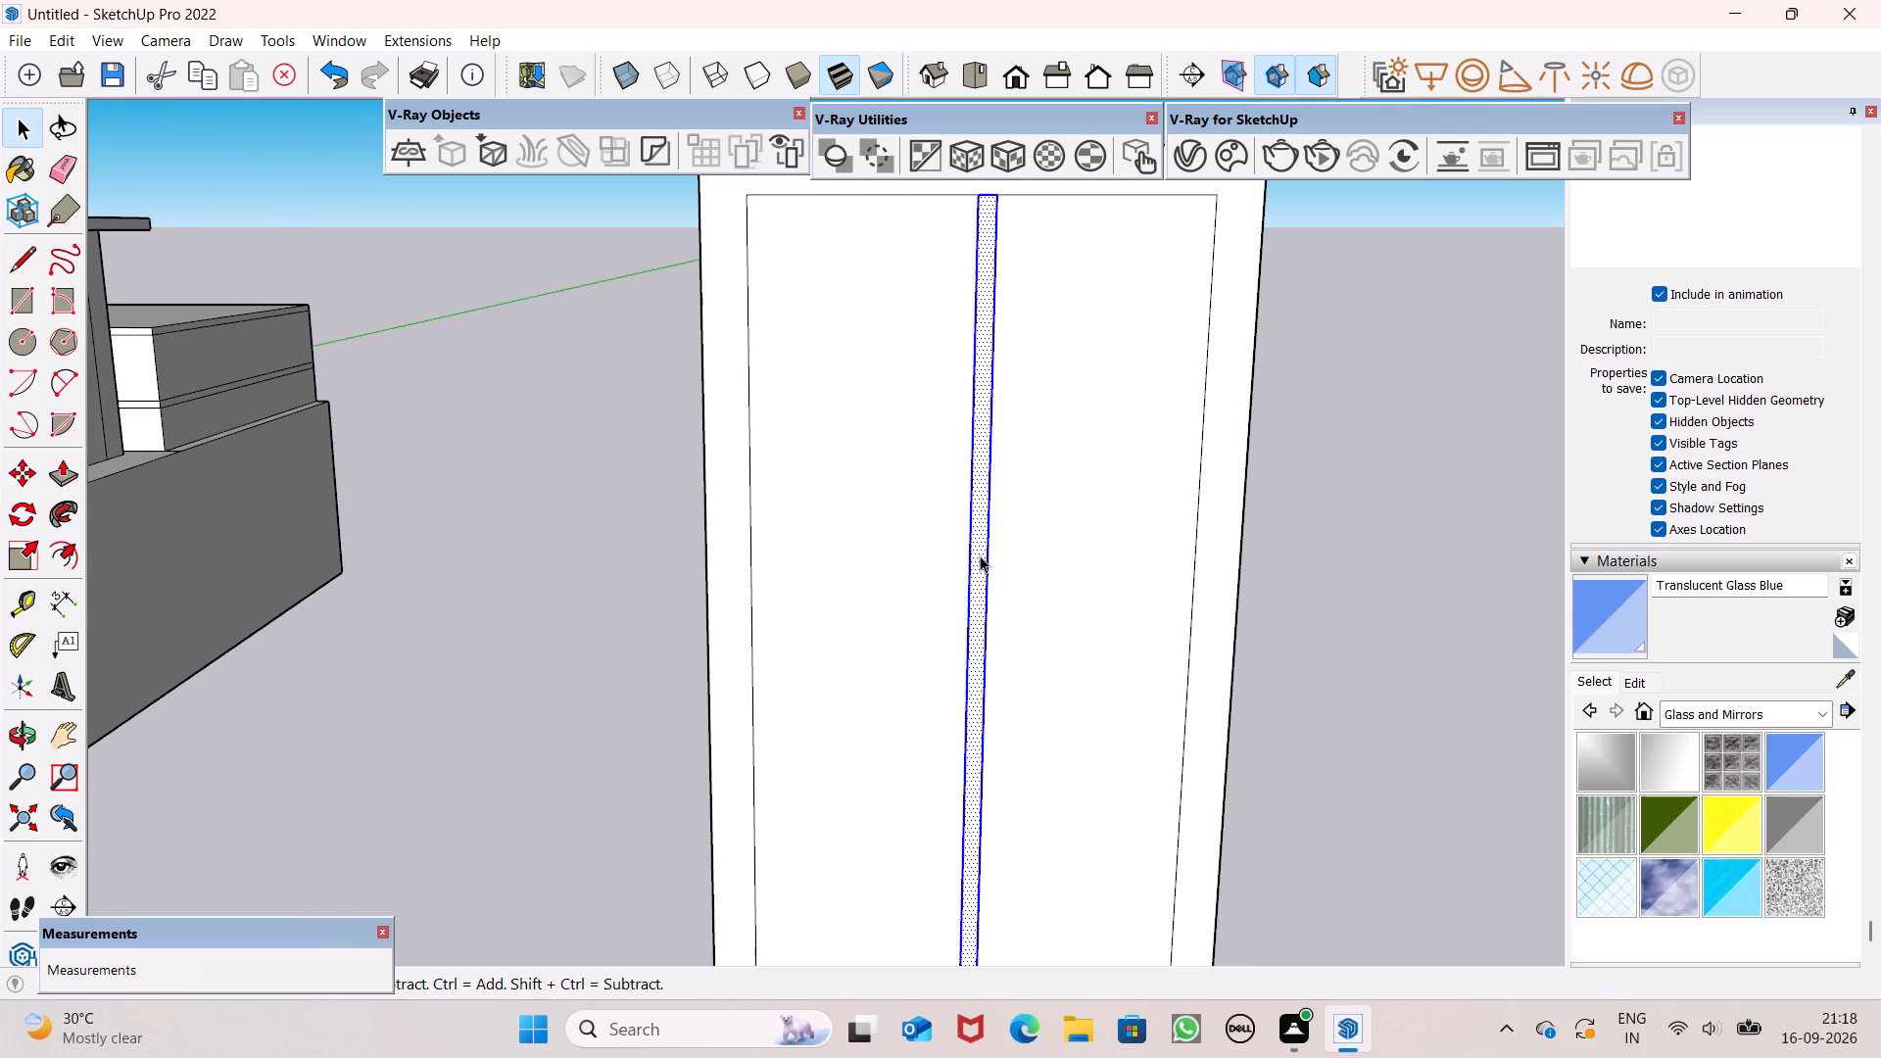
pyautogui.press('m')
pyautogui.press('Return')
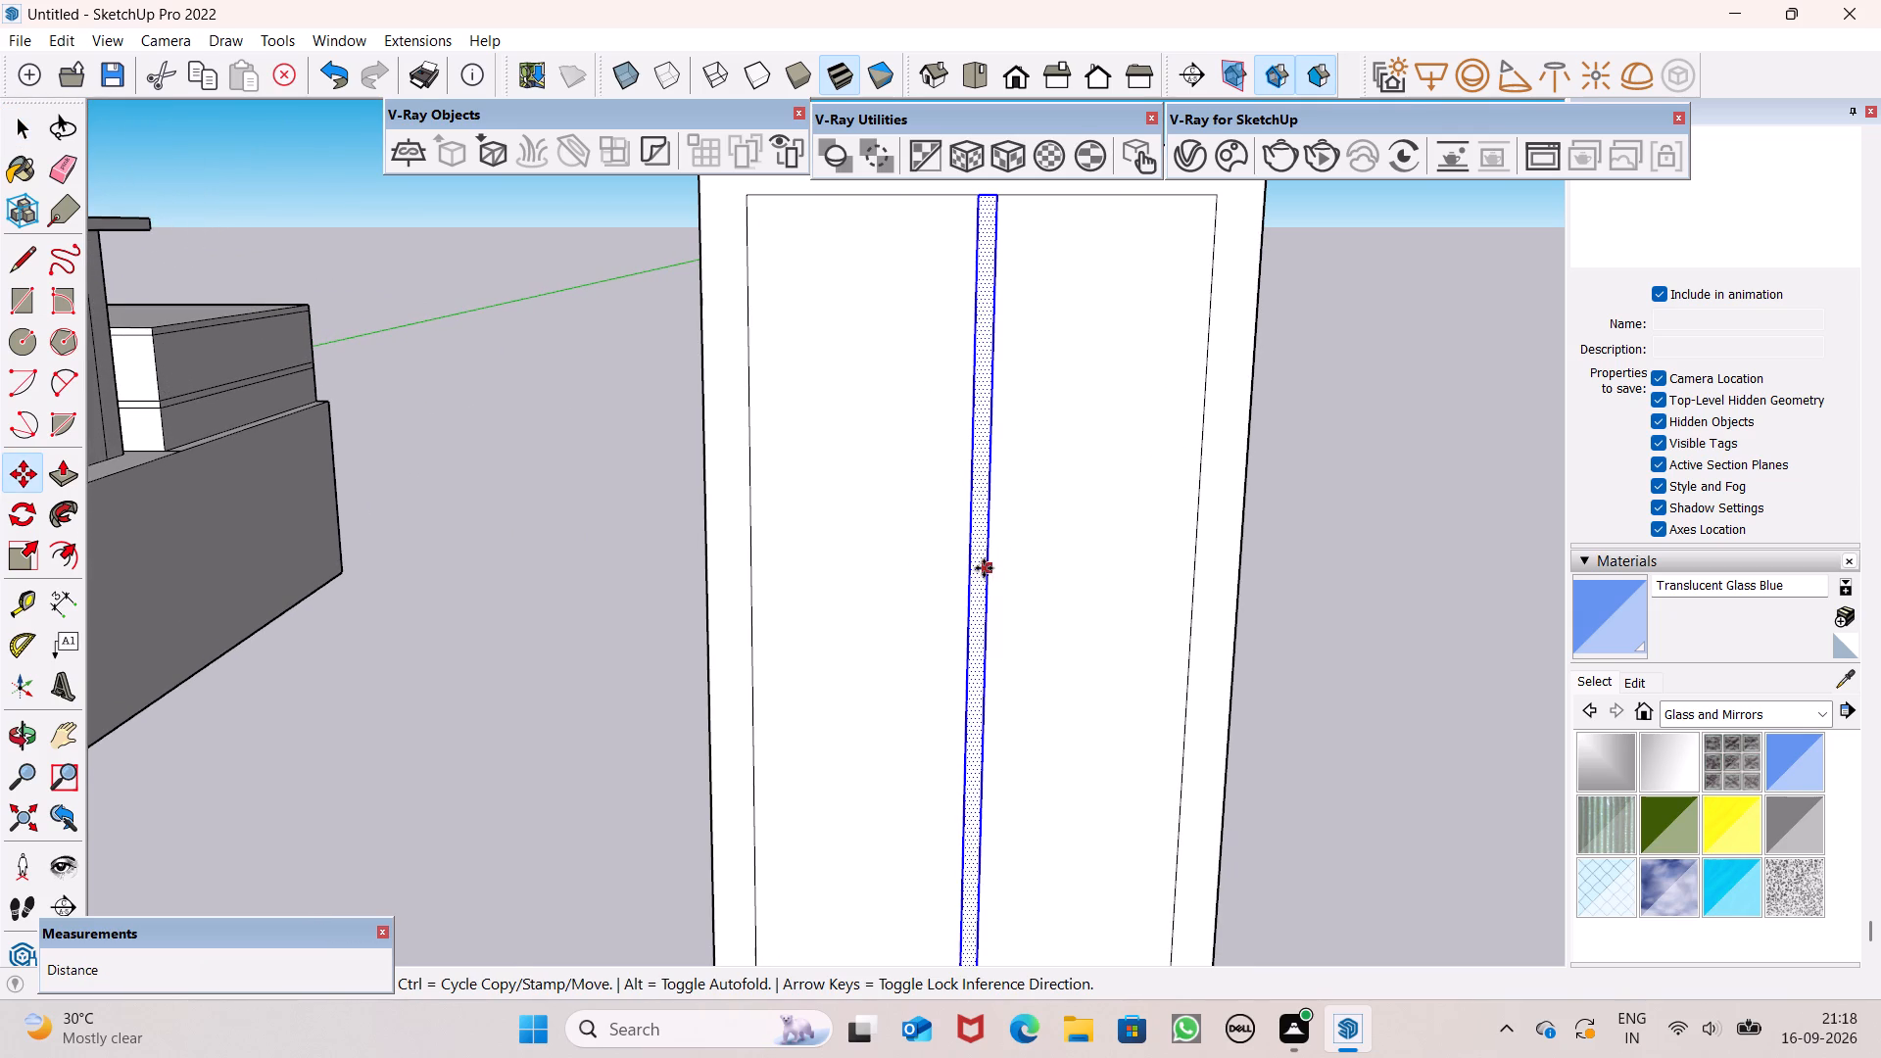
pyautogui.moveTo(979, 579); pyautogui.dragTo(968, 585)
pyautogui.click(968, 585)
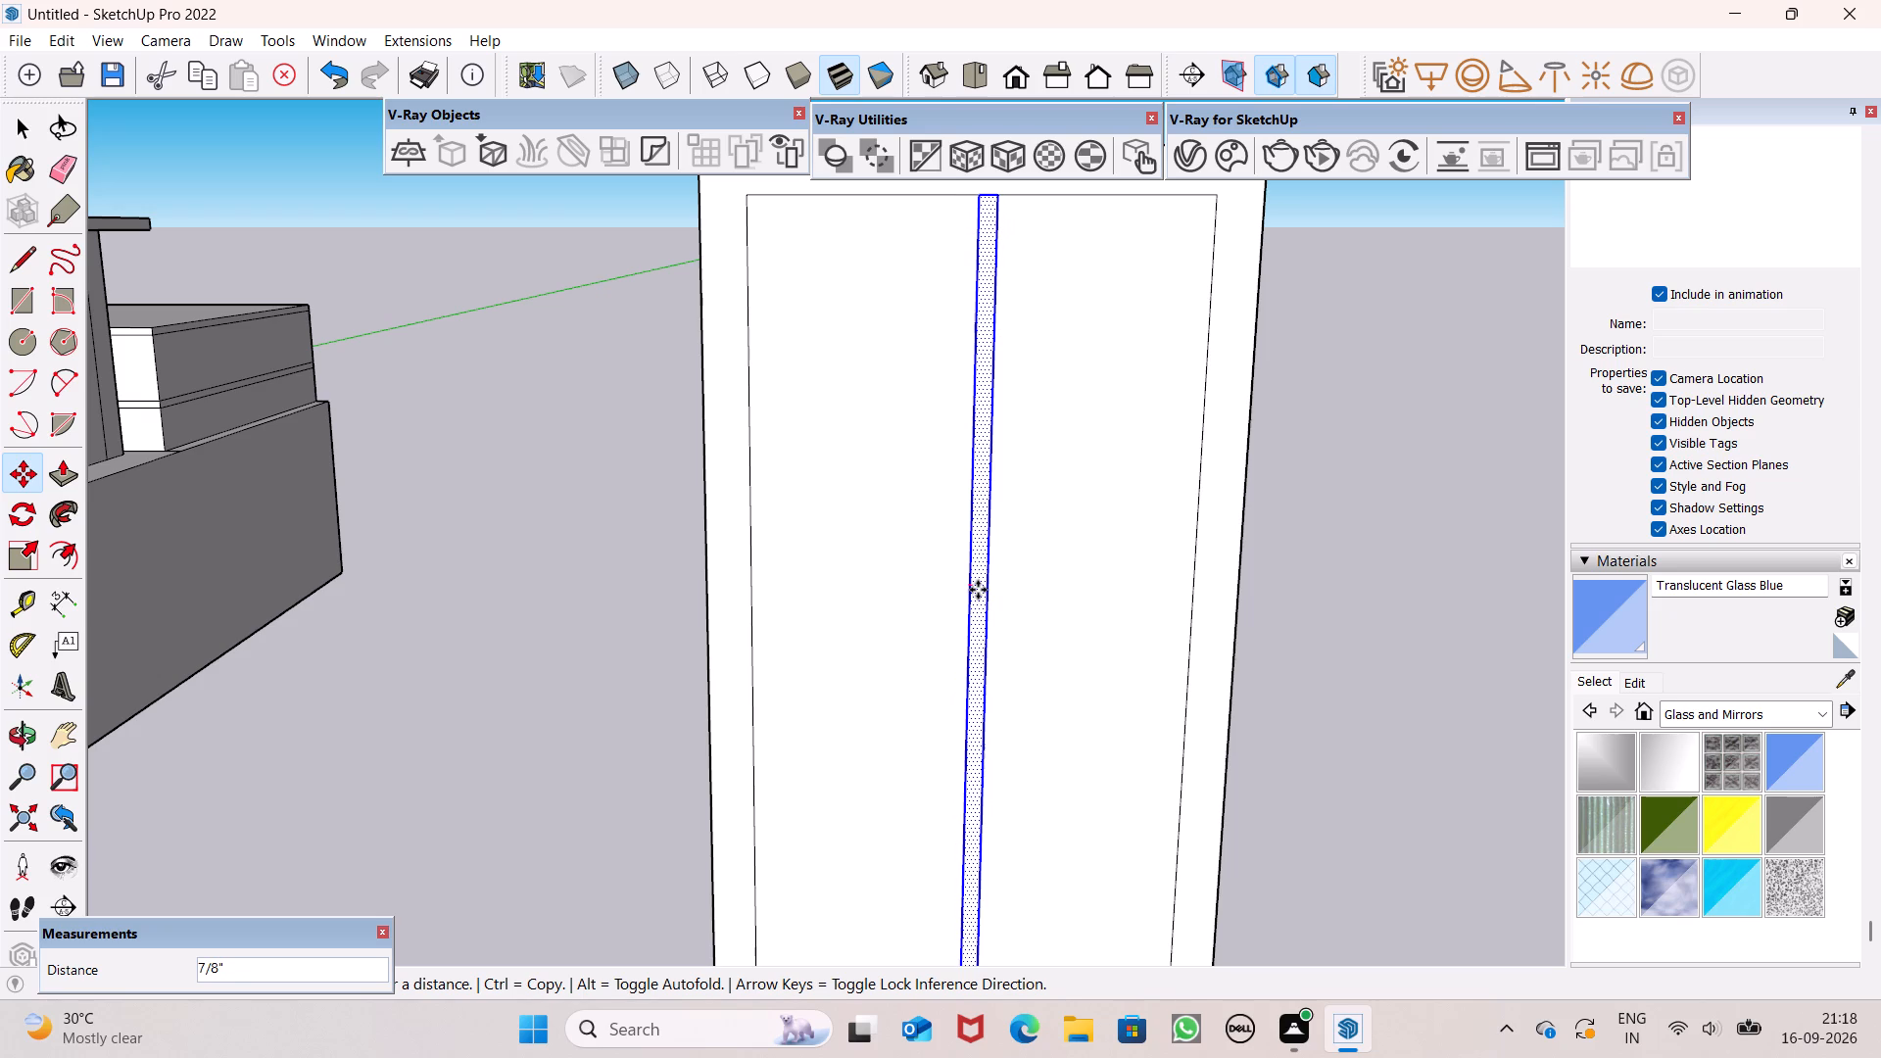
pyautogui.click(978, 590)
pyautogui.press('space')
pyautogui.press('space')
pyautogui.scroll(-7, 964, 427)
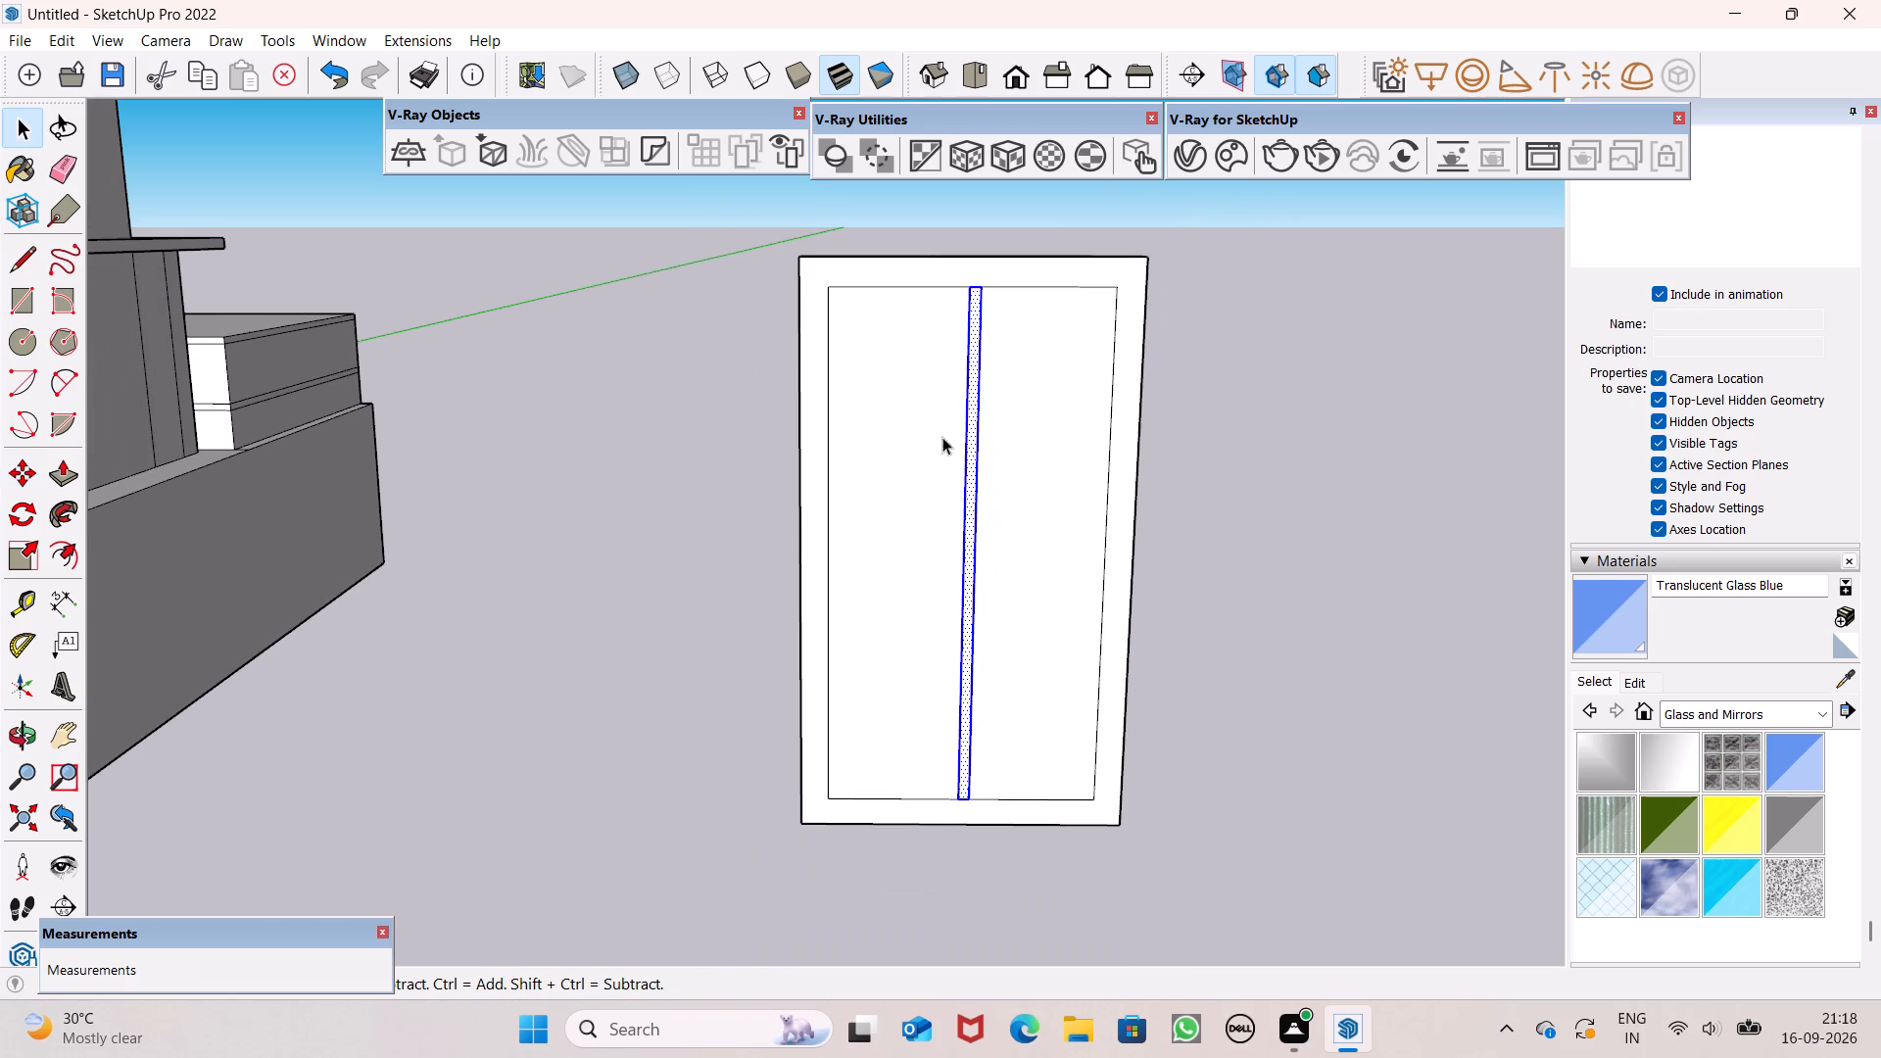
pyautogui.click(1120, 511)
pyautogui.scroll(1, 1185, 491)
pyautogui.scroll(-3, 1160, 422)
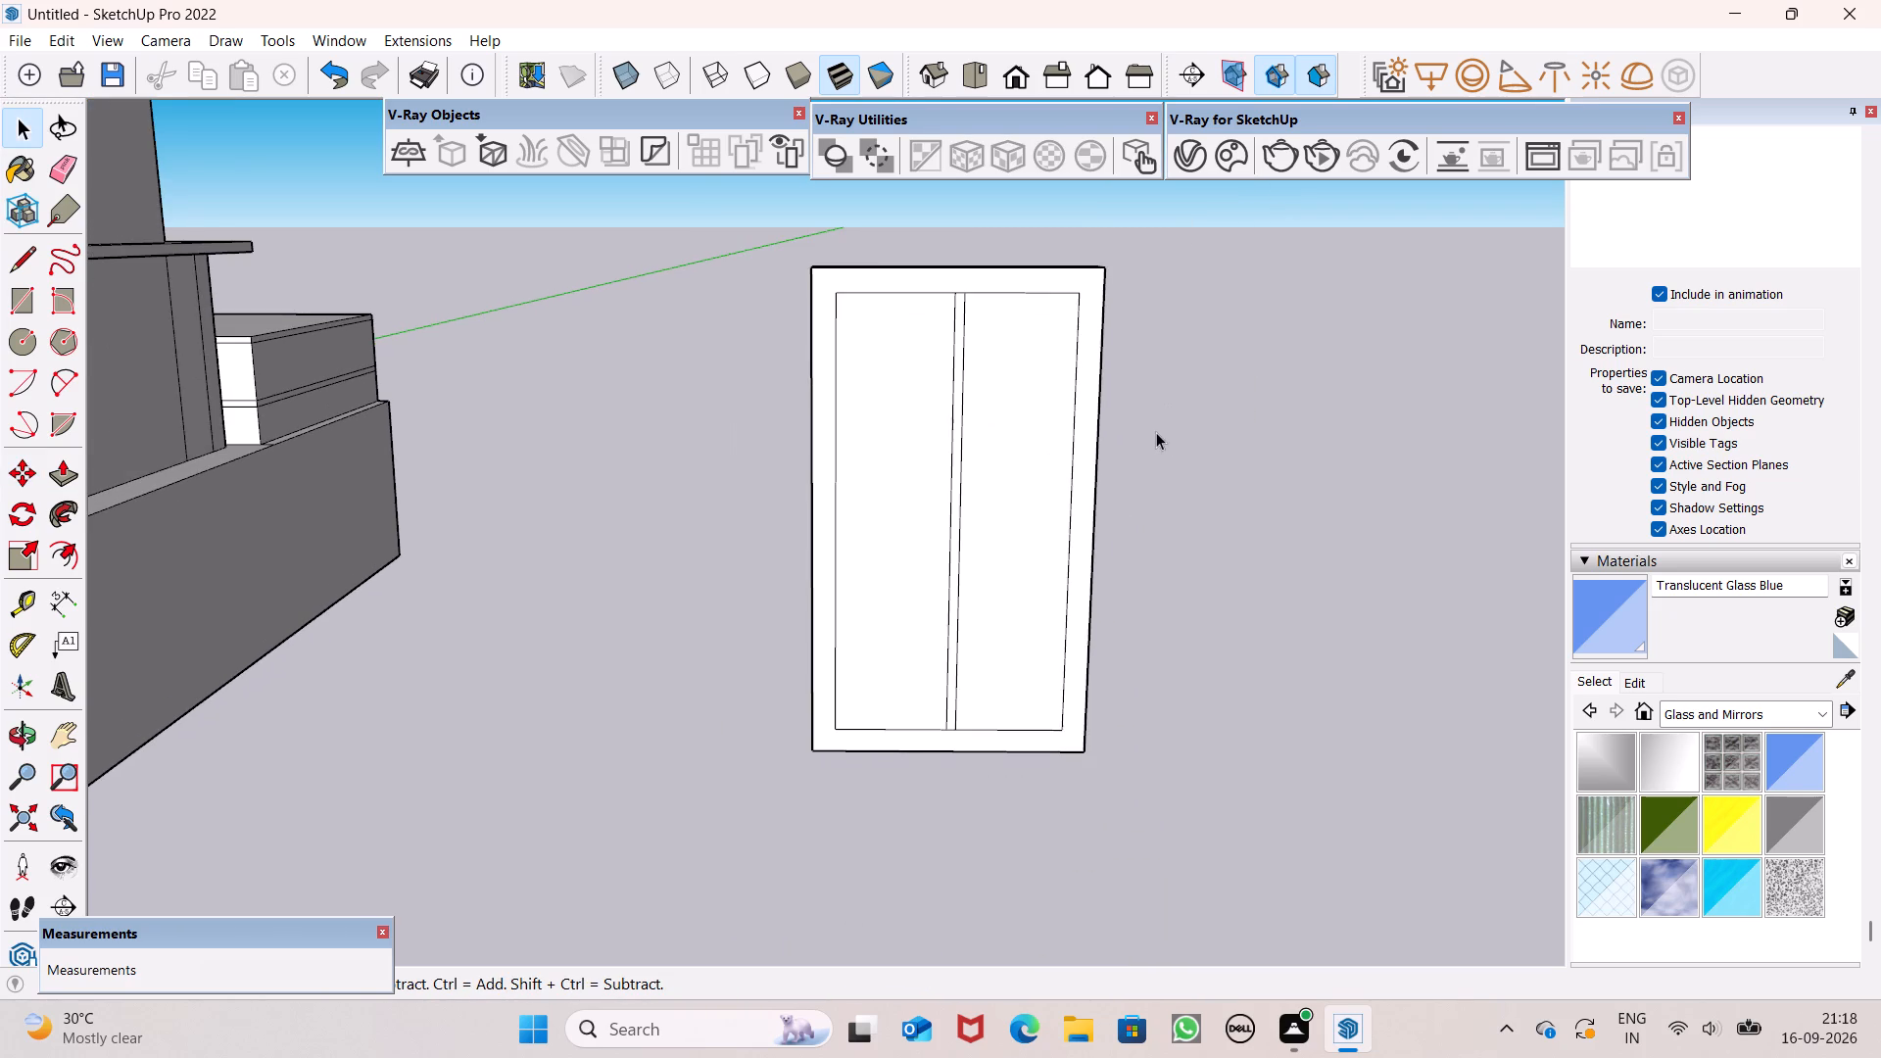
pyautogui.scroll(1, 1158, 470)
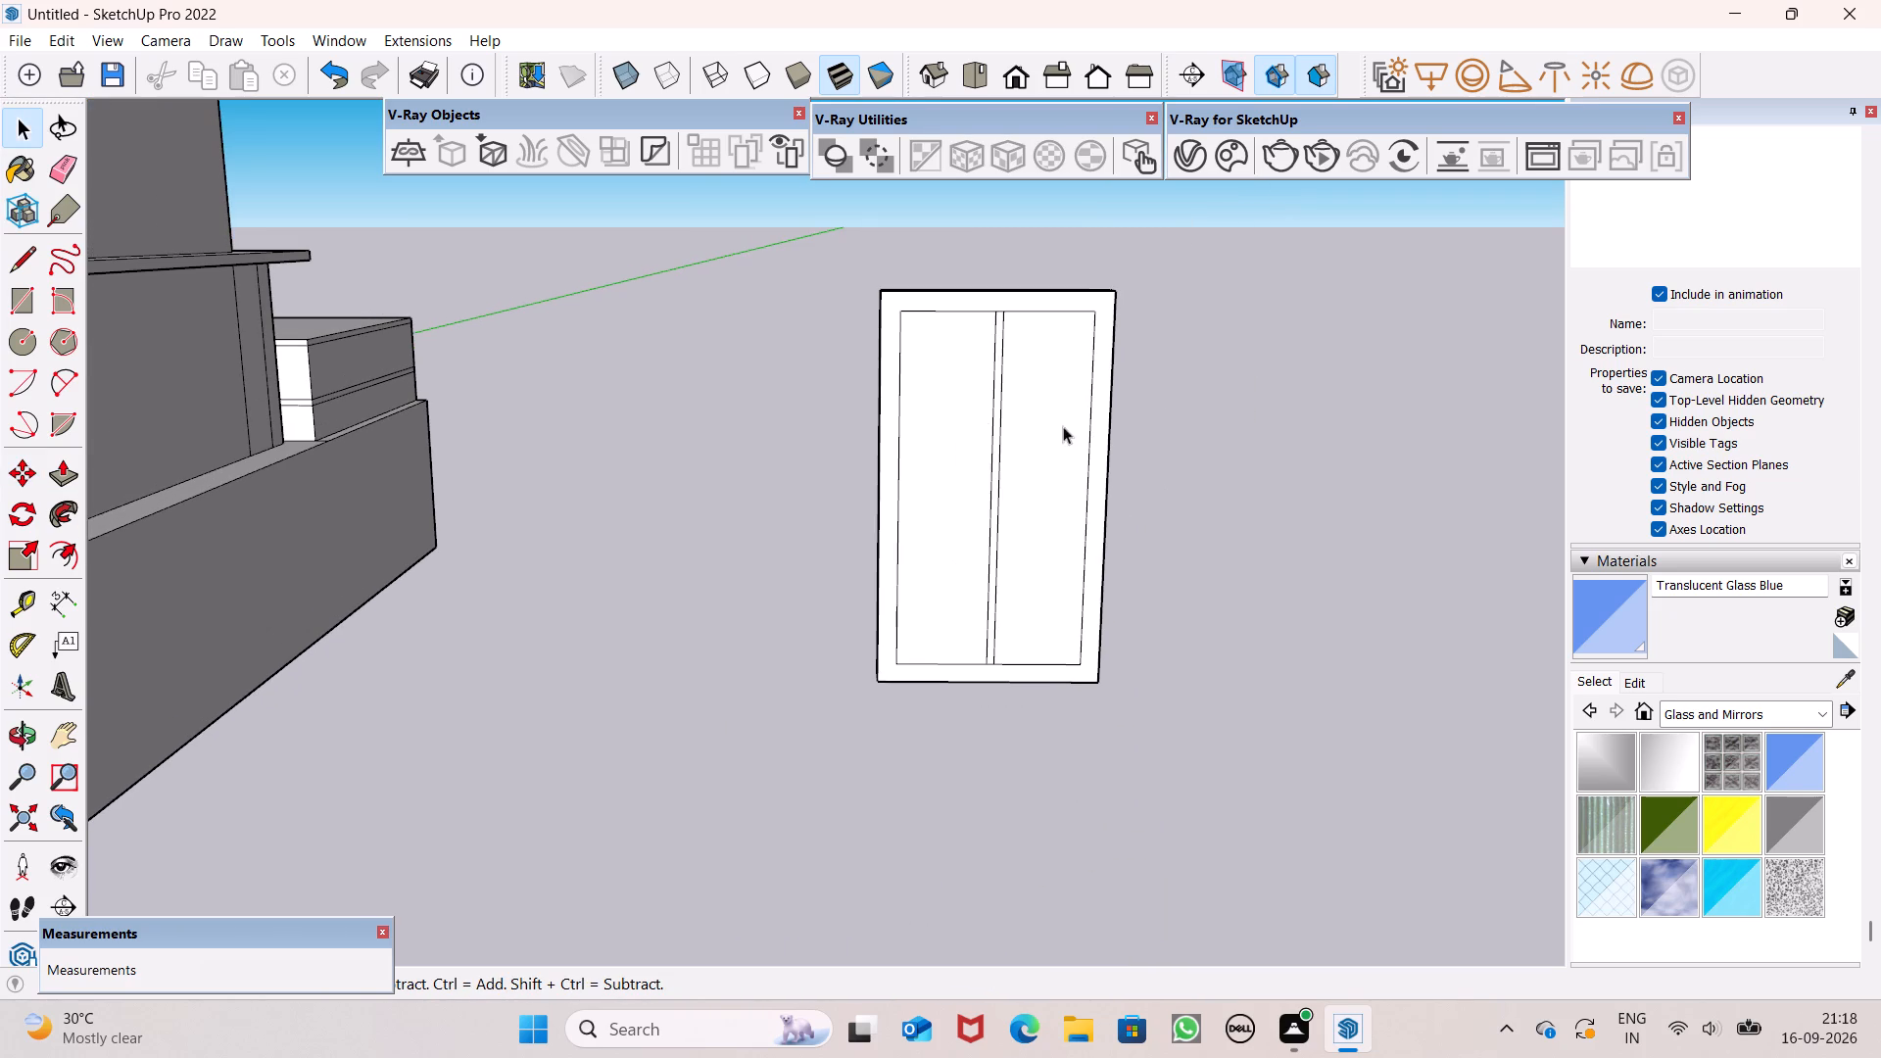
# Pull the door's frame border outward about 2 3/16" from the inner panel.
pyautogui.click(62, 484)
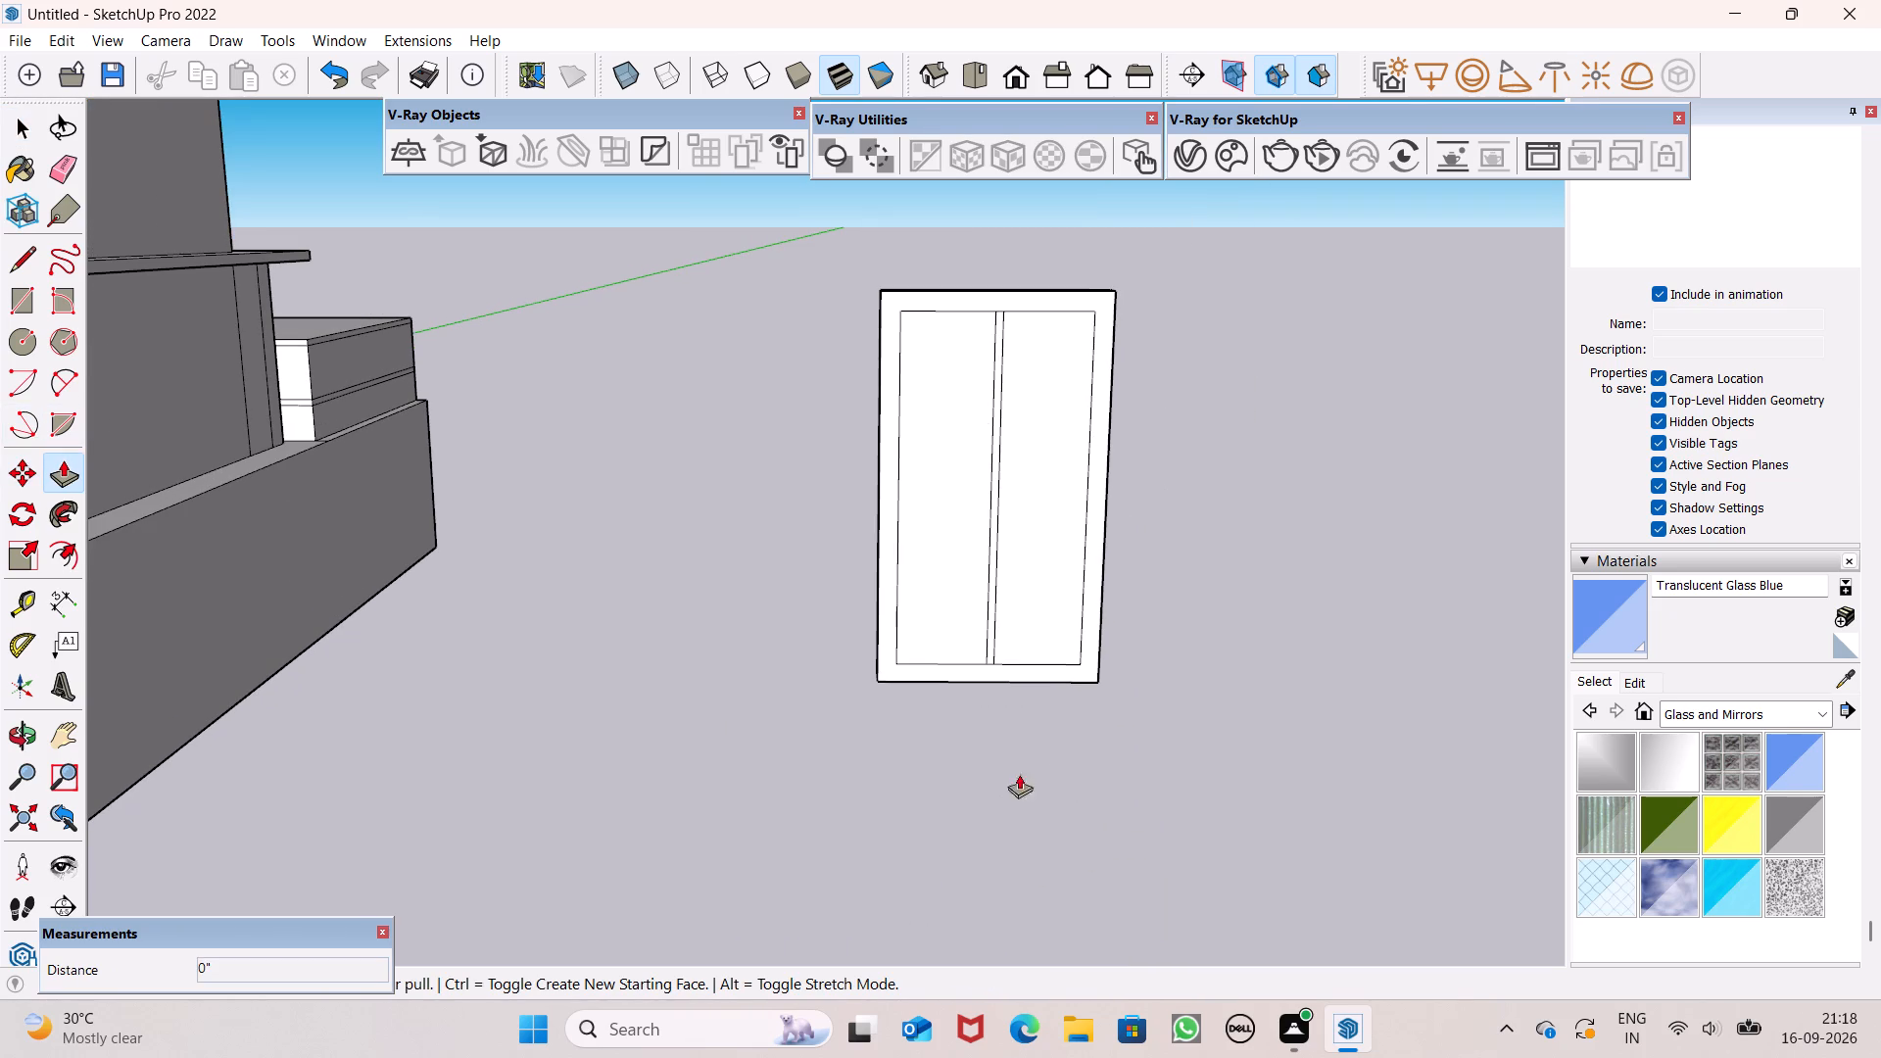
pyautogui.scroll(3, 1089, 719)
pyautogui.moveTo(1089, 627); pyautogui.dragTo(1089, 631)
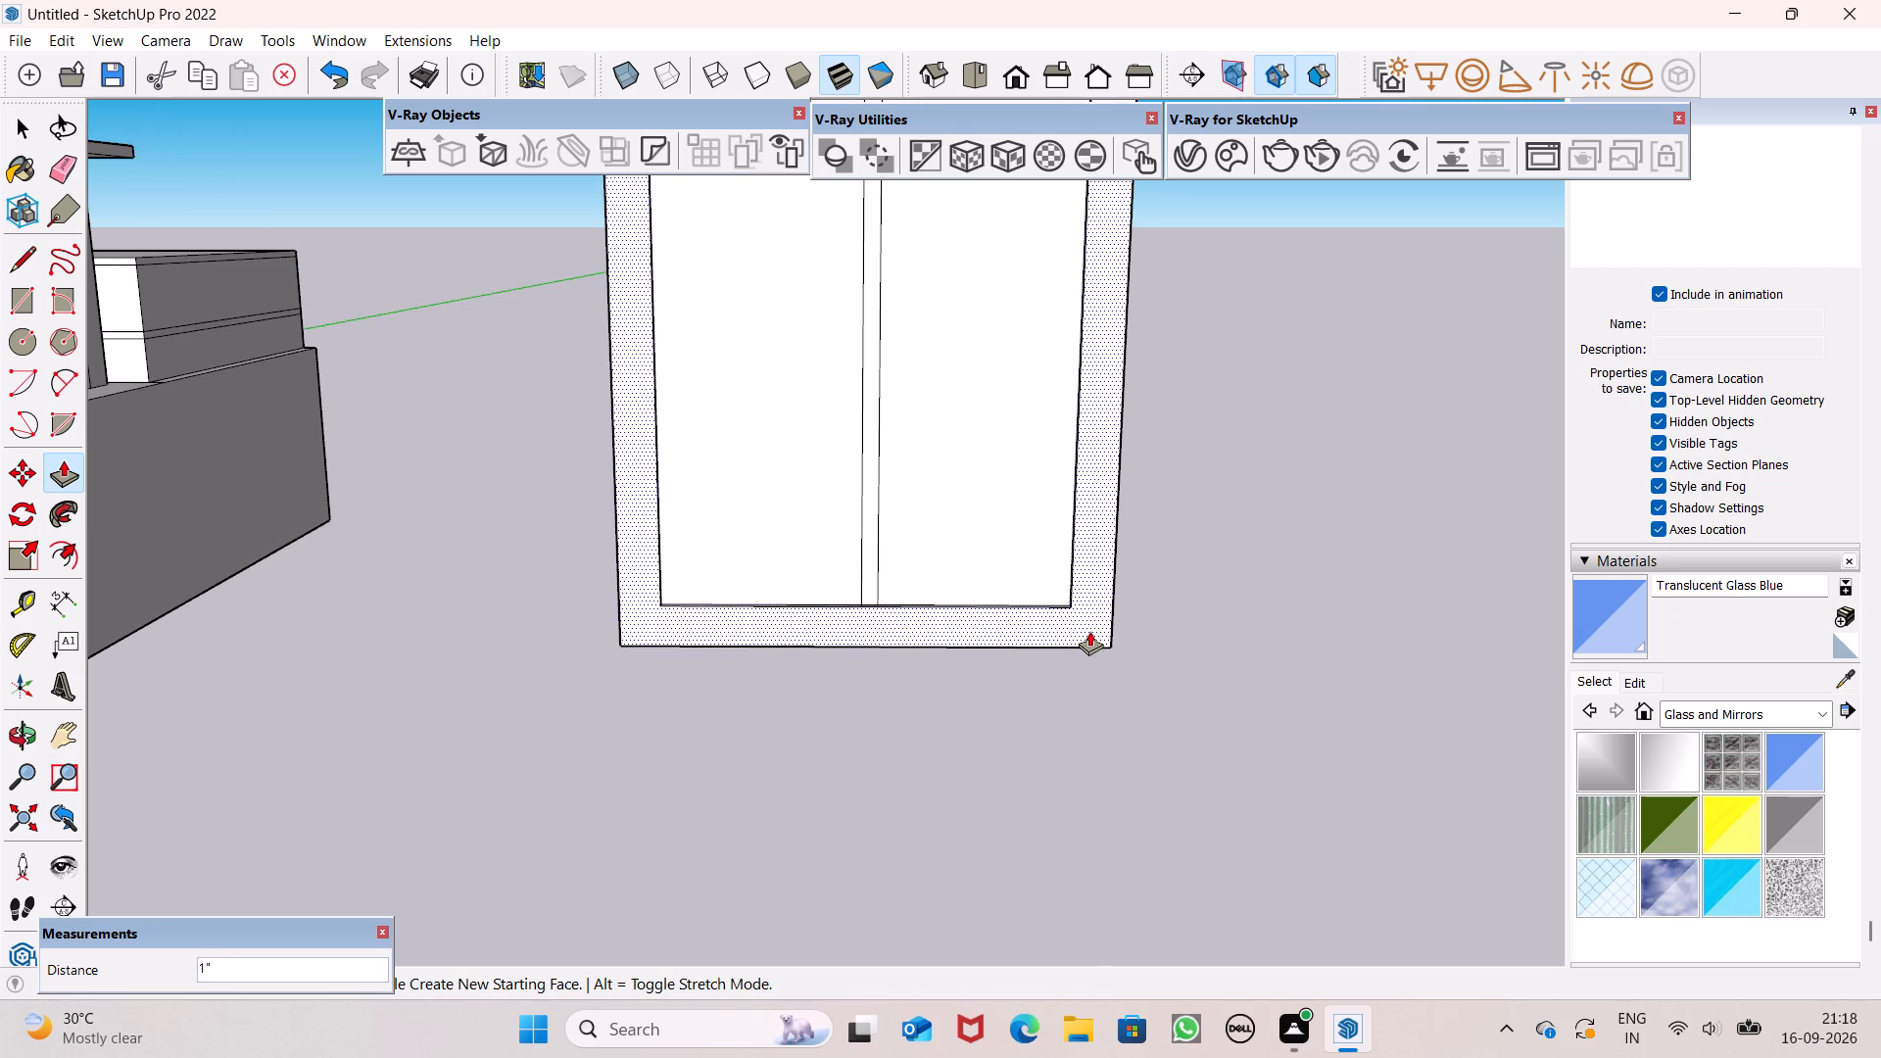
pyautogui.moveTo(1089, 631); pyautogui.dragTo(1089, 636)
pyautogui.scroll(-7, 1138, 650)
pyautogui.moveTo(1132, 768); pyautogui.dragTo(1130, 804, button='middle')
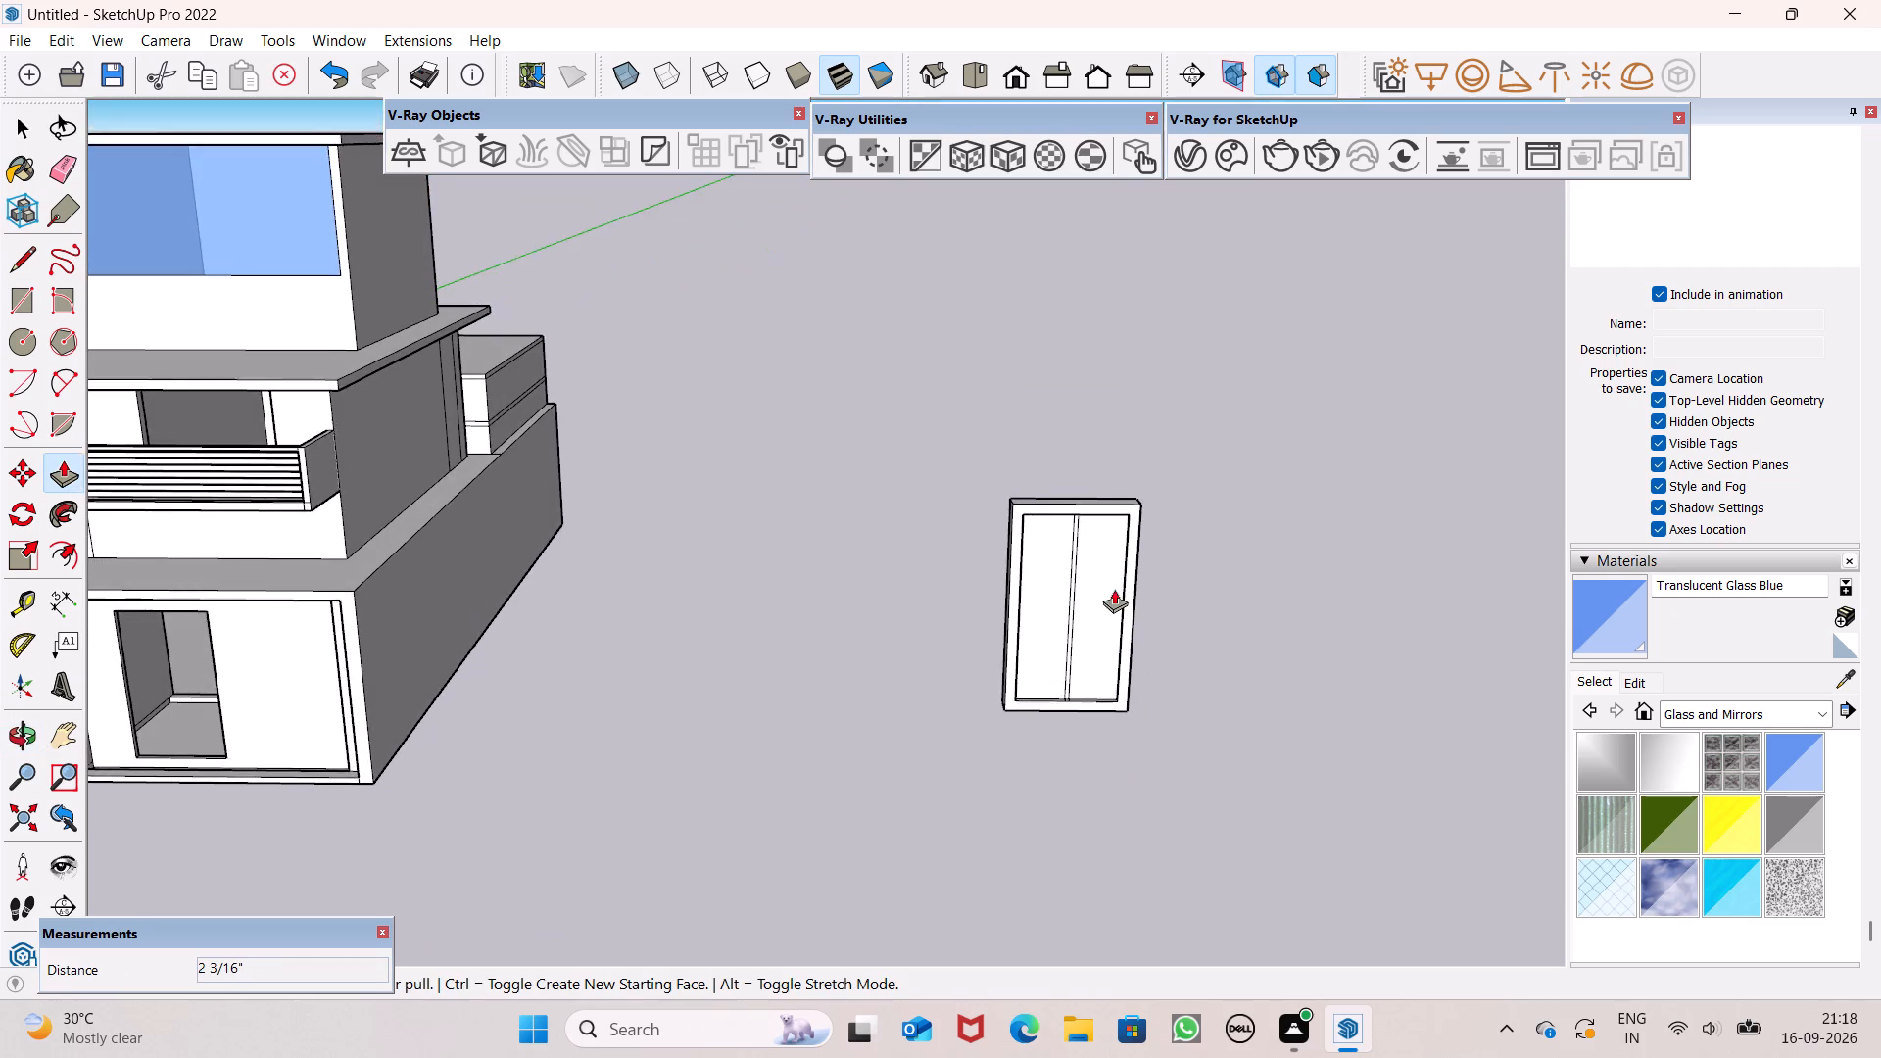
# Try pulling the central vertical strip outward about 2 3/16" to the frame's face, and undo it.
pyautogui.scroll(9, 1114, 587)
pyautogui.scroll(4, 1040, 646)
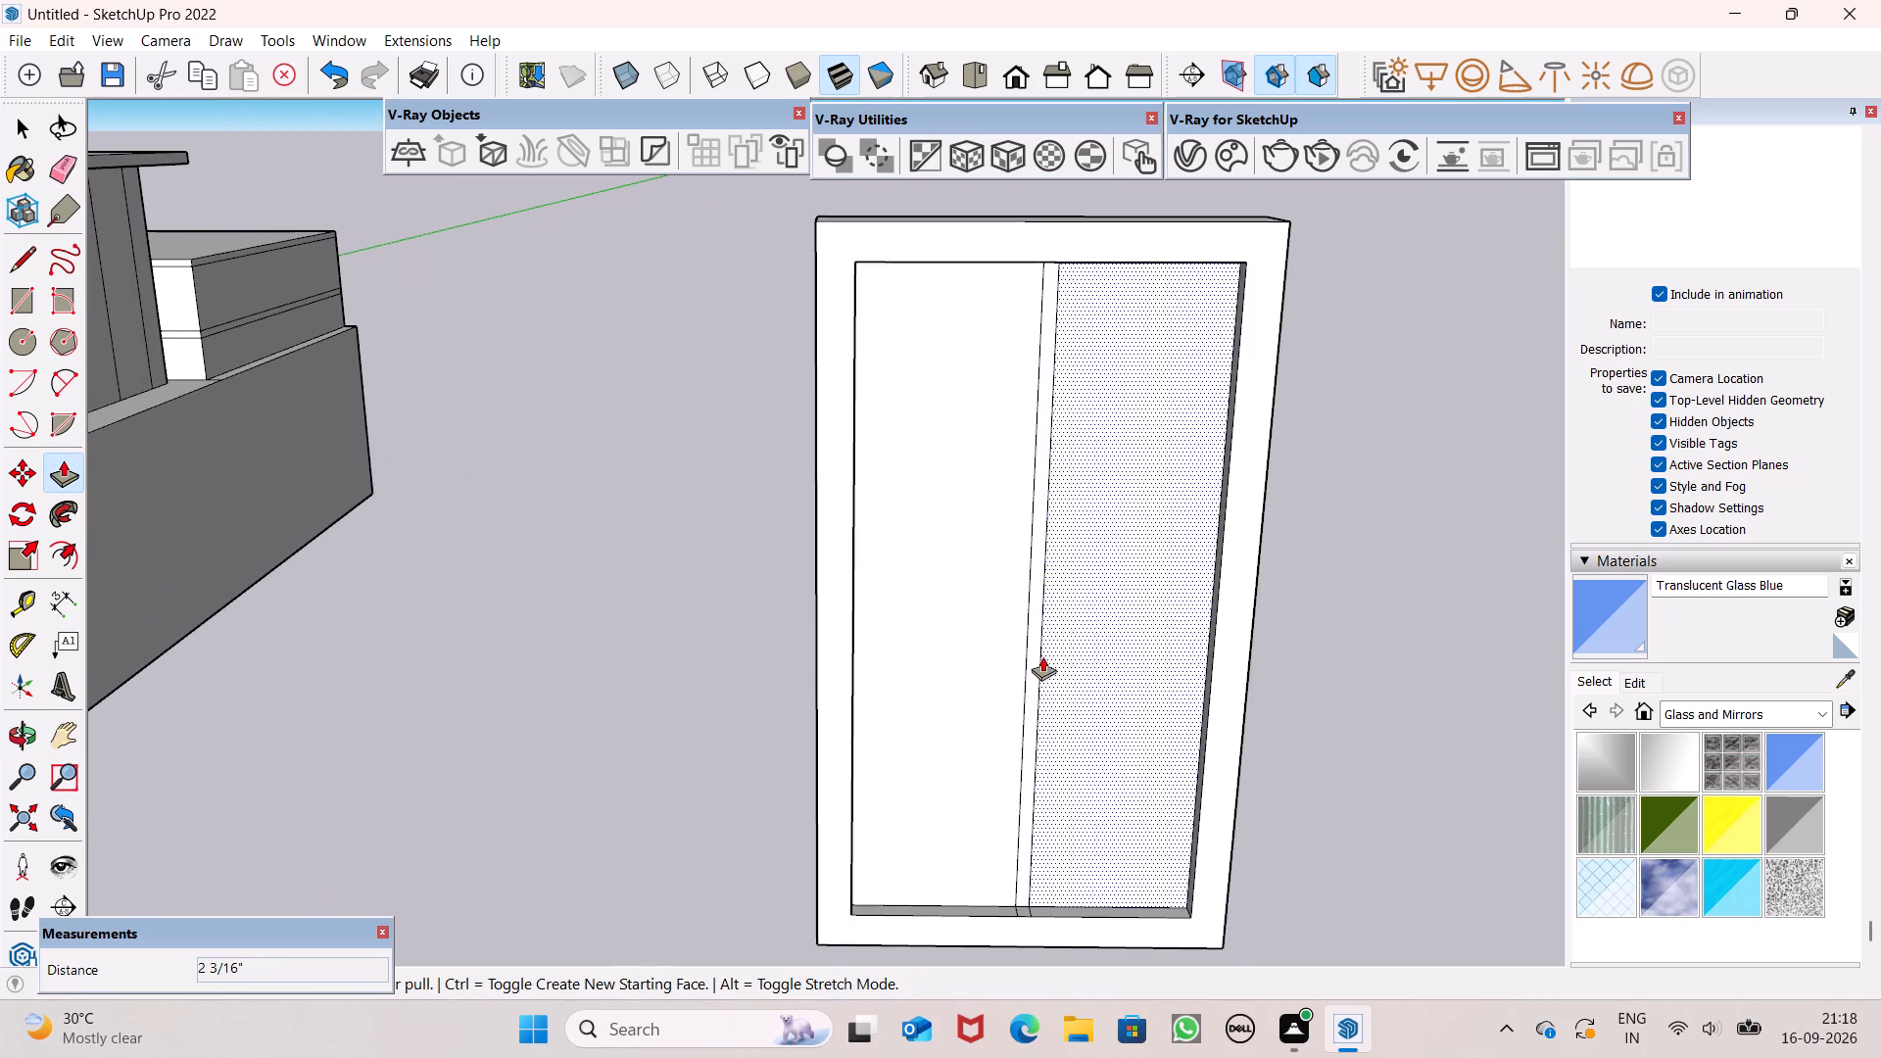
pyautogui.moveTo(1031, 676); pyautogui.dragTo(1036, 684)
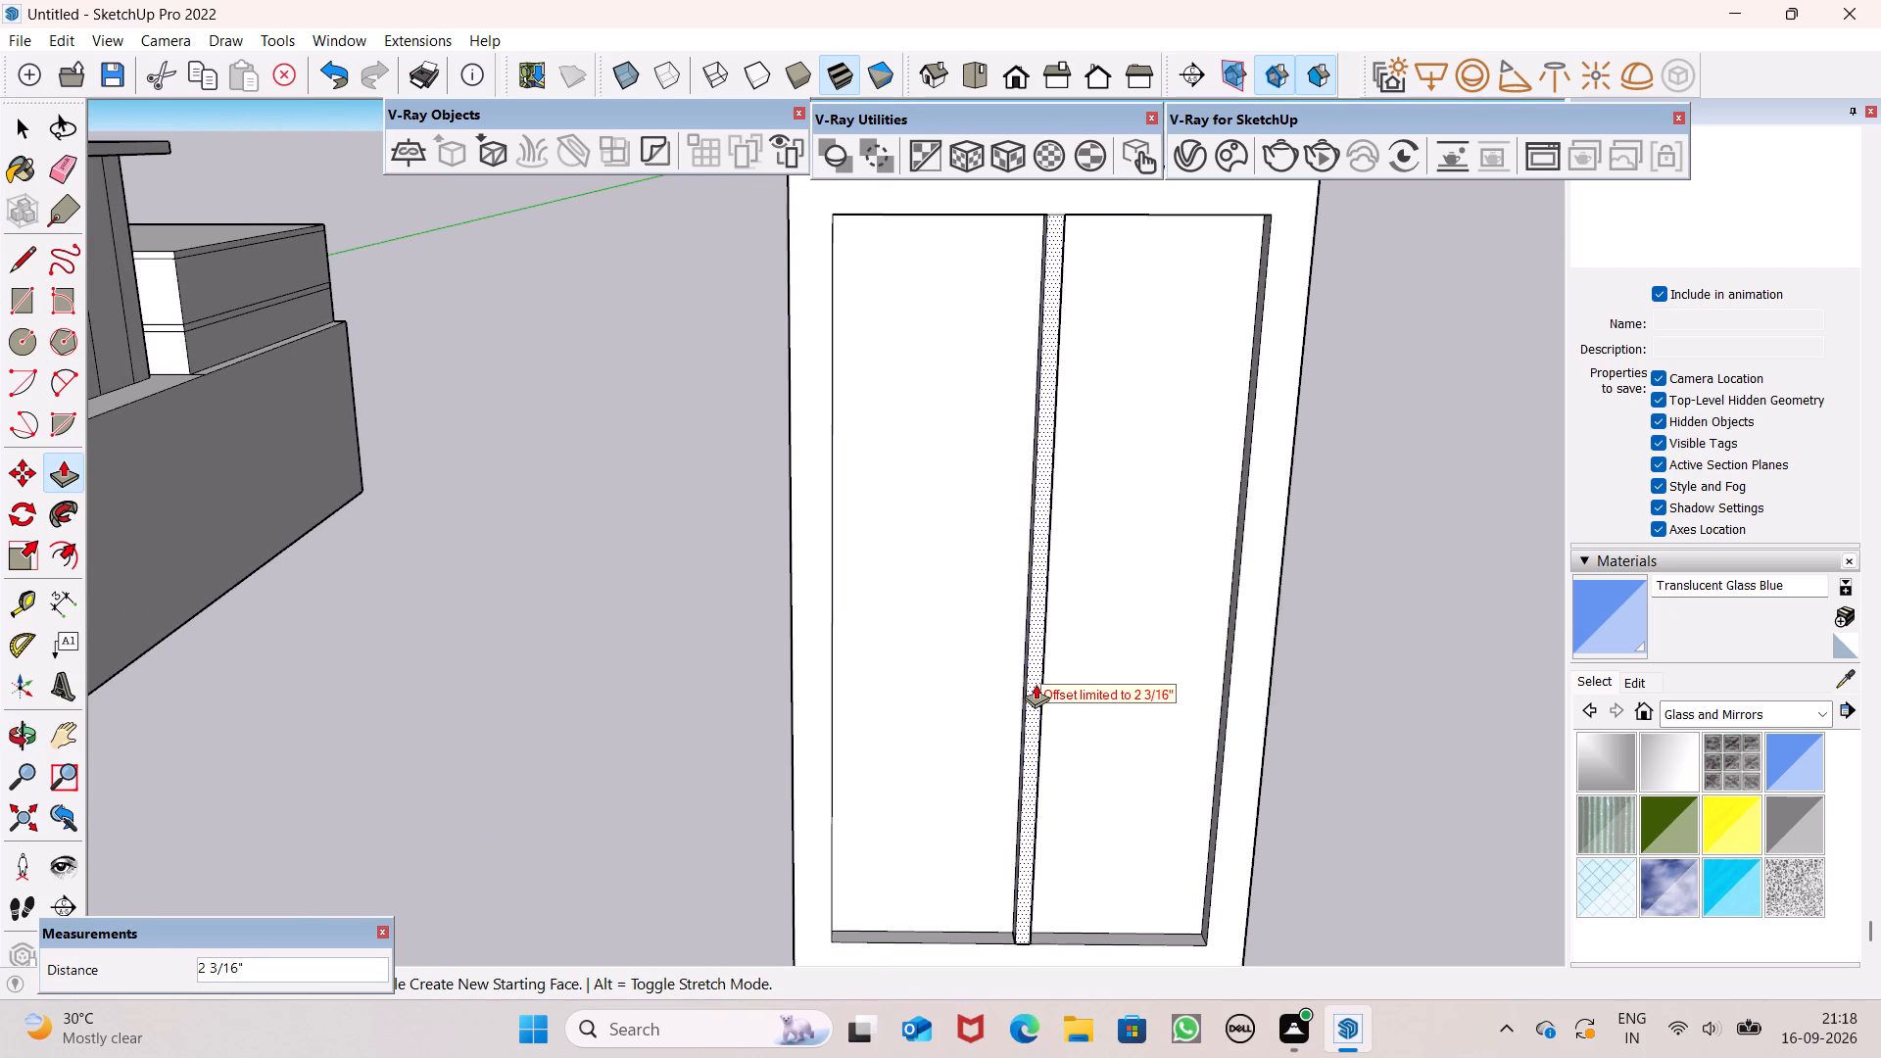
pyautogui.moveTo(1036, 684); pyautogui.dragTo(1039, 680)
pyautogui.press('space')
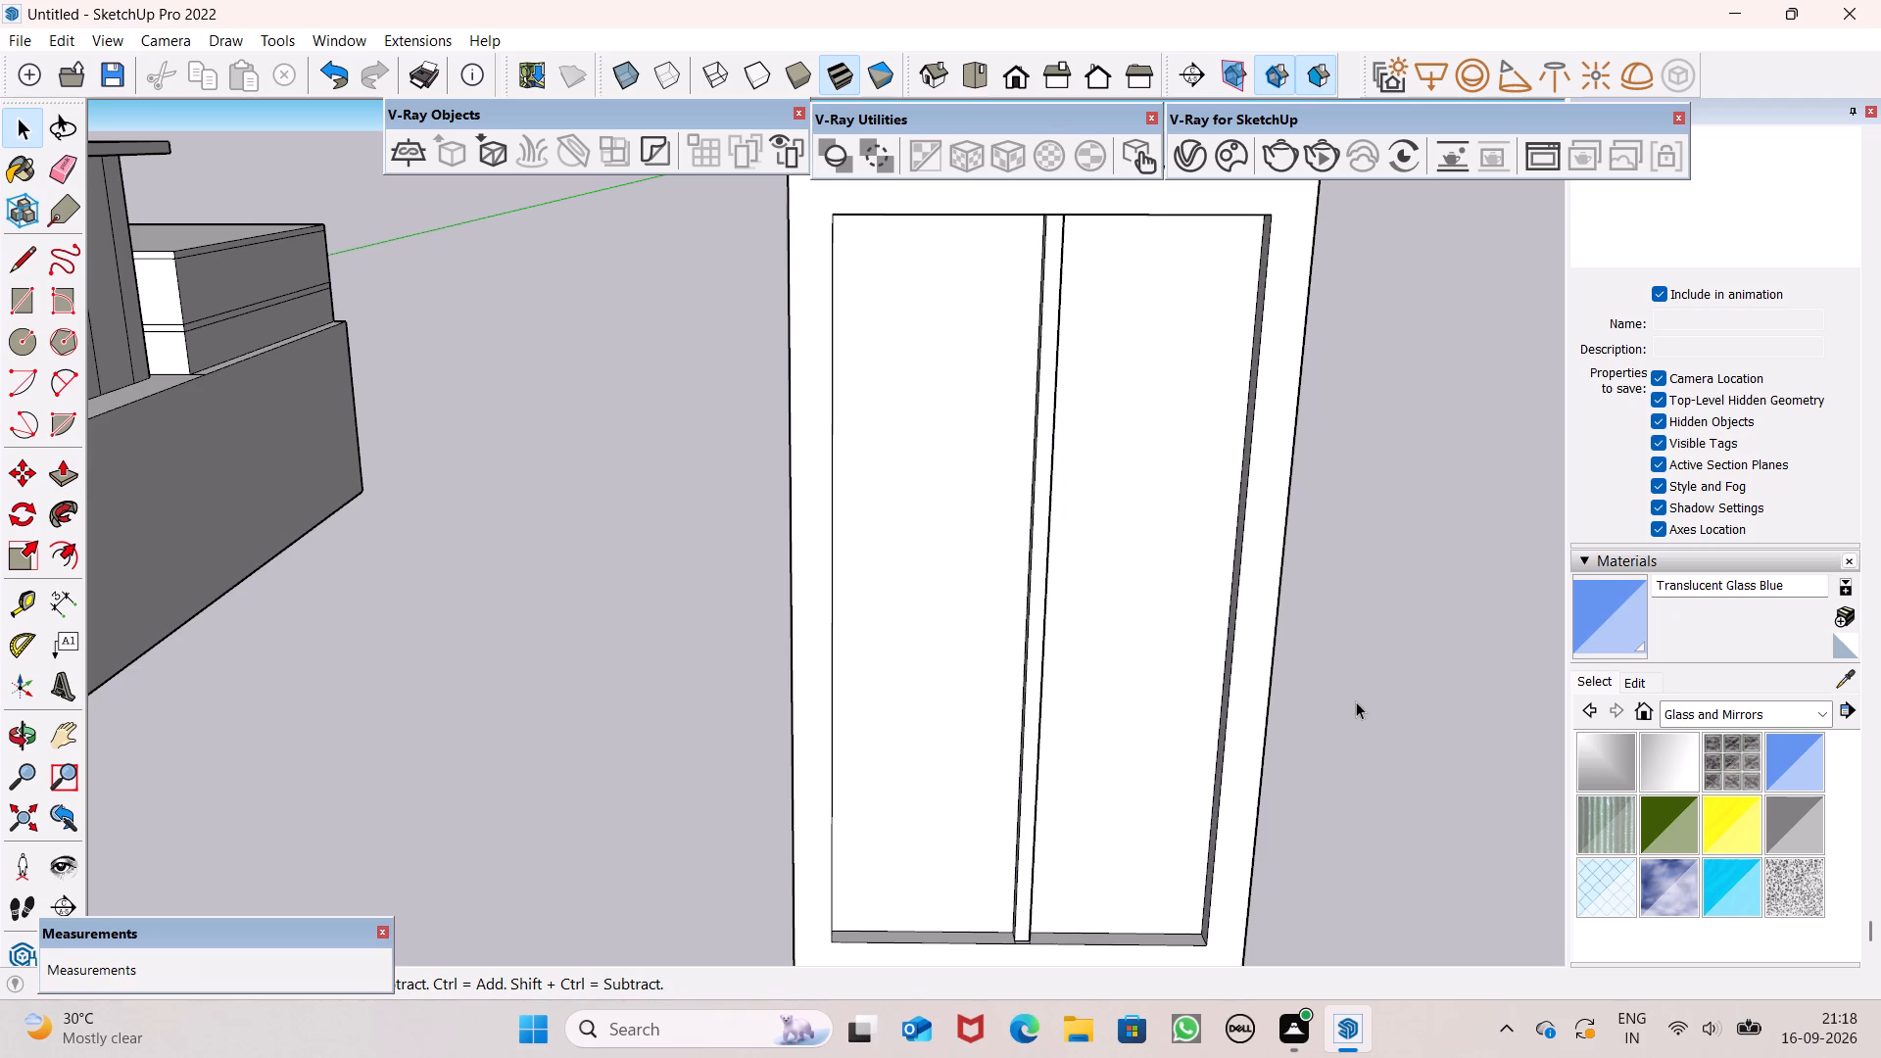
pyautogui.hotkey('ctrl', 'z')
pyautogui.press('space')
# Draw a narrow upright handle rectangle about 1' 2" tall on the left leaf, beside the central strip.
pyautogui.scroll(-3, 1023, 539)
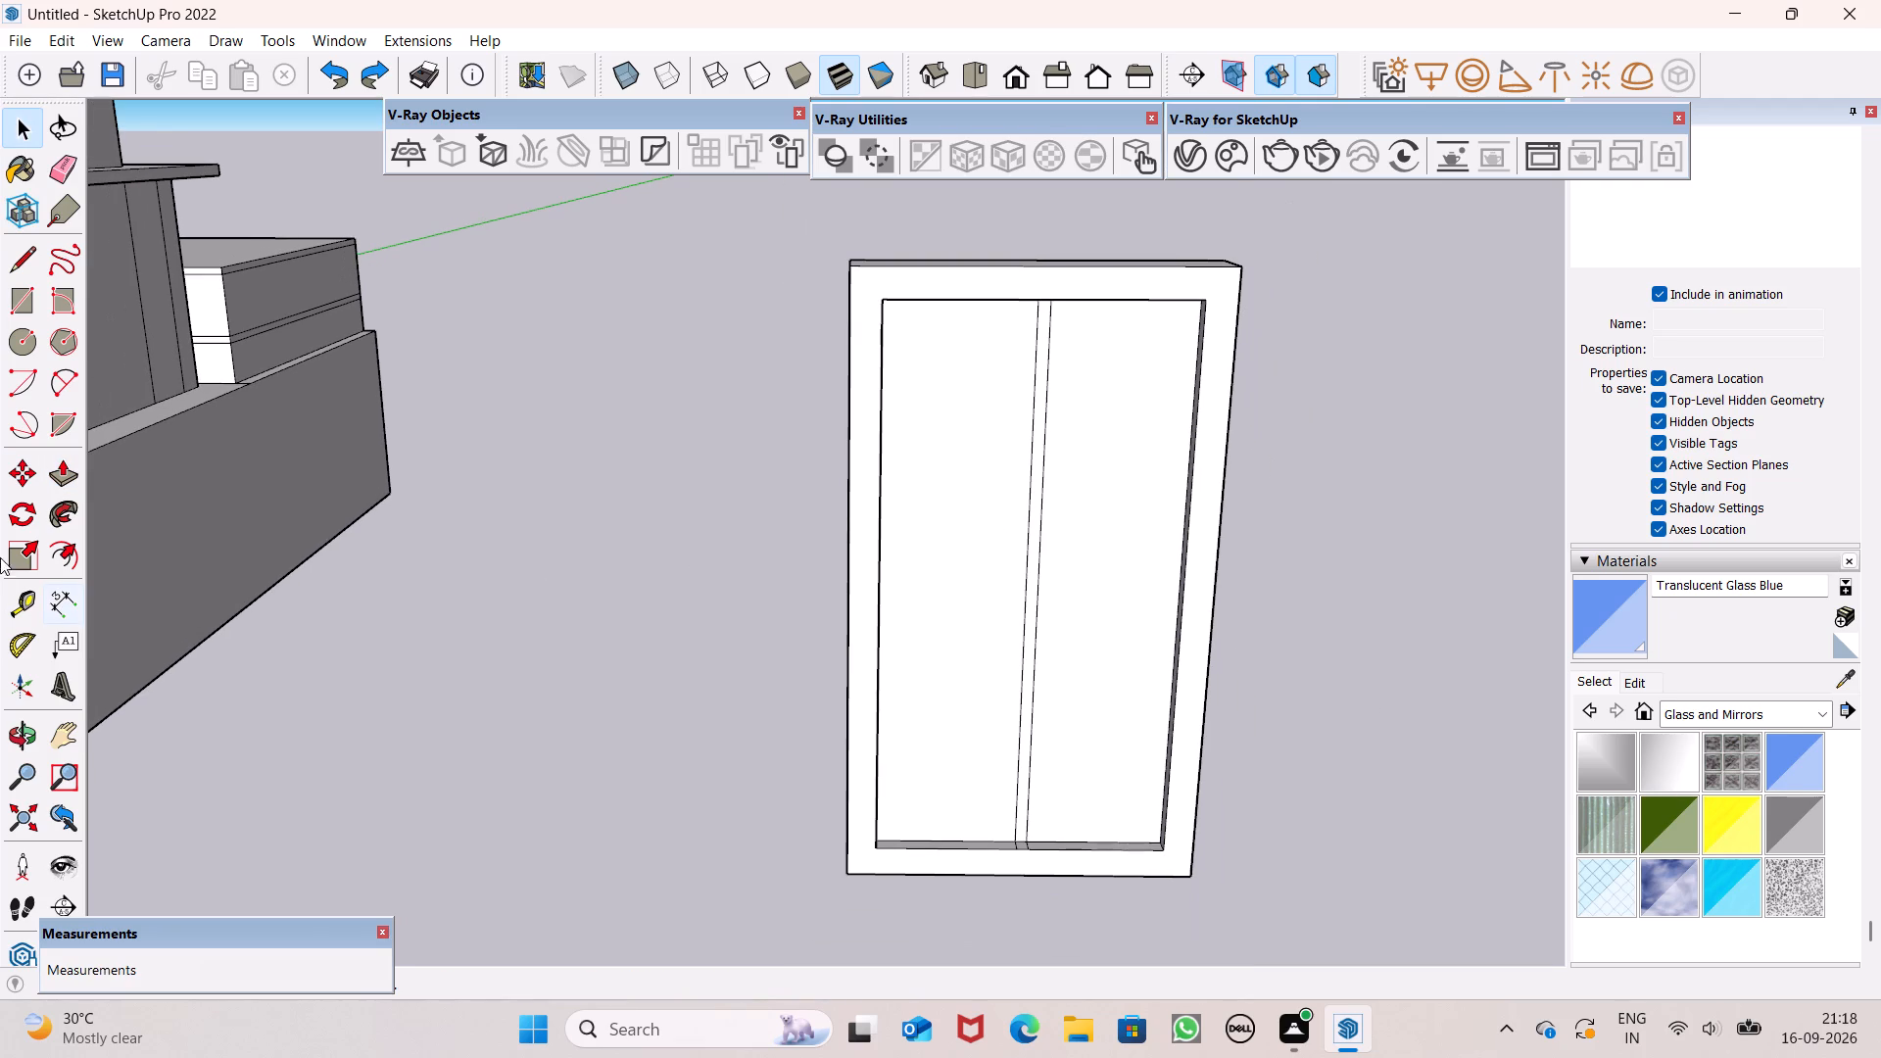
pyautogui.click(35, 288)
pyautogui.scroll(6, 1075, 600)
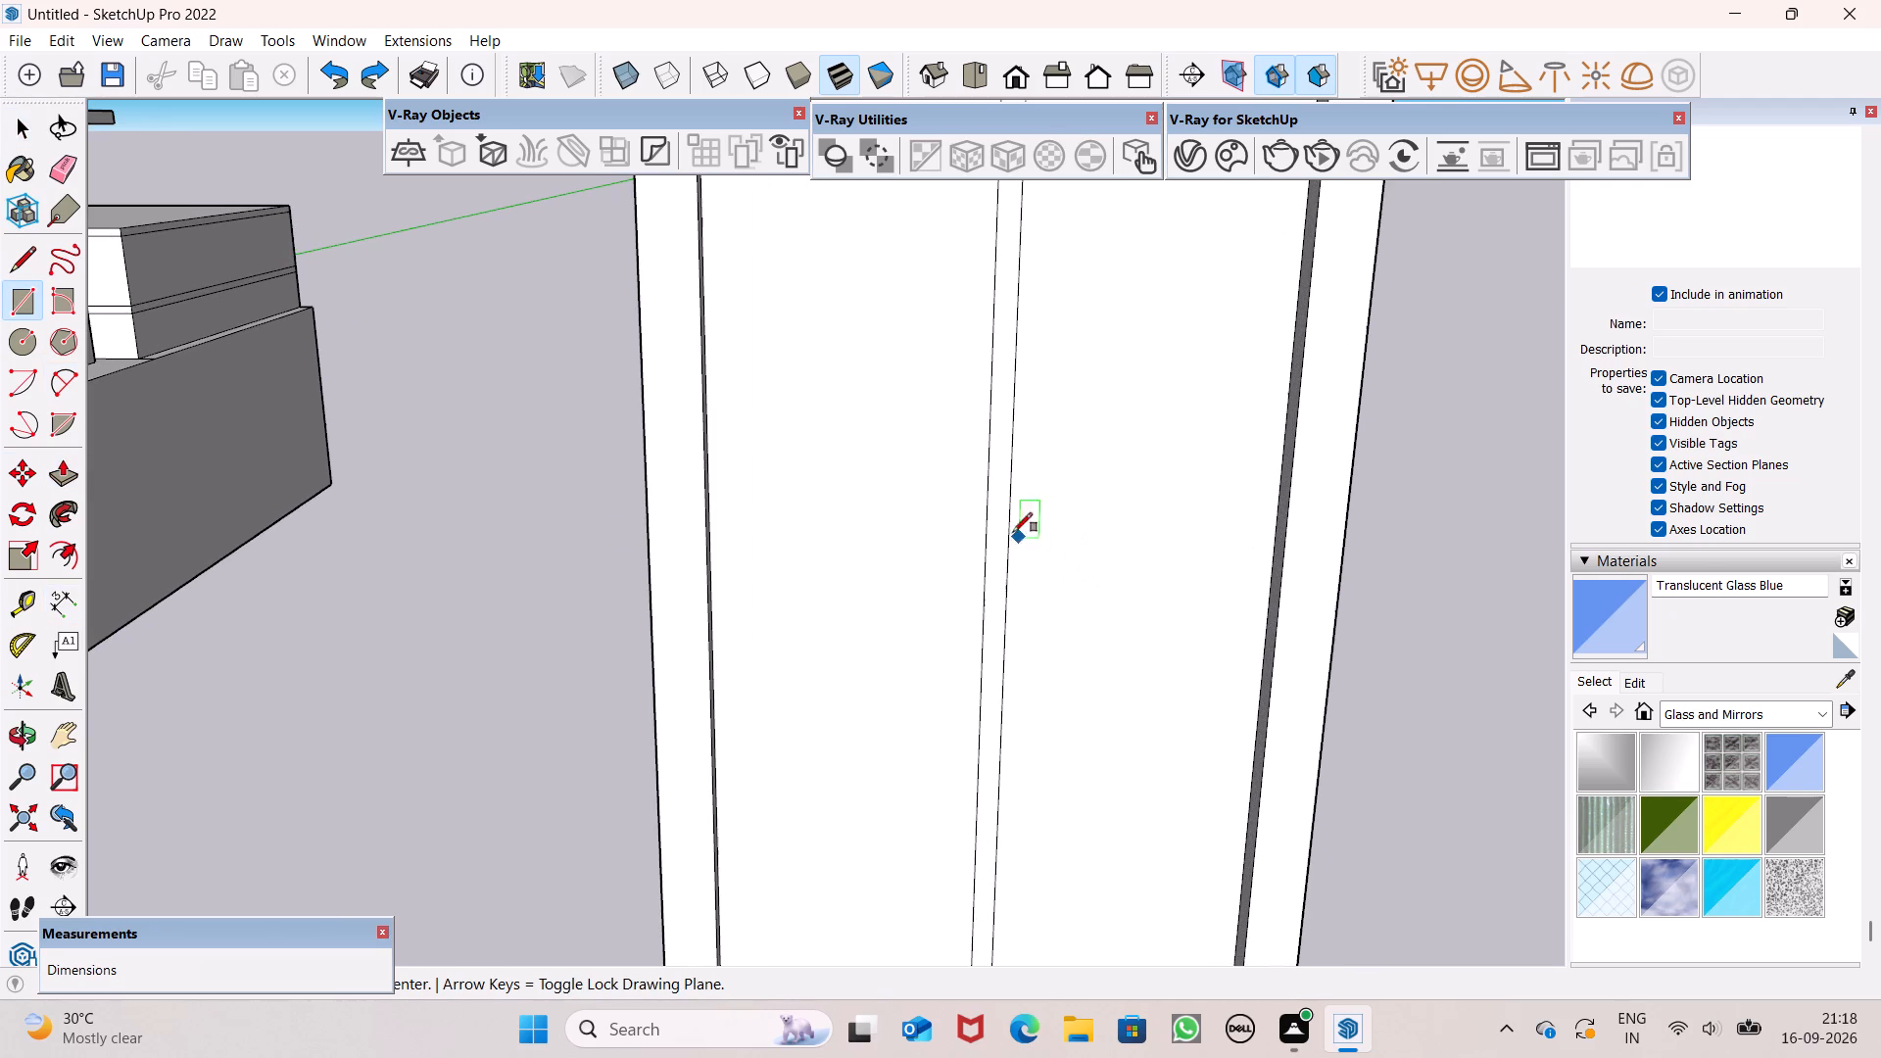
pyautogui.click(947, 481)
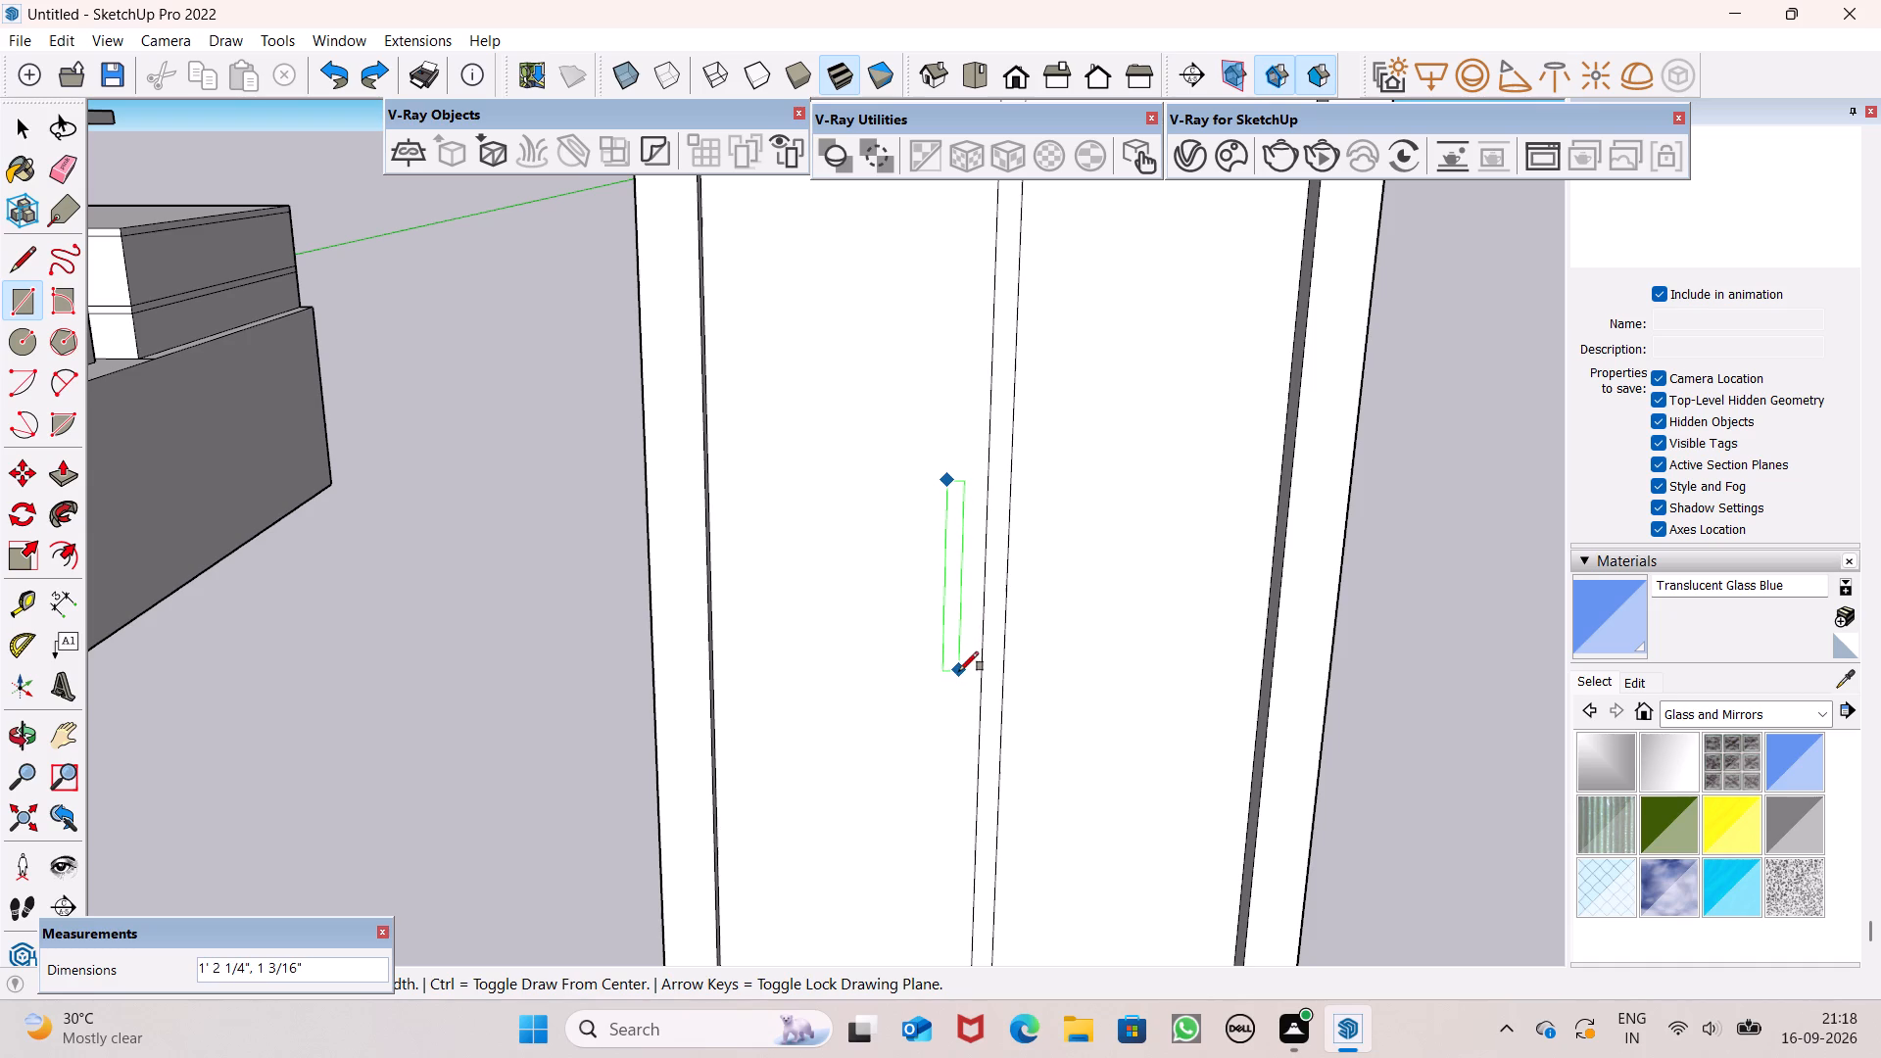
pyautogui.click(964, 680)
pyautogui.press('space')
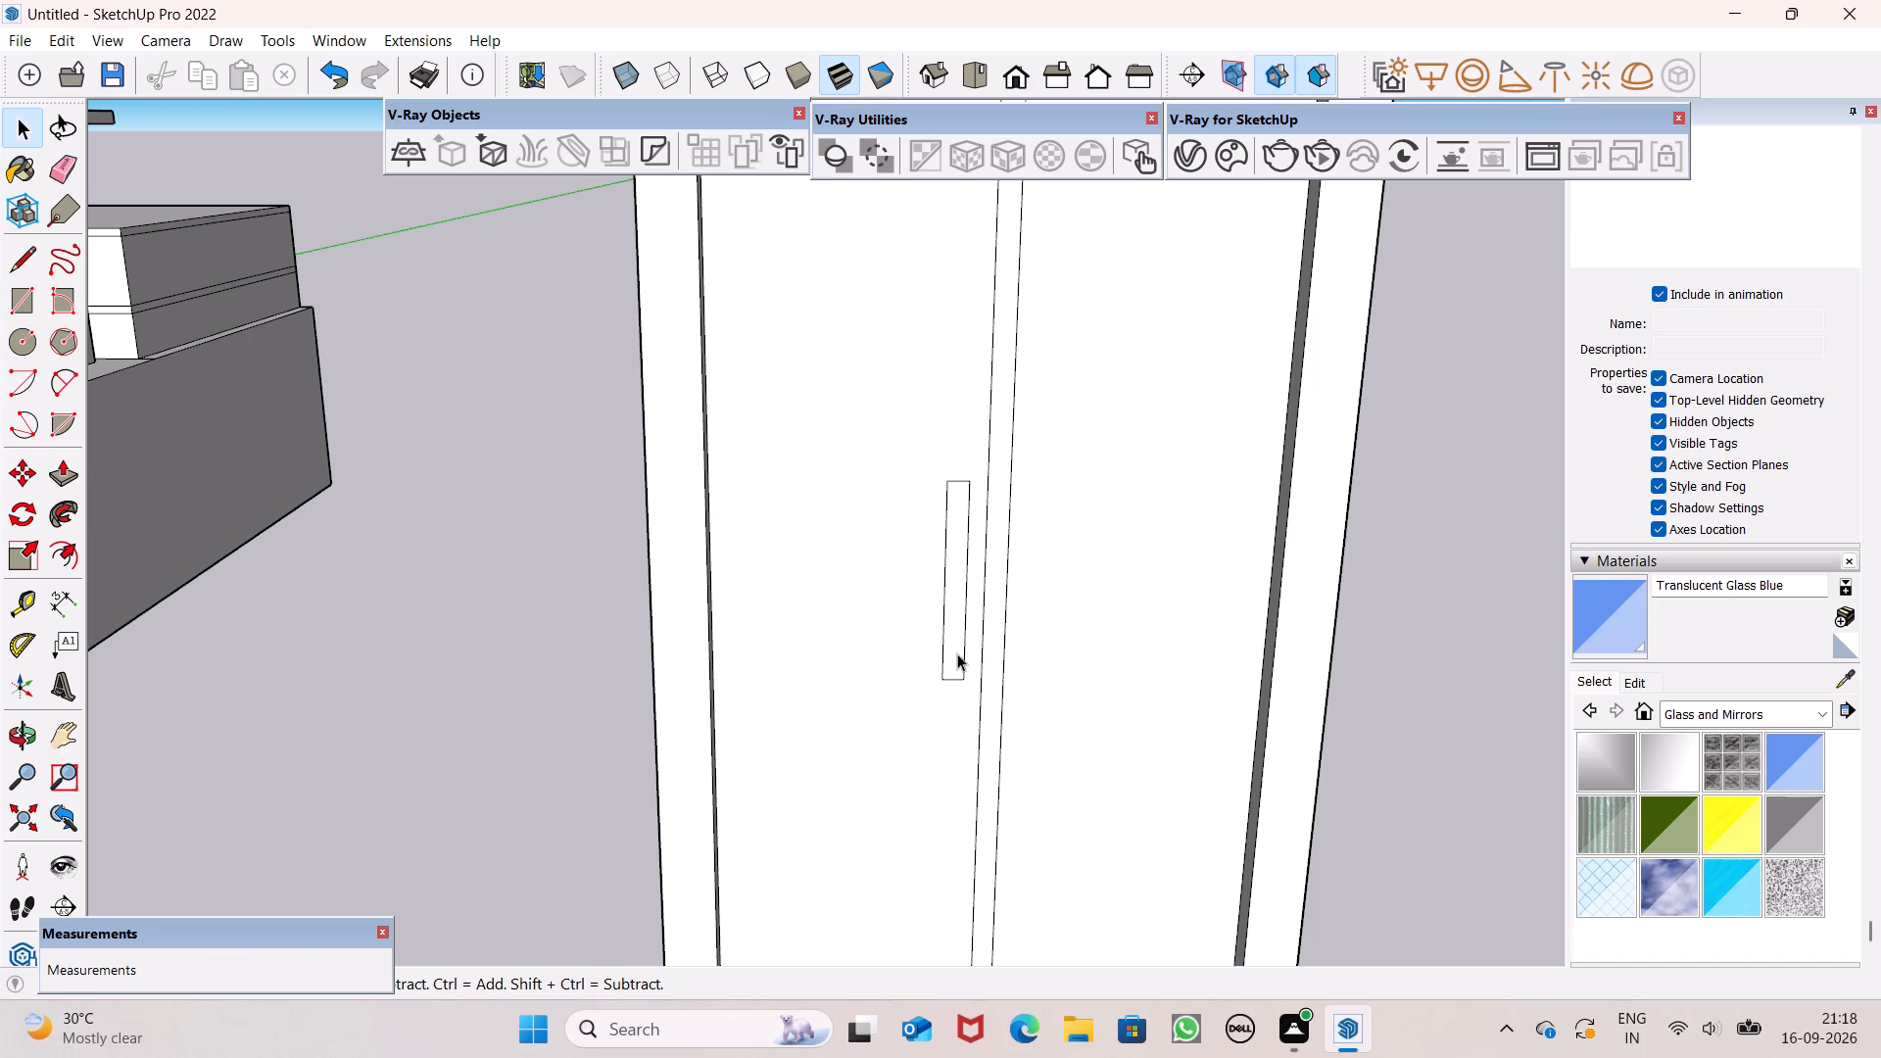
# Copy the handle rectangle about 5 9/16" sideways onto the right leaf.
pyautogui.doubleClick(957, 653)
pyautogui.press('m')
pyautogui.press('Return')
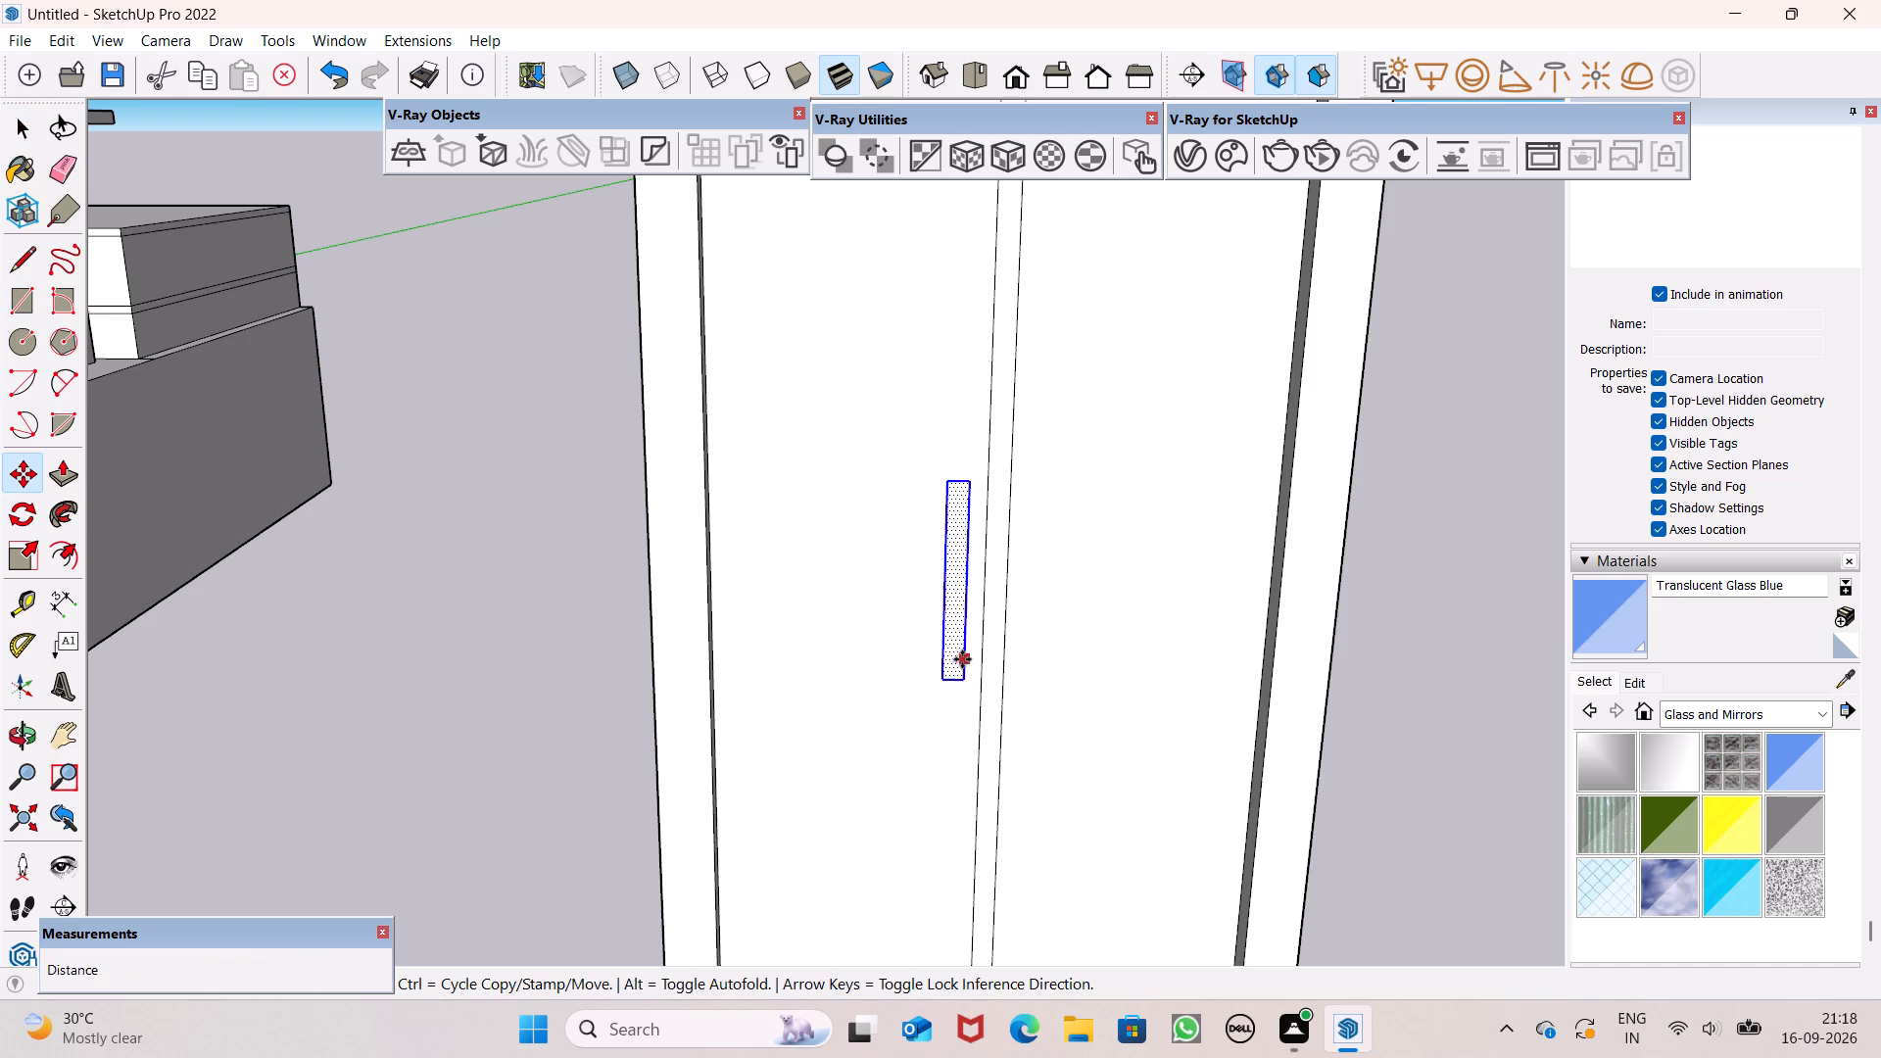
pyautogui.moveTo(953, 657); pyautogui.dragTo(1029, 649)
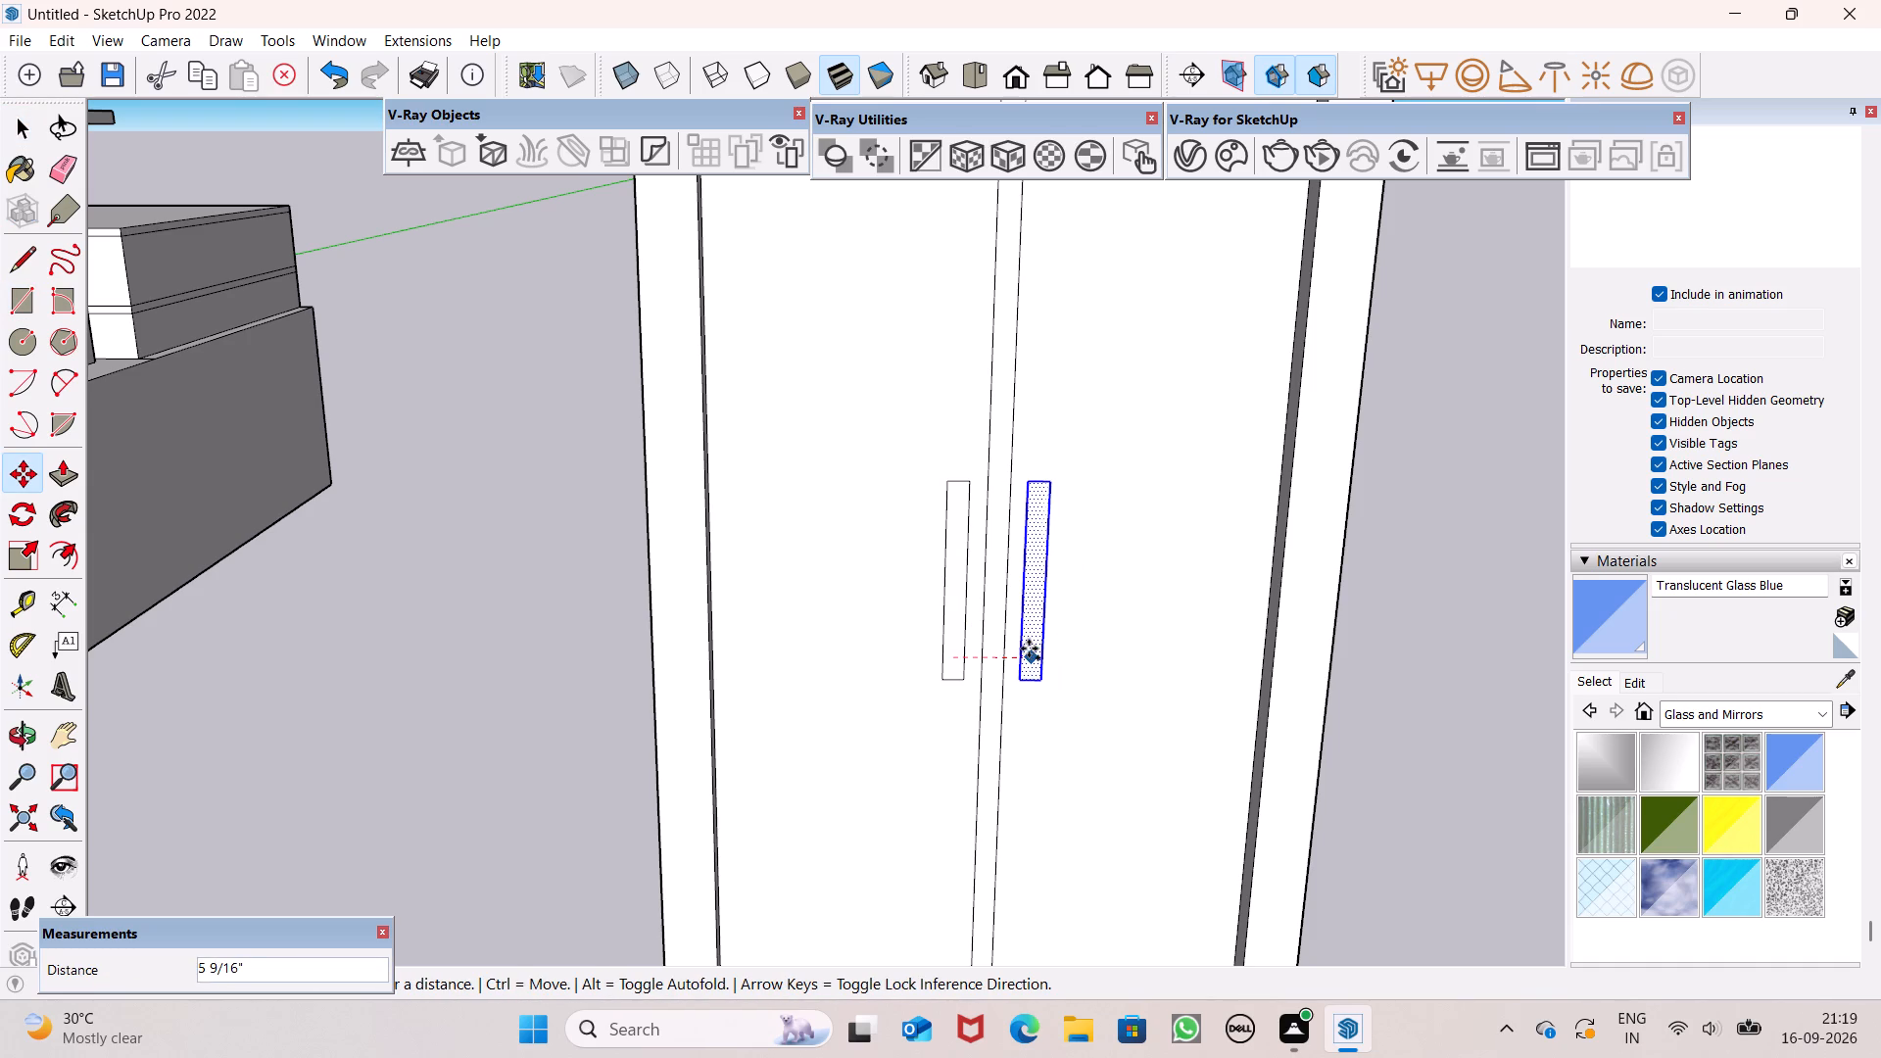
pyautogui.moveTo(1029, 649); pyautogui.dragTo(1029, 648)
pyautogui.press('space')
pyautogui.press('space')
pyautogui.scroll(-8, 1152, 641)
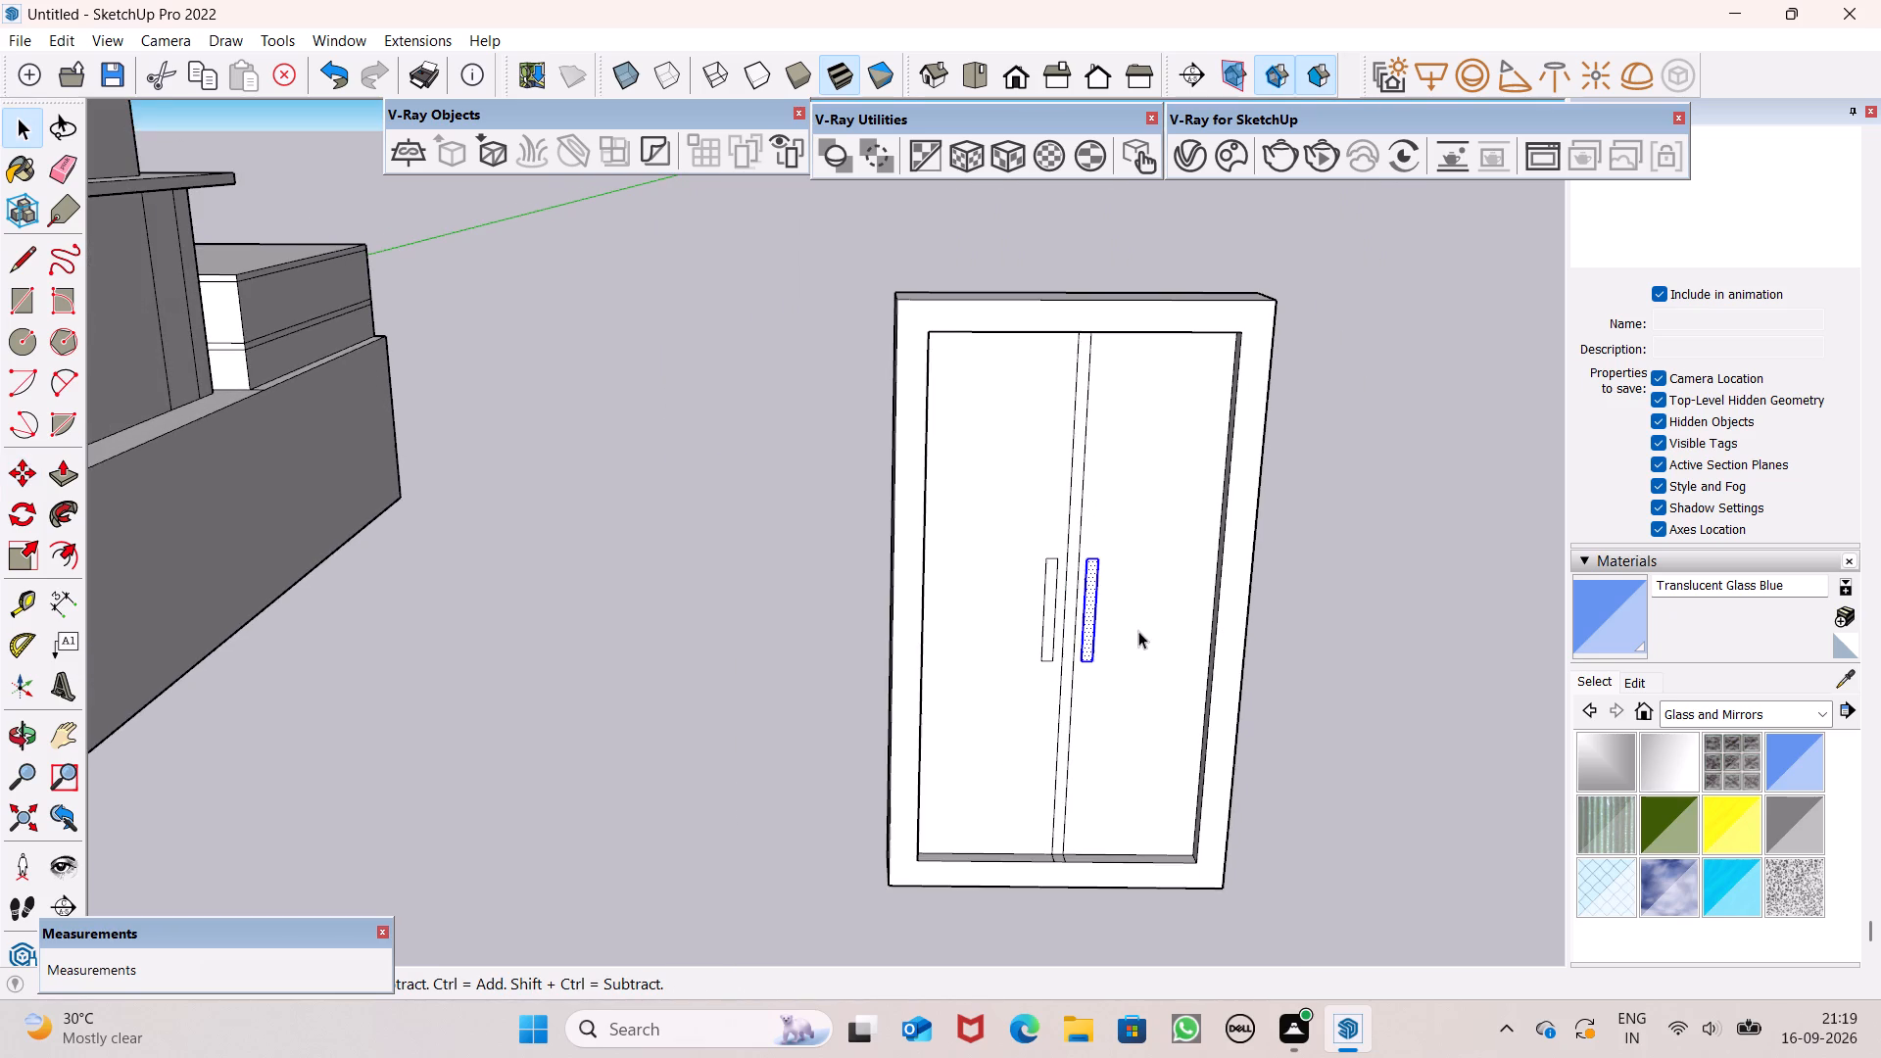
pyautogui.click(1353, 652)
# Pull both handle rectangles outward about 2 13/16" to form two solid door handles.
pyautogui.scroll(-6, 1255, 607)
pyautogui.moveTo(1219, 677); pyautogui.dragTo(1175, 606, button='middle')
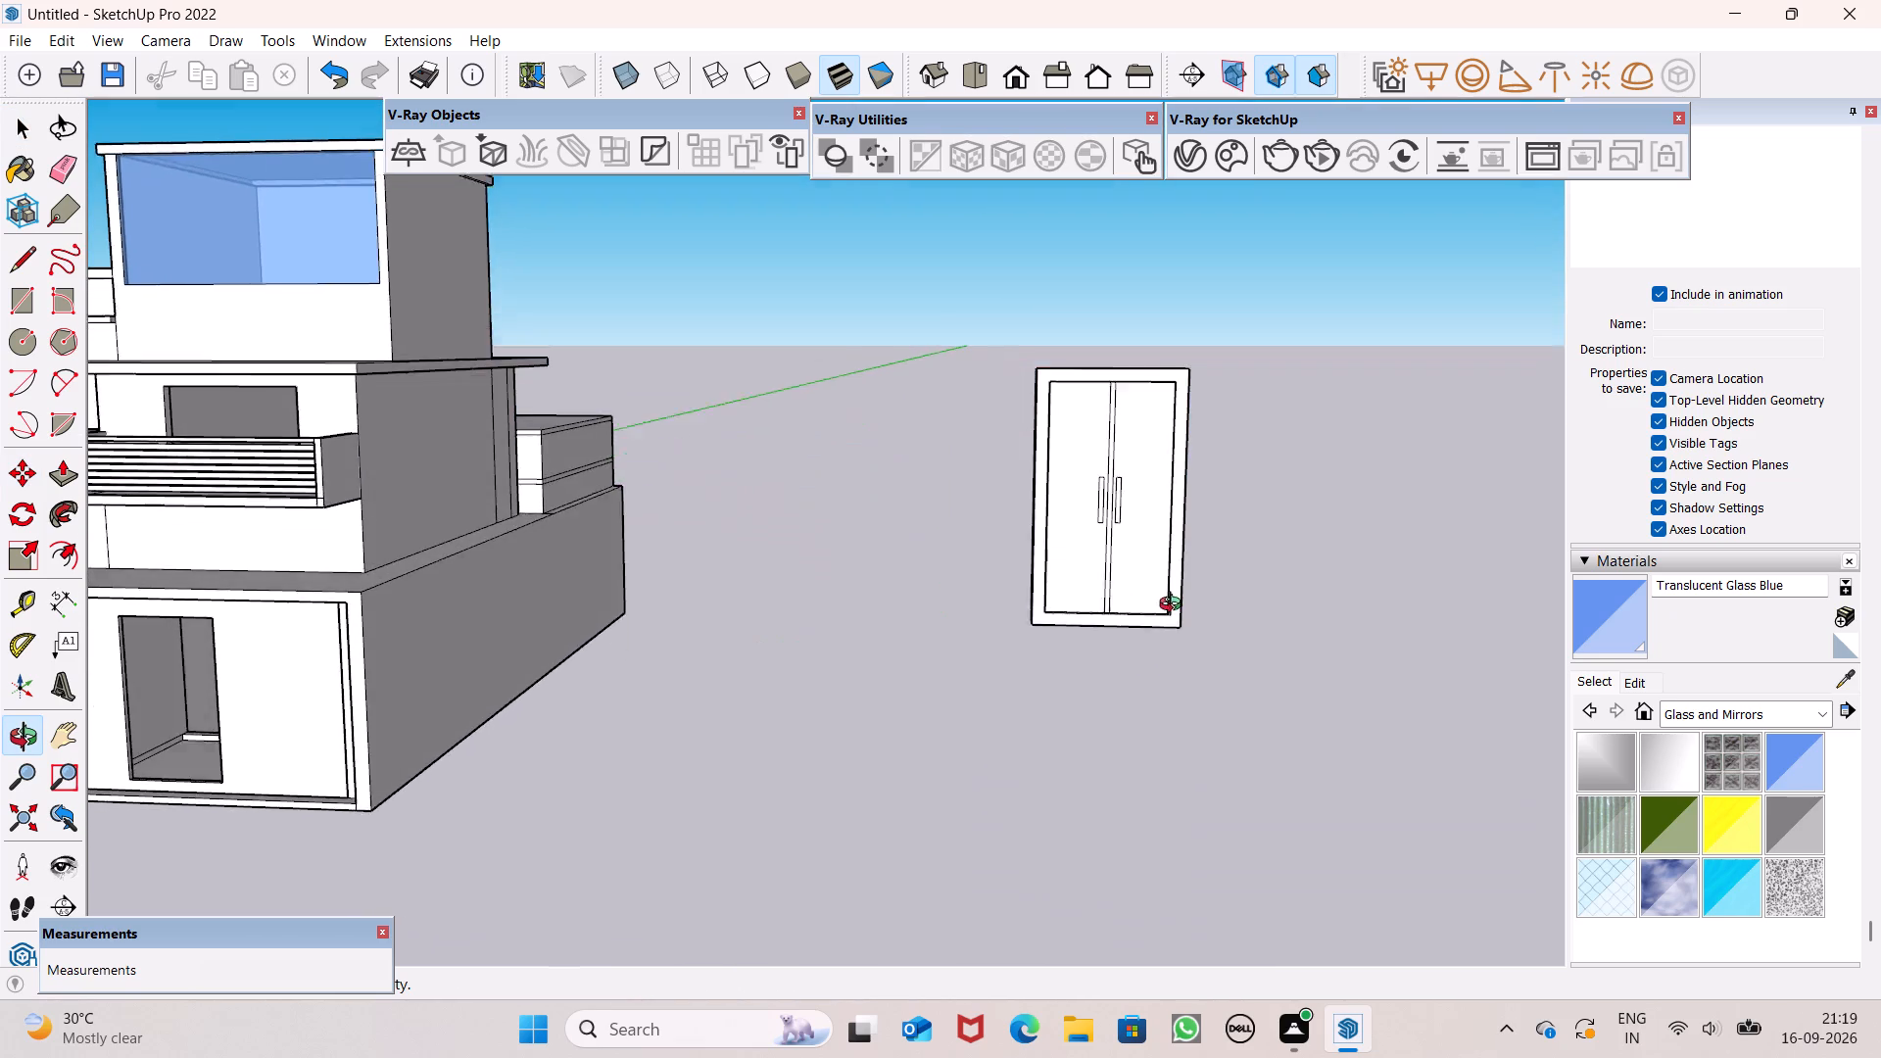
pyautogui.moveTo(1175, 606); pyautogui.dragTo(1175, 615, button='middle')
pyautogui.scroll(13, 1148, 472)
pyautogui.moveTo(1112, 602); pyautogui.dragTo(1118, 647, button='middle')
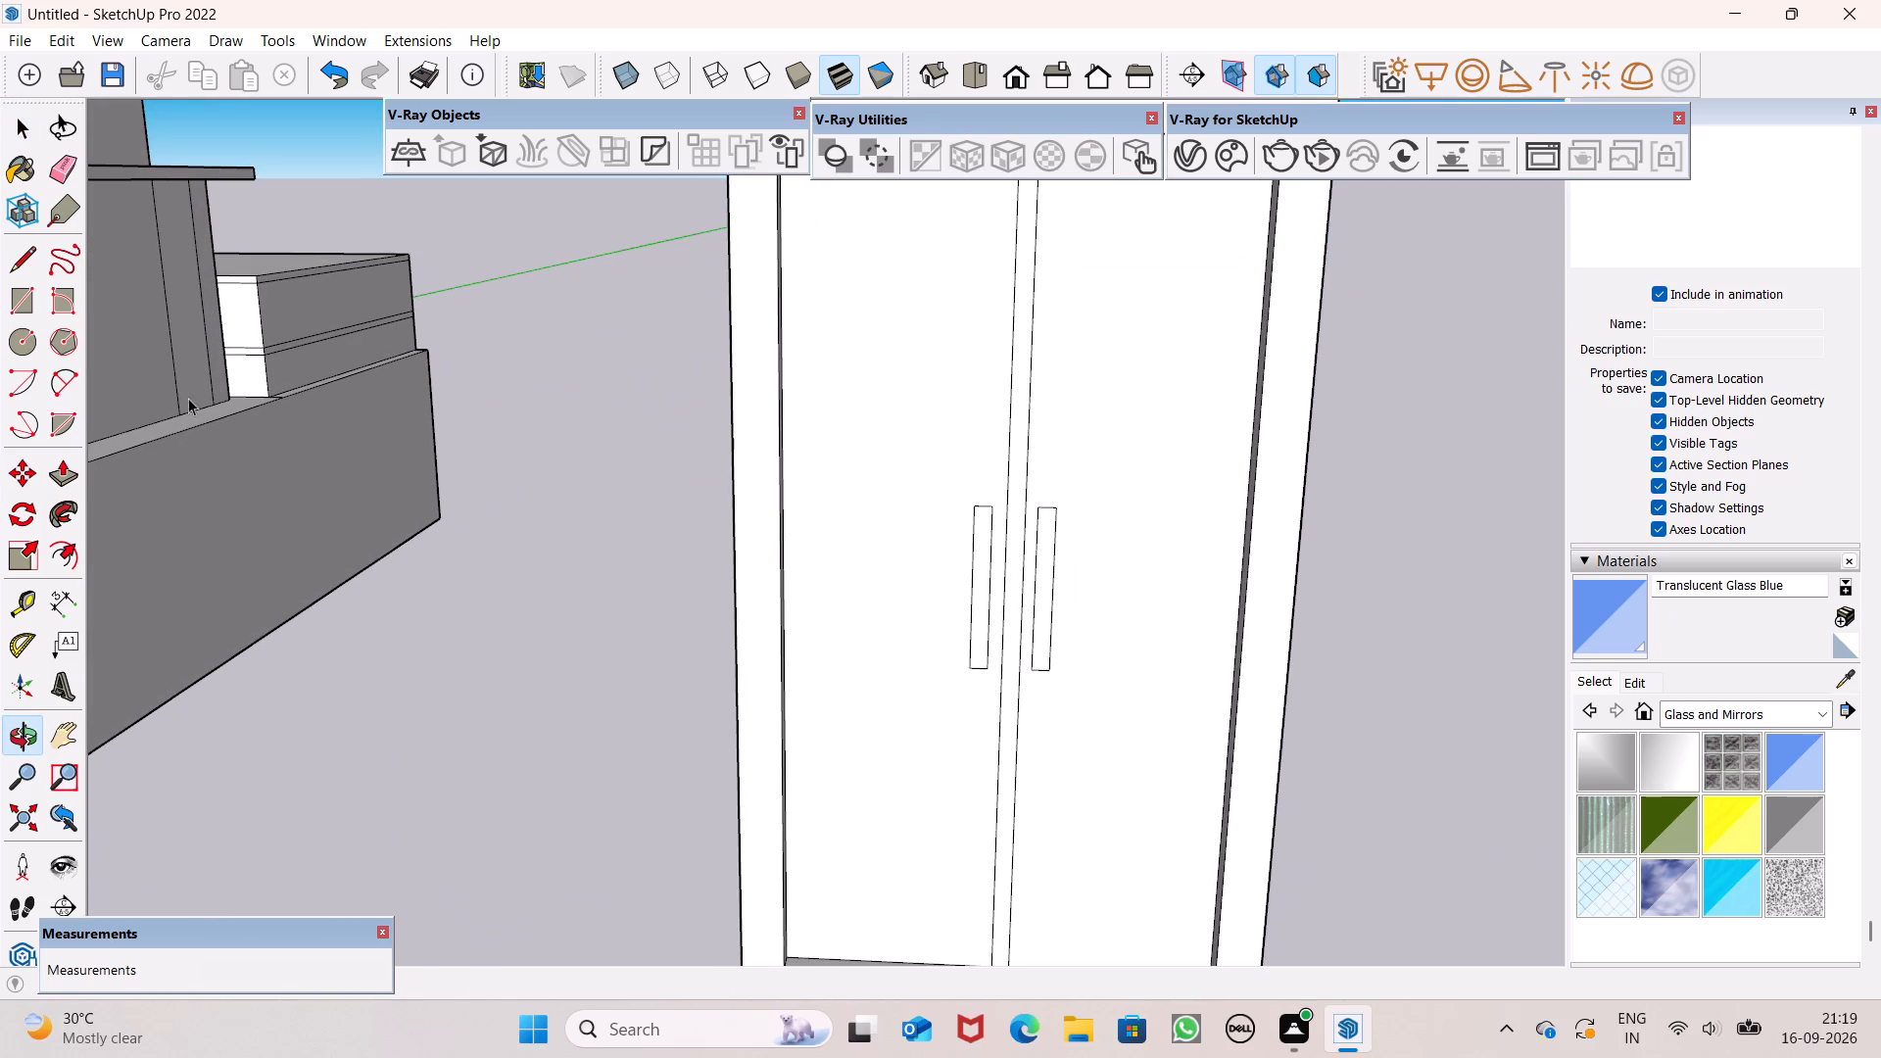
pyautogui.click(64, 461)
pyautogui.scroll(4, 940, 516)
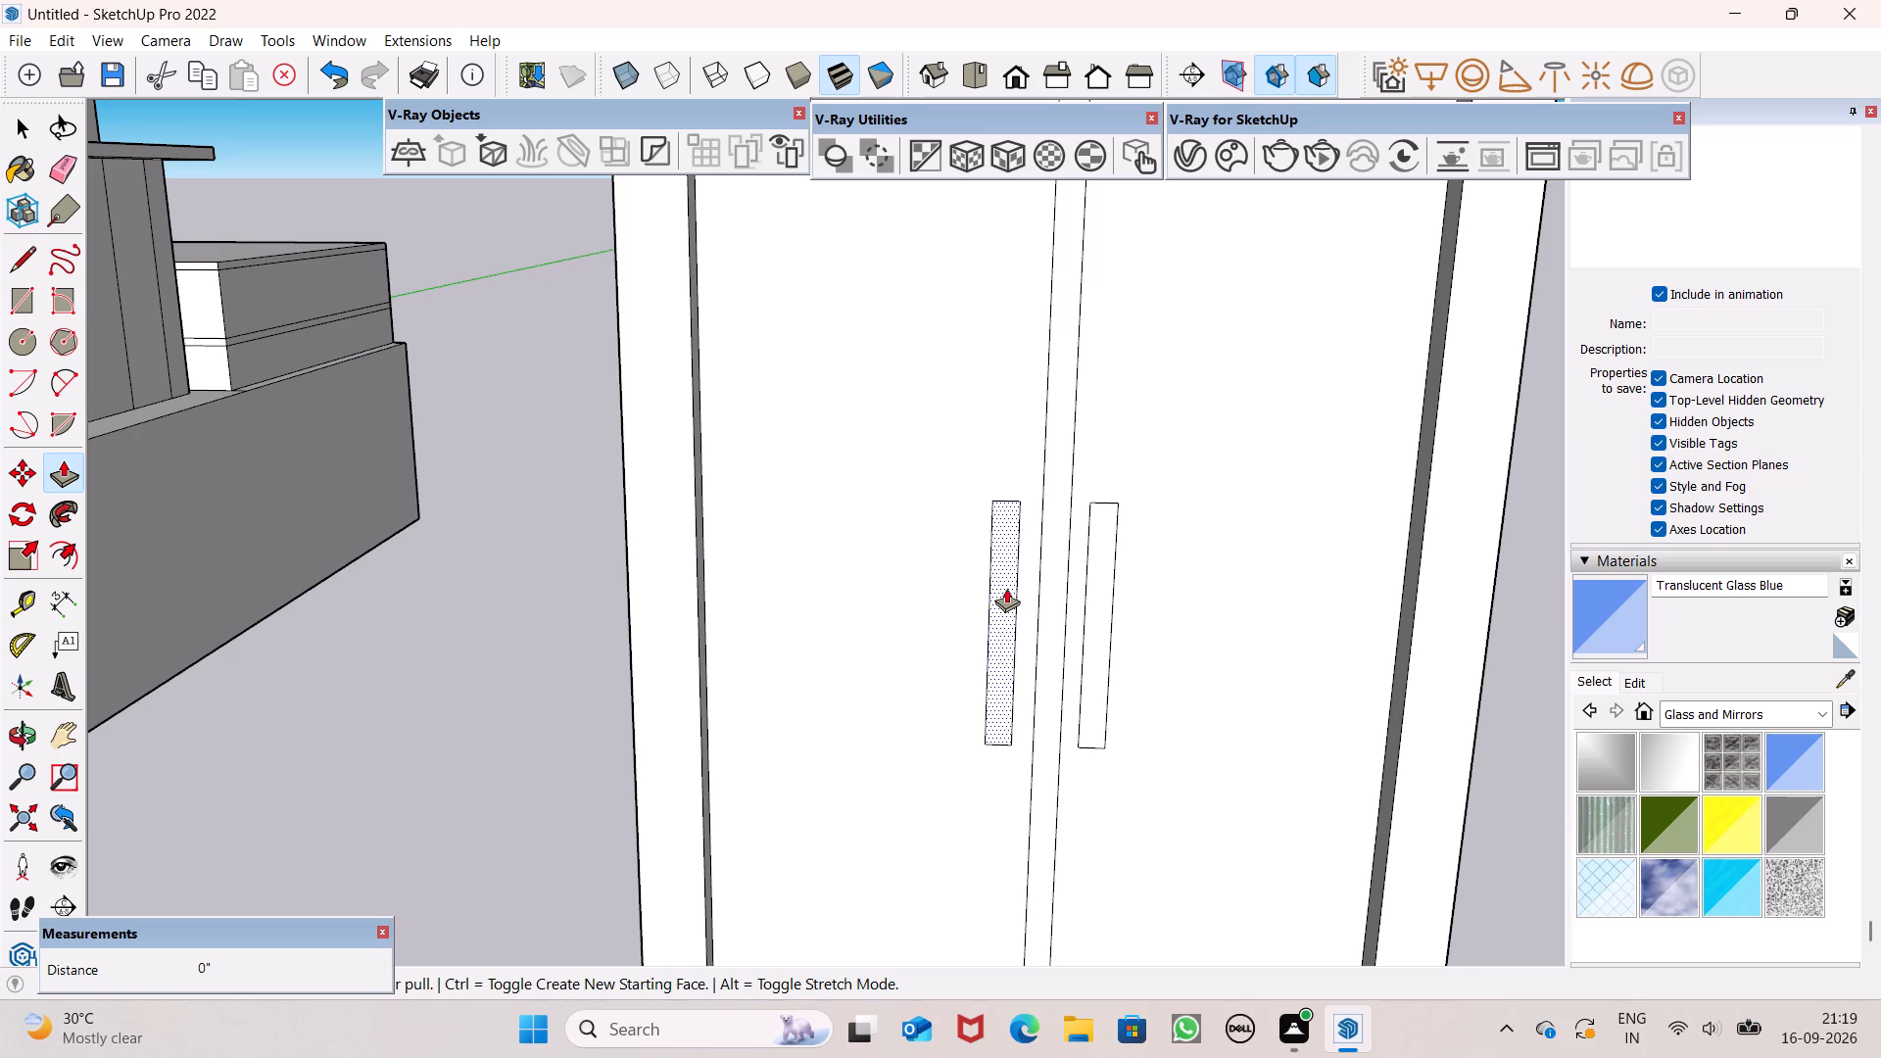
pyautogui.moveTo(1006, 588); pyautogui.dragTo(1006, 602)
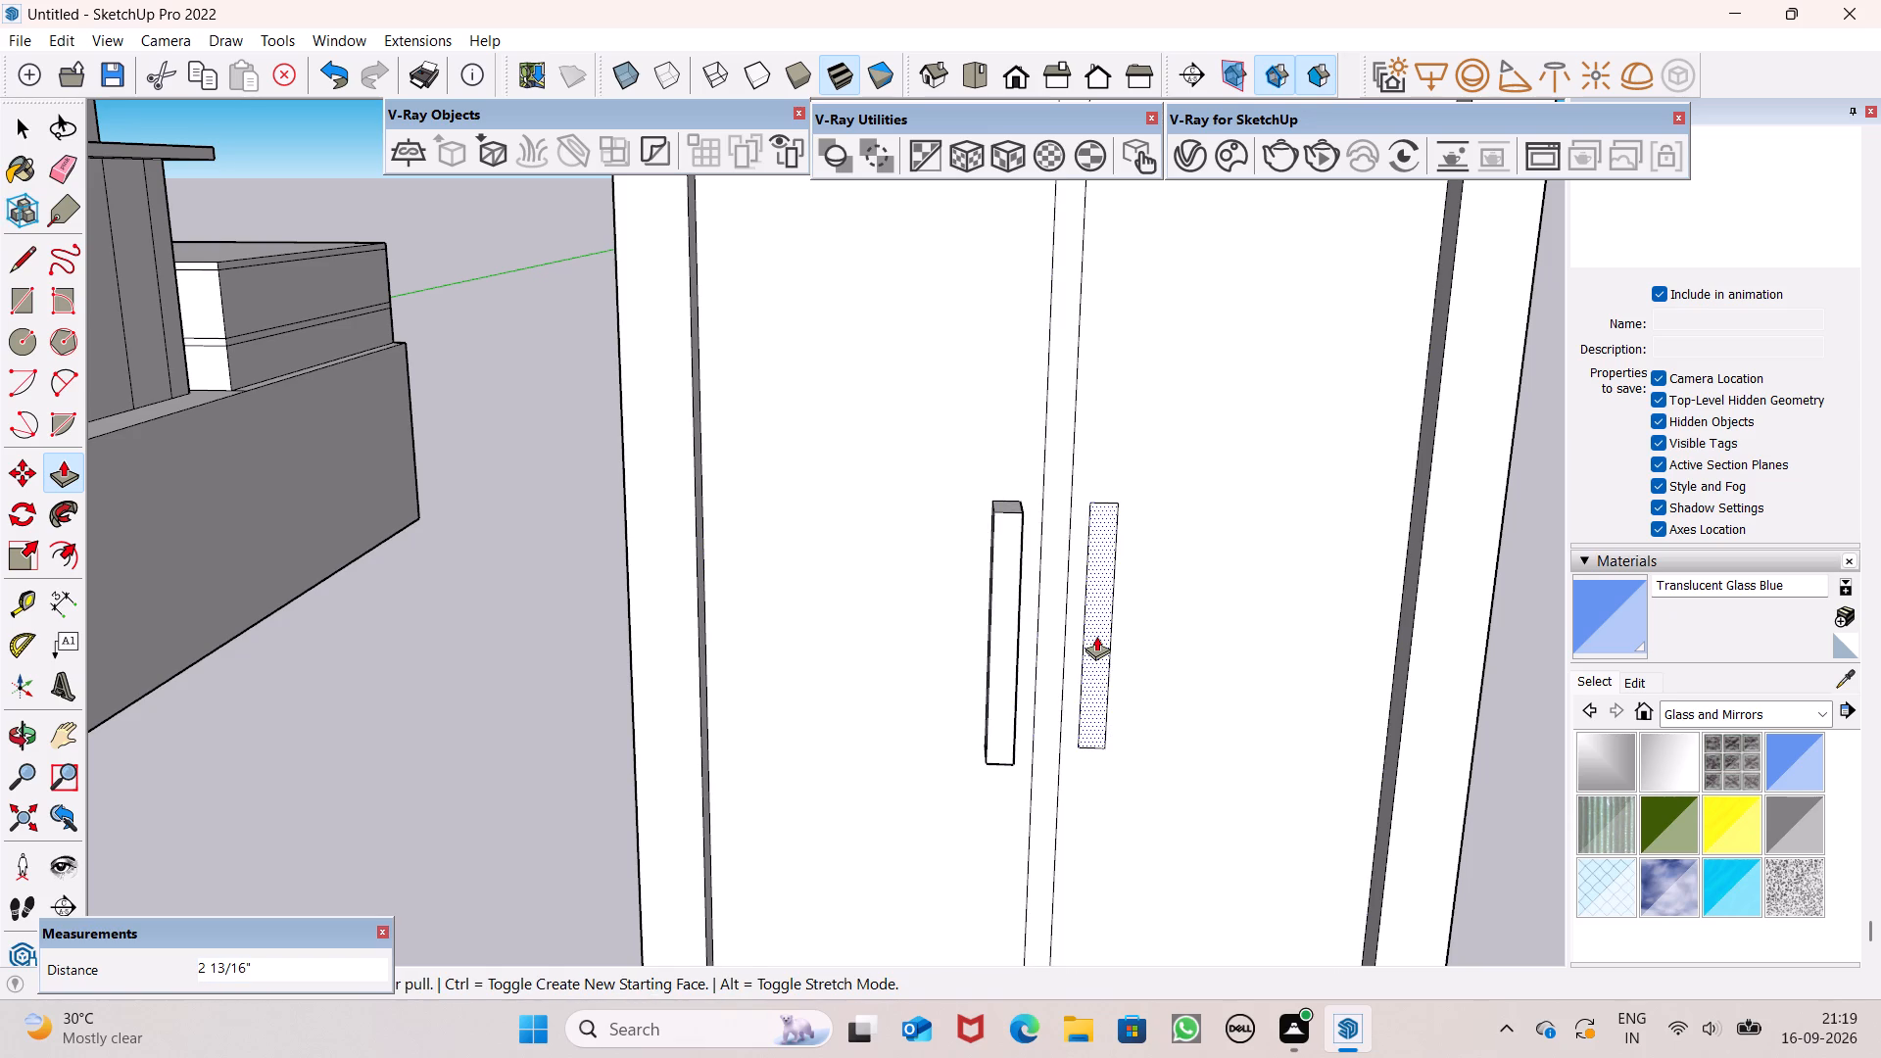
pyautogui.moveTo(1096, 637); pyautogui.dragTo(1015, 678)
pyautogui.scroll(-8, 1026, 579)
pyautogui.scroll(-2, 1109, 514)
pyautogui.press('space')
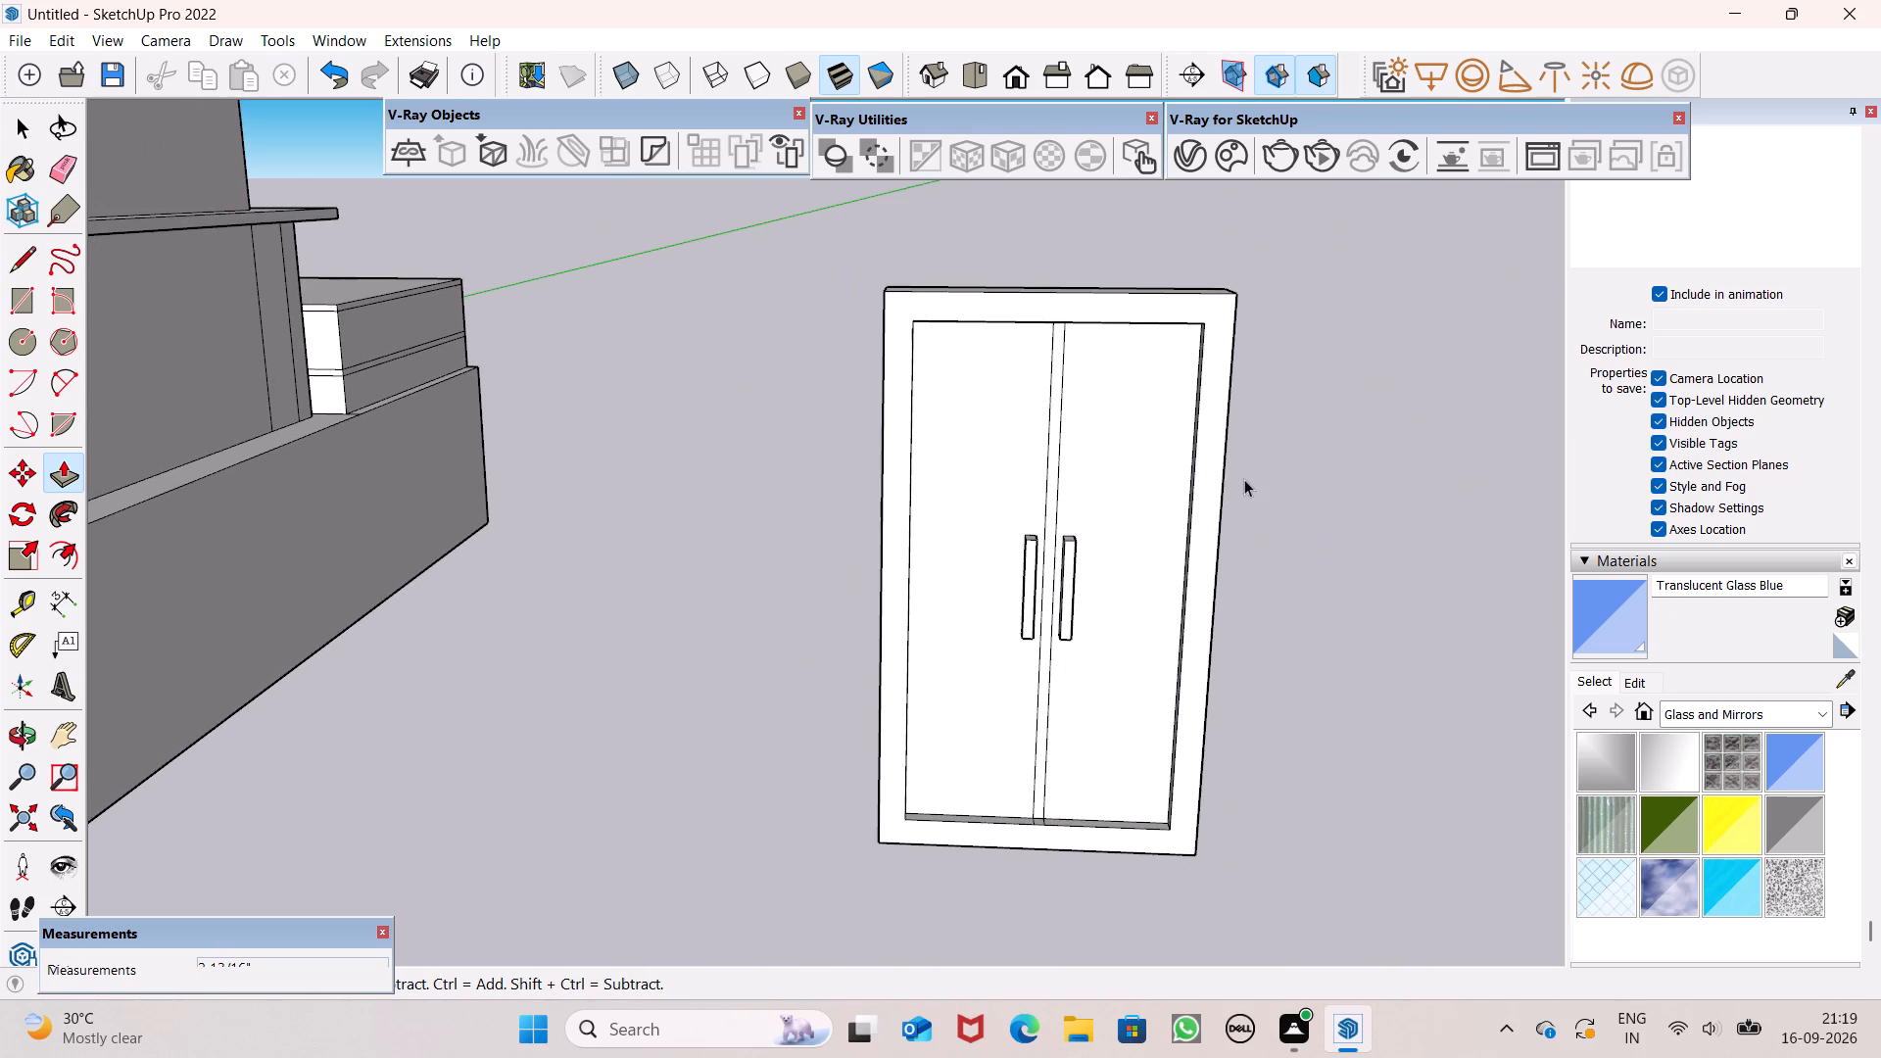
# Paint the front of the door's frame border with the Wood Cherry Original material.
pyautogui.scroll(-5, 1244, 479)
pyautogui.scroll(1, 1278, 545)
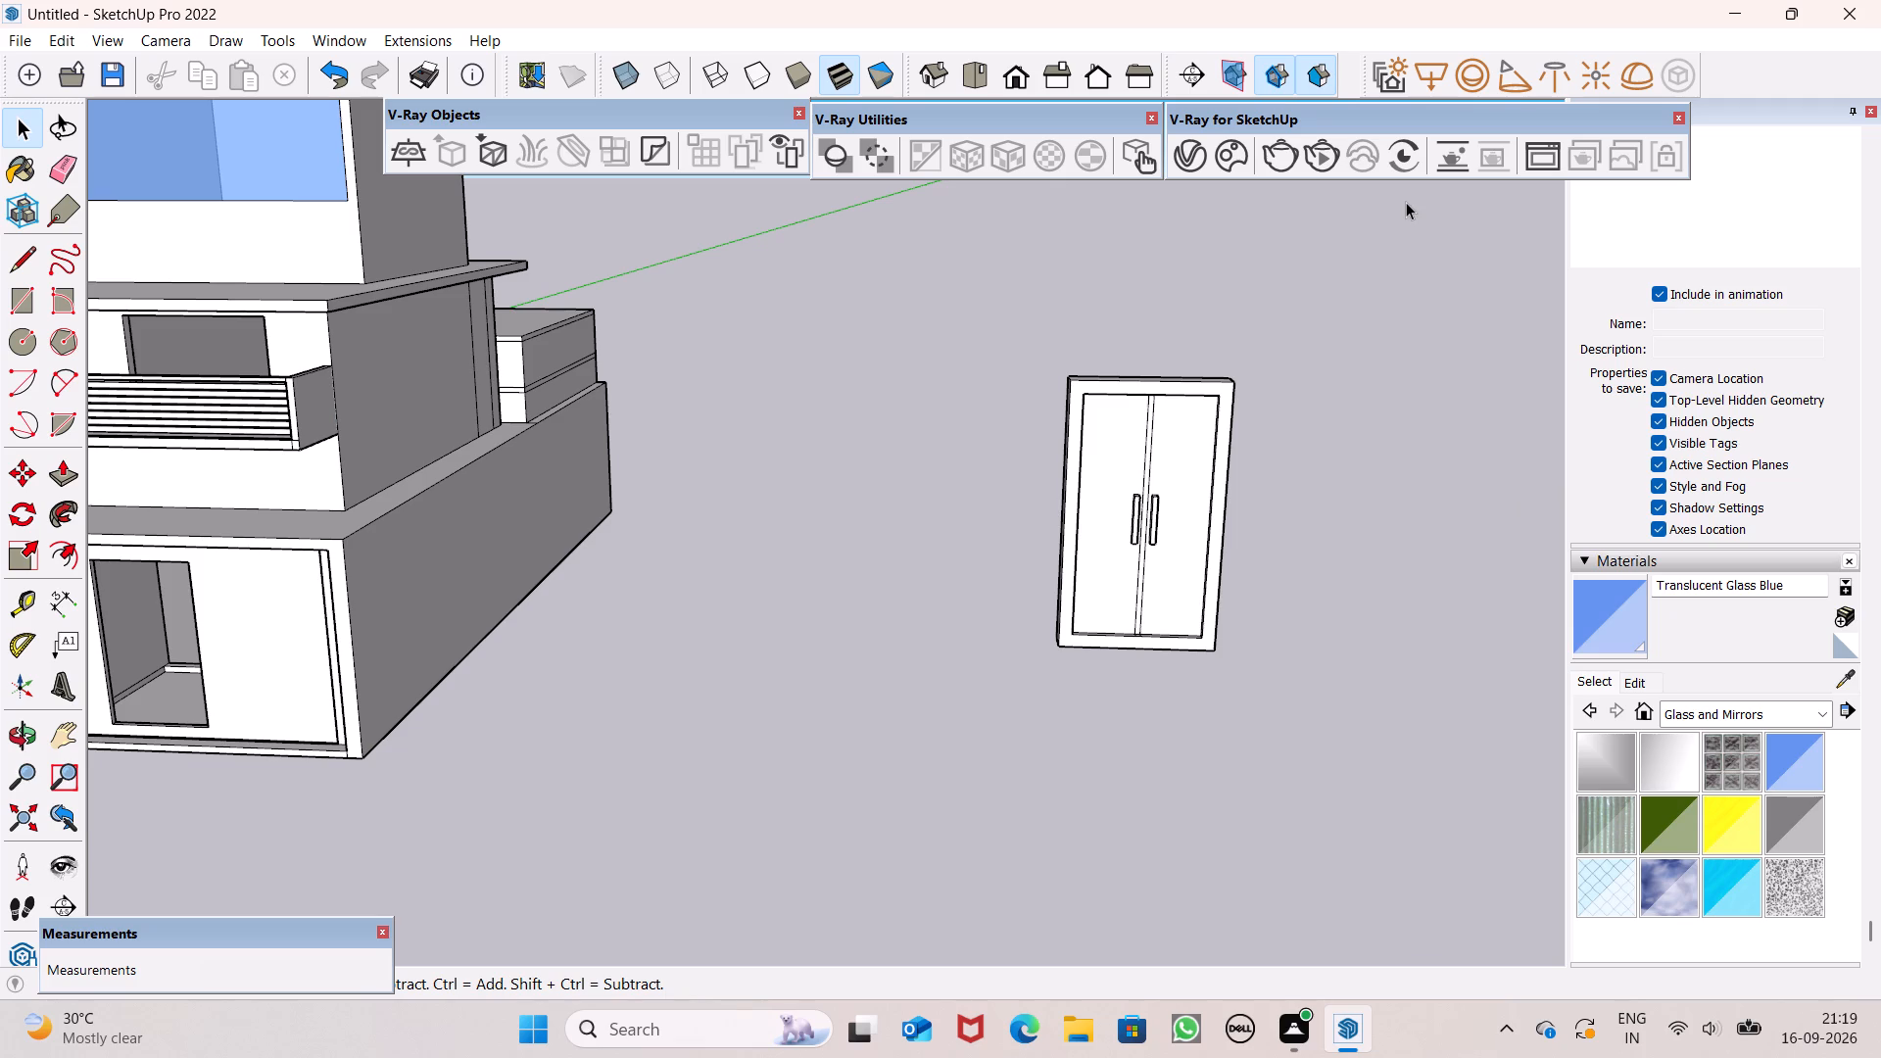
pyautogui.click(1795, 713)
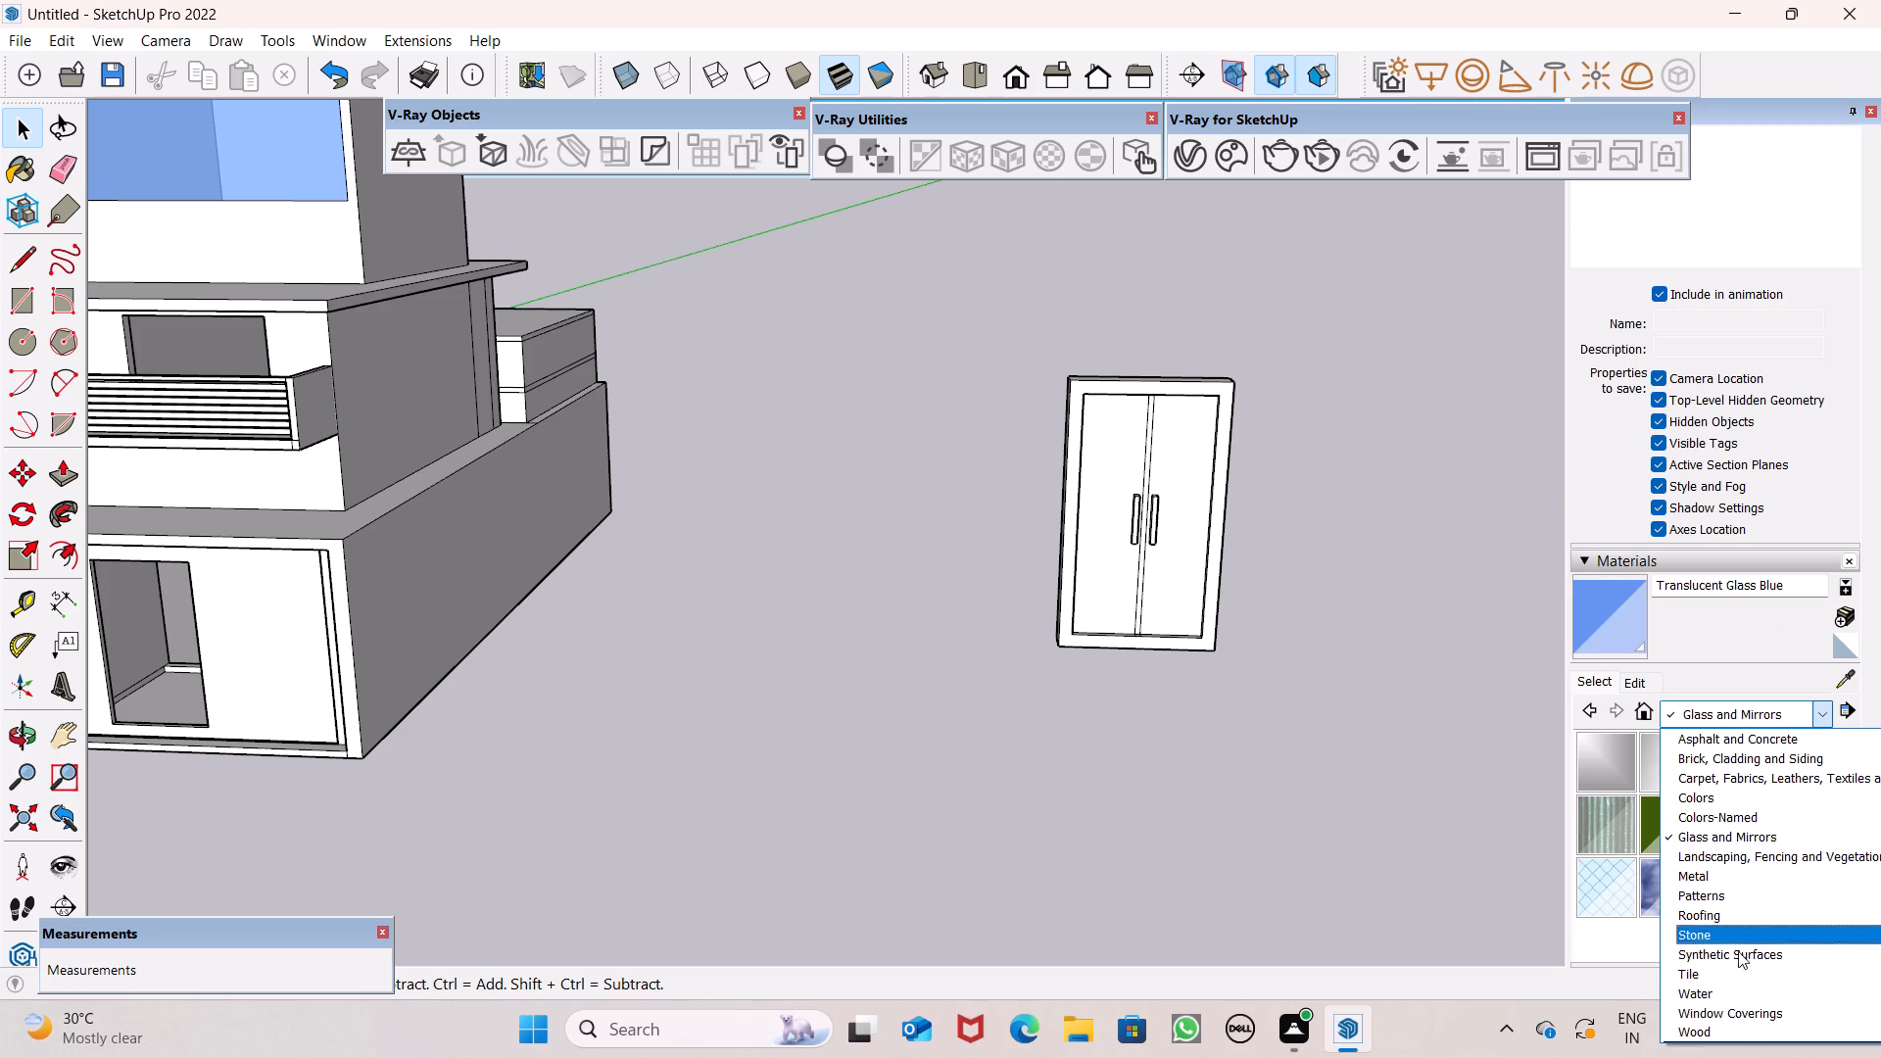
pyautogui.click(1711, 1031)
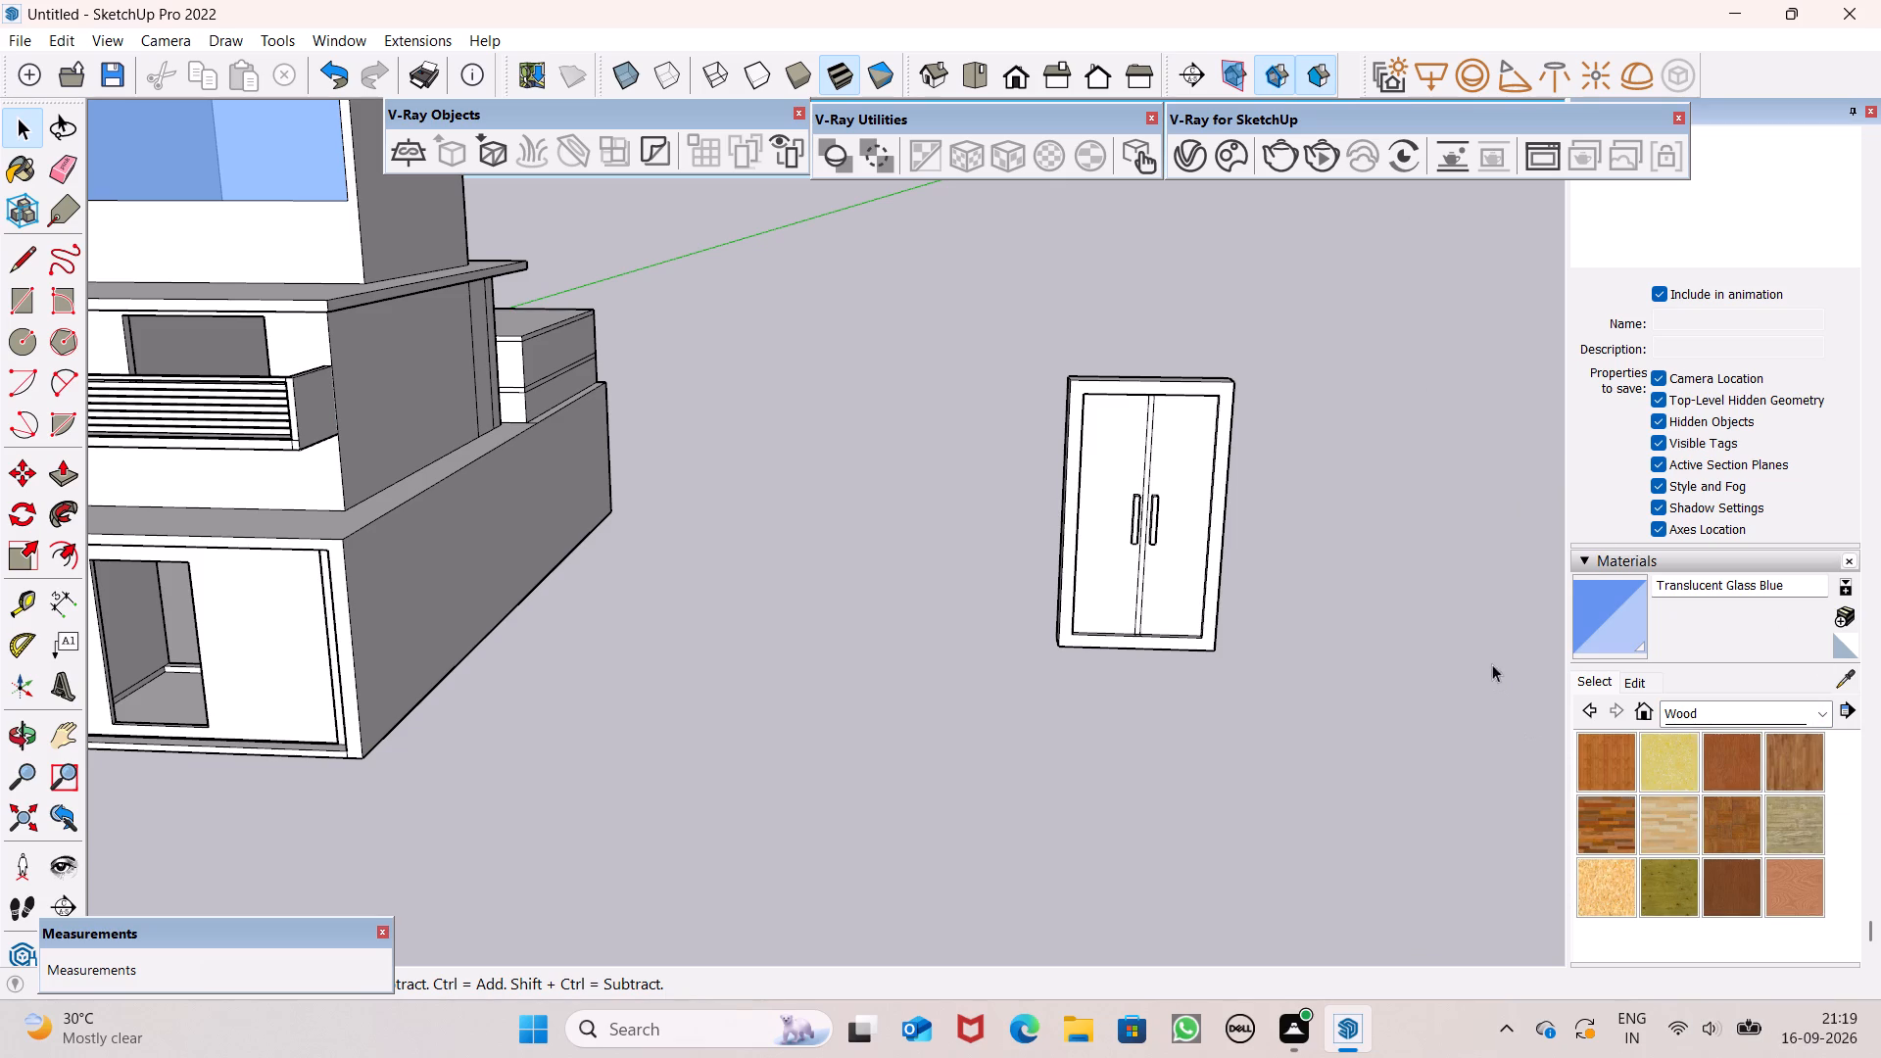
pyautogui.click(1734, 777)
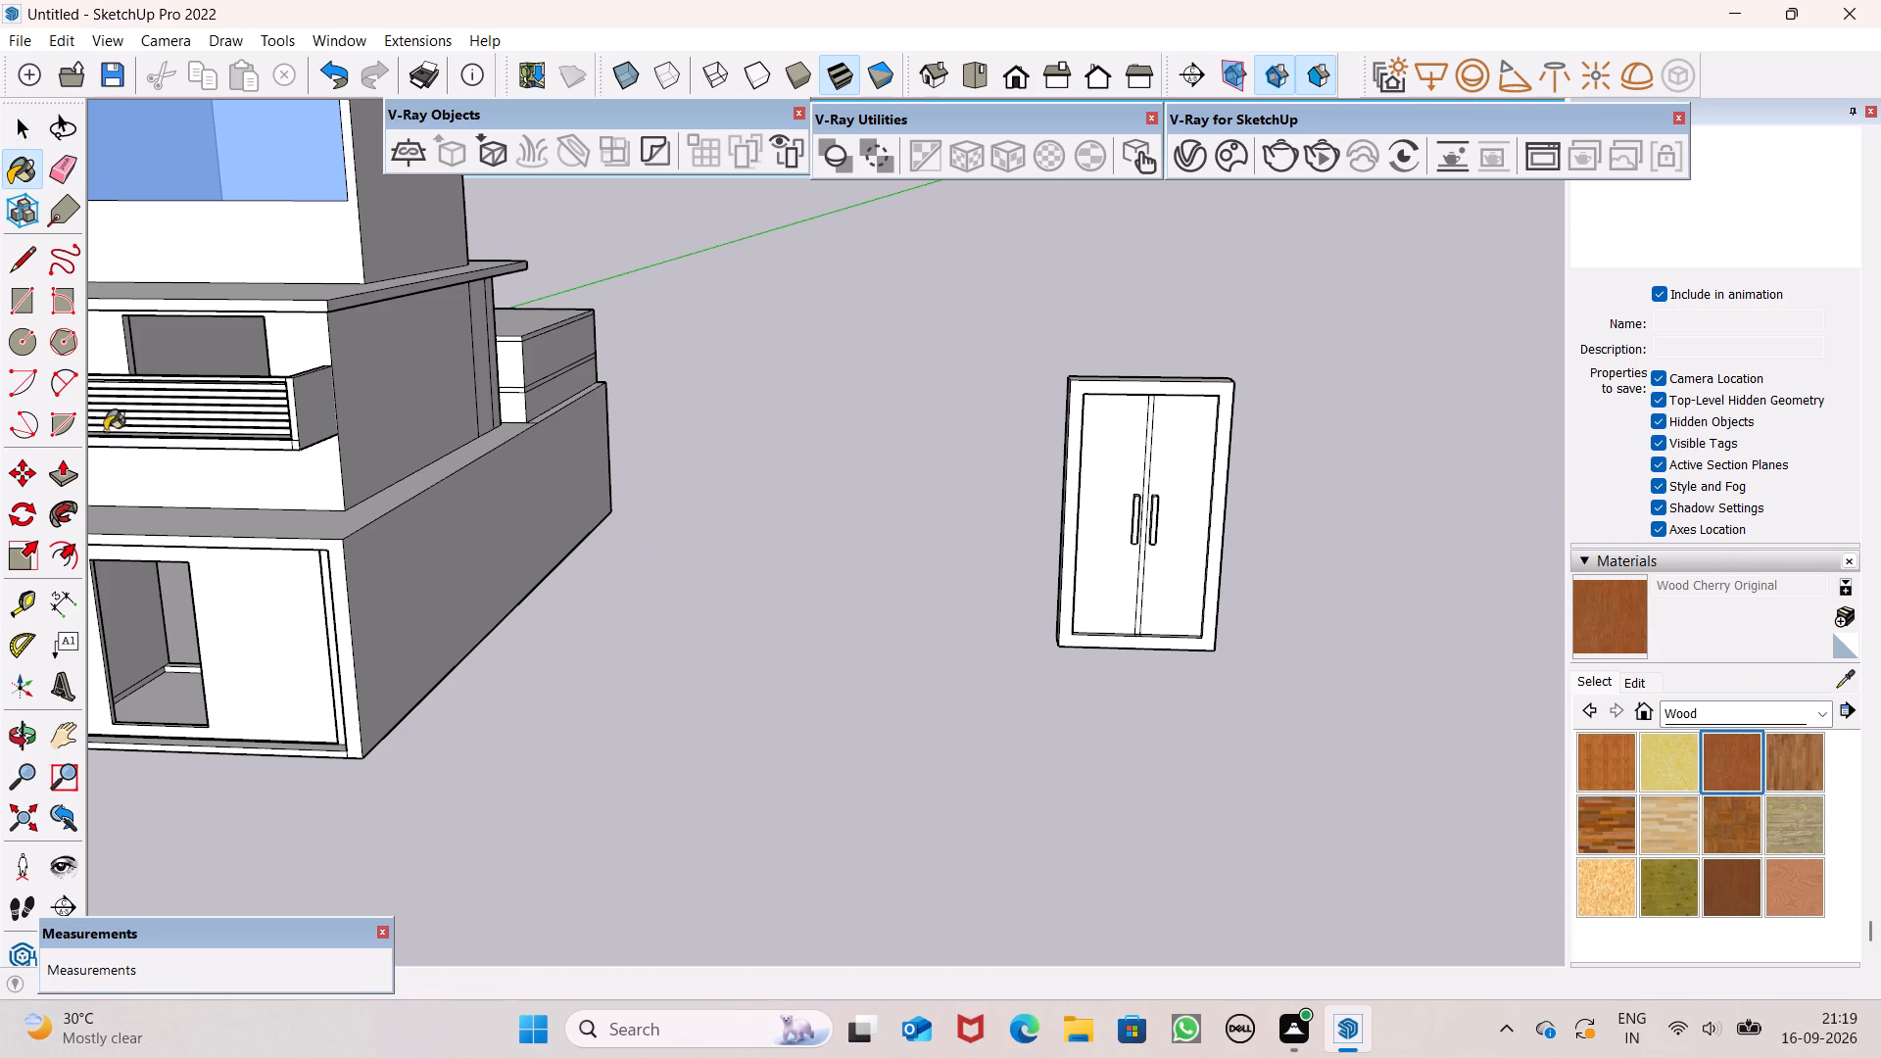
pyautogui.moveTo(1734, 912); pyautogui.dragTo(1725, 902)
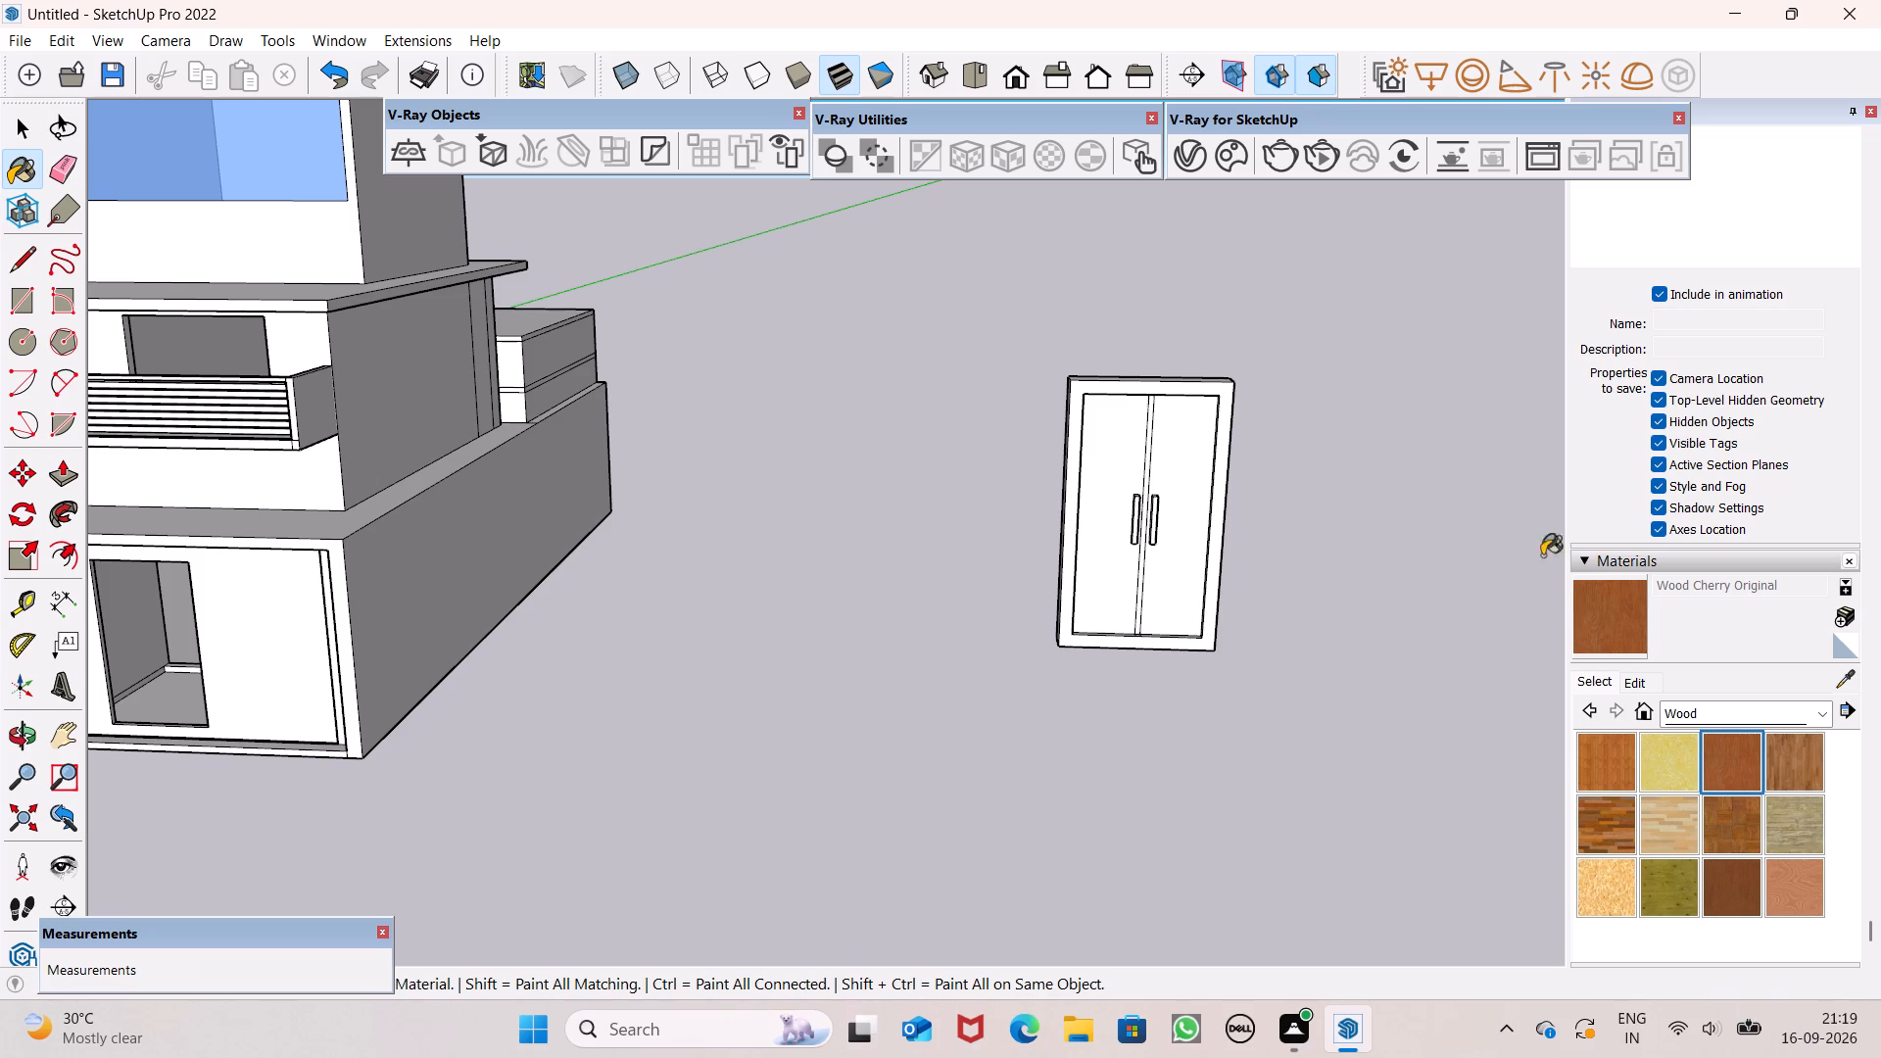
pyautogui.scroll(7, 1239, 553)
pyautogui.scroll(-7, 1147, 603)
pyautogui.click(1133, 600)
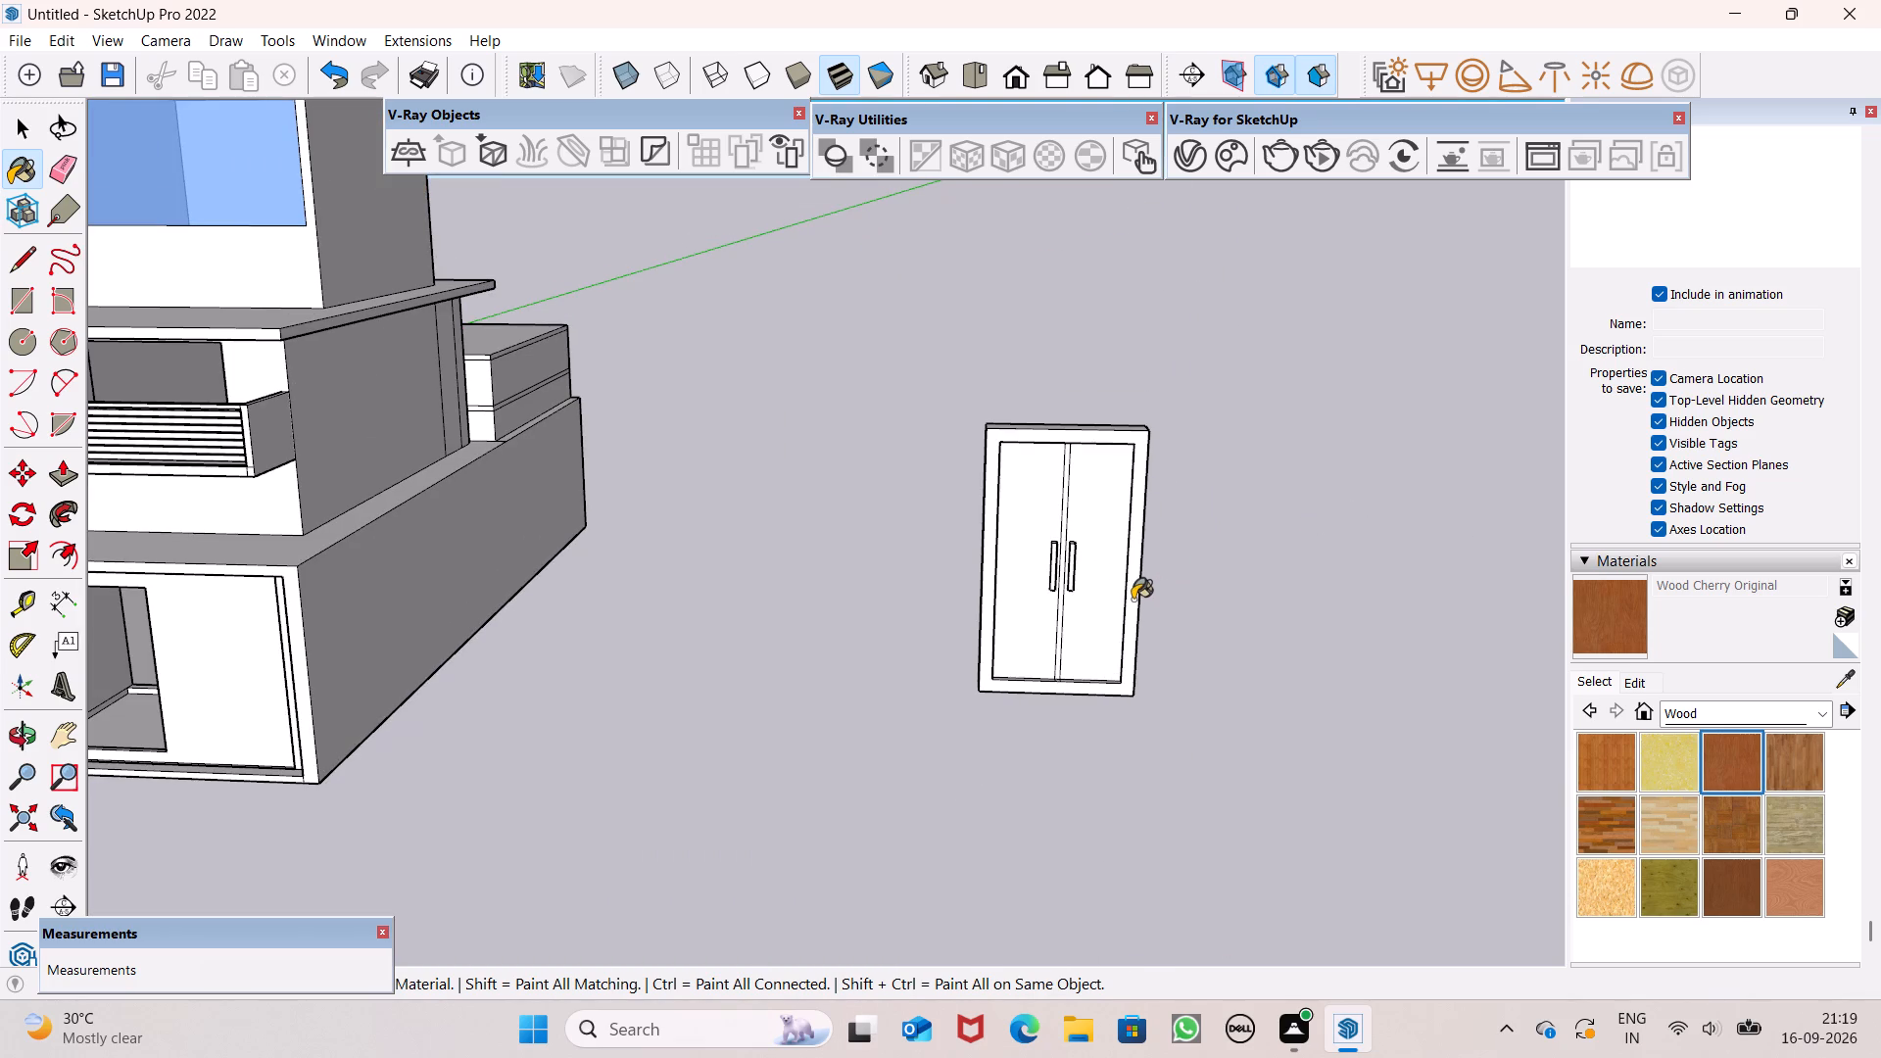
# Paint both door leaves and the central strip with the Wood Bamboo material.
pyautogui.scroll(5, 1104, 587)
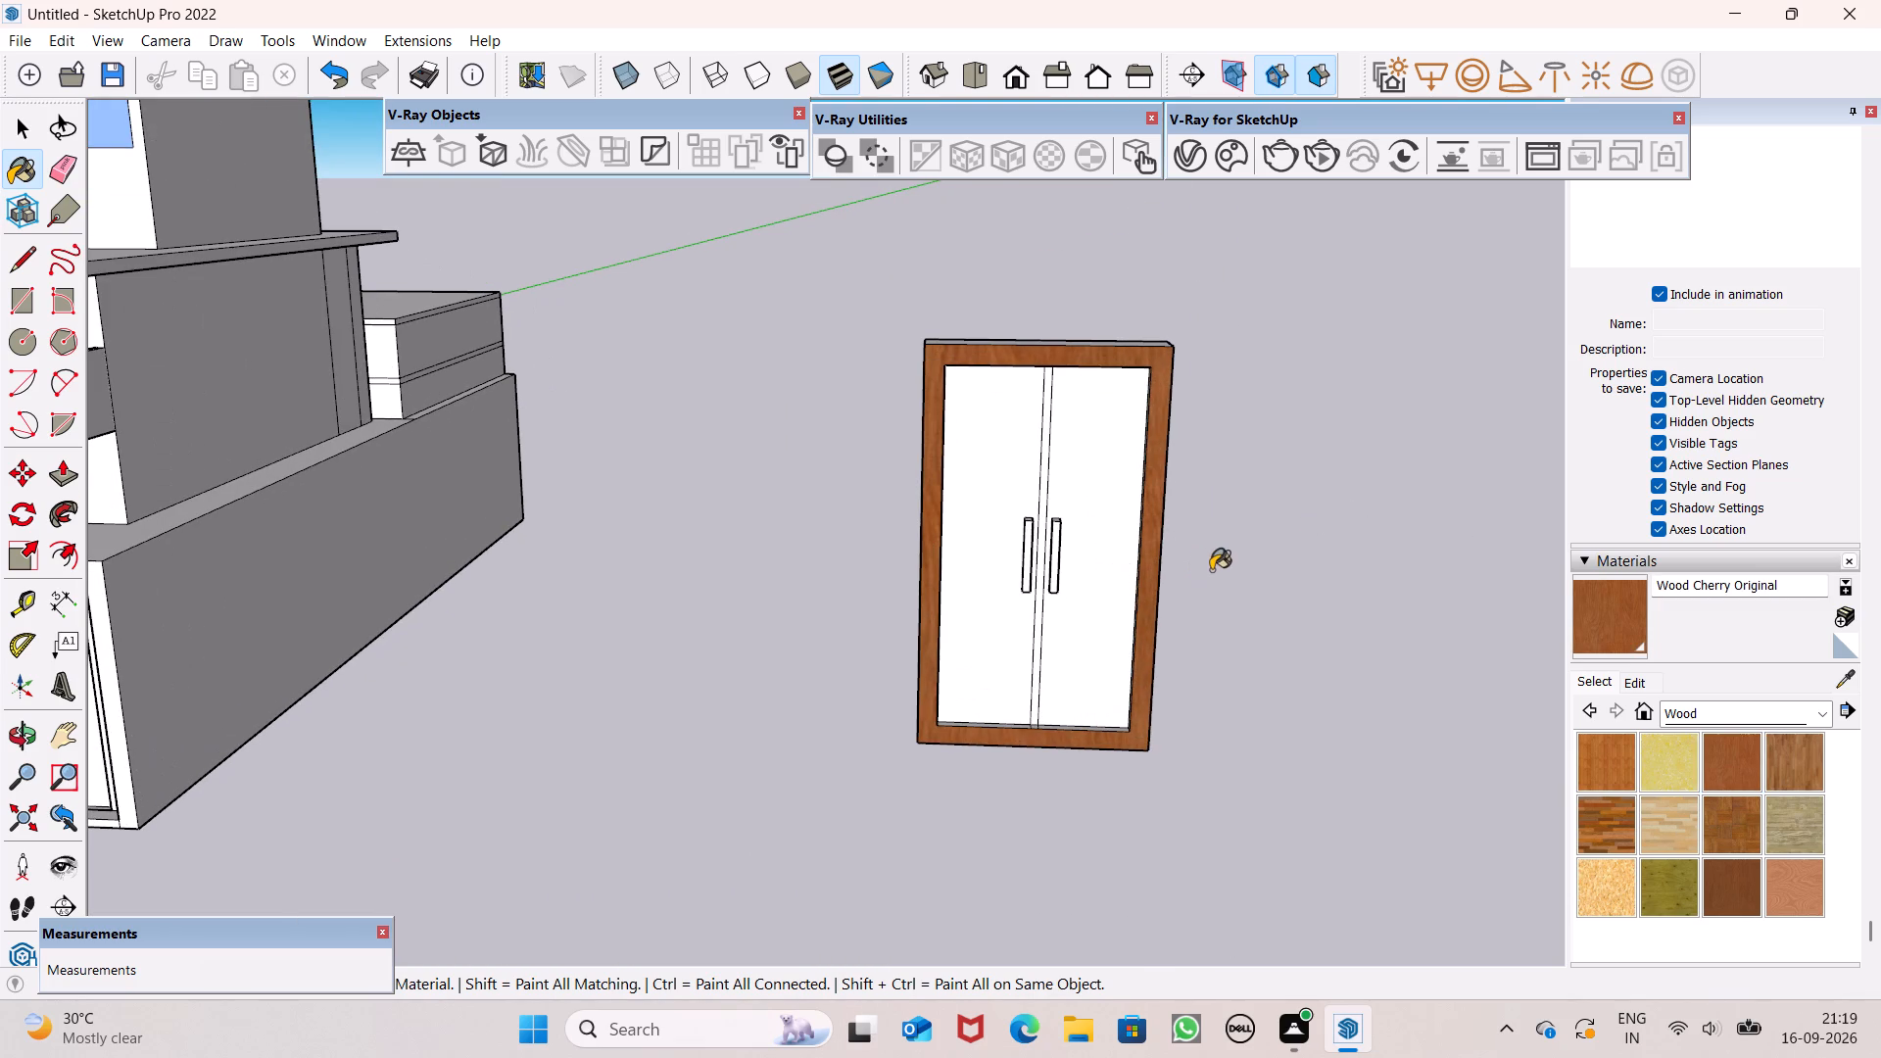
pyautogui.click(1609, 768)
pyautogui.click(1109, 564)
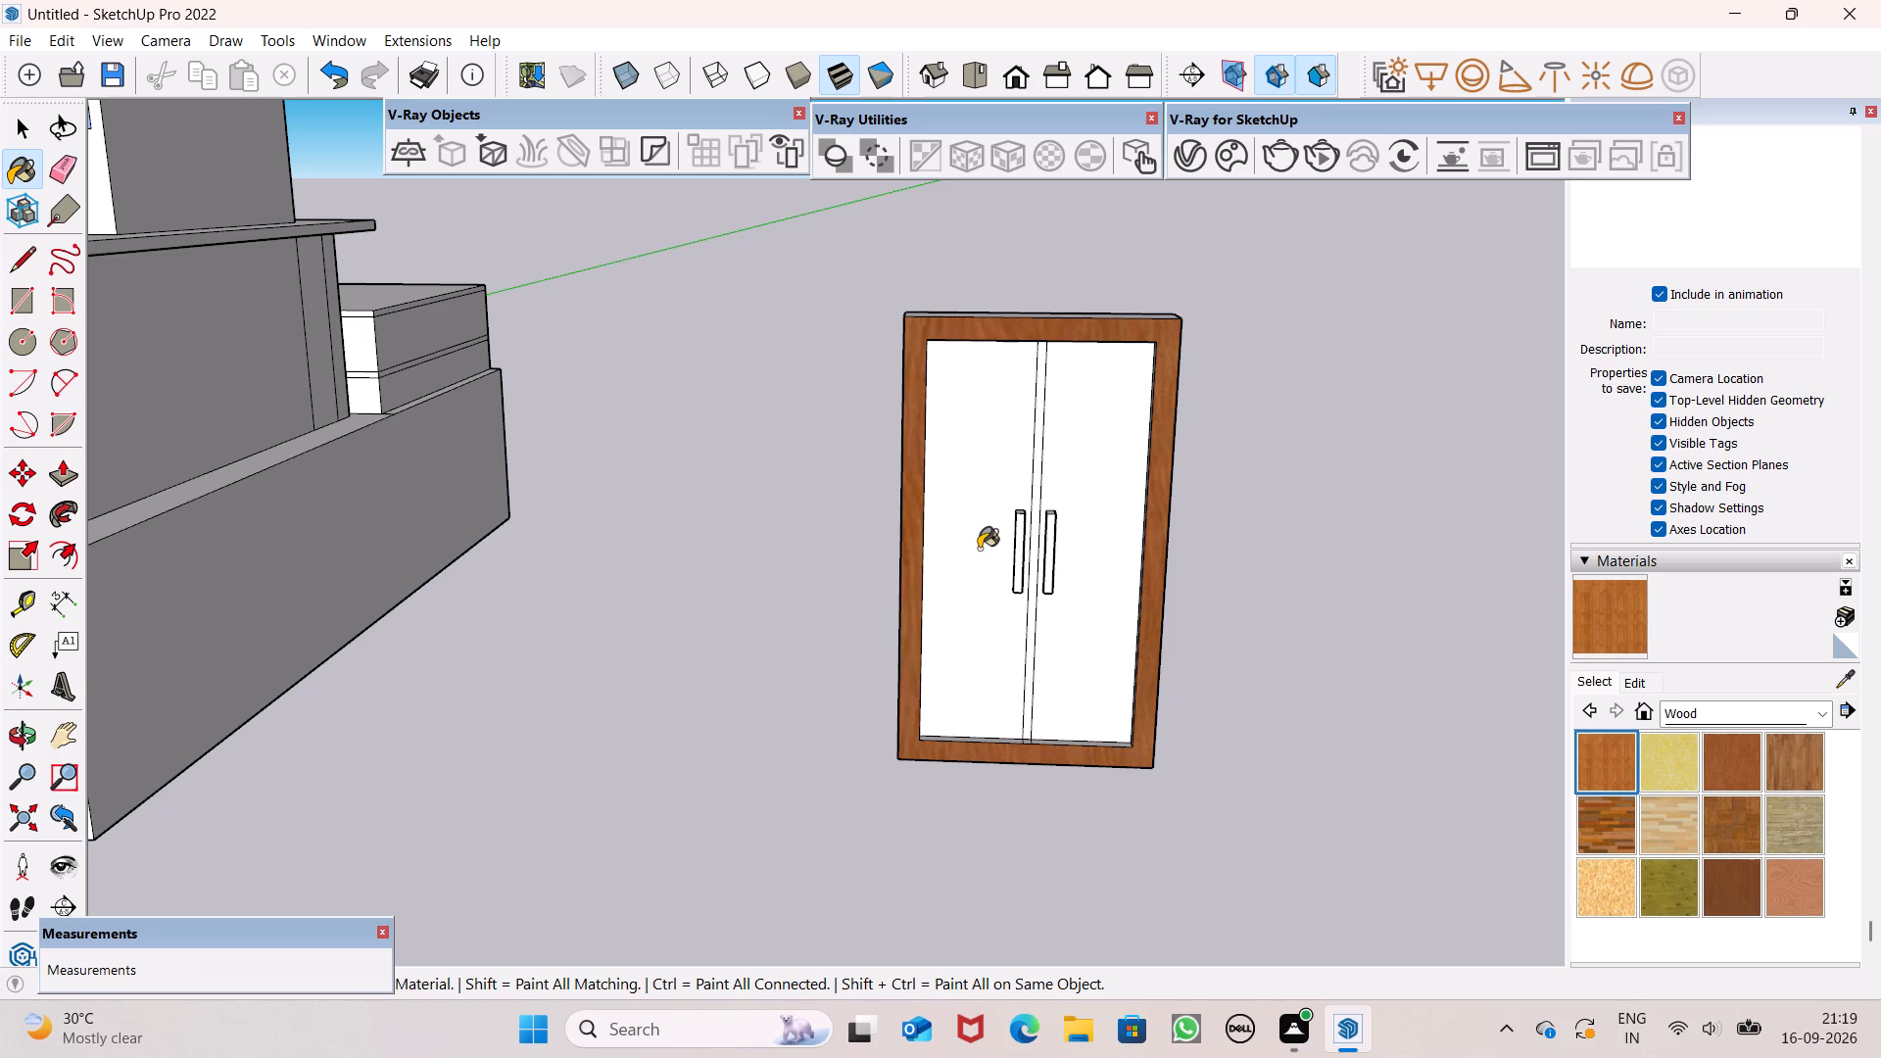
pyautogui.click(983, 551)
pyautogui.scroll(6, 1068, 551)
pyautogui.scroll(8, 980, 506)
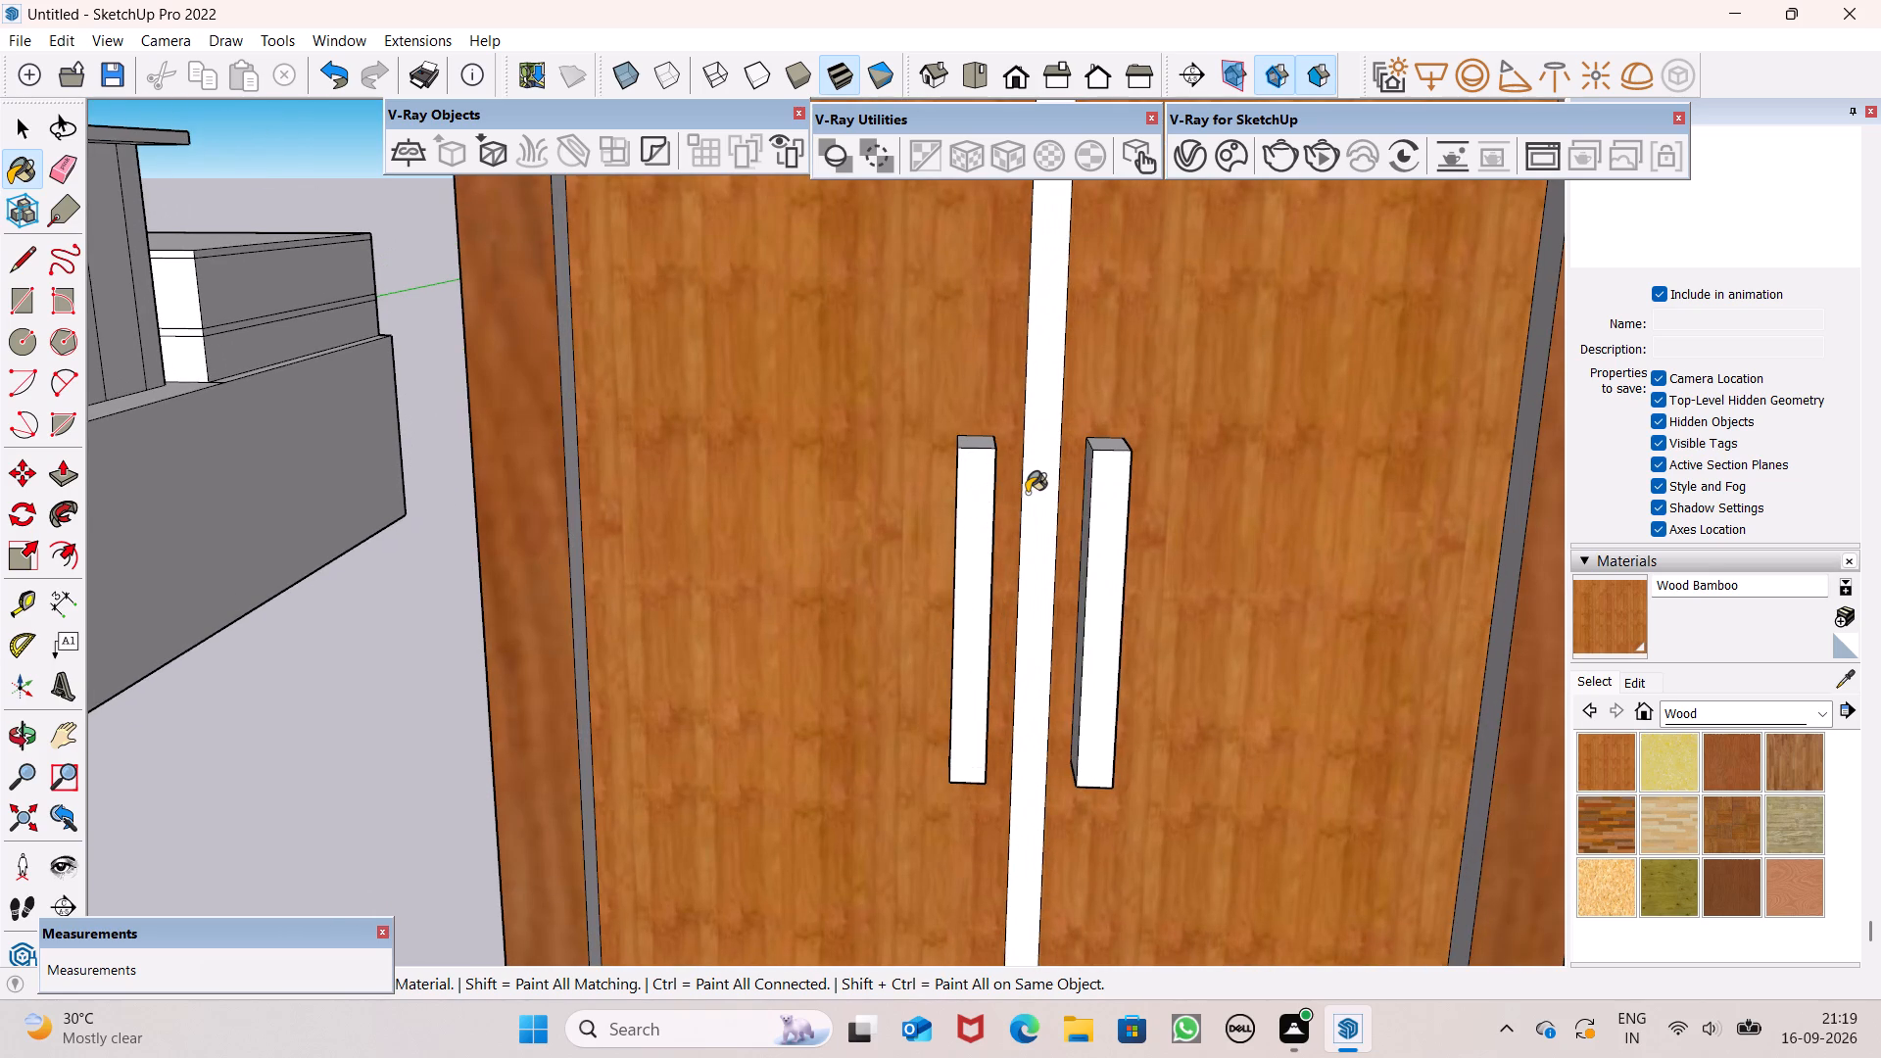
pyautogui.click(1027, 493)
# Paint the front and top faces of both handles and the right handle's inner side with Wood Veneer 01.
pyautogui.scroll(-13, 1034, 492)
pyautogui.moveTo(1127, 560); pyautogui.dragTo(1123, 677, button='middle')
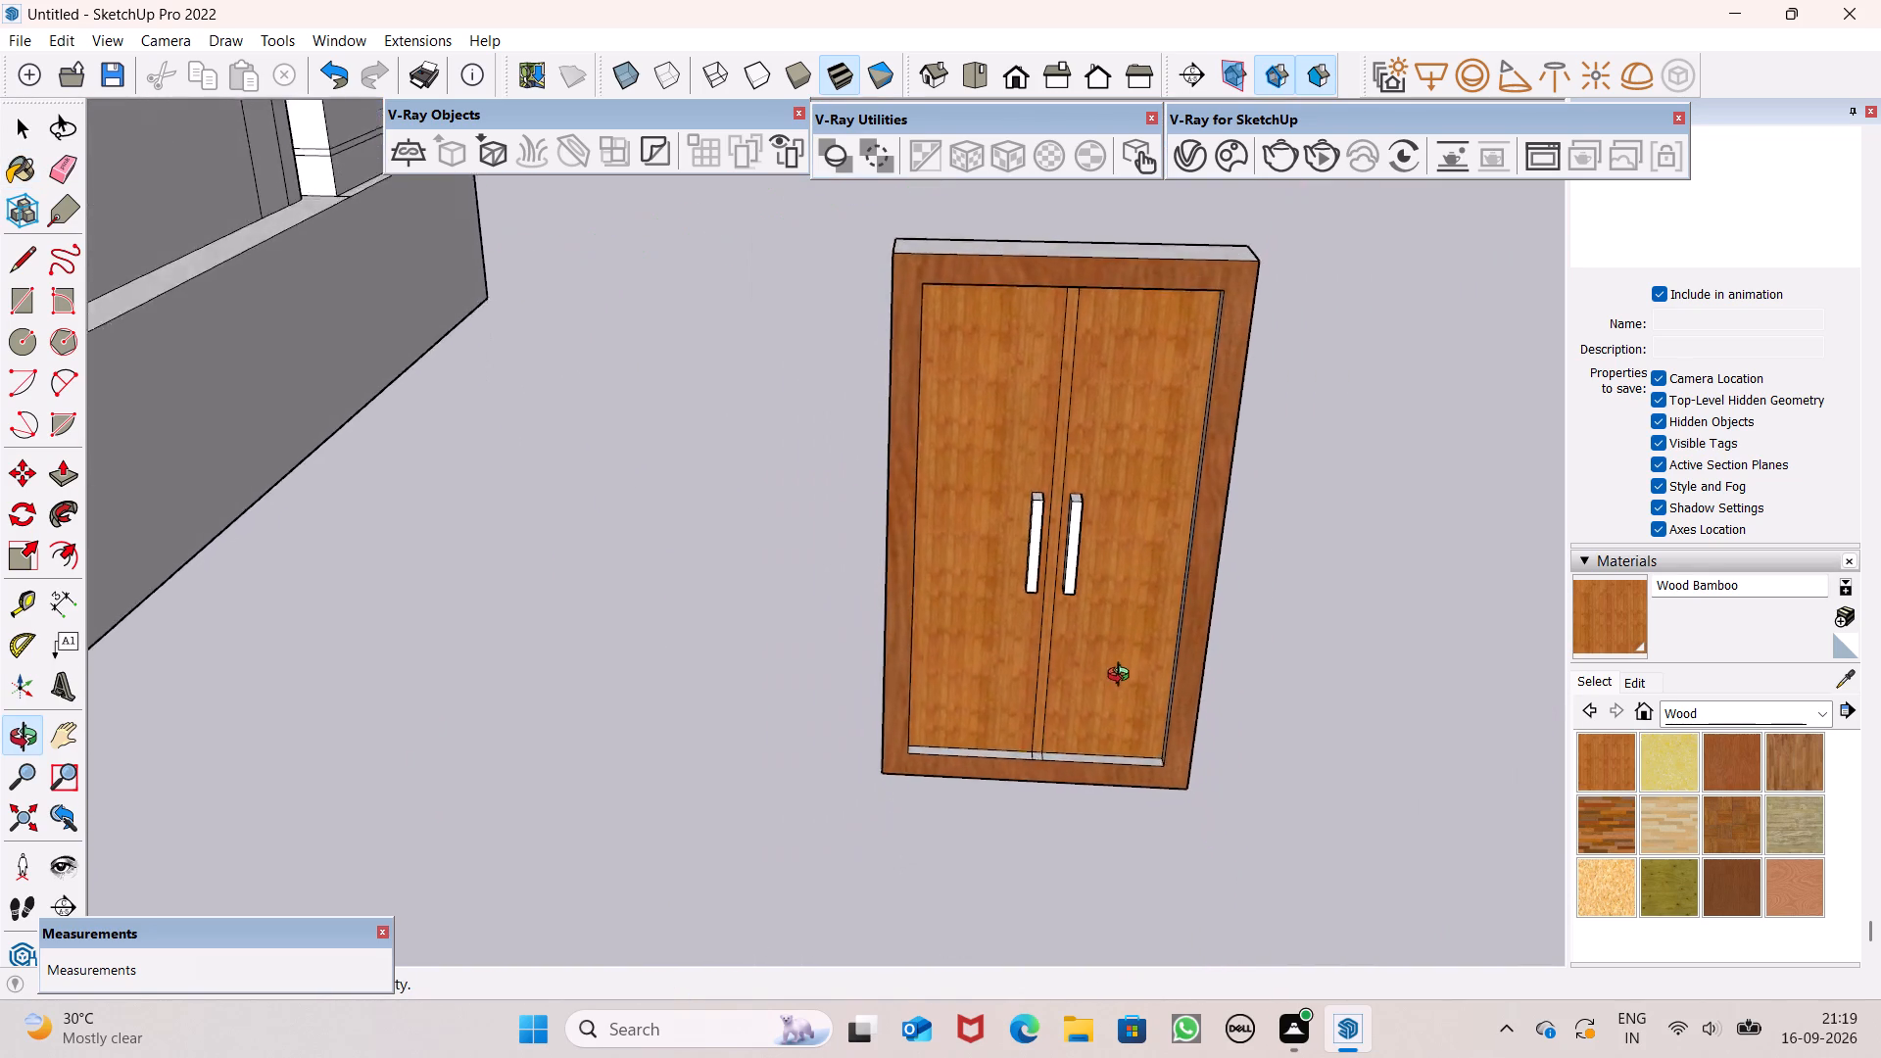
pyautogui.moveTo(1123, 677); pyautogui.dragTo(1150, 744, button='middle')
pyautogui.scroll(2, 1164, 545)
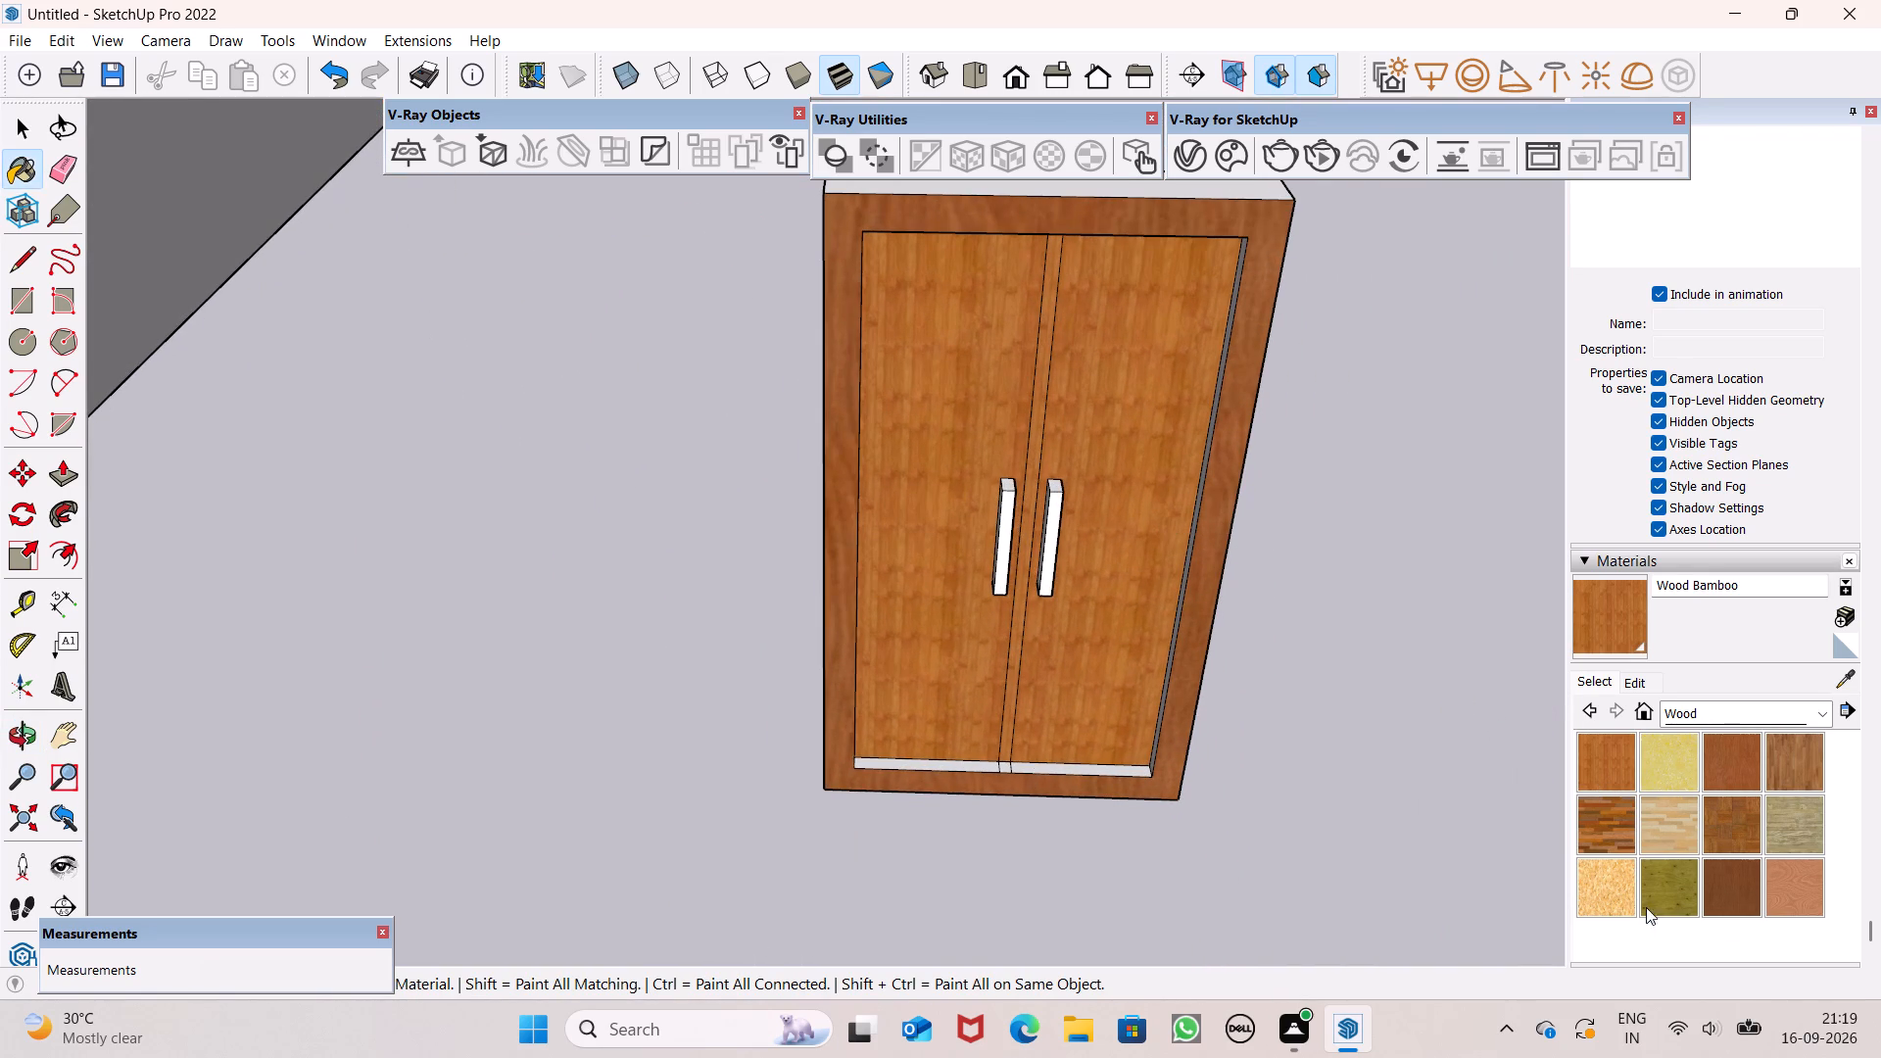
pyautogui.click(1734, 885)
pyautogui.scroll(5, 985, 592)
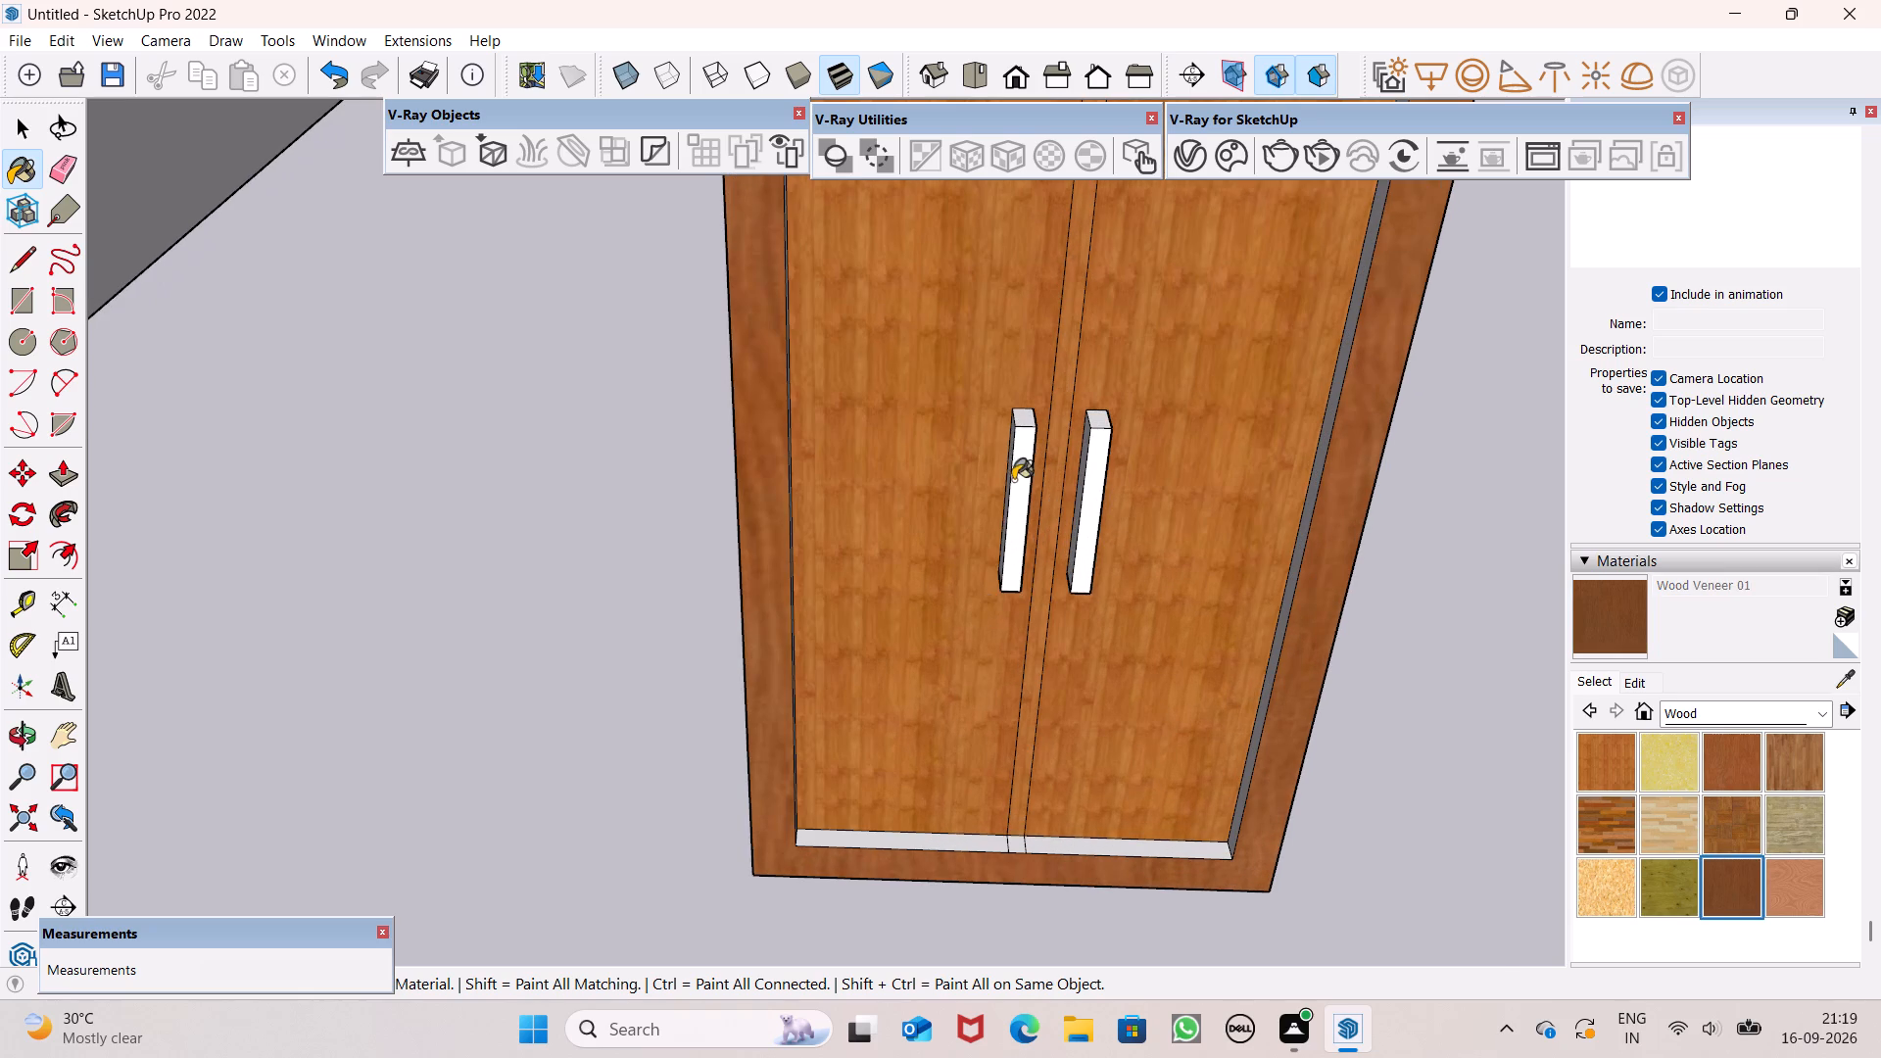
pyautogui.scroll(6, 1013, 468)
pyautogui.click(1022, 456)
pyautogui.click(1041, 340)
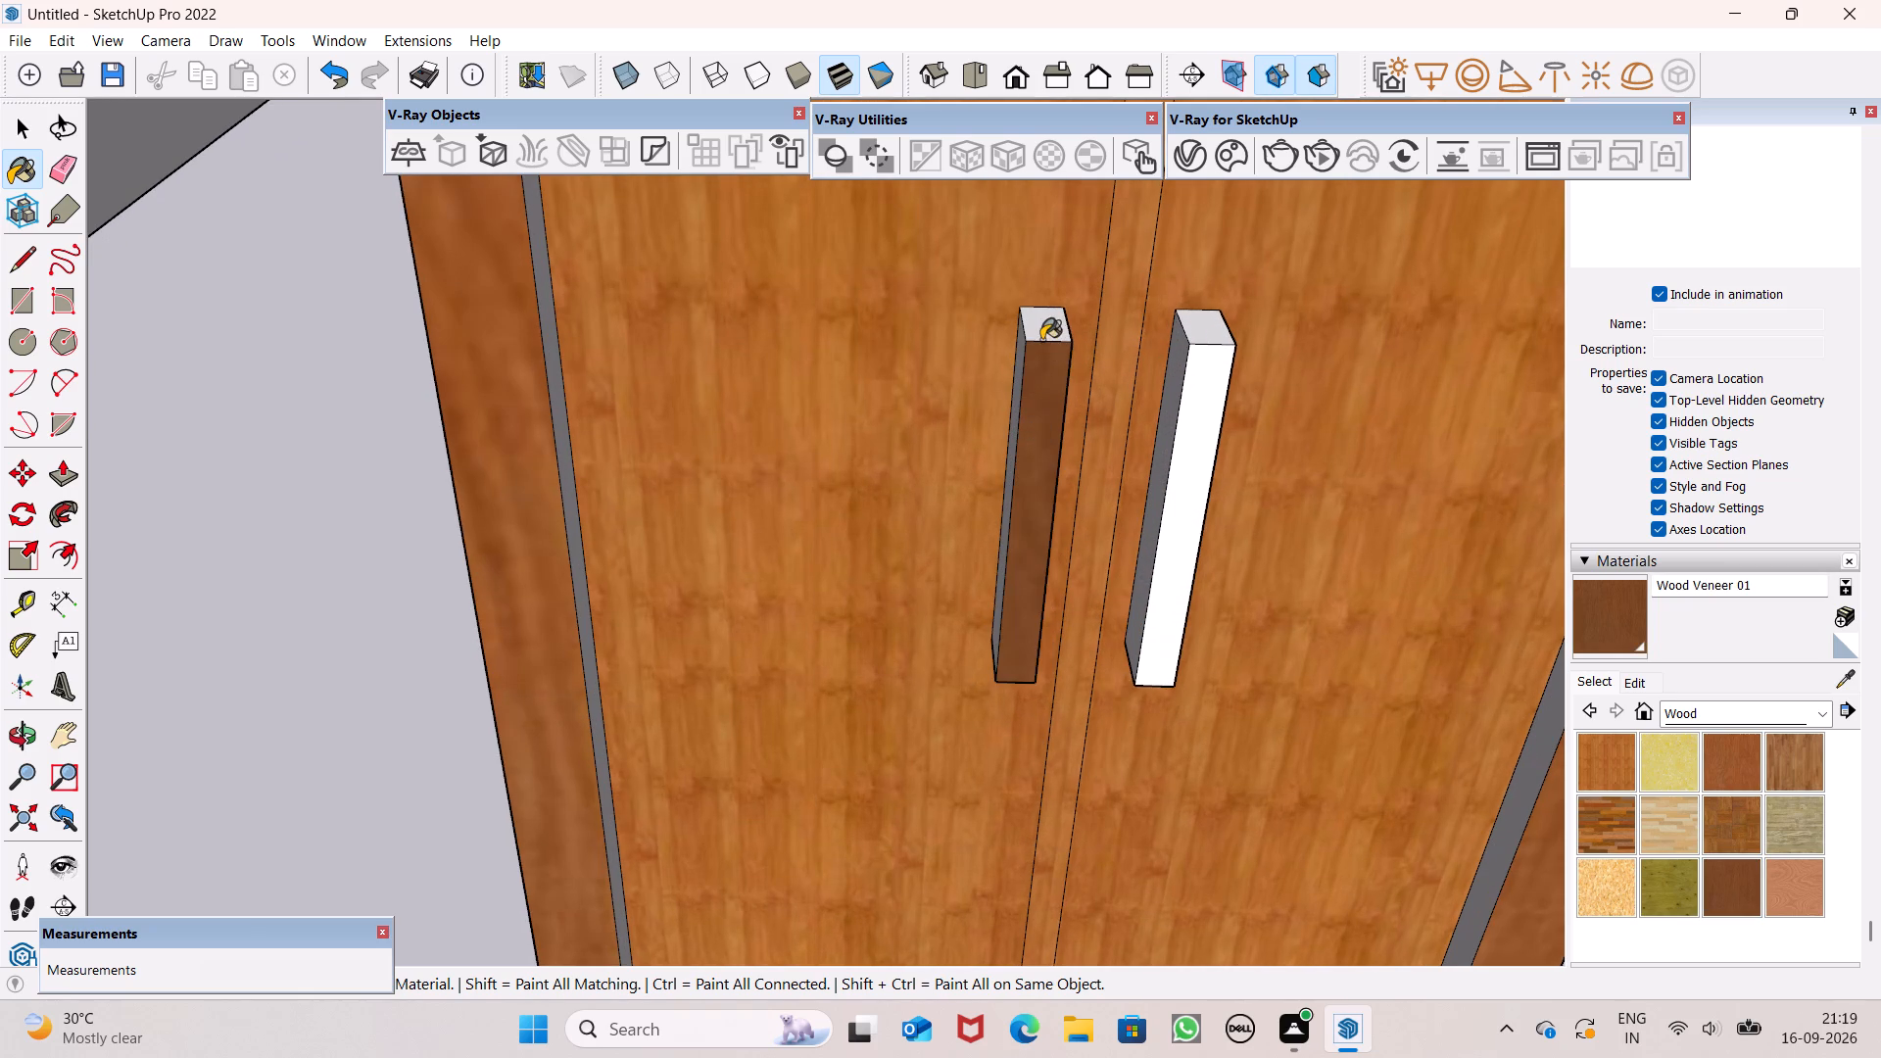
pyautogui.click(1208, 333)
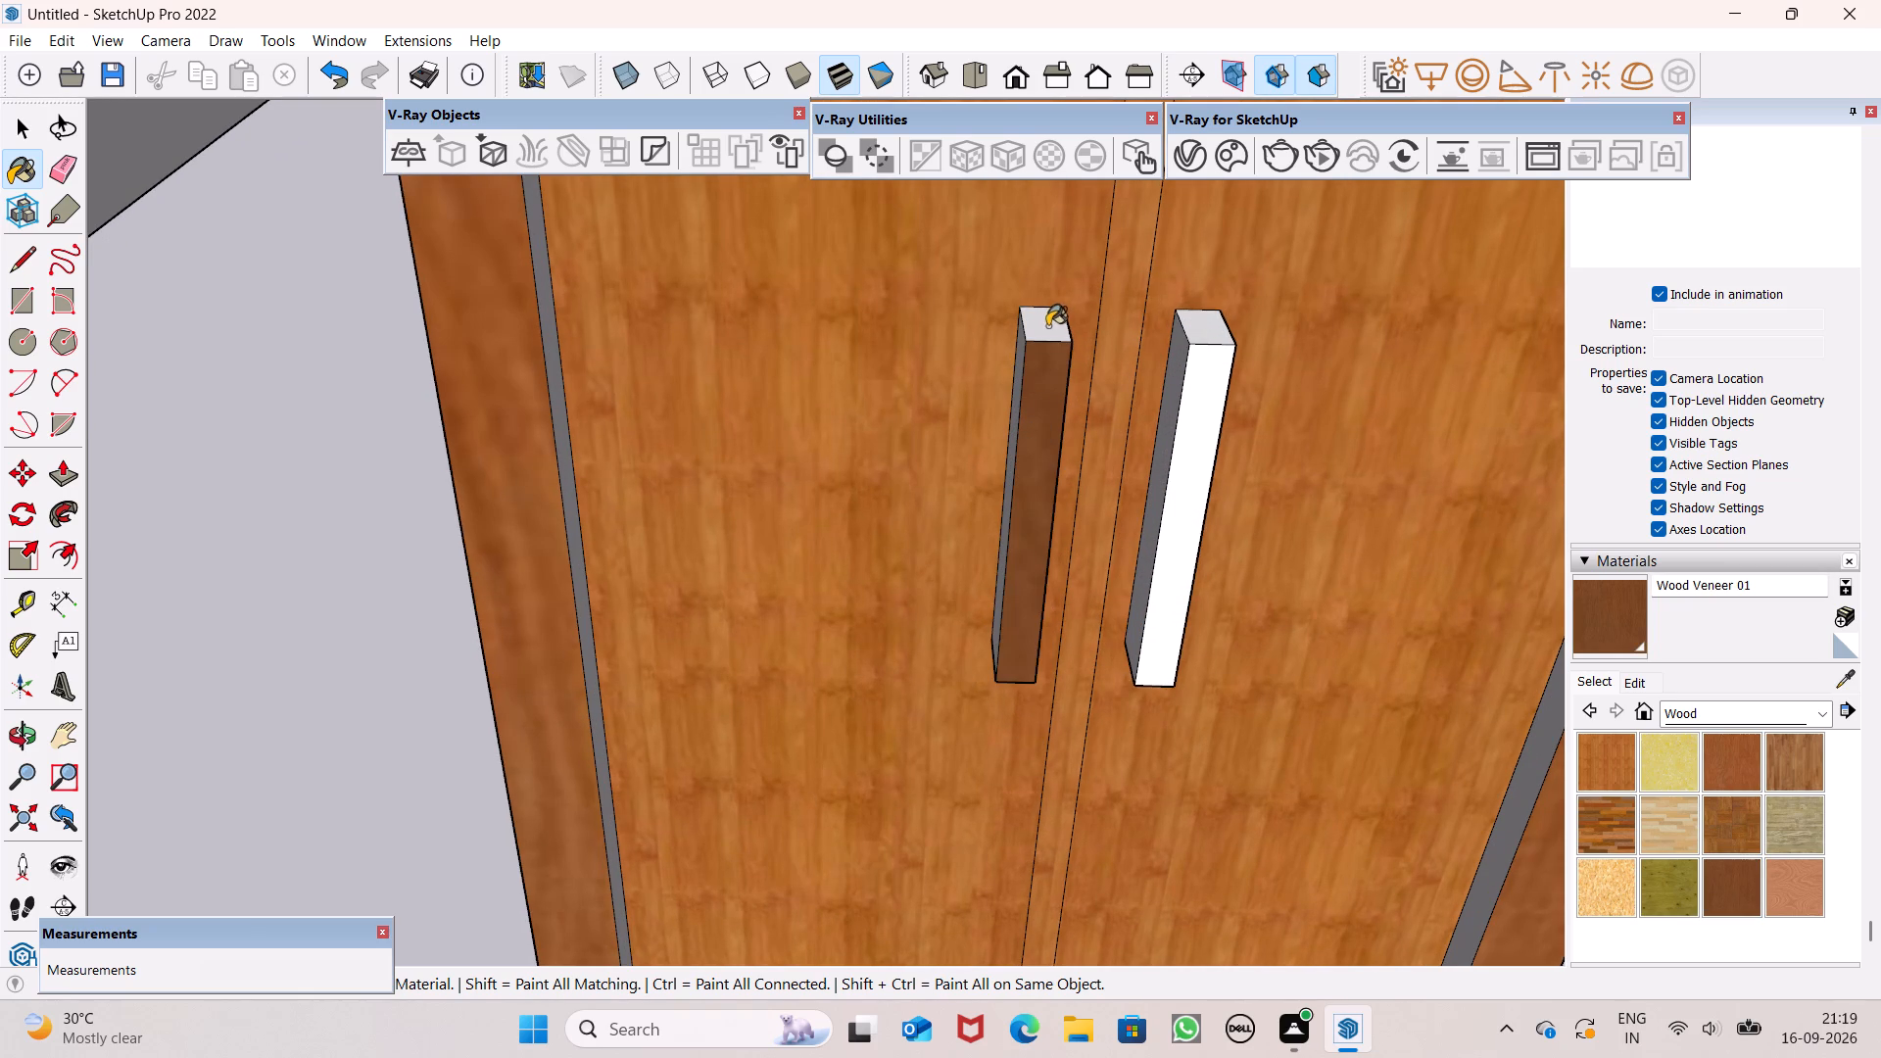
pyautogui.click(1048, 327)
pyautogui.scroll(8, 1191, 399)
pyautogui.click(1201, 402)
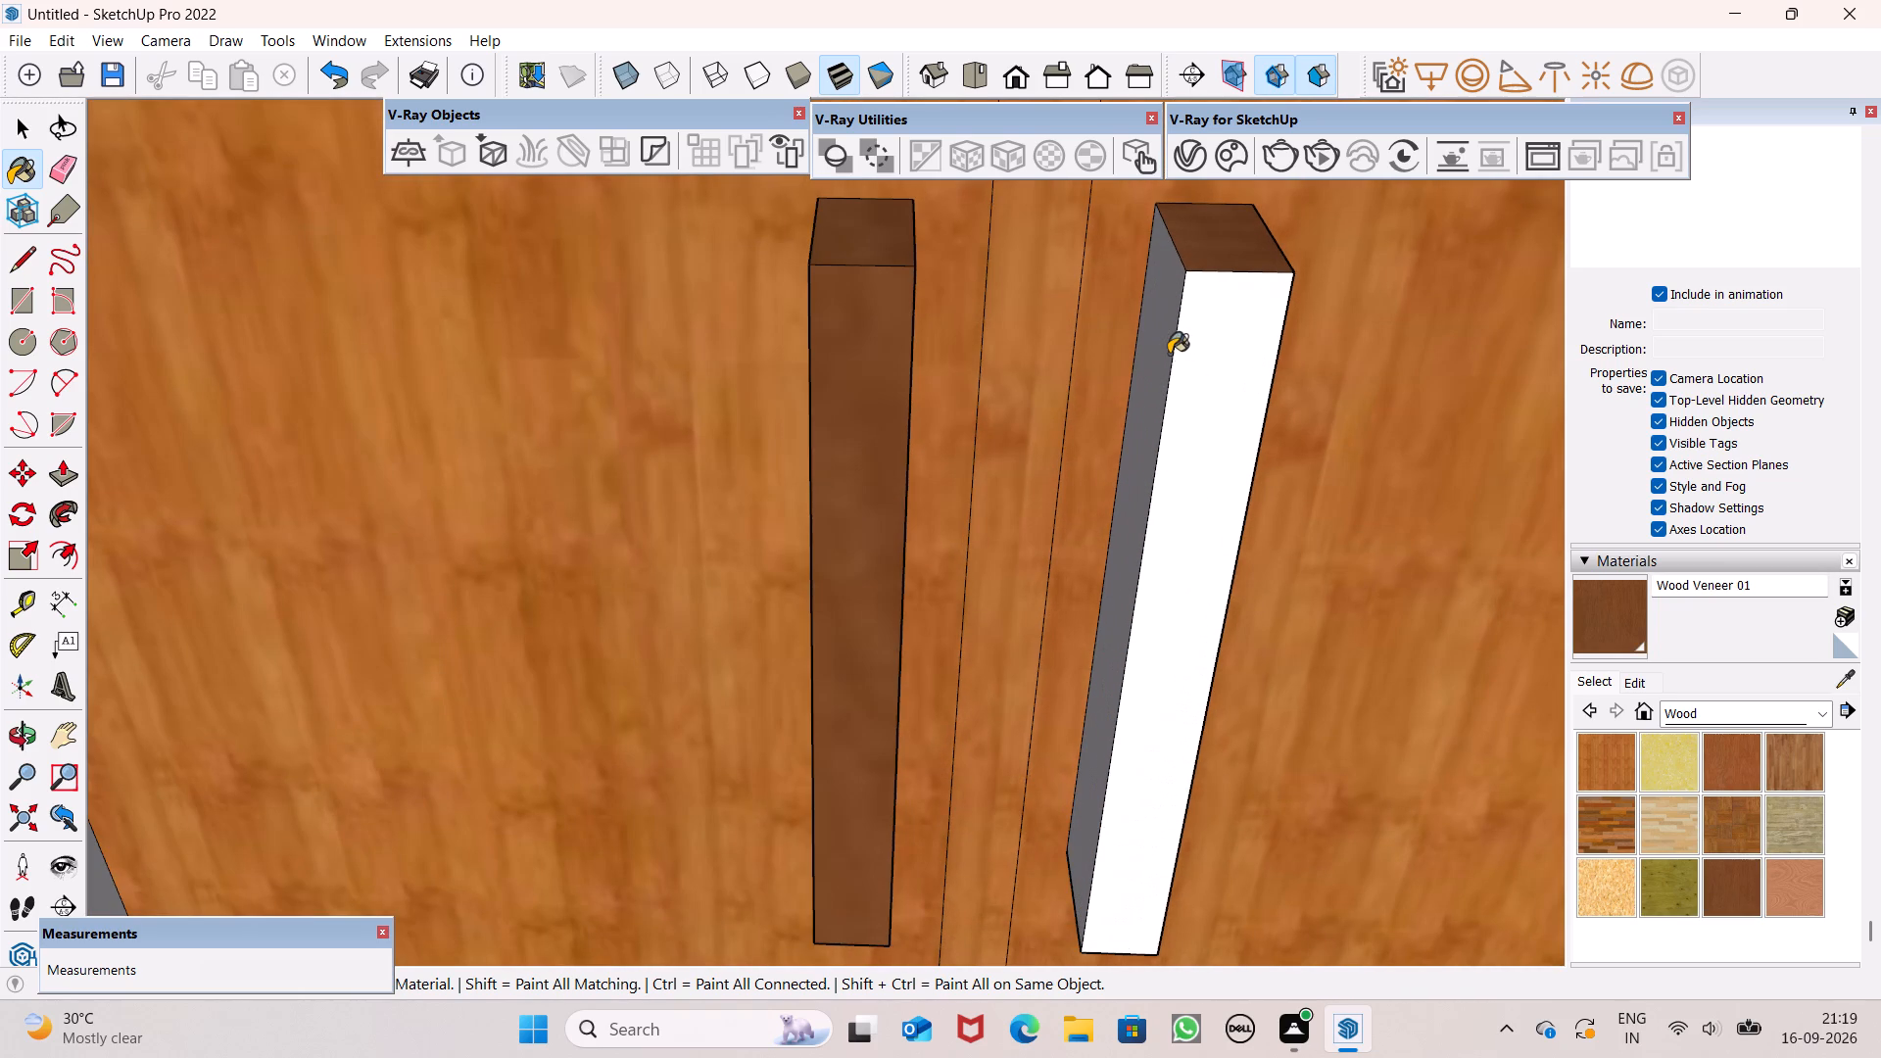
pyautogui.click(1162, 347)
# Paint the left handle's outer side face, away from the central strip, with Wood Veneer 01.
pyautogui.scroll(-13, 1163, 352)
pyautogui.moveTo(1166, 468); pyautogui.dragTo(1323, 509, button='middle')
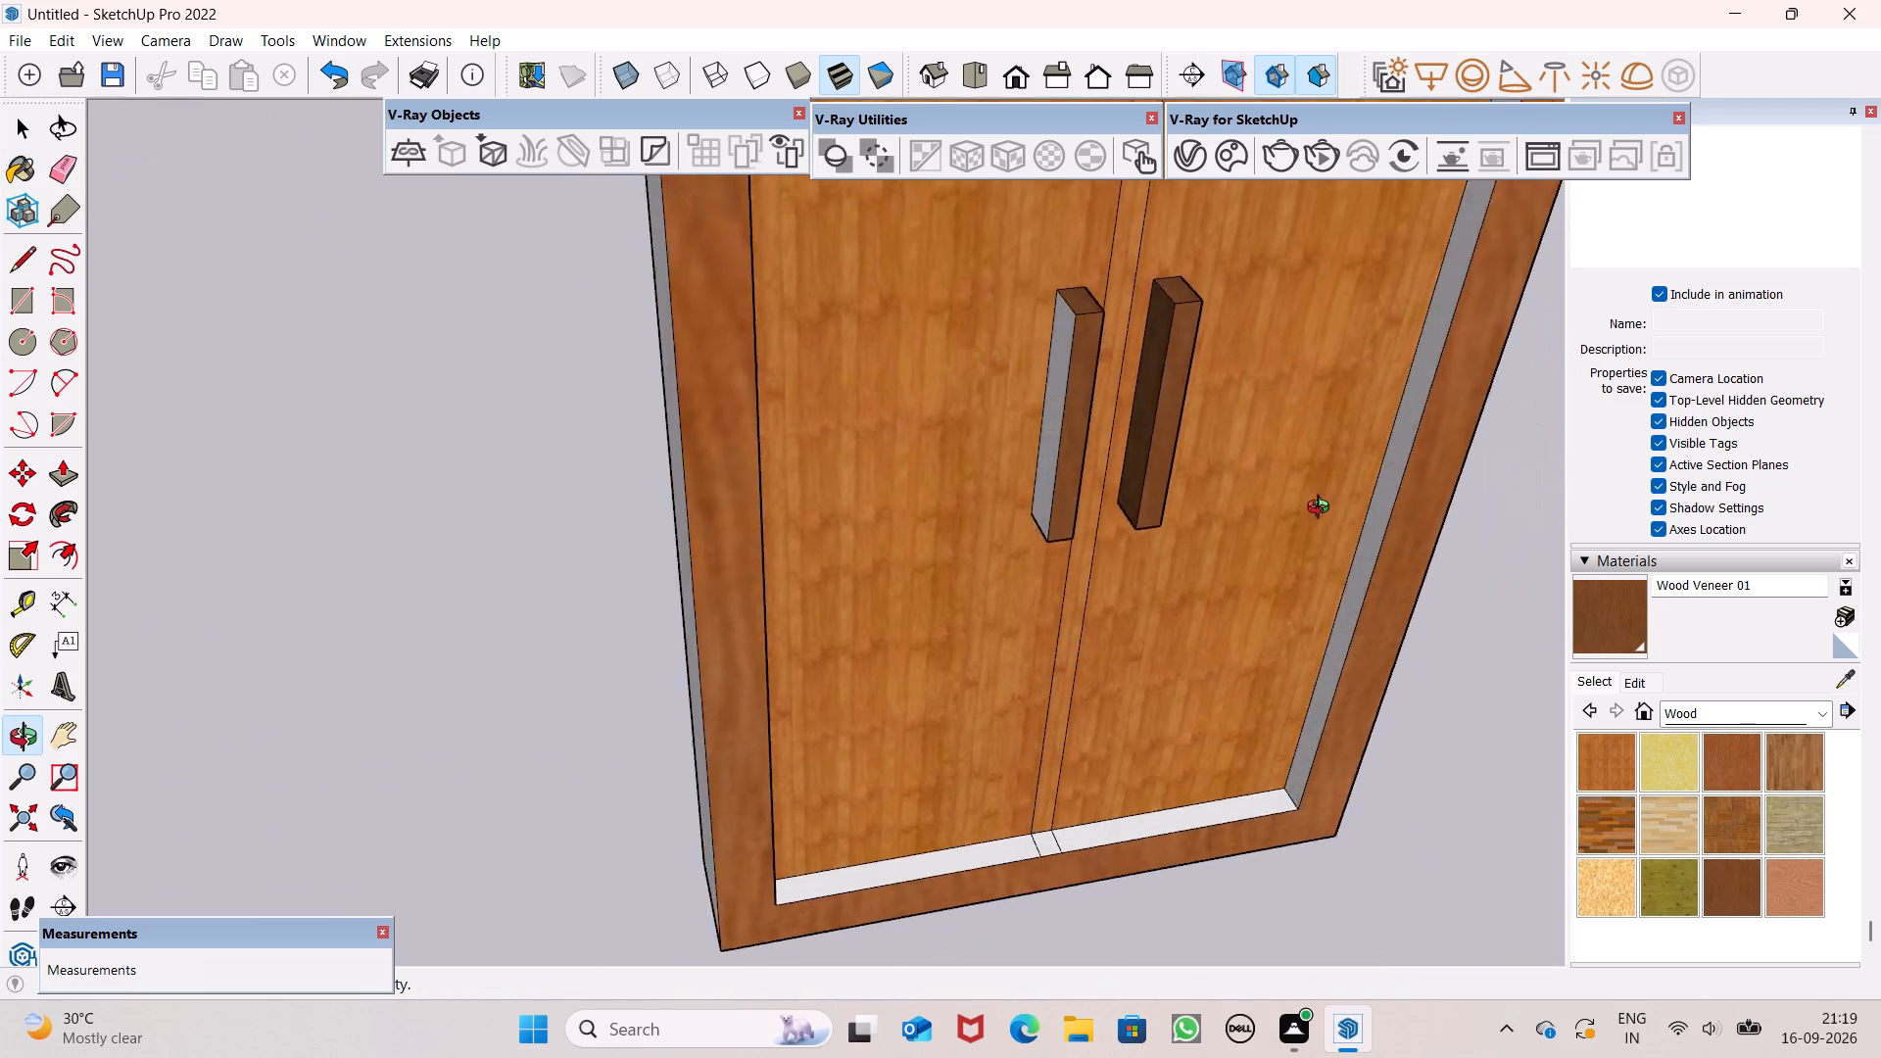
pyautogui.moveTo(1323, 509); pyautogui.dragTo(1562, 423, button='middle')
pyautogui.scroll(5, 1203, 308)
pyautogui.click(955, 326)
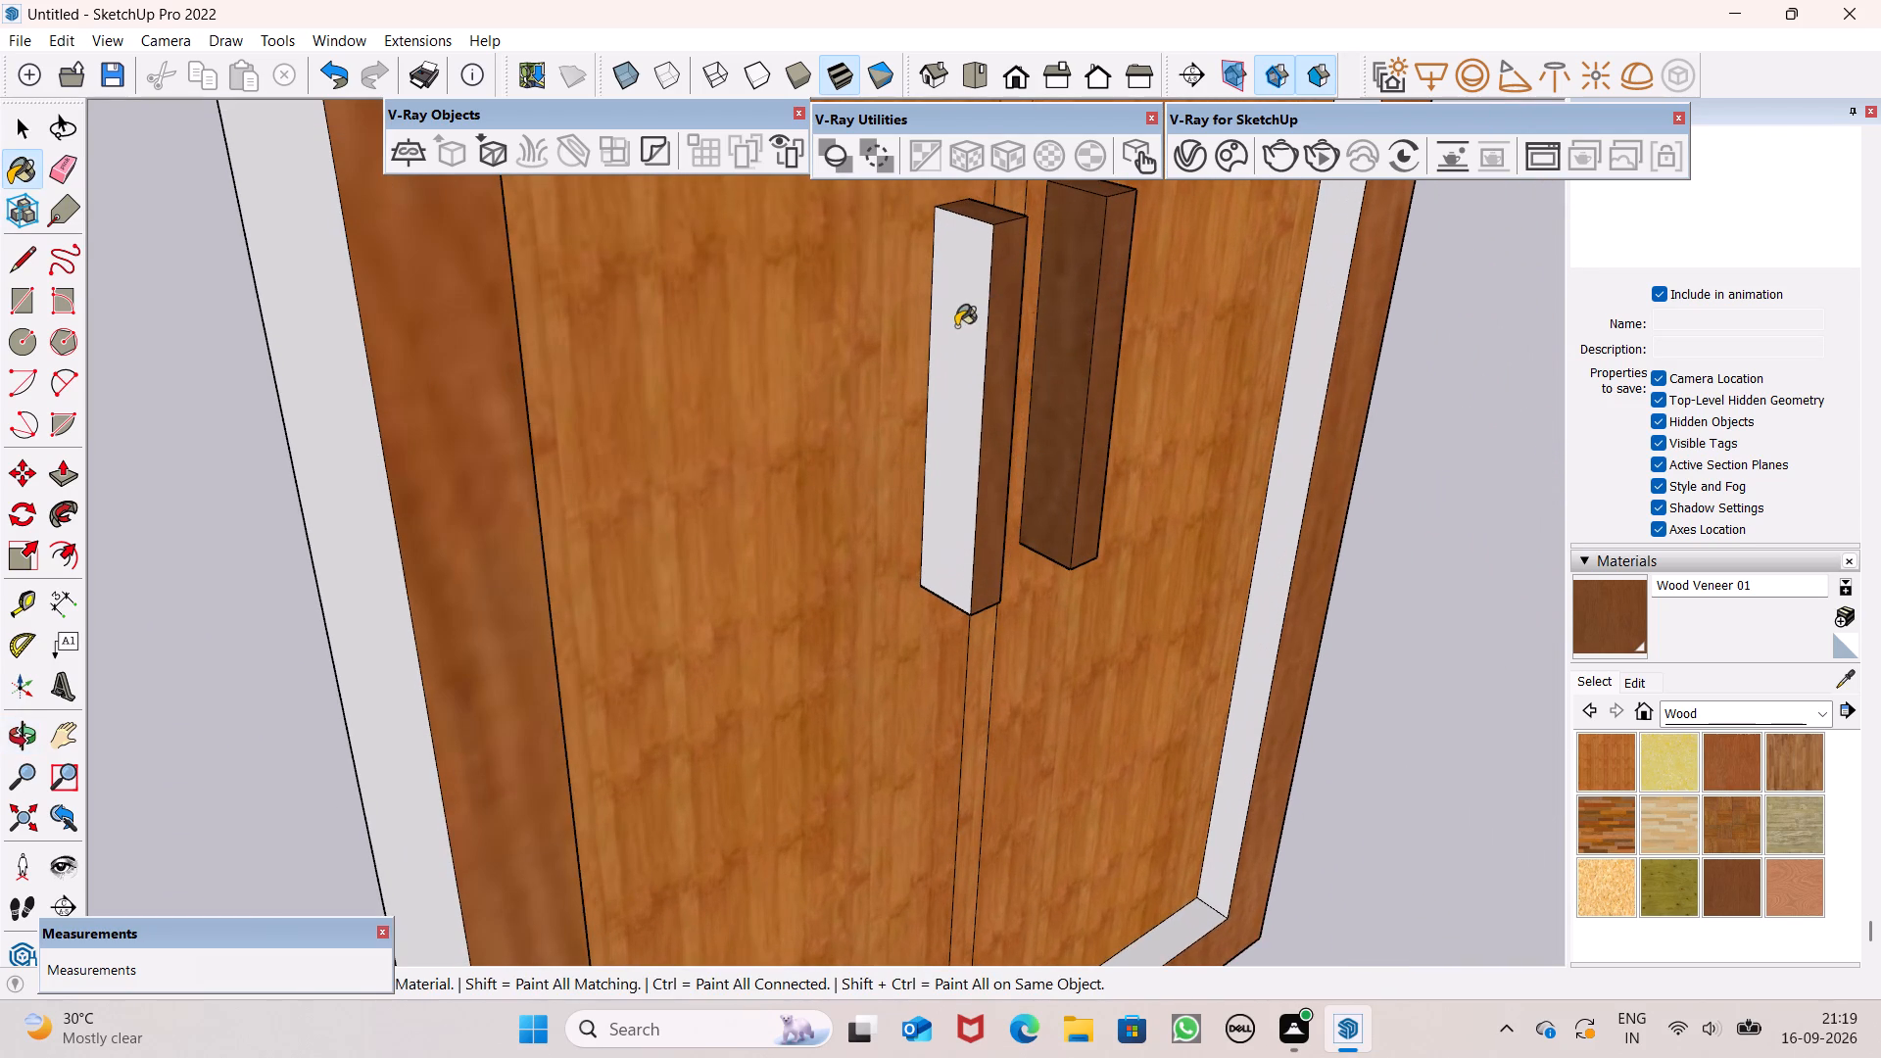
# Paint the right handle's outer side and the left handle's inner side with Wood Veneer 01.
pyautogui.scroll(-8, 1078, 360)
pyautogui.moveTo(1161, 421); pyautogui.dragTo(383, 314, button='middle')
pyautogui.scroll(5, 999, 290)
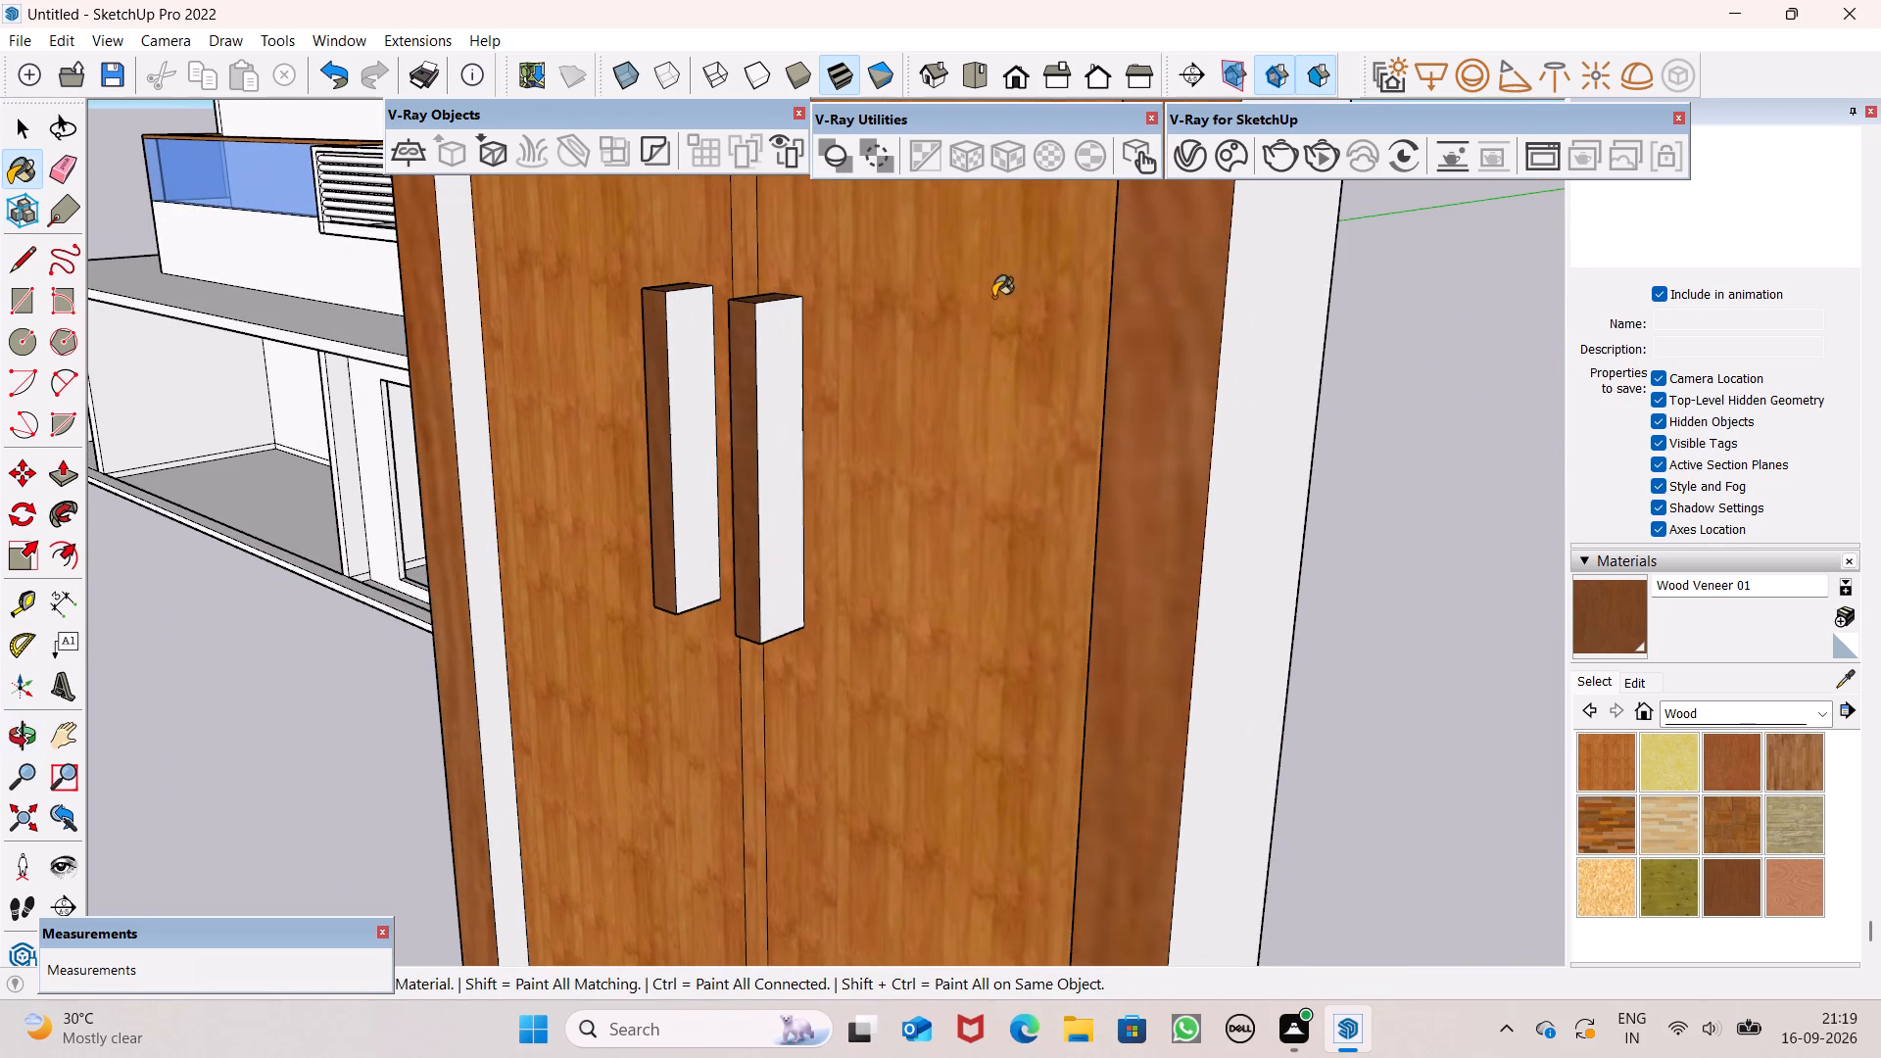
pyautogui.click(776, 392)
pyautogui.click(697, 366)
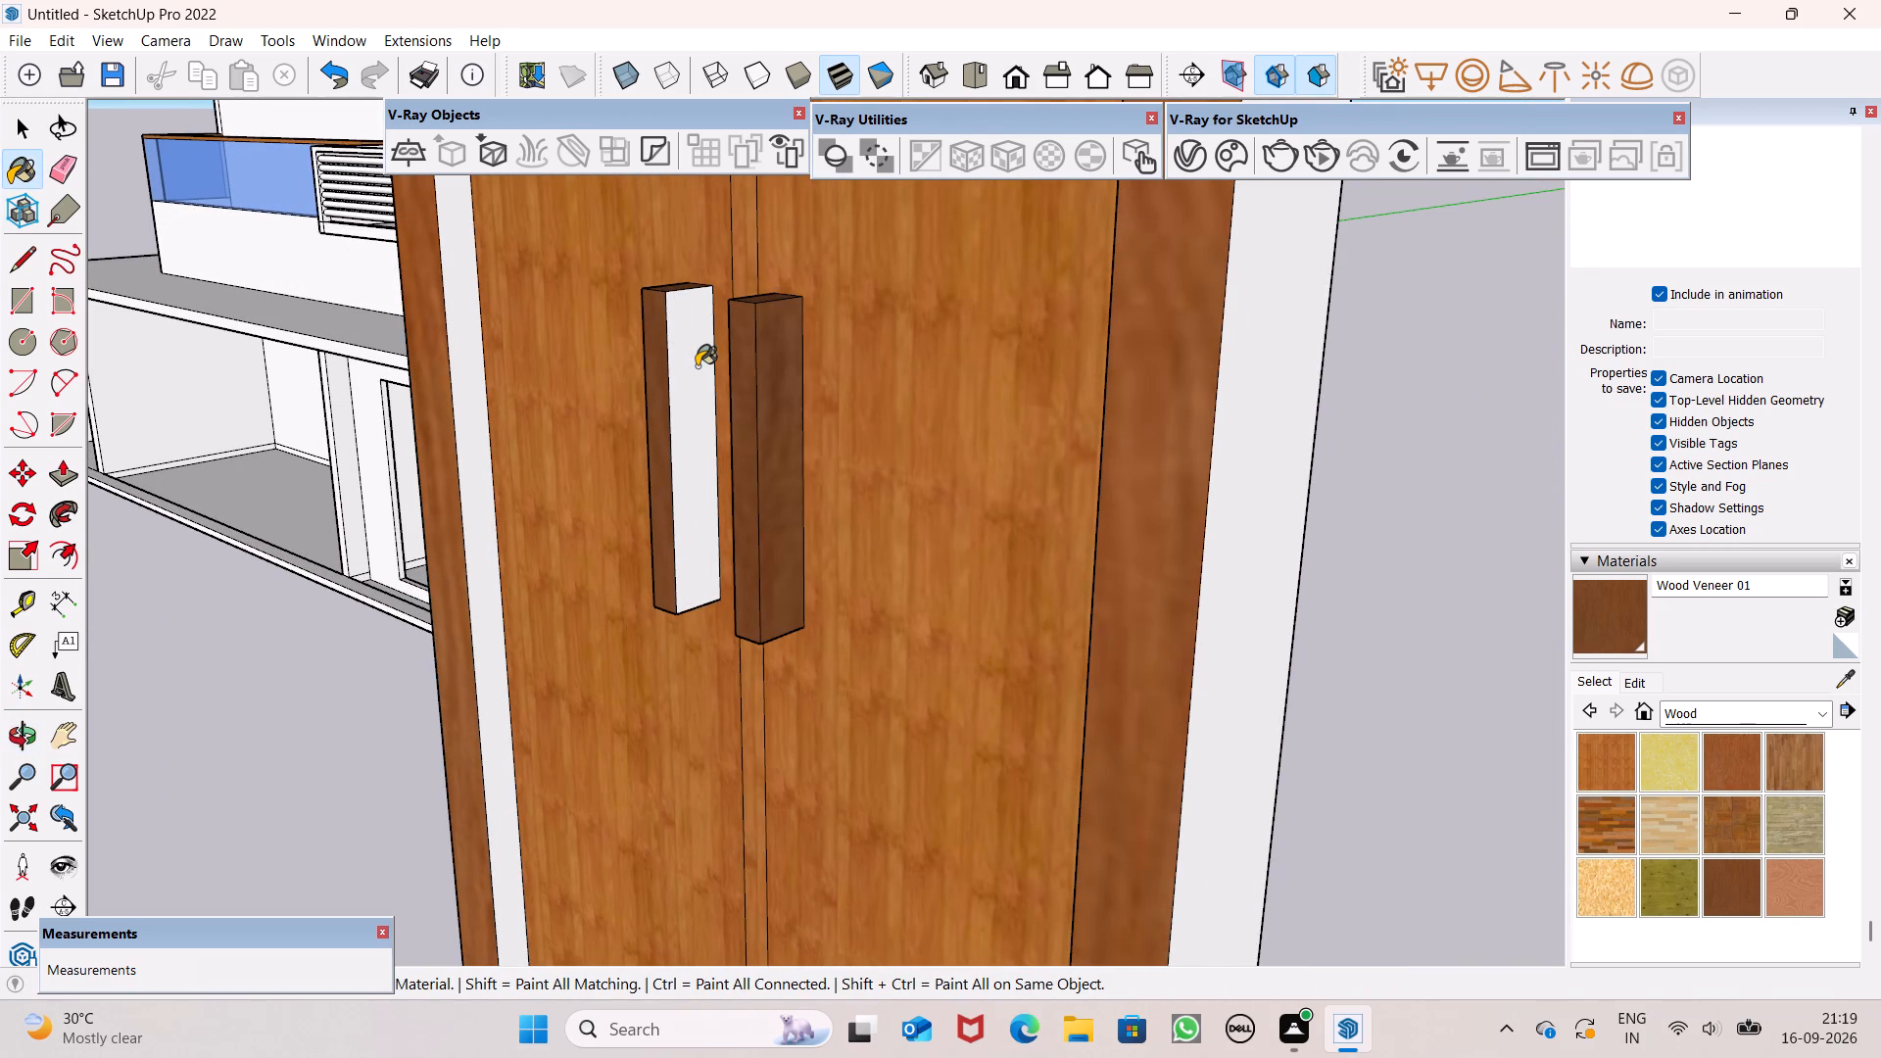
# Paint the undersides of both door handles with Wood Veneer 01.
pyautogui.scroll(-2, 866, 324)
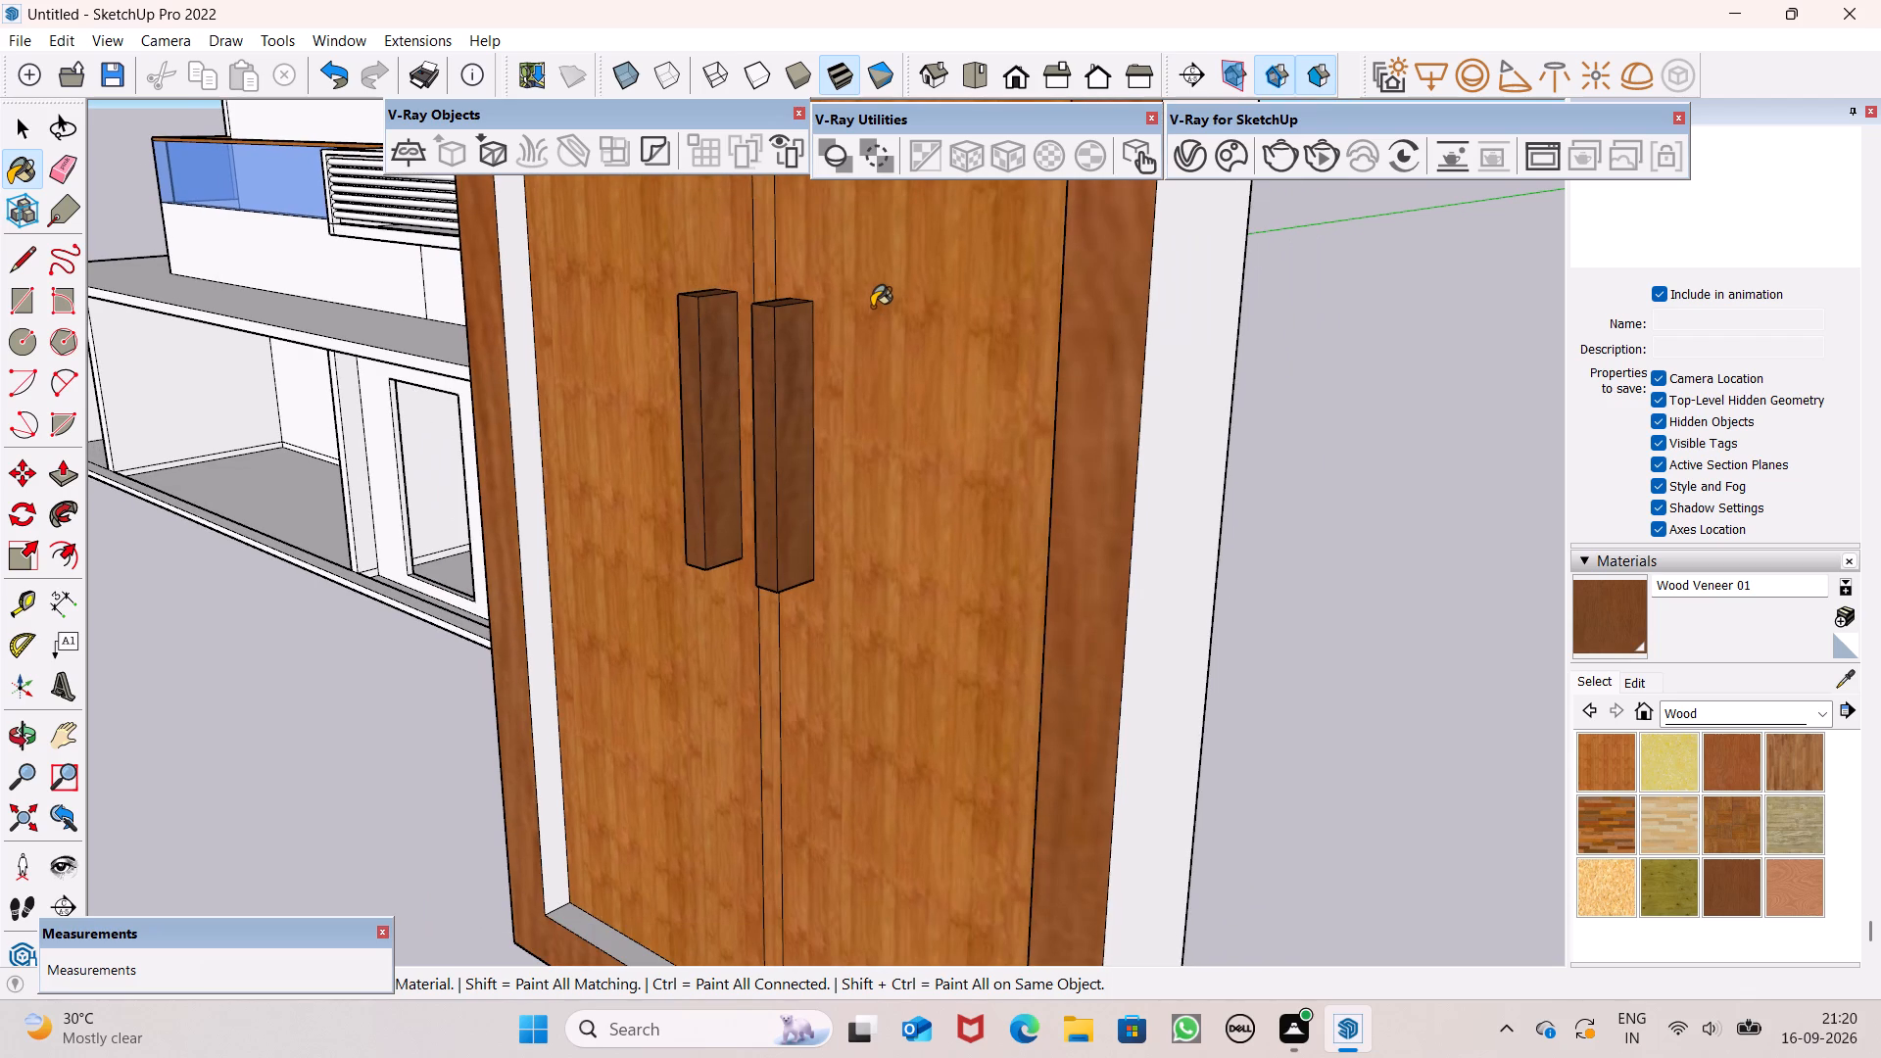
pyautogui.scroll(-1, 875, 321)
pyautogui.moveTo(767, 608); pyautogui.dragTo(891, 283, button='middle')
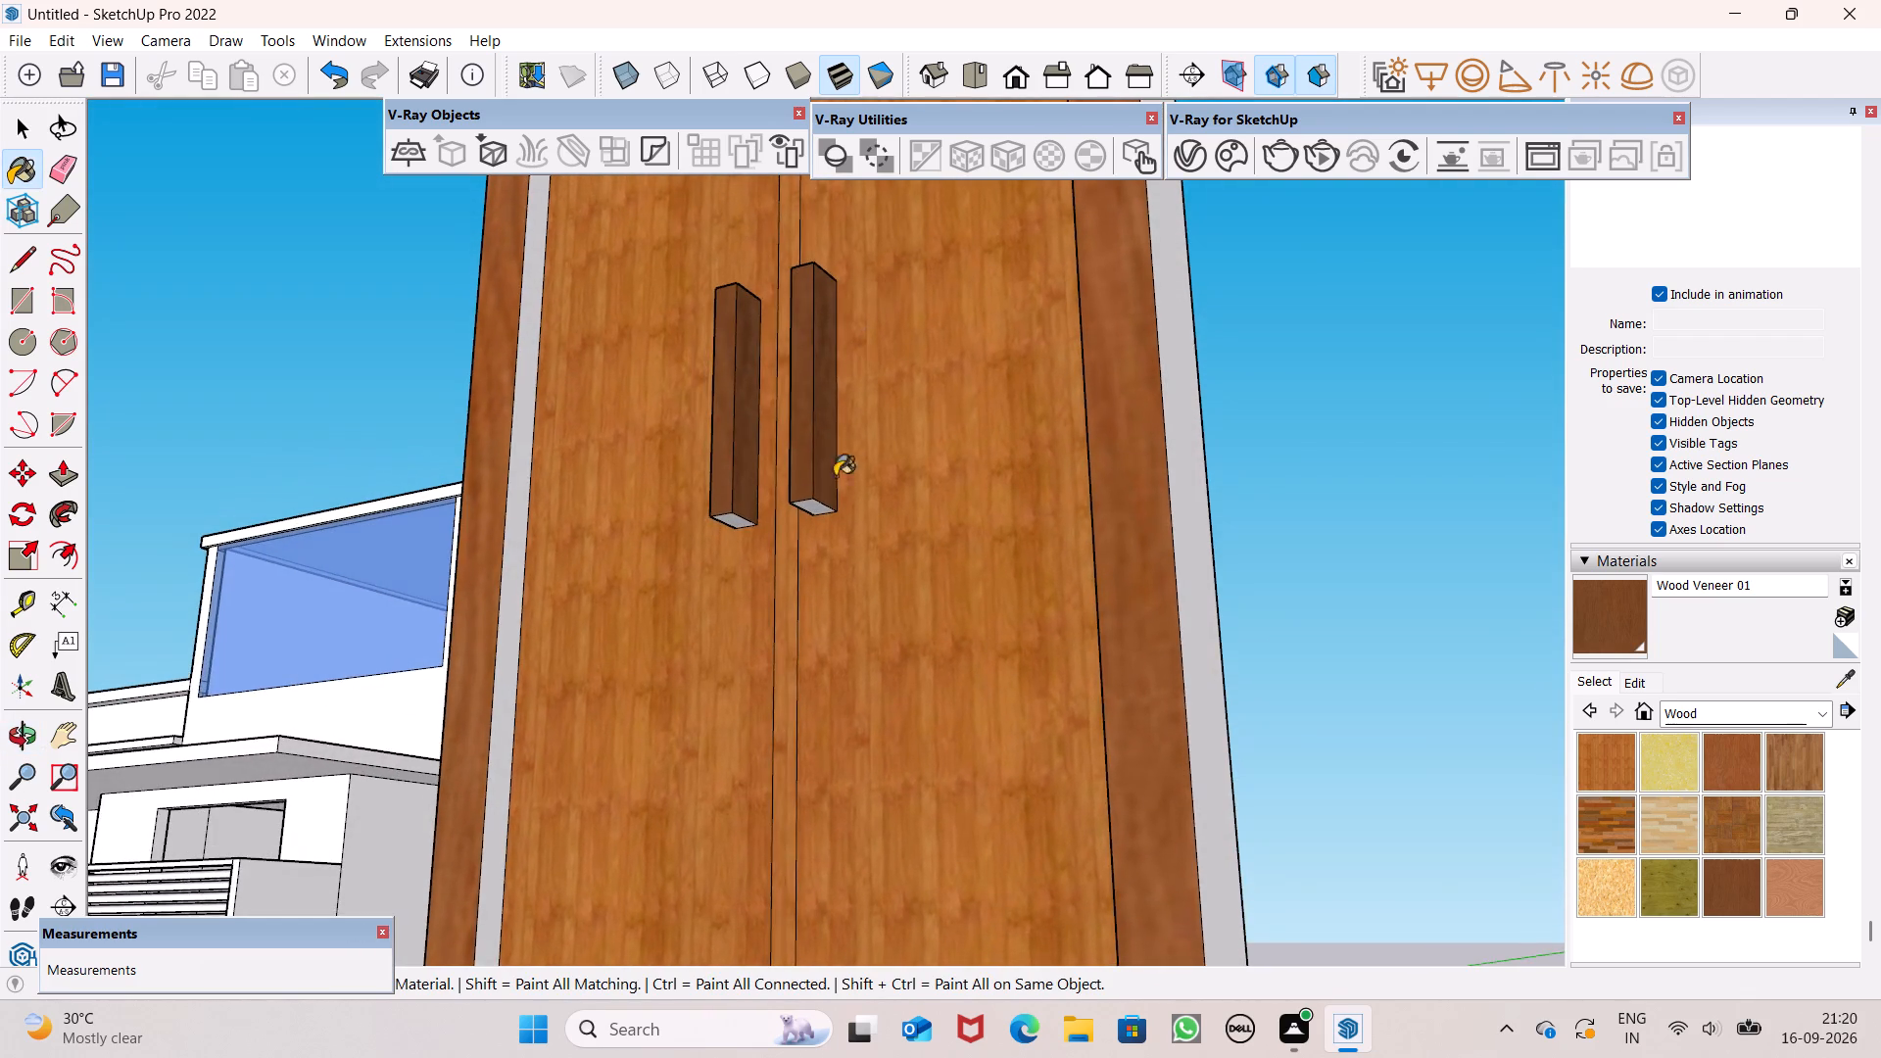
pyautogui.scroll(11, 766, 558)
pyautogui.click(785, 460)
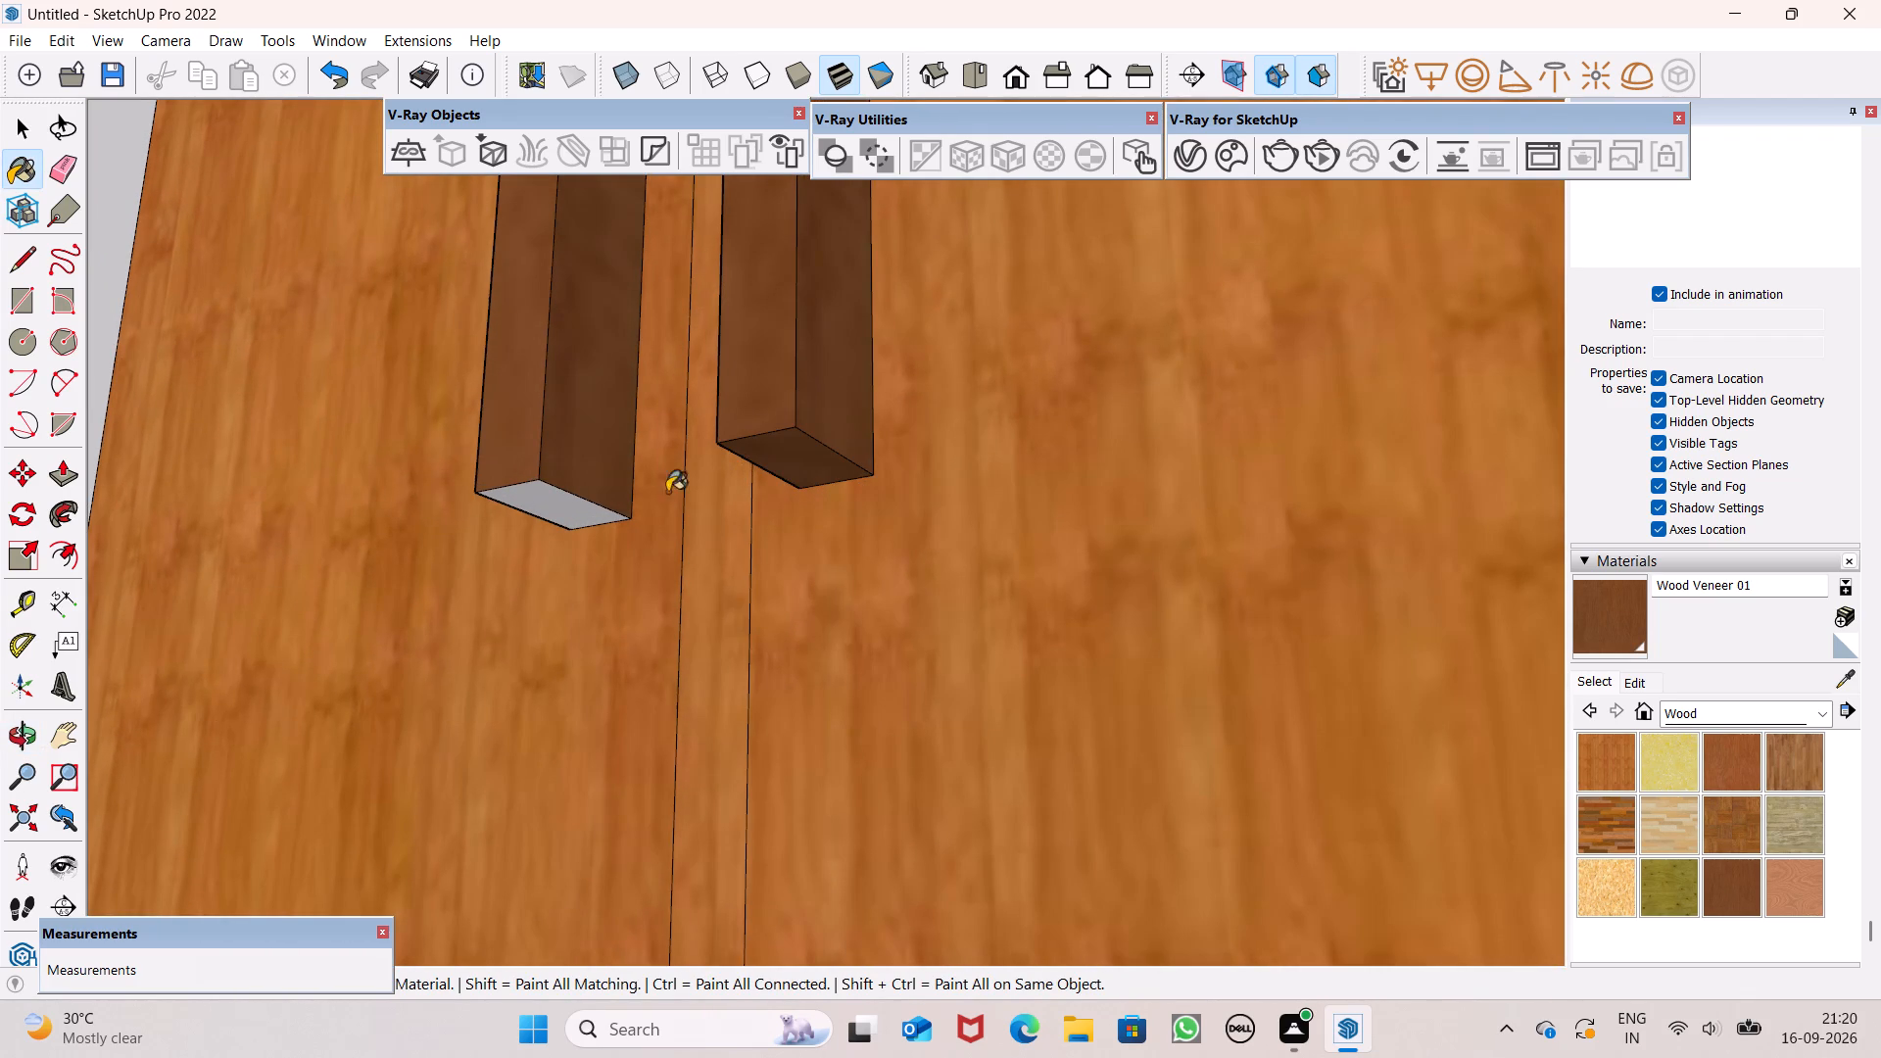
pyautogui.click(563, 508)
# Paint the frame's bottom inner reveal, including its central piece, and the front of the frame border with Wood Bamboo.
pyautogui.scroll(-17, 585, 485)
pyautogui.moveTo(748, 435); pyautogui.dragTo(750, 507, button='middle')
pyautogui.scroll(-1, 748, 471)
pyautogui.moveTo(750, 507); pyautogui.dragTo(1018, 789, button='middle')
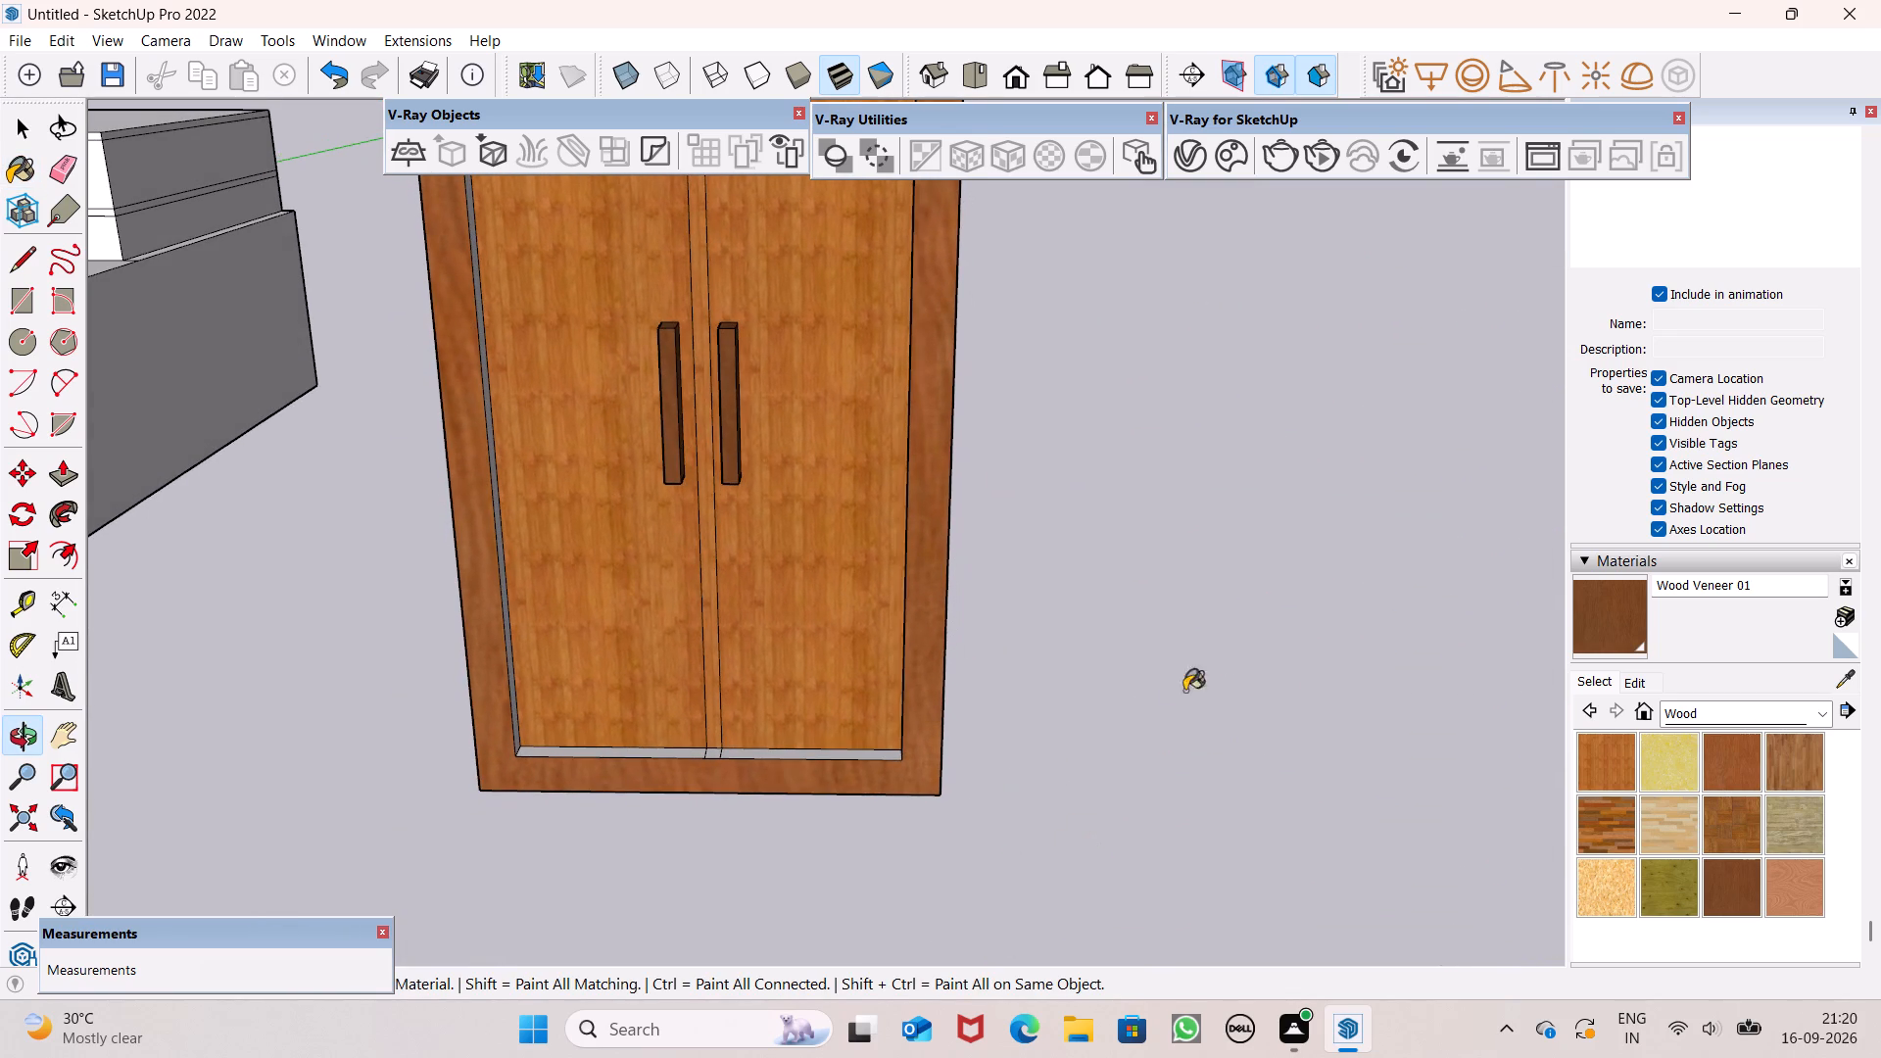
pyautogui.click(1612, 760)
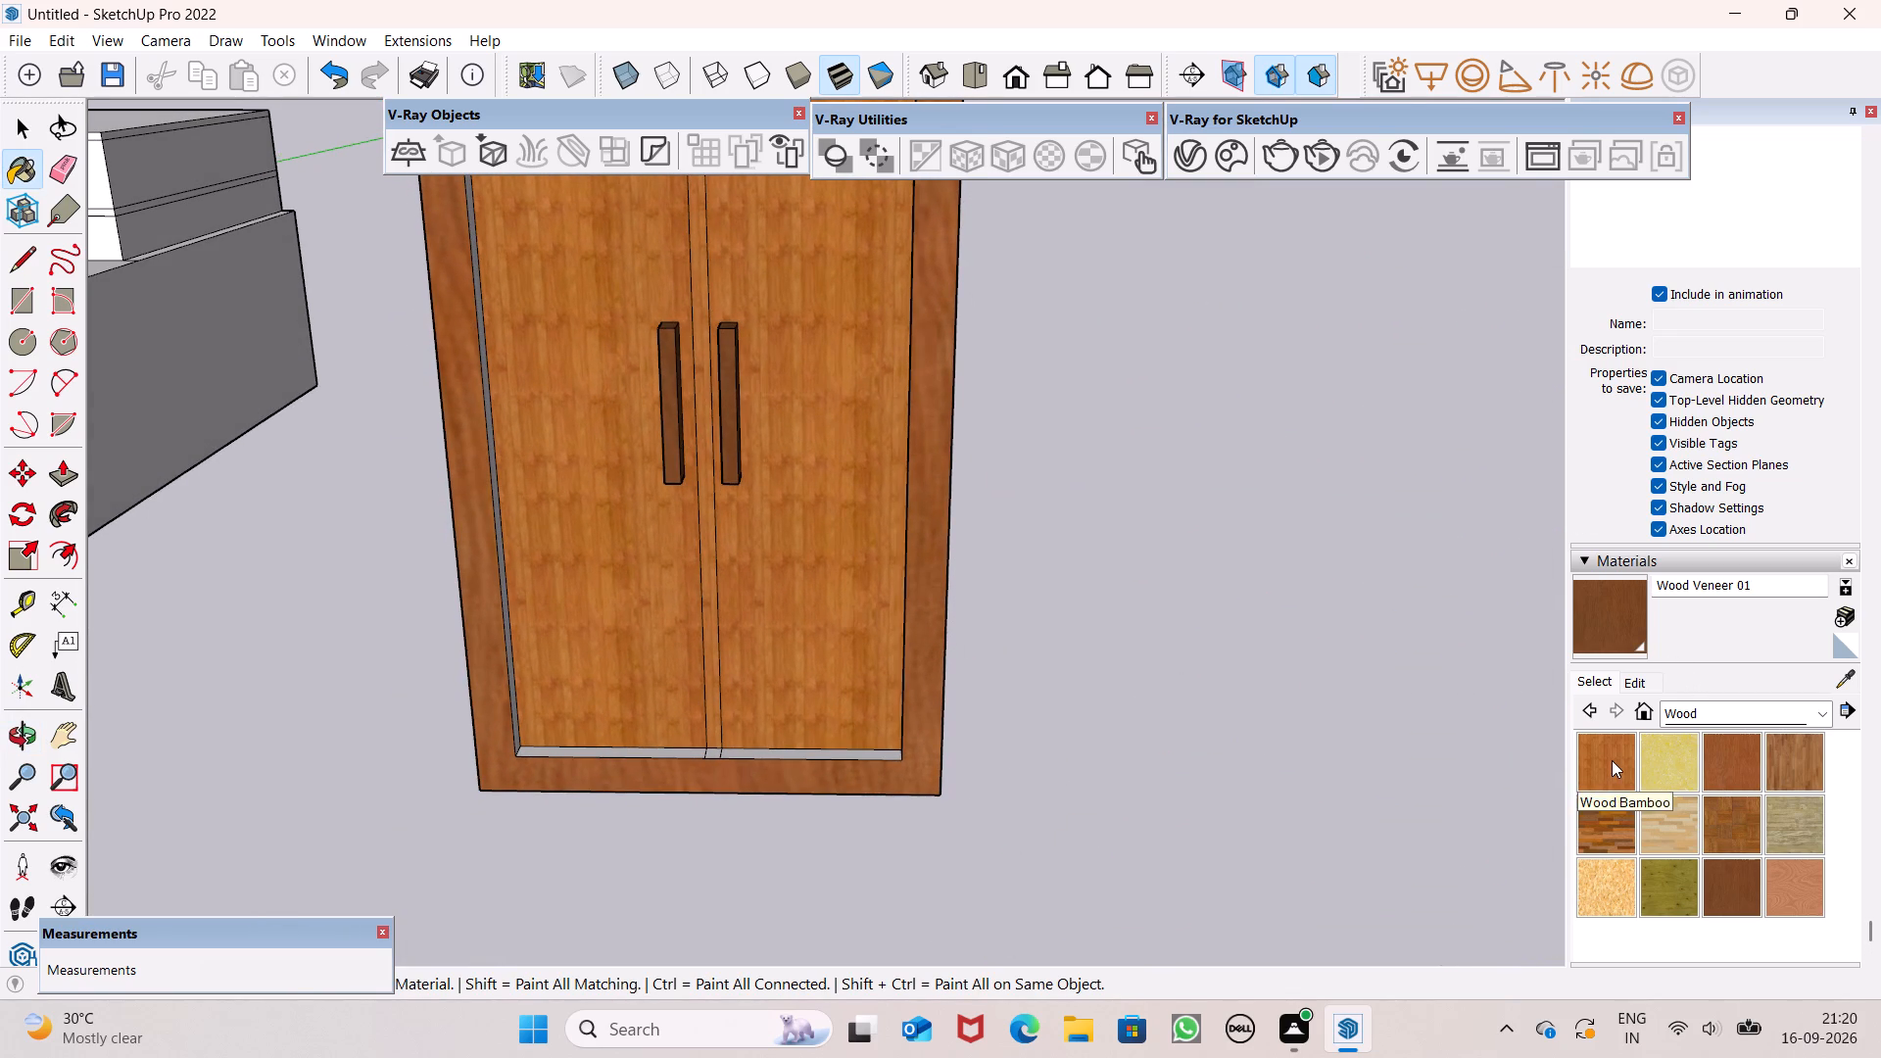
pyautogui.scroll(6, 566, 779)
pyautogui.click(590, 729)
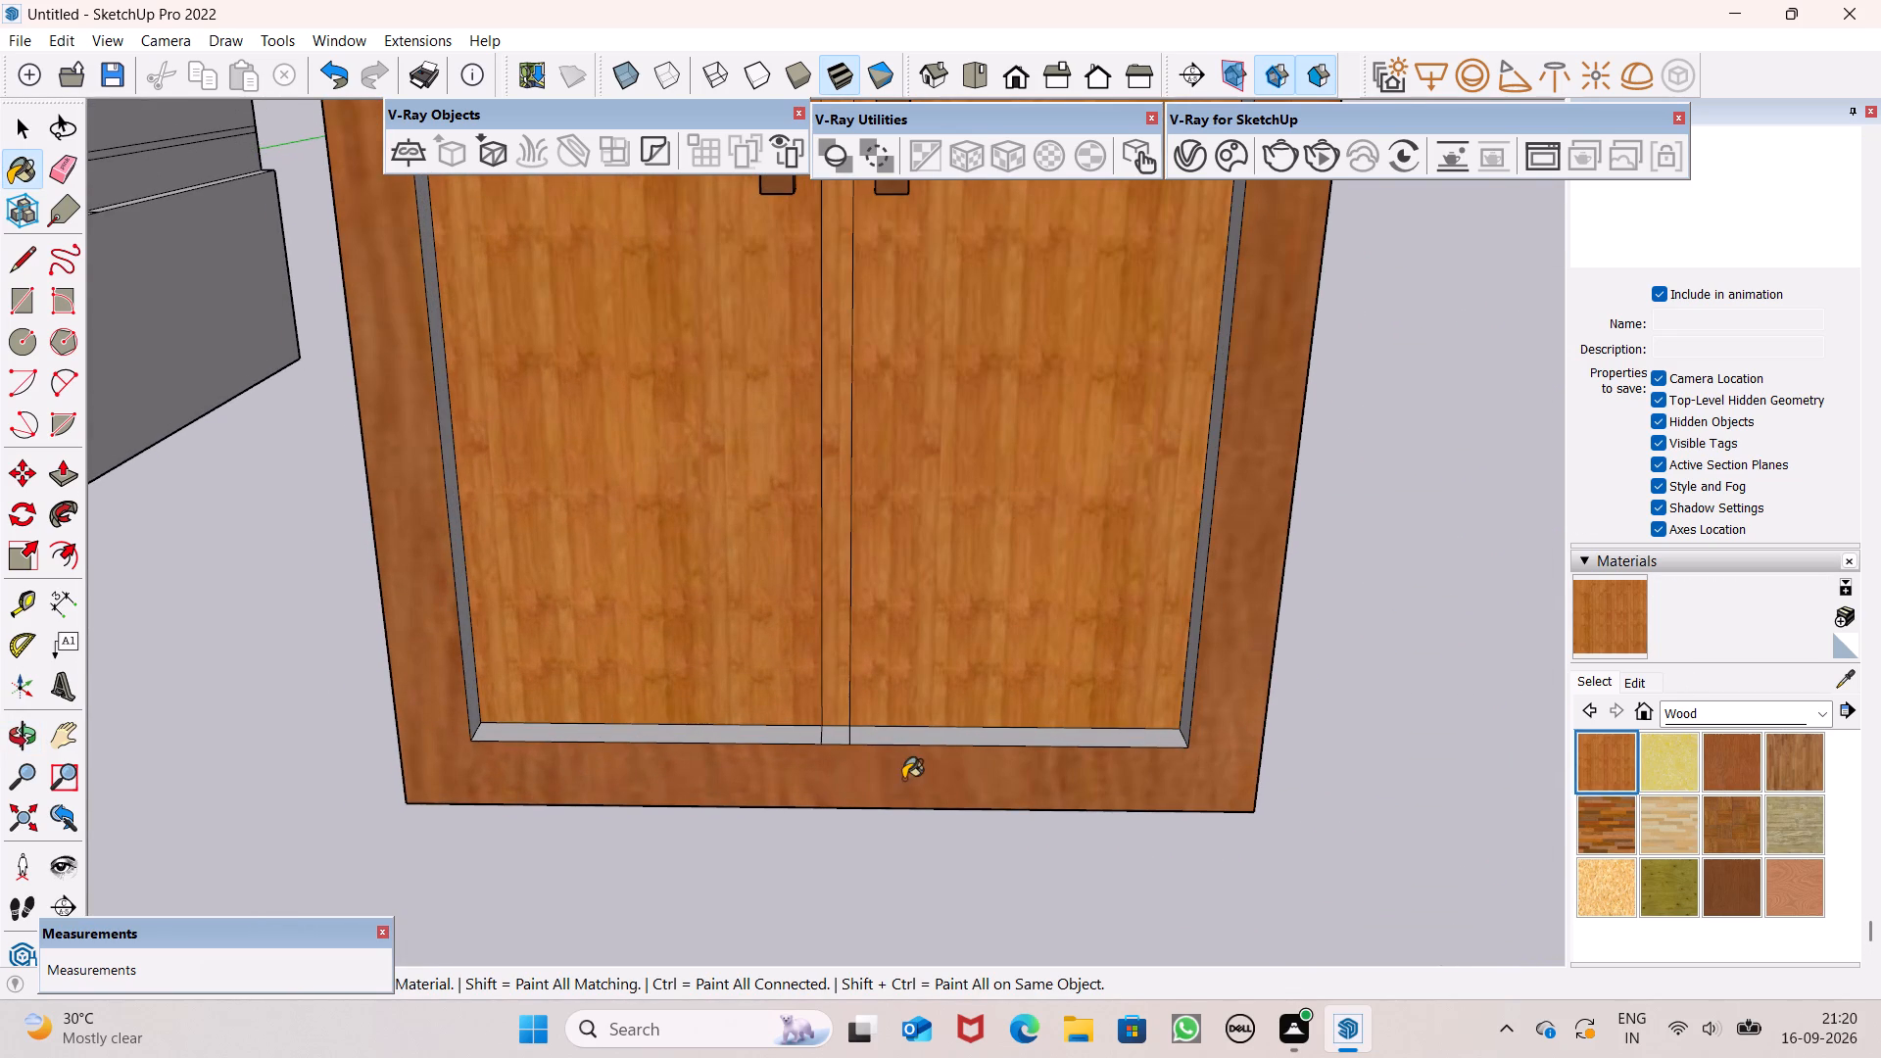
pyautogui.scroll(4, 903, 779)
pyautogui.moveTo(796, 725); pyautogui.dragTo(826, 733)
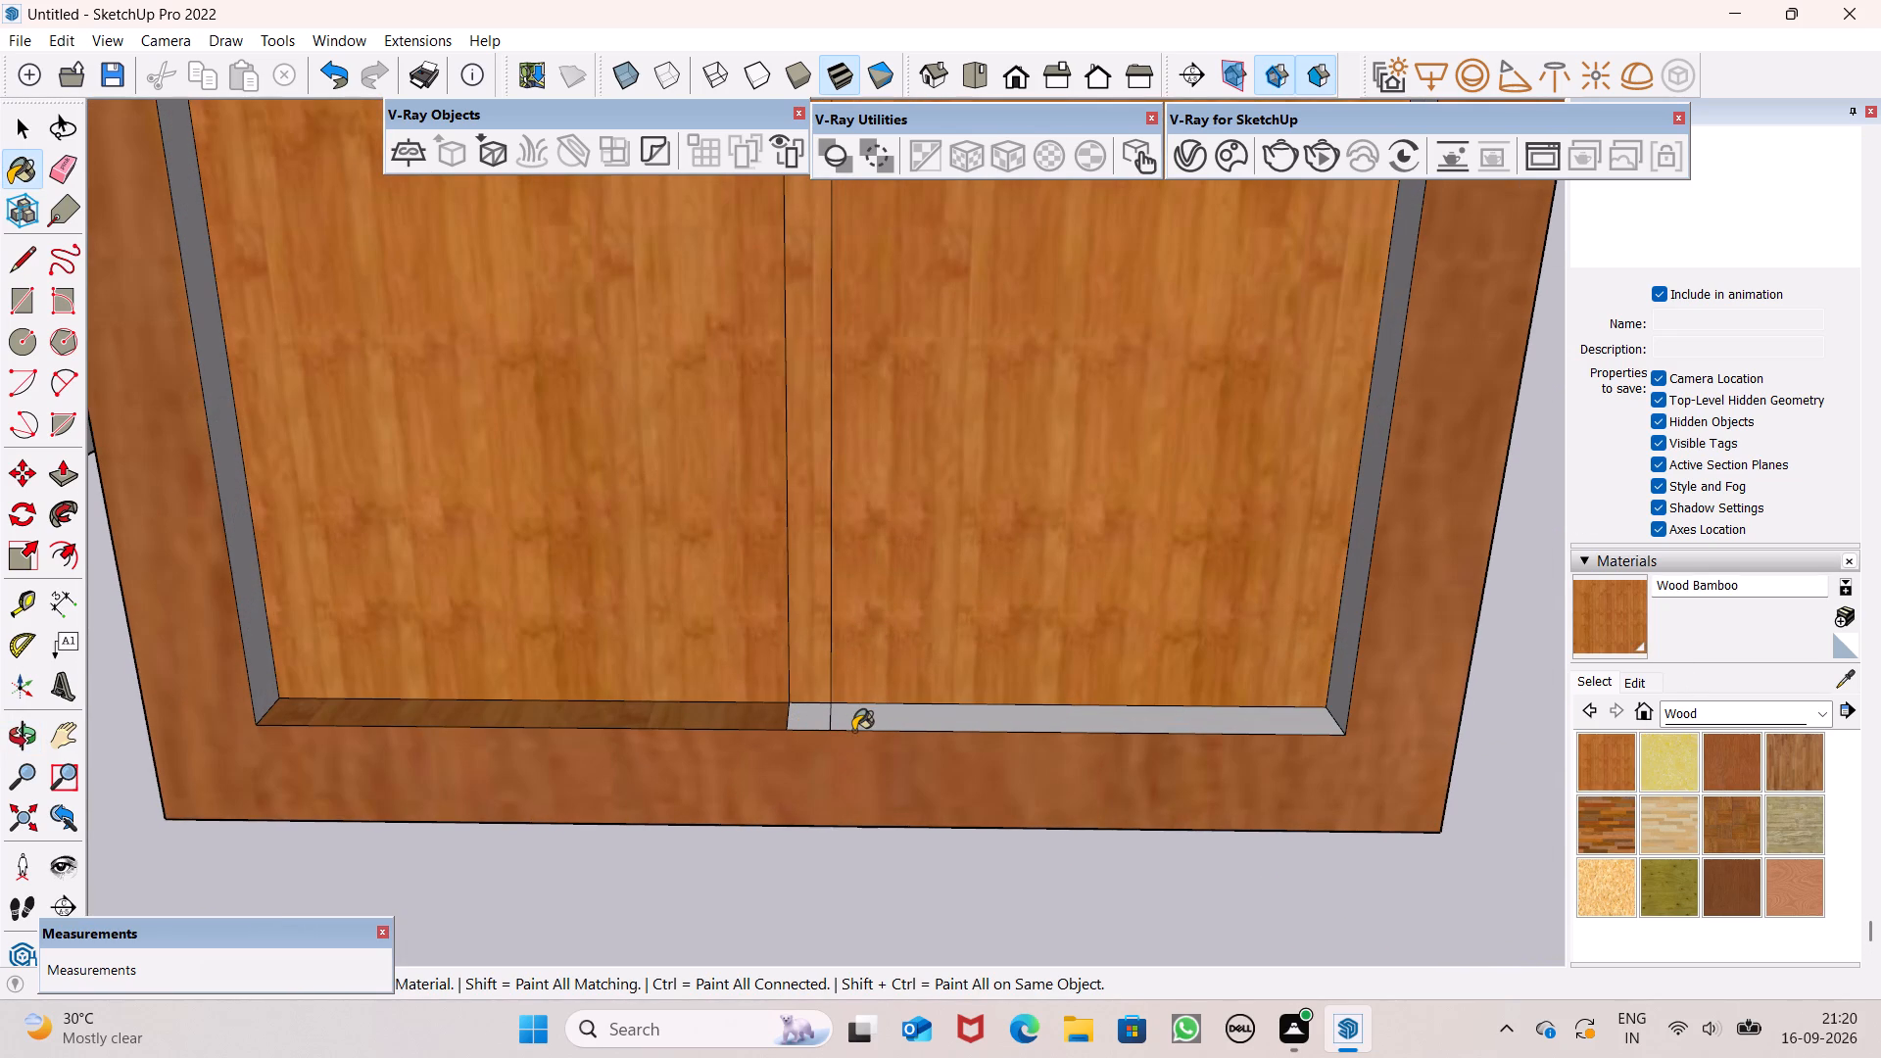
pyautogui.click(858, 729)
pyautogui.scroll(-8, 858, 729)
pyautogui.scroll(6, 844, 695)
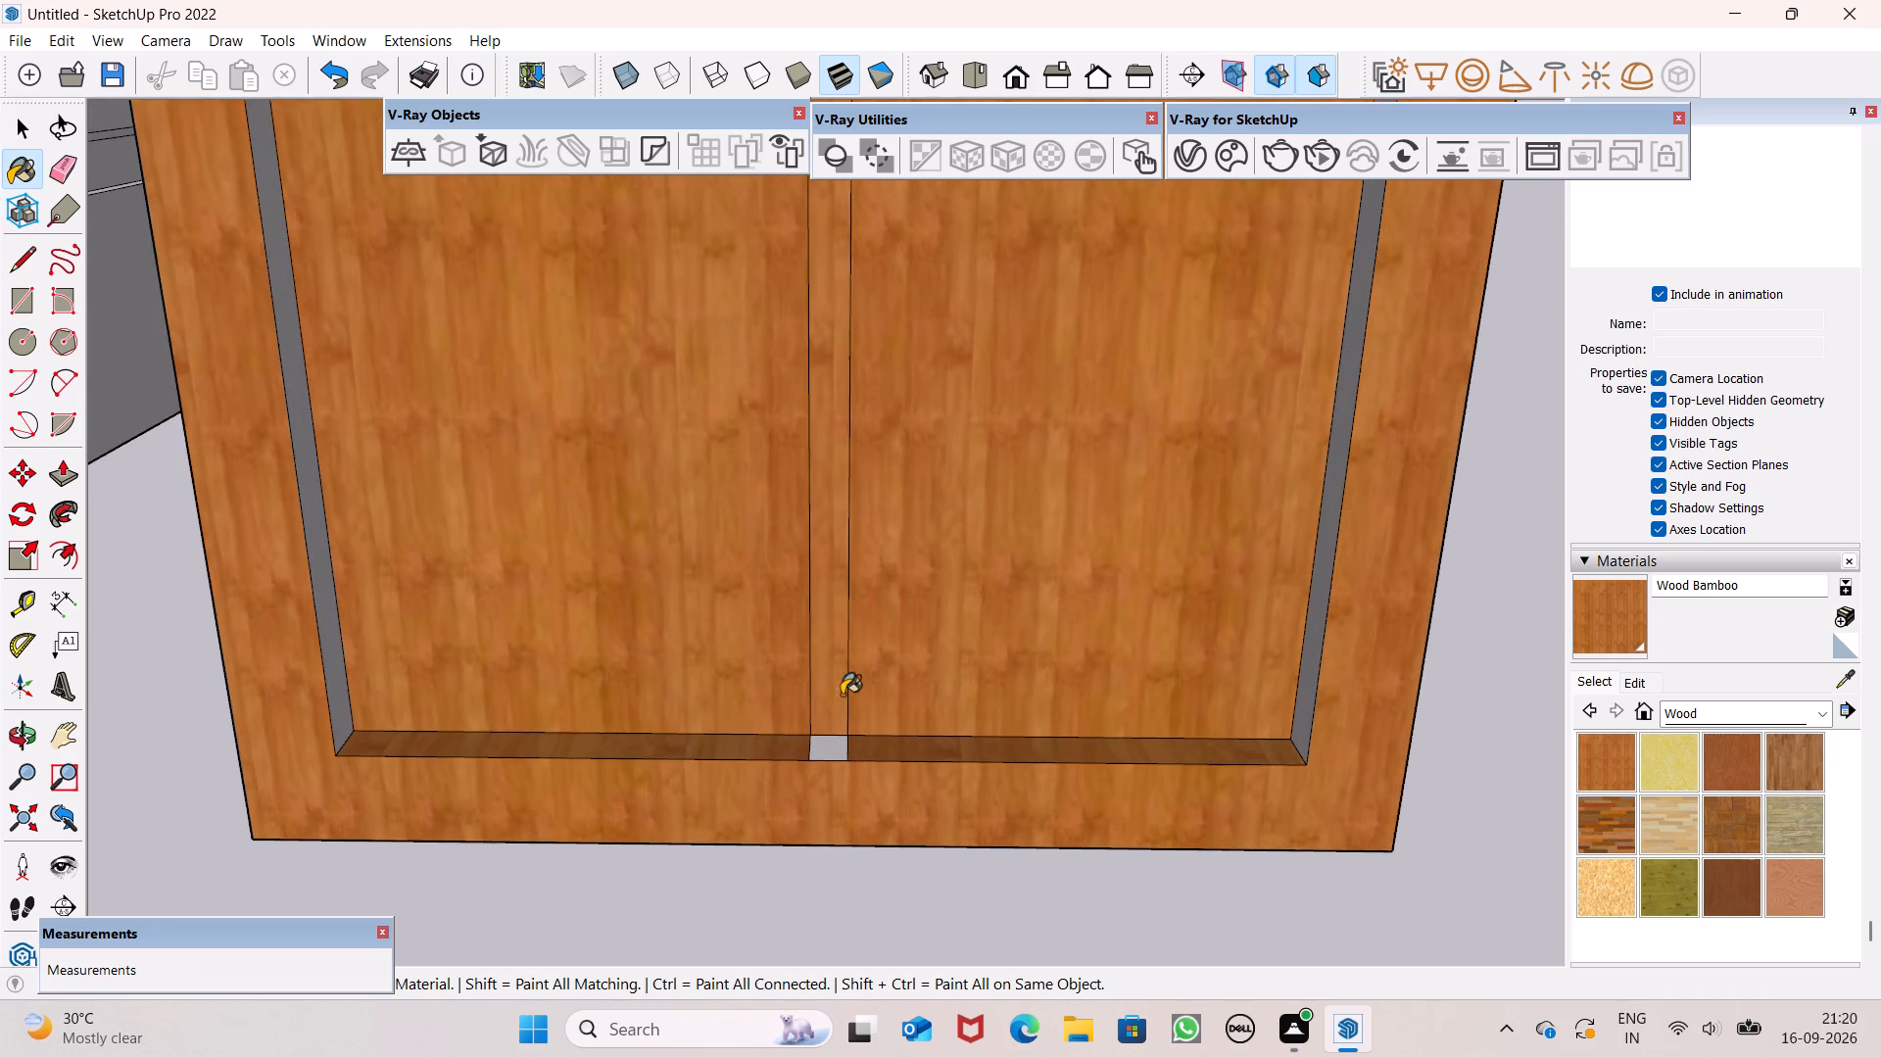
pyautogui.scroll(5, 810, 754)
pyautogui.click(848, 751)
# Paint the two vertical inner reveals on the front of the door frame with Wood Bamboo.
pyautogui.scroll(-8, 847, 756)
pyautogui.scroll(-7, 928, 664)
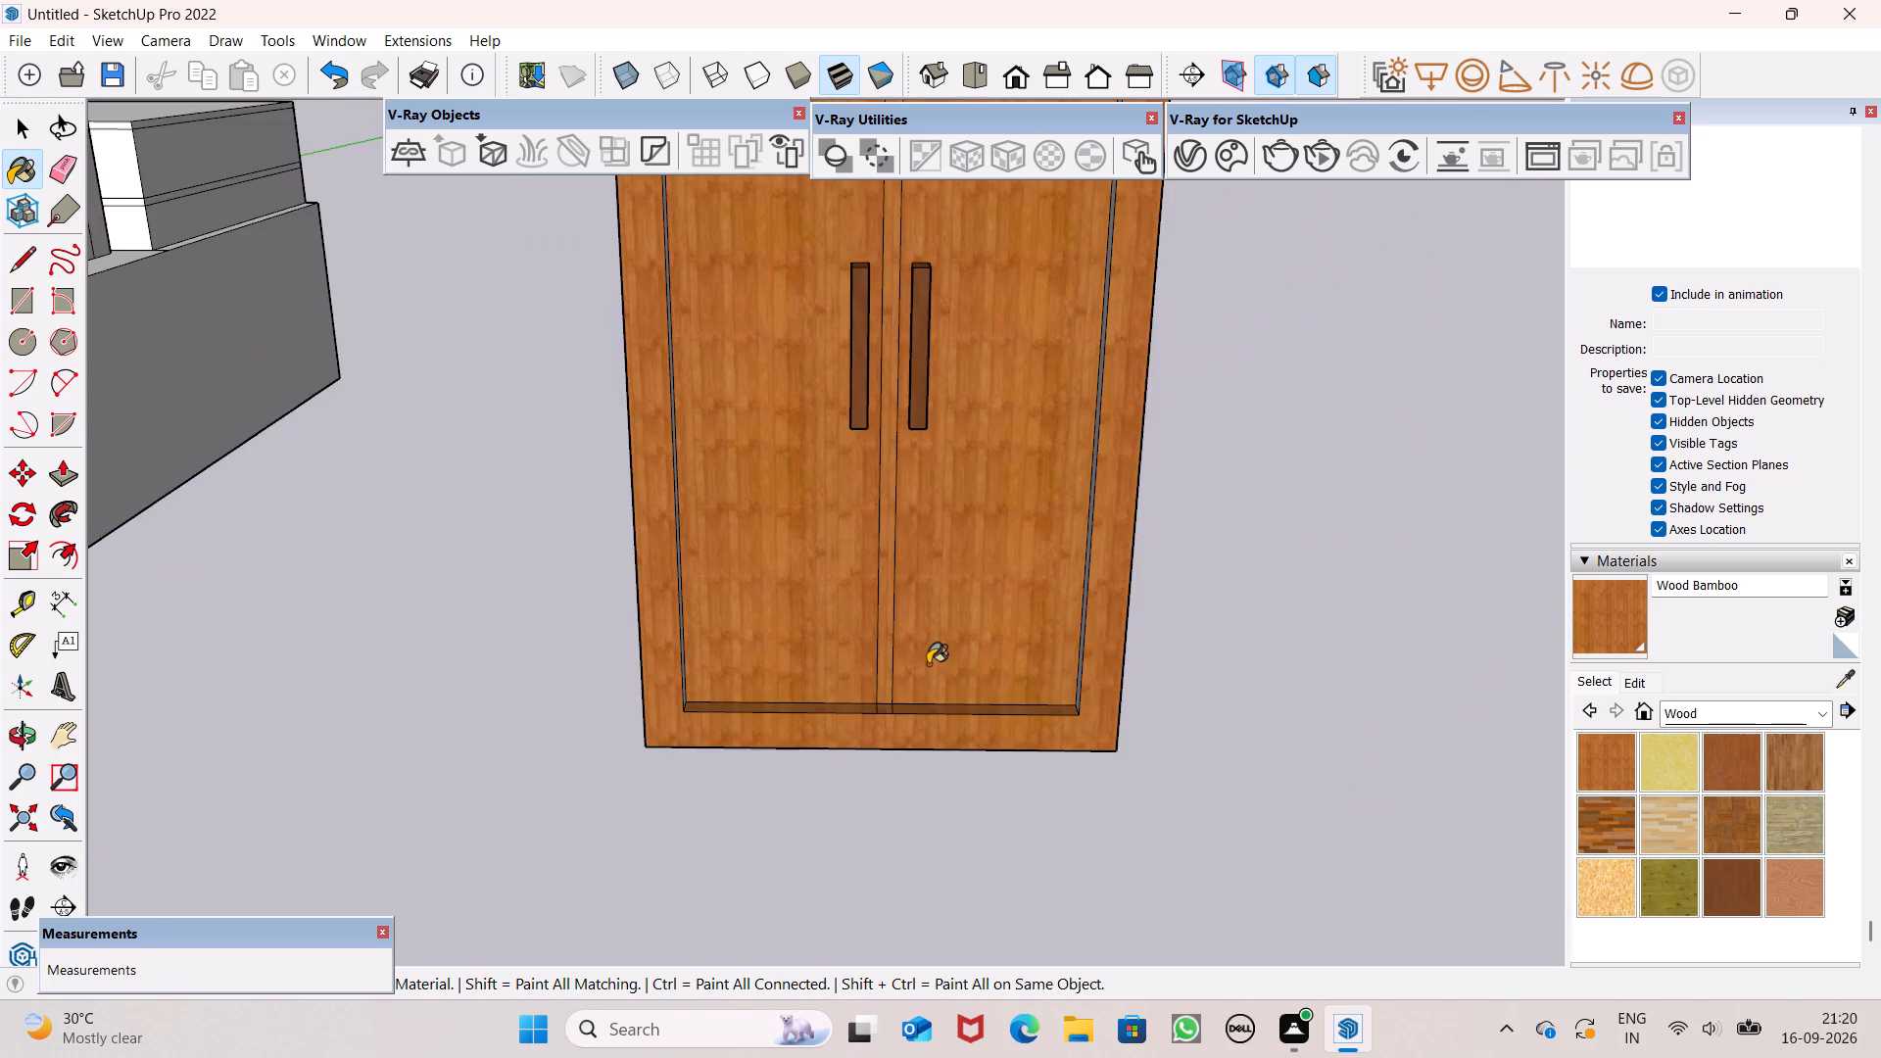
pyautogui.scroll(-7, 928, 664)
pyautogui.scroll(2, 971, 653)
pyautogui.moveTo(973, 637); pyautogui.dragTo(1053, 457, button='middle')
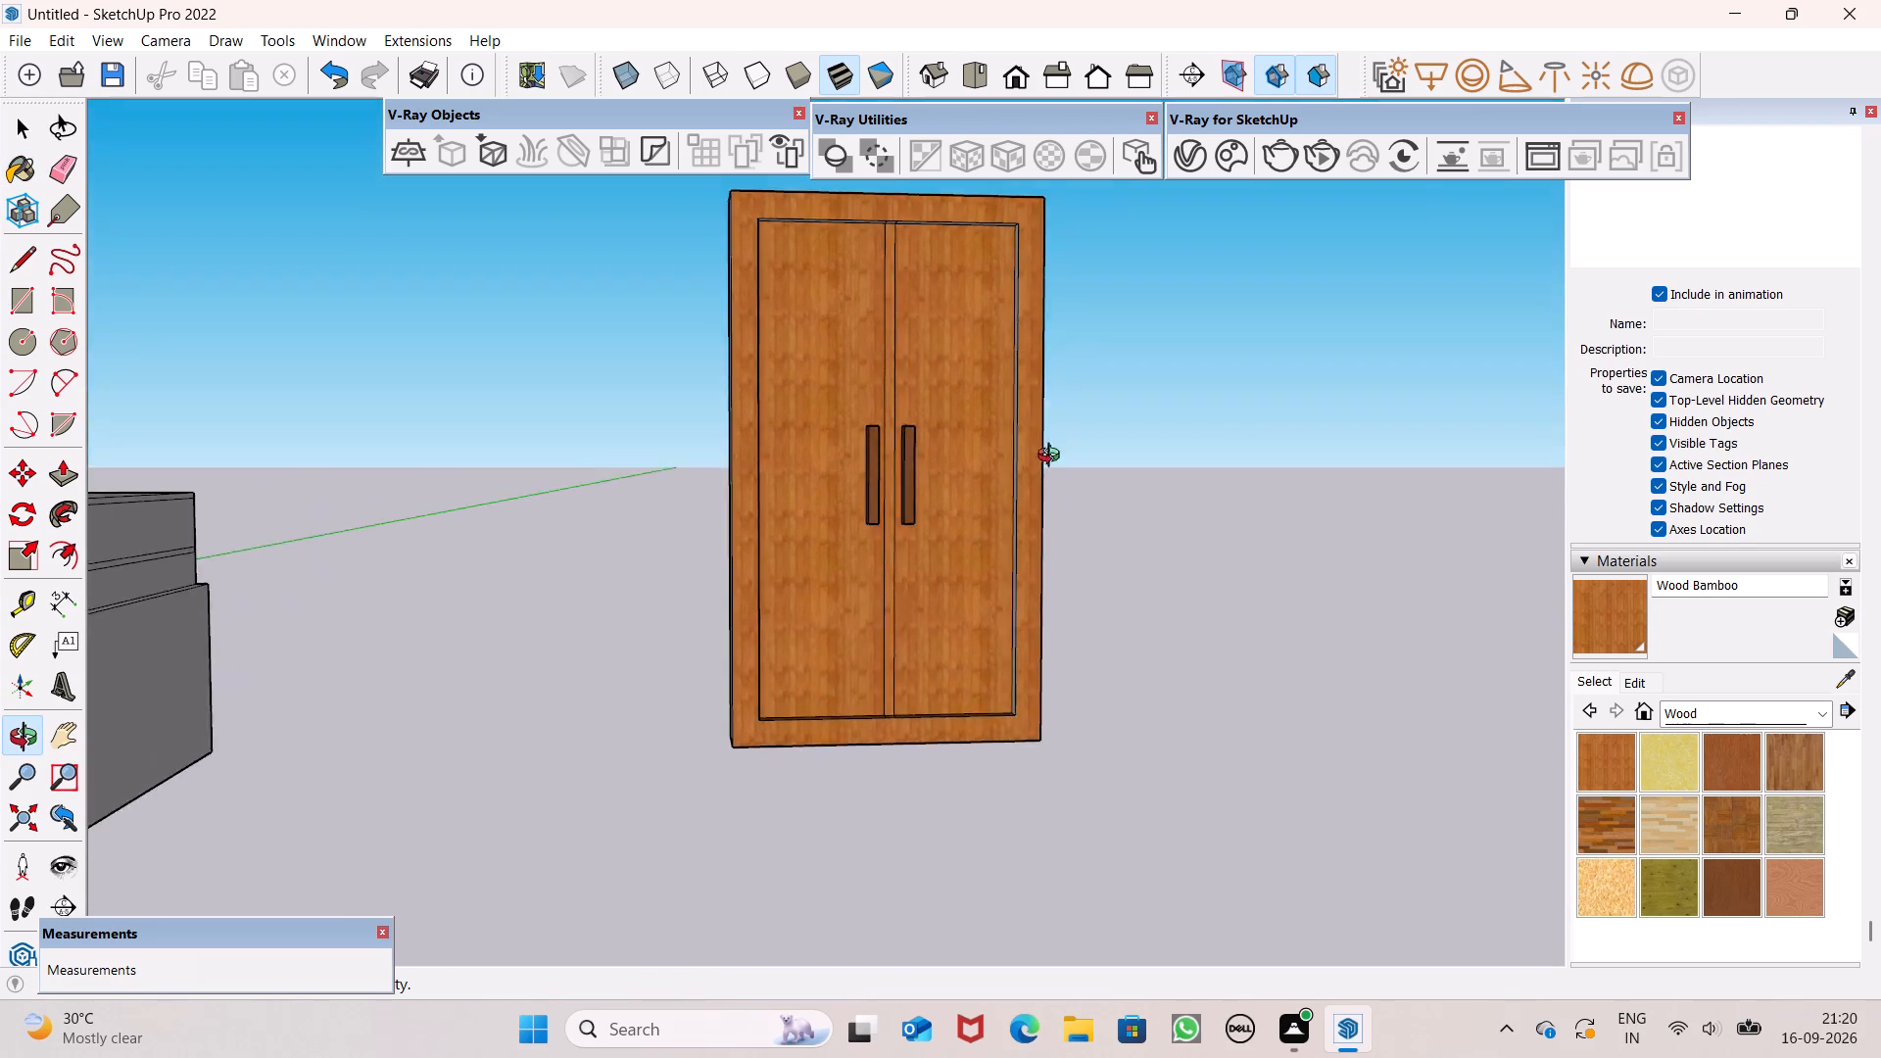
pyautogui.moveTo(1053, 457); pyautogui.dragTo(1089, 409, button='middle')
pyautogui.scroll(12, 1013, 428)
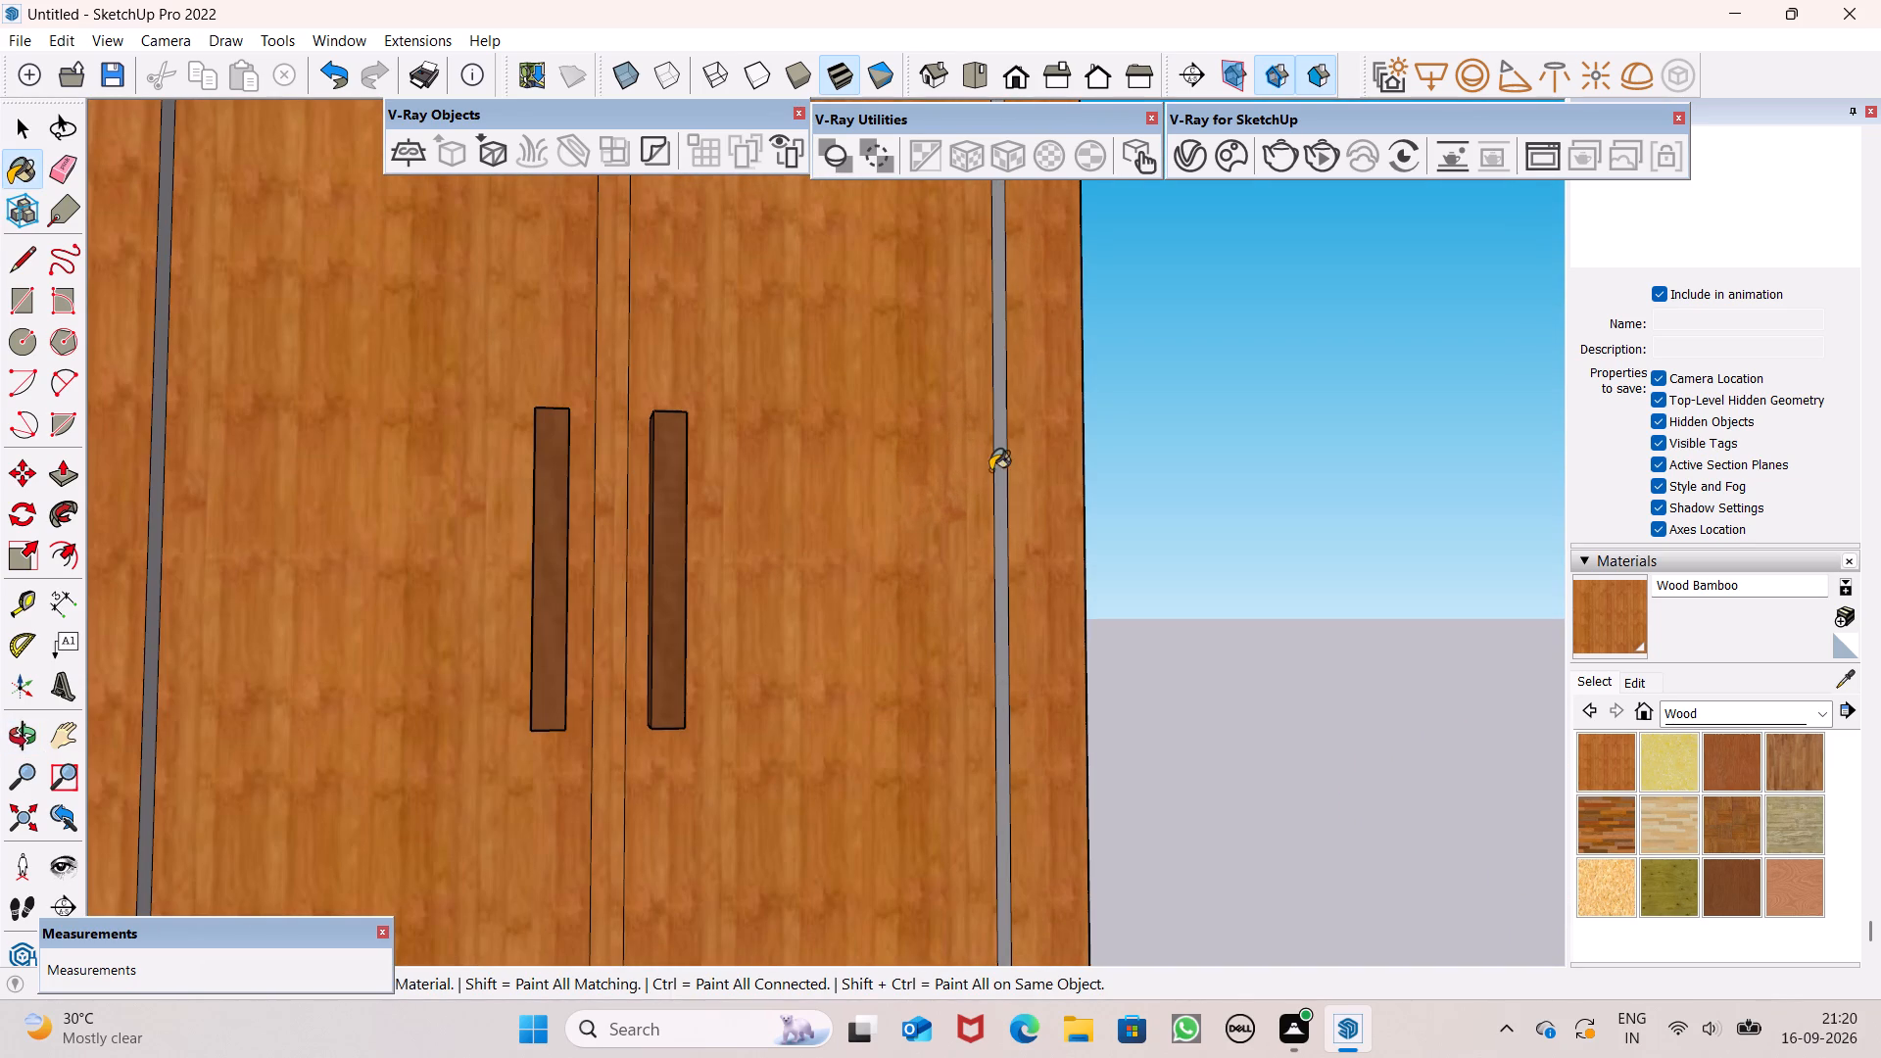
pyautogui.click(1005, 464)
pyautogui.scroll(-9, 1003, 458)
pyautogui.moveTo(878, 450); pyautogui.dragTo(396, 498, button='middle')
pyautogui.scroll(6, 644, 479)
pyautogui.scroll(-6, 789, 500)
pyautogui.scroll(5, 993, 536)
pyautogui.click(952, 530)
# Paint all three sections of the frame's top inner reveal above the door leaves with Wood Bamboo.
pyautogui.scroll(-5, 1020, 505)
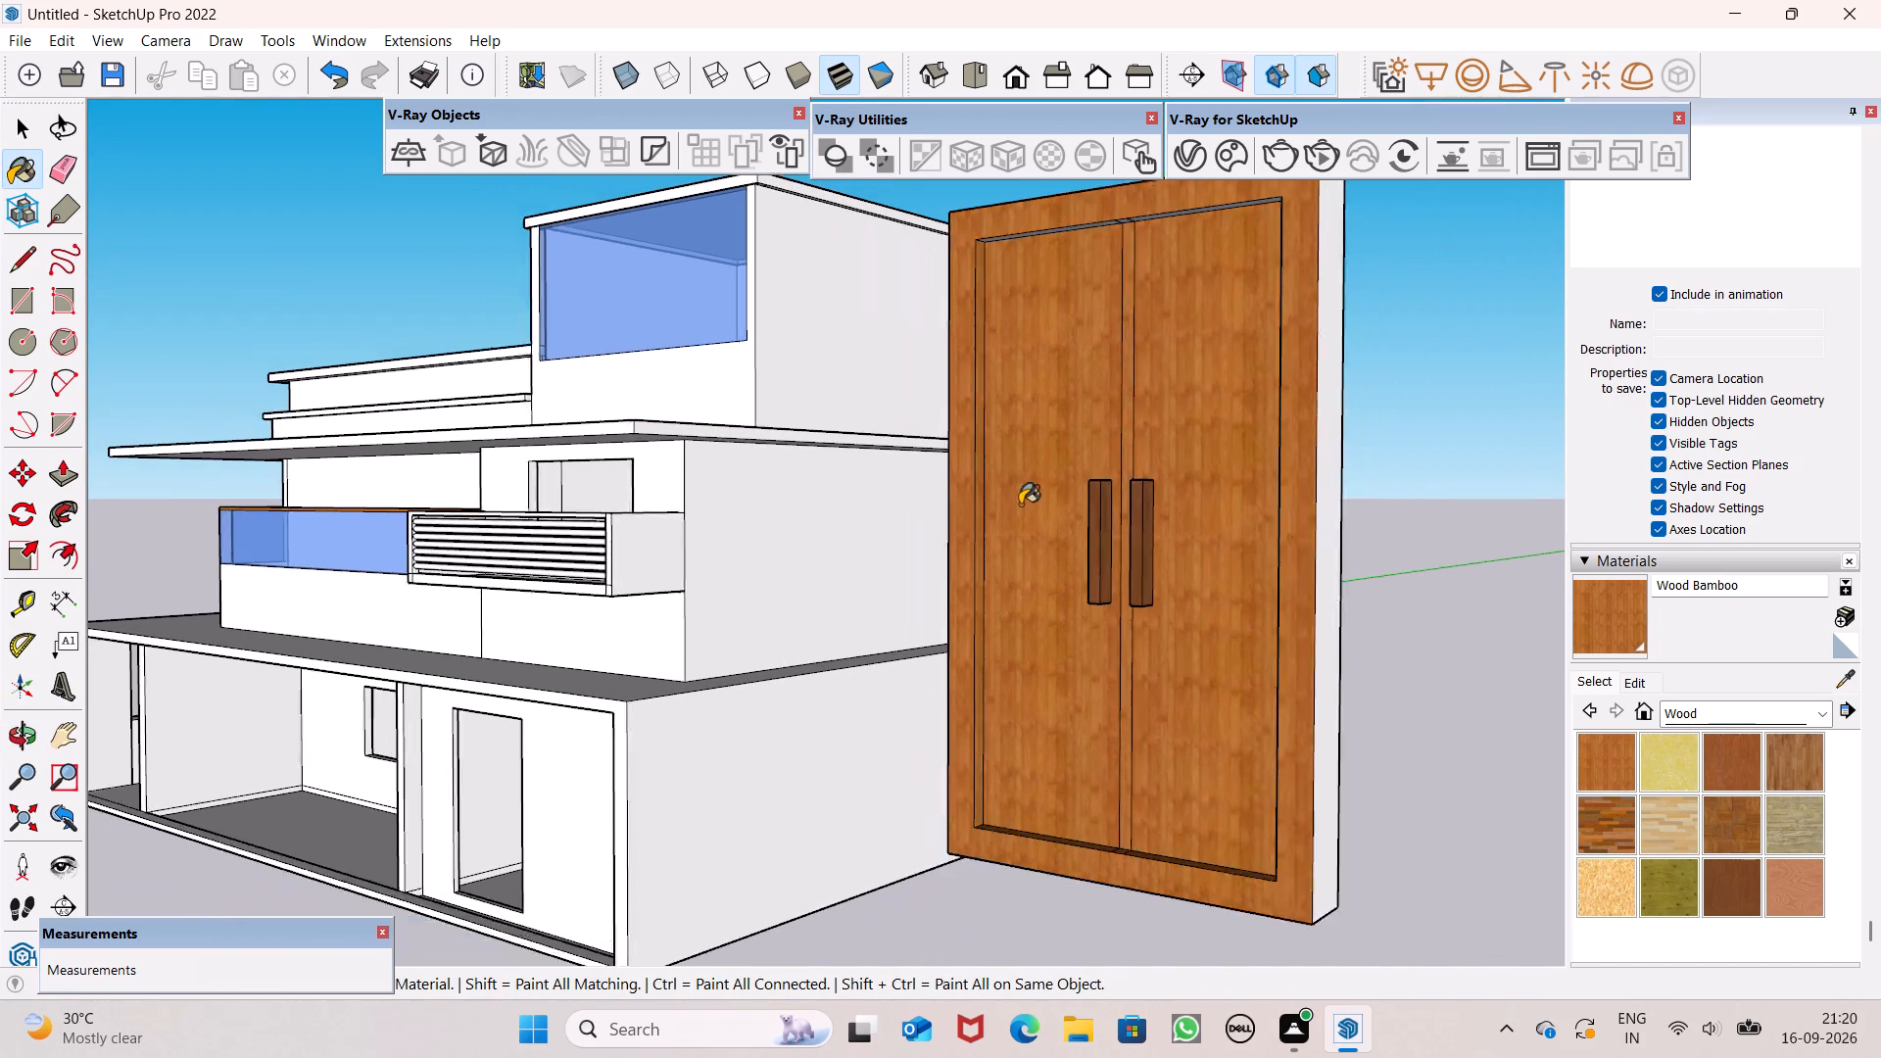
pyautogui.scroll(-3, 1020, 505)
pyautogui.moveTo(1116, 405); pyautogui.dragTo(1306, 131, button='middle')
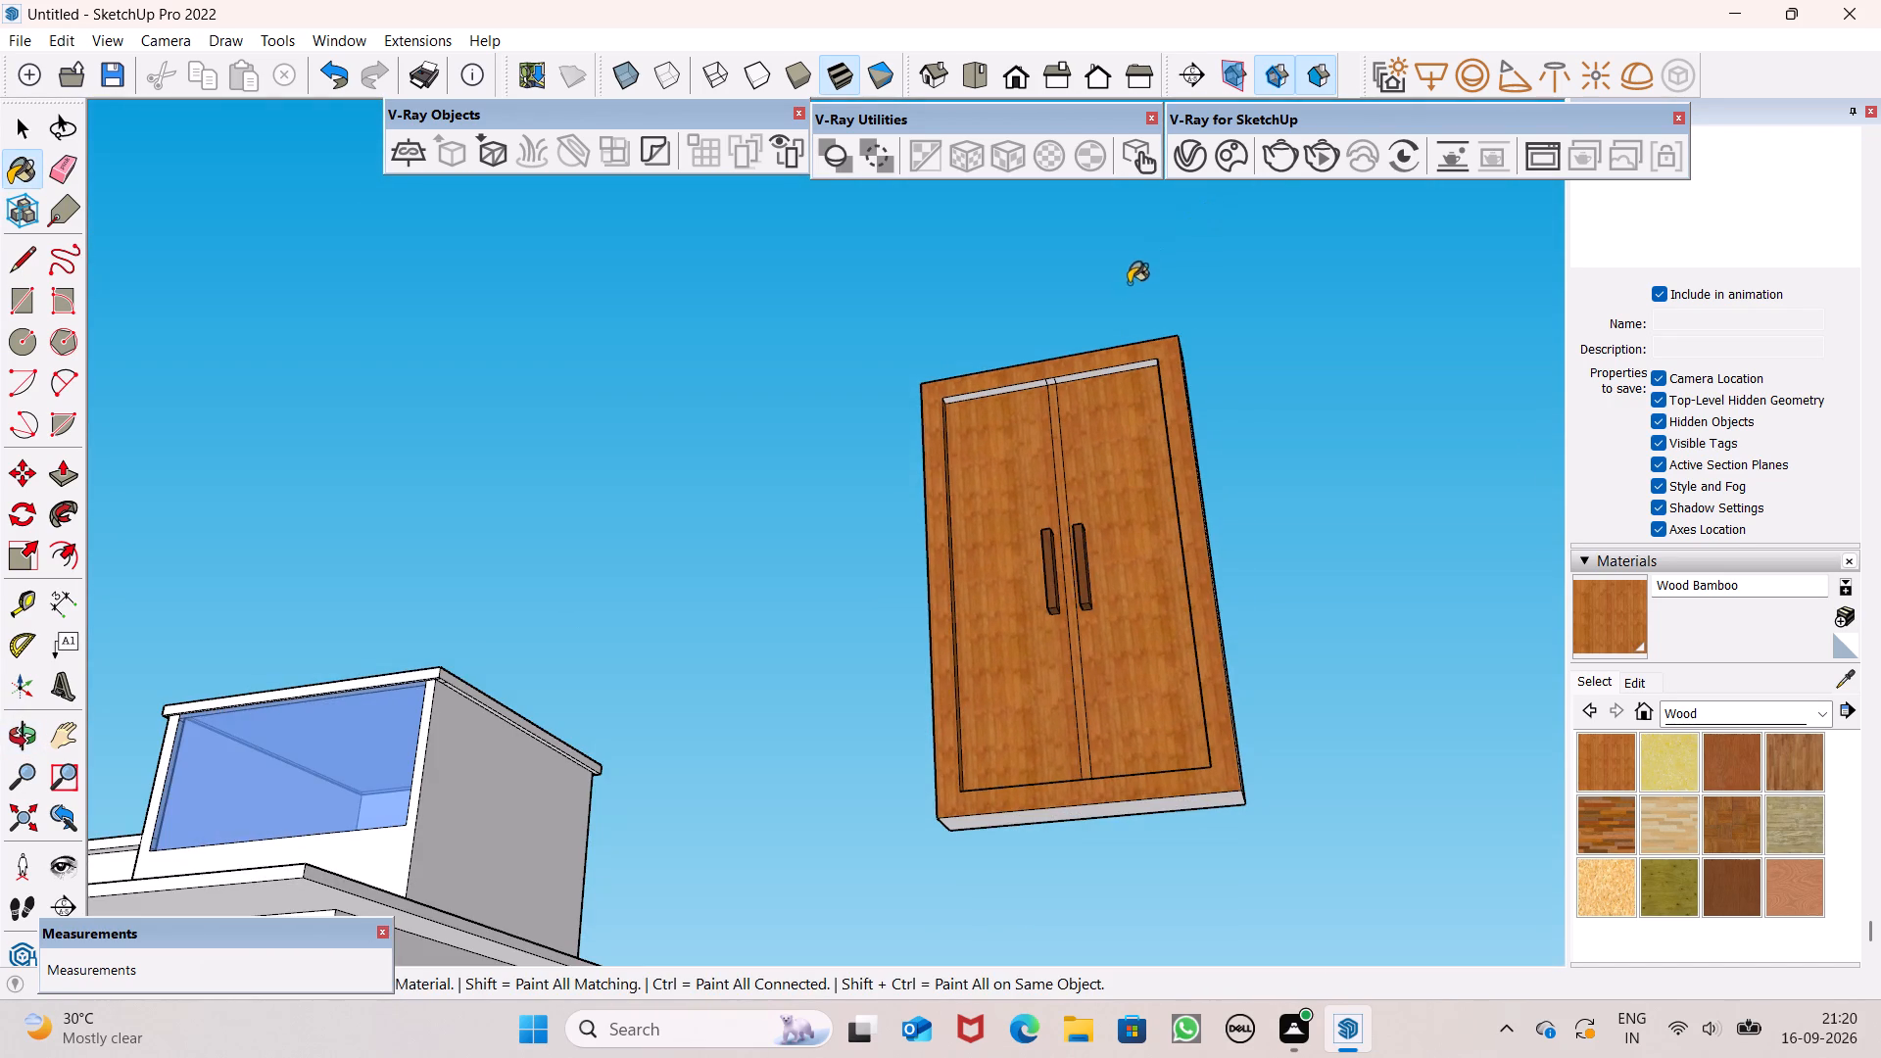
pyautogui.scroll(2, 1100, 310)
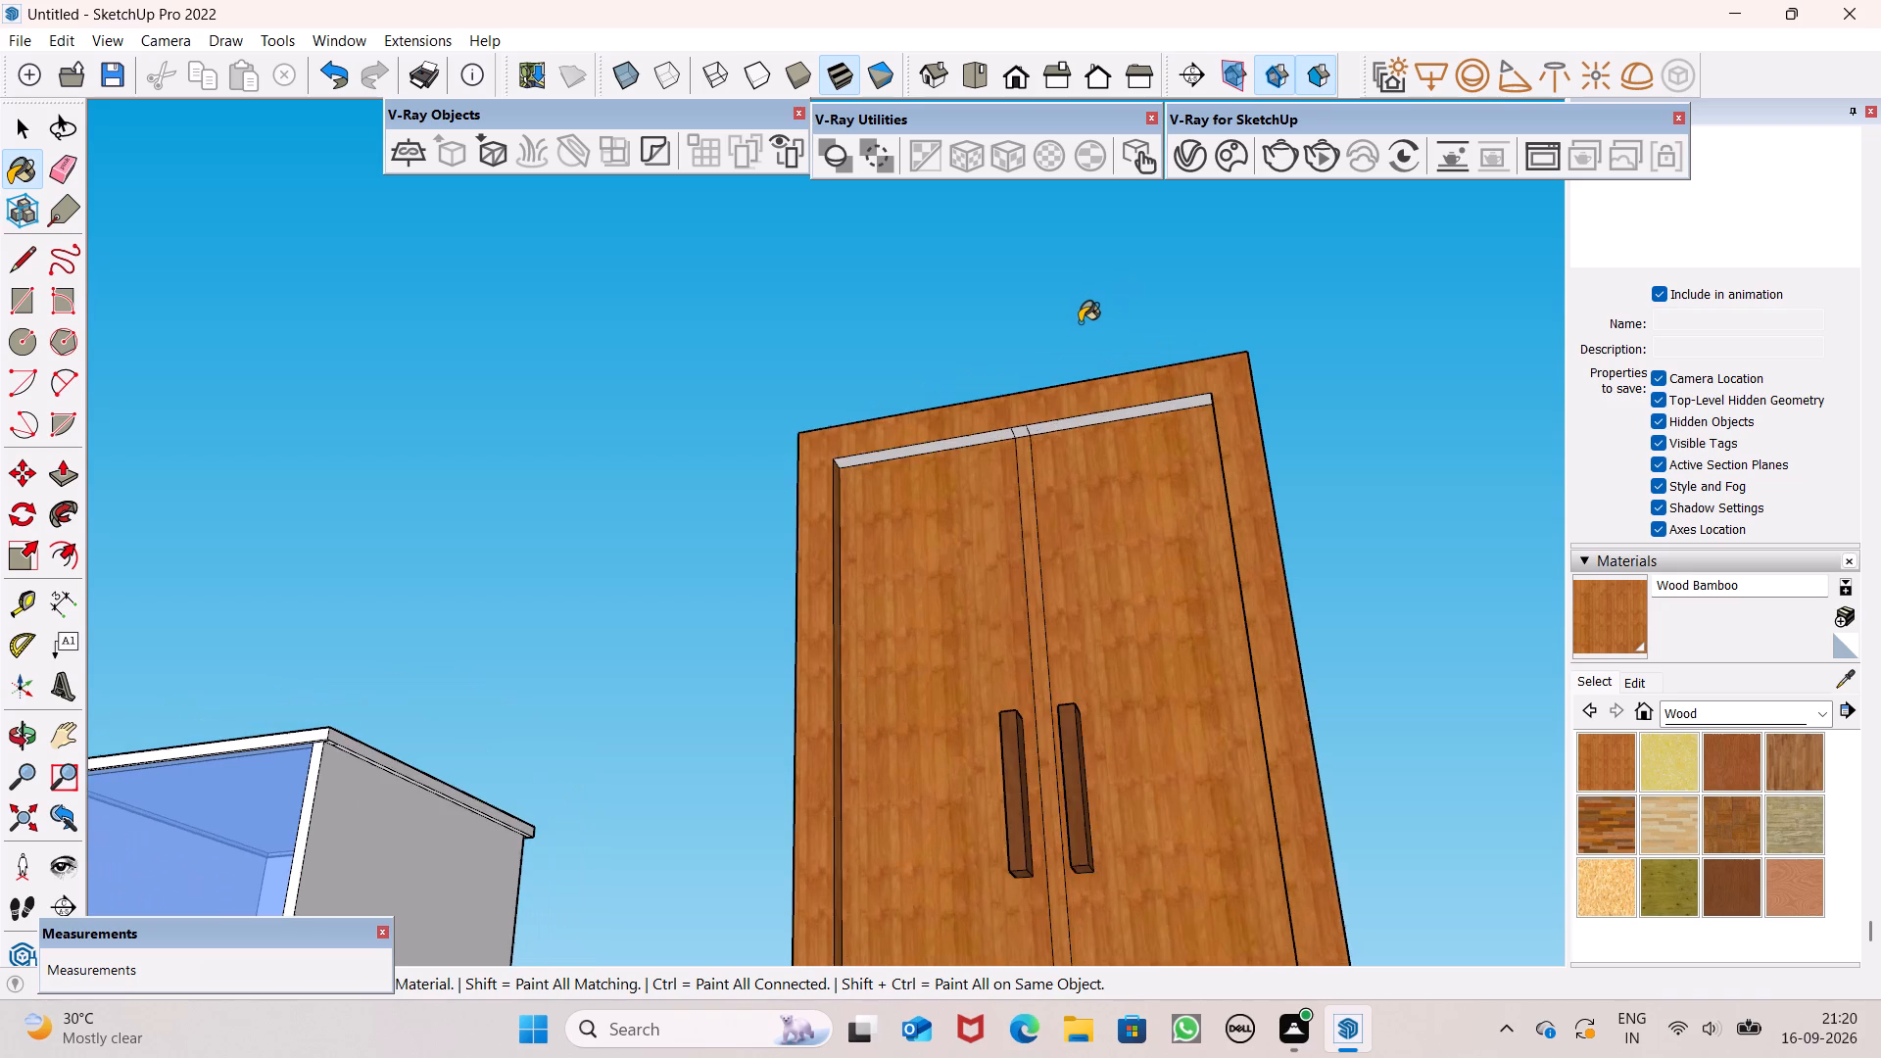
pyautogui.scroll(1, 1080, 322)
pyautogui.scroll(14, 1006, 520)
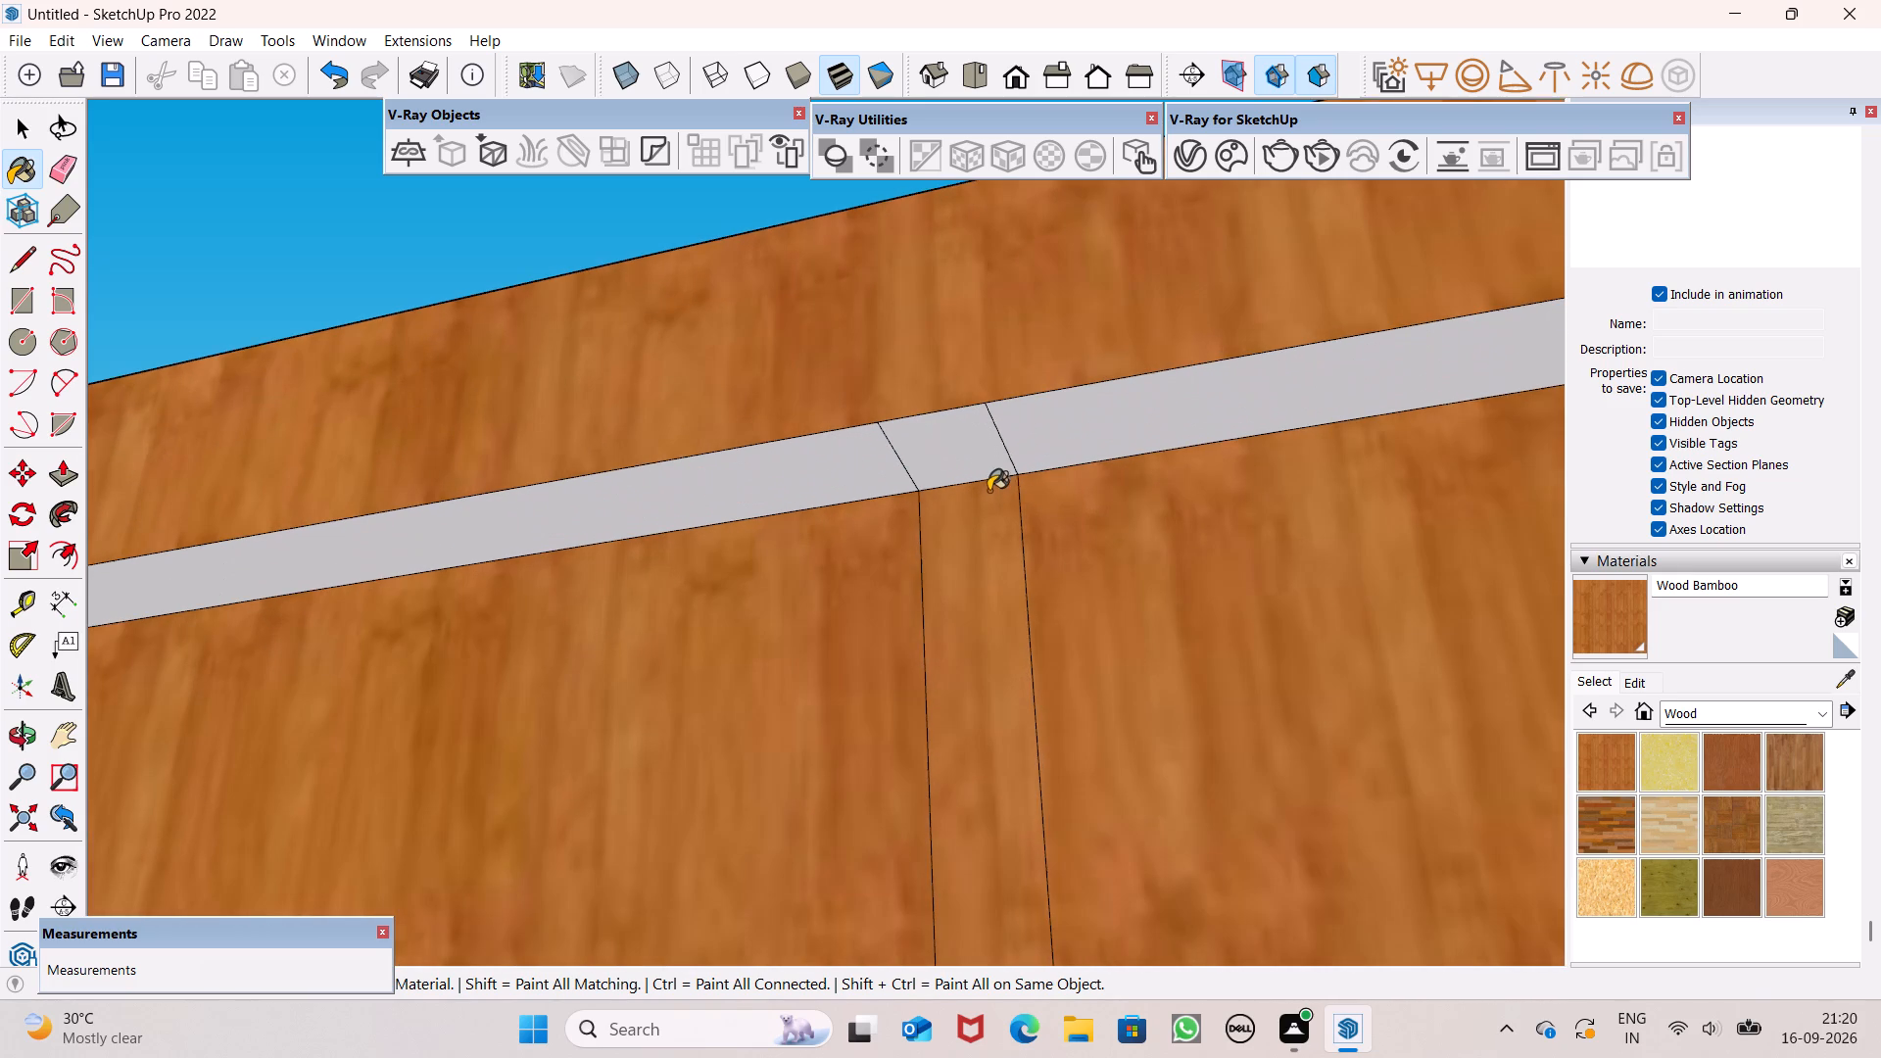
pyautogui.click(956, 444)
pyautogui.click(778, 459)
pyautogui.click(1093, 438)
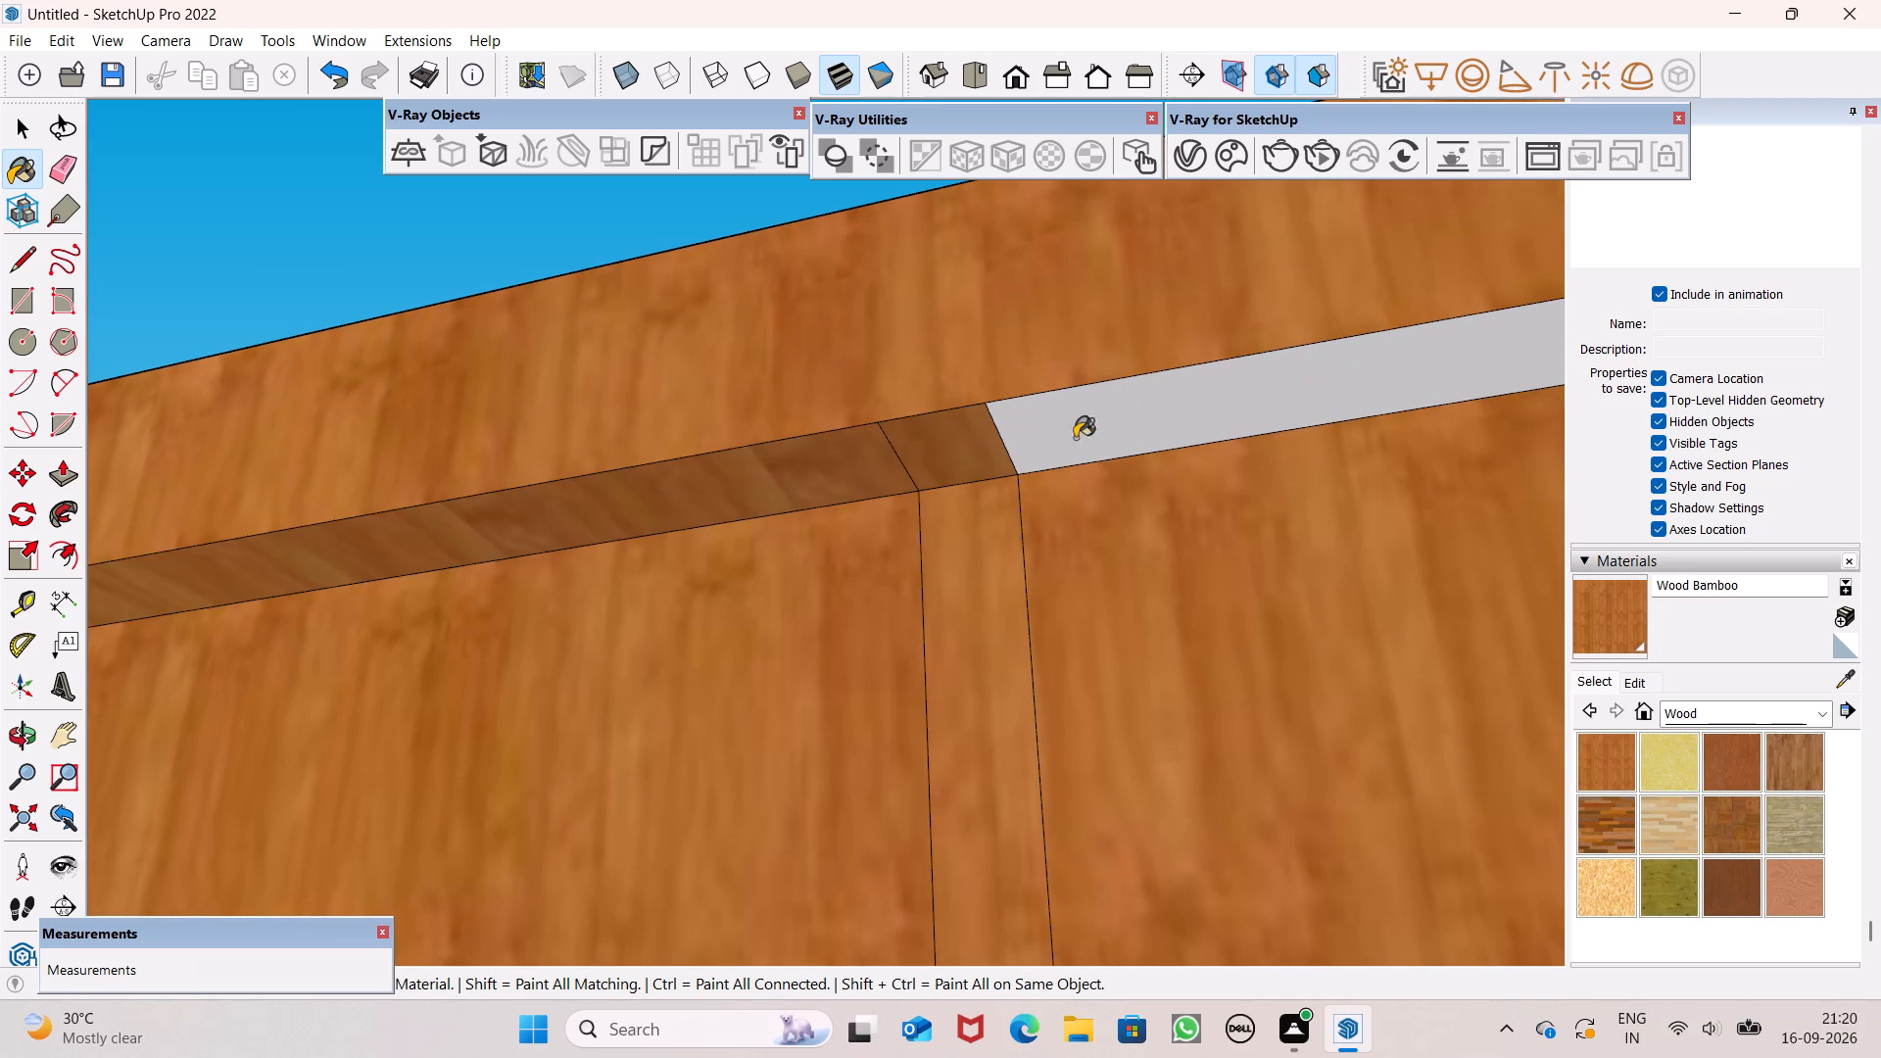
# Paint the outer underside of the door frame with Wood Bamboo.
pyautogui.scroll(-20, 1048, 426)
pyautogui.scroll(-12, 1048, 426)
pyautogui.moveTo(1133, 582); pyautogui.dragTo(1126, 698, button='middle')
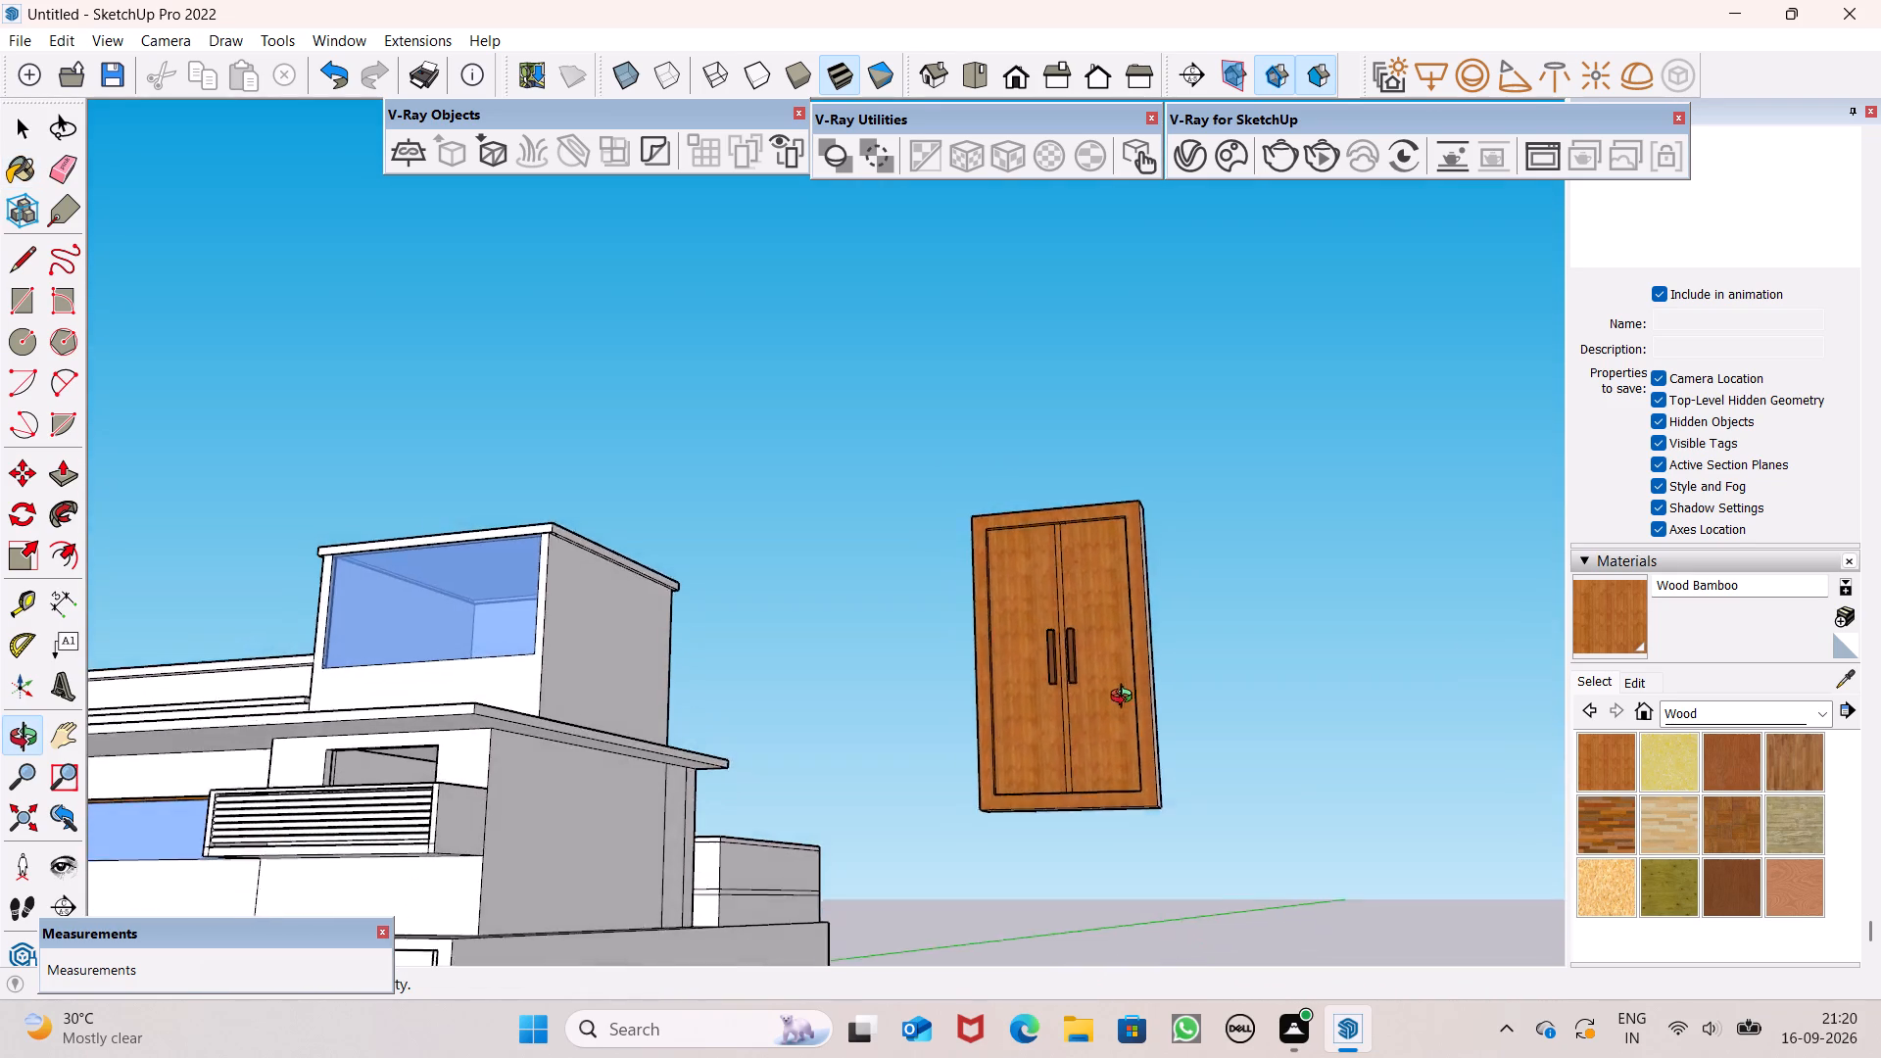
pyautogui.moveTo(1126, 698); pyautogui.dragTo(1129, 347, button='middle')
pyautogui.scroll(6, 1133, 337)
pyautogui.click(1133, 306)
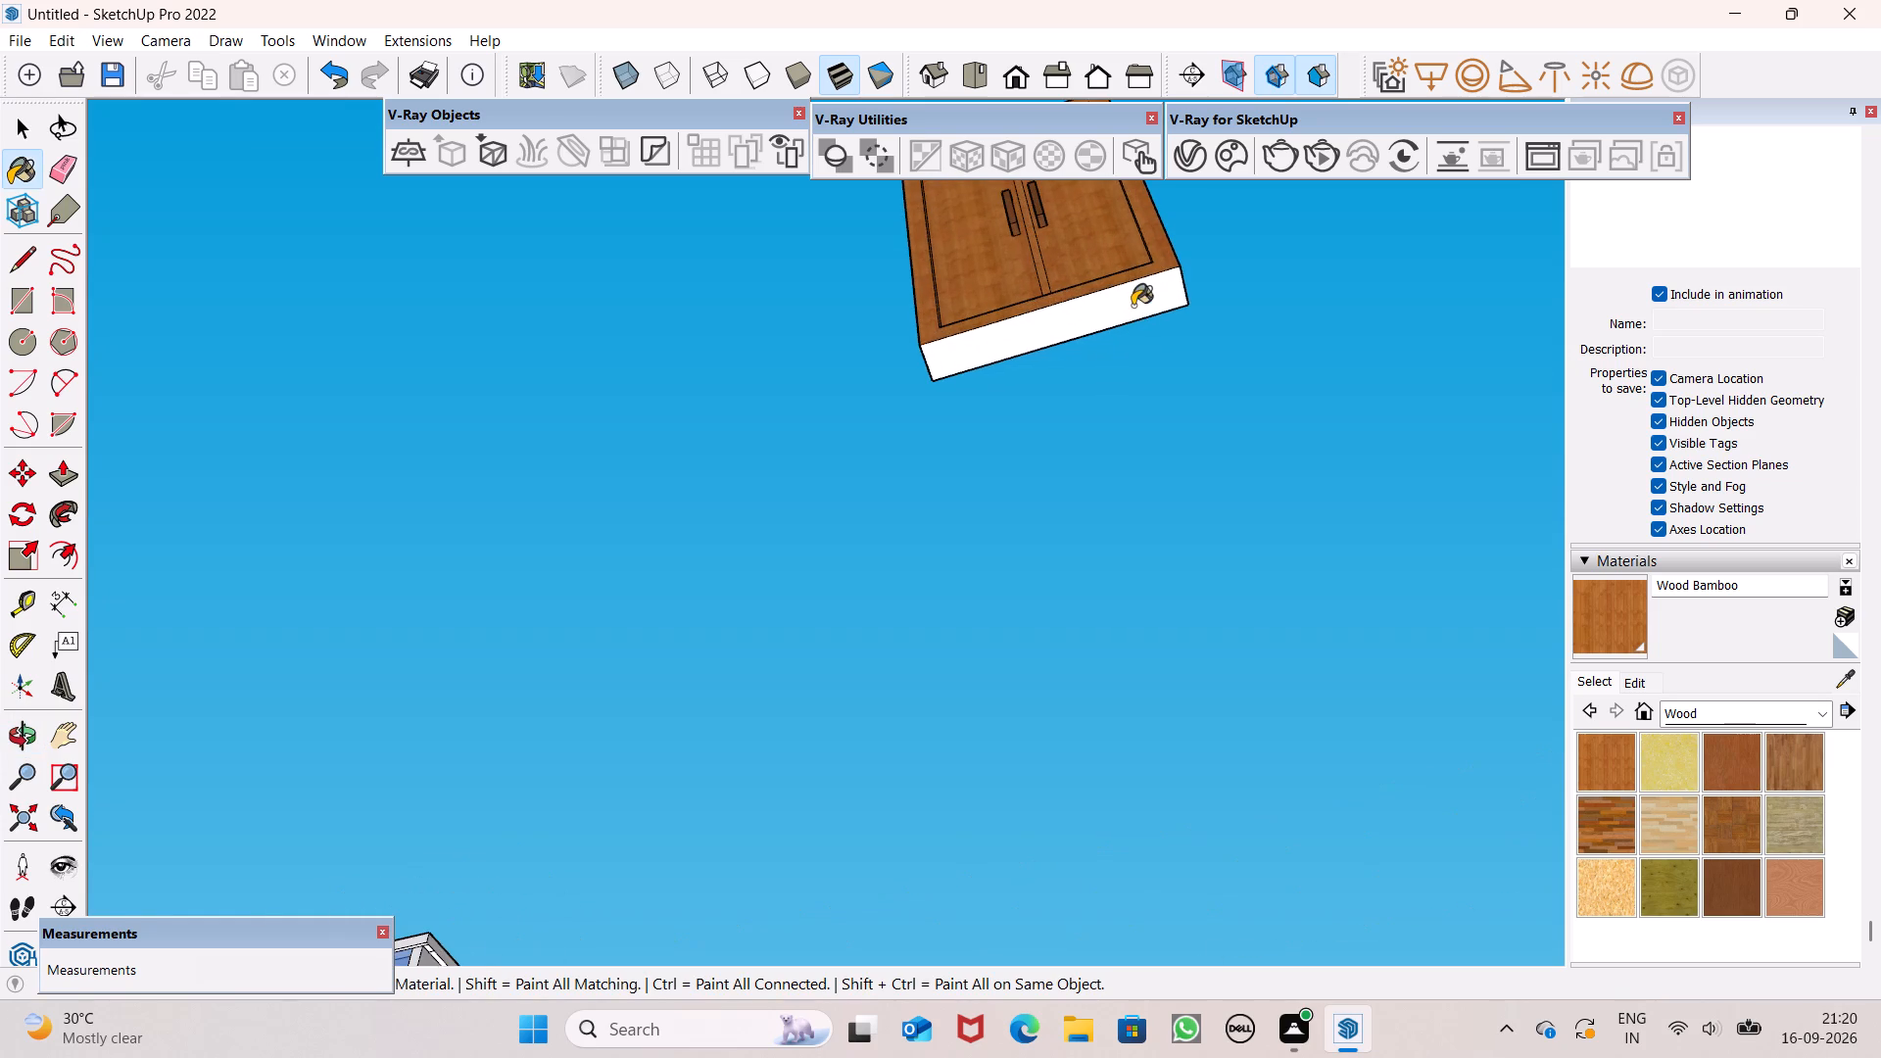
# Paint the door frame's outer top face and its right outer side with Wood Bamboo.
pyautogui.scroll(-9, 1133, 335)
pyautogui.scroll(1, 1172, 369)
pyautogui.scroll(-19, 1172, 369)
pyautogui.moveTo(1181, 343); pyautogui.dragTo(1199, 852, button='middle')
pyautogui.scroll(8, 1223, 703)
pyautogui.moveTo(1181, 665); pyautogui.dragTo(751, 931, button='middle')
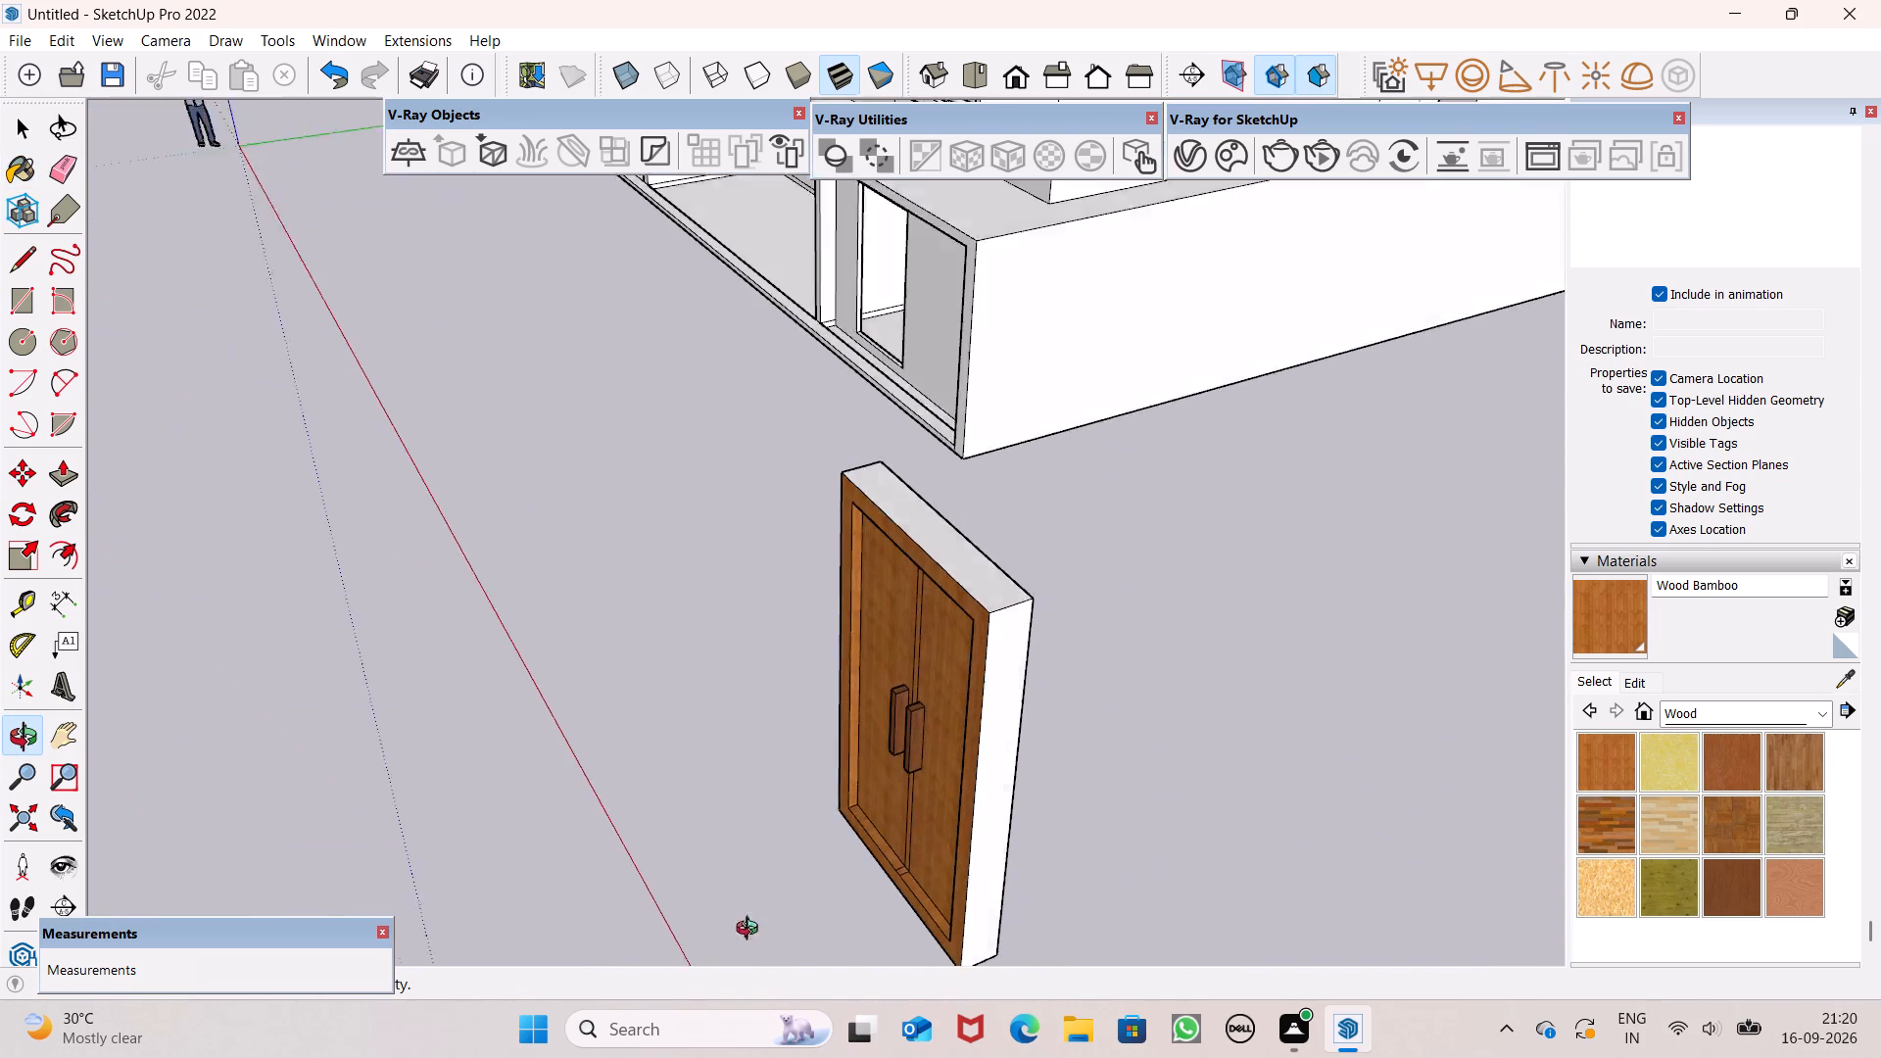
pyautogui.moveTo(751, 931); pyautogui.dragTo(755, 916, button='middle')
pyautogui.scroll(3, 1094, 557)
pyautogui.scroll(-3, 794, 594)
pyautogui.click(749, 611)
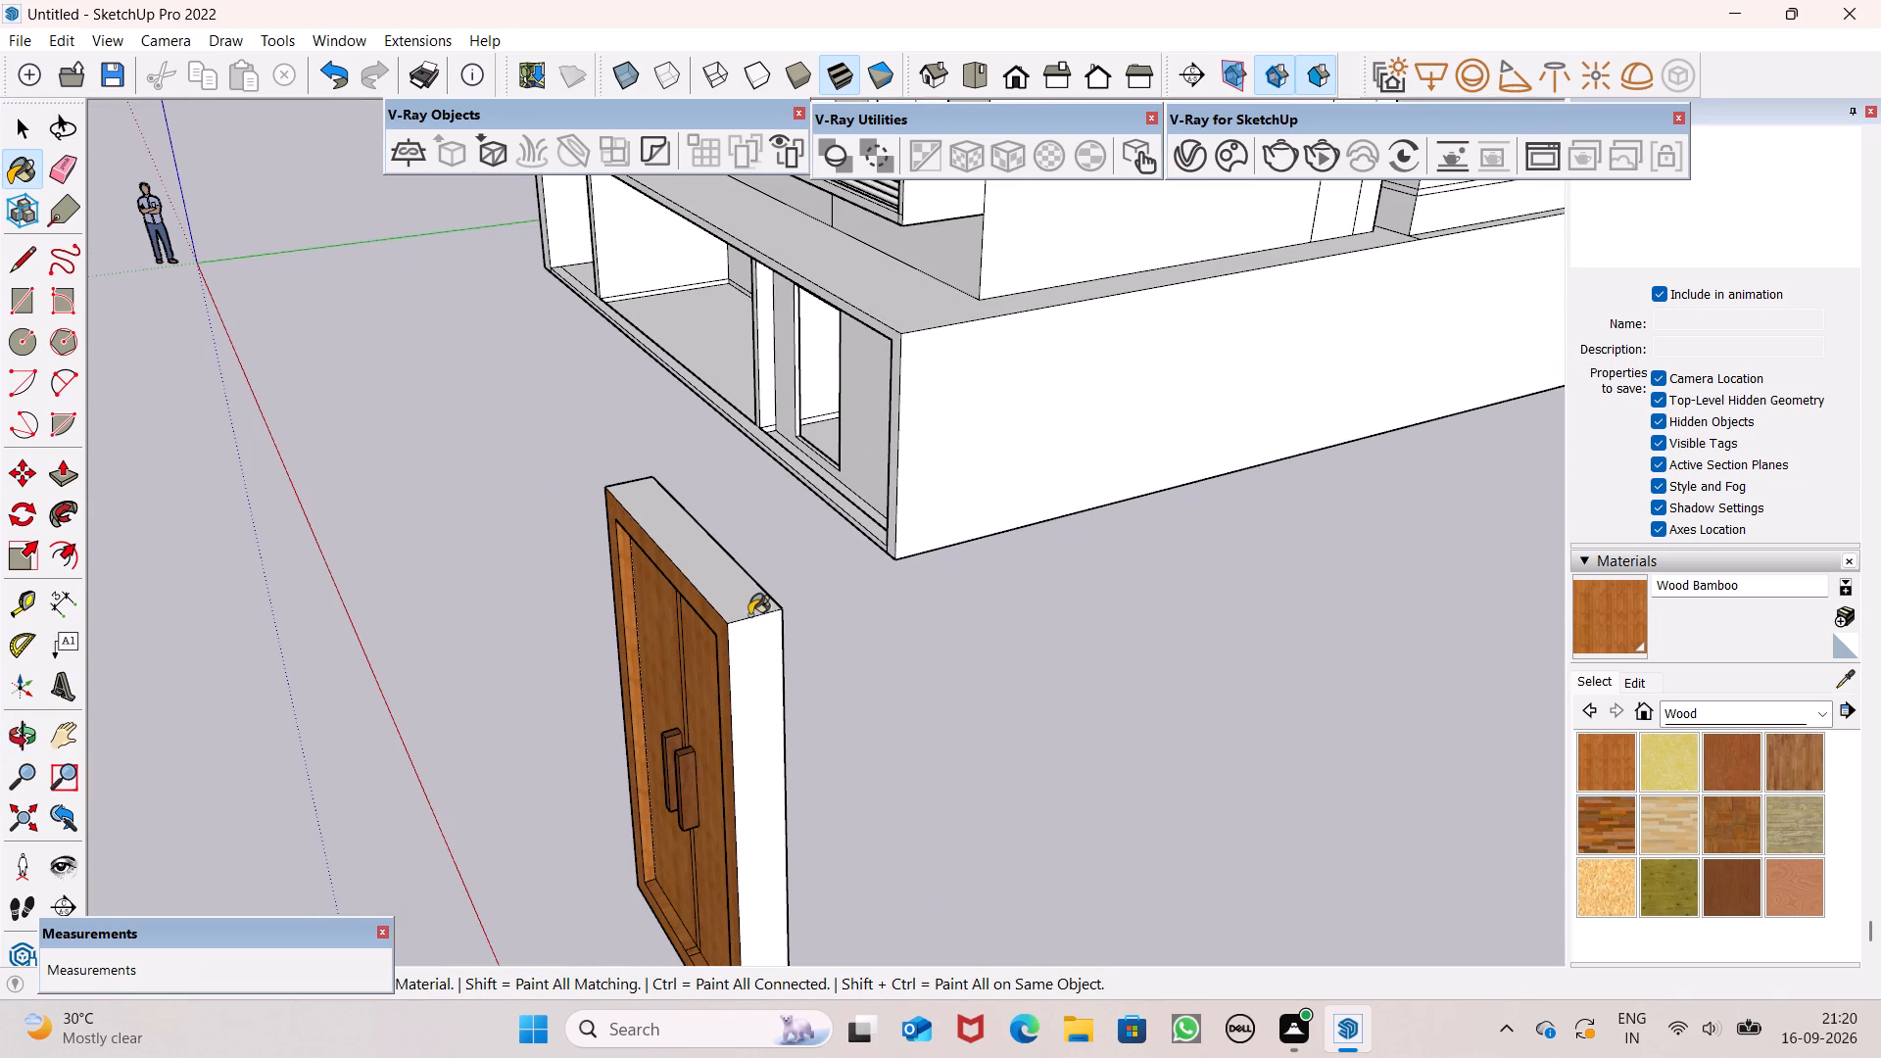
pyautogui.click(758, 654)
# Paint the door frame's left outer side with Wood Bamboo.
pyautogui.scroll(-9, 855, 552)
pyautogui.moveTo(874, 649); pyautogui.dragTo(1878, 610, button='middle')
pyautogui.scroll(1, 1502, 369)
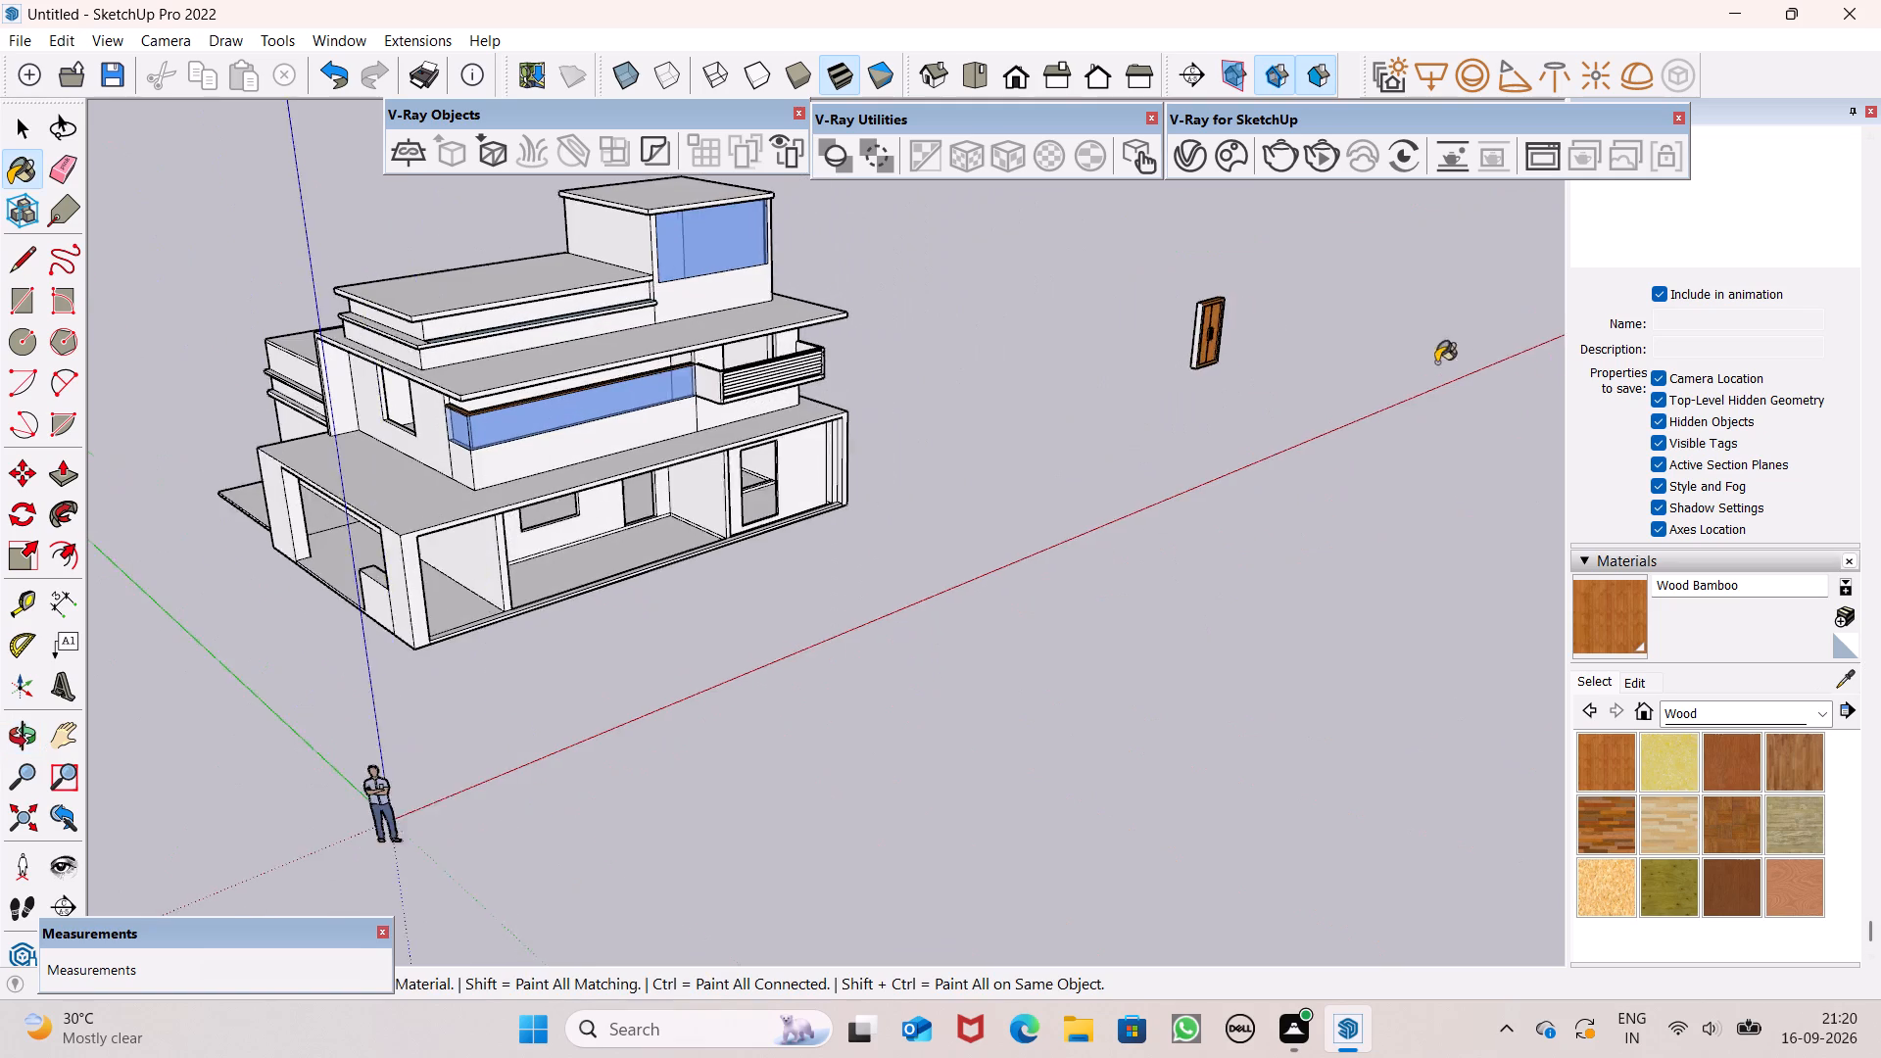
pyautogui.scroll(5, 1436, 362)
pyautogui.scroll(11, 1213, 316)
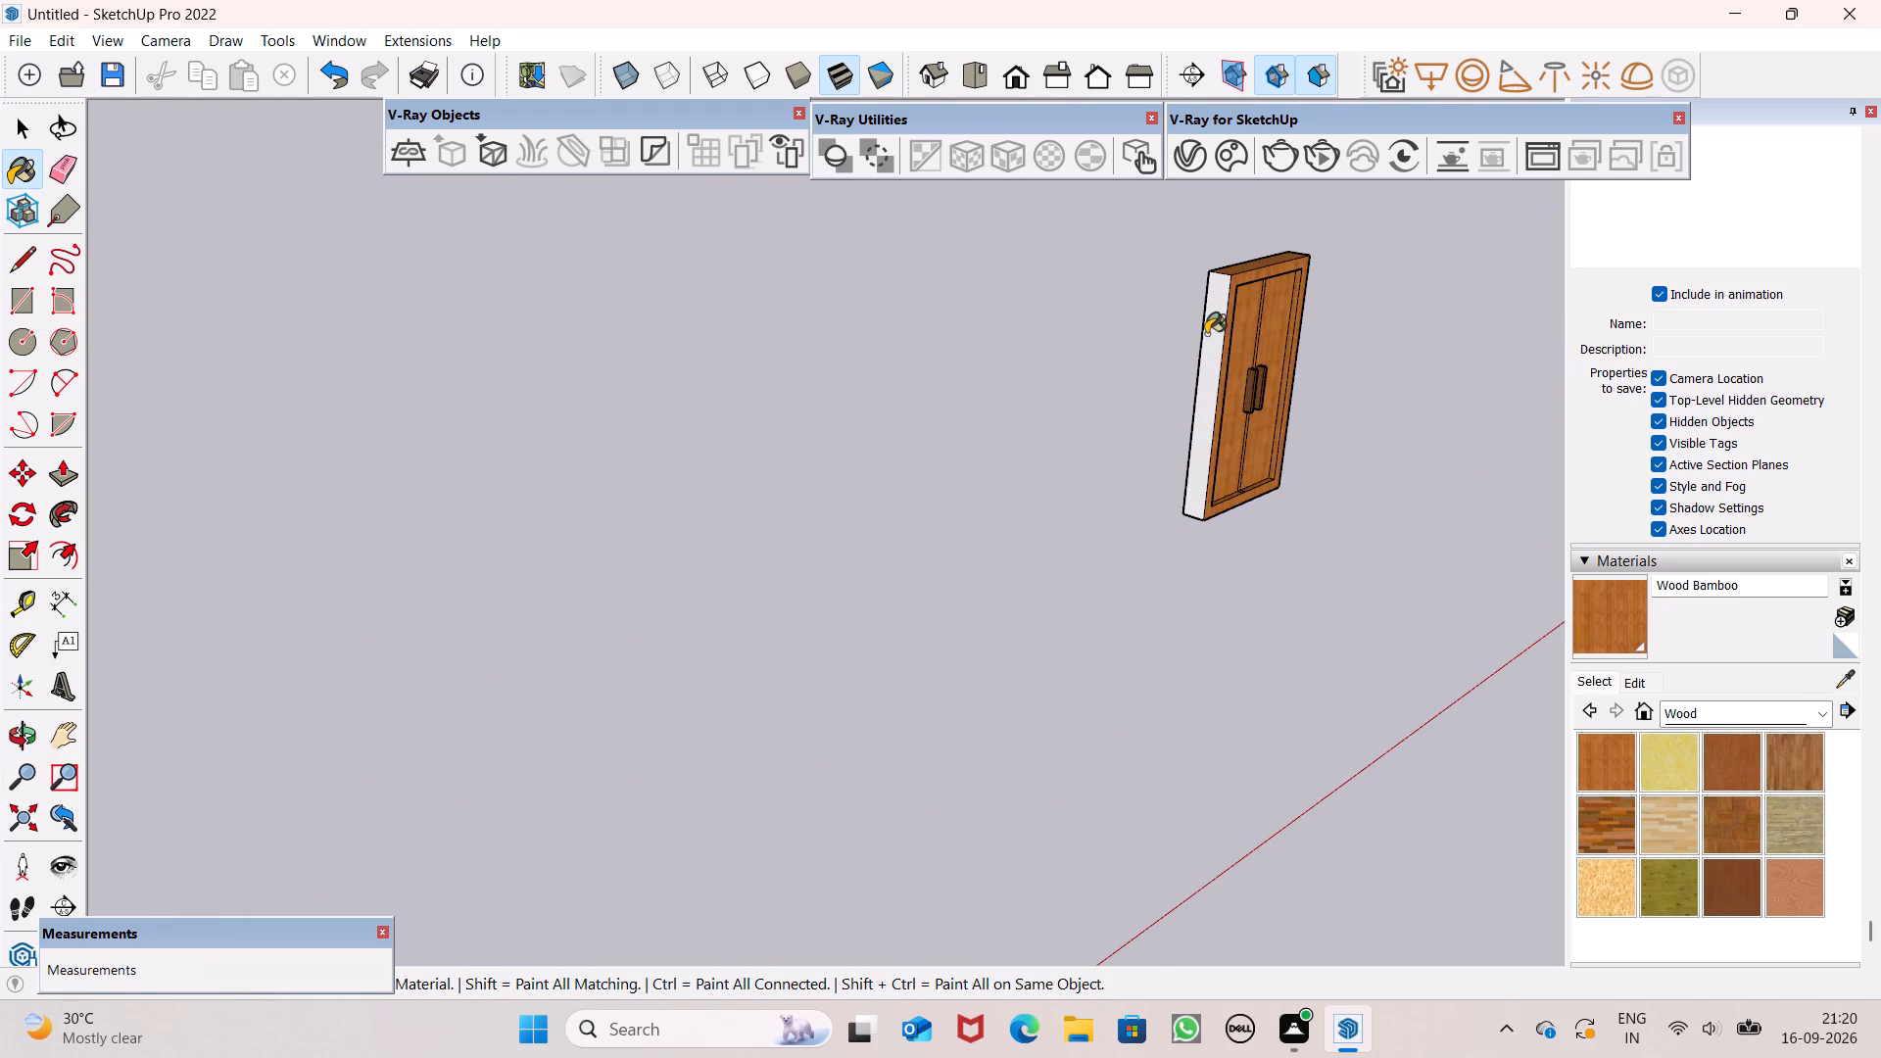
pyautogui.click(1205, 334)
# Paint the back of the door's frame border with Wood Bamboo.
pyautogui.scroll(-12, 1216, 336)
pyautogui.moveTo(1262, 379); pyautogui.dragTo(450, 601, button='middle')
pyautogui.scroll(-1, 1110, 509)
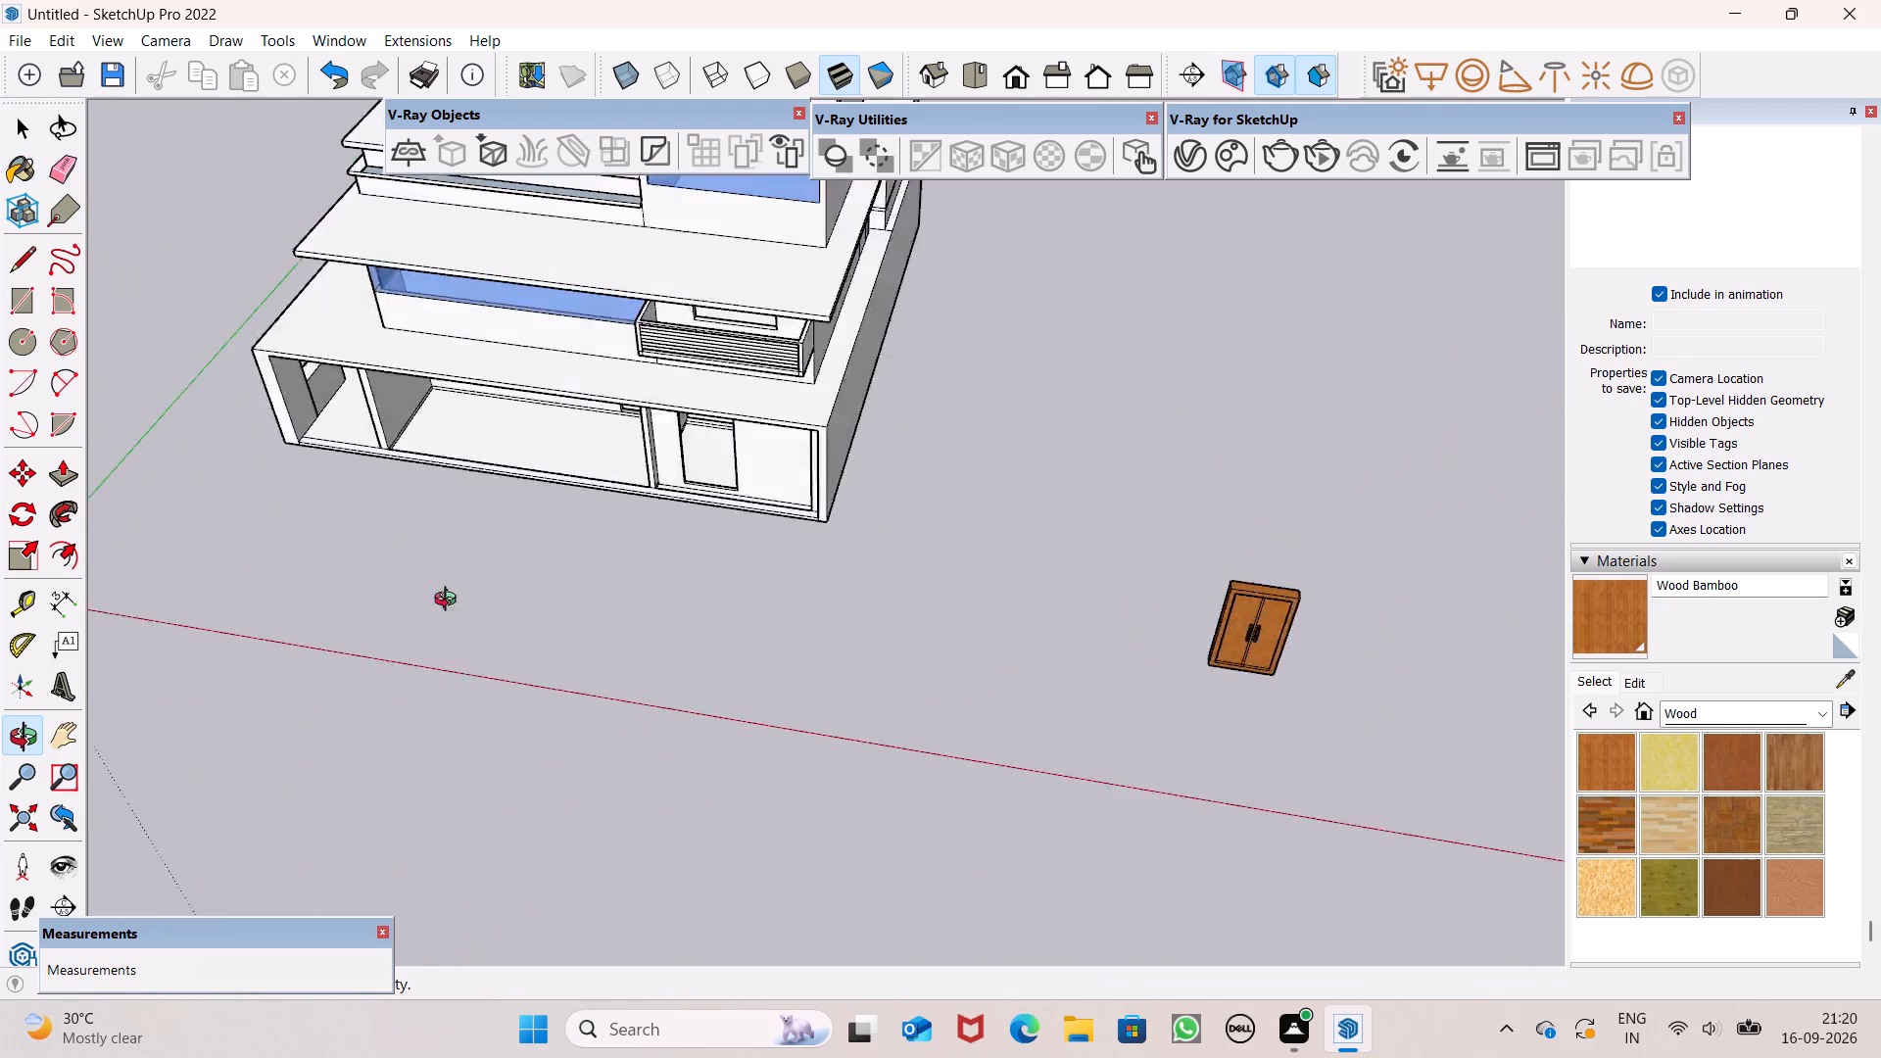
pyautogui.moveTo(450, 601); pyautogui.dragTo(0, 482, button='middle')
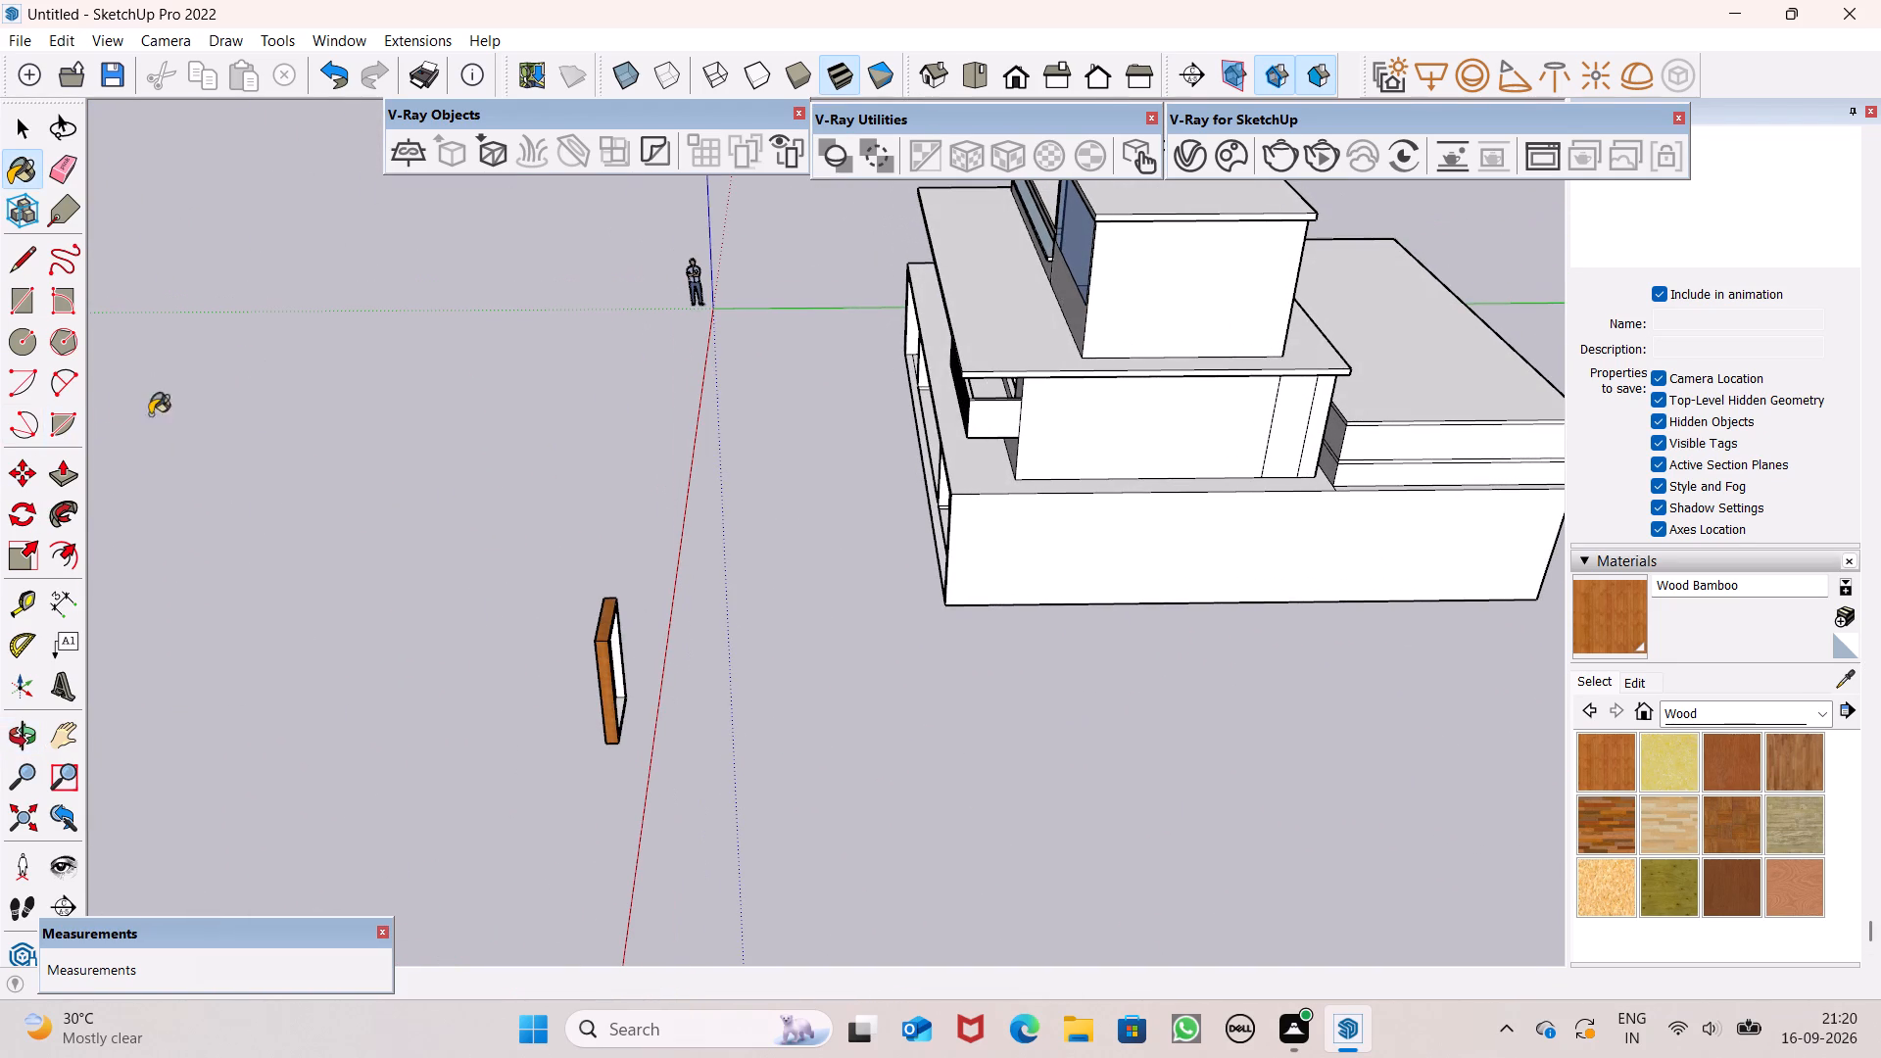
pyautogui.scroll(-1, 404, 391)
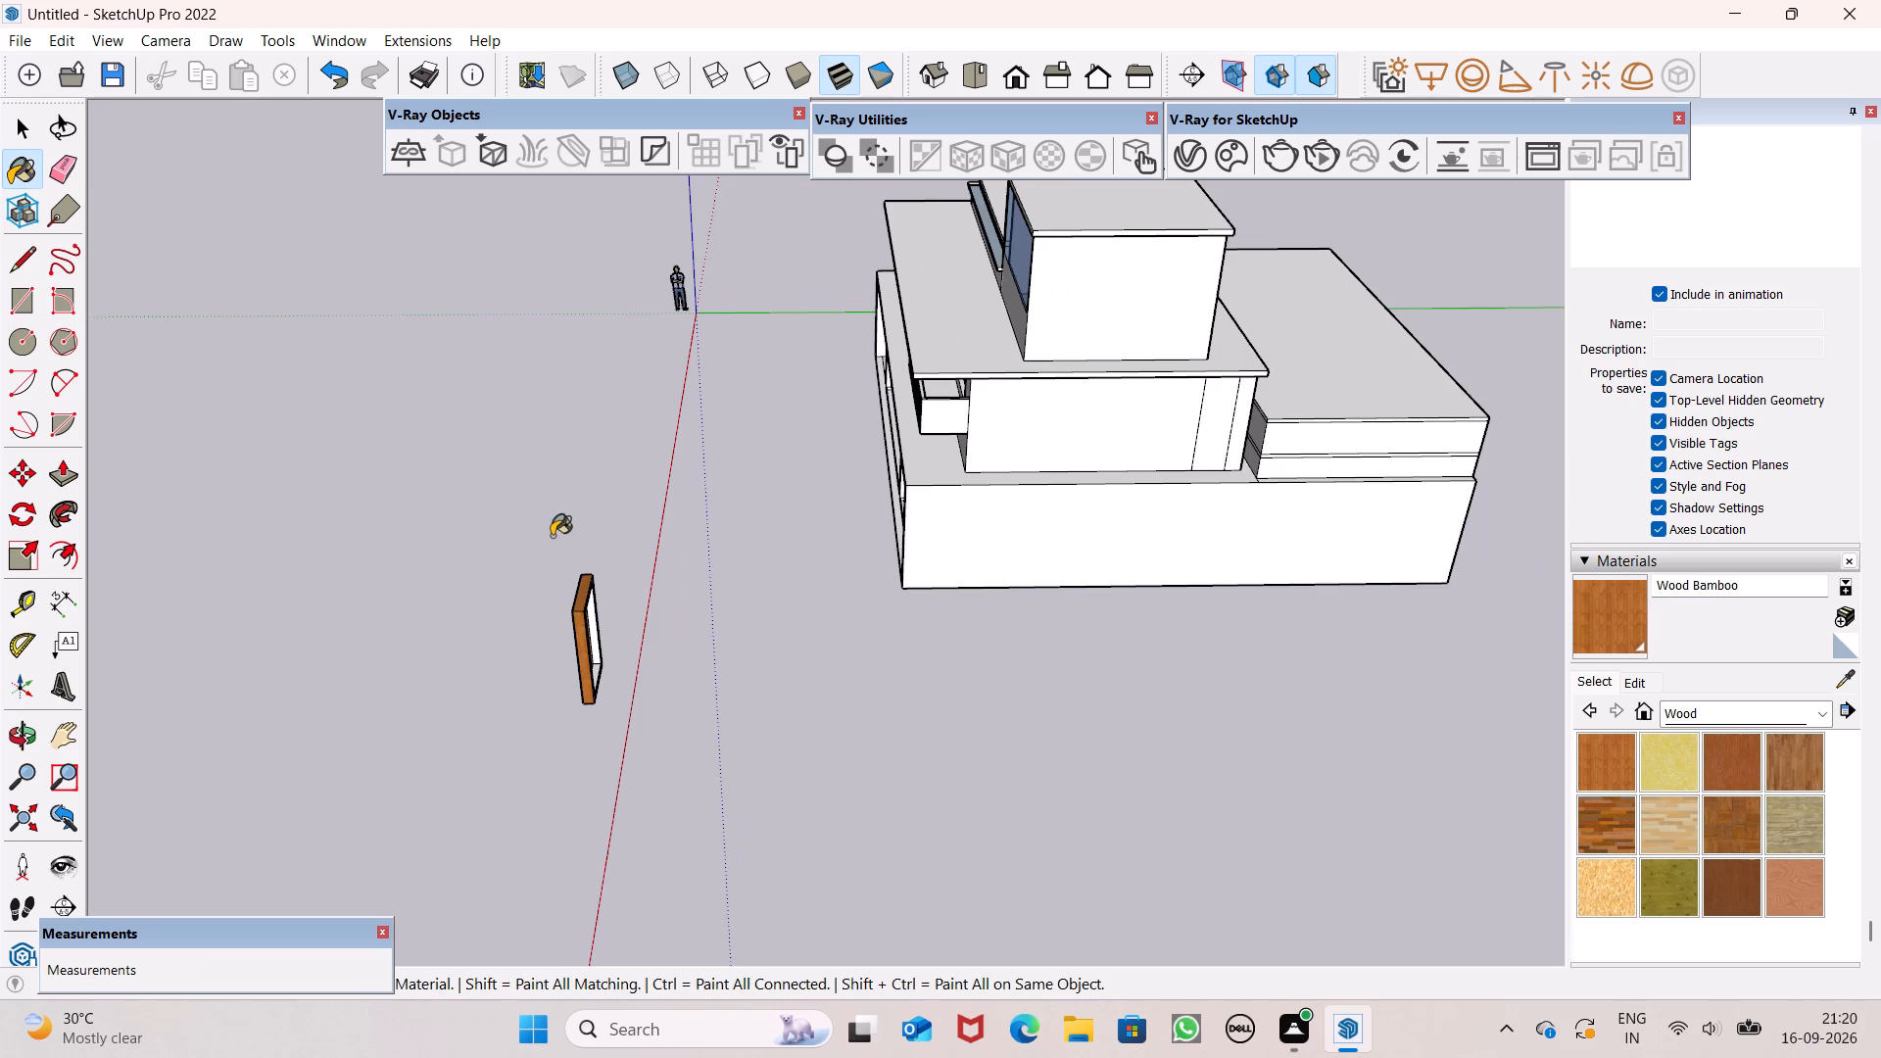
pyautogui.moveTo(552, 536); pyautogui.dragTo(396, 545, button='middle')
pyautogui.scroll(16, 450, 597)
pyautogui.moveTo(474, 557); pyautogui.dragTo(422, 471, button='middle')
pyautogui.scroll(5, 458, 496)
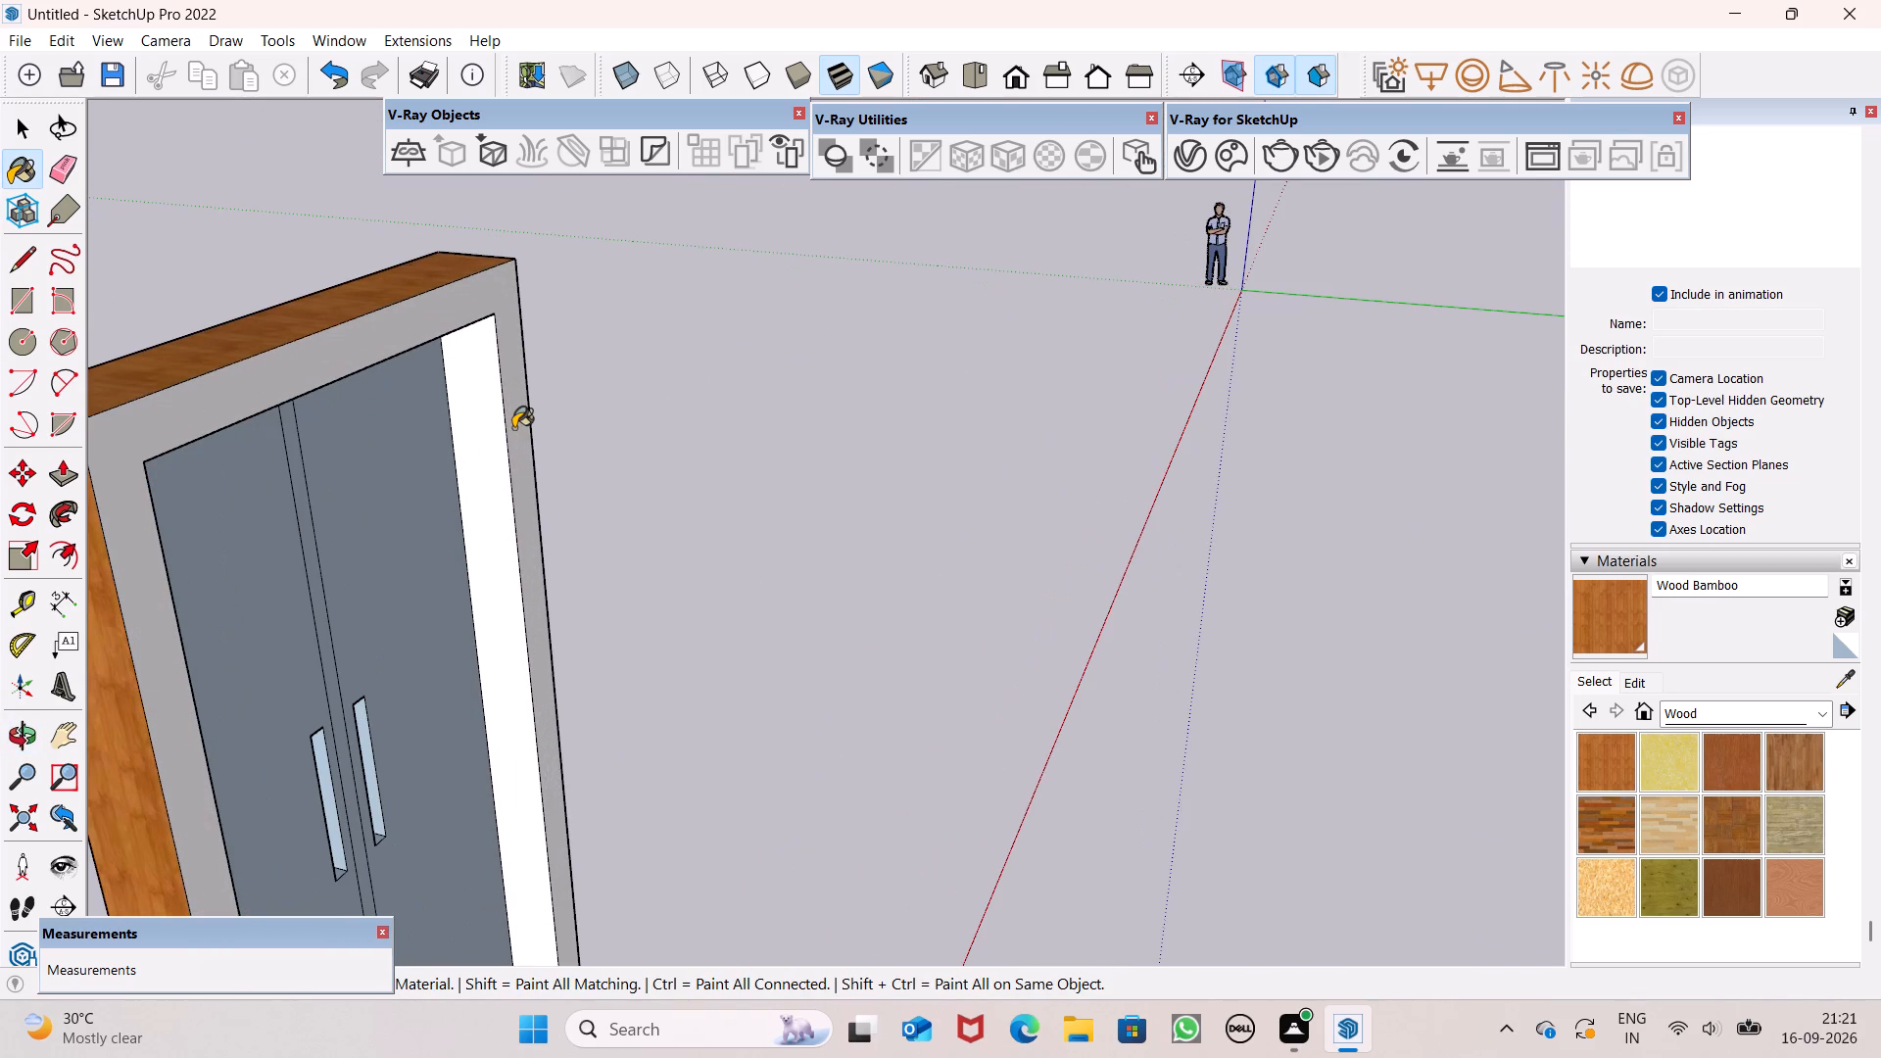
pyautogui.click(516, 426)
# Paint the inner side faces and the inner top face of the door frame's back opening with Wood Bamboo.
pyautogui.click(486, 442)
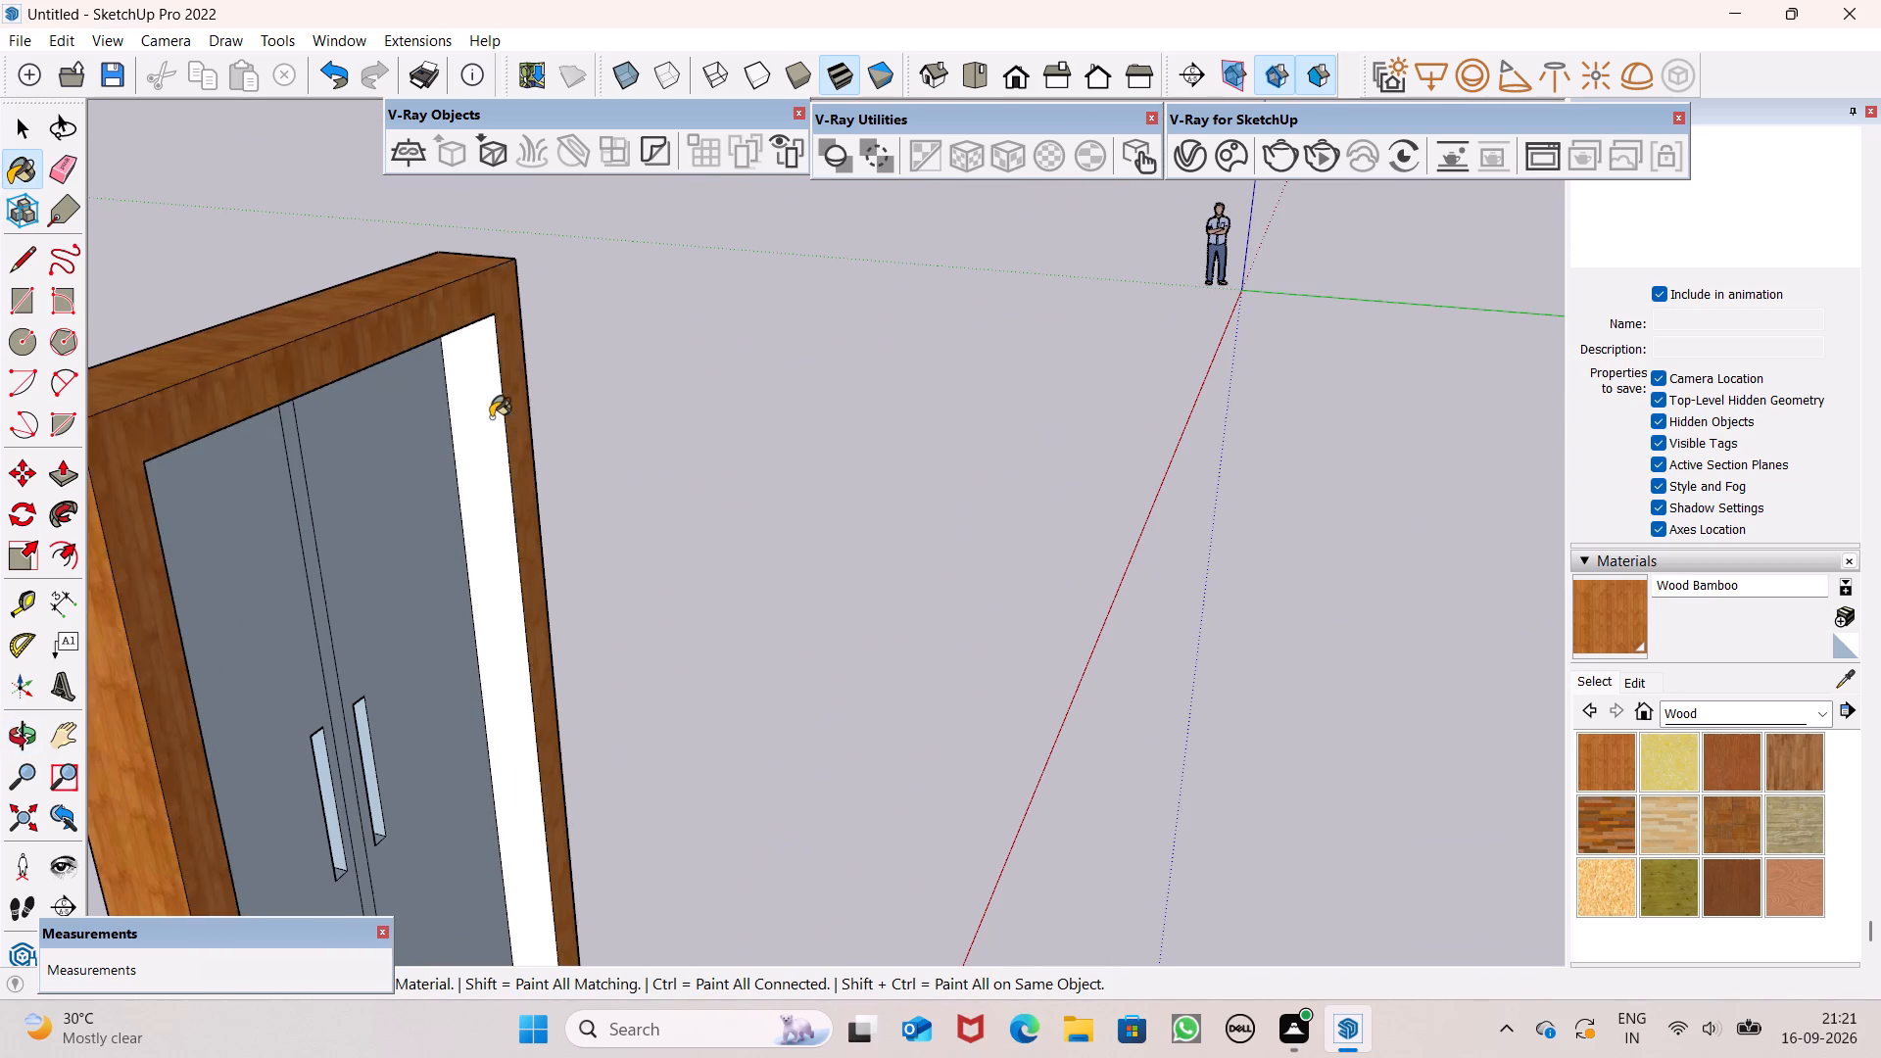
pyautogui.scroll(-8, 494, 378)
pyautogui.moveTo(473, 576); pyautogui.dragTo(182, 0, button='middle')
pyautogui.scroll(5, 393, 386)
pyautogui.scroll(5, 729, 544)
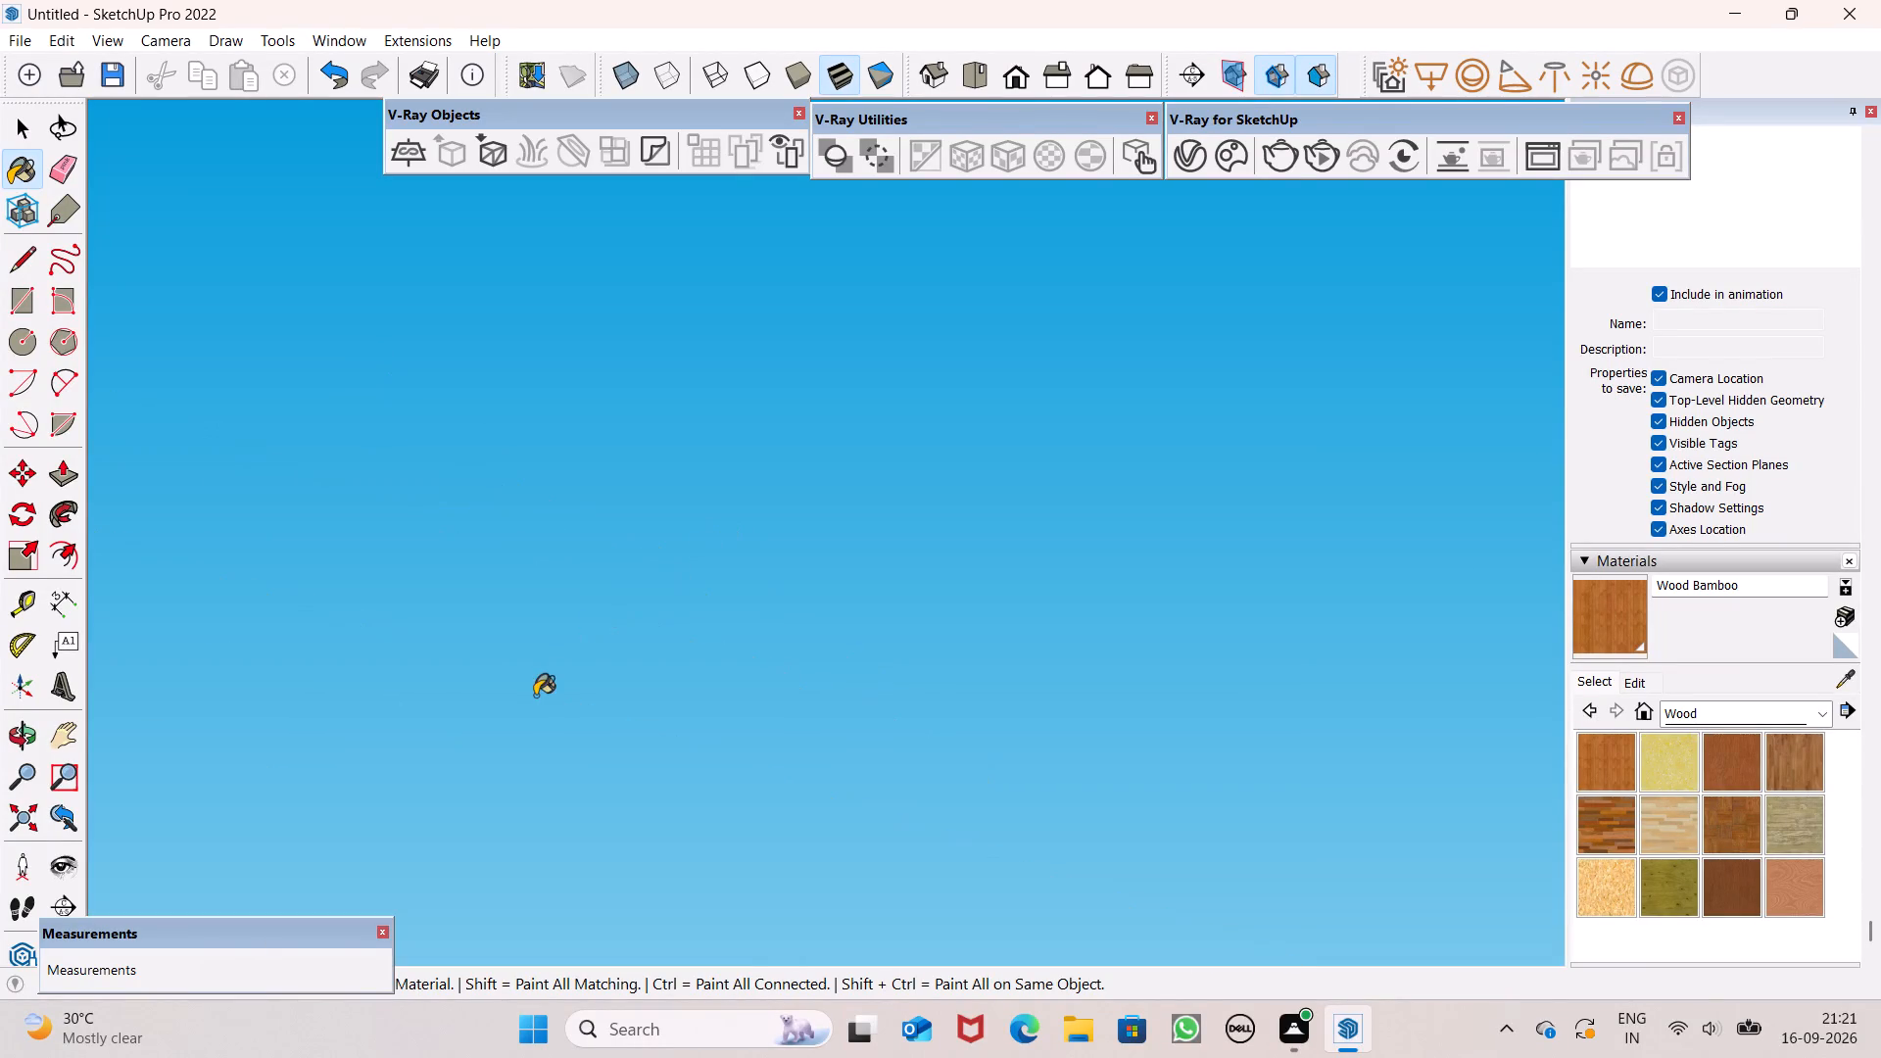
pyautogui.scroll(-6, 549, 665)
pyautogui.scroll(1, 551, 734)
pyautogui.moveTo(533, 751); pyautogui.dragTo(515, 291, button='middle')
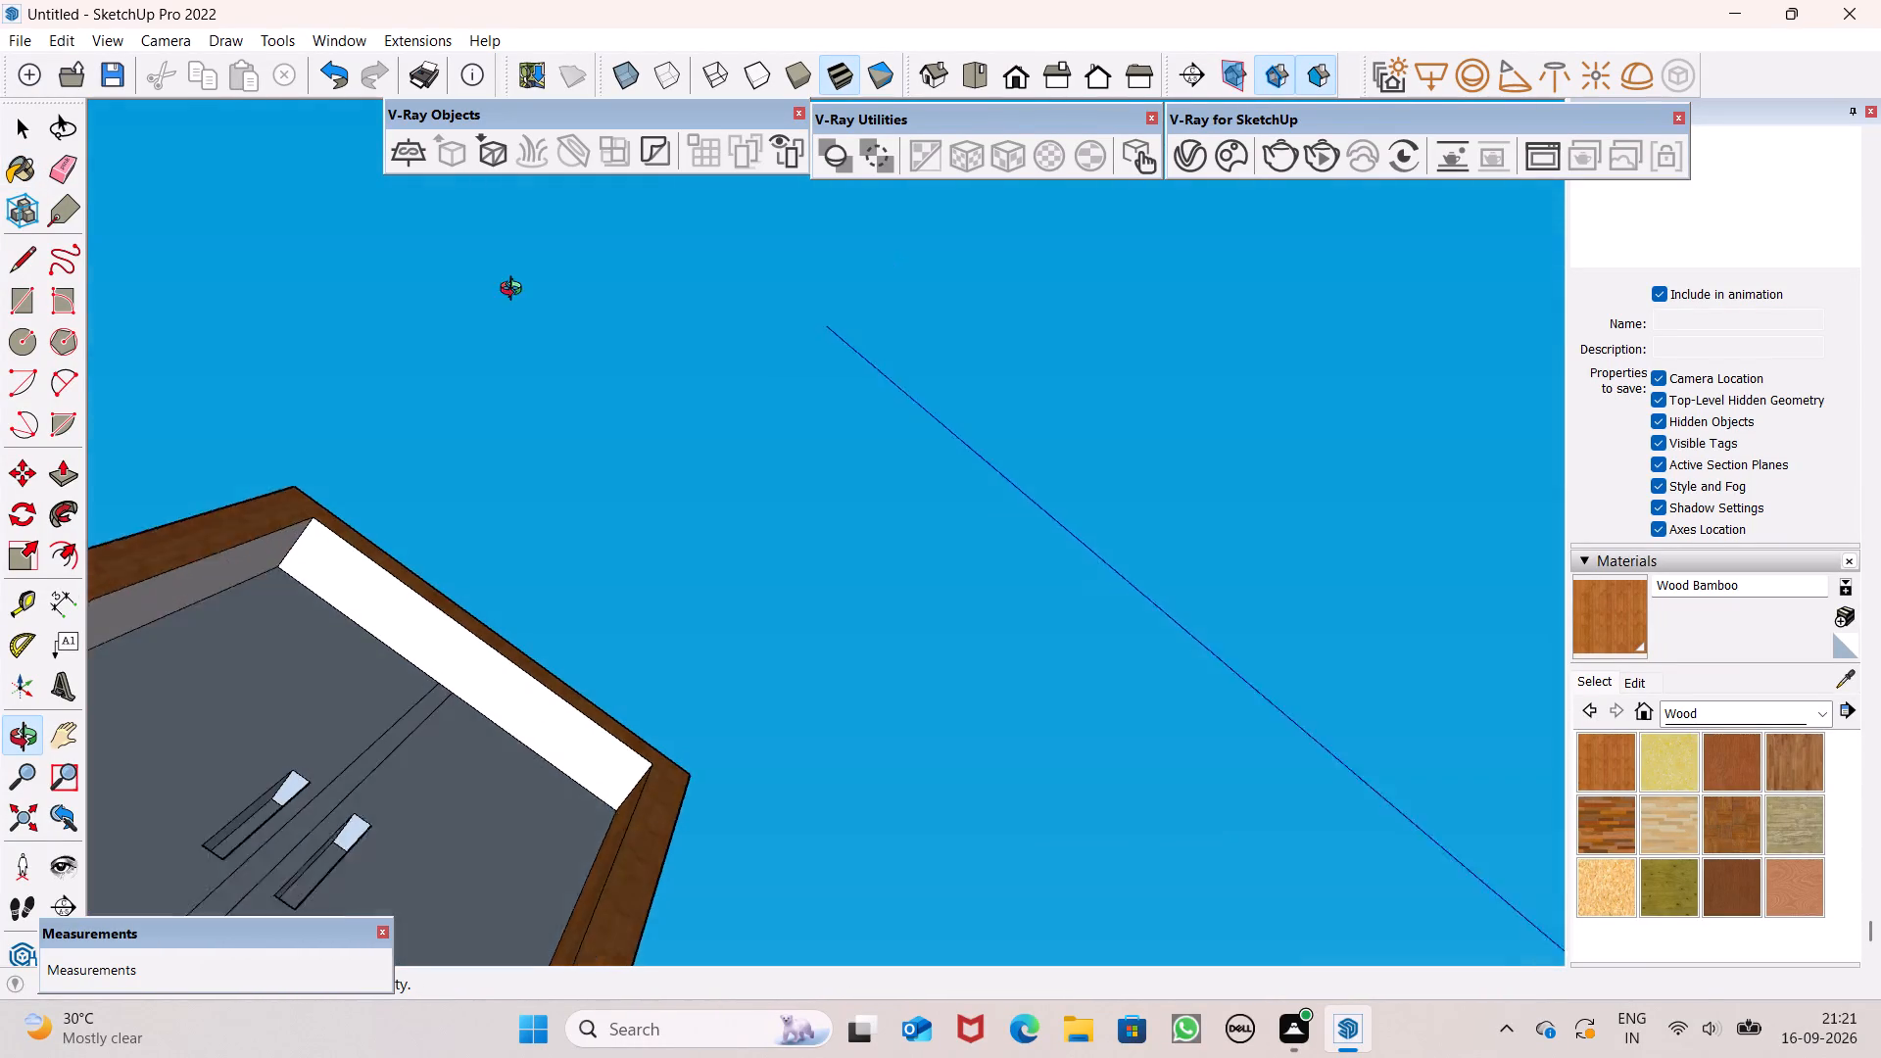
pyautogui.moveTo(515, 291); pyautogui.dragTo(515, 264, button='middle')
pyautogui.scroll(4, 373, 509)
pyautogui.moveTo(229, 512); pyautogui.dragTo(234, 537)
pyautogui.click(316, 560)
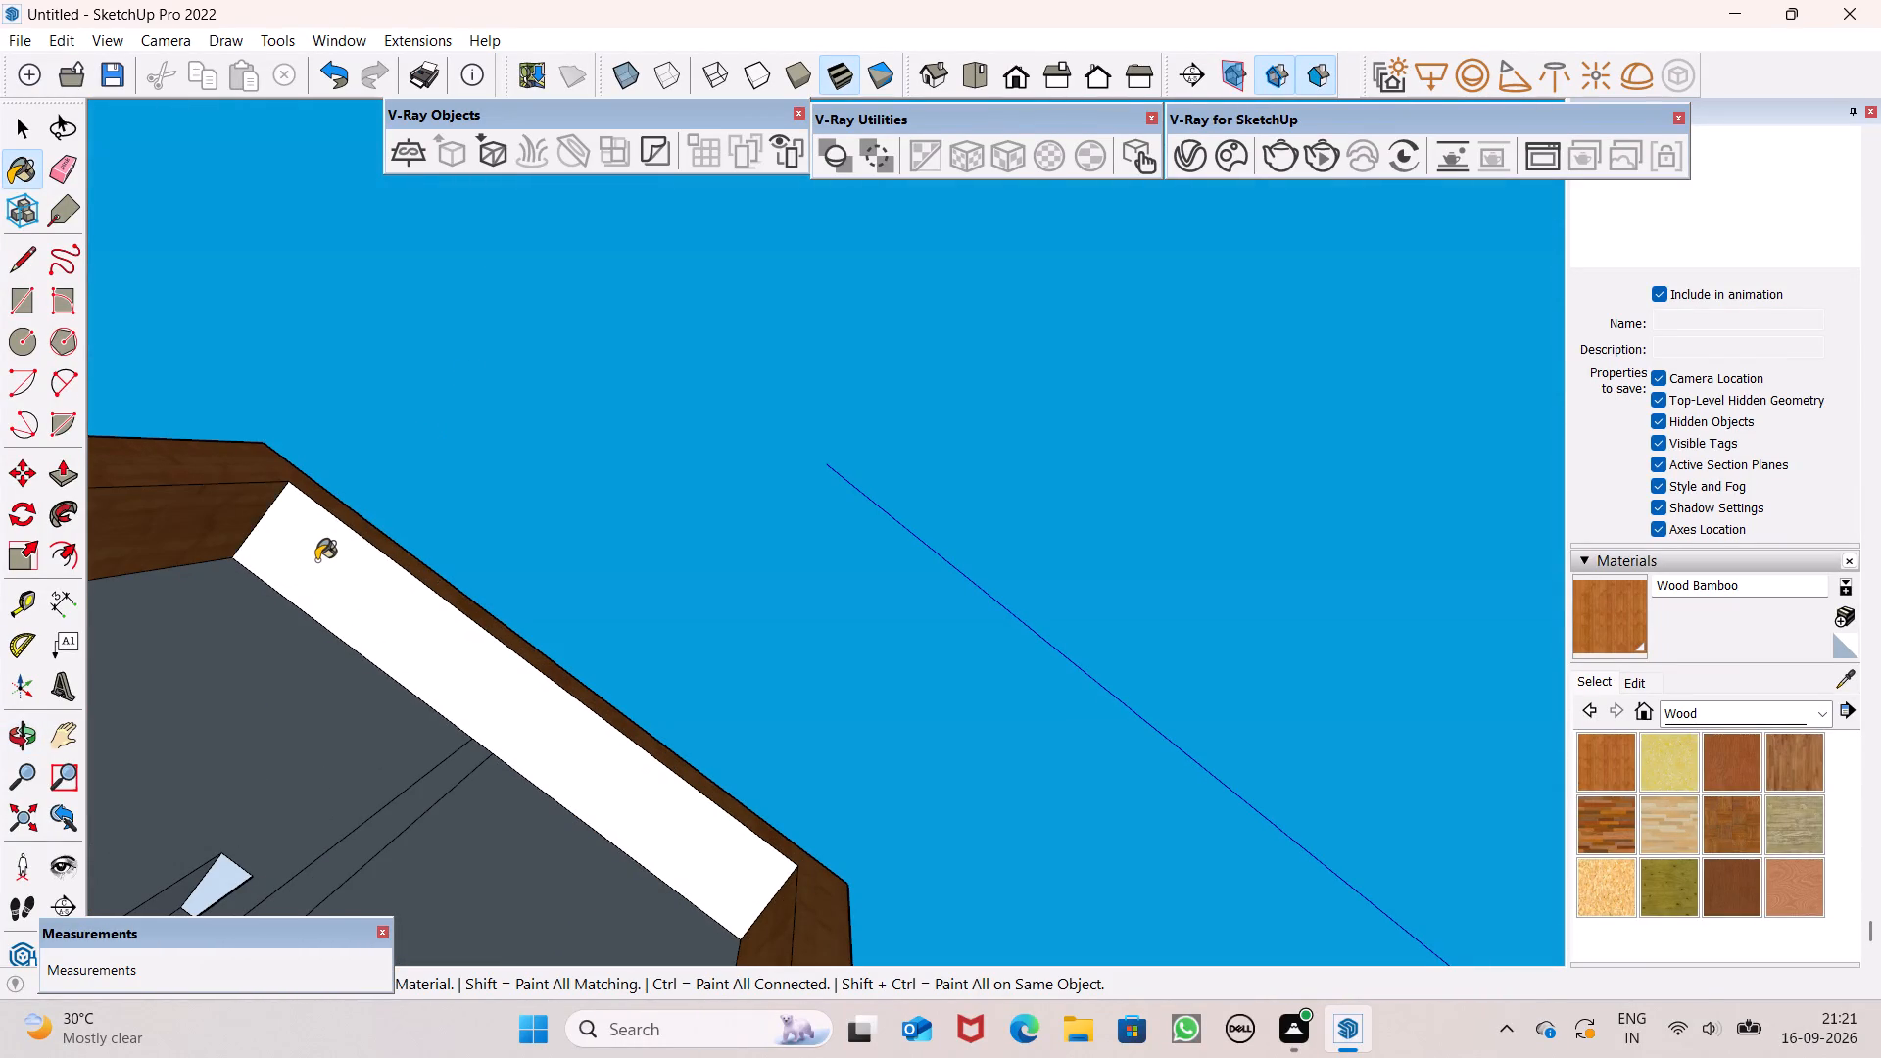
# Paint the inner bottom face of the door frame's back opening with Wood Bamboo.
pyautogui.scroll(-14, 403, 447)
pyautogui.moveTo(501, 588); pyautogui.dragTo(299, 946, button='middle')
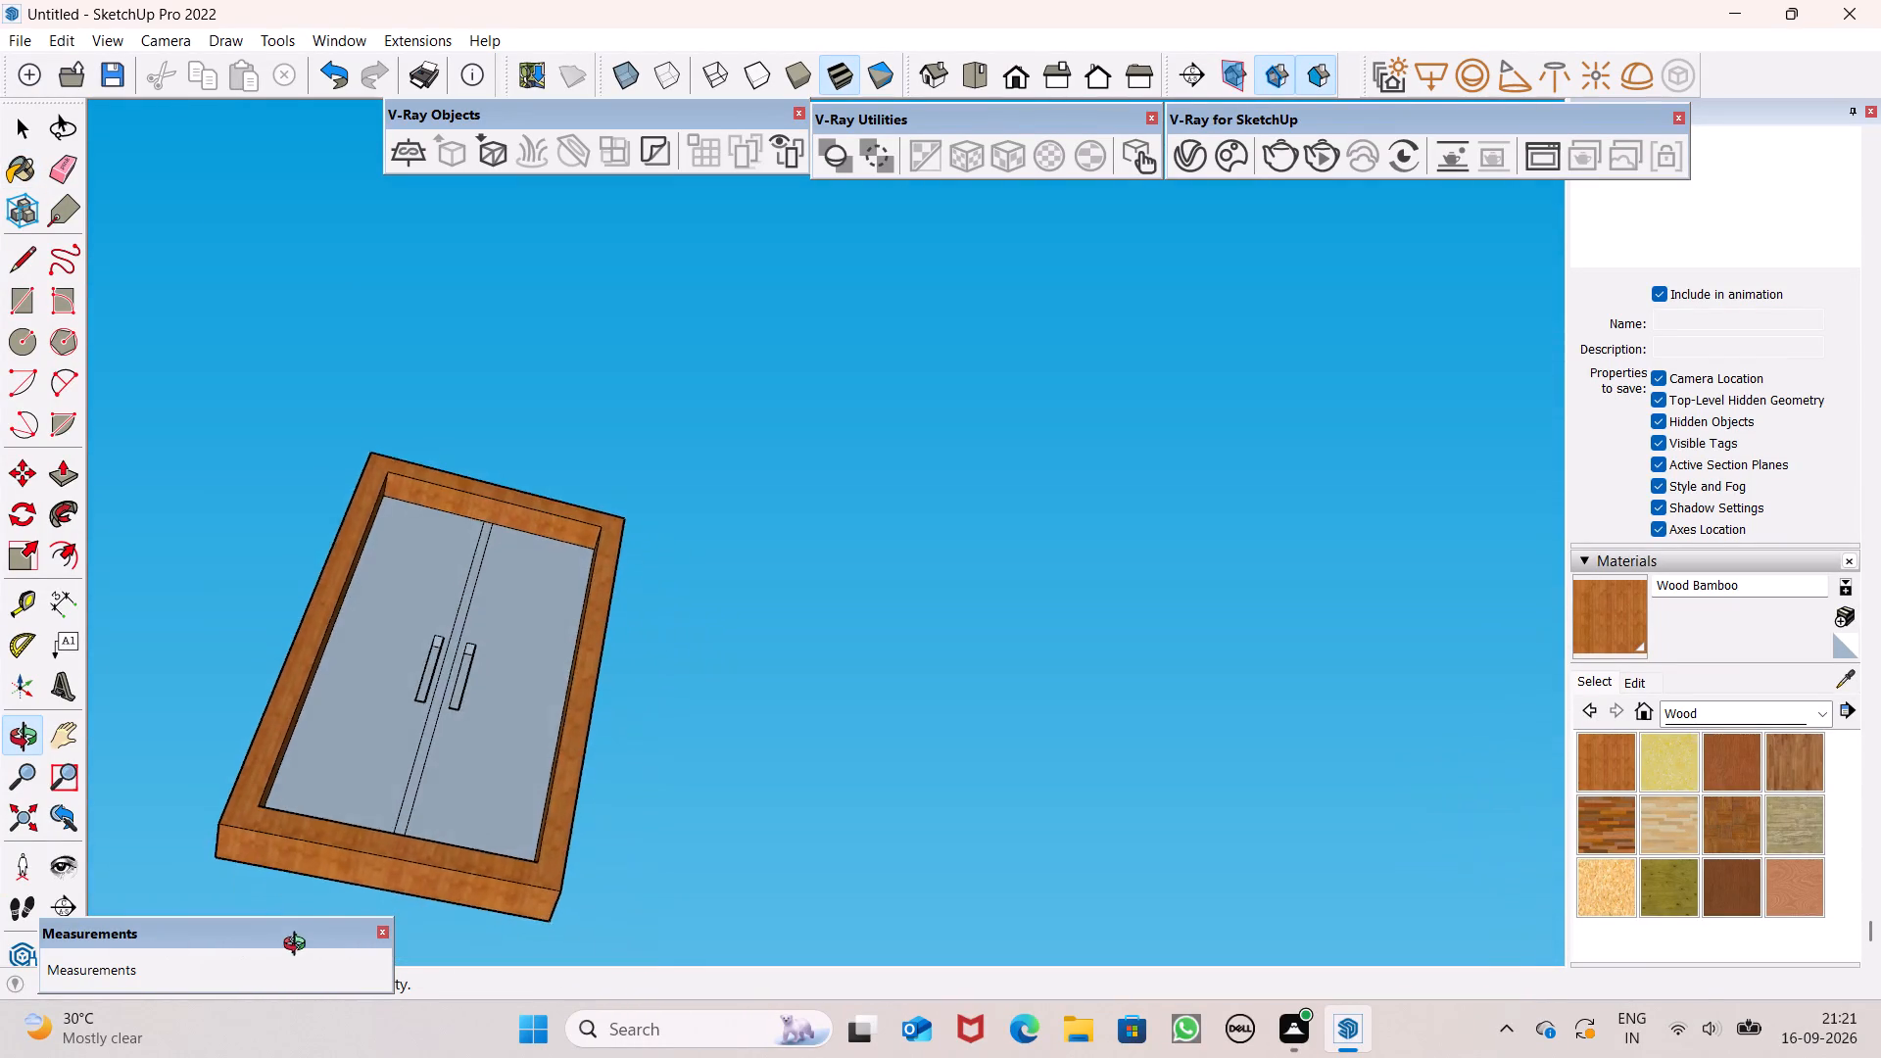
pyautogui.moveTo(299, 946); pyautogui.dragTo(357, 877, button='middle')
pyautogui.scroll(-13, 518, 589)
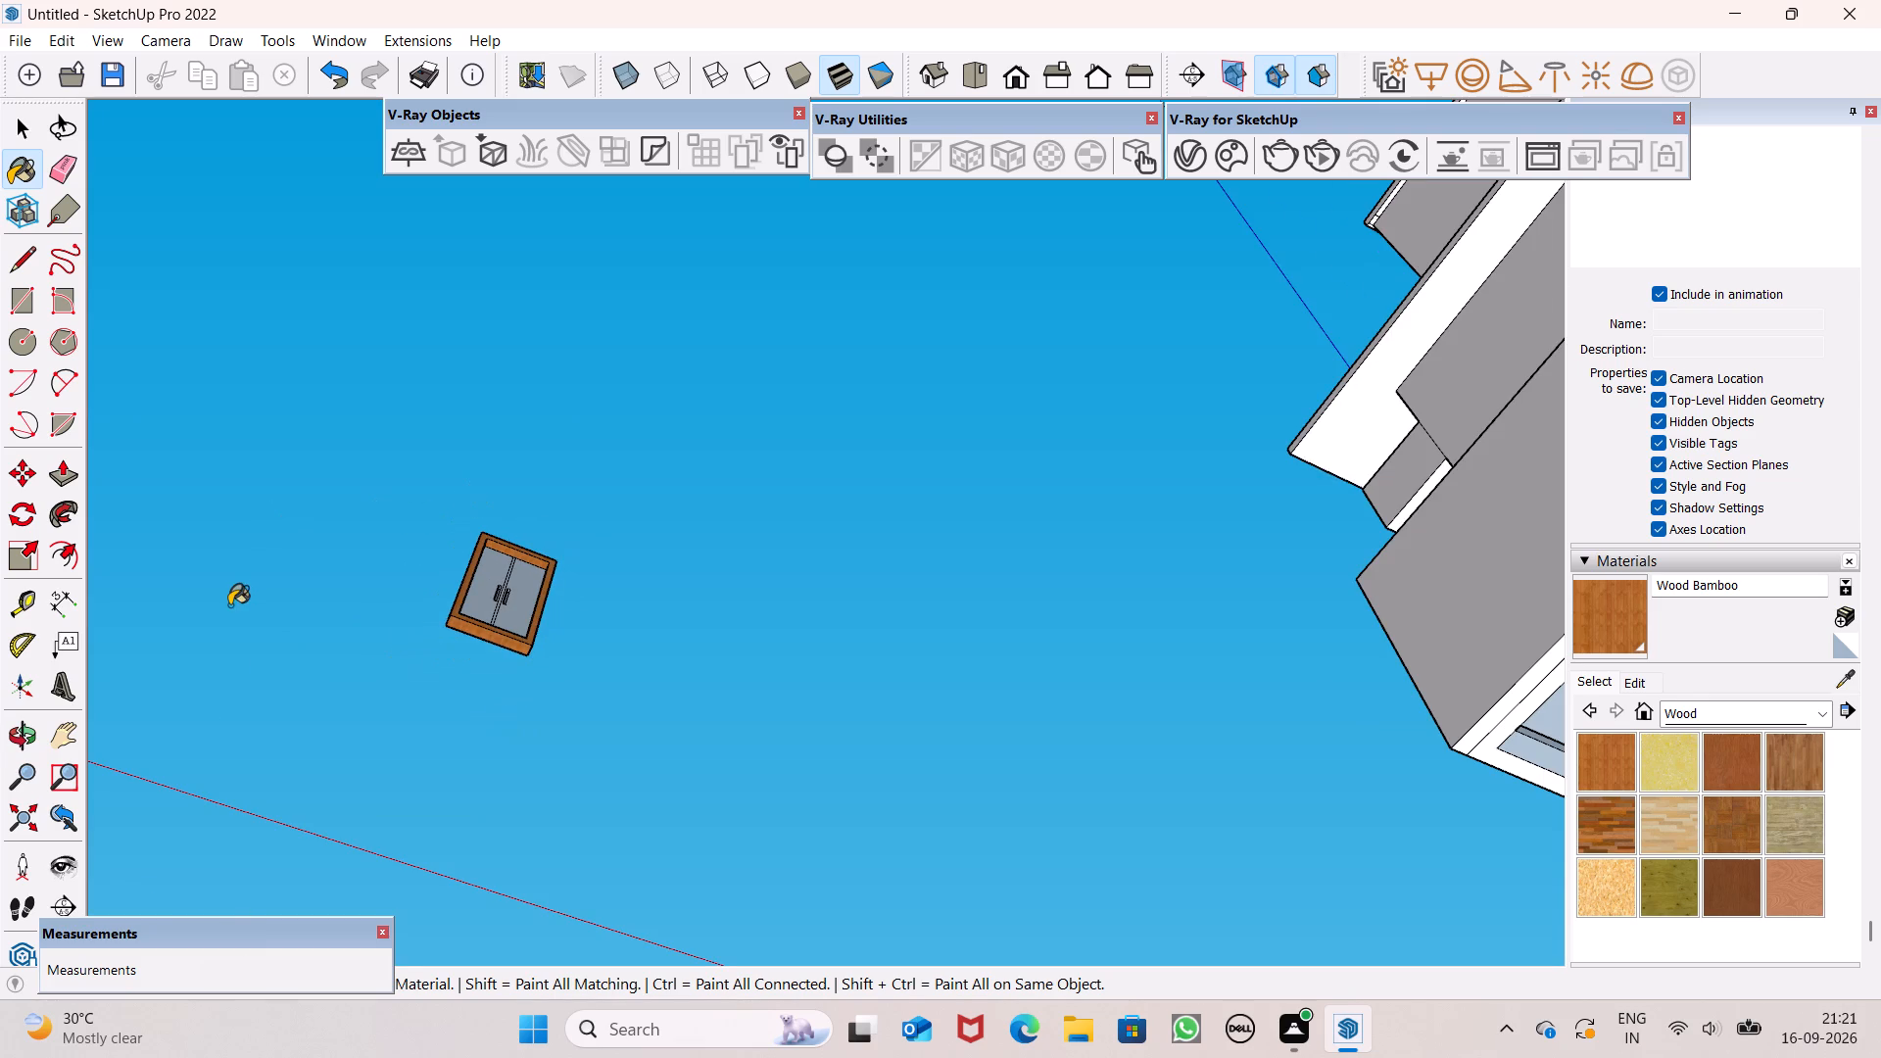
pyautogui.moveTo(445, 726); pyautogui.dragTo(448, 1057, button='middle')
pyautogui.scroll(5, 486, 712)
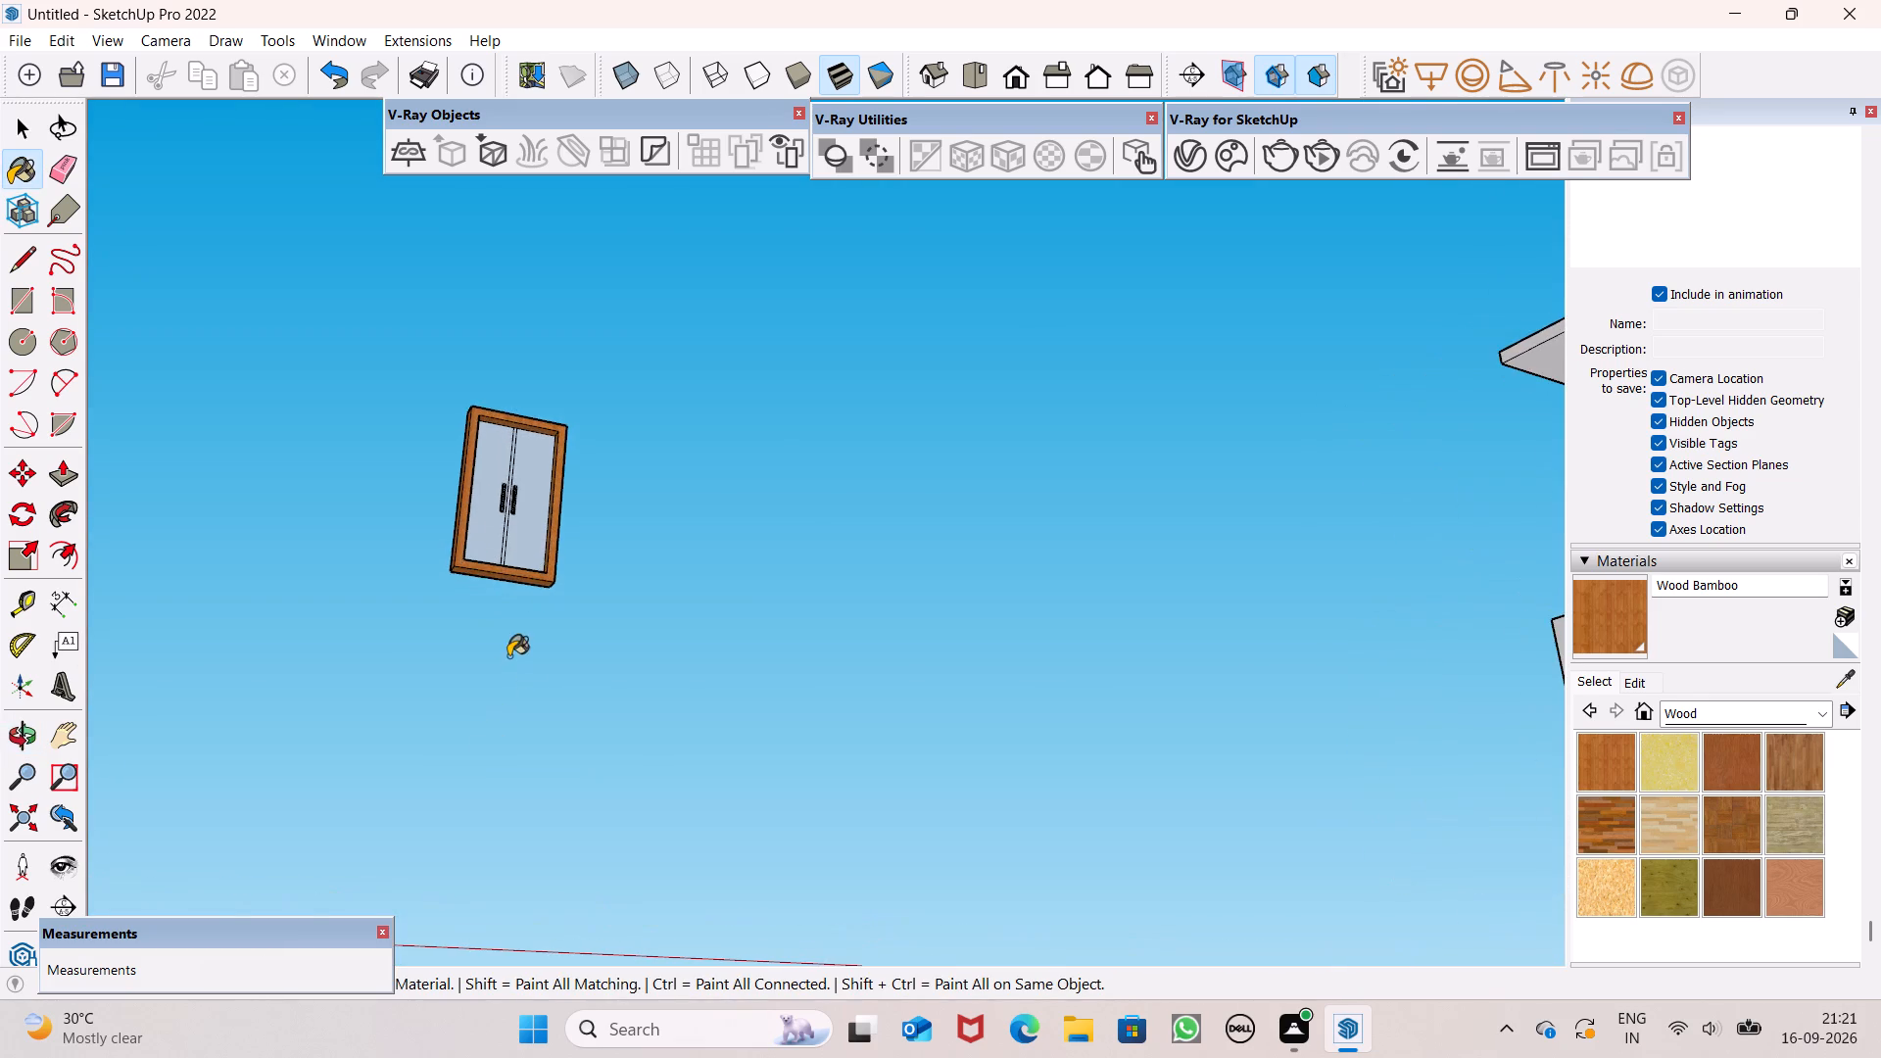
pyautogui.moveTo(522, 684); pyautogui.dragTo(713, 1038, button='middle')
pyautogui.scroll(1, 676, 941)
pyautogui.scroll(6, 553, 637)
pyautogui.moveTo(366, 571); pyautogui.dragTo(392, 685, button='middle')
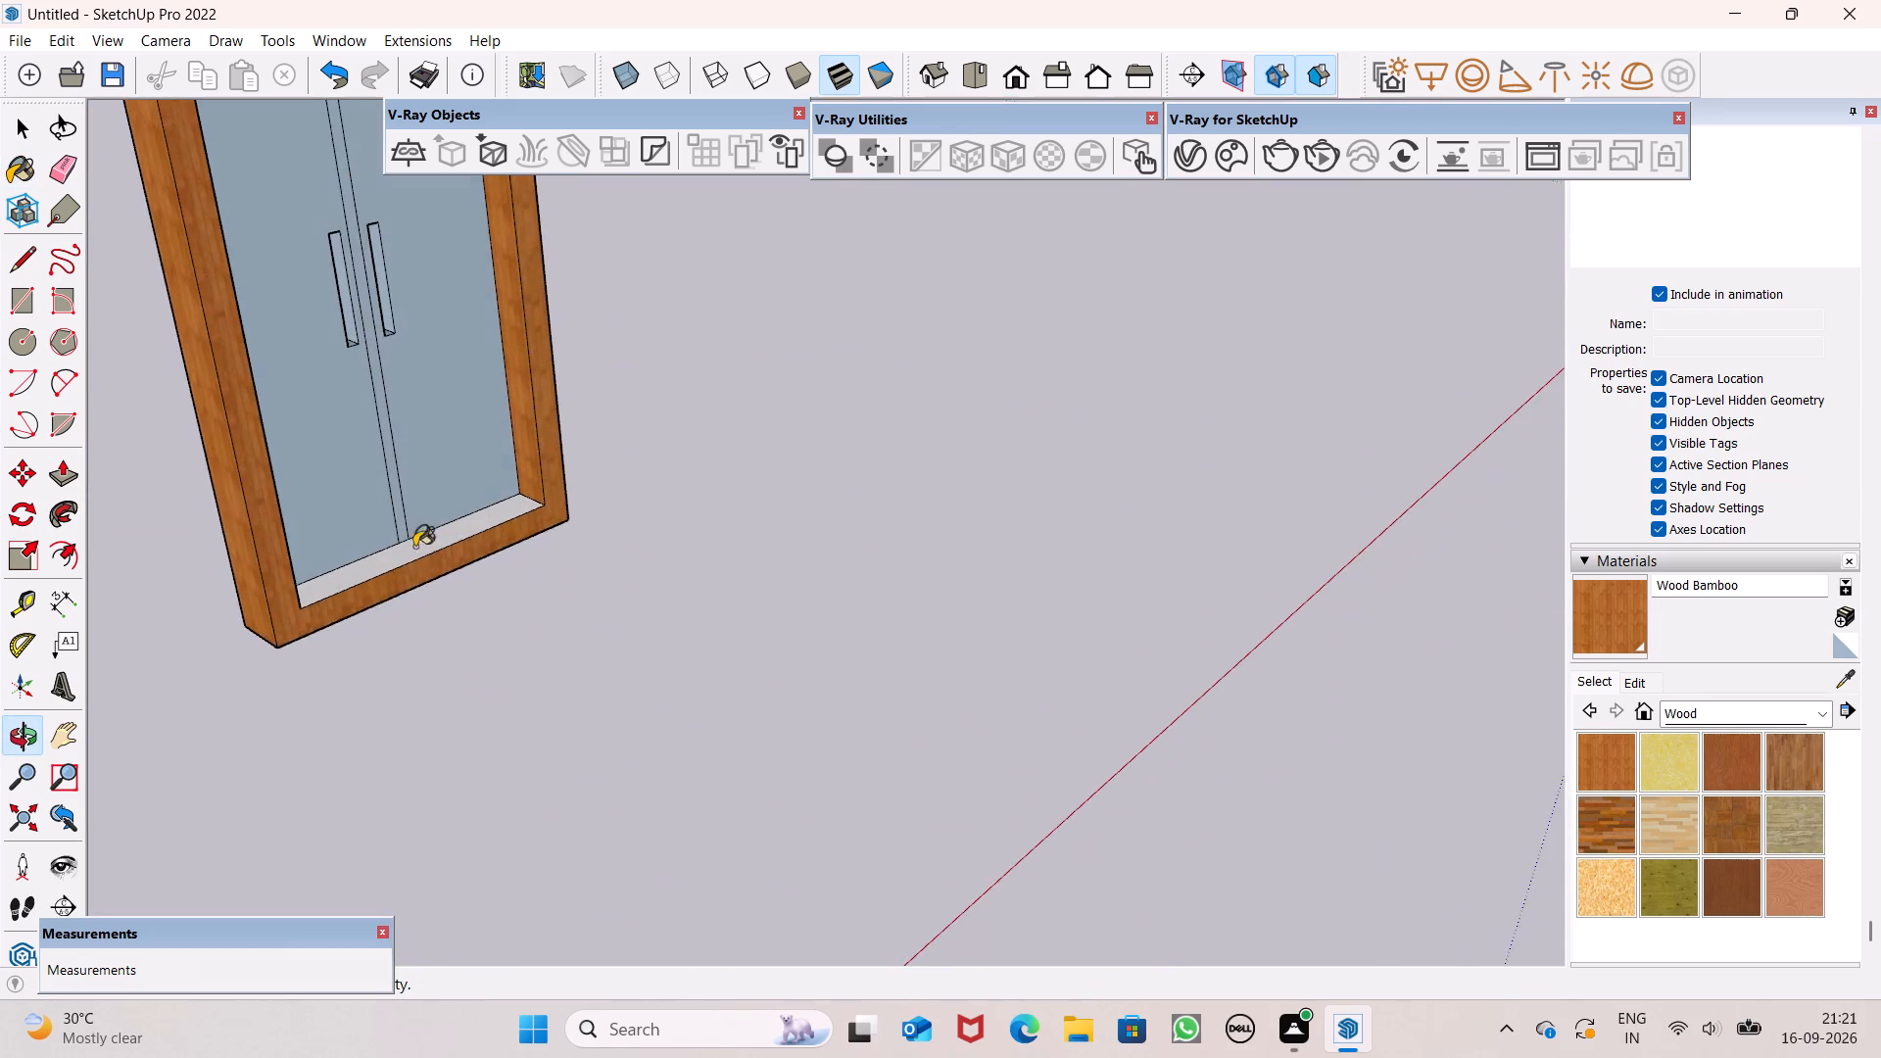
pyautogui.scroll(4, 407, 457)
pyautogui.click(421, 600)
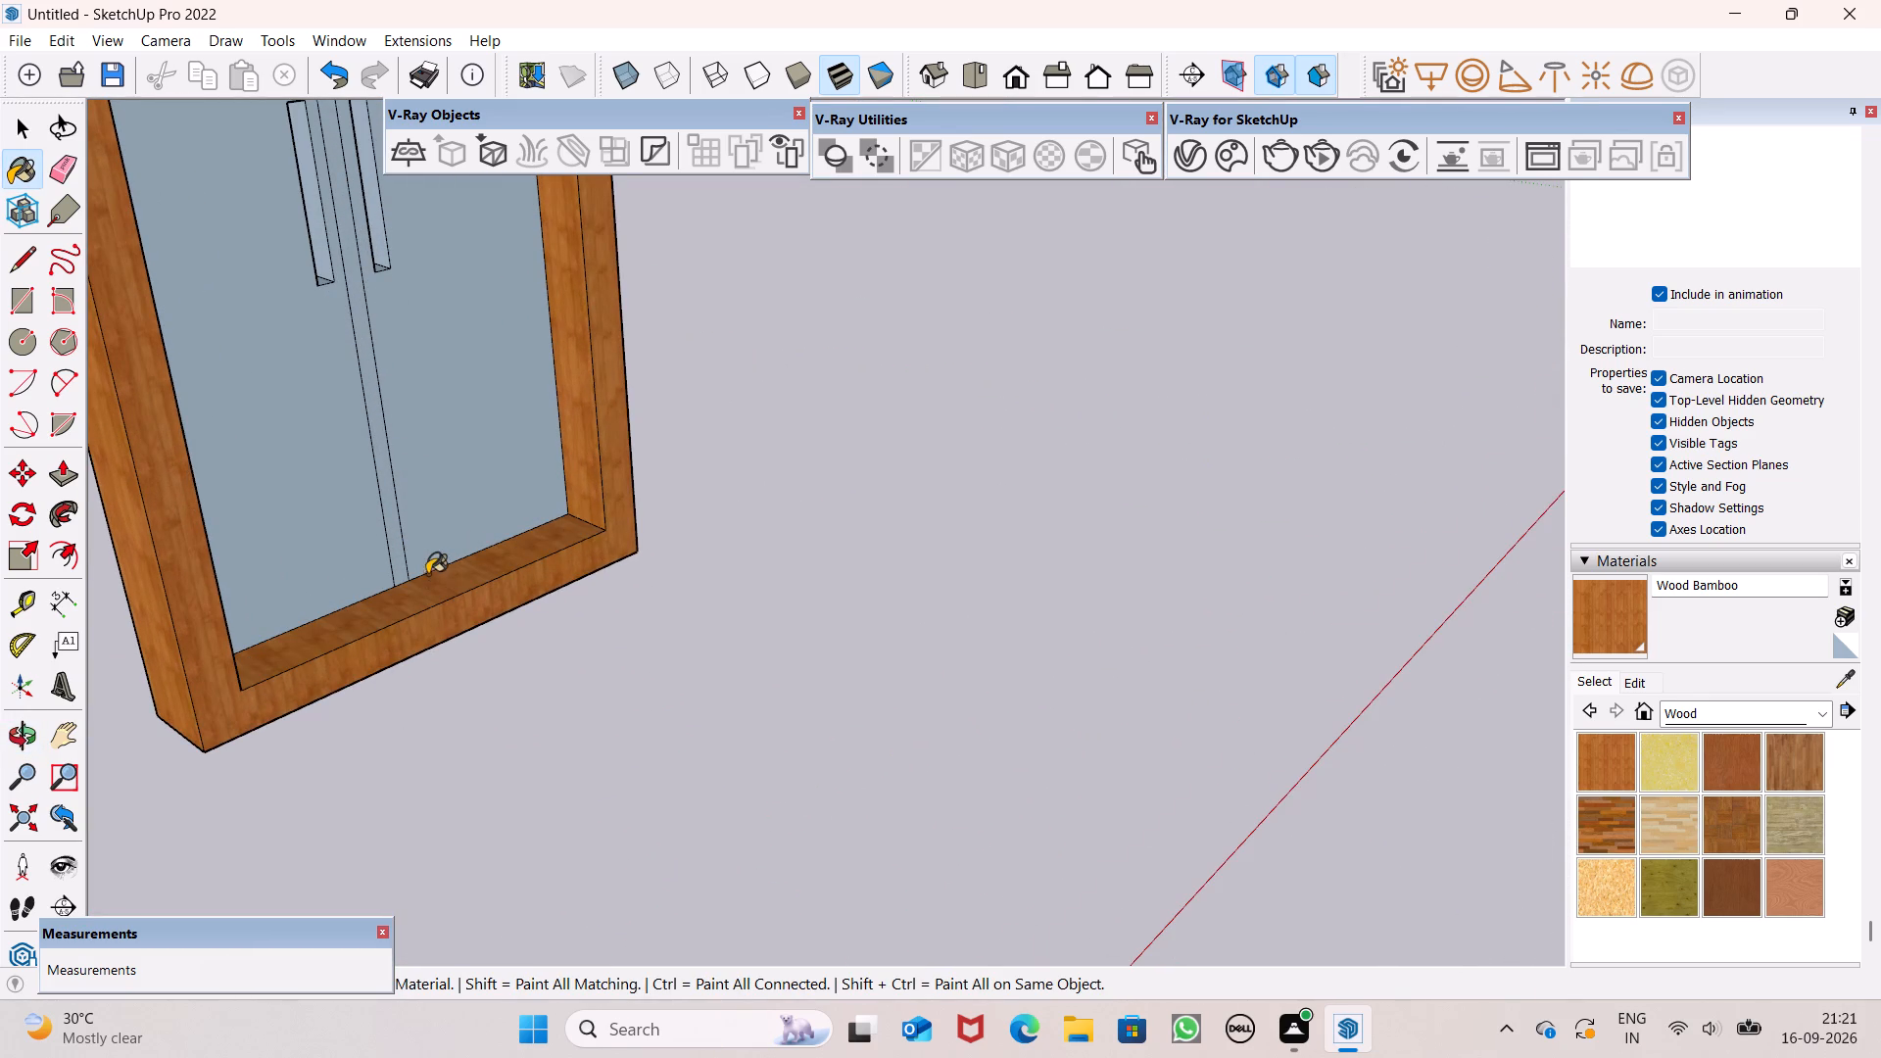
# Select all the connected geometry of the framed double door and make it a group.
pyautogui.press('space')
pyautogui.press('space')
pyautogui.scroll(-15, 426, 560)
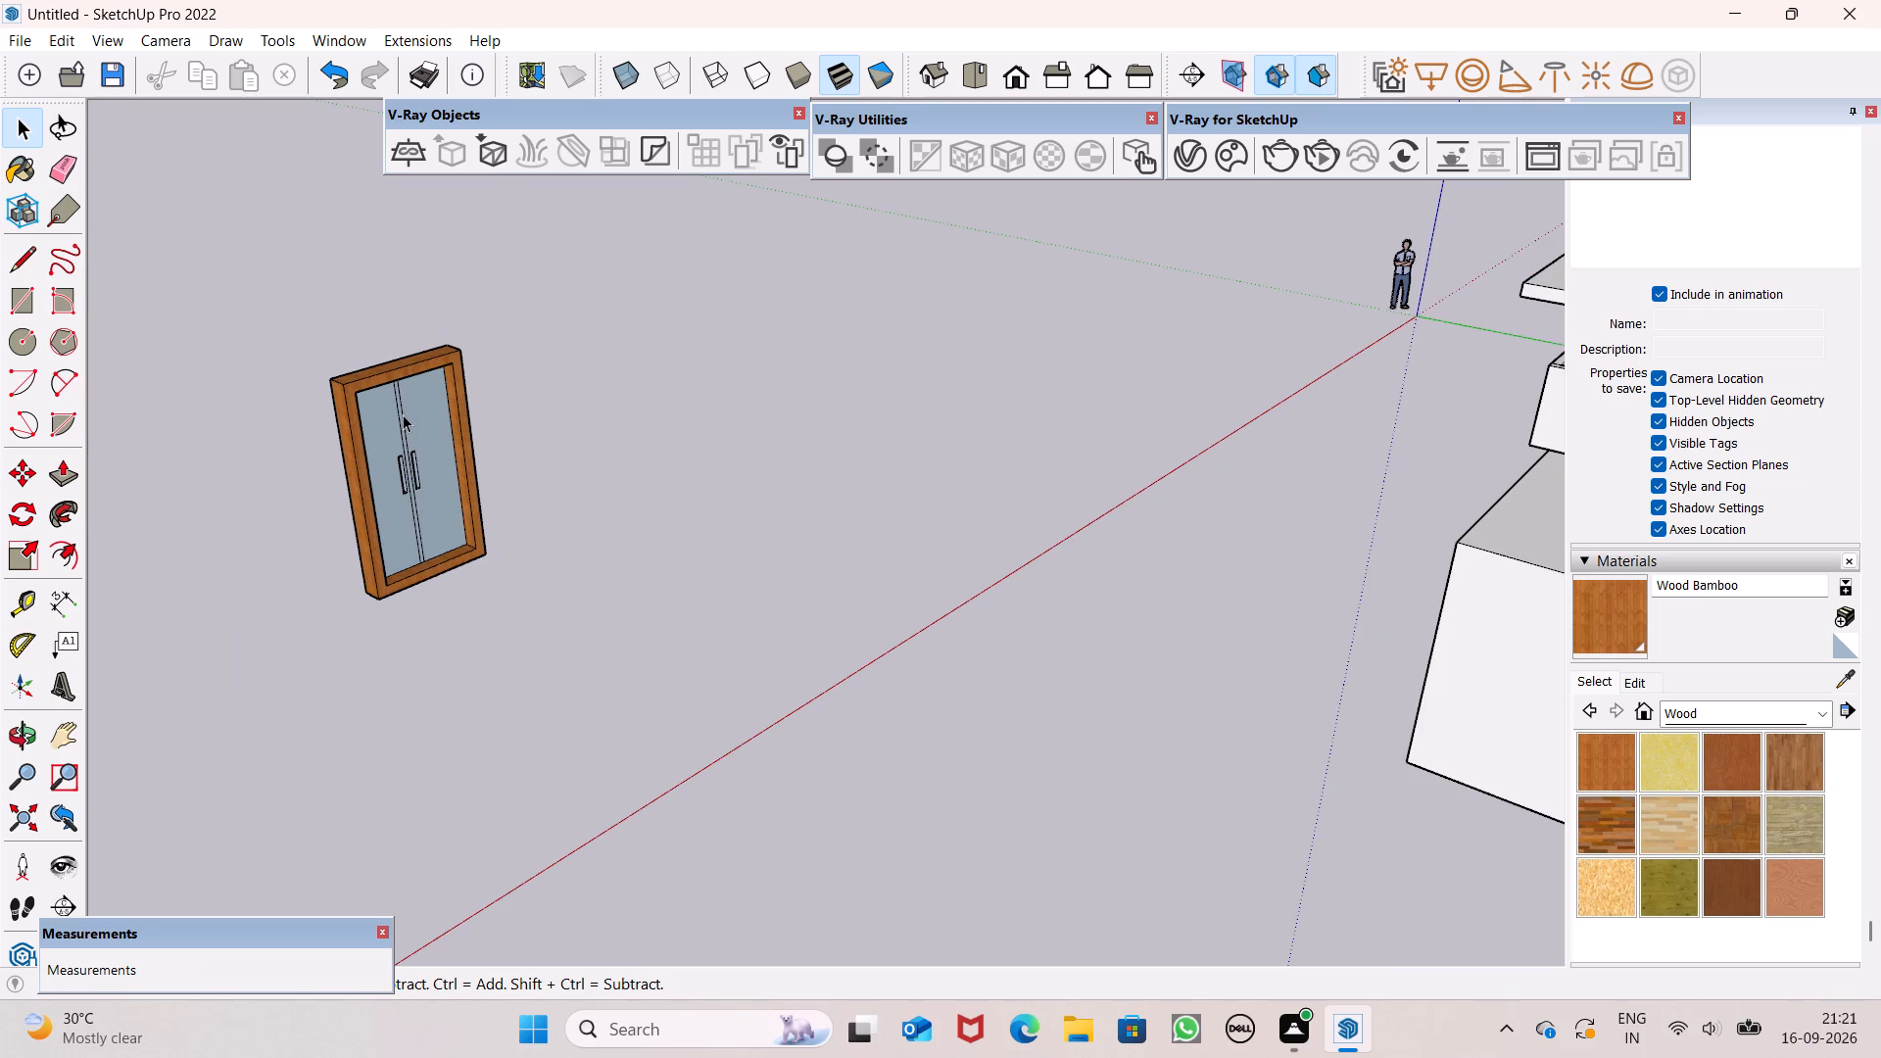
pyautogui.tripleClick(403, 414)
pyautogui.click(403, 414)
pyautogui.rightClick(432, 465)
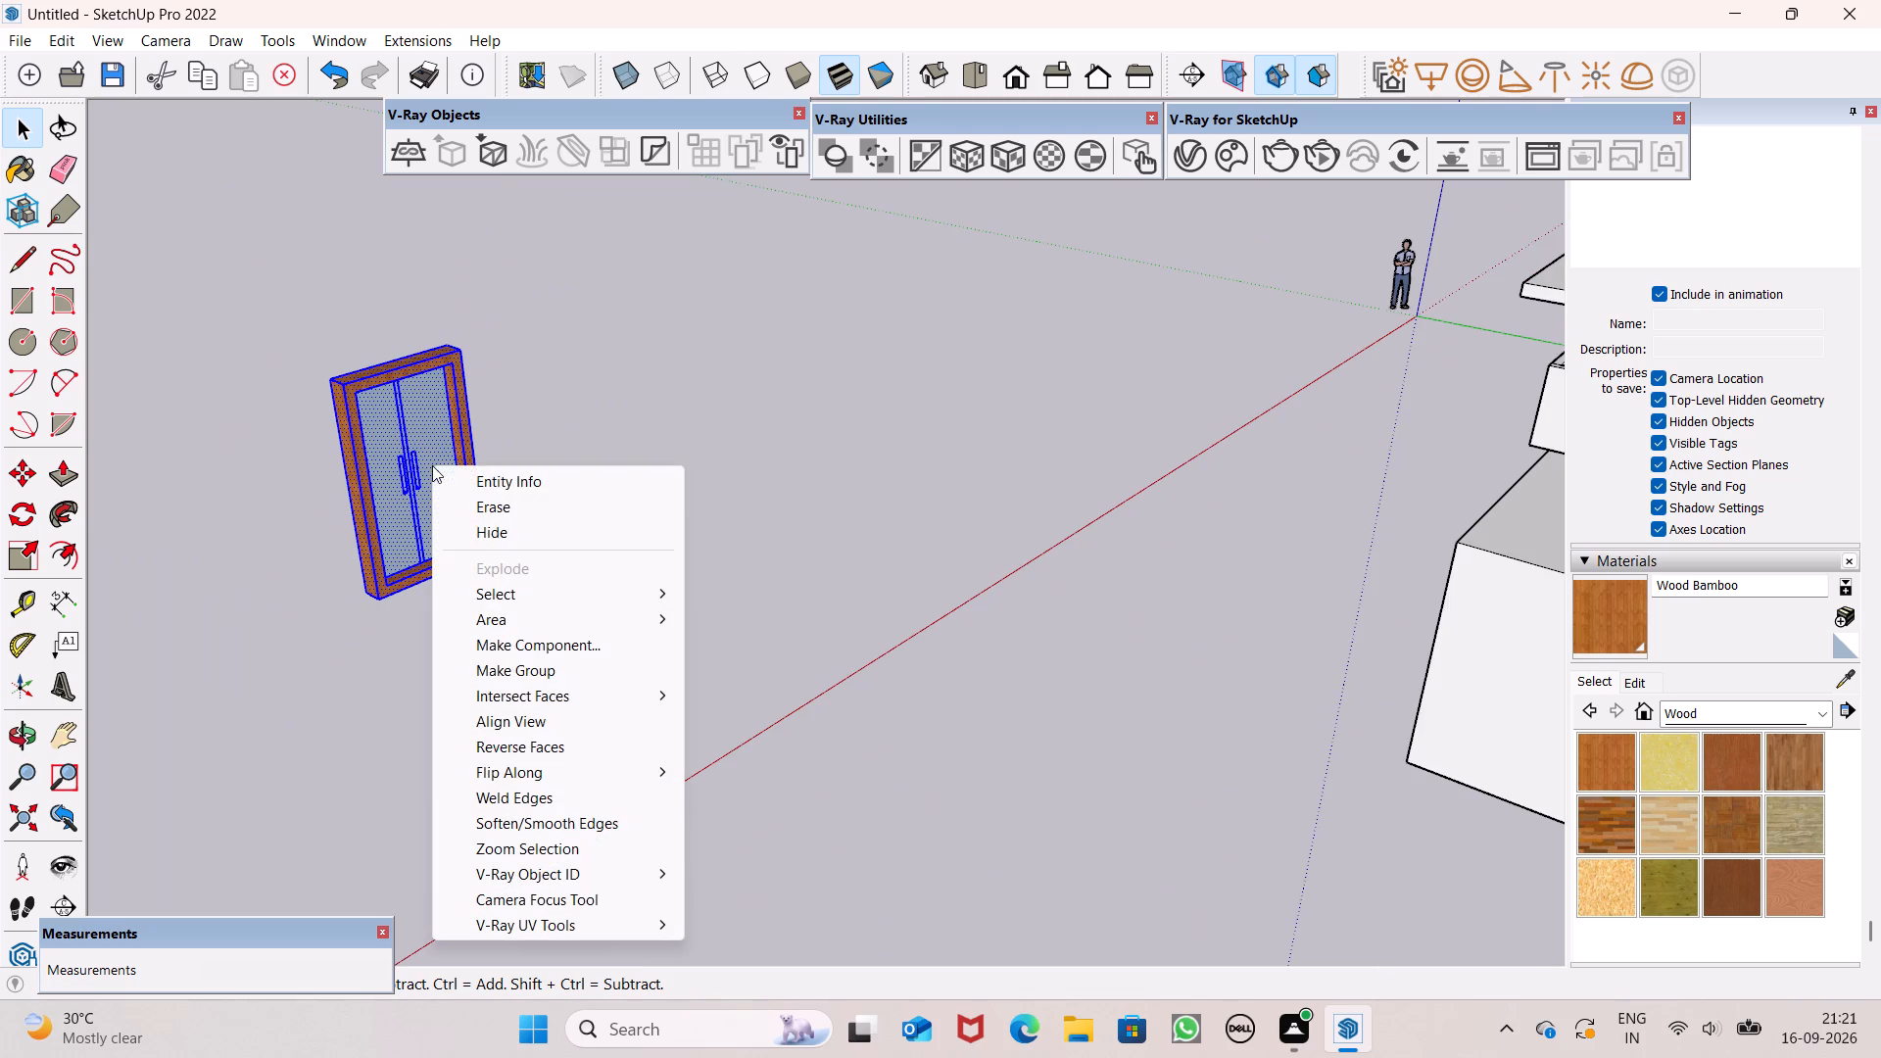
pyautogui.click(506, 661)
# Move the door group about 84' 8" from beside the house to the area in front of it.
pyautogui.scroll(-8, 513, 523)
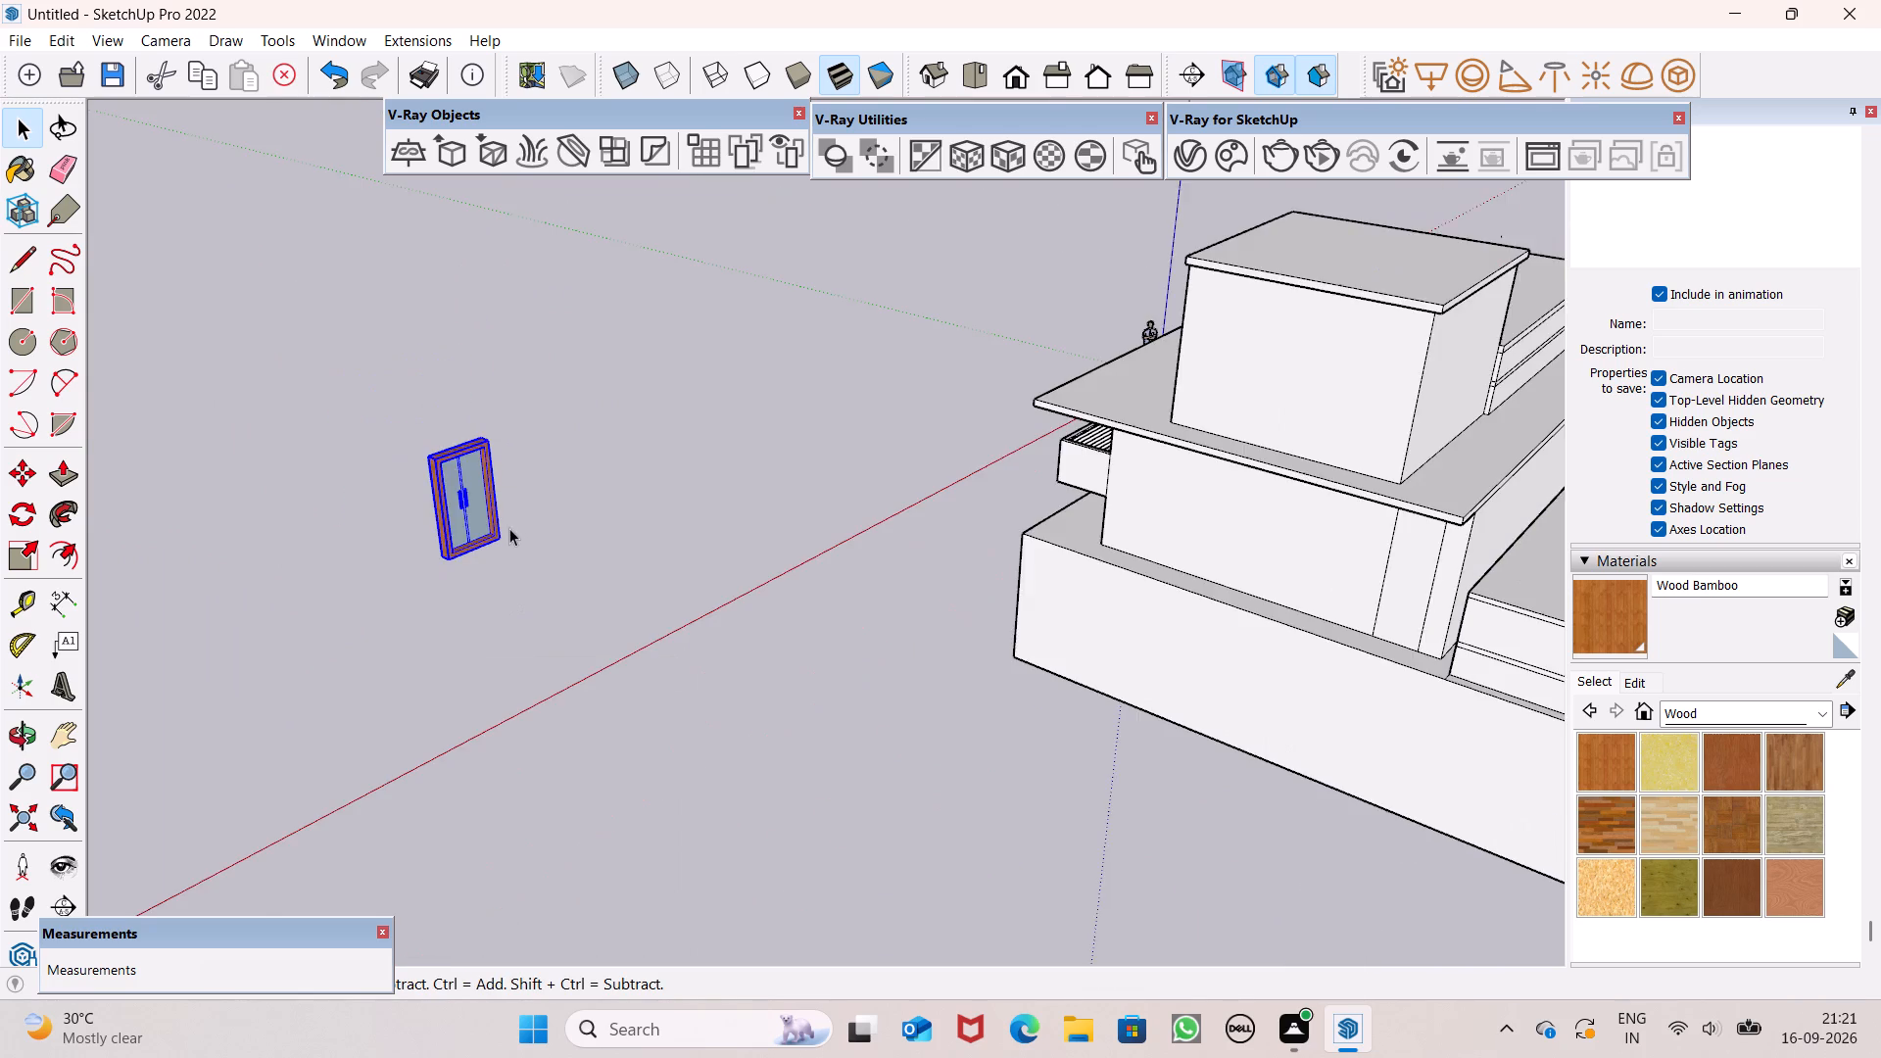
pyautogui.scroll(-6, 509, 505)
pyautogui.moveTo(496, 570); pyautogui.dragTo(1648, 357, button='middle')
pyautogui.scroll(-1, 516, 622)
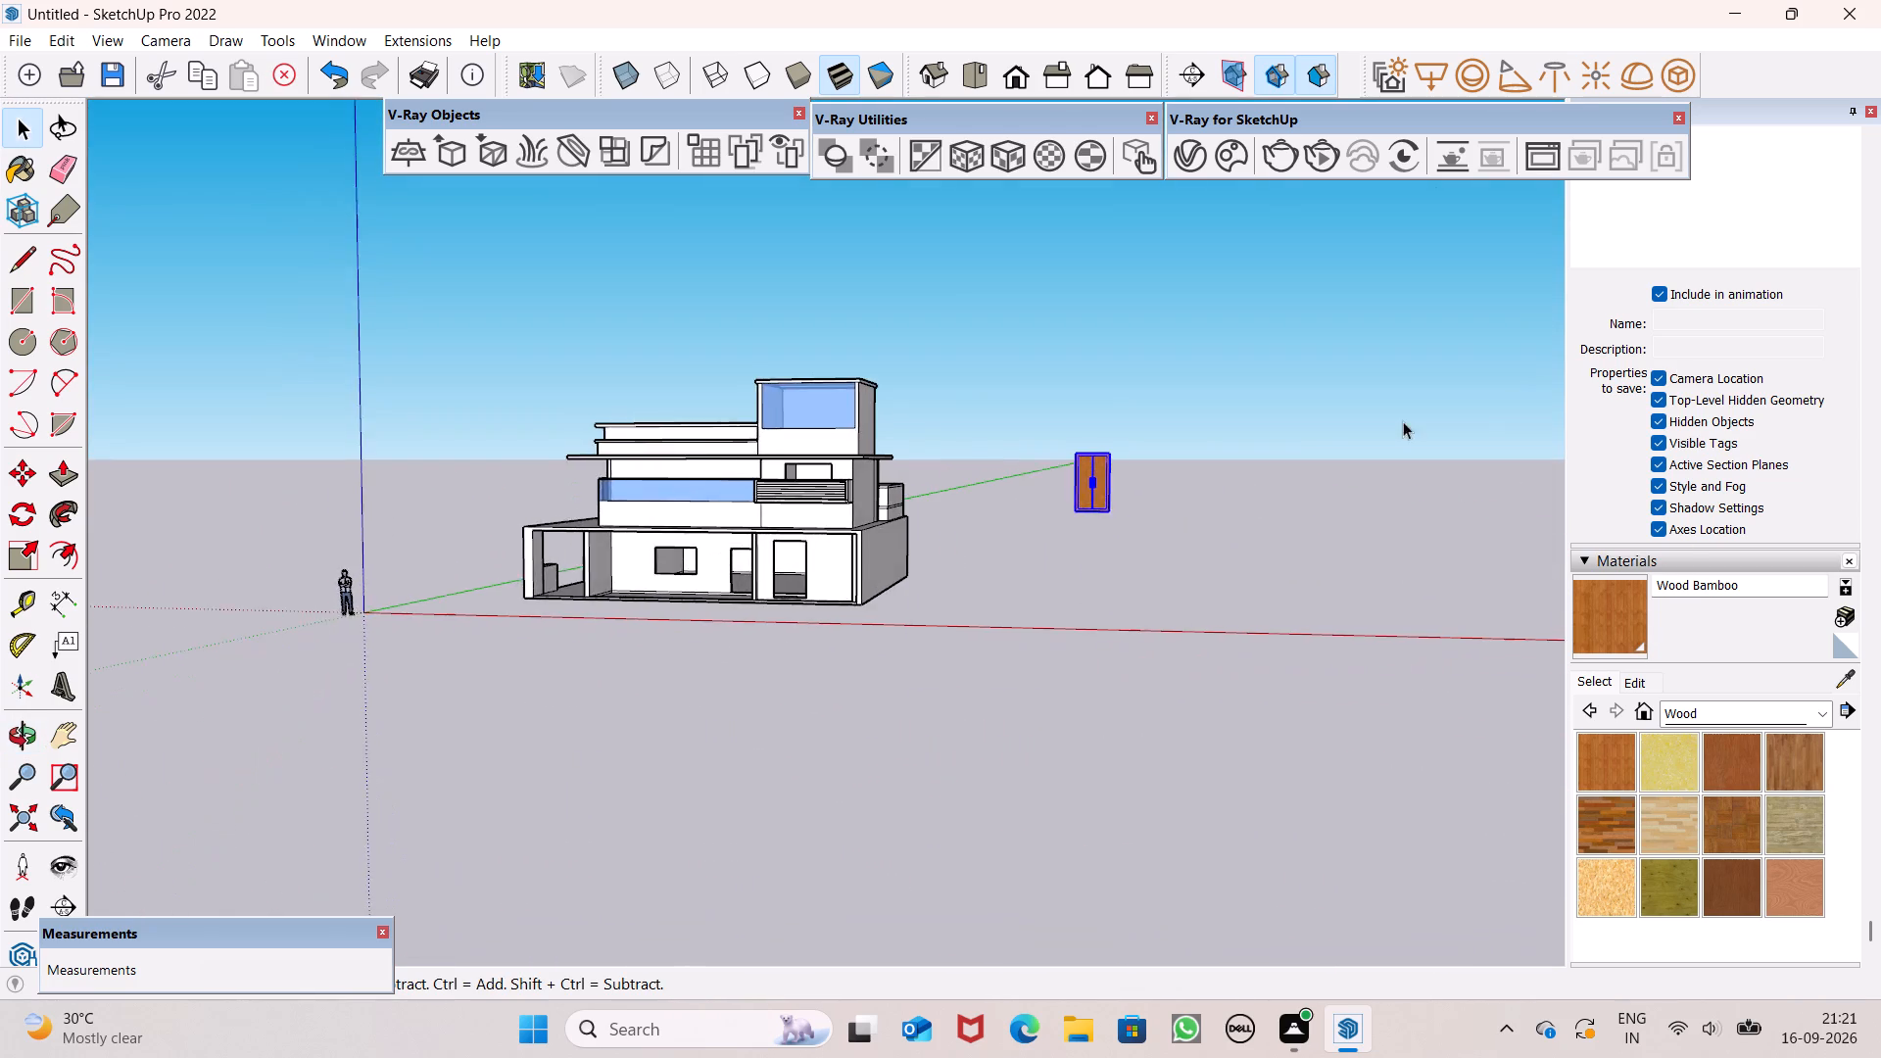
pyautogui.scroll(3, 1283, 465)
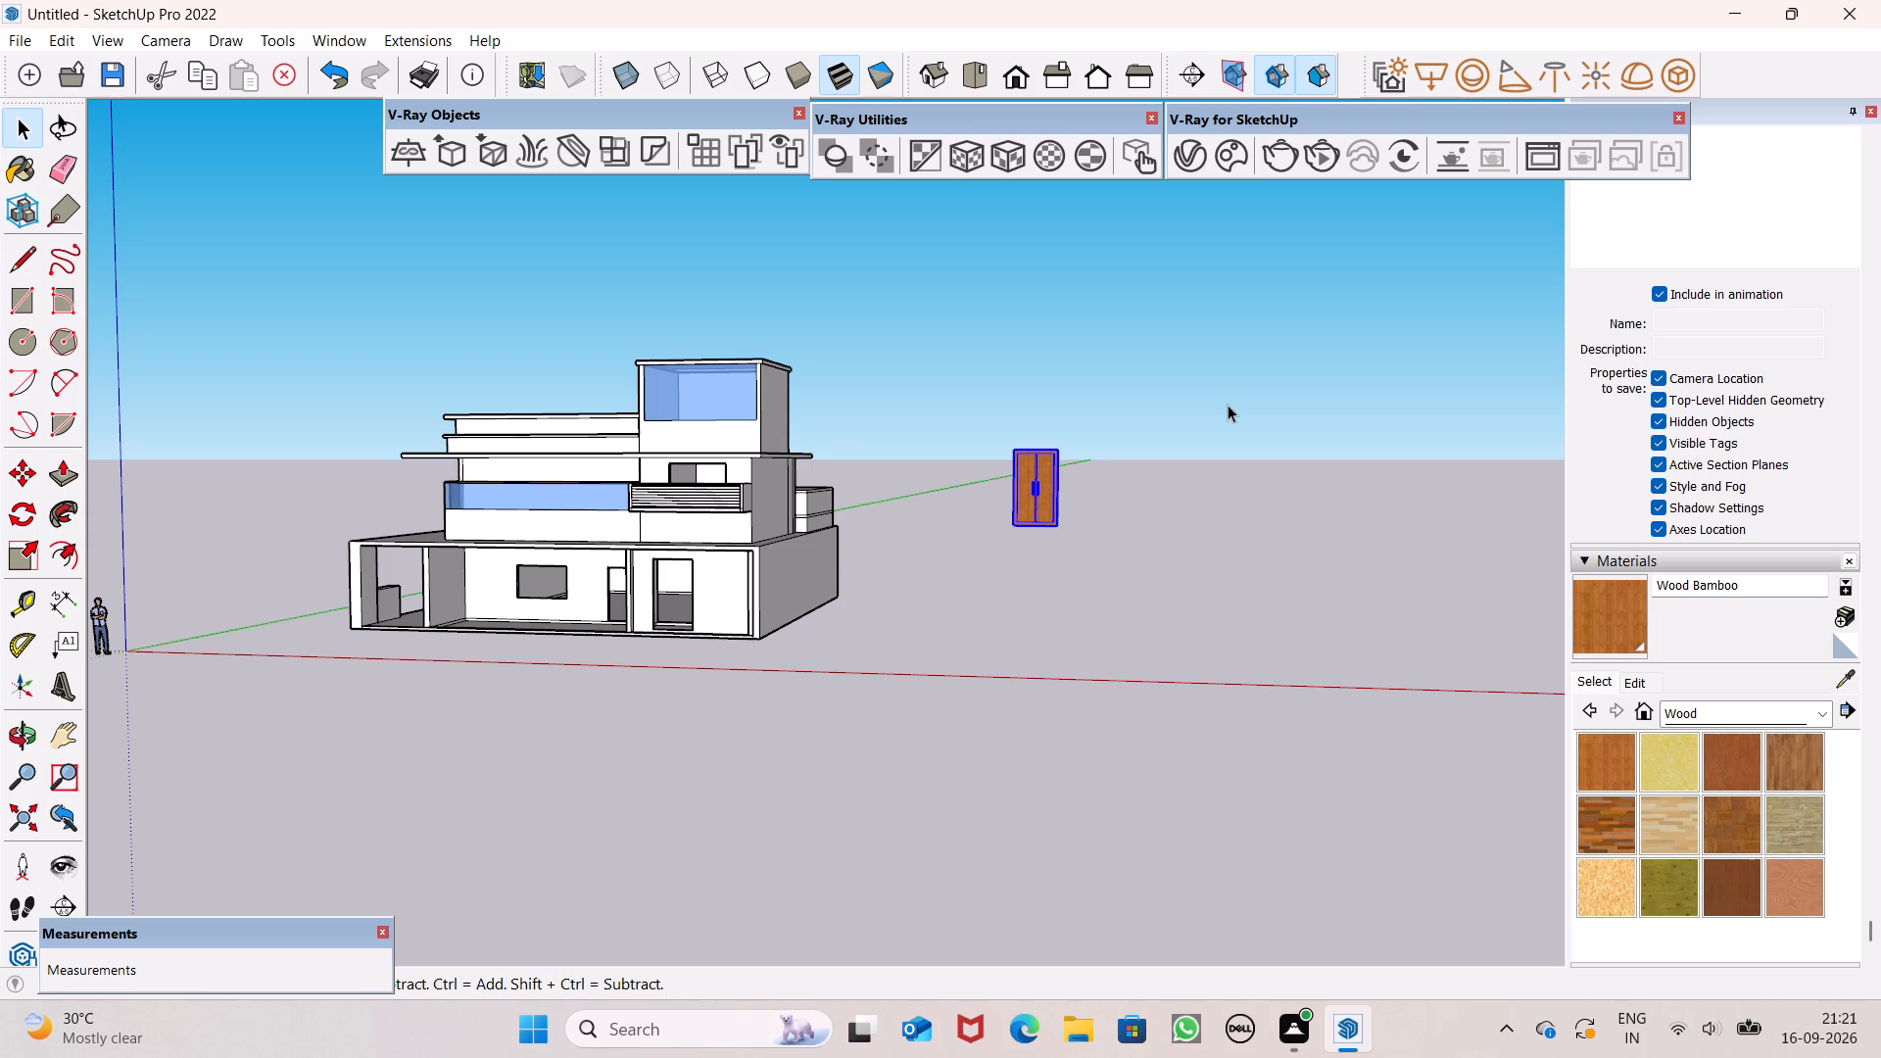
pyautogui.press('m')
pyautogui.press('Return')
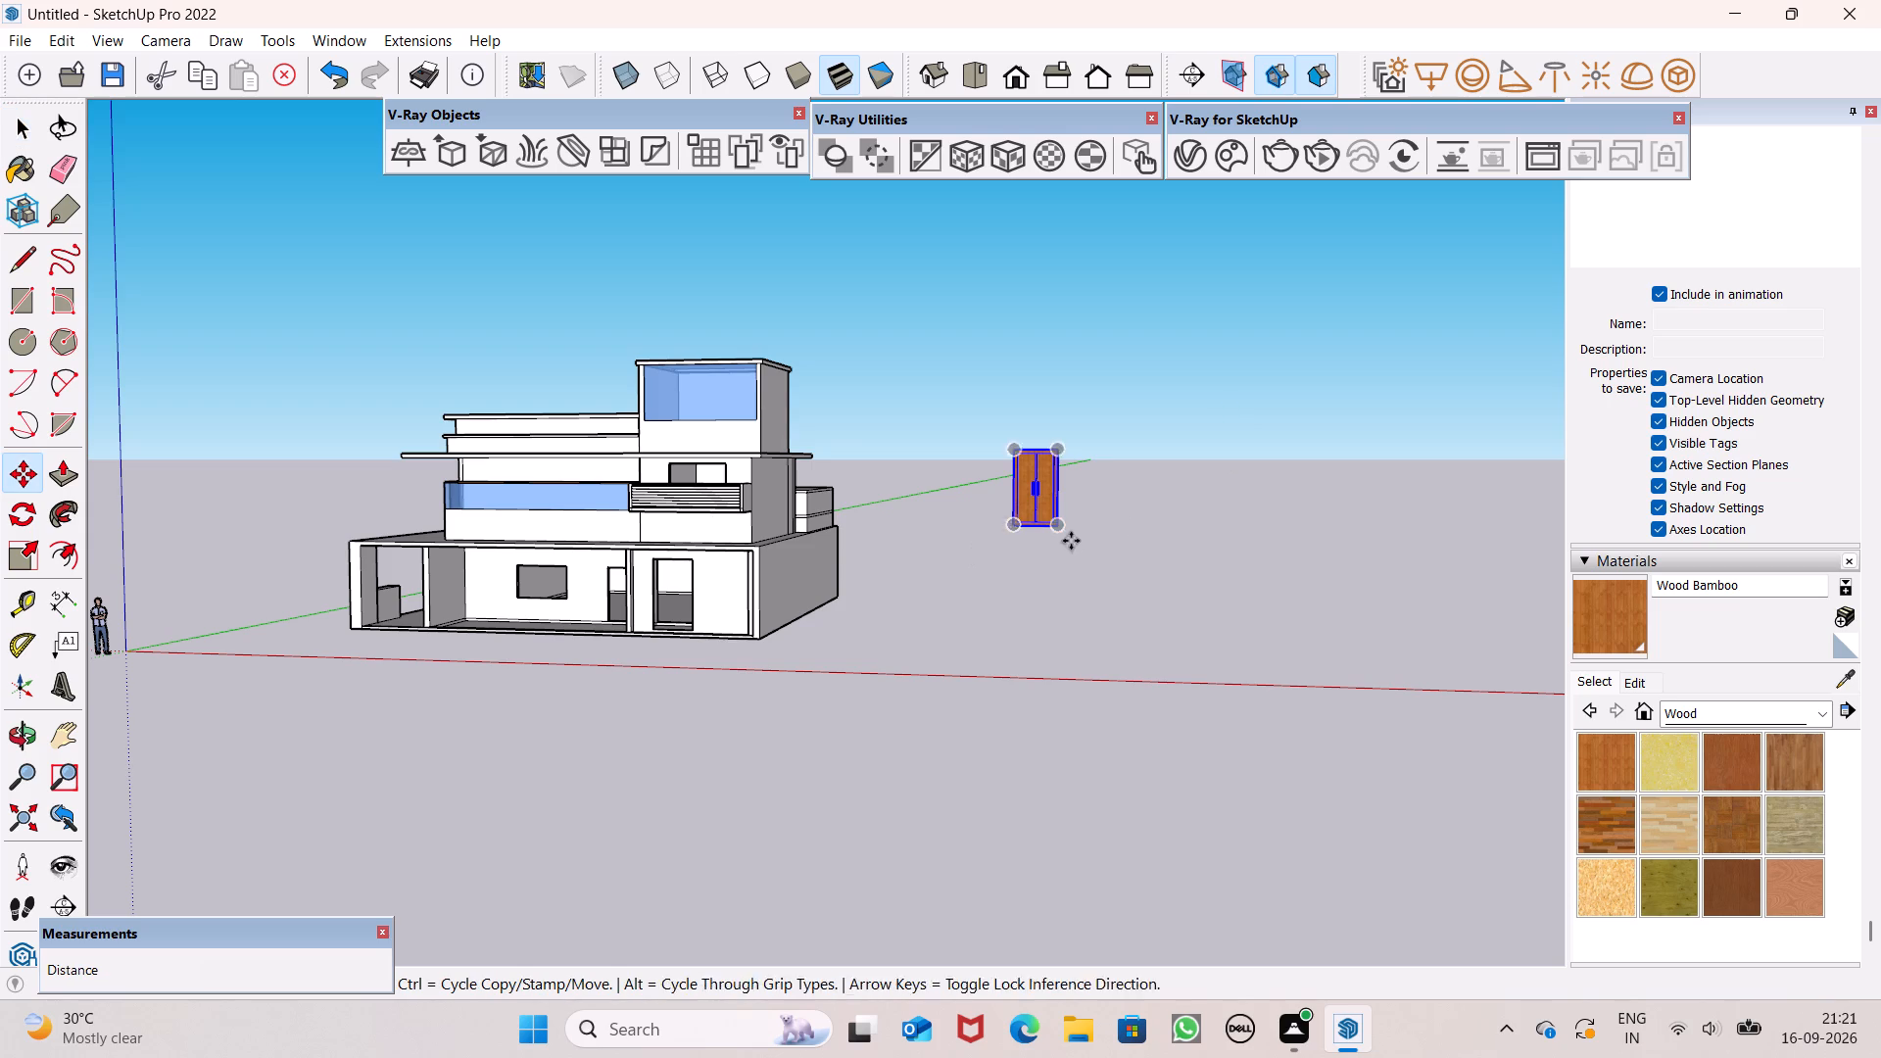
pyautogui.moveTo(1062, 531); pyautogui.dragTo(632, 641)
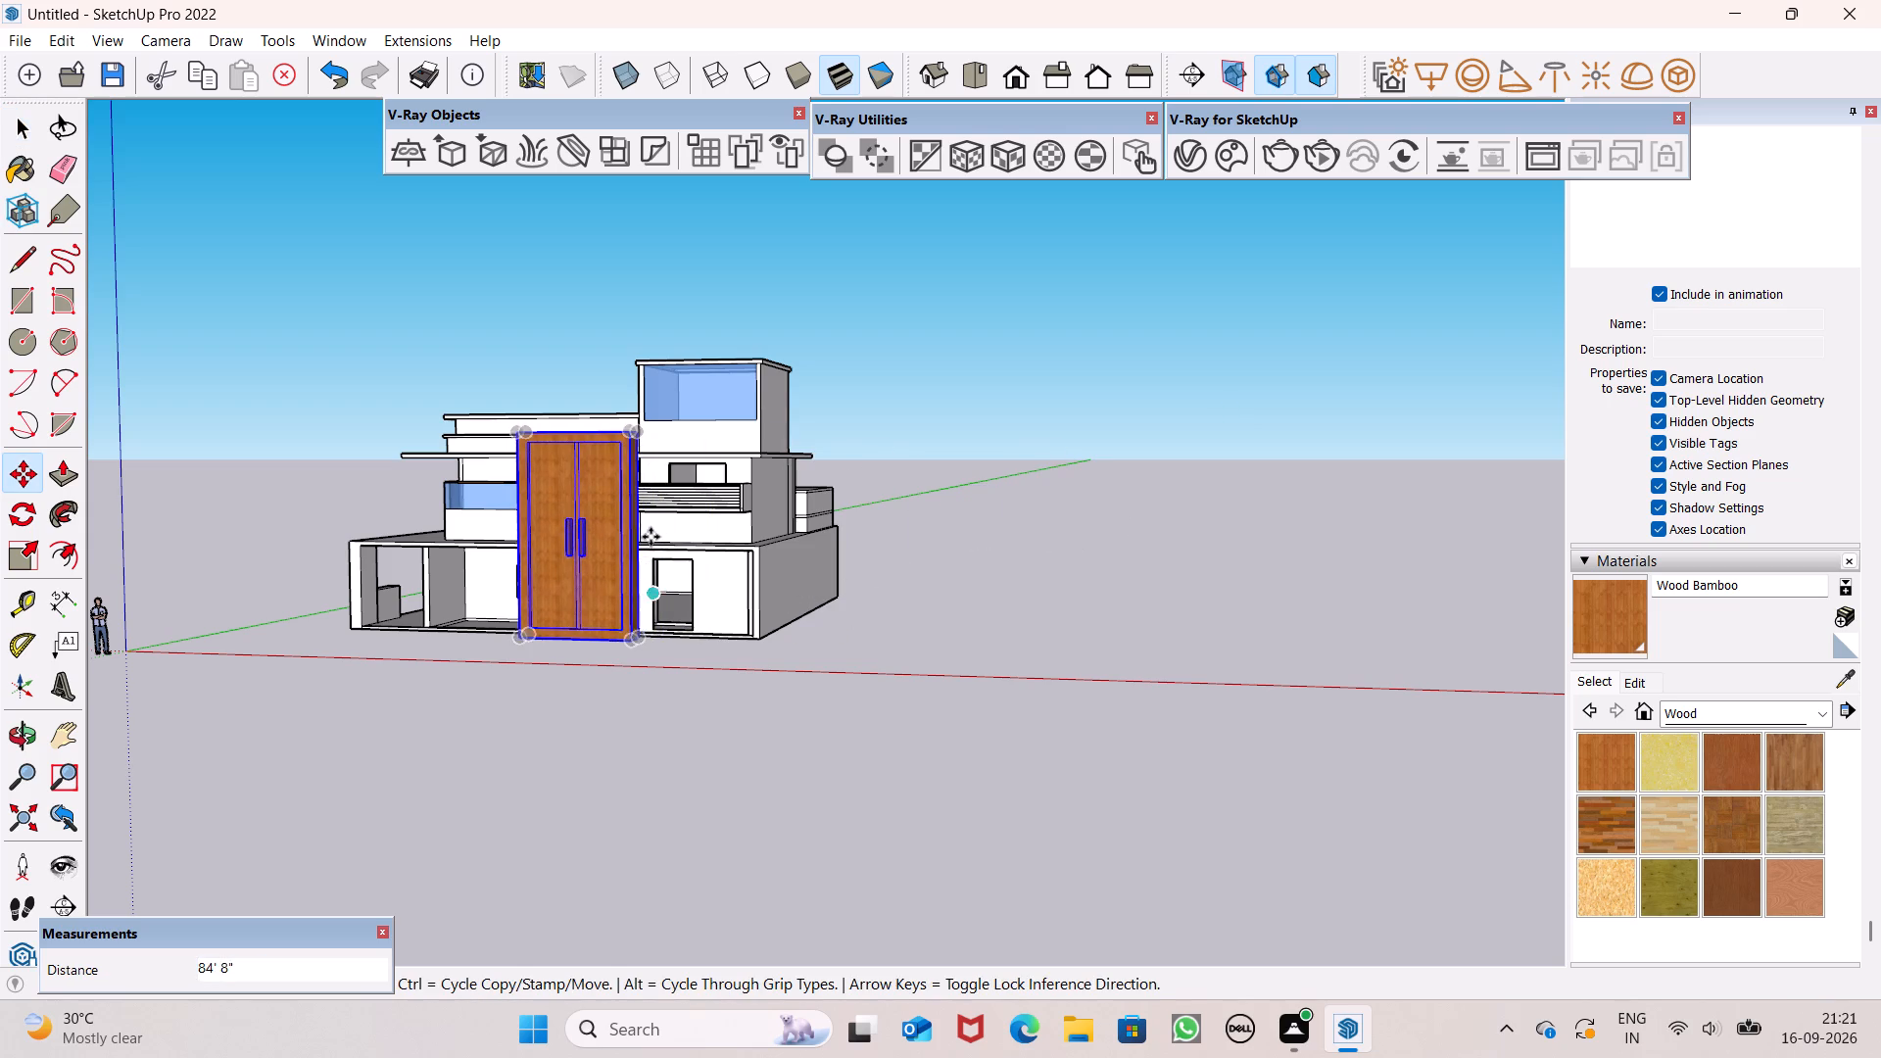
pyautogui.scroll(7, 651, 503)
pyautogui.scroll(-6, 651, 513)
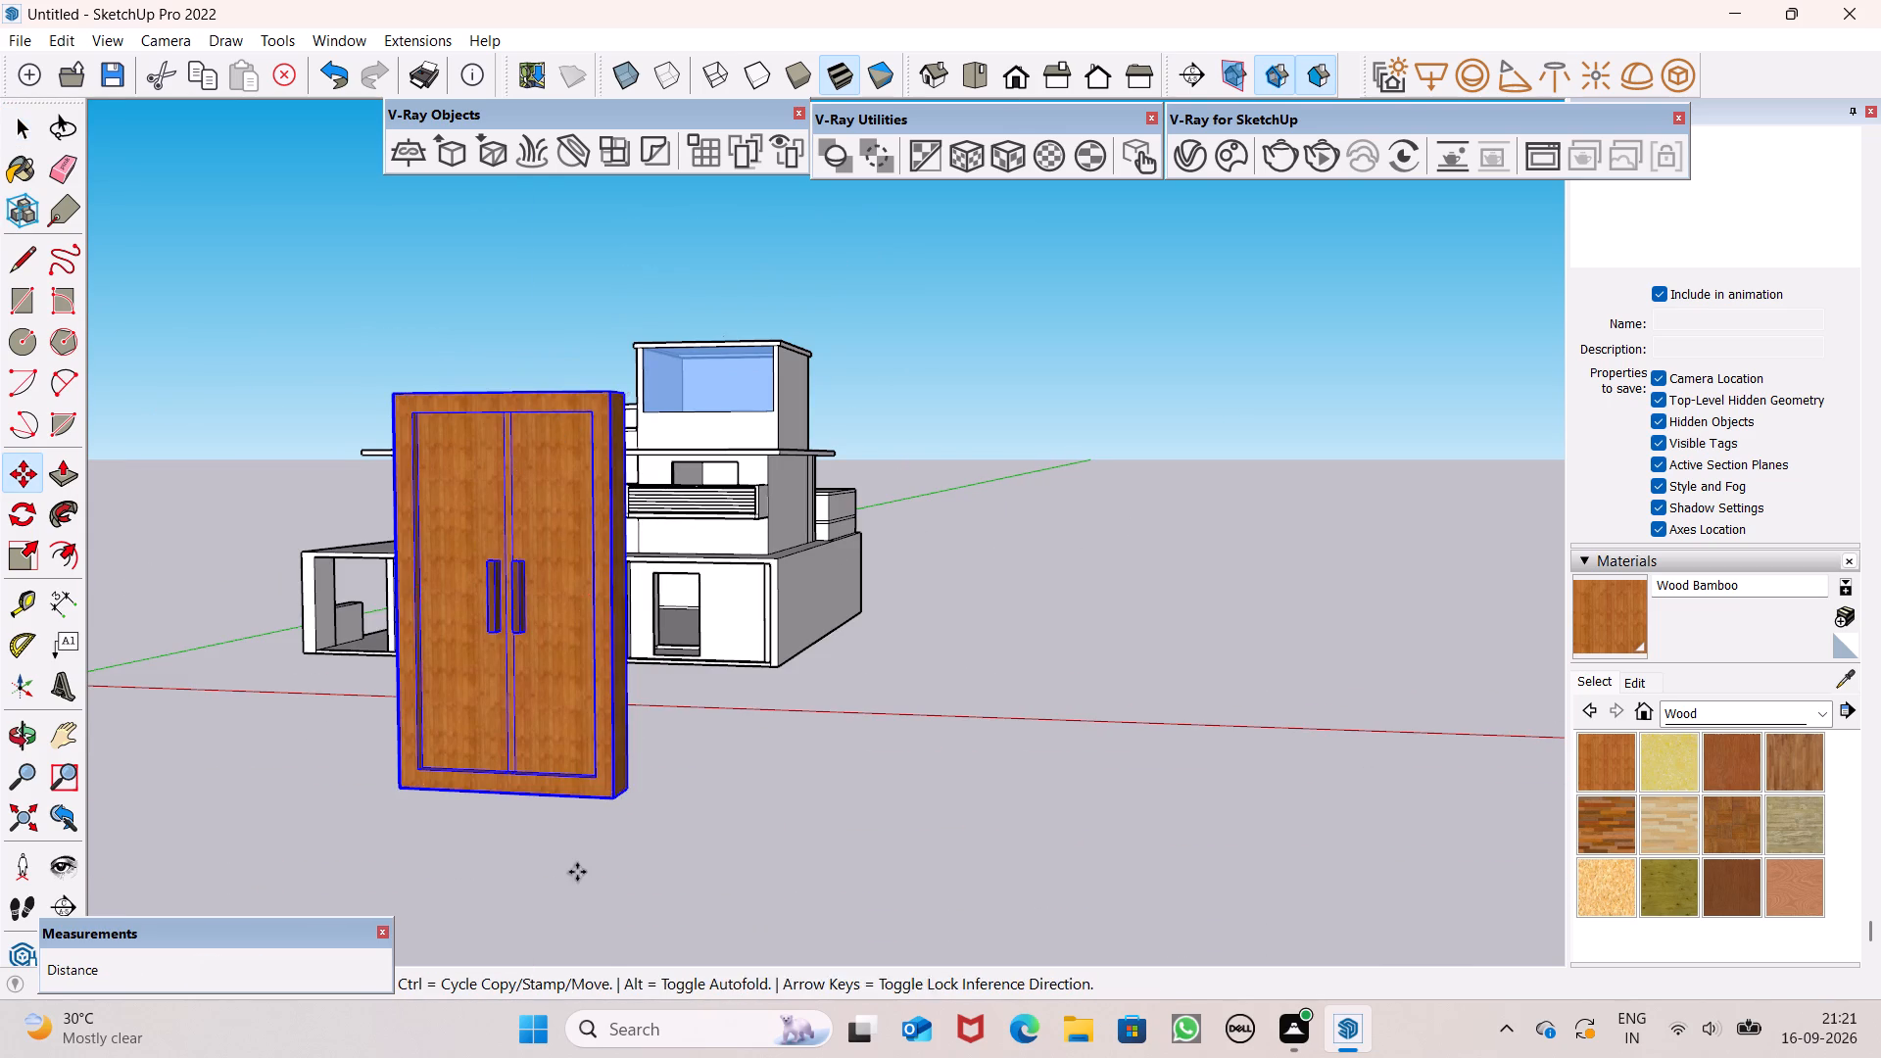
# Move the door group about 109' 11" onto the ground floor's front corner, beside the existing front opening.
pyautogui.moveTo(612, 811); pyautogui.dragTo(593, 708)
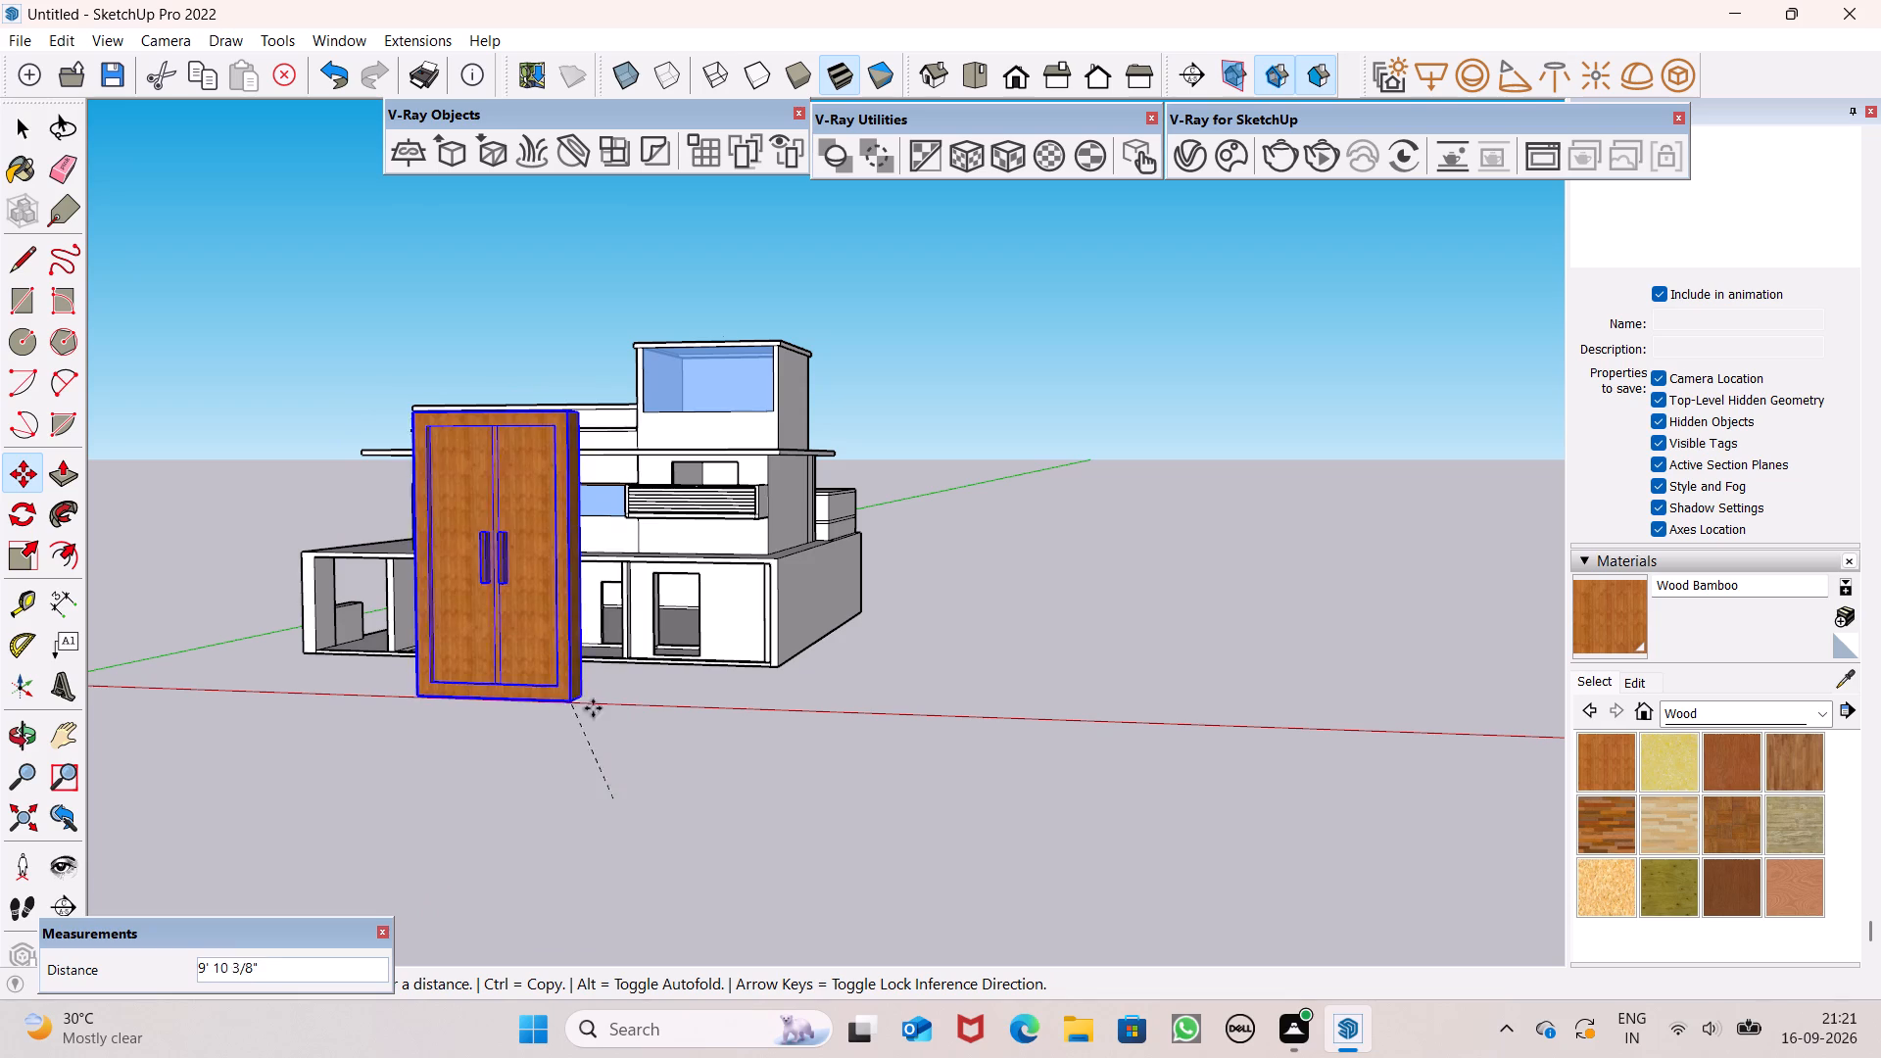
pyautogui.moveTo(593, 708); pyautogui.dragTo(556, 678)
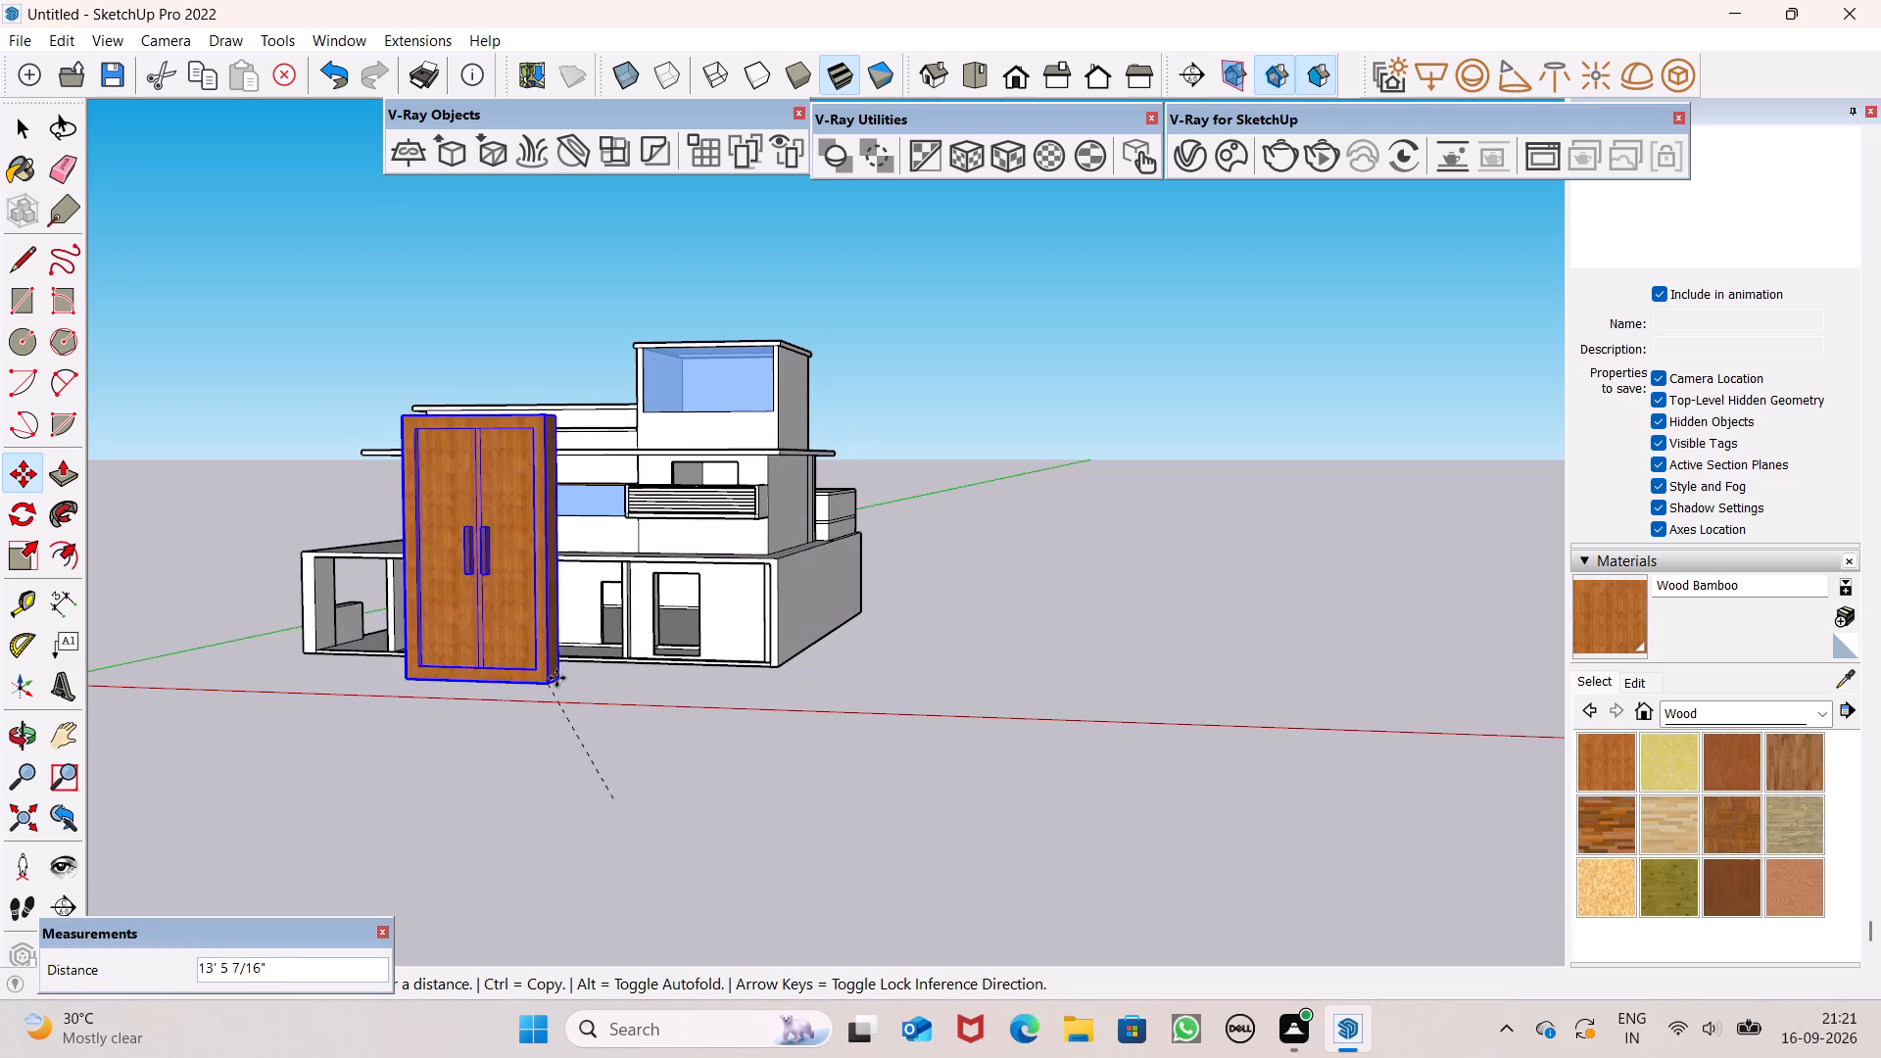
pyautogui.moveTo(556, 678); pyautogui.dragTo(729, 548)
pyautogui.click(730, 553)
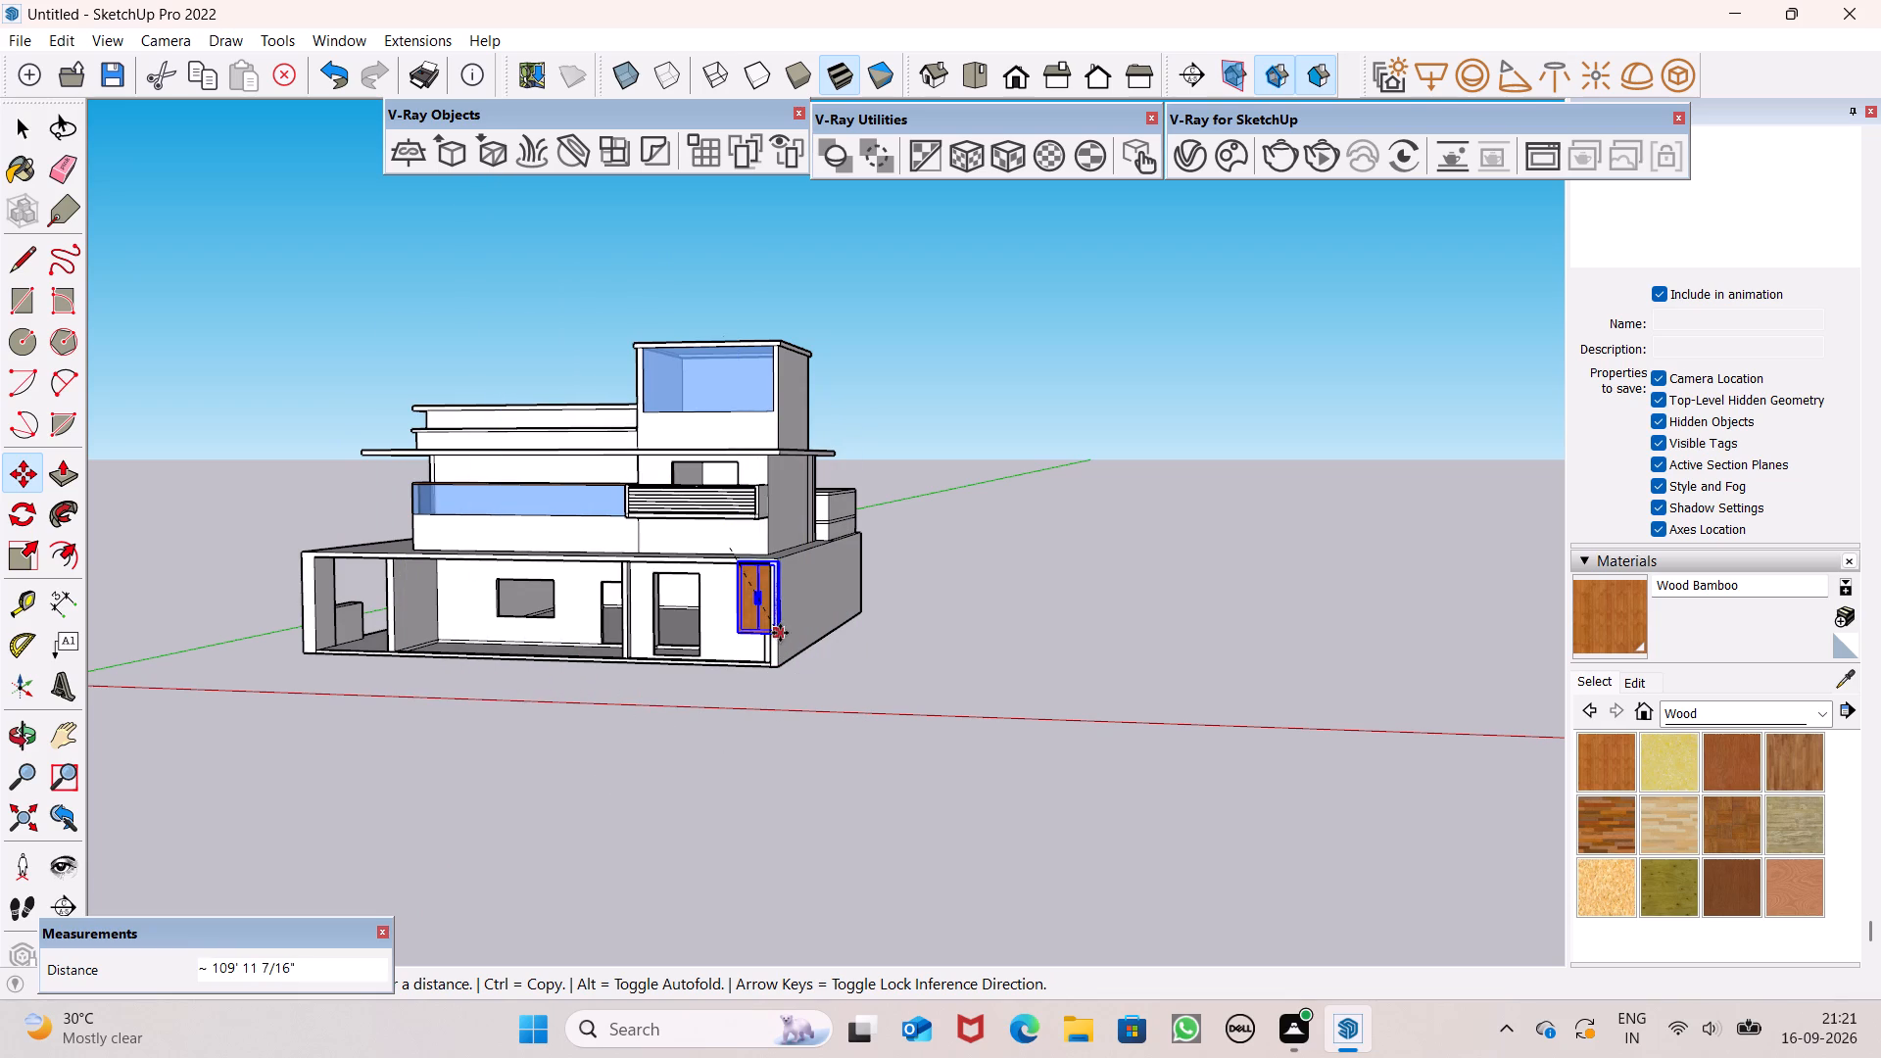
pyautogui.click(780, 629)
# Move the door group about 23' 2" from the front corner toward the doorway in the recessed ground-floor wall.
pyautogui.moveTo(472, 633); pyautogui.dragTo(1217, 793, button='middle')
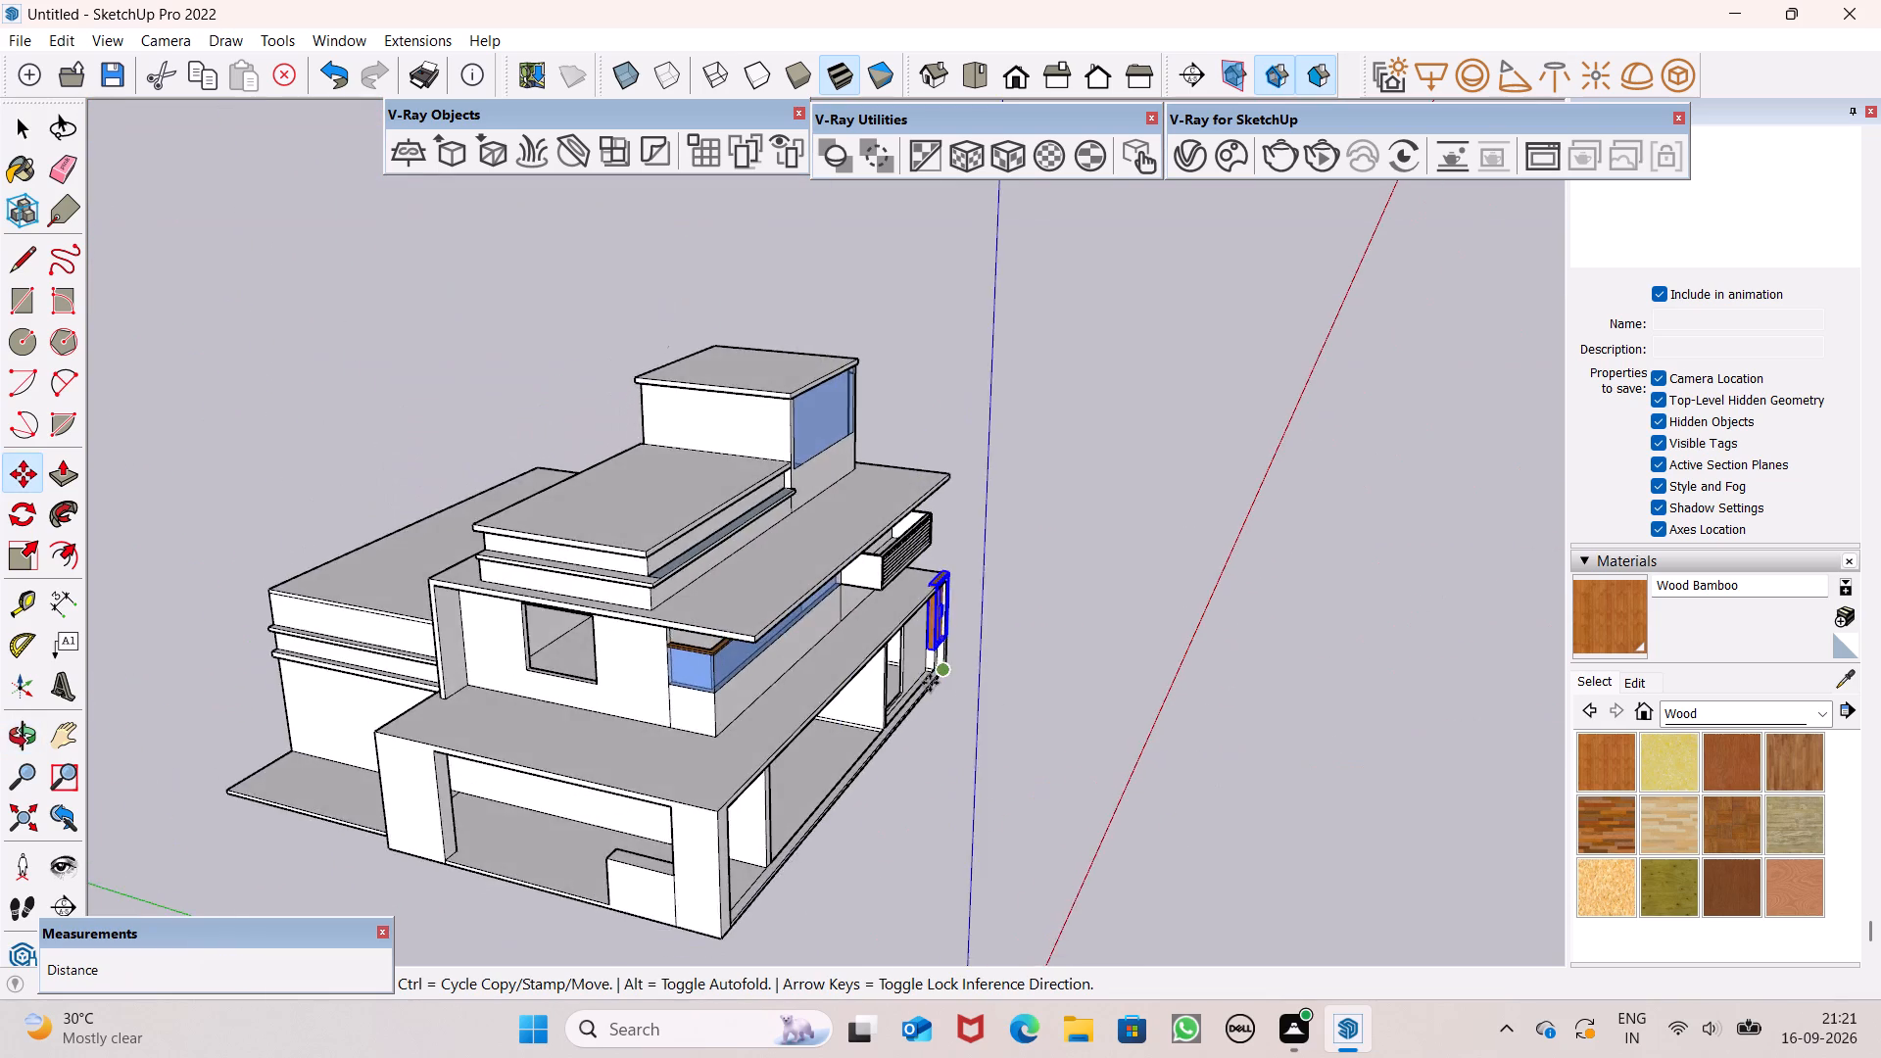
pyautogui.scroll(6, 930, 683)
pyautogui.scroll(4, 811, 670)
pyautogui.moveTo(786, 762); pyautogui.dragTo(741, 638, button='middle')
pyautogui.scroll(3, 892, 650)
pyautogui.moveTo(1055, 626); pyautogui.dragTo(303, 858)
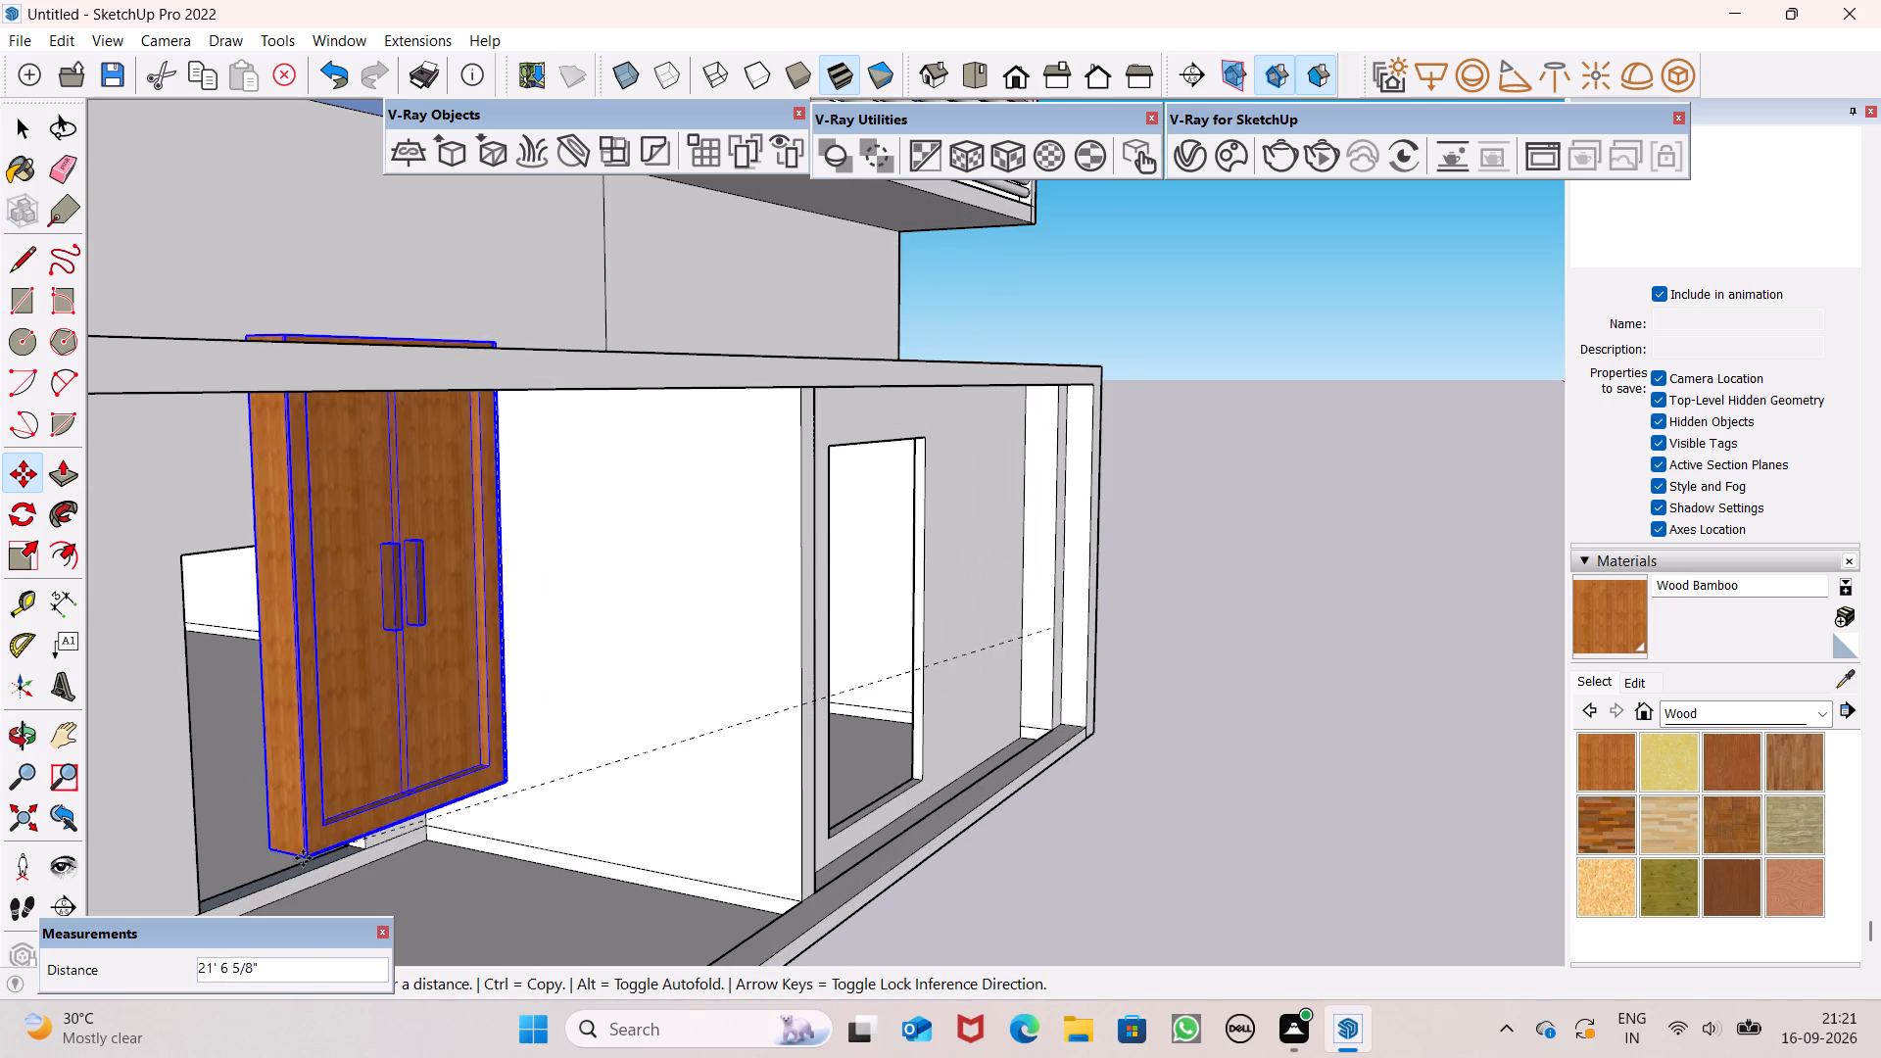
pyautogui.moveTo(303, 858); pyautogui.dragTo(225, 910)
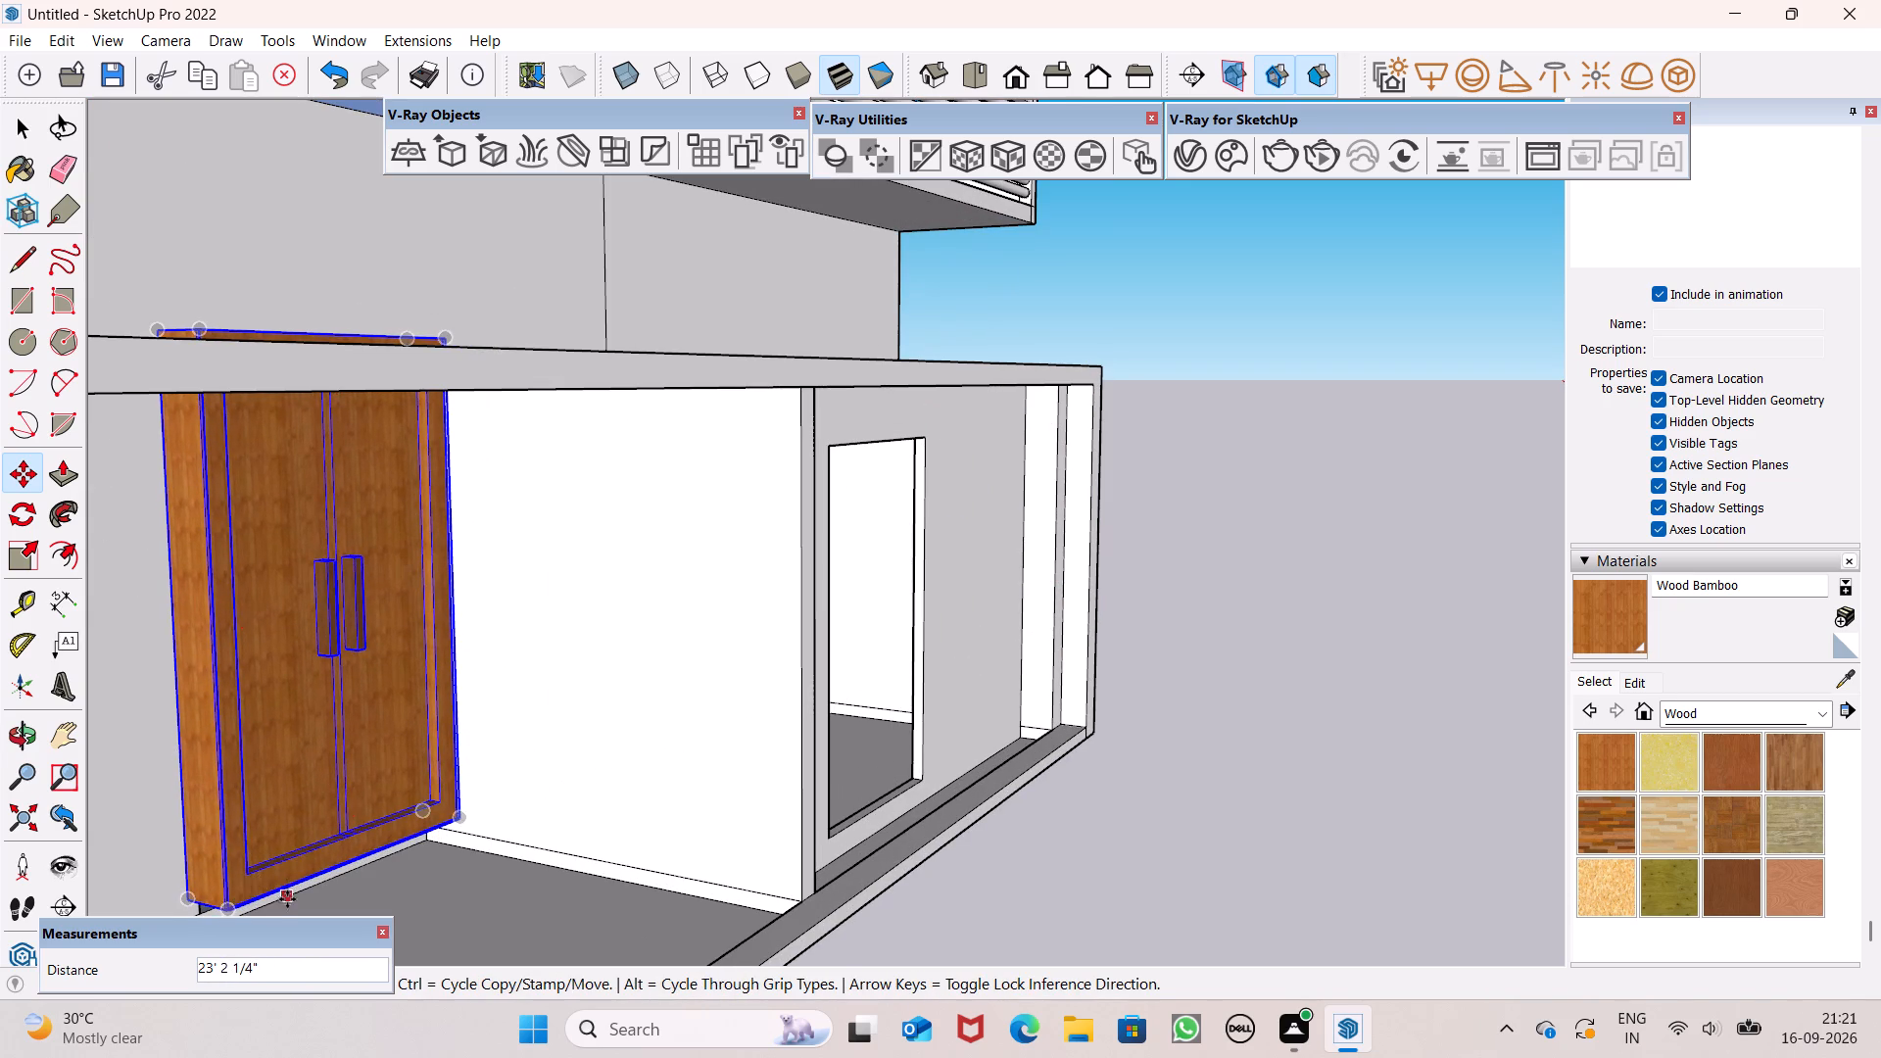
# Move the door group about 5' 1" closer to the doorway's threshold inside the recessed bay.
pyautogui.moveTo(287, 899); pyautogui.dragTo(416, 835, button='middle')
pyautogui.scroll(1, 217, 887)
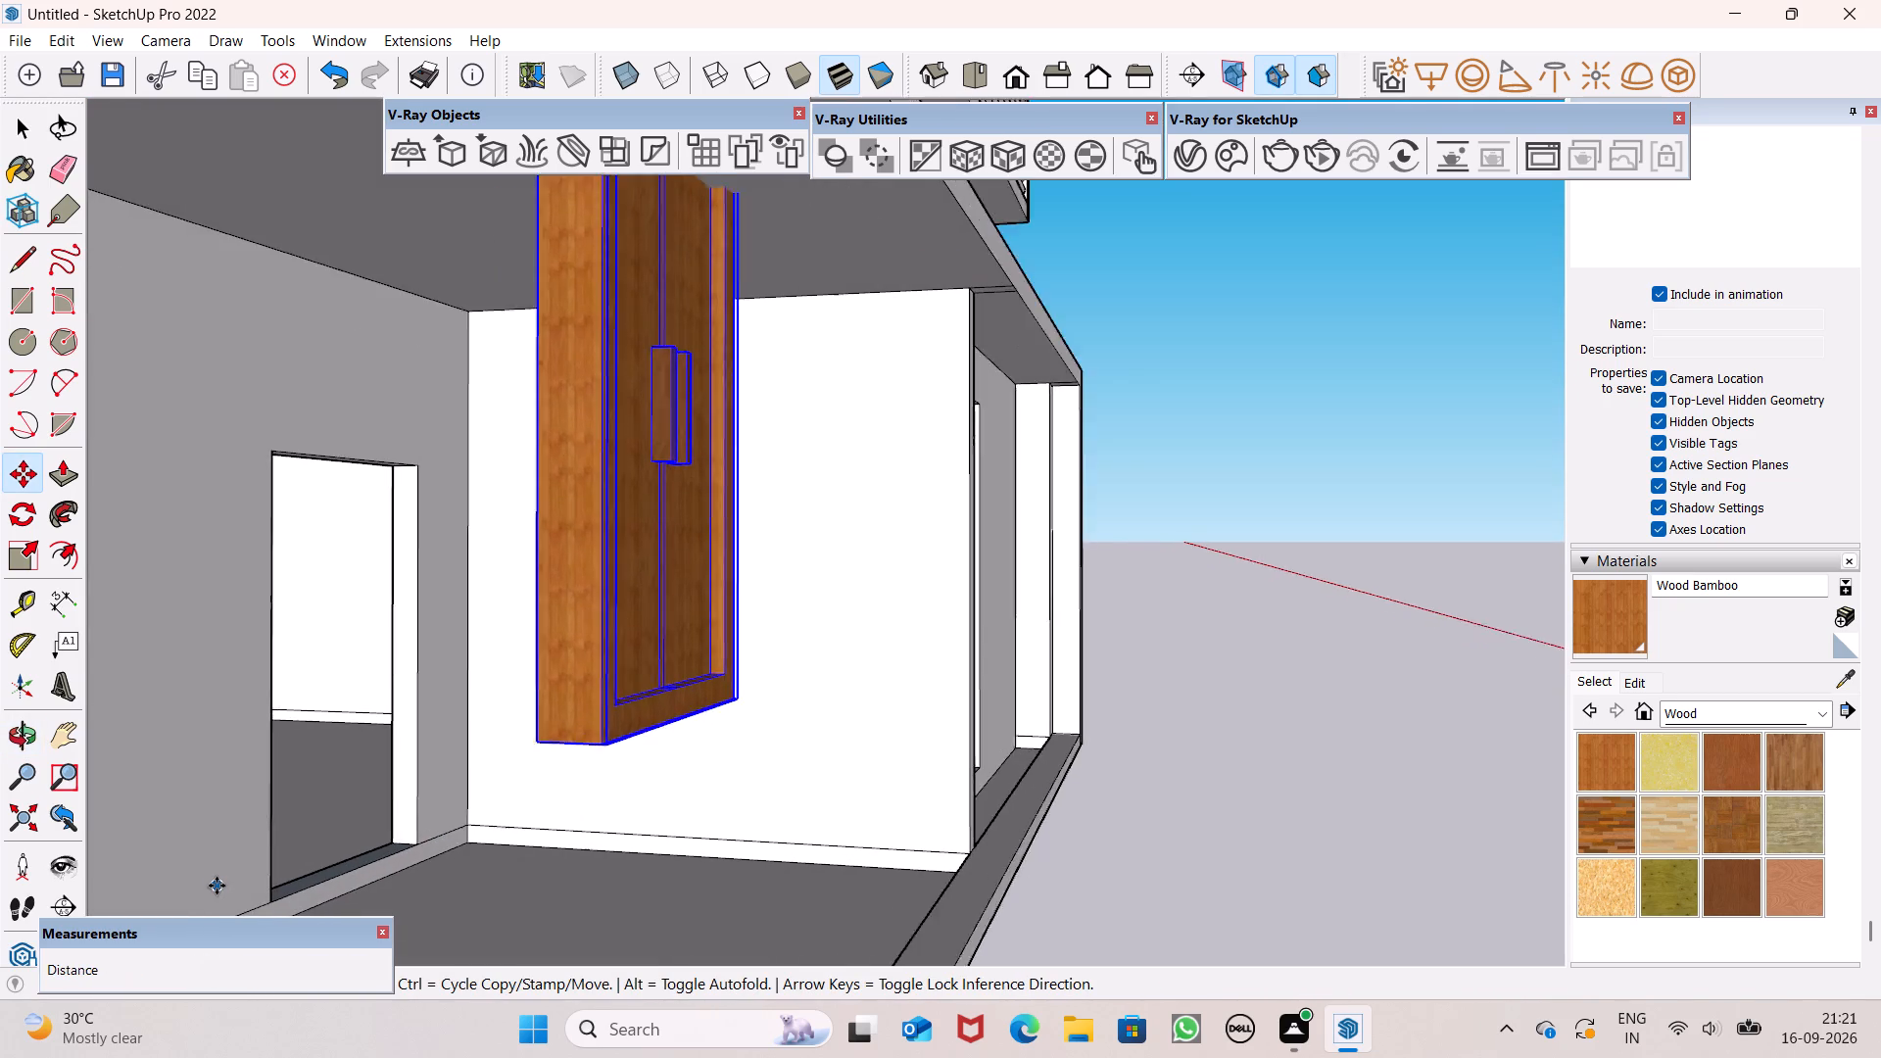
pyautogui.scroll(2, 217, 886)
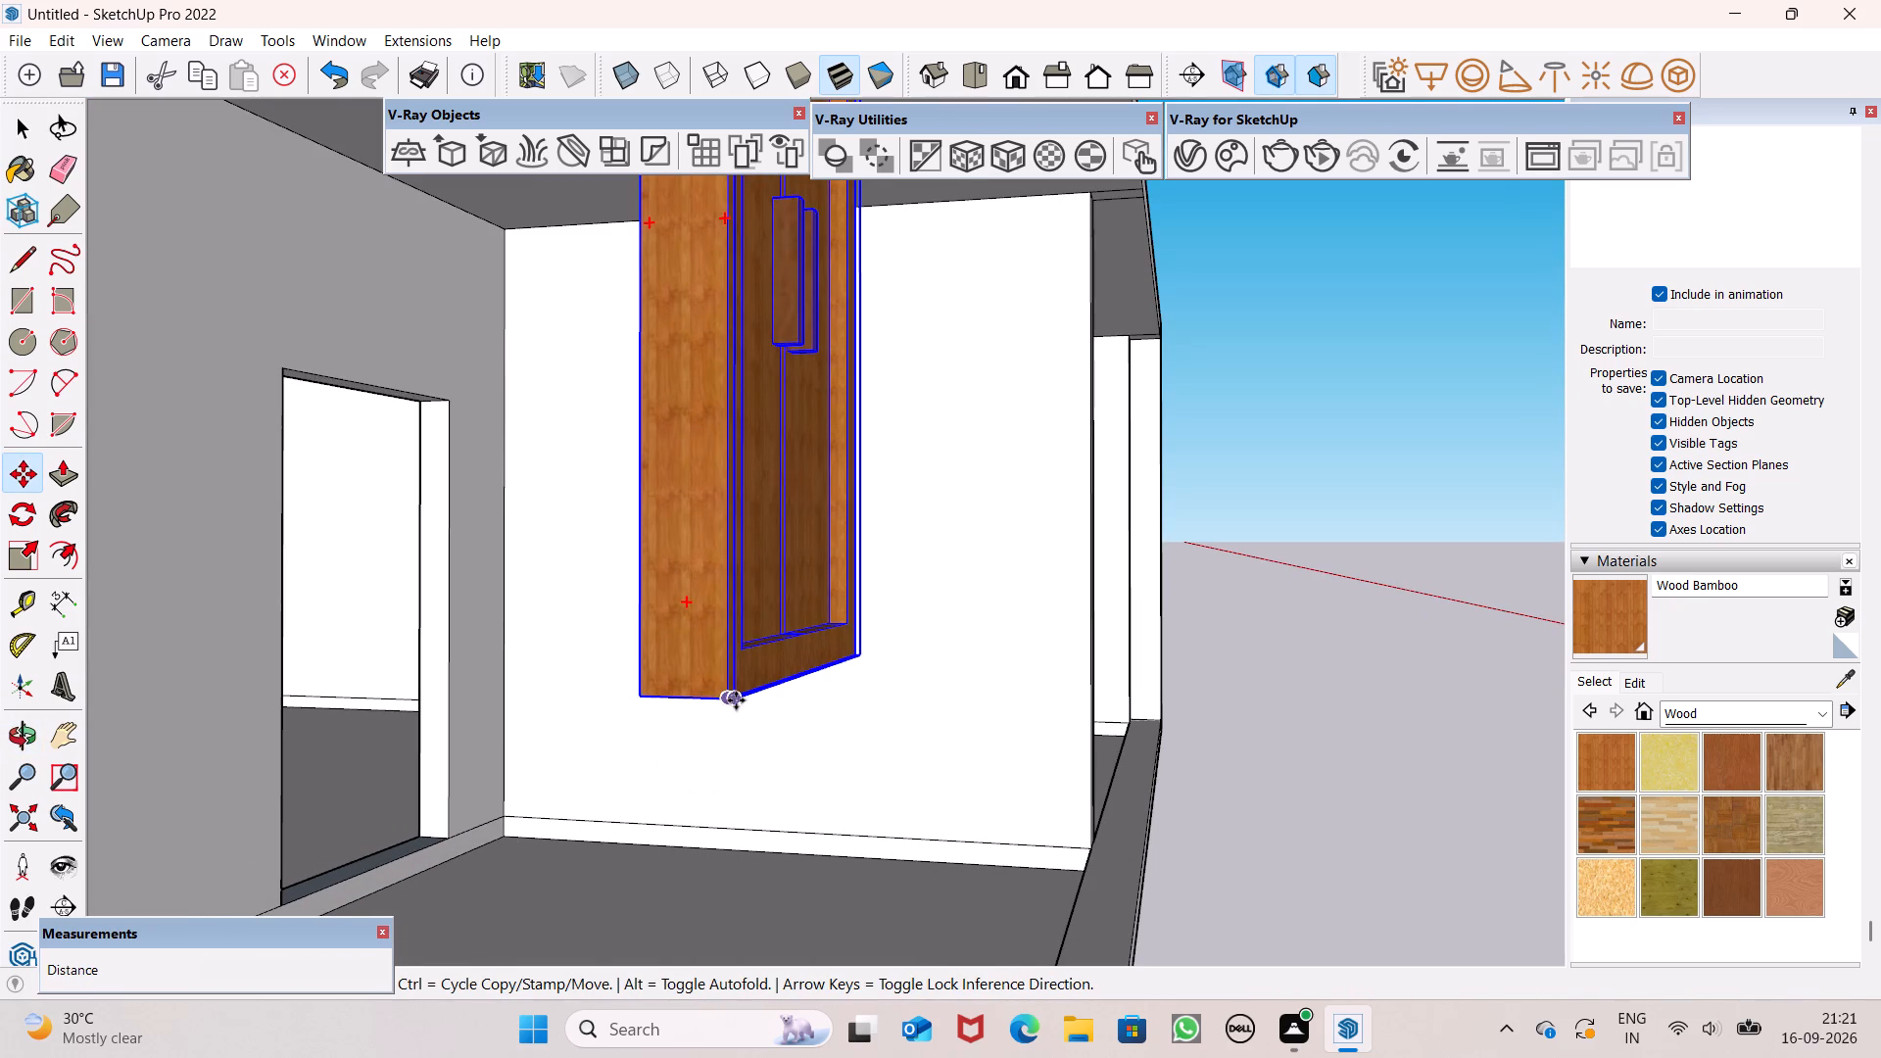
pyautogui.moveTo(737, 701); pyautogui.dragTo(466, 893)
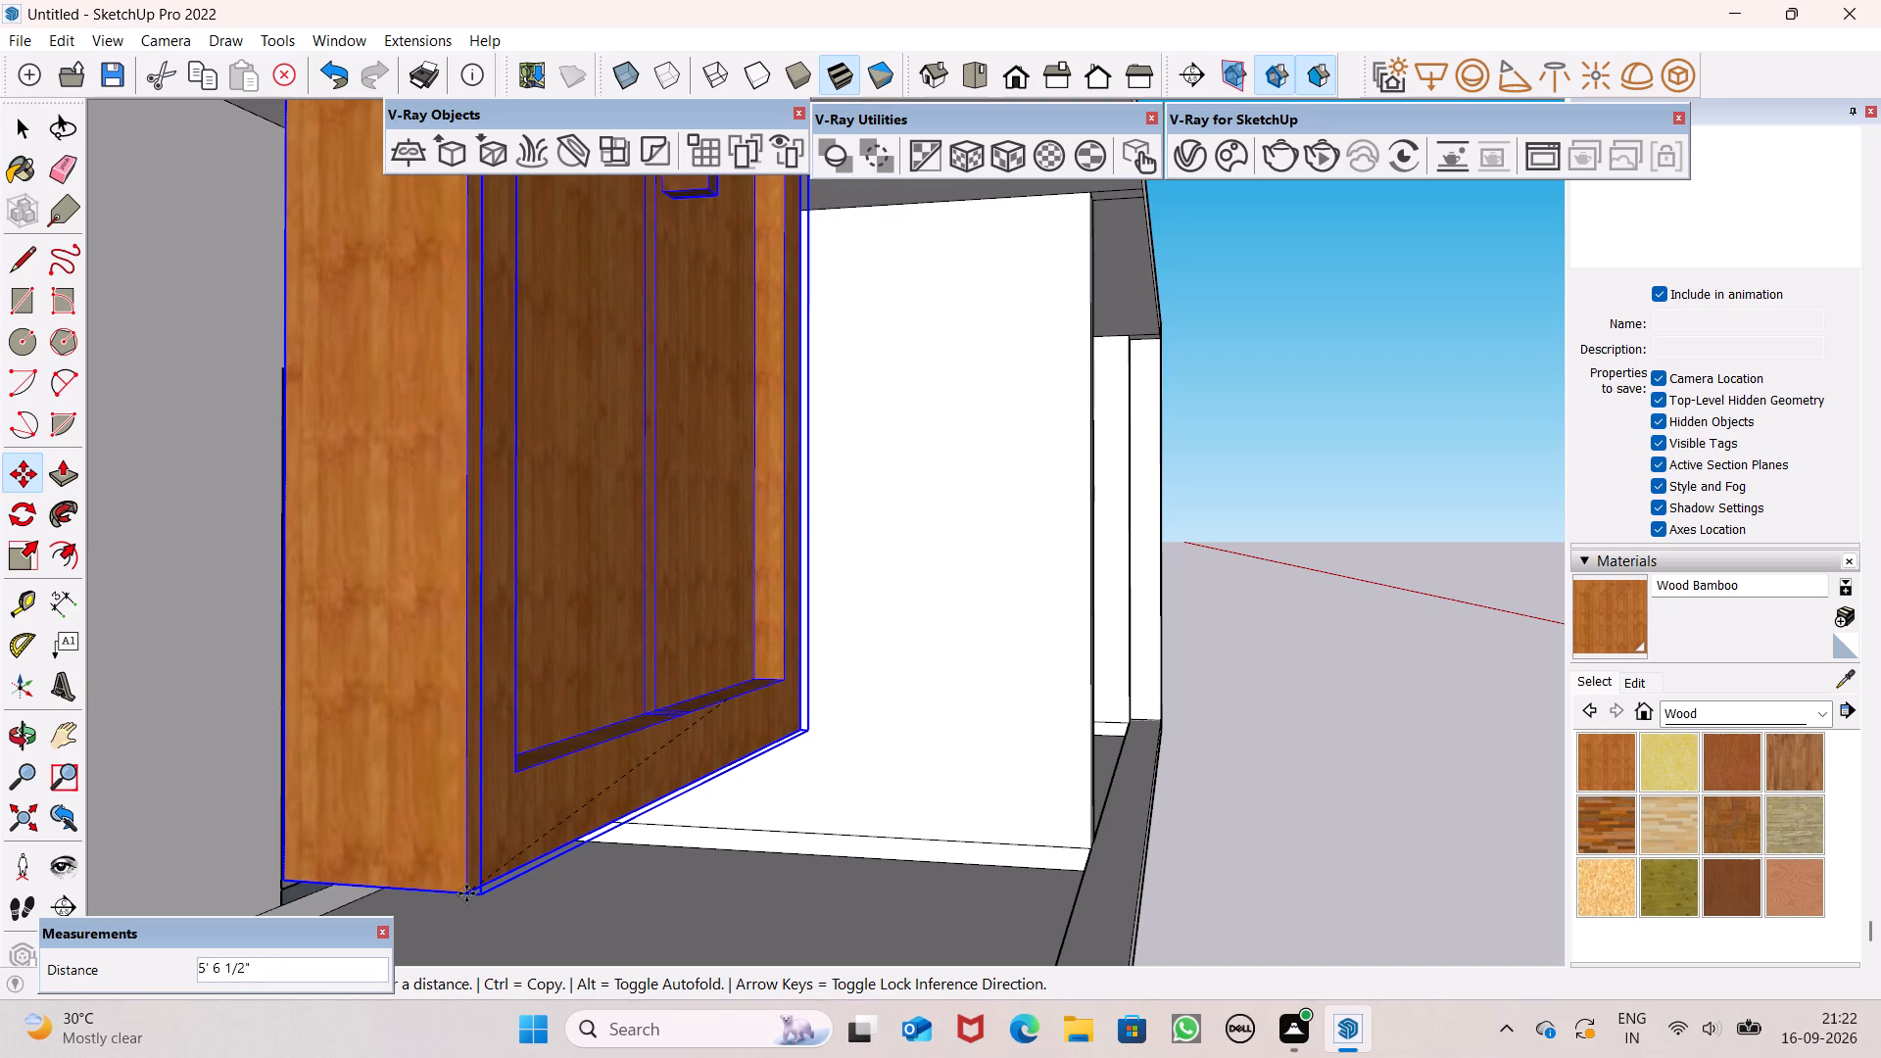
pyautogui.moveTo(466, 893); pyautogui.dragTo(529, 867)
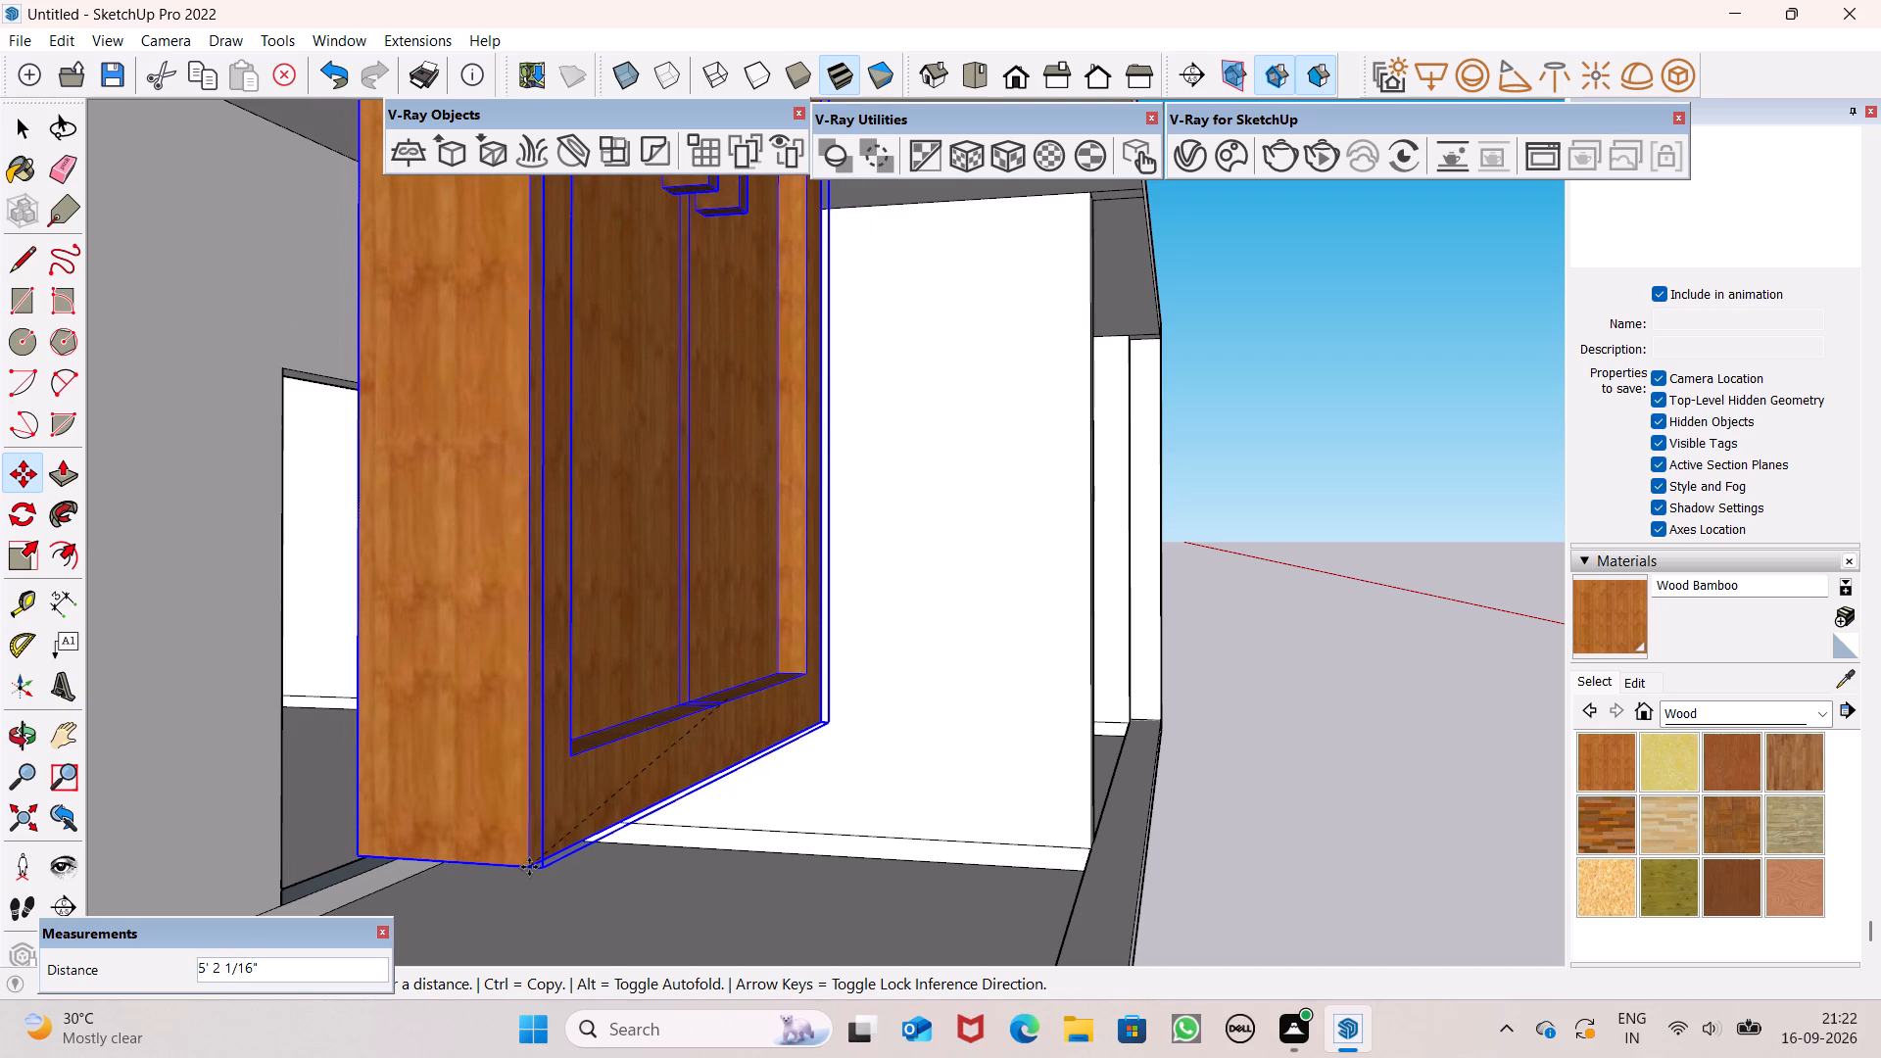
pyautogui.moveTo(529, 867); pyautogui.dragTo(576, 838)
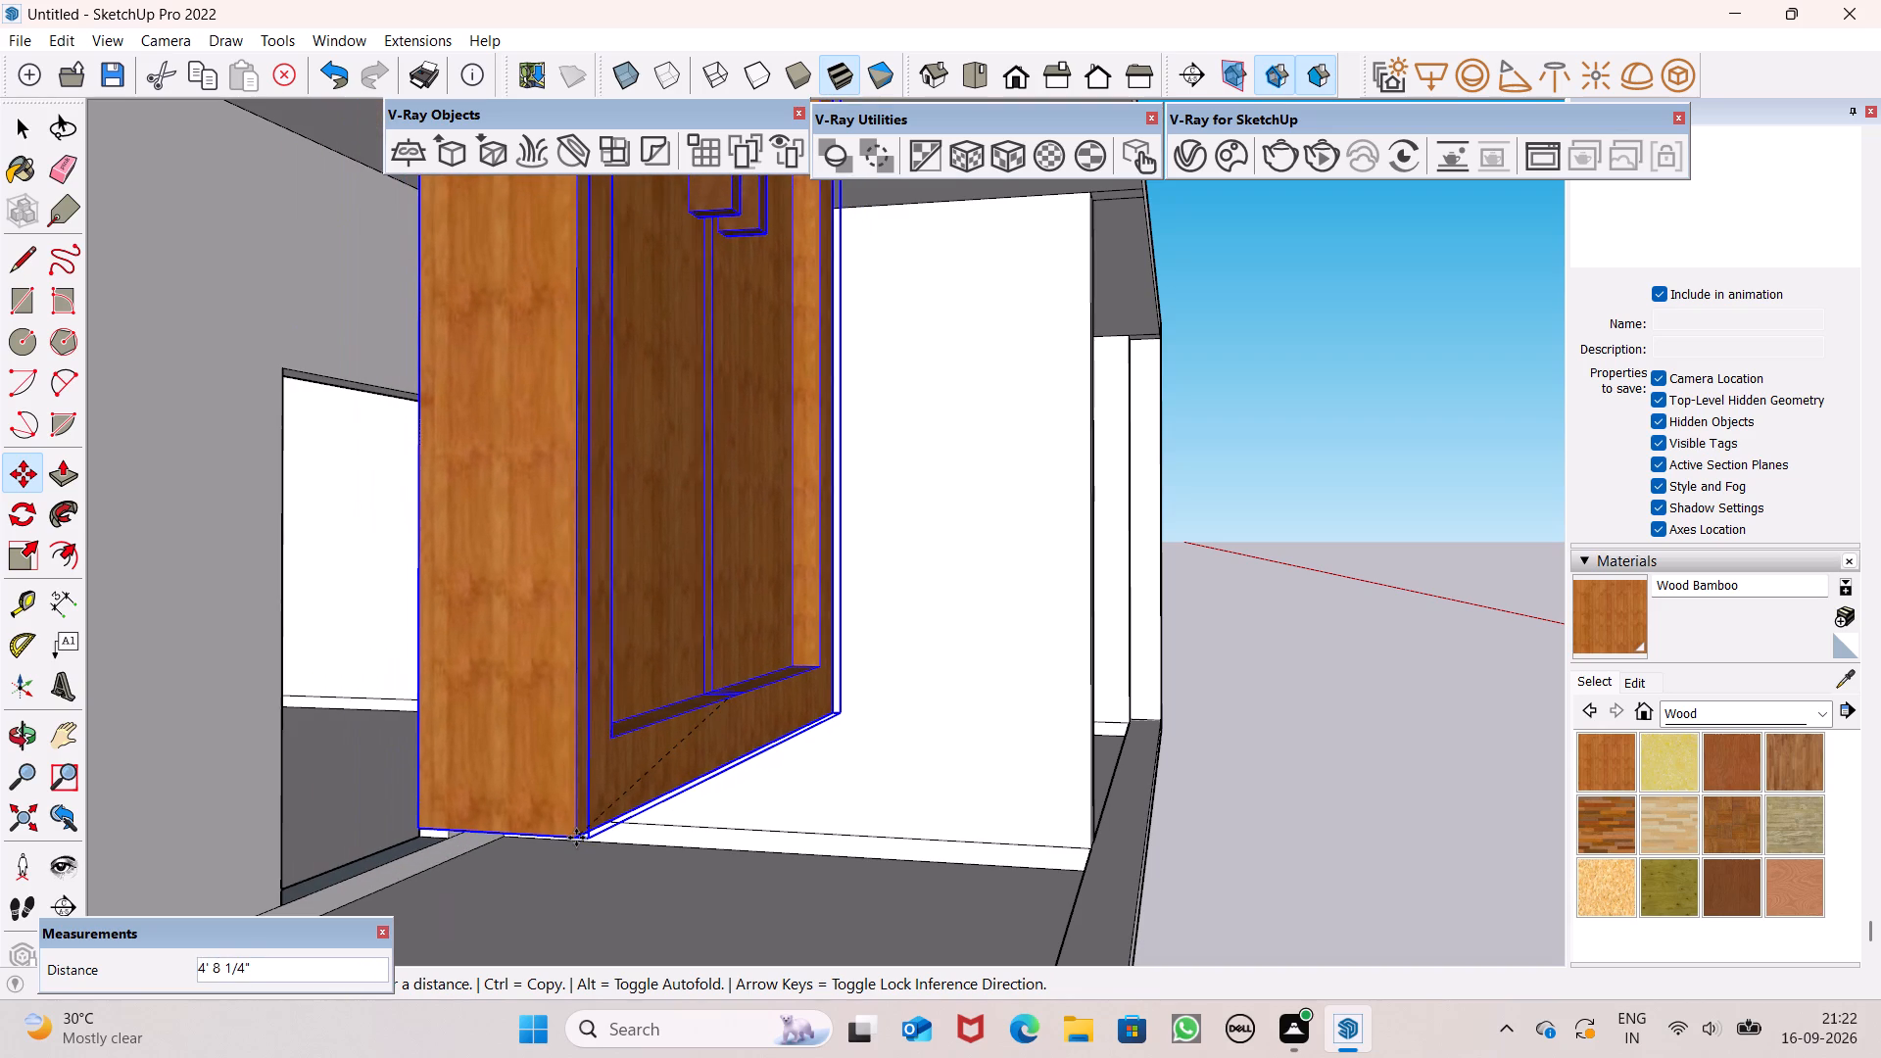
pyautogui.moveTo(576, 838); pyautogui.dragTo(587, 822)
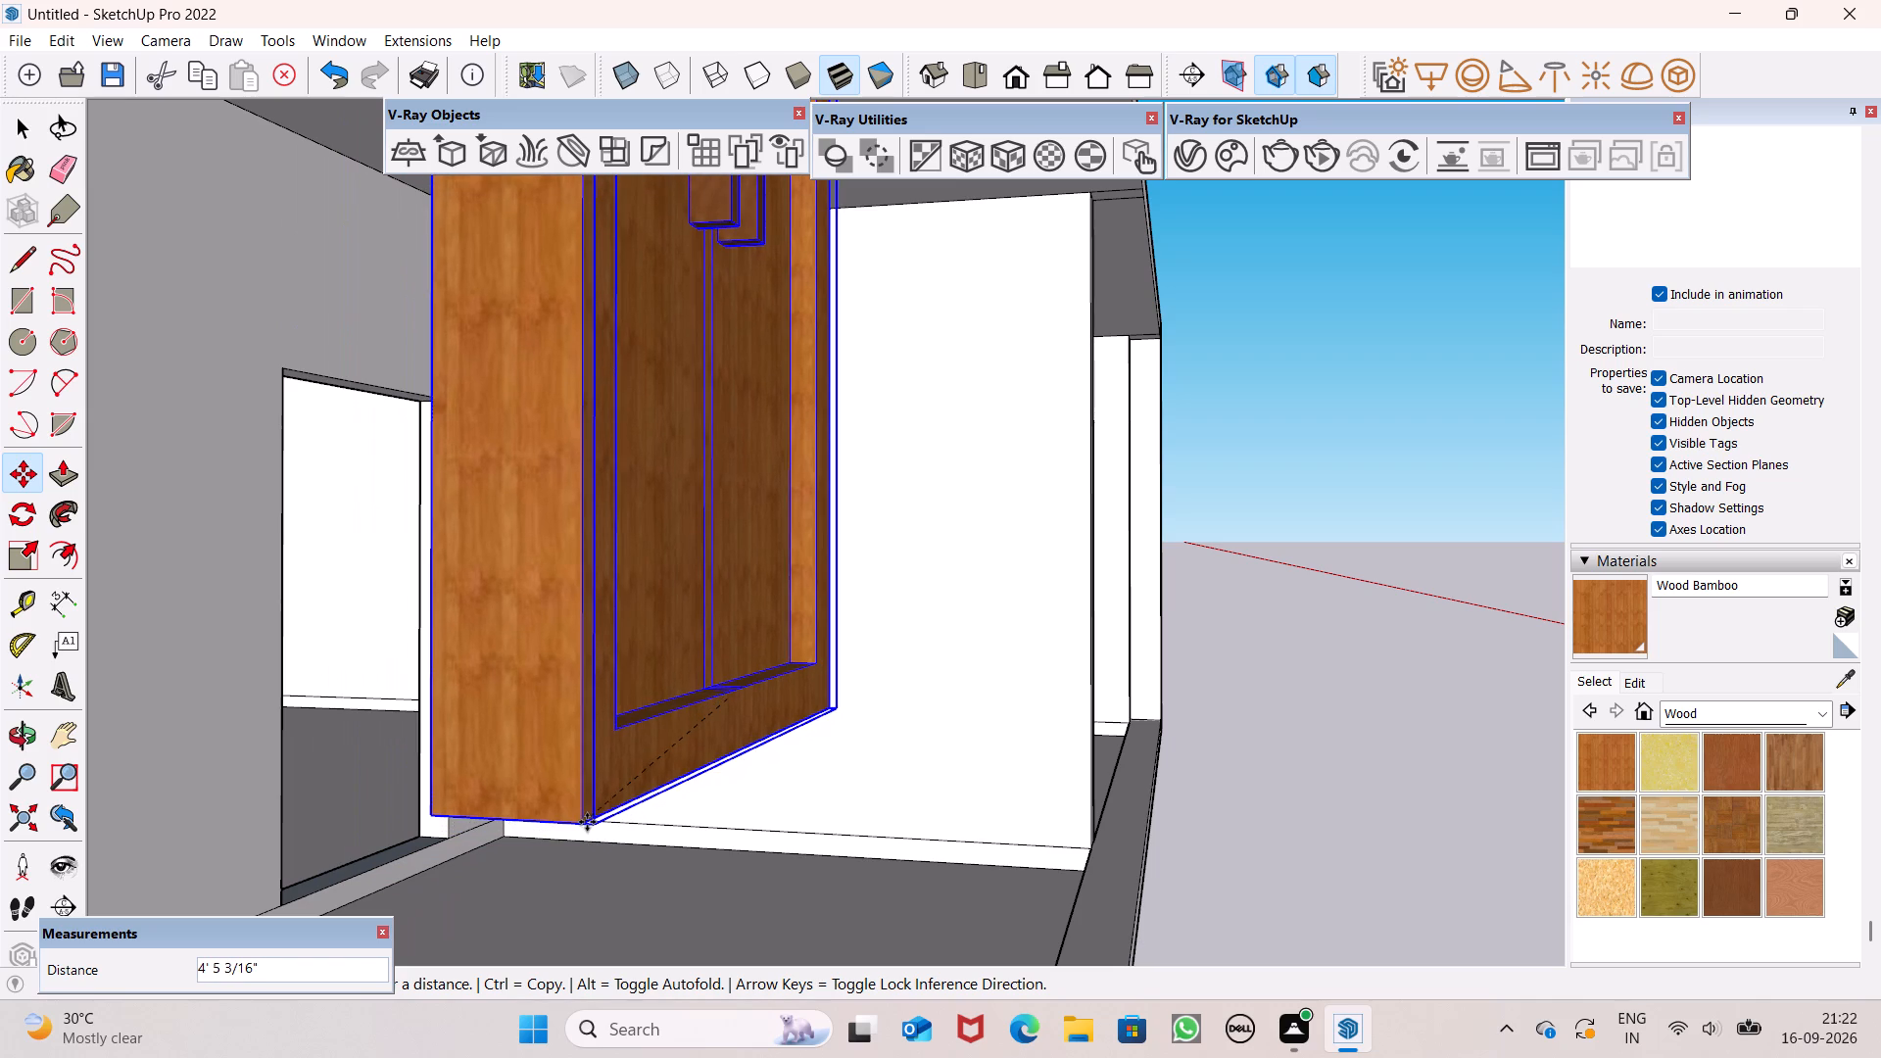
pyautogui.moveTo(587, 822); pyautogui.dragTo(508, 862)
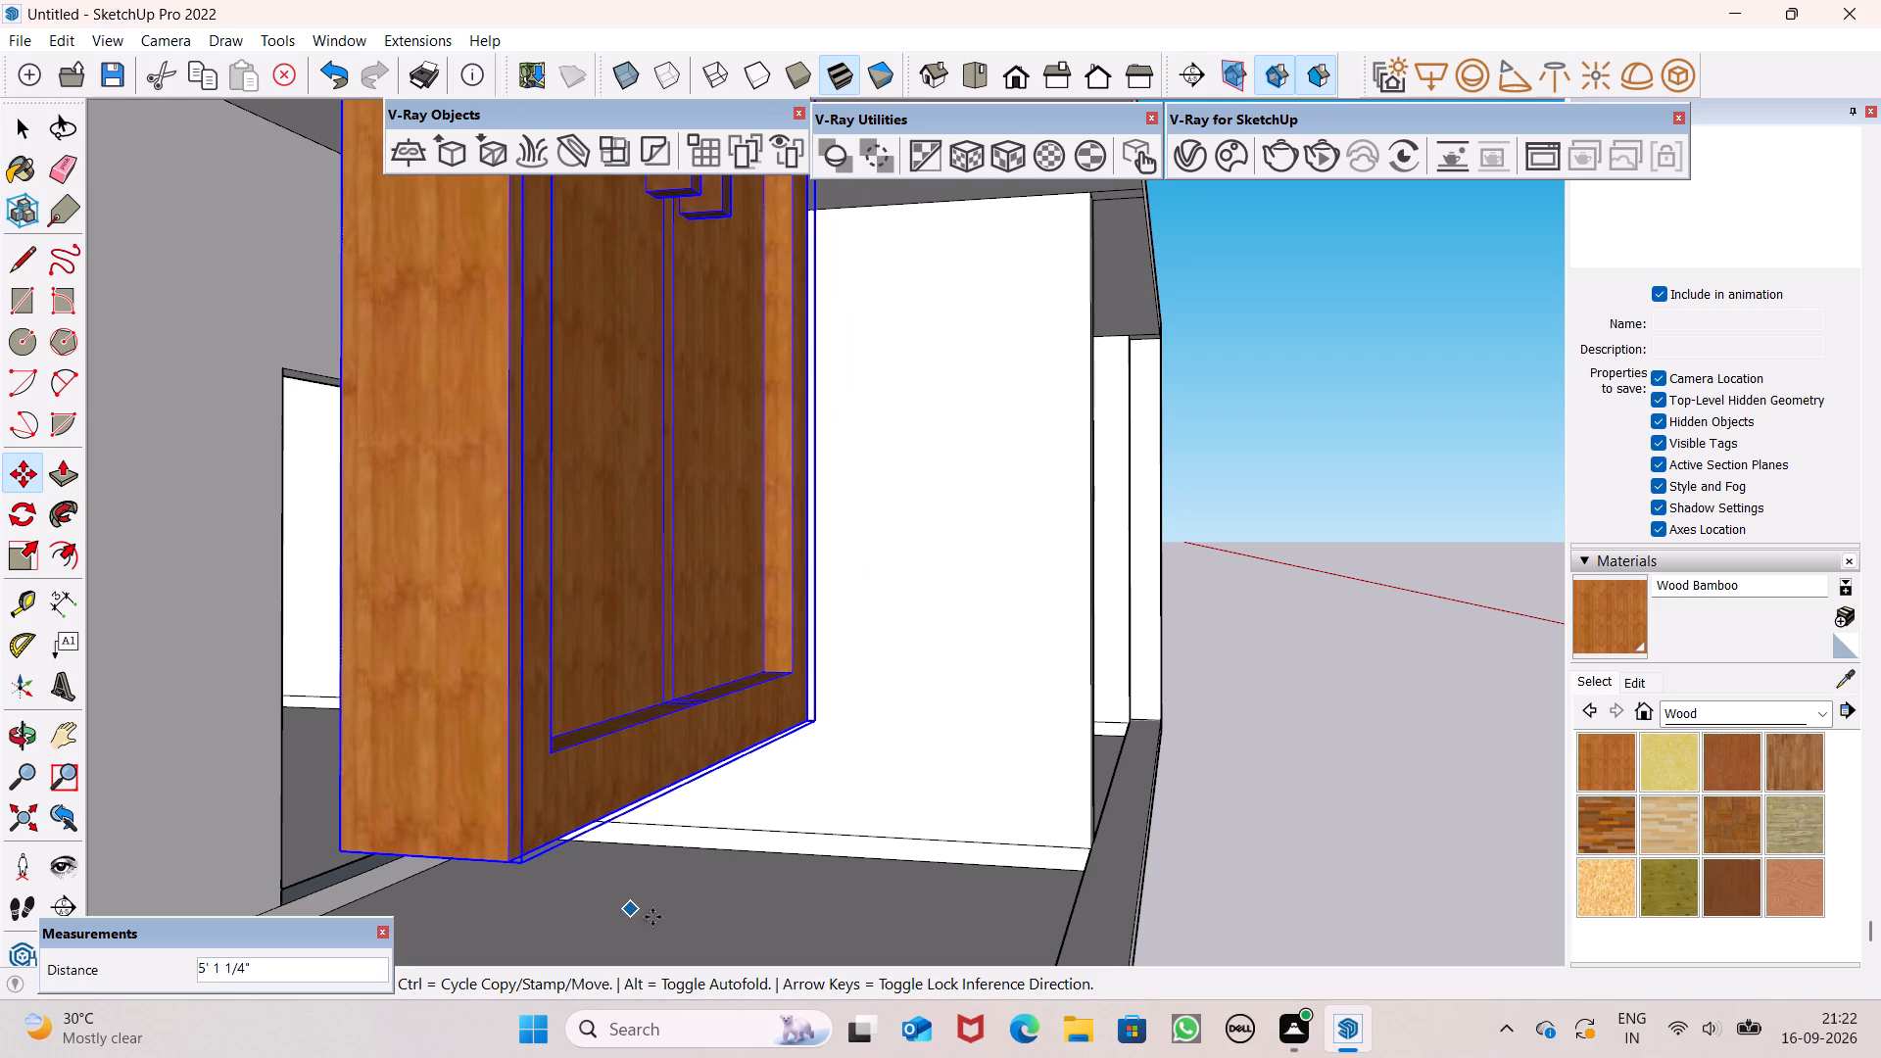
# Move the door group about 6' 6", then about 1' 7" closer to the base of the doorway in the recessed wall.
pyautogui.moveTo(653, 917); pyautogui.dragTo(805, 864, button='middle')
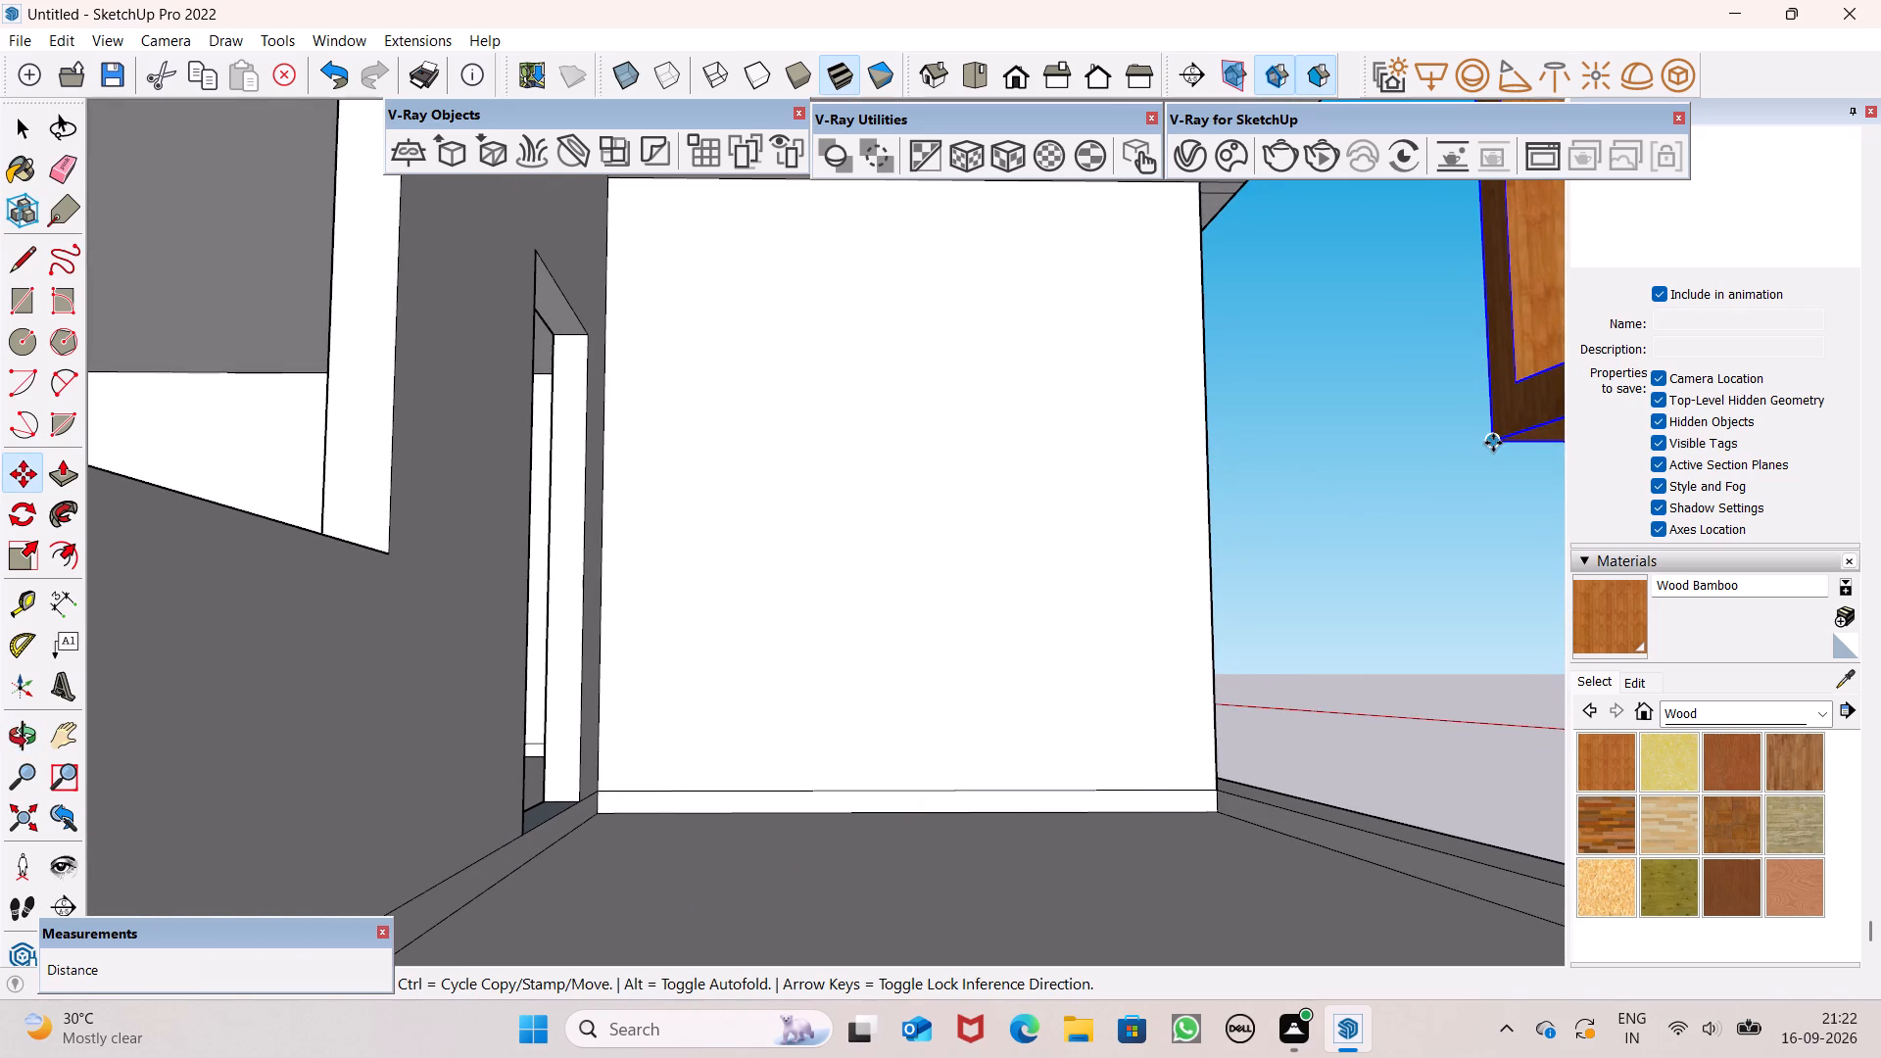
pyautogui.moveTo(1492, 443); pyautogui.dragTo(600, 789)
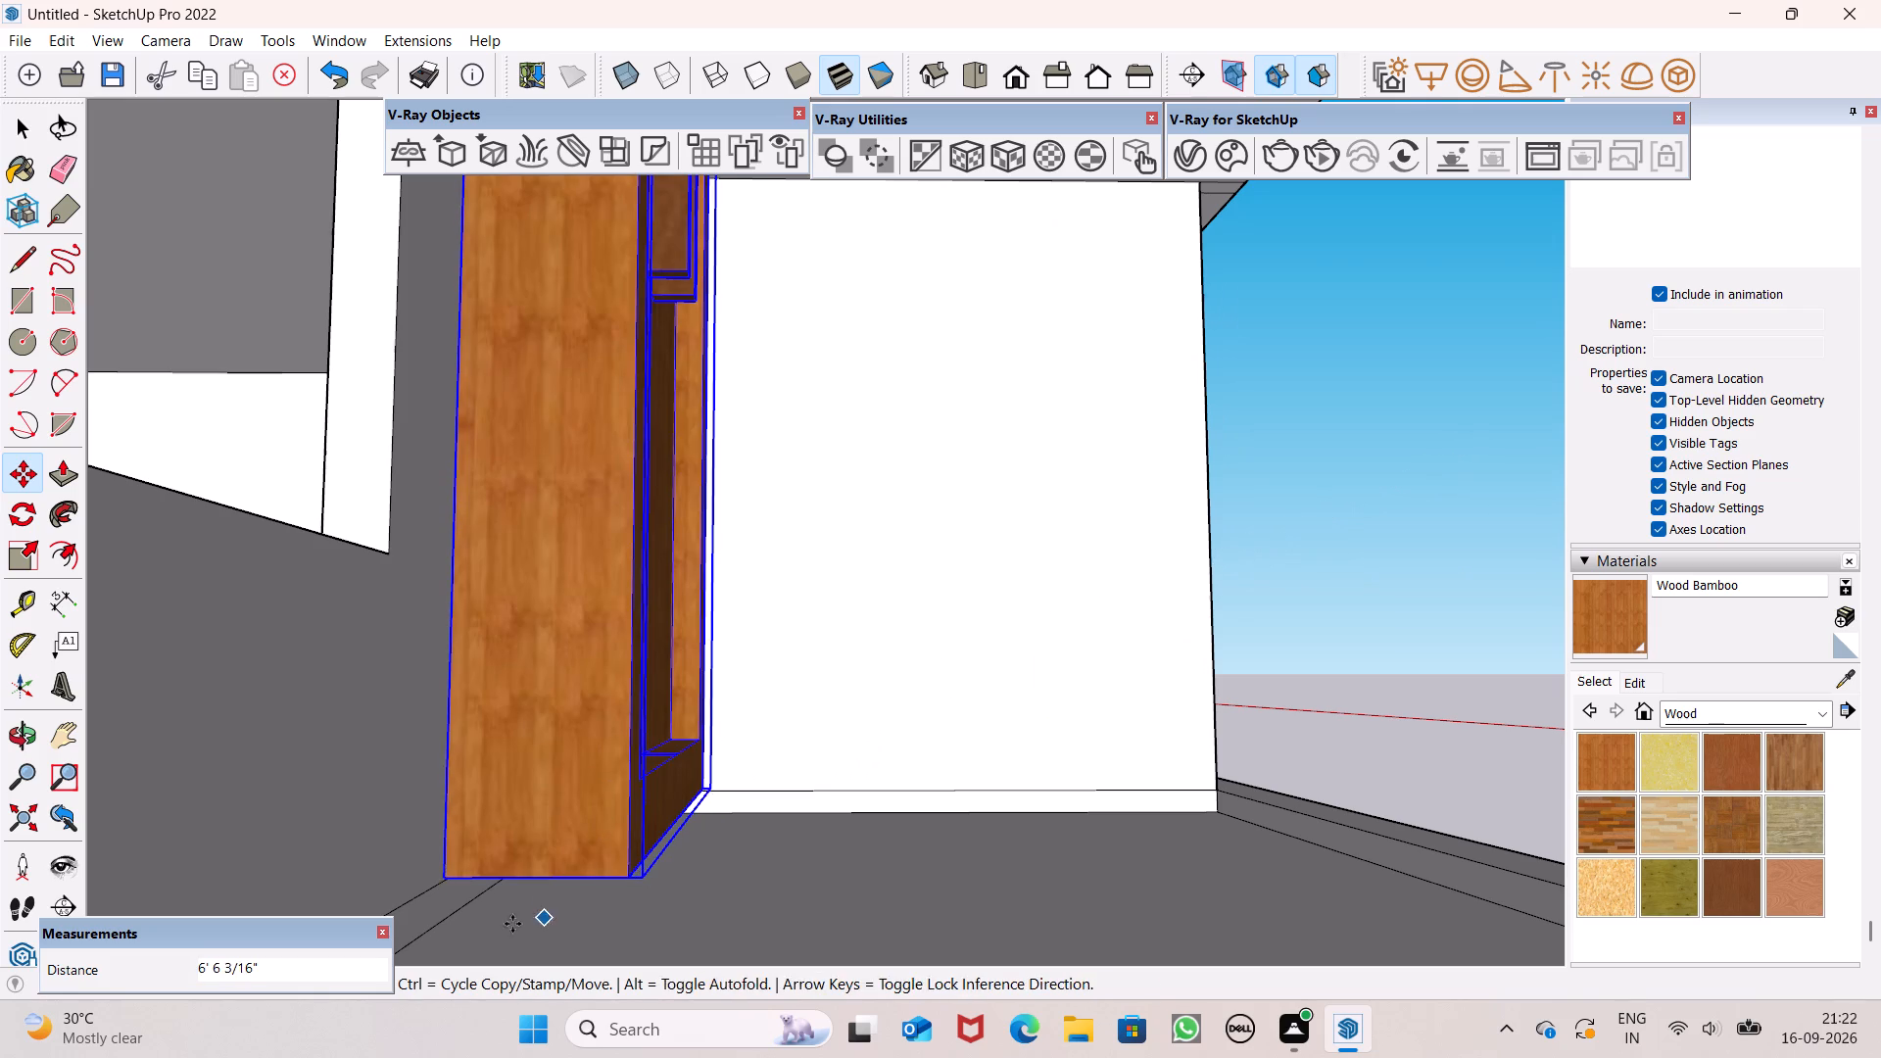
pyautogui.moveTo(446, 884); pyautogui.dragTo(535, 812)
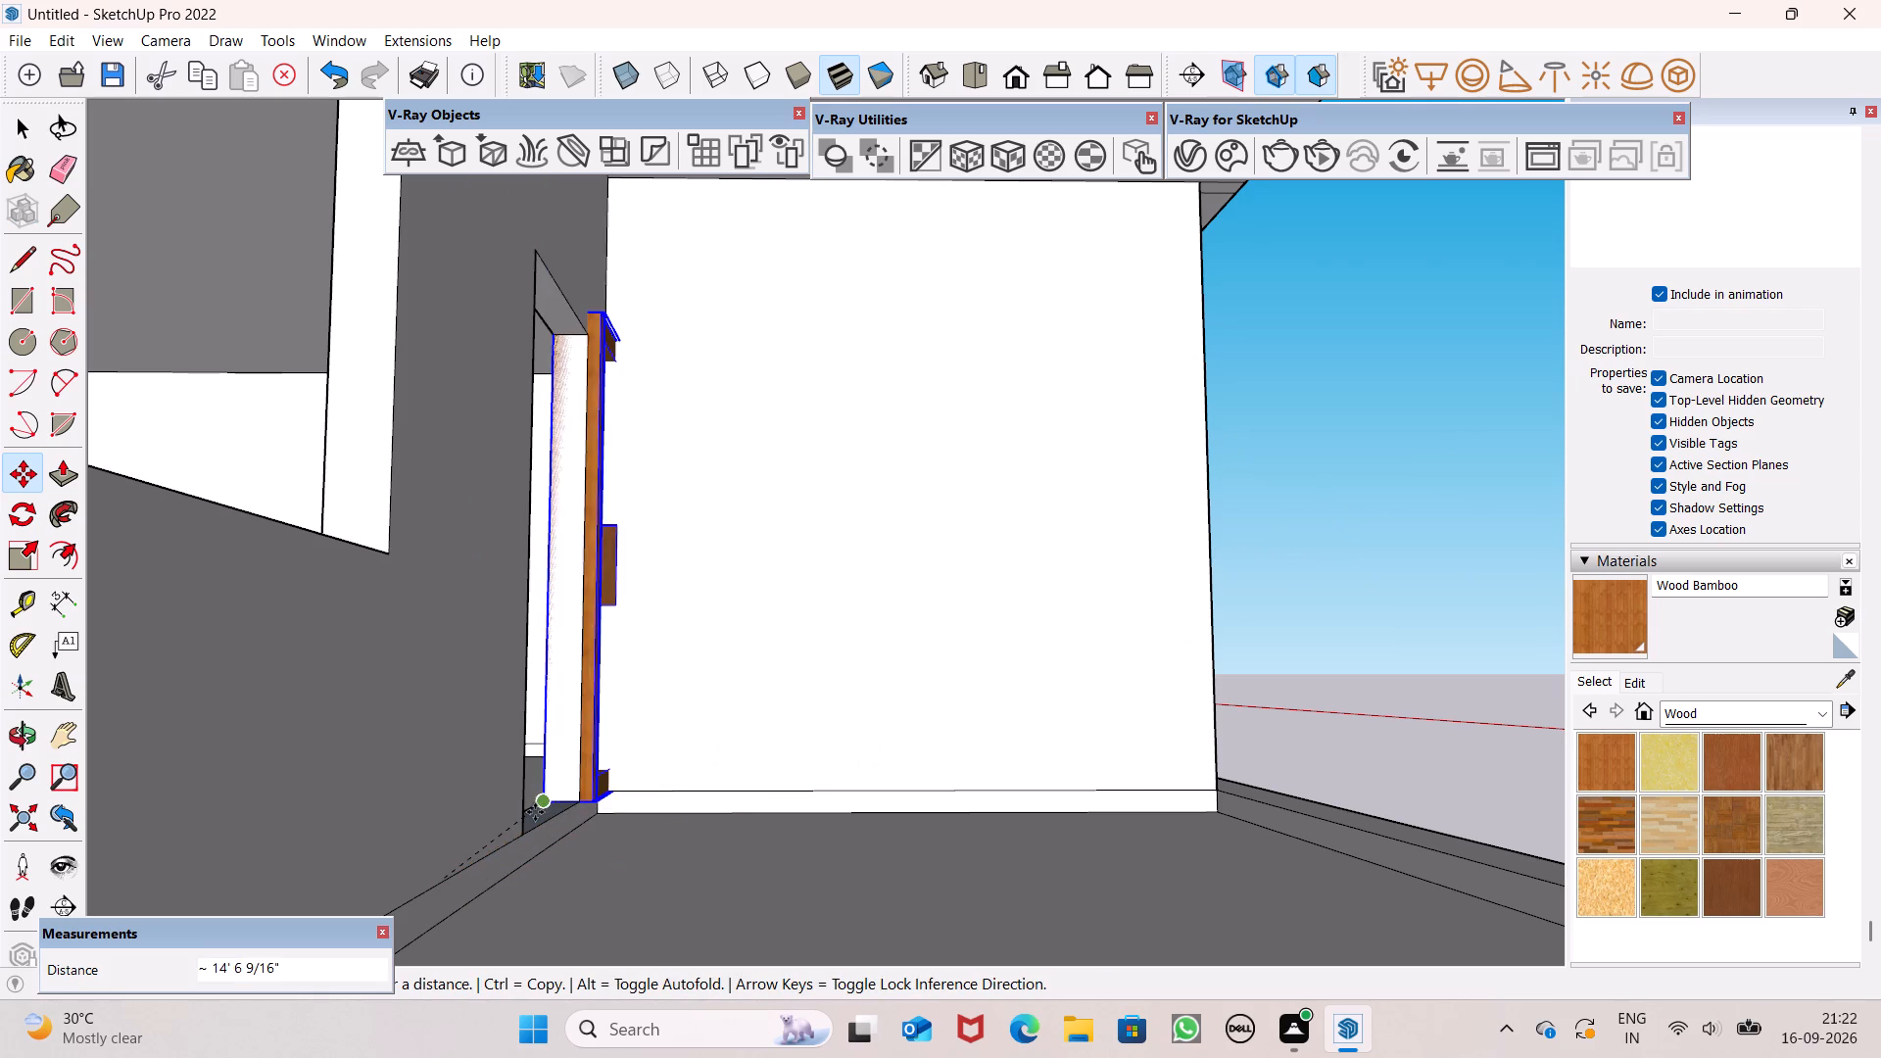
pyautogui.moveTo(535, 812); pyautogui.dragTo(529, 832)
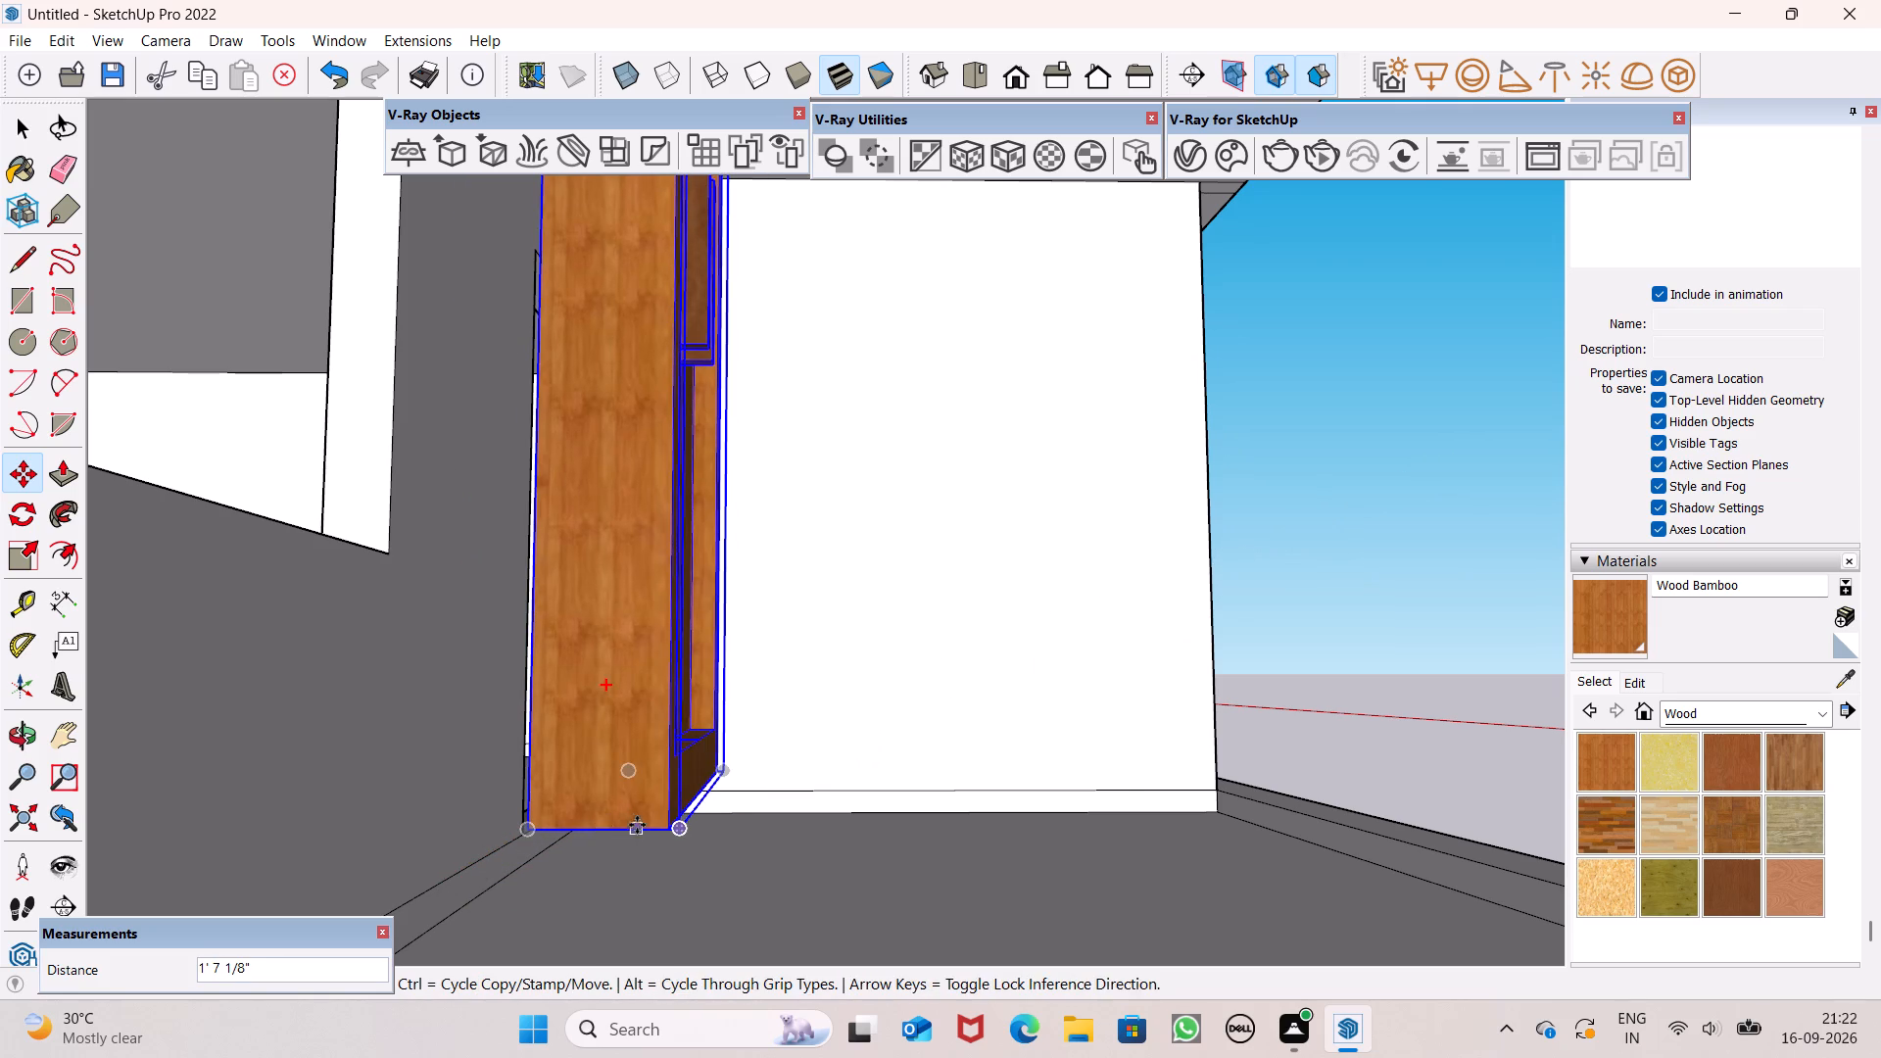
# Move the door group by its front bottom corner onto the doorway's bottom corner, placing it inside the opening.
pyautogui.moveTo(681, 827); pyautogui.dragTo(588, 823)
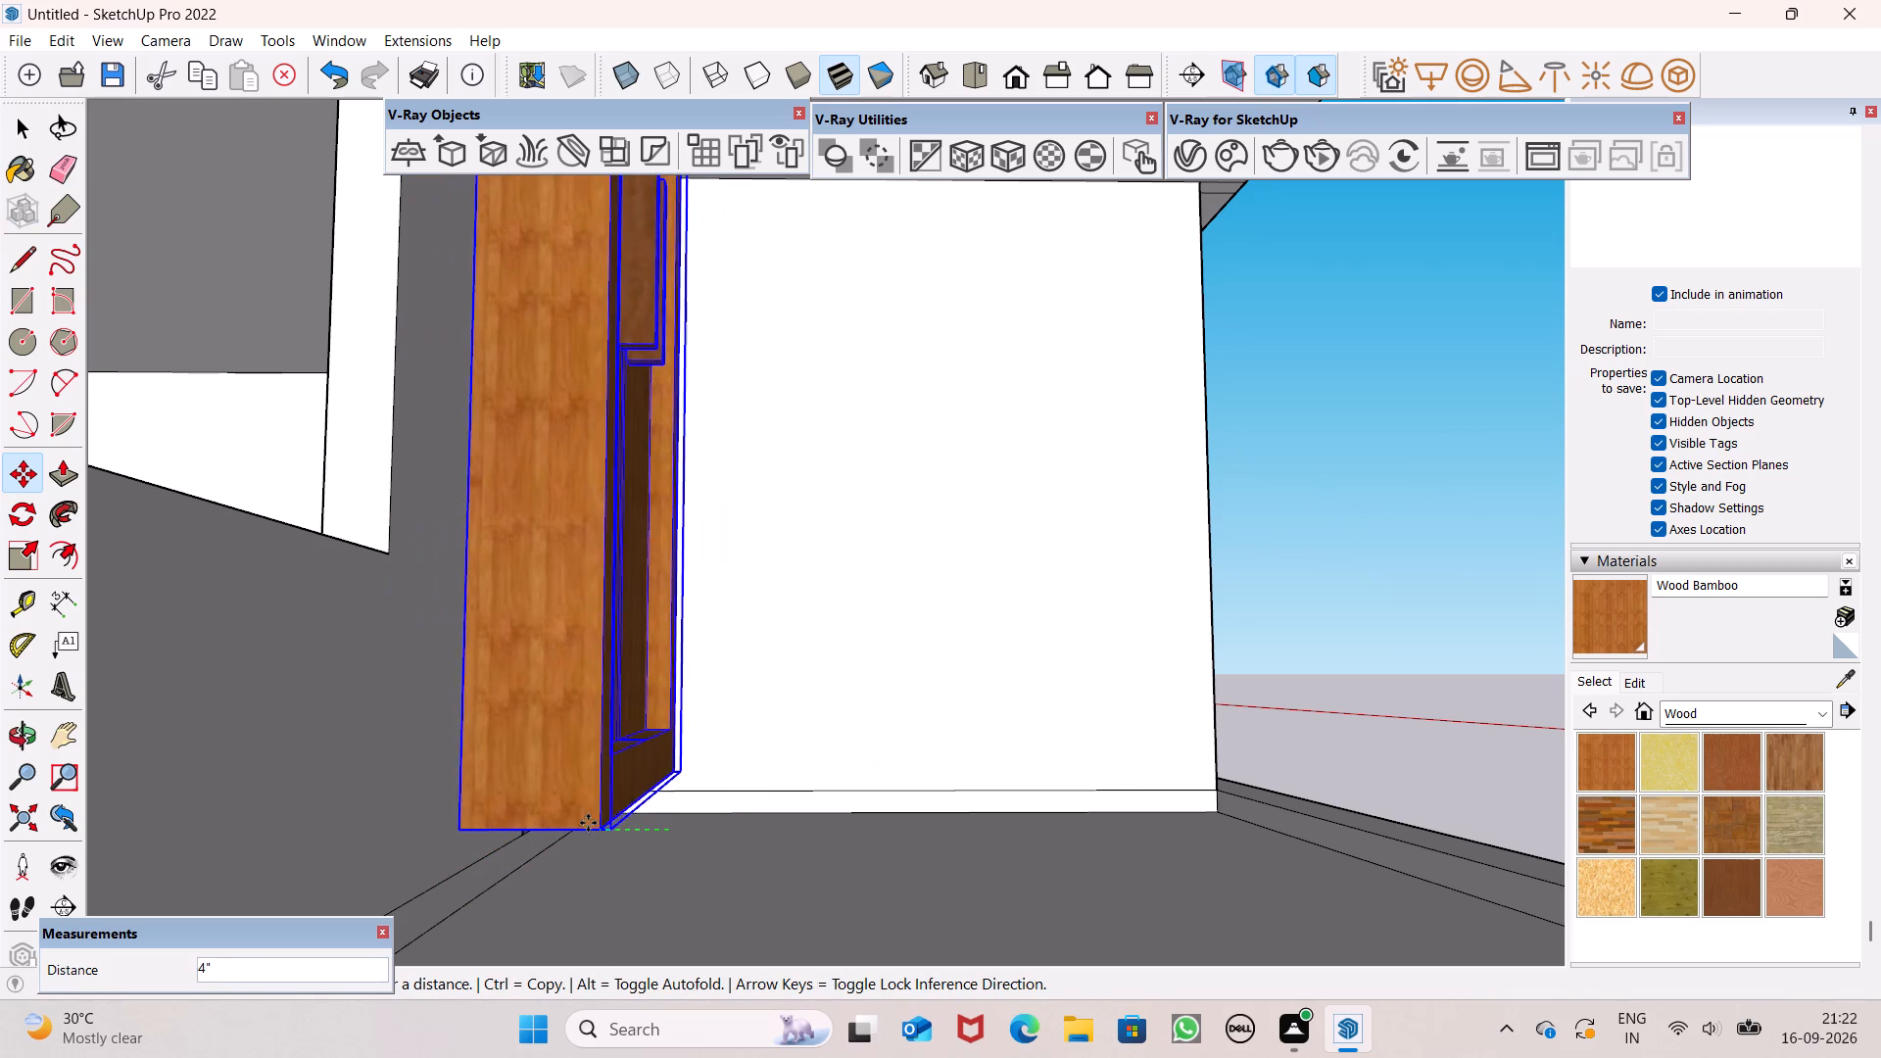
pyautogui.moveTo(588, 823); pyautogui.dragTo(693, 712)
pyautogui.click(693, 712)
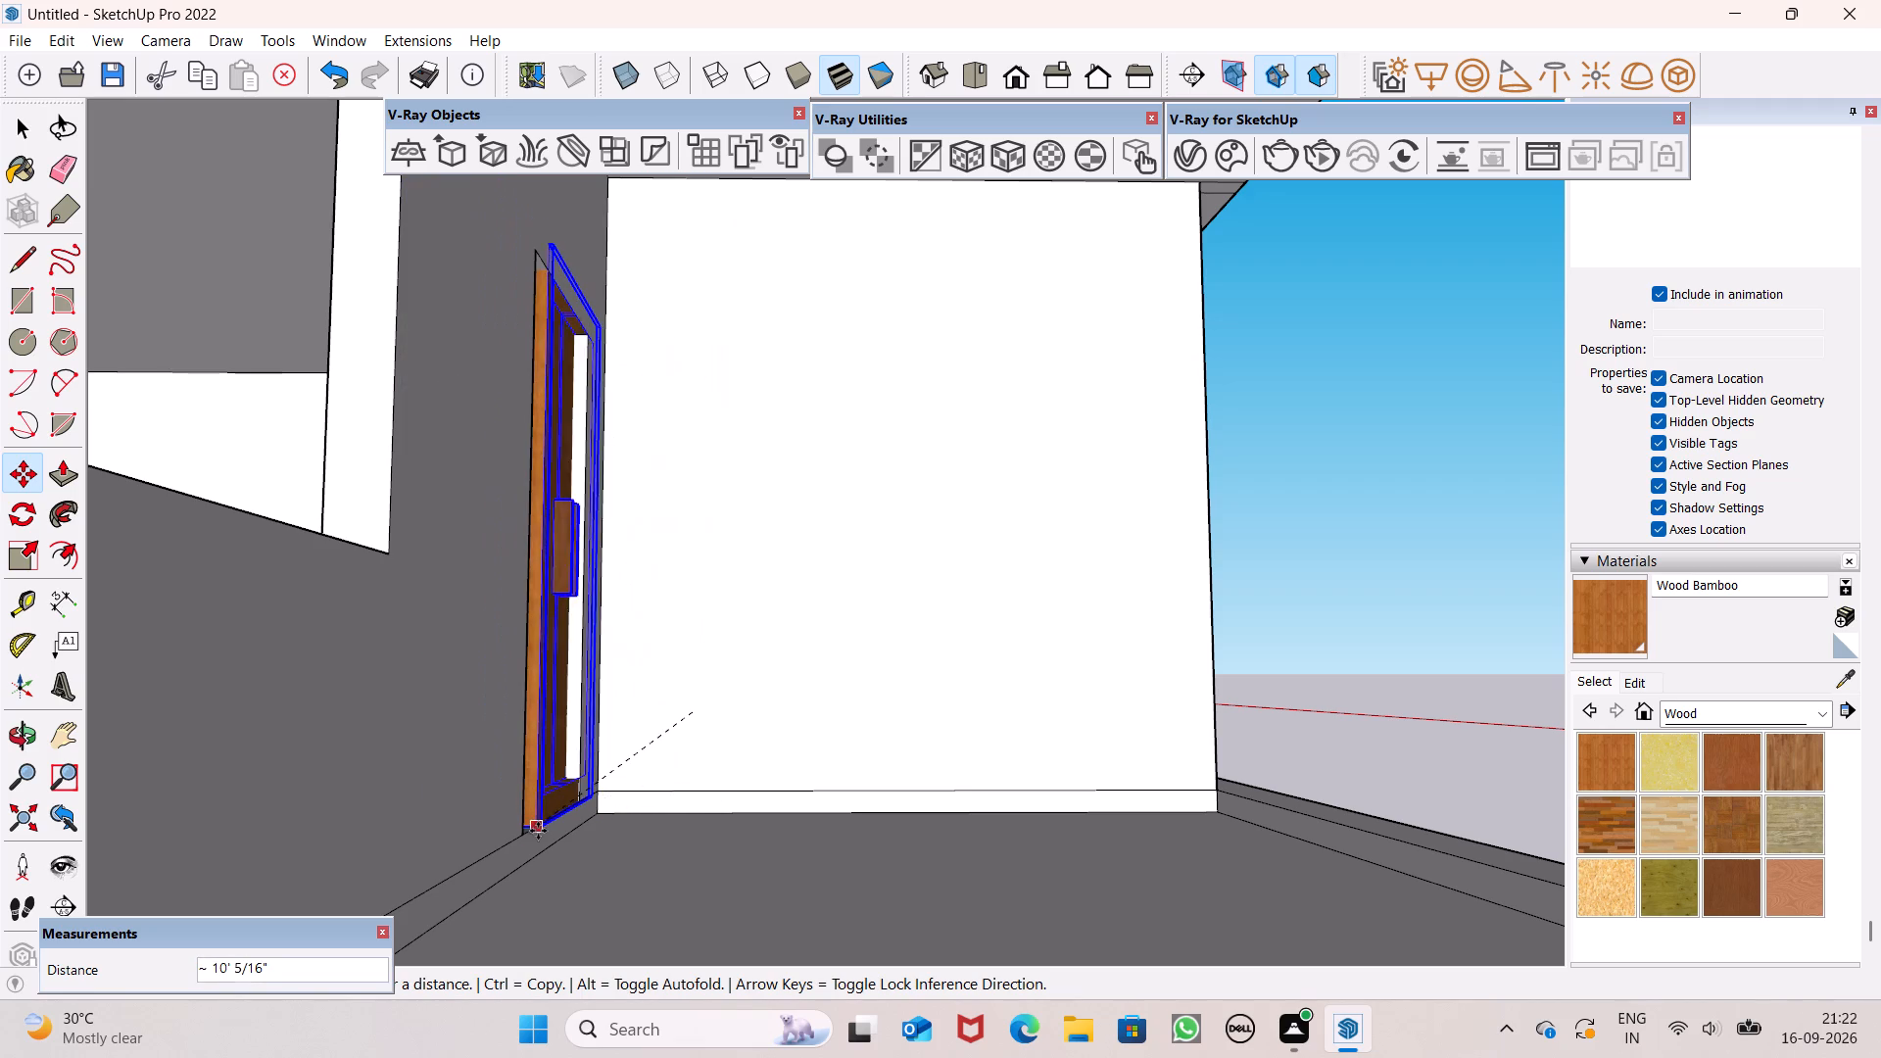
pyautogui.click(529, 835)
# Nudge the door group by its bottom corner to line it up with the doorway's edge at the threshold.
pyautogui.scroll(7, 571, 823)
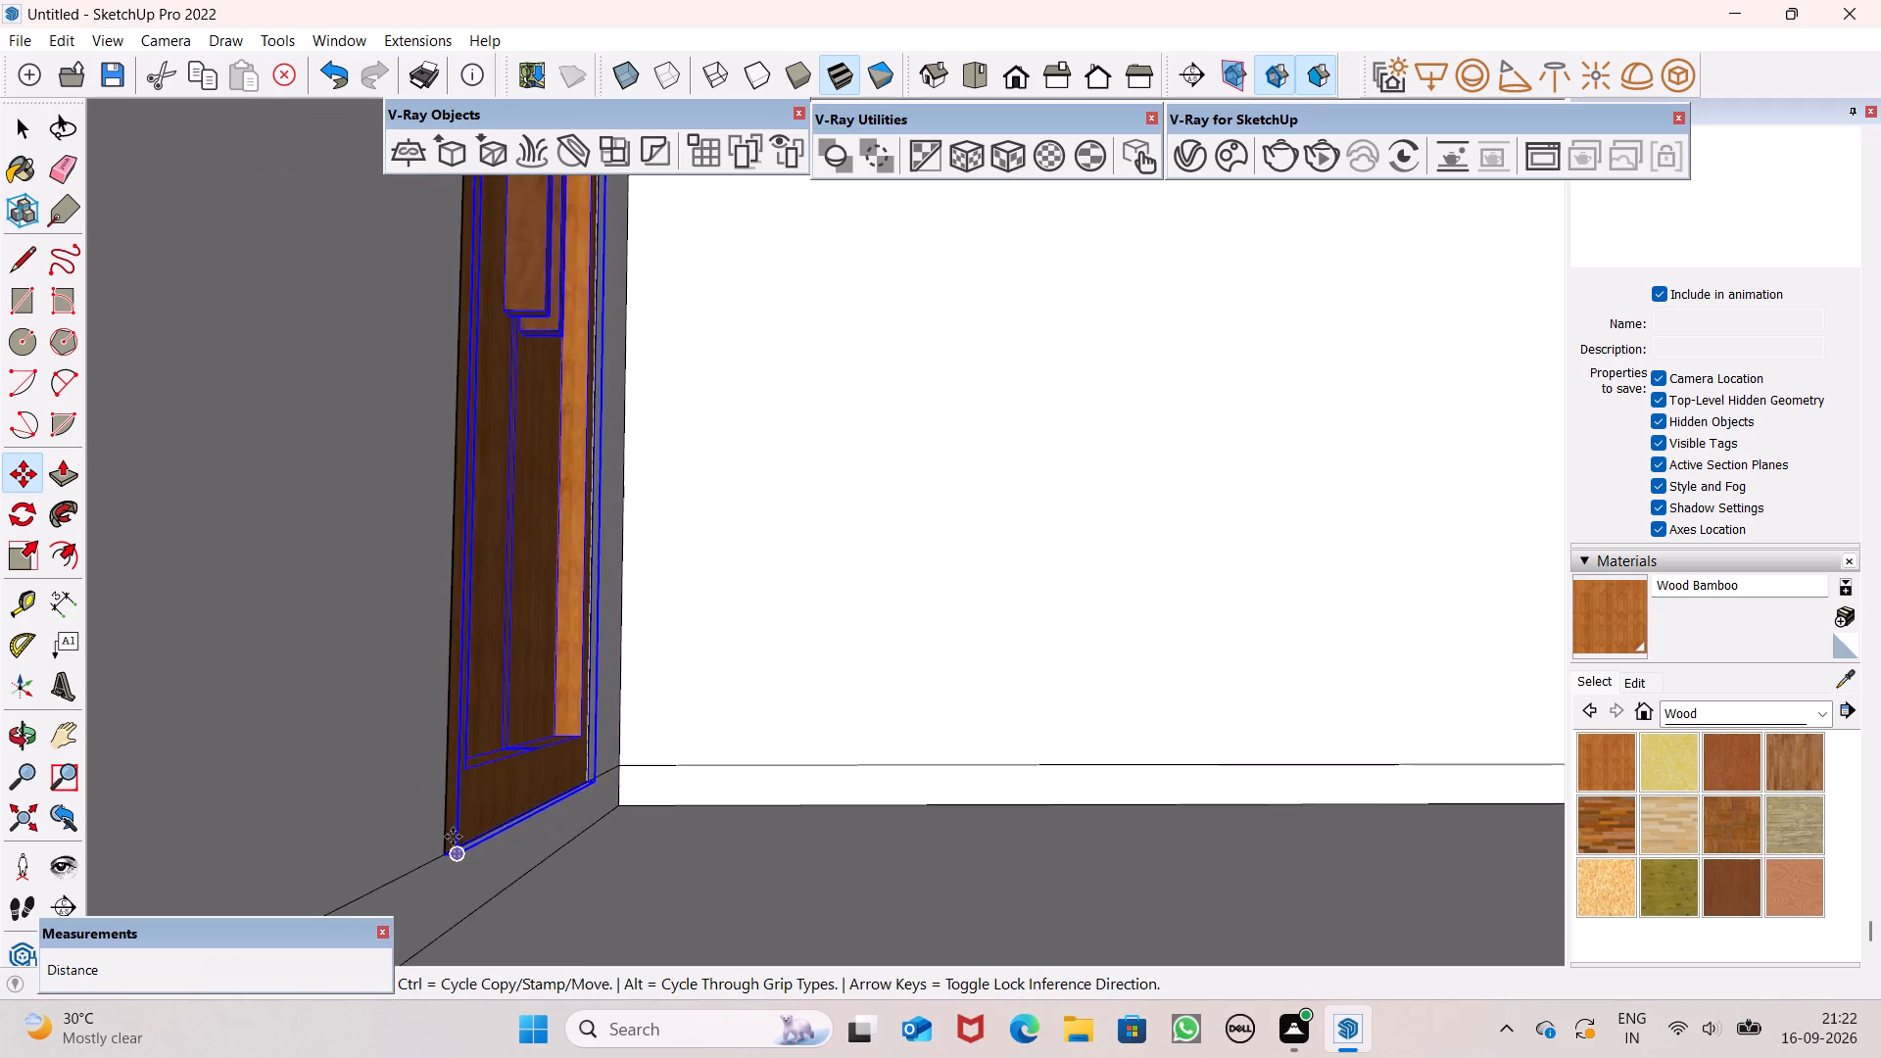
pyautogui.scroll(13, 453, 835)
pyautogui.moveTo(470, 882); pyautogui.dragTo(470, 890)
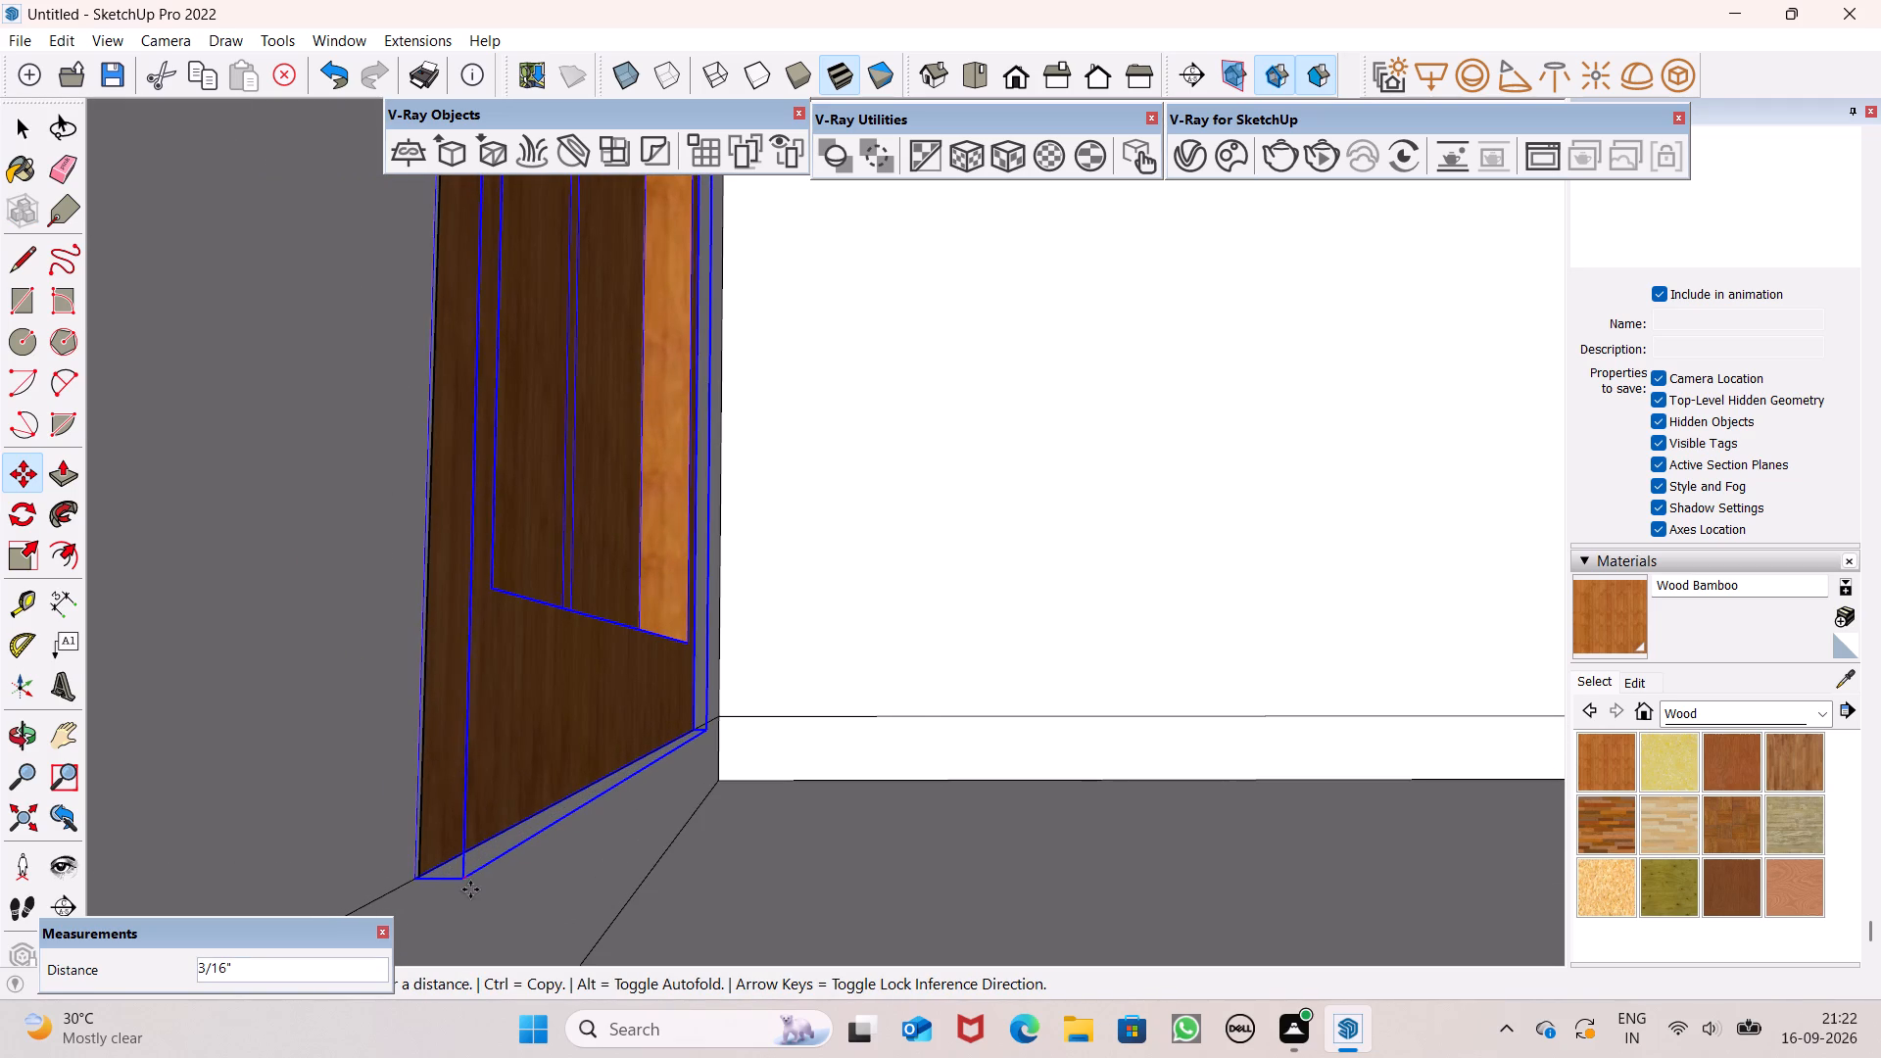
pyautogui.moveTo(470, 890); pyautogui.dragTo(444, 879)
pyautogui.press('space')
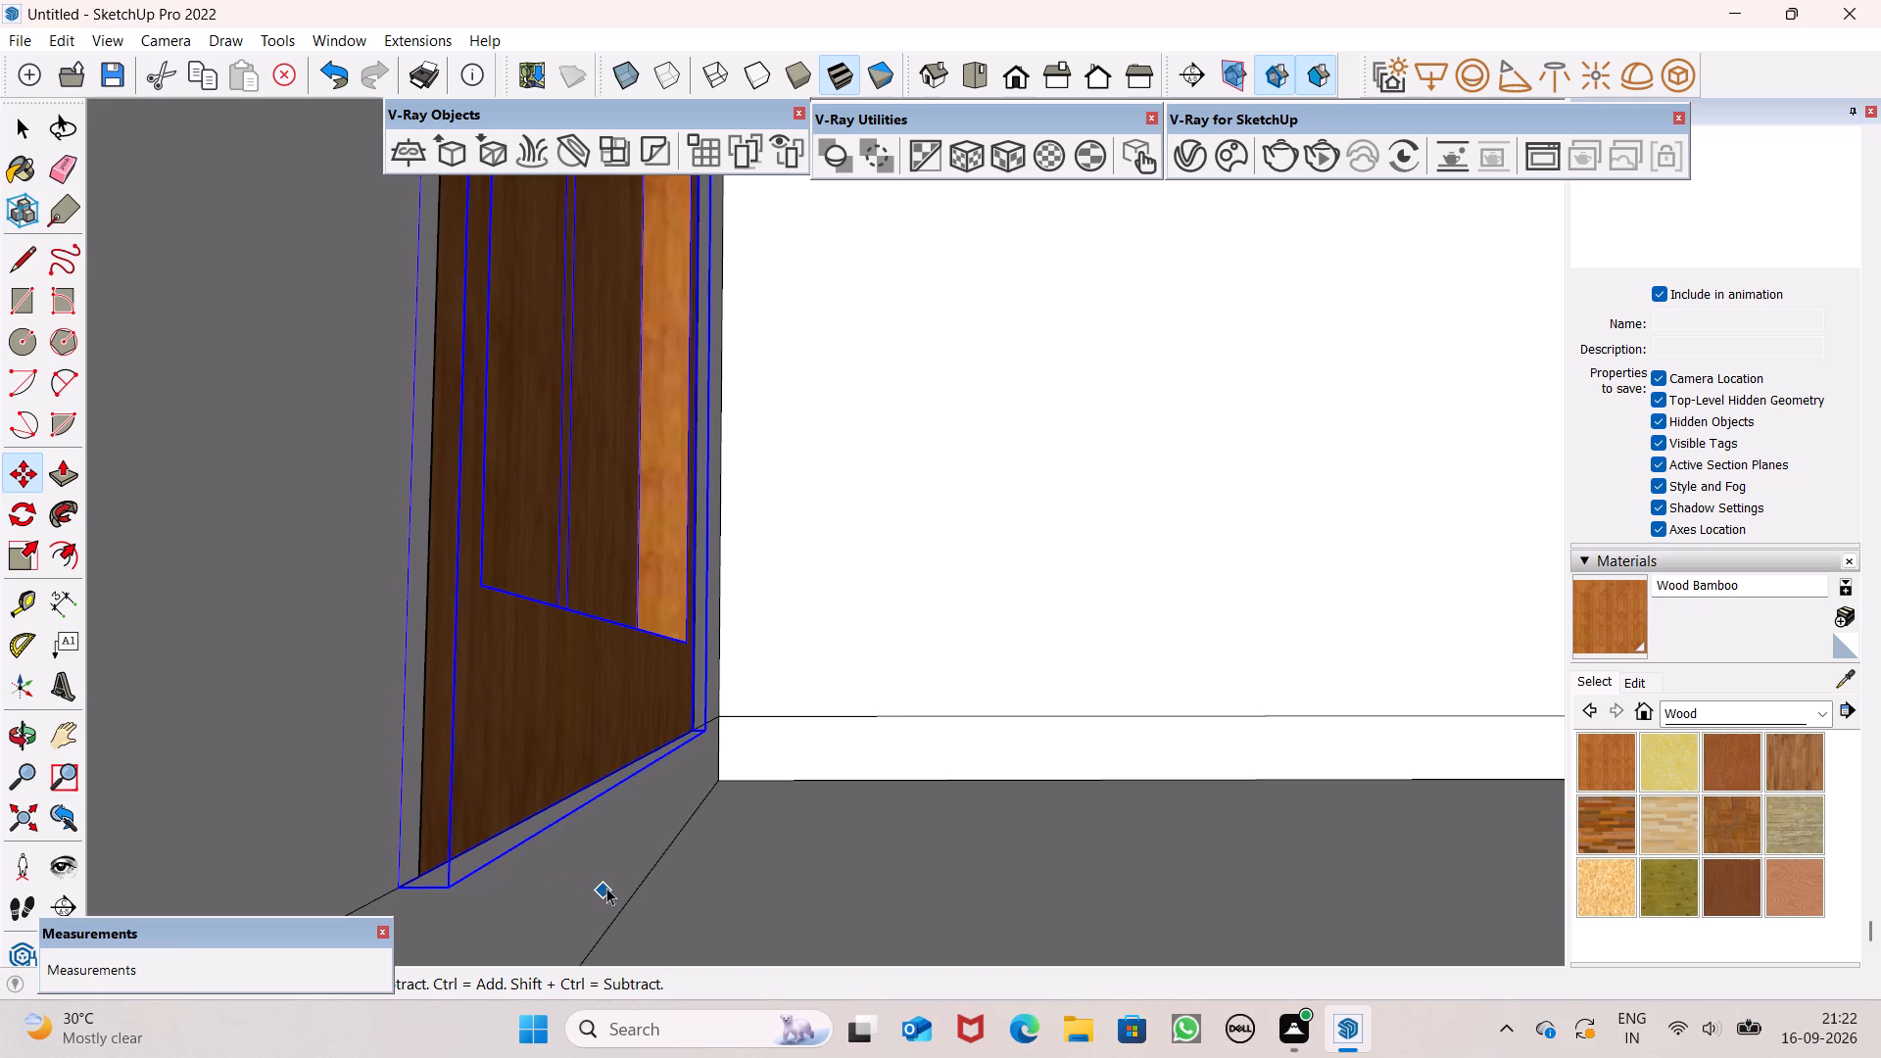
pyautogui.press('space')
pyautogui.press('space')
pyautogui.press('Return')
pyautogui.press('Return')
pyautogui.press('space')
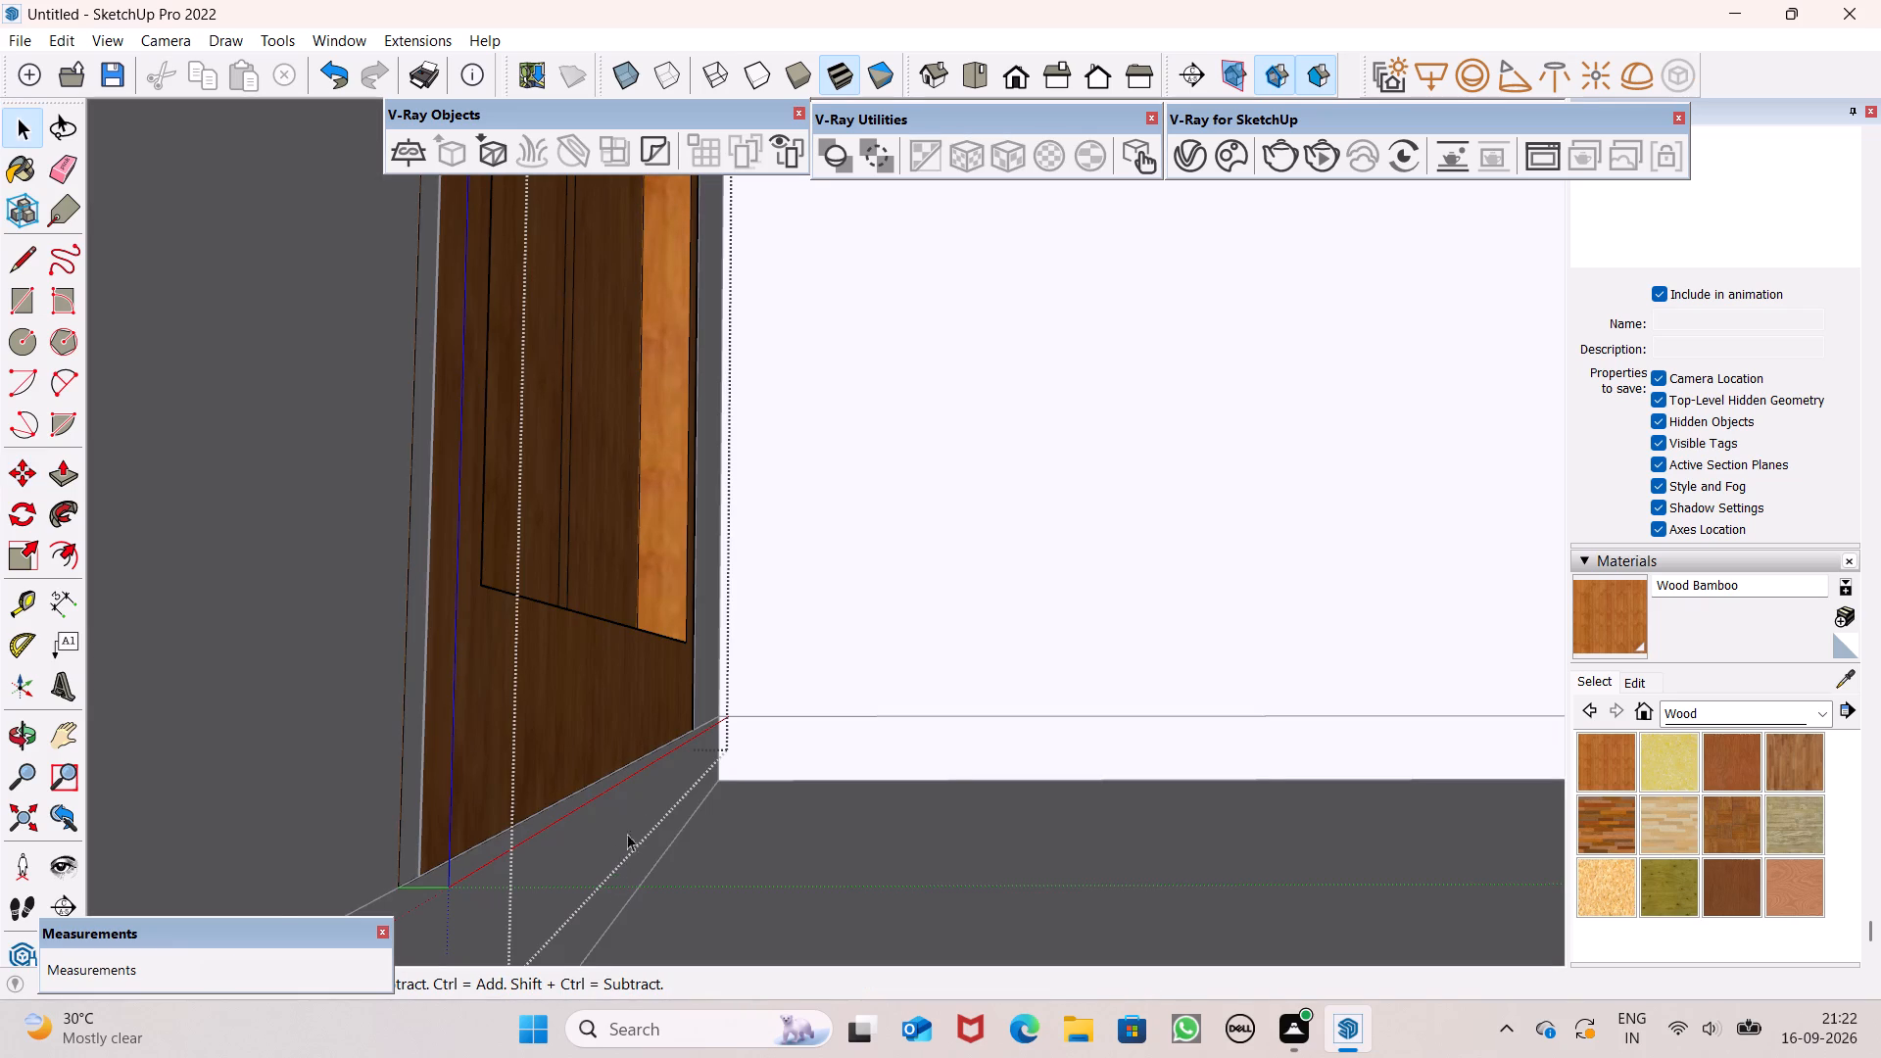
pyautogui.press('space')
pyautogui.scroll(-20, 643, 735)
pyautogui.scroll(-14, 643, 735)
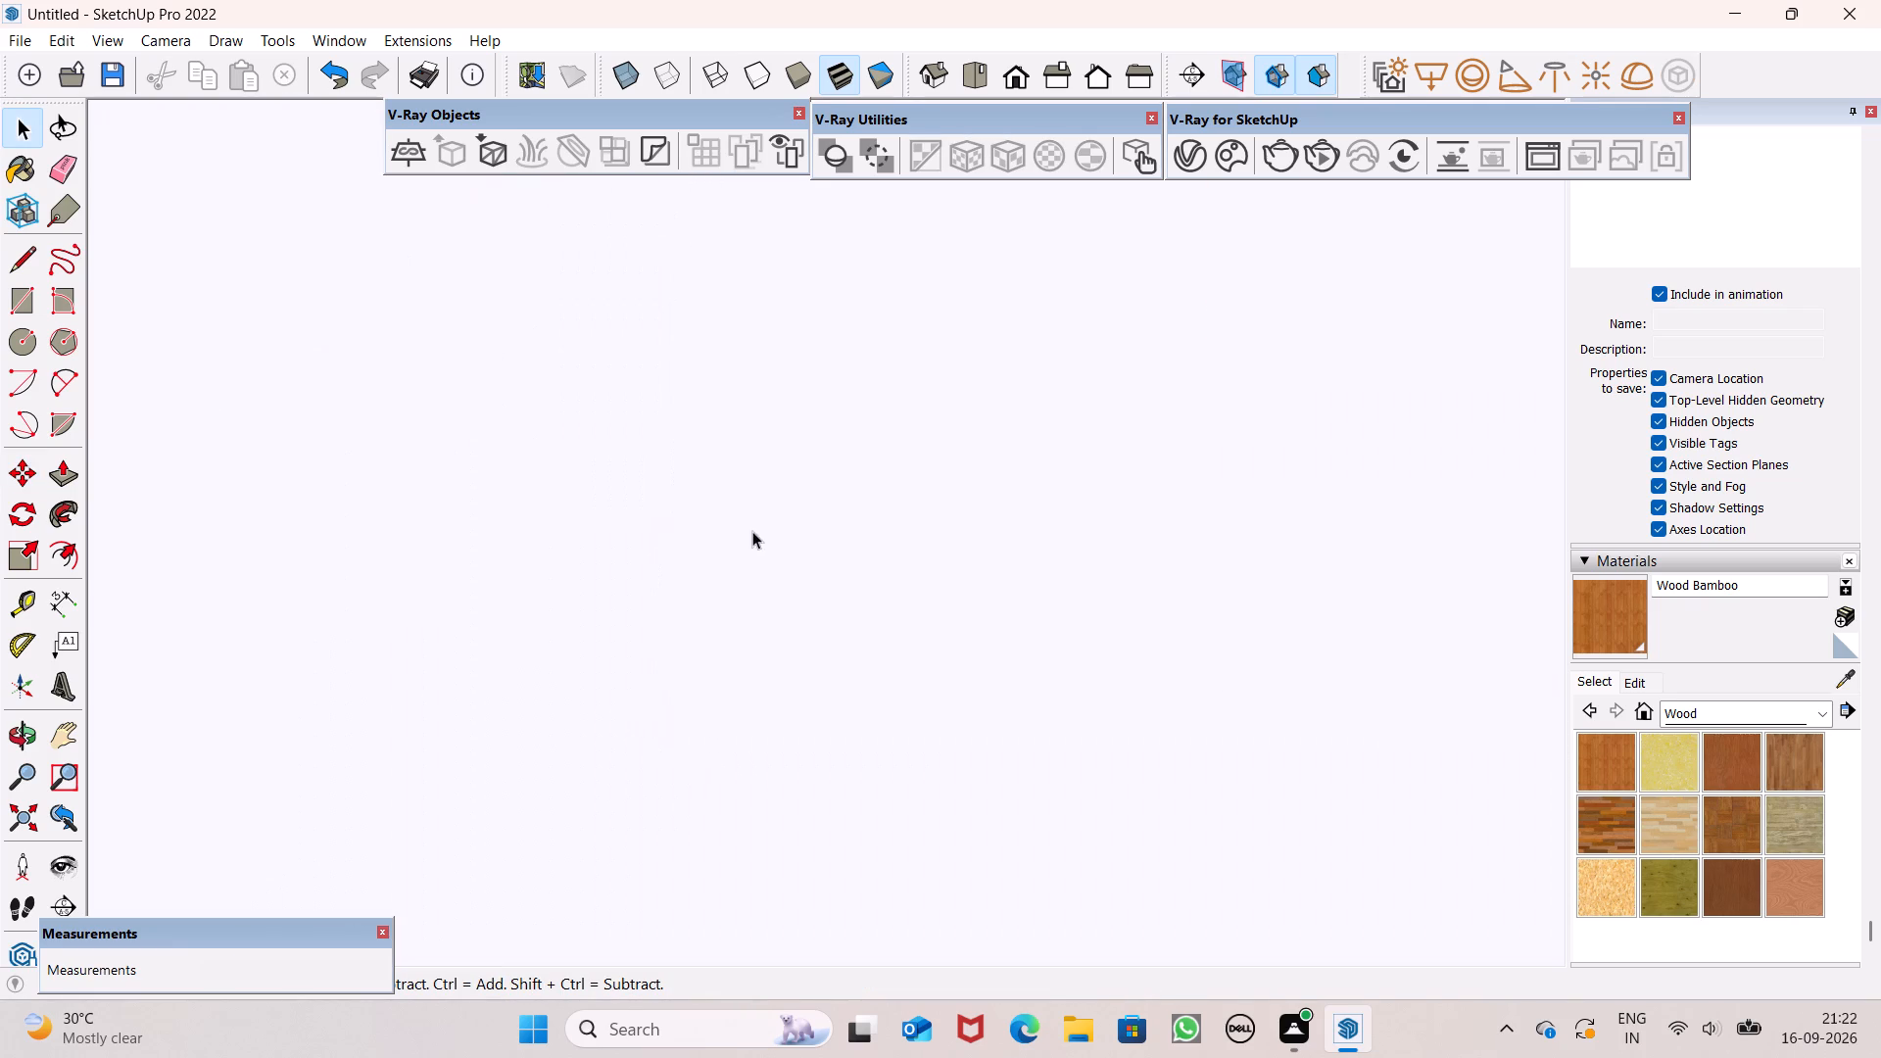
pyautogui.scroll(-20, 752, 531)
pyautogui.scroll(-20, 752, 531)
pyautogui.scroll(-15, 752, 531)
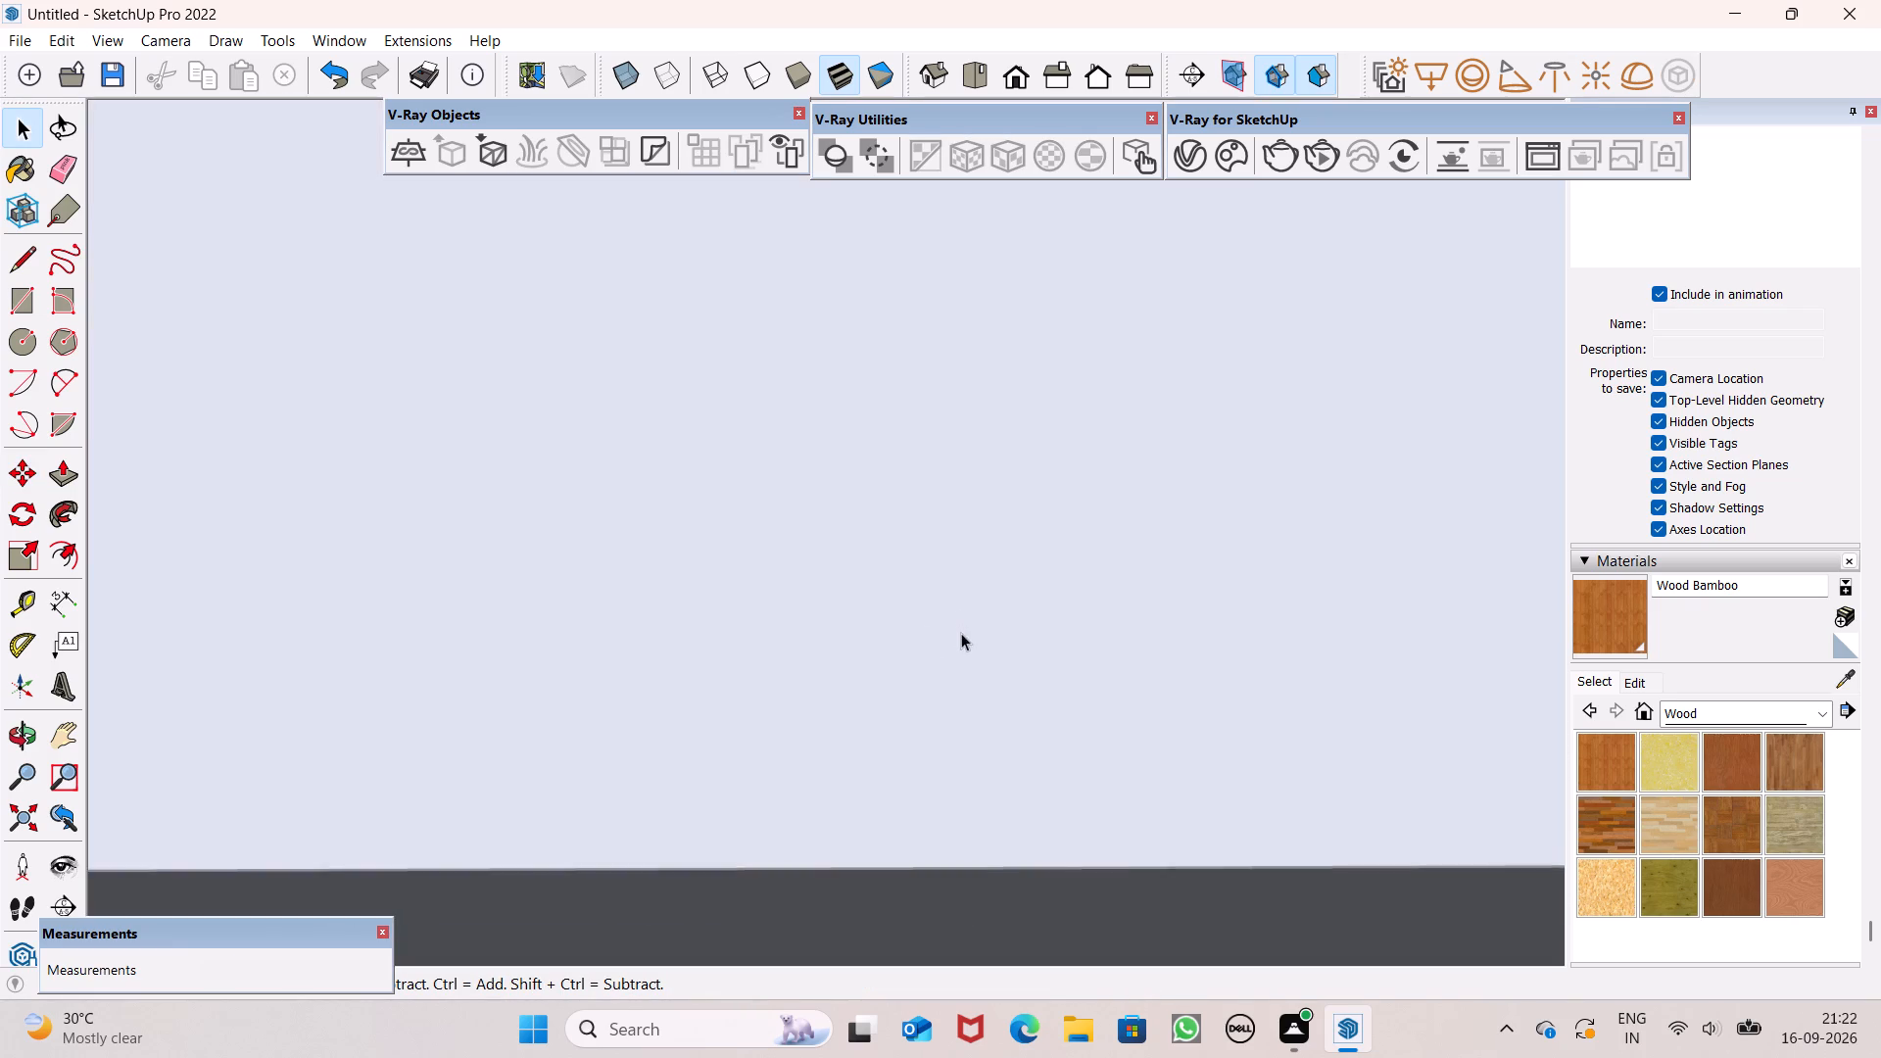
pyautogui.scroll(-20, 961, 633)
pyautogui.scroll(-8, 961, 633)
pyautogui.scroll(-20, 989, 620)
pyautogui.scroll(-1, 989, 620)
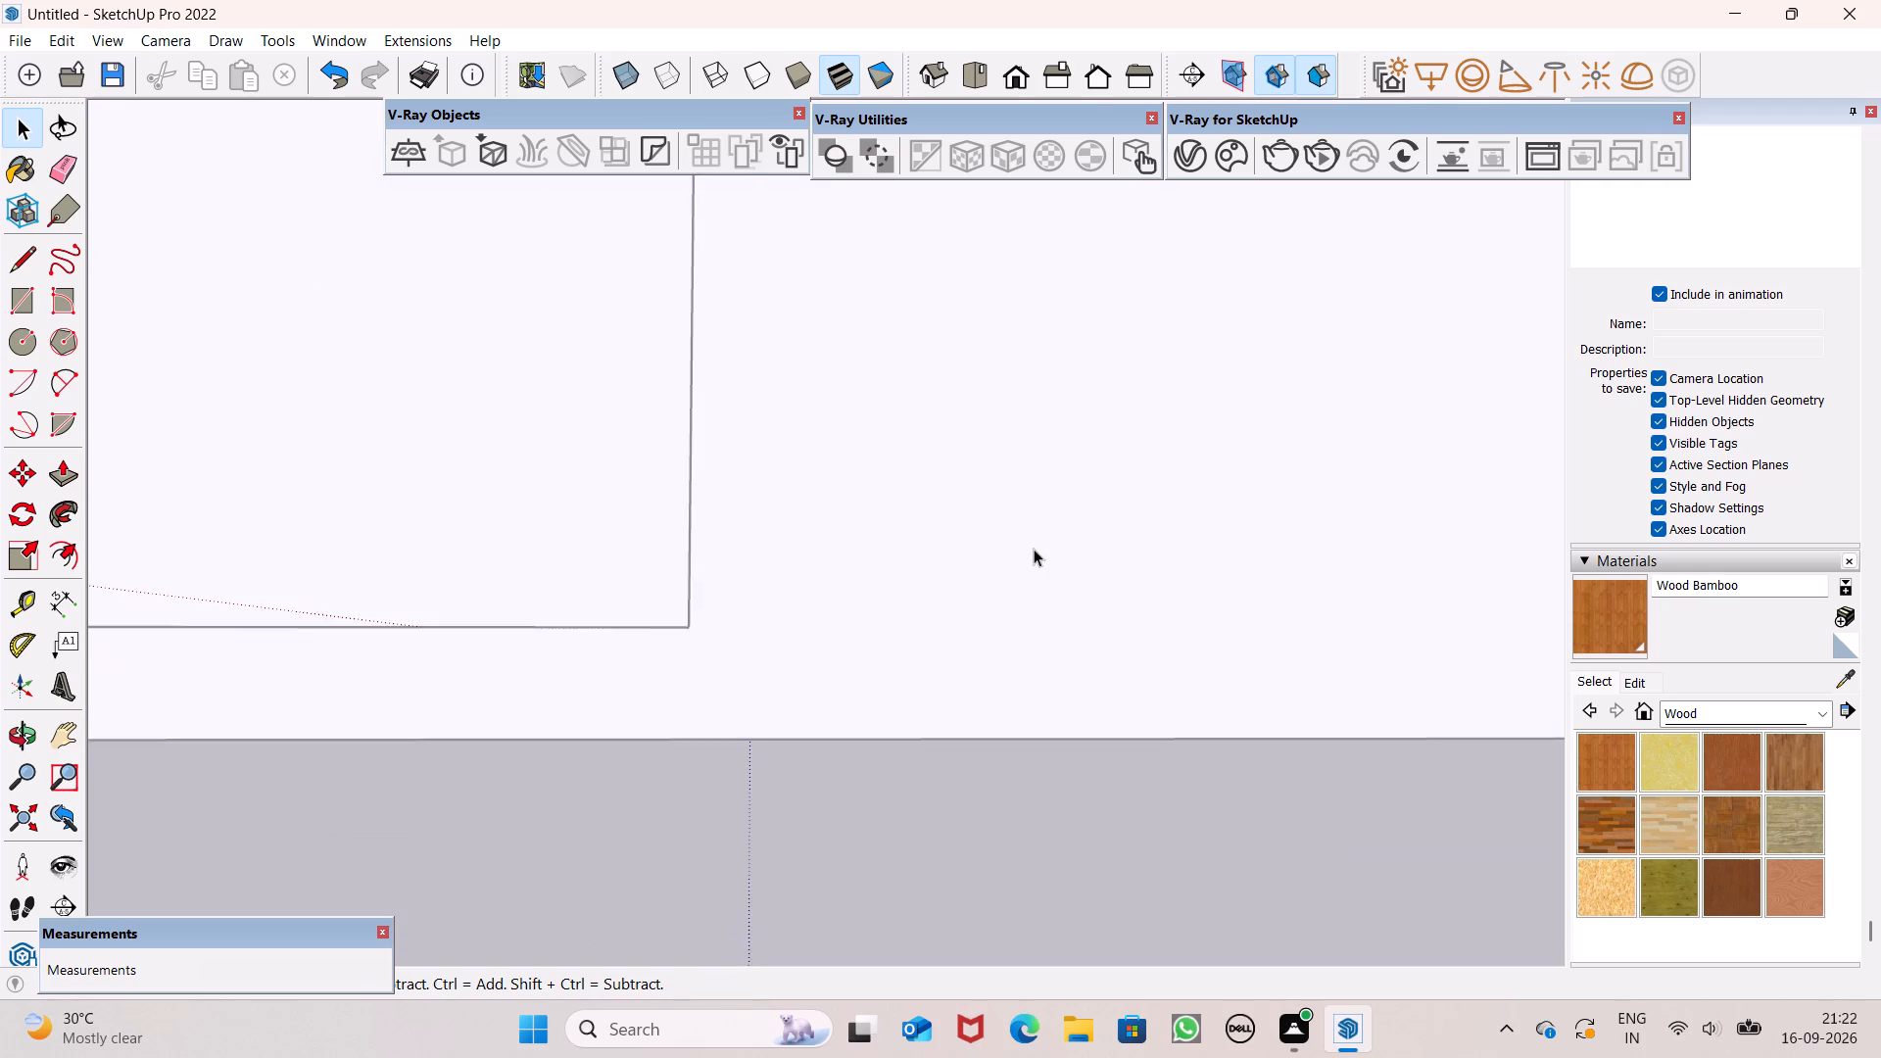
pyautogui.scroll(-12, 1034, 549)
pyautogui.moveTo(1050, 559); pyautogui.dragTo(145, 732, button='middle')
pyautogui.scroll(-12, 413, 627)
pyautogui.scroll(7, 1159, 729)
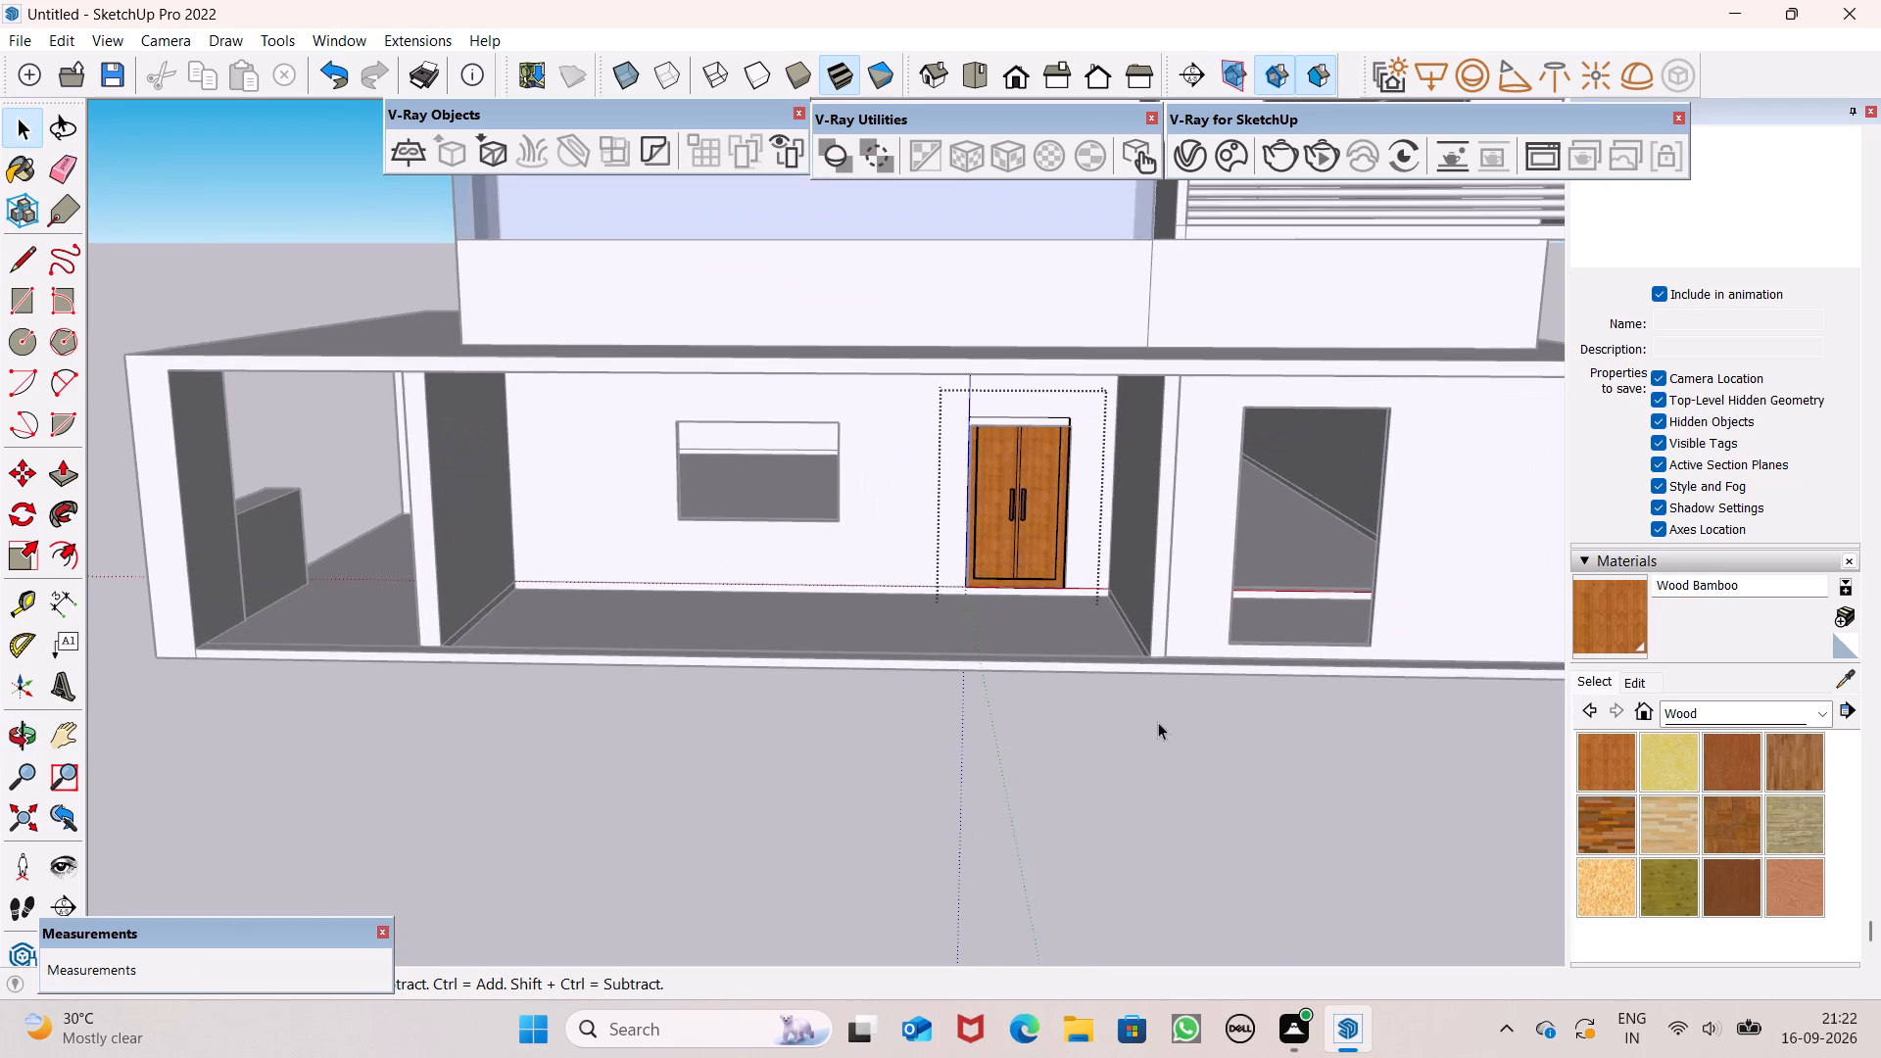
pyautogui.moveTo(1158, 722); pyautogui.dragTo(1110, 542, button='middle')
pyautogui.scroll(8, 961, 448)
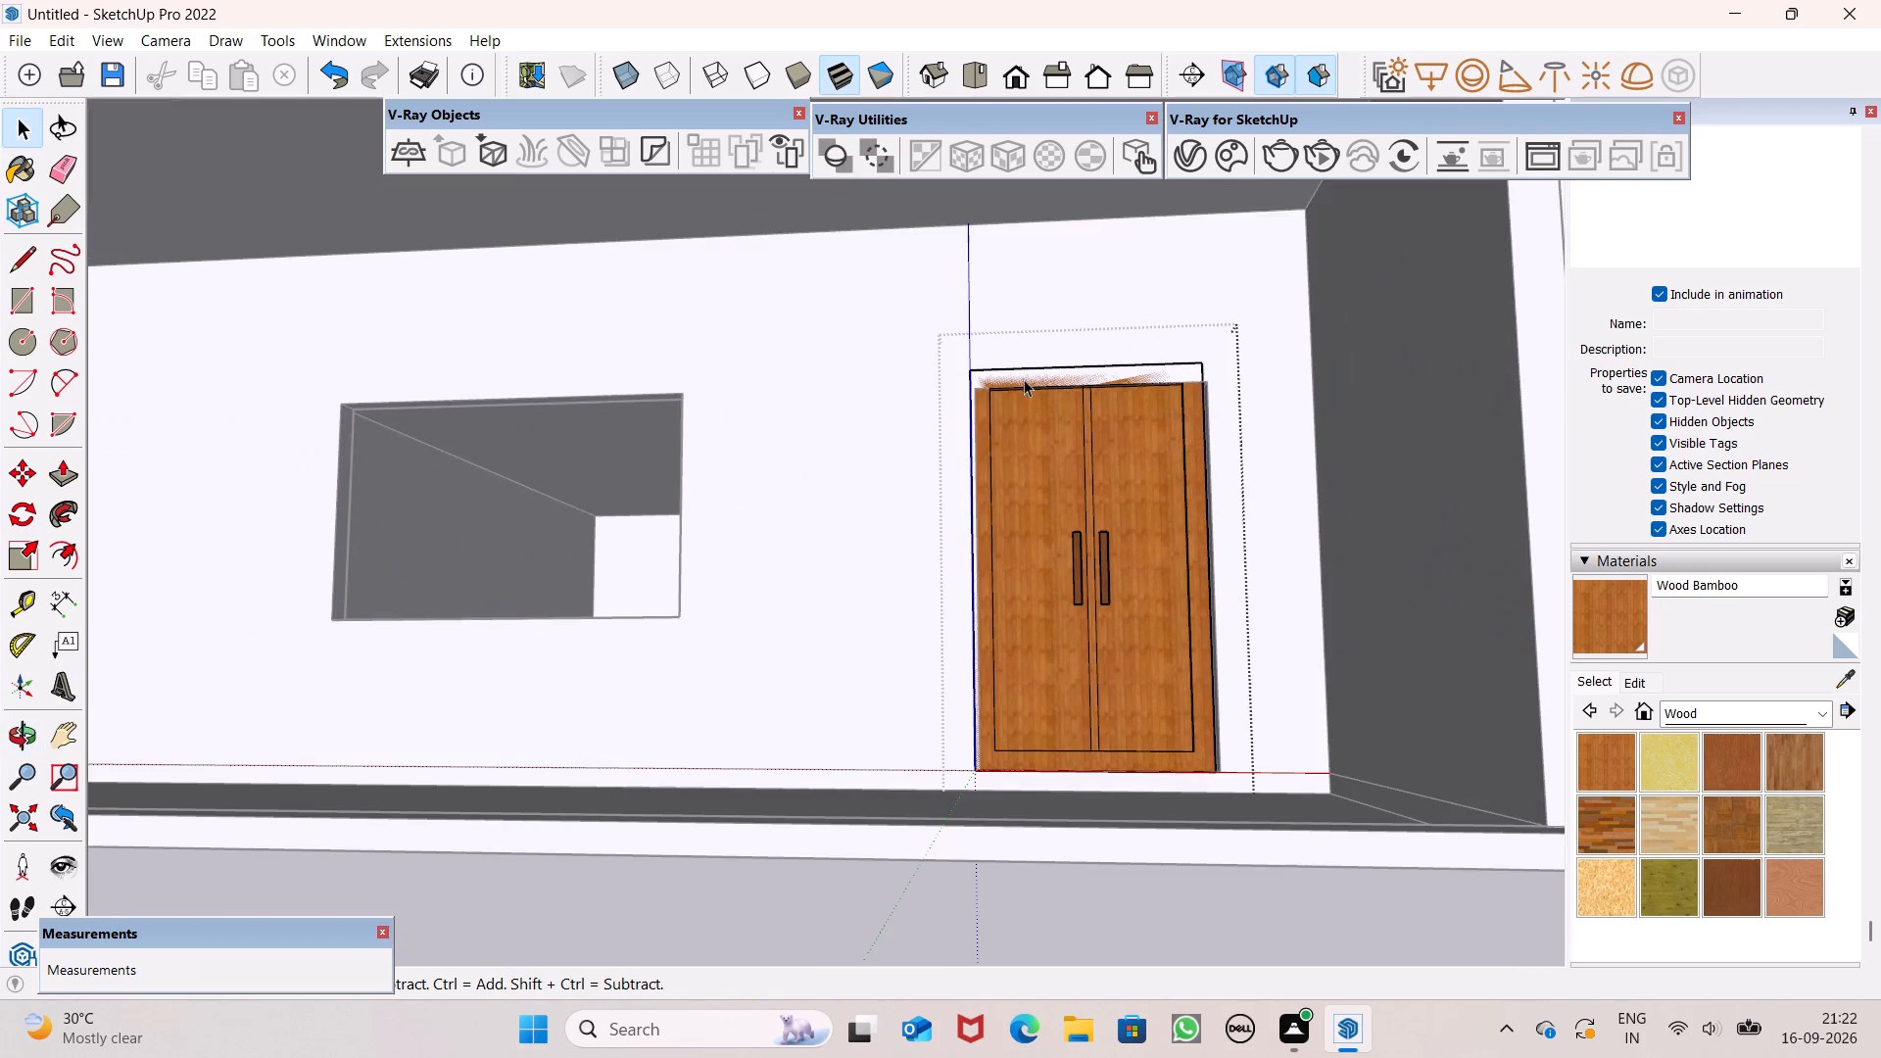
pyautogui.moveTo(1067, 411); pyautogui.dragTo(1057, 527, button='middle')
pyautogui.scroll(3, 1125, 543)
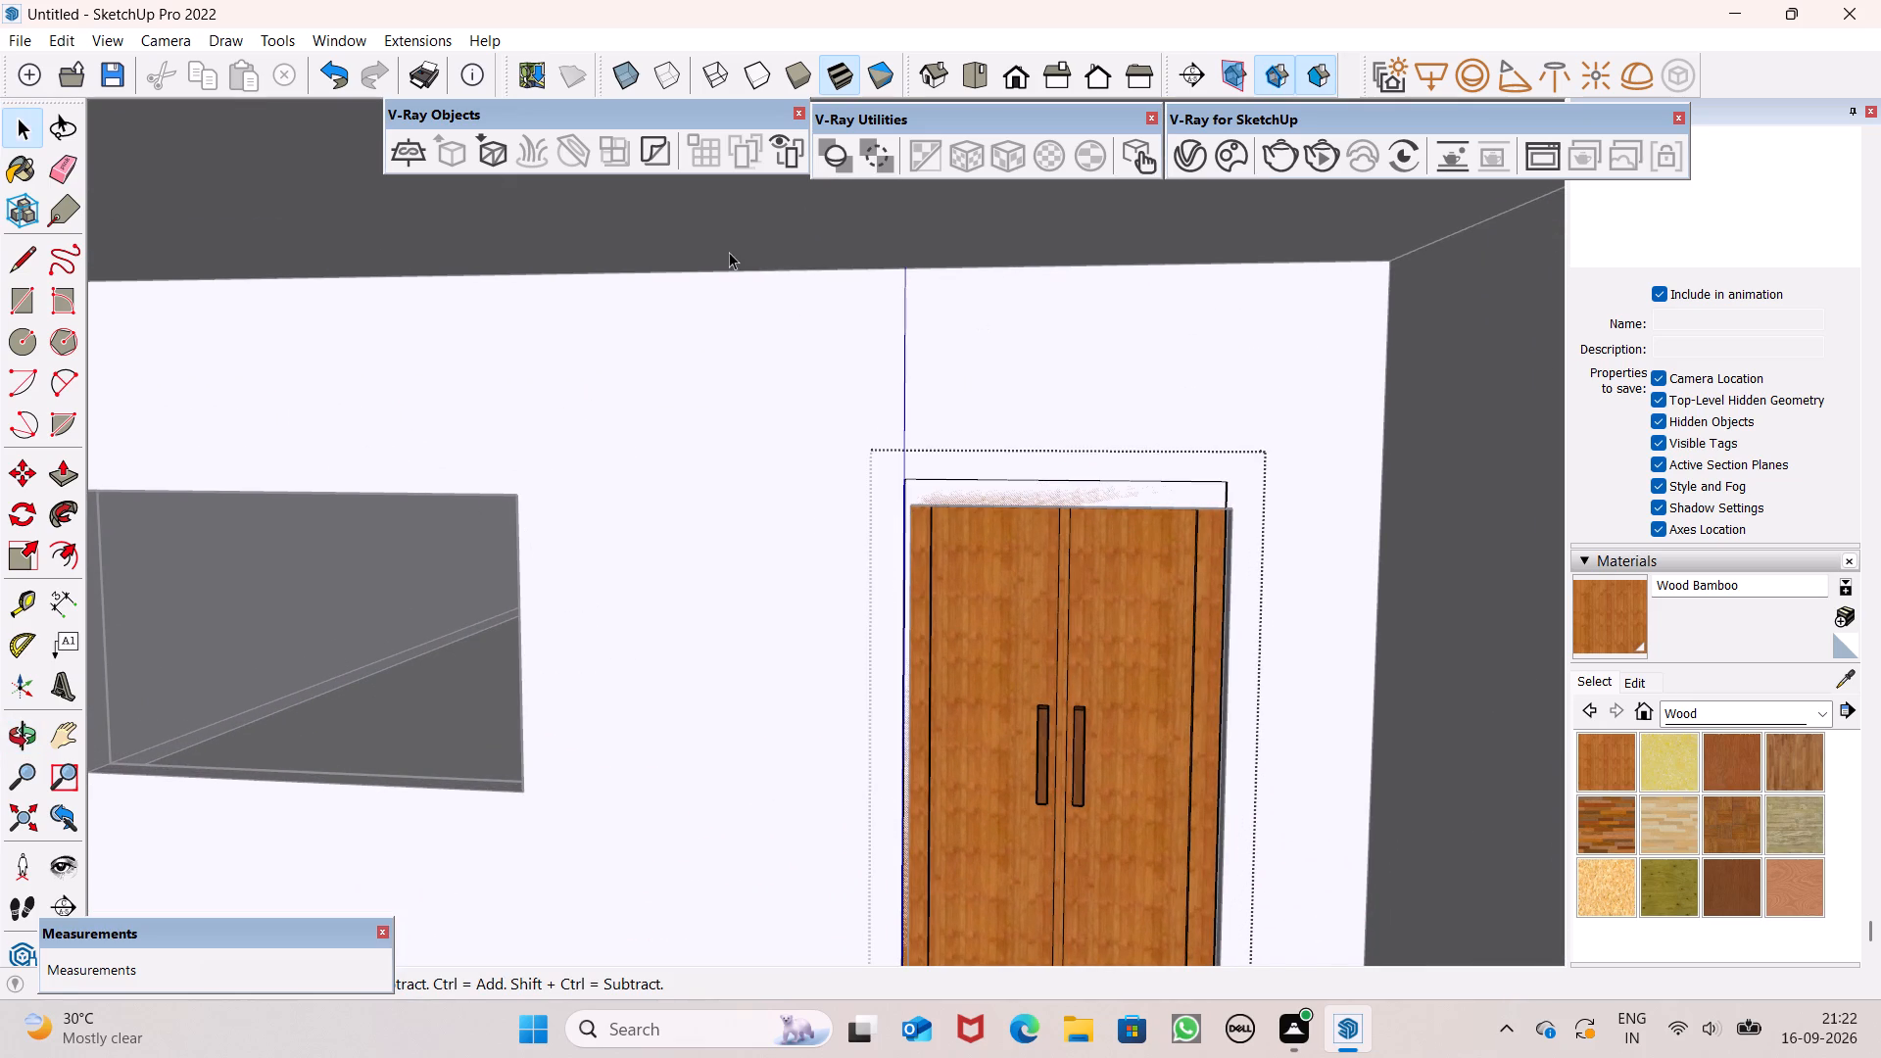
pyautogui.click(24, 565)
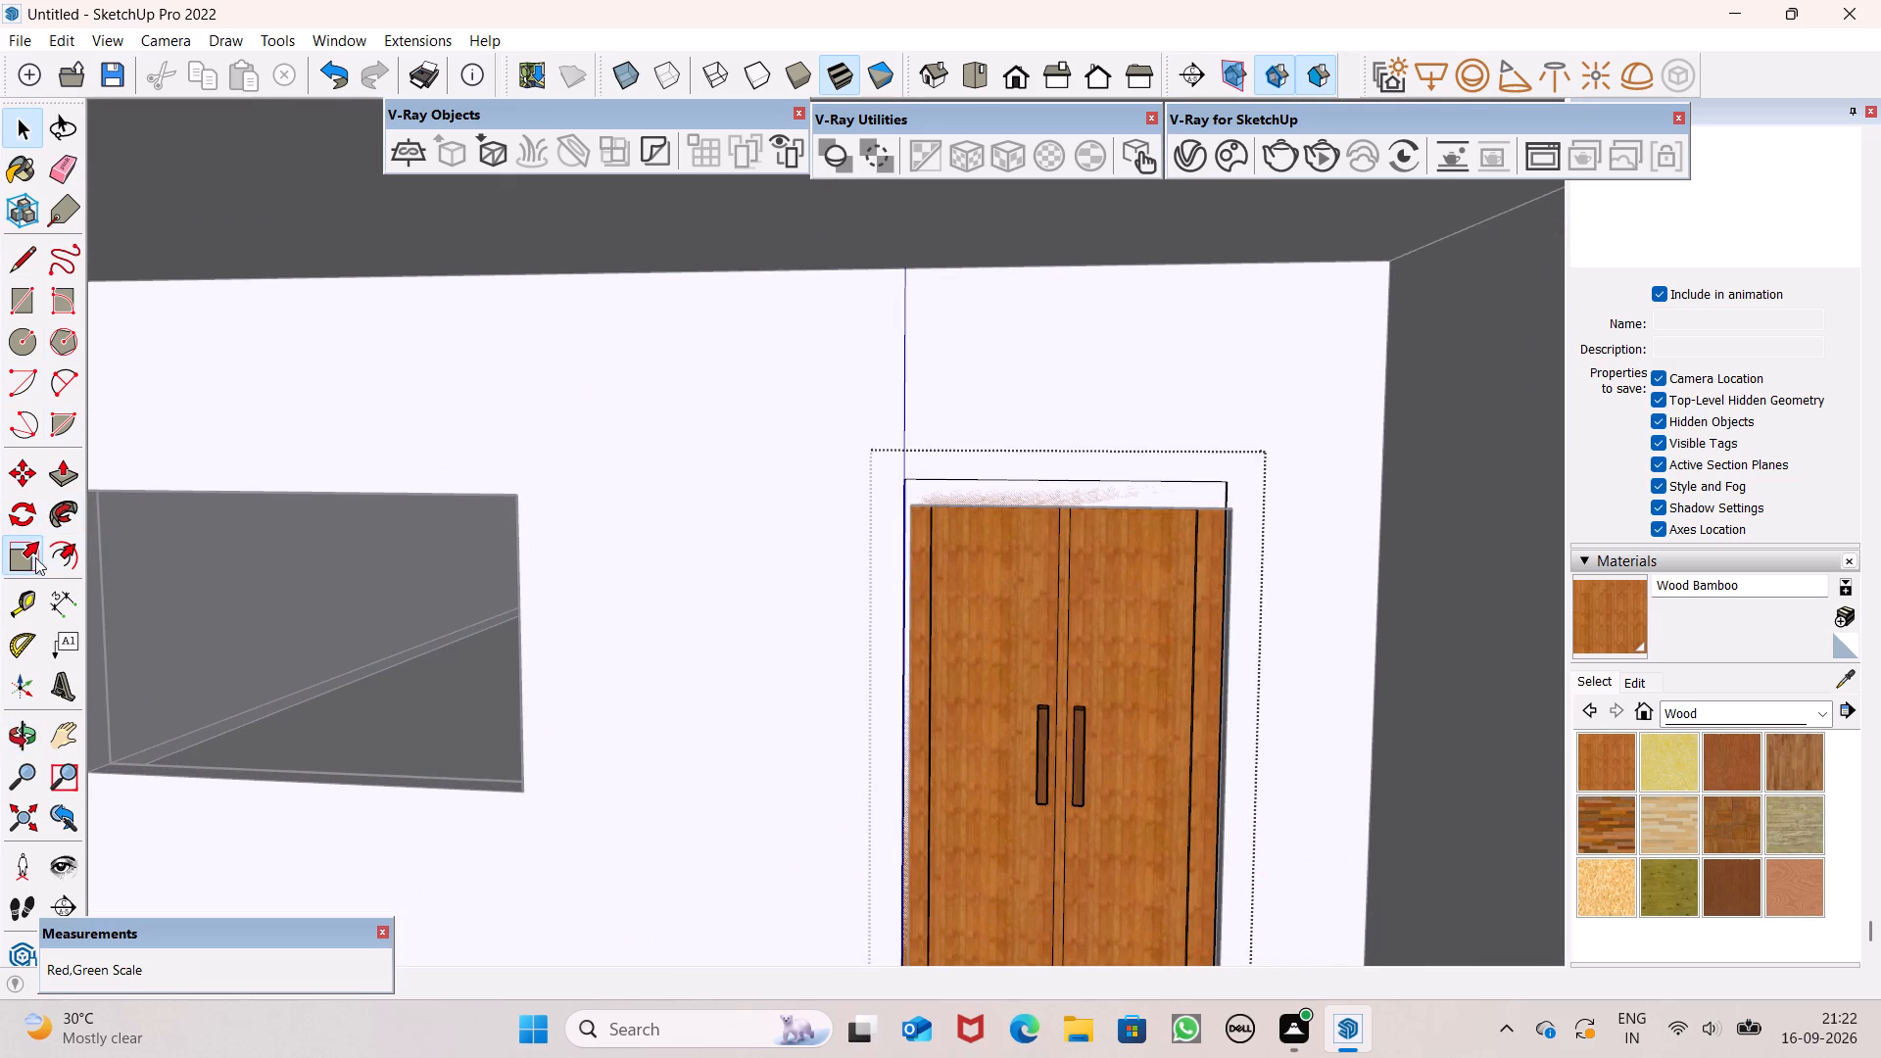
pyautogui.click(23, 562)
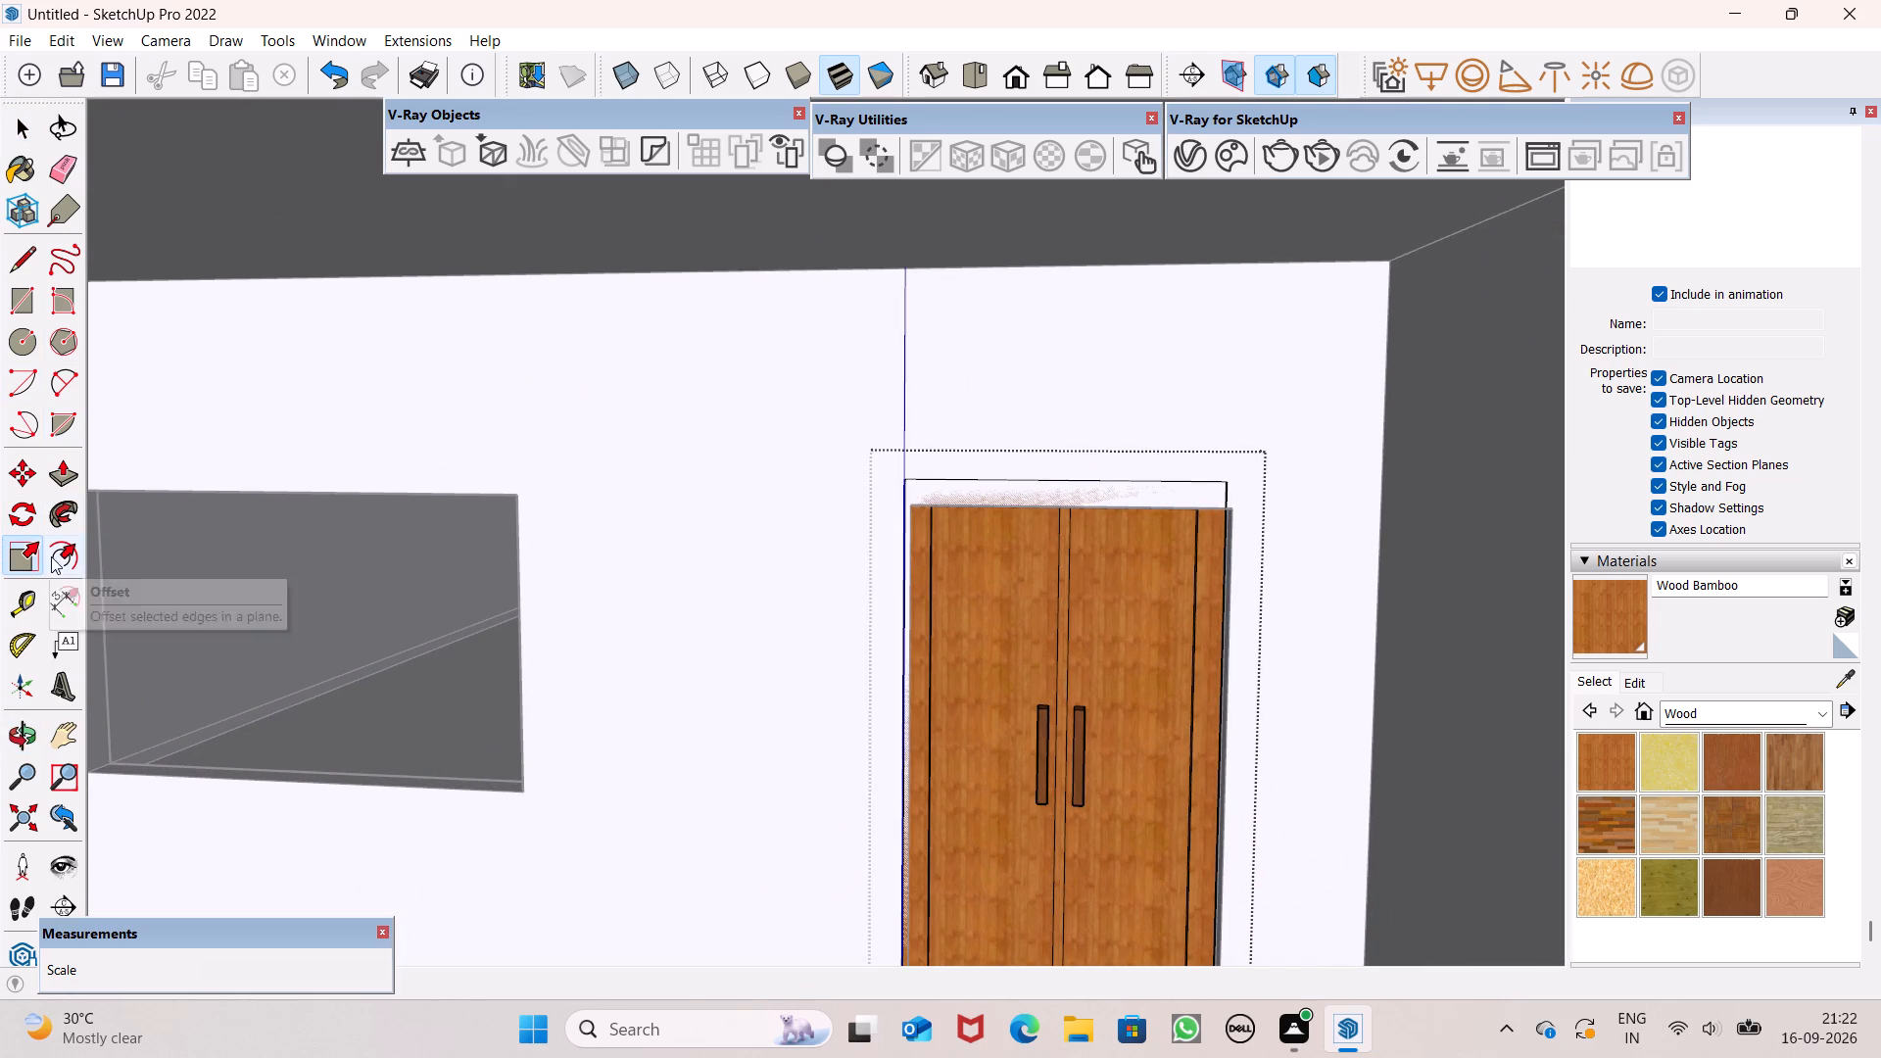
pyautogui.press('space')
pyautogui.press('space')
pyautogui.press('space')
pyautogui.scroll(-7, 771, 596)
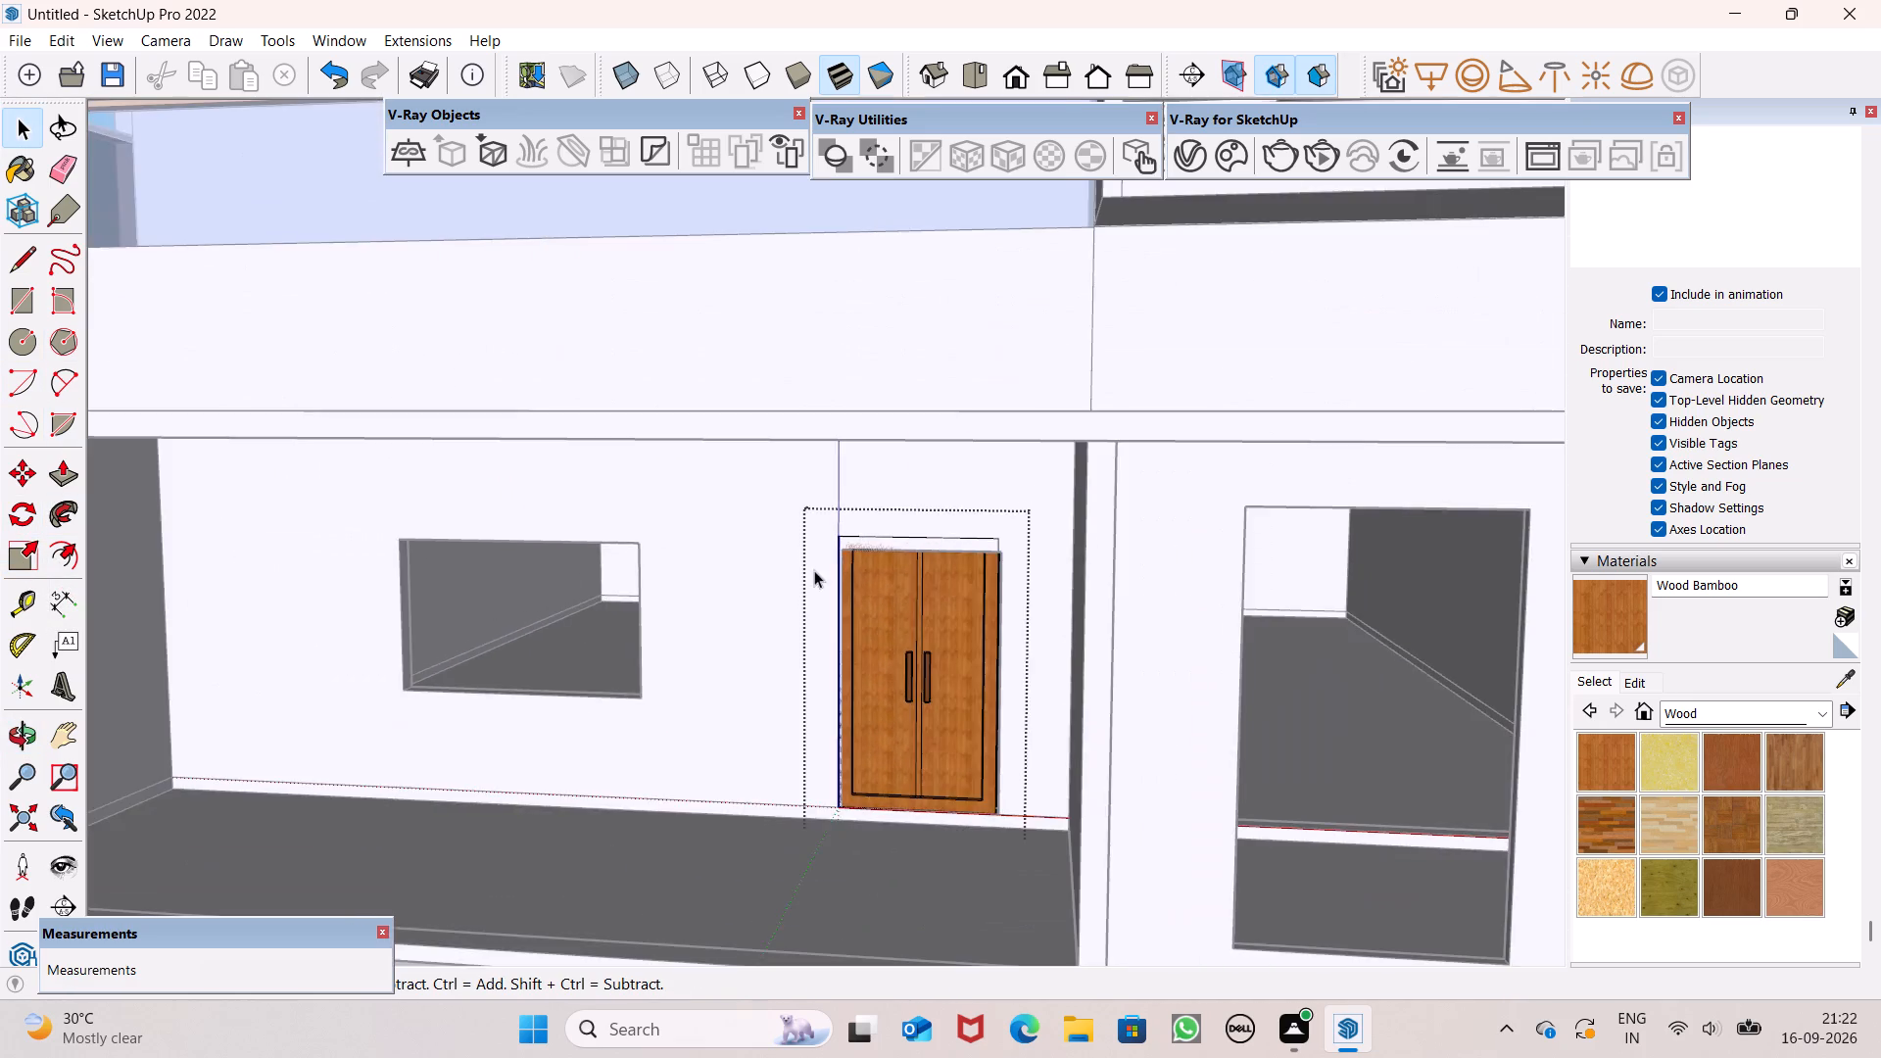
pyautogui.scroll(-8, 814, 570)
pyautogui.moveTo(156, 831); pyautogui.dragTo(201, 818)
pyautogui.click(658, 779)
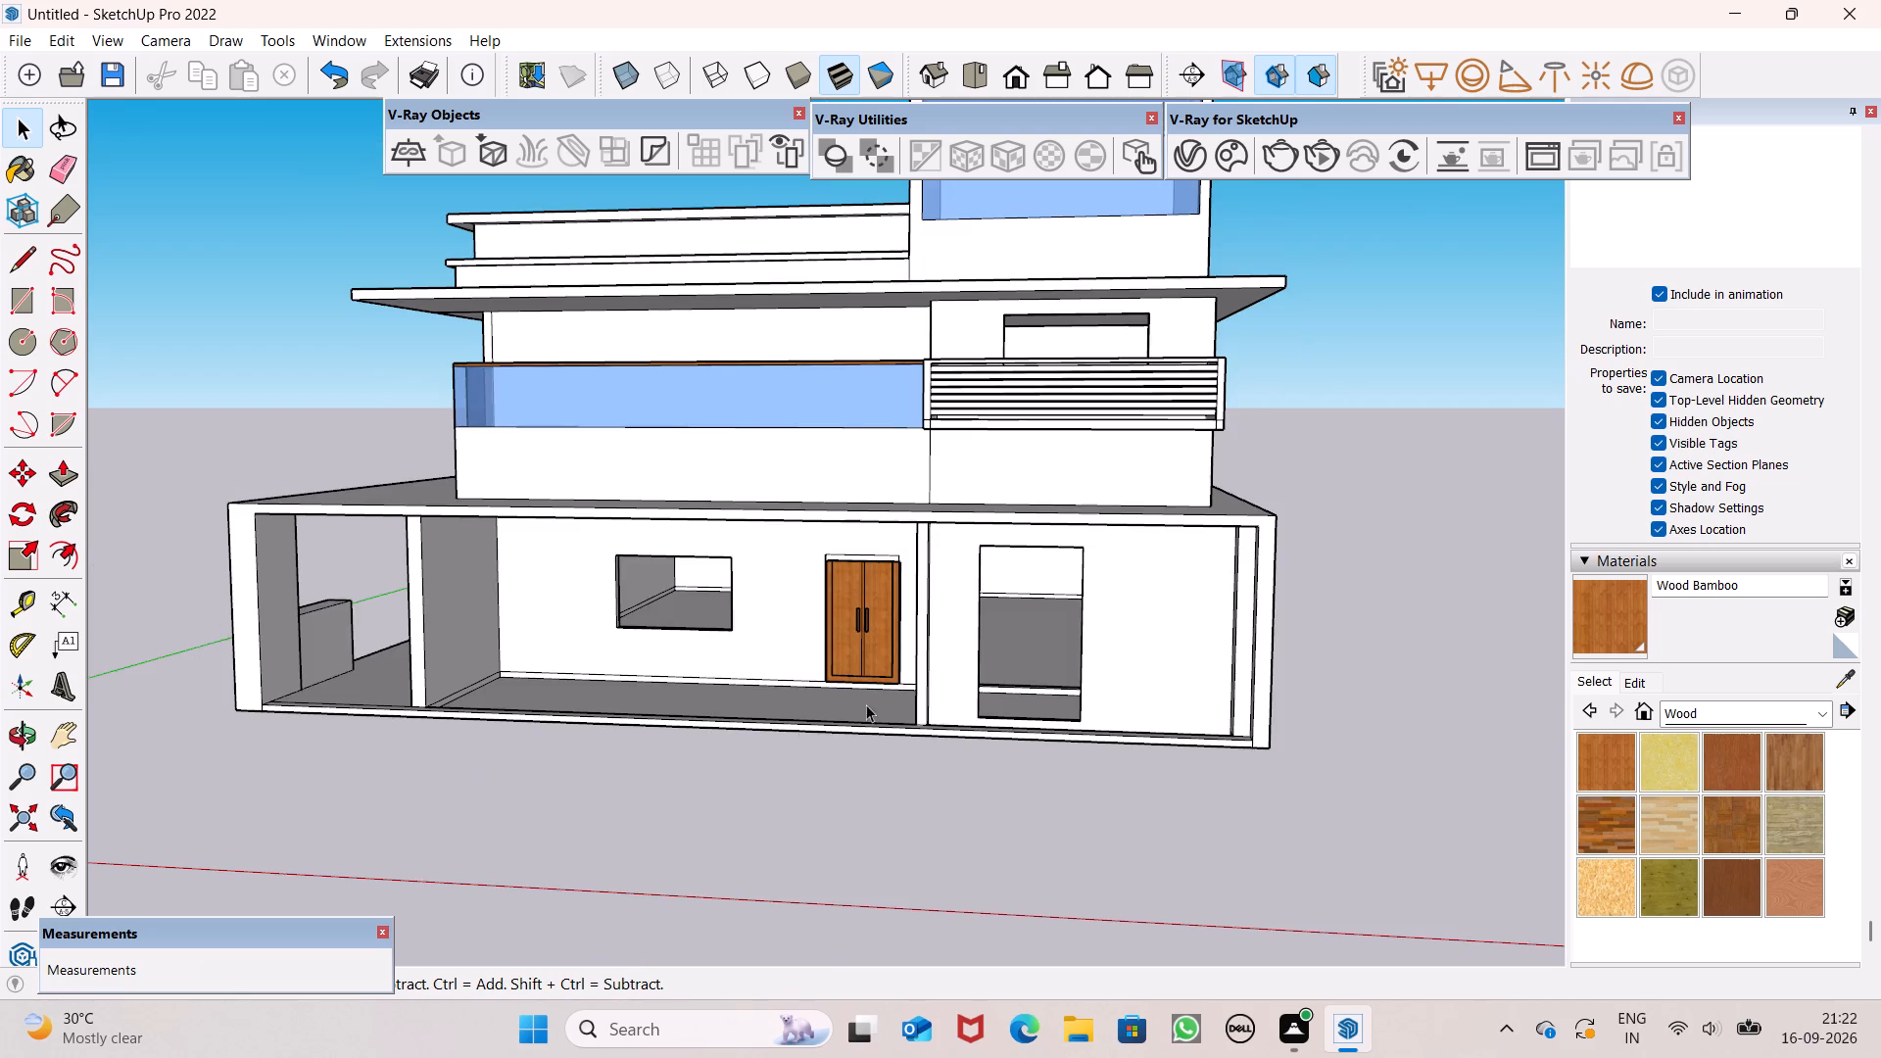
# Scale the door group down uniformly from its top corner so its top fits just below the doorway's head.
pyautogui.scroll(5, 939, 561)
pyautogui.scroll(4, 834, 613)
pyautogui.click(834, 613)
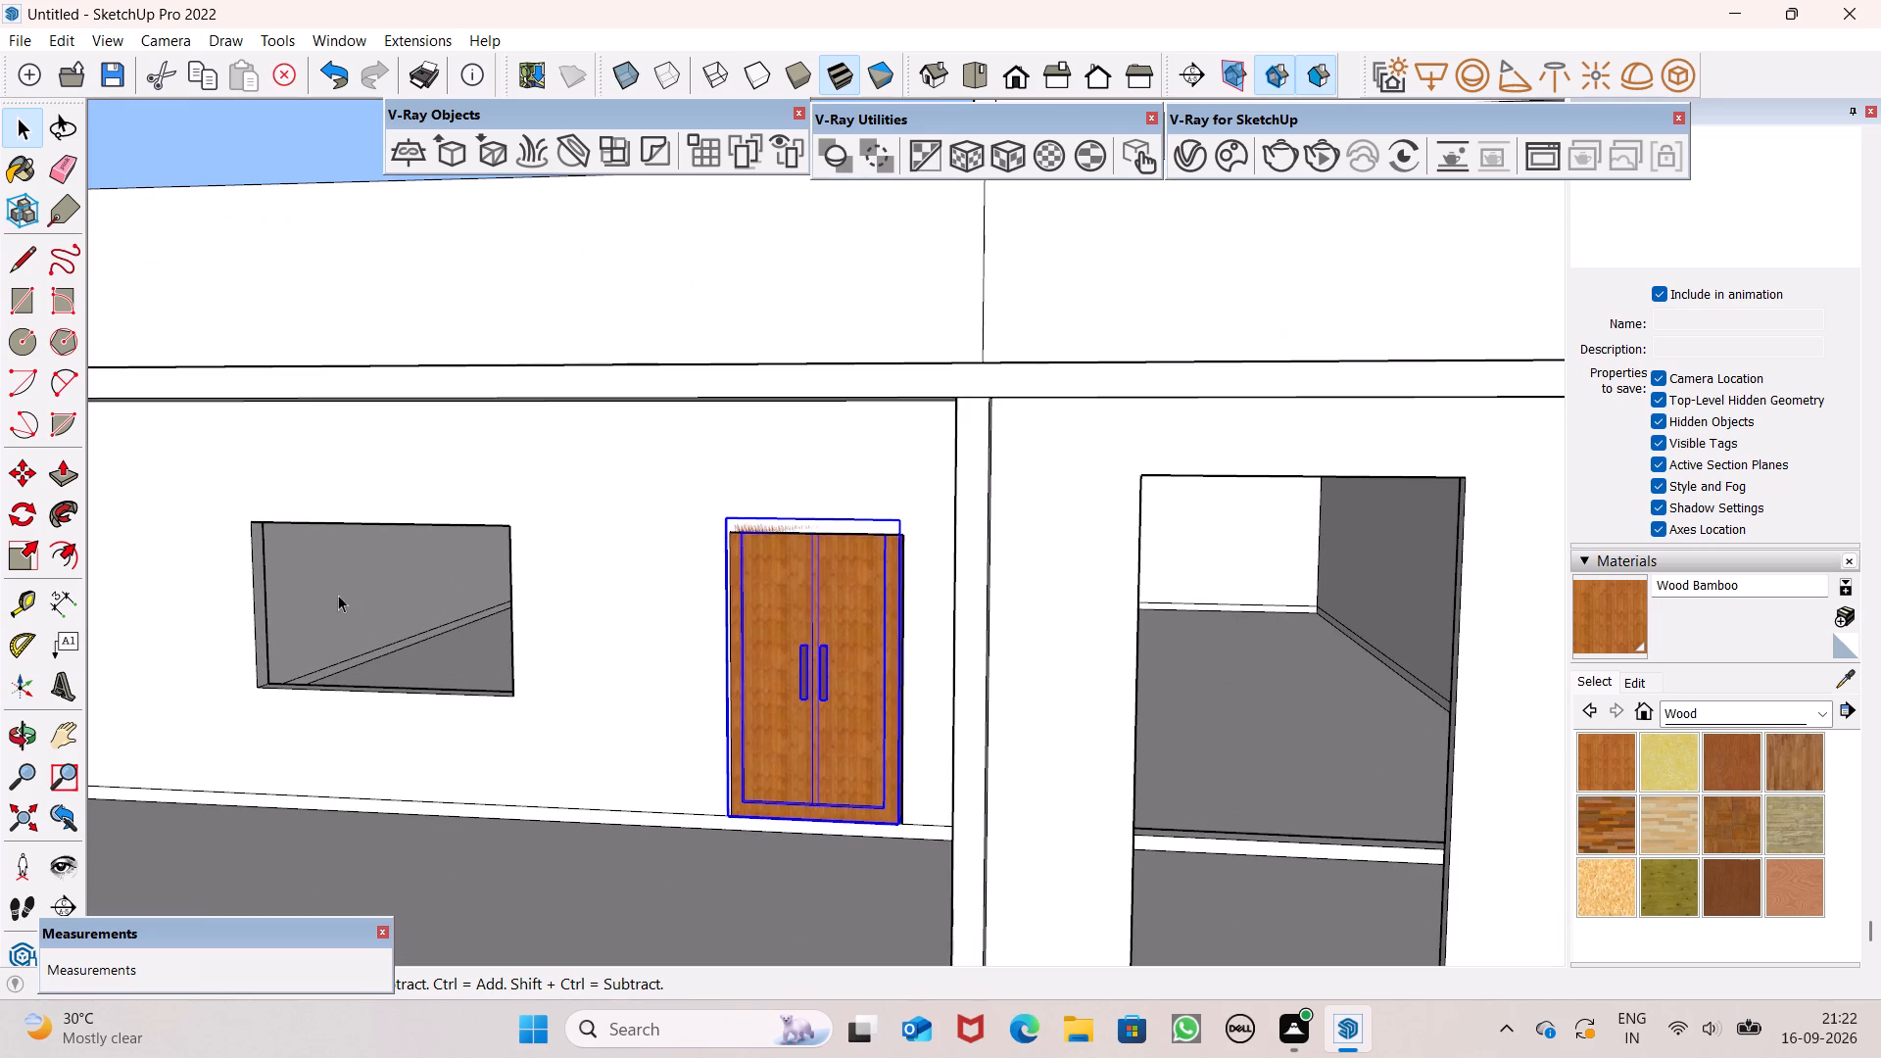
pyautogui.click(16, 546)
pyautogui.scroll(6, 875, 572)
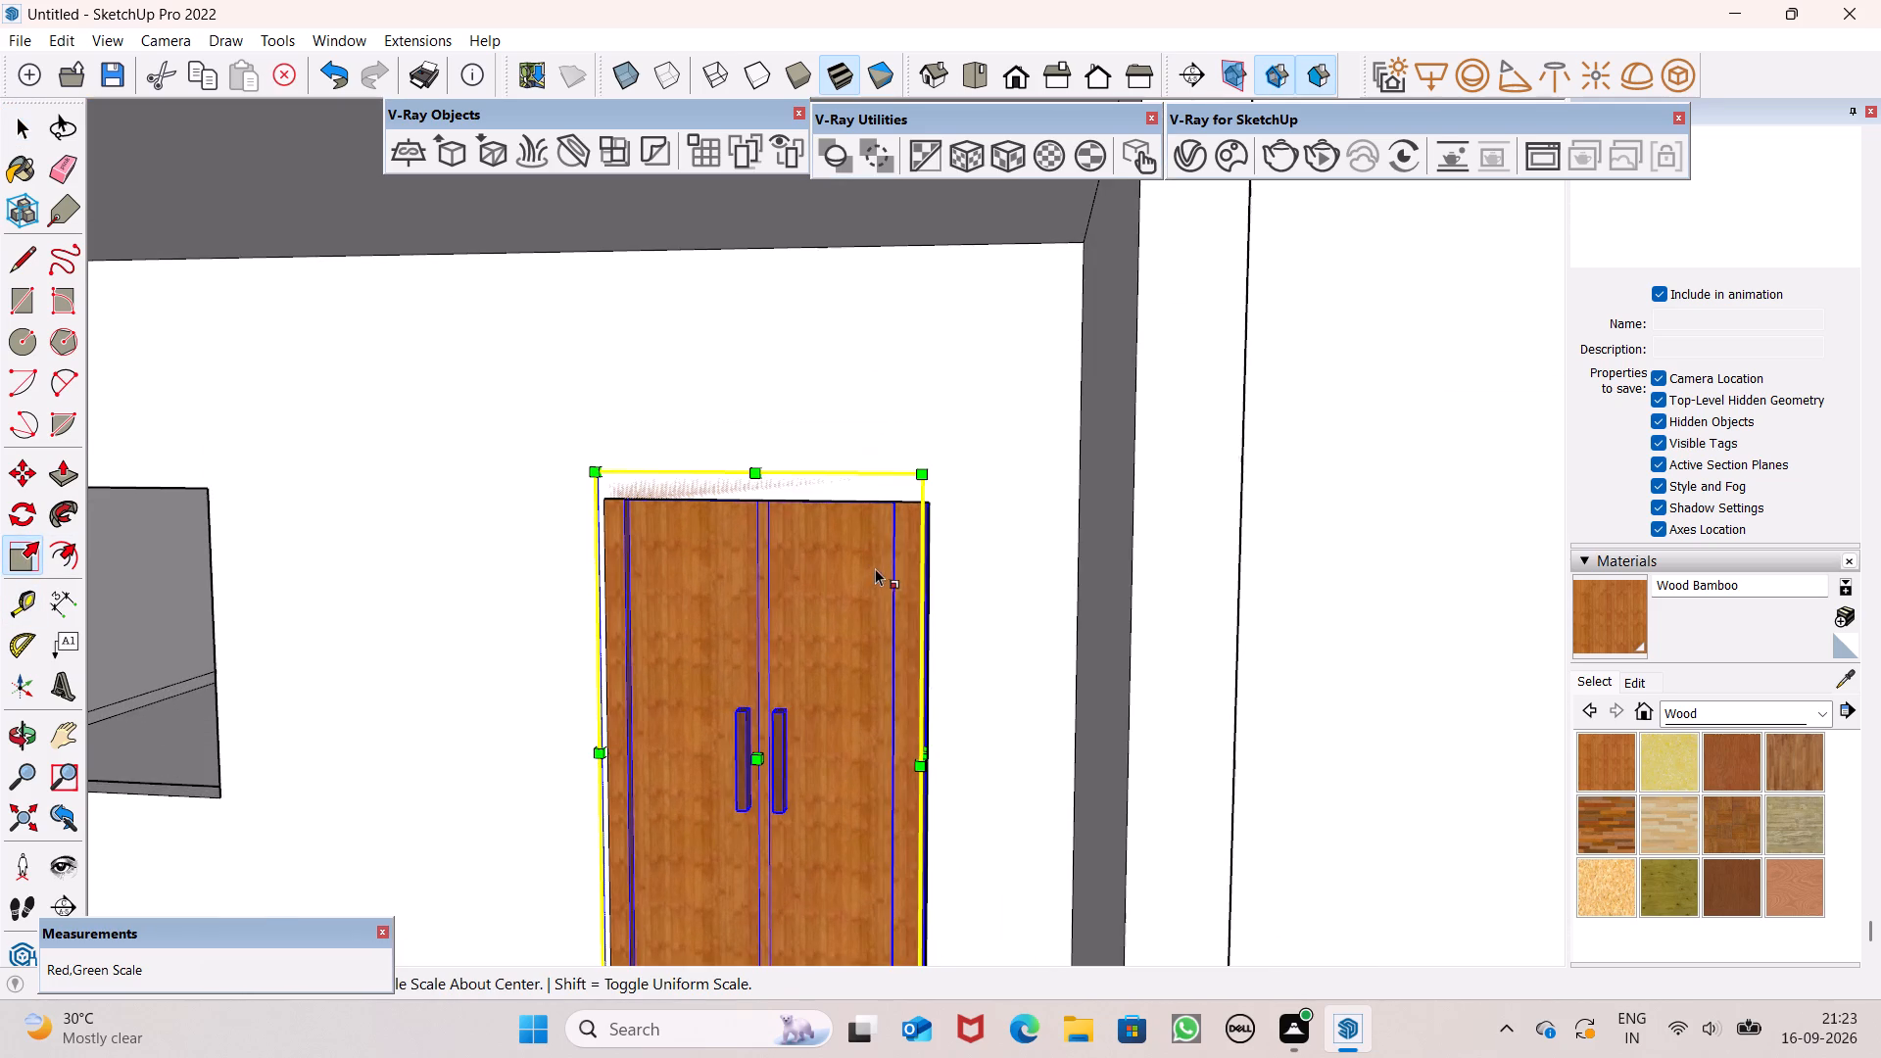
pyautogui.moveTo(917, 474); pyautogui.dragTo(926, 505)
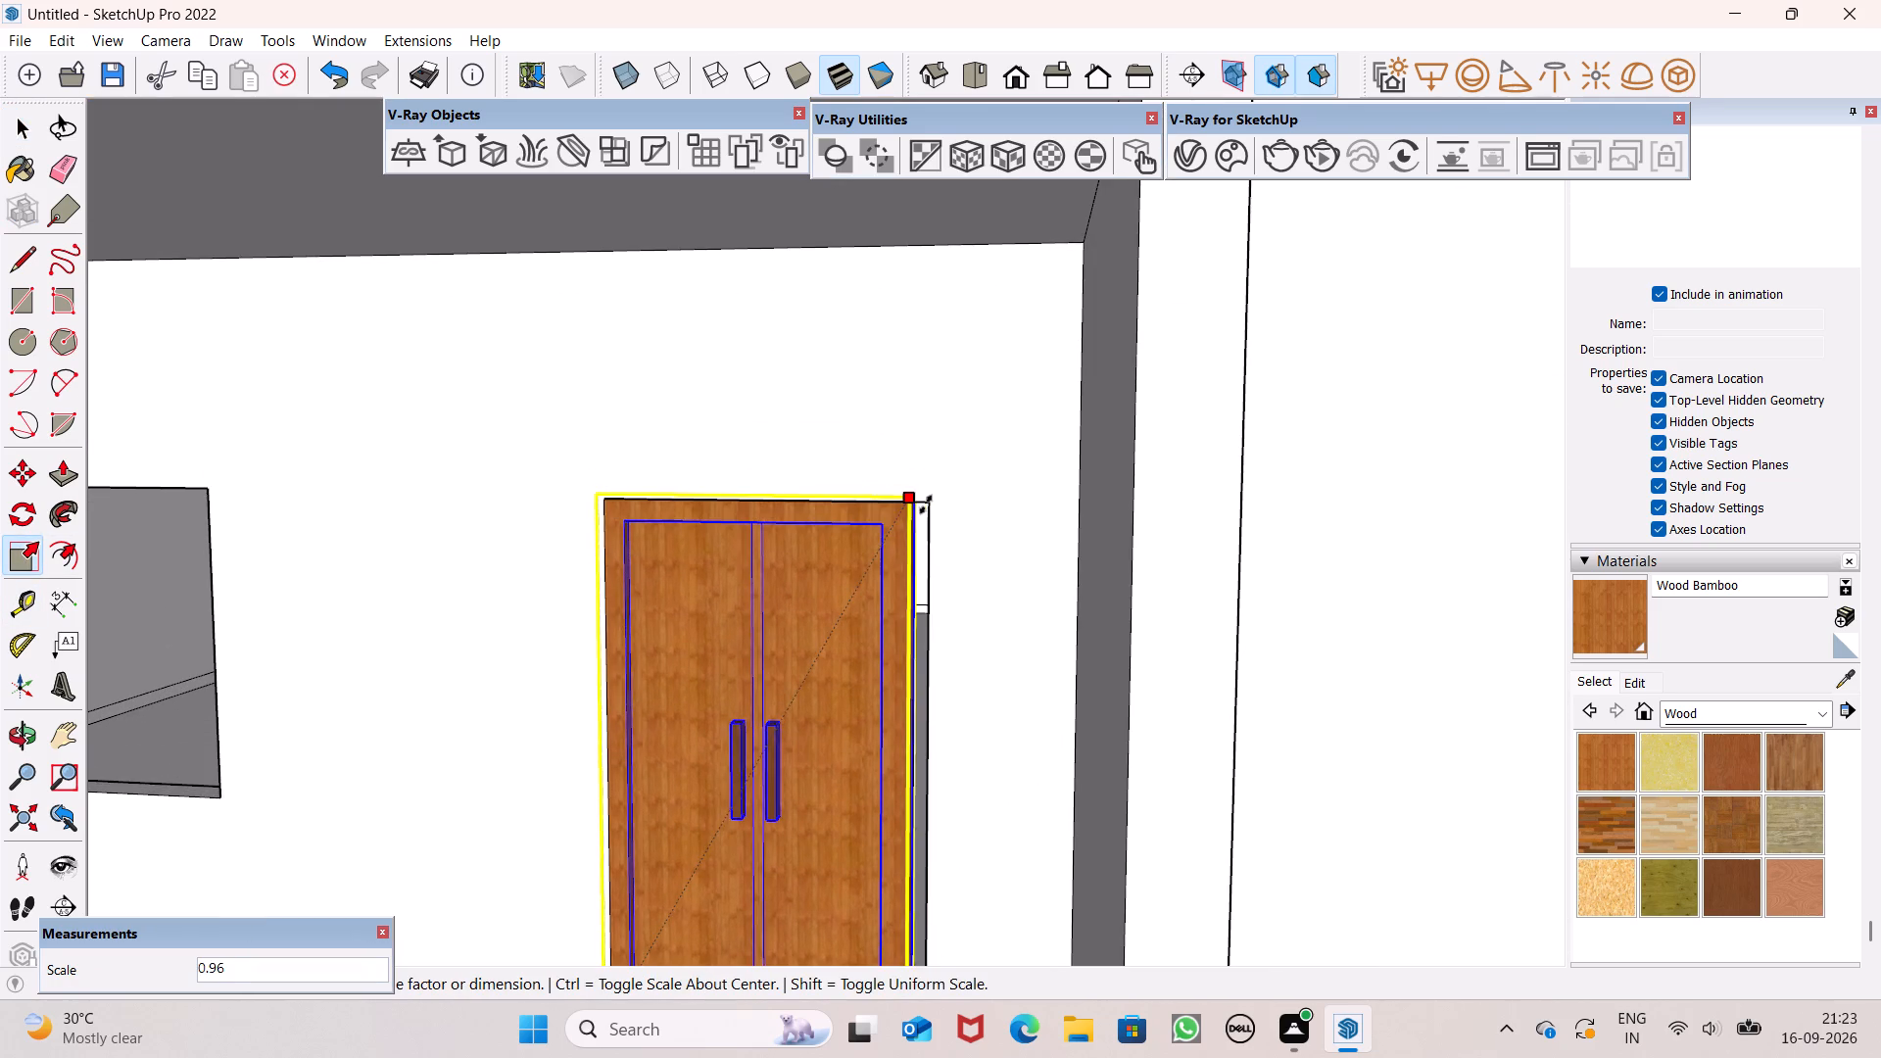
pyautogui.moveTo(926, 505); pyautogui.dragTo(928, 523)
# Stretch the door group upward along the blue axis from its top-centre grip to meet the doorway's head.
pyautogui.moveTo(932, 598); pyautogui.dragTo(873, 598, button='middle')
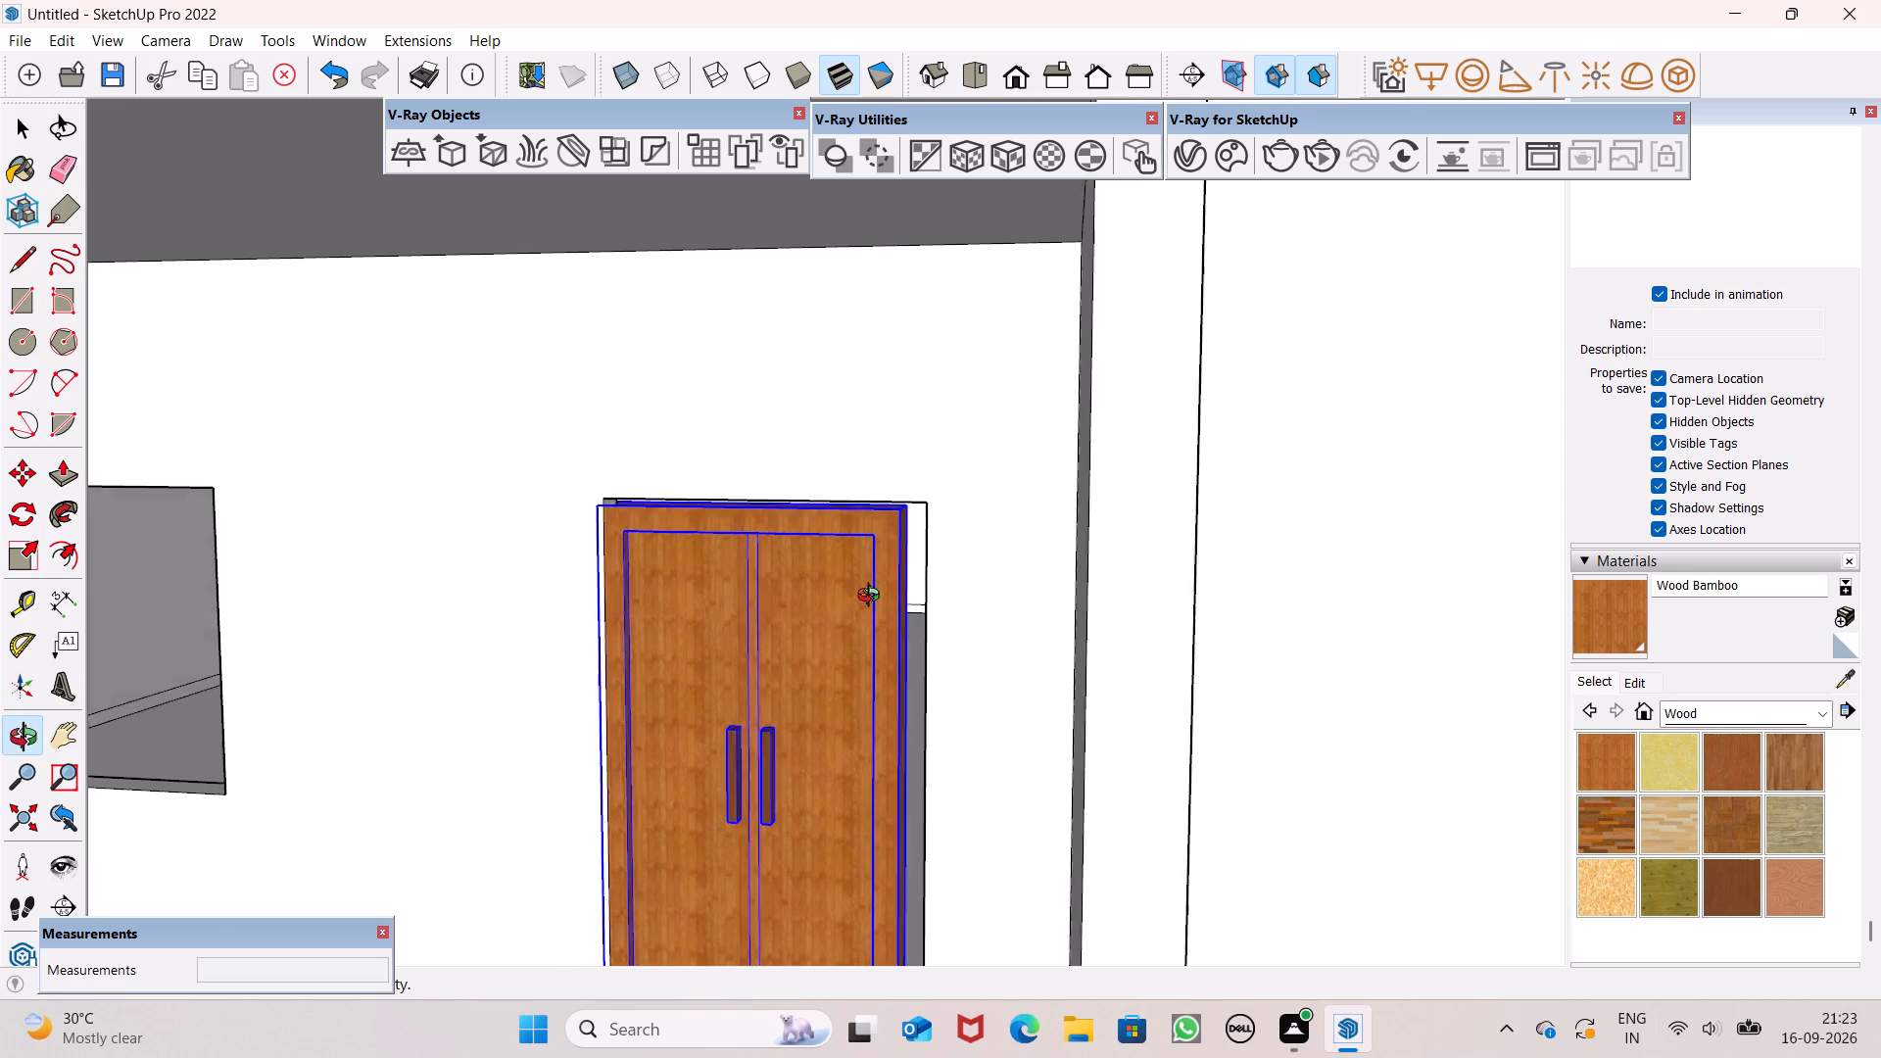
pyautogui.moveTo(873, 598); pyautogui.dragTo(921, 624, button='middle')
pyautogui.scroll(10, 779, 528)
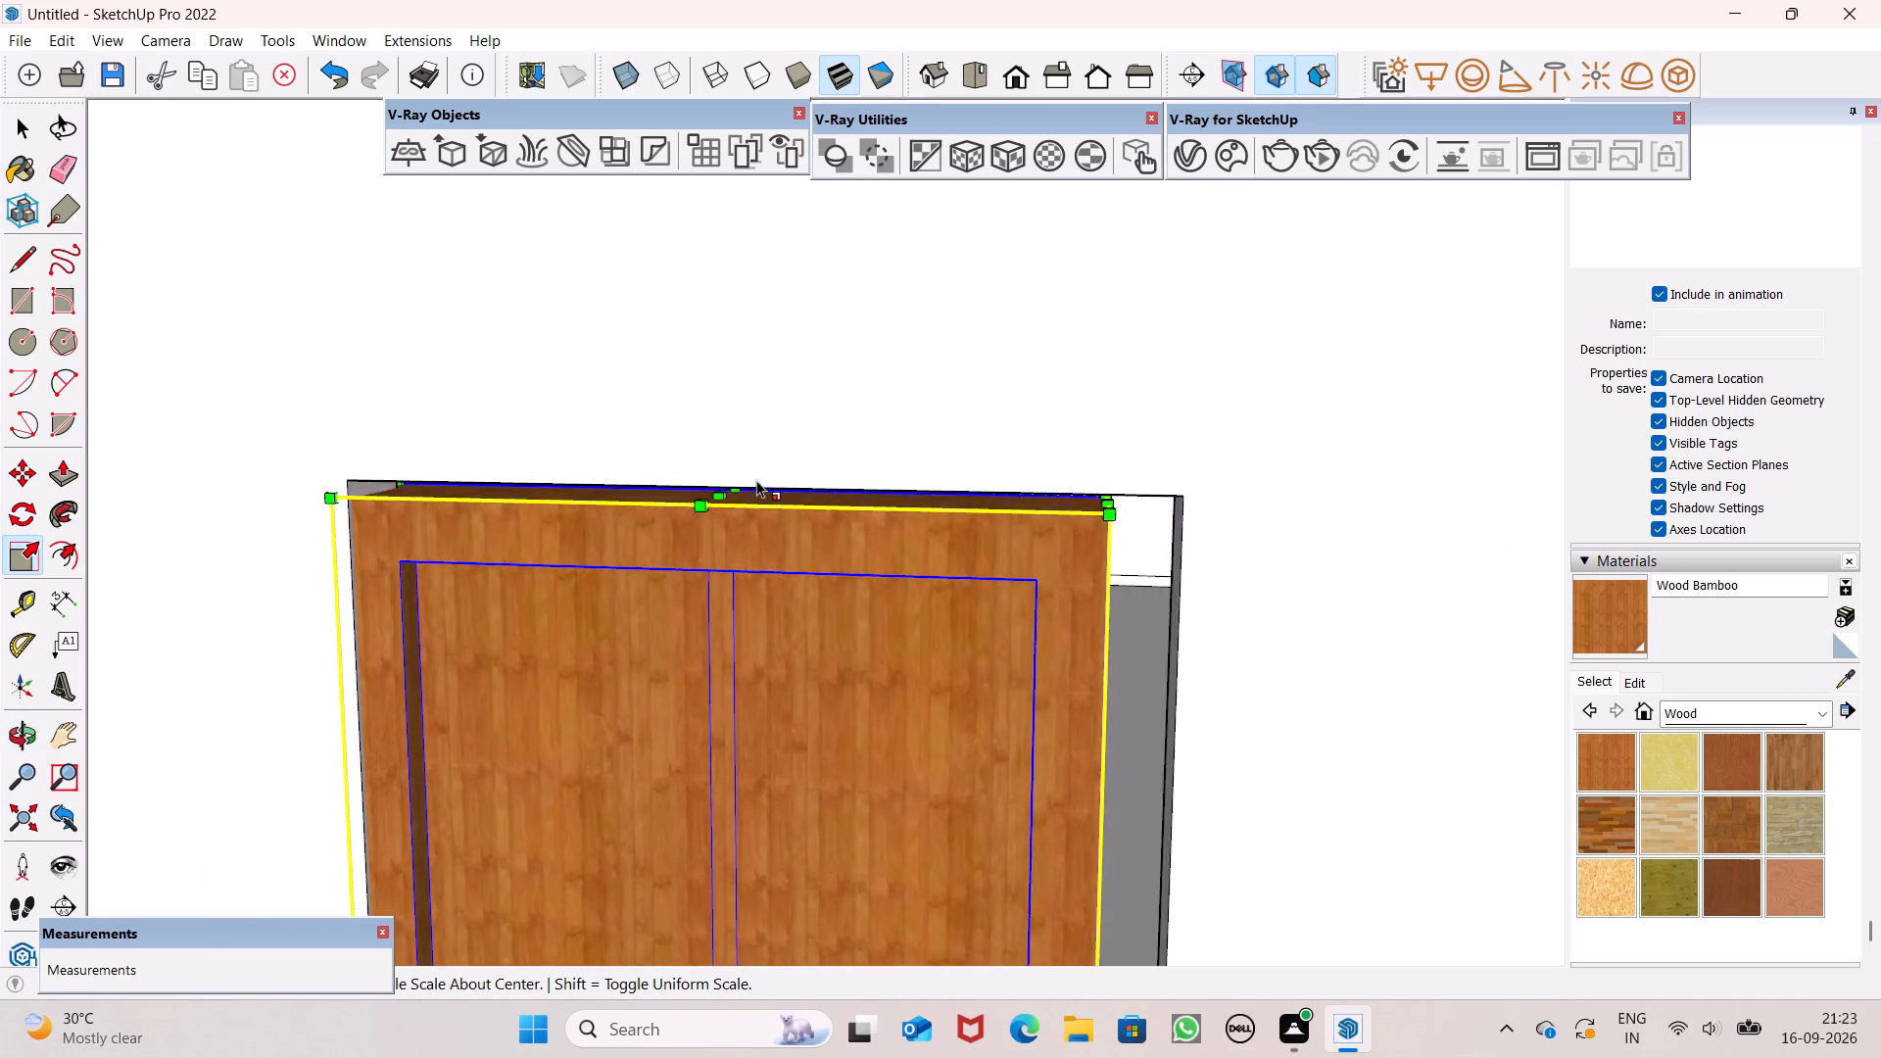
pyautogui.scroll(4, 756, 480)
pyautogui.scroll(3, 673, 468)
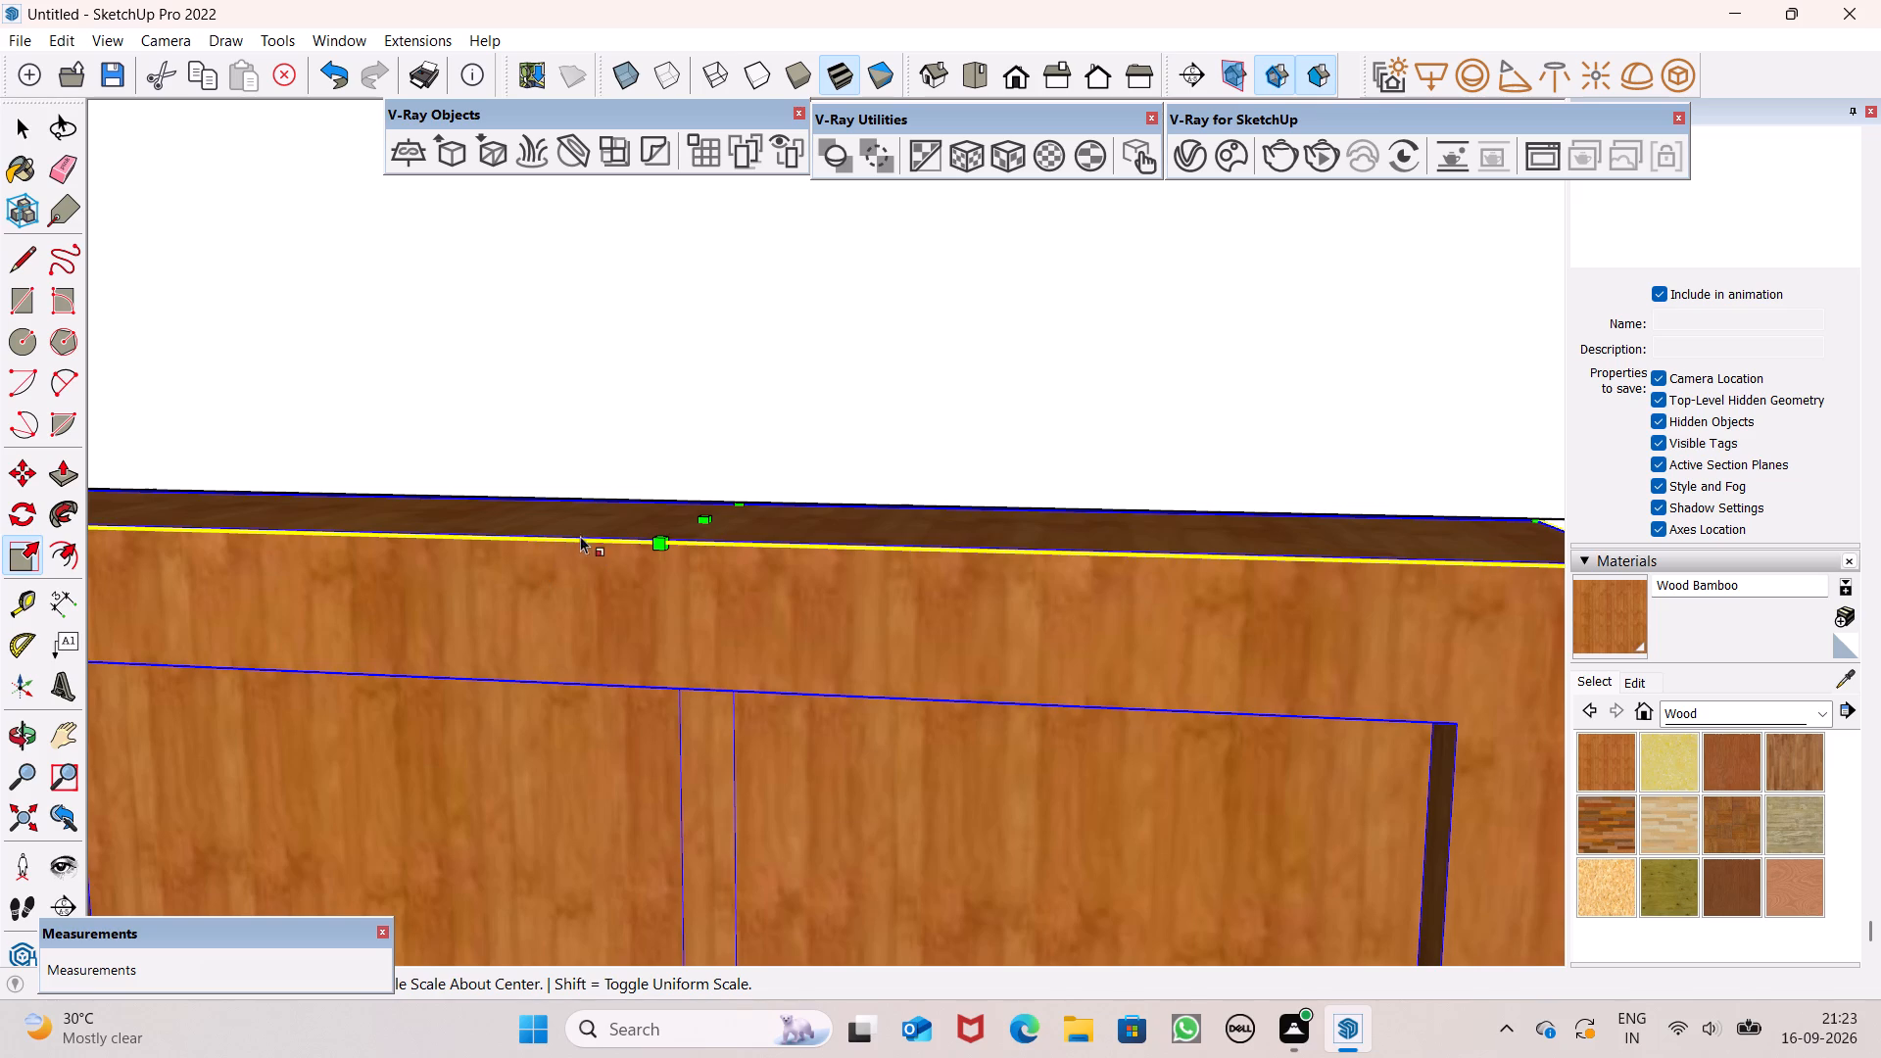
pyautogui.scroll(-4, 754, 494)
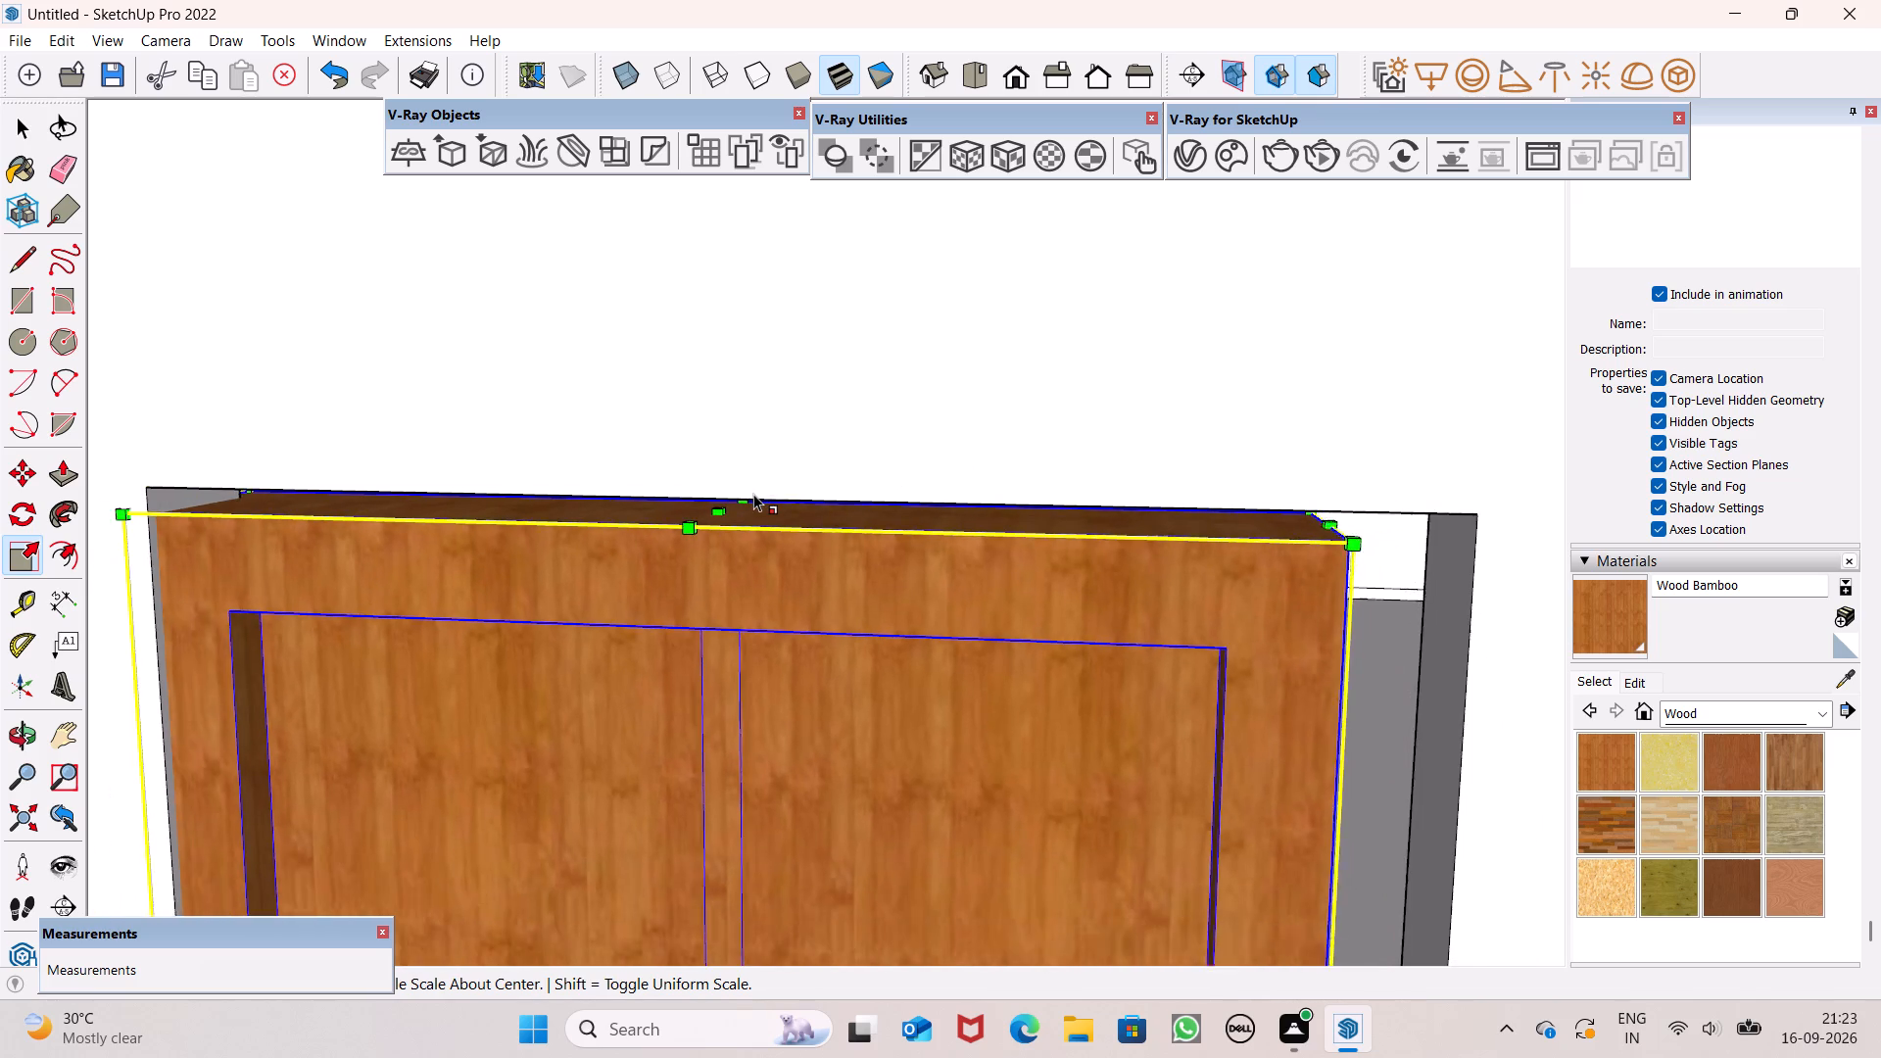
pyautogui.scroll(-2, 753, 494)
pyautogui.scroll(5, 756, 493)
pyautogui.moveTo(687, 511); pyautogui.dragTo(705, 447, button='middle')
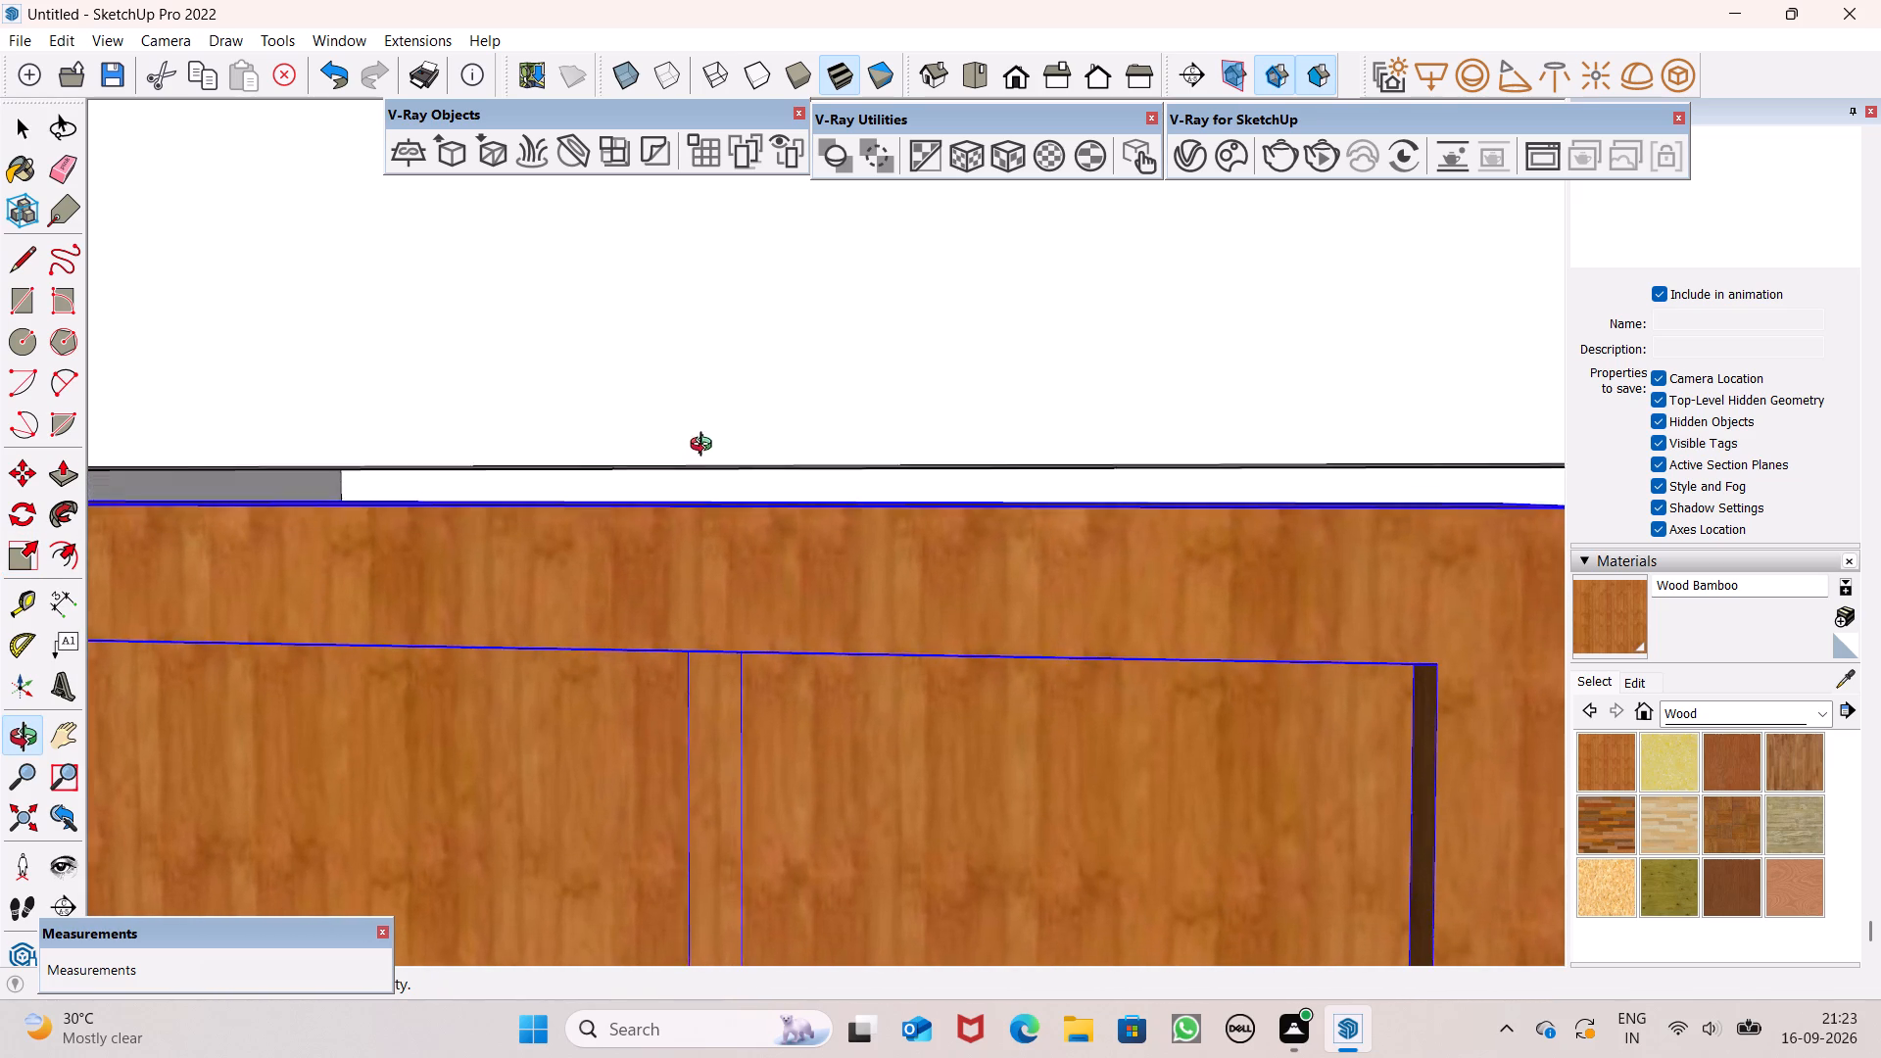
pyautogui.moveTo(705, 447); pyautogui.dragTo(707, 446, button='middle')
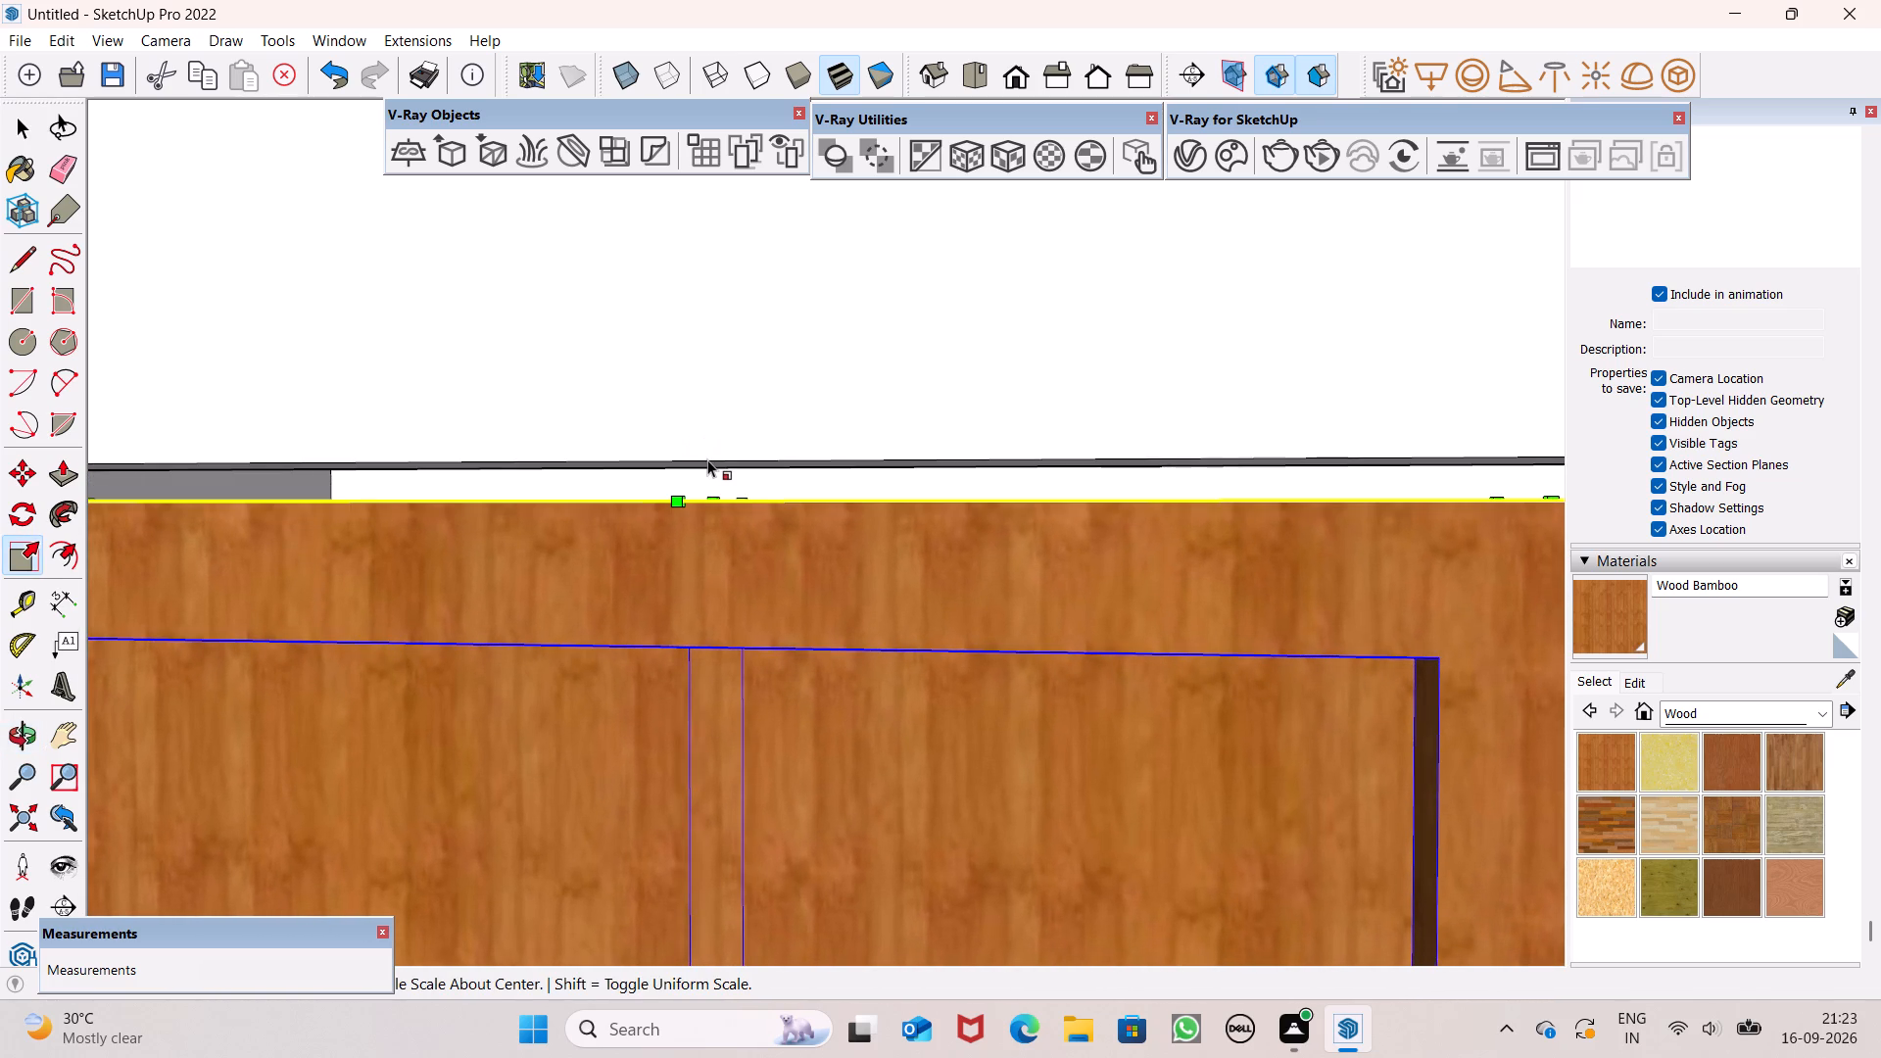
pyautogui.scroll(1, 707, 459)
pyautogui.moveTo(667, 520); pyautogui.dragTo(672, 574, button='middle')
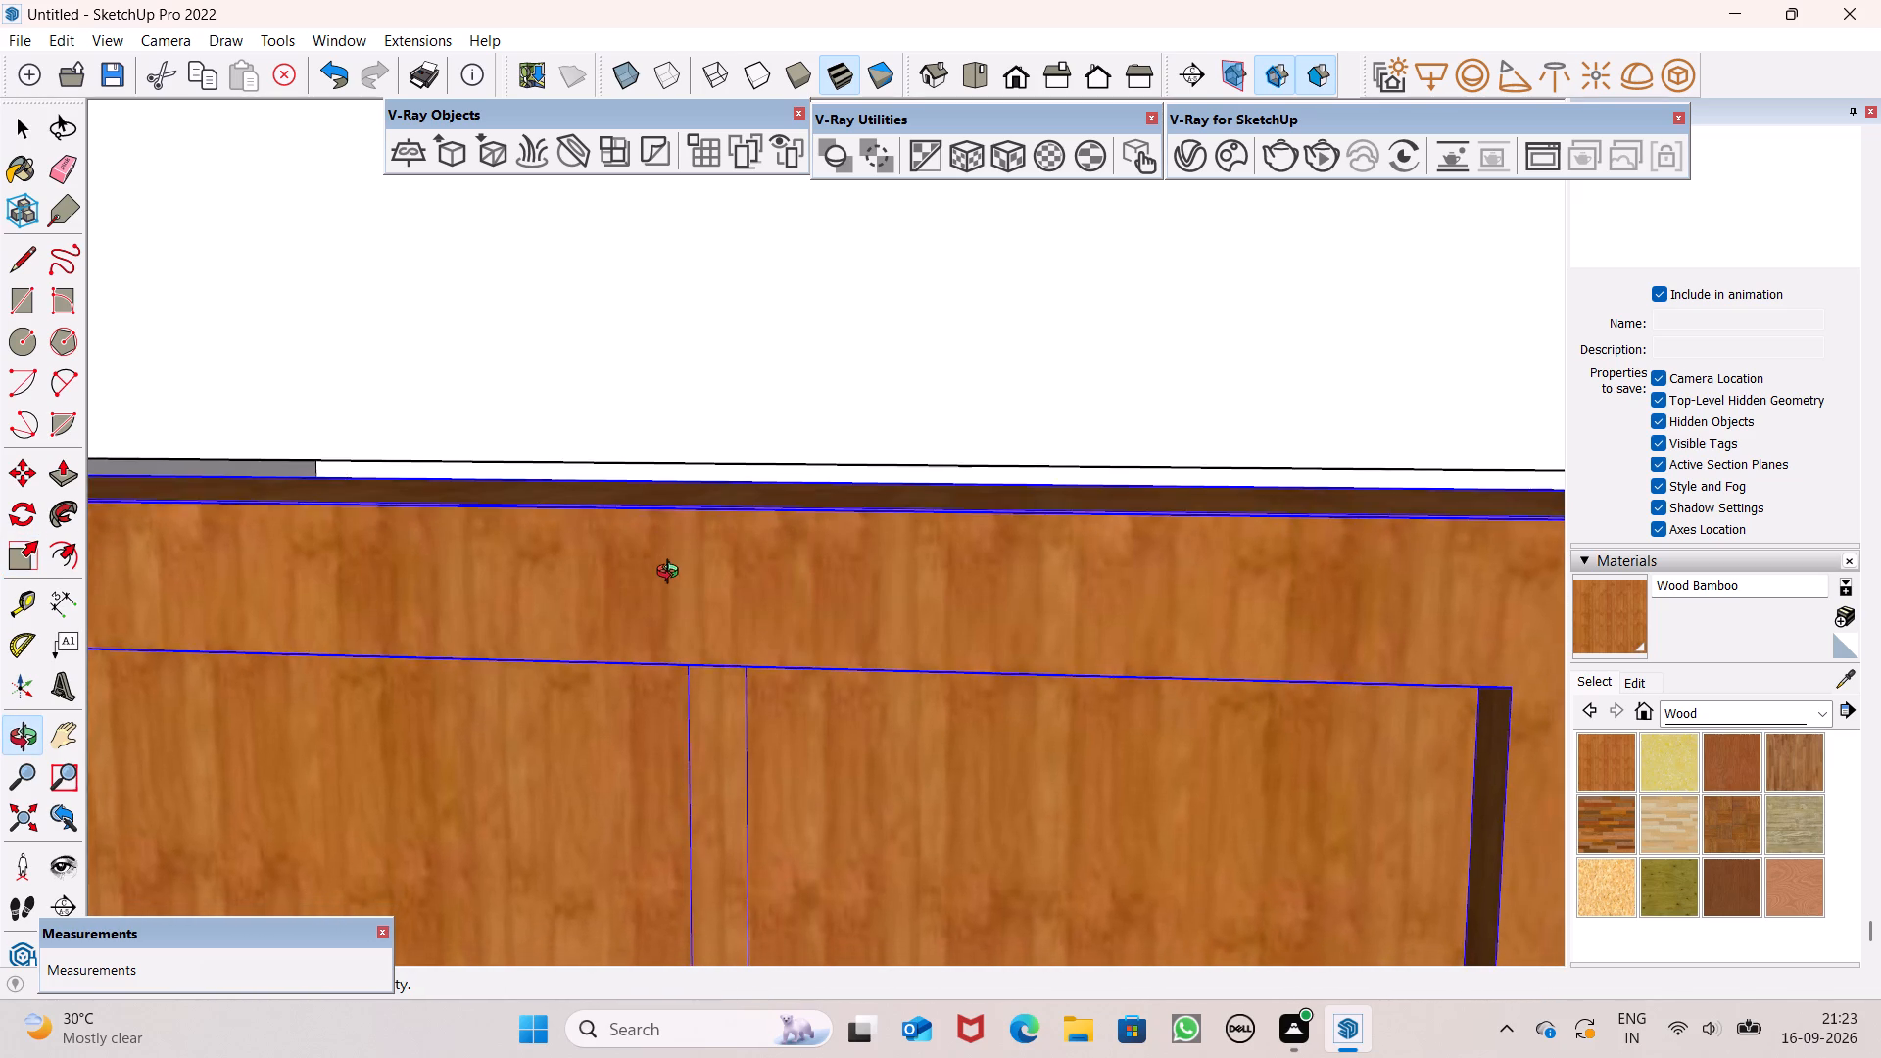
pyautogui.moveTo(672, 574); pyautogui.dragTo(687, 542, button='middle')
pyautogui.scroll(4, 715, 503)
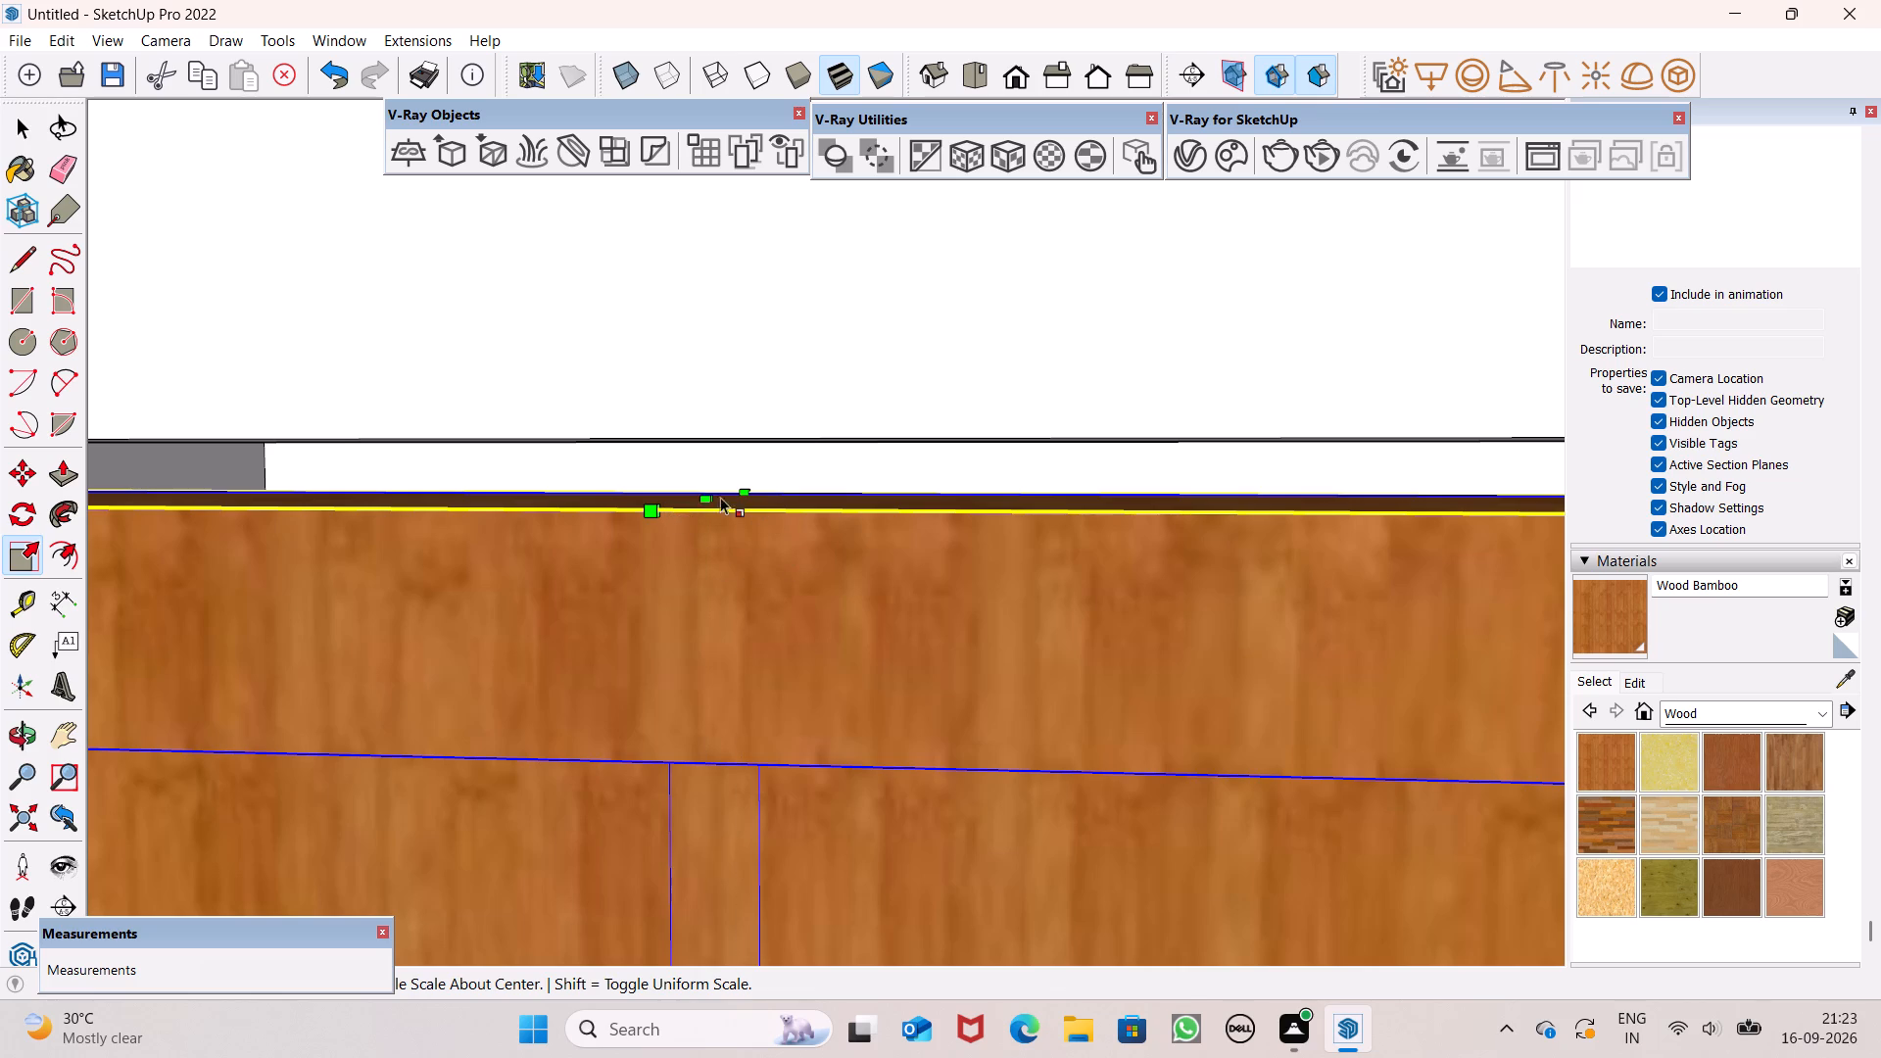
pyautogui.moveTo(708, 494); pyautogui.dragTo(725, 446)
# Stretch the door group along the red axis by about 1.07 from its side grip to fill the doorway's width, and deselect it.
pyautogui.scroll(-4, 723, 492)
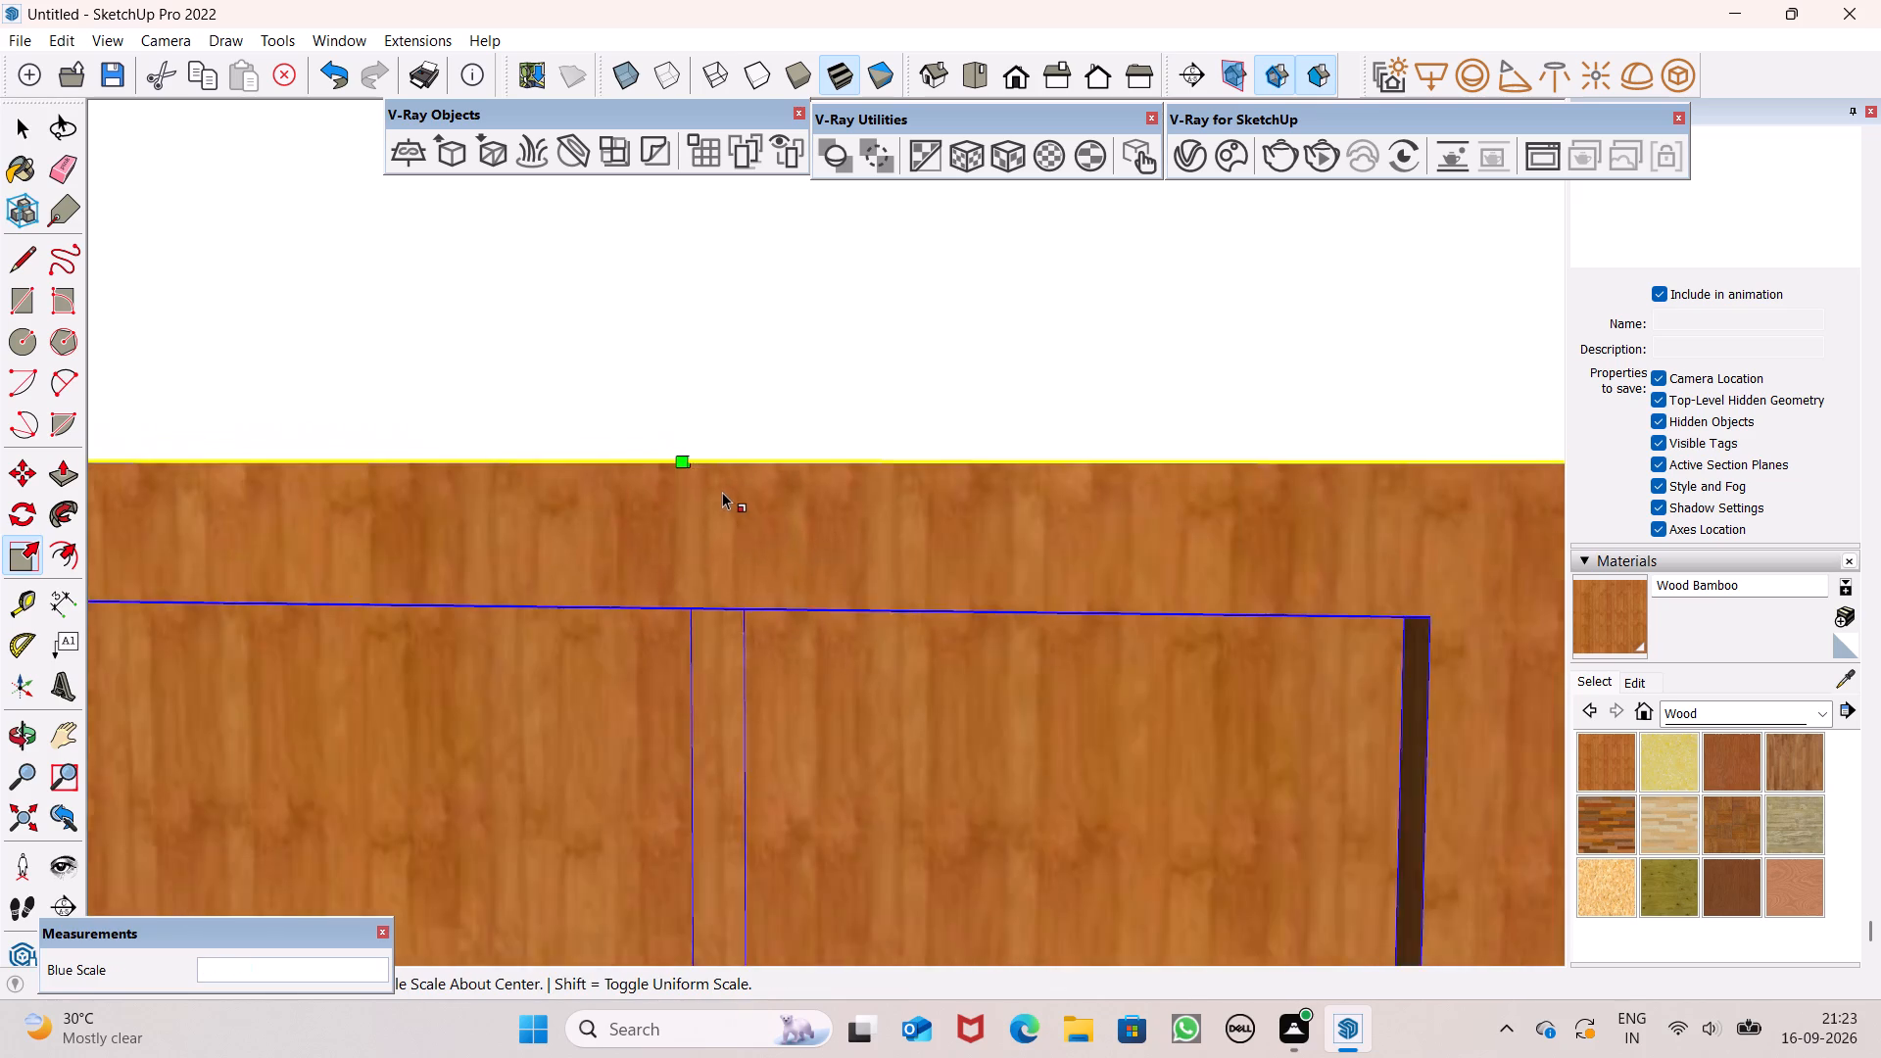
pyautogui.scroll(-12, 722, 492)
pyautogui.scroll(-5, 838, 562)
pyautogui.scroll(-7, 1054, 718)
pyautogui.moveTo(1058, 793); pyautogui.dragTo(1057, 793, button='middle')
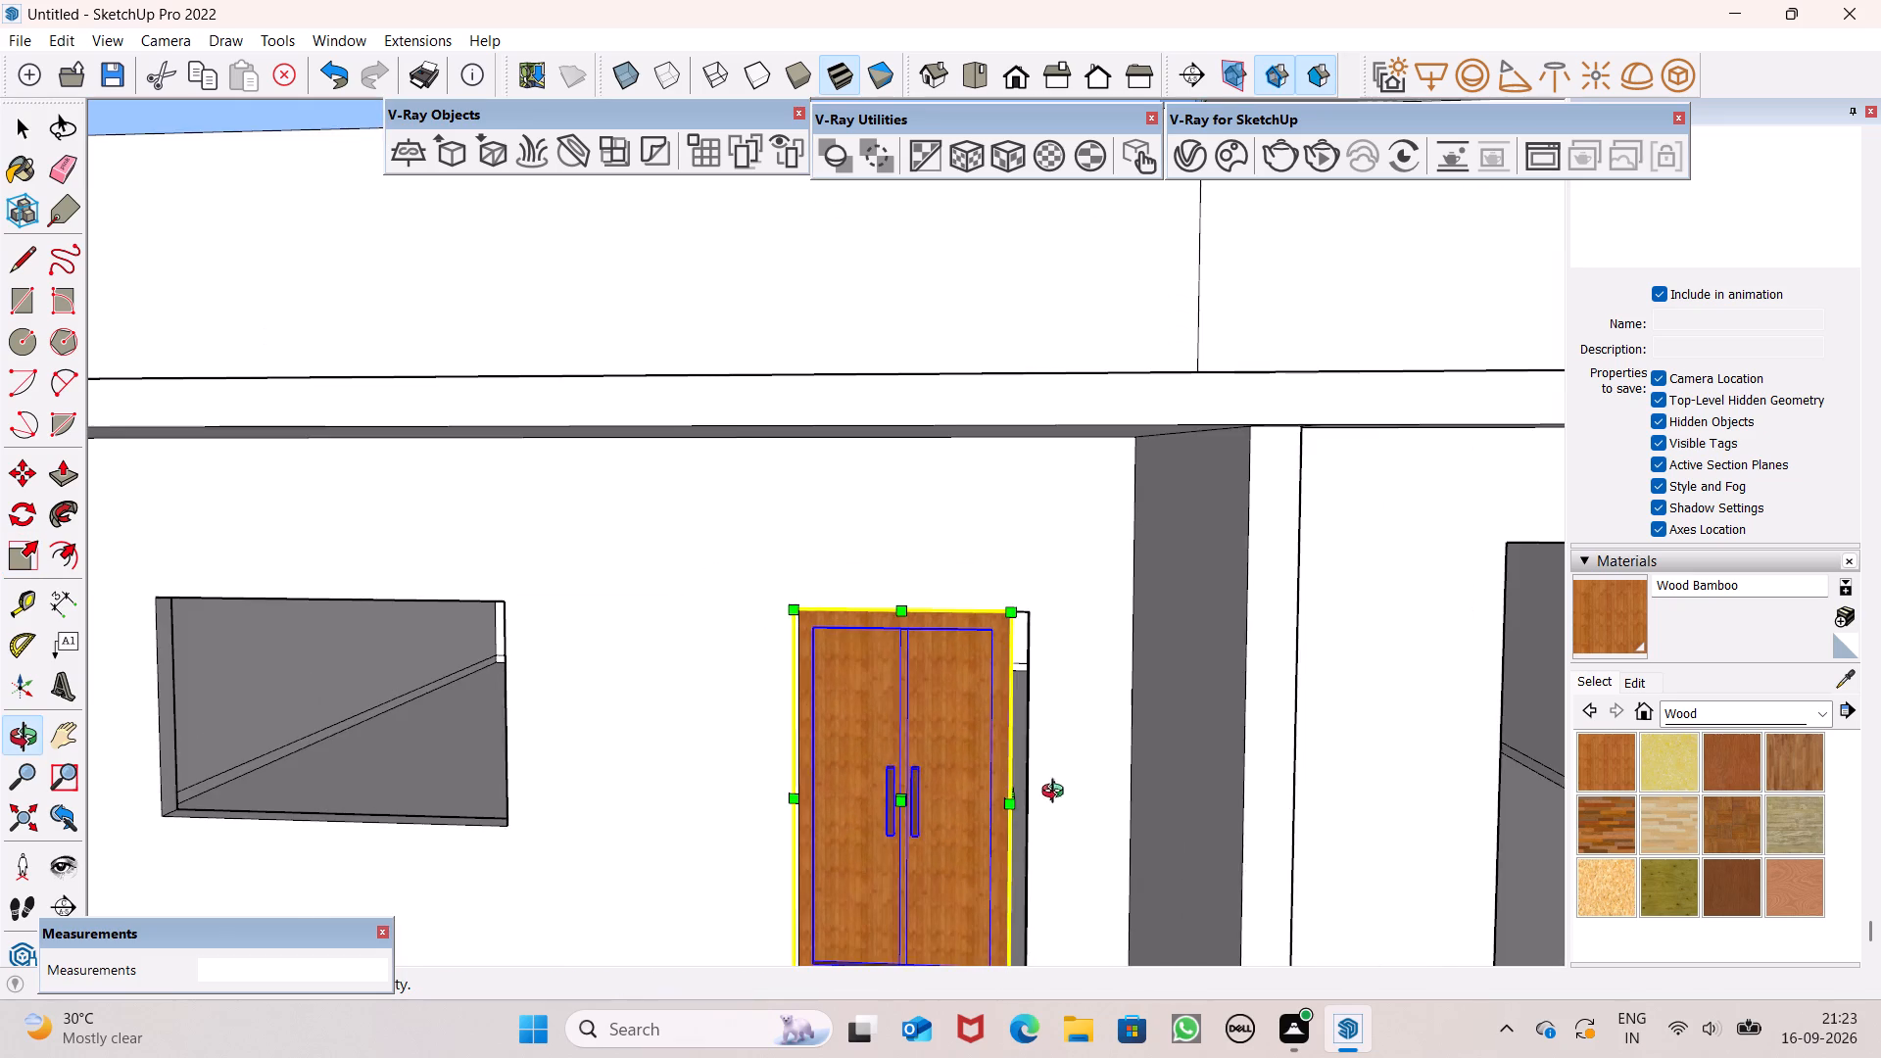
pyautogui.moveTo(1057, 793); pyautogui.dragTo(1020, 742, button='middle')
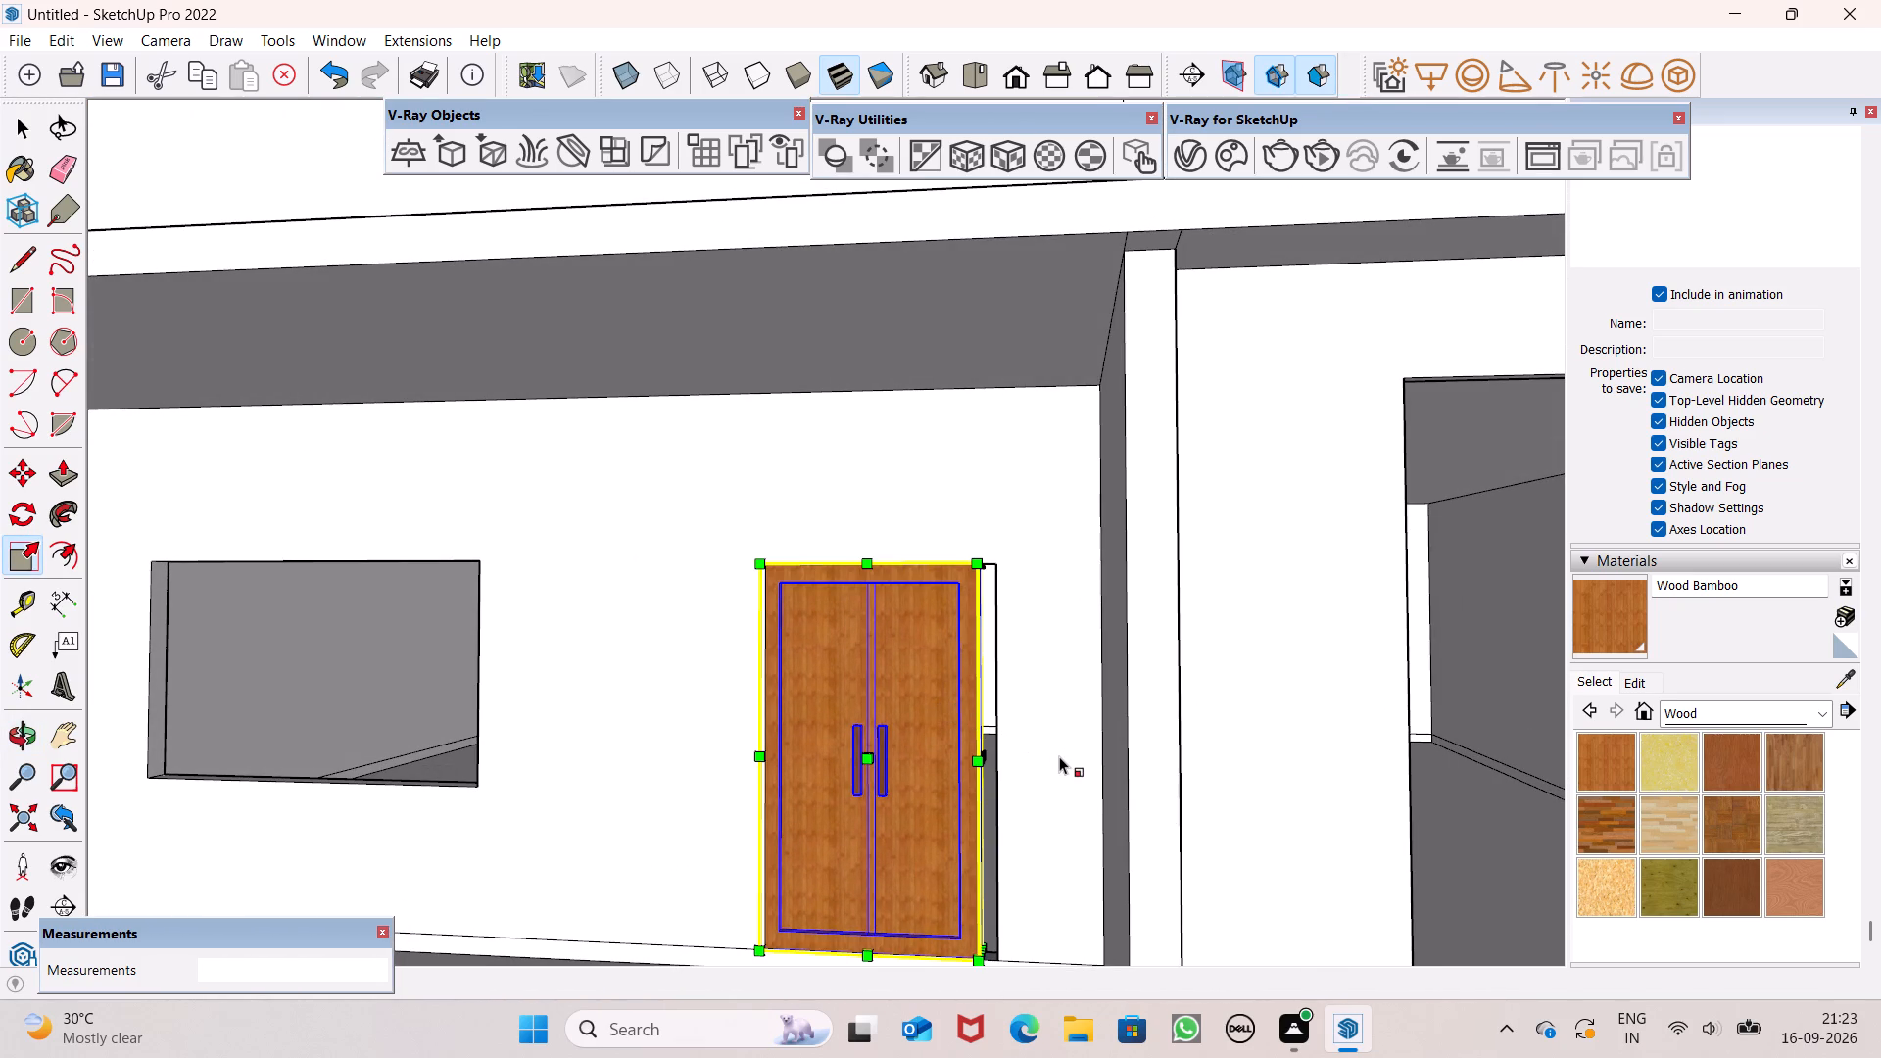
pyautogui.scroll(1, 1094, 769)
pyautogui.scroll(6, 959, 777)
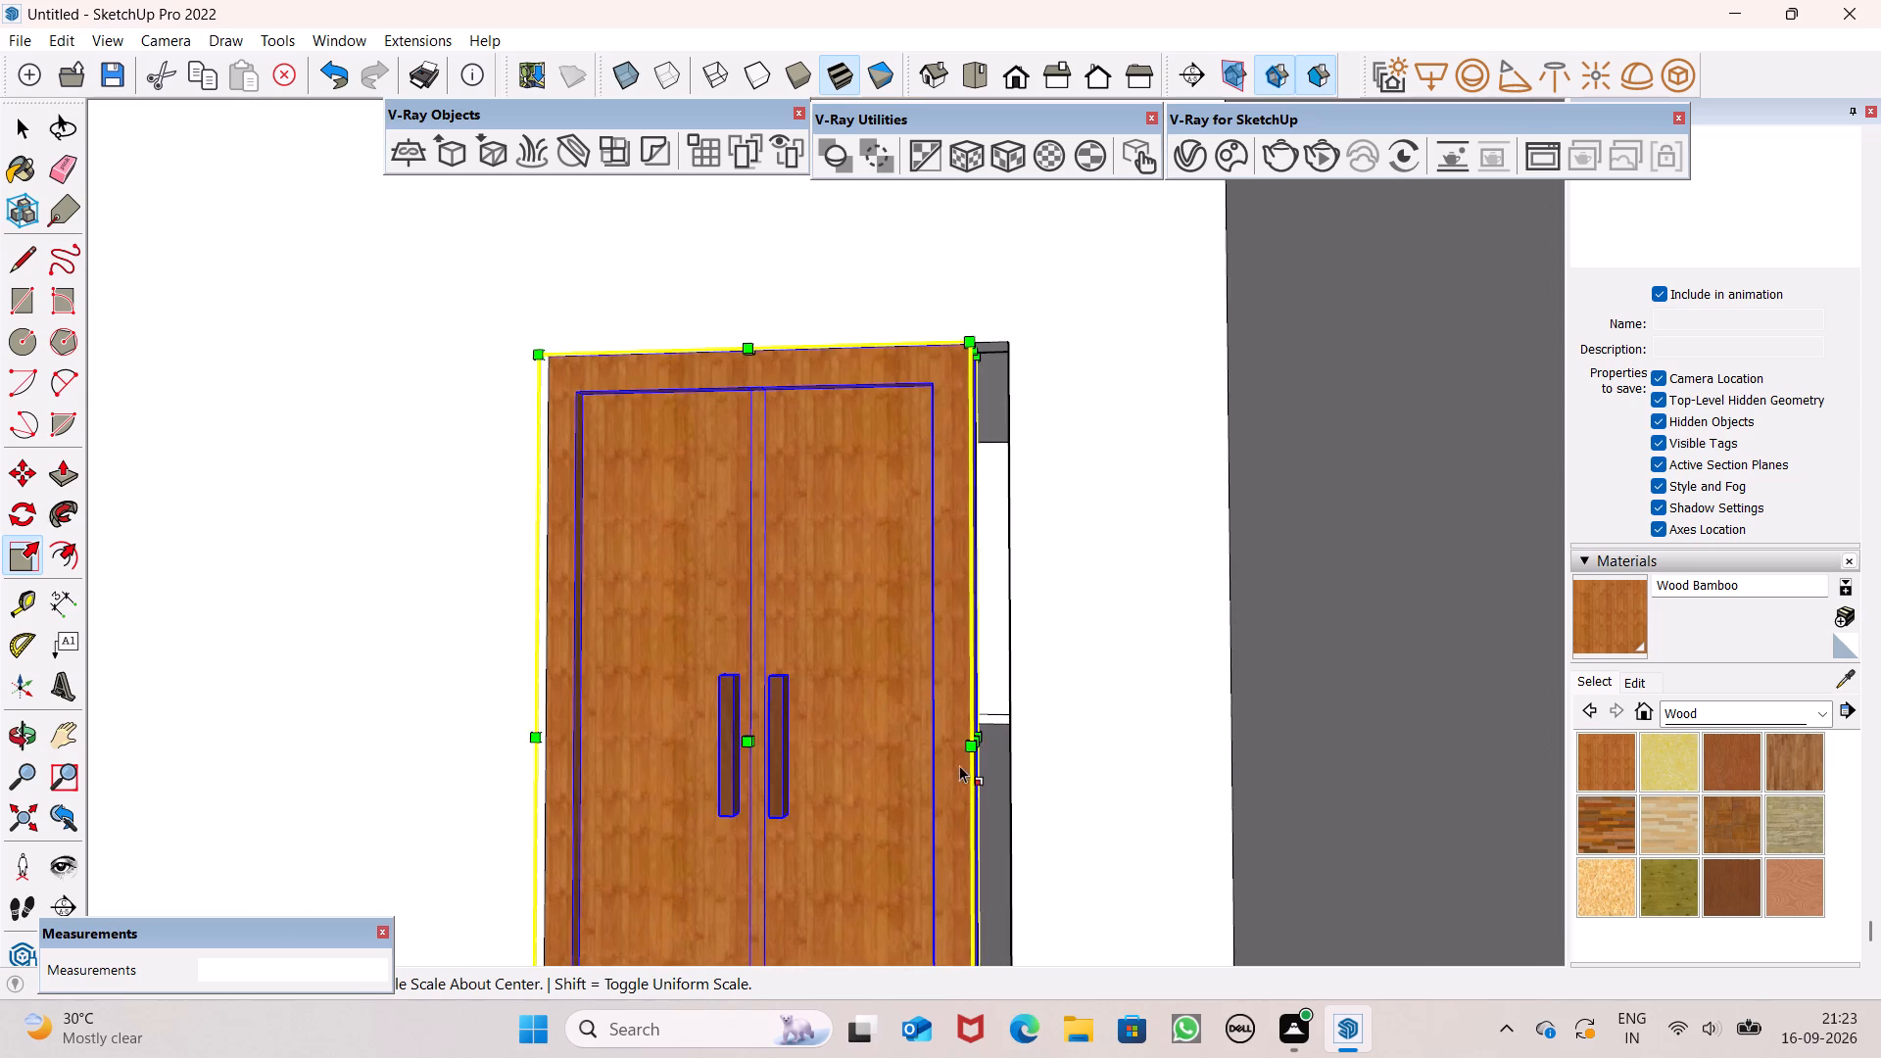
pyautogui.moveTo(1063, 768); pyautogui.dragTo(1032, 848, button='middle')
pyautogui.scroll(2, 996, 819)
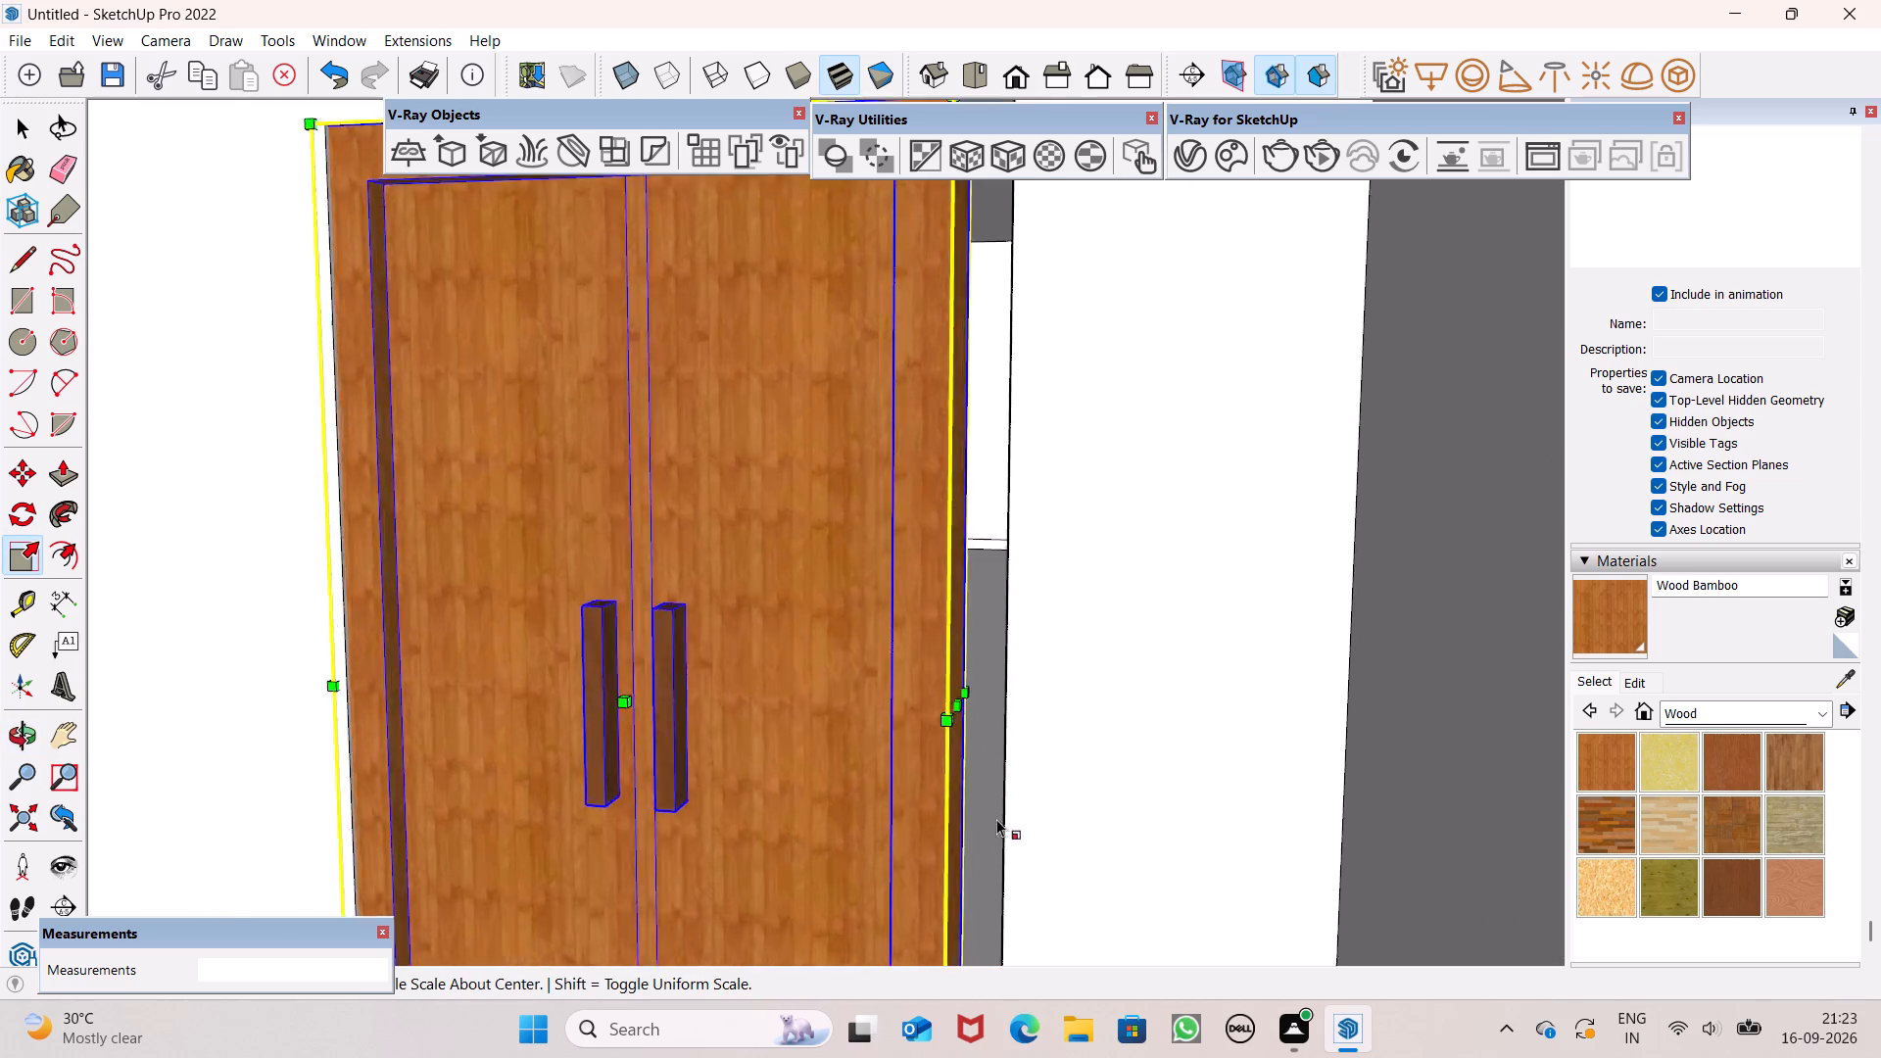
pyautogui.scroll(4, 996, 819)
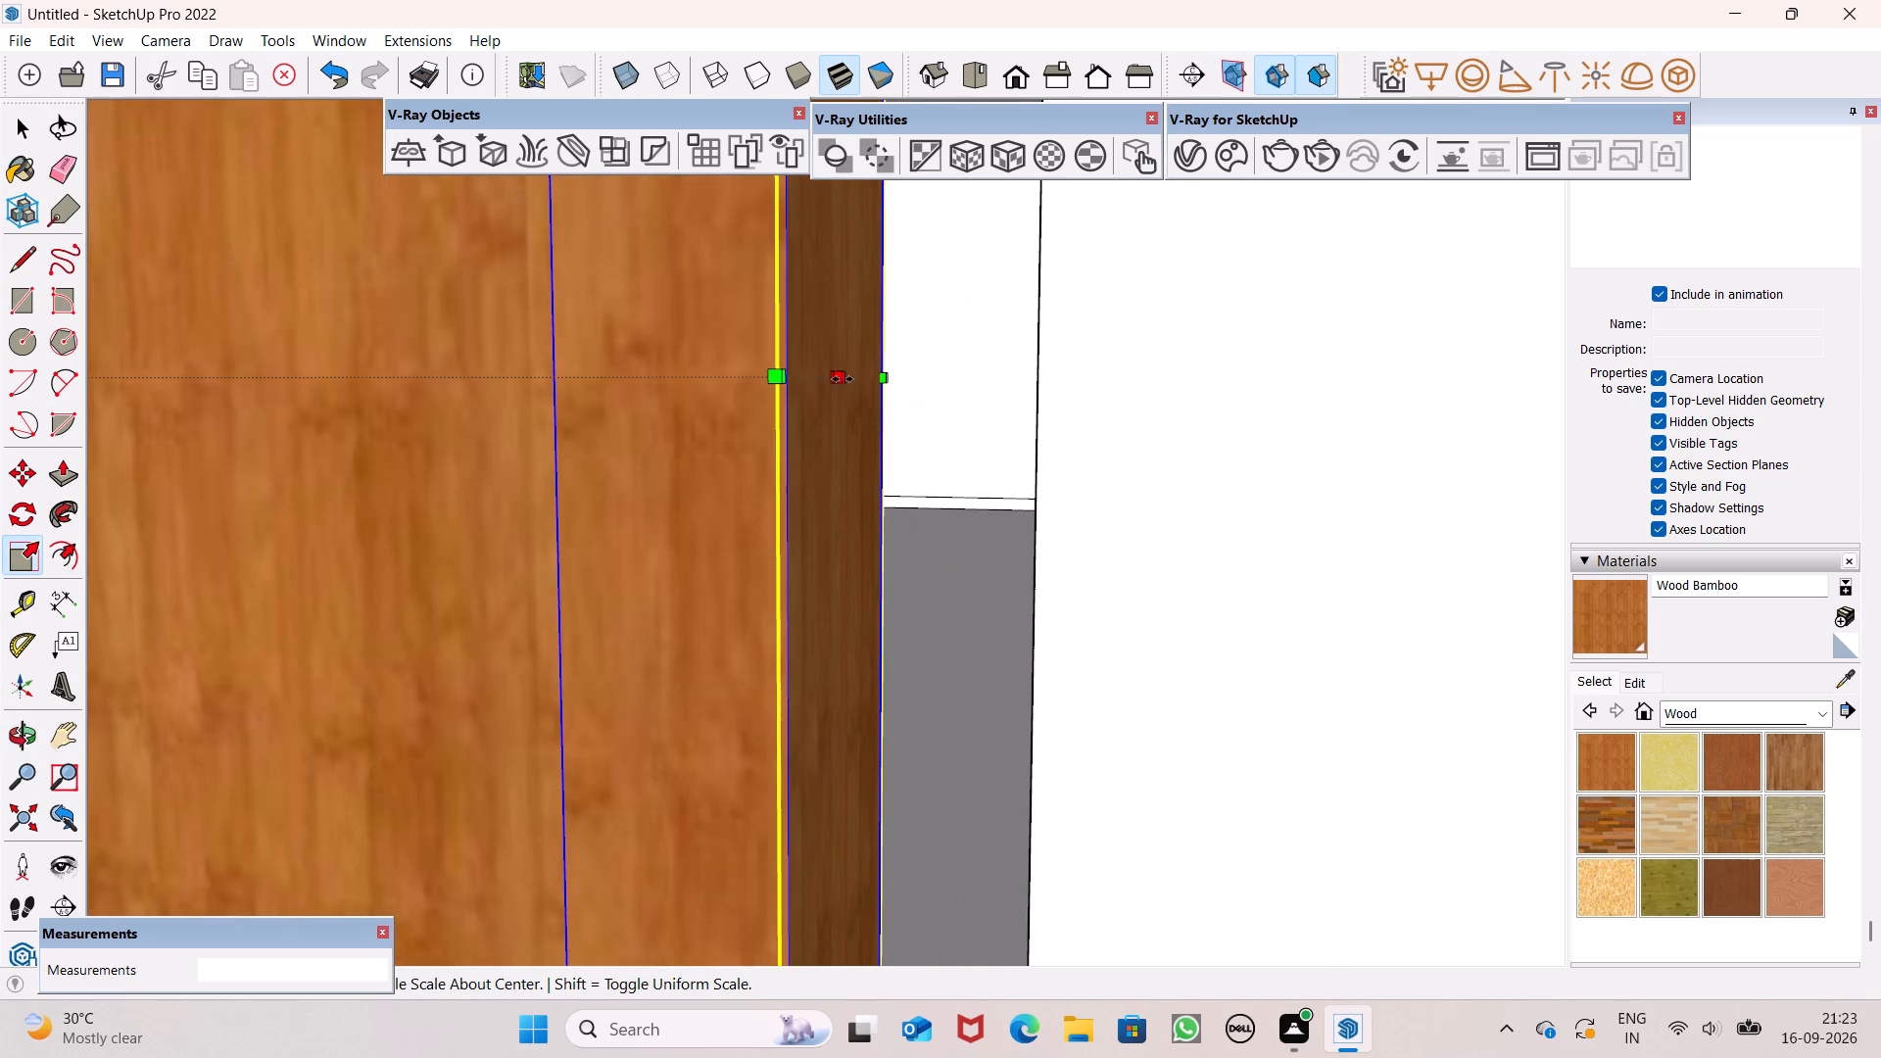
pyautogui.moveTo(843, 373); pyautogui.dragTo(1029, 462)
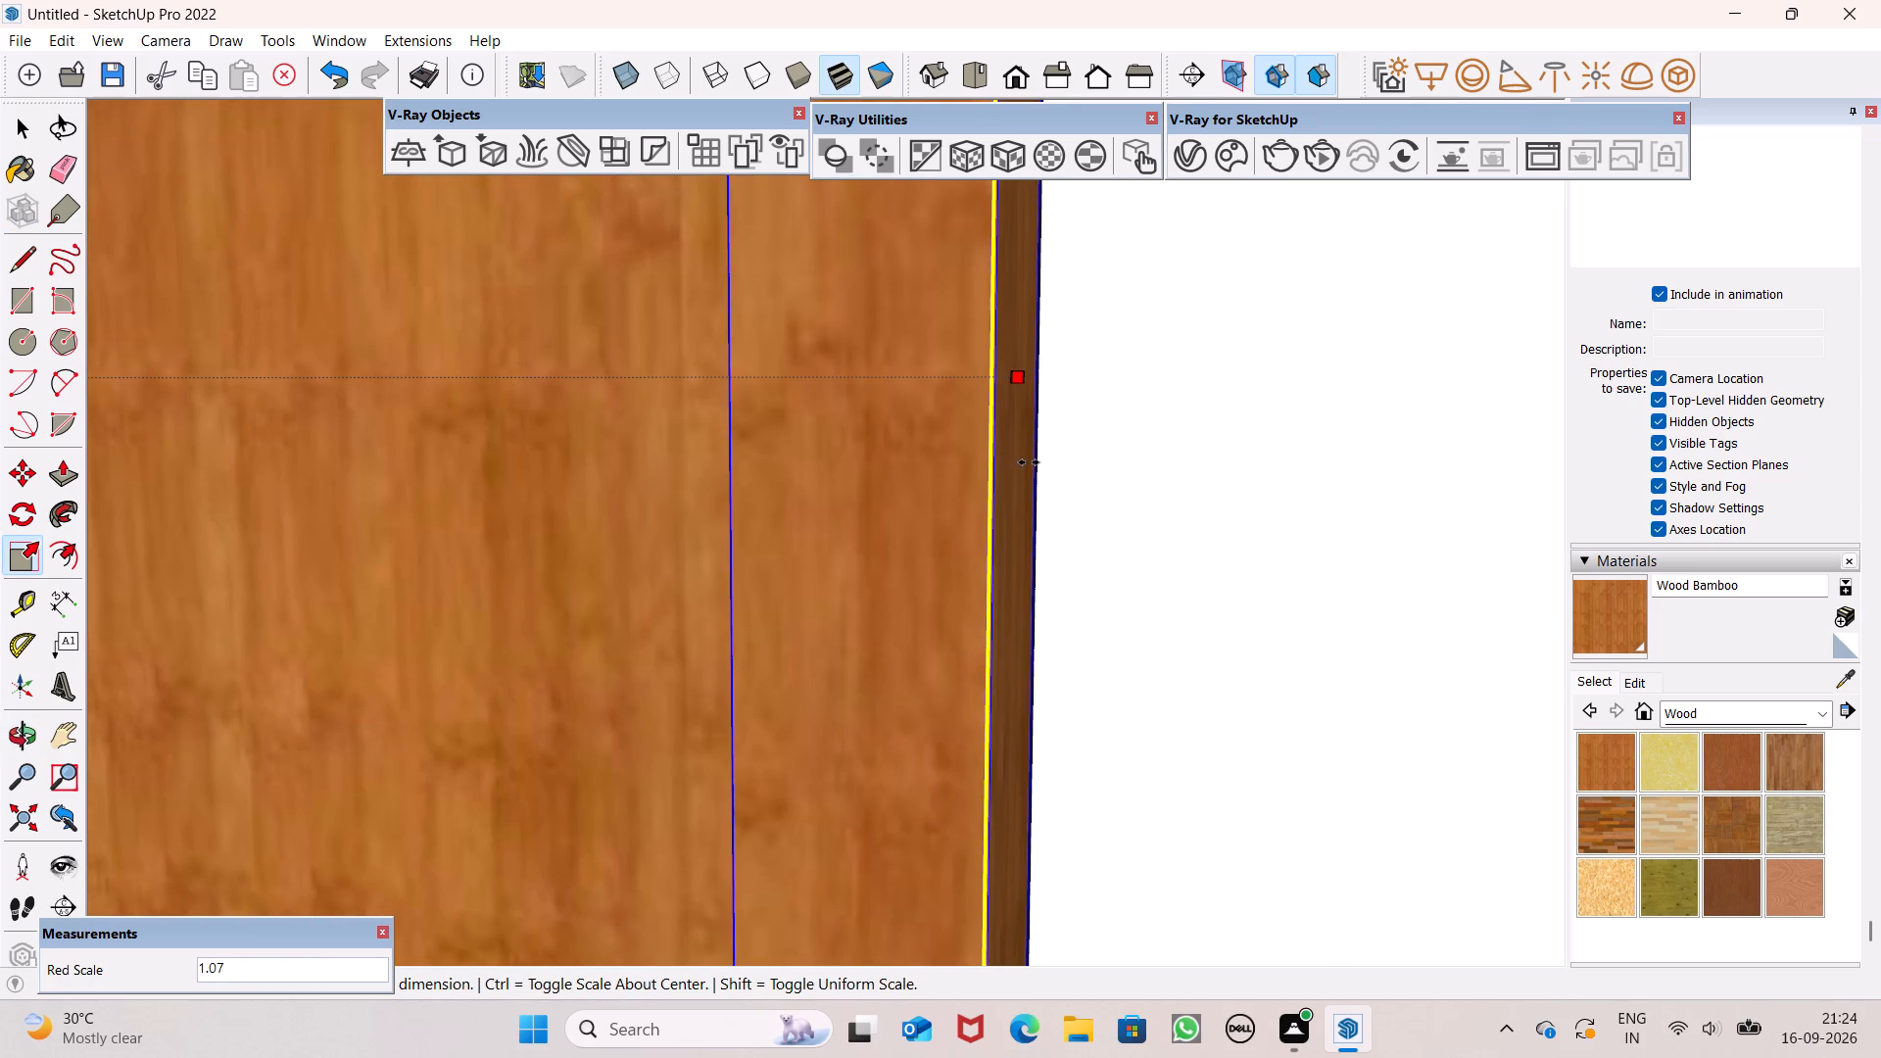
pyautogui.moveTo(1029, 462); pyautogui.dragTo(1035, 461)
pyautogui.scroll(-17, 1022, 469)
pyautogui.press('space')
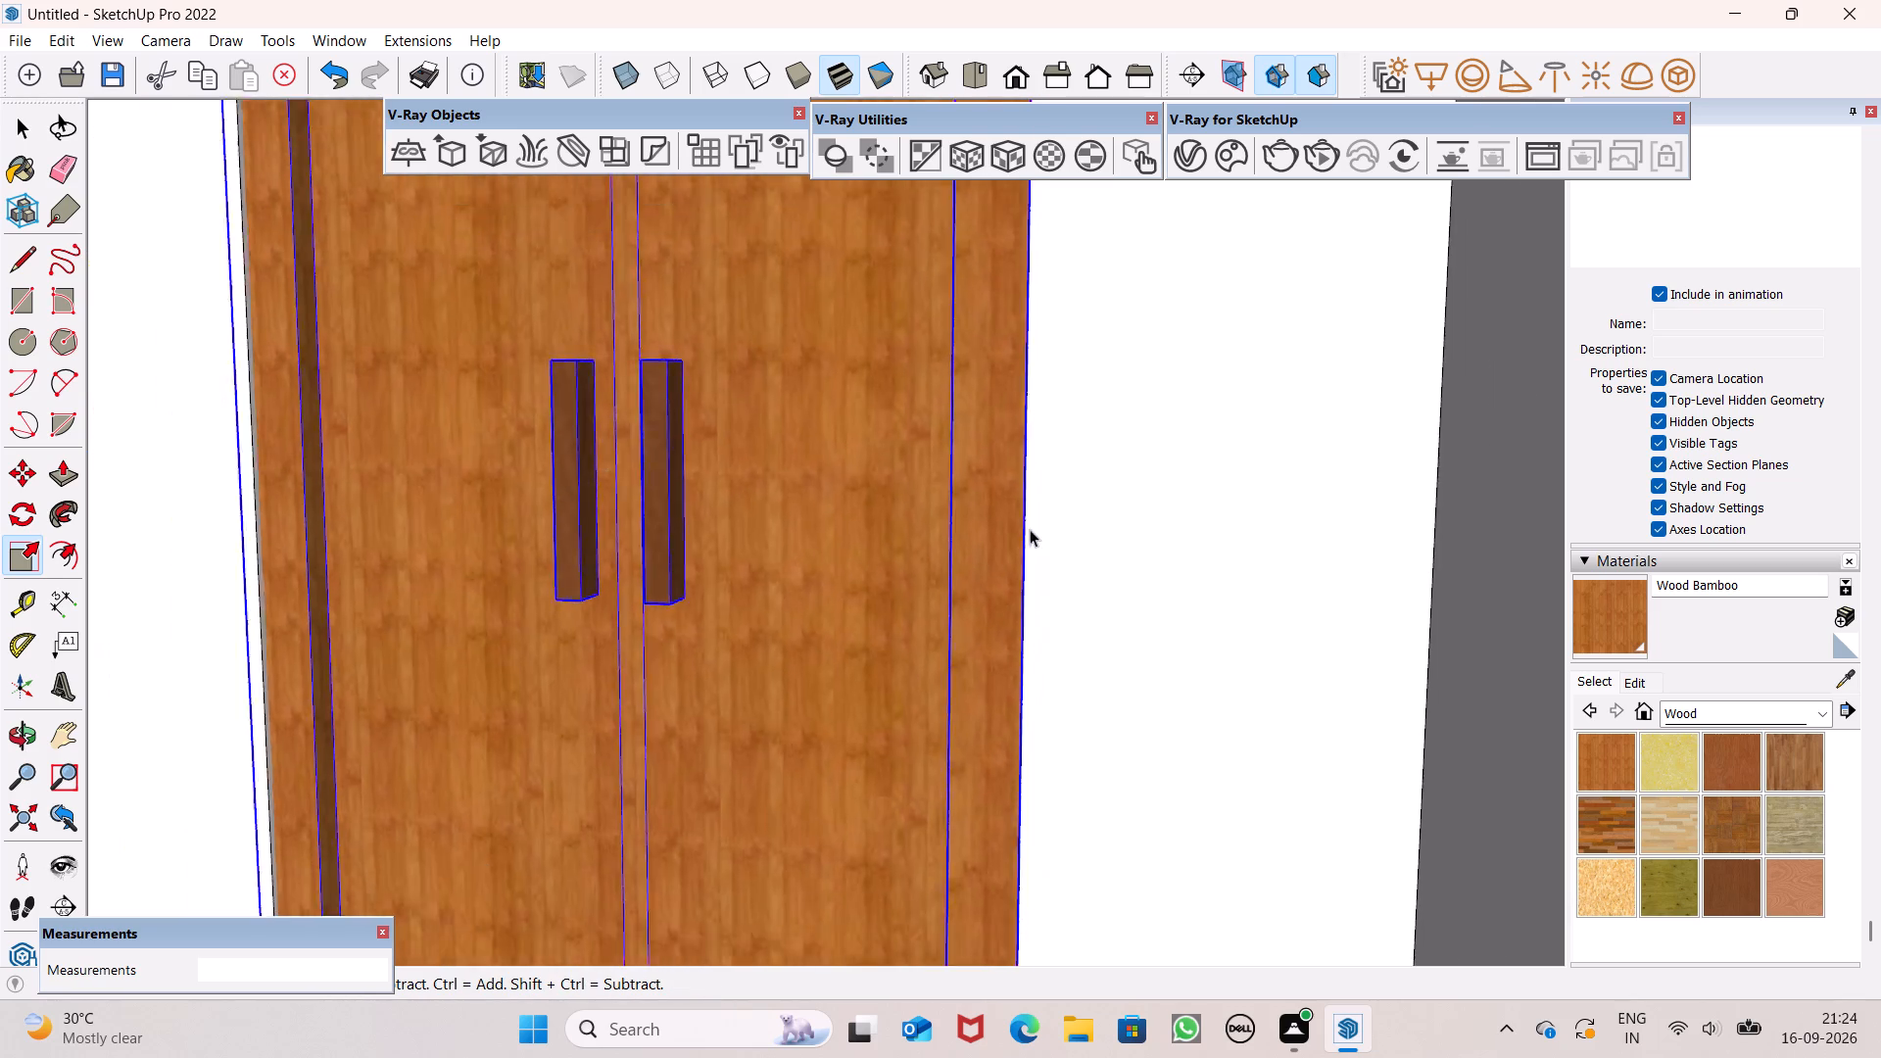
pyautogui.scroll(-3, 1030, 529)
pyautogui.press('space')
pyautogui.scroll(-8, 1030, 516)
pyautogui.press('space')
pyautogui.press('space')
pyautogui.scroll(-18, 1030, 520)
pyautogui.click(1030, 793)
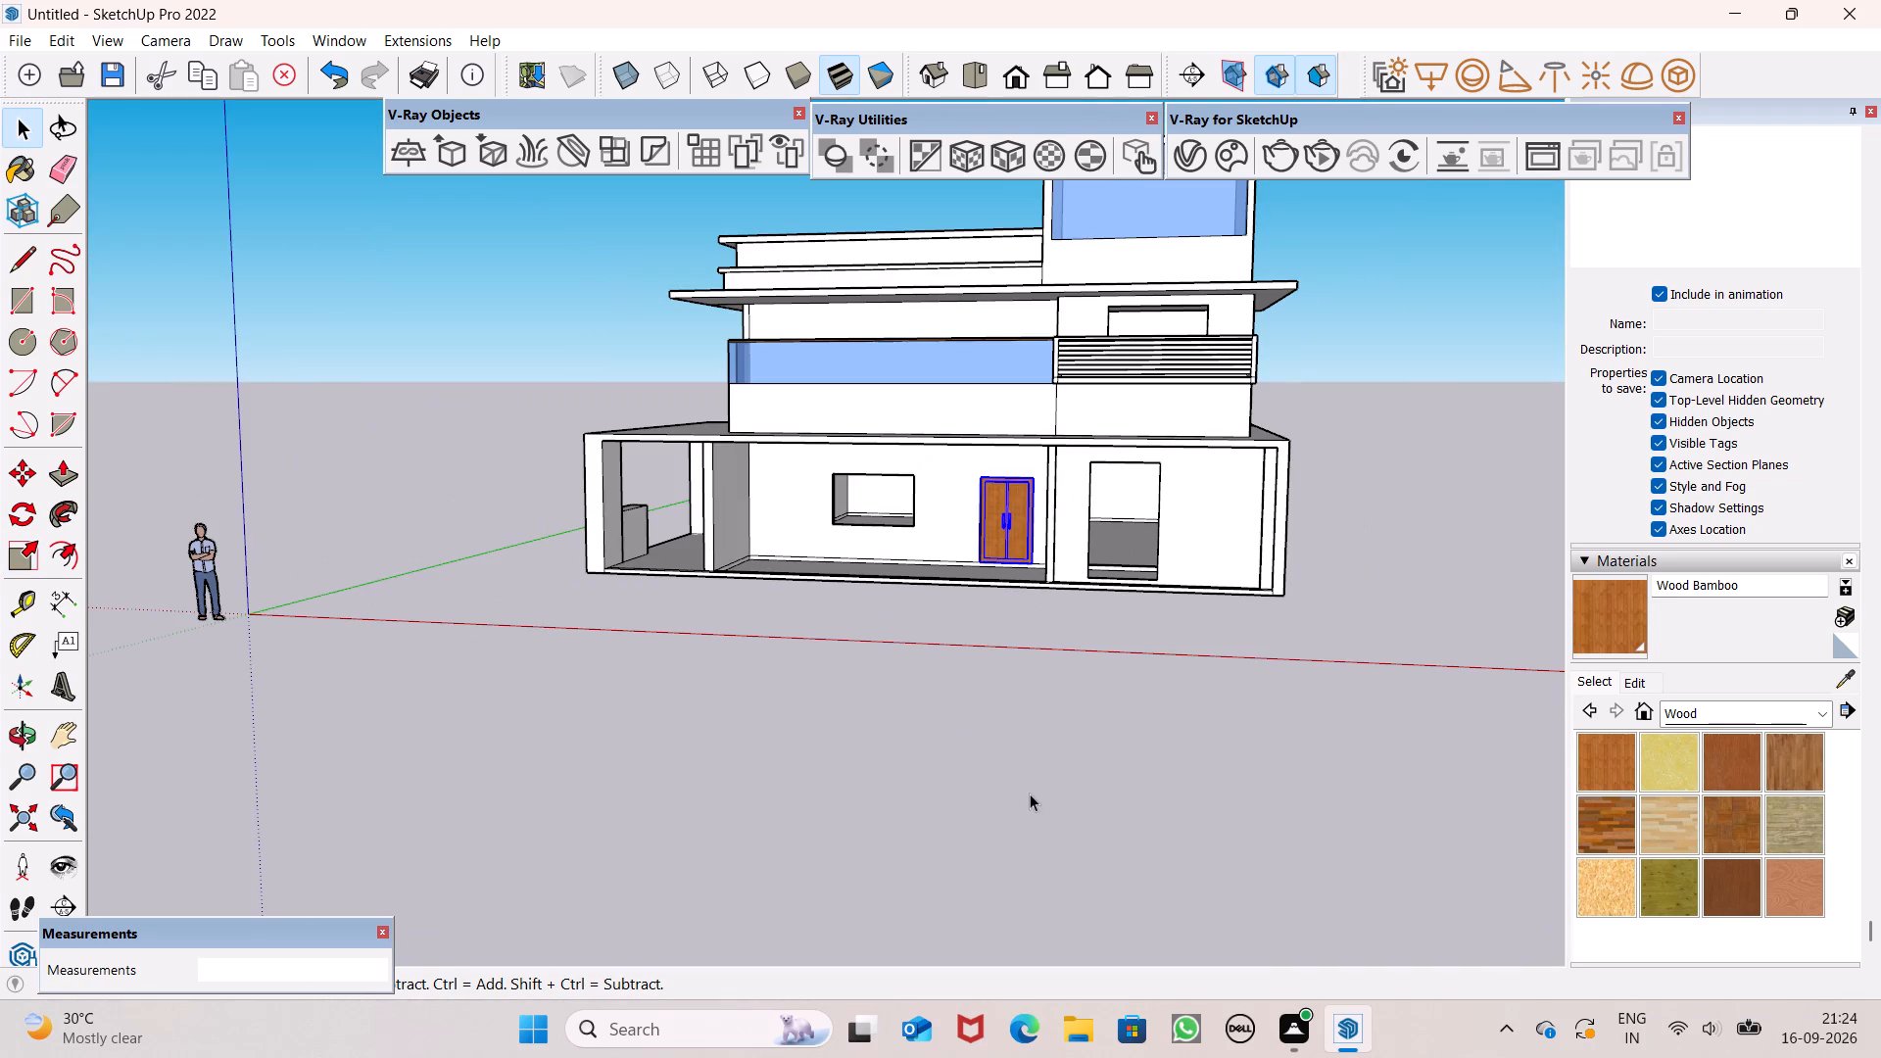
# Examine the house's front facade with the double door fitted, from above and at eye level.
pyautogui.scroll(6, 1045, 466)
pyautogui.scroll(-1, 1046, 507)
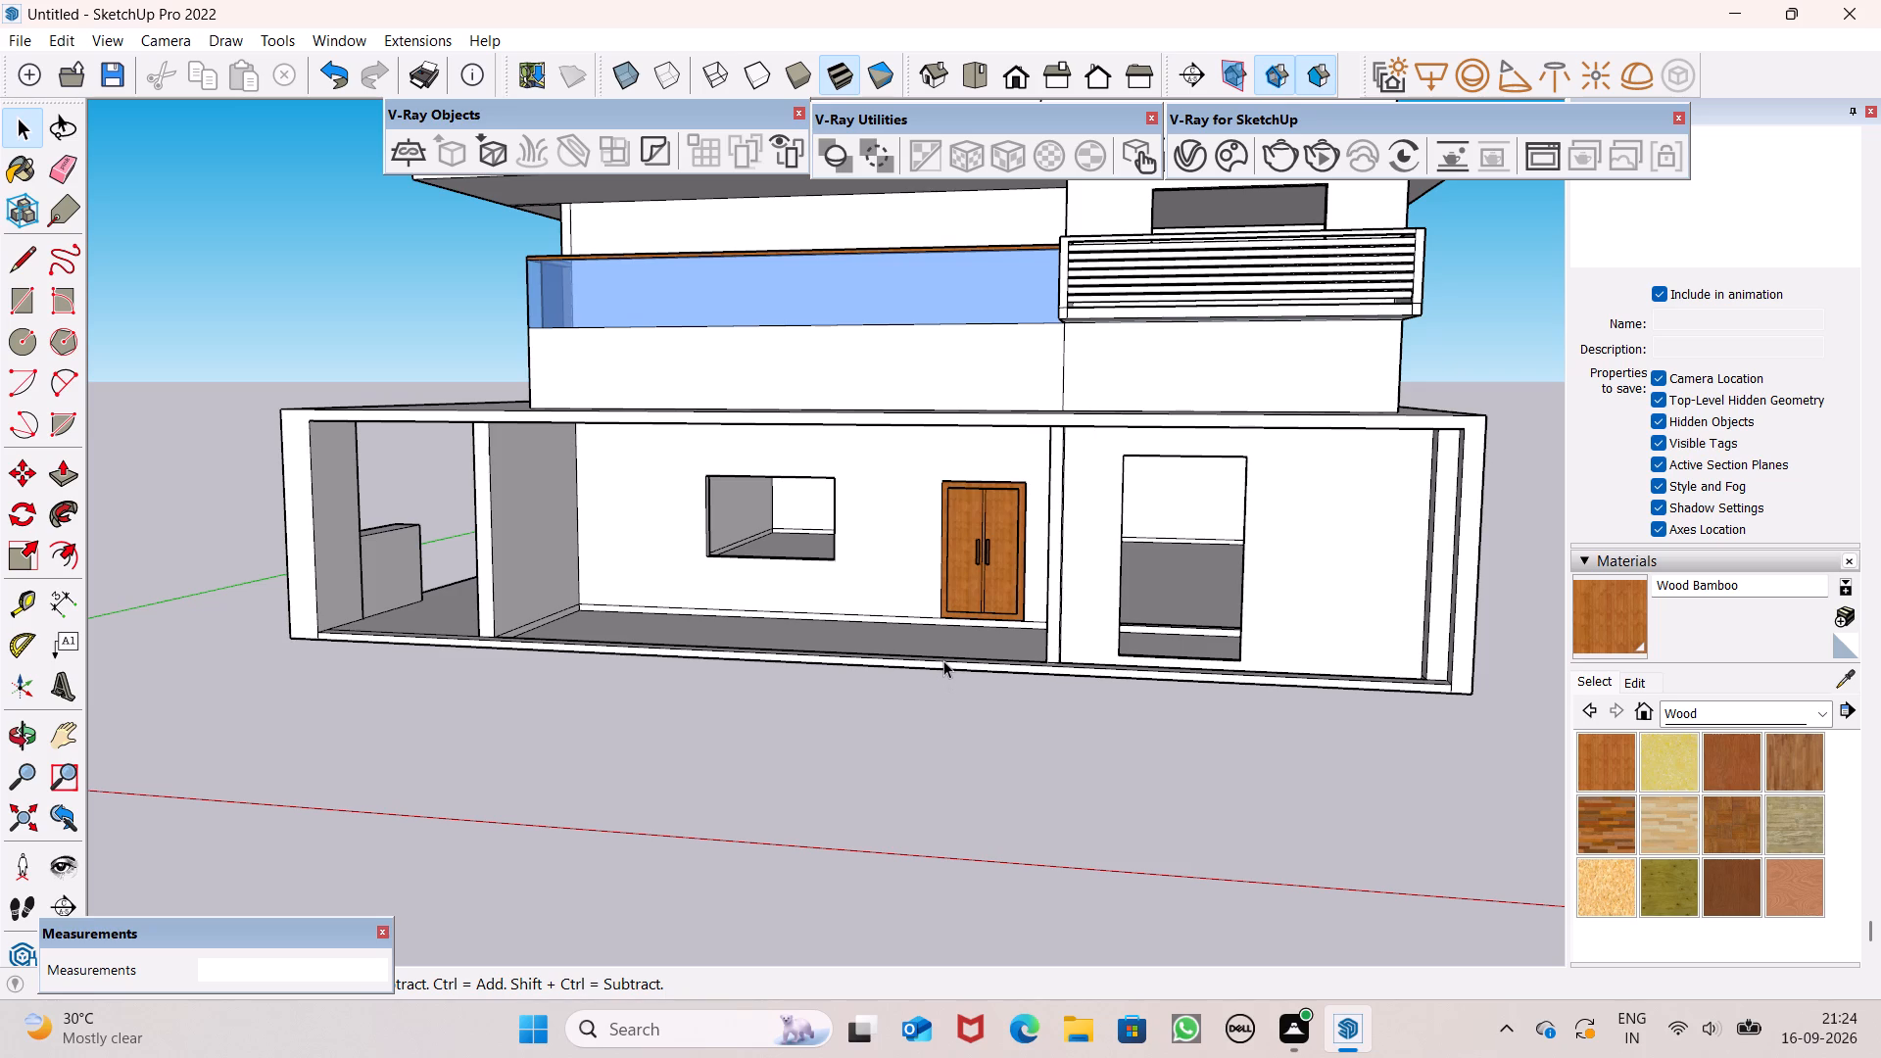
pyautogui.scroll(-6, 999, 431)
pyautogui.moveTo(1005, 568); pyautogui.dragTo(1131, 741, button='middle')
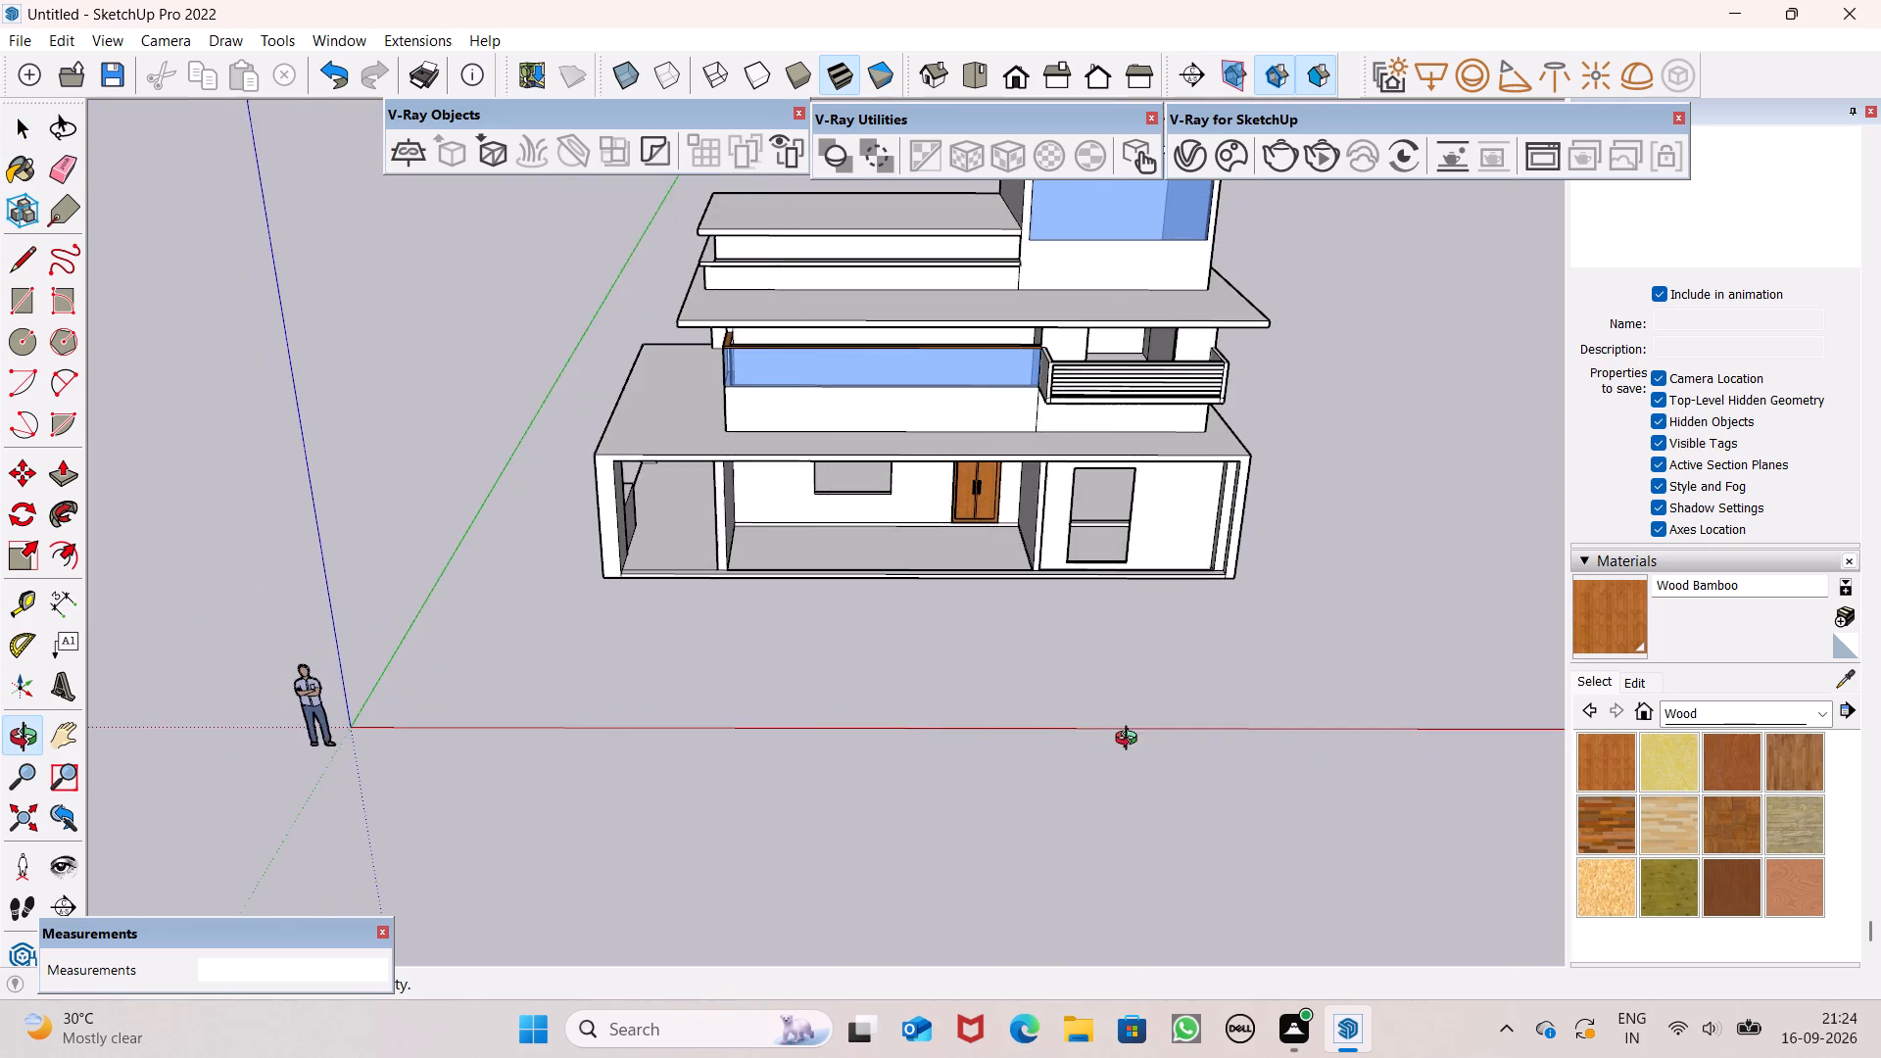
pyautogui.moveTo(1131, 741); pyautogui.dragTo(1133, 711, button='middle')
pyautogui.scroll(4, 1163, 547)
pyautogui.scroll(3, 899, 433)
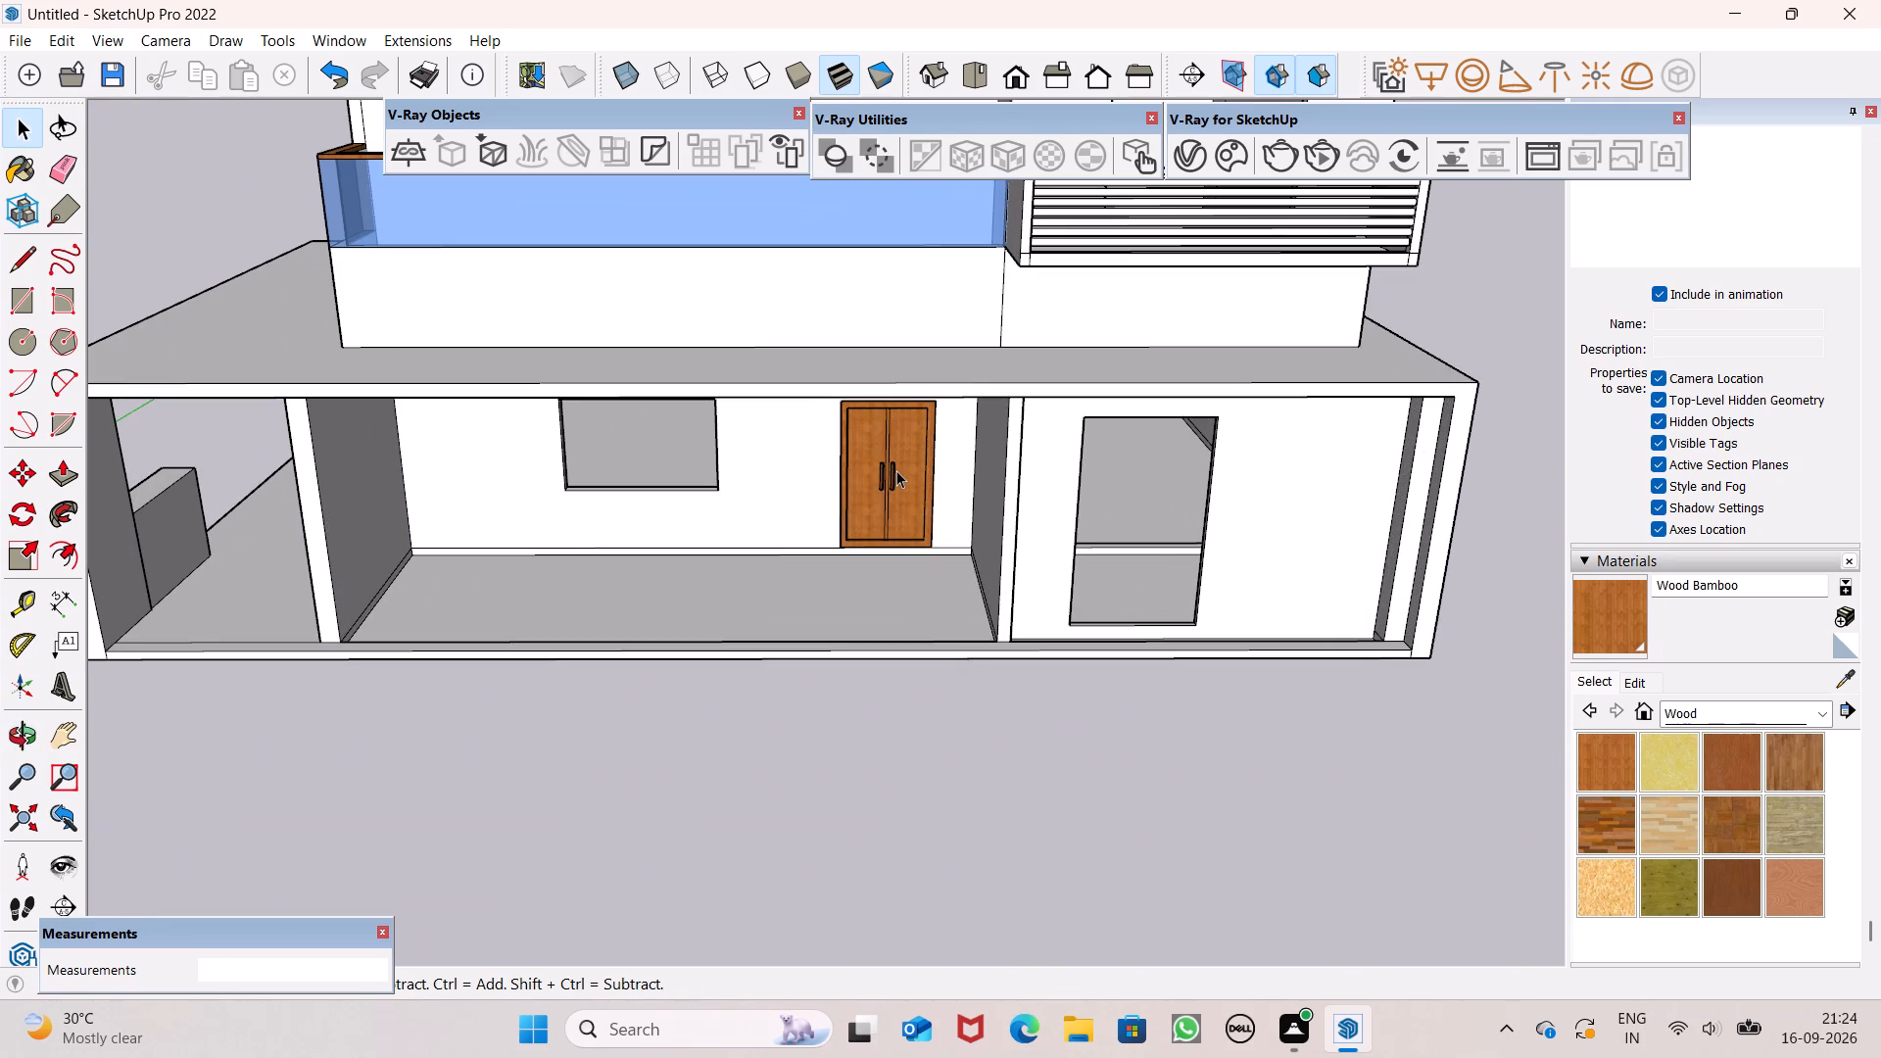
pyautogui.scroll(-5, 876, 511)
pyautogui.scroll(-1, 968, 522)
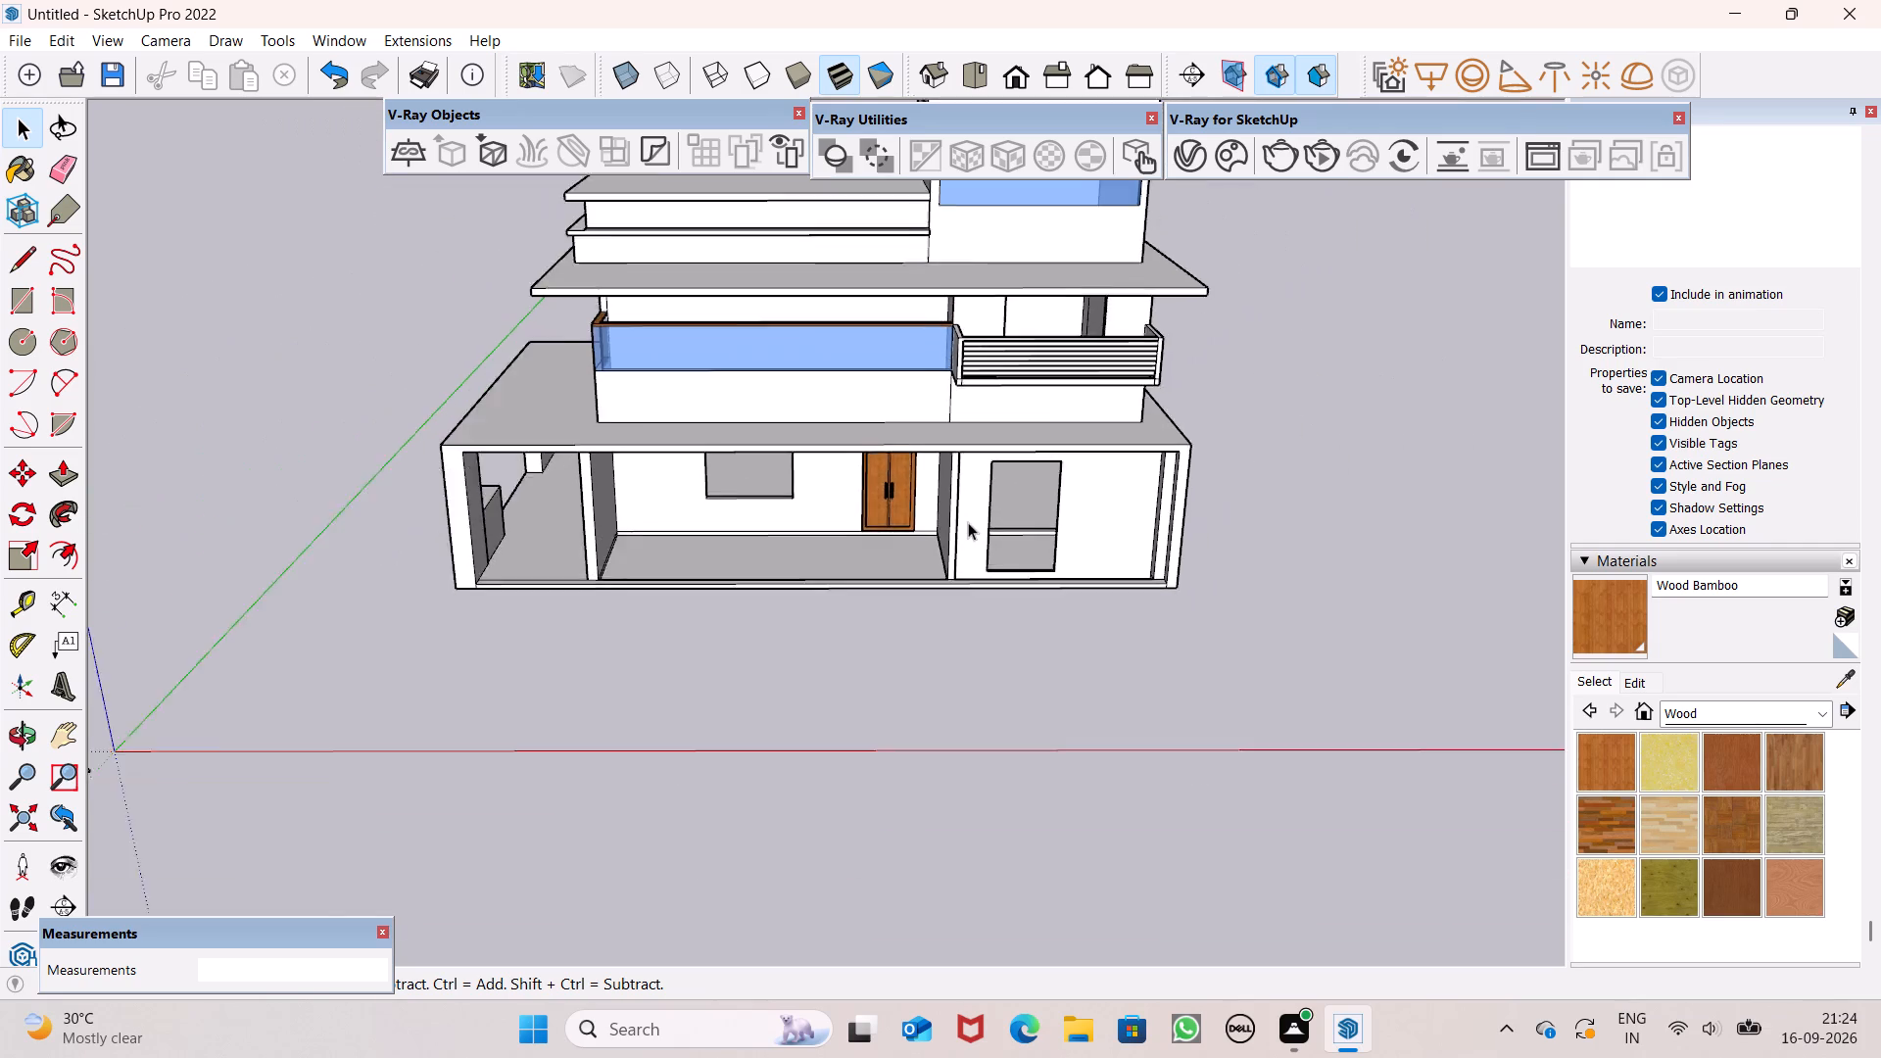
pyautogui.scroll(-4, 968, 522)
pyautogui.moveTo(969, 525); pyautogui.dragTo(855, 393, button='middle')
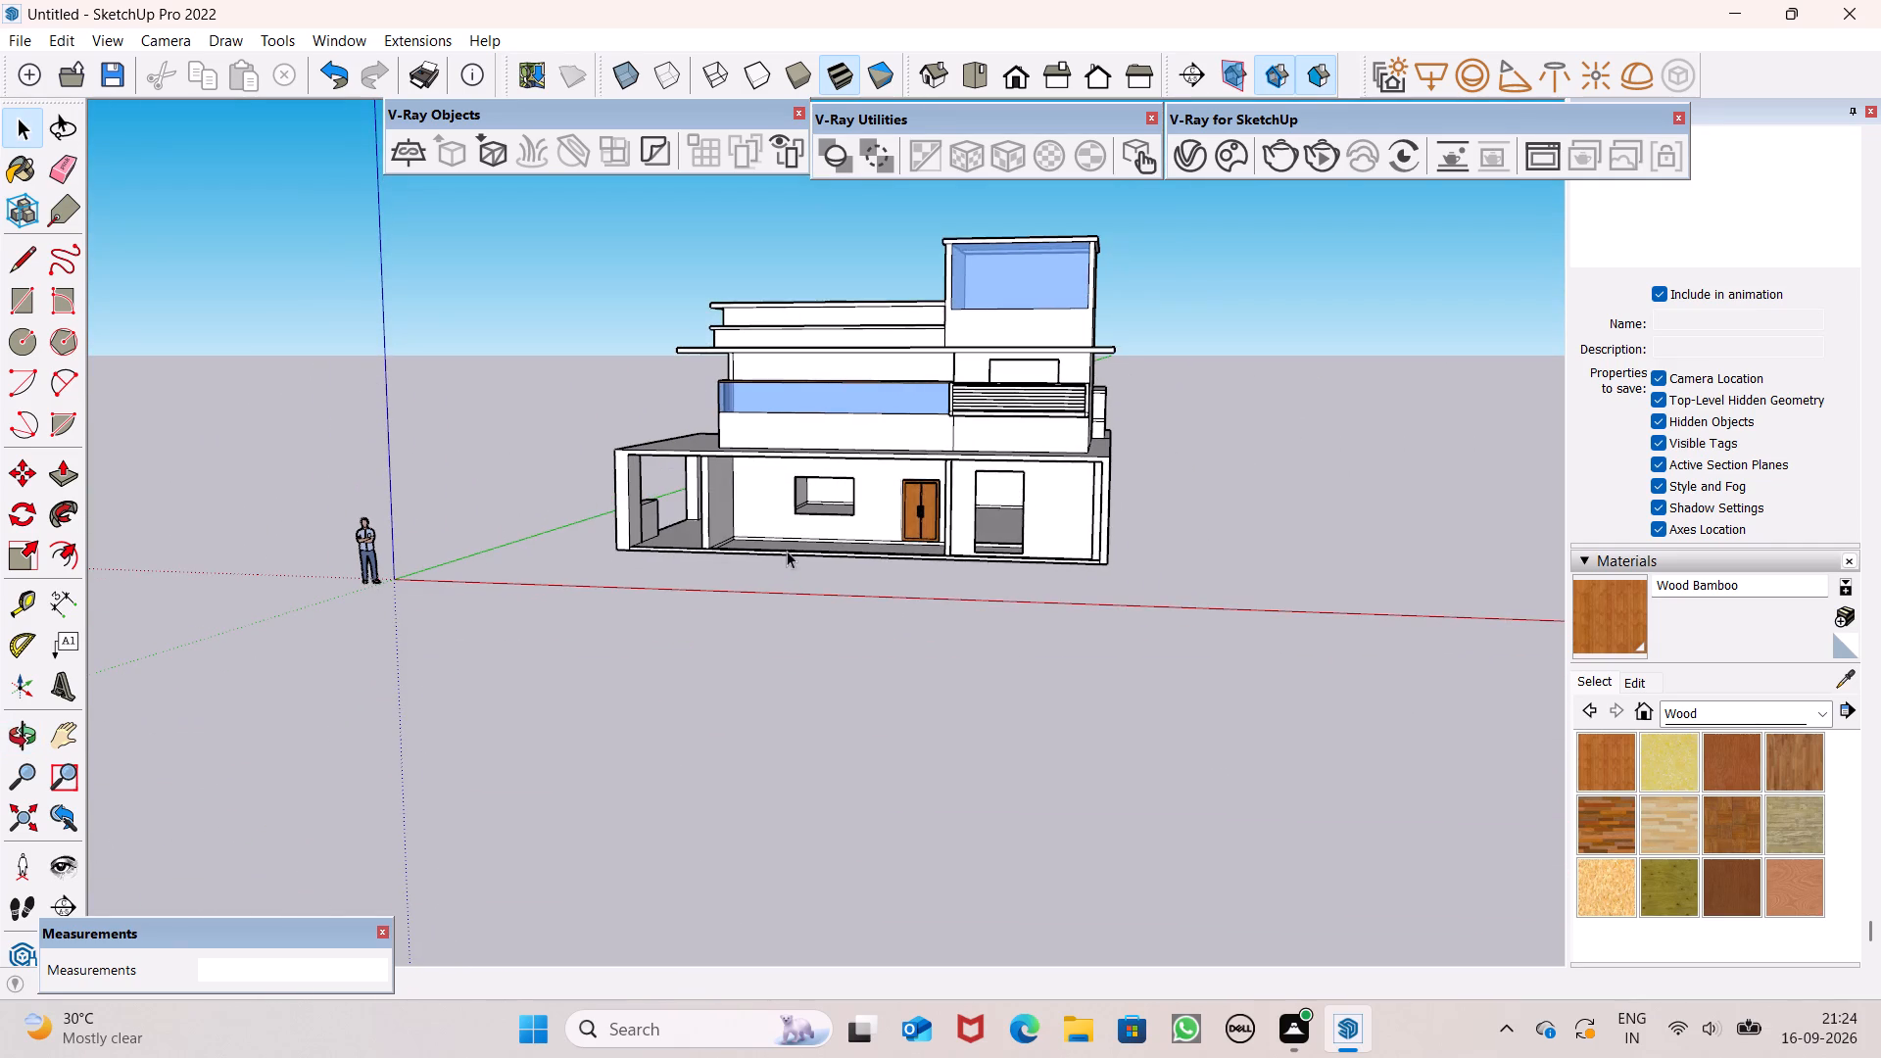
pyautogui.scroll(2, 796, 538)
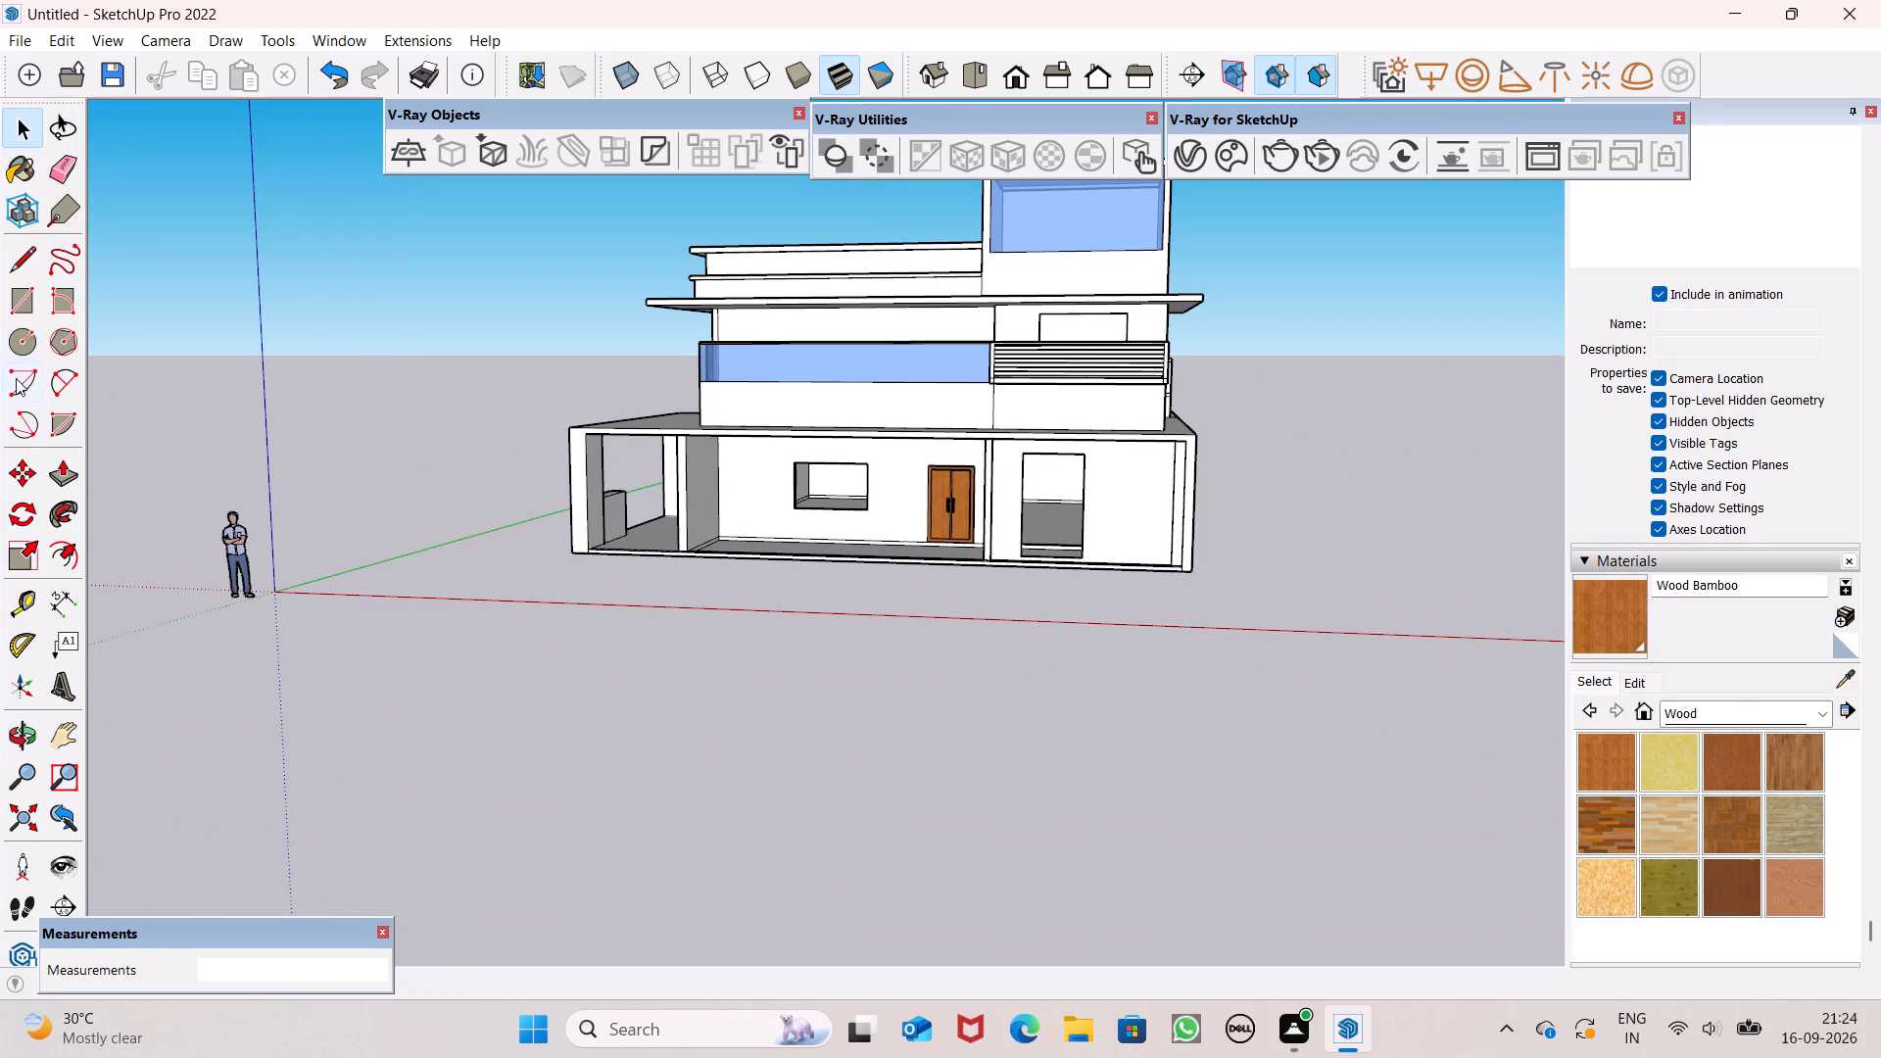
# Draw a freestanding vertical rectangle about 4' 11" by 3' 1/2" beside the house, facing the front.
pyautogui.click(11, 303)
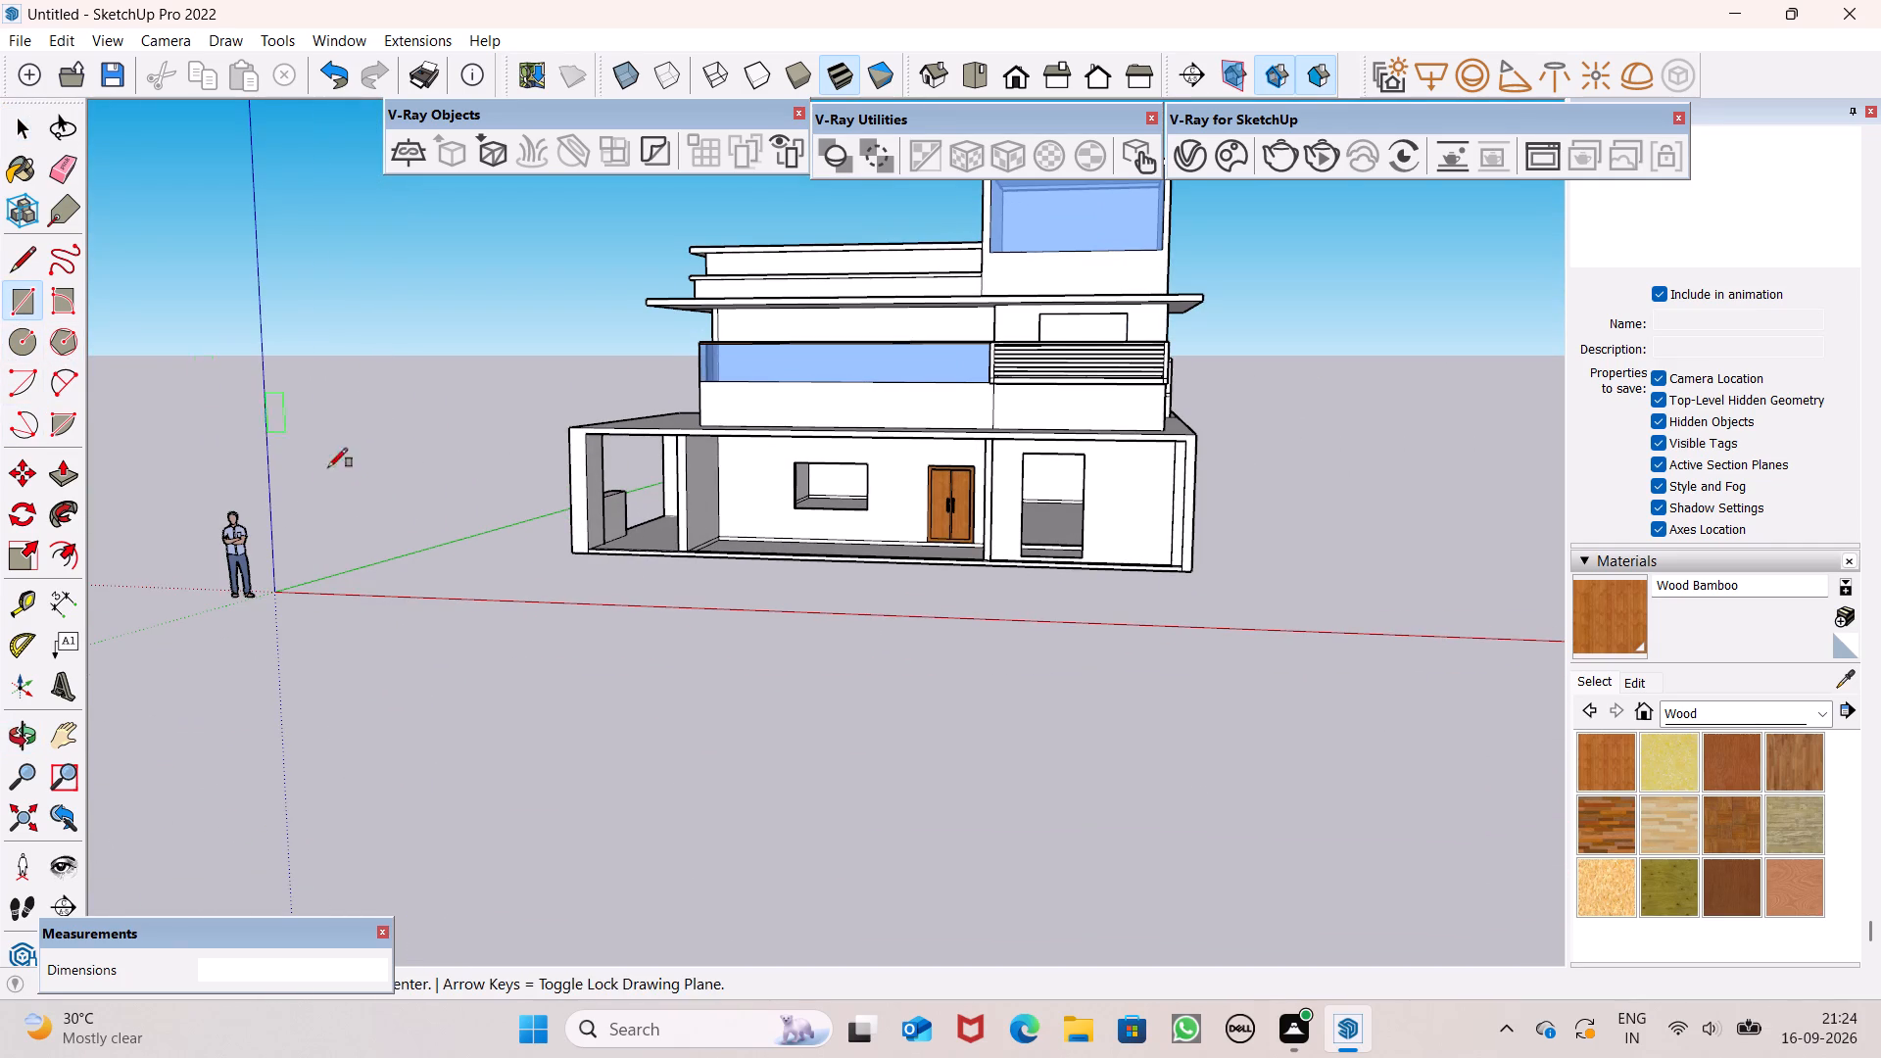
pyautogui.scroll(-5, 649, 616)
pyautogui.scroll(5, 1242, 529)
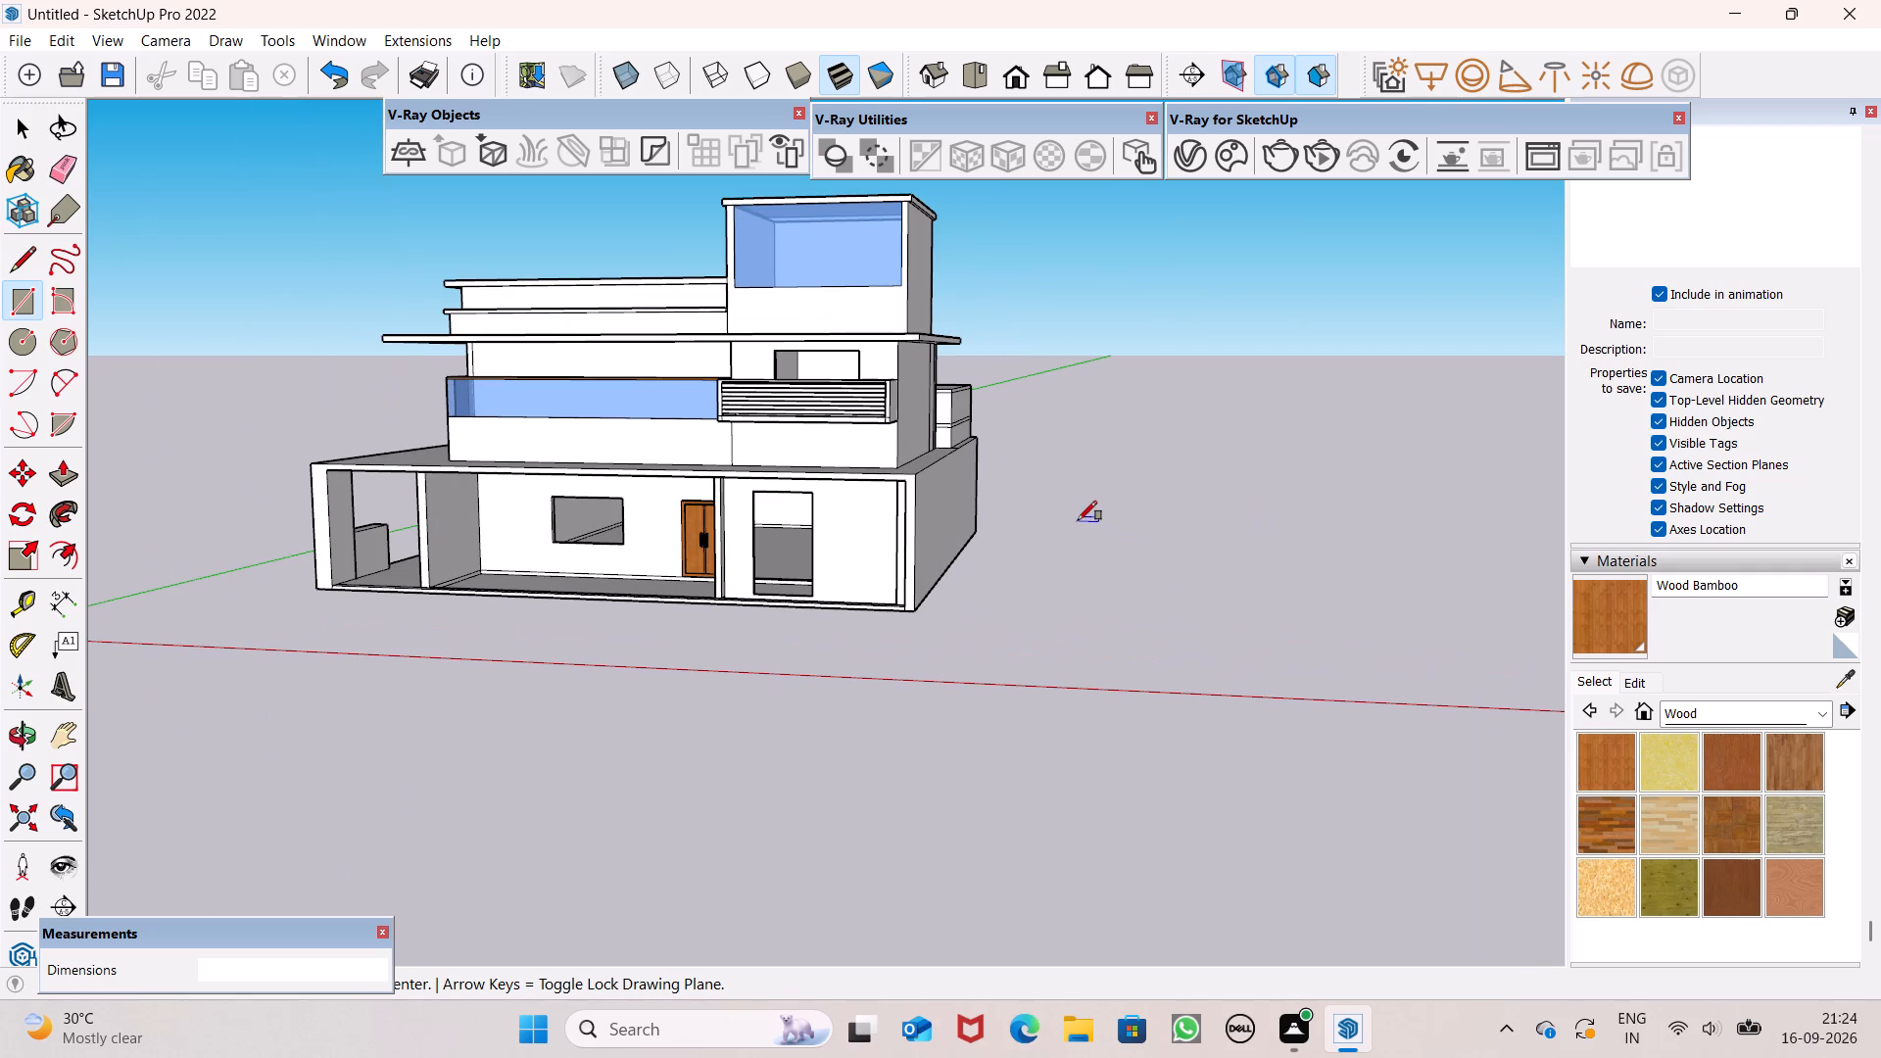
pyautogui.moveTo(1119, 604); pyautogui.dragTo(1208, 460, button='middle')
pyautogui.scroll(1, 1119, 604)
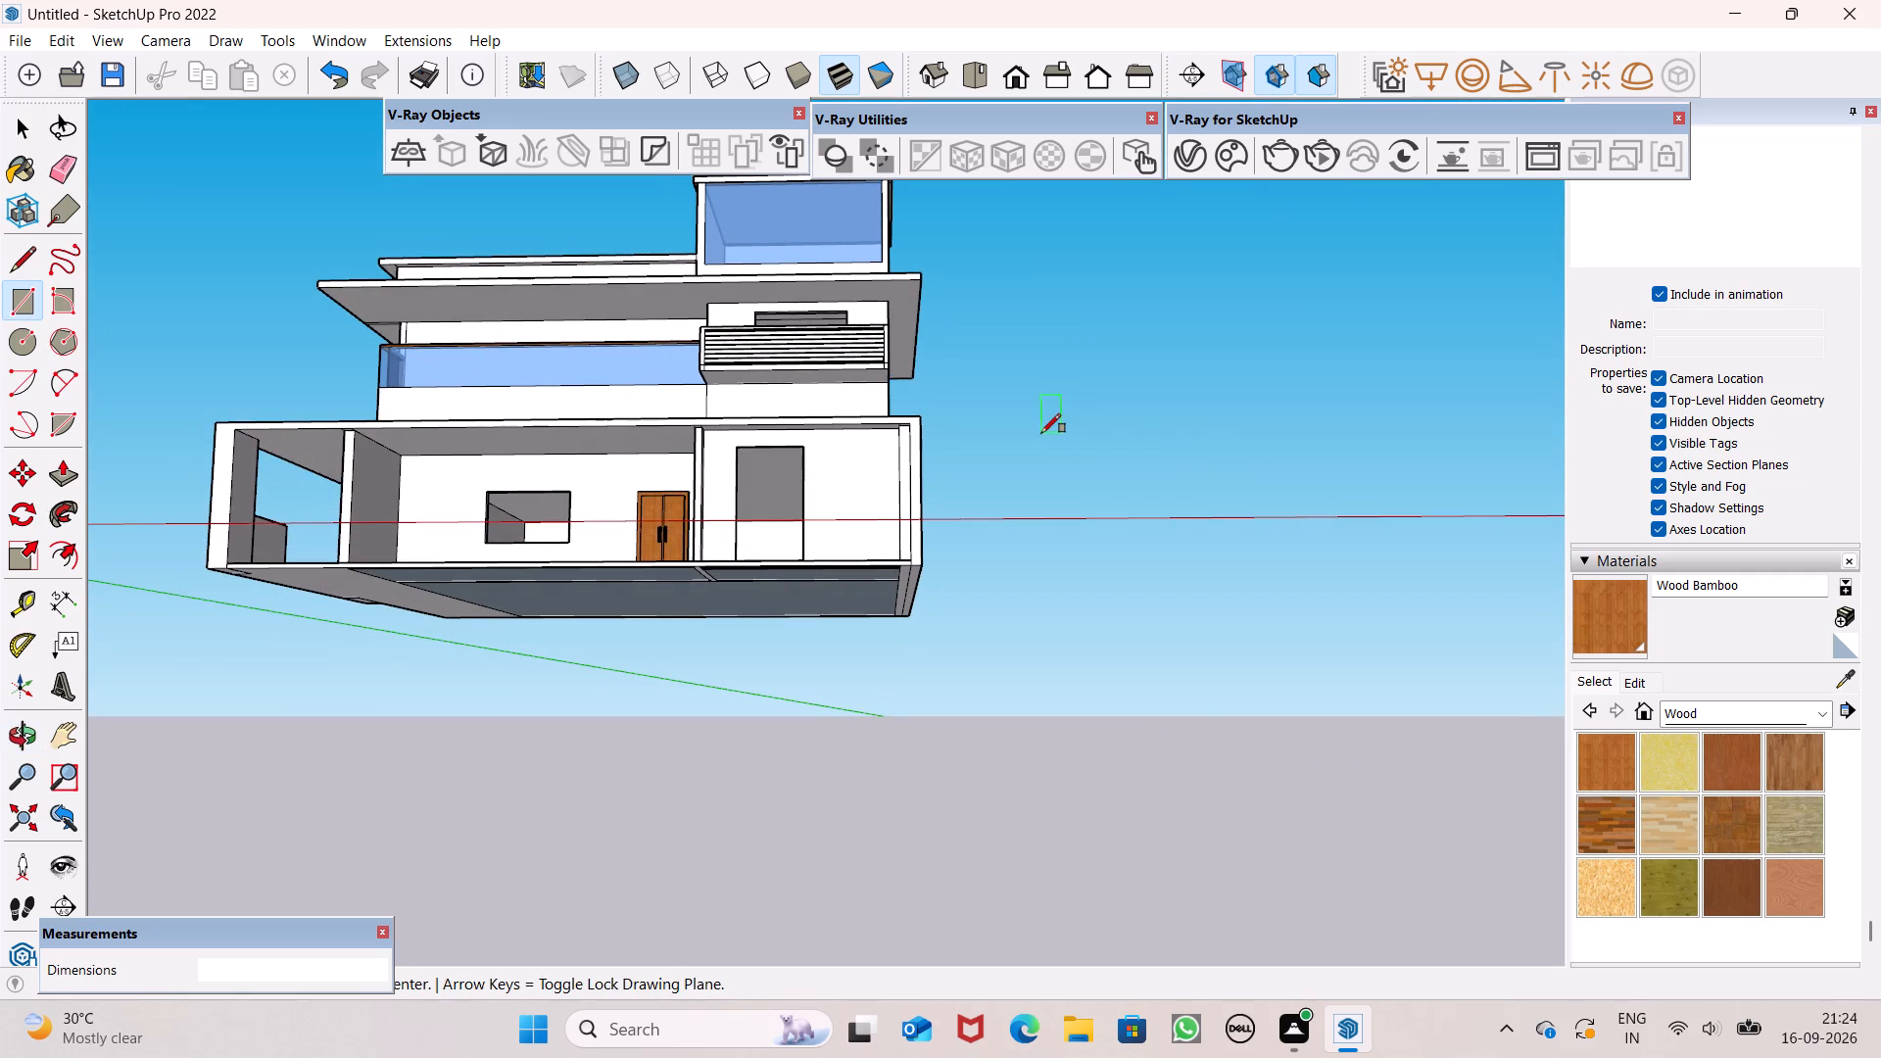
pyautogui.click(1042, 430)
pyautogui.click(1131, 486)
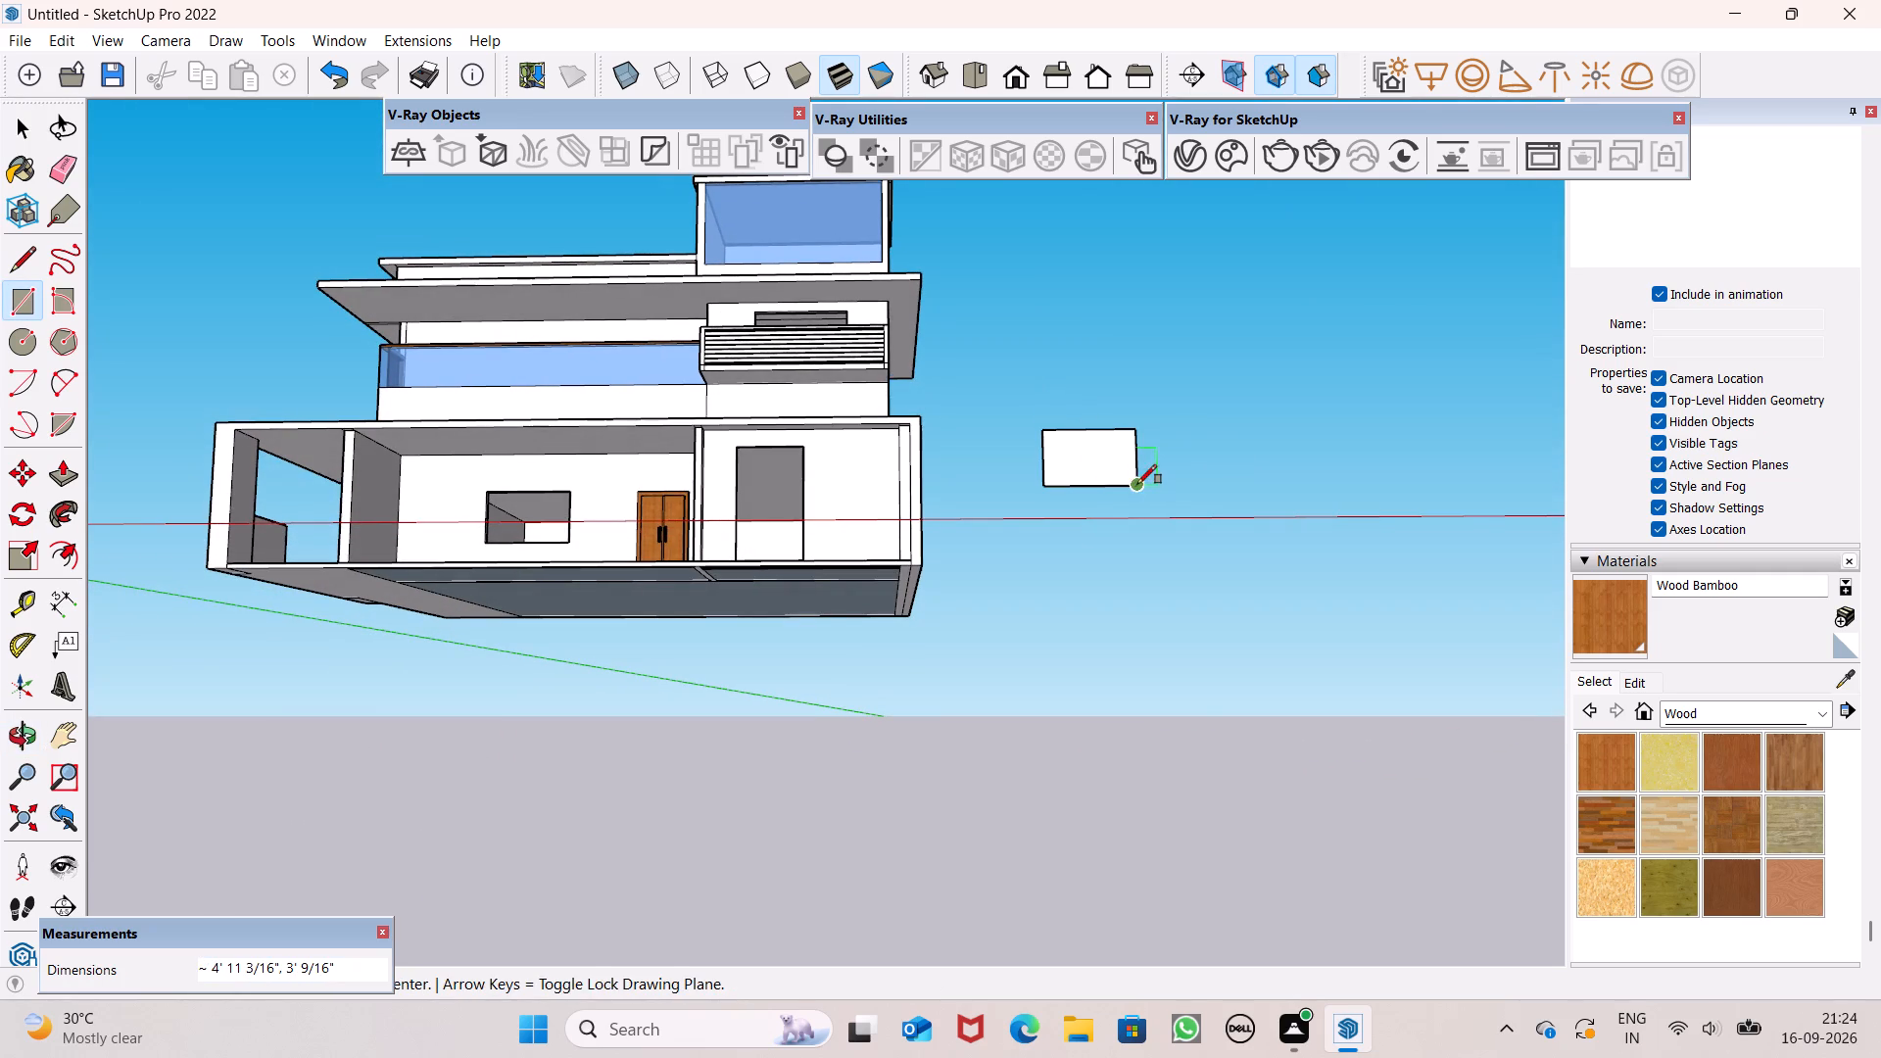
pyautogui.press('space')
pyautogui.press('space')
# Offset the freestanding rectangle's edges slightly inward to outline a narrow frame border.
pyautogui.scroll(4, 1133, 468)
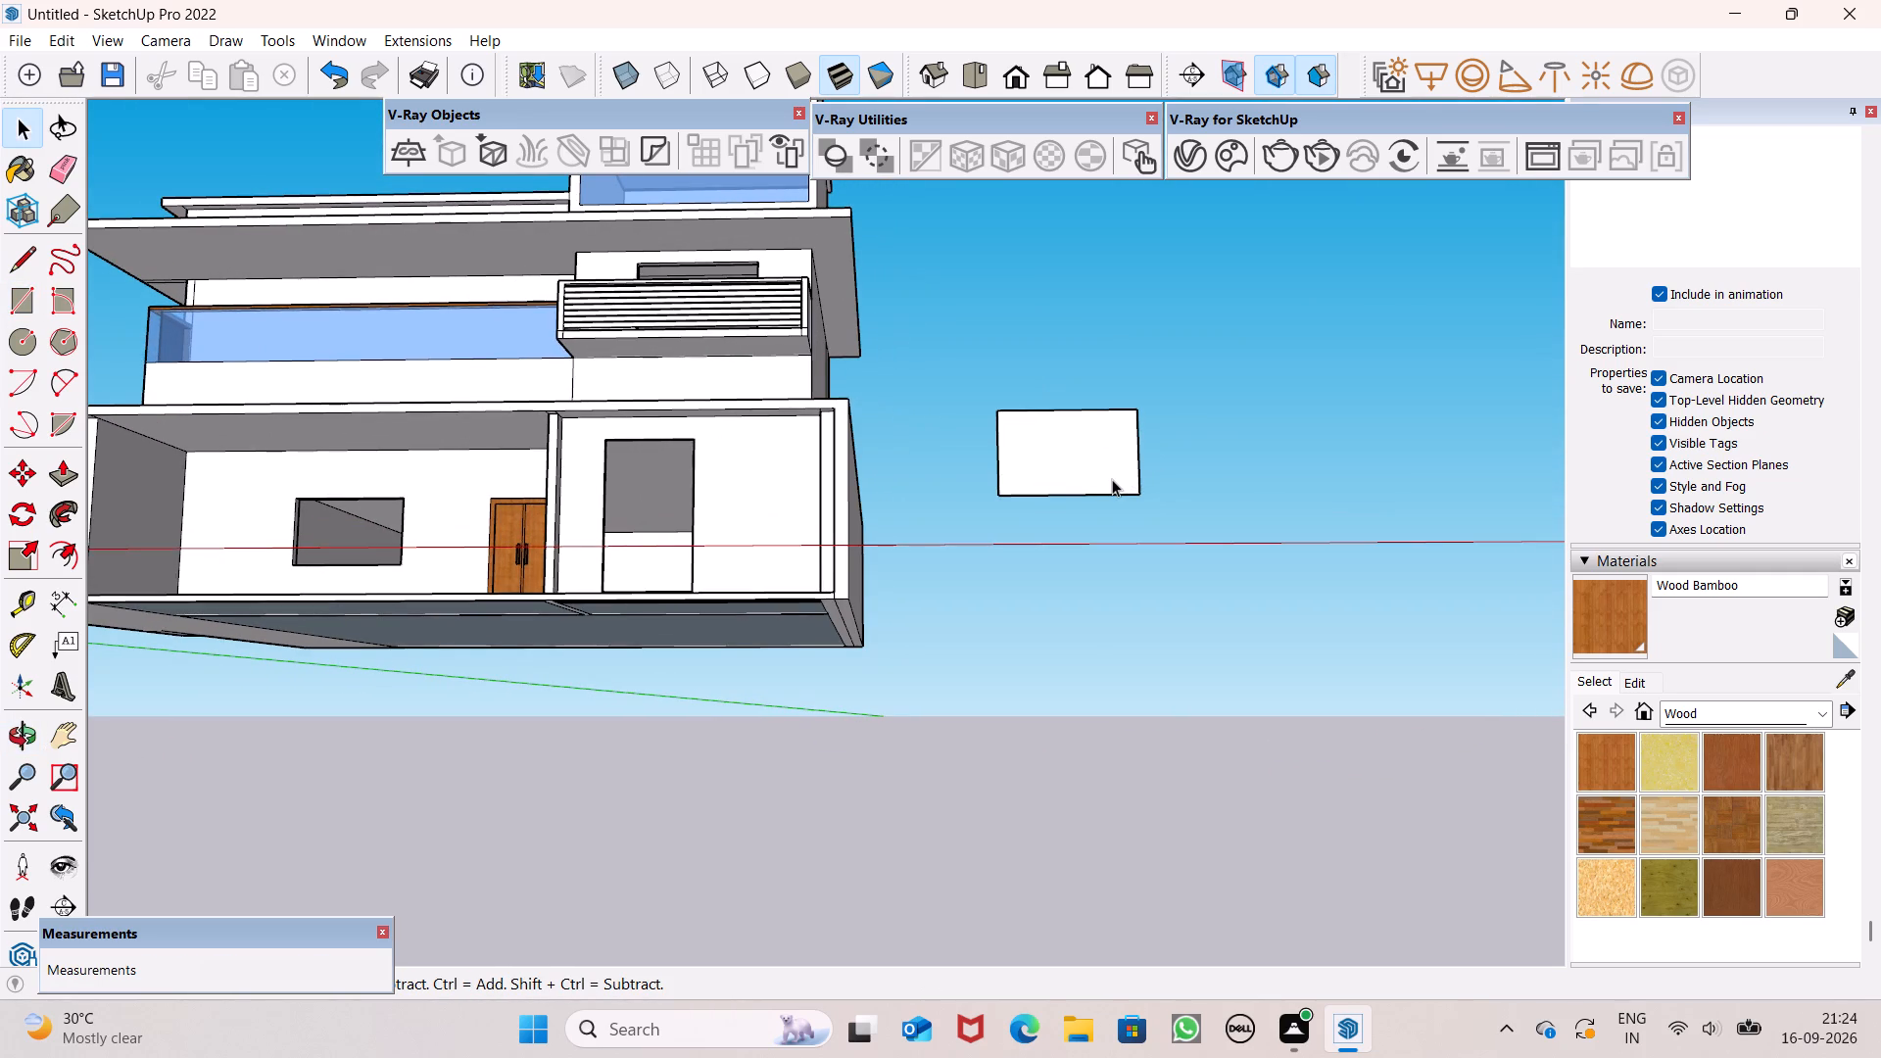
pyautogui.moveTo(1112, 480); pyautogui.dragTo(1114, 688, button='middle')
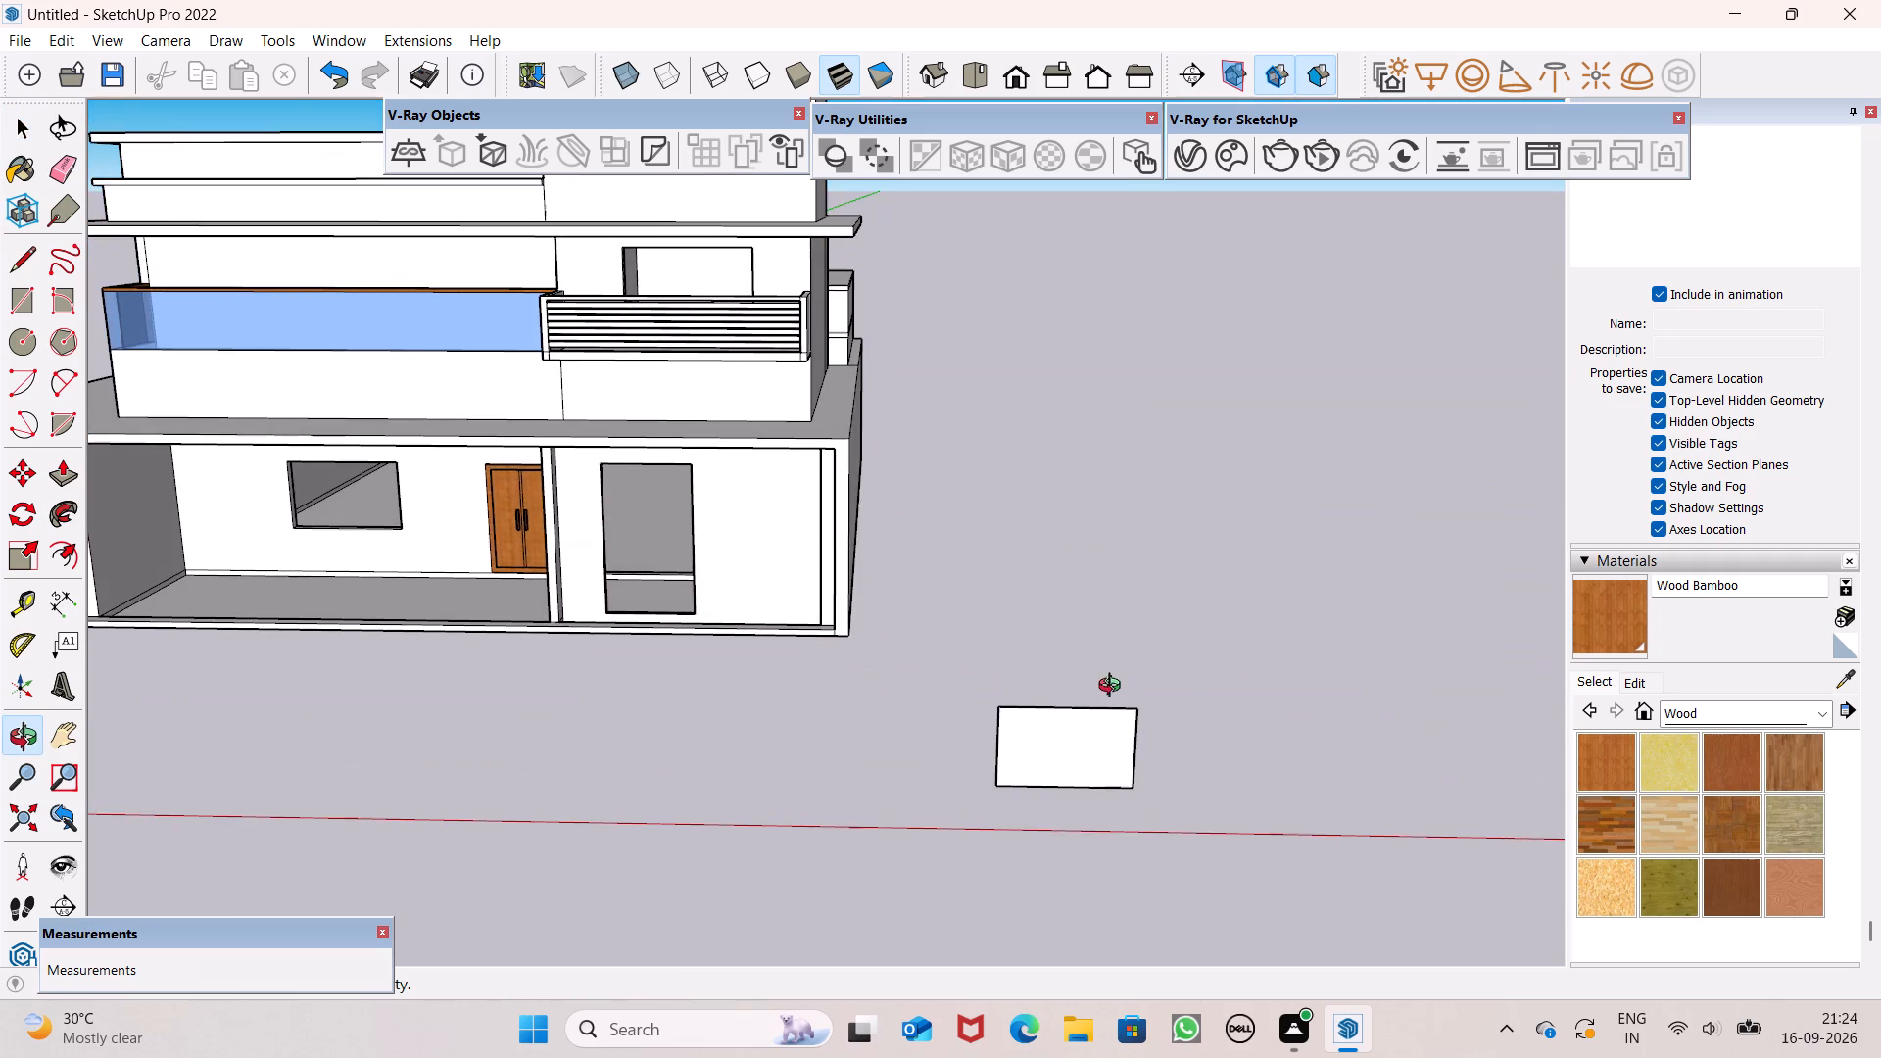
pyautogui.moveTo(1114, 688); pyautogui.dragTo(1116, 688, button='middle')
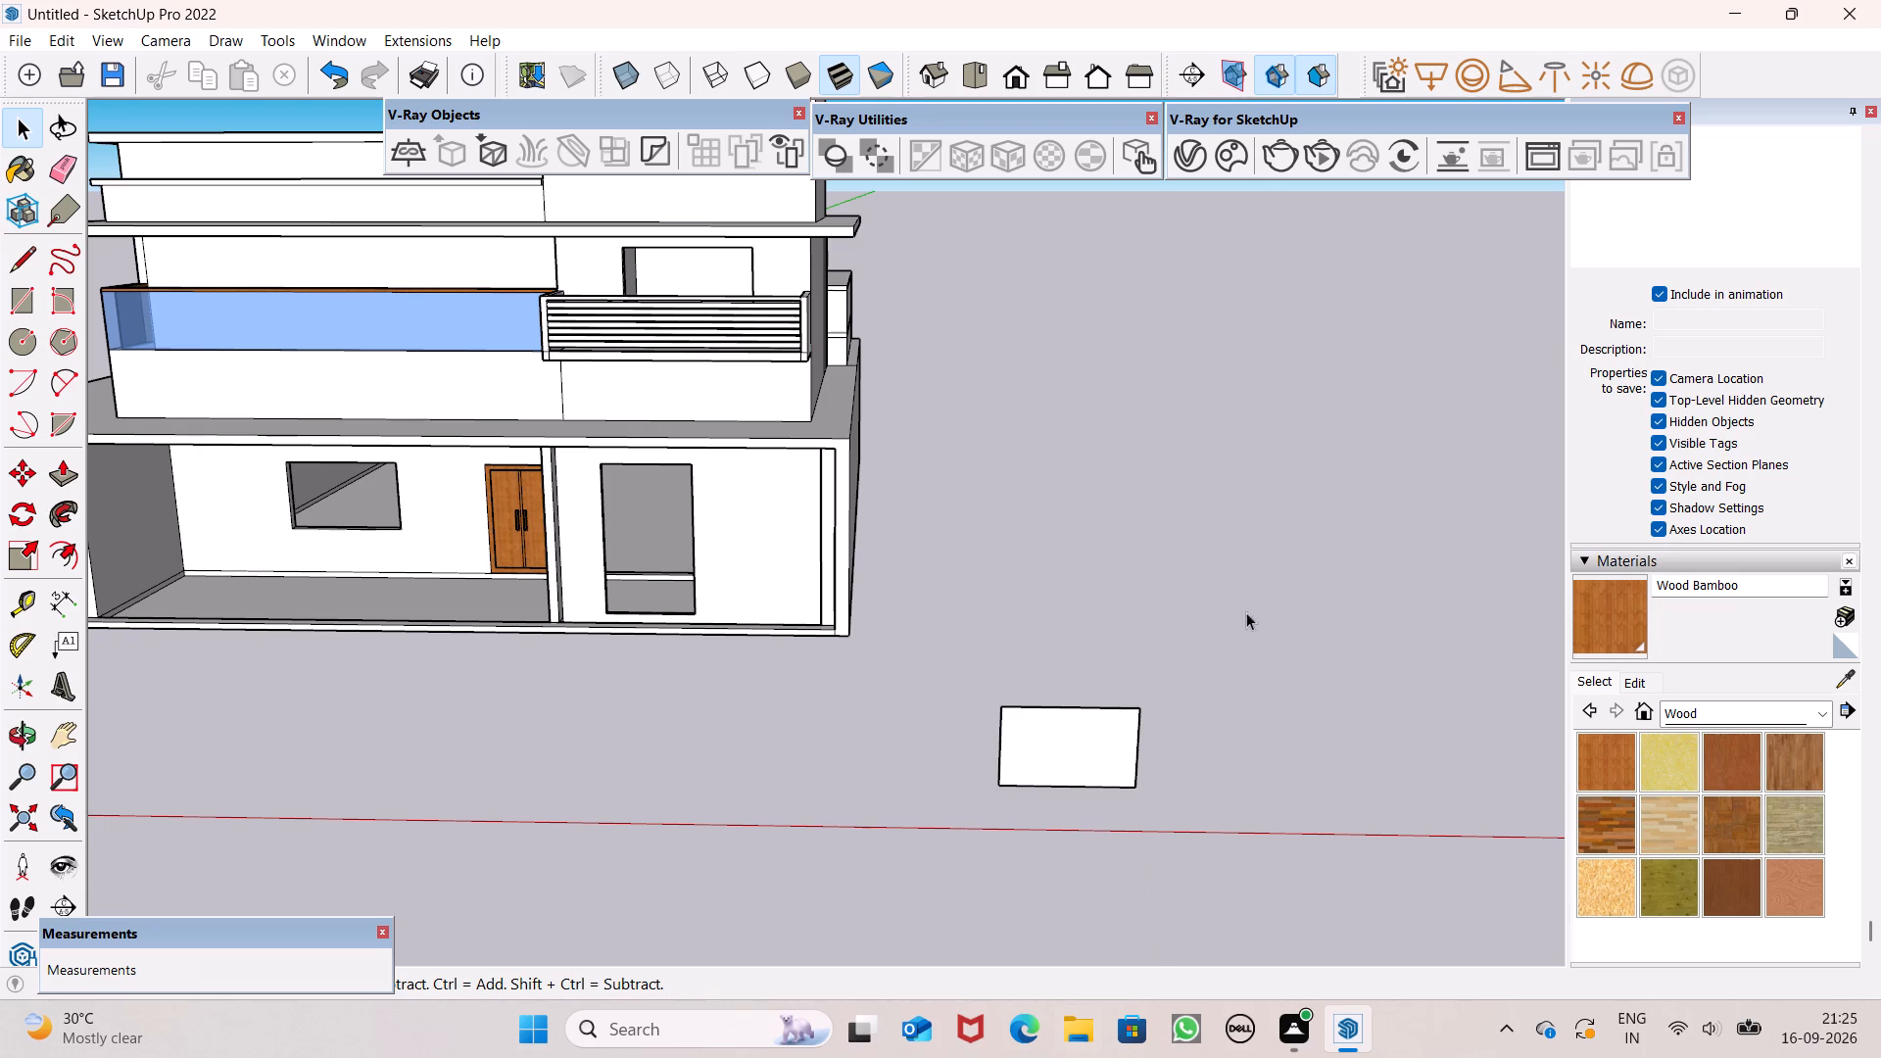
pyautogui.moveTo(1108, 780); pyautogui.dragTo(791, 814, button='middle')
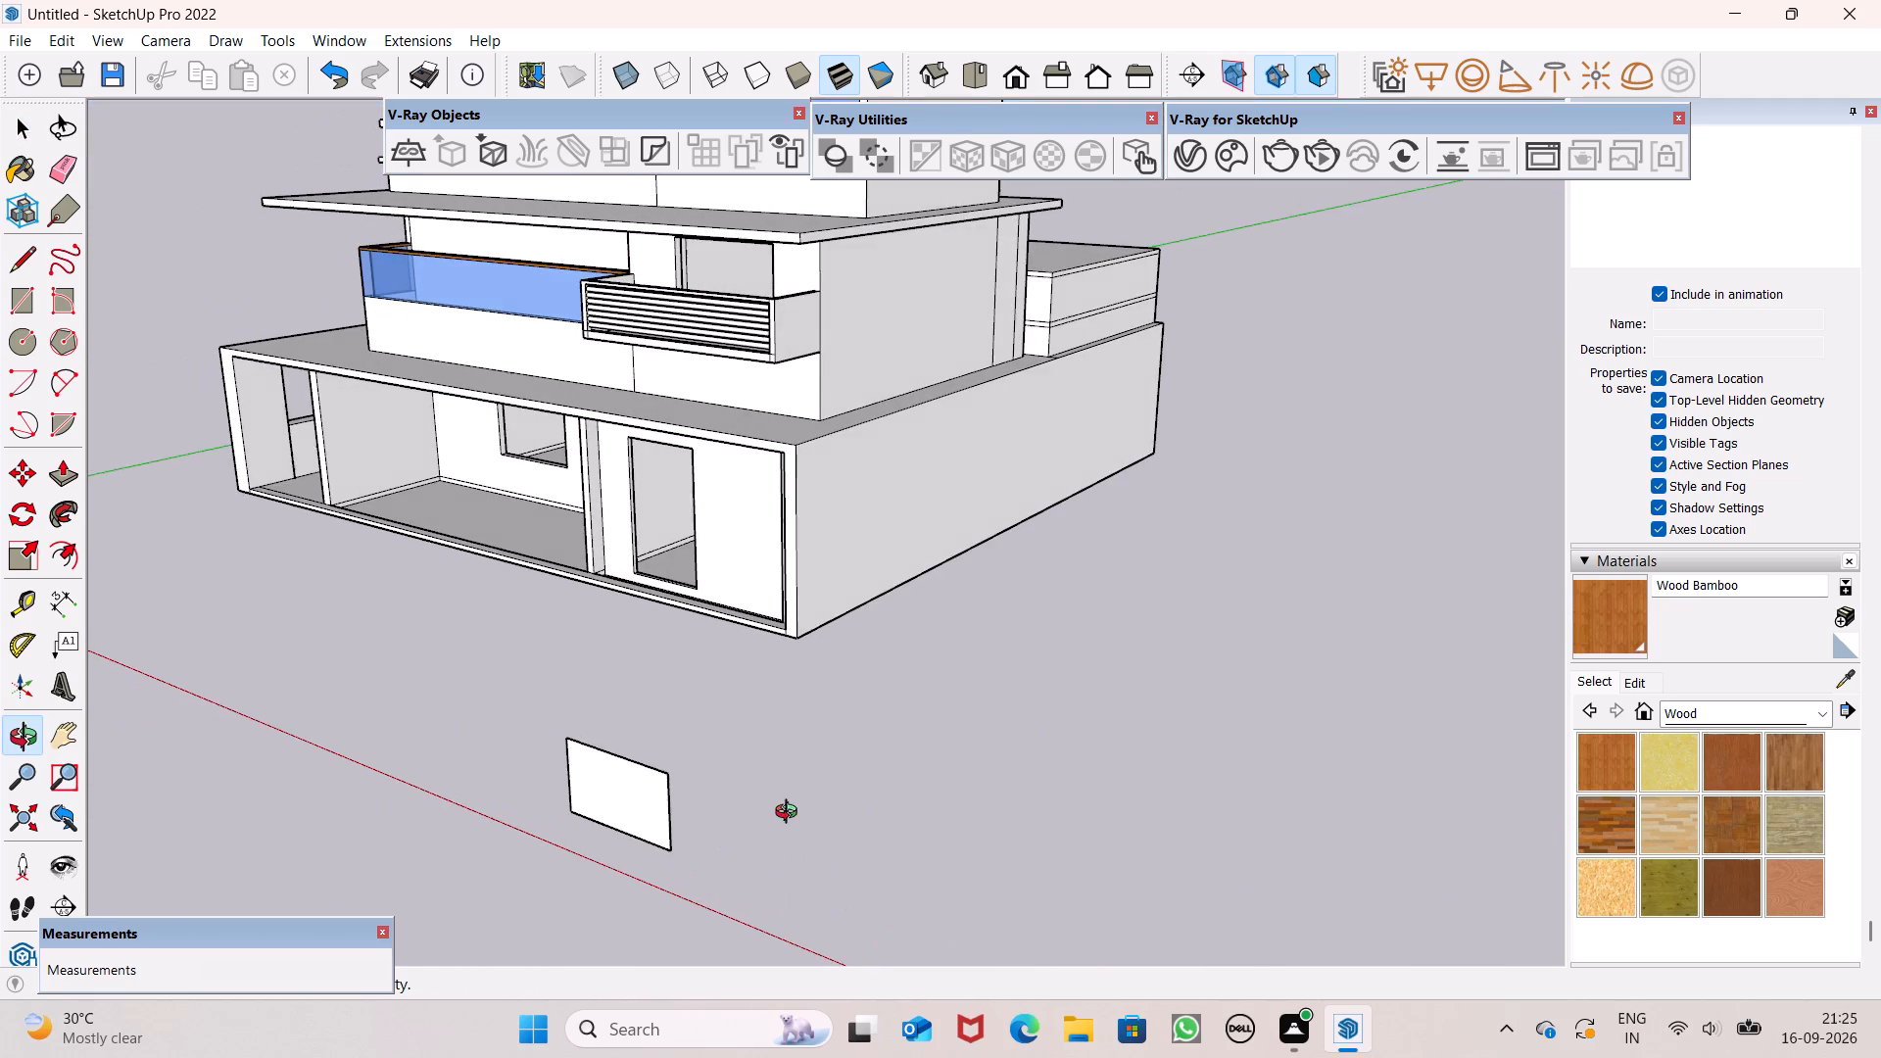
pyautogui.moveTo(791, 814); pyautogui.dragTo(846, 757, button='middle')
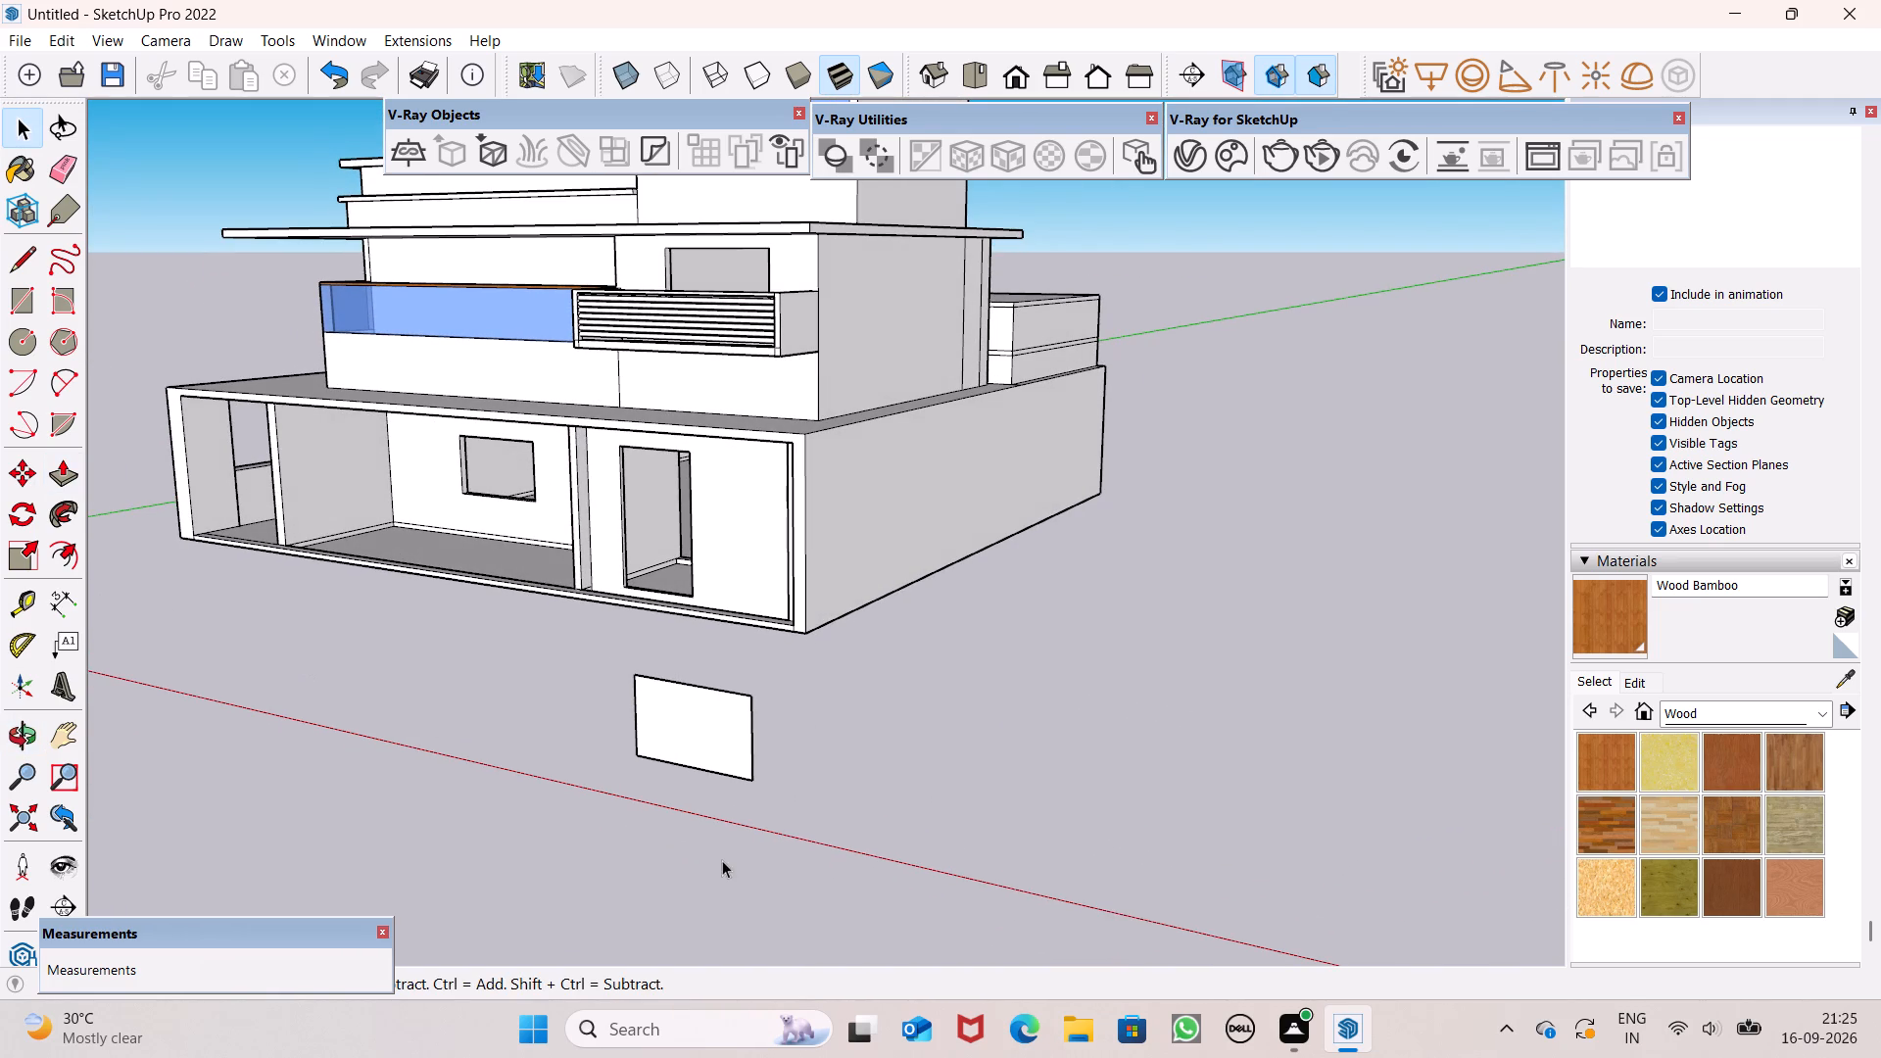
pyautogui.moveTo(760, 826); pyautogui.dragTo(947, 820, button='middle')
pyautogui.scroll(2, 1215, 750)
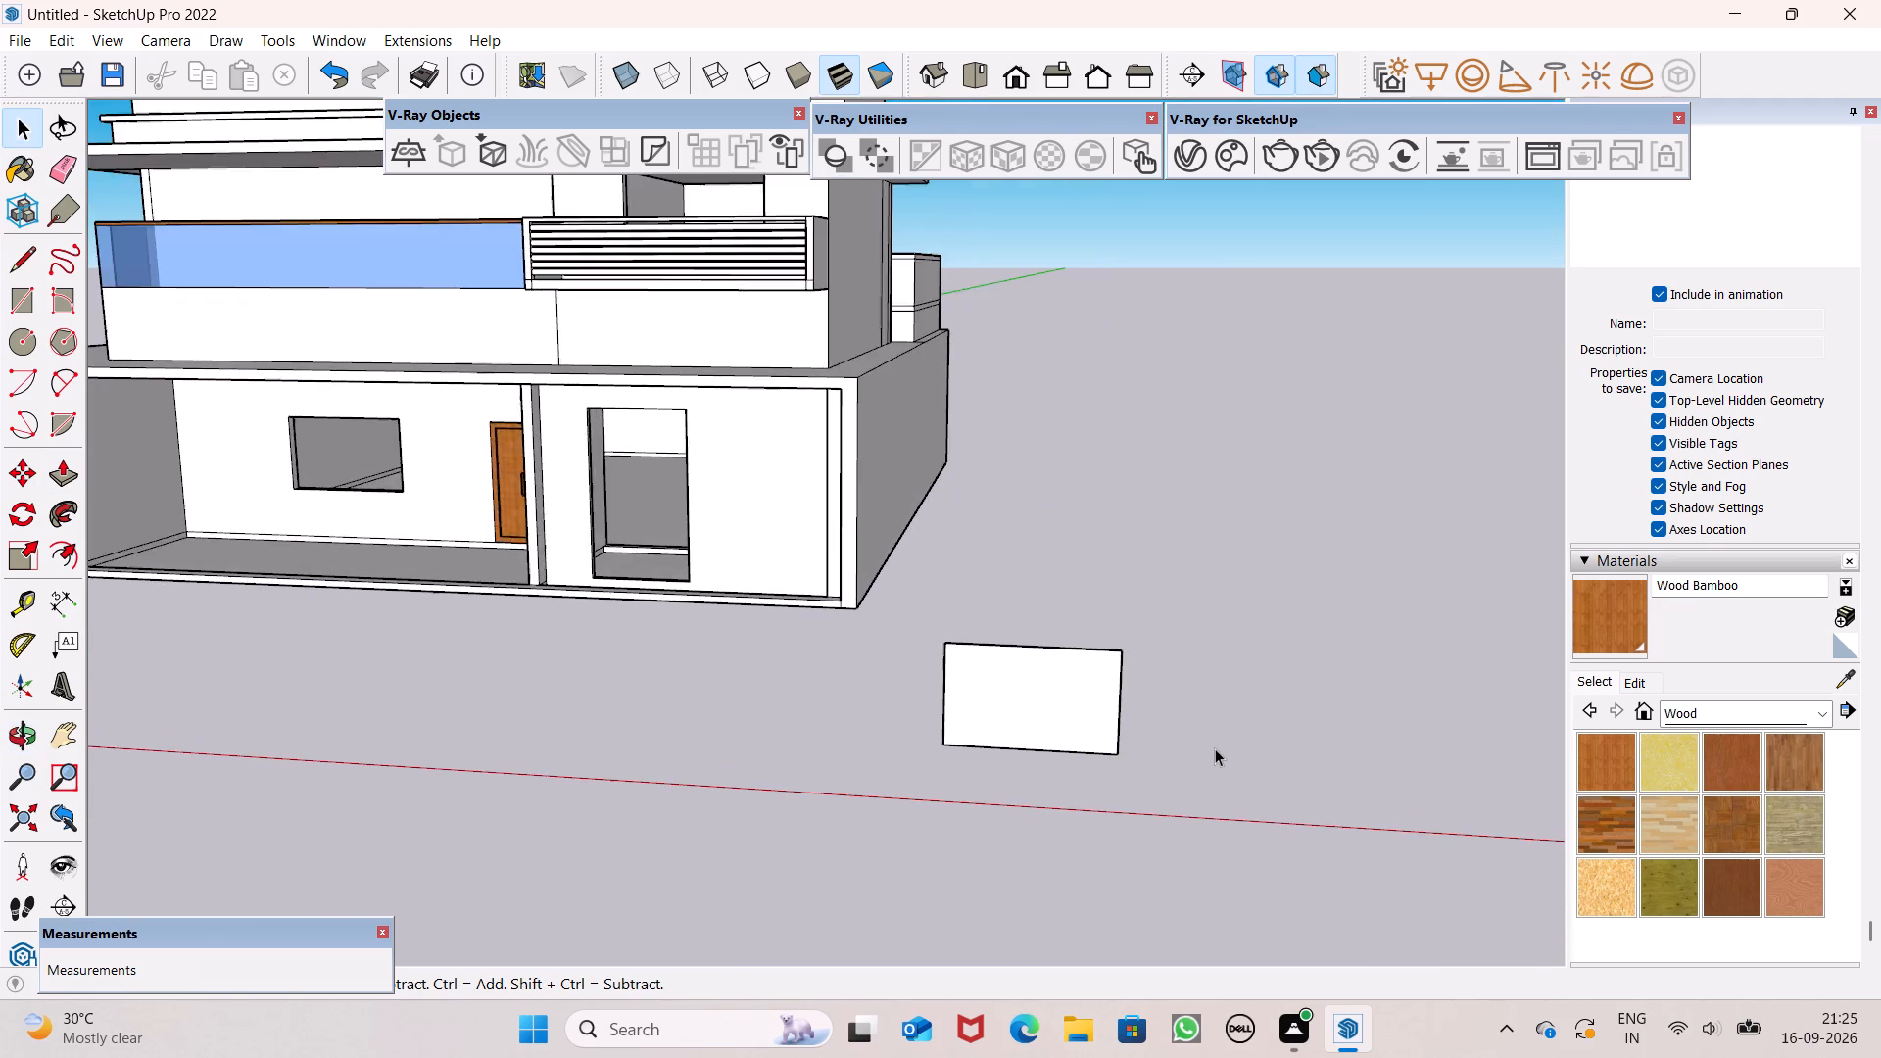
pyautogui.scroll(3, 1215, 748)
pyautogui.scroll(2, 1132, 736)
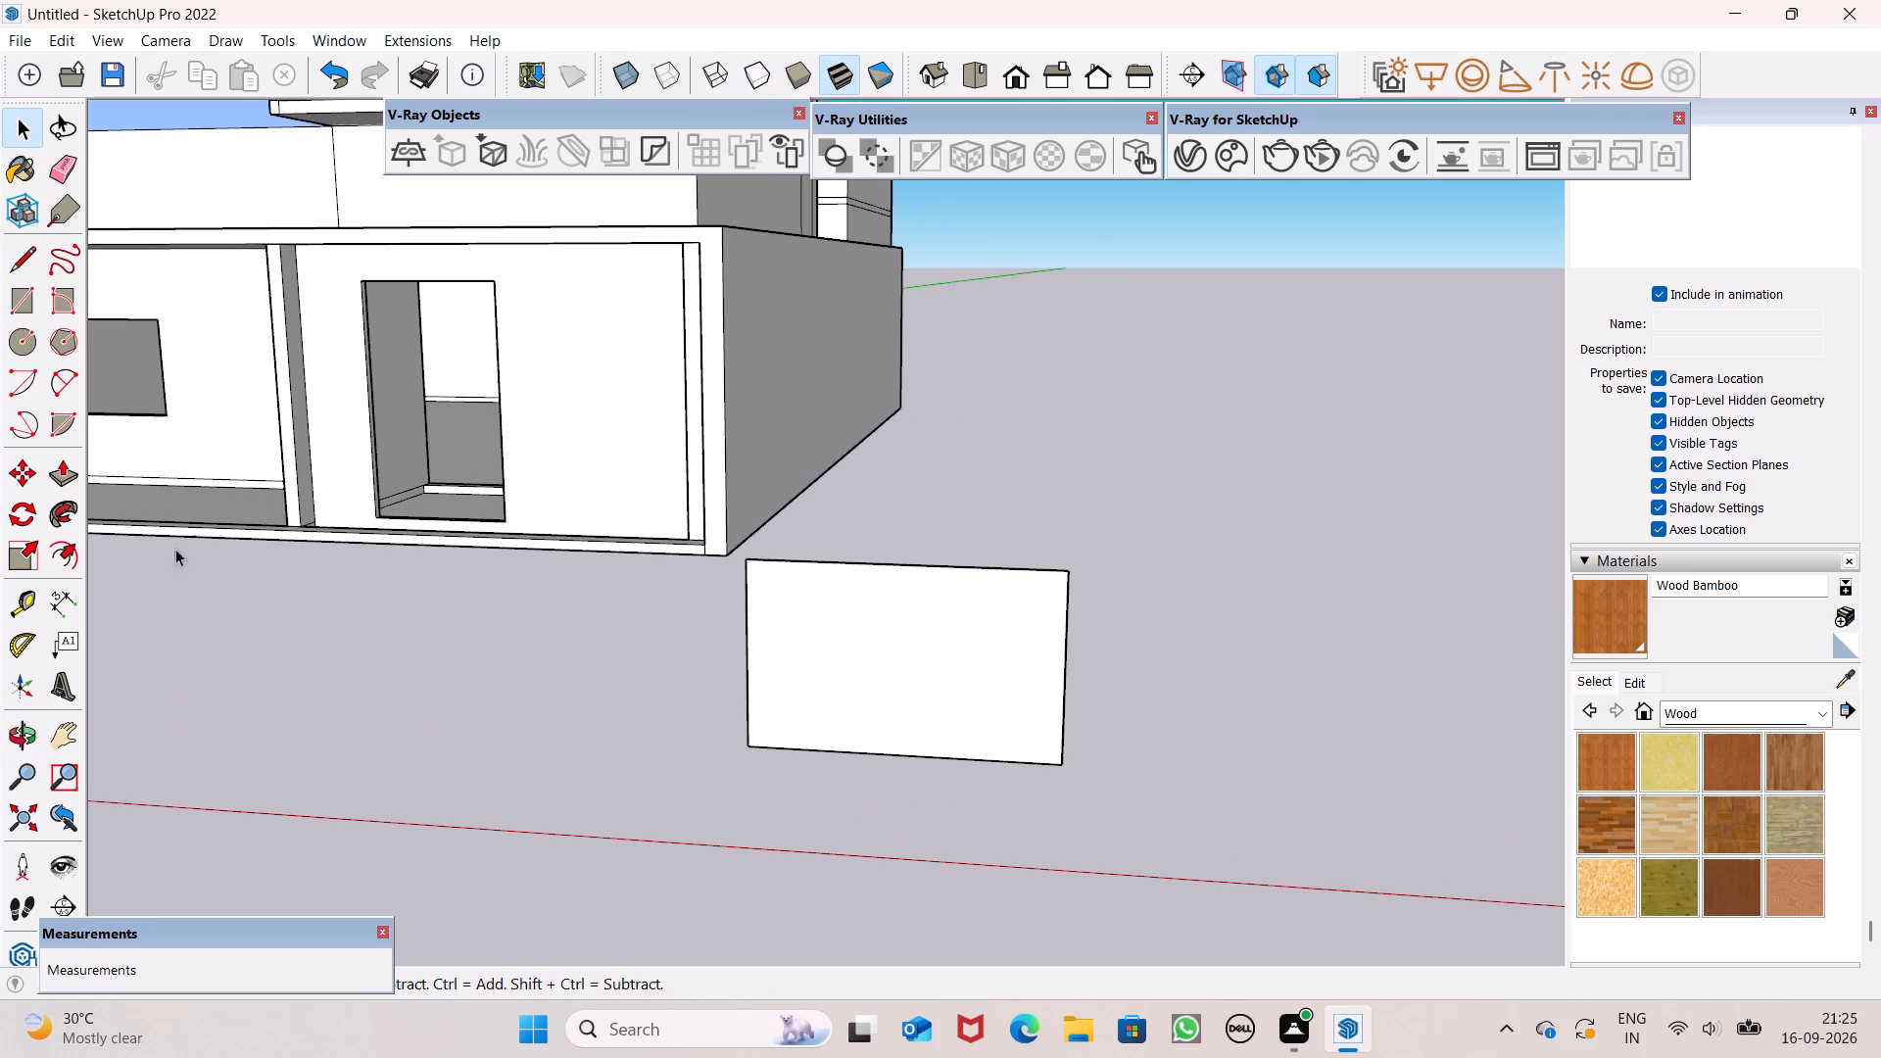
pyautogui.click(72, 547)
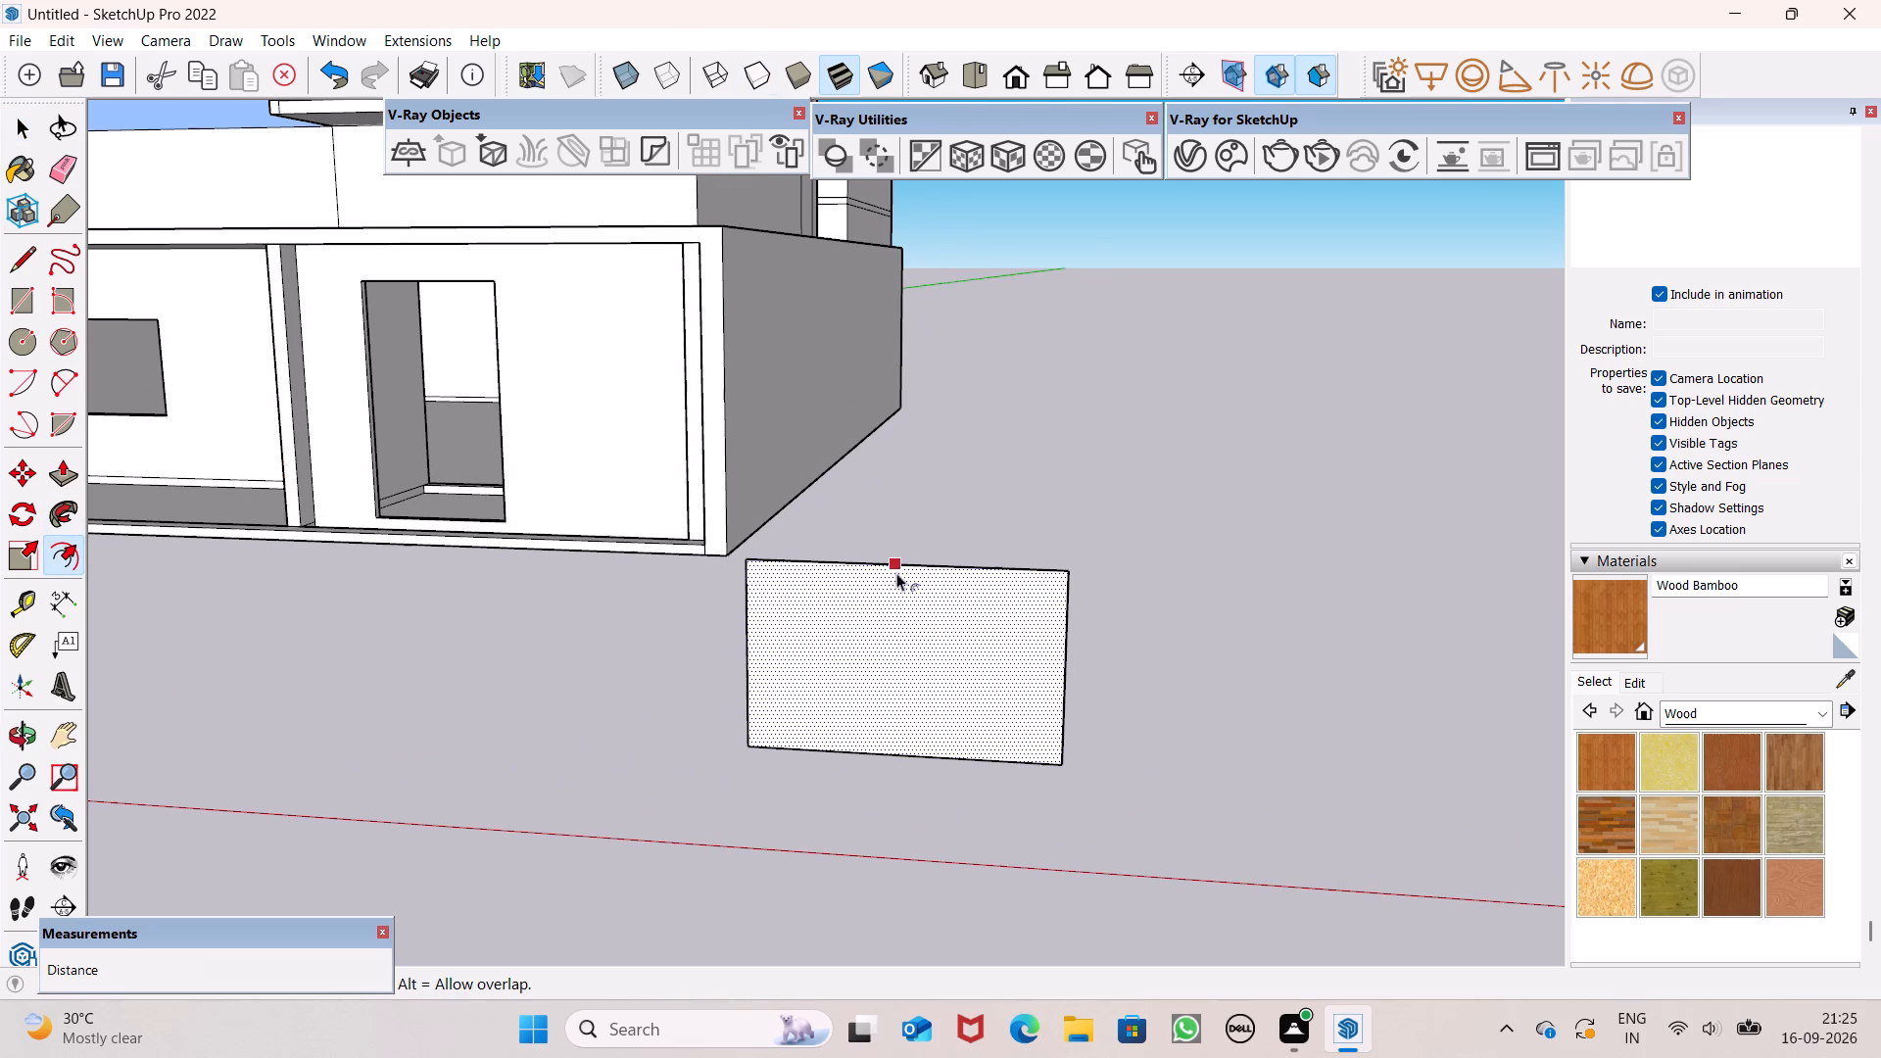
pyautogui.click(902, 574)
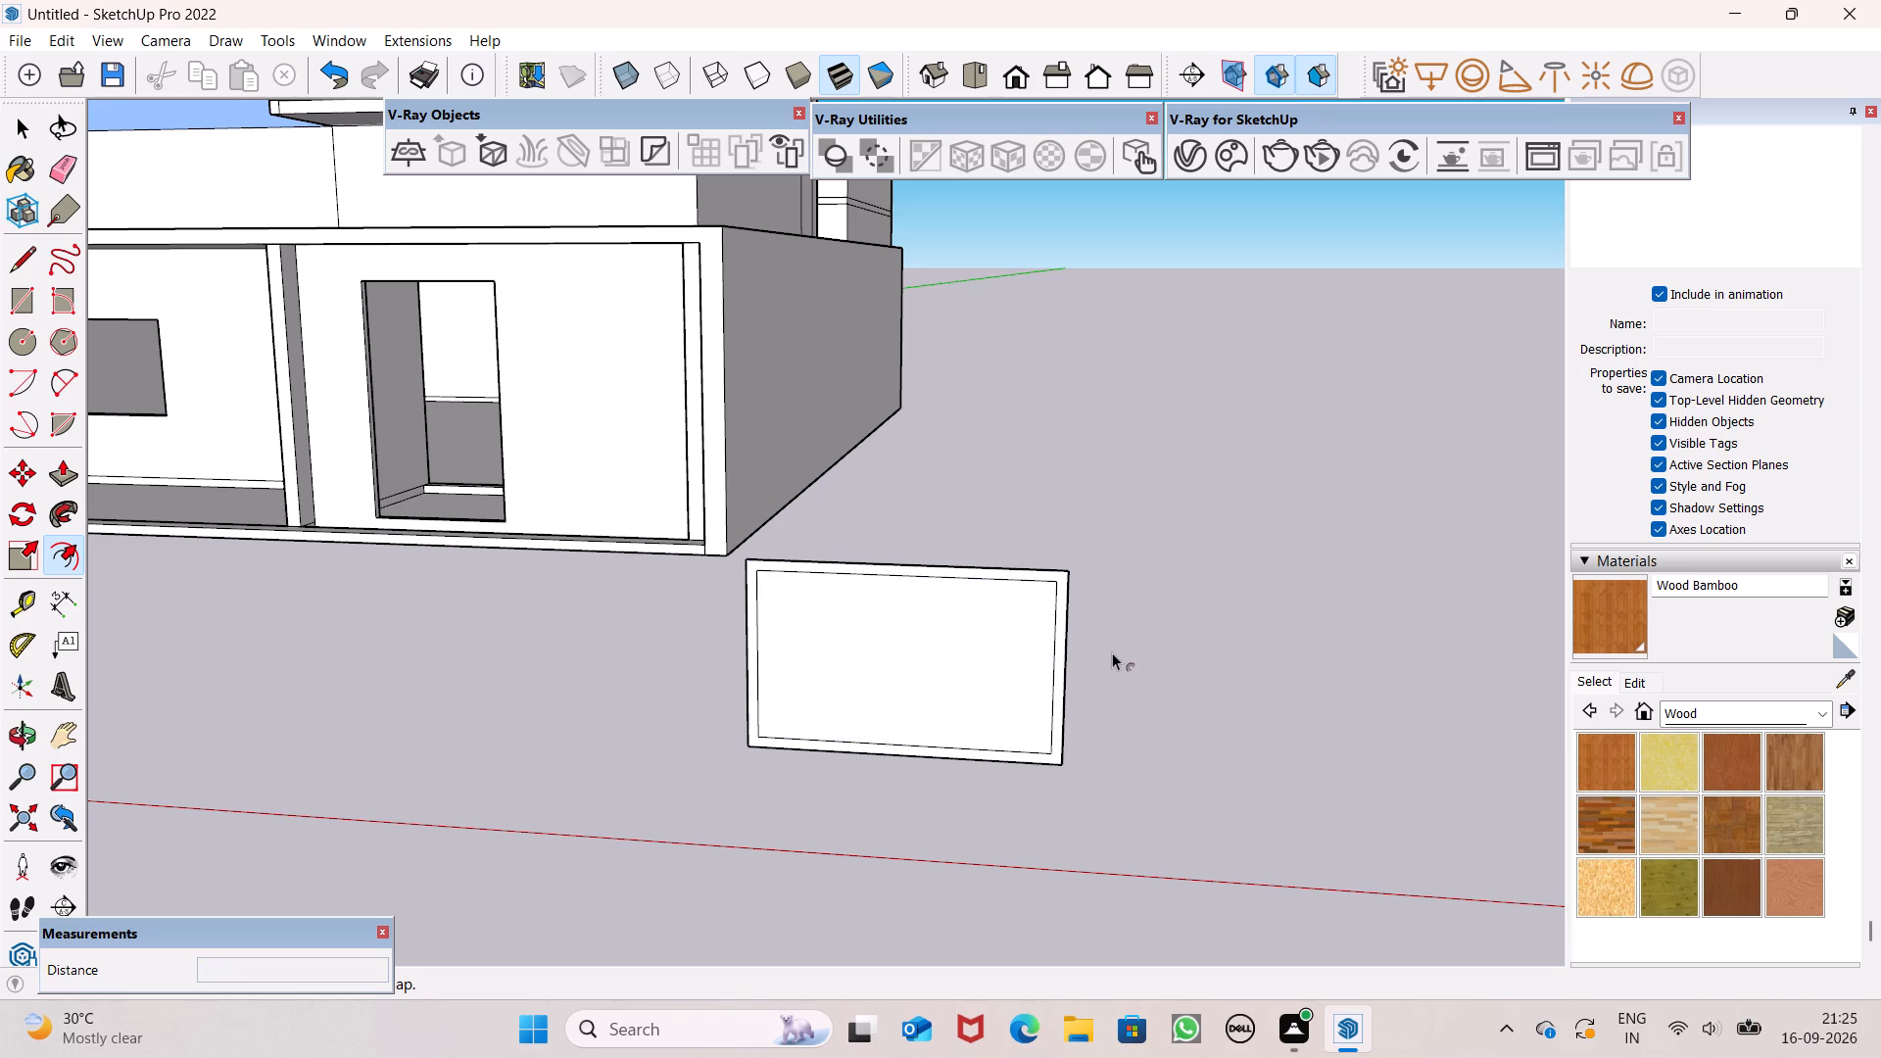
pyautogui.scroll(2, 1109, 652)
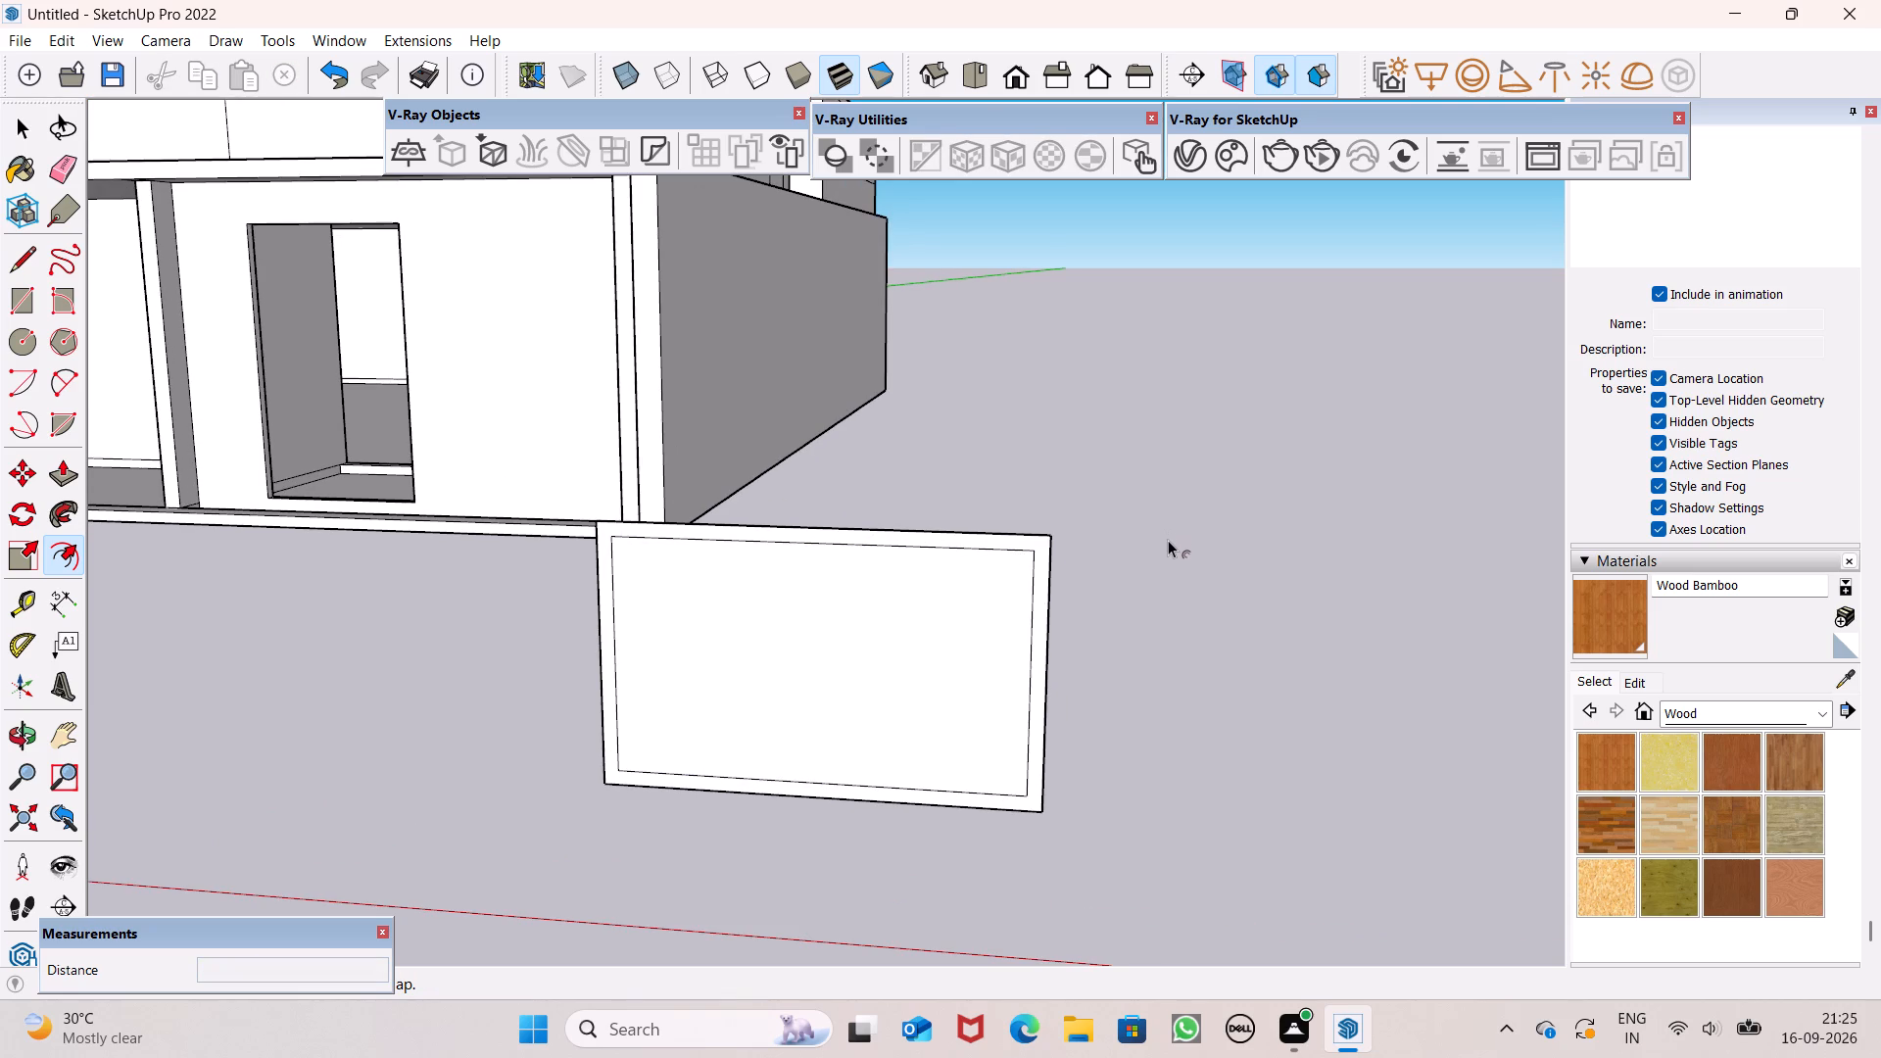
pyautogui.press('space')
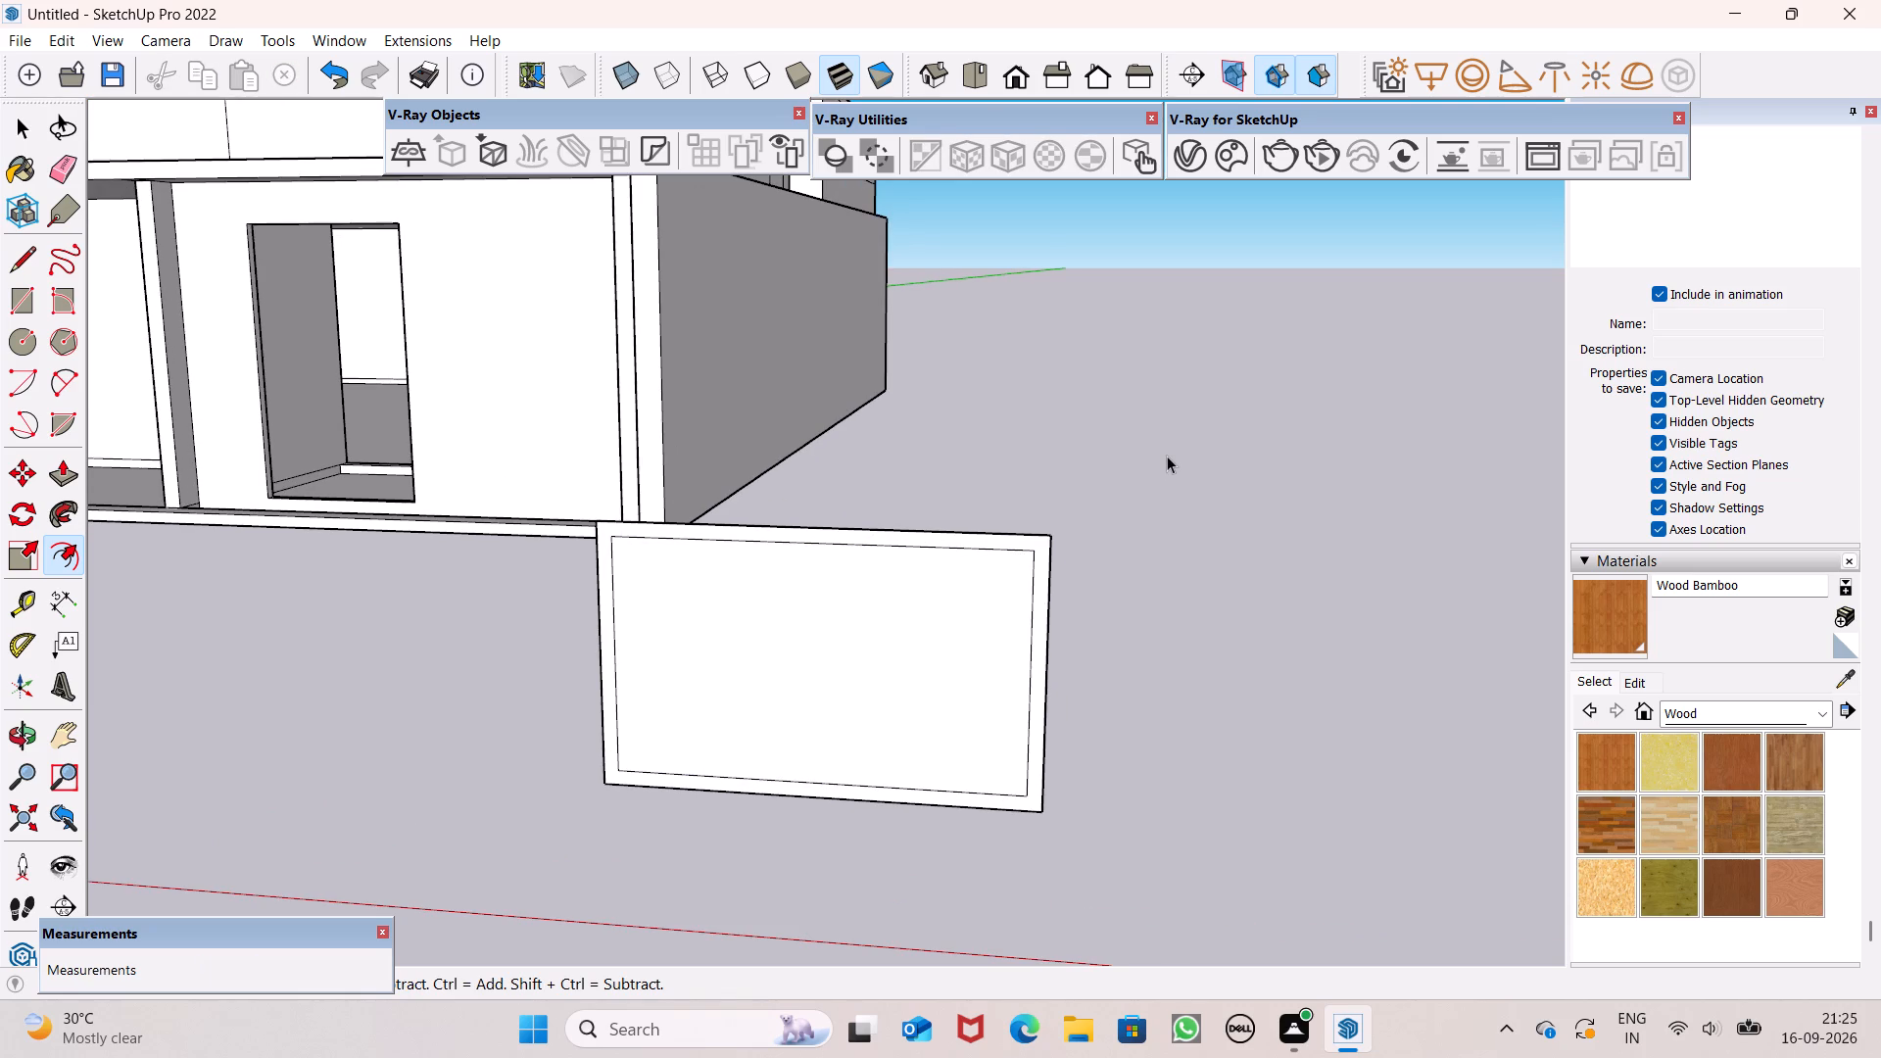
# Examine the bordered rectangle against the ground-floor window and door openings from several angles.
pyautogui.scroll(-3, 1238, 549)
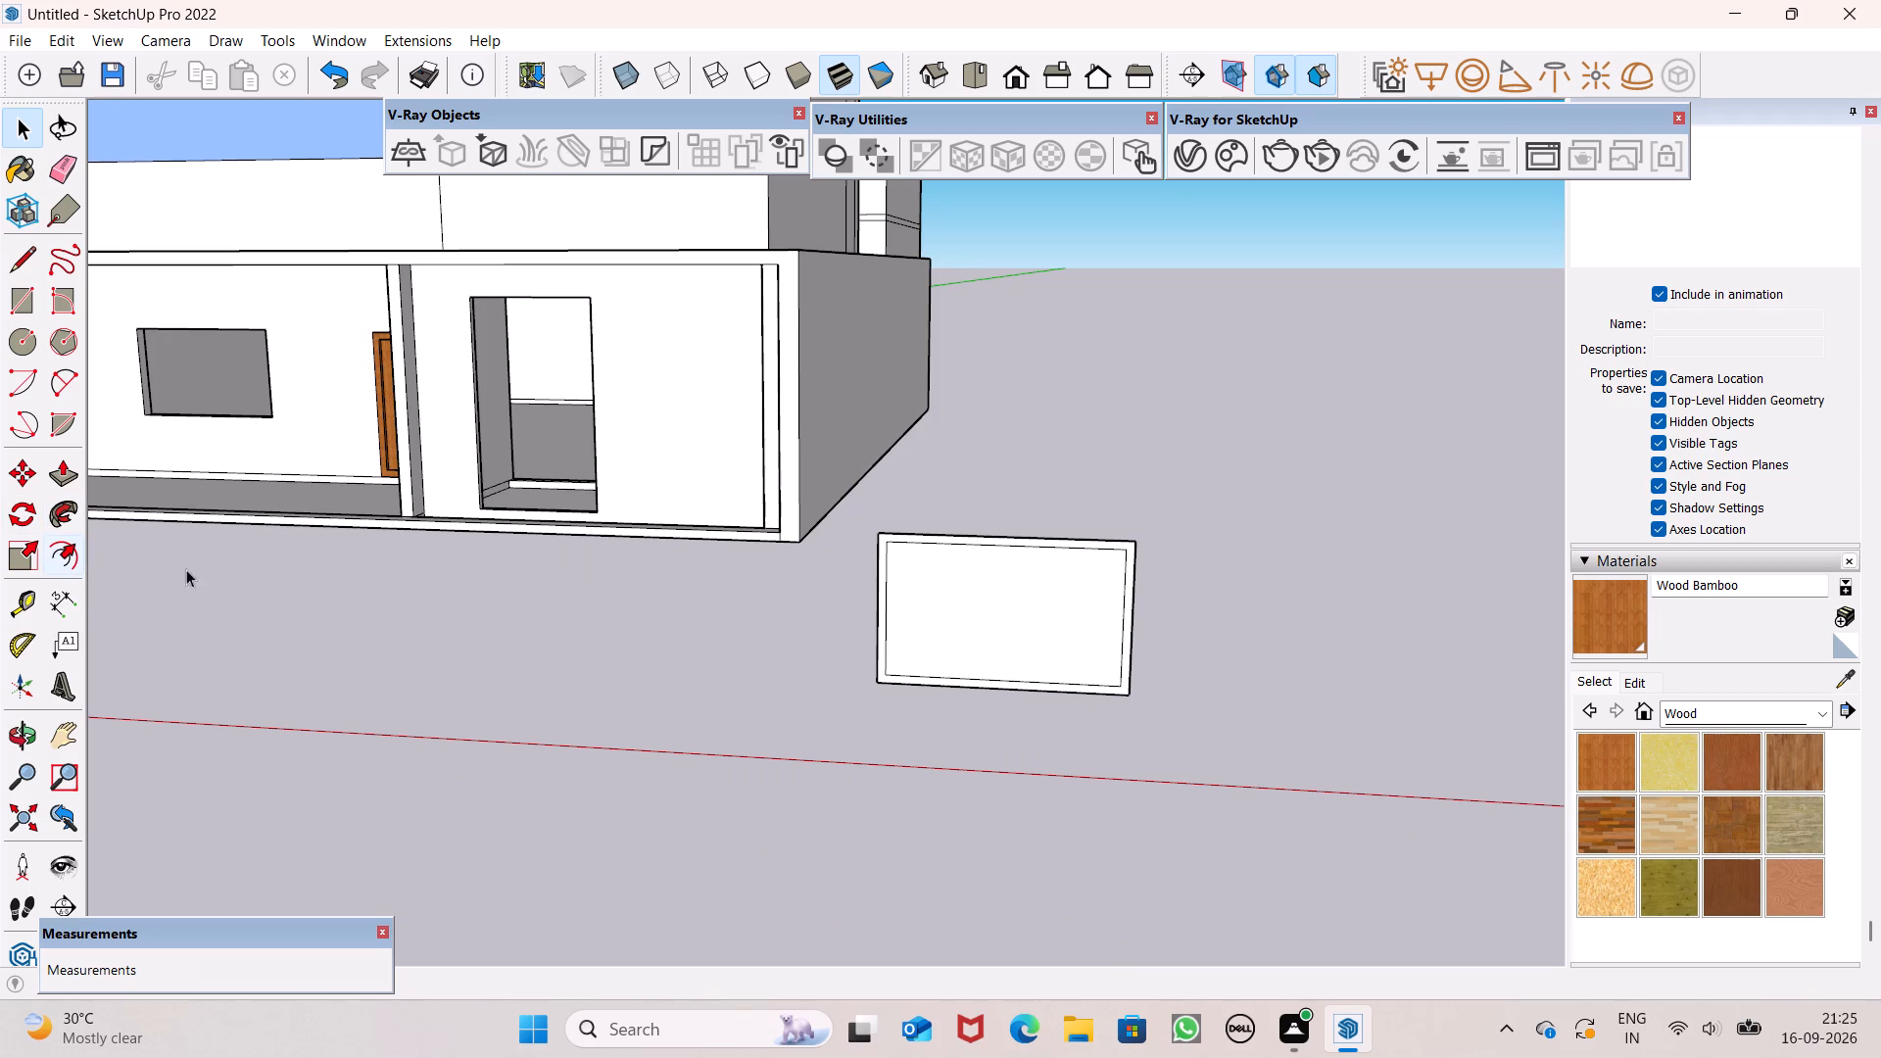
pyautogui.scroll(-4, 1222, 651)
pyautogui.moveTo(1224, 685); pyautogui.dragTo(1045, 746, button='middle')
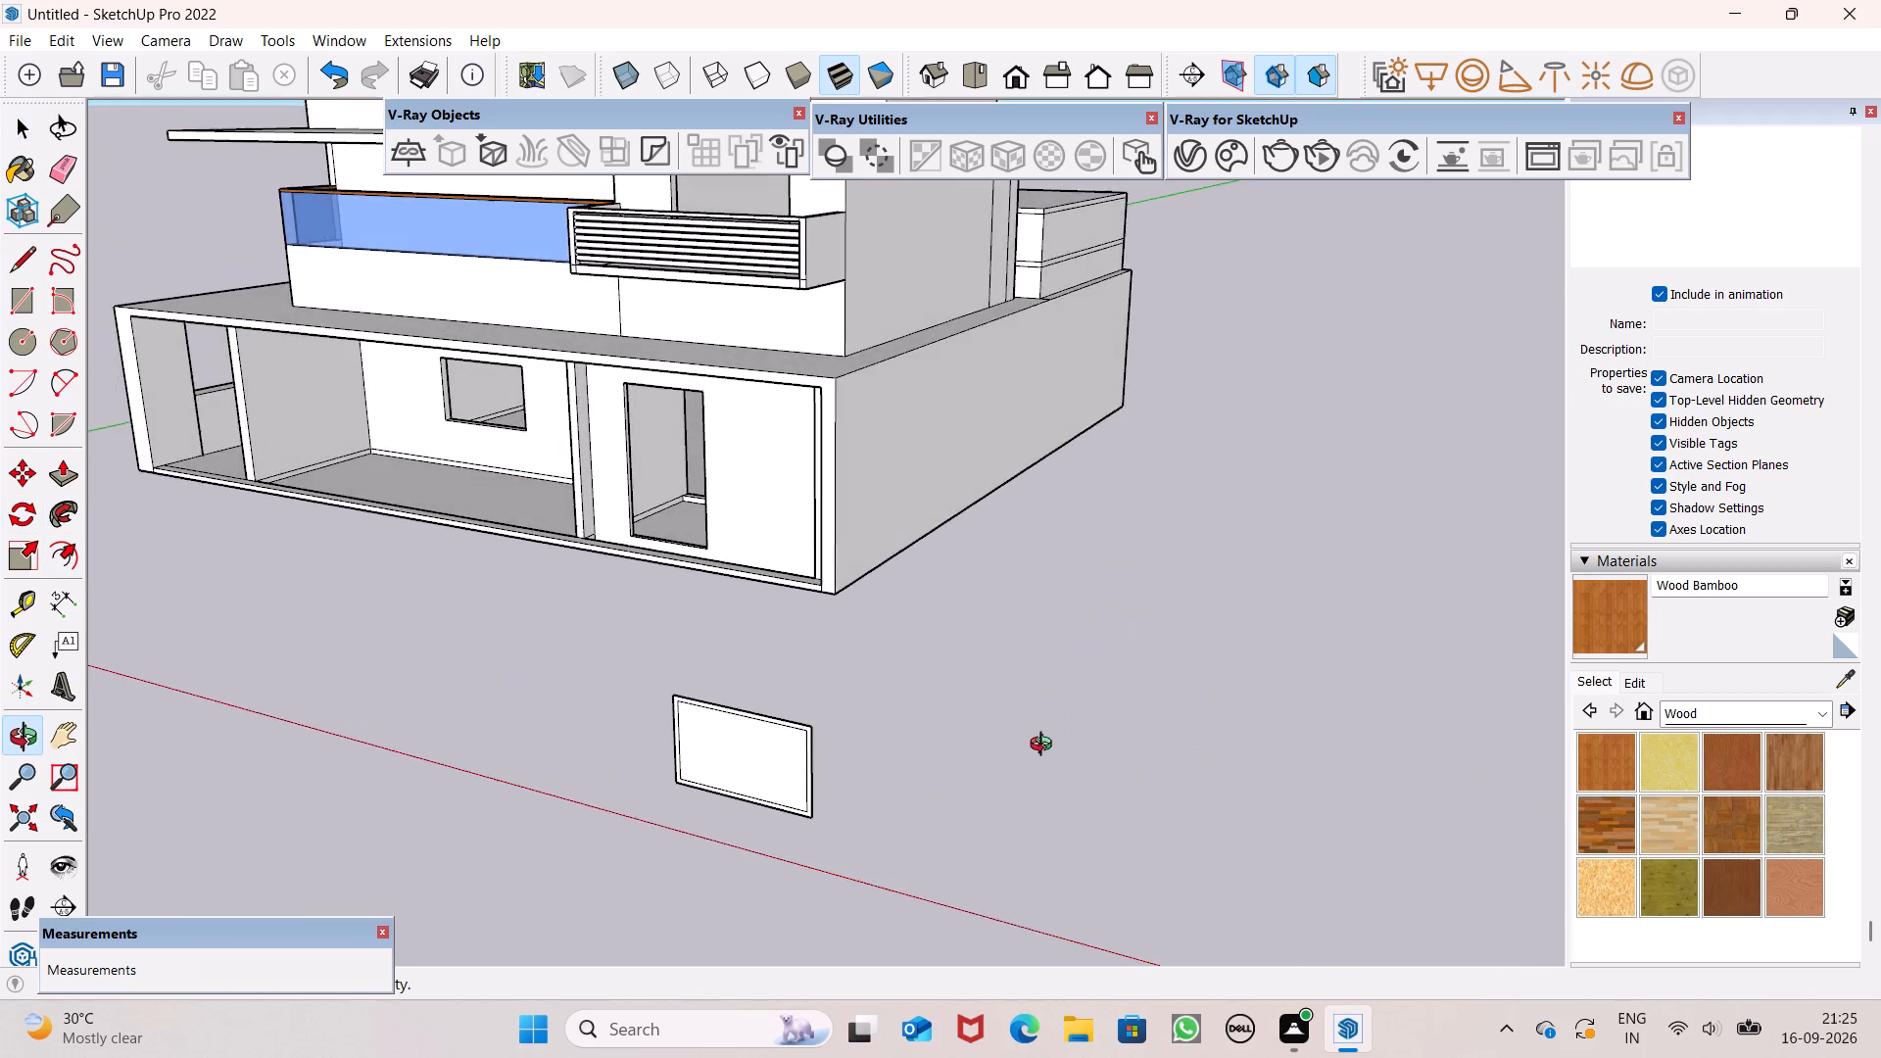
pyautogui.moveTo(1045, 746); pyautogui.dragTo(1066, 680, button='middle')
pyautogui.scroll(5, 927, 718)
pyautogui.moveTo(833, 659); pyautogui.dragTo(963, 674, button='middle')
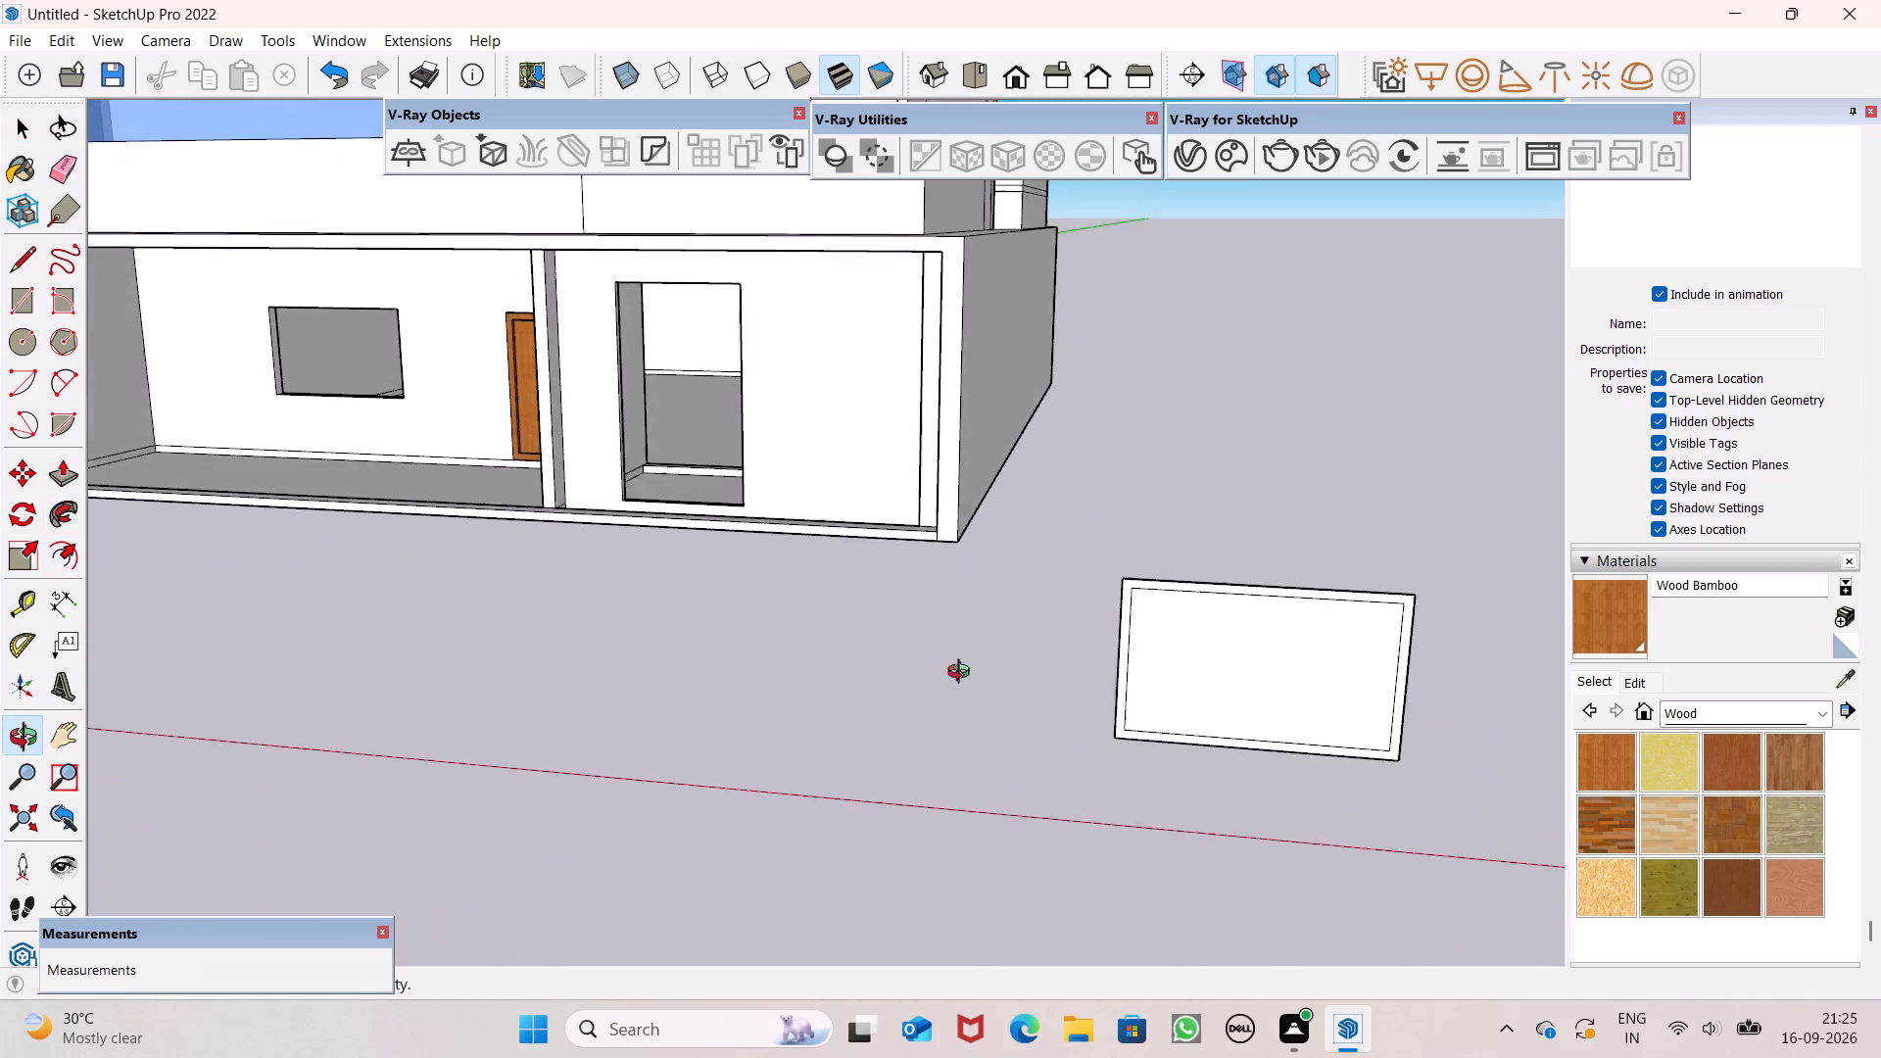
pyautogui.moveTo(963, 674); pyautogui.dragTo(969, 656, button='middle')
pyautogui.scroll(-1, 966, 668)
pyautogui.scroll(-4, 961, 564)
pyautogui.moveTo(1236, 645); pyautogui.dragTo(1186, 700, button='middle')
pyautogui.scroll(-1, 1191, 703)
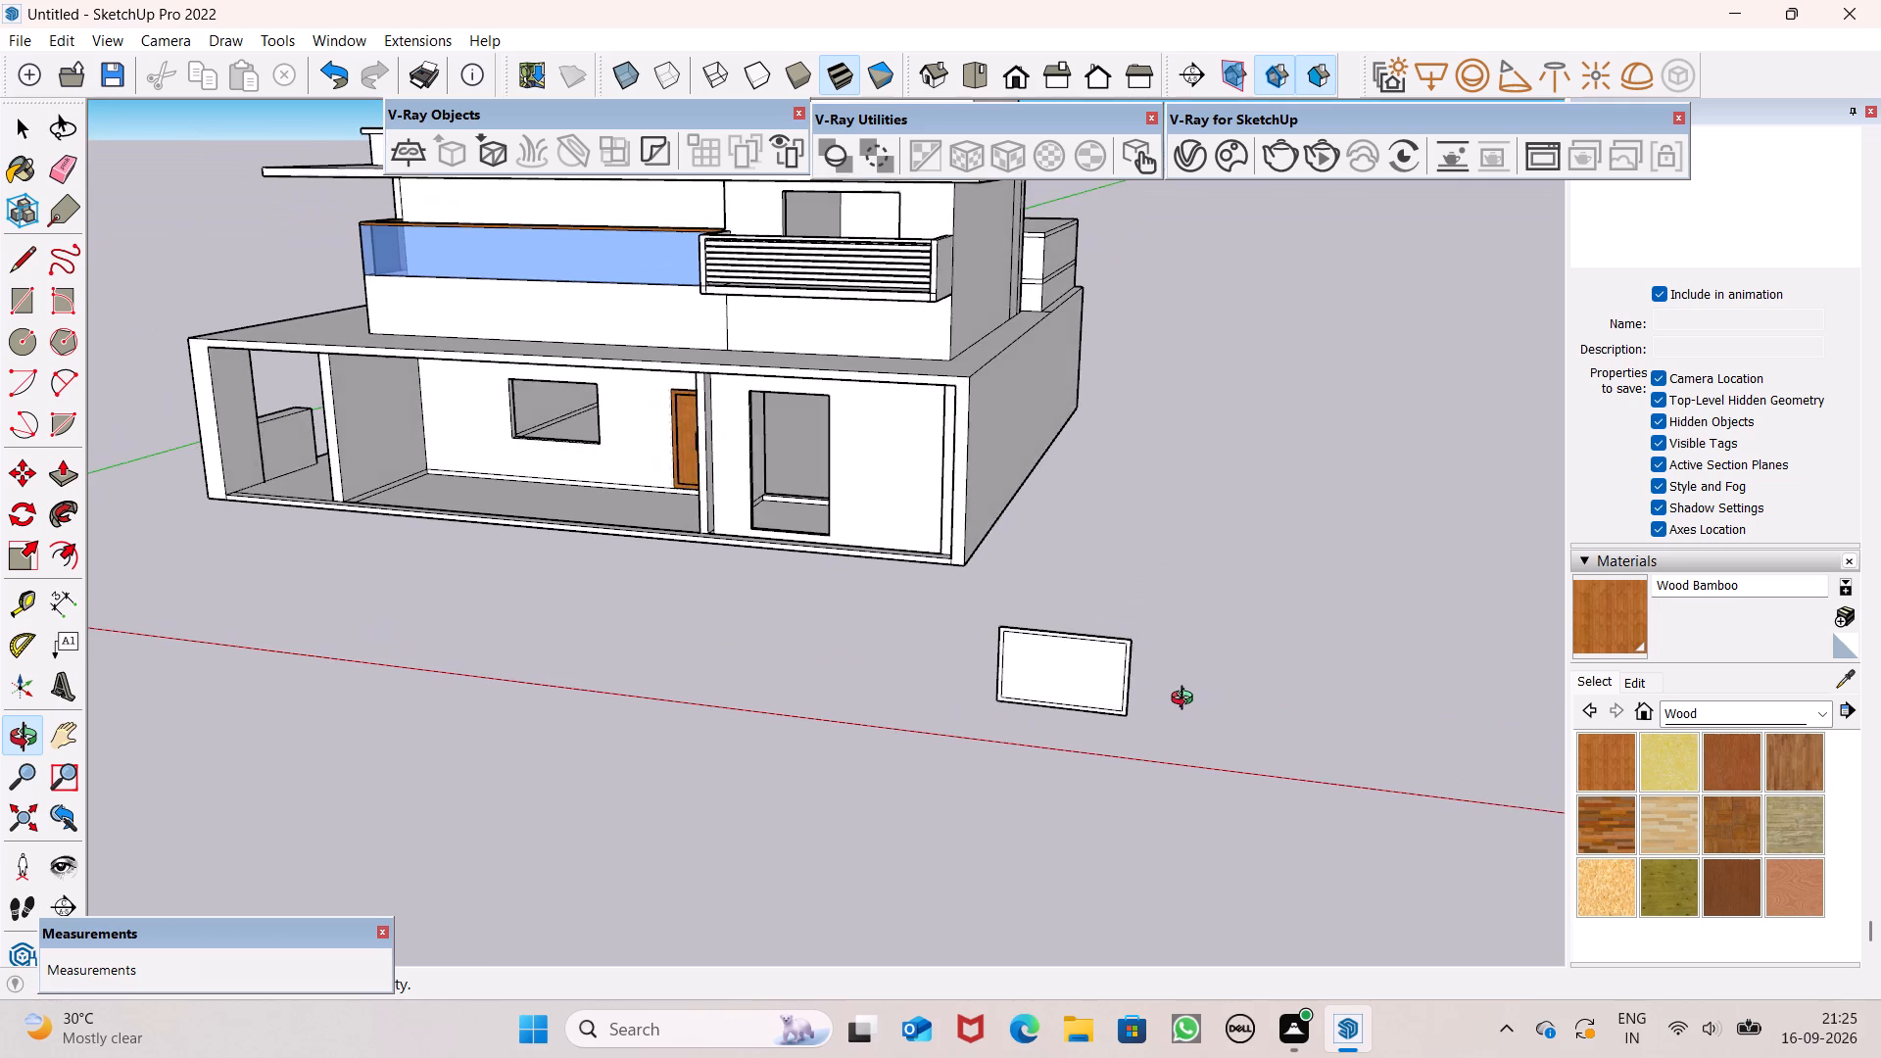
pyautogui.moveTo(1186, 700); pyautogui.dragTo(1139, 648, button='middle')
pyautogui.scroll(7, 1075, 614)
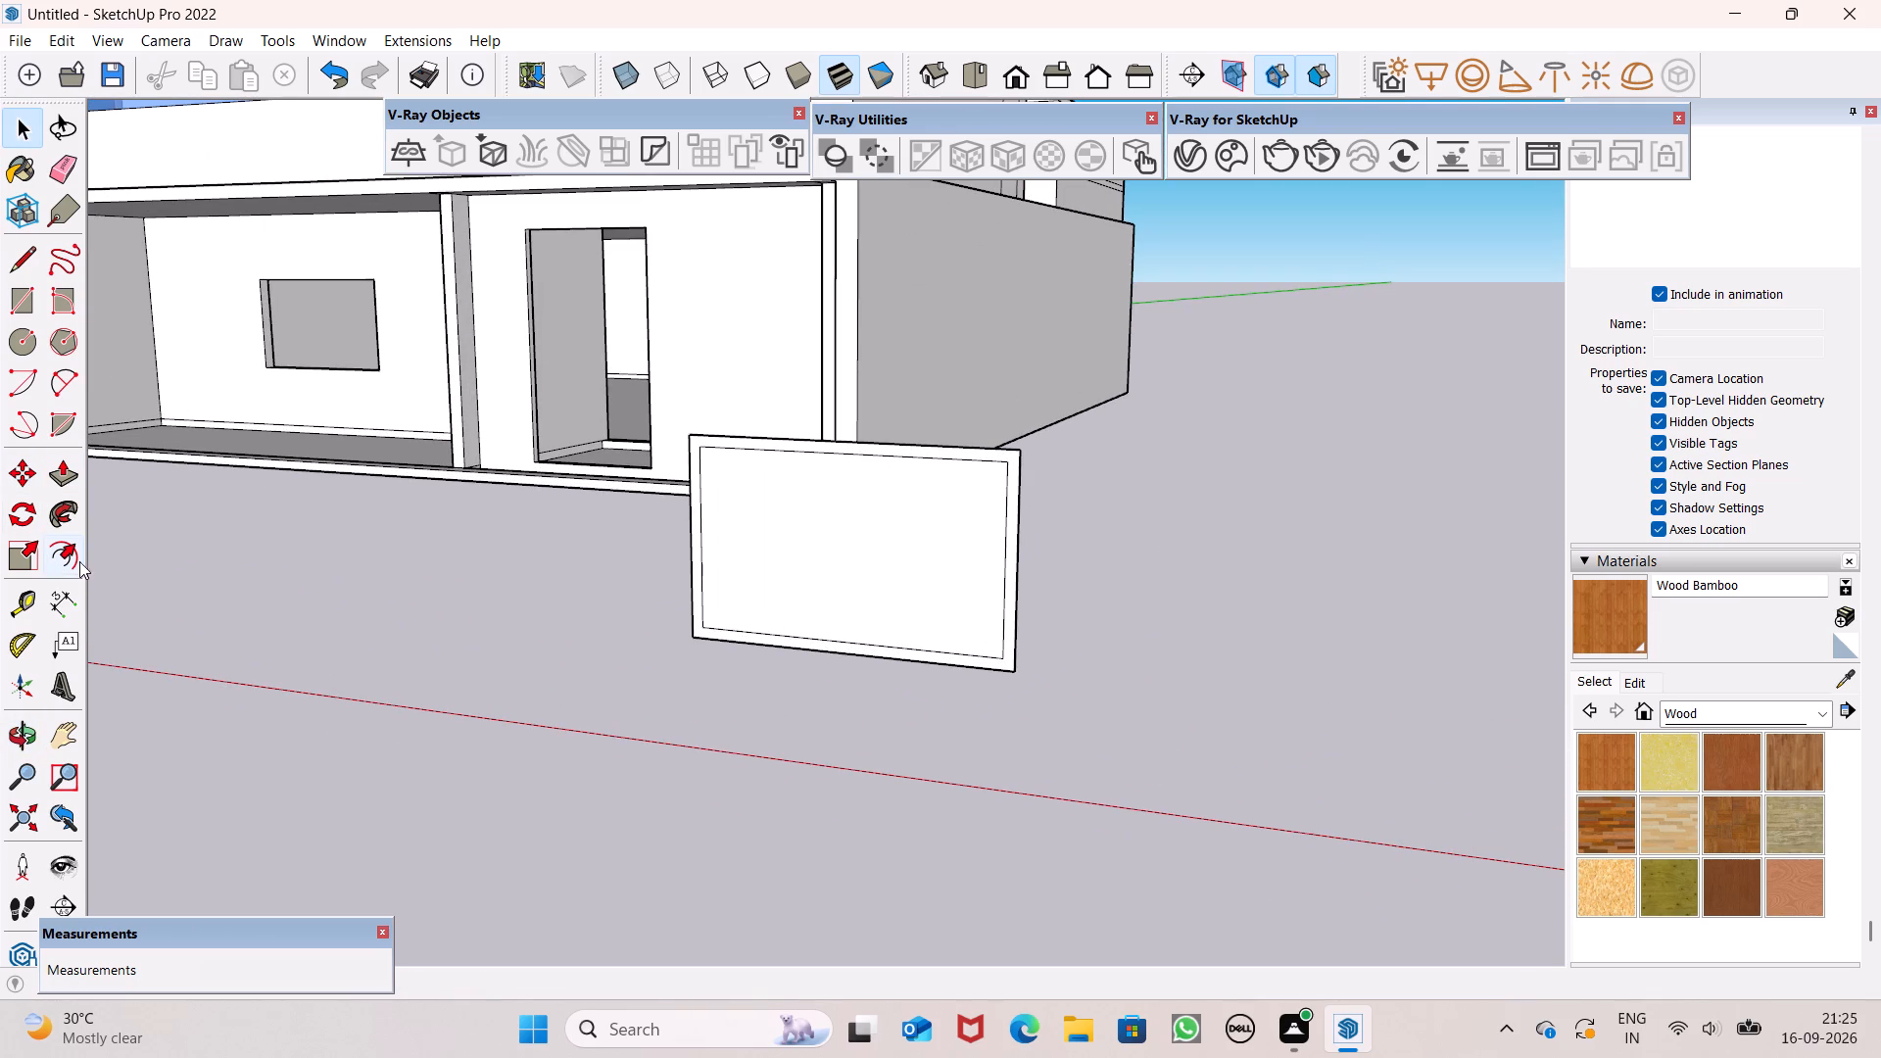
# Extrude the freestanding rectangle's narrow frame border backward to a depth of 6" with Push/Pull.
pyautogui.click(58, 475)
pyautogui.scroll(3, 1104, 643)
pyautogui.scroll(-4, 1076, 618)
pyautogui.moveTo(1079, 624); pyautogui.dragTo(983, 713, button='middle')
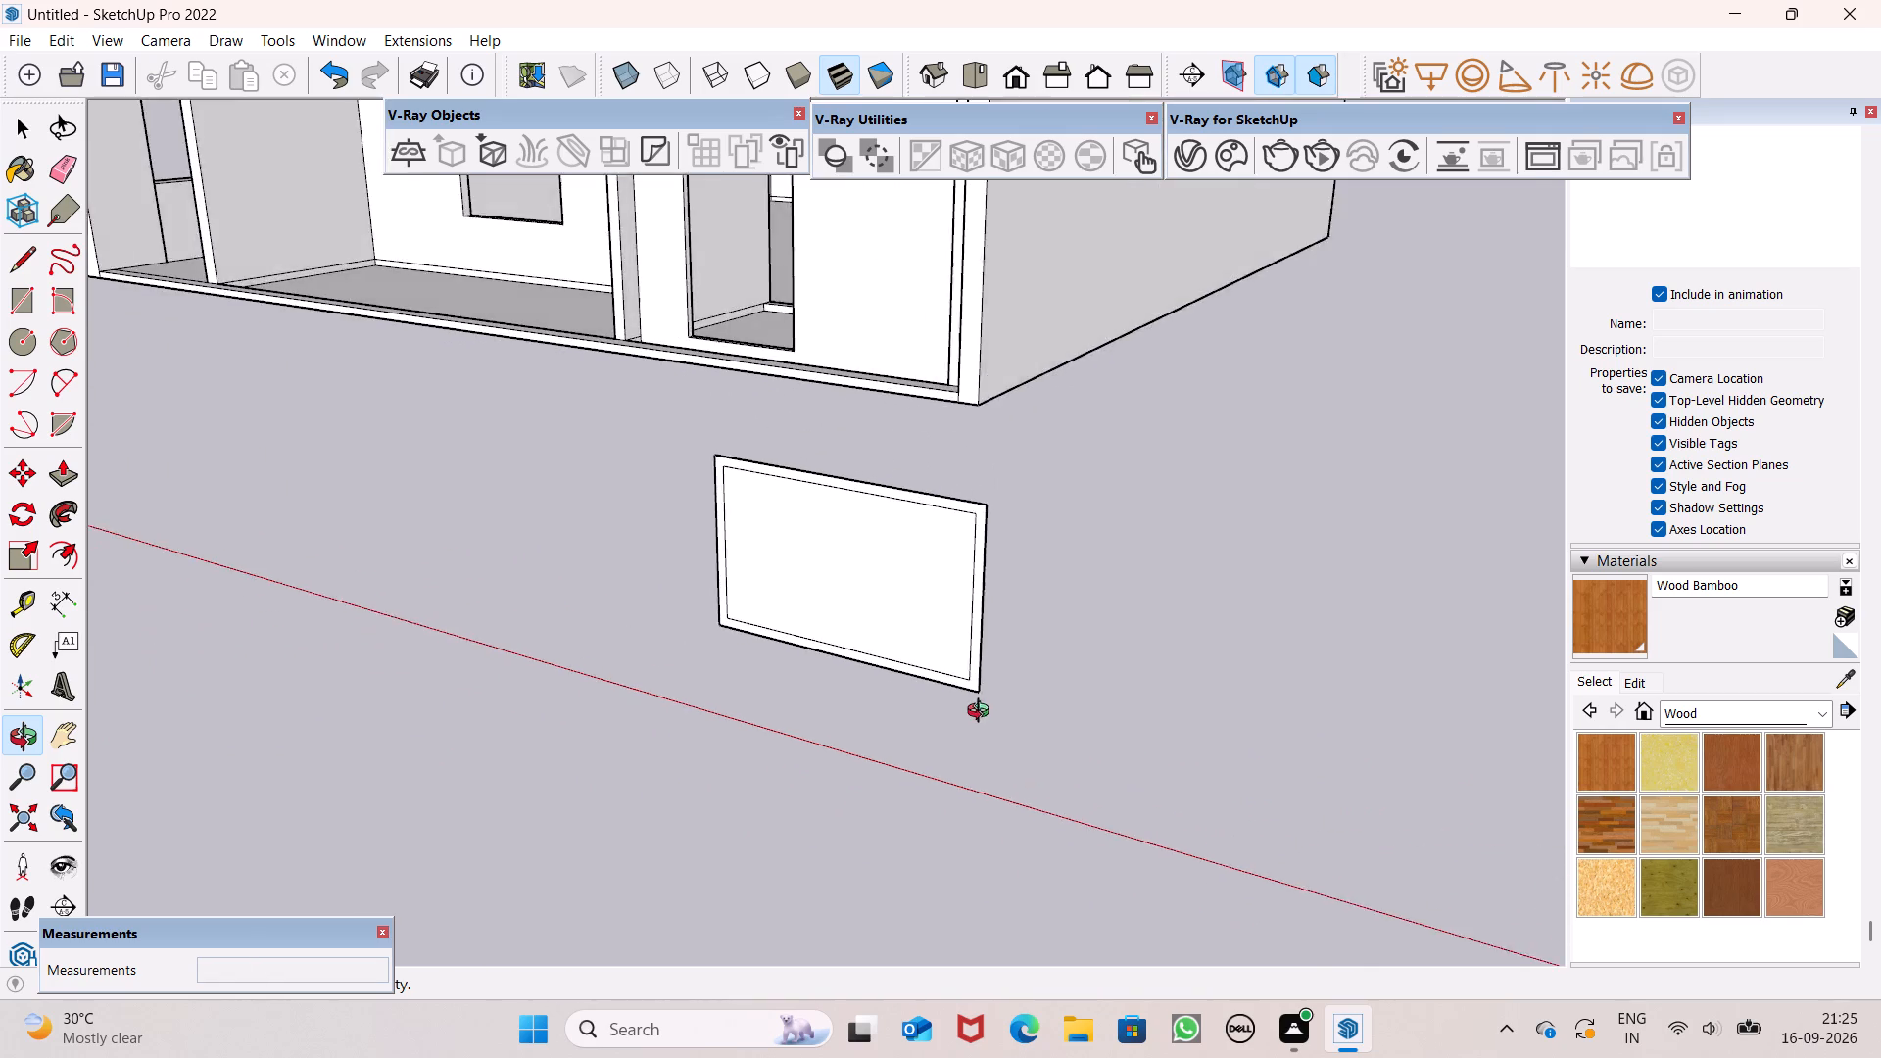
pyautogui.moveTo(983, 713); pyautogui.dragTo(976, 691, button='middle')
pyautogui.scroll(7, 991, 647)
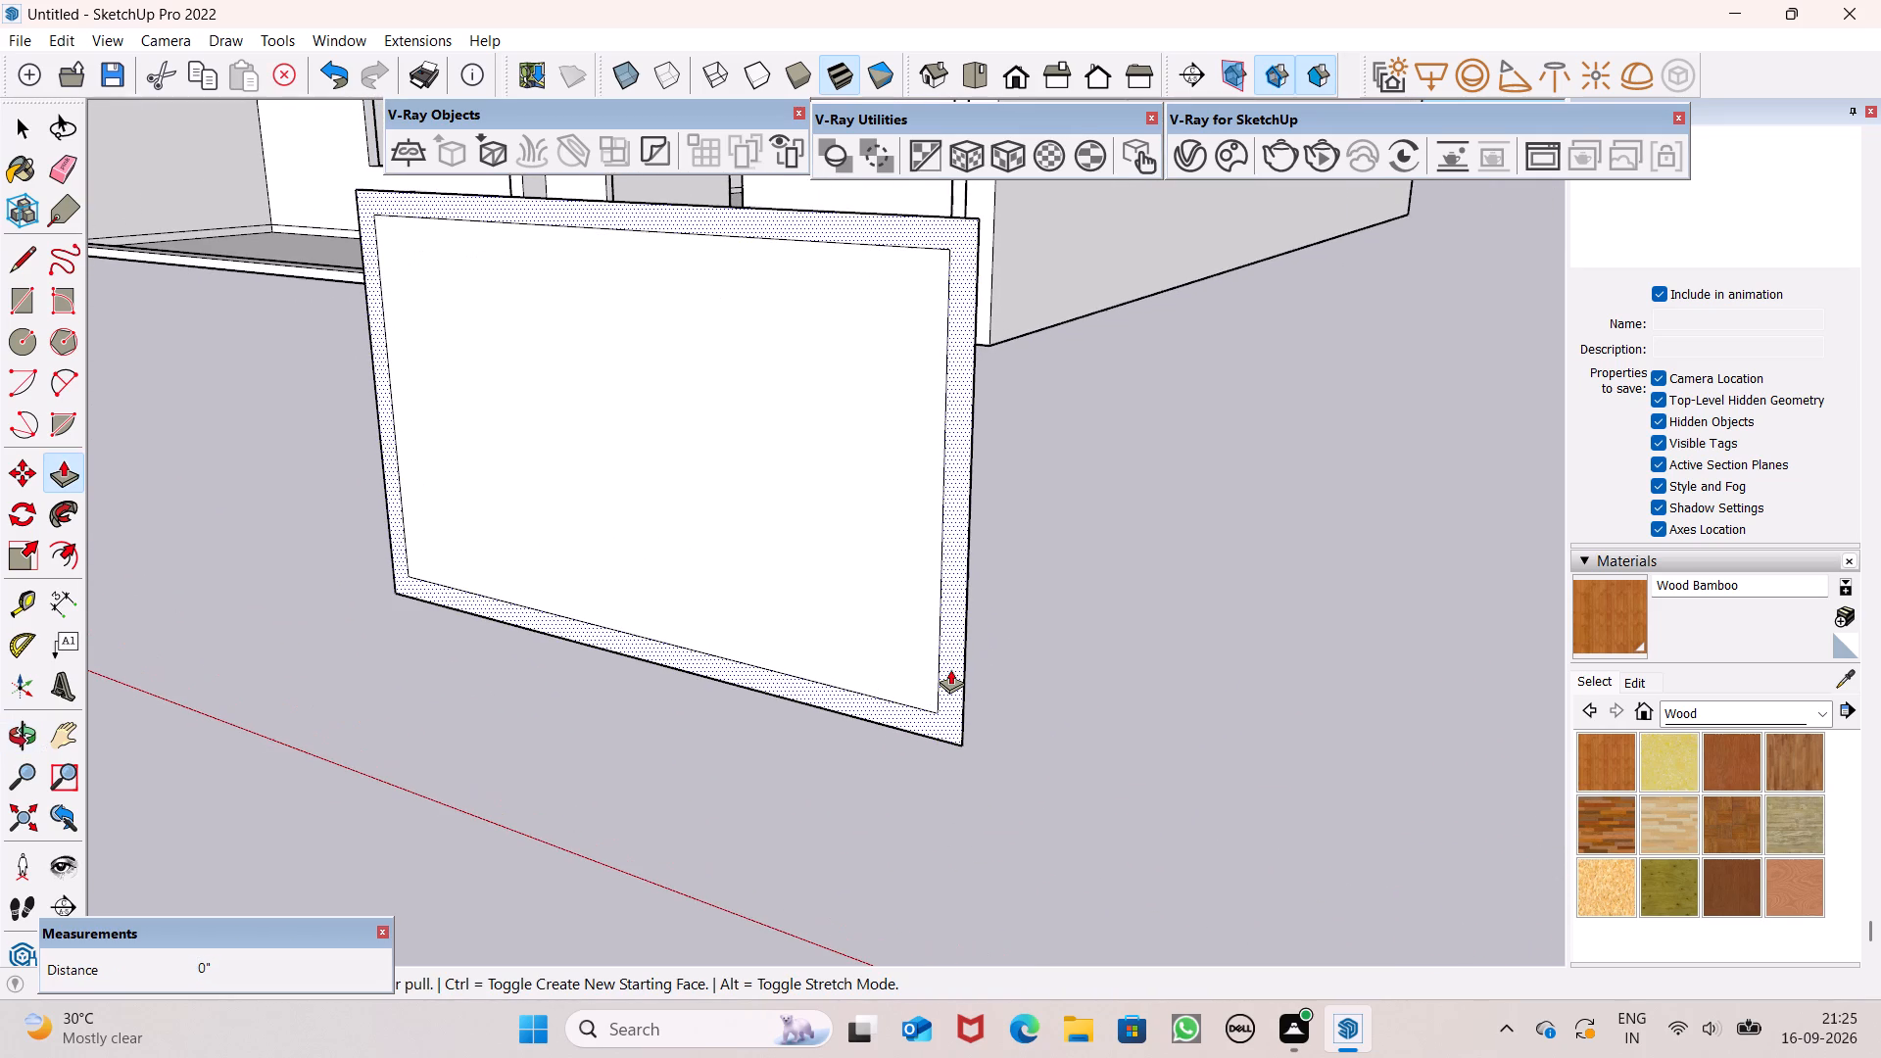
pyautogui.scroll(-4, 950, 668)
pyautogui.moveTo(1180, 733); pyautogui.dragTo(1393, 833, button='middle')
pyautogui.scroll(1, 1396, 771)
pyautogui.scroll(-1, 1280, 542)
pyautogui.scroll(2, 1085, 515)
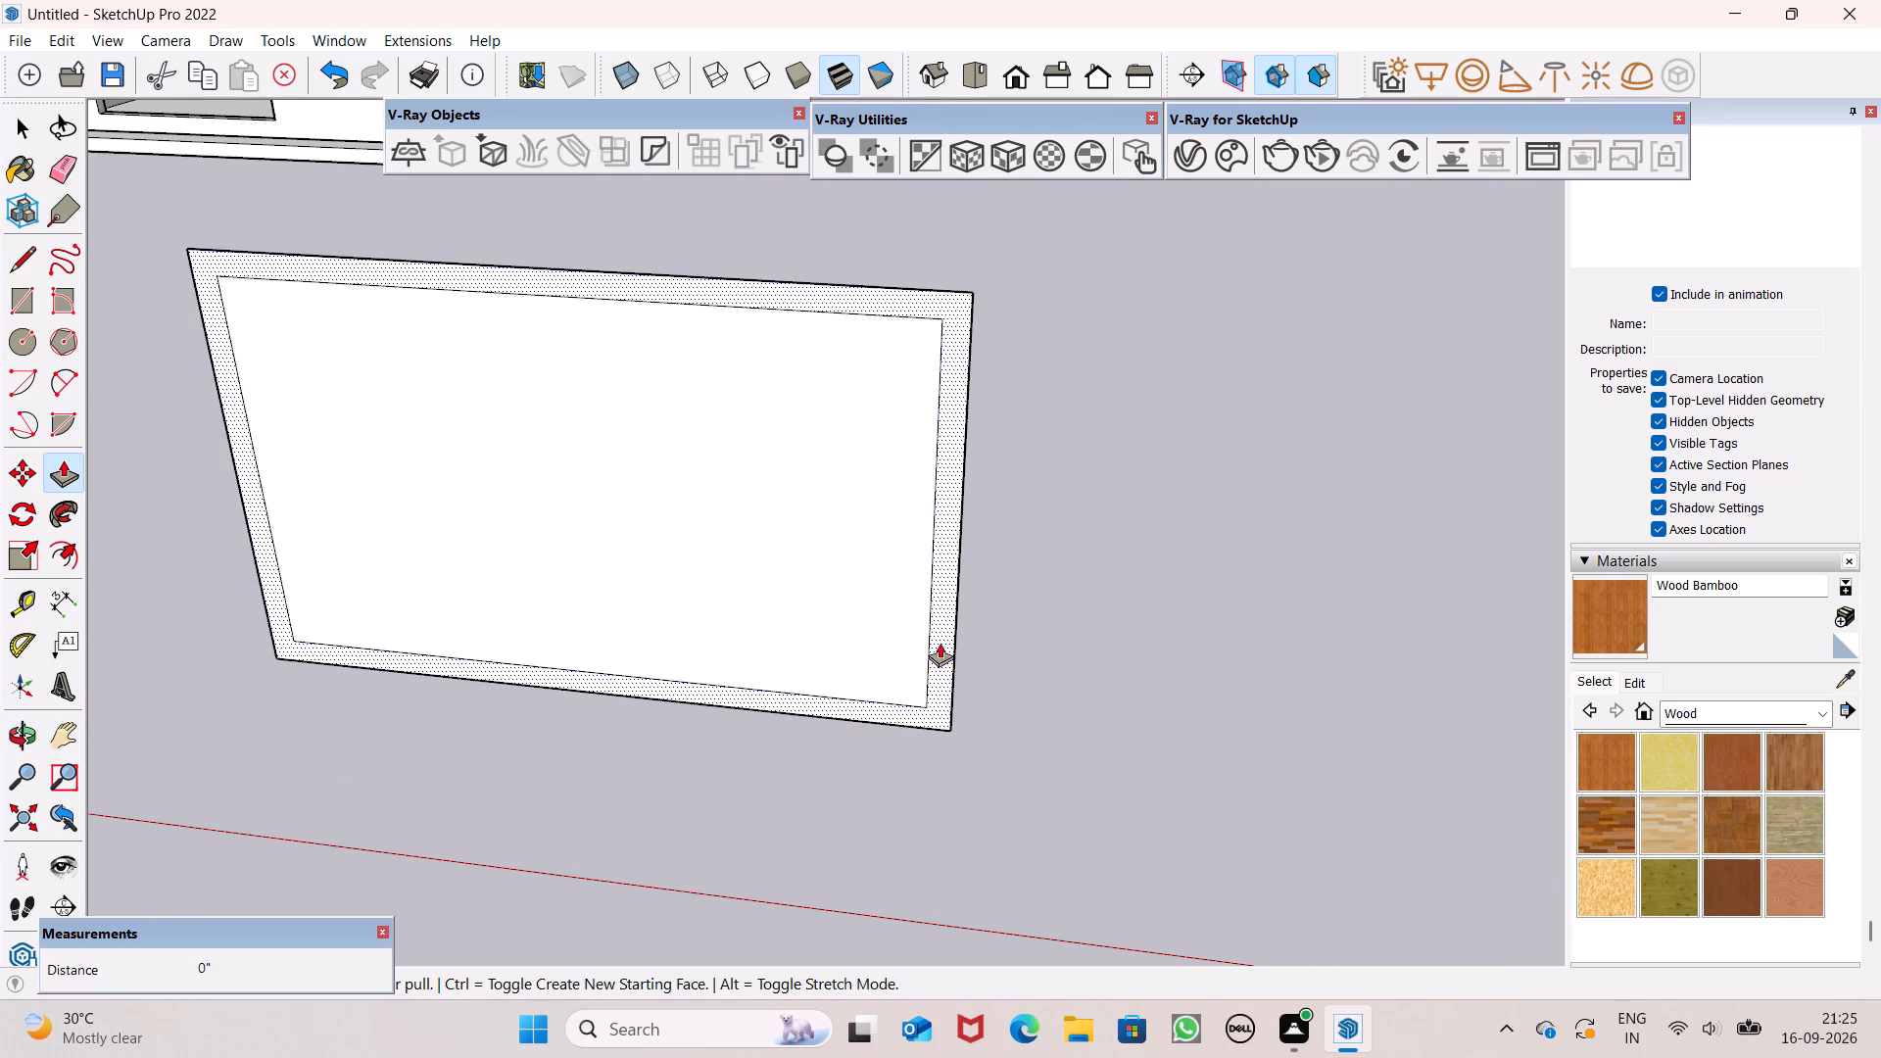
pyautogui.moveTo(948, 643); pyautogui.dragTo(1003, 623)
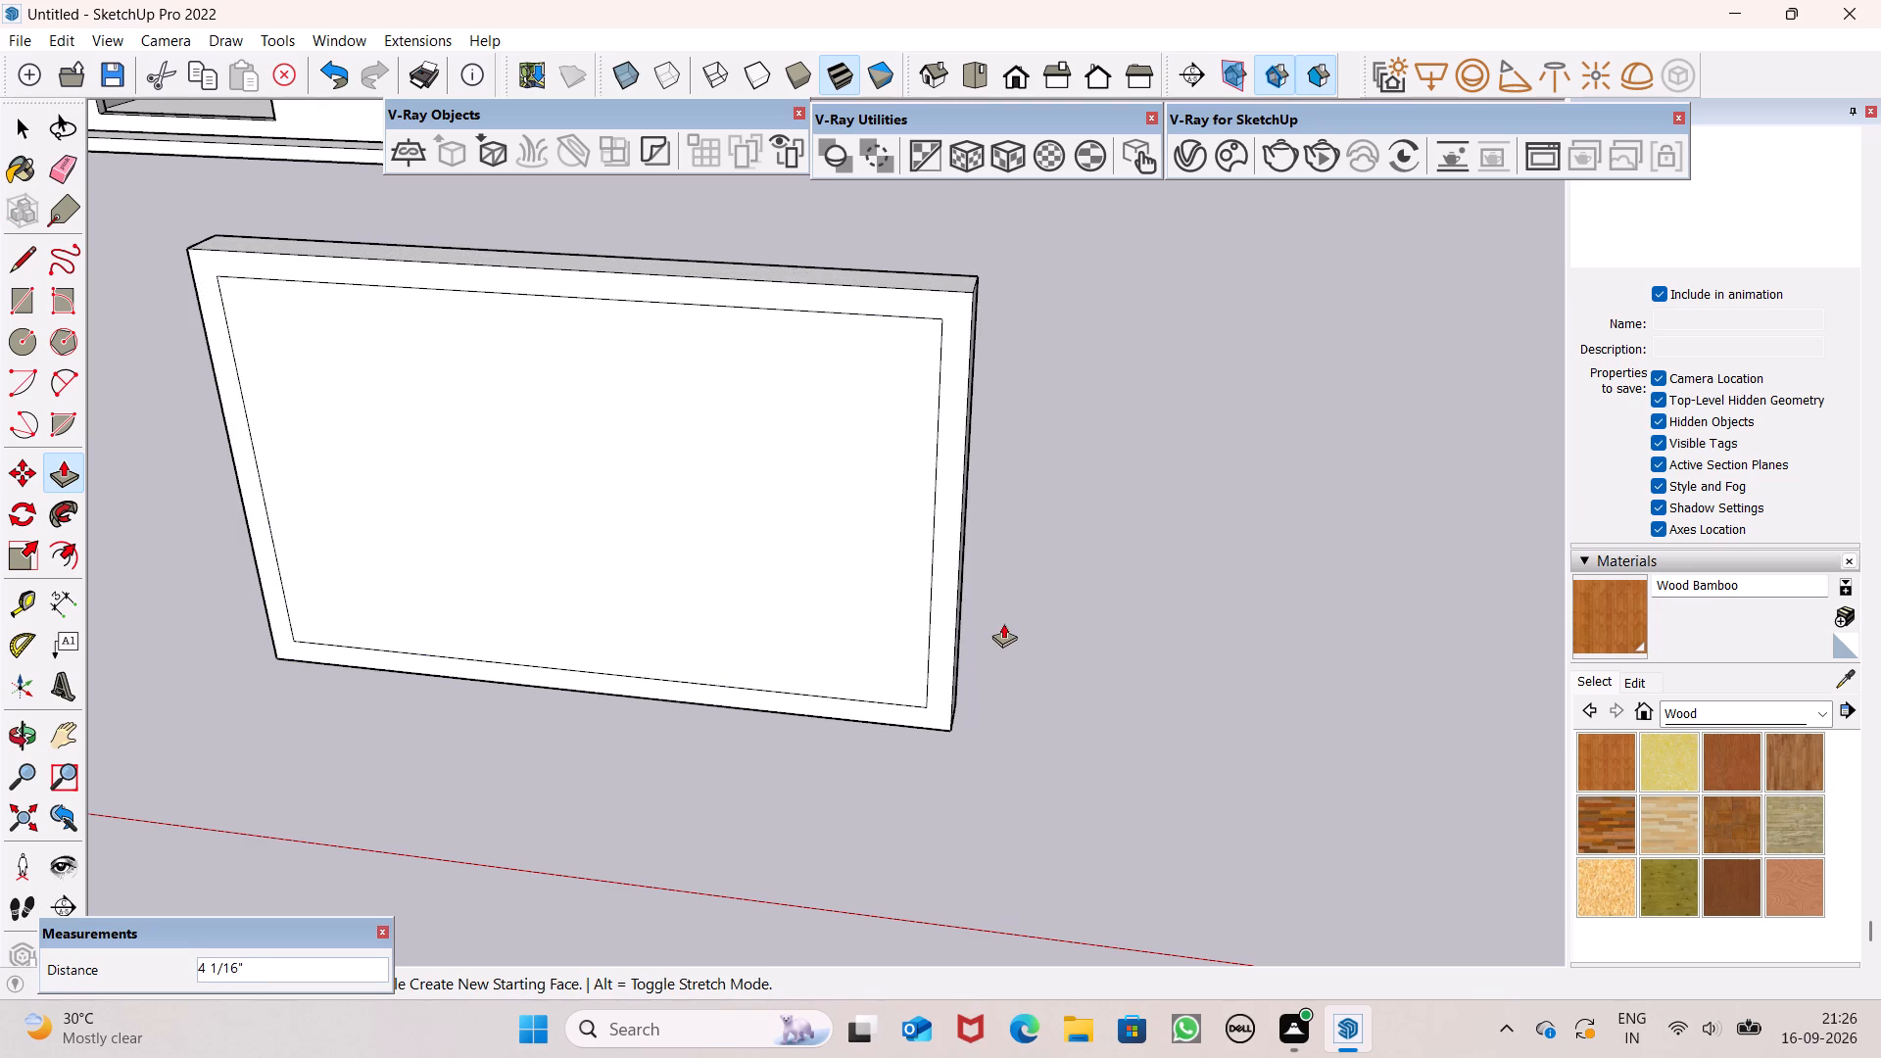
pyautogui.moveTo(1003, 623); pyautogui.dragTo(1009, 620)
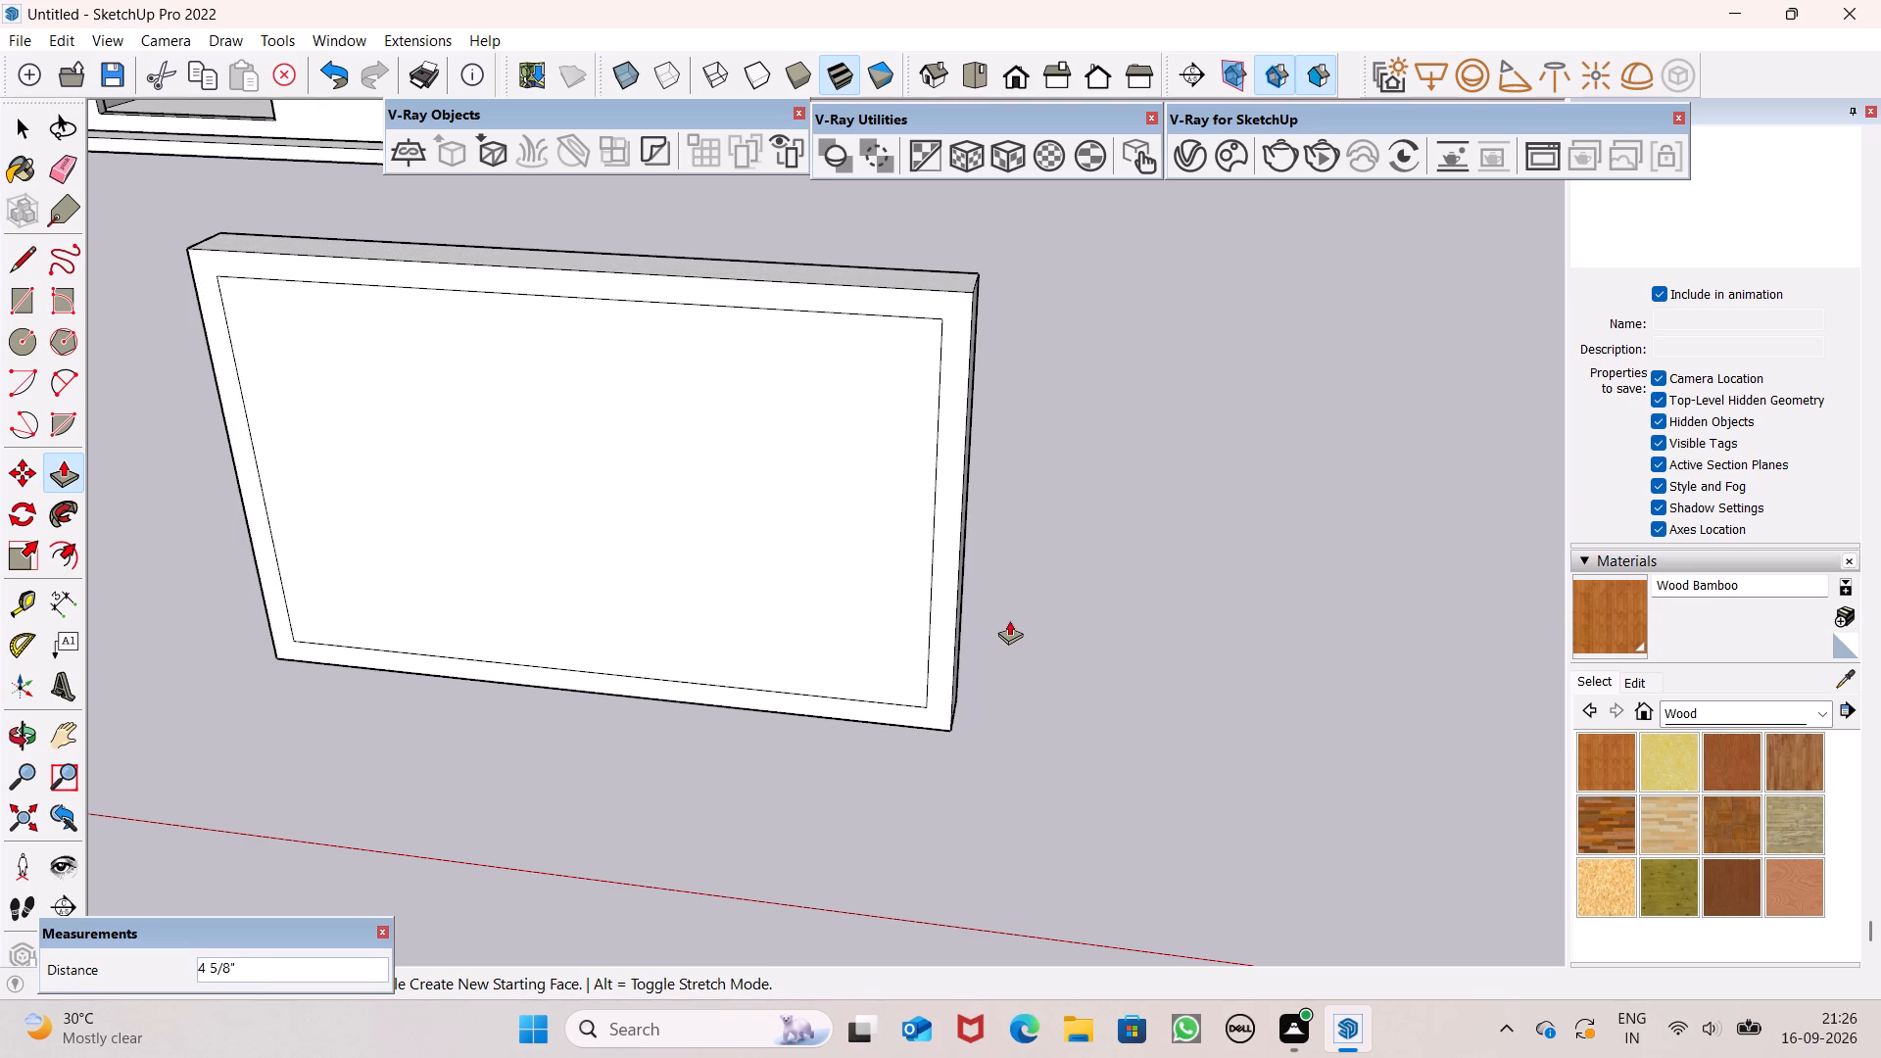
pyautogui.moveTo(1009, 620); pyautogui.dragTo(1013, 620)
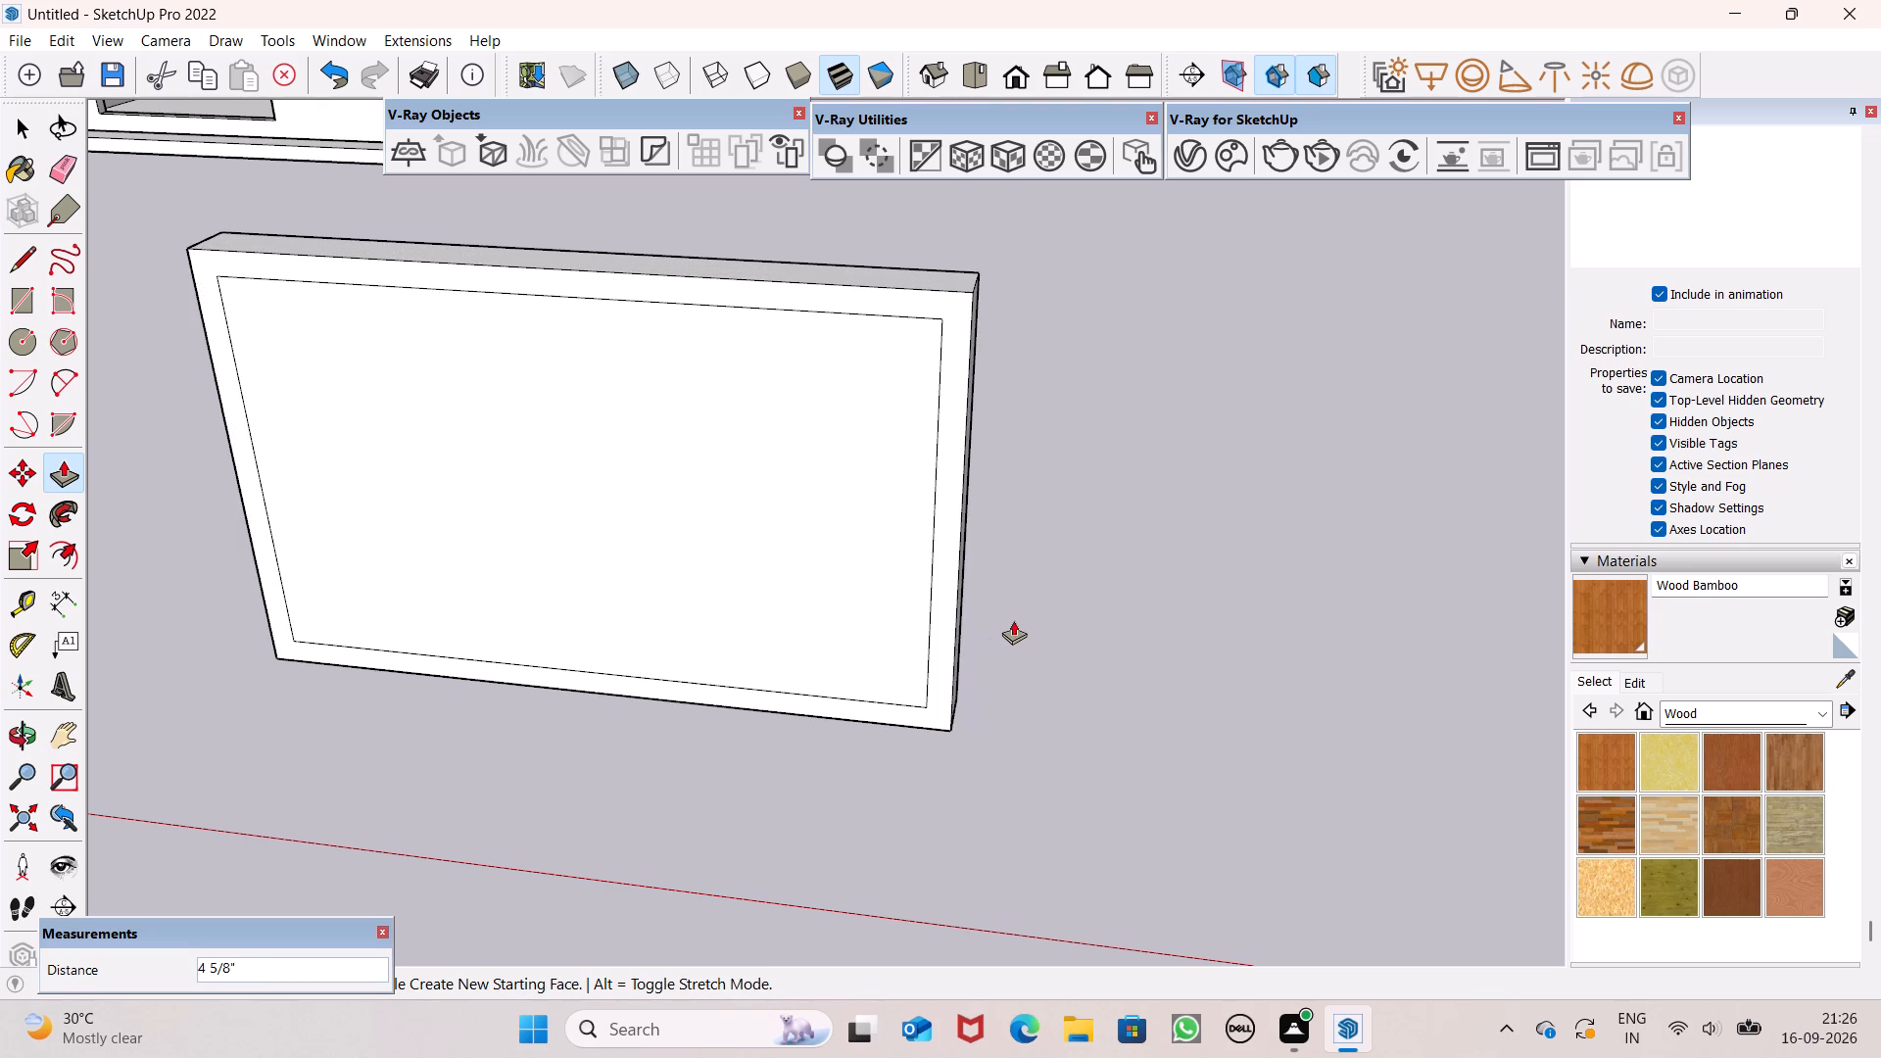
pyautogui.moveTo(1013, 620); pyautogui.dragTo(1014, 620)
pyautogui.write('6"')
pyautogui.press('Return')
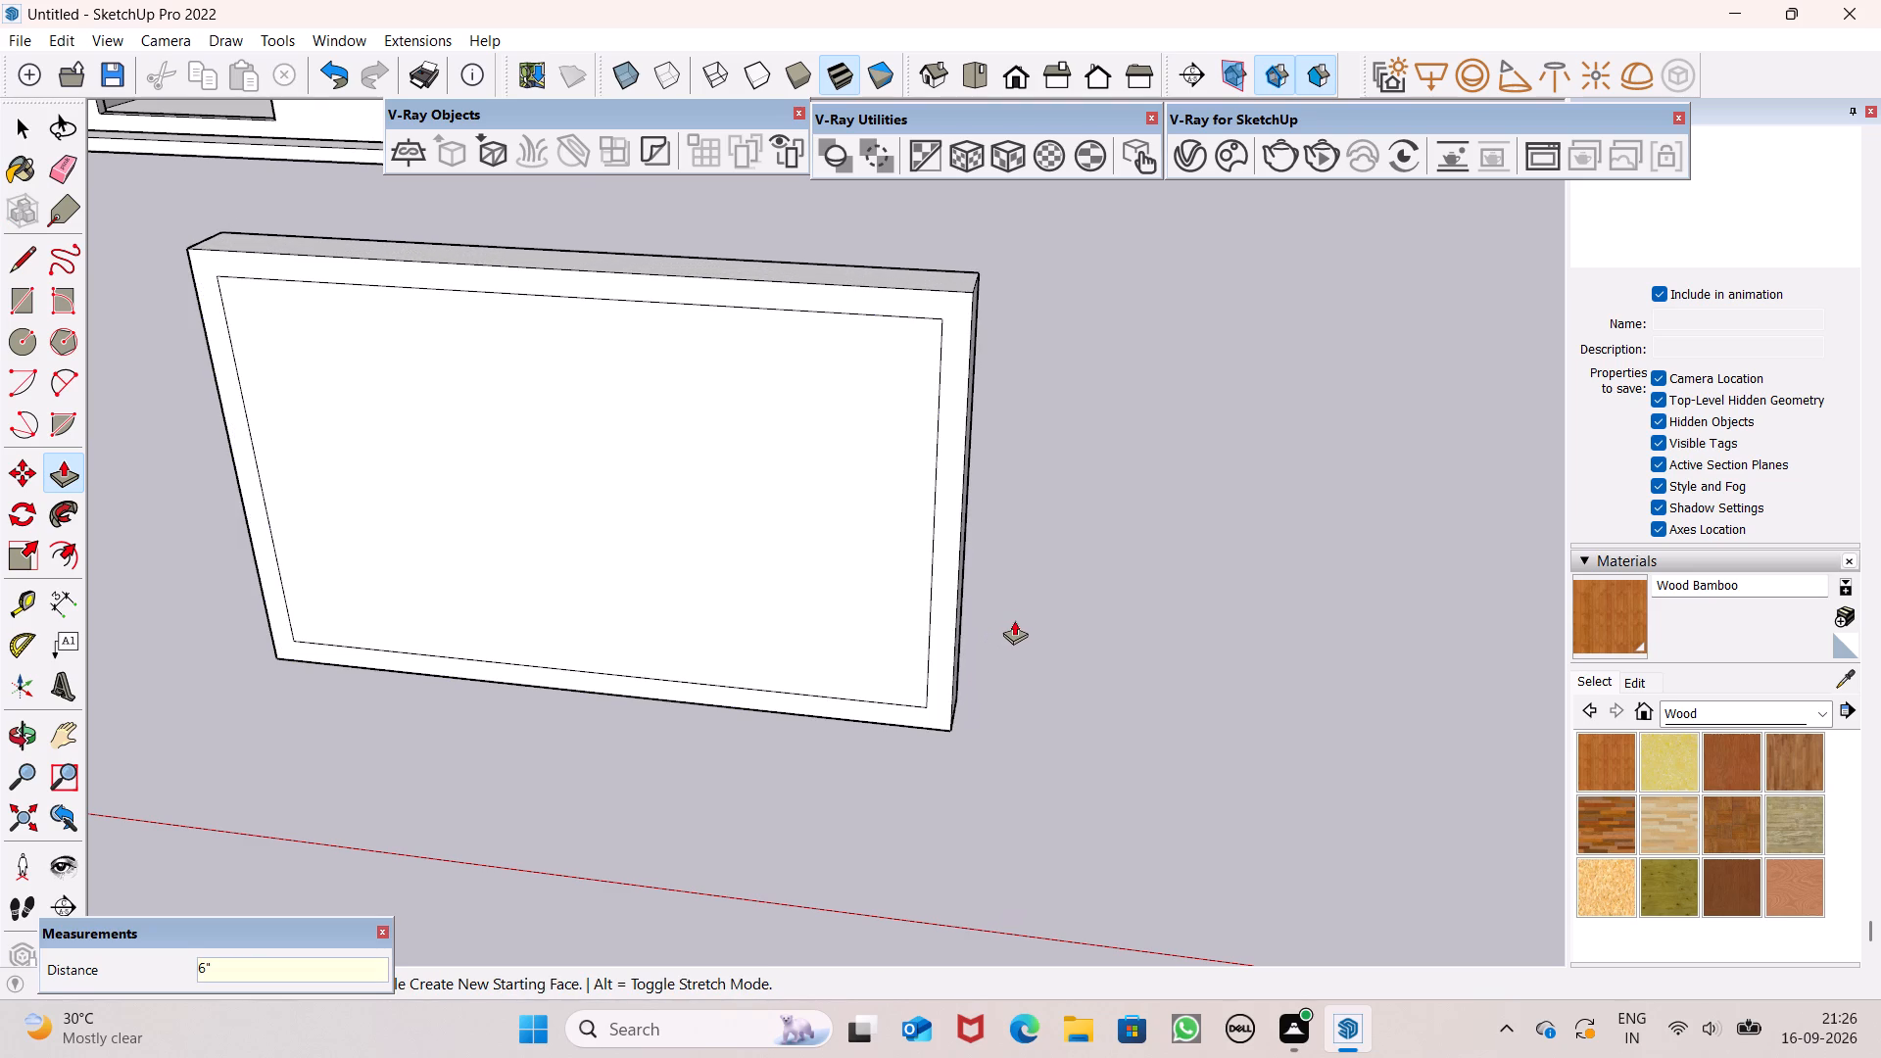
pyautogui.moveTo(1014, 620); pyautogui.dragTo(1014, 619)
# Pull the front face of the frame border forward about 5/8" so it stands proud of the inner panel.
pyautogui.scroll(-7, 1070, 552)
pyautogui.moveTo(1125, 559); pyautogui.dragTo(620, 540, button='middle')
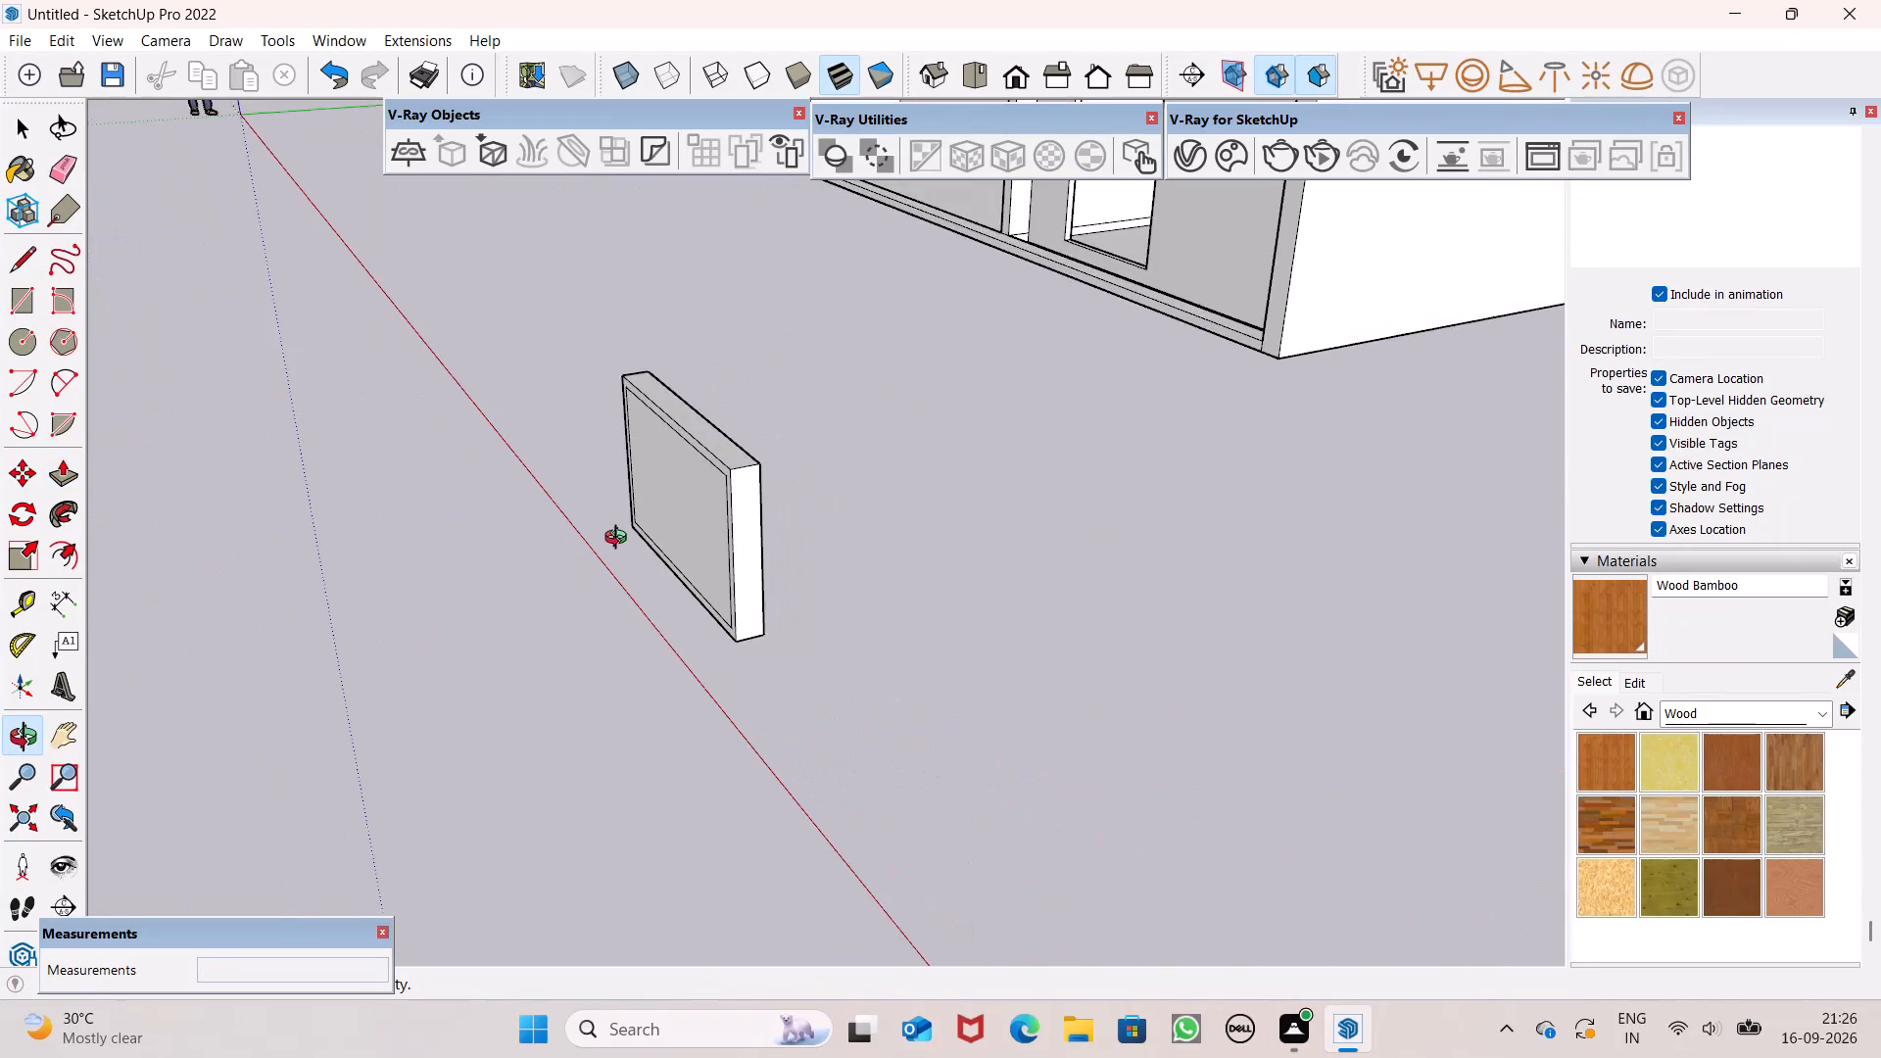
pyautogui.moveTo(620, 540); pyautogui.dragTo(901, 554, button='middle')
pyautogui.scroll(5, 907, 556)
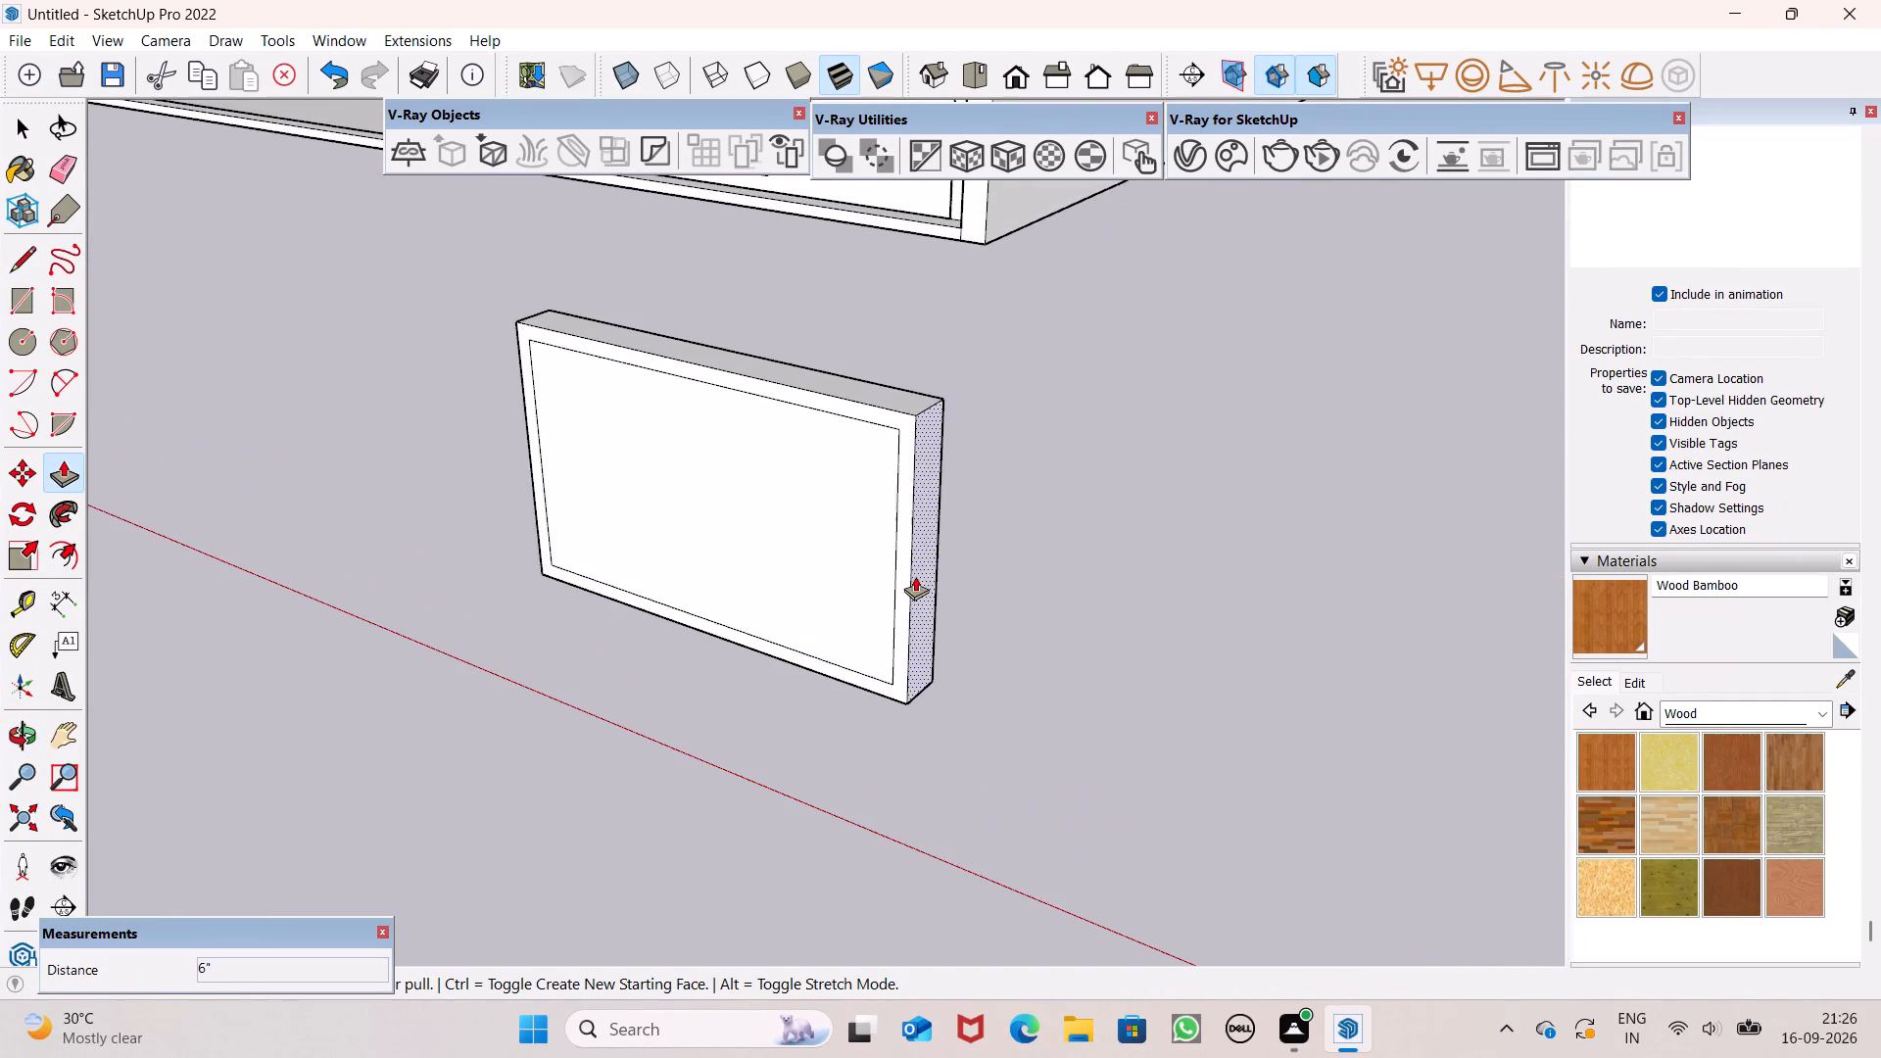
pyautogui.moveTo(915, 581); pyautogui.dragTo(1123, 553, button='middle')
pyautogui.scroll(2, 1061, 561)
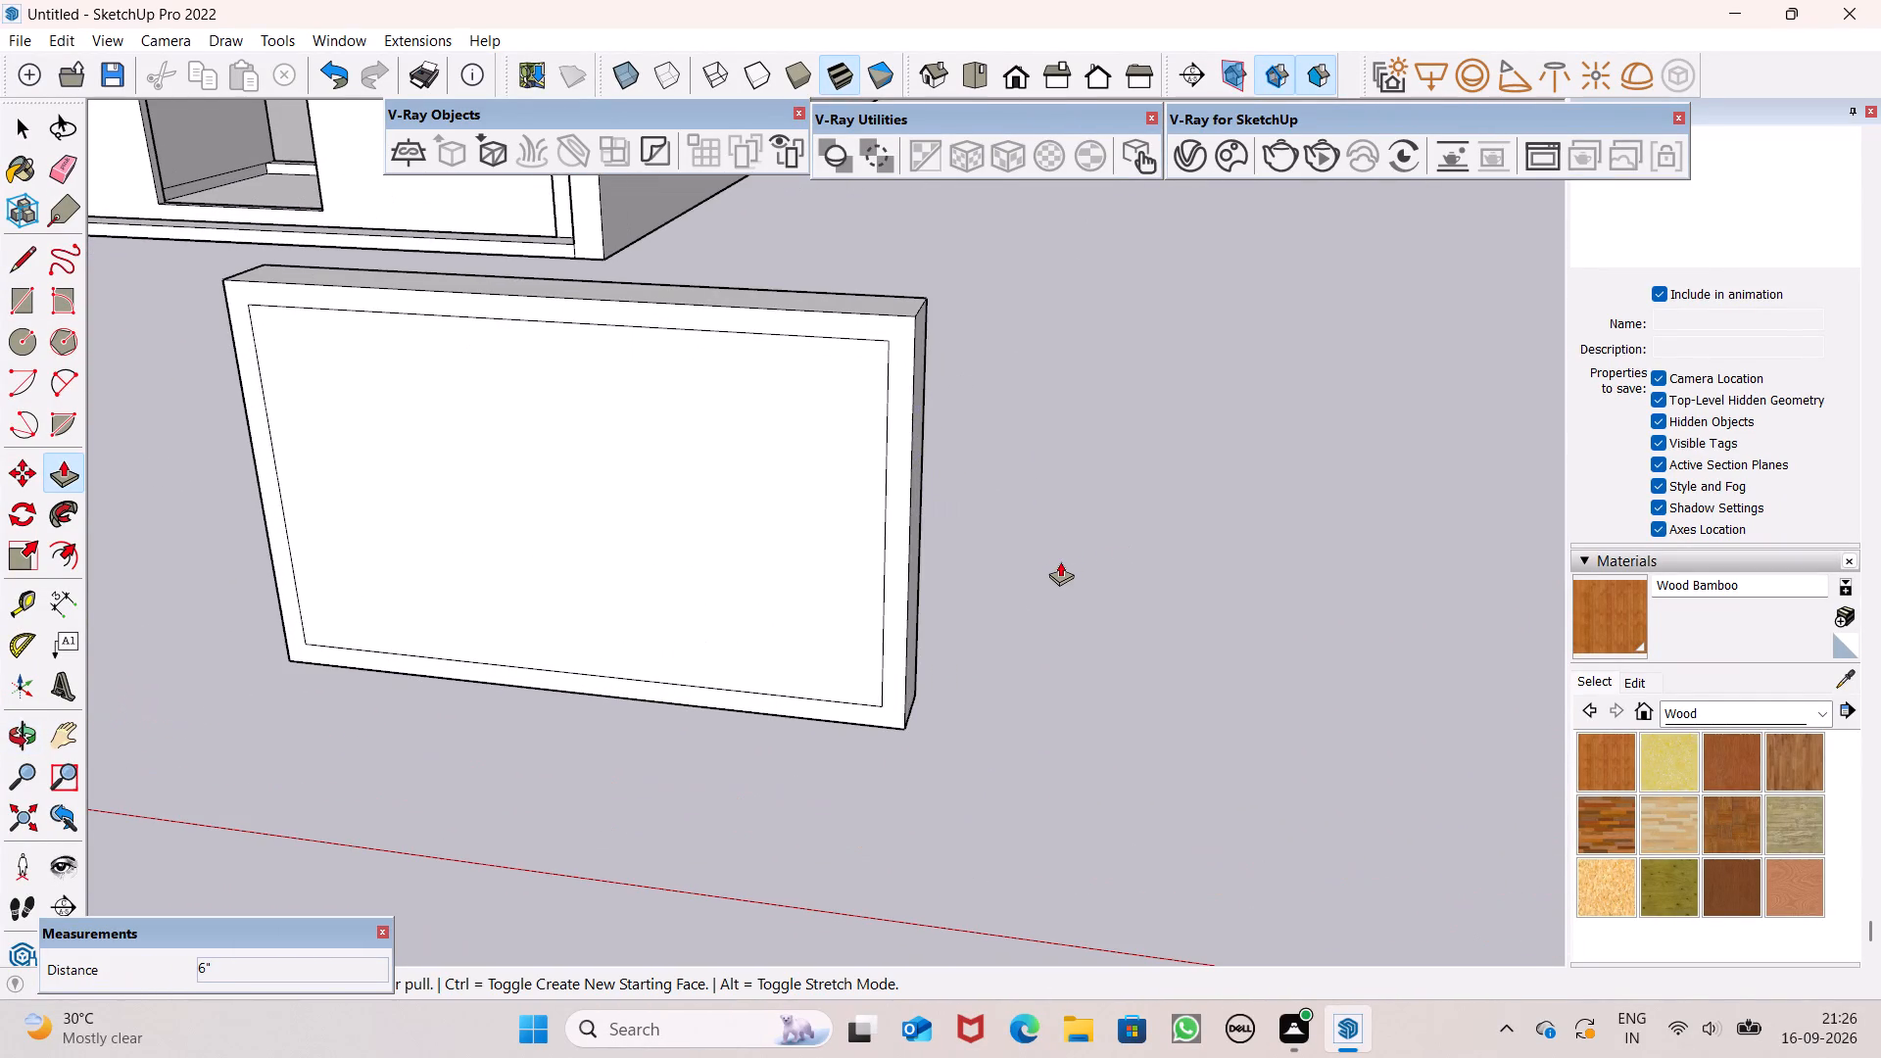
pyautogui.scroll(3, 804, 588)
pyautogui.scroll(-5, 914, 589)
pyautogui.moveTo(931, 621); pyautogui.dragTo(1003, 660, button='middle')
pyautogui.scroll(3, 938, 663)
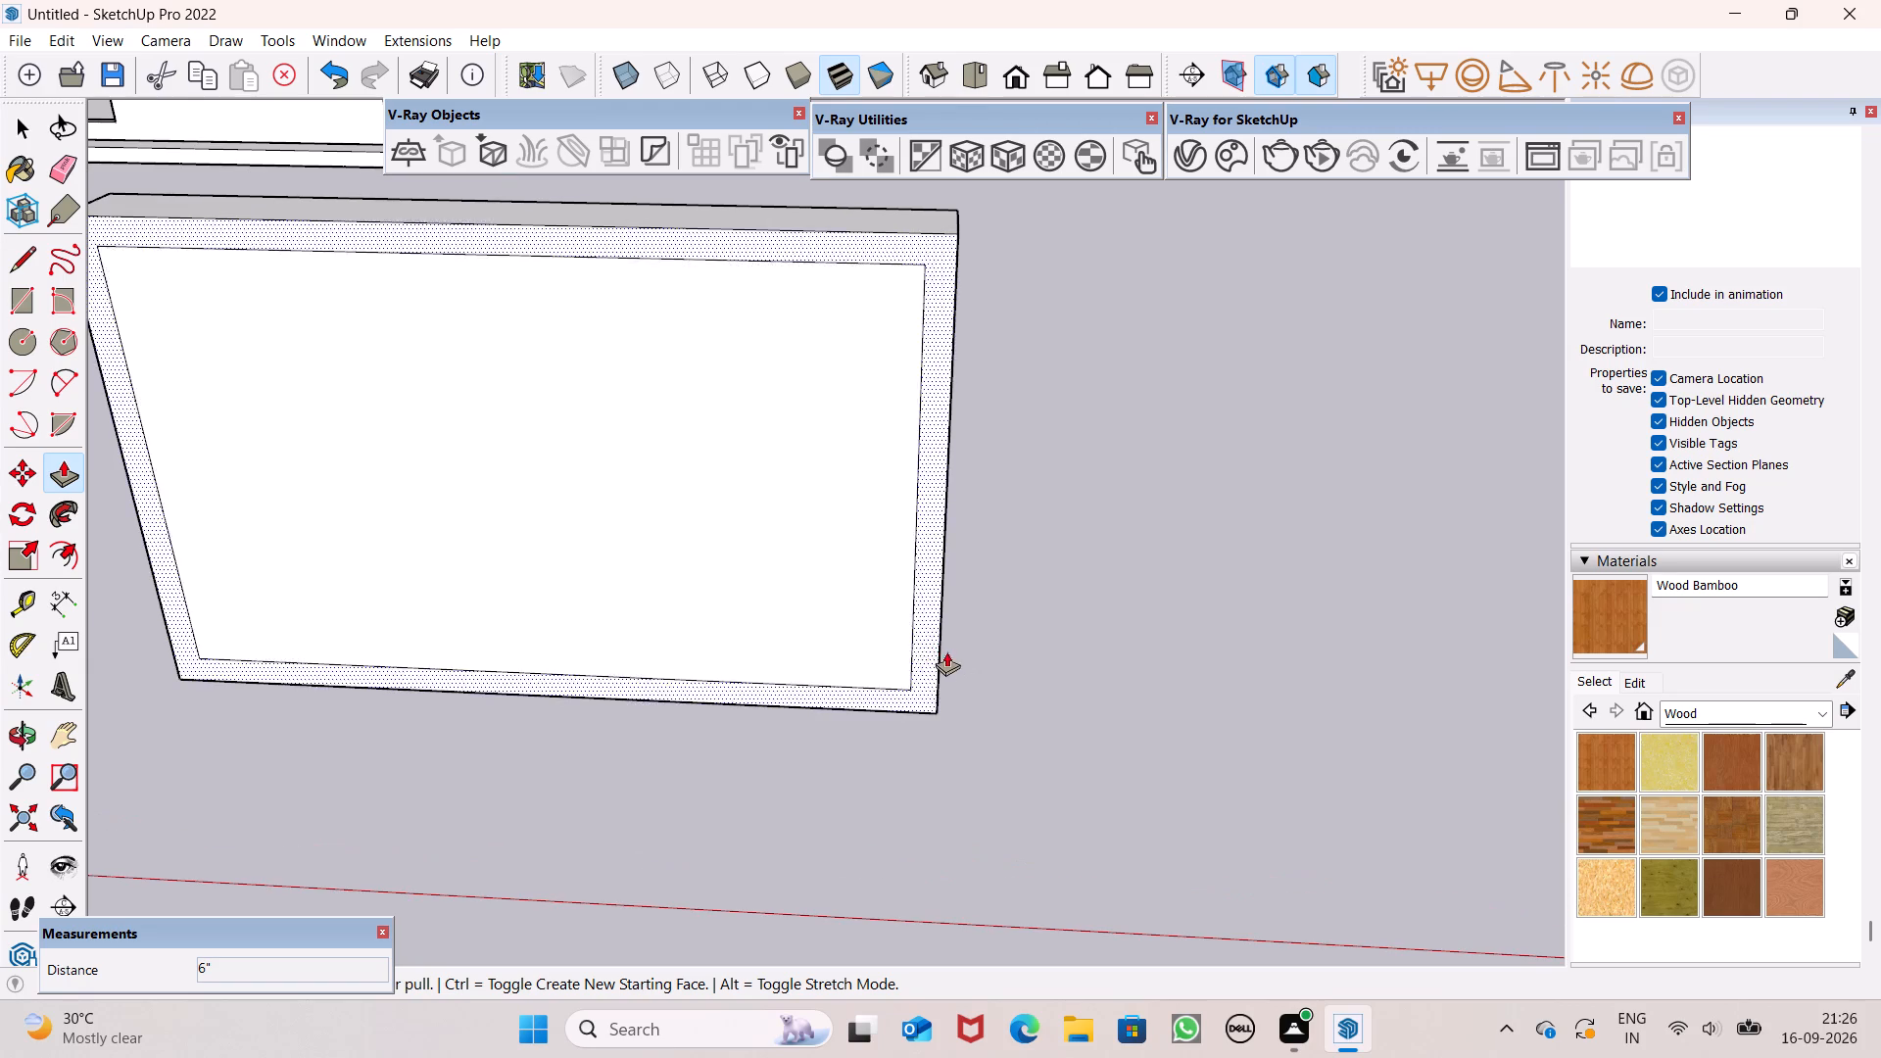
pyautogui.scroll(1, 948, 651)
pyautogui.scroll(-4, 978, 599)
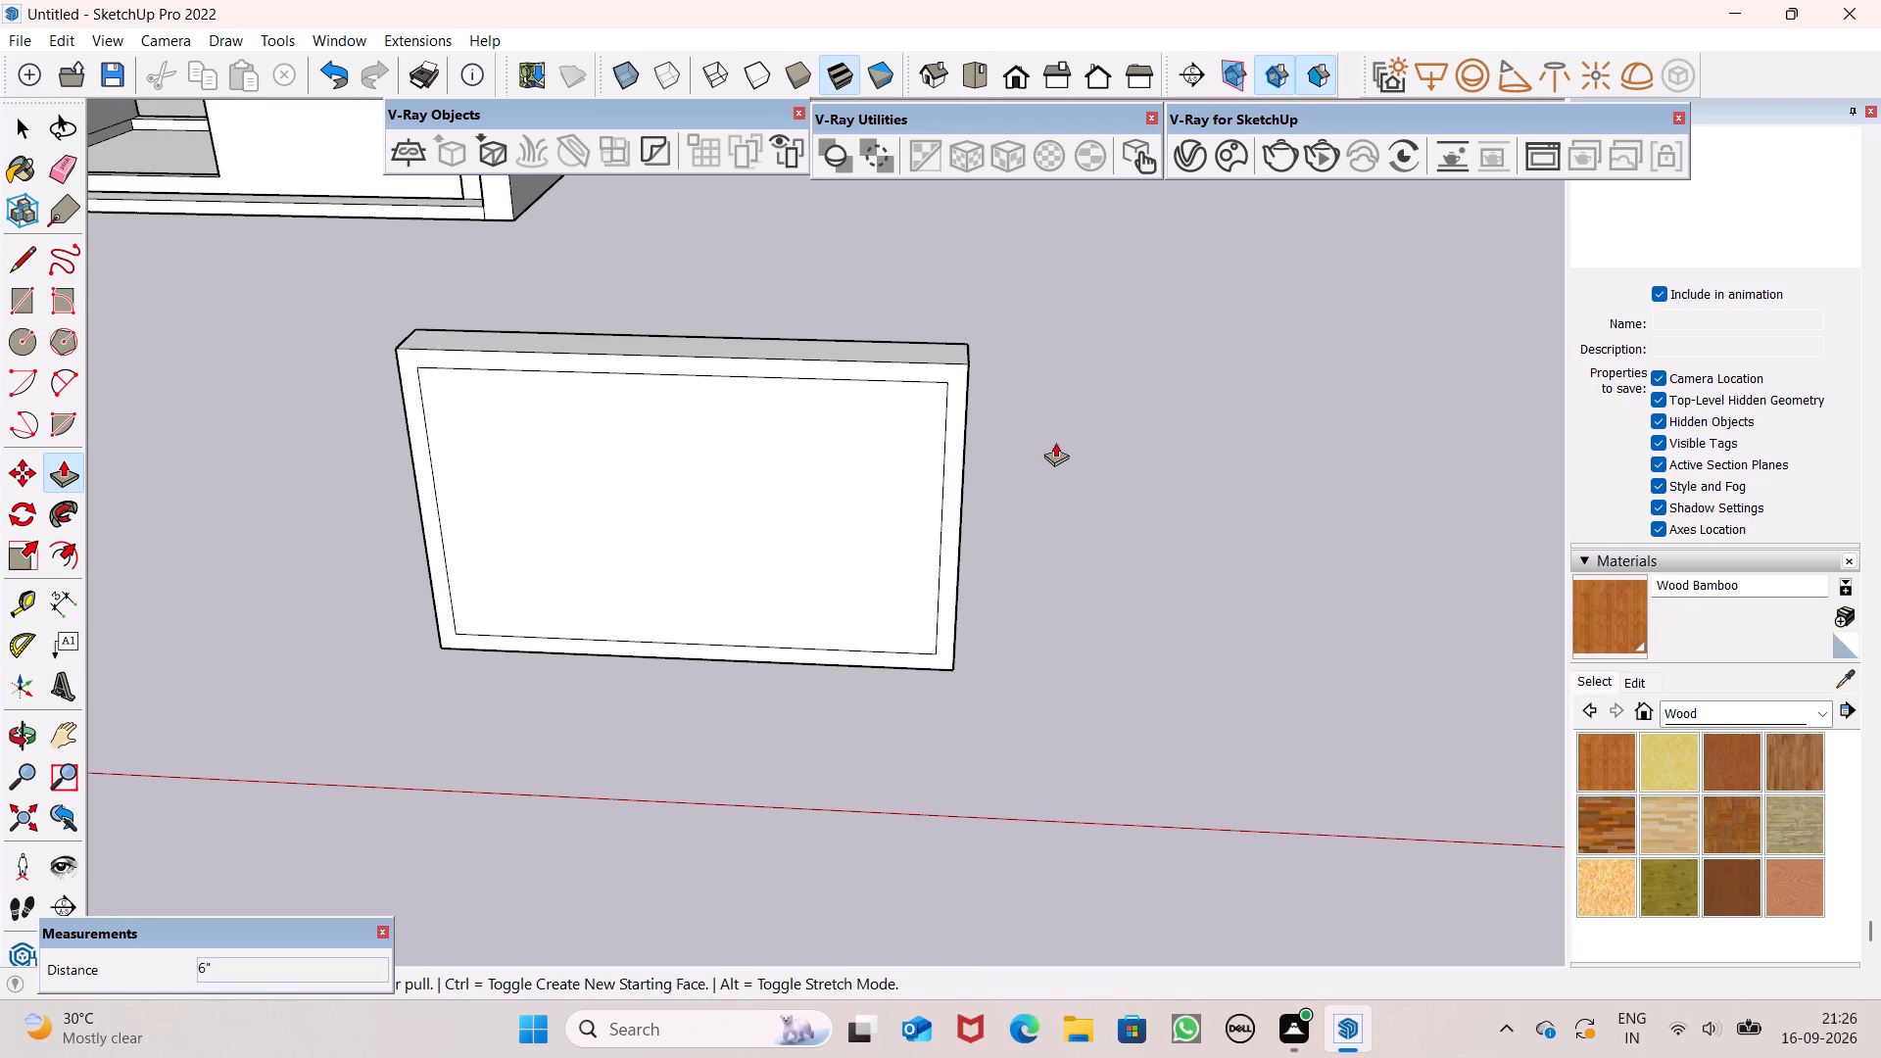
pyautogui.scroll(3, 992, 656)
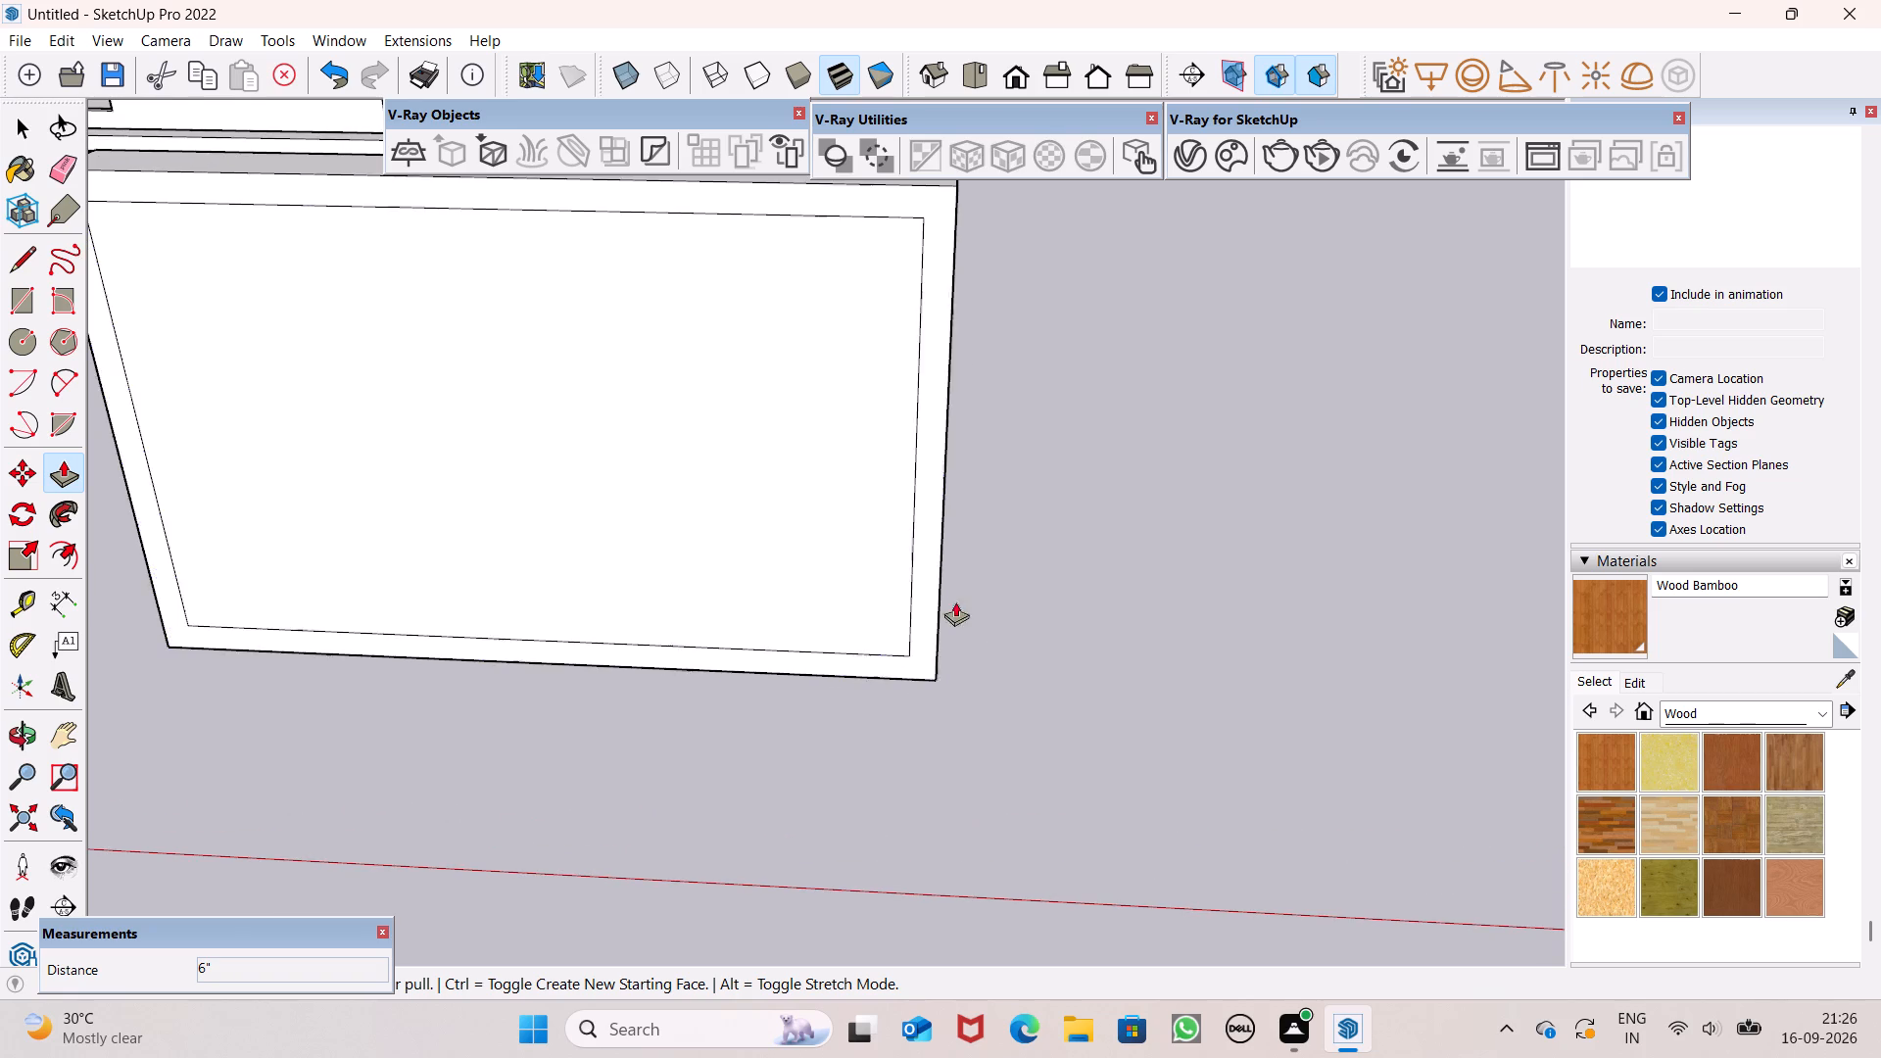
pyautogui.scroll(-6, 964, 589)
pyautogui.moveTo(982, 637); pyautogui.dragTo(1010, 807, button='middle')
pyautogui.scroll(4, 1009, 585)
pyautogui.scroll(3, 918, 603)
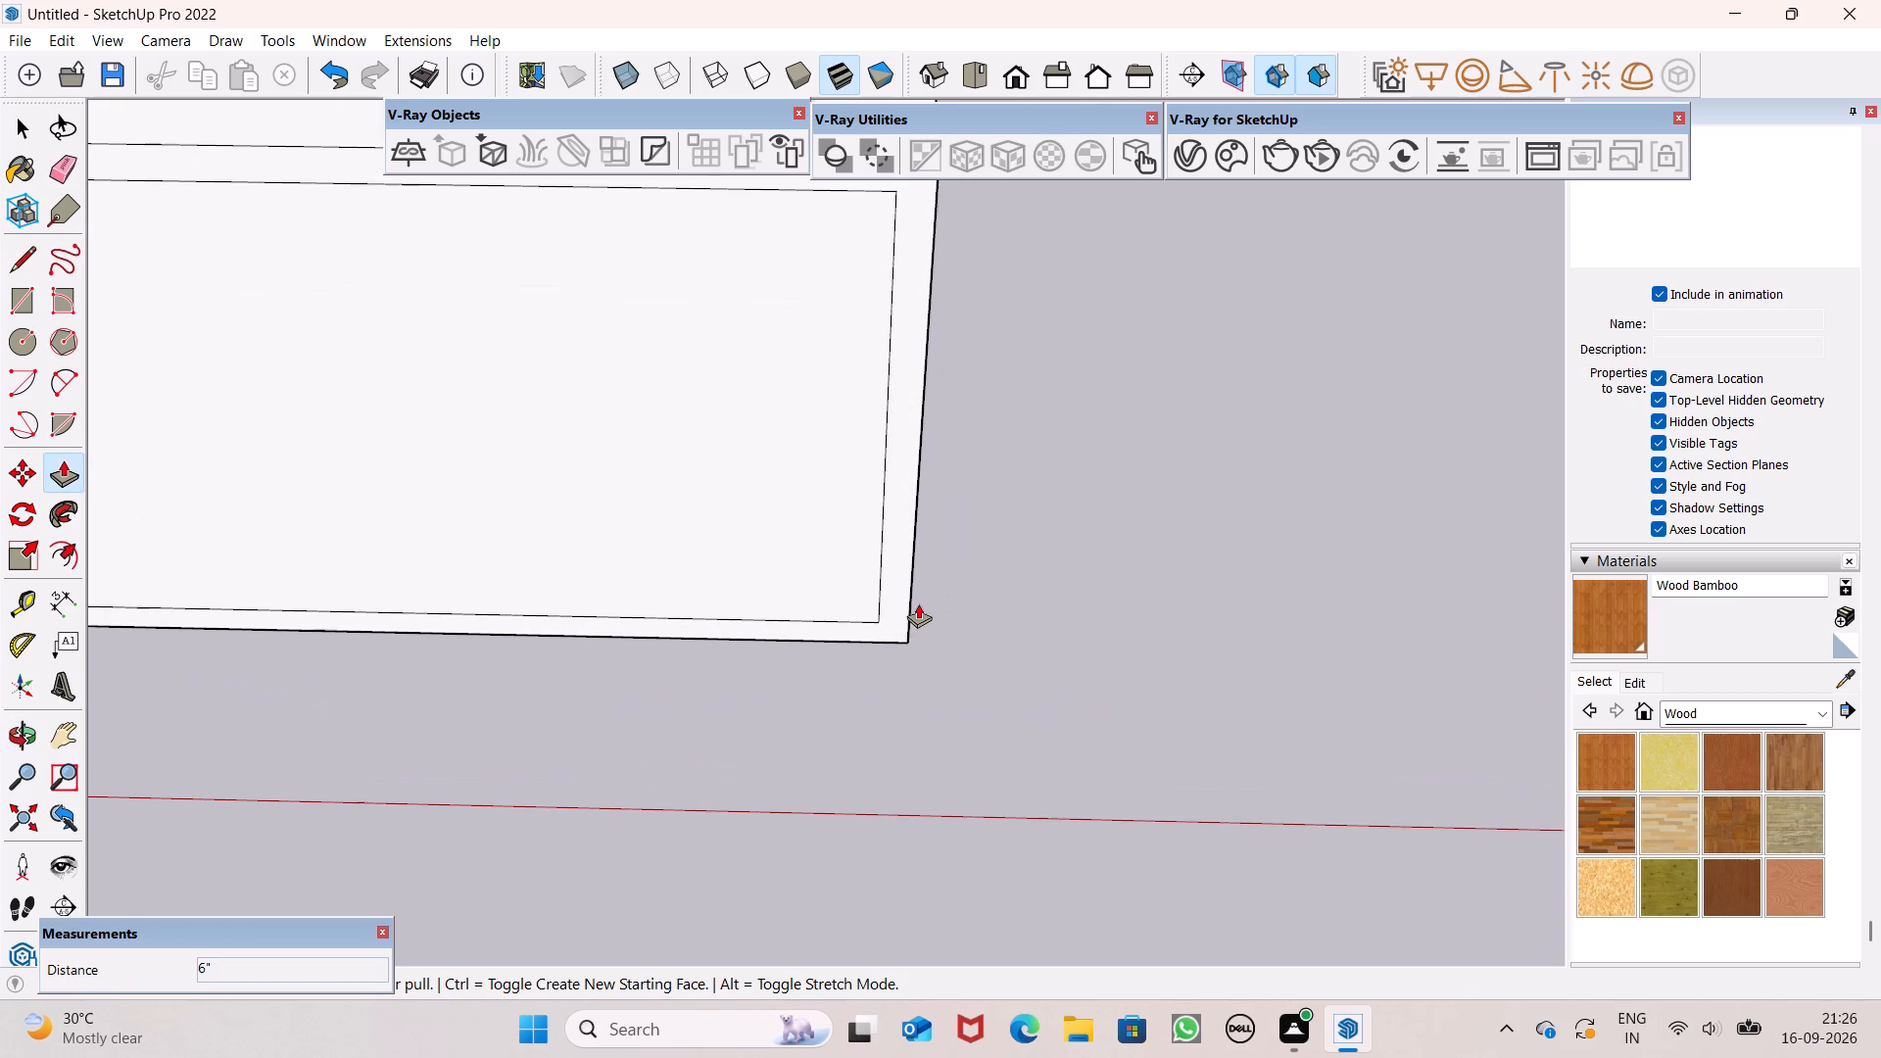
pyautogui.click(897, 606)
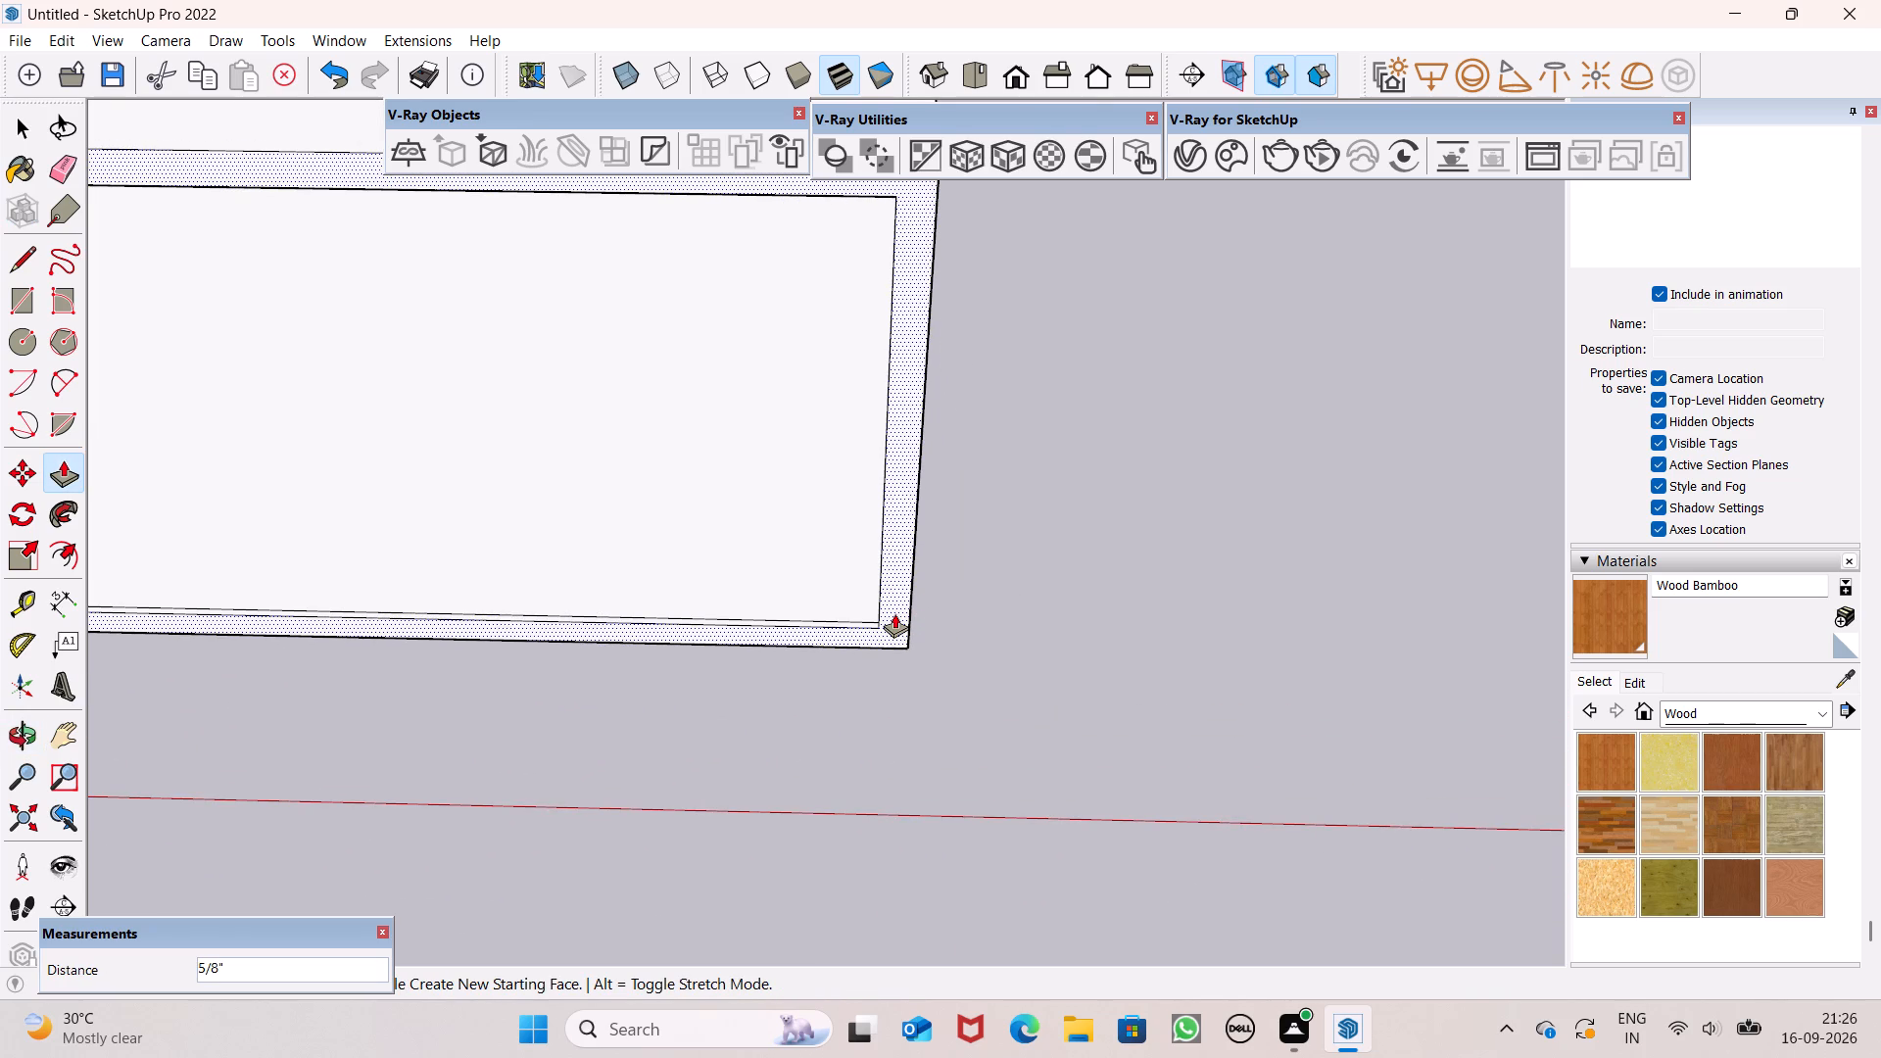
# Examine the frame's raised border and inner panel from the front and from both sides.
pyautogui.scroll(-5, 985, 595)
pyautogui.scroll(-4, 1036, 495)
pyautogui.moveTo(1037, 507); pyautogui.dragTo(935, 373, button='middle')
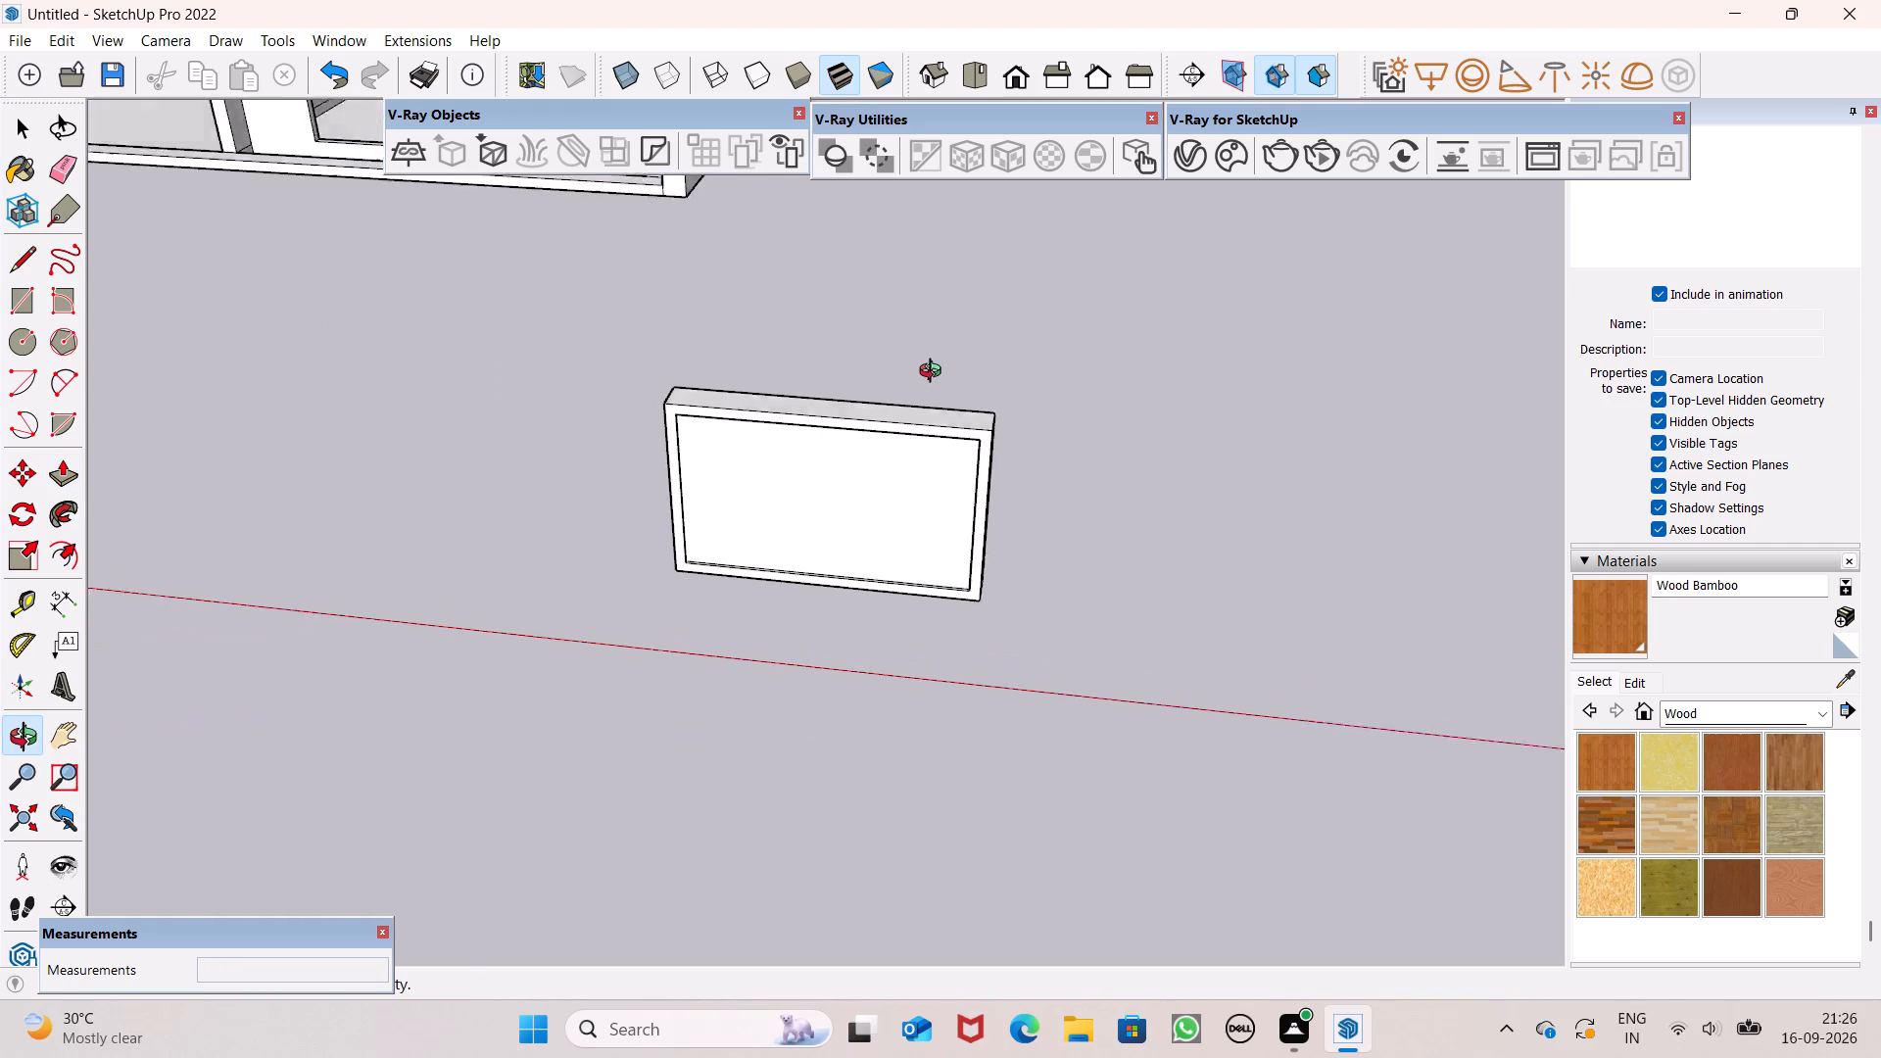
pyautogui.moveTo(935, 373); pyautogui.dragTo(1021, 301, button='middle')
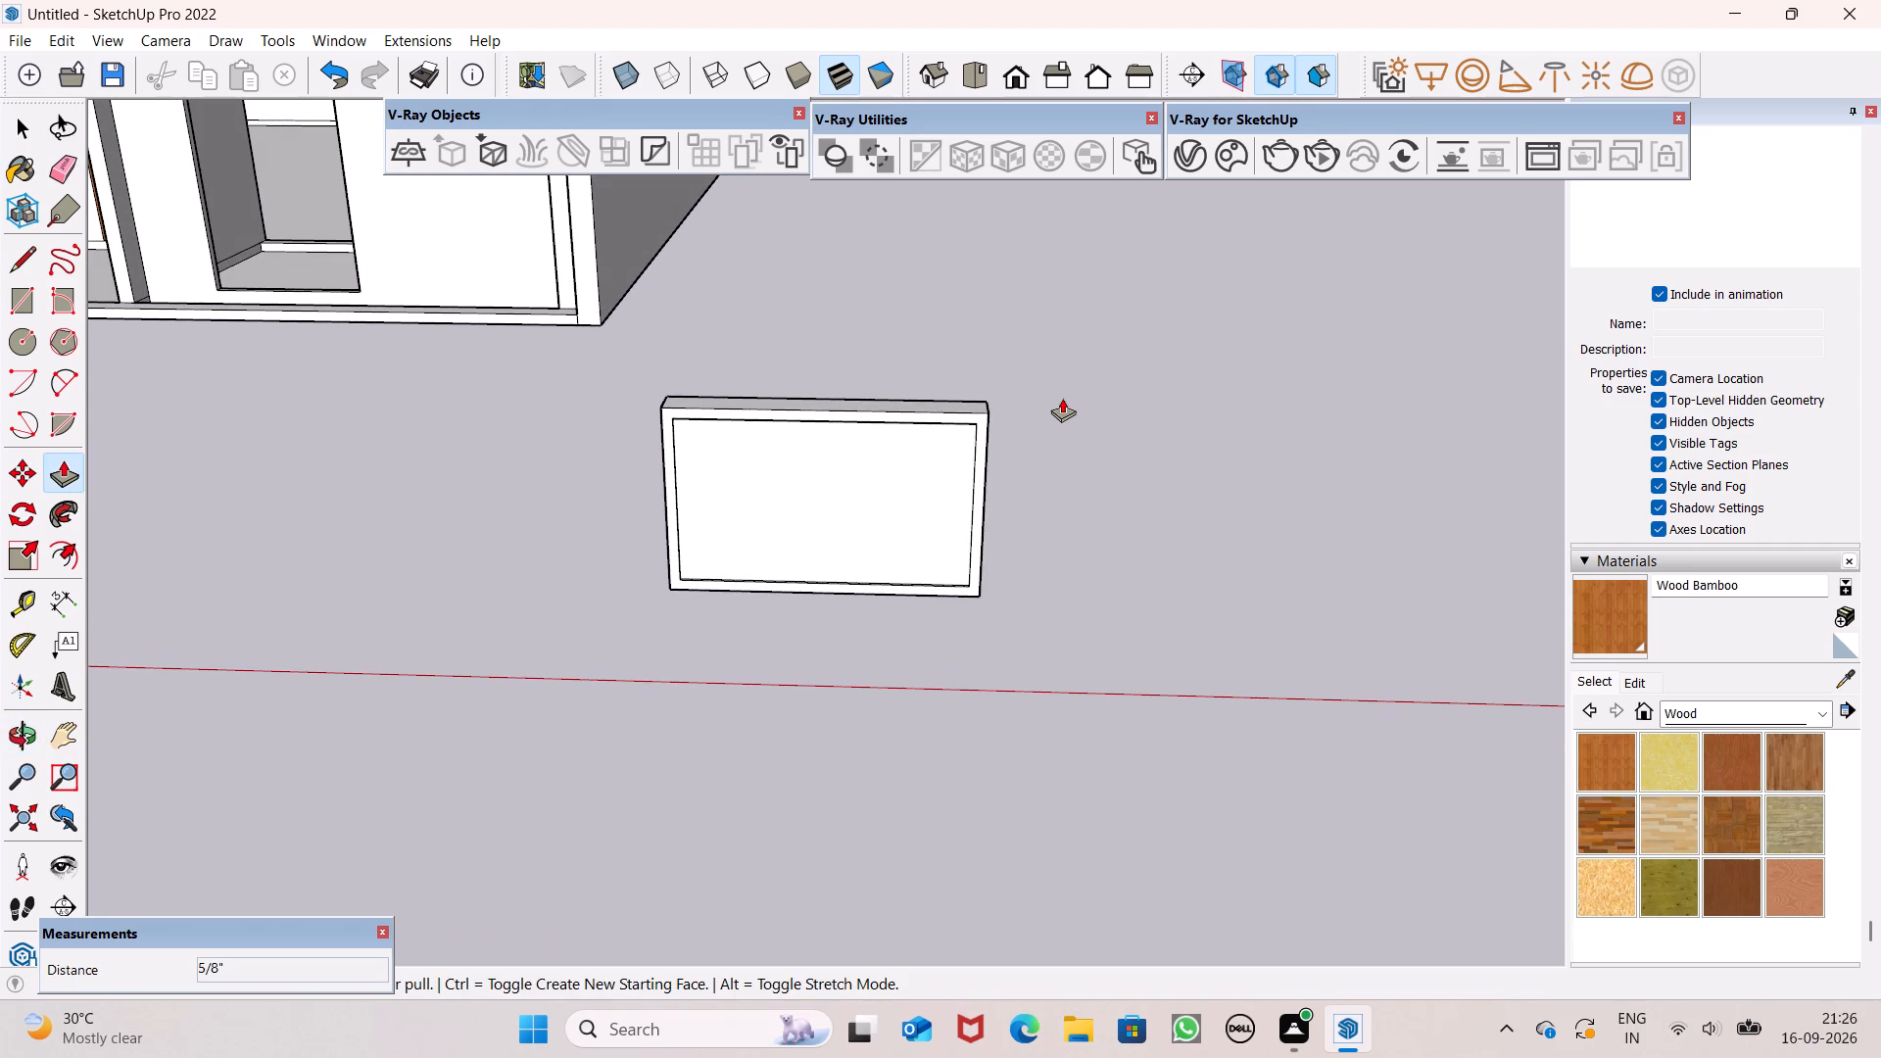
pyautogui.moveTo(1020, 517); pyautogui.dragTo(708, 594, button='middle')
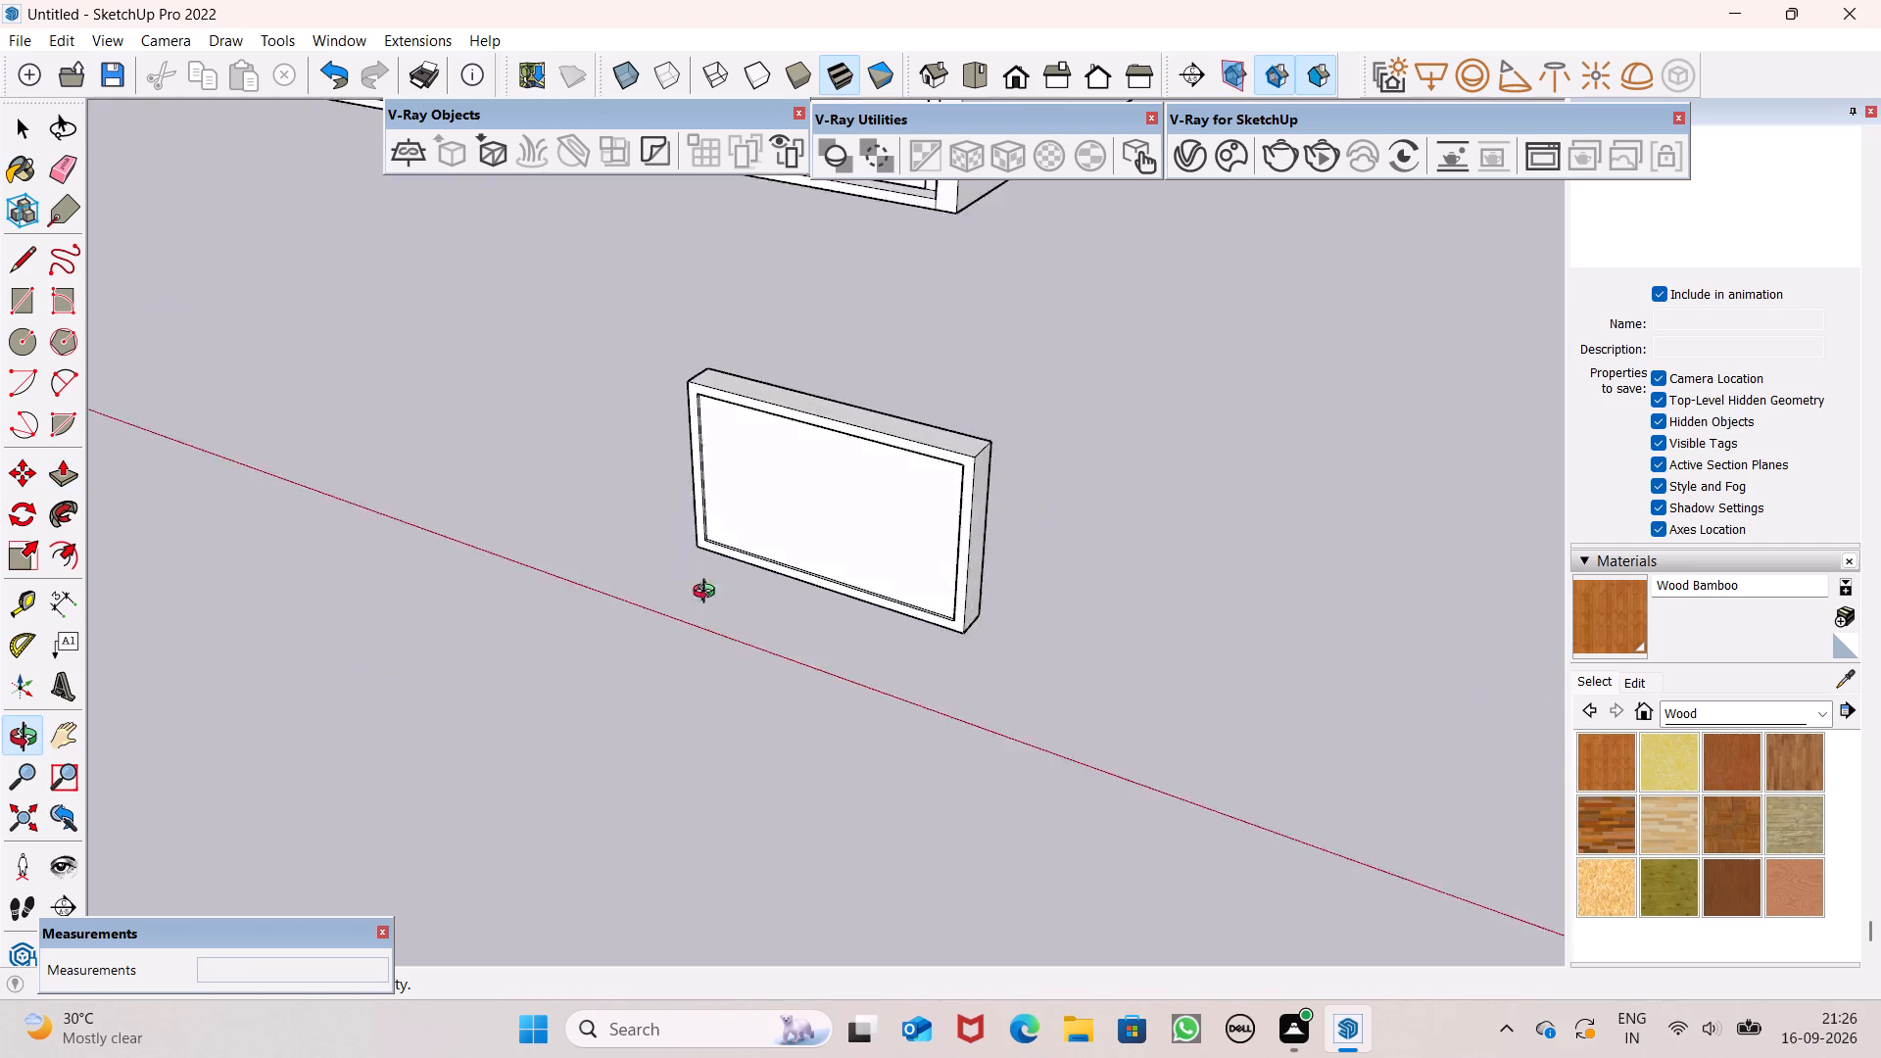
pyautogui.moveTo(708, 594); pyautogui.dragTo(794, 538, button='middle')
pyautogui.scroll(-1, 794, 538)
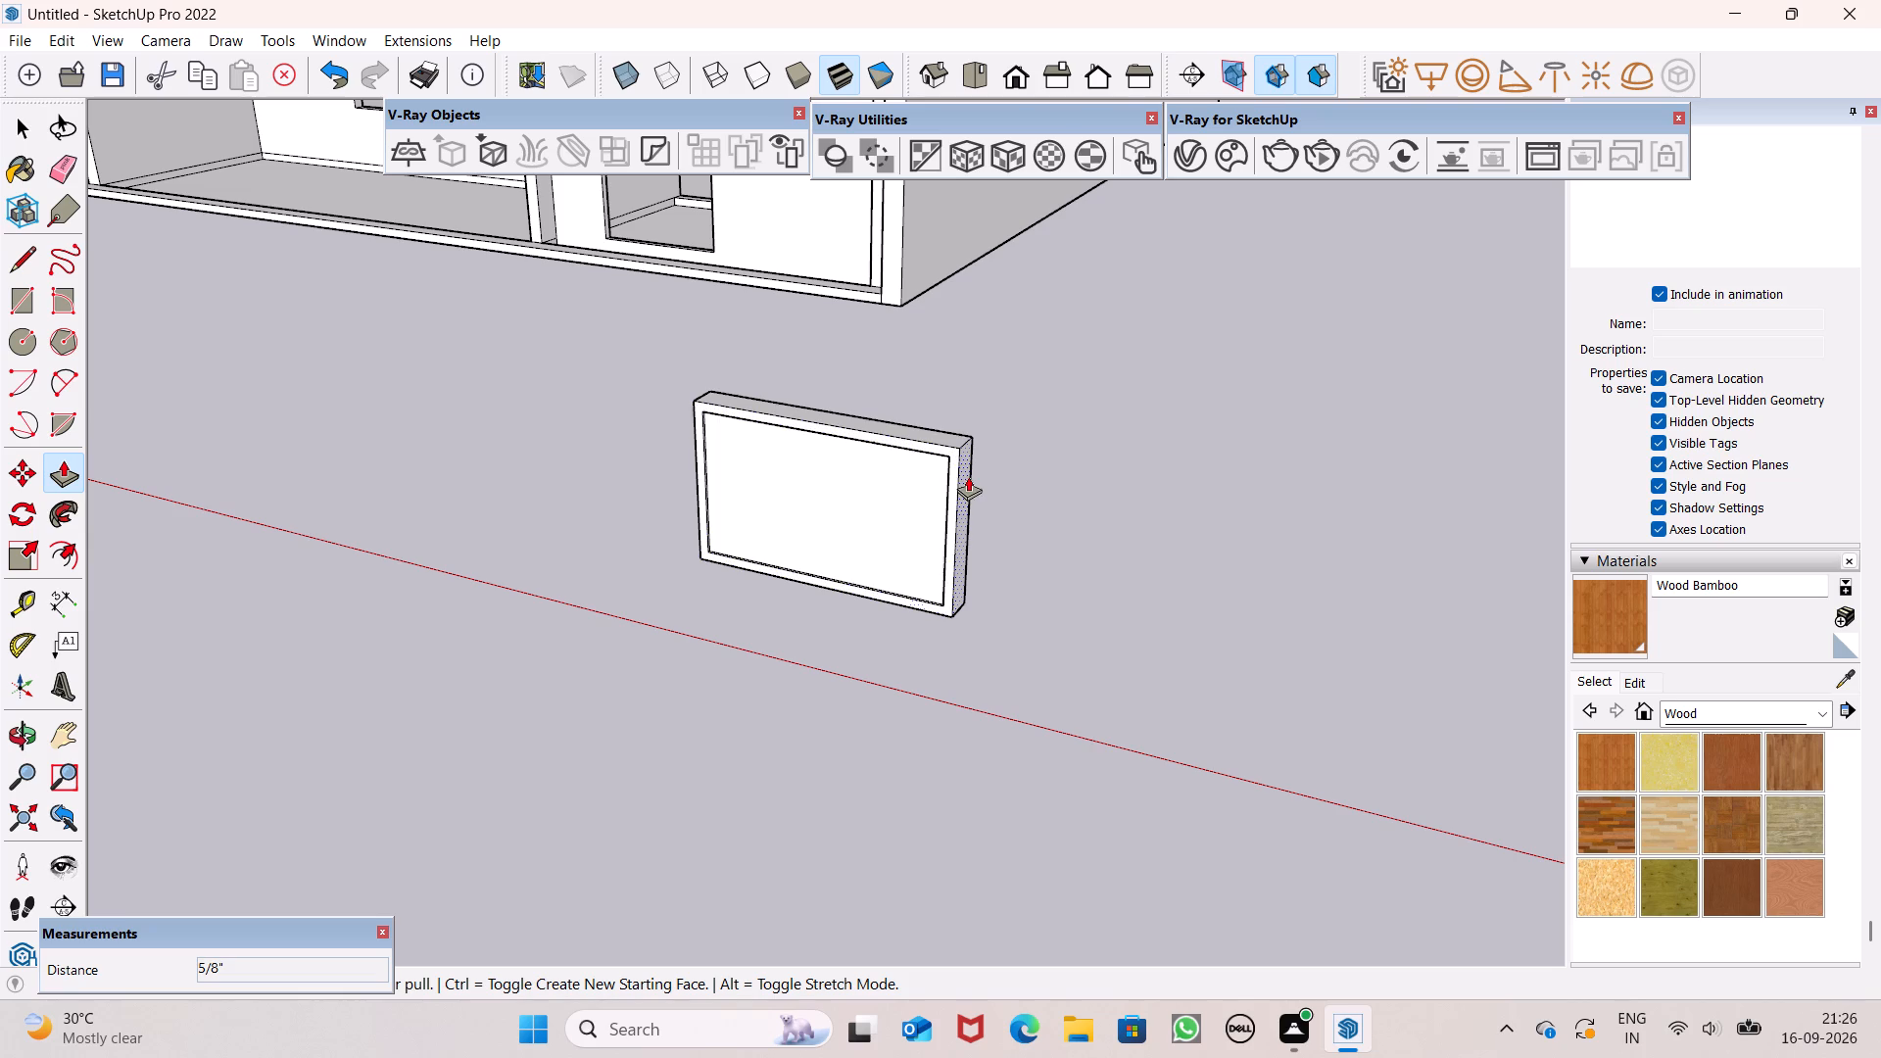
pyautogui.moveTo(925, 507); pyautogui.dragTo(855, 538, button='middle')
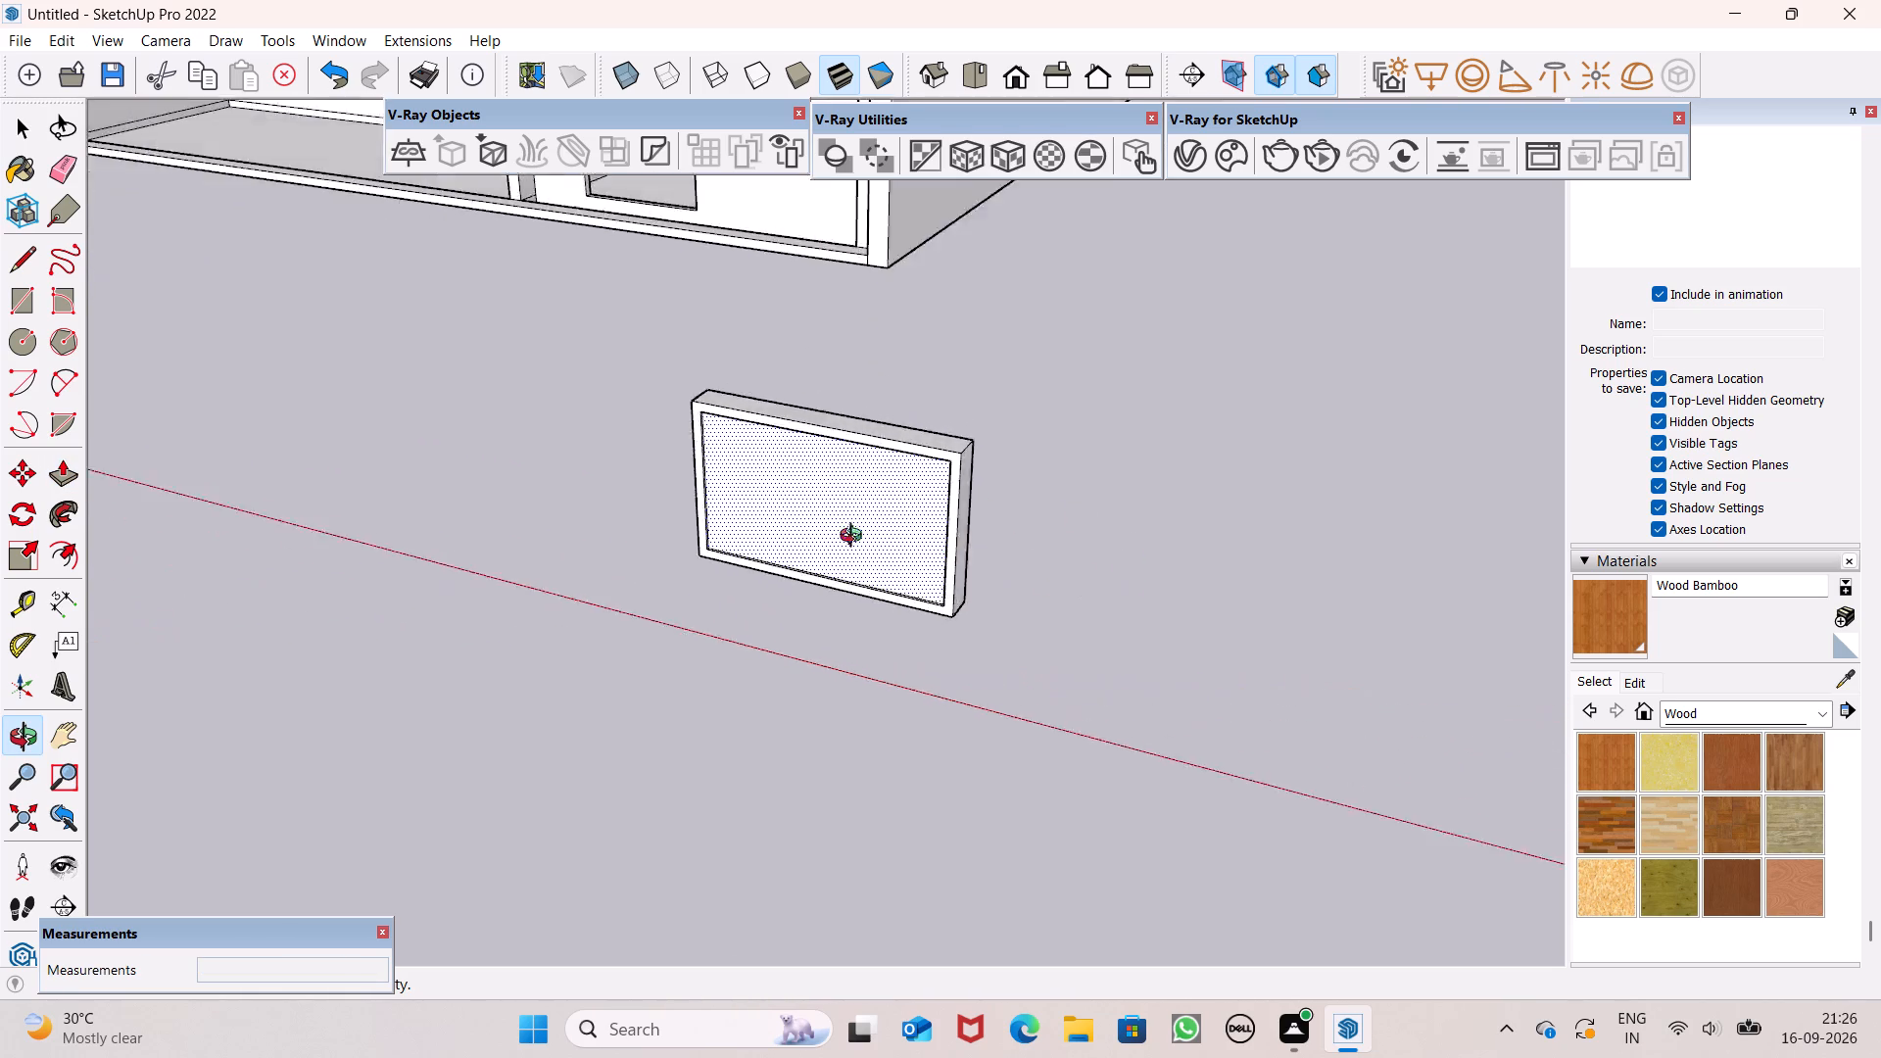
pyautogui.moveTo(855, 538); pyautogui.dragTo(996, 552, button='middle')
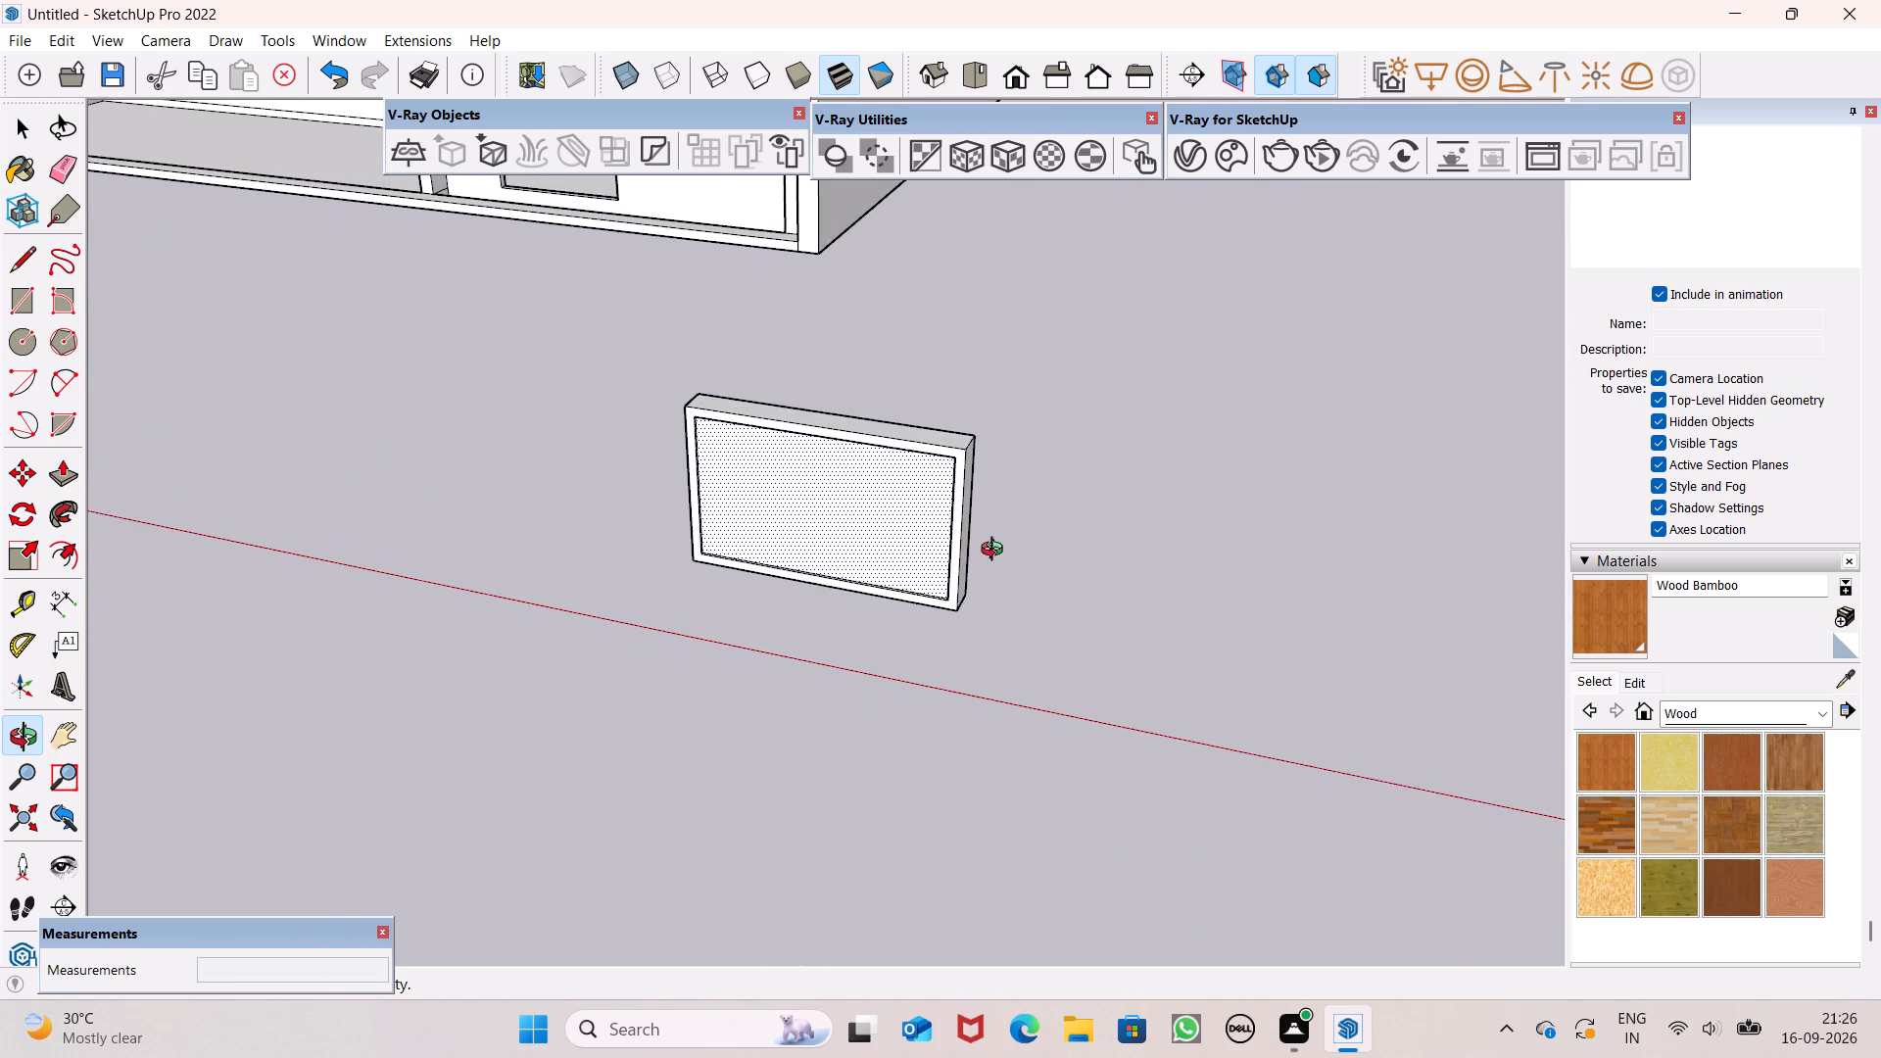
pyautogui.moveTo(996, 552); pyautogui.dragTo(999, 552, button='middle')
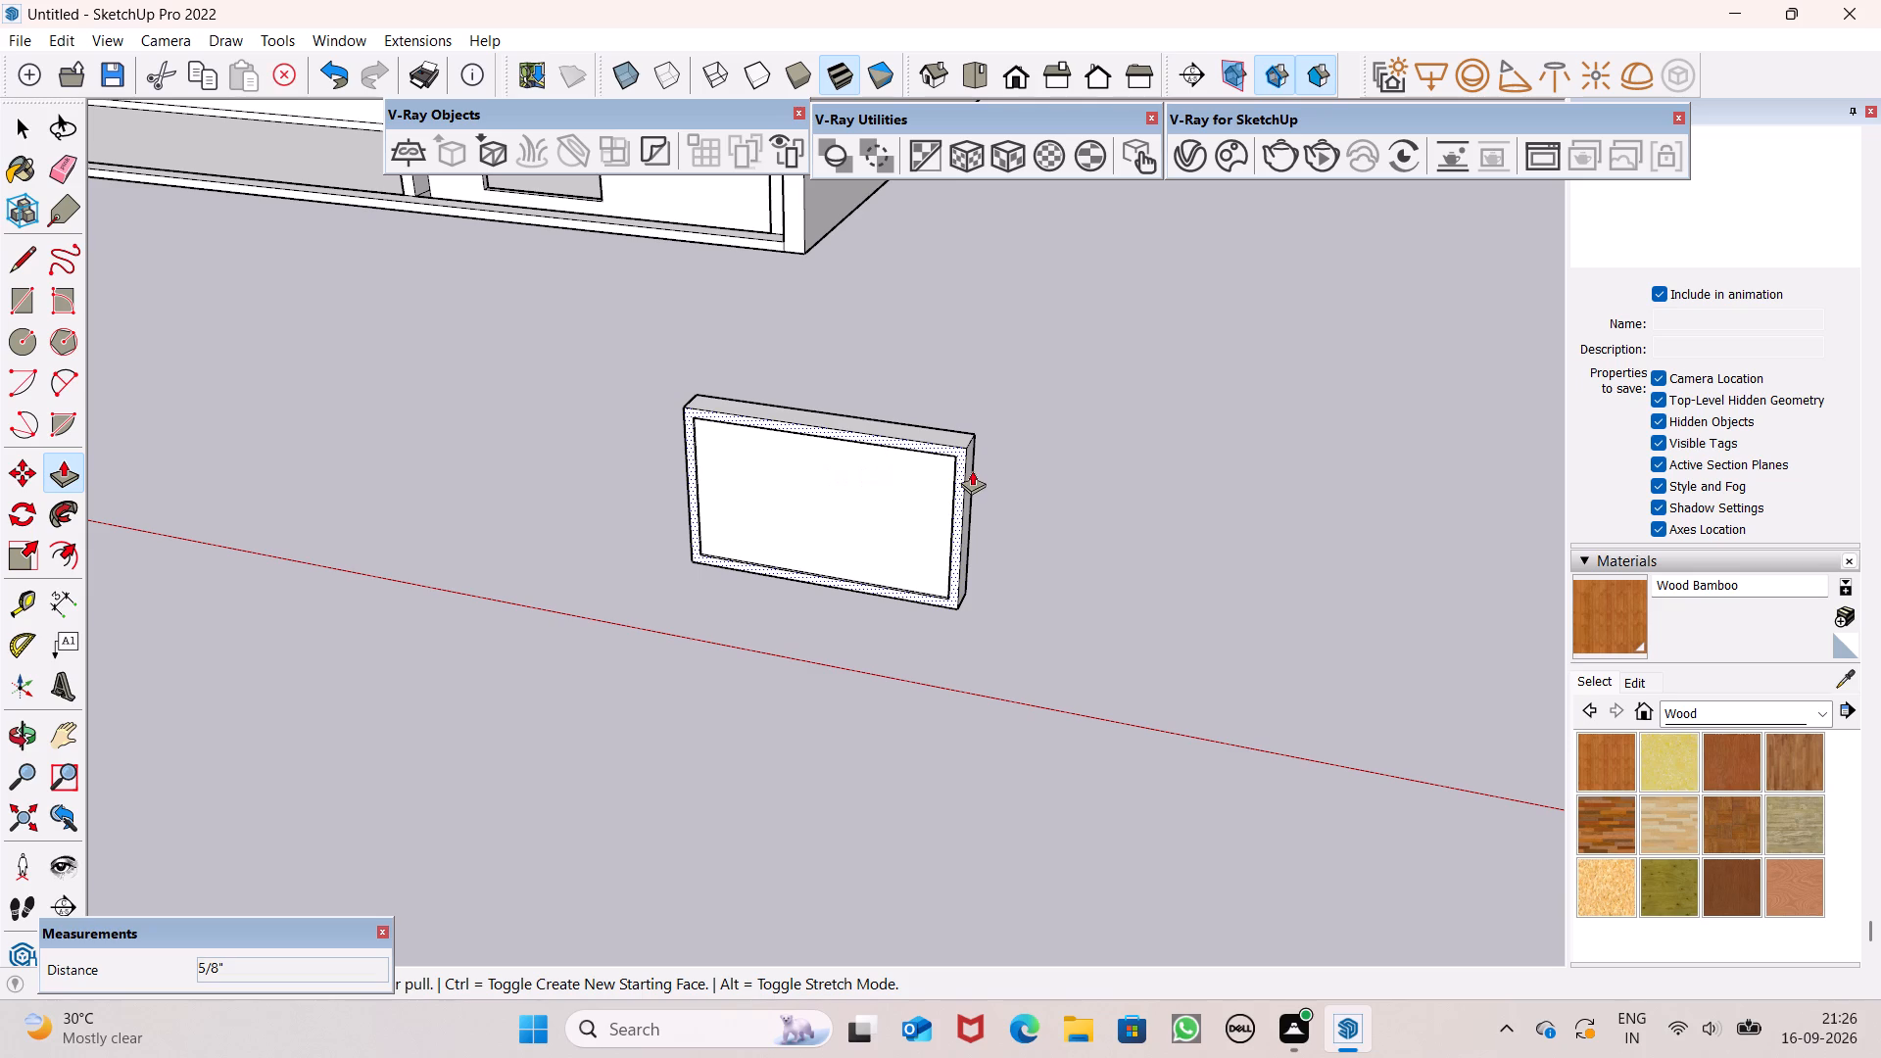
pyautogui.scroll(4, 915, 530)
pyautogui.moveTo(970, 601); pyautogui.dragTo(1236, 629, button='middle')
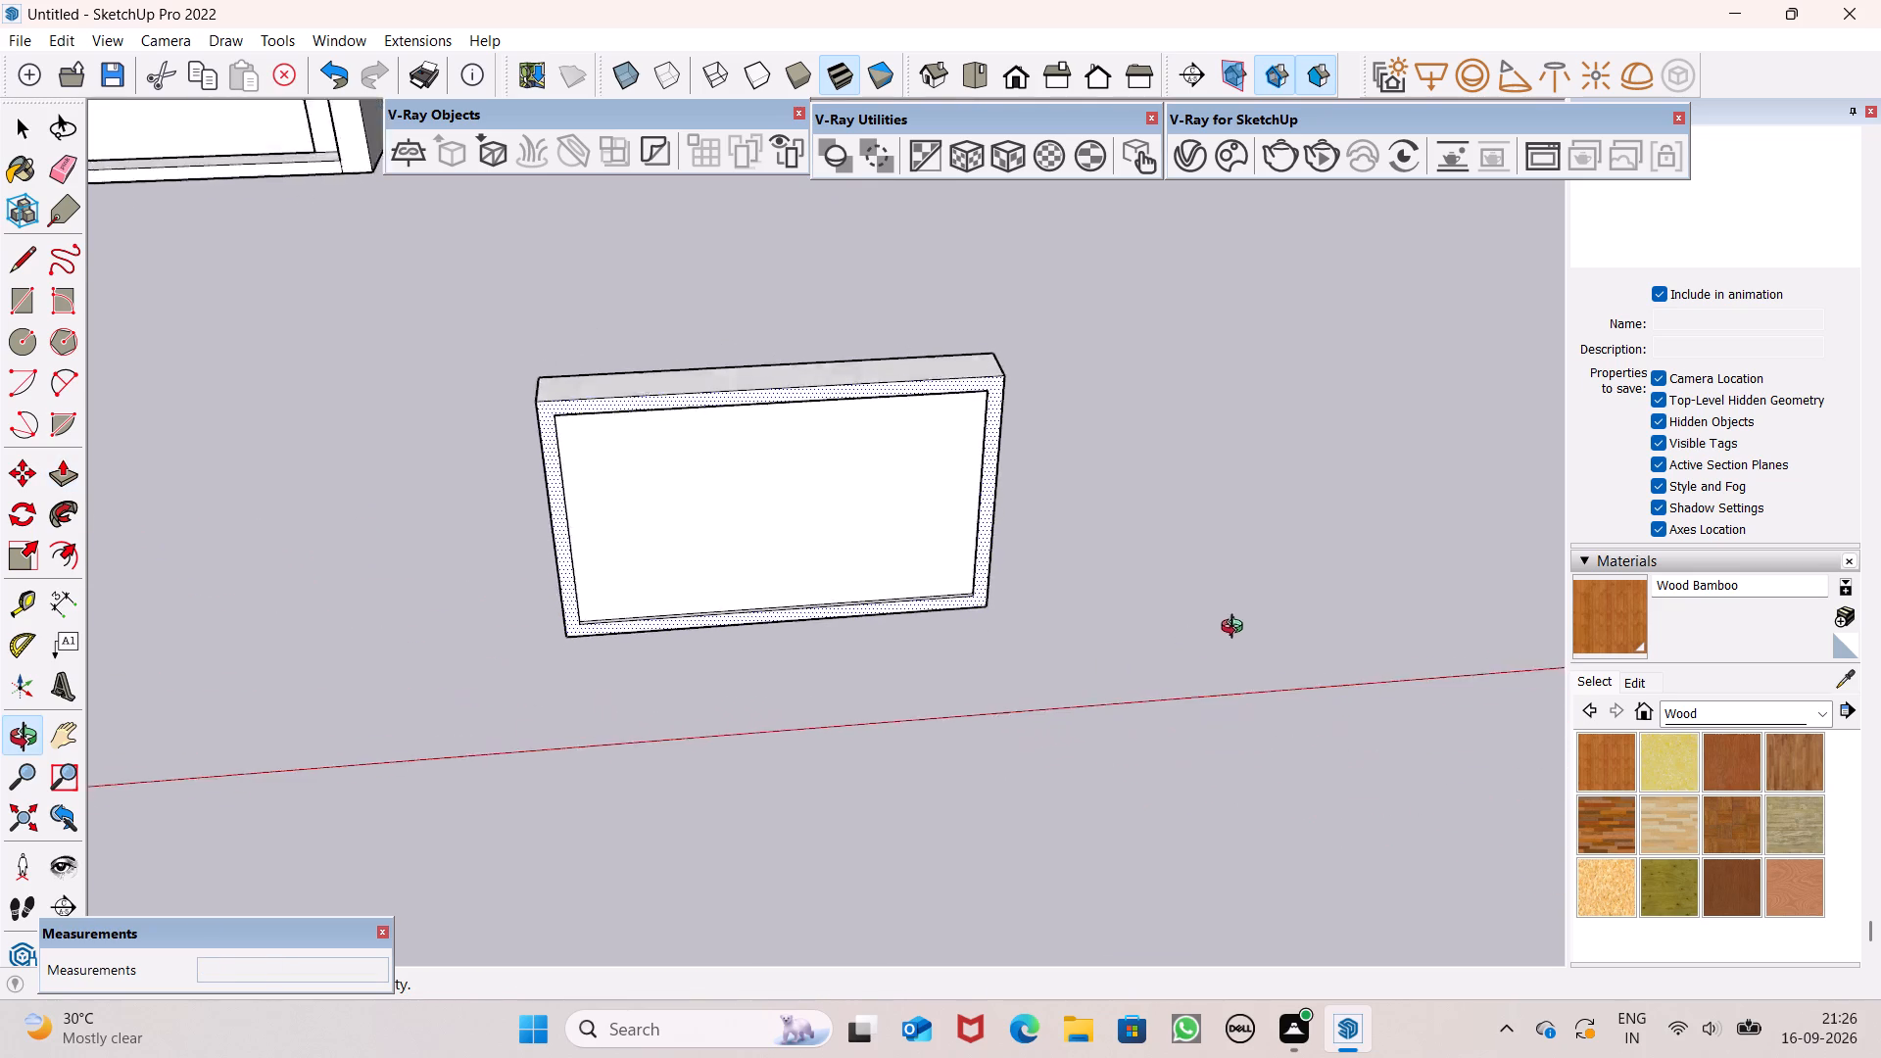
pyautogui.moveTo(1236, 629); pyautogui.dragTo(1232, 582, button='middle')
pyautogui.scroll(5, 936, 541)
pyautogui.scroll(-5, 961, 519)
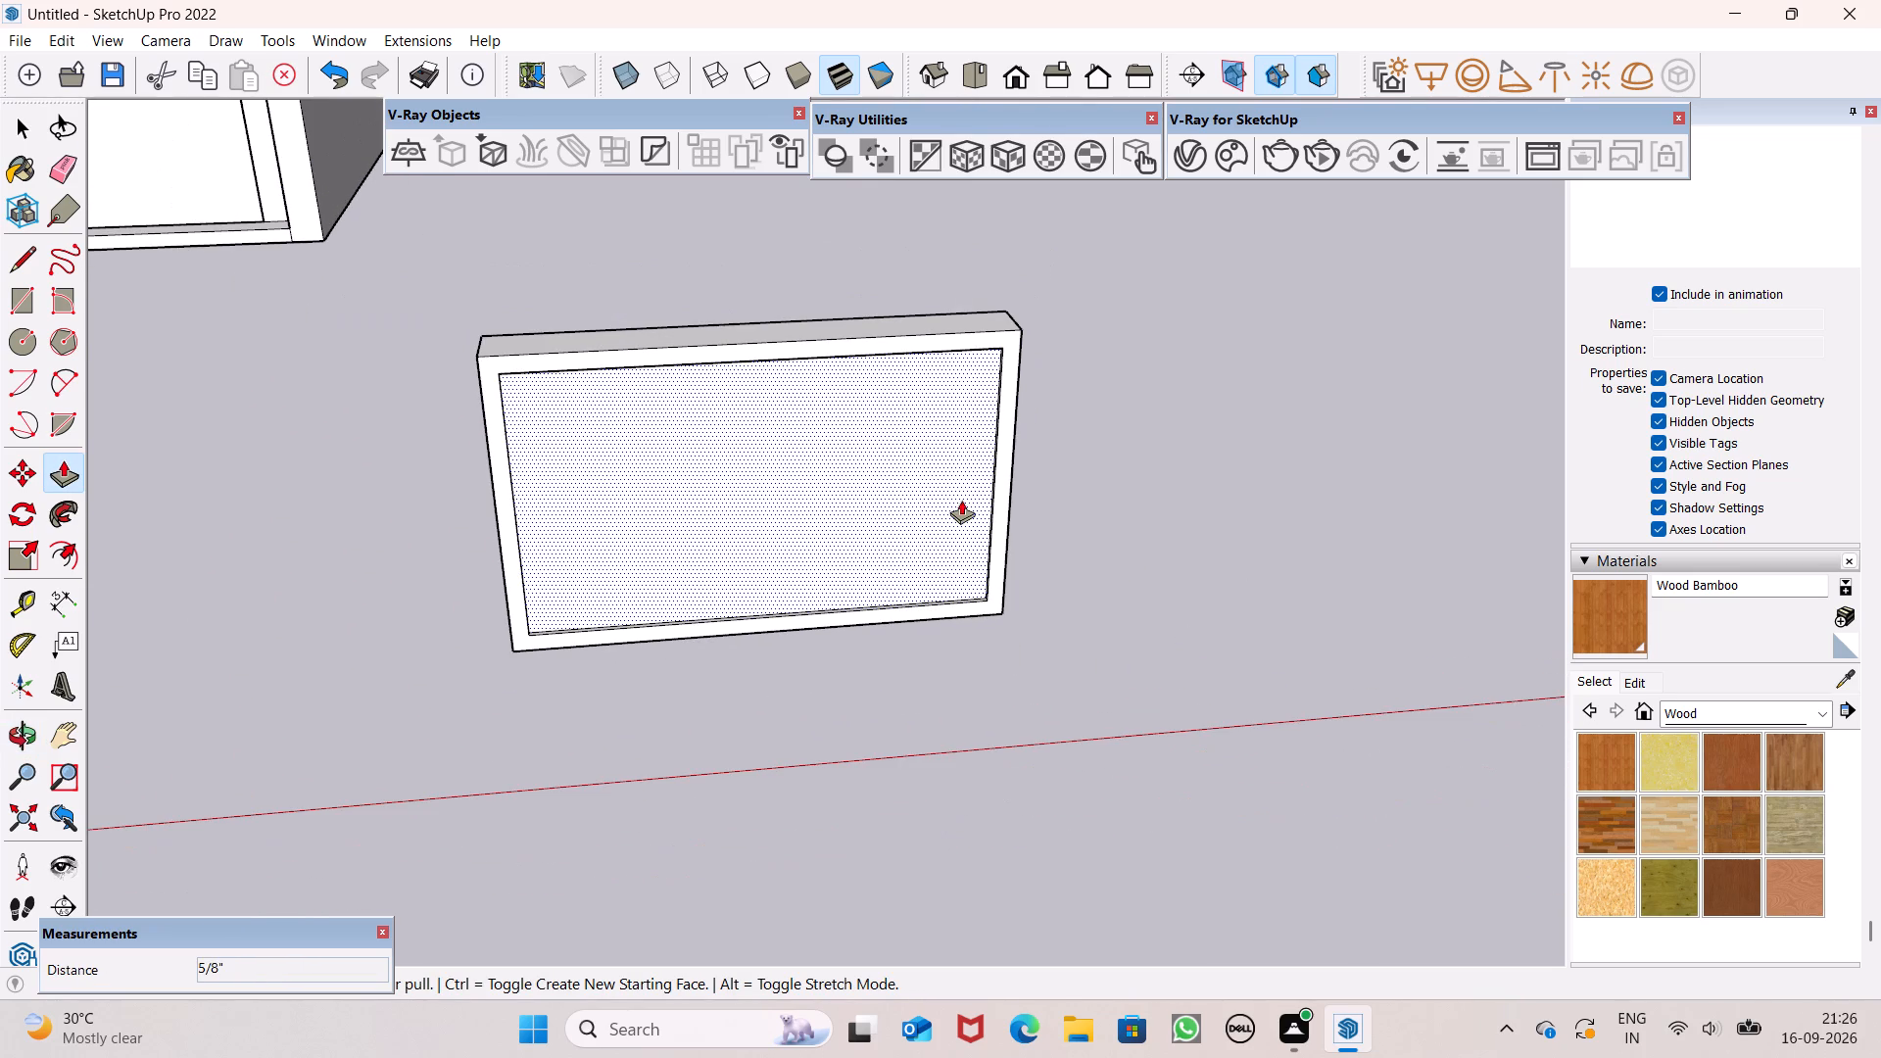
pyautogui.scroll(-3, 985, 571)
pyautogui.moveTo(1027, 590); pyautogui.dragTo(415, 625, button='middle')
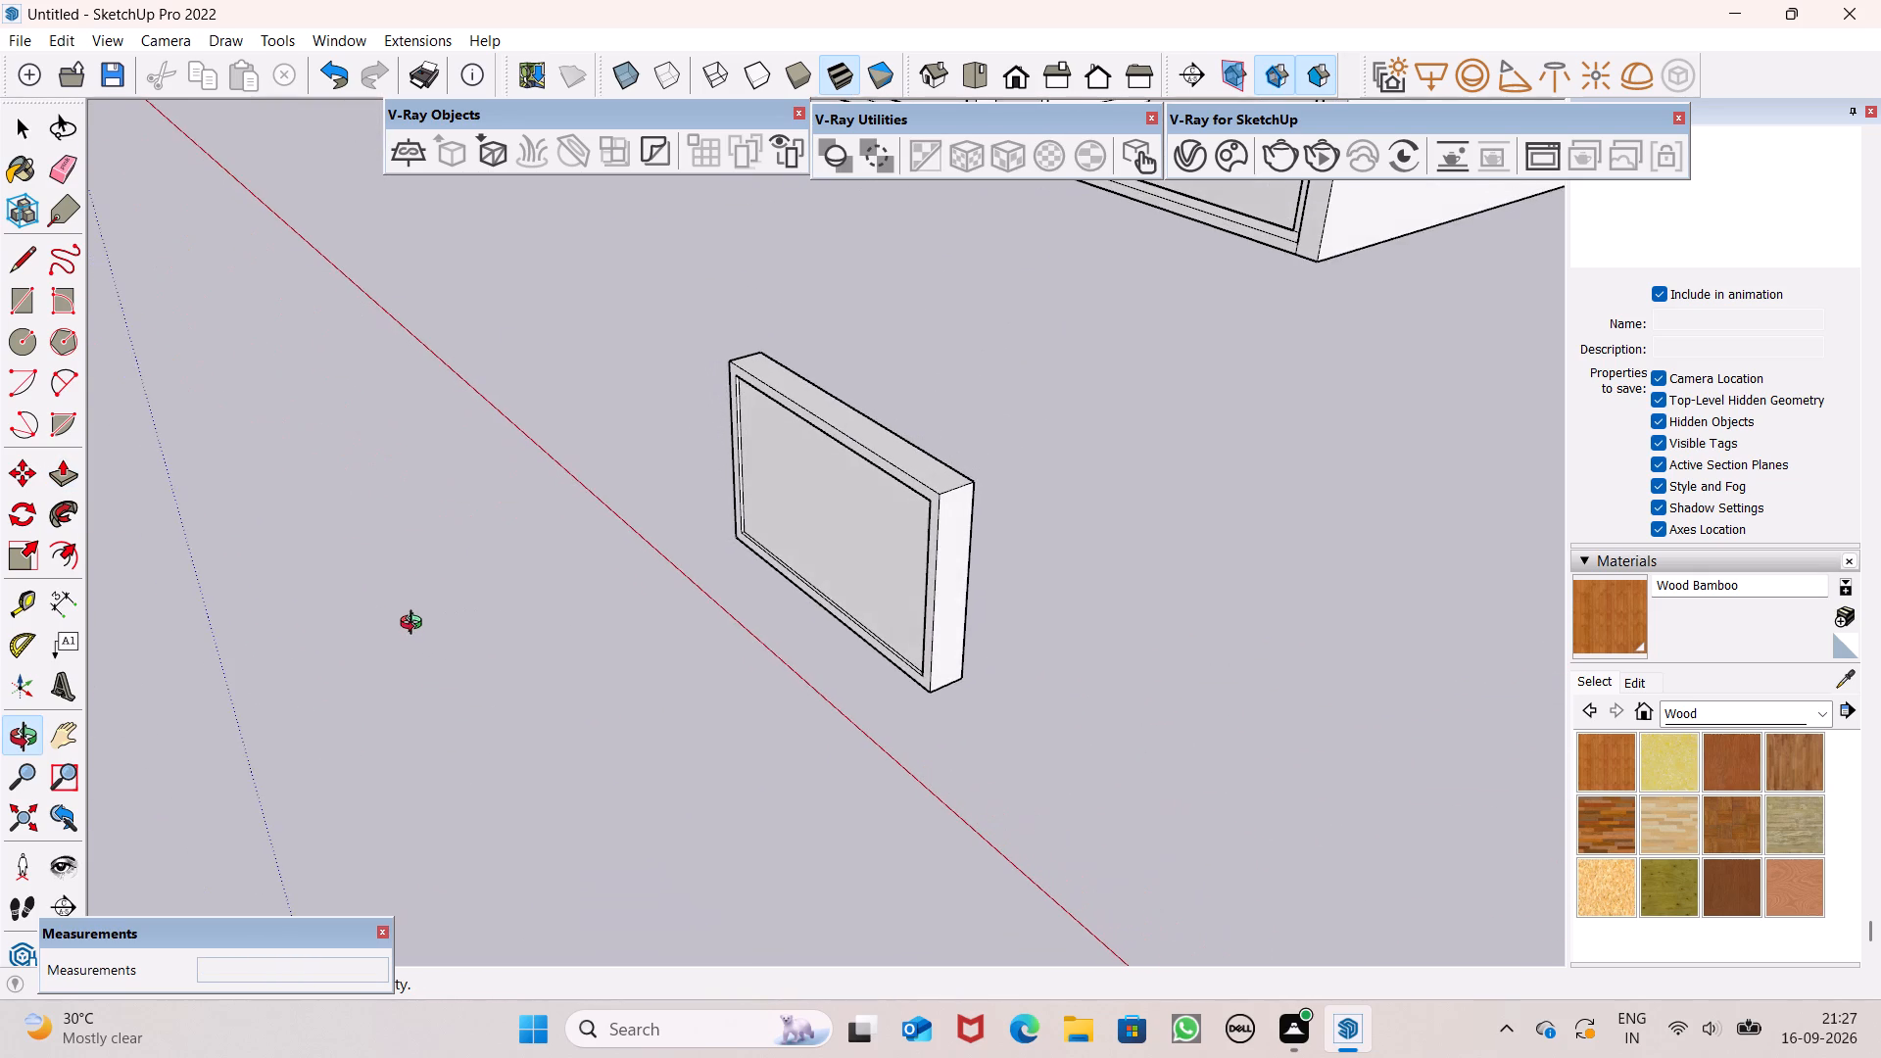
pyautogui.moveTo(415, 625); pyautogui.dragTo(1012, 658, button='middle')
pyautogui.scroll(-1, 996, 668)
pyautogui.scroll(4, 1042, 598)
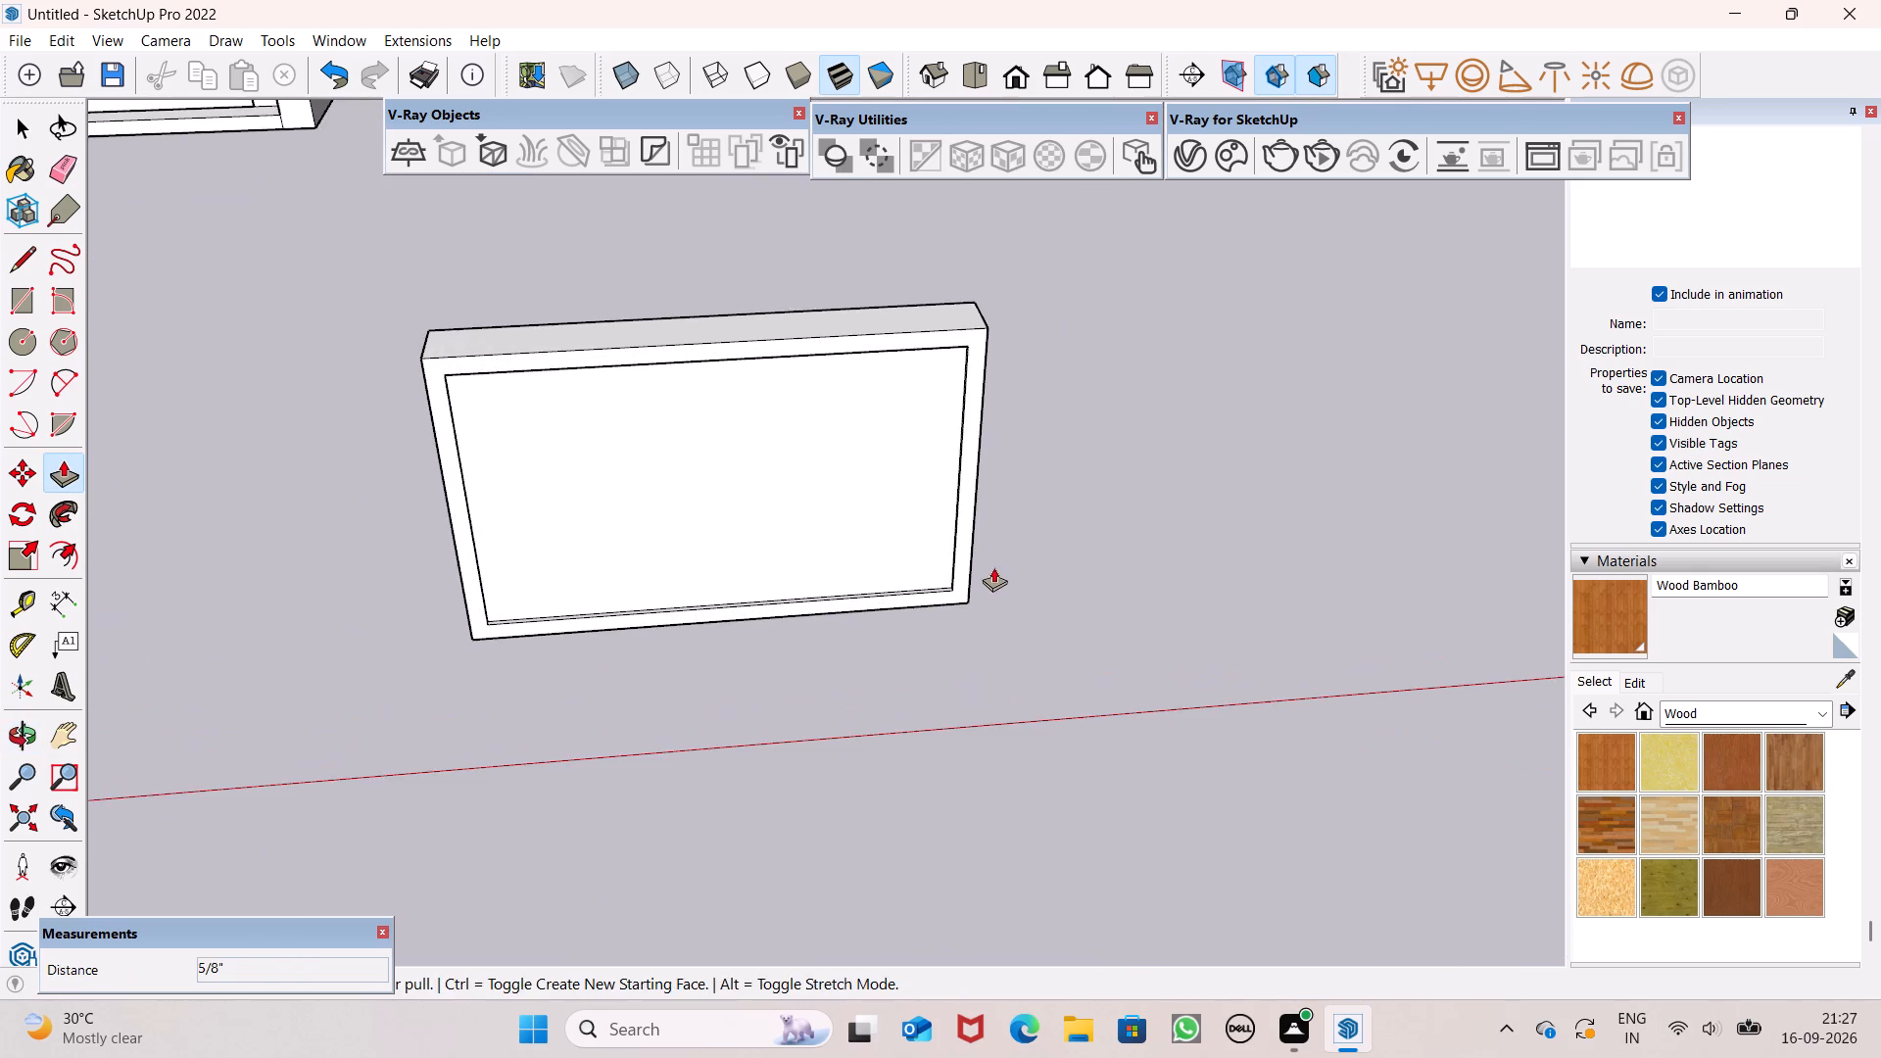
# Push/Pull the inner panel face about 7/16" within its frame.
pyautogui.moveTo(998, 641); pyautogui.dragTo(641, 771, button='middle')
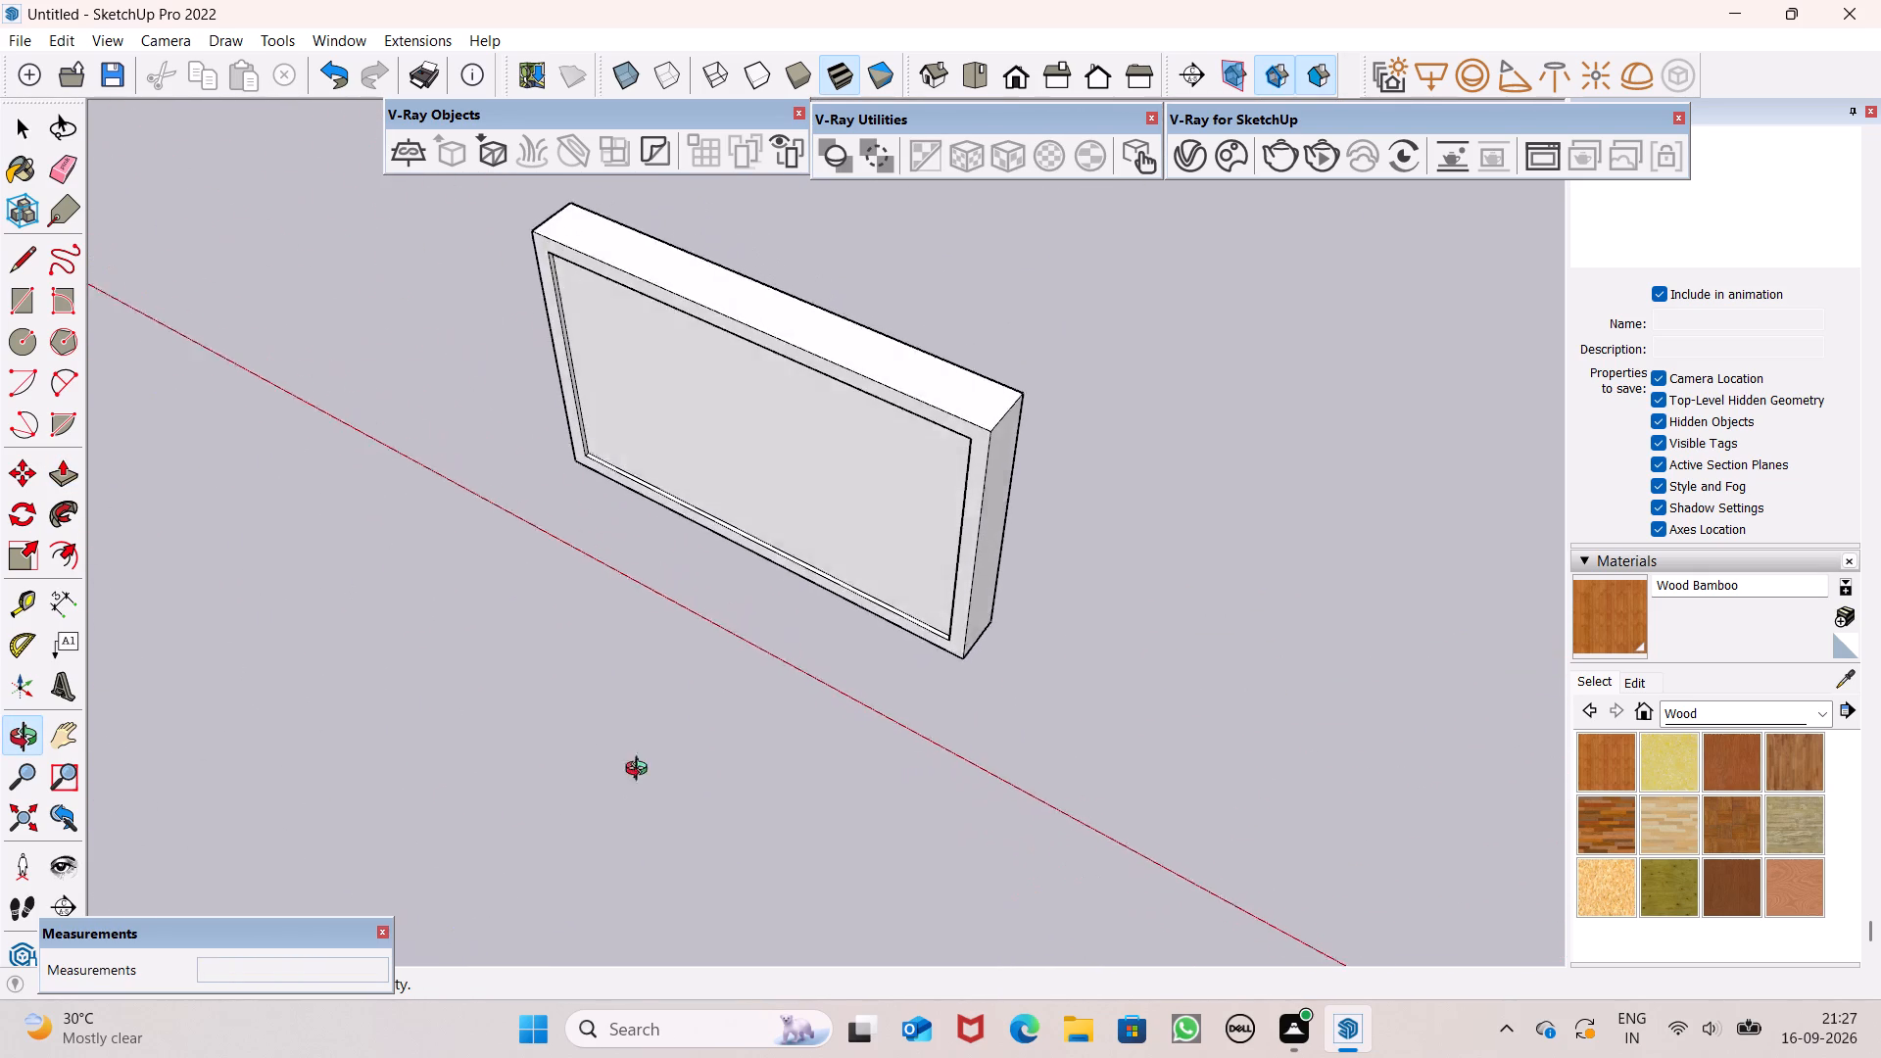
pyautogui.moveTo(641, 771); pyautogui.dragTo(653, 769, button='middle')
pyautogui.scroll(5, 874, 607)
pyautogui.click(929, 601)
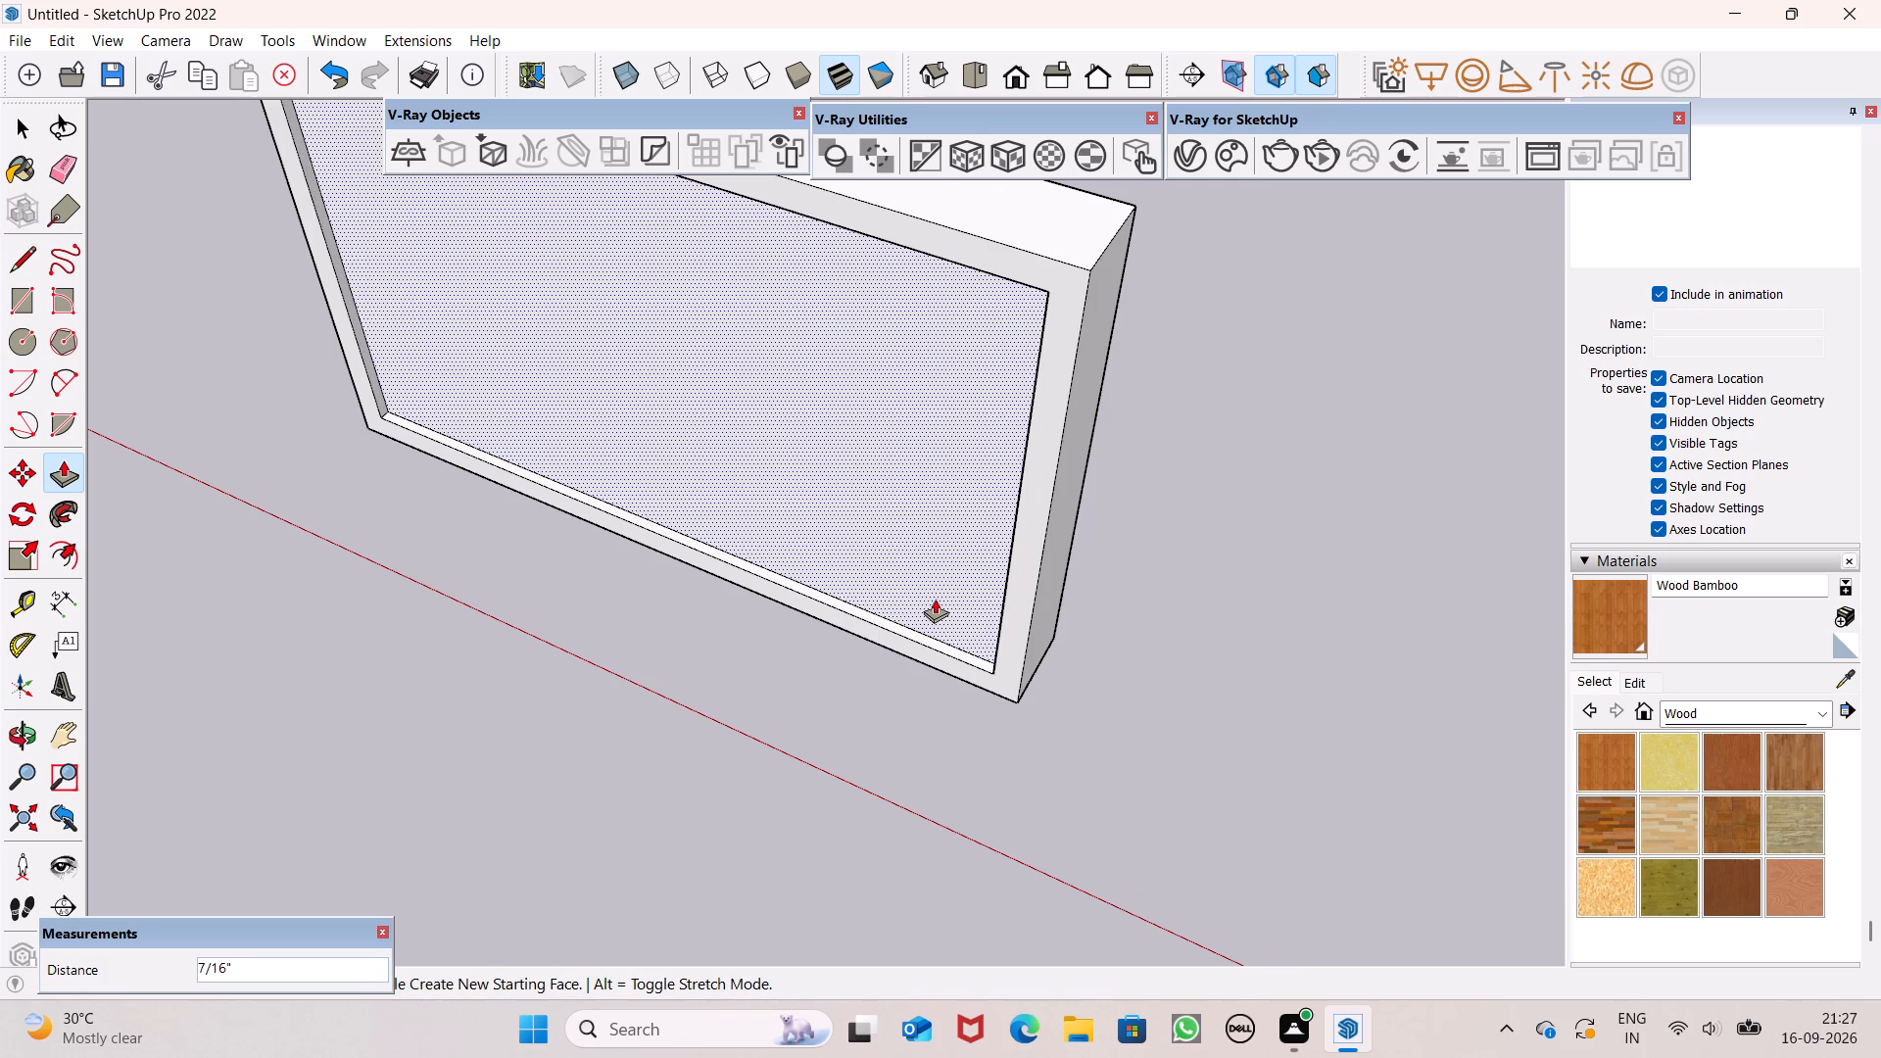
# Examine the framed panel from the back, the end and above, checking how the panel sits in the frame's depth.
pyautogui.scroll(-11, 937, 598)
pyautogui.moveTo(1037, 621); pyautogui.dragTo(756, 619, button='middle')
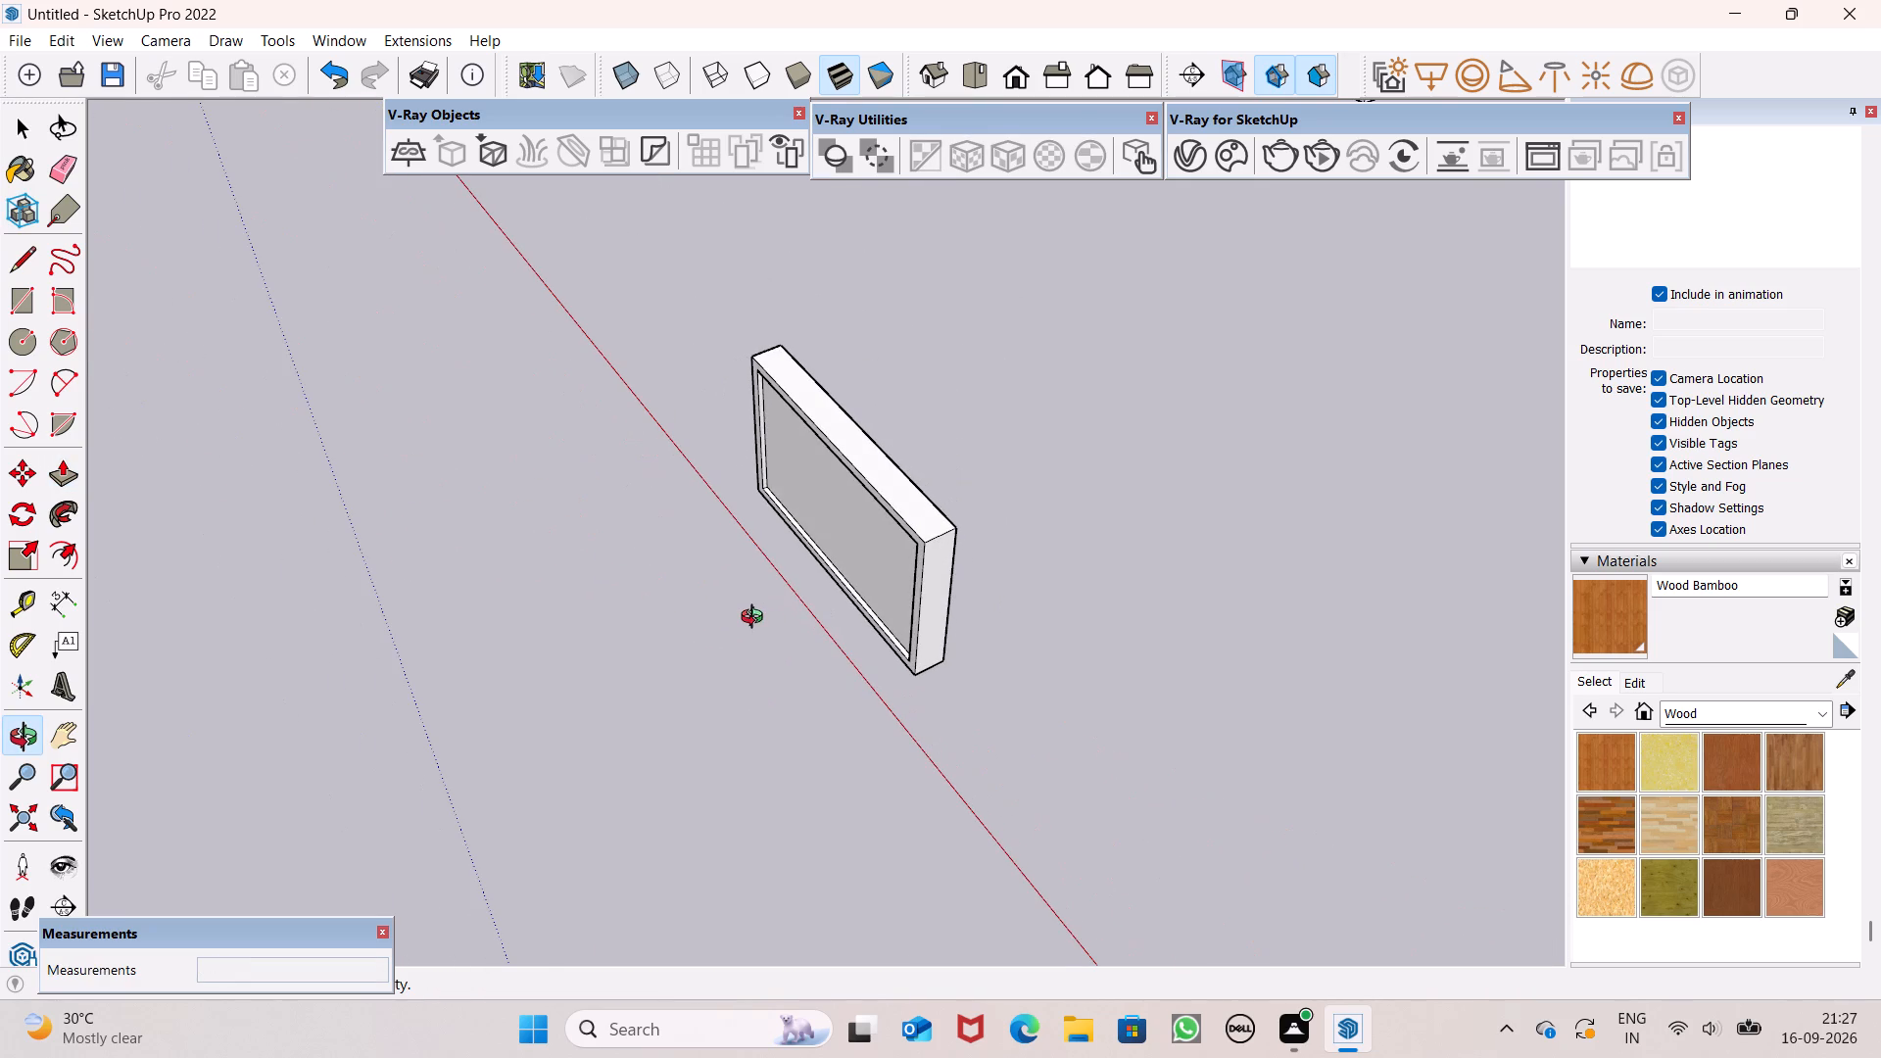
pyautogui.moveTo(756, 619); pyautogui.dragTo(755, 618, button='middle')
pyautogui.scroll(-5, 968, 558)
pyautogui.moveTo(1026, 596); pyautogui.dragTo(334, 589, button='middle')
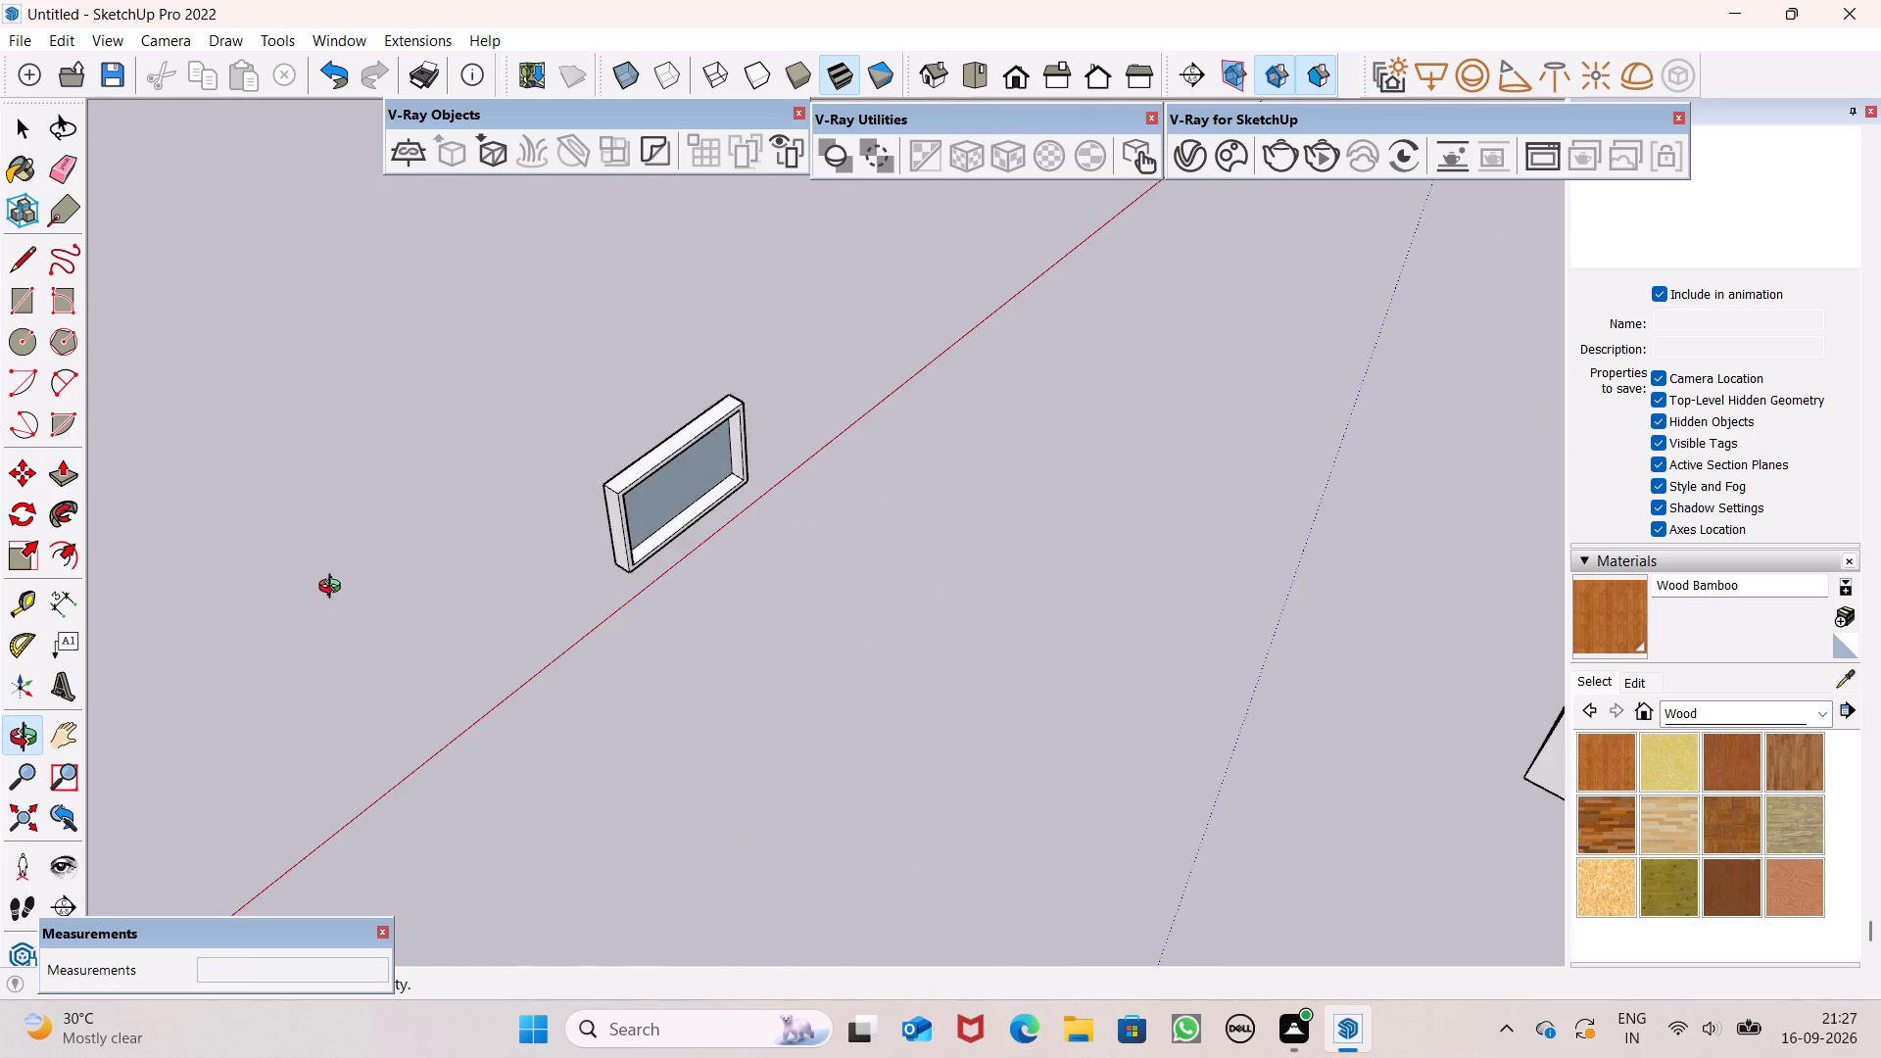
pyautogui.moveTo(334, 589); pyautogui.dragTo(308, 536, button='middle')
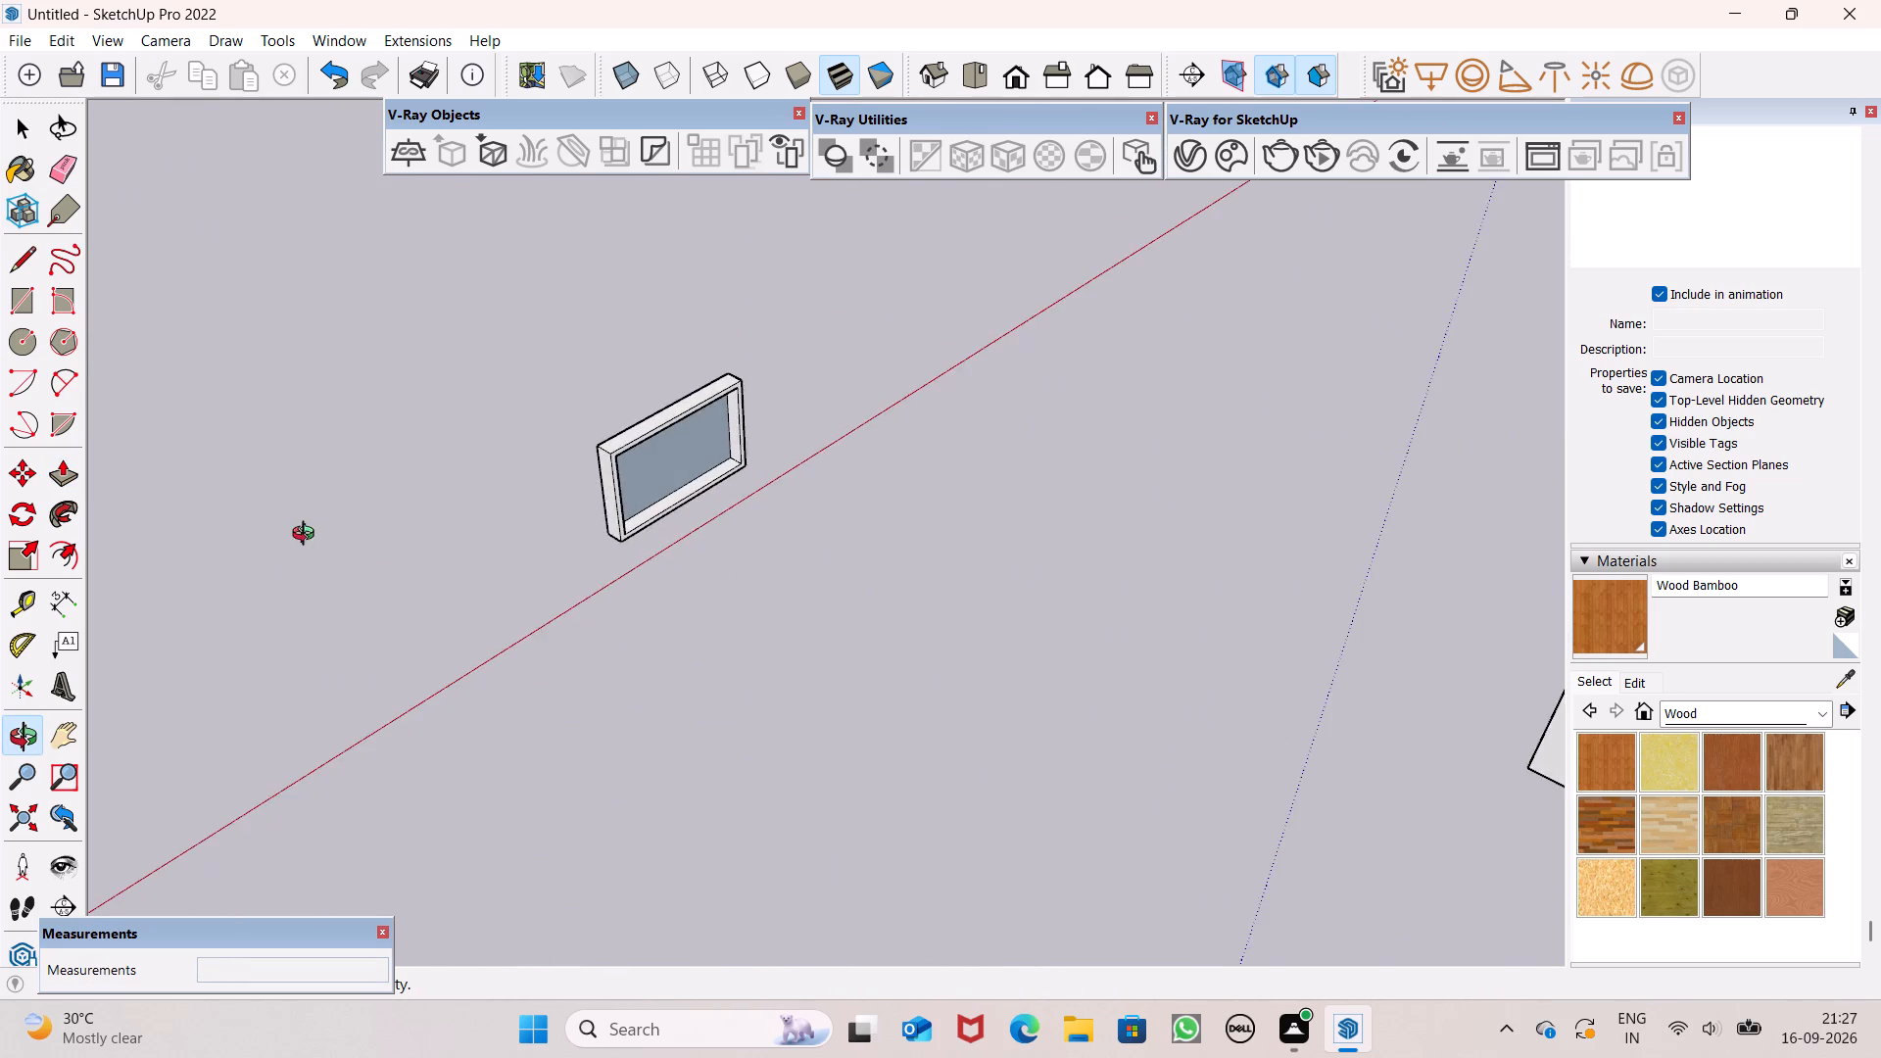
pyautogui.moveTo(308, 536); pyautogui.dragTo(177, 525, button='middle')
pyautogui.scroll(5, 699, 505)
pyautogui.moveTo(691, 504); pyautogui.dragTo(467, 557, button='middle')
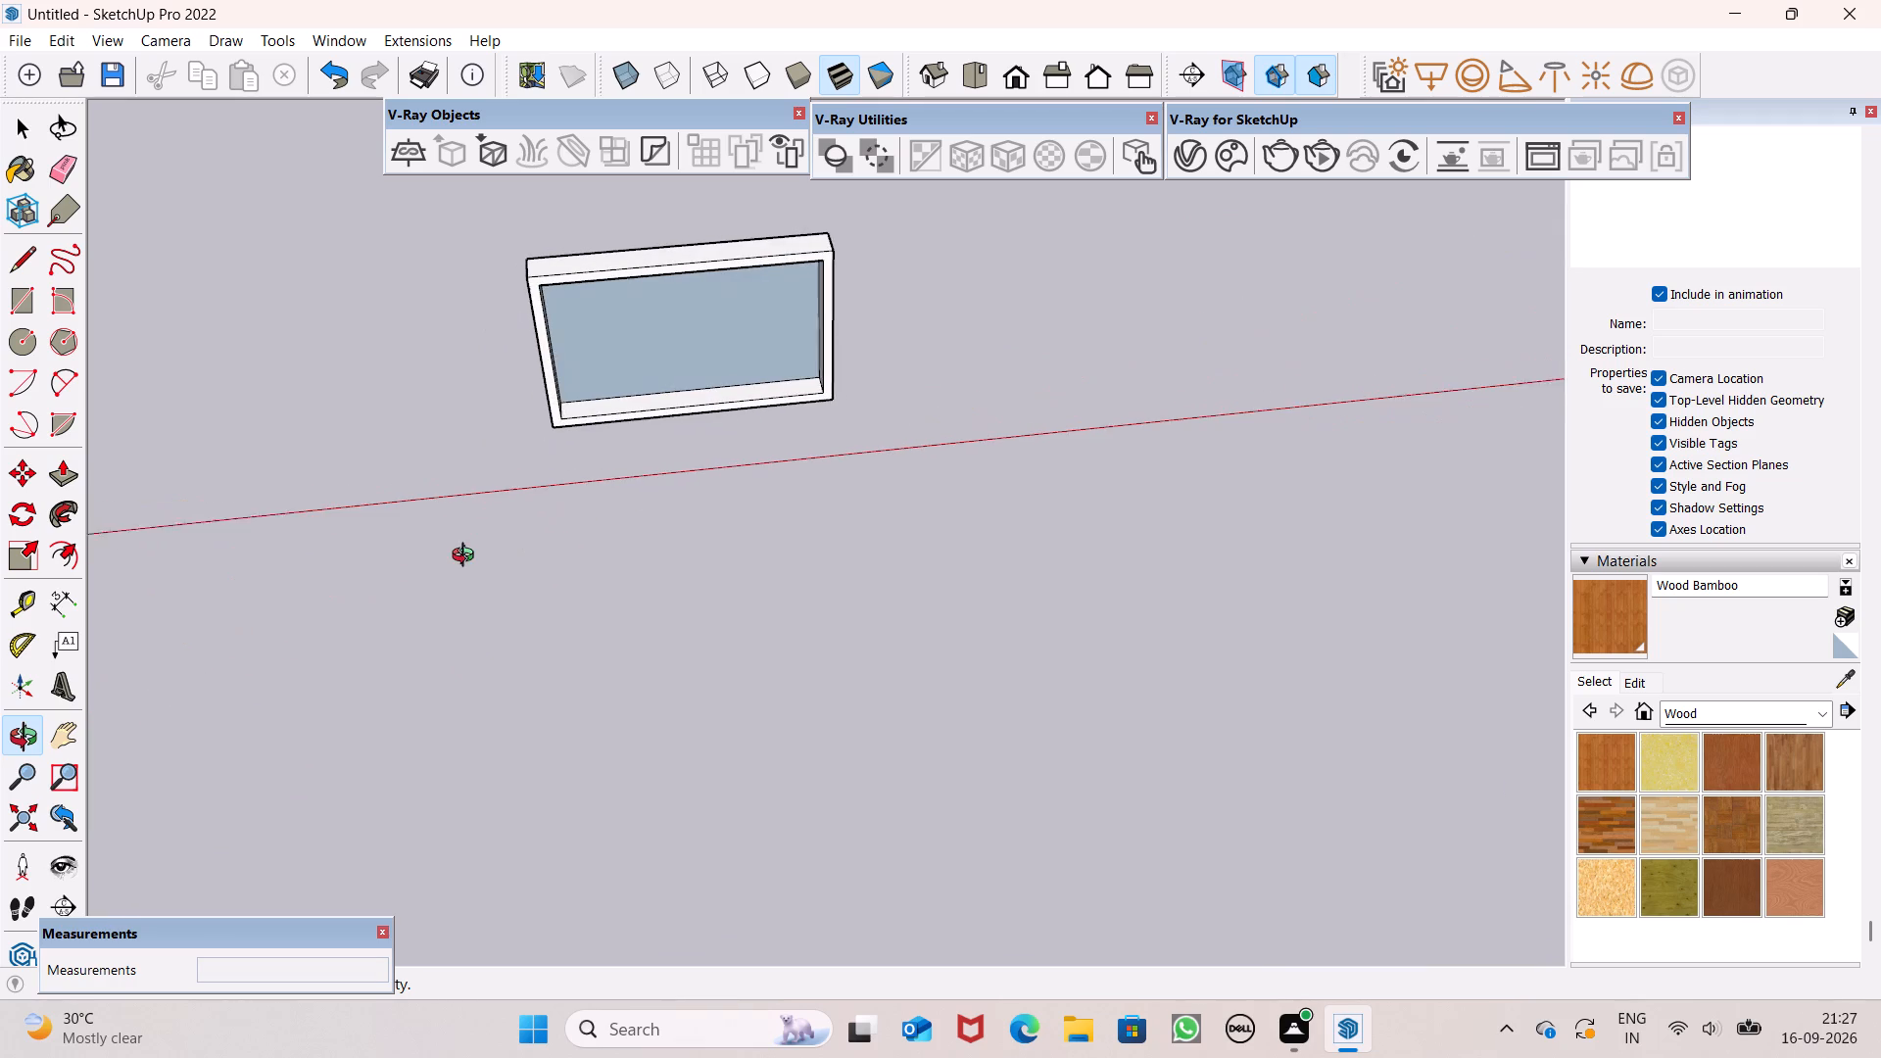
pyautogui.moveTo(467, 557); pyautogui.dragTo(485, 550, button='middle')
pyautogui.scroll(-5, 619, 485)
pyautogui.moveTo(667, 549); pyautogui.dragTo(1541, 677, button='middle')
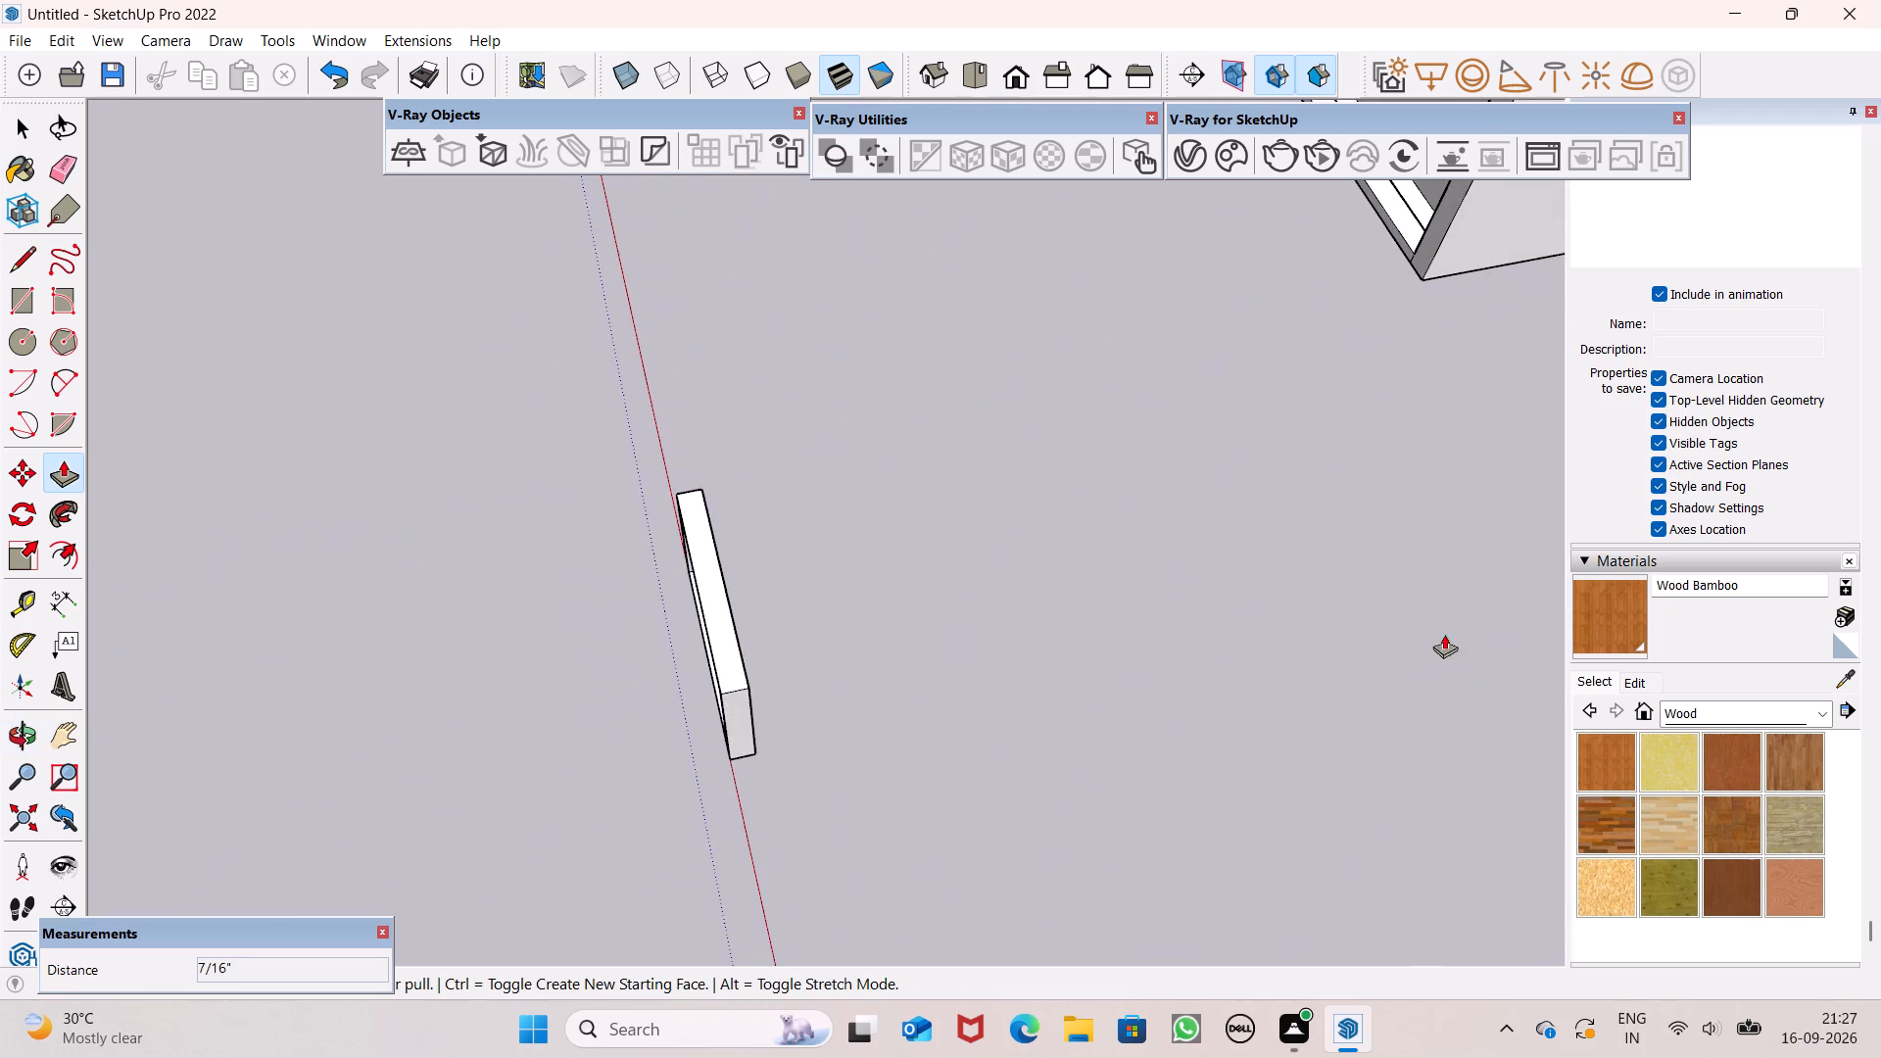
pyautogui.scroll(4, 655, 557)
pyautogui.moveTo(849, 627); pyautogui.dragTo(29, 446, button='middle')
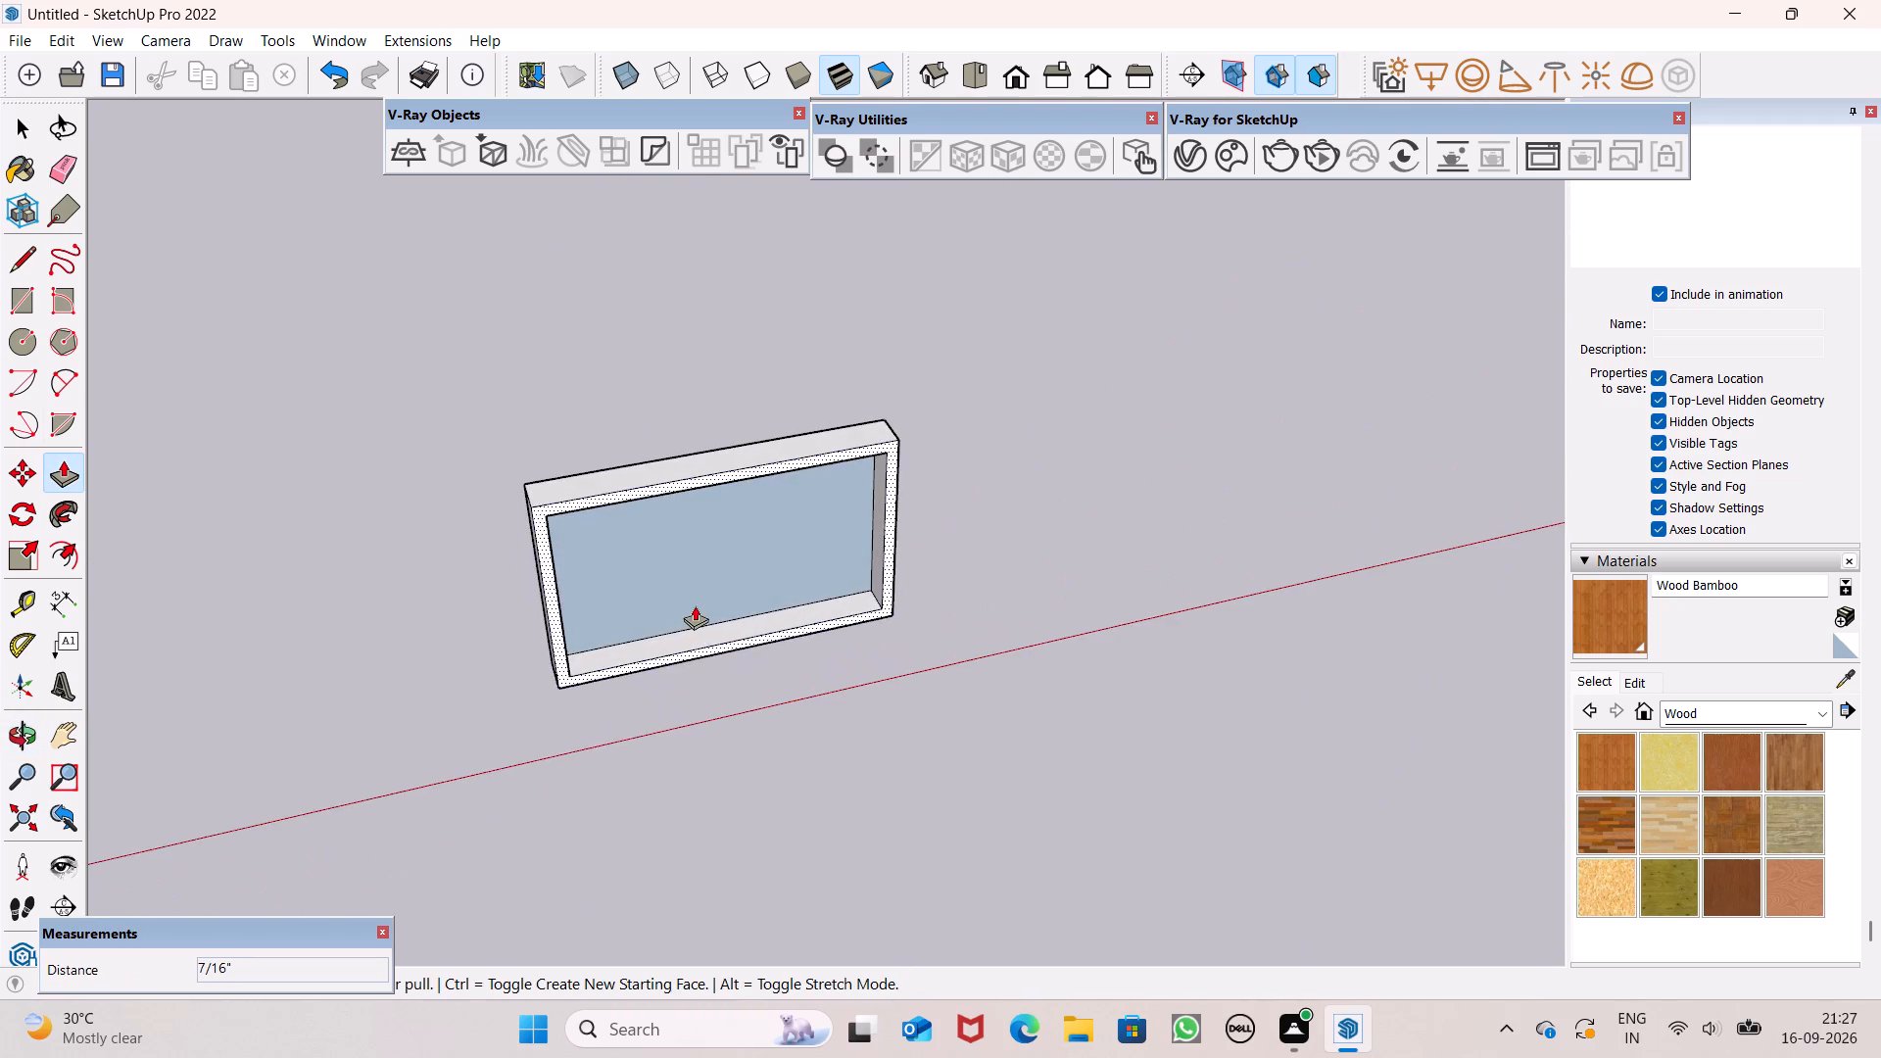
# Draw two parallel lines about 5 9/16" long across the frame's inner bottom ledge, marking out a narrow mullion strip.
pyautogui.scroll(3, 699, 601)
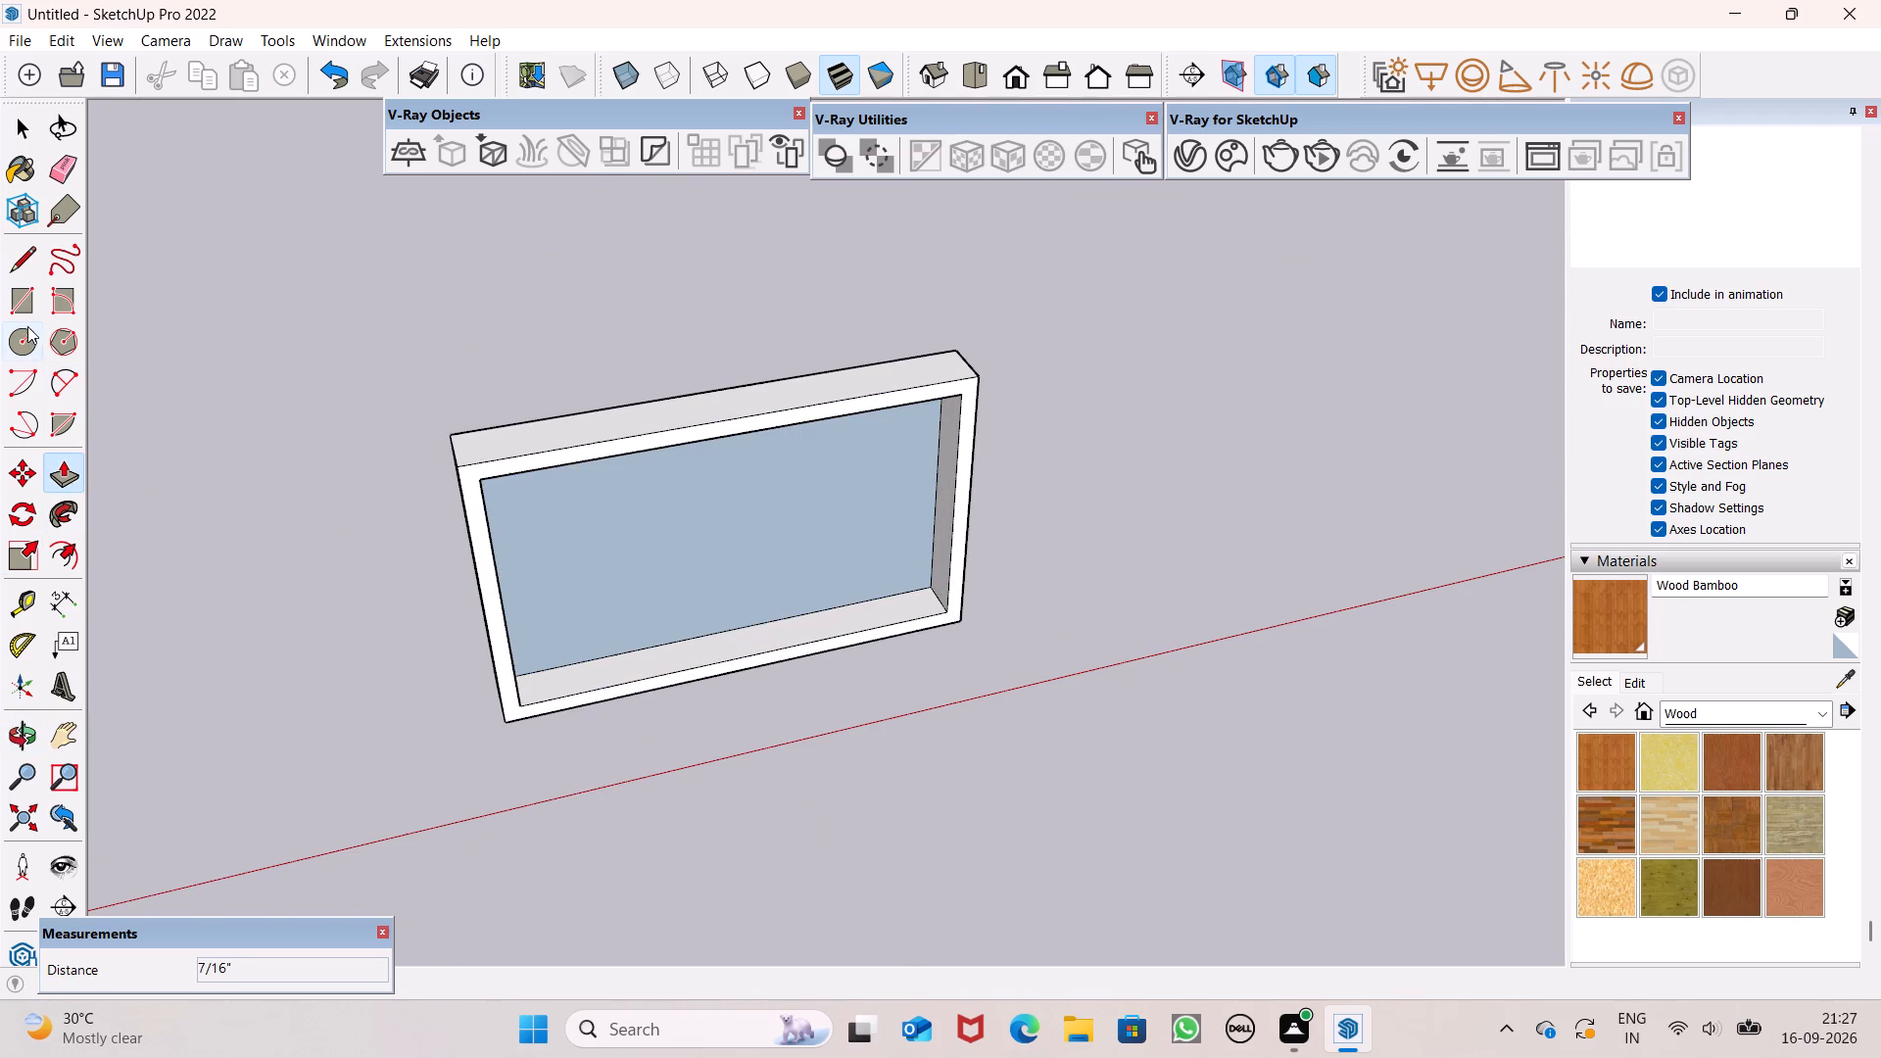
pyautogui.click(24, 309)
pyautogui.scroll(3, 647, 552)
pyautogui.moveTo(648, 685); pyautogui.dragTo(546, 465, button='middle')
pyautogui.scroll(1, 591, 539)
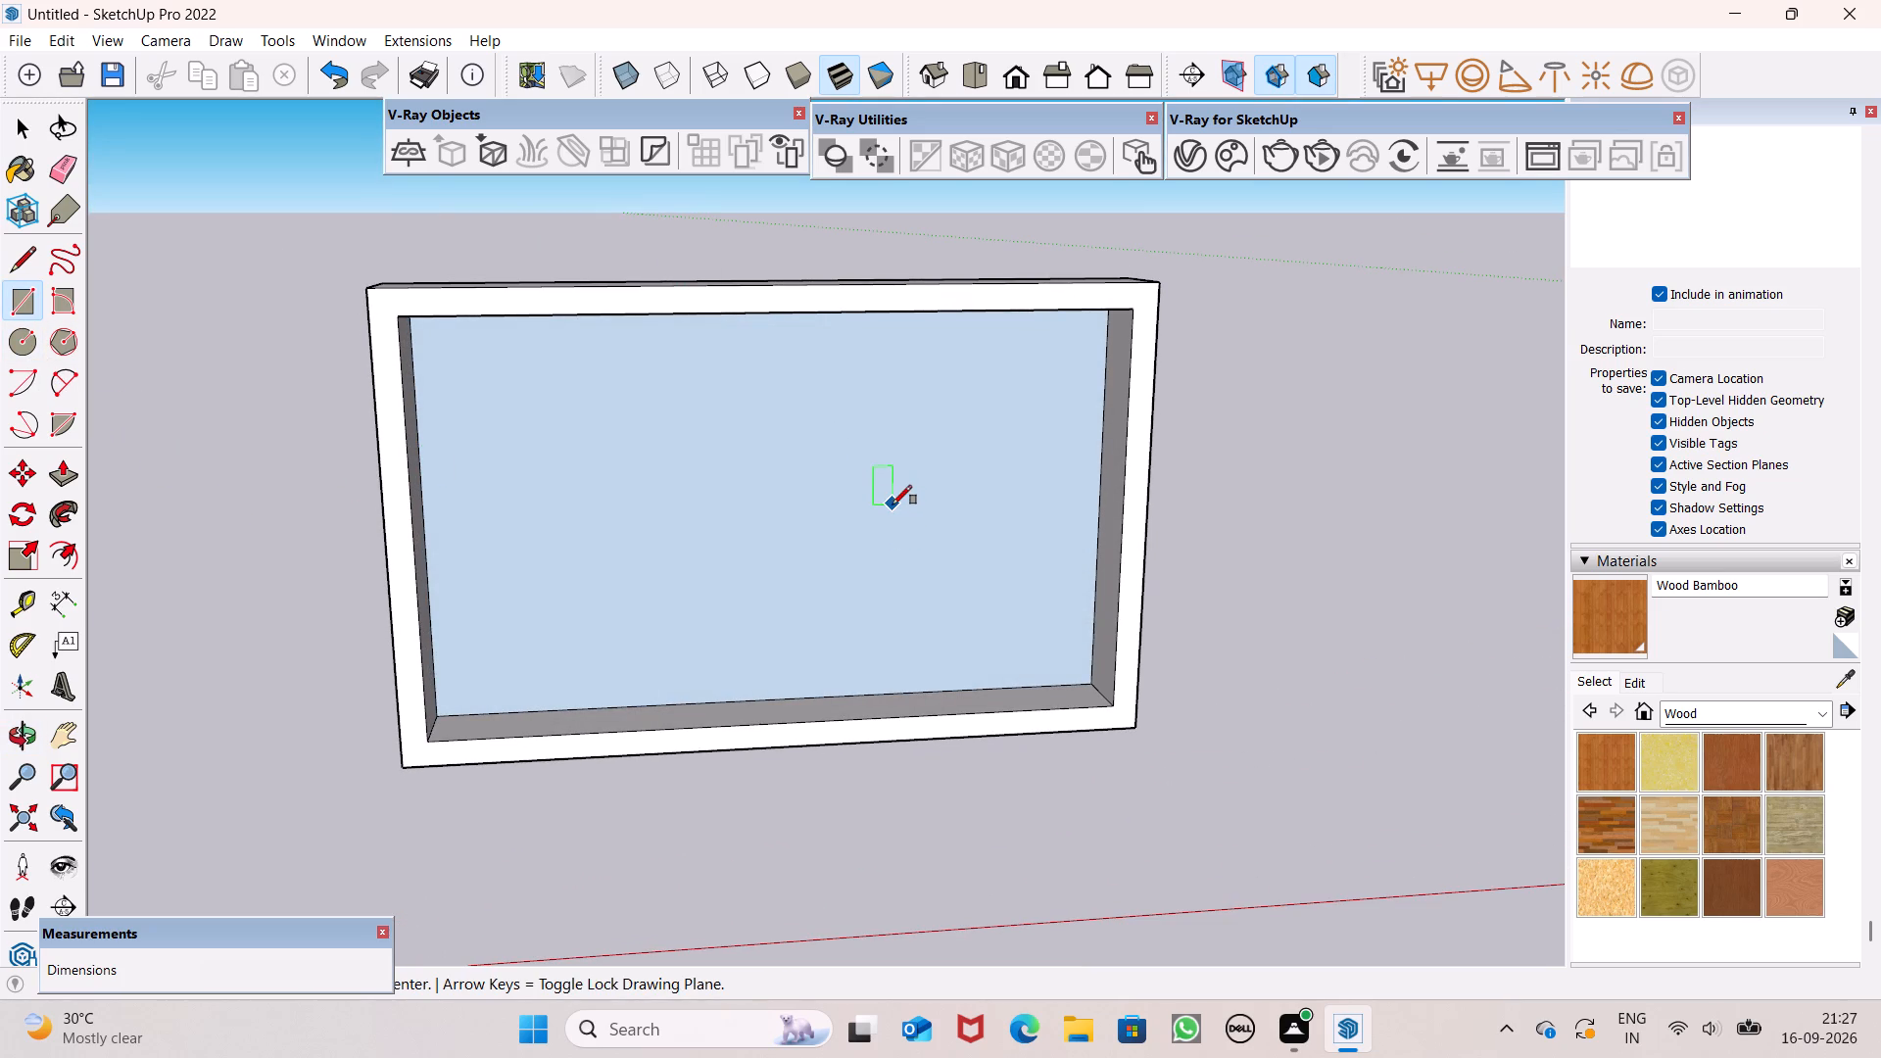
pyautogui.scroll(3, 834, 591)
pyautogui.scroll(6, 456, 735)
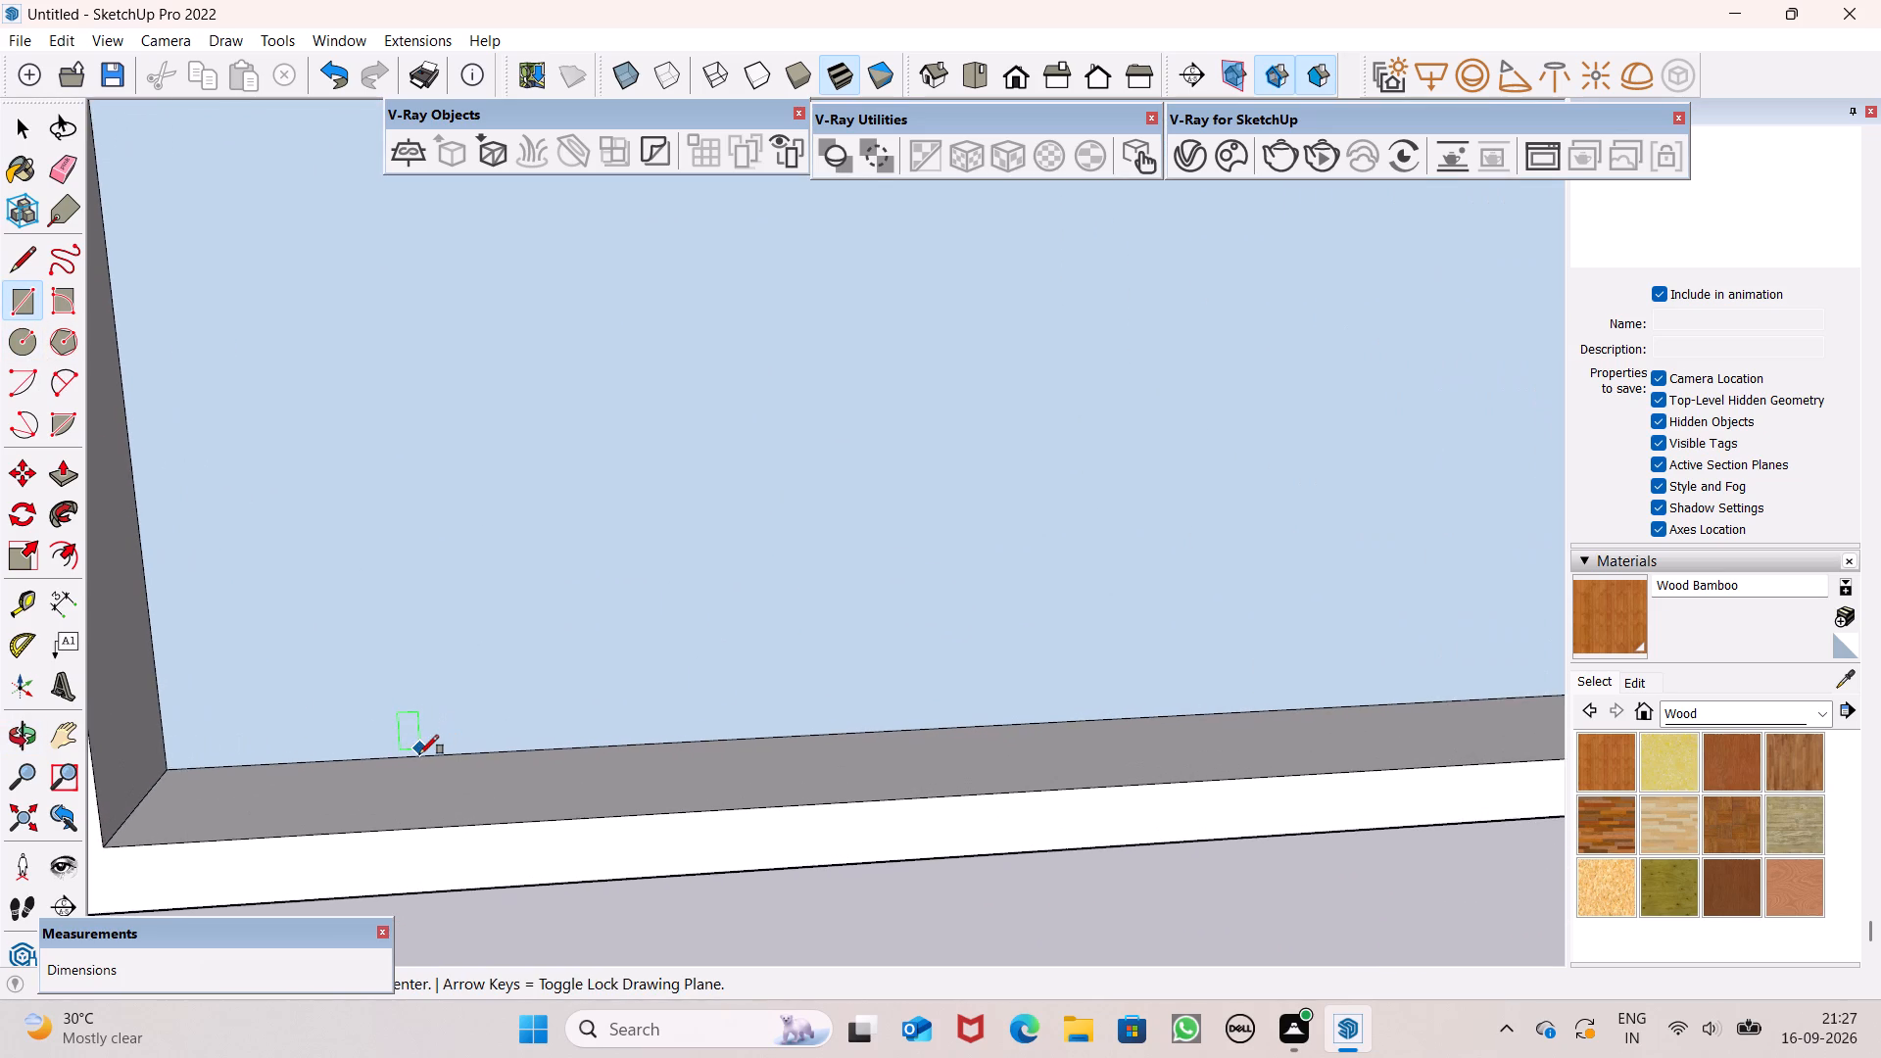
pyautogui.scroll(-4, 419, 755)
pyautogui.moveTo(427, 779); pyautogui.dragTo(473, 864, button='middle')
pyautogui.scroll(1, 477, 787)
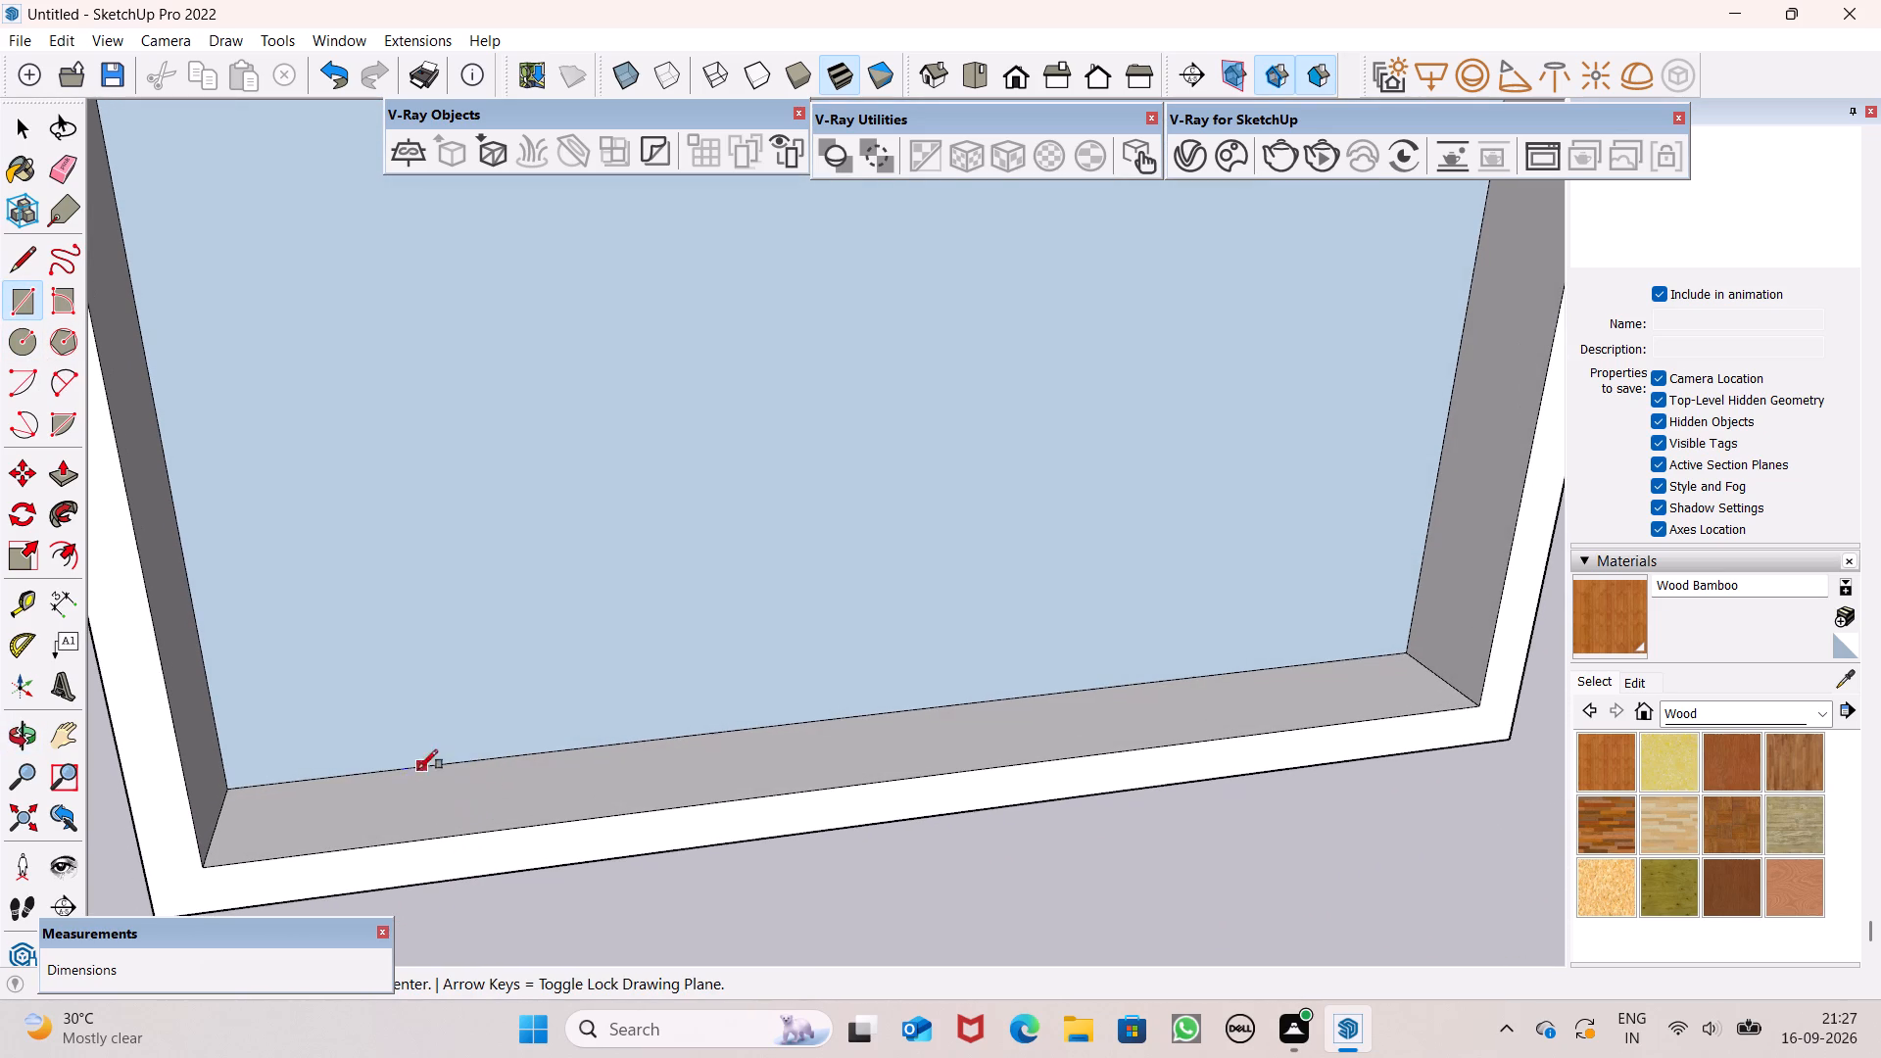
pyautogui.scroll(4, 453, 815)
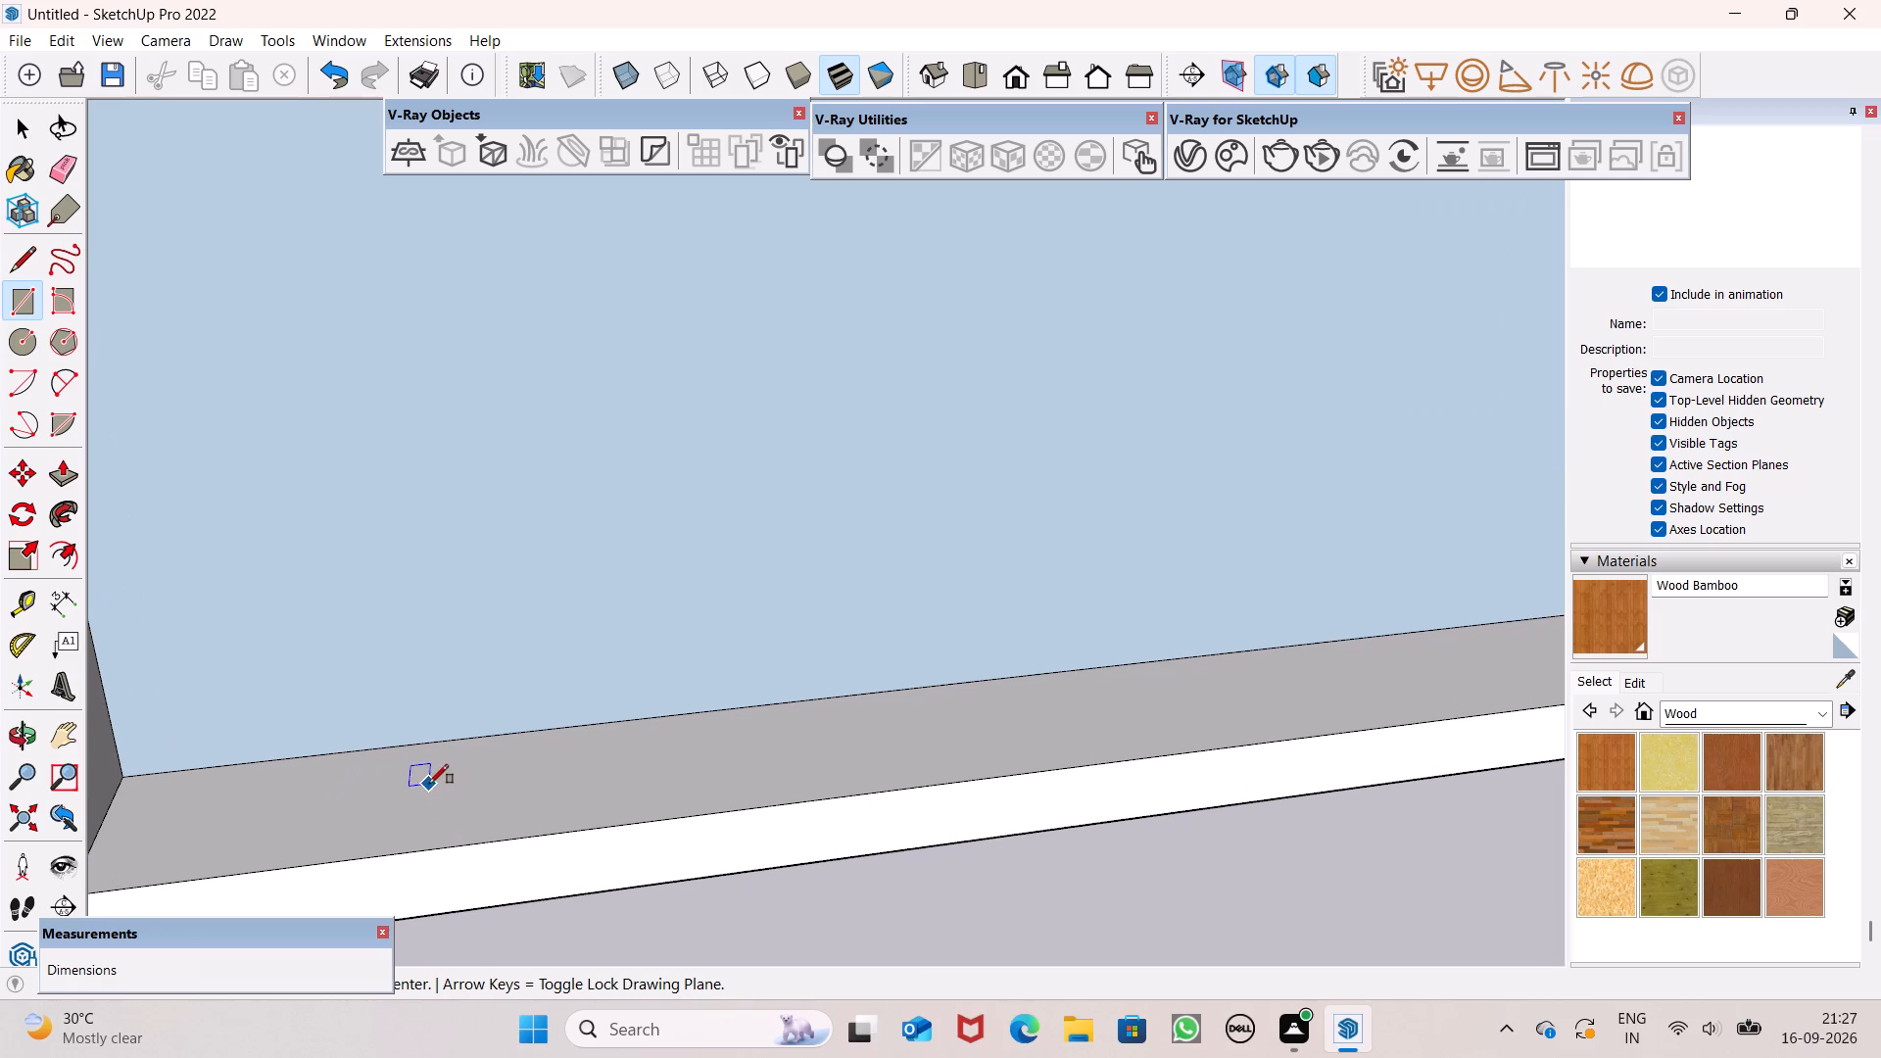
pyautogui.scroll(-7, 612, 771)
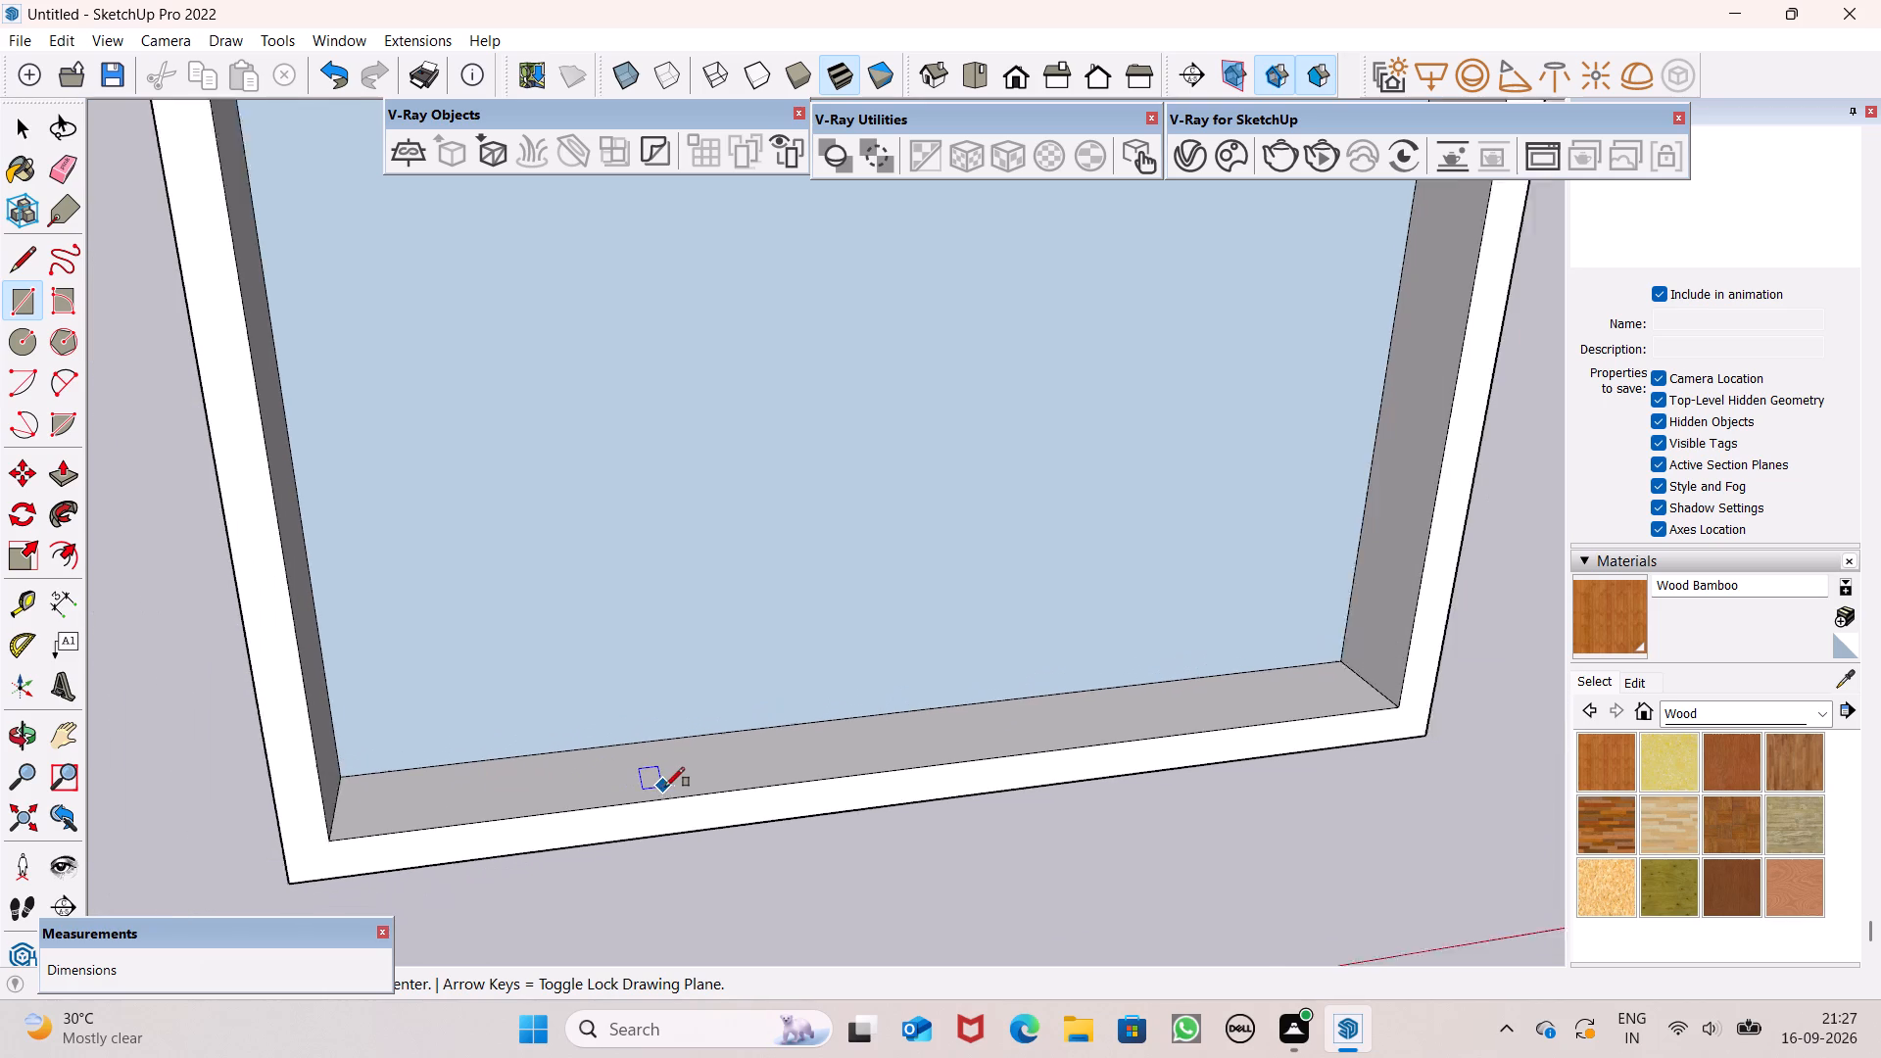
pyautogui.moveTo(702, 789); pyautogui.dragTo(598, 871, button='middle')
pyautogui.scroll(6, 661, 758)
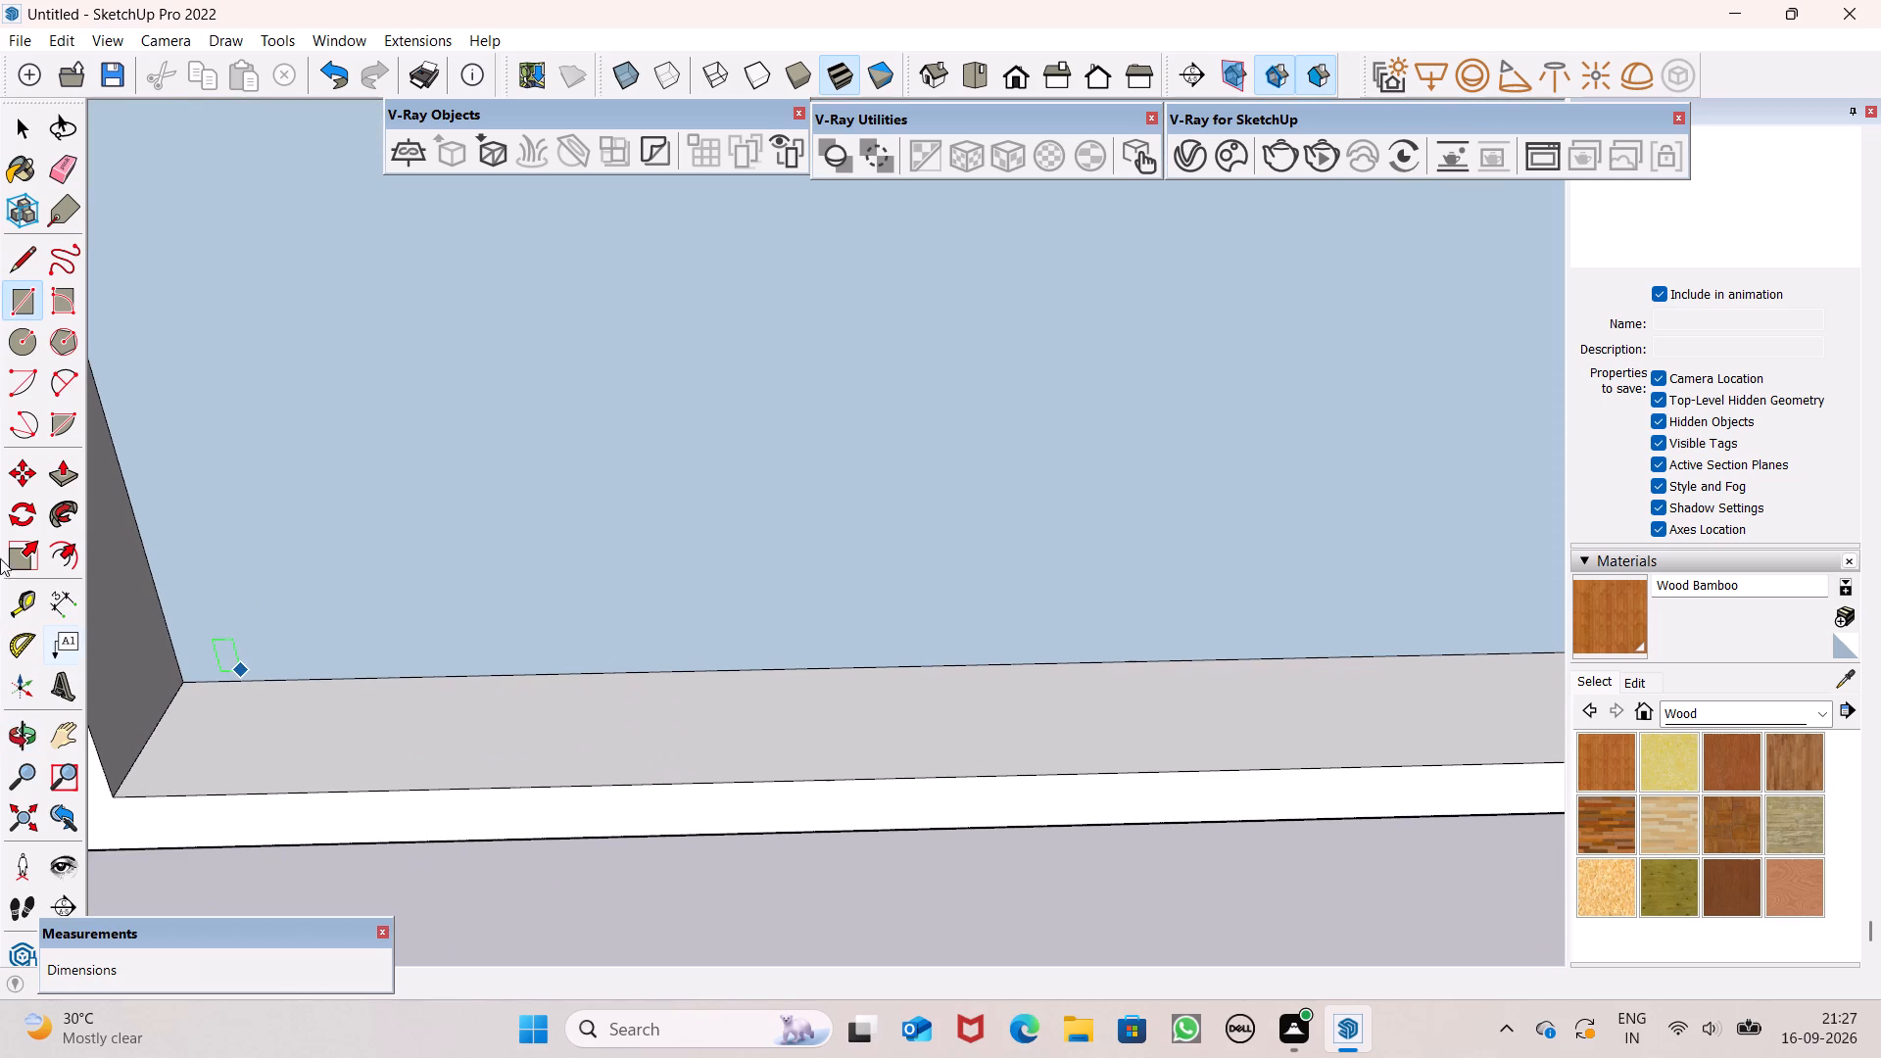
pyautogui.click(11, 255)
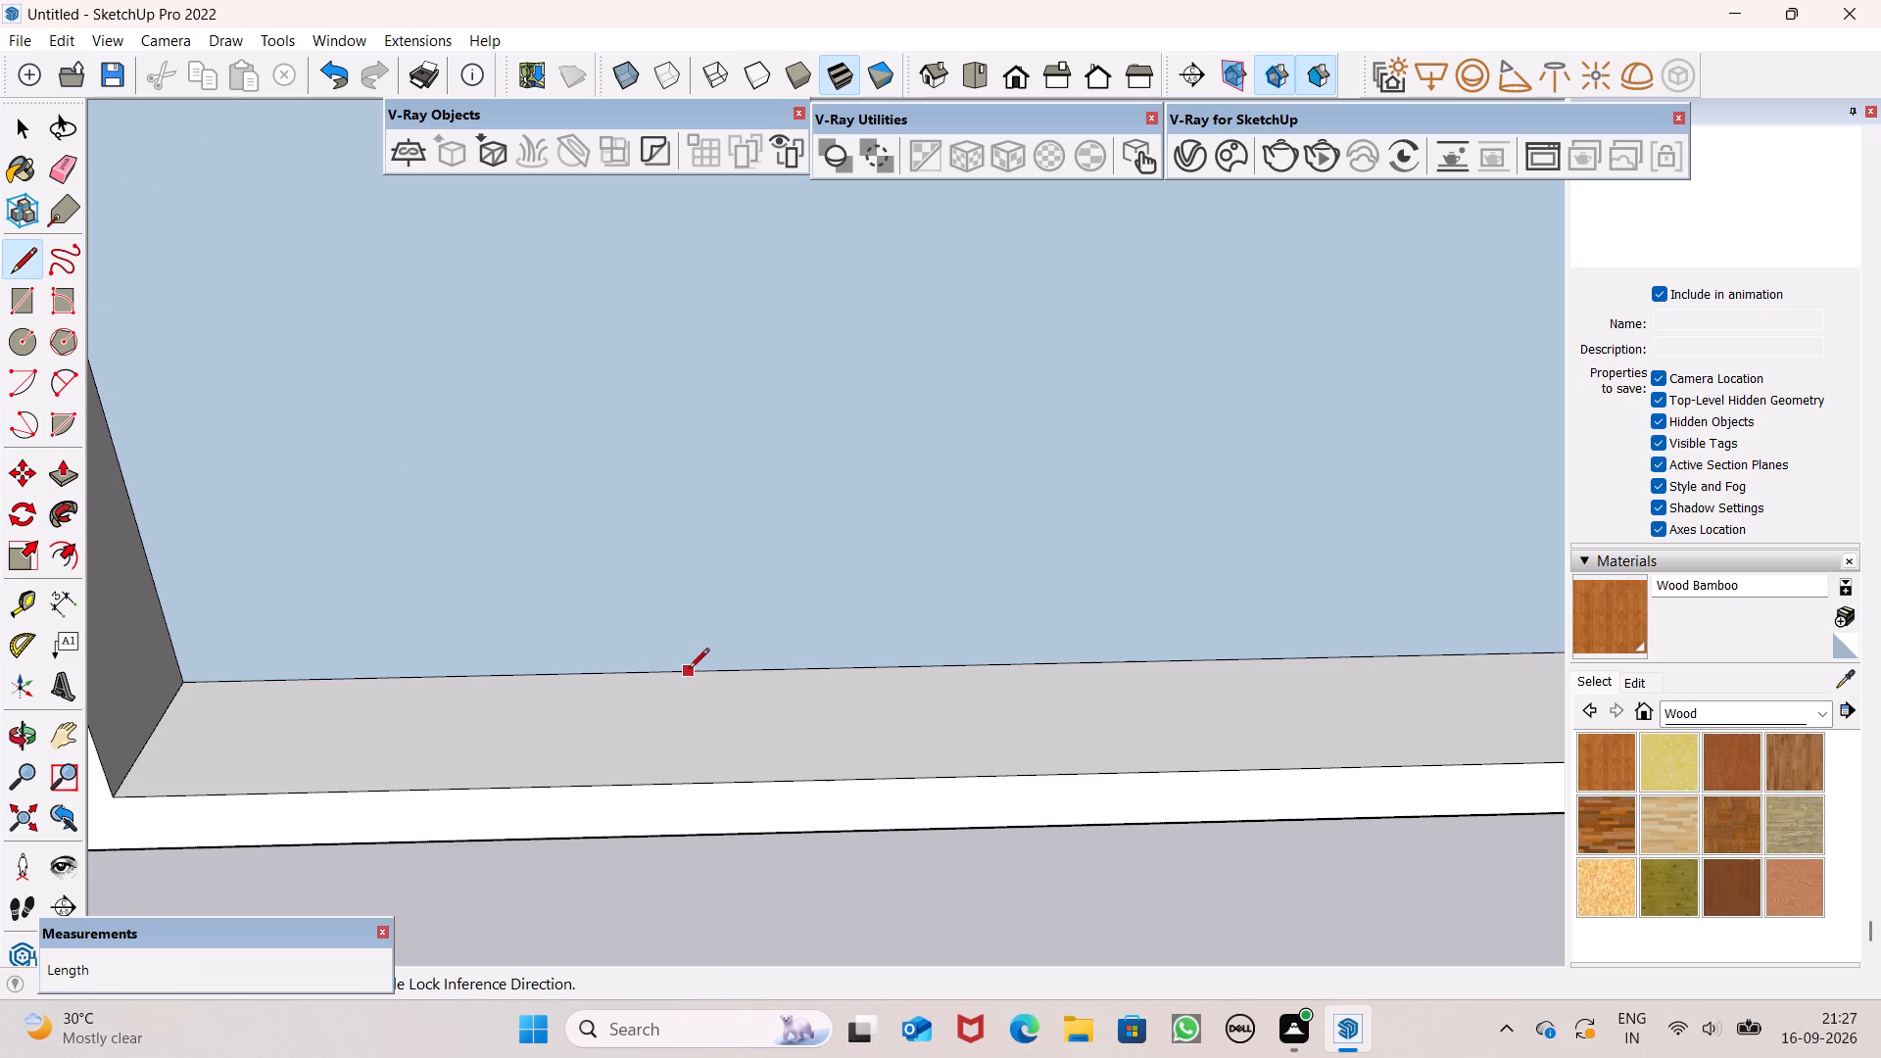
pyautogui.click(728, 674)
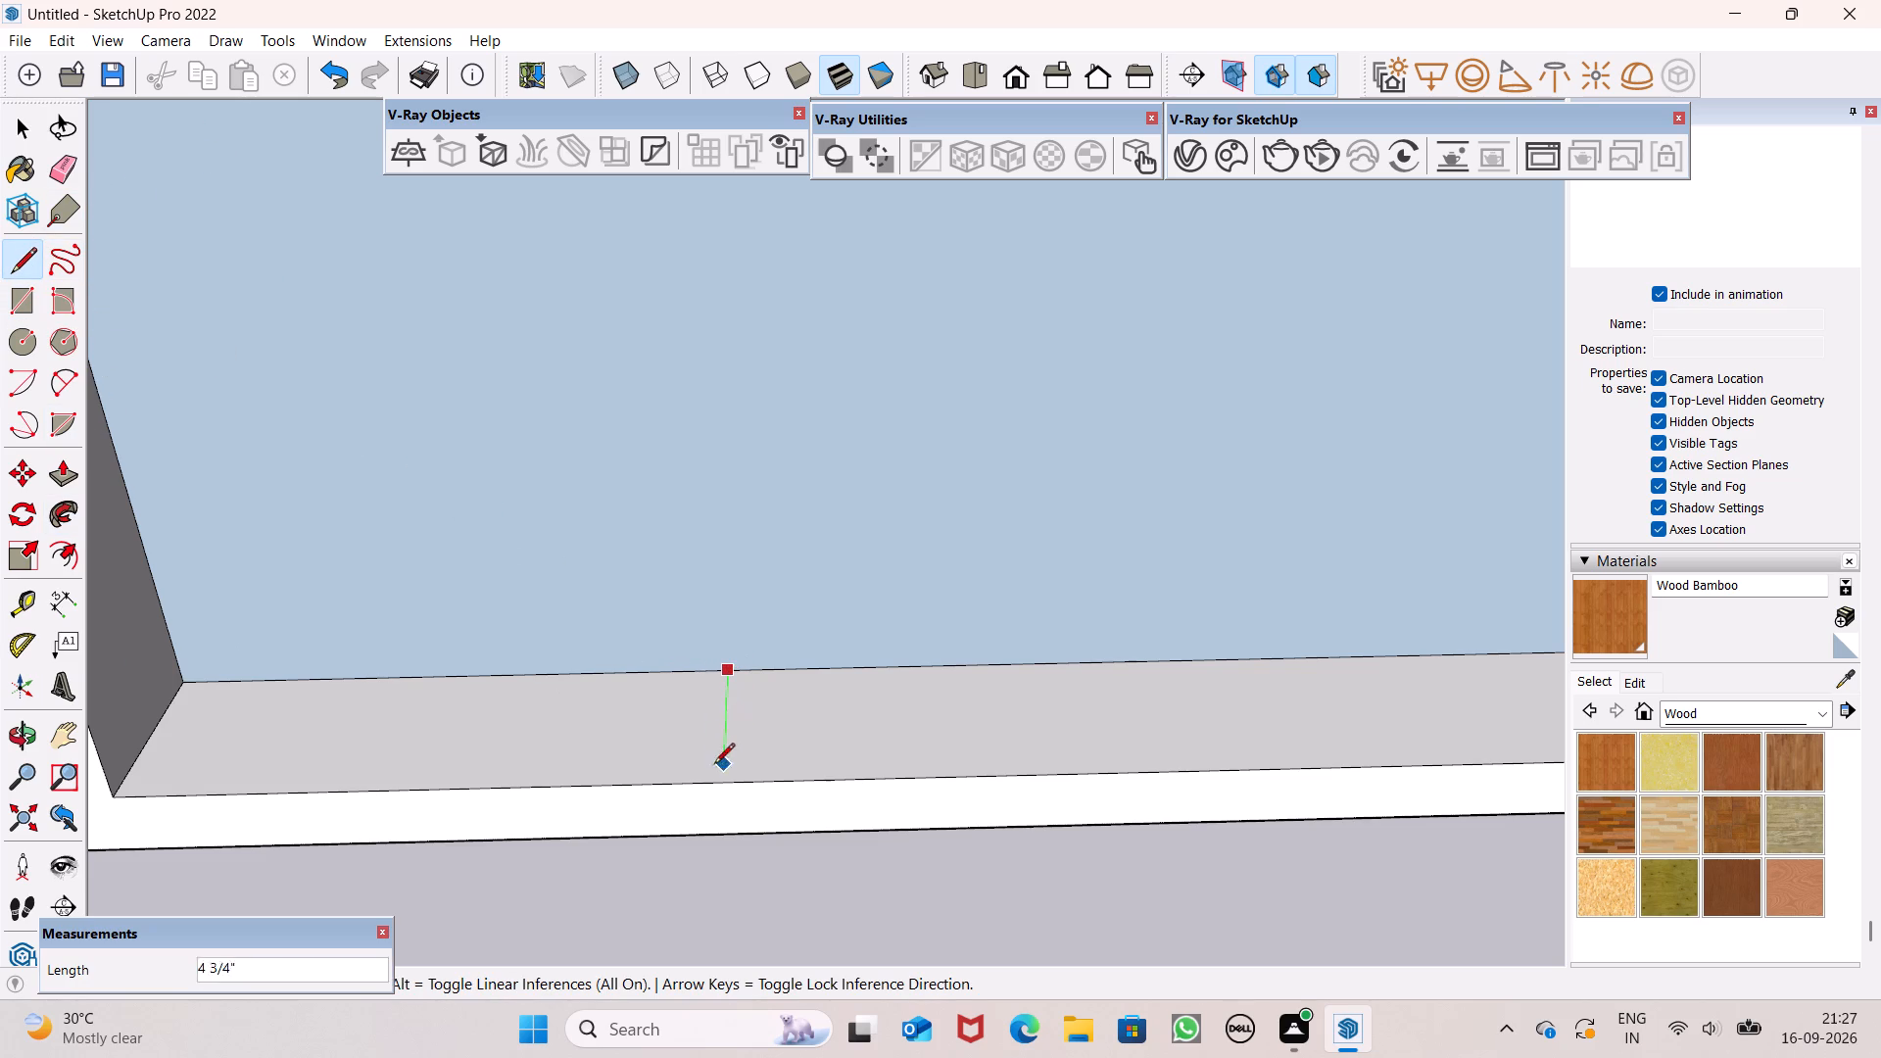
pyautogui.click(717, 780)
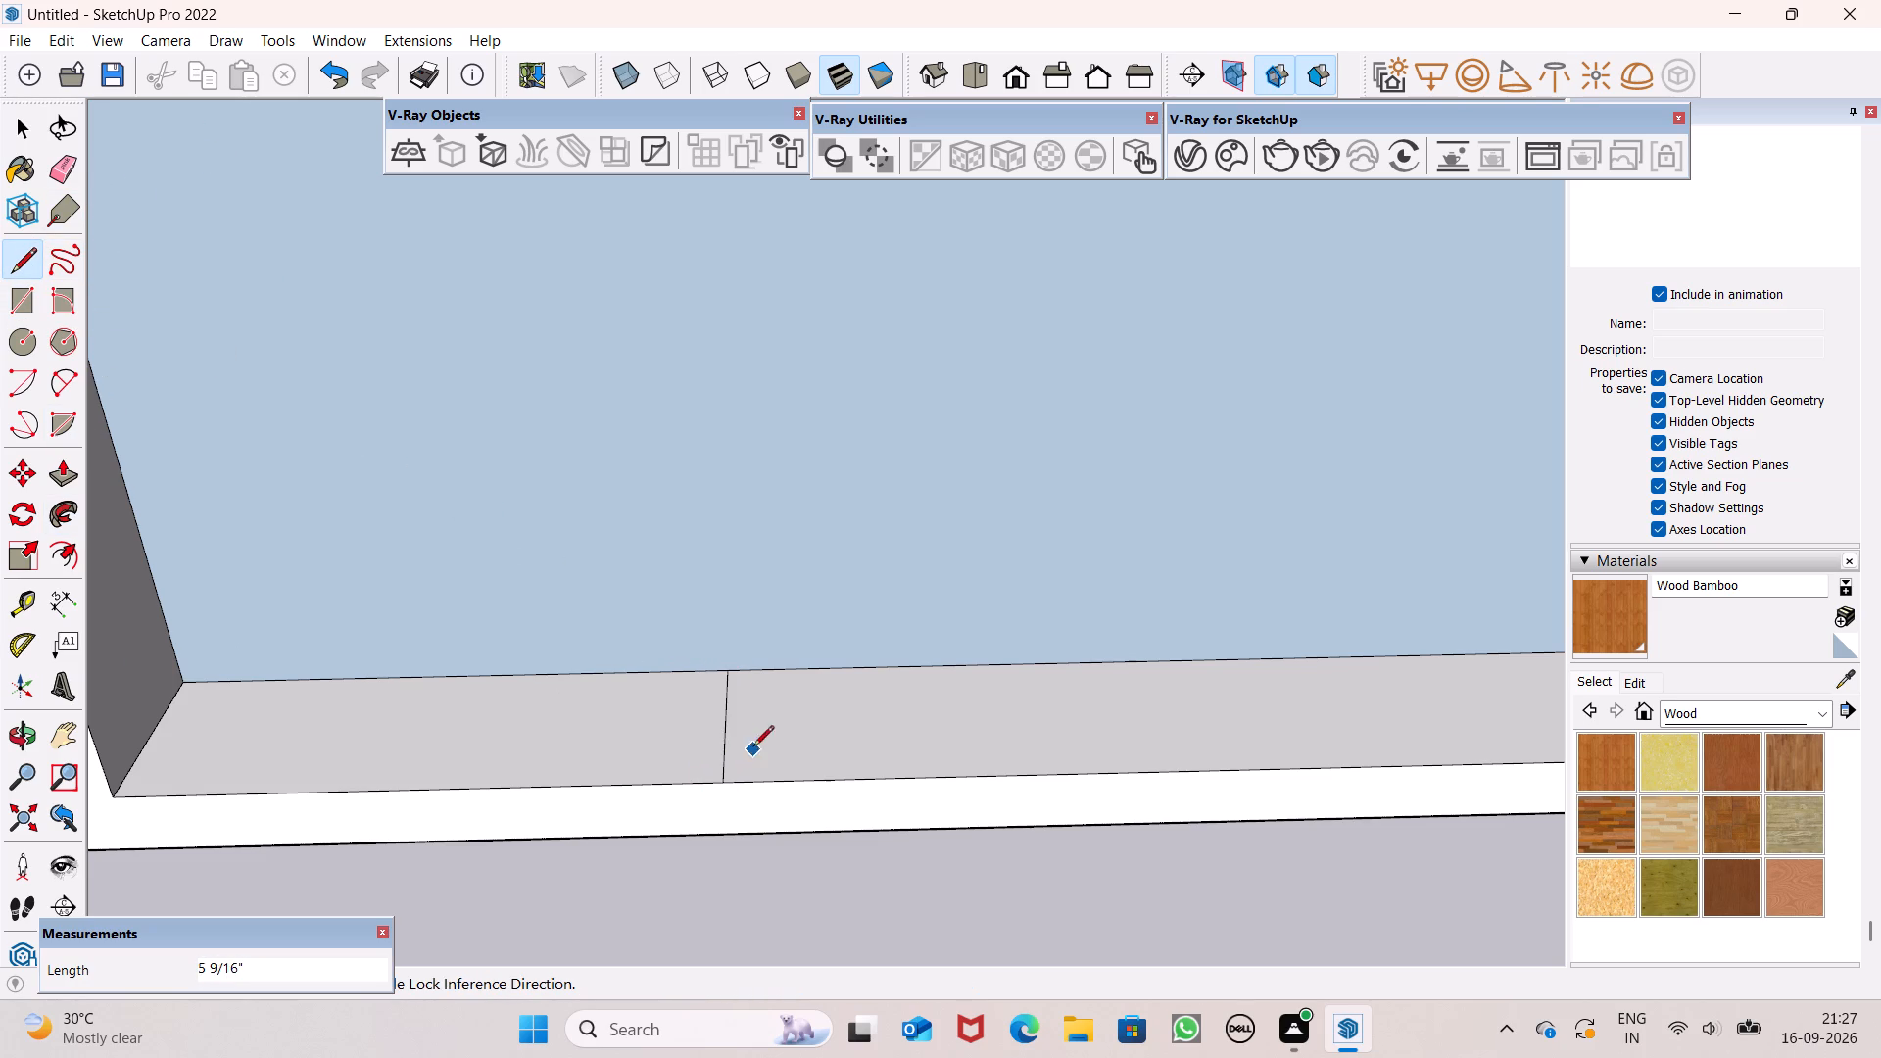
pyautogui.click(802, 674)
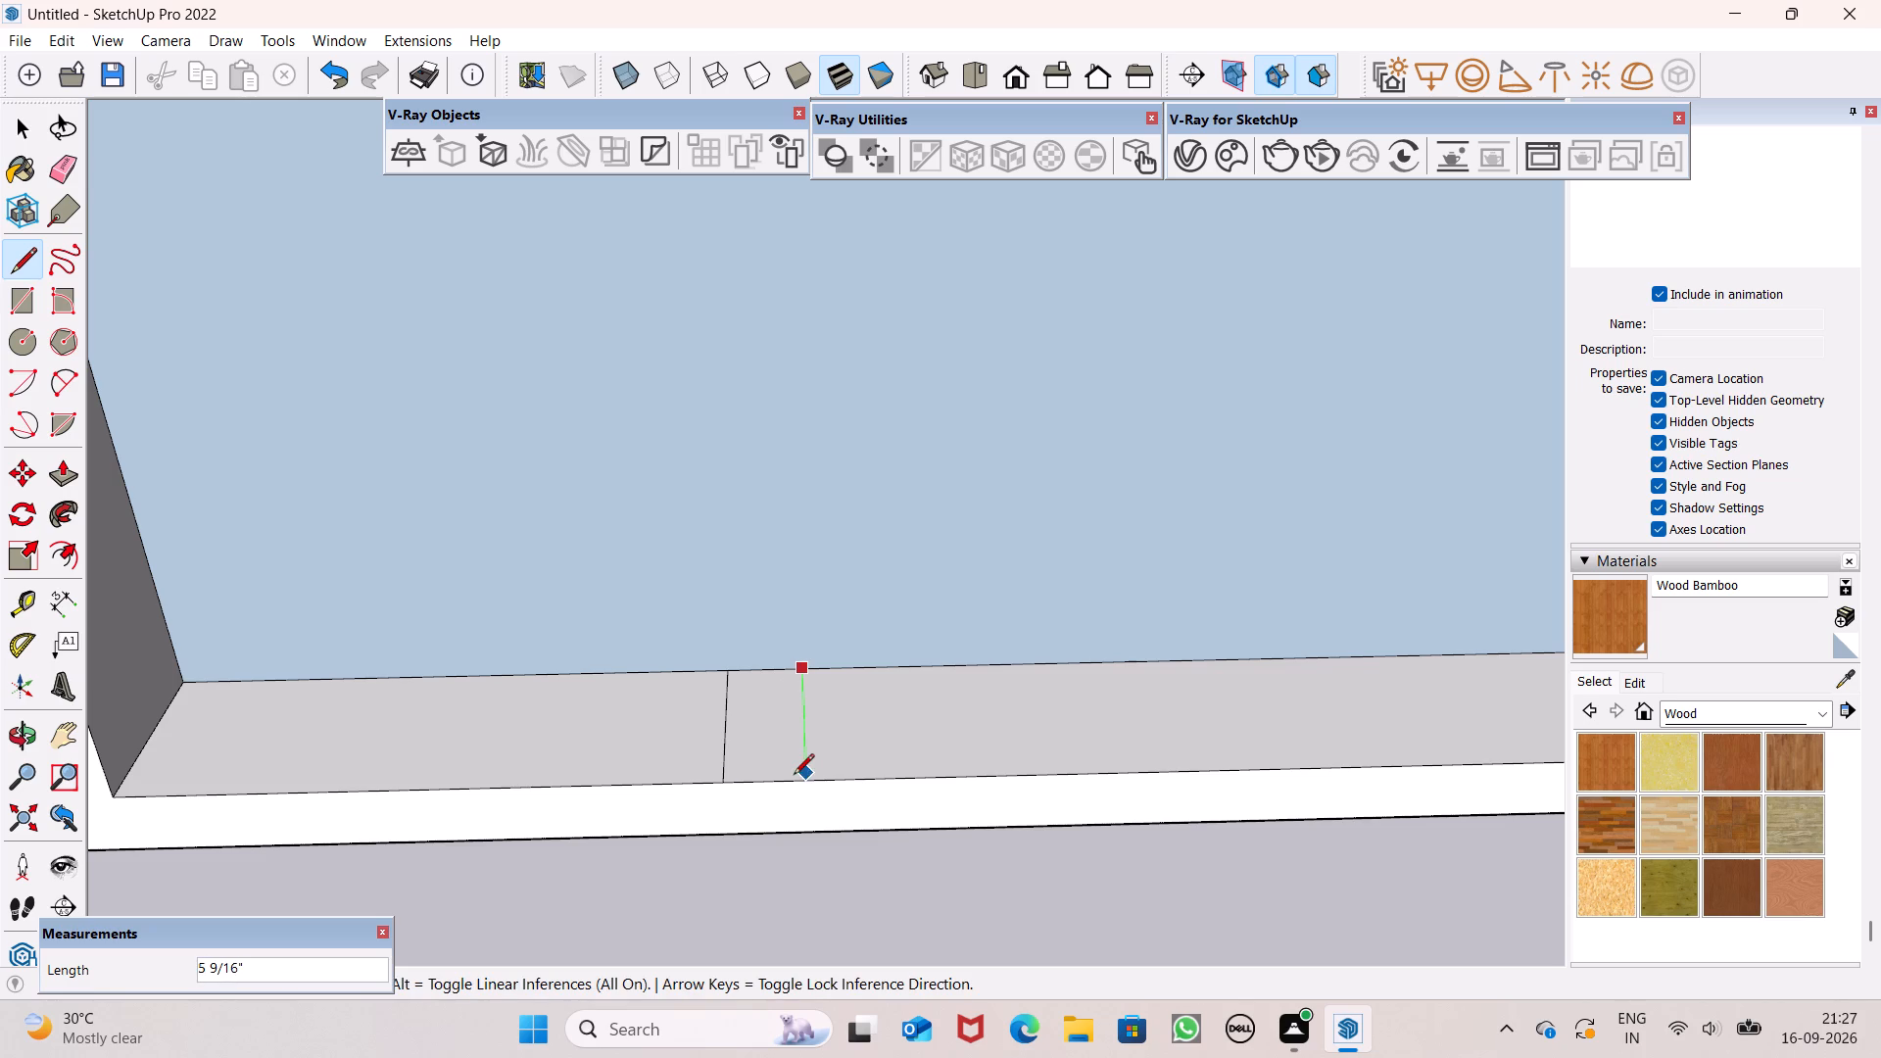
pyautogui.click(795, 777)
# Copy the narrow strip face with its edges about 1' 4" along the bottom ledge to mark a second mullion.
pyautogui.scroll(-3, 765, 662)
pyautogui.press('space')
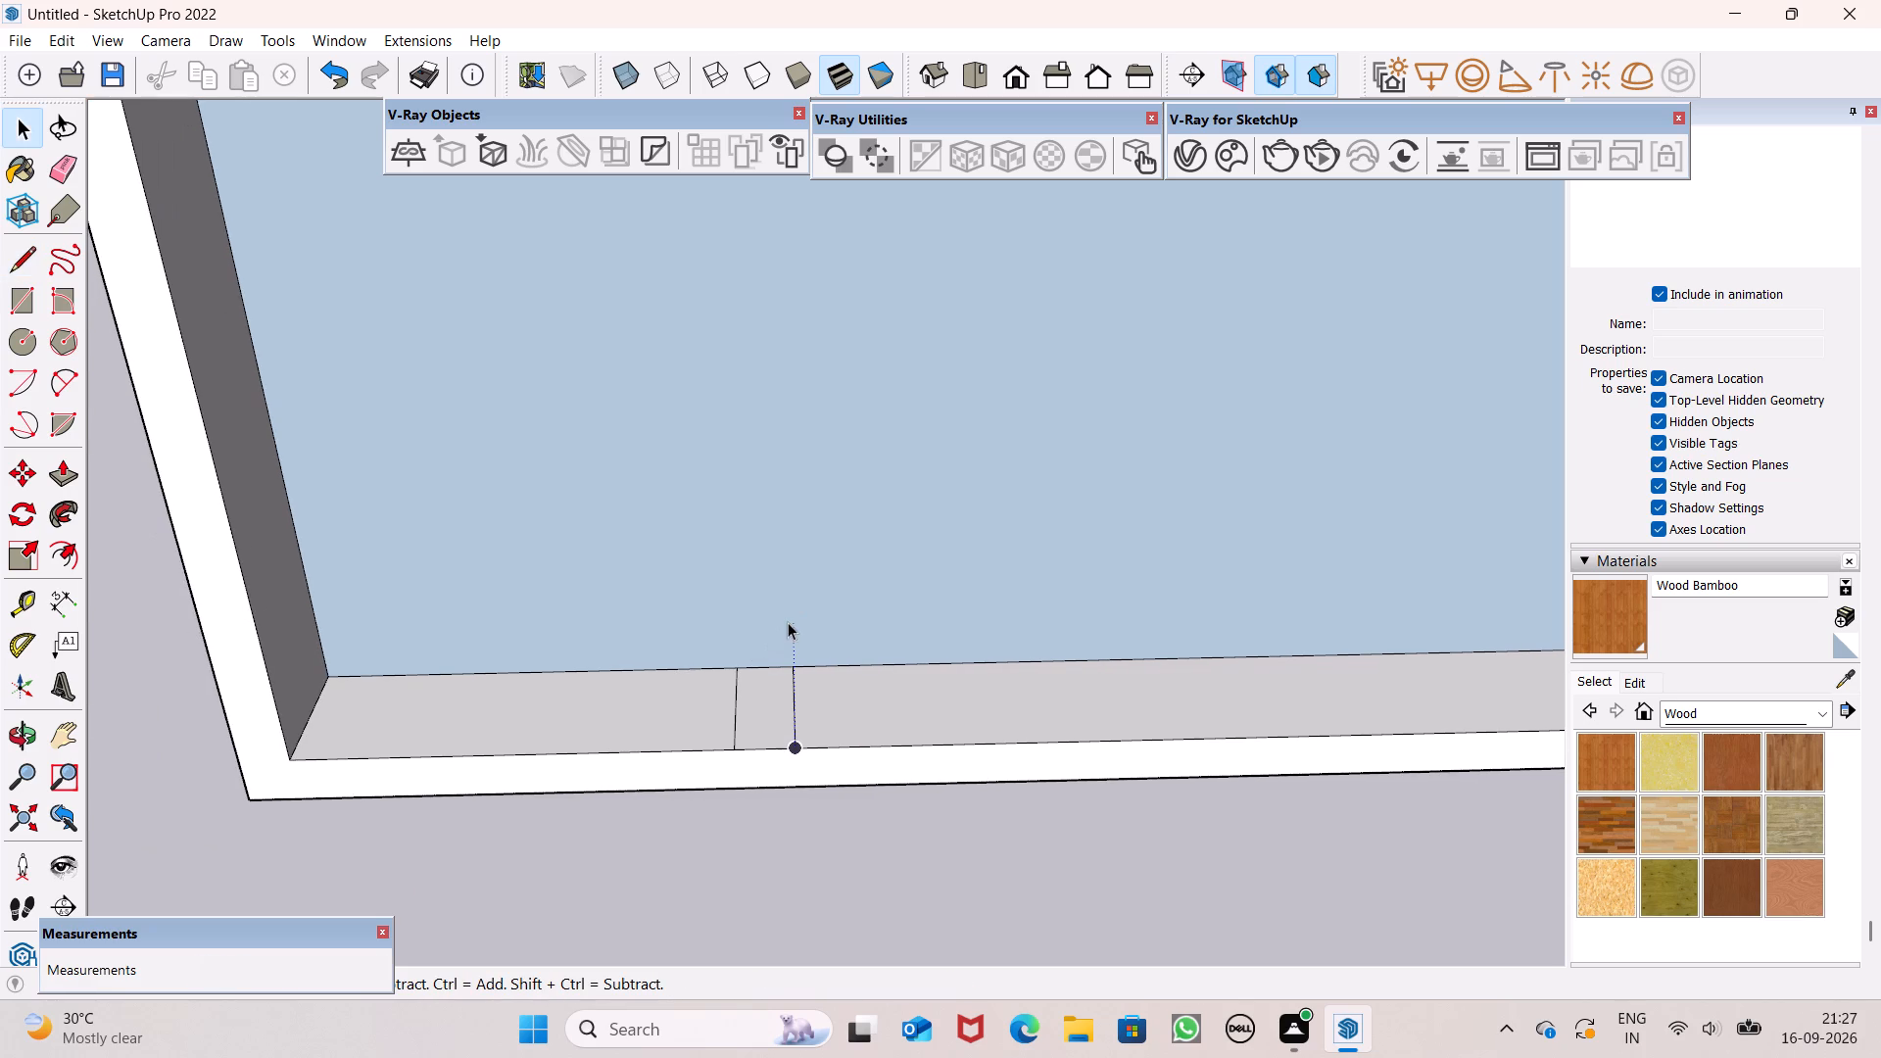
pyautogui.doubleClick(785, 705)
pyautogui.scroll(-7, 747, 659)
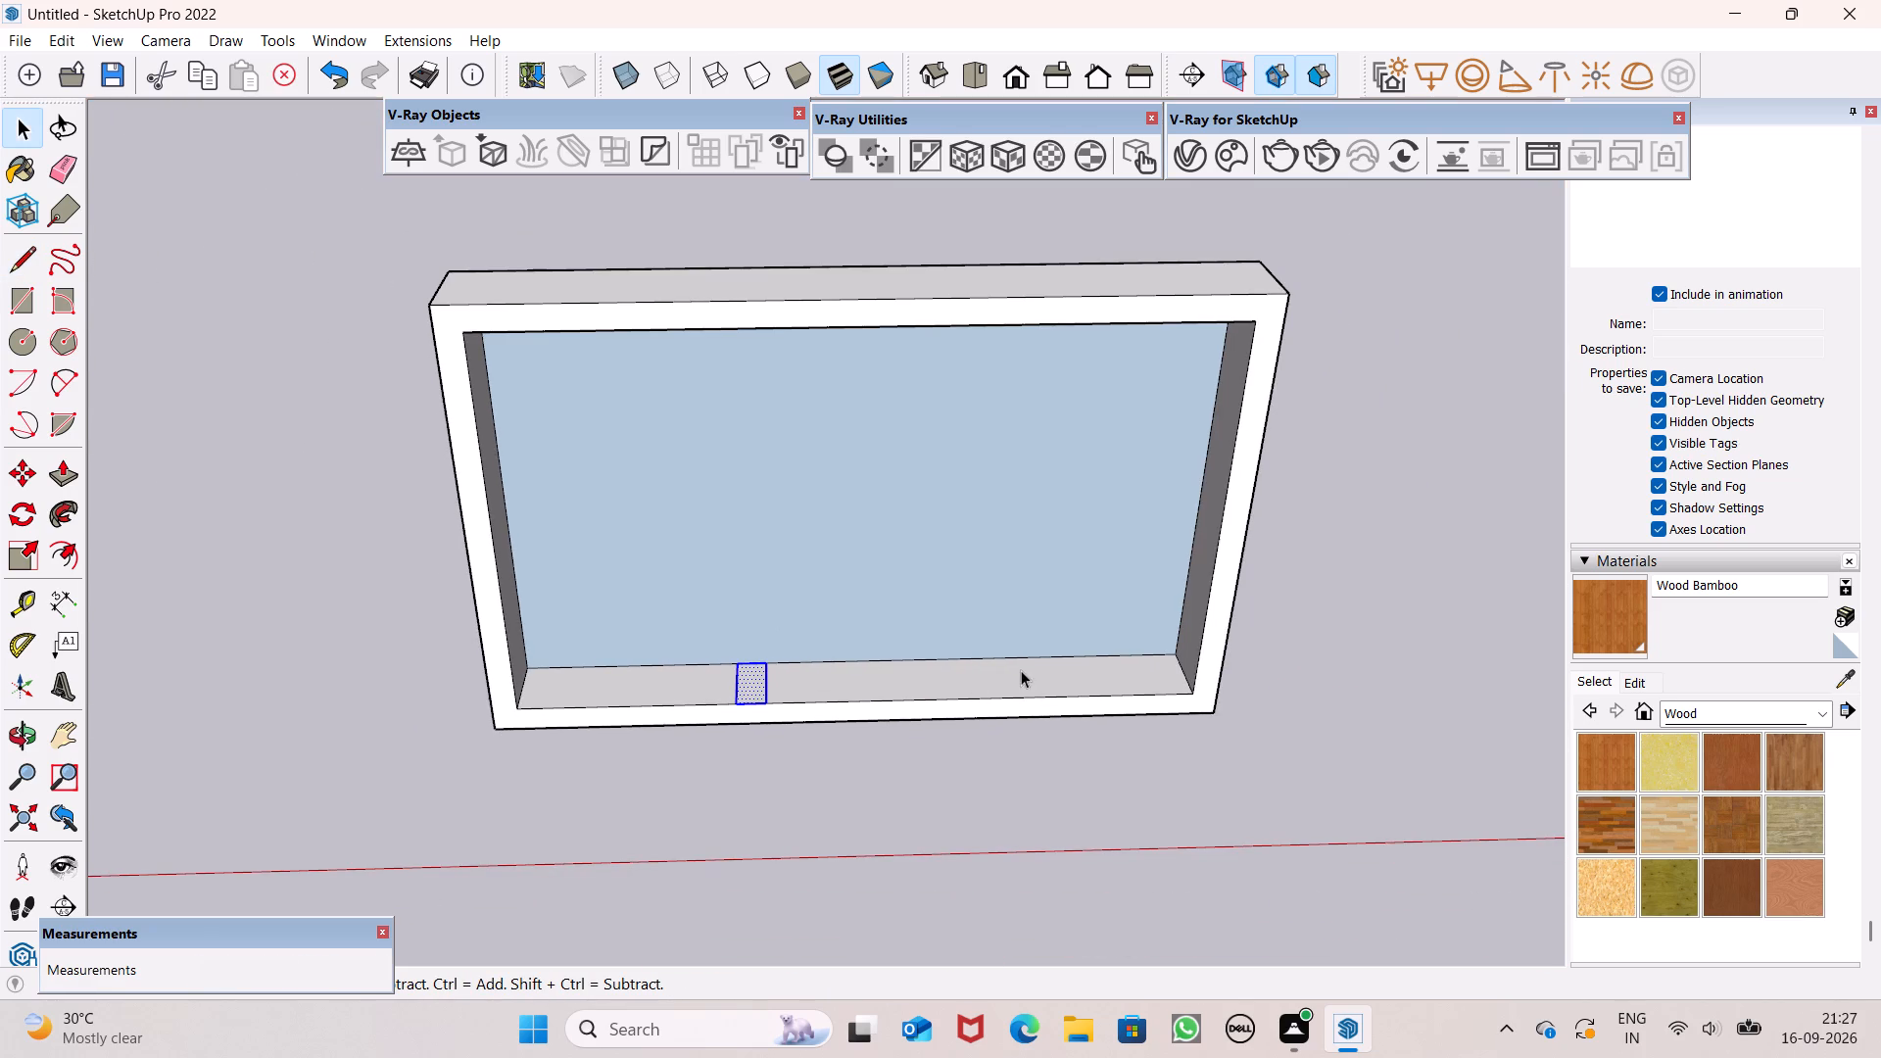
pyautogui.press('m')
pyautogui.press('Return')
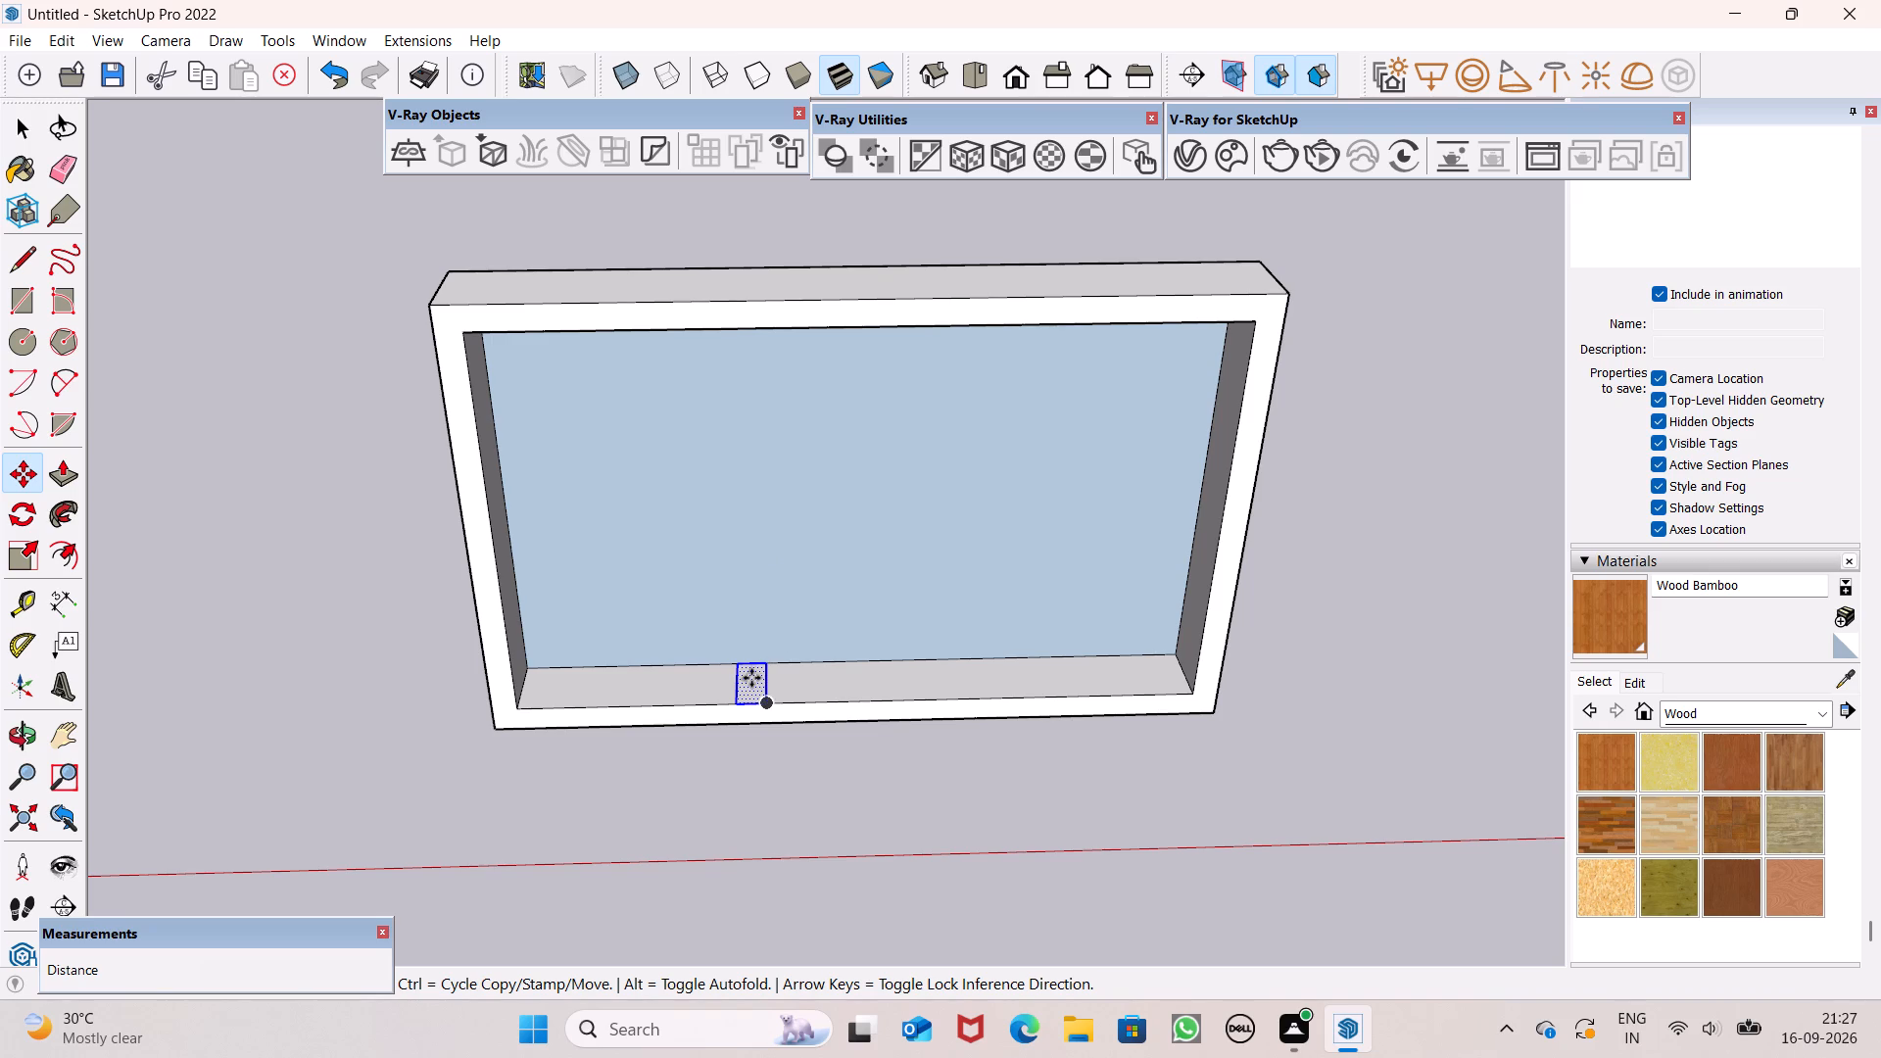
pyautogui.moveTo(751, 678); pyautogui.dragTo(969, 679)
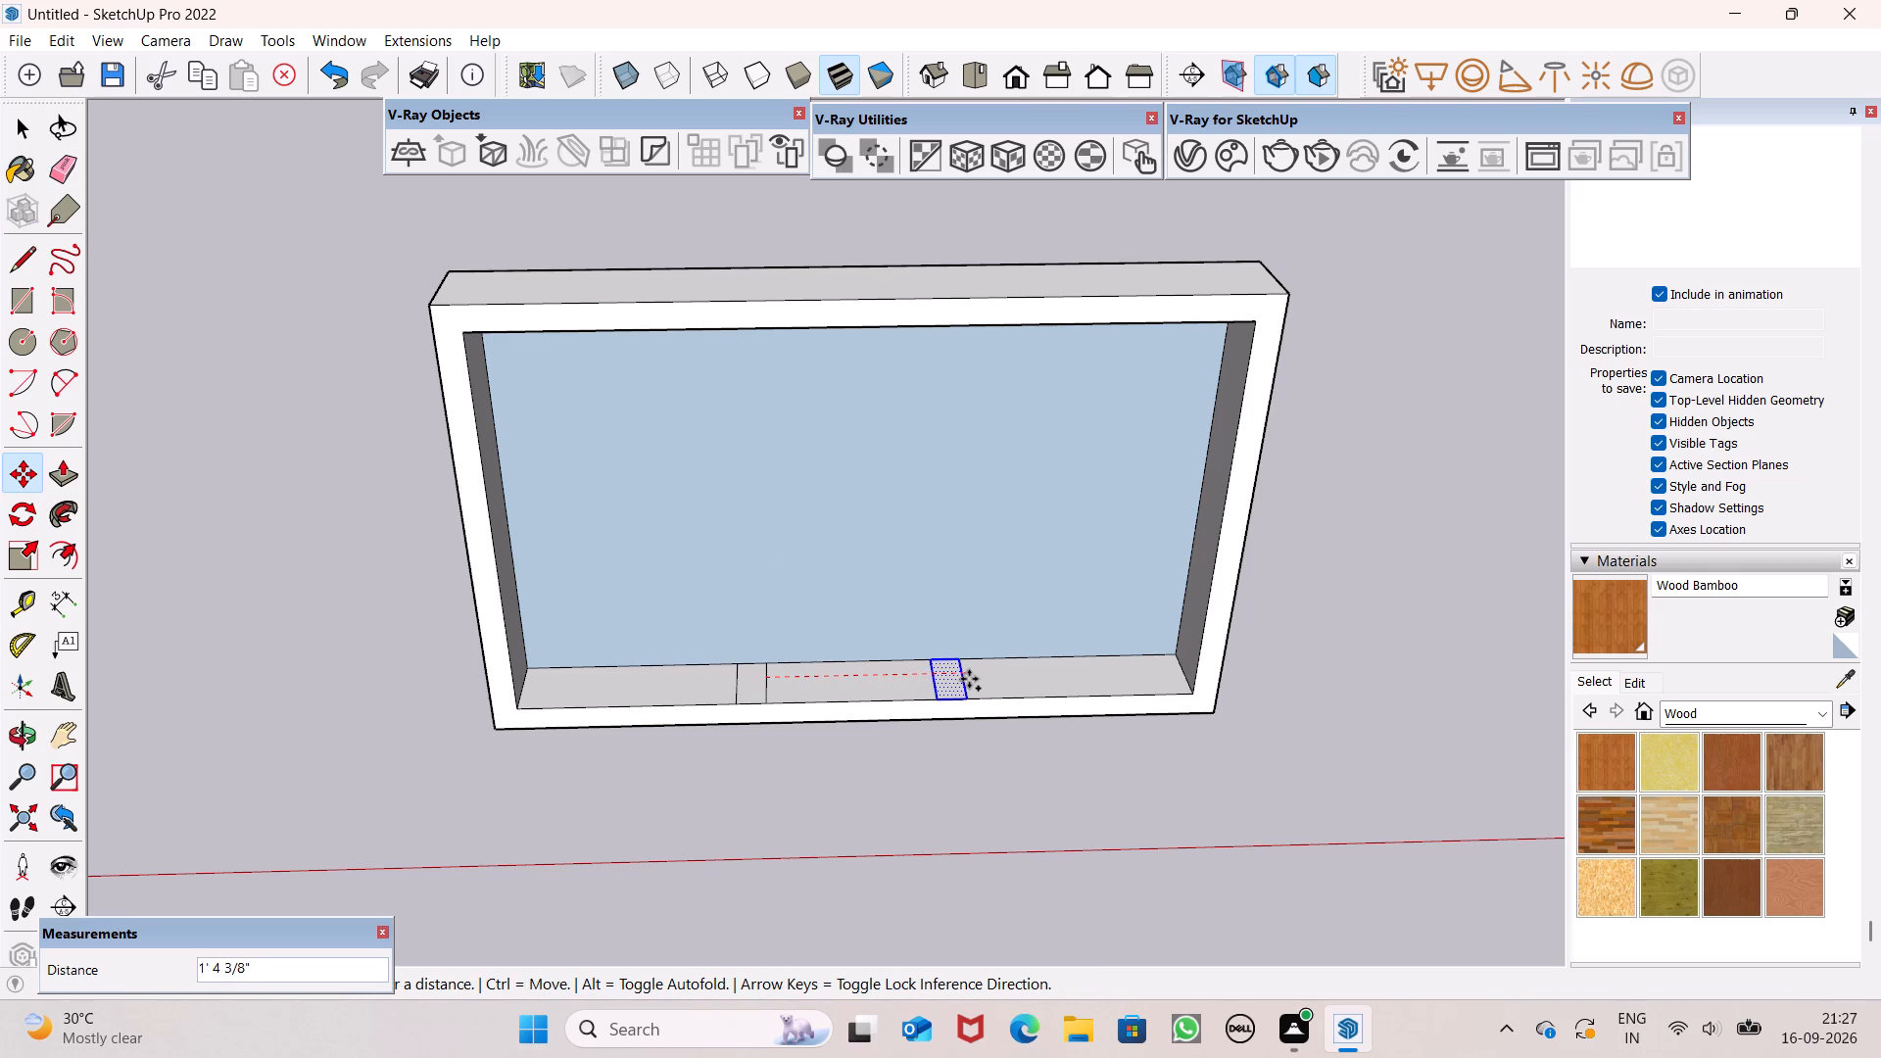
pyautogui.moveTo(969, 679); pyautogui.dragTo(978, 680)
pyautogui.press('space')
pyautogui.click(1054, 787)
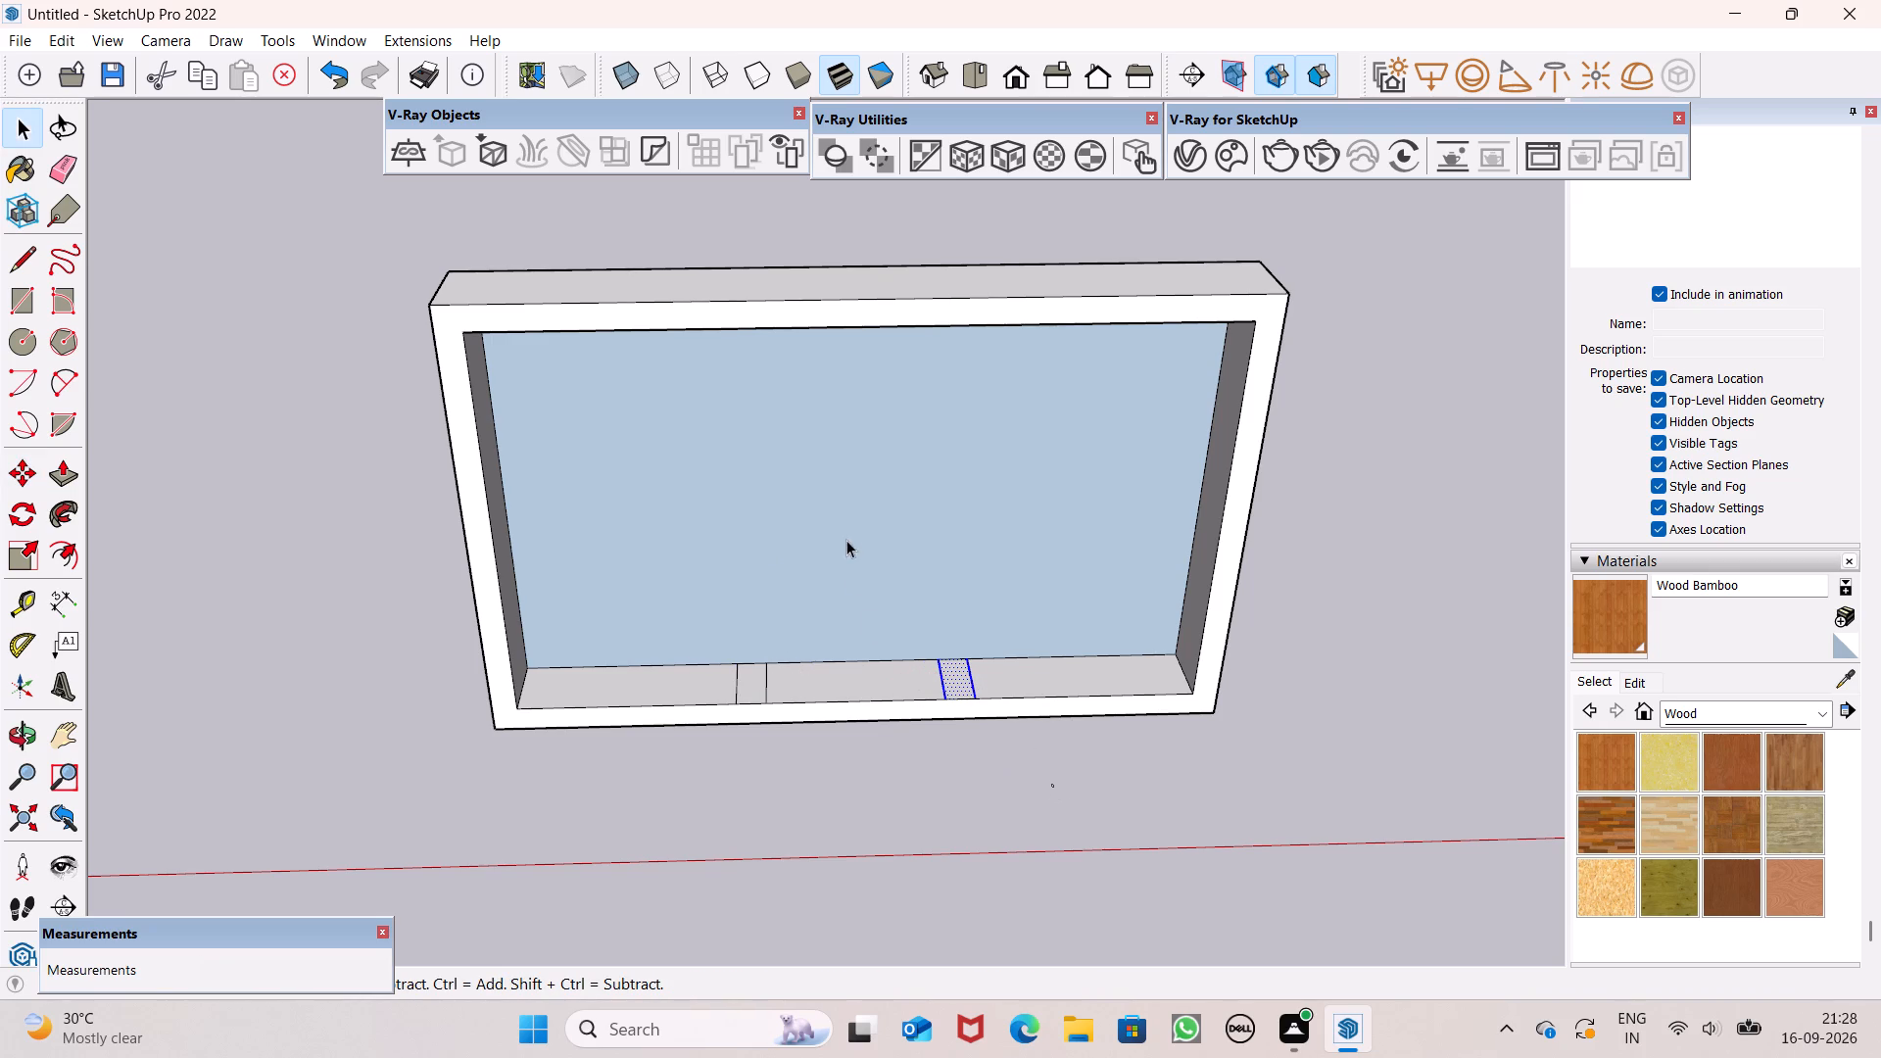
# Push/Pull the original strip up about 2' 3 3/8", plus another 5 1/8" to meet the frame's top rail, as a full-height mullion.
pyautogui.scroll(-6, 846, 533)
pyautogui.moveTo(887, 623); pyautogui.dragTo(843, 341, button='middle')
pyautogui.scroll(4, 976, 498)
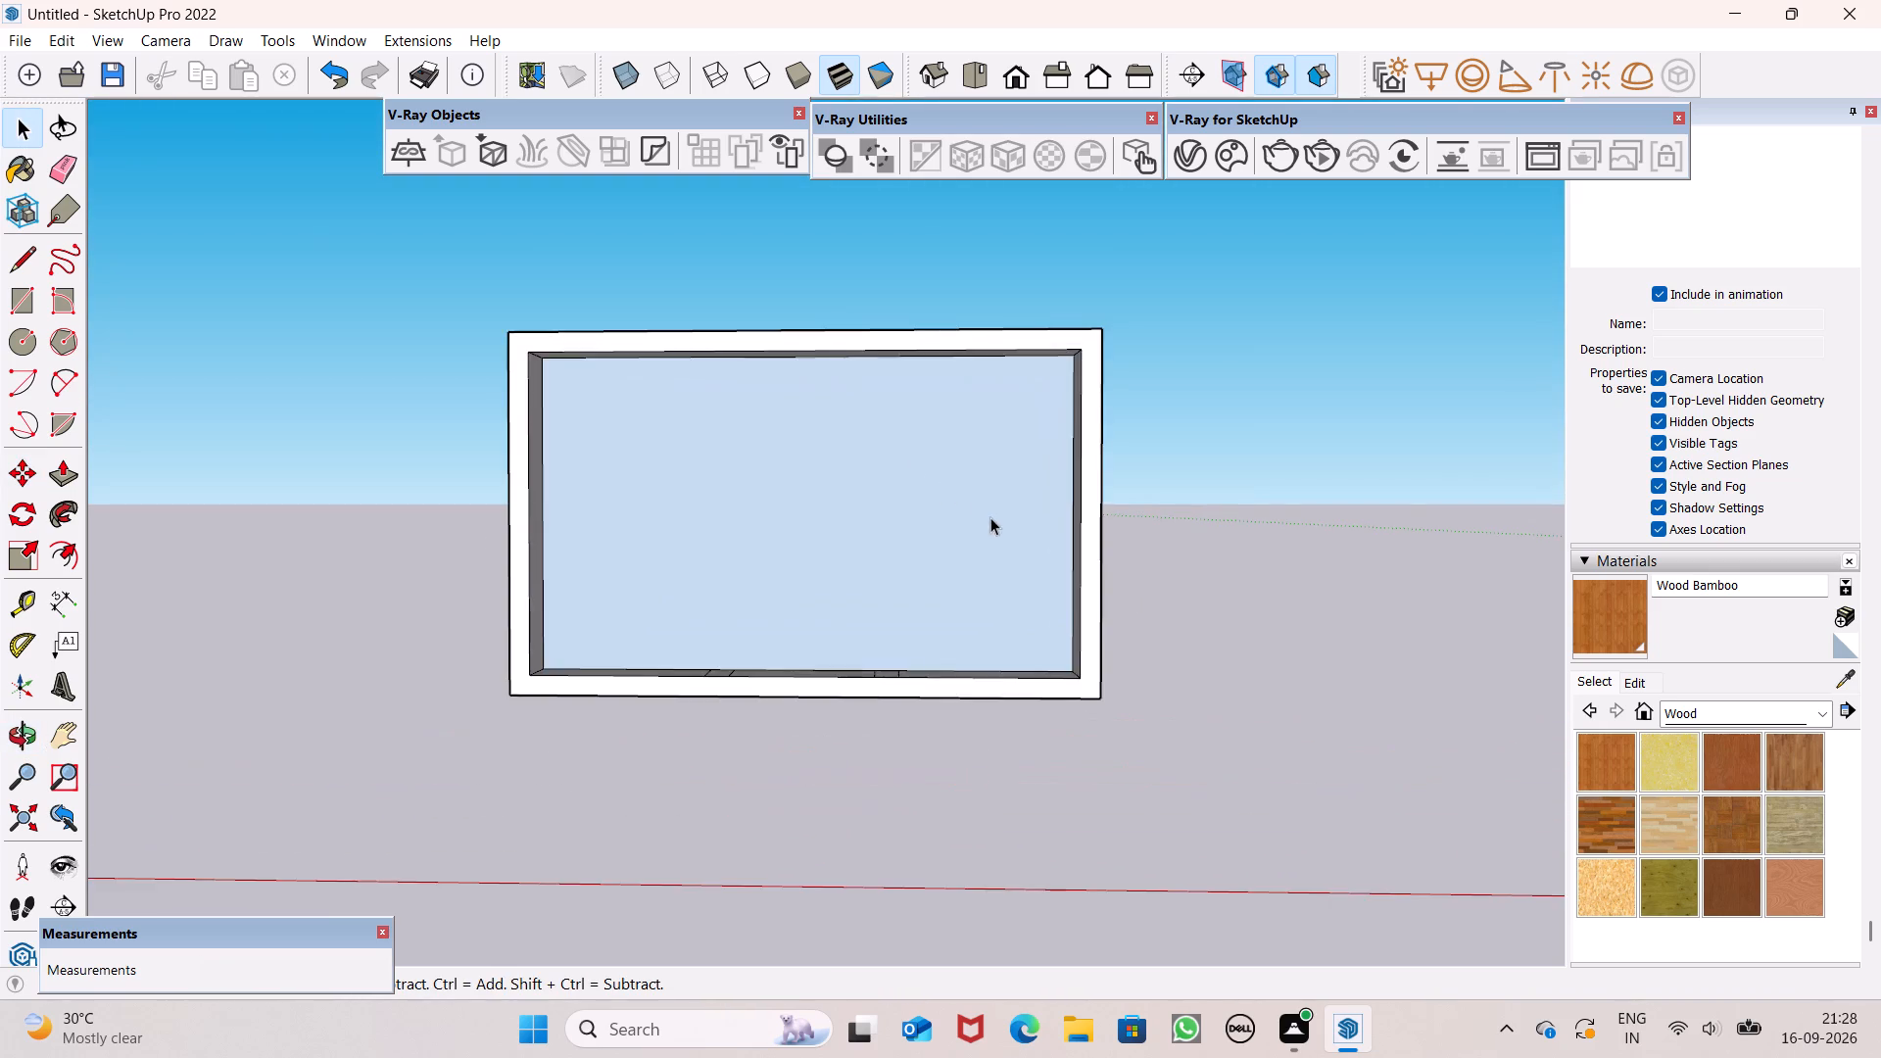
pyautogui.moveTo(990, 517); pyautogui.dragTo(531, 758, button='middle')
pyautogui.scroll(1, 617, 595)
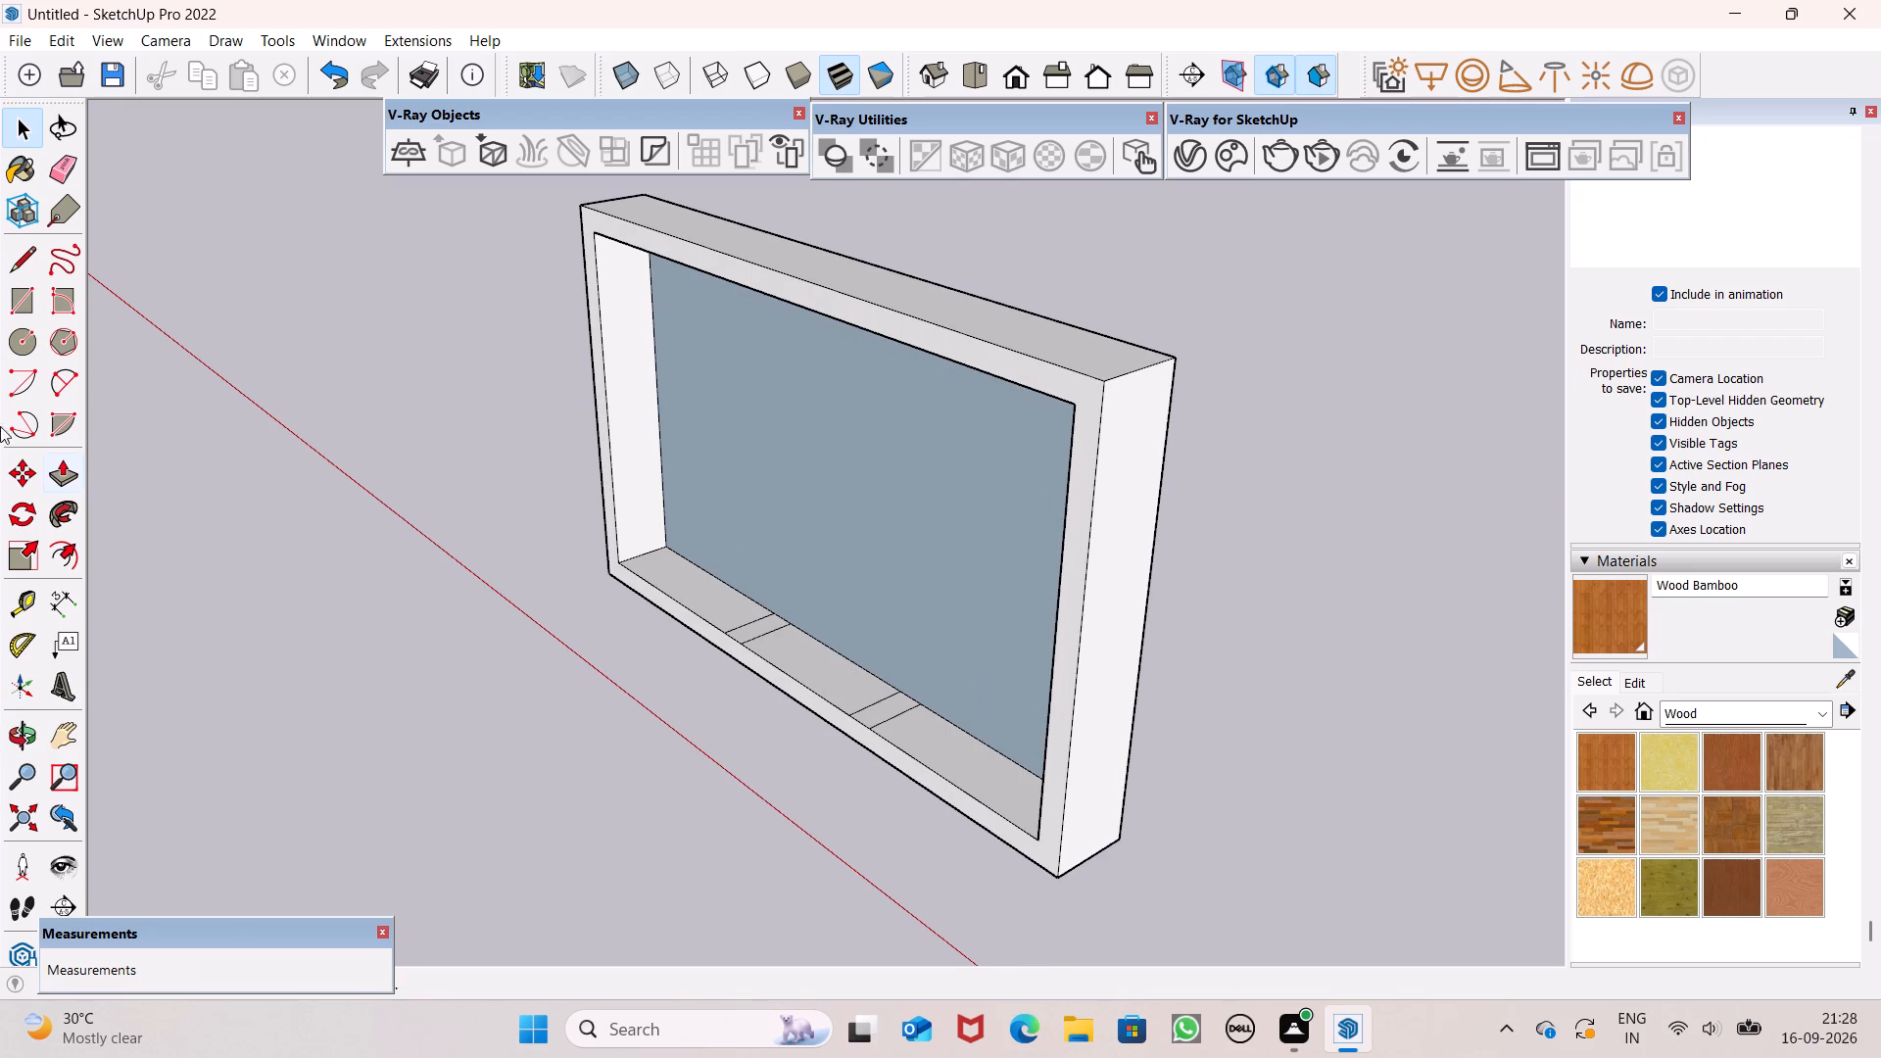
pyautogui.click(62, 463)
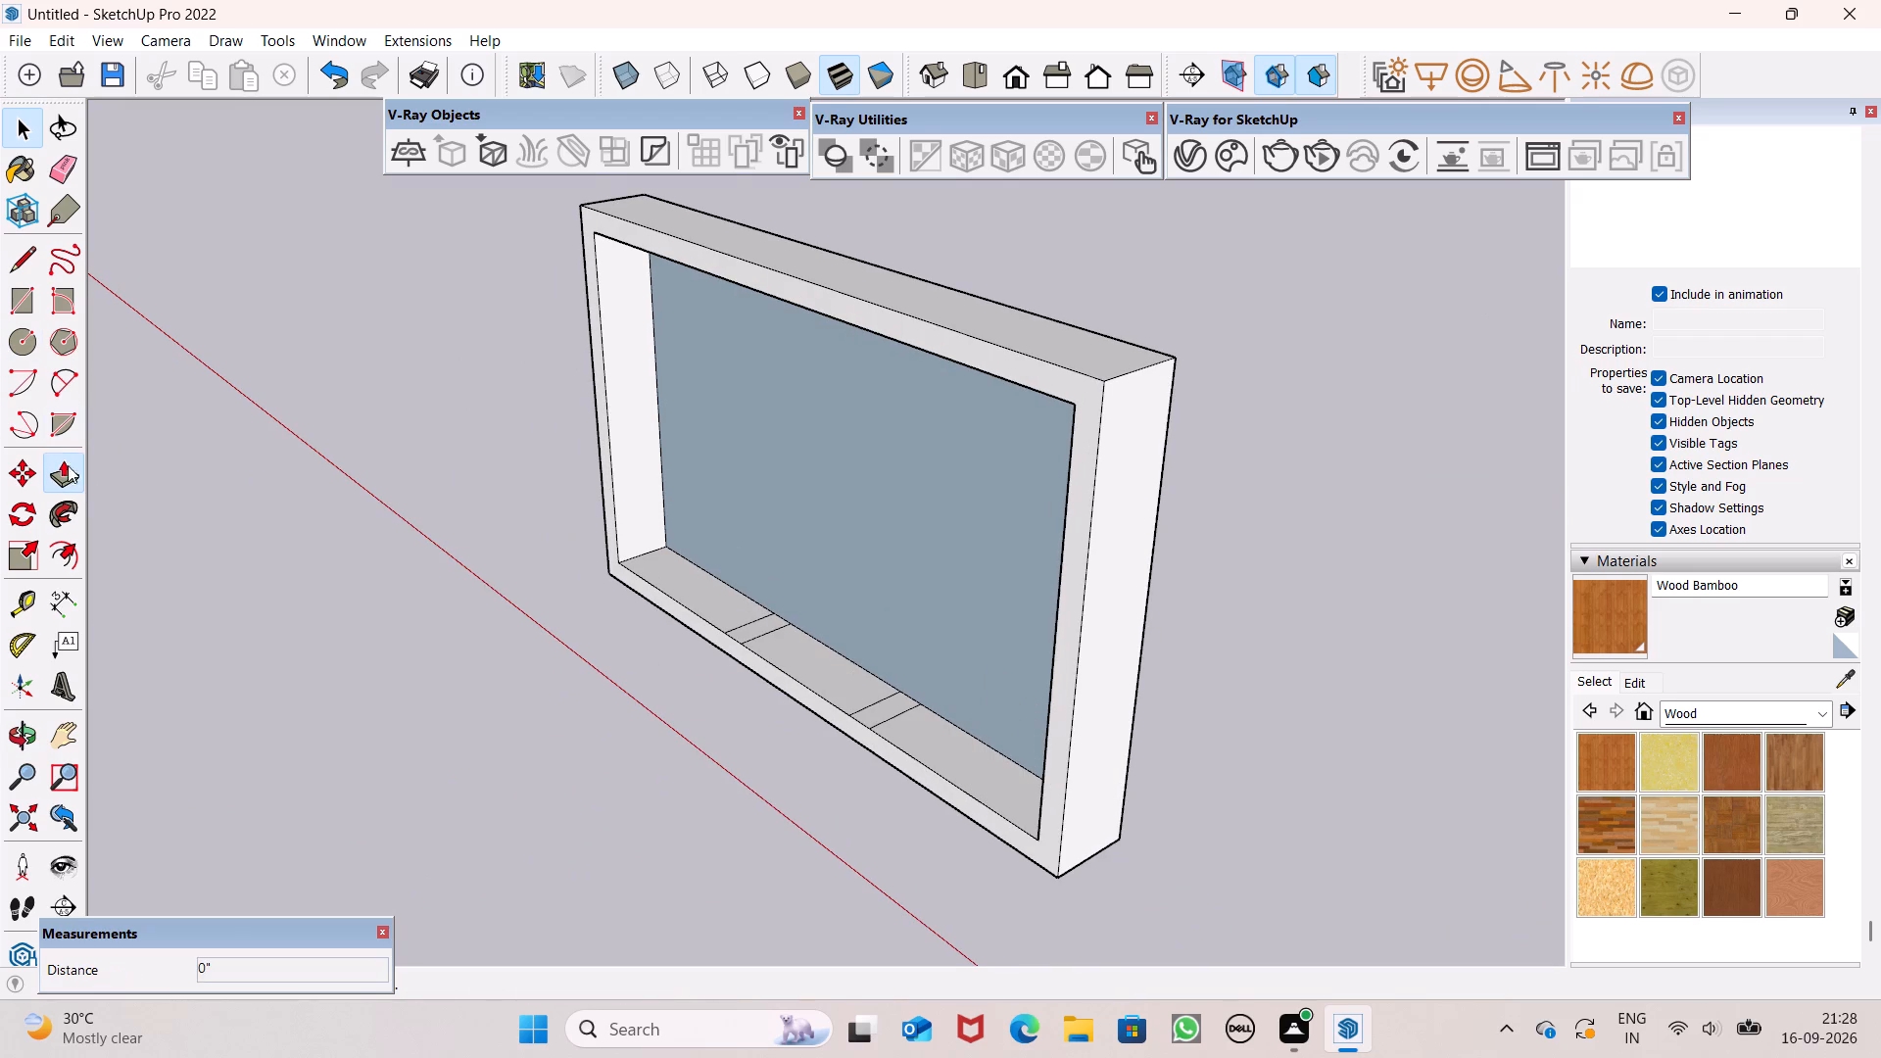
pyautogui.scroll(1, 695, 489)
pyautogui.scroll(4, 771, 628)
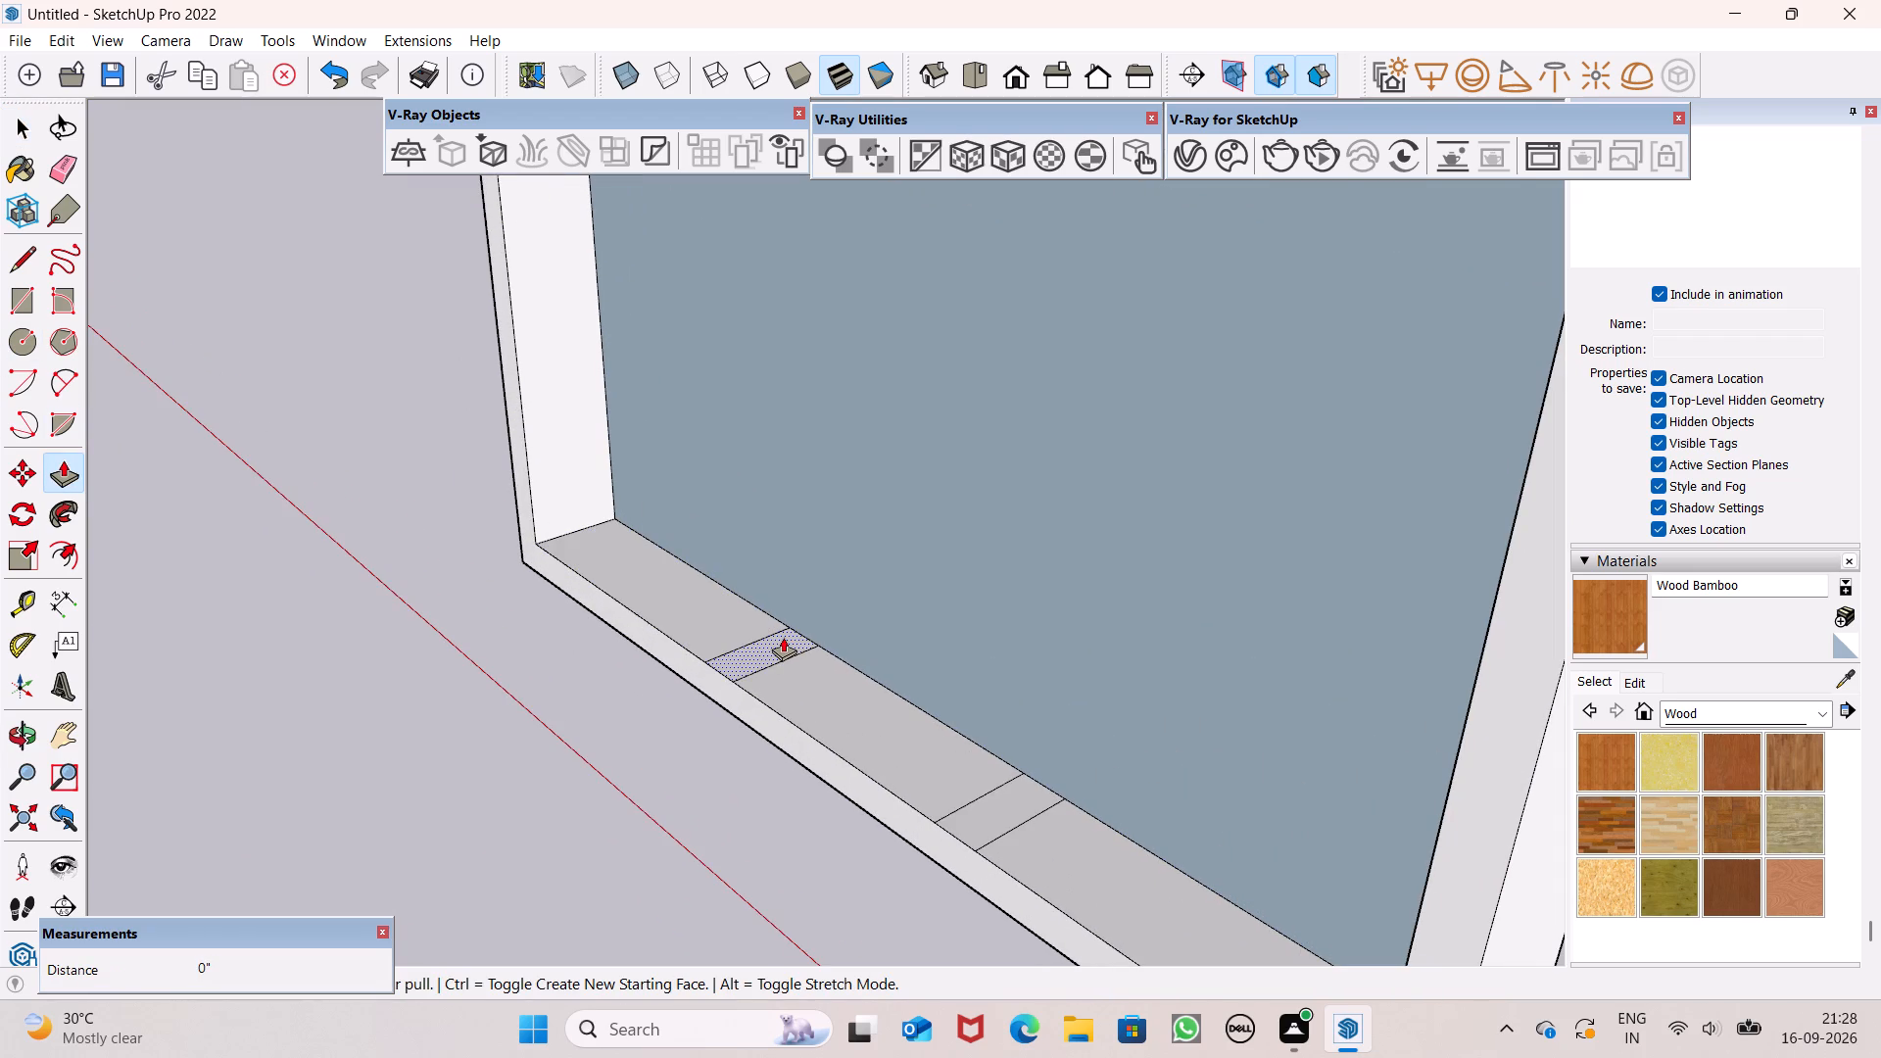
pyautogui.moveTo(782, 636); pyautogui.dragTo(895, 172)
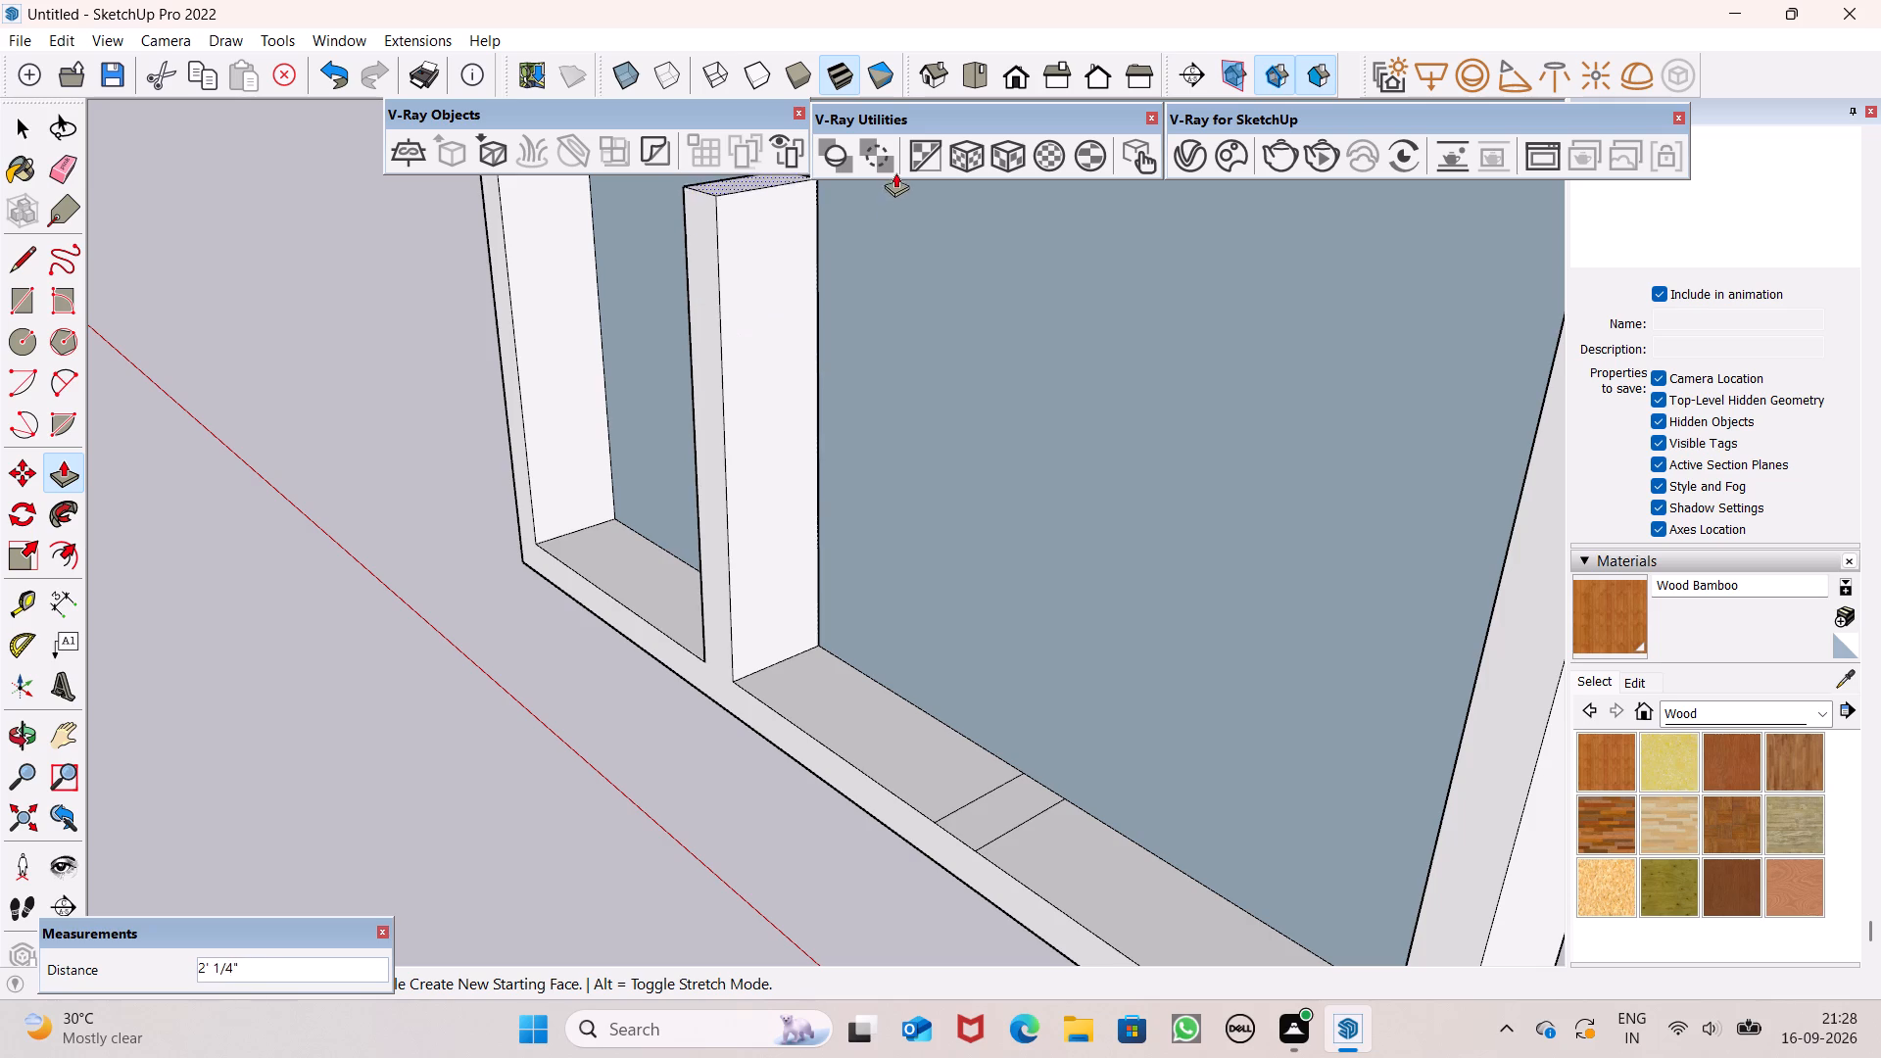
pyautogui.moveTo(895, 172); pyautogui.dragTo(913, 104)
pyautogui.scroll(-7, 888, 454)
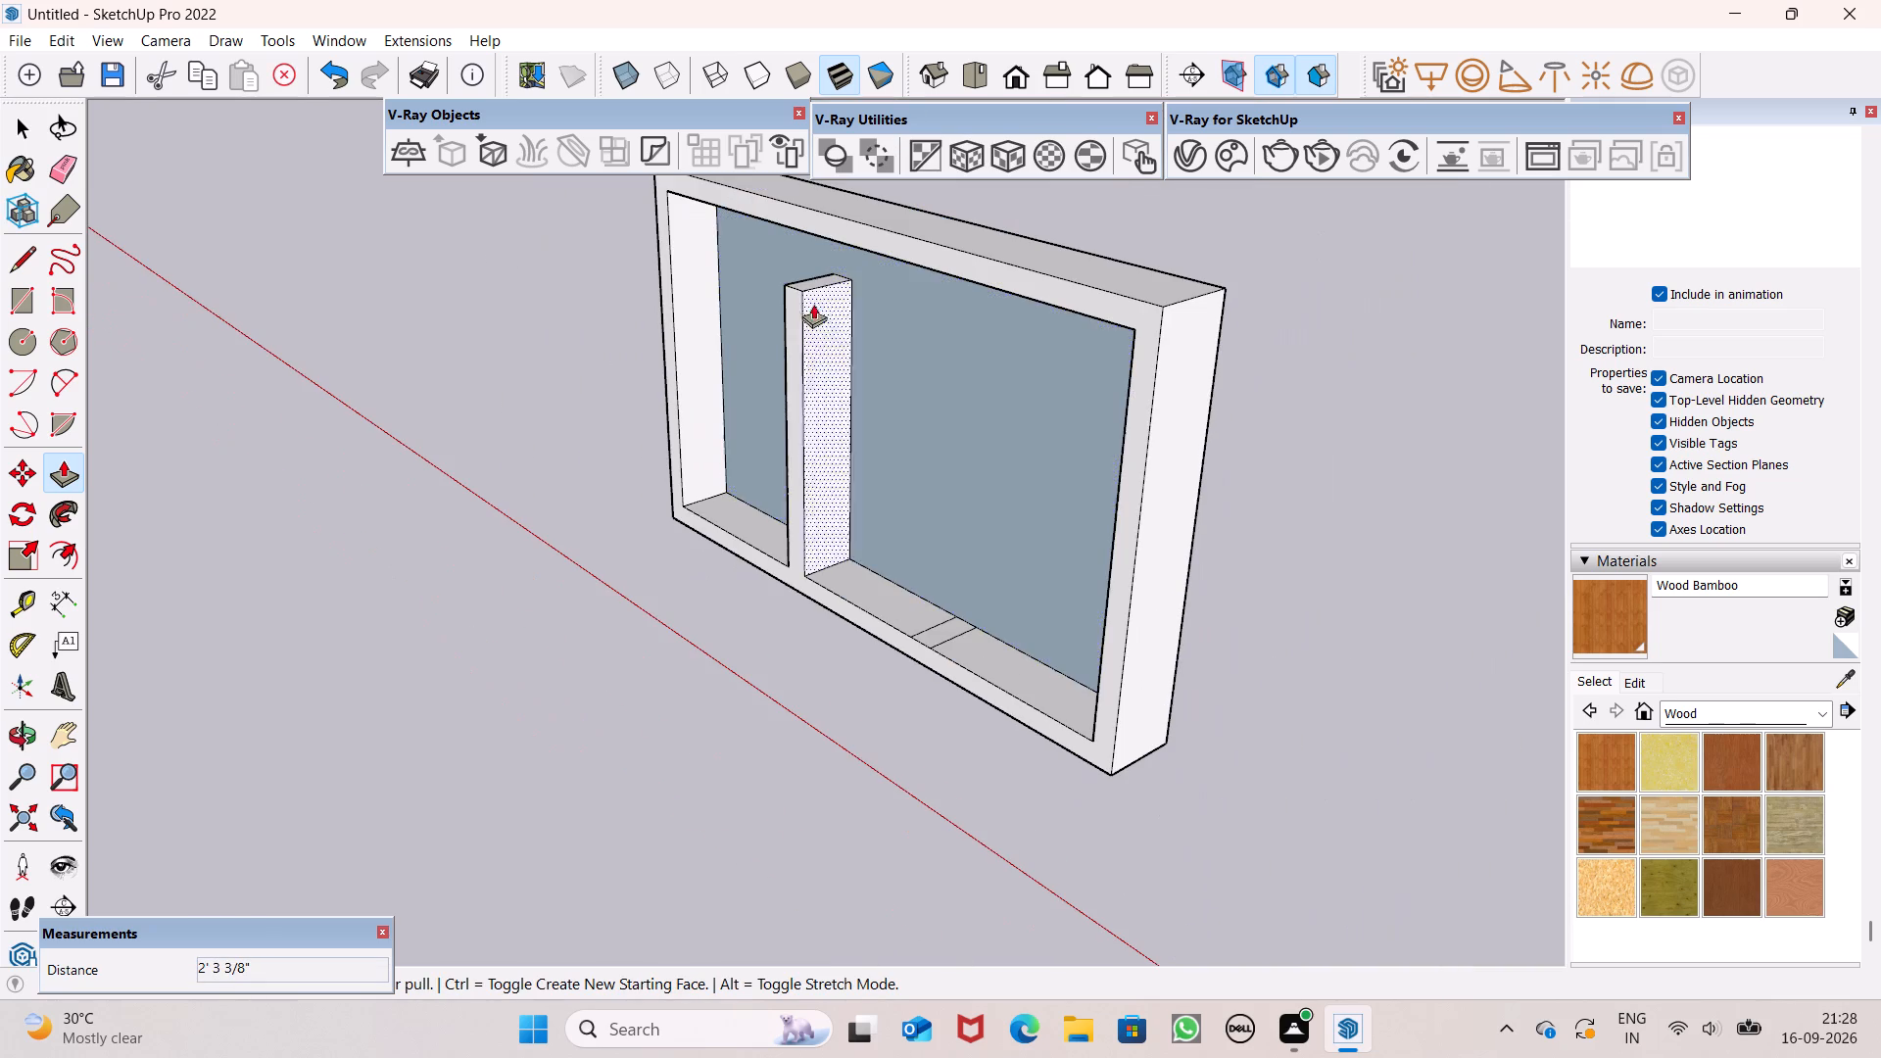
pyautogui.scroll(4, 831, 189)
pyautogui.scroll(6, 832, 268)
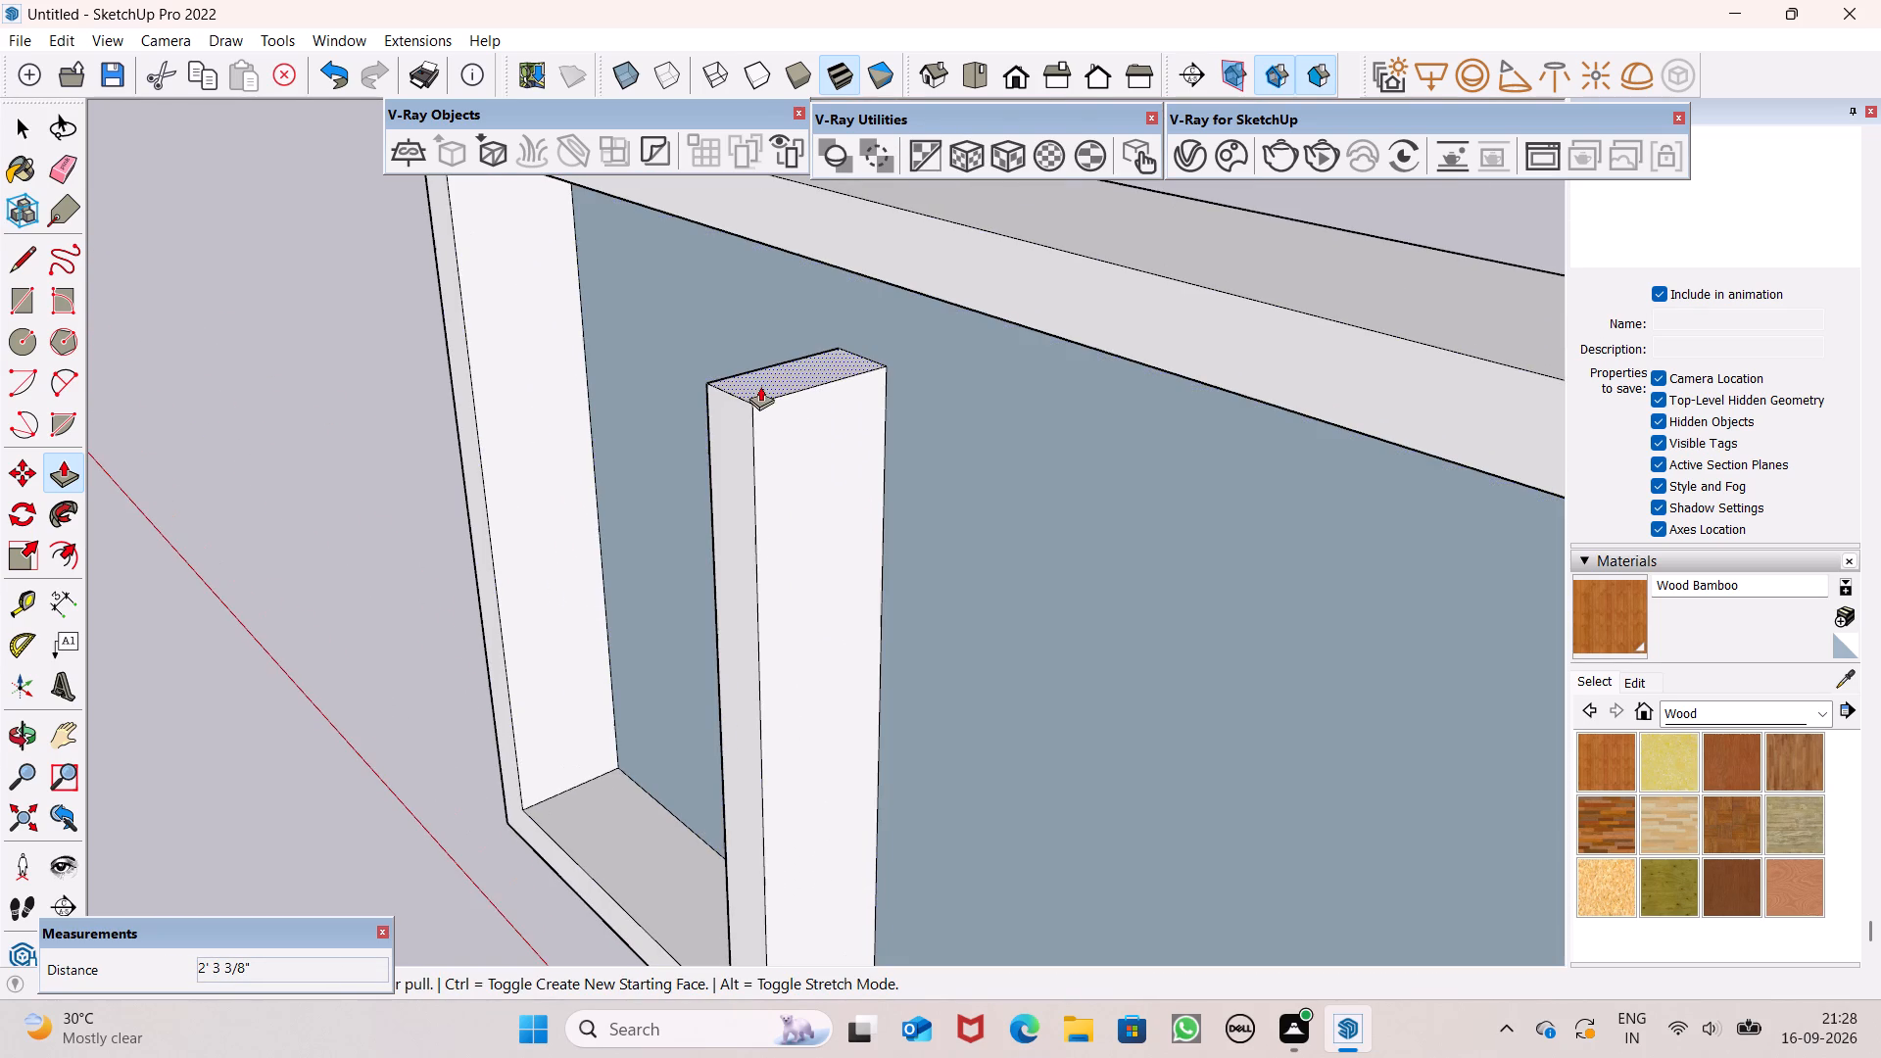
pyautogui.moveTo(793, 365); pyautogui.dragTo(836, 254)
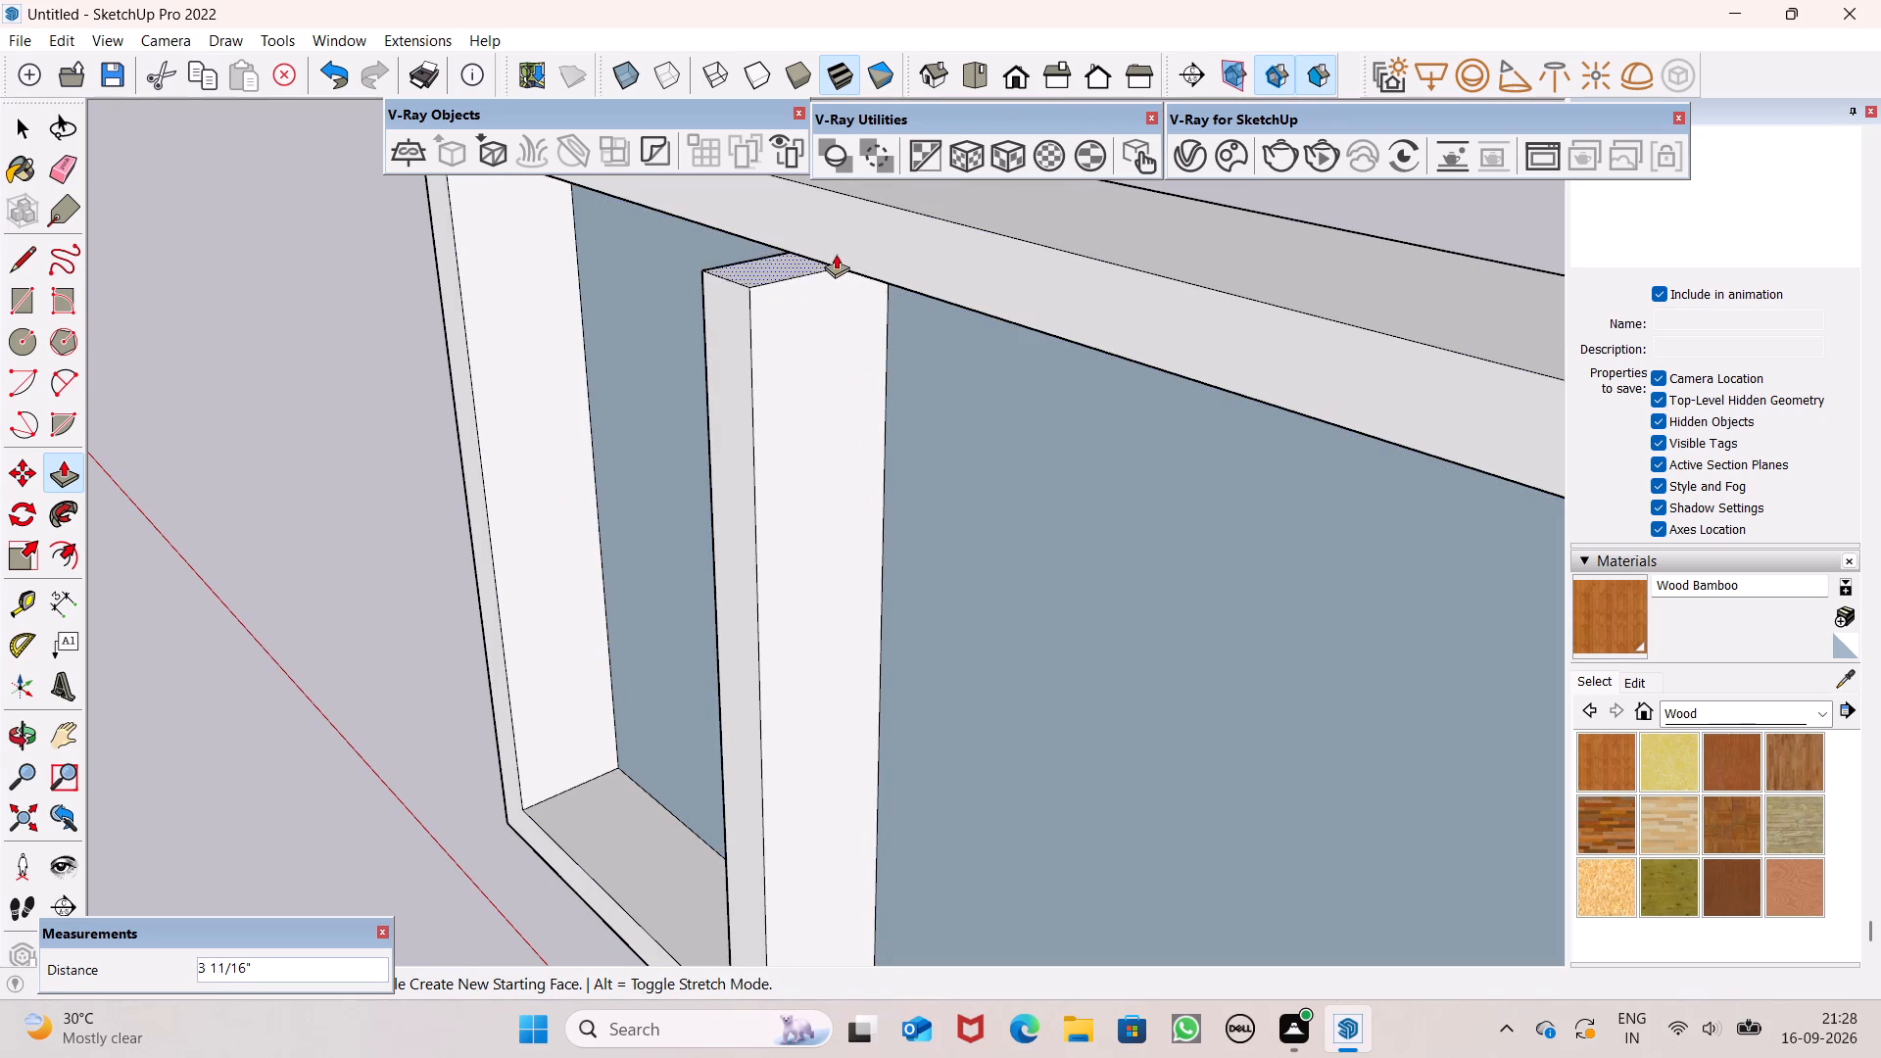
pyautogui.moveTo(836, 254); pyautogui.dragTo(847, 208)
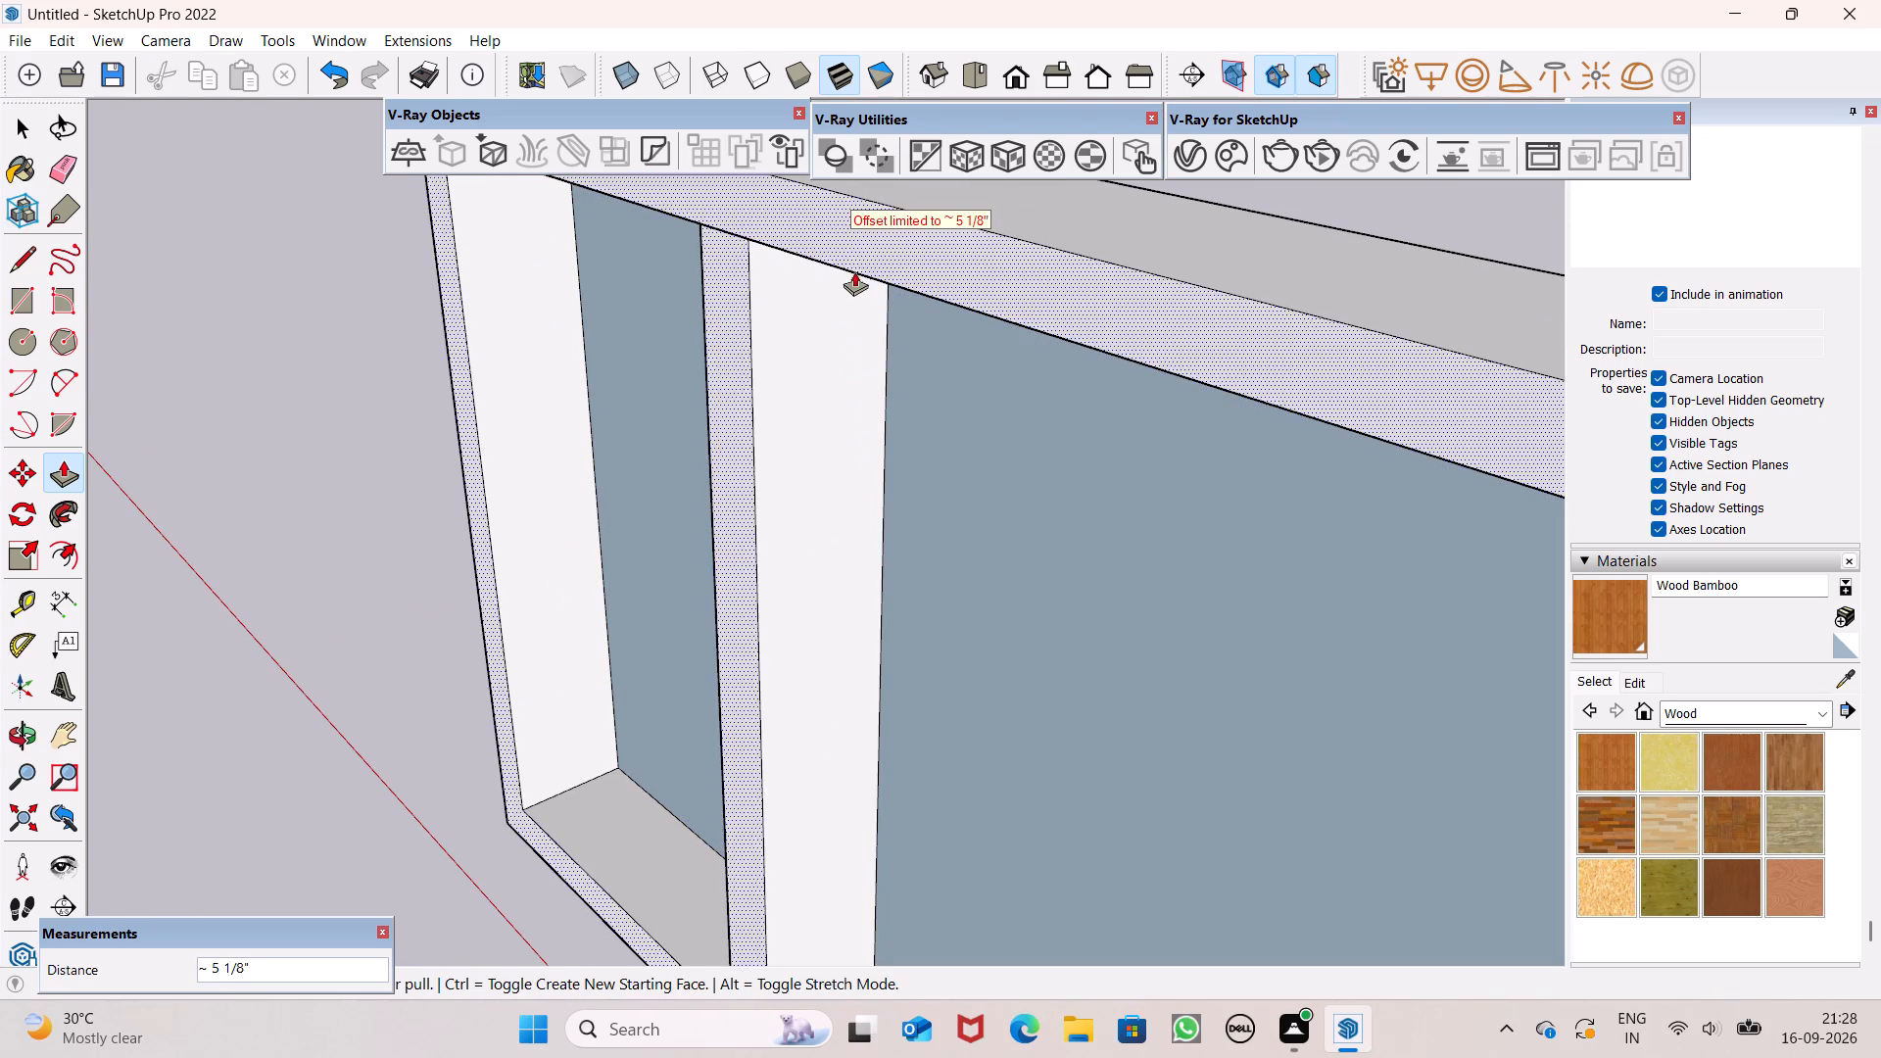
# Push/Pull the copied strip up about 1' 9 1/2", plus another 11" to meet the top rail, as the second mullion.
pyautogui.scroll(-6, 856, 278)
pyautogui.scroll(-6, 977, 293)
pyautogui.scroll(5, 1011, 656)
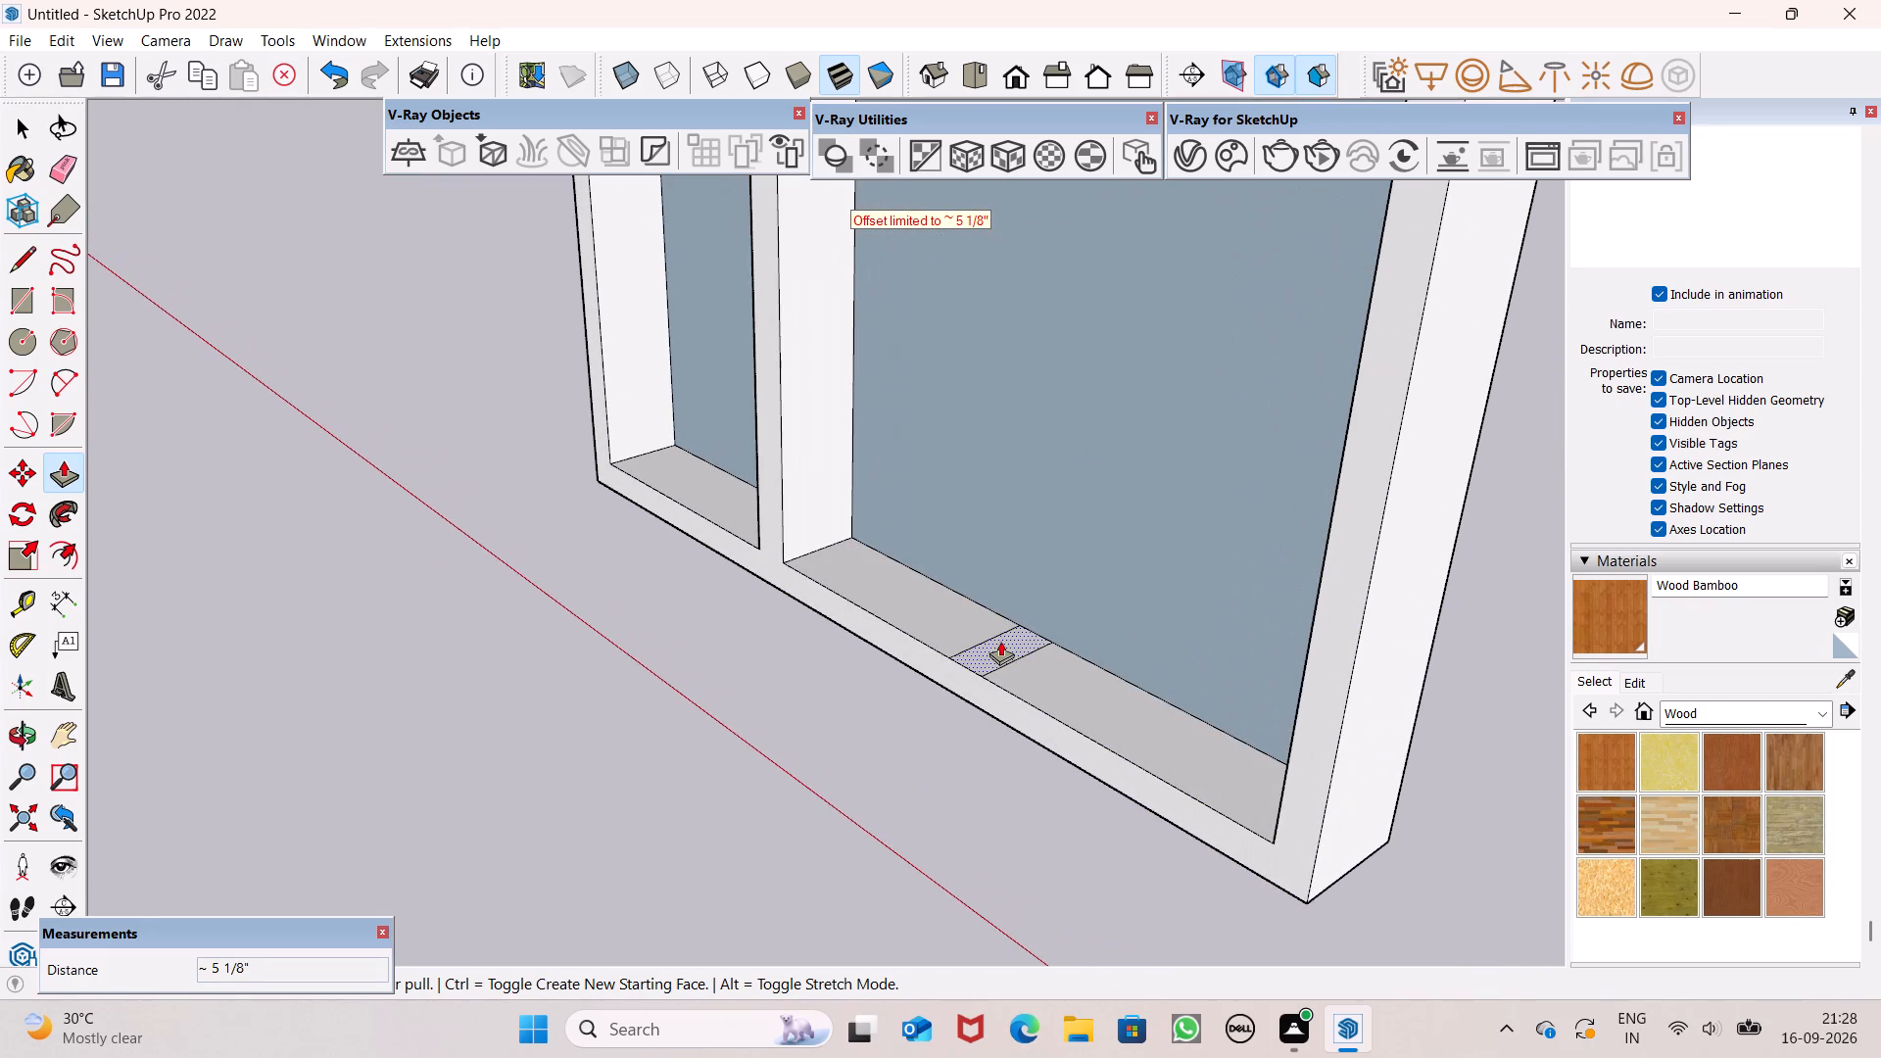
pyautogui.moveTo(1001, 639); pyautogui.dragTo(1011, 257)
pyautogui.scroll(-5, 972, 446)
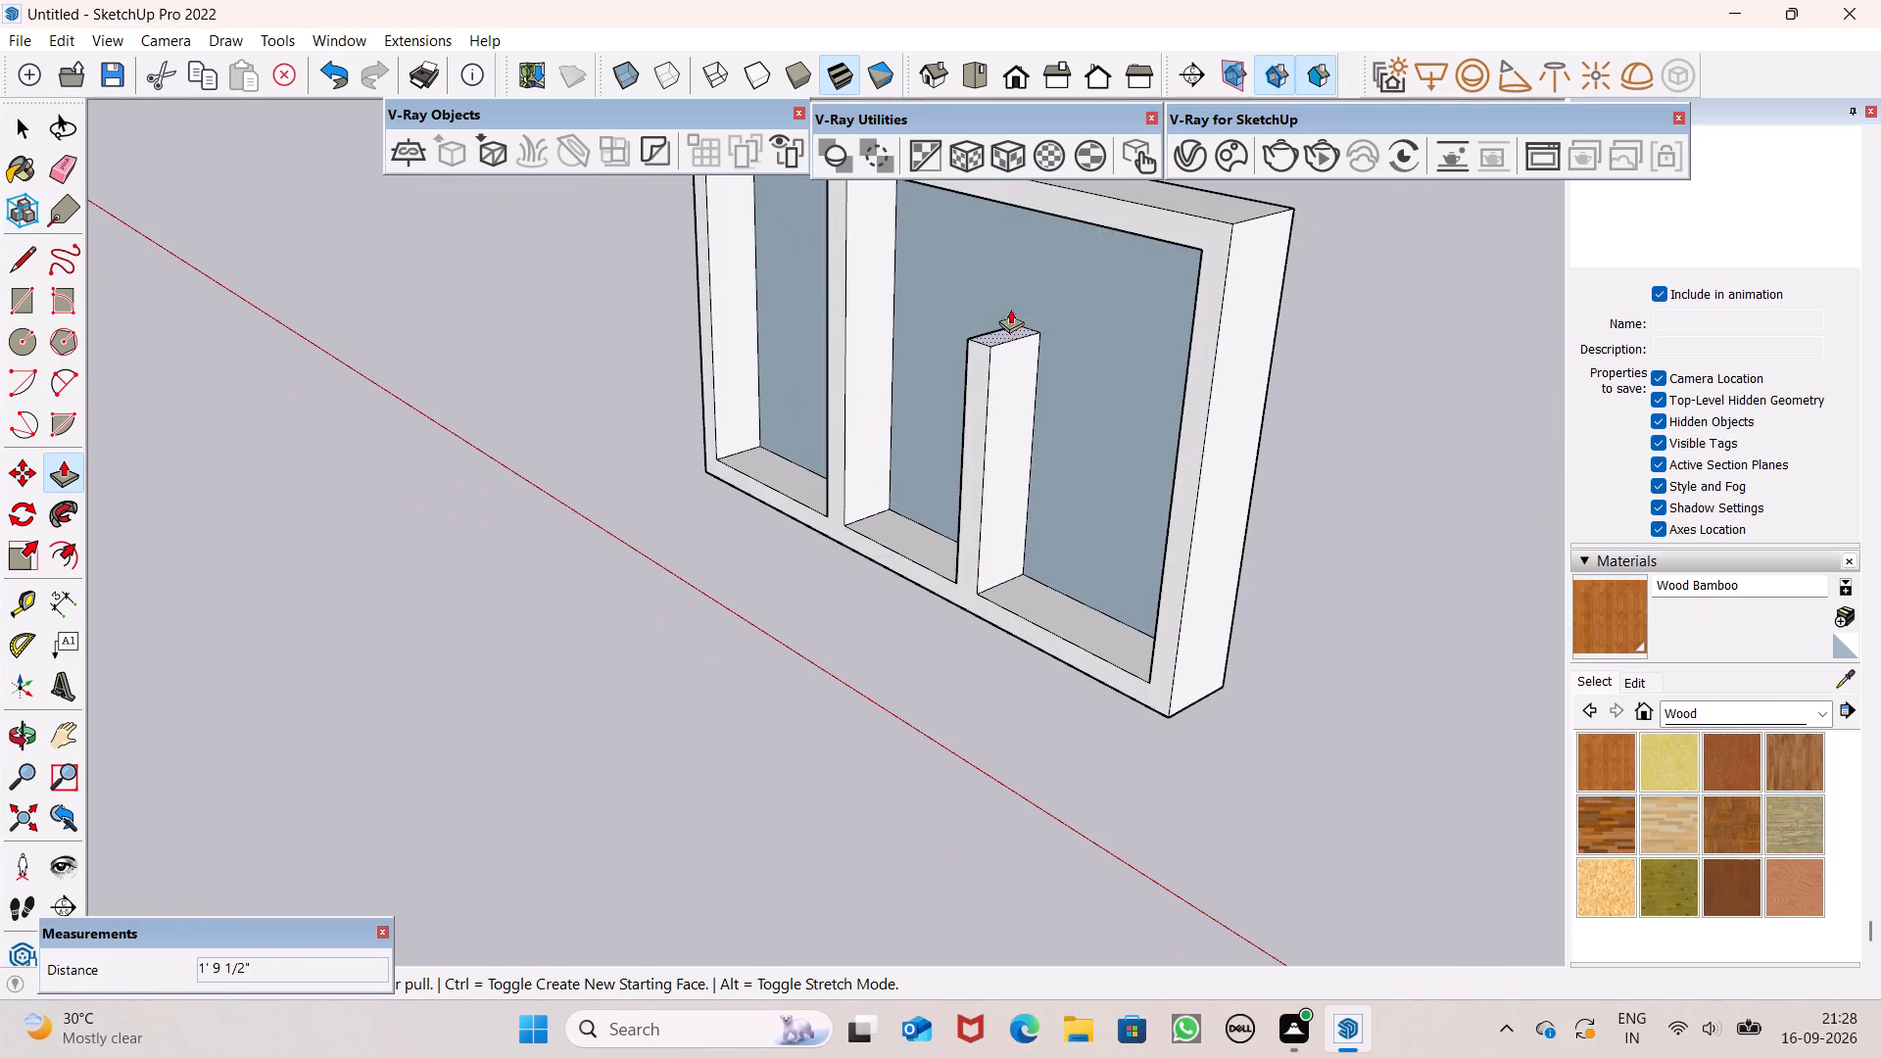
pyautogui.scroll(-6, 1029, 281)
pyautogui.scroll(4, 1042, 244)
pyautogui.scroll(6, 922, 212)
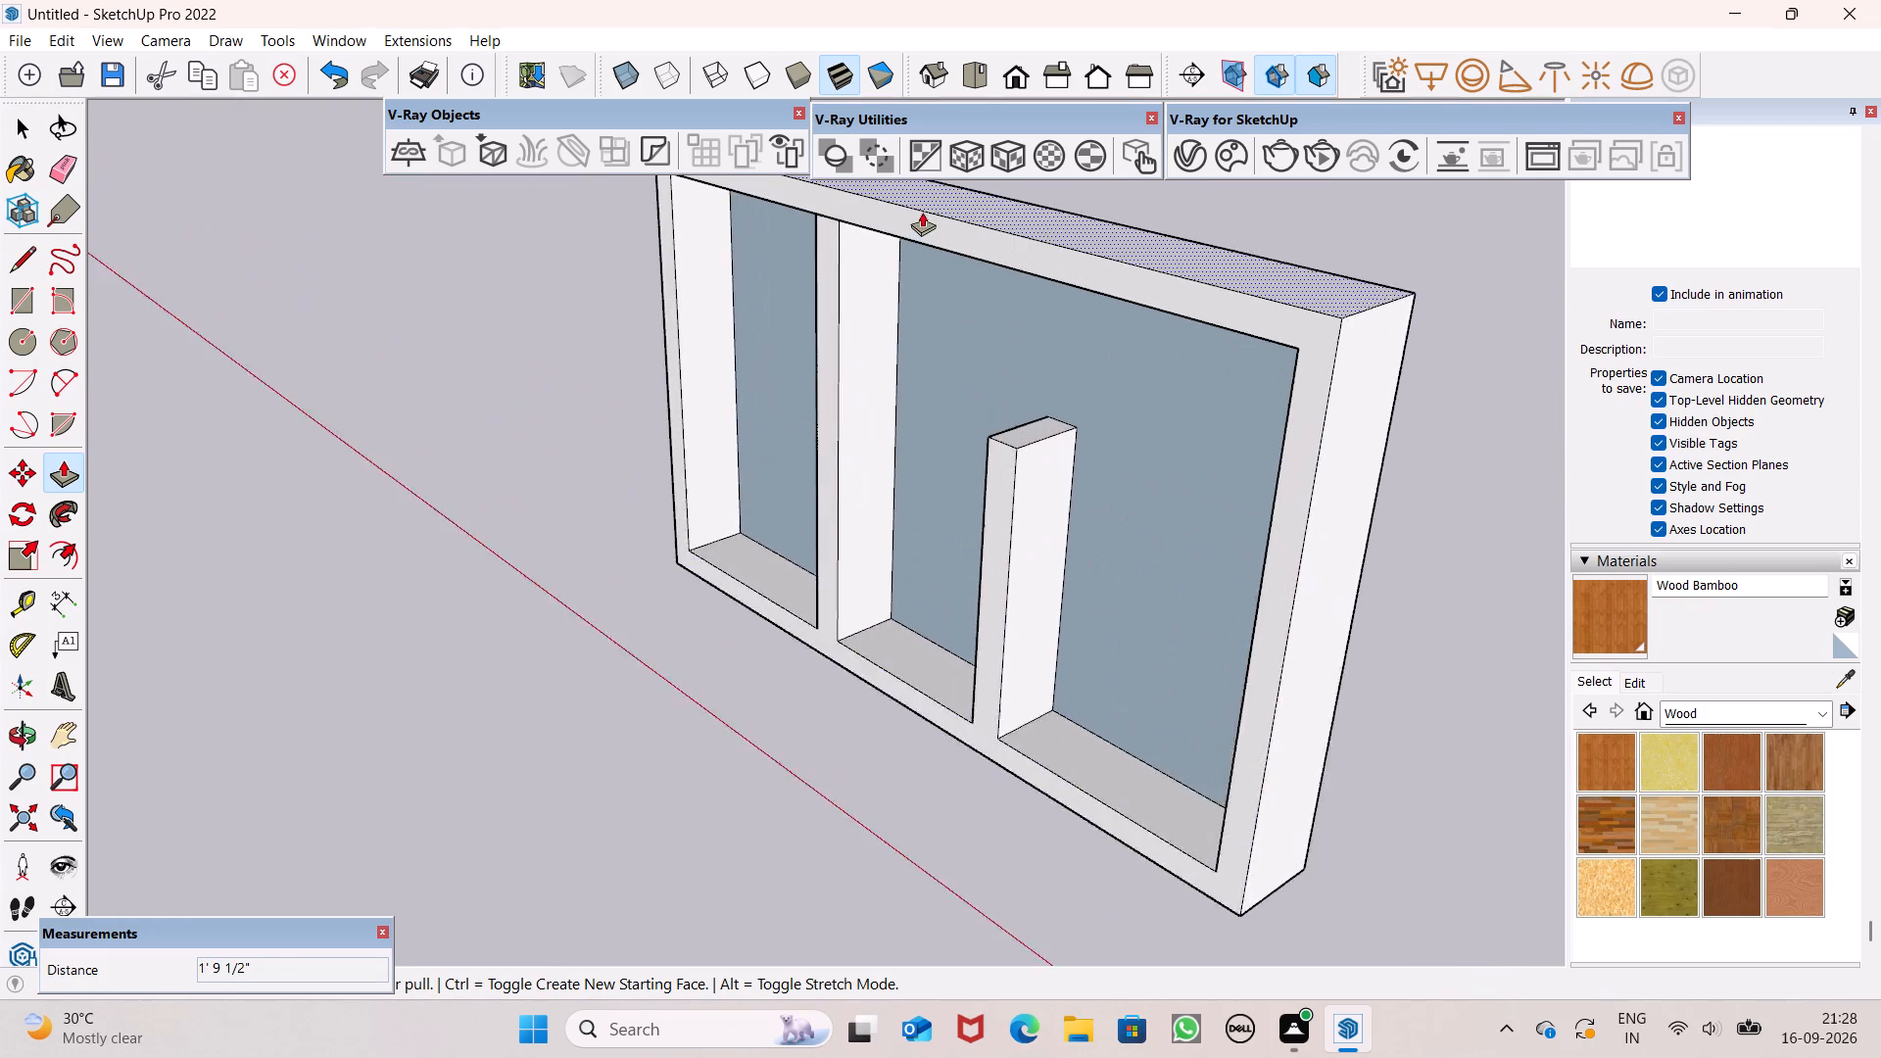
pyautogui.scroll(5, 1012, 241)
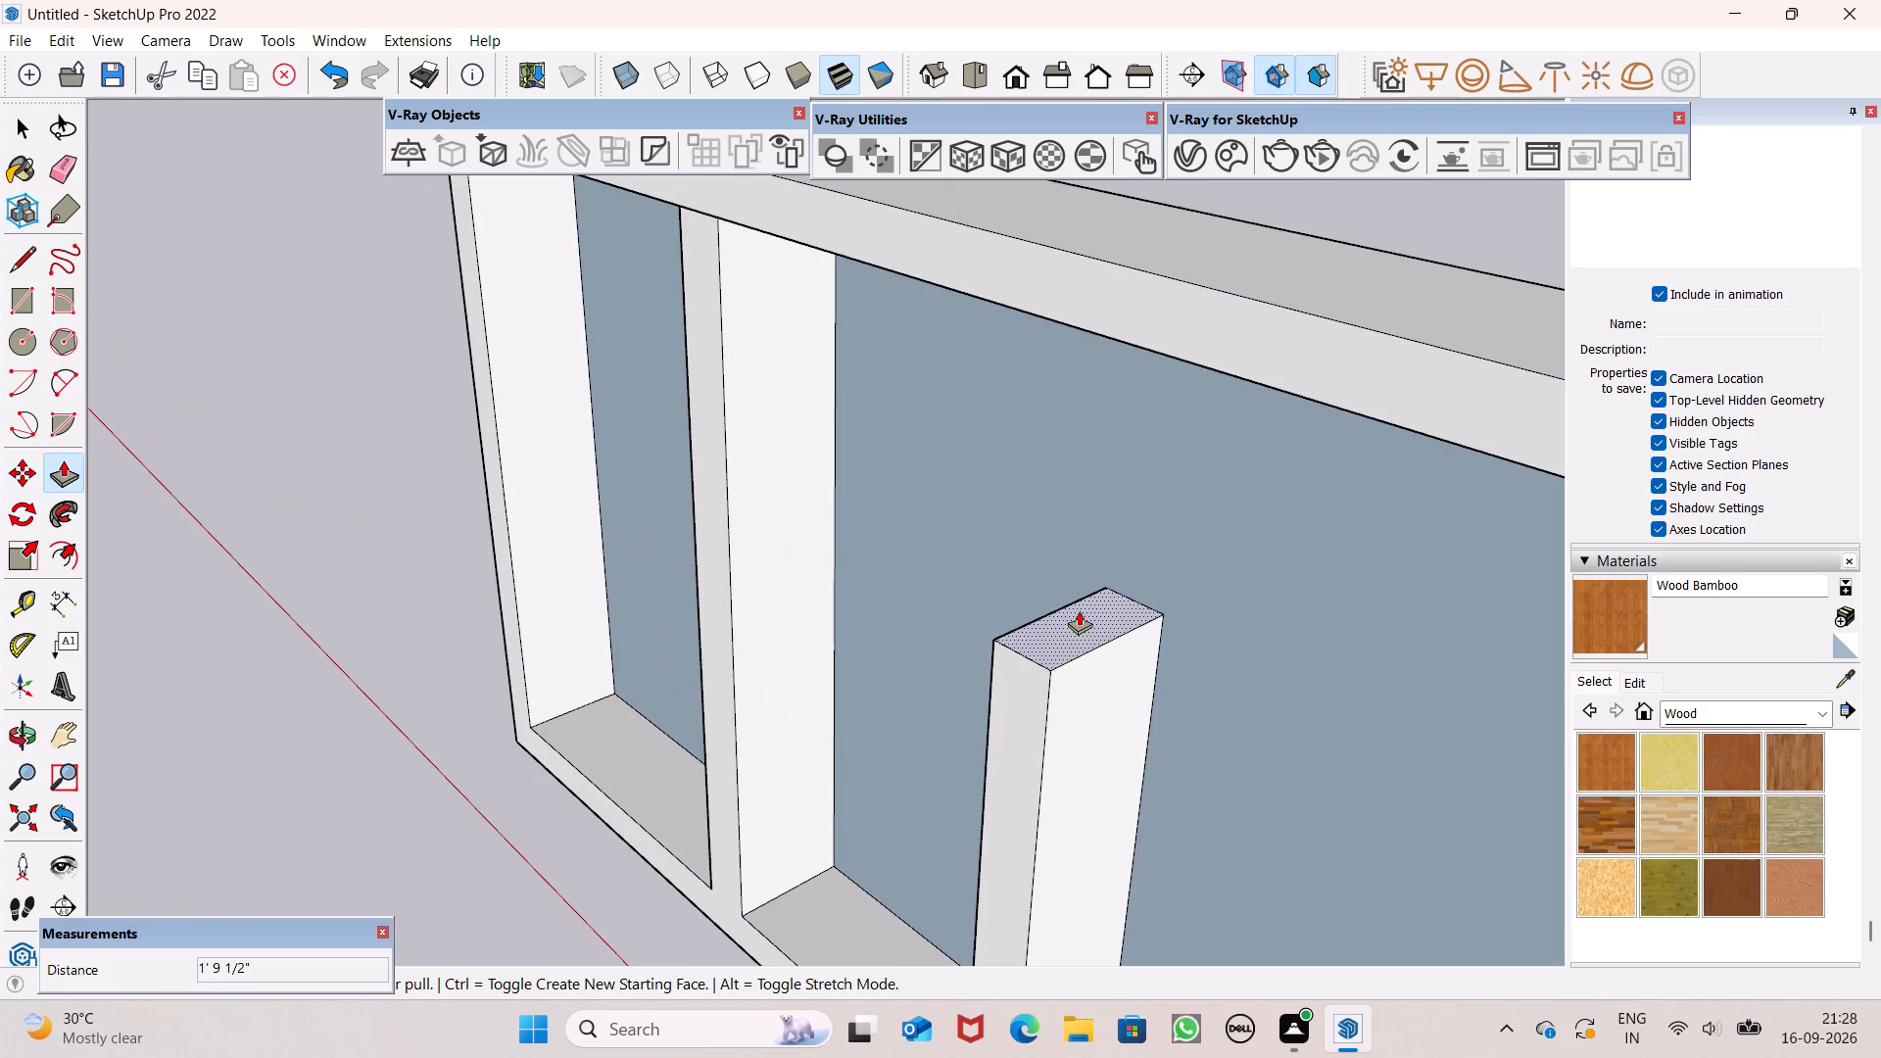
pyautogui.moveTo(1079, 610); pyautogui.dragTo(1123, 333)
# Examine the three-pane window frame from several angles, checking both mullions and the recessed panes.
pyautogui.scroll(-13, 1112, 372)
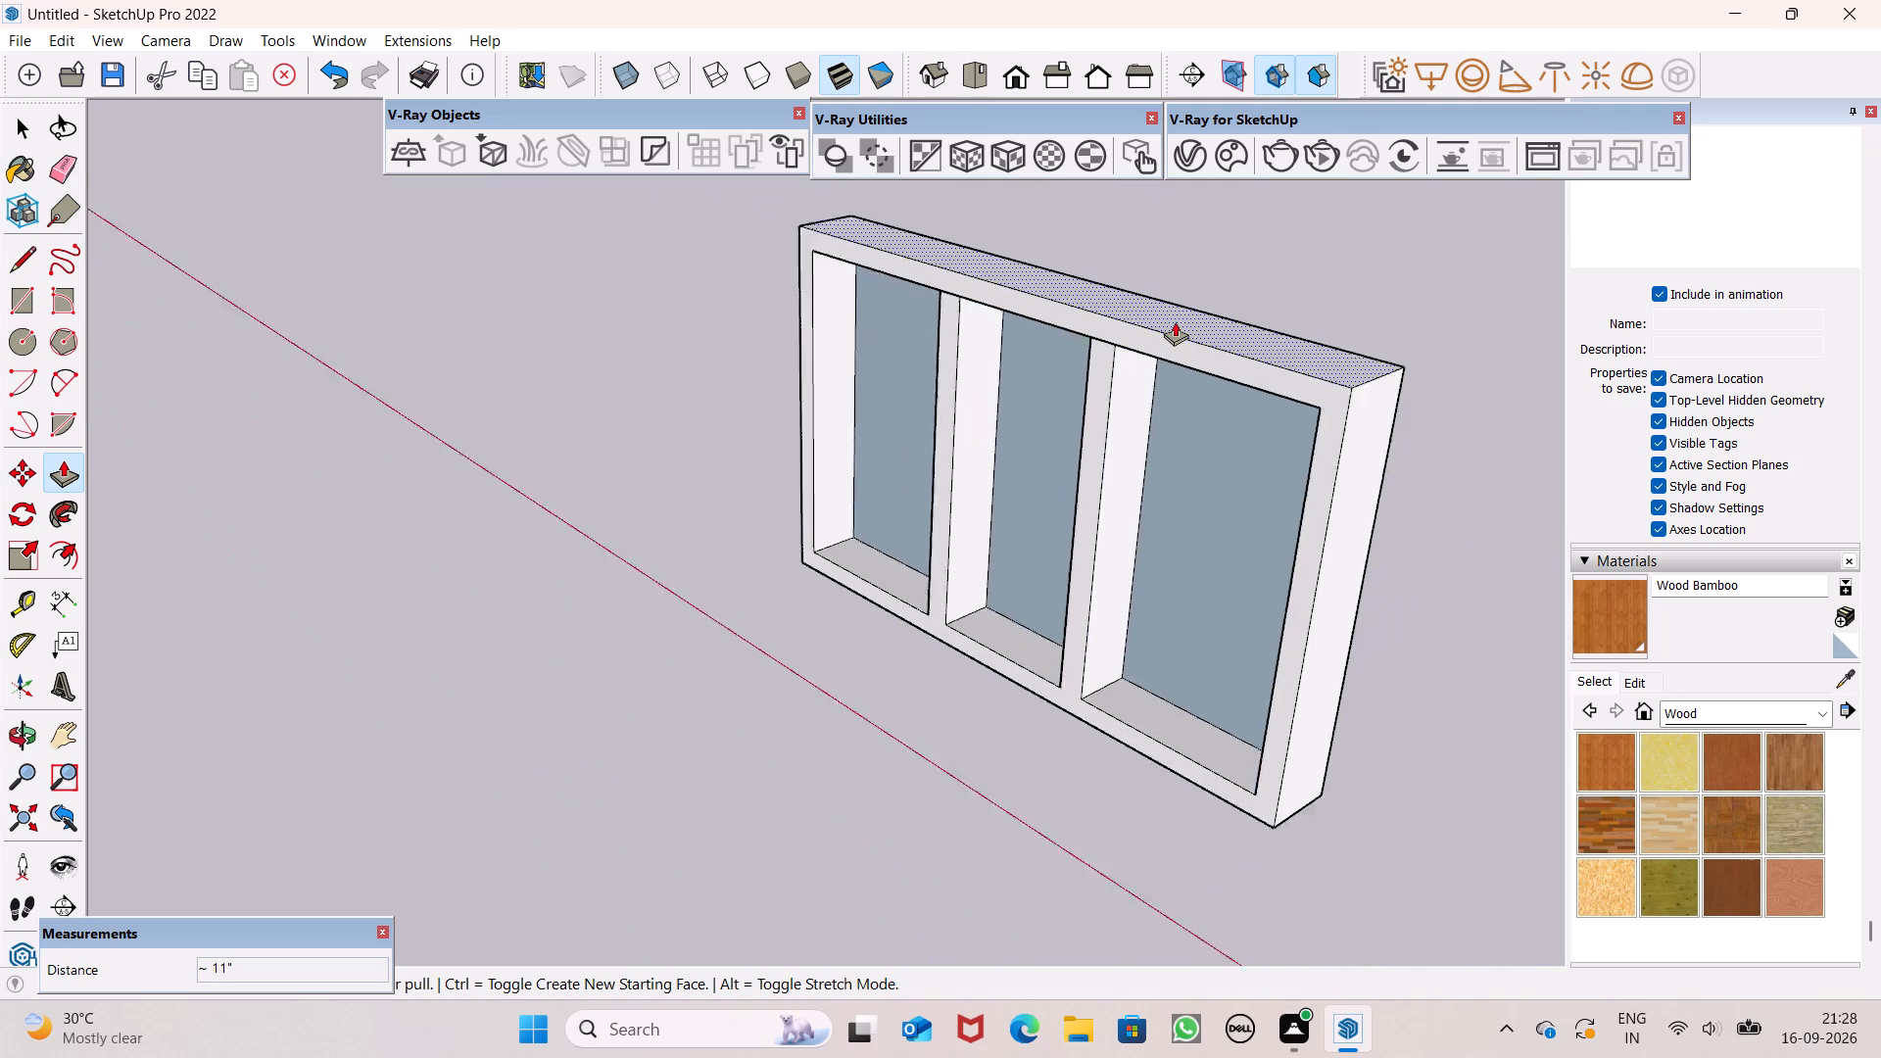
pyautogui.scroll(-2, 1175, 321)
pyautogui.moveTo(1208, 484); pyautogui.dragTo(1365, 500, button='middle')
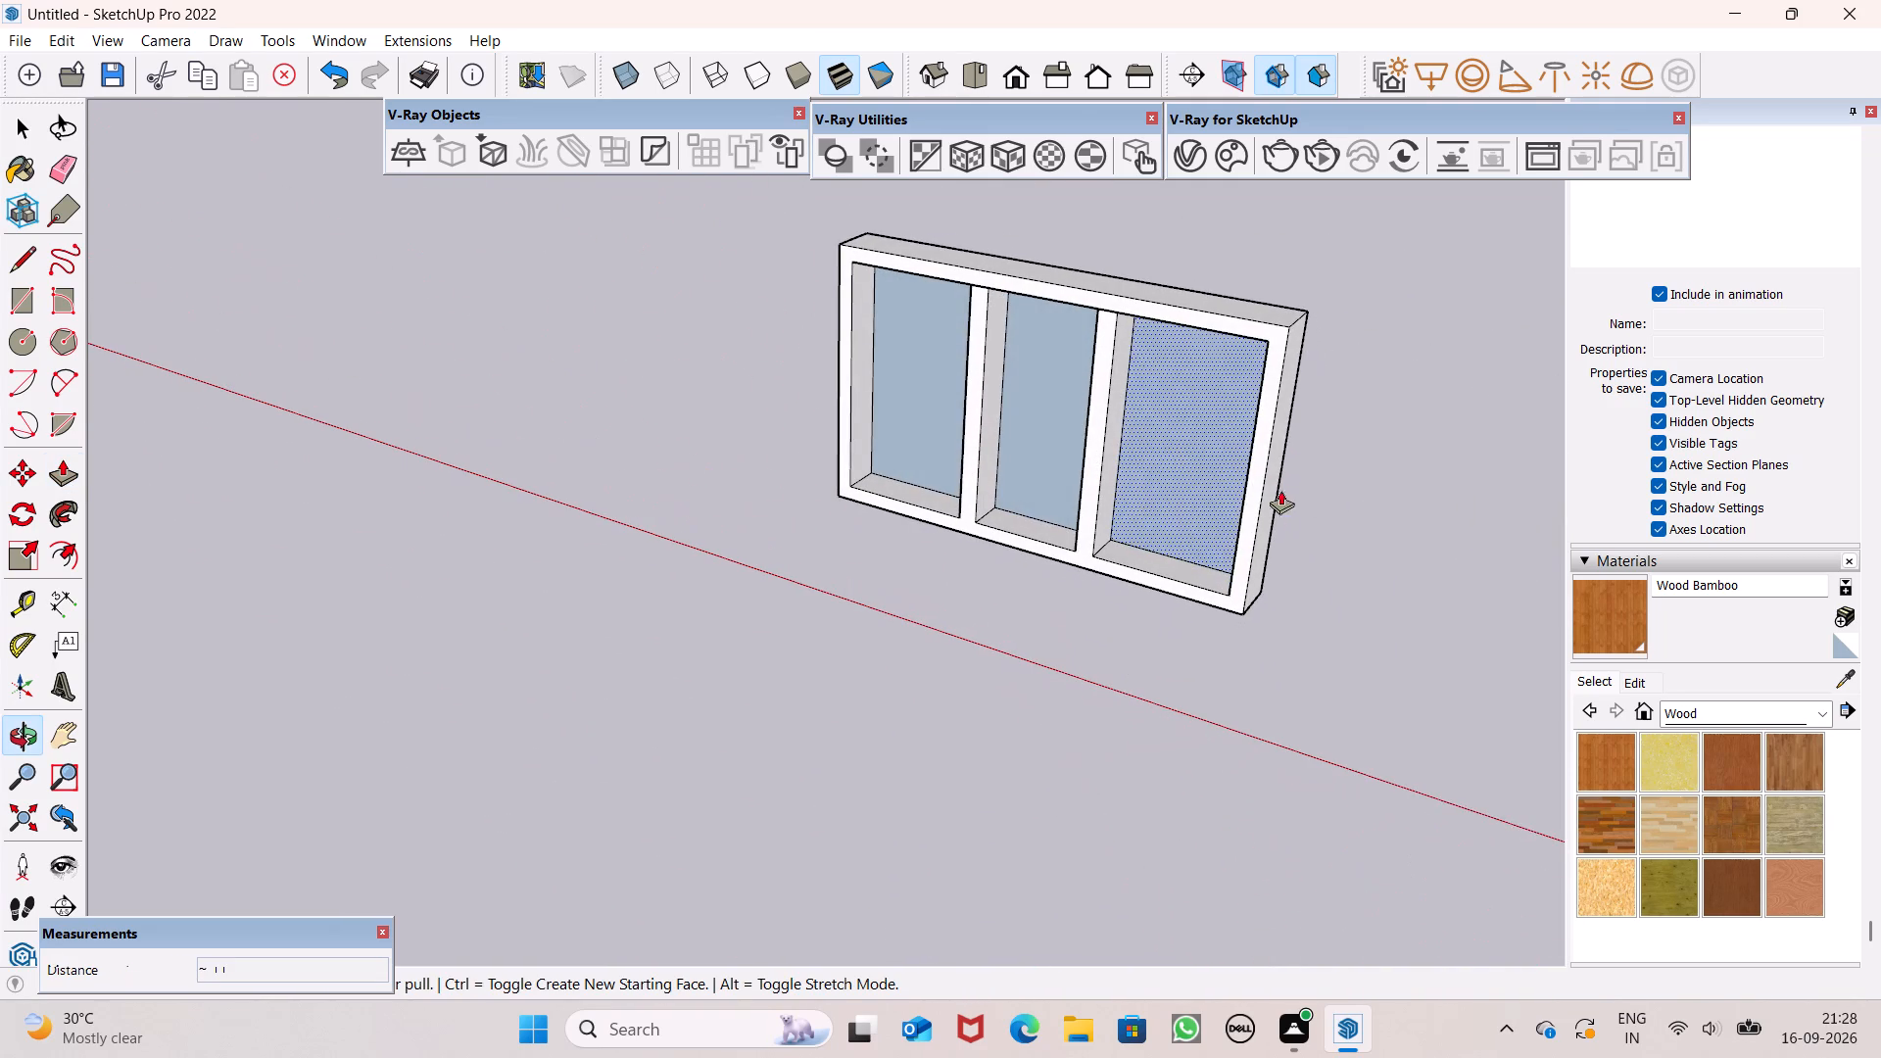
pyautogui.moveTo(1292, 490); pyautogui.dragTo(1347, 453, button='middle')
pyautogui.scroll(4, 1217, 563)
pyautogui.scroll(-4, 1260, 514)
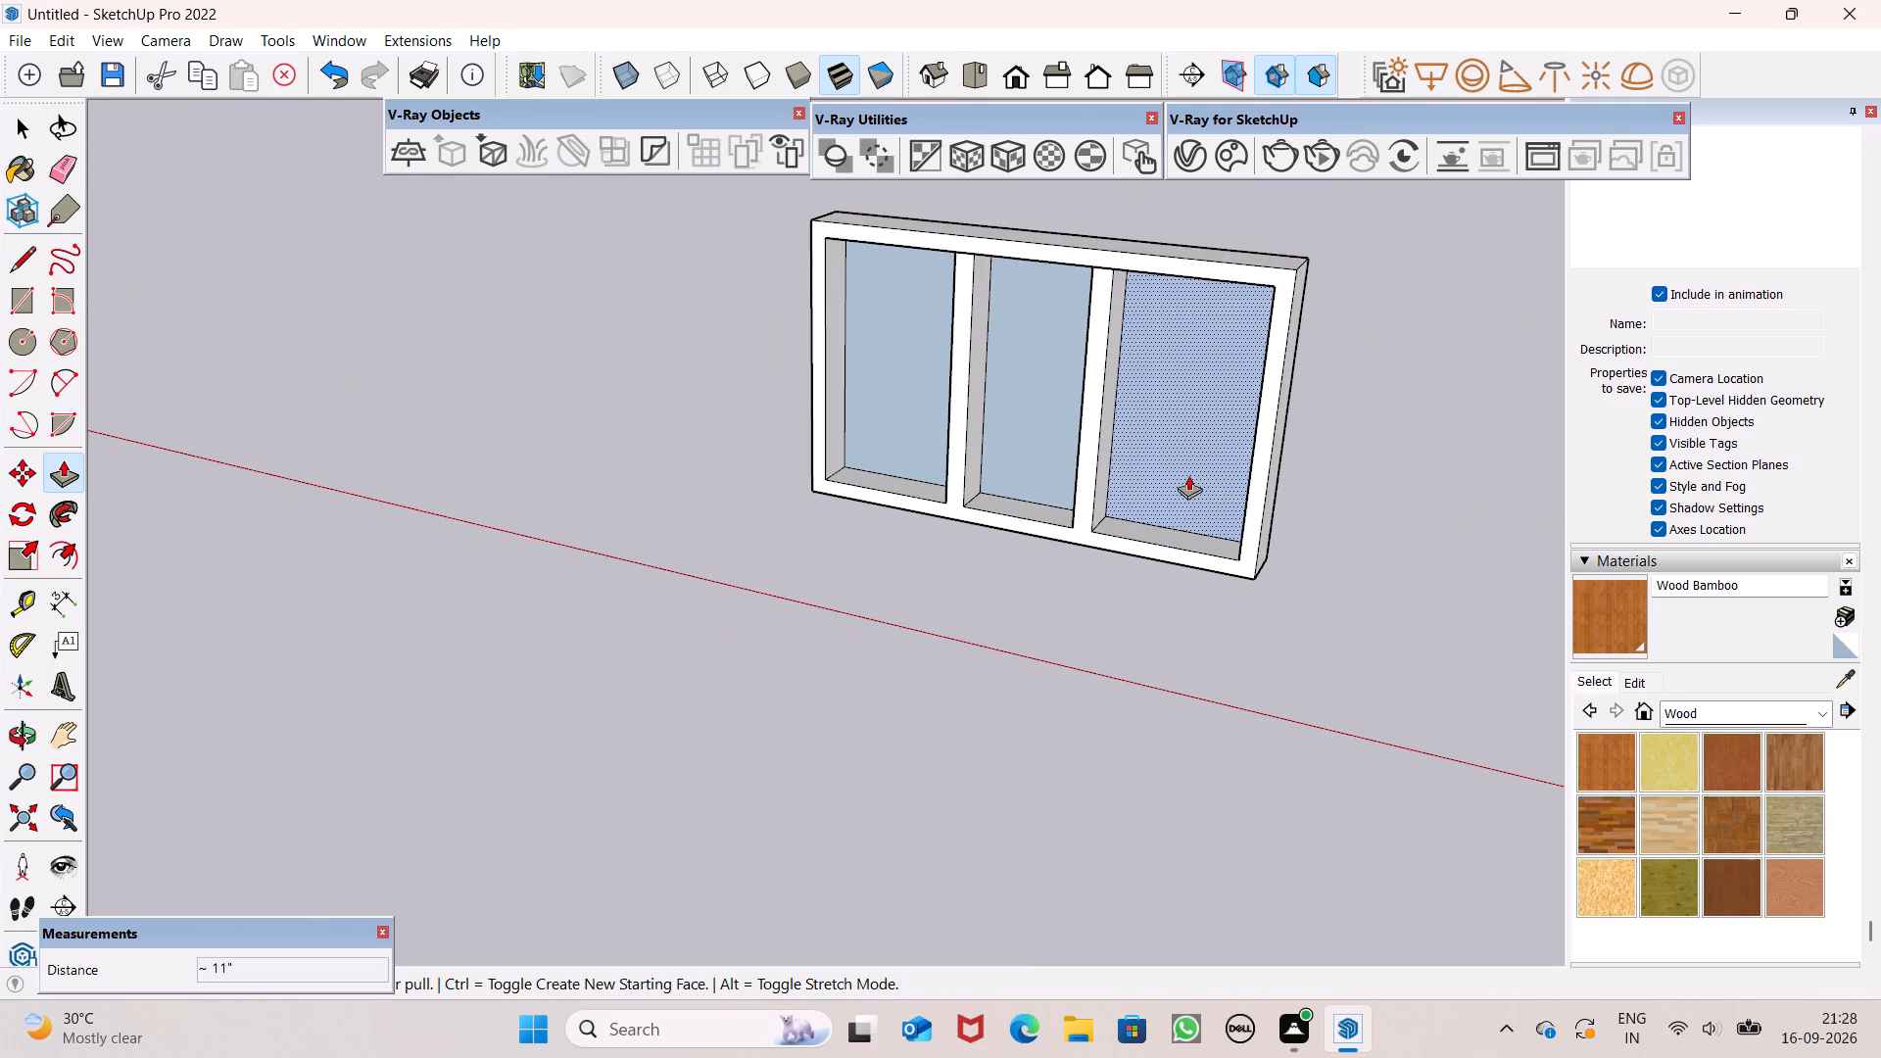
pyautogui.scroll(4, 1188, 475)
pyautogui.scroll(-6, 1255, 486)
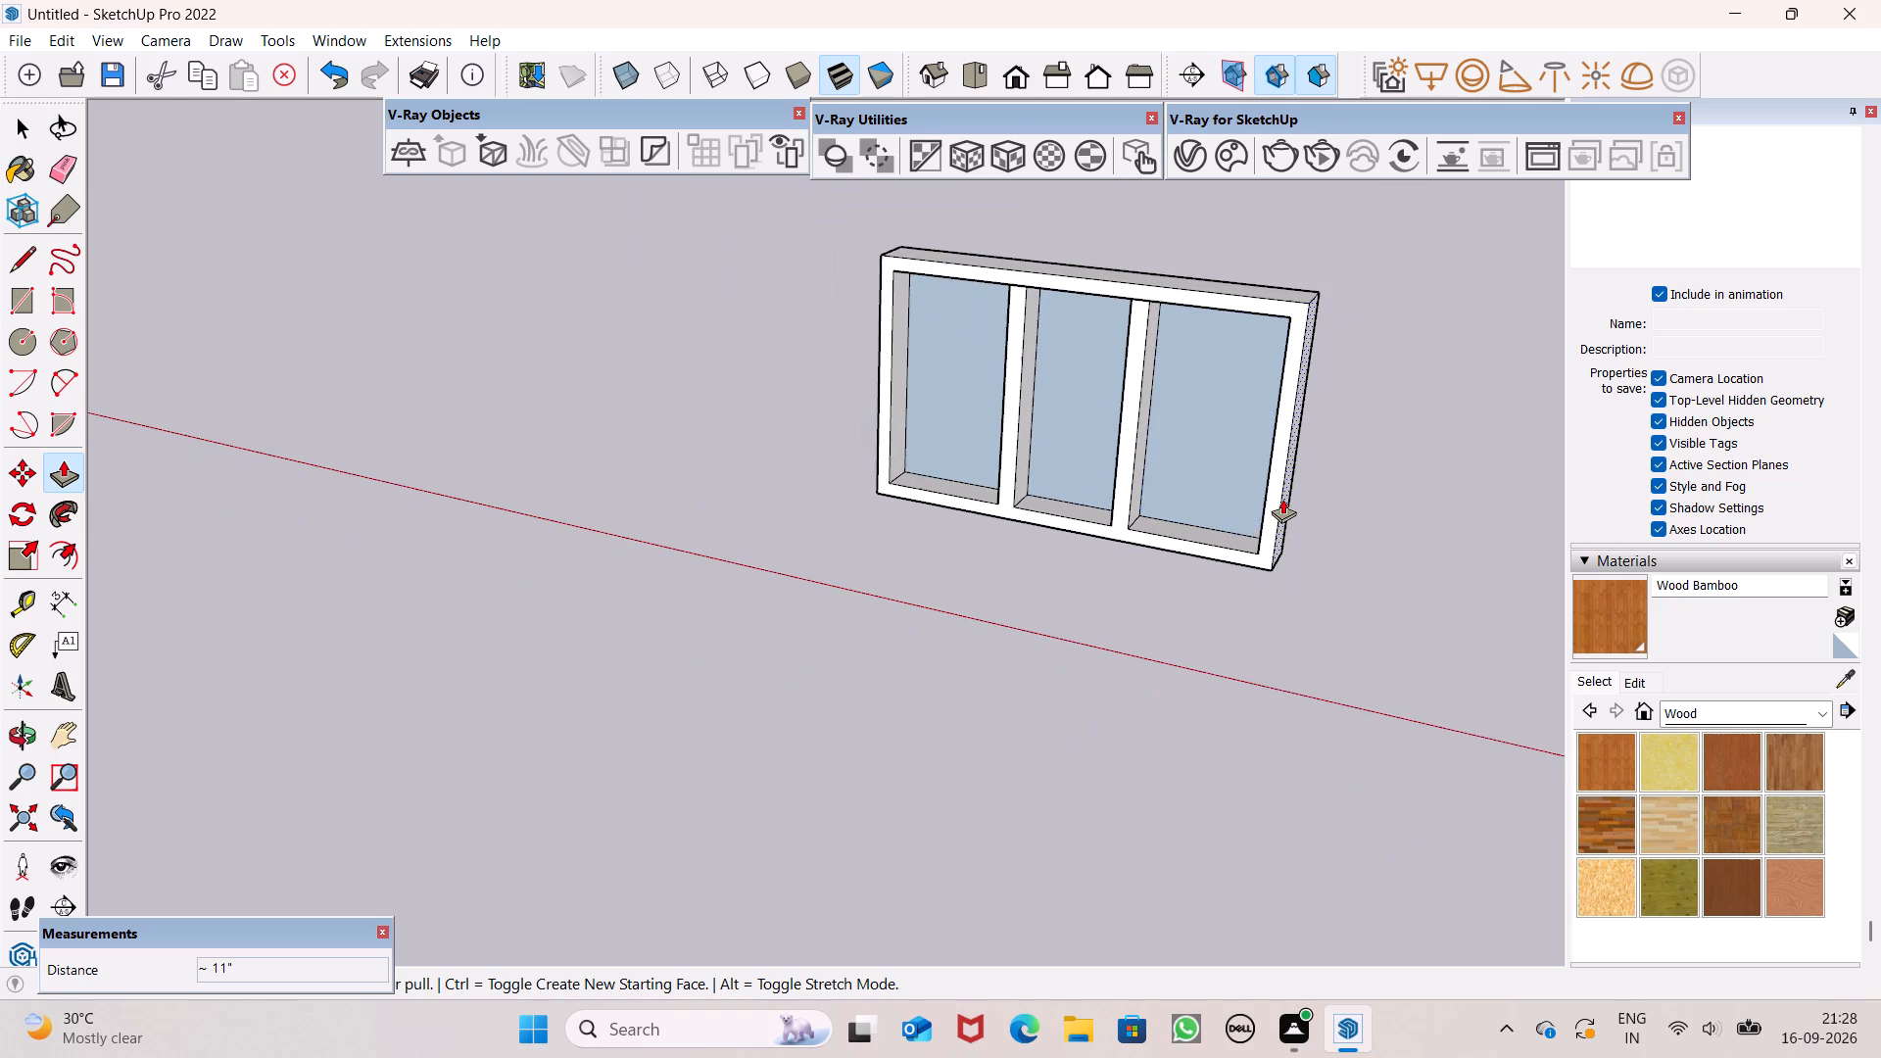
pyautogui.moveTo(1283, 505); pyautogui.dragTo(1406, 616, button='middle')
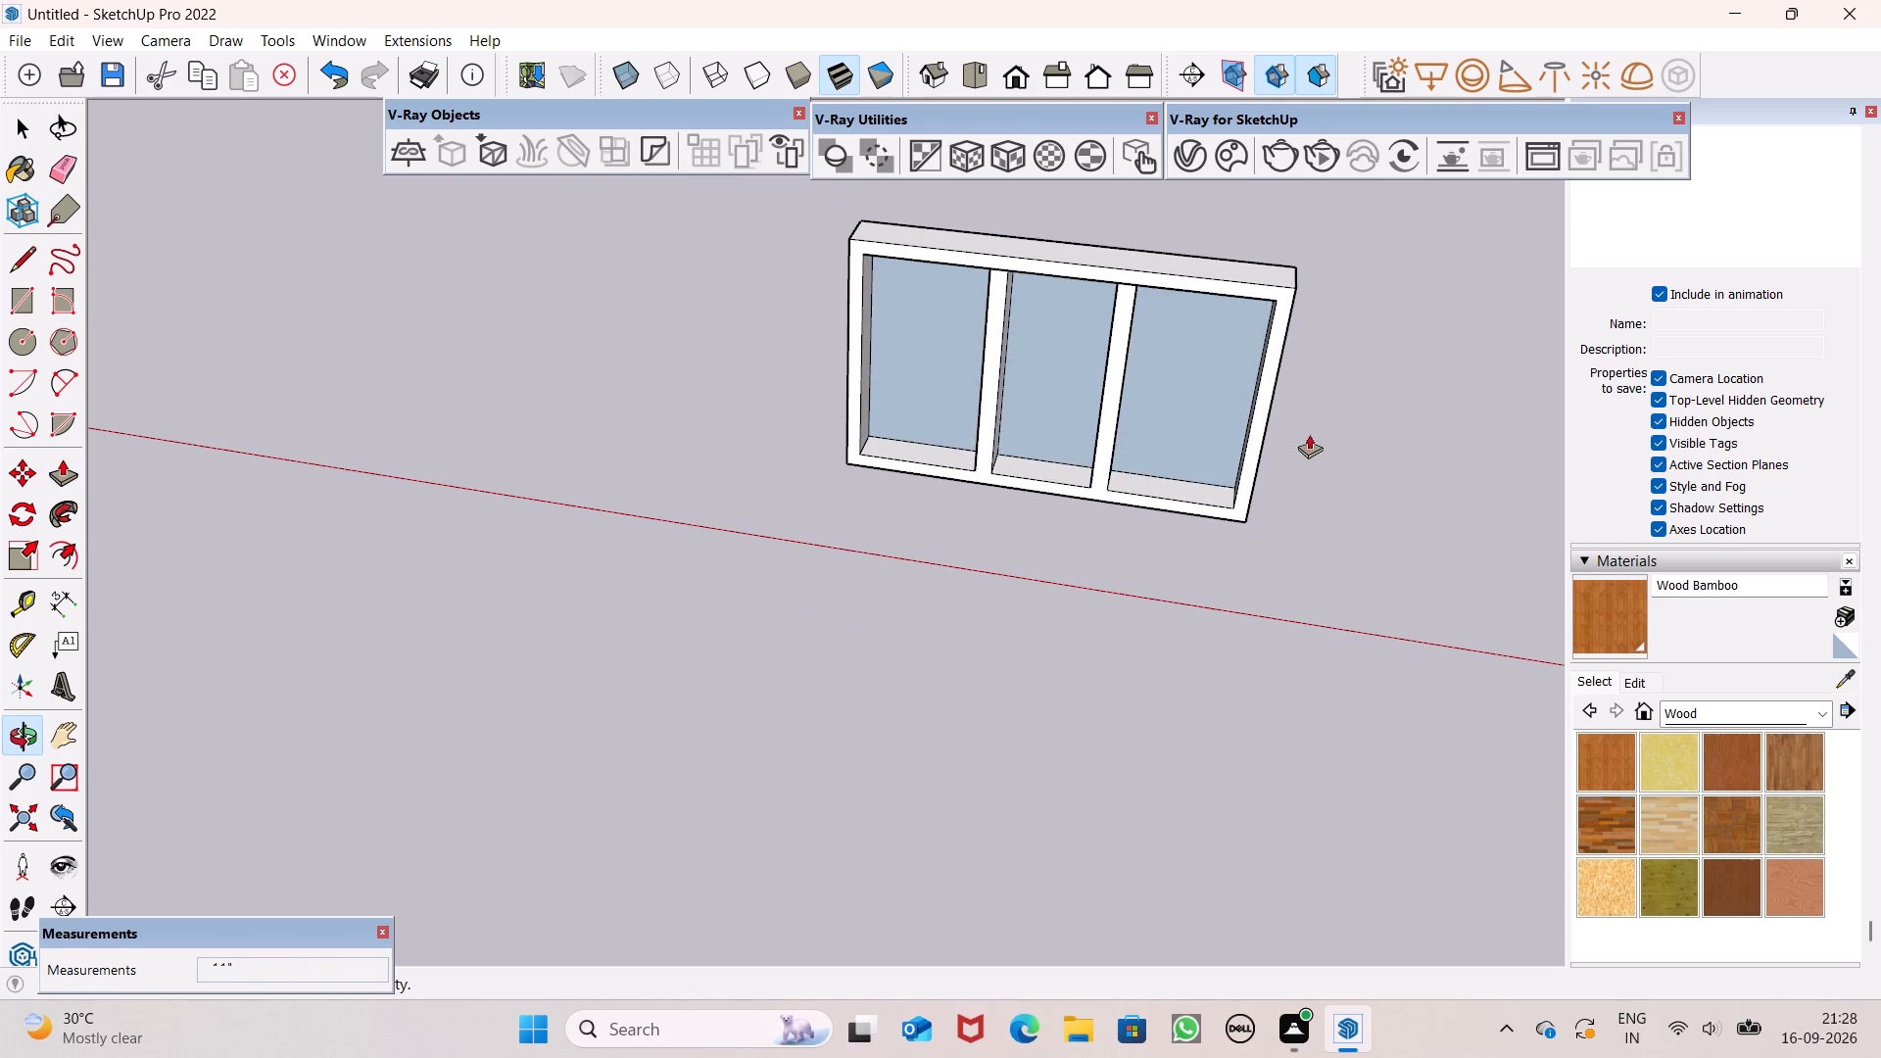
pyautogui.scroll(1, 1295, 364)
pyautogui.scroll(1, 1147, 316)
pyautogui.scroll(-5, 1143, 323)
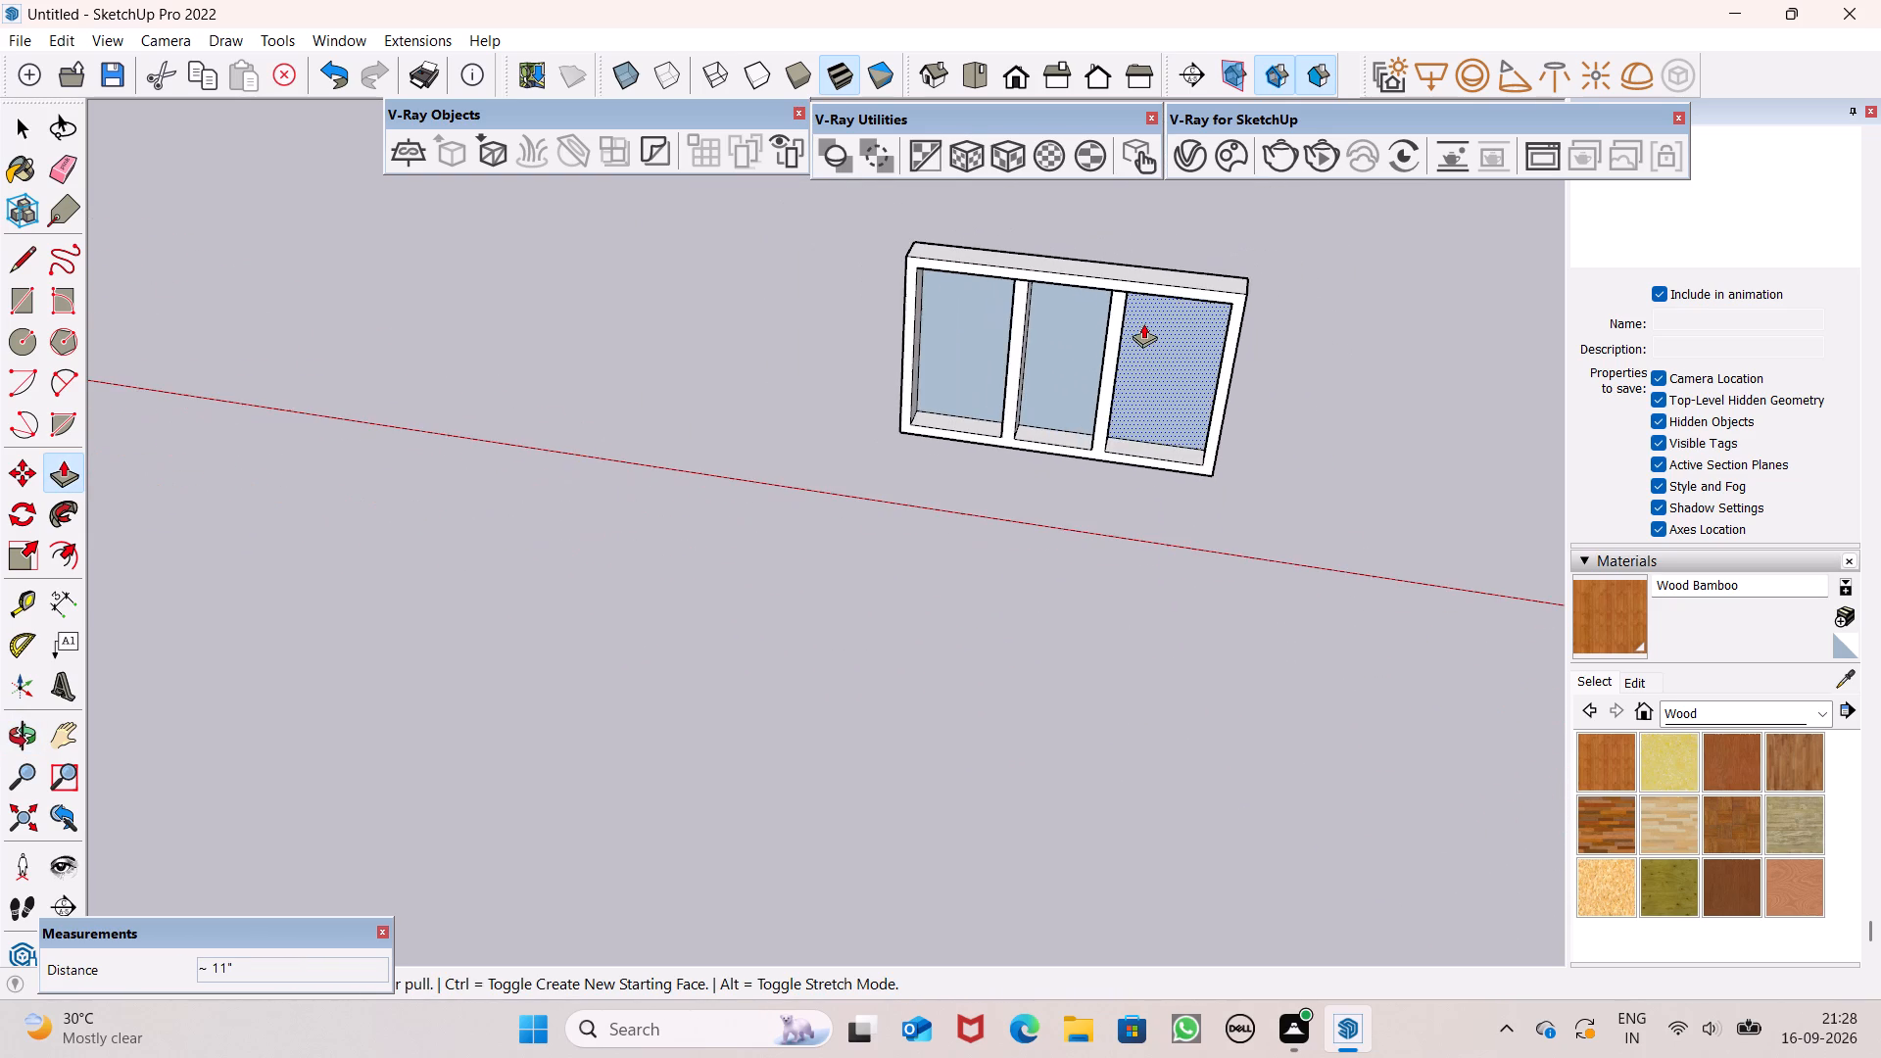
# Examine the three-pane window frame from both sides, checking the mullions and the strip outlines on the shallow side.
pyautogui.scroll(5, 1056, 249)
pyautogui.scroll(2, 1333, 304)
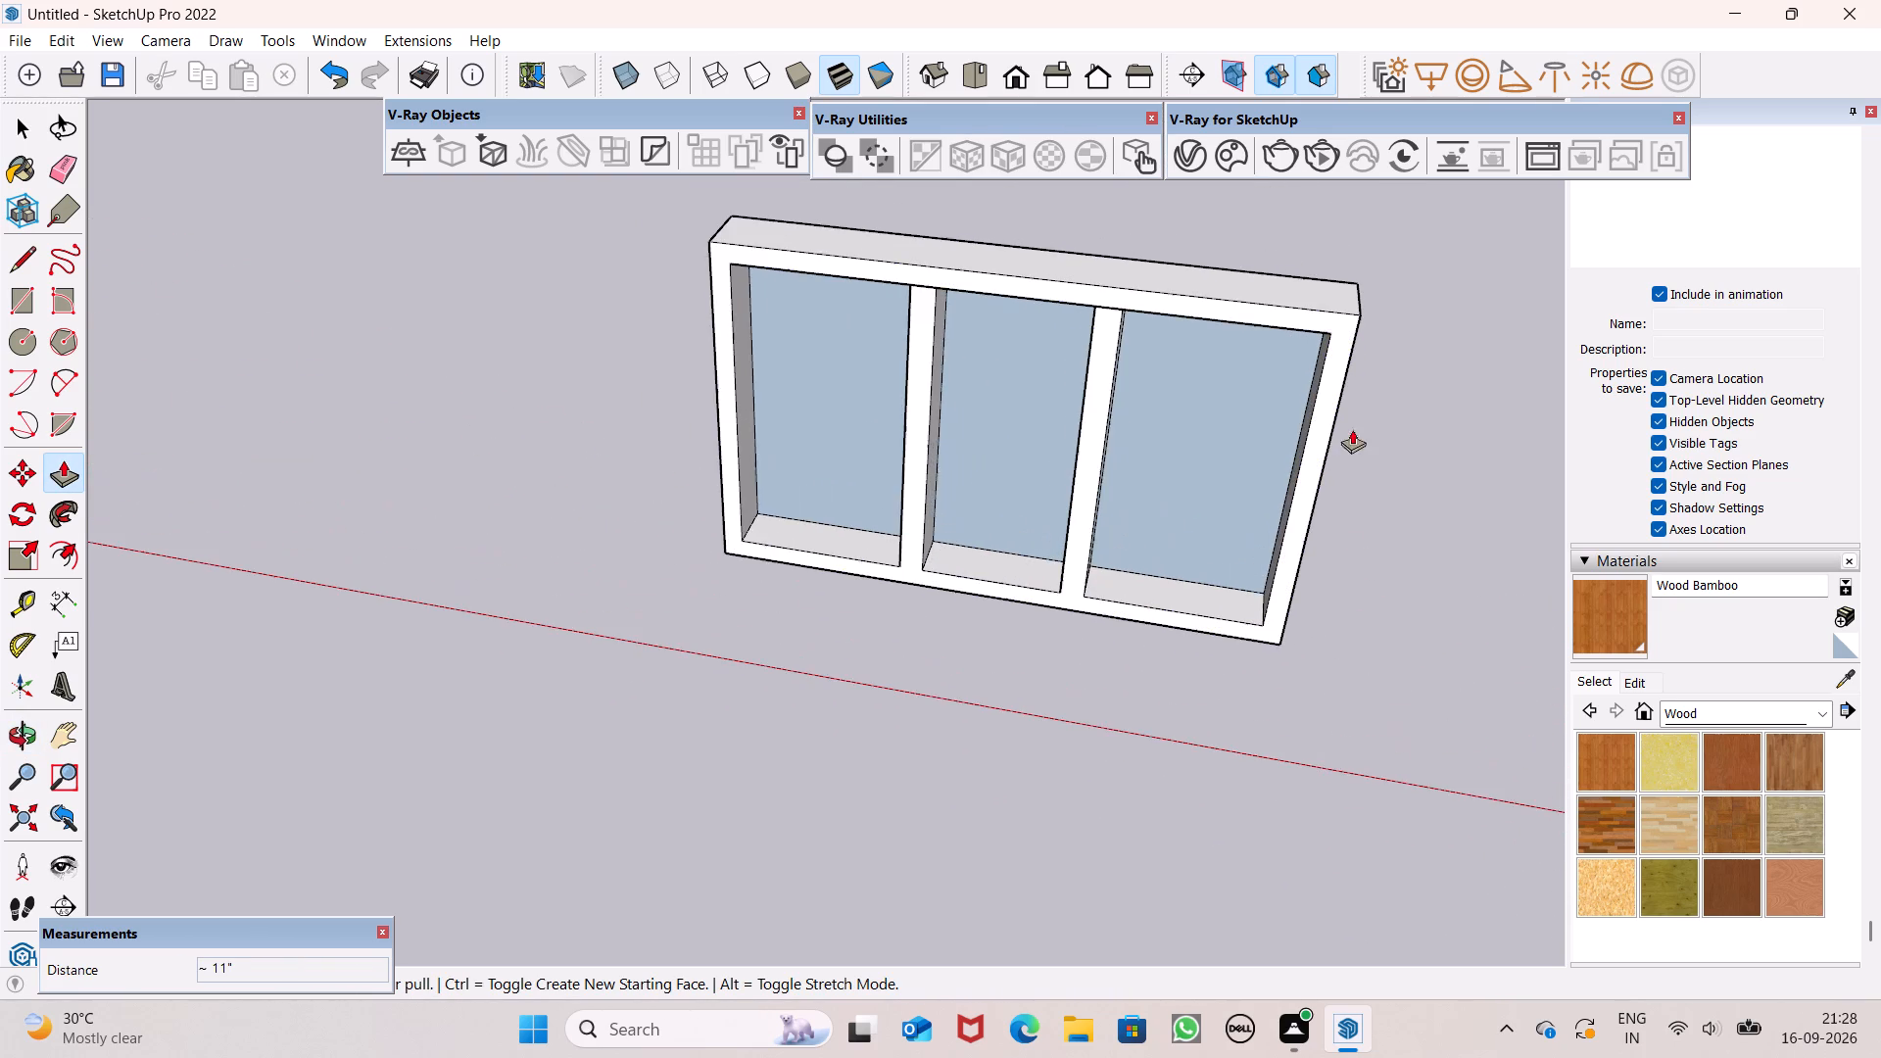
pyautogui.scroll(4, 1320, 595)
pyautogui.scroll(-6, 1304, 577)
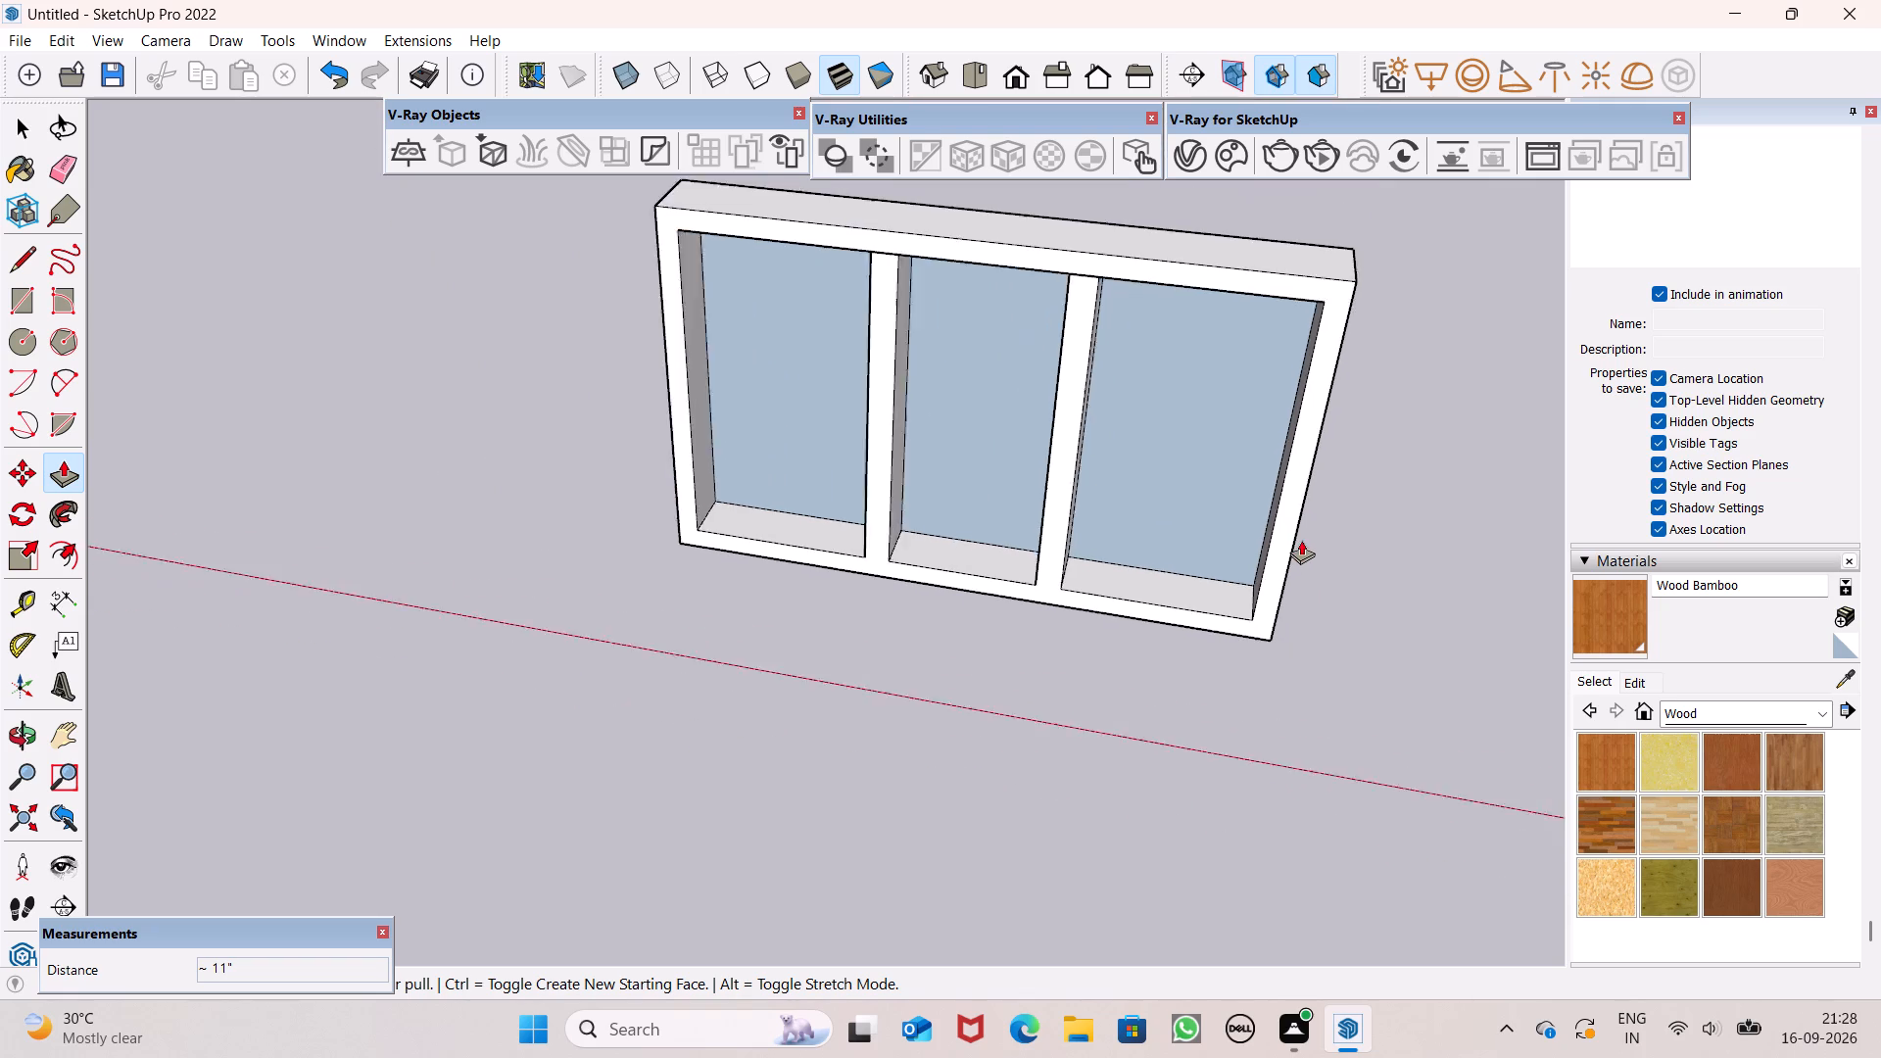
pyautogui.scroll(-1, 1301, 540)
pyautogui.moveTo(1289, 558); pyautogui.dragTo(1246, 597, button='middle')
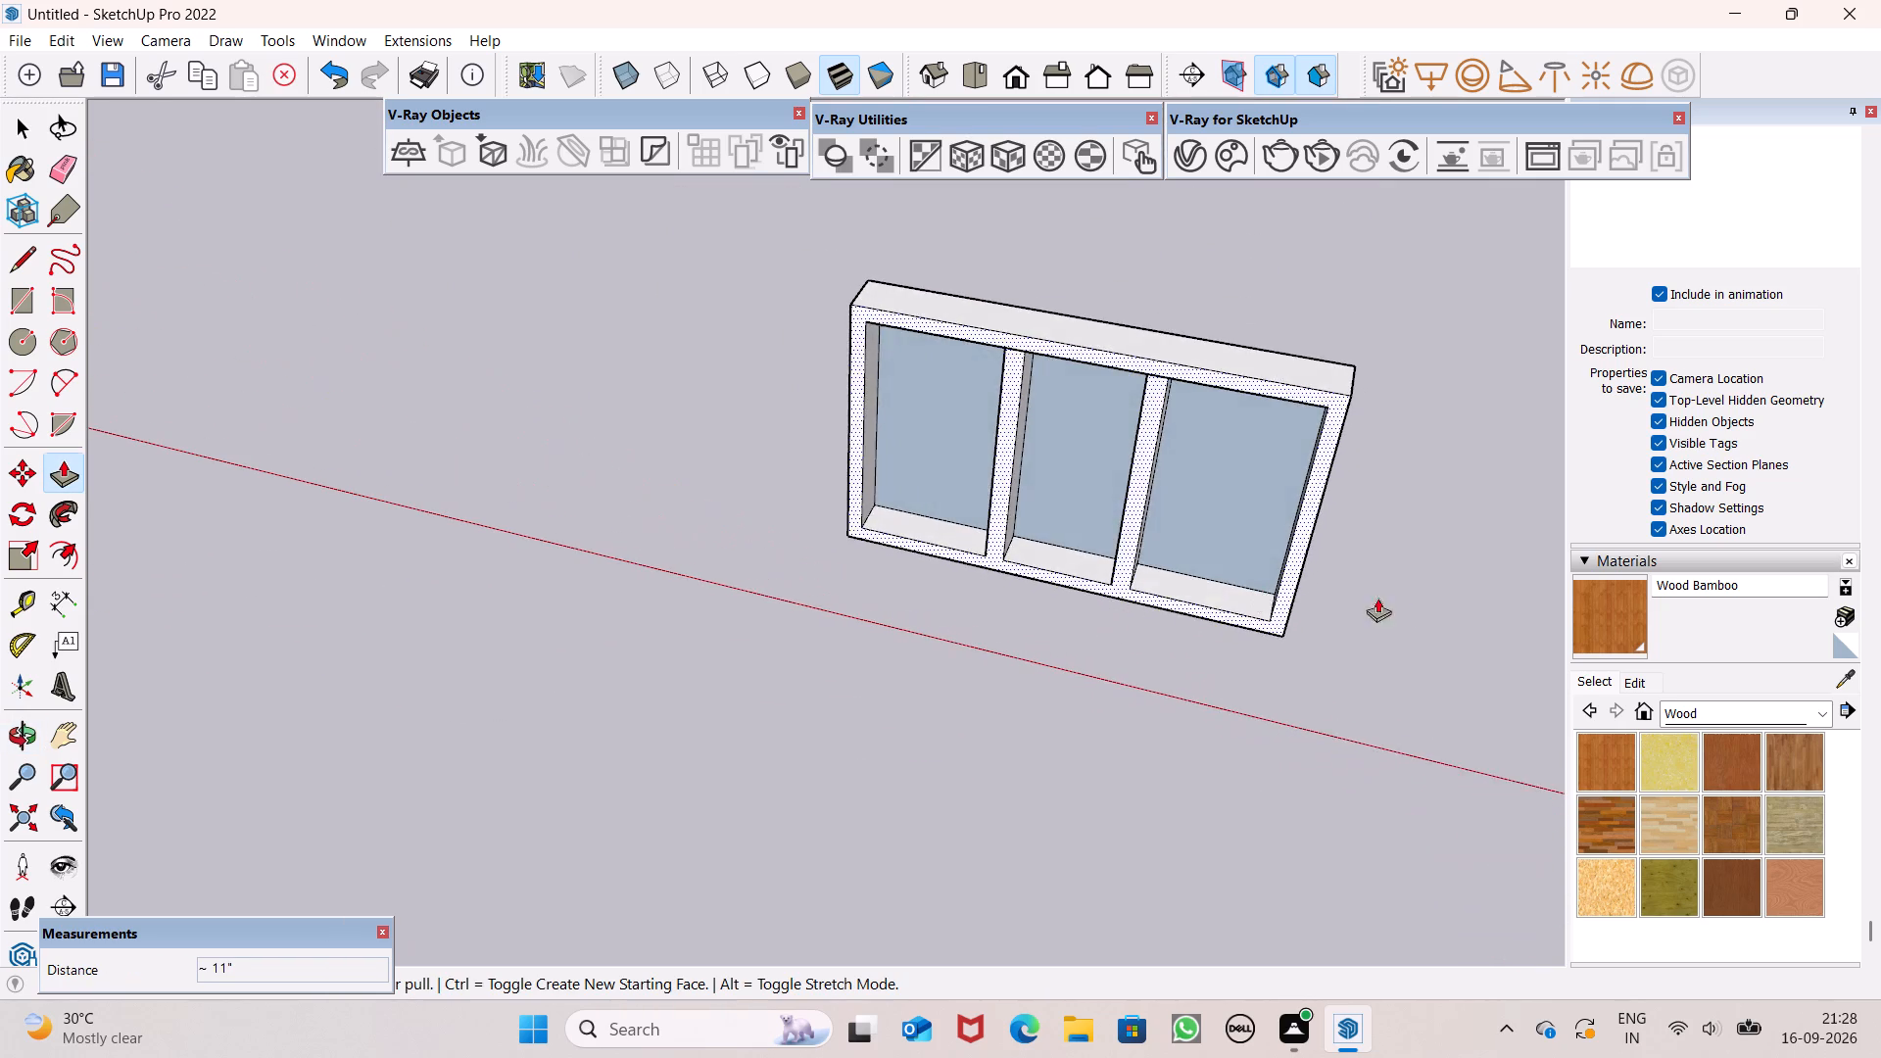
pyautogui.scroll(4, 1402, 603)
pyautogui.moveTo(1131, 592); pyautogui.dragTo(611, 566, button='middle')
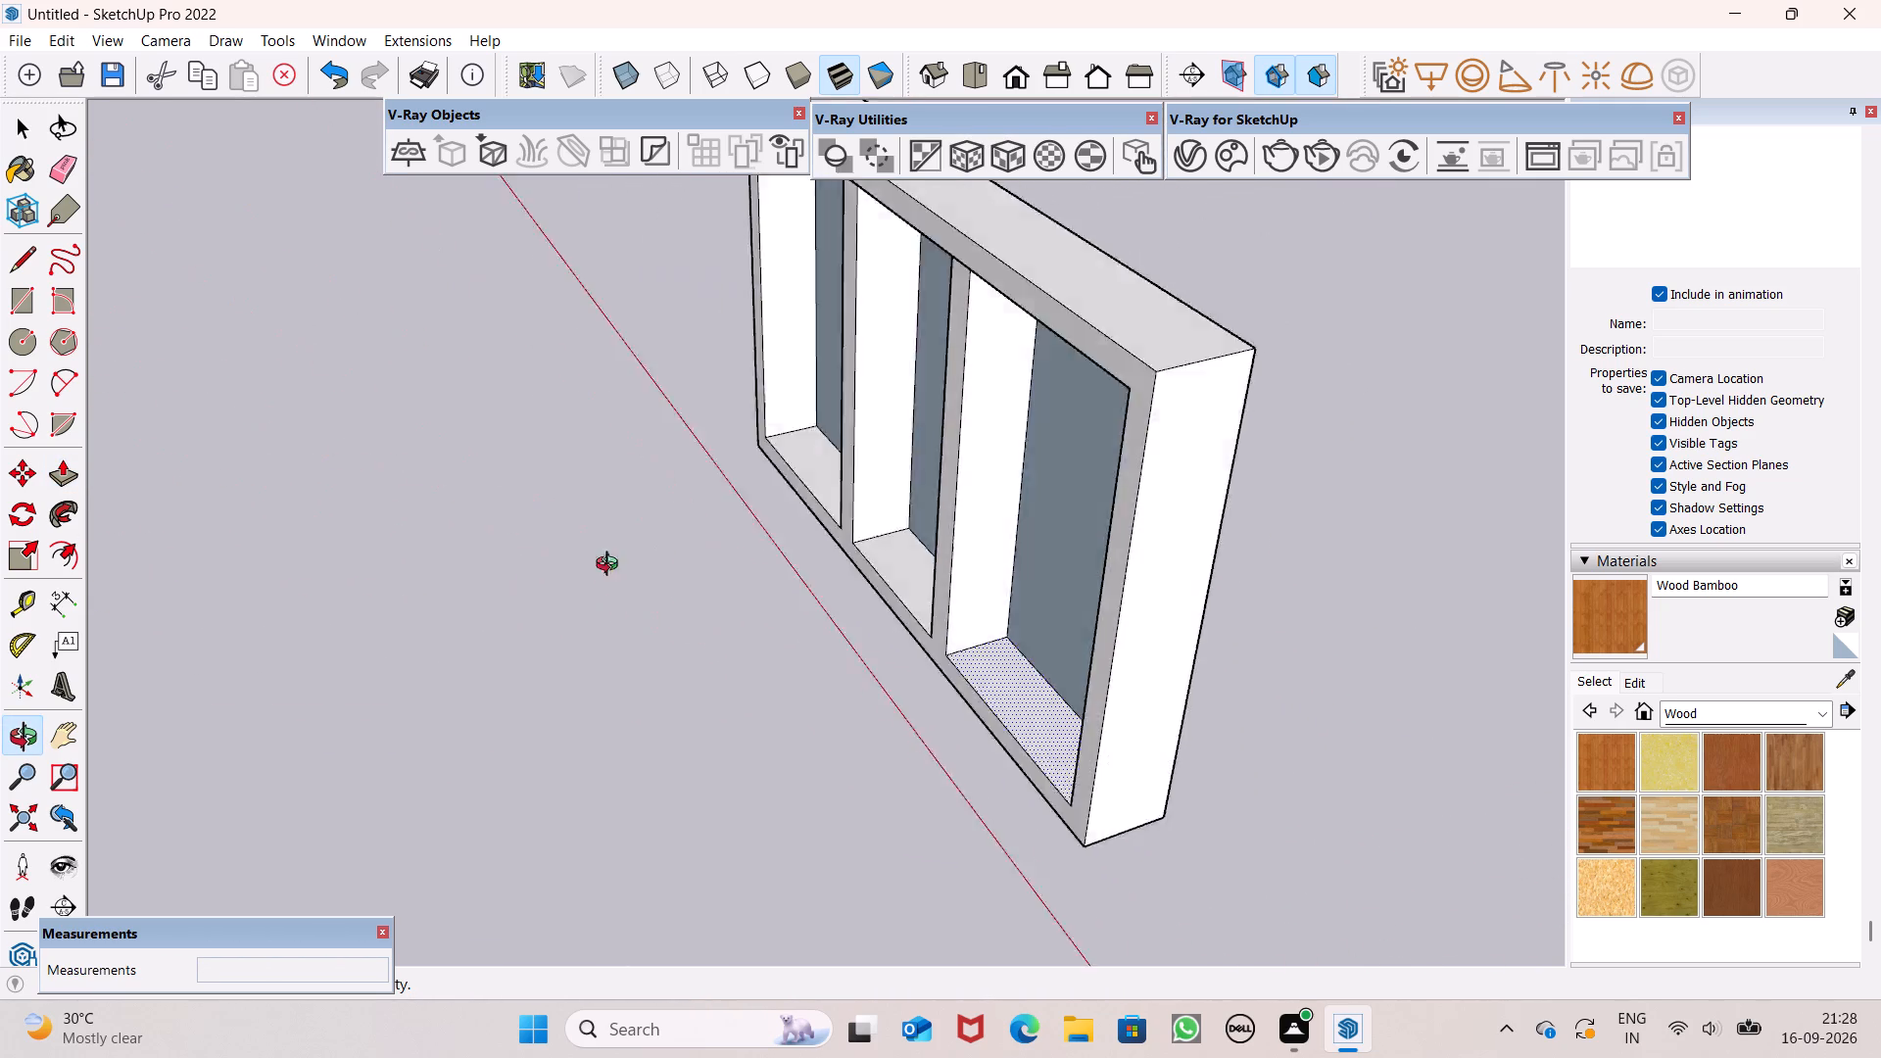
pyautogui.moveTo(611, 566); pyautogui.dragTo(27, 500, button='middle')
pyautogui.moveTo(850, 655); pyautogui.dragTo(528, 682, button='middle')
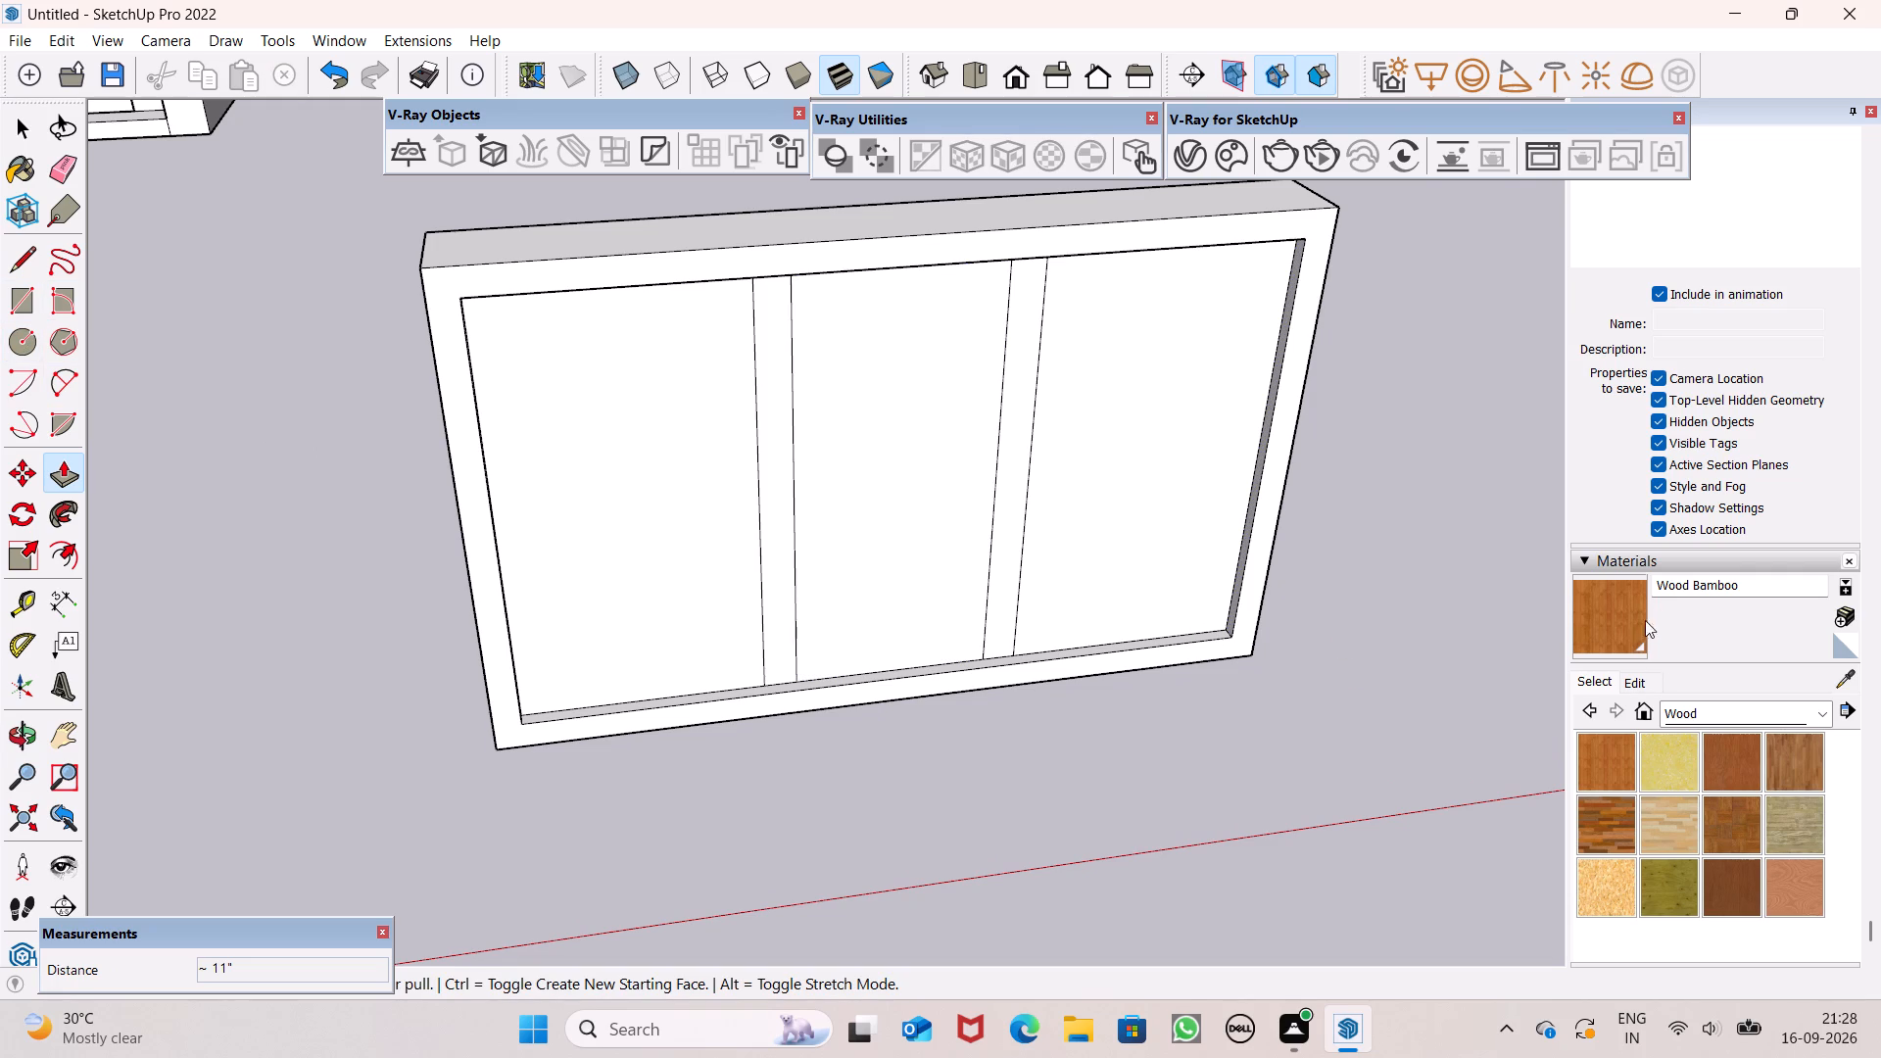
pyautogui.scroll(-1, 1155, 771)
pyautogui.moveTo(1071, 669); pyautogui.dragTo(935, 622, button='middle')
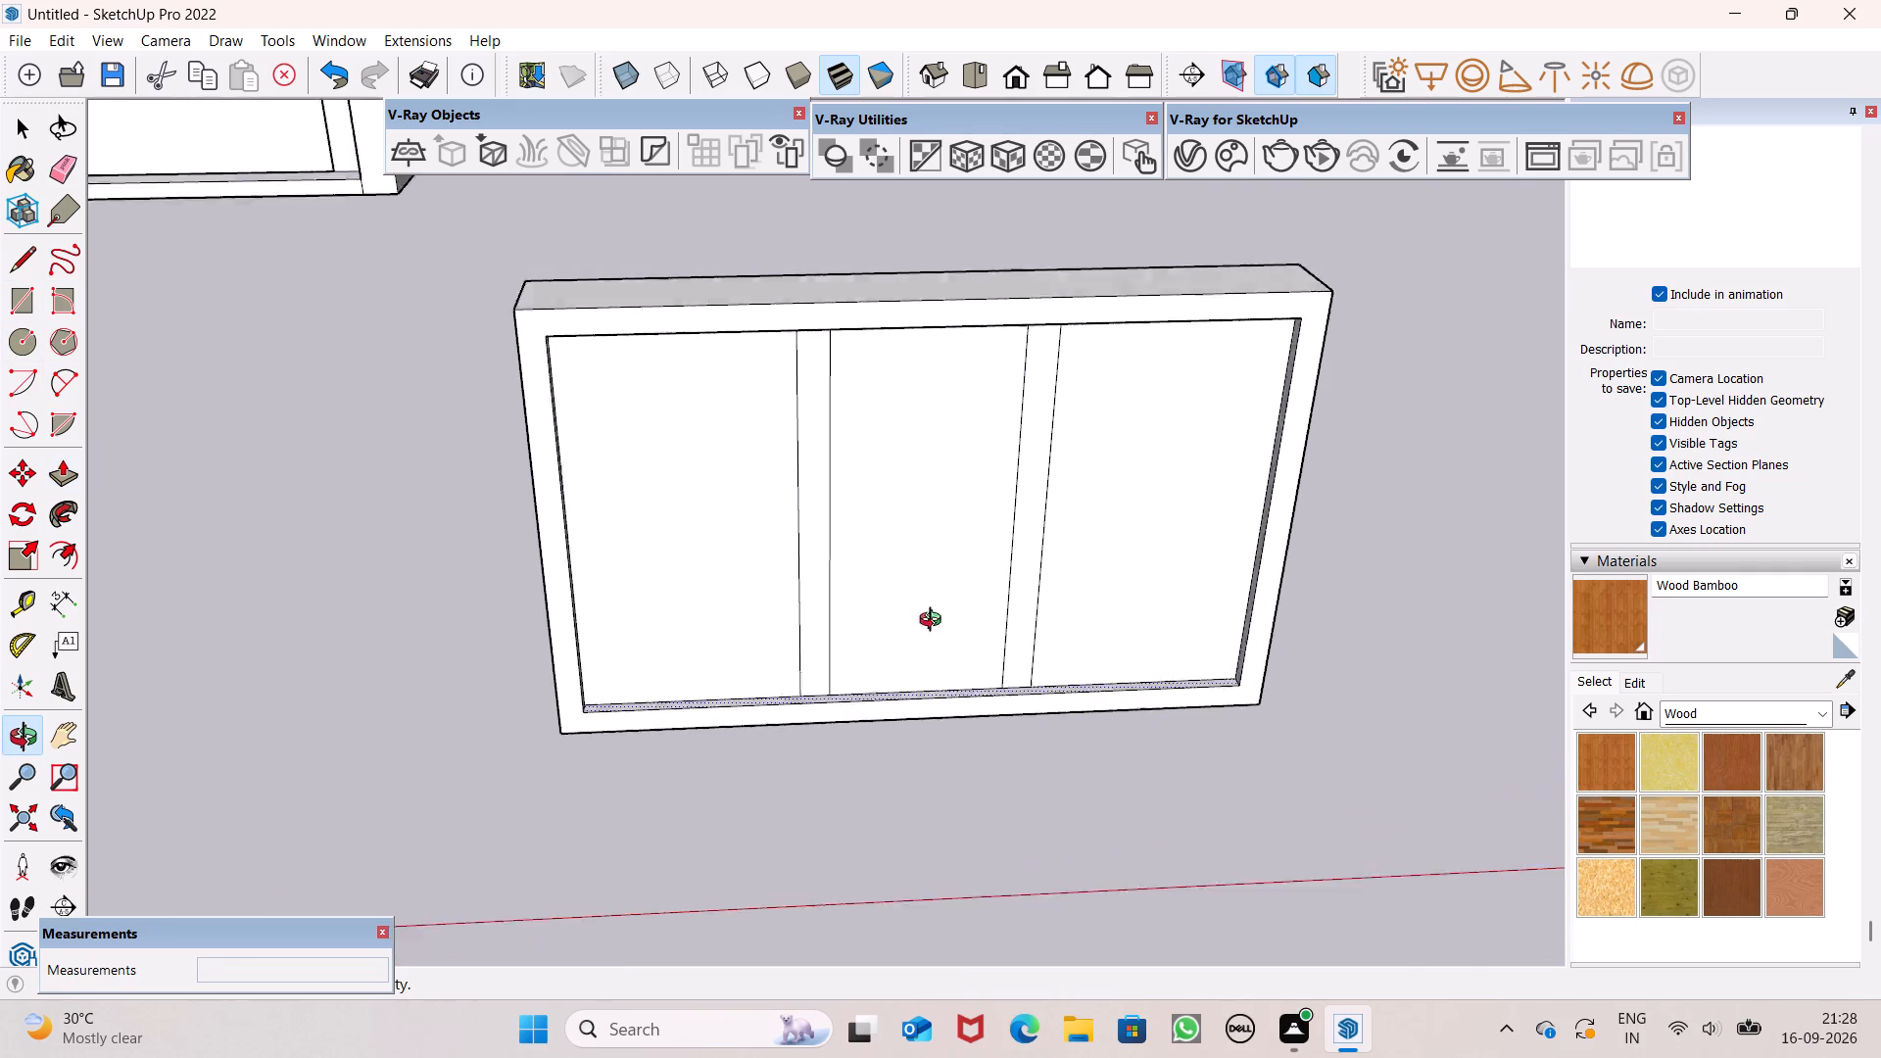
pyautogui.moveTo(935, 622); pyautogui.dragTo(896, 605, button='middle')
pyautogui.moveTo(1738, 820); pyautogui.dragTo(1728, 803)
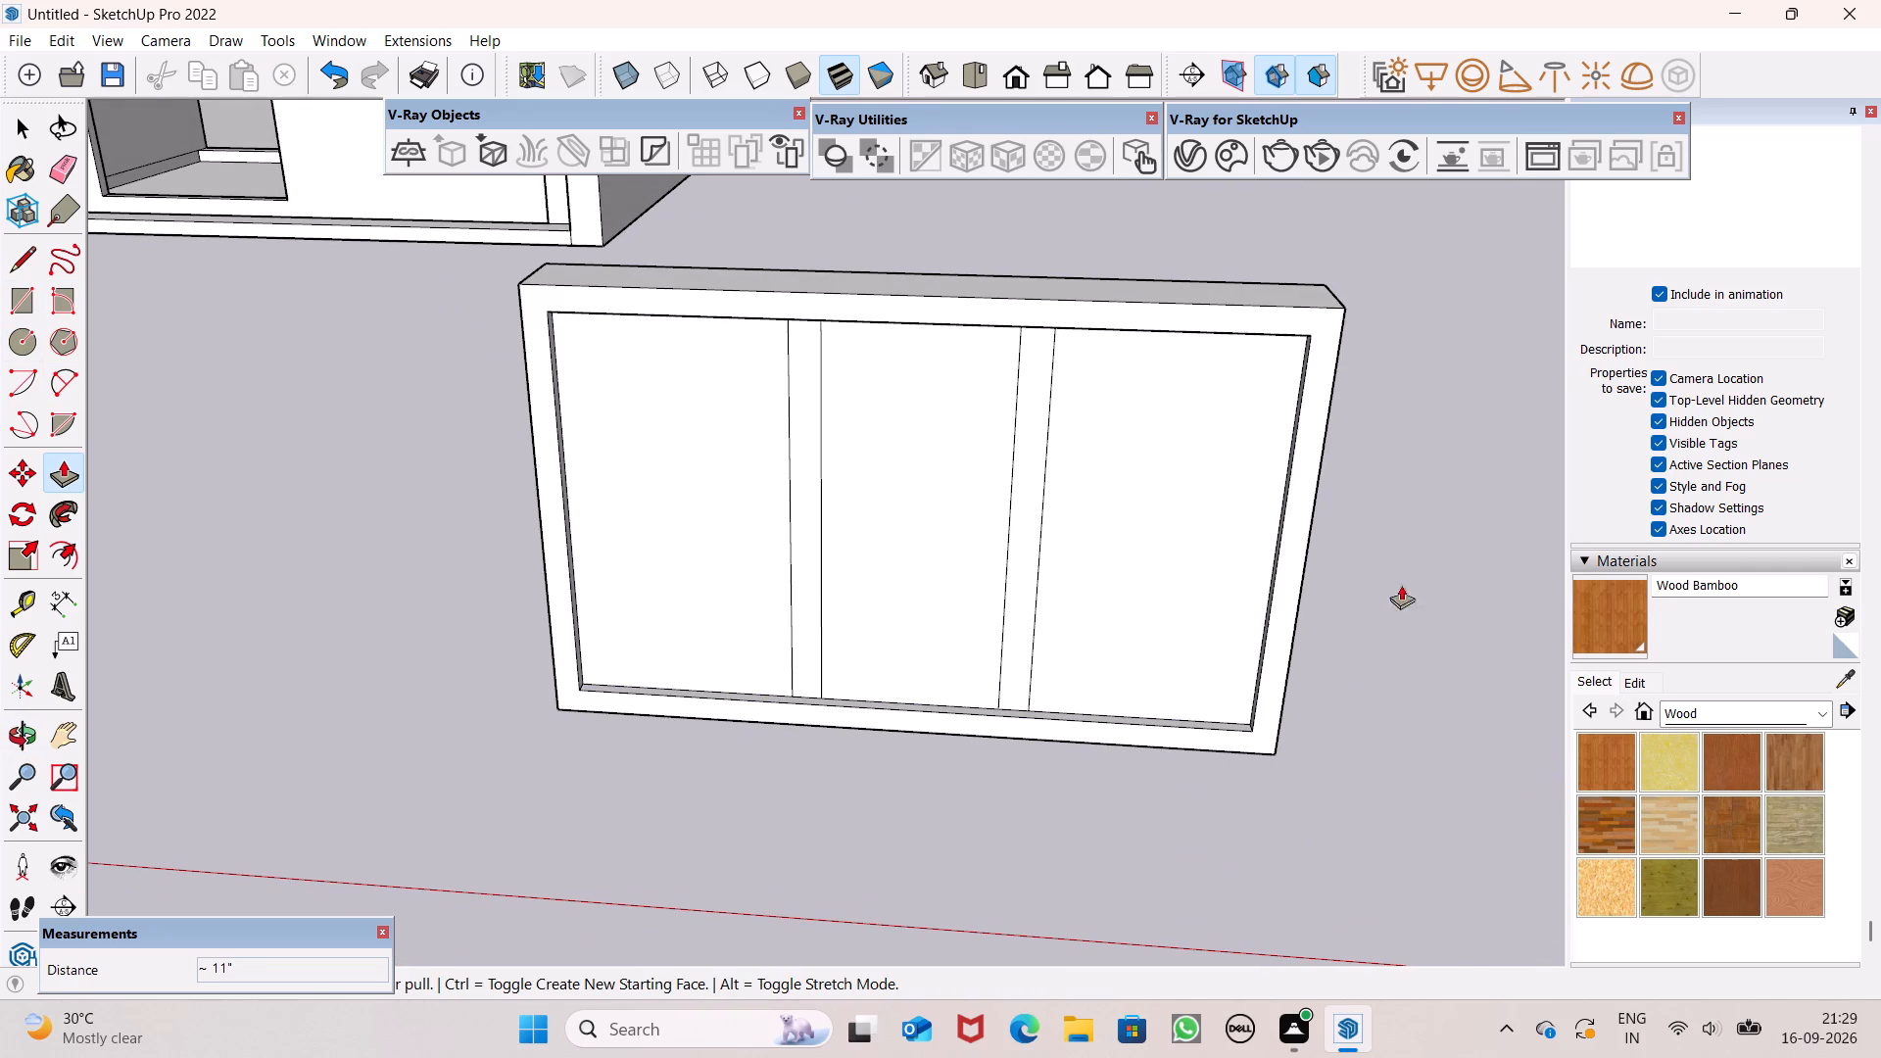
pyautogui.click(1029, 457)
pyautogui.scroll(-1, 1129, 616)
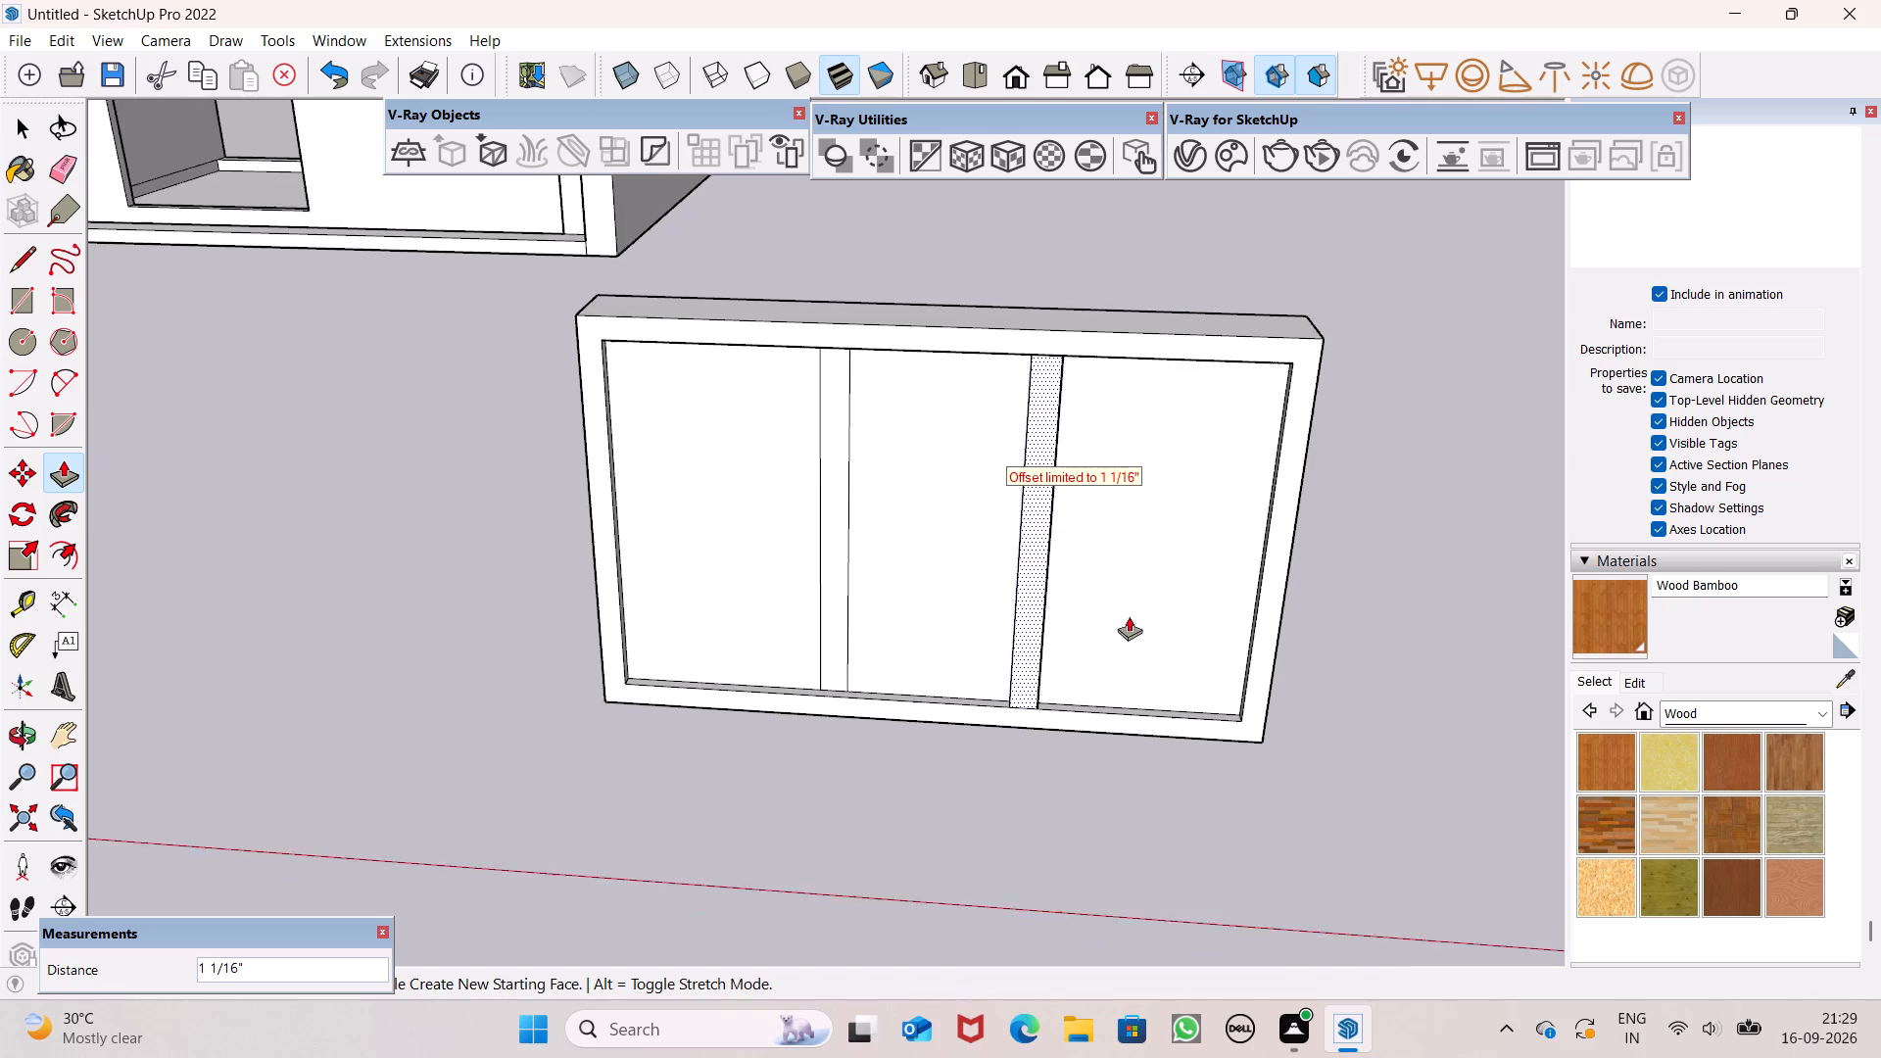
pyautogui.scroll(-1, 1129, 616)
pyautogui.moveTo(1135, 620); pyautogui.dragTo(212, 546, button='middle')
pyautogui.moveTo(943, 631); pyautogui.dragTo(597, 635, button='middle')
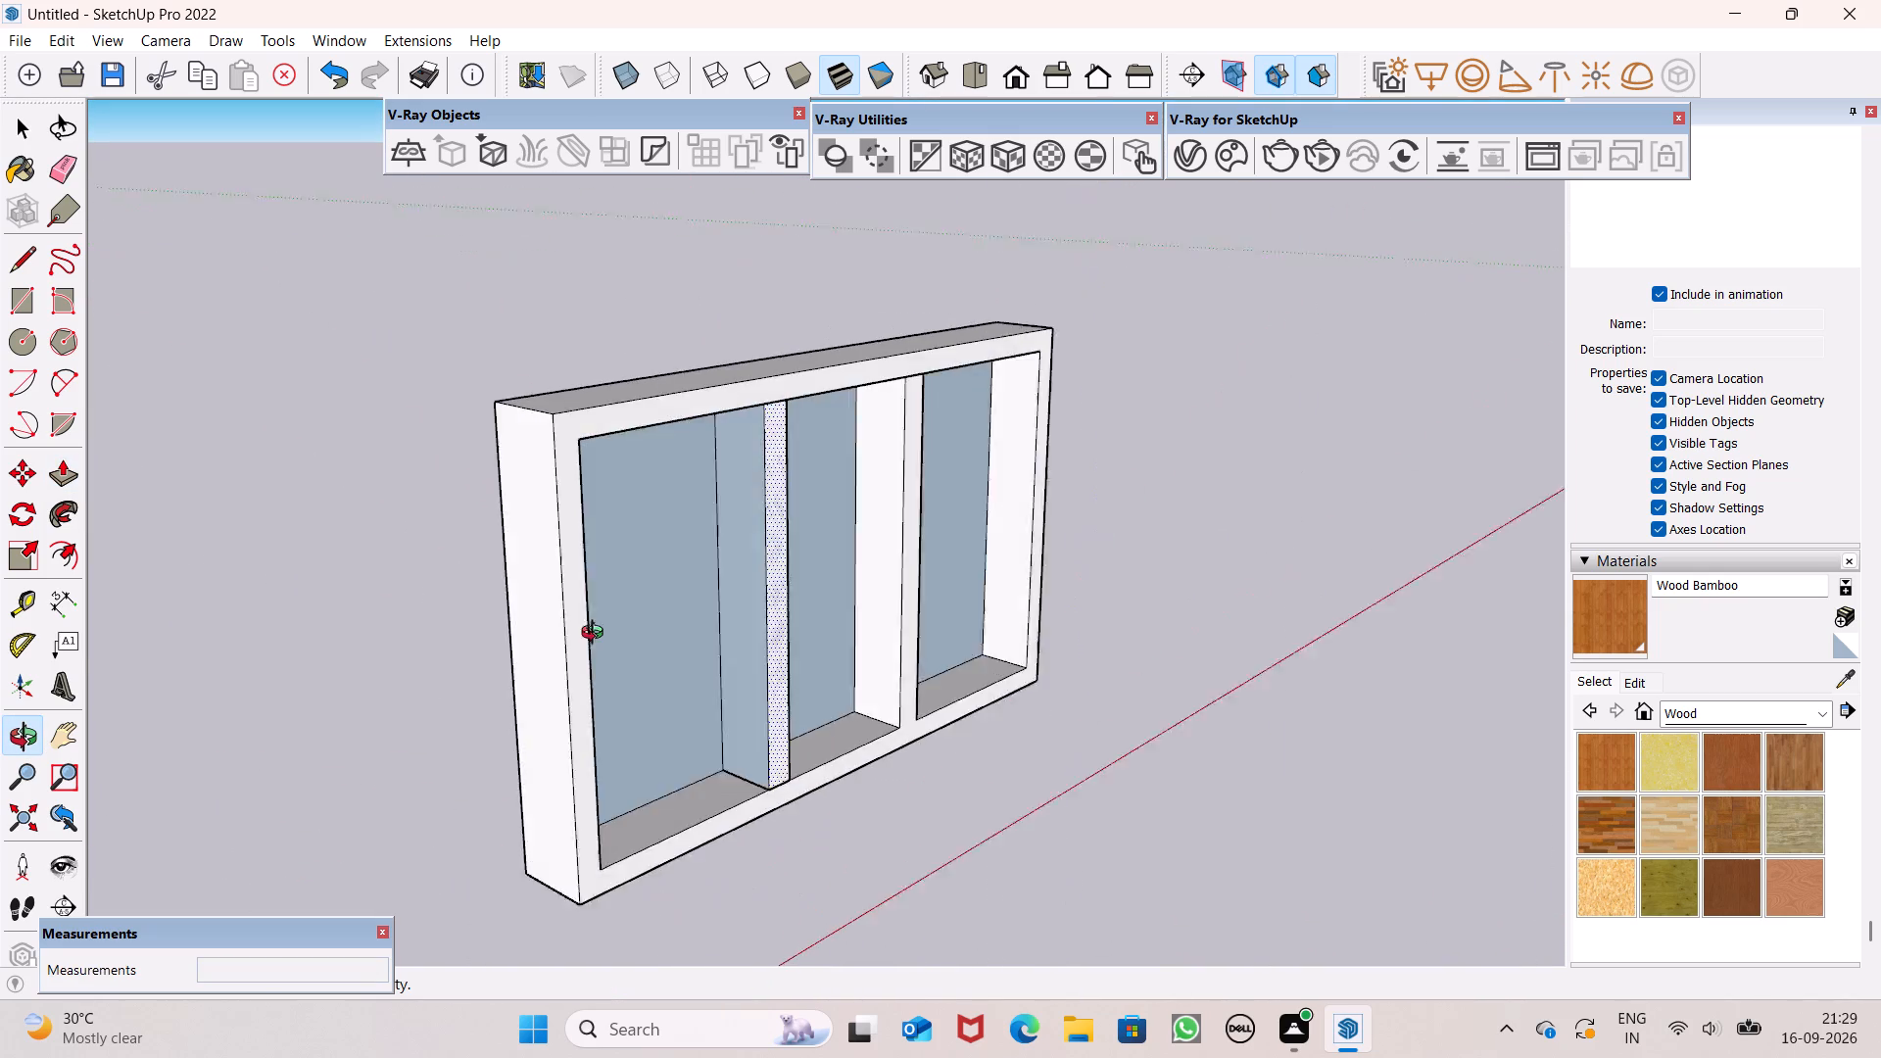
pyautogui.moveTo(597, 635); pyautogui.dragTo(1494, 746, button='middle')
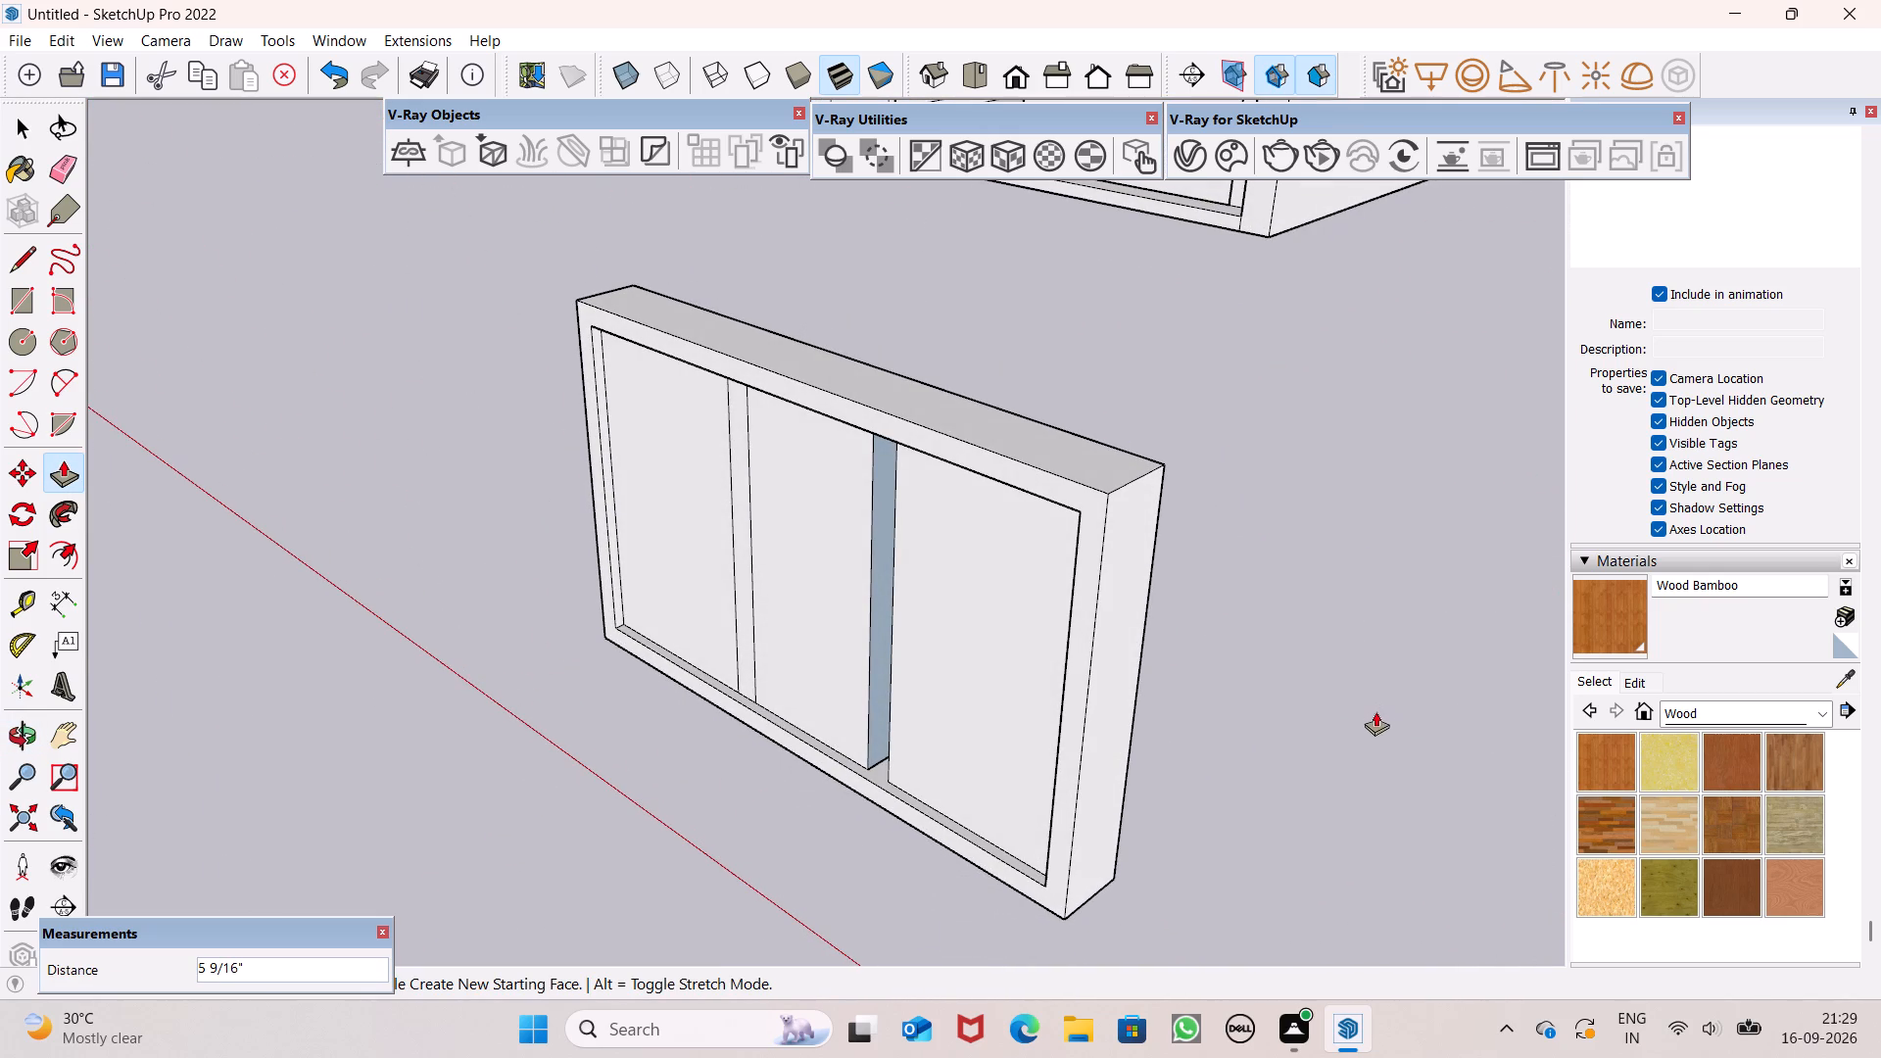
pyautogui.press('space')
# Push/Pull both mullion strips on the window's shallow side outward 1 1/16" so they stand proud of the panes.
pyautogui.moveTo(1369, 727); pyautogui.dragTo(1880, 740, button='middle')
pyautogui.scroll(1, 1042, 703)
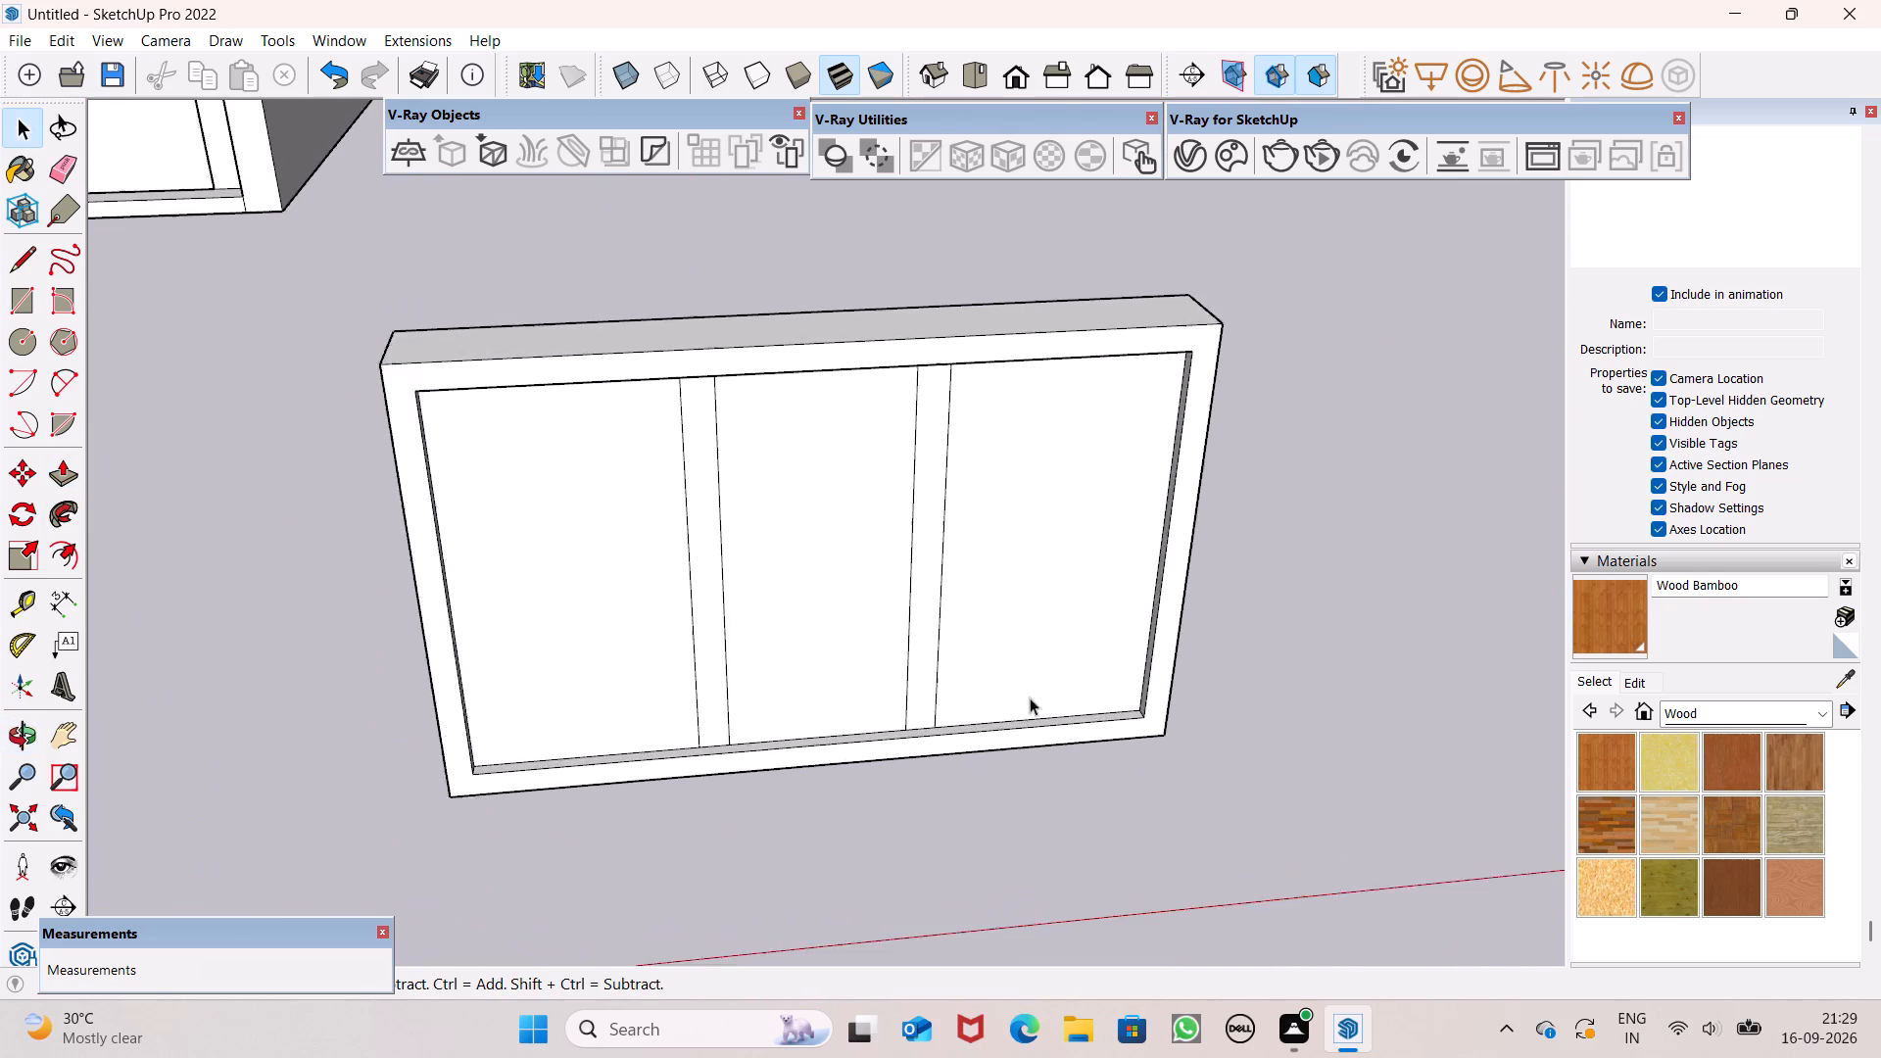
pyautogui.scroll(3, 1030, 697)
pyautogui.moveTo(1014, 699); pyautogui.dragTo(1136, 877, button='middle')
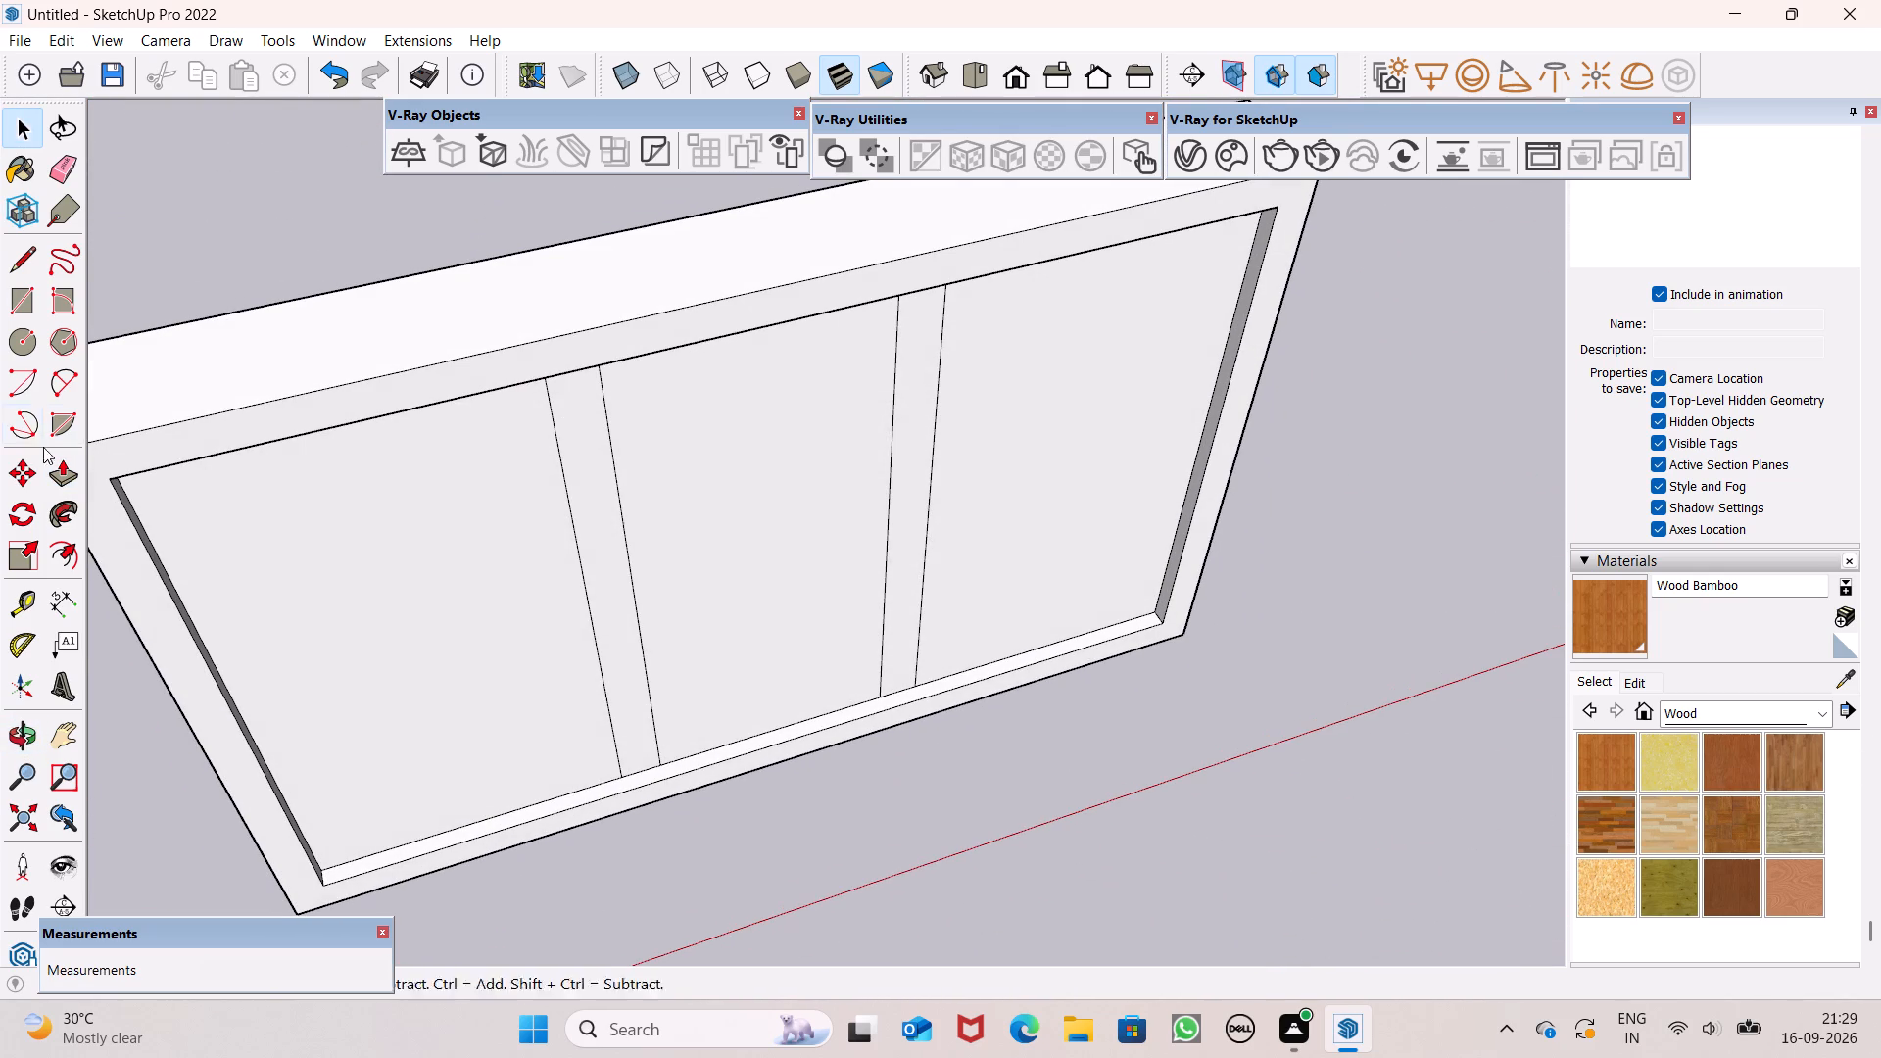
pyautogui.click(66, 466)
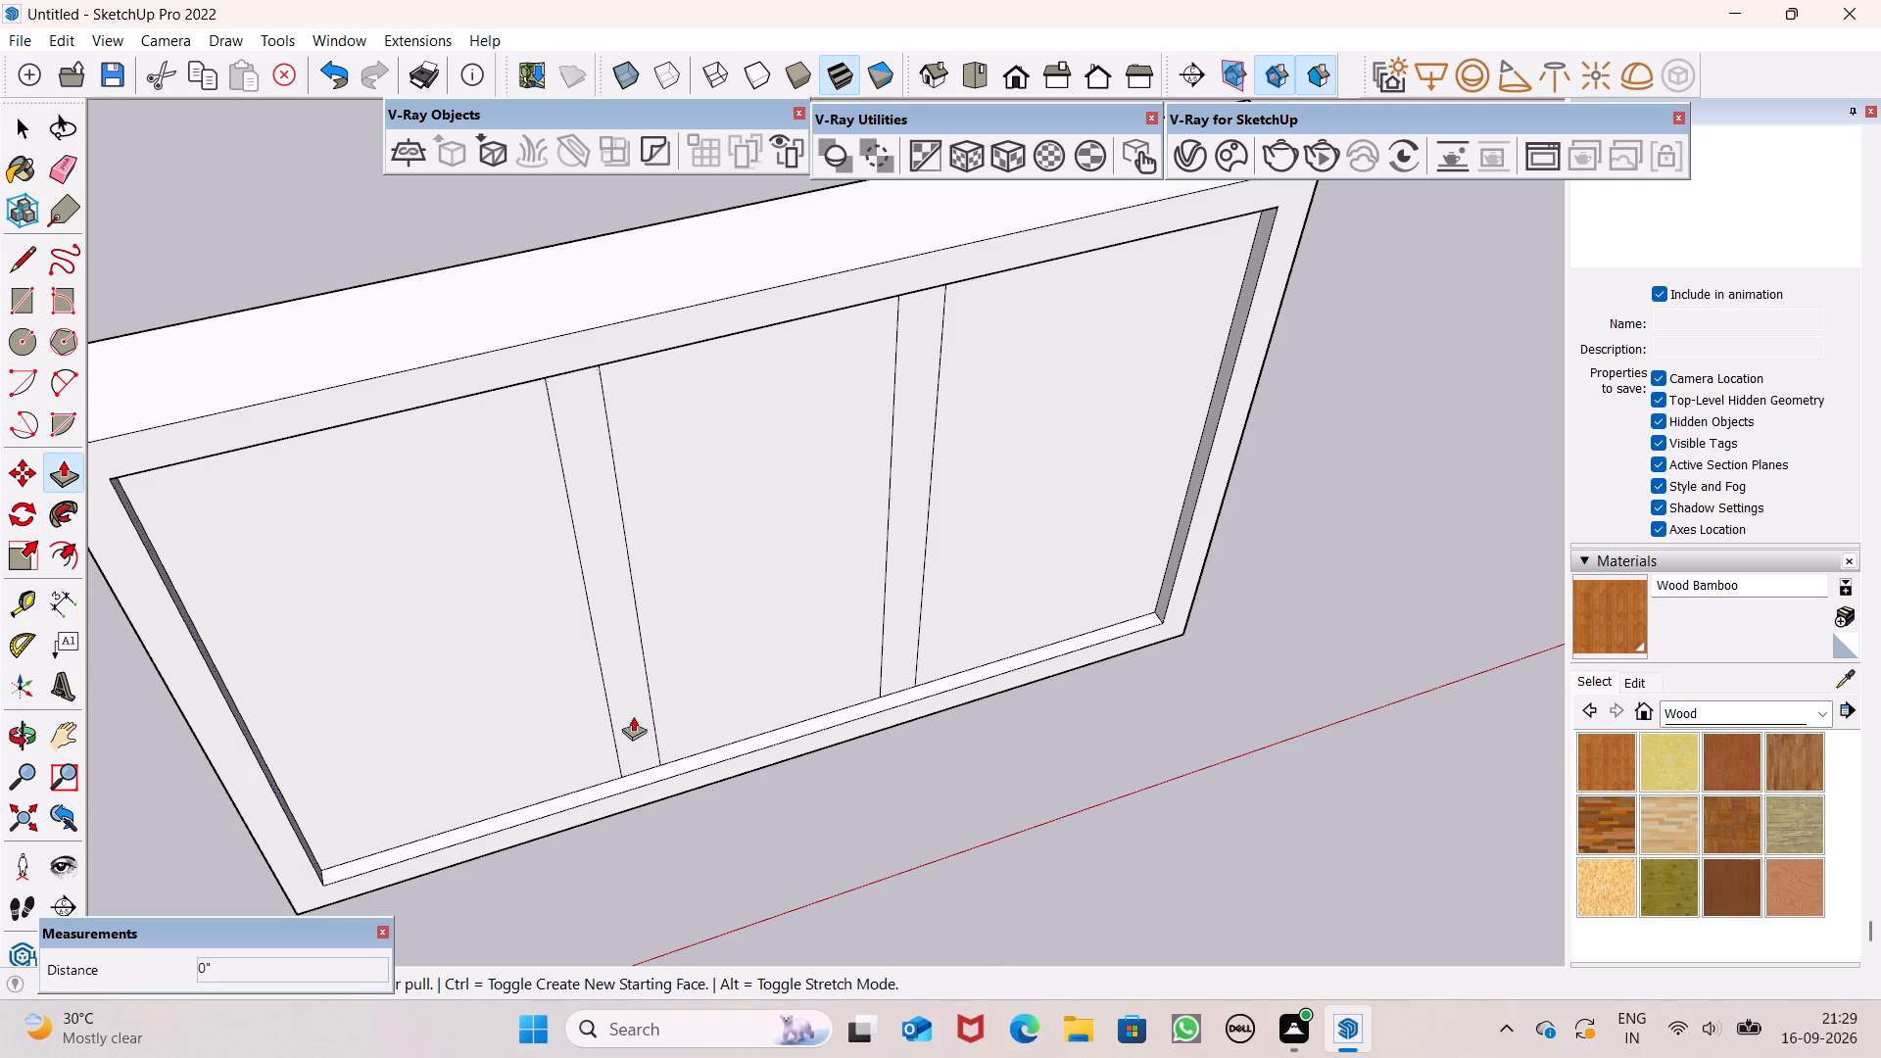
pyautogui.scroll(6, 704, 745)
pyautogui.moveTo(583, 743); pyautogui.dragTo(589, 778)
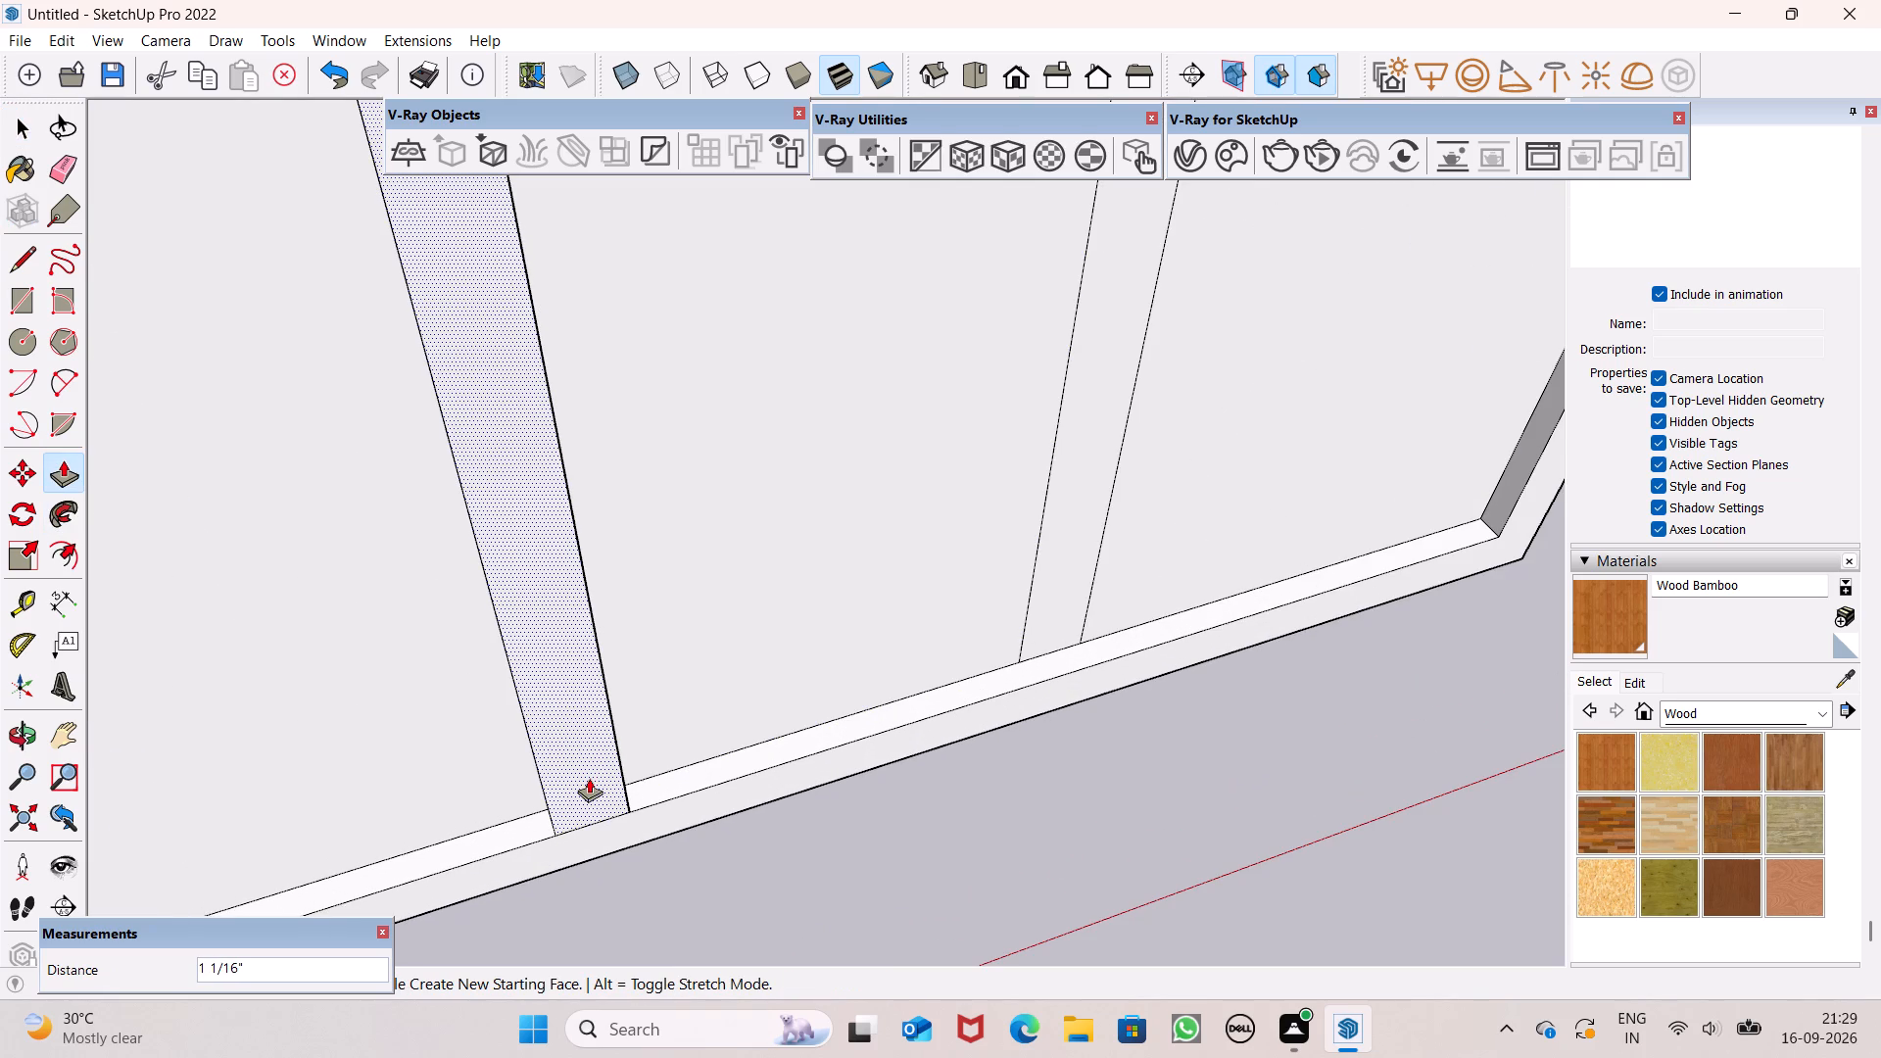
pyautogui.moveTo(589, 778); pyautogui.dragTo(633, 807)
pyautogui.moveTo(1045, 606); pyautogui.dragTo(1057, 639)
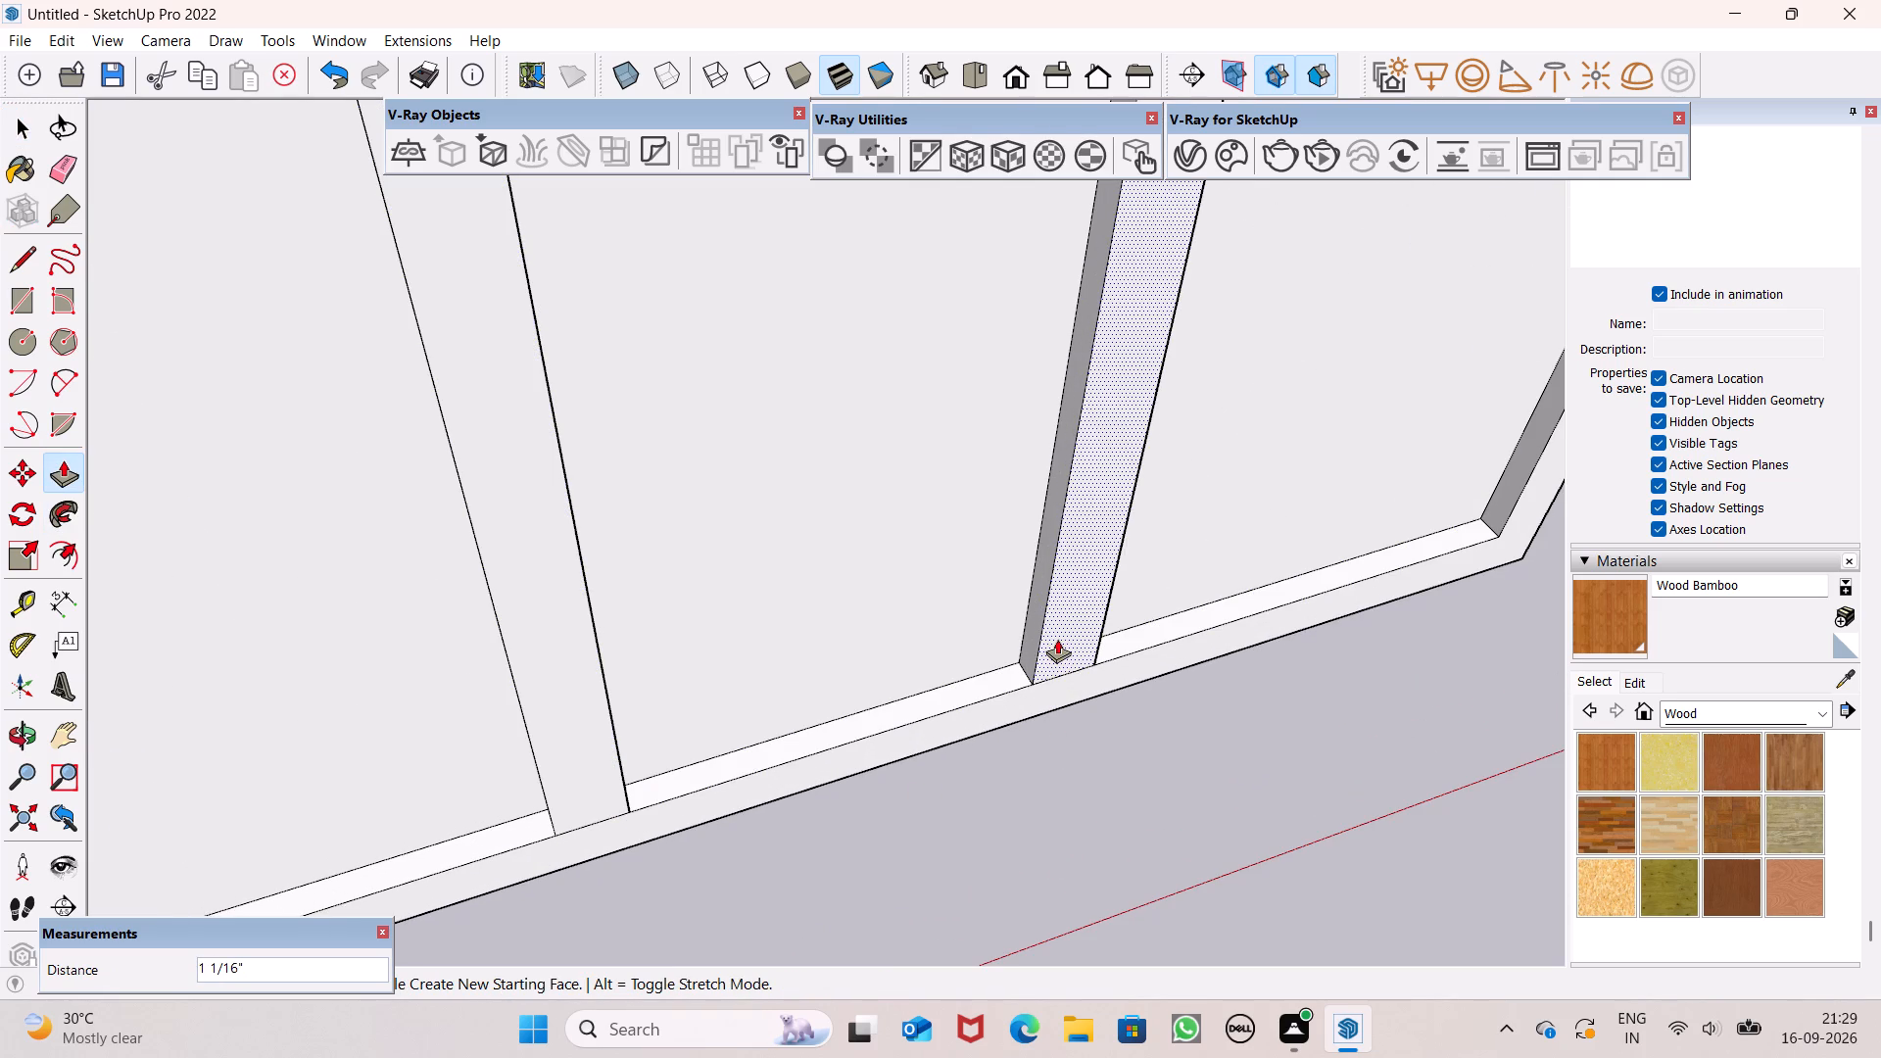
pyautogui.moveTo(1057, 639); pyautogui.dragTo(1053, 656)
pyautogui.press('space')
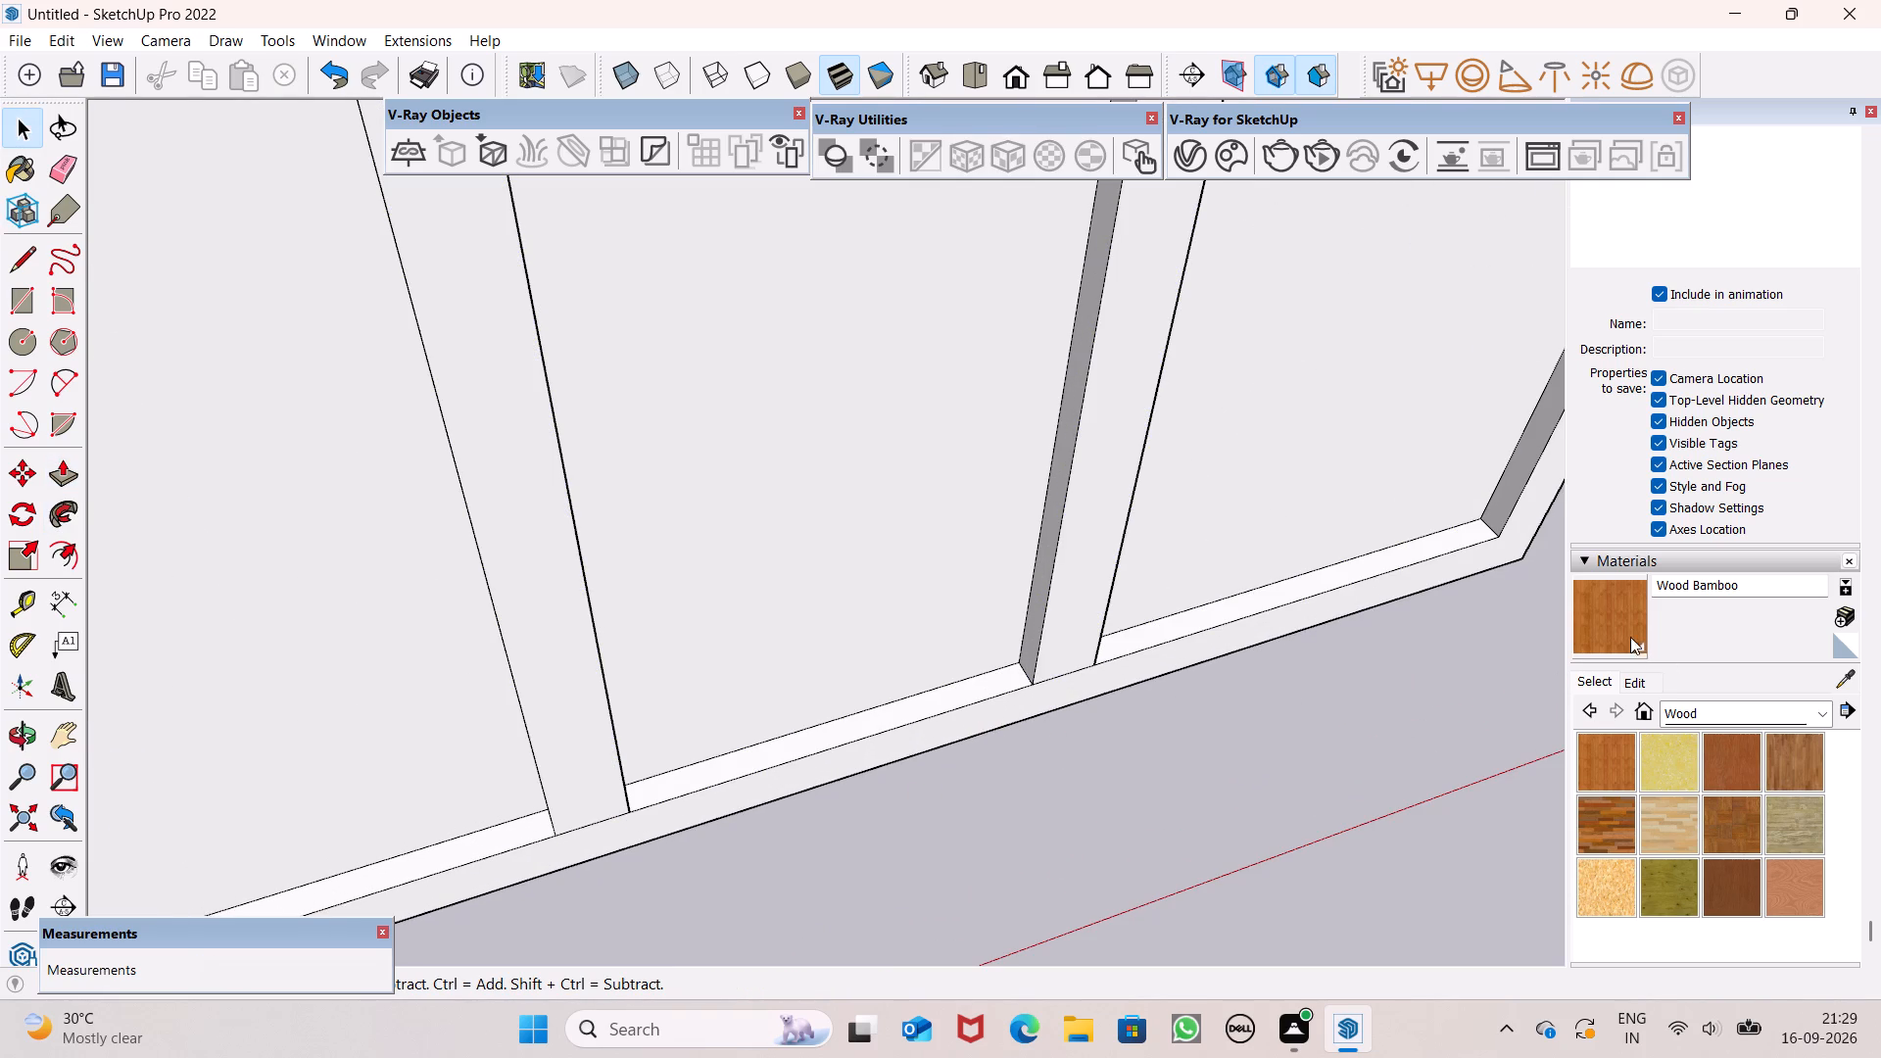
# Open the Colors collection in the materials library and bring up its orange and brown swatches.
pyautogui.click(1619, 623)
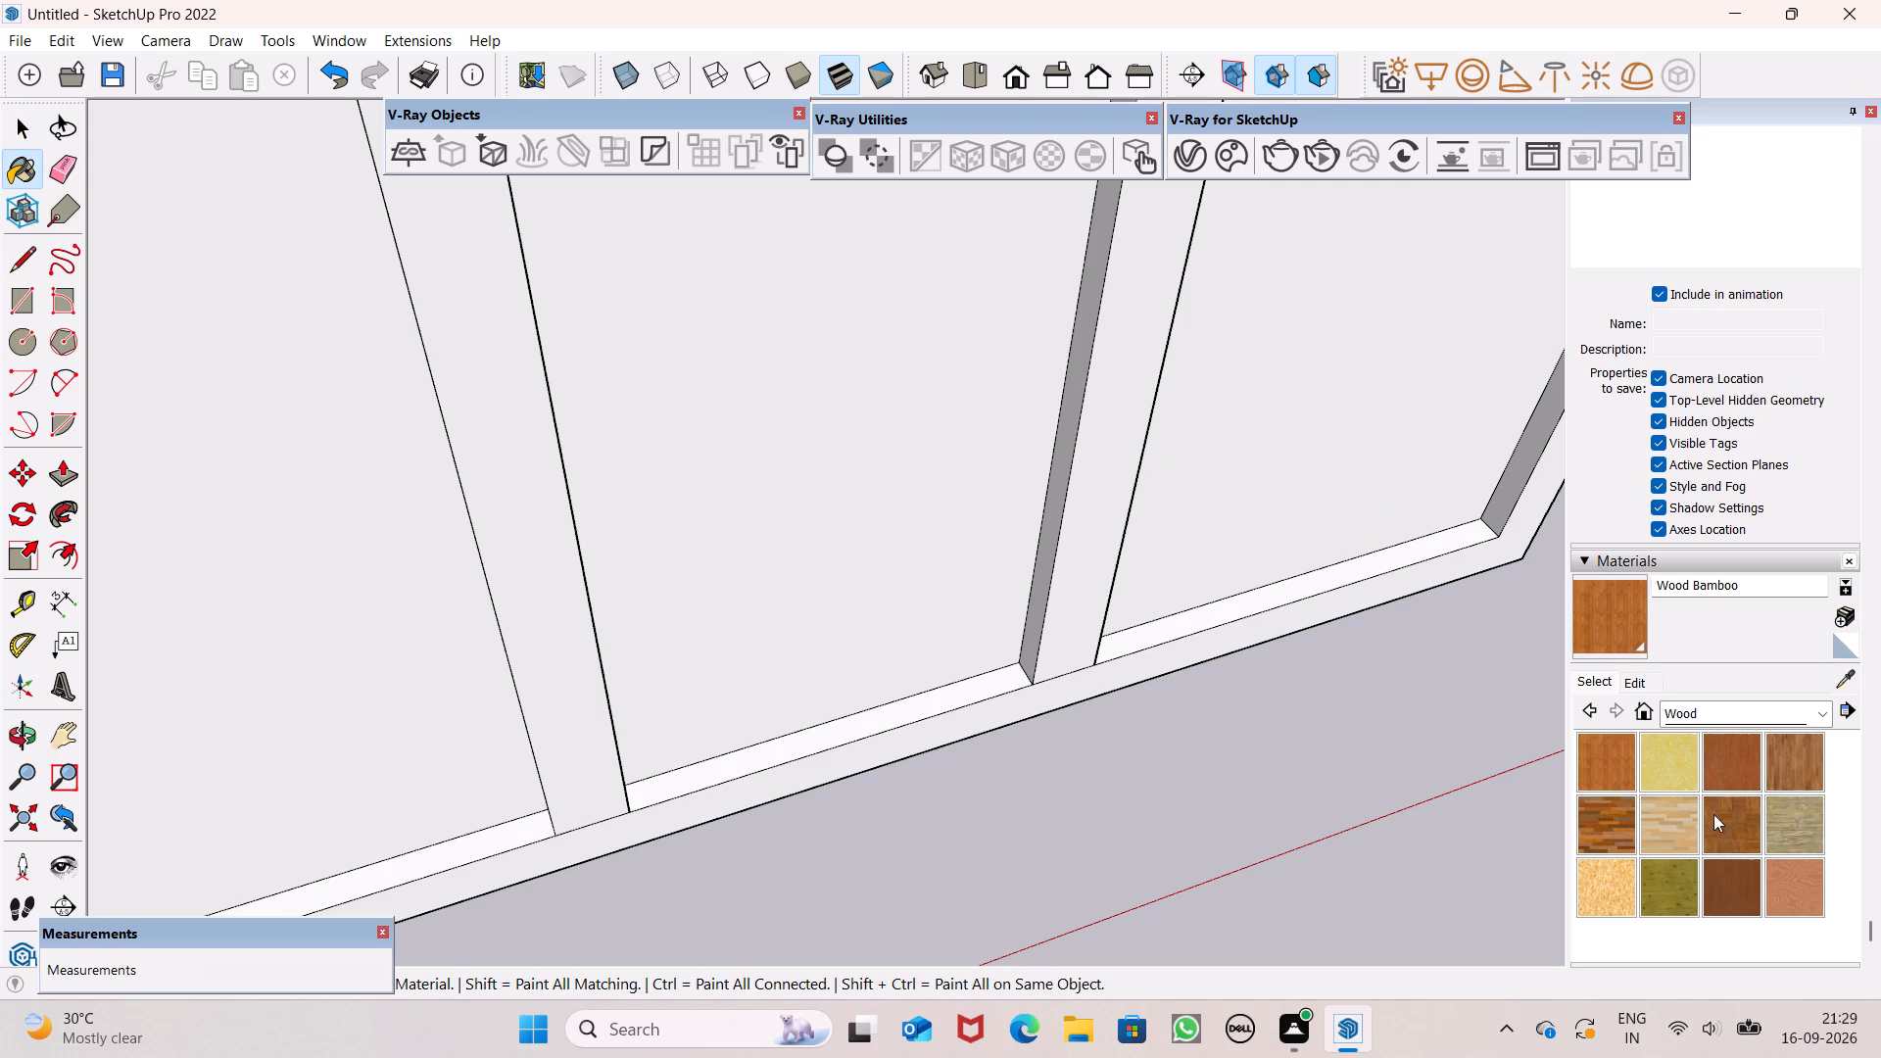
pyautogui.click(1765, 718)
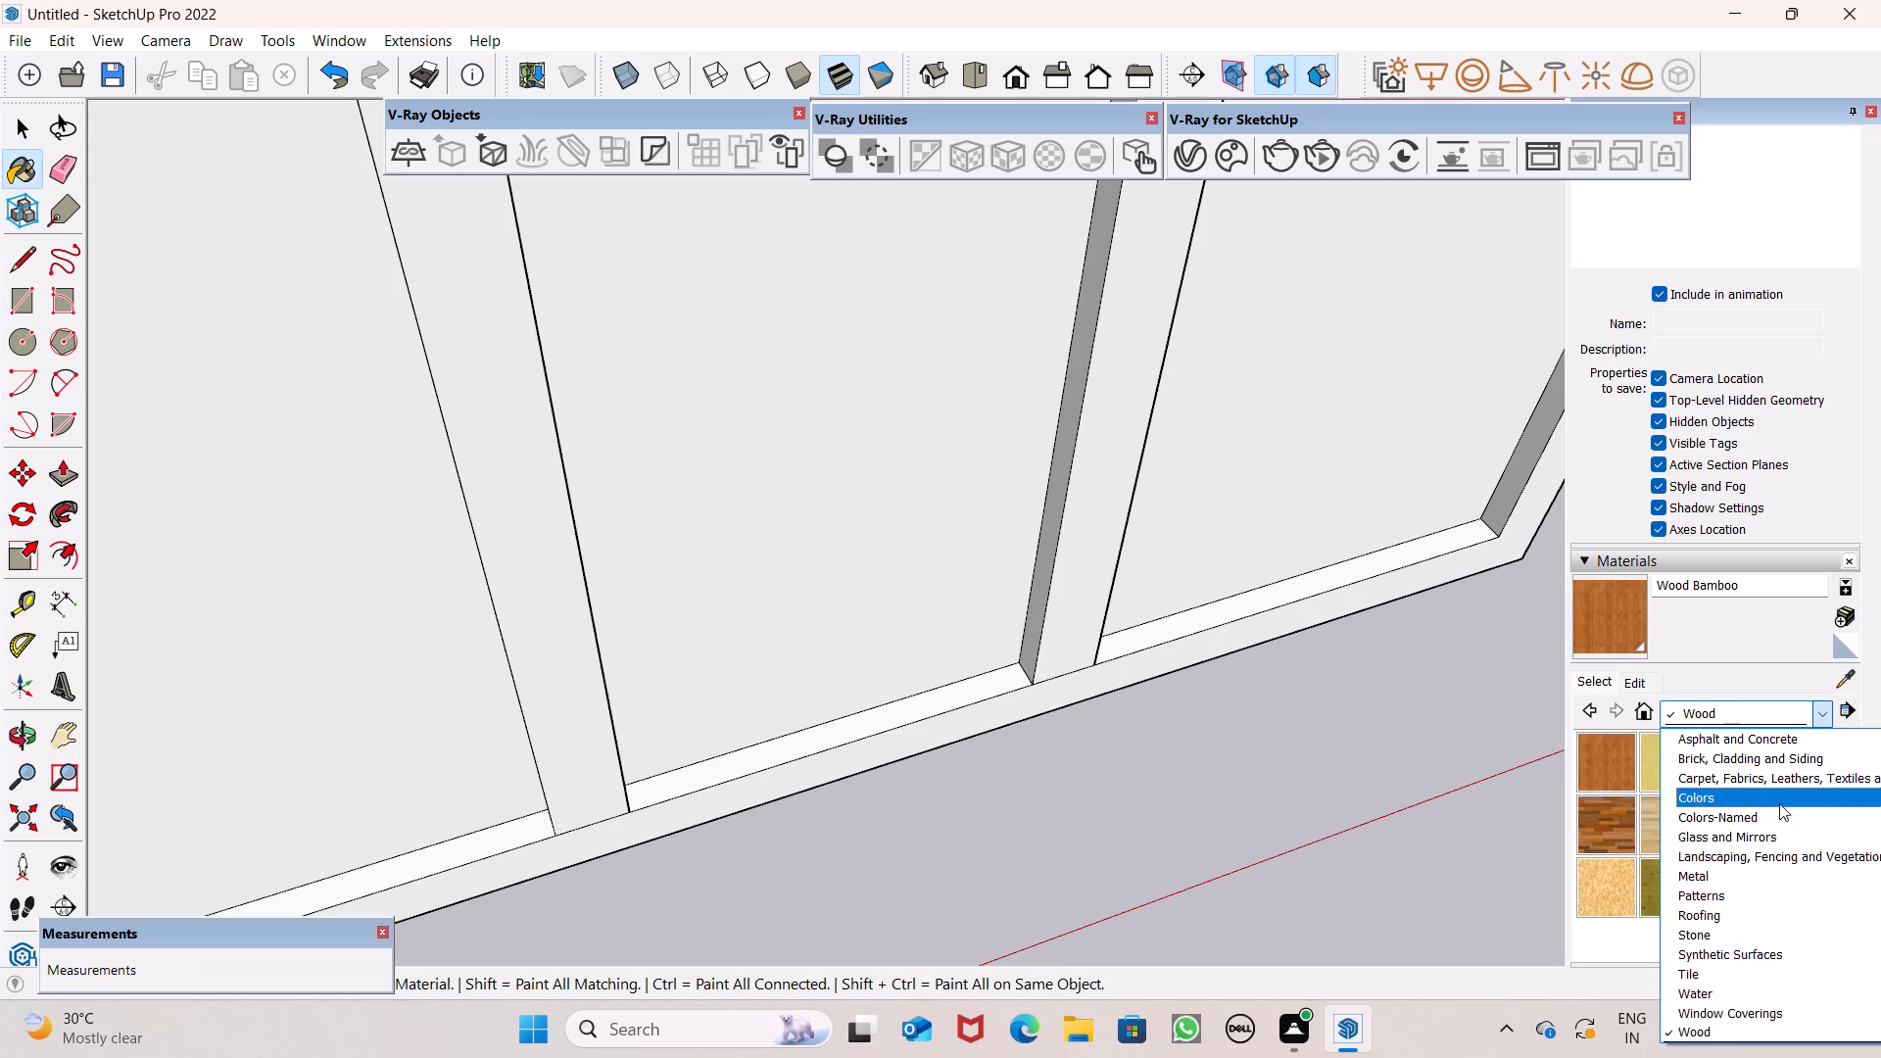
pyautogui.click(1782, 799)
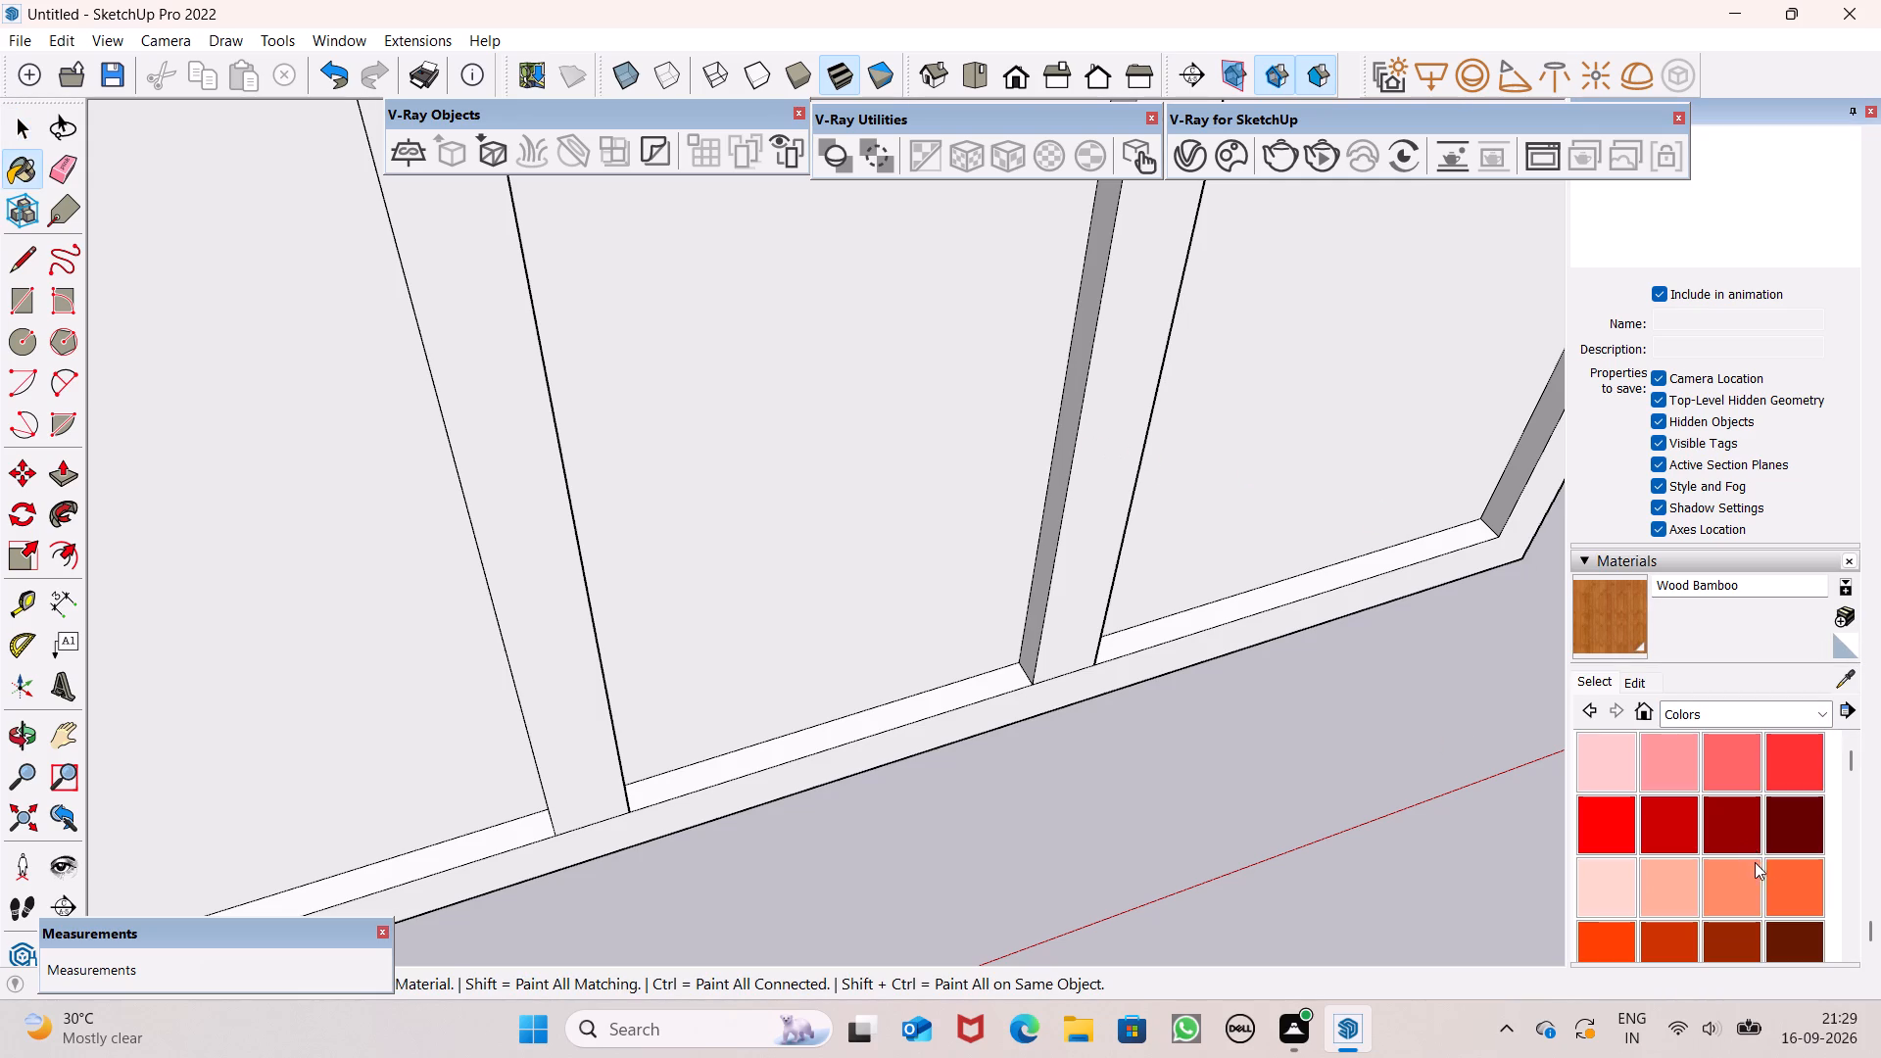
pyautogui.scroll(-2, 1769, 838)
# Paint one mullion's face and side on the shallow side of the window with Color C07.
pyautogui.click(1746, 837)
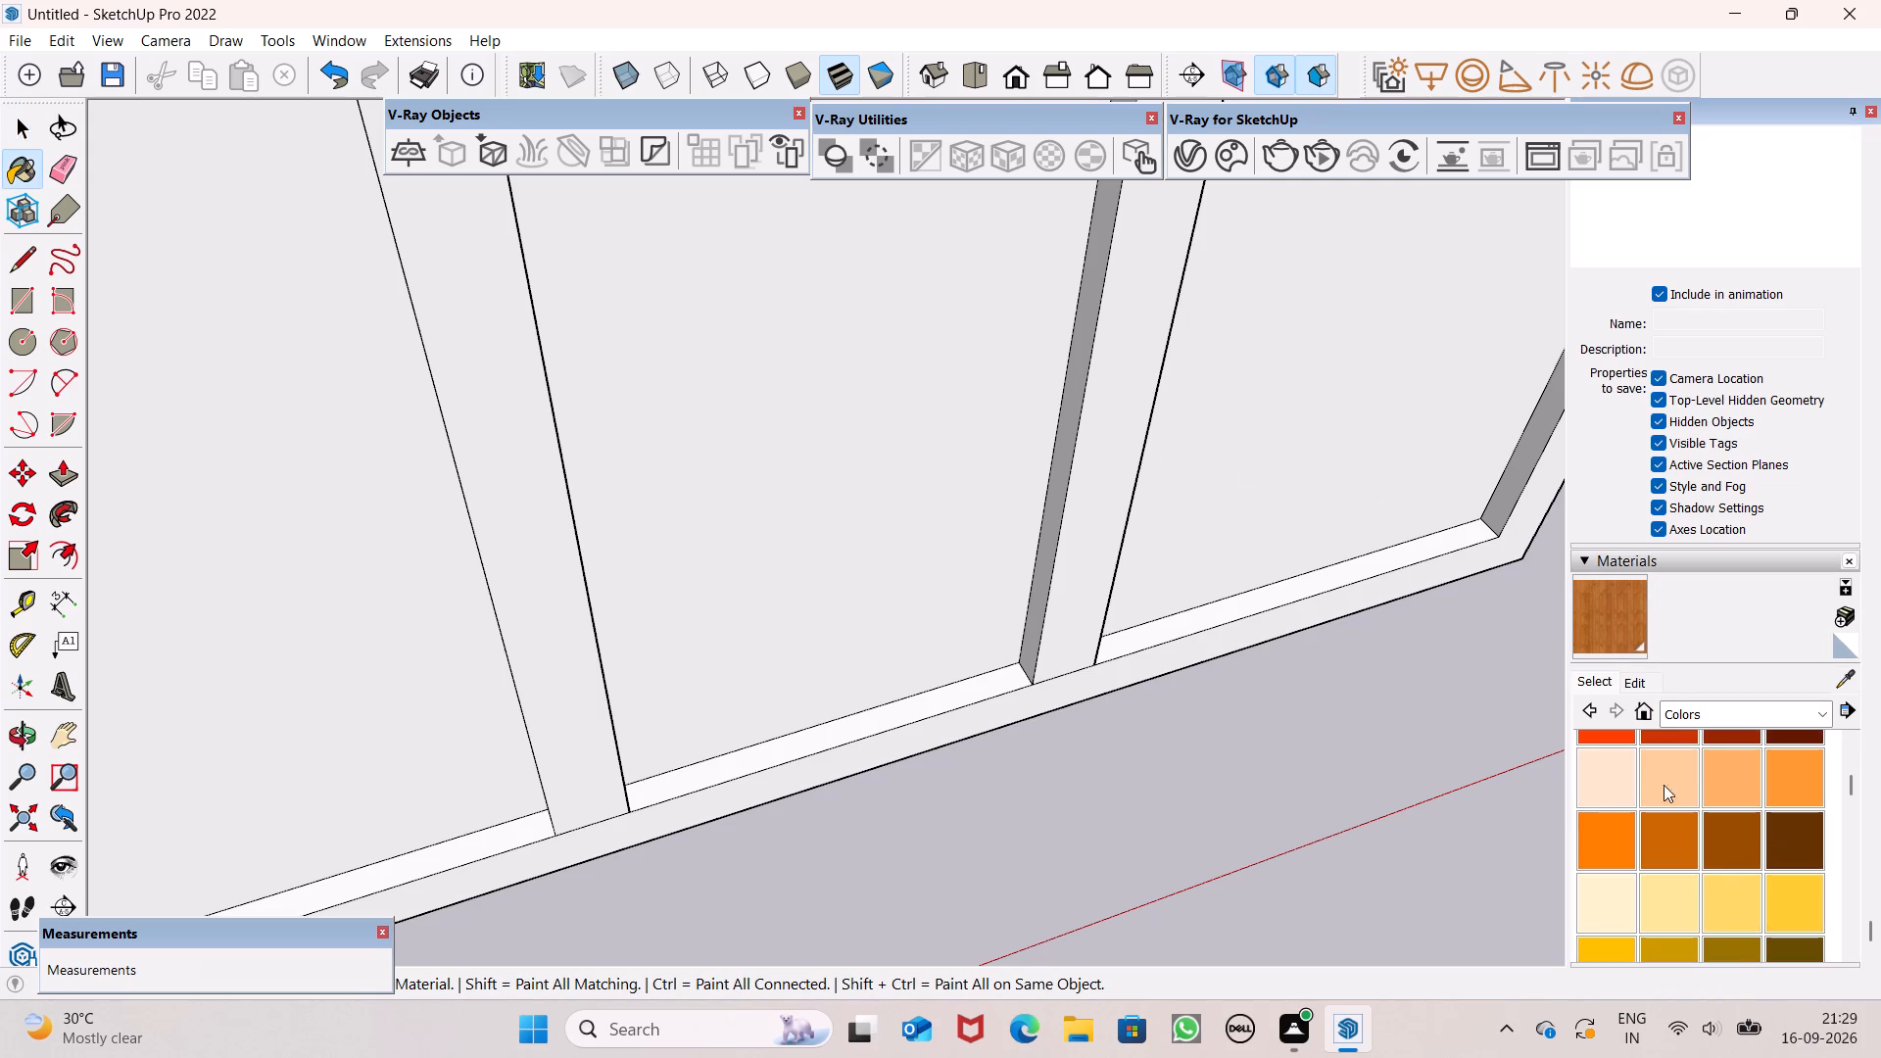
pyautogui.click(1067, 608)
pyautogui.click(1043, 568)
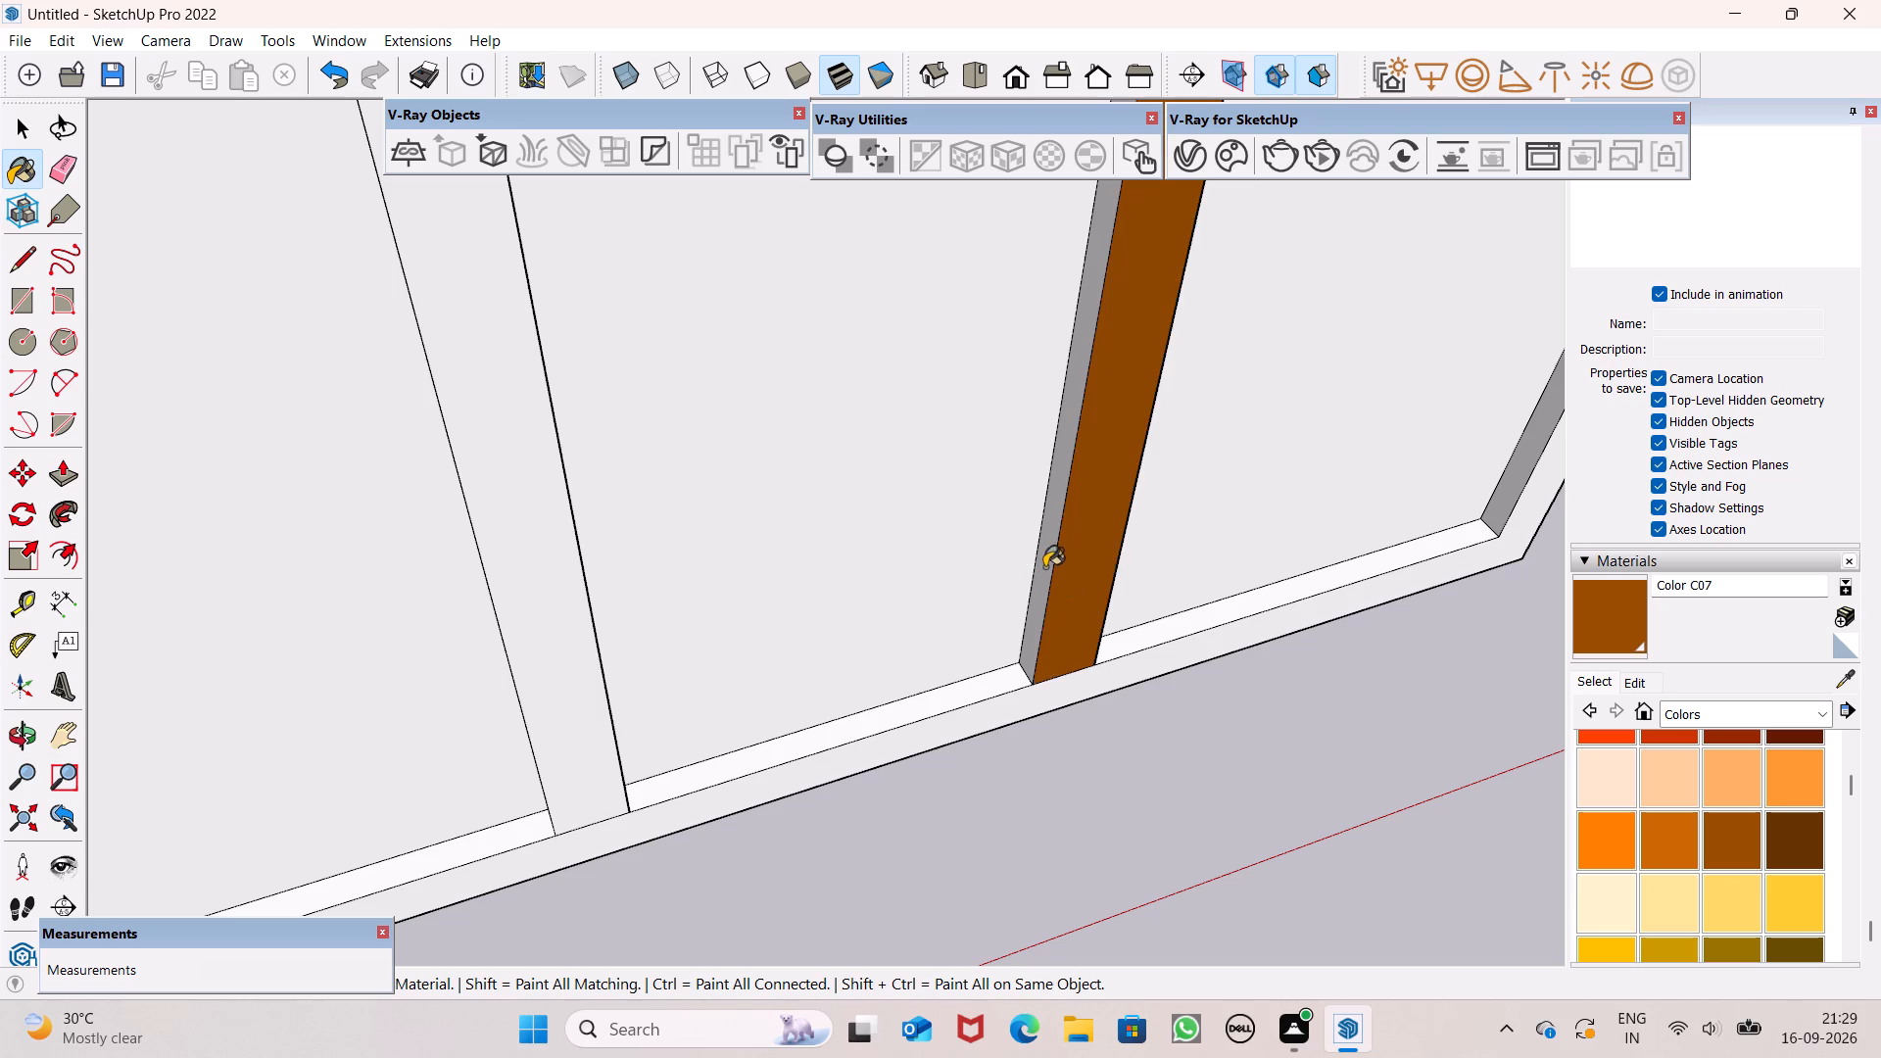
# Repaint that mullion's face and side on the shallow side of the window with dark brown Color C08.
pyautogui.click(1784, 826)
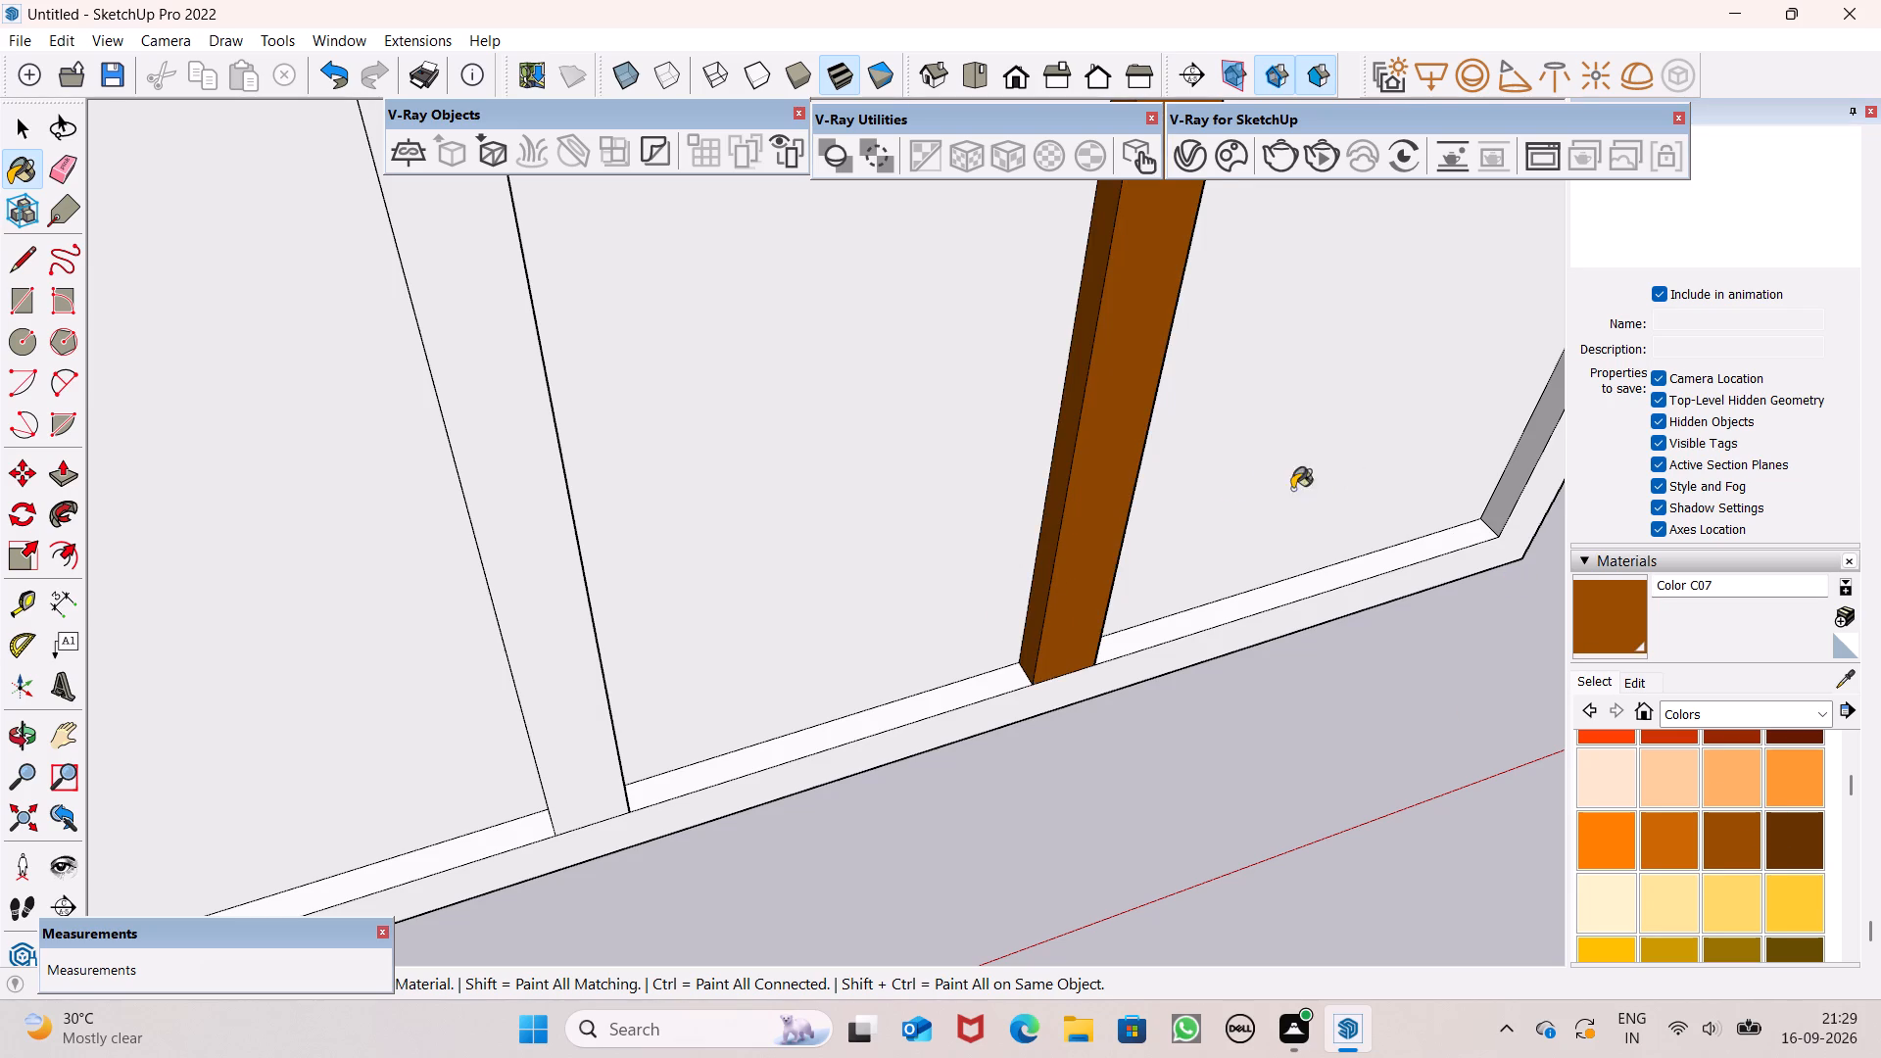
pyautogui.click(1780, 824)
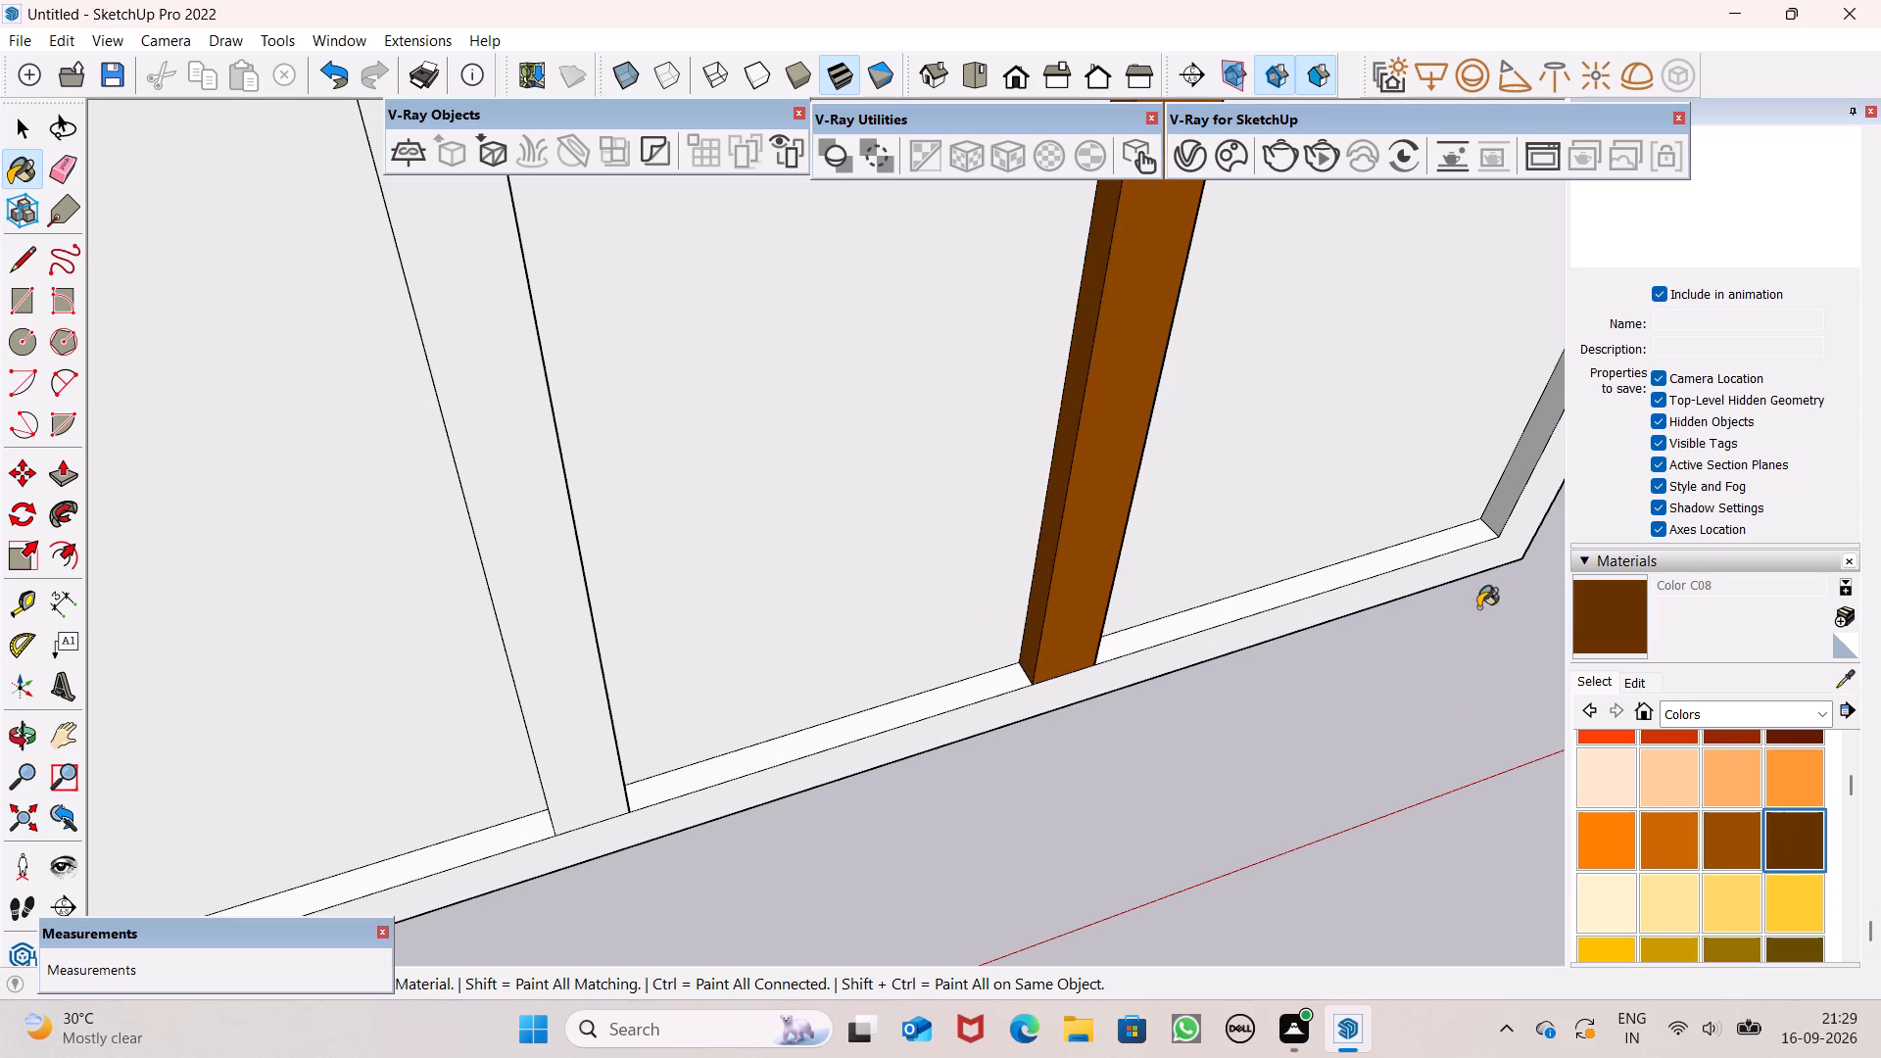
pyautogui.scroll(6, 1075, 455)
pyautogui.click(1097, 445)
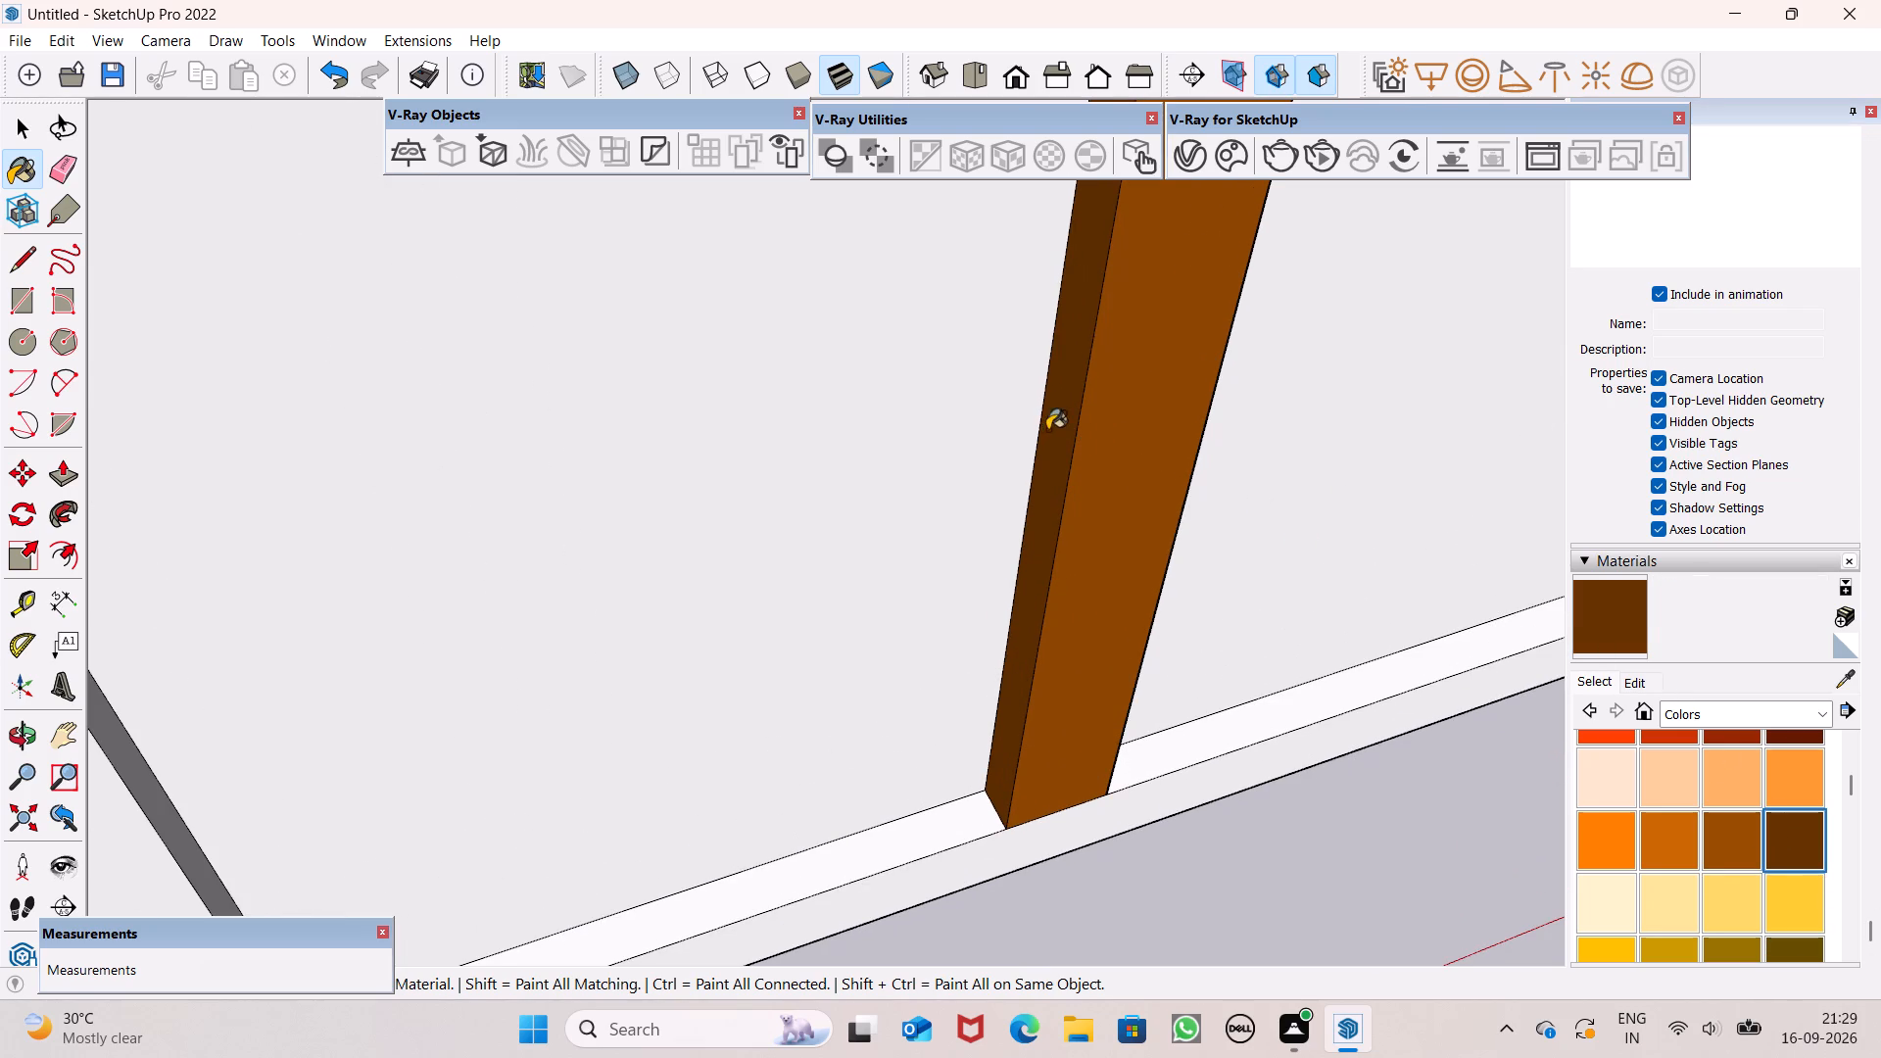
pyautogui.click(1054, 427)
# Paint the other mullion's face and the remaining sides of both mullions on the shallow side with Color C08.
pyautogui.scroll(-6, 1164, 534)
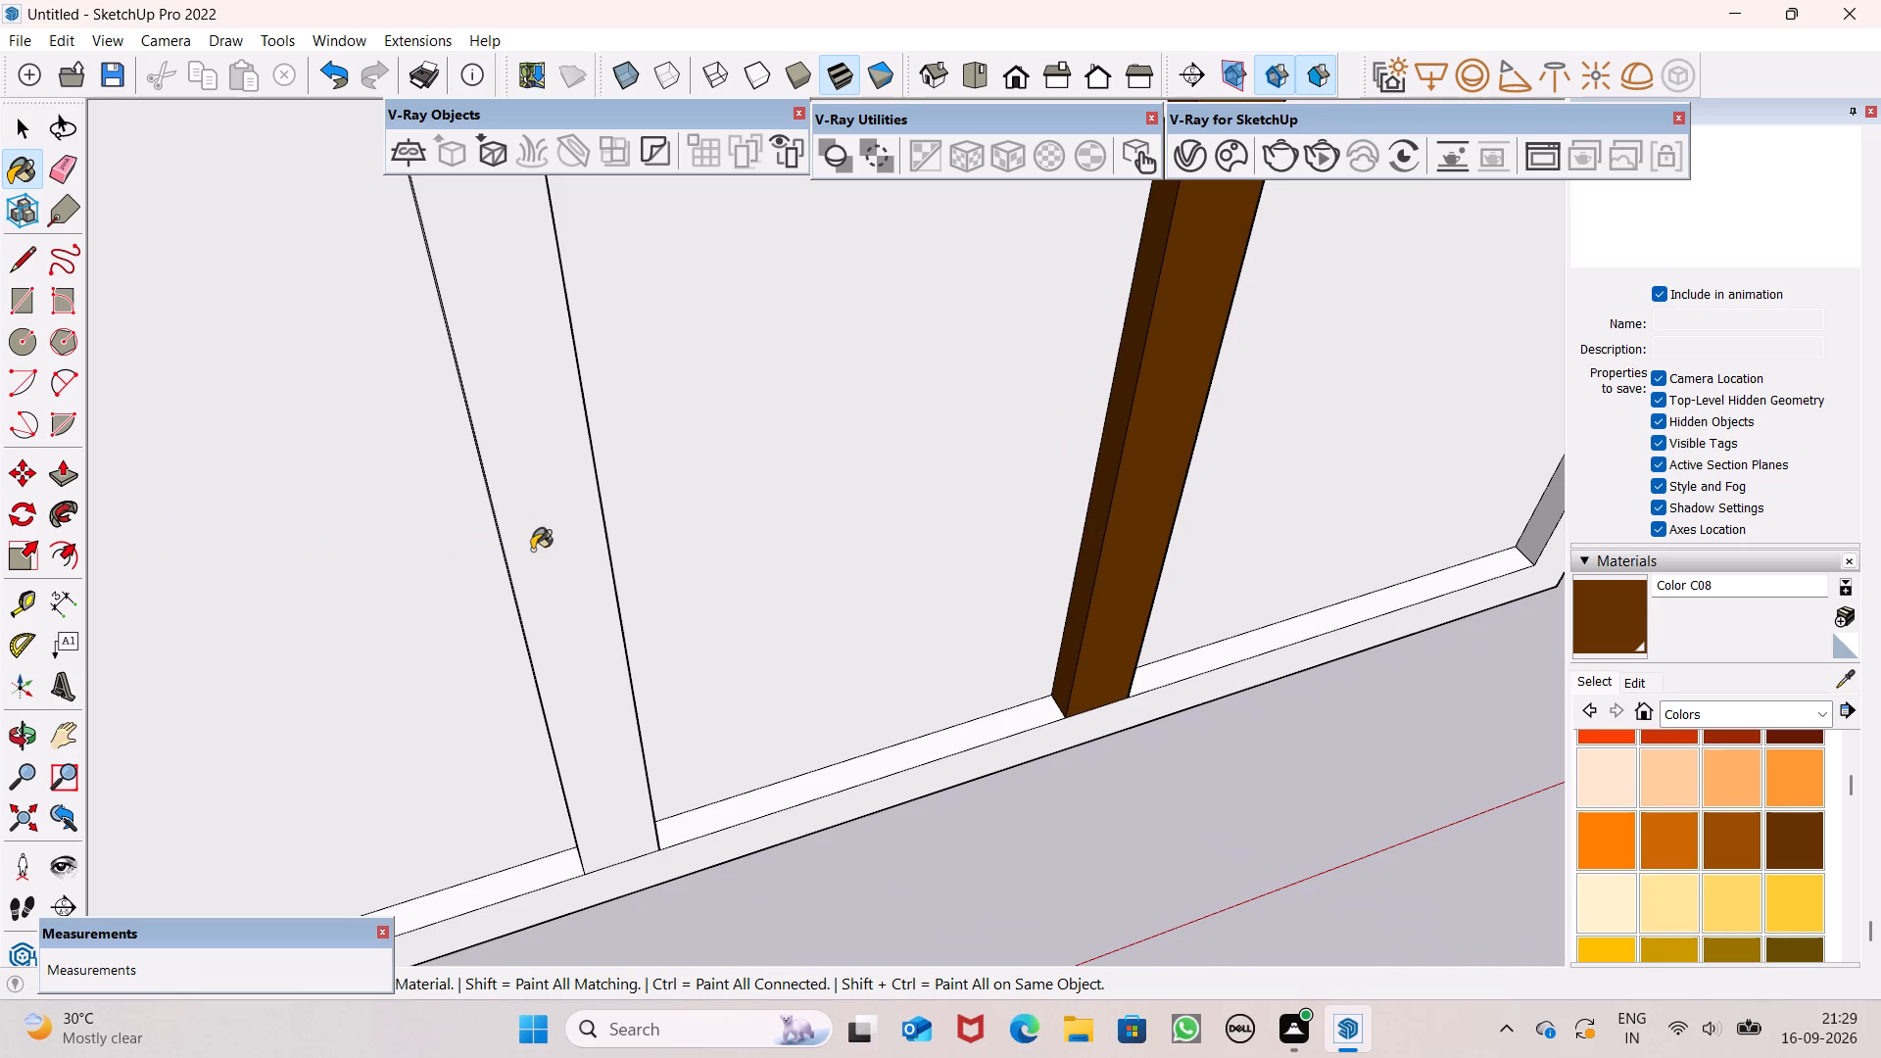
pyautogui.click(544, 547)
pyautogui.moveTo(654, 619); pyautogui.dragTo(12, 583, button='middle')
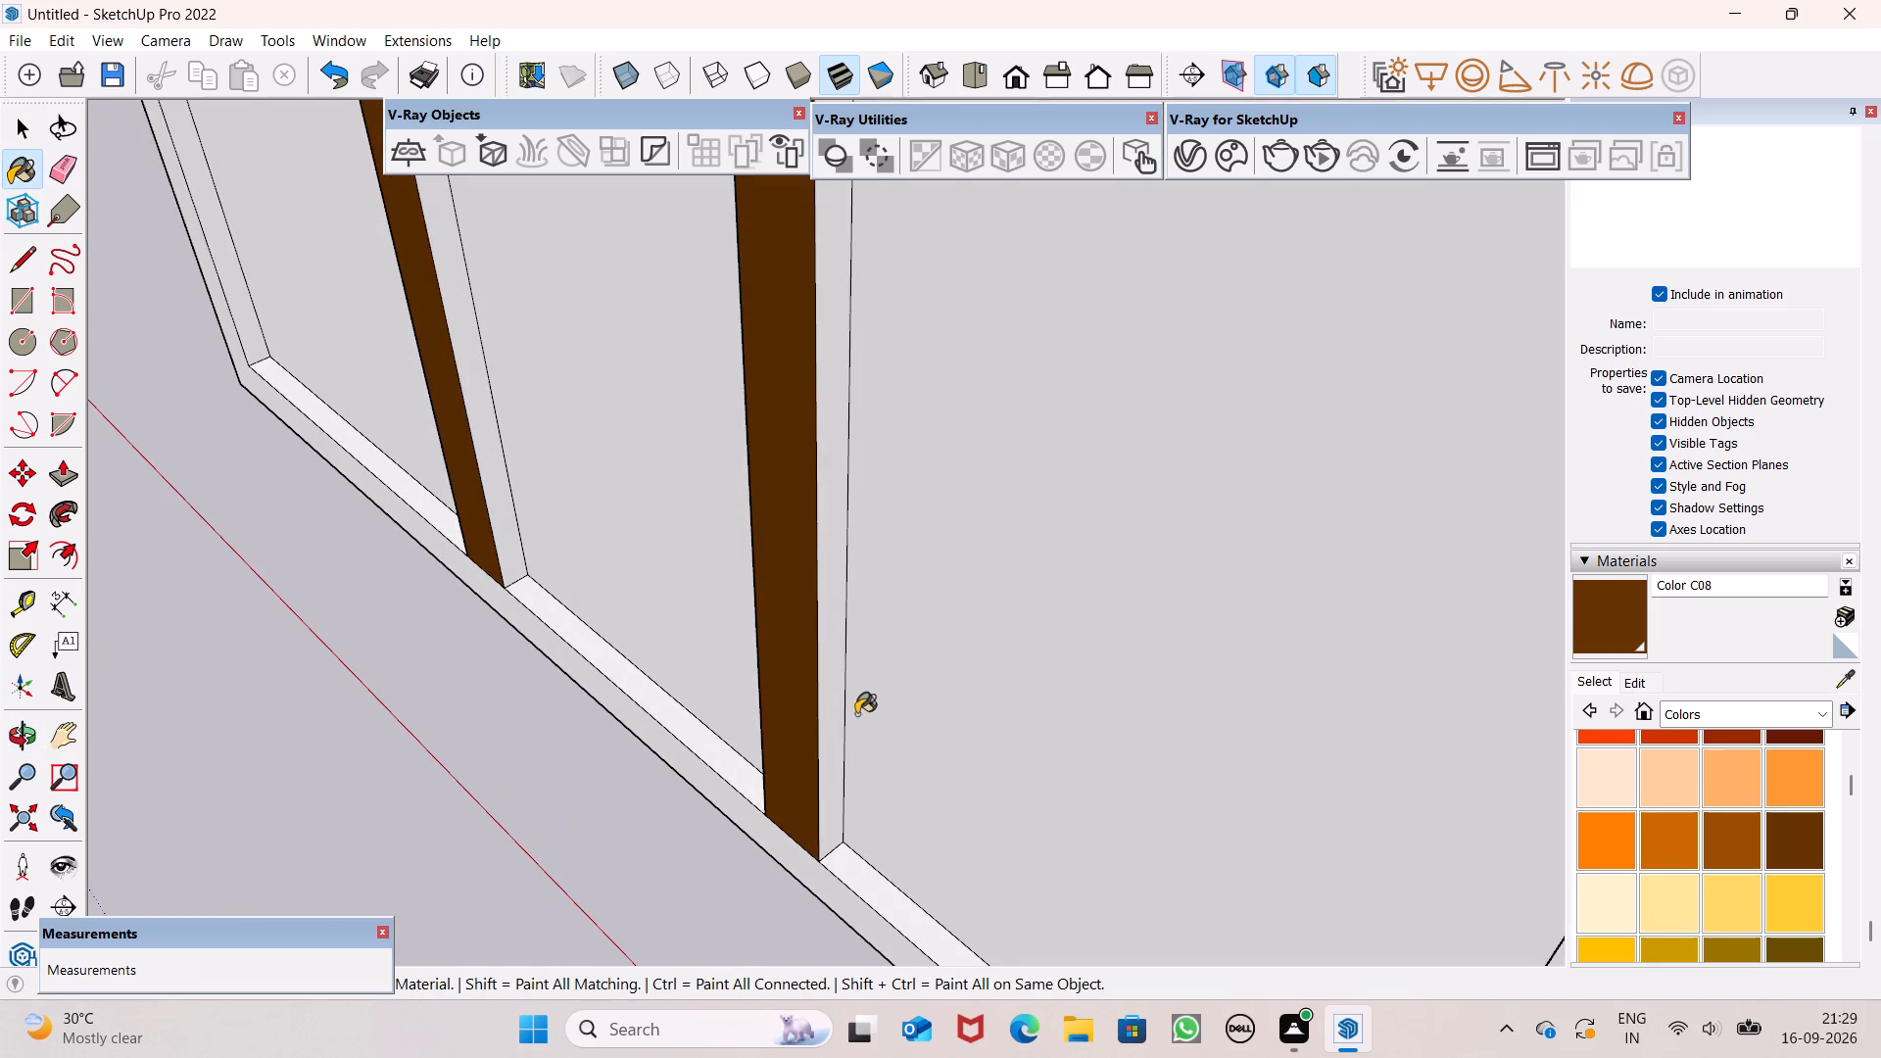
pyautogui.scroll(5, 856, 709)
pyautogui.click(810, 685)
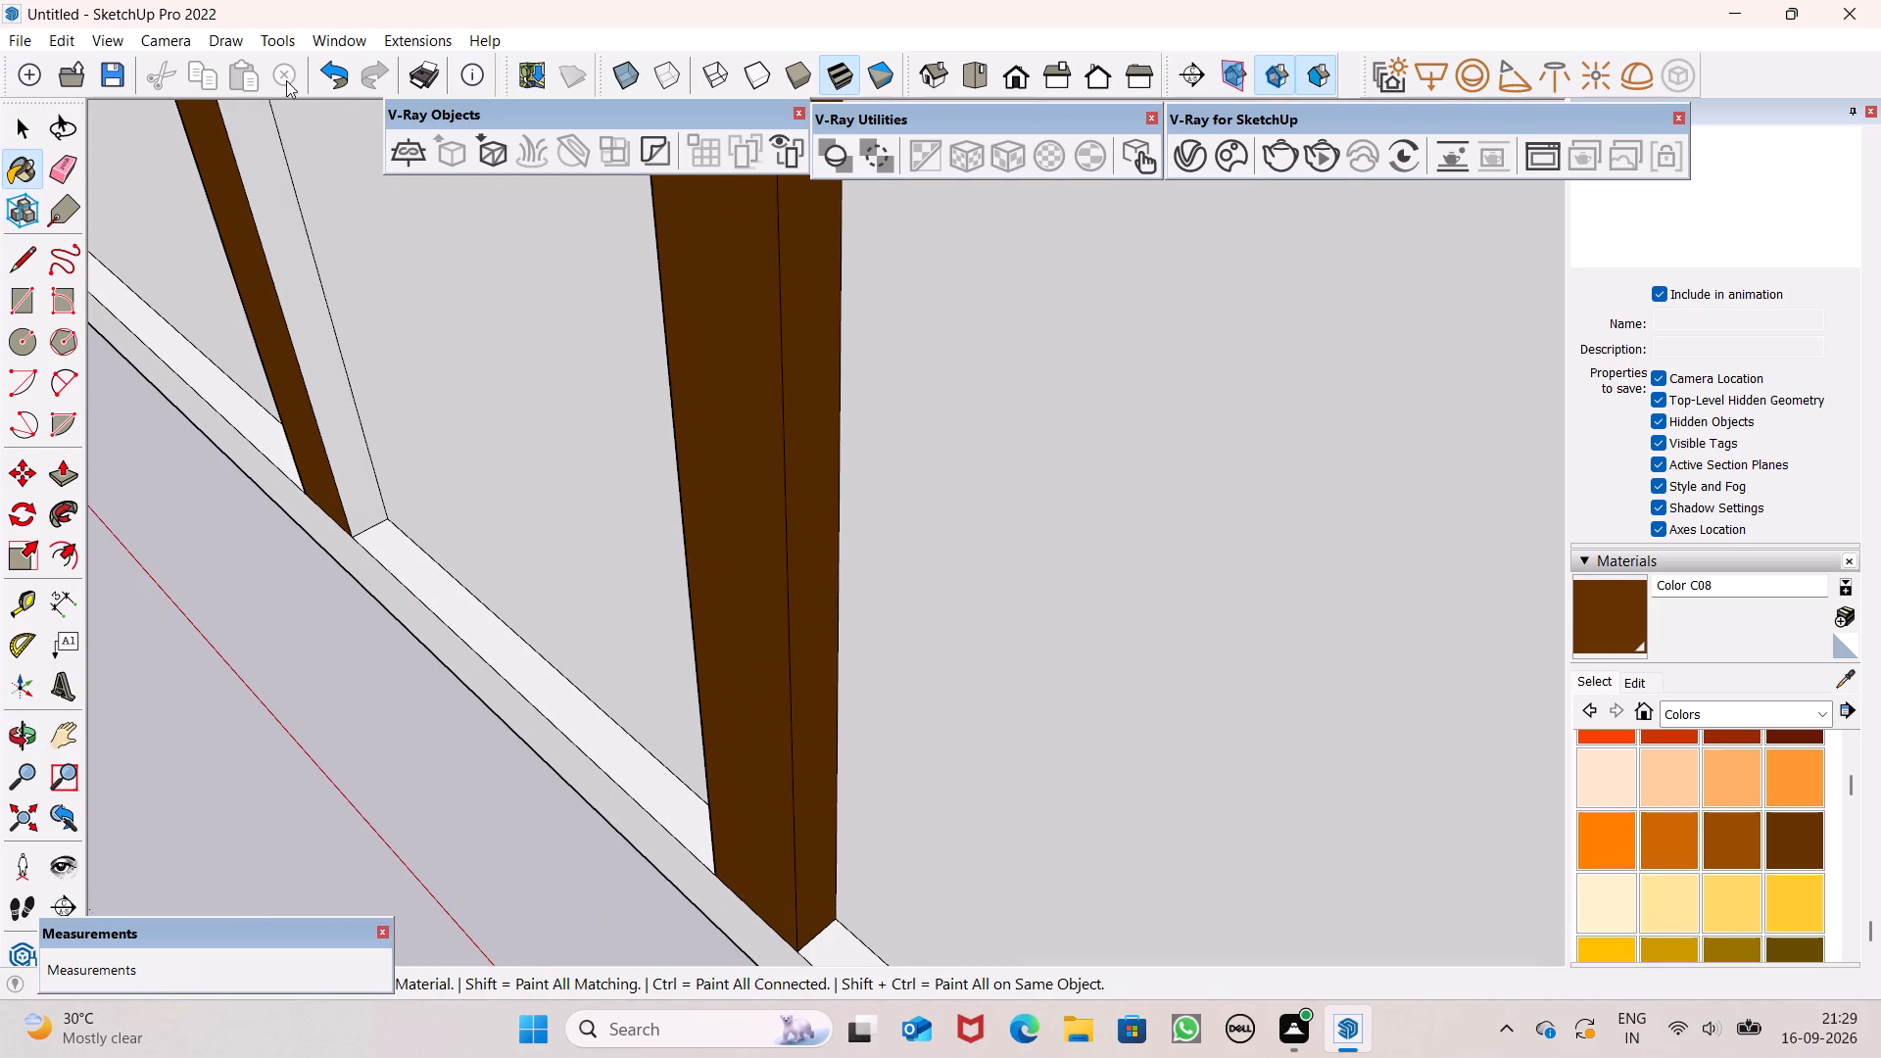
pyautogui.click(266, 204)
pyautogui.scroll(-13, 347, 238)
pyautogui.moveTo(498, 352); pyautogui.dragTo(503, 359, button='middle')
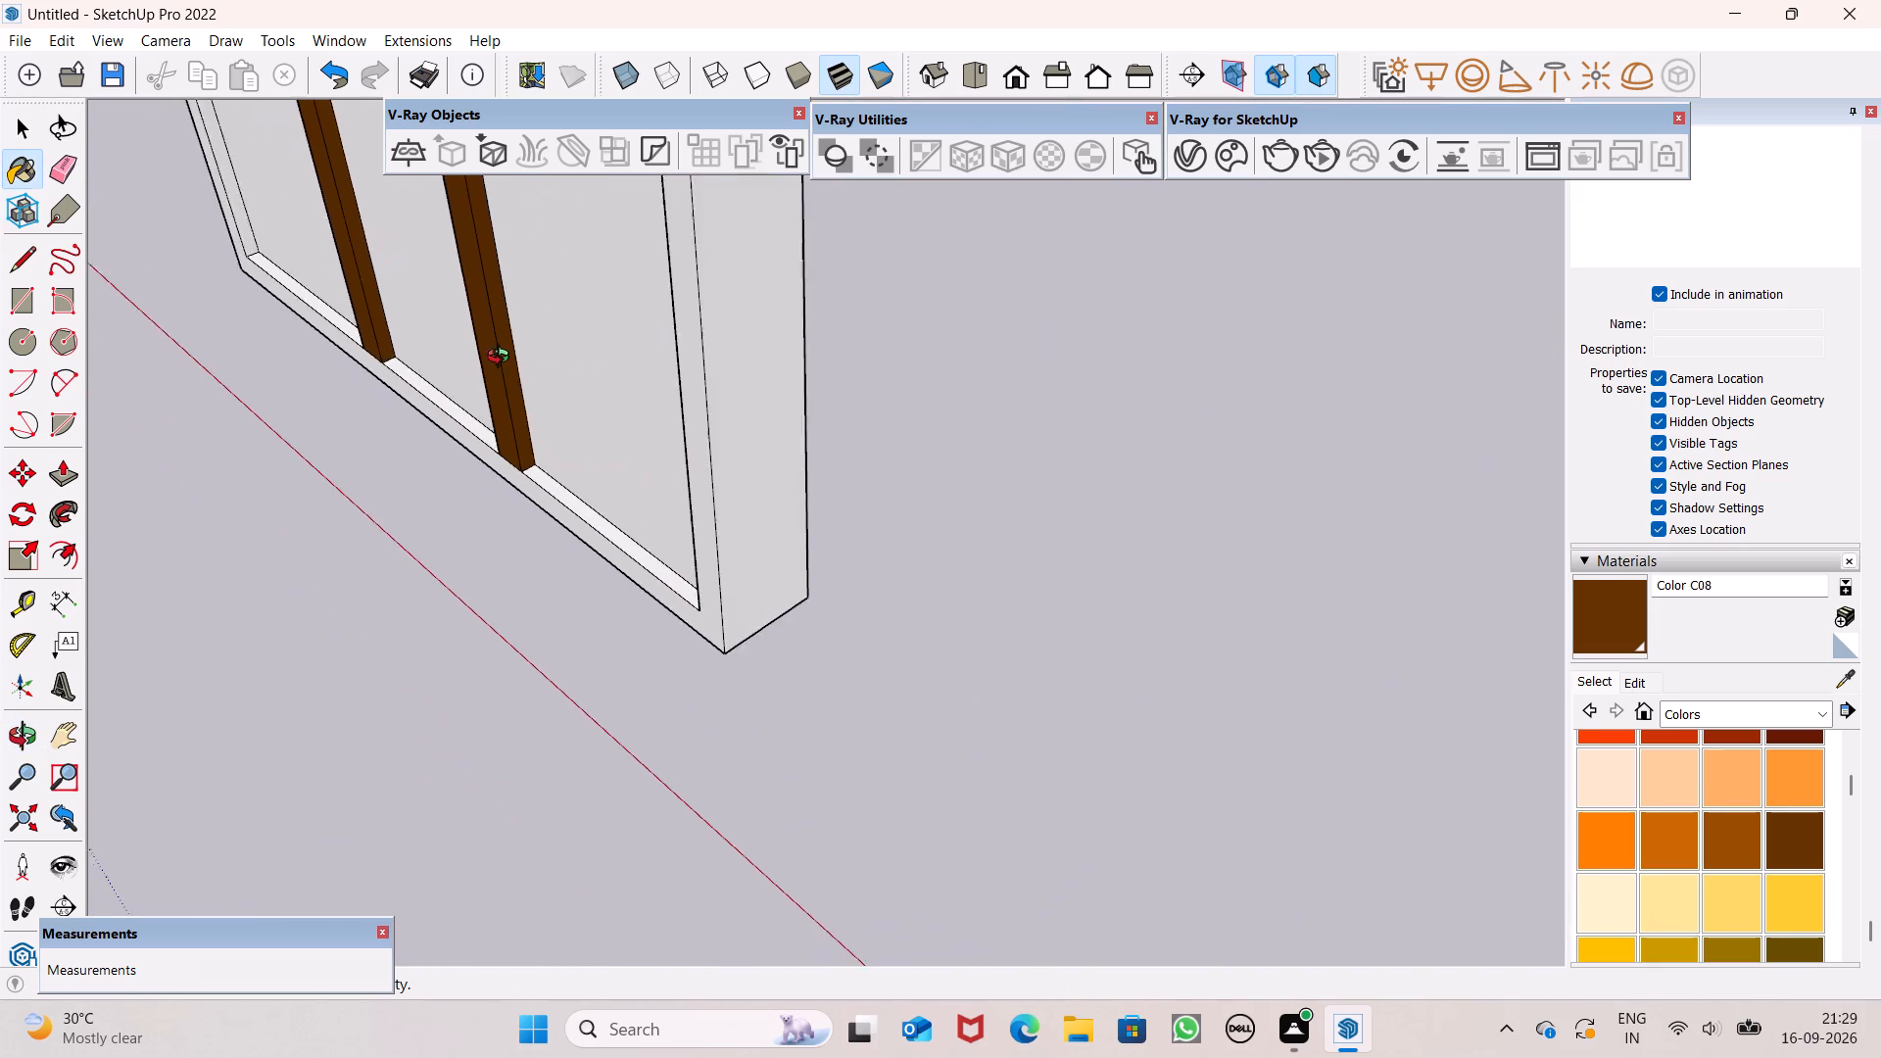
pyautogui.moveTo(503, 359); pyautogui.dragTo(1227, 383, button='middle')
pyautogui.moveTo(481, 436); pyautogui.dragTo(957, 409, button='middle')
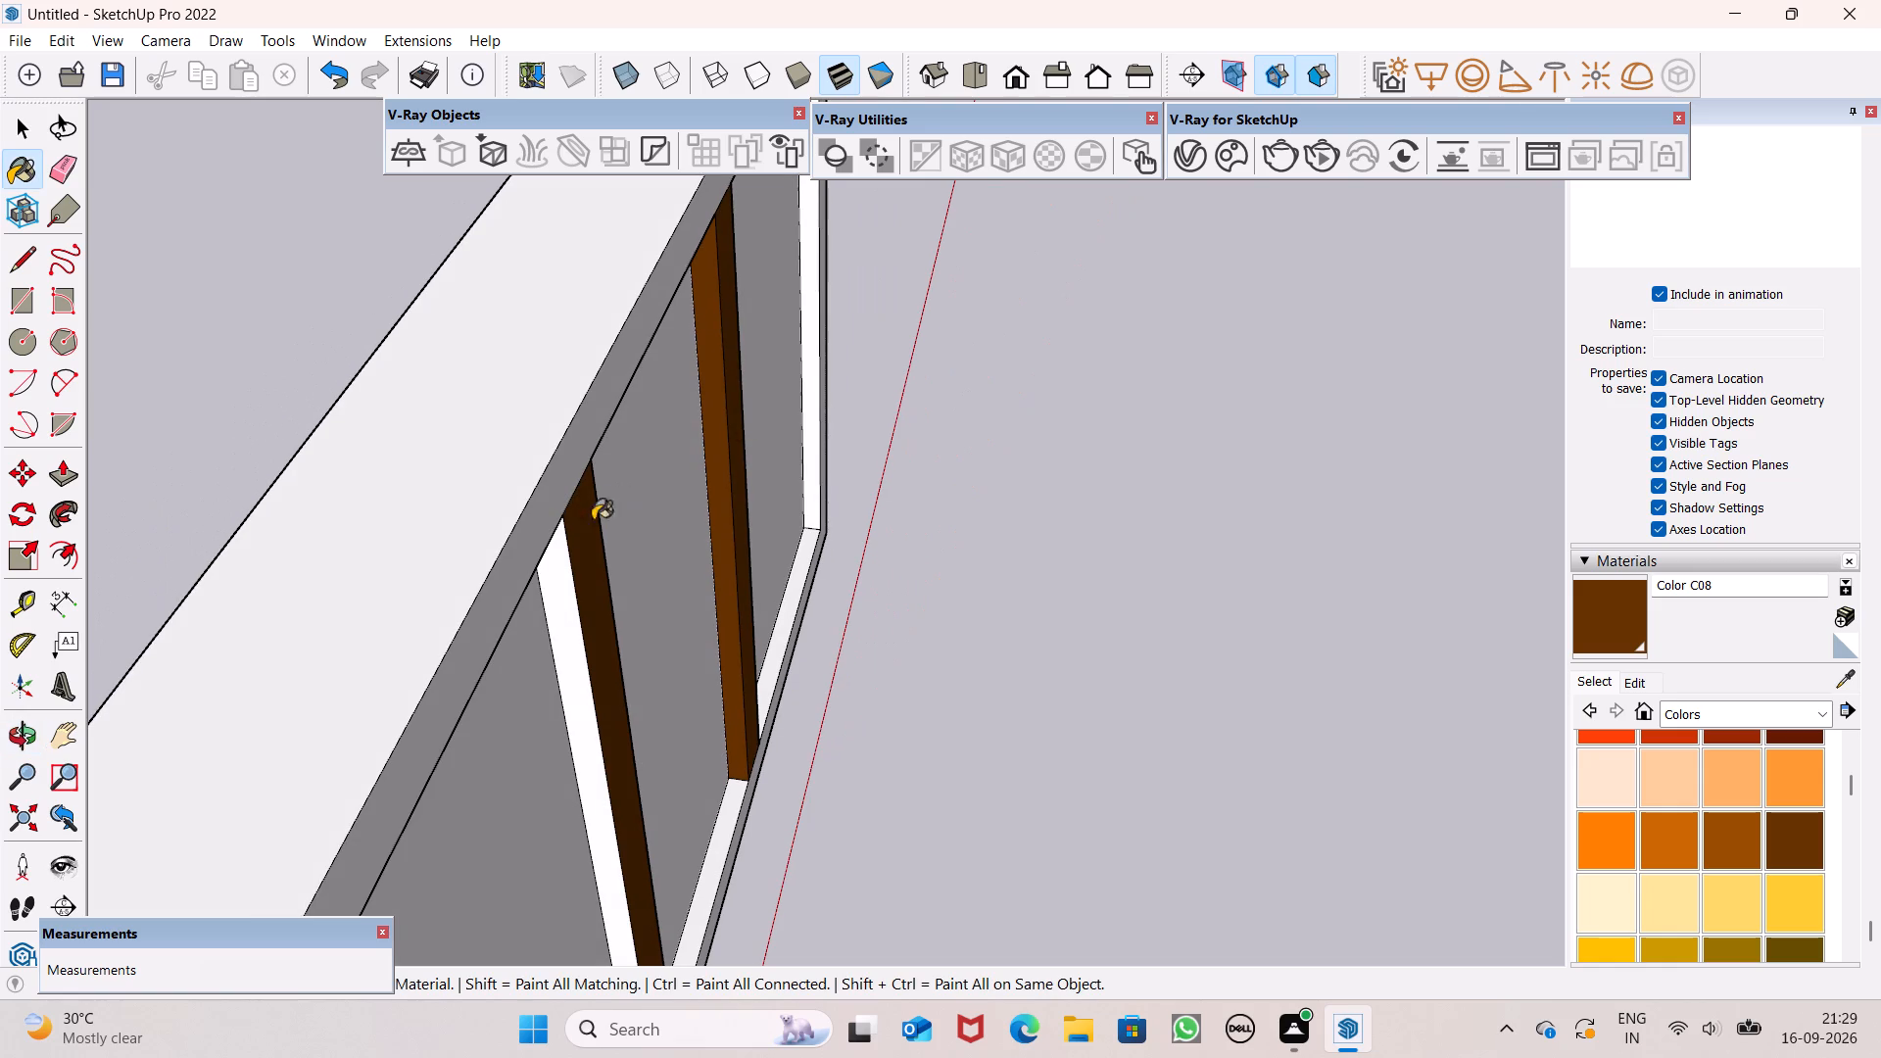
pyautogui.moveTo(566, 601); pyautogui.dragTo(568, 591)
# Paint the frame face on the window's deep side and one side of a mullion there with Color C08.
pyautogui.scroll(-7, 729, 457)
pyautogui.moveTo(795, 464); pyautogui.dragTo(429, 549, button='middle')
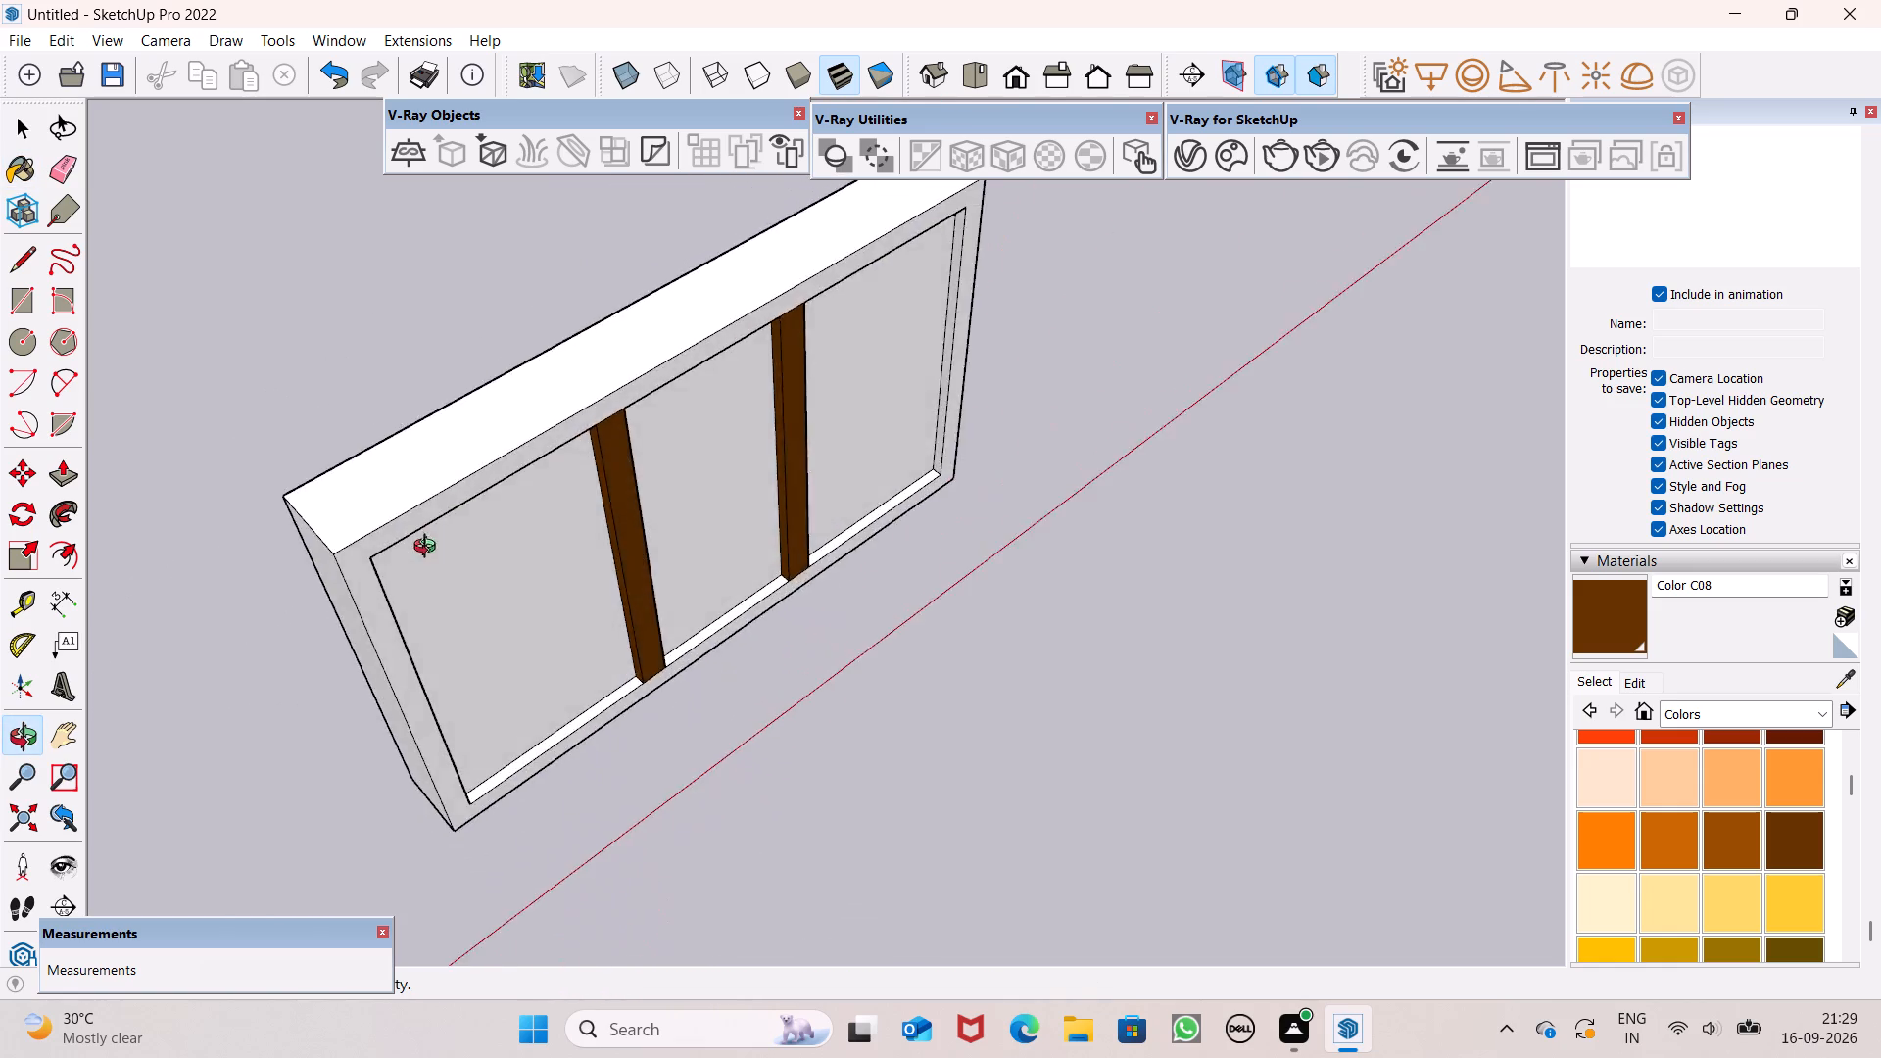
pyautogui.moveTo(429, 549); pyautogui.dragTo(1293, 333, button='middle')
pyautogui.scroll(5, 812, 471)
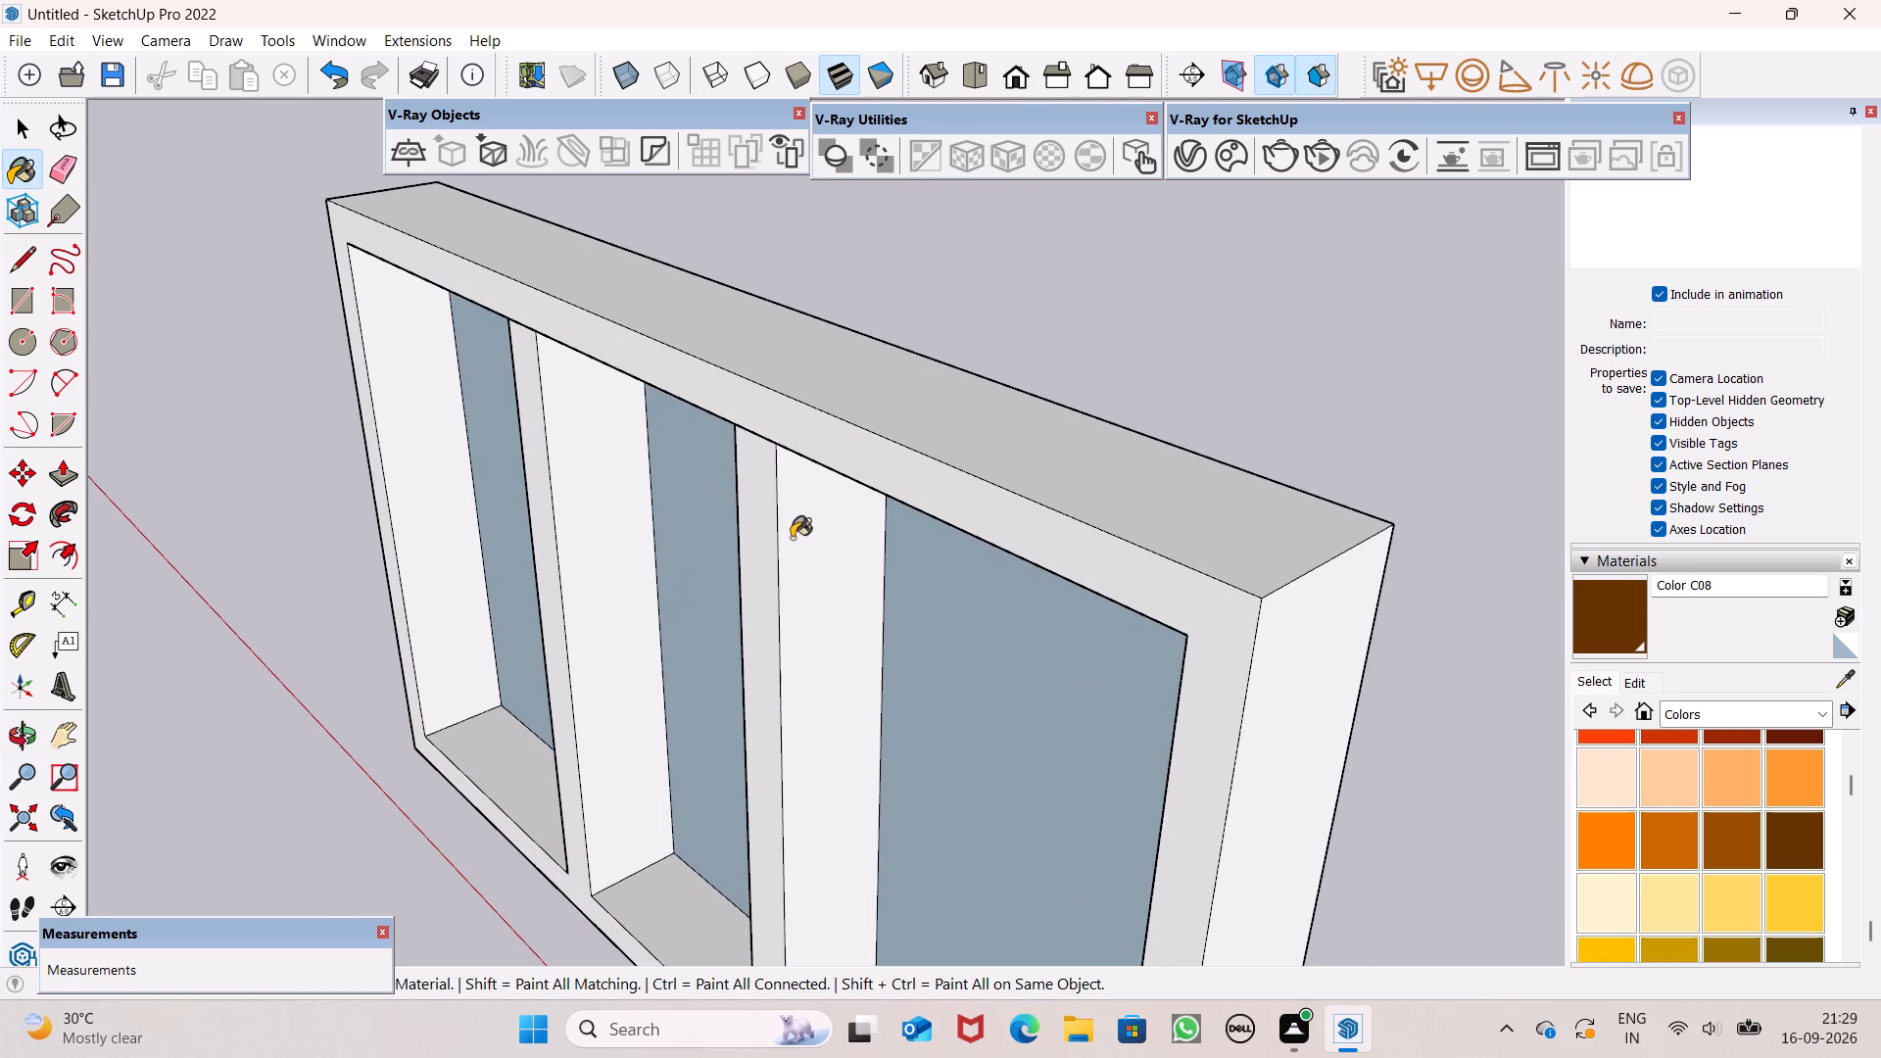
pyautogui.click(792, 539)
pyautogui.moveTo(760, 510); pyautogui.dragTo(769, 505)
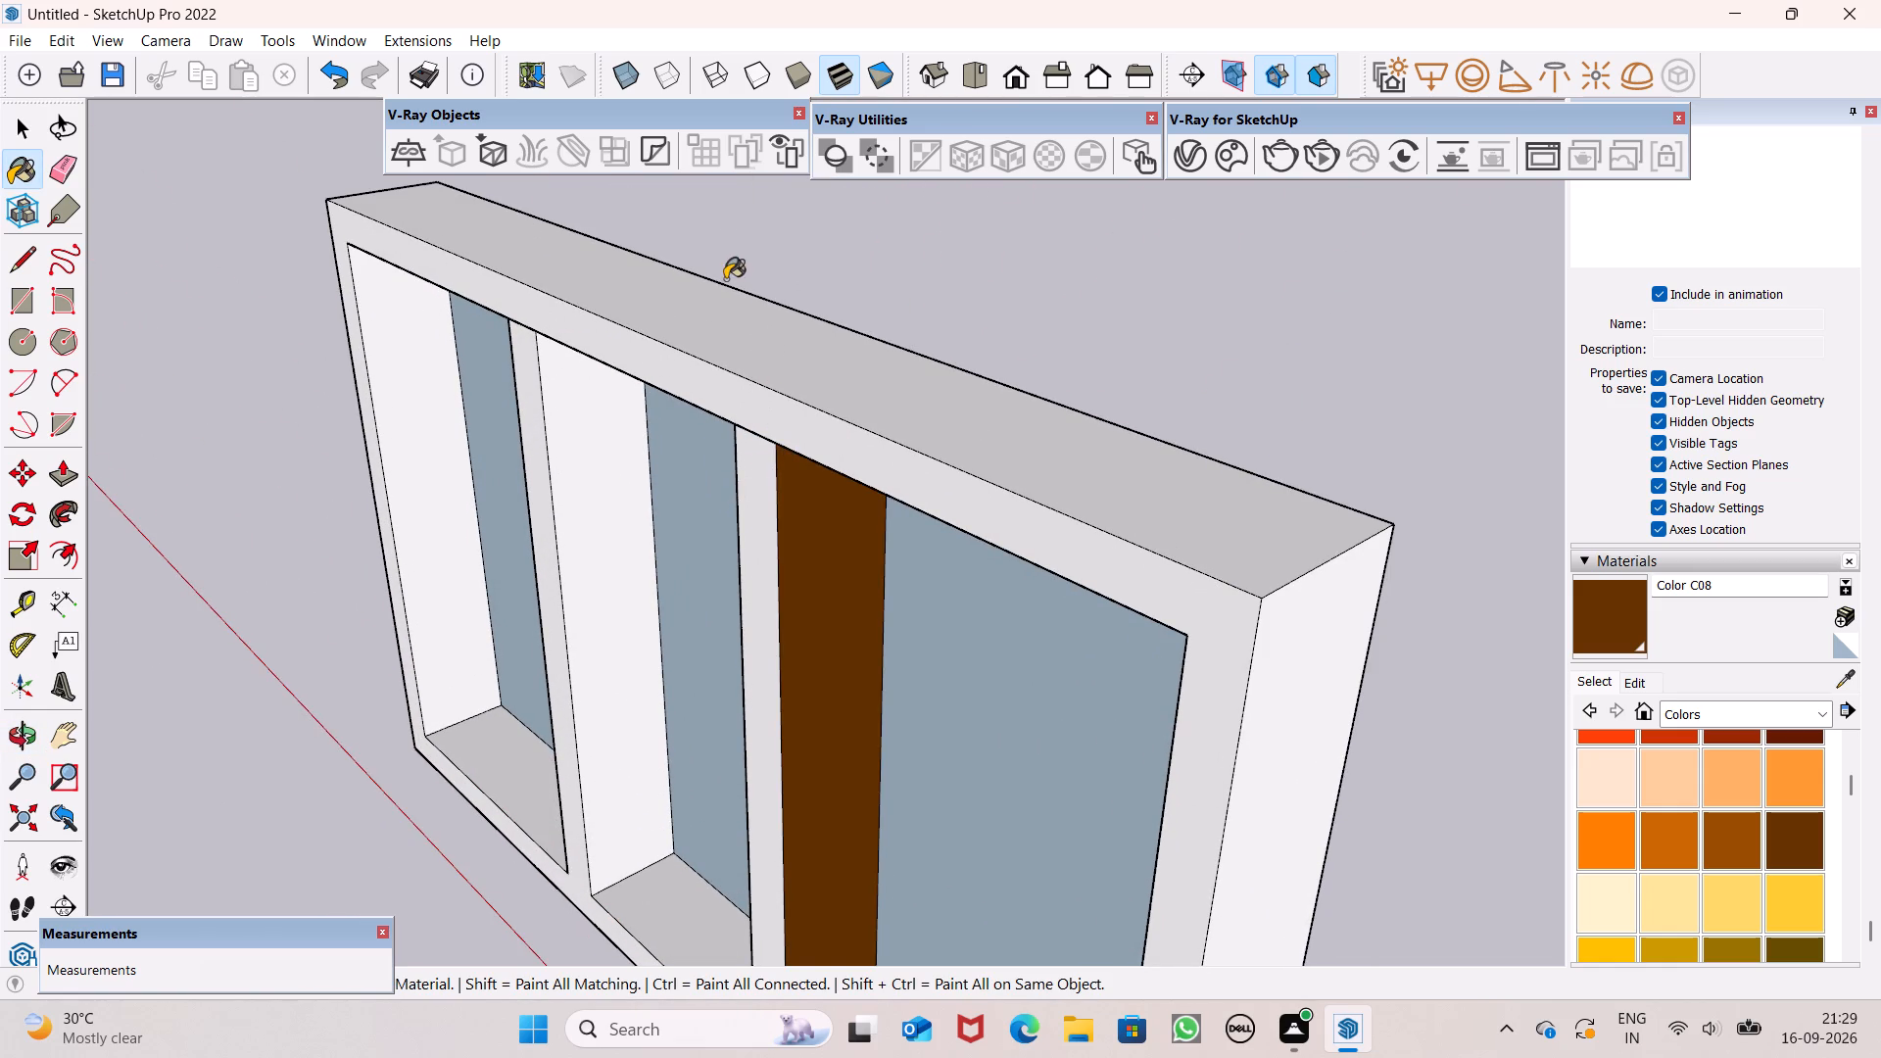
# Paint the remaining sides of both mullions on the window's deep side with Color C08.
pyautogui.scroll(-5, 725, 306)
pyautogui.moveTo(720, 528); pyautogui.dragTo(990, 464, button='middle')
pyautogui.scroll(3, 521, 472)
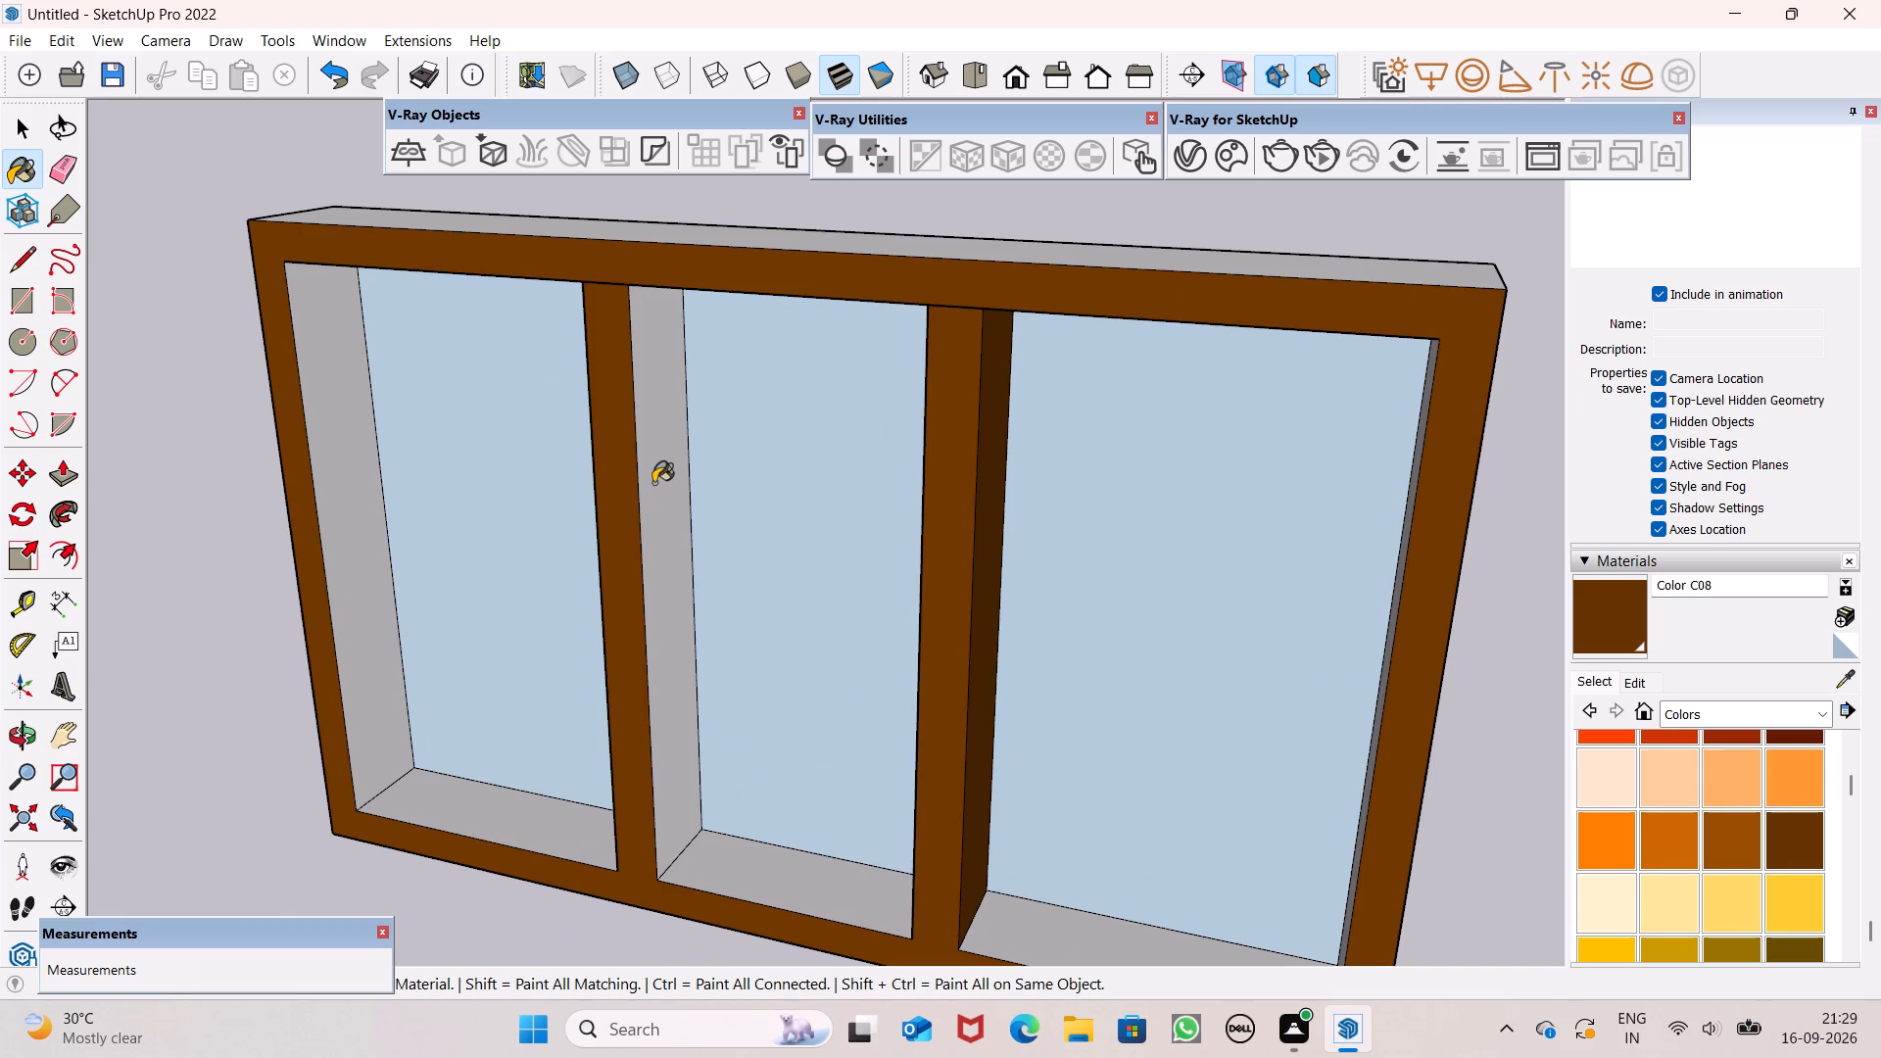
pyautogui.click(654, 480)
pyautogui.scroll(-4, 659, 494)
pyautogui.moveTo(705, 711); pyautogui.dragTo(1418, 653, button='middle')
pyautogui.scroll(1, 807, 721)
pyautogui.click(733, 630)
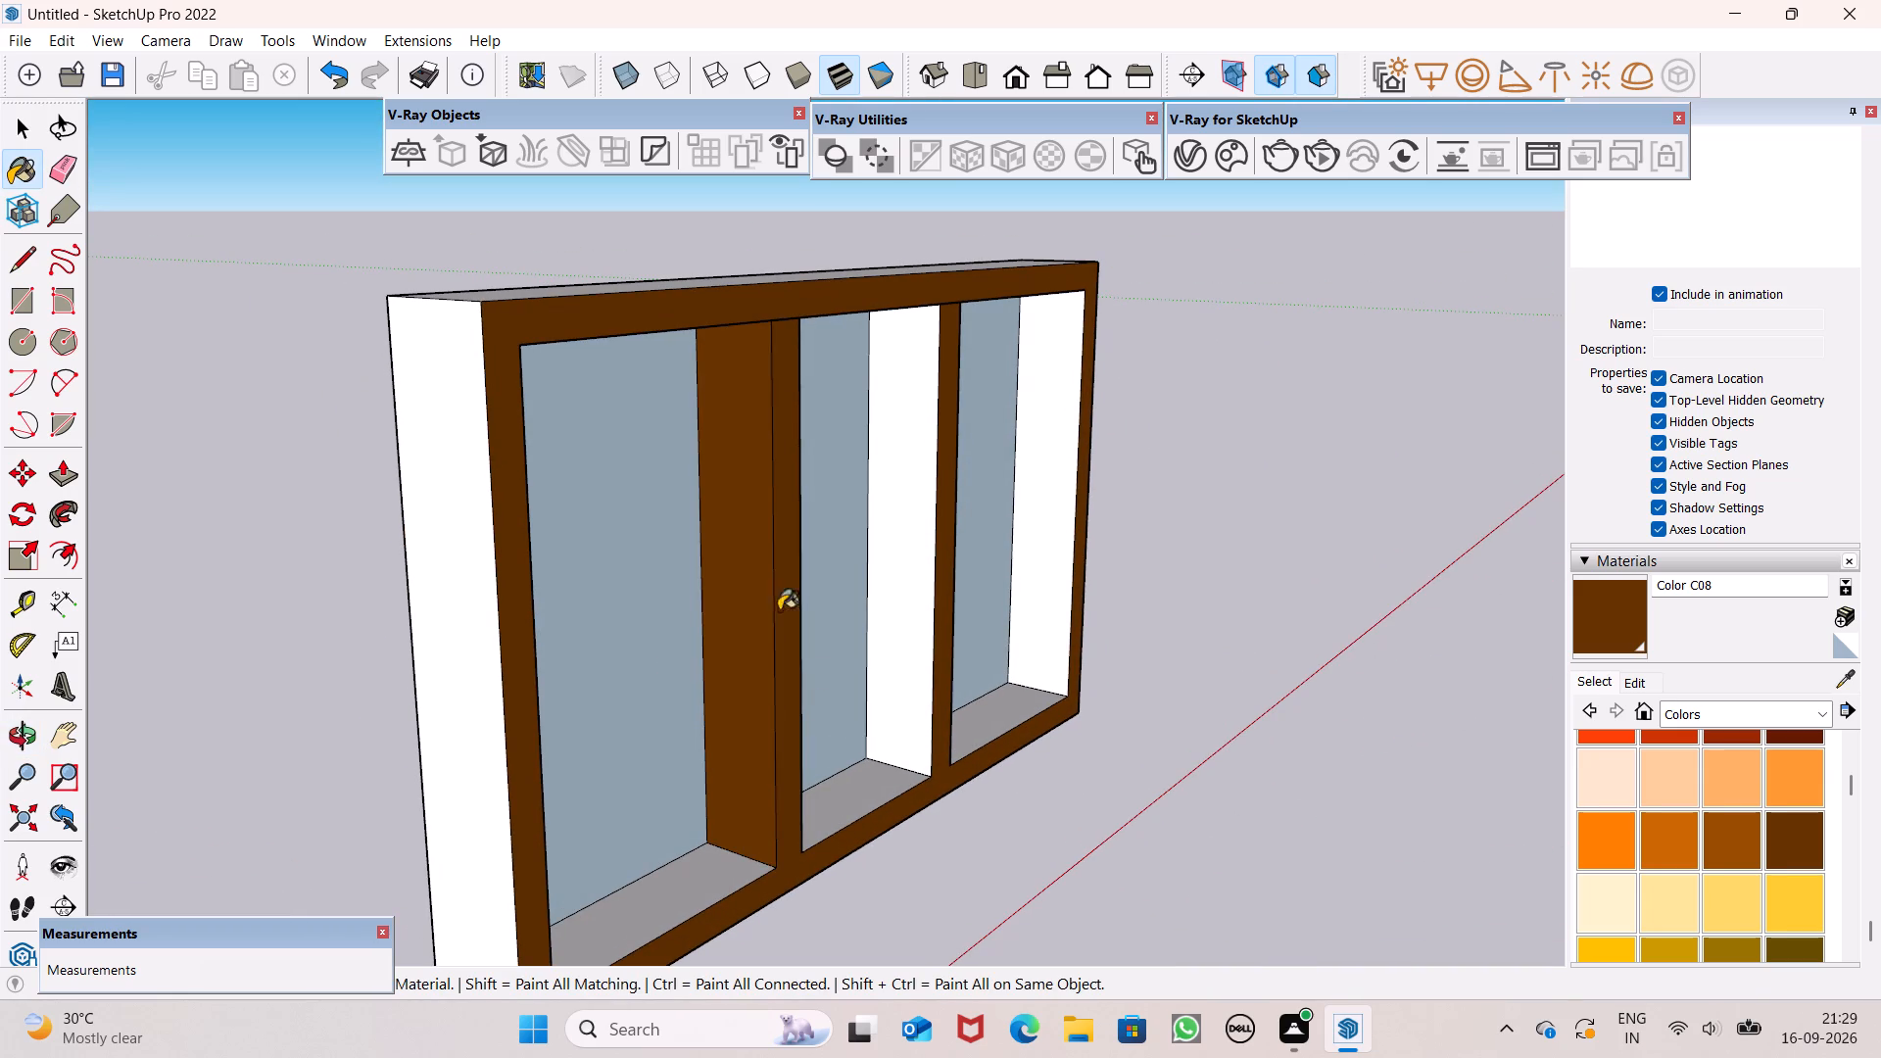
pyautogui.click(903, 568)
# Paint the three inner top faces and the adjoining end jamb on the window's deep side with Color C08.
pyautogui.scroll(-3, 884, 671)
pyautogui.moveTo(890, 671); pyautogui.dragTo(812, 403, button='middle')
pyautogui.click(699, 355)
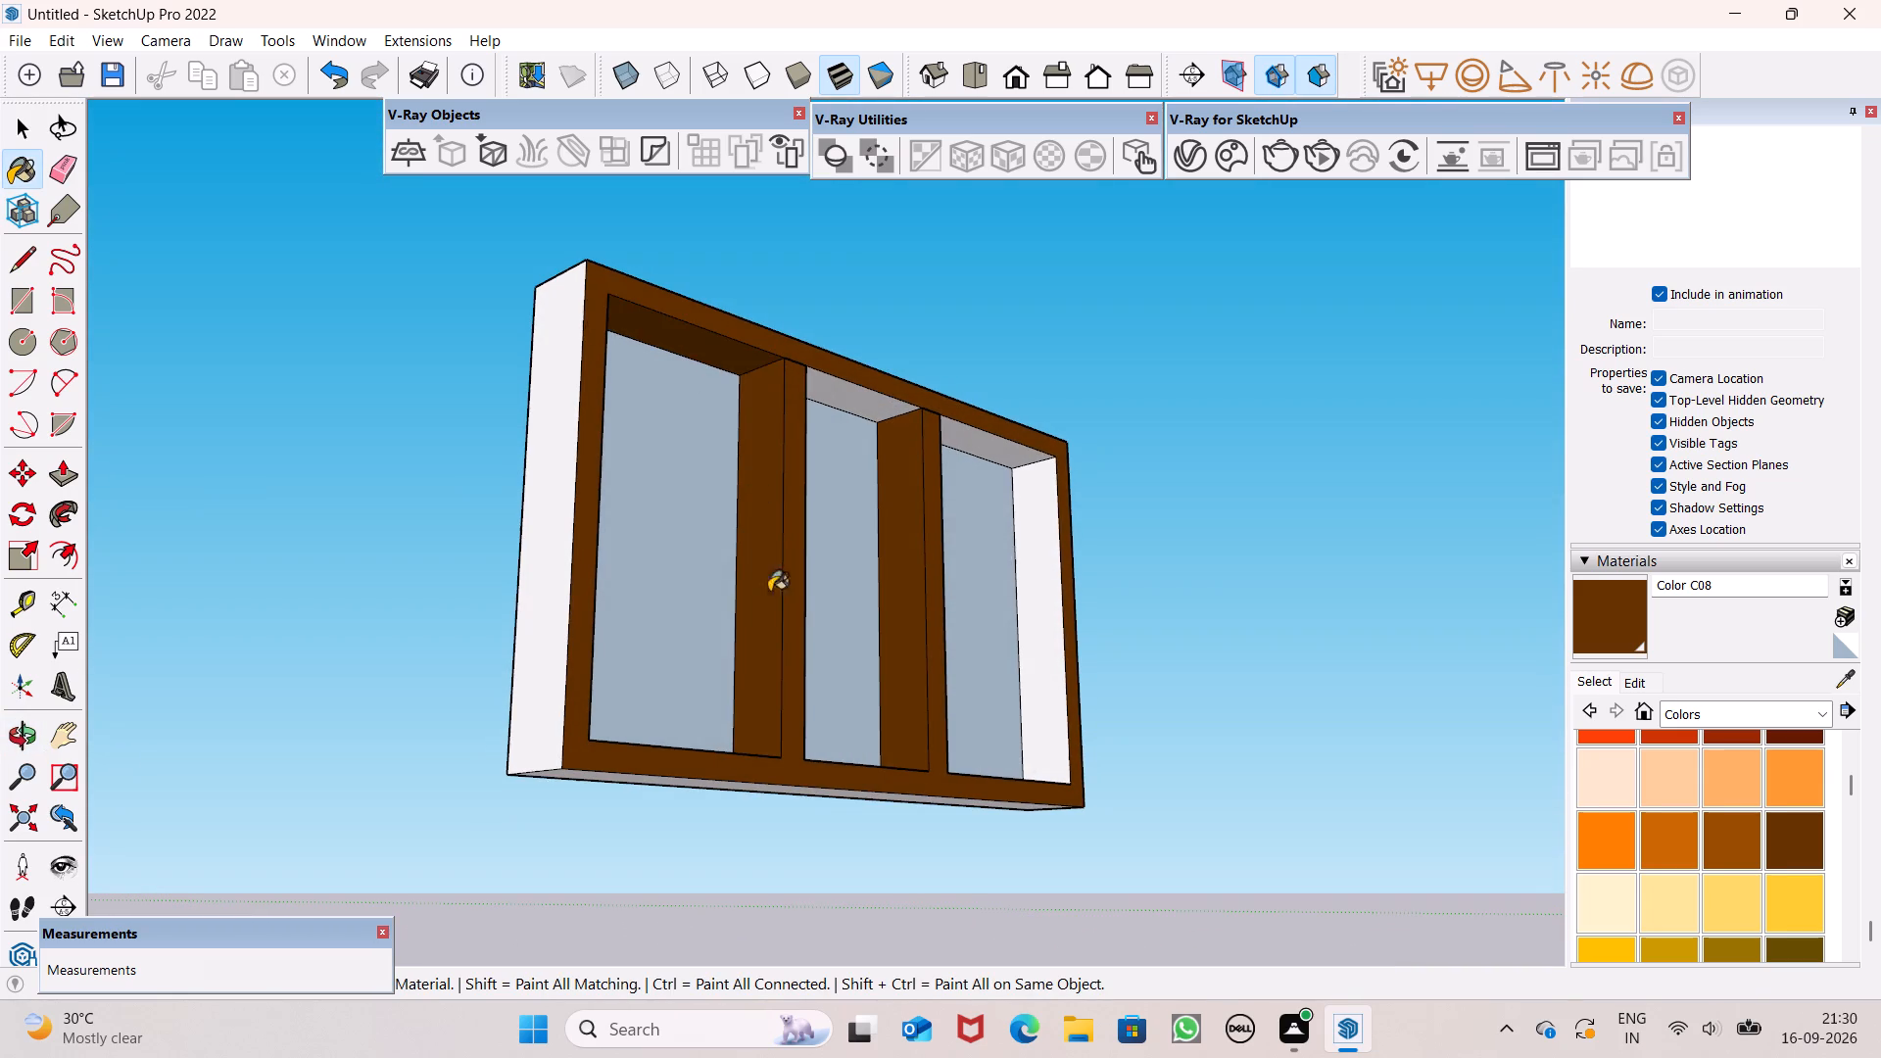
pyautogui.moveTo(773, 645); pyautogui.dragTo(764, 672, button='middle')
pyautogui.scroll(6, 861, 415)
pyautogui.click(860, 390)
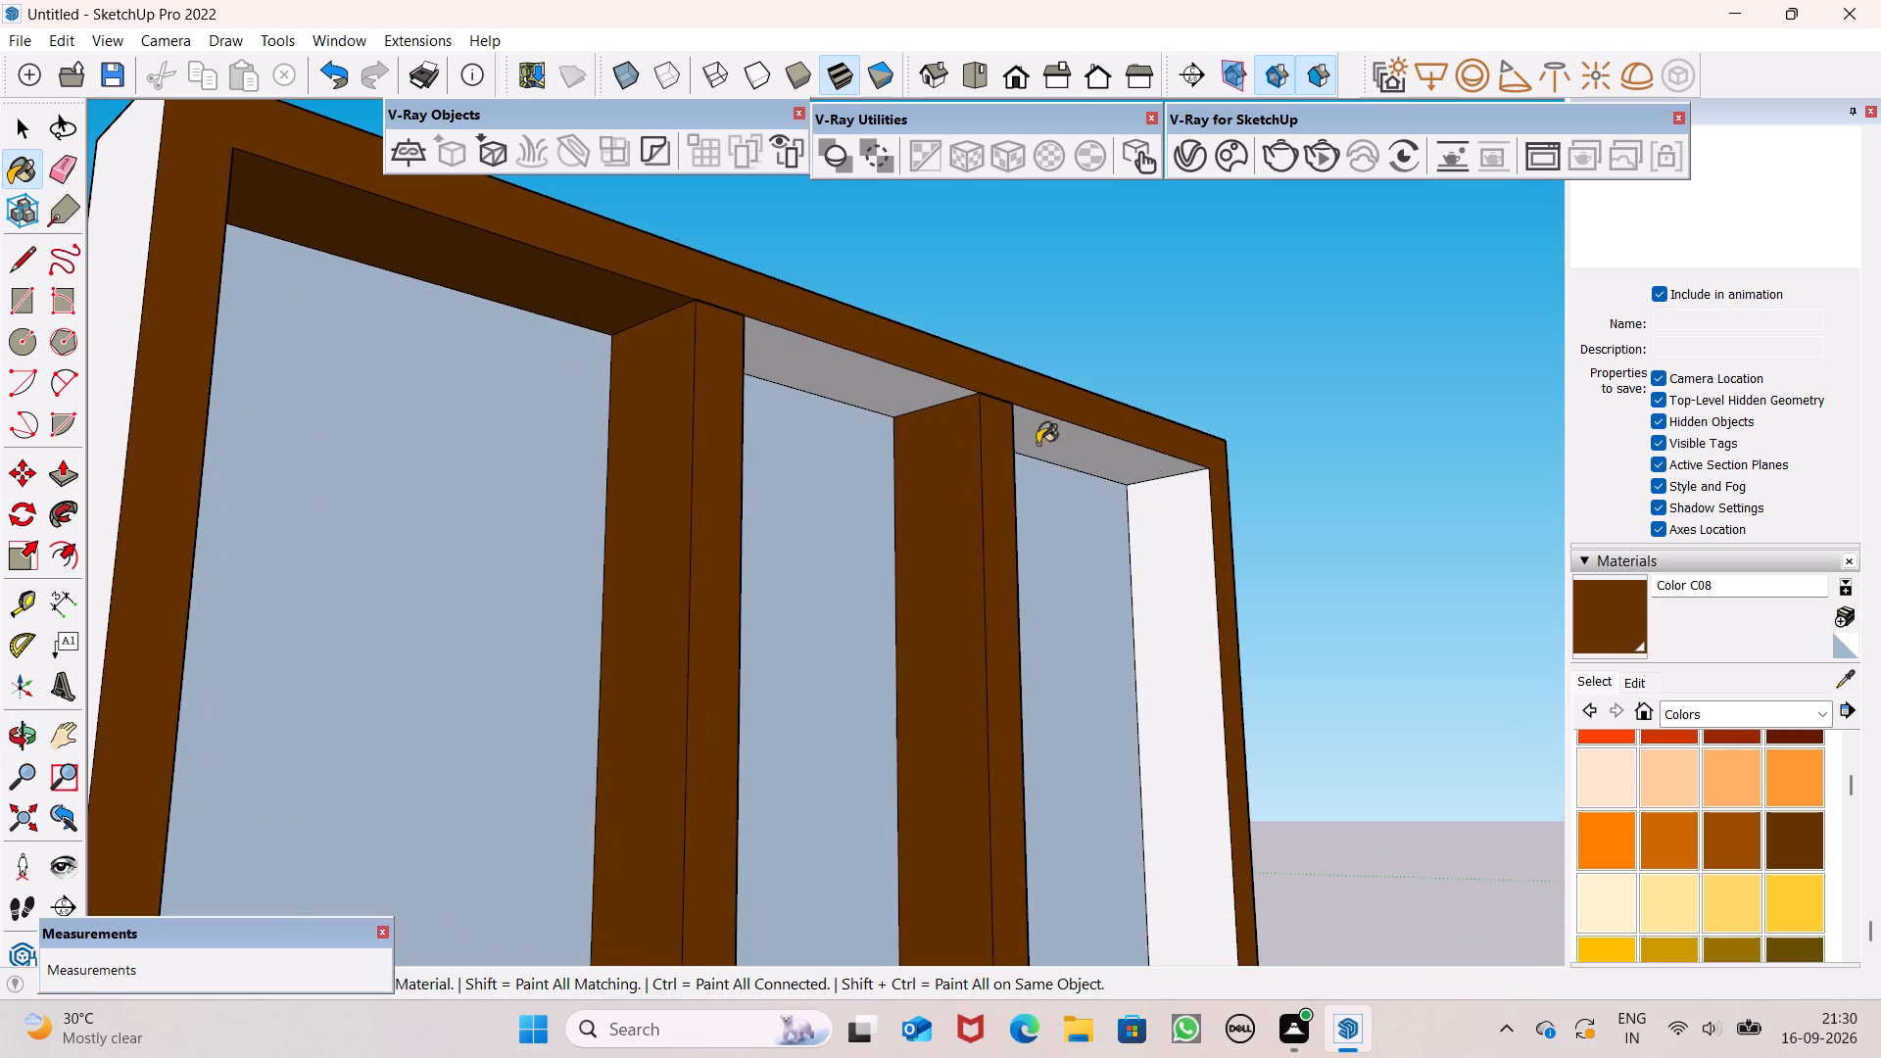
pyautogui.click(1086, 457)
pyautogui.click(1193, 623)
# Paint the opposite inner end jamb and the three inner sill faces on the window's deep side with Color C08.
pyautogui.scroll(-5, 1188, 495)
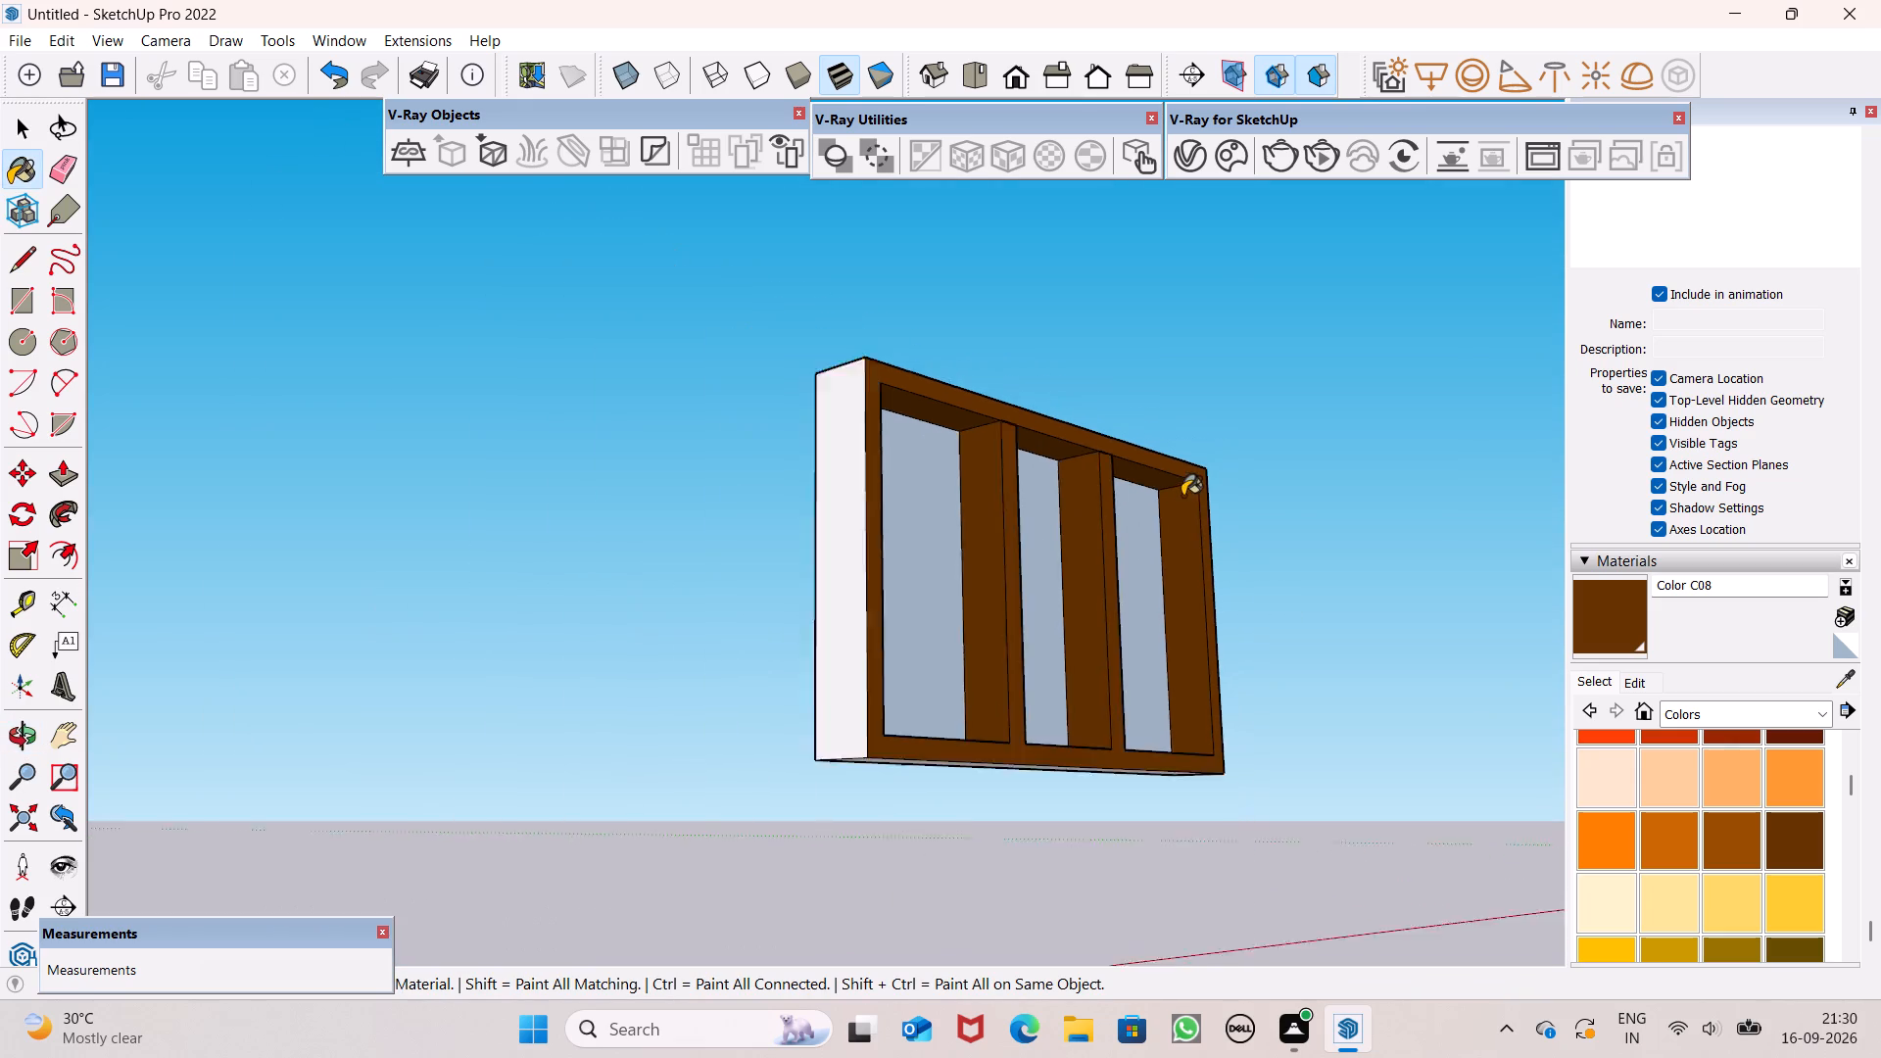
pyautogui.scroll(-9, 1182, 496)
pyautogui.moveTo(1094, 580); pyautogui.dragTo(78, 753, button='middle')
pyautogui.scroll(2, 602, 595)
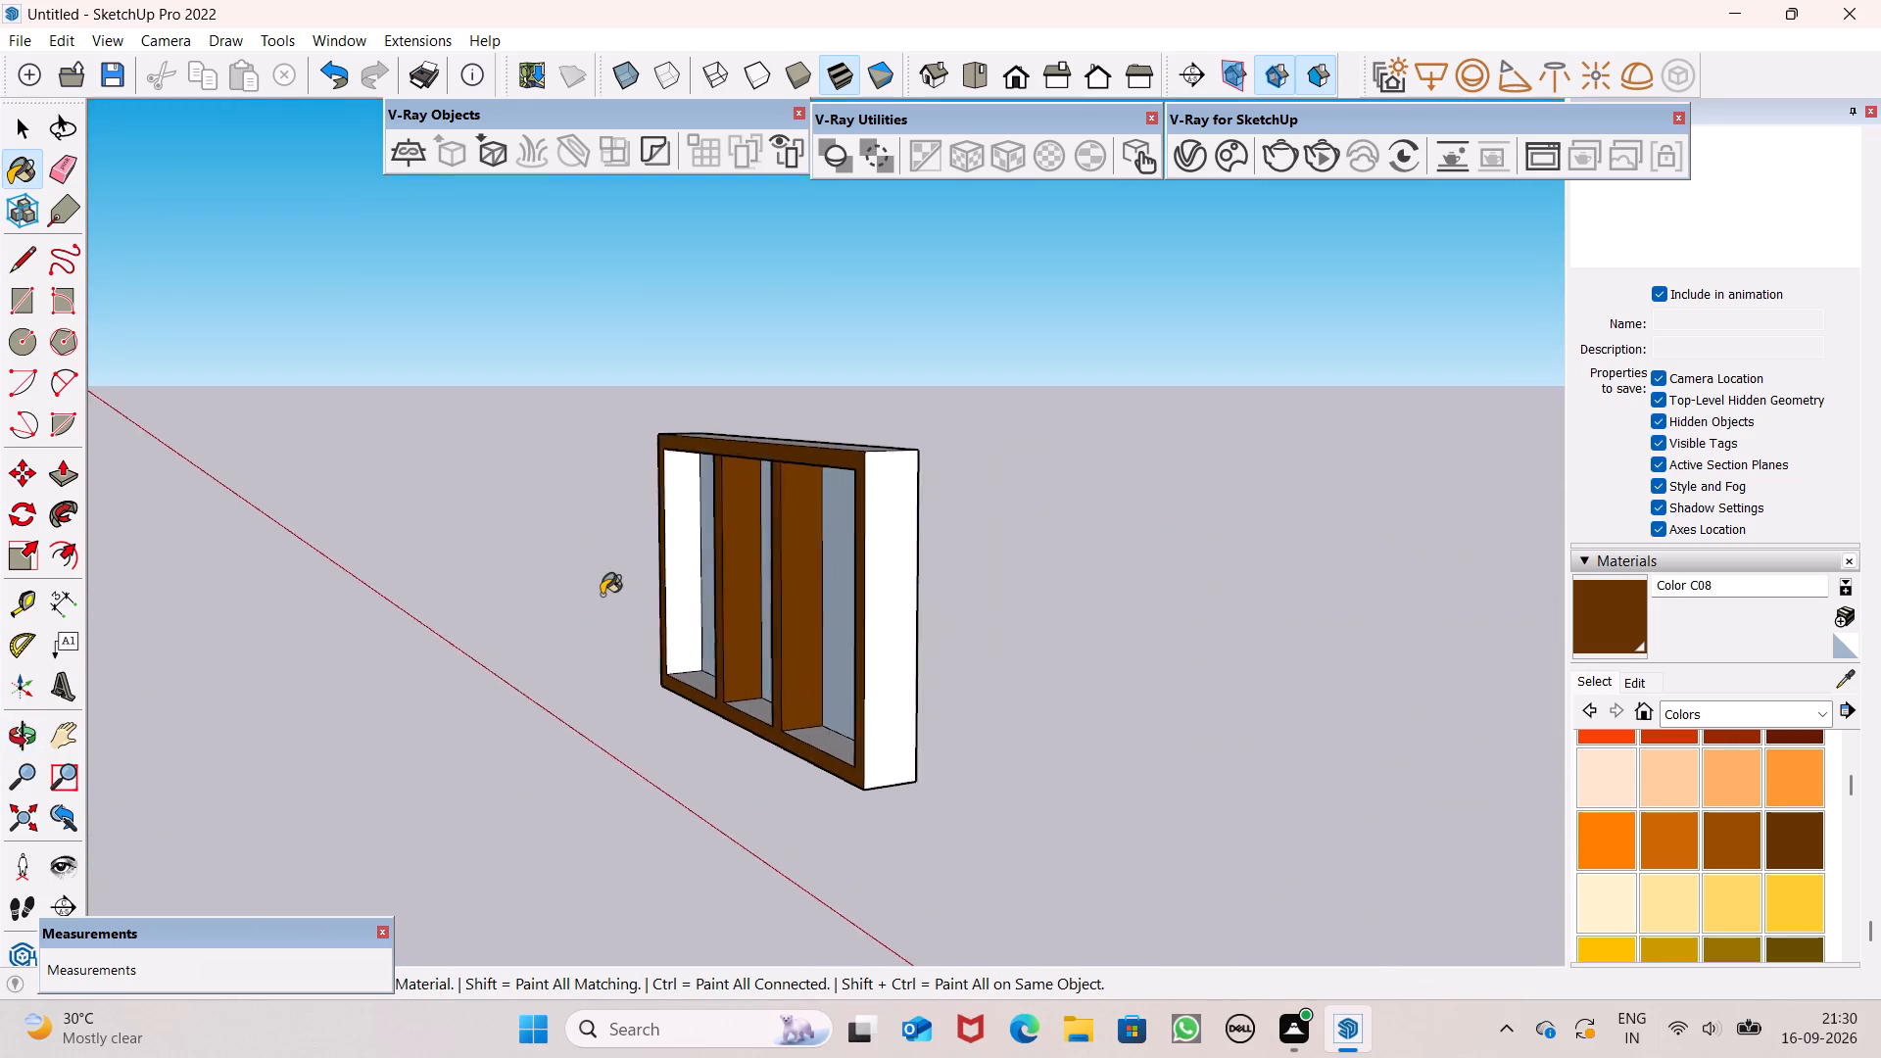
pyautogui.scroll(4, 602, 595)
pyautogui.moveTo(705, 582); pyautogui.dragTo(714, 579)
pyautogui.moveTo(743, 729); pyautogui.dragTo(744, 729)
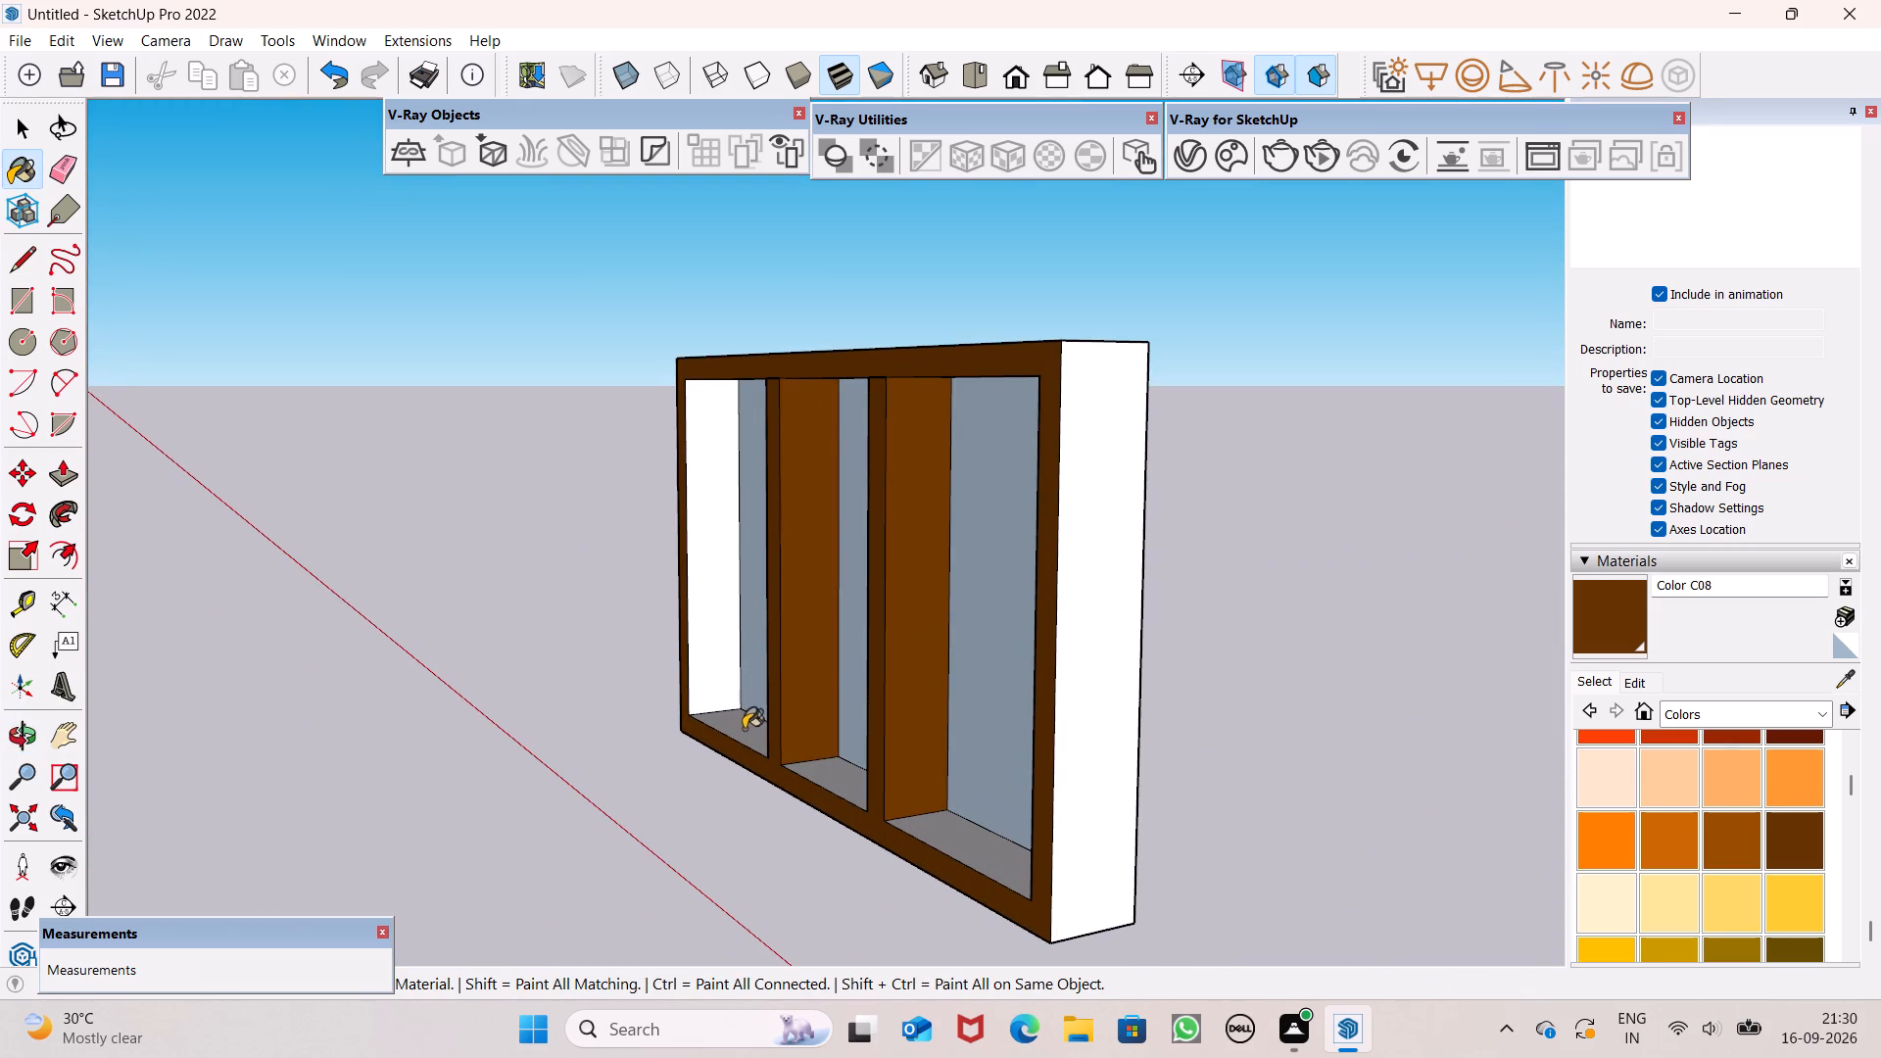
pyautogui.moveTo(744, 729); pyautogui.dragTo(775, 737)
pyautogui.click(815, 774)
pyautogui.click(739, 732)
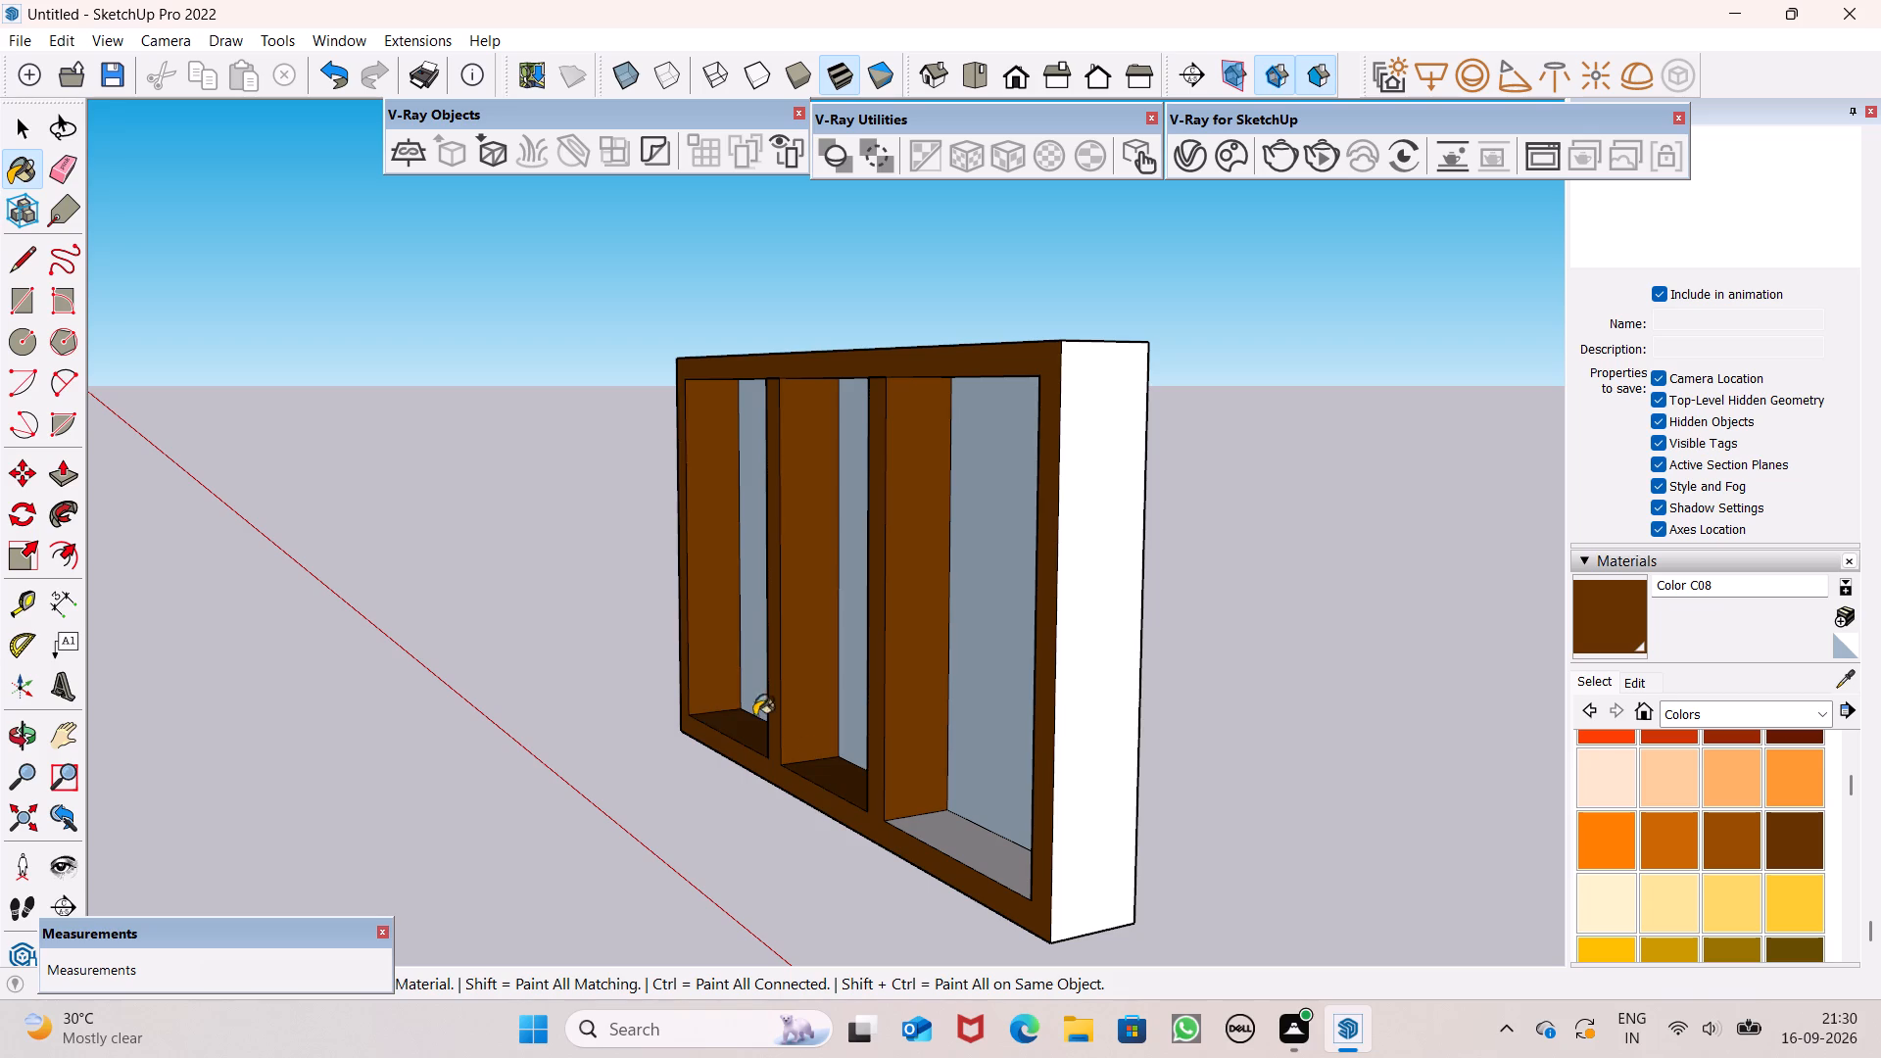
pyautogui.scroll(5, 916, 861)
pyautogui.click(995, 846)
# Paint the outer frame's face and one inner end jamb on the window's shallow side with Color C08, leaving the panes unpainted.
pyautogui.scroll(-3, 1029, 840)
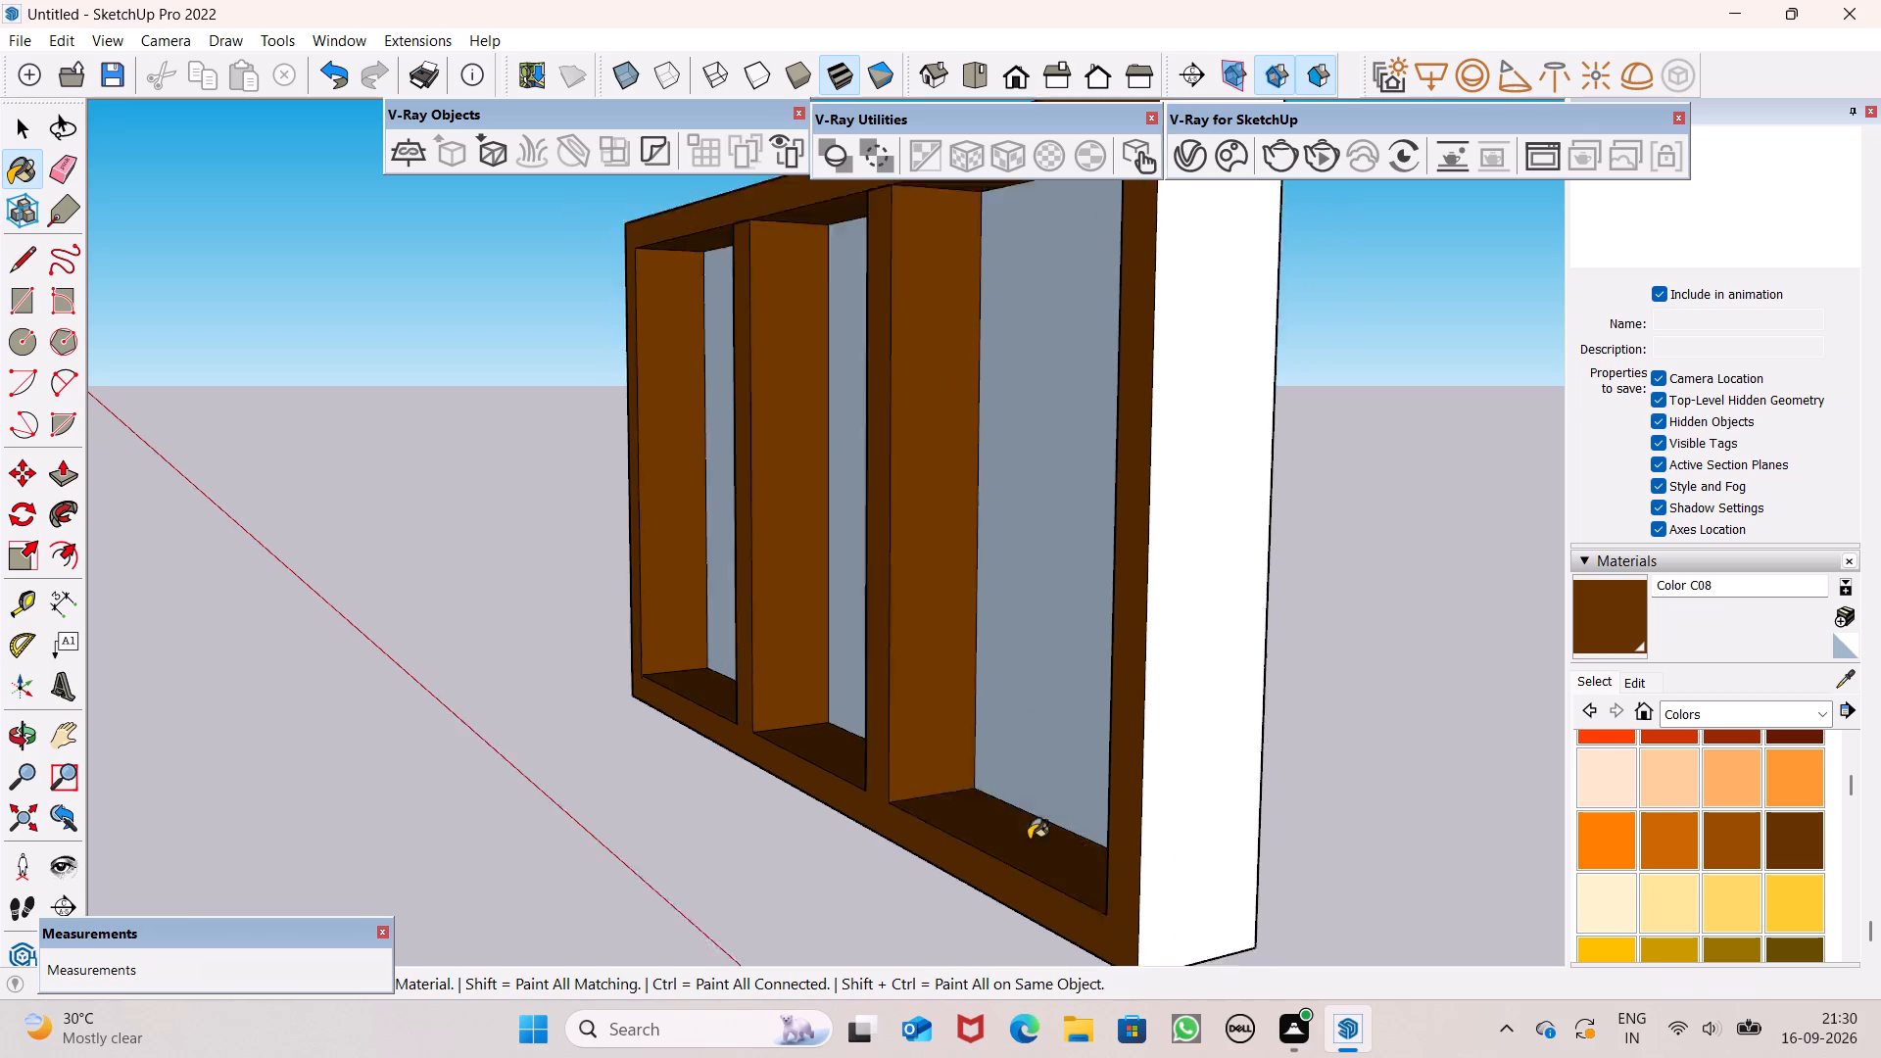
pyautogui.scroll(-3, 1029, 840)
pyautogui.moveTo(1053, 890); pyautogui.dragTo(407, 862, button='middle')
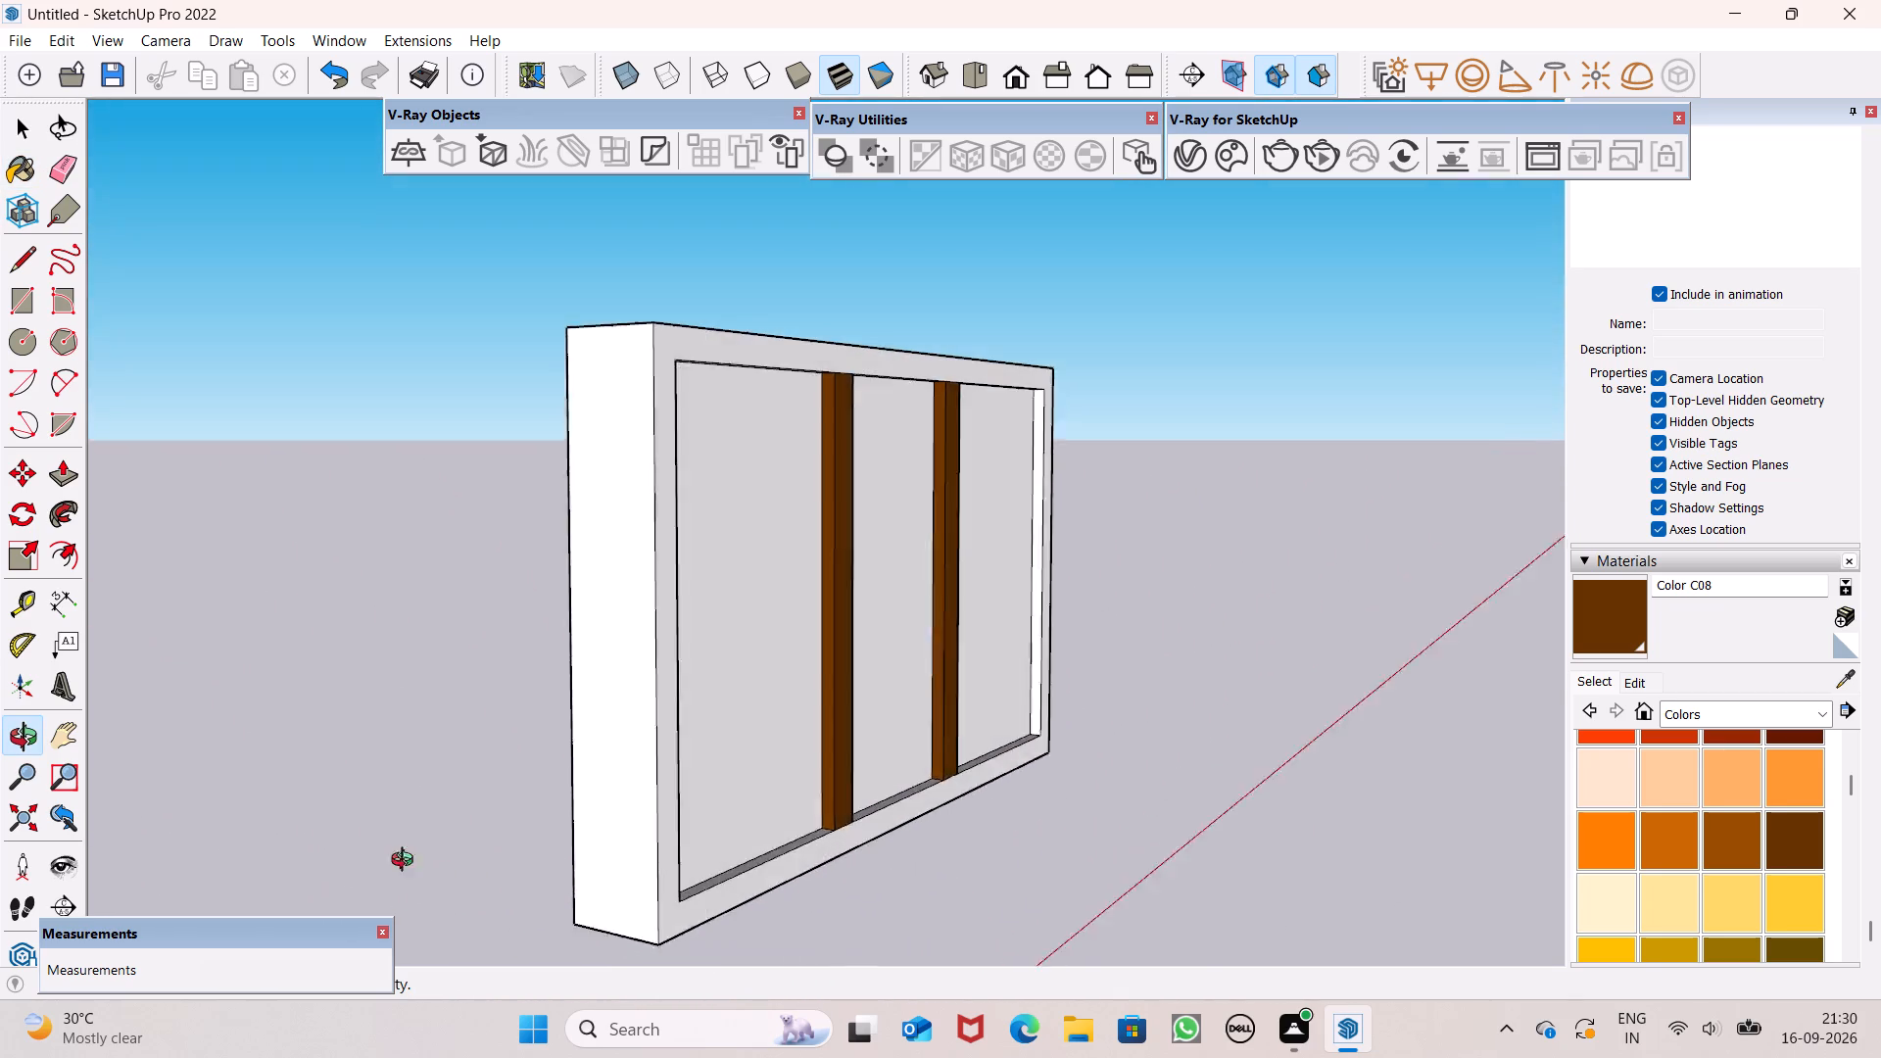
pyautogui.moveTo(407, 862); pyautogui.dragTo(201, 990, button='middle')
pyautogui.scroll(2, 866, 817)
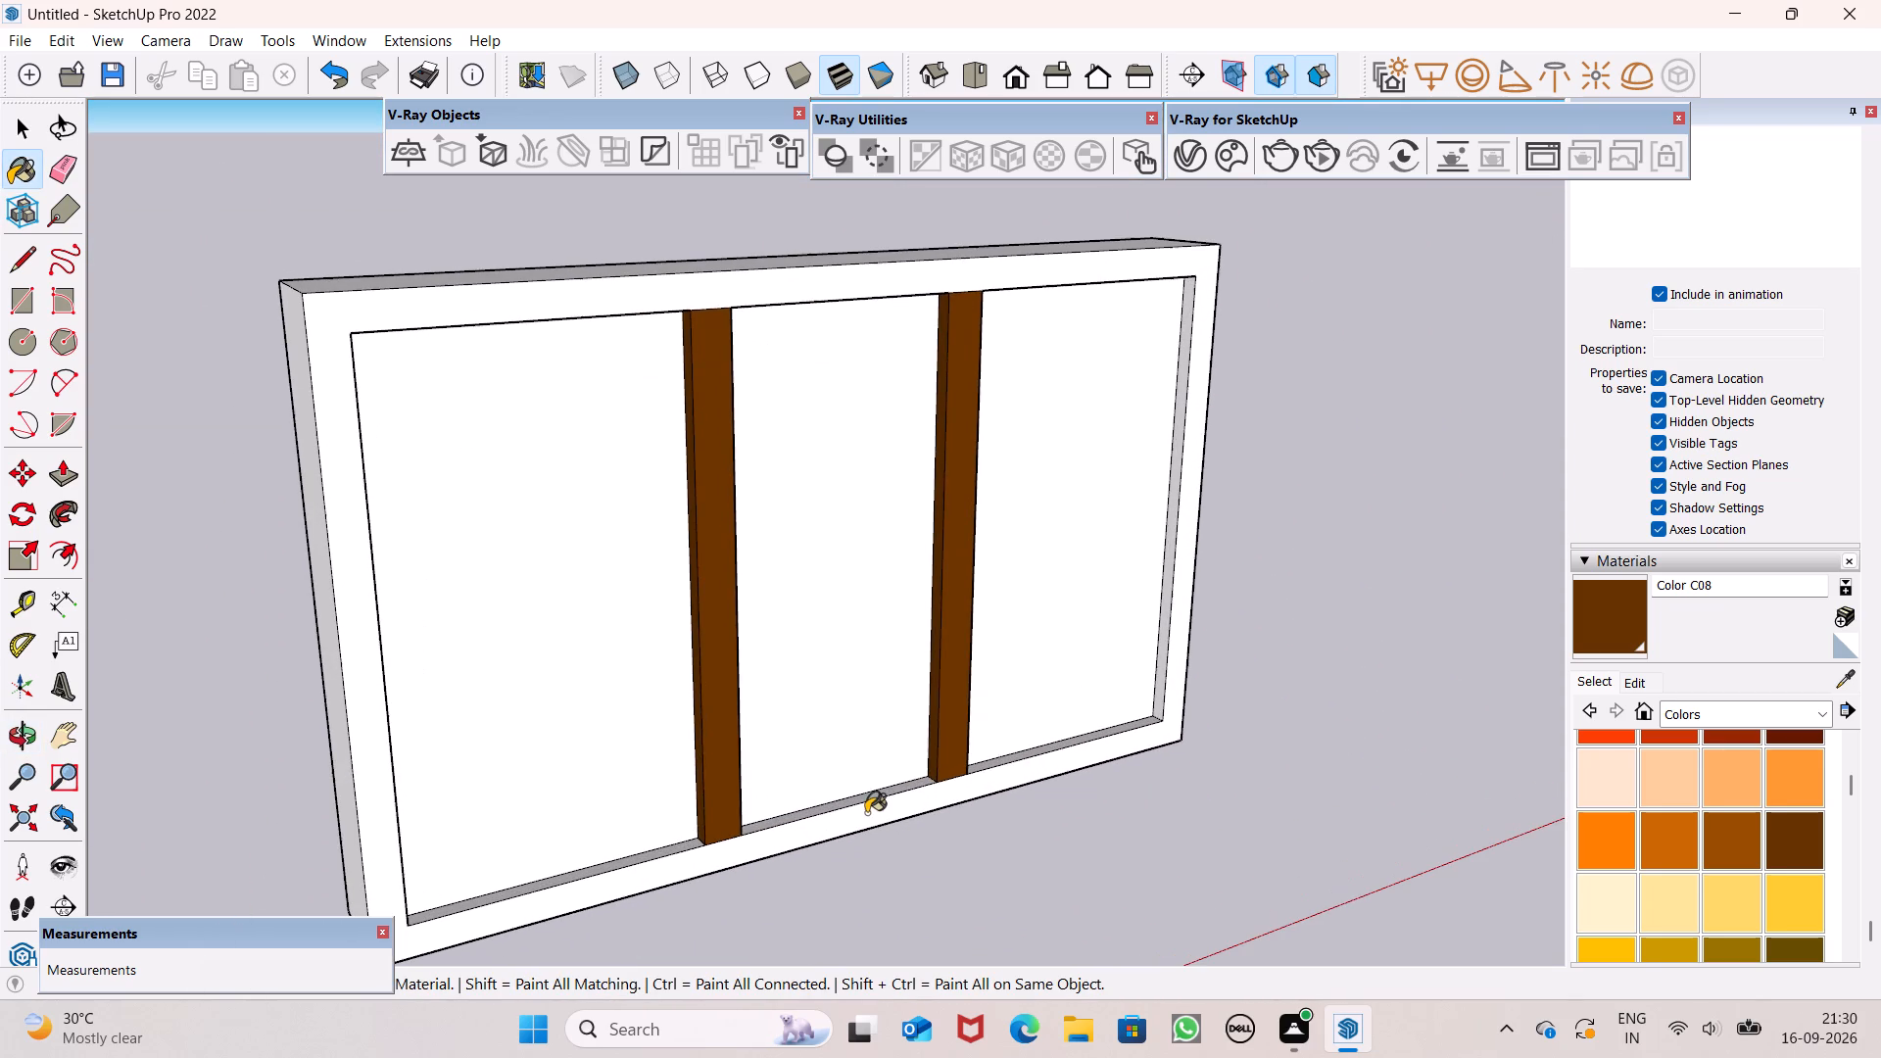
pyautogui.click(672, 298)
pyautogui.moveTo(766, 585); pyautogui.dragTo(386, 668, button='middle')
pyautogui.scroll(-1, 771, 604)
pyautogui.scroll(6, 489, 679)
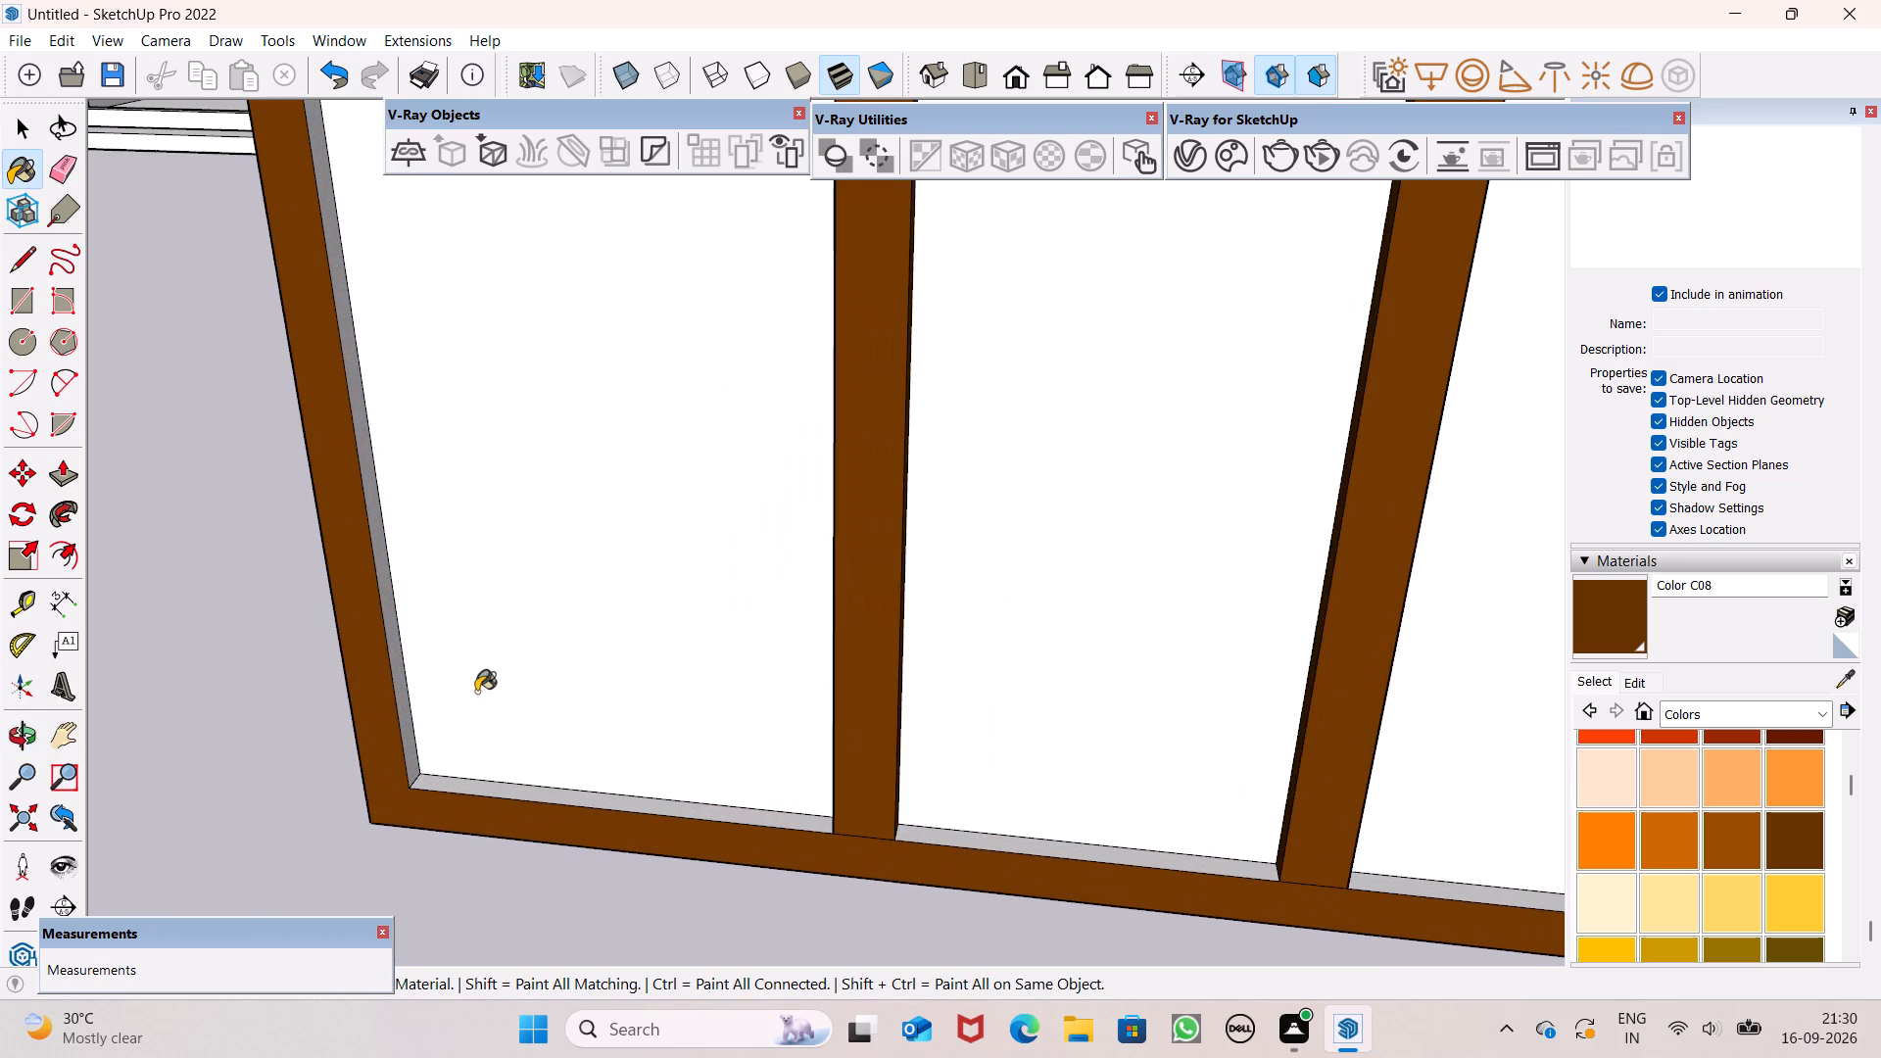
pyautogui.click(412, 743)
pyautogui.click(462, 774)
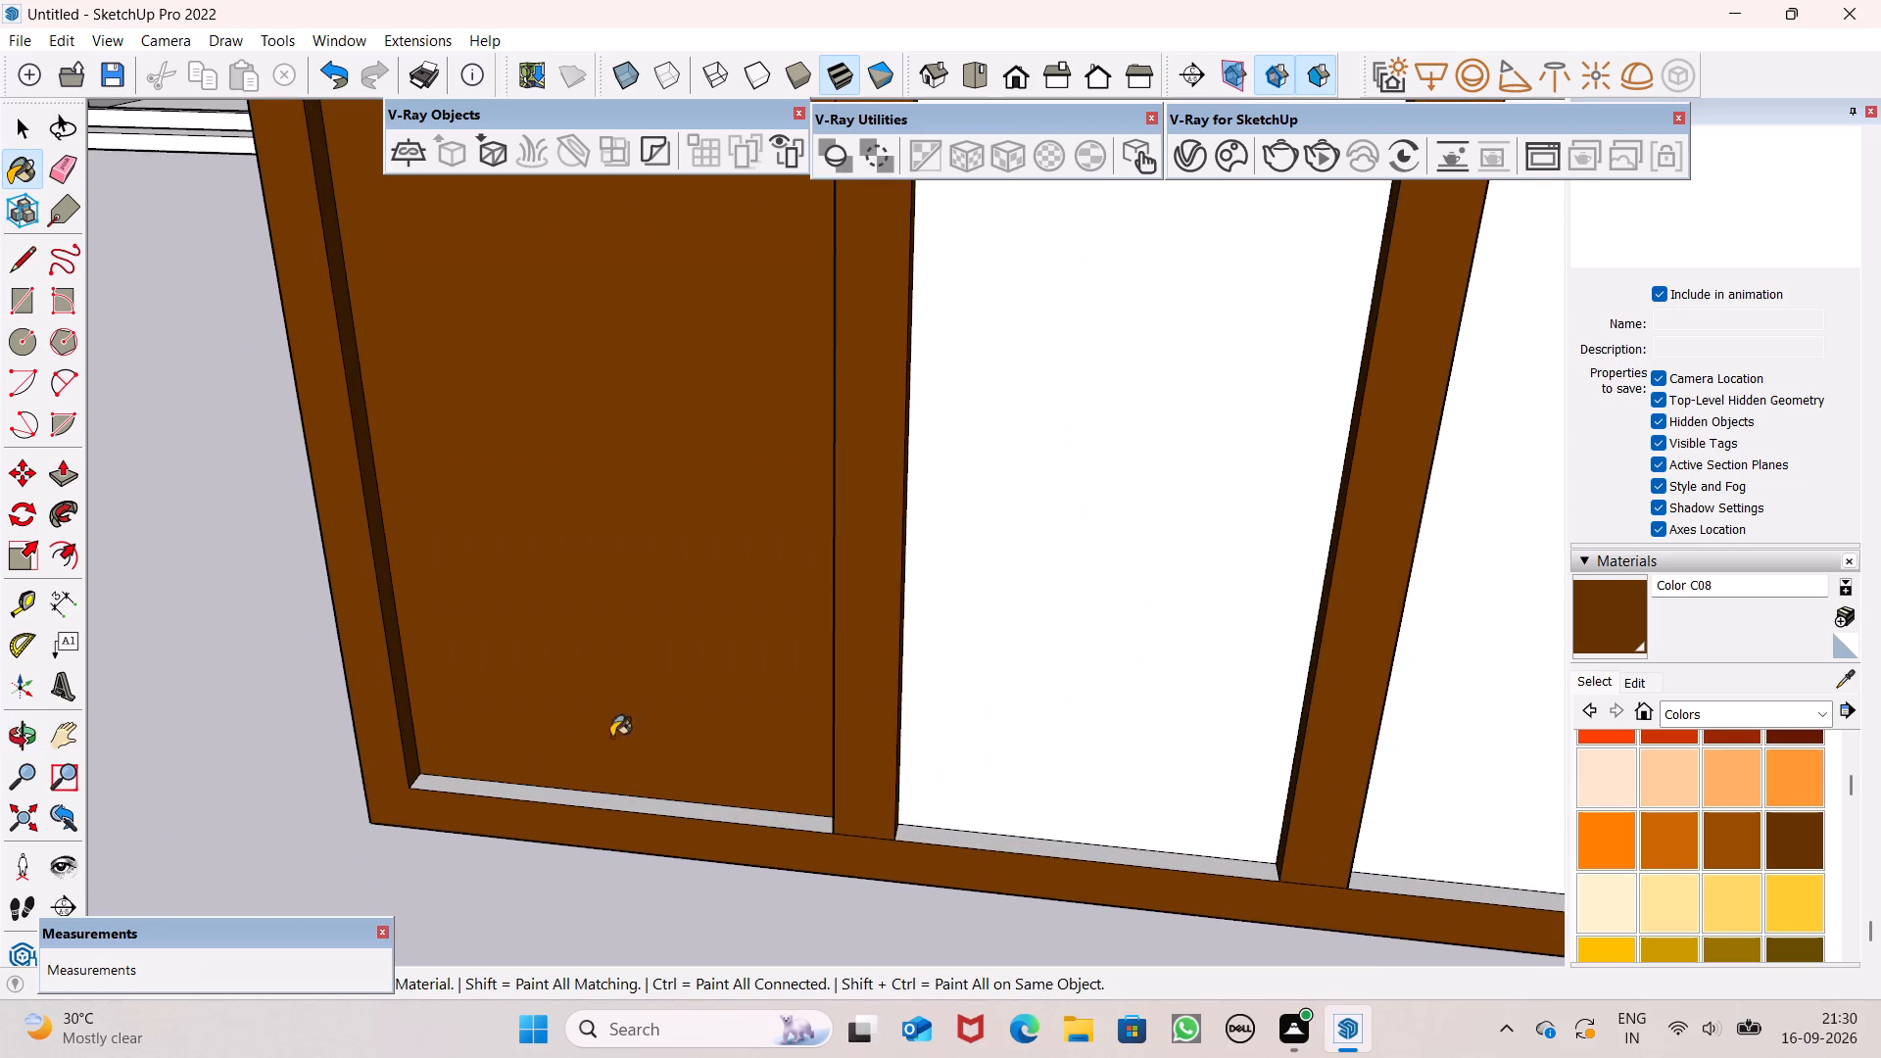
pyautogui.hotkey('ctrl', 'z')
# Paint the inner sill faces below all three panes on the window's shallow side with Color C08.
pyautogui.scroll(5, 582, 770)
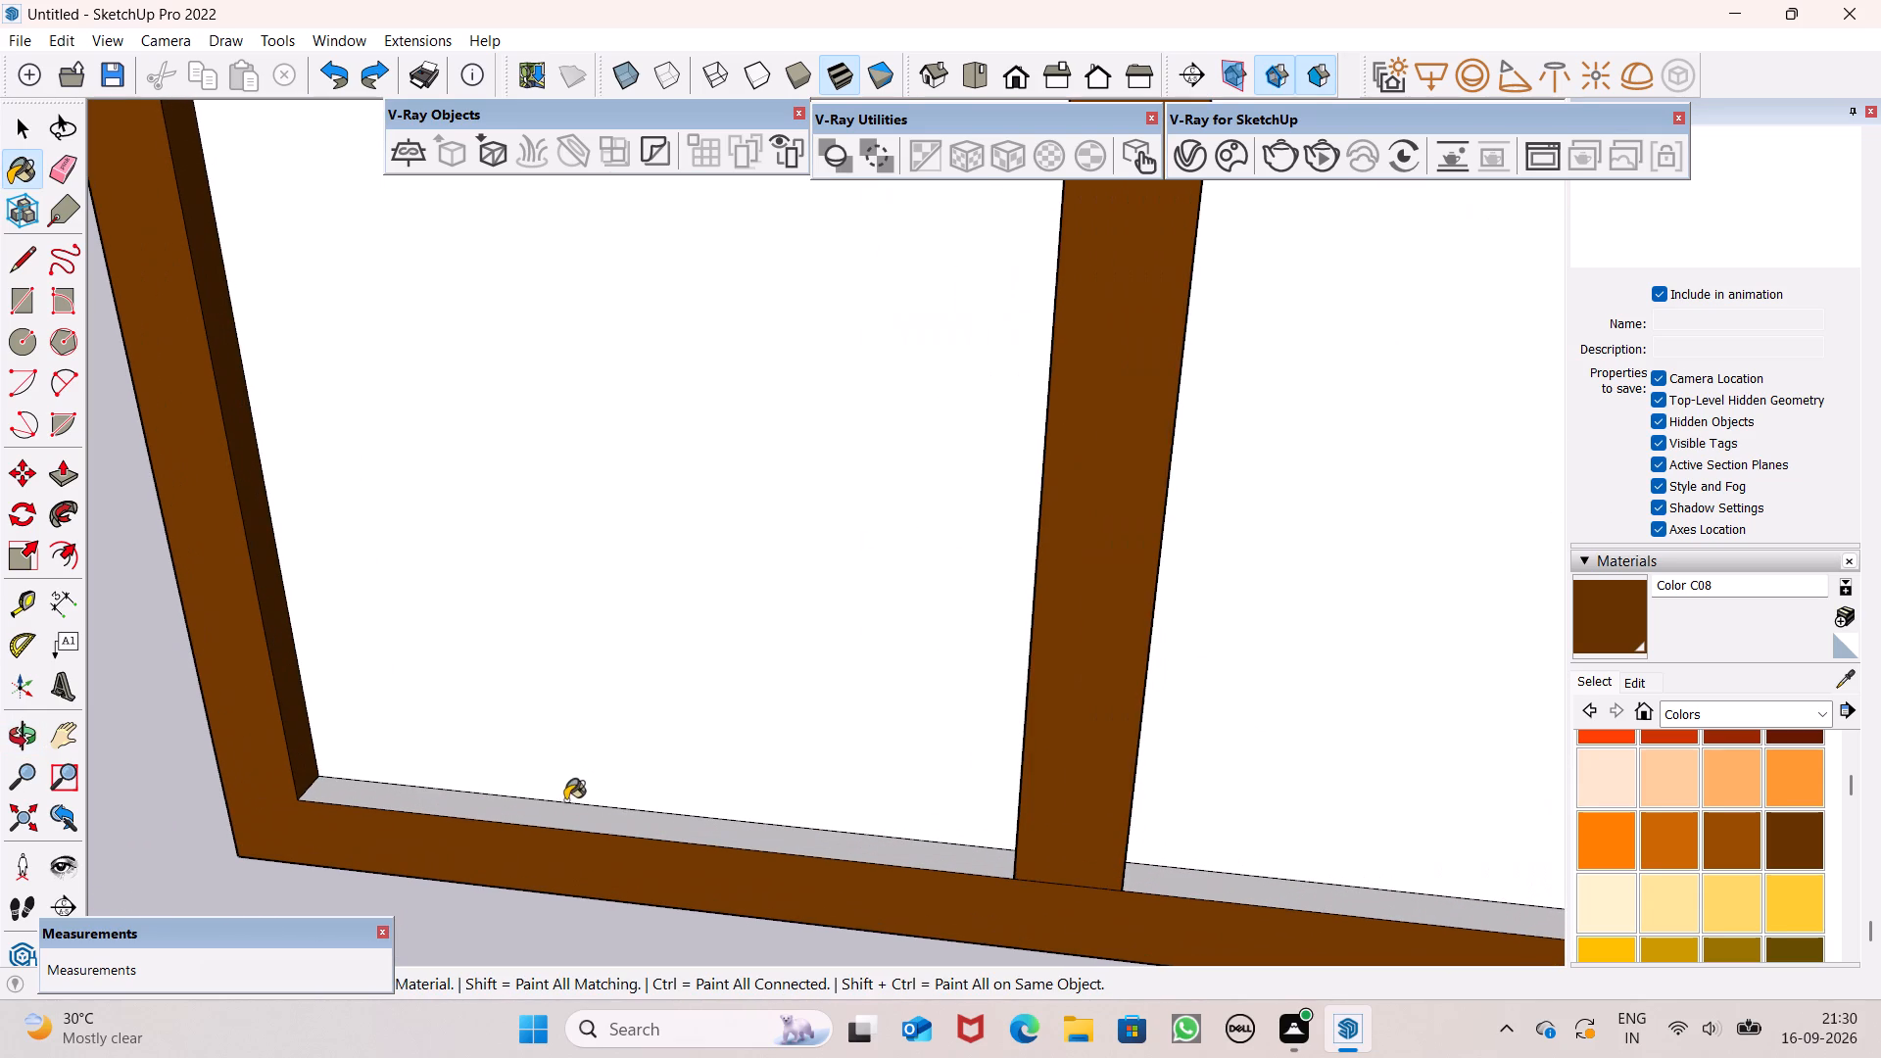
pyautogui.click(555, 817)
pyautogui.scroll(-6, 890, 654)
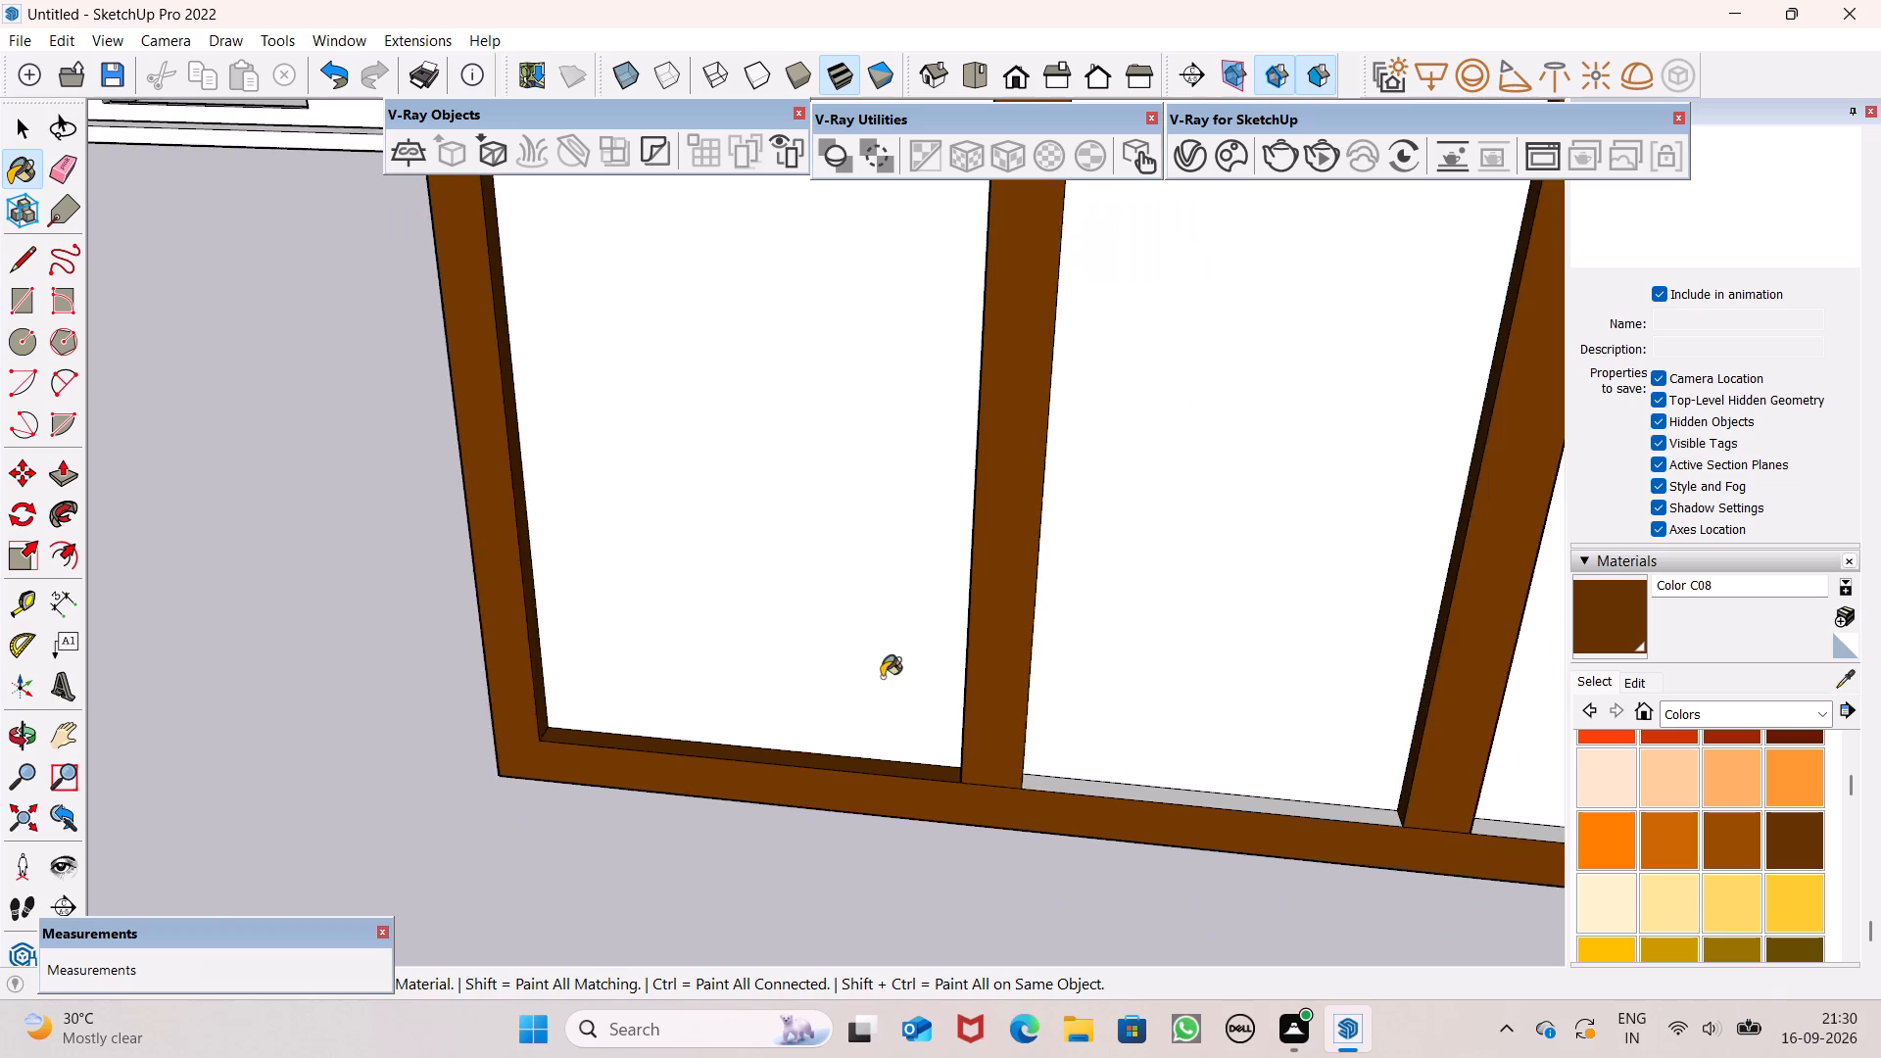
pyautogui.scroll(-6, 882, 677)
pyautogui.scroll(5, 1427, 792)
pyautogui.scroll(5, 1255, 768)
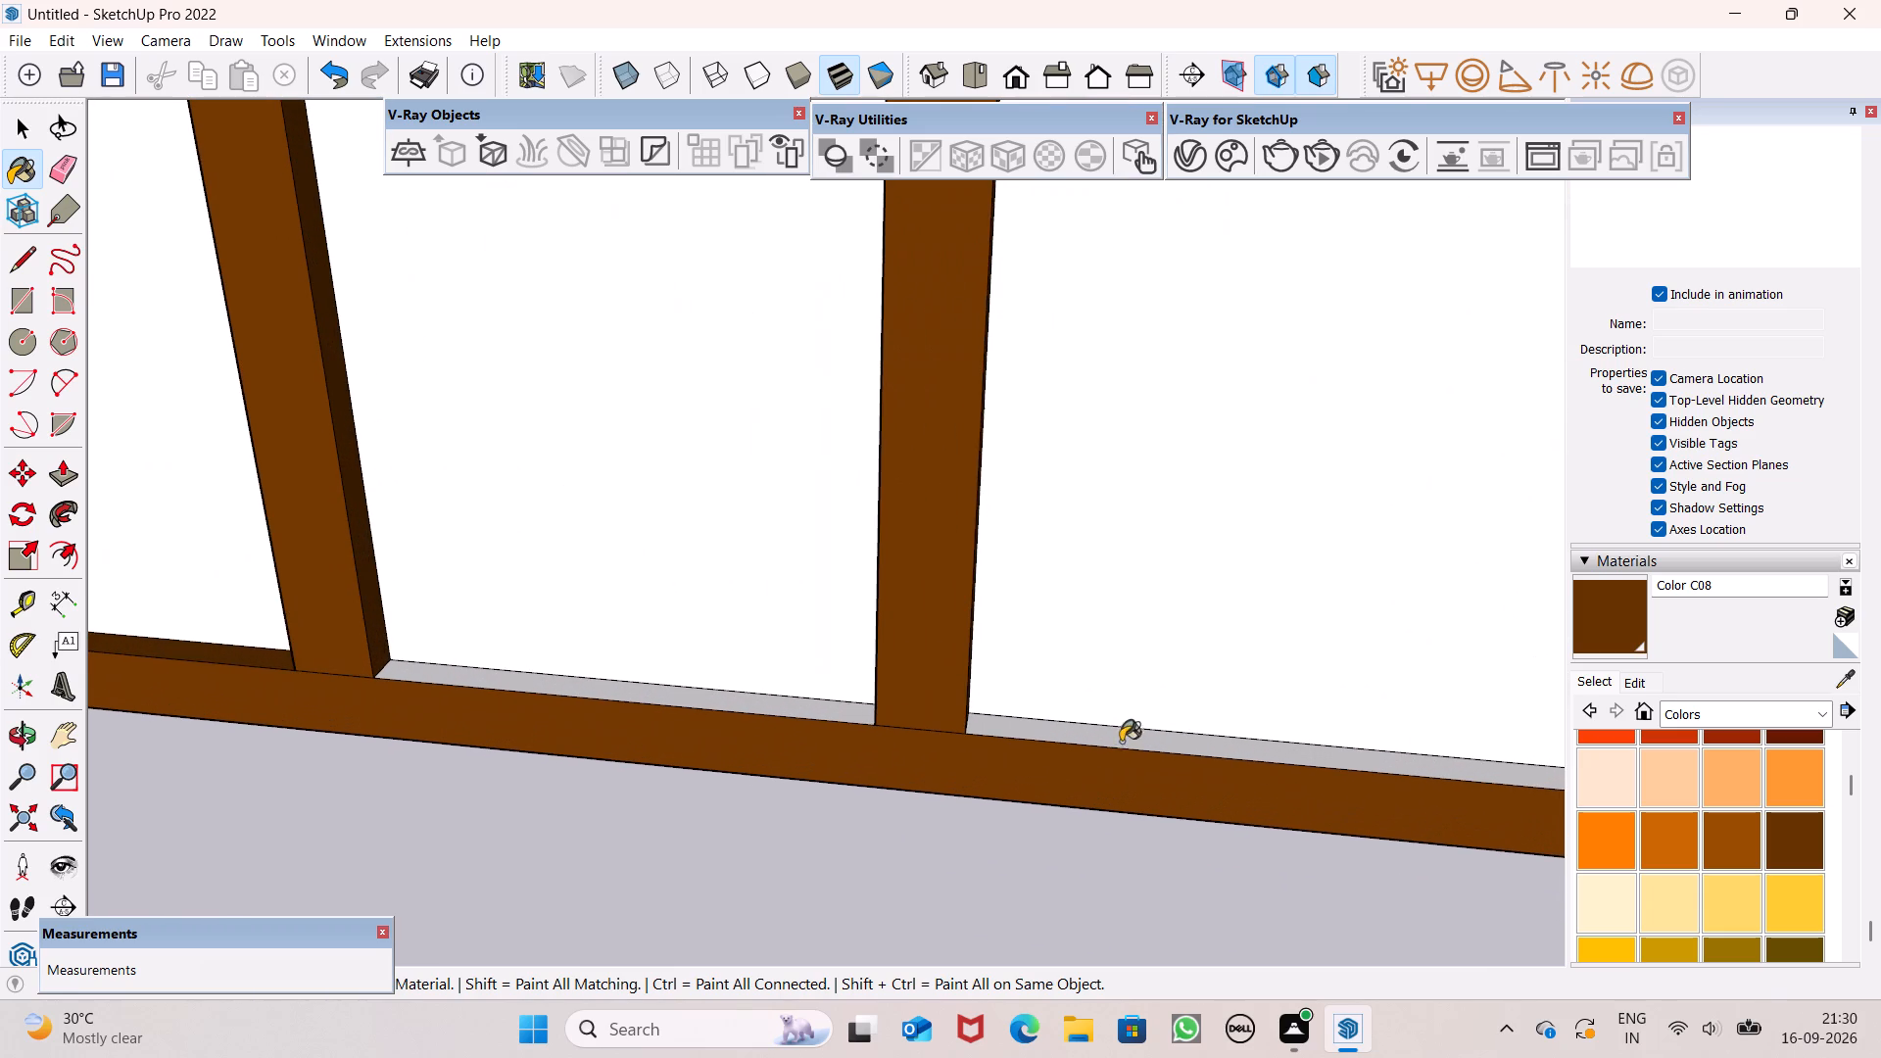
pyautogui.click(1106, 739)
pyautogui.click(799, 692)
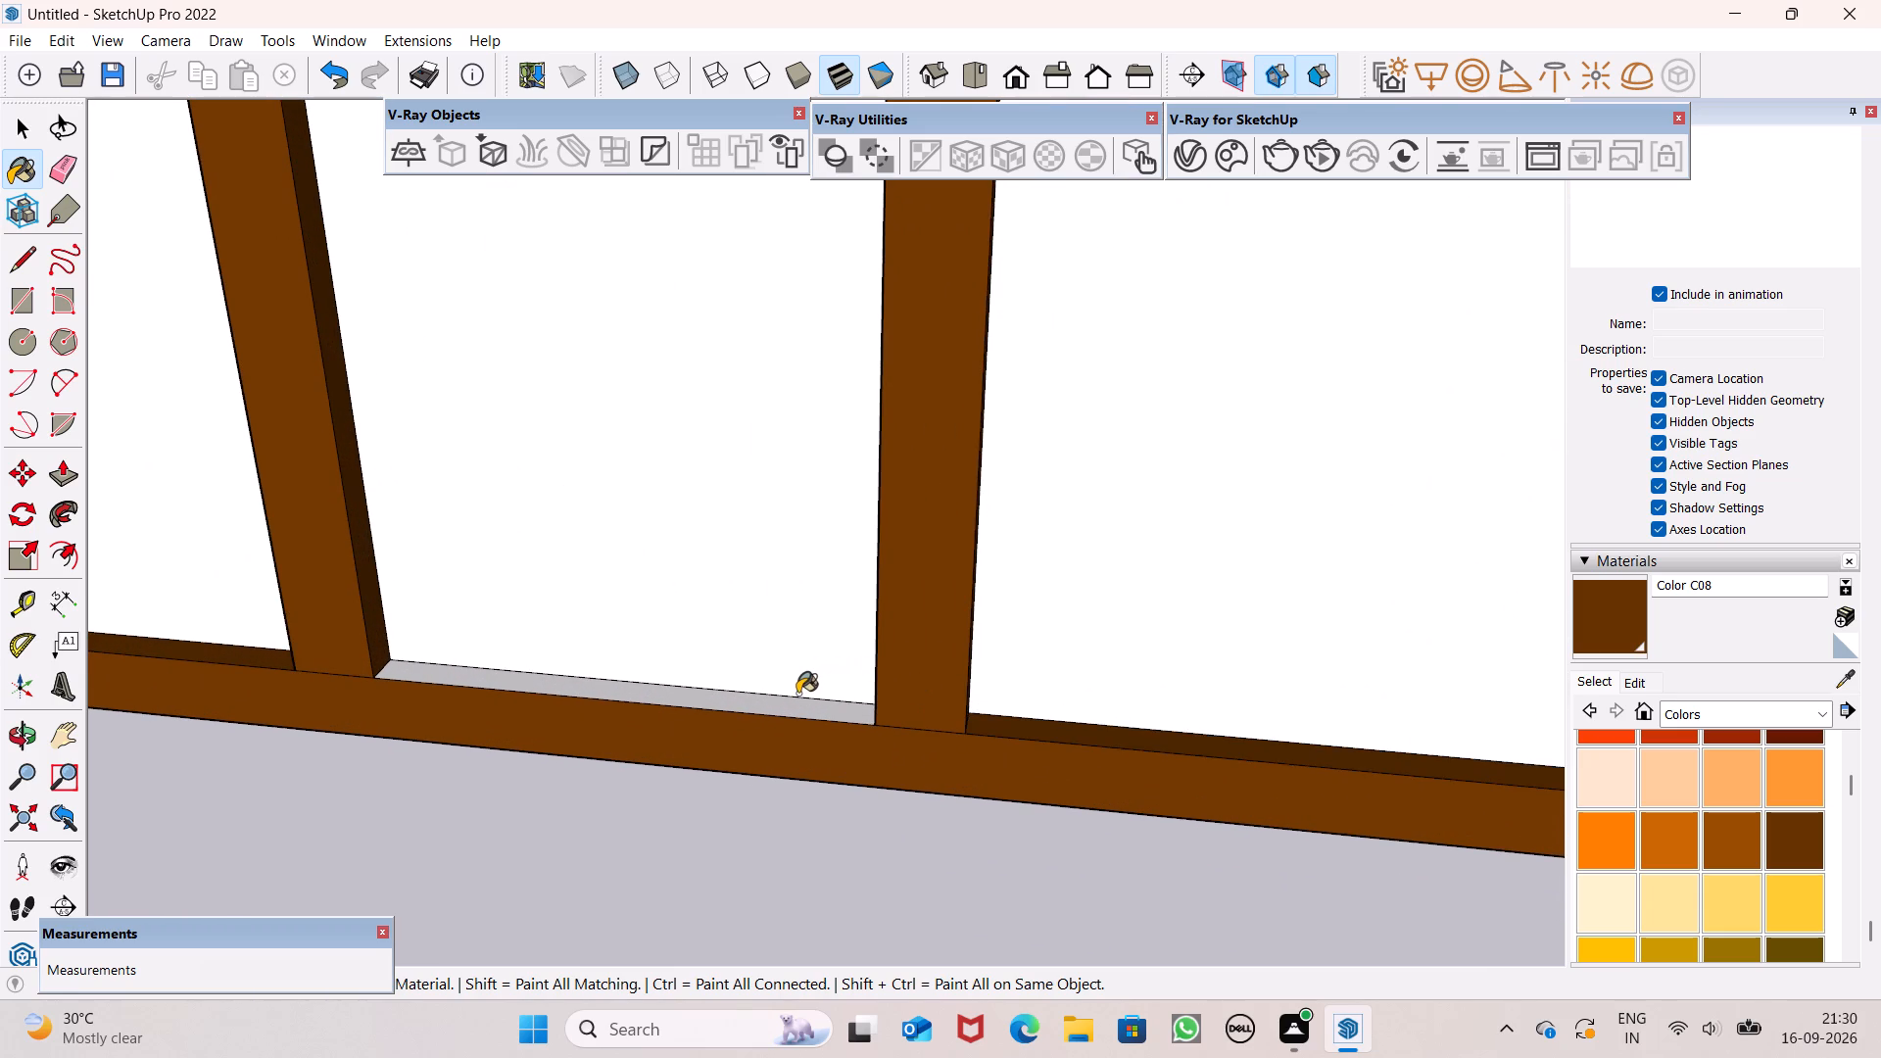
pyautogui.hotkey('ctrl', 'z')
pyautogui.click(786, 717)
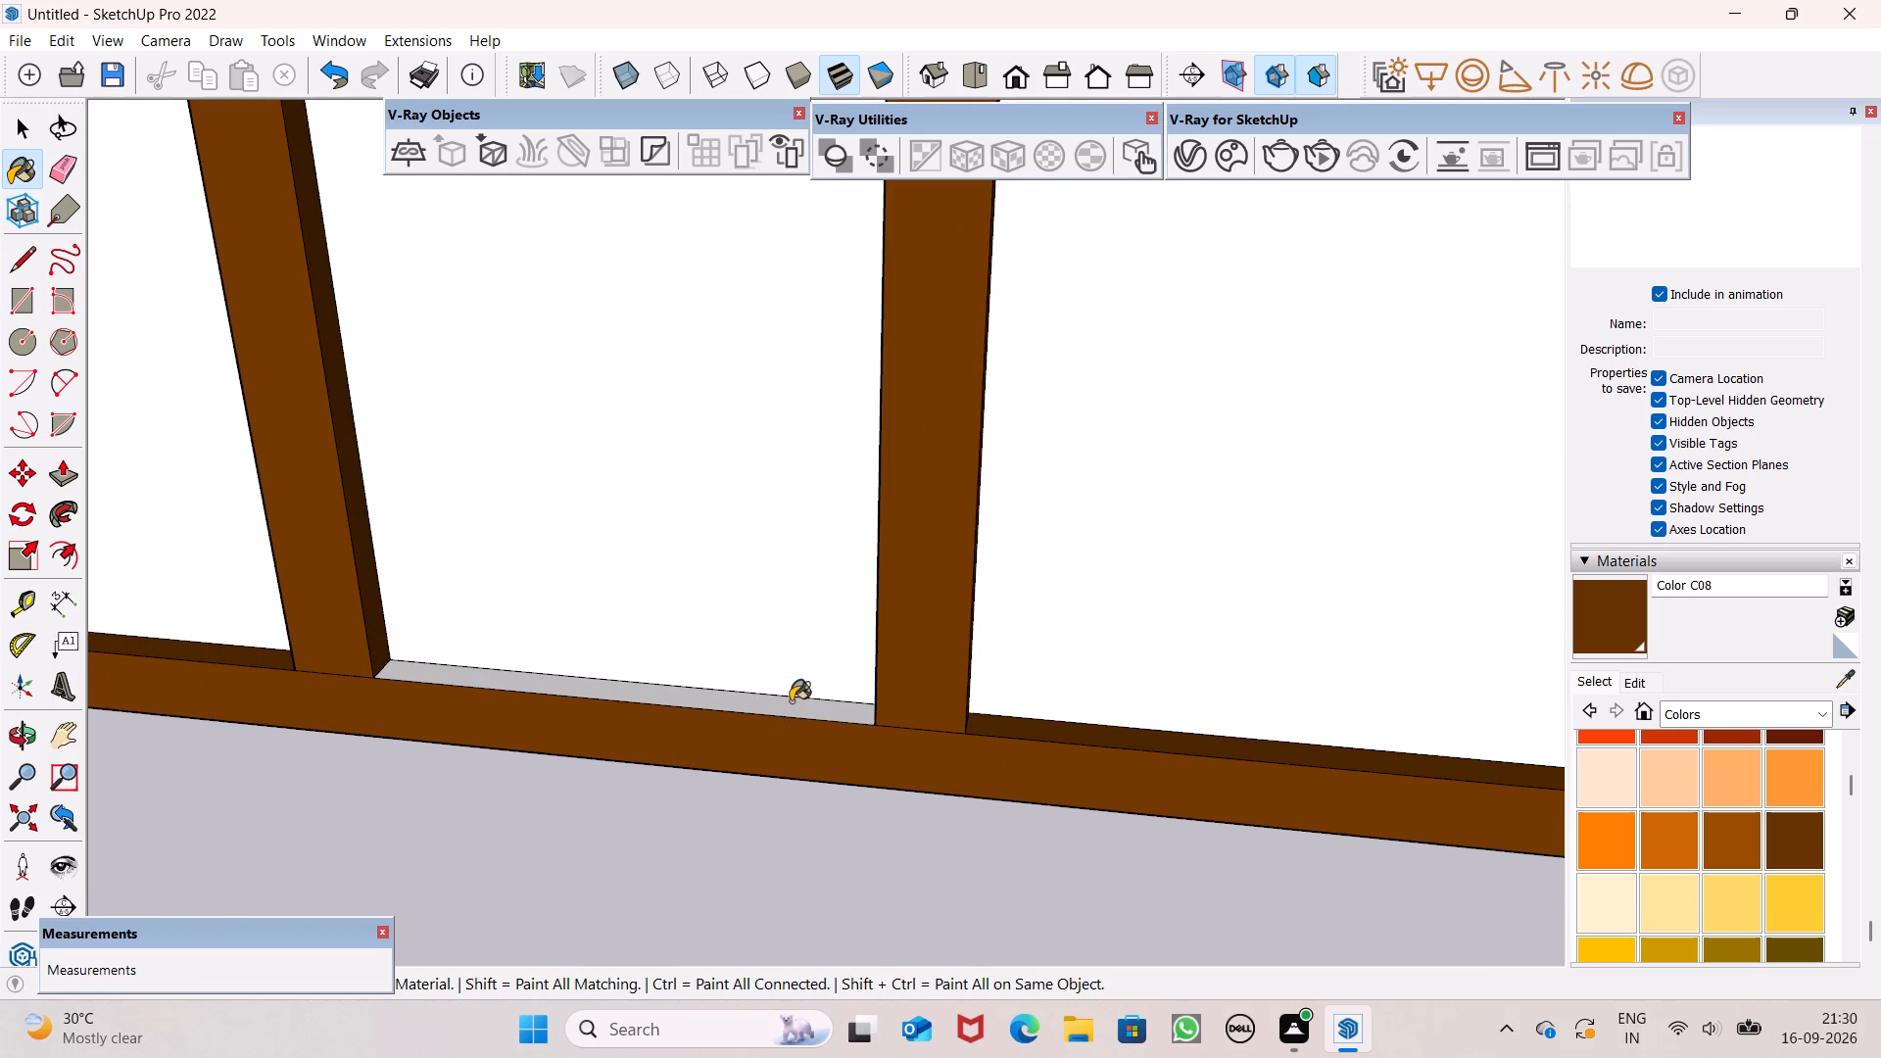
pyautogui.click(791, 701)
# Paint the inner top face of the end pane and the remaining end jamb on the shallow side with Color C08.
pyautogui.scroll(-13, 784, 672)
pyautogui.moveTo(981, 698); pyautogui.dragTo(983, 697, button='middle')
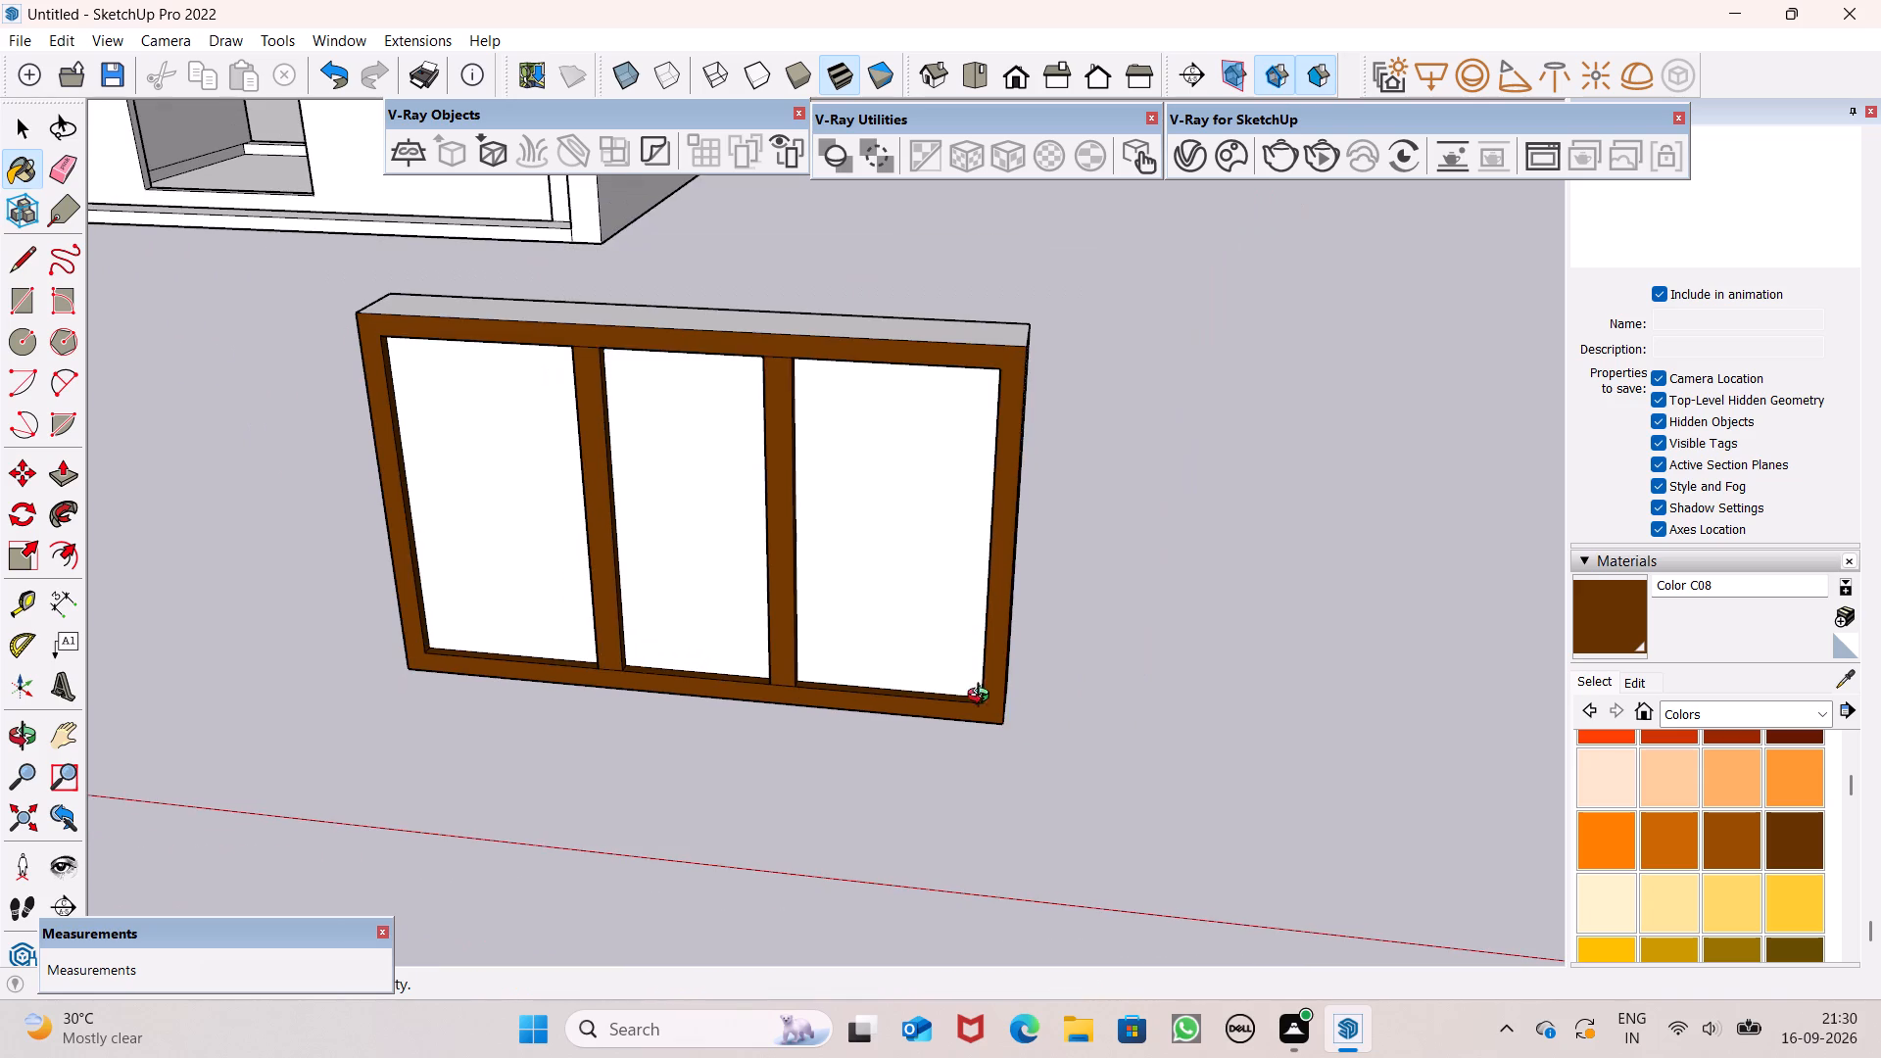
pyautogui.moveTo(983, 697); pyautogui.dragTo(1518, 589, button='middle')
pyautogui.scroll(5, 989, 284)
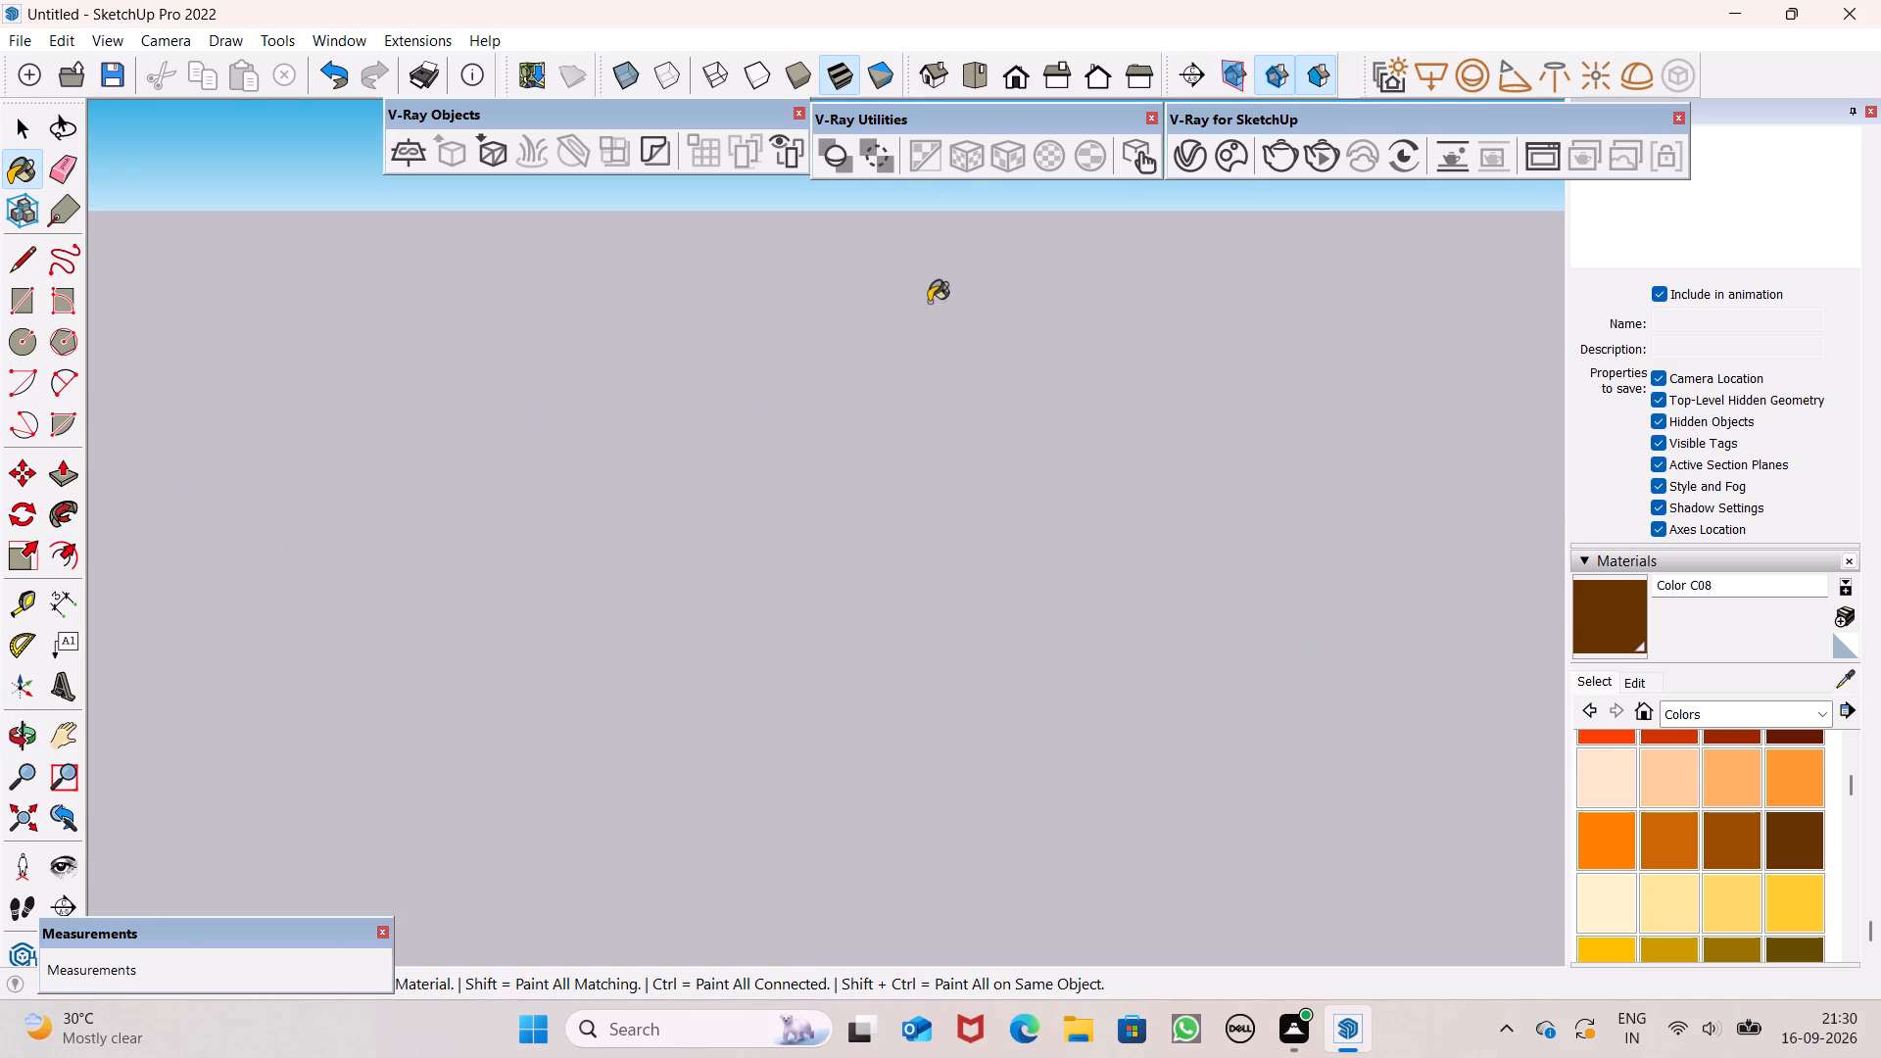
pyautogui.scroll(-5, 940, 287)
pyautogui.moveTo(923, 337); pyautogui.dragTo(1043, 142, button='middle')
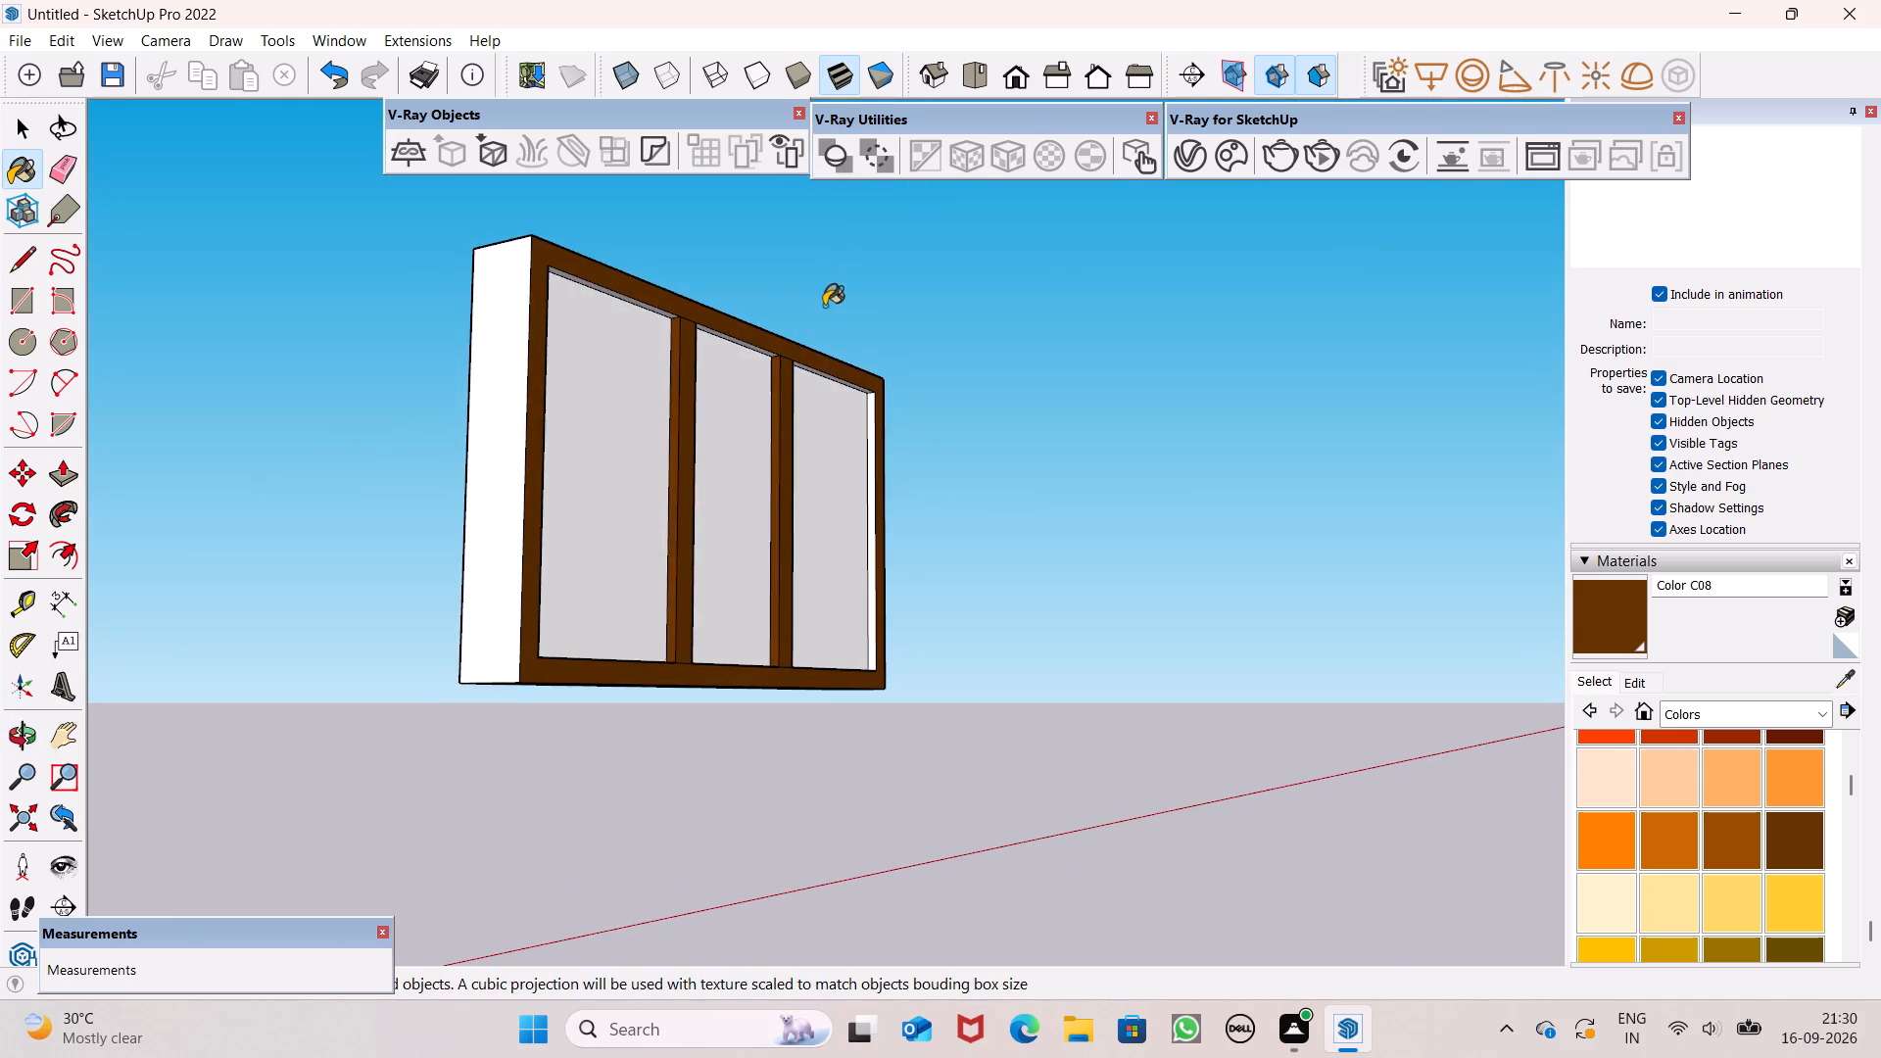
pyautogui.scroll(5, 827, 330)
pyautogui.scroll(-4, 875, 365)
pyautogui.moveTo(897, 411); pyautogui.dragTo(1015, 241, button='middle')
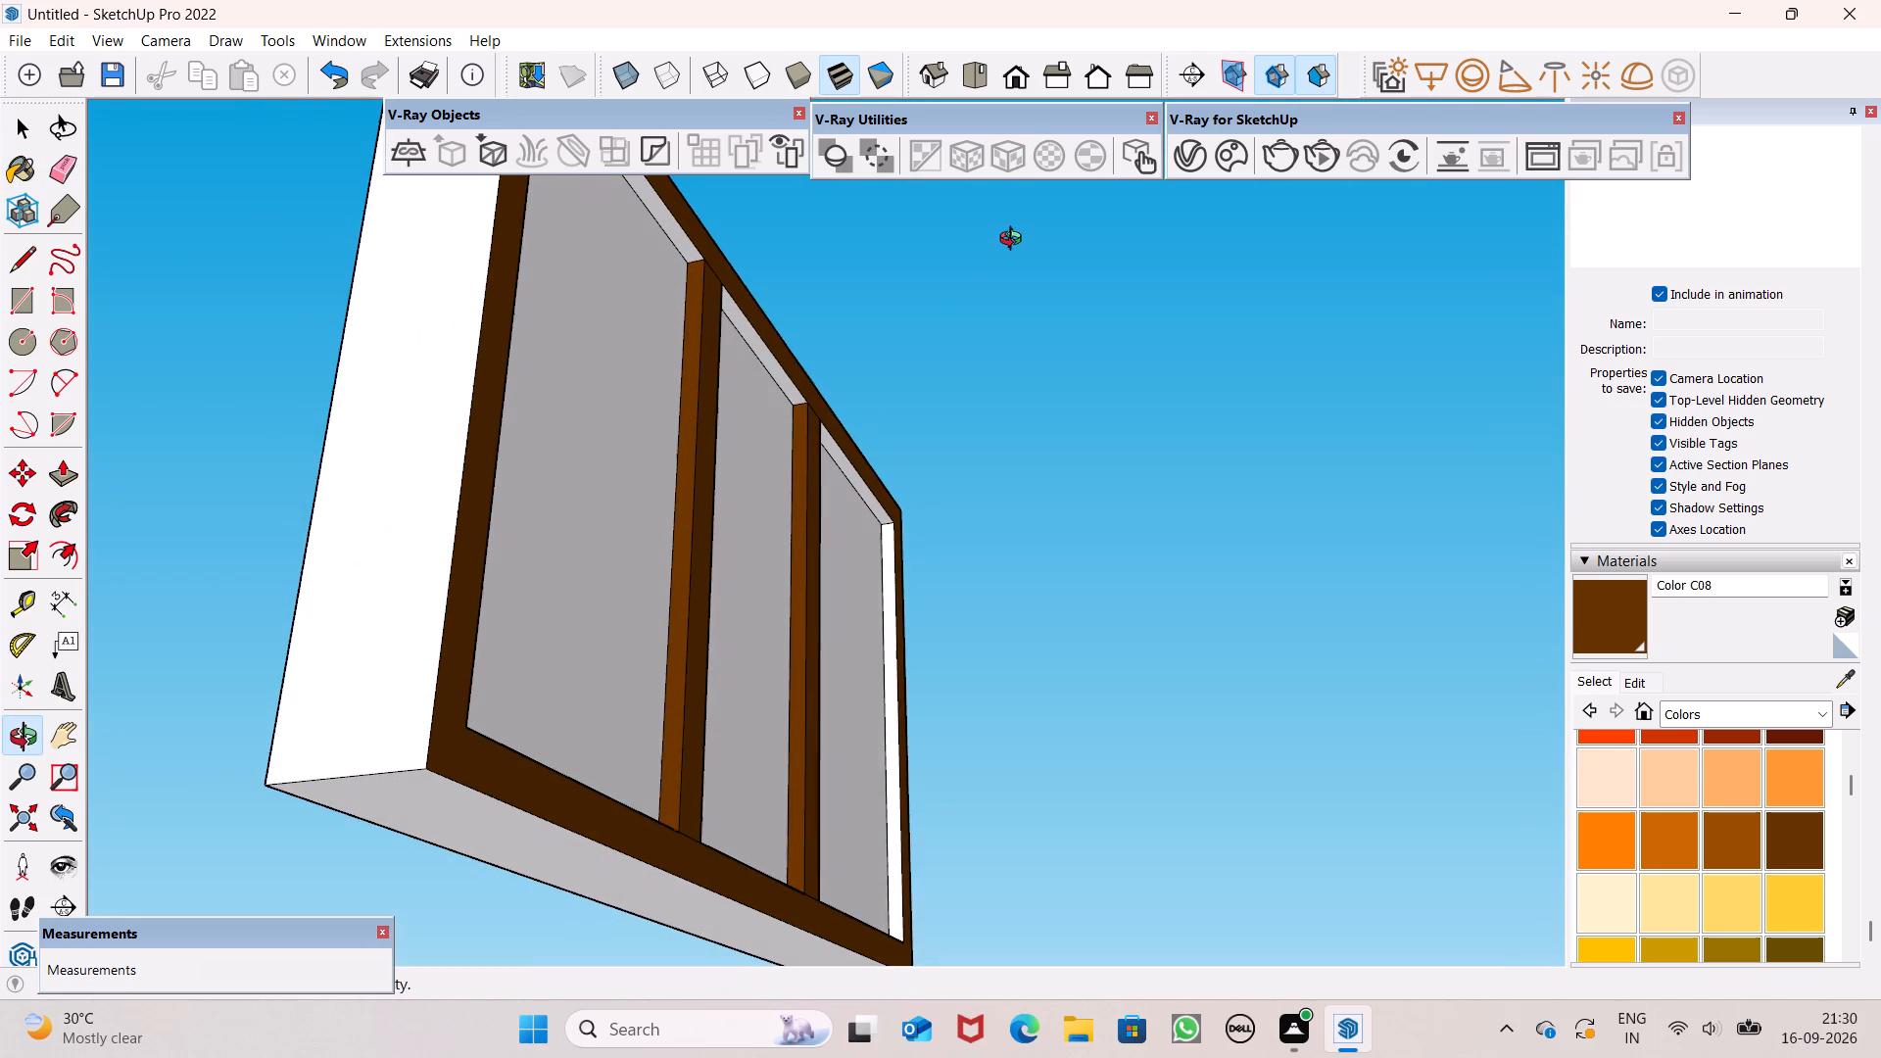
pyautogui.moveTo(1015, 241); pyautogui.dragTo(1016, 241, button='middle')
pyautogui.scroll(5, 859, 504)
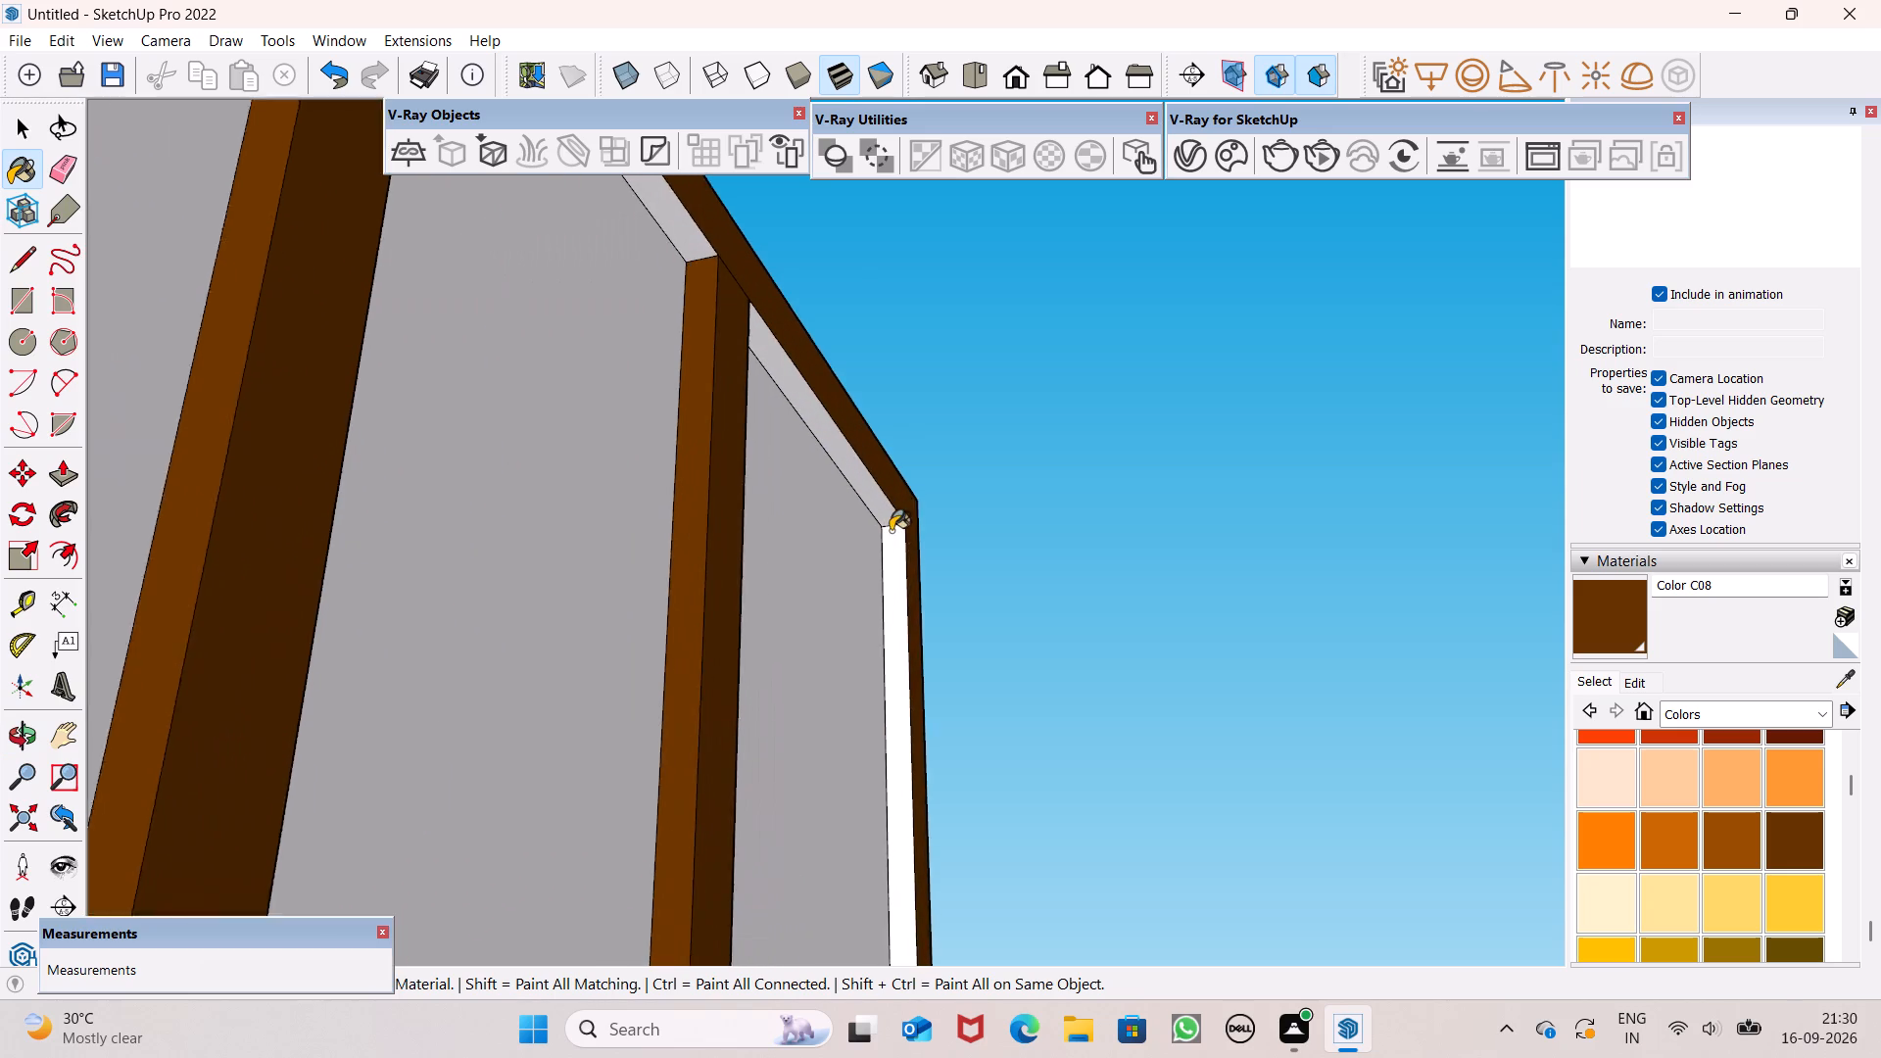
pyautogui.scroll(6, 891, 531)
pyautogui.click(894, 510)
pyautogui.moveTo(891, 560); pyautogui.dragTo(921, 552)
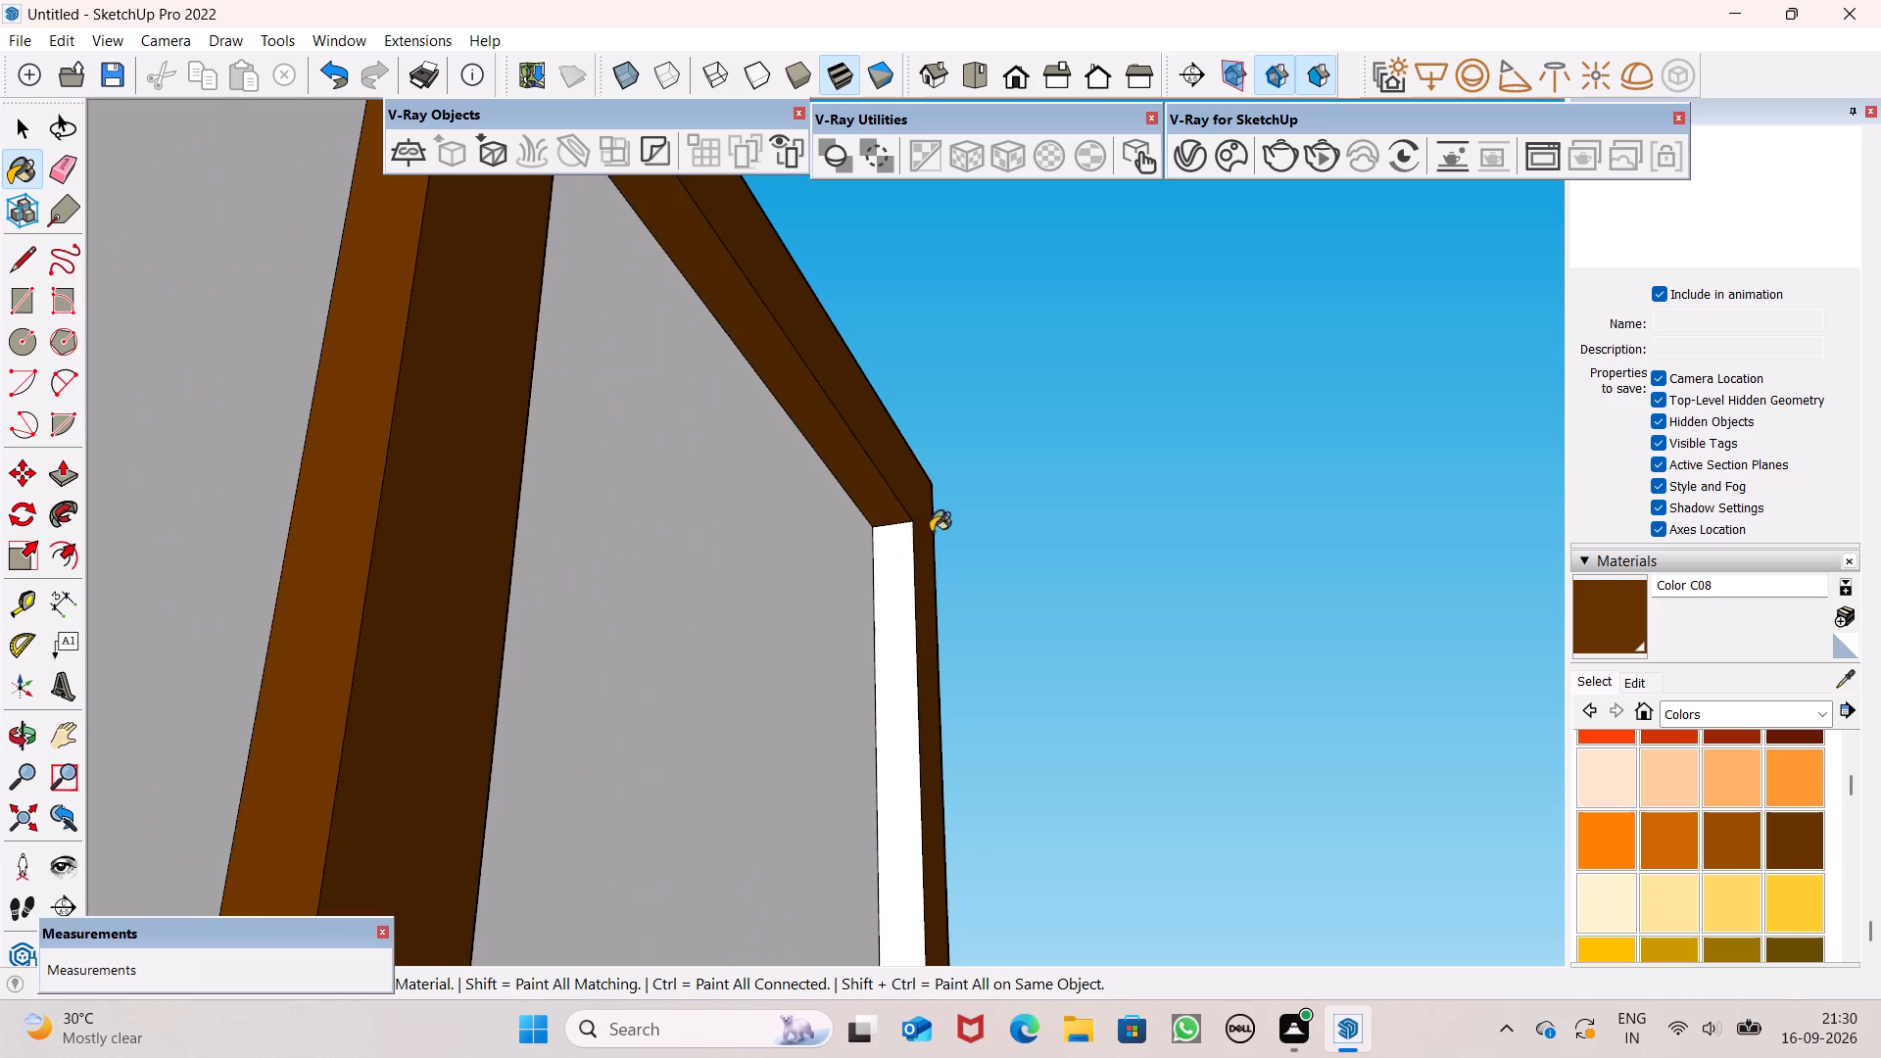
pyautogui.click(906, 569)
# Paint the inner top faces above the middle pane and the other end pane on the shallow side with Color C08.
pyautogui.scroll(-6, 921, 537)
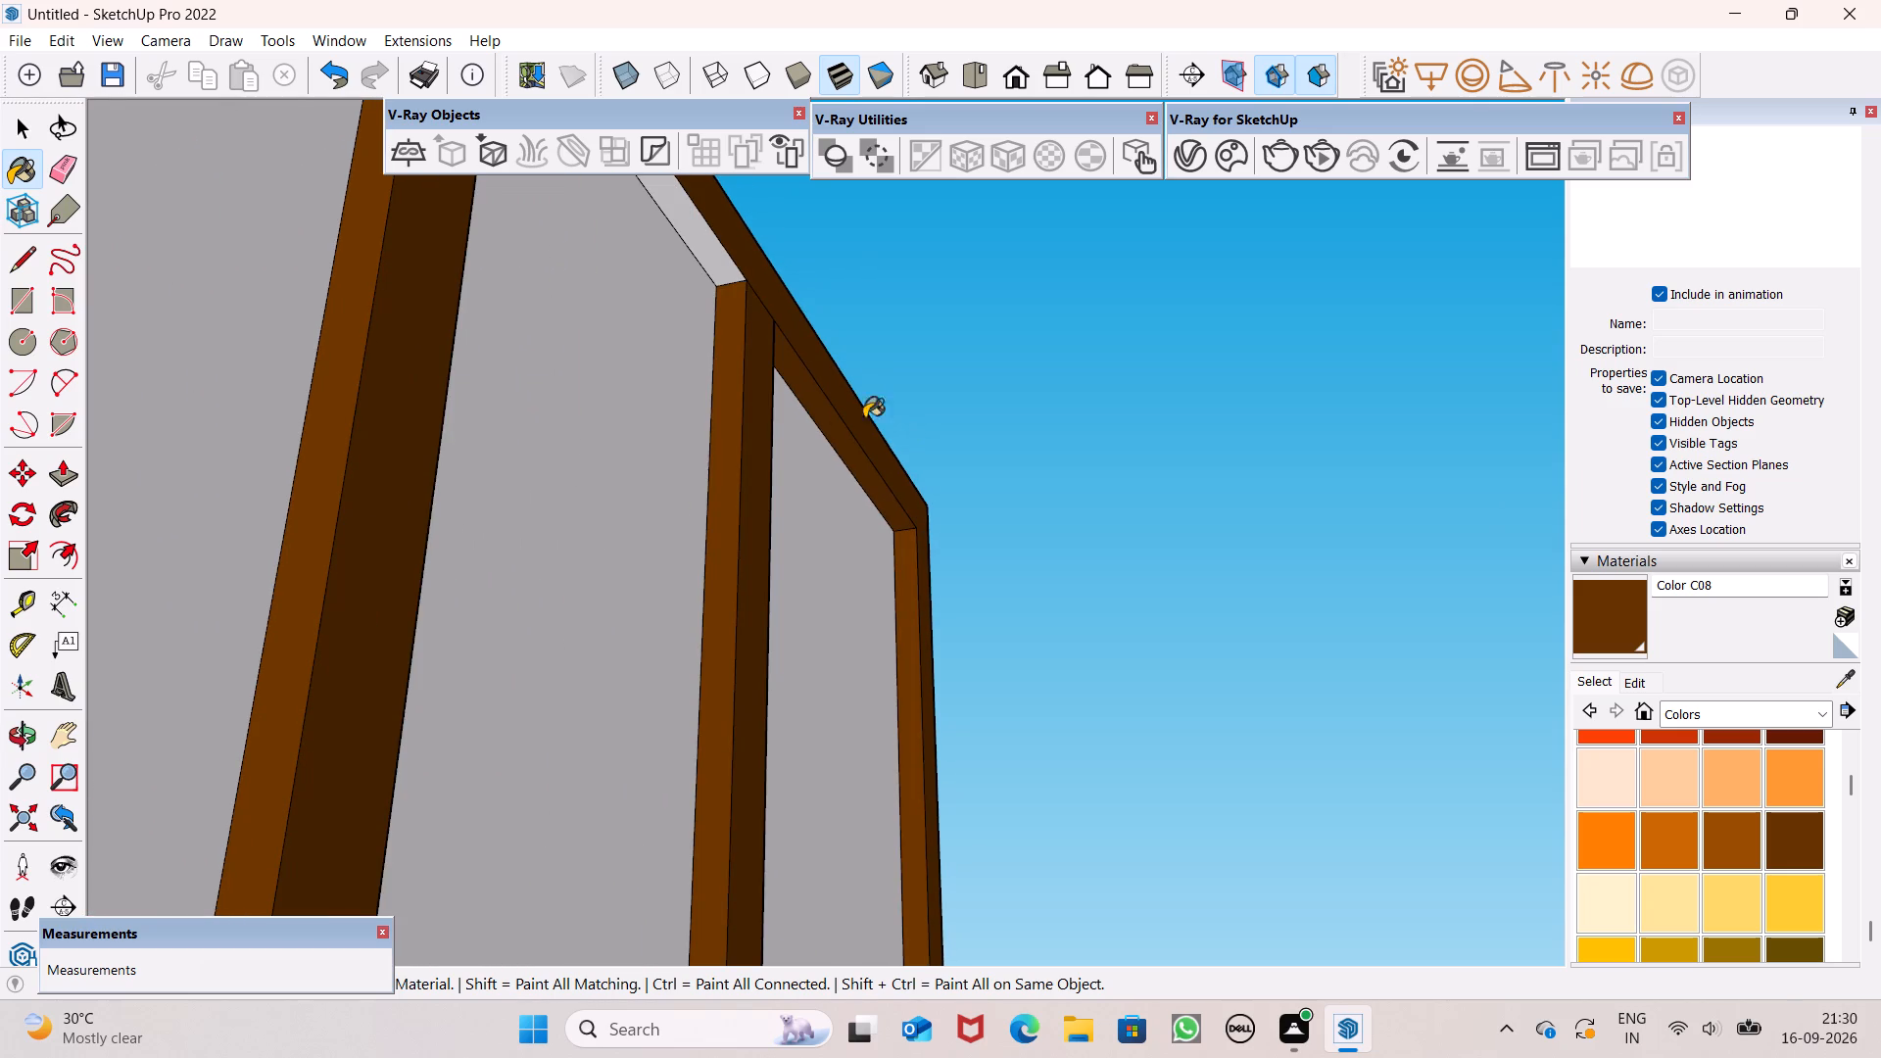
pyautogui.click(724, 259)
pyautogui.scroll(-6, 774, 373)
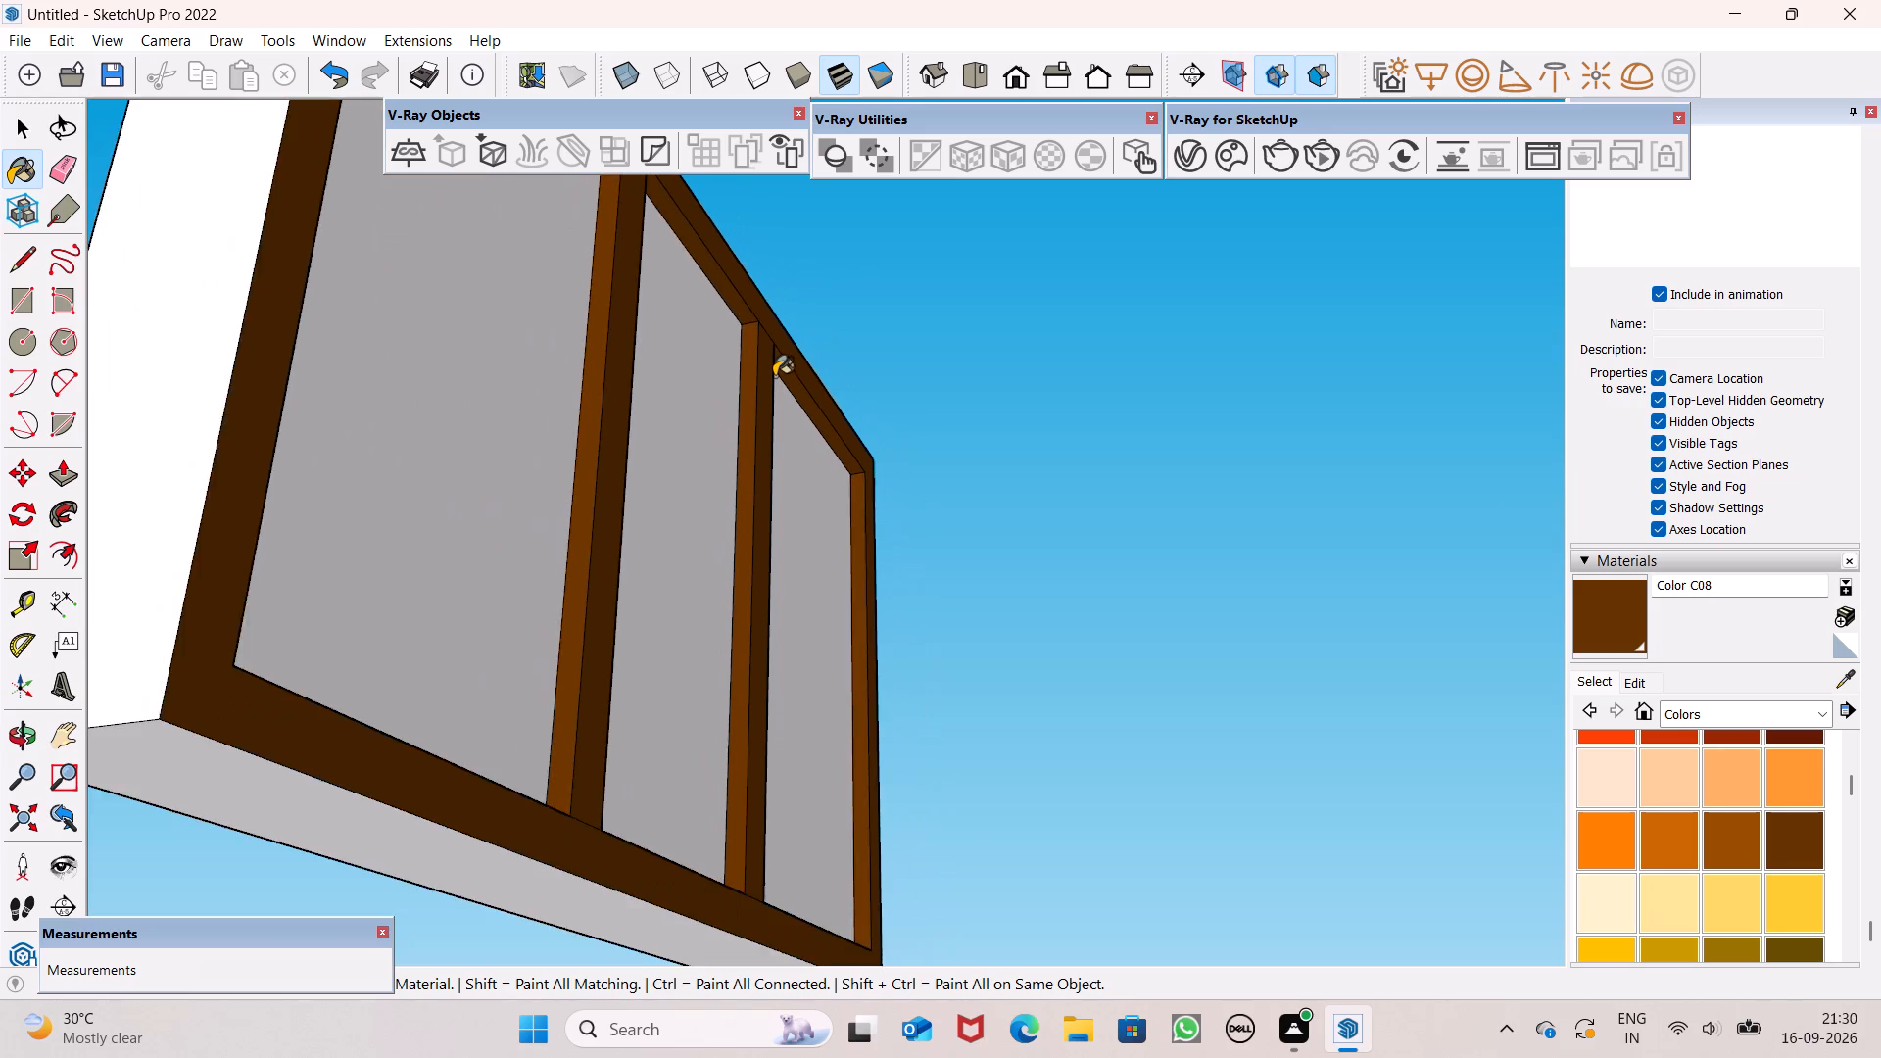
pyautogui.scroll(-5, 773, 360)
pyautogui.scroll(7, 643, 213)
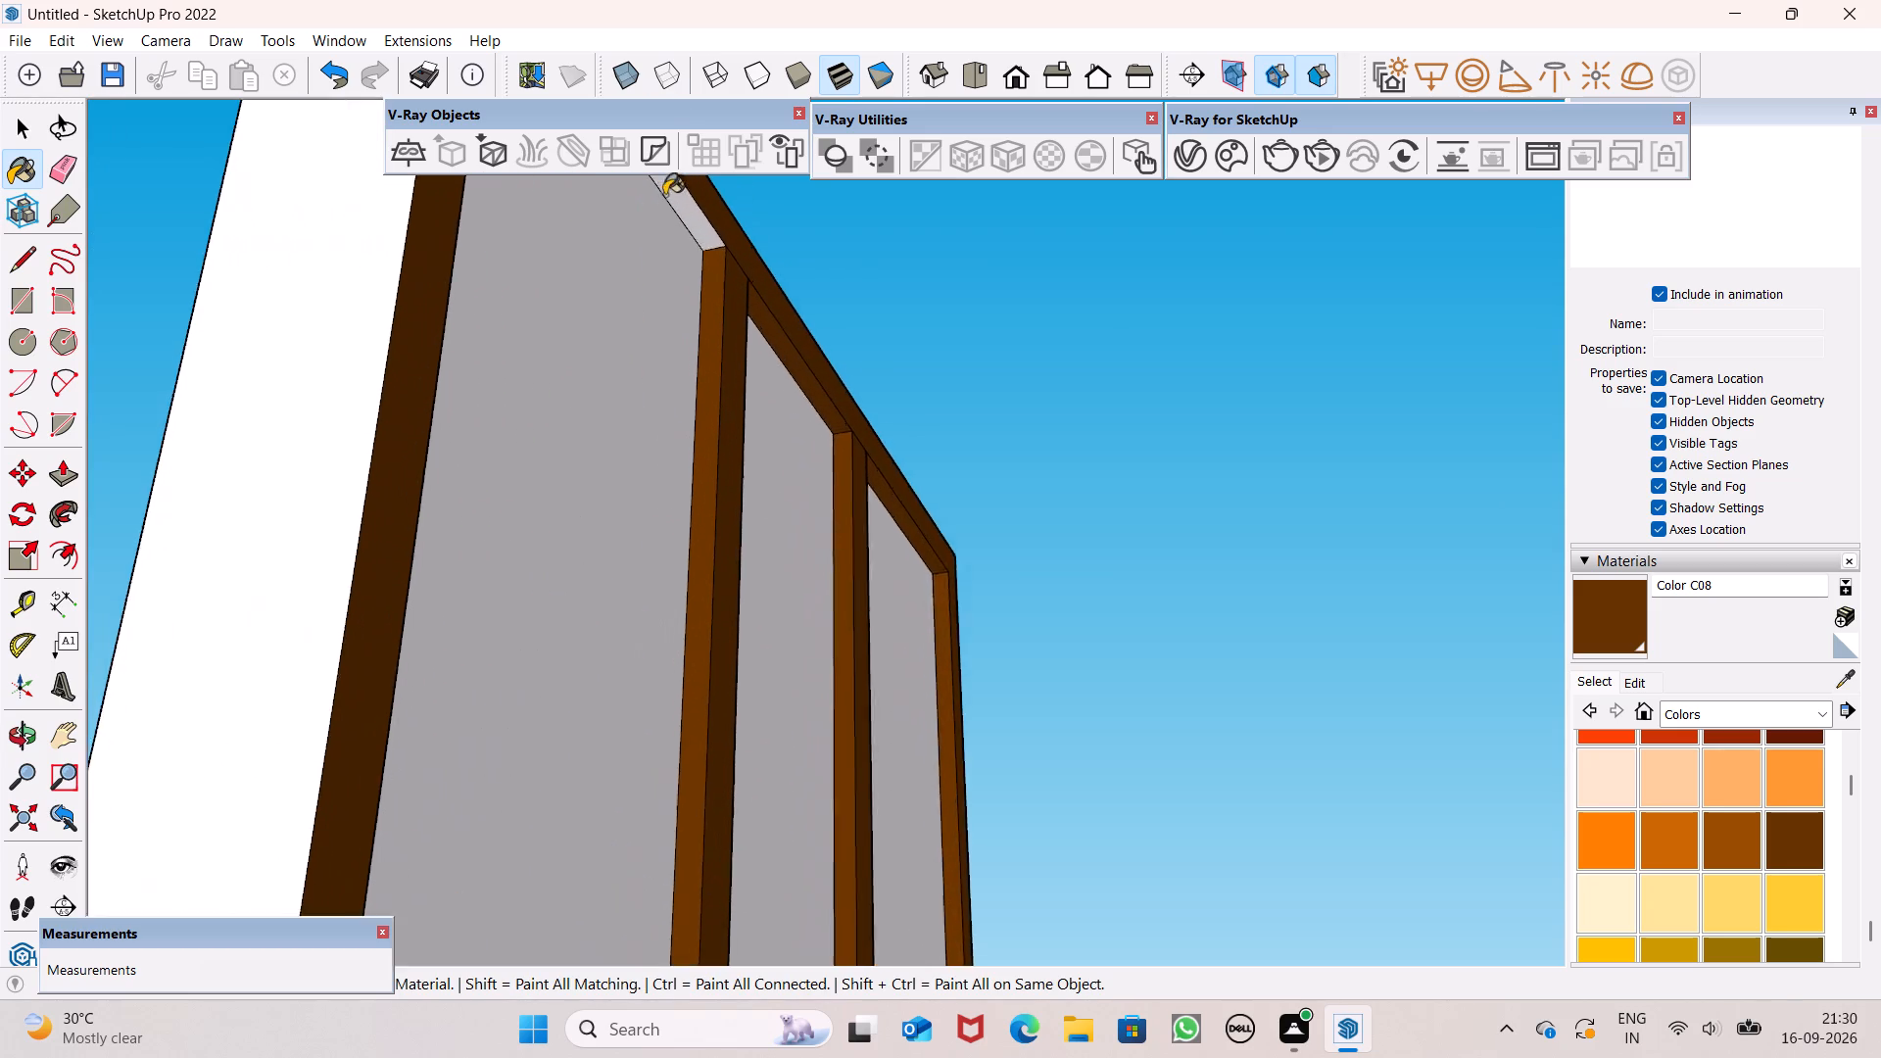
pyautogui.scroll(8, 683, 199)
pyautogui.click(683, 198)
pyautogui.scroll(-11, 718, 246)
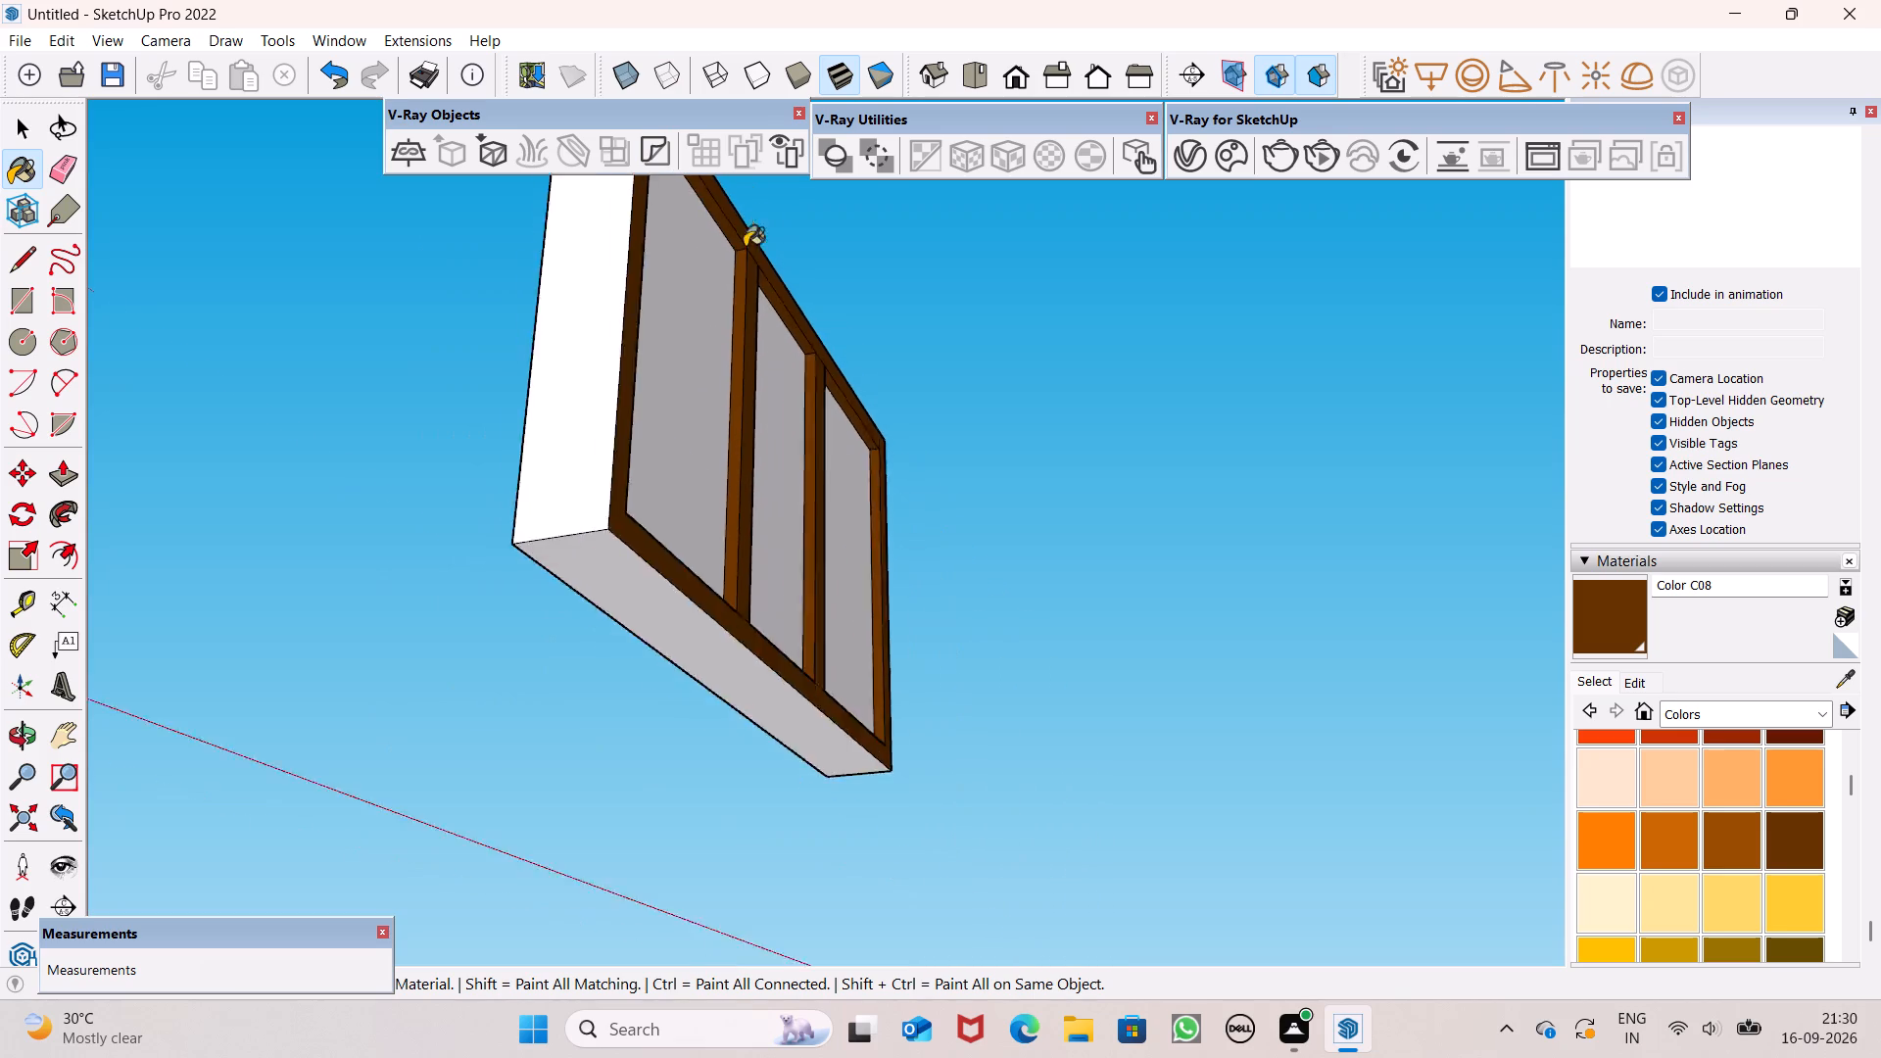
pyautogui.scroll(-3, 745, 247)
pyautogui.moveTo(793, 313); pyautogui.dragTo(691, 410, button='middle')
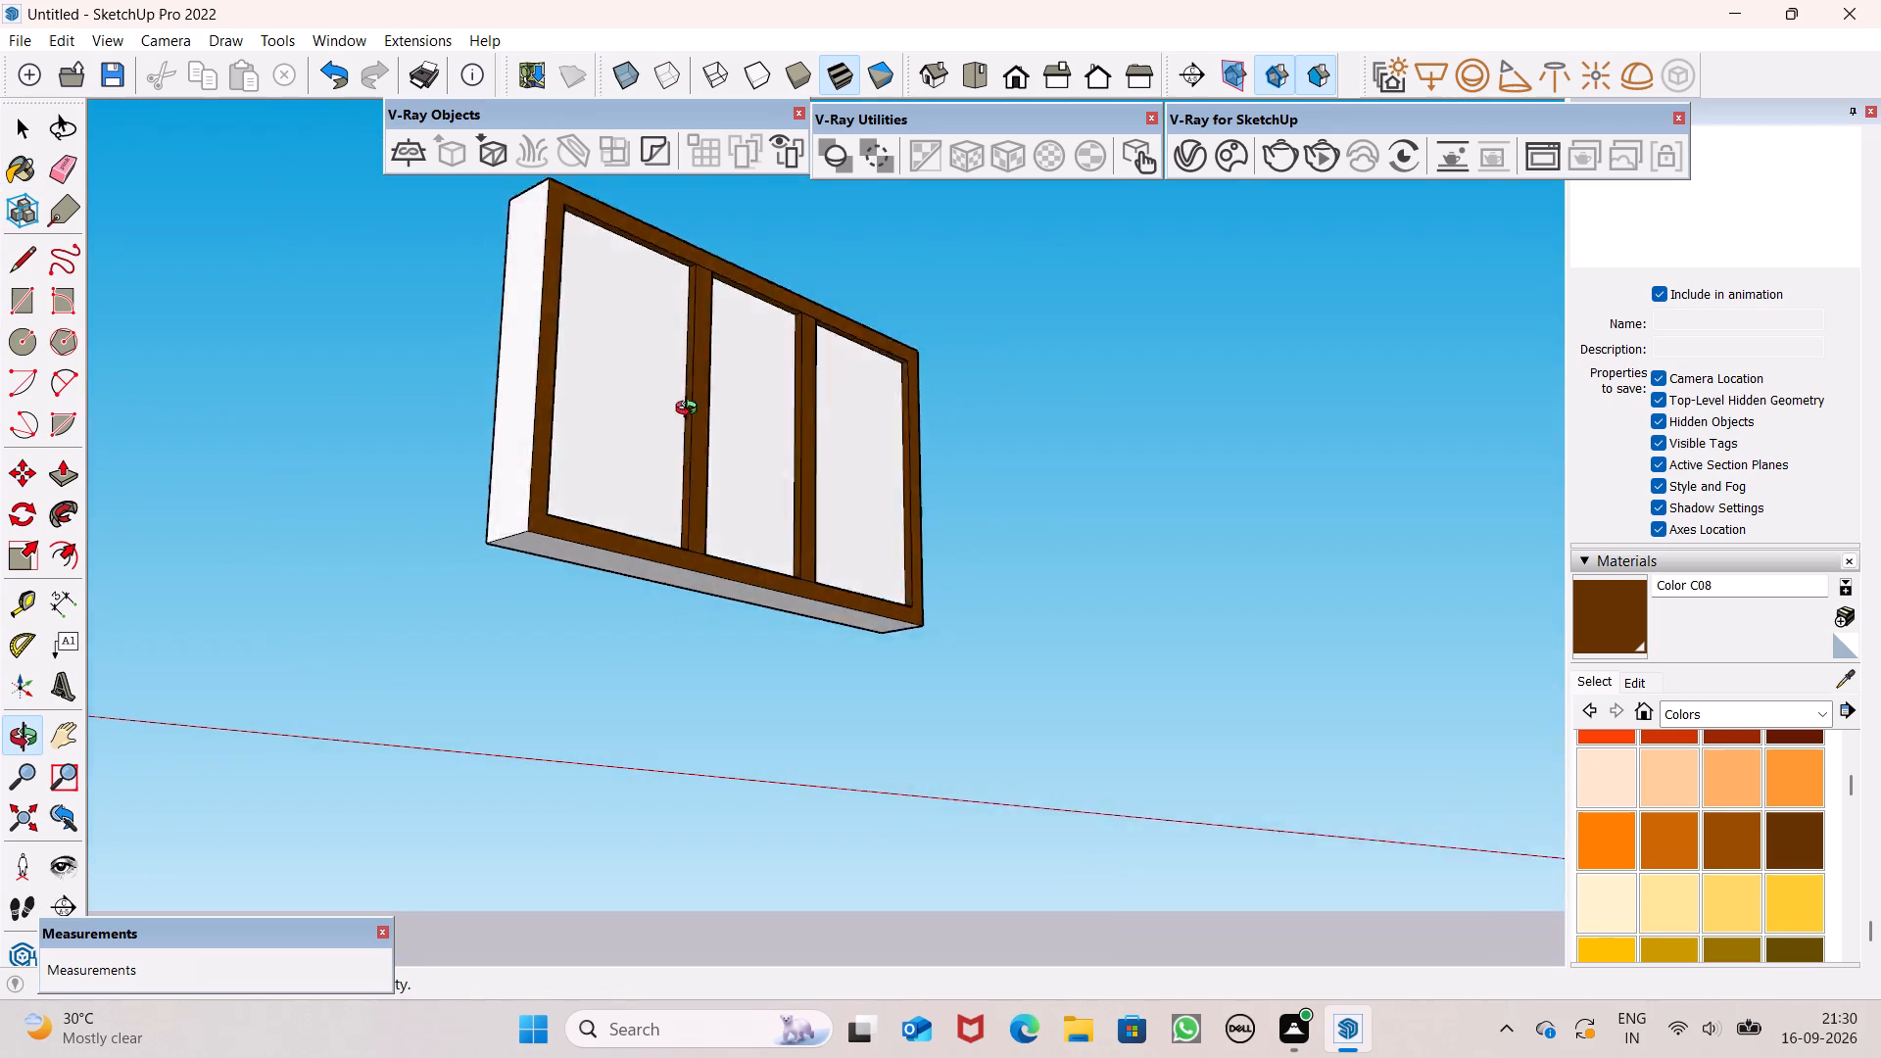
pyautogui.moveTo(691, 410); pyautogui.dragTo(727, 418, button='middle')
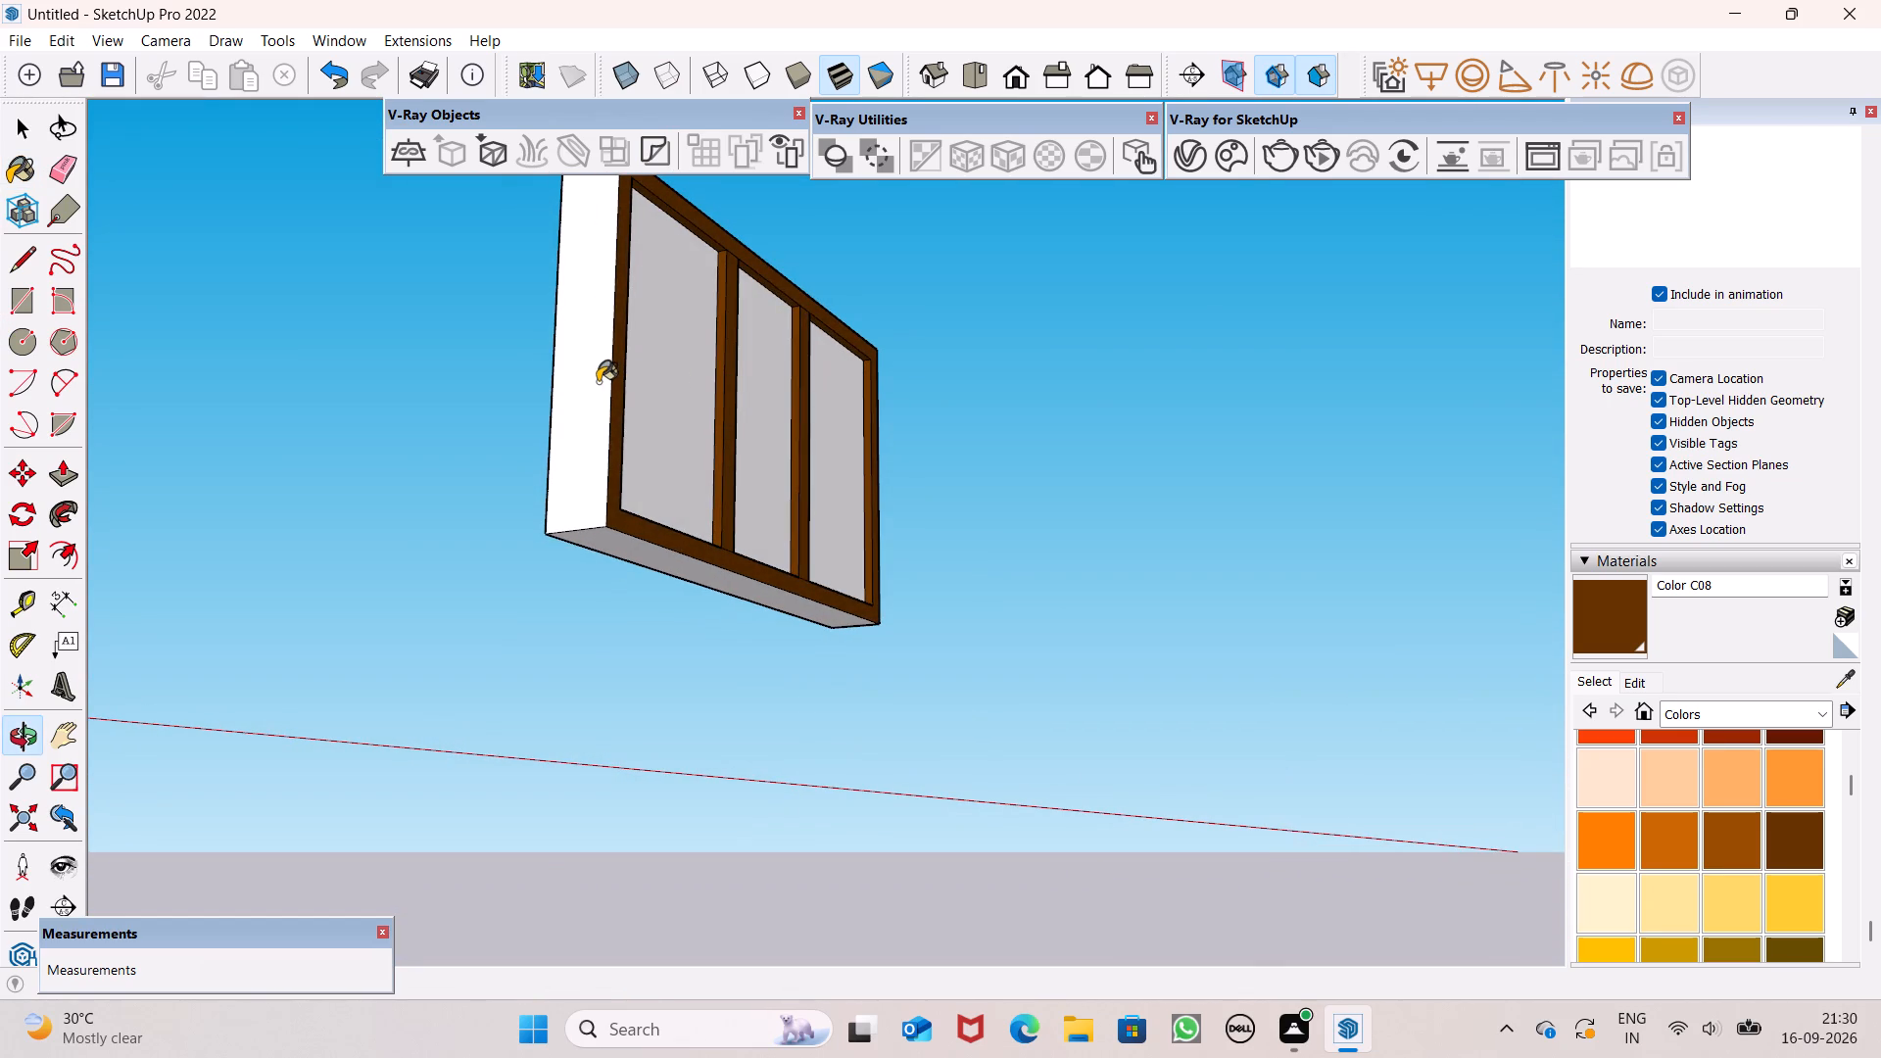
# Paint the three window panes on the shallow side with Translucent Glass Blue from the Glass and Mirrors materials.
pyautogui.press('space')
pyautogui.scroll(-7, 942, 303)
pyautogui.moveTo(938, 328); pyautogui.dragTo(1307, 778, button='middle')
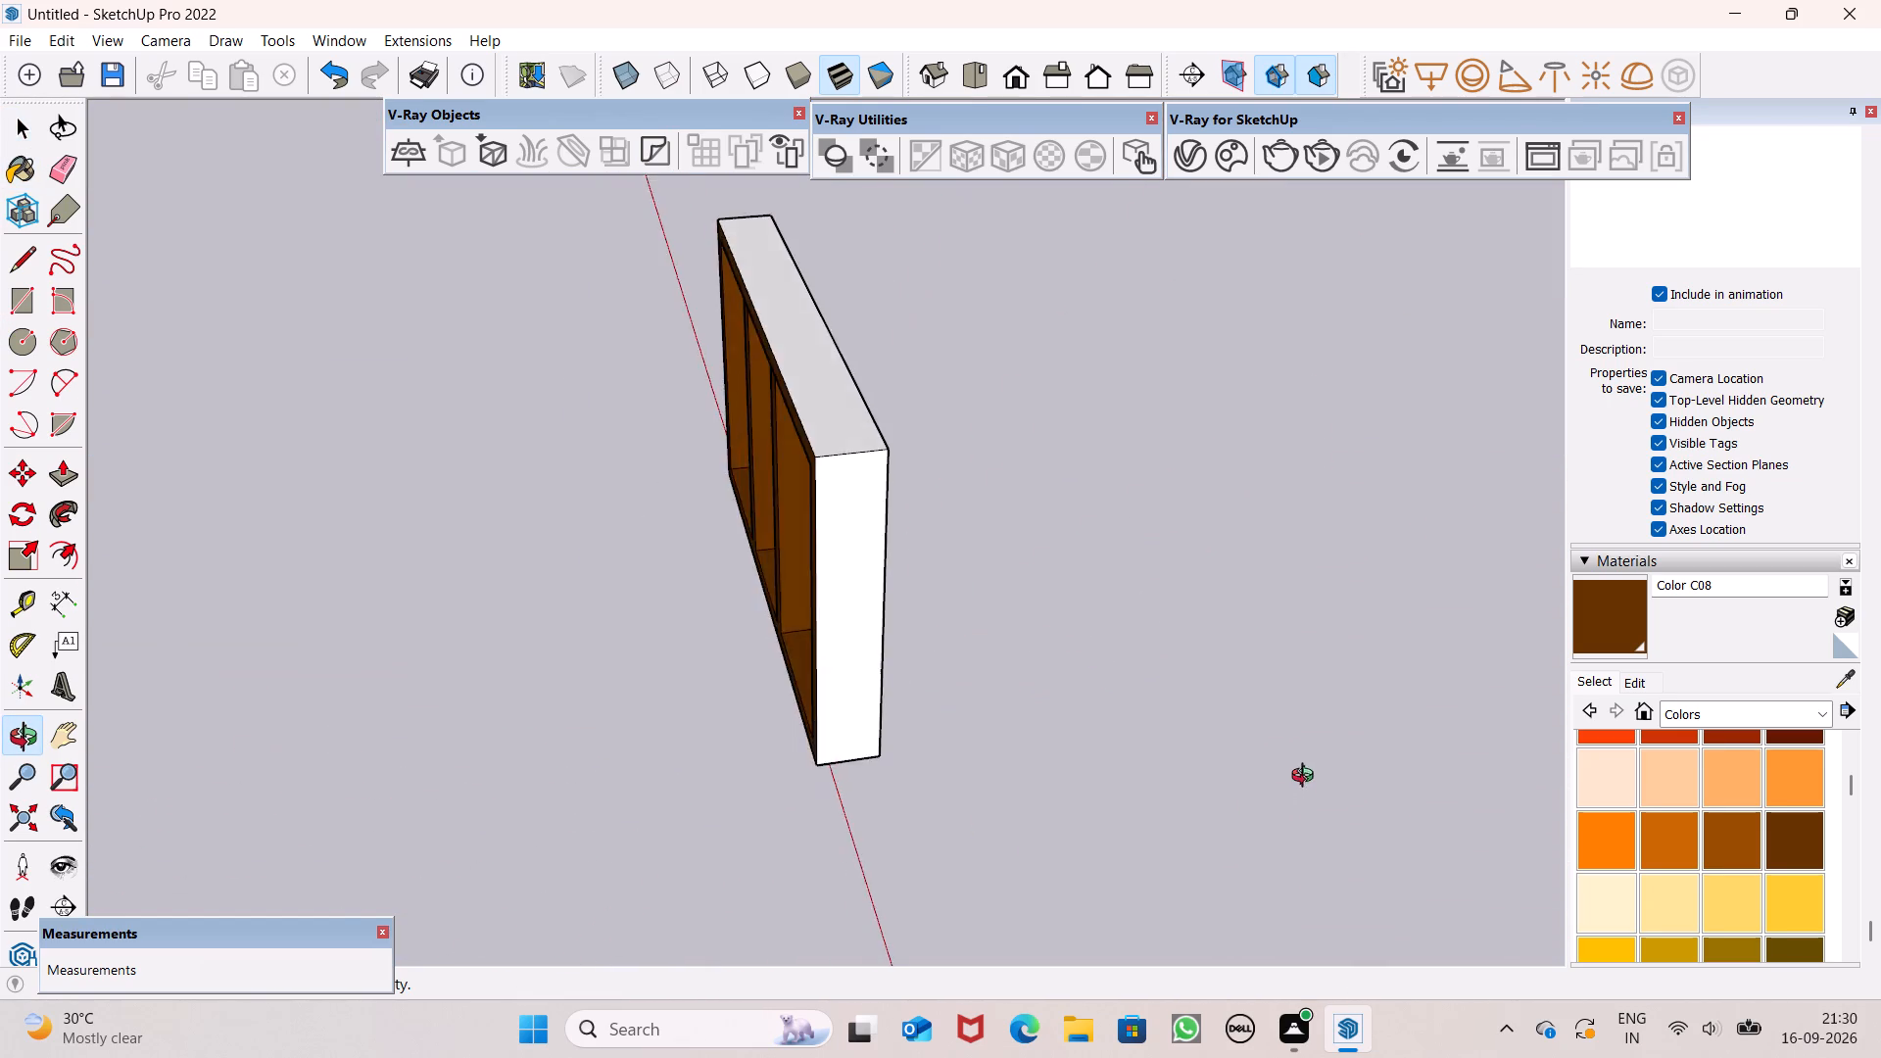
pyautogui.moveTo(1307, 778); pyautogui.dragTo(770, 688, button='middle')
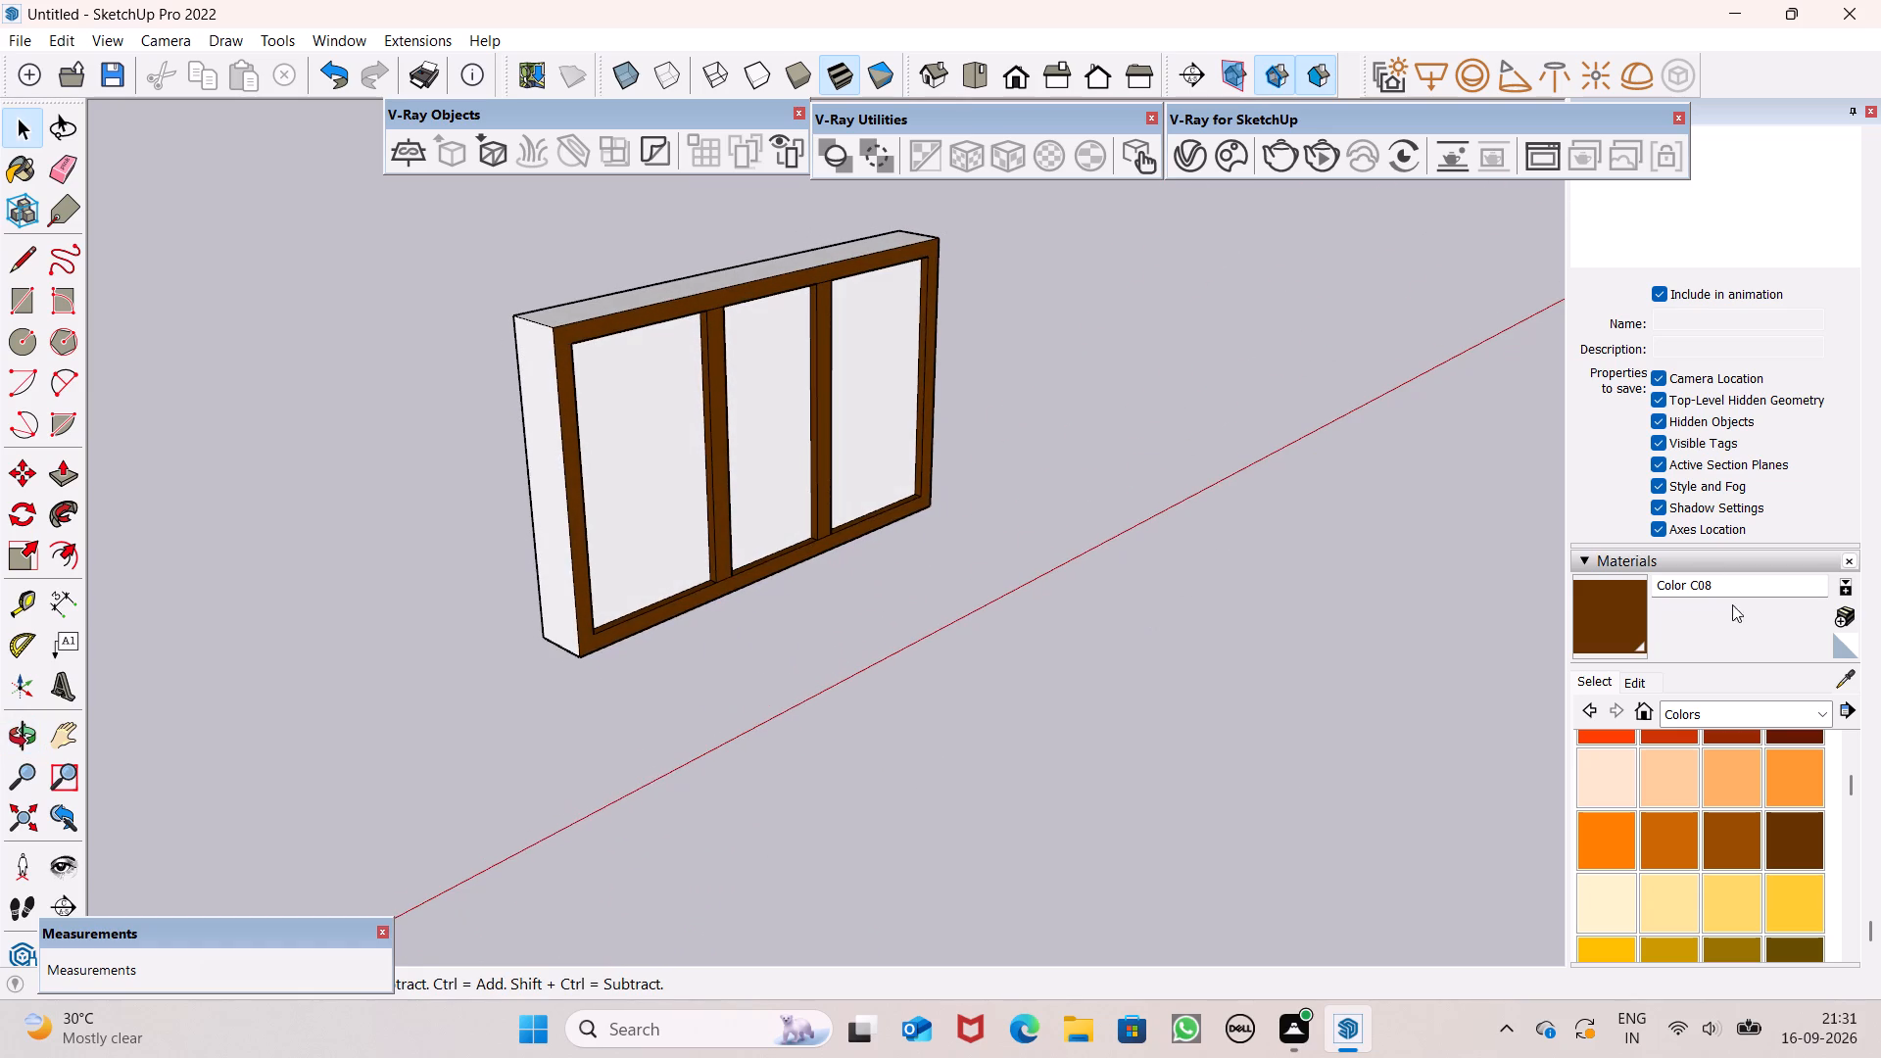
pyautogui.click(1765, 712)
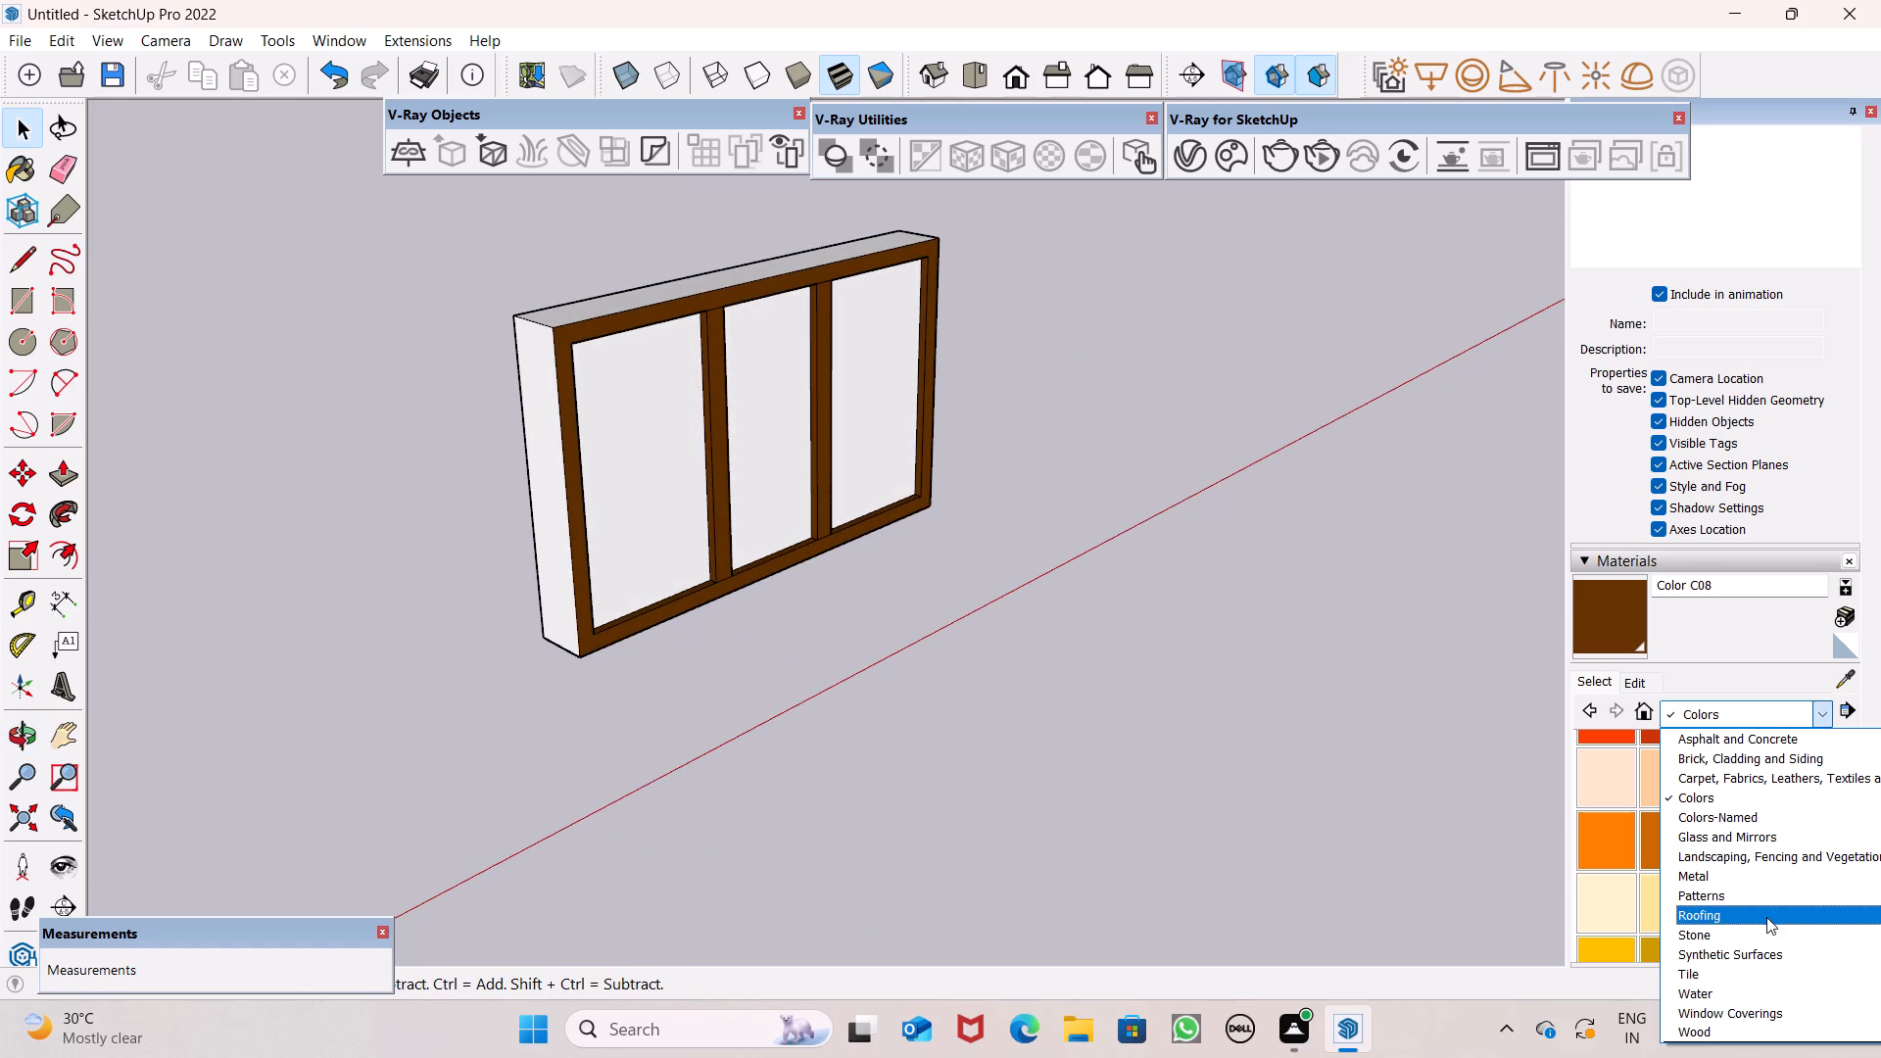
pyautogui.click(1739, 842)
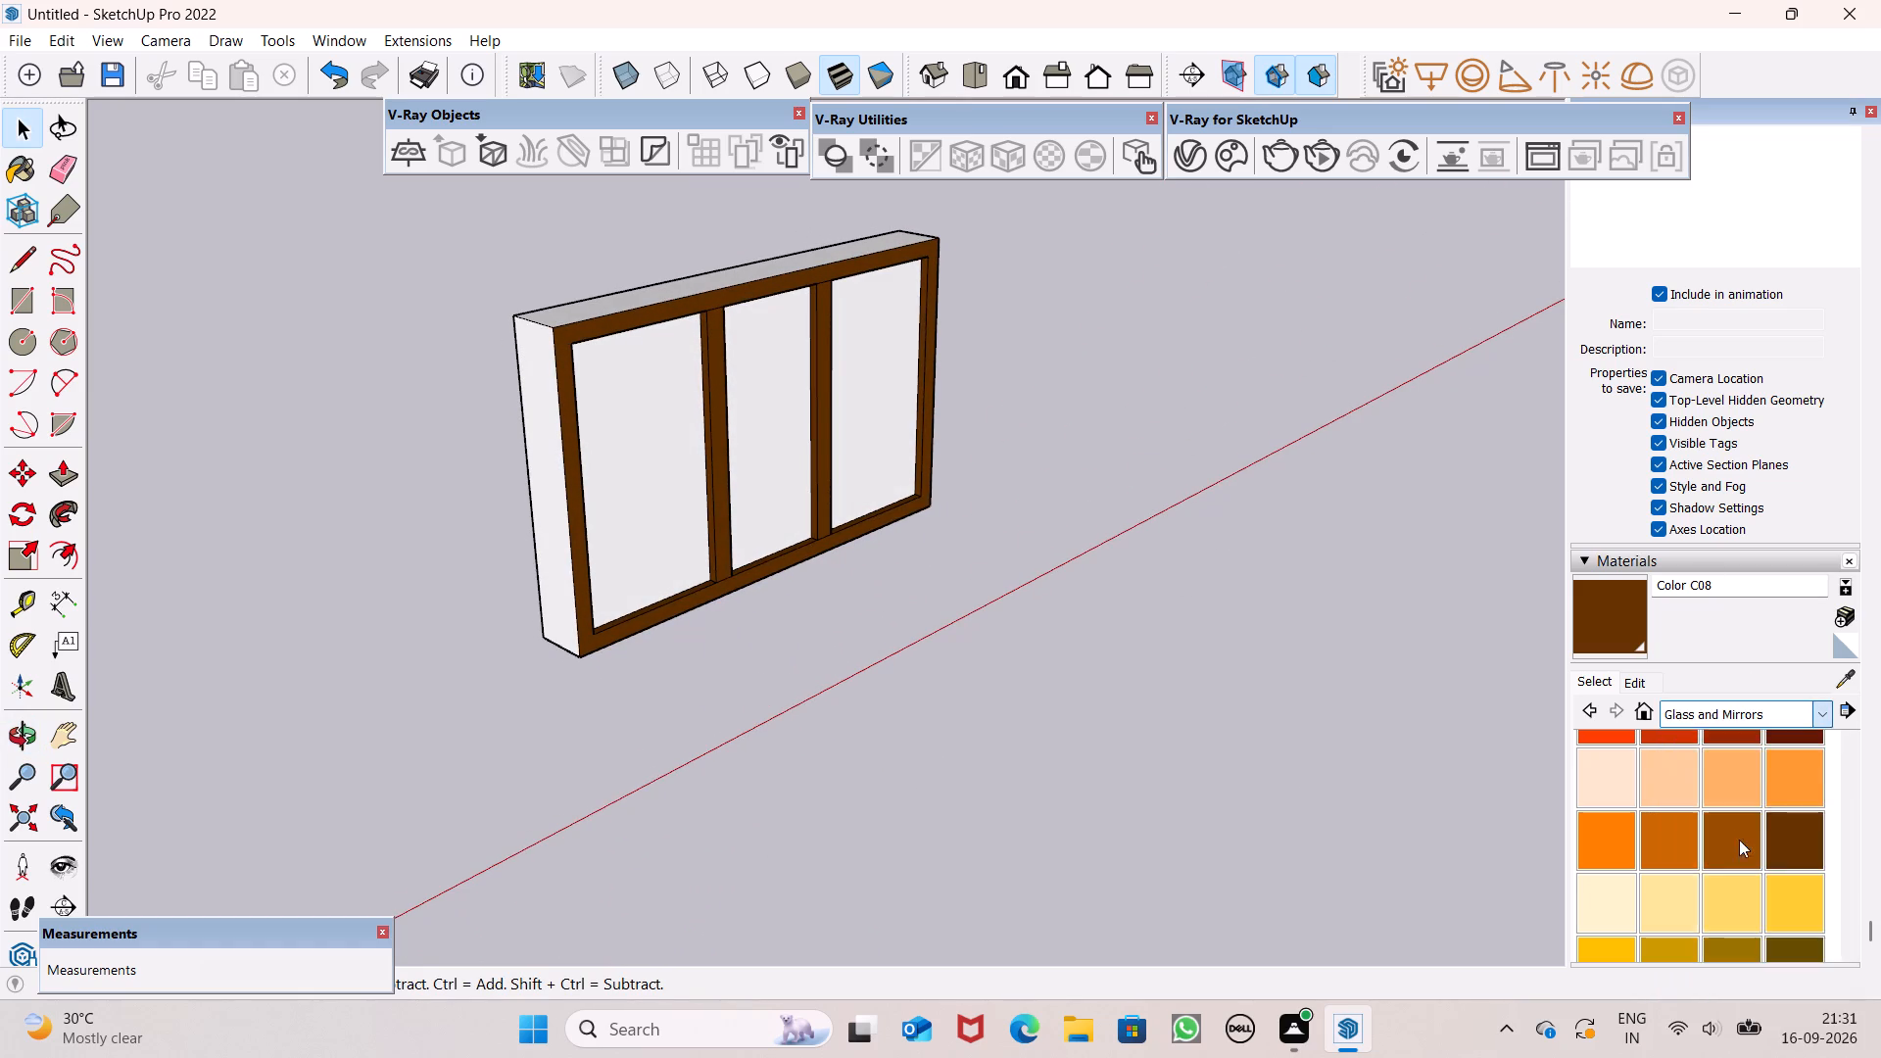
pyautogui.click(1796, 749)
pyautogui.scroll(5, 677, 376)
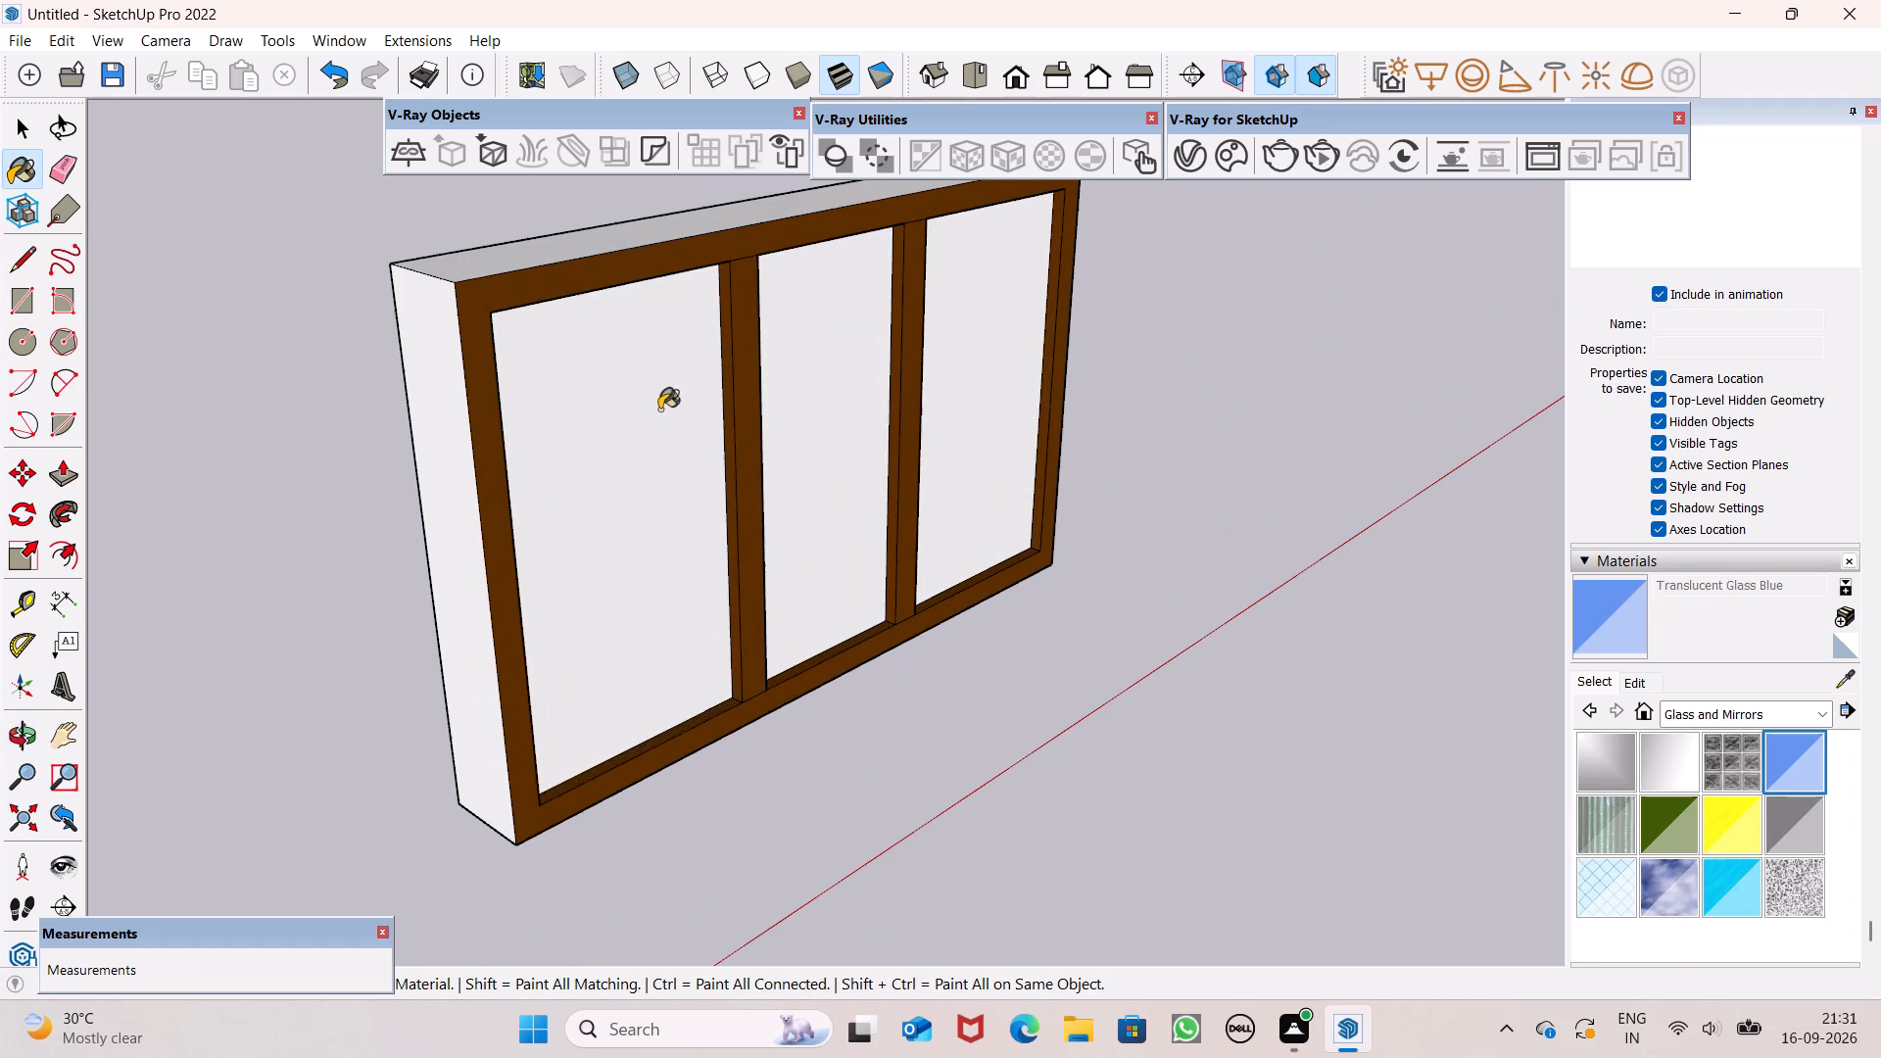
pyautogui.click(644, 430)
pyautogui.click(856, 428)
pyautogui.click(978, 416)
pyautogui.scroll(-5, 994, 410)
pyautogui.moveTo(1149, 446); pyautogui.dragTo(1584, 607, button='middle')
pyautogui.scroll(-1, 1578, 604)
pyautogui.moveTo(867, 446); pyautogui.dragTo(1263, 486, button='middle')
pyautogui.scroll(1, 1263, 487)
pyautogui.moveTo(740, 449); pyautogui.dragTo(1015, 401, button='middle')
pyautogui.scroll(5, 965, 412)
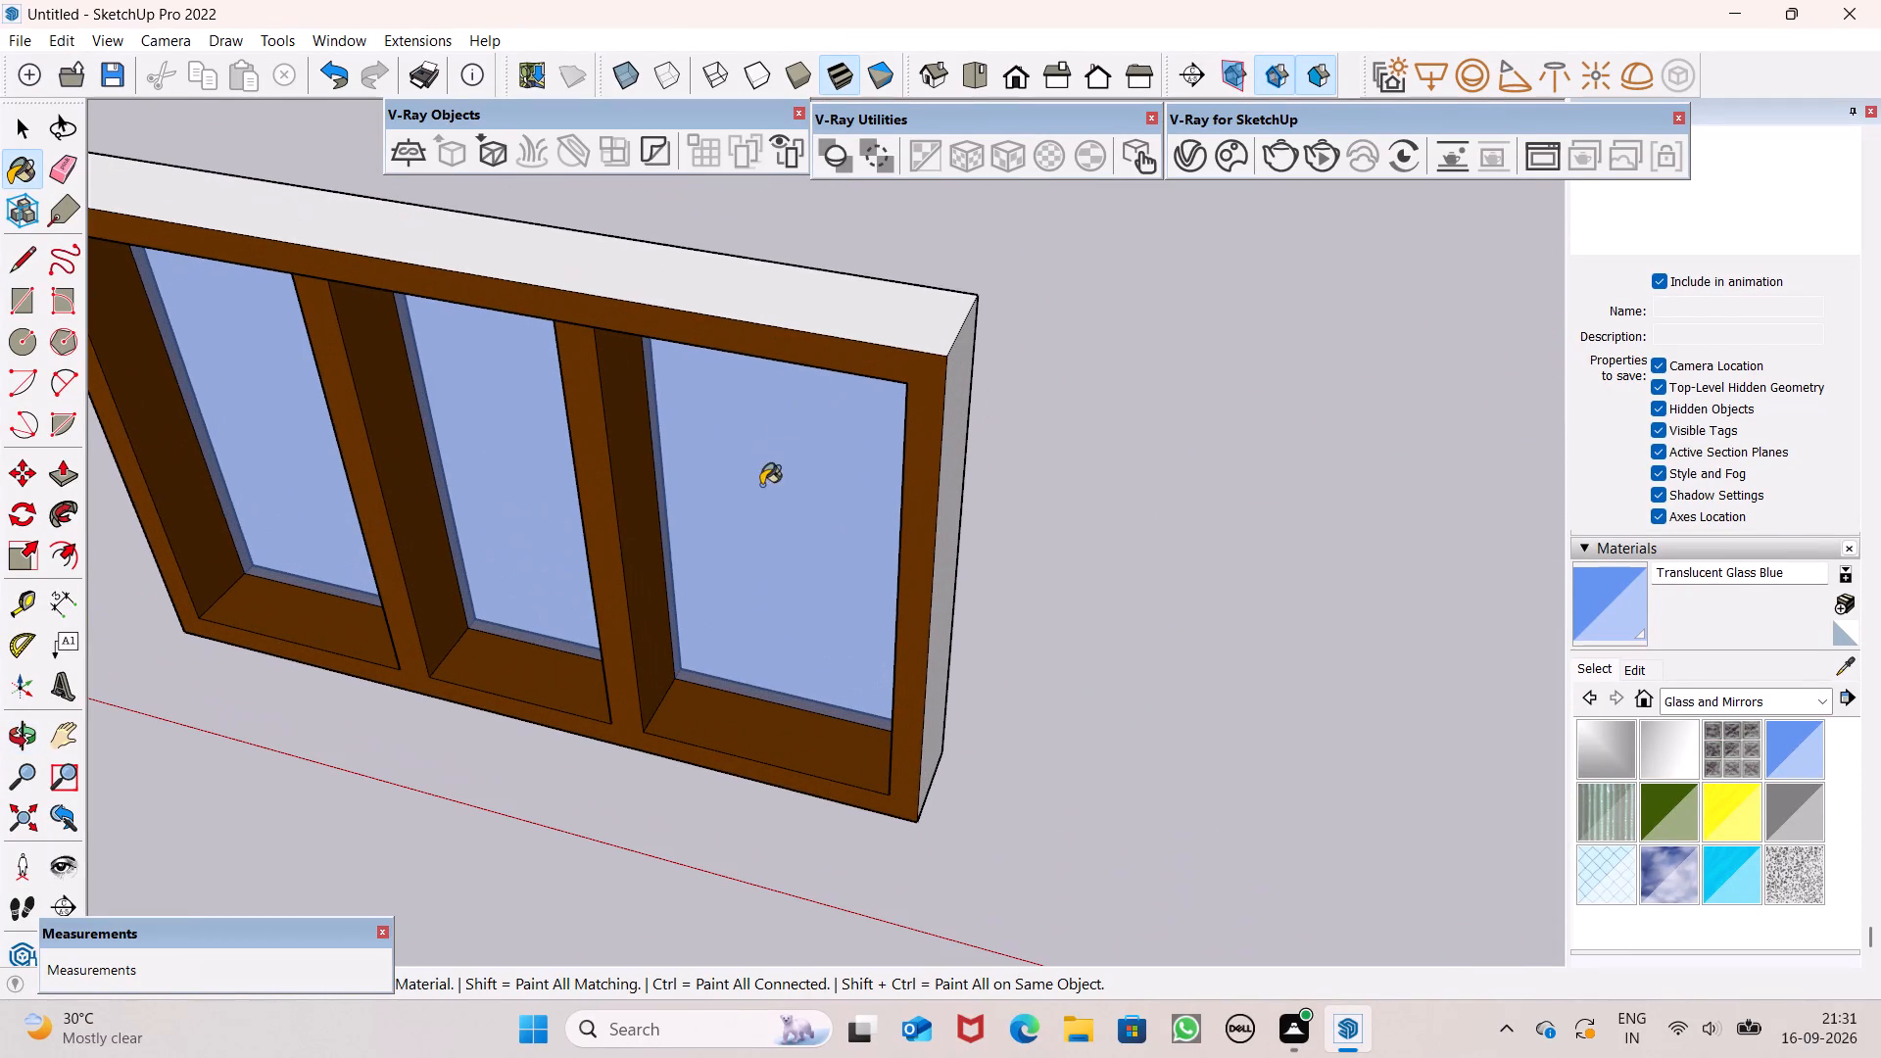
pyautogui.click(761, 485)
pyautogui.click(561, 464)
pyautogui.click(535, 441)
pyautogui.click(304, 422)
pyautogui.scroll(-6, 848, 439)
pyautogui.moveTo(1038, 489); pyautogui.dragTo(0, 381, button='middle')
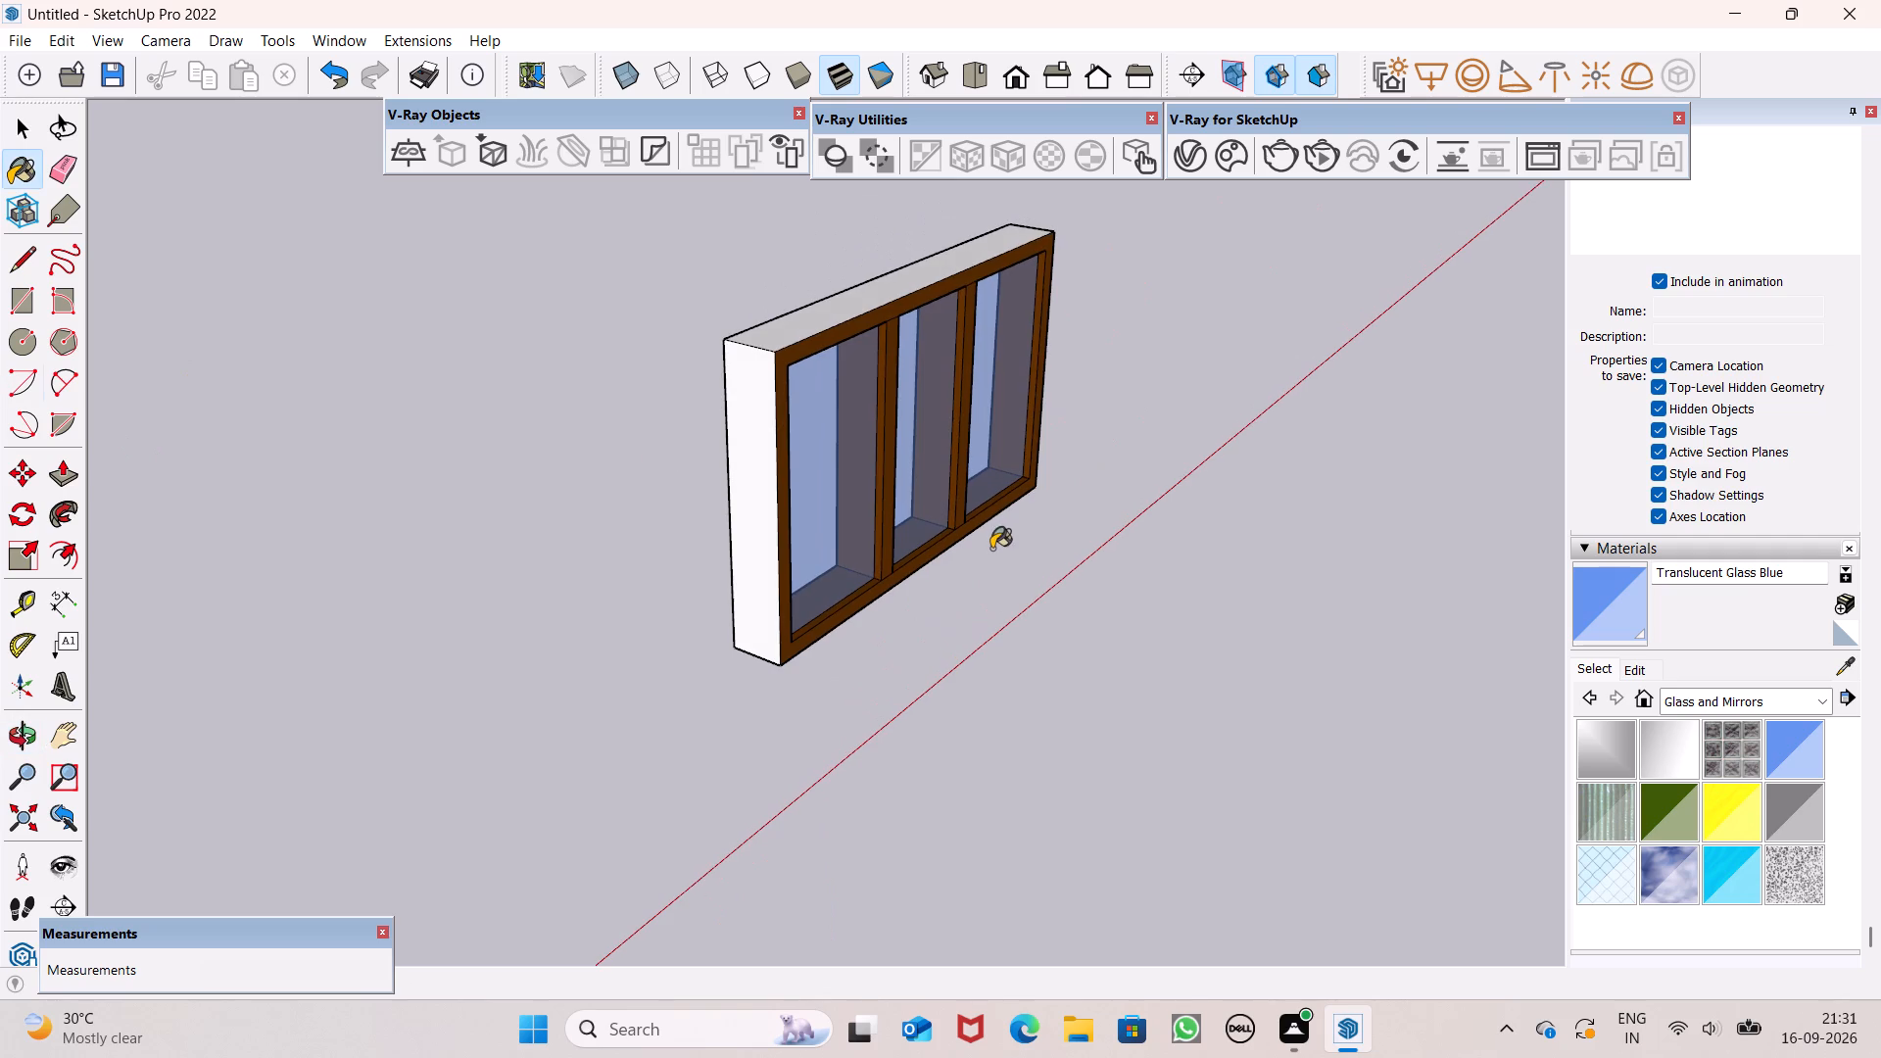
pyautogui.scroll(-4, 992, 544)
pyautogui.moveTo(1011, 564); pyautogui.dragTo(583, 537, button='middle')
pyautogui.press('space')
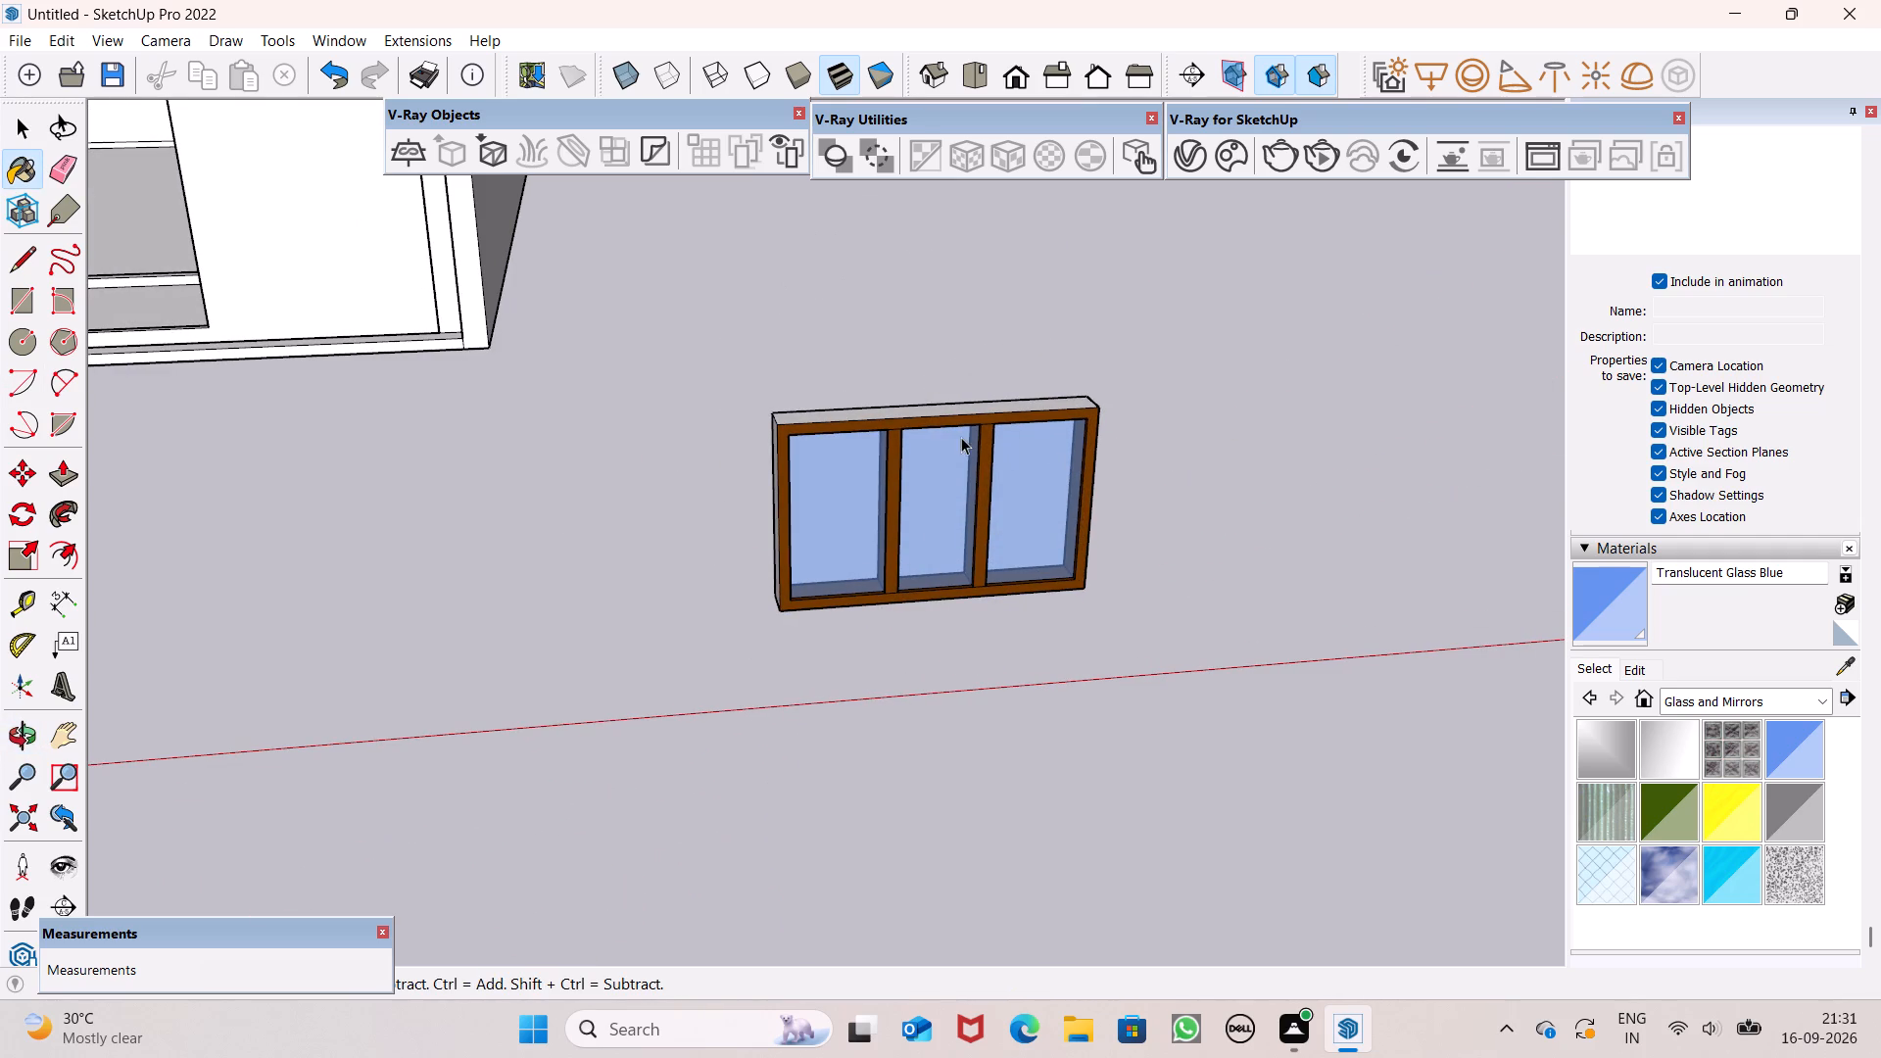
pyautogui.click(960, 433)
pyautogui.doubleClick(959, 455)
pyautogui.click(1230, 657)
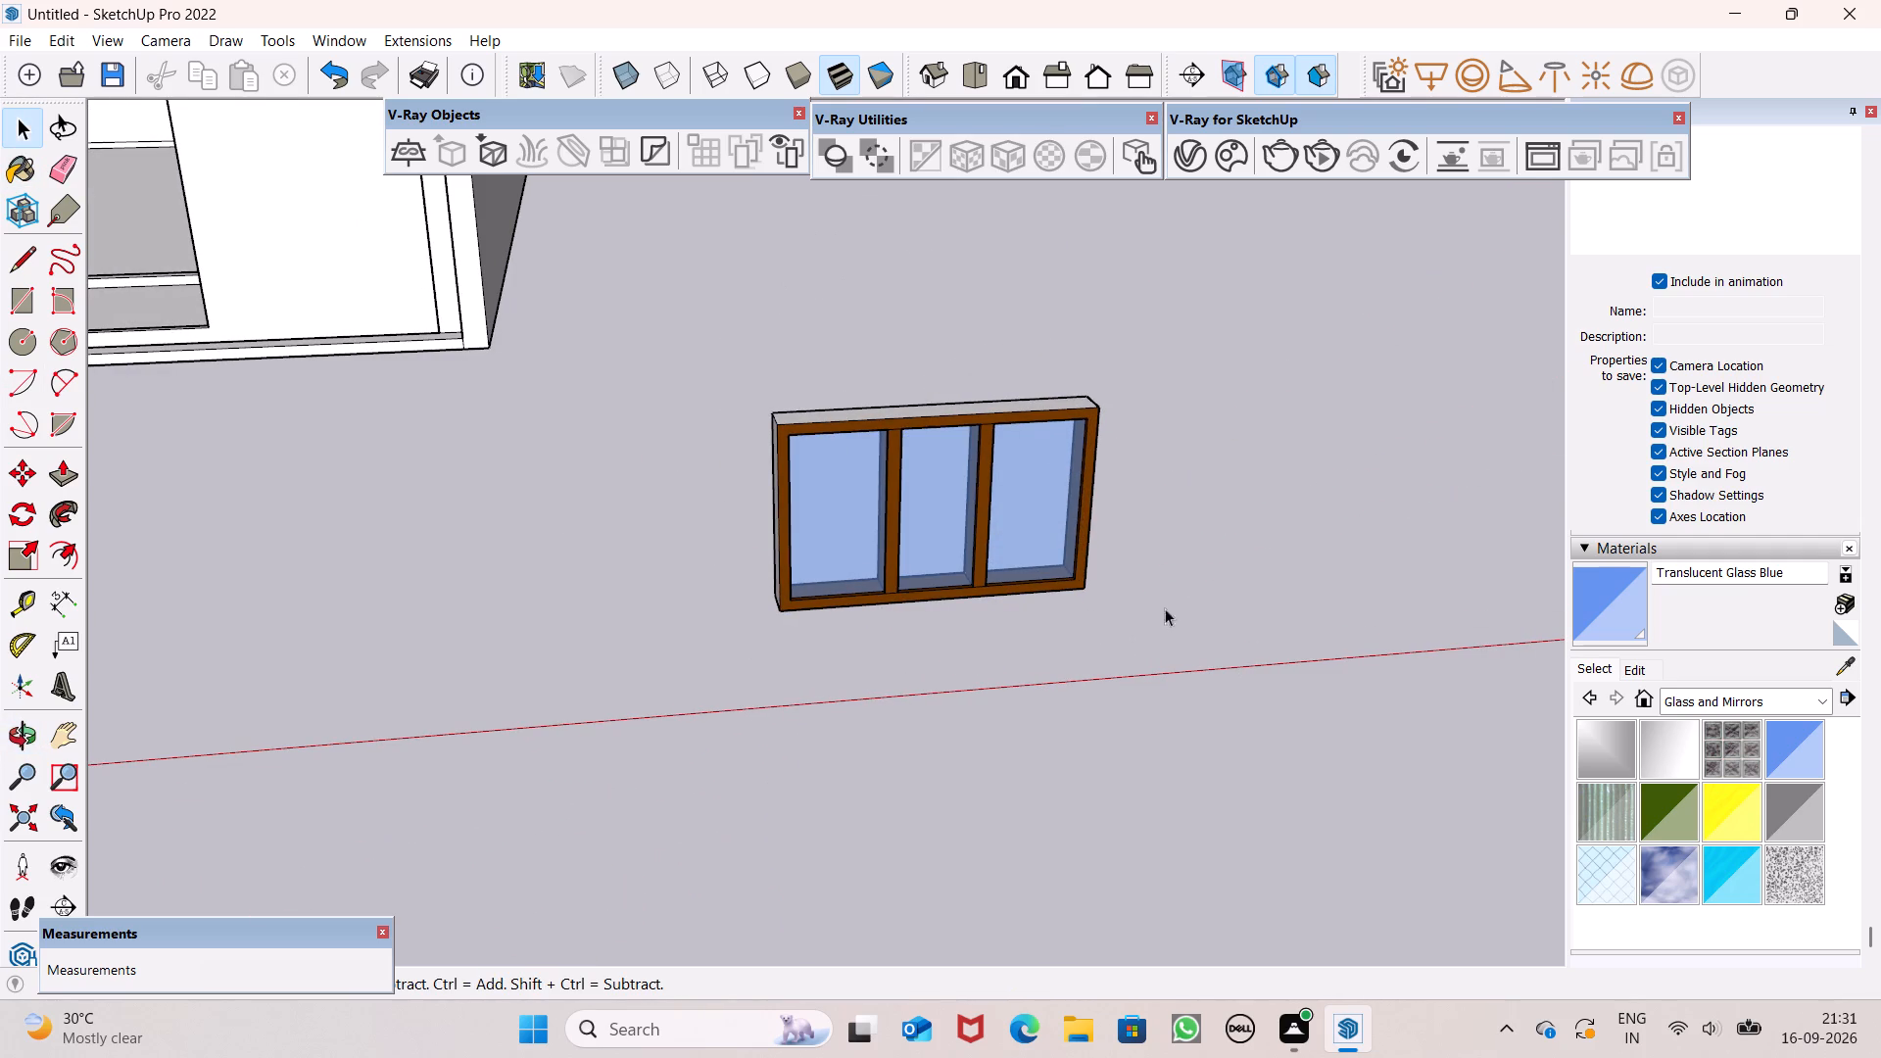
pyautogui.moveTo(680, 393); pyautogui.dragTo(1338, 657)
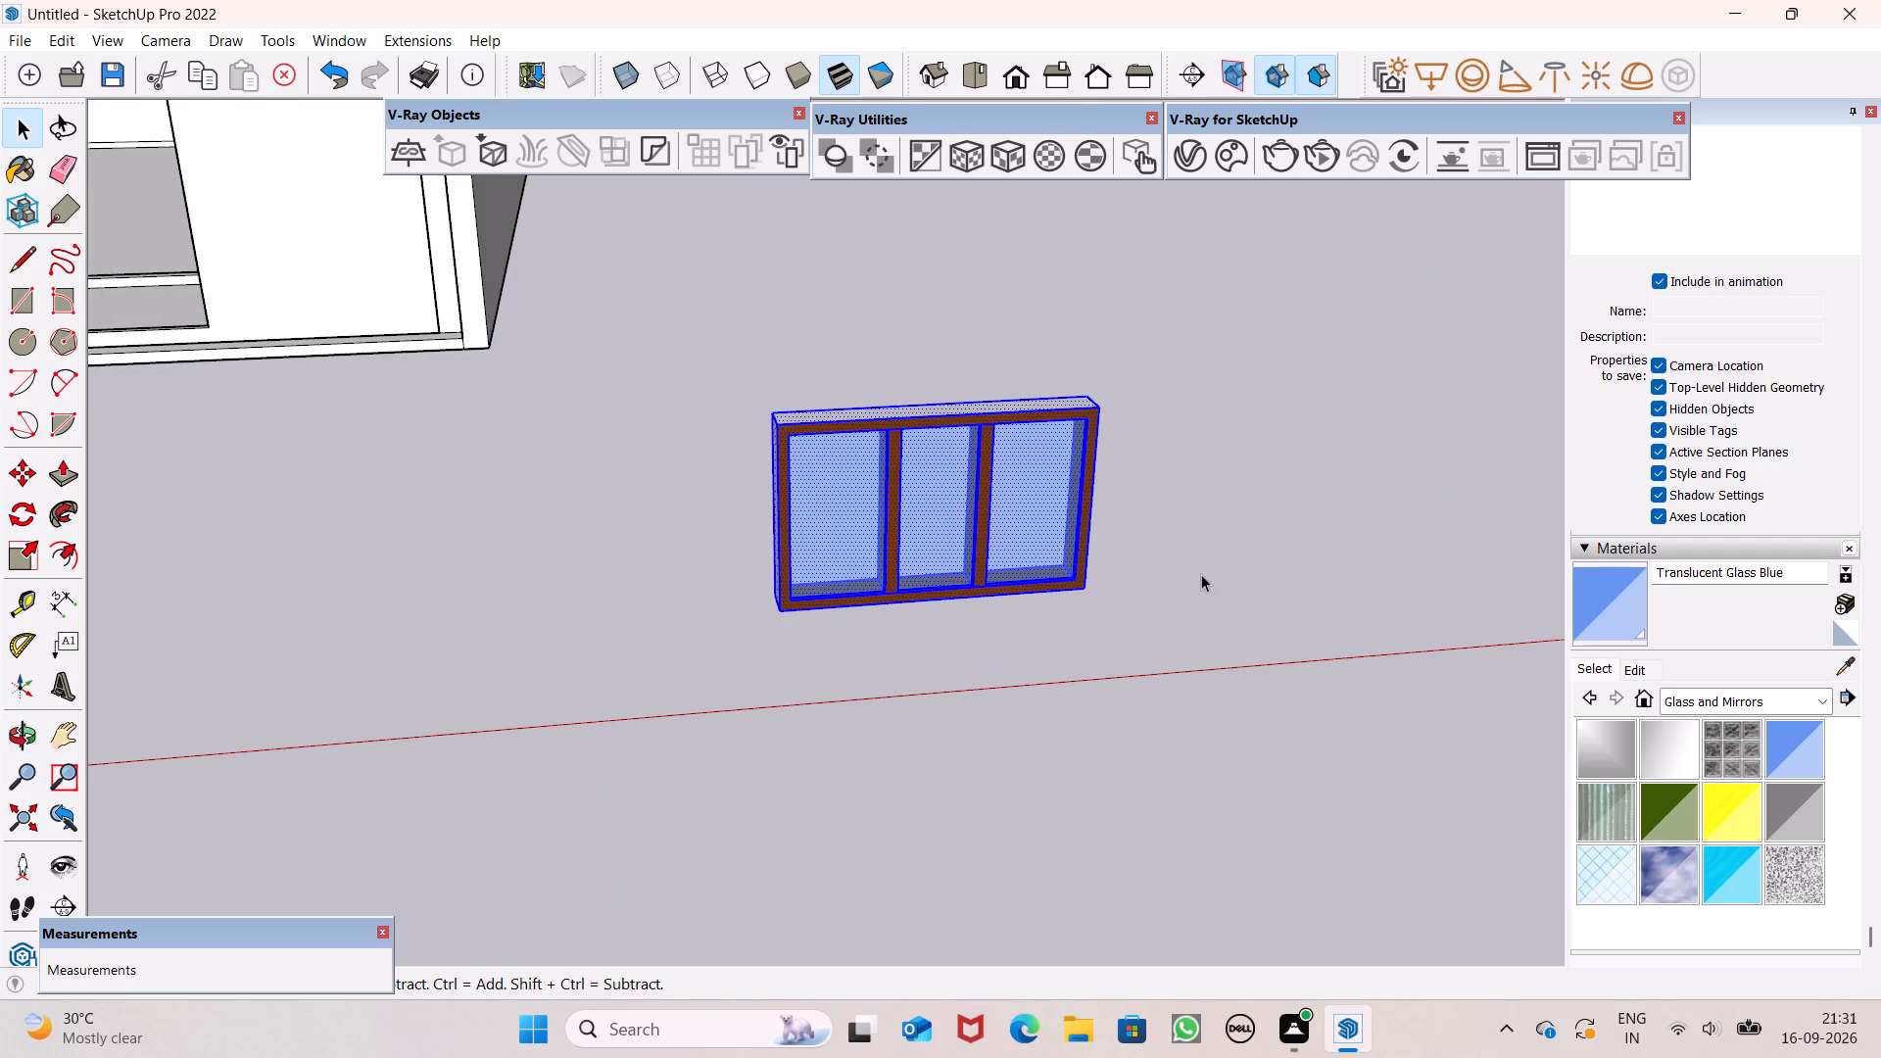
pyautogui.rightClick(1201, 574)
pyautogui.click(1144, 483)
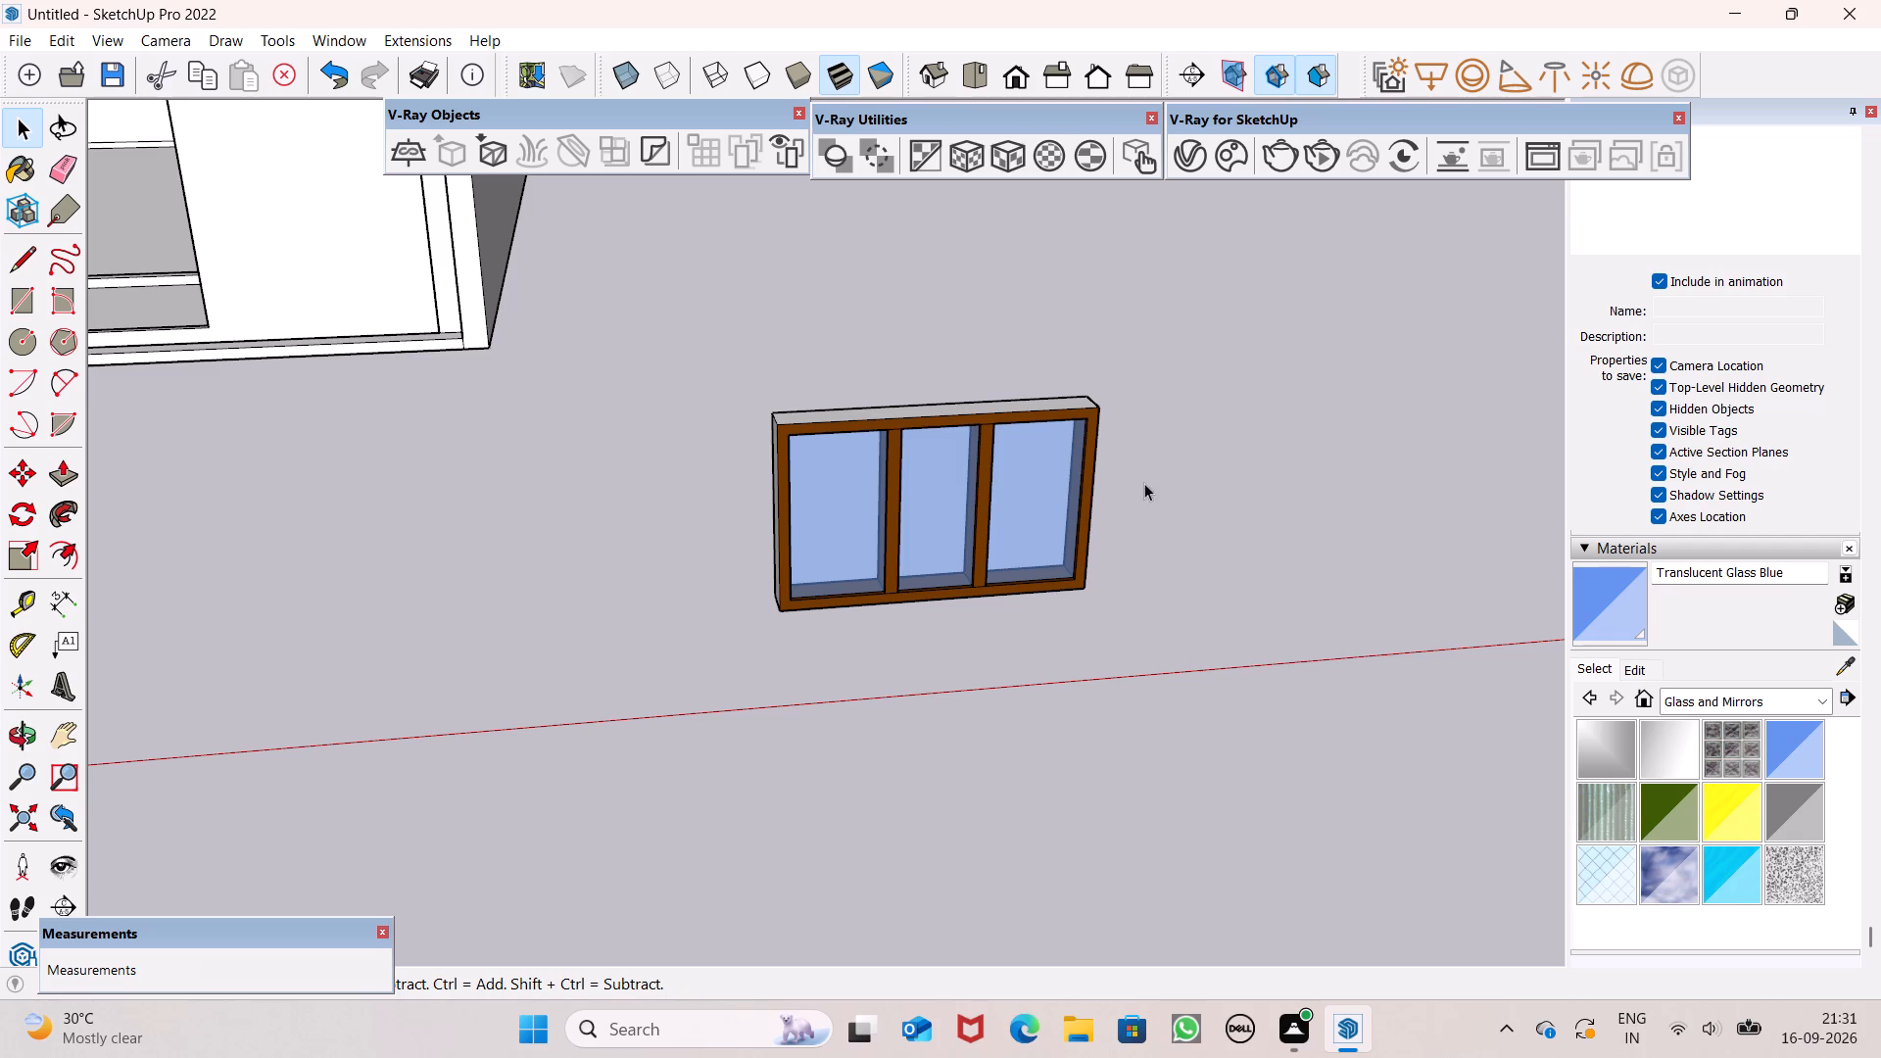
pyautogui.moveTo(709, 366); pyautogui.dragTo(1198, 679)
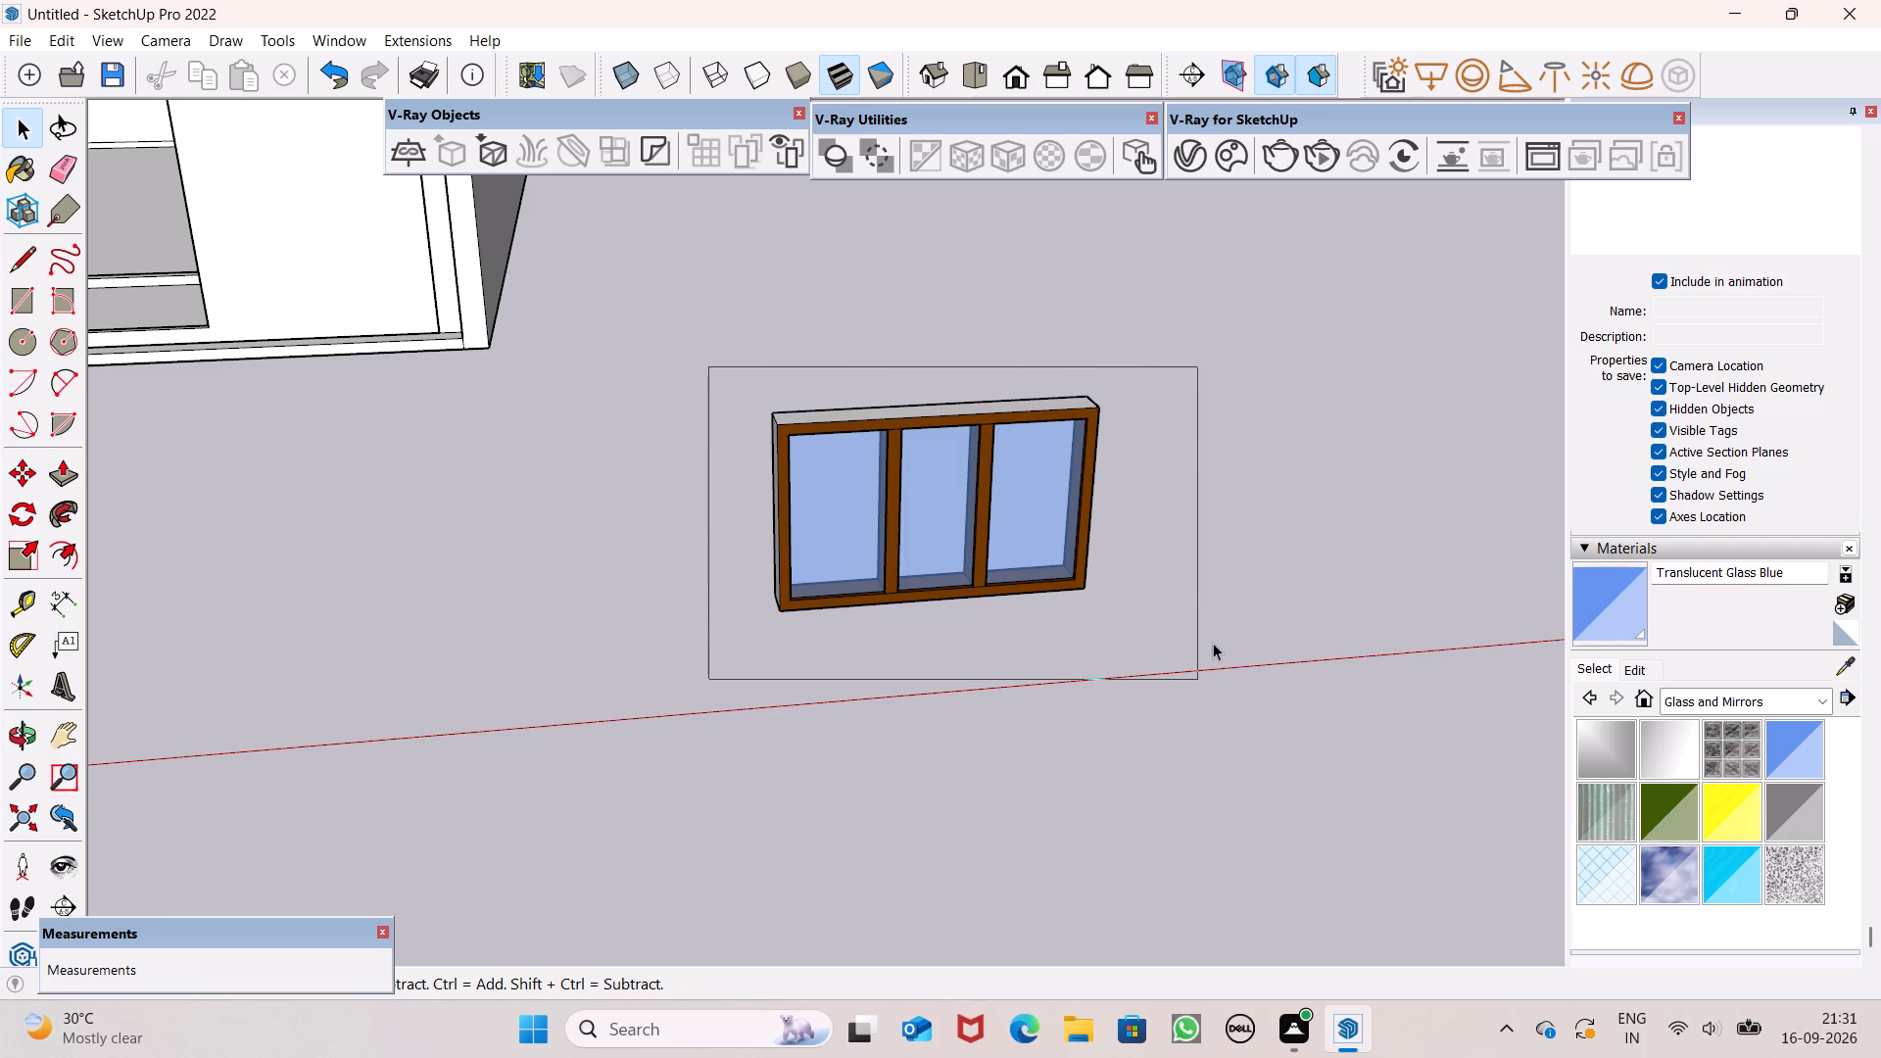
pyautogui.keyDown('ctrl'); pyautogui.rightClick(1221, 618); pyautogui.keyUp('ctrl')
# Select all connected geometry of the three-pane window, frame and glass together, and make it a group.
pyautogui.doubleClick(1008, 398)
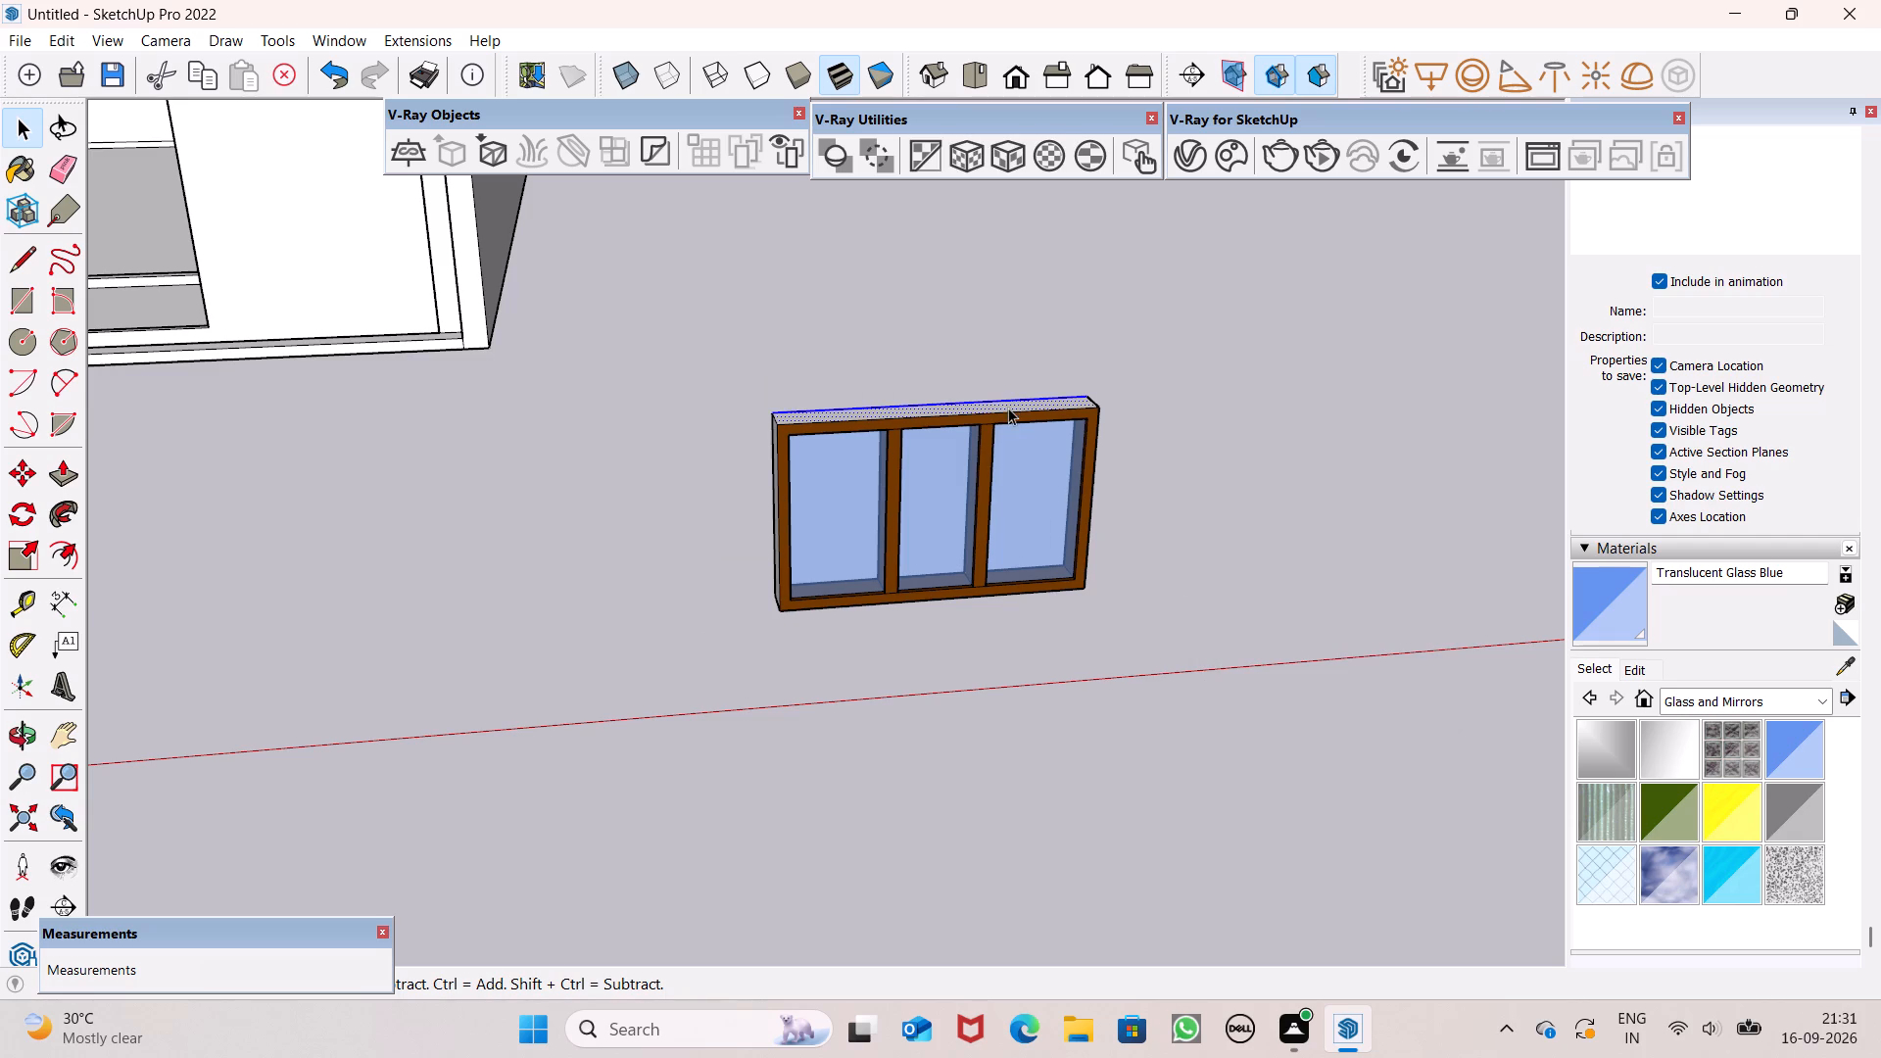
pyautogui.click(1008, 408)
pyautogui.click(1008, 420)
pyautogui.tripleClick(1008, 426)
pyautogui.click(1008, 426)
pyautogui.rightClick(1015, 449)
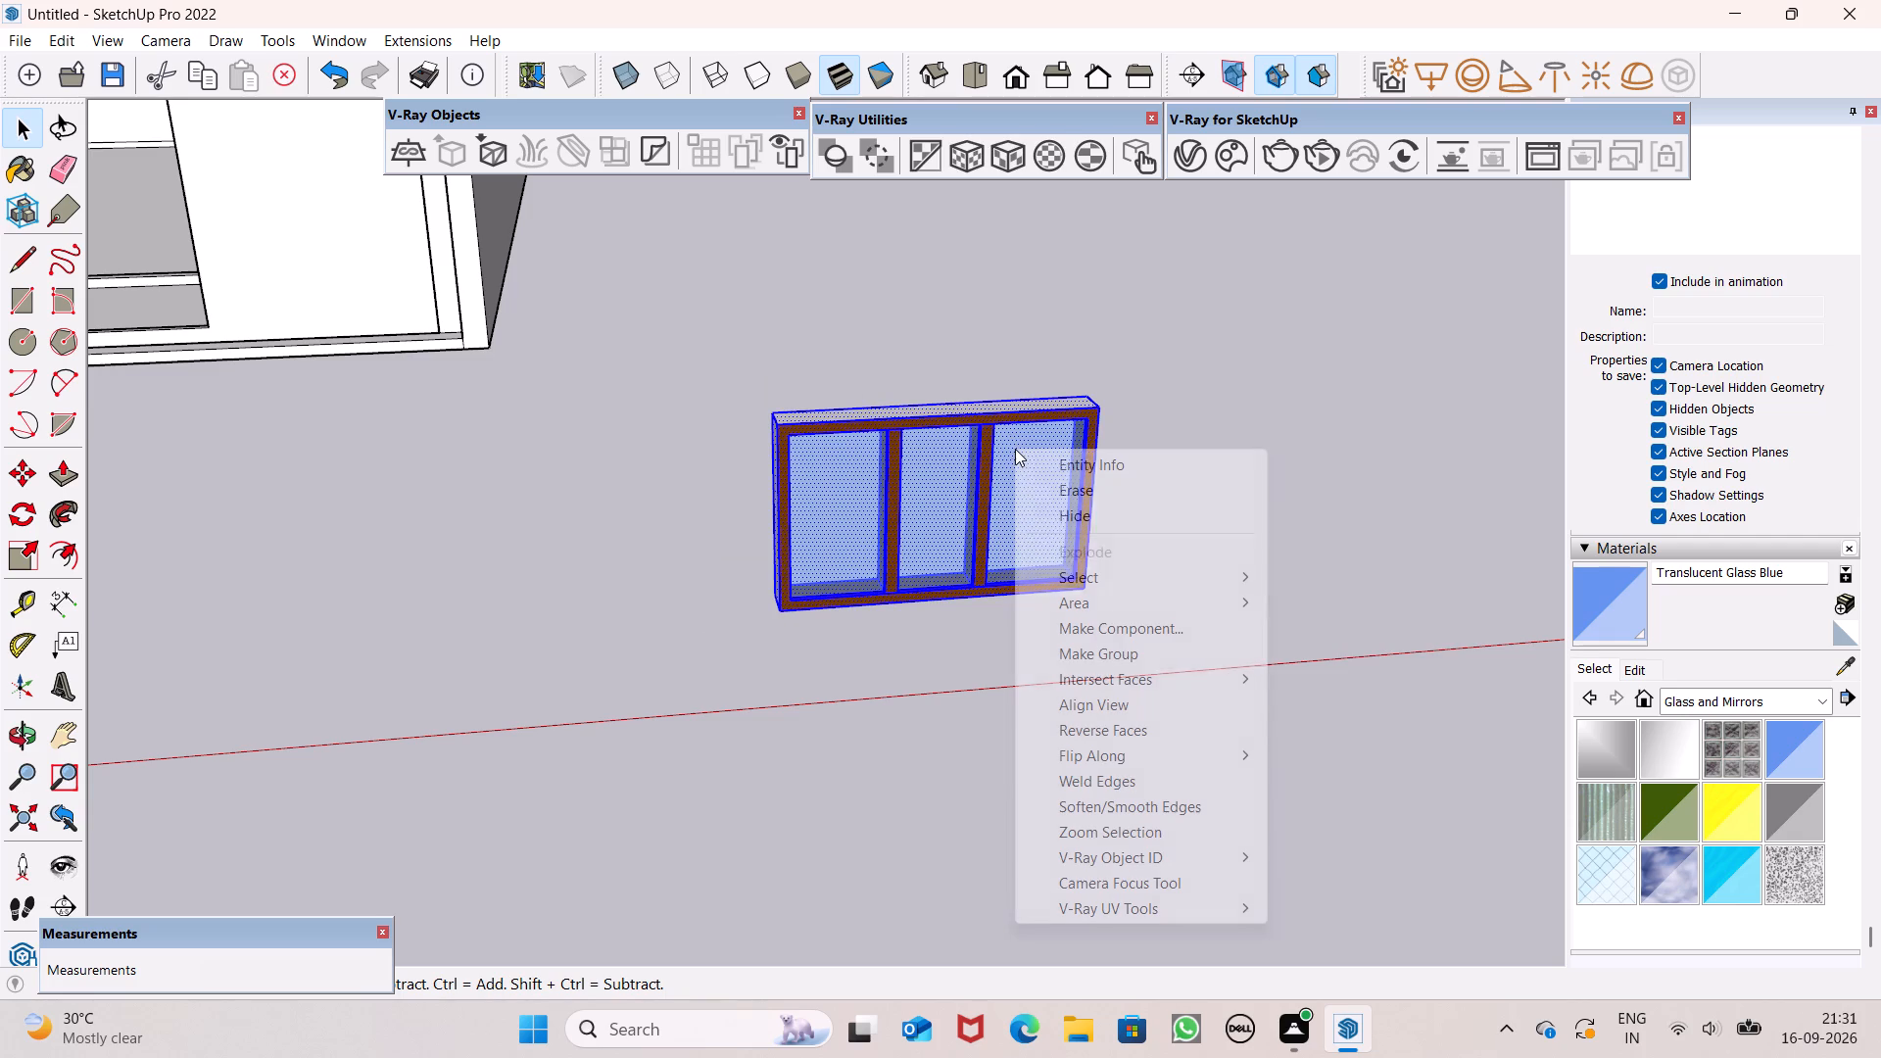
pyautogui.click(1102, 653)
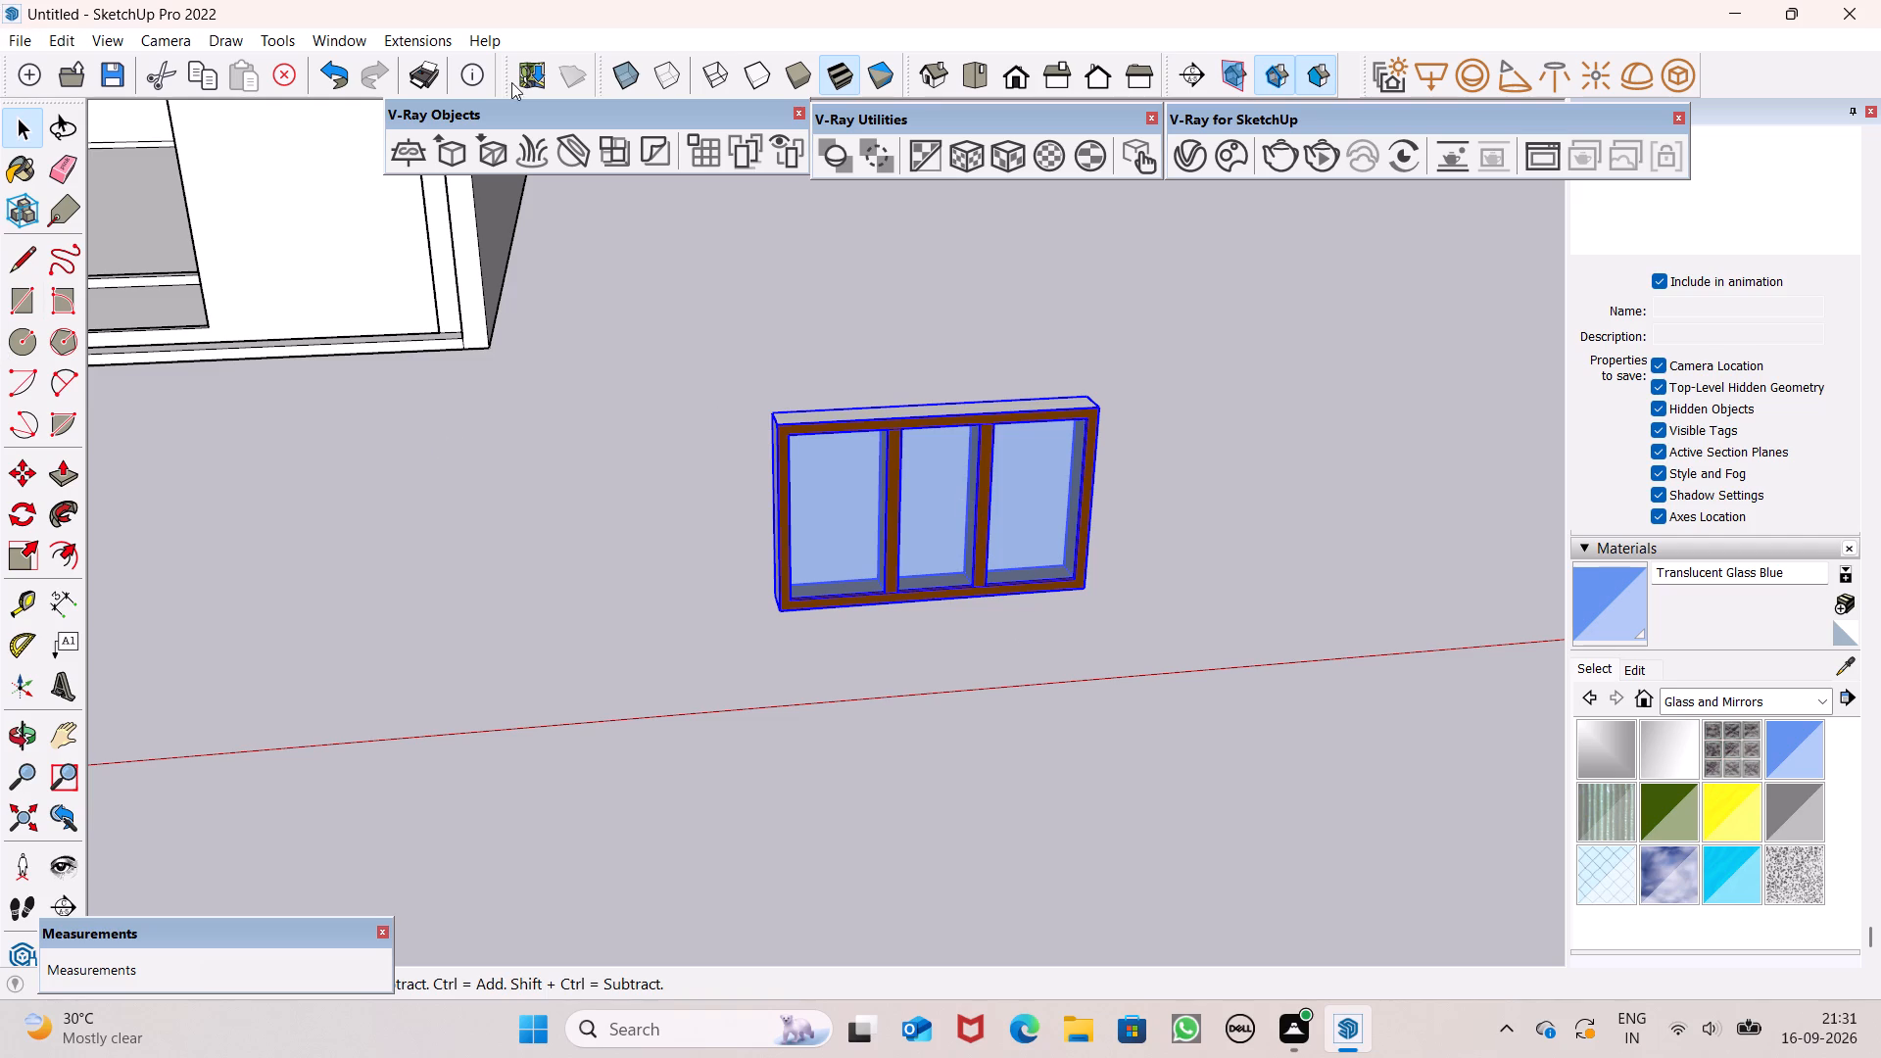
# Move the window group about 49' 10" from beside the house to the ground-floor wall opening near the wooden double door.
pyautogui.scroll(-9, 1004, 585)
pyautogui.scroll(-6, 654, 452)
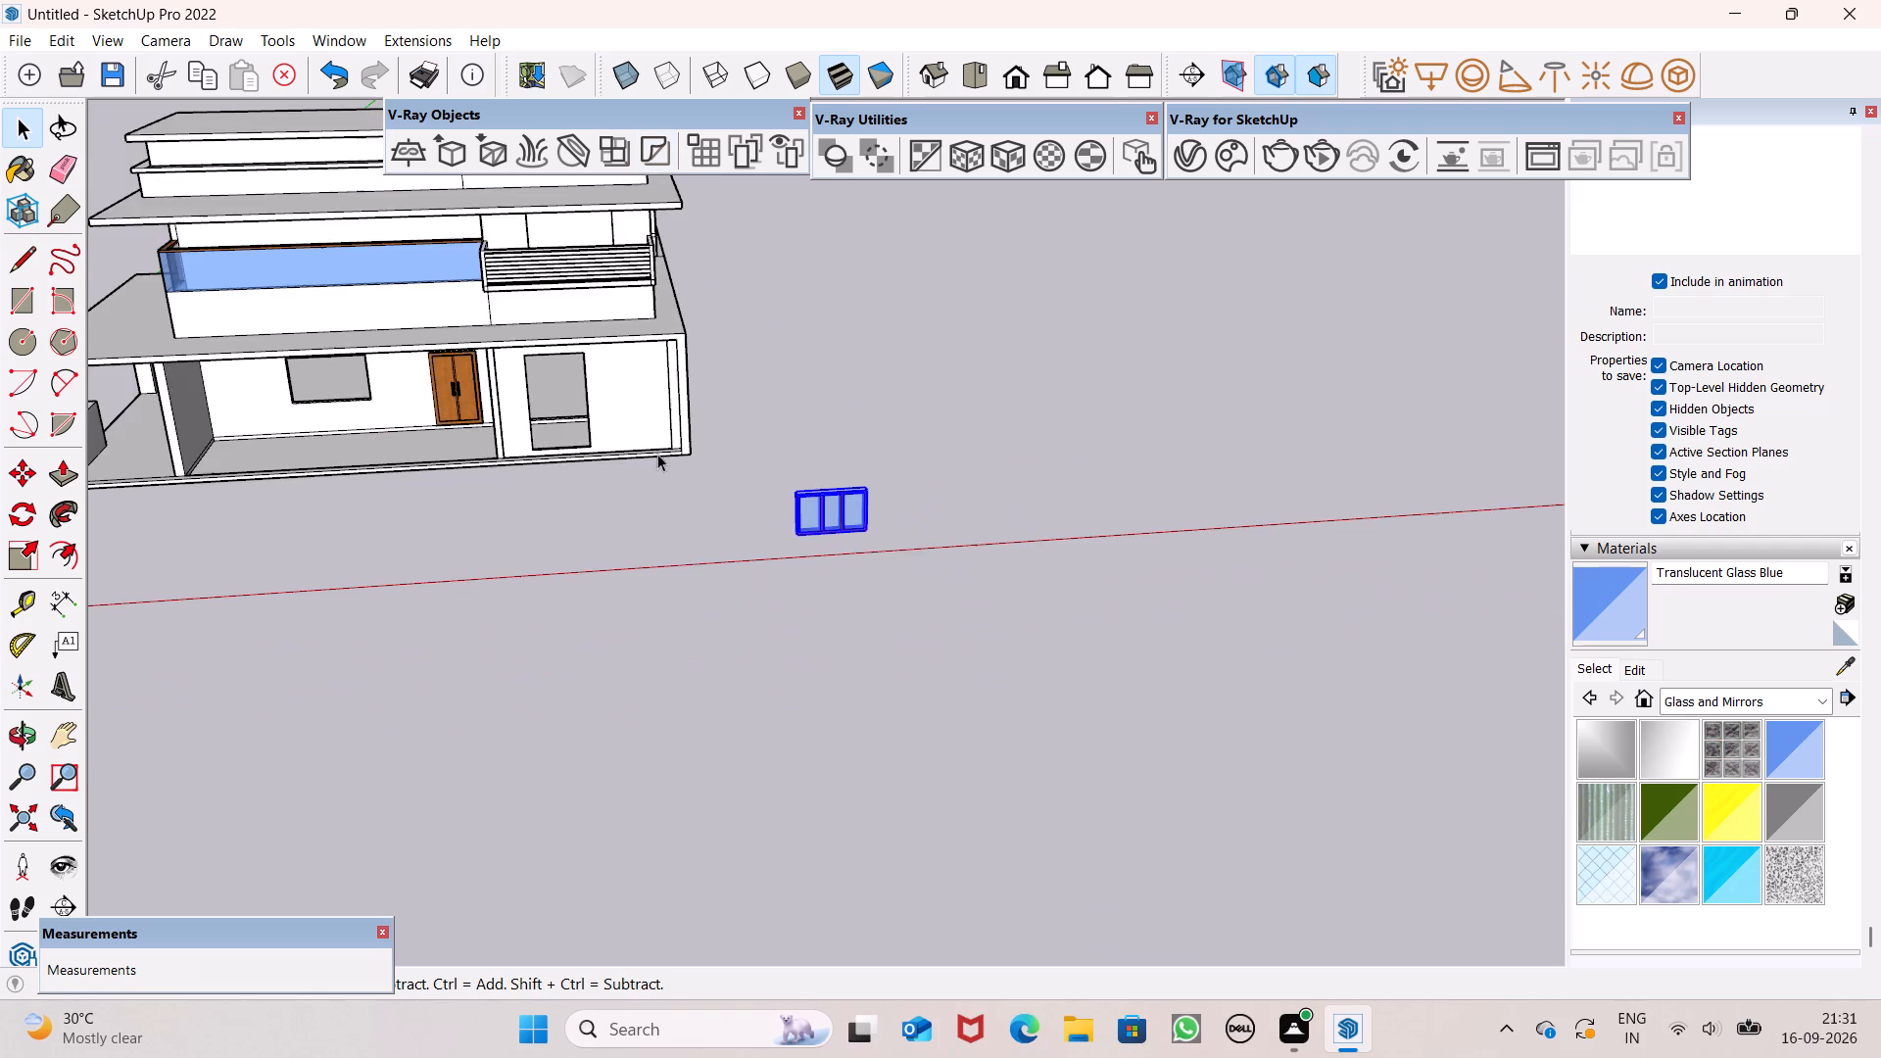
pyautogui.scroll(5, 533, 404)
pyautogui.press('m')
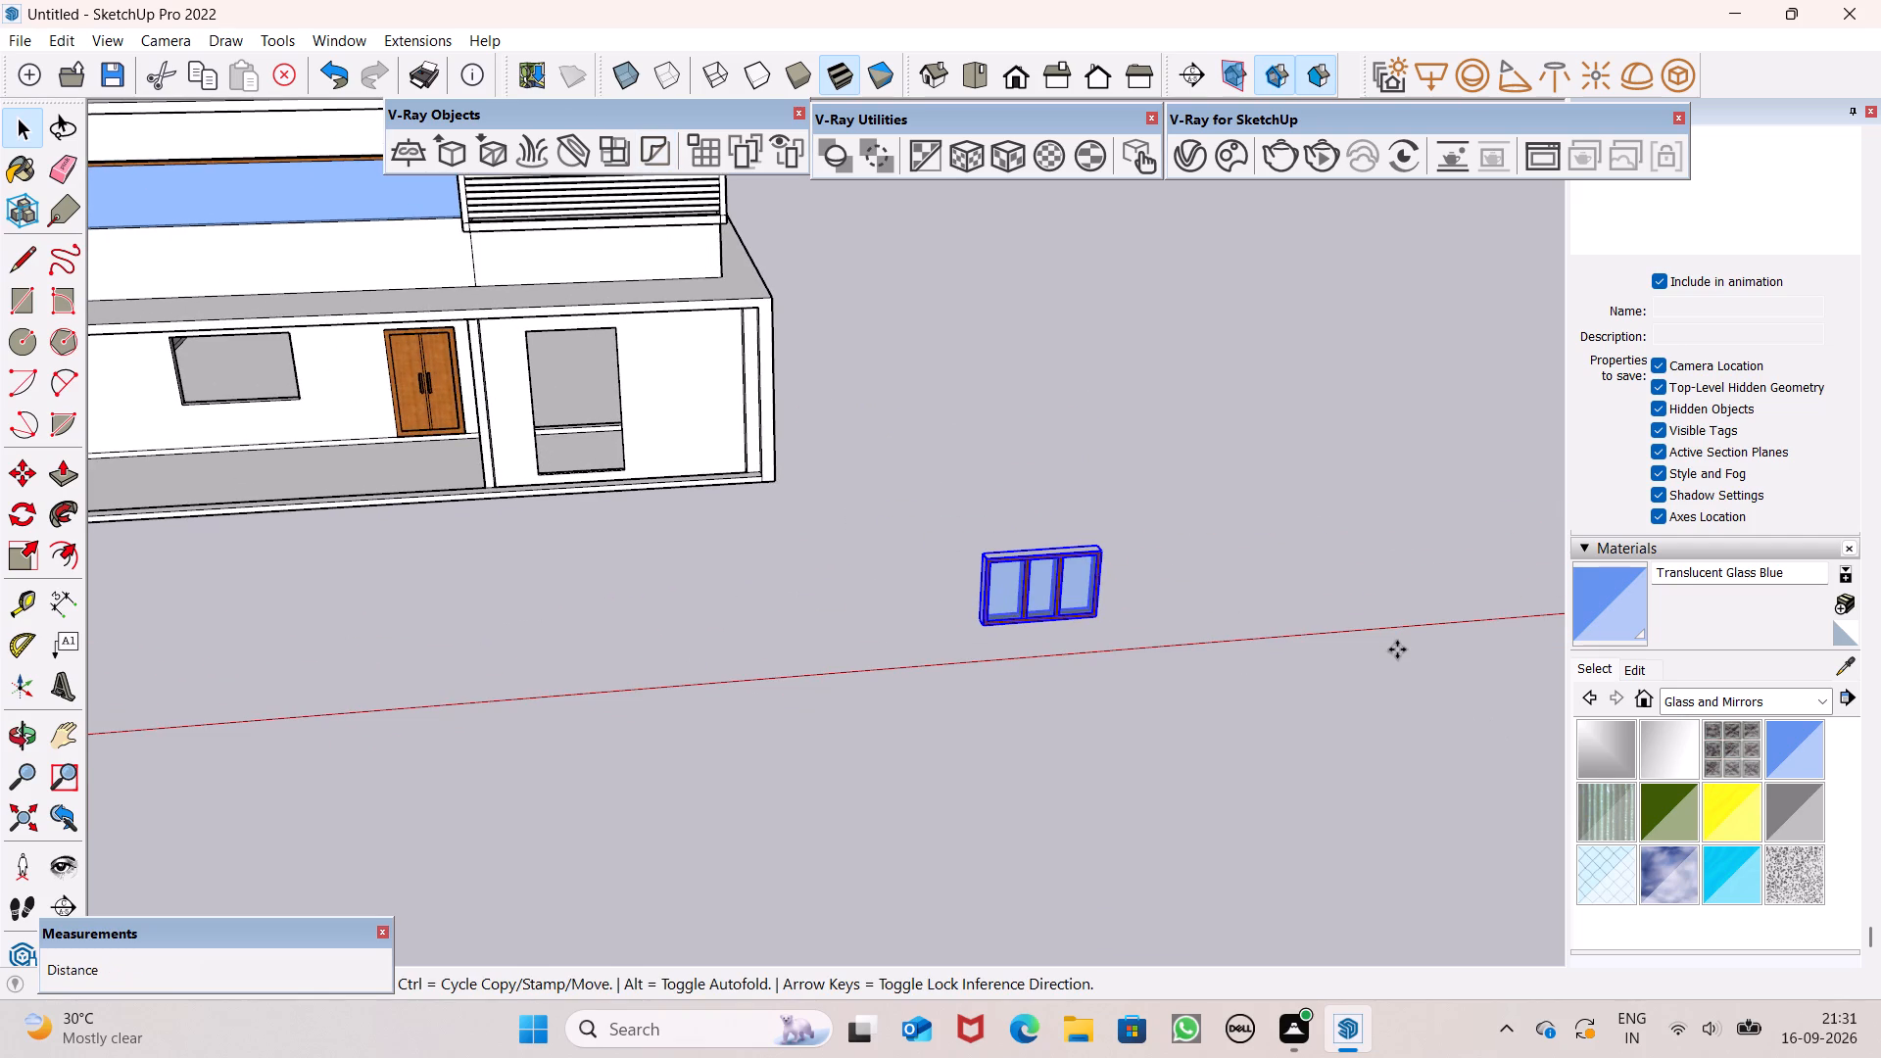
pyautogui.press('Return')
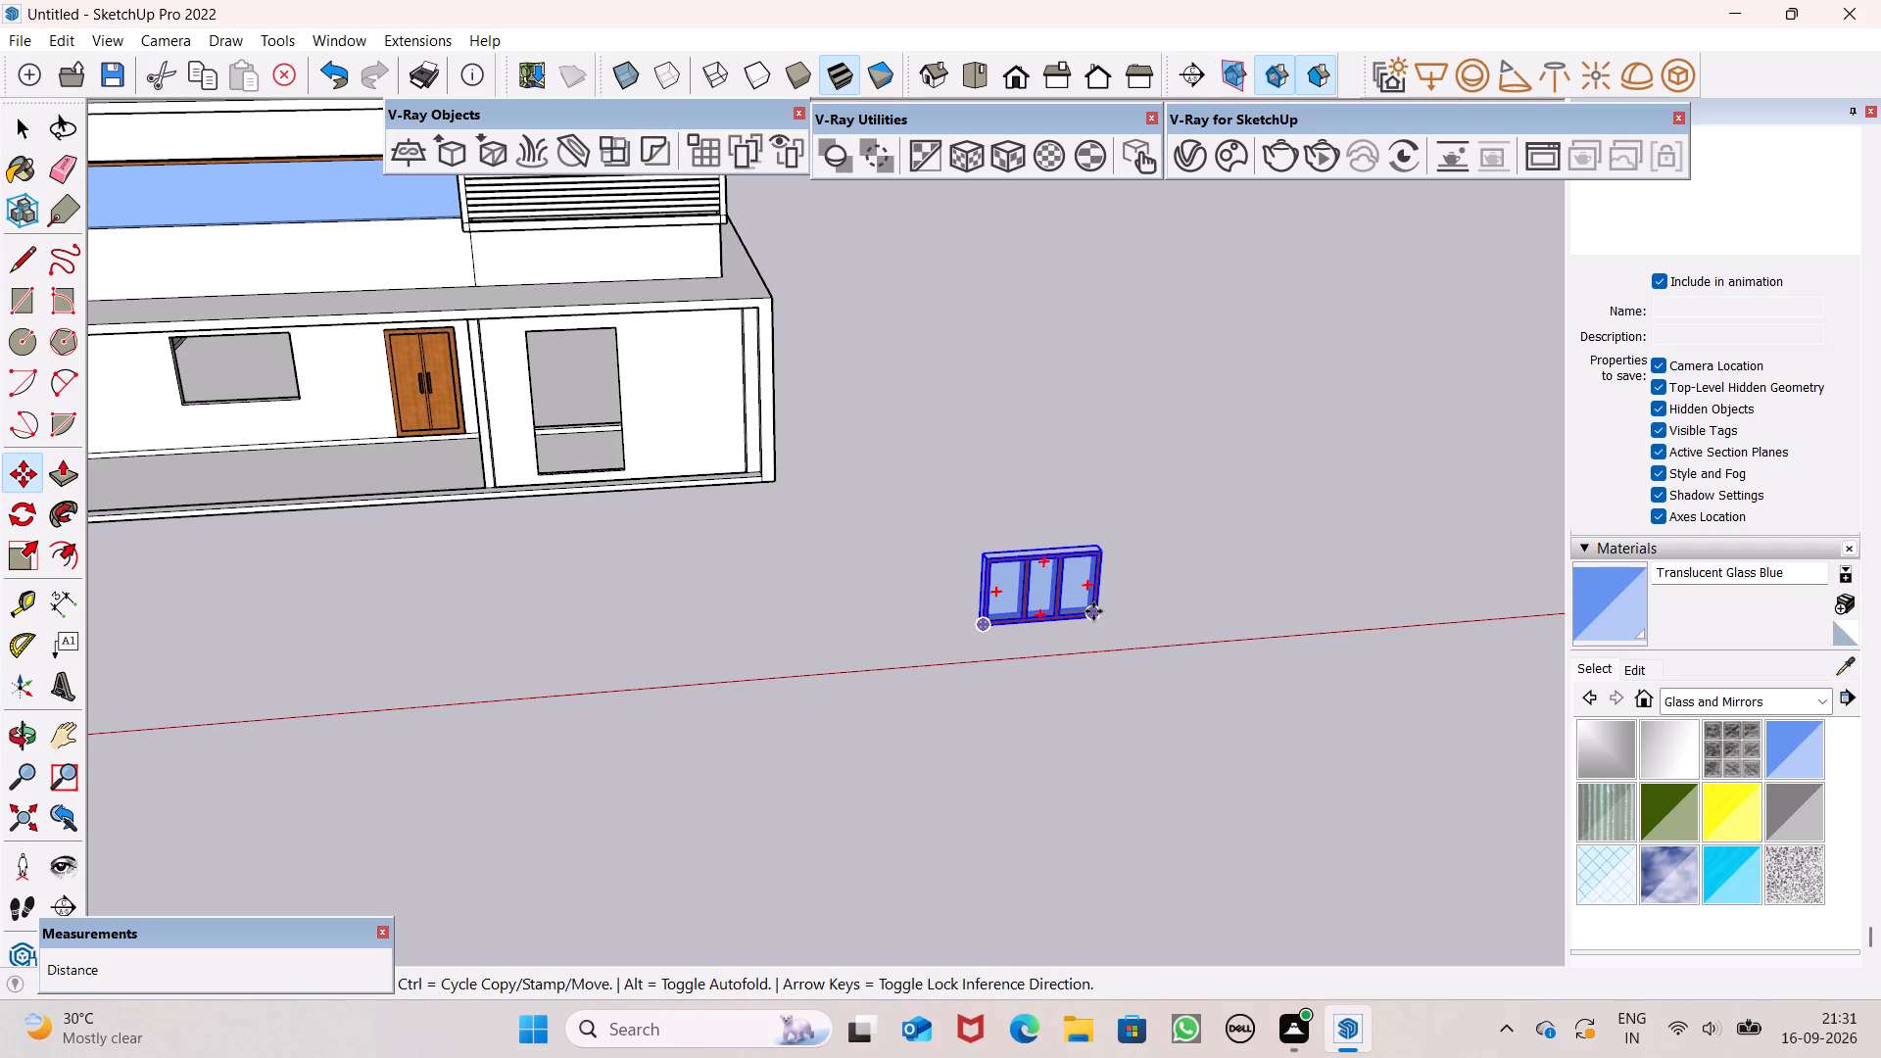
pyautogui.moveTo(1097, 611); pyautogui.dragTo(287, 398)
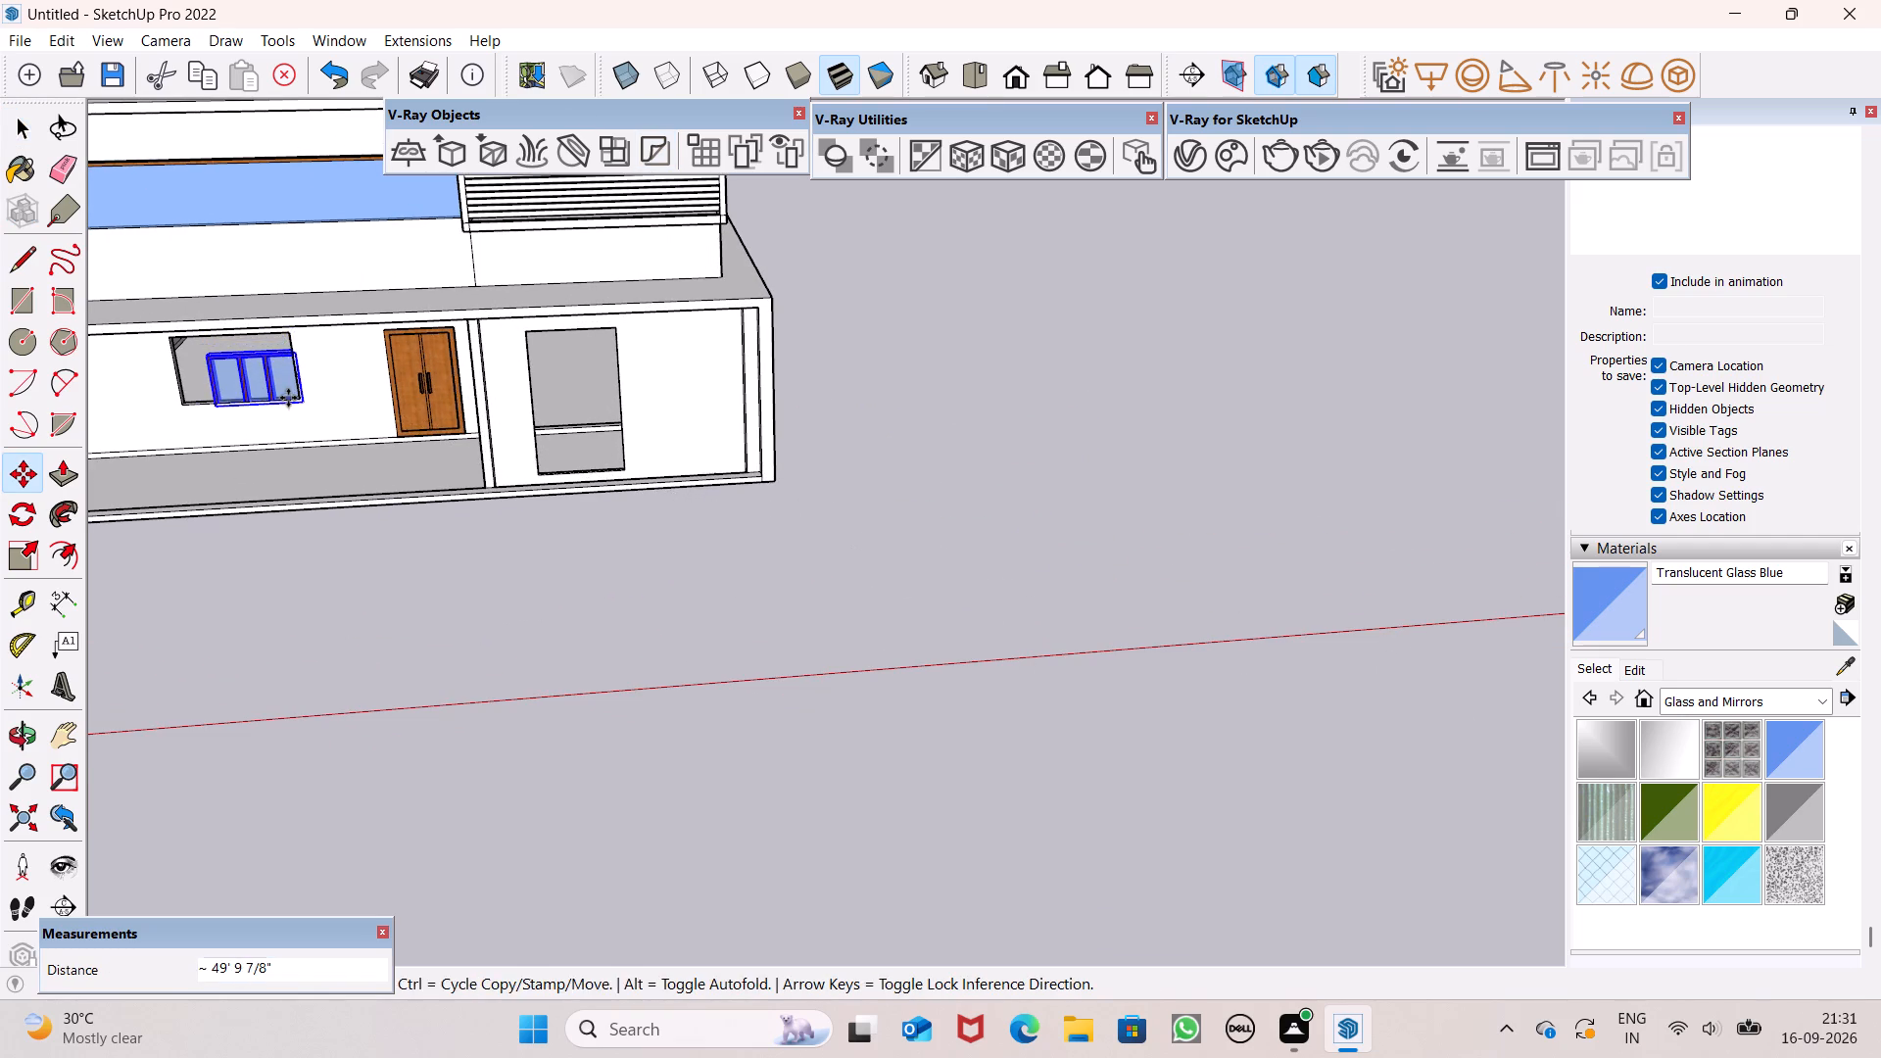
# Align the window group's lower corner with the lower corner of the wall opening nearest the double door.
pyautogui.scroll(14, 248, 361)
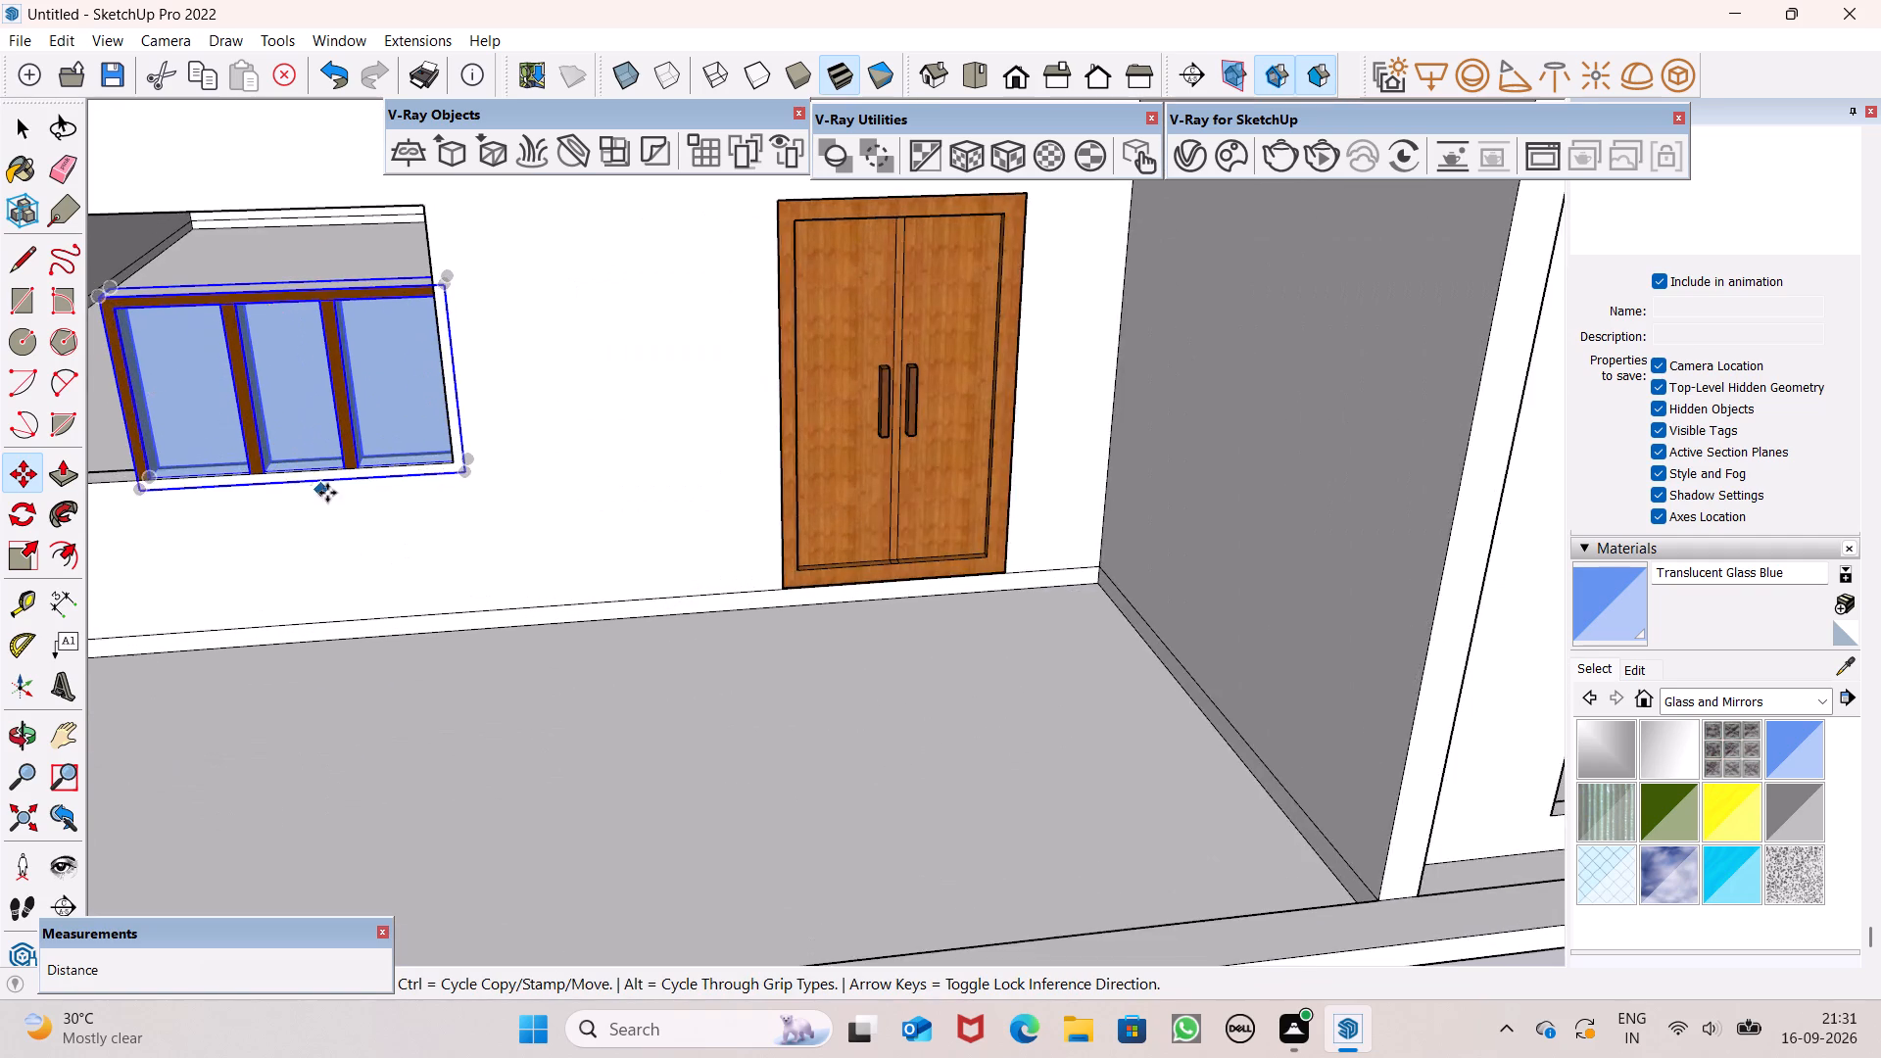
pyautogui.scroll(7, 327, 493)
pyautogui.scroll(2, 579, 432)
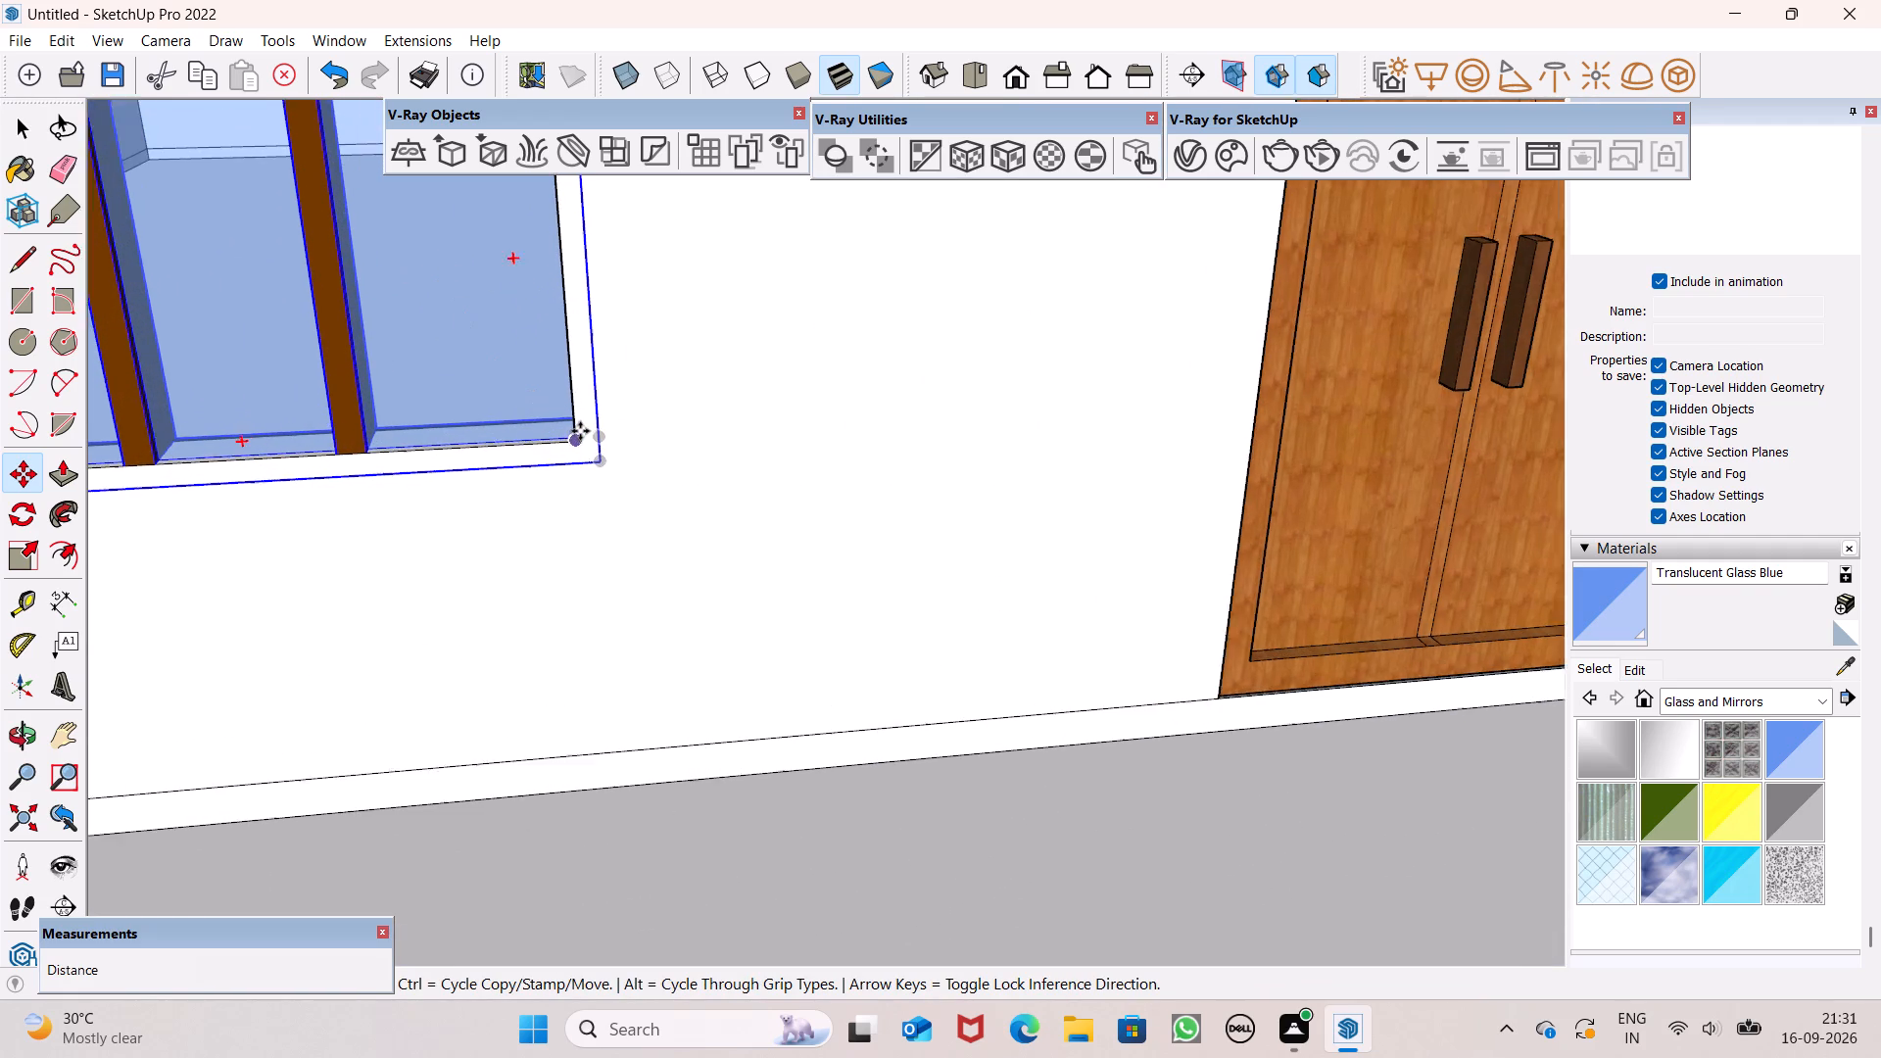
pyautogui.scroll(3, 580, 431)
pyautogui.moveTo(615, 476); pyautogui.dragTo(572, 452)
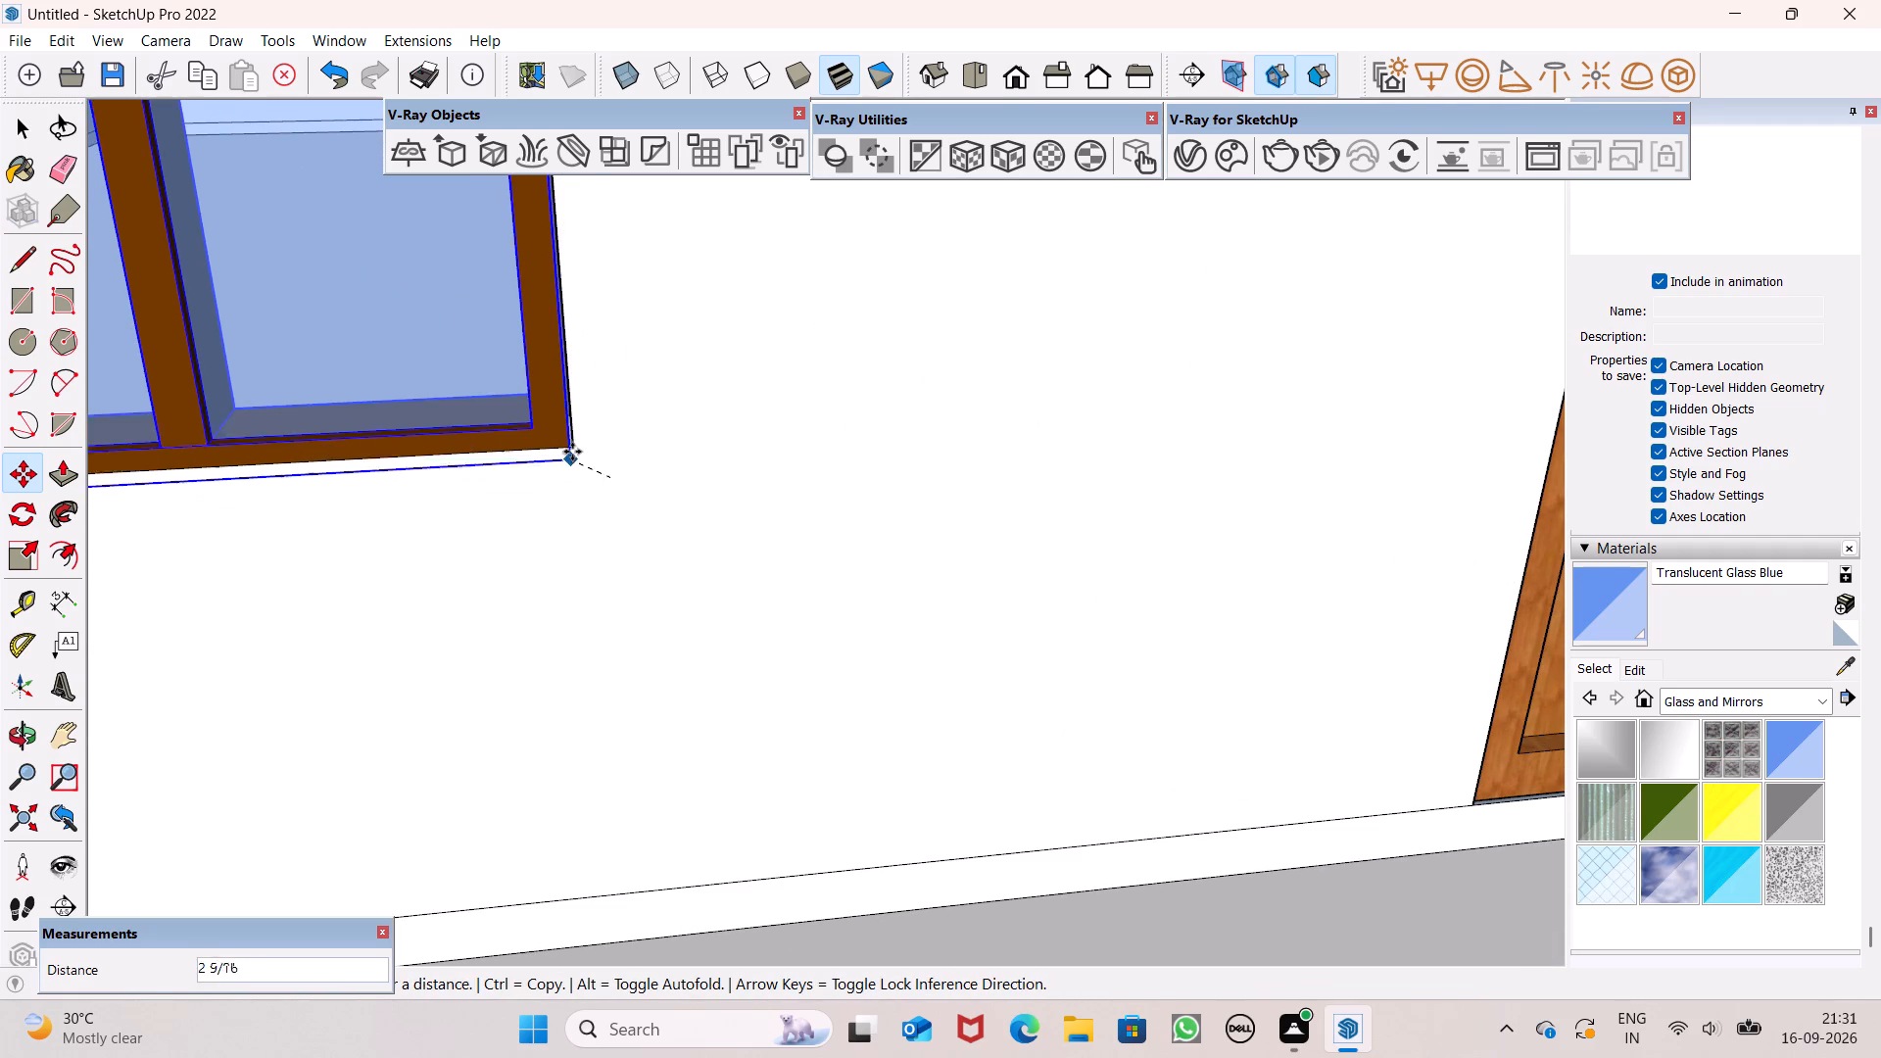
pyautogui.moveTo(572, 452); pyautogui.dragTo(576, 439)
# Scale the window group from its upper corner farthest from the door by about 1.33 to fill the wall opening.
pyautogui.scroll(-16, 668, 475)
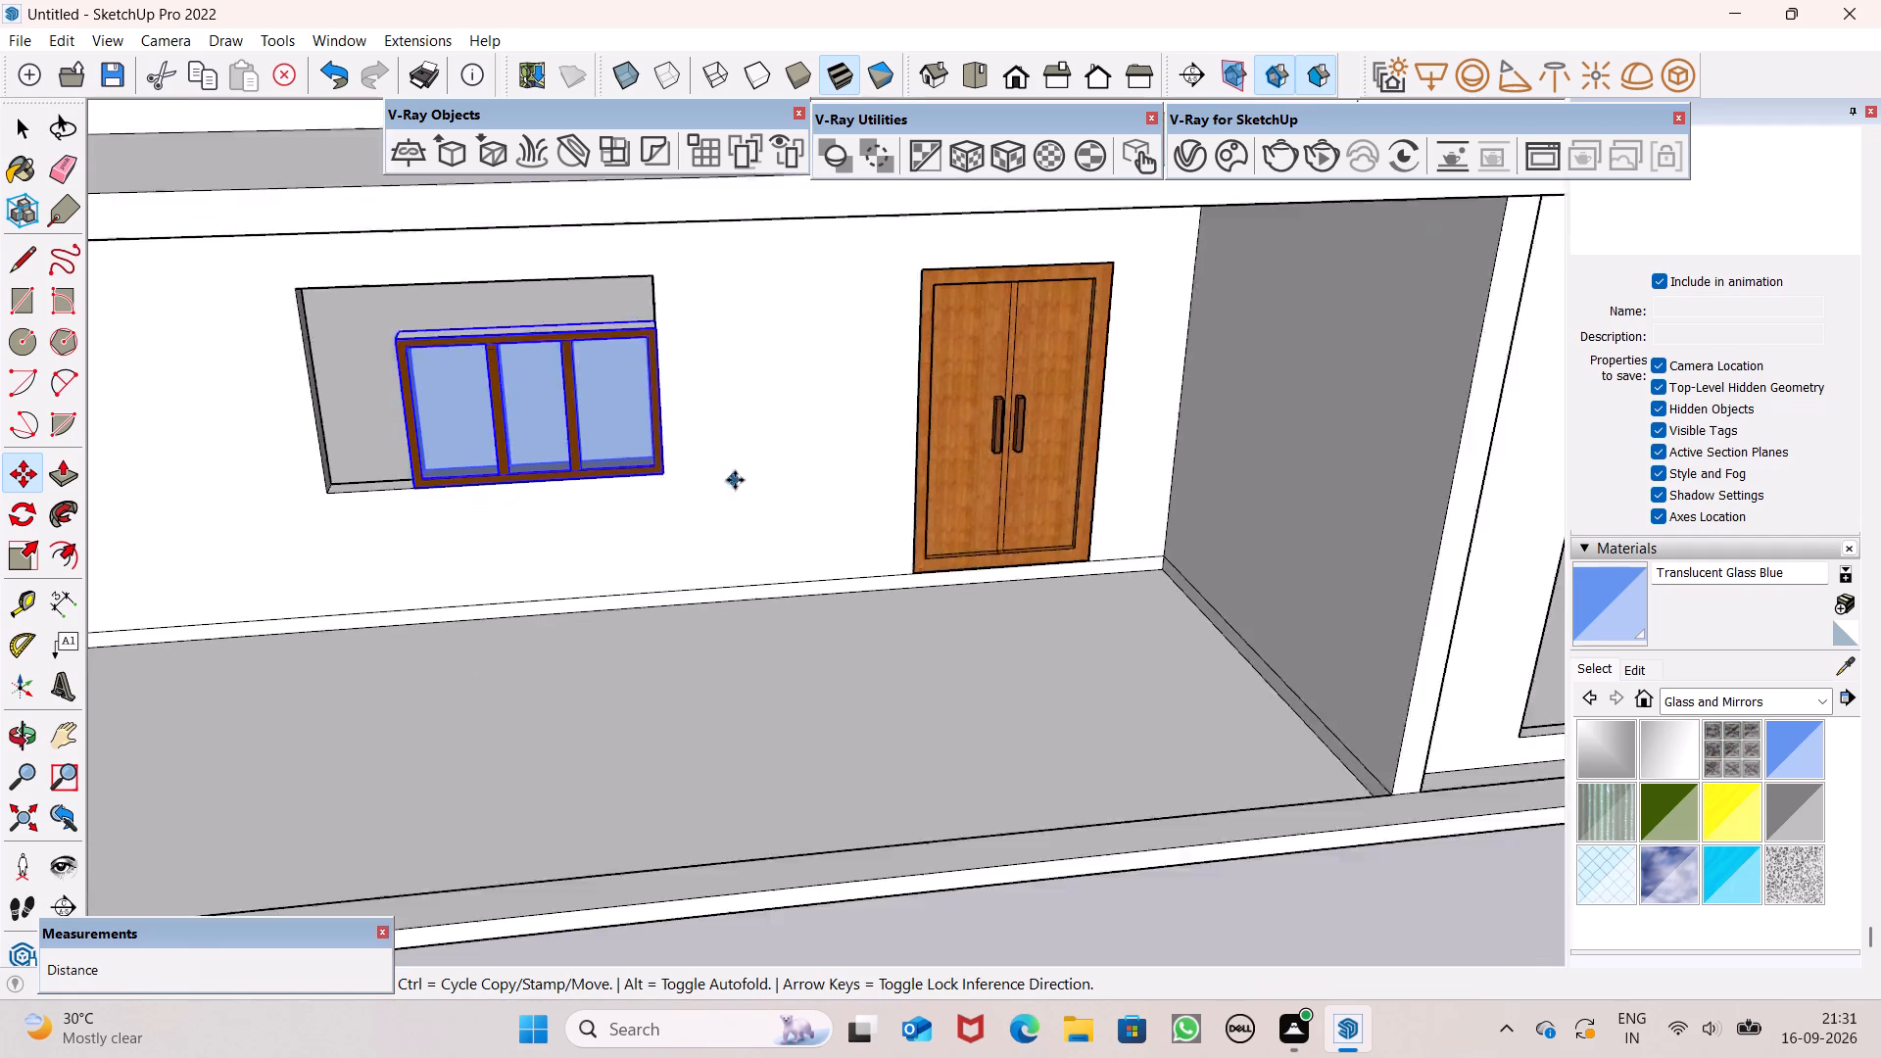
pyautogui.scroll(-2, 735, 480)
pyautogui.scroll(3, 441, 287)
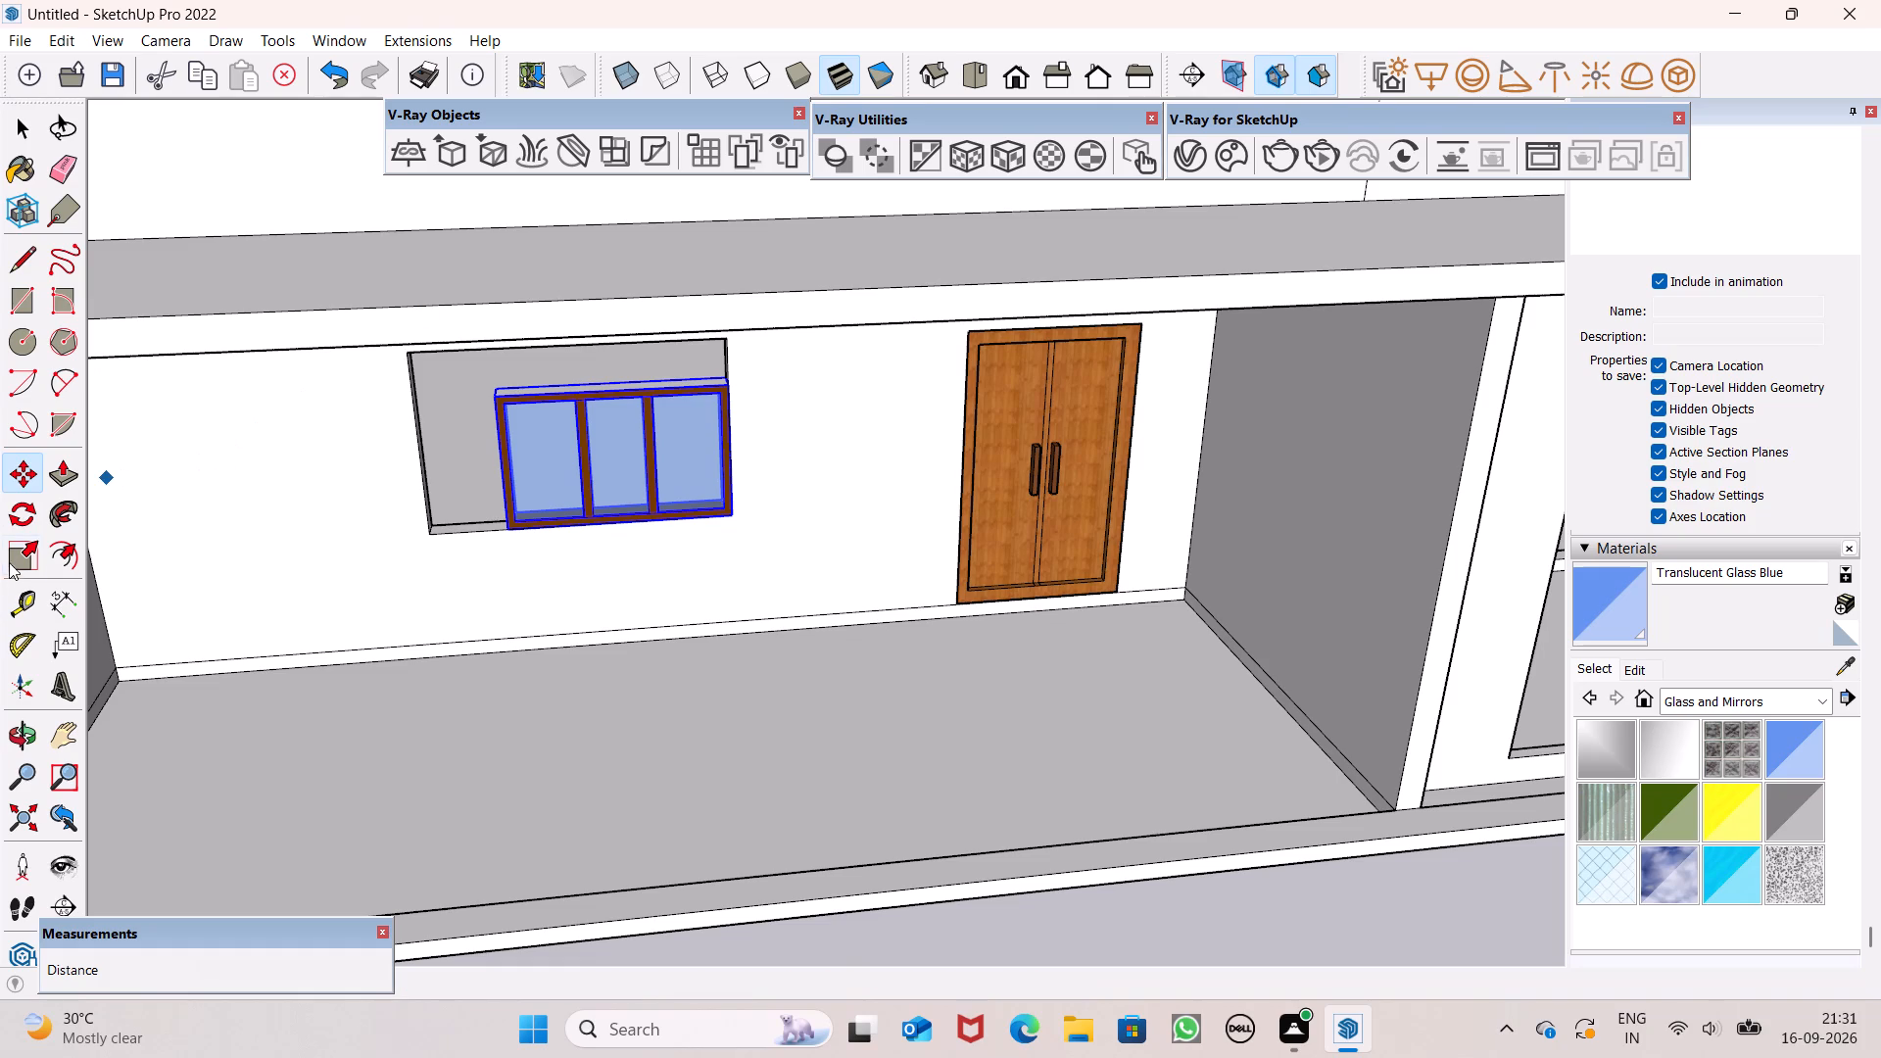
pyautogui.moveTo(15, 558); pyautogui.dragTo(43, 558)
pyautogui.click(18, 559)
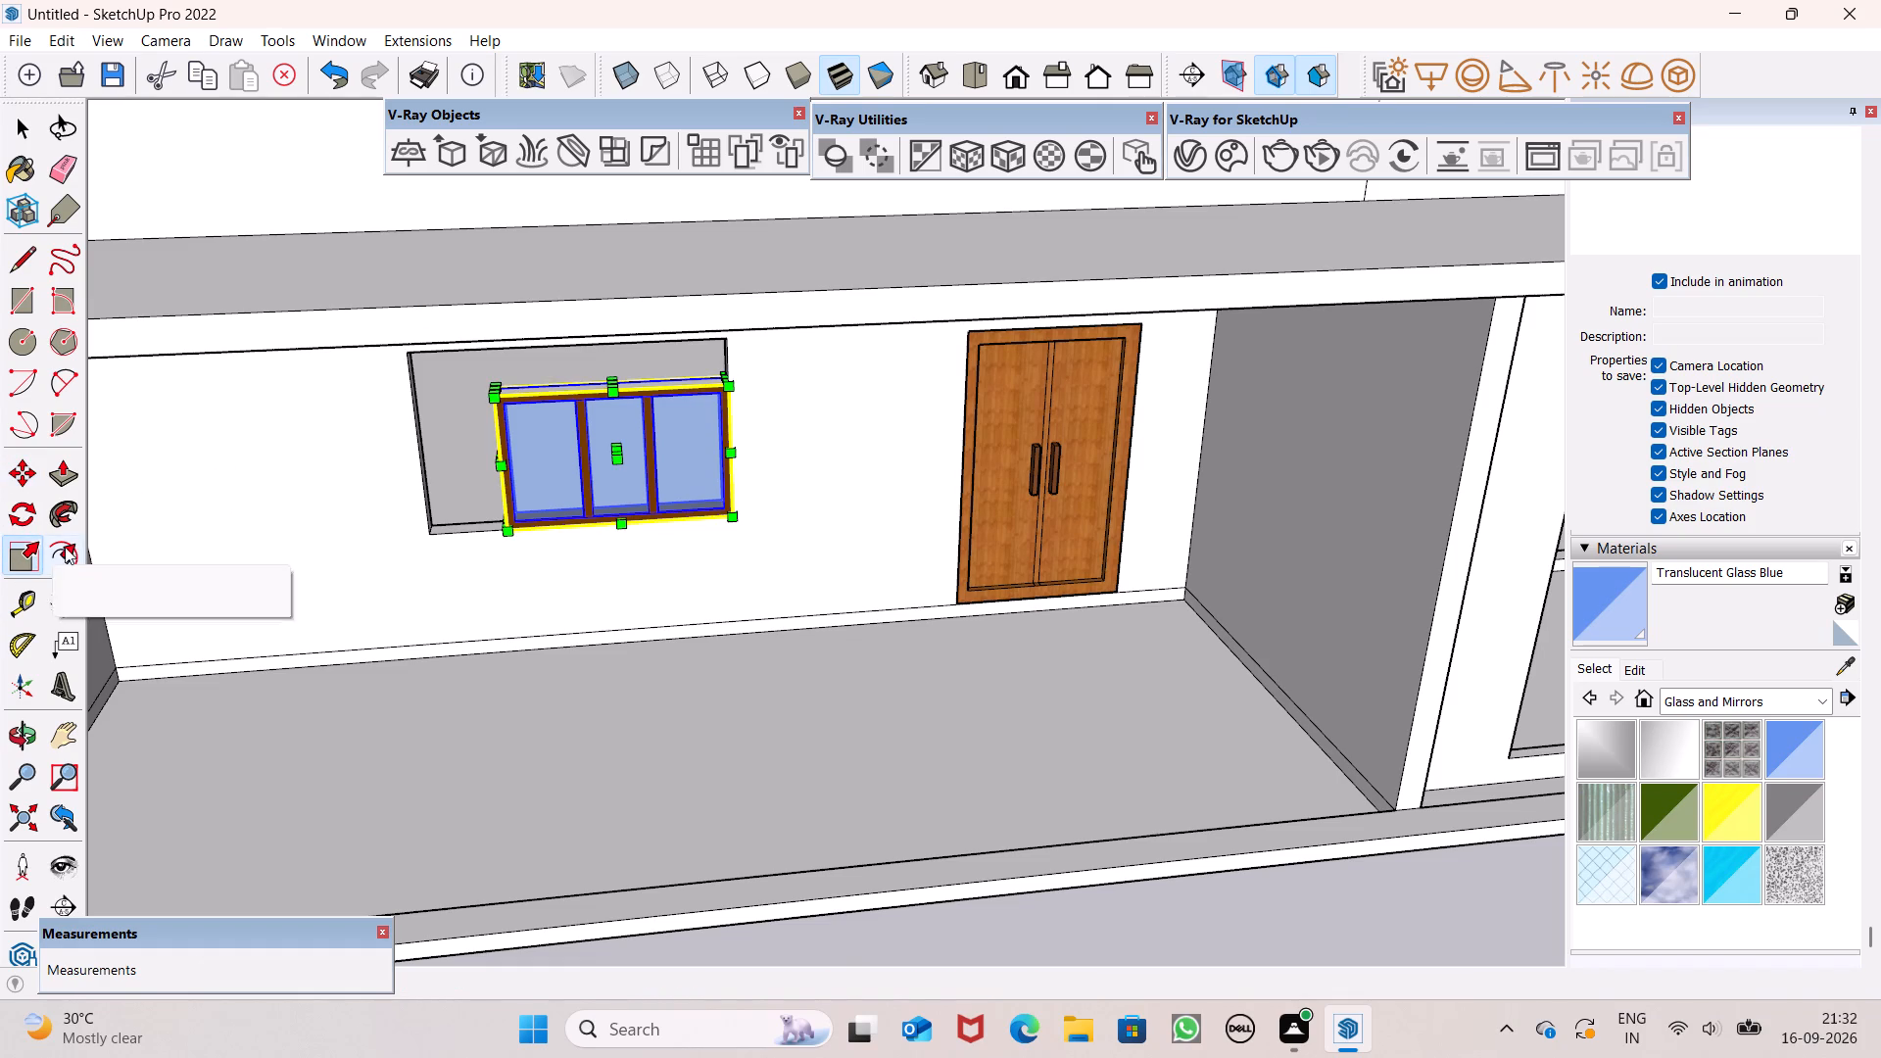
pyautogui.scroll(3, 451, 421)
pyautogui.moveTo(527, 384); pyautogui.dragTo(459, 341)
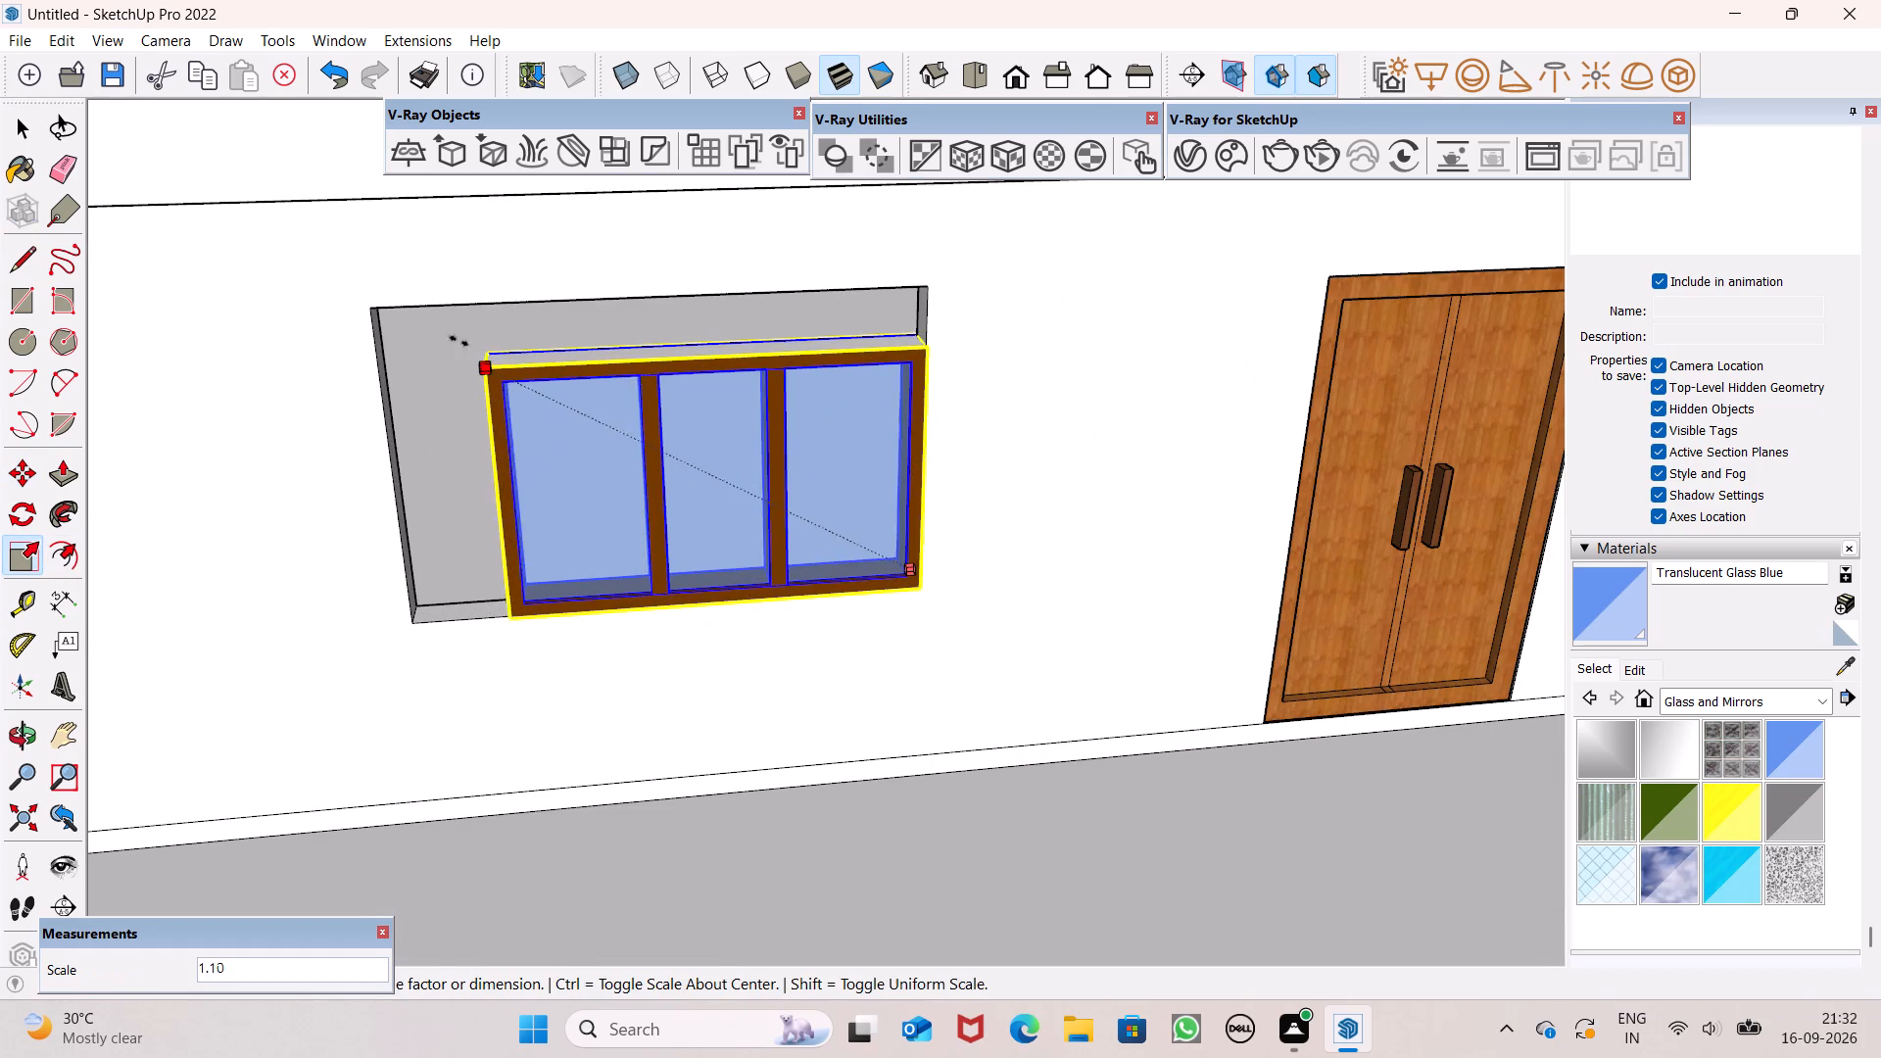
pyautogui.moveTo(459, 341); pyautogui.dragTo(376, 310)
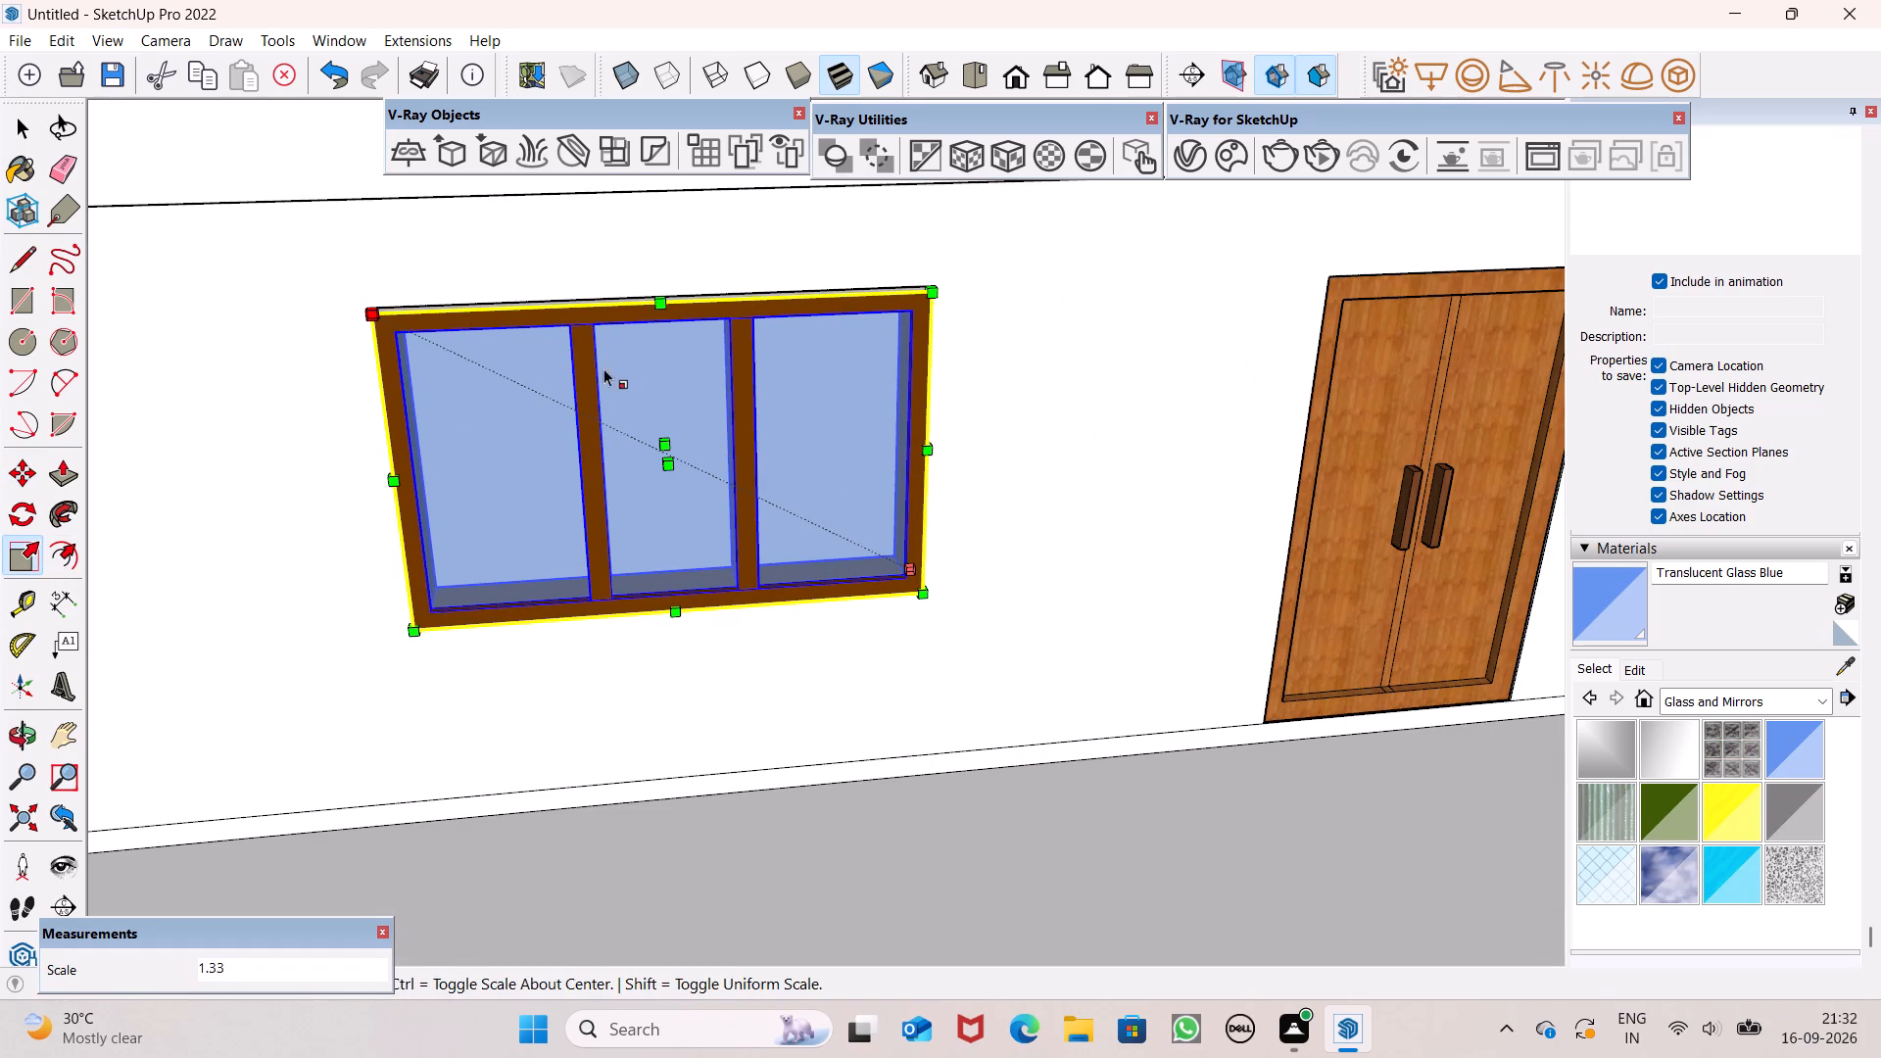
# Examine the fit of the scaled window in the ground-floor wall opening, up close and from several angles.
pyautogui.scroll(2, 675, 281)
pyautogui.moveTo(683, 321); pyautogui.dragTo(748, 39, button='middle')
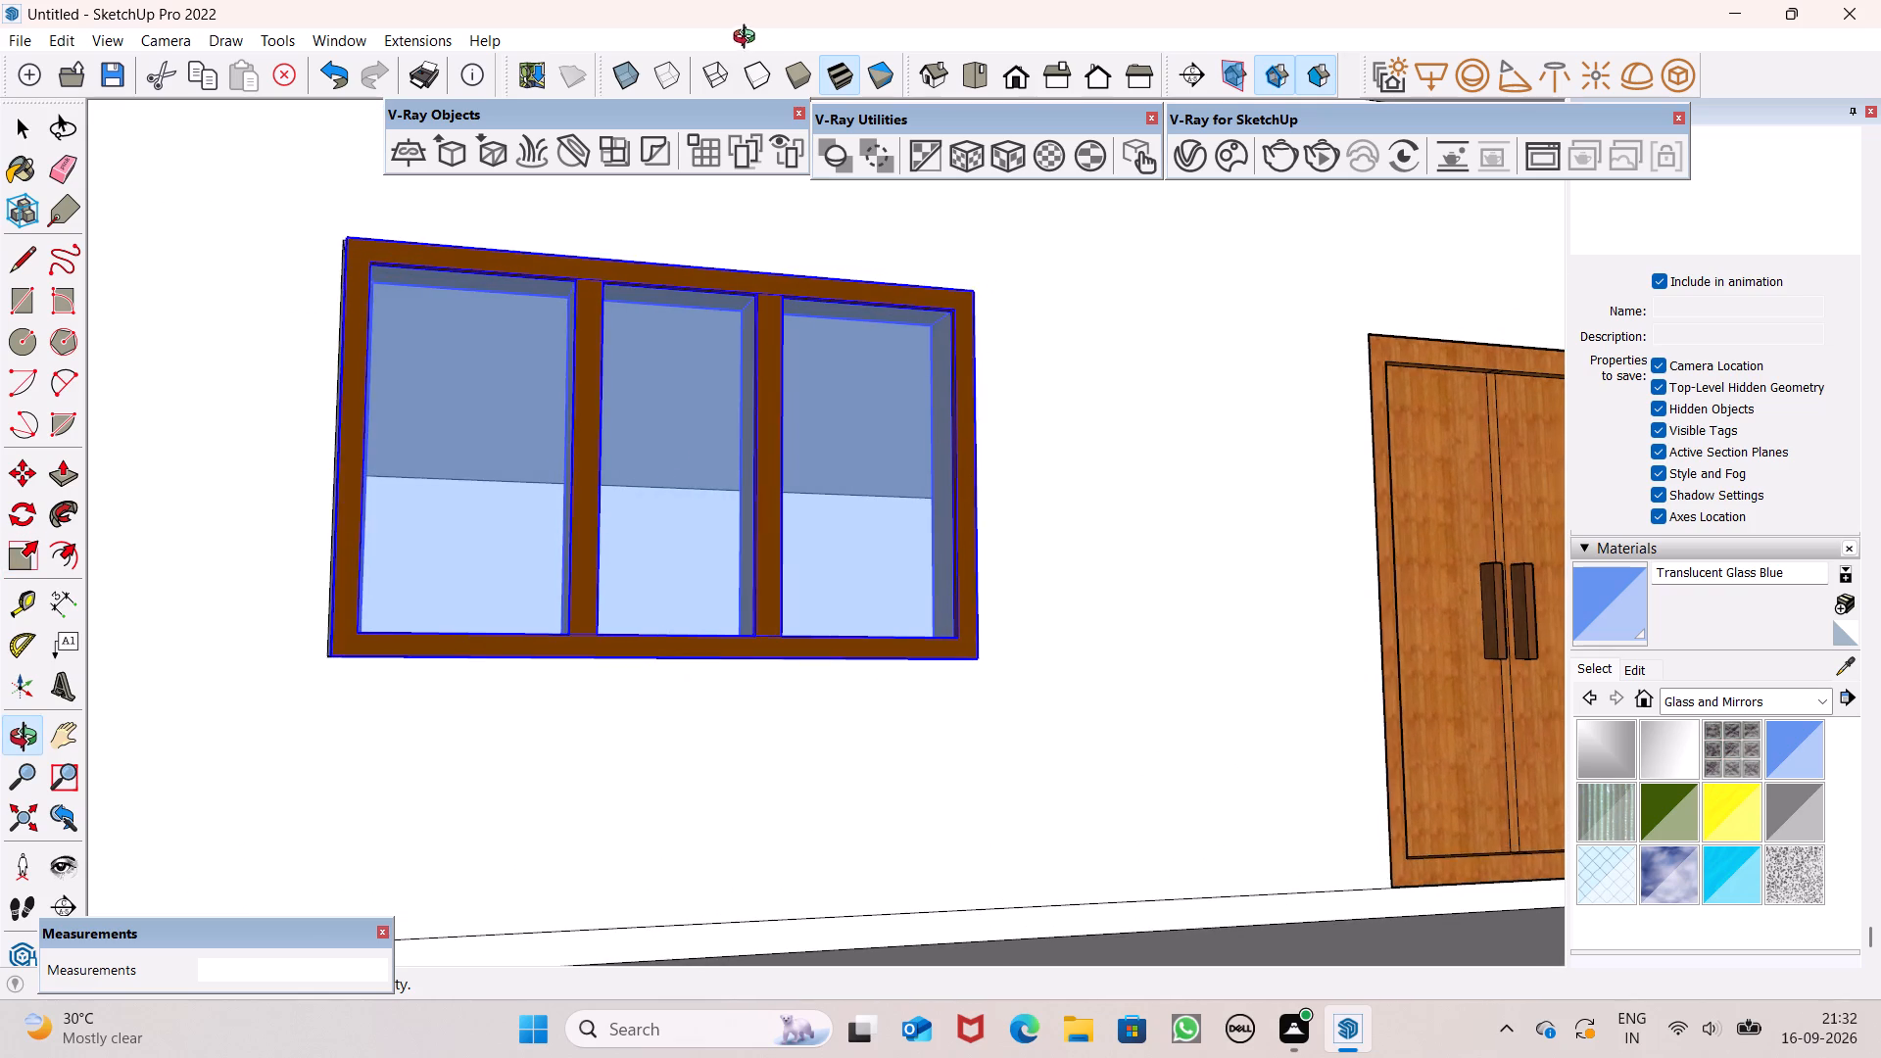
pyautogui.moveTo(748, 39); pyautogui.dragTo(747, 39, button='middle')
pyautogui.scroll(7, 687, 139)
pyautogui.scroll(10, 751, 236)
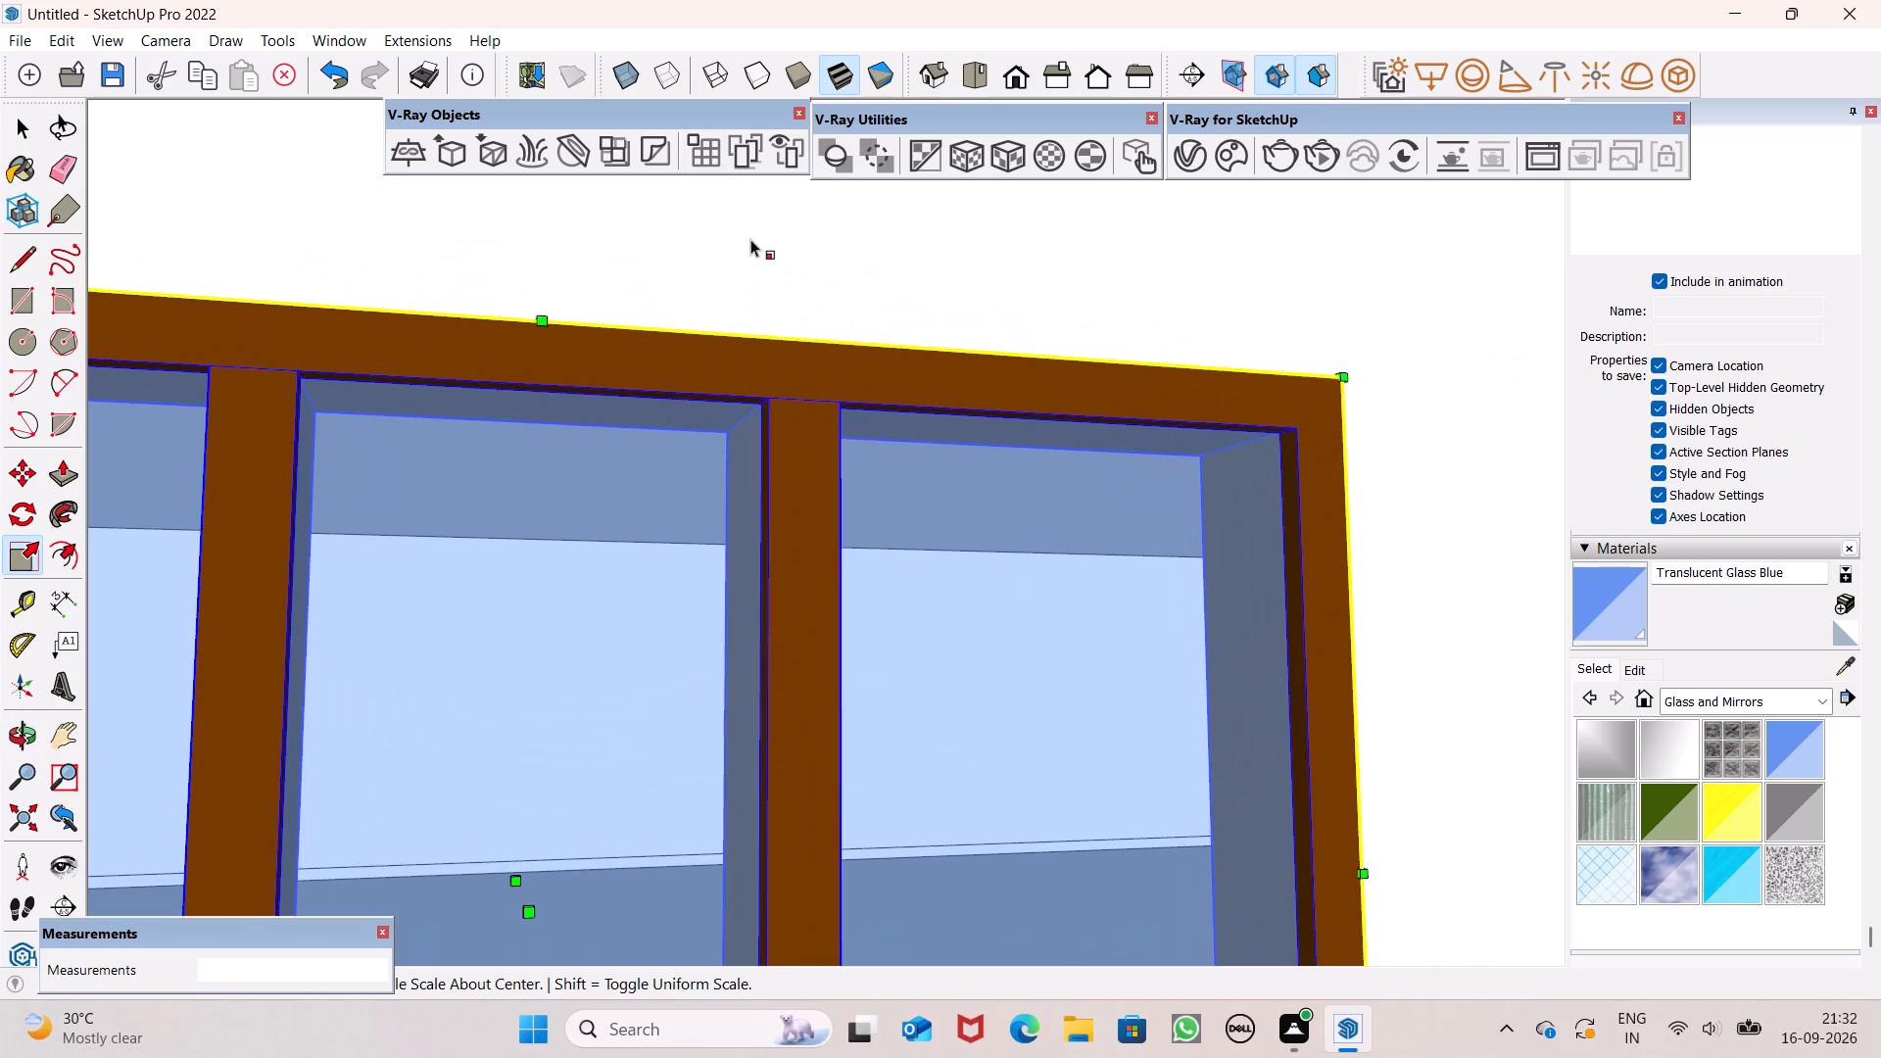
pyautogui.press('space')
pyautogui.press('Return')
pyautogui.scroll(-8, 776, 248)
pyautogui.press('space')
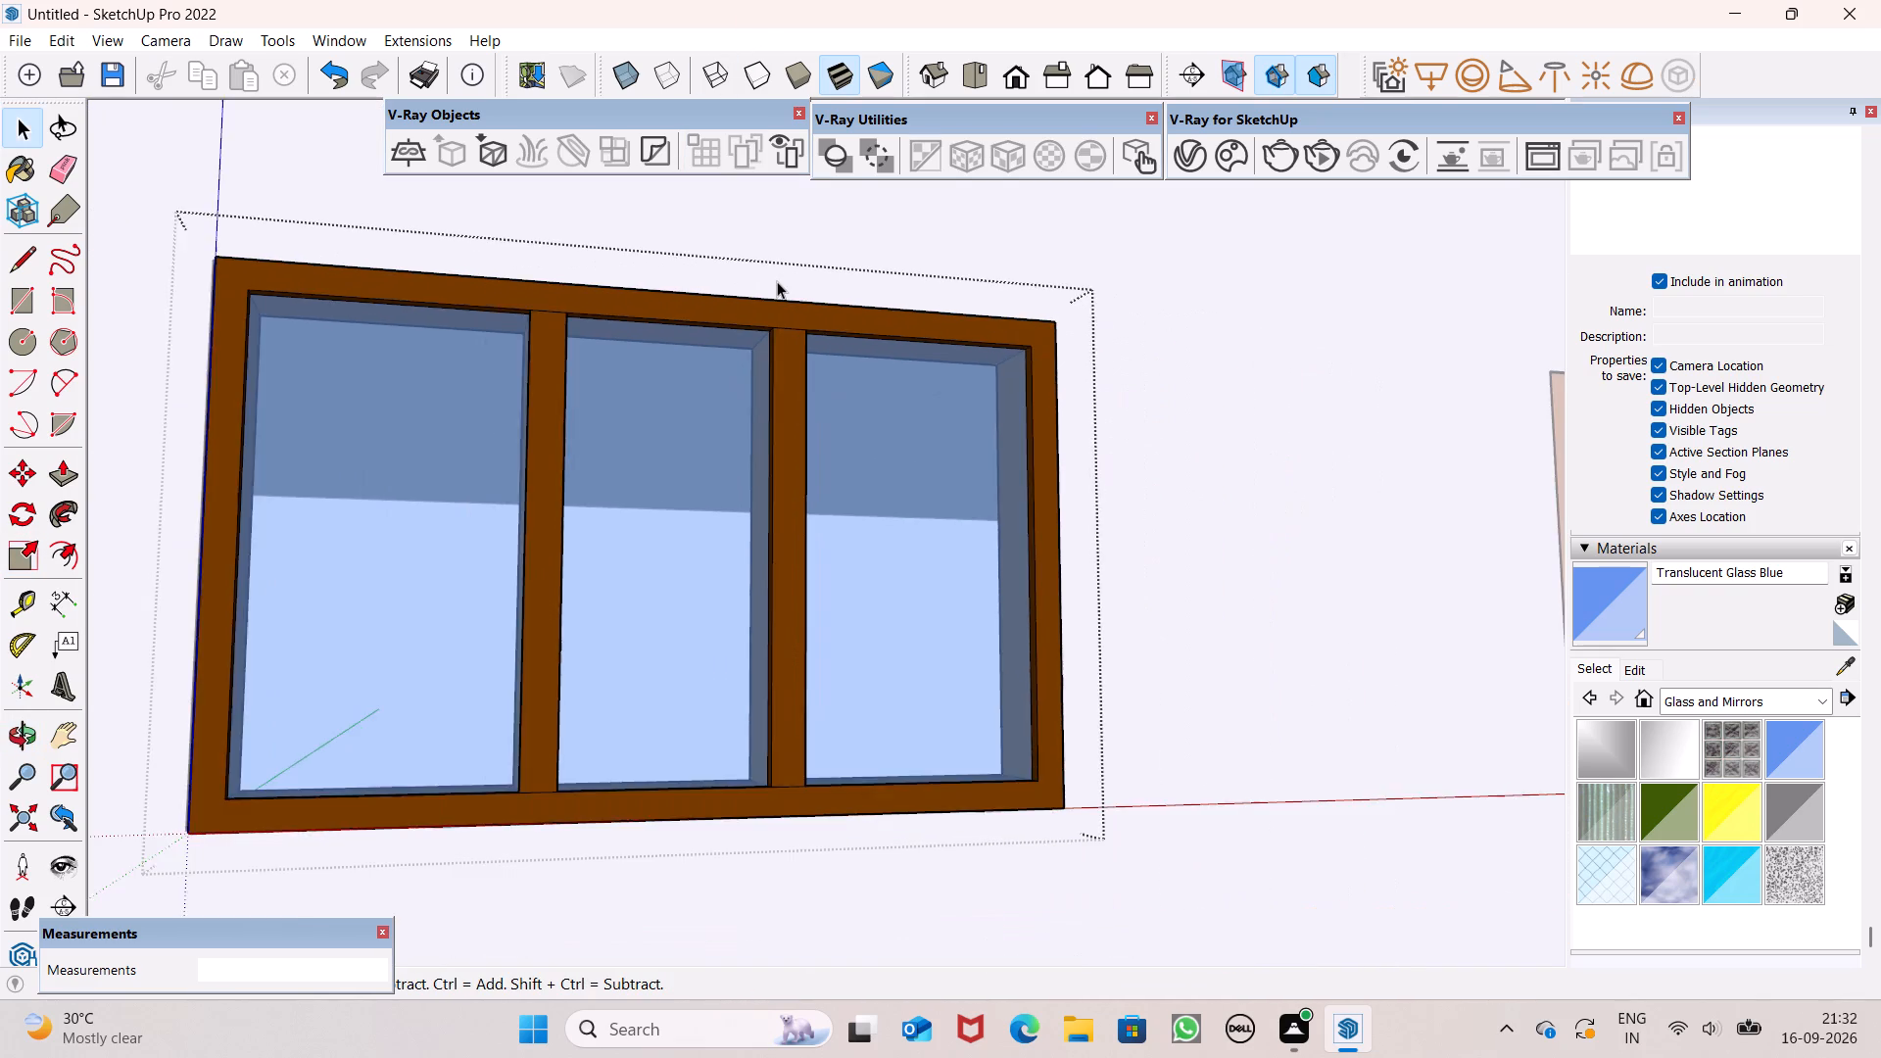
pyautogui.scroll(-19, 777, 281)
pyautogui.click(816, 566)
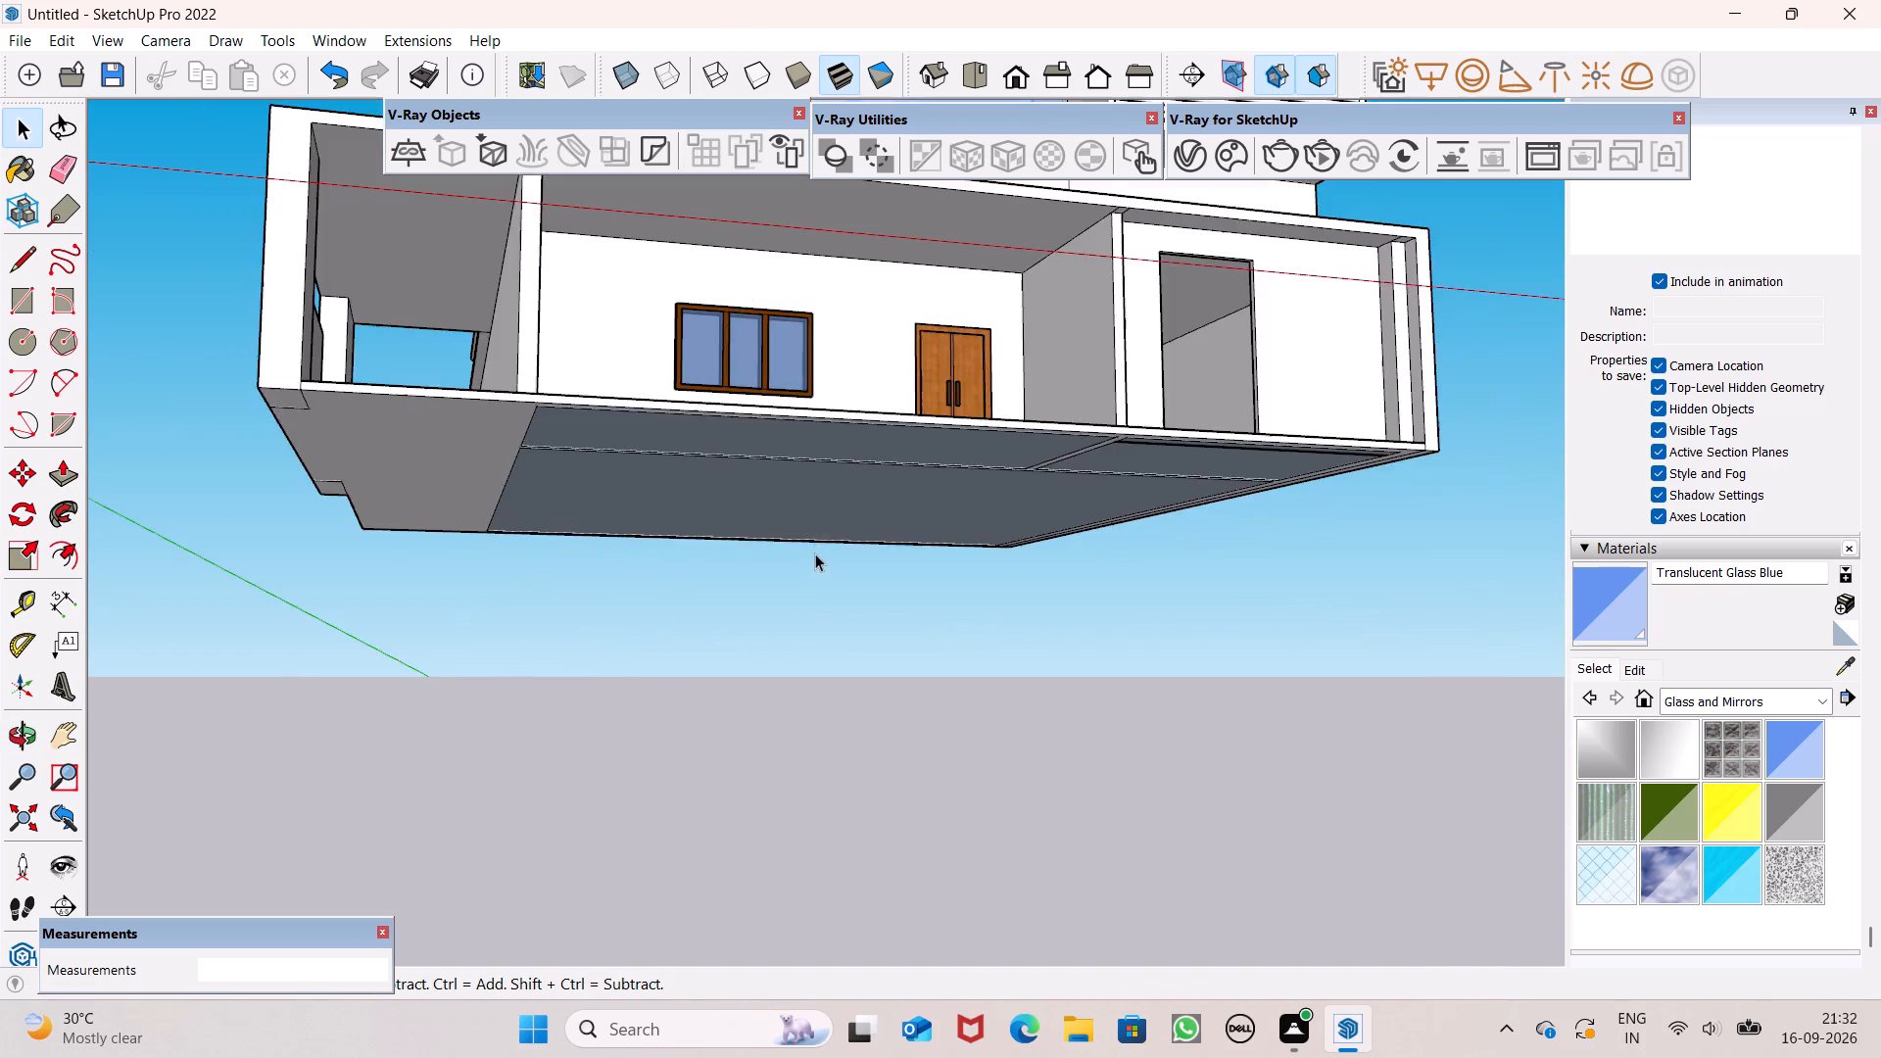
pyautogui.scroll(-4, 801, 422)
pyautogui.scroll(5, 1034, 248)
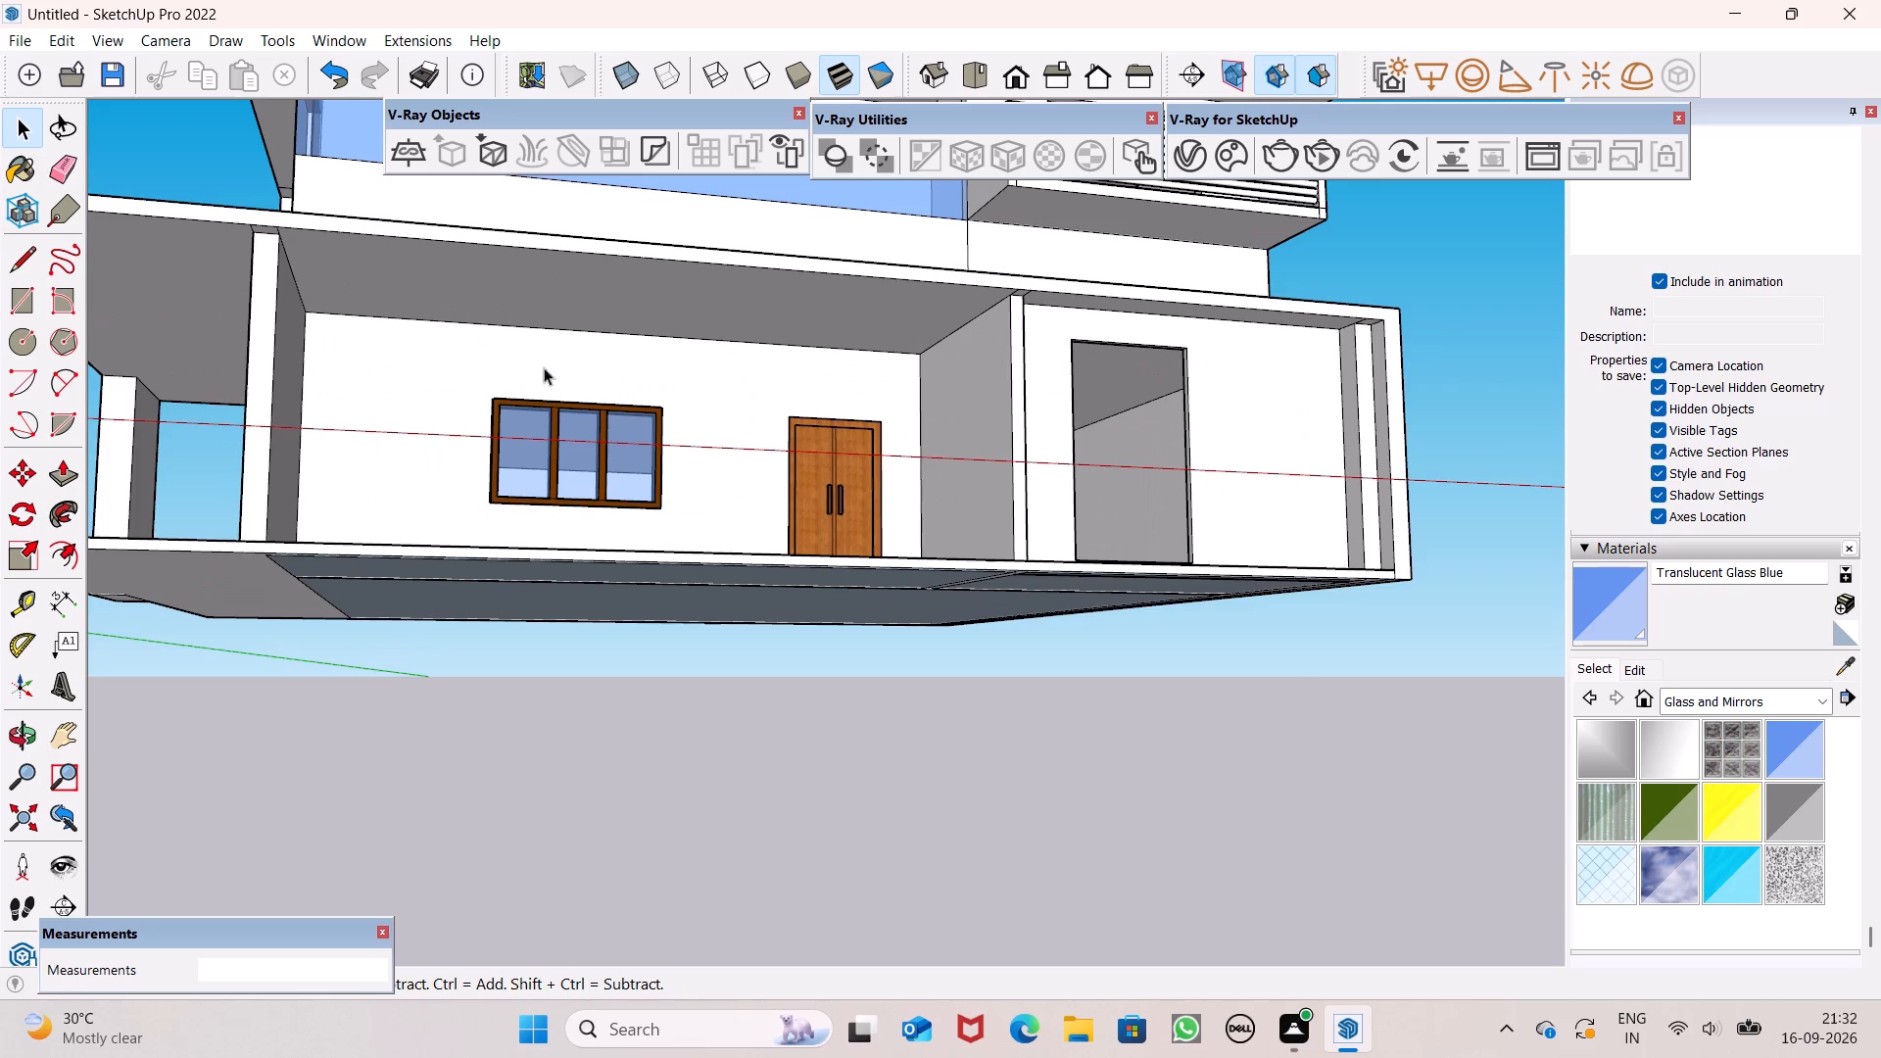
pyautogui.scroll(1, 527, 371)
pyautogui.moveTo(540, 403); pyautogui.dragTo(584, 531, button='middle')
pyautogui.scroll(5, 612, 529)
pyautogui.scroll(-1, 615, 524)
# Copy the window group from the ground-floor wall to the open ground in front of the house.
pyautogui.click(621, 504)
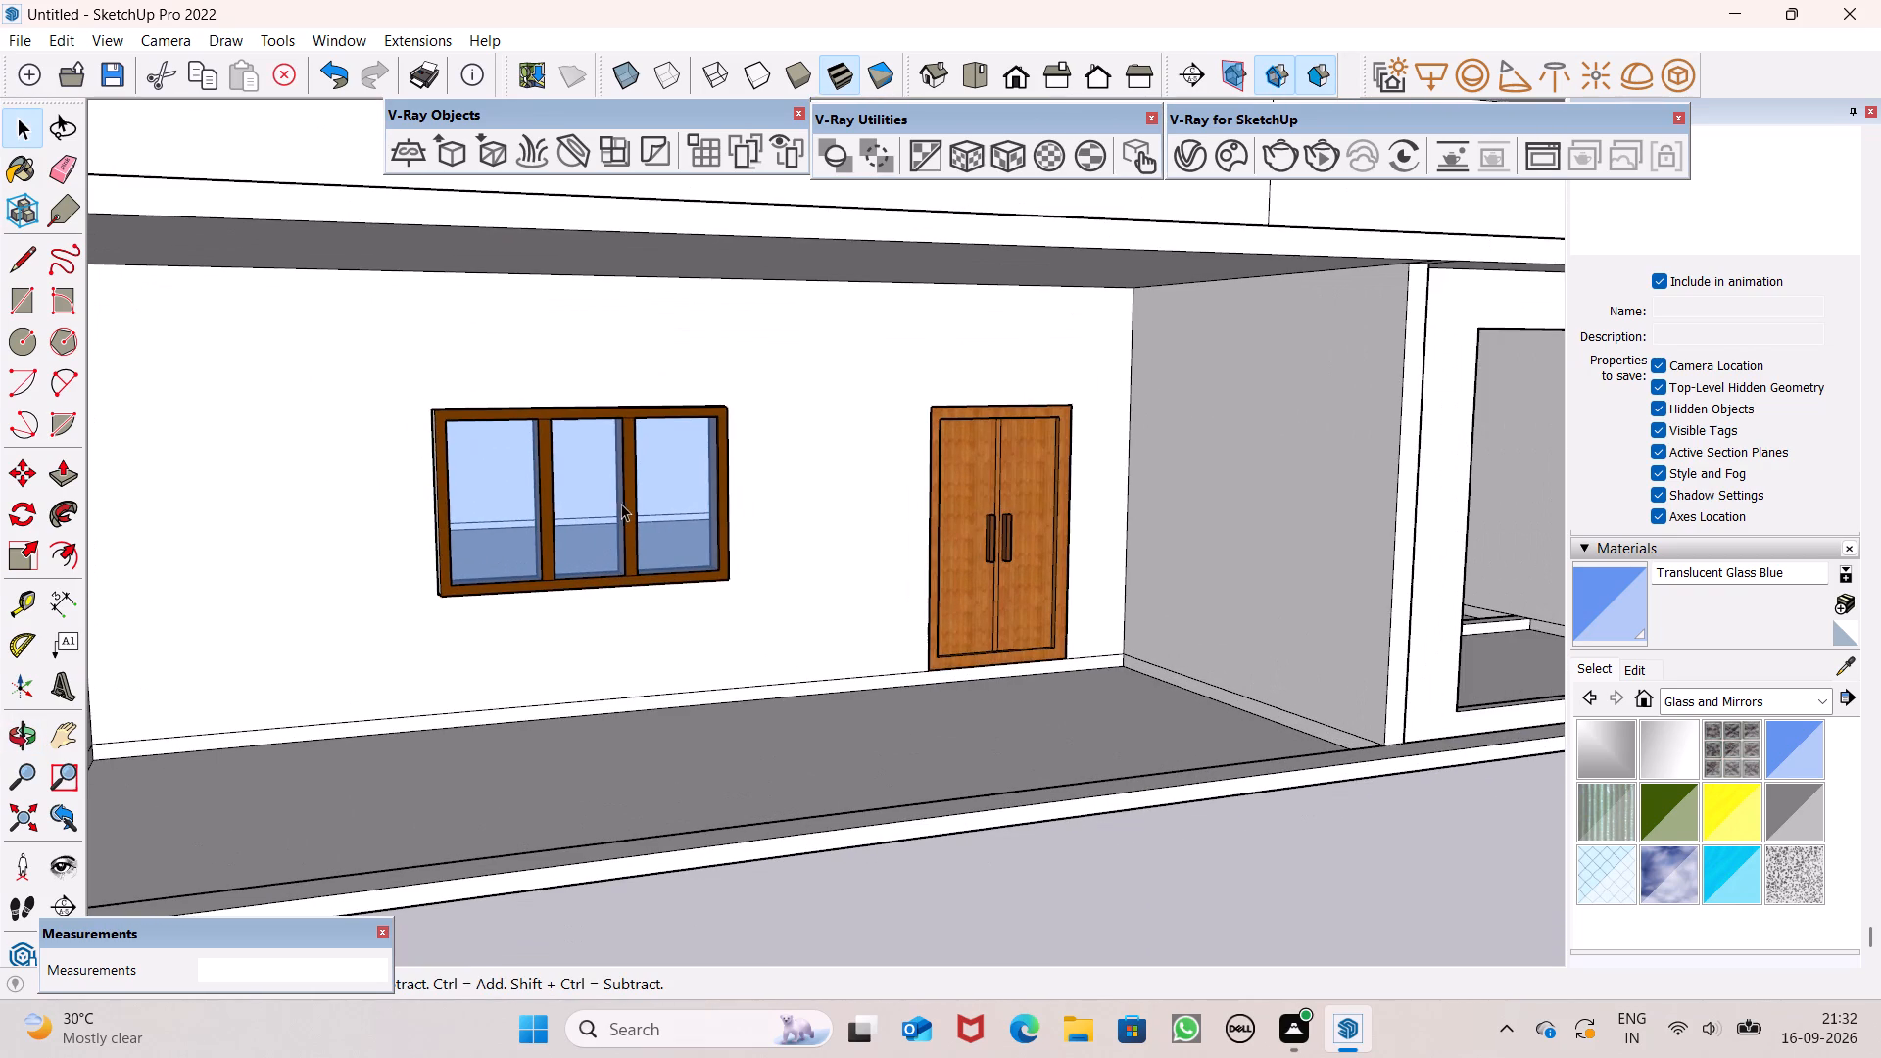
pyautogui.click(636, 505)
pyautogui.scroll(-9, 640, 505)
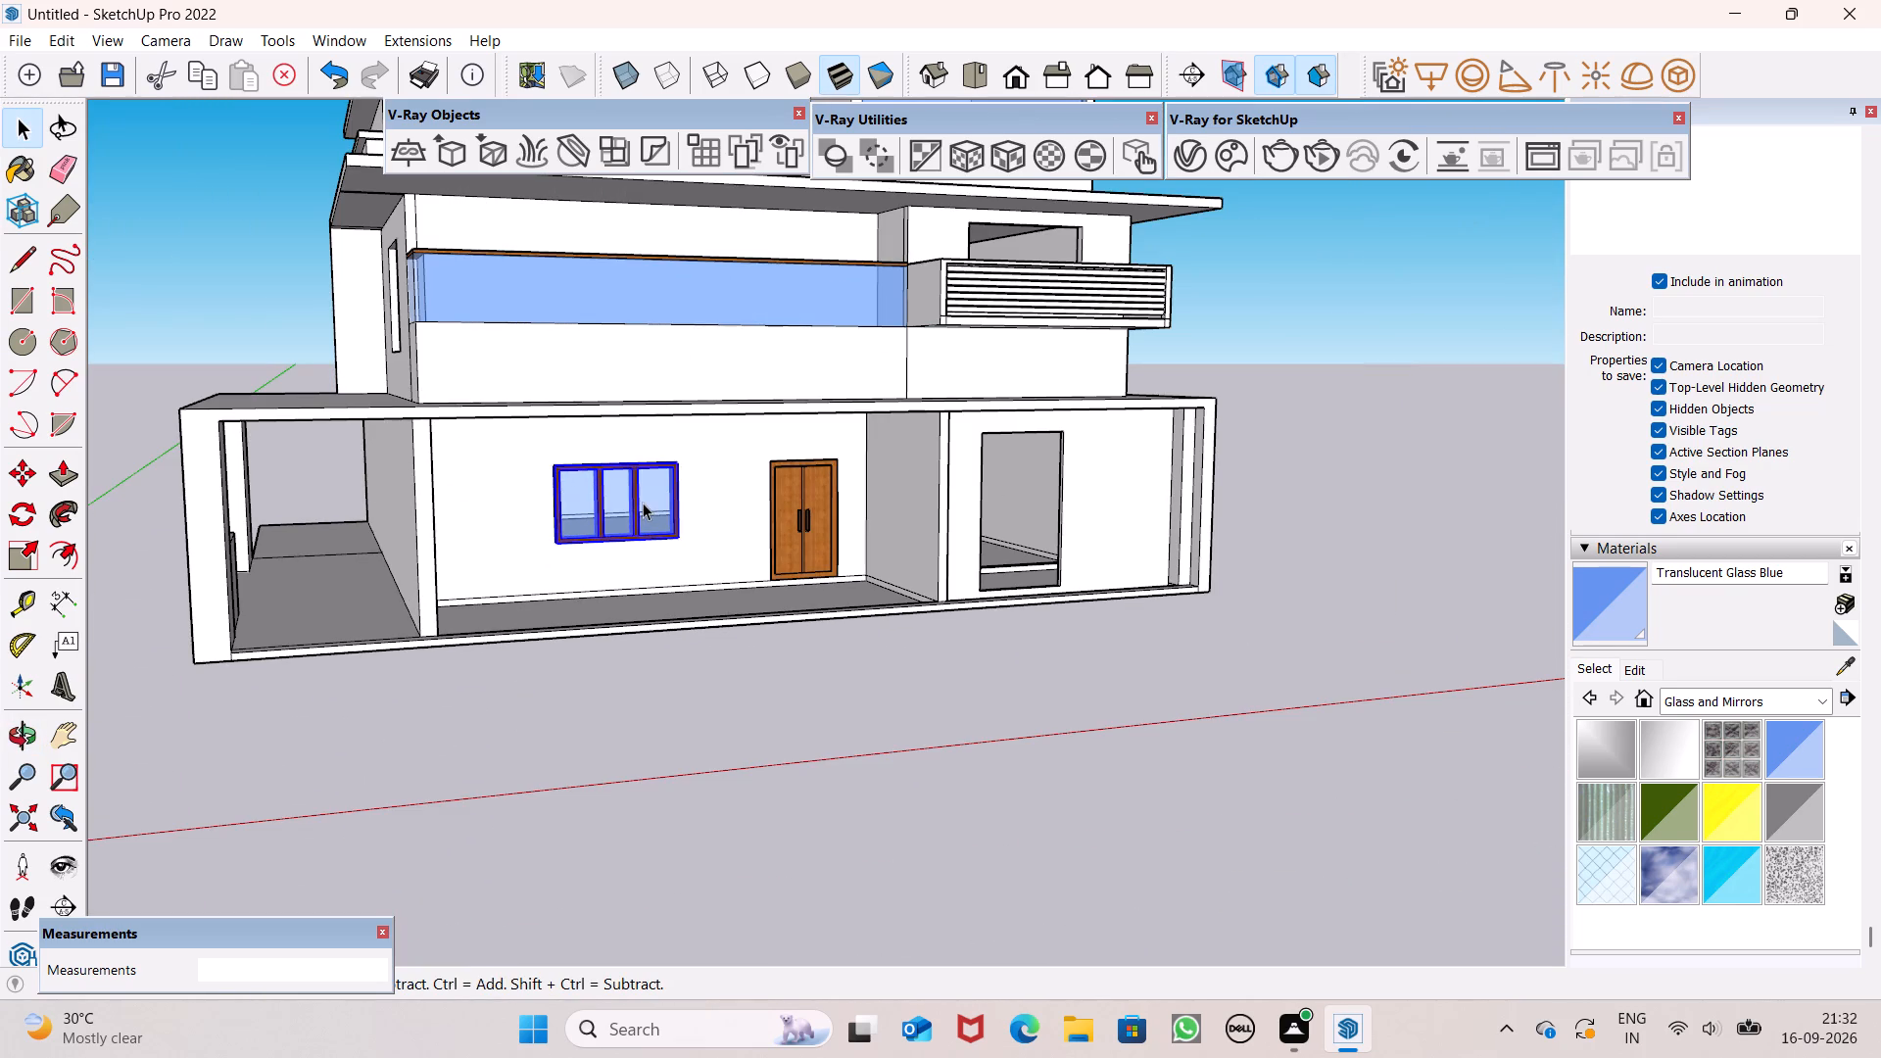
pyautogui.press('m')
pyautogui.press('Return')
pyautogui.moveTo(645, 498); pyautogui.dragTo(630, 575)
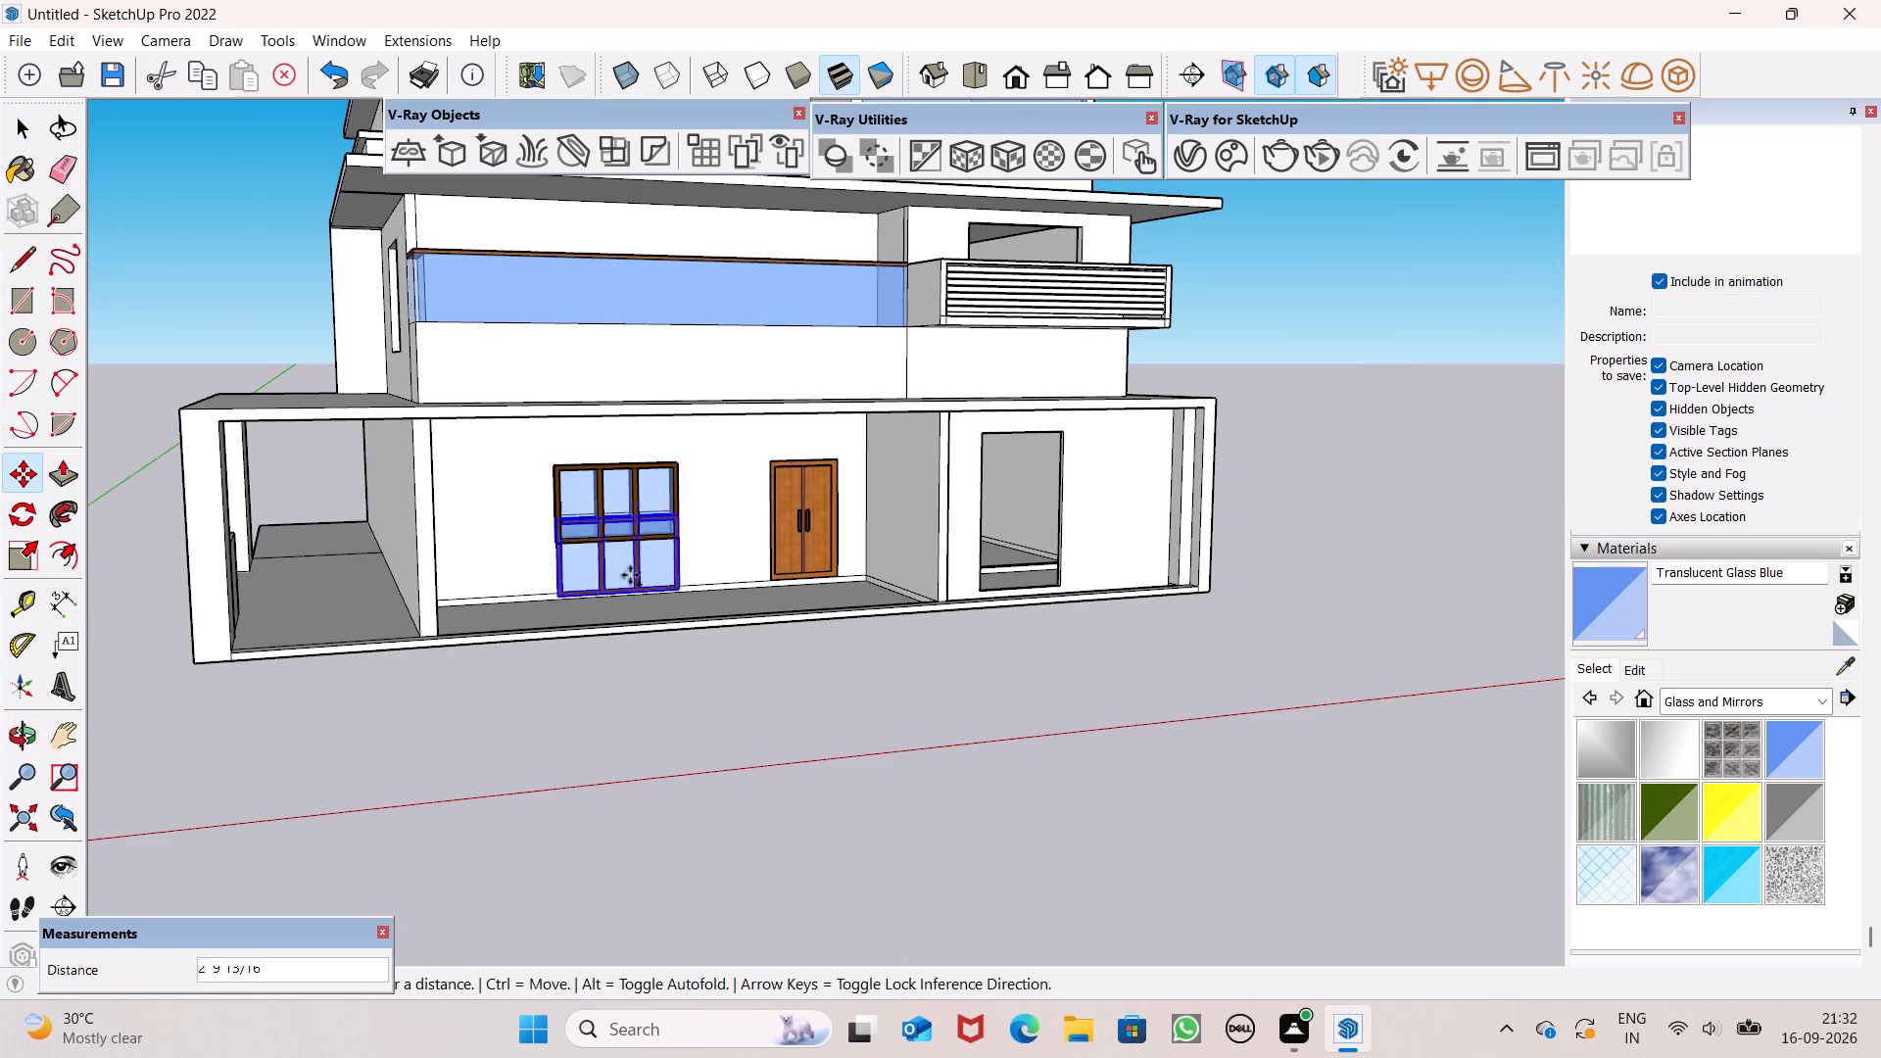
pyautogui.moveTo(630, 575); pyautogui.dragTo(562, 678)
# Move the window copy from the ground in front of the house up beside the upper-floor balcony with the slatted railing.
pyautogui.scroll(-7, 758, 552)
pyautogui.moveTo(805, 605); pyautogui.dragTo(1013, 721, button='middle')
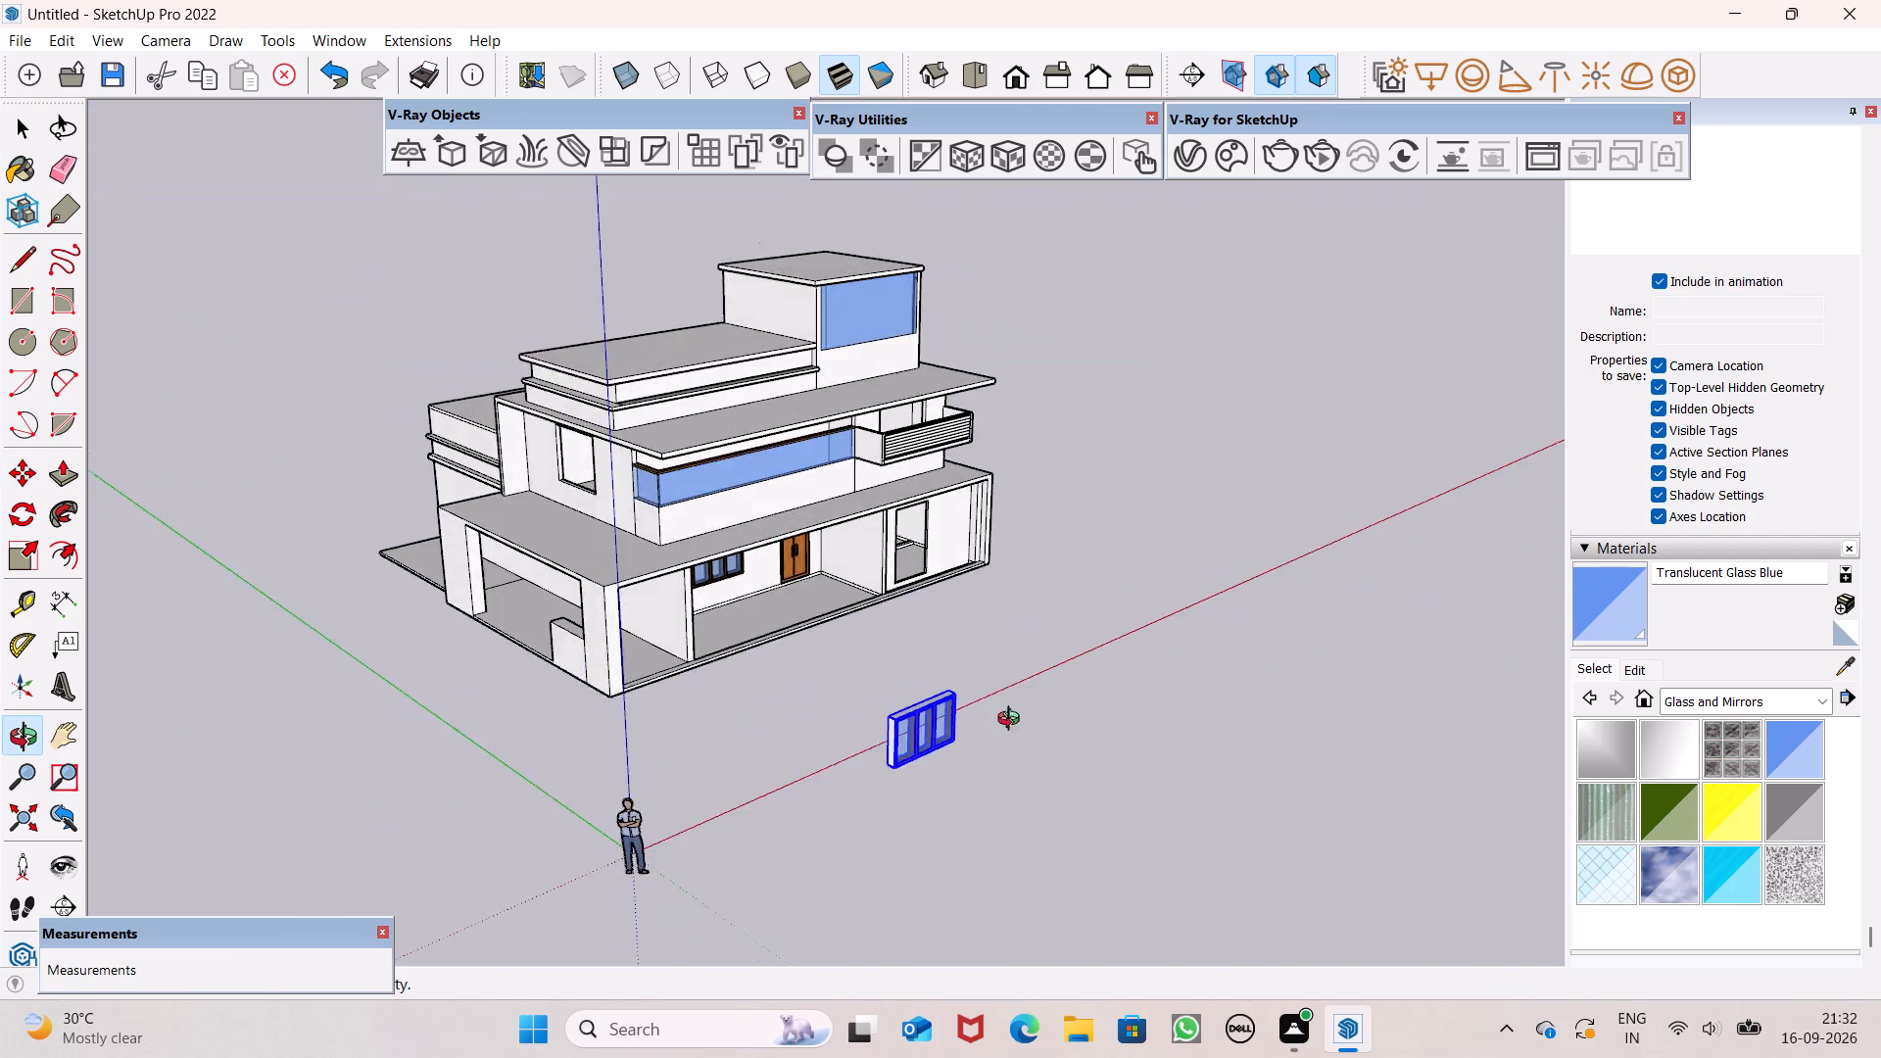
pyautogui.moveTo(1013, 721); pyautogui.dragTo(932, 601, button='middle')
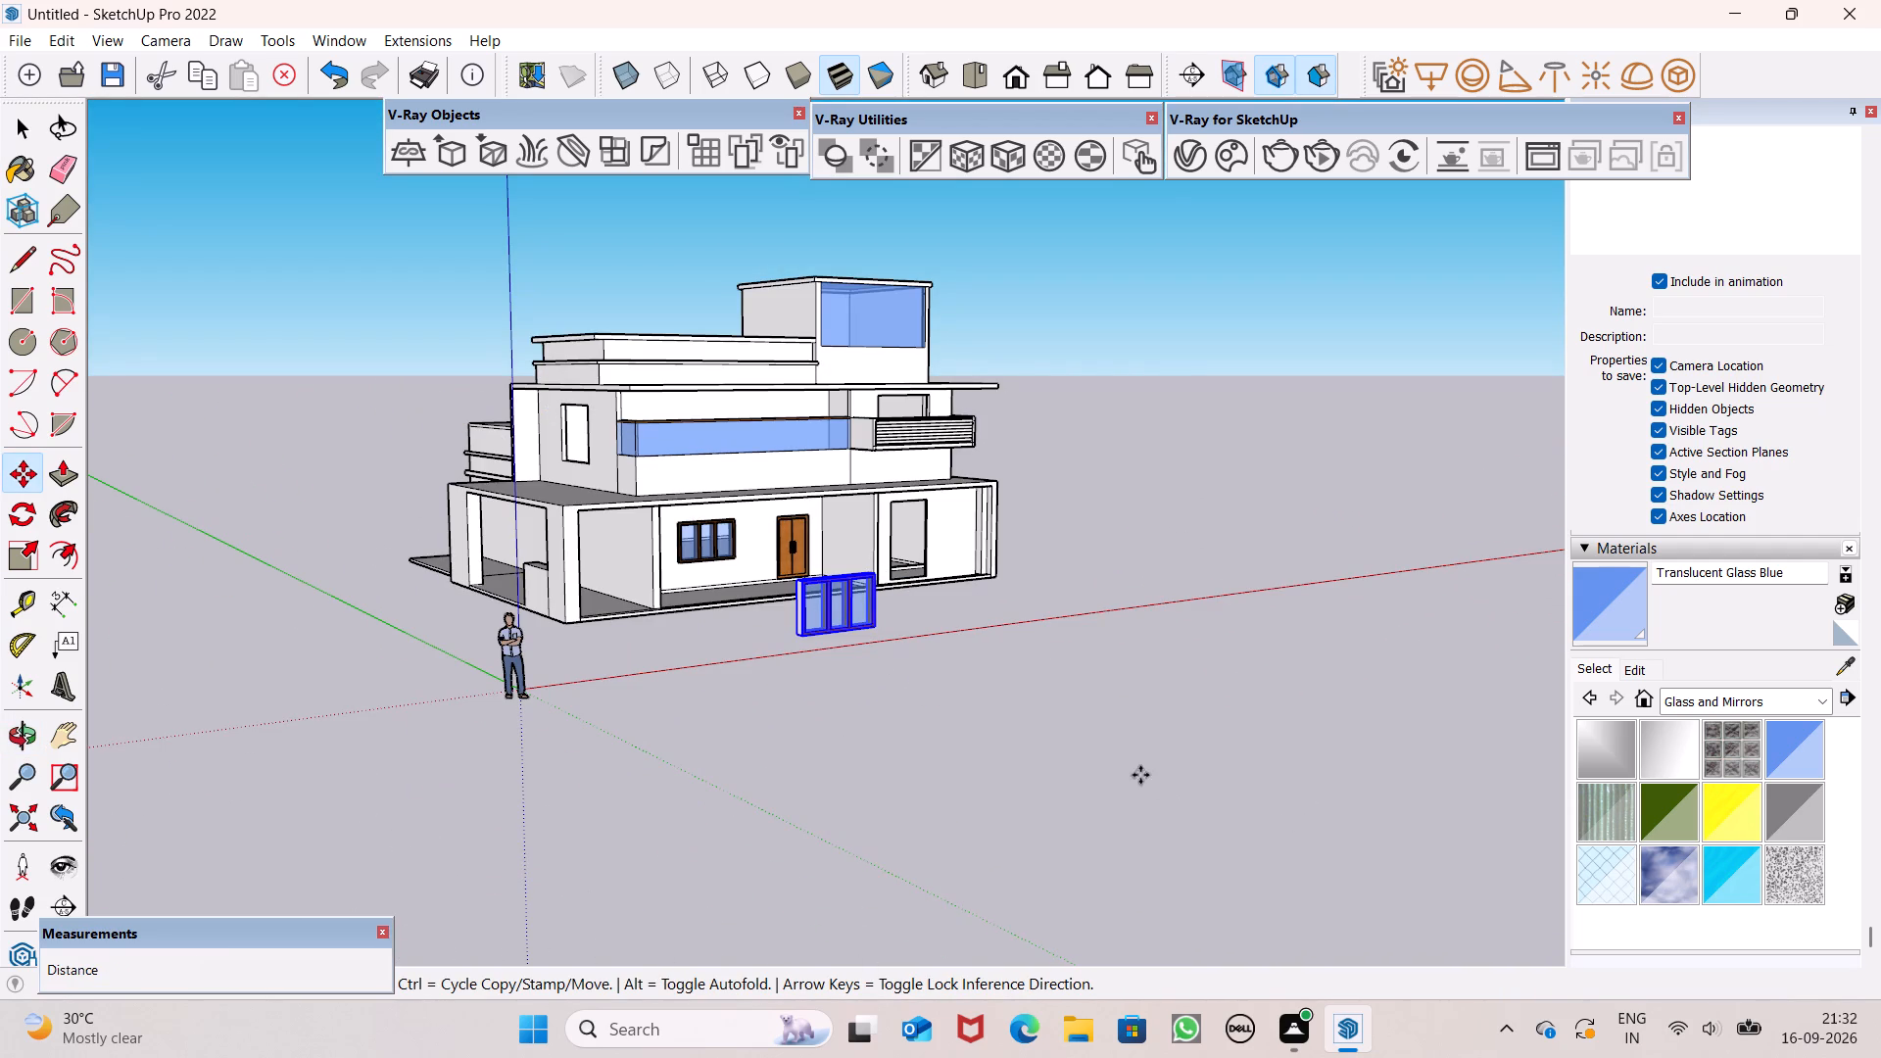
pyautogui.scroll(7, 830, 652)
pyautogui.moveTo(969, 717); pyautogui.dragTo(812, 951, button='middle')
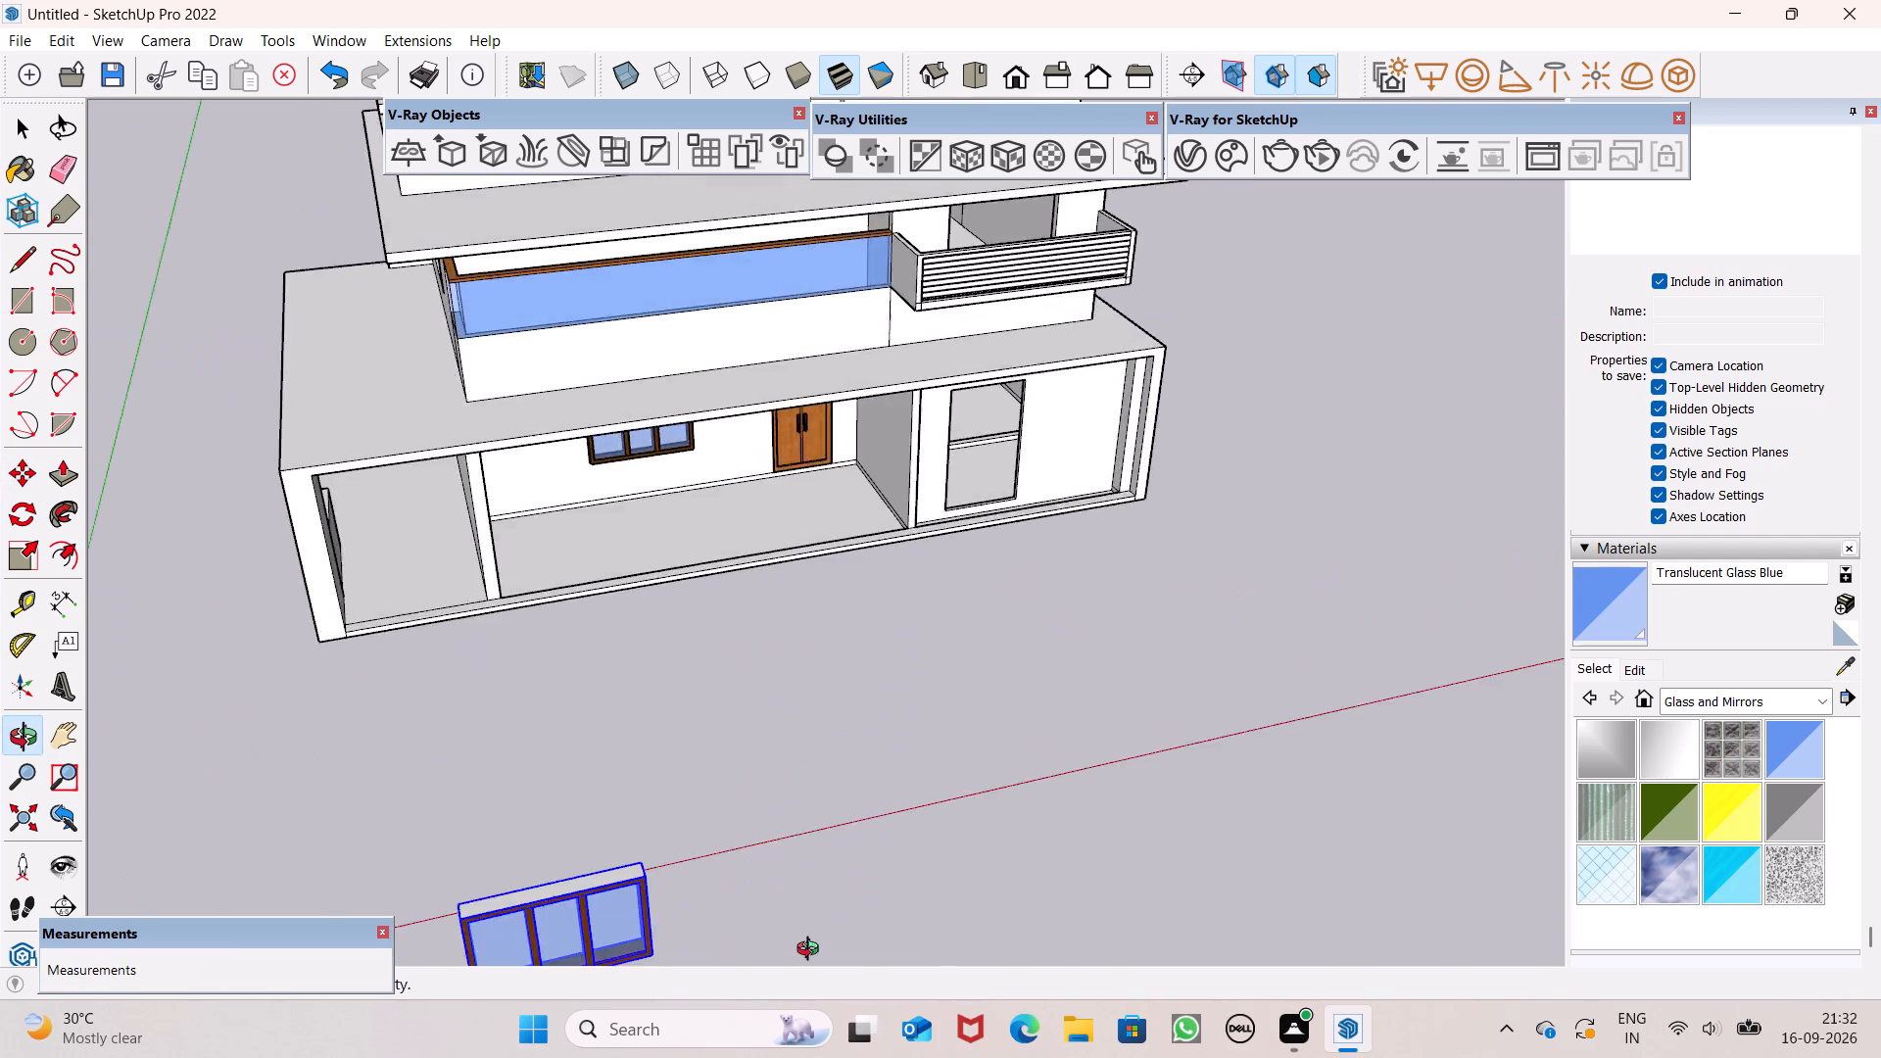
pyautogui.moveTo(812, 951); pyautogui.dragTo(713, 900, button='middle')
pyautogui.scroll(3, 866, 778)
pyautogui.scroll(-6, 702, 742)
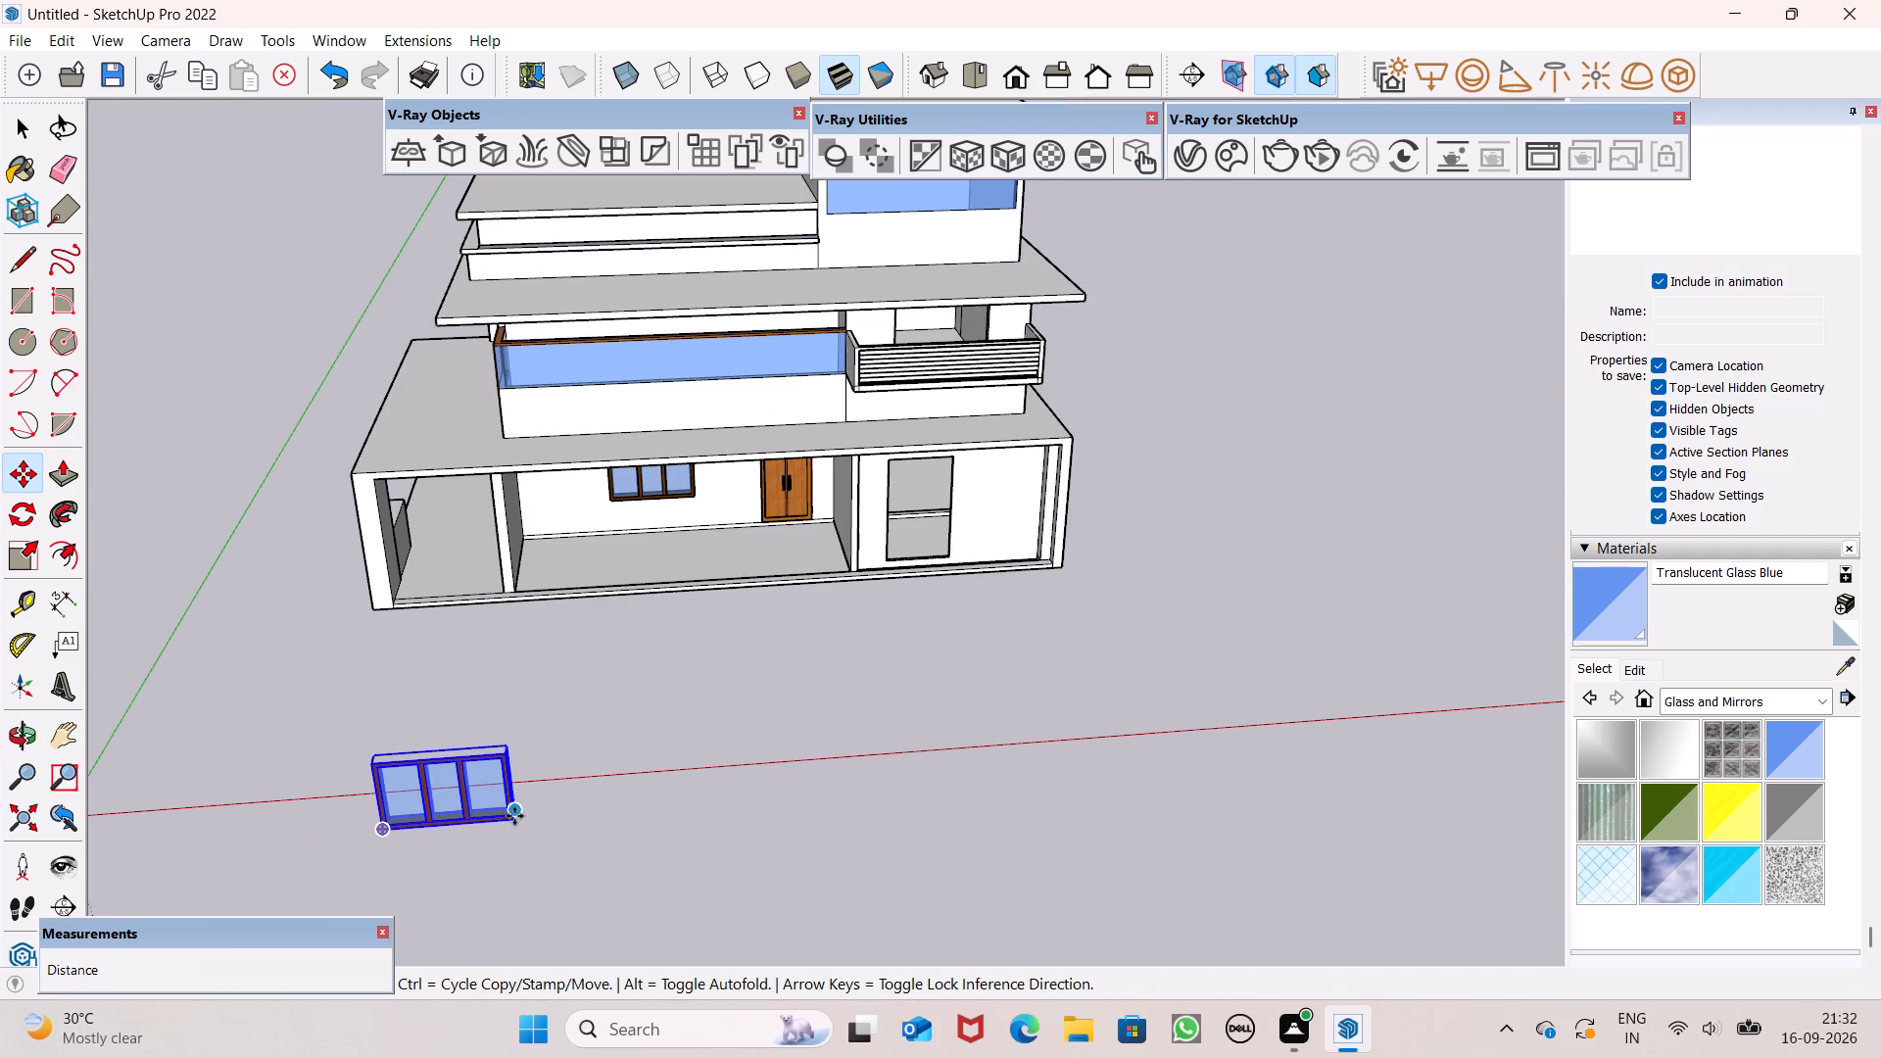
pyautogui.moveTo(515, 816); pyautogui.dragTo(924, 270)
pyautogui.moveTo(919, 268); pyautogui.dragTo(924, 267)
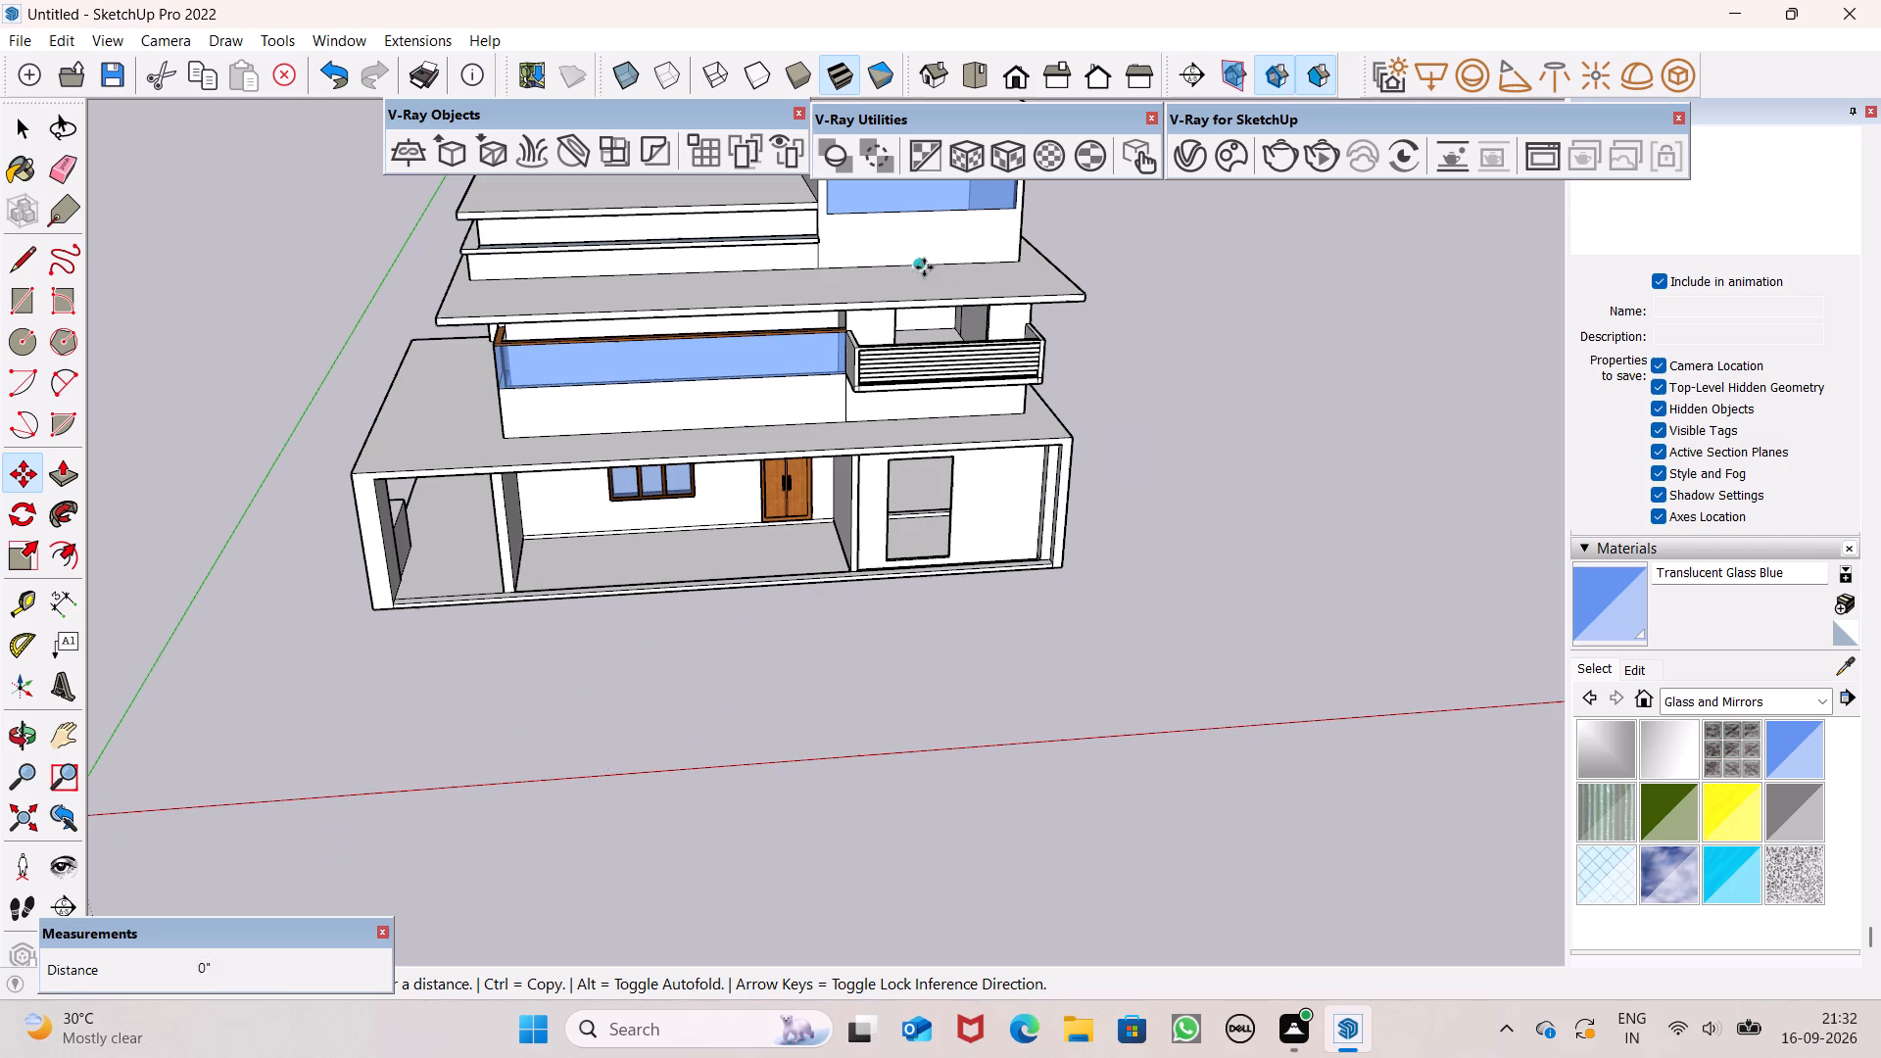
pyautogui.moveTo(924, 267); pyautogui.dragTo(936, 338)
pyautogui.moveTo(936, 338); pyautogui.dragTo(1278, 426)
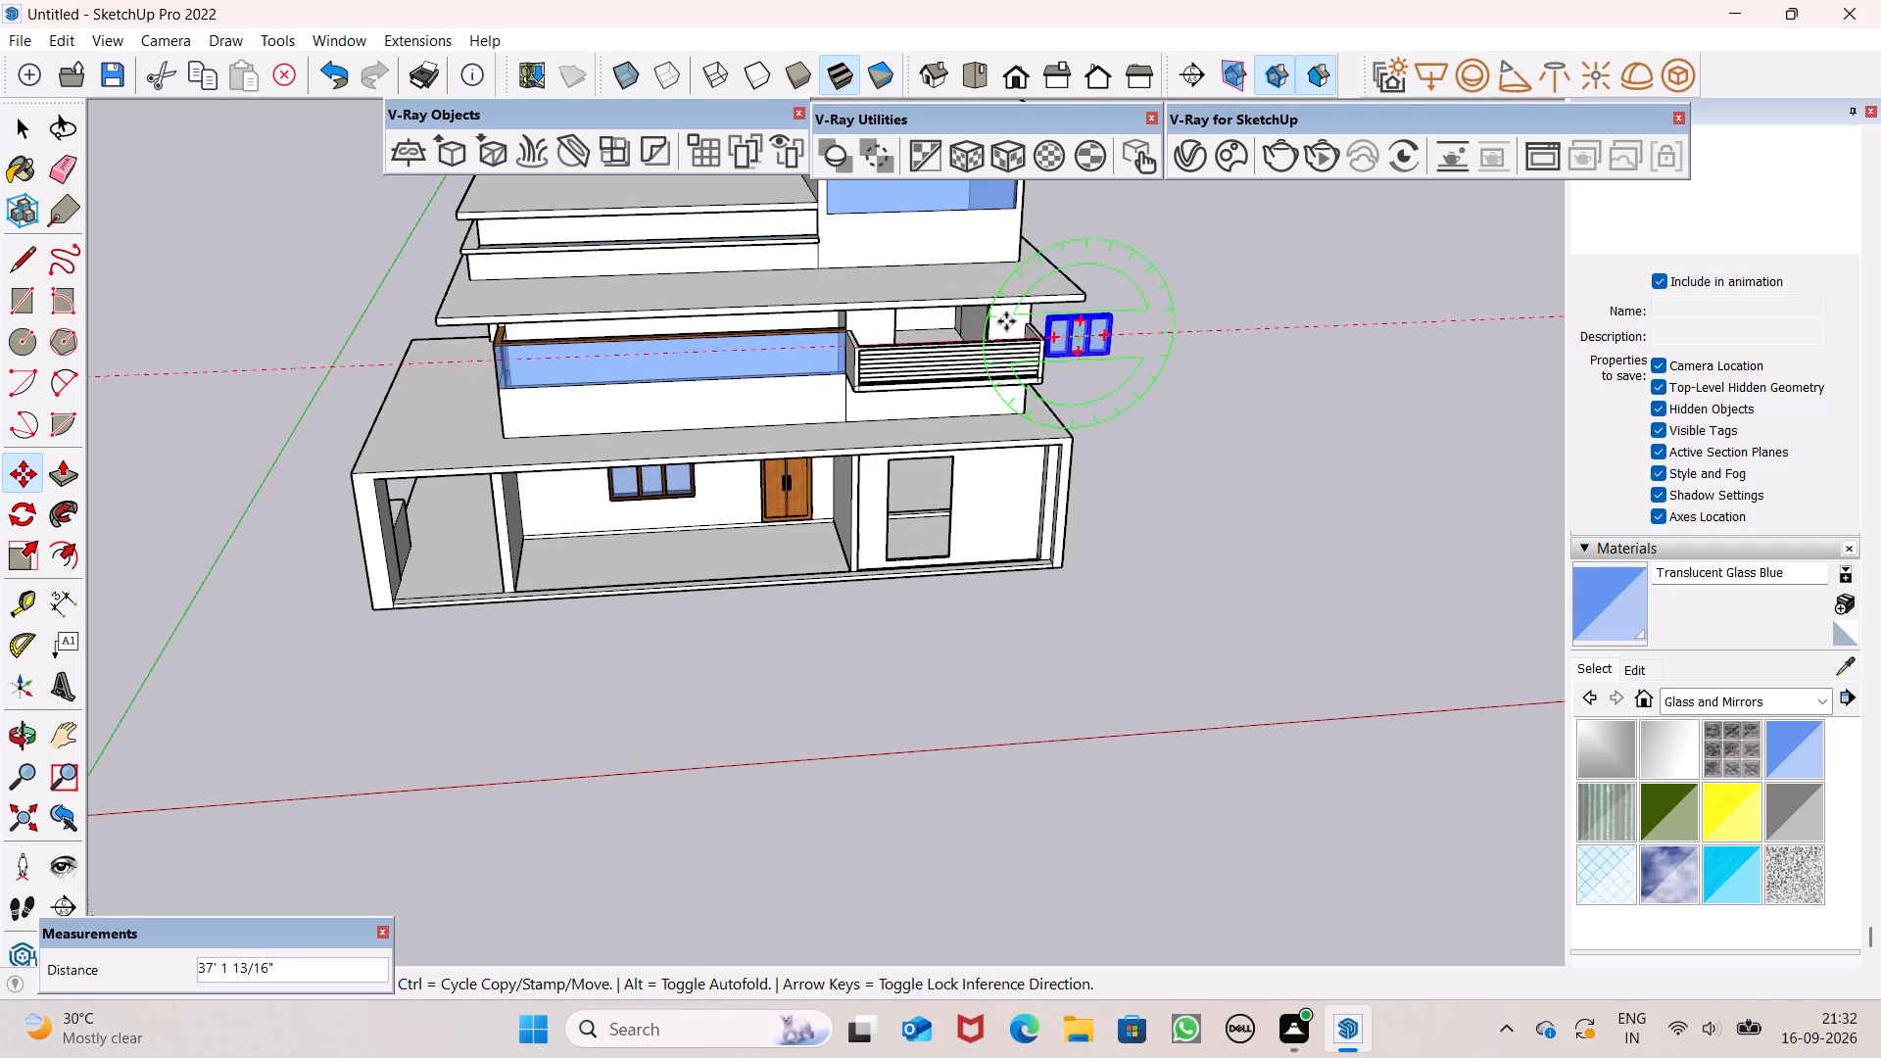
# Move the window by its lower corner to sit in front of the wall opening behind the slatted balcony railing.
pyautogui.scroll(9, 961, 256)
pyautogui.moveTo(1149, 456); pyautogui.dragTo(1041, 279, button='middle')
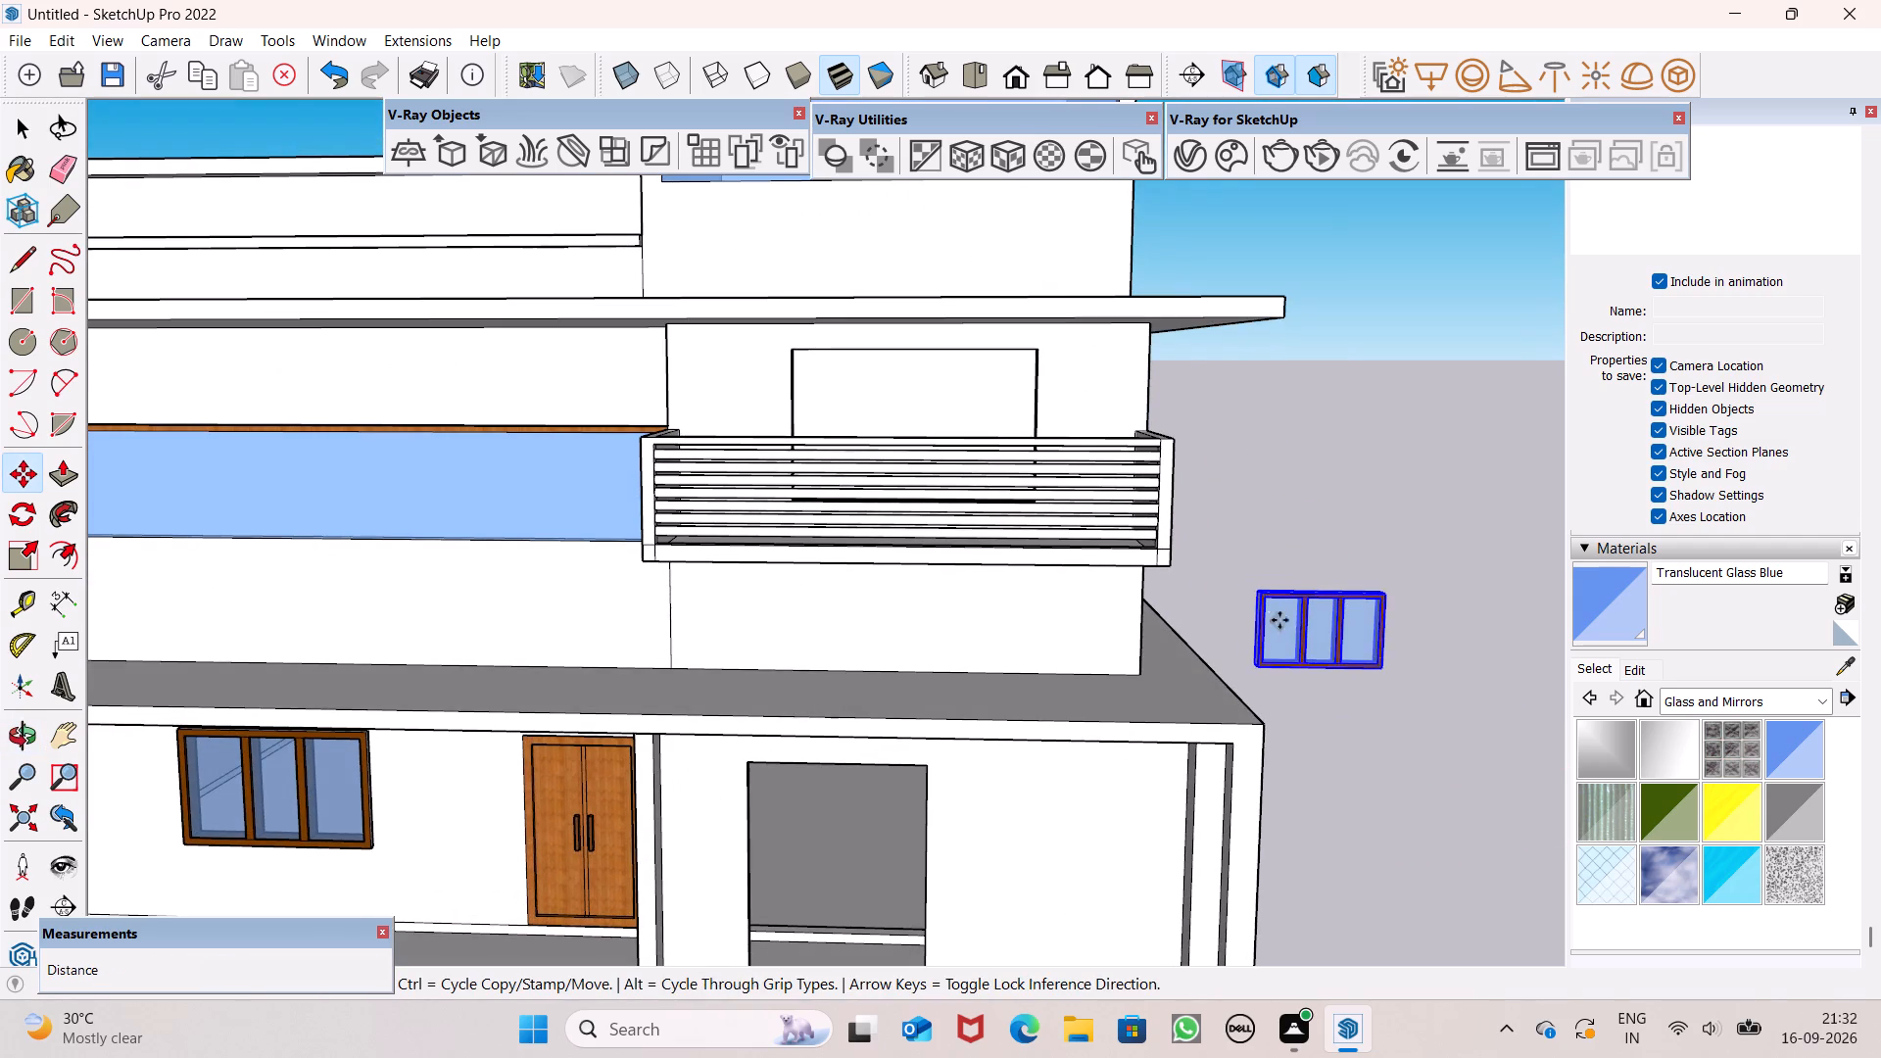
pyautogui.moveTo(1260, 666); pyautogui.dragTo(878, 460)
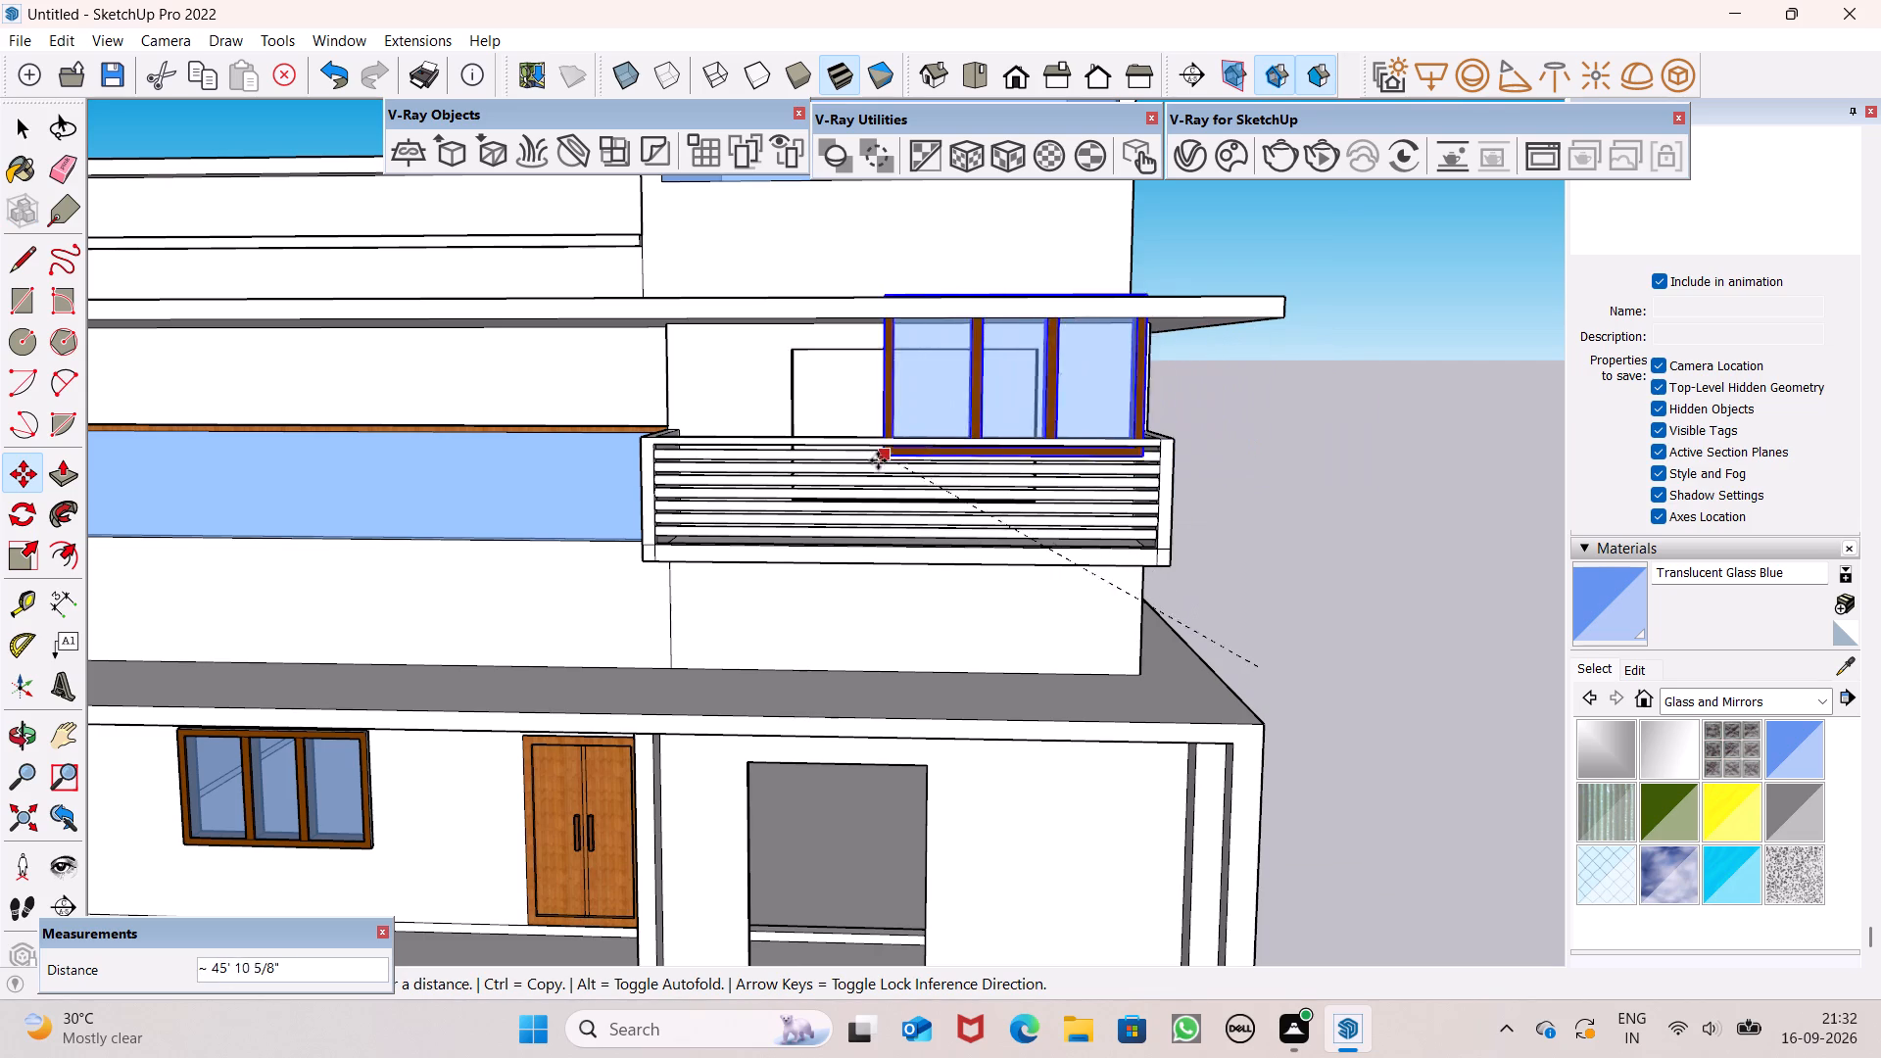
pyautogui.moveTo(878, 460); pyautogui.dragTo(782, 470)
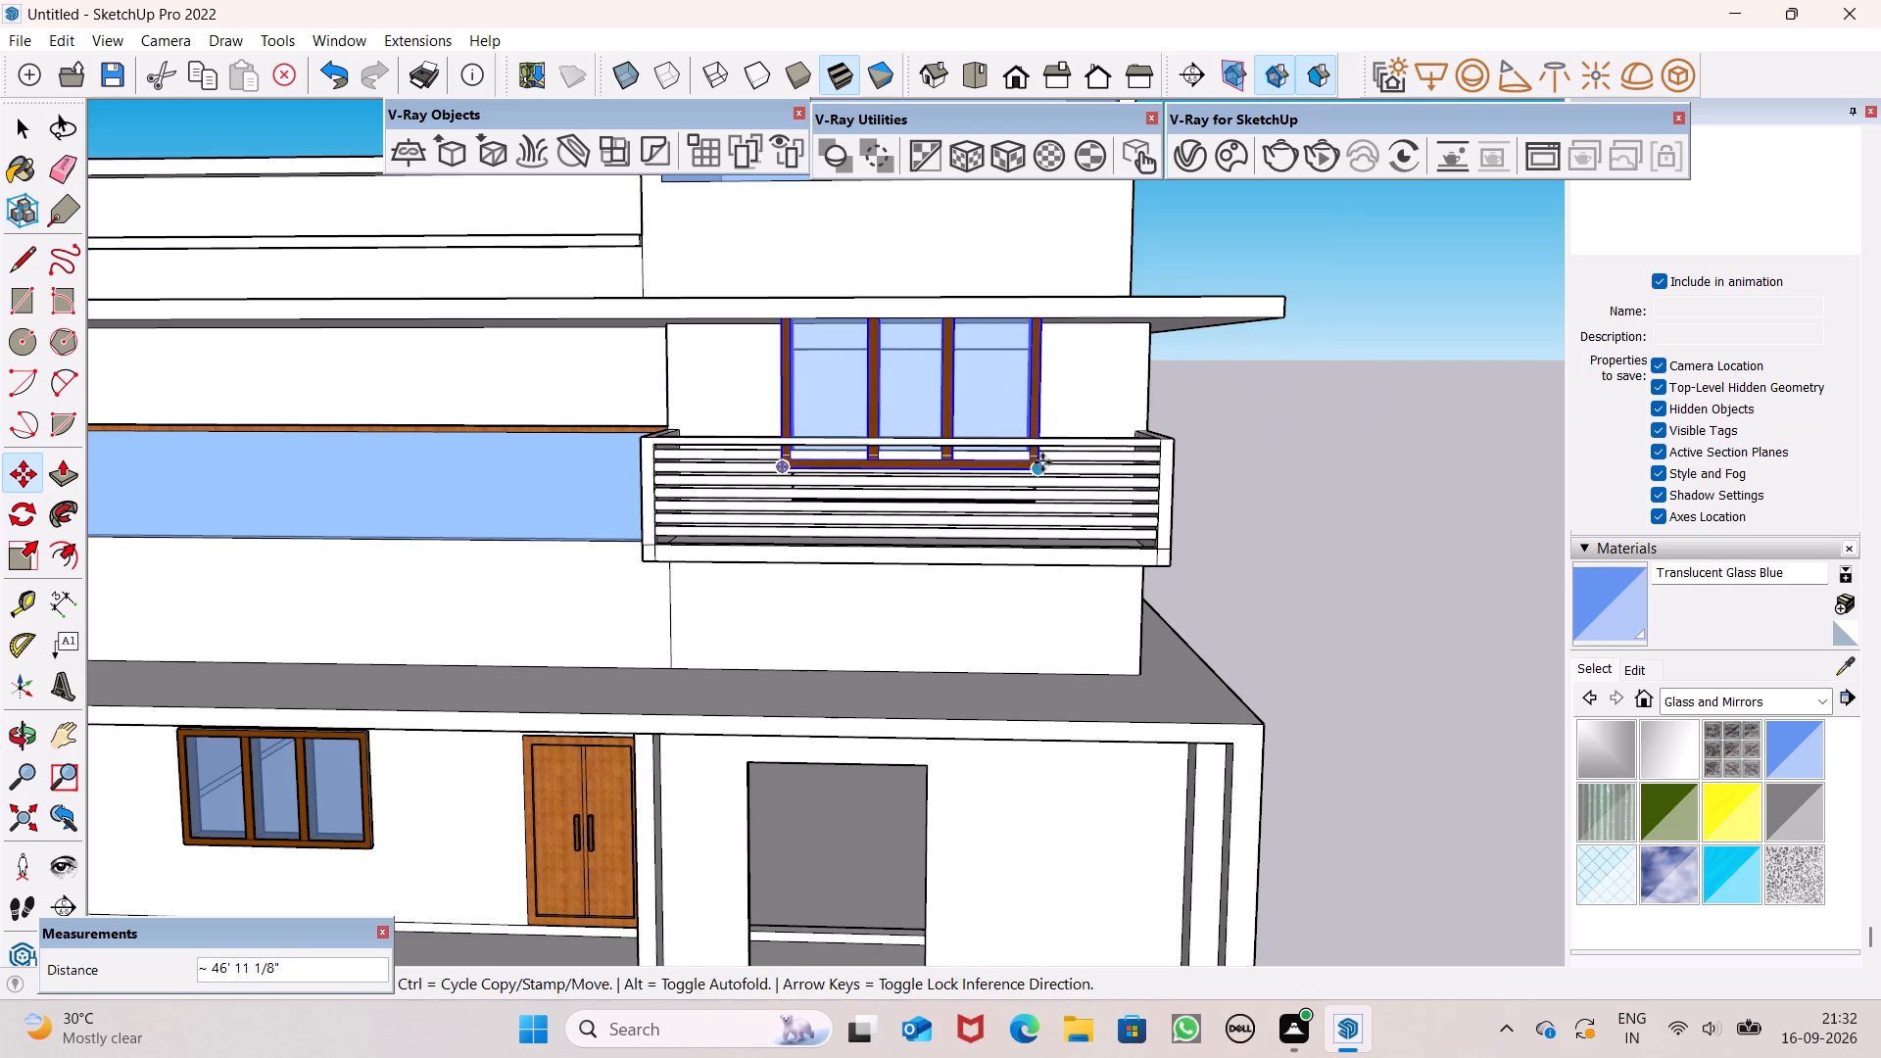
# Move the window by its lower back corner to the balcony opening's lower corner farthest from the glass railing.
pyautogui.moveTo(1042, 471); pyautogui.dragTo(849, 642, button='middle')
pyautogui.scroll(9, 1084, 457)
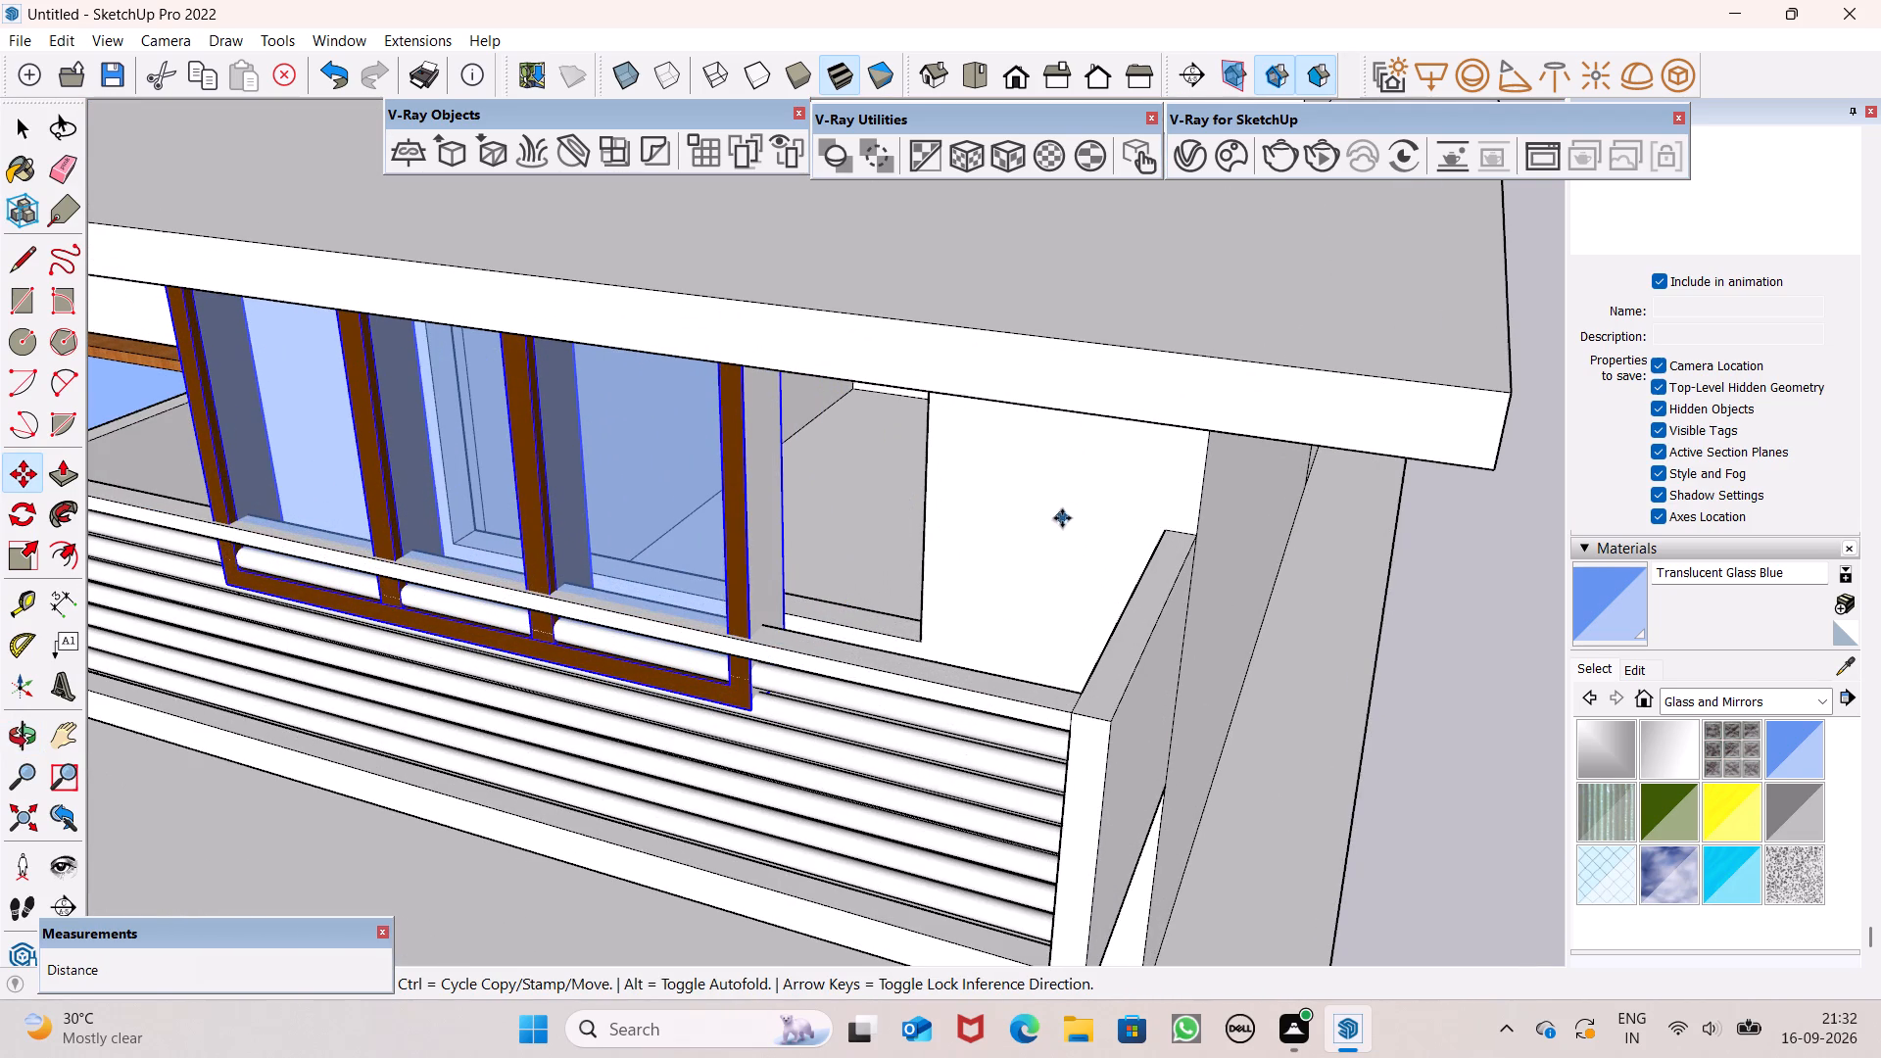
pyautogui.scroll(1, 720, 386)
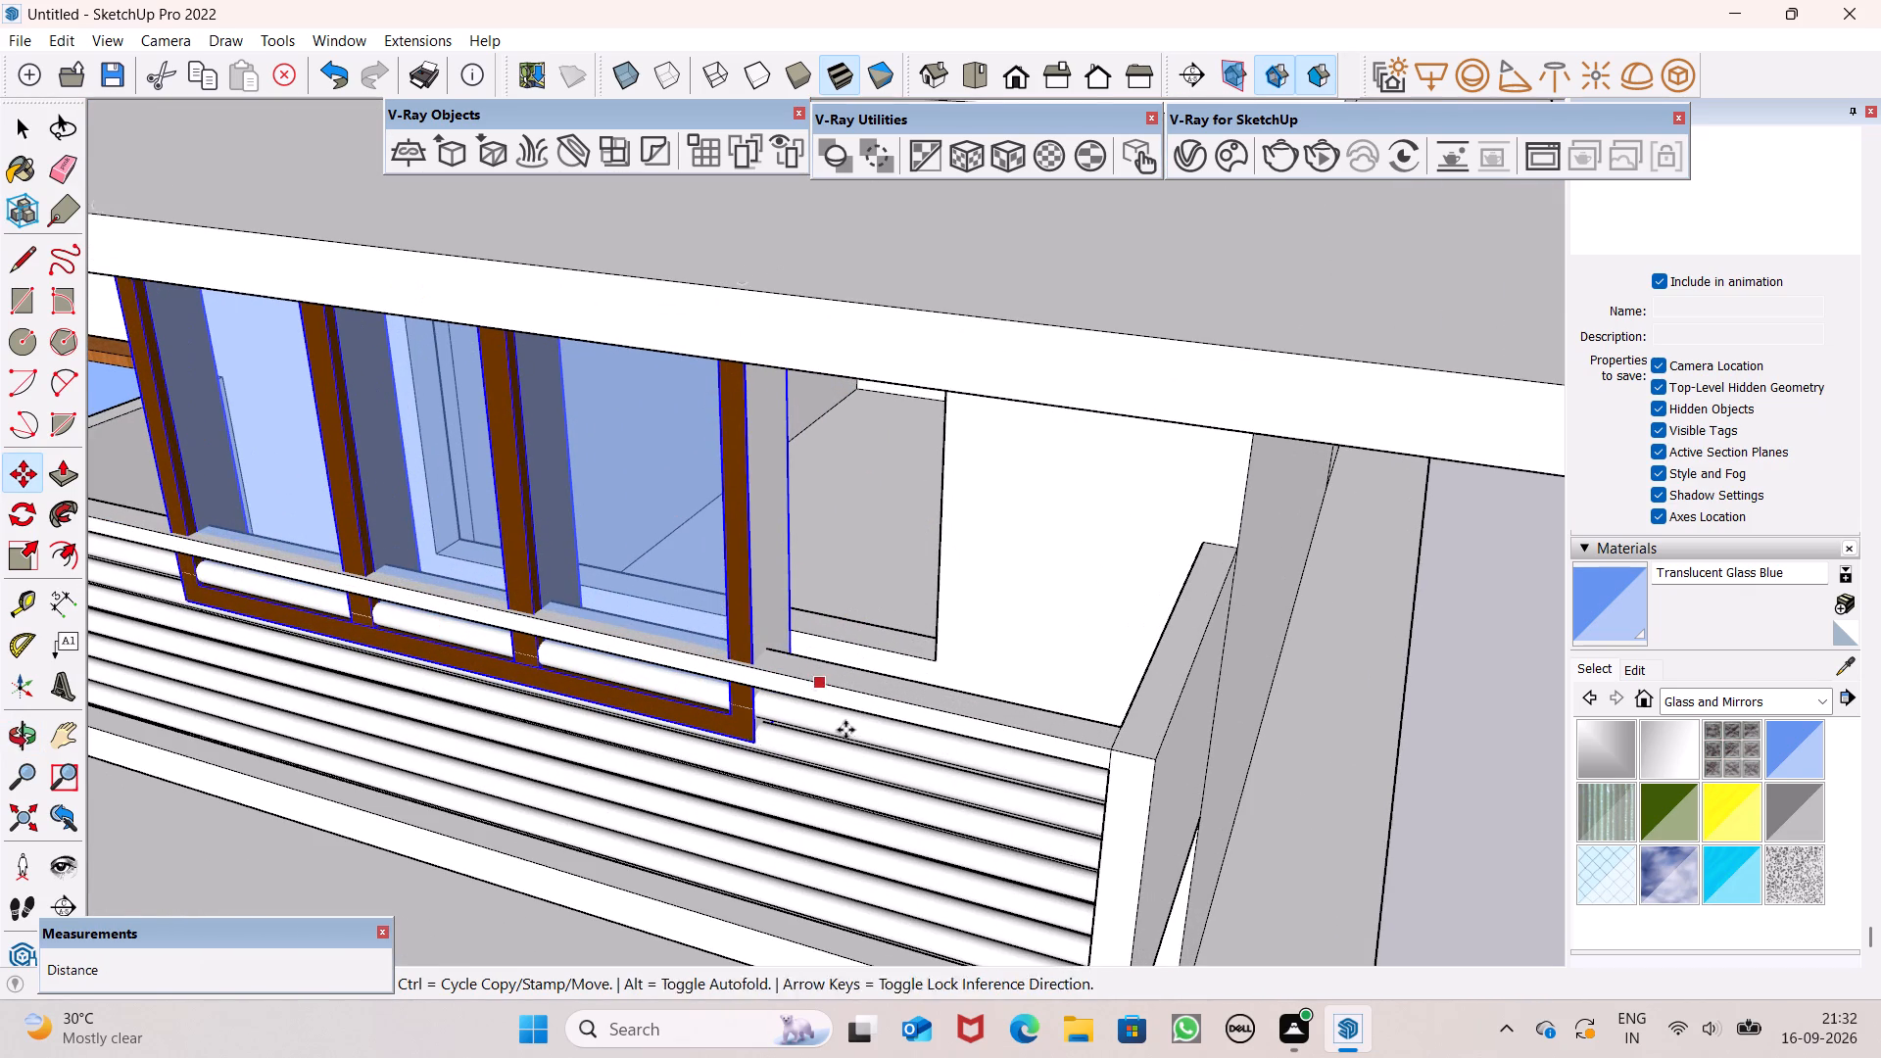
pyautogui.moveTo(846, 734); pyautogui.dragTo(617, 732, button='middle')
pyautogui.scroll(6, 733, 662)
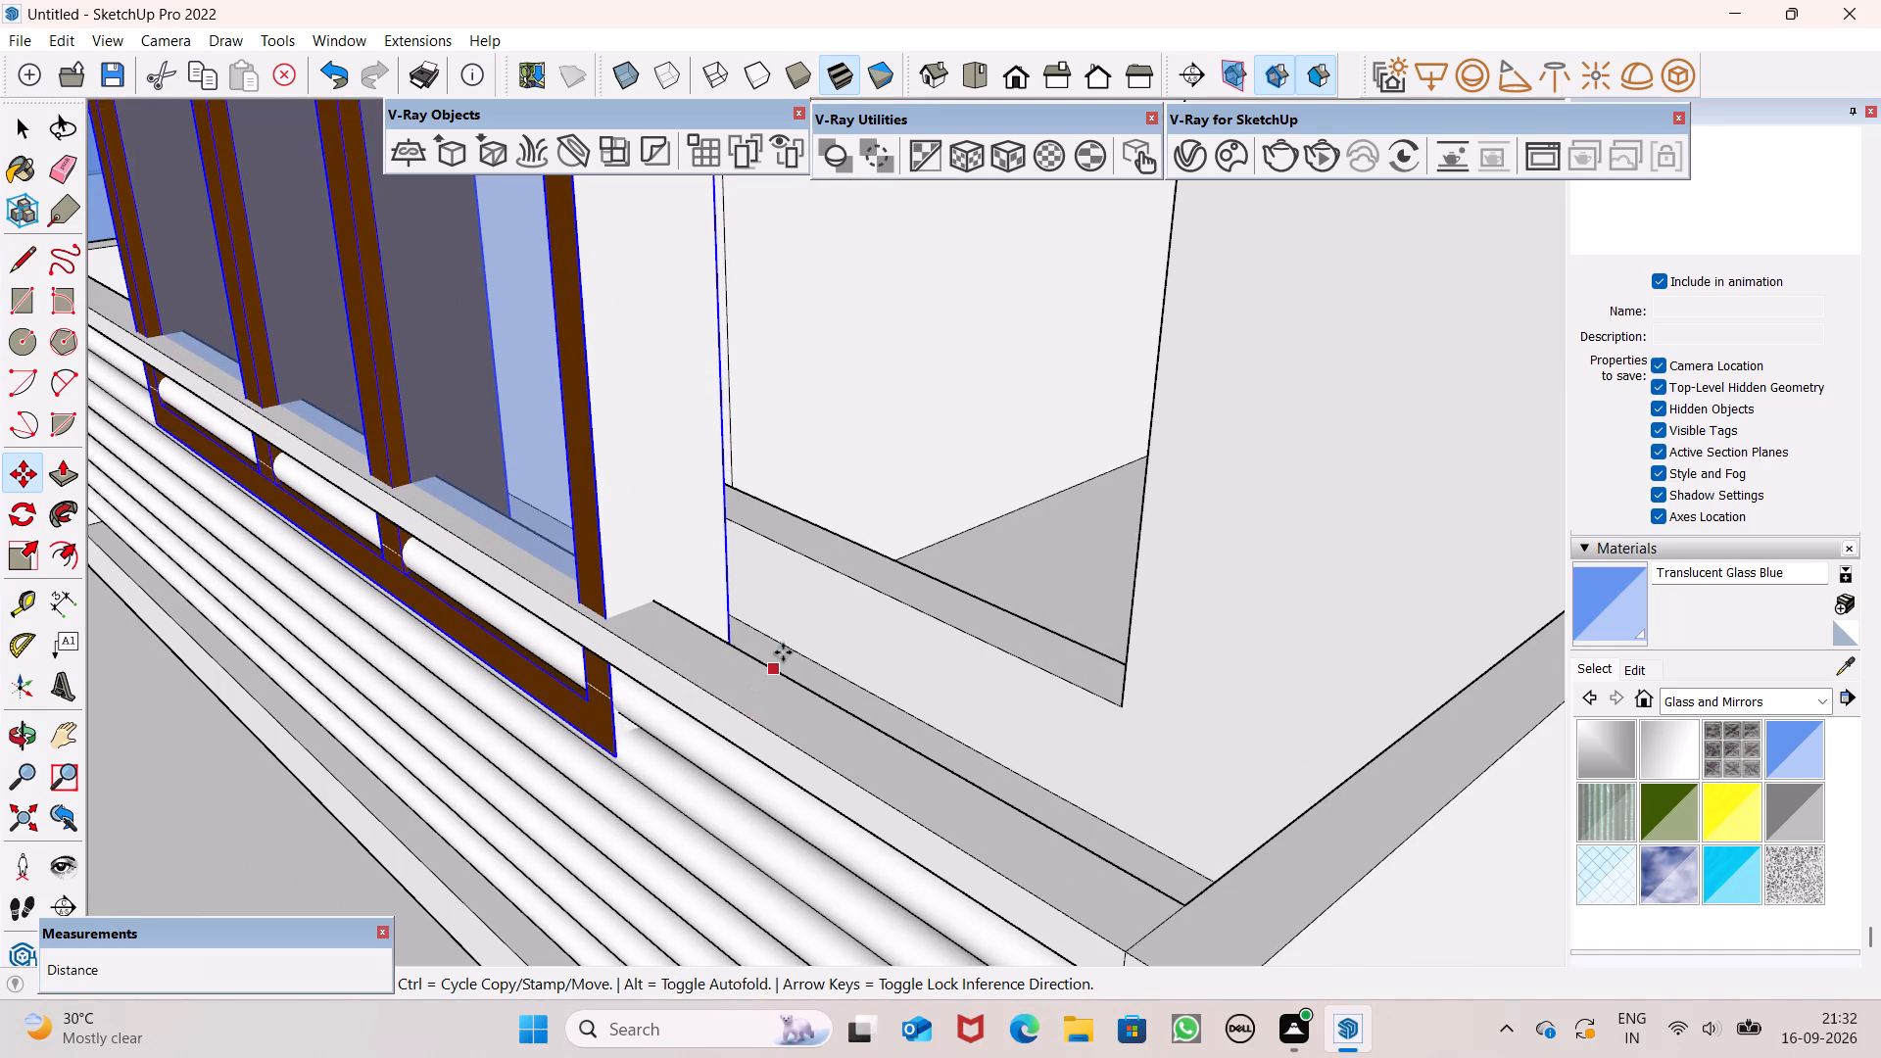
pyautogui.moveTo(784, 651); pyautogui.dragTo(733, 651, button='middle')
pyautogui.scroll(5, 732, 669)
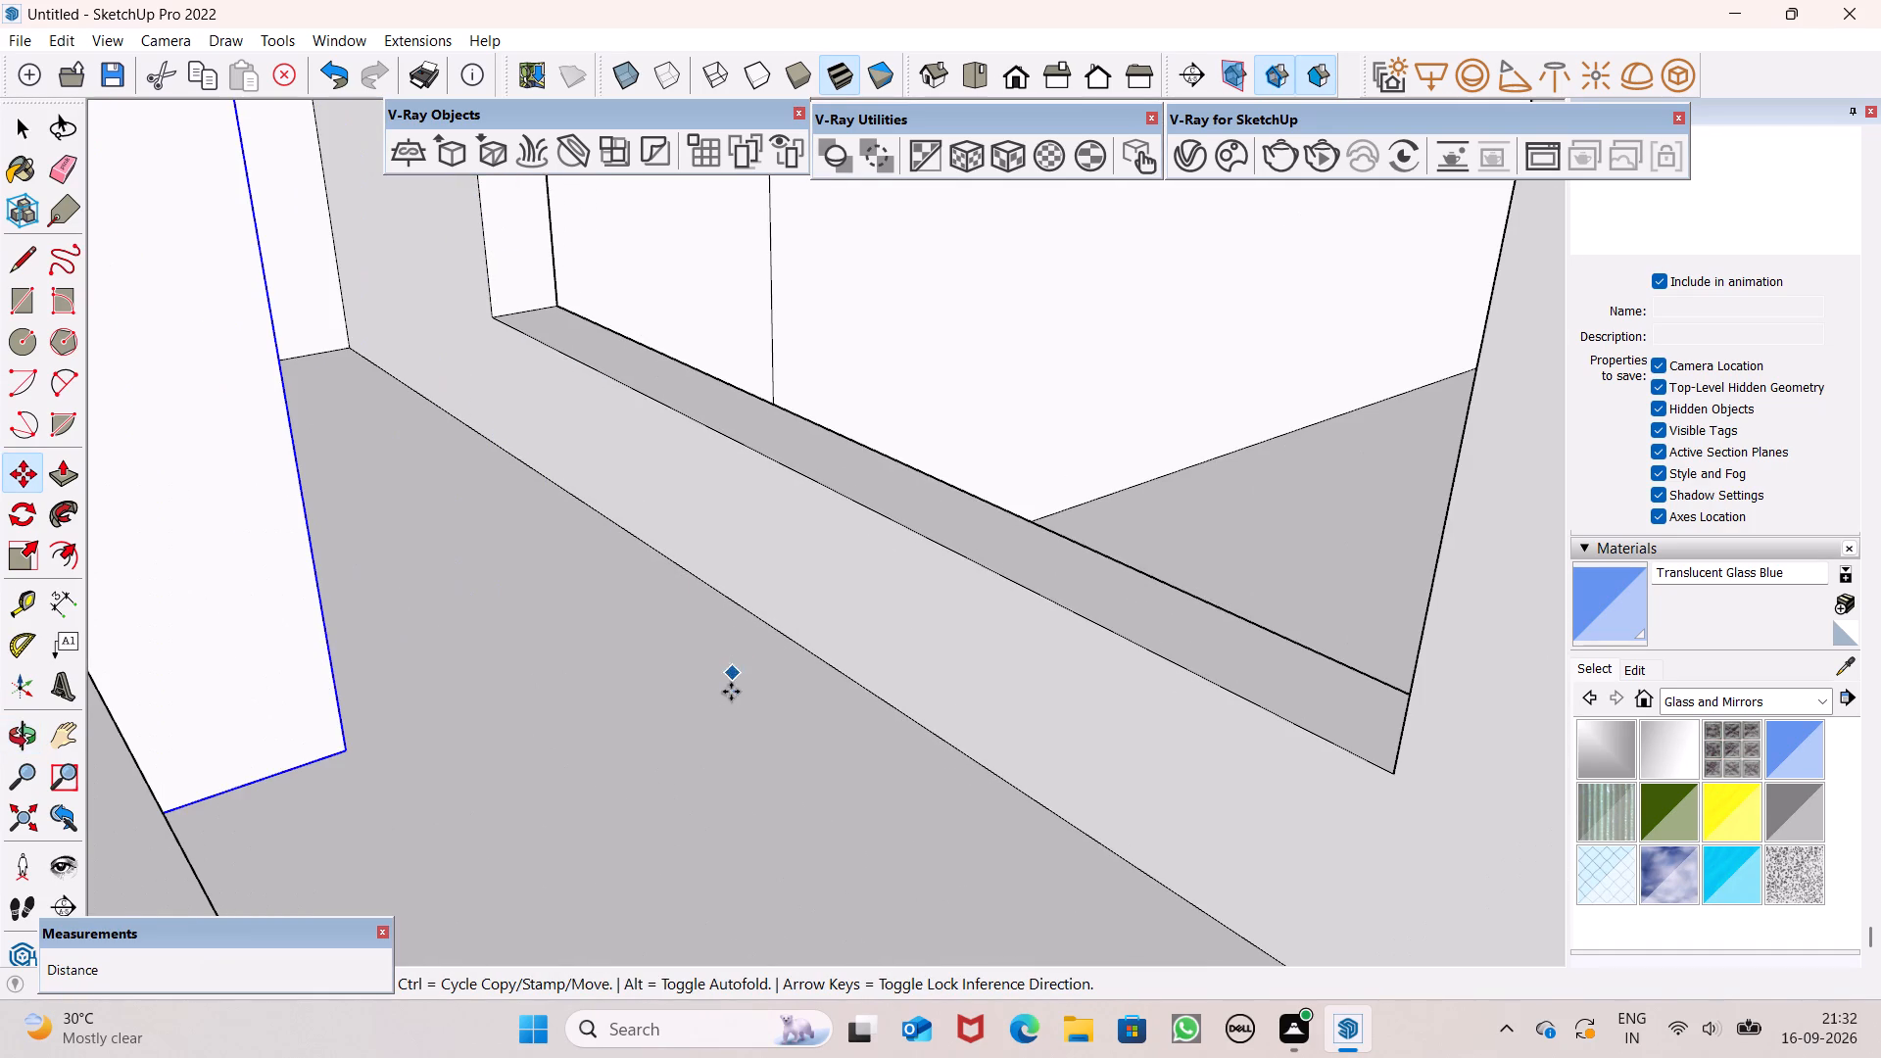
pyautogui.moveTo(354, 756); pyautogui.dragTo(688, 801)
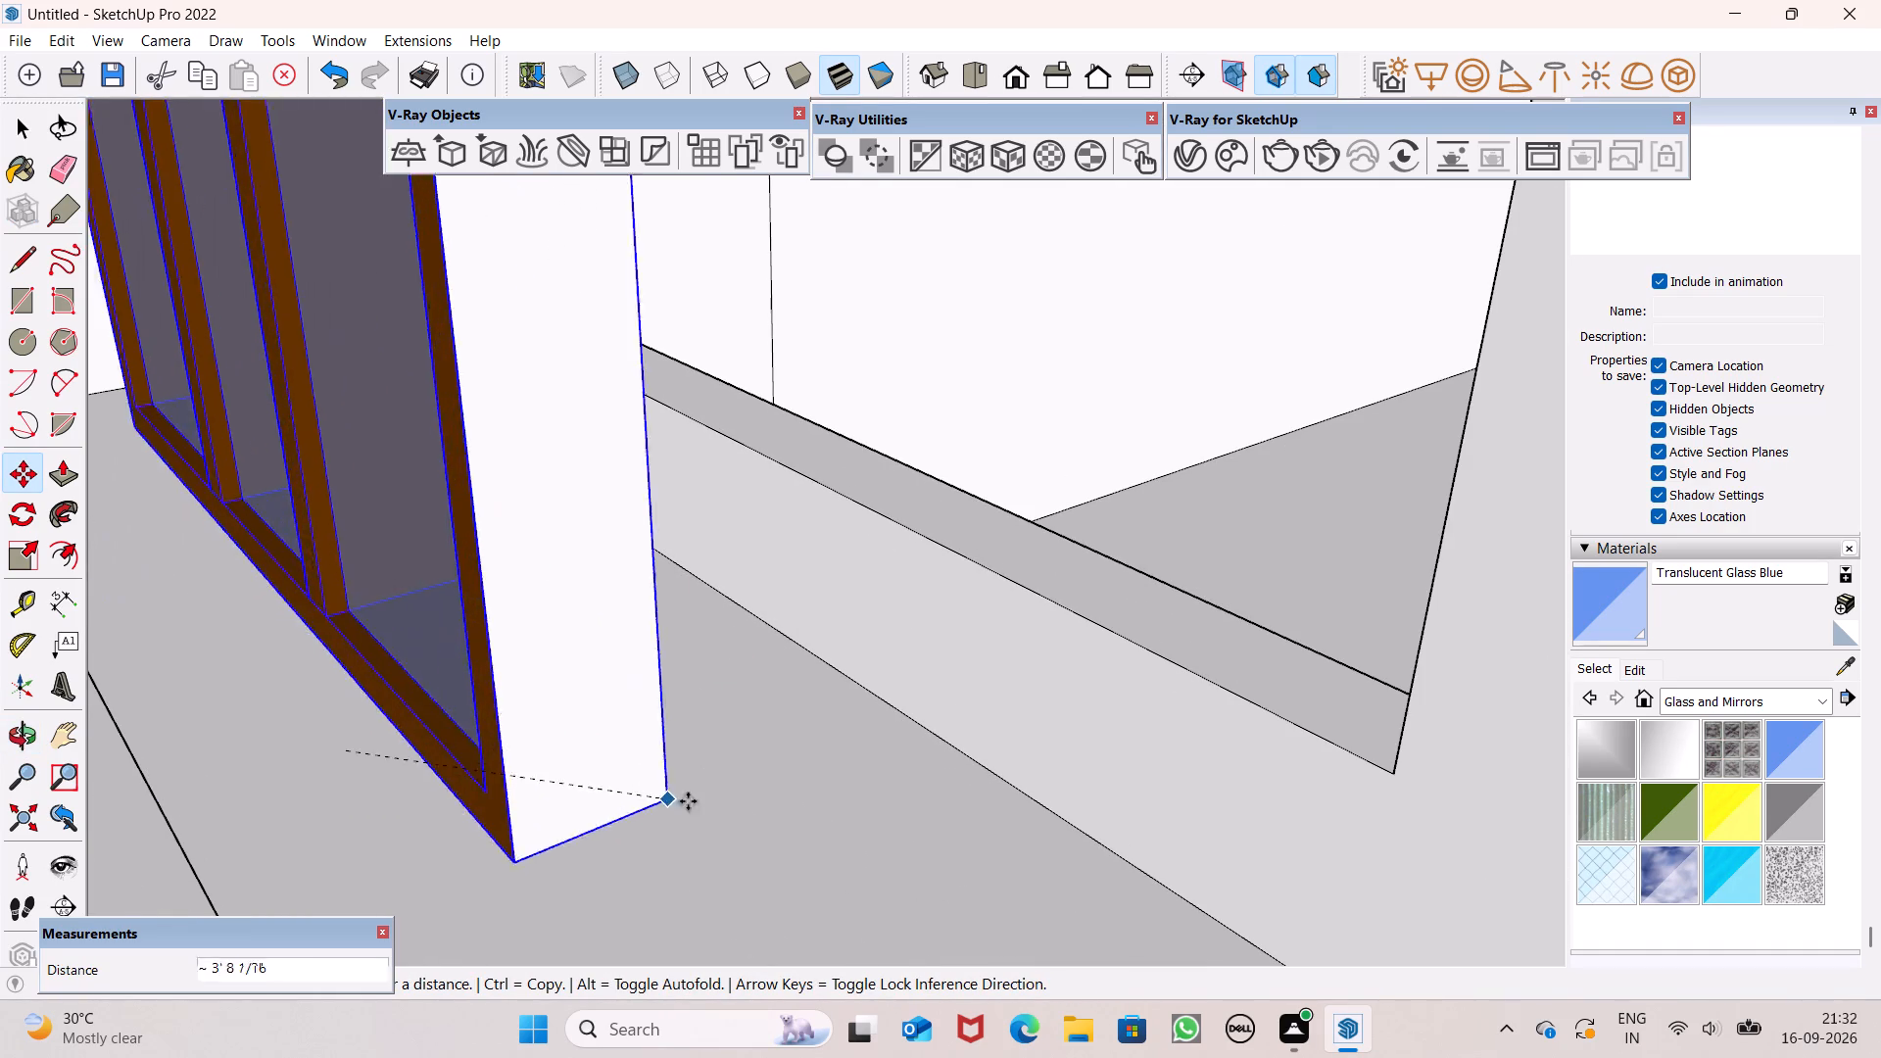
pyautogui.moveTo(688, 801); pyautogui.dragTo(1417, 780)
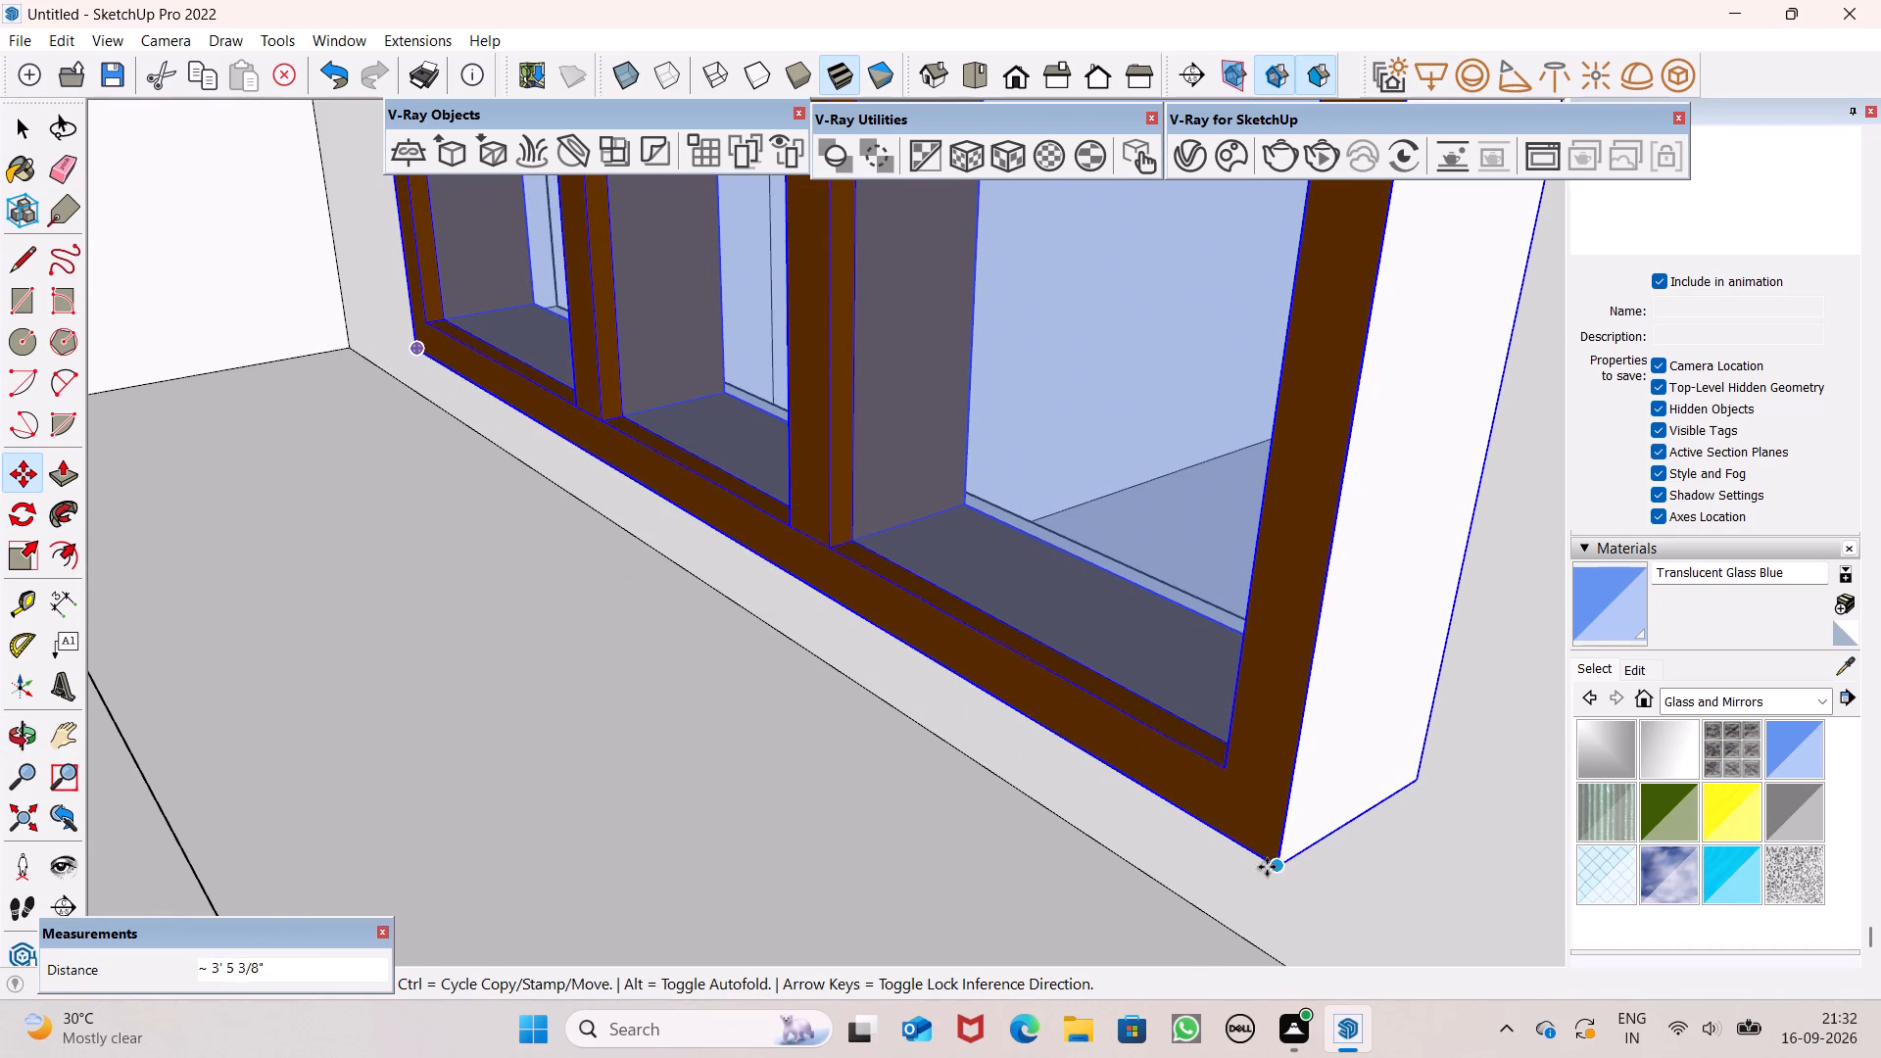
# Align the window's front lower corner exactly with the balcony opening's outer lower corner farthest from the glass railing, and deselect the window.
pyautogui.moveTo(1275, 869); pyautogui.dragTo(1405, 796)
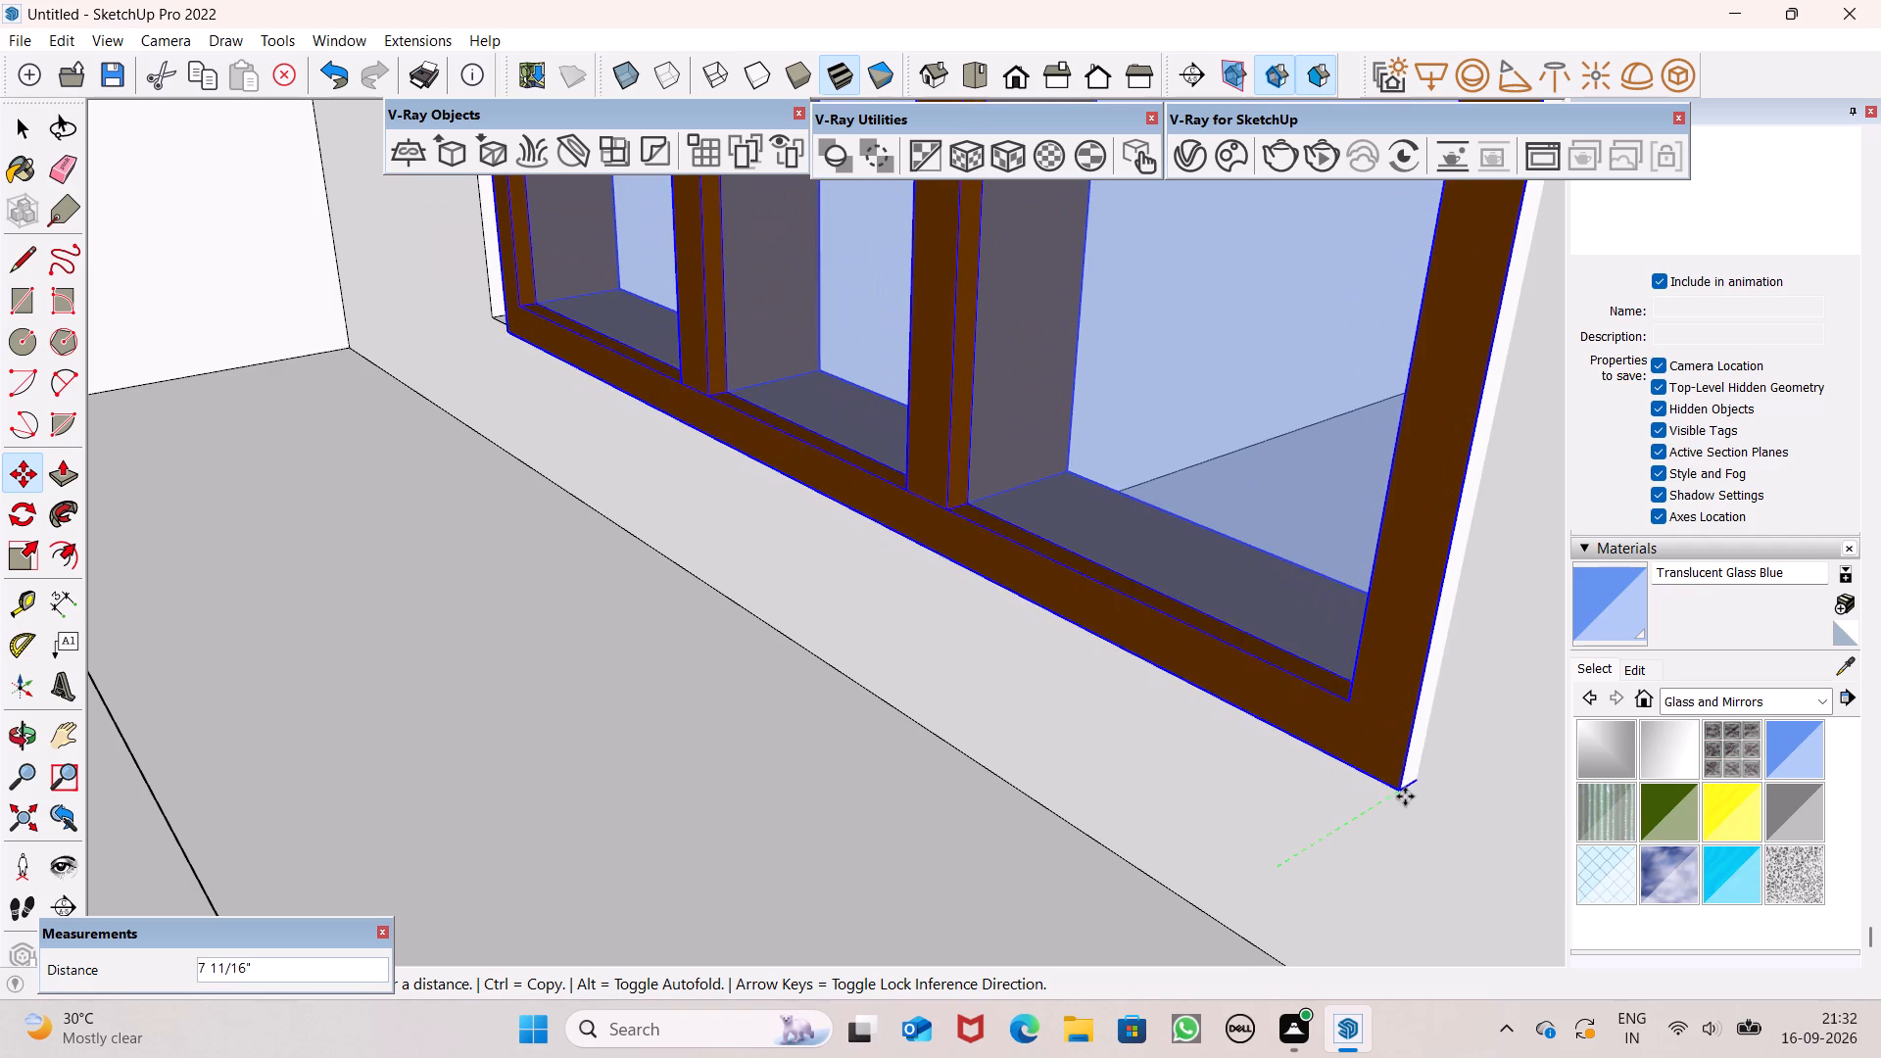
pyautogui.moveTo(1405, 796); pyautogui.dragTo(1394, 780)
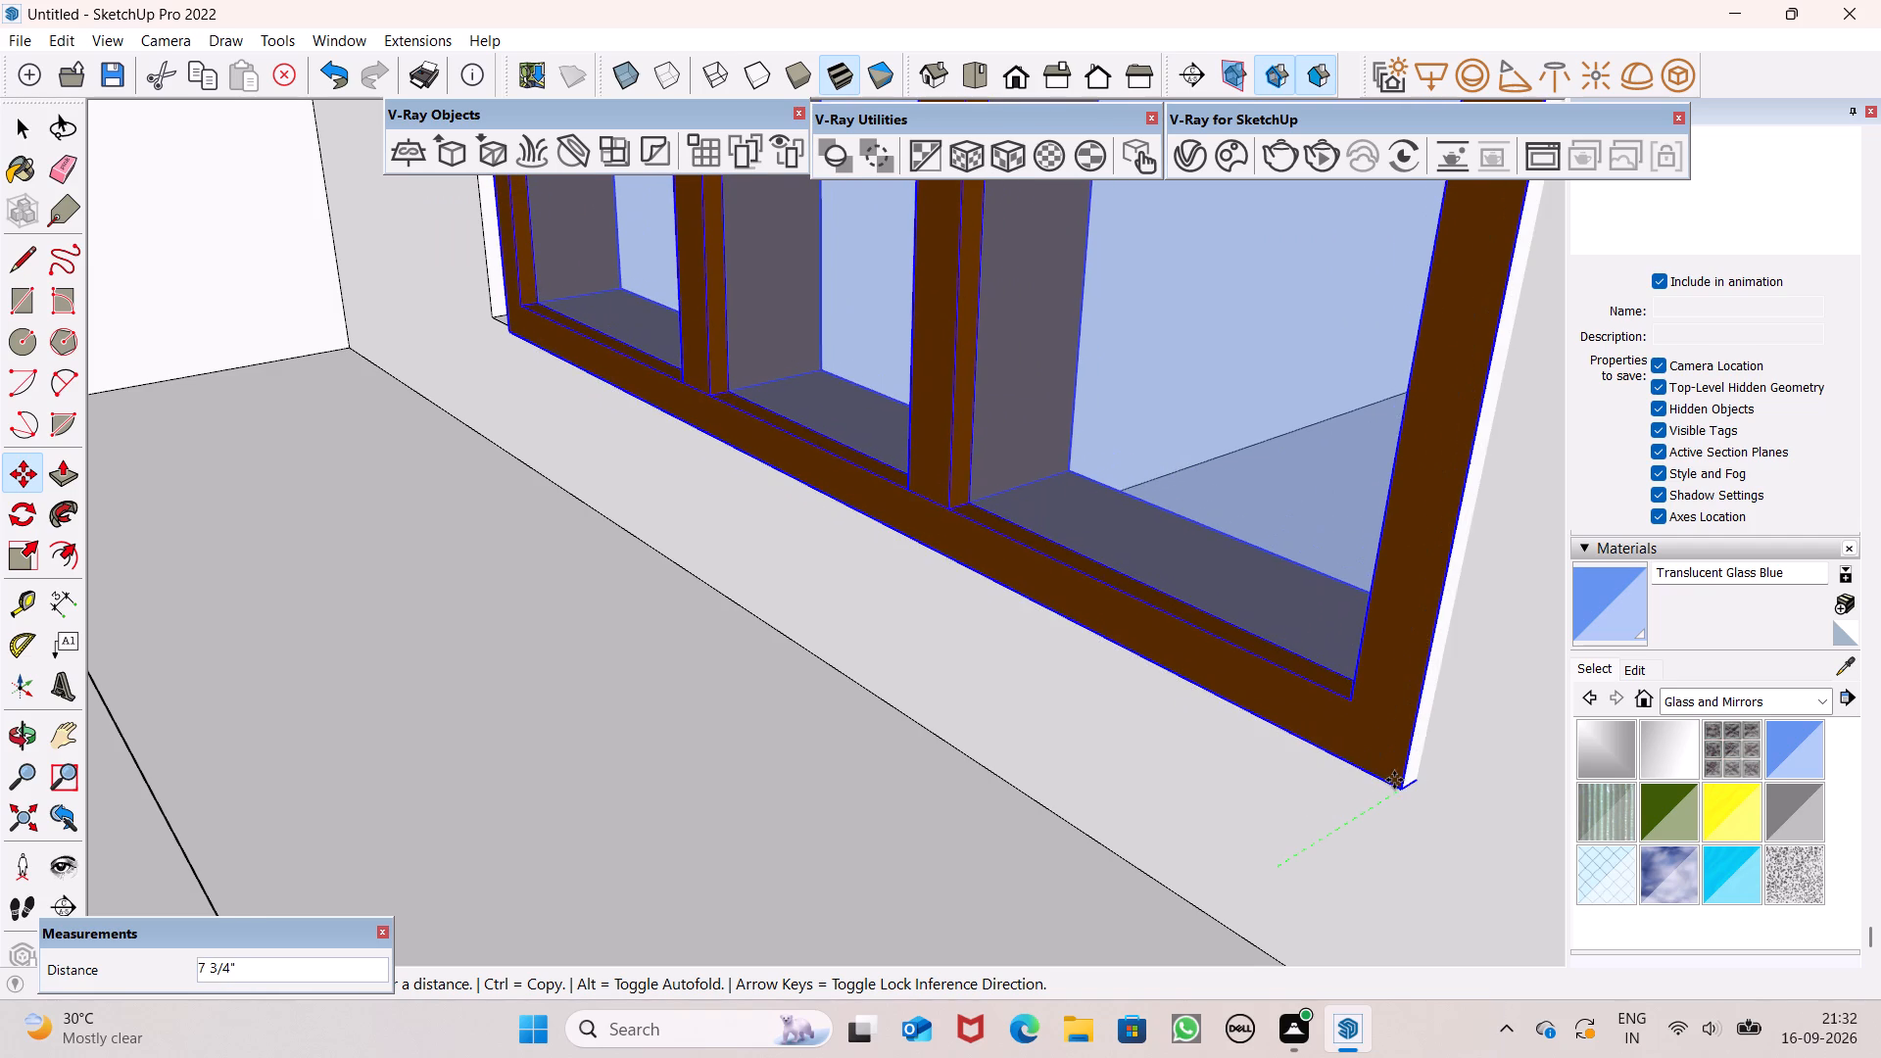
pyautogui.moveTo(1394, 780); pyautogui.dragTo(1389, 784)
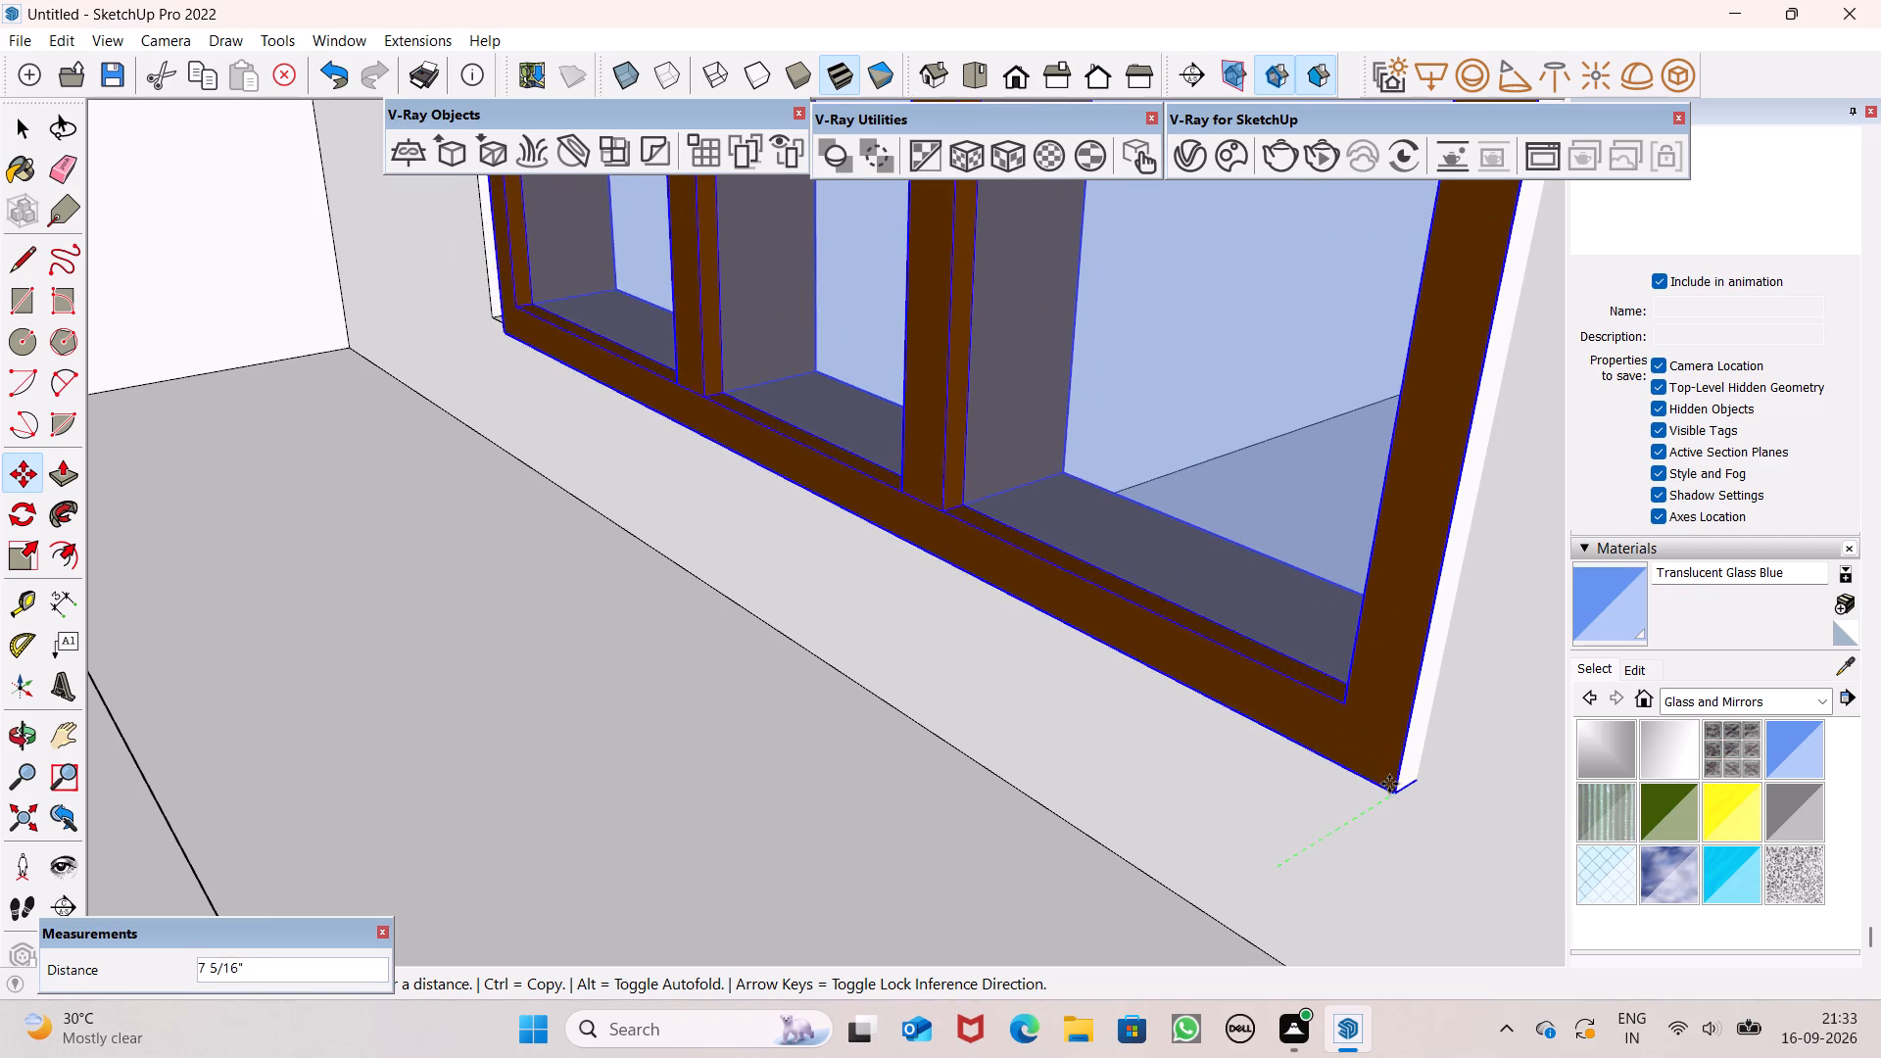
pyautogui.moveTo(1389, 784); pyautogui.dragTo(1376, 760)
pyautogui.scroll(19, 1384, 776)
pyautogui.scroll(5, 1374, 718)
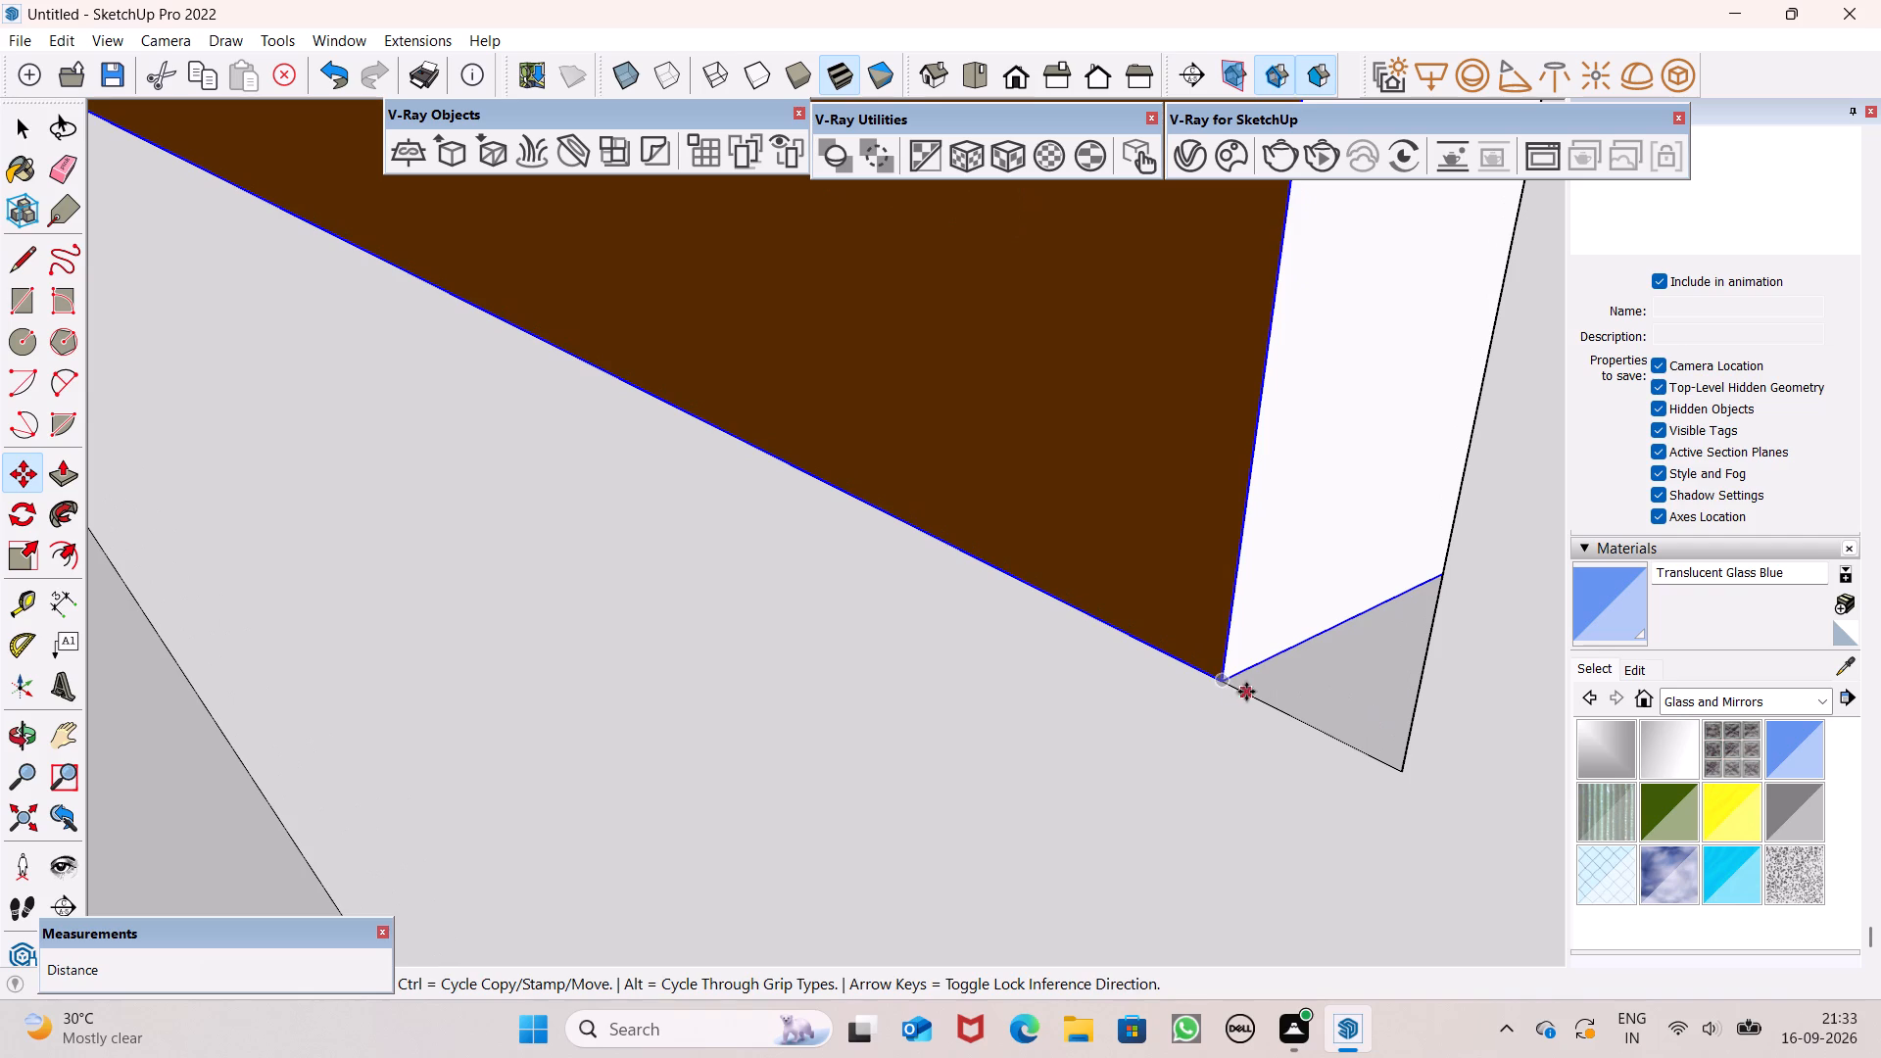
pyautogui.moveTo(1226, 681); pyautogui.dragTo(1421, 792)
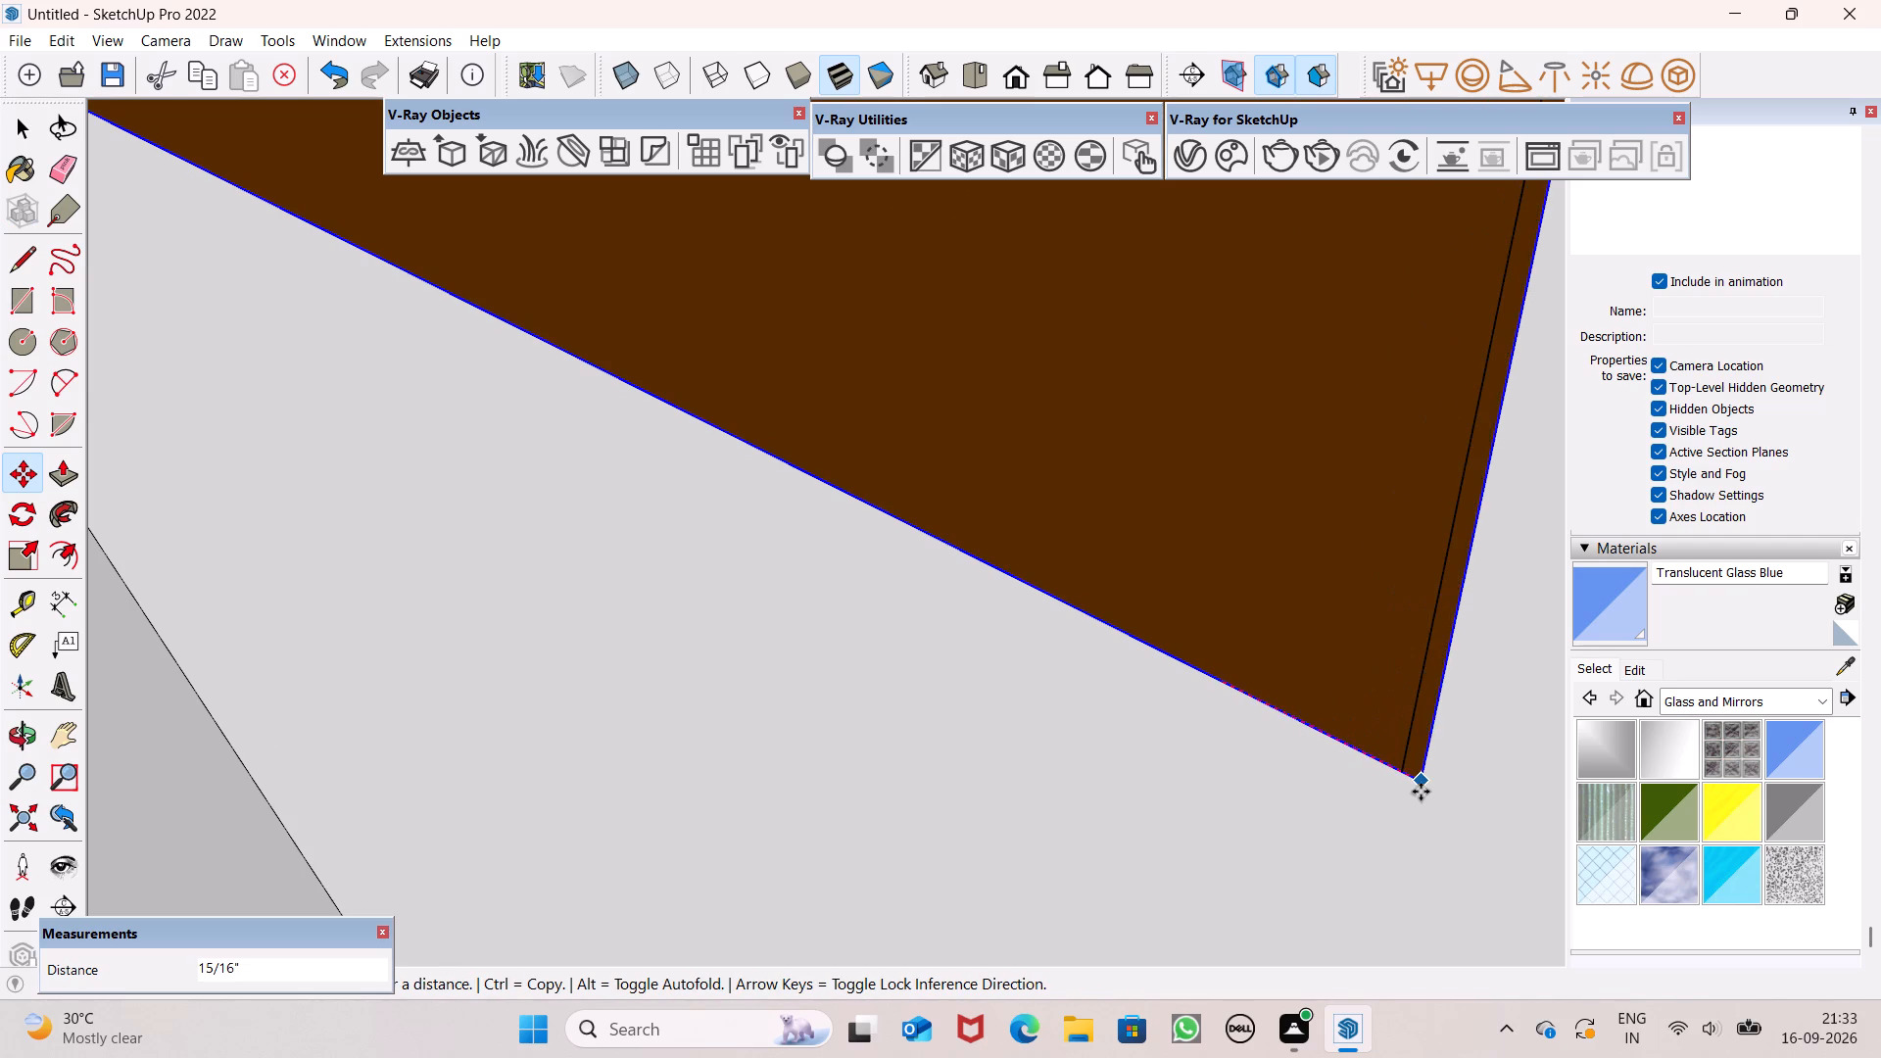
pyautogui.moveTo(1421, 792); pyautogui.dragTo(1390, 779)
pyautogui.scroll(-4, 1303, 727)
pyautogui.scroll(2, 1393, 767)
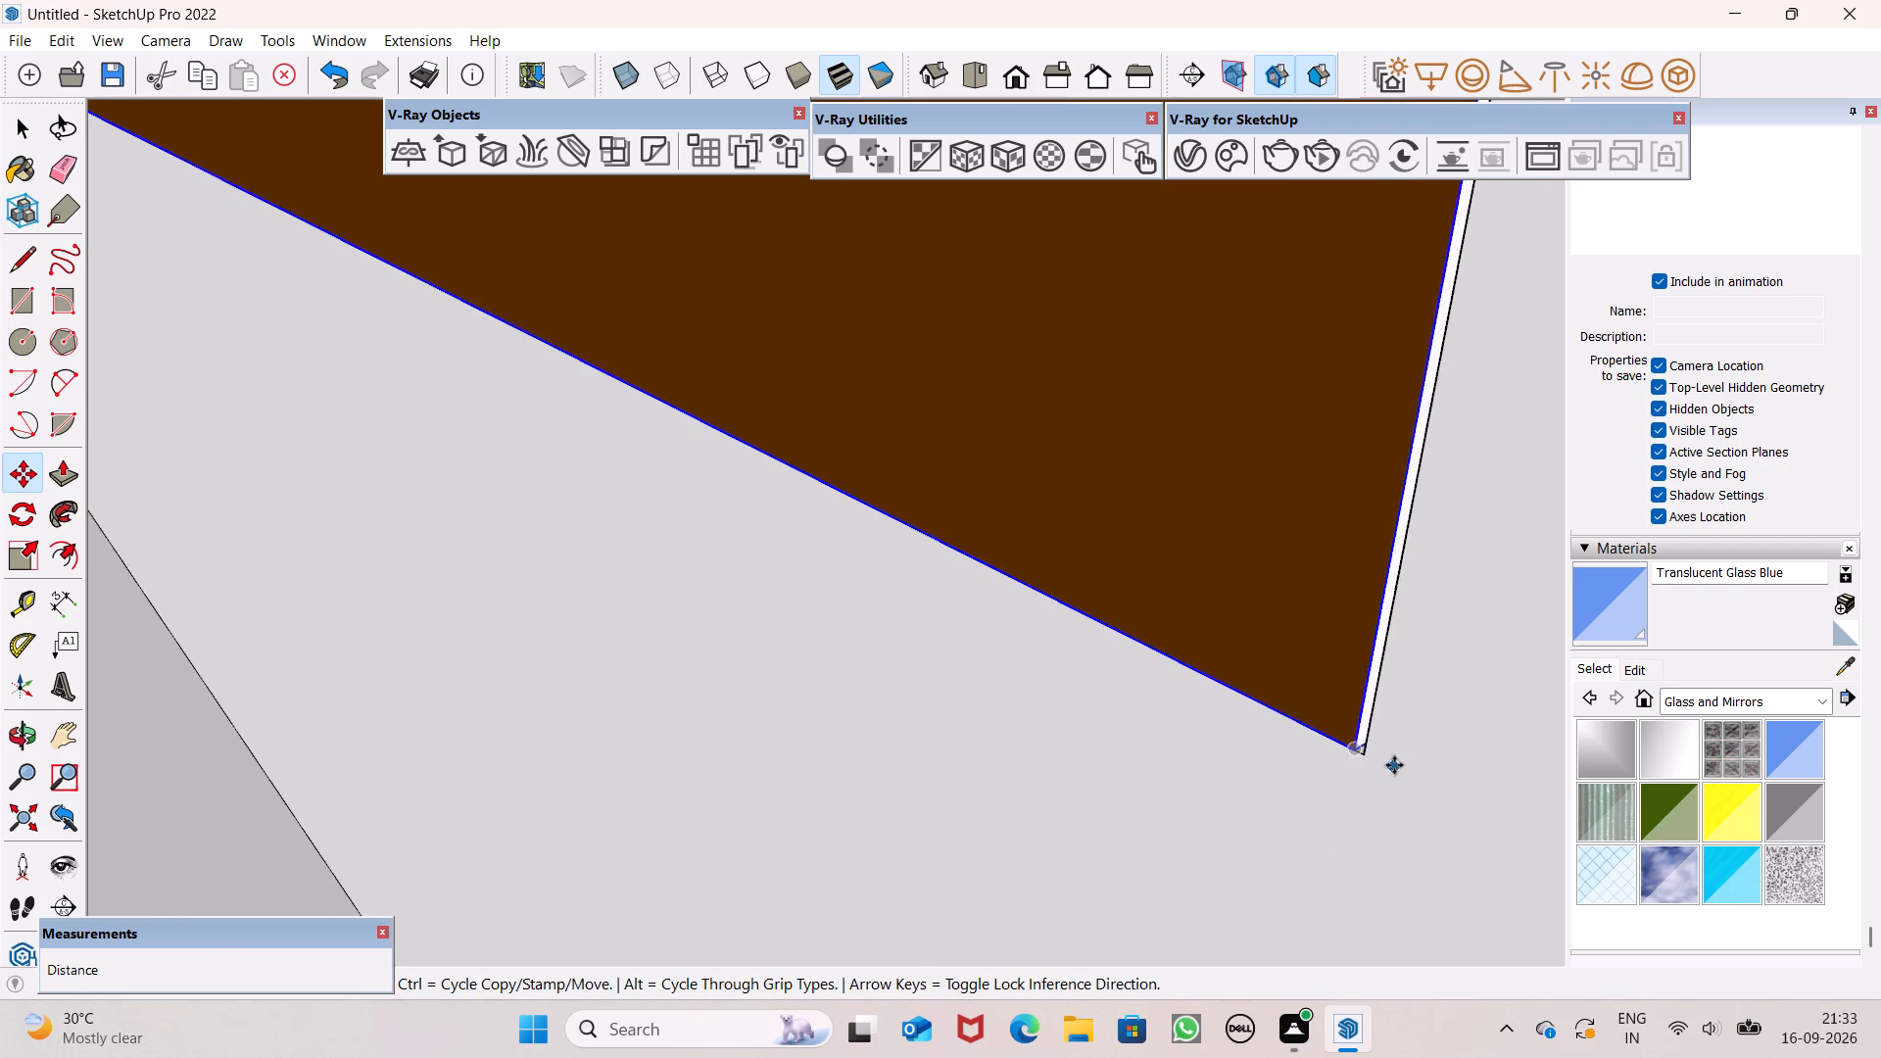
pyautogui.scroll(19, 1394, 765)
pyautogui.scroll(6, 1227, 712)
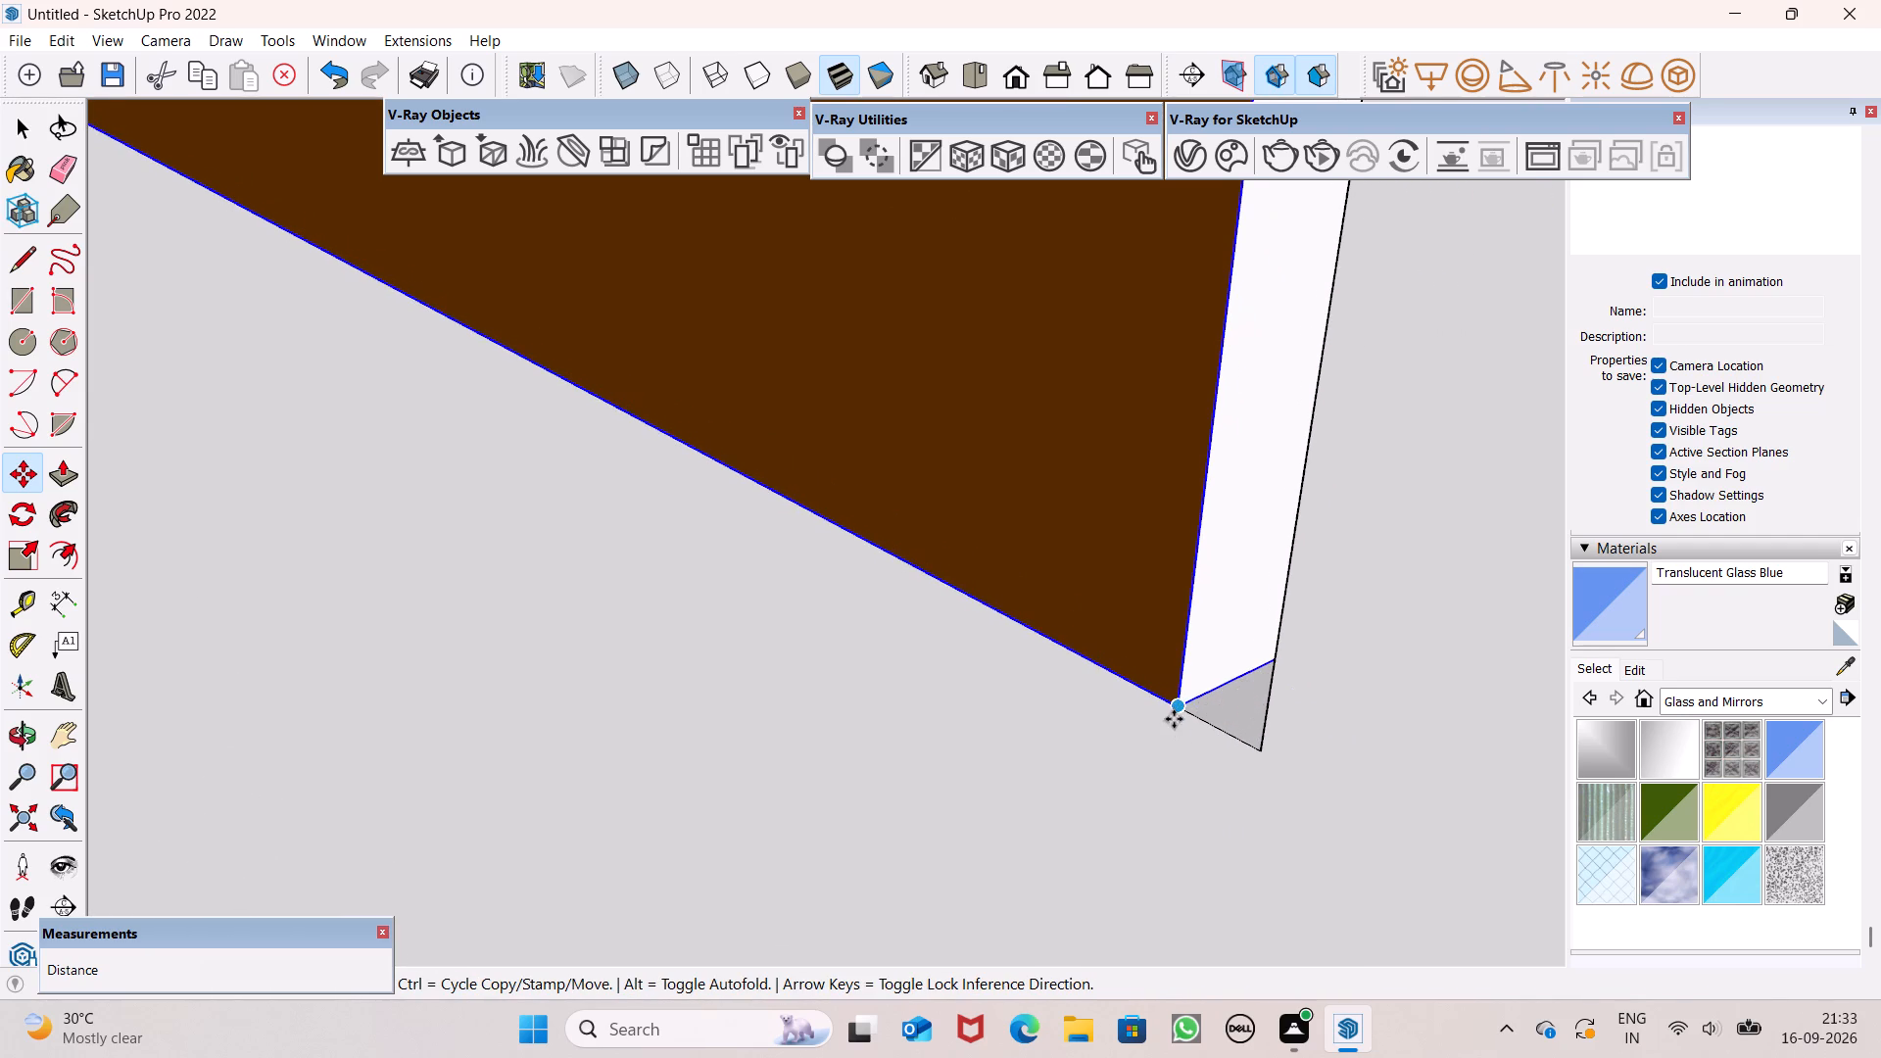
pyautogui.moveTo(1174, 719); pyautogui.dragTo(1249, 745)
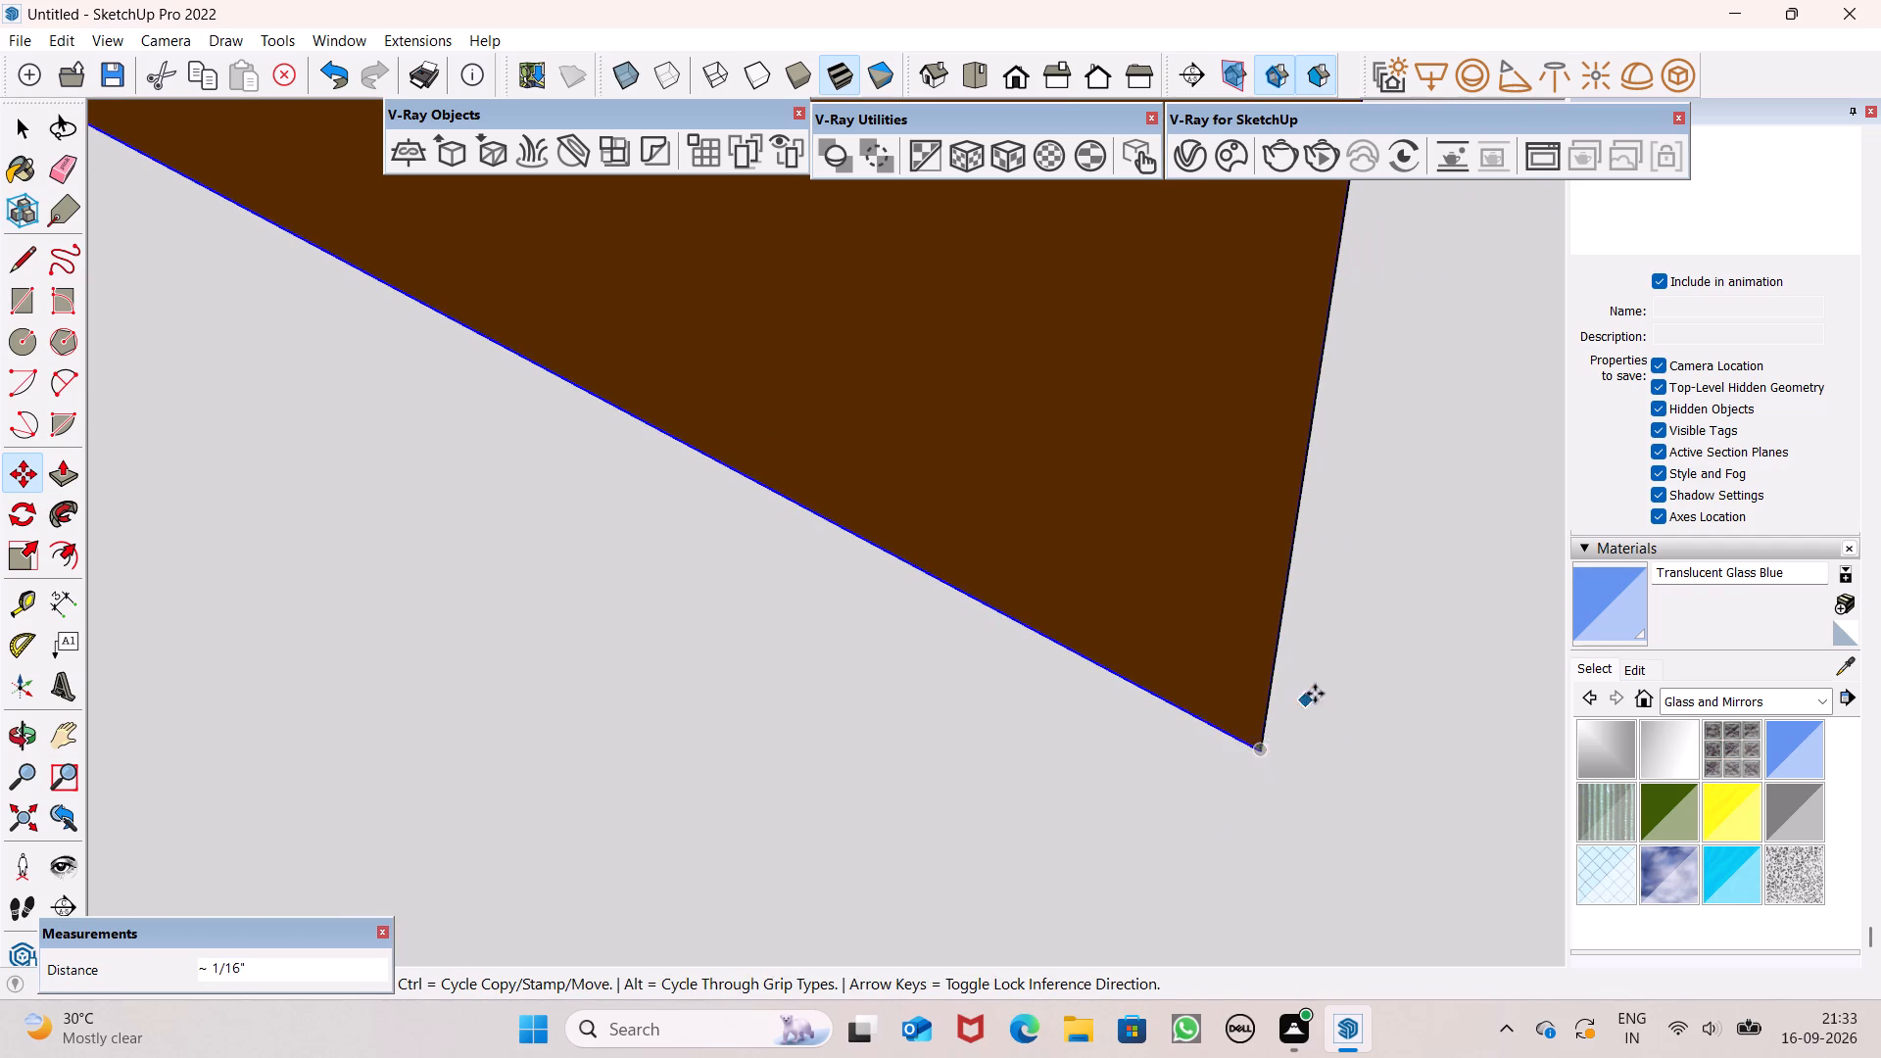
pyautogui.scroll(-12, 1319, 685)
pyautogui.press('space')
pyautogui.press('space')
pyautogui.scroll(-9, 1343, 670)
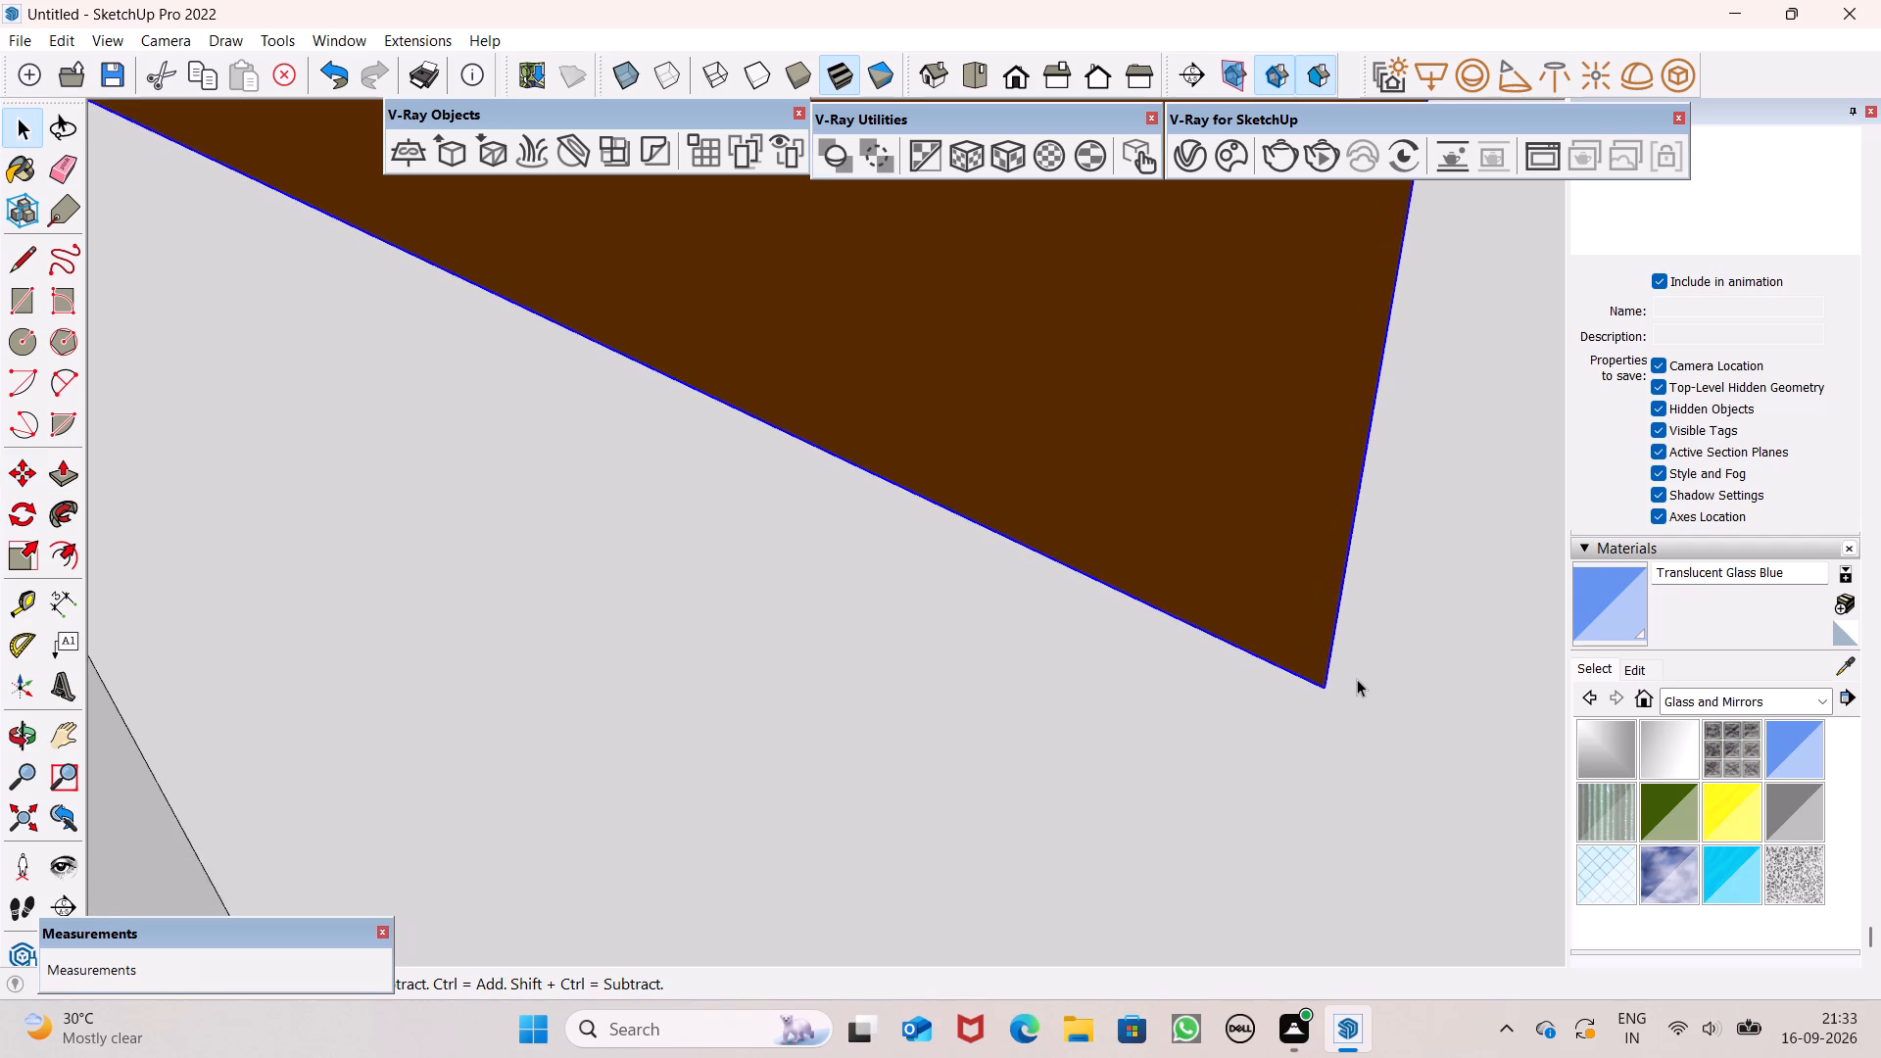
pyautogui.scroll(-20, 1357, 679)
pyautogui.scroll(-7, 1357, 679)
pyautogui.click(853, 722)
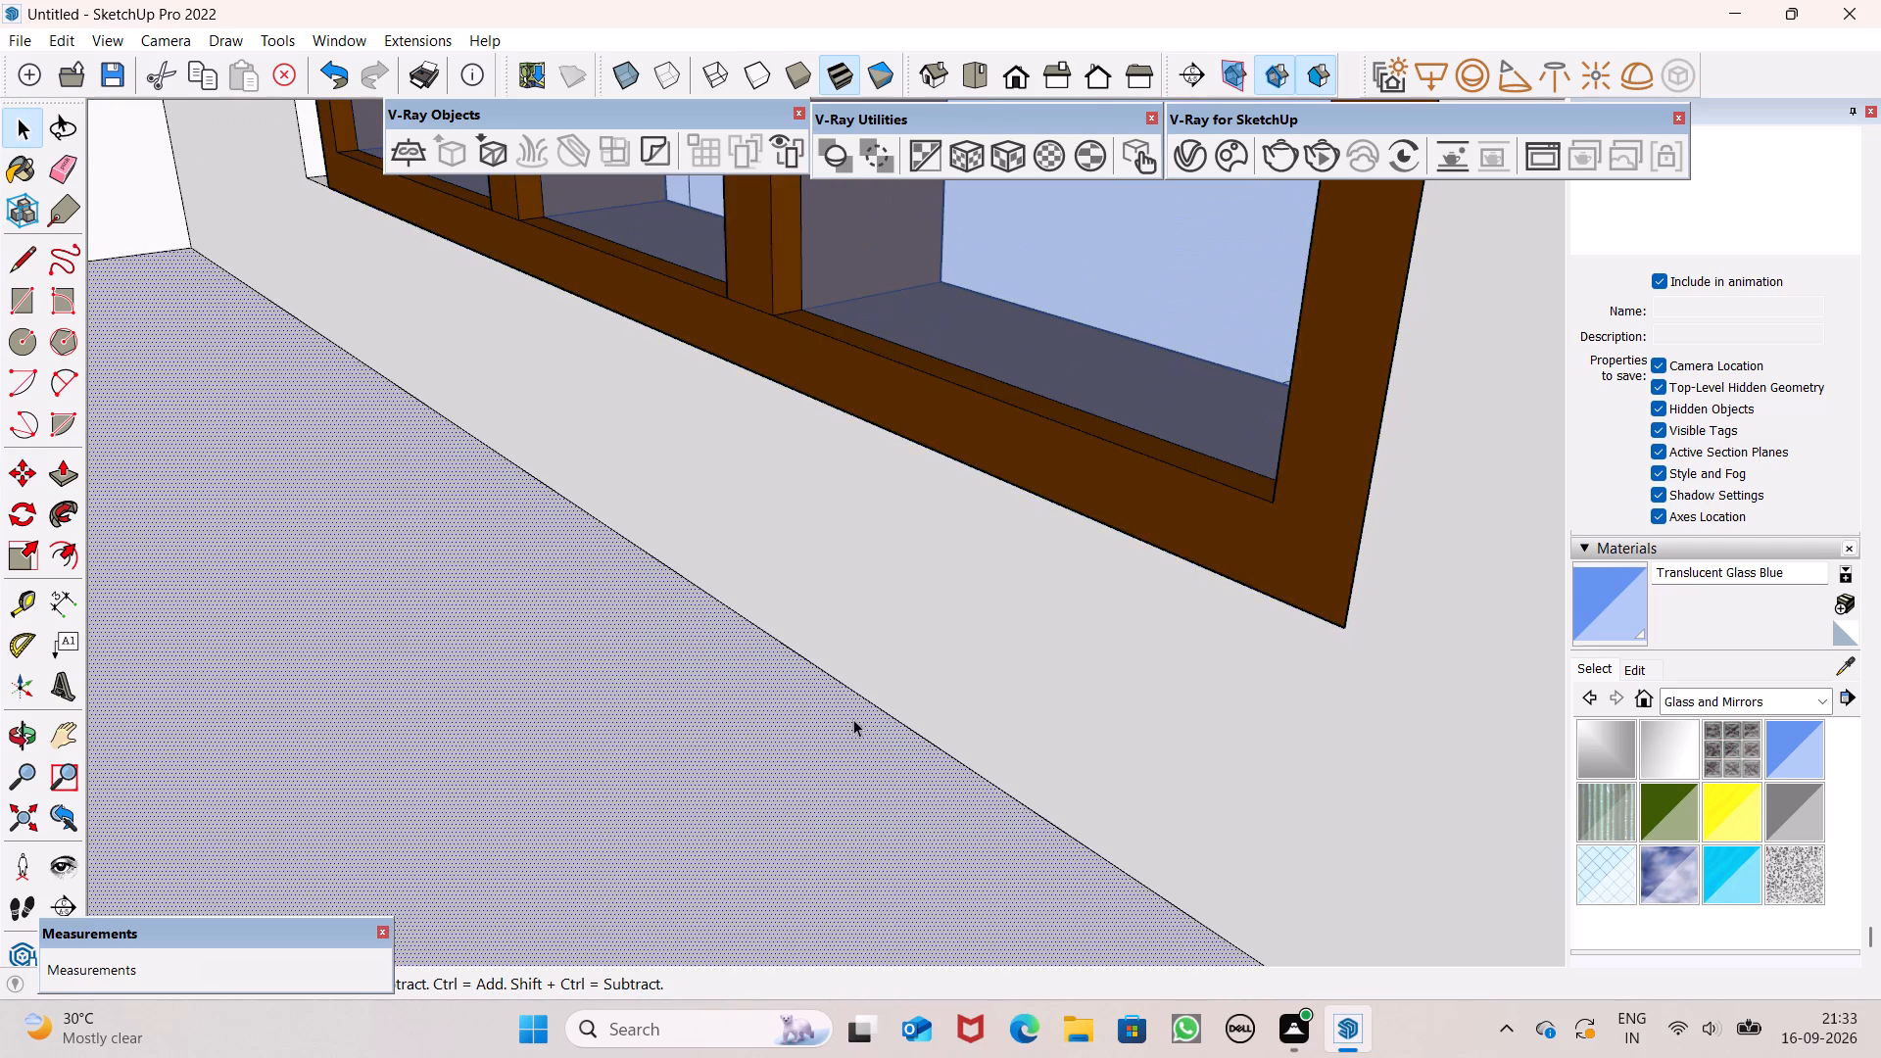
# Scale the balcony window from its upper corner nearest the glass railing by about 1.03 towards the opening's upper corner.
pyautogui.scroll(-7, 909, 665)
pyautogui.scroll(-13, 1012, 634)
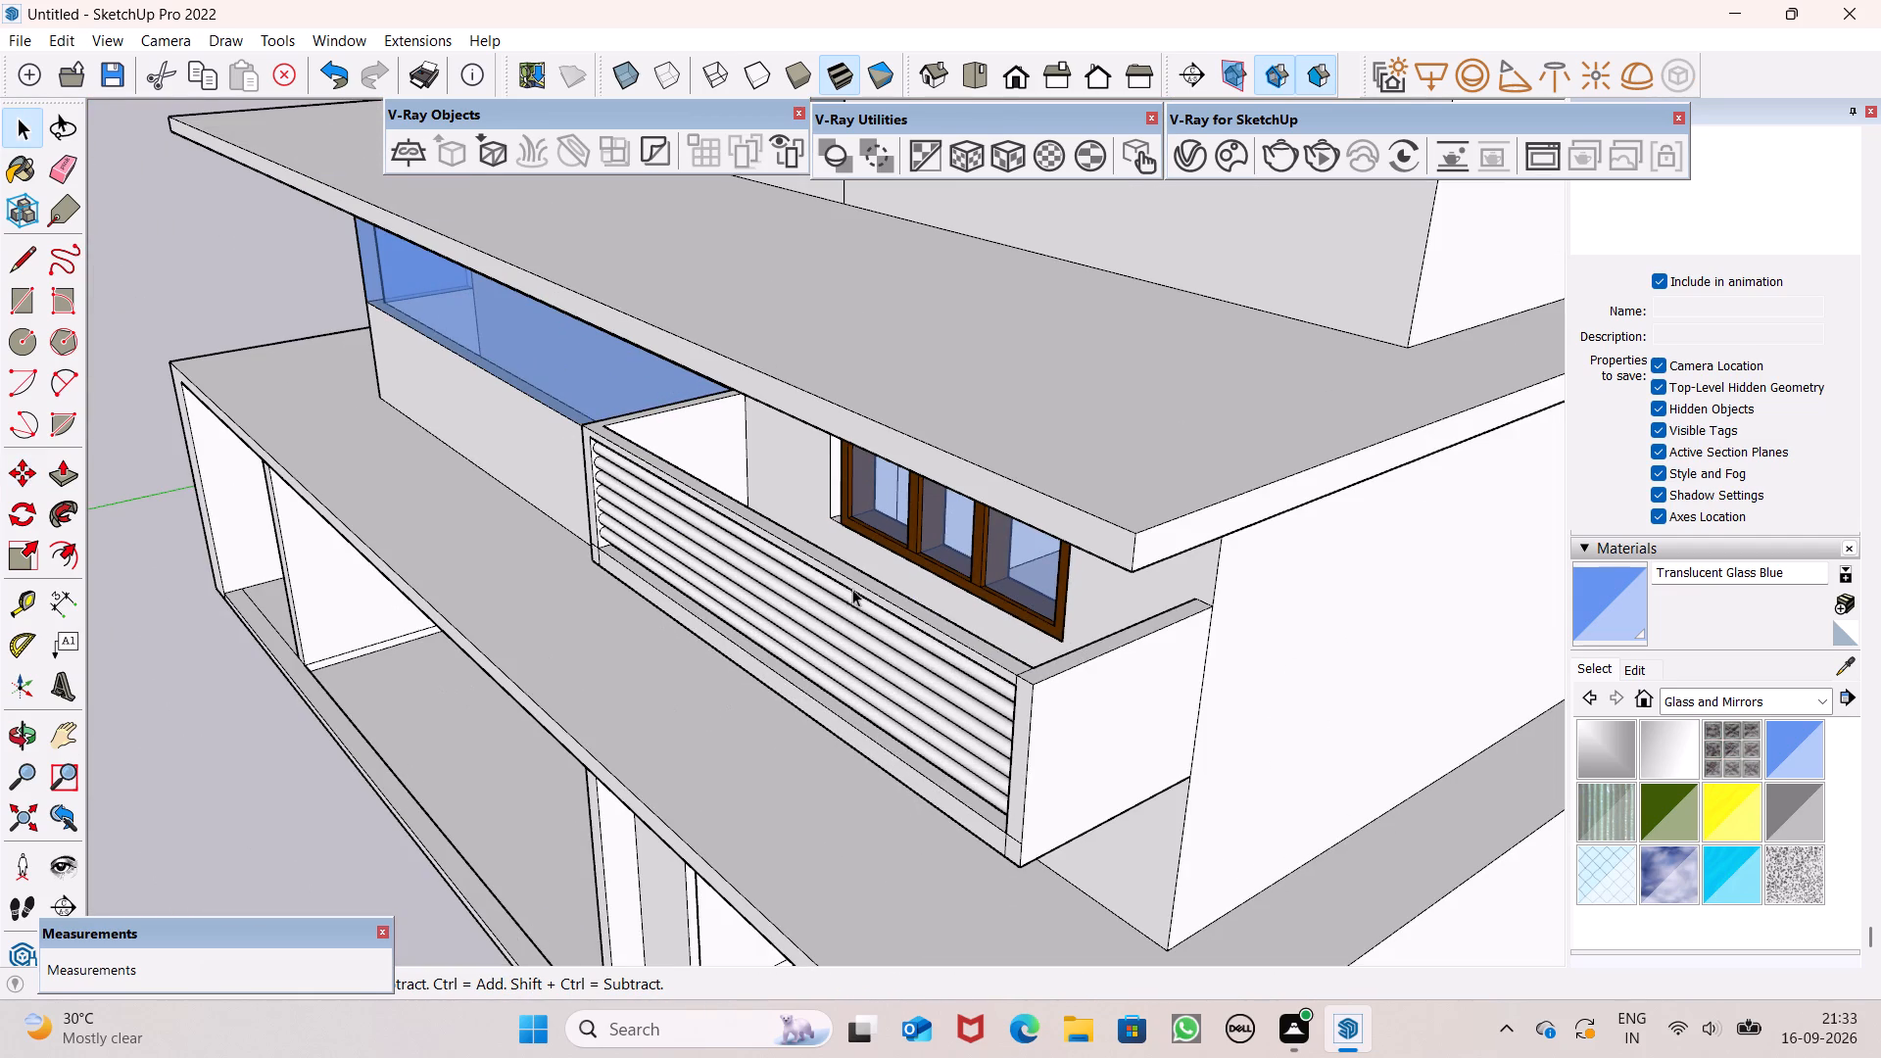
pyautogui.scroll(7, 897, 521)
pyautogui.moveTo(921, 575); pyautogui.dragTo(1364, 506, button='middle')
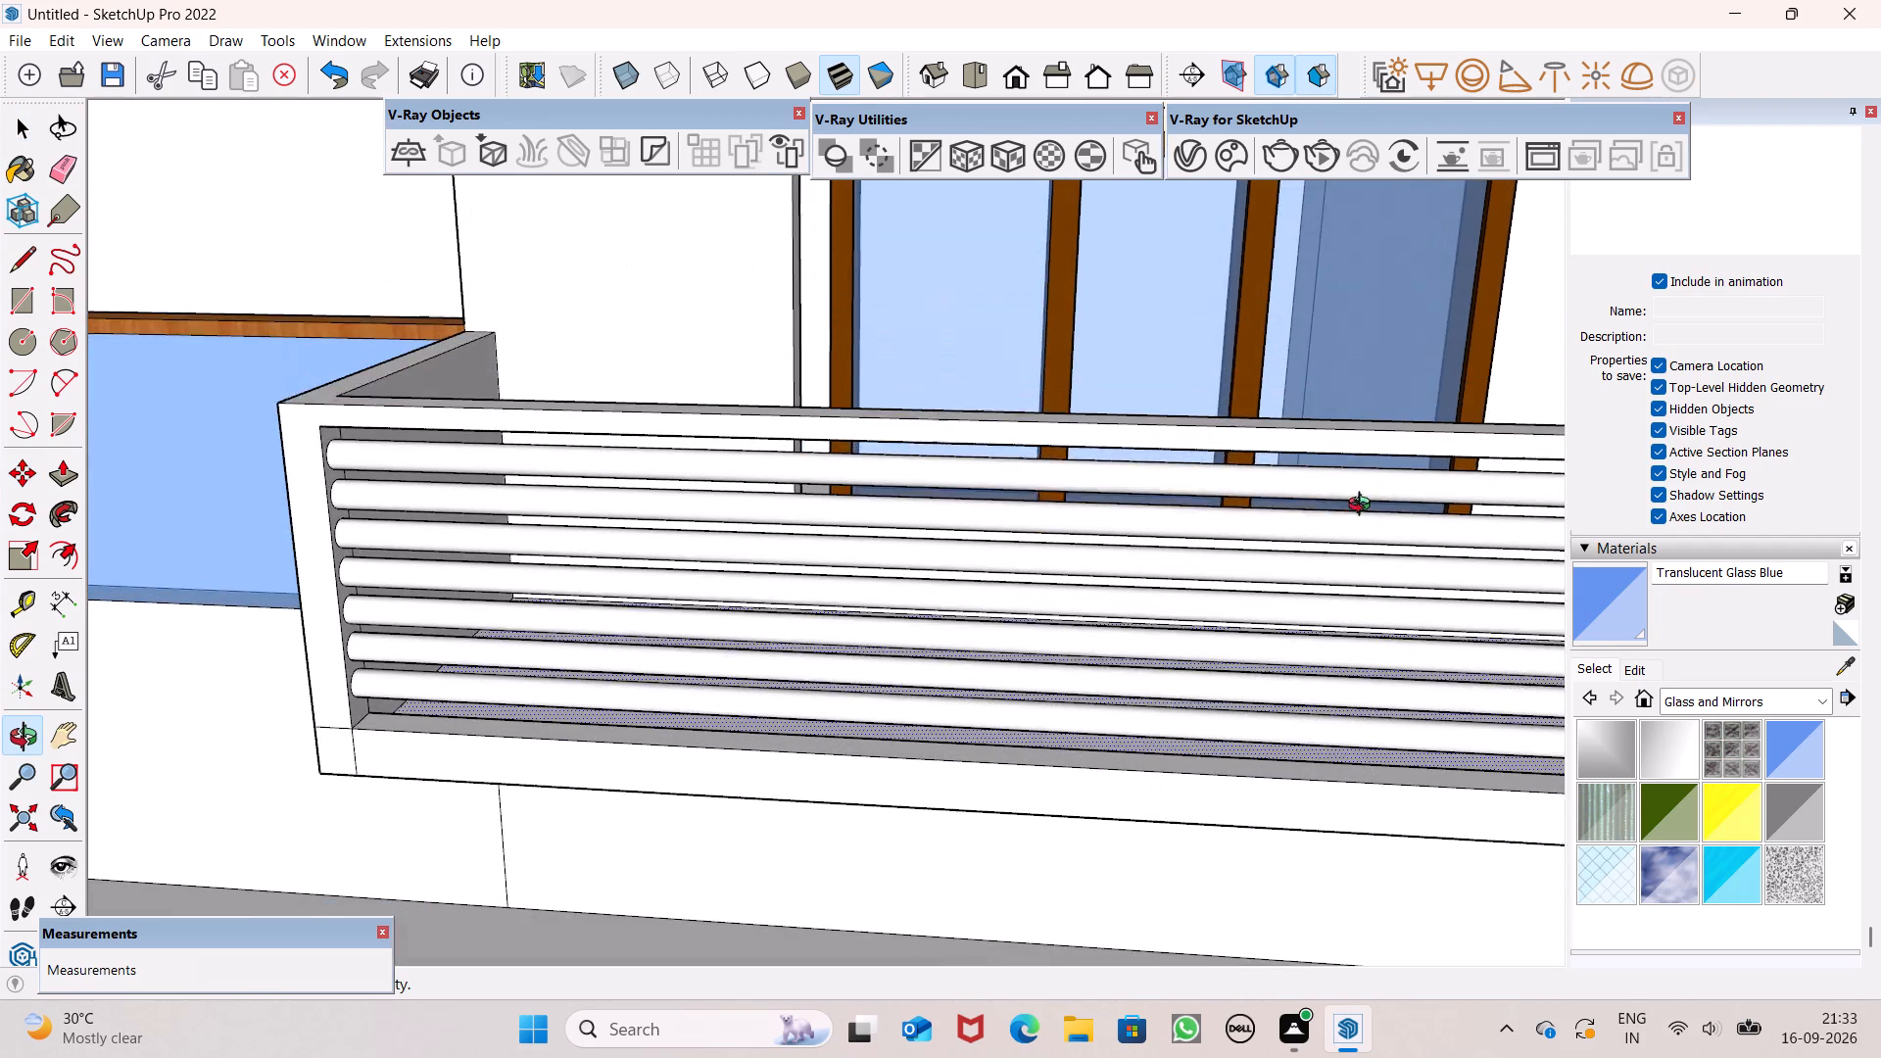
pyautogui.moveTo(1364, 506); pyautogui.dragTo(1361, 507, button='middle')
pyautogui.scroll(-12, 1037, 256)
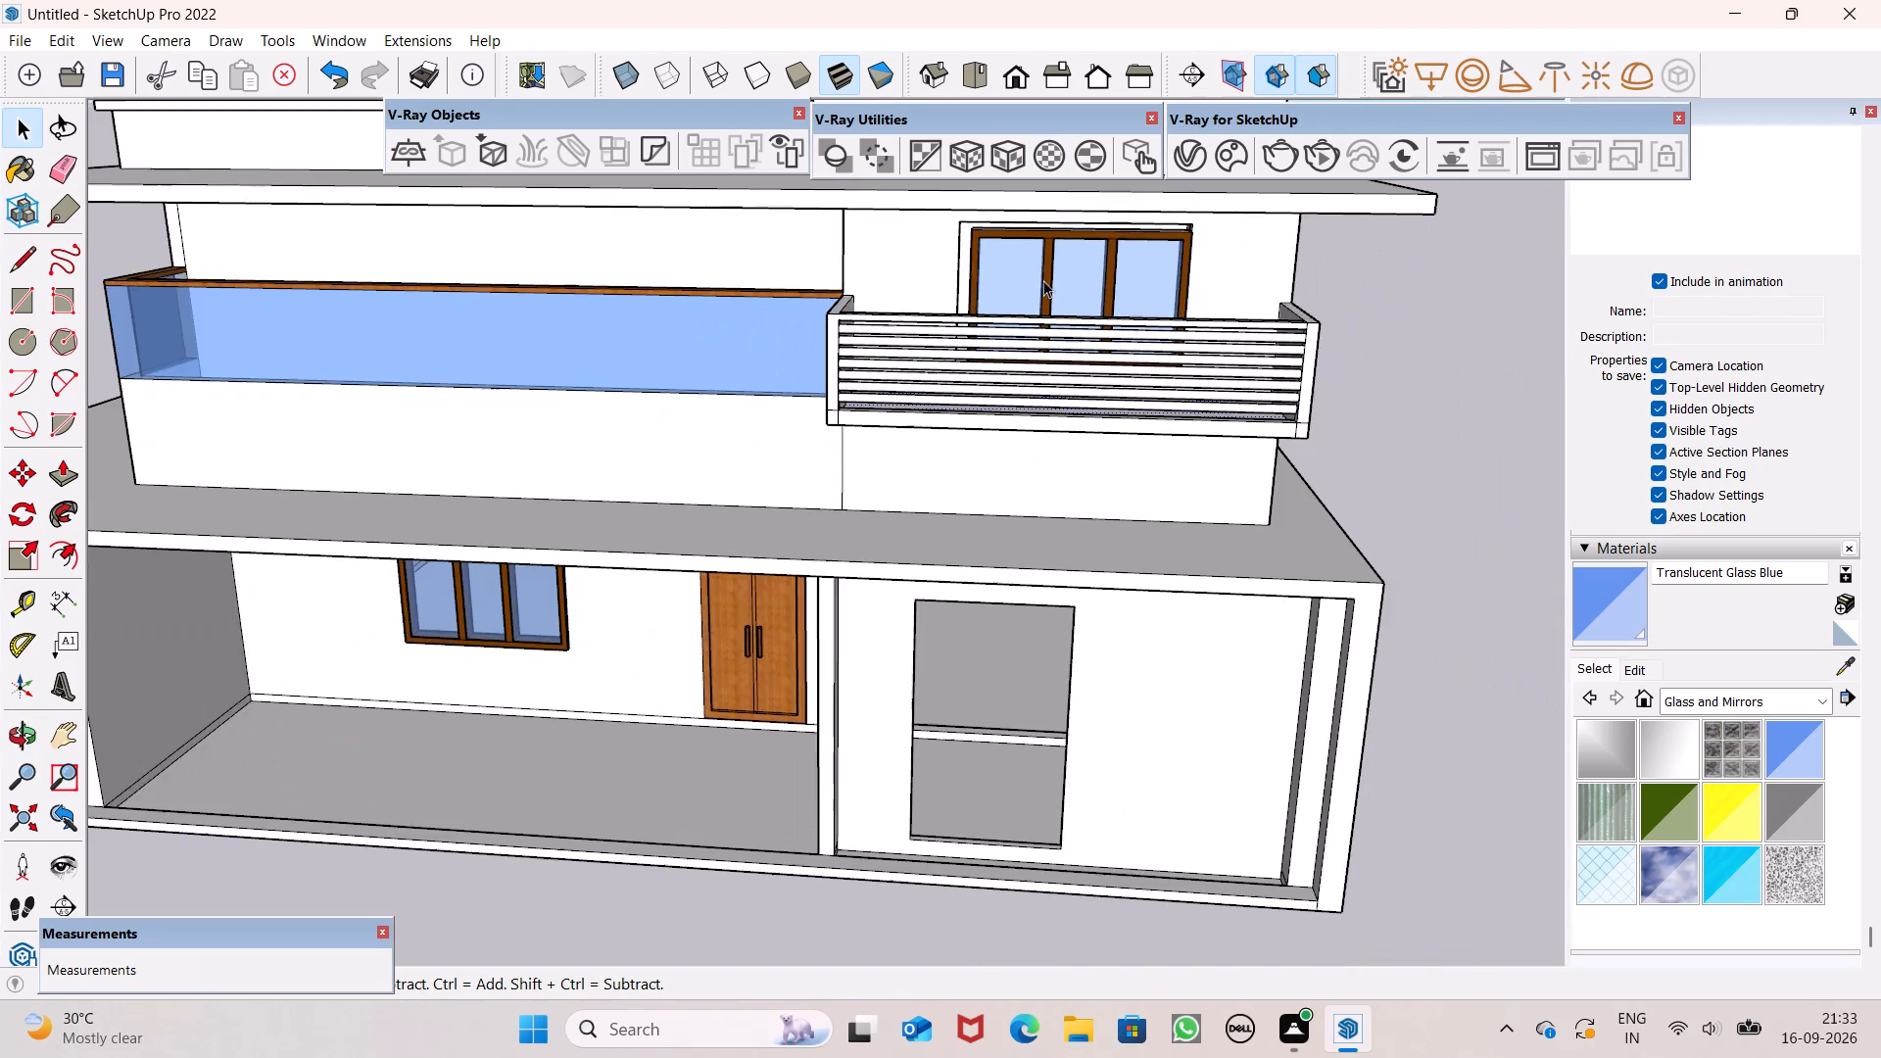
pyautogui.scroll(6, 1085, 202)
pyautogui.moveTo(1084, 199); pyautogui.dragTo(1108, 36, button='middle')
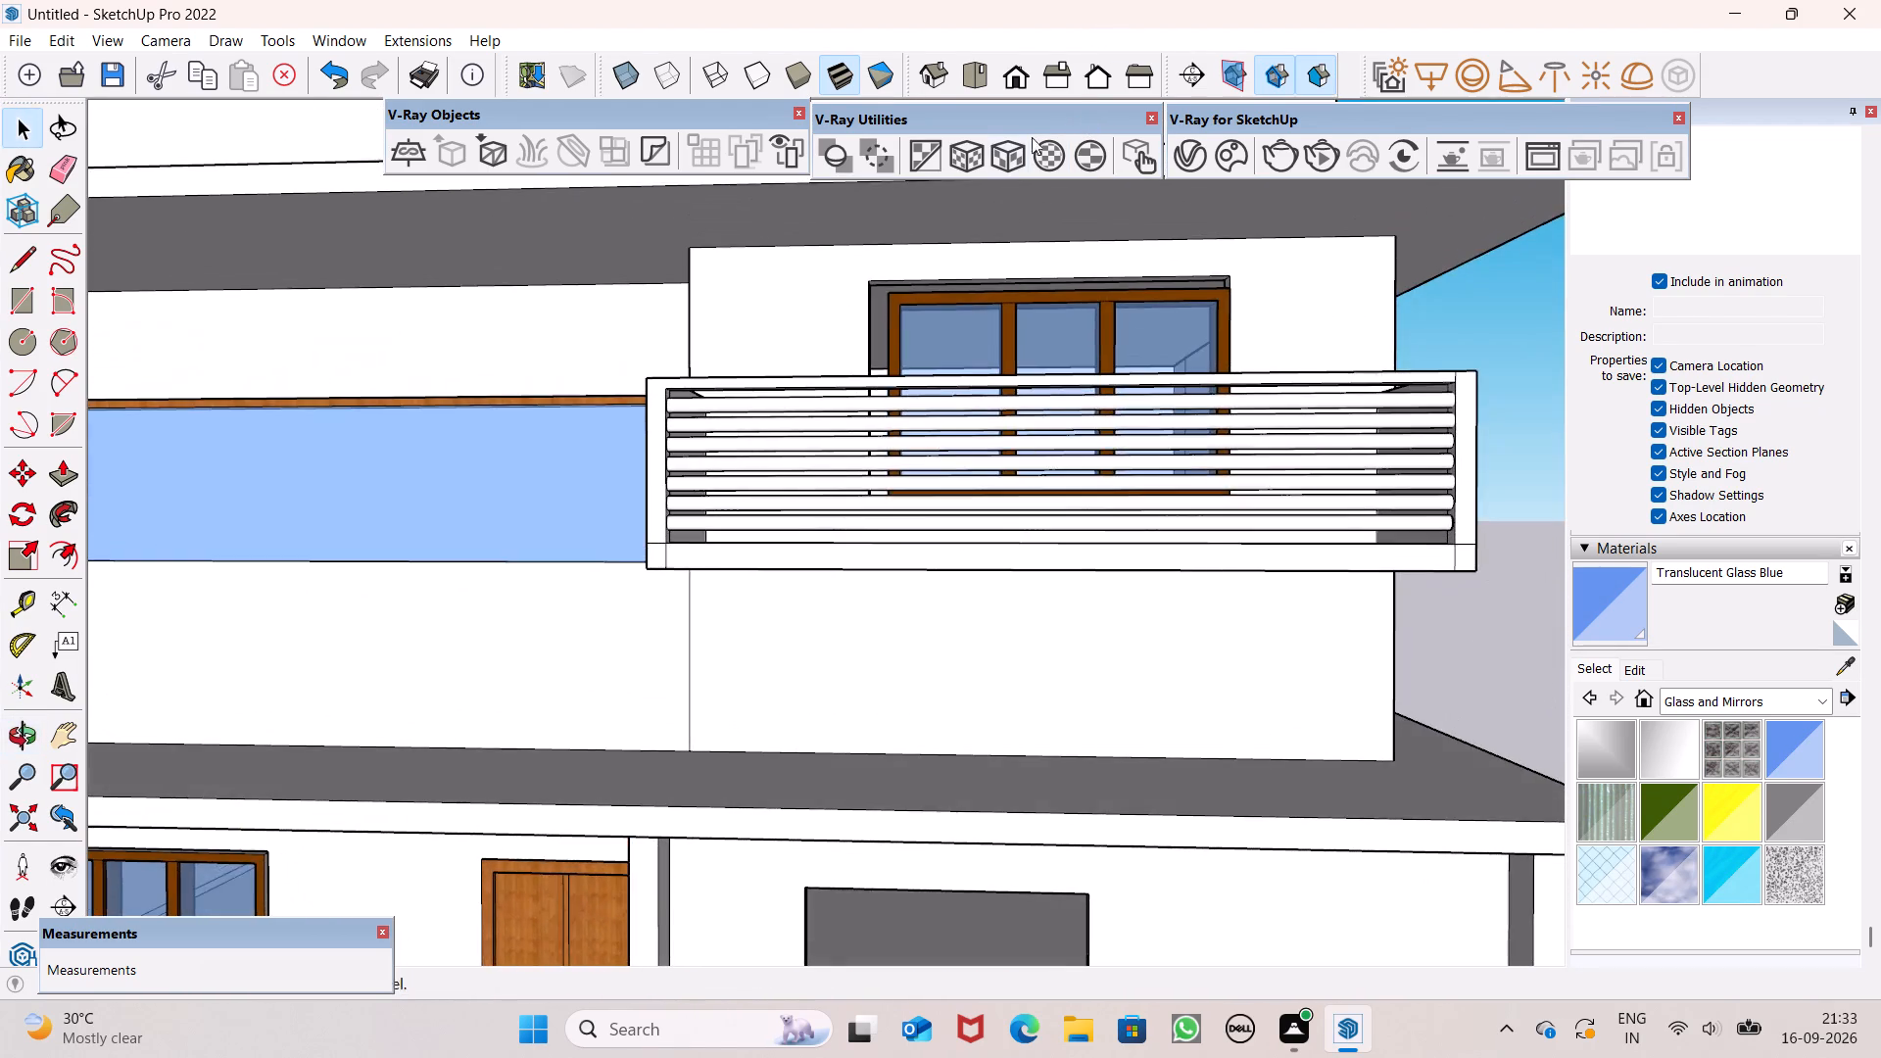
pyautogui.scroll(7, 989, 248)
pyautogui.scroll(6, 952, 345)
pyautogui.click(966, 333)
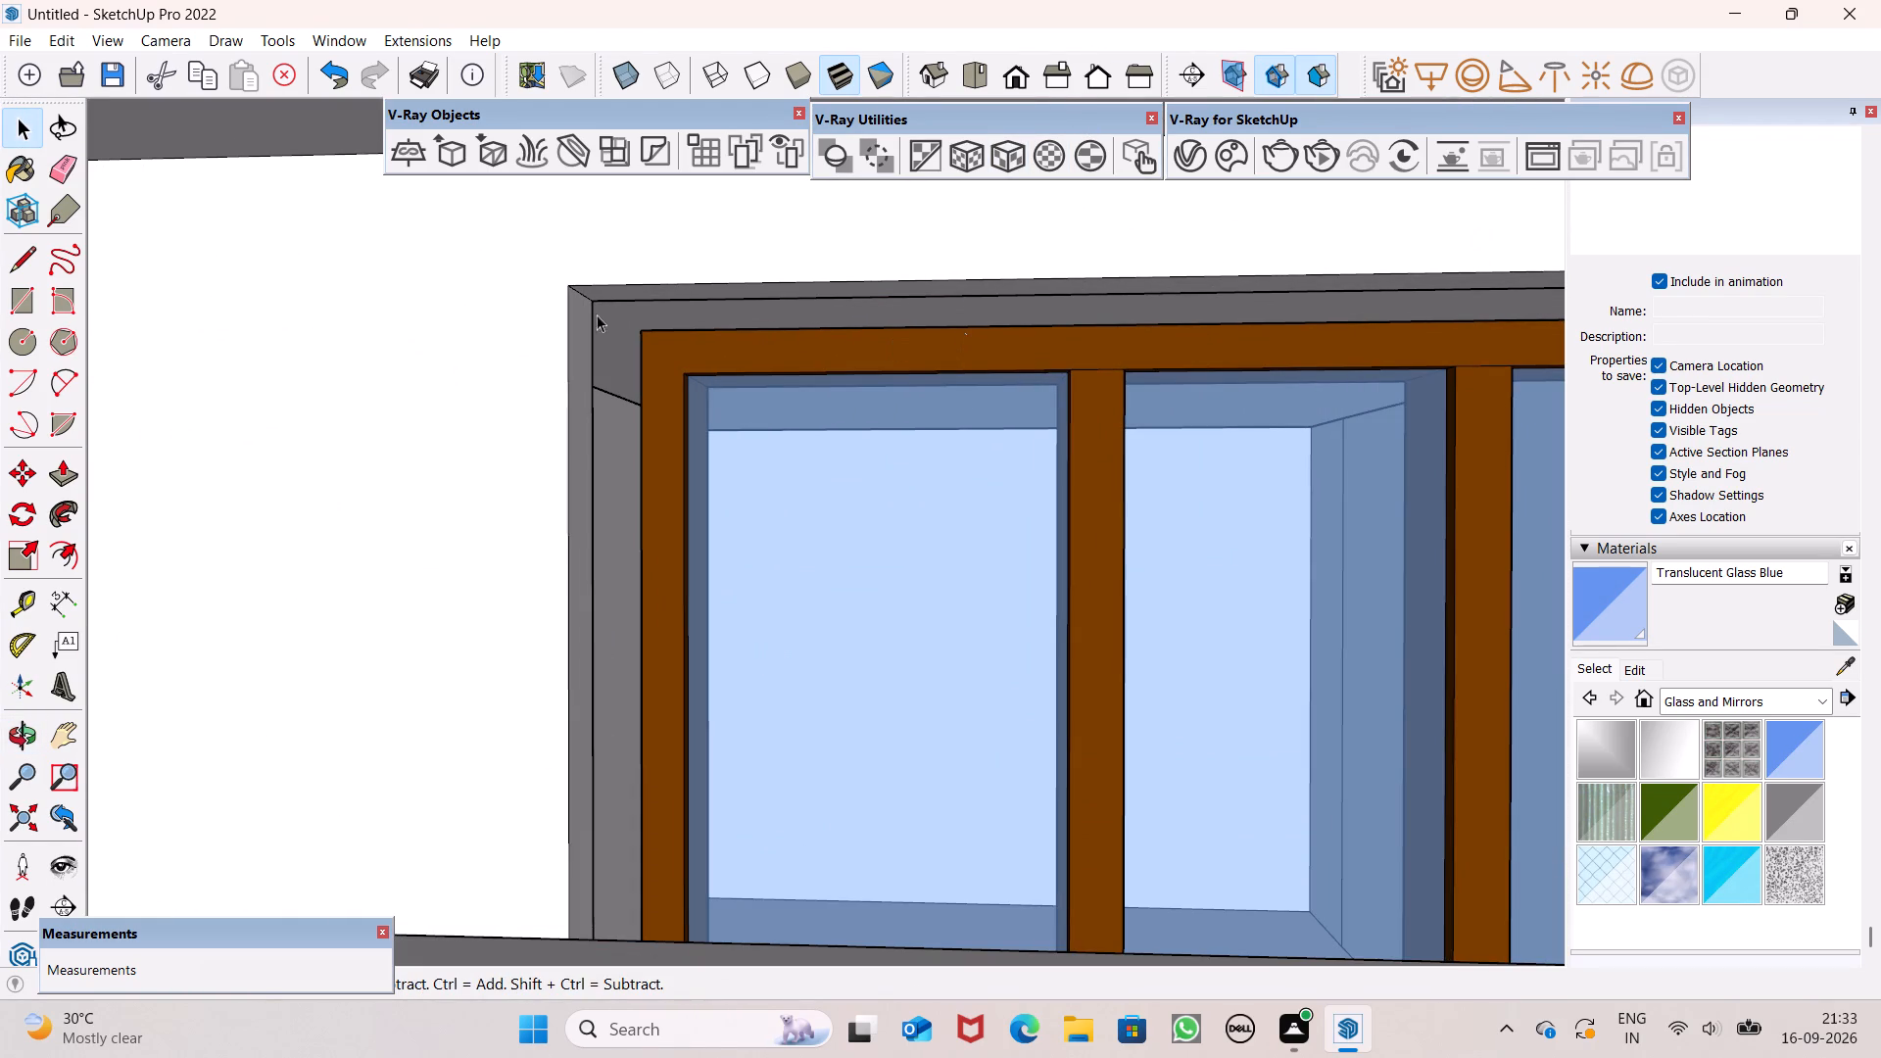
pyautogui.click(24, 542)
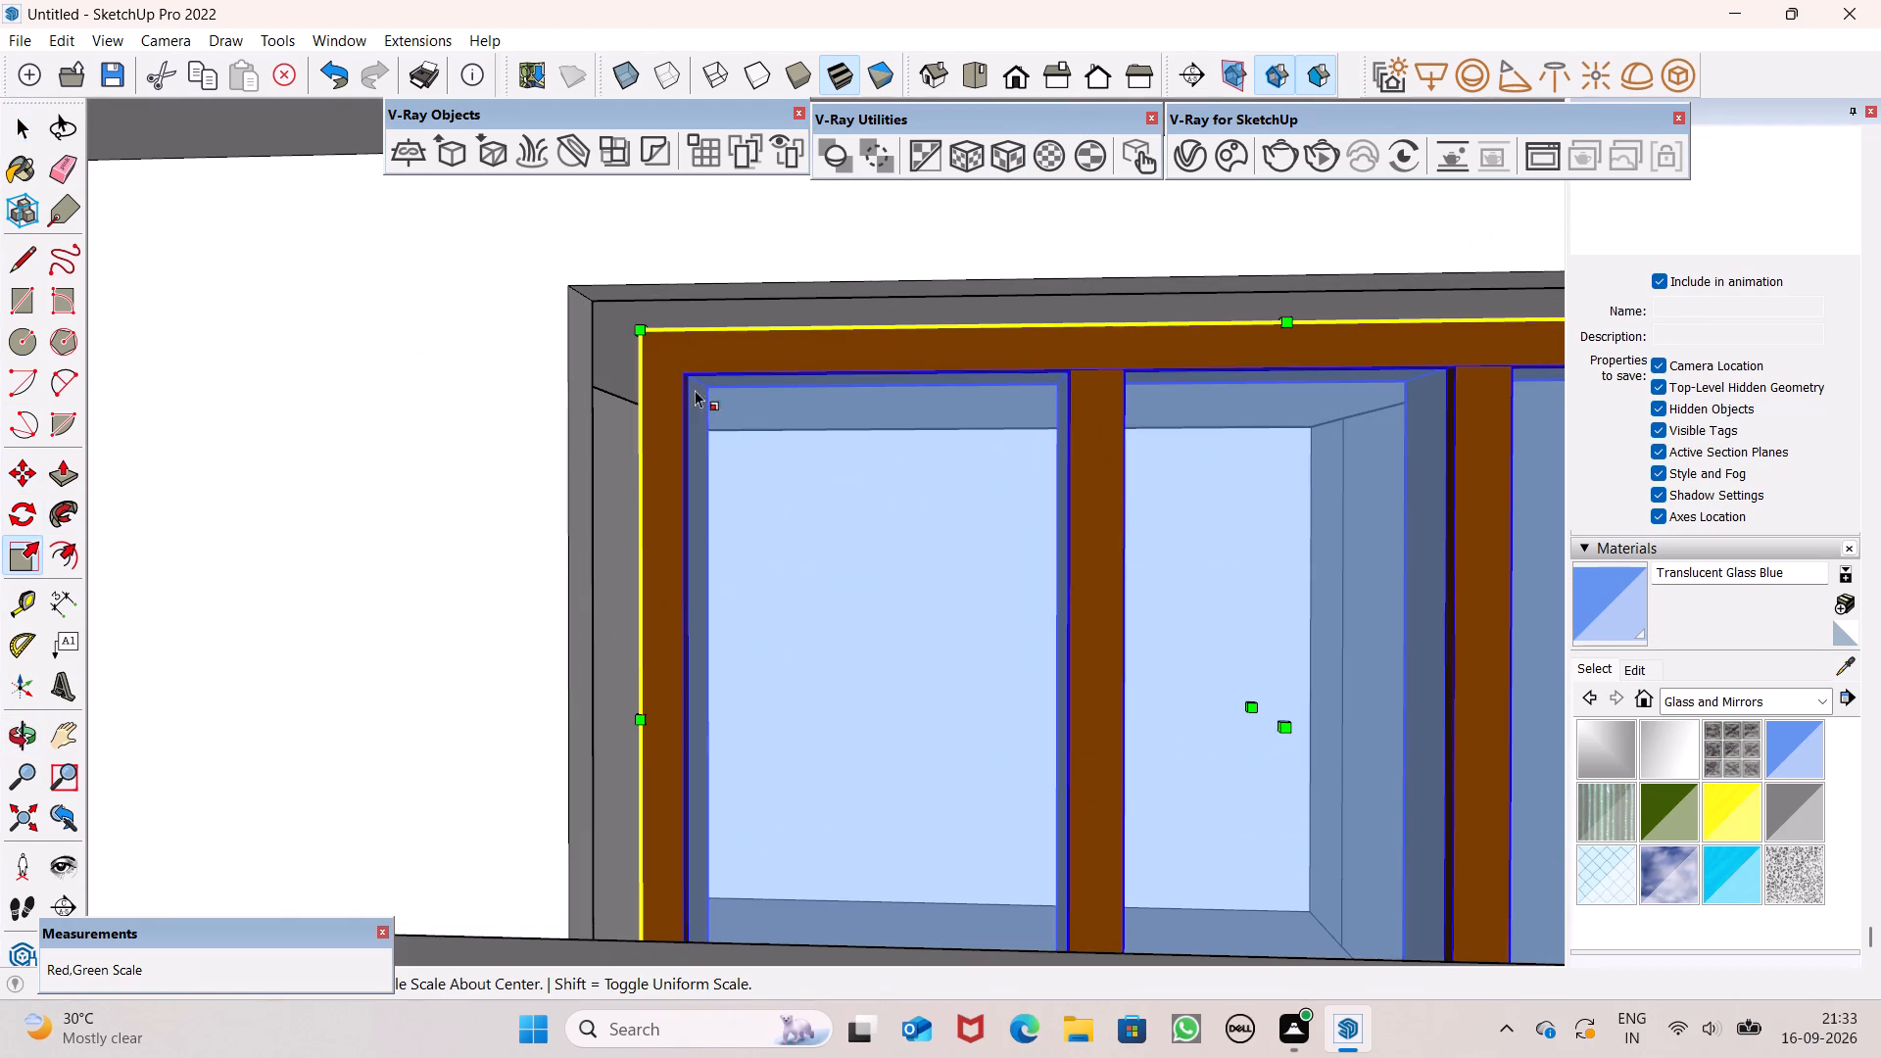
pyautogui.moveTo(643, 328); pyautogui.dragTo(590, 317)
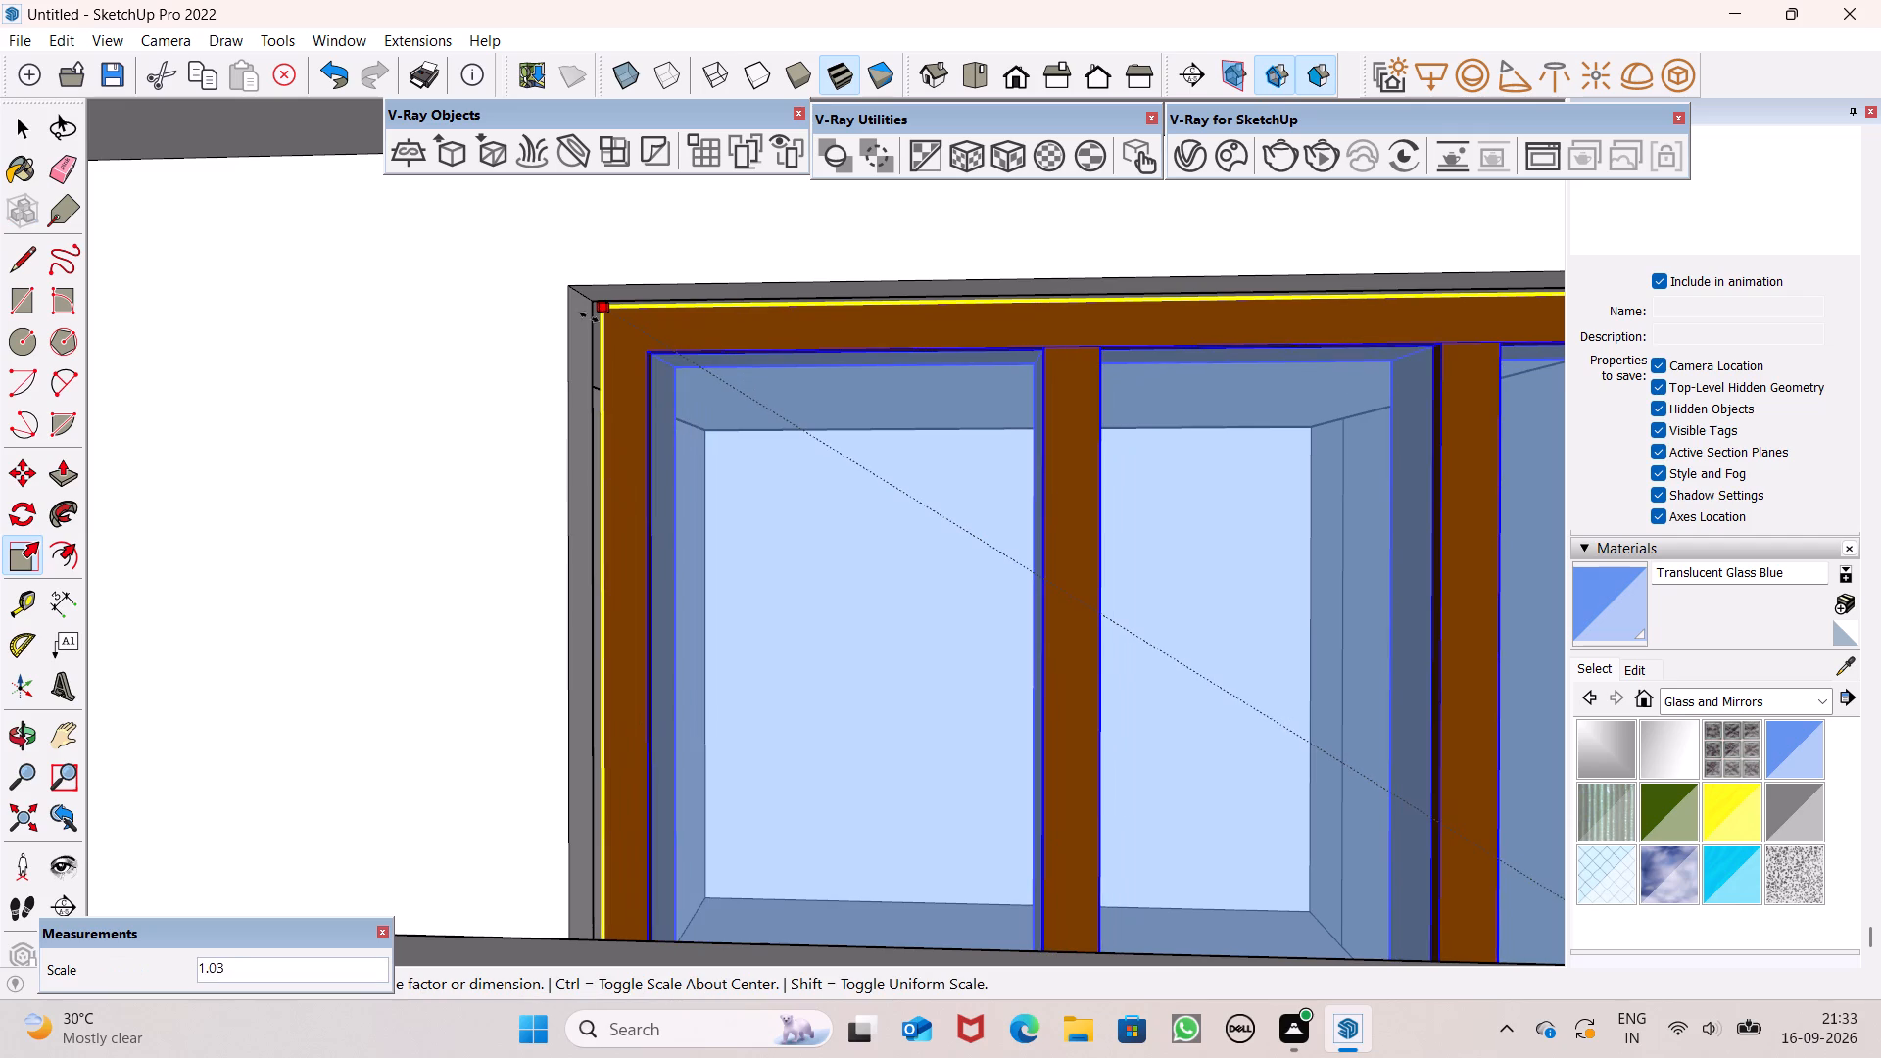
pyautogui.moveTo(590, 317); pyautogui.dragTo(587, 317)
pyautogui.scroll(5, 1377, 263)
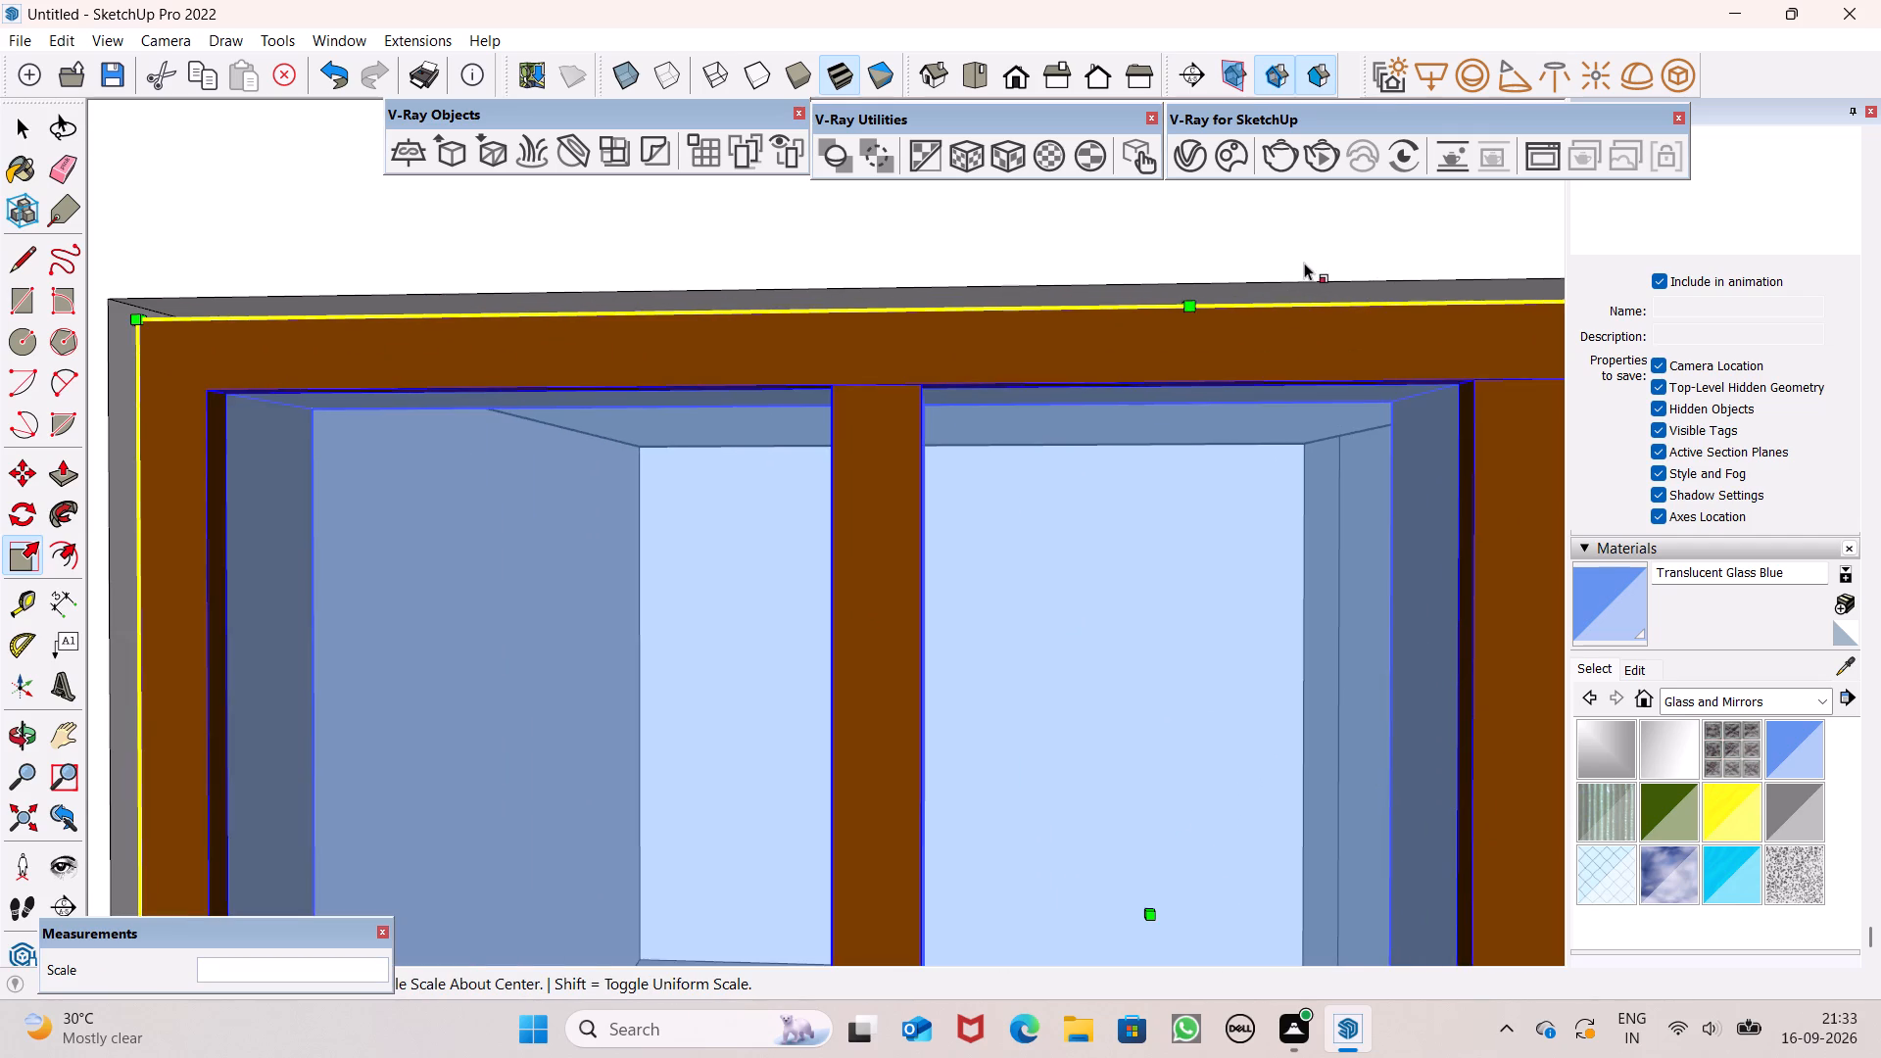
pyautogui.scroll(-8, 1301, 271)
pyautogui.moveTo(1160, 452); pyautogui.dragTo(1069, 601, button='middle')
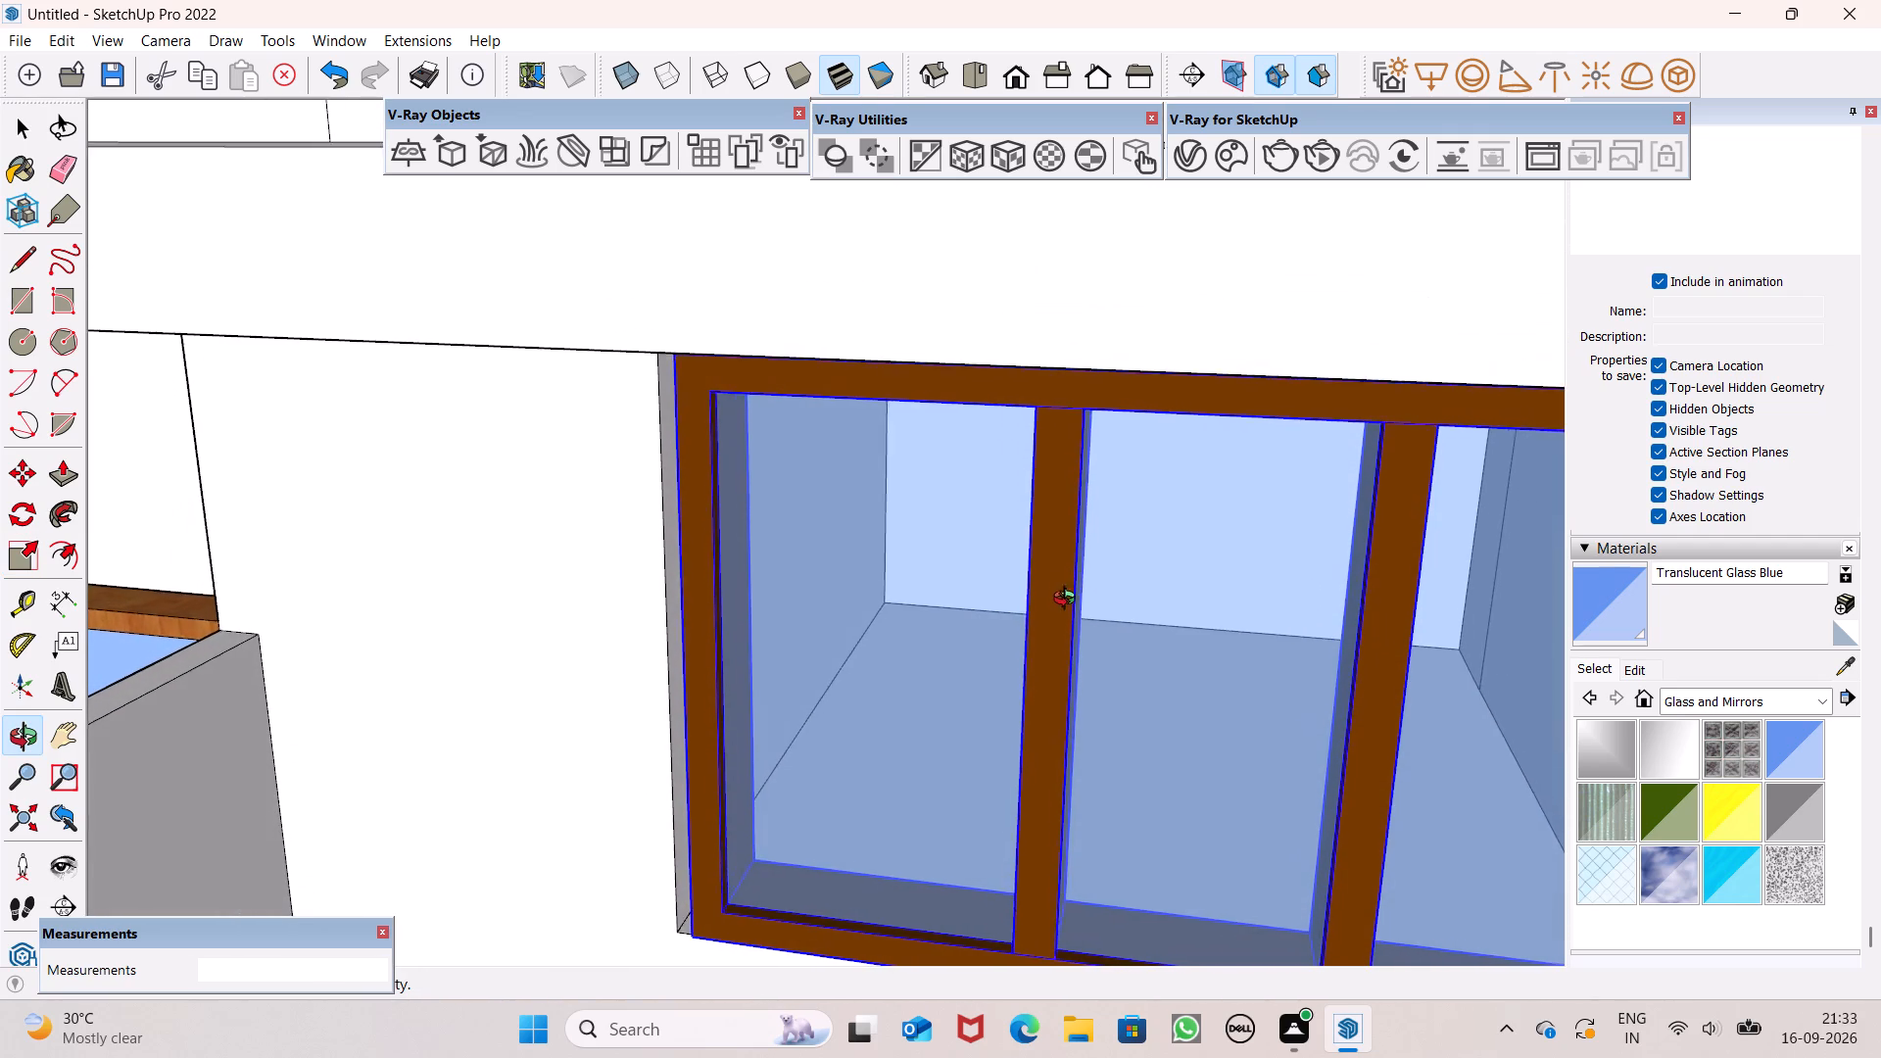
# Scale the balcony window's width by about 1.02 to meet the opening's side edge nearest the glass railing.
pyautogui.moveTo(1069, 601); pyautogui.dragTo(1069, 595, button='middle')
pyautogui.moveTo(556, 903); pyautogui.dragTo(786, 915, button='middle')
pyautogui.scroll(1, 805, 735)
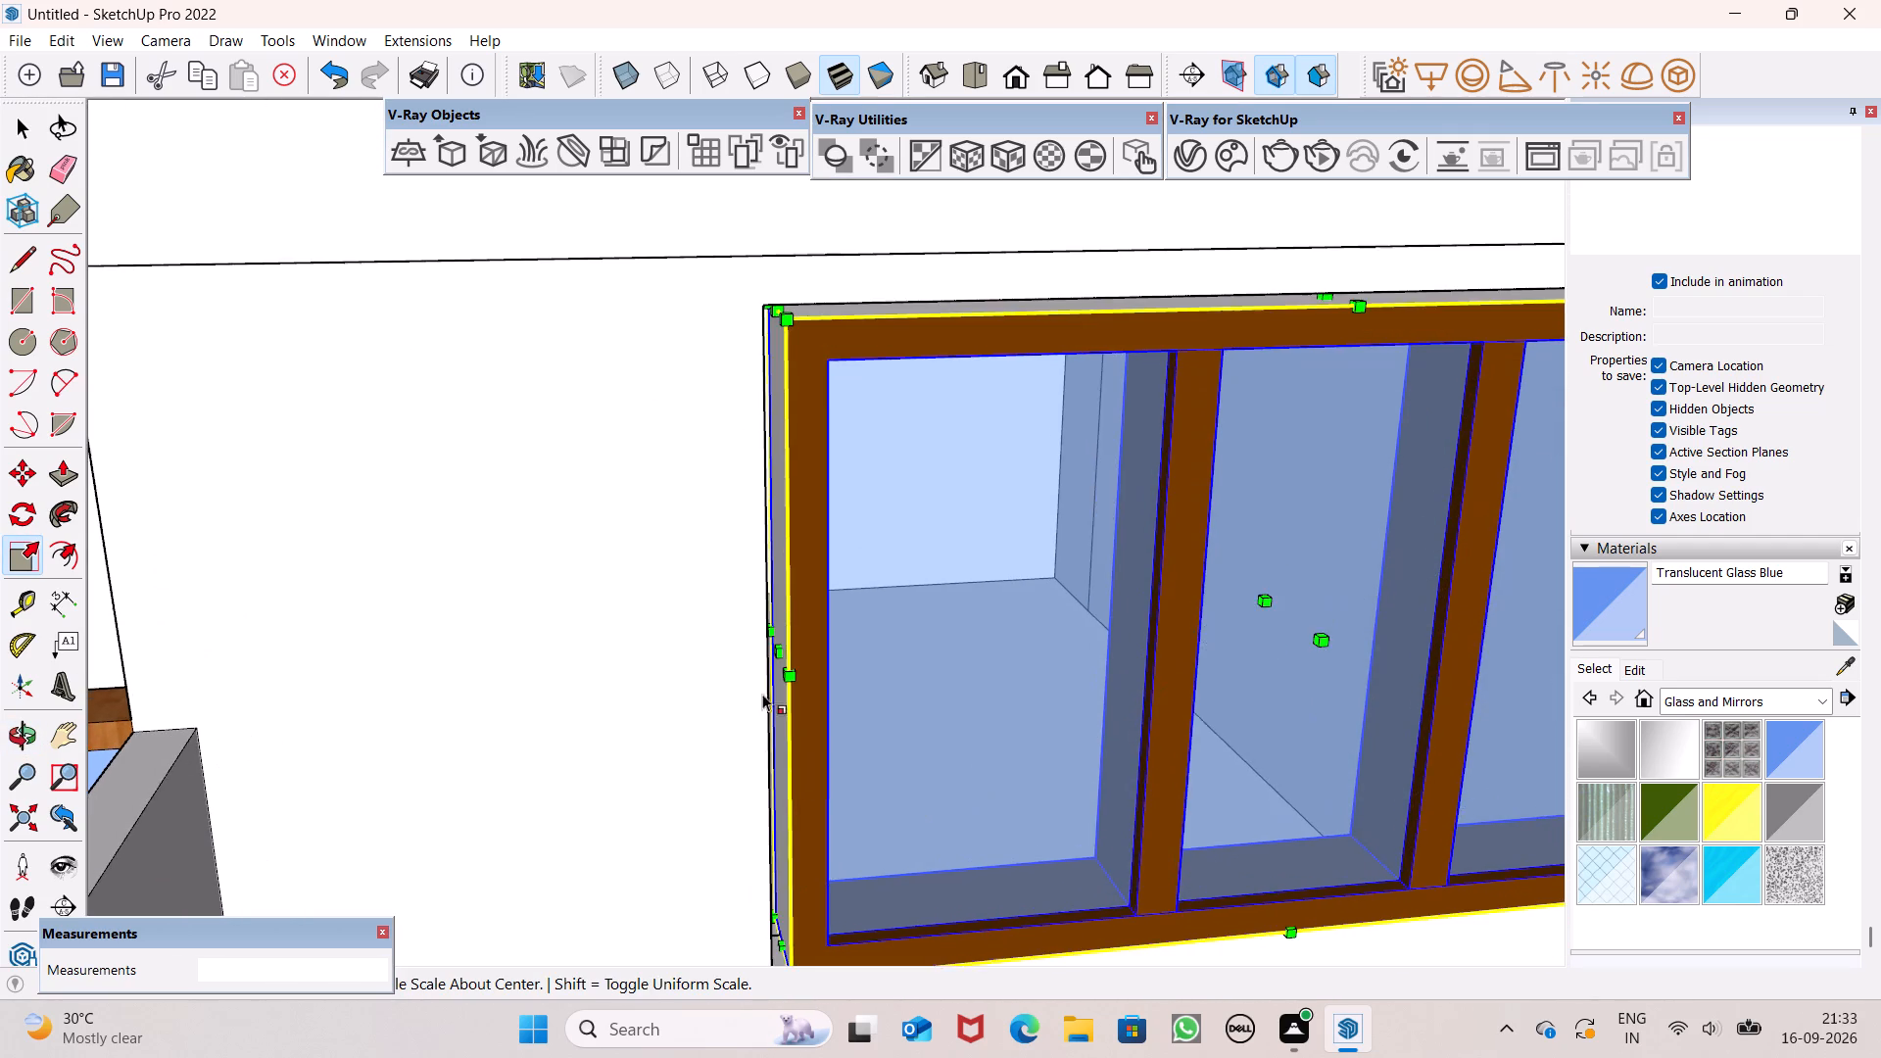
pyautogui.scroll(4, 722, 657)
pyautogui.moveTo(807, 646); pyautogui.dragTo(782, 643)
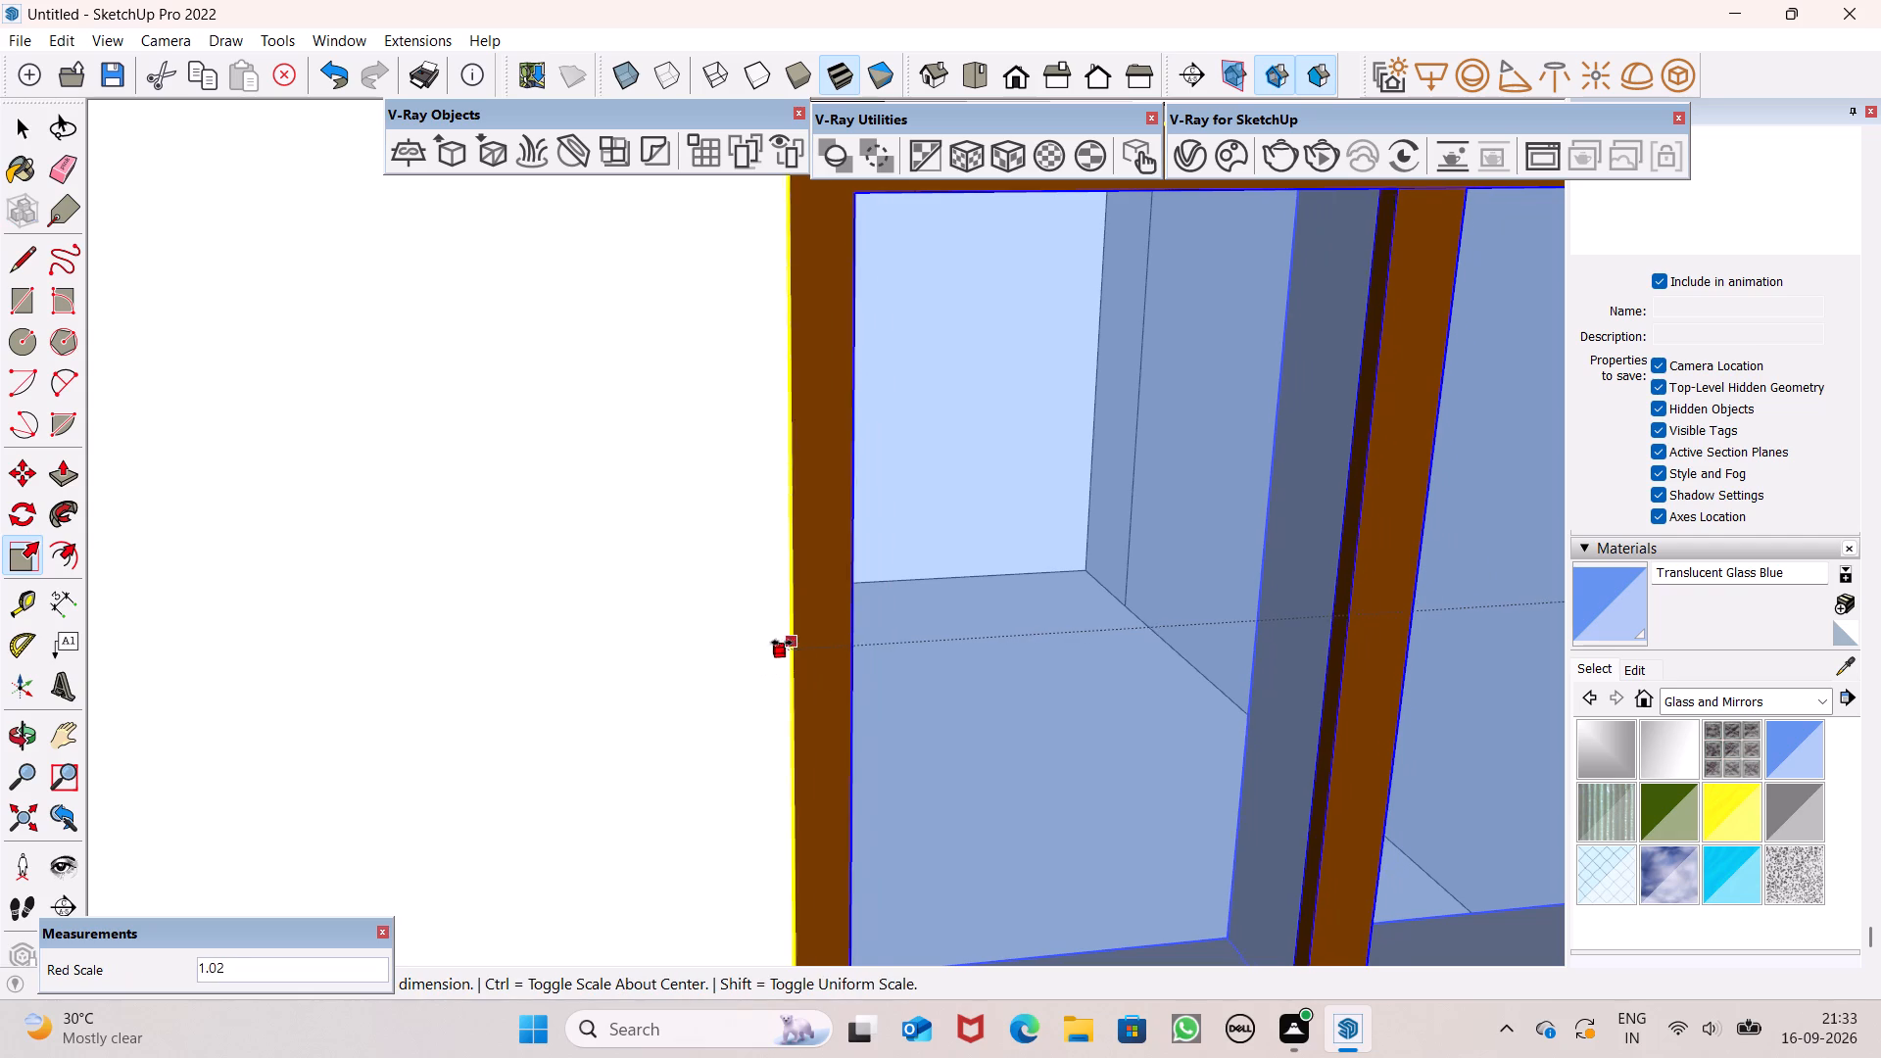
pyautogui.moveTo(782, 643); pyautogui.dragTo(782, 647)
pyautogui.scroll(-9, 739, 720)
pyautogui.scroll(-3, 1043, 770)
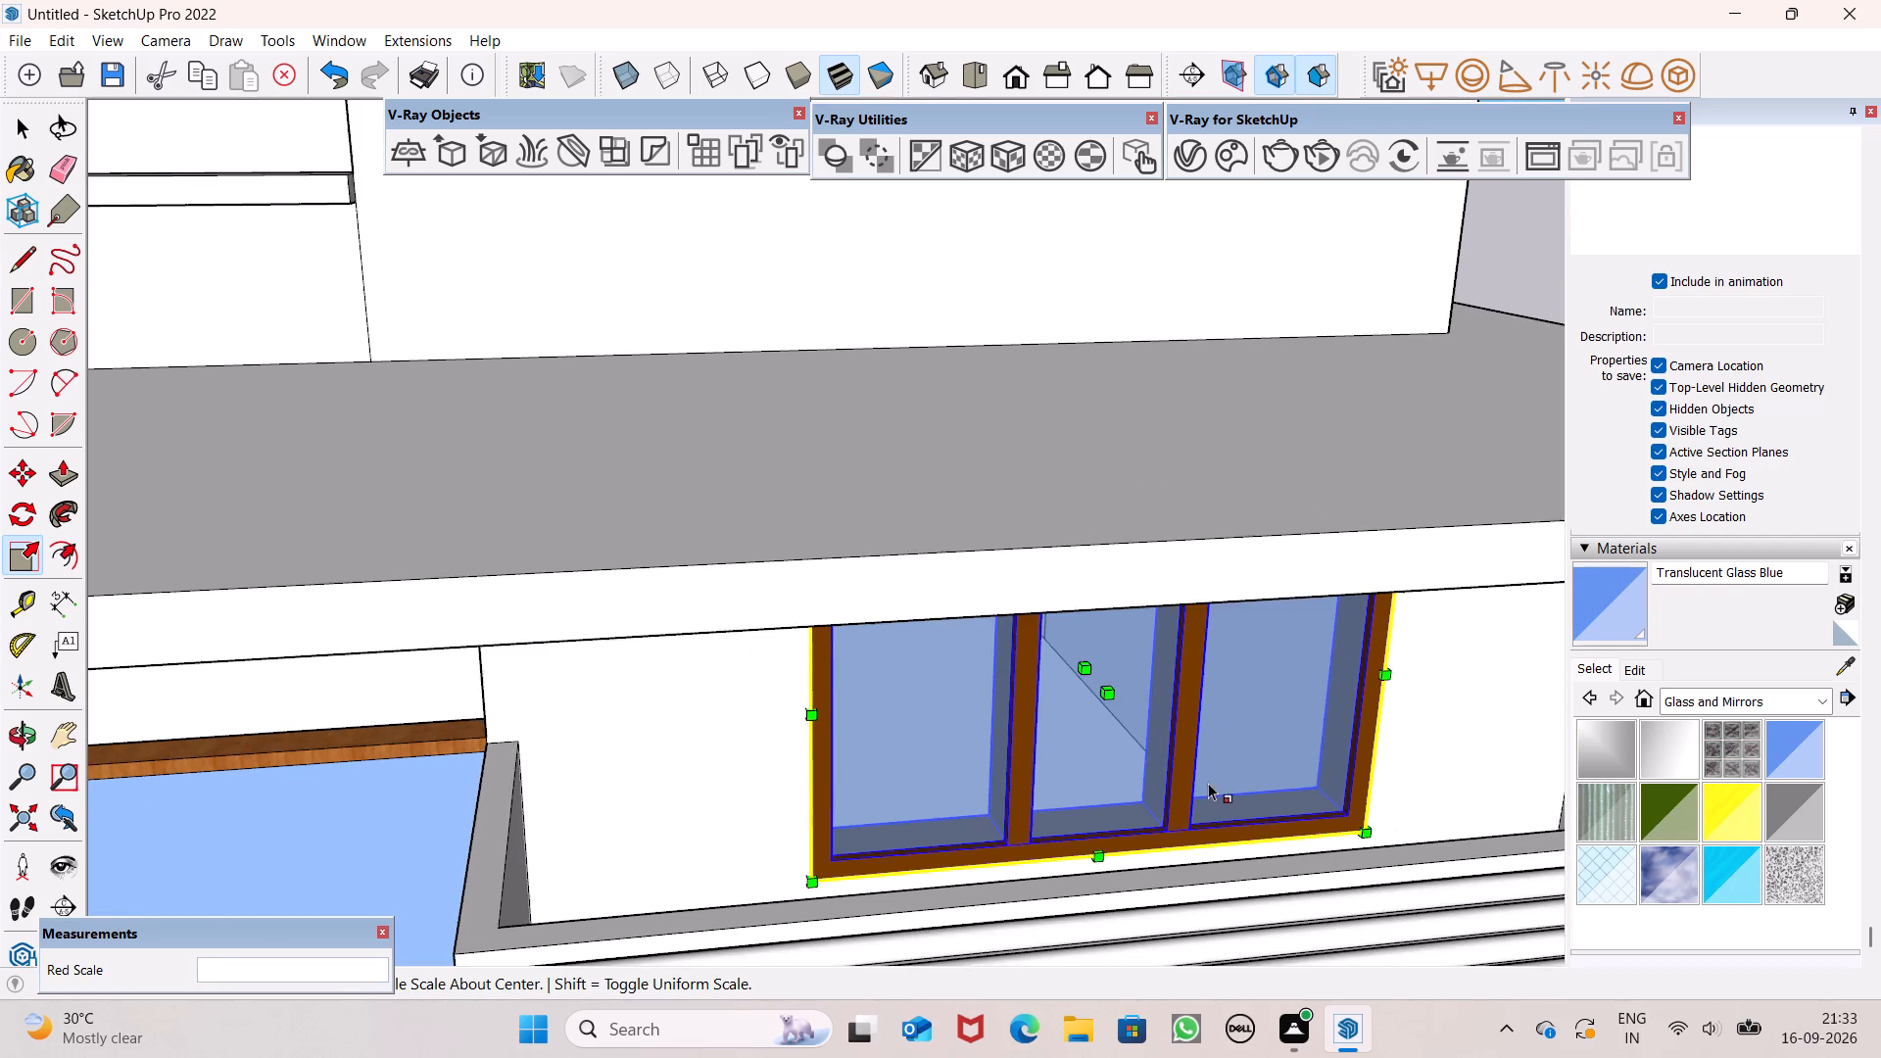
# Scale the balcony window's height upward by about 1.01 towards the opening's top edge.
pyautogui.moveTo(1209, 788); pyautogui.dragTo(1020, 659, button='middle')
pyautogui.scroll(2, 1044, 430)
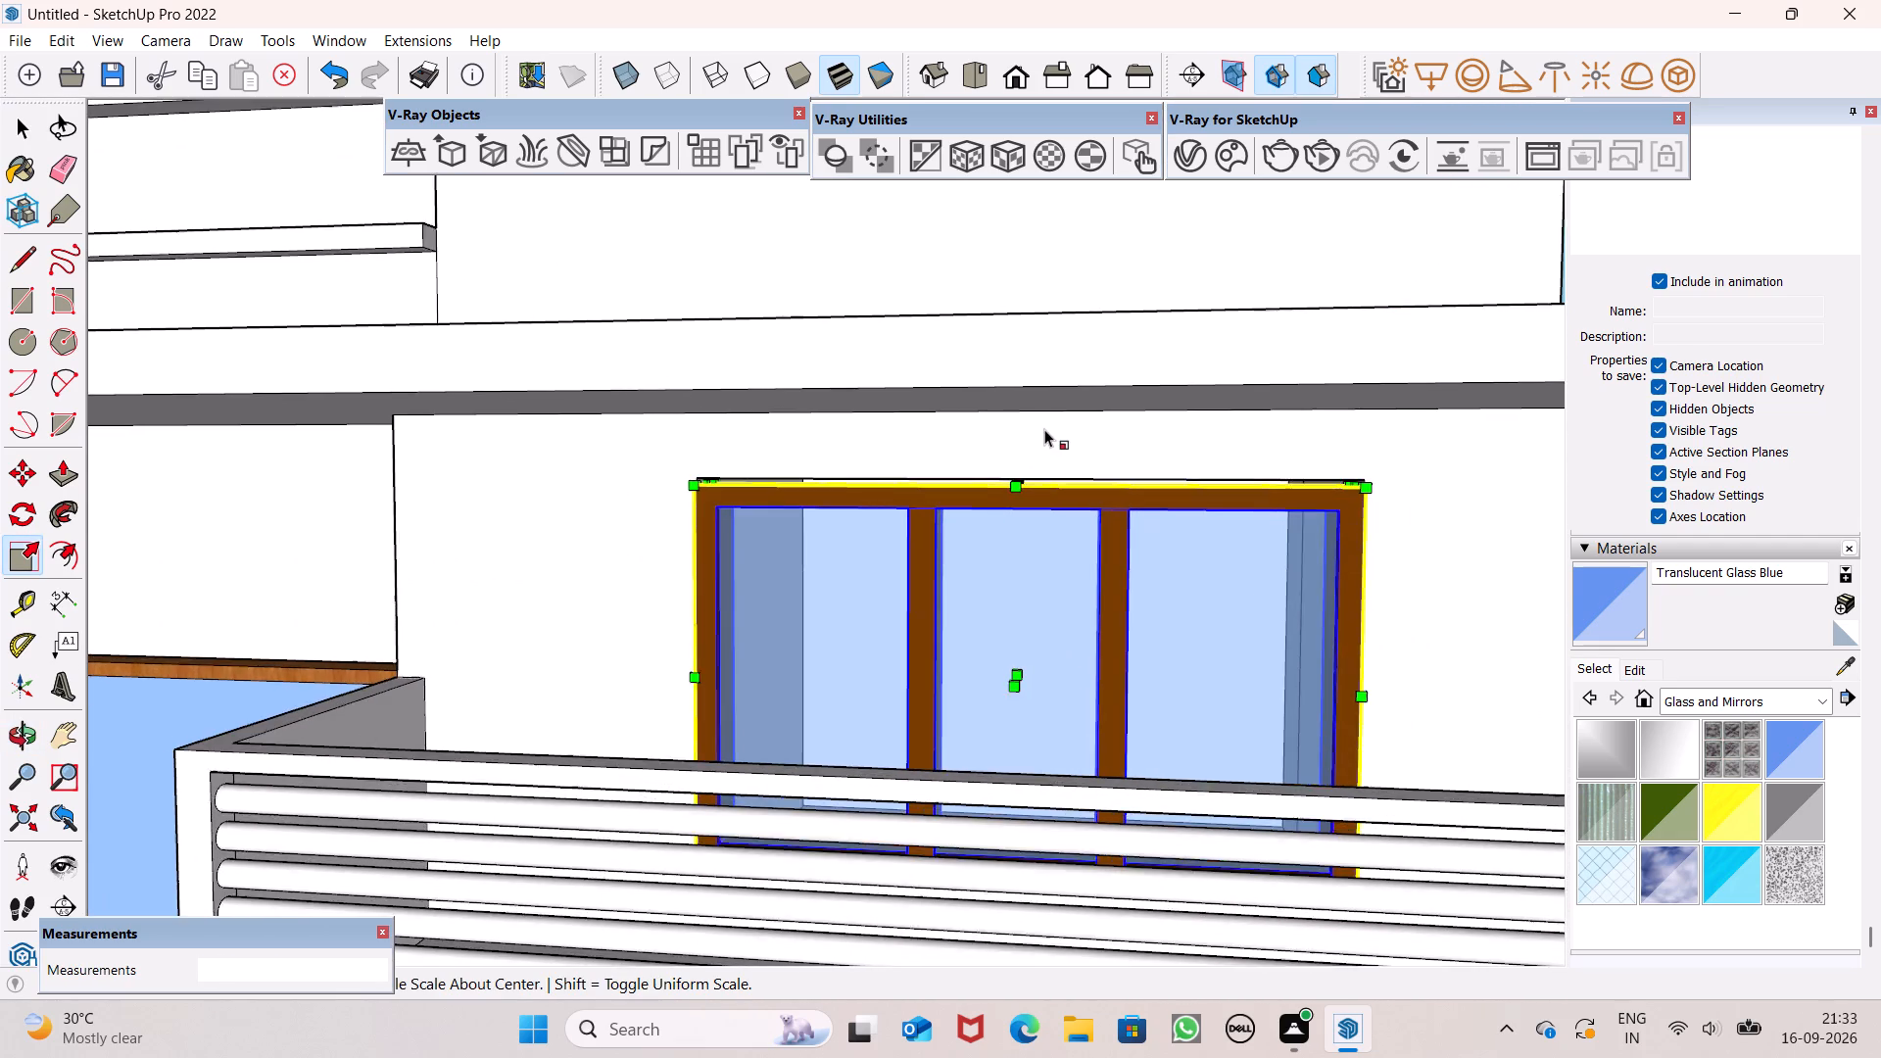
pyautogui.scroll(3, 1044, 429)
pyautogui.moveTo(1025, 516); pyautogui.dragTo(1012, 511, button='middle')
pyautogui.scroll(5, 1025, 516)
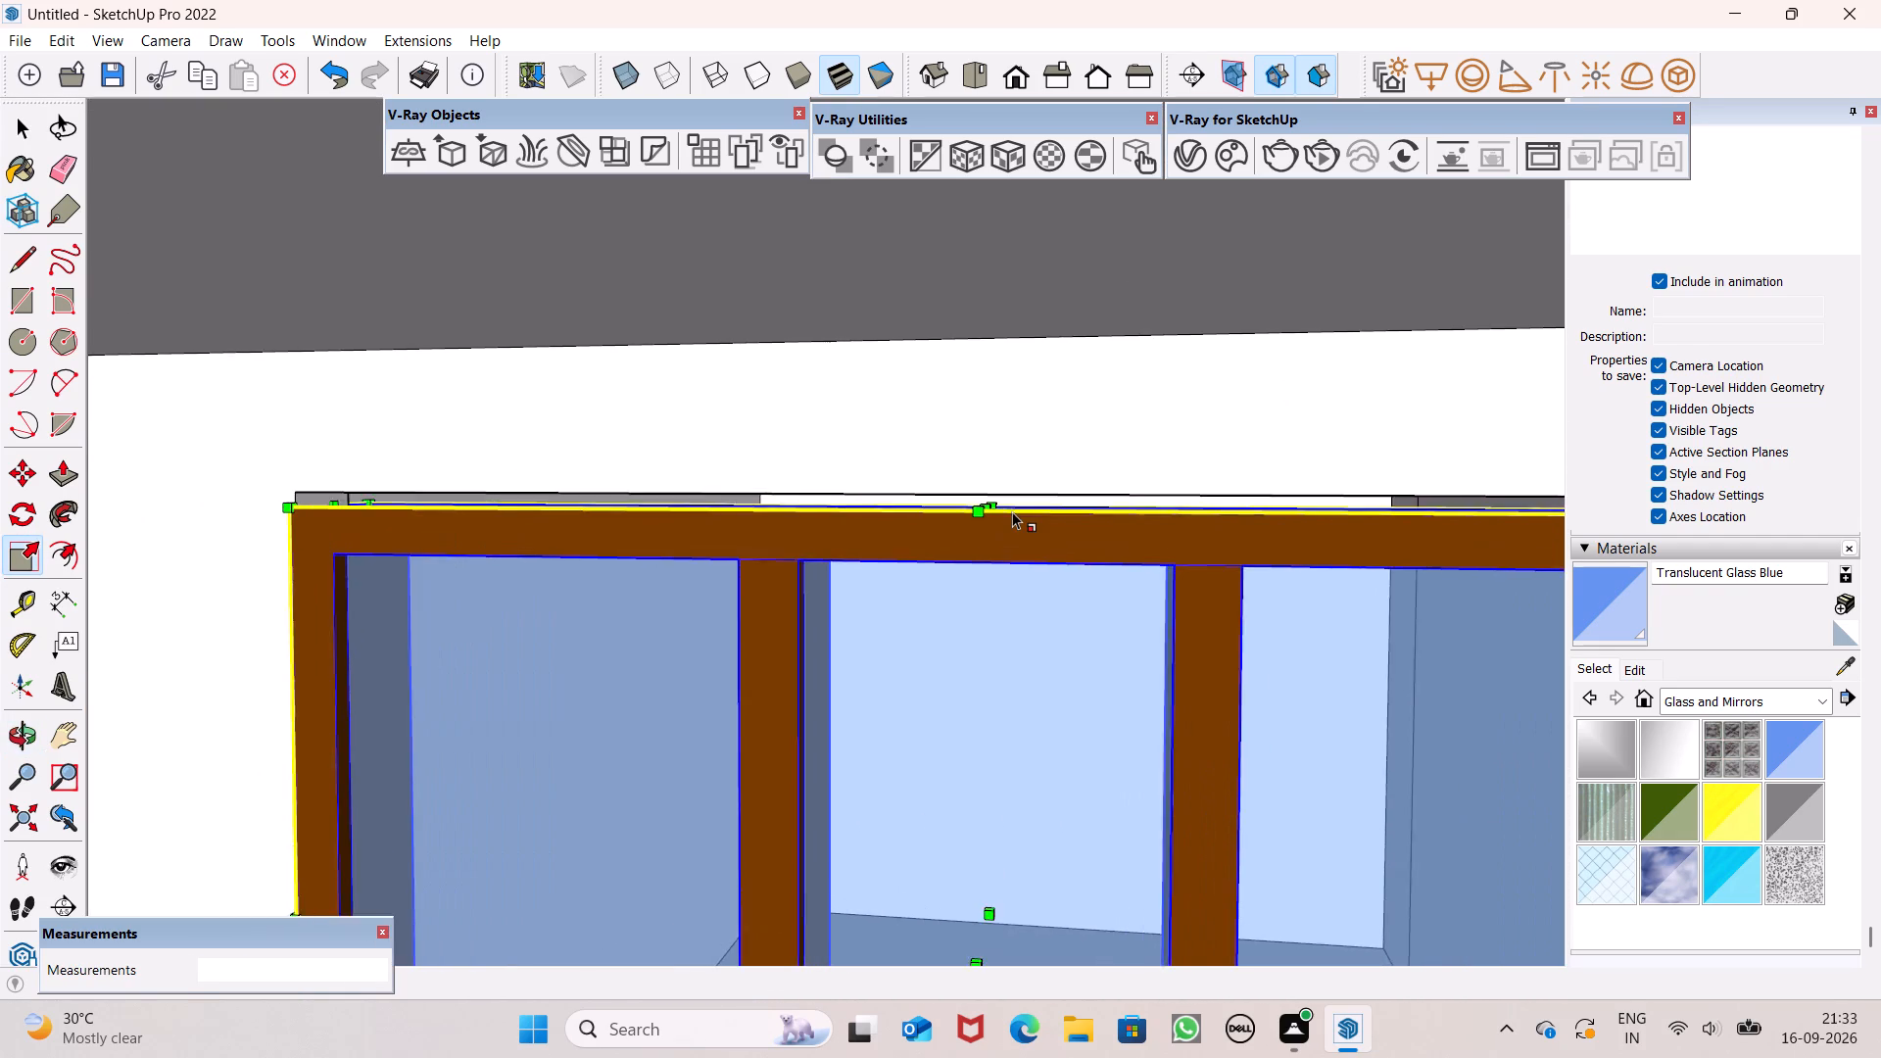
pyautogui.moveTo(1052, 510); pyautogui.dragTo(1053, 539, button='middle')
pyautogui.scroll(2, 1053, 514)
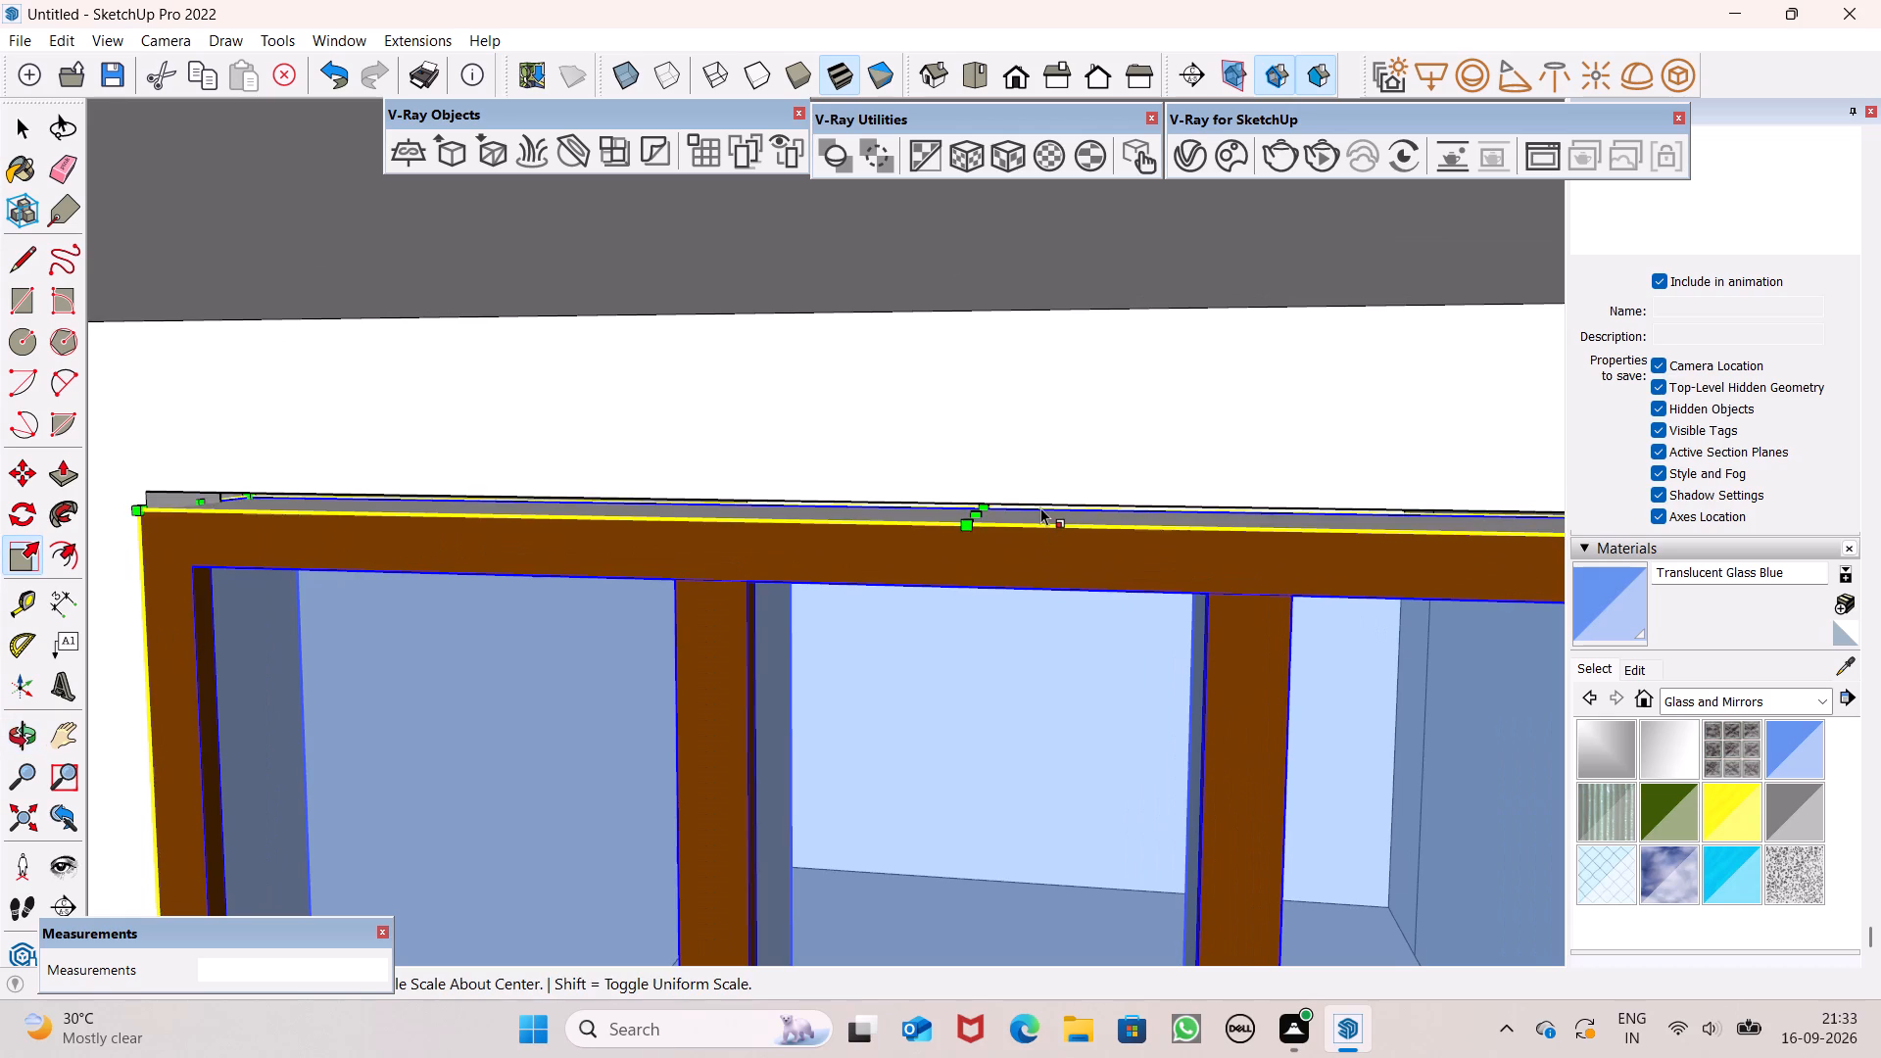
pyautogui.scroll(9, 1020, 503)
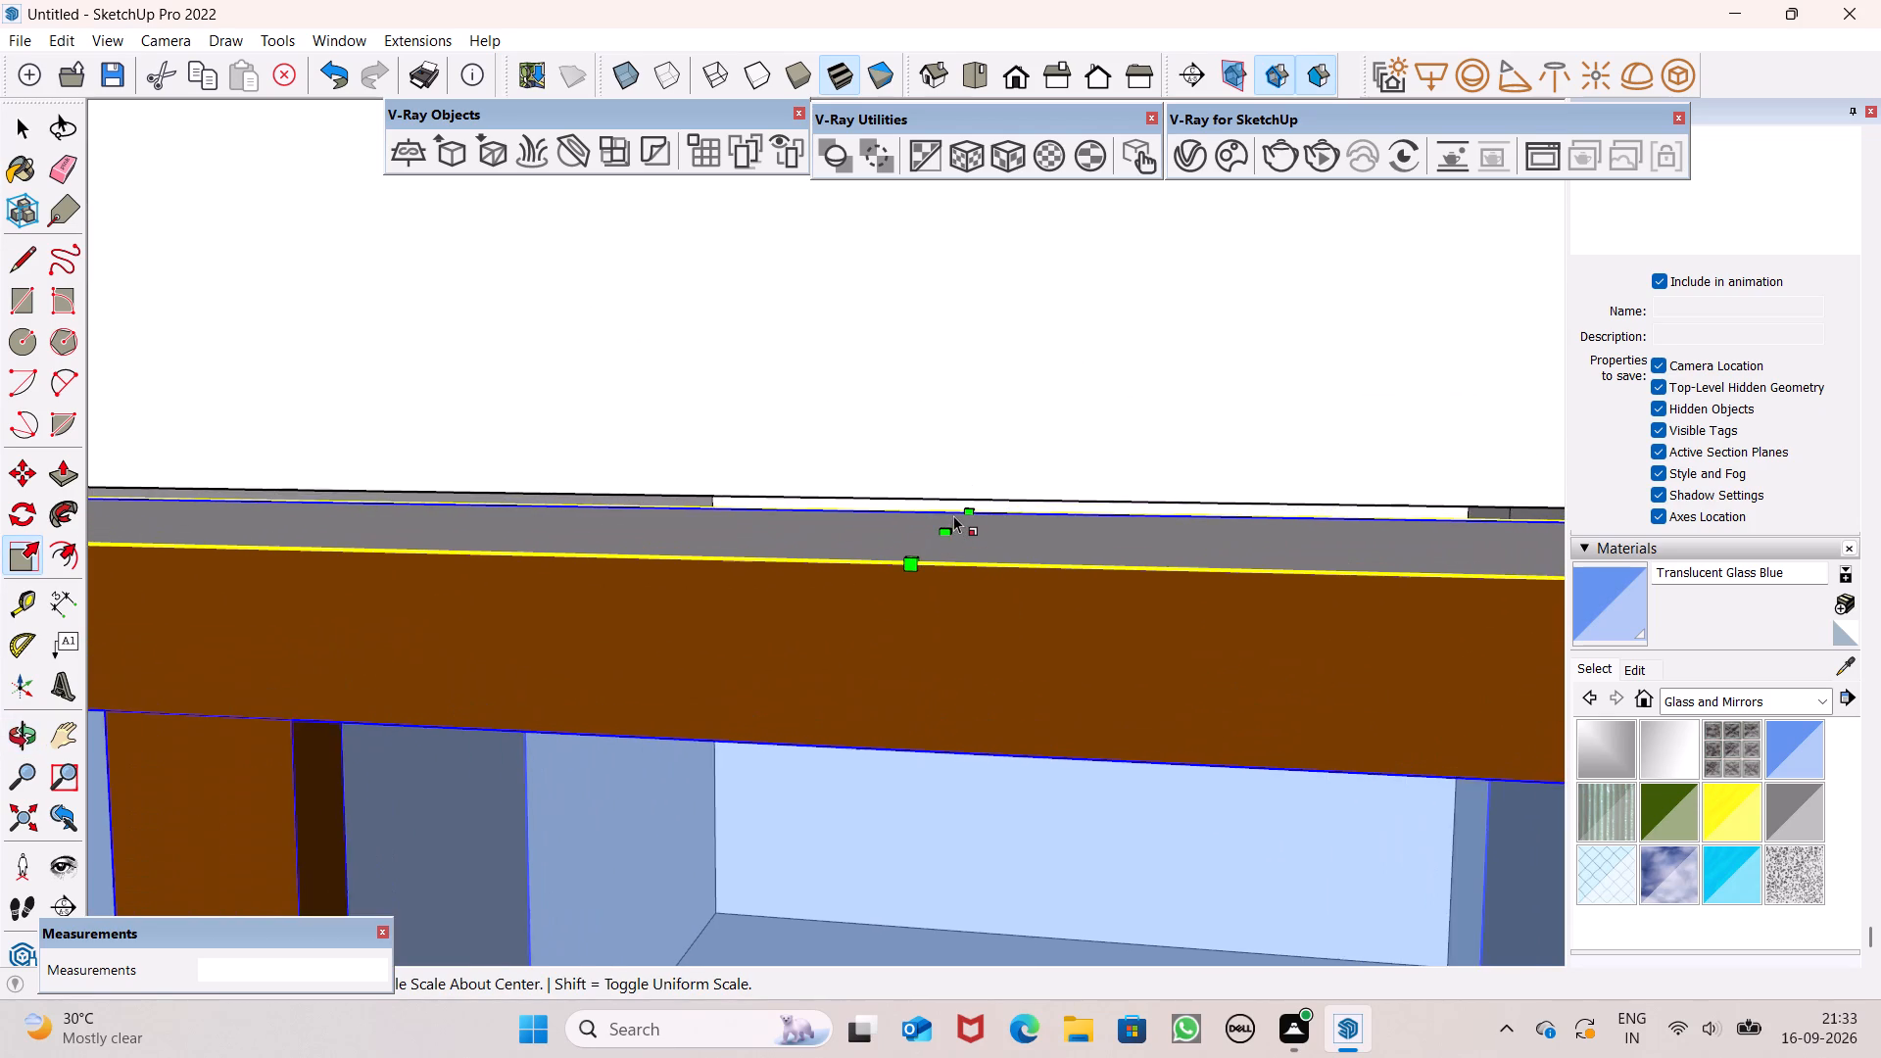
pyautogui.scroll(8, 953, 515)
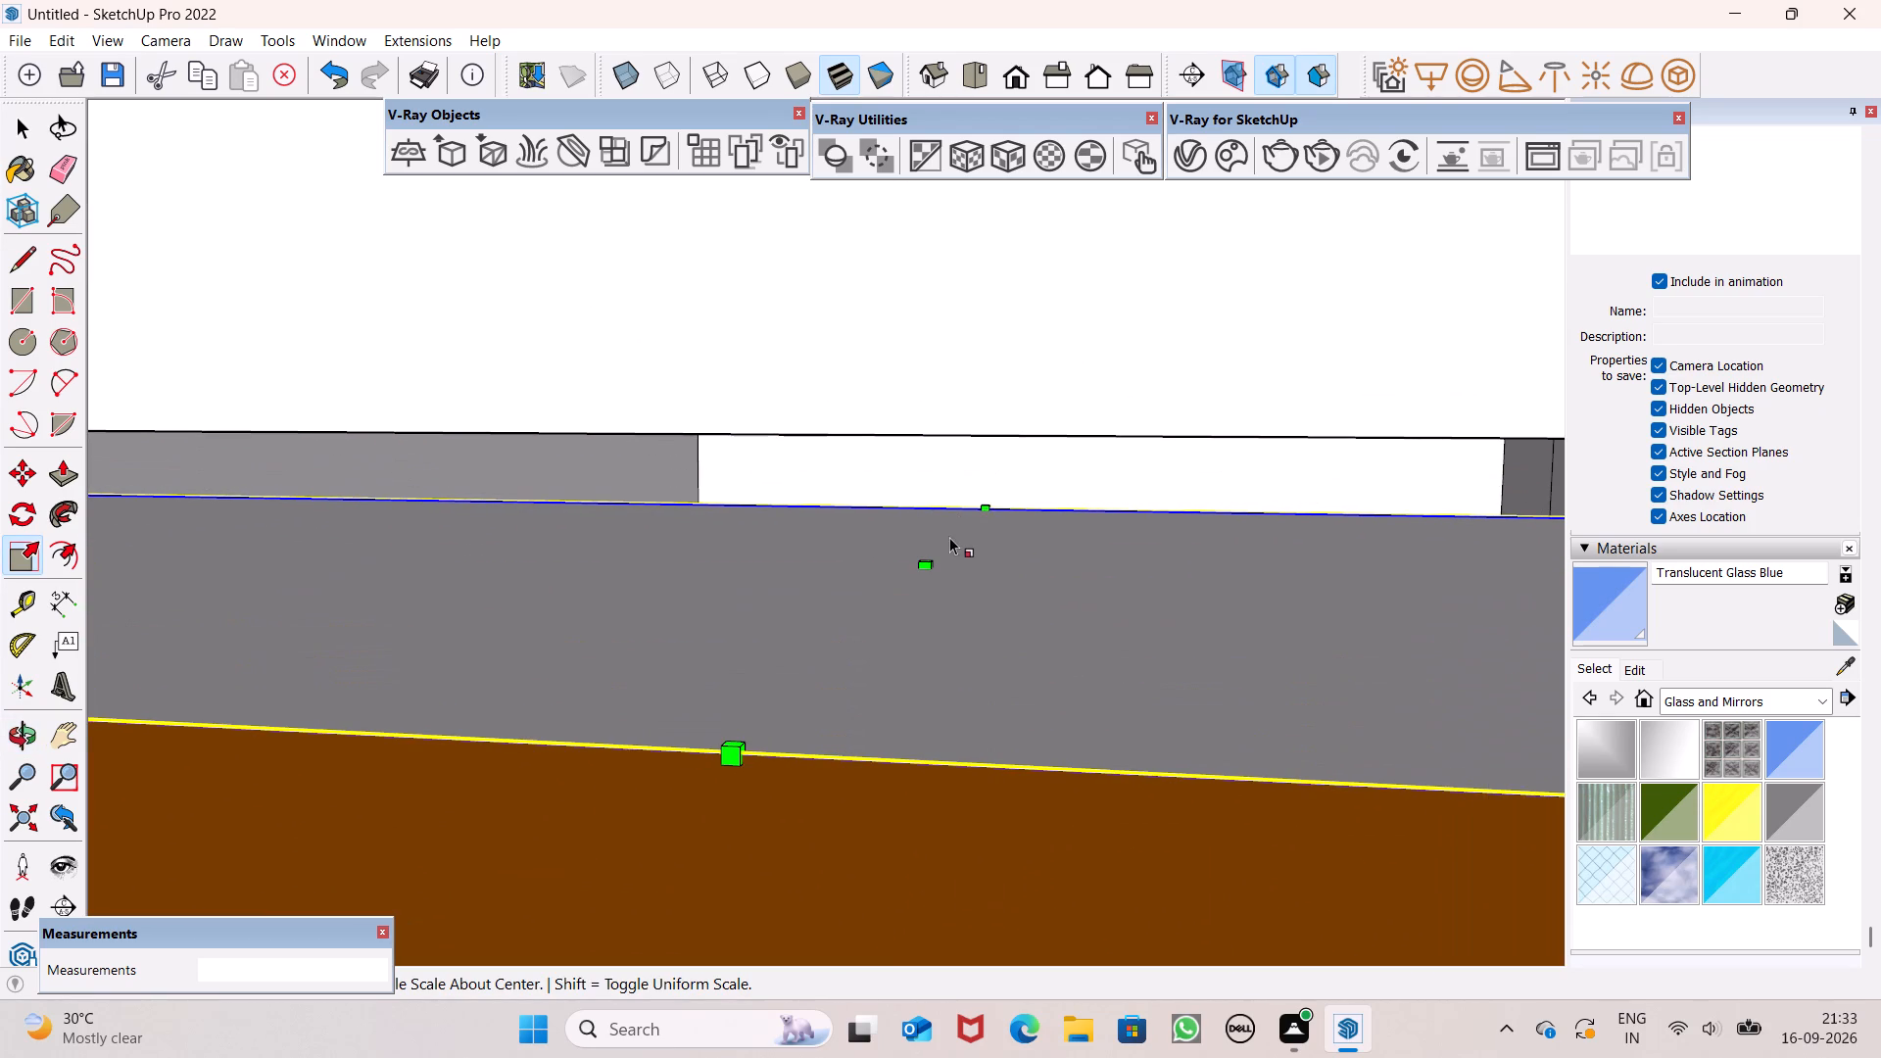
pyautogui.click(931, 566)
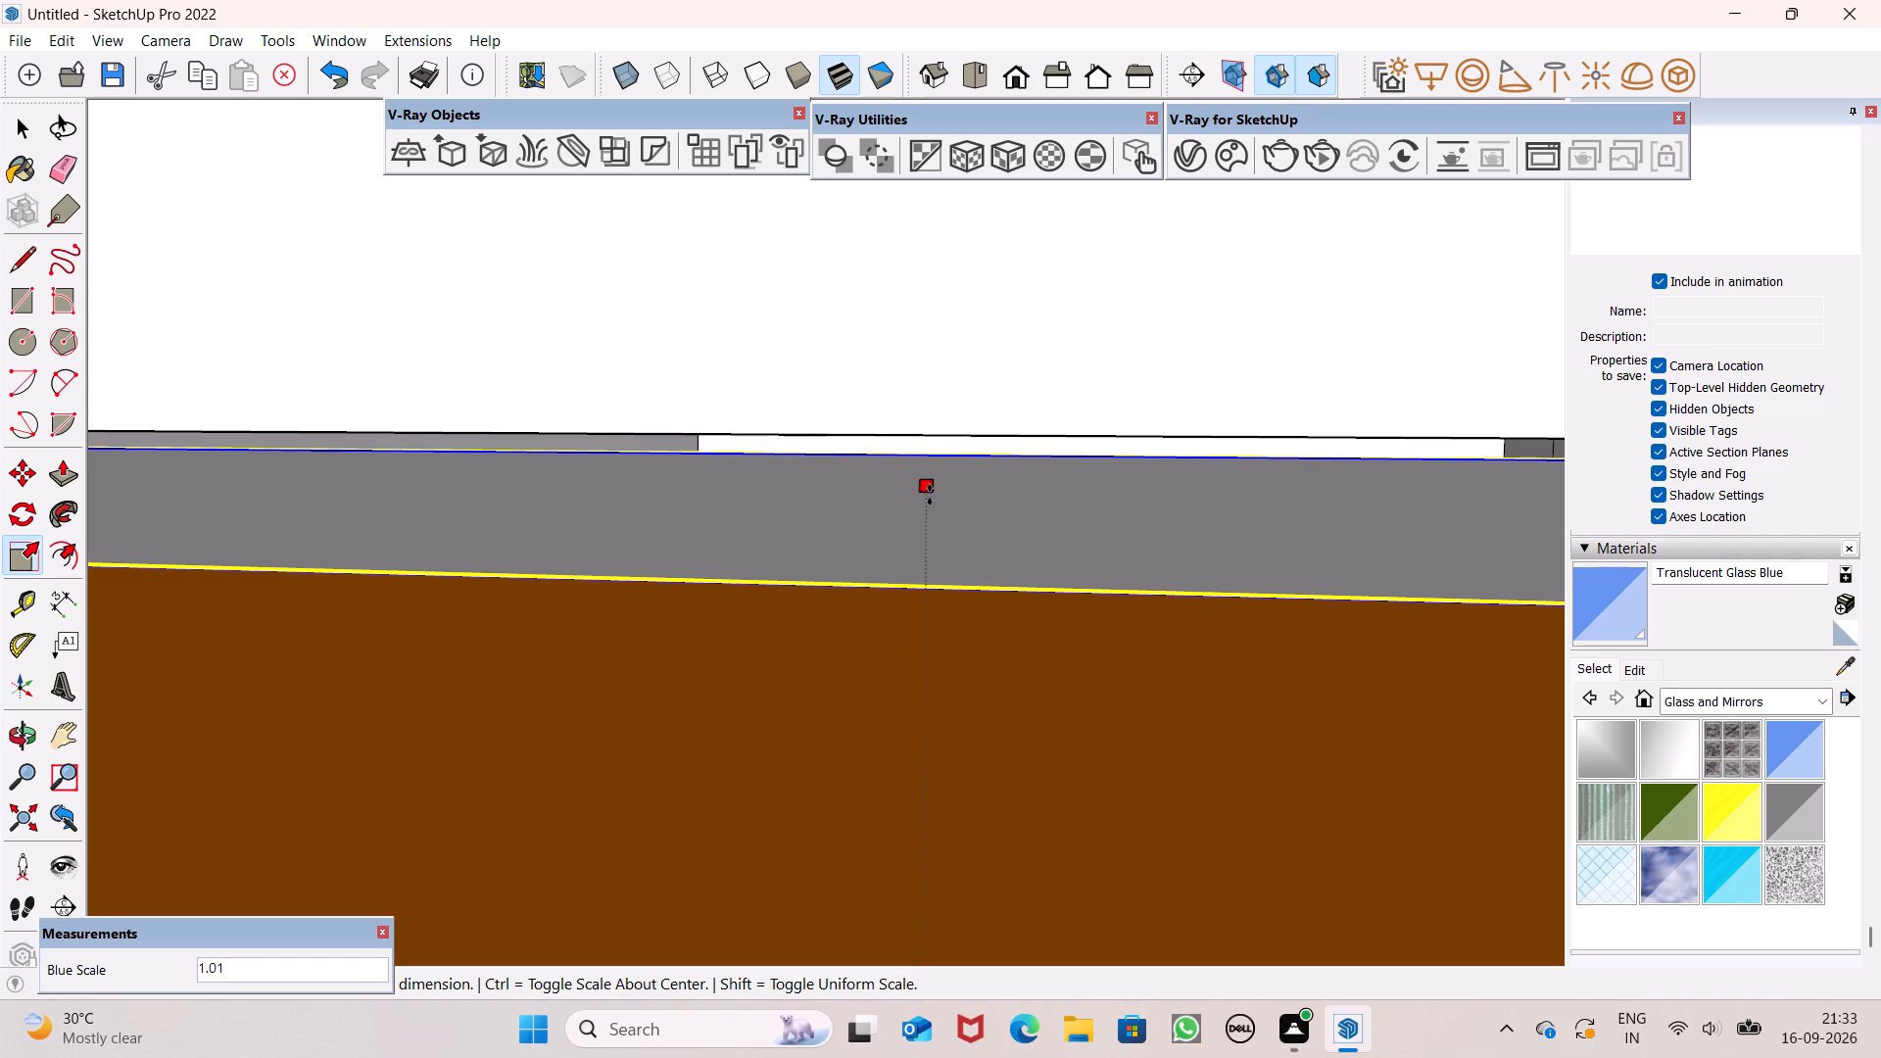
pyautogui.moveTo(930, 494); pyautogui.dragTo(930, 470)
# Stretch the balcony window's height slightly more to close the remaining gap at the opening's top edge, and deselect the window.
pyautogui.scroll(2, 968, 464)
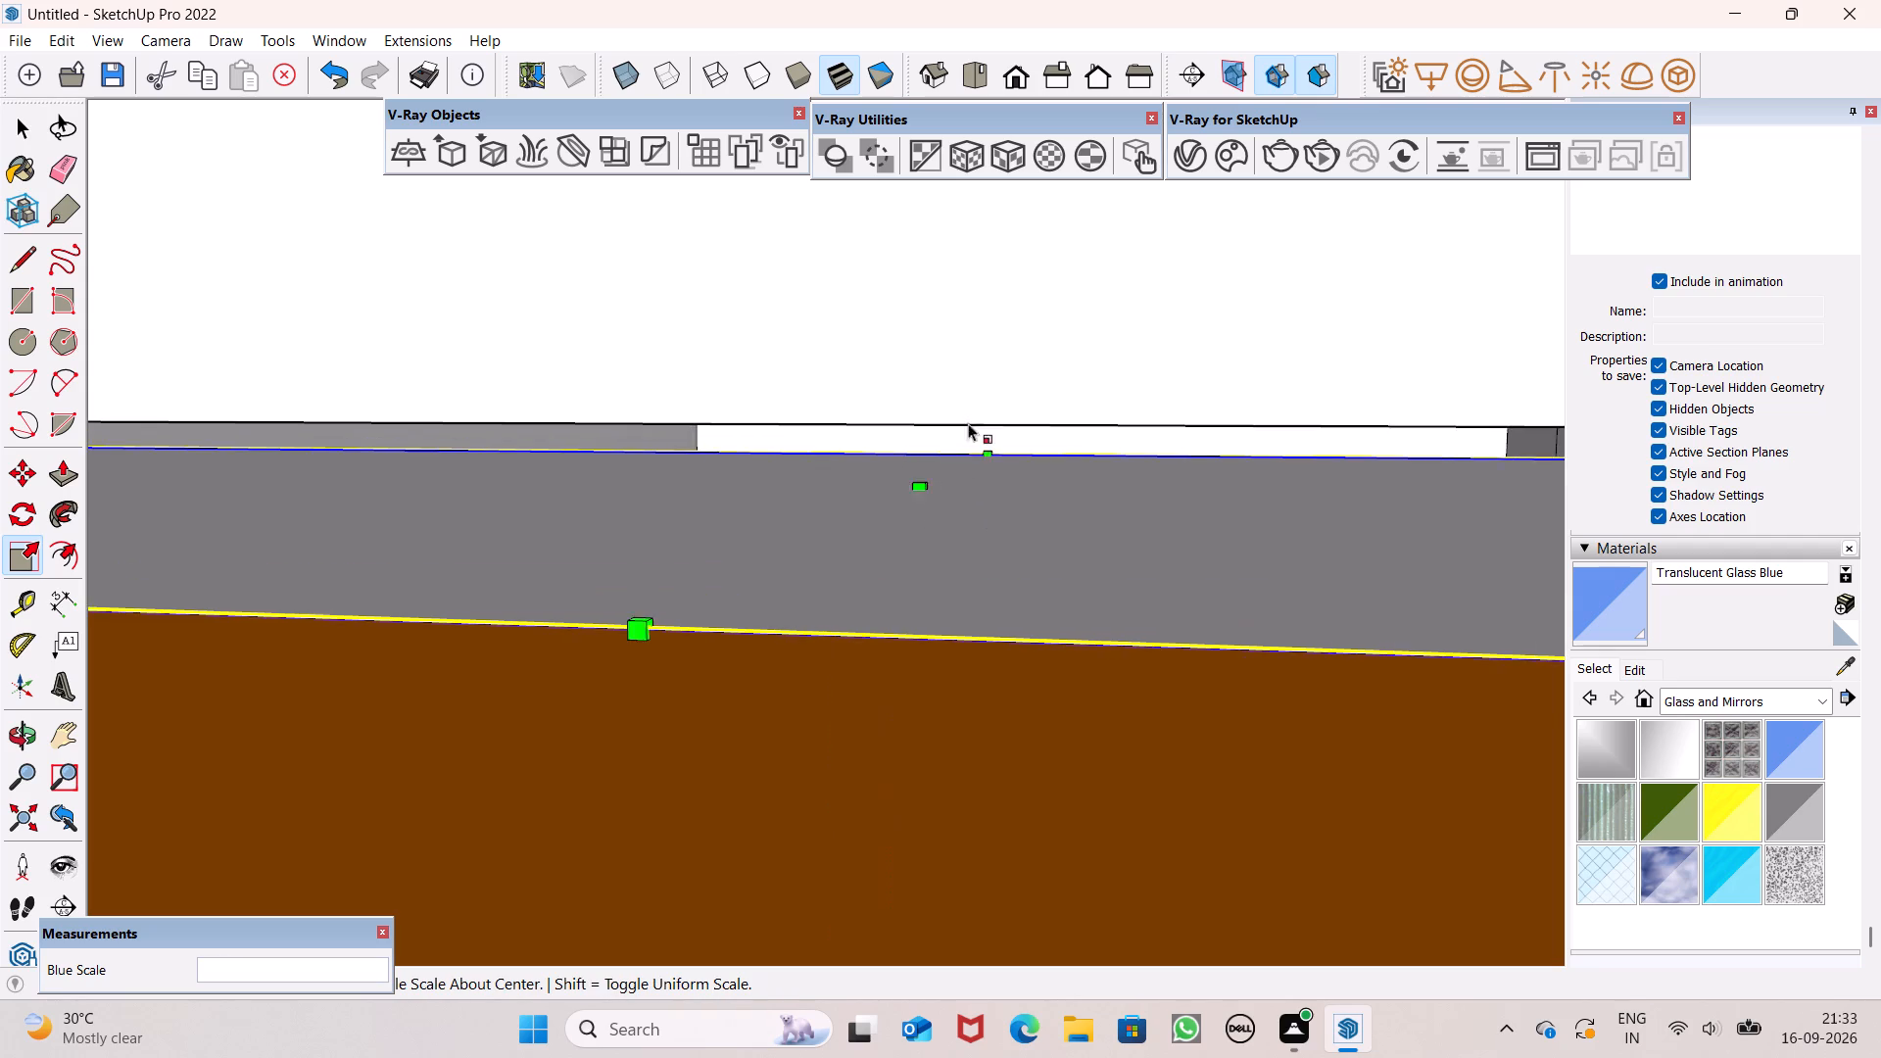
pyautogui.scroll(4, 968, 423)
pyautogui.moveTo(905, 508); pyautogui.dragTo(905, 460)
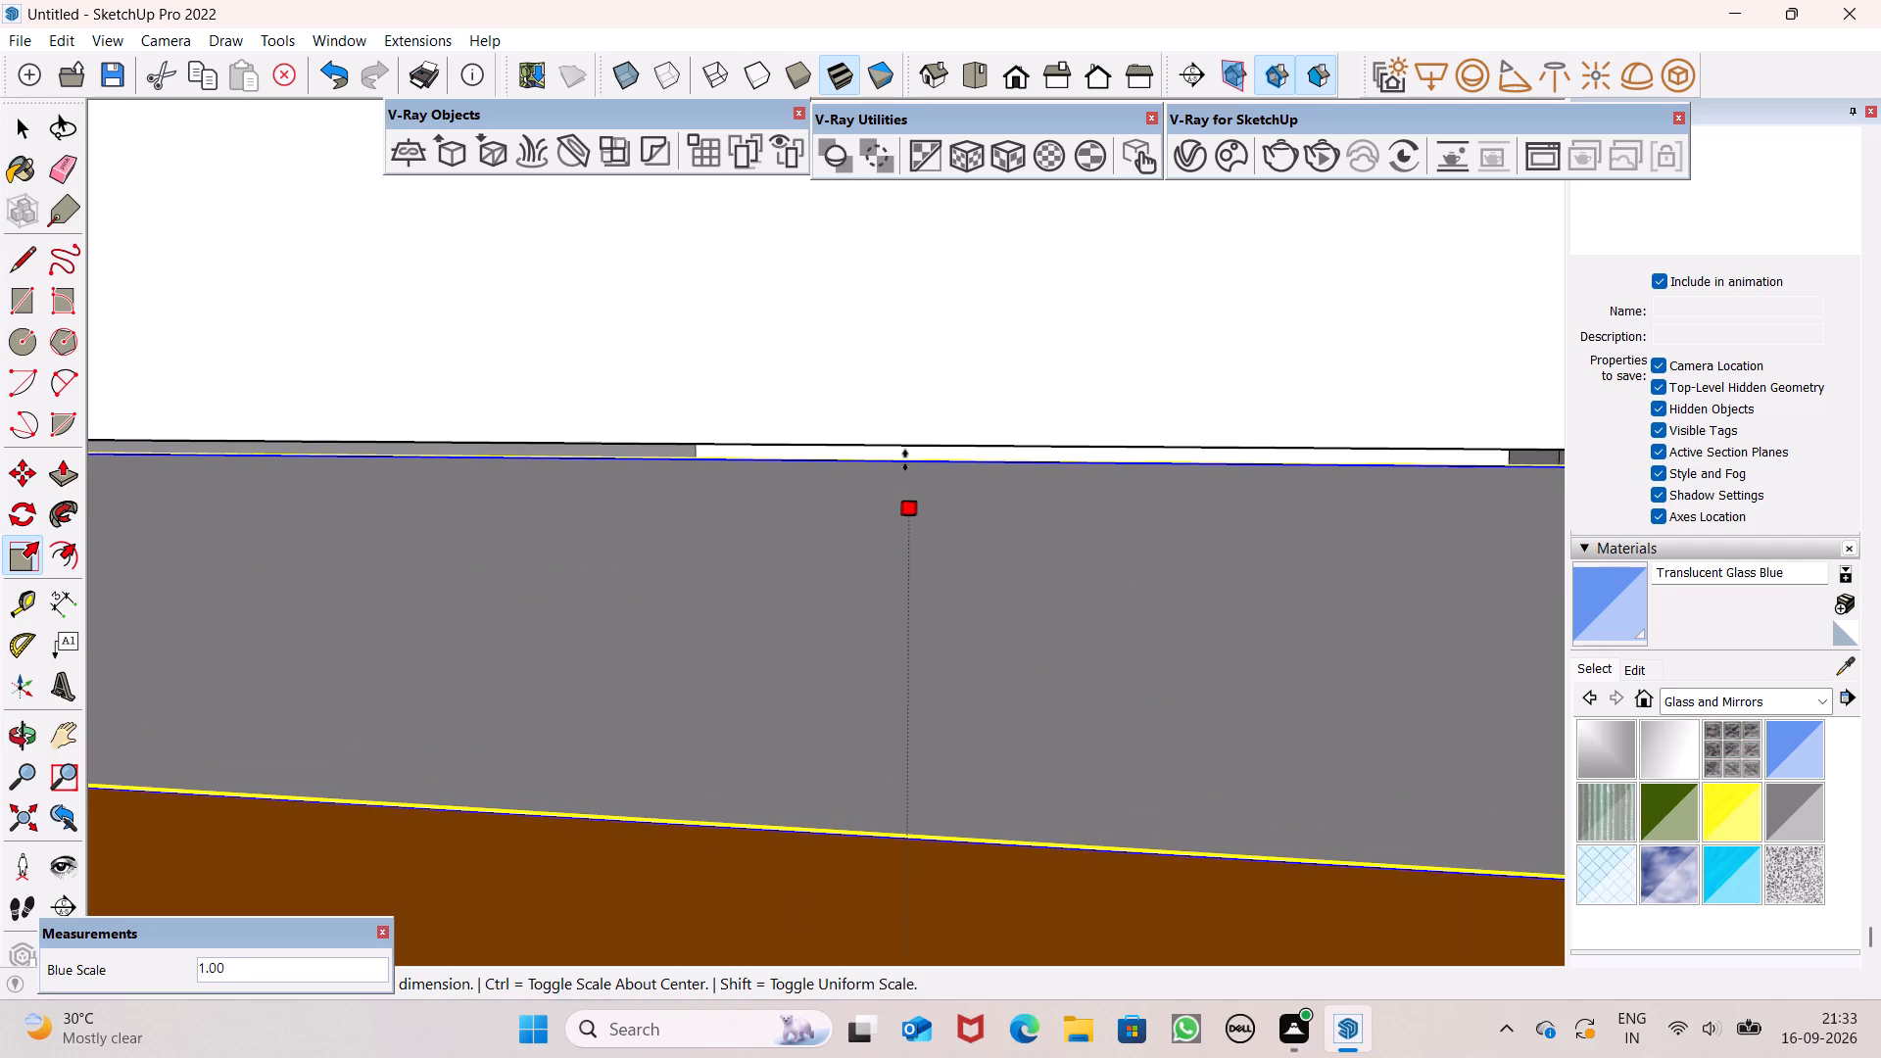
pyautogui.moveTo(905, 460); pyautogui.dragTo(911, 449)
pyautogui.scroll(-20, 918, 538)
pyautogui.scroll(-6, 918, 538)
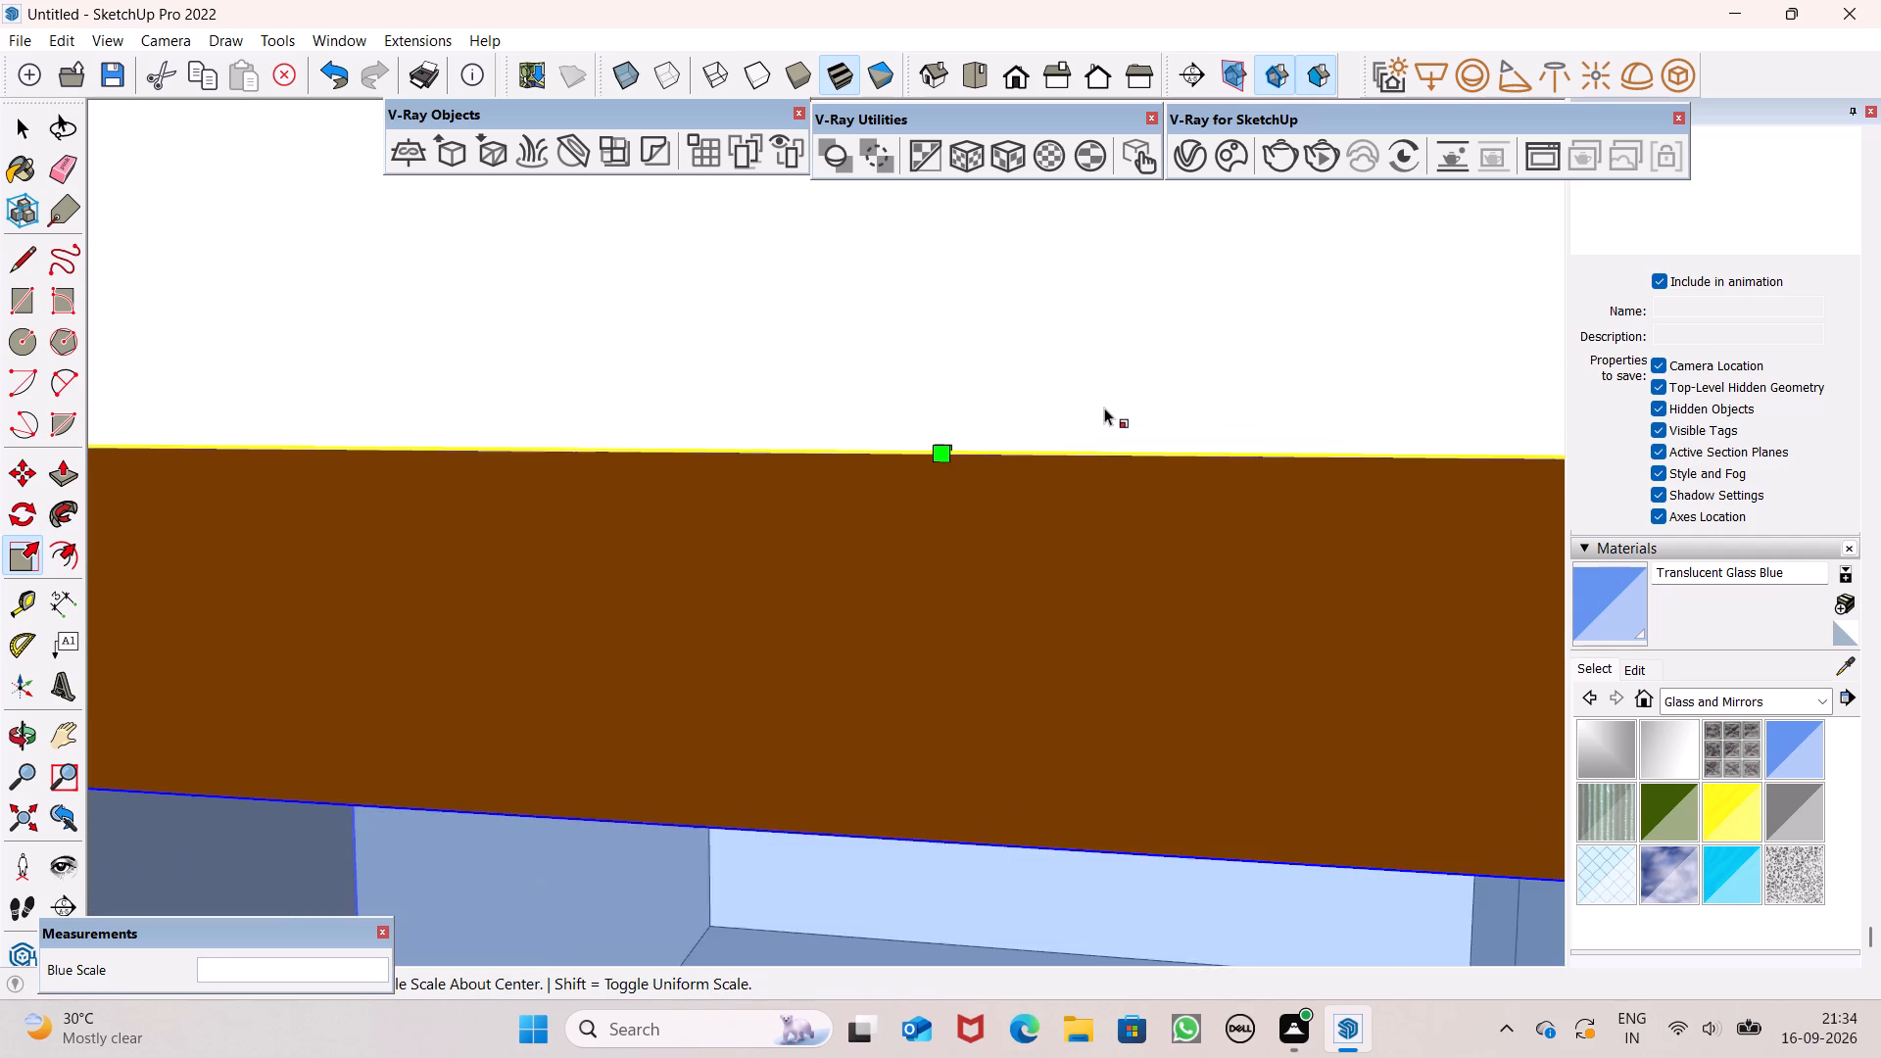
pyautogui.scroll(-20, 1104, 408)
pyautogui.scroll(-20, 1114, 418)
pyautogui.scroll(-5, 1114, 418)
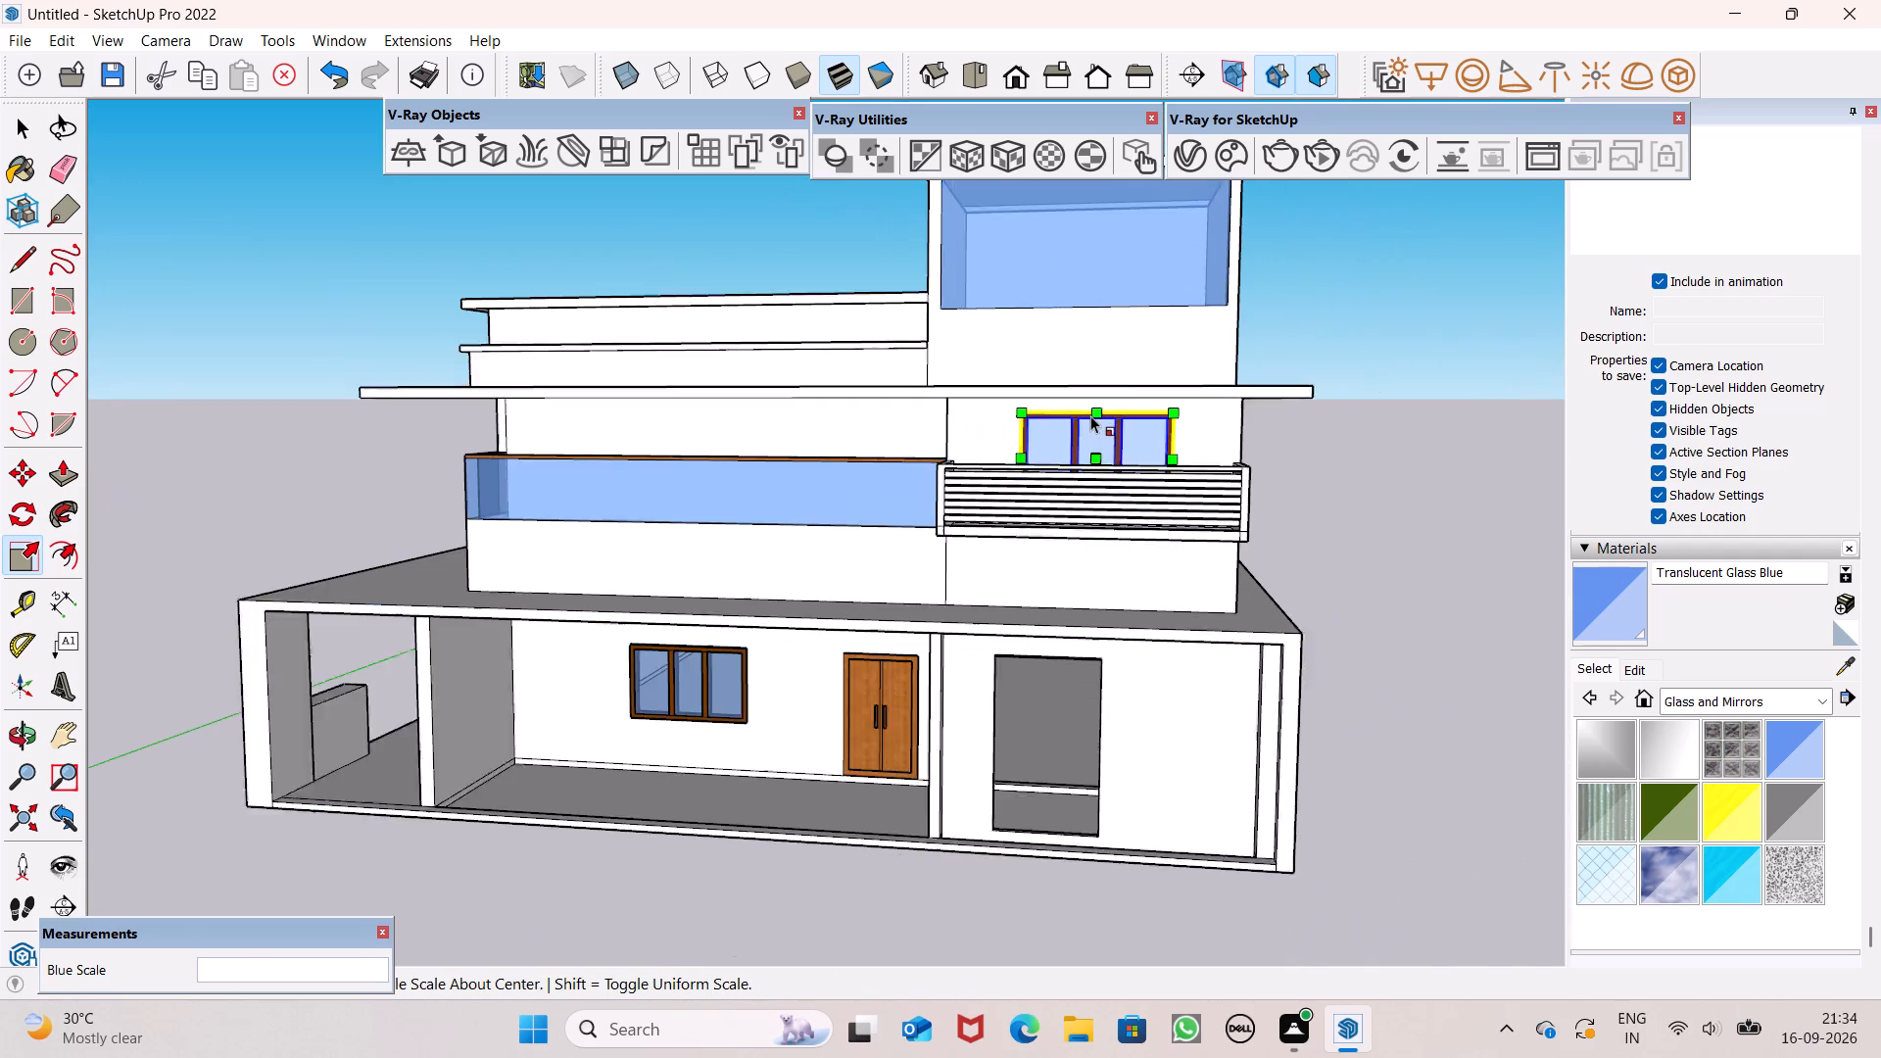
pyautogui.click(1374, 515)
pyautogui.press('space')
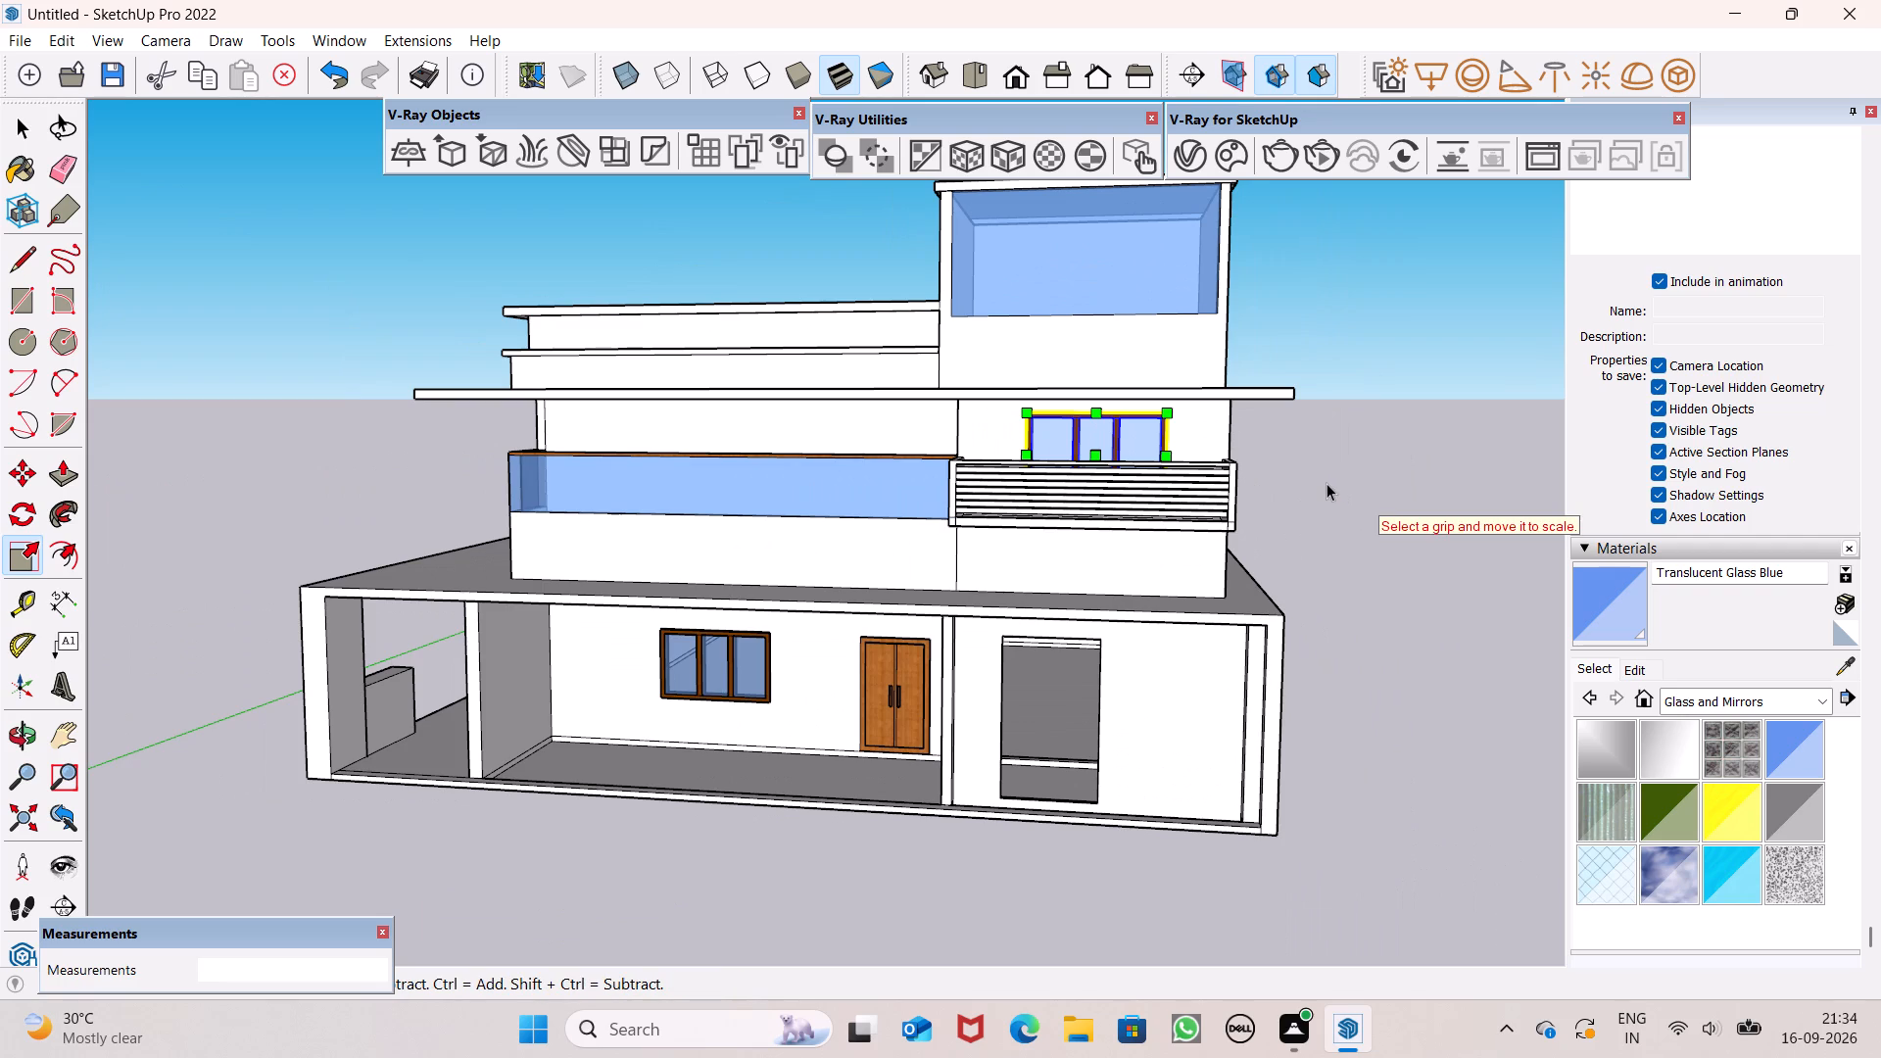
pyautogui.press('space')
pyautogui.click(1327, 483)
# Examine the fitted balcony window behind the slatted railing and the house's front facade.
pyautogui.scroll(6, 1129, 369)
pyautogui.scroll(-4, 1142, 404)
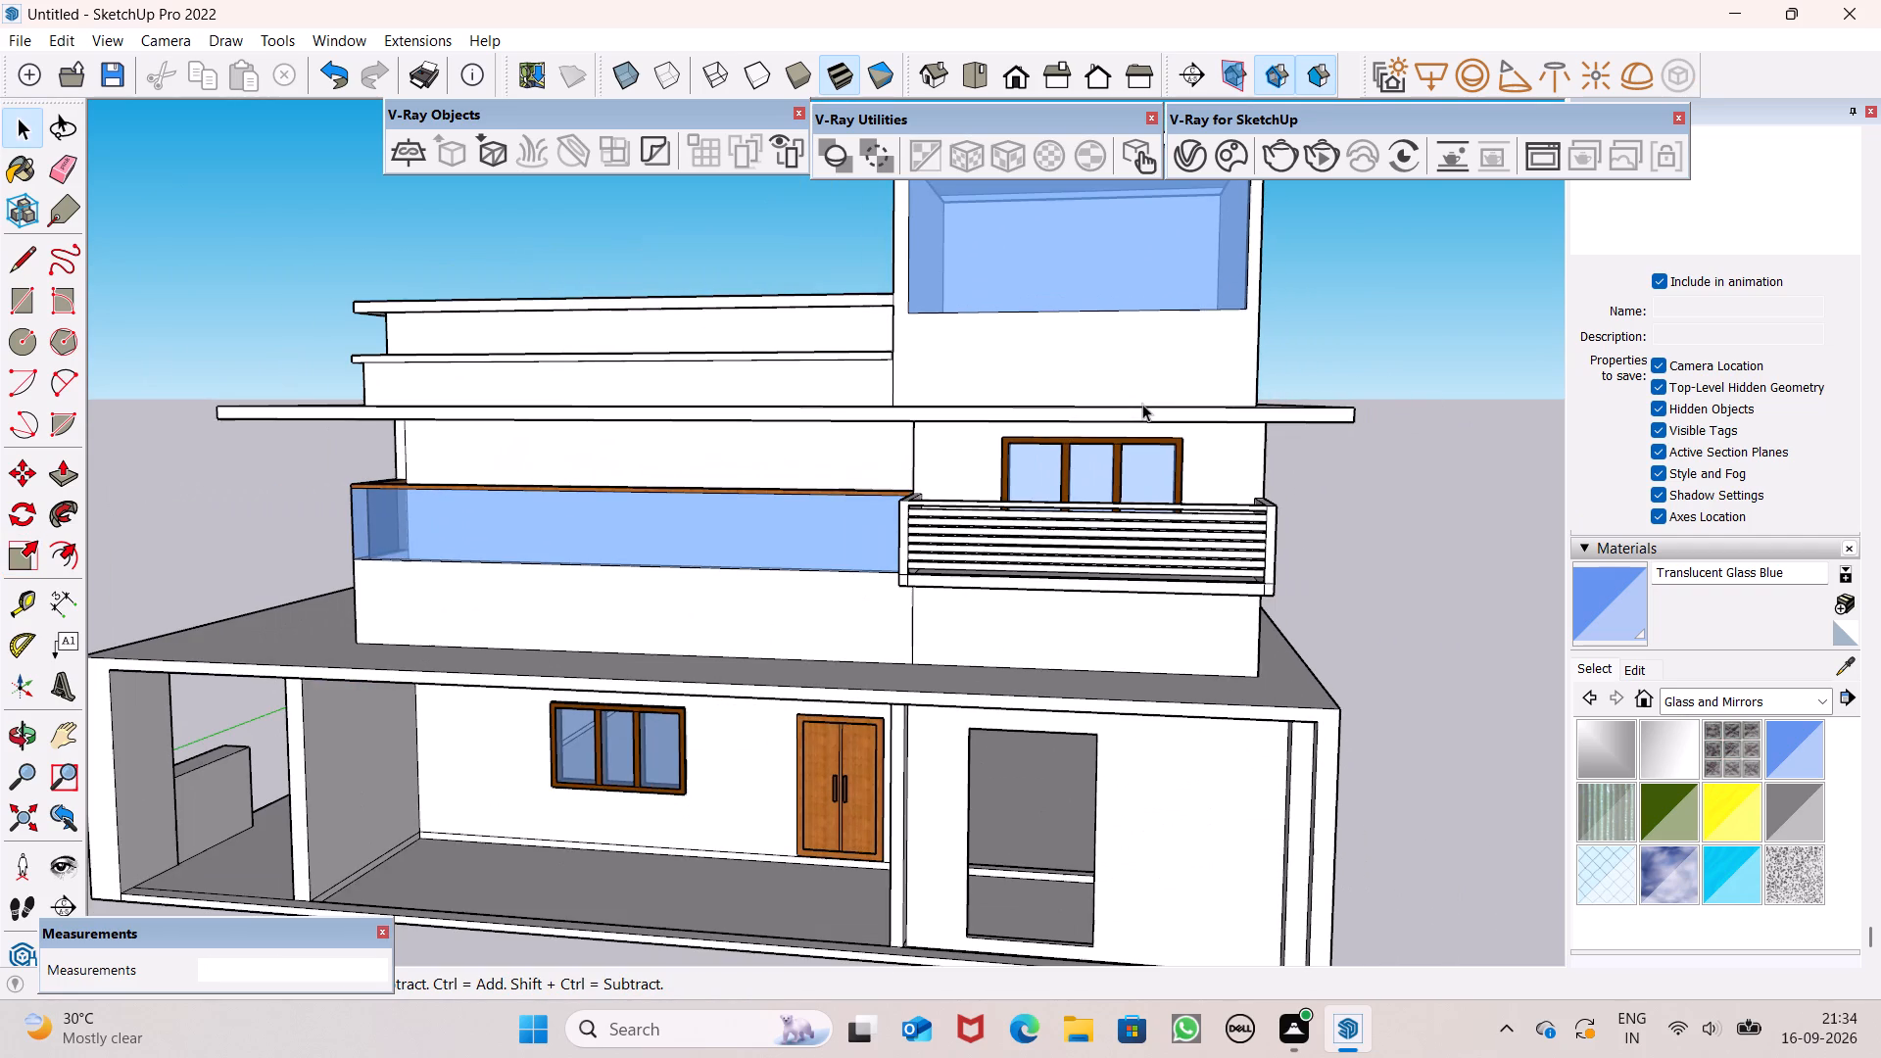
pyautogui.scroll(6, 1126, 563)
pyautogui.moveTo(1086, 465); pyautogui.dragTo(1146, 593, button='middle')
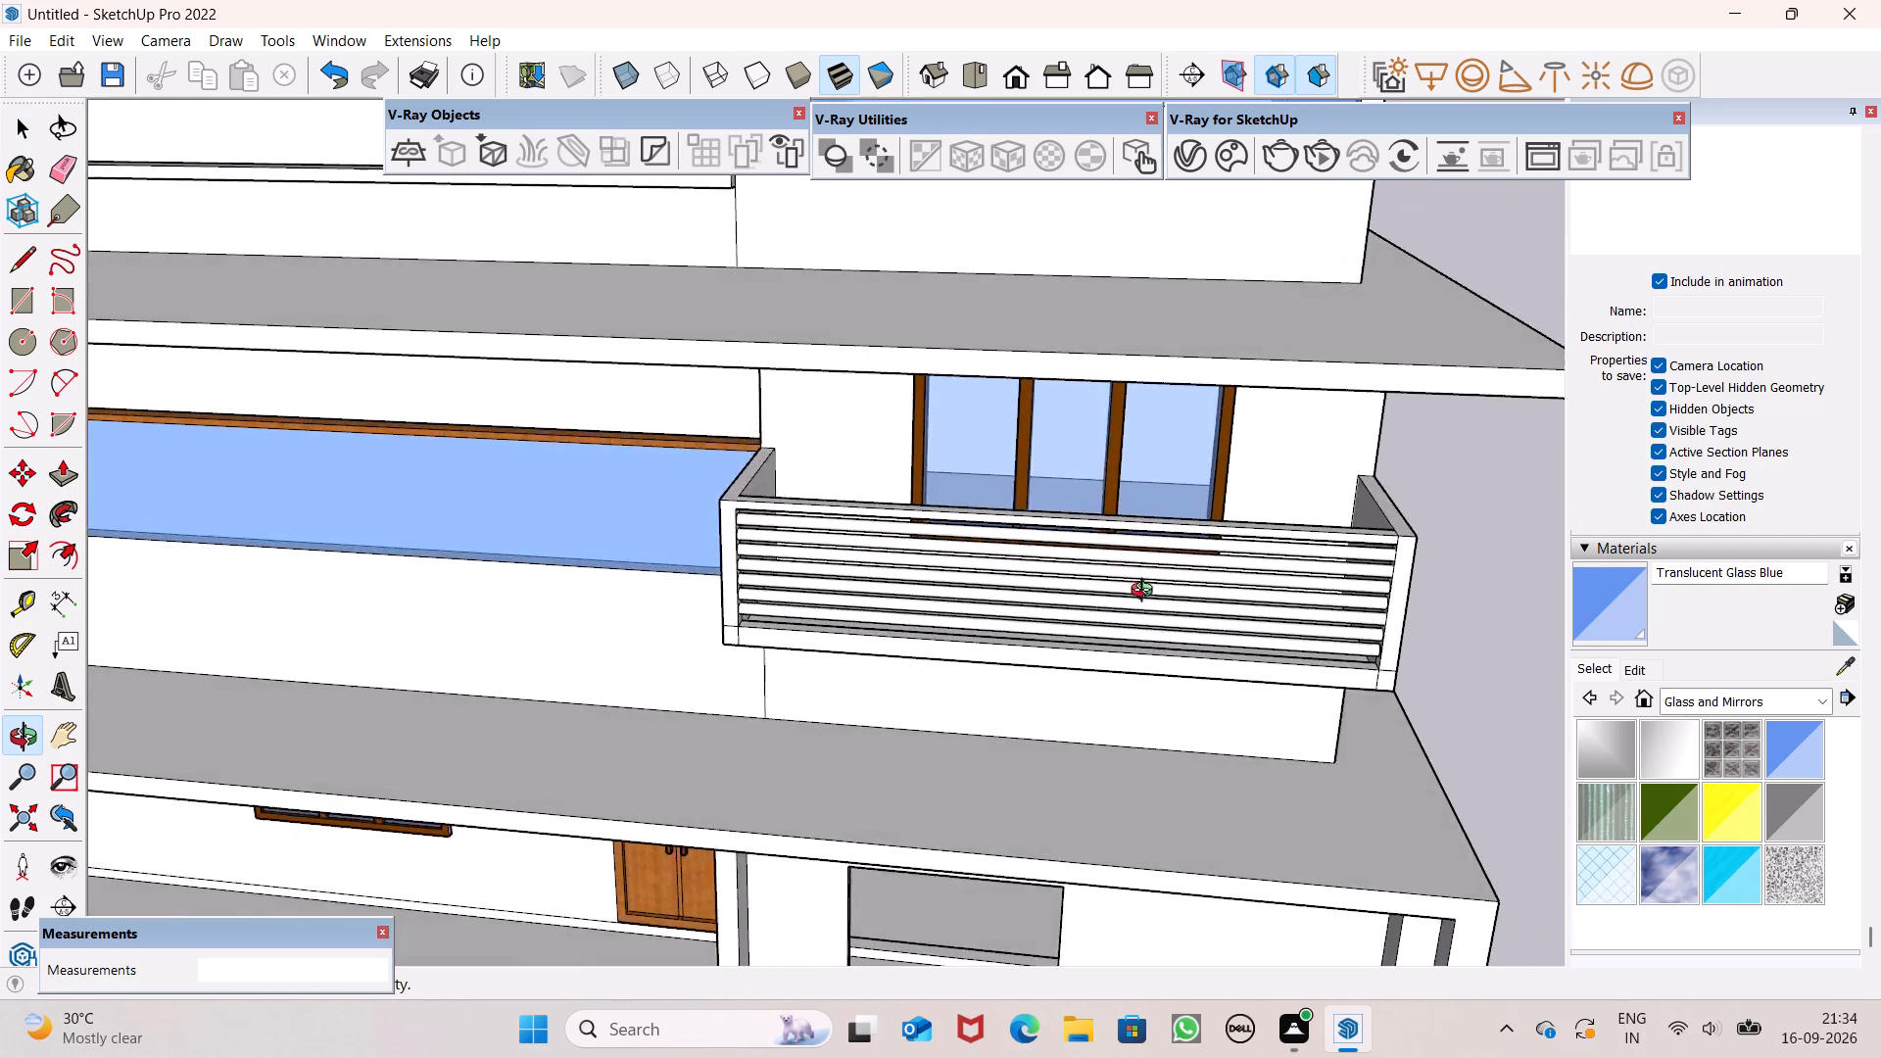
pyautogui.moveTo(1146, 593); pyautogui.dragTo(1211, 529, button='middle')
pyautogui.scroll(3, 1161, 437)
pyautogui.scroll(-6, 1150, 425)
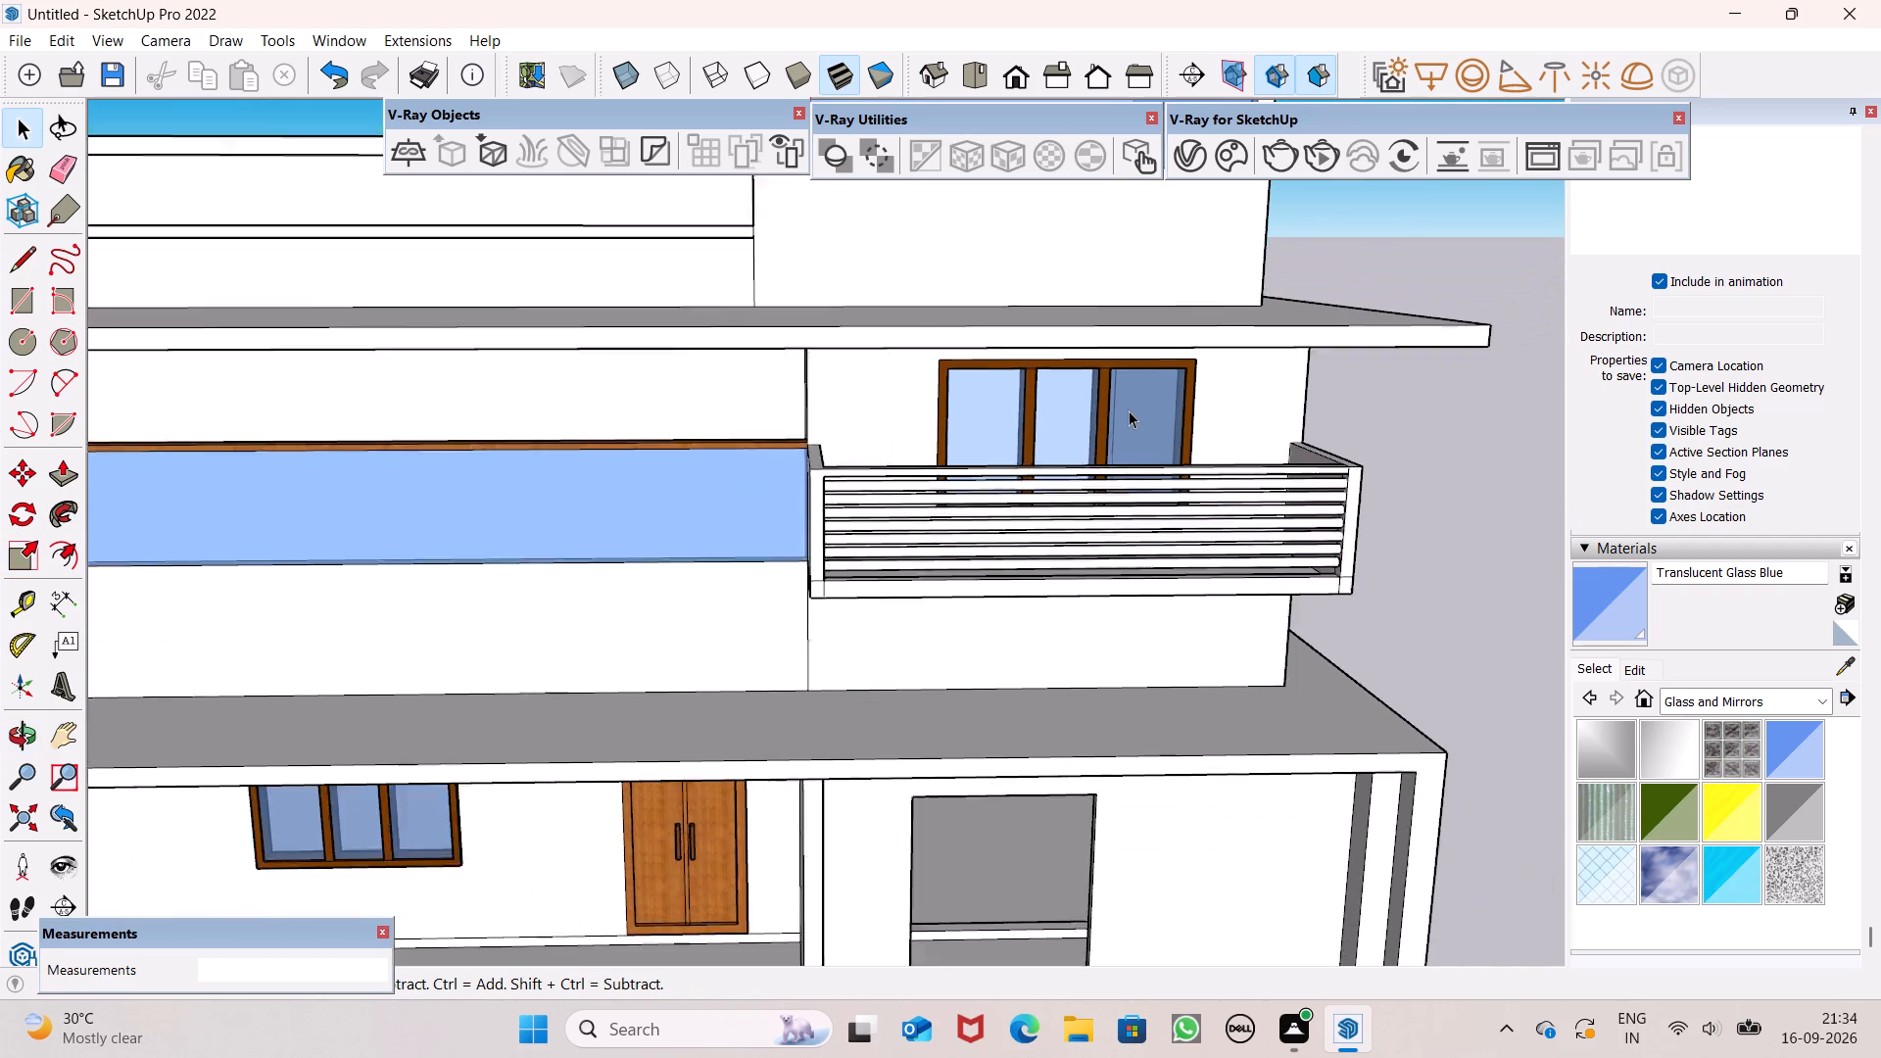
pyautogui.scroll(-12, 1129, 410)
pyautogui.scroll(1, 822, 536)
pyautogui.scroll(5, 1023, 596)
# Copy the ground-floor three-pane window about 18' out from its wall to the open area in front of the house.
pyautogui.moveTo(909, 569); pyautogui.dragTo(932, 603, button='middle')
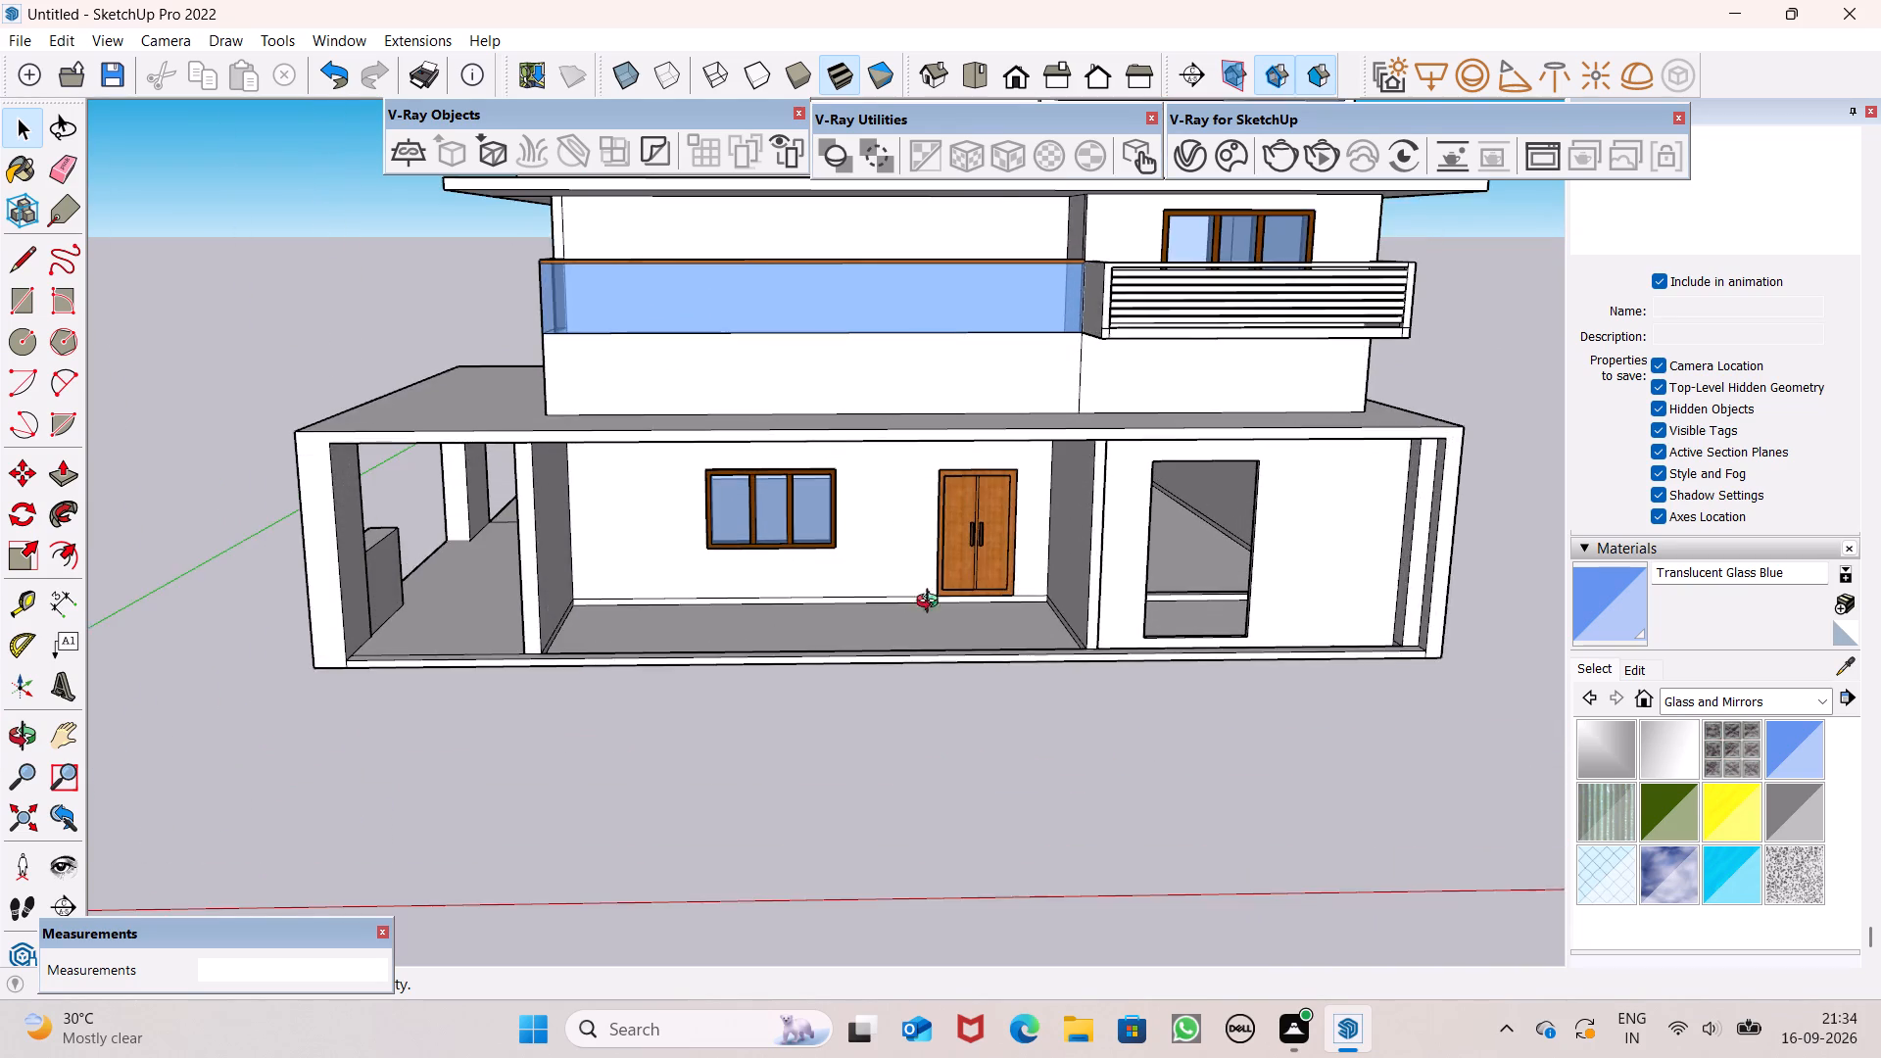
pyautogui.moveTo(932, 603); pyautogui.dragTo(1147, 637, button='middle')
pyautogui.scroll(6, 772, 501)
pyautogui.click(770, 504)
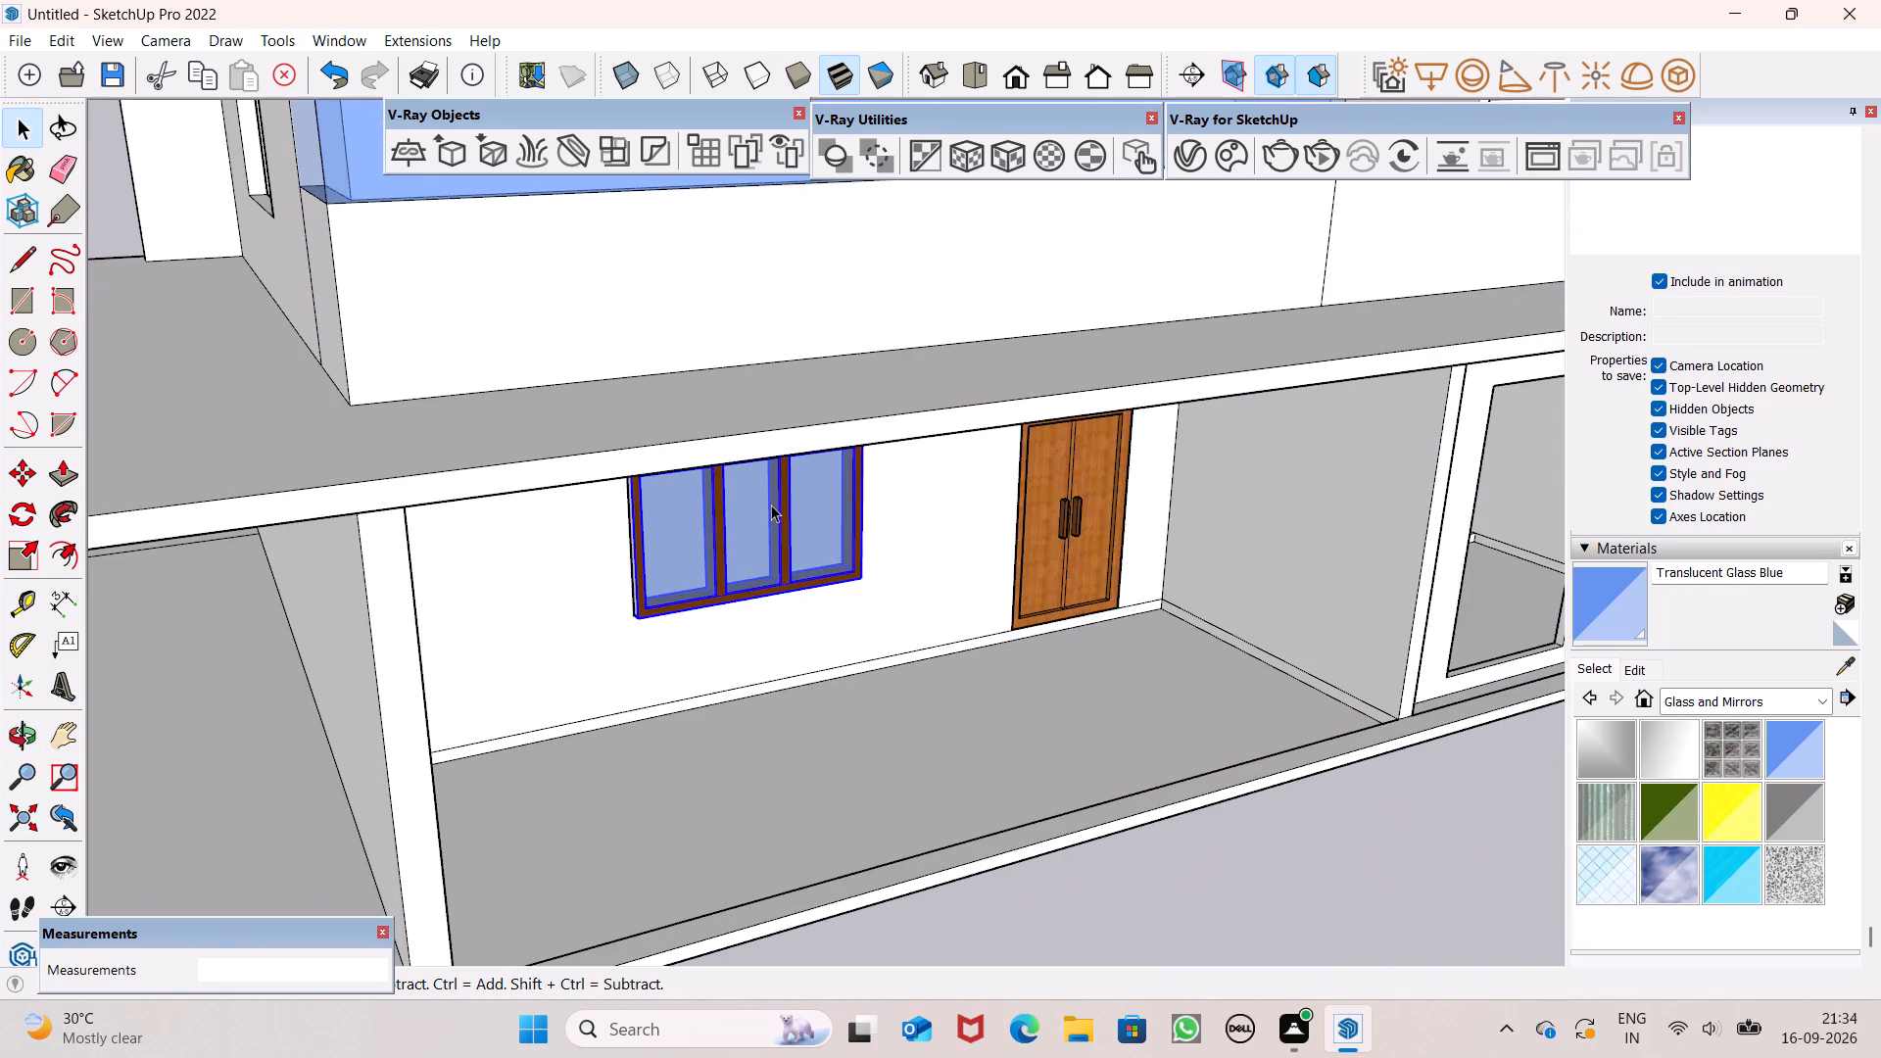
pyautogui.press('m')
pyautogui.press('Return')
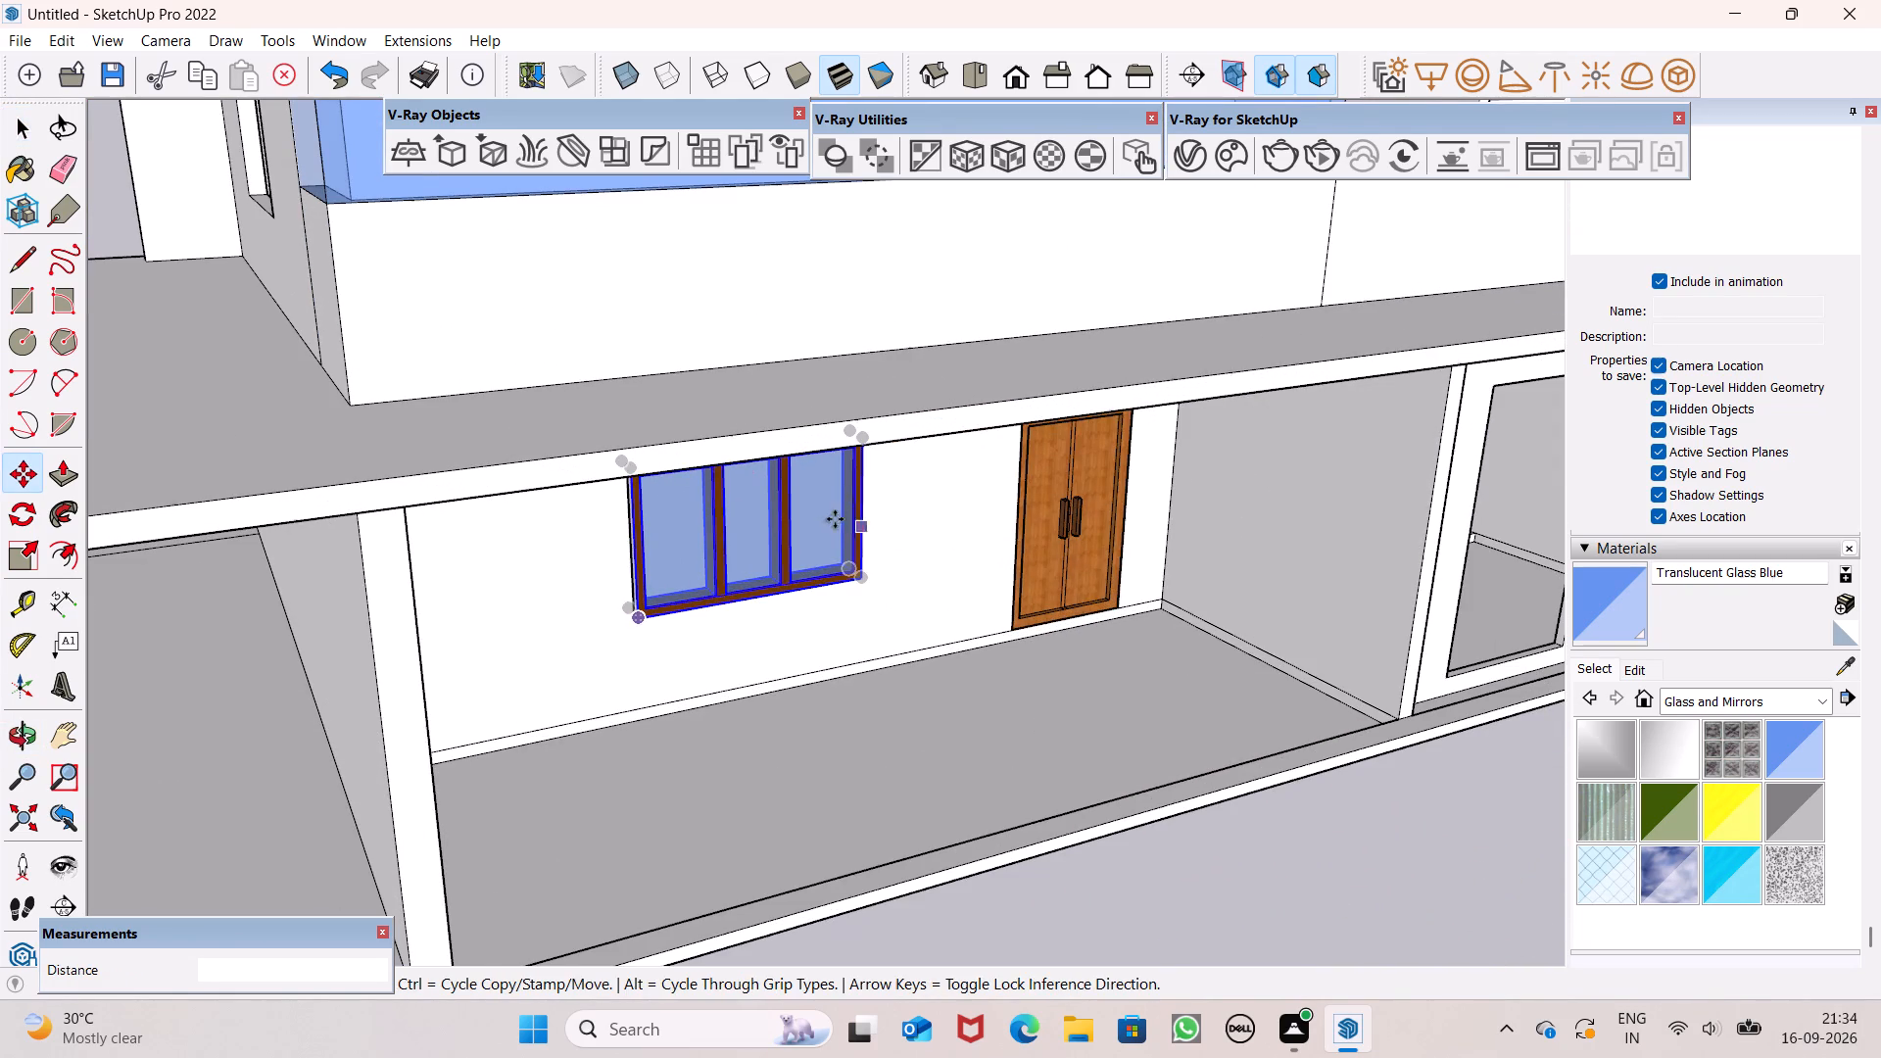
pyautogui.moveTo(815, 529); pyautogui.dragTo(1136, 898)
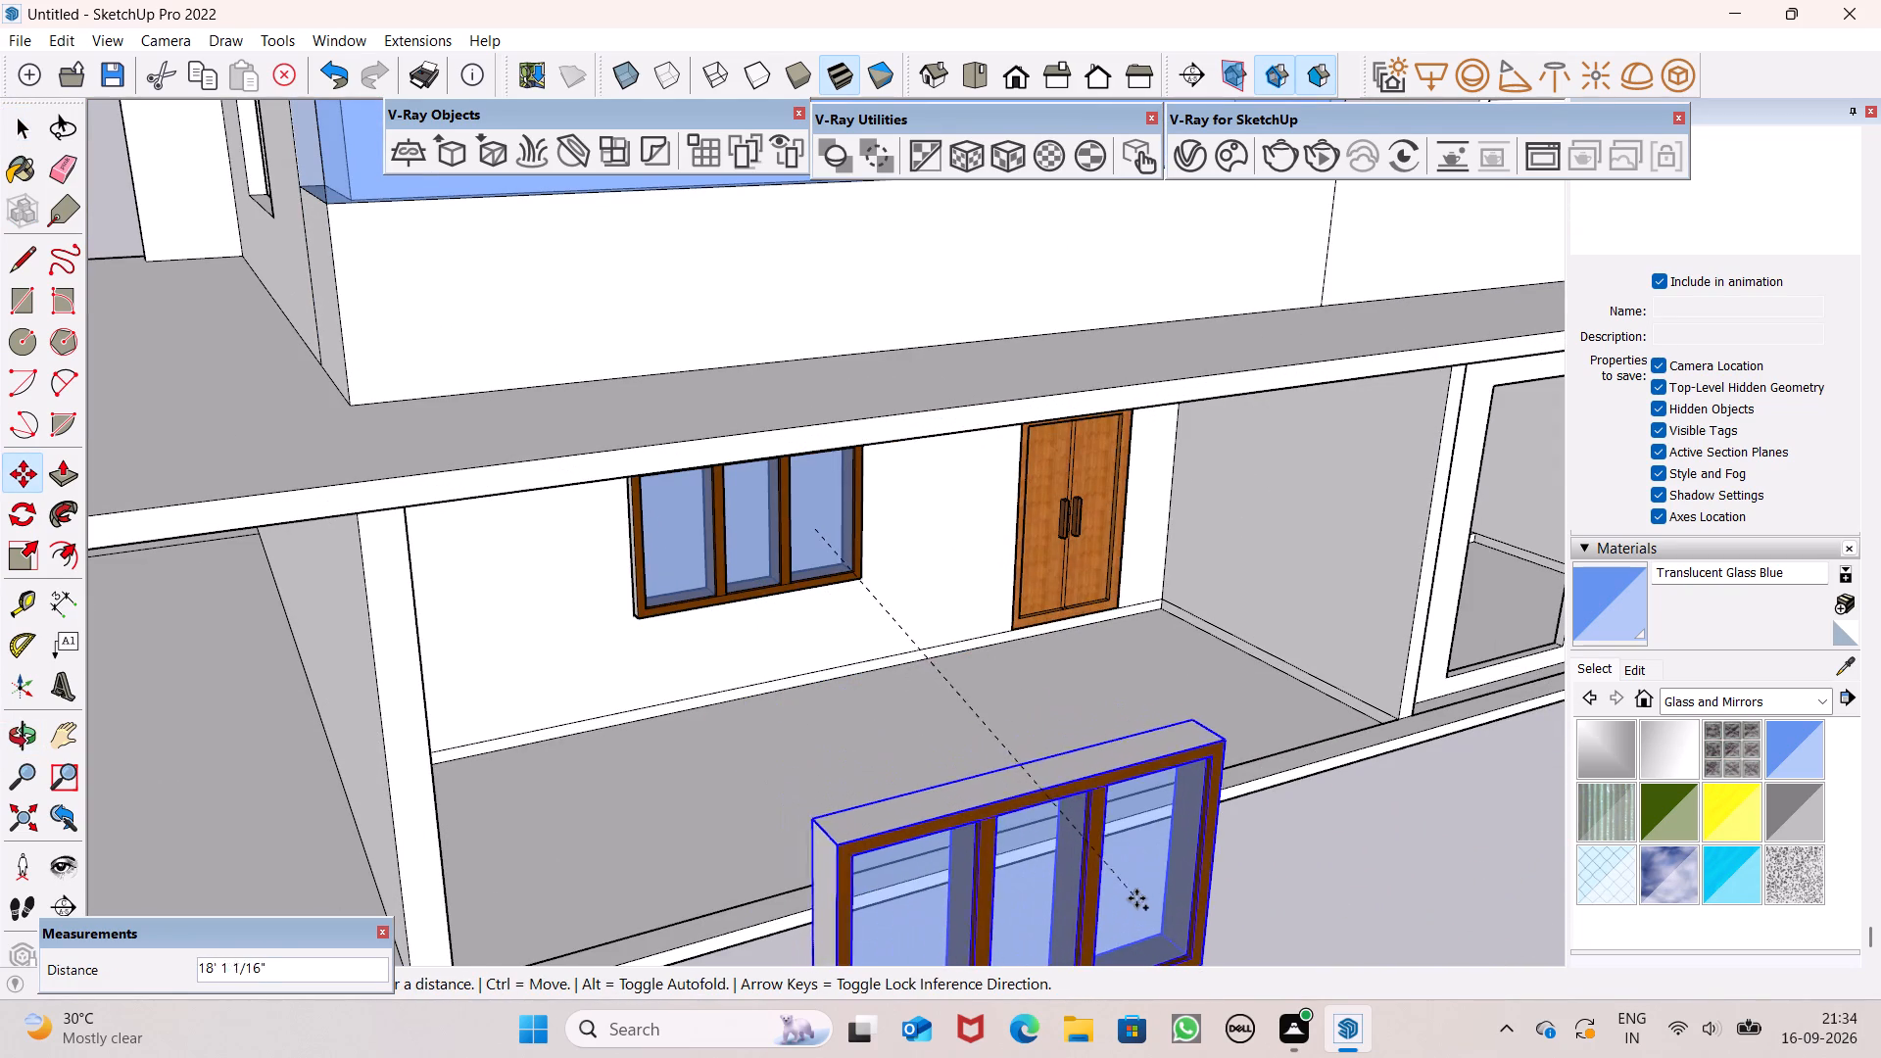
pyautogui.moveTo(1136, 898); pyautogui.dragTo(1140, 885)
# Examine the house from its side and front for the remaining empty window openings.
pyautogui.scroll(-9, 1101, 640)
pyautogui.moveTo(752, 777); pyautogui.dragTo(1246, 847, button='middle')
pyautogui.scroll(-1, 754, 783)
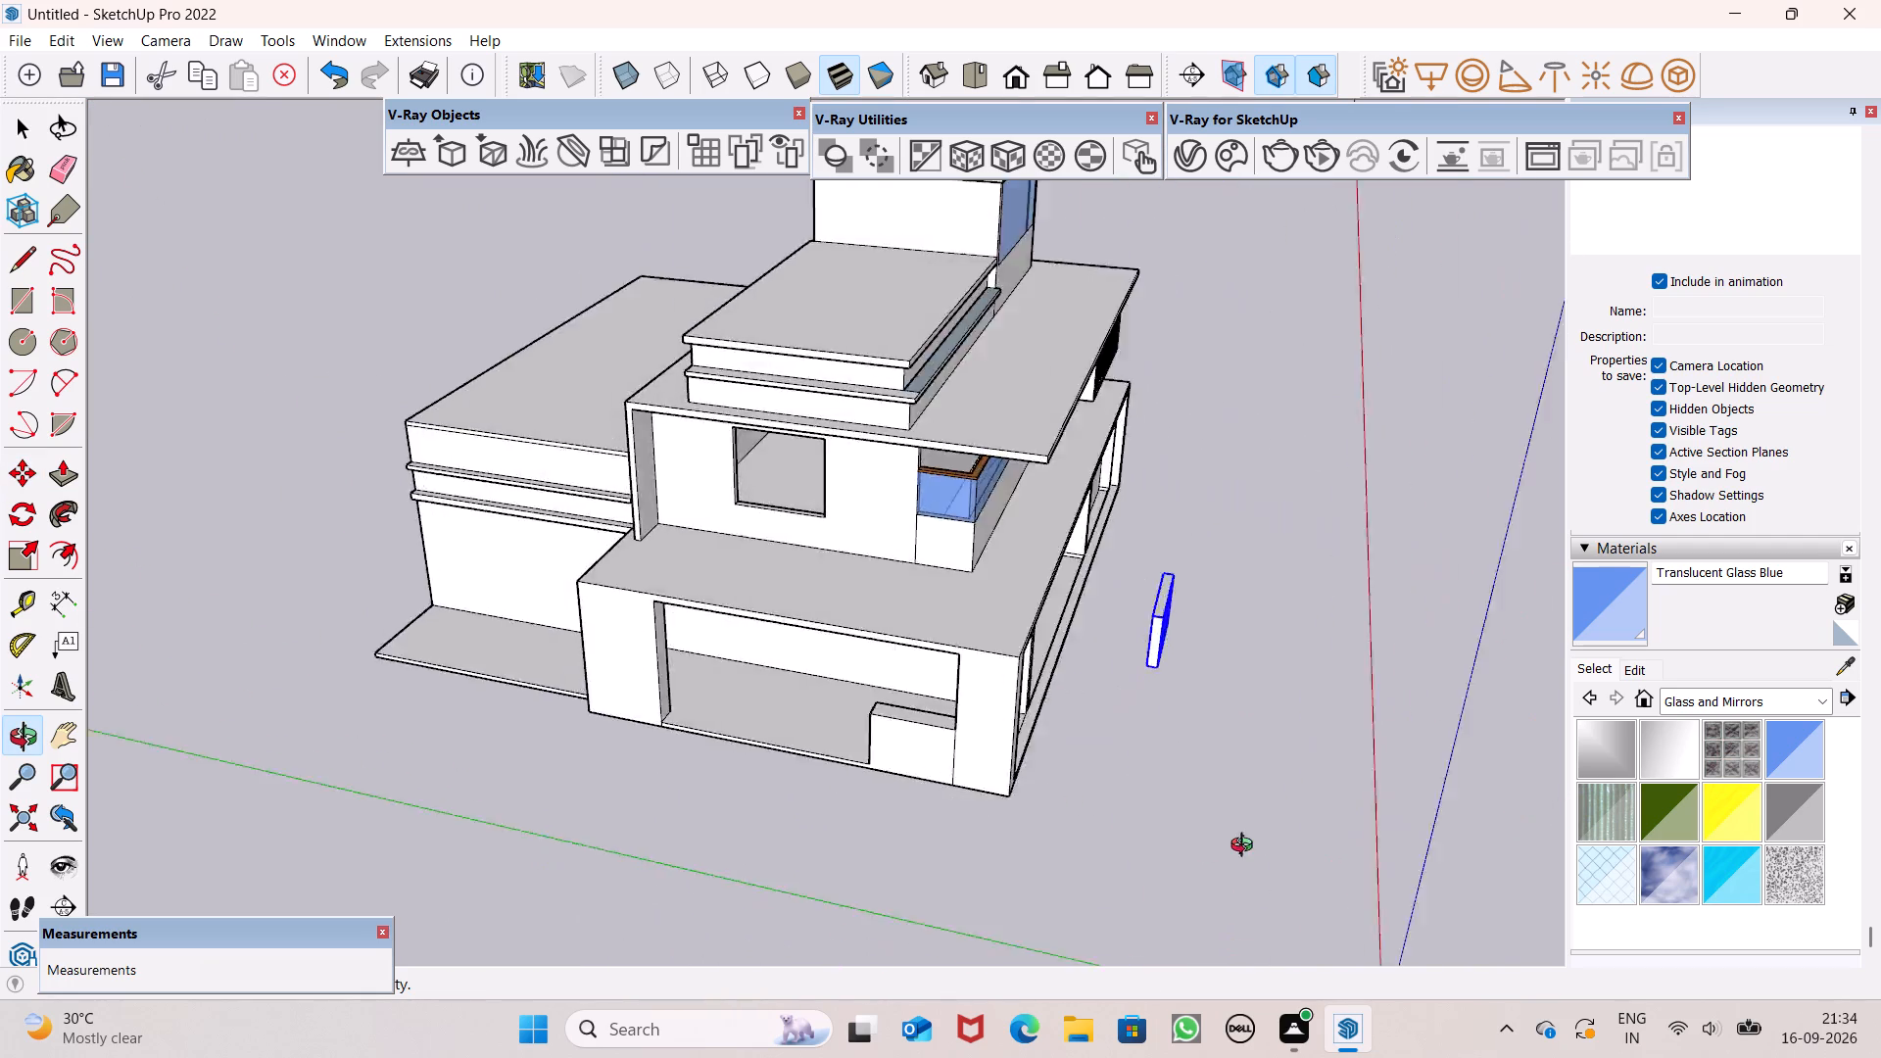
pyautogui.moveTo(1246, 847); pyautogui.dragTo(1296, 397, button='middle')
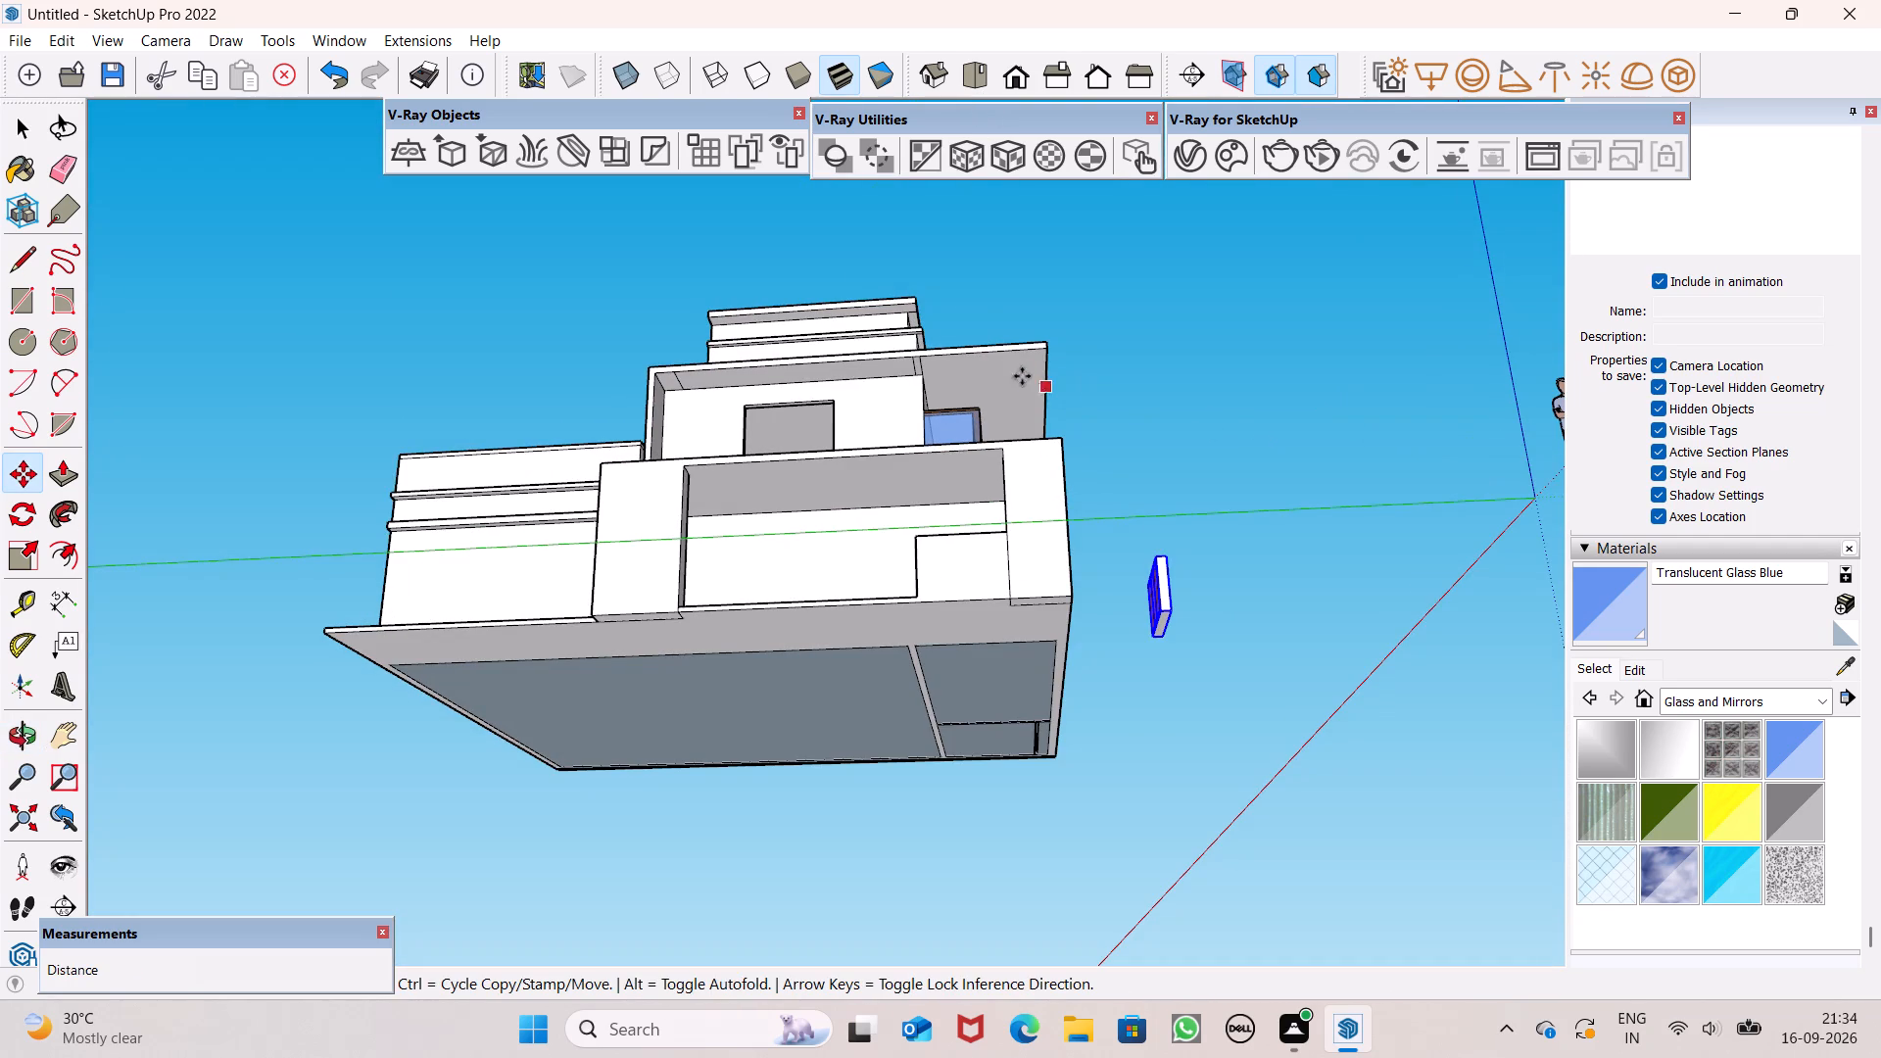
pyautogui.moveTo(1273, 457); pyautogui.dragTo(1263, 639, button='middle')
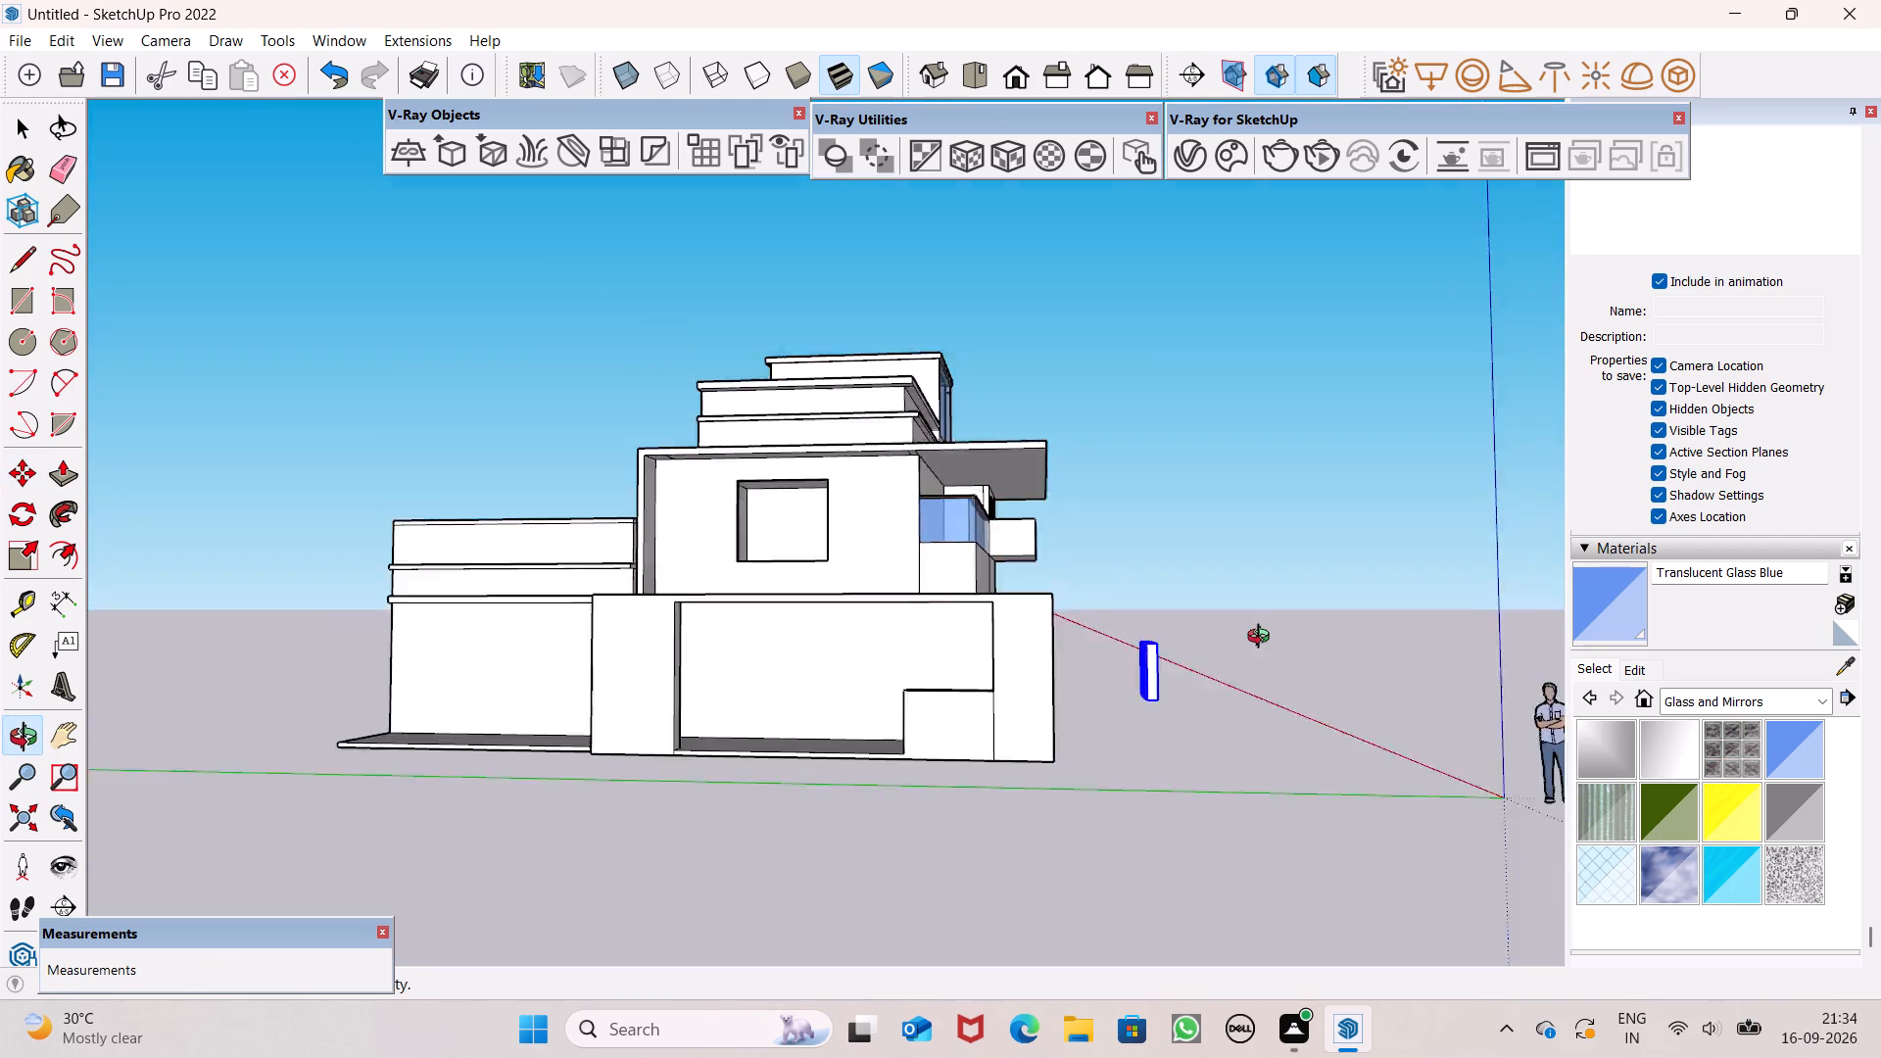
pyautogui.moveTo(1263, 639); pyautogui.dragTo(718, 687, button='middle')
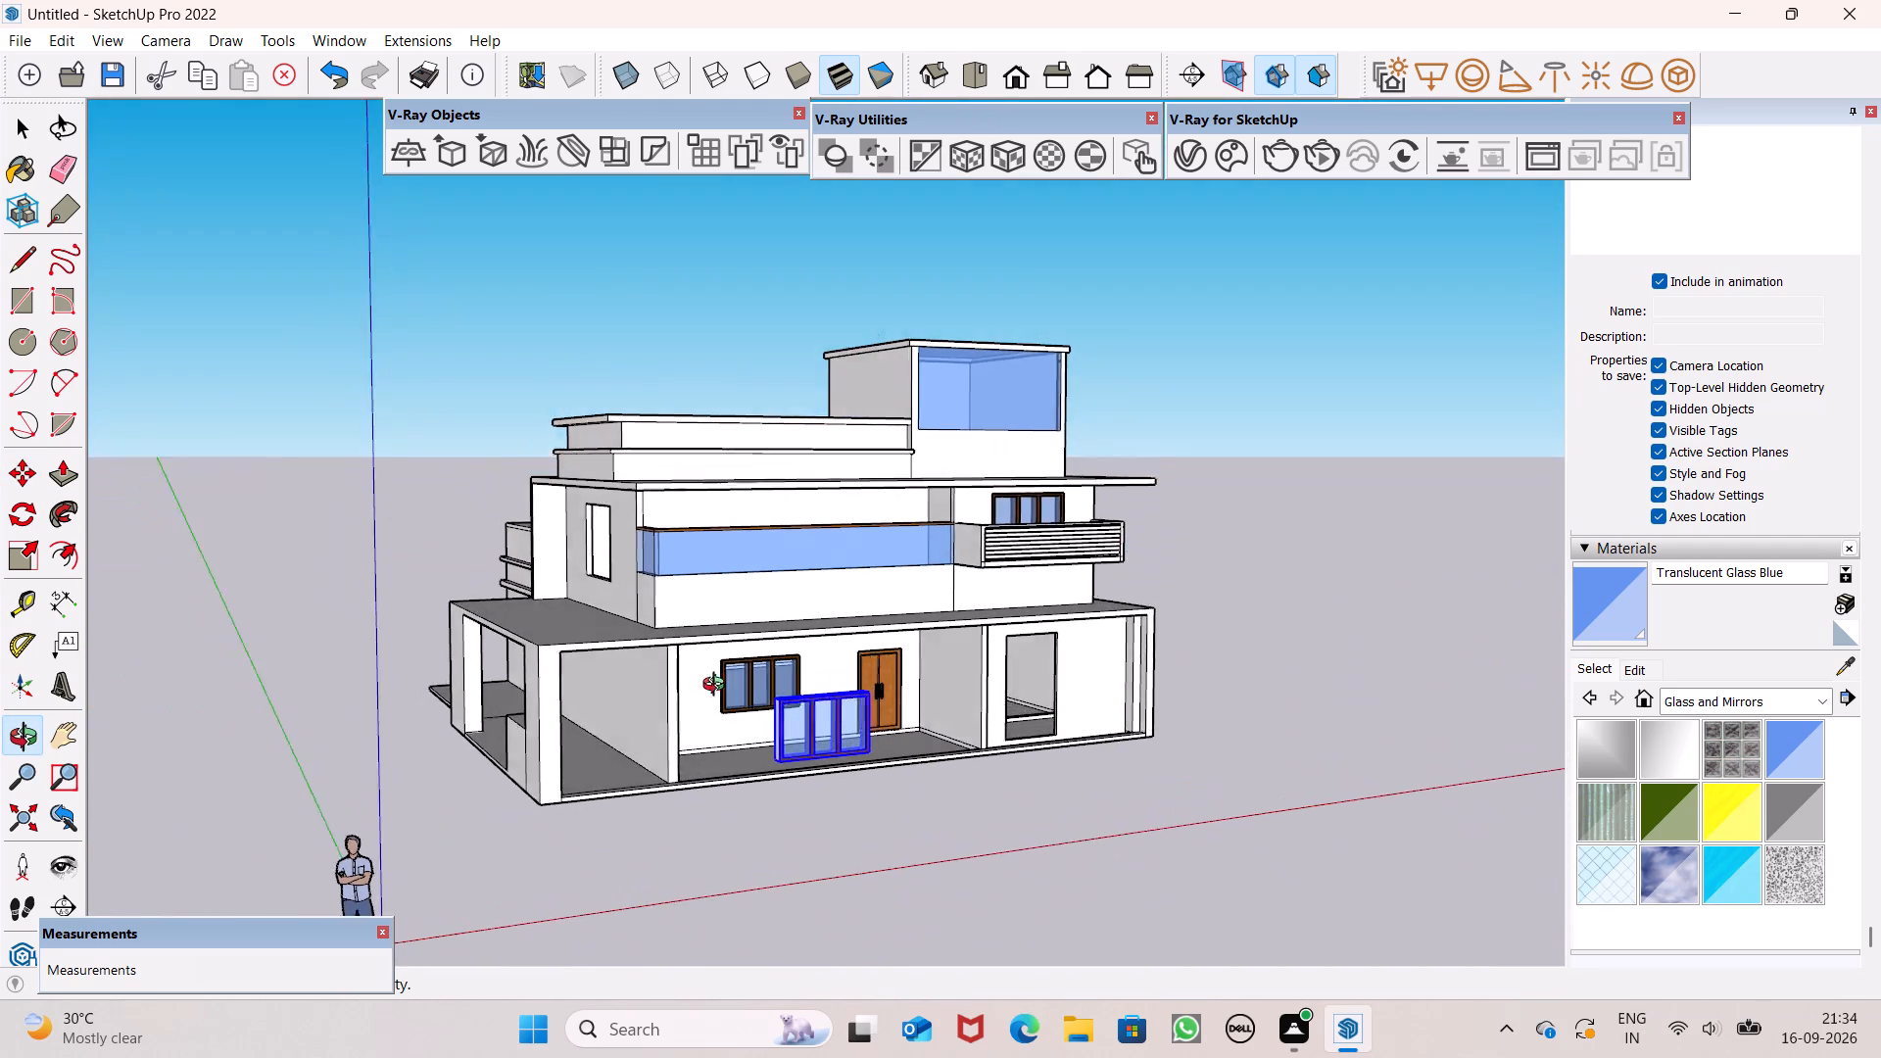
pyautogui.moveTo(718, 687); pyautogui.dragTo(717, 687, button='middle')
pyautogui.scroll(4, 1059, 579)
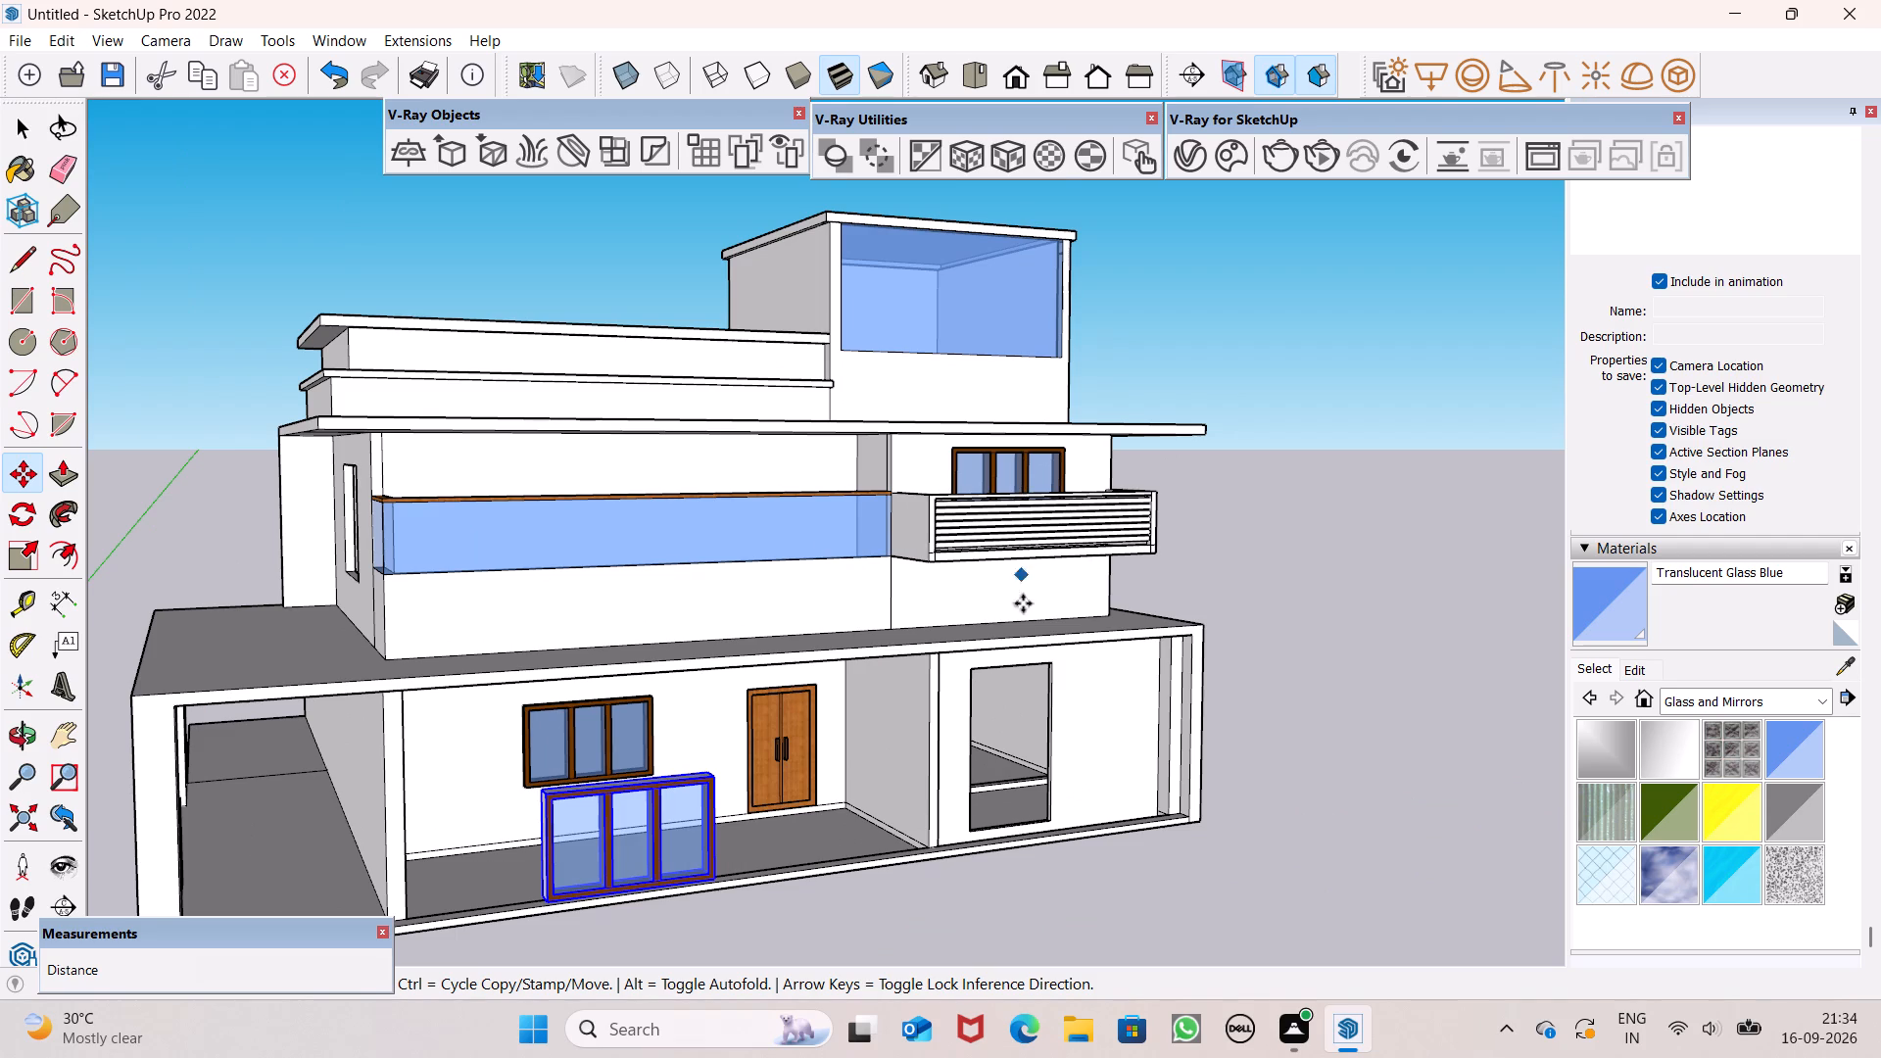
pyautogui.scroll(1, 918, 738)
pyautogui.scroll(-6, 784, 596)
# Move the window copy clear of the house to the open ground beyond the slatted-balcony end, and deselect it.
pyautogui.moveTo(779, 708); pyautogui.dragTo(659, 717, button='middle')
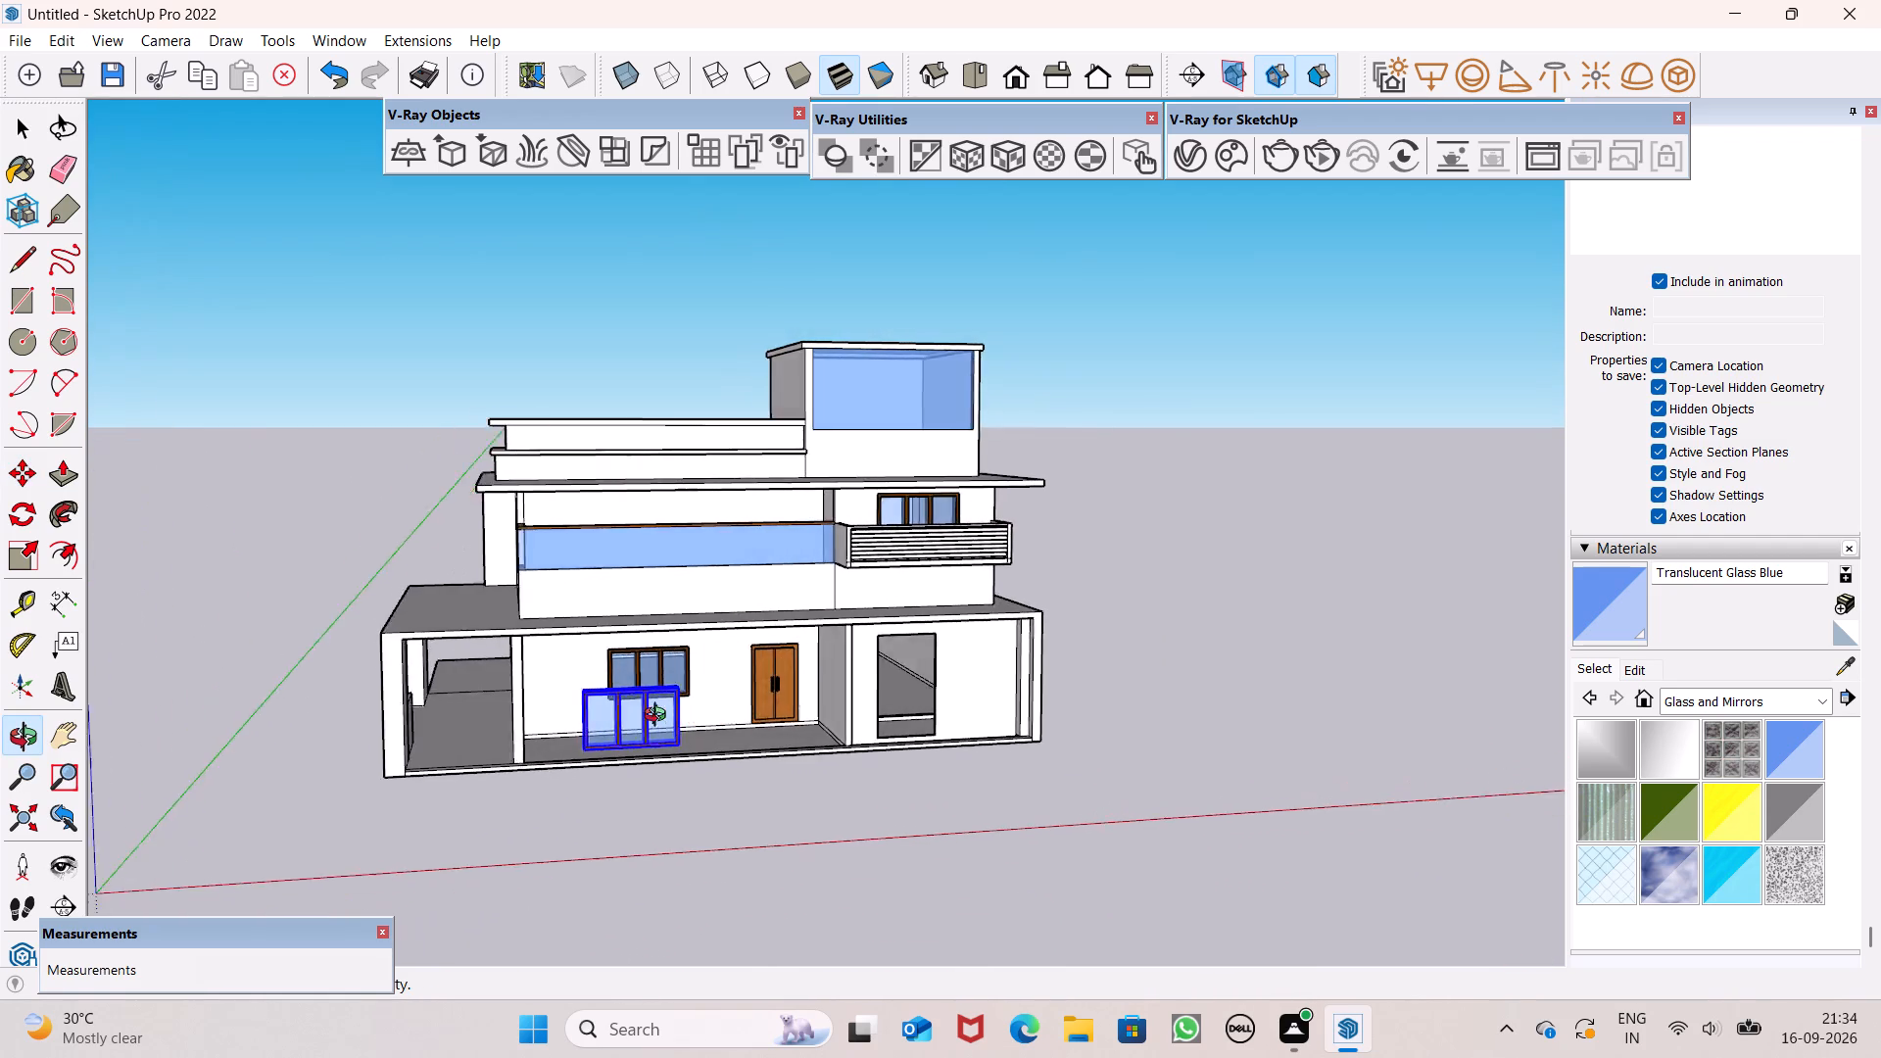
pyautogui.moveTo(659, 717); pyautogui.dragTo(463, 686, button='middle')
pyautogui.moveTo(606, 721); pyautogui.dragTo(863, 794)
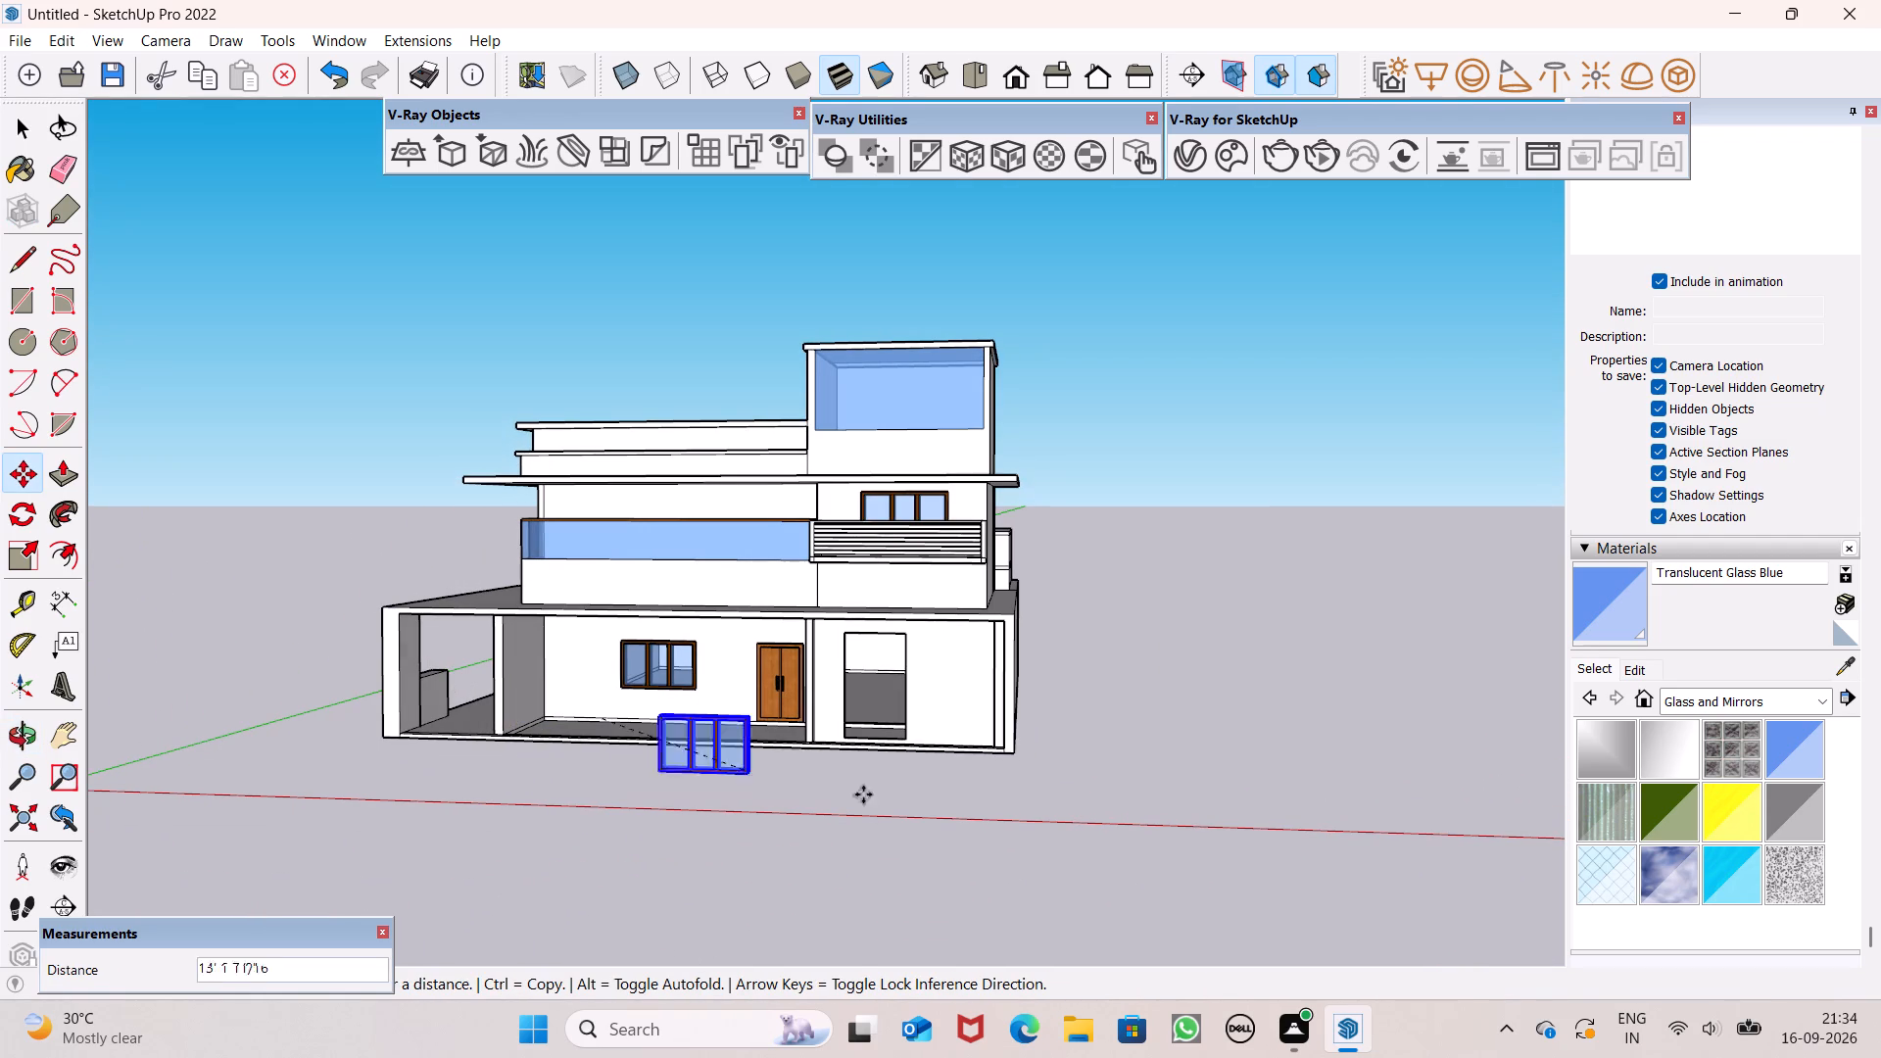
pyautogui.moveTo(863, 794); pyautogui.dragTo(1281, 738)
pyautogui.click(1241, 784)
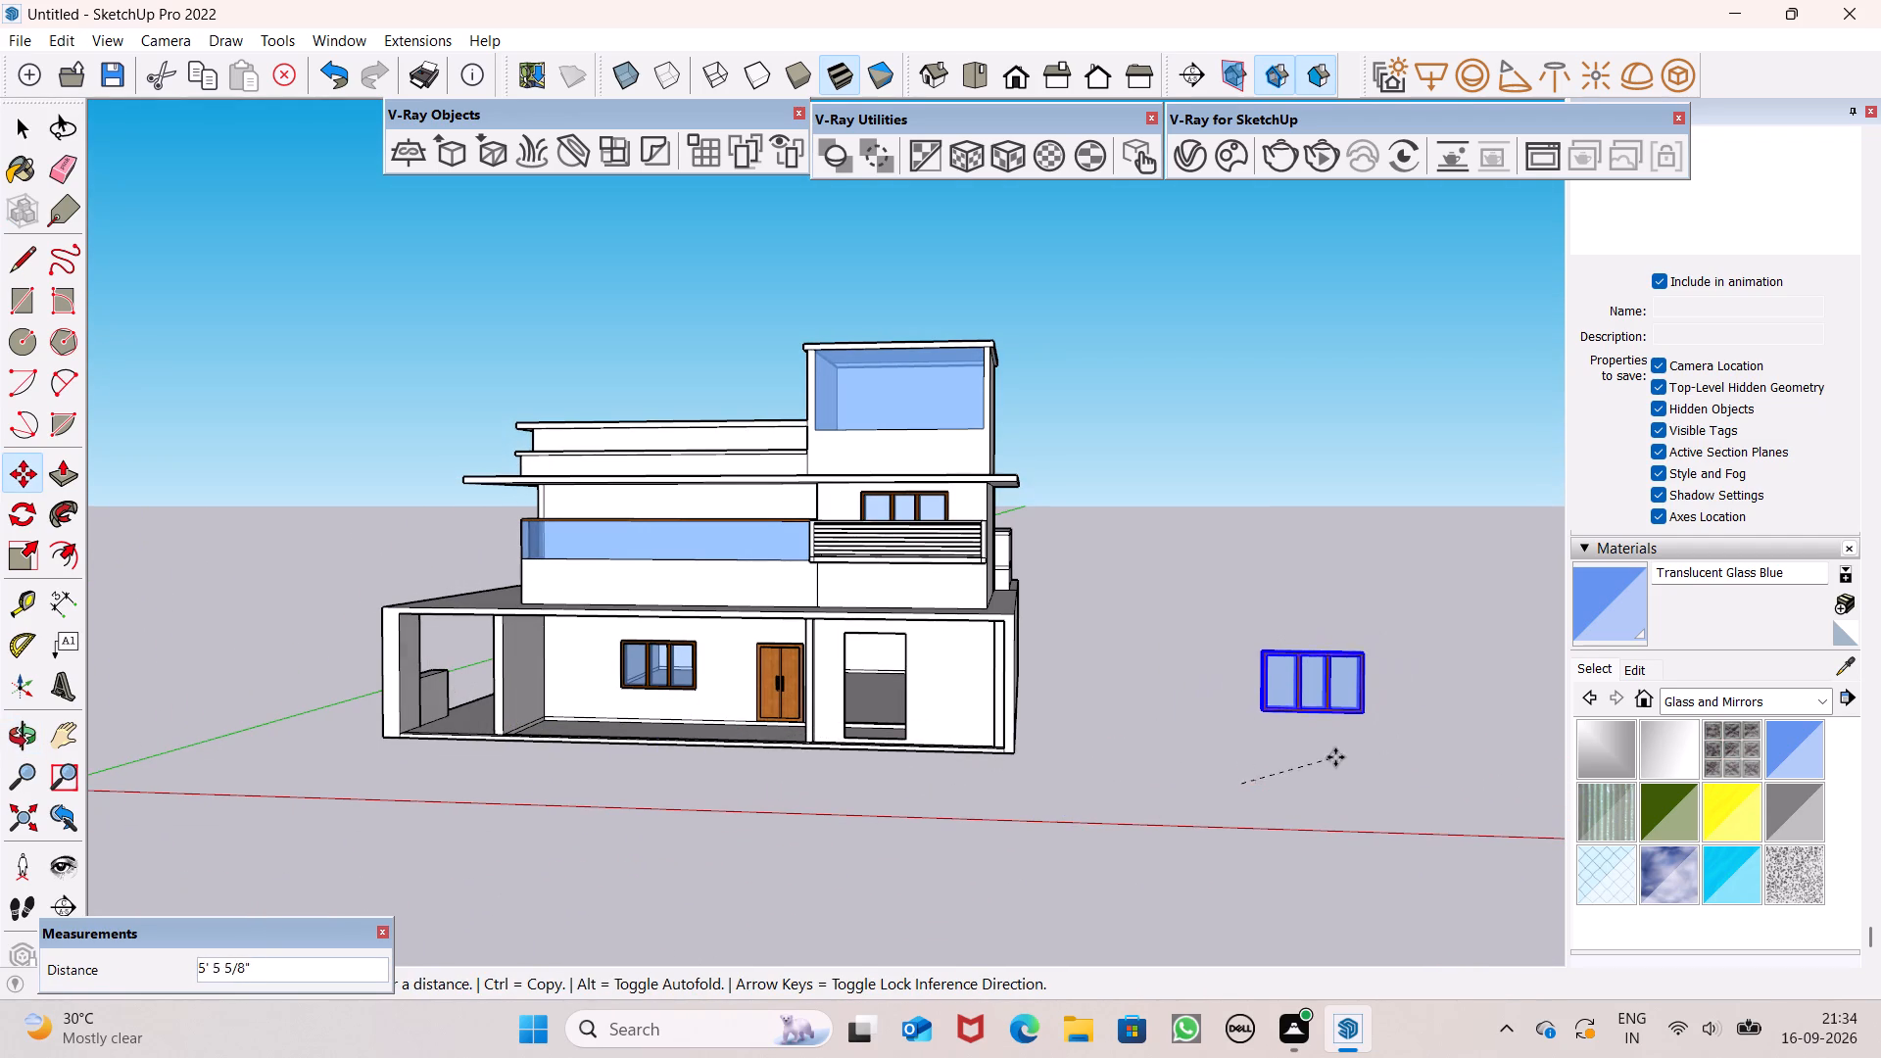
pyautogui.click(1335, 762)
pyautogui.press('space')
pyautogui.click(1439, 702)
pyautogui.press('space')
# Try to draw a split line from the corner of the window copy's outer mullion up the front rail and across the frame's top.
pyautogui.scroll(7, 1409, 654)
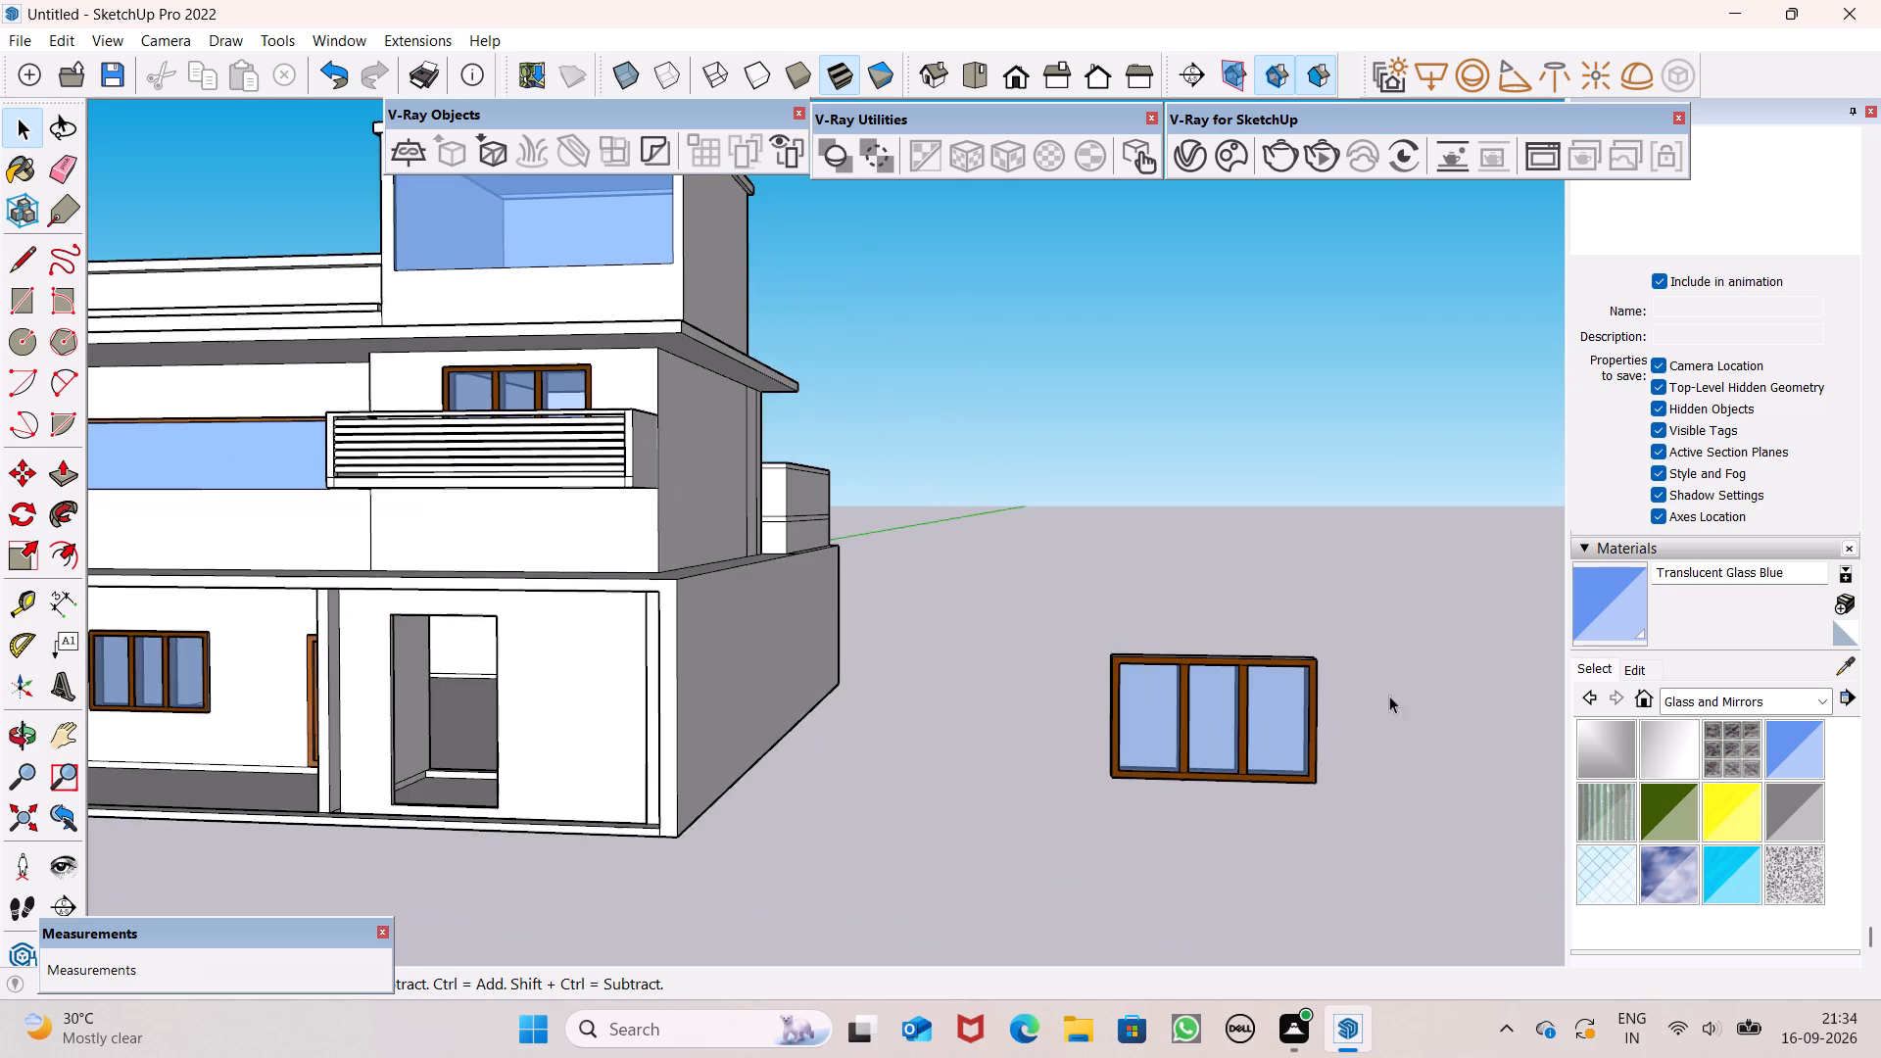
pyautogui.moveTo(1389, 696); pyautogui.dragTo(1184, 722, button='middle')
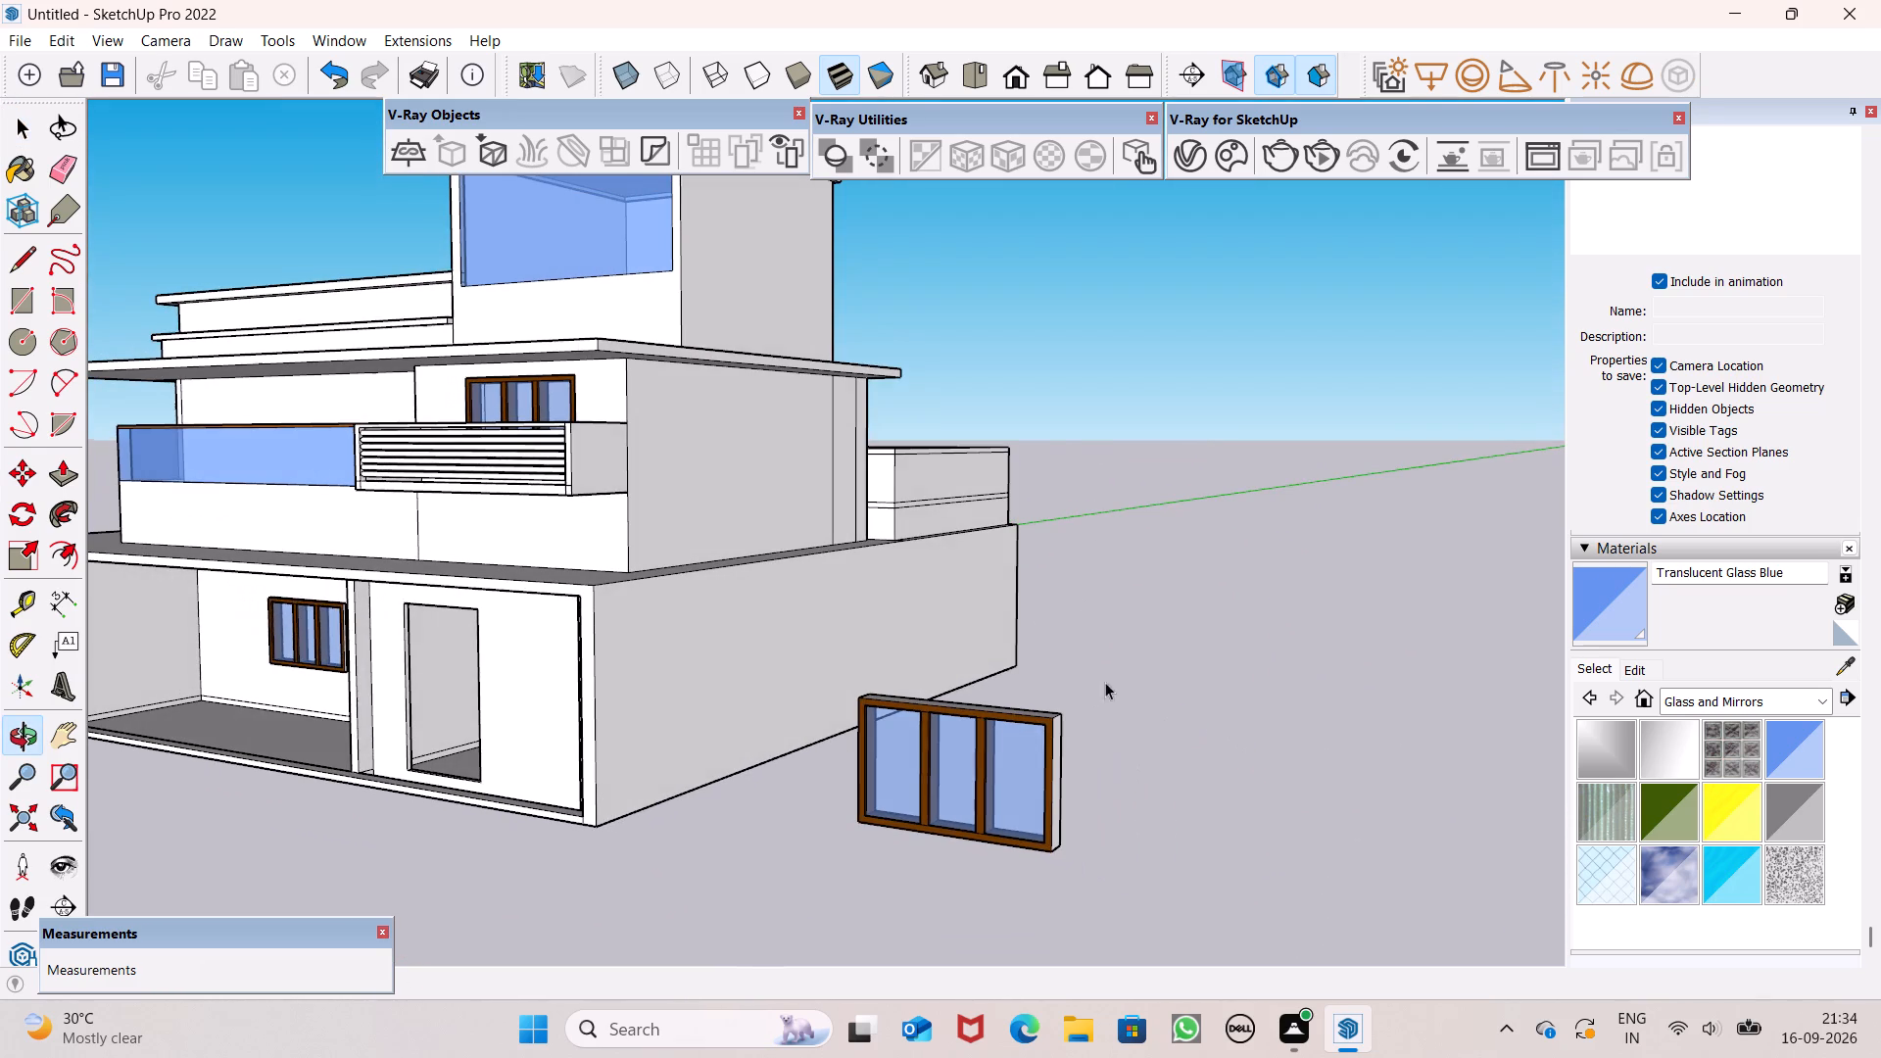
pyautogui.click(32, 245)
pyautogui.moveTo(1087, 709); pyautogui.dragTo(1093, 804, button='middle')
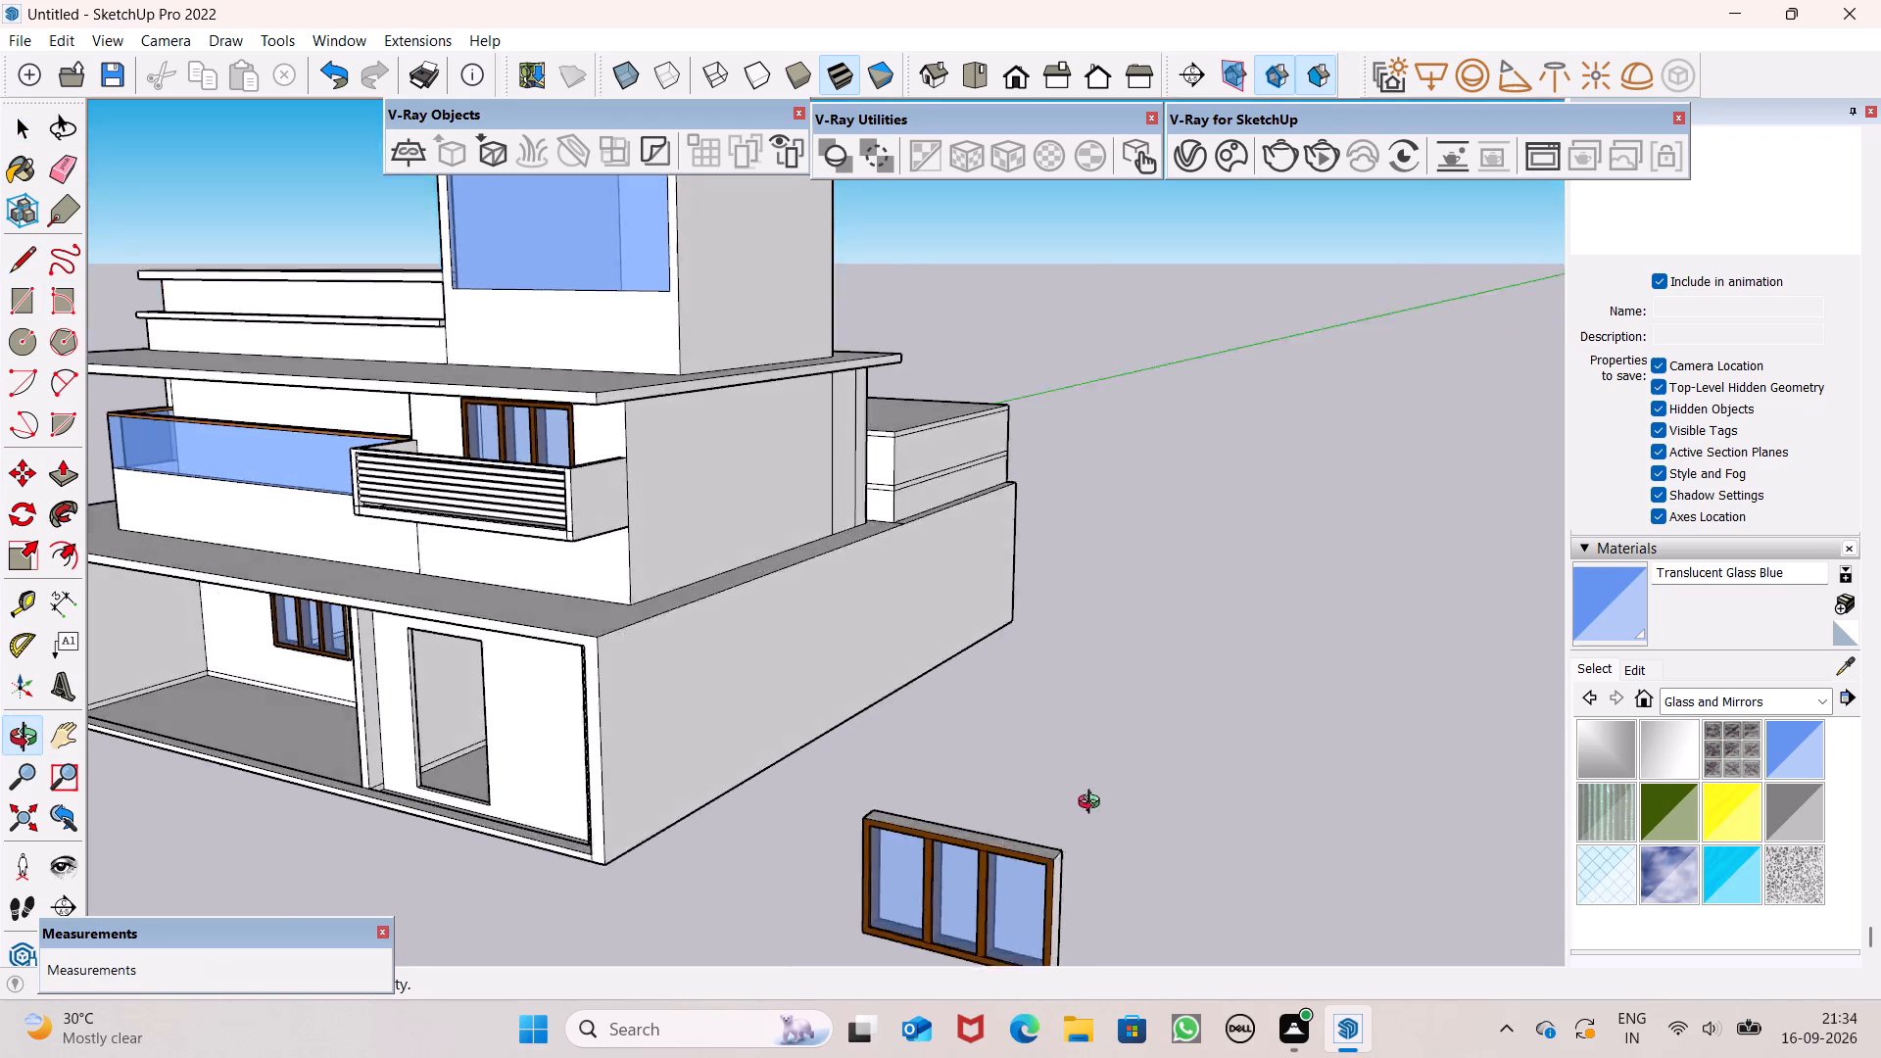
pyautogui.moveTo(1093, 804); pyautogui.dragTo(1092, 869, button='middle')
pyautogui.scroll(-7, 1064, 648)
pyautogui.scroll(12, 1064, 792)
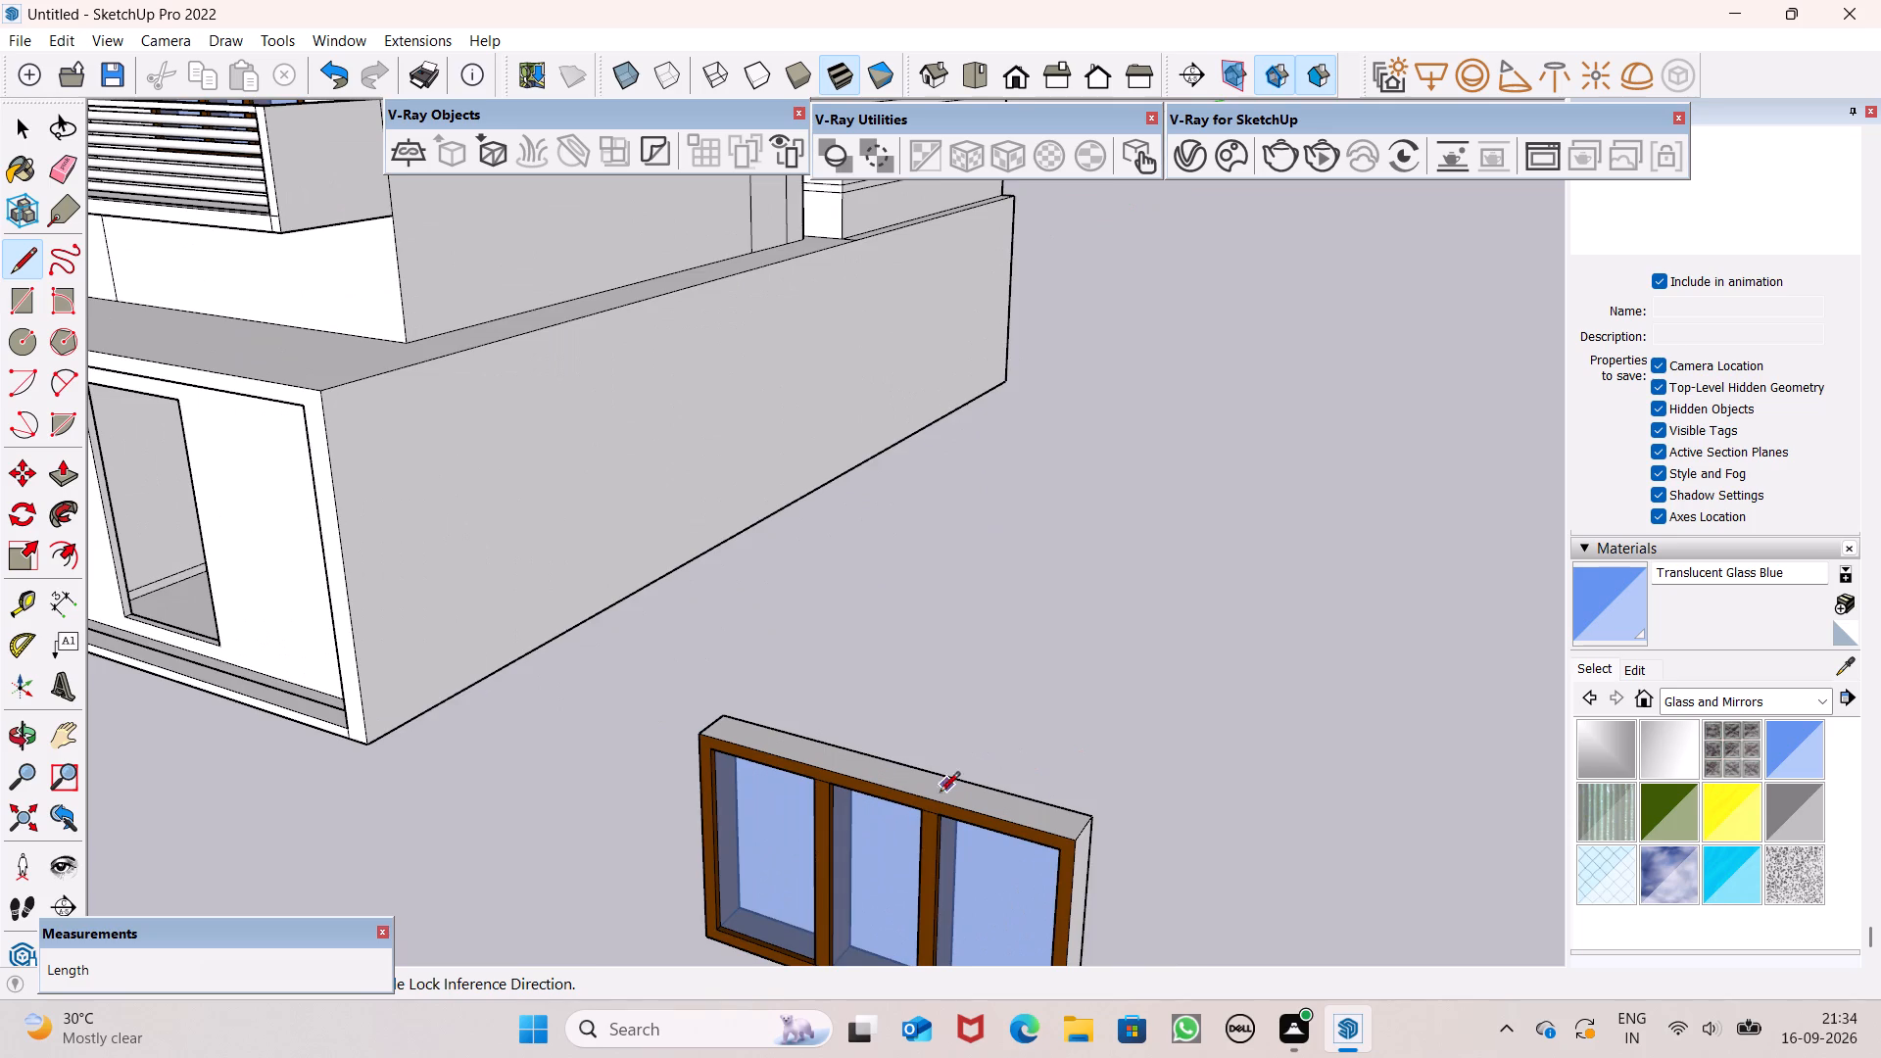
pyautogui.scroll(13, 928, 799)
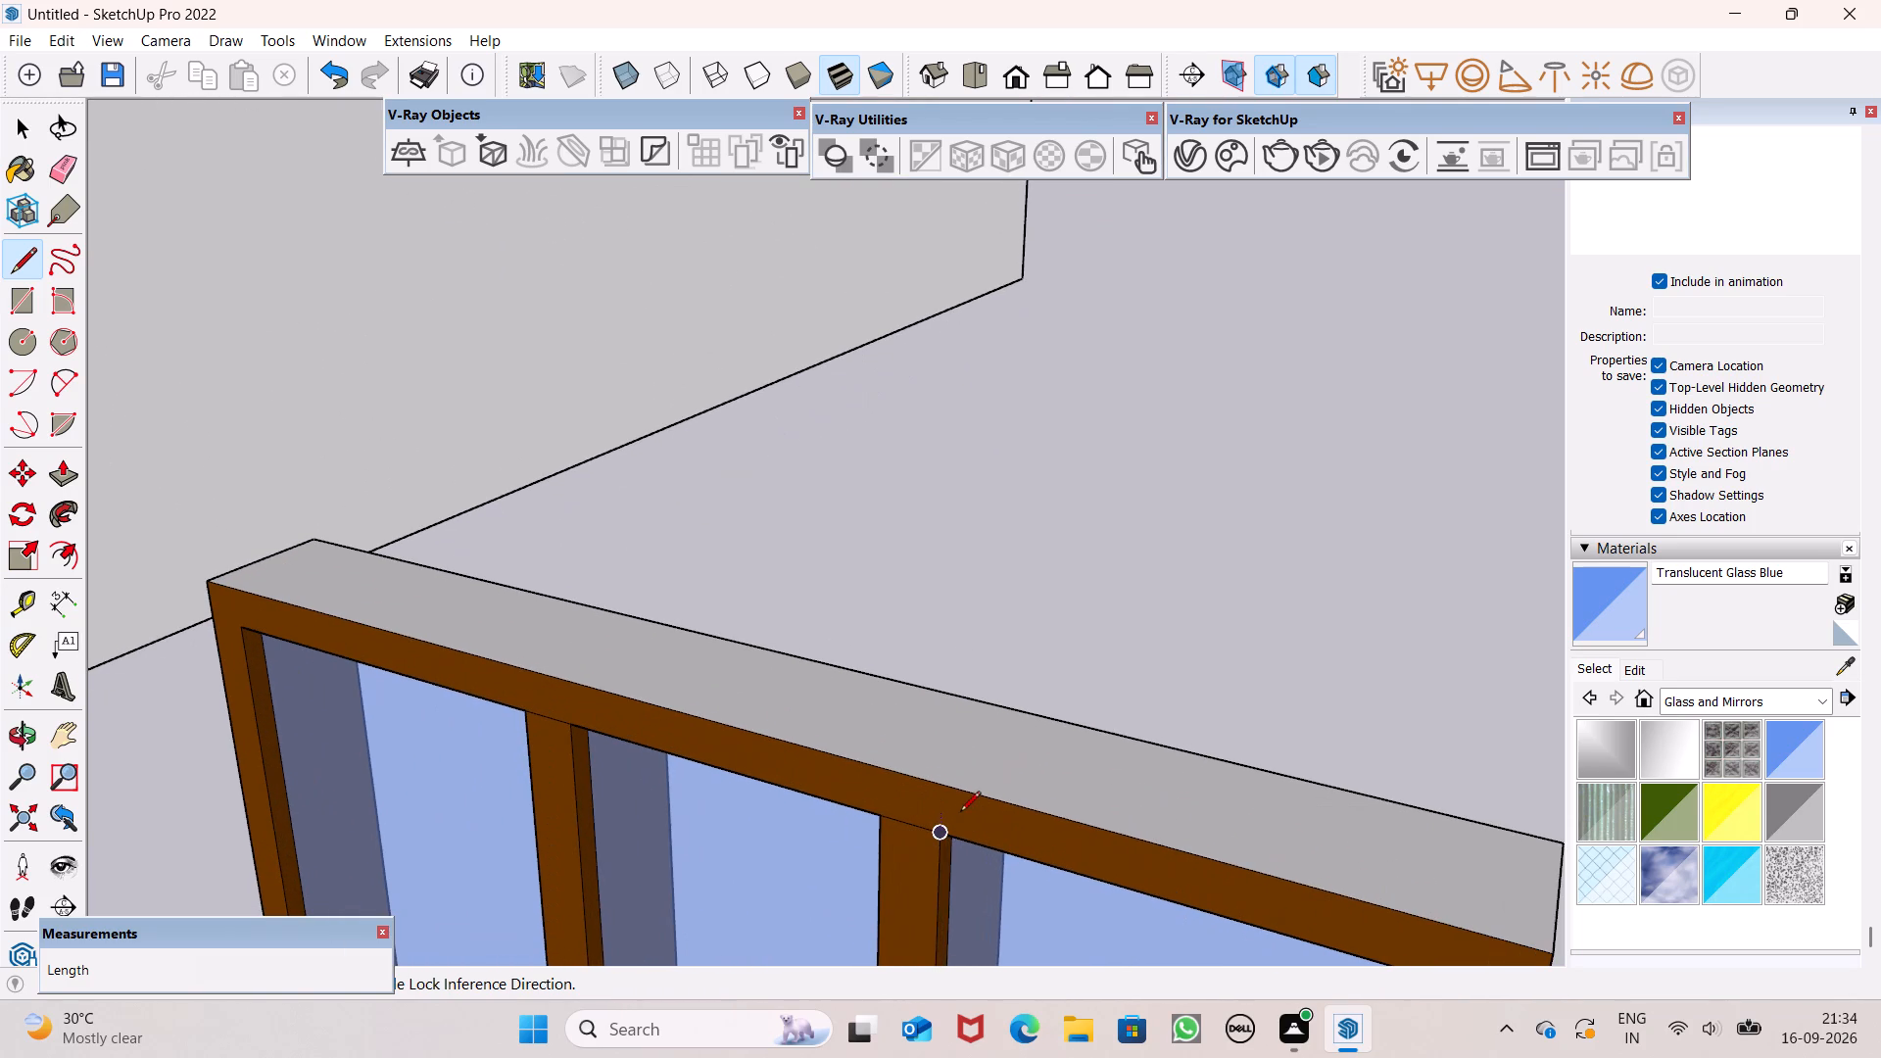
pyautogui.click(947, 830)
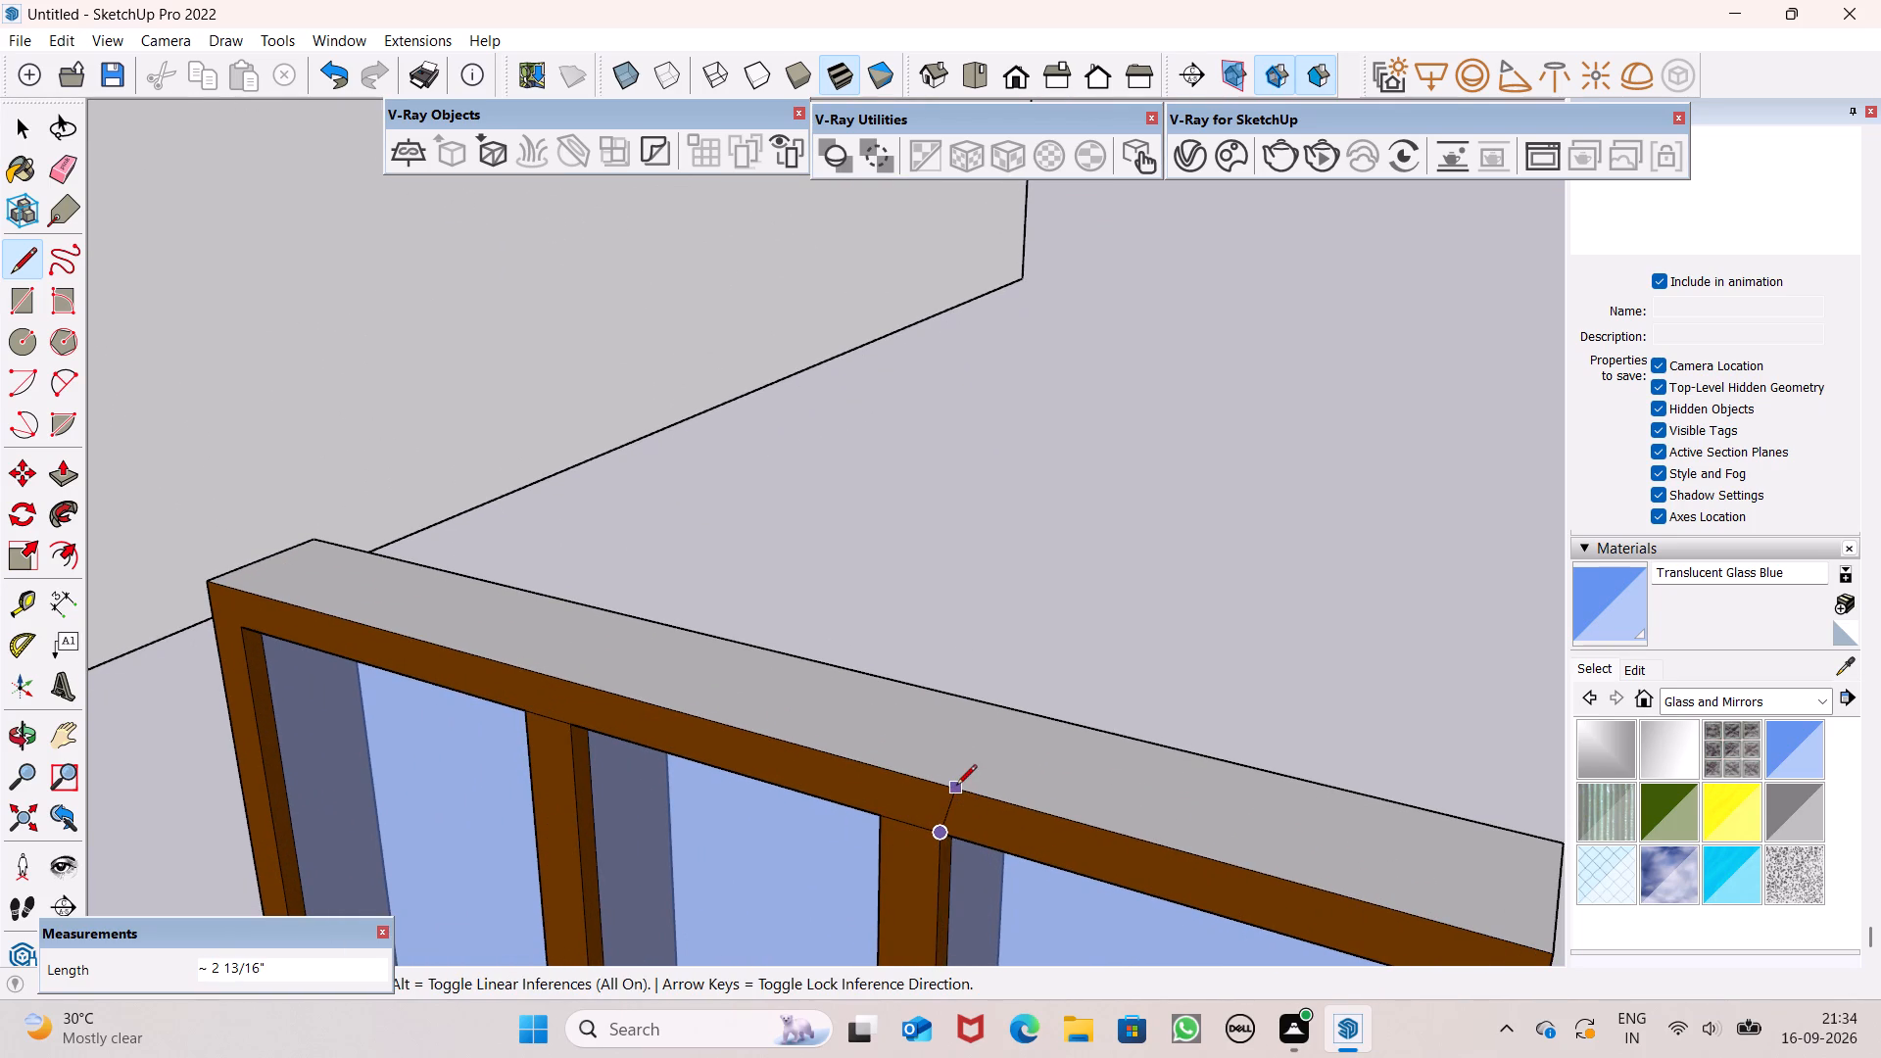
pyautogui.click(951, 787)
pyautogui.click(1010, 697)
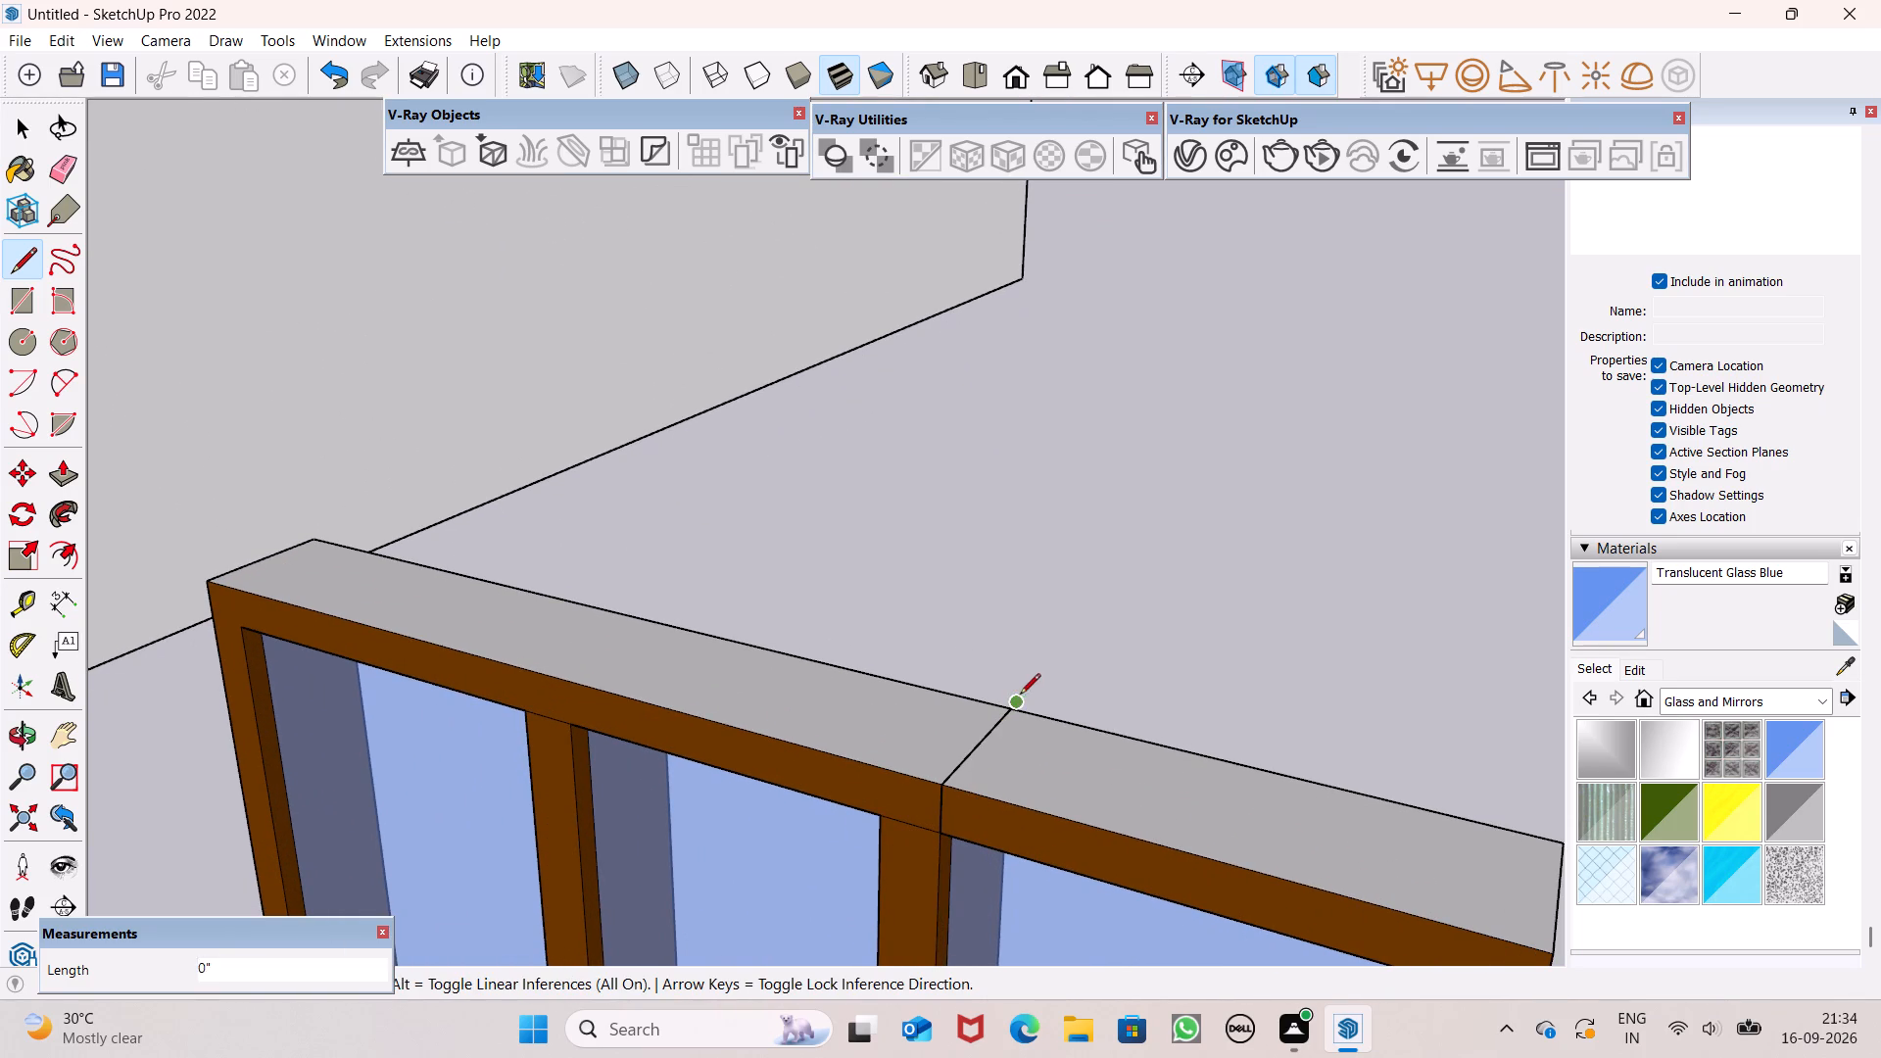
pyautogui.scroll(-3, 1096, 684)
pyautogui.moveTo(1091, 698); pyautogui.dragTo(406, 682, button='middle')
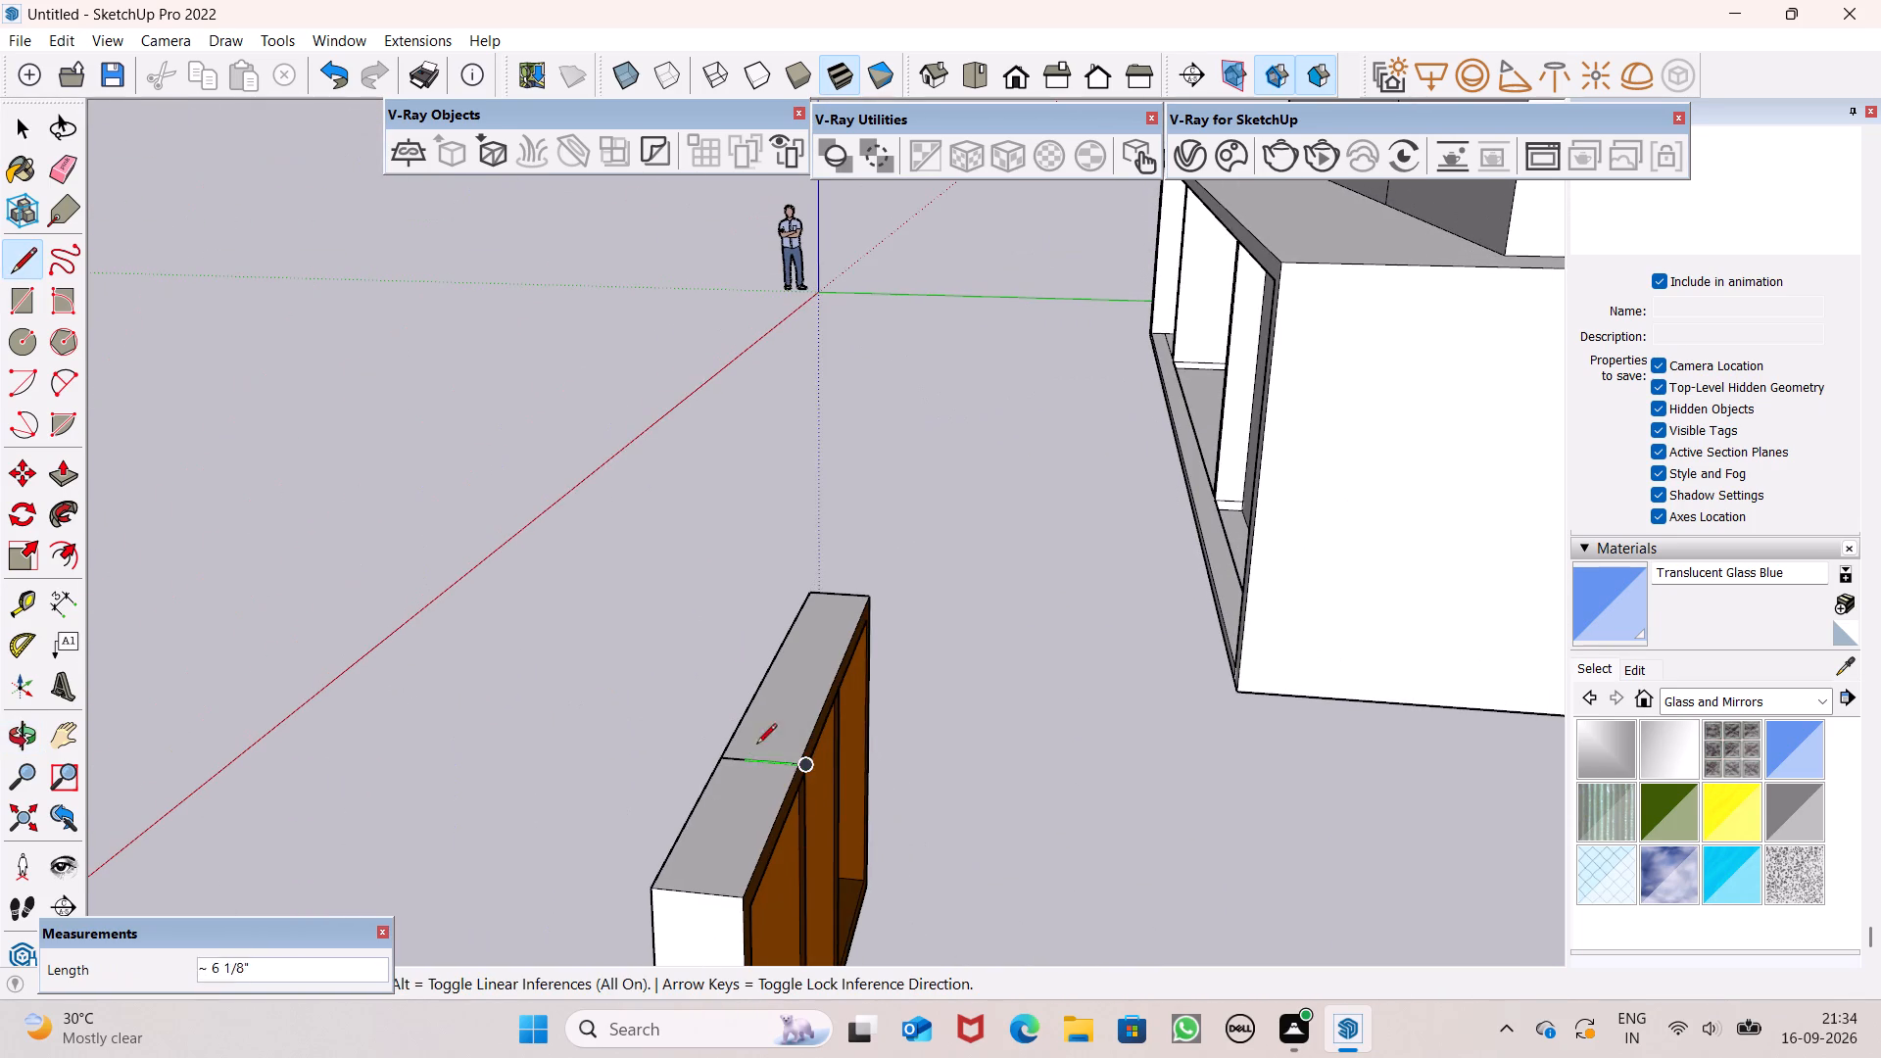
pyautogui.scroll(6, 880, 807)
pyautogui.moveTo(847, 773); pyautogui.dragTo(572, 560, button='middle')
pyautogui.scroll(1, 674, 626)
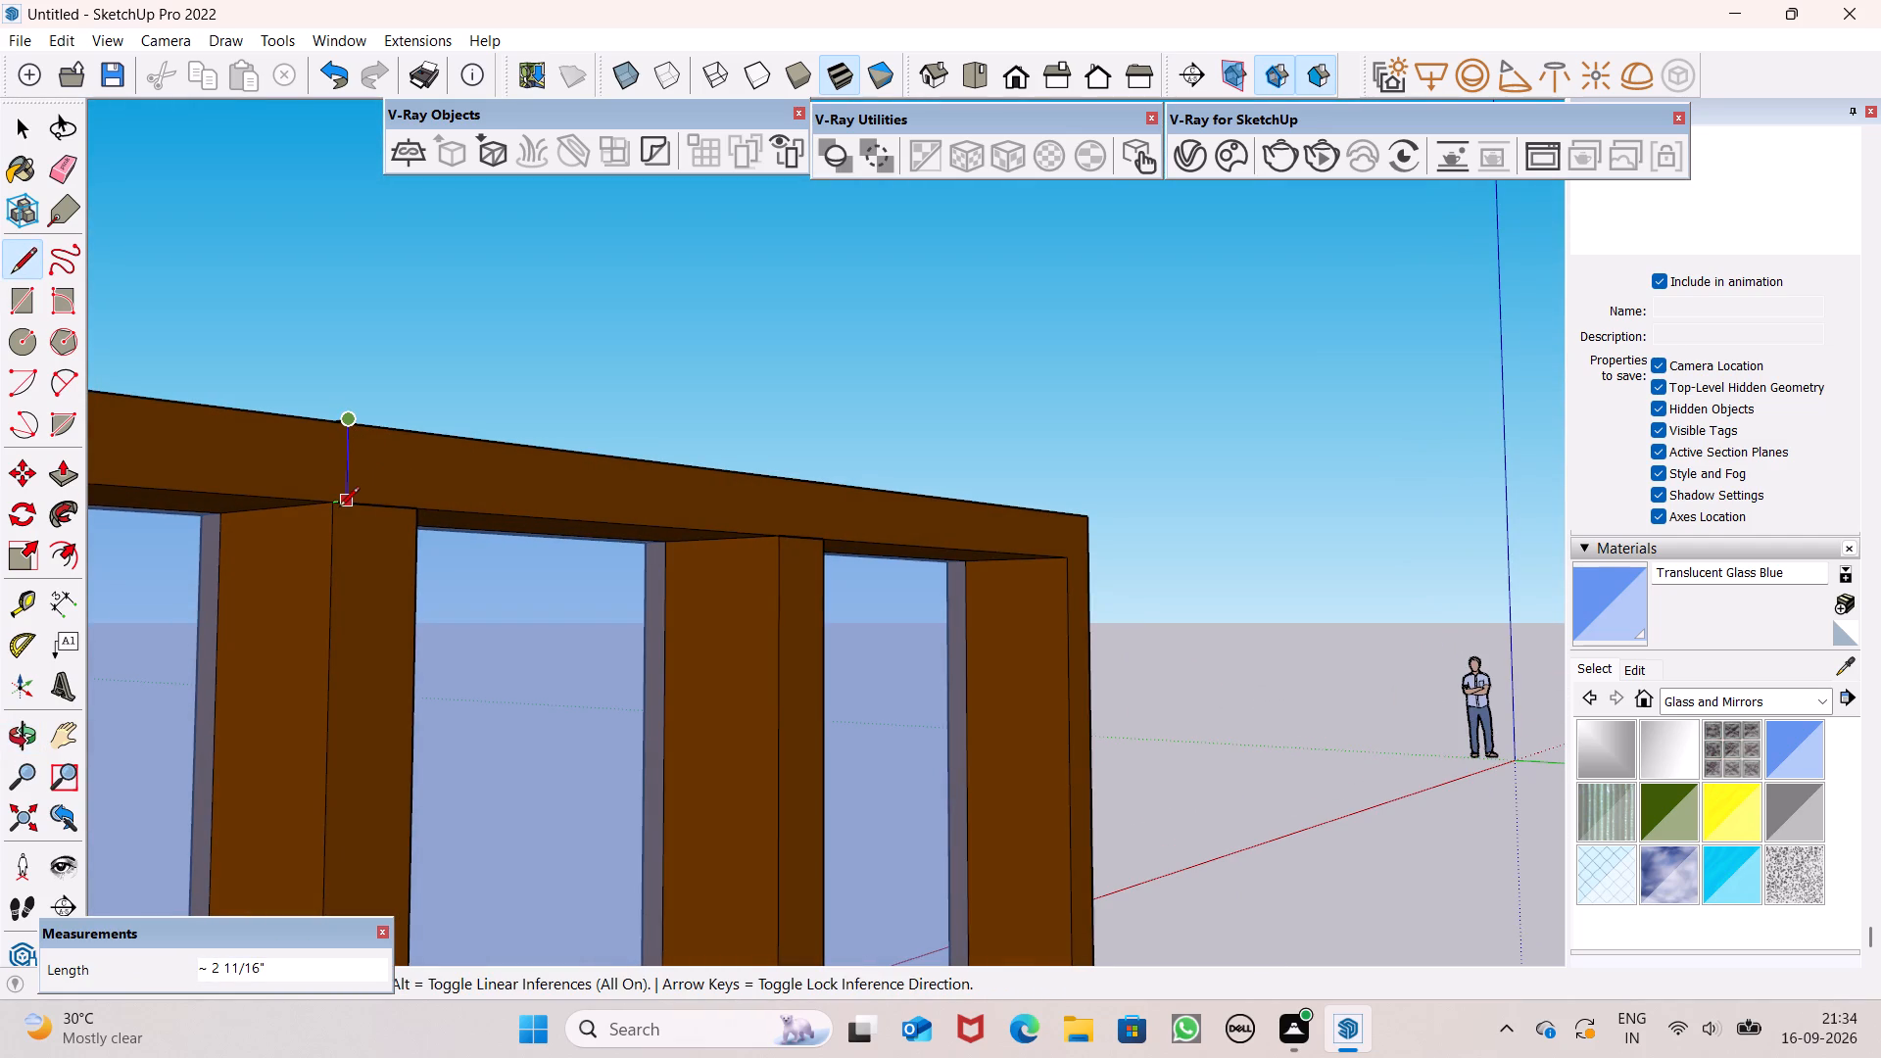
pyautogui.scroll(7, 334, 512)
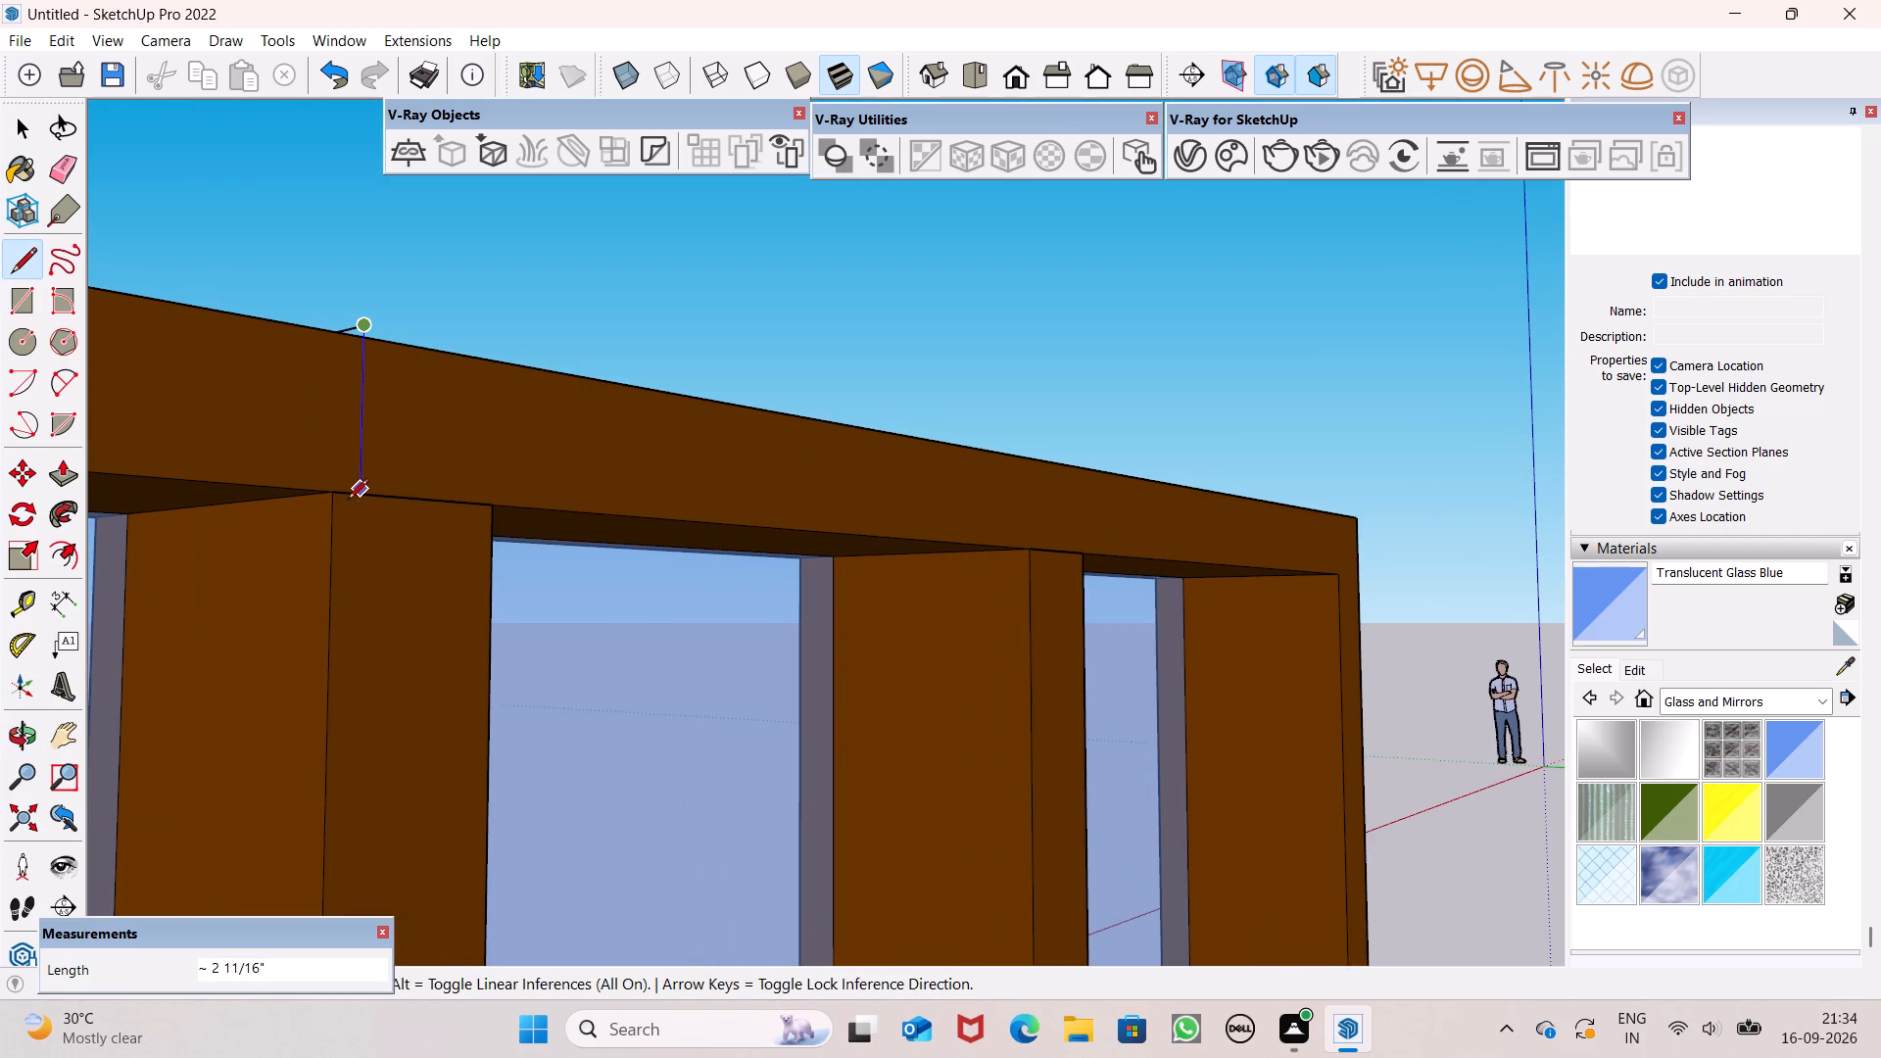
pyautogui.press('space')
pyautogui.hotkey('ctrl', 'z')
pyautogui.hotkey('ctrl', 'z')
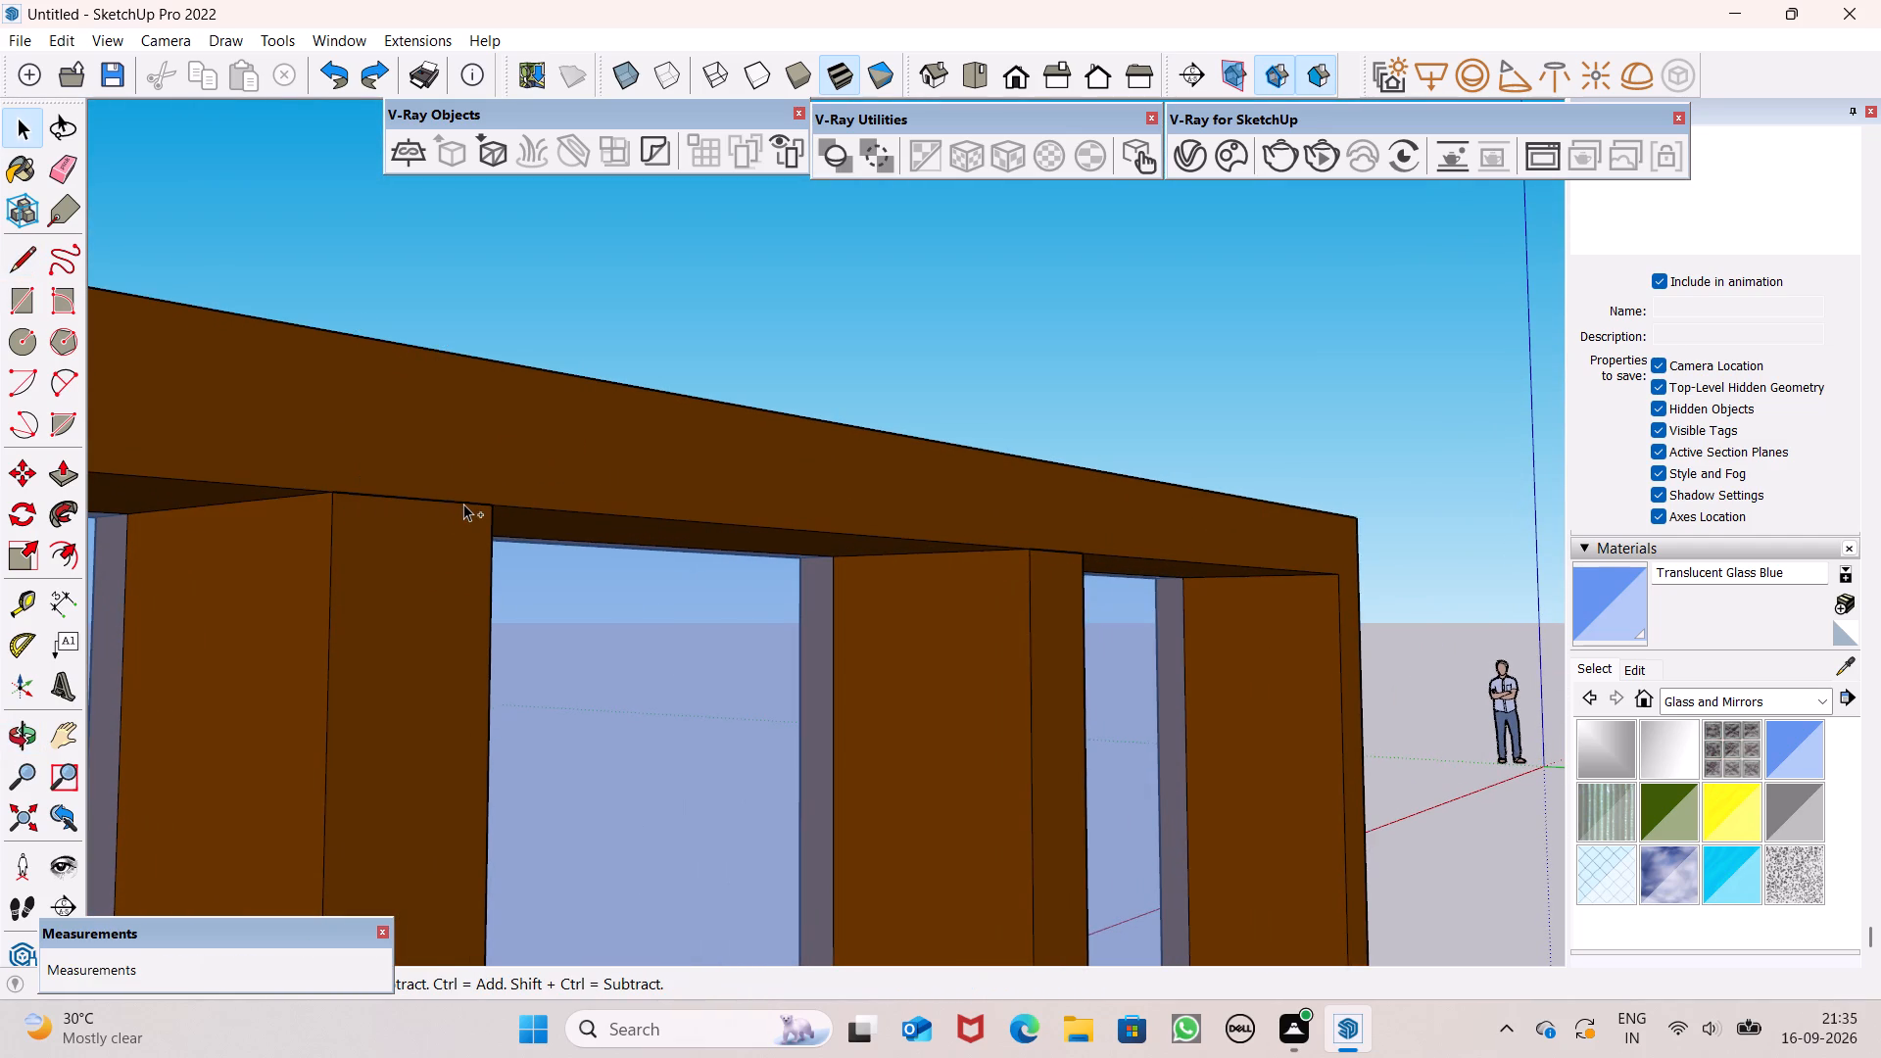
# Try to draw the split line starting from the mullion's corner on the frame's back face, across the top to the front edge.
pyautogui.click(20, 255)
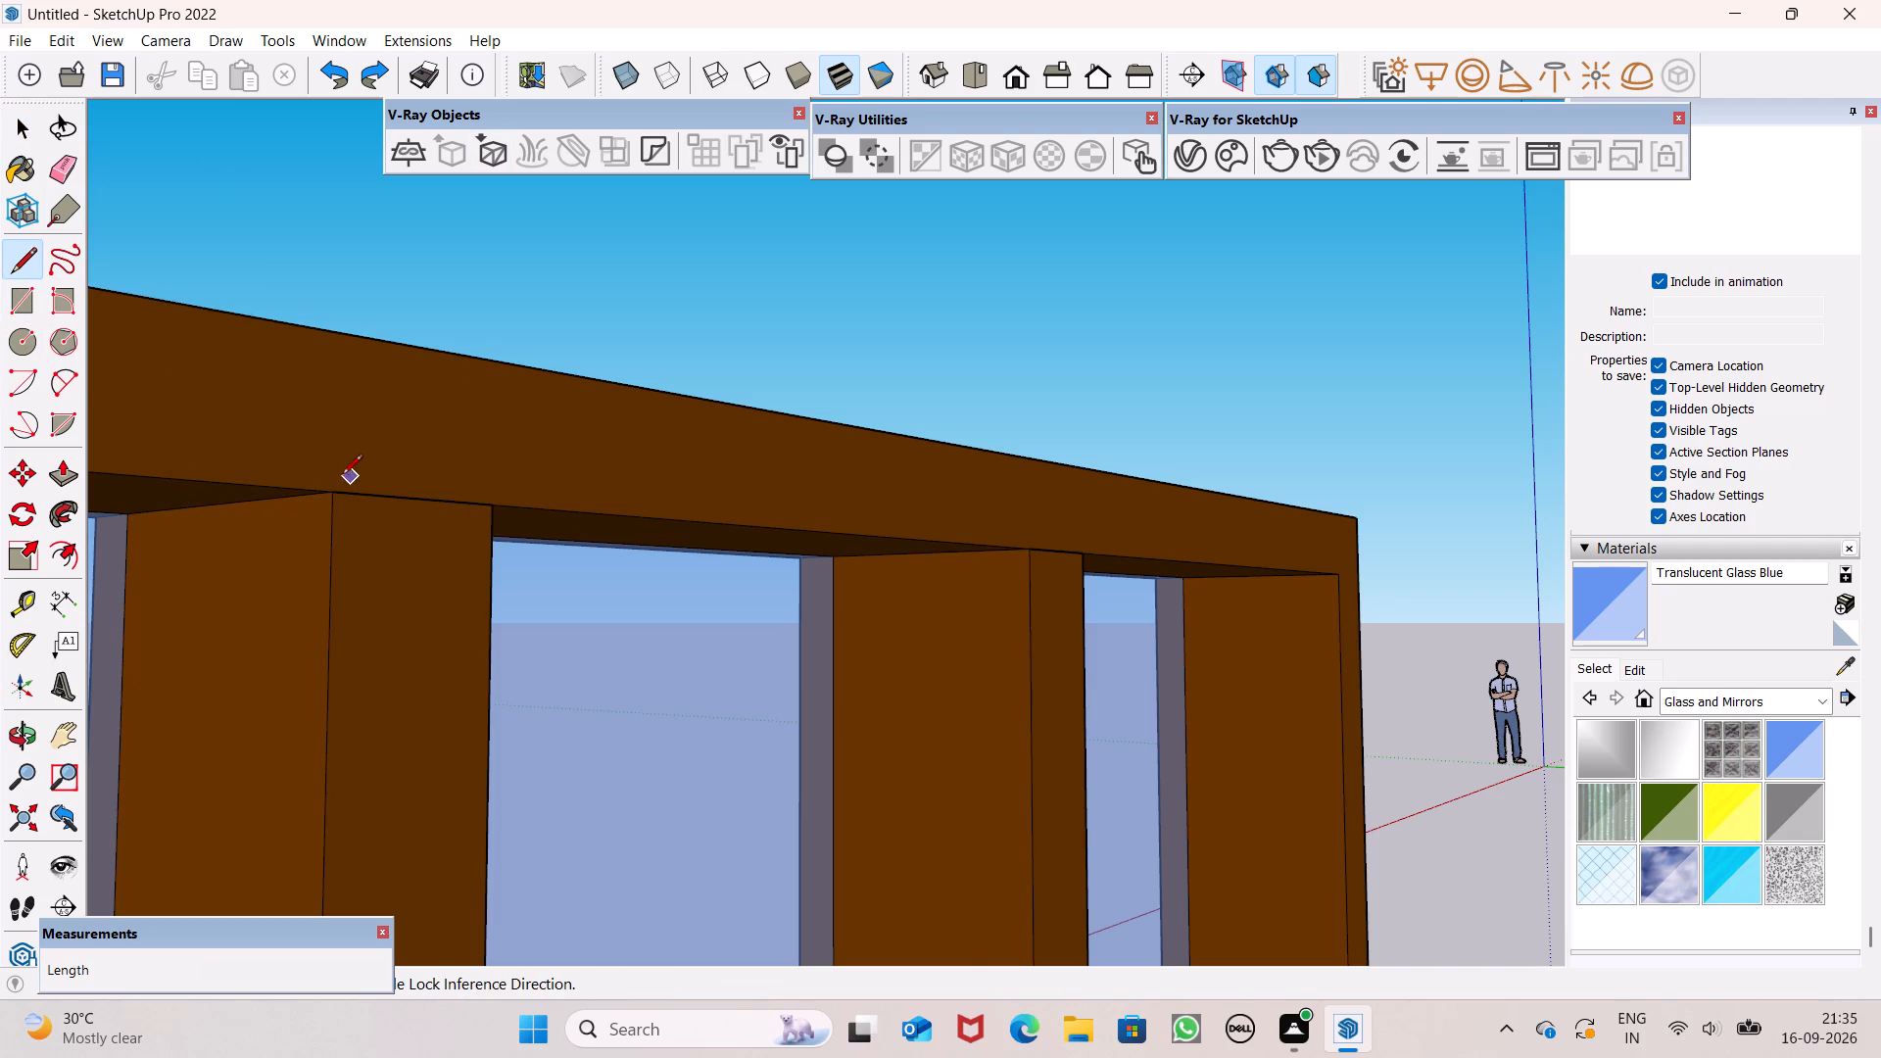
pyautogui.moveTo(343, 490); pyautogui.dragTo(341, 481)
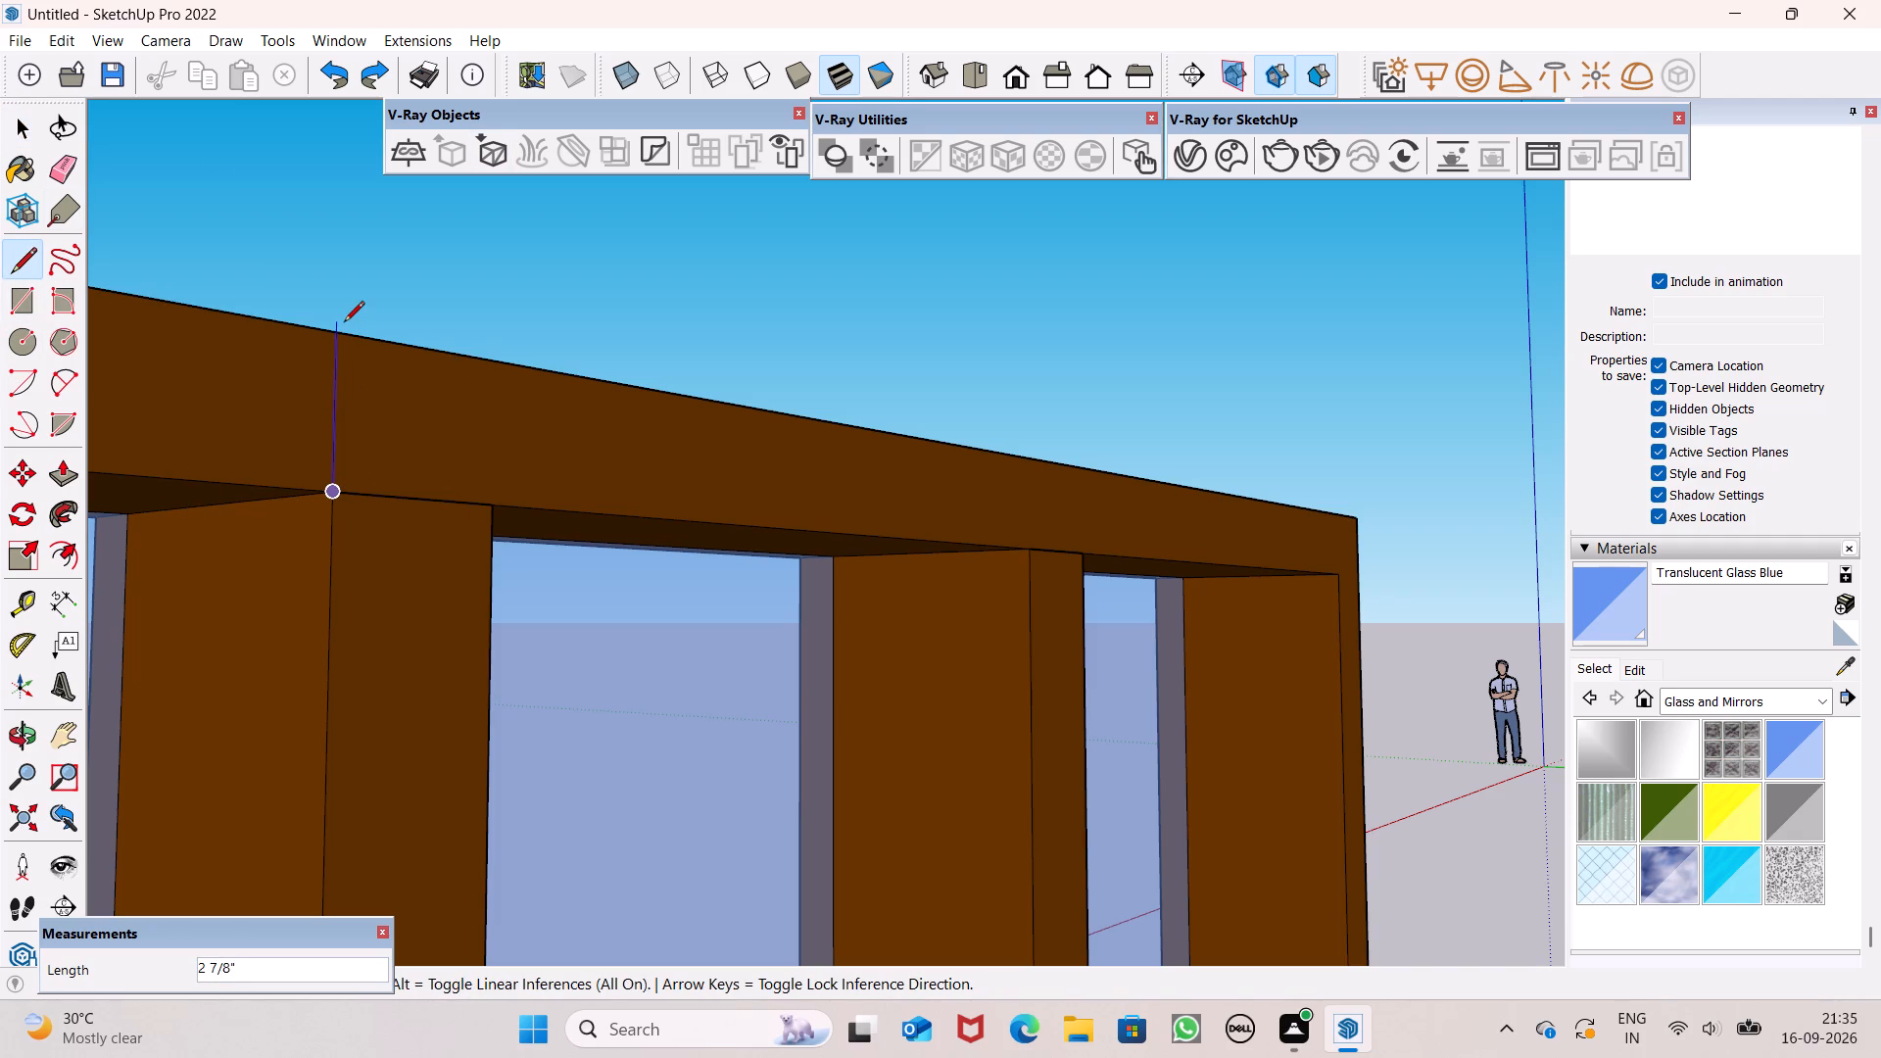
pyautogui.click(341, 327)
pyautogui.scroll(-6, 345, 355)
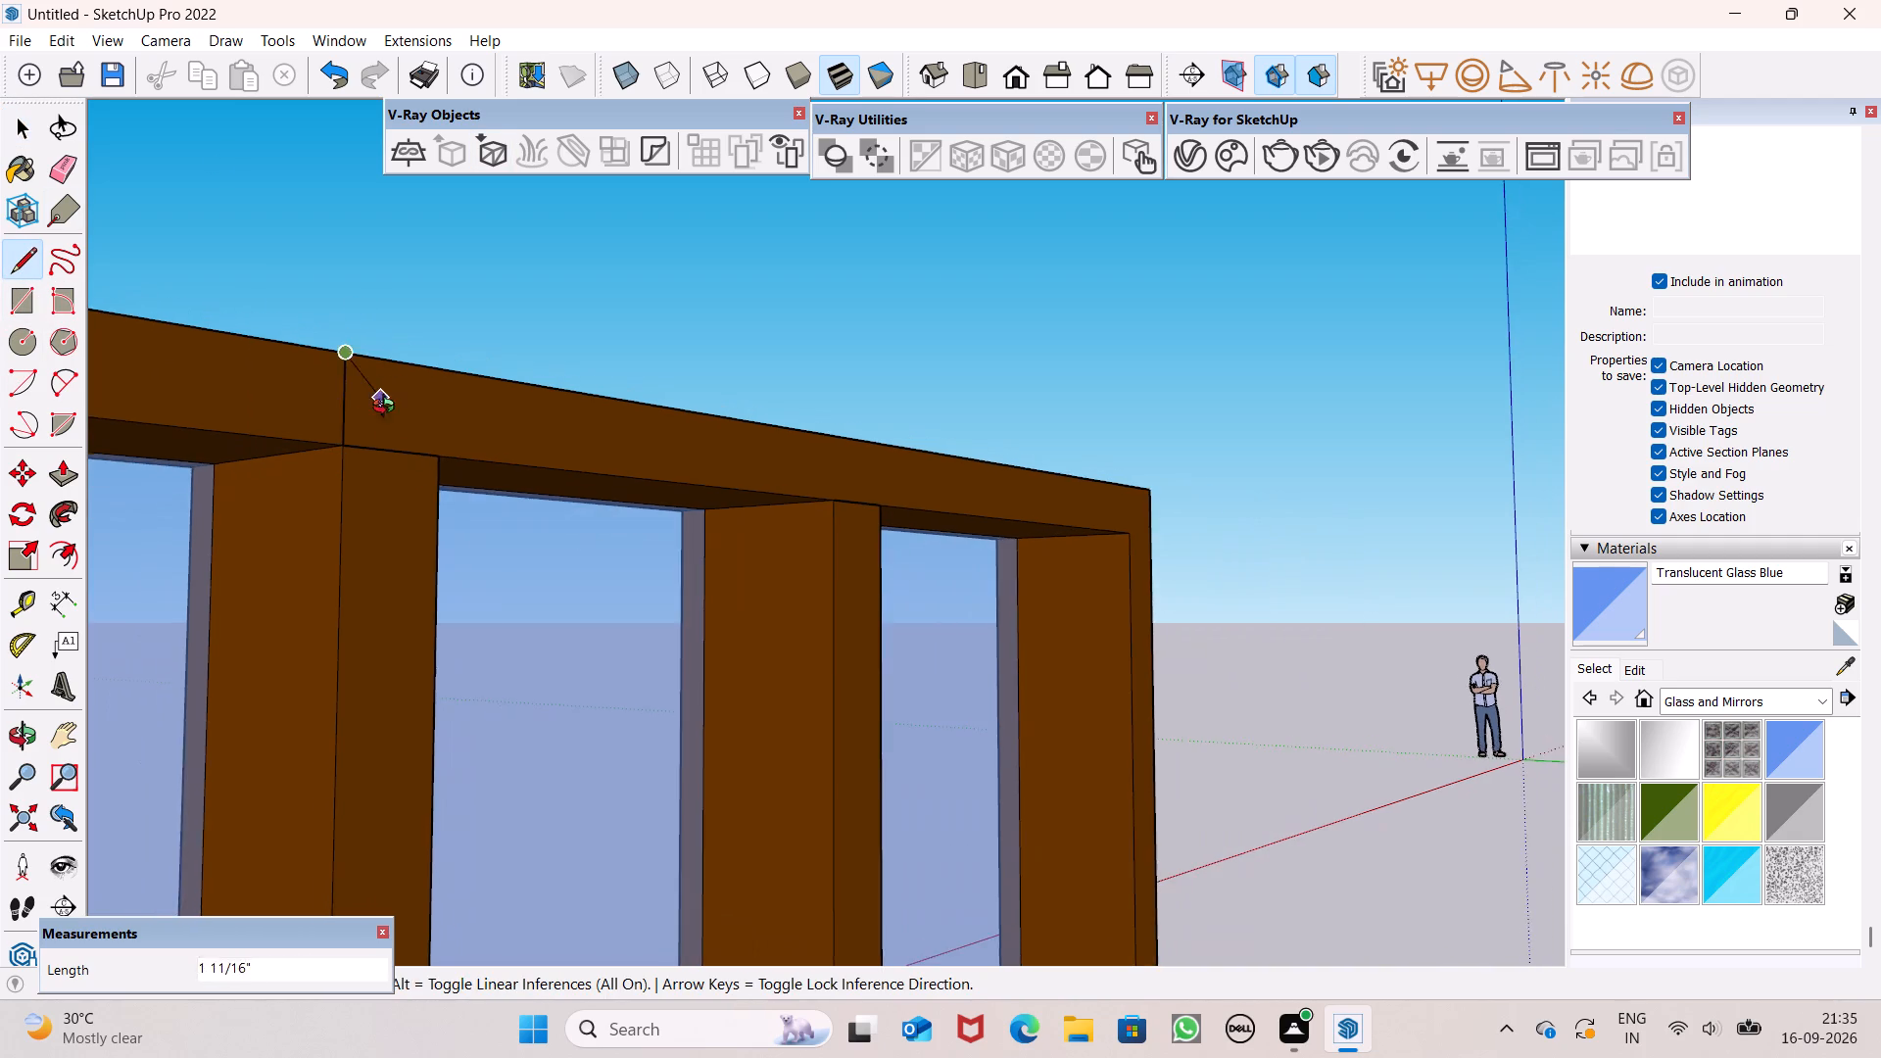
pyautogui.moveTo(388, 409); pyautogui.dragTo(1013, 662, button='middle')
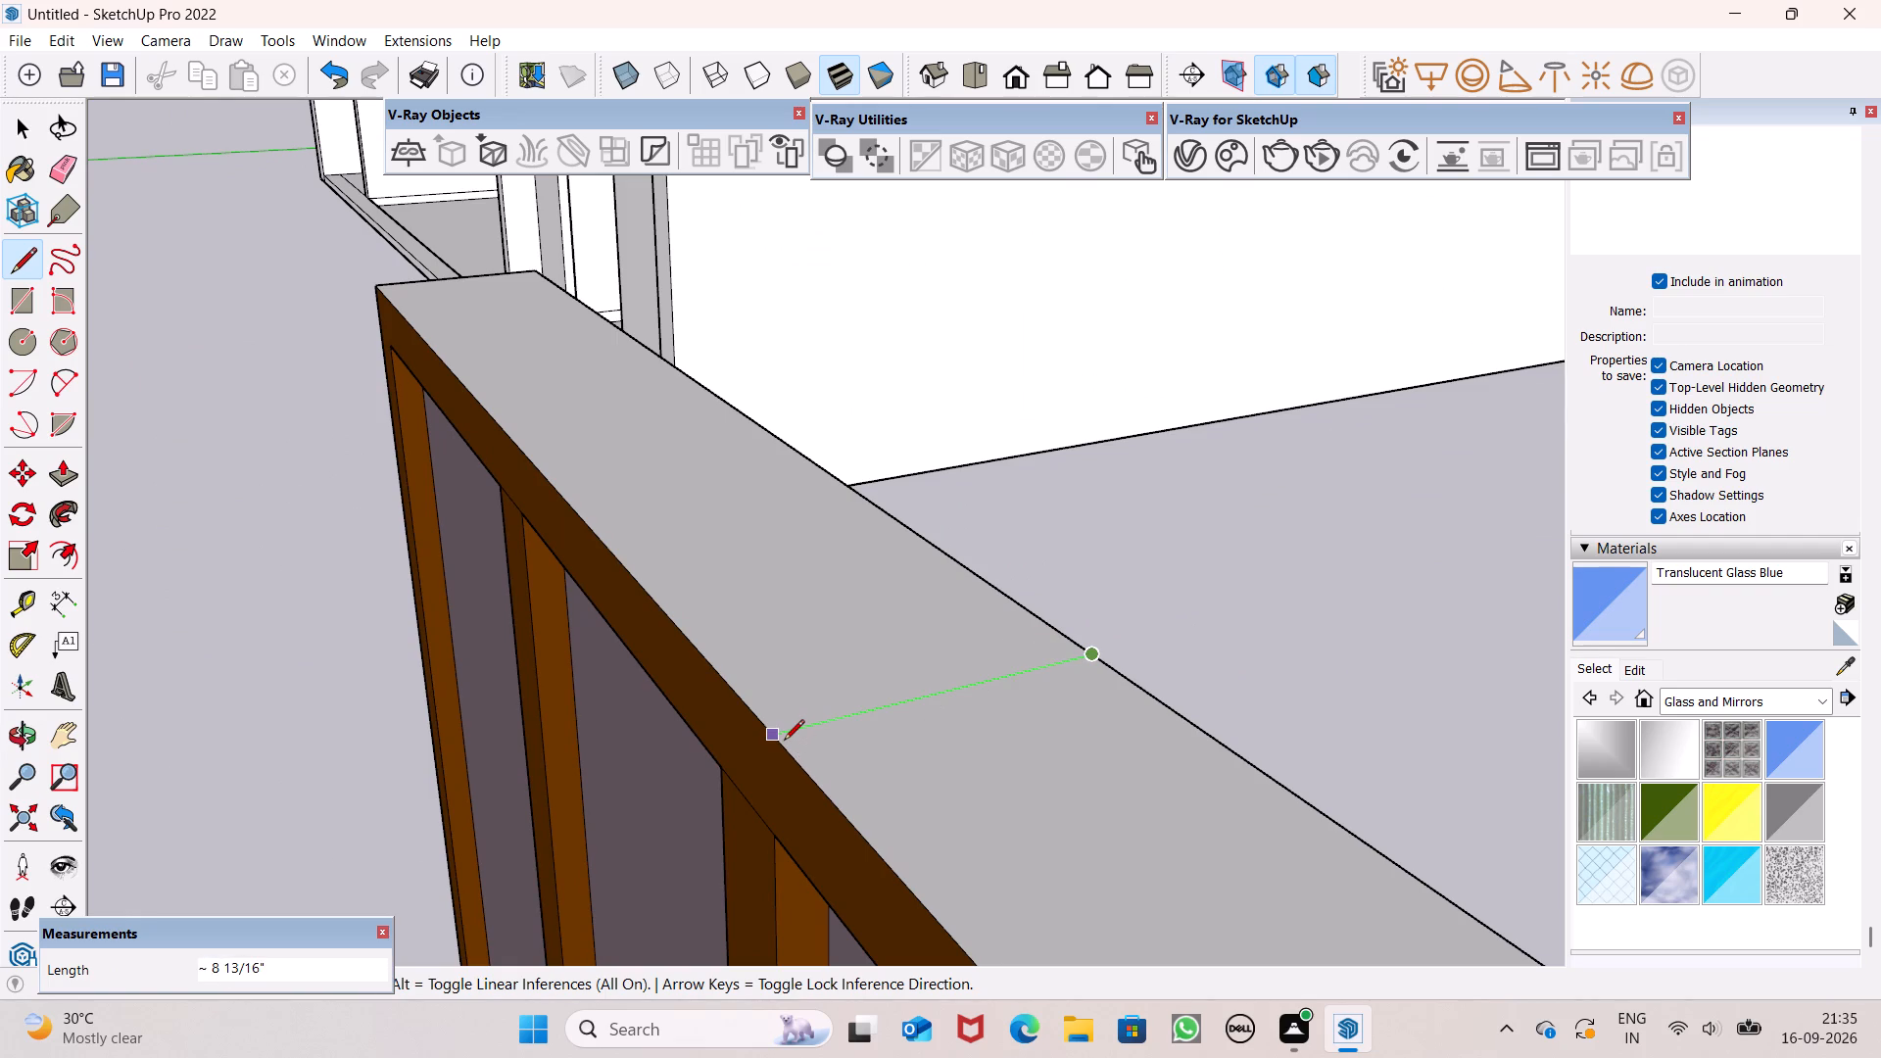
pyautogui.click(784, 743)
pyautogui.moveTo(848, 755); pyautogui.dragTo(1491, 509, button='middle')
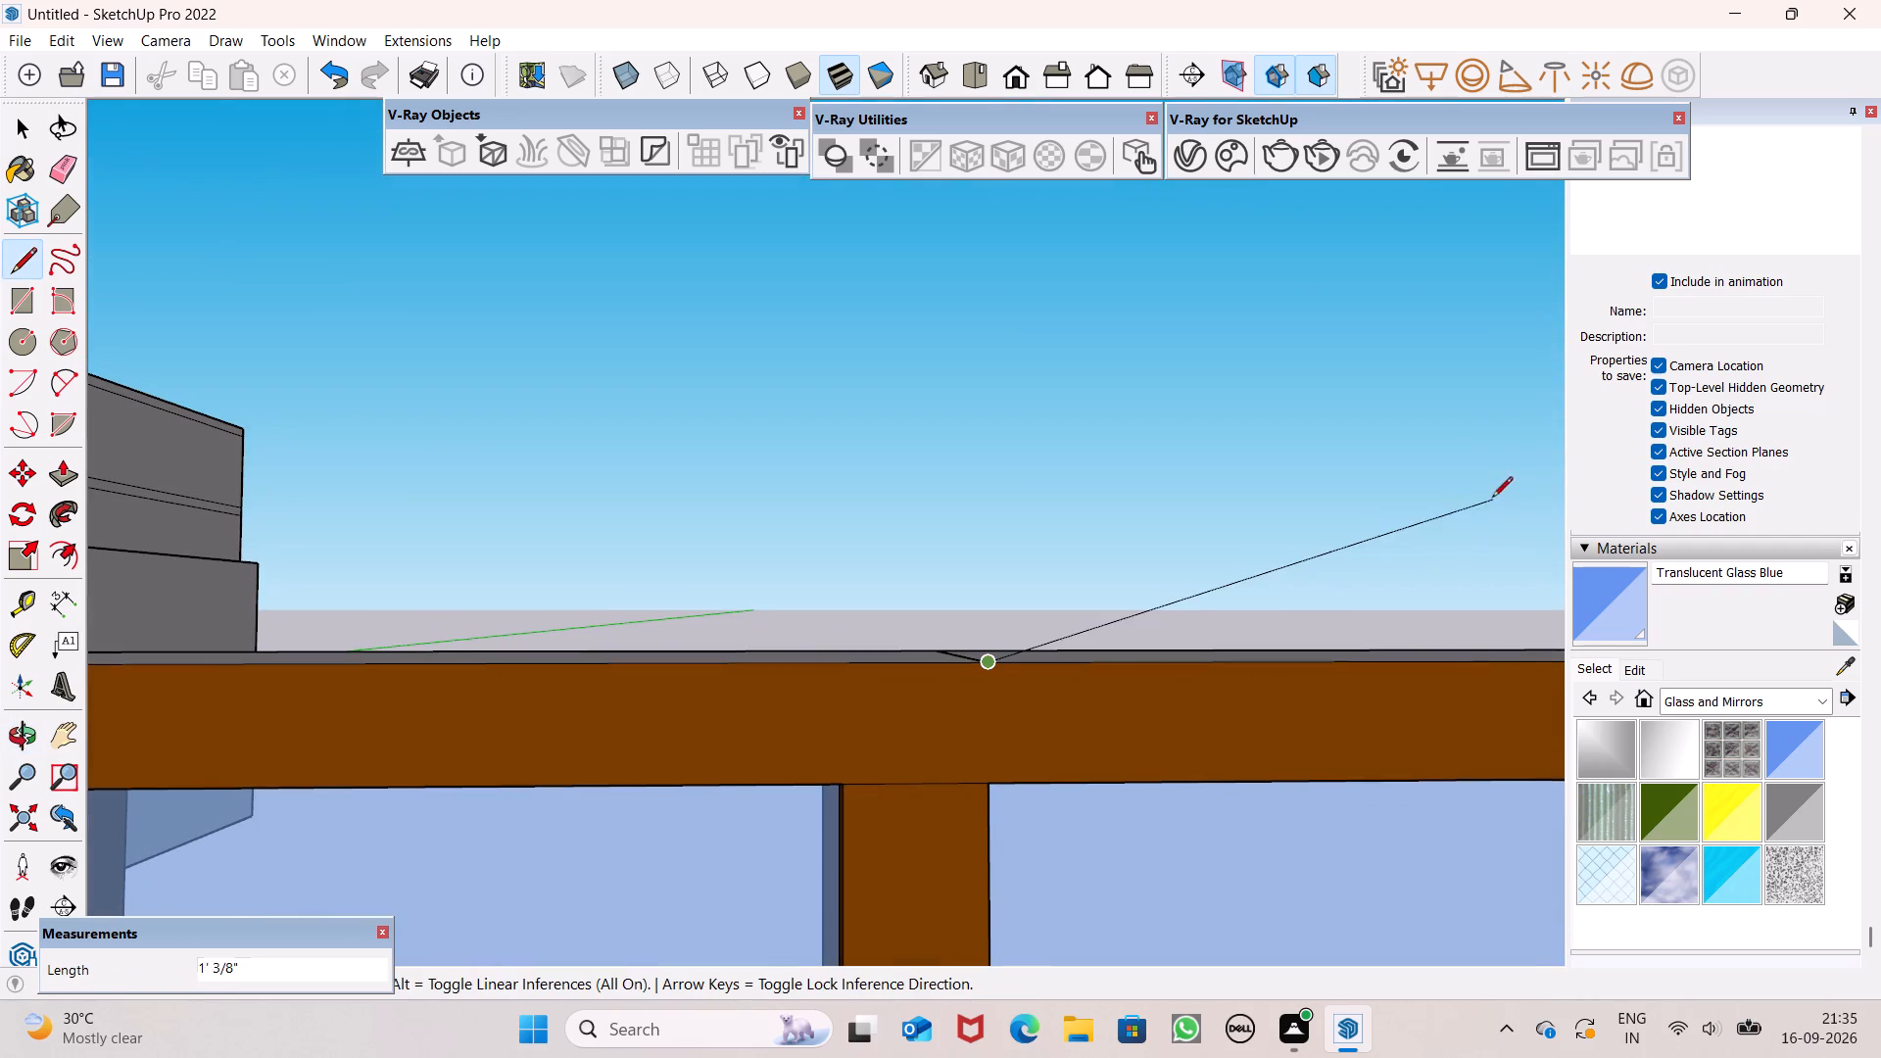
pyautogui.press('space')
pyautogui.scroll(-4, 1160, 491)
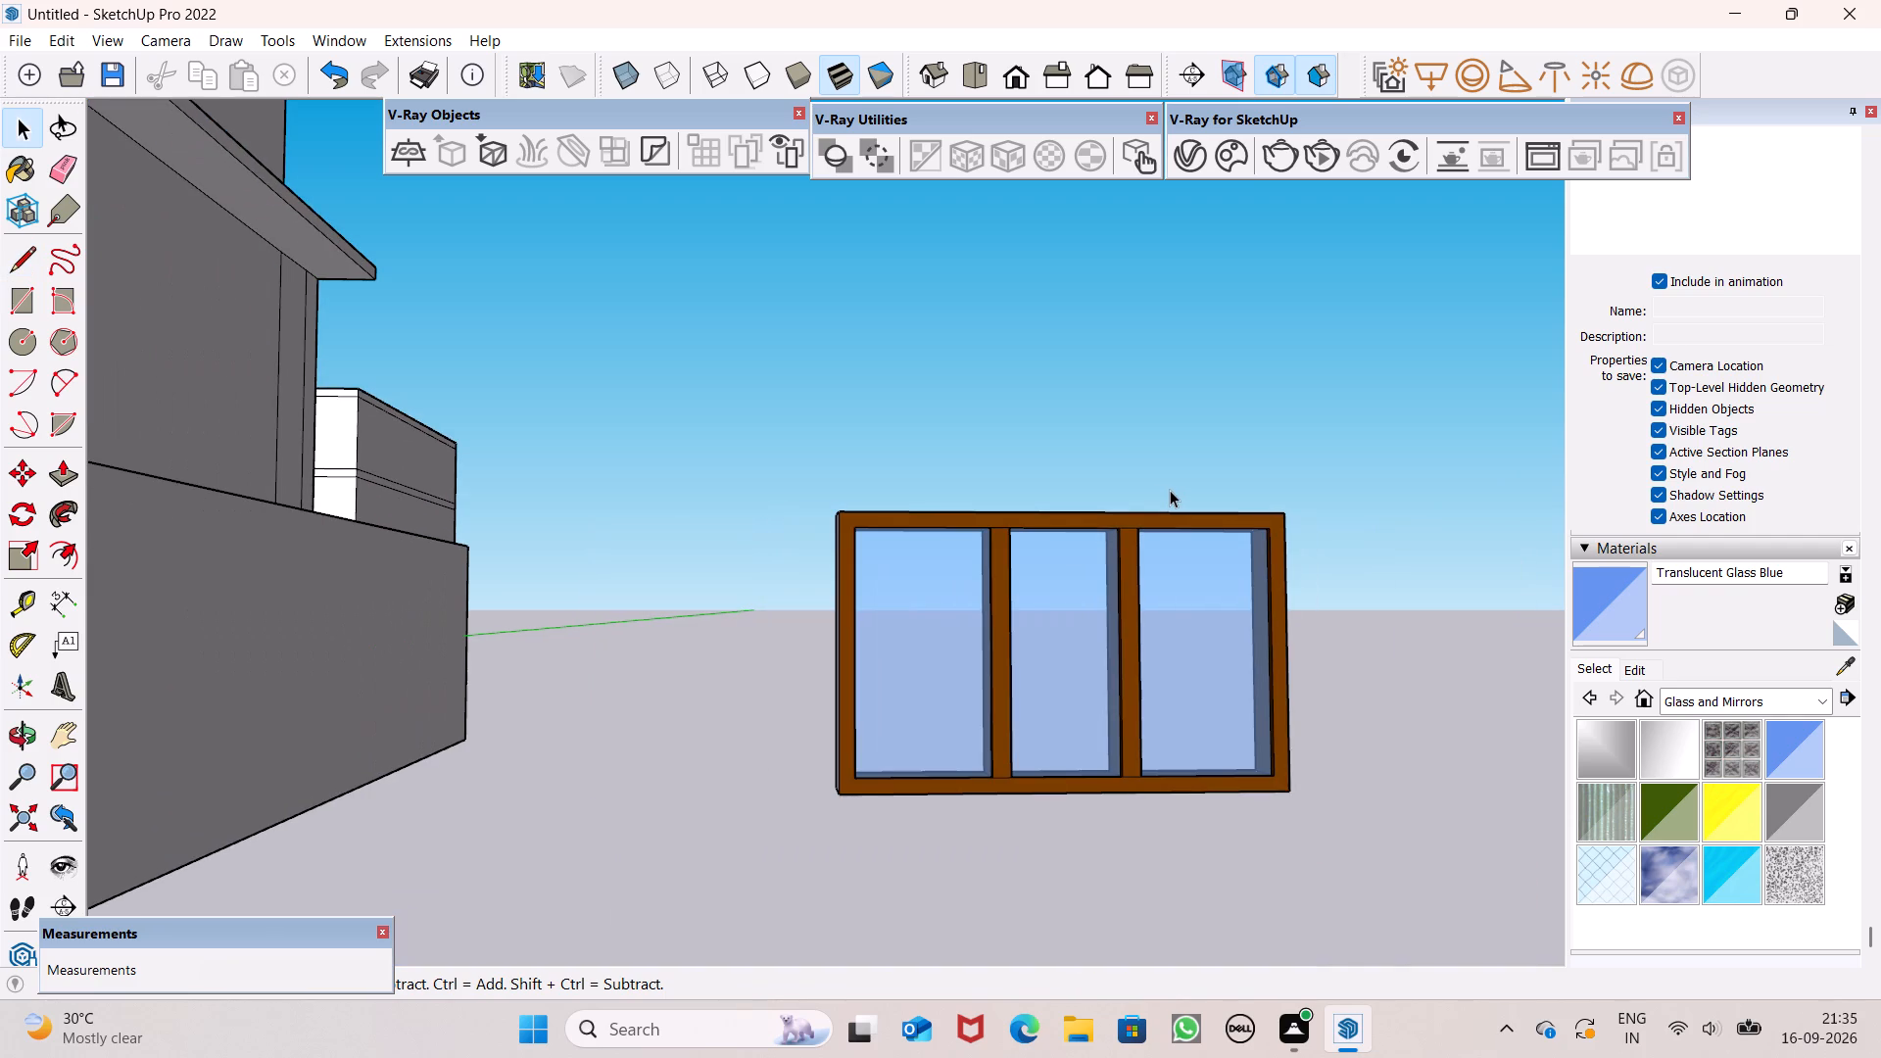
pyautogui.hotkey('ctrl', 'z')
# Draw a split line from the outer mullion's corner up the front rail, across the frame's top, and about 2 11/16" down the back.
pyautogui.moveTo(1197, 553); pyautogui.dragTo(1140, 756, button='middle')
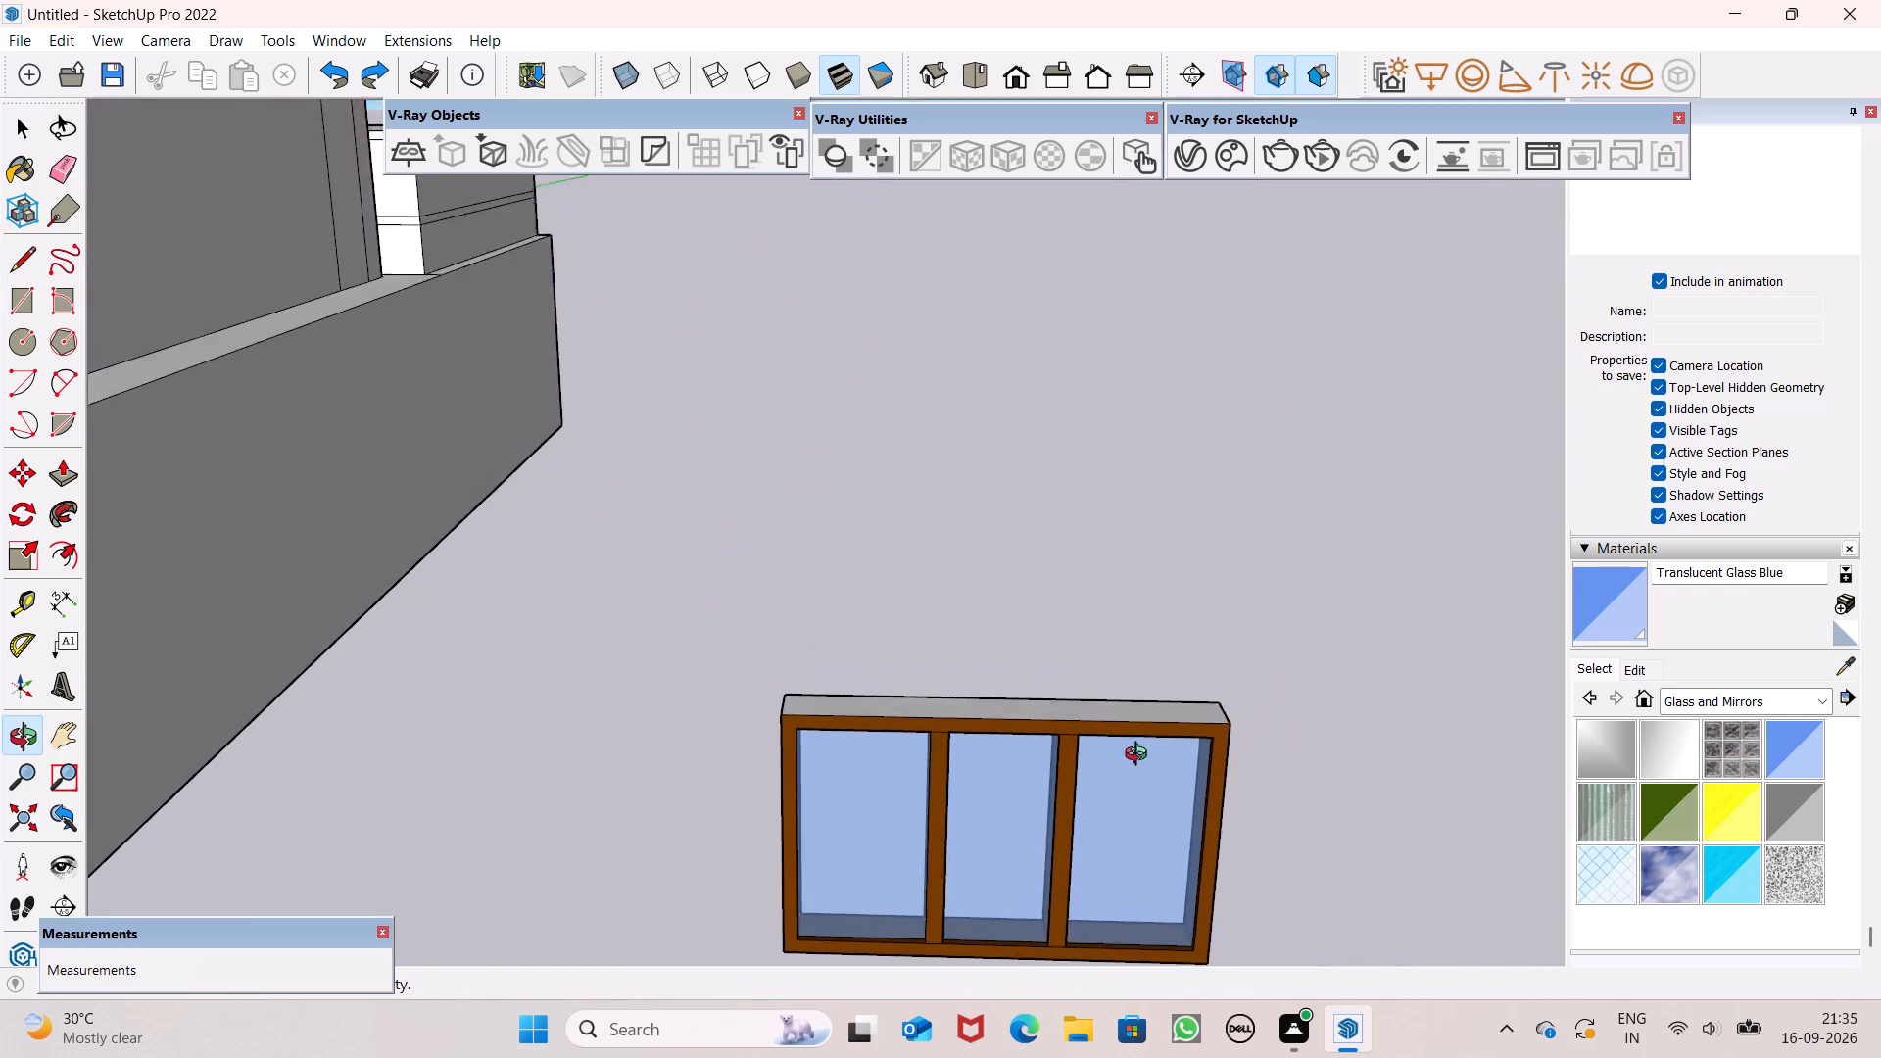
pyautogui.moveTo(1140, 756); pyautogui.dragTo(1133, 775, button='middle')
pyautogui.scroll(6, 1124, 750)
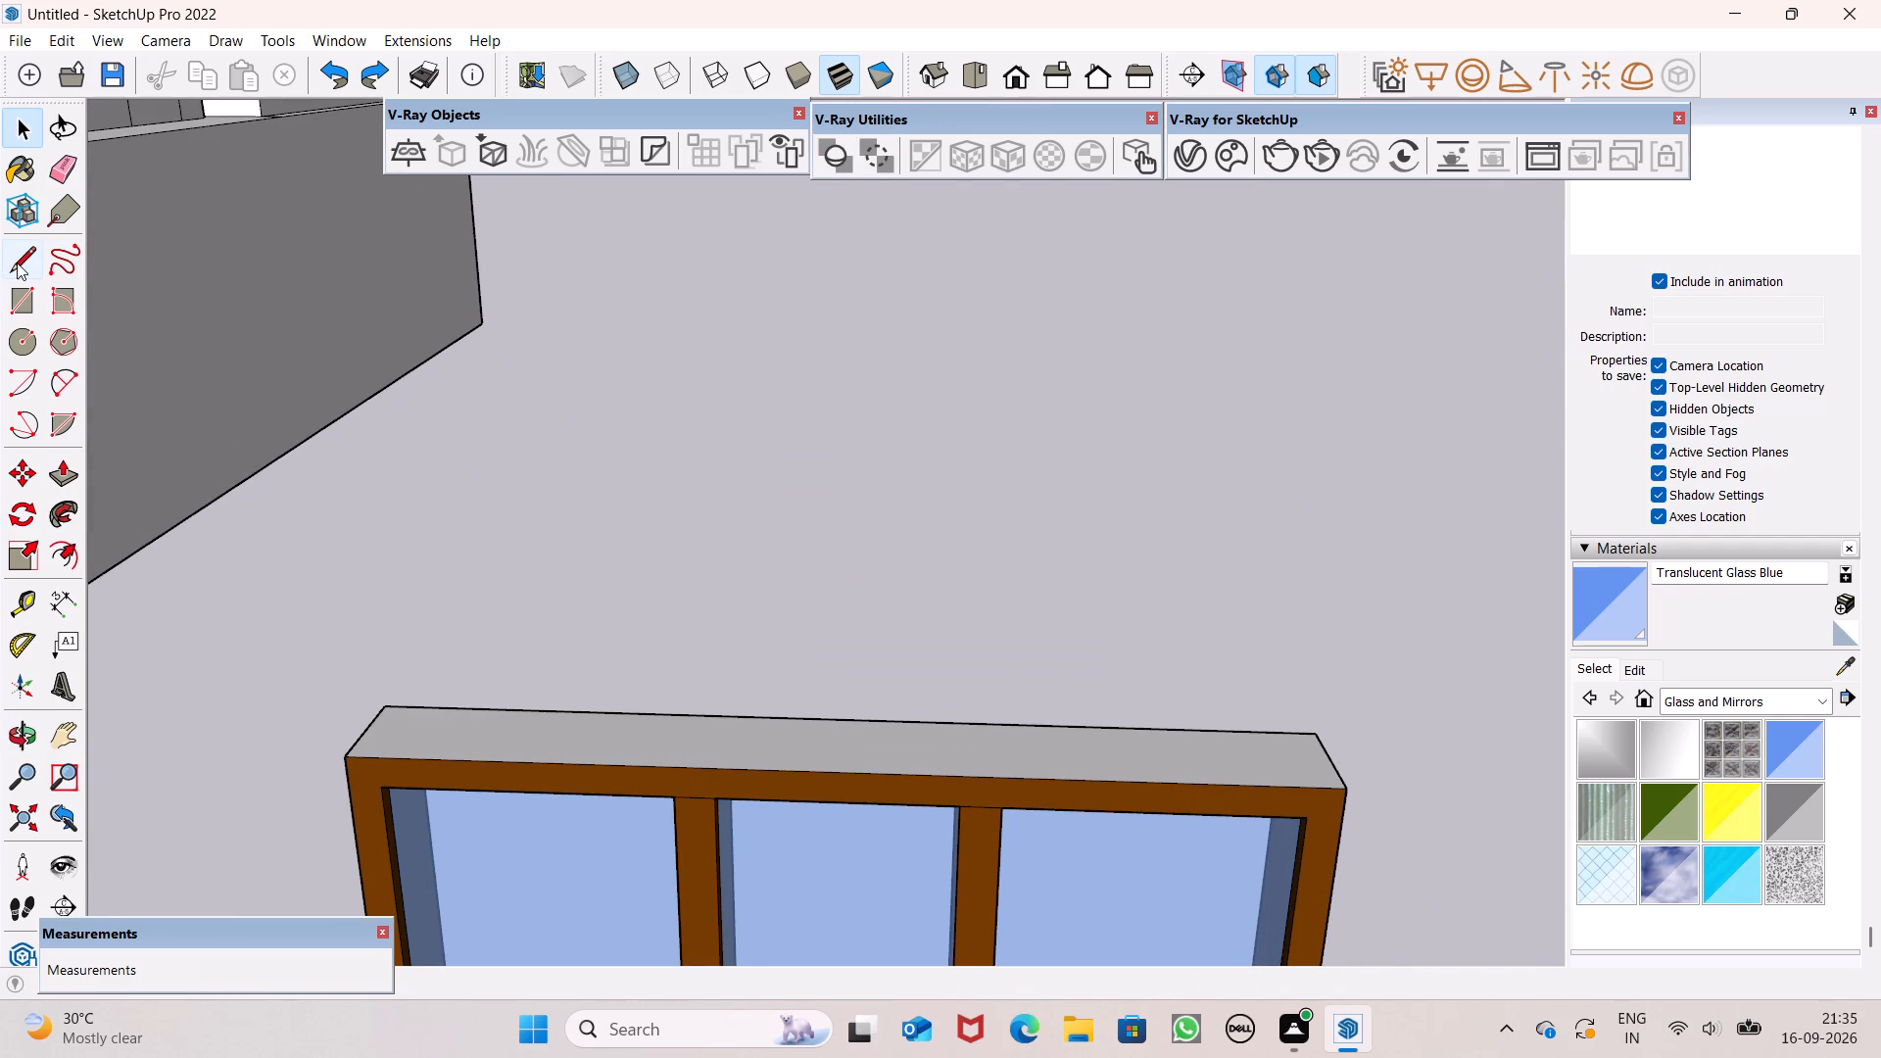
pyautogui.moveTo(17, 263); pyautogui.dragTo(34, 271)
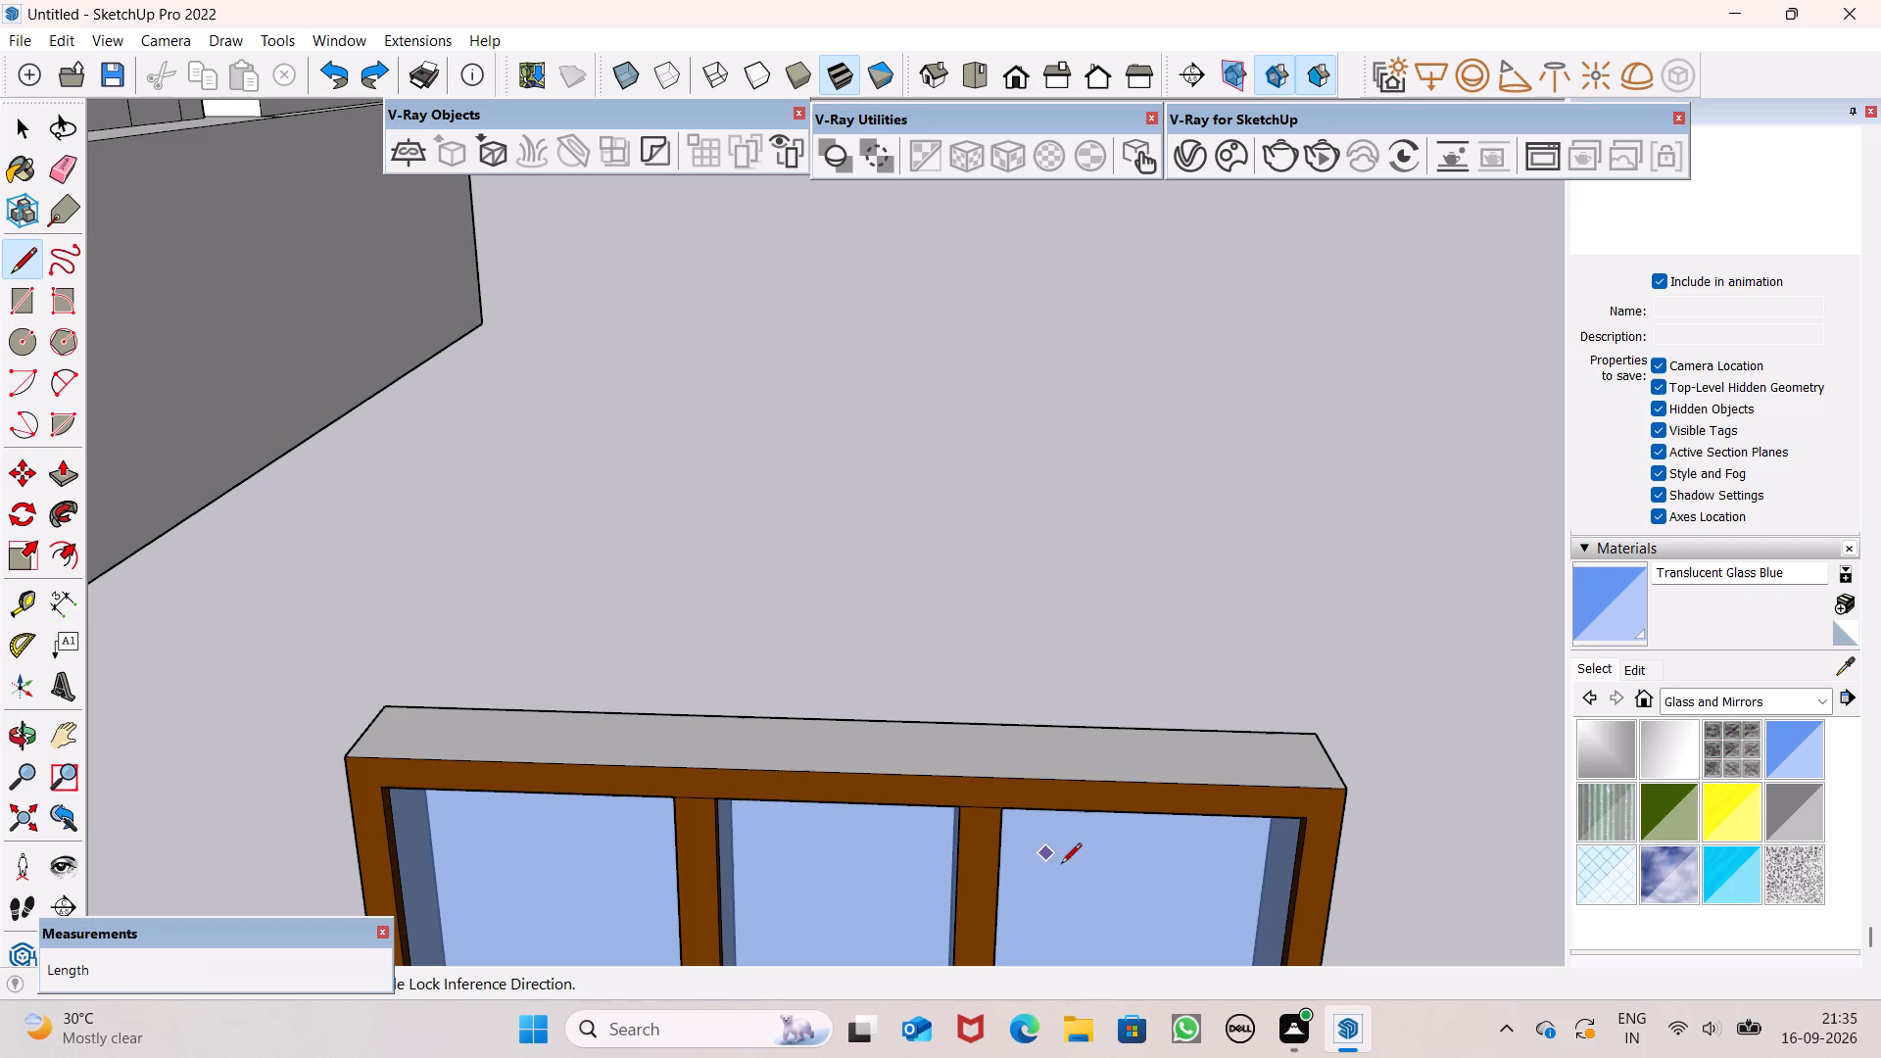
pyautogui.scroll(6, 1043, 859)
pyautogui.scroll(6, 971, 749)
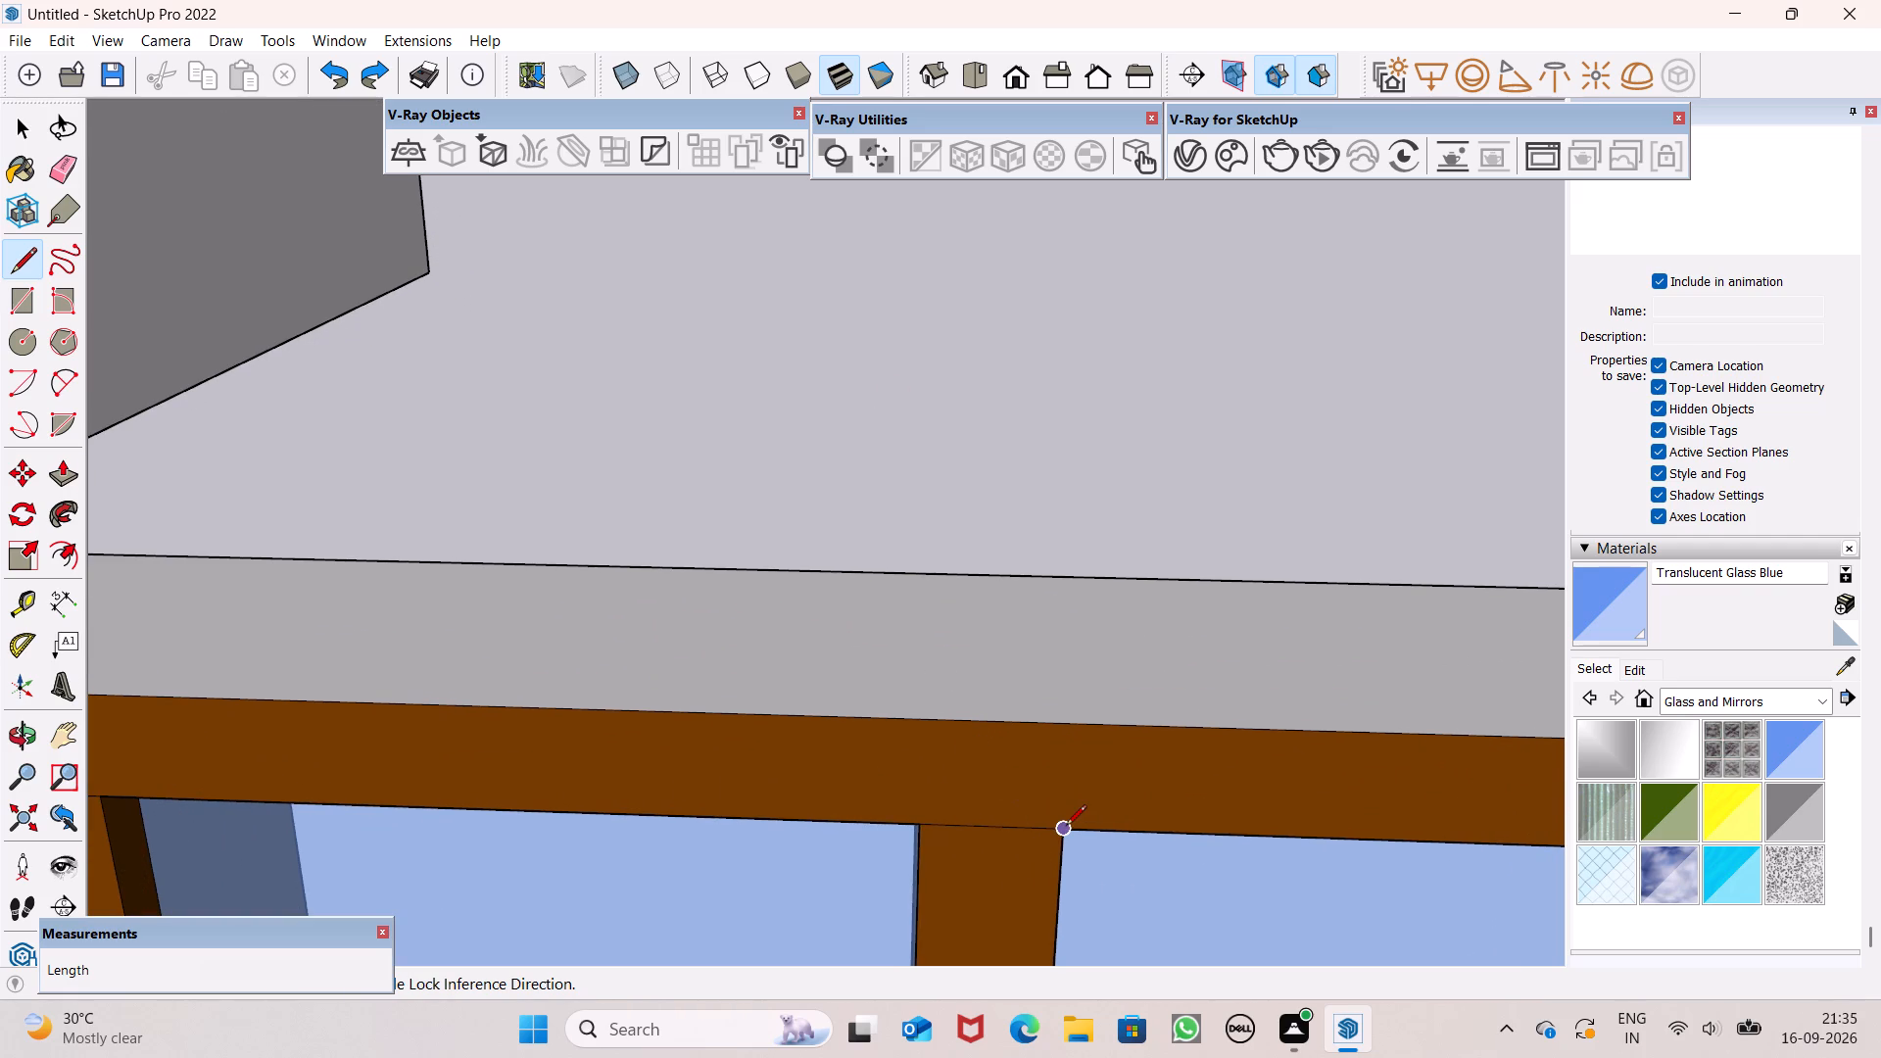
pyautogui.click(1066, 827)
pyautogui.click(1073, 732)
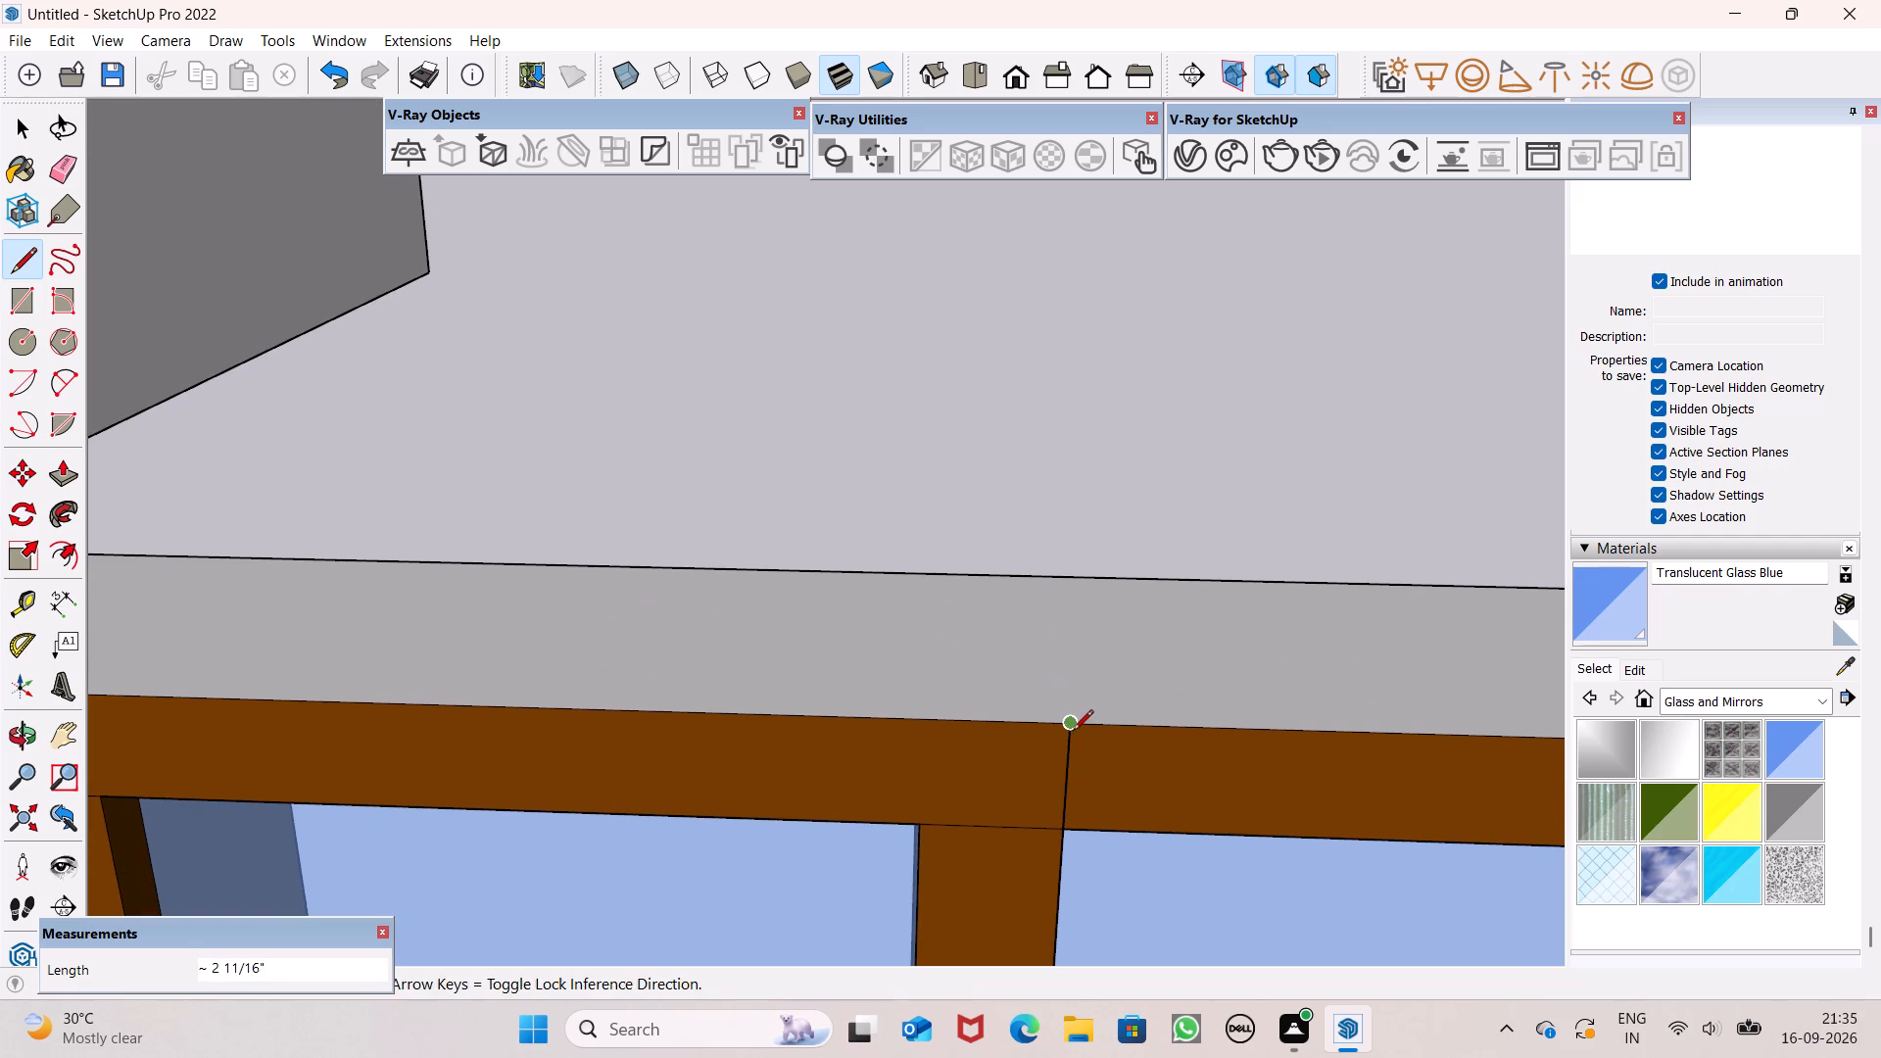
pyautogui.click(1040, 586)
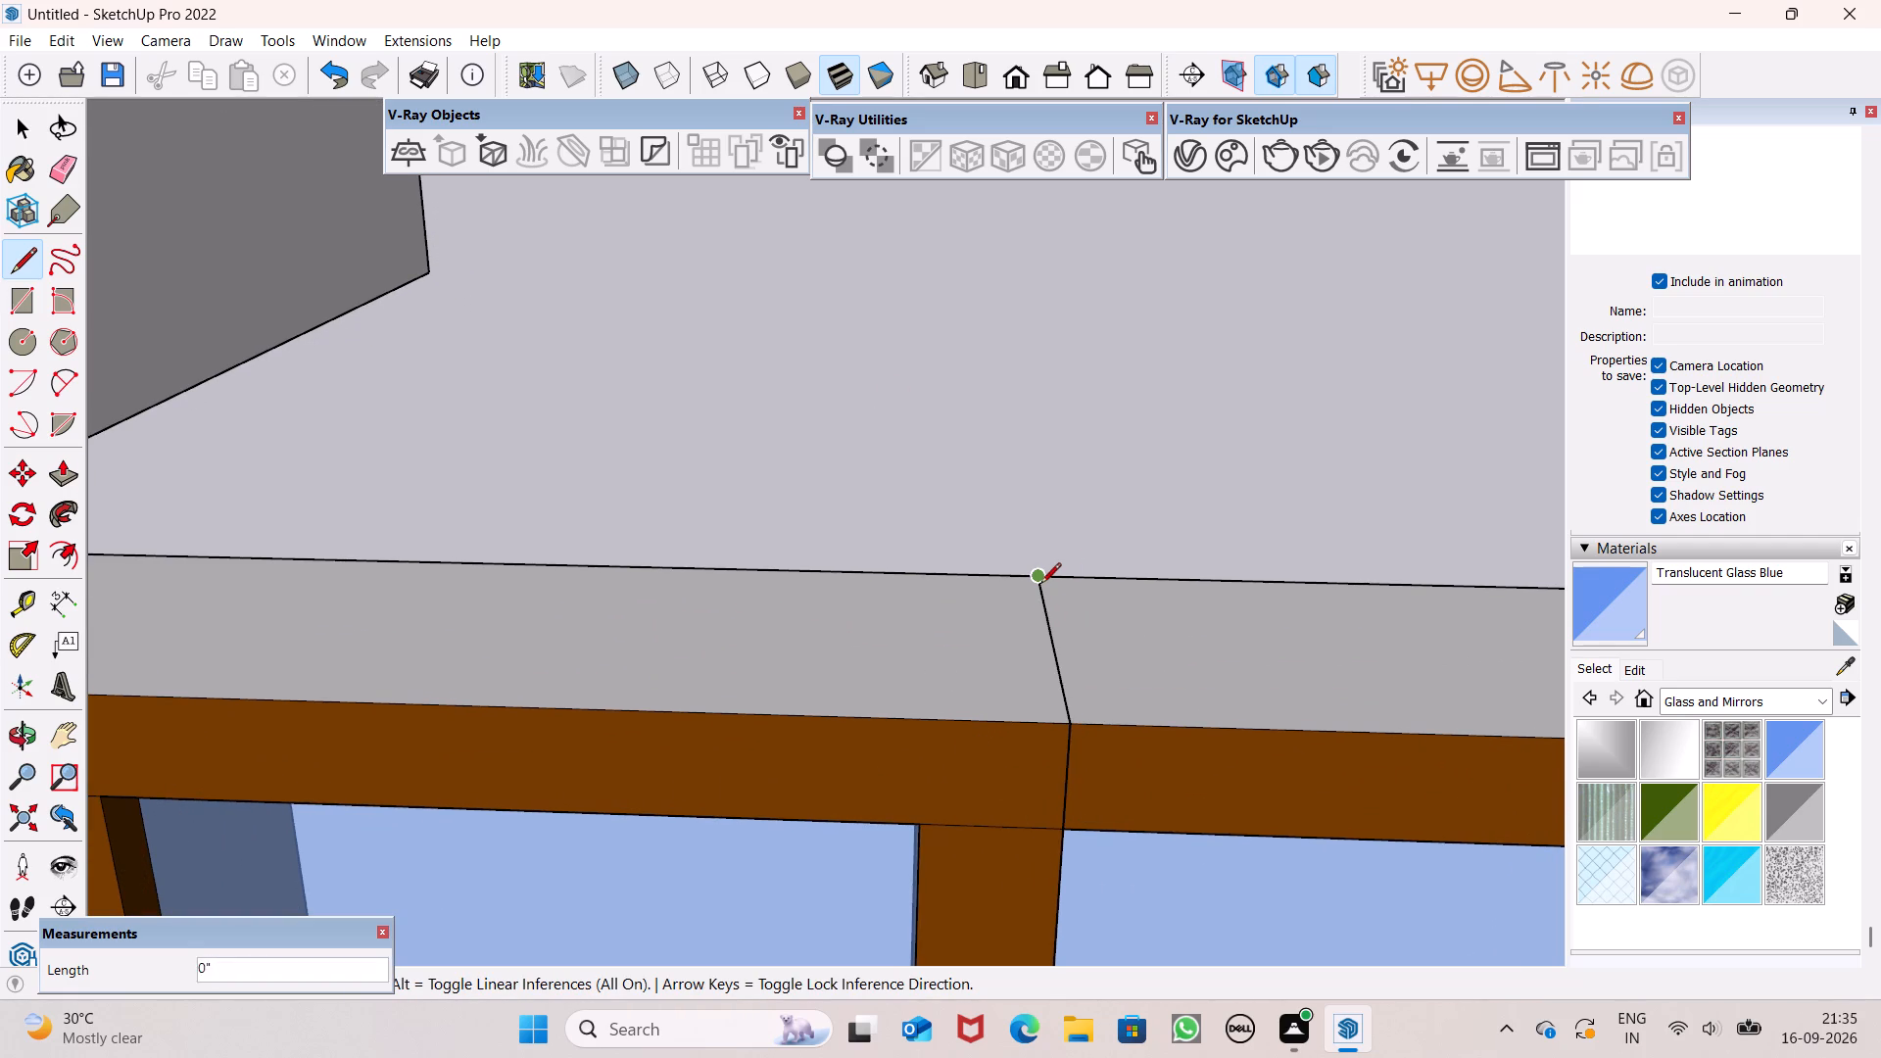
pyautogui.moveTo(1111, 584); pyautogui.dragTo(233, 624, button='middle')
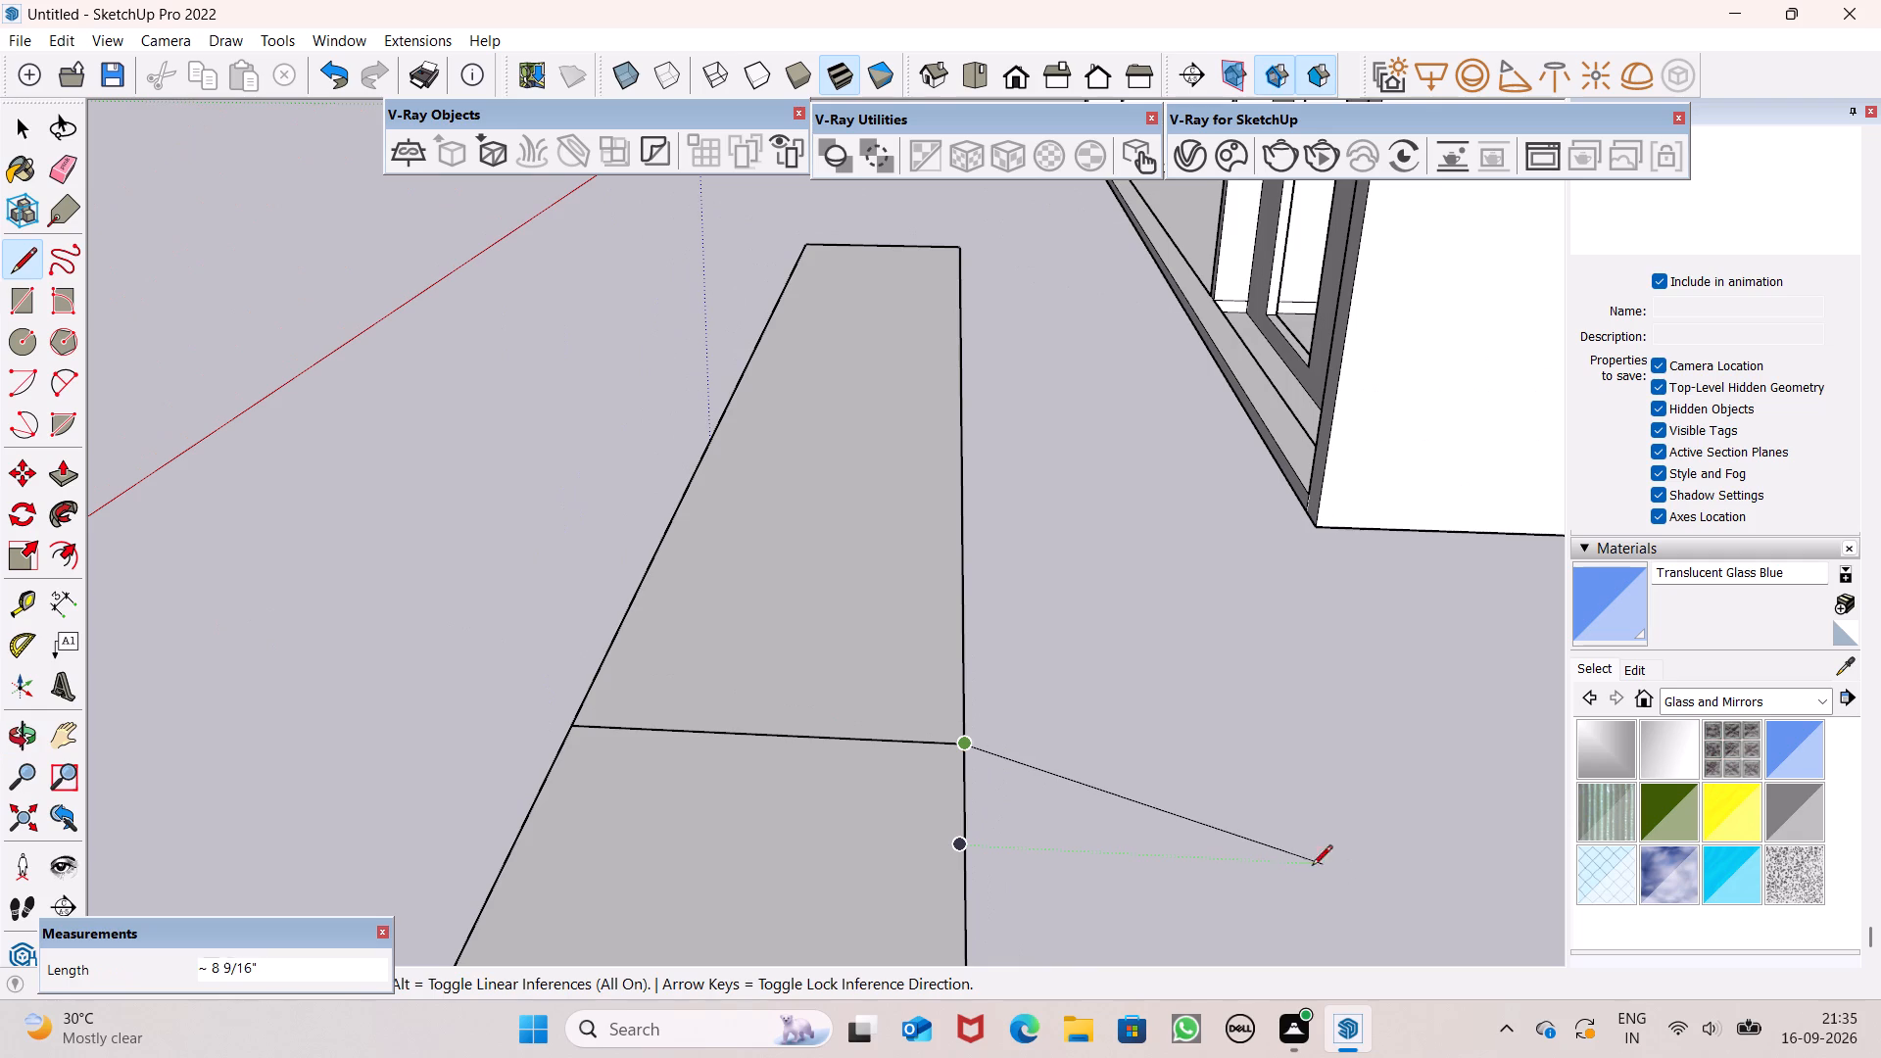
pyautogui.moveTo(1253, 870); pyautogui.dragTo(847, 737, button='middle')
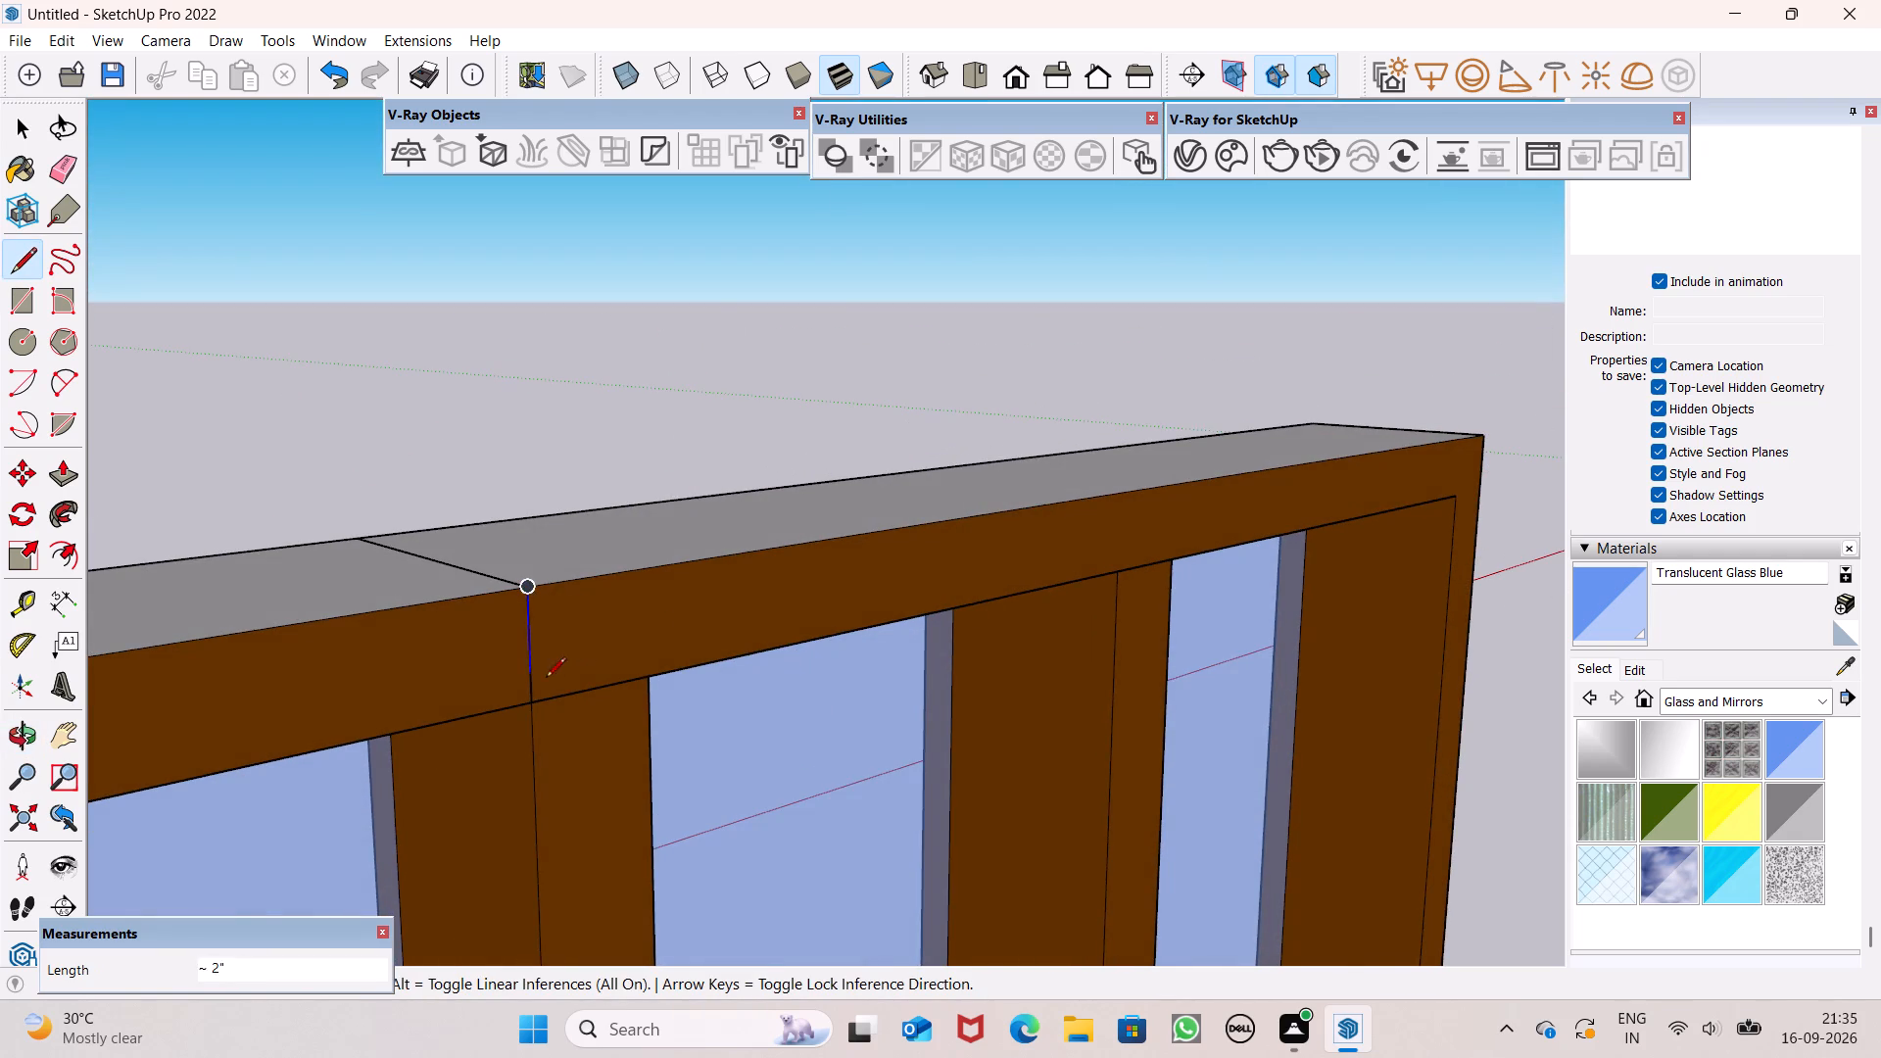
pyautogui.scroll(7, 527, 728)
pyautogui.click(531, 690)
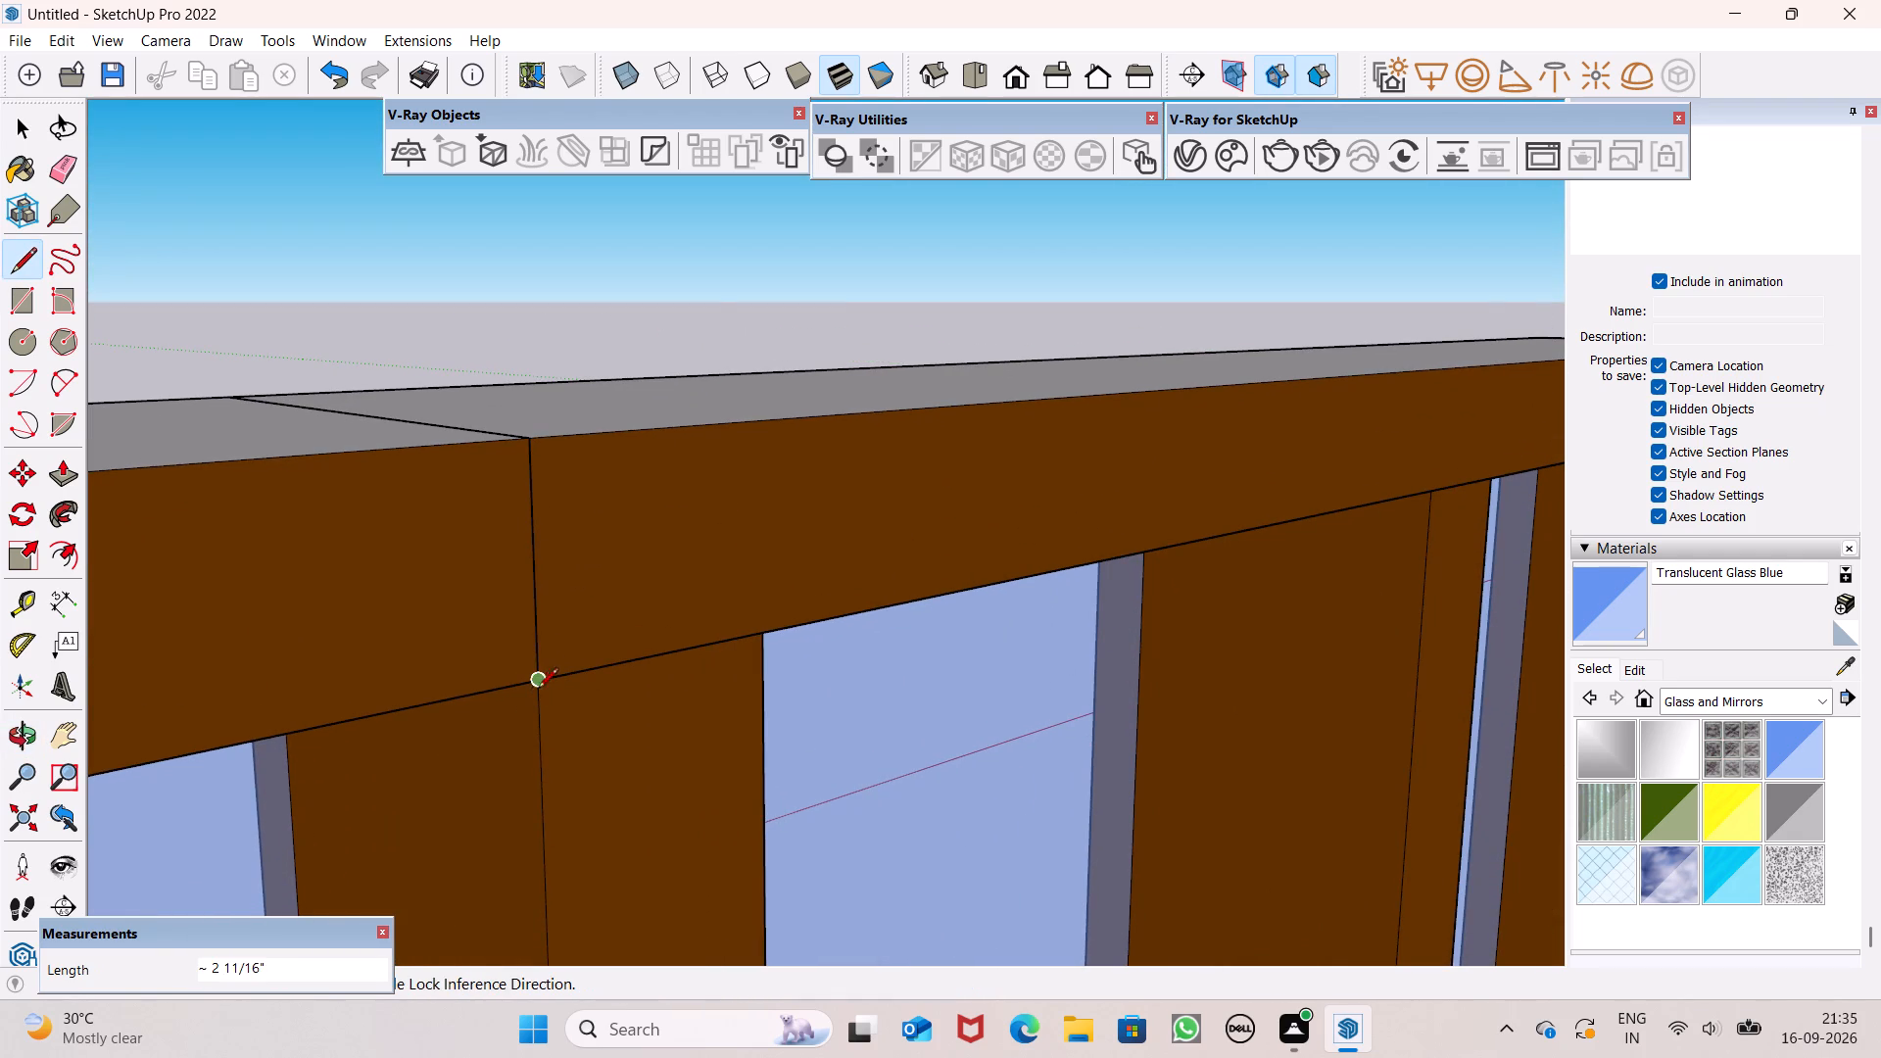
pyautogui.scroll(-5, 909, 700)
pyautogui.moveTo(926, 698); pyautogui.dragTo(1781, 755, button='middle')
pyautogui.scroll(-1, 926, 698)
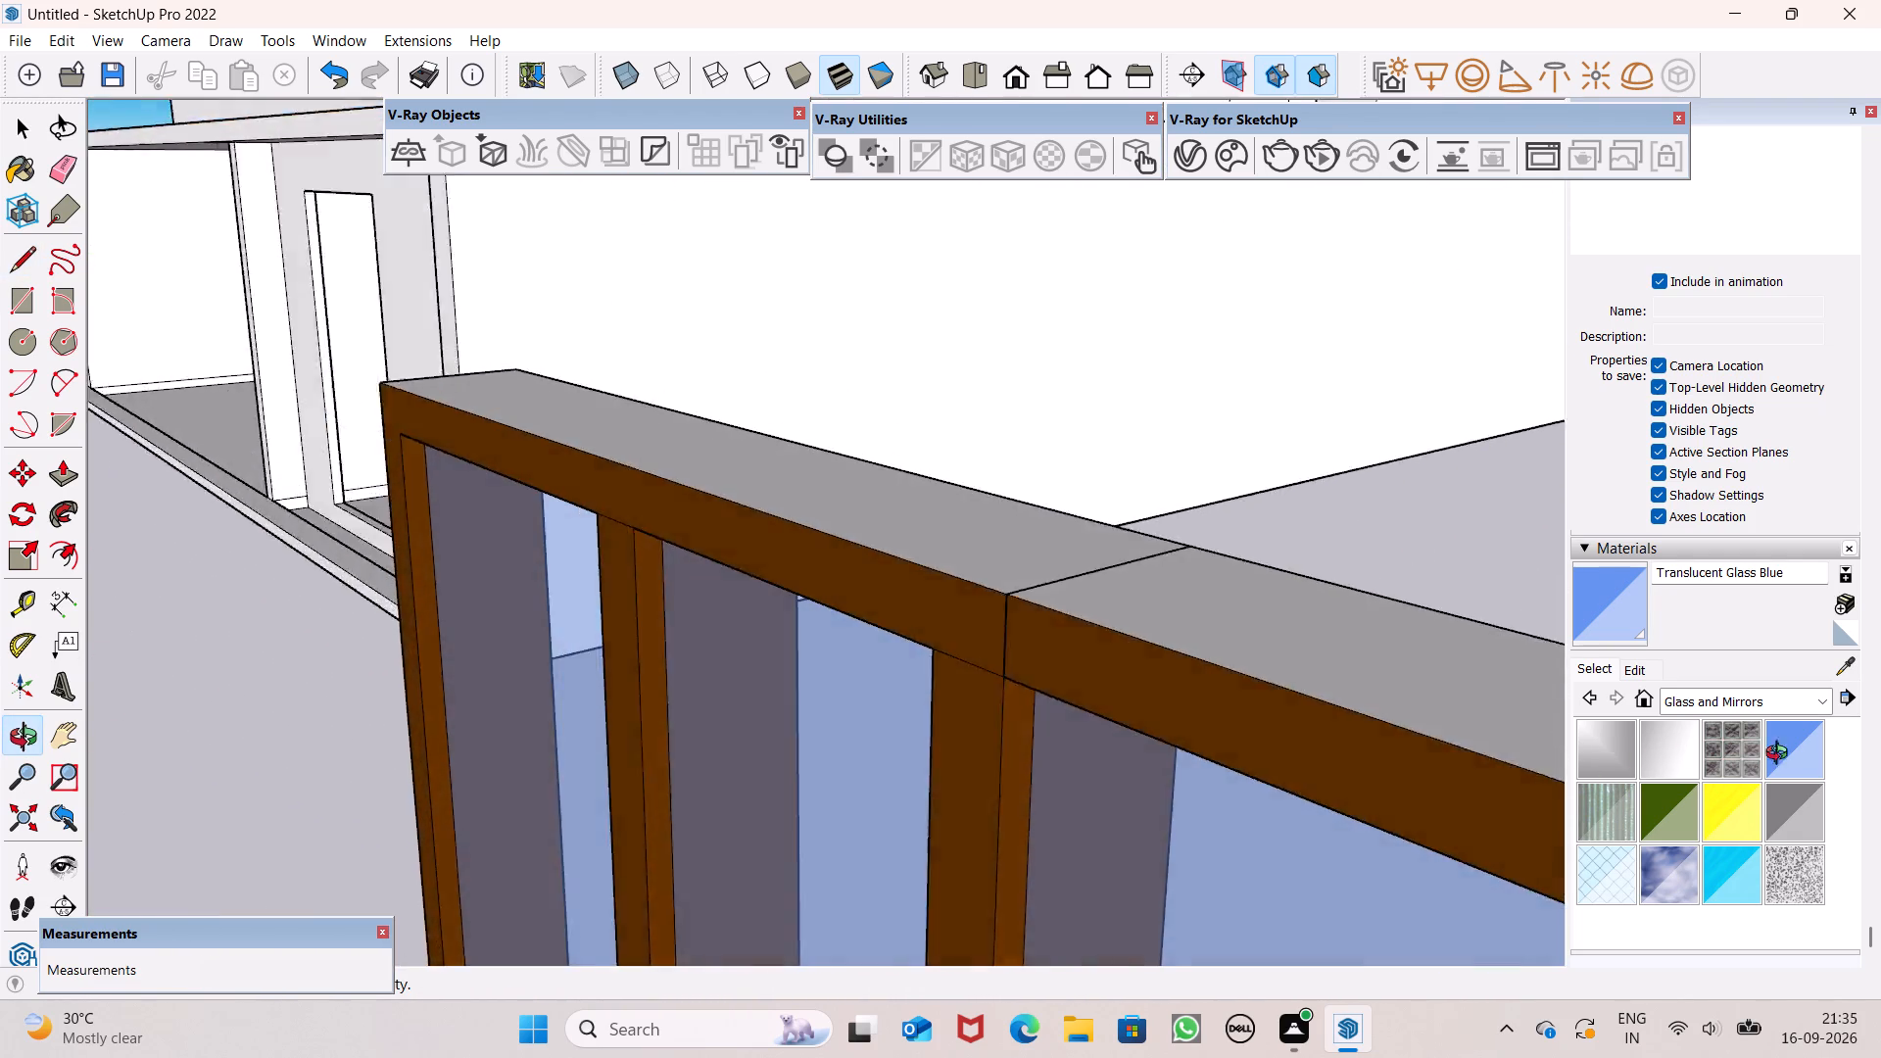
pyautogui.moveTo(1781, 755); pyautogui.dragTo(1880, 740, button='middle')
pyautogui.scroll(-5, 1253, 631)
pyautogui.moveTo(1258, 660); pyautogui.dragTo(1627, 715, button='middle')
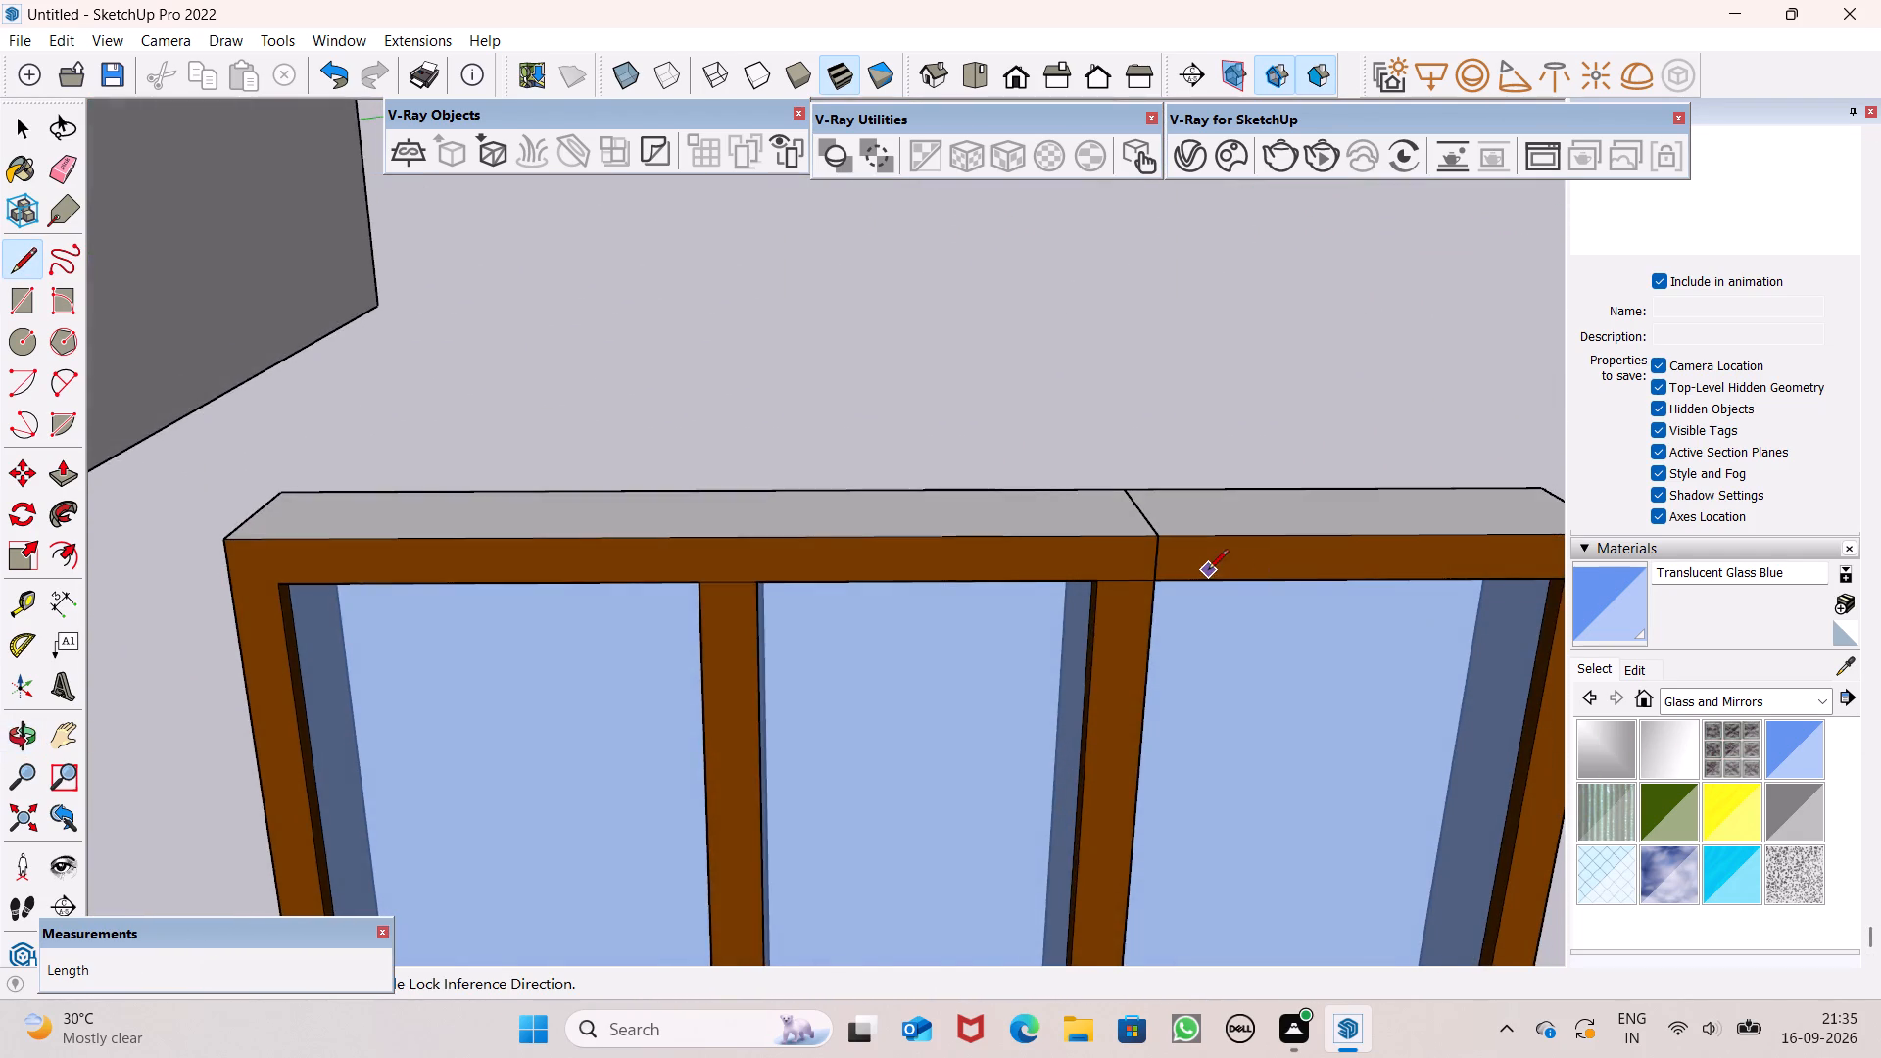
pyautogui.scroll(-5, 1208, 570)
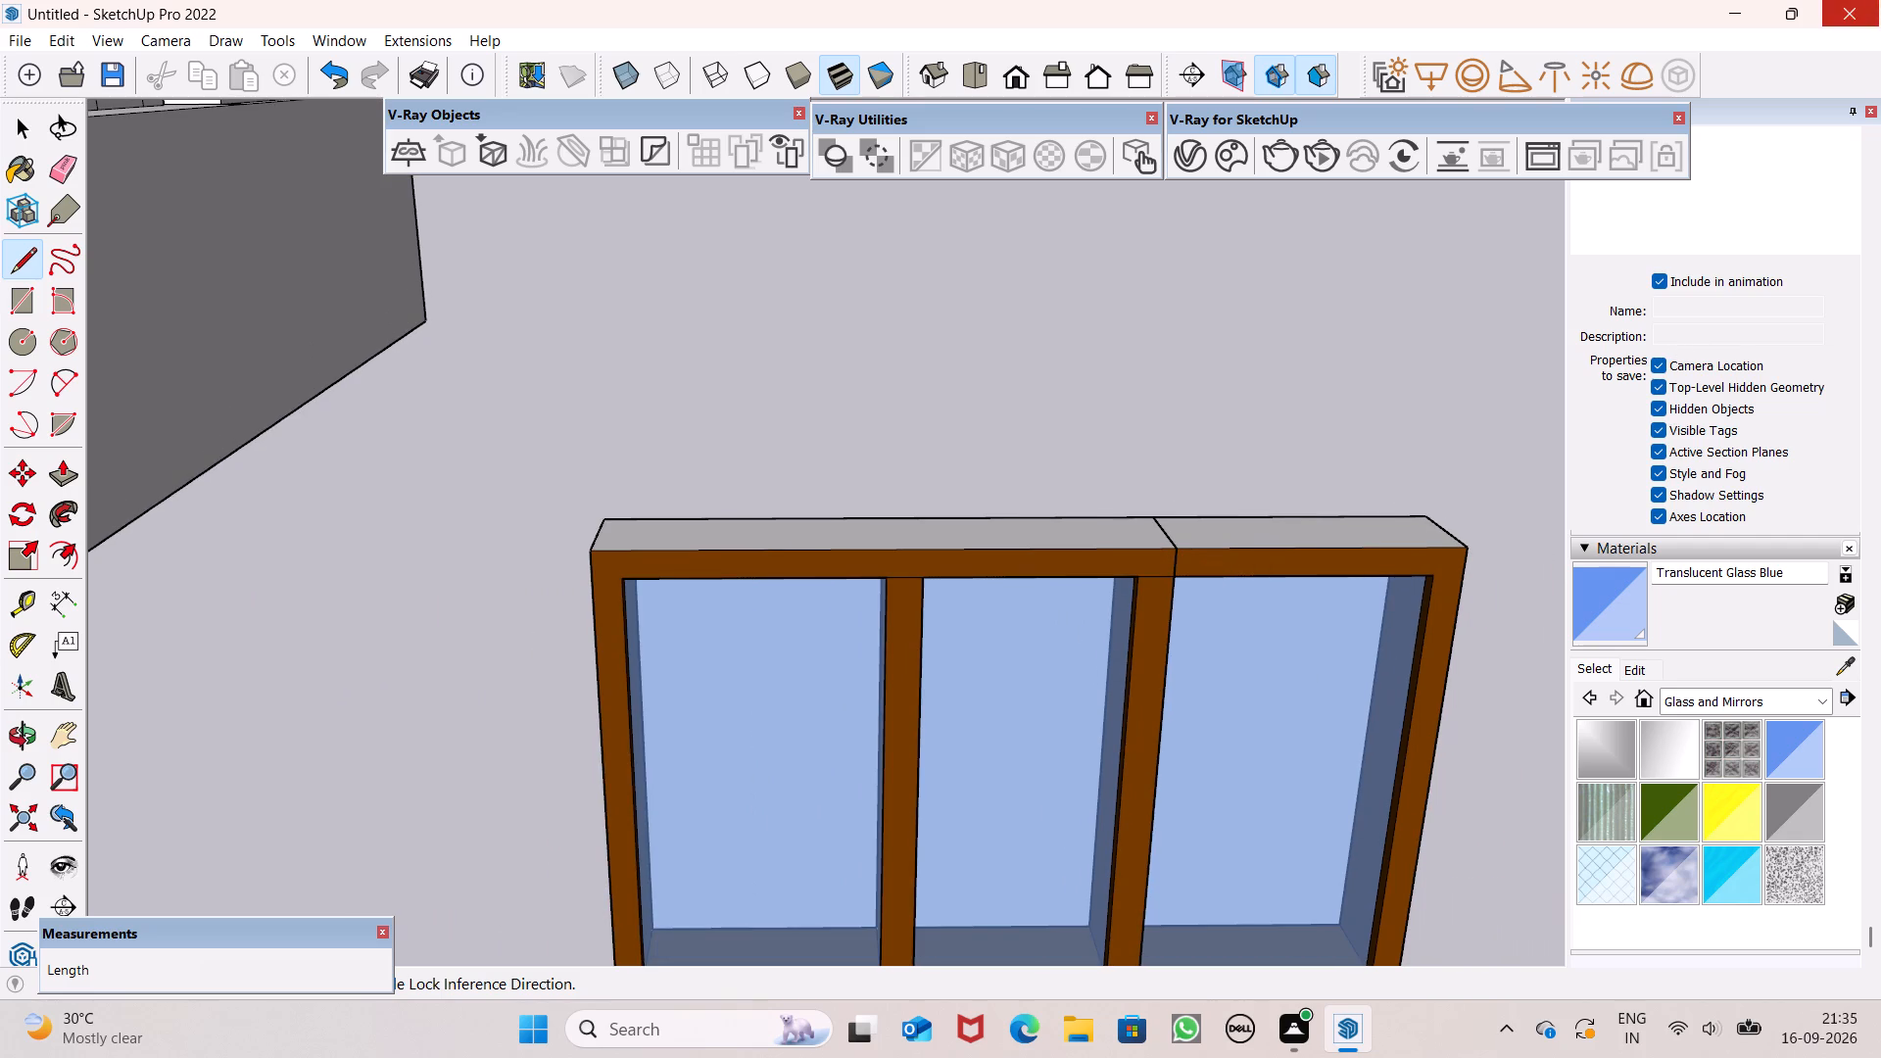
pyautogui.press('space')
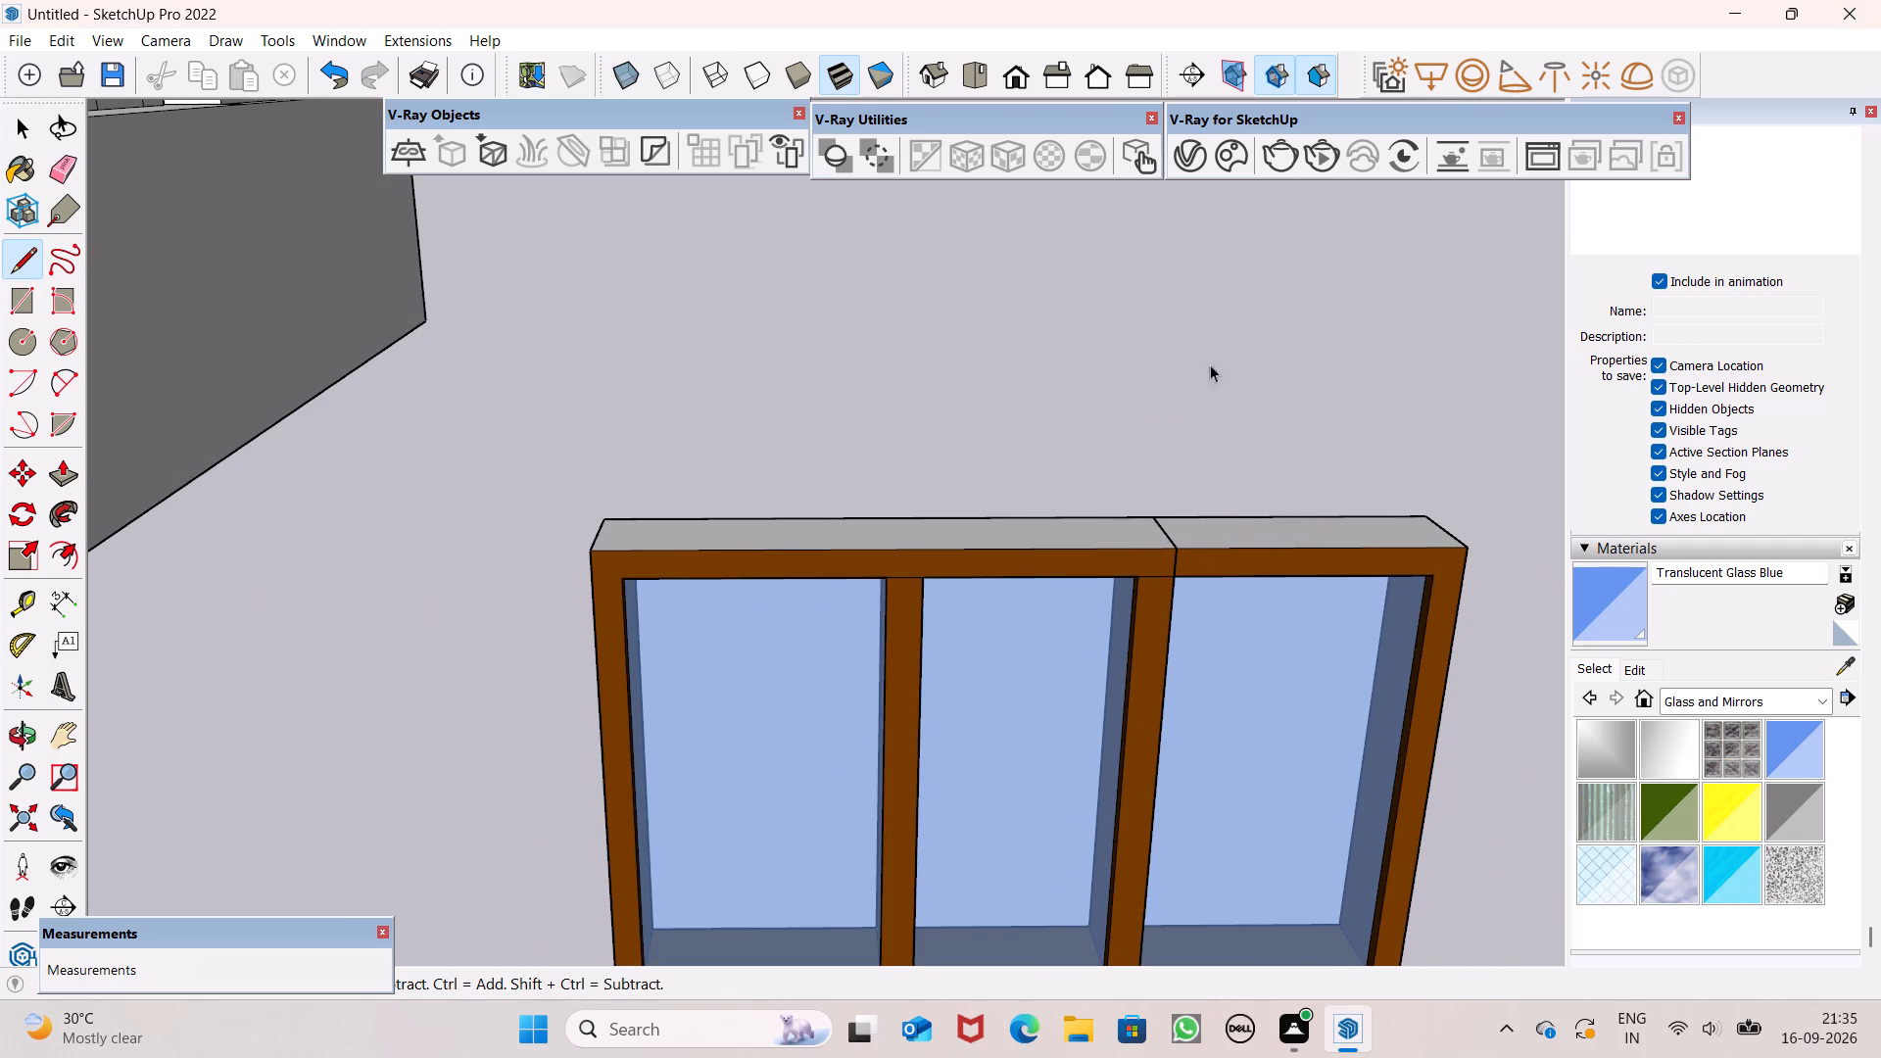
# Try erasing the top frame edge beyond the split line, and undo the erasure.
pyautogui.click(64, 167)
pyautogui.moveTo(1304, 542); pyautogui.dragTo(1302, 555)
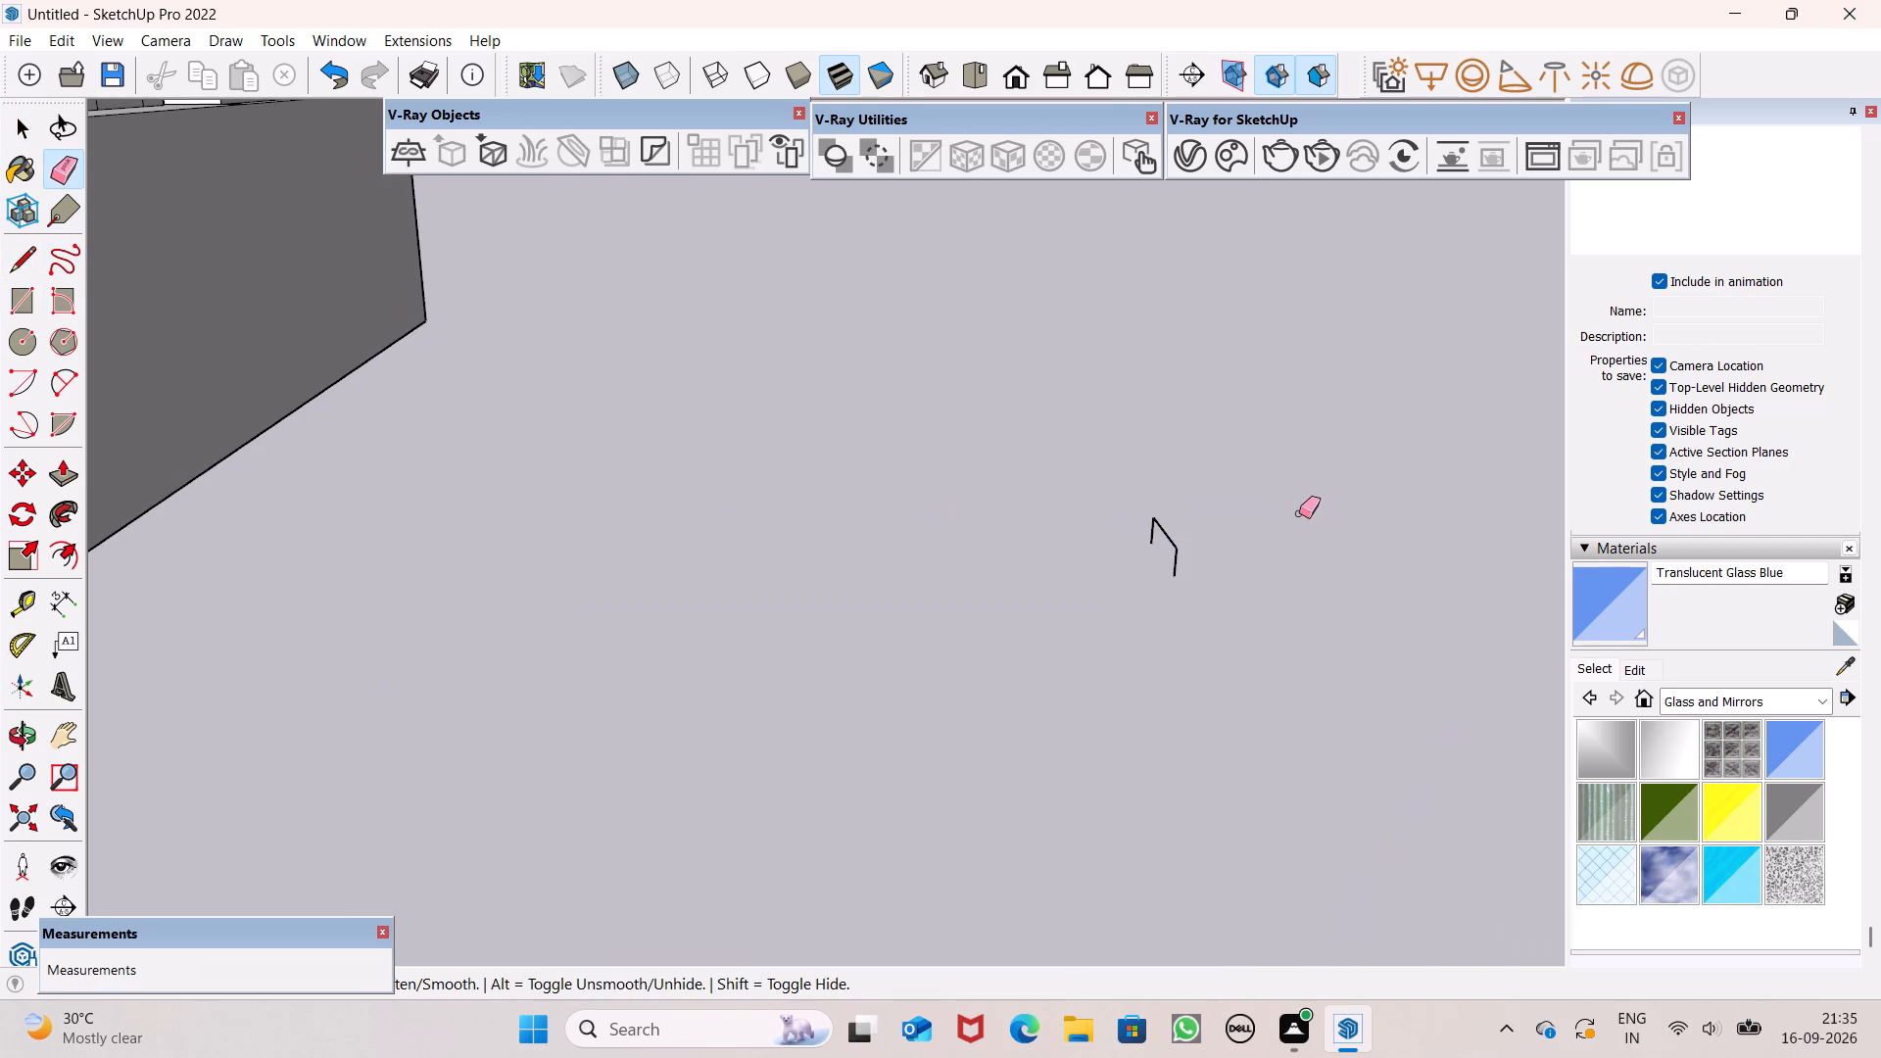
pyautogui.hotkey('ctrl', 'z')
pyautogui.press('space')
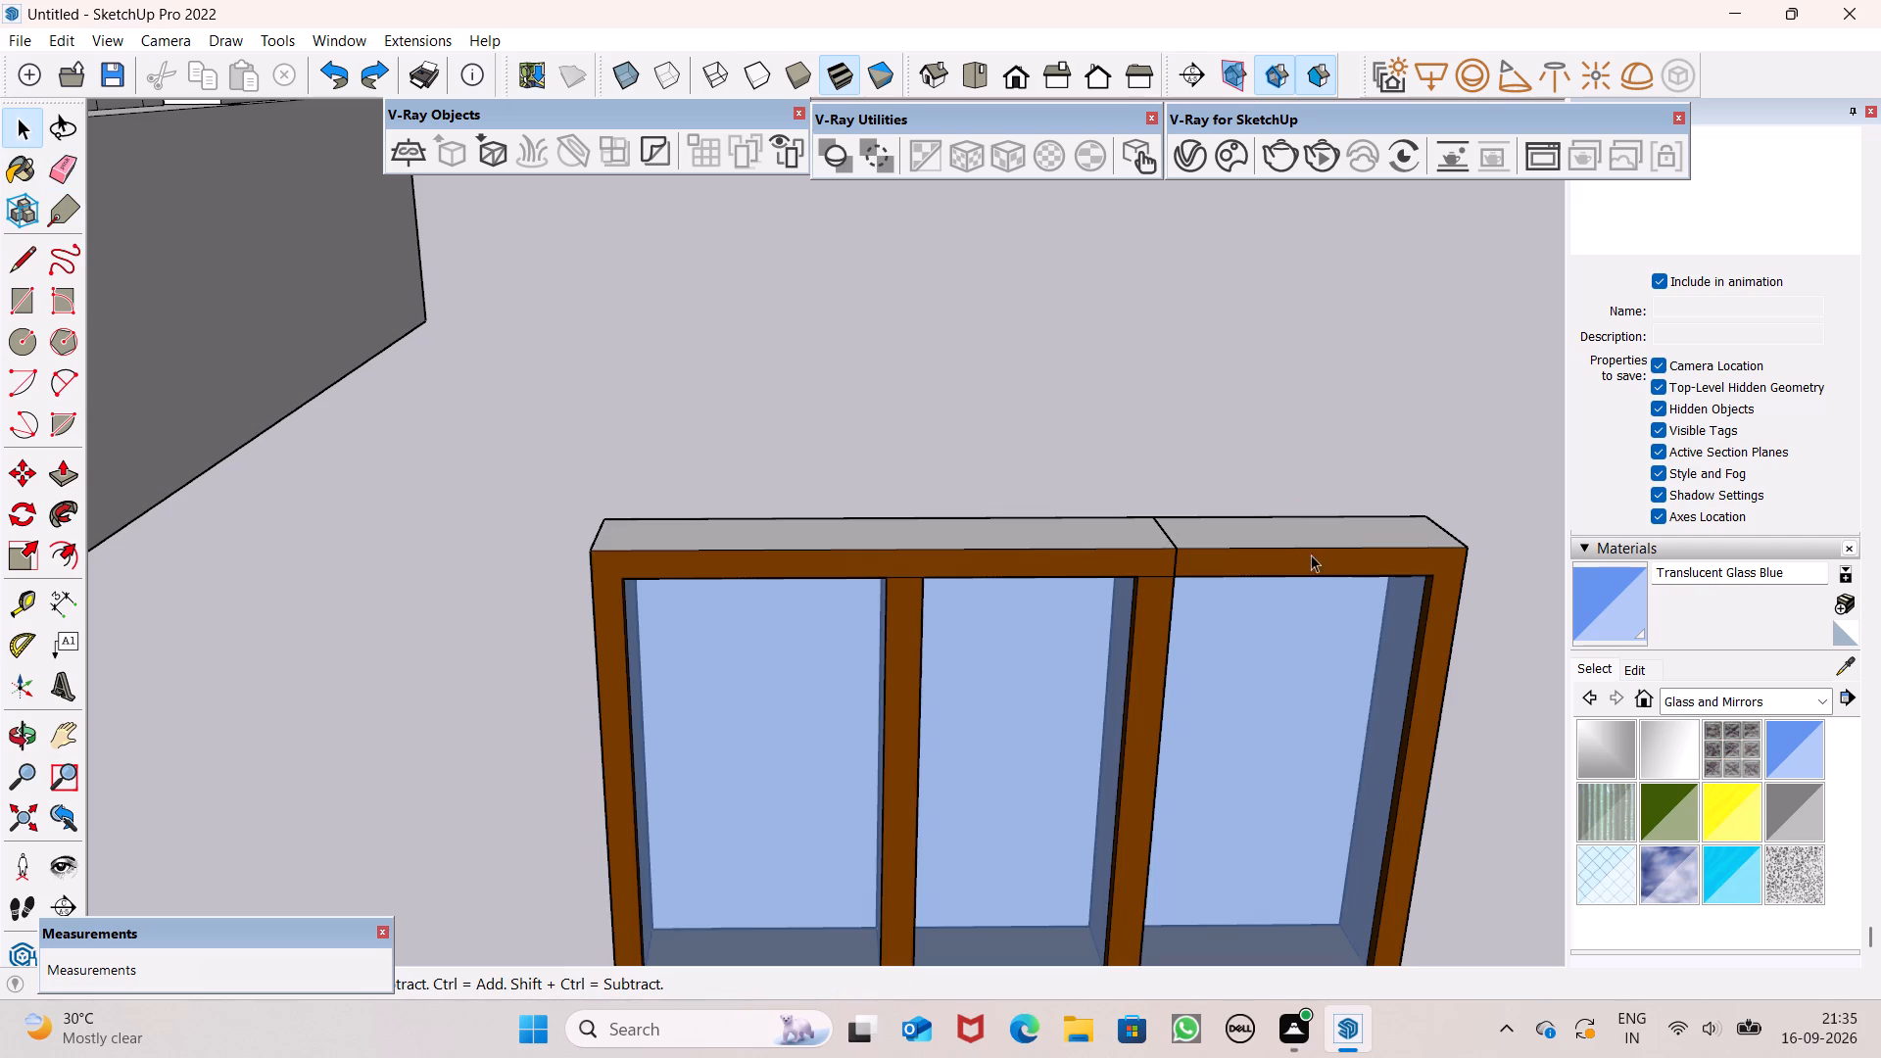
# Explode the three-pane window copy's group into loose geometry and deselect it.
pyautogui.click(1311, 548)
pyautogui.rightClick(1314, 544)
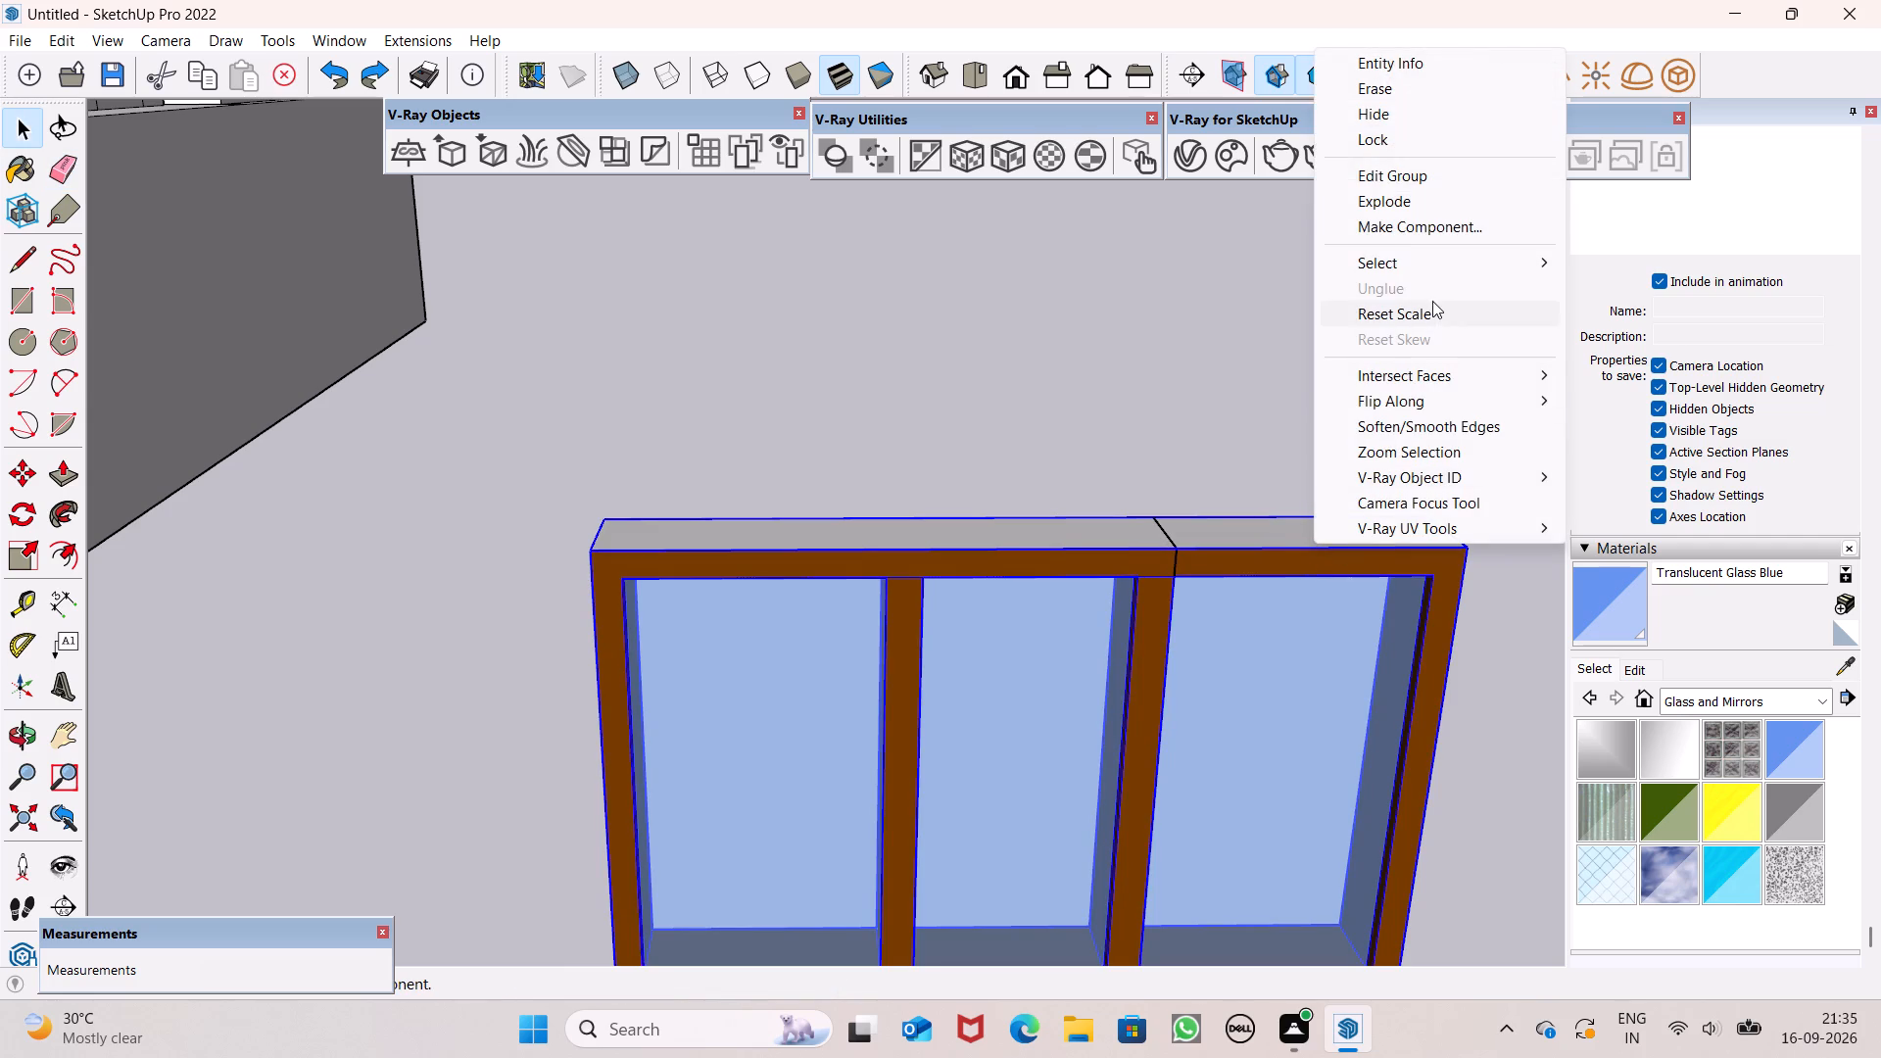
pyautogui.click(1396, 189)
pyautogui.click(1325, 387)
pyautogui.press('space')
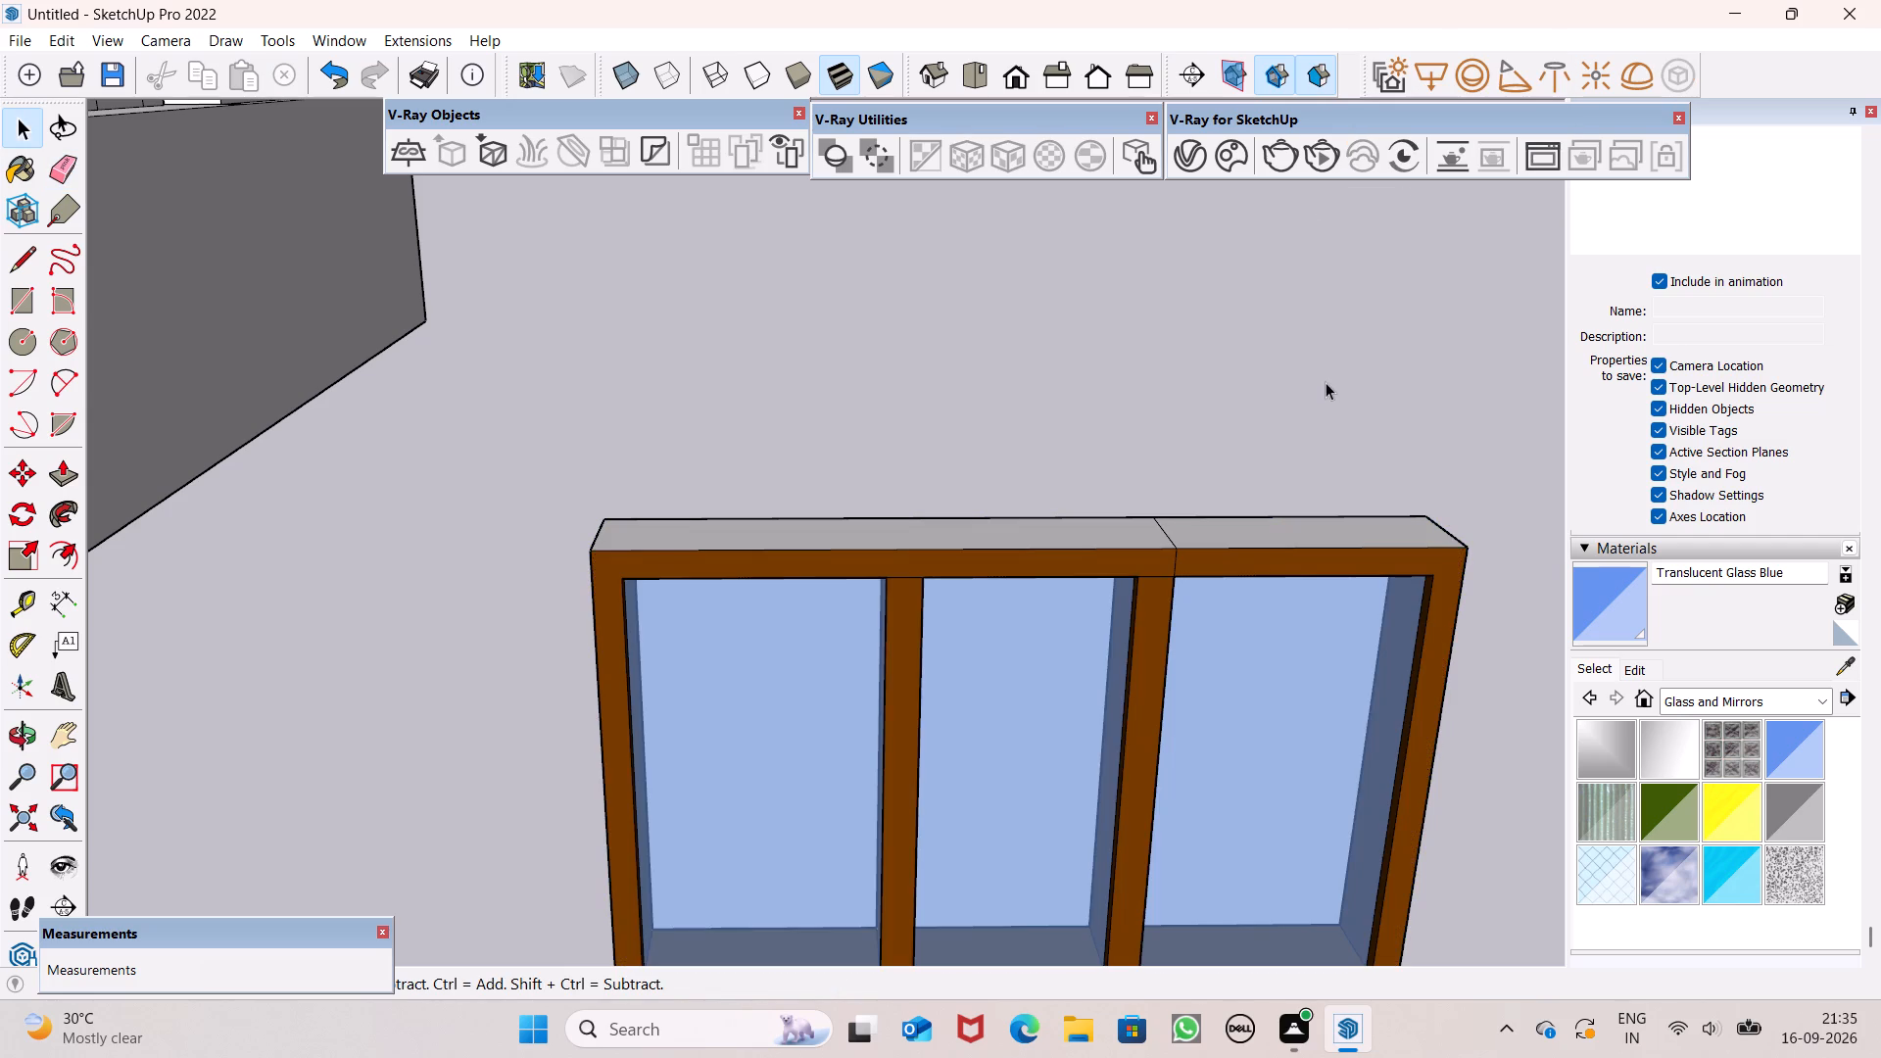
# Examine the split line on the exploded window's top frame from both sides.
pyautogui.scroll(-4, 1316, 485)
pyautogui.moveTo(1308, 497); pyautogui.dragTo(274, 592, button='middle')
pyautogui.scroll(6, 452, 628)
pyautogui.scroll(6, 584, 623)
pyautogui.moveTo(581, 631); pyautogui.dragTo(1286, 488, button='middle')
pyautogui.scroll(1, 1328, 605)
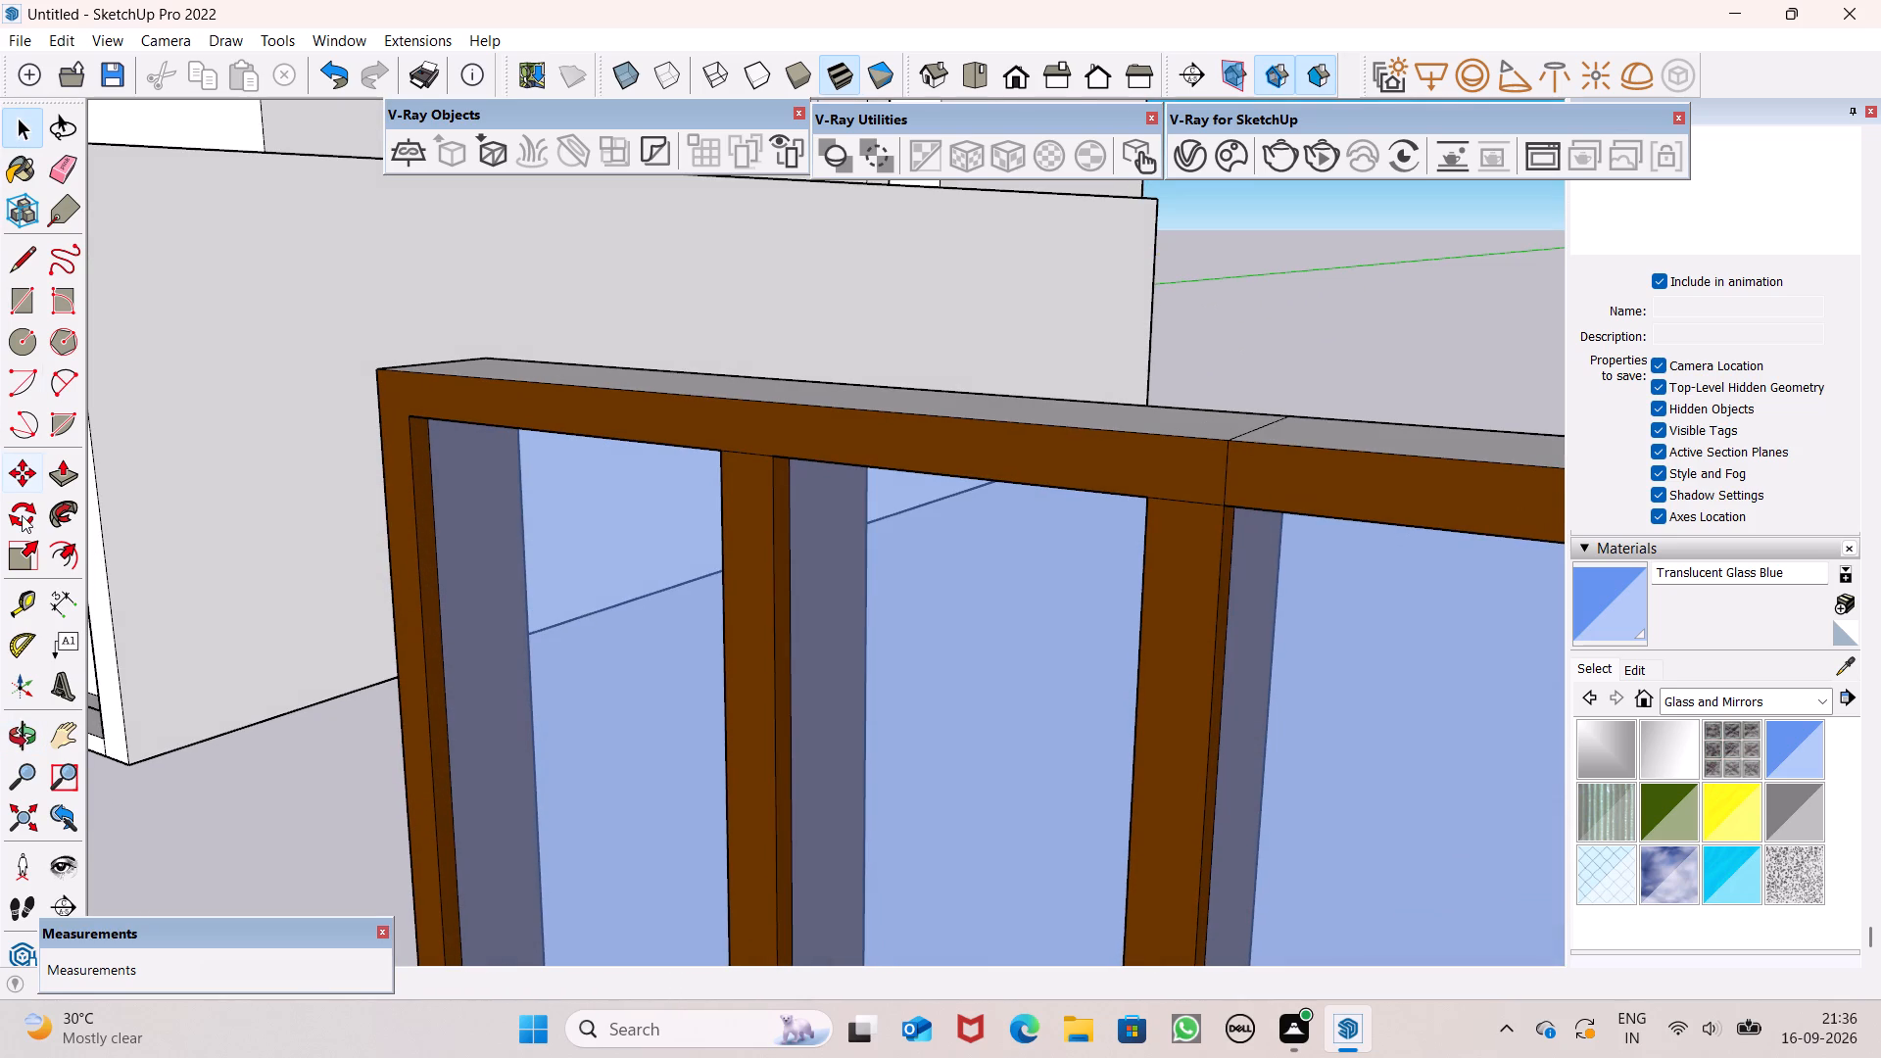
# Draw a split line about 2 11/16" long from the outer mullion's lower corner down the bottom rail's front face.
pyautogui.click(60, 158)
pyautogui.scroll(-4, 323, 409)
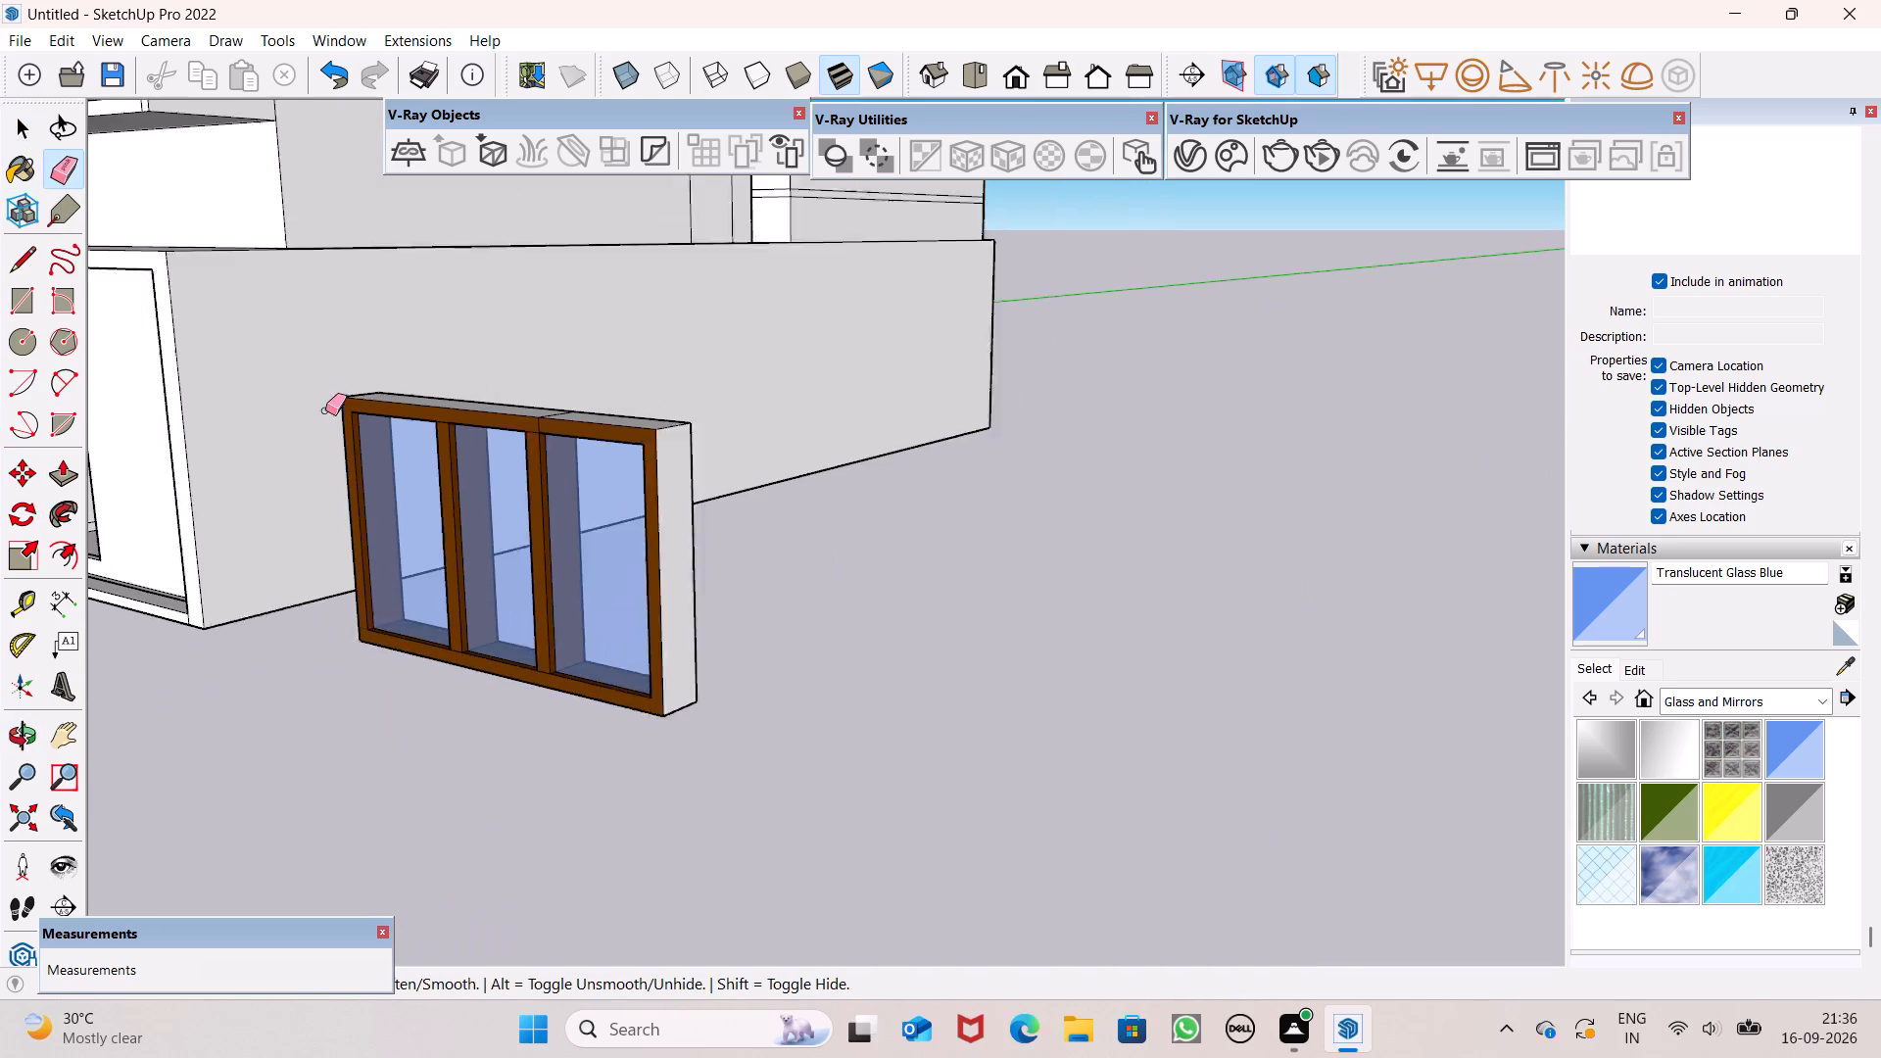
pyautogui.scroll(-2, 325, 410)
pyautogui.moveTo(631, 485); pyautogui.dragTo(965, 490, button='middle')
pyautogui.scroll(5, 941, 803)
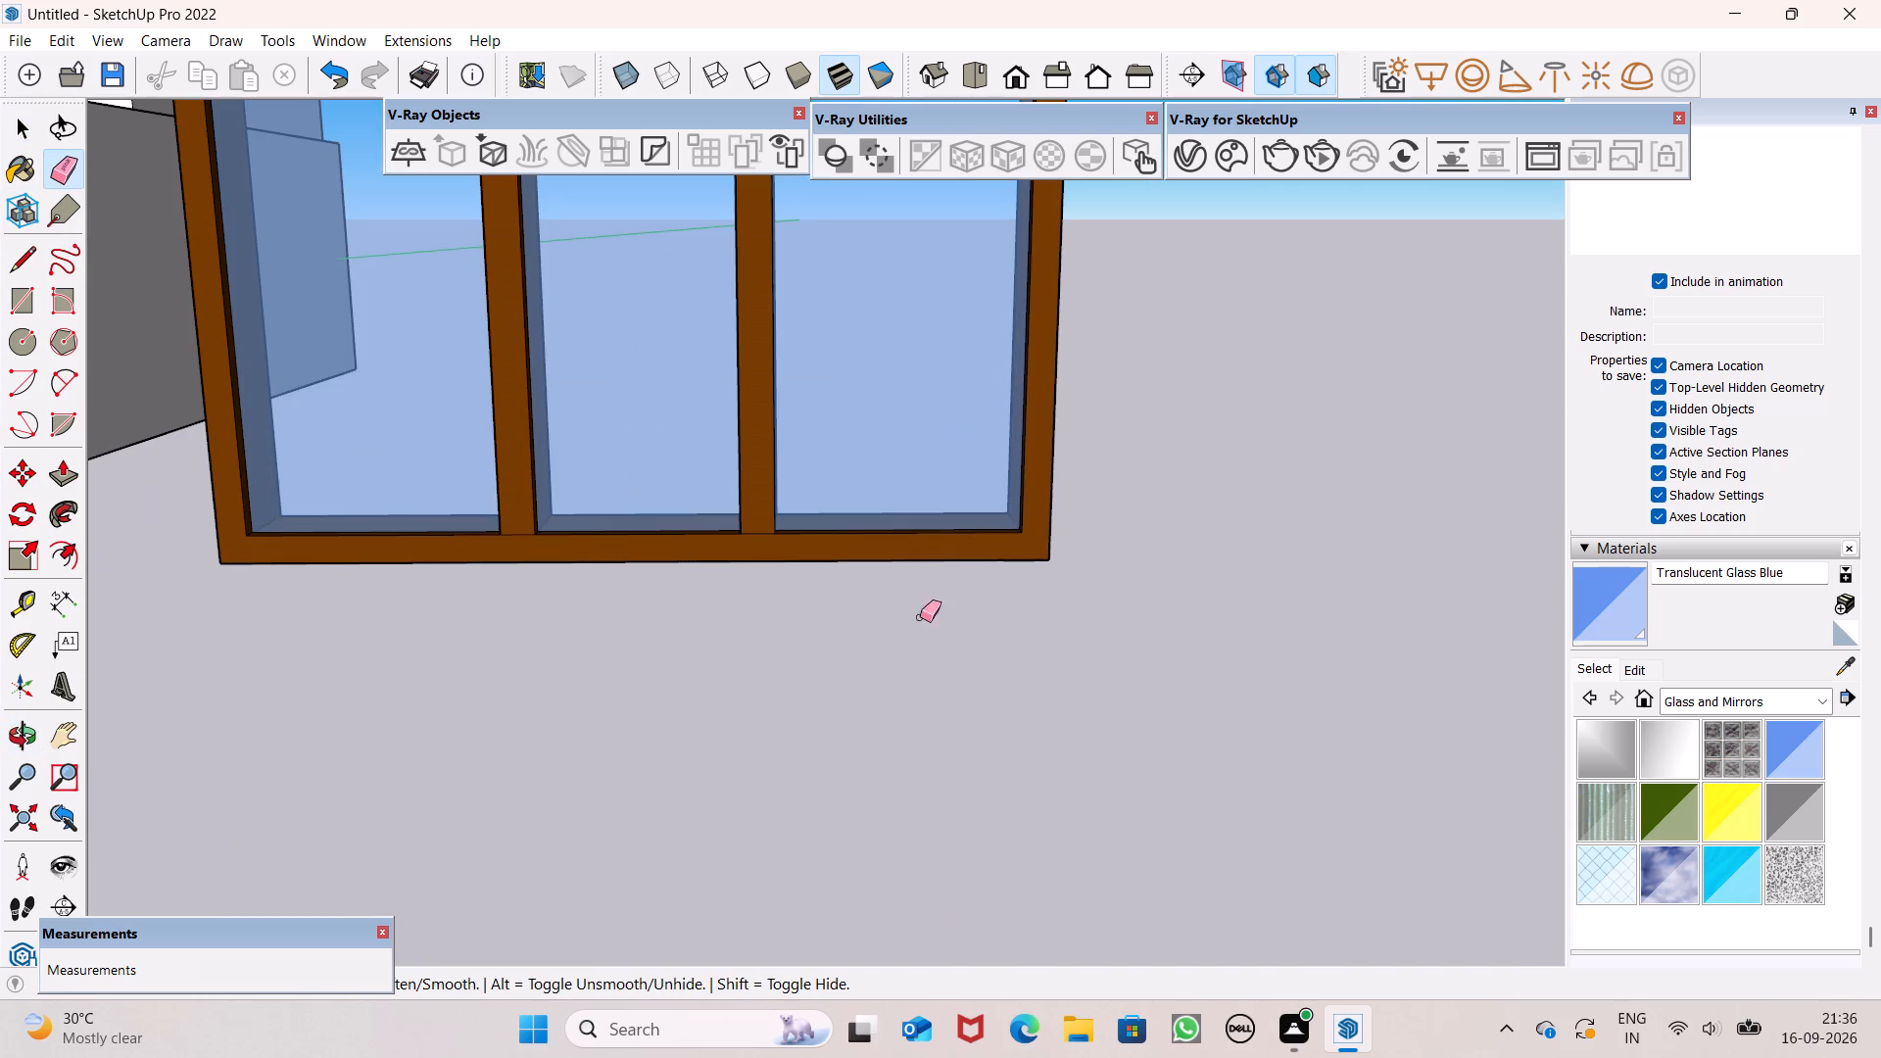
pyautogui.click(19, 260)
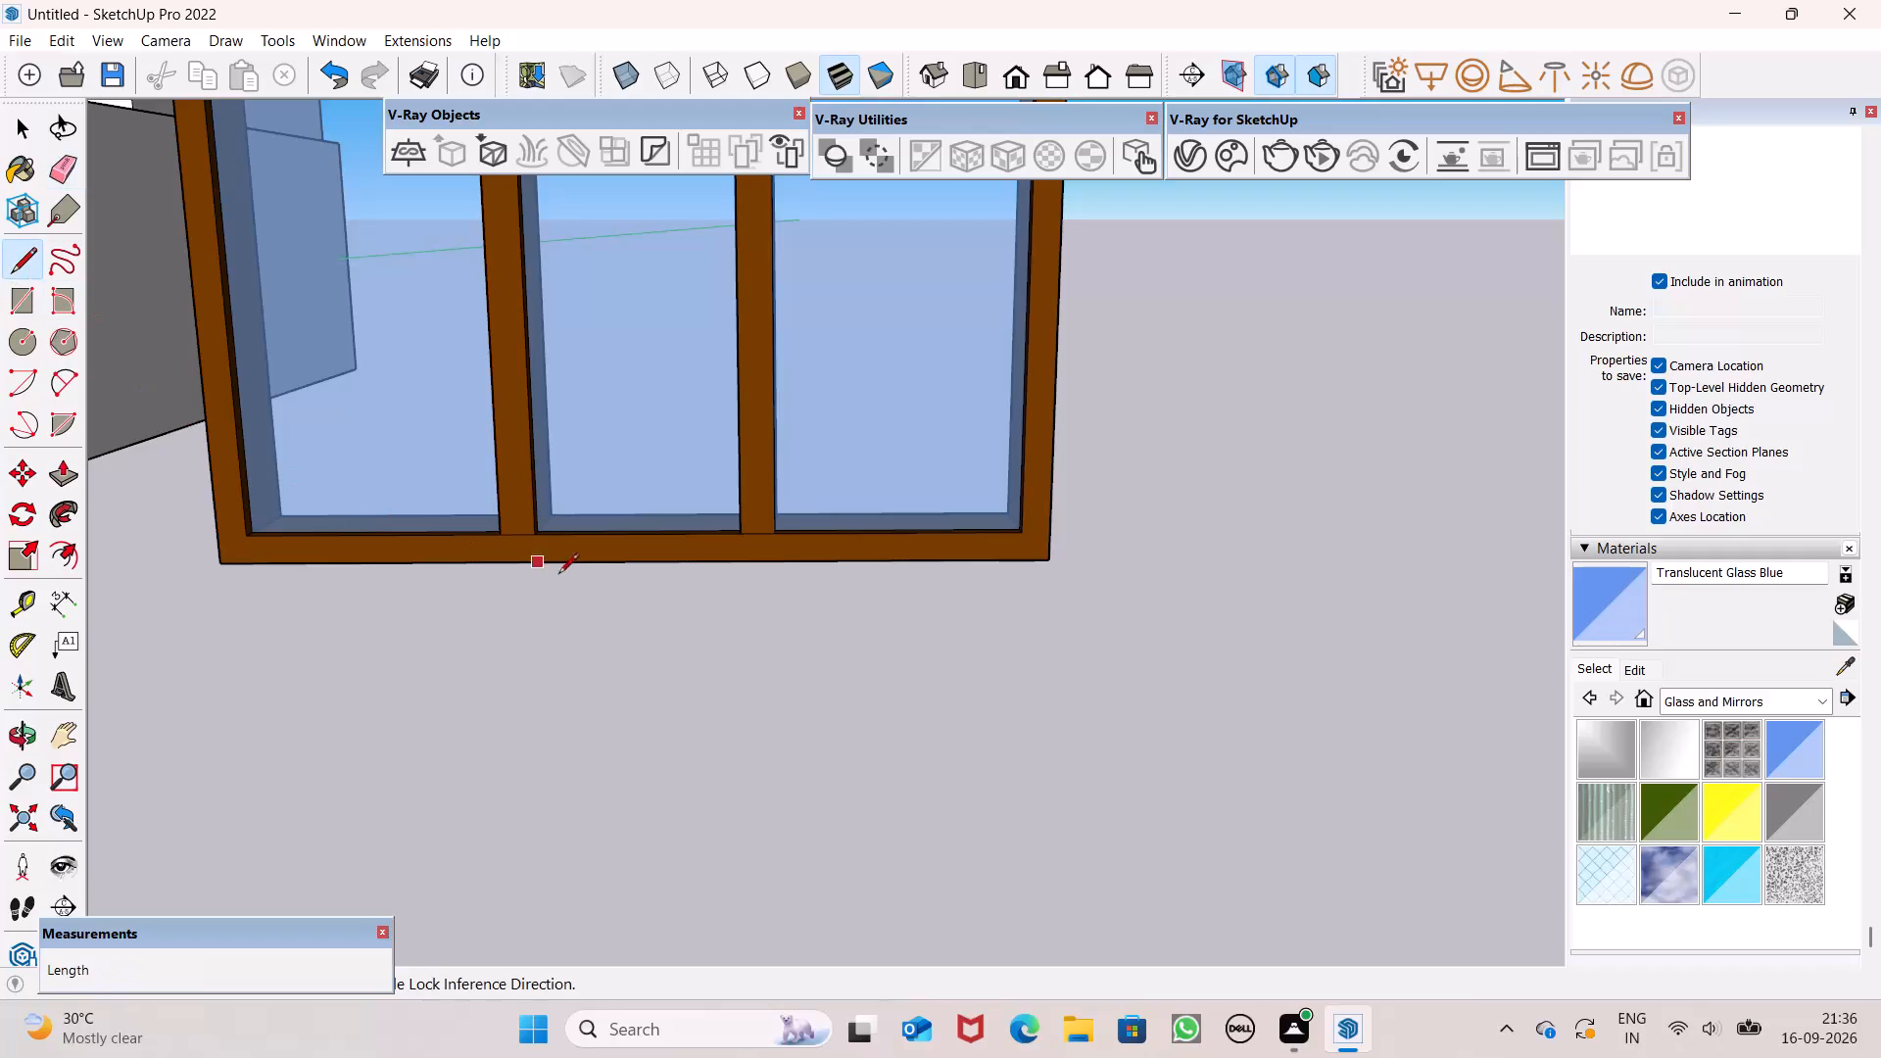
pyautogui.scroll(11, 789, 528)
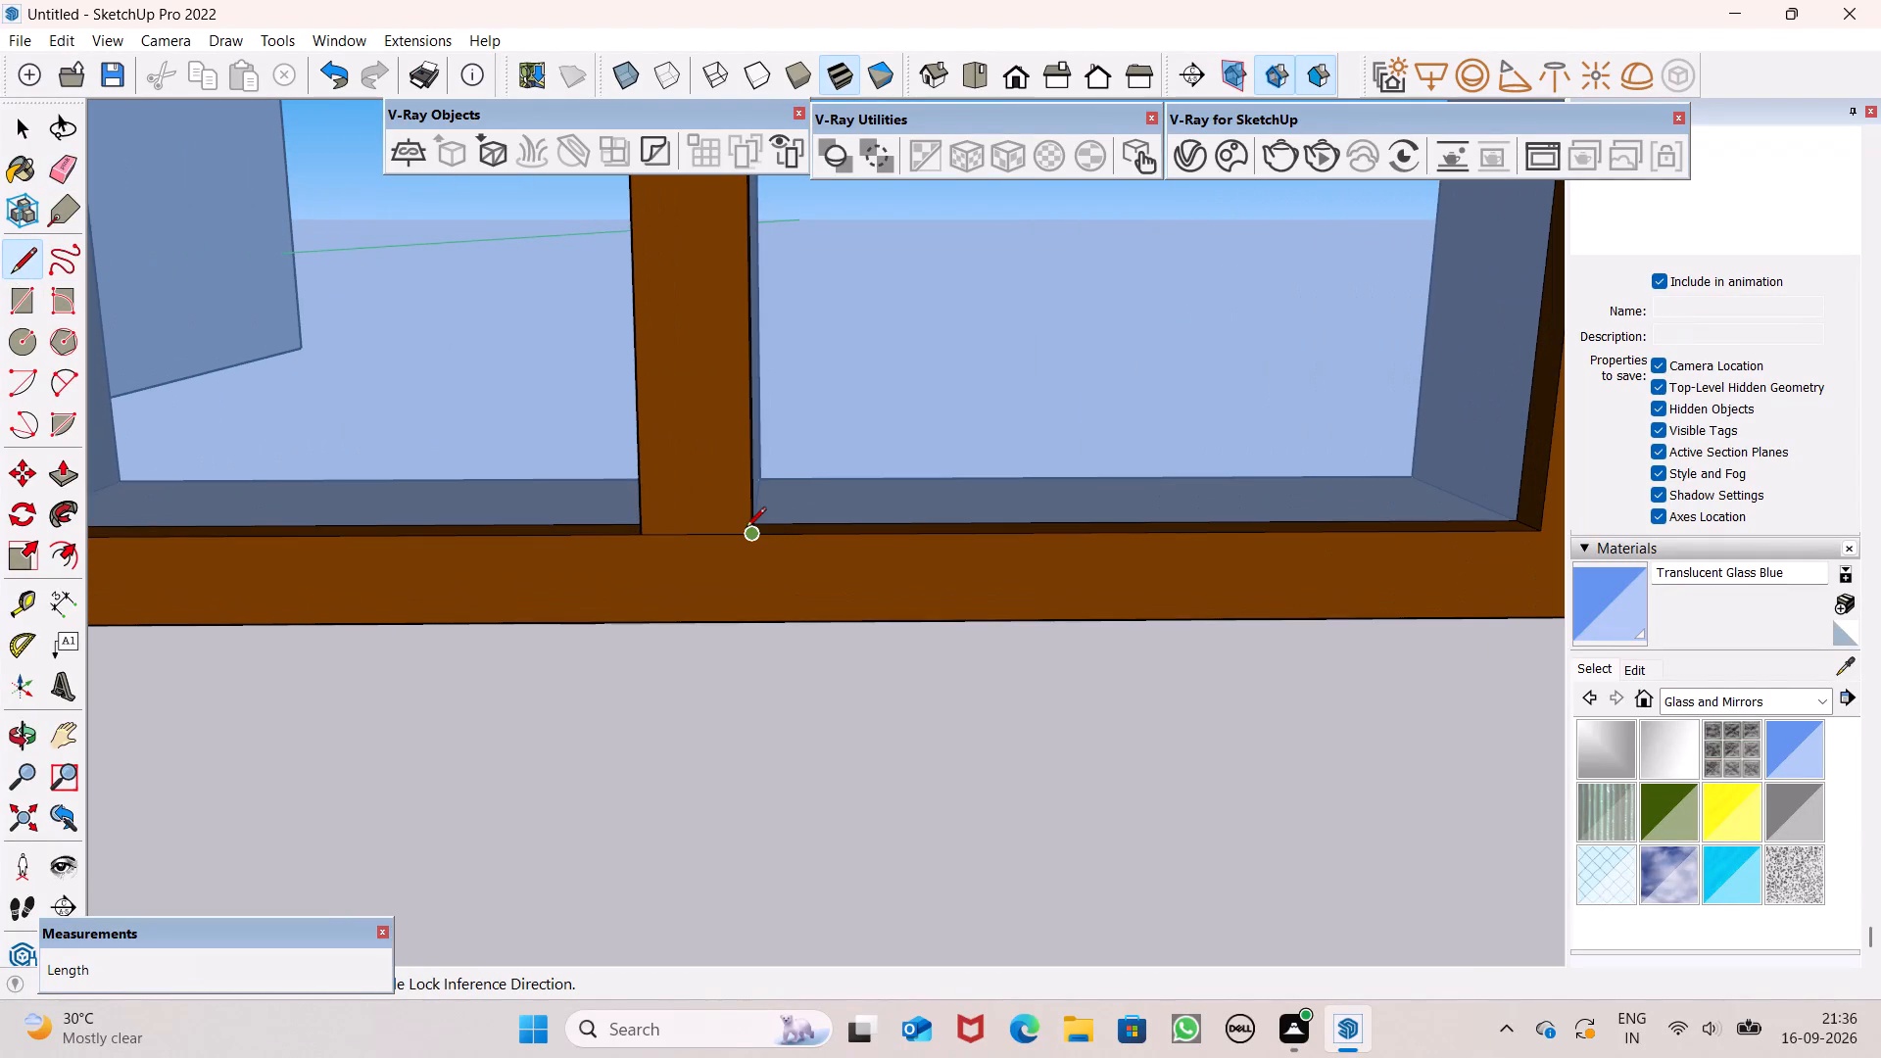
pyautogui.click(749, 528)
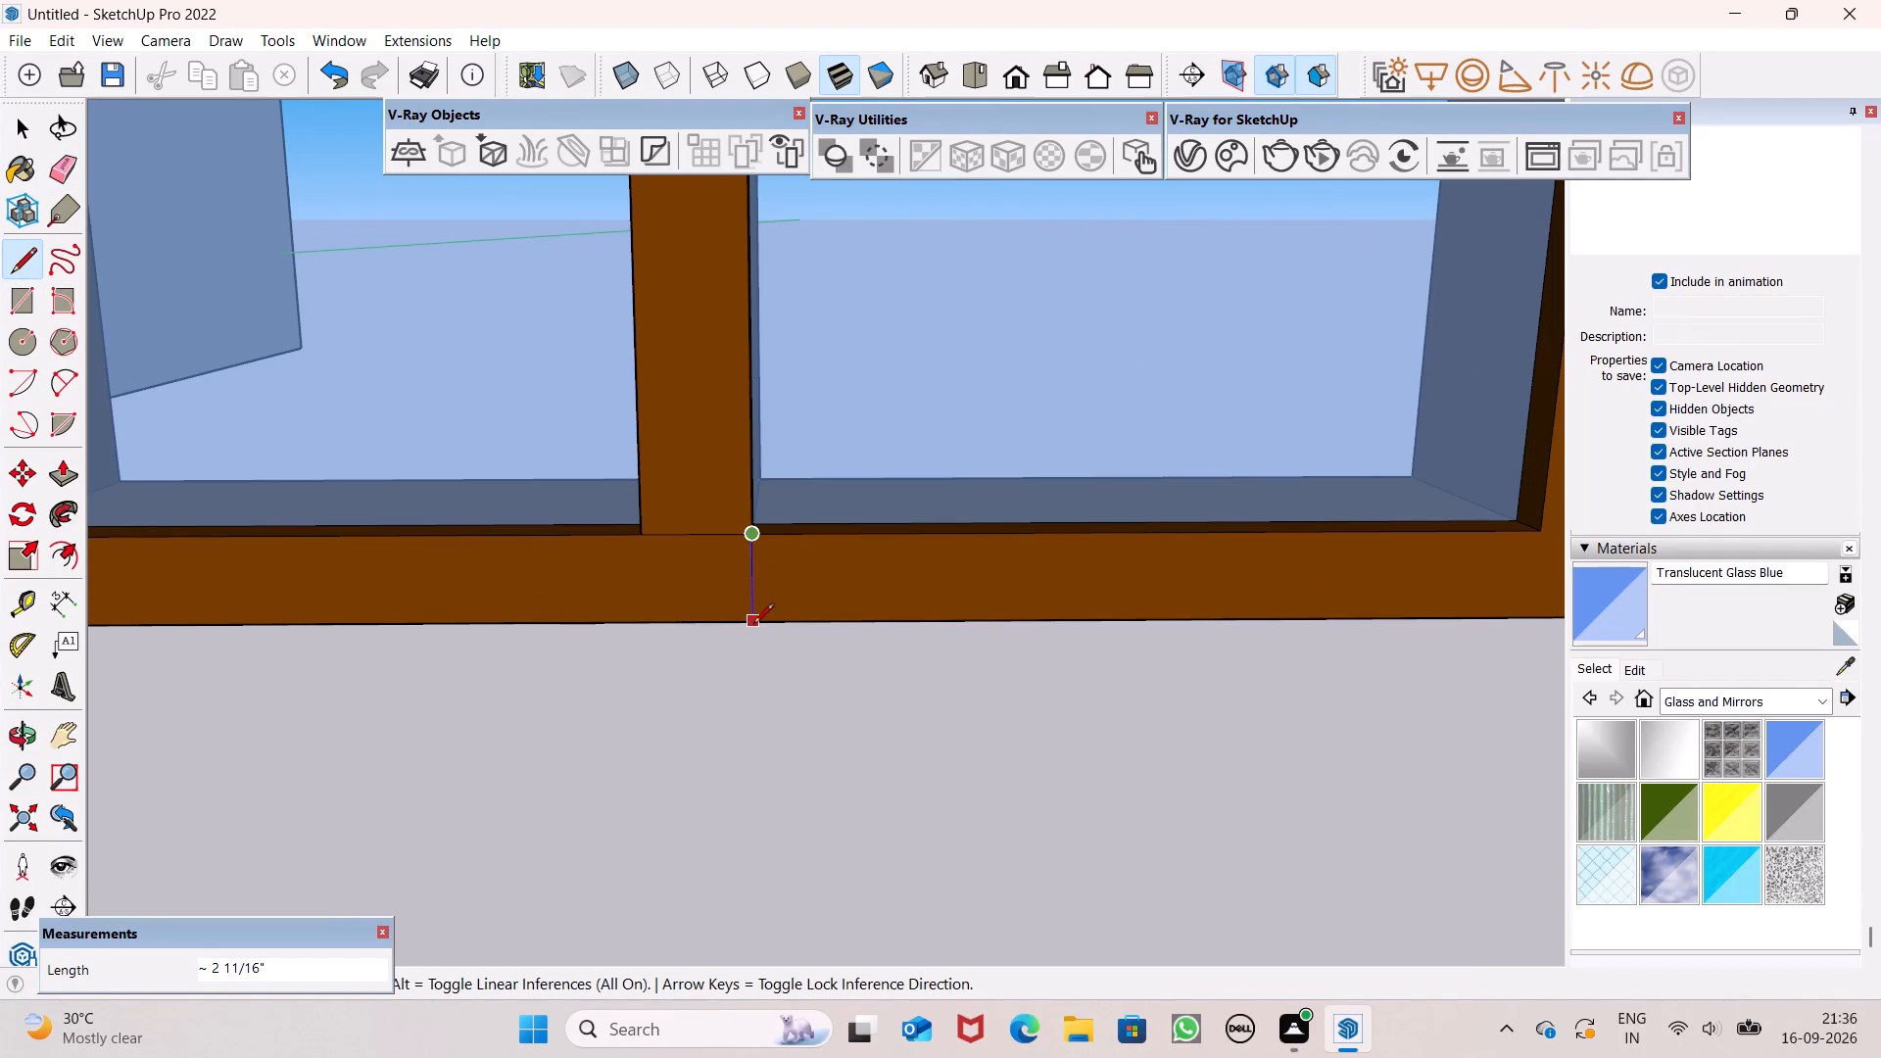
pyautogui.click(755, 623)
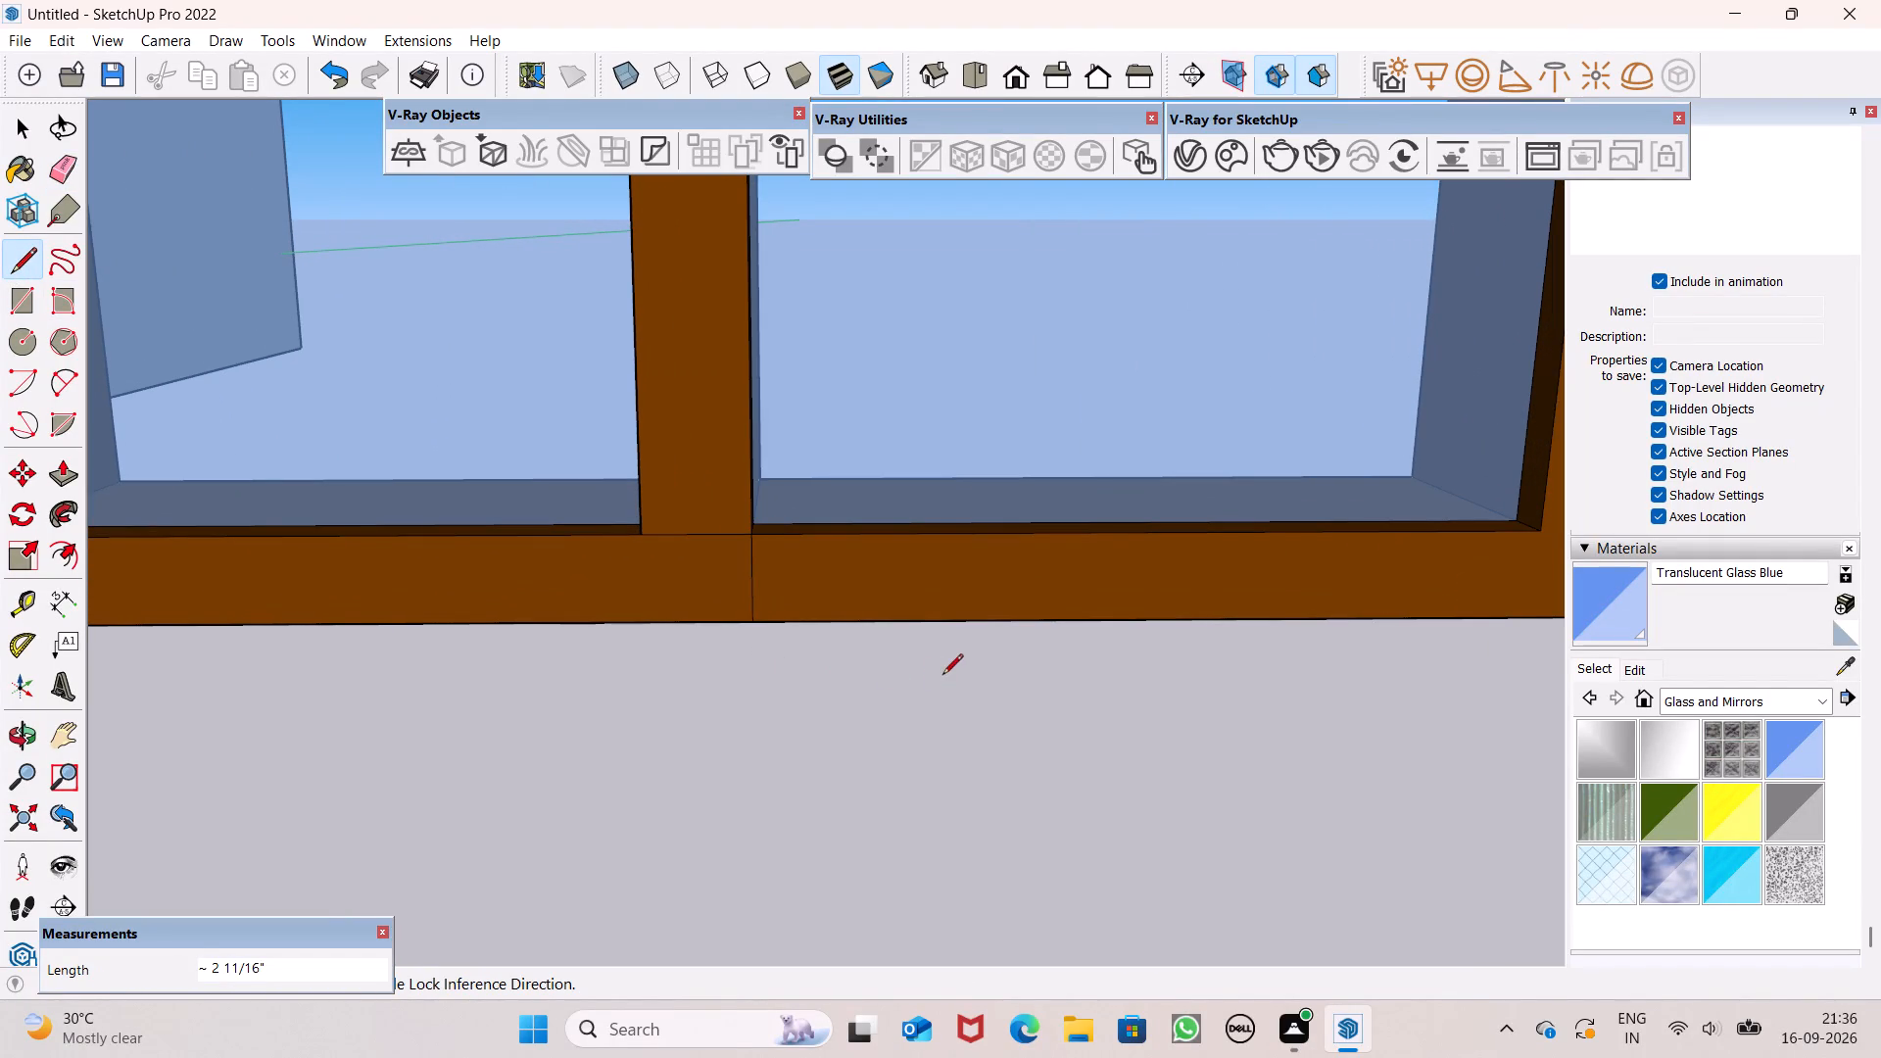
# Draw a line about 7 1/2" long across the bottom rail's underside, from its back edge to the front split line's end.
pyautogui.moveTo(942, 676); pyautogui.dragTo(612, 438, button='middle')
pyautogui.scroll(1, 603, 447)
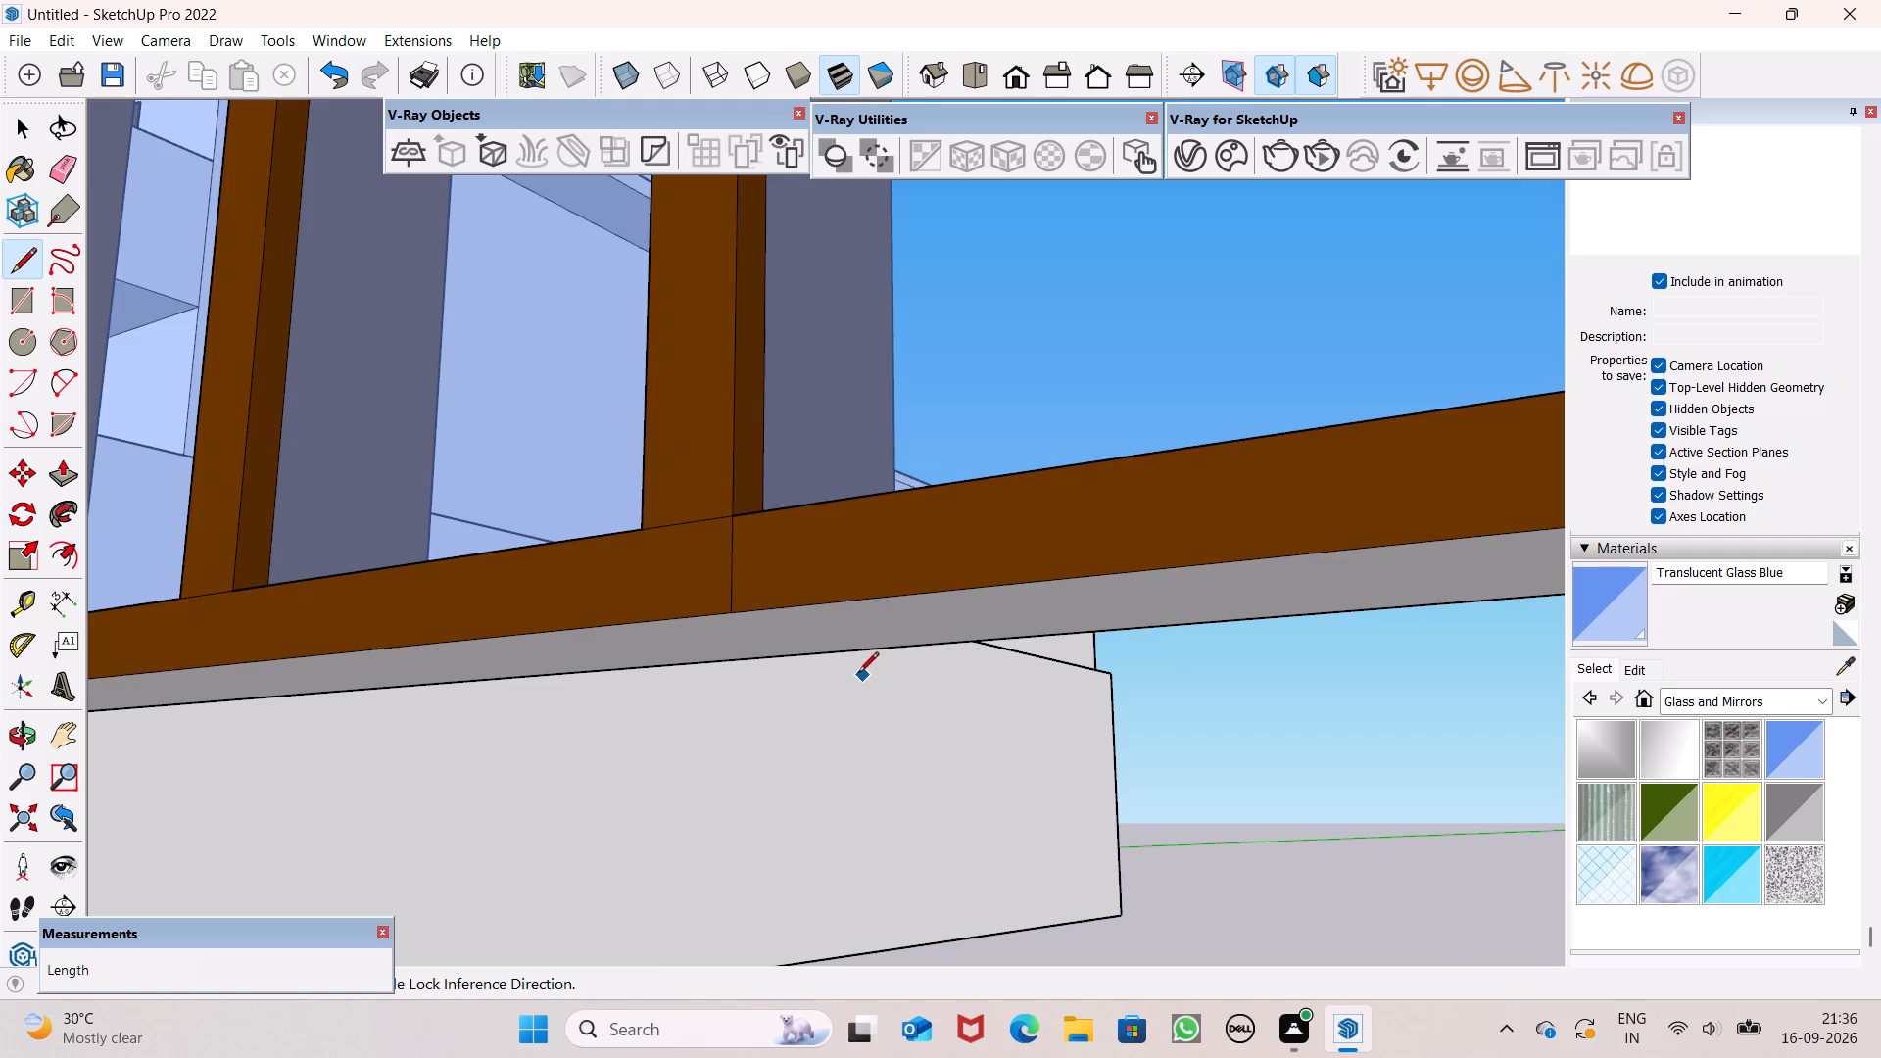
pyautogui.scroll(6, 858, 674)
pyautogui.scroll(-13, 838, 652)
pyautogui.moveTo(862, 620); pyautogui.dragTo(903, 512, button='middle')
pyautogui.scroll(5, 1015, 409)
pyautogui.scroll(1, 886, 379)
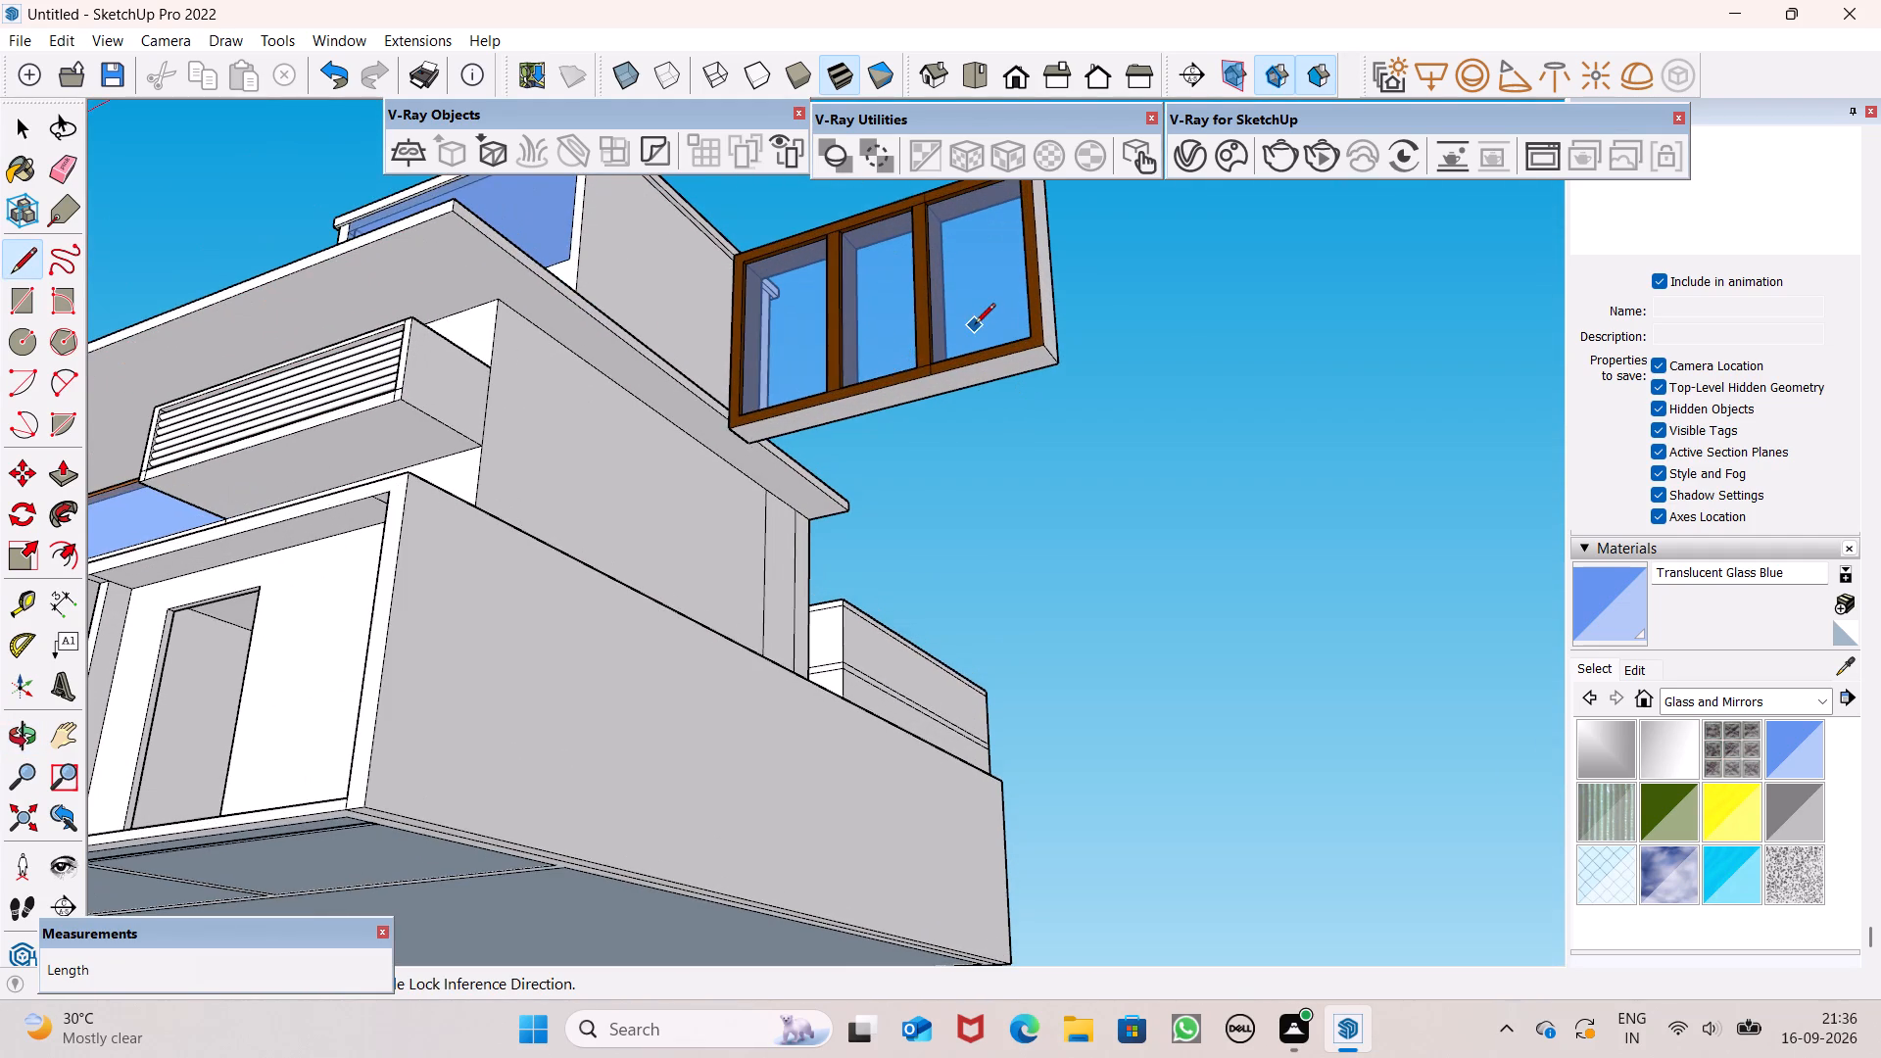
pyautogui.scroll(4, 976, 324)
pyautogui.scroll(4, 975, 428)
pyautogui.scroll(3, 886, 361)
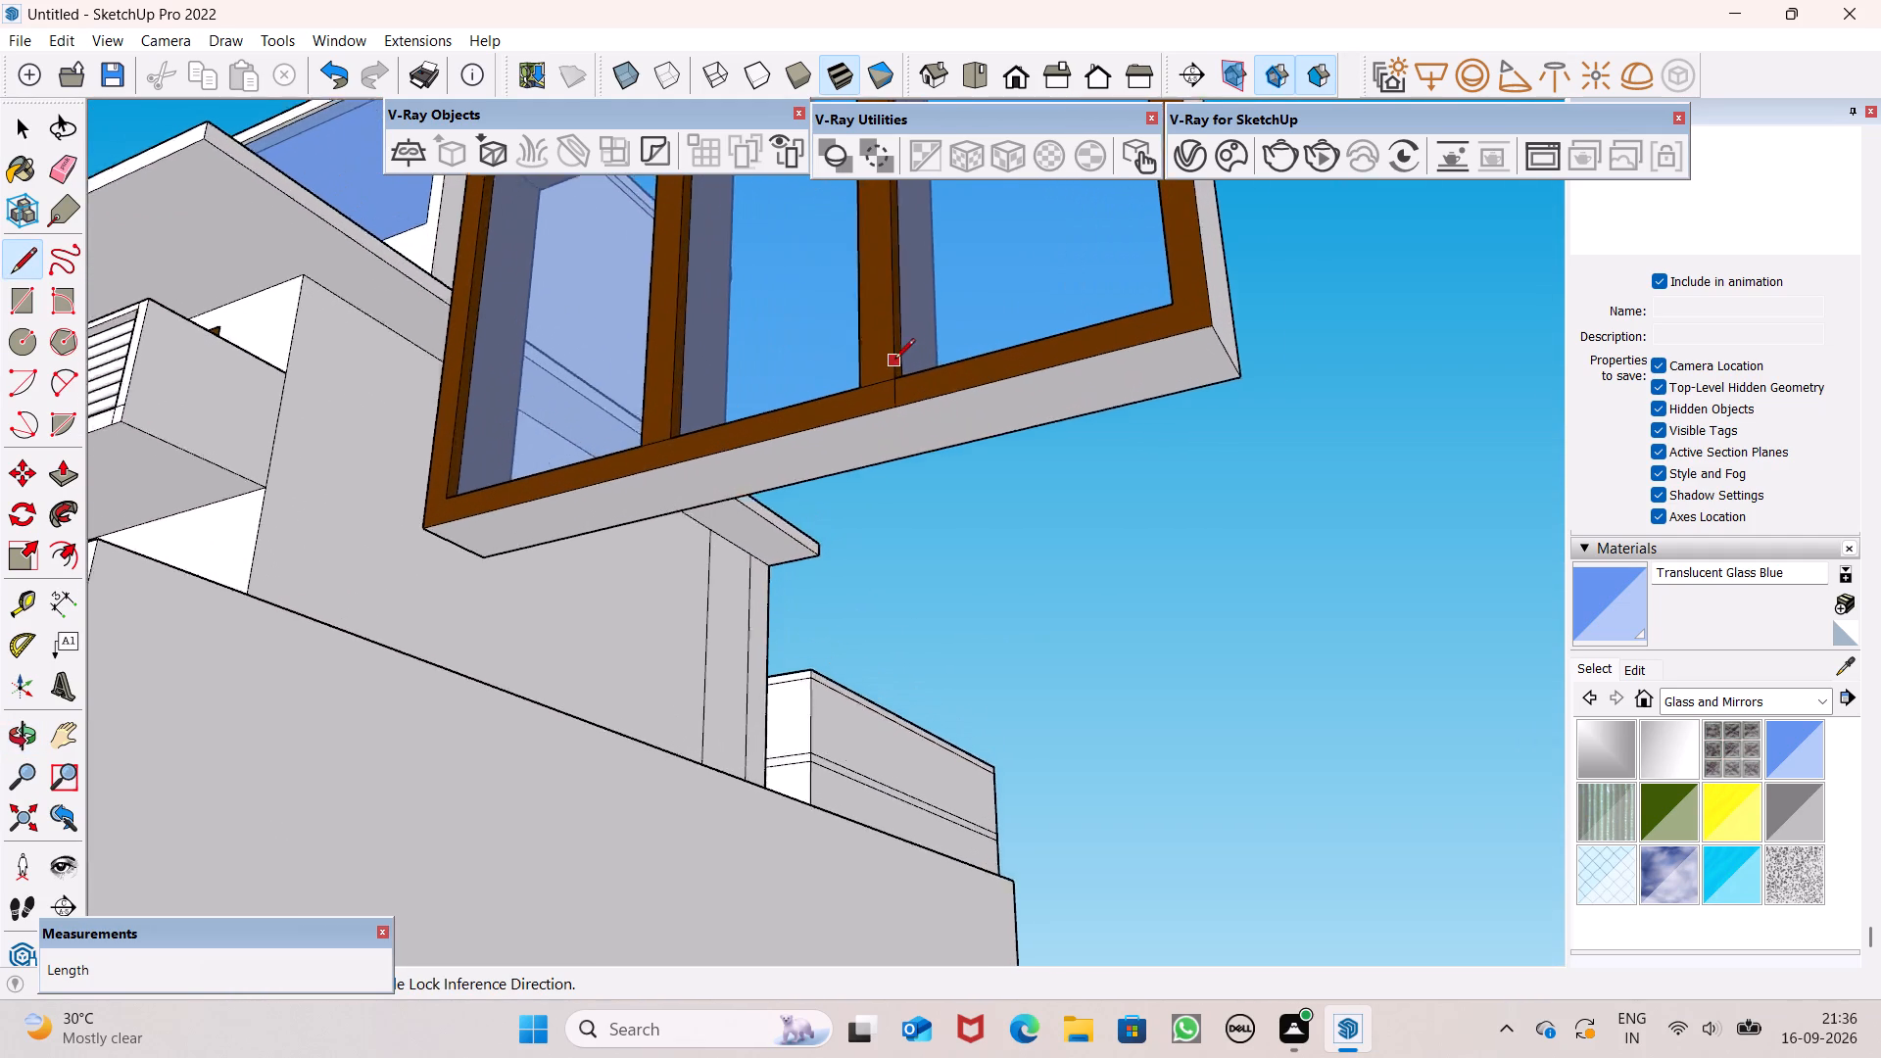
pyautogui.scroll(14, 894, 361)
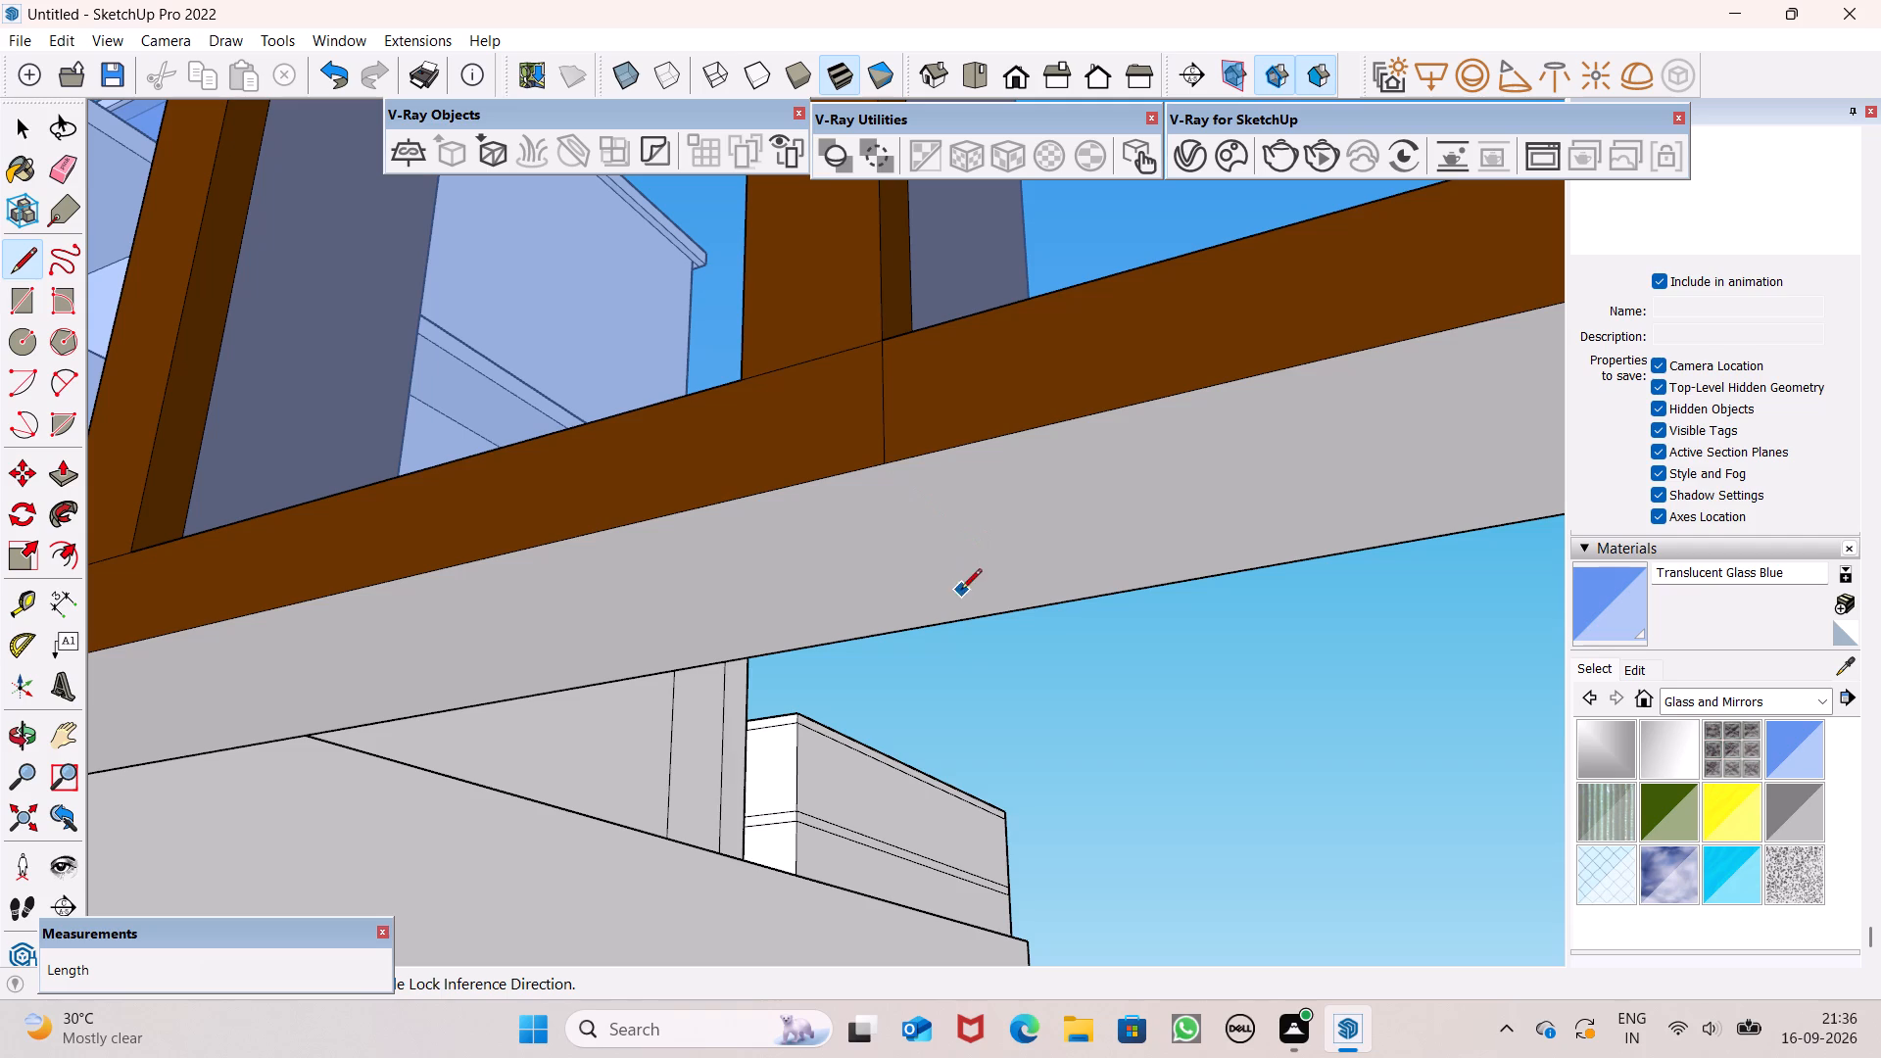
pyautogui.click(1054, 611)
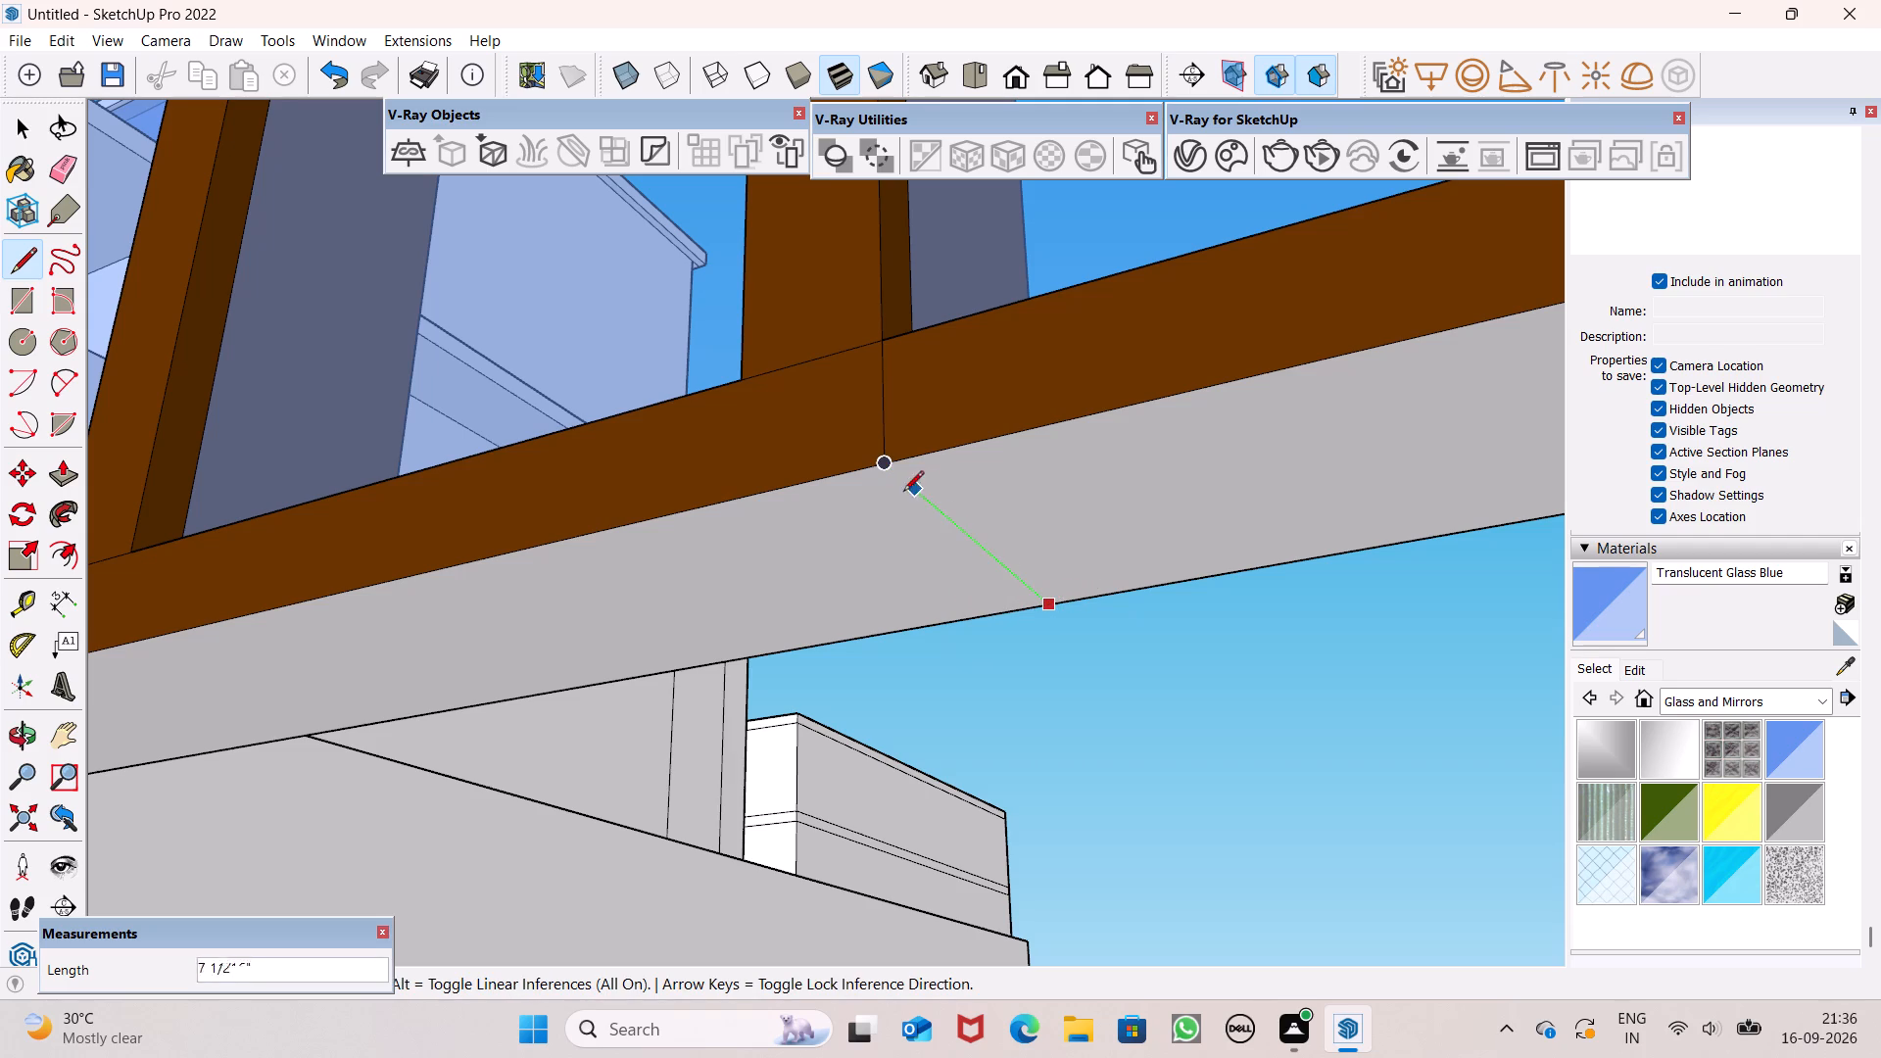
pyautogui.click(887, 471)
# Draw a line about 2 11/16" long up the bottom rail's back face from the underside split line to the mullion corner.
pyautogui.scroll(-2, 1119, 608)
pyautogui.moveTo(1173, 652); pyautogui.dragTo(384, 593, button='middle')
pyautogui.scroll(4, 951, 465)
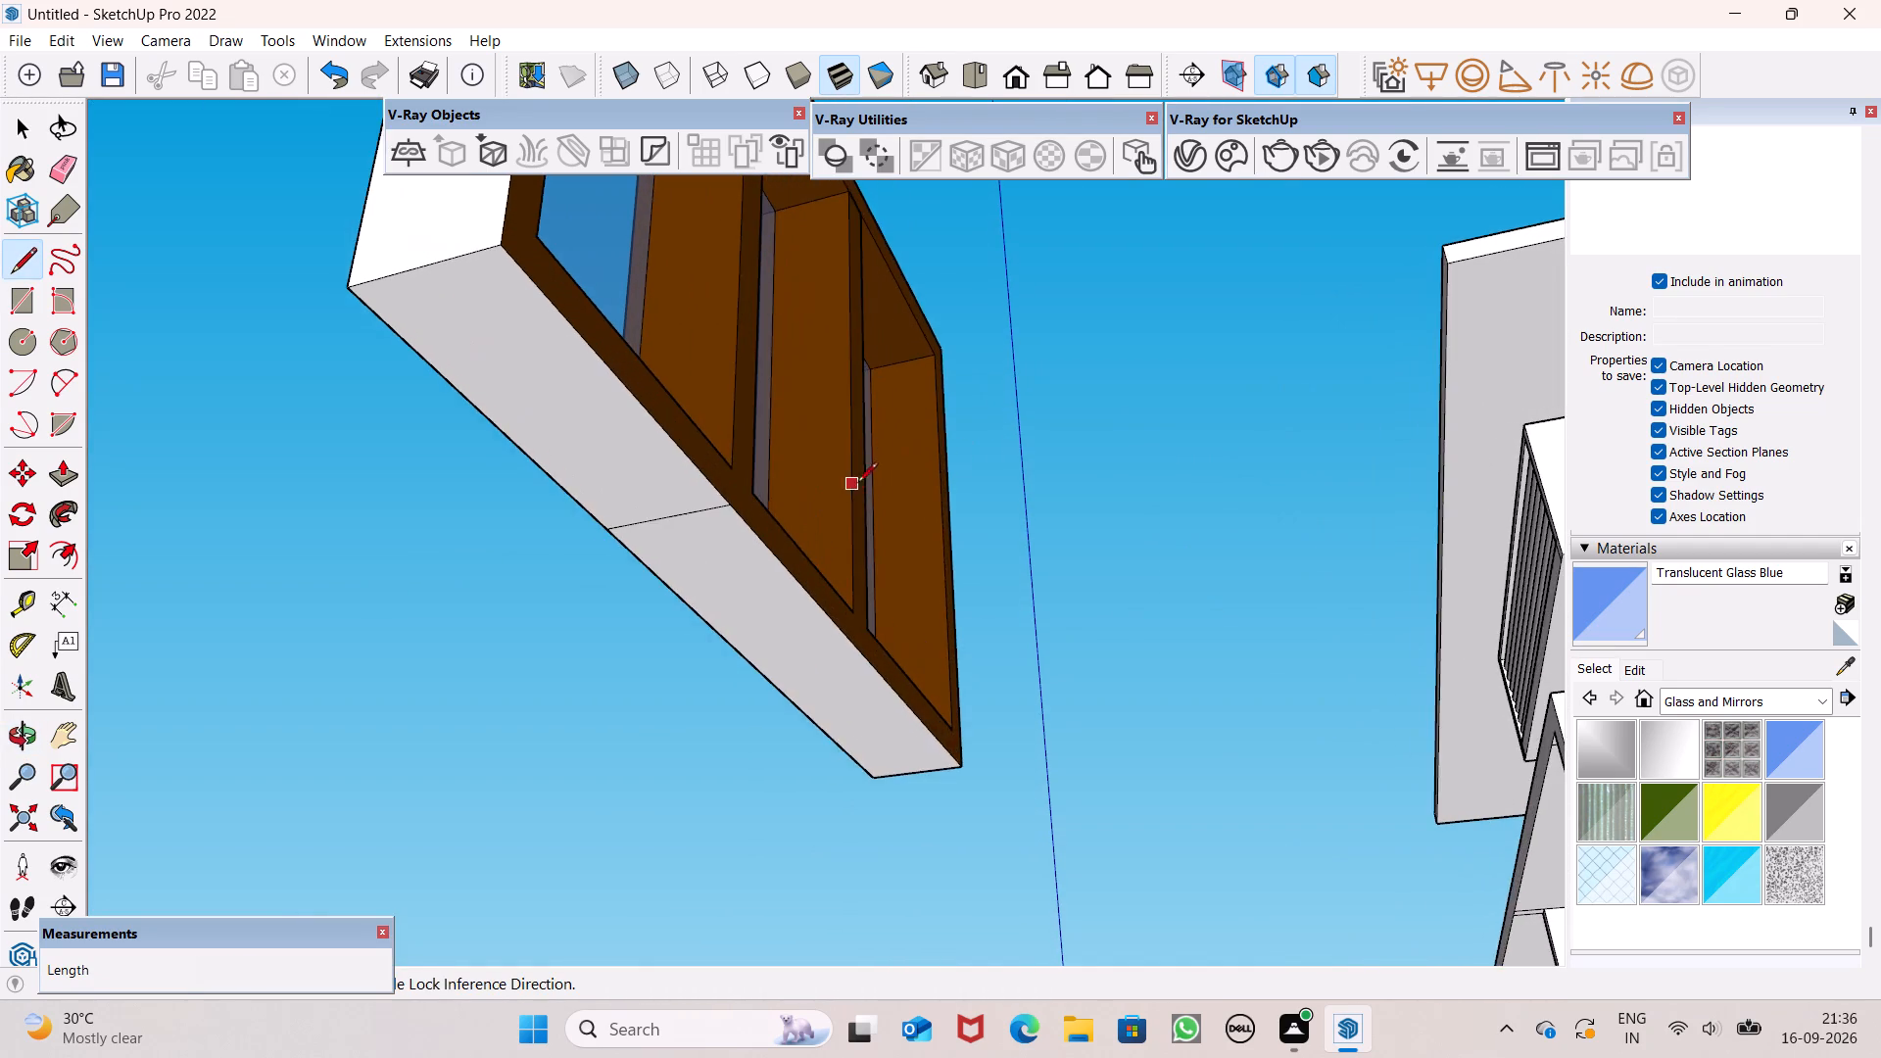
pyautogui.moveTo(785, 553); pyautogui.dragTo(573, 636, button='middle')
pyautogui.scroll(5, 609, 567)
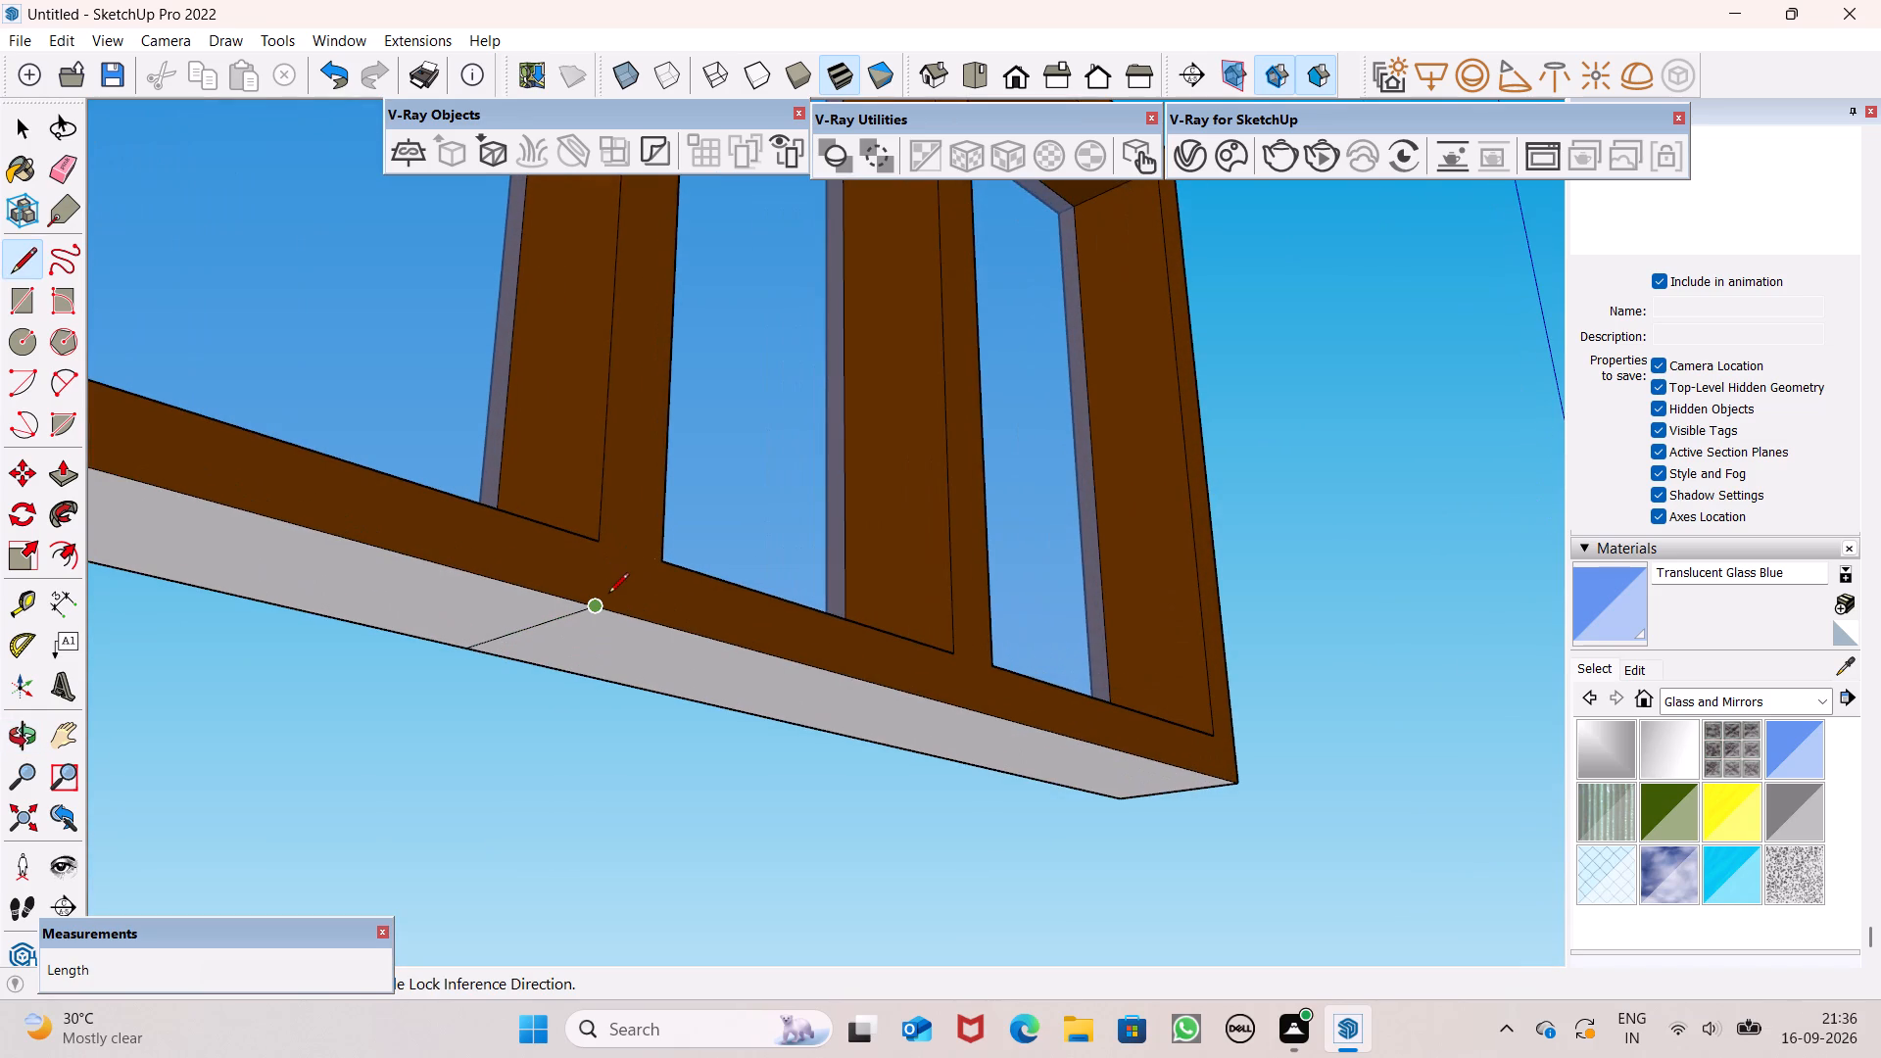
pyautogui.moveTo(595, 612); pyautogui.dragTo(603, 598)
pyautogui.click(605, 533)
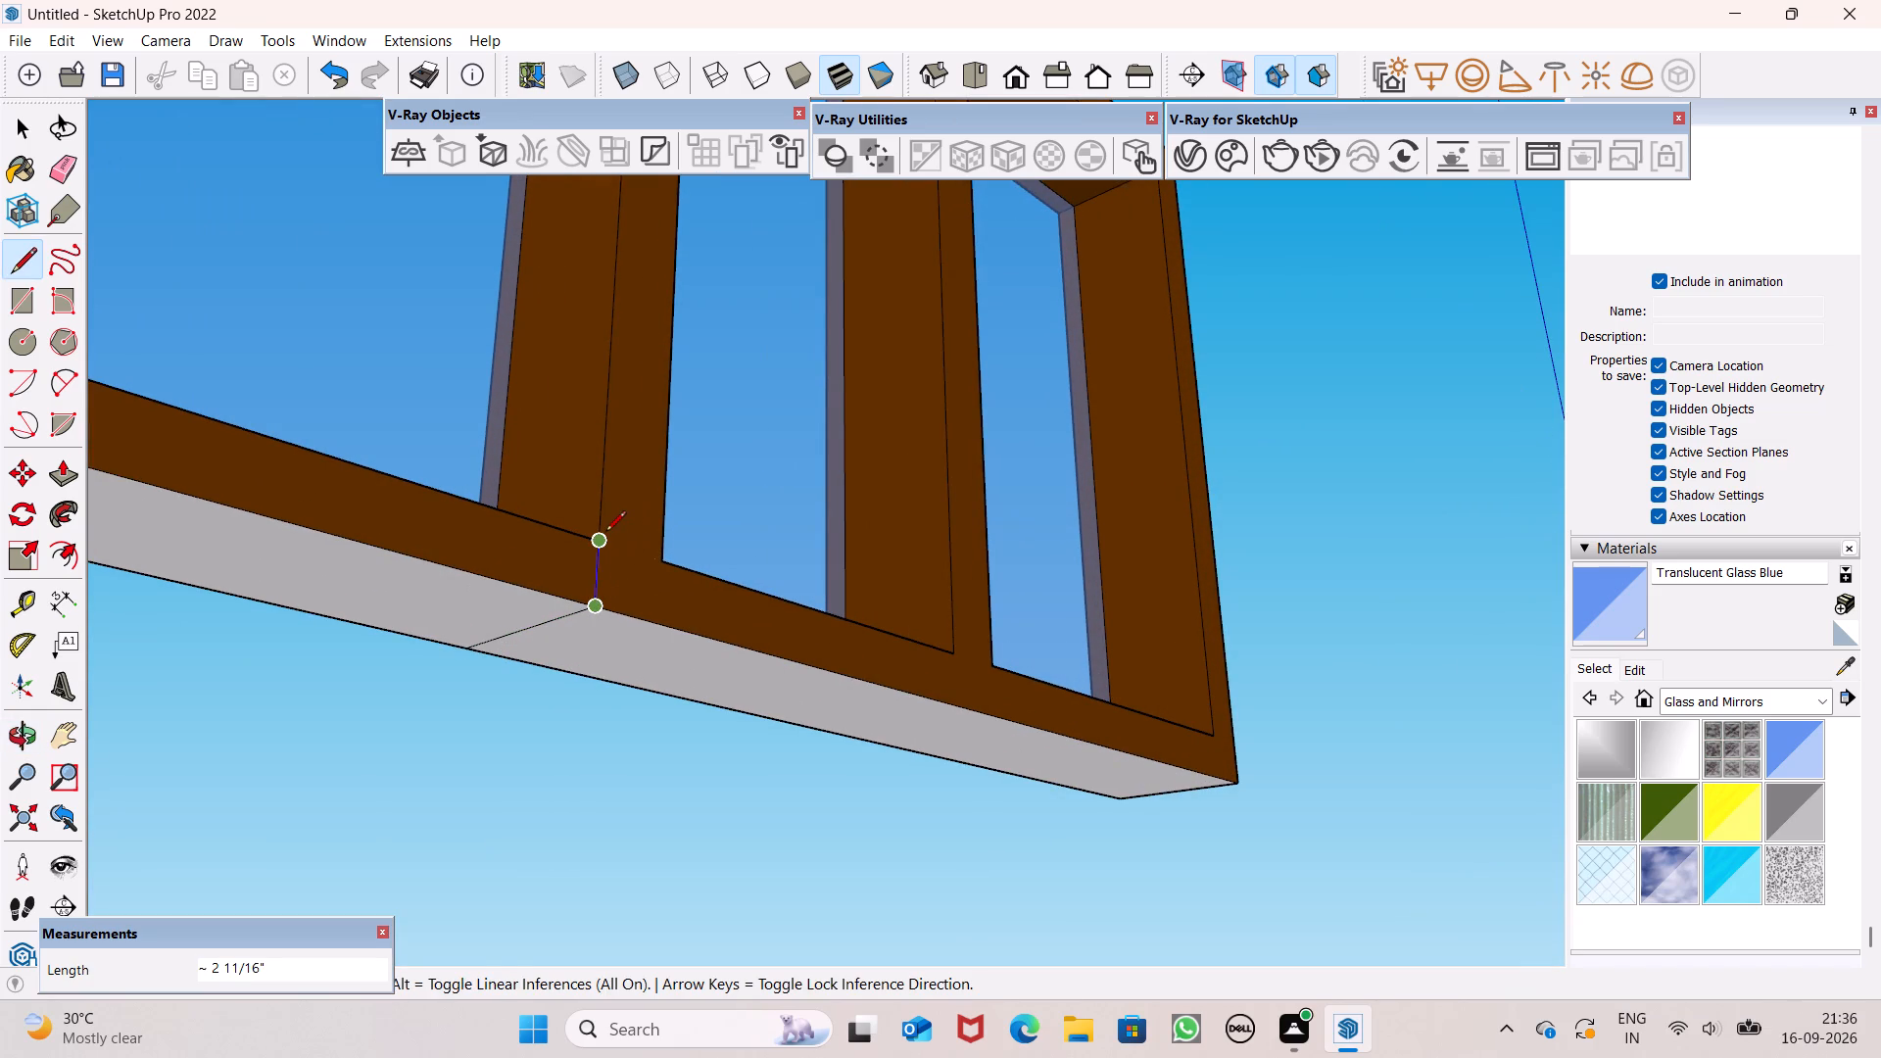
pyautogui.scroll(1, 776, 514)
pyautogui.press('space')
pyautogui.press('space')
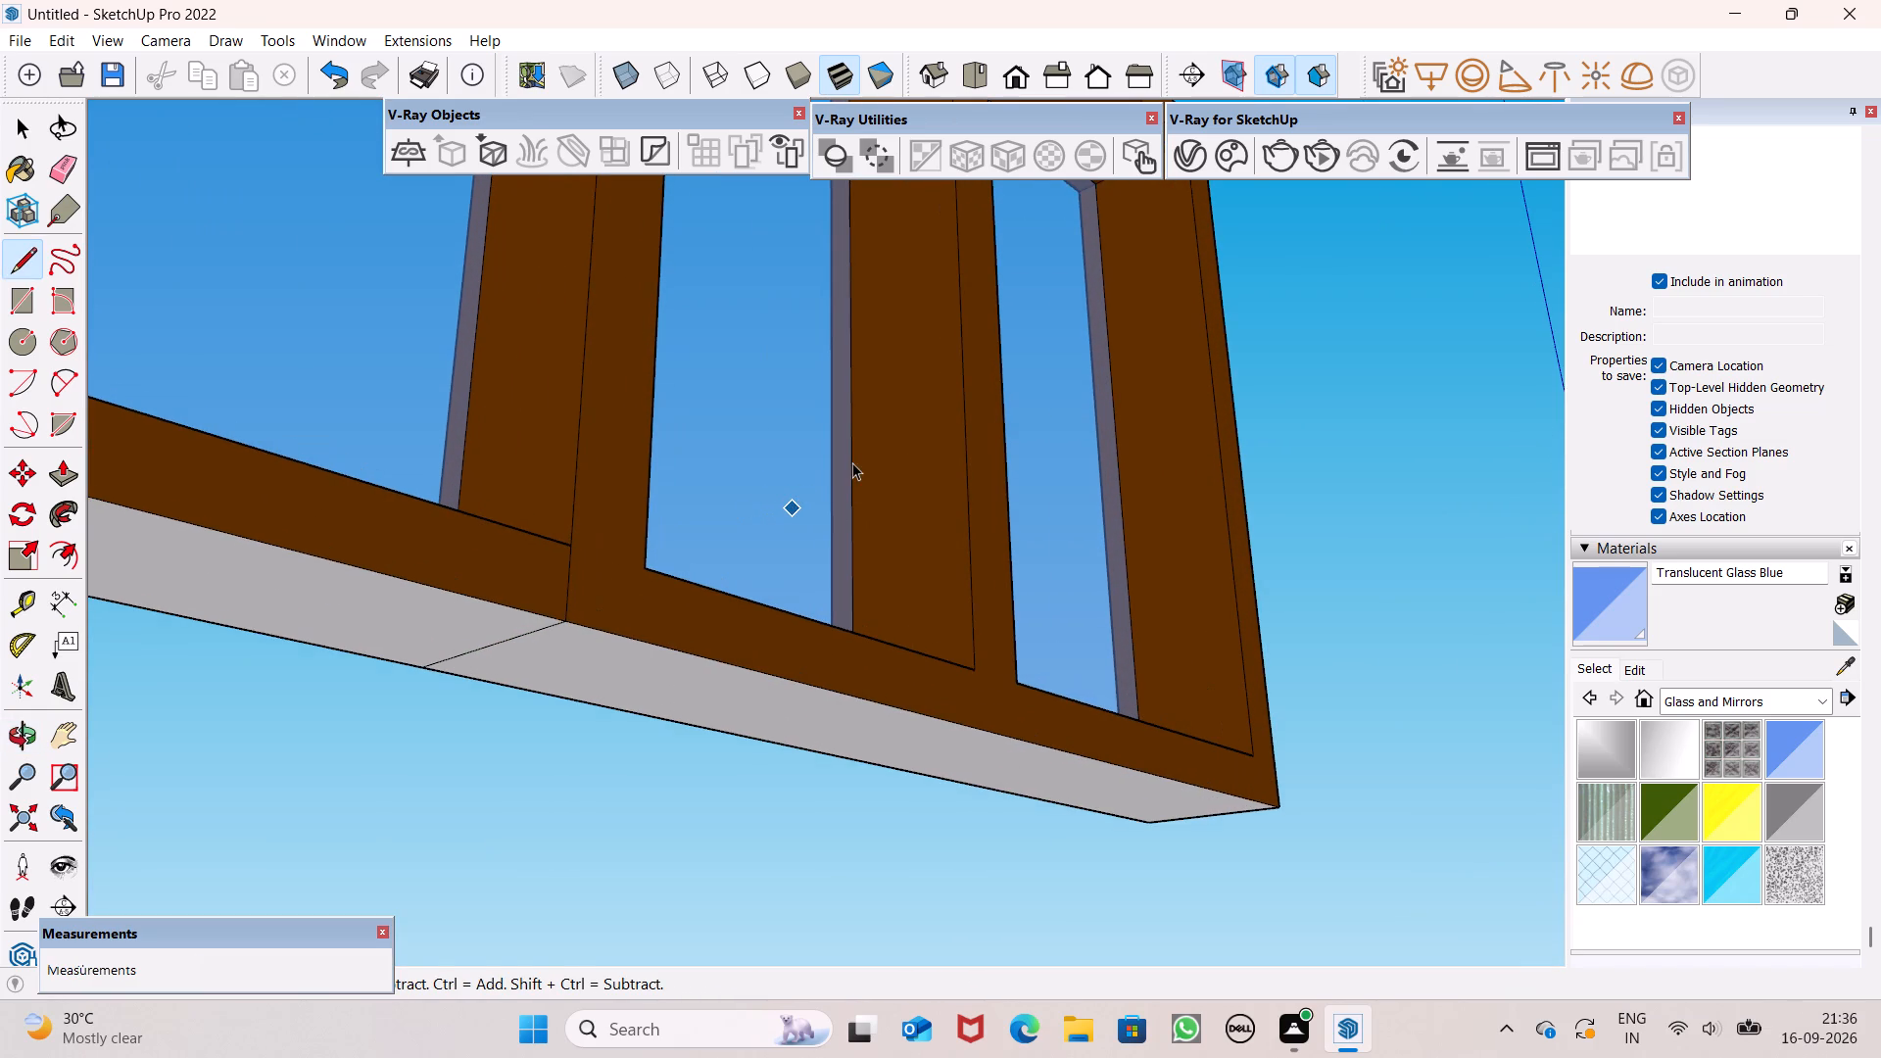
# Erase the top frame edges of the third pane beyond the split line, removing its front, top and glass faces.
pyautogui.scroll(-14, 852, 462)
pyautogui.moveTo(869, 559); pyautogui.dragTo(1802, 741, button='middle')
pyautogui.moveTo(1320, 591); pyautogui.dragTo(1291, 611, button='middle')
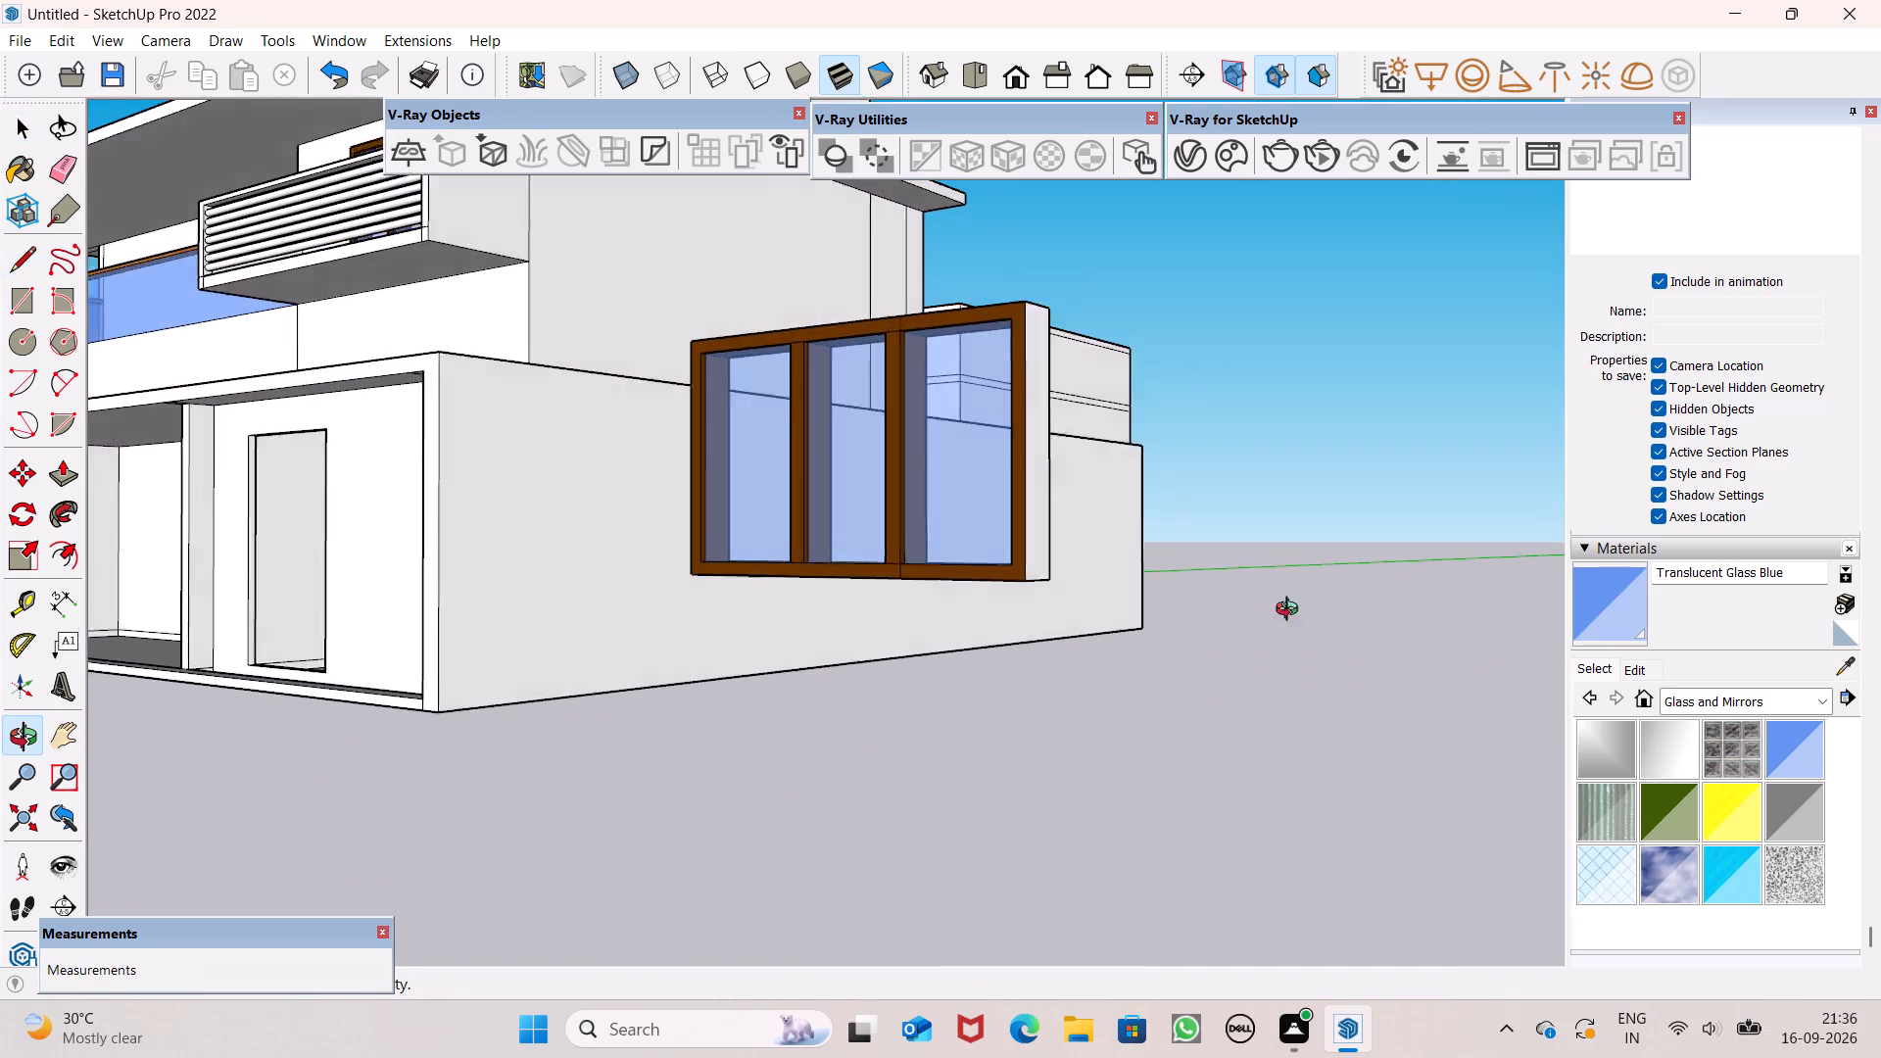
pyautogui.moveTo(1291, 611); pyautogui.dragTo(1371, 733, button='middle')
pyautogui.moveTo(1204, 563); pyautogui.dragTo(1202, 567, button='middle')
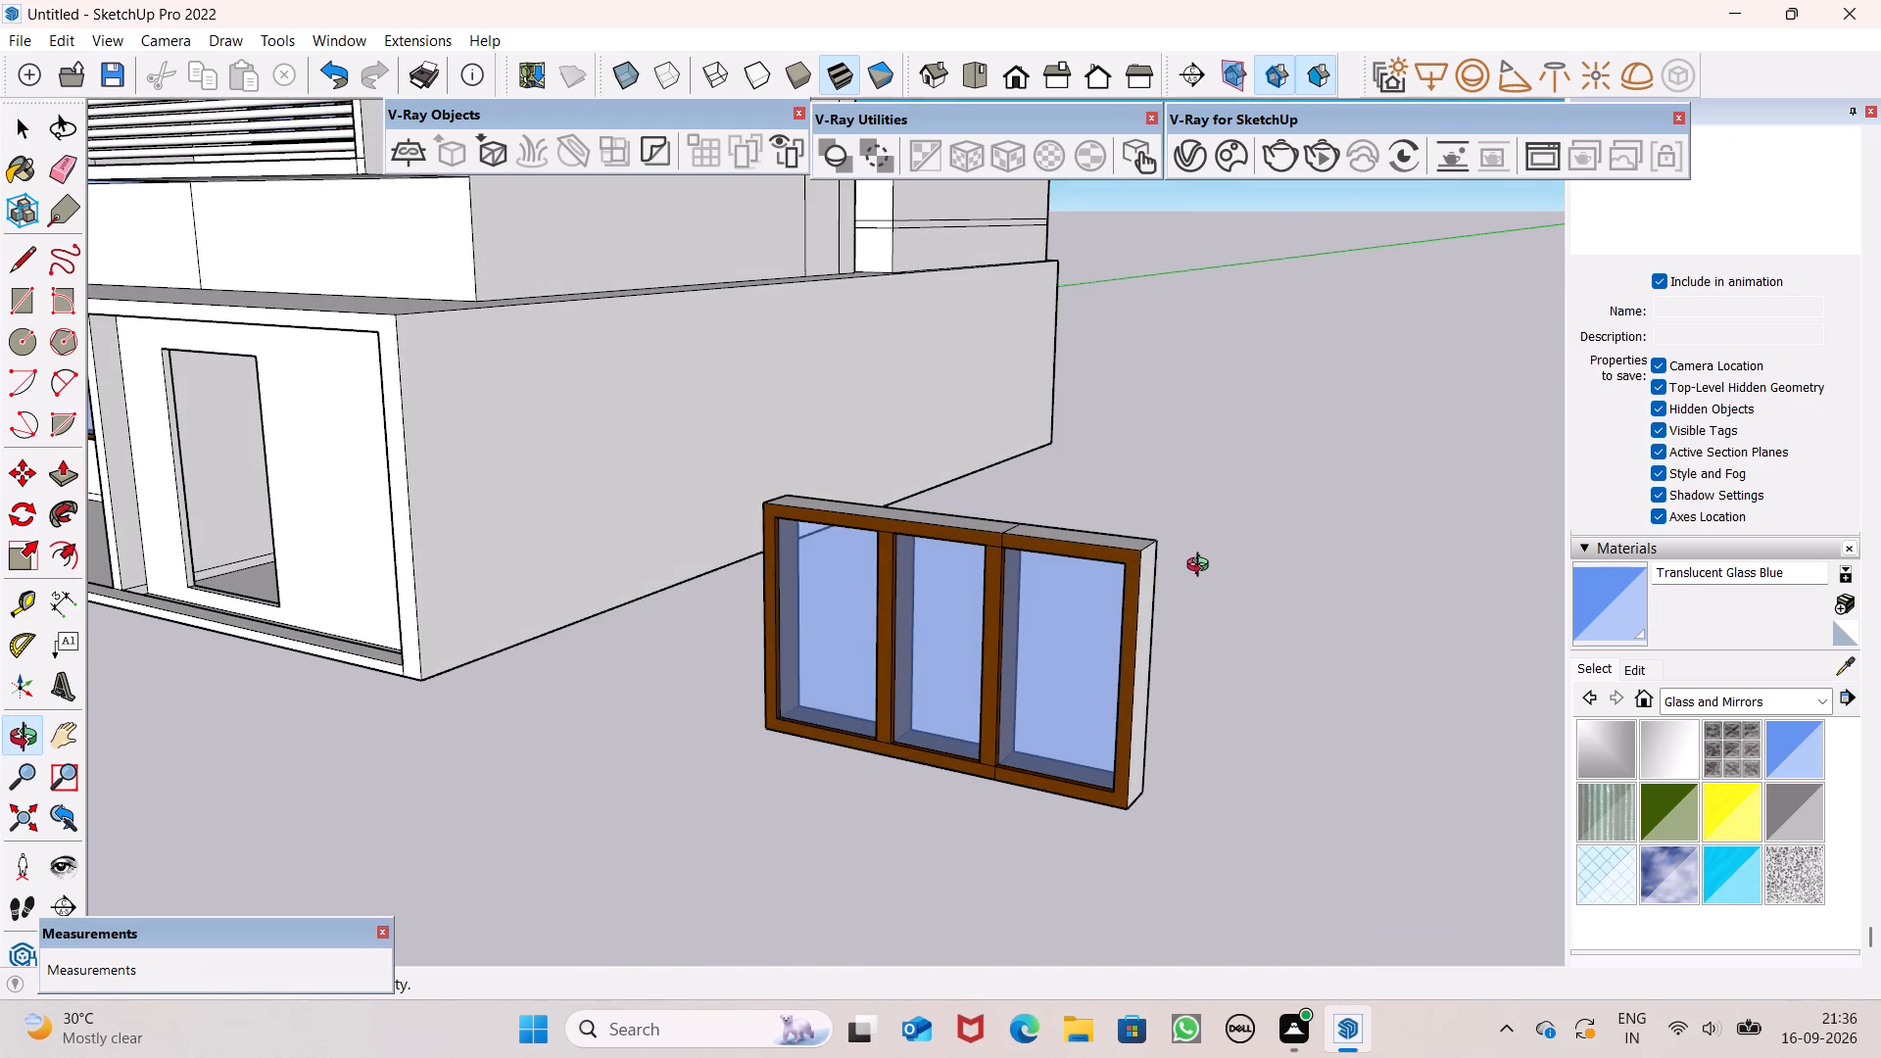
pyautogui.moveTo(1202, 567); pyautogui.dragTo(1412, 597, button='middle')
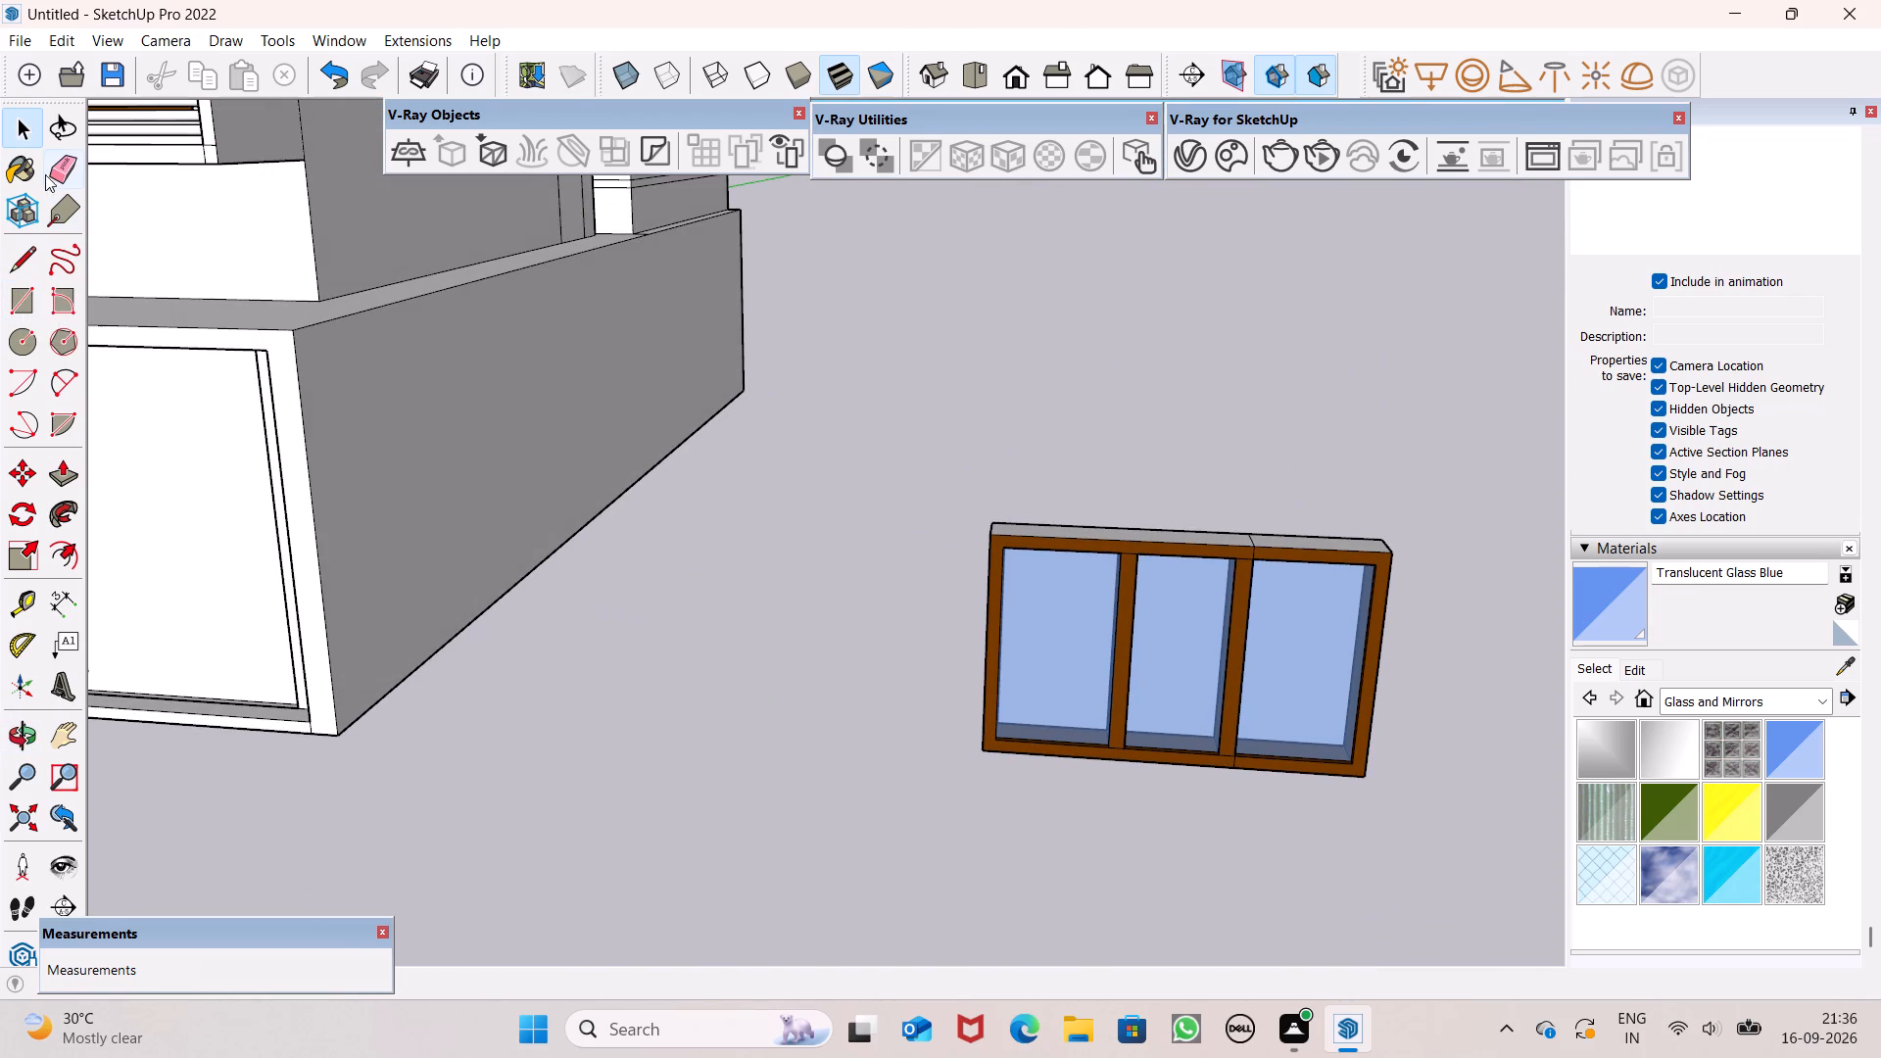
pyautogui.click(48, 167)
pyautogui.scroll(6, 1306, 568)
pyautogui.click(1306, 534)
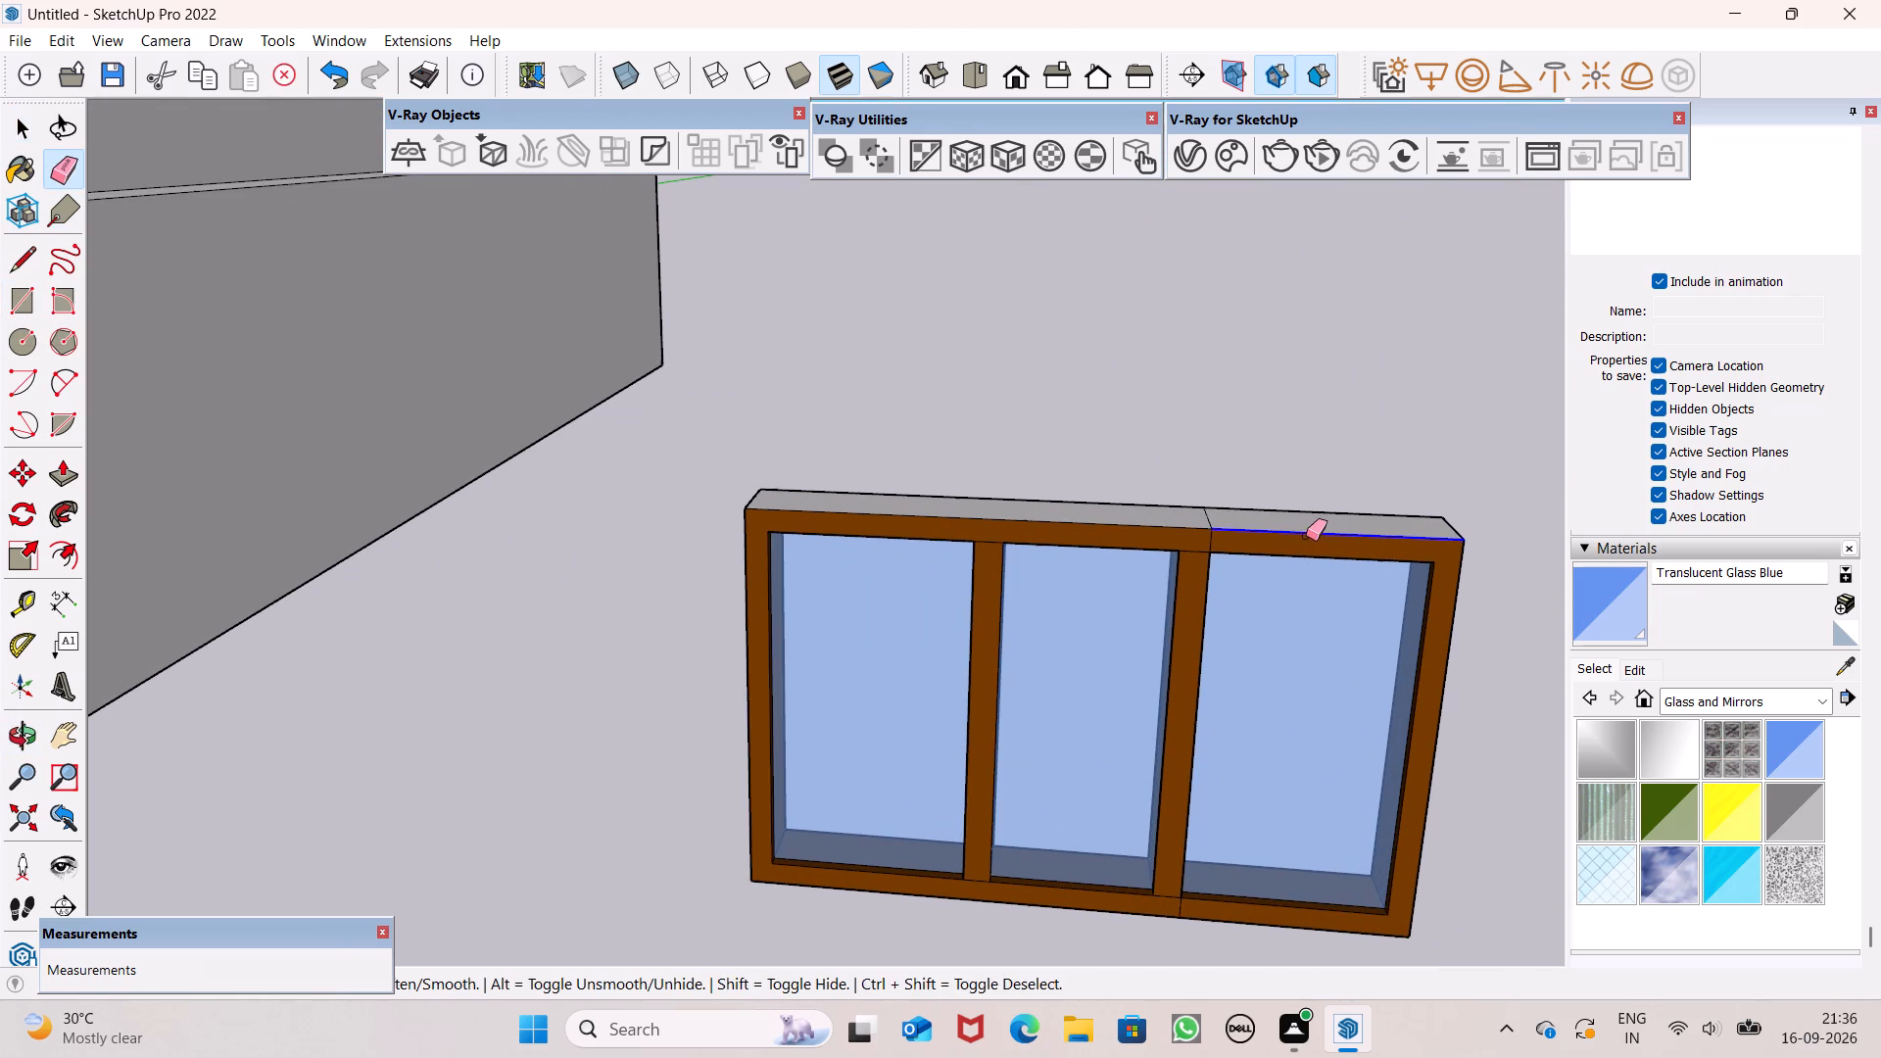
pyautogui.moveTo(1316, 519); pyautogui.dragTo(1324, 529)
pyautogui.moveTo(1331, 507); pyautogui.dragTo(1330, 527)
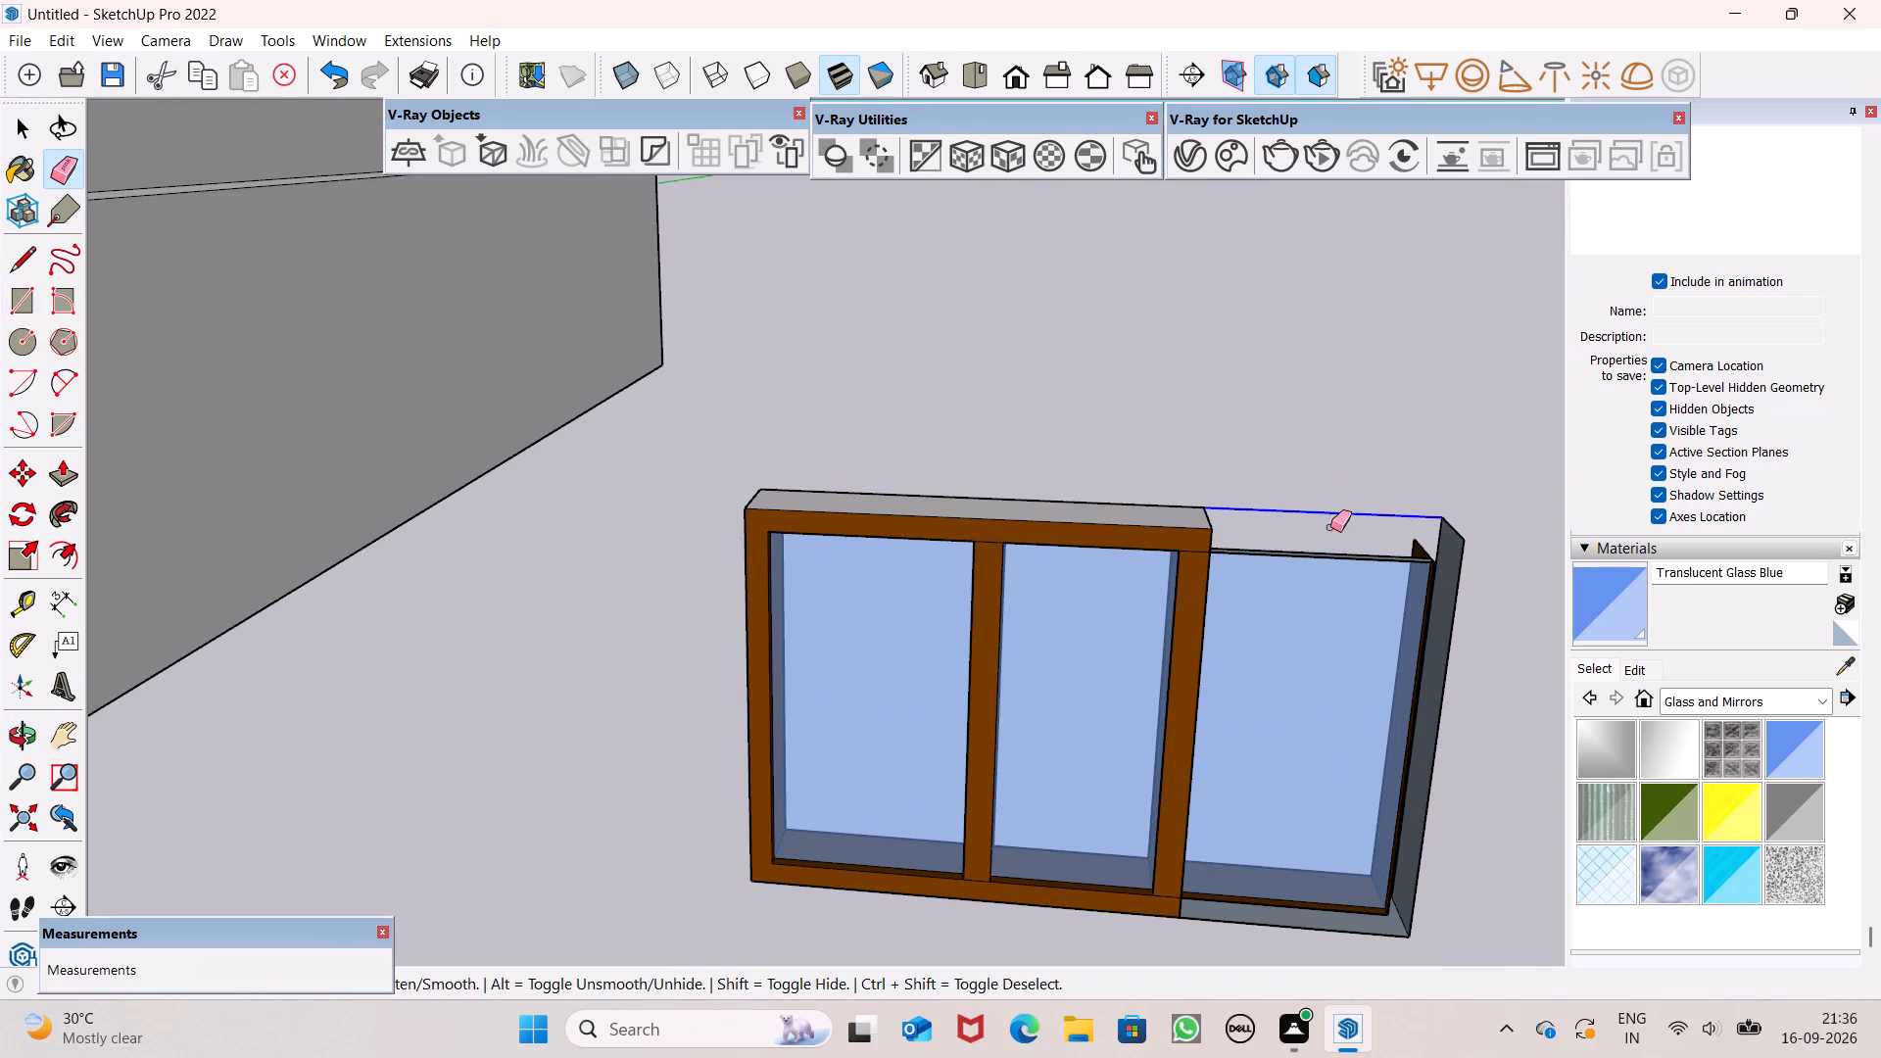
pyautogui.moveTo(1330, 527); pyautogui.dragTo(1329, 558)
# Erase the third pane's remaining bottom and outer side frame edges, leaving a two-pane window.
pyautogui.moveTo(1457, 633); pyautogui.dragTo(1211, 671, button='middle')
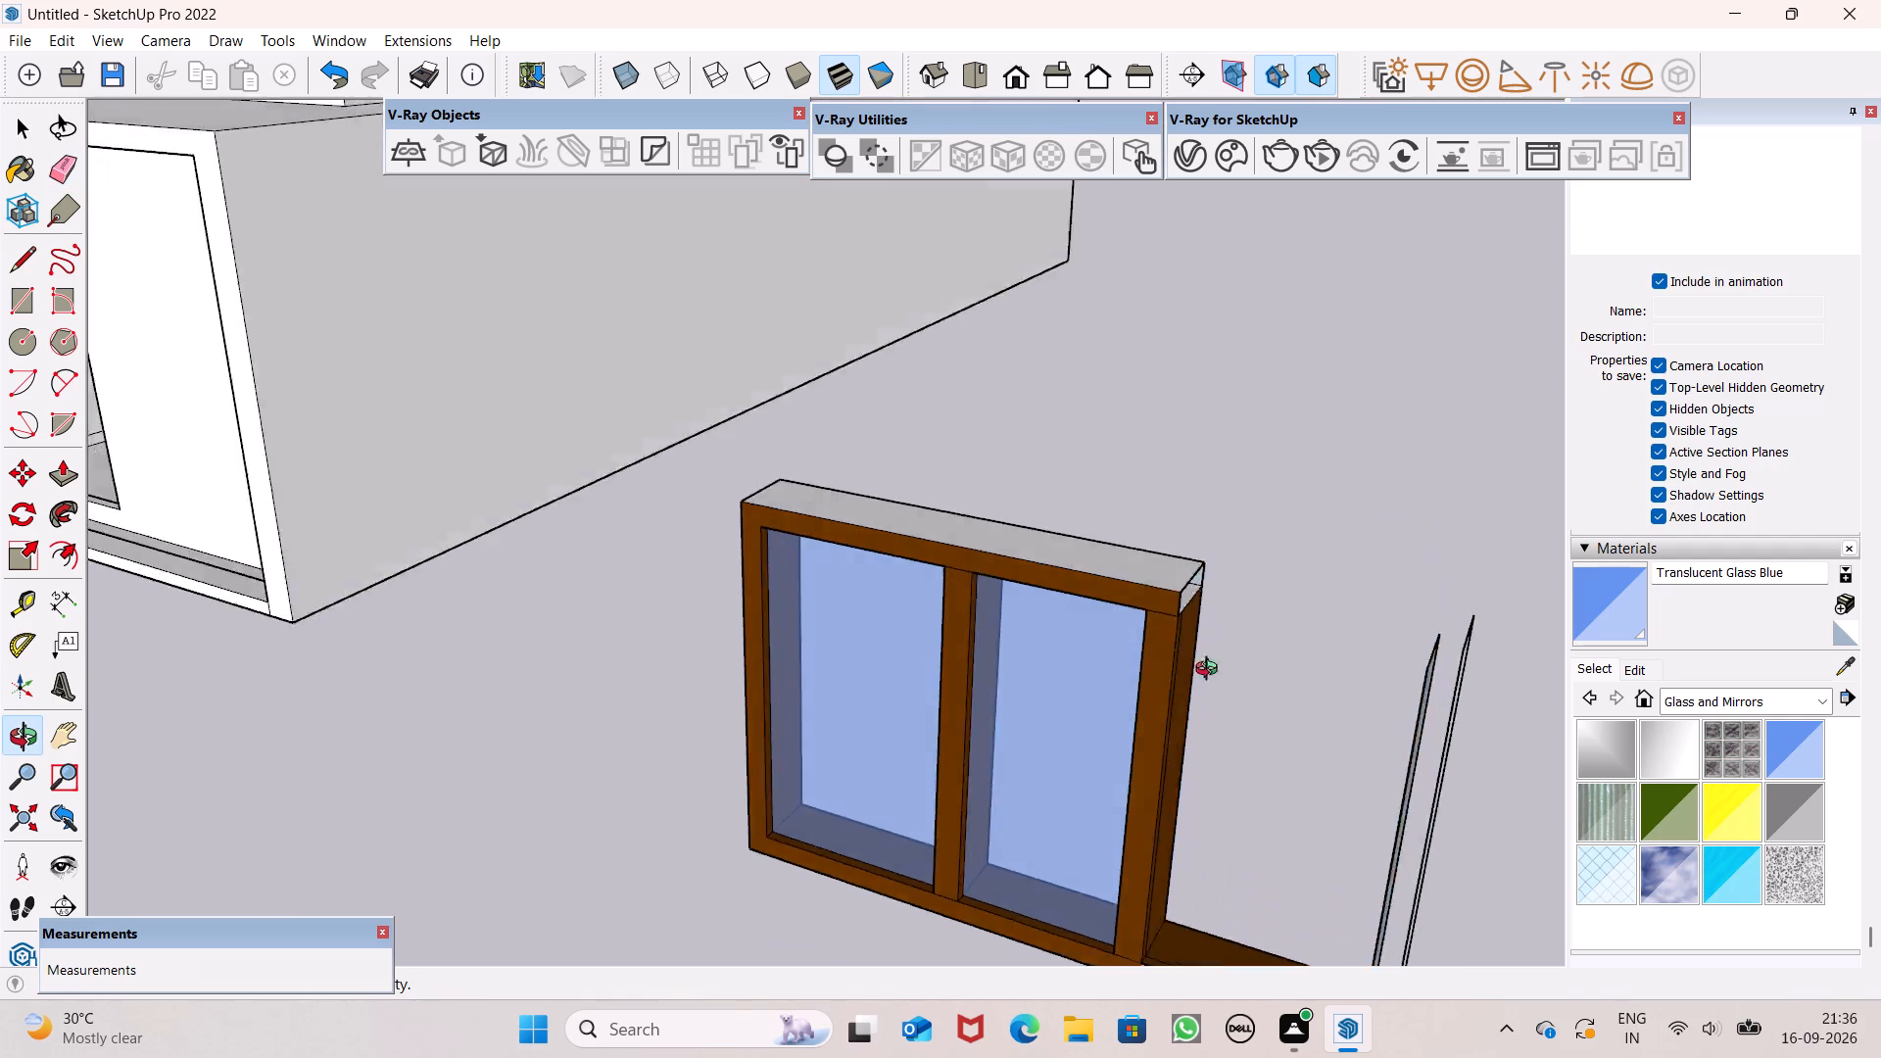
pyautogui.moveTo(1211, 671); pyautogui.dragTo(1096, 517, button='middle')
pyautogui.scroll(-5, 1299, 511)
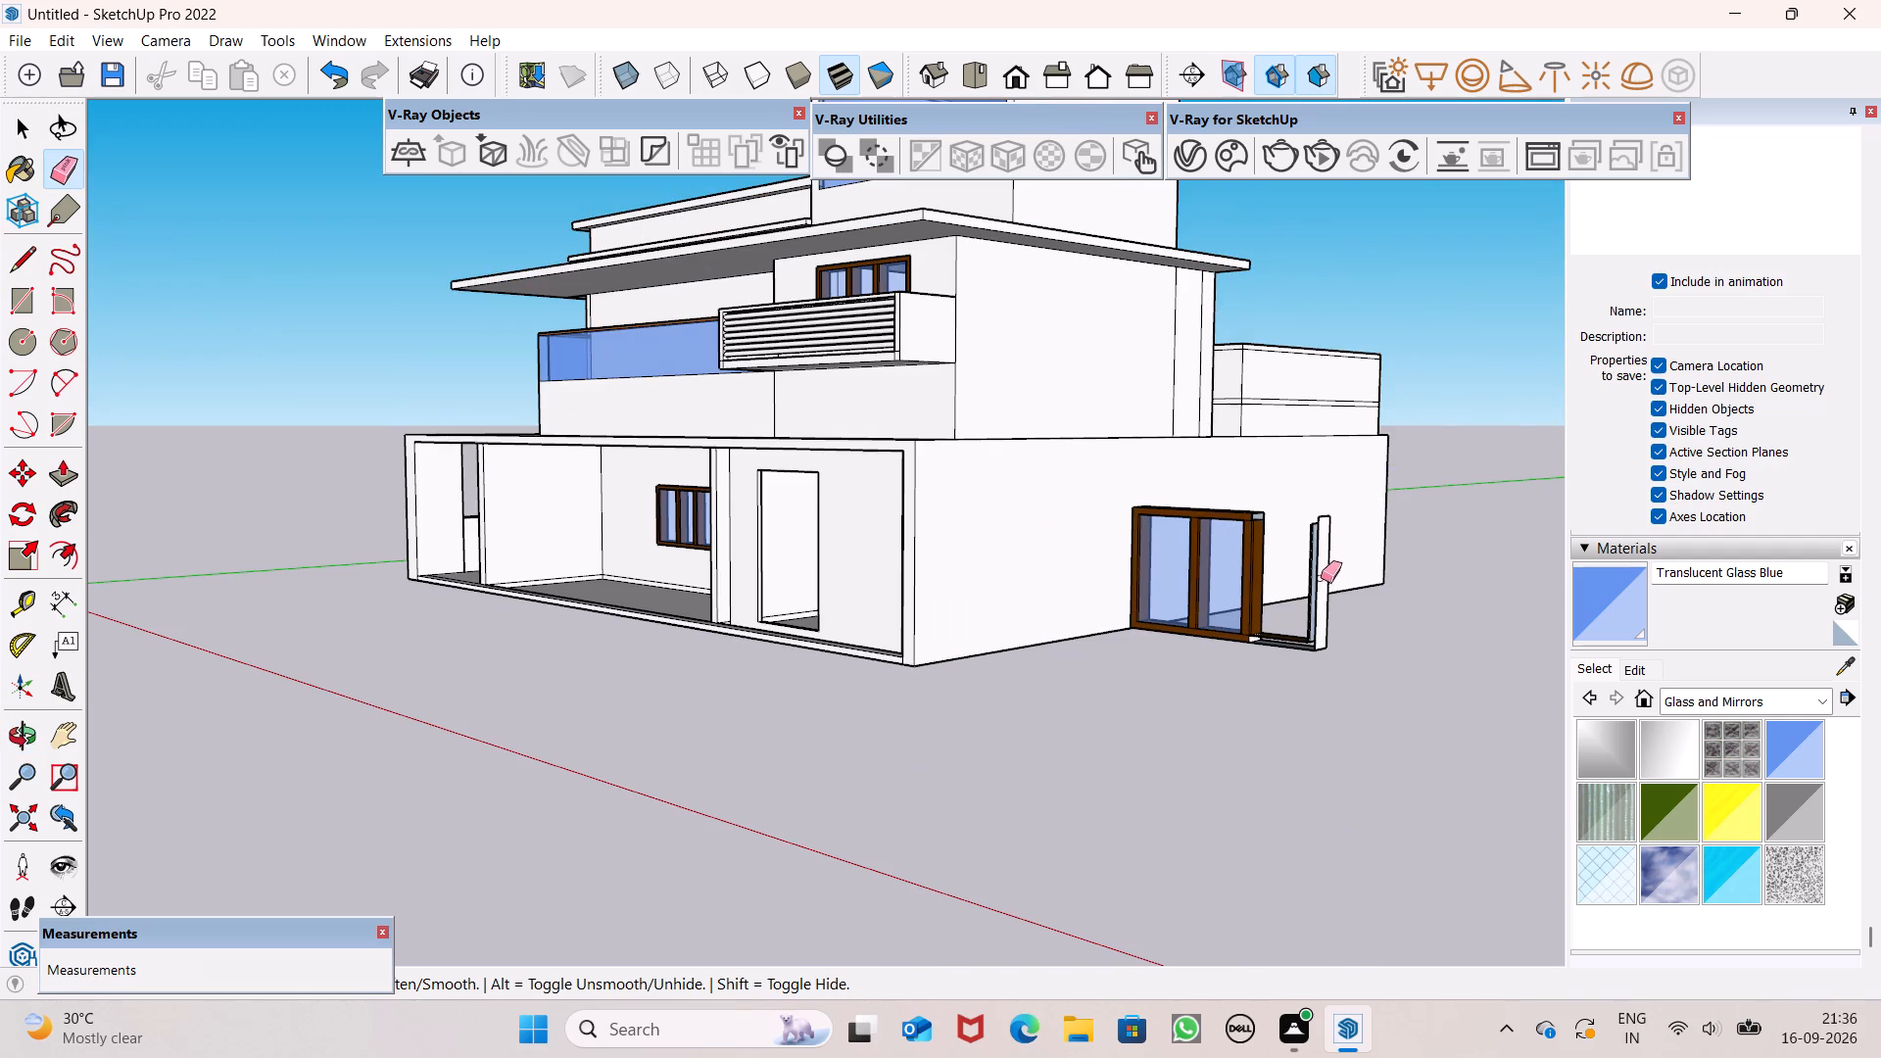
pyautogui.moveTo(1311, 626); pyautogui.dragTo(1530, 685, button='middle')
pyautogui.scroll(14, 1524, 680)
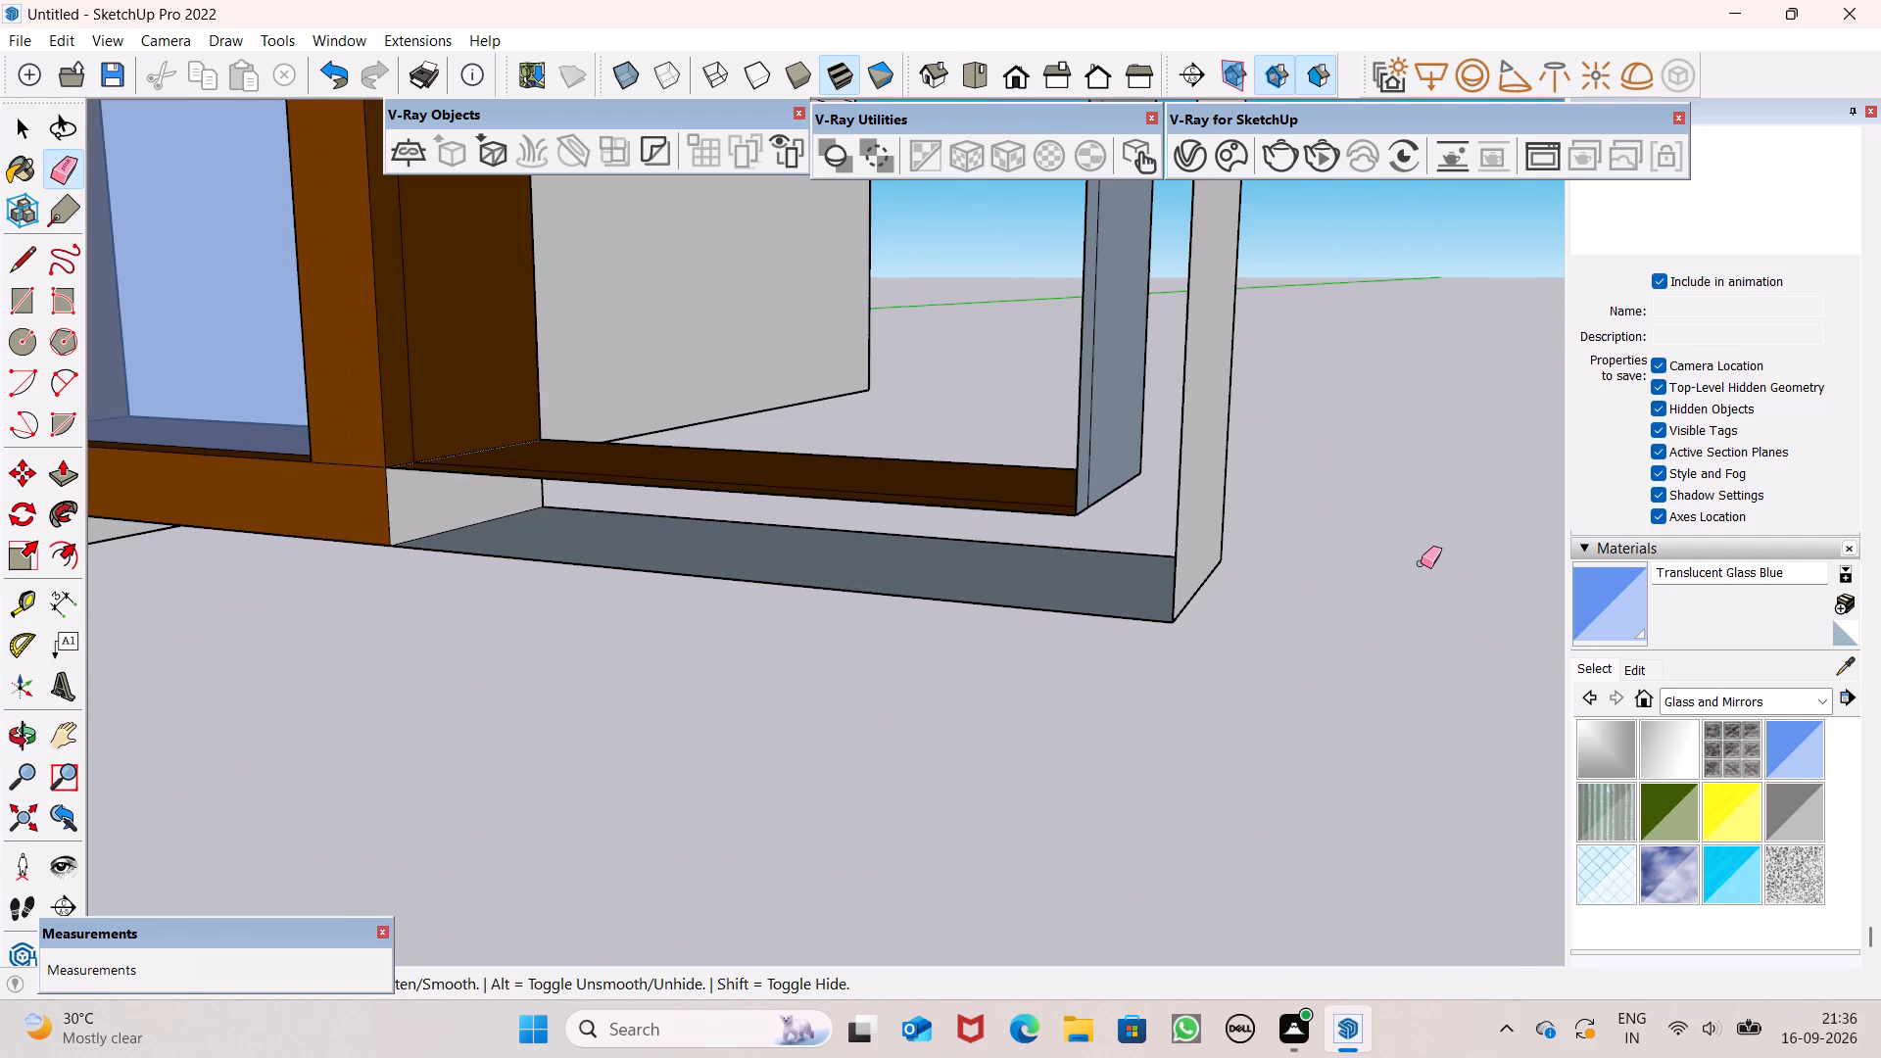
pyautogui.moveTo(1421, 554); pyautogui.dragTo(1723, 687, button='middle')
pyautogui.moveTo(1004, 427); pyautogui.dragTo(1004, 451)
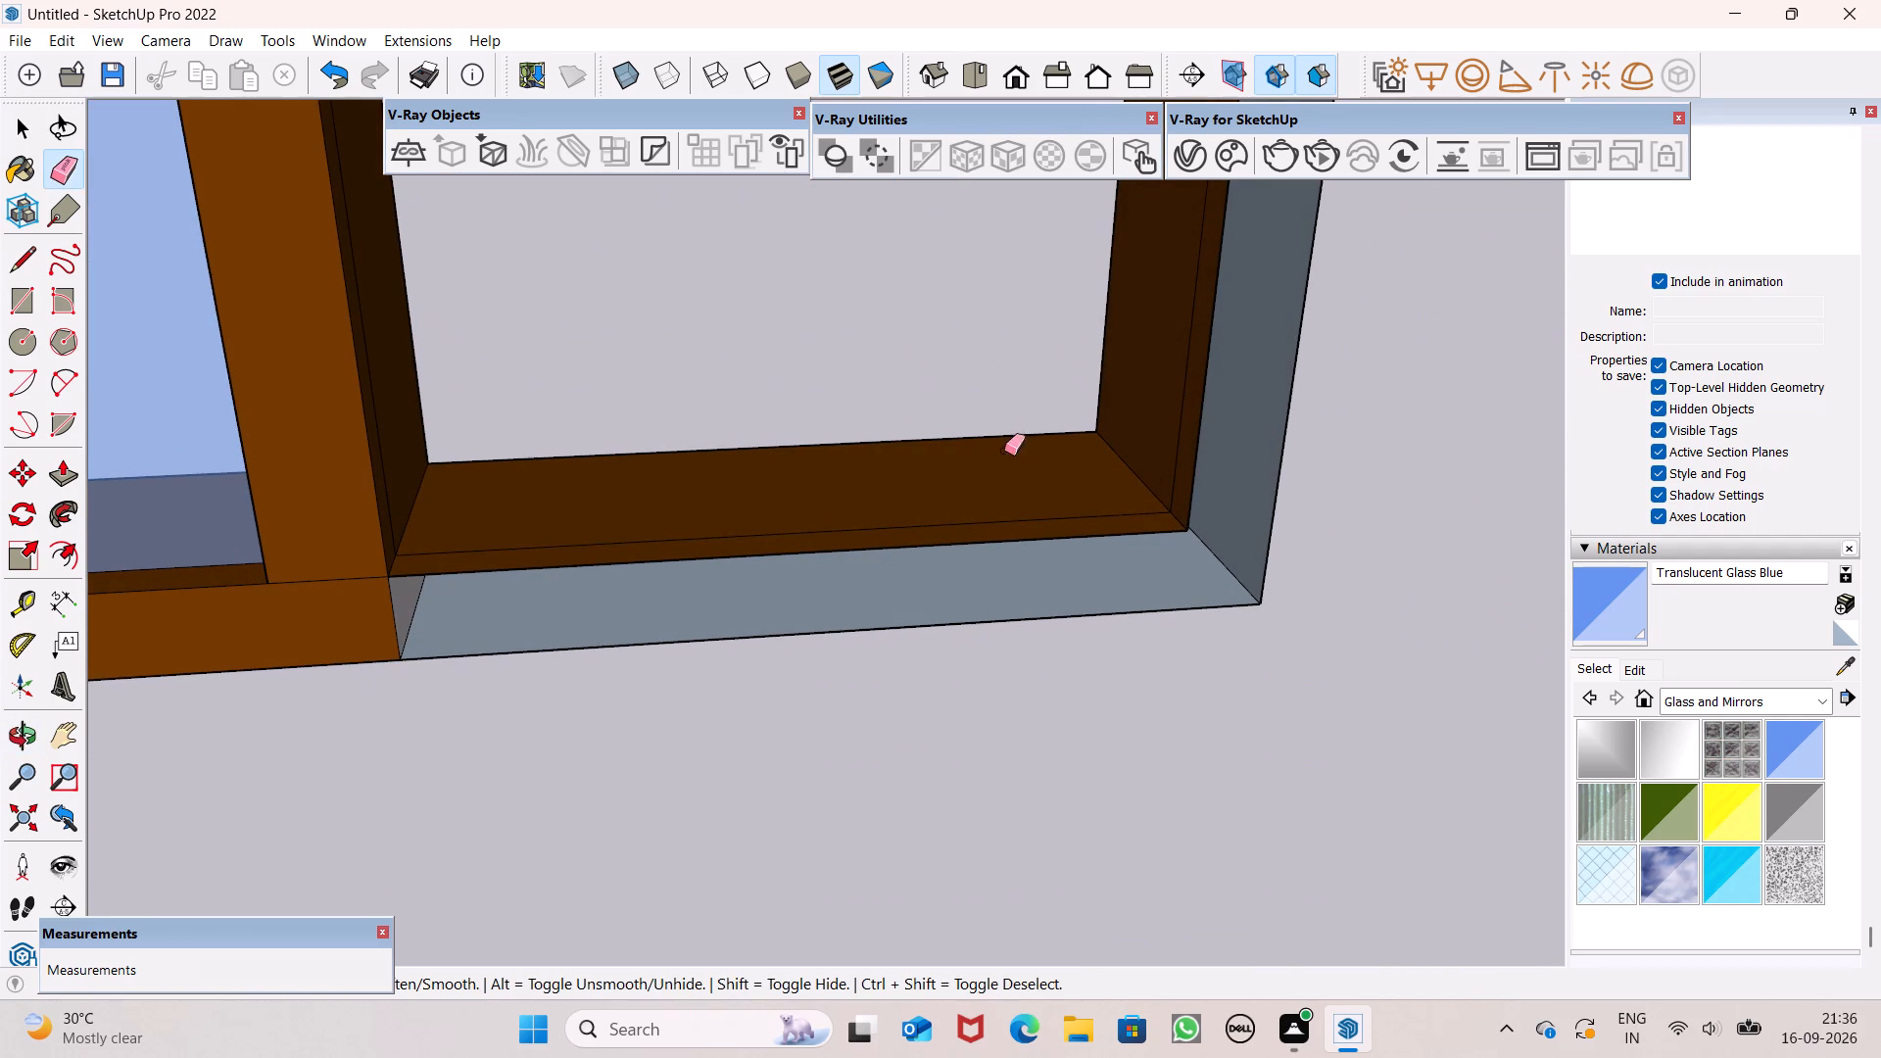
pyautogui.moveTo(1004, 451); pyautogui.dragTo(1080, 529)
pyautogui.moveTo(1192, 450); pyautogui.dragTo(1071, 367)
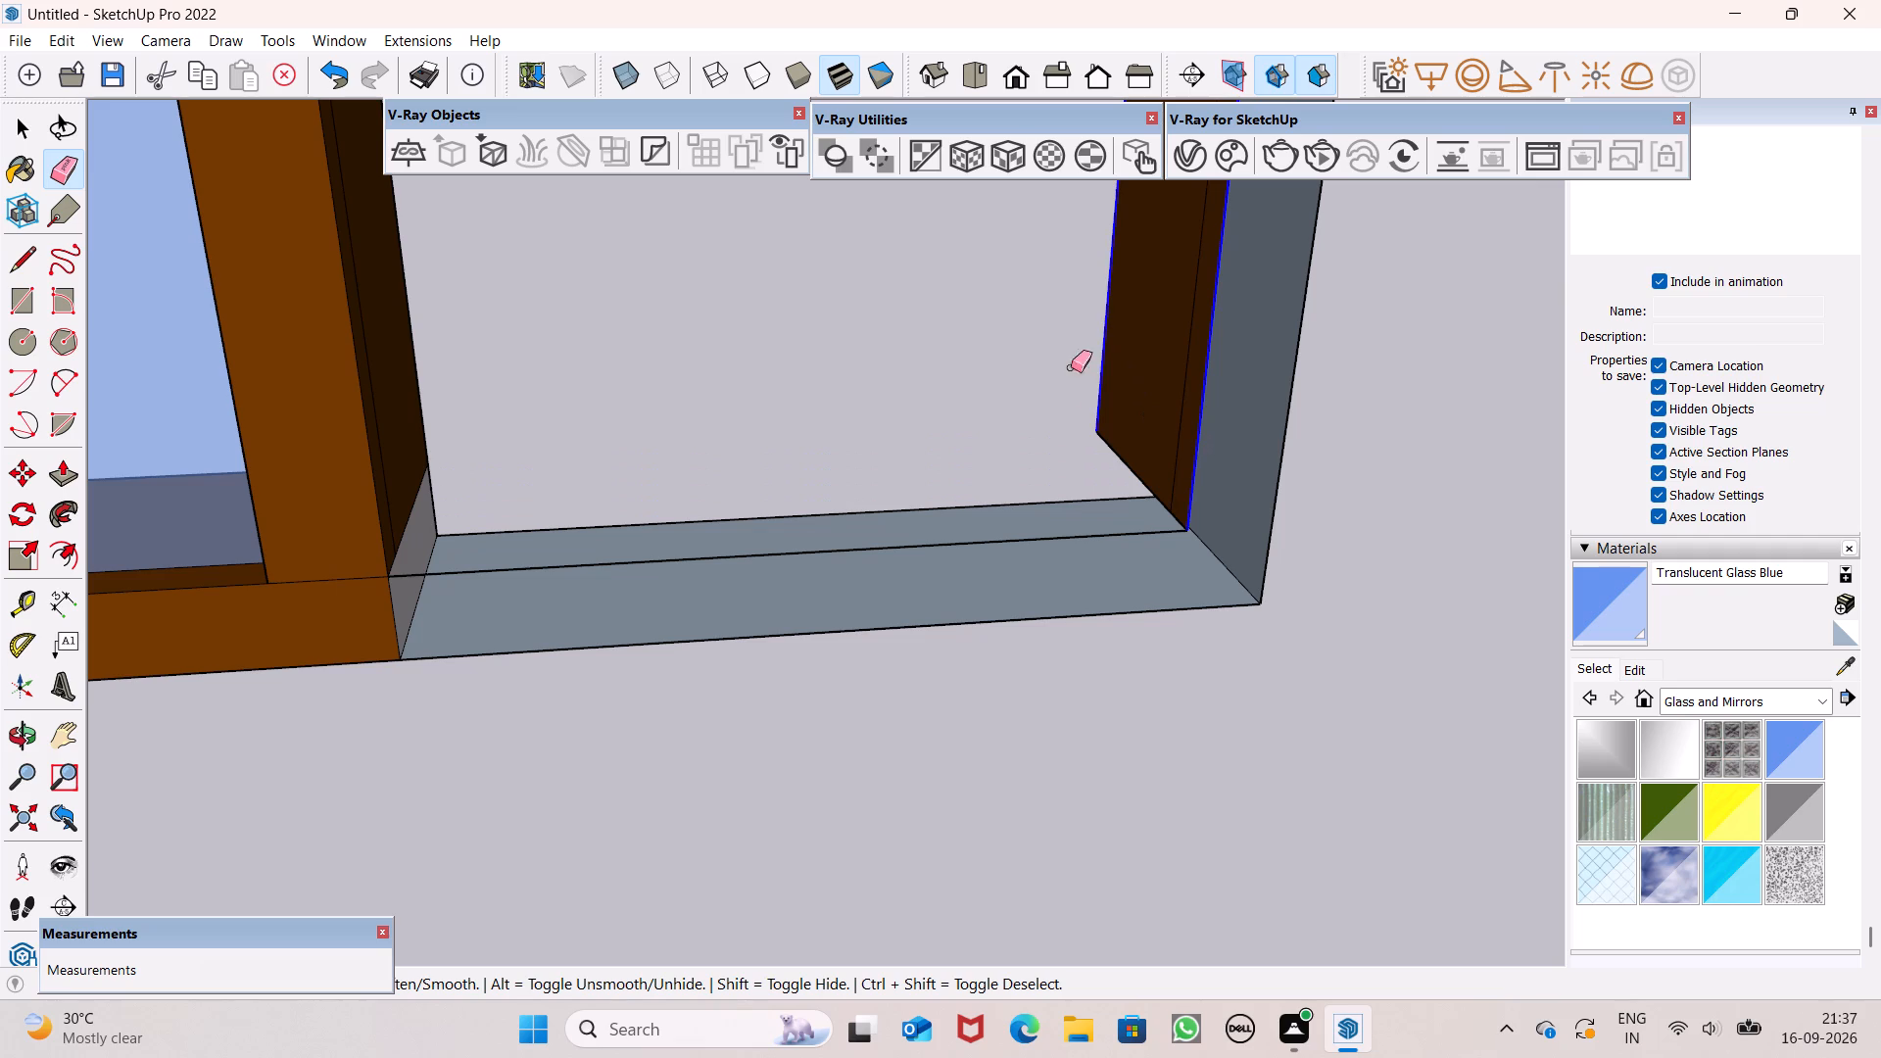
pyautogui.moveTo(1071, 367); pyautogui.dragTo(1065, 548)
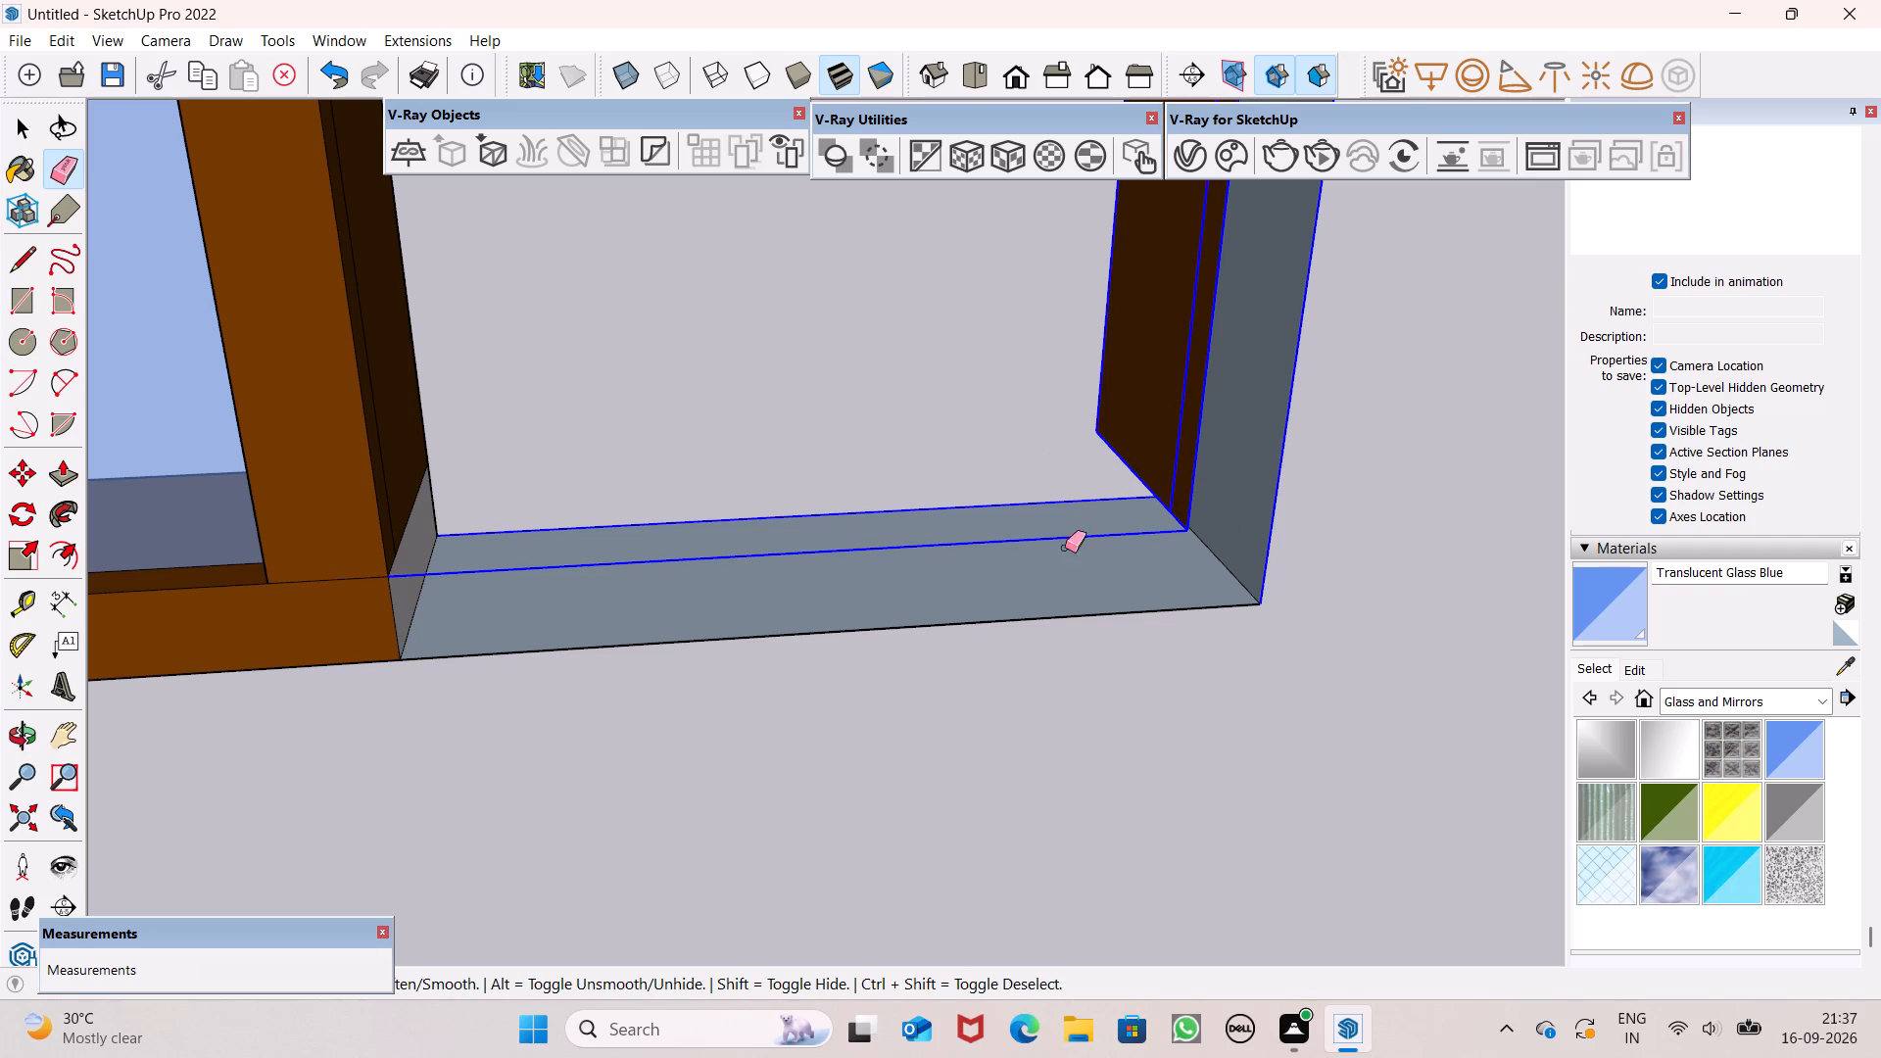
pyautogui.moveTo(1065, 548); pyautogui.dragTo(1217, 601)
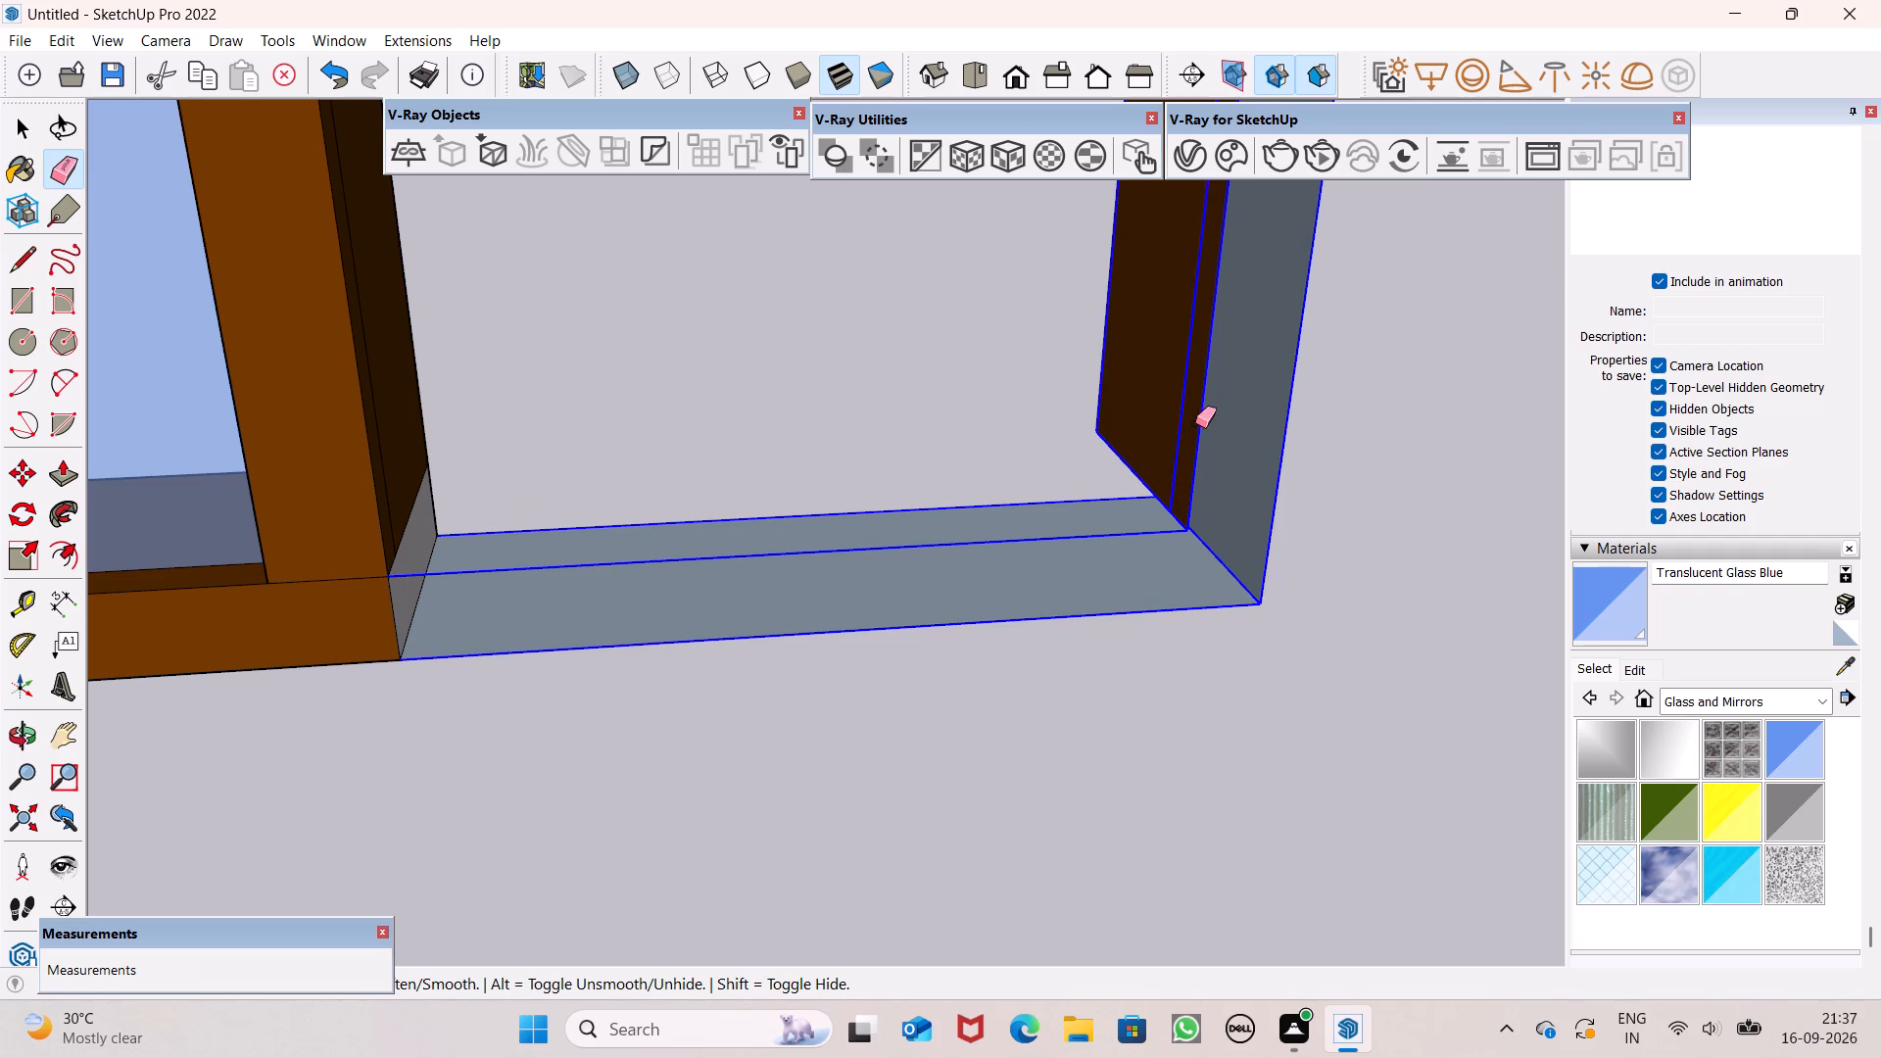
pyautogui.moveTo(1195, 423); pyautogui.dragTo(1132, 447)
# Erase the two stray edges left floating beside the two-pane window.
pyautogui.scroll(-13, 1172, 438)
pyautogui.scroll(6, 1245, 231)
pyautogui.scroll(2, 1180, 352)
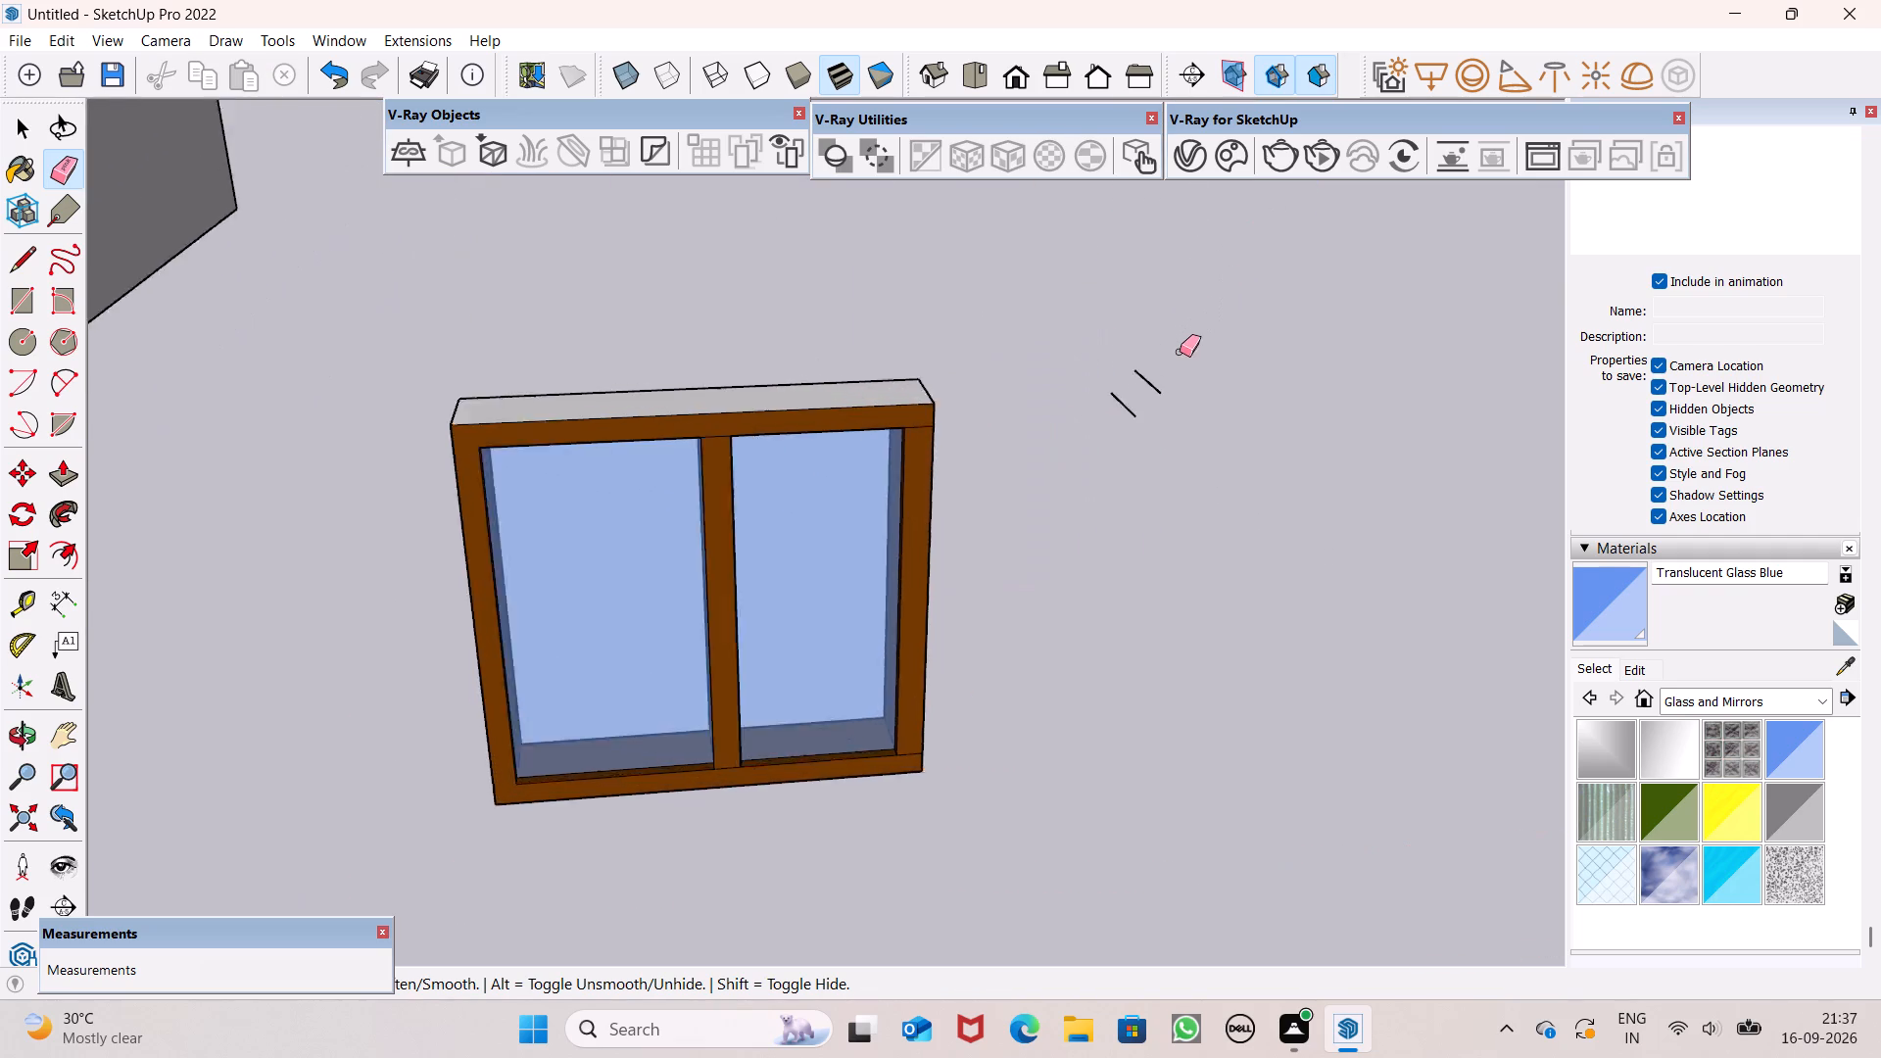
pyautogui.scroll(4, 1180, 352)
pyautogui.scroll(-5, 1143, 429)
pyautogui.scroll(4, 1089, 495)
pyautogui.scroll(-5, 1106, 484)
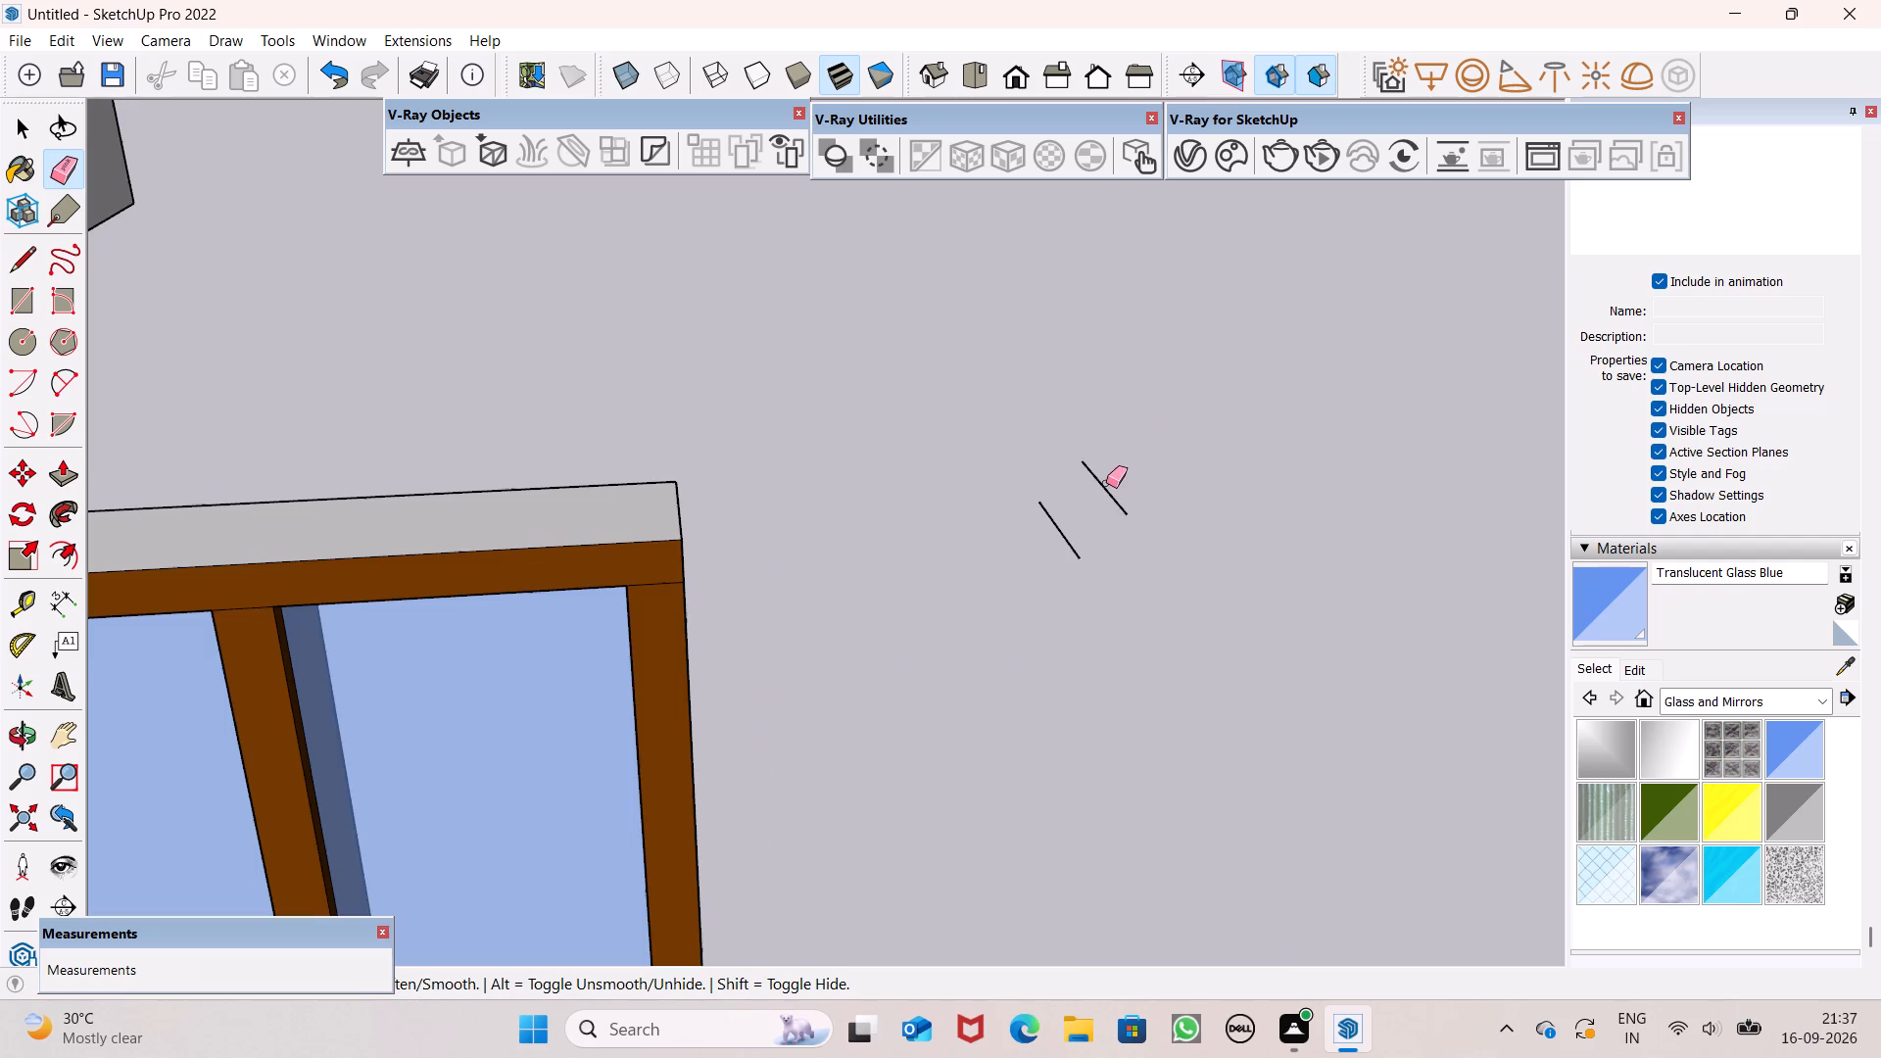
pyautogui.moveTo(1107, 489); pyautogui.dragTo(1058, 530)
# Draw a rectangle about 8 13/16" by 2 11/16" to close the open cut end of the window's top rail.
pyautogui.scroll(-11, 1124, 467)
pyautogui.moveTo(1153, 572); pyautogui.dragTo(781, 556, button='middle')
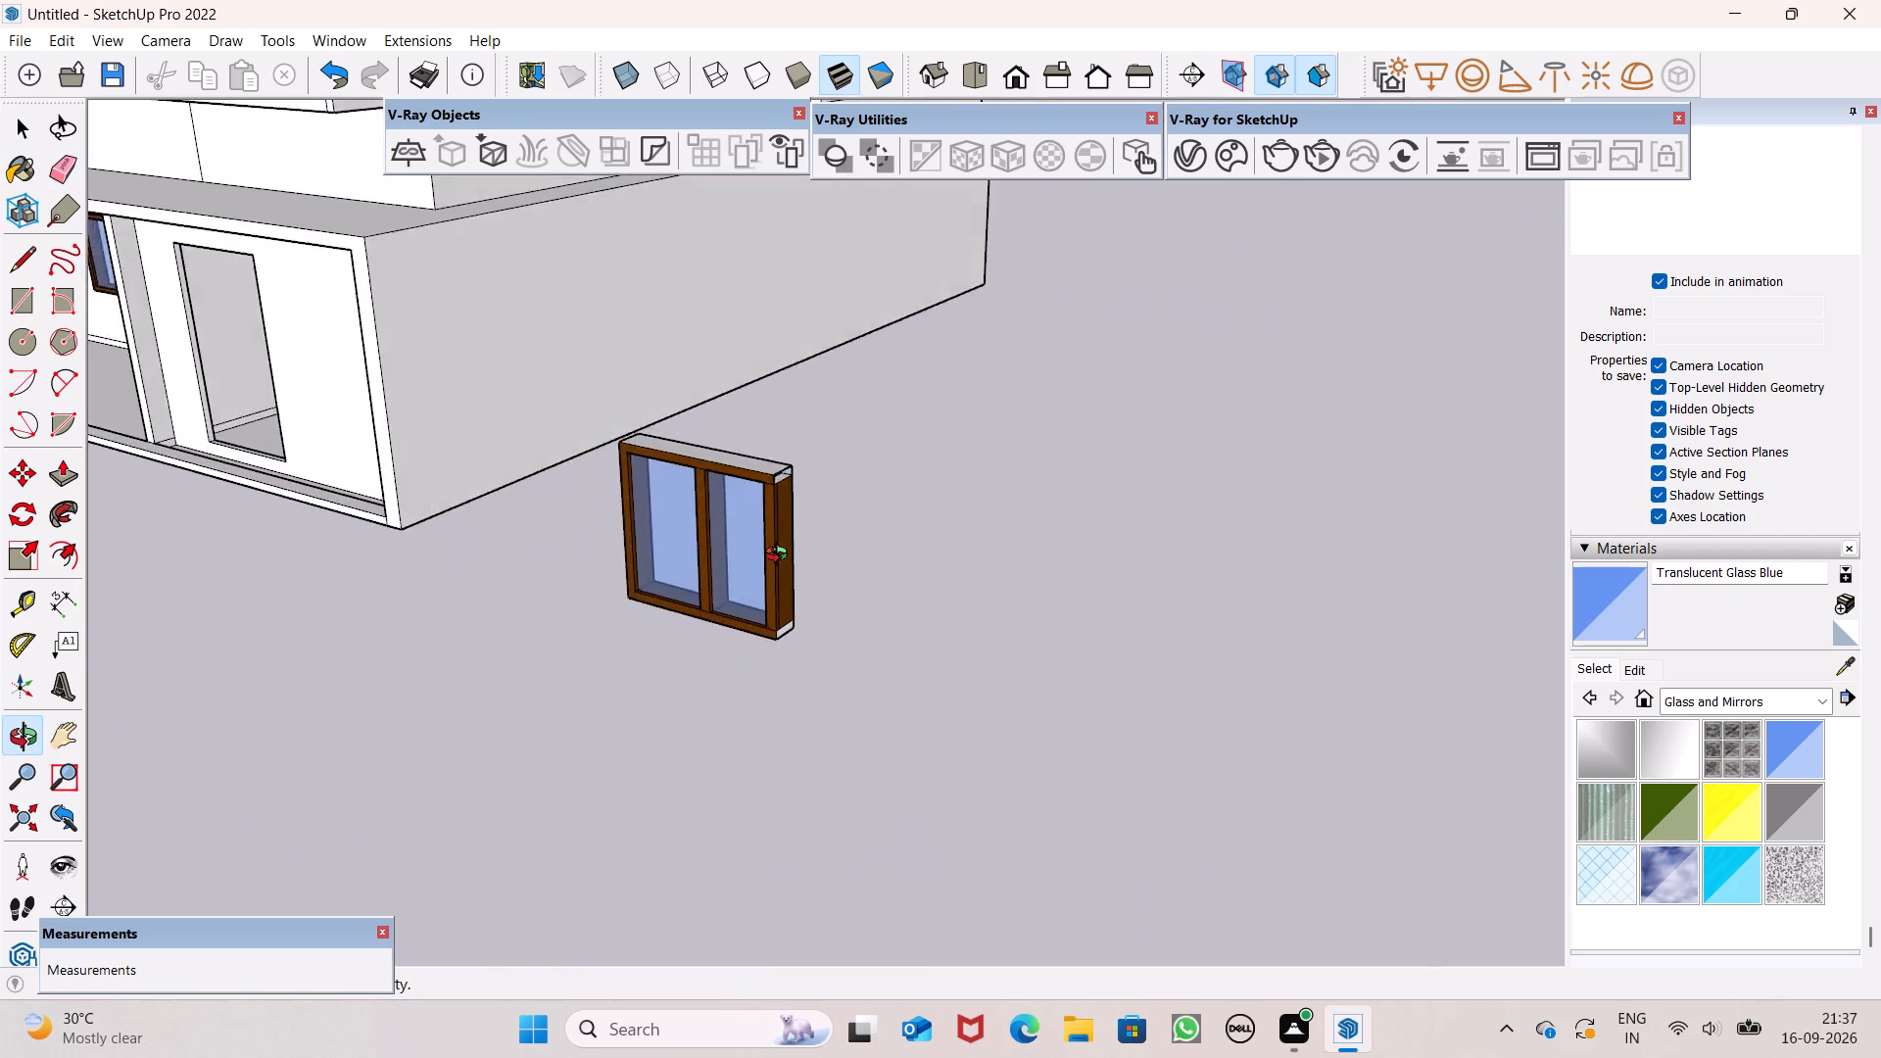
pyautogui.moveTo(781, 556); pyautogui.dragTo(633, 512, button='middle')
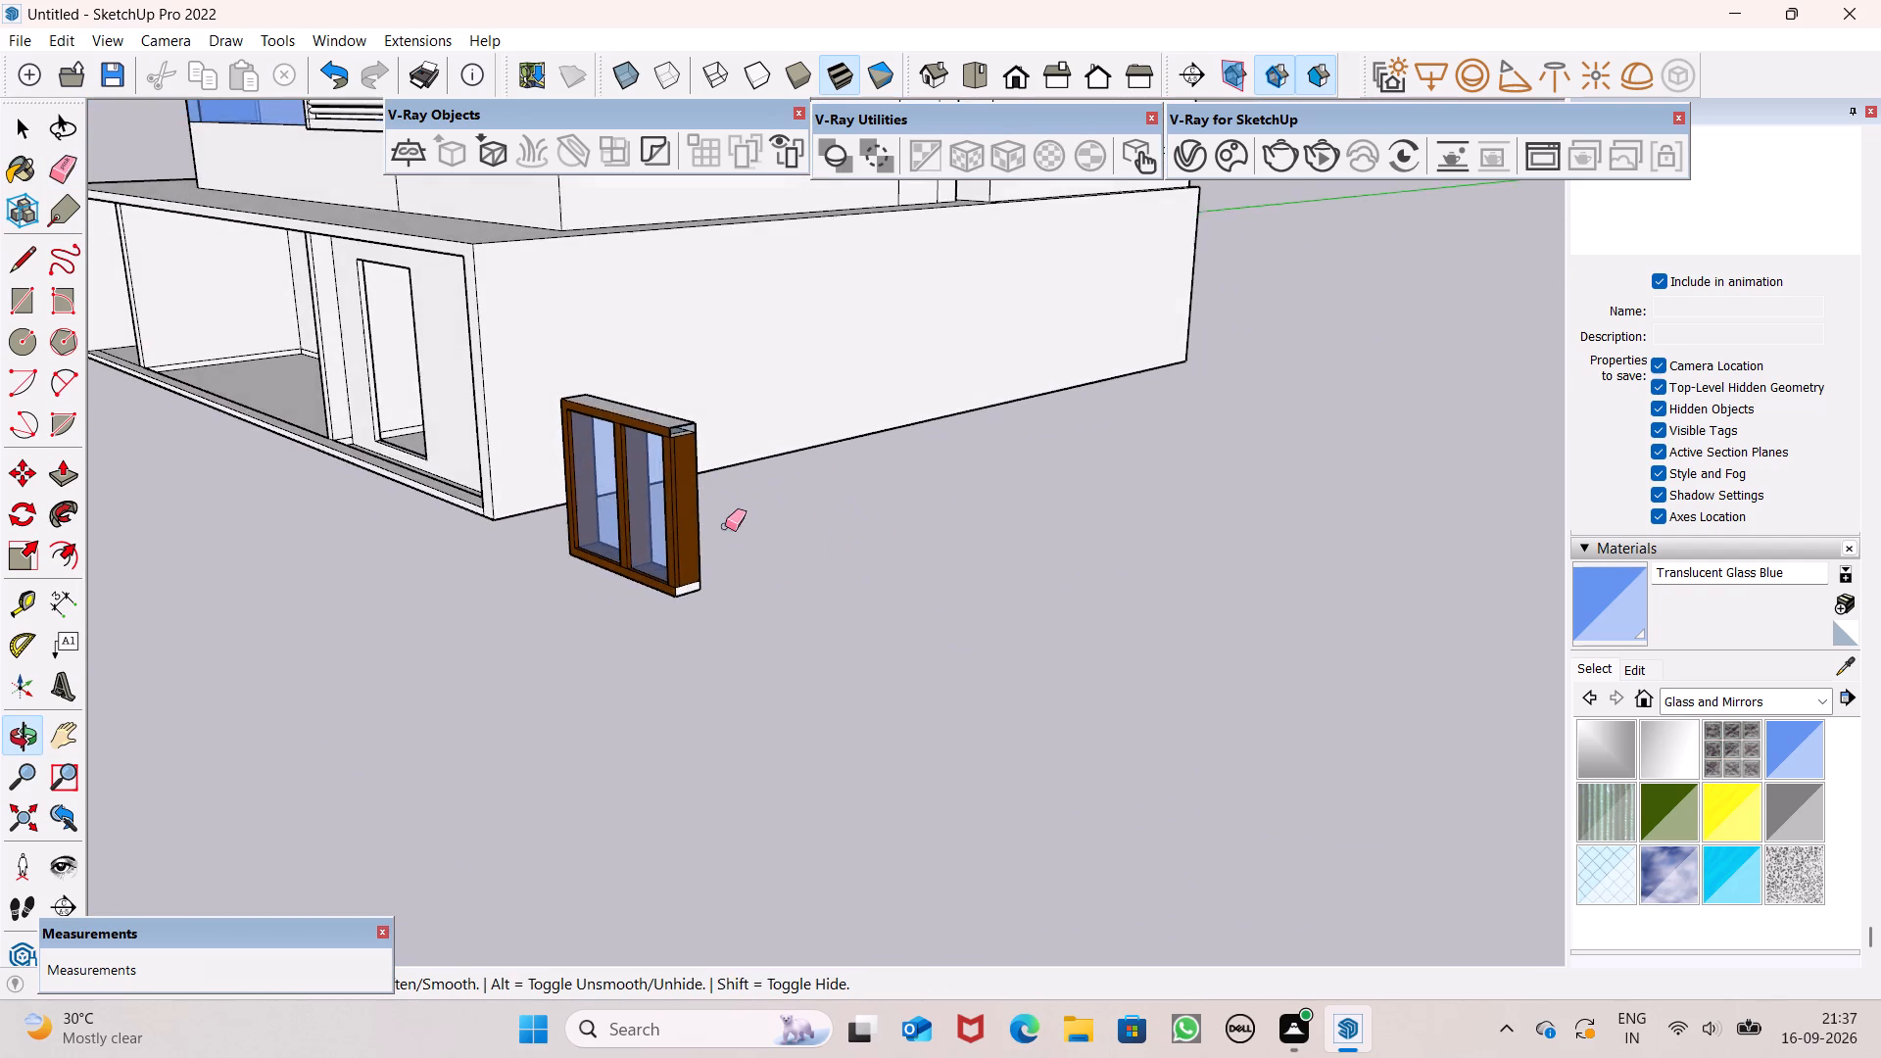
pyautogui.scroll(4, 750, 489)
pyautogui.moveTo(731, 480); pyautogui.dragTo(706, 471, button='middle')
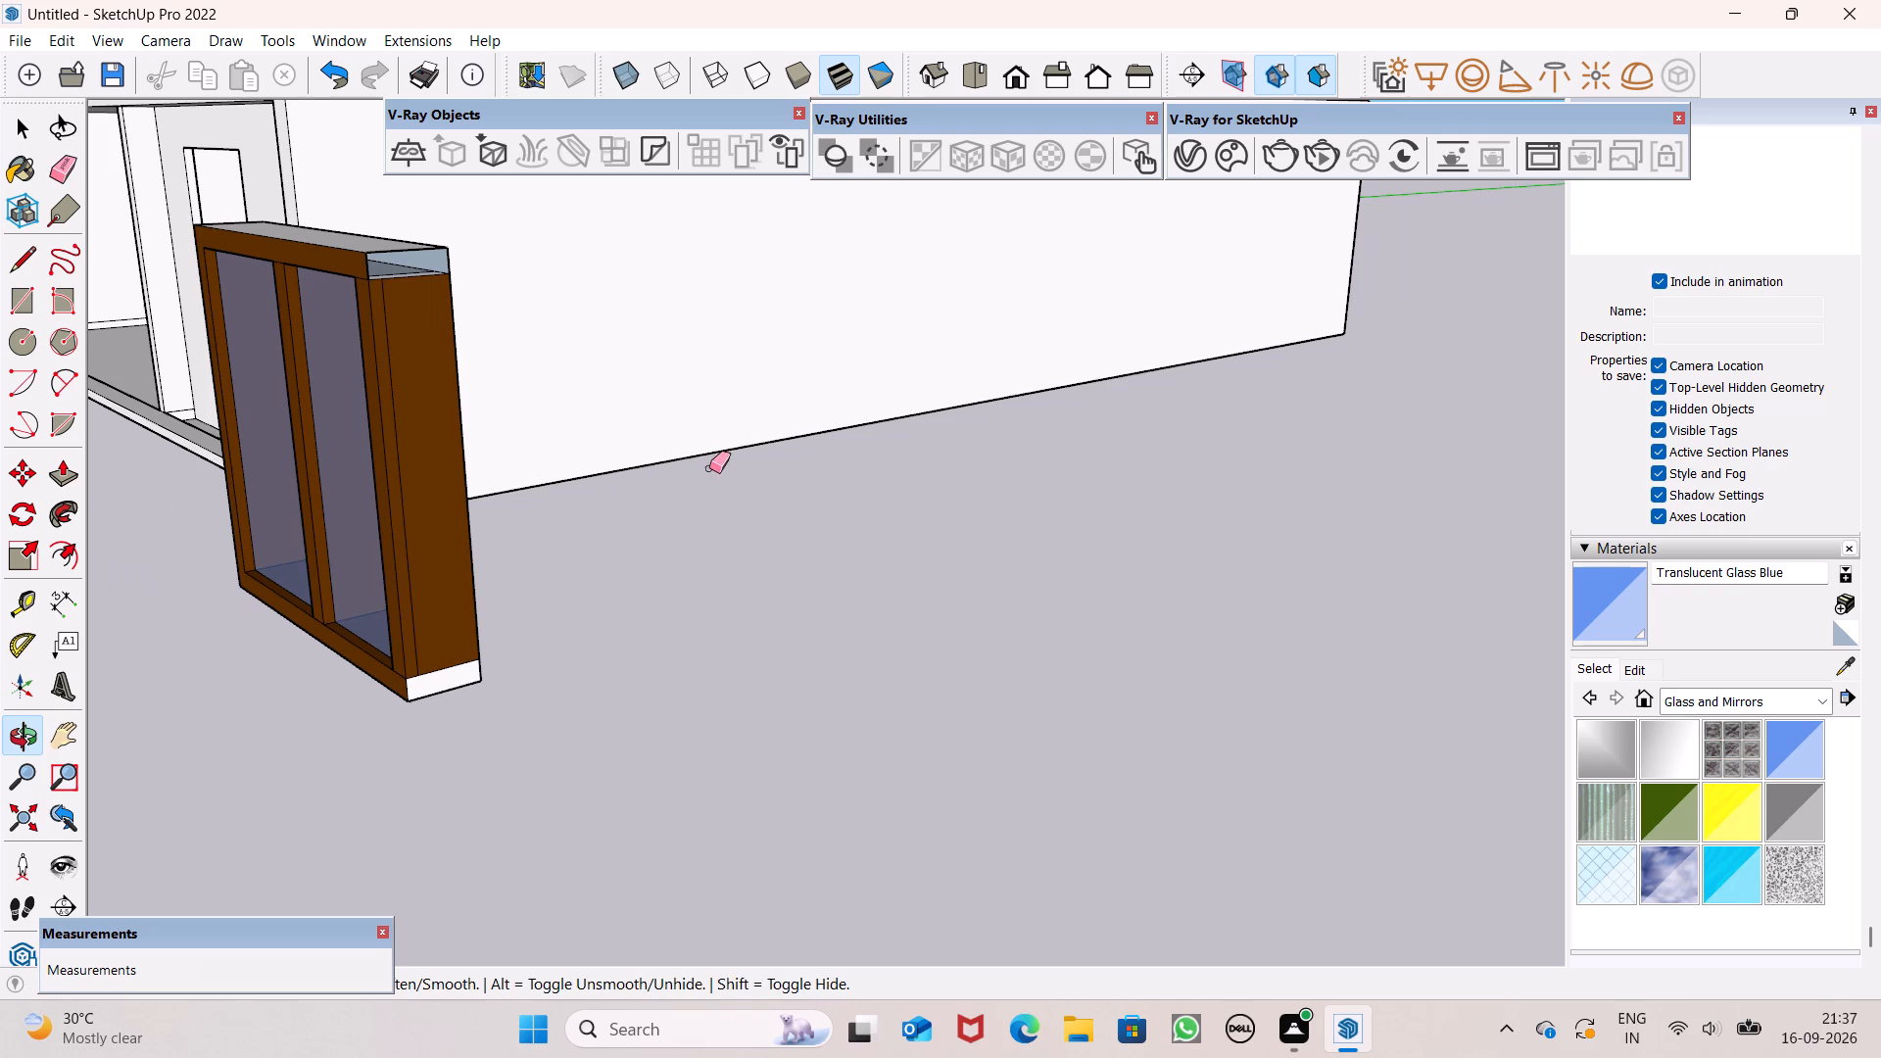
pyautogui.scroll(-1, 535, 411)
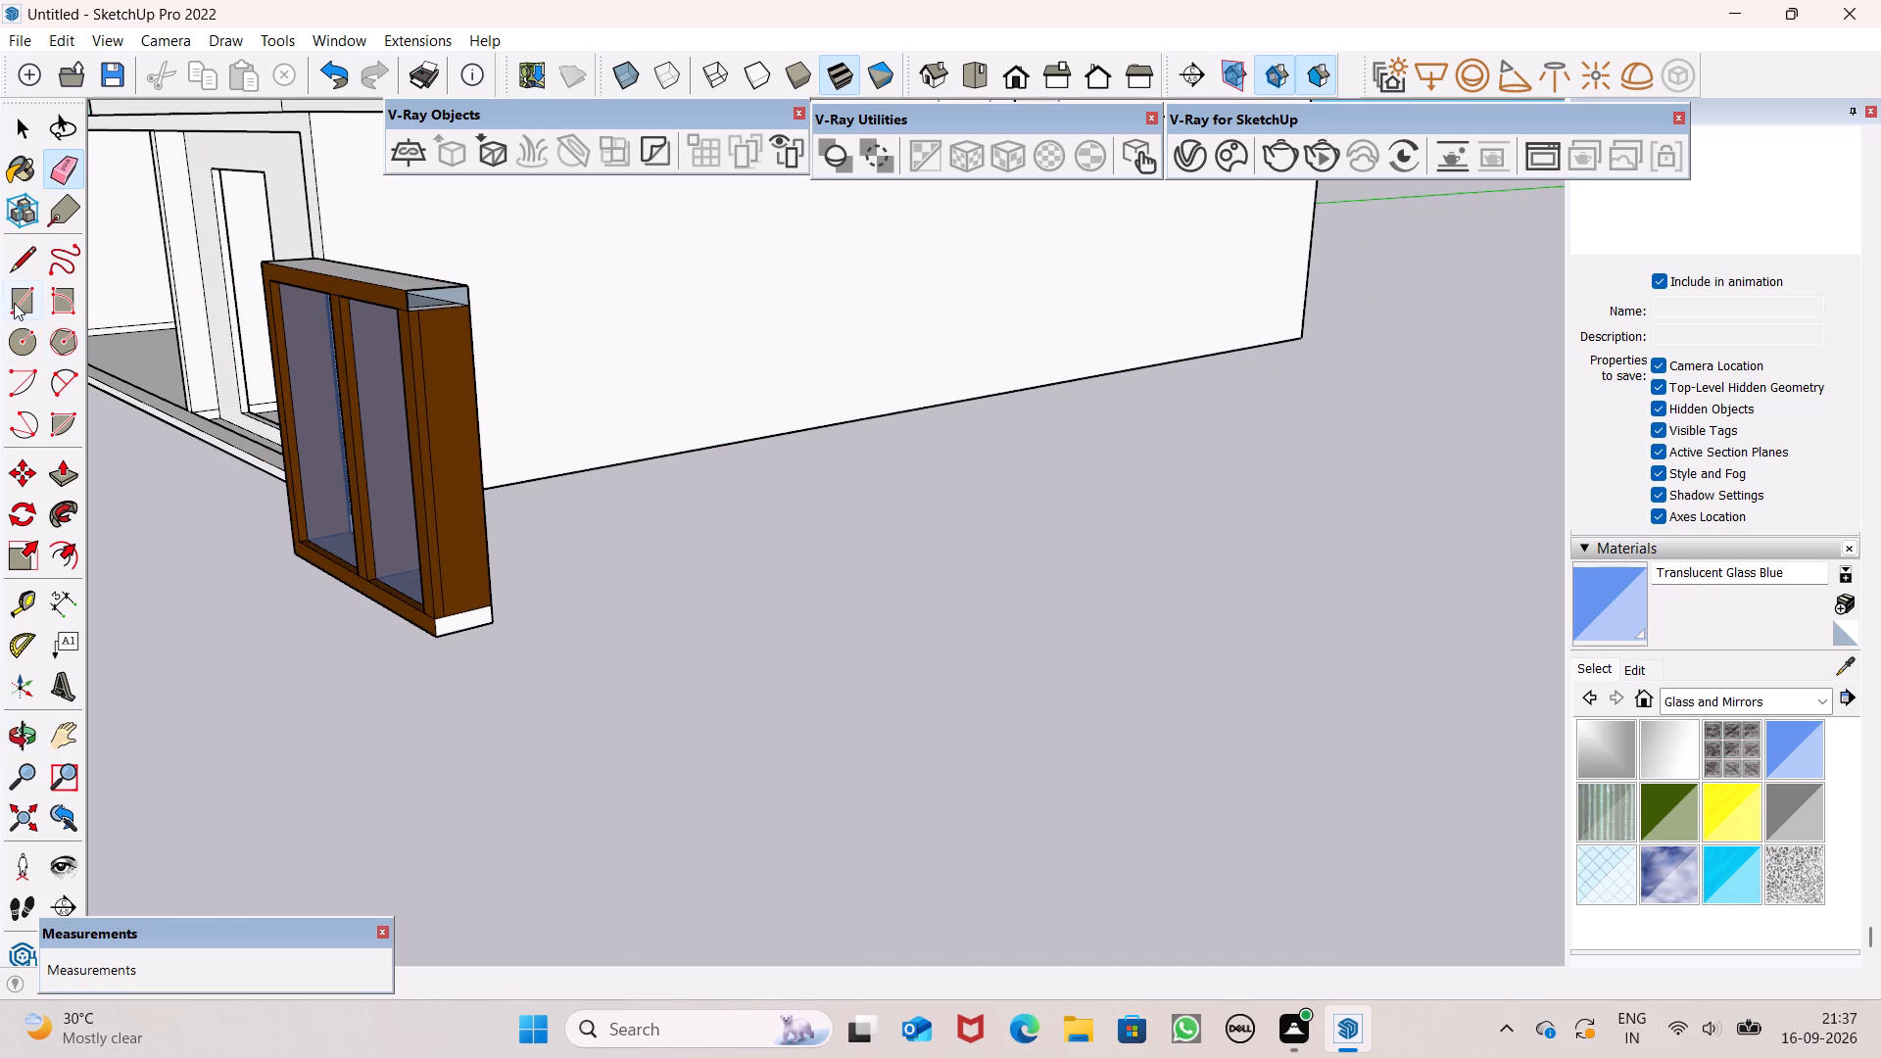
pyautogui.click(13, 303)
pyautogui.moveTo(399, 376); pyautogui.dragTo(309, 367, button='middle')
pyautogui.scroll(1, 309, 365)
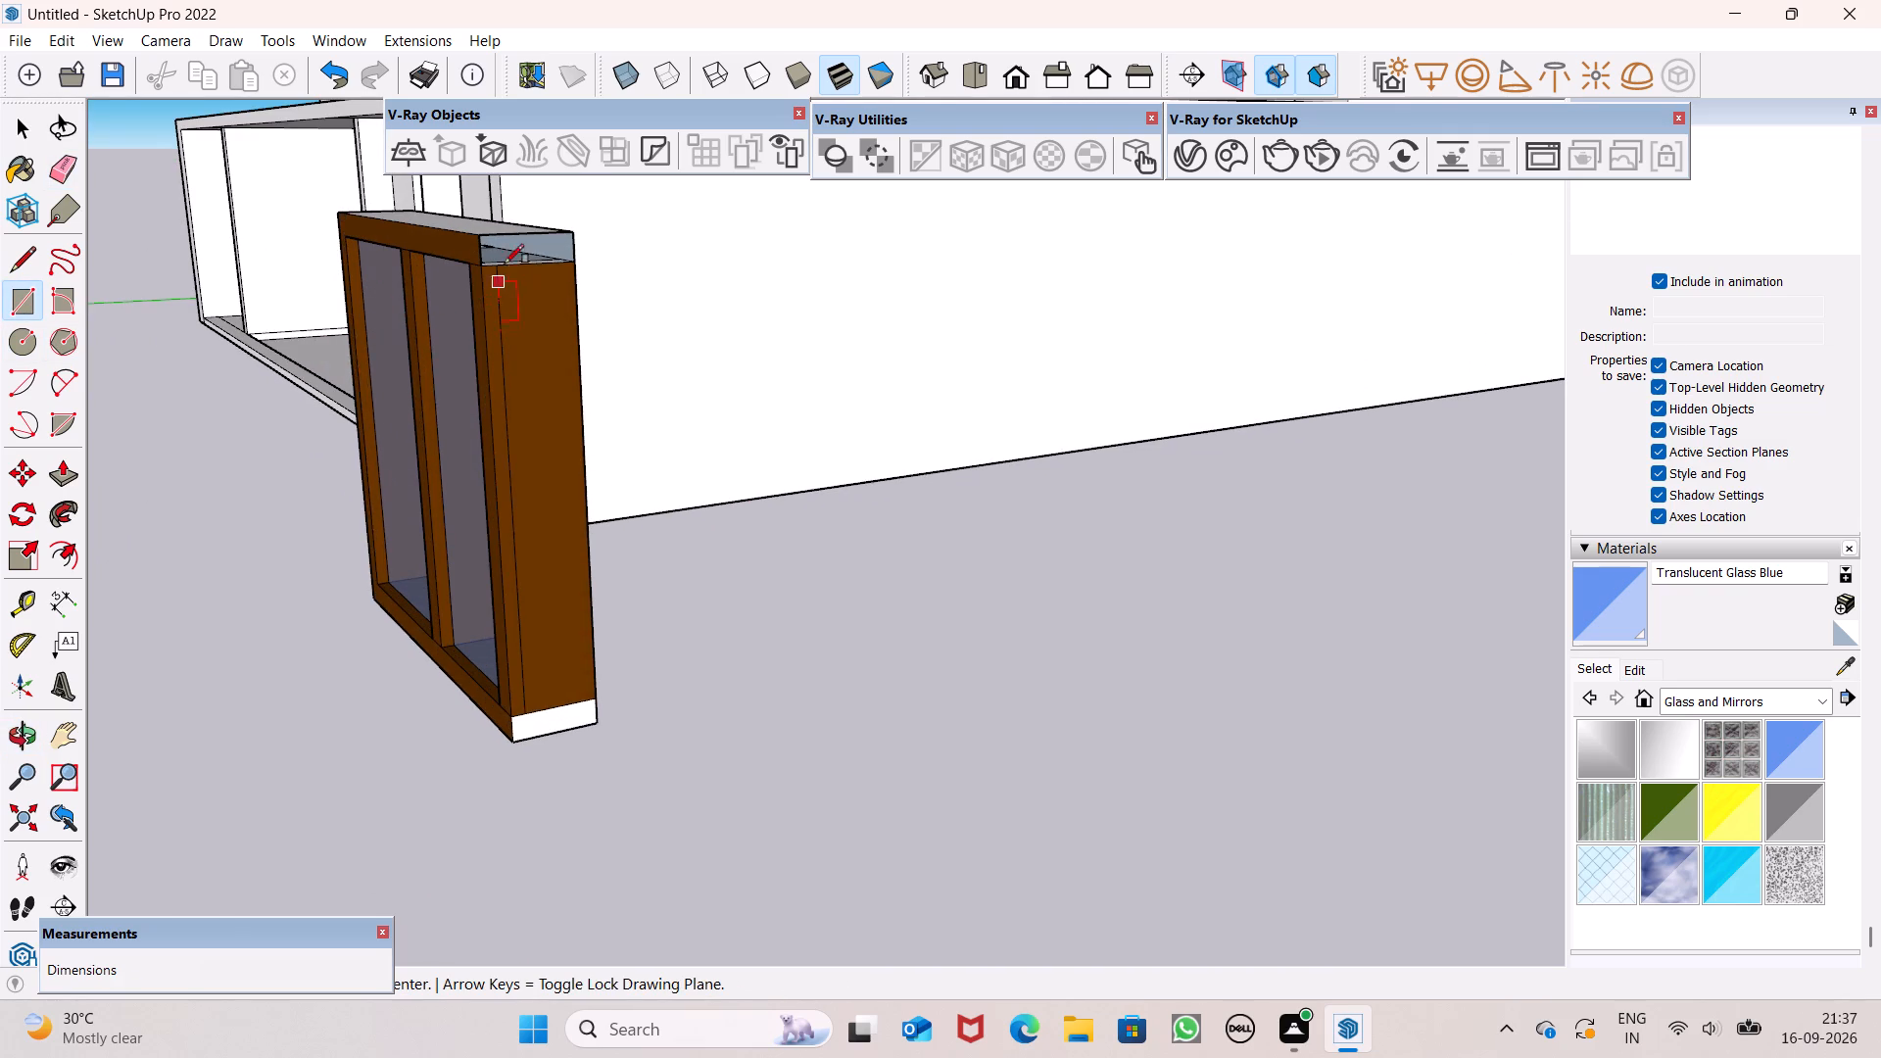
pyautogui.scroll(9, 491, 231)
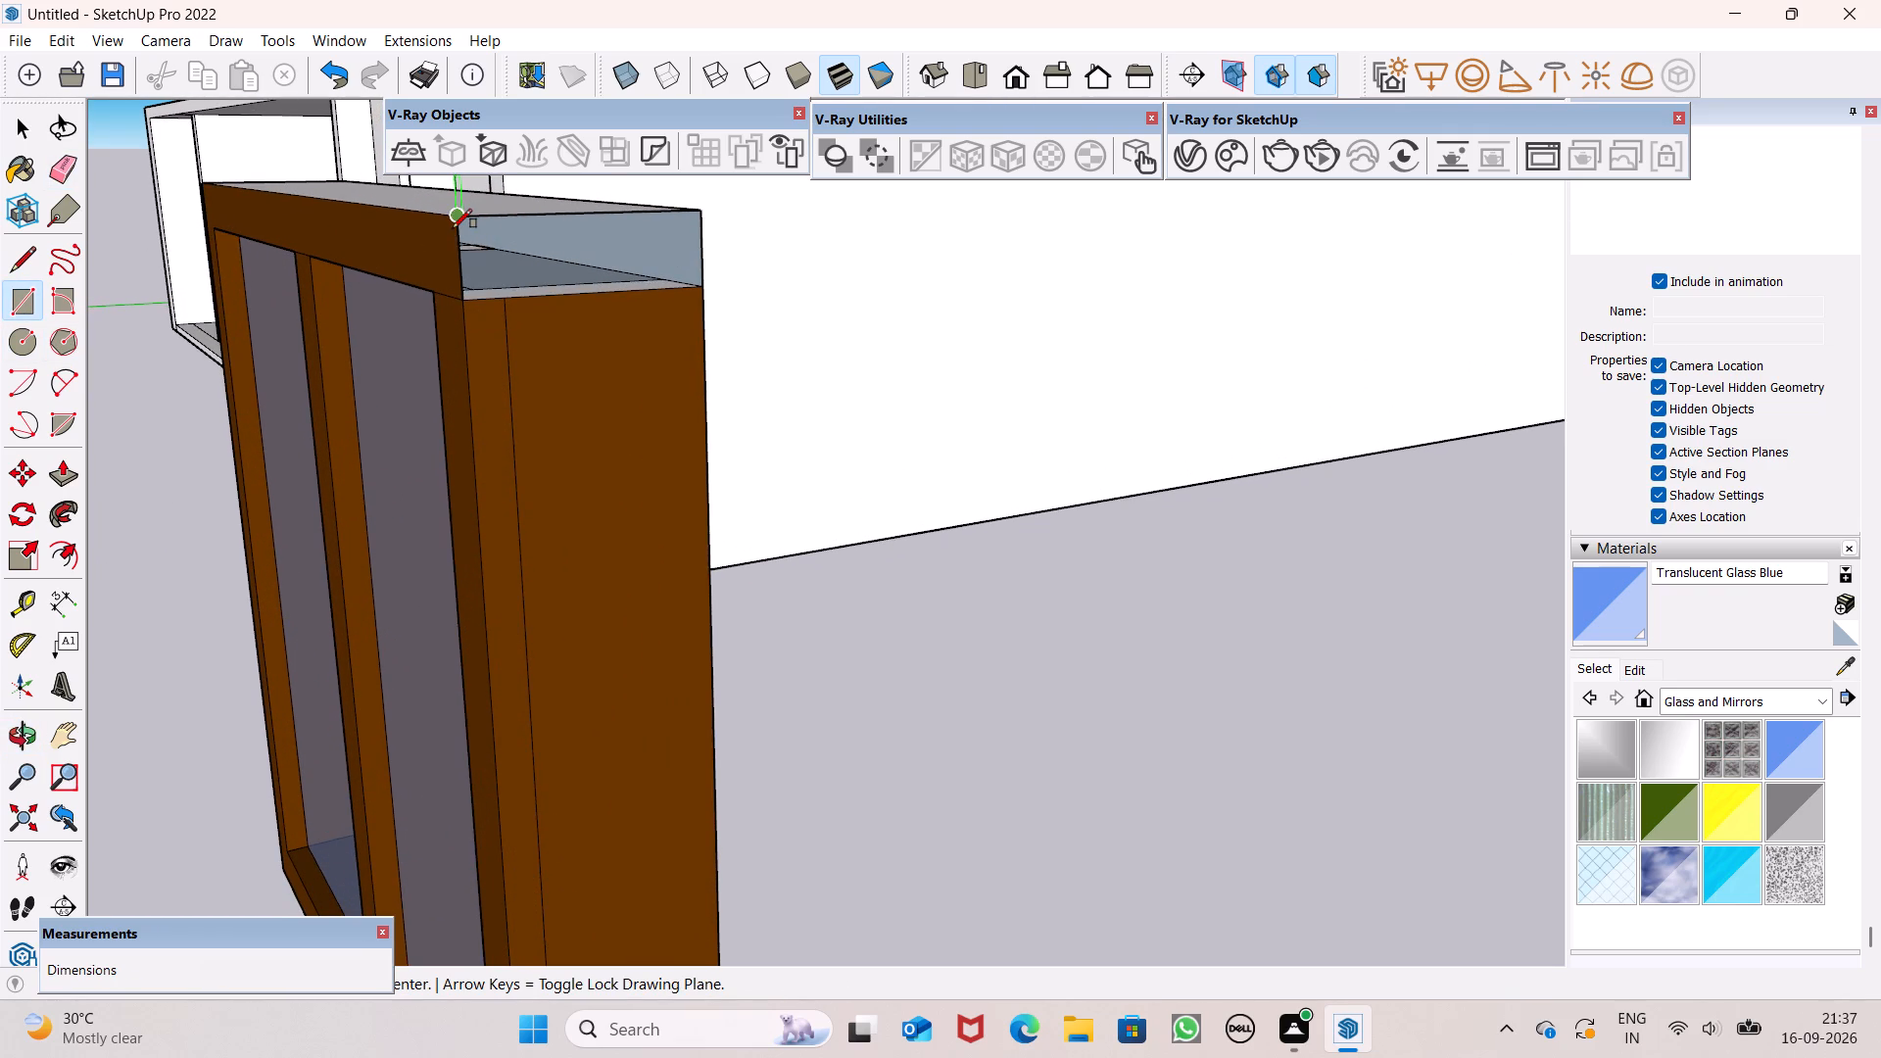
pyautogui.click(453, 228)
pyautogui.scroll(4, 702, 274)
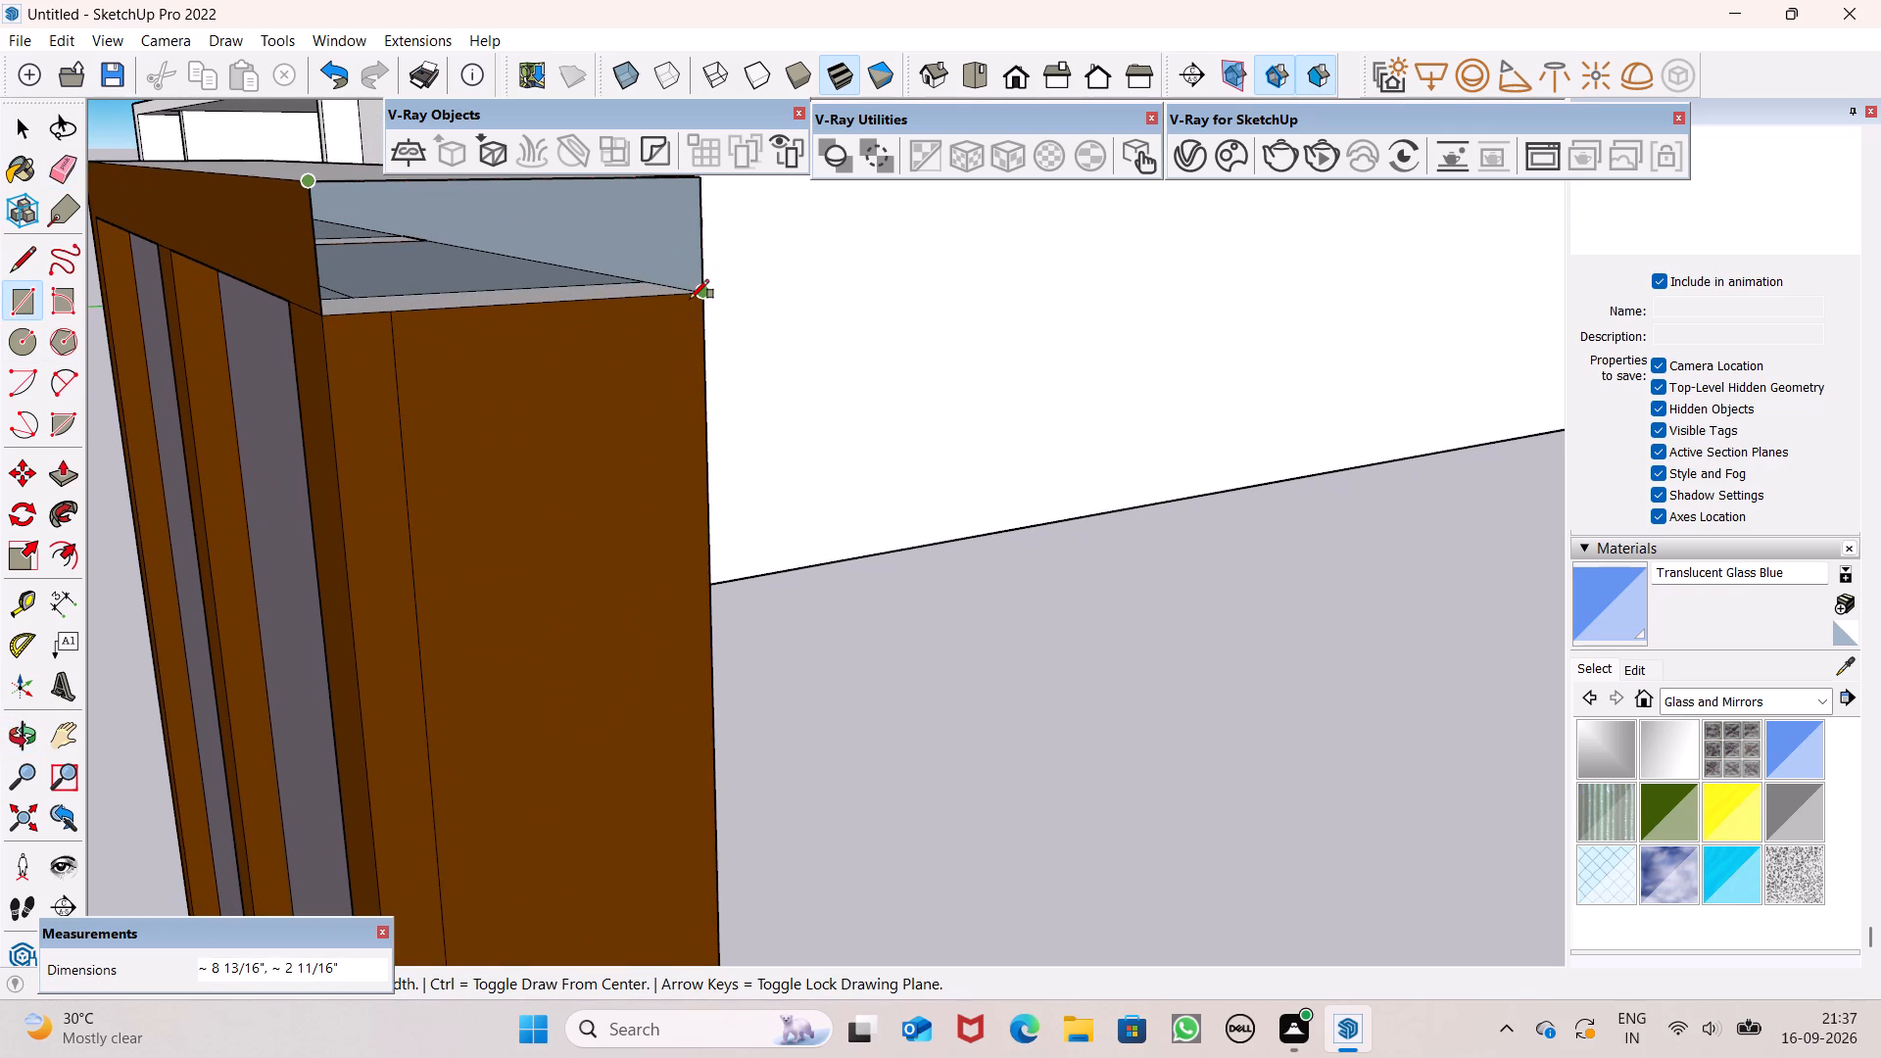
pyautogui.click(699, 296)
# Paint the white end faces of the bottom and top rails with brown Color C08 from the Colors collection.
pyautogui.scroll(-5, 758, 352)
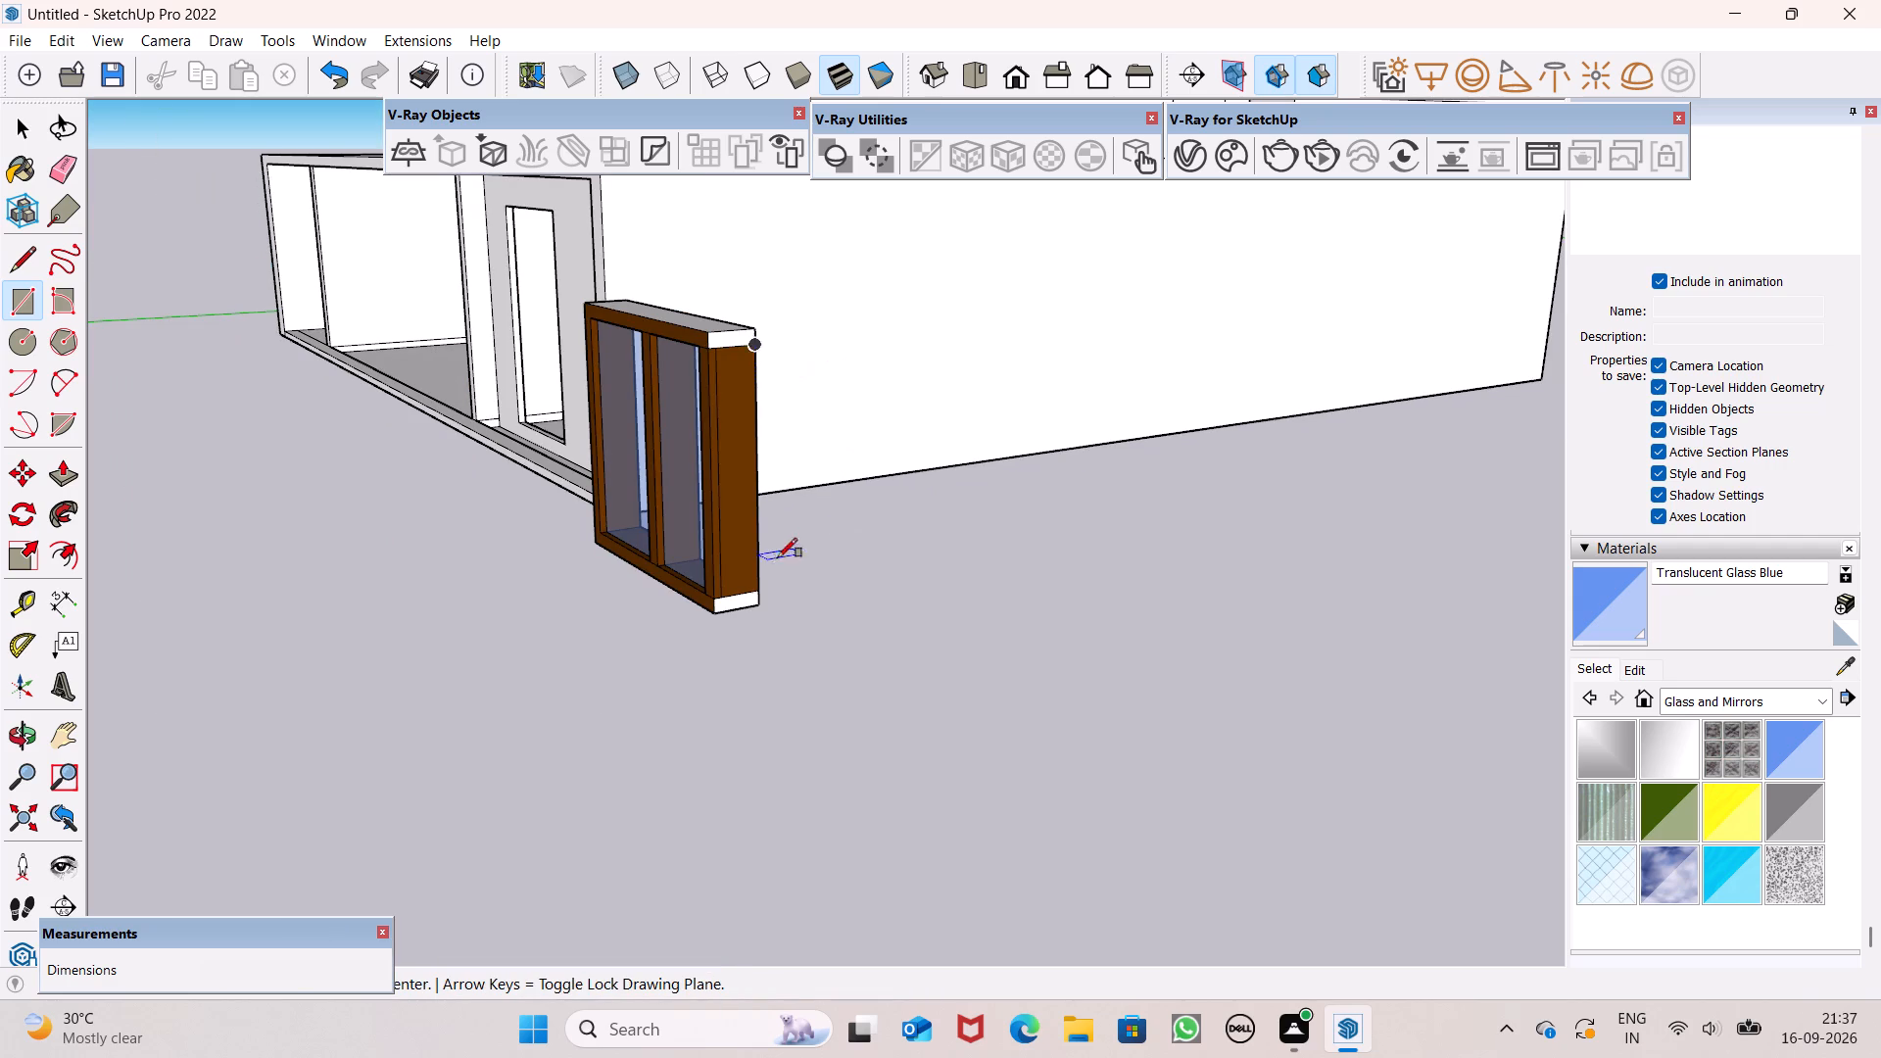
pyautogui.scroll(2, 811, 637)
pyautogui.scroll(6, 734, 617)
pyautogui.scroll(5, 554, 532)
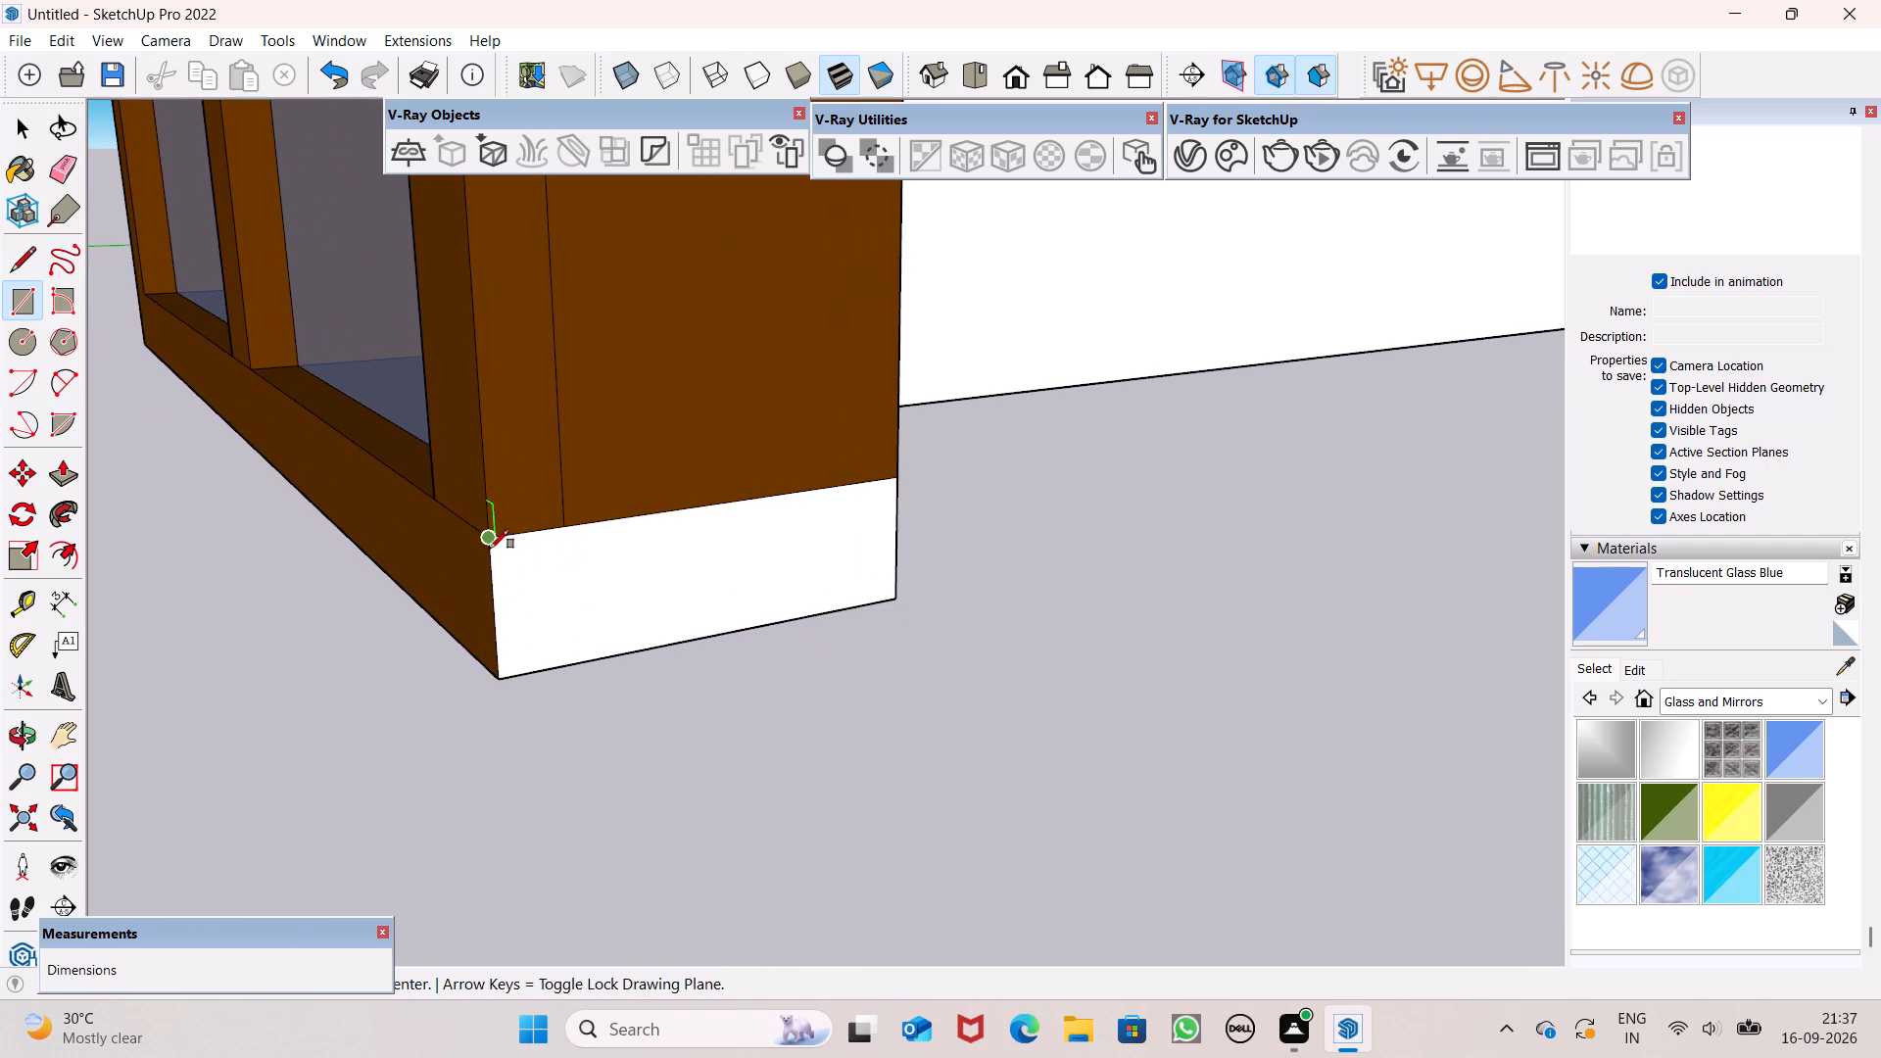
pyautogui.scroll(-4, 1146, 635)
pyautogui.press('space')
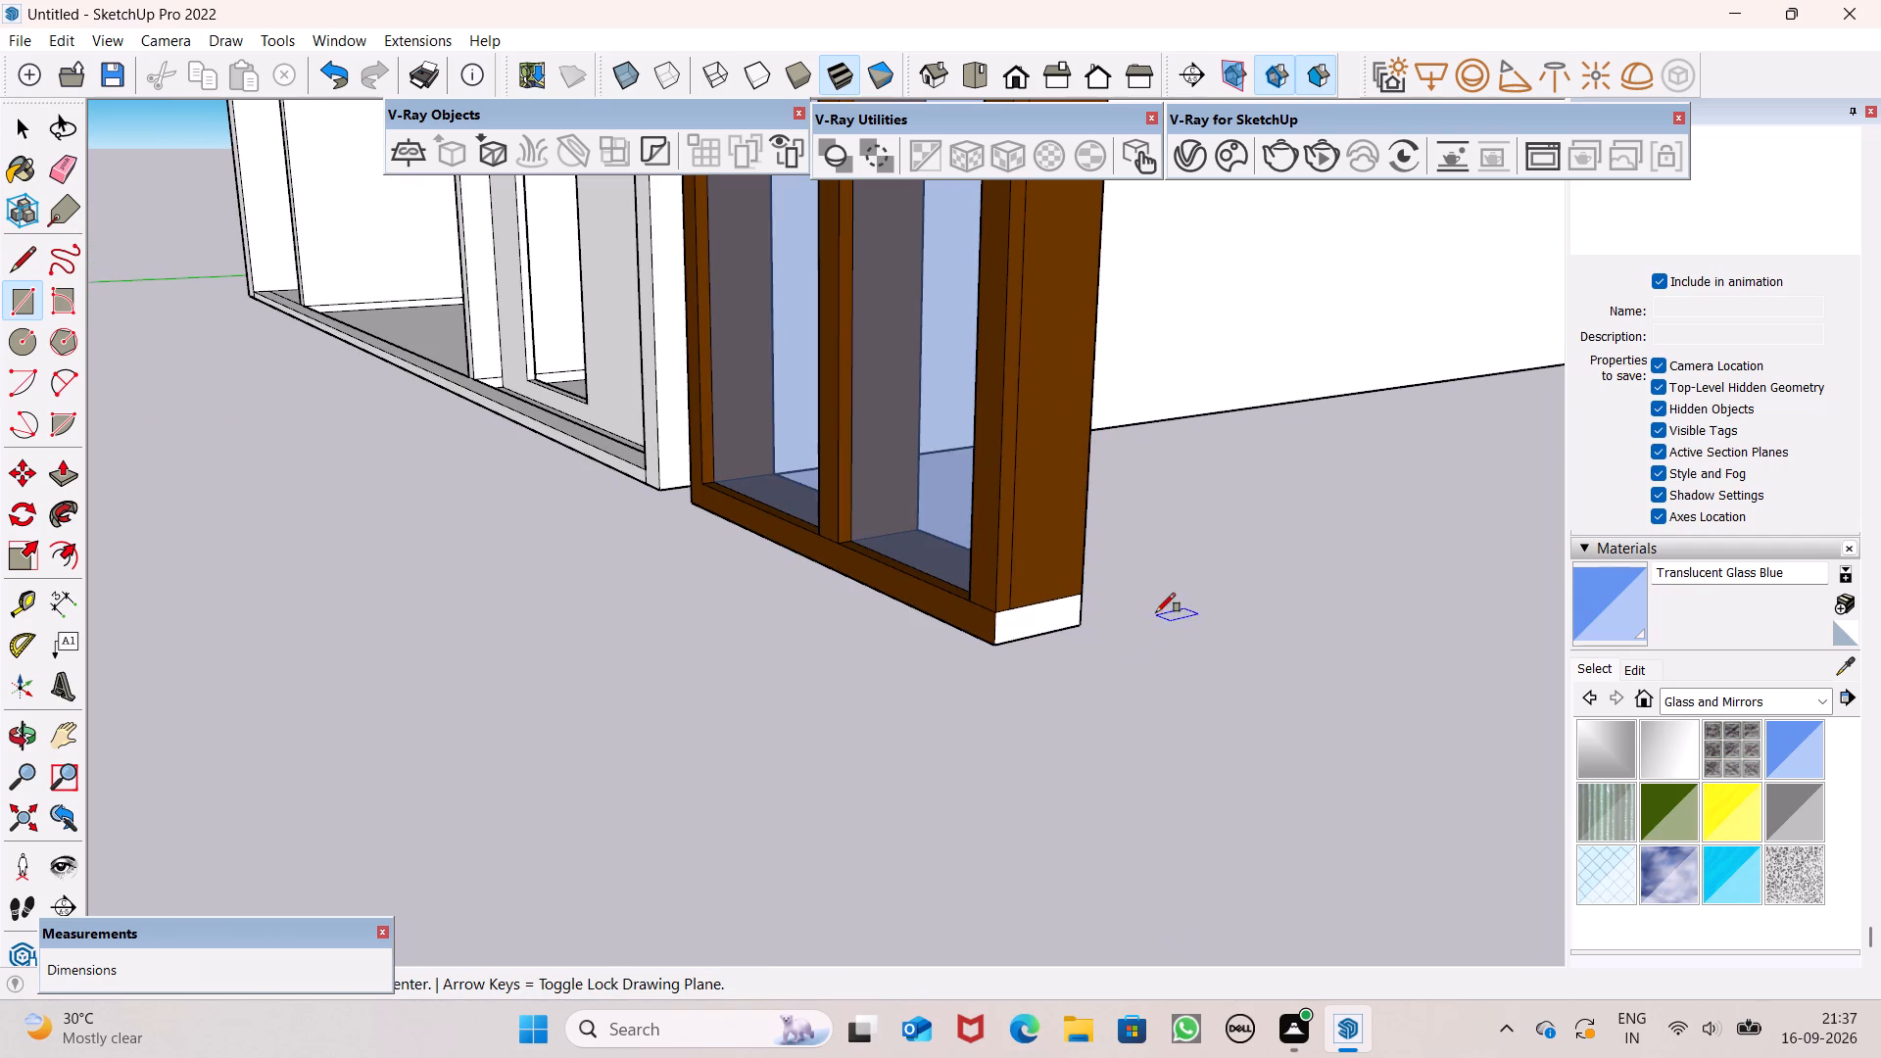
pyautogui.click(1760, 701)
pyautogui.click(1771, 789)
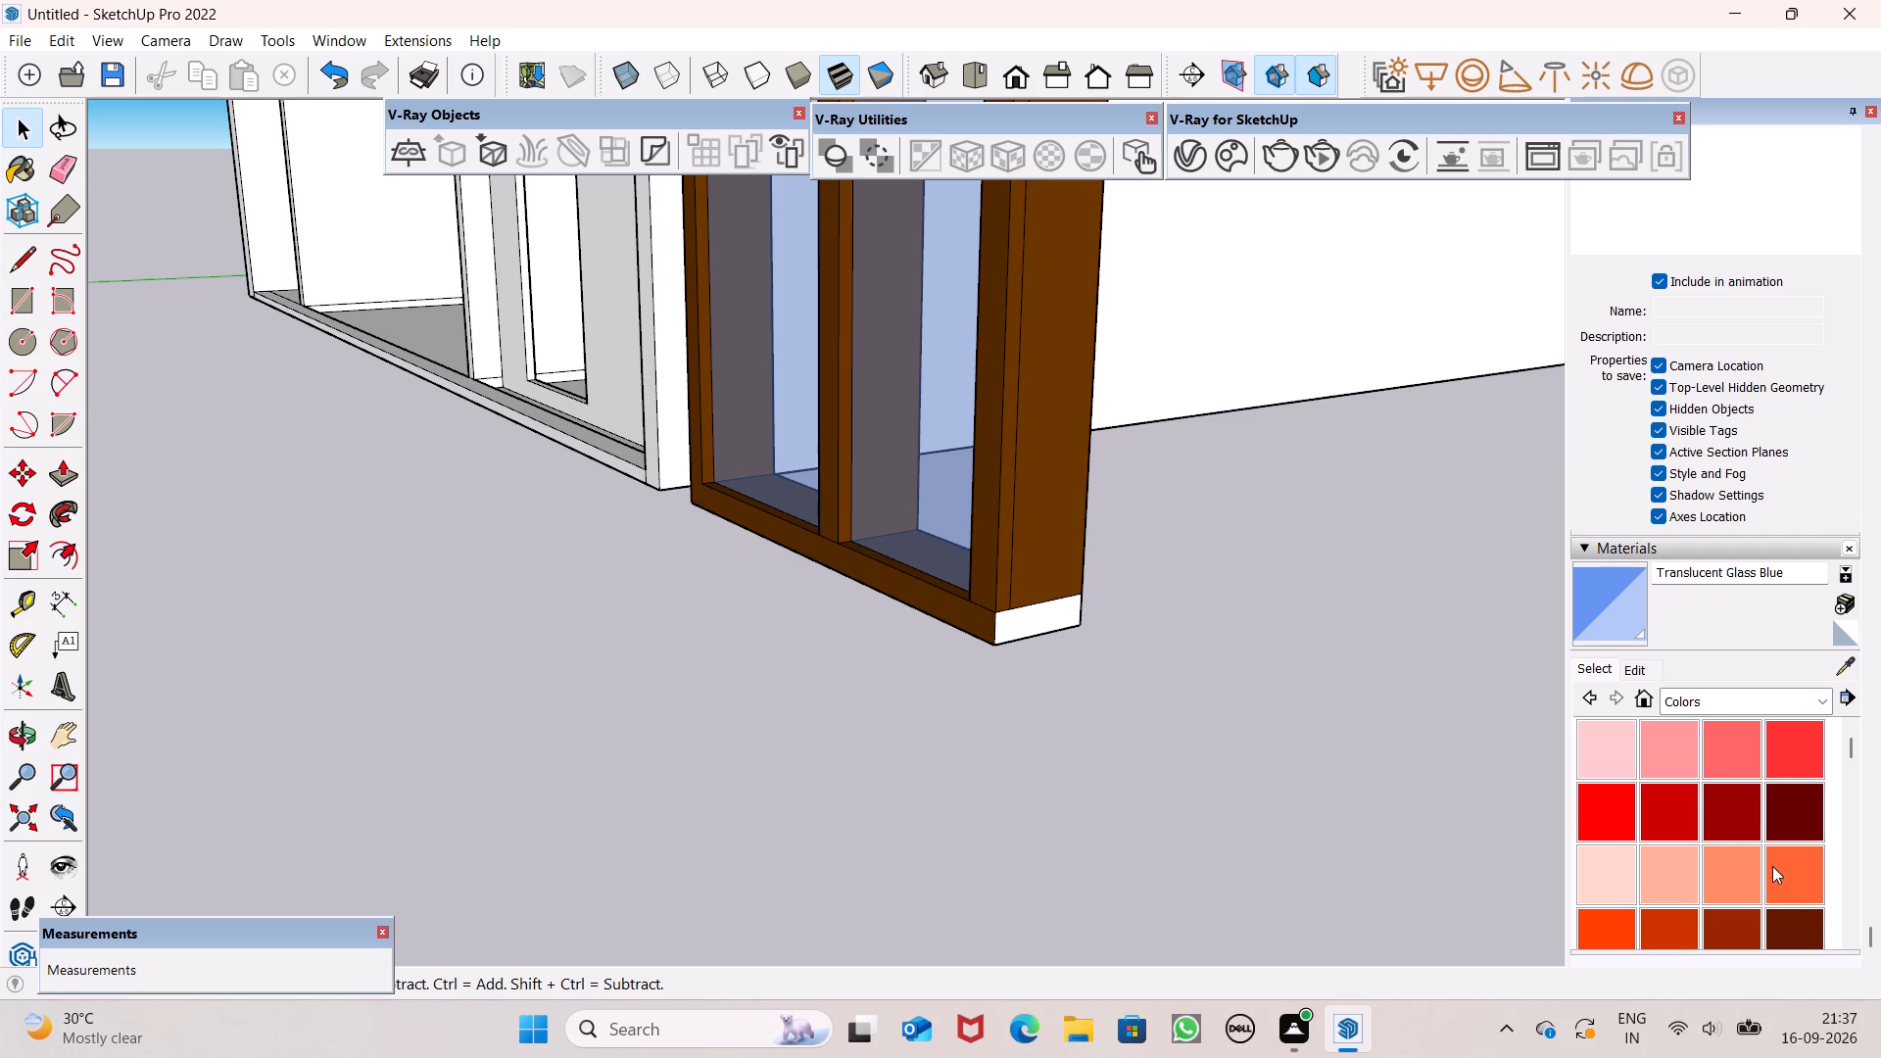
pyautogui.scroll(-2, 1777, 859)
pyautogui.click(1780, 847)
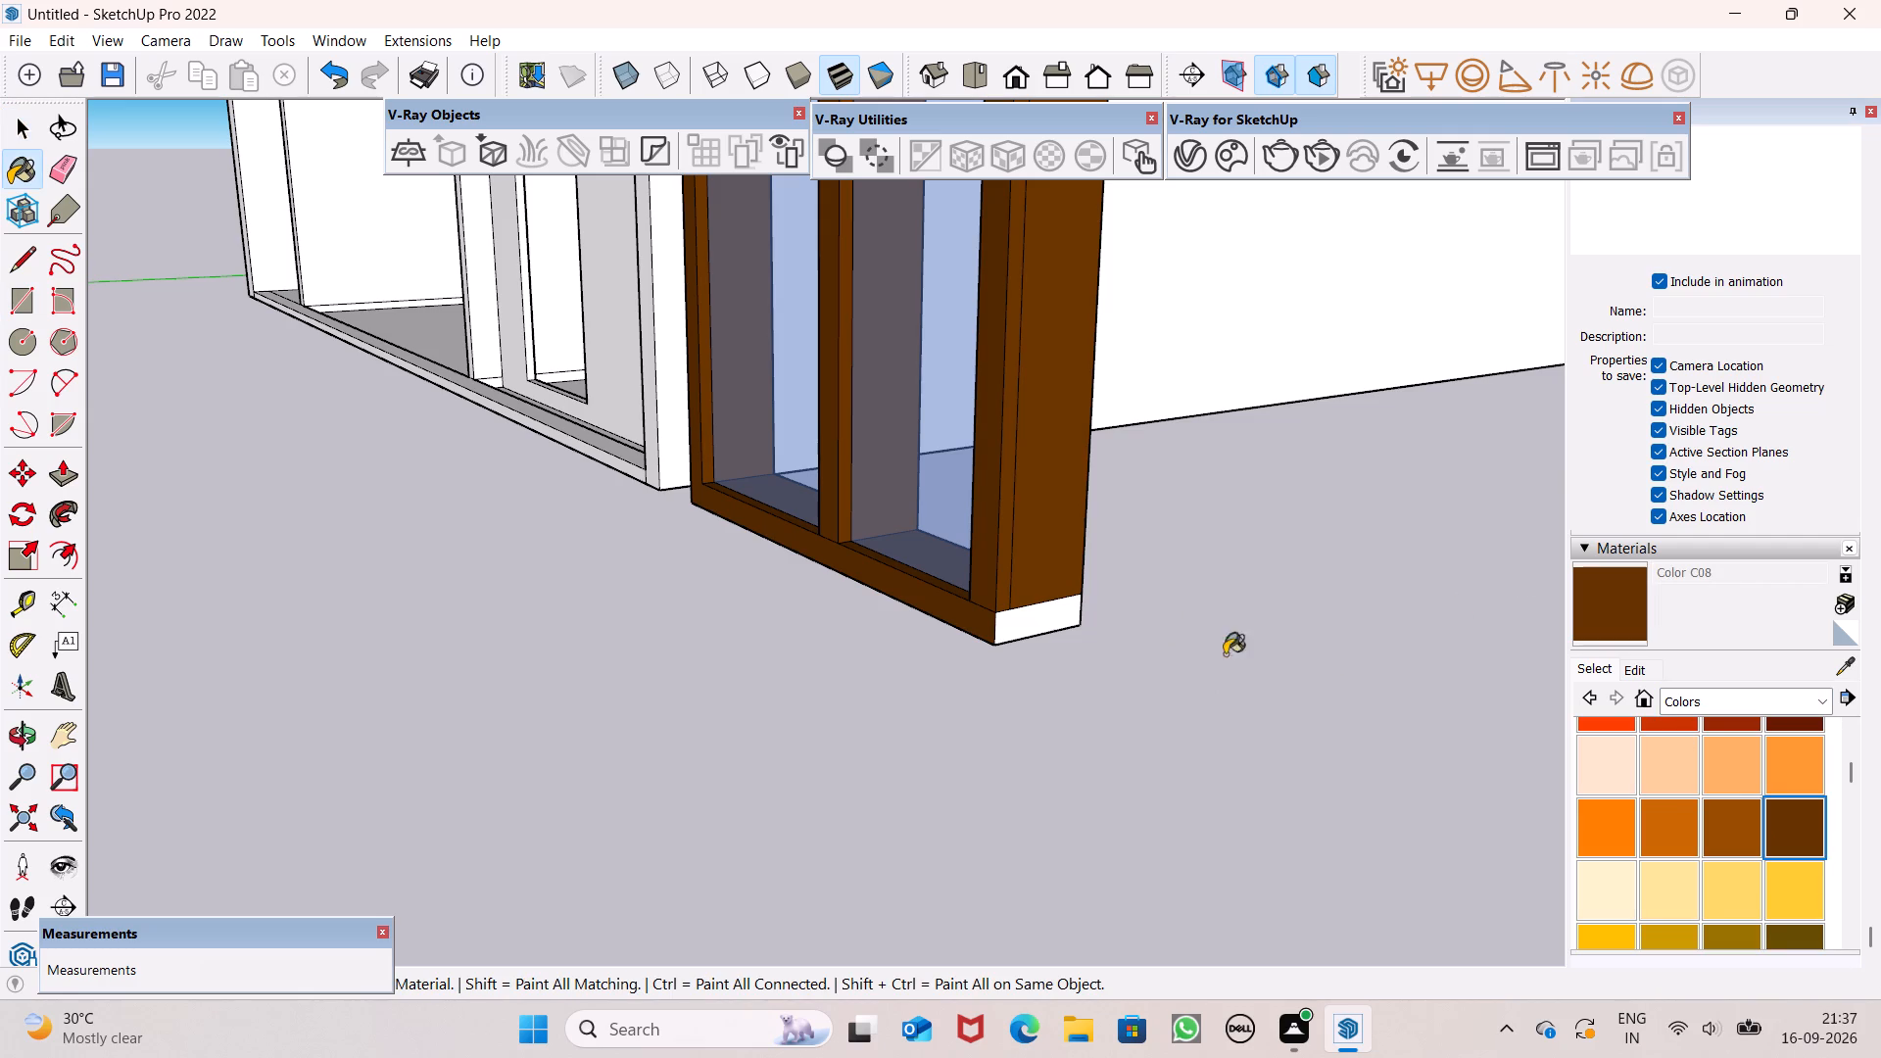
pyautogui.click(1043, 626)
pyautogui.scroll(-6, 1085, 651)
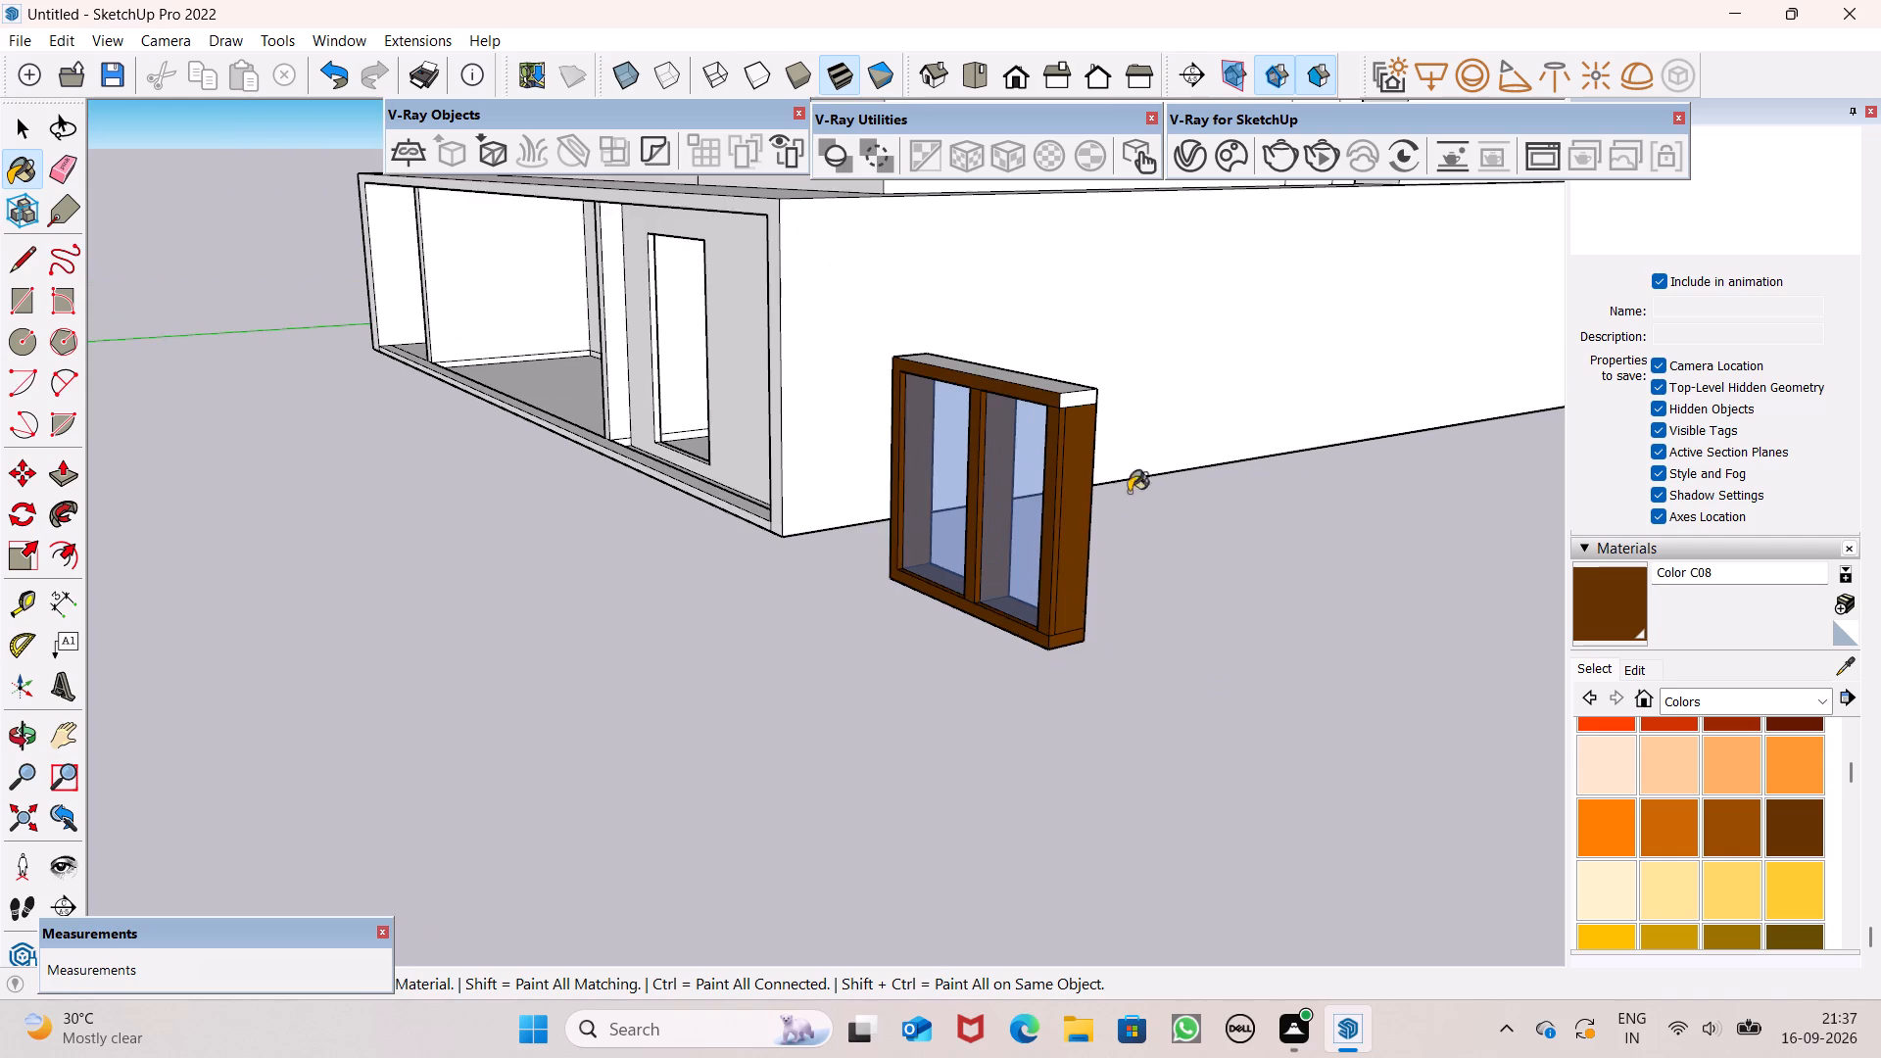
pyautogui.scroll(13, 1091, 431)
pyautogui.click(1013, 447)
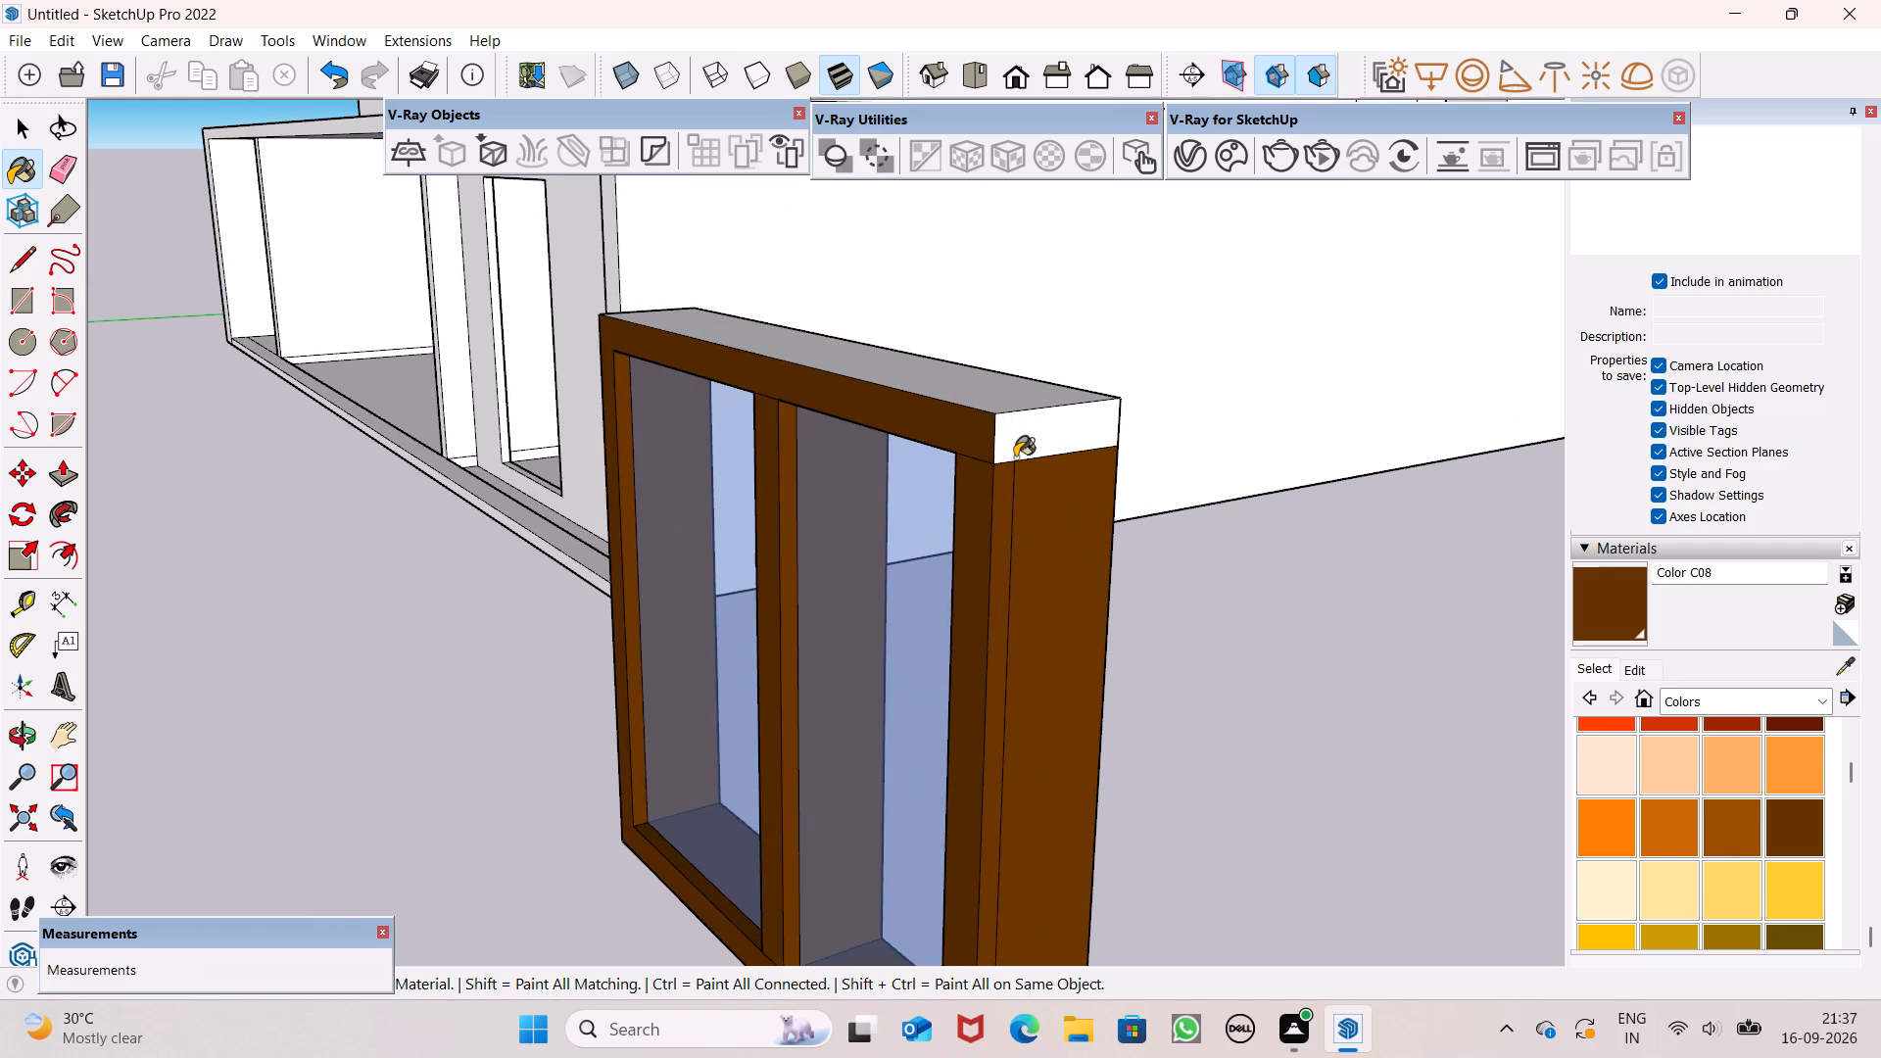
# Erase the vertical seam and the seam beneath the top rail on the window's newly closed end face.
pyautogui.moveTo(62, 153); pyautogui.dragTo(80, 160)
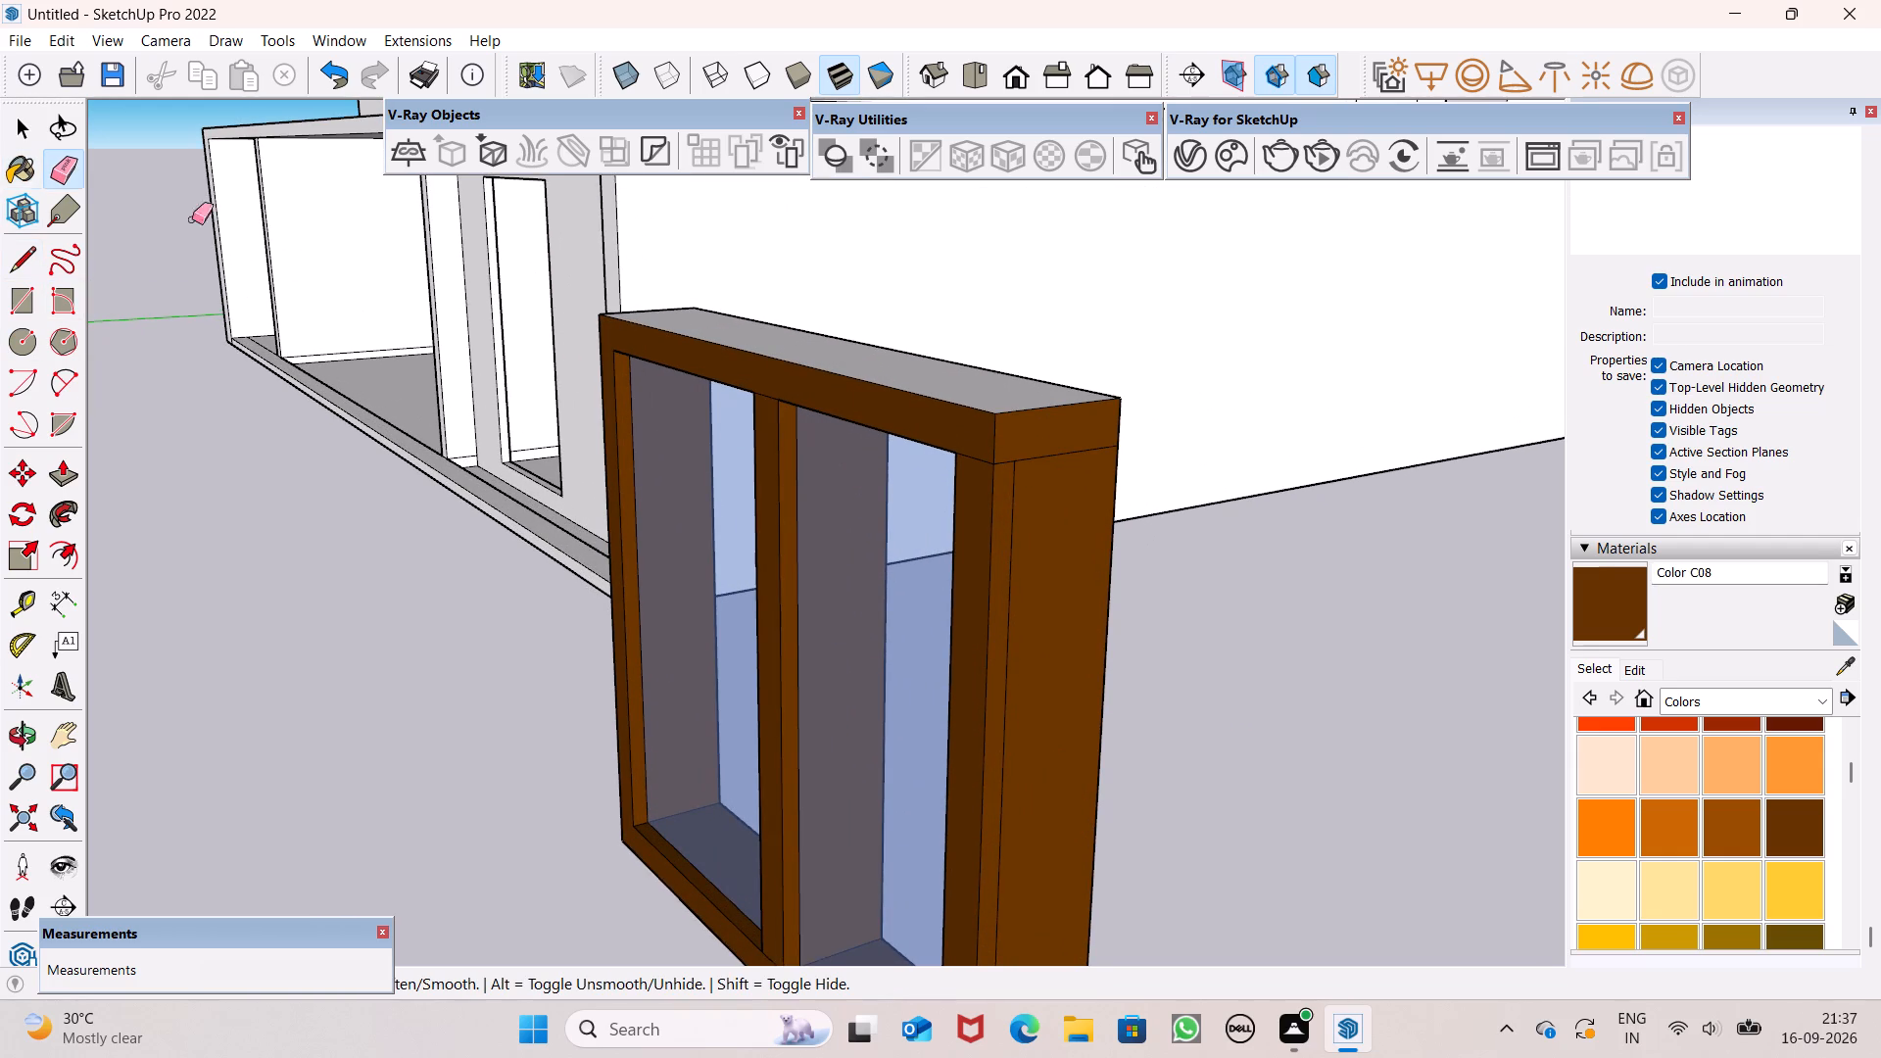
pyautogui.scroll(5, 1087, 468)
pyautogui.moveTo(981, 446); pyautogui.dragTo(955, 479)
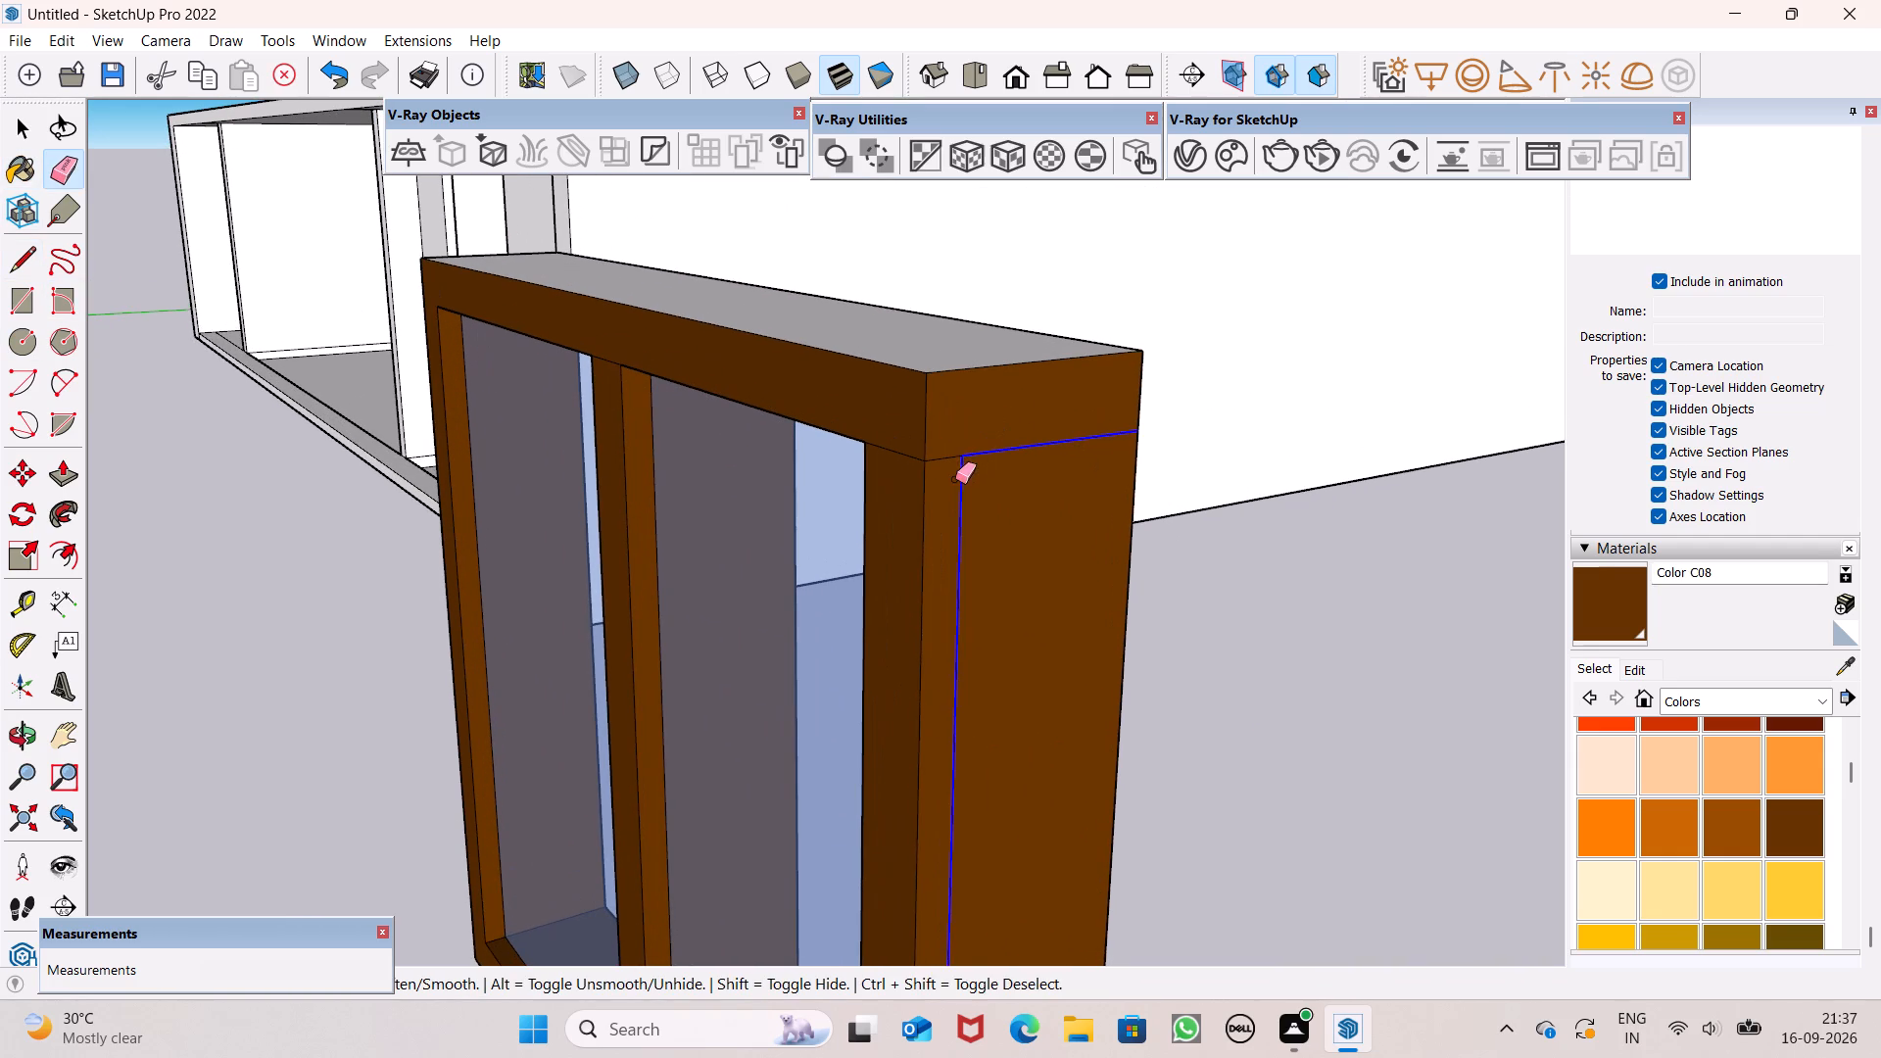
pyautogui.moveTo(955, 479); pyautogui.dragTo(951, 479)
pyautogui.click(943, 459)
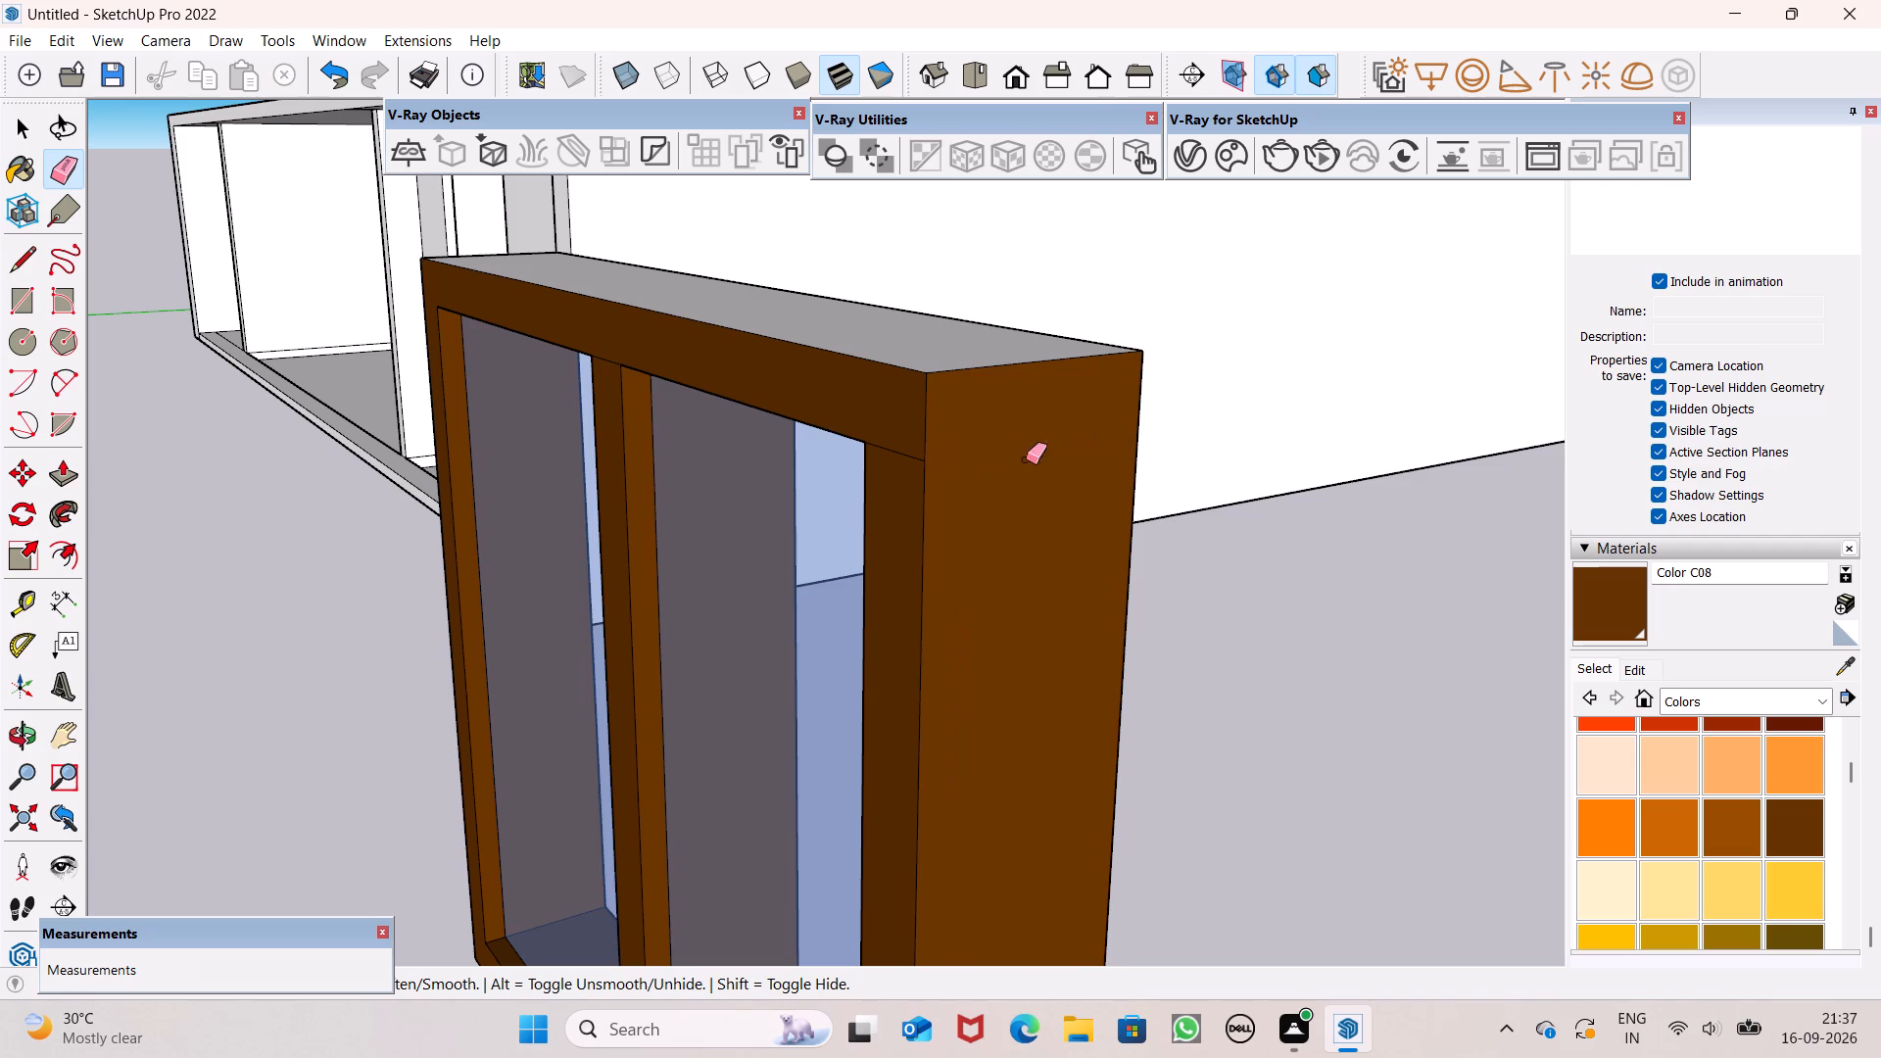
# Erase the front-face seam lines where the top rail meets the end stile and the central mullion.
pyautogui.scroll(-5, 1026, 459)
pyautogui.moveTo(919, 507); pyautogui.dragTo(1254, 496, button='middle')
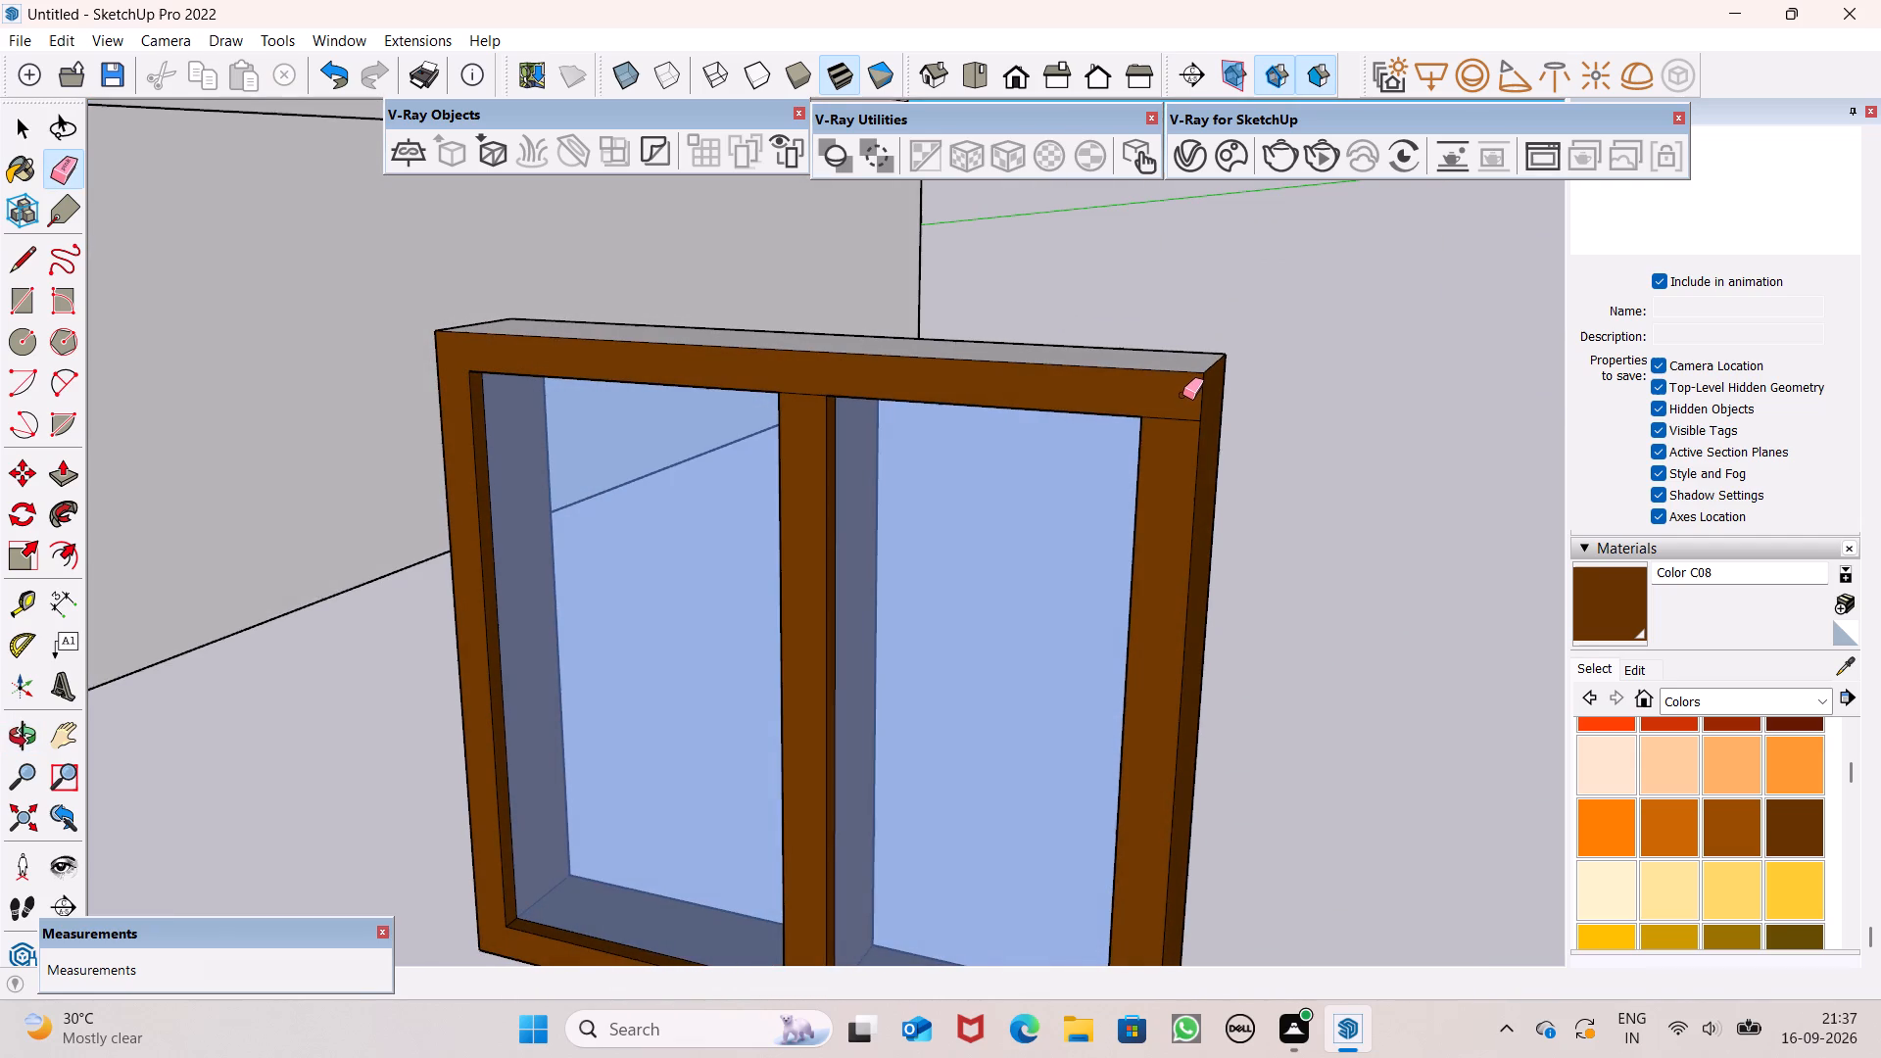
pyautogui.scroll(6, 1174, 412)
pyautogui.moveTo(1172, 412); pyautogui.dragTo(1172, 427)
pyautogui.scroll(3, 564, 381)
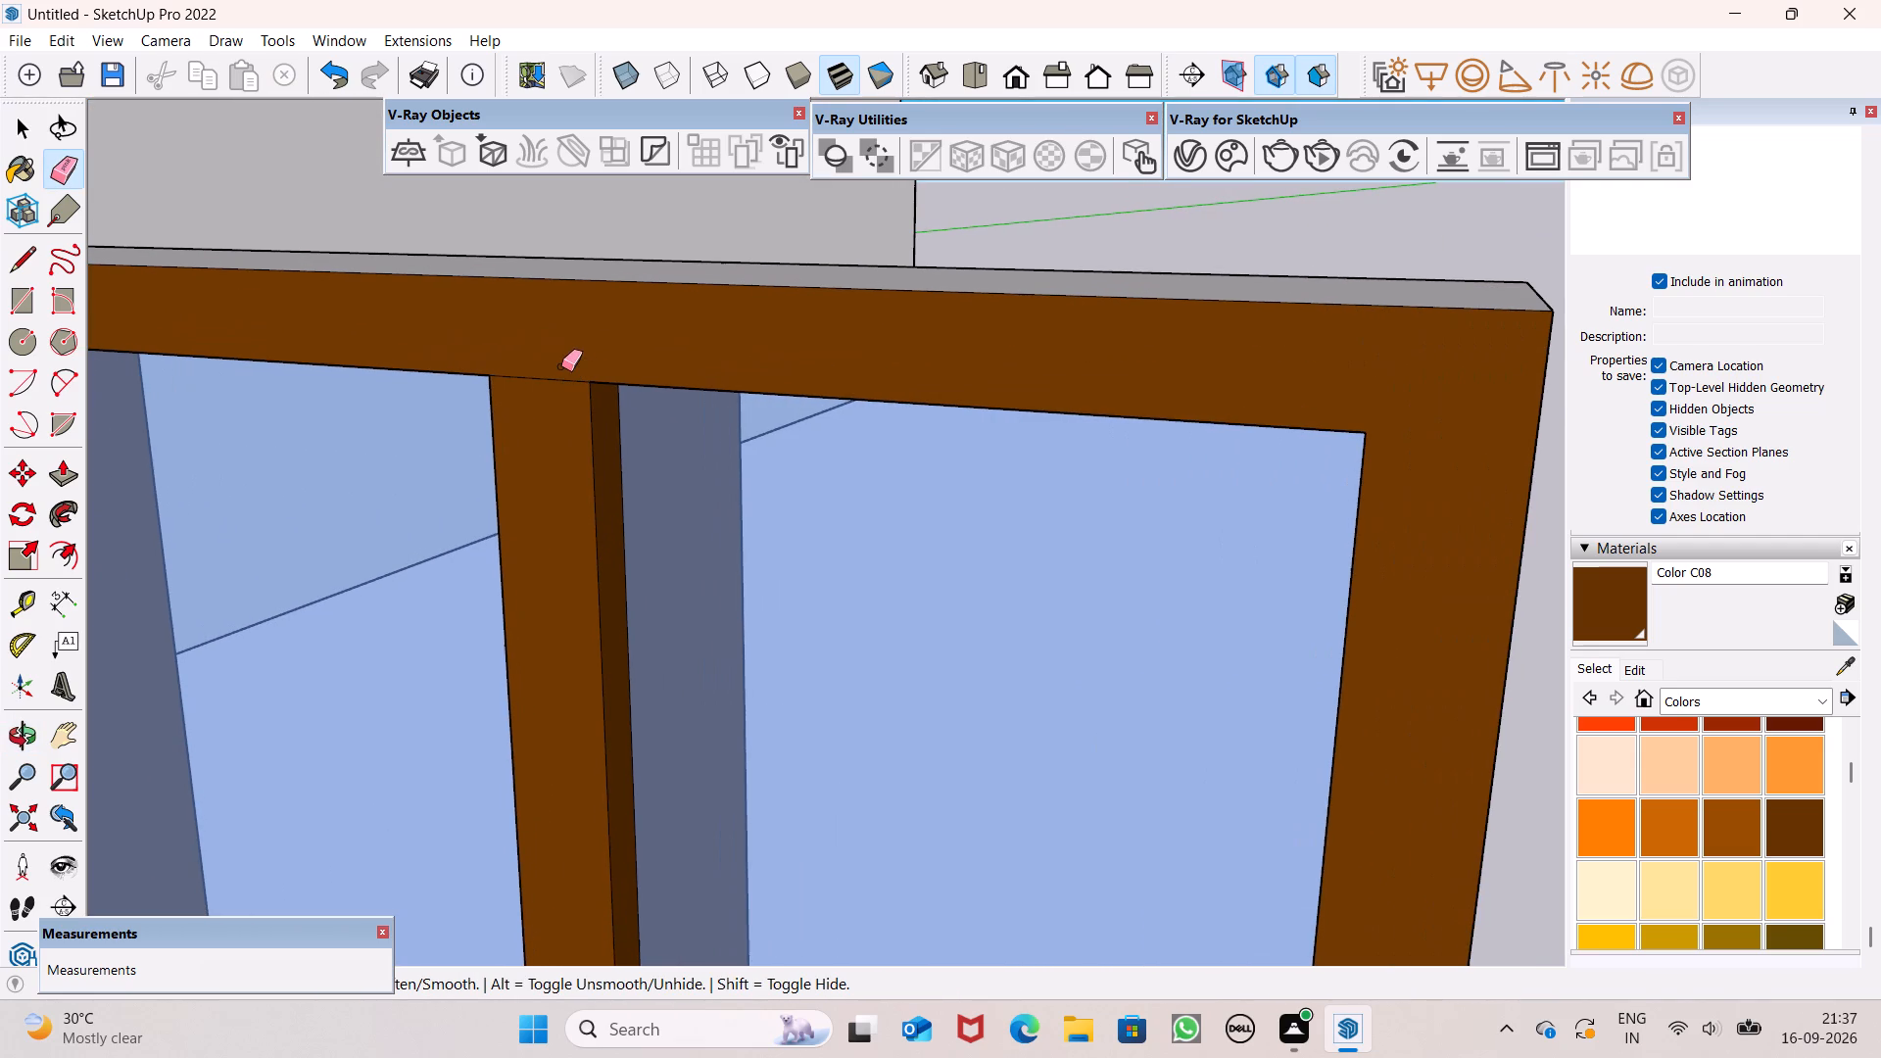
pyautogui.moveTo(561, 365); pyautogui.dragTo(561, 375)
pyautogui.click(560, 379)
# Erase the seam lines between the bottom rail and the end stile on the window's front and end faces.
pyautogui.scroll(-6, 941, 383)
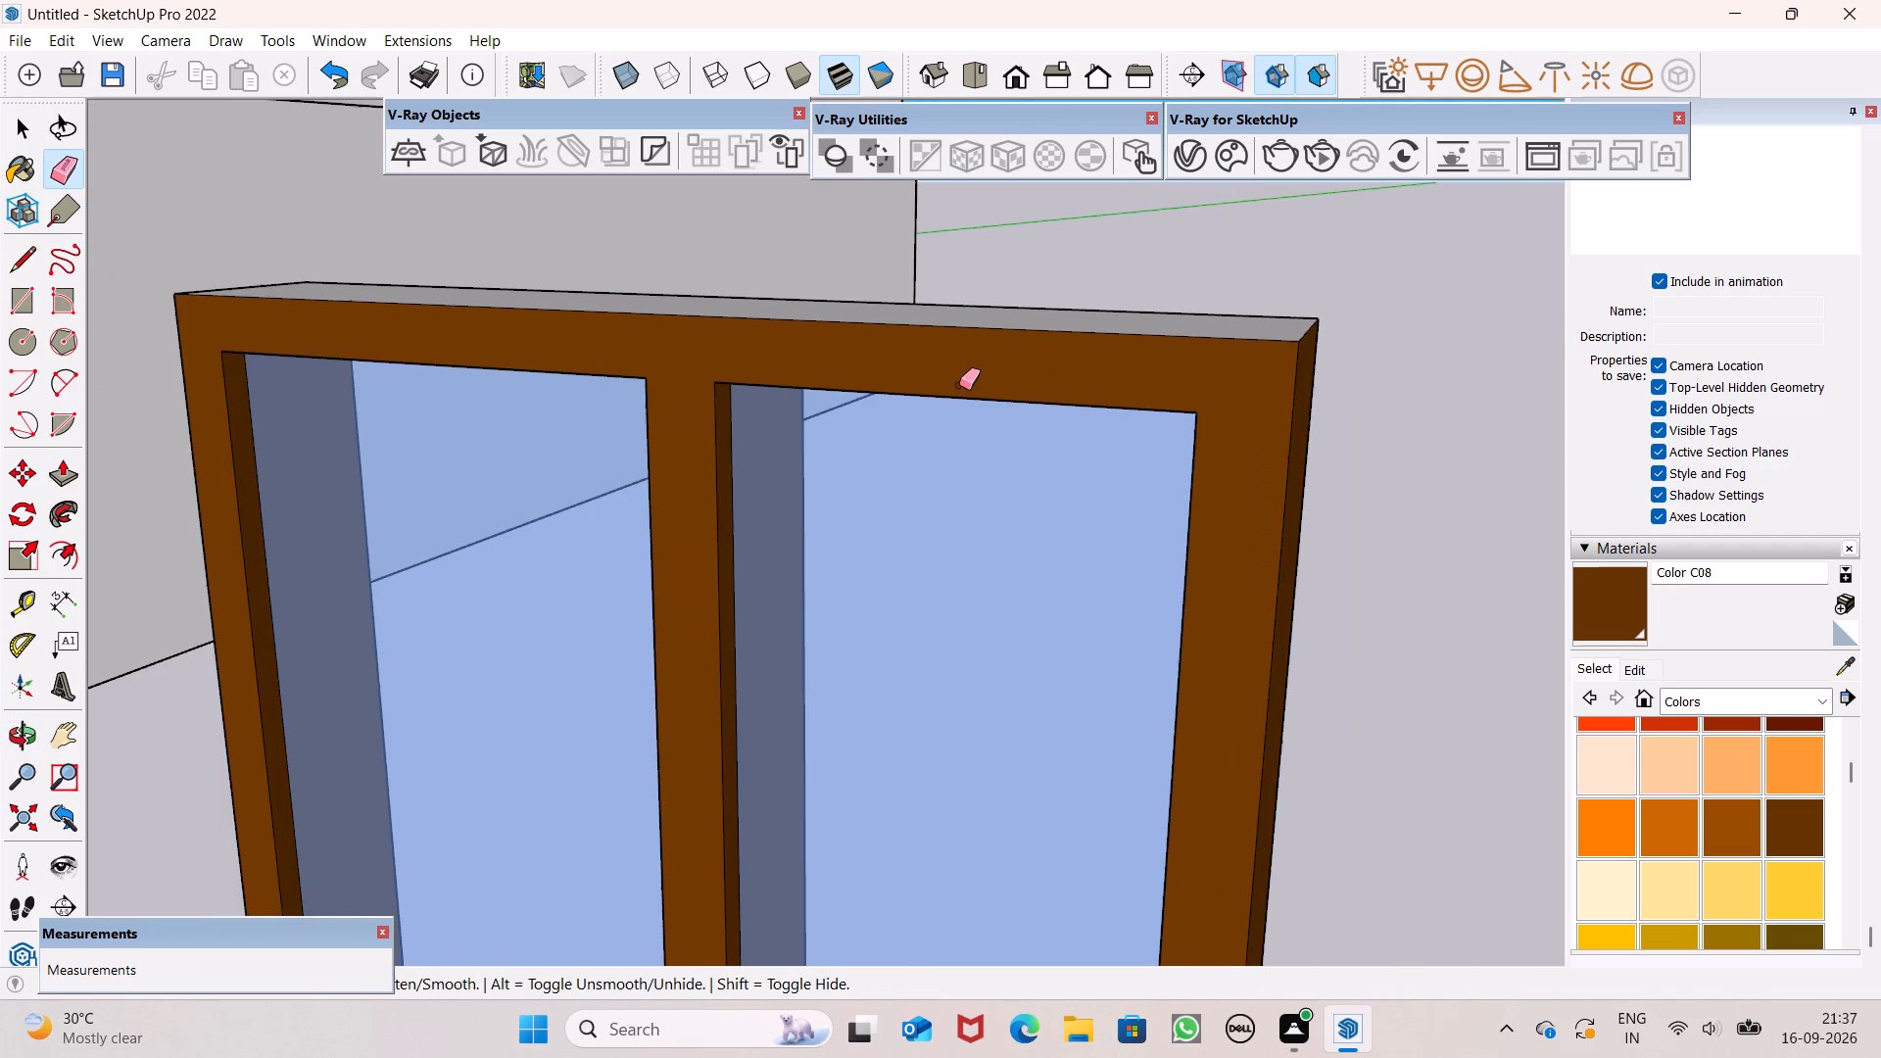
pyautogui.scroll(-6, 959, 385)
pyautogui.scroll(-5, 1038, 400)
pyautogui.moveTo(1179, 579); pyautogui.dragTo(1233, 441, button='middle')
pyautogui.scroll(6, 1171, 660)
pyautogui.scroll(-5, 1095, 570)
pyautogui.moveTo(1080, 583); pyautogui.dragTo(1122, 652, button='middle')
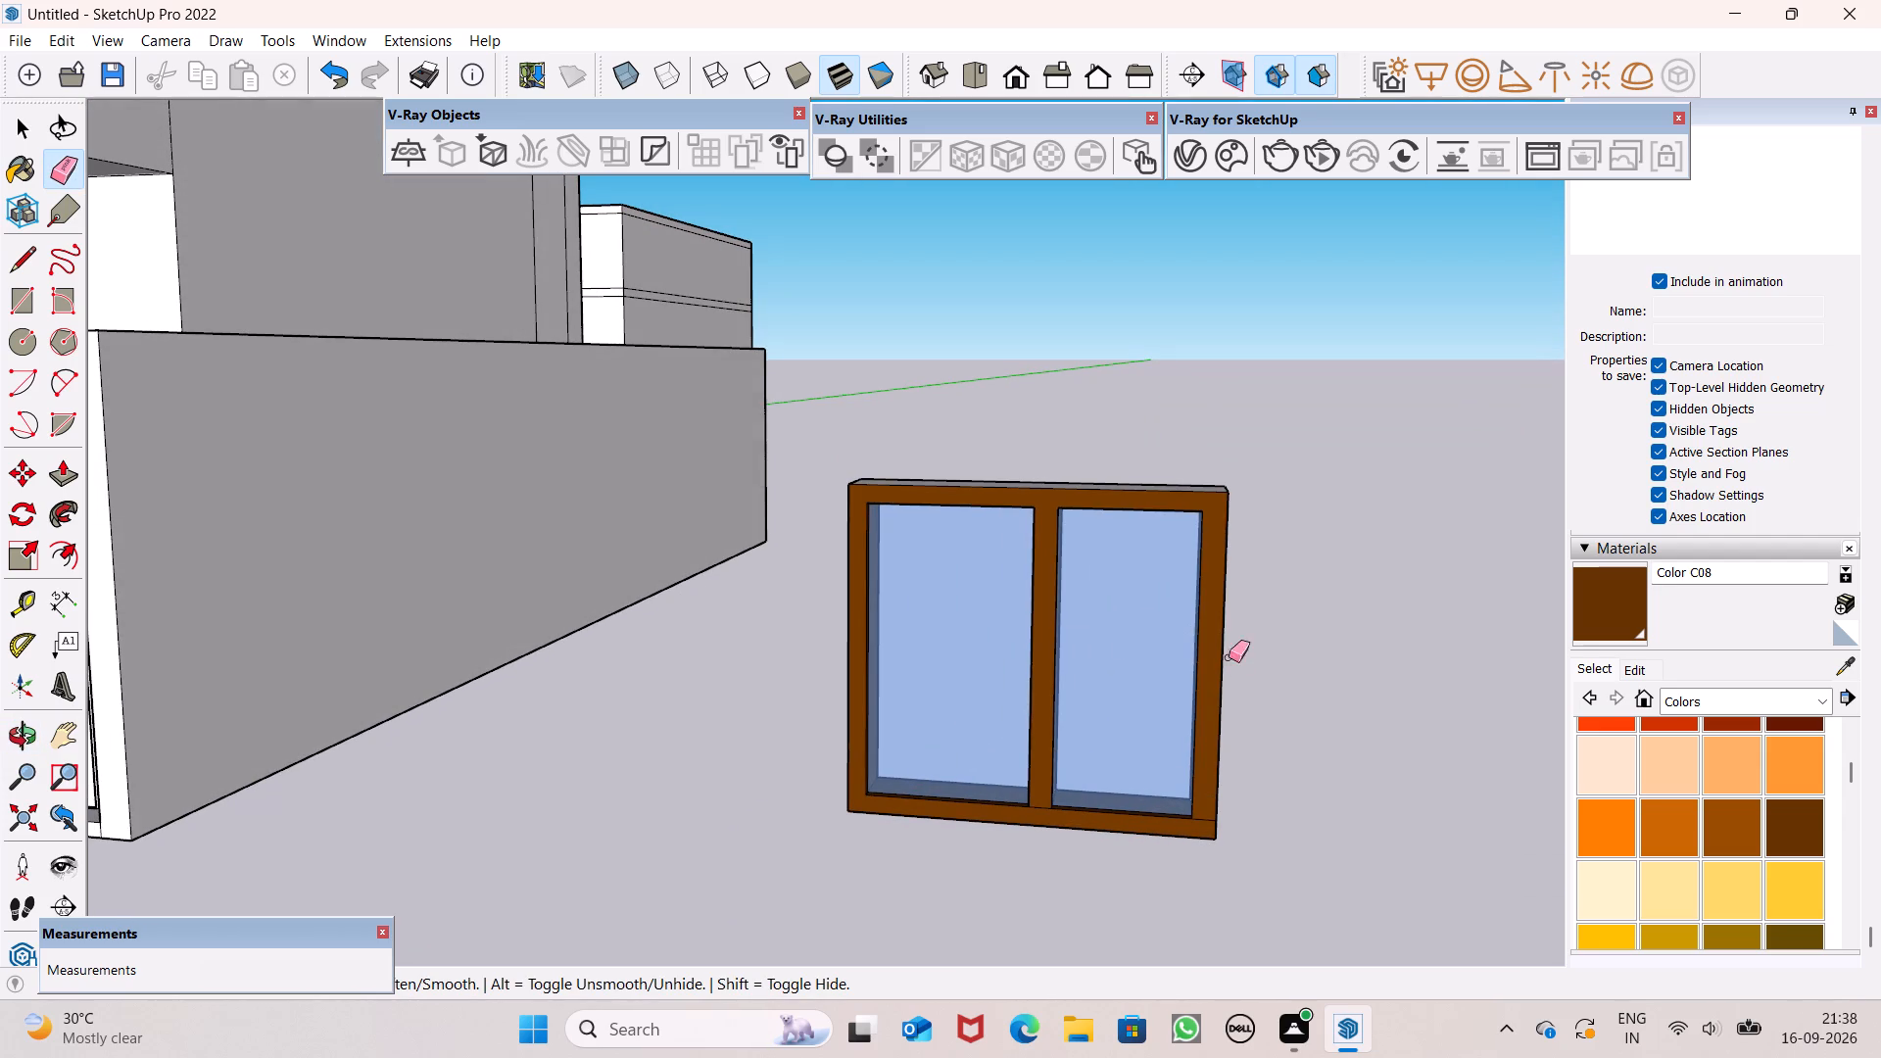
pyautogui.scroll(6, 1240, 864)
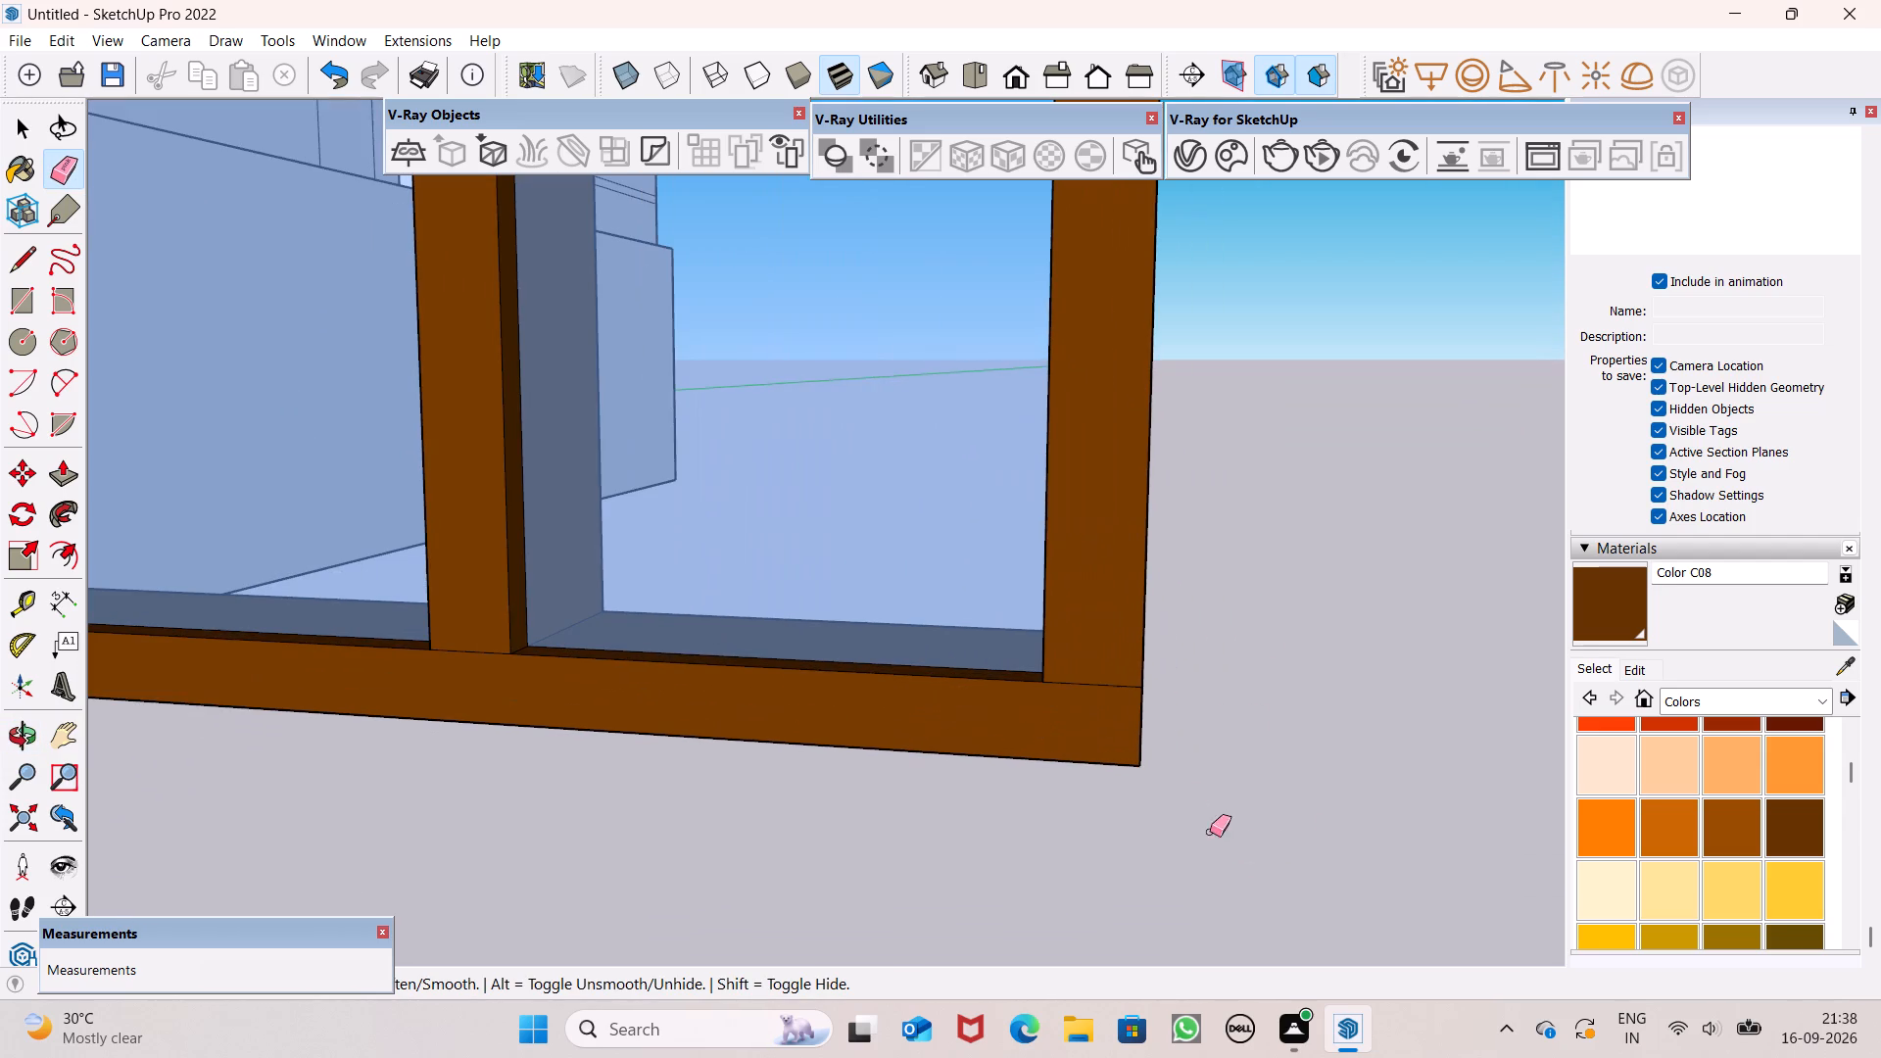
pyautogui.moveTo(1099, 684); pyautogui.dragTo(1097, 697)
pyautogui.scroll(-6, 1183, 712)
pyautogui.moveTo(1226, 707); pyautogui.dragTo(945, 700, button='middle')
pyautogui.scroll(5, 424, 641)
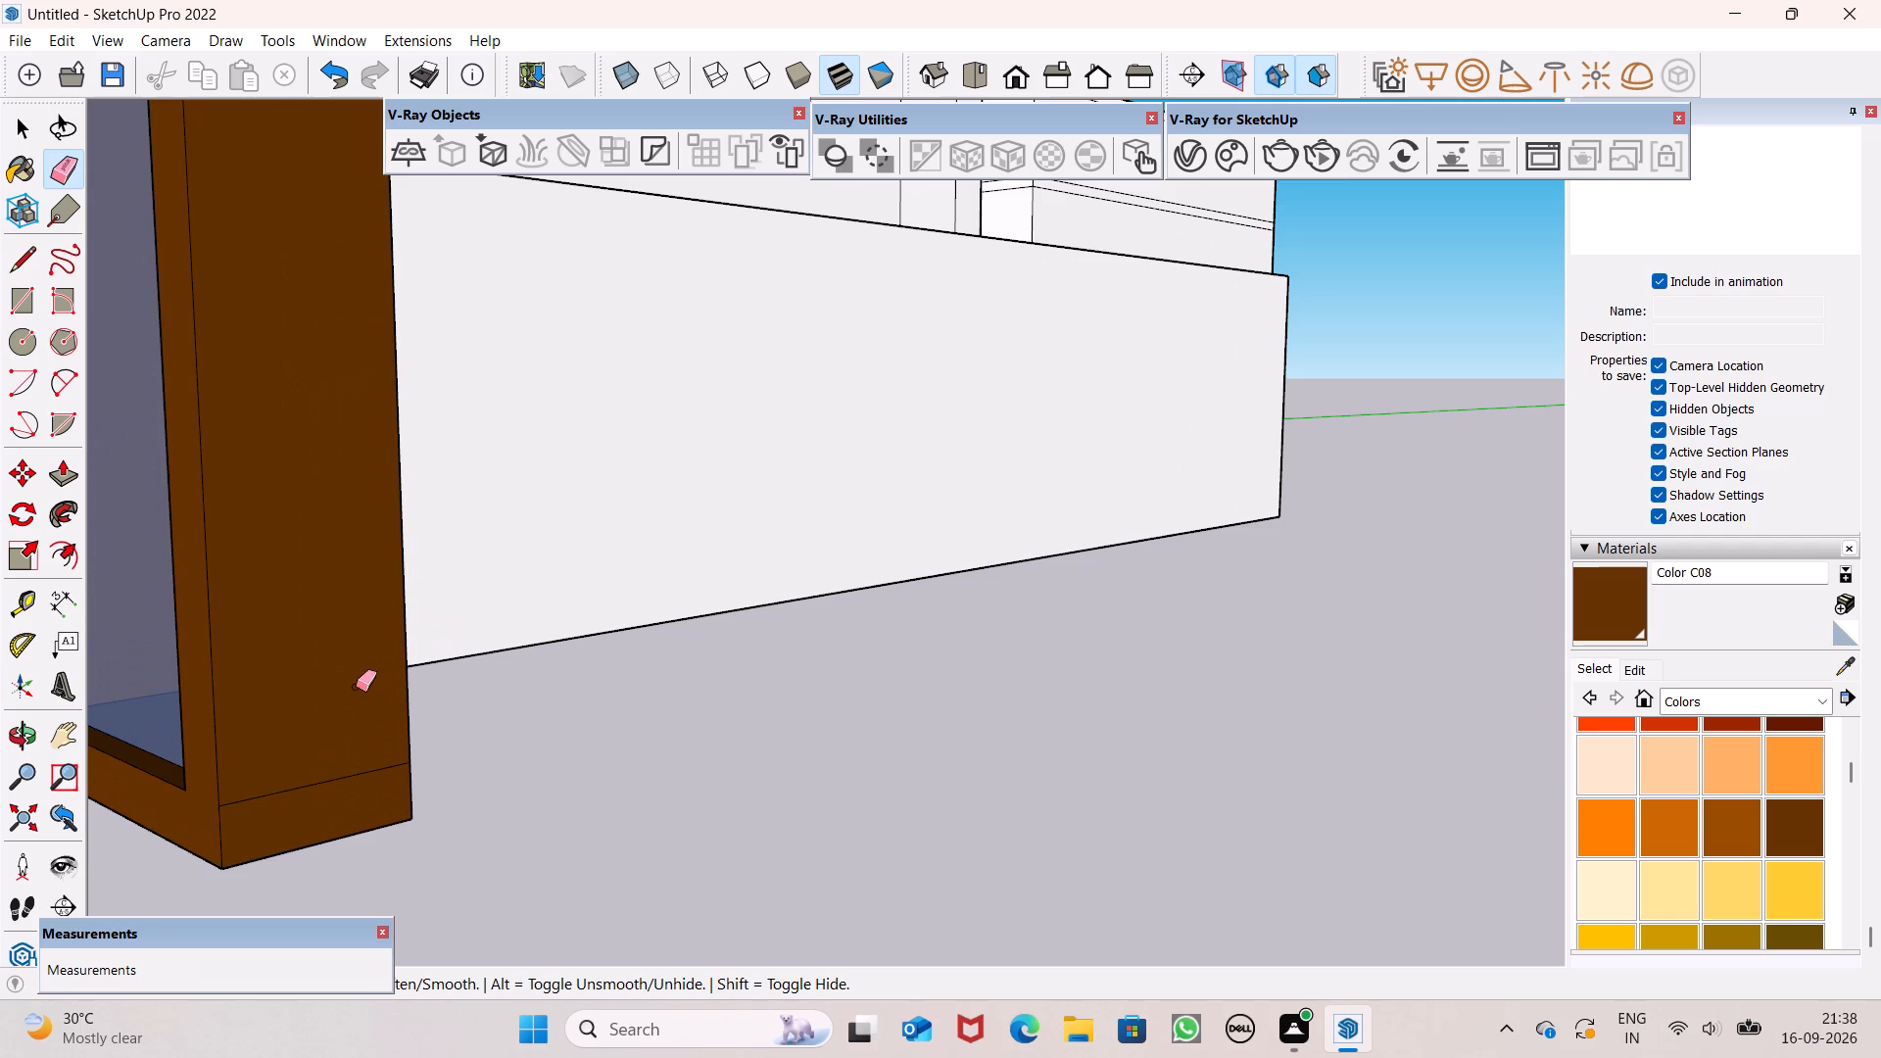
pyautogui.moveTo(321, 782); pyautogui.dragTo(322, 802)
# Select all connected geometry of the two-pane window and make it a group.
pyautogui.scroll(-11, 741, 757)
pyautogui.moveTo(818, 771); pyautogui.dragTo(1345, 828, button='middle')
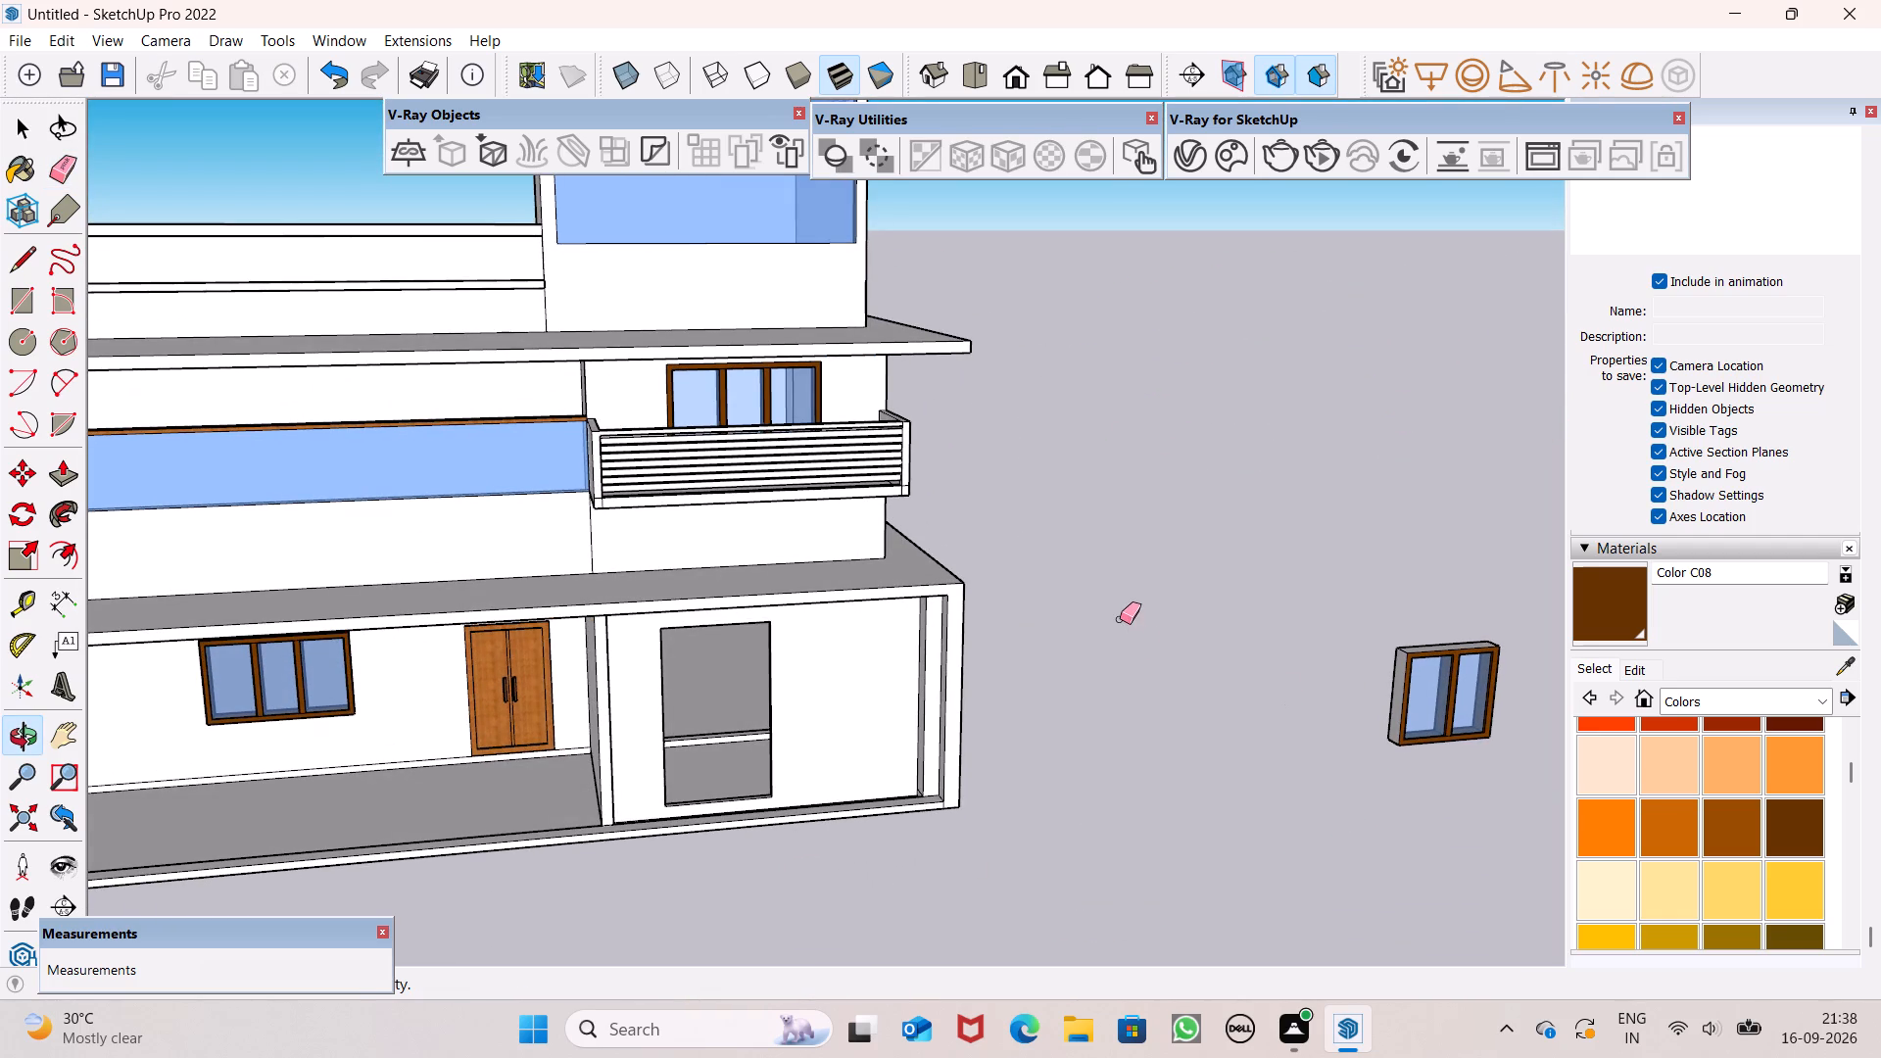
pyautogui.press('space')
pyautogui.scroll(4, 1561, 679)
pyautogui.moveTo(1450, 658); pyautogui.dragTo(1123, 595, button='middle')
pyautogui.scroll(3, 1351, 757)
pyautogui.click(1265, 761)
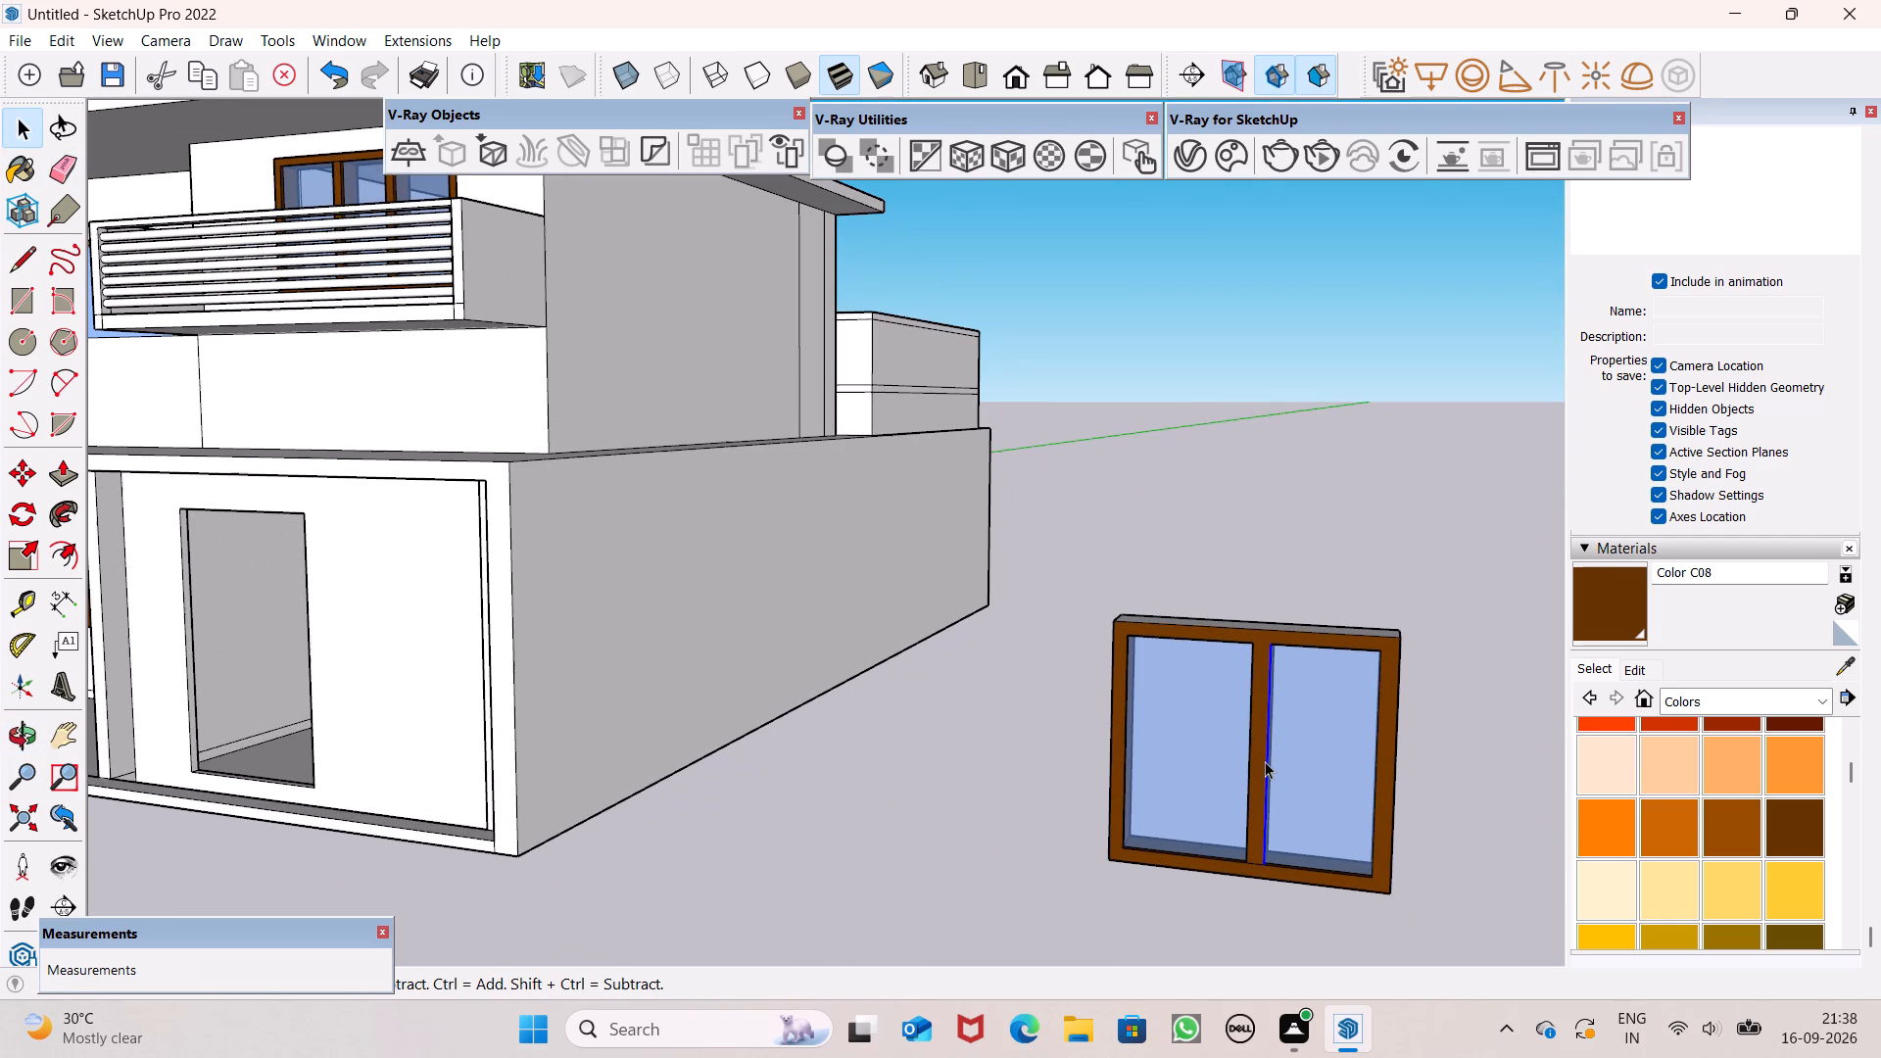
pyautogui.click(1039, 601)
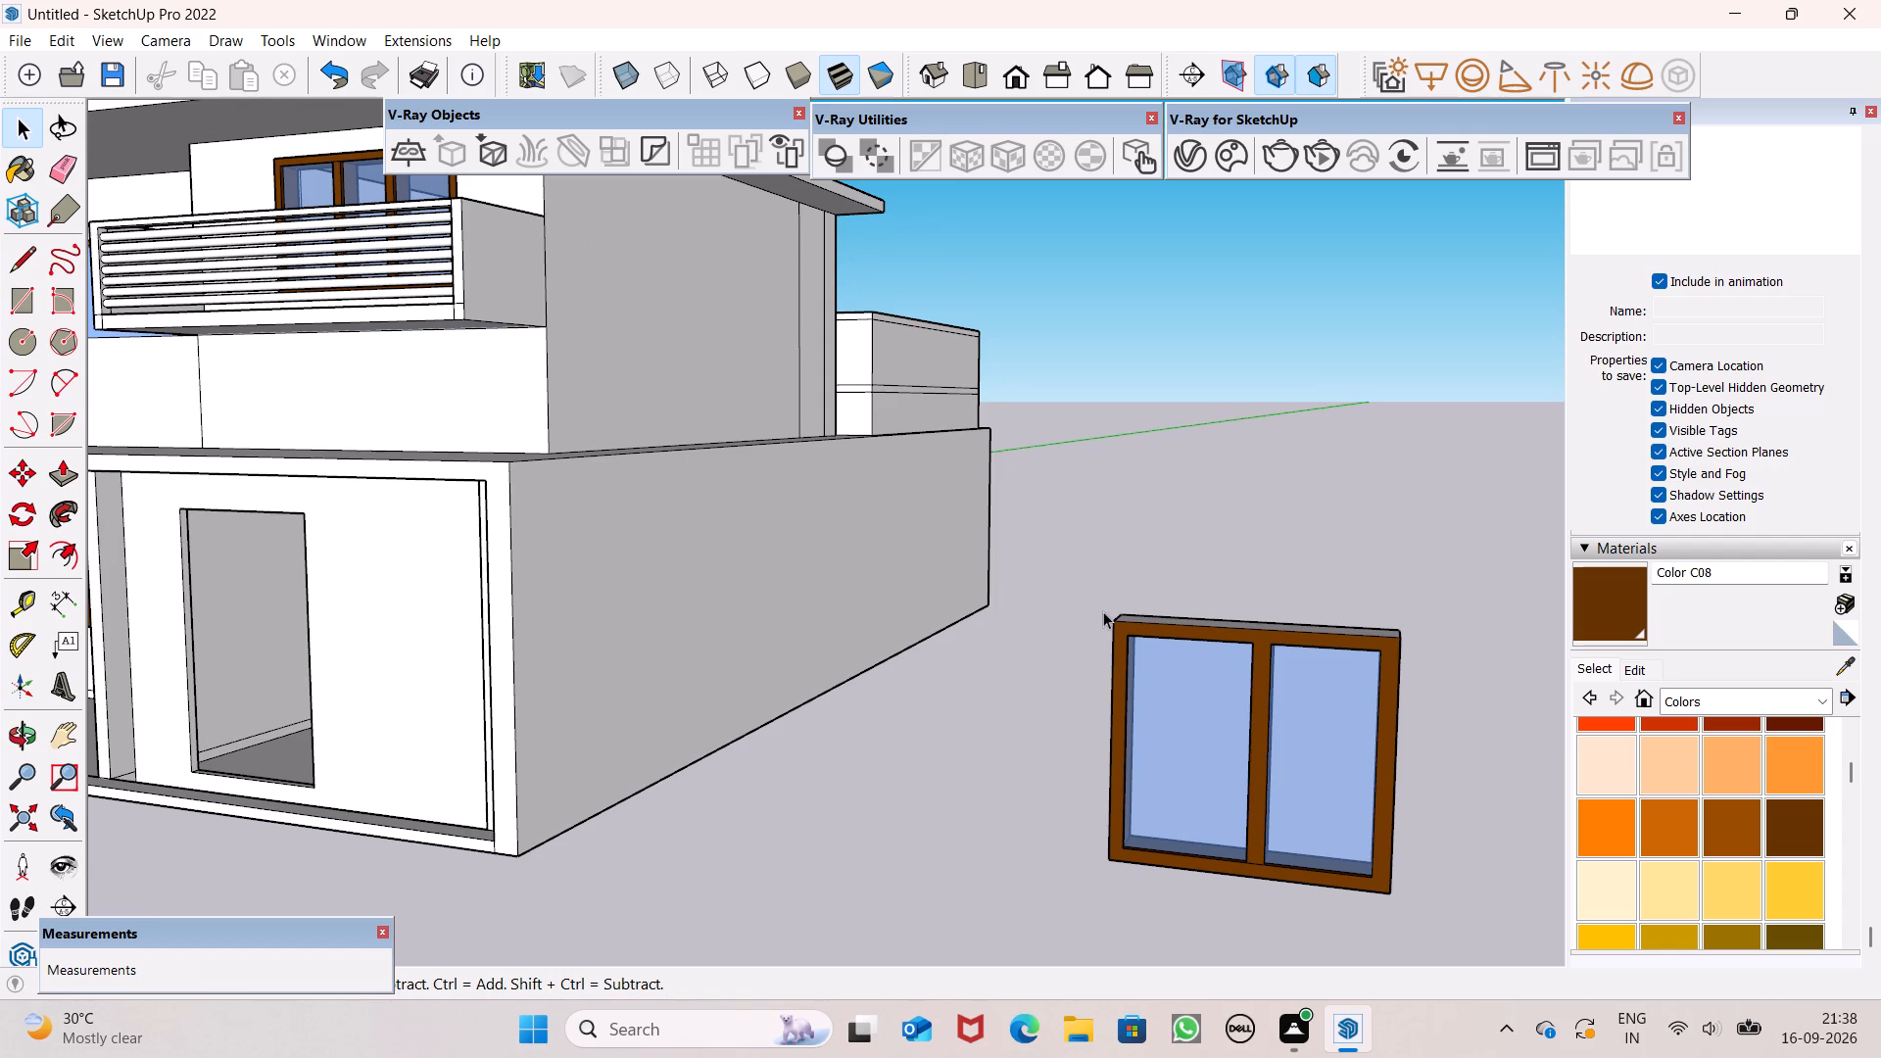
pyautogui.scroll(-3, 1323, 599)
pyautogui.scroll(-1, 1296, 746)
pyautogui.moveTo(1296, 756); pyautogui.dragTo(1496, 791, button='middle')
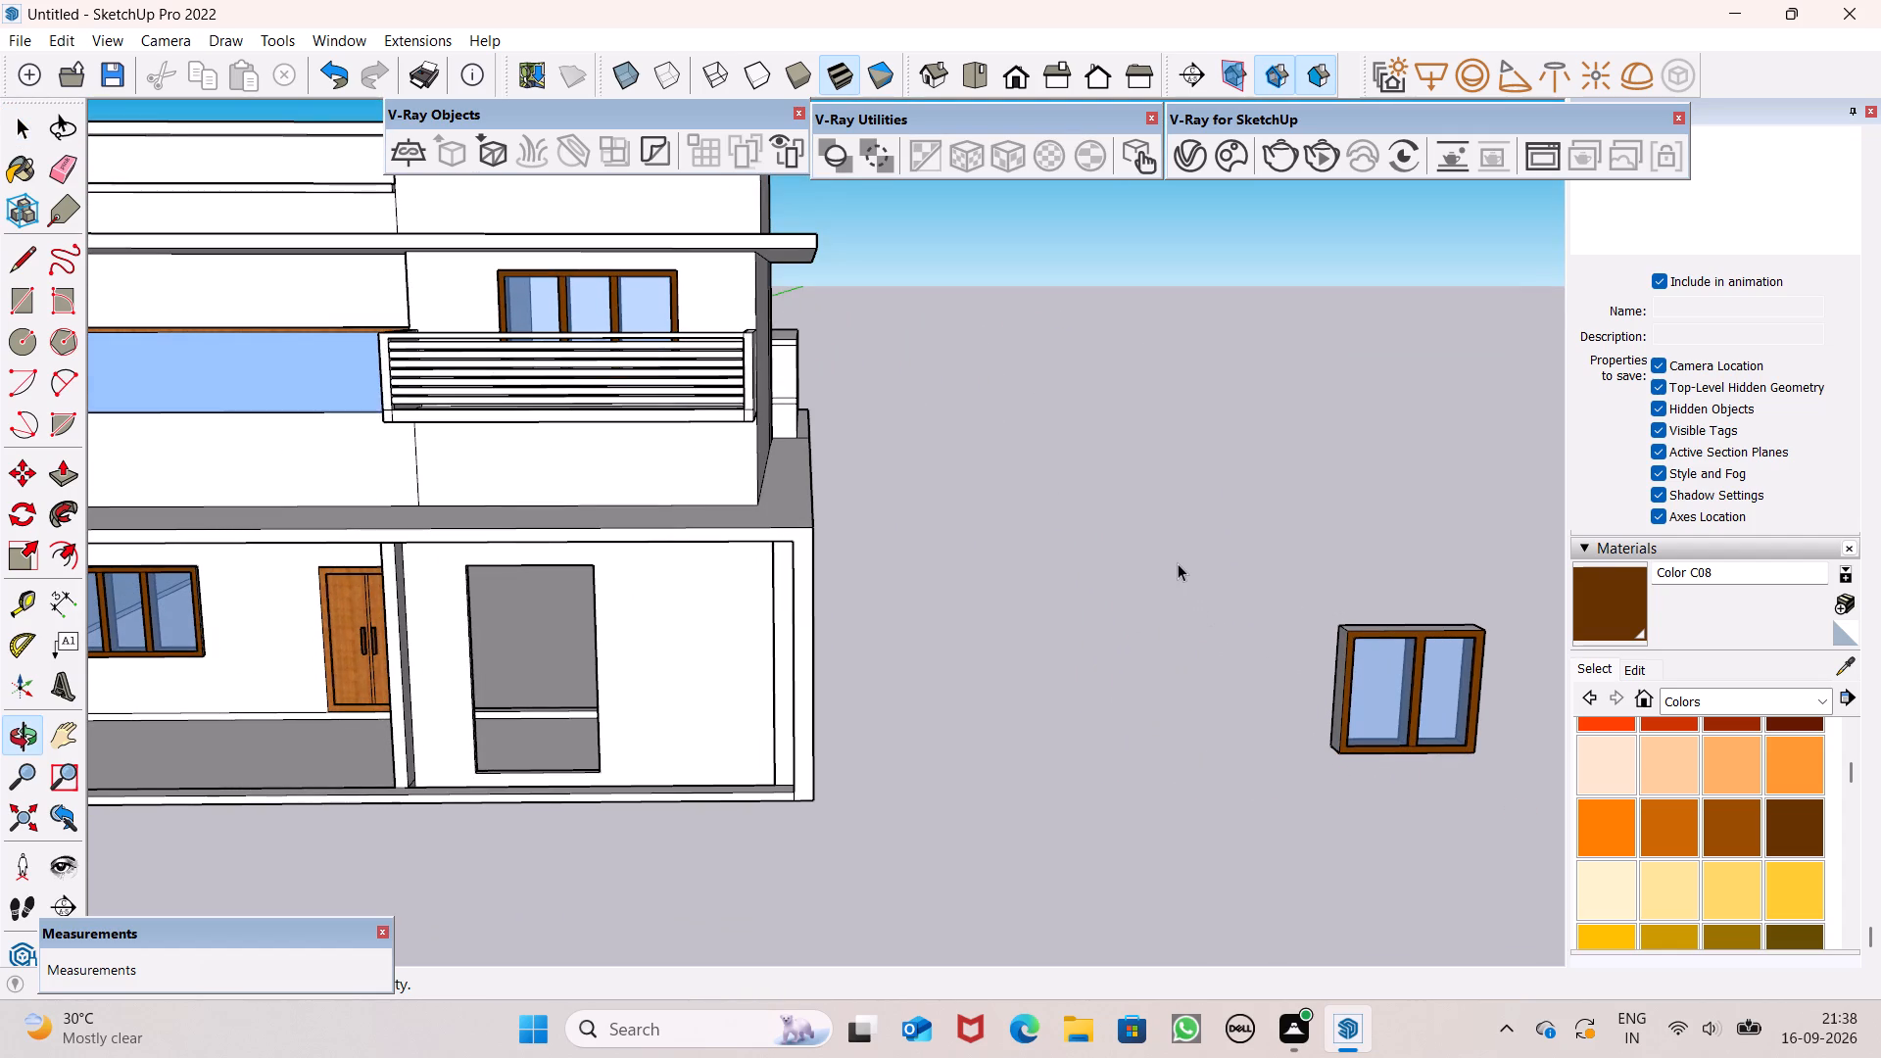
pyautogui.scroll(5, 1507, 694)
pyautogui.moveTo(1495, 731); pyautogui.dragTo(1590, 795, button='middle')
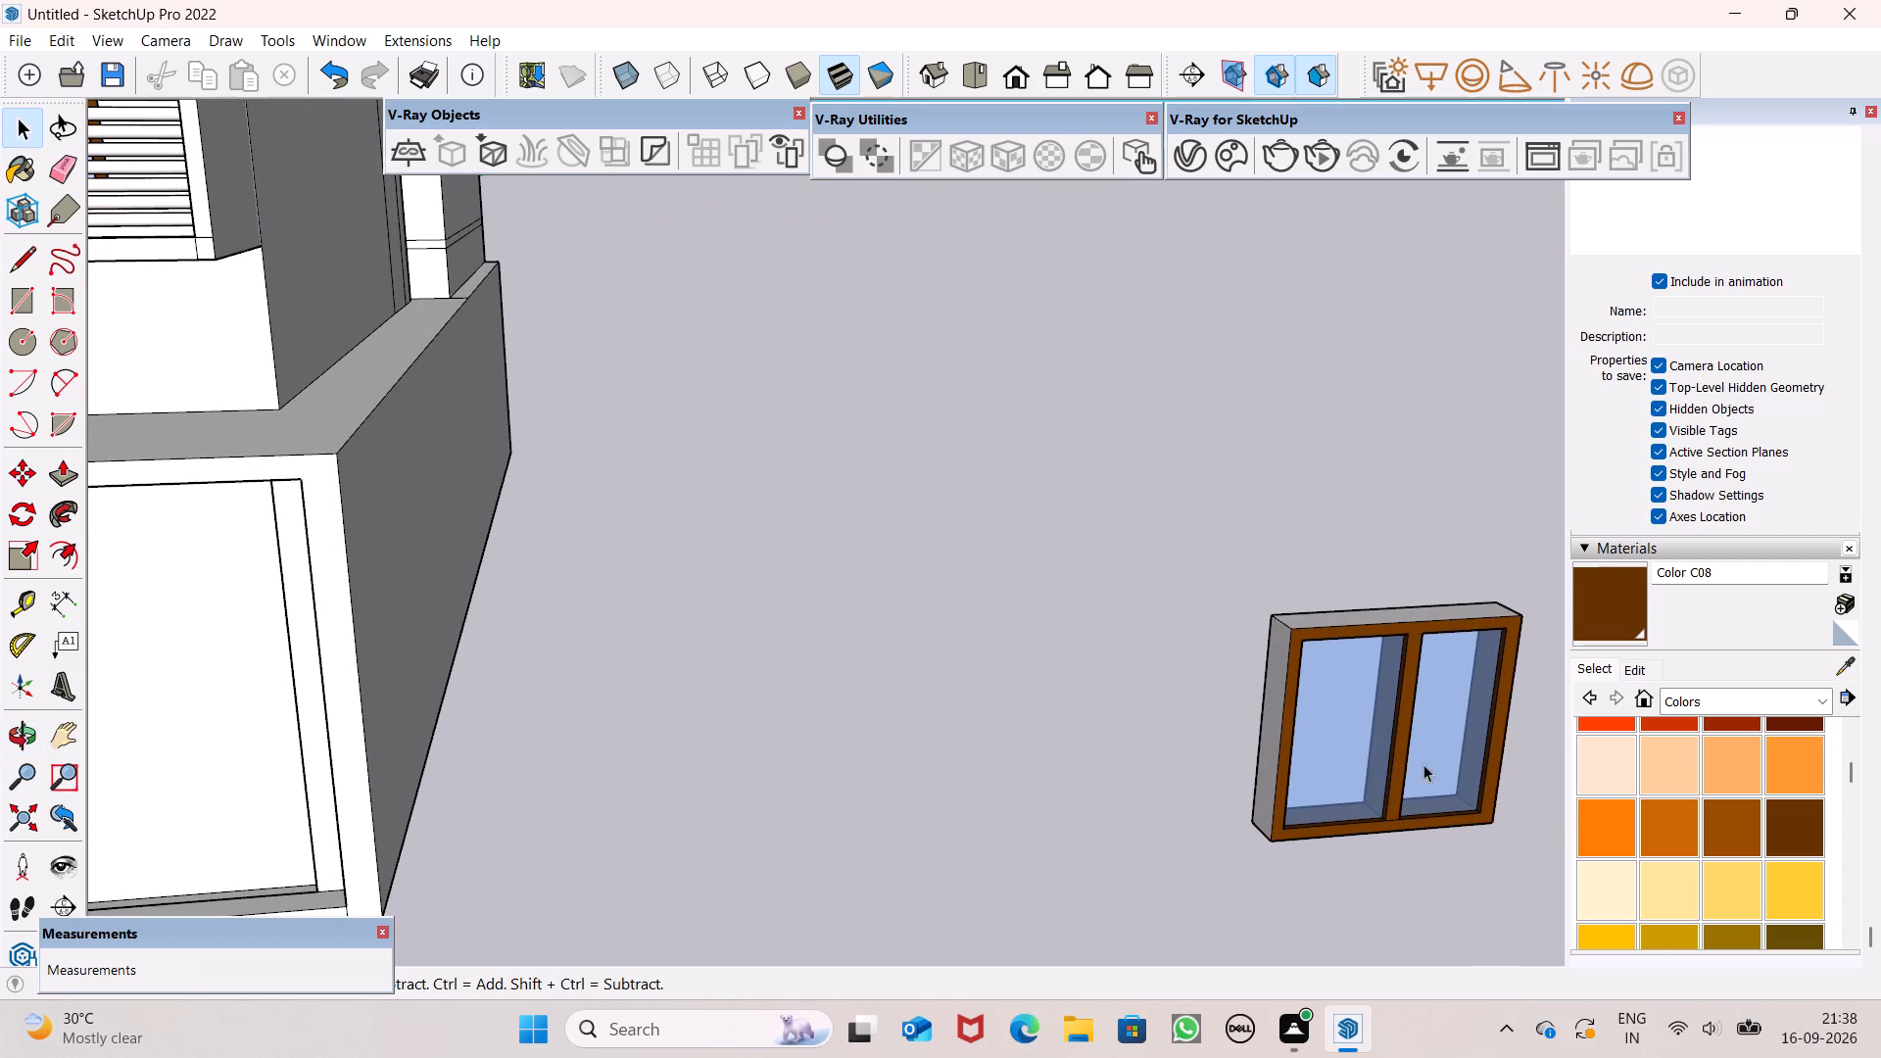
pyautogui.scroll(-3, 1270, 727)
pyautogui.scroll(5, 1483, 791)
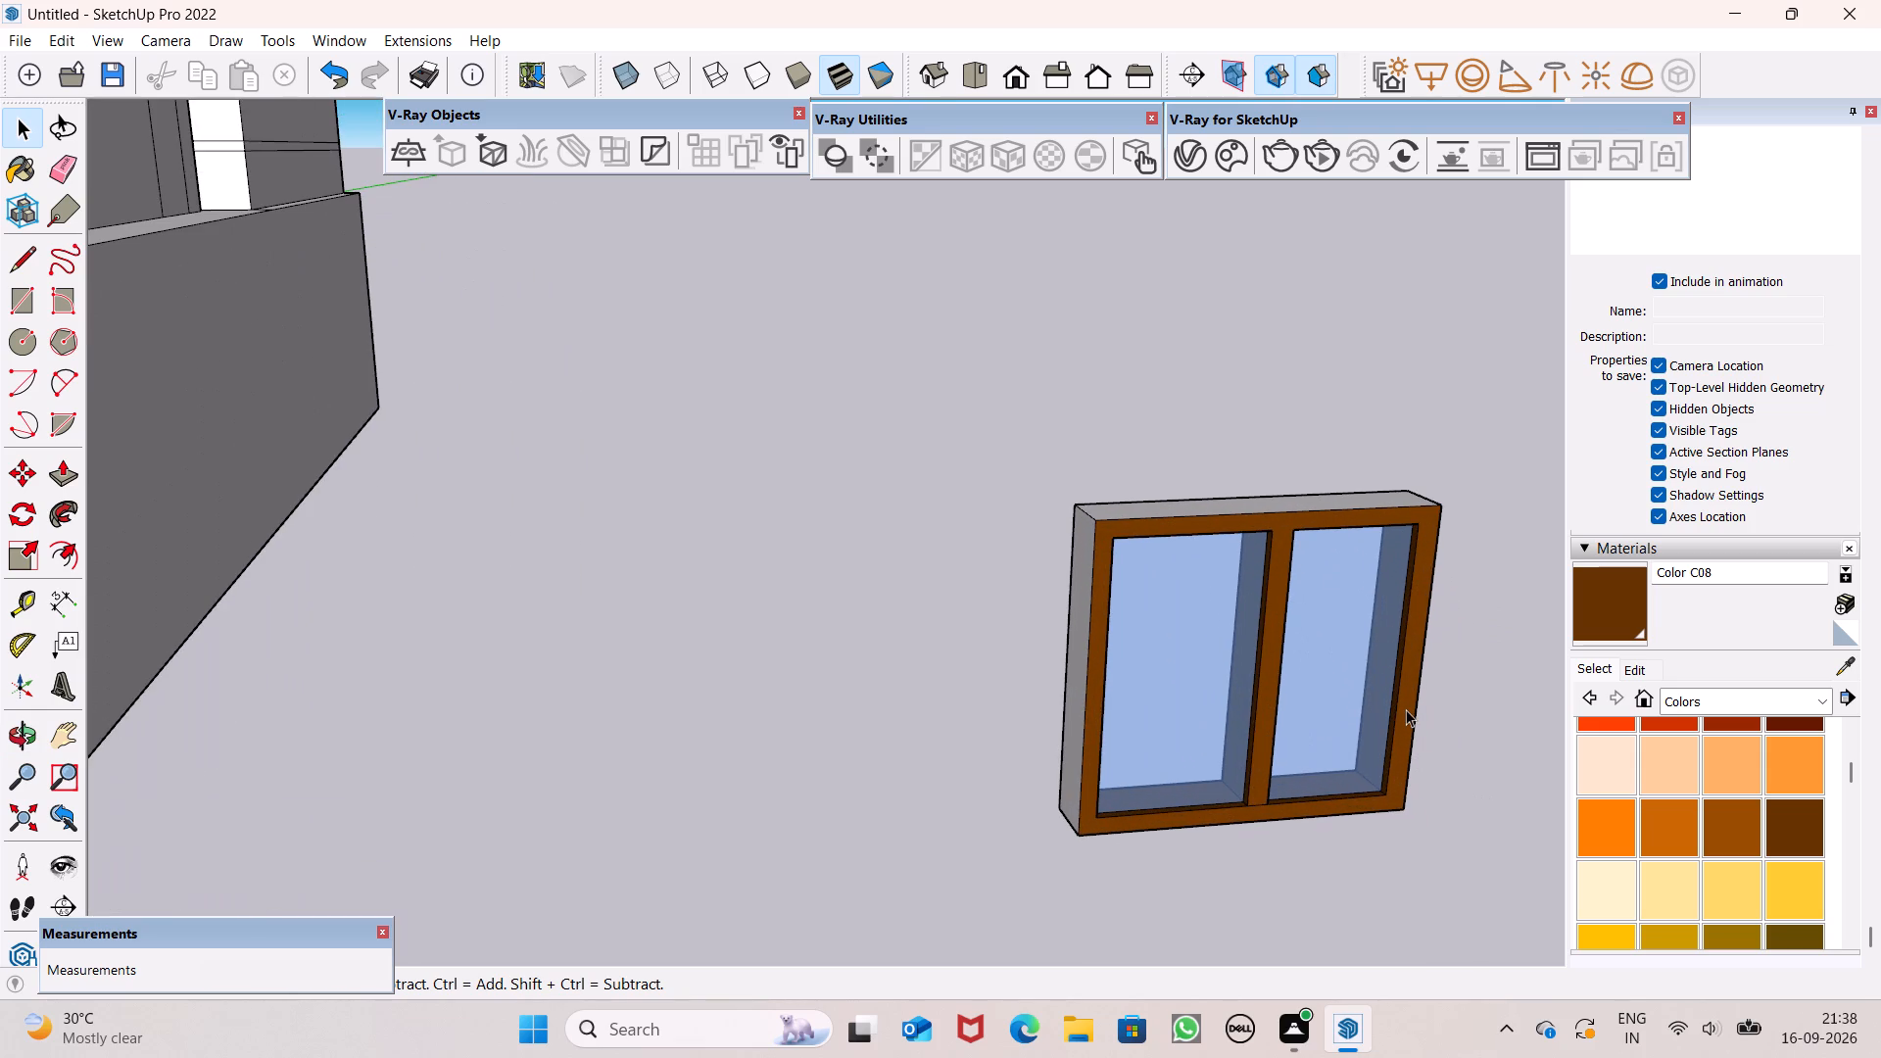
pyautogui.doubleClick(1406, 709)
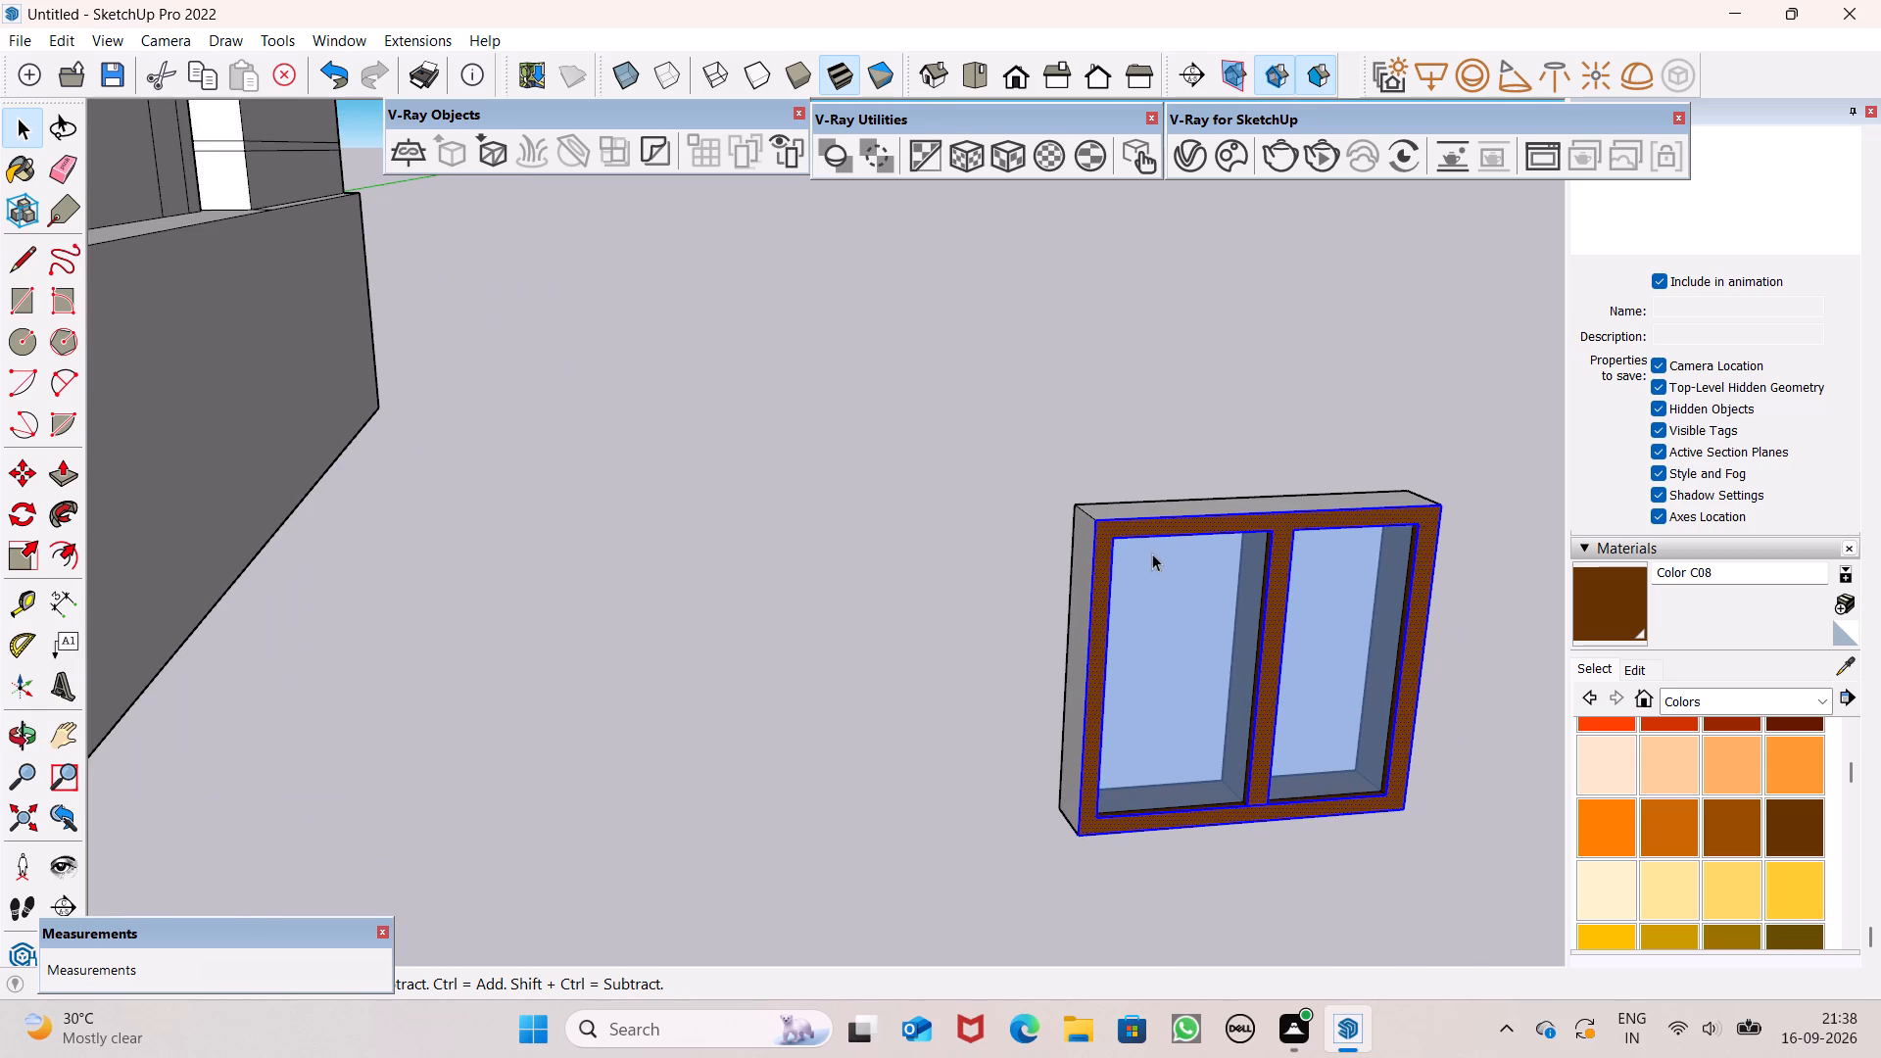
pyautogui.tripleClick(1164, 534)
pyautogui.rightClick(1165, 534)
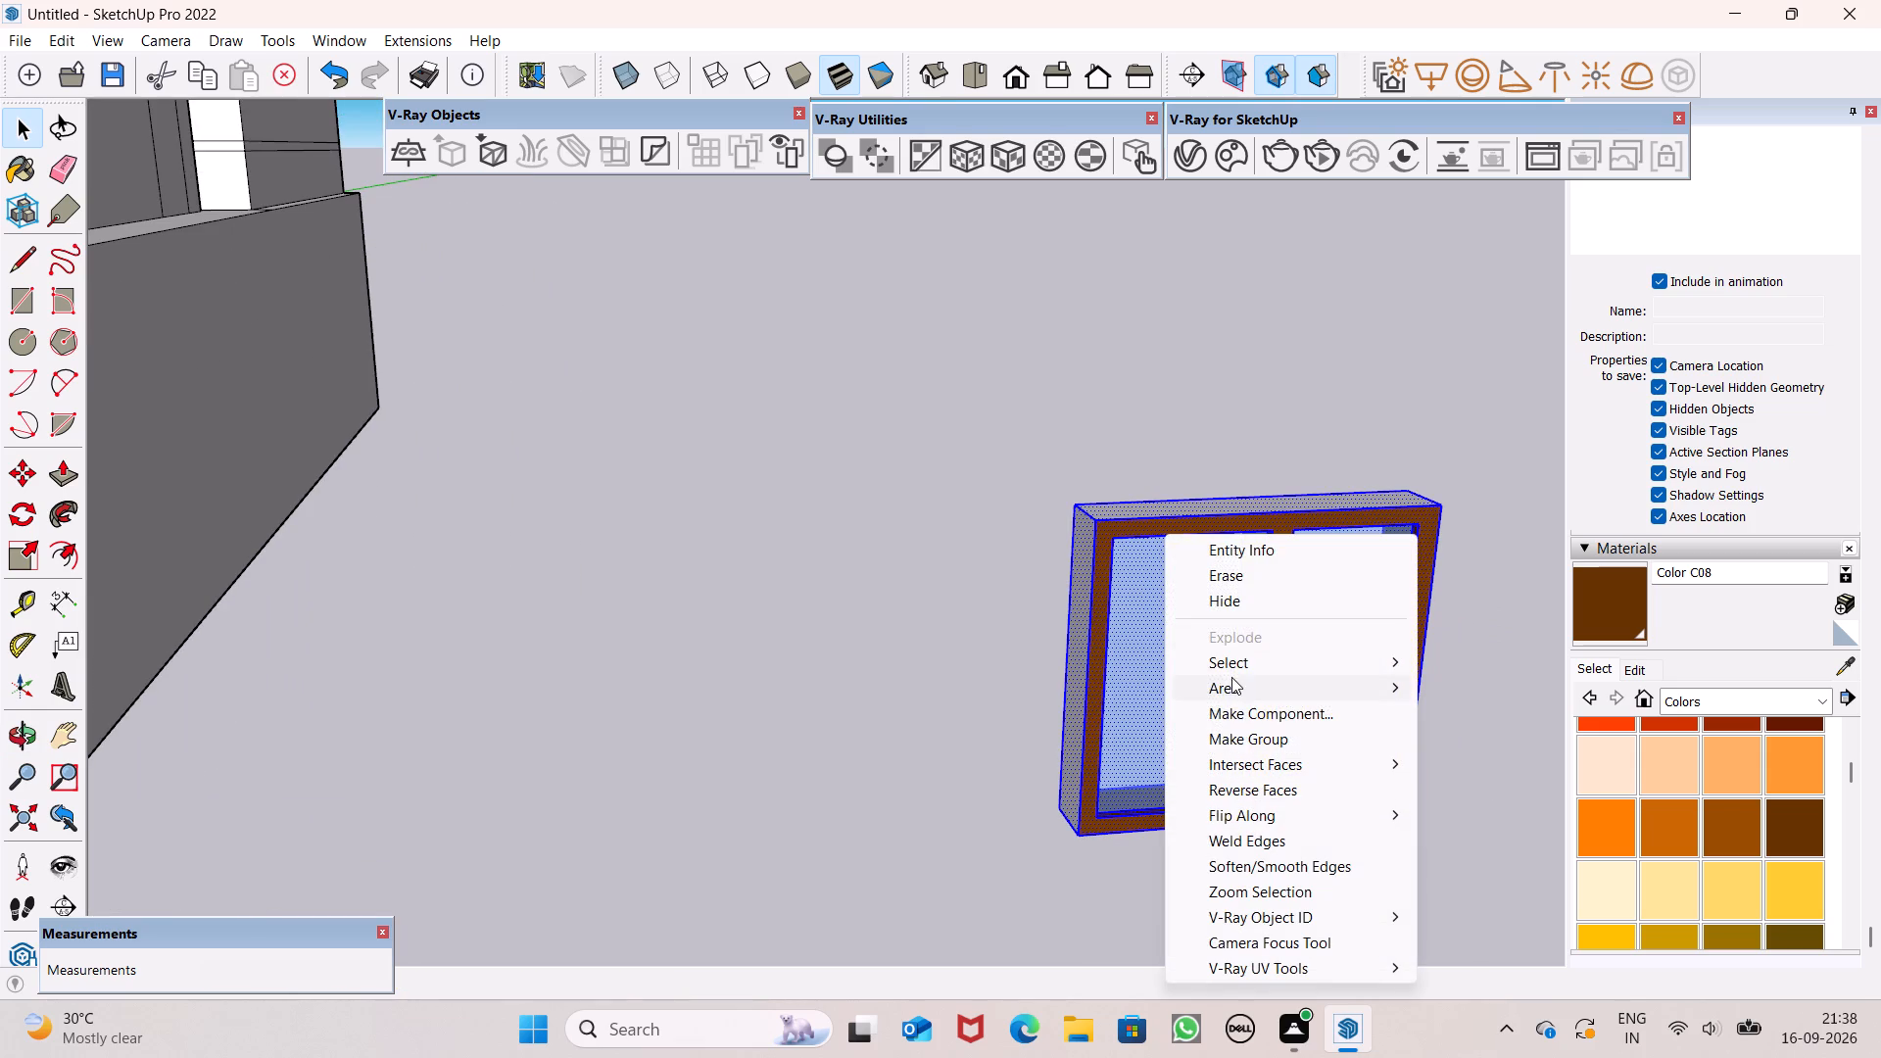
pyautogui.click(1256, 736)
# Move the grouped two-pane window onto the house's ground-floor front wall, beside the tall empty opening.
pyautogui.scroll(-6, 1164, 795)
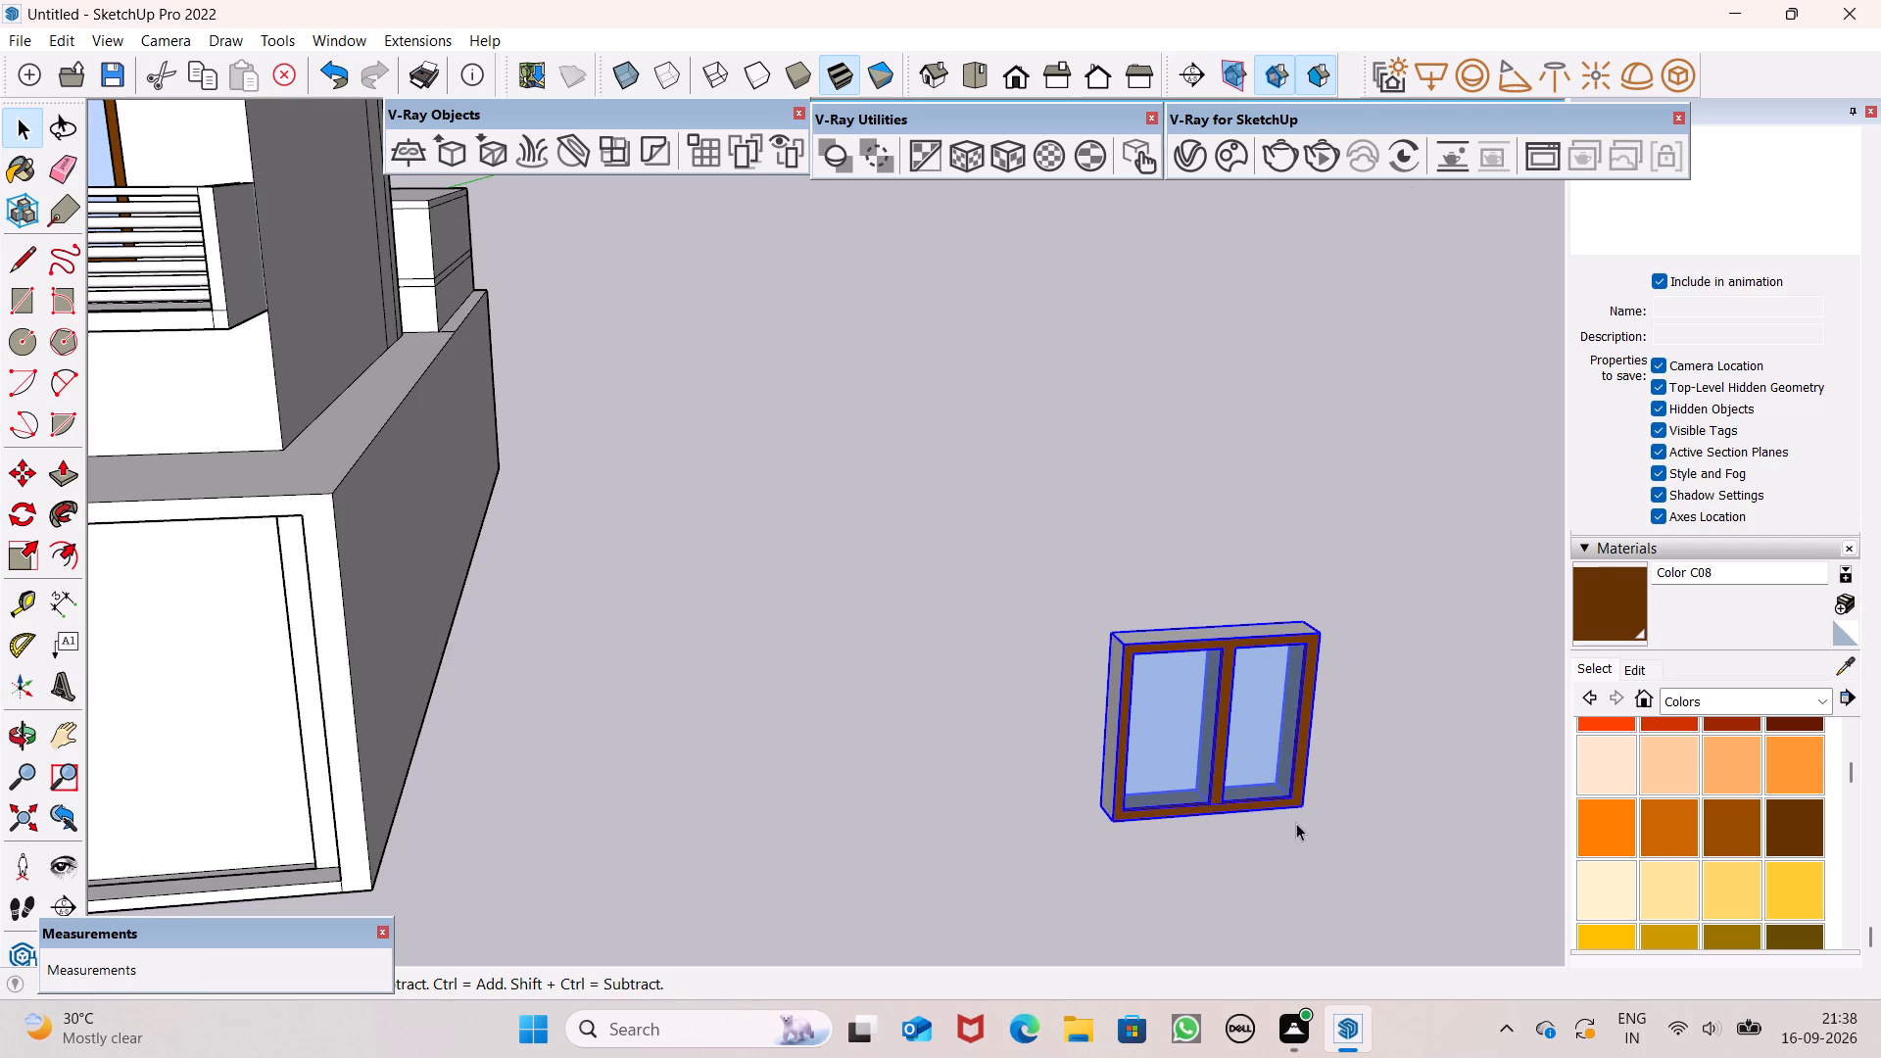
pyautogui.press('m')
pyautogui.press('Return')
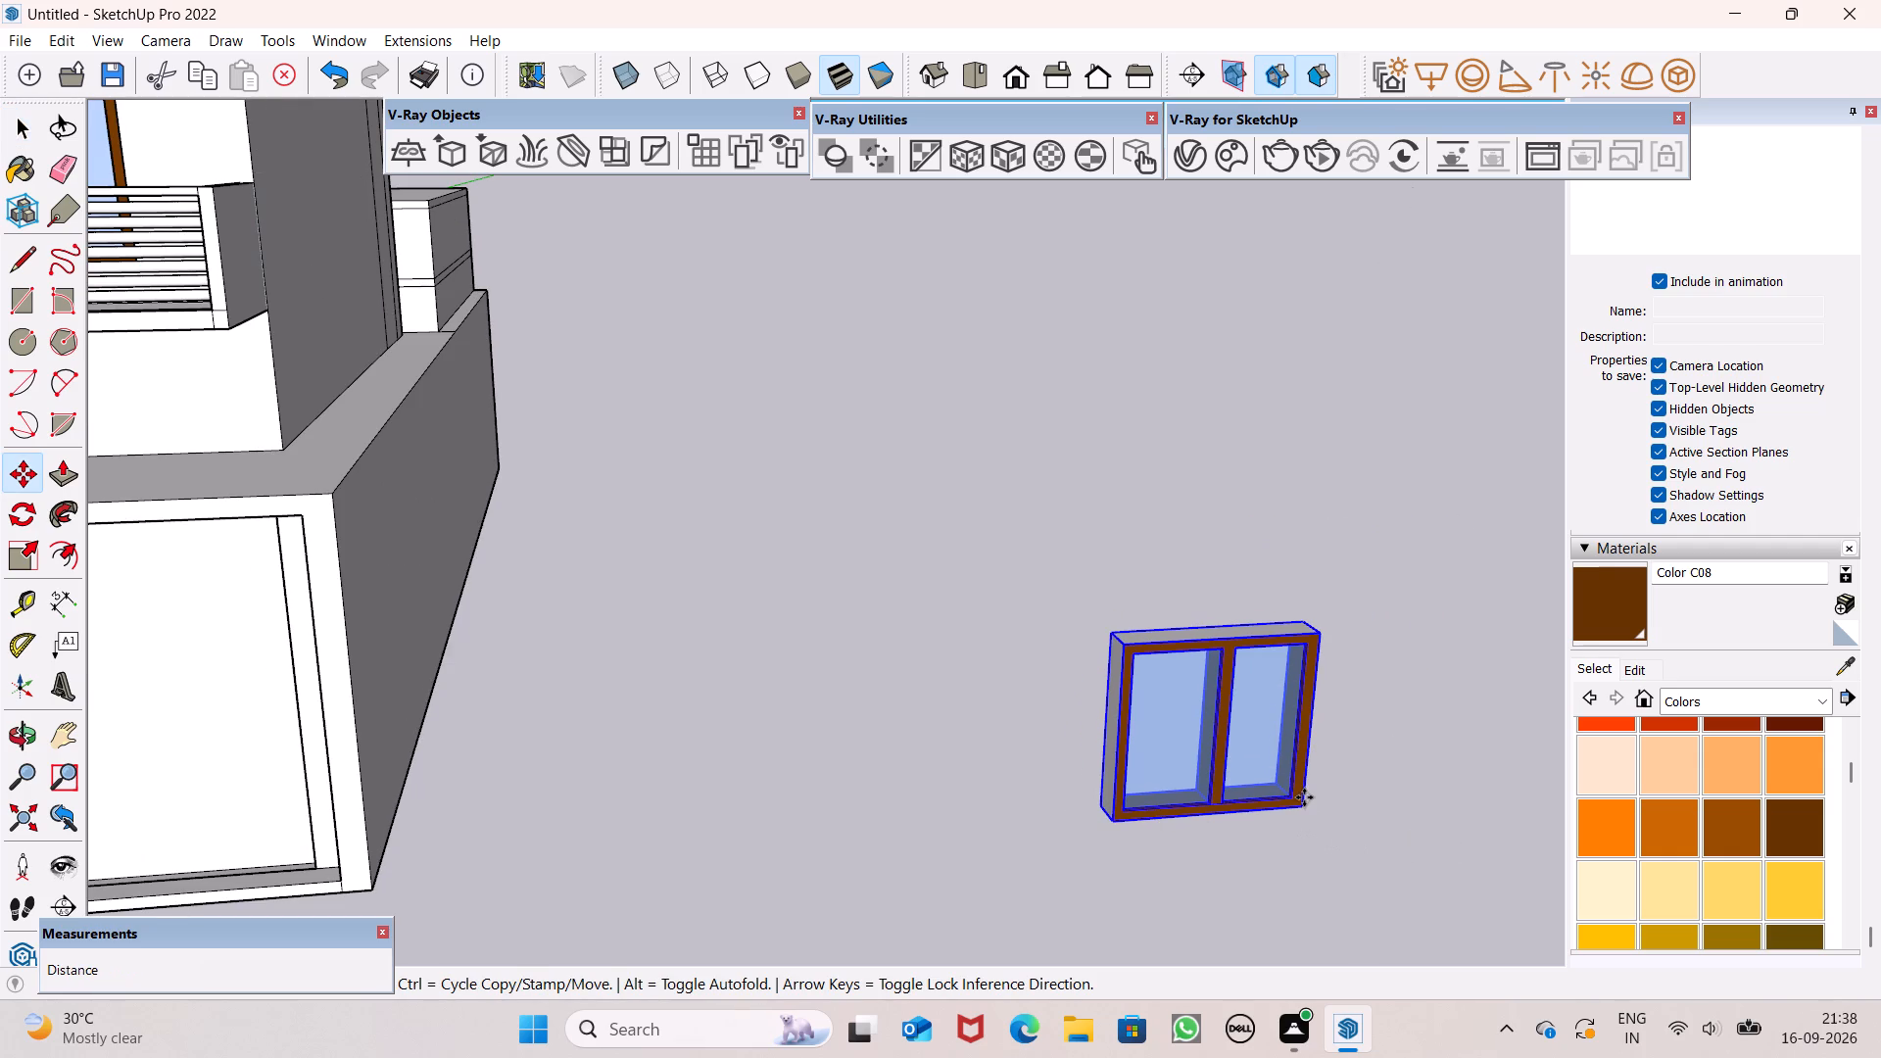
pyautogui.moveTo(1302, 811); pyautogui.dragTo(190, 706)
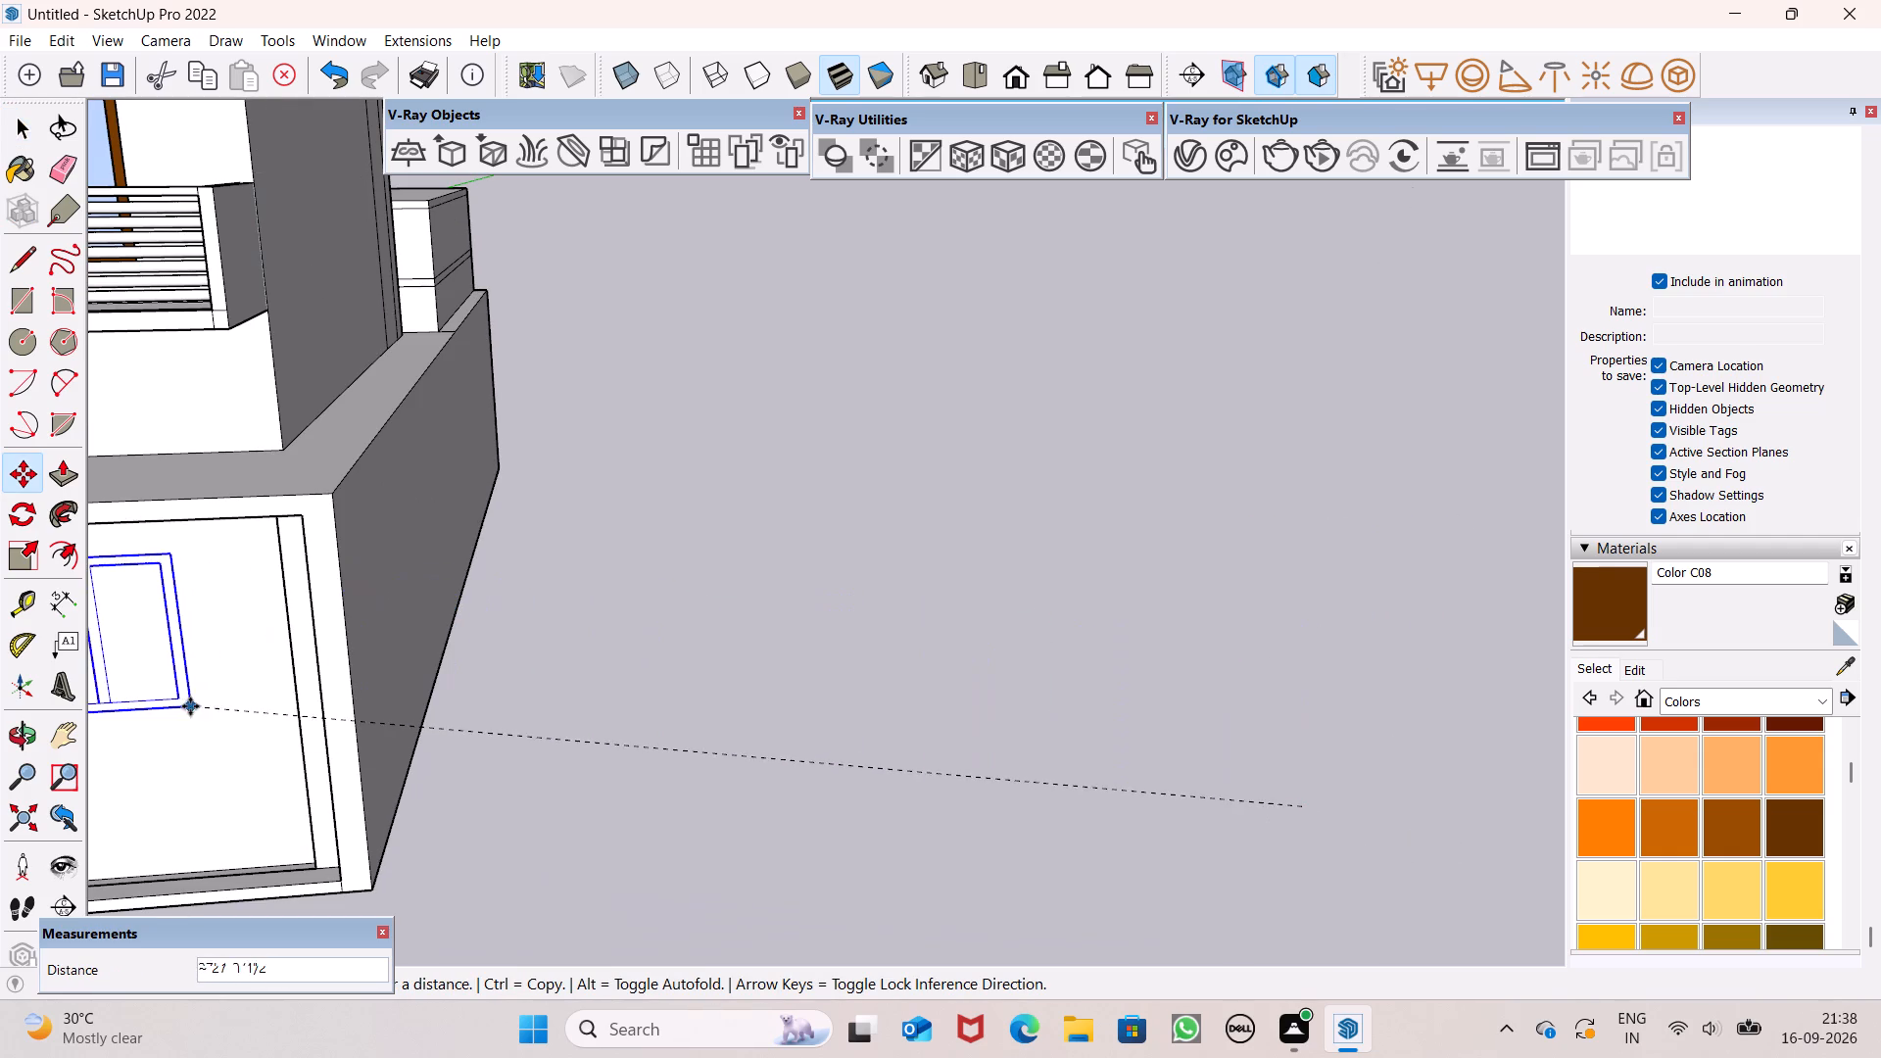
pyautogui.moveTo(190, 706); pyautogui.dragTo(203, 717)
# Move the window into the lower part of the tall ground-floor opening, bringing its bottom corner to the opening's bottom corner.
pyautogui.scroll(-4, 431, 609)
pyautogui.scroll(-7, 331, 558)
pyautogui.moveTo(335, 671); pyautogui.dragTo(634, 756, button='middle')
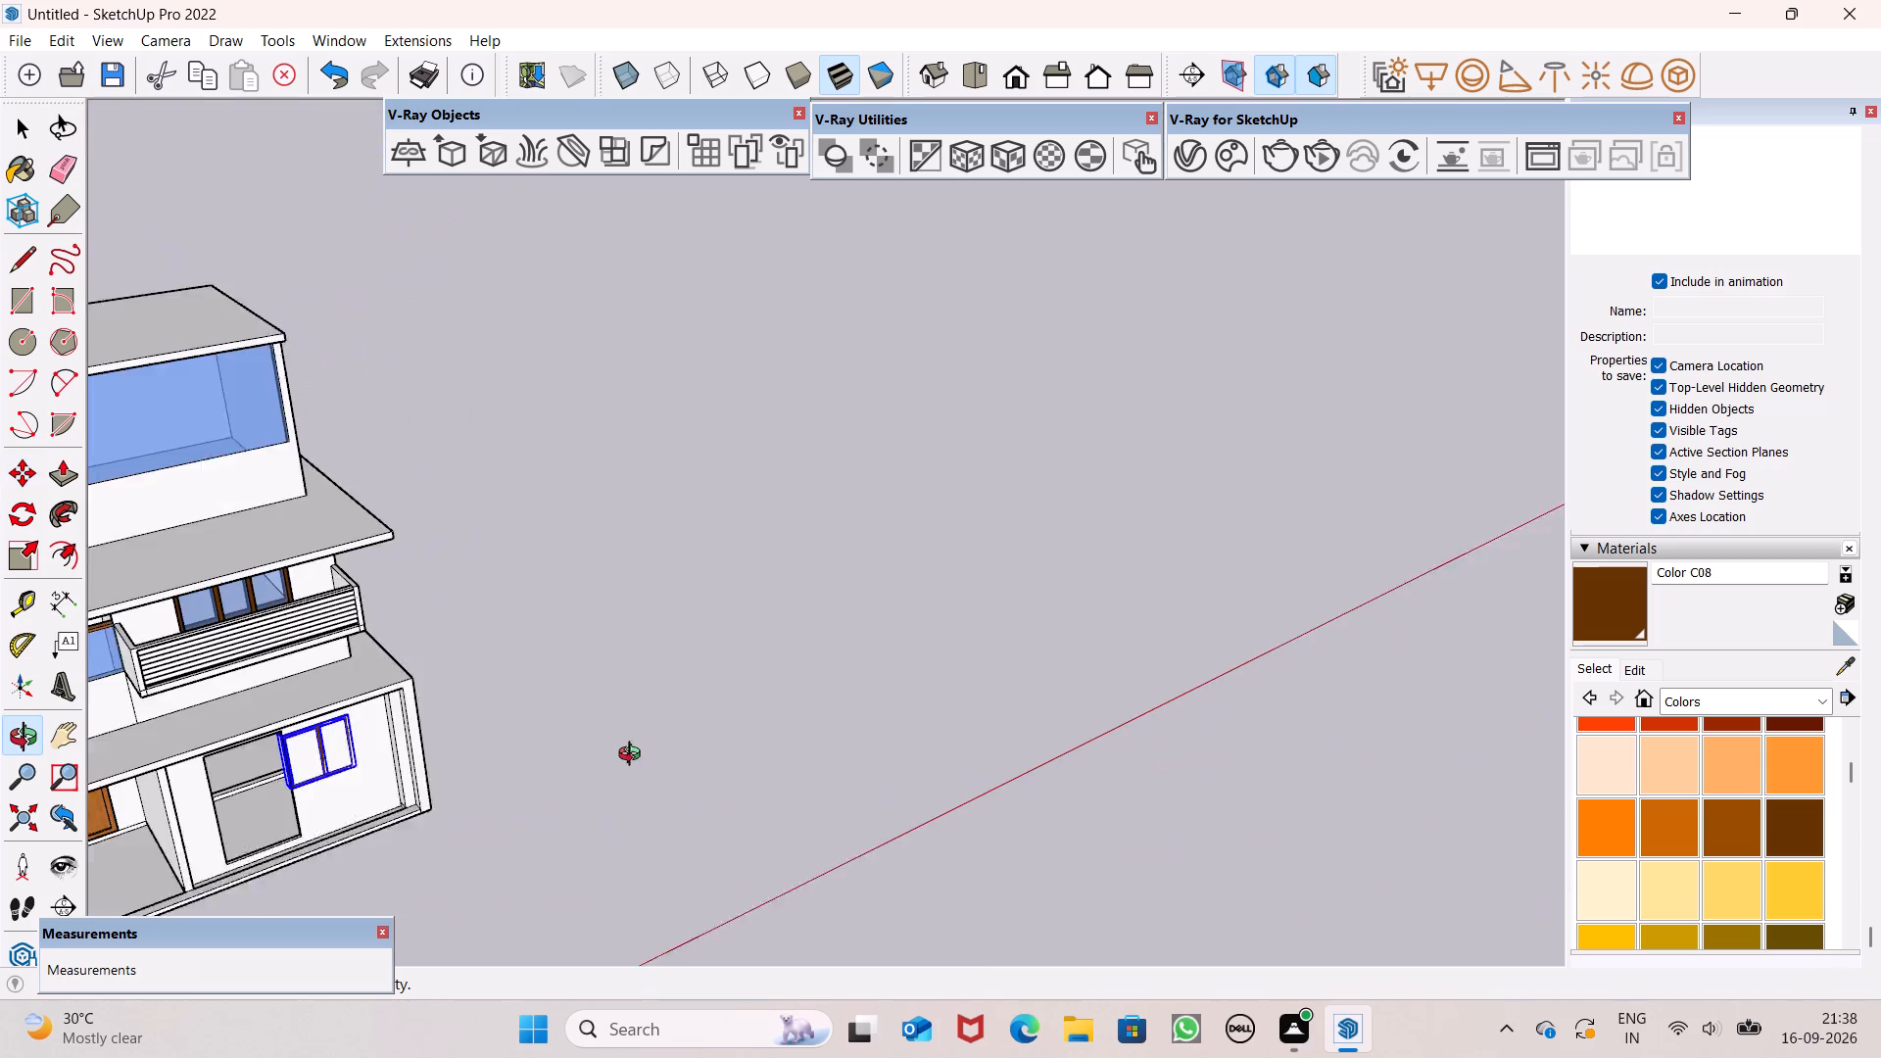
pyautogui.moveTo(634, 756); pyautogui.dragTo(651, 715, button='middle')
pyautogui.scroll(-6, 549, 614)
pyautogui.scroll(6, 403, 730)
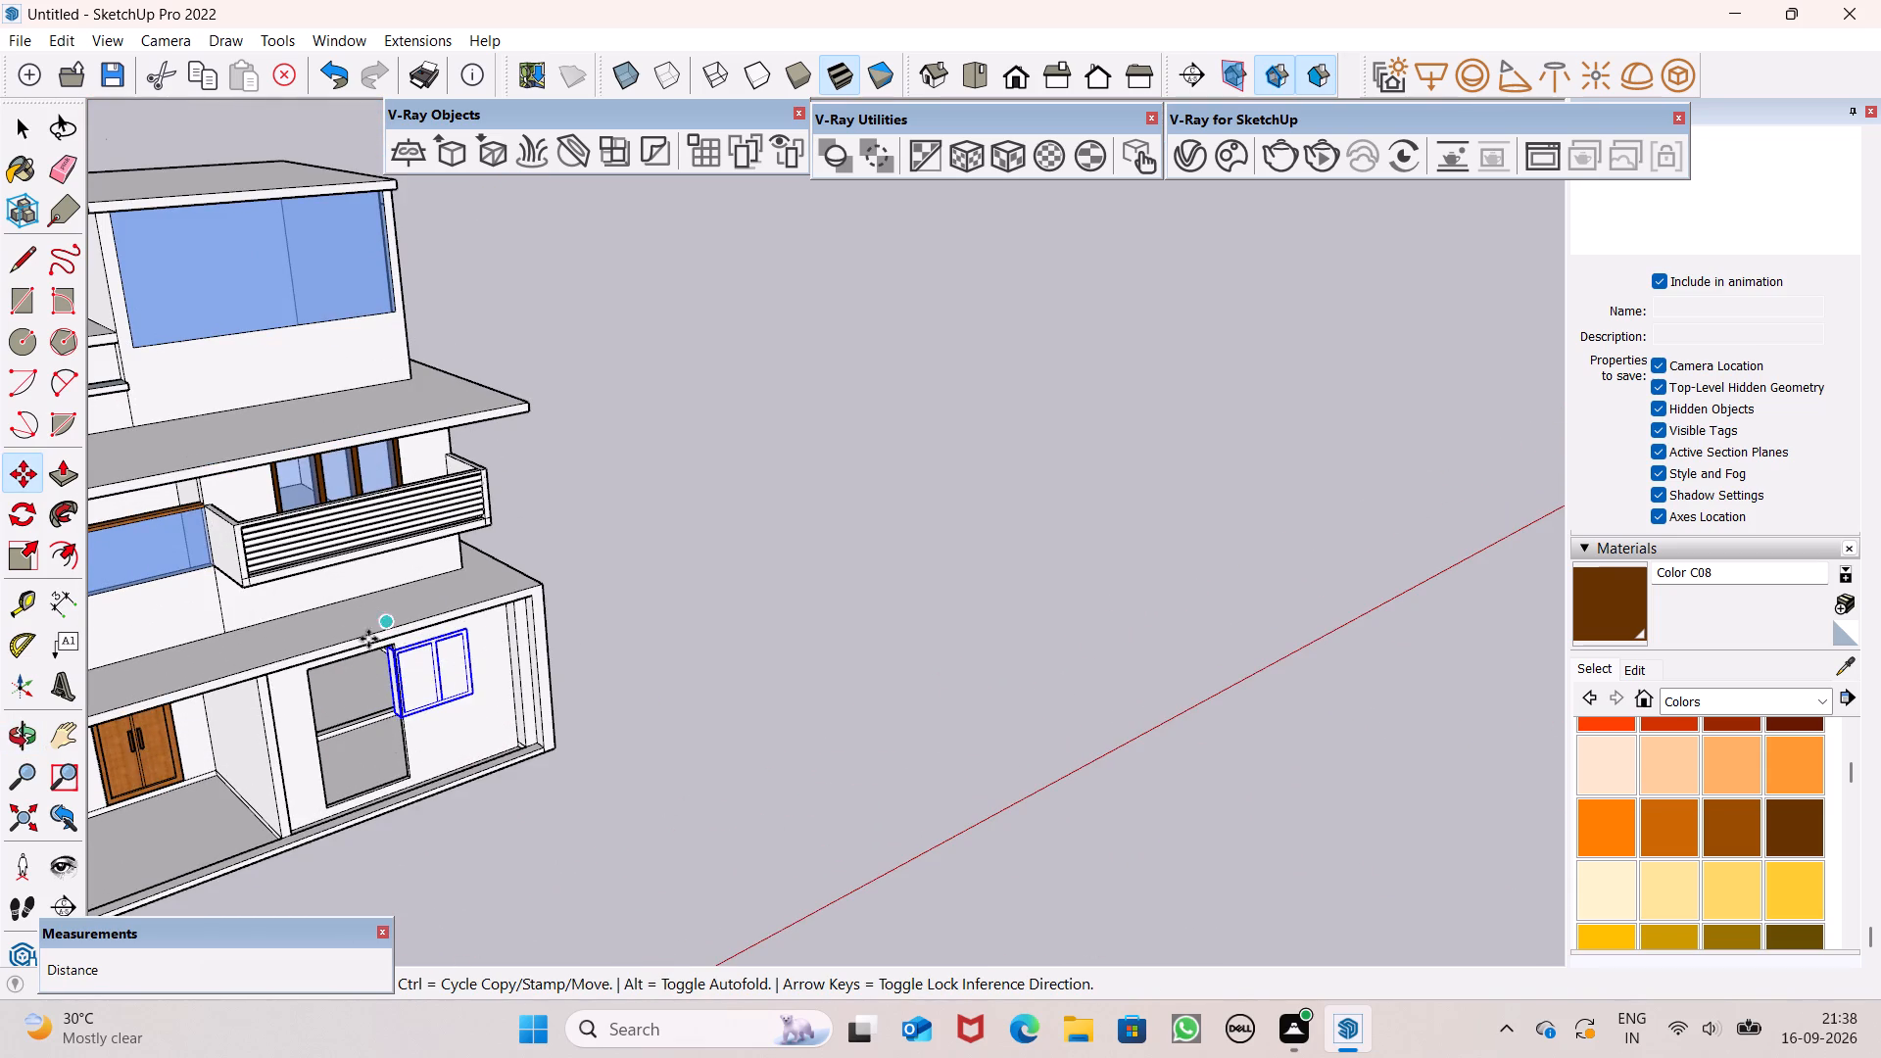
pyautogui.moveTo(399, 717); pyautogui.dragTo(332, 810)
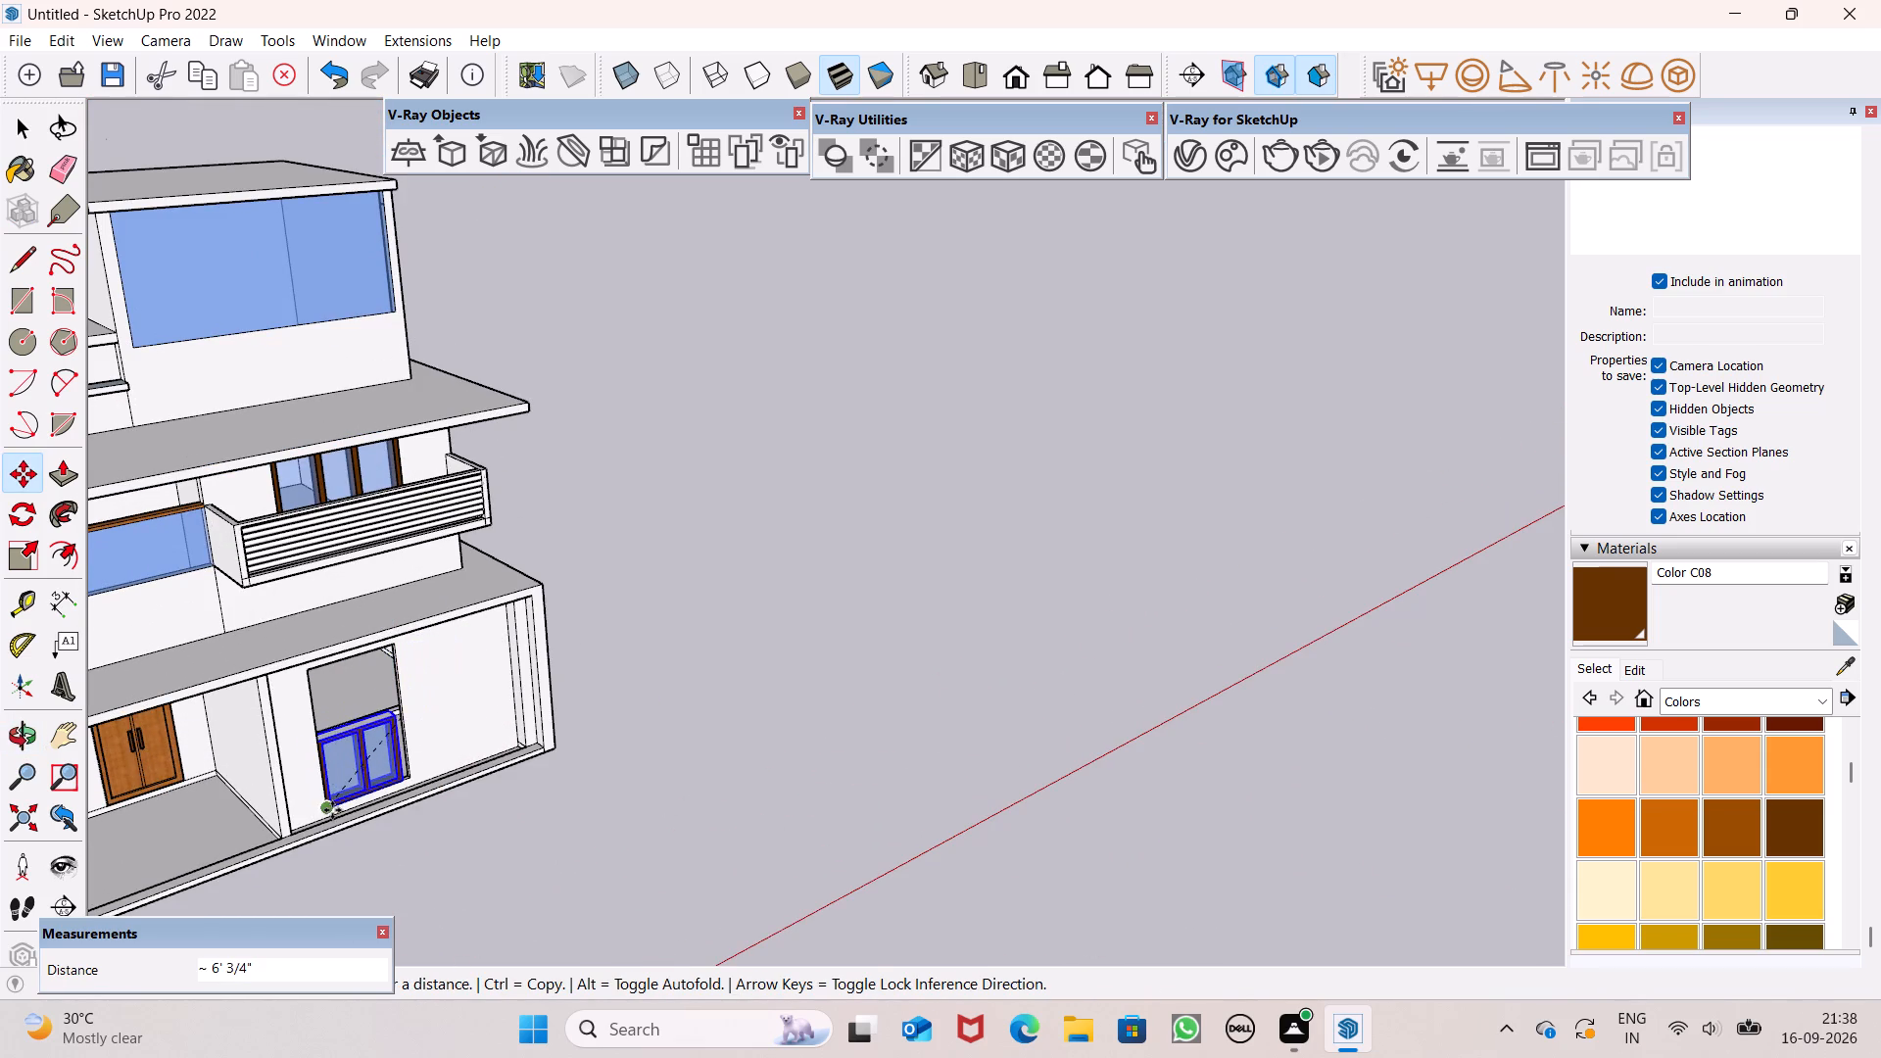
pyautogui.moveTo(332, 810); pyautogui.dragTo(339, 805)
pyautogui.scroll(15, 338, 825)
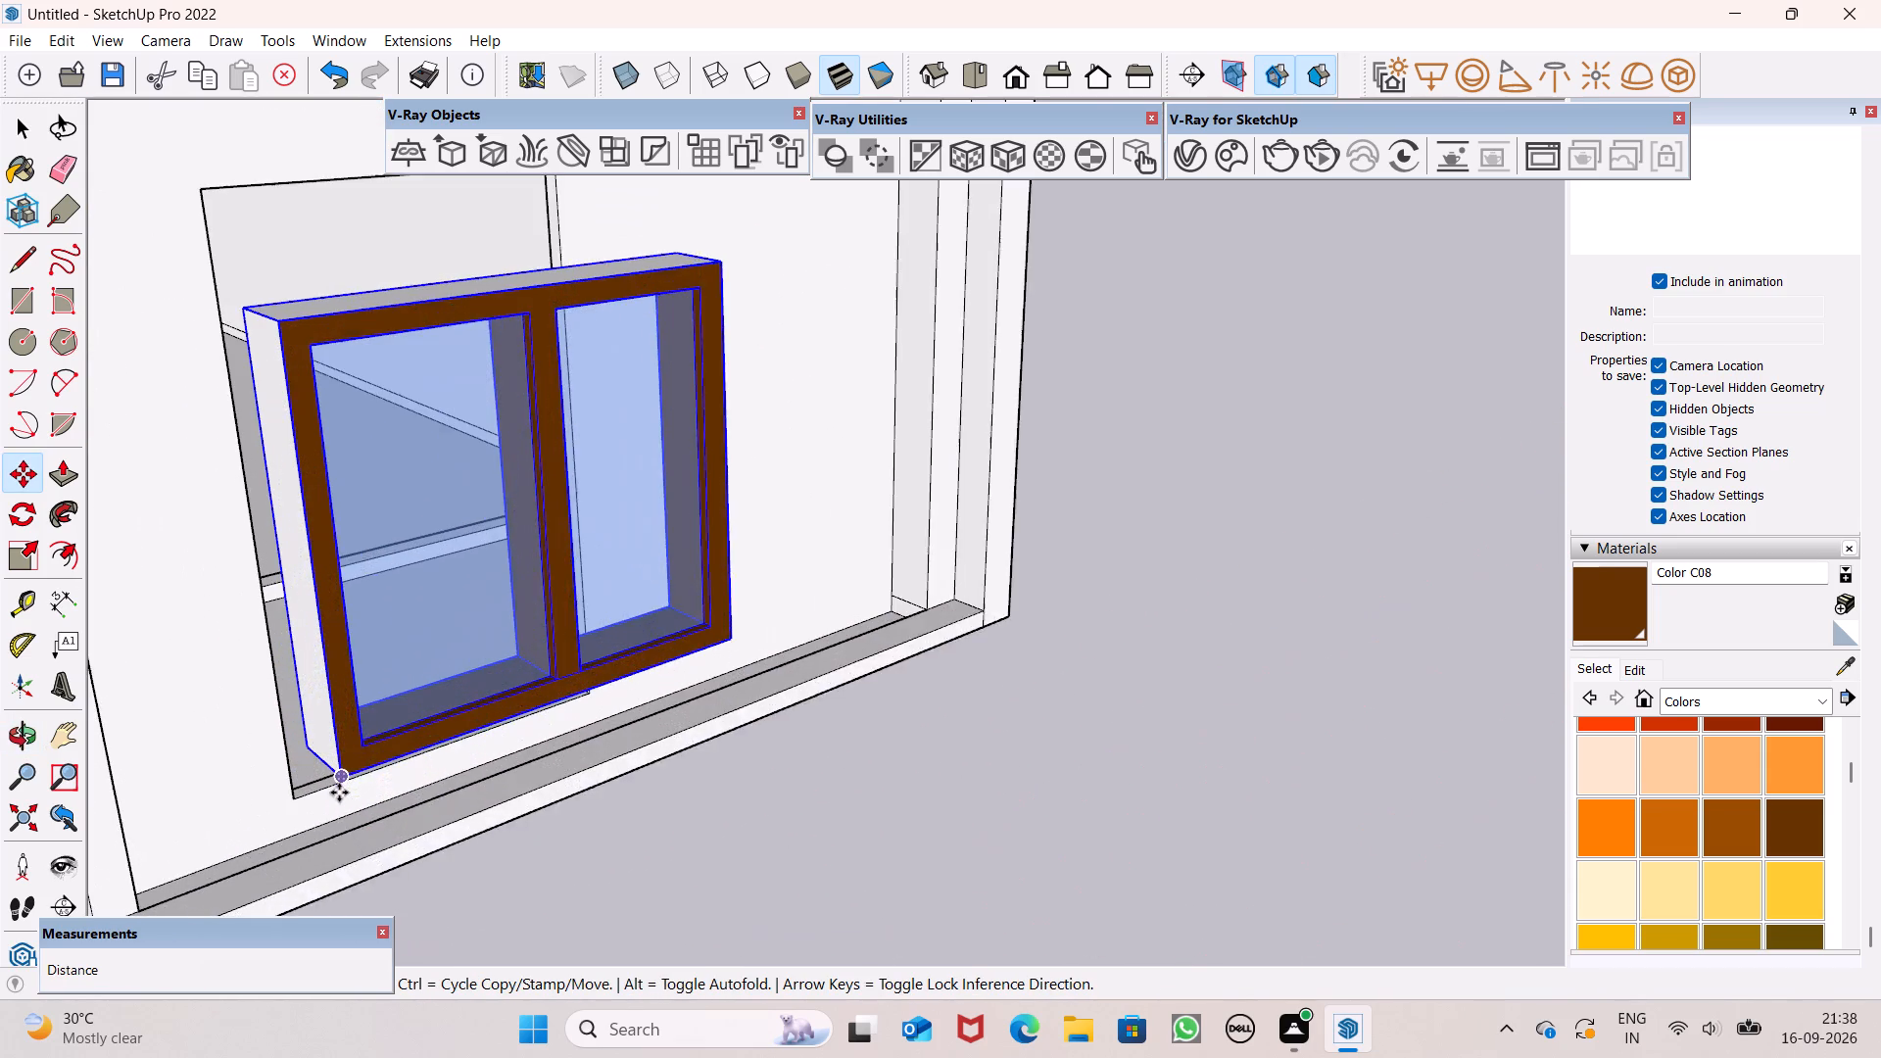
pyautogui.scroll(5, 339, 793)
pyautogui.moveTo(354, 752); pyautogui.dragTo(328, 773)
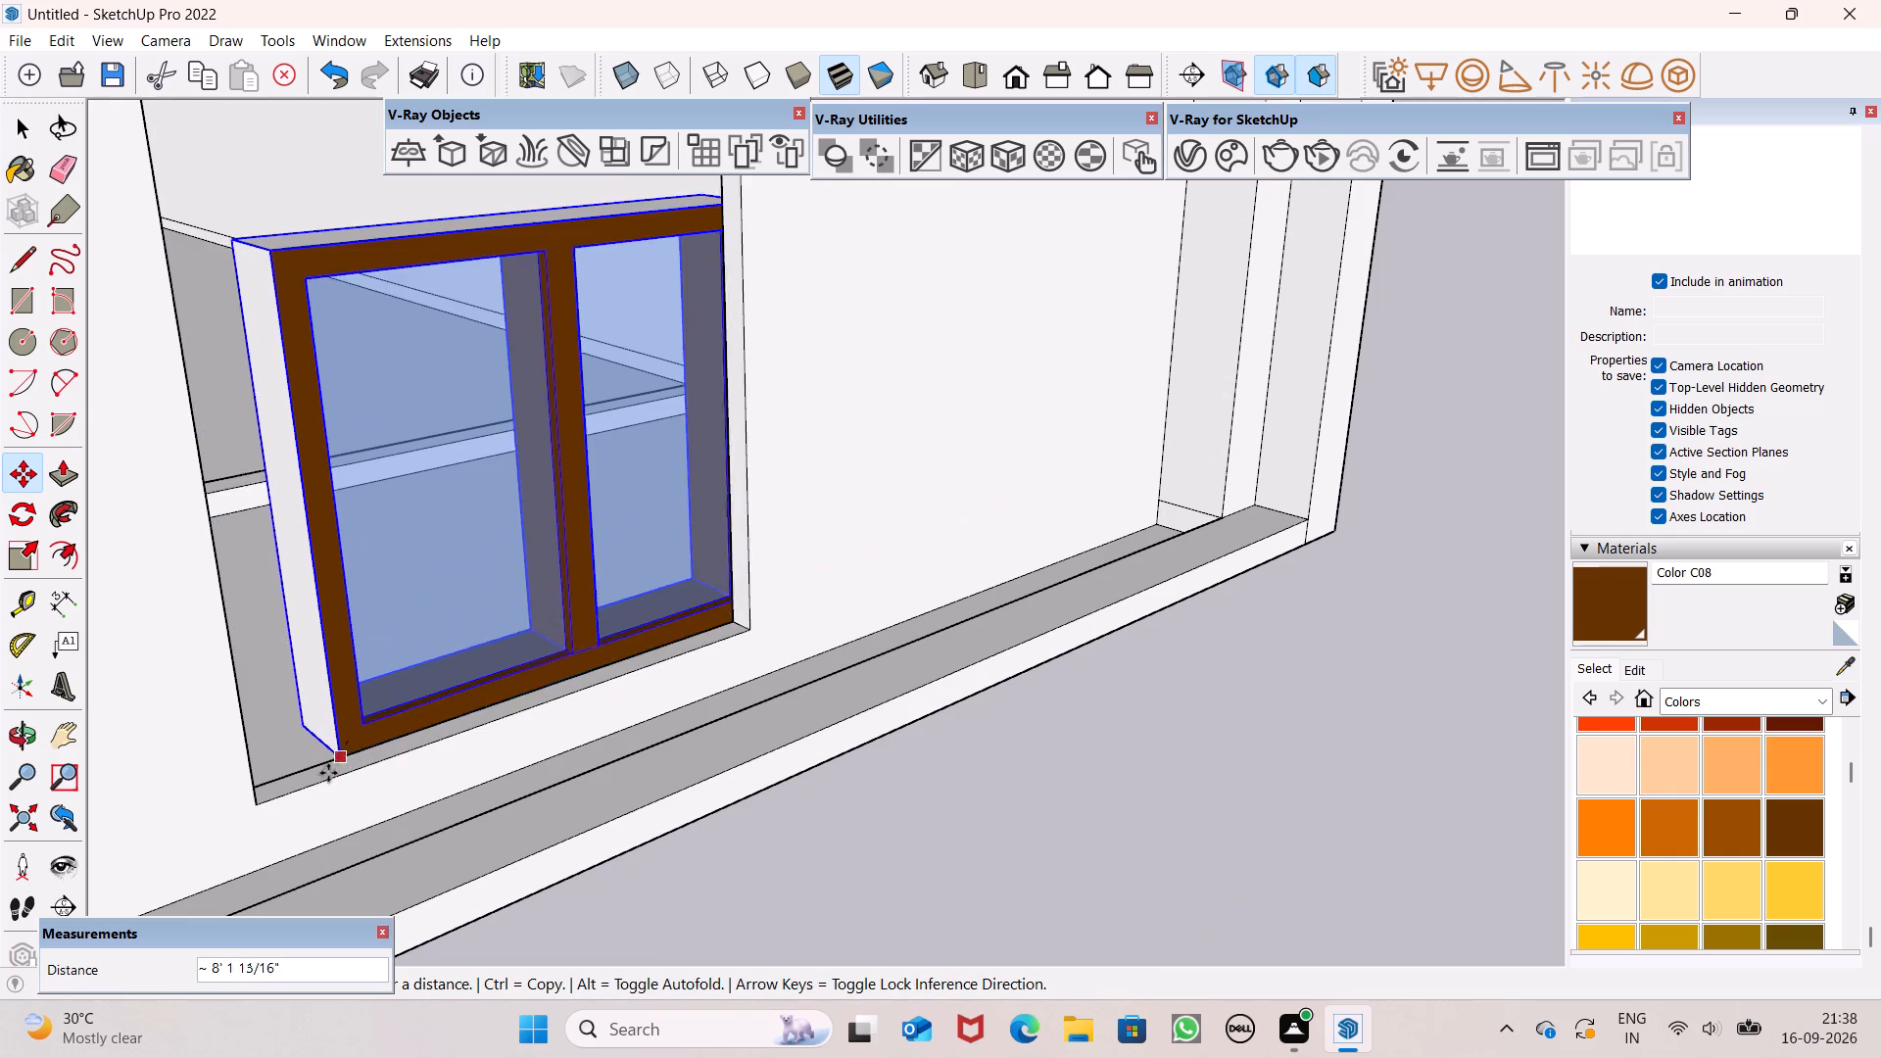
pyautogui.moveTo(328, 773); pyautogui.dragTo(255, 826)
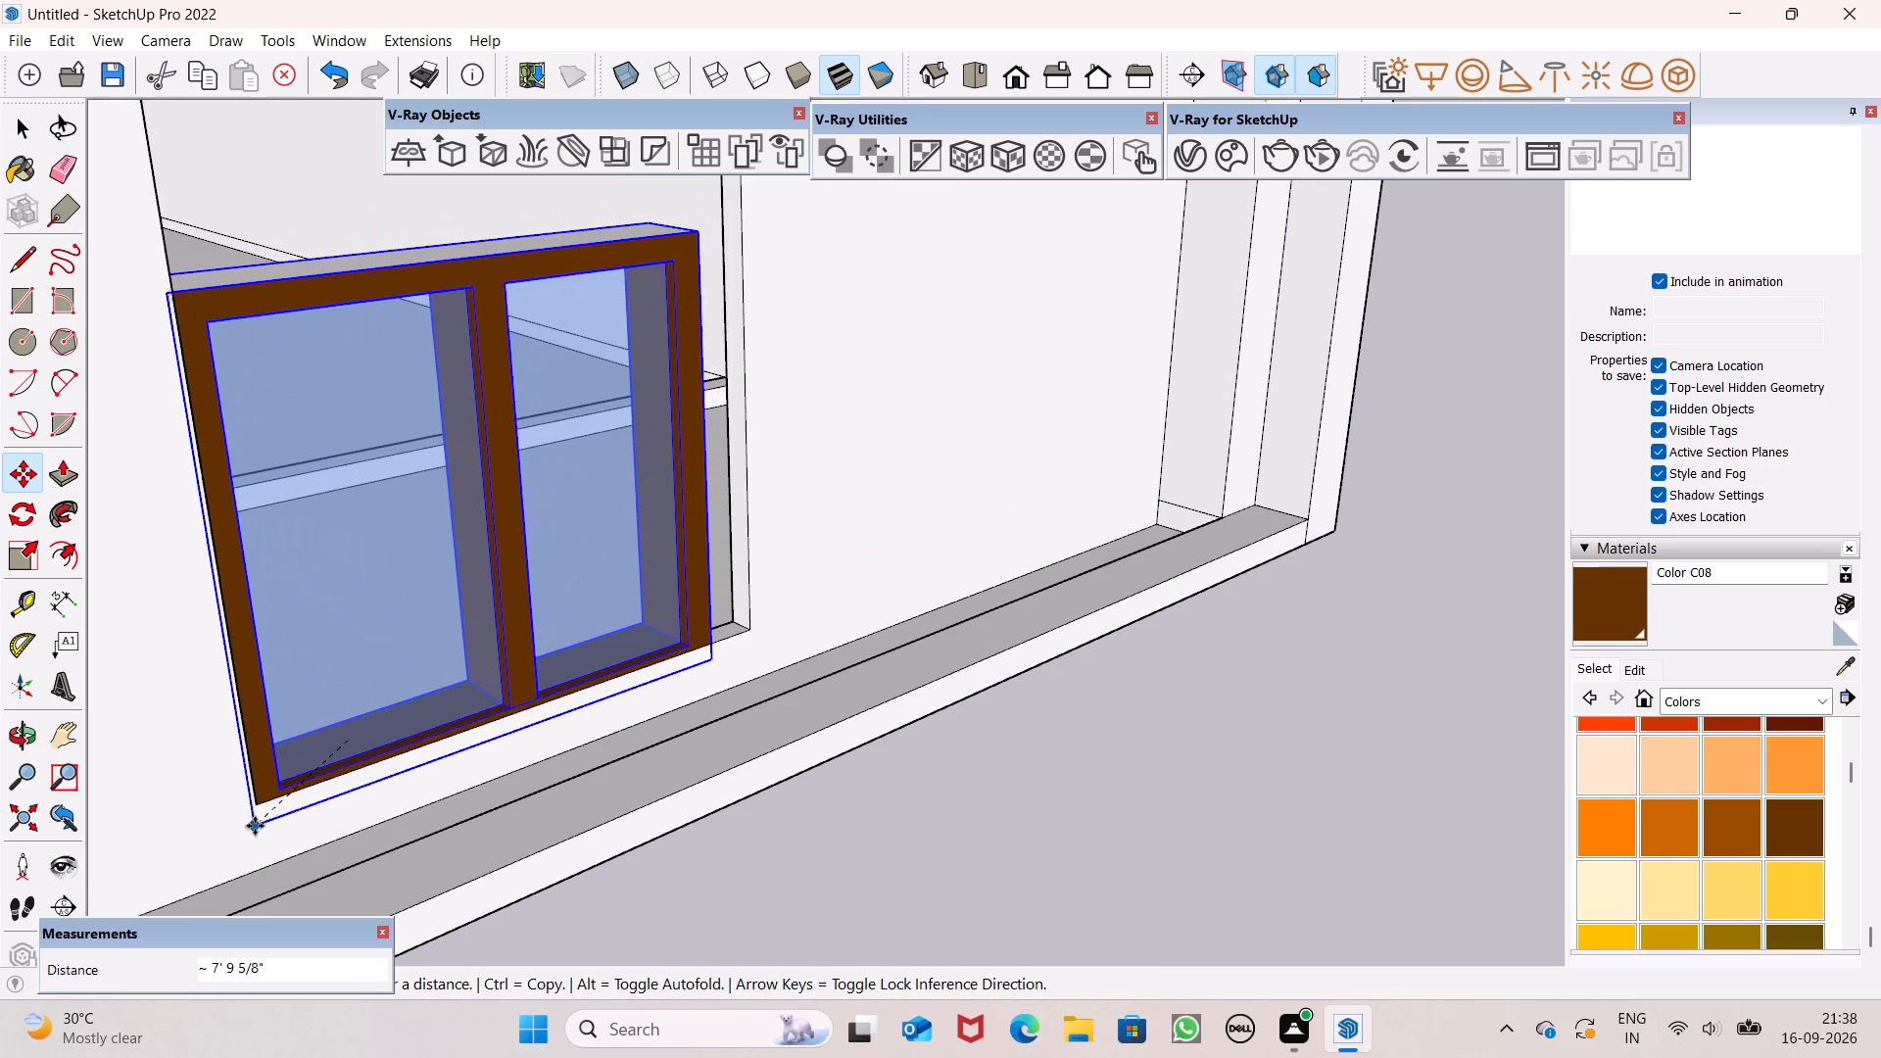
pyautogui.moveTo(255, 826); pyautogui.dragTo(272, 795)
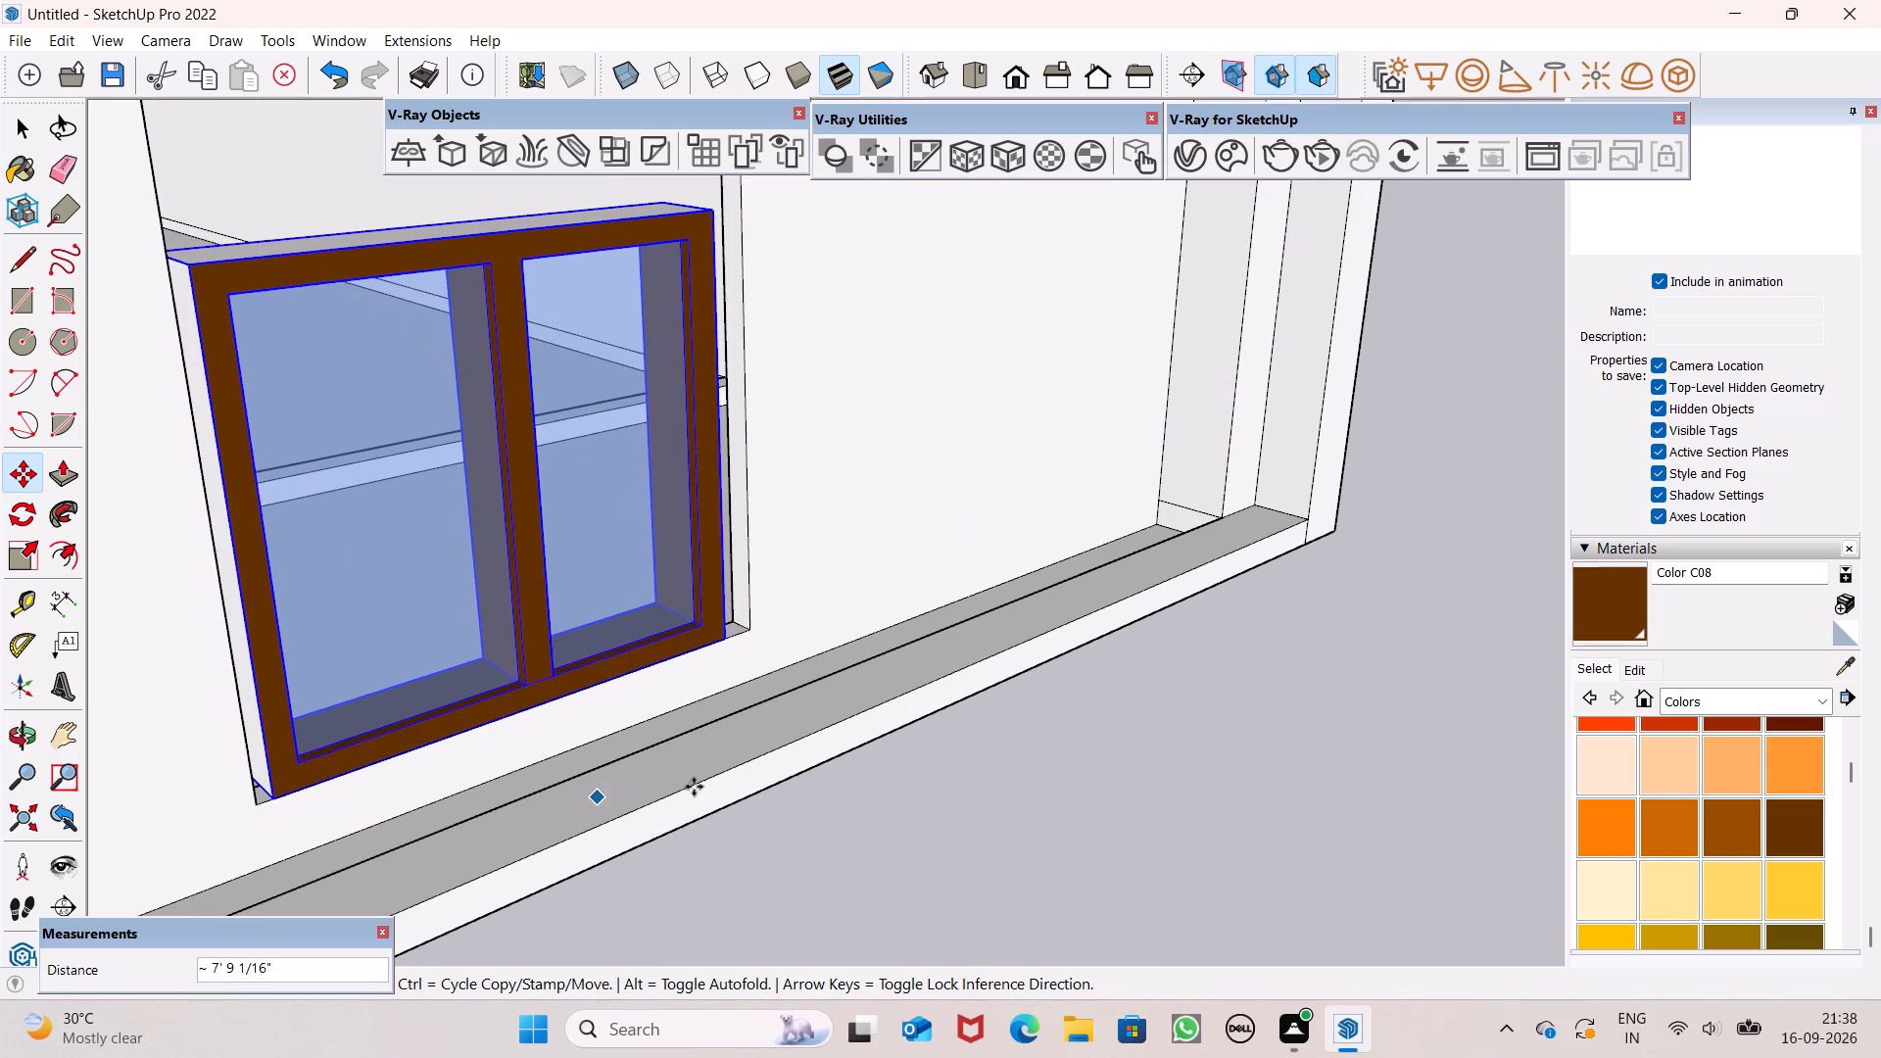
# Scale the window from its upper front corner by a factor of 1.08 to span the opening's width.
pyautogui.moveTo(776, 747); pyautogui.dragTo(458, 686, button='middle')
pyautogui.scroll(9, 544, 554)
pyautogui.scroll(4, 708, 615)
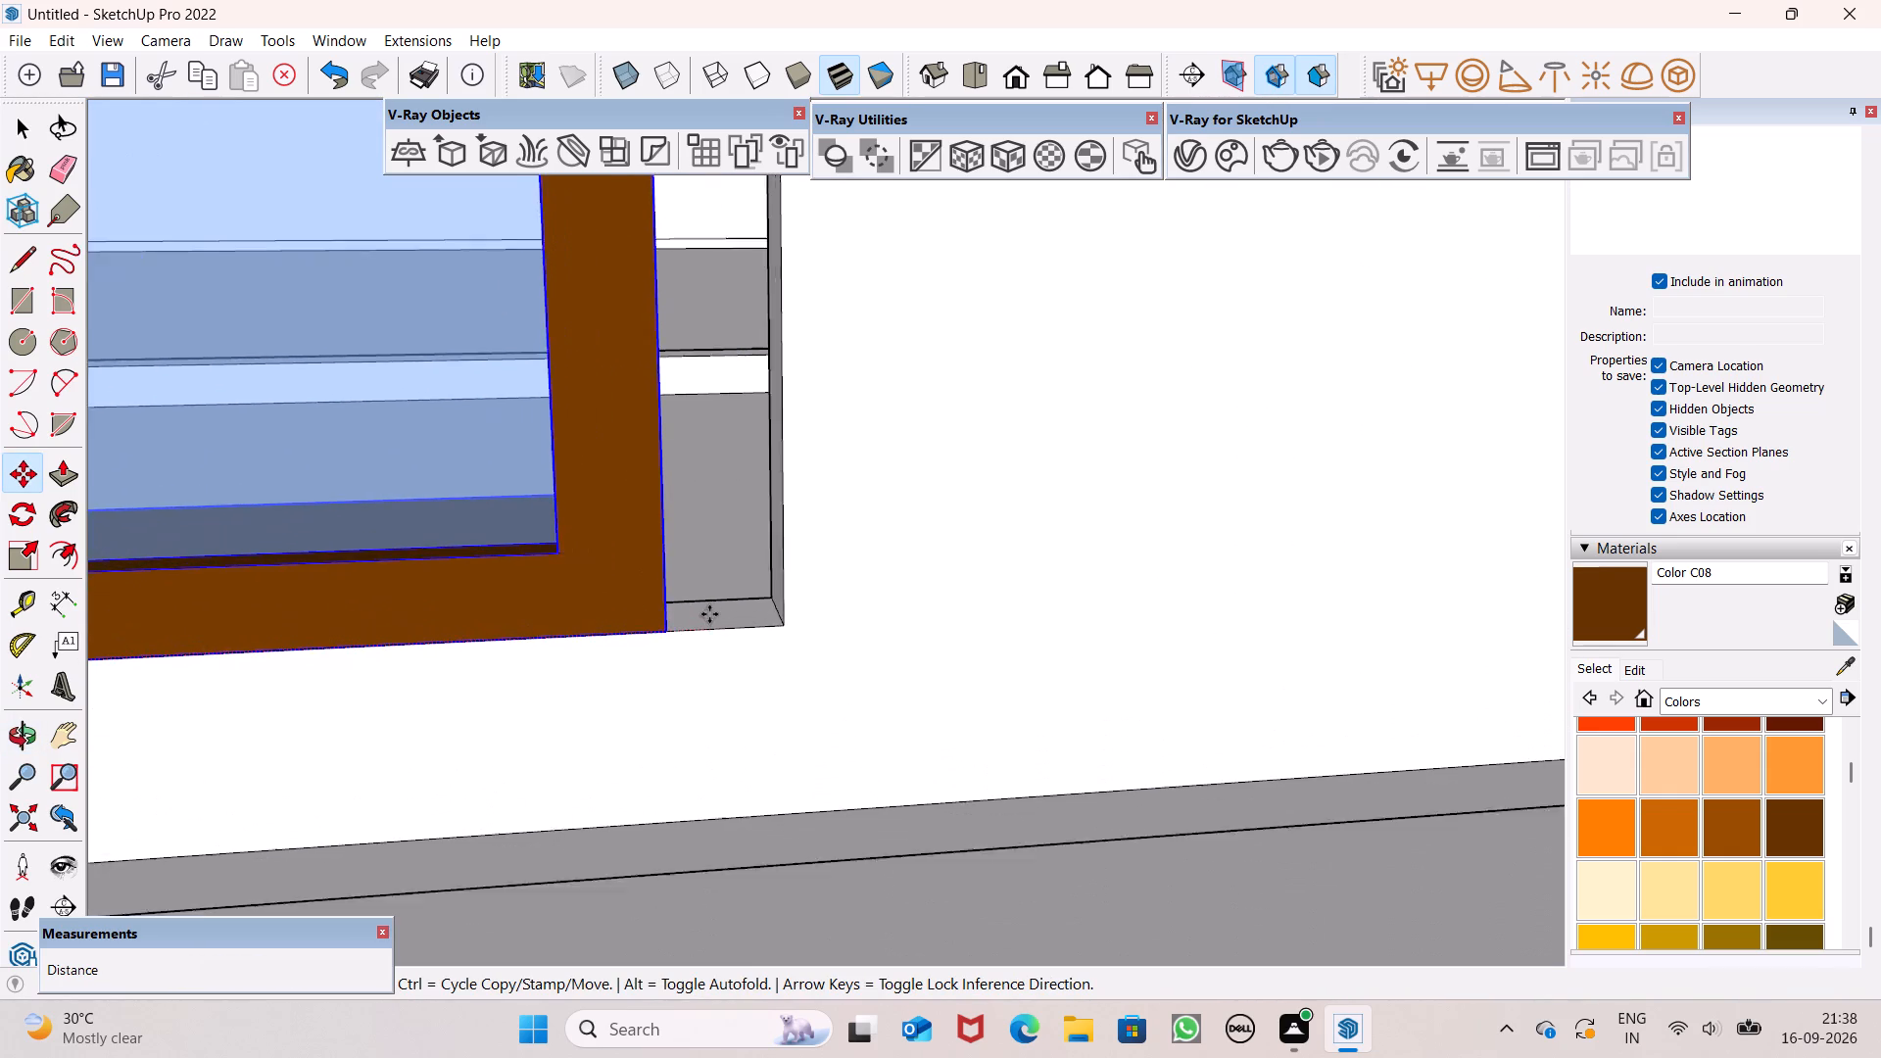
pyautogui.scroll(2, 709, 614)
pyautogui.scroll(-20, 712, 620)
pyautogui.moveTo(844, 648); pyautogui.dragTo(878, 797, button='middle')
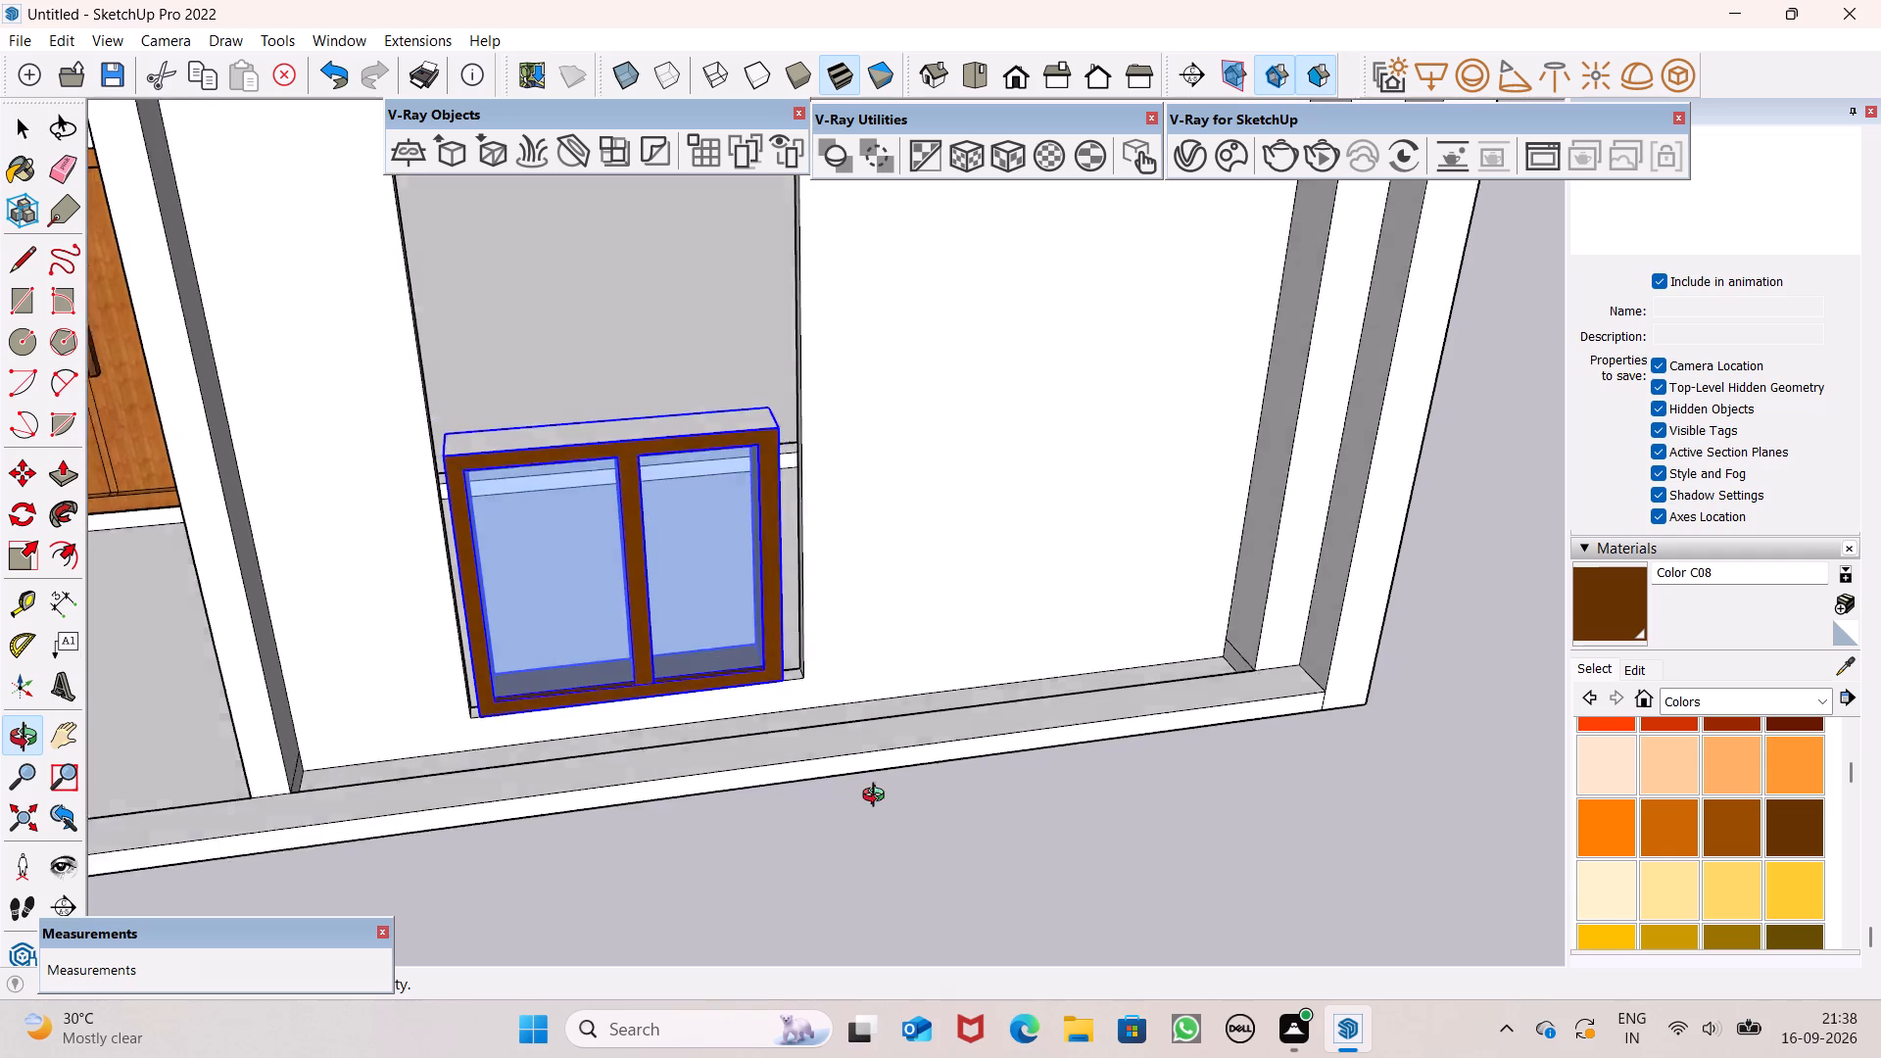
pyautogui.moveTo(878, 797); pyautogui.dragTo(880, 848, button='middle')
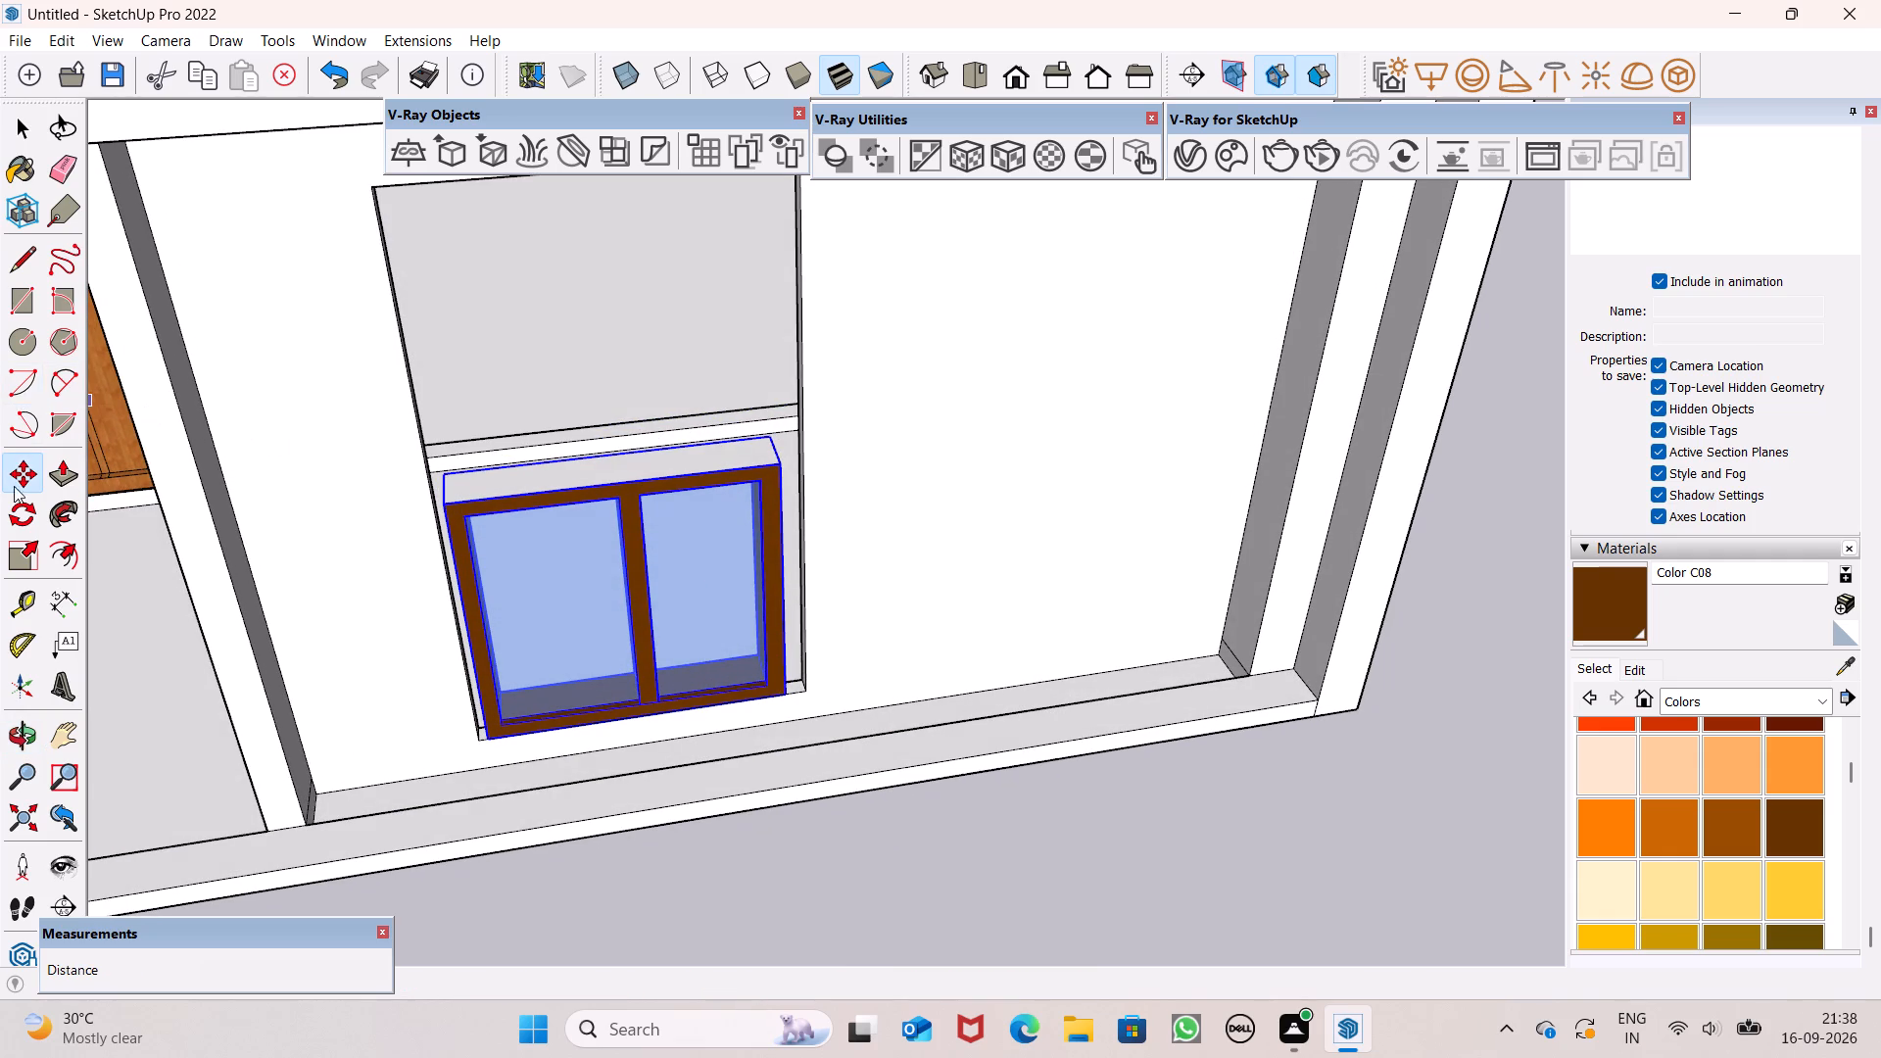
pyautogui.click(20, 557)
pyautogui.scroll(5, 774, 459)
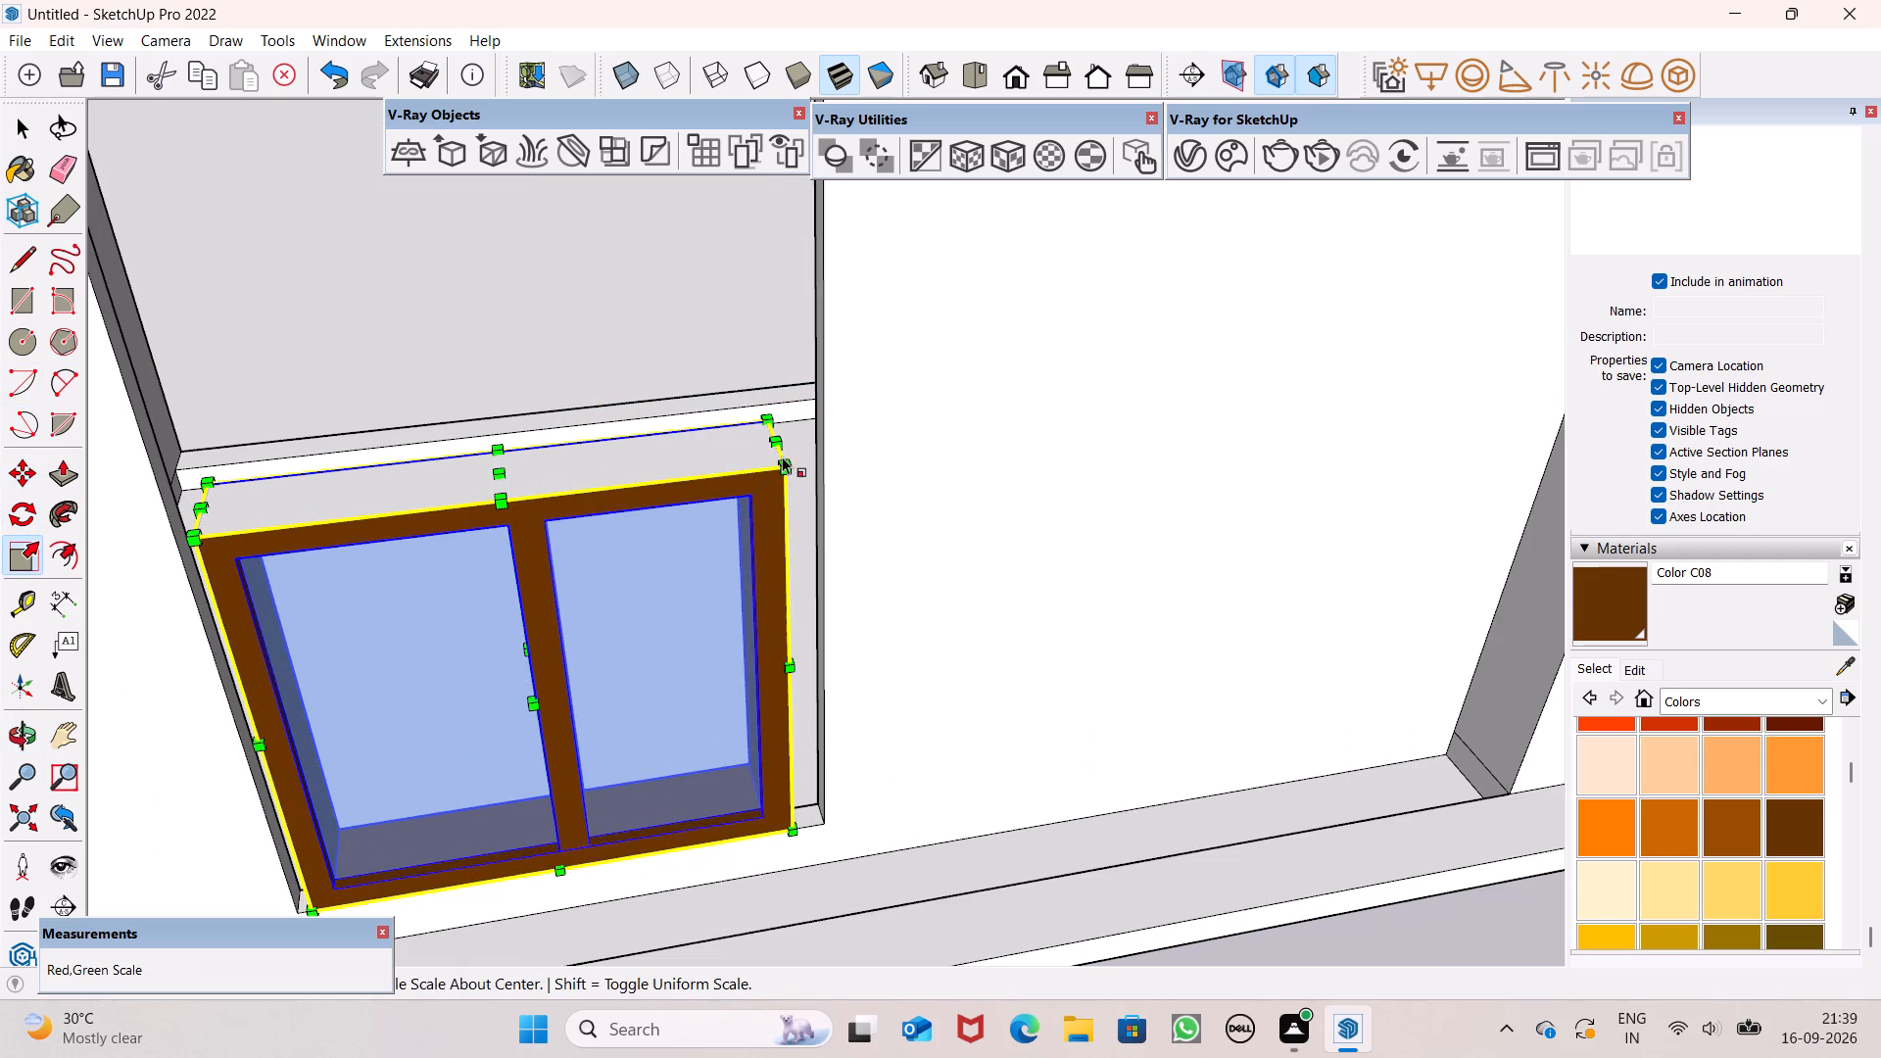
pyautogui.click(787, 467)
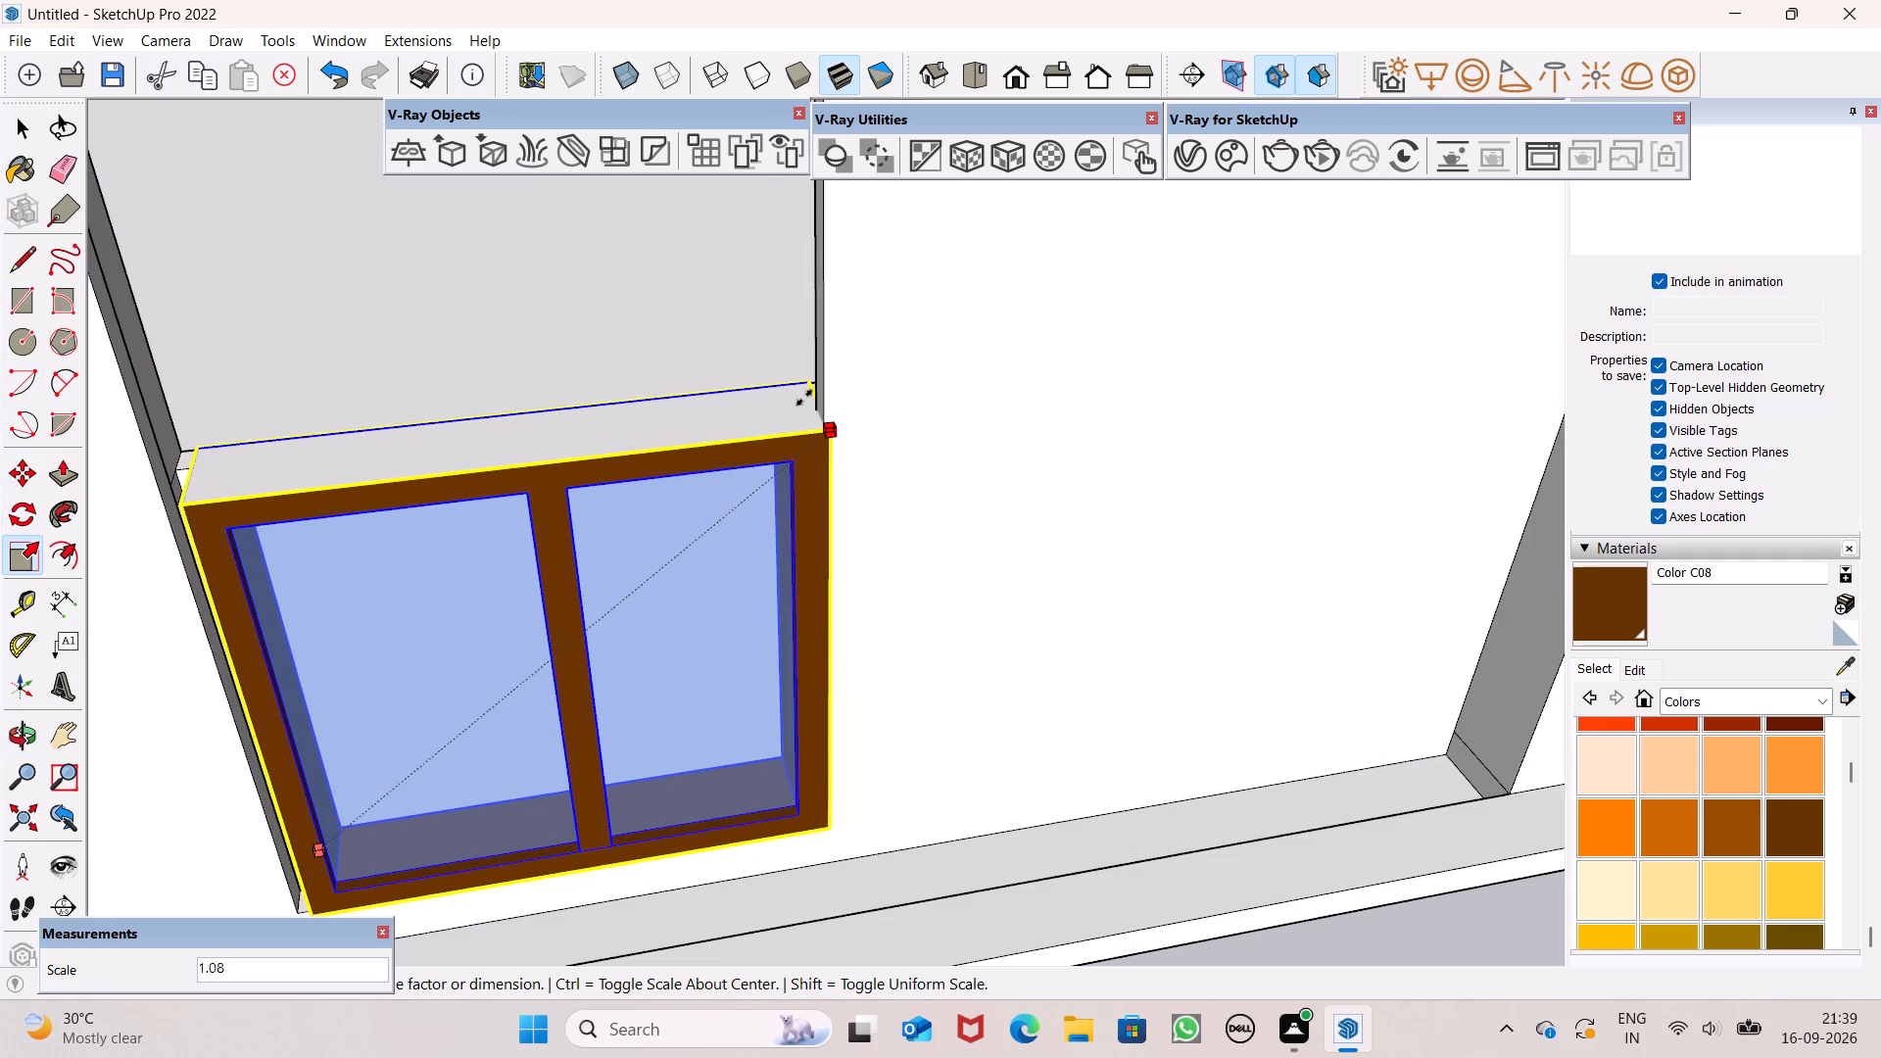
pyautogui.click(804, 398)
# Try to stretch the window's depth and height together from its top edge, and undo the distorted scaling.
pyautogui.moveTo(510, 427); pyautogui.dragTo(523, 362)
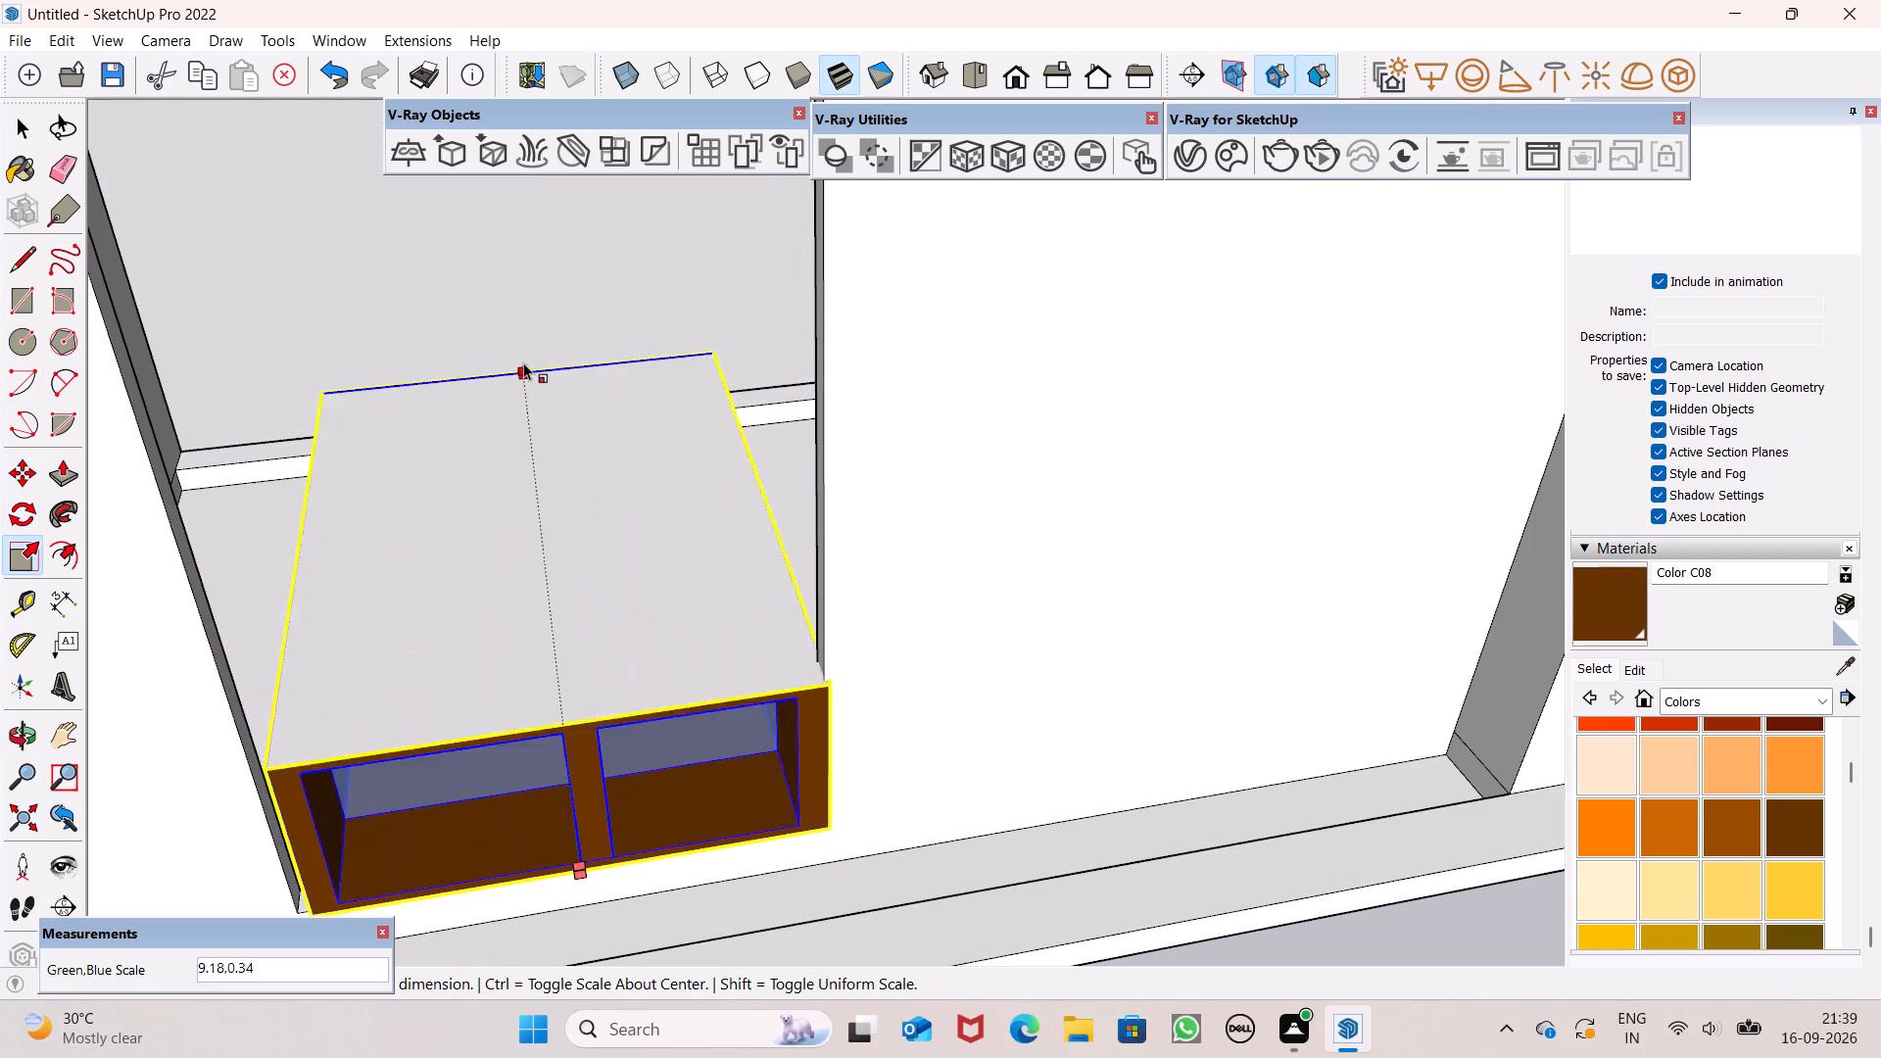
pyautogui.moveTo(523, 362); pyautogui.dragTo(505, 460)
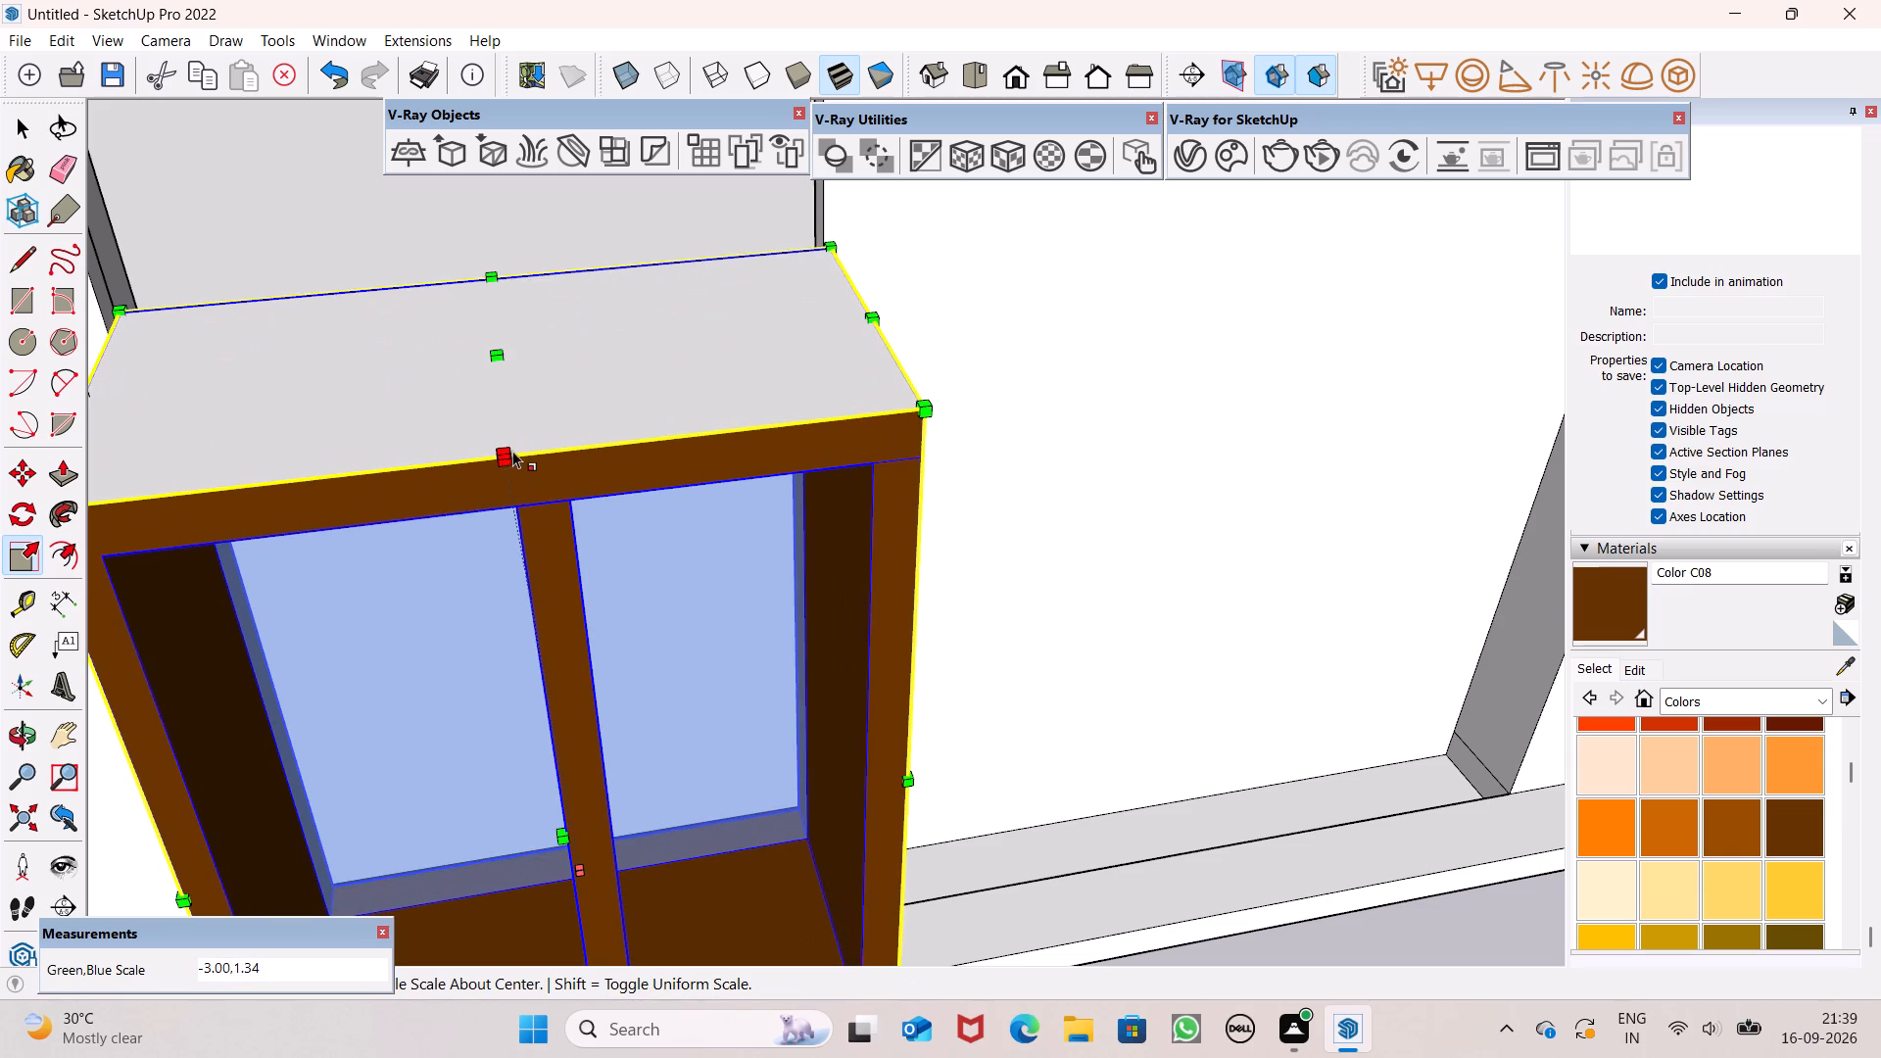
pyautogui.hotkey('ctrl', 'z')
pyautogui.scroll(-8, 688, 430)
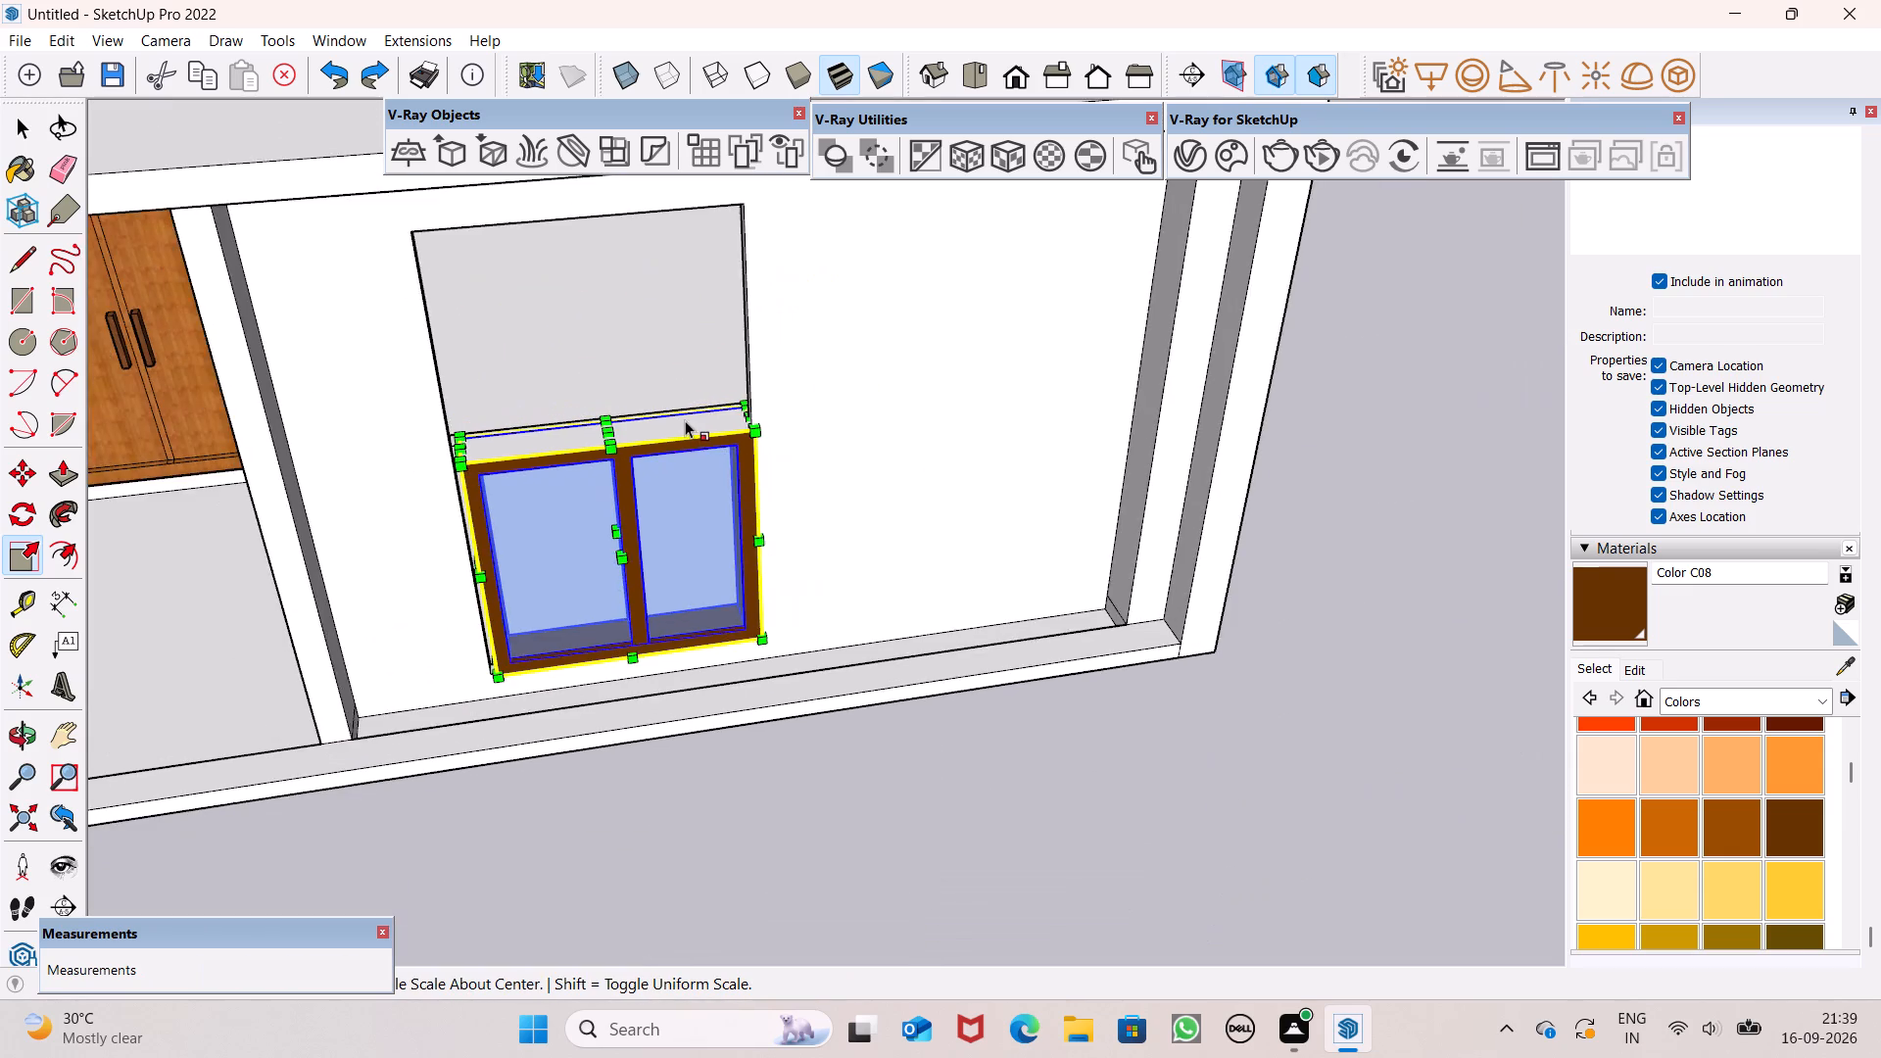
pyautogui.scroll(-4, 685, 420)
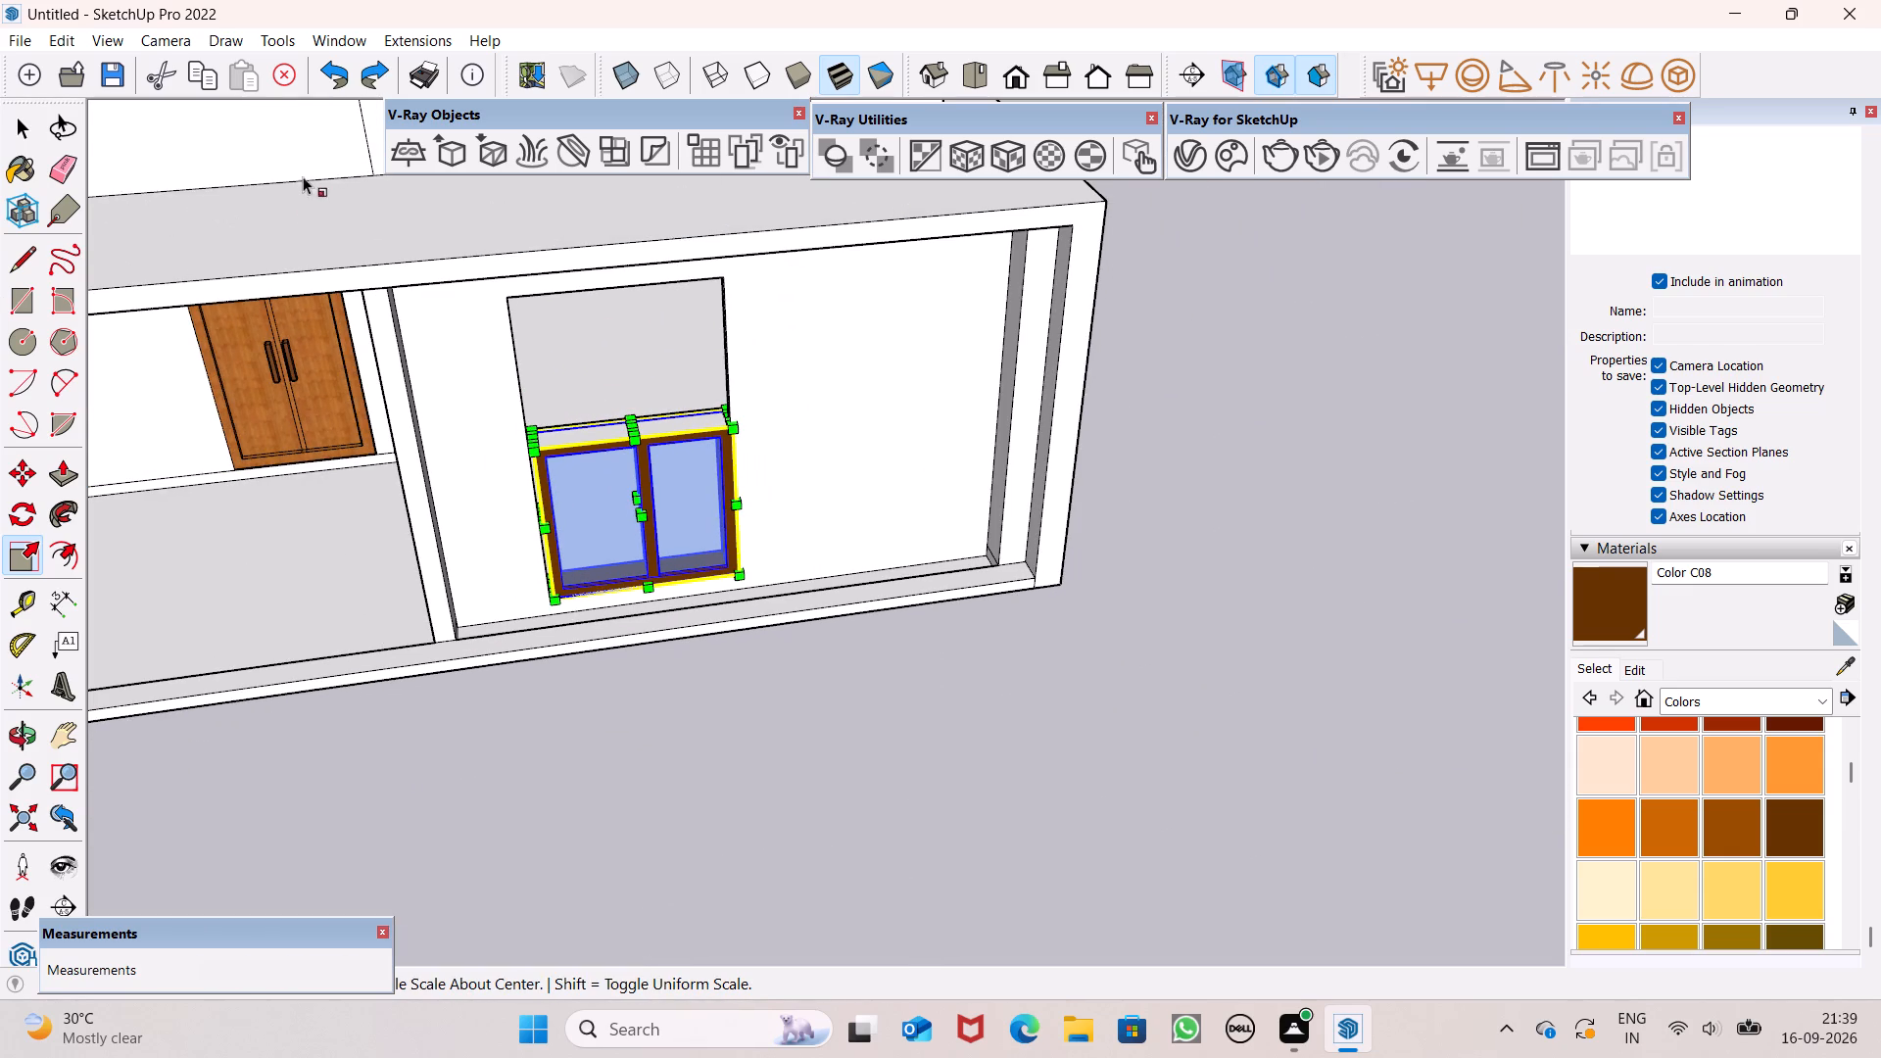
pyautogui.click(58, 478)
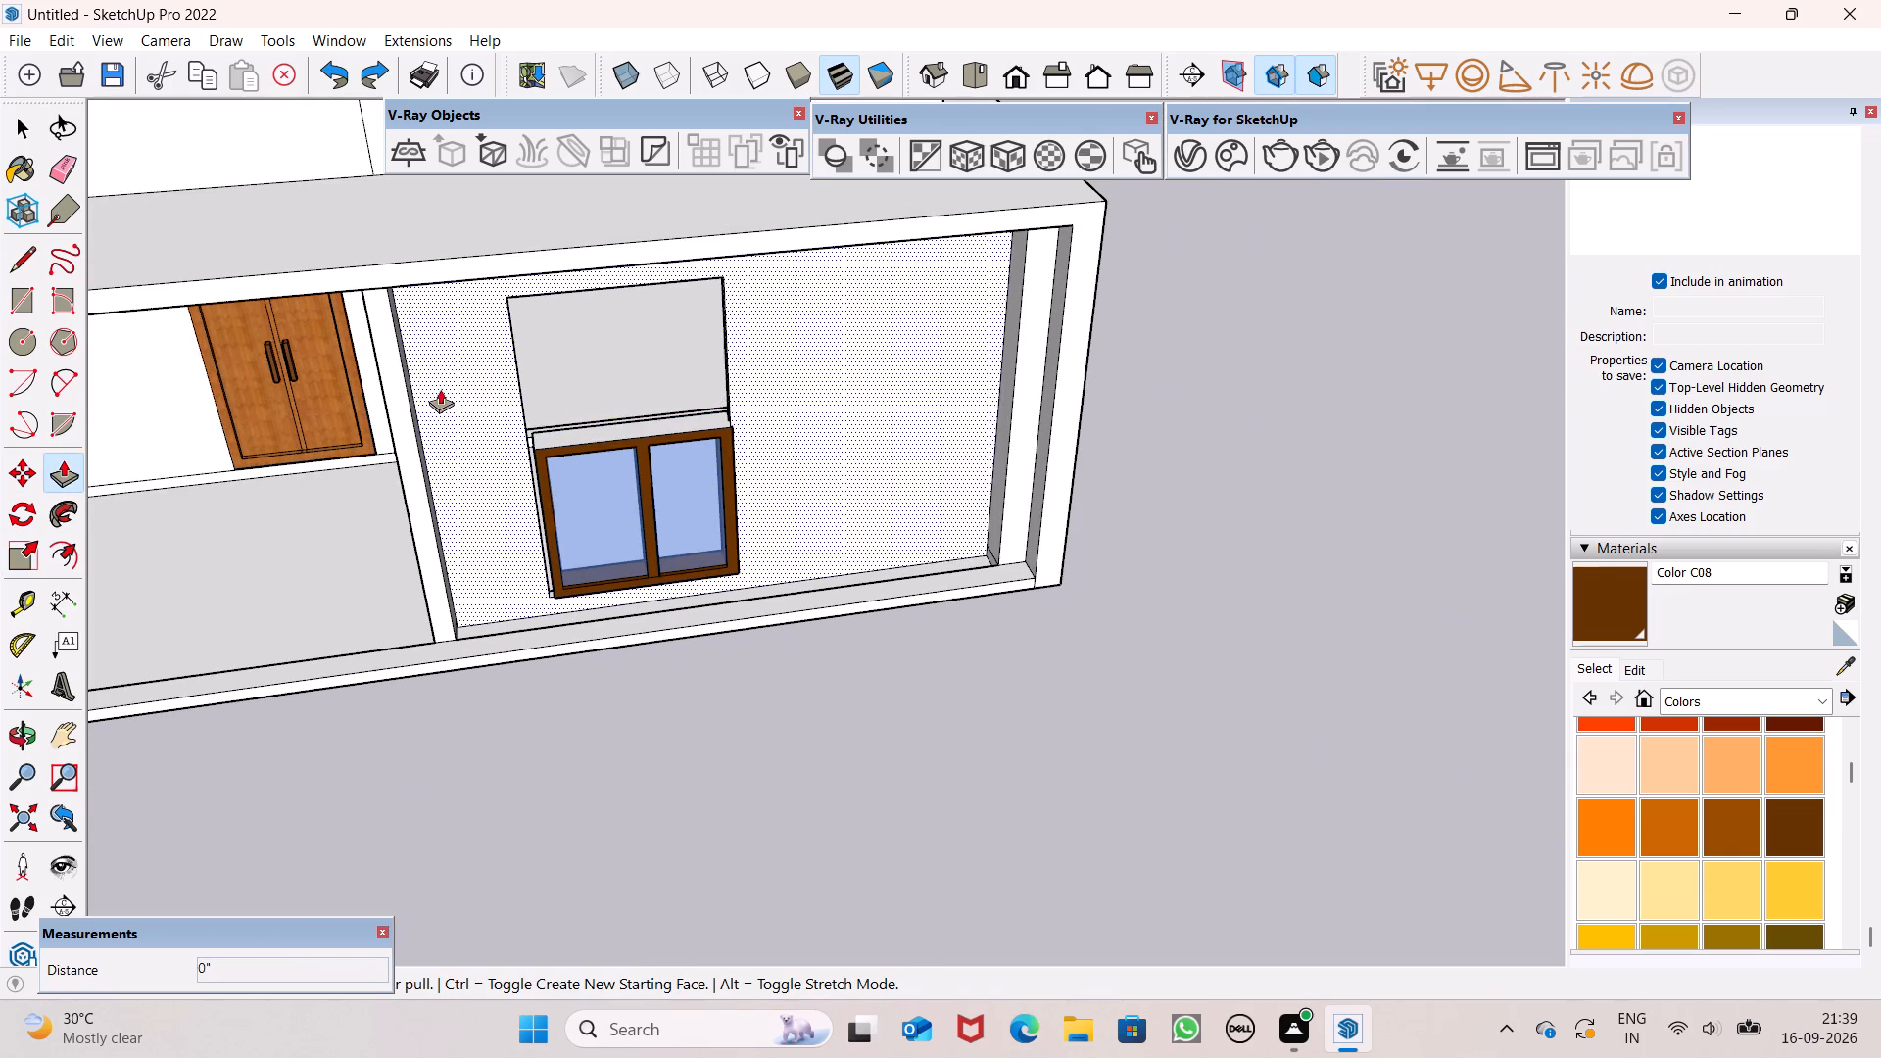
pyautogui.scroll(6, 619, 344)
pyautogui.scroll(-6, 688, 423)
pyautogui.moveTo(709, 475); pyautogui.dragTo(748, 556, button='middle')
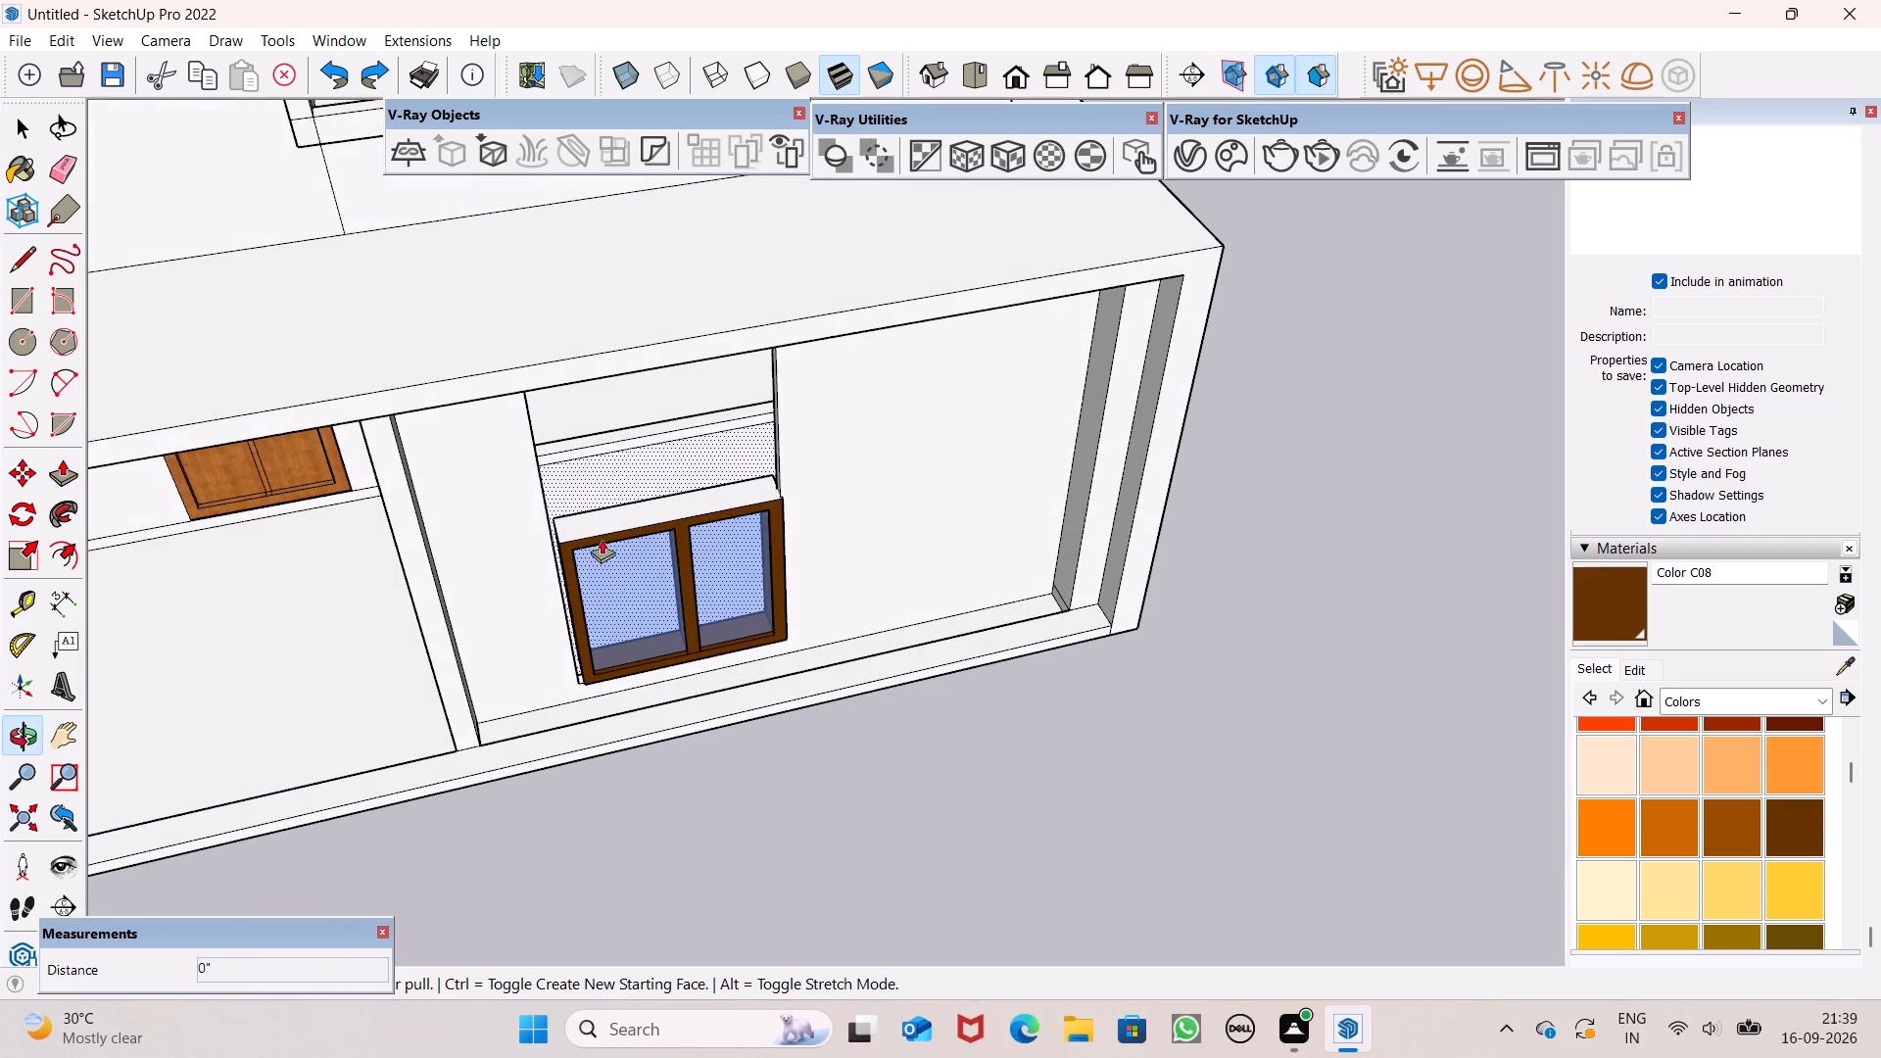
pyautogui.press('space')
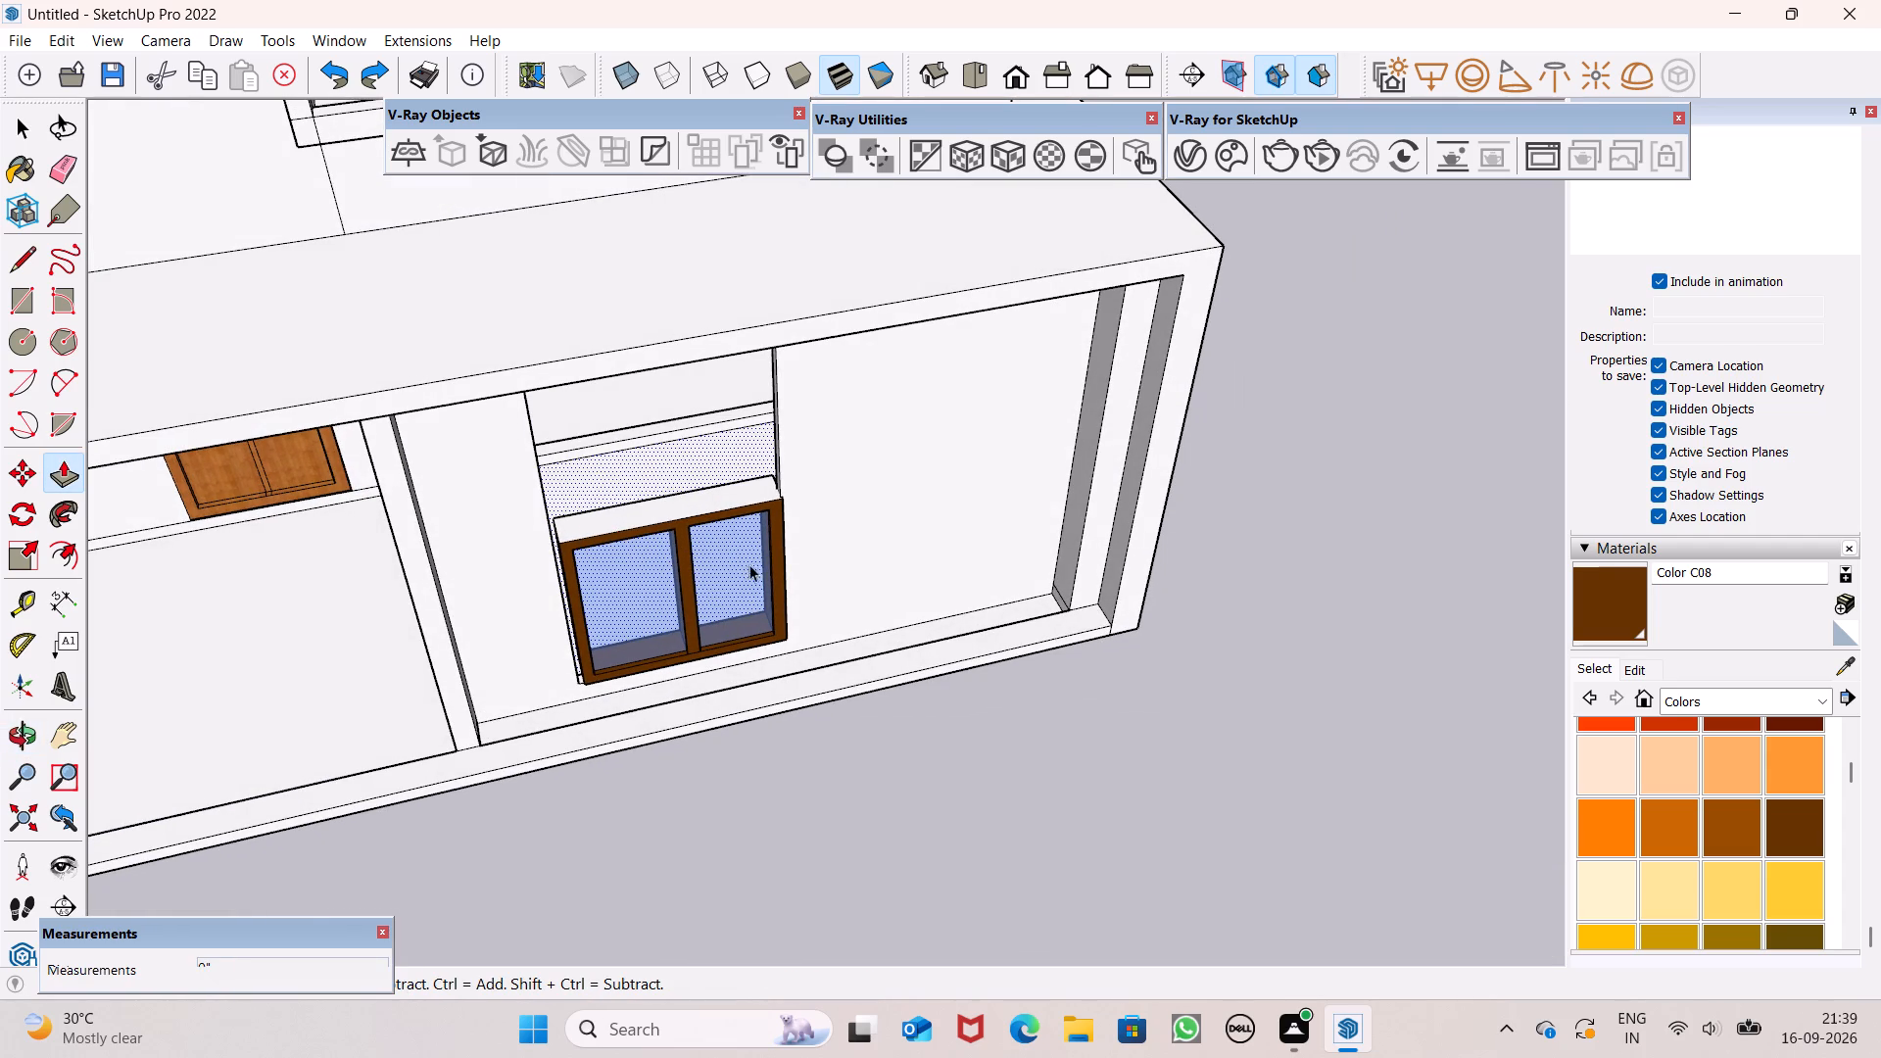
# Scale the window's height by about 1.88 so that it reaches the top of the tall opening.
pyautogui.click(702, 518)
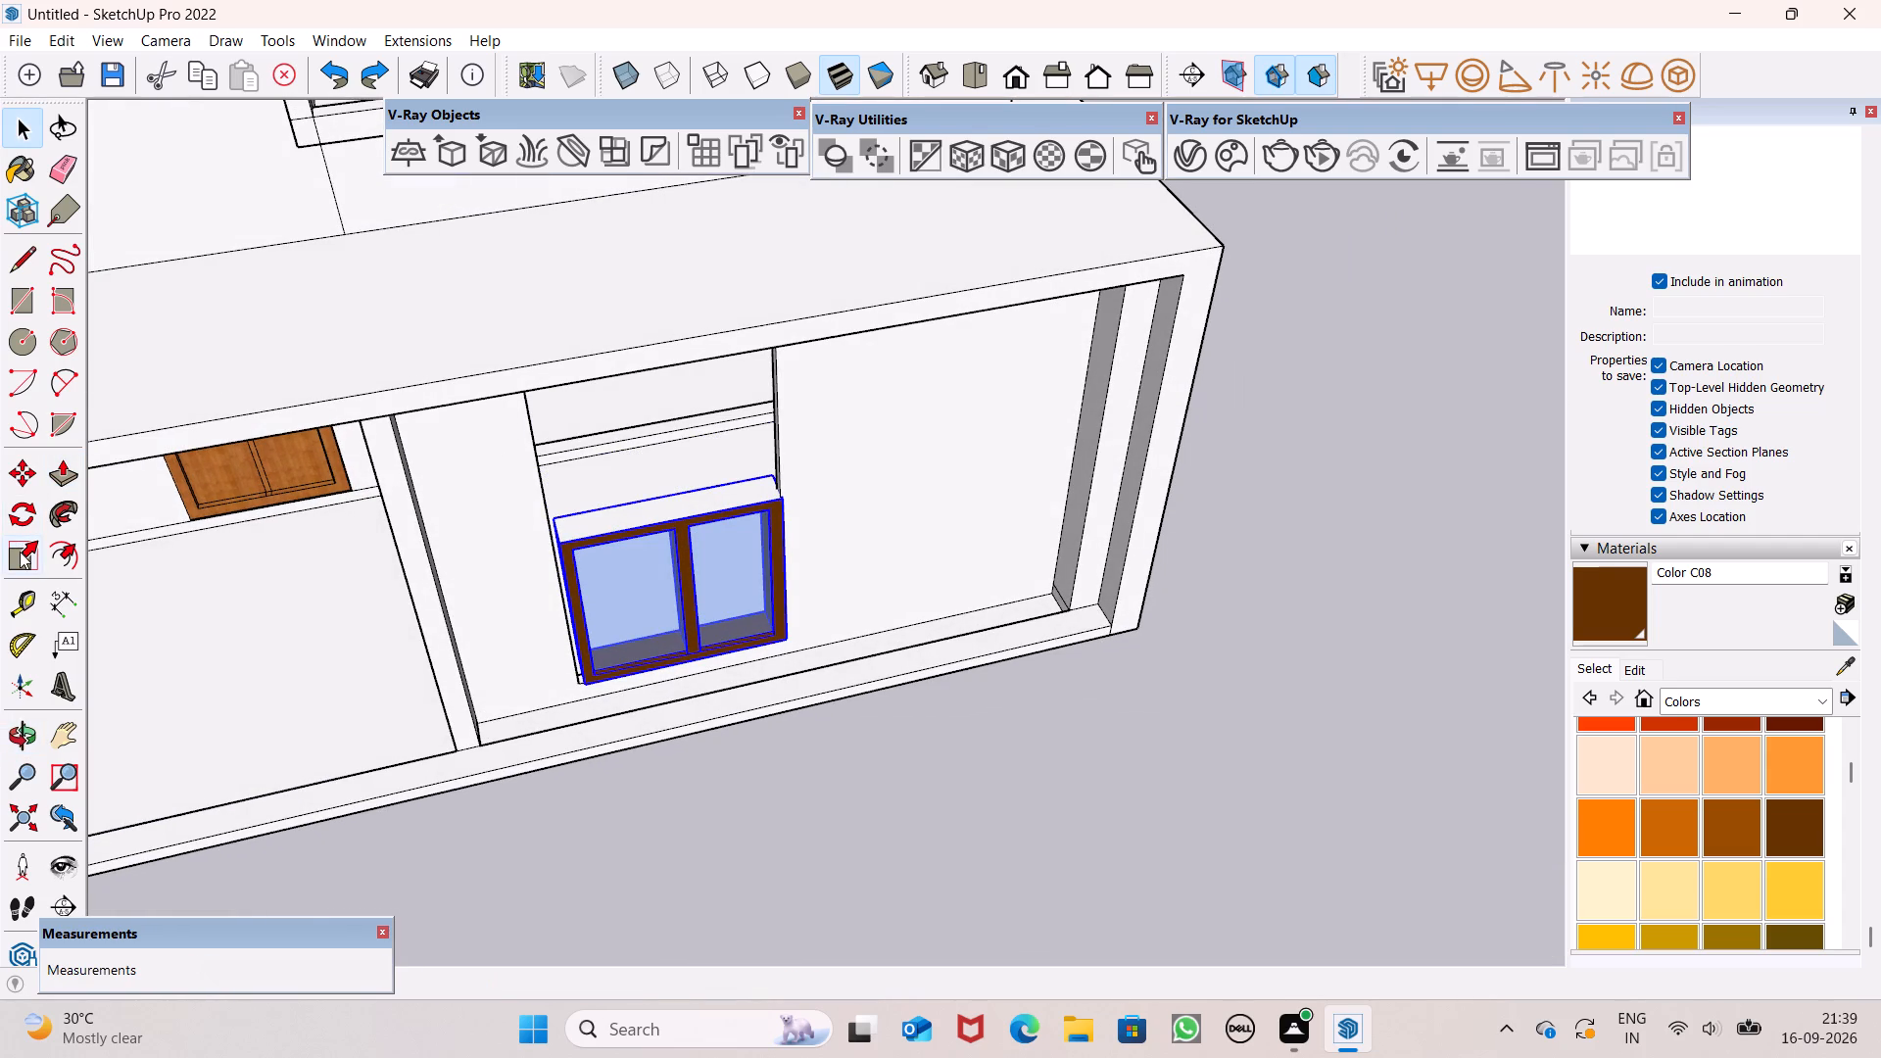
pyautogui.click(20, 552)
pyautogui.scroll(5, 679, 495)
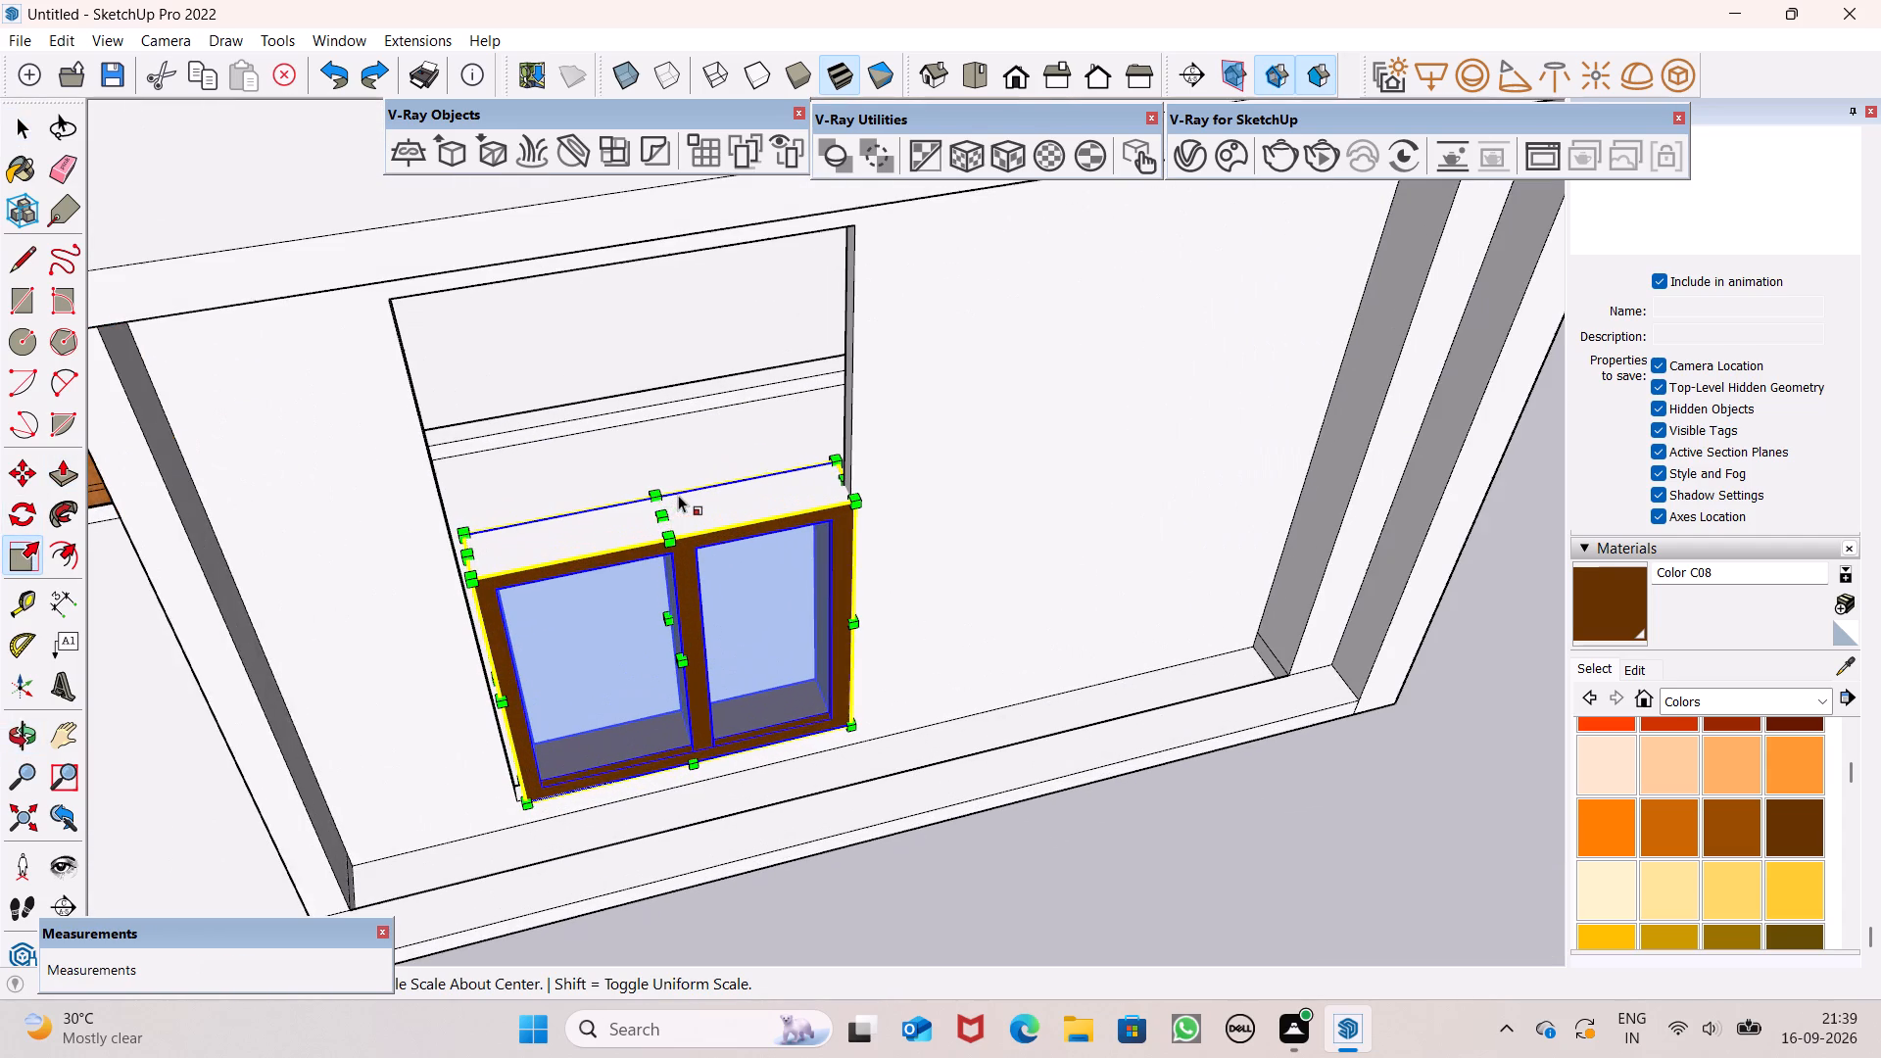
pyautogui.moveTo(662, 513); pyautogui.dragTo(581, 271)
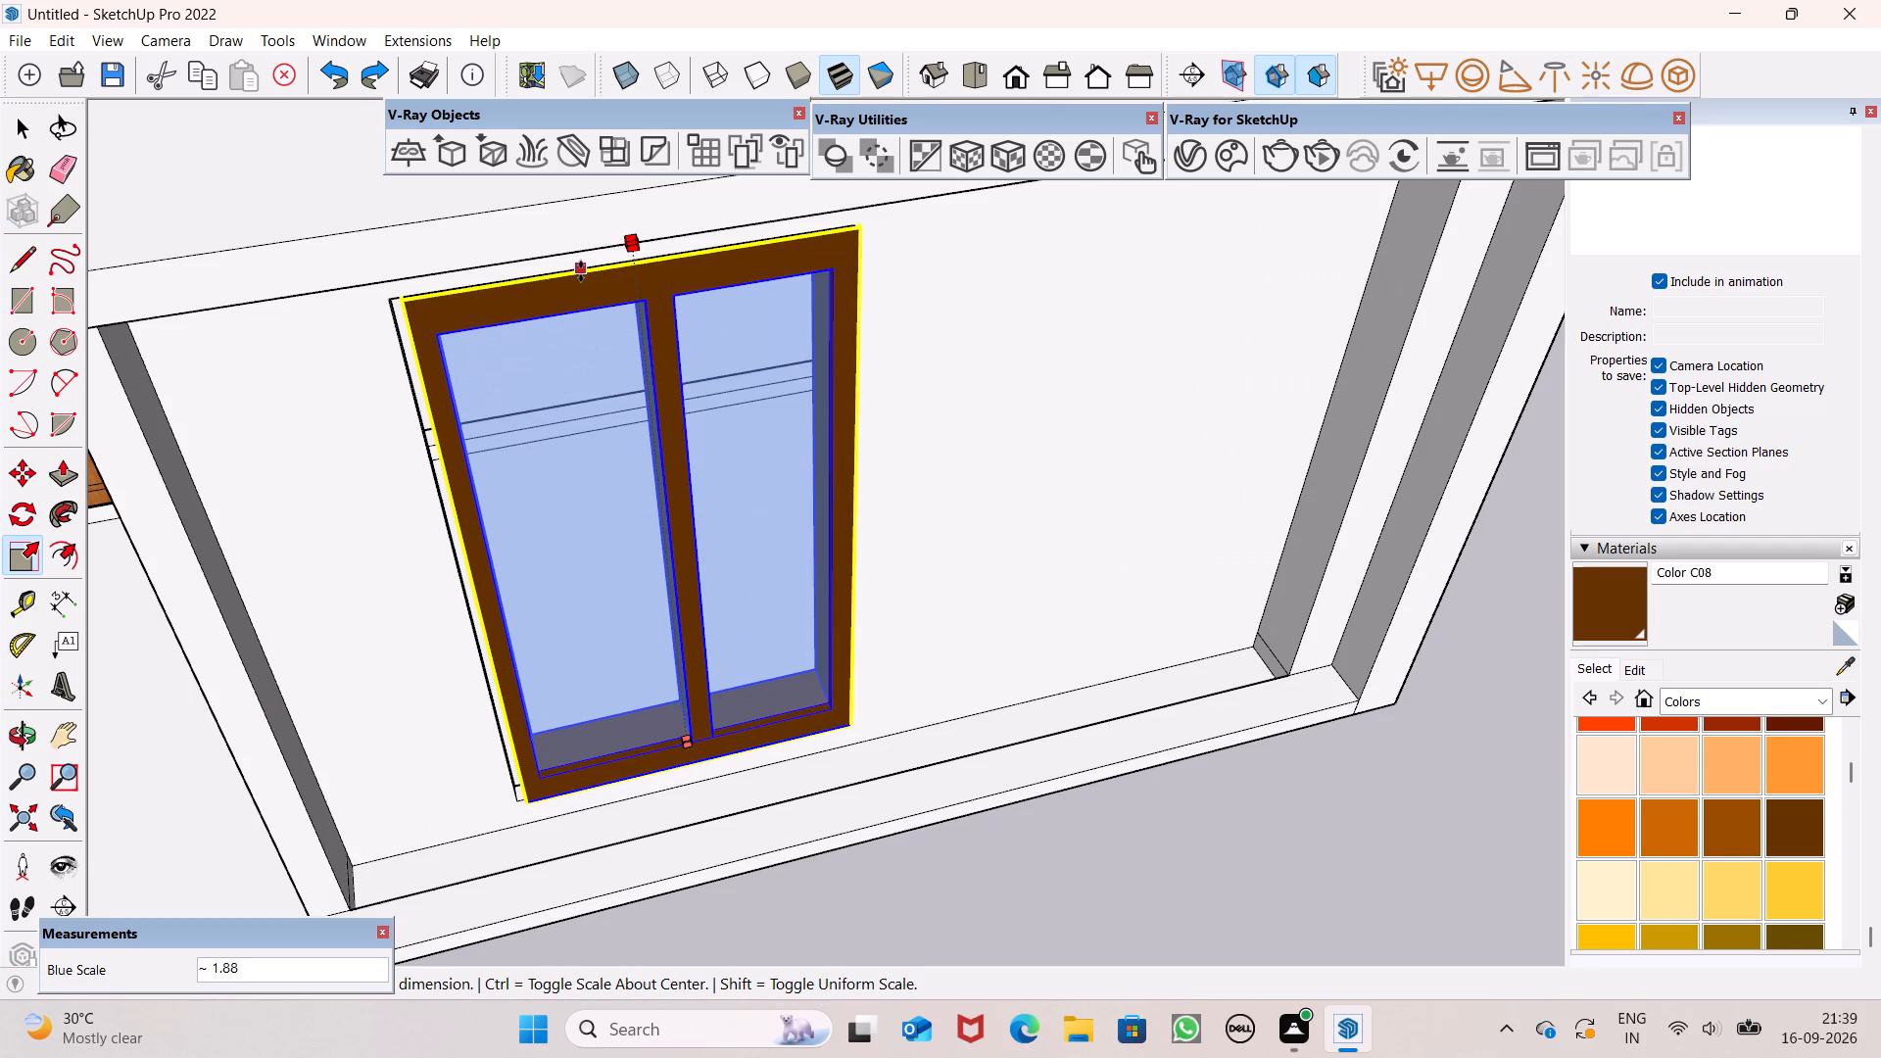
pyautogui.moveTo(581, 271); pyautogui.dragTo(579, 271)
# Scale the window's width slightly to close the gap at the opening's jamb nearest the wooden door, and deselect the window.
pyautogui.scroll(-5, 564, 370)
pyautogui.moveTo(690, 419); pyautogui.dragTo(735, 265, button='middle')
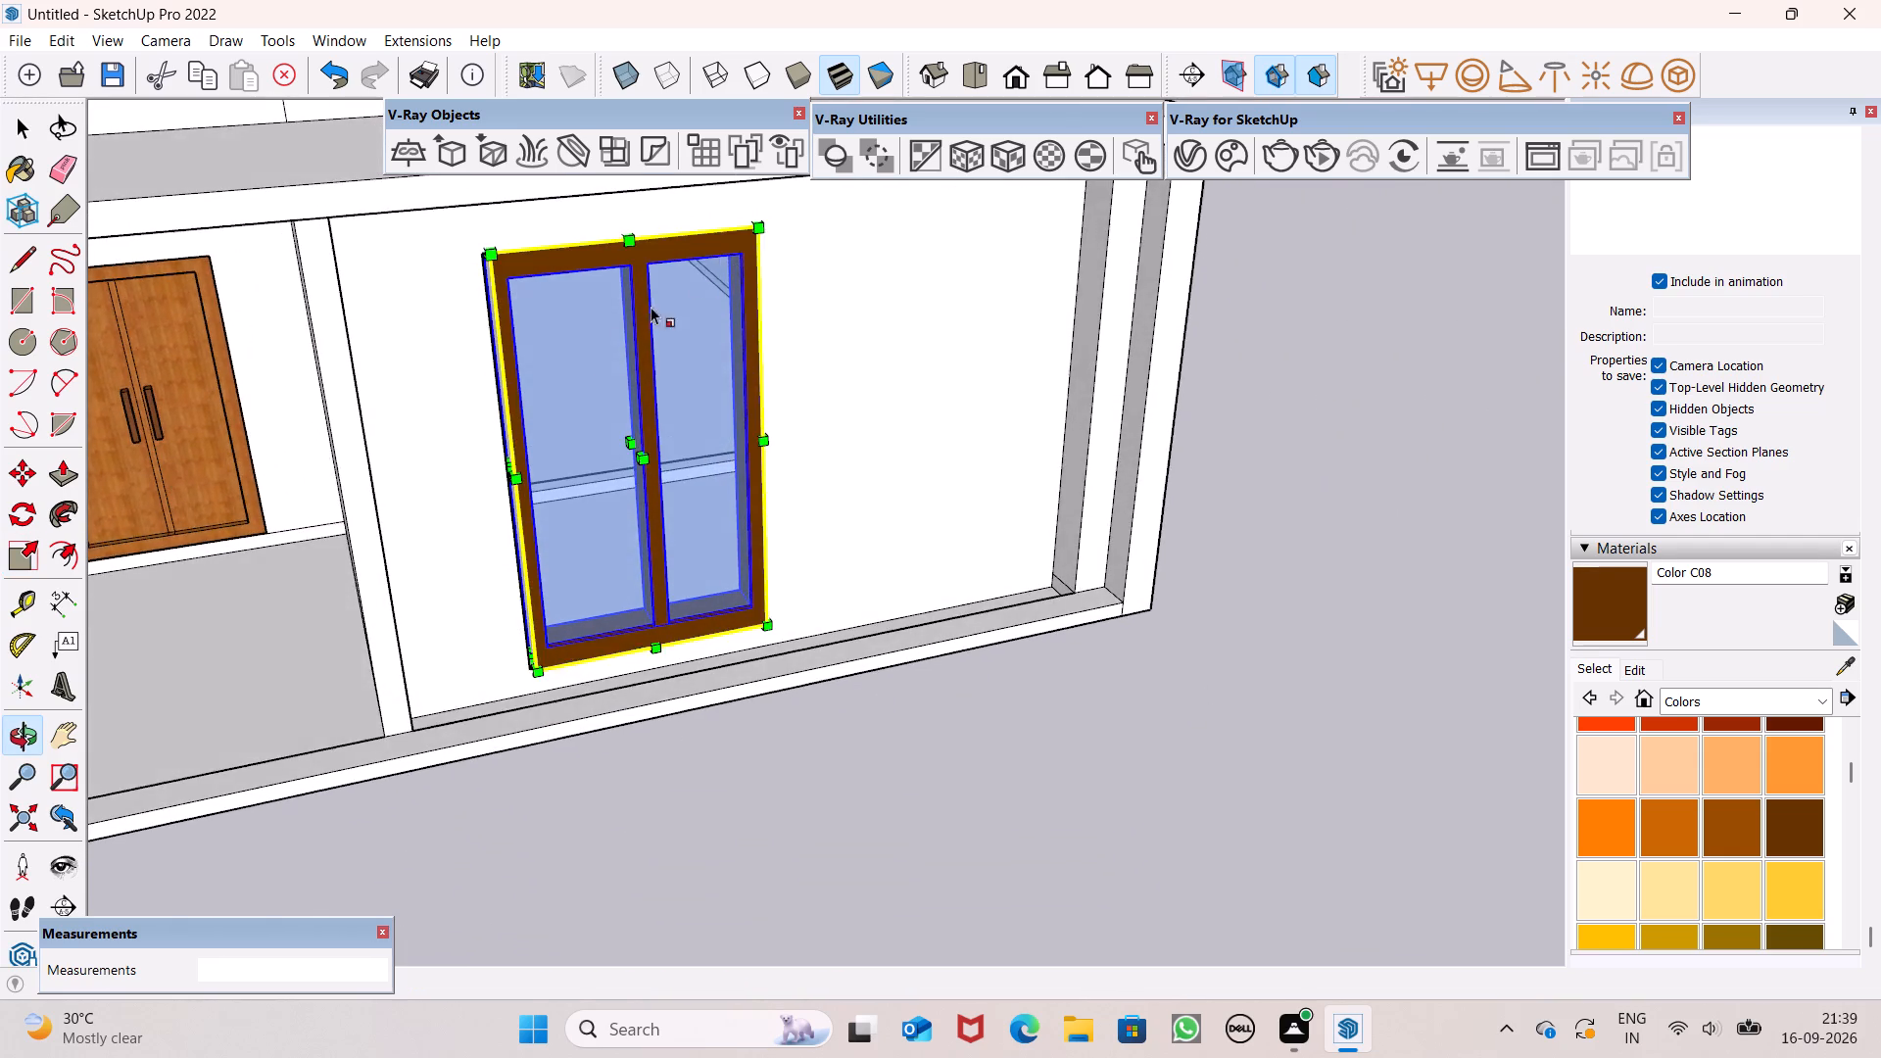
pyautogui.scroll(4, 590, 361)
pyautogui.scroll(4, 645, 511)
pyautogui.scroll(-5, 648, 506)
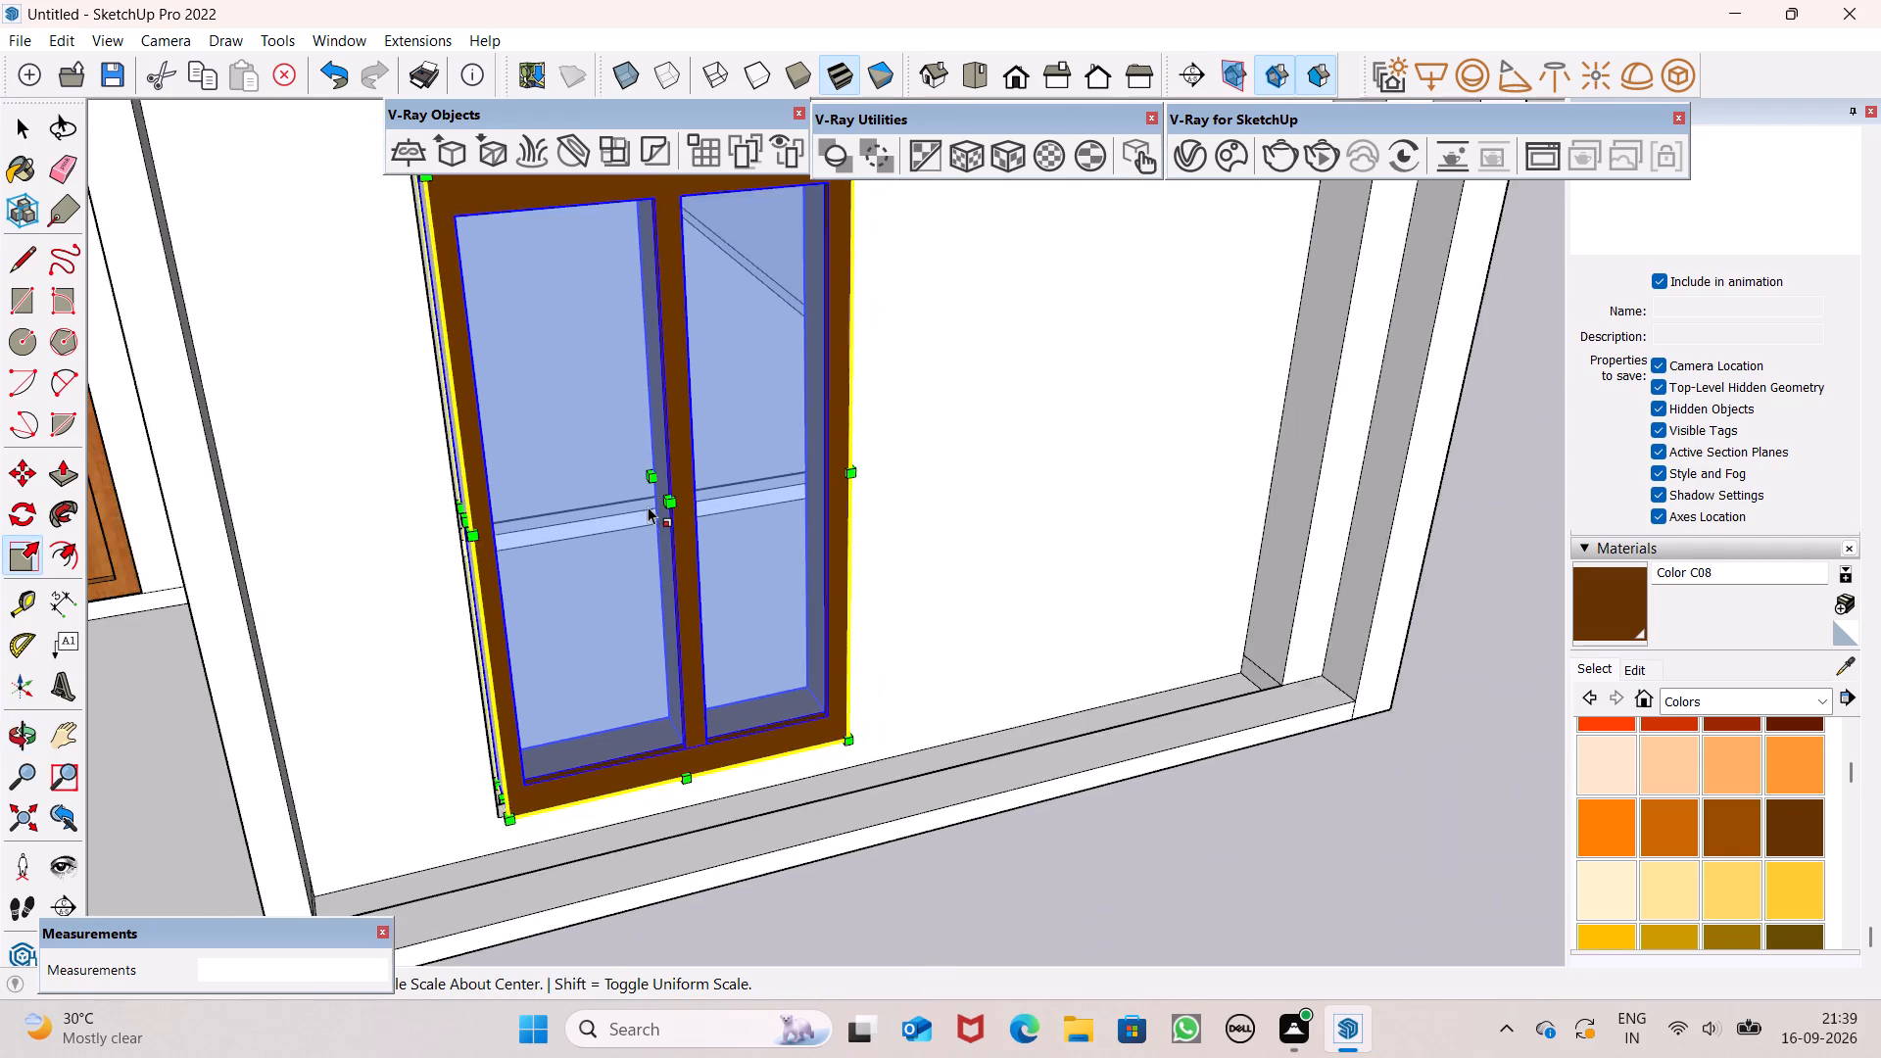
pyautogui.moveTo(636, 522); pyautogui.dragTo(811, 467, button='middle')
pyautogui.scroll(5, 712, 549)
pyautogui.moveTo(473, 569); pyautogui.dragTo(422, 579, button='middle')
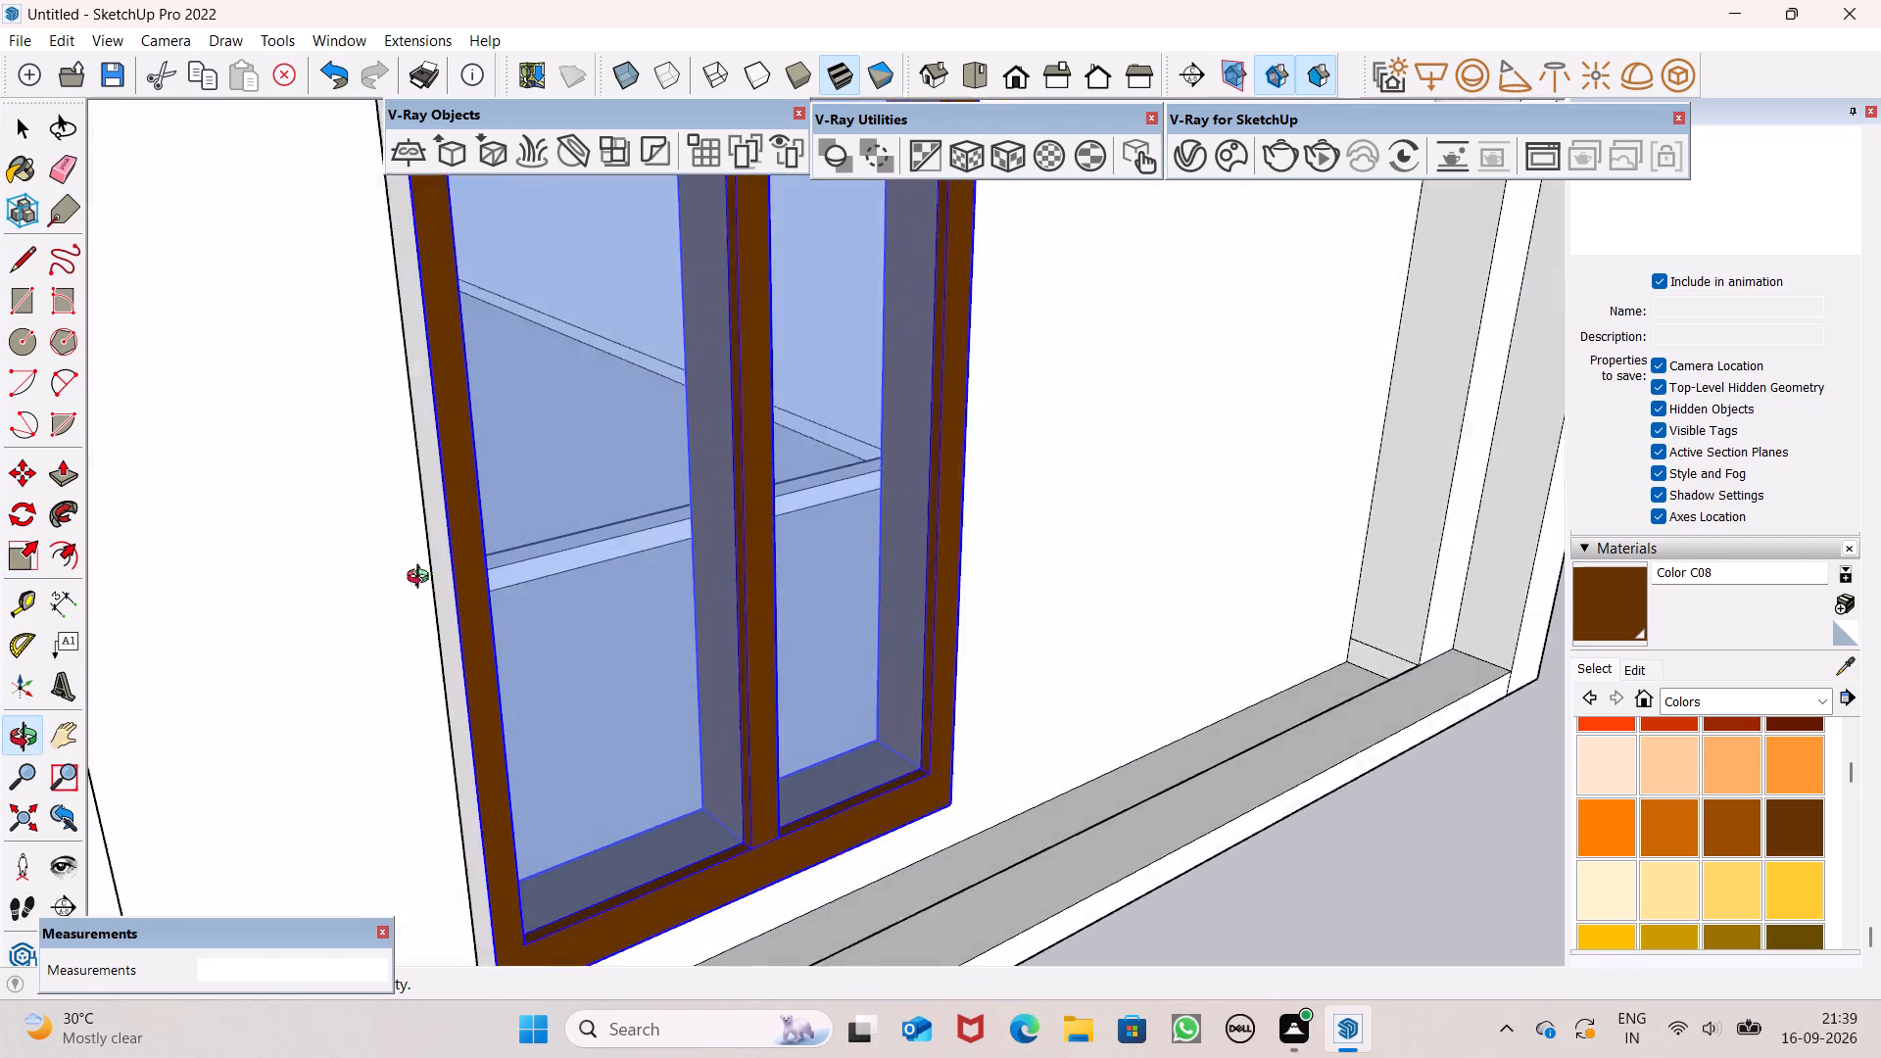
pyautogui.moveTo(422, 579); pyautogui.dragTo(370, 587, button='middle')
pyautogui.scroll(5, 370, 588)
pyautogui.scroll(5, 269, 468)
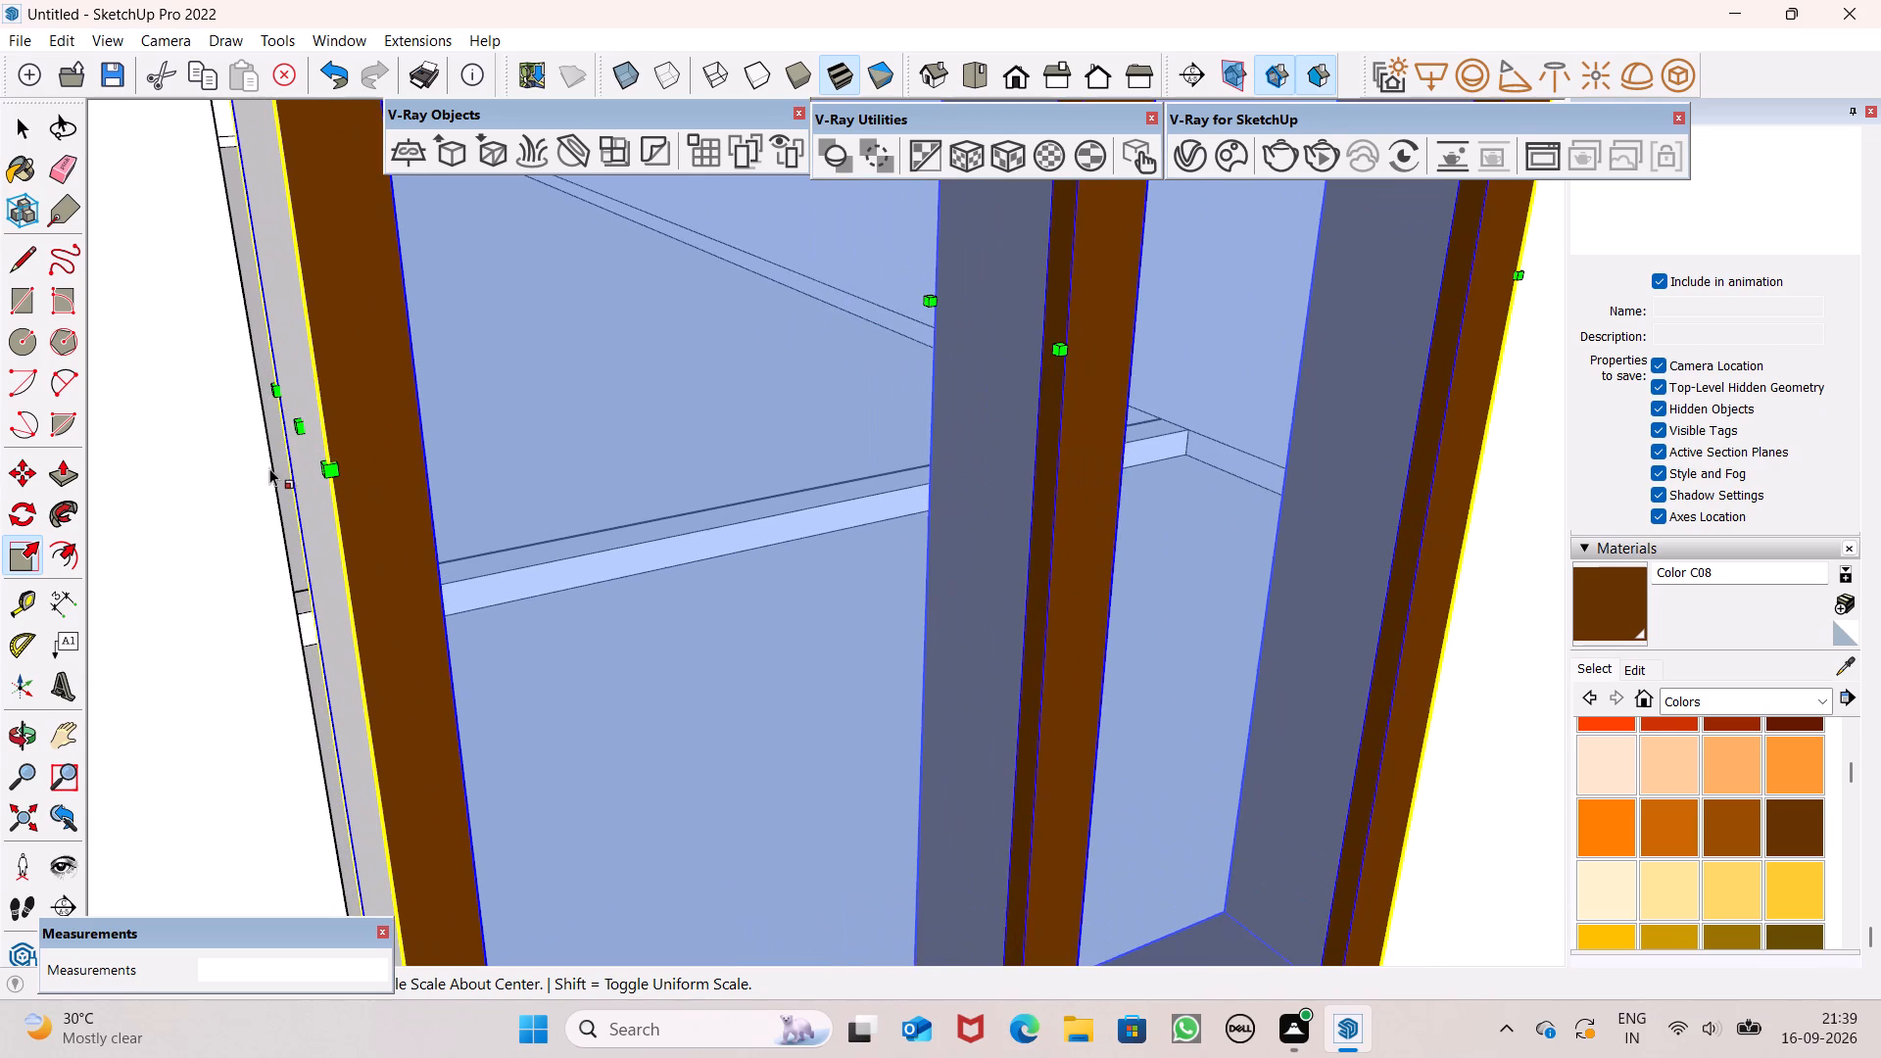
pyautogui.scroll(4, 292, 440)
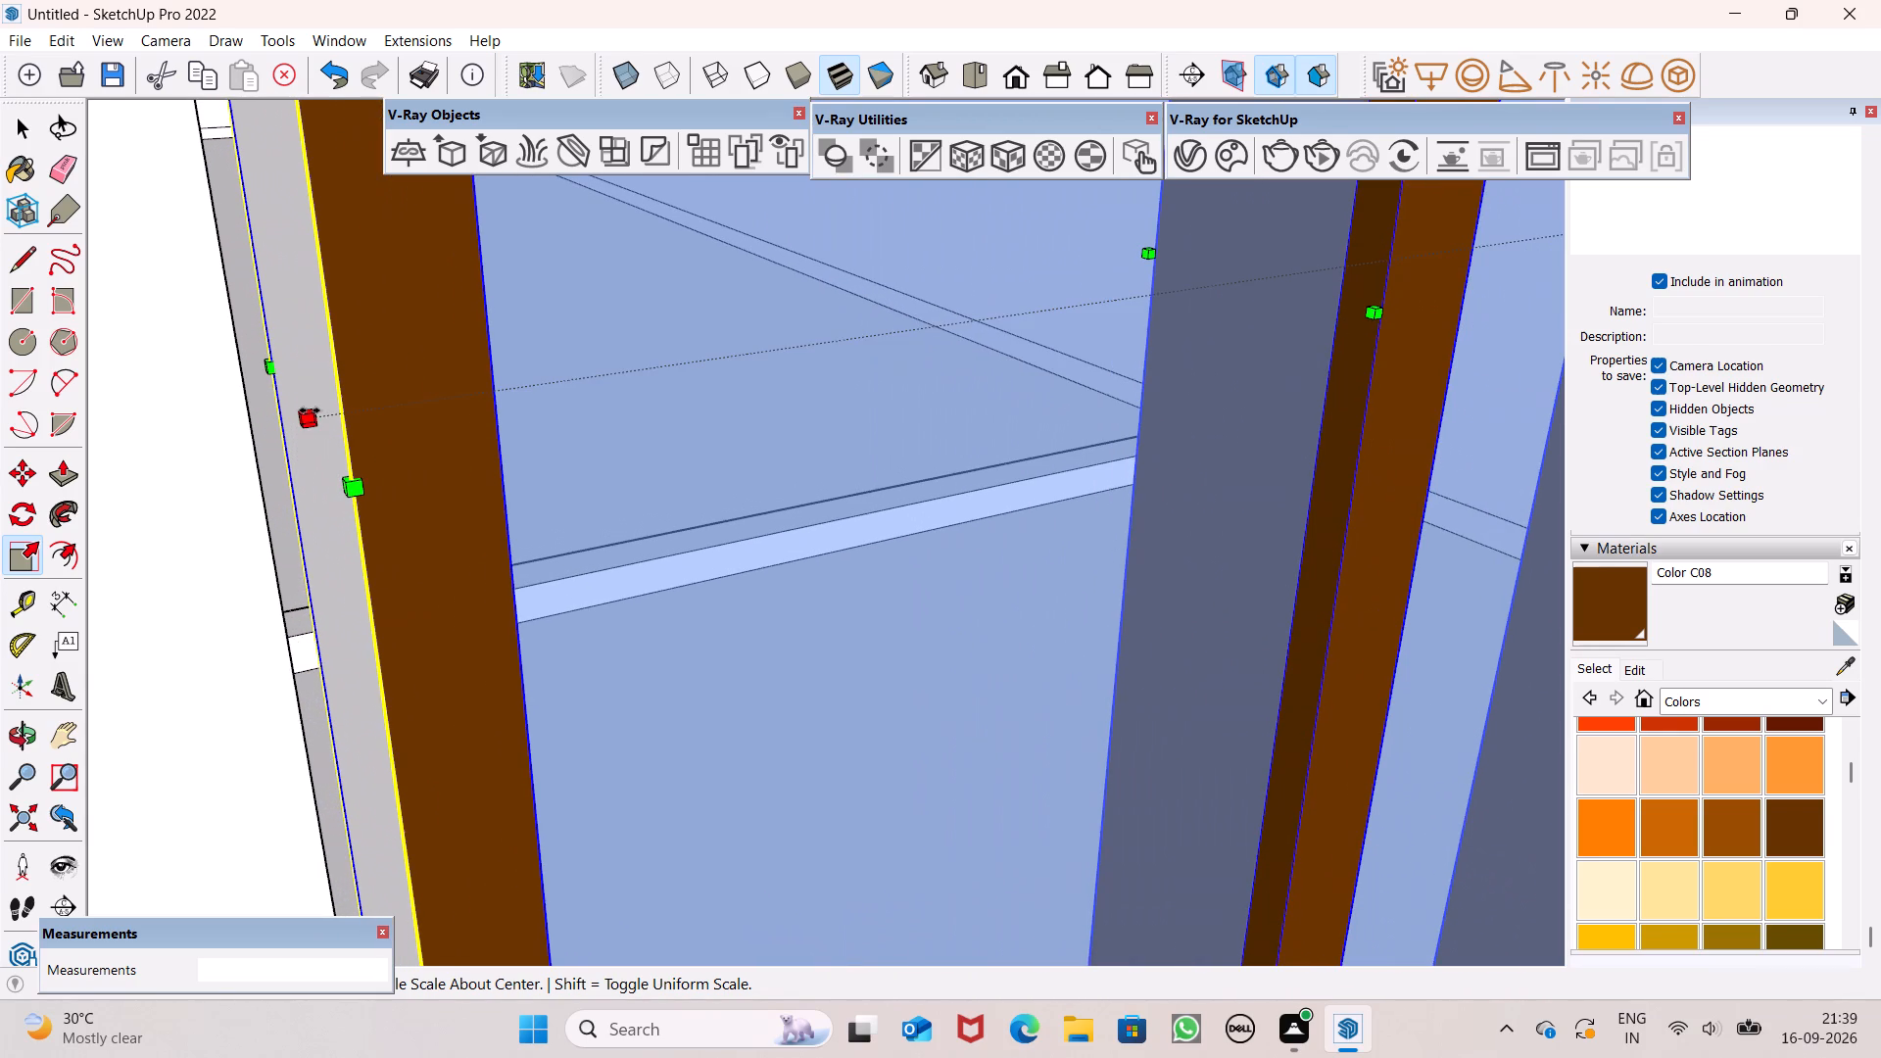
pyautogui.moveTo(313, 413); pyautogui.dragTo(259, 439)
pyautogui.scroll(-9, 654, 457)
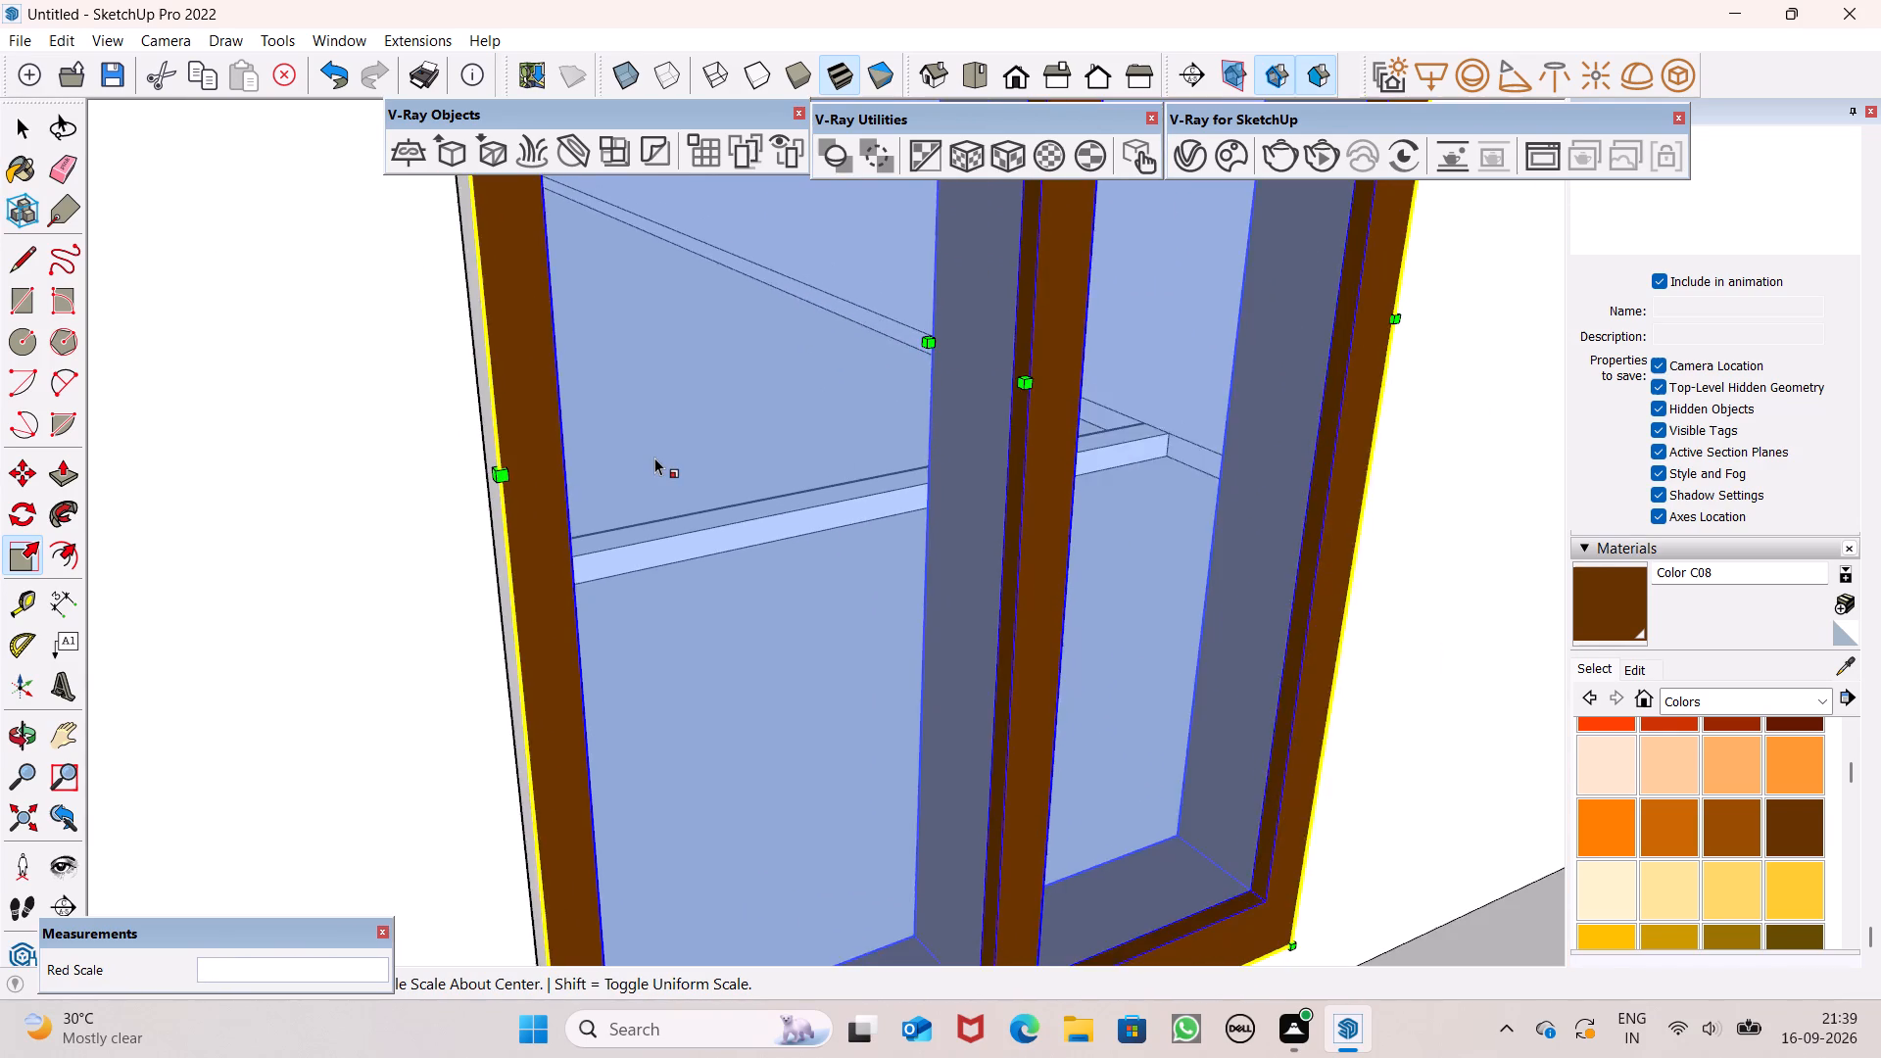
pyautogui.scroll(-5, 654, 457)
pyautogui.scroll(-7, 727, 490)
pyautogui.moveTo(823, 566); pyautogui.dragTo(595, 584, button='middle')
pyautogui.scroll(-1, 823, 566)
pyautogui.scroll(-2, 726, 537)
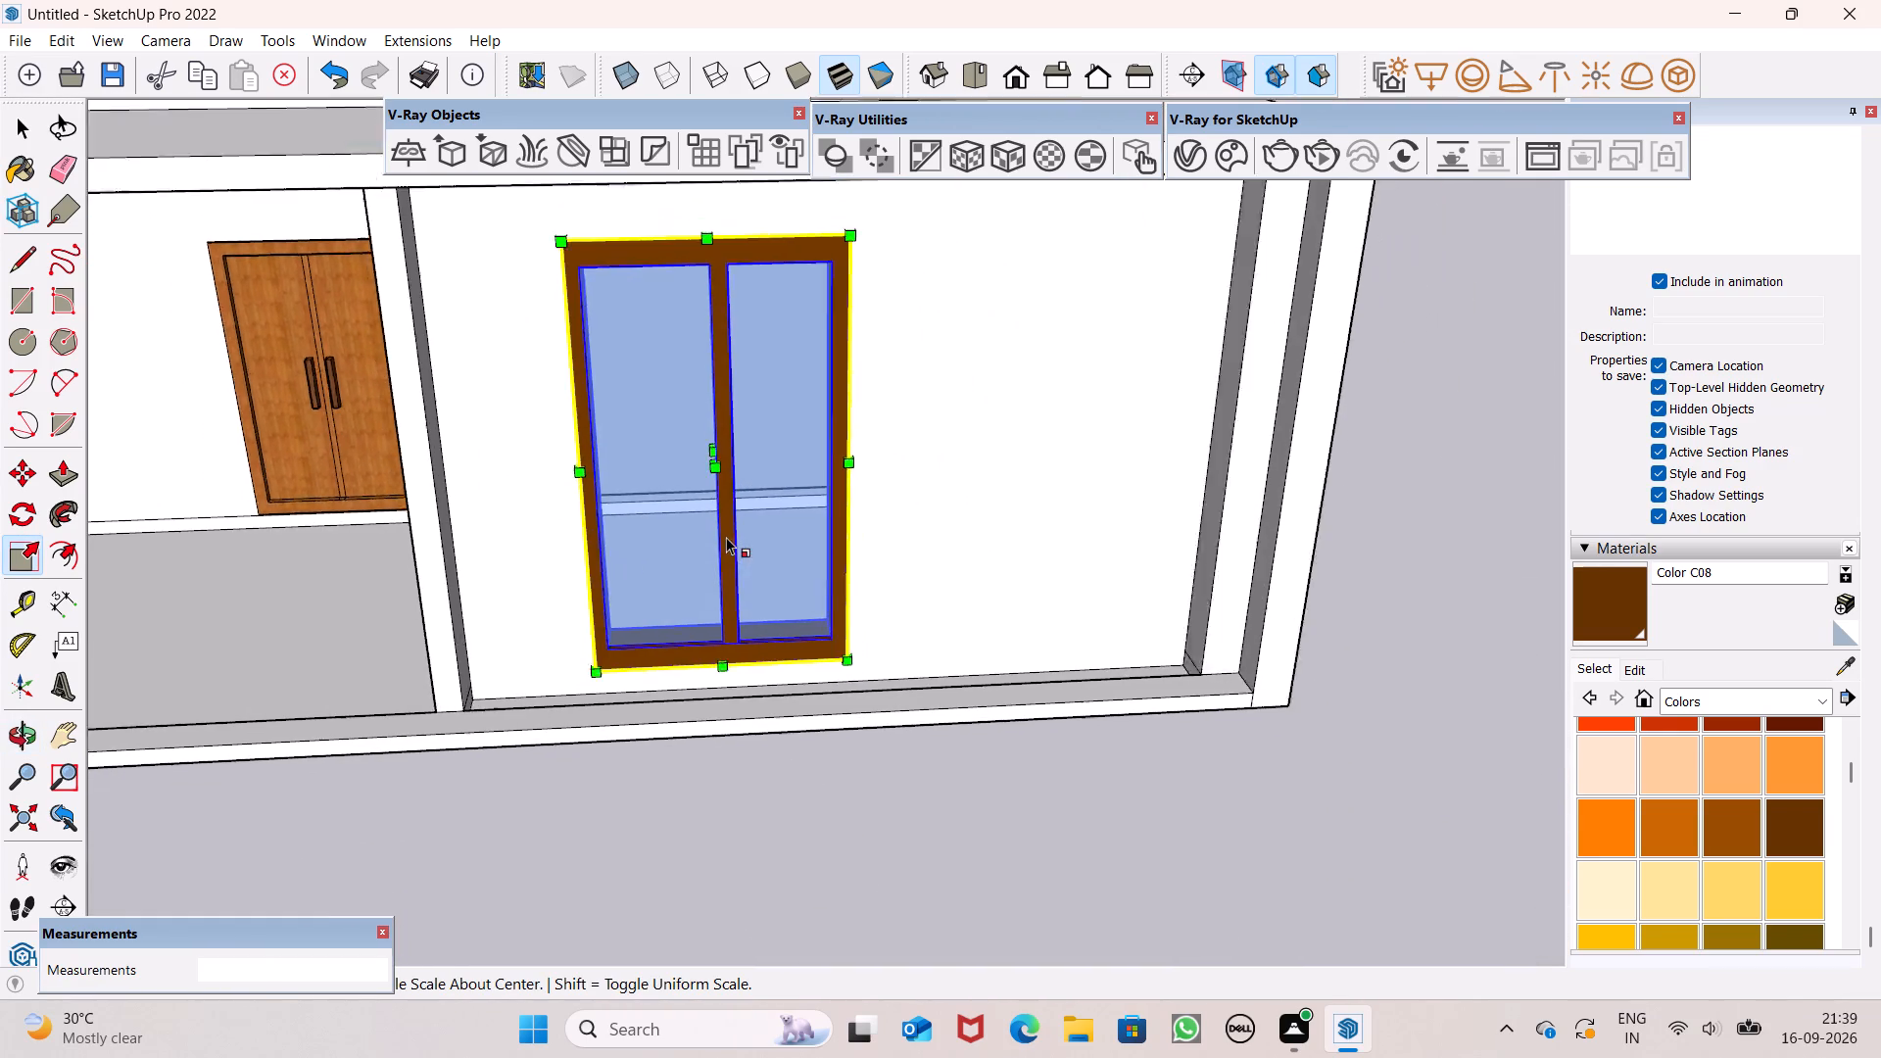
pyautogui.scroll(-3, 726, 537)
pyautogui.press('space')
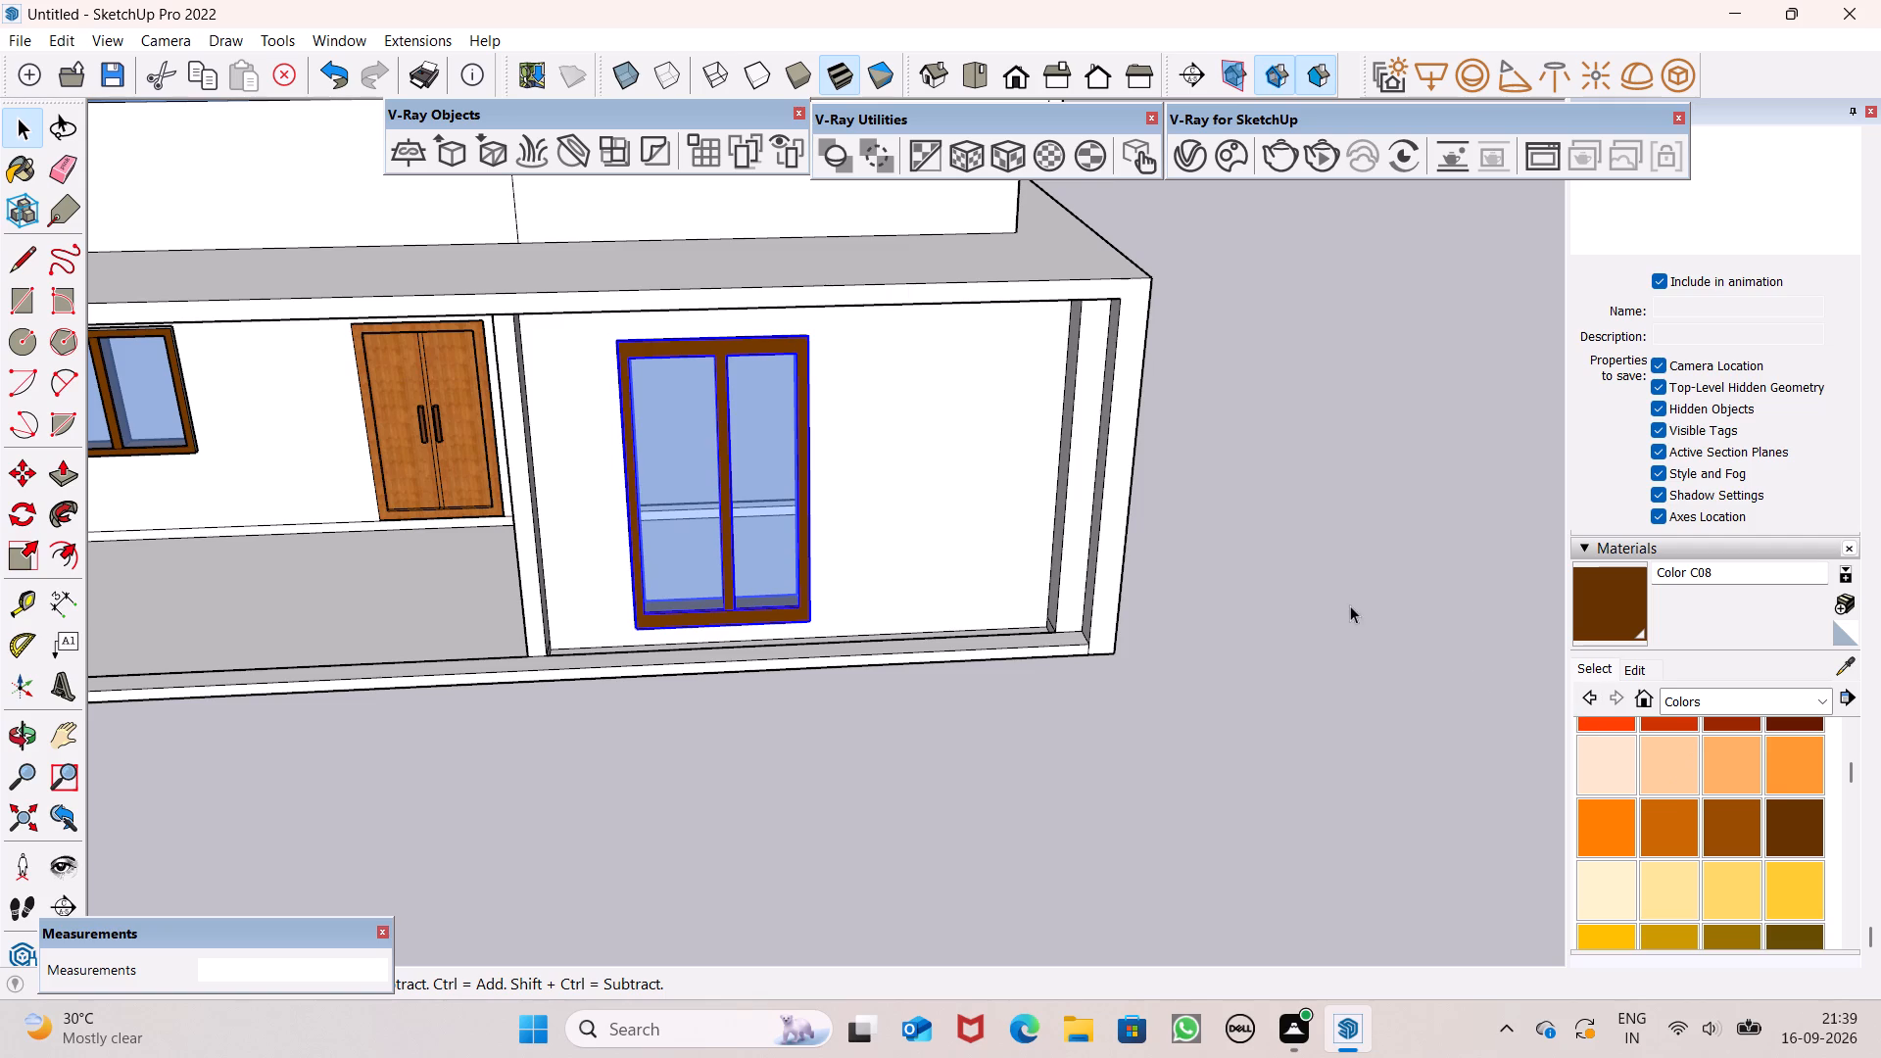
pyautogui.click(1346, 605)
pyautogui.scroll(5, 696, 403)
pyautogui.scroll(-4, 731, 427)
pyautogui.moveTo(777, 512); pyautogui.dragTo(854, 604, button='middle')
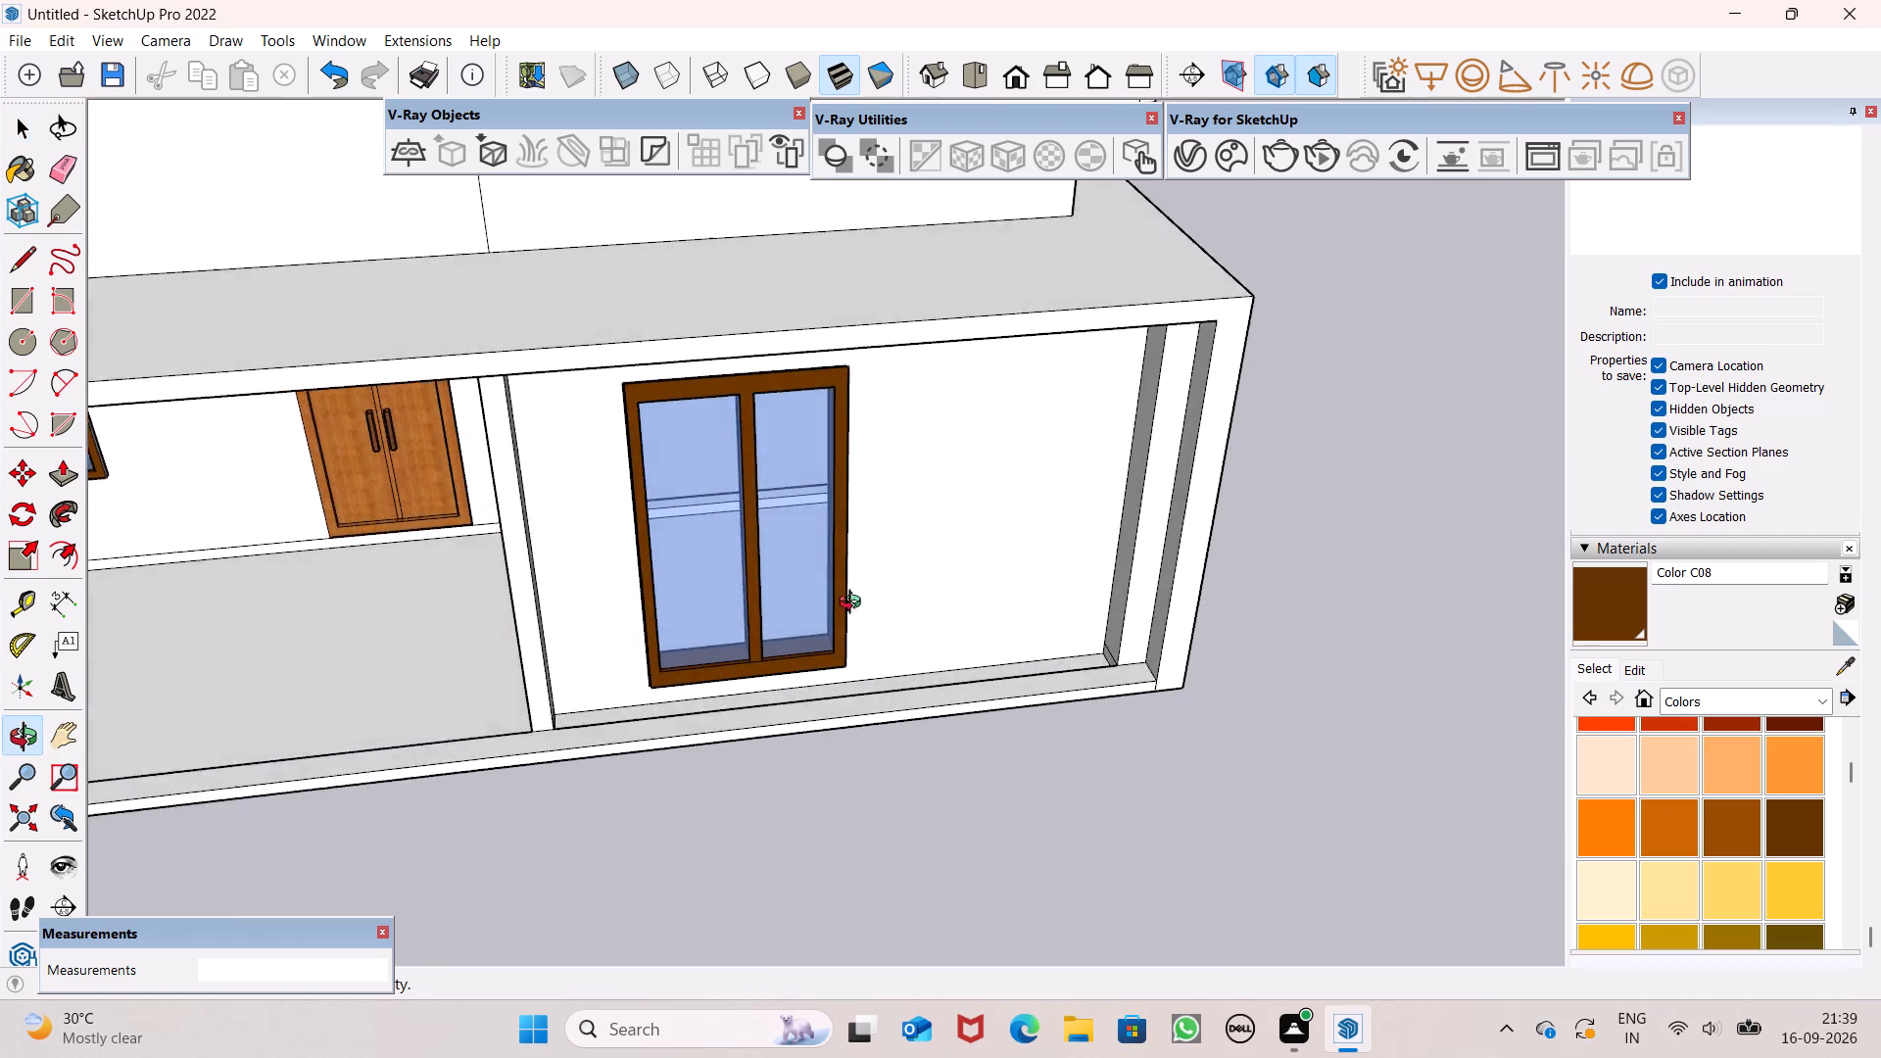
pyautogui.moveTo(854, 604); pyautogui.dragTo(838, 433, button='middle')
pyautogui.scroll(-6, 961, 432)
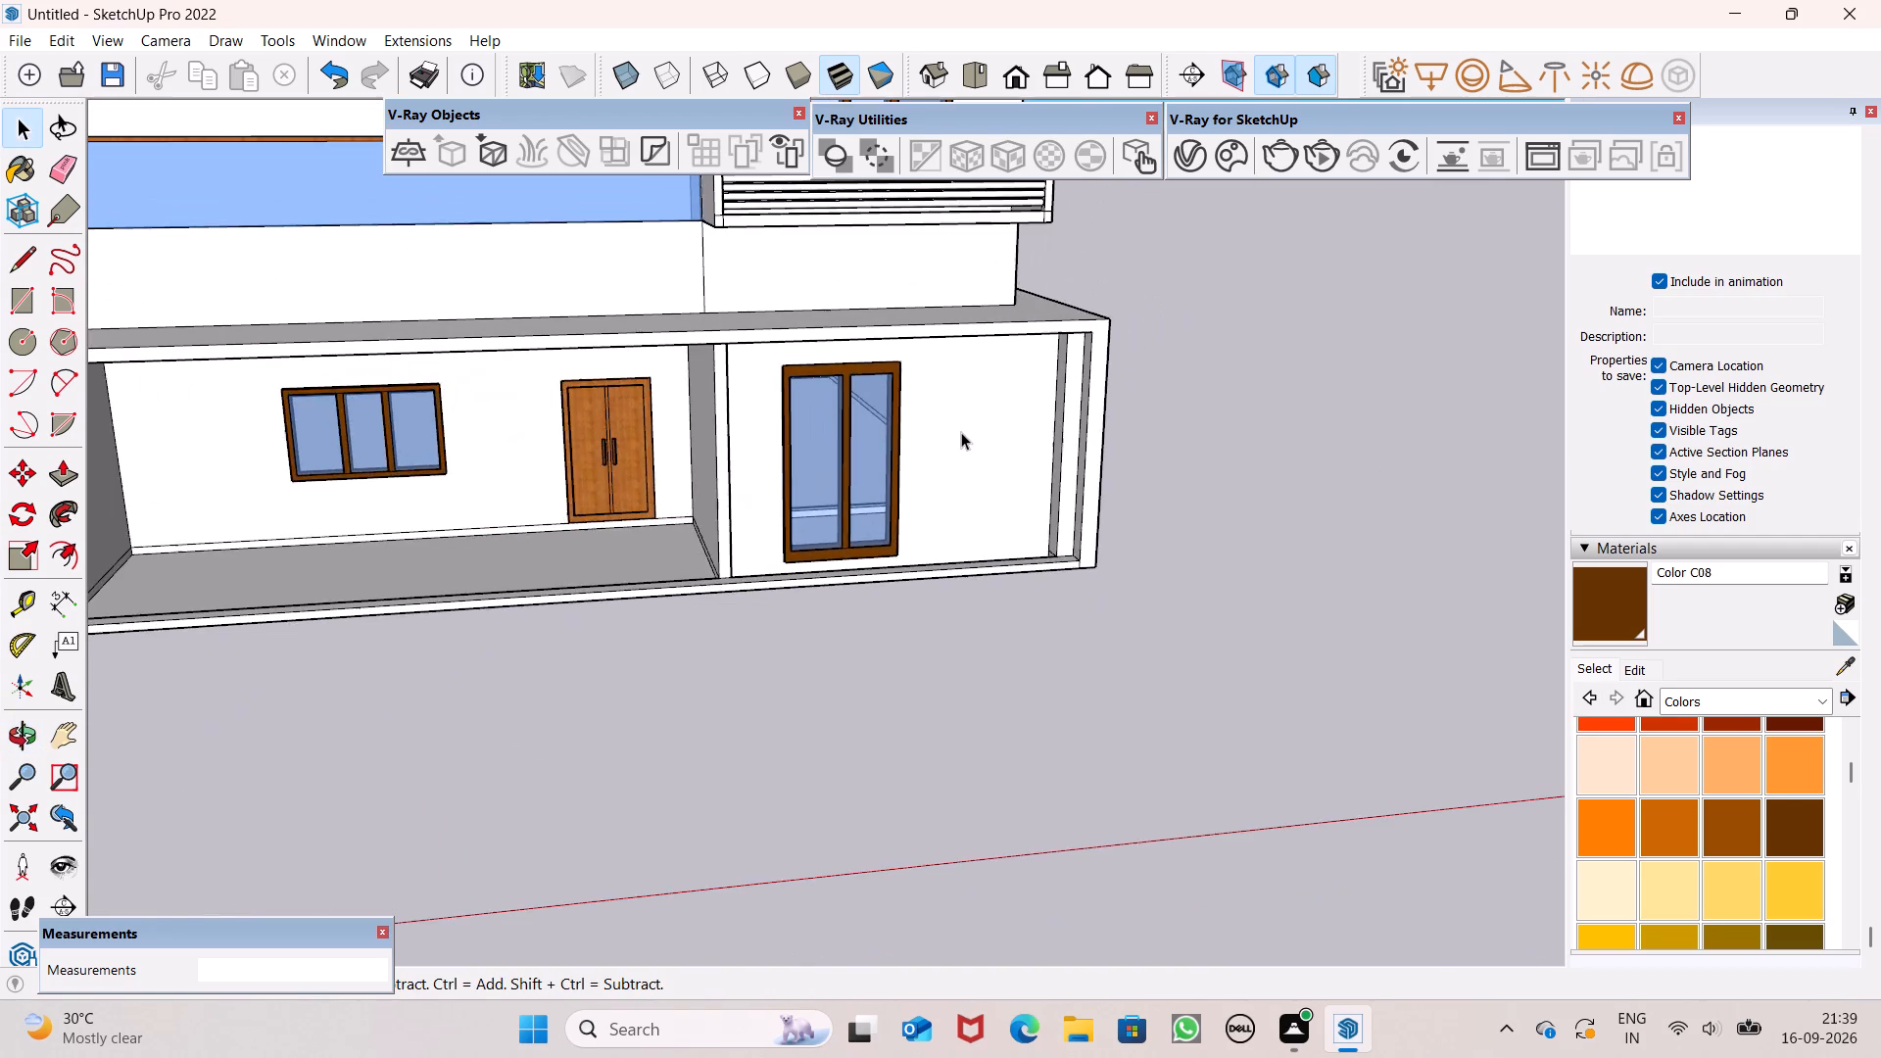
# Inspect the house's front and side facades from several angles for openings that still lack windows.
pyautogui.scroll(-5, 961, 430)
pyautogui.scroll(-4, 905, 357)
pyautogui.moveTo(917, 363); pyautogui.dragTo(689, 338, button='middle')
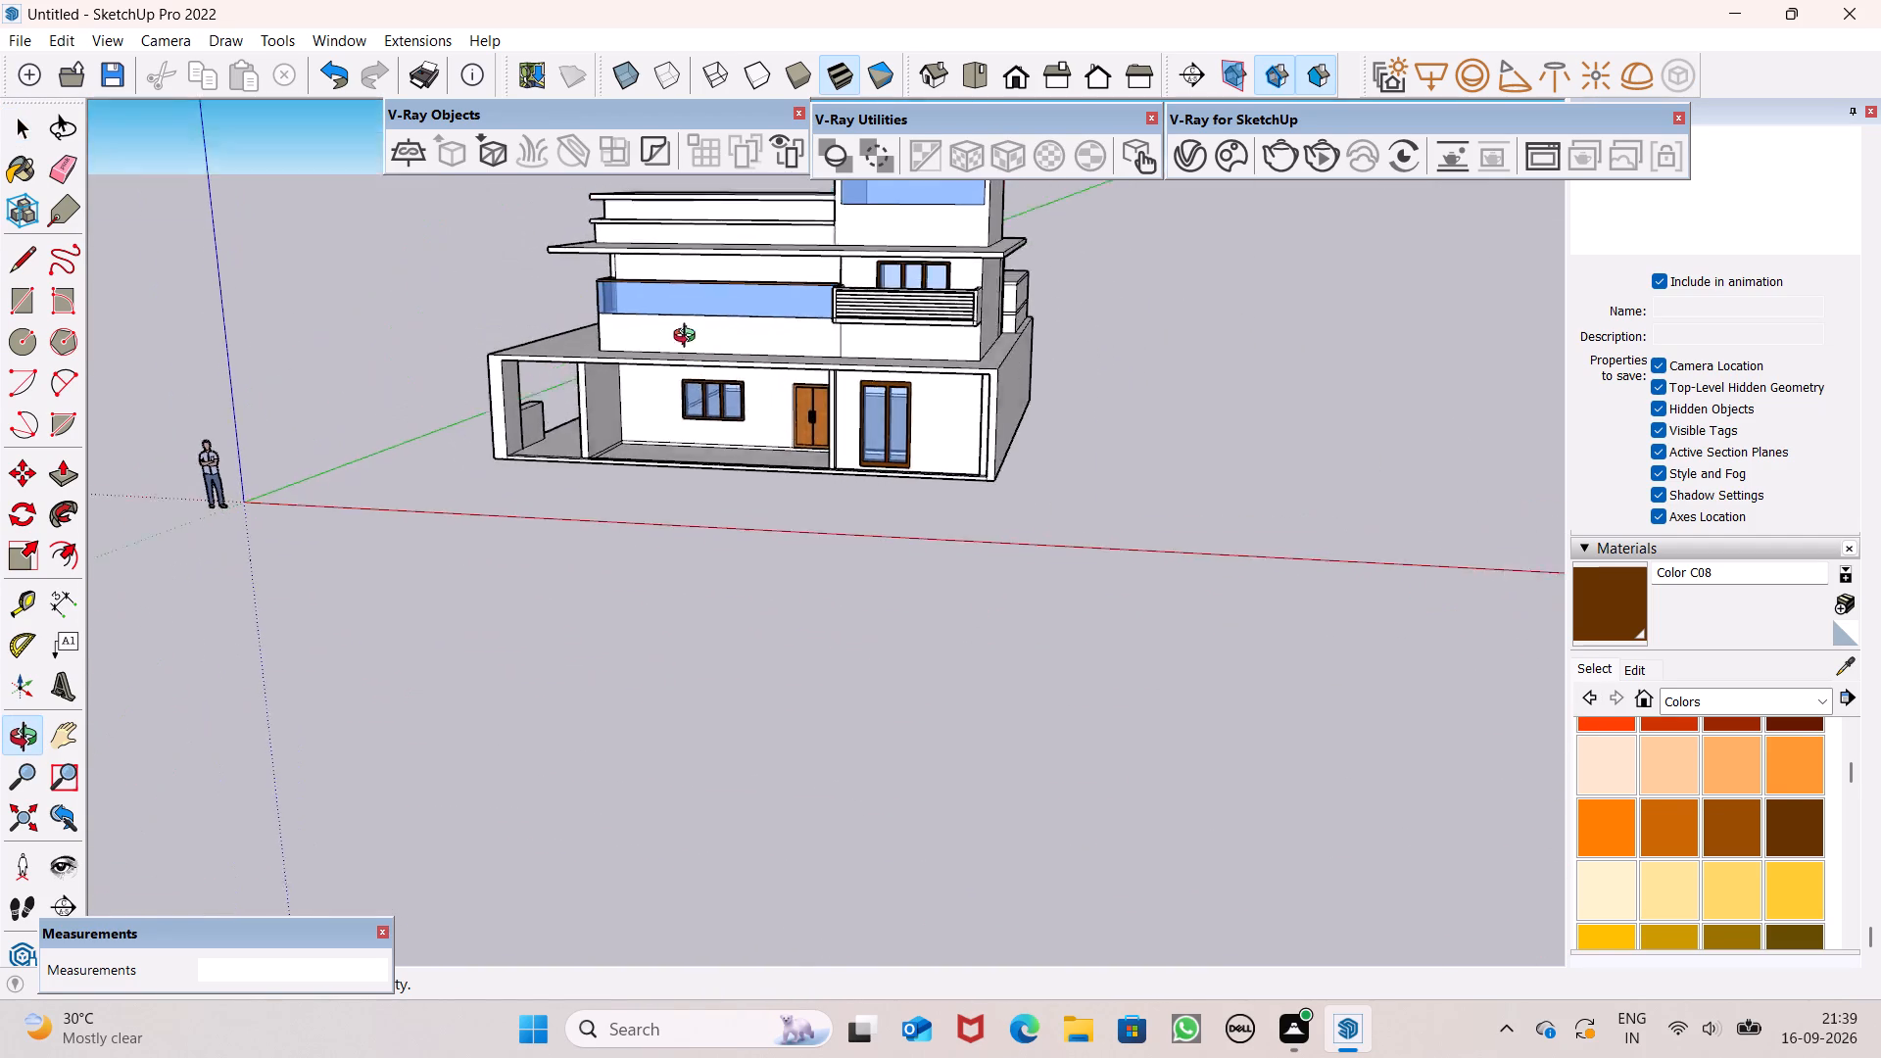
pyautogui.moveTo(689, 338); pyautogui.dragTo(788, 275, button='middle')
pyautogui.scroll(6, 788, 272)
pyautogui.scroll(6, 927, 274)
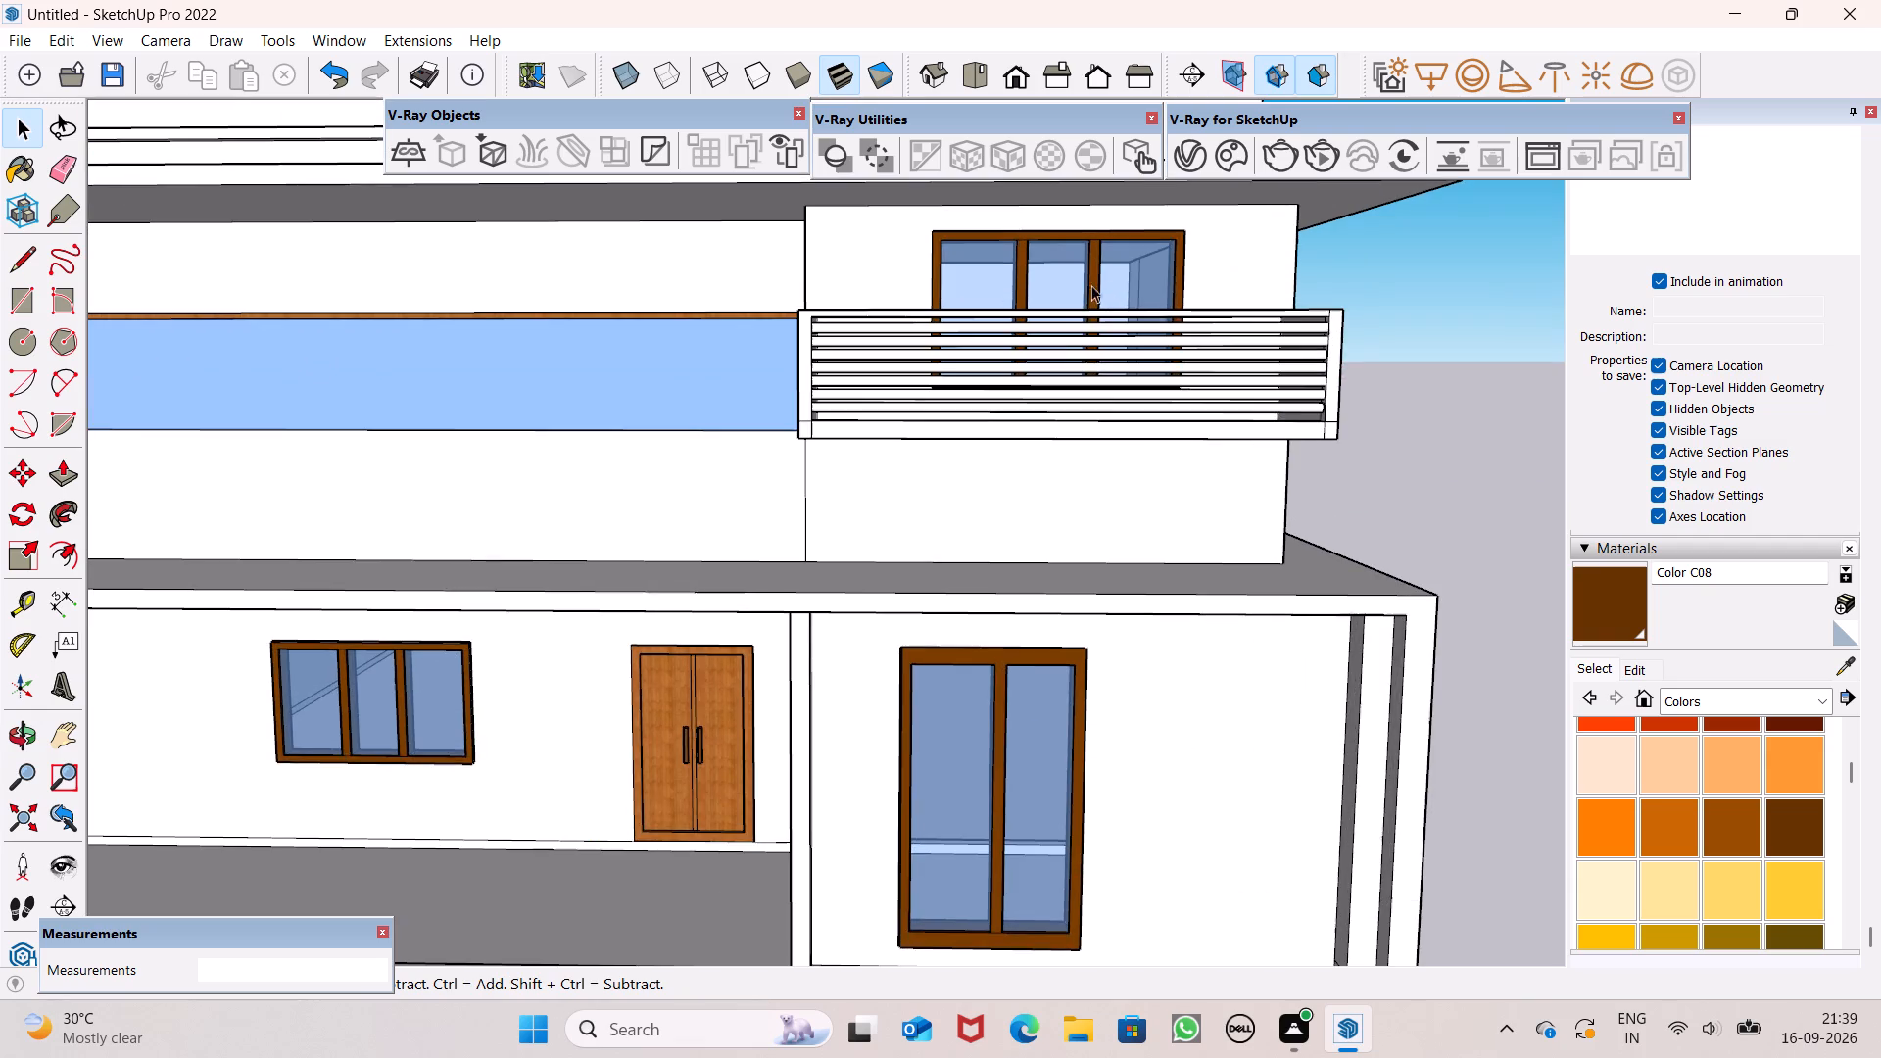
pyautogui.moveTo(1119, 349); pyautogui.dragTo(1225, 475, button='middle')
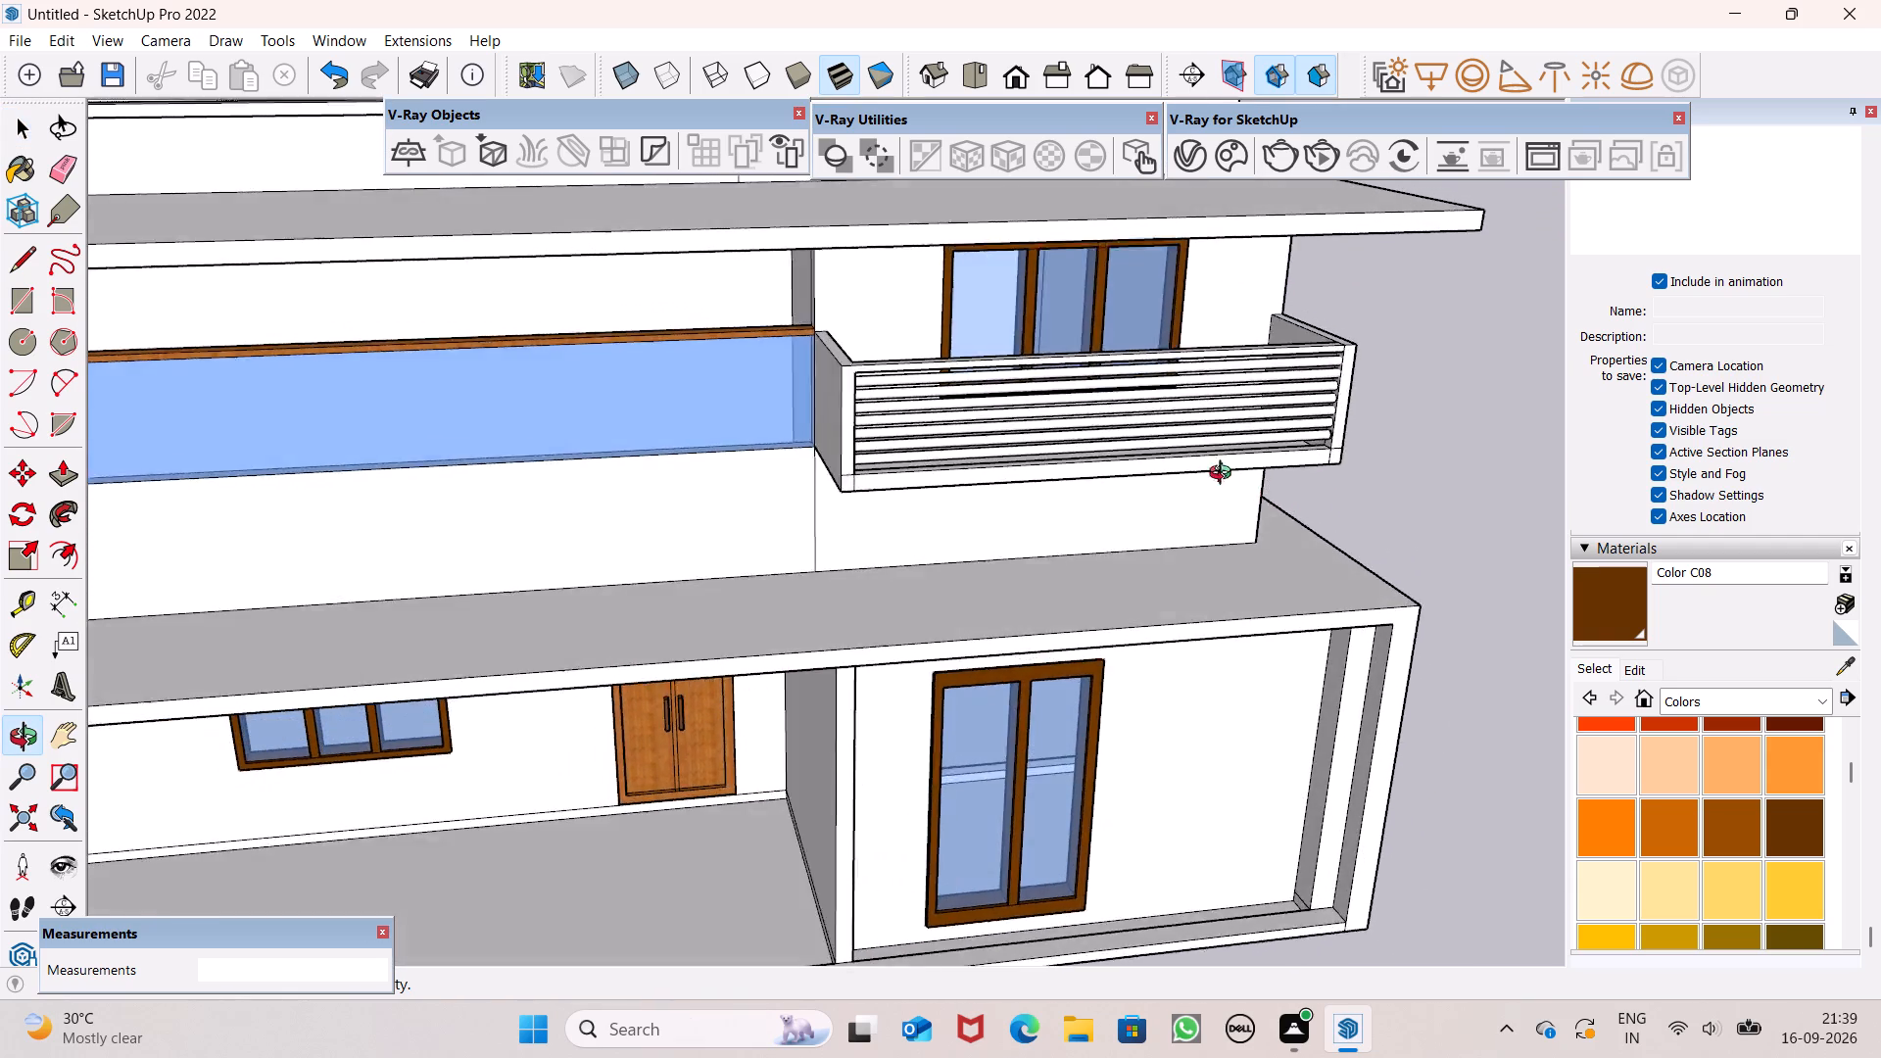
pyautogui.moveTo(1225, 475); pyautogui.dragTo(955, 430, button='middle')
pyautogui.scroll(-11, 1149, 354)
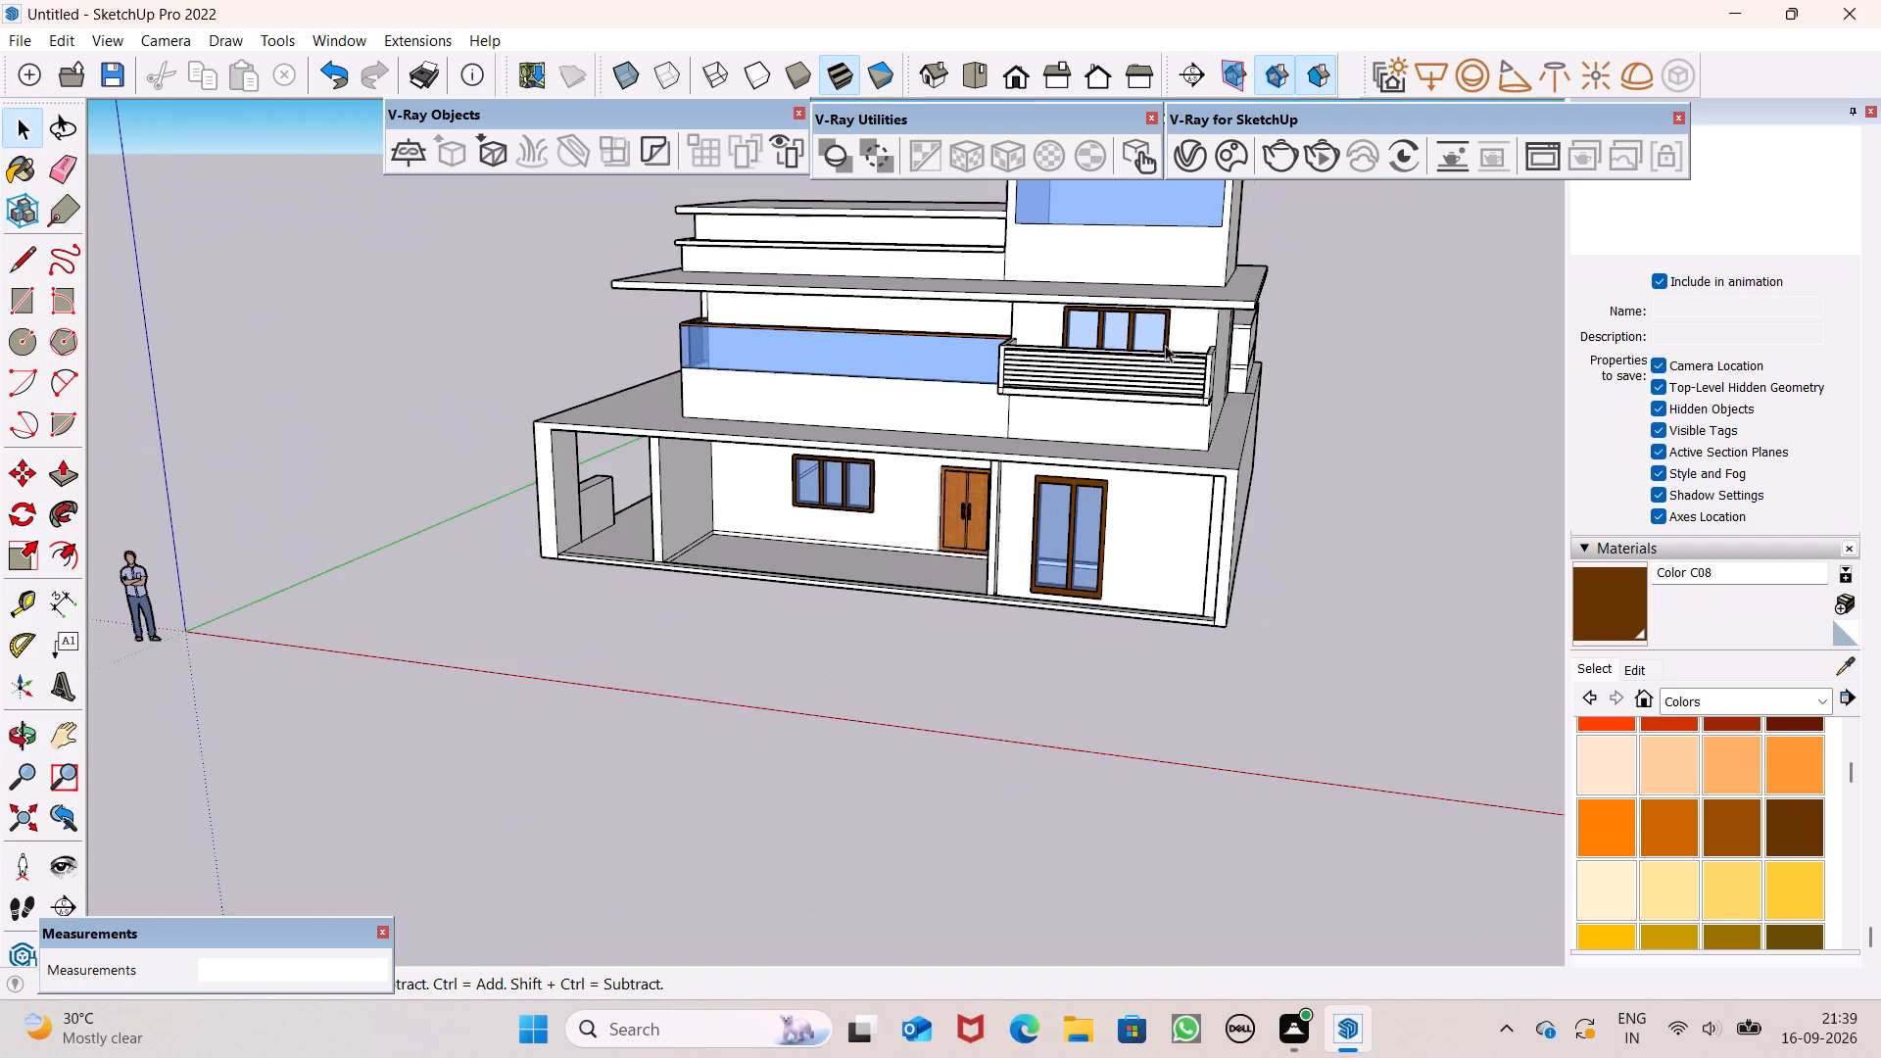
pyautogui.moveTo(1132, 363); pyautogui.dragTo(1445, 451, button='middle')
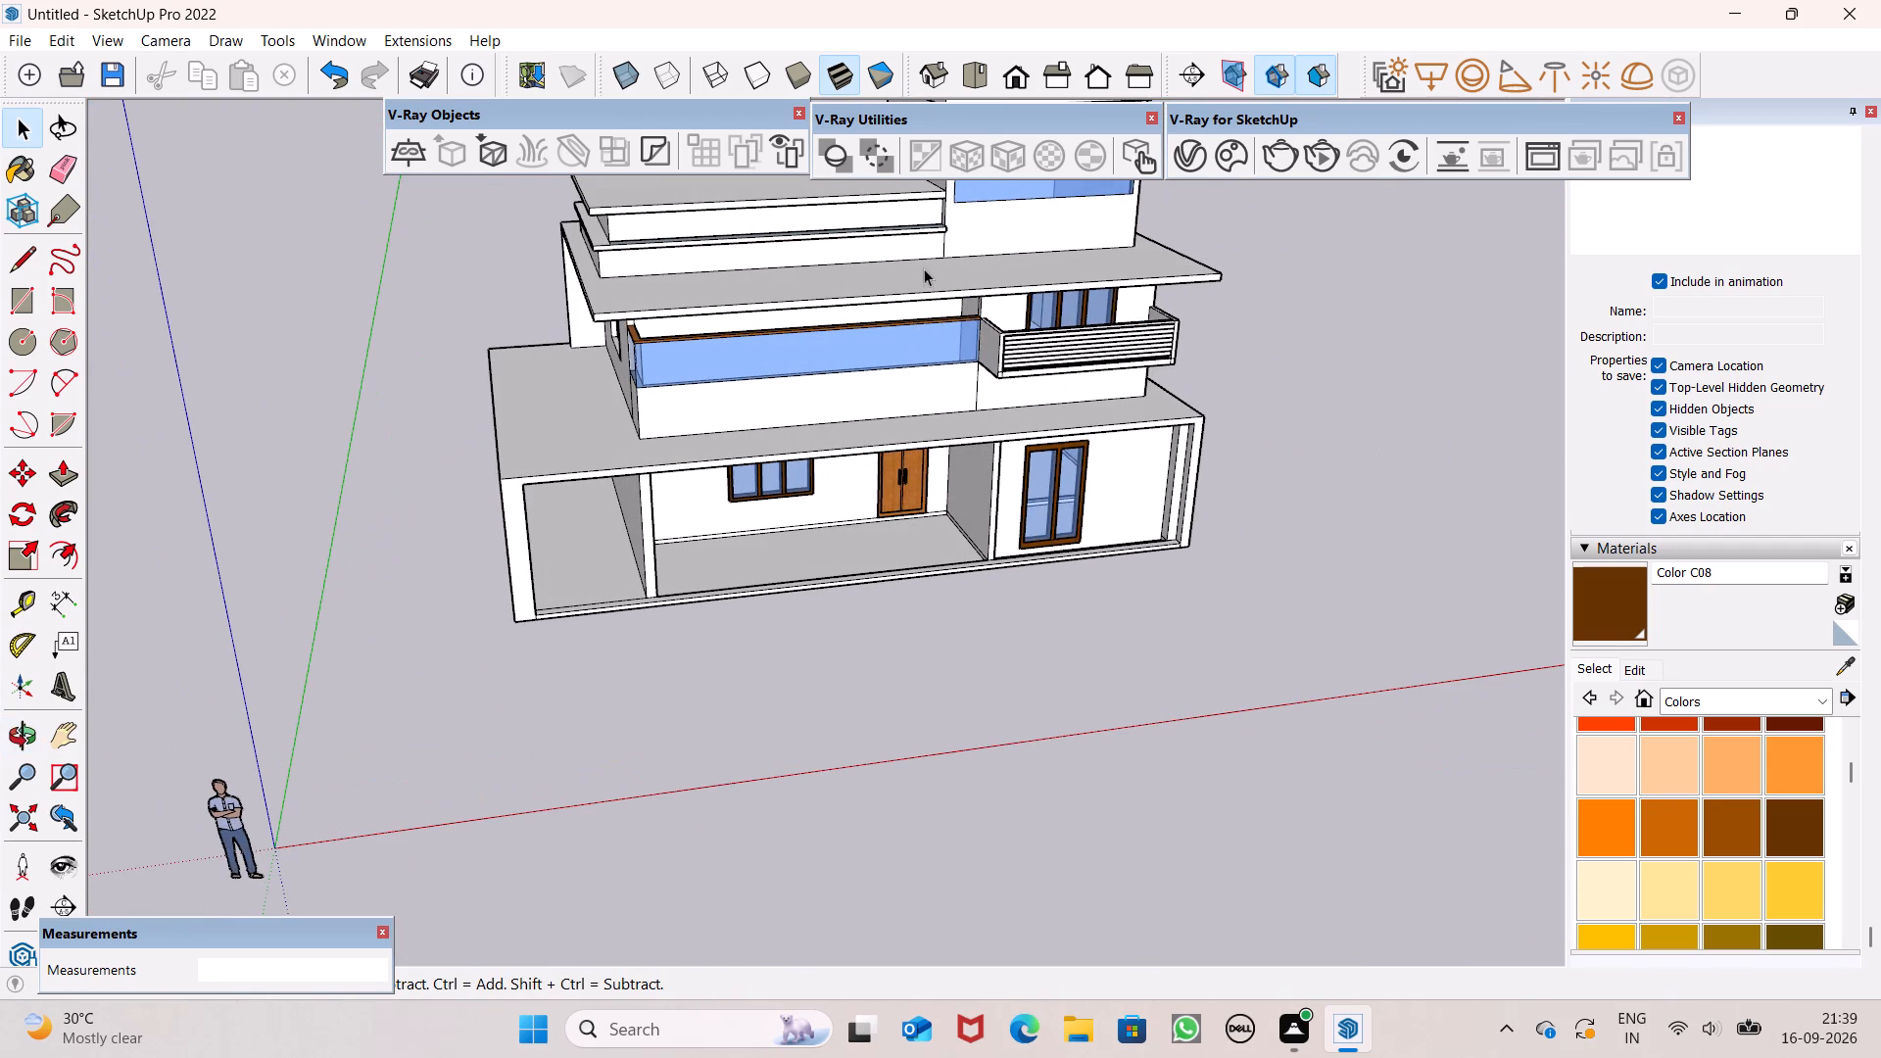
pyautogui.scroll(-2, 1159, 432)
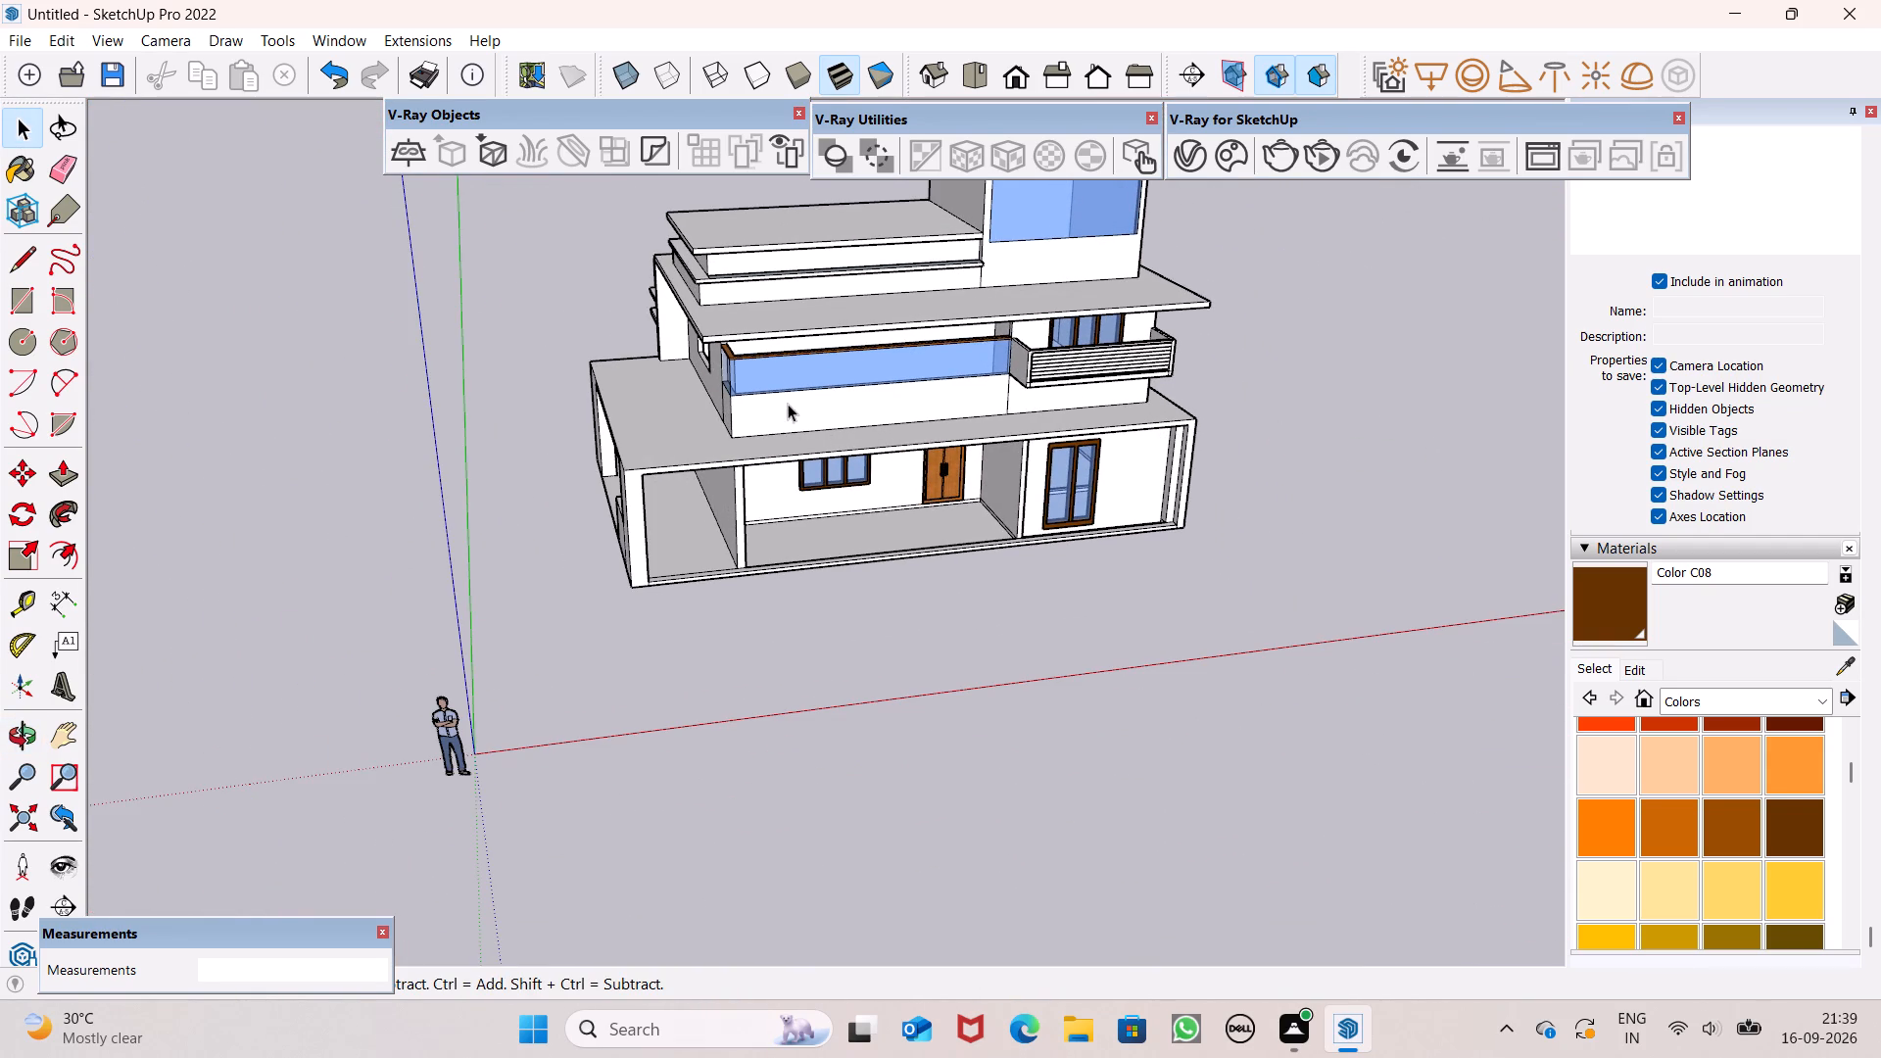
pyautogui.scroll(-5, 783, 393)
pyautogui.moveTo(781, 433); pyautogui.dragTo(1190, 426, button='middle')
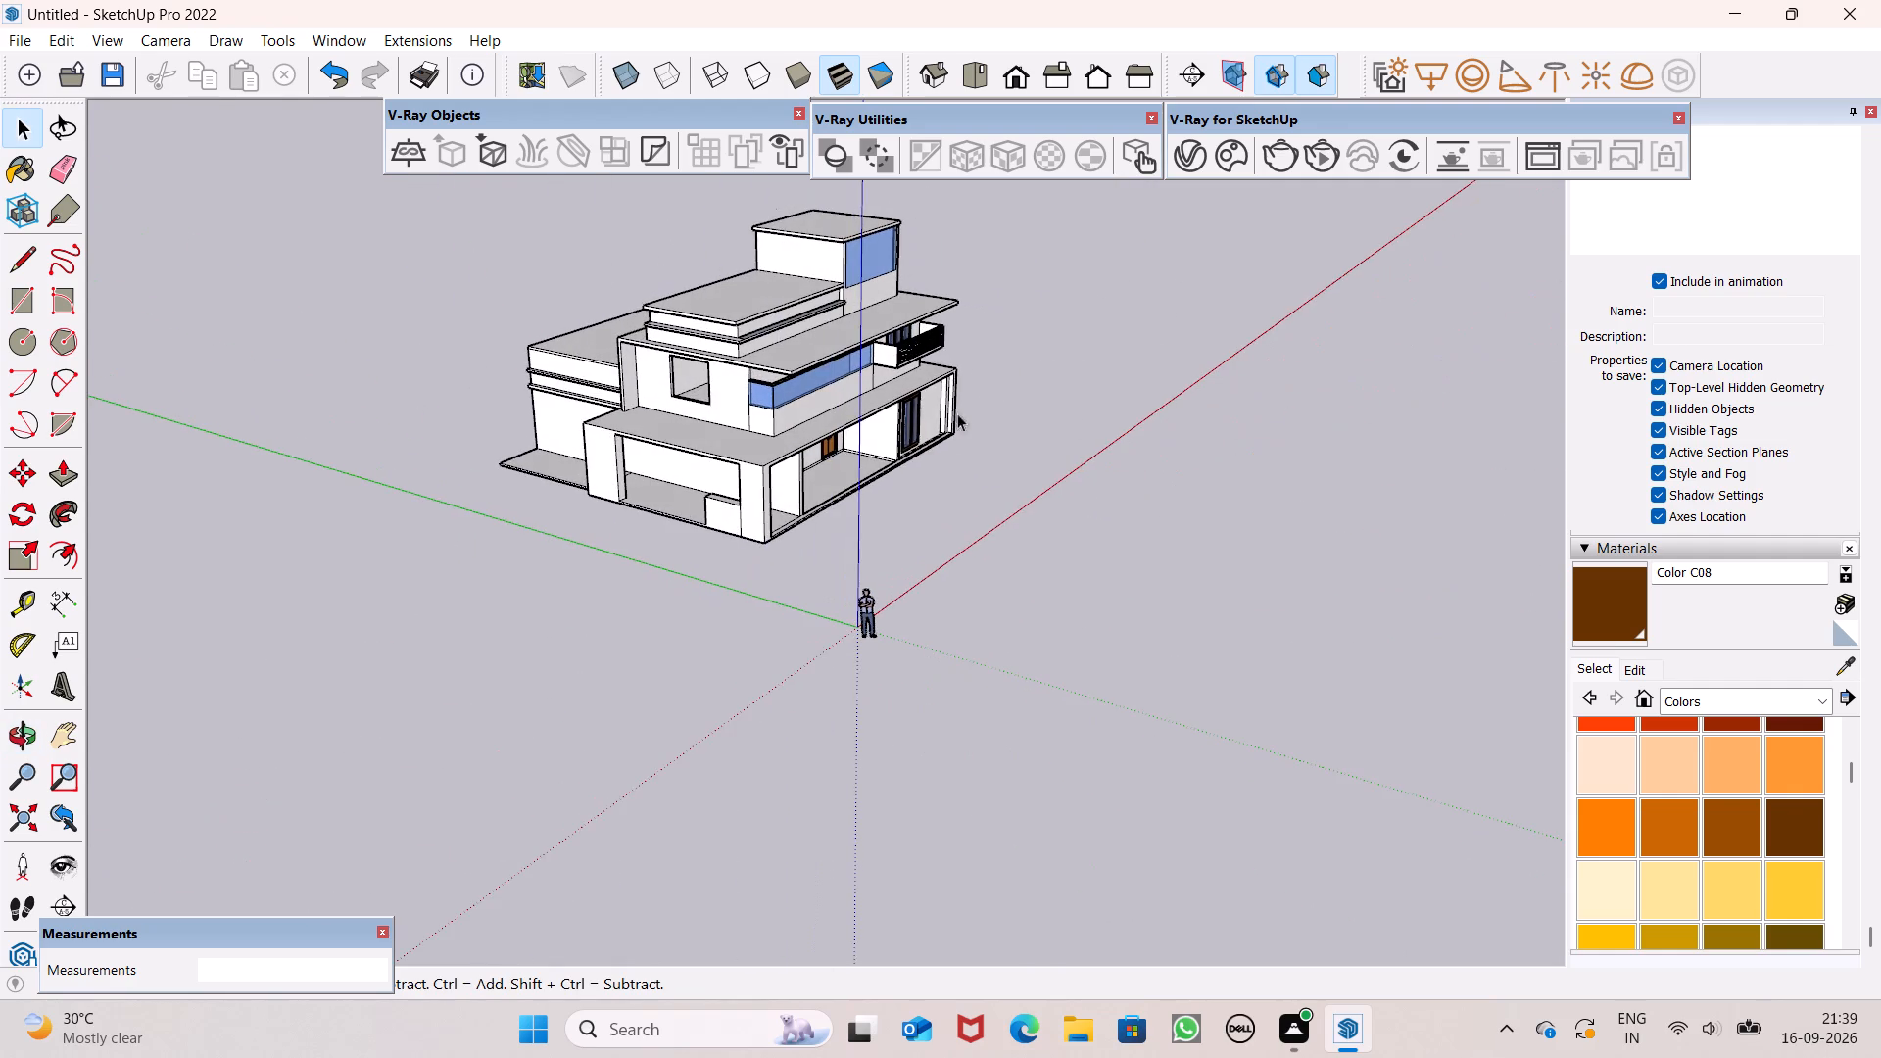
pyautogui.scroll(6, 790, 409)
pyautogui.moveTo(794, 414); pyautogui.dragTo(1134, 393, button='middle')
pyautogui.scroll(4, 1007, 418)
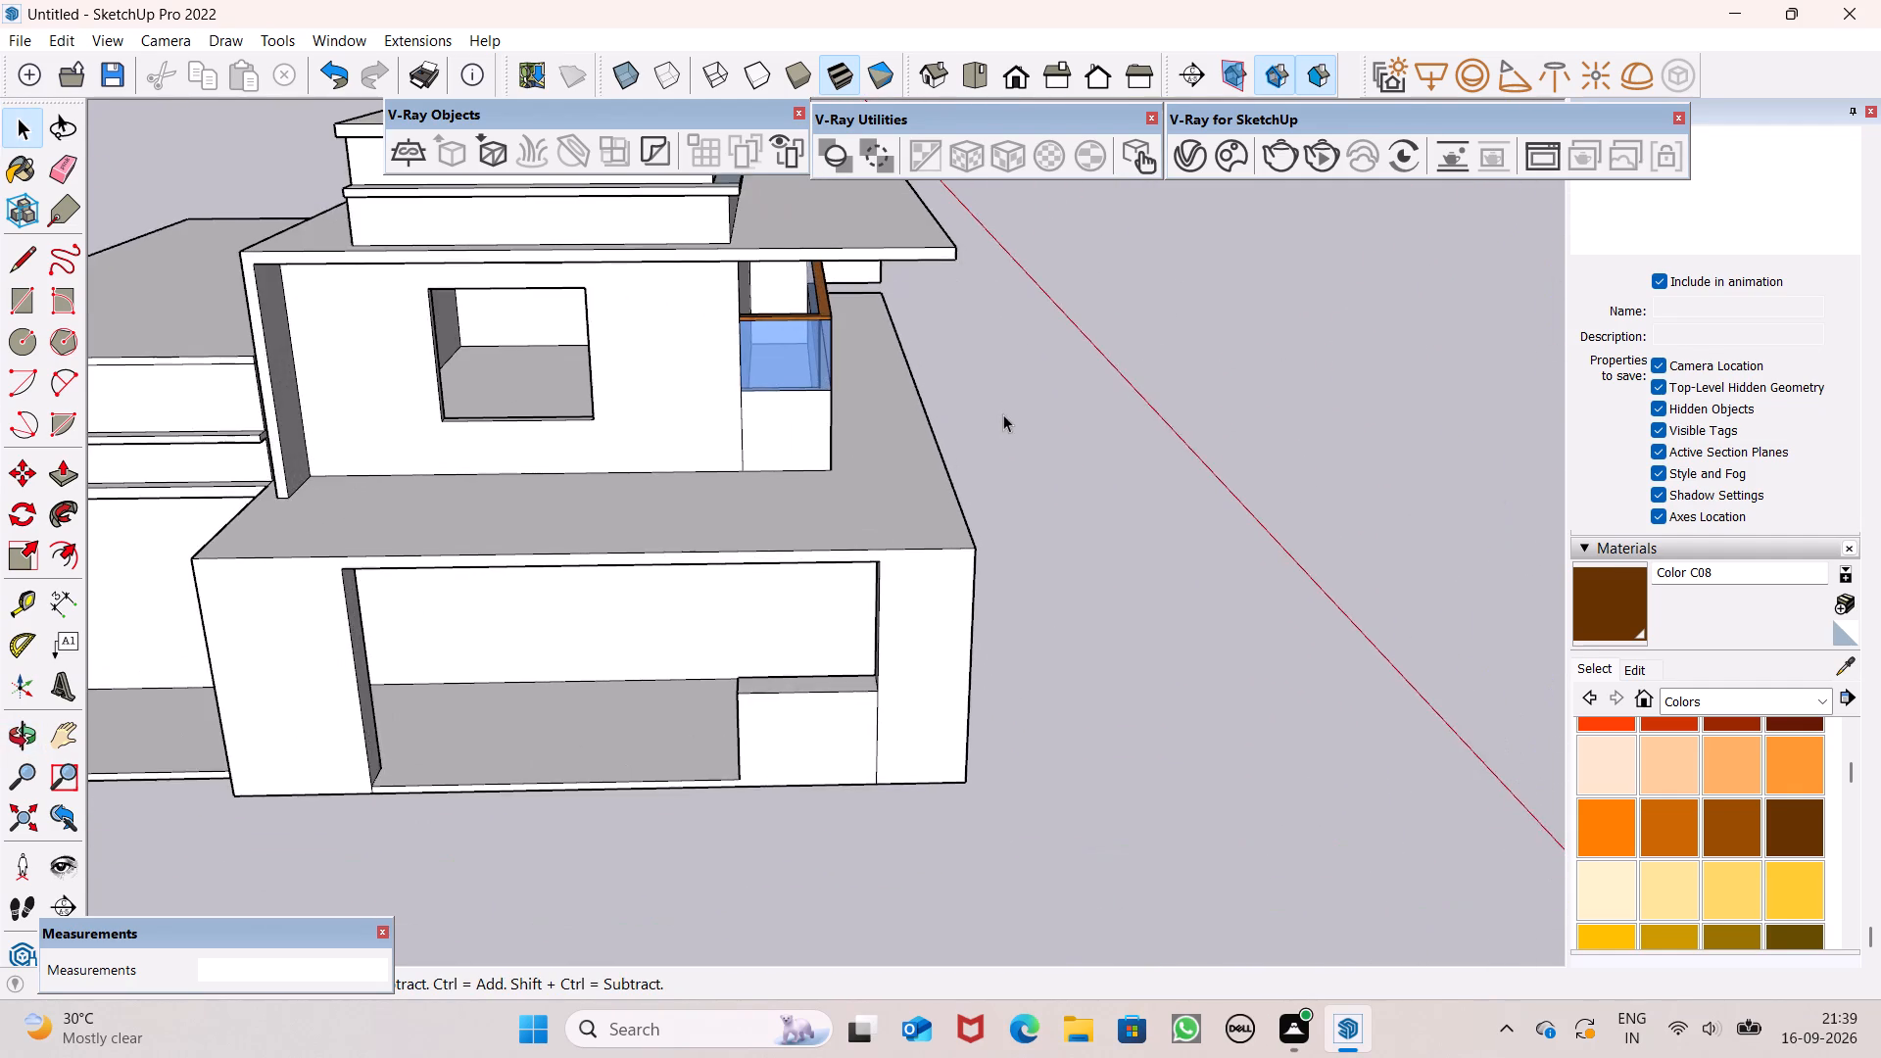
pyautogui.scroll(-5, 1001, 407)
pyautogui.moveTo(1000, 403); pyautogui.dragTo(335, 386, button='middle')
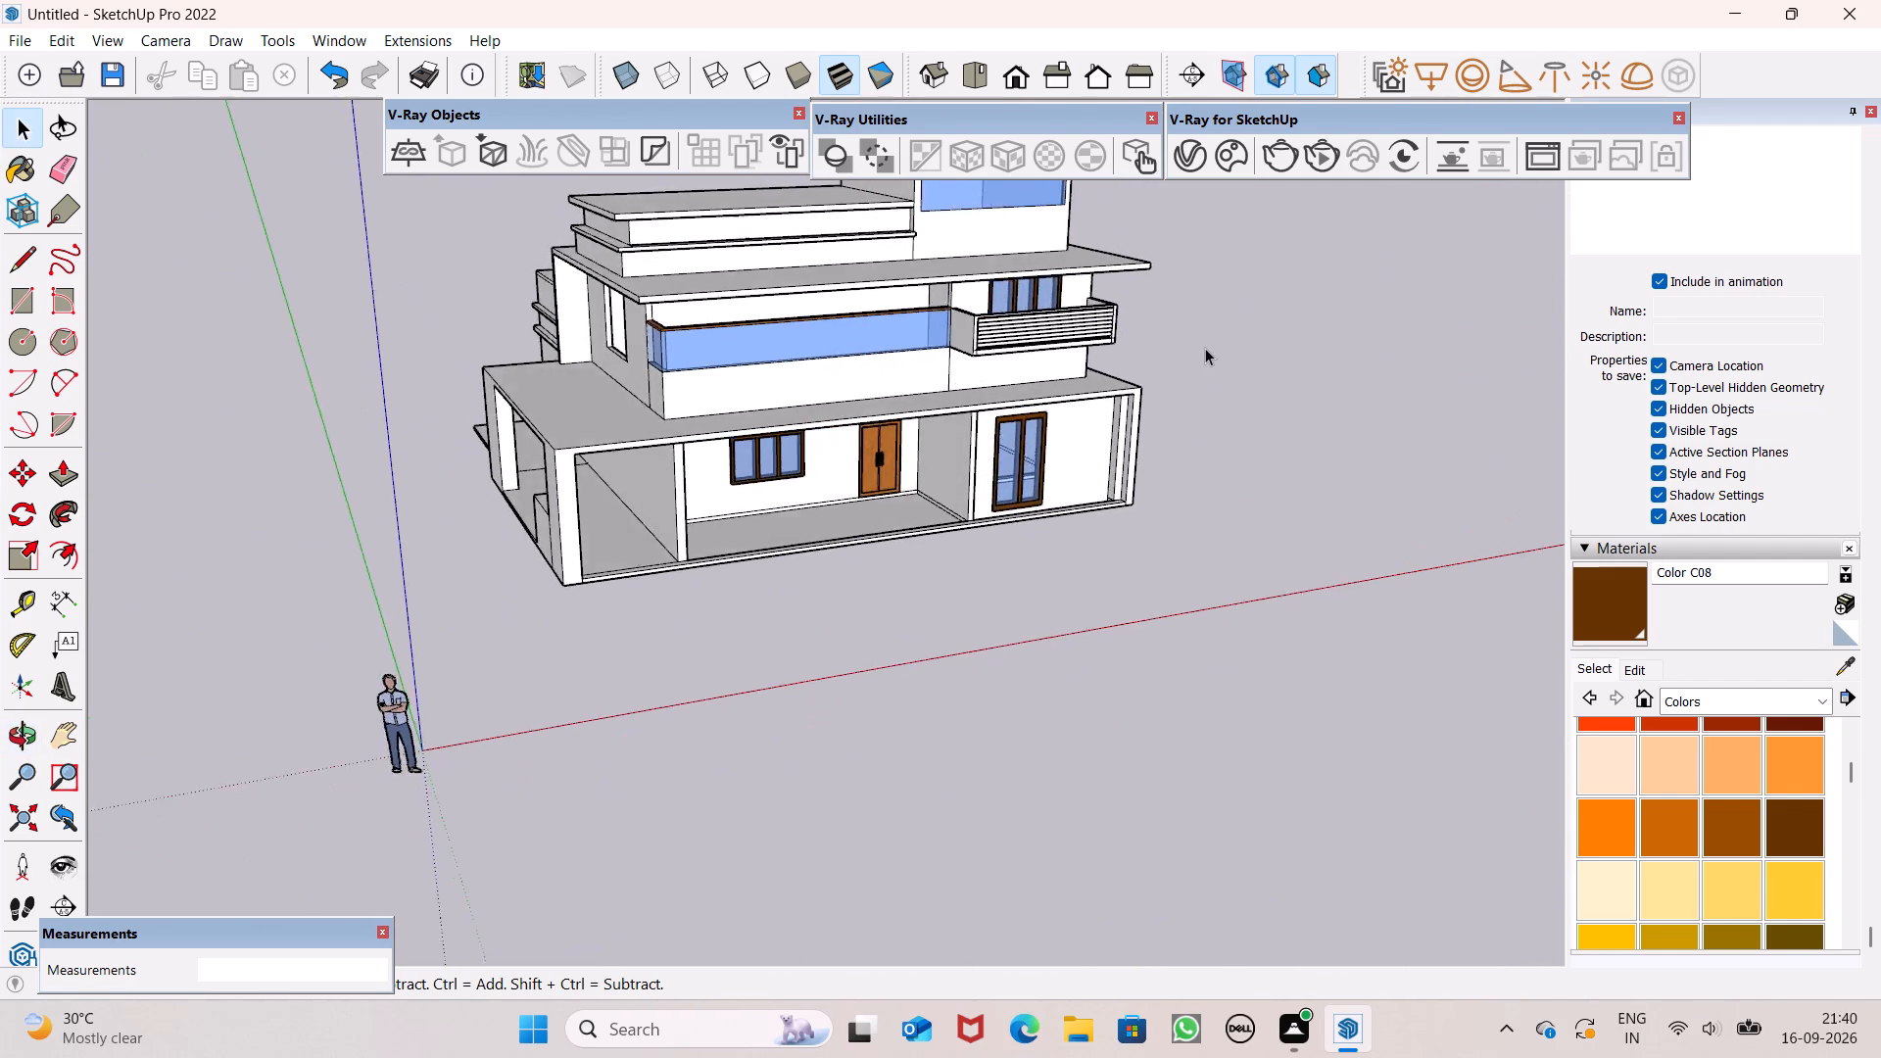
pyautogui.scroll(3, 1205, 348)
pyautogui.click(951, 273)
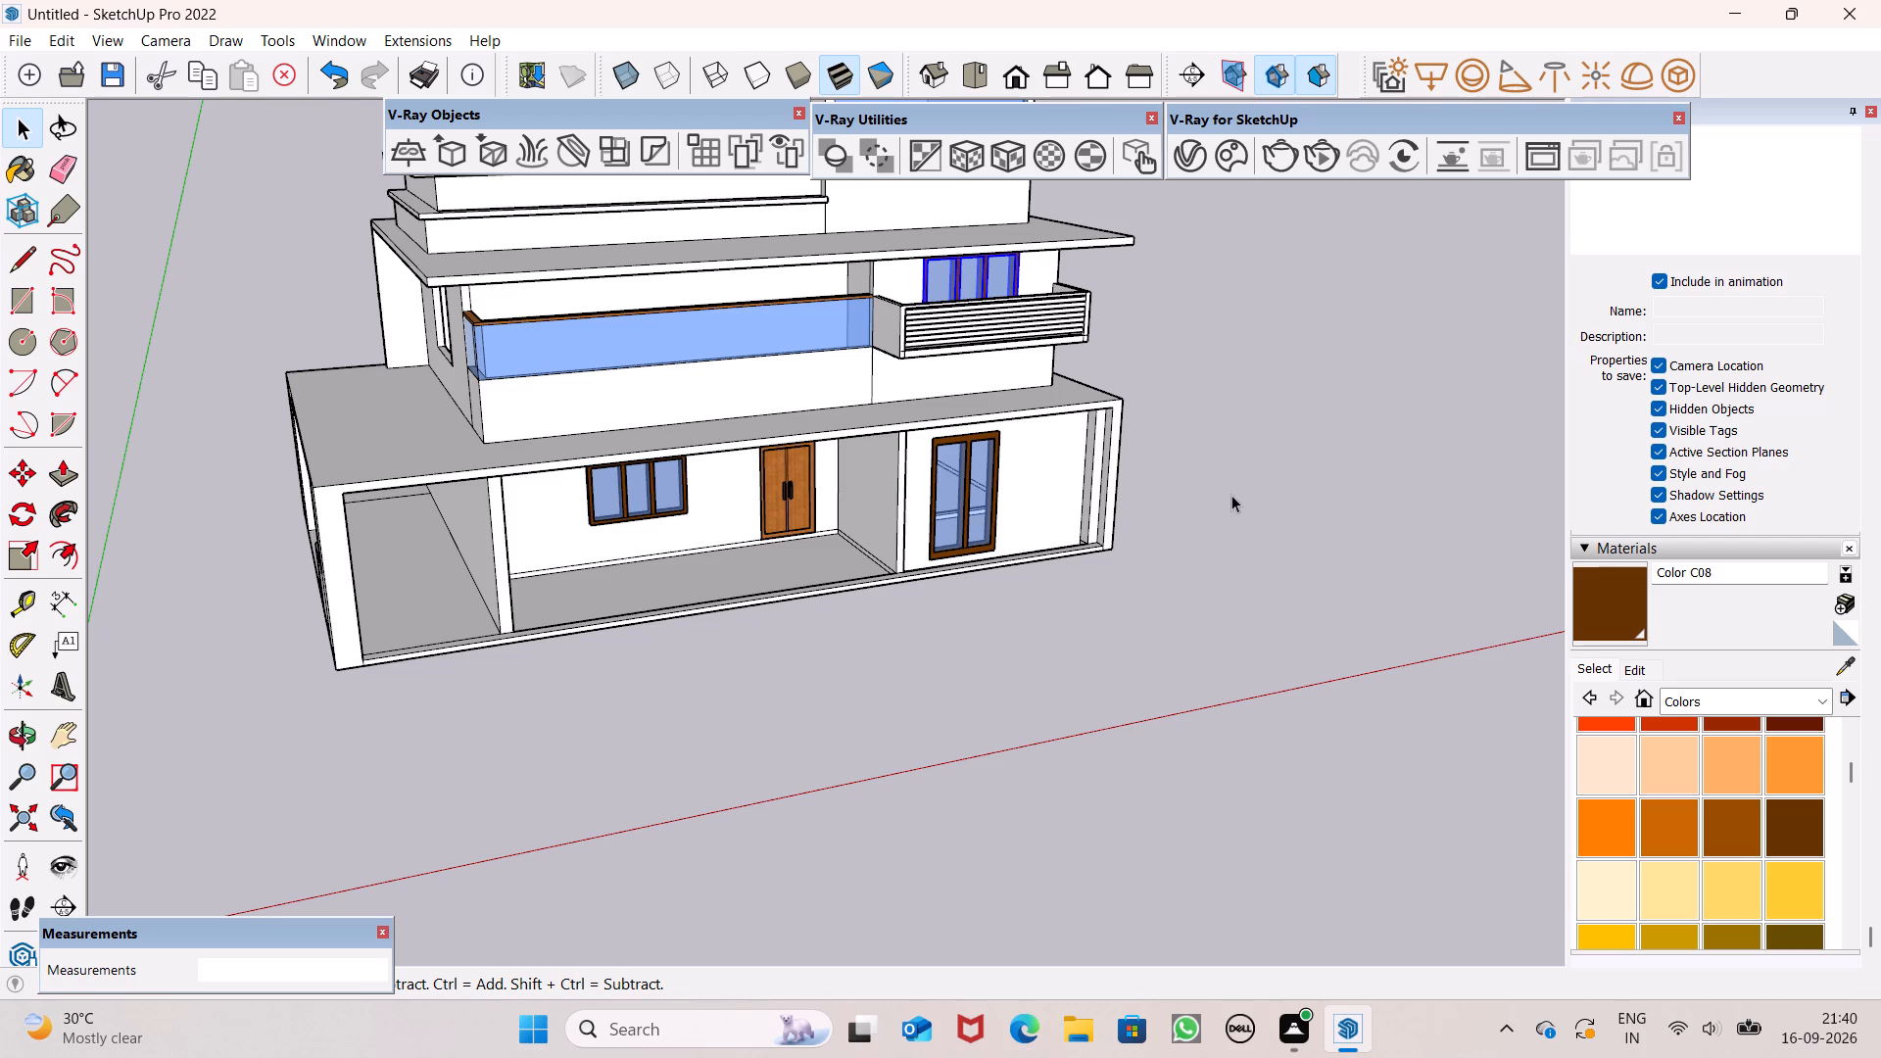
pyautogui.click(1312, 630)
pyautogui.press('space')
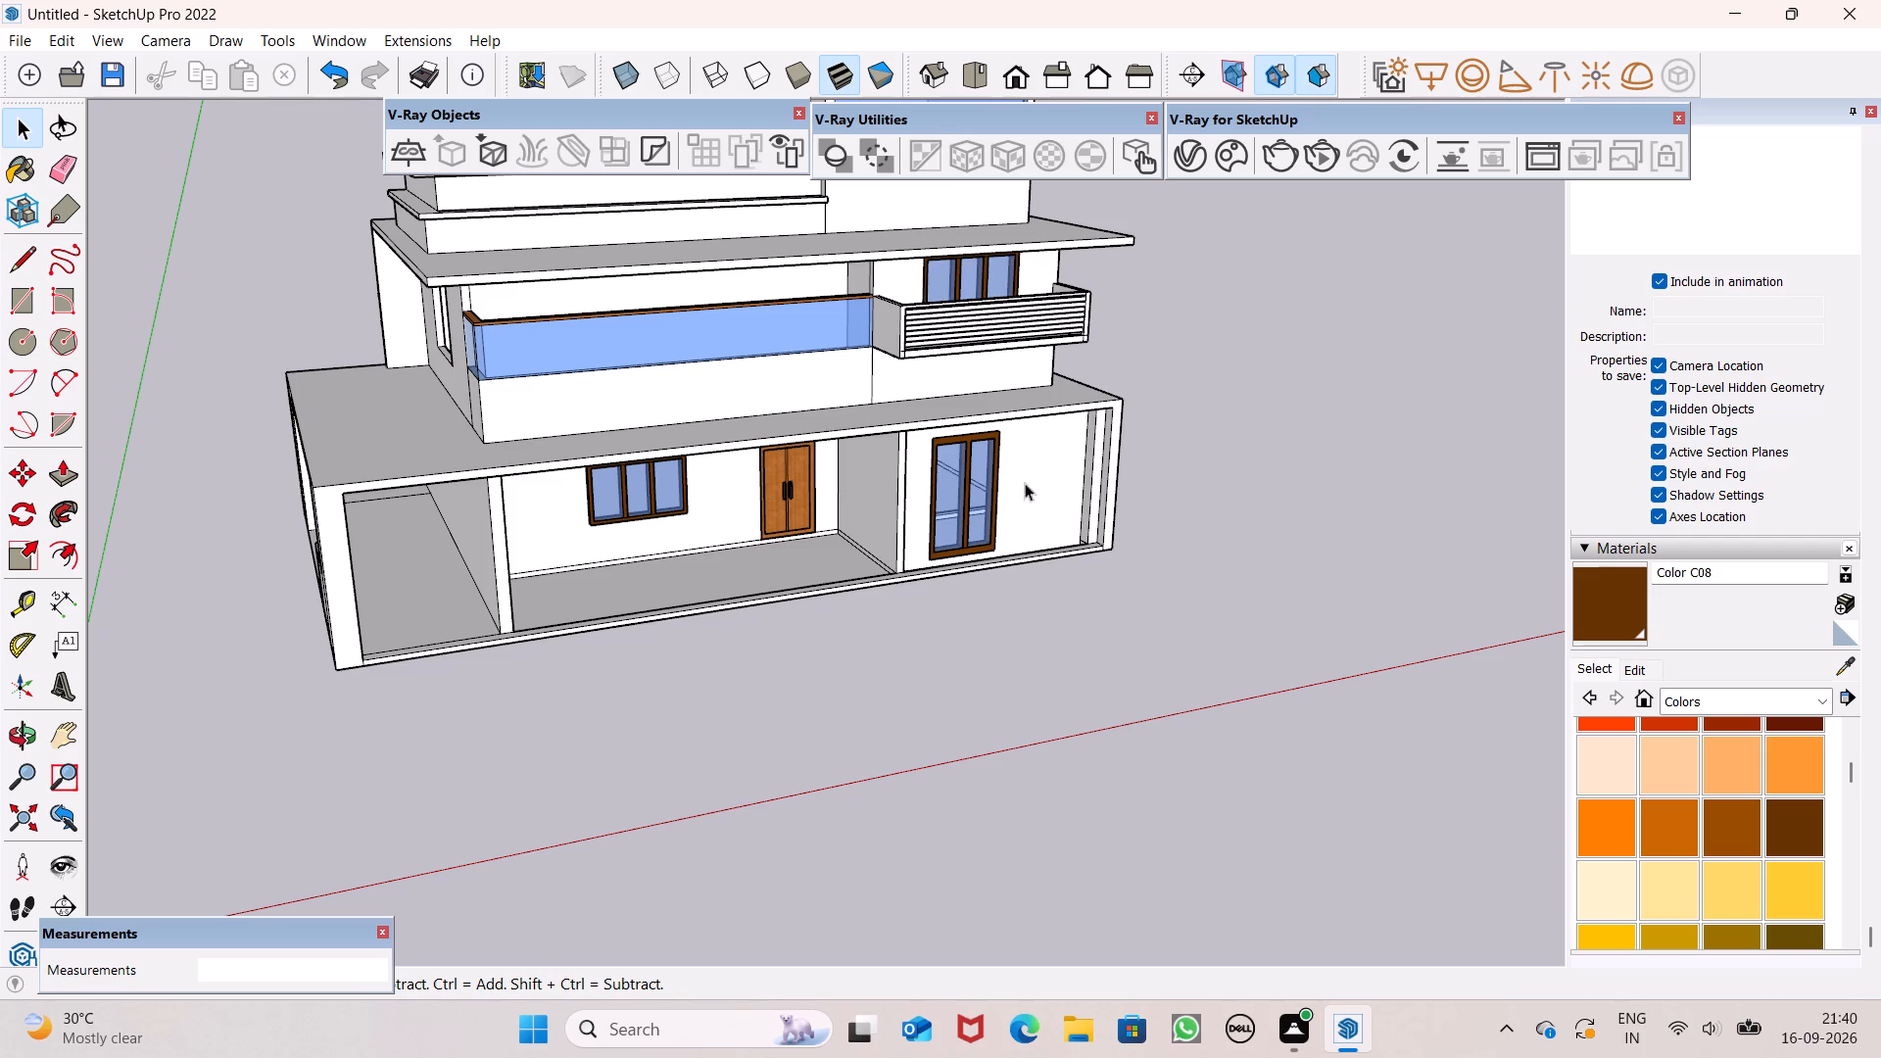
# Copy the tall two-pane ground-floor window onto the open ground in front of the house, and deselect the copy.
pyautogui.click(955, 483)
pyautogui.press('m')
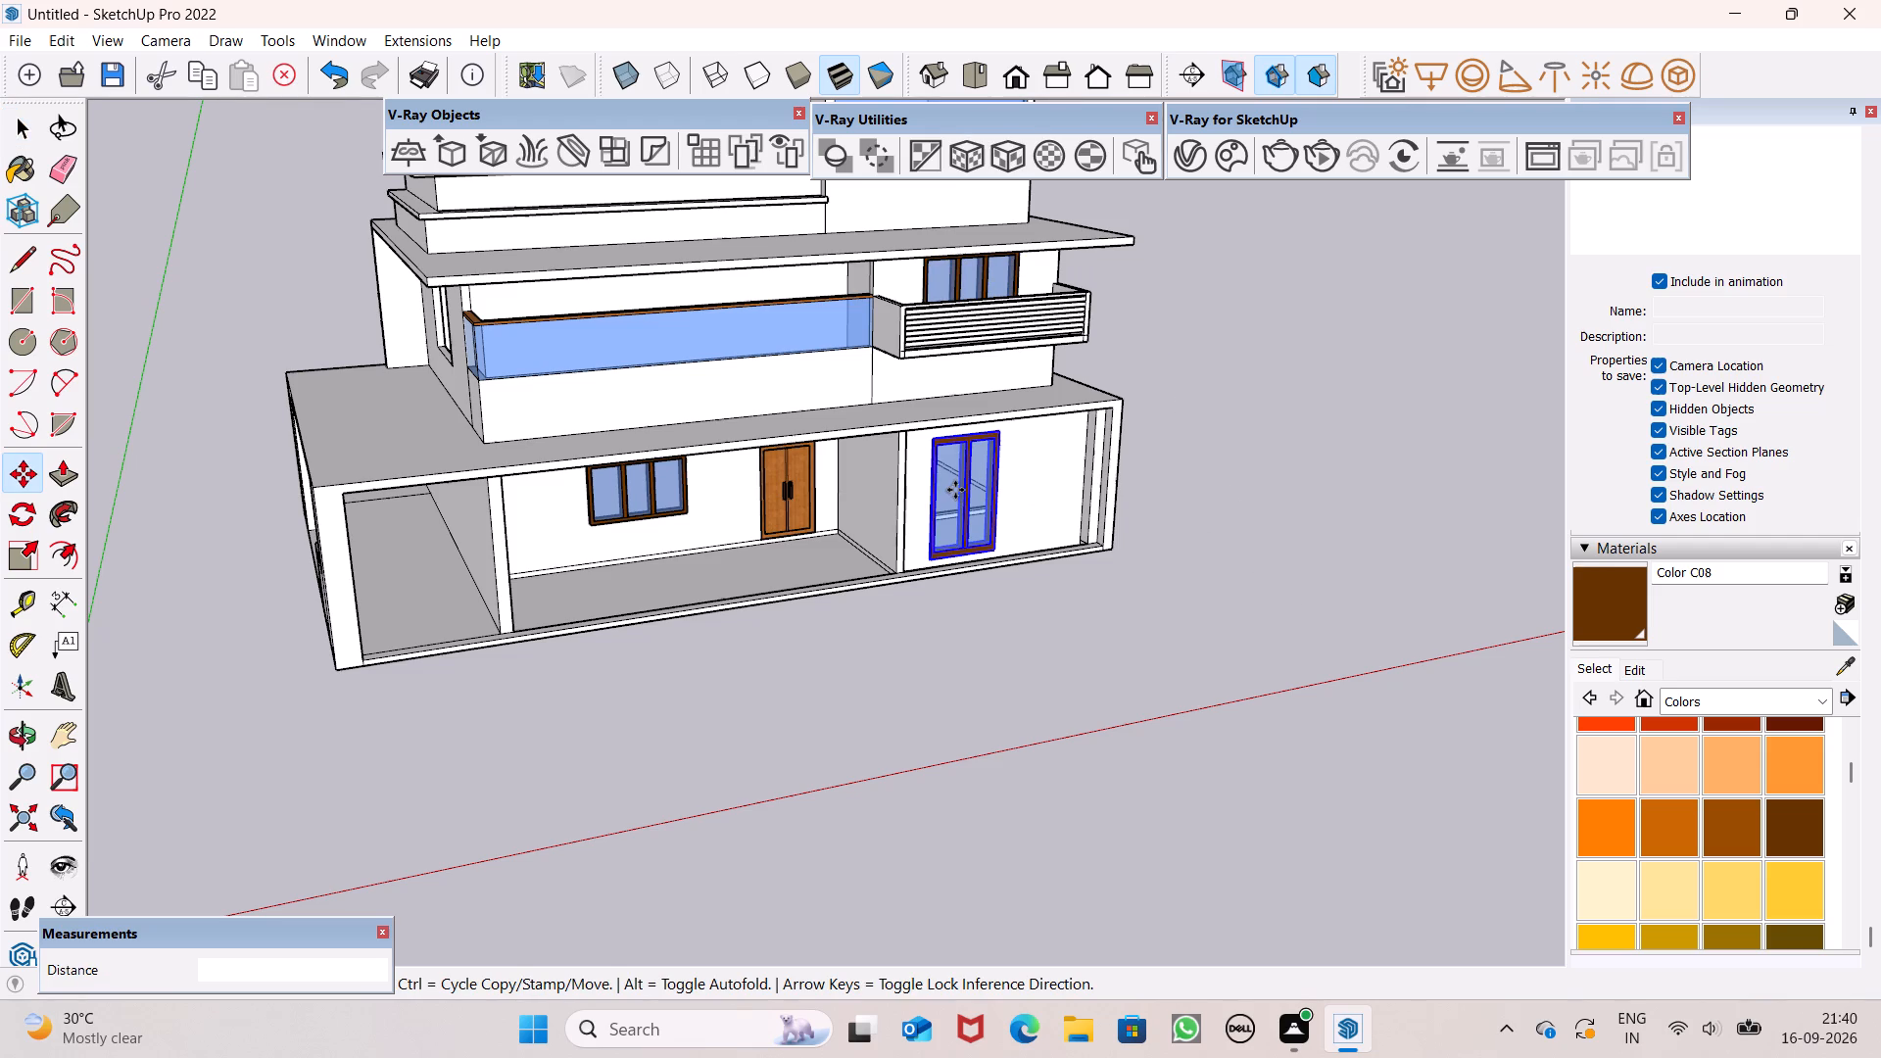
pyautogui.press('Return')
pyautogui.moveTo(955, 488); pyautogui.dragTo(923, 606)
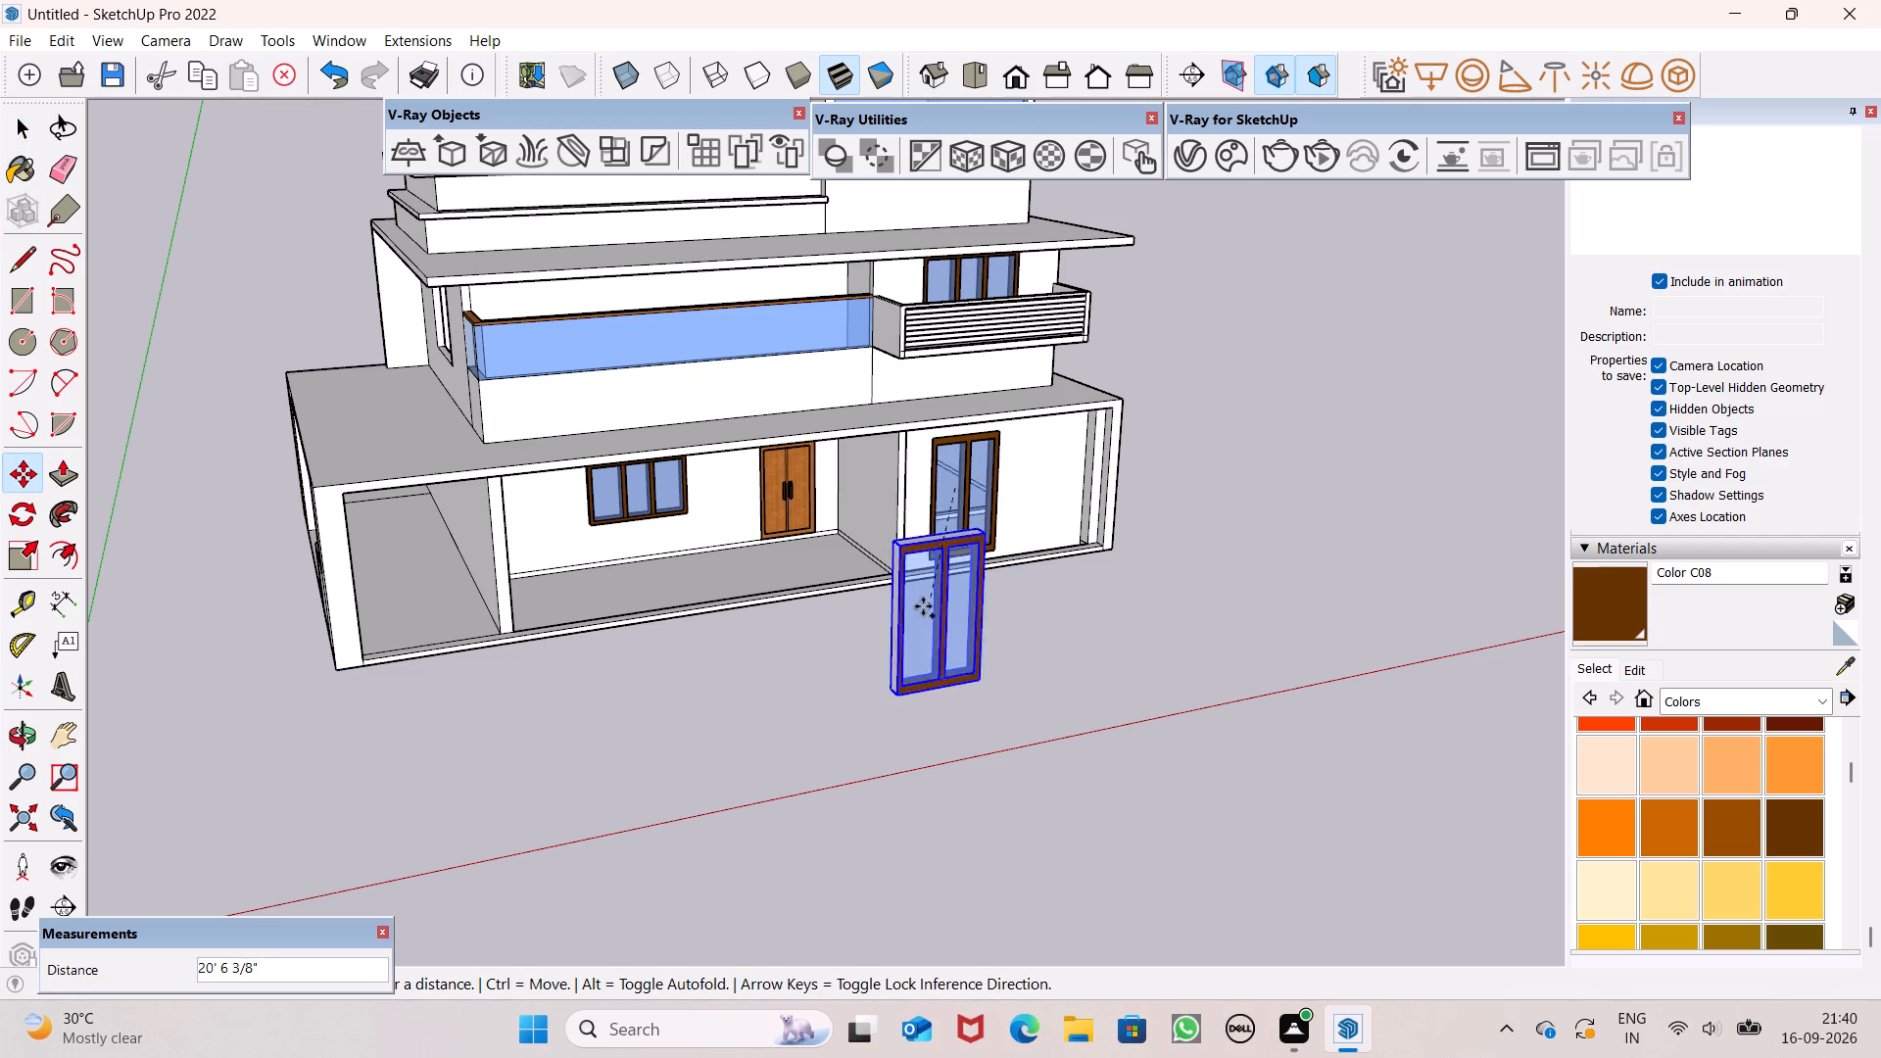
pyautogui.moveTo(923, 606); pyautogui.dragTo(830, 640)
pyautogui.press('space')
pyautogui.click(1122, 597)
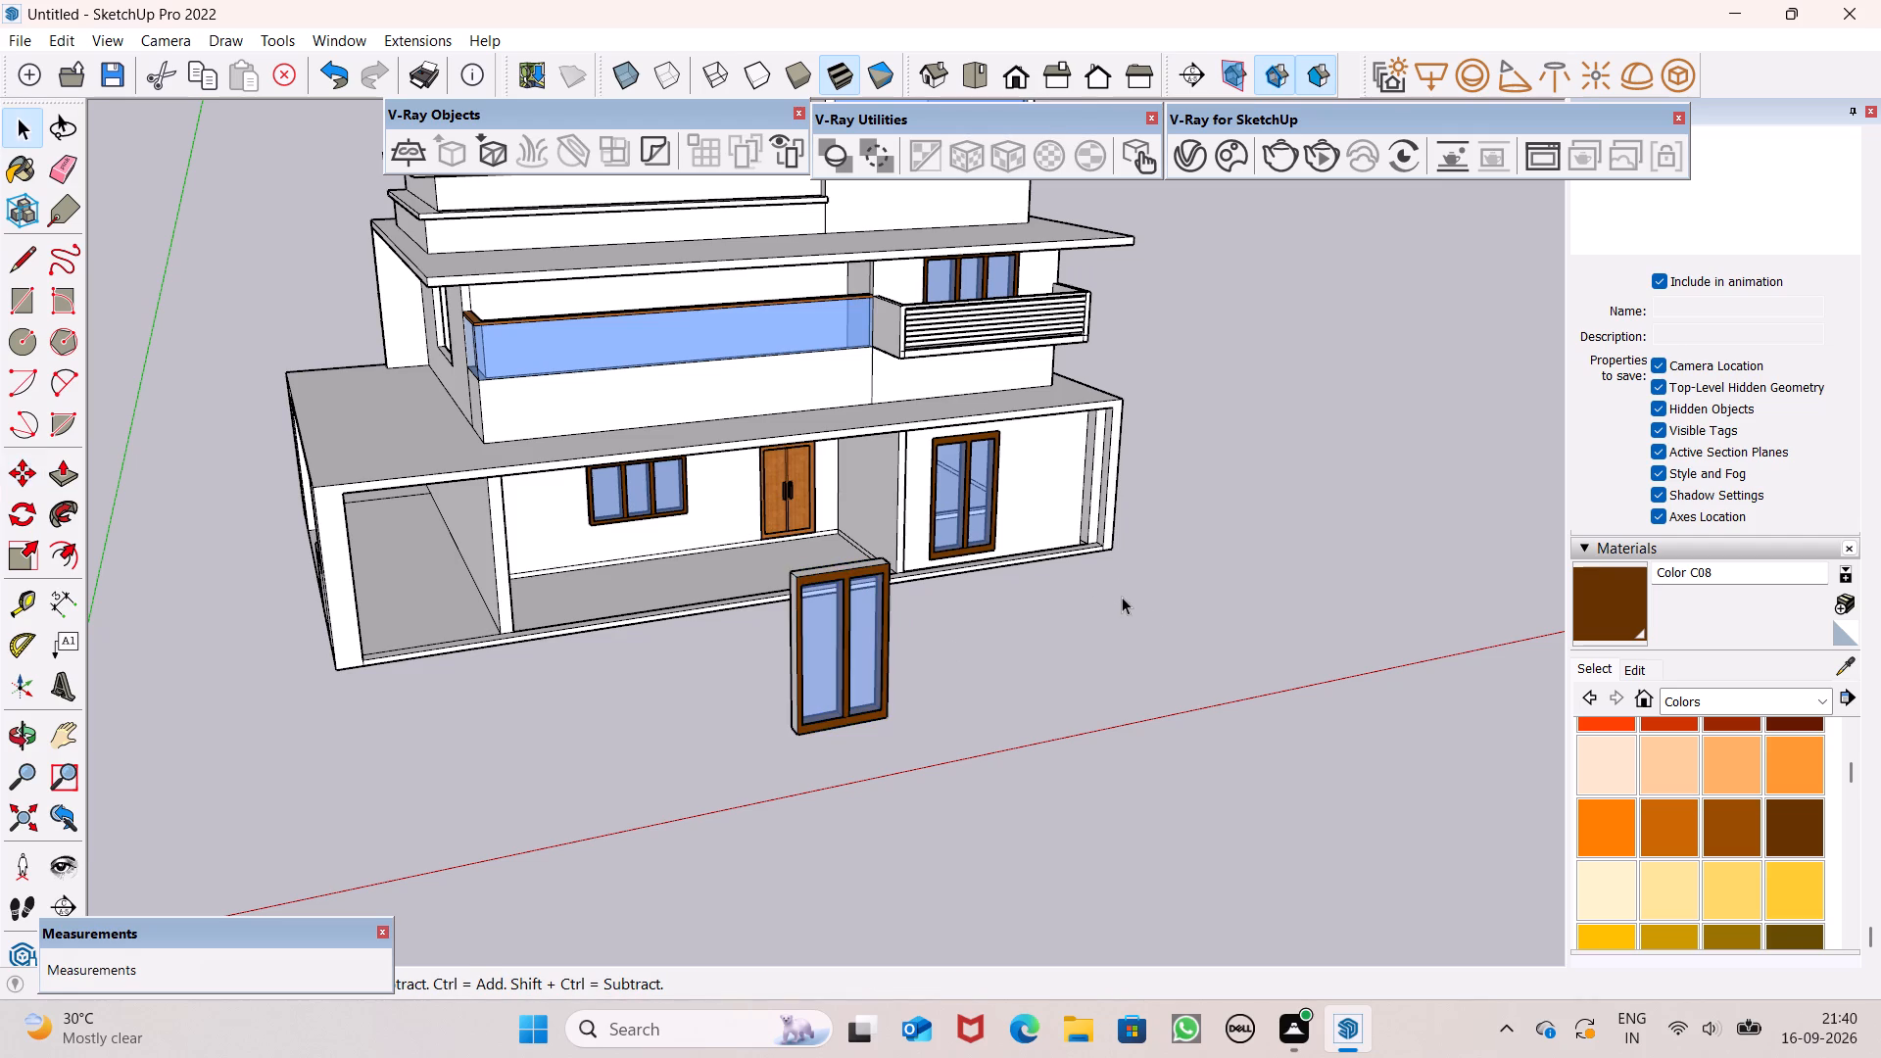
# Rotate the copied window 90 degrees horizontally about its bottom corner so that it faces the same way as the side wall.
pyautogui.scroll(-4, 1157, 592)
pyautogui.moveTo(1188, 630); pyautogui.dragTo(1674, 618, button='middle')
pyautogui.scroll(5, 1109, 512)
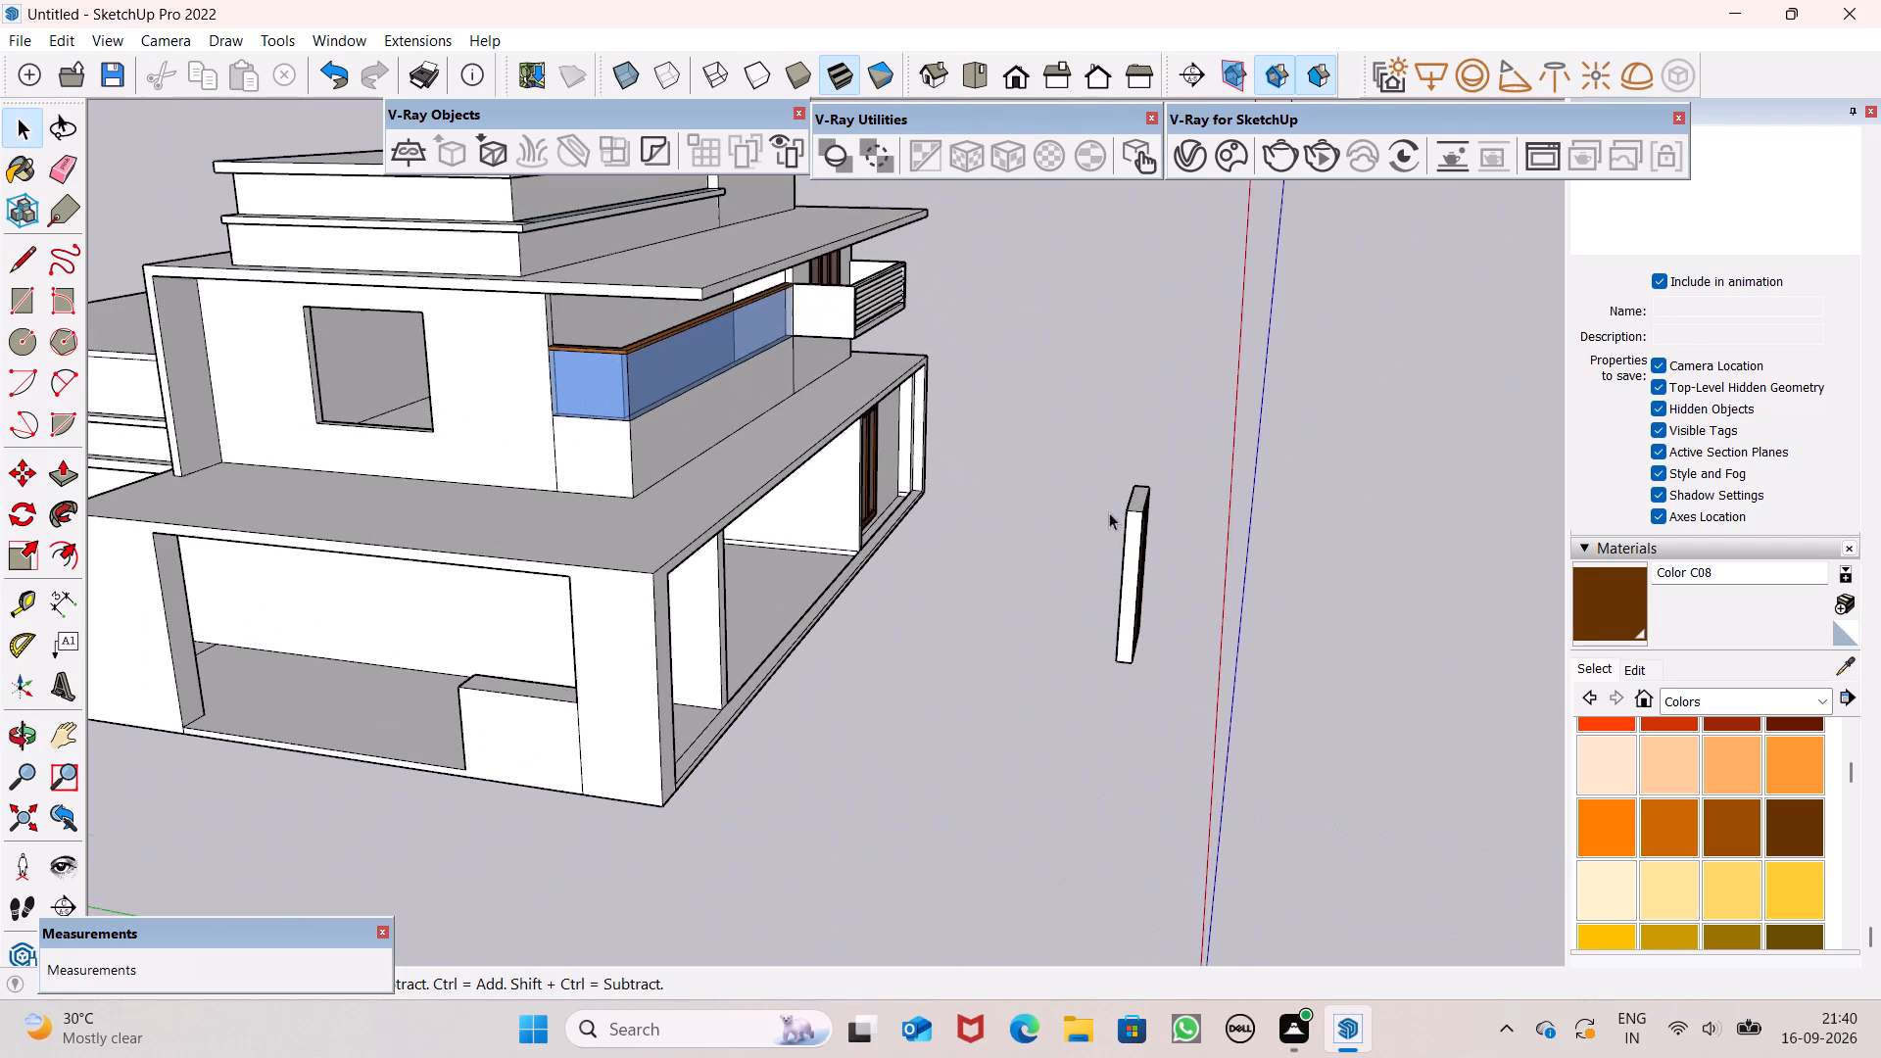
pyautogui.moveTo(1168, 602); pyautogui.dragTo(1233, 592, button='middle')
pyautogui.scroll(5, 1169, 603)
pyautogui.click(1153, 598)
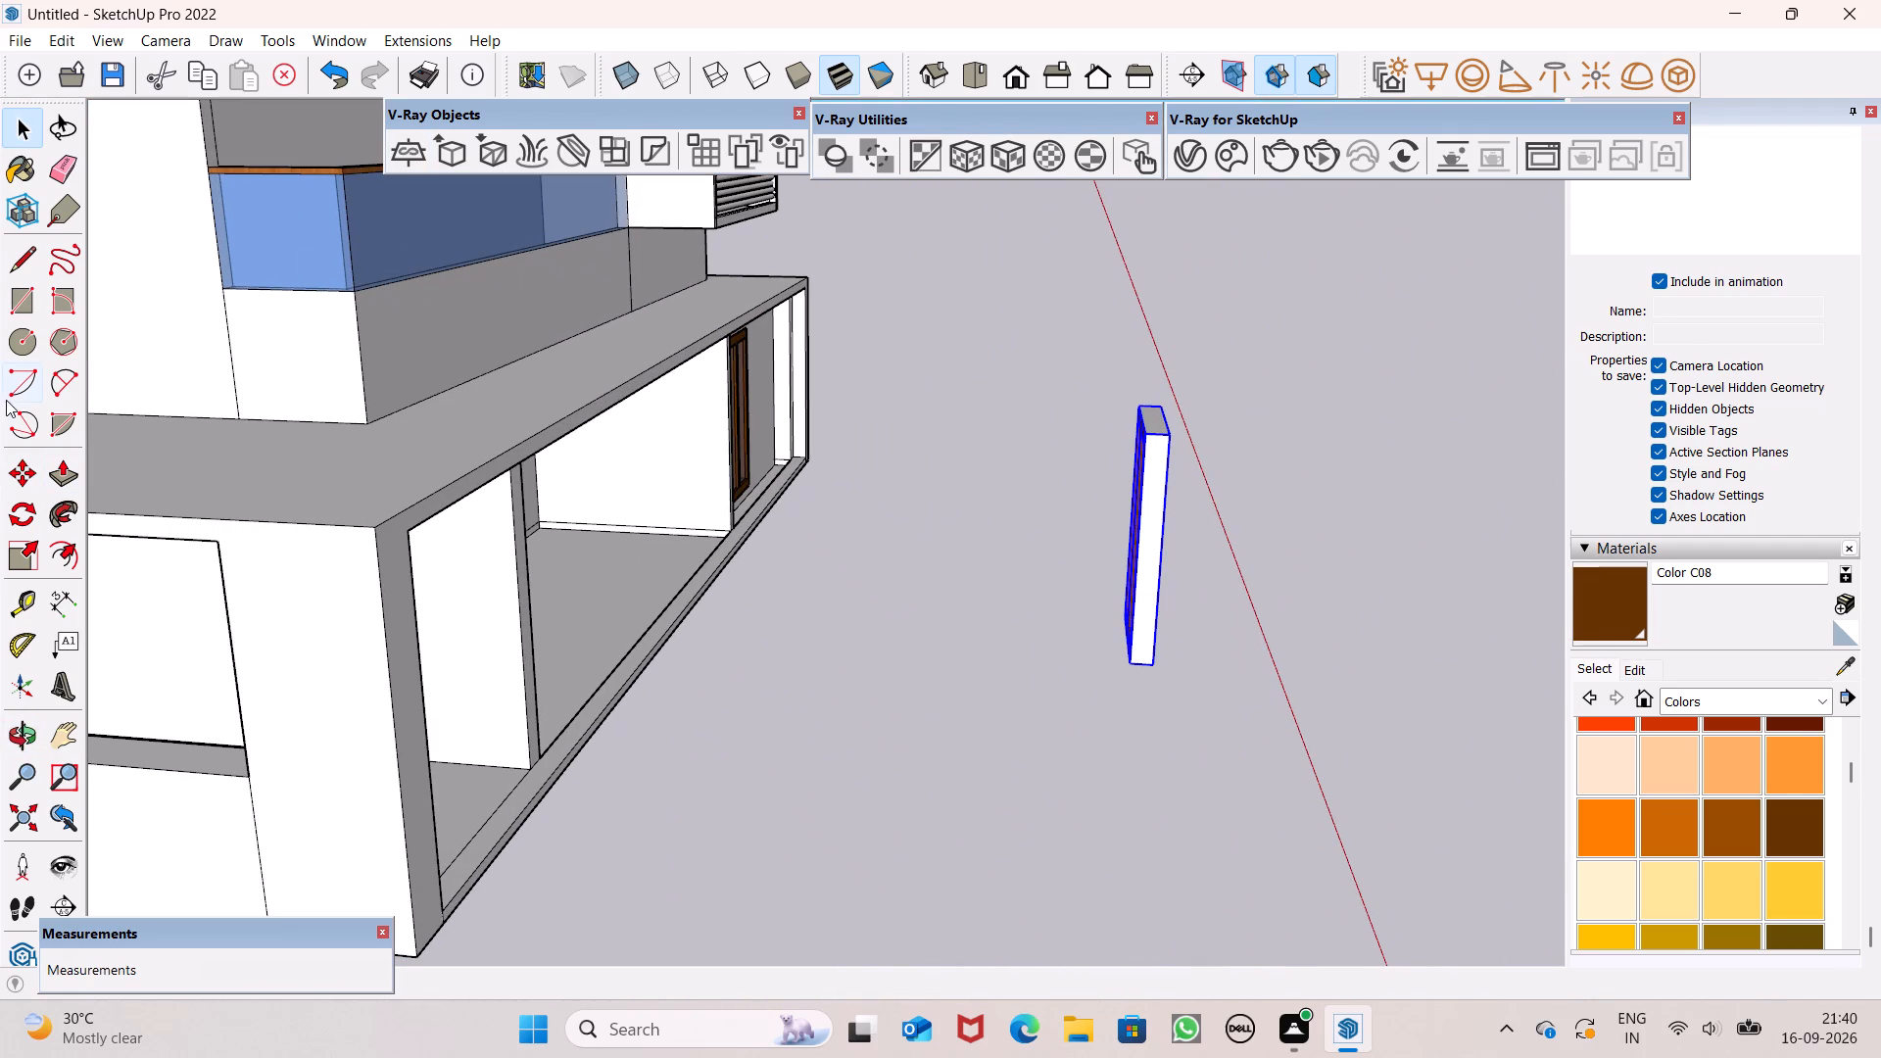
pyautogui.click(22, 514)
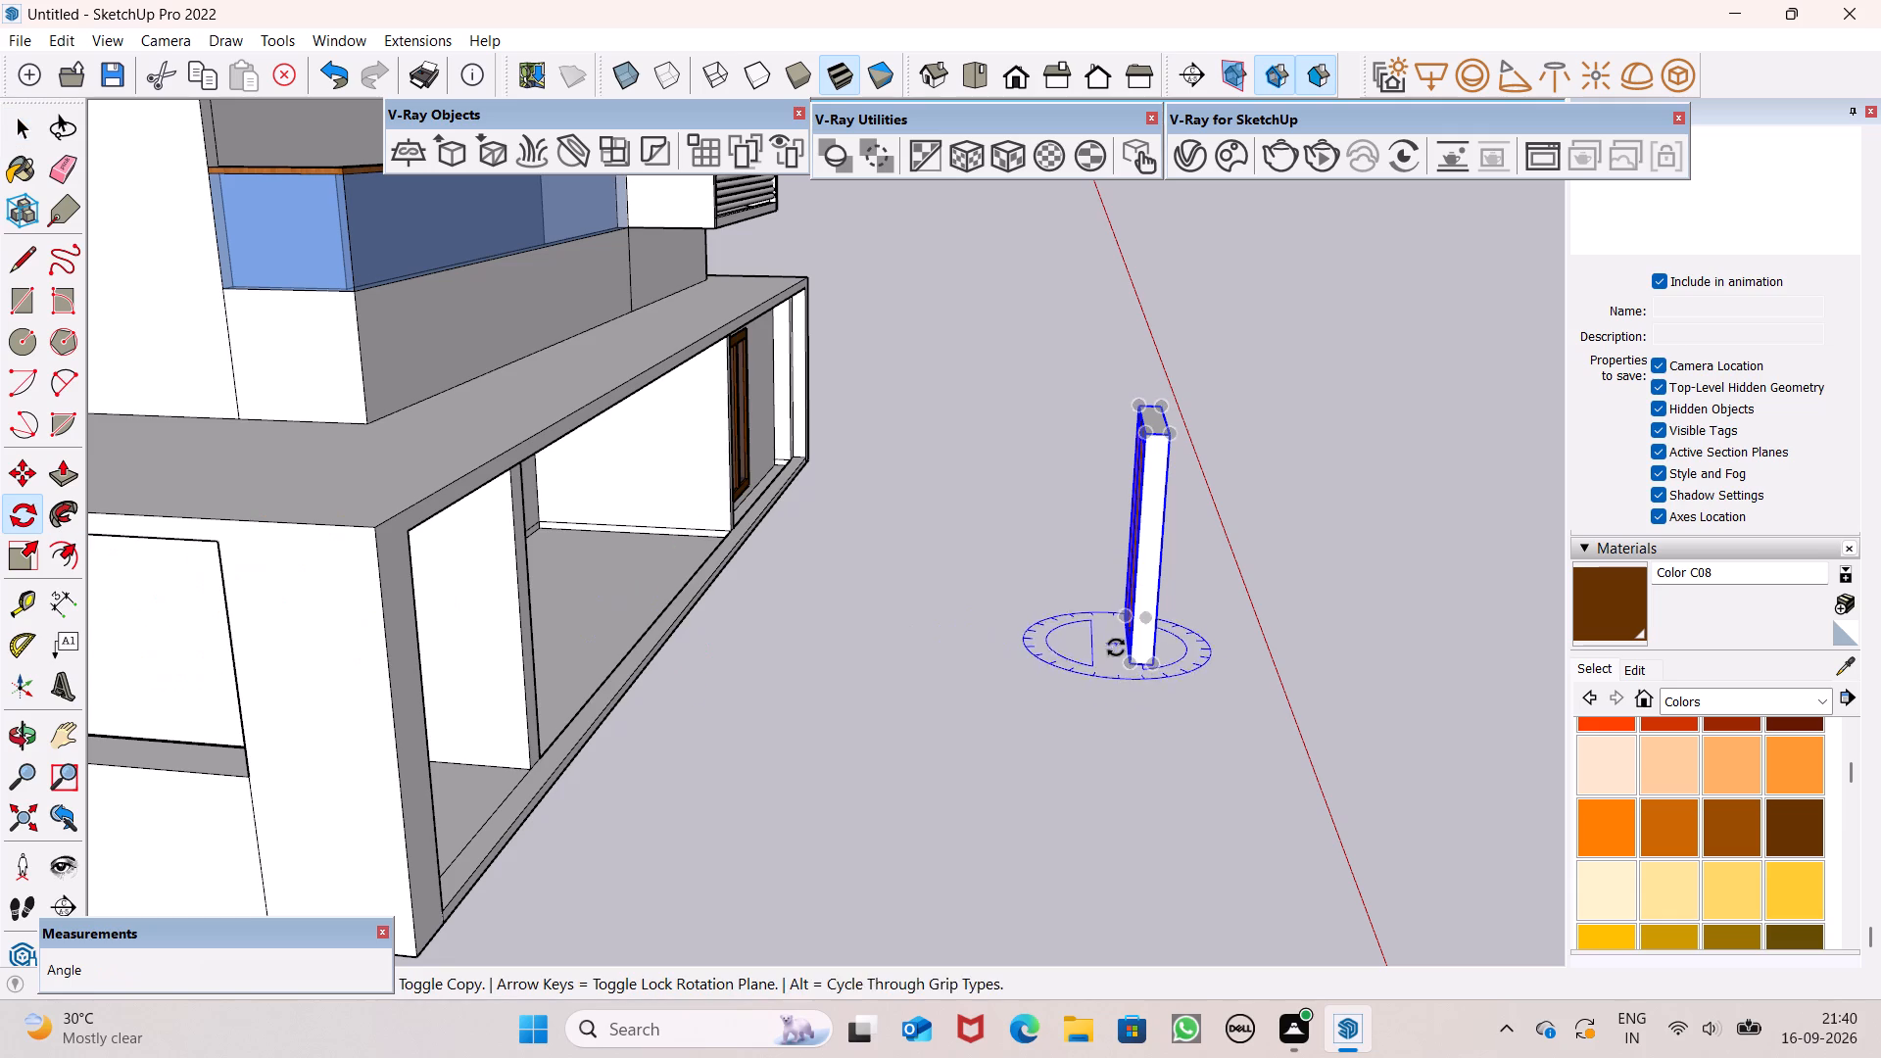
pyautogui.click(1151, 674)
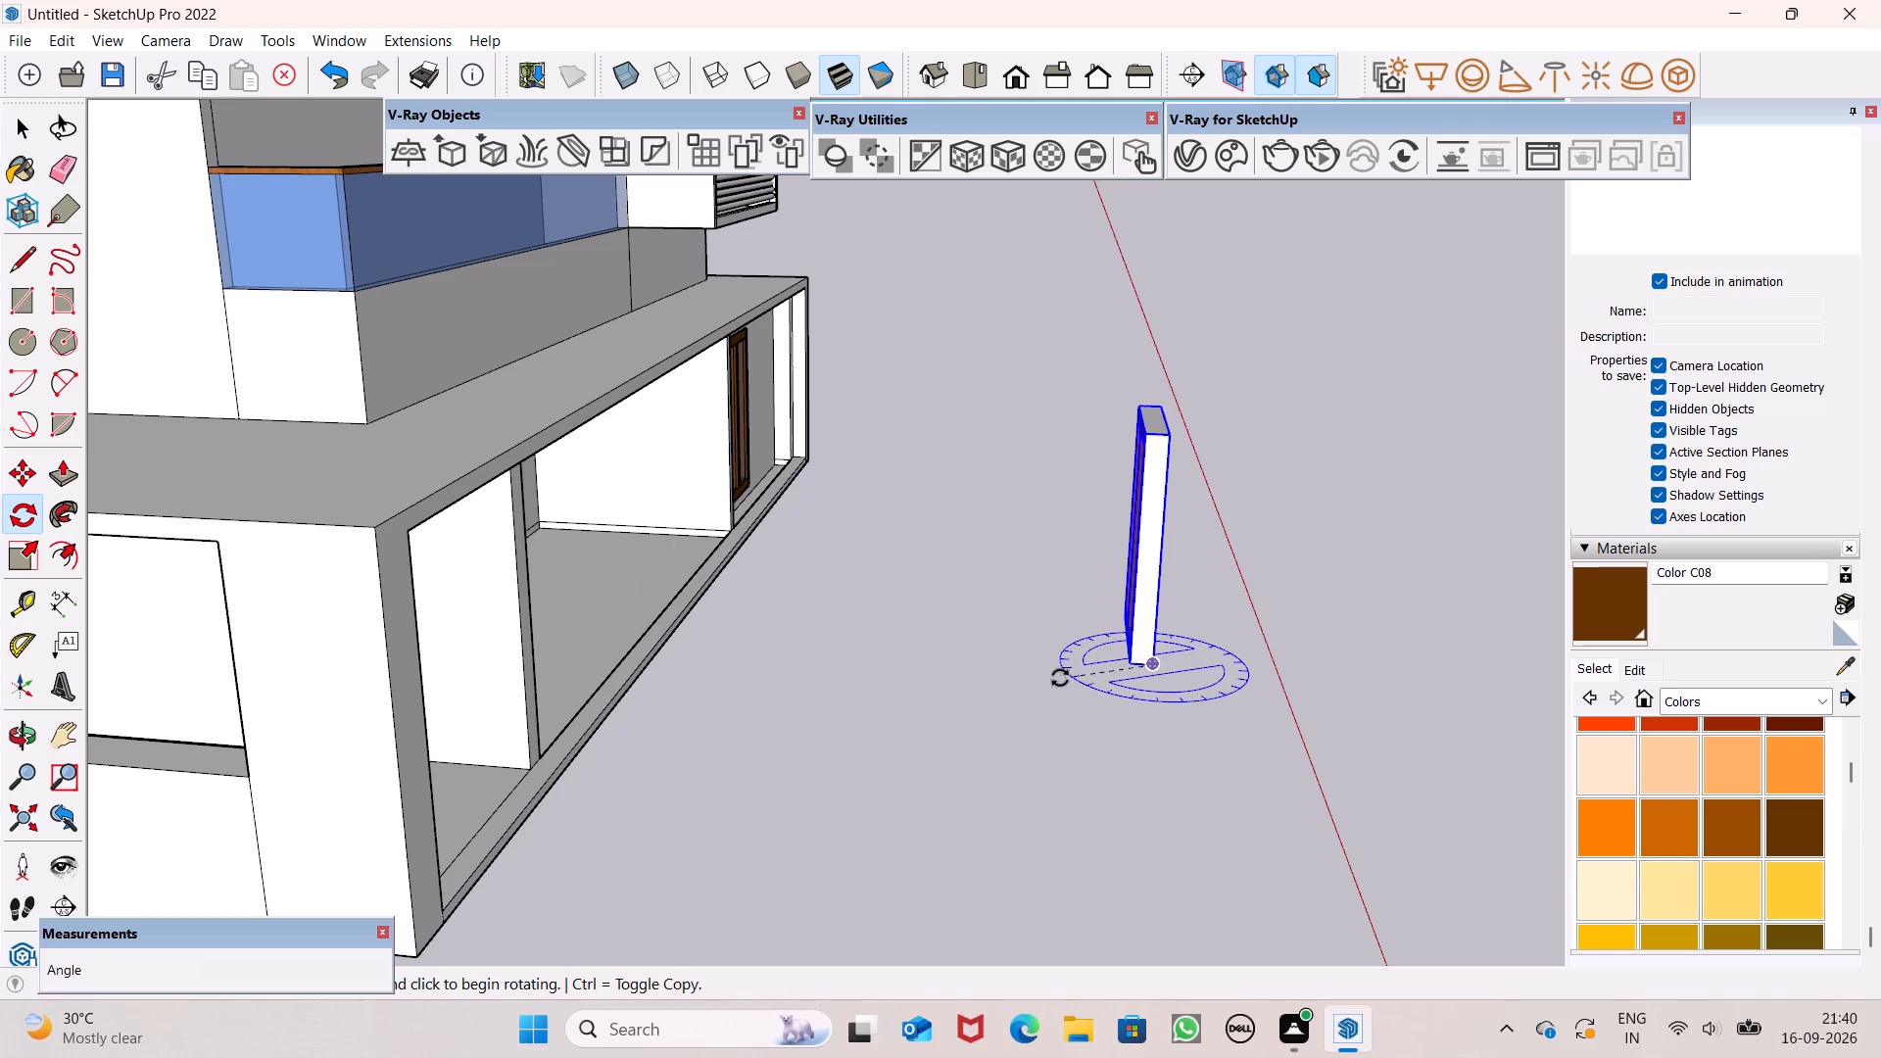
pyautogui.click(1042, 656)
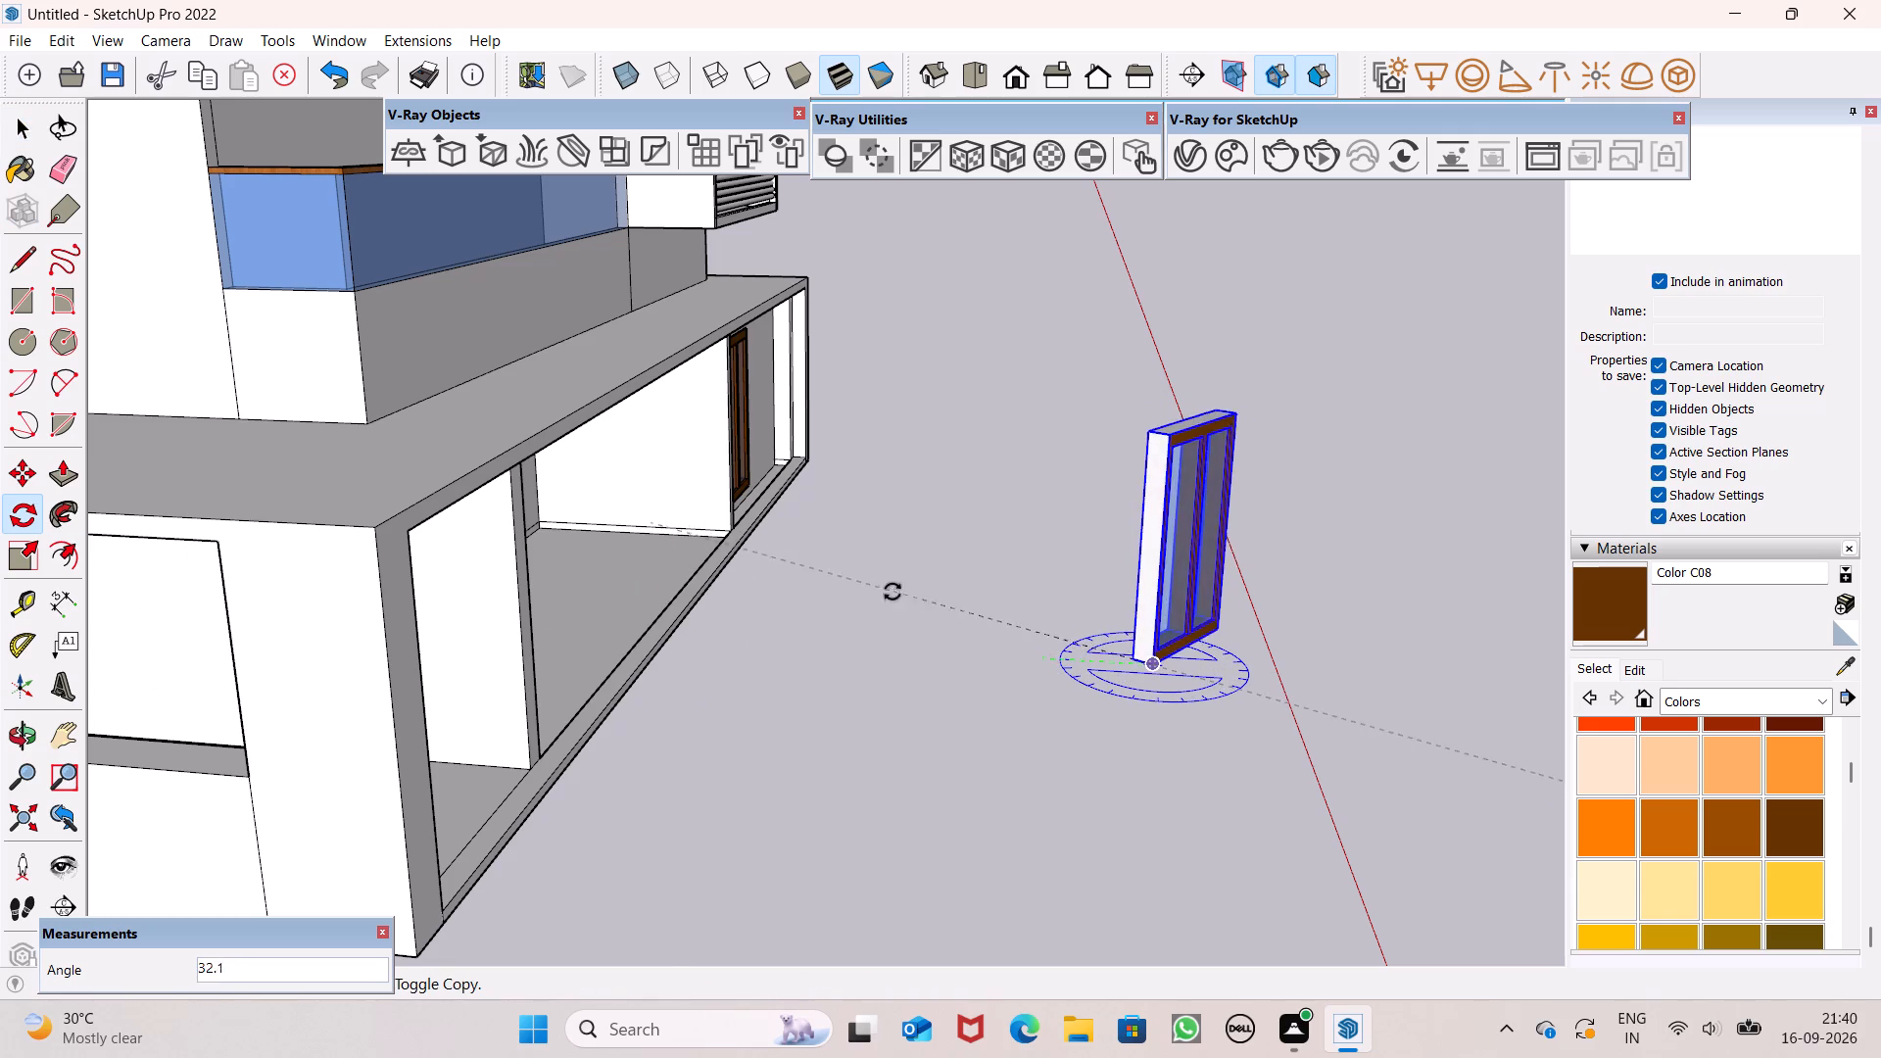
pyautogui.click(1156, 691)
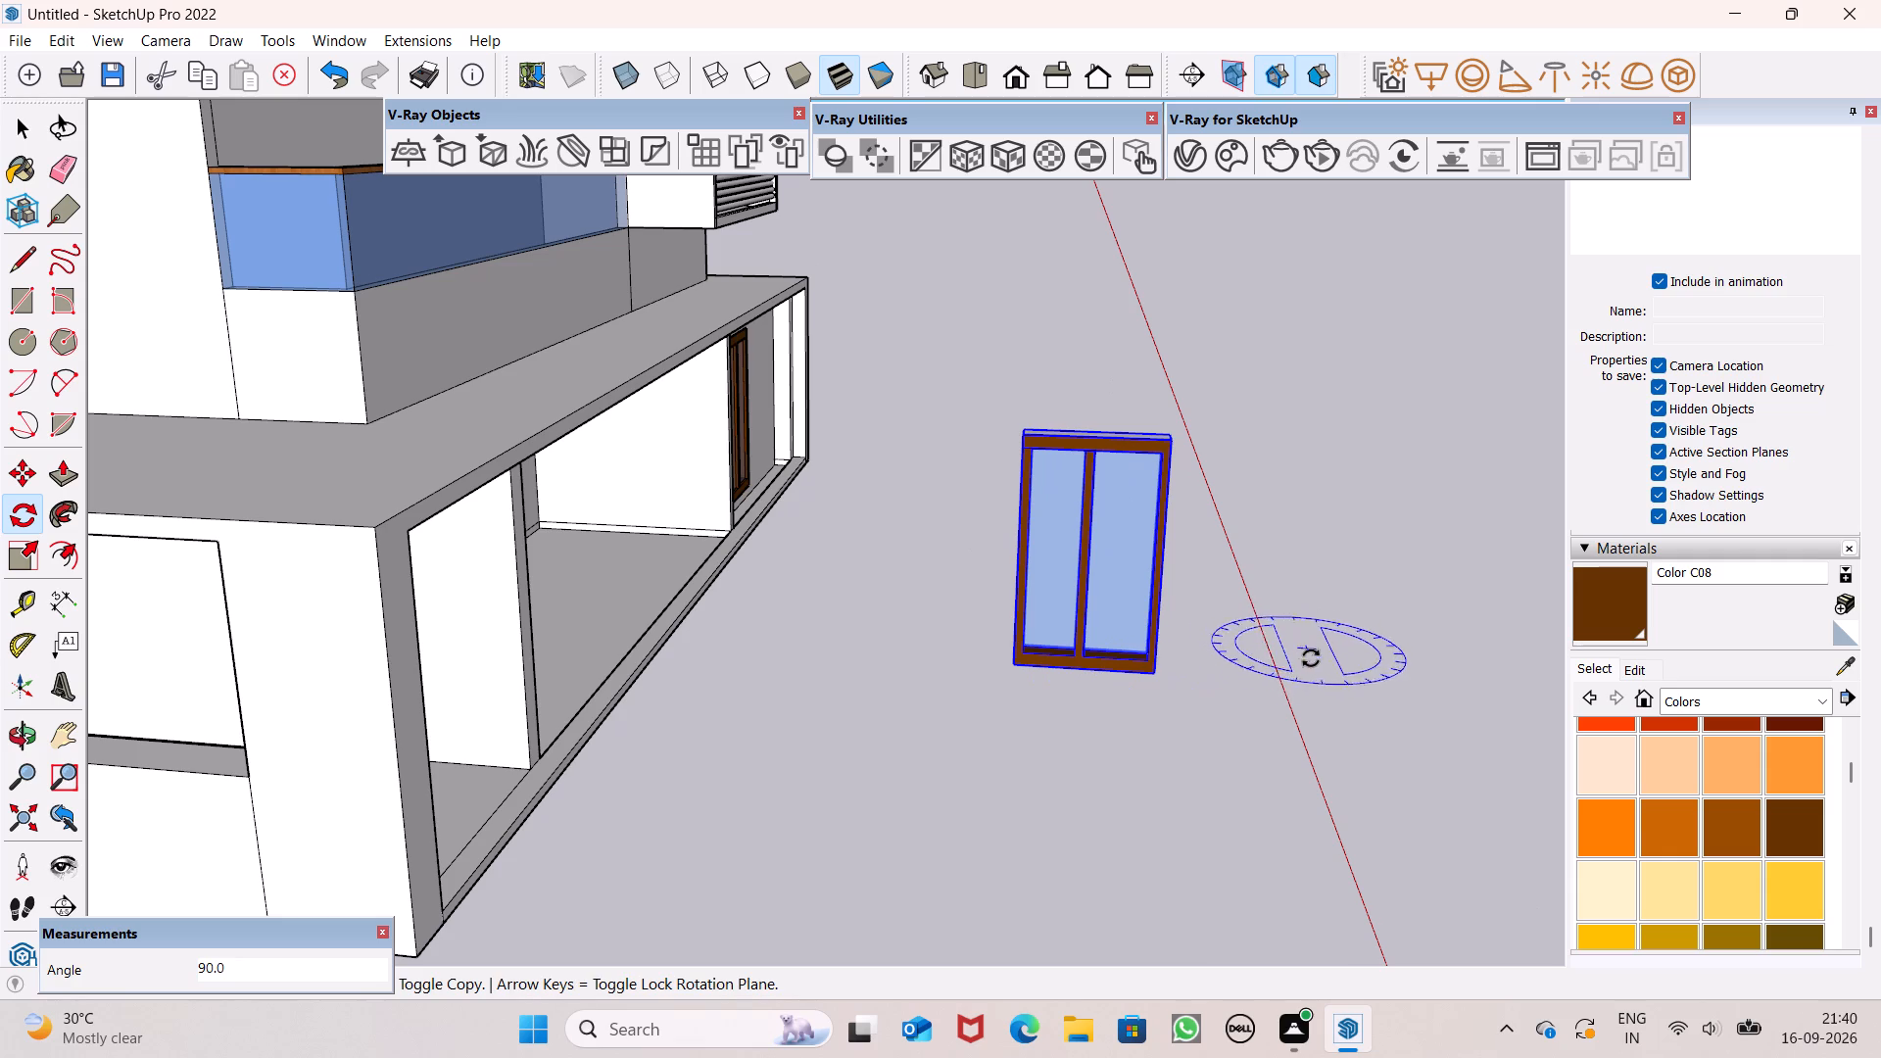
pyautogui.press('space')
pyautogui.press('space')
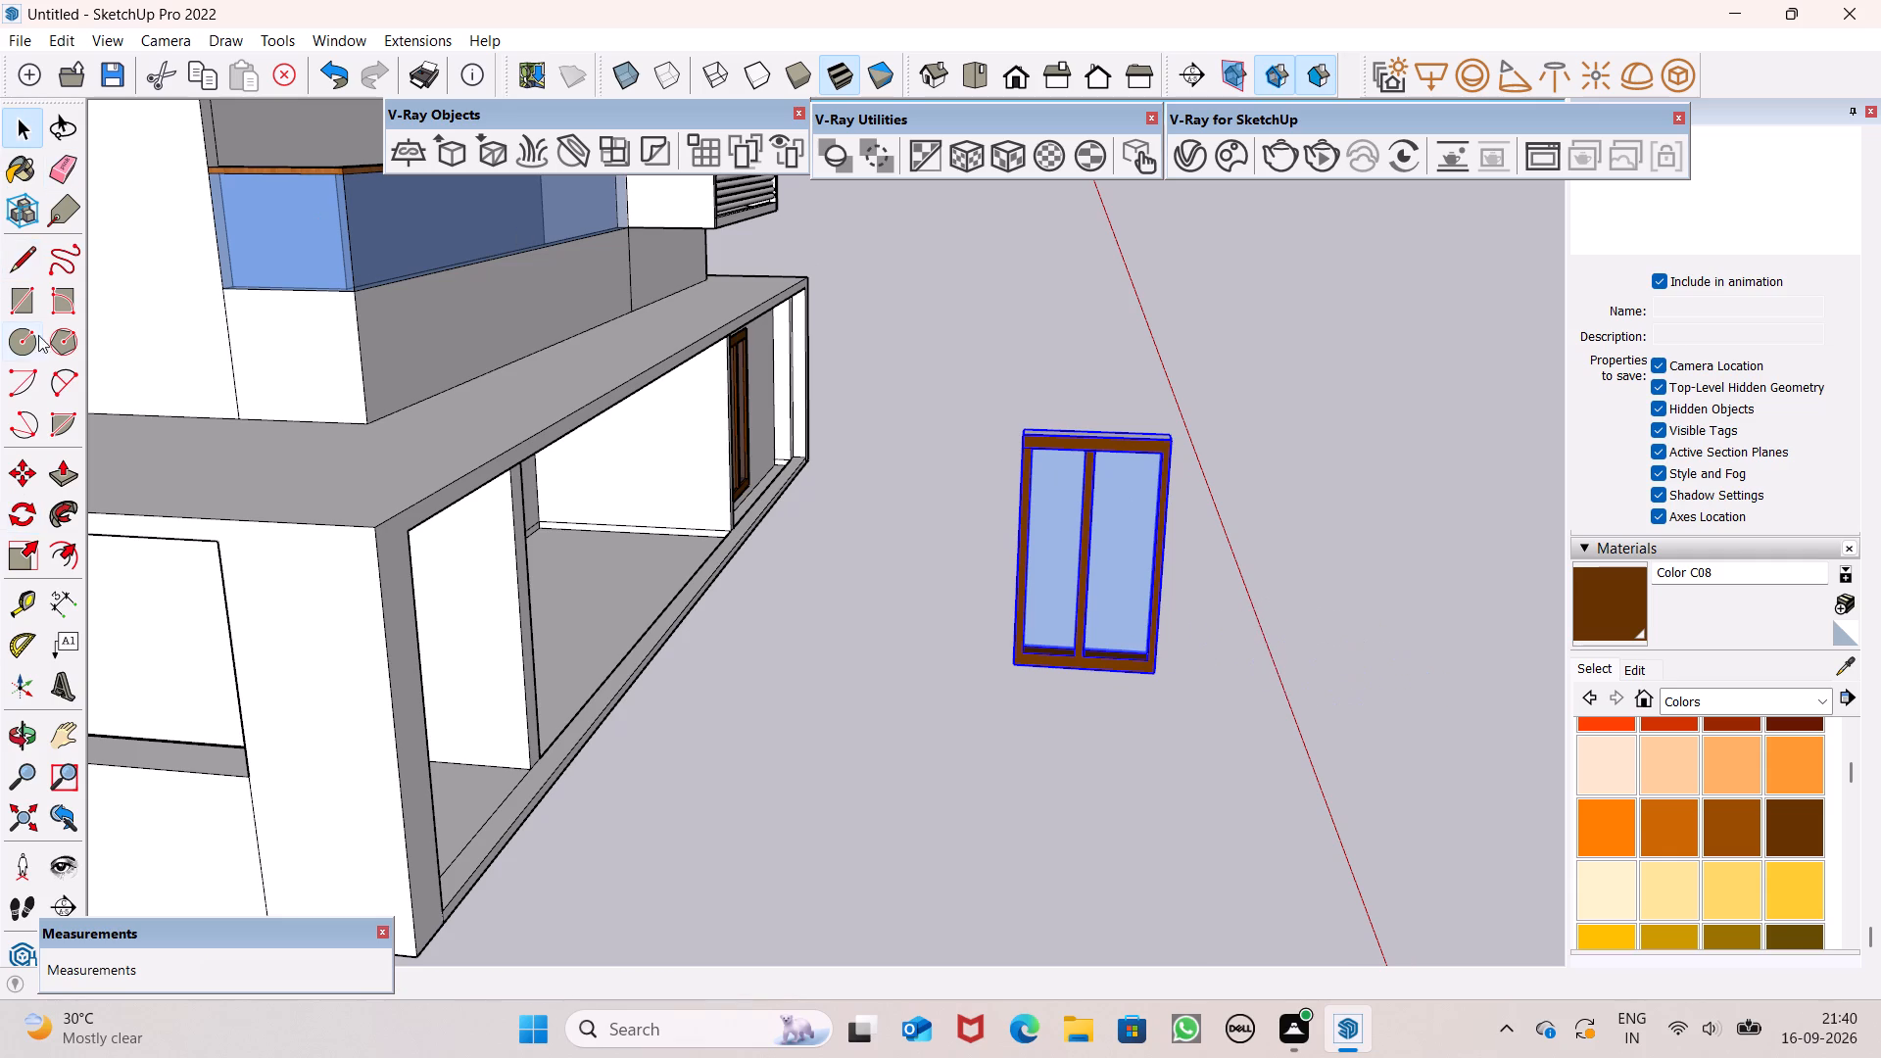
# Scale the rotated window copy down uniformly from its upper corner to about 0.24.
pyautogui.moveTo(30, 542); pyautogui.dragTo(49, 532)
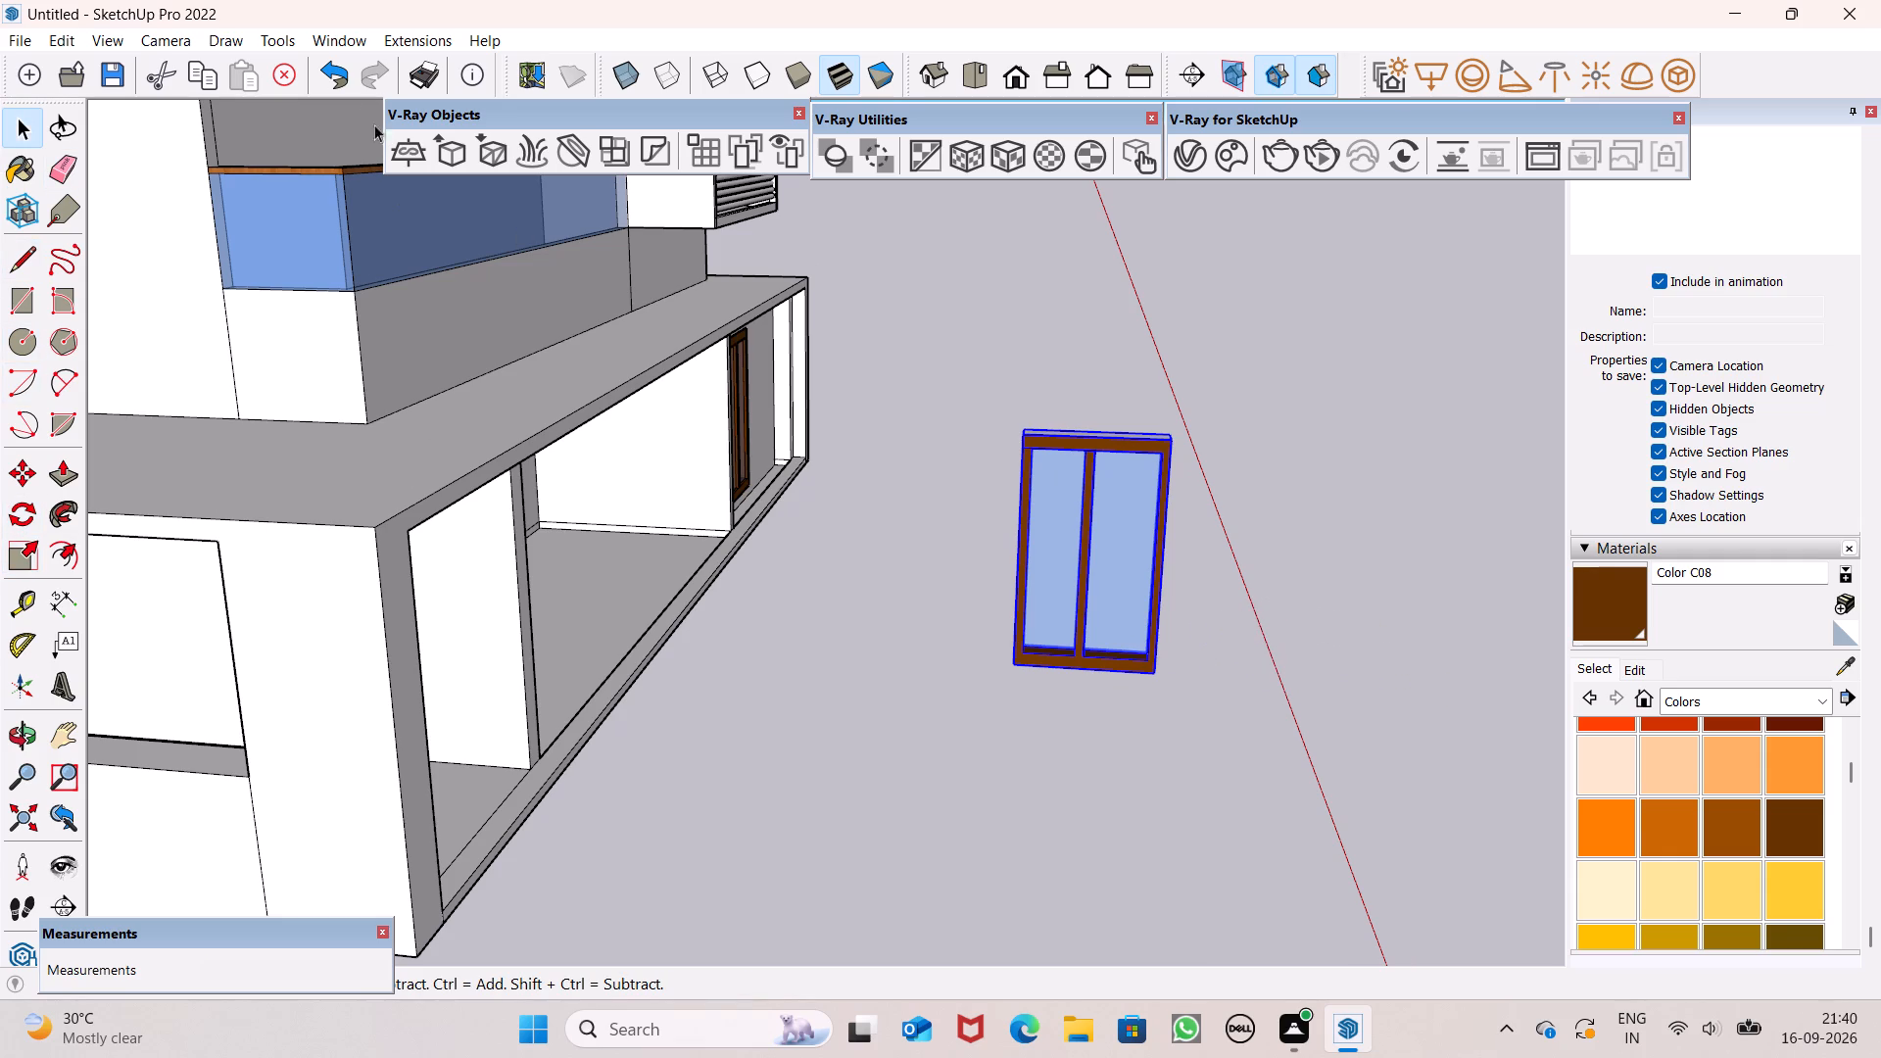
pyautogui.moveTo(15, 565); pyautogui.dragTo(24, 559)
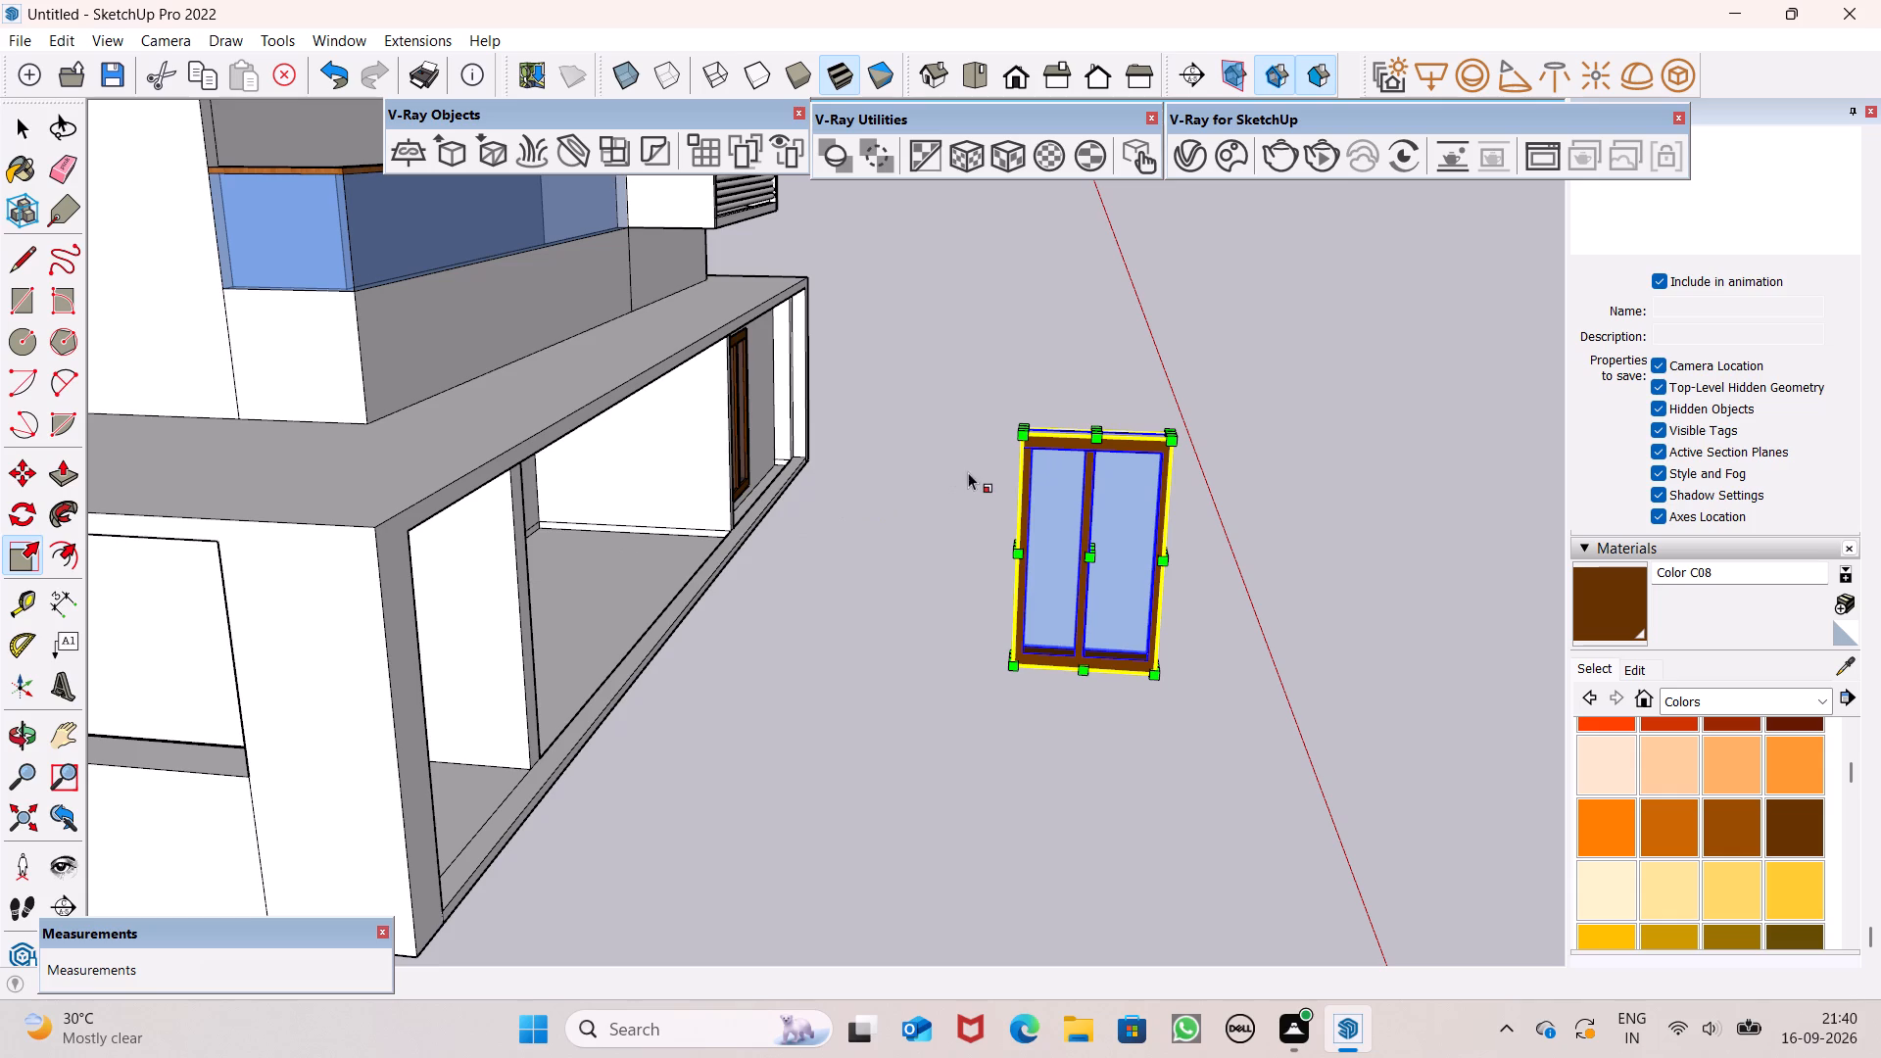
pyautogui.moveTo(1035, 439); pyautogui.dragTo(1067, 492)
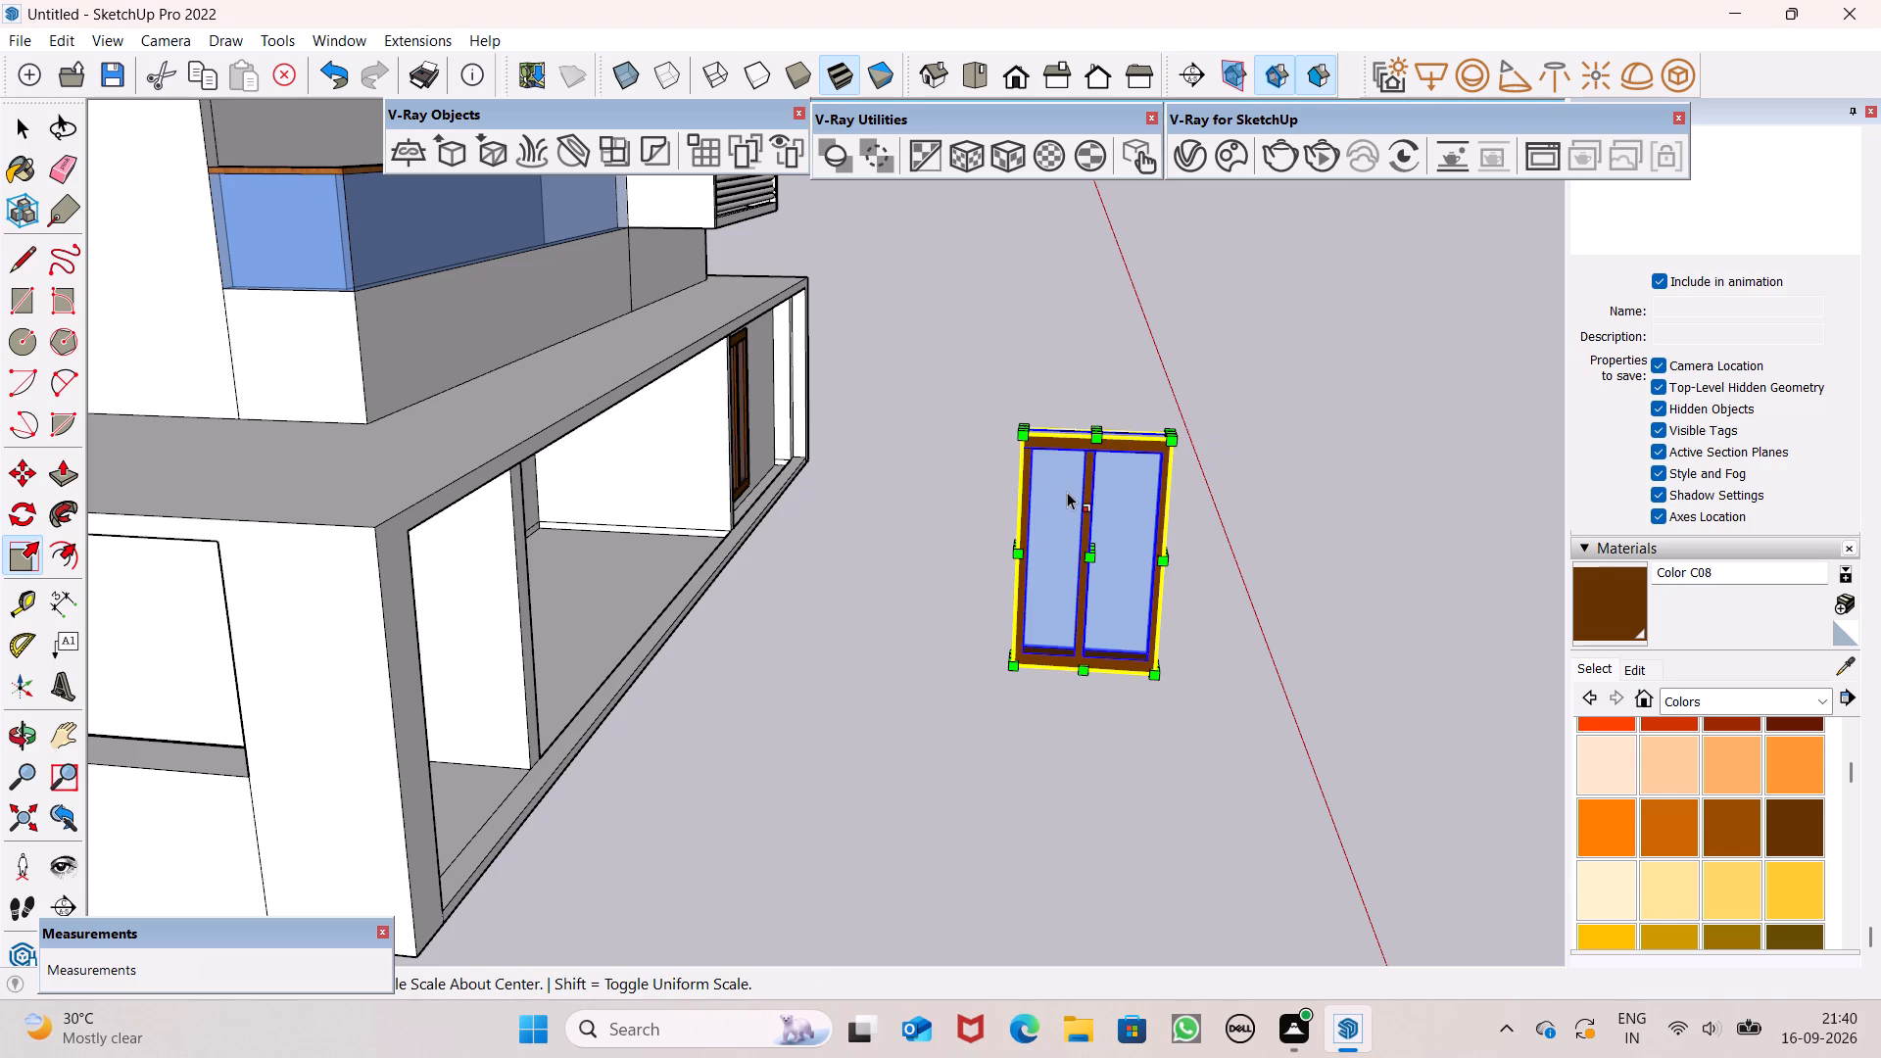
pyautogui.moveTo(1067, 492); pyautogui.dragTo(1070, 497)
pyautogui.press('space')
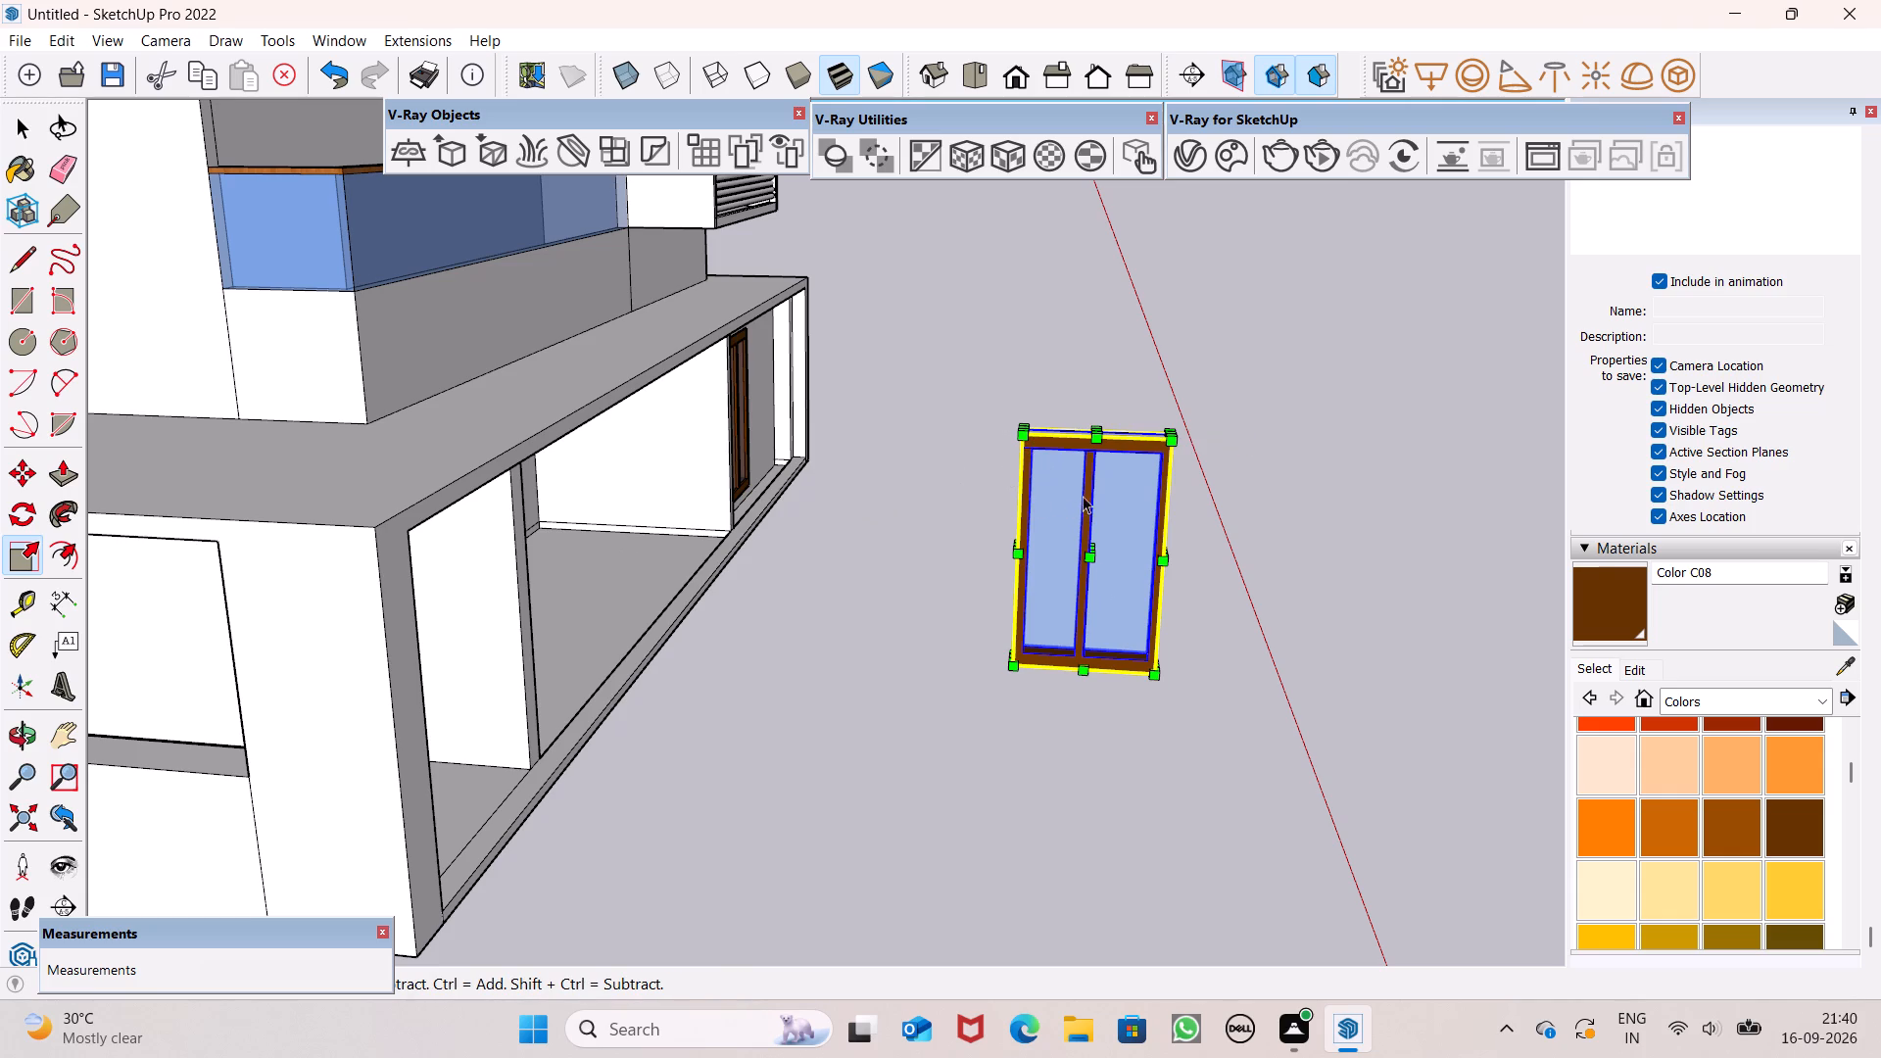
pyautogui.click(1106, 451)
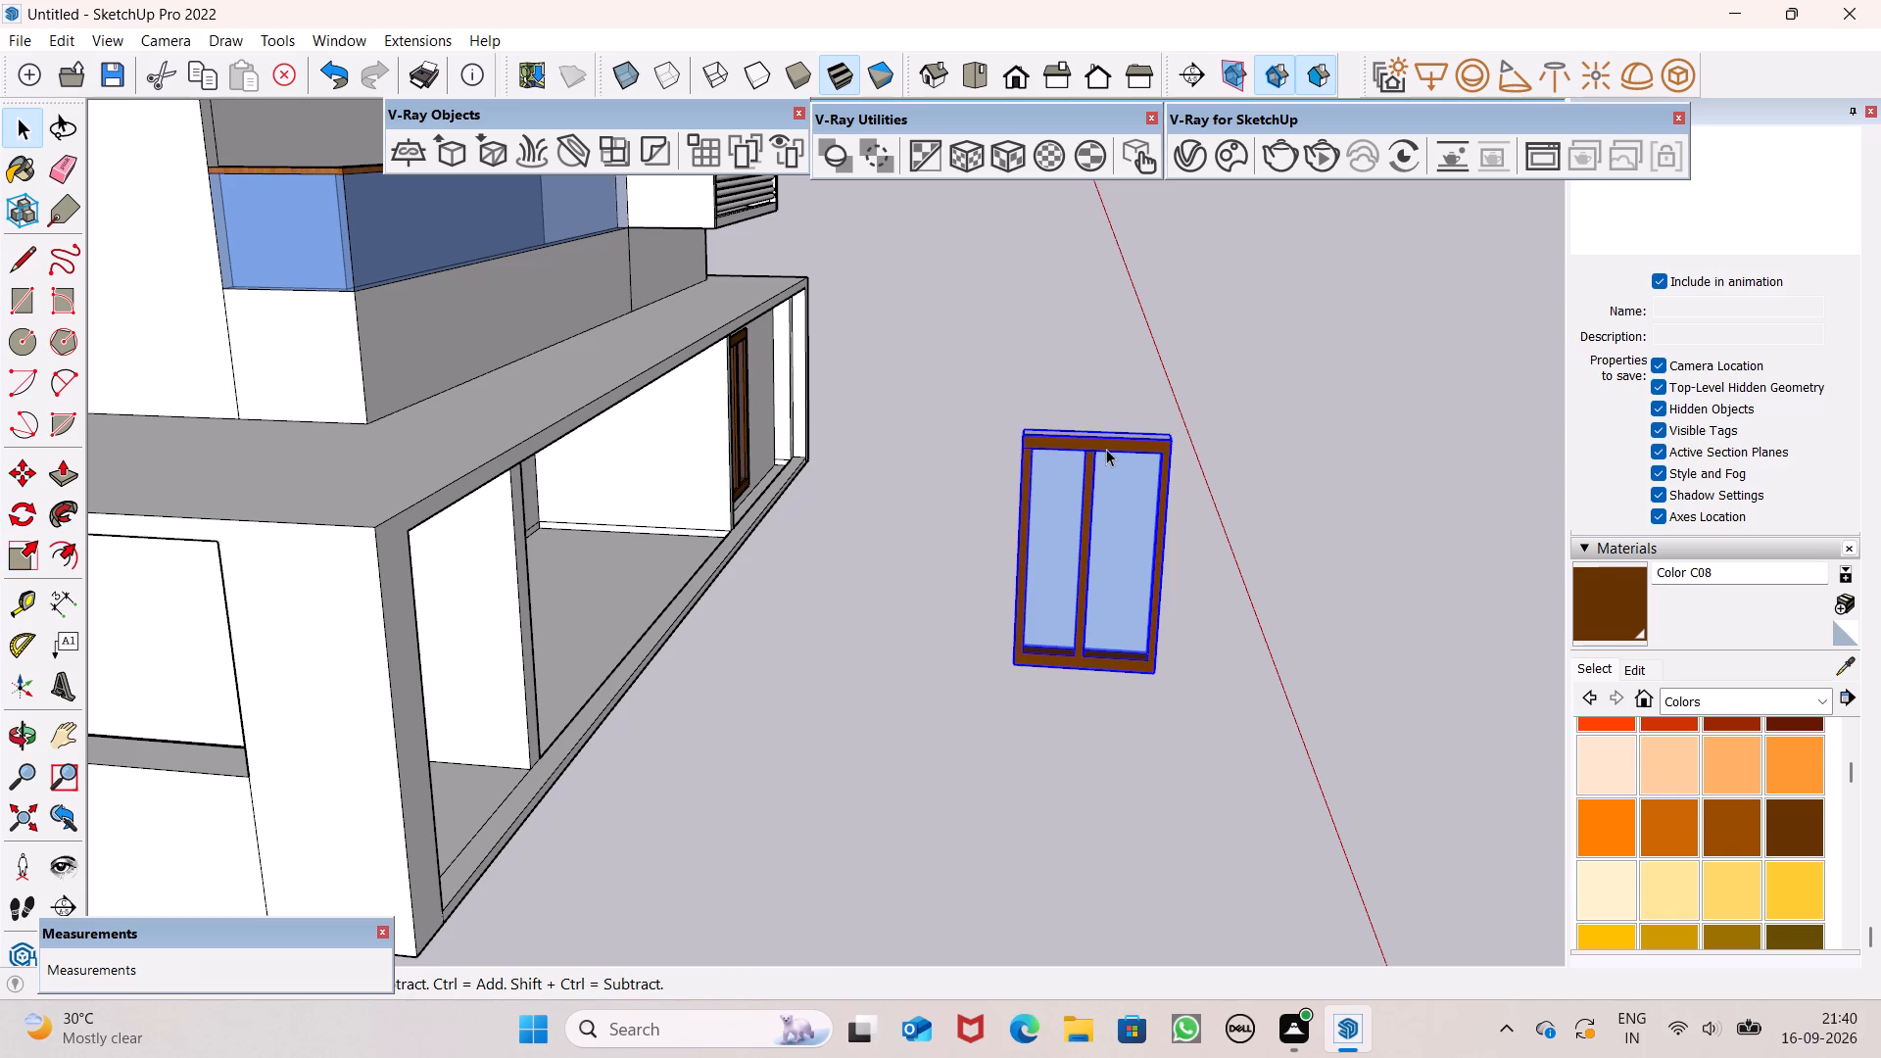
pyautogui.click(1104, 444)
pyautogui.click(31, 547)
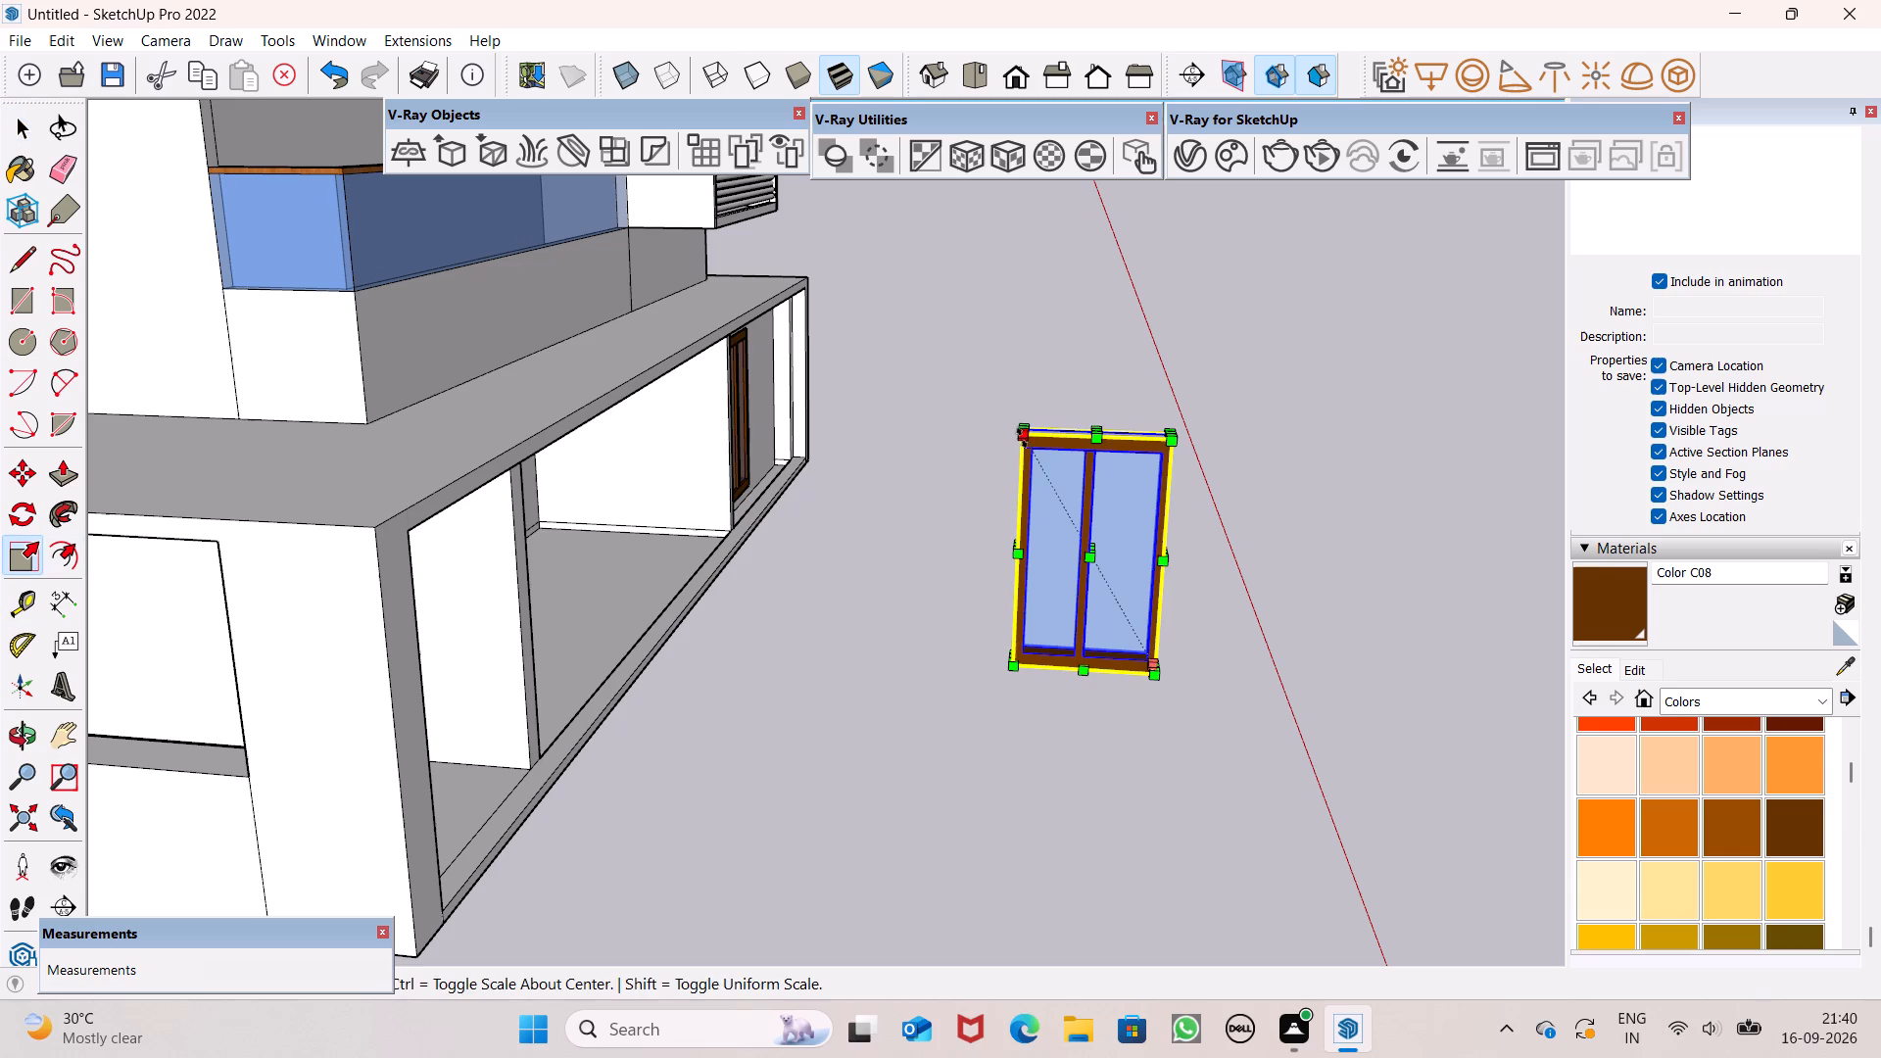
pyautogui.moveTo(1022, 439); pyautogui.dragTo(1129, 601)
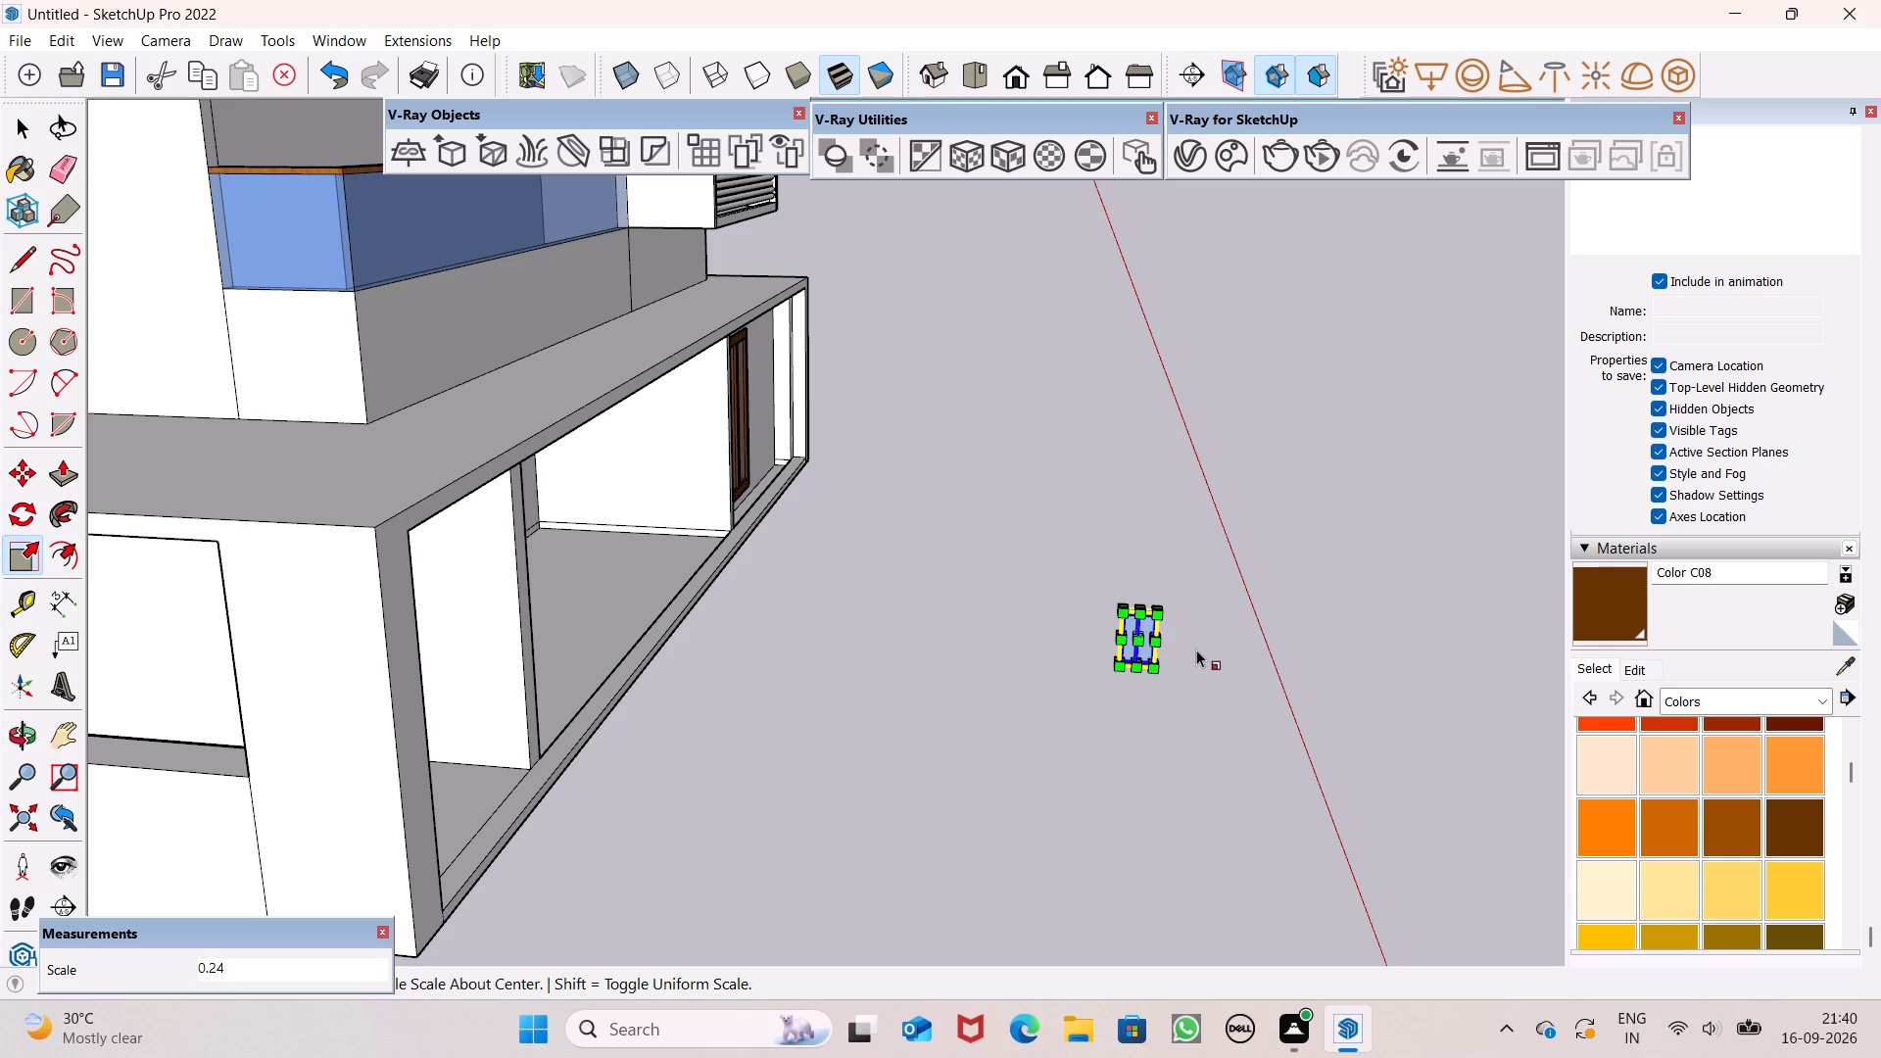
pyautogui.press('space')
# Move the reduced window by its bottom corner to the lower corner, nearest the glass balcony, of the upper-floor side wall's opening.
pyautogui.press('m')
pyautogui.press('Return')
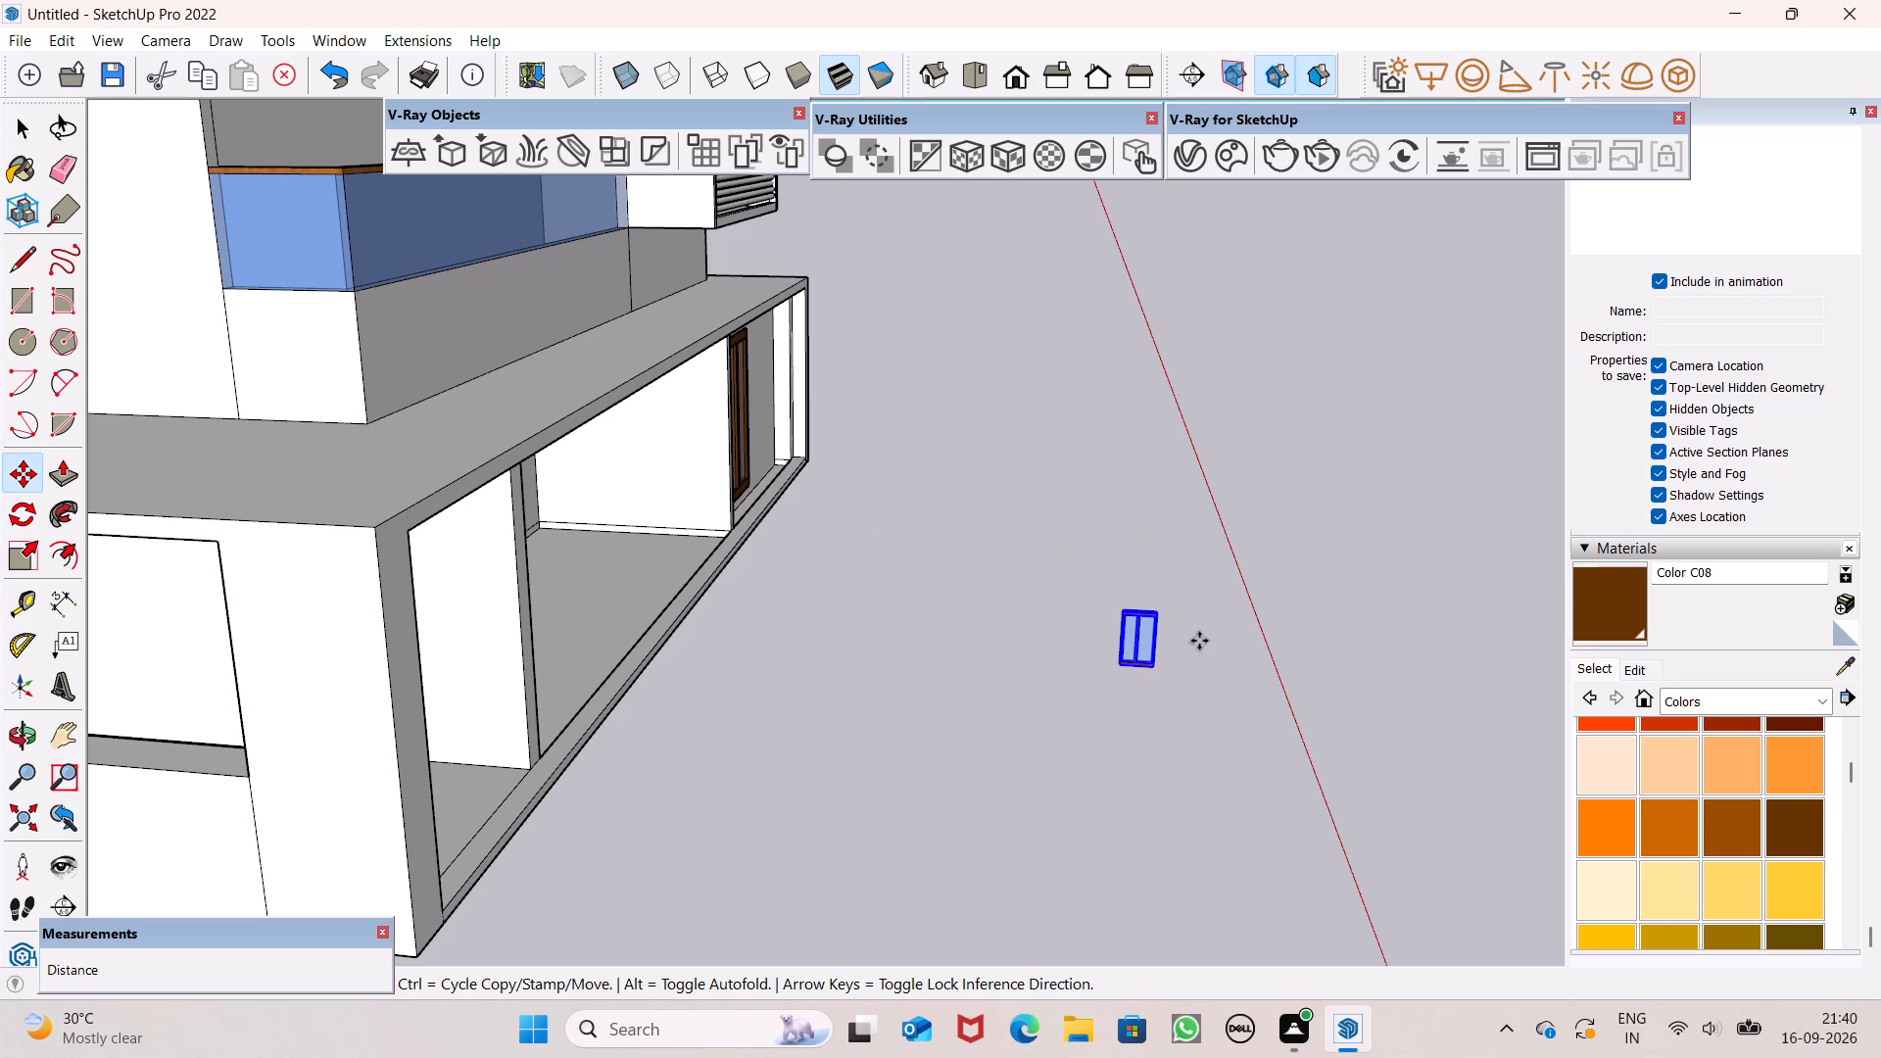
pyautogui.moveTo(1153, 663); pyautogui.dragTo(641, 845)
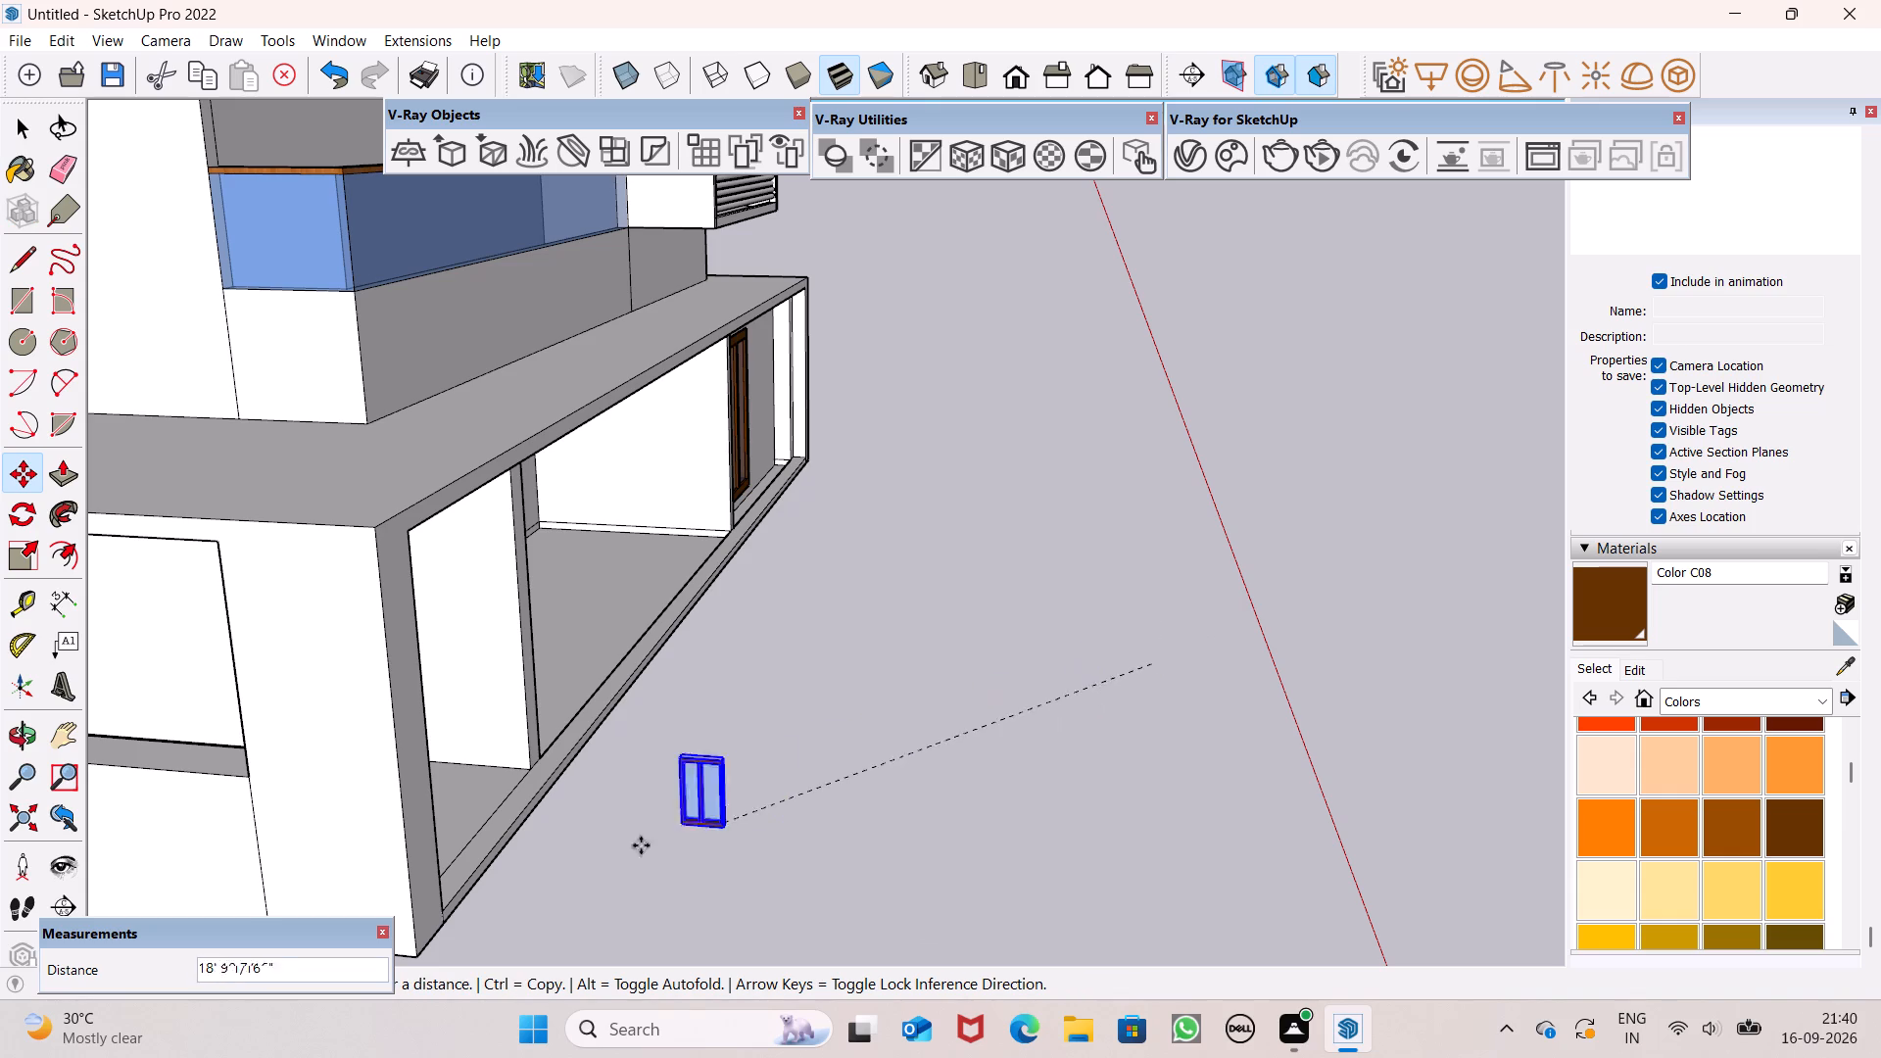
pyautogui.moveTo(641, 845); pyautogui.dragTo(79, 772)
pyautogui.scroll(-6, 309, 689)
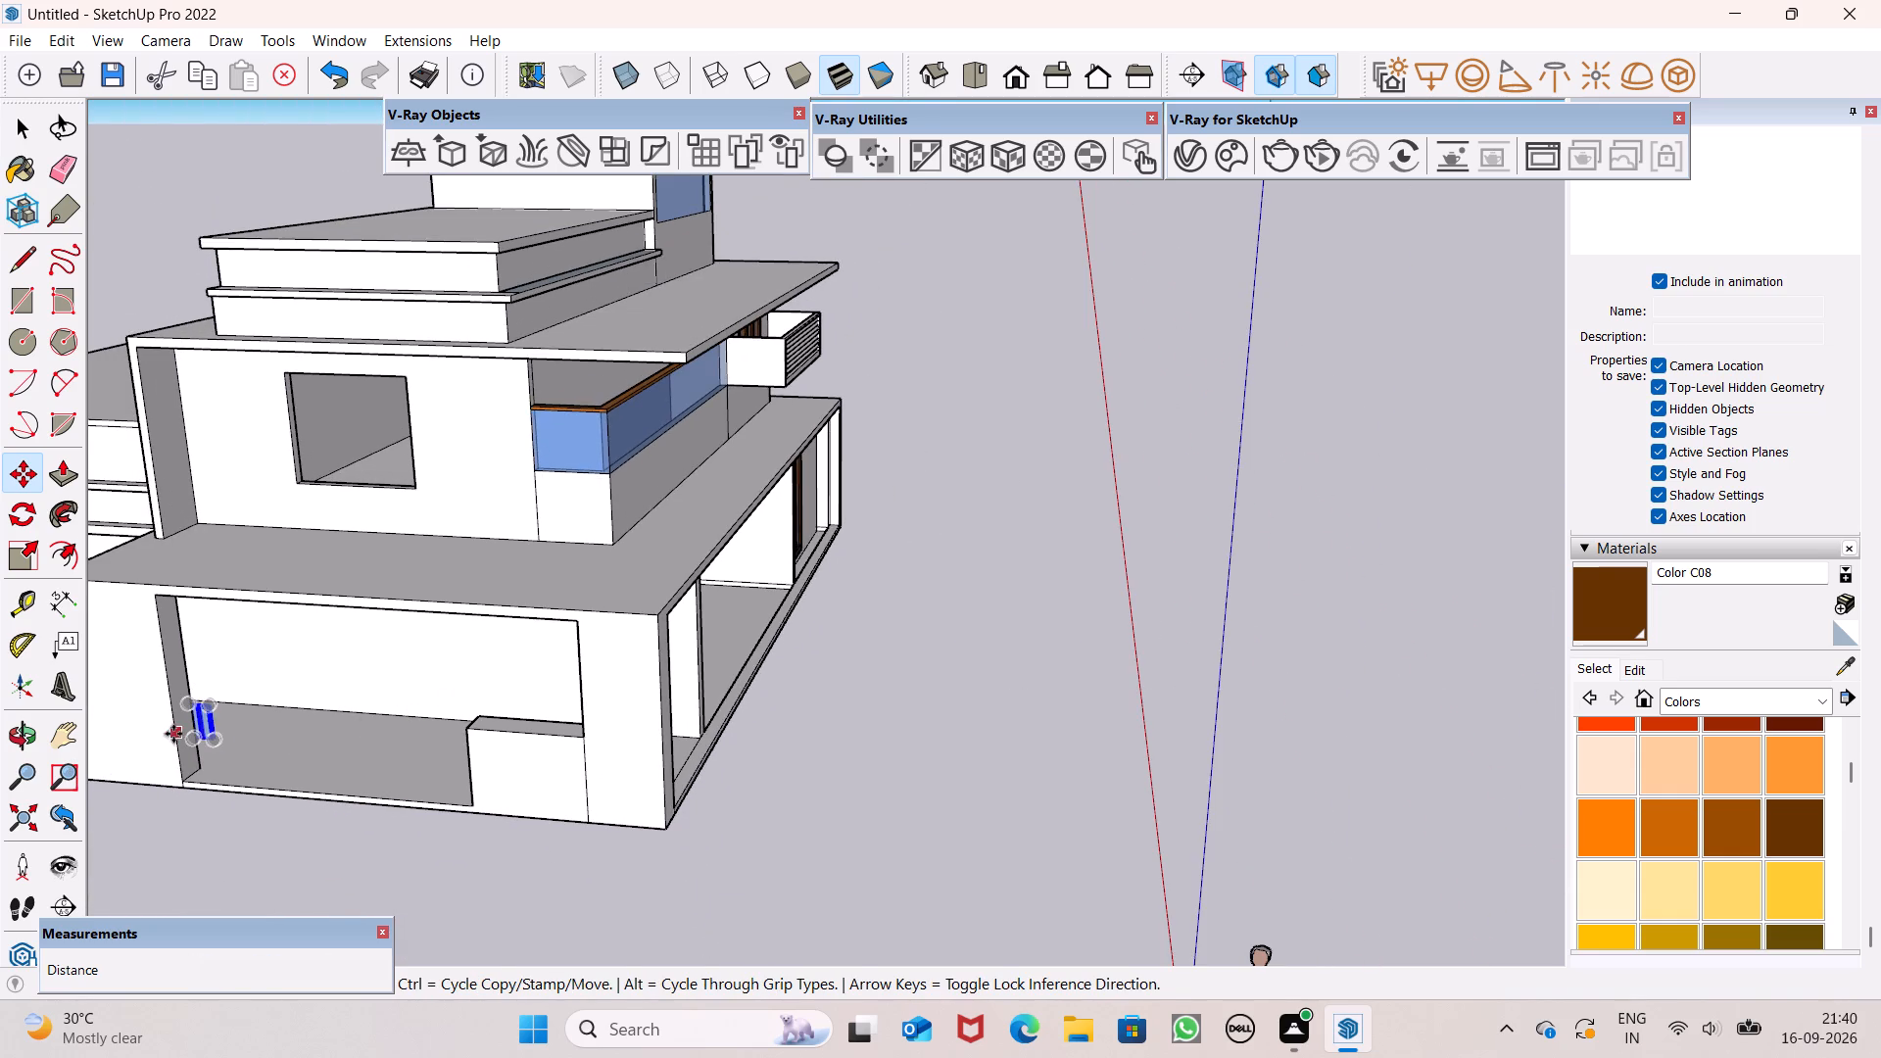
pyautogui.scroll(1, 169, 734)
pyautogui.moveTo(223, 735); pyautogui.dragTo(444, 460)
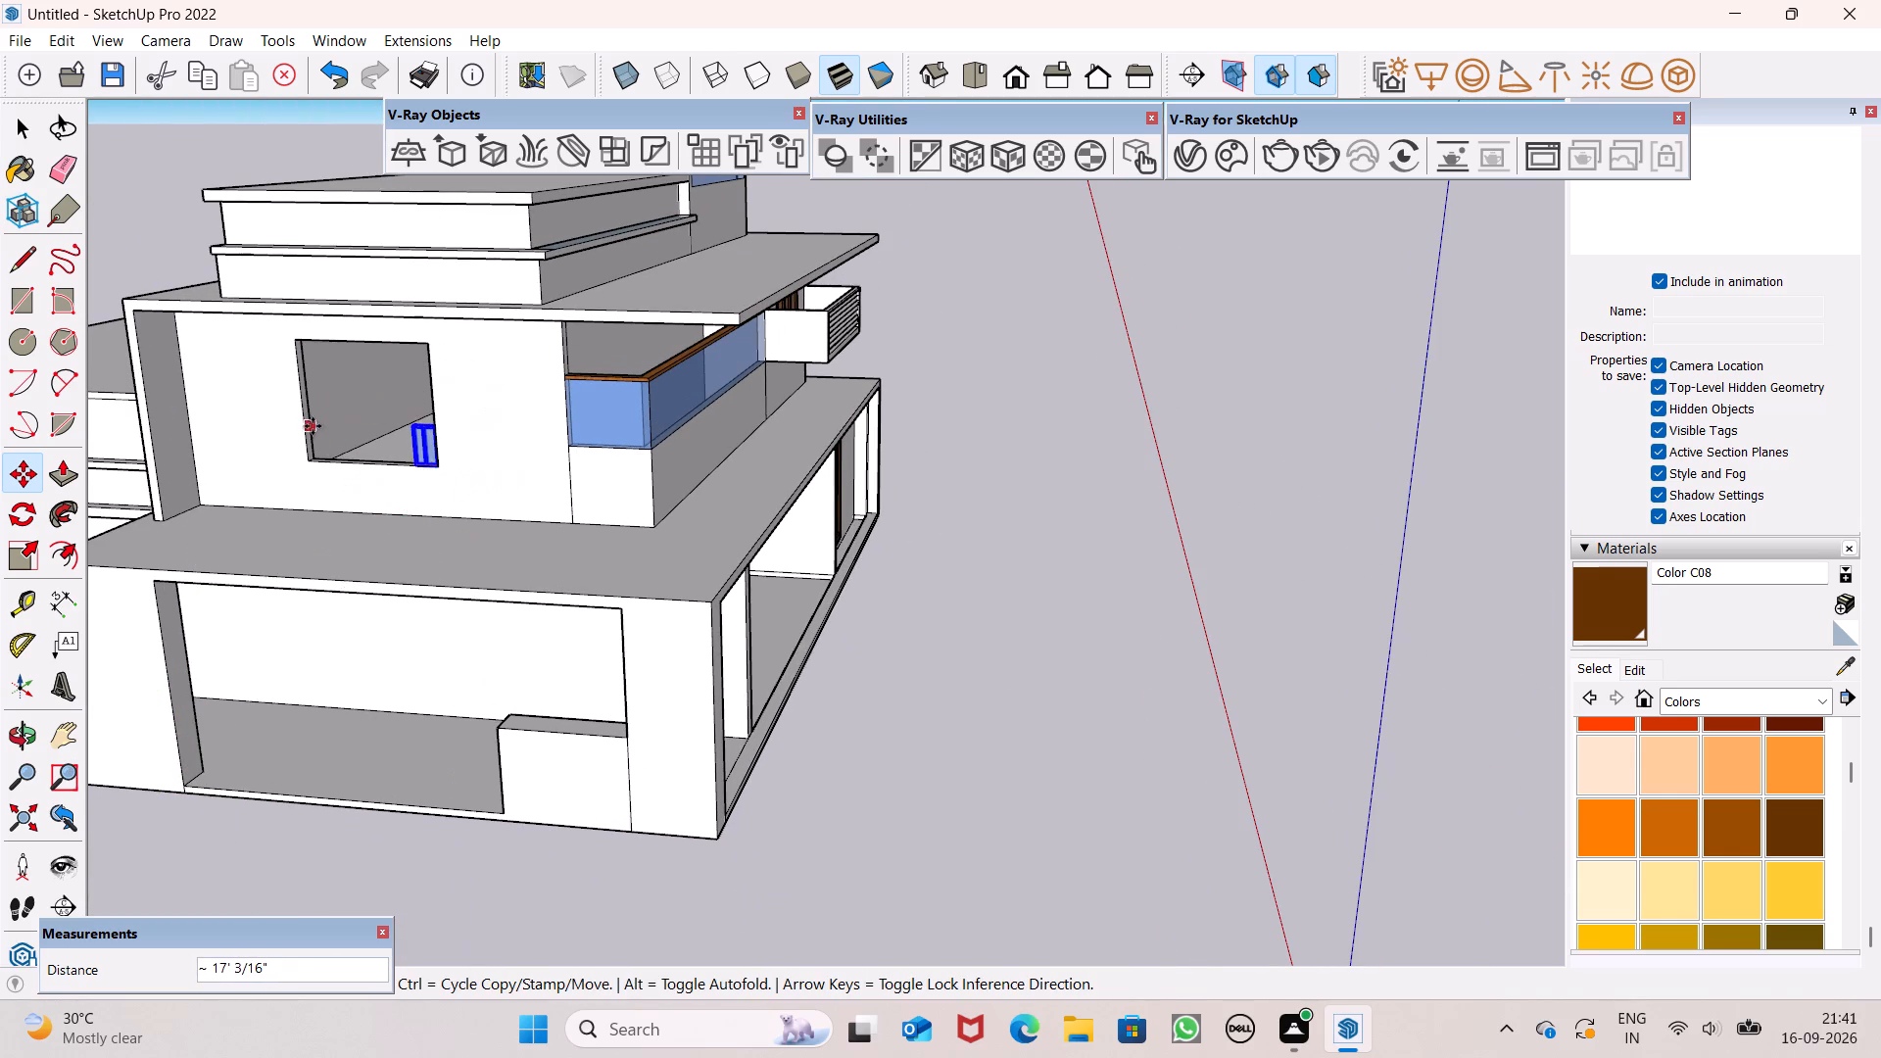
pyautogui.scroll(7, 313, 426)
pyautogui.moveTo(340, 475); pyautogui.dragTo(579, 550, button='middle')
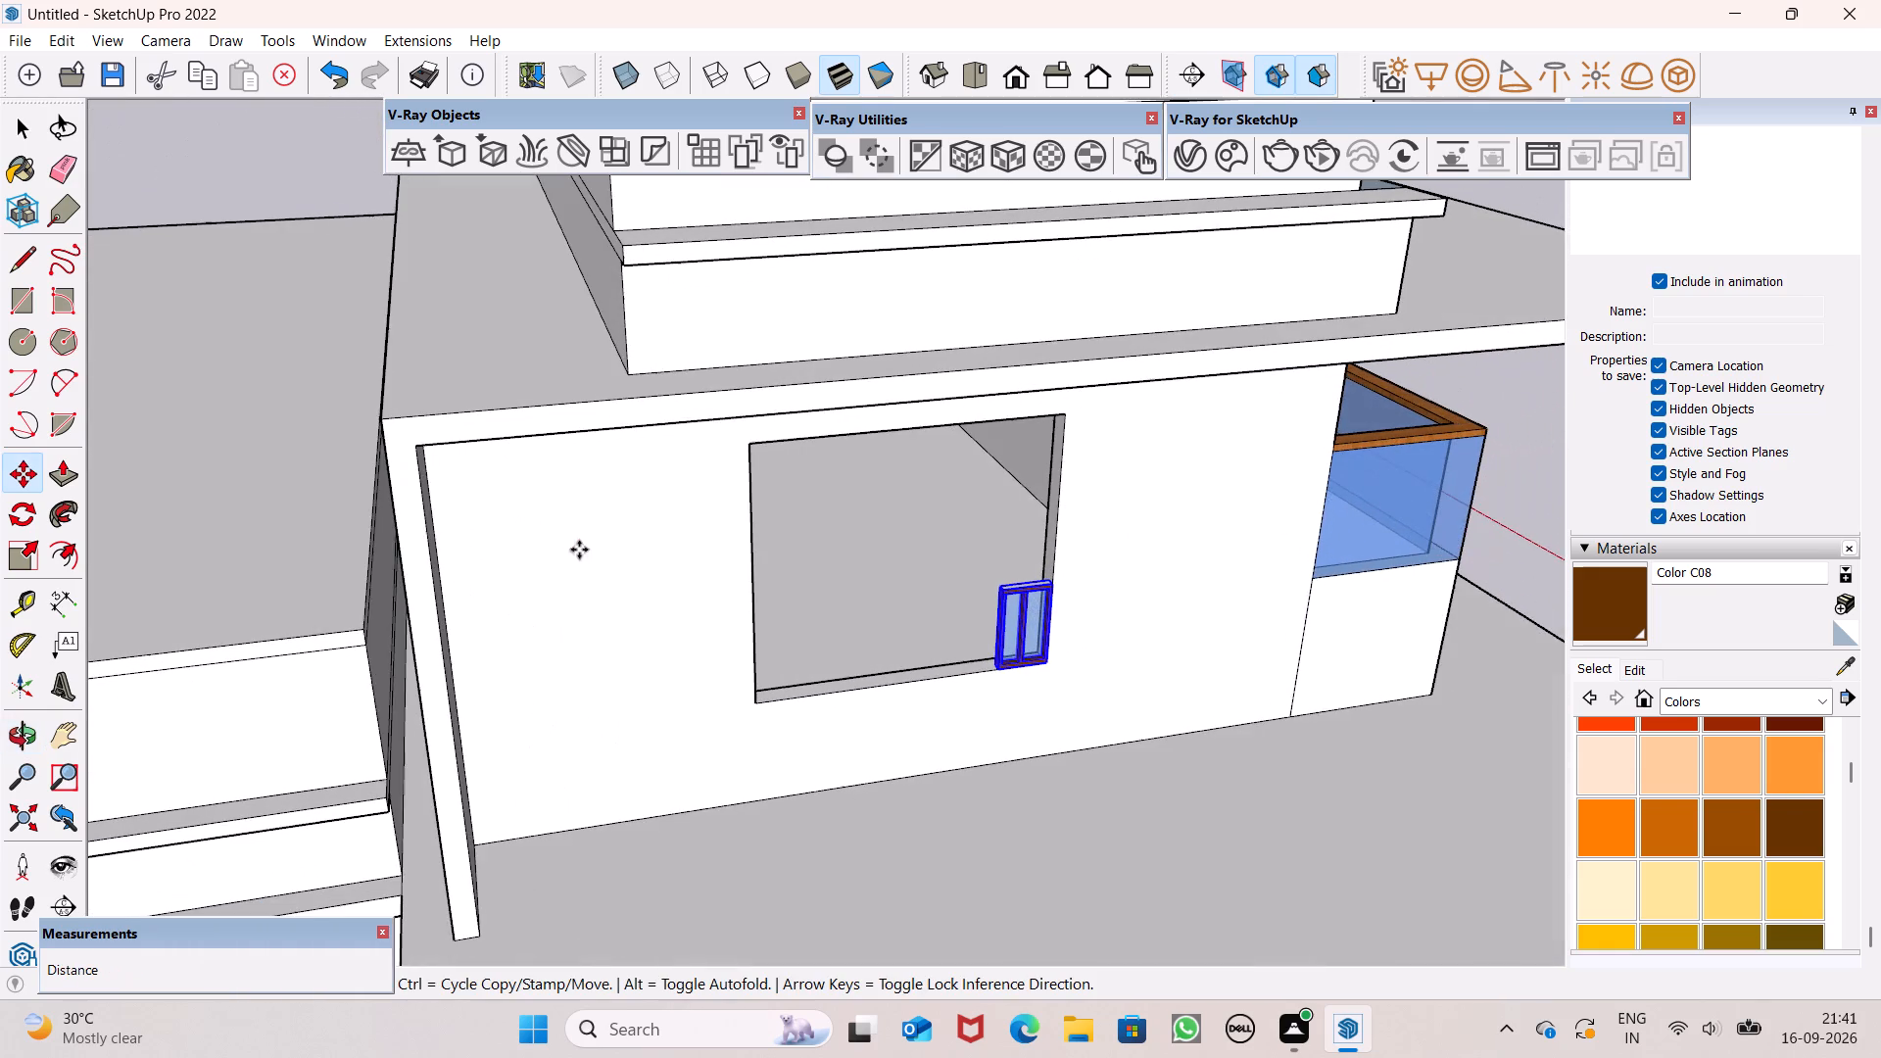
pyautogui.scroll(6, 1066, 579)
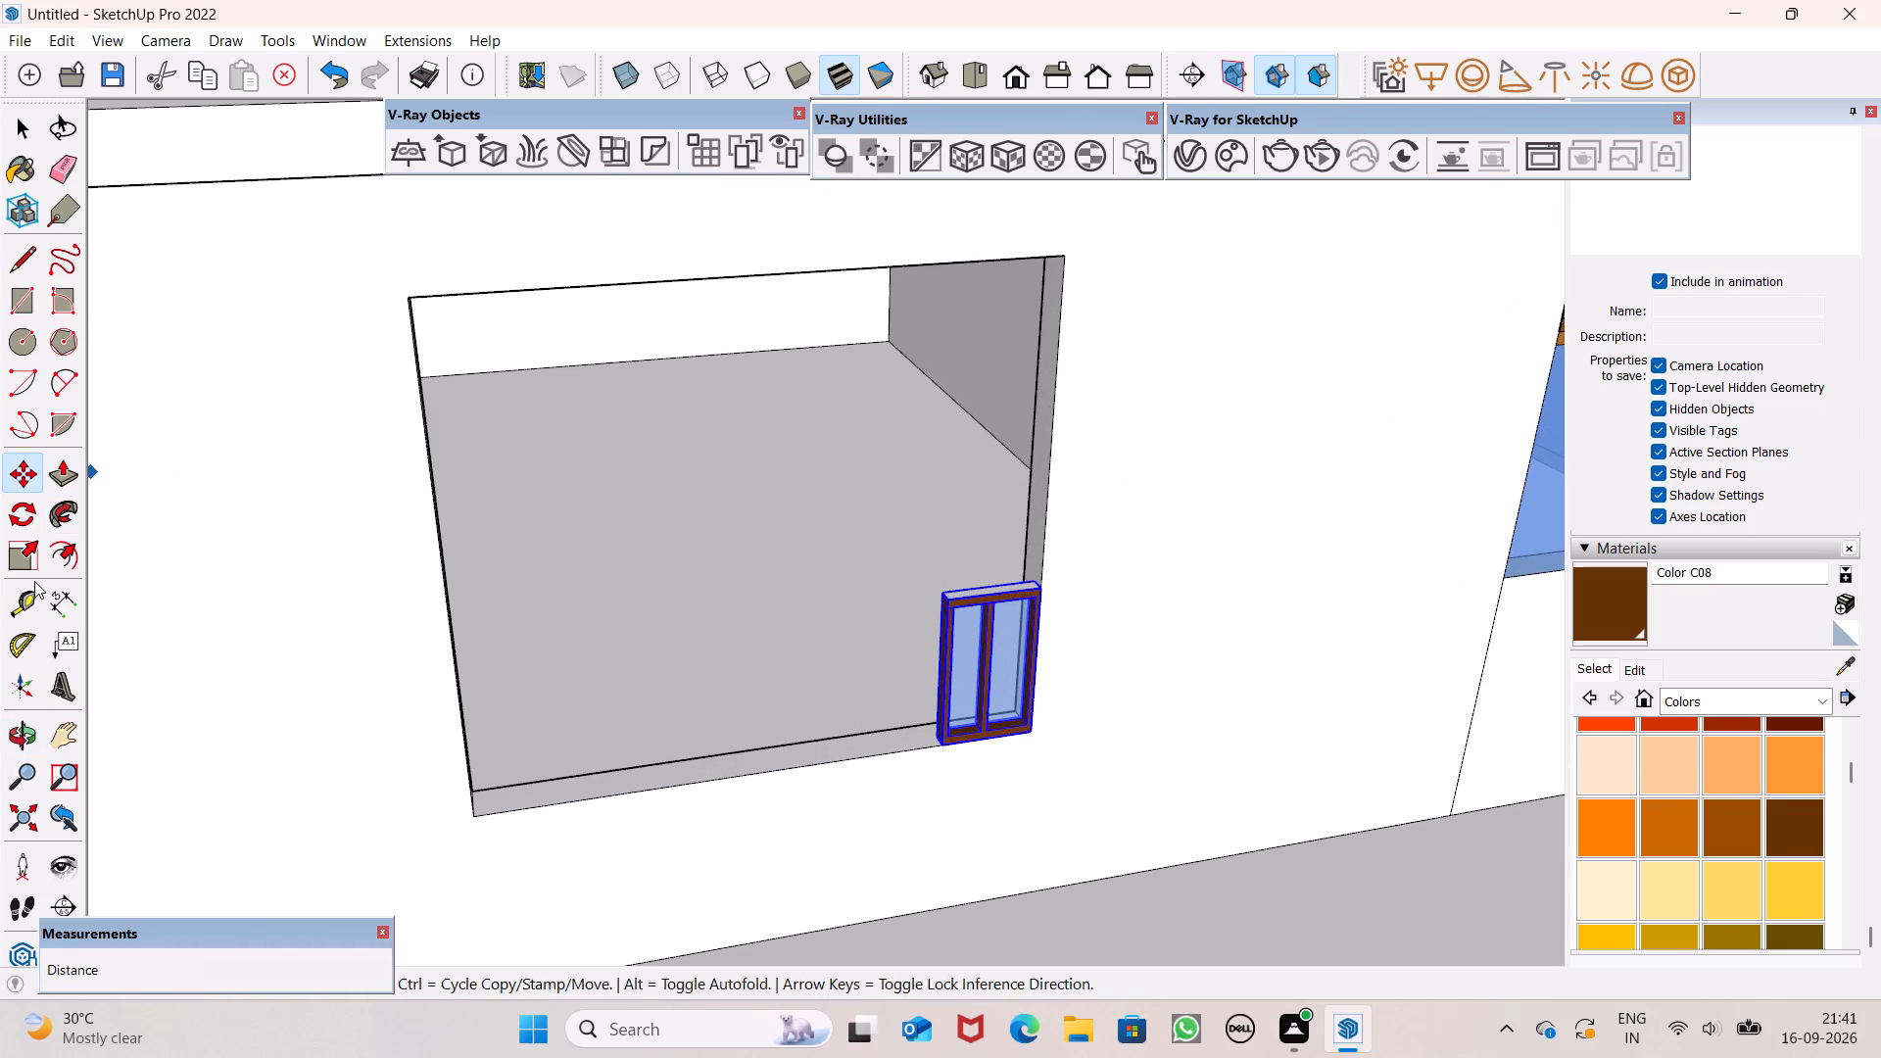
# Enlarge the window copy uniformly from its upper corner, trimming it by about 0.87 so its height roughly matches the side wall's opening.
pyautogui.click(22, 573)
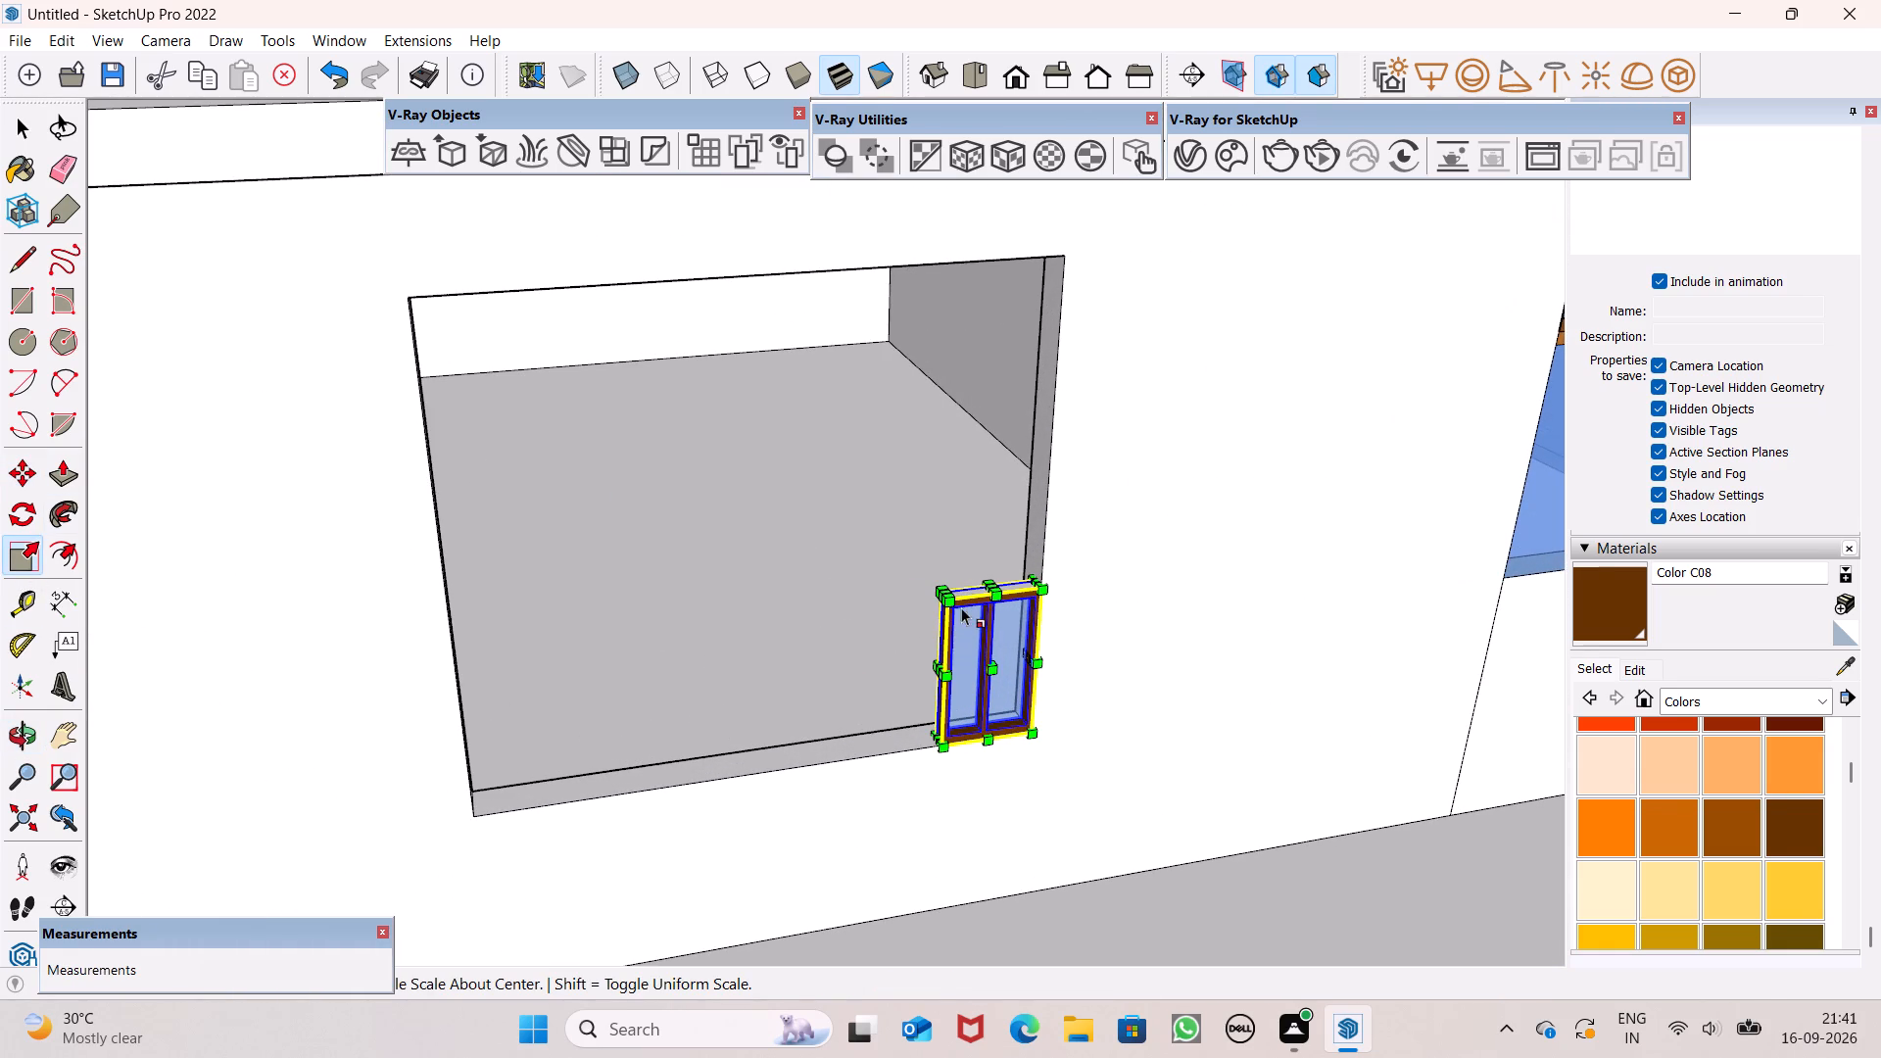
pyautogui.moveTo(940, 602); pyautogui.dragTo(729, 528)
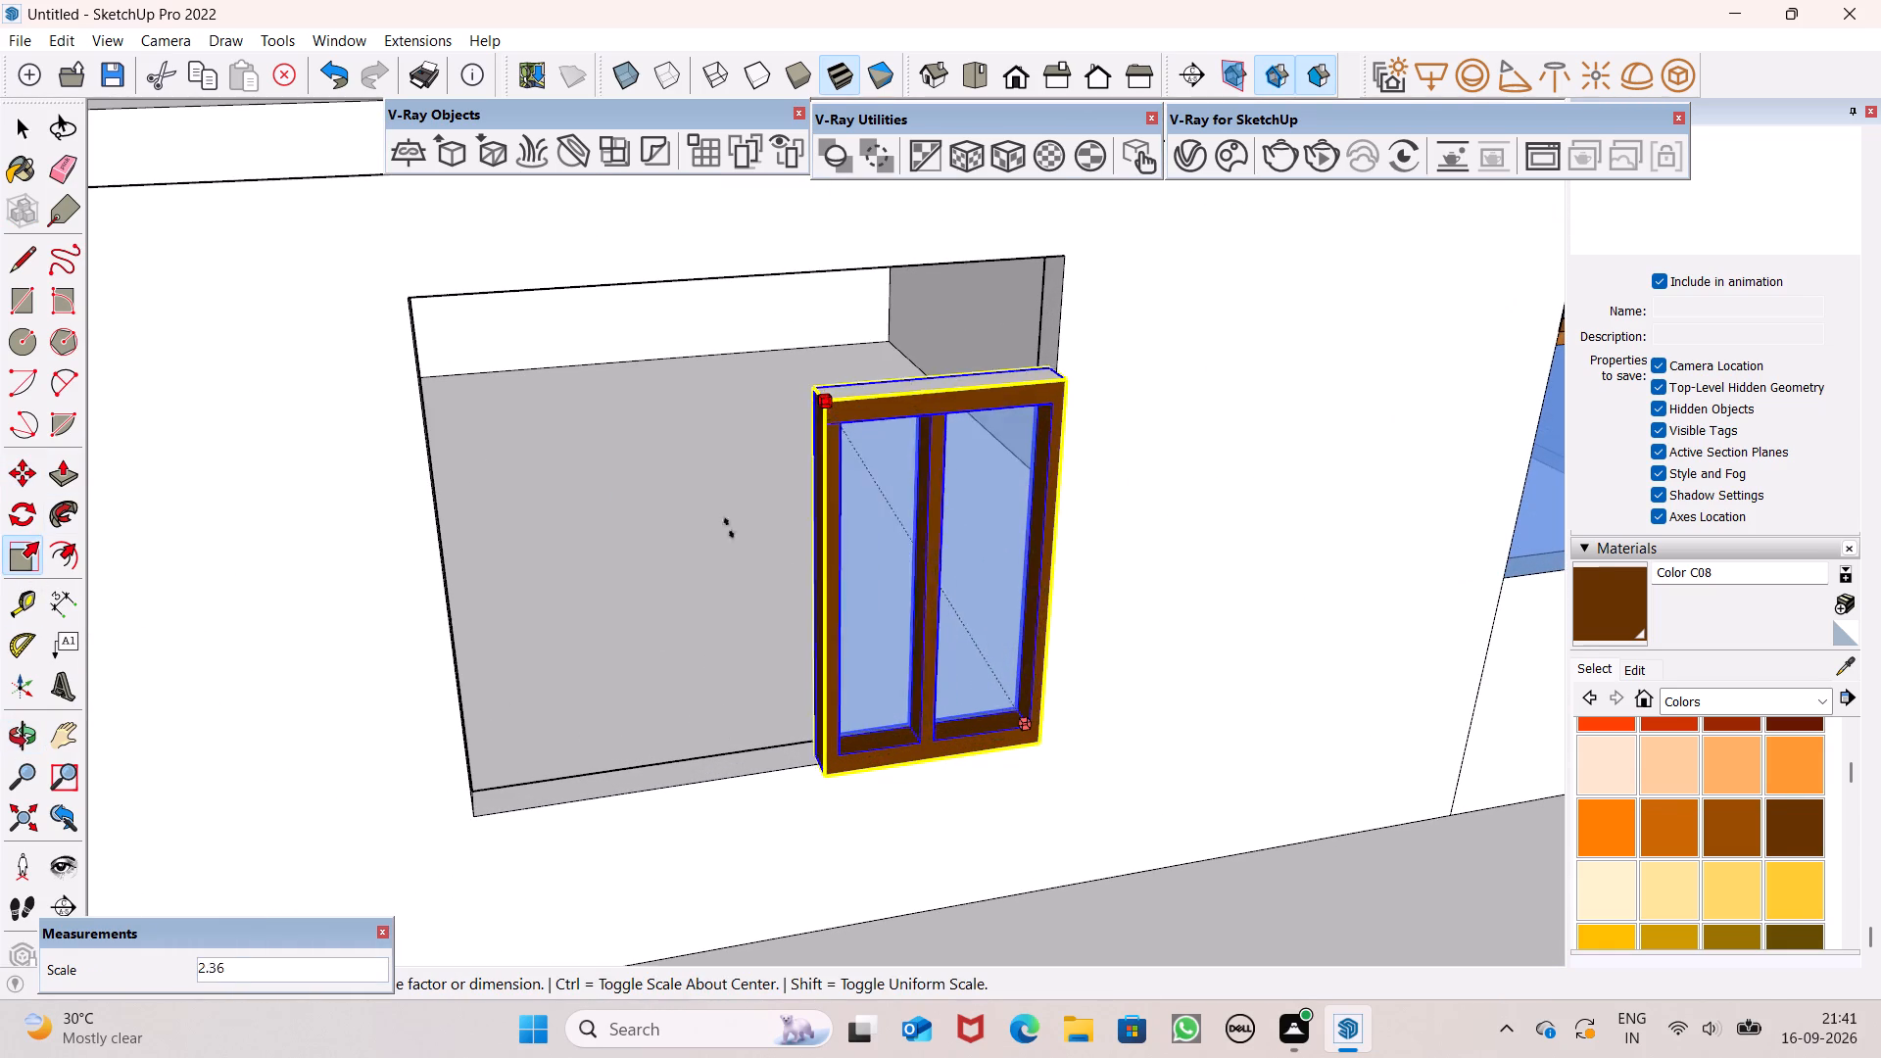
pyautogui.moveTo(729, 528); pyautogui.dragTo(570, 489)
pyautogui.scroll(-5, 618, 510)
pyautogui.moveTo(649, 540); pyautogui.dragTo(739, 505, button='middle')
pyautogui.scroll(-1, 649, 551)
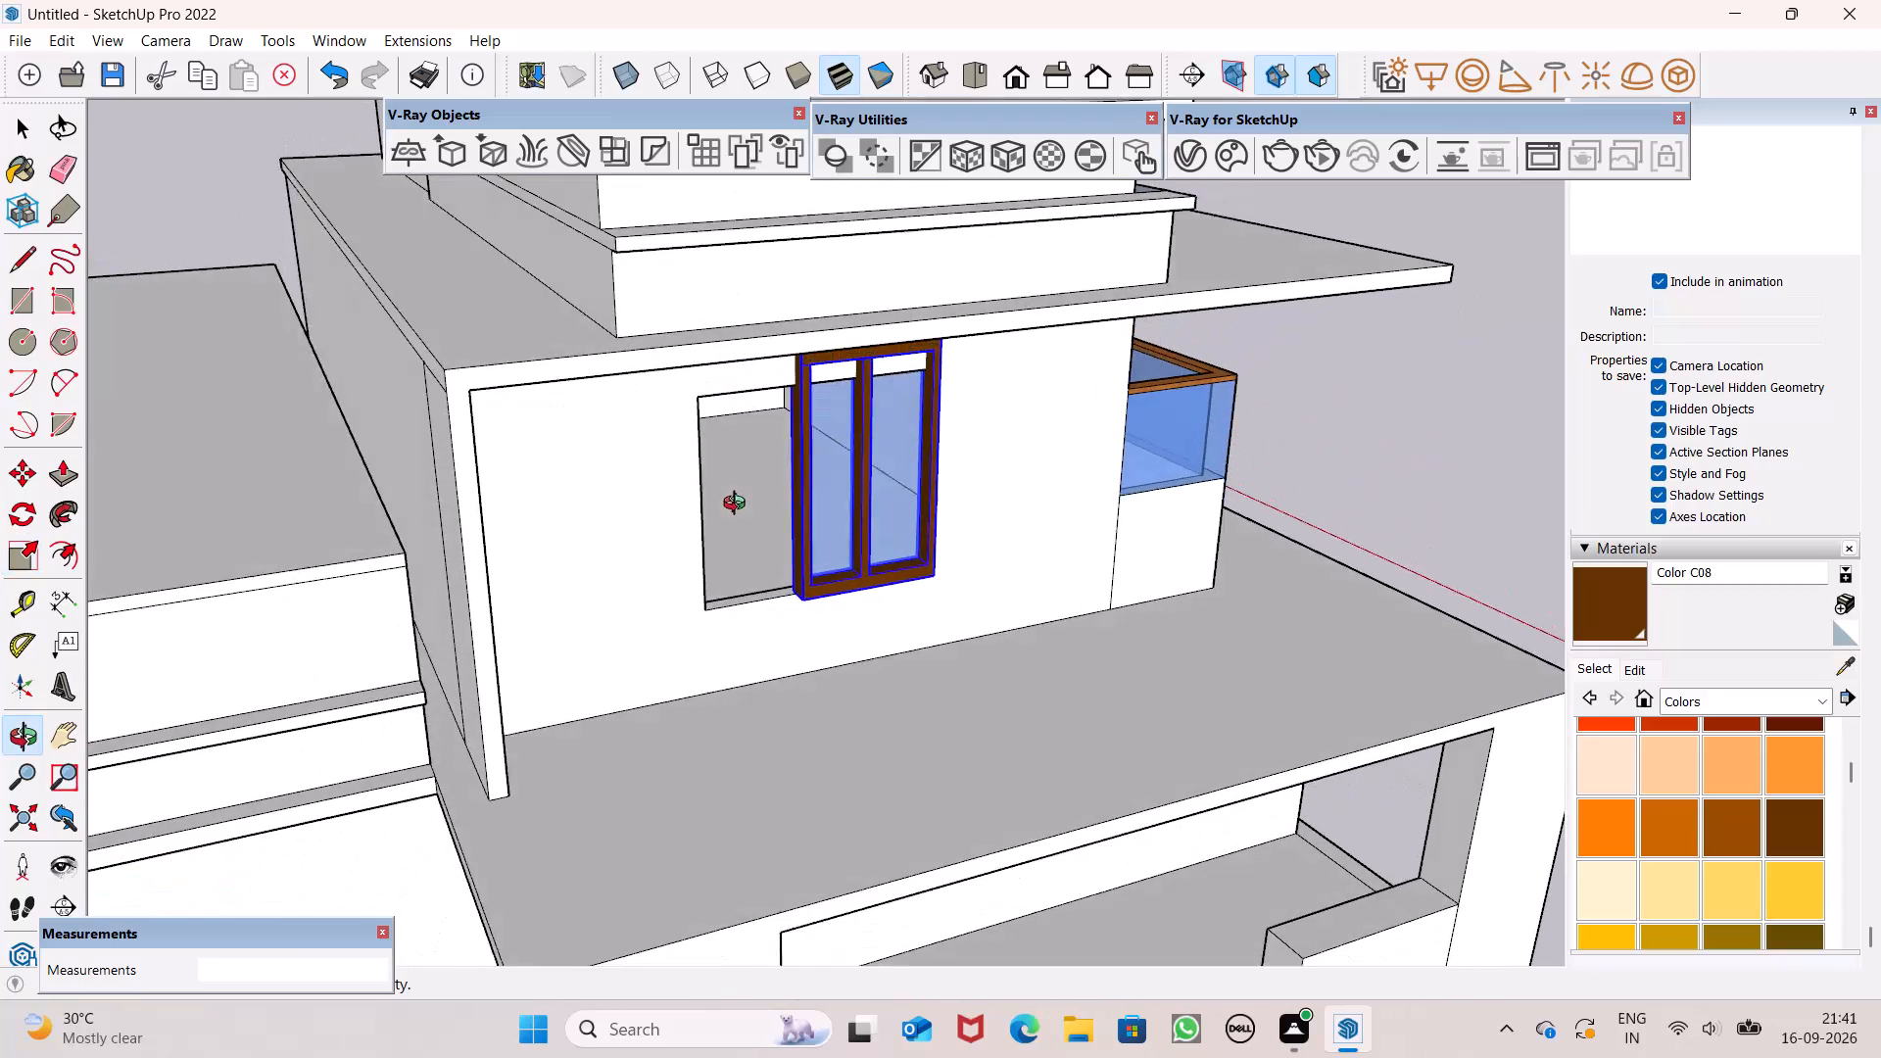
pyautogui.moveTo(739, 505); pyautogui.dragTo(737, 496, button='middle')
pyautogui.moveTo(856, 324); pyautogui.dragTo(906, 264, button='middle')
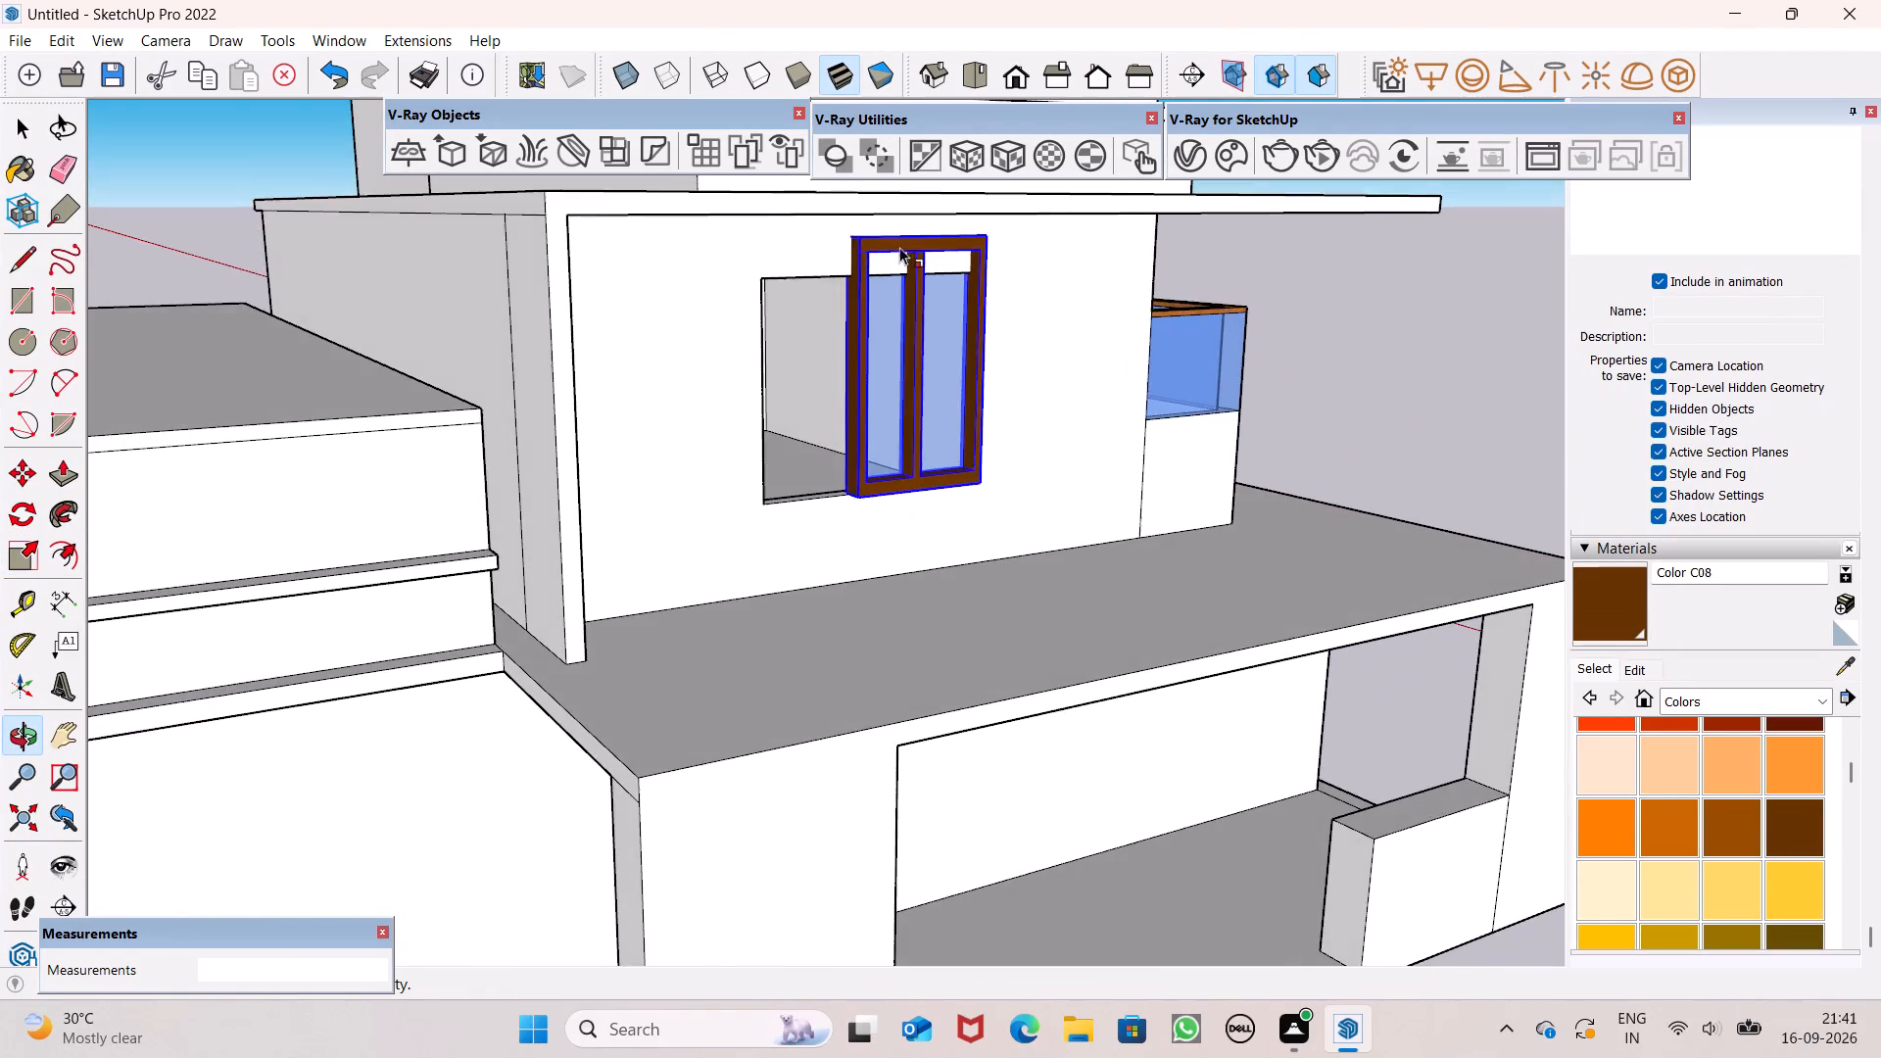
pyautogui.scroll(7, 837, 224)
pyautogui.moveTo(888, 248); pyautogui.dragTo(902, 287)
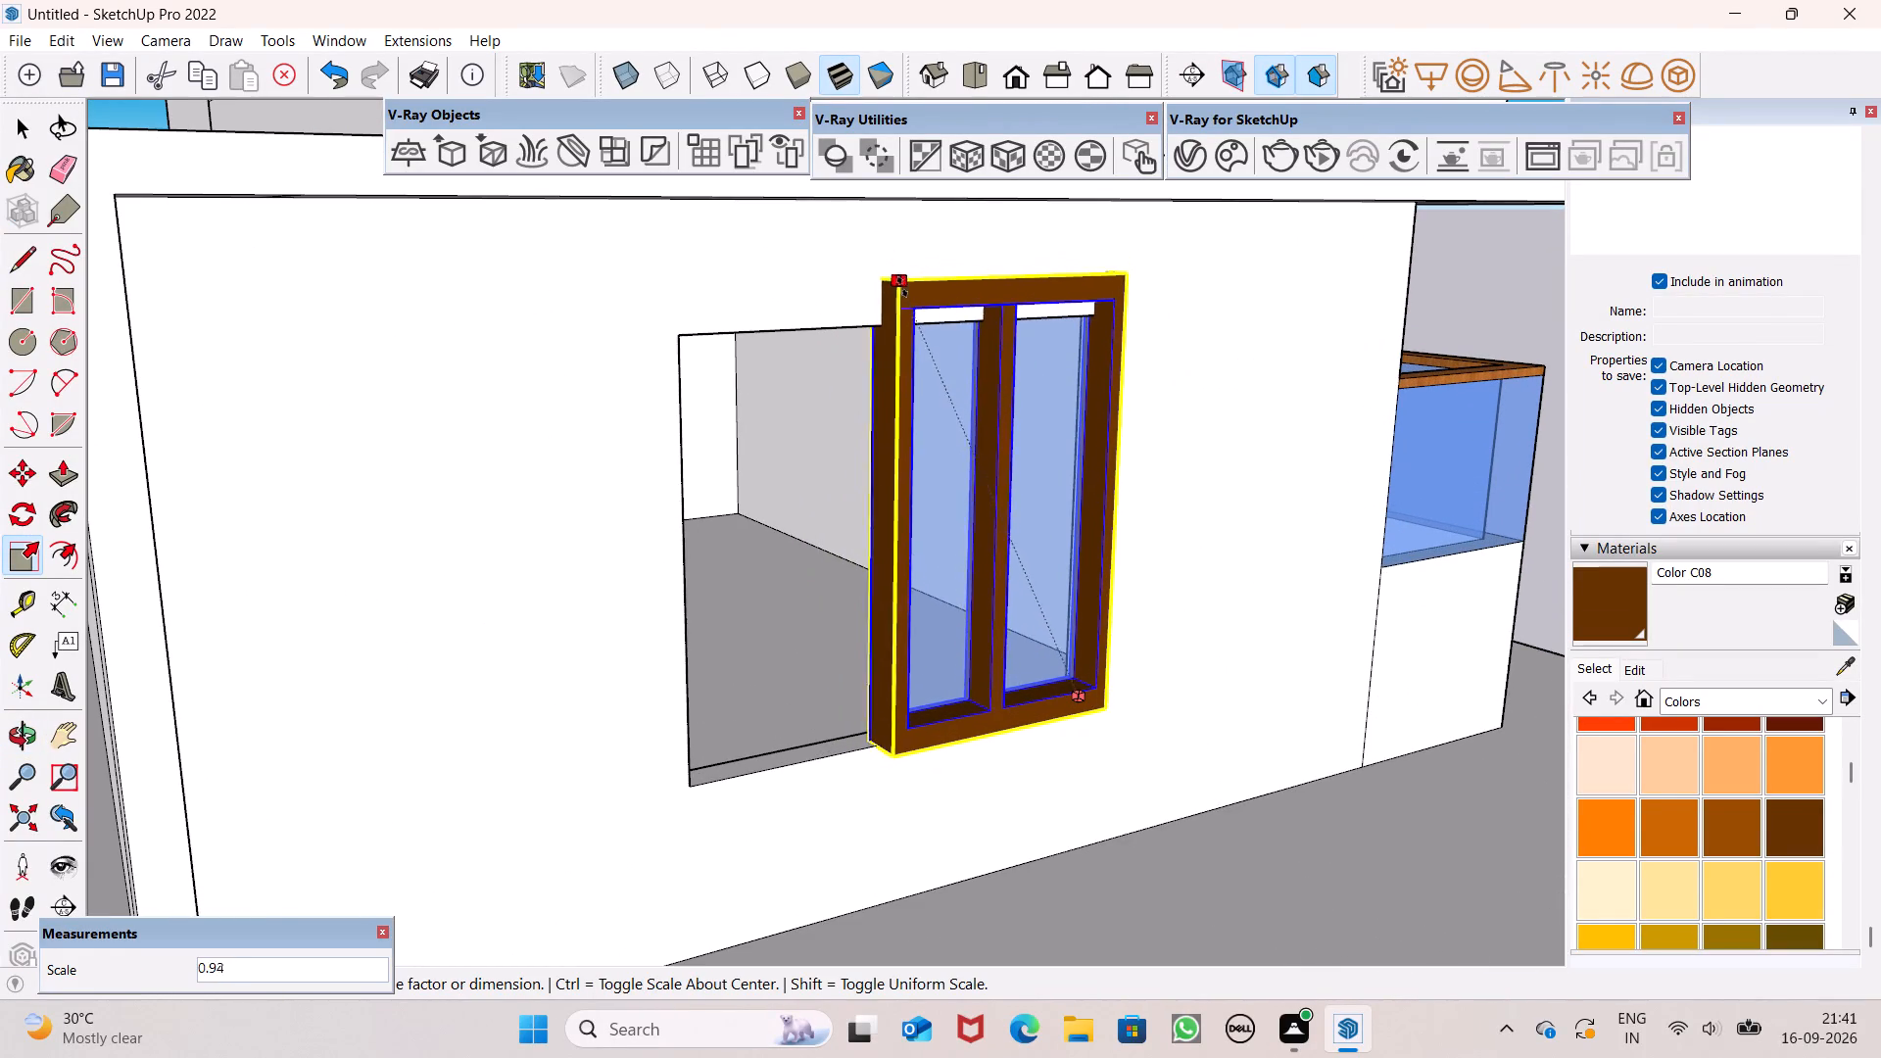
pyautogui.moveTo(902, 287); pyautogui.dragTo(898, 363)
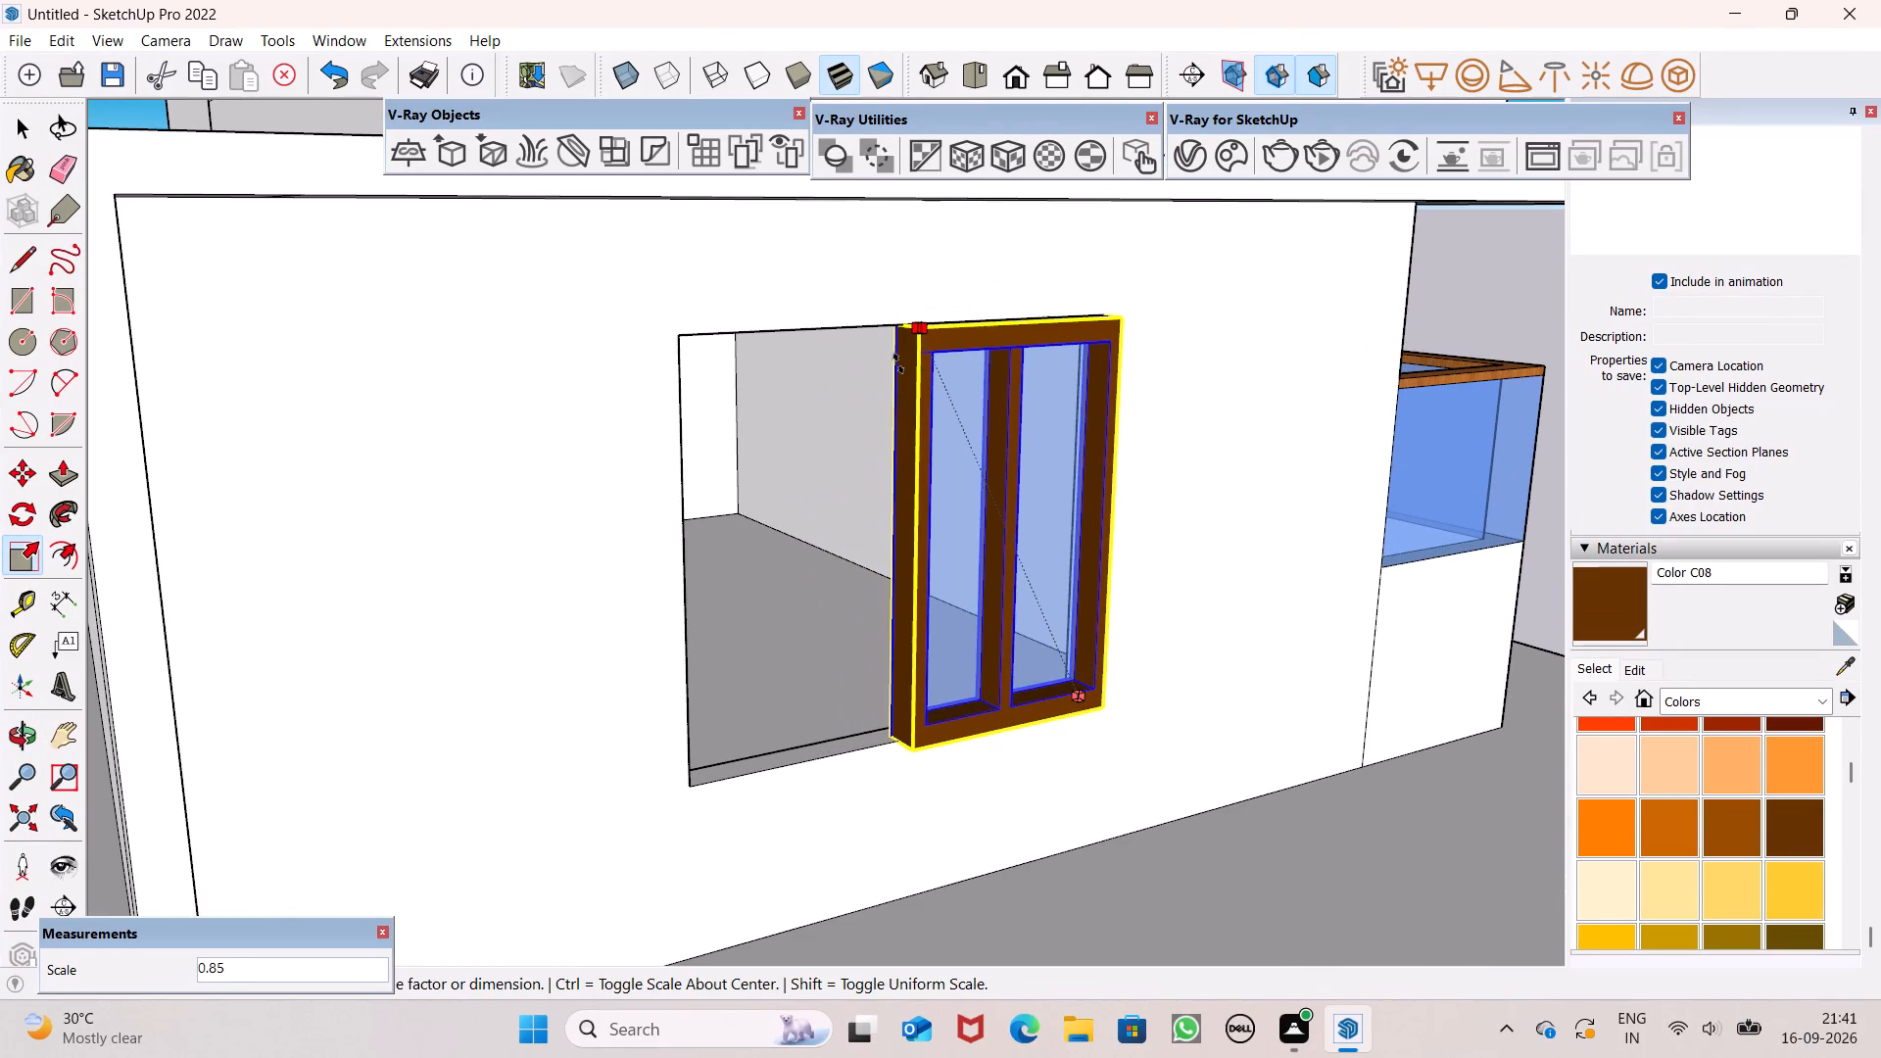
pyautogui.moveTo(898, 363); pyautogui.dragTo(888, 359)
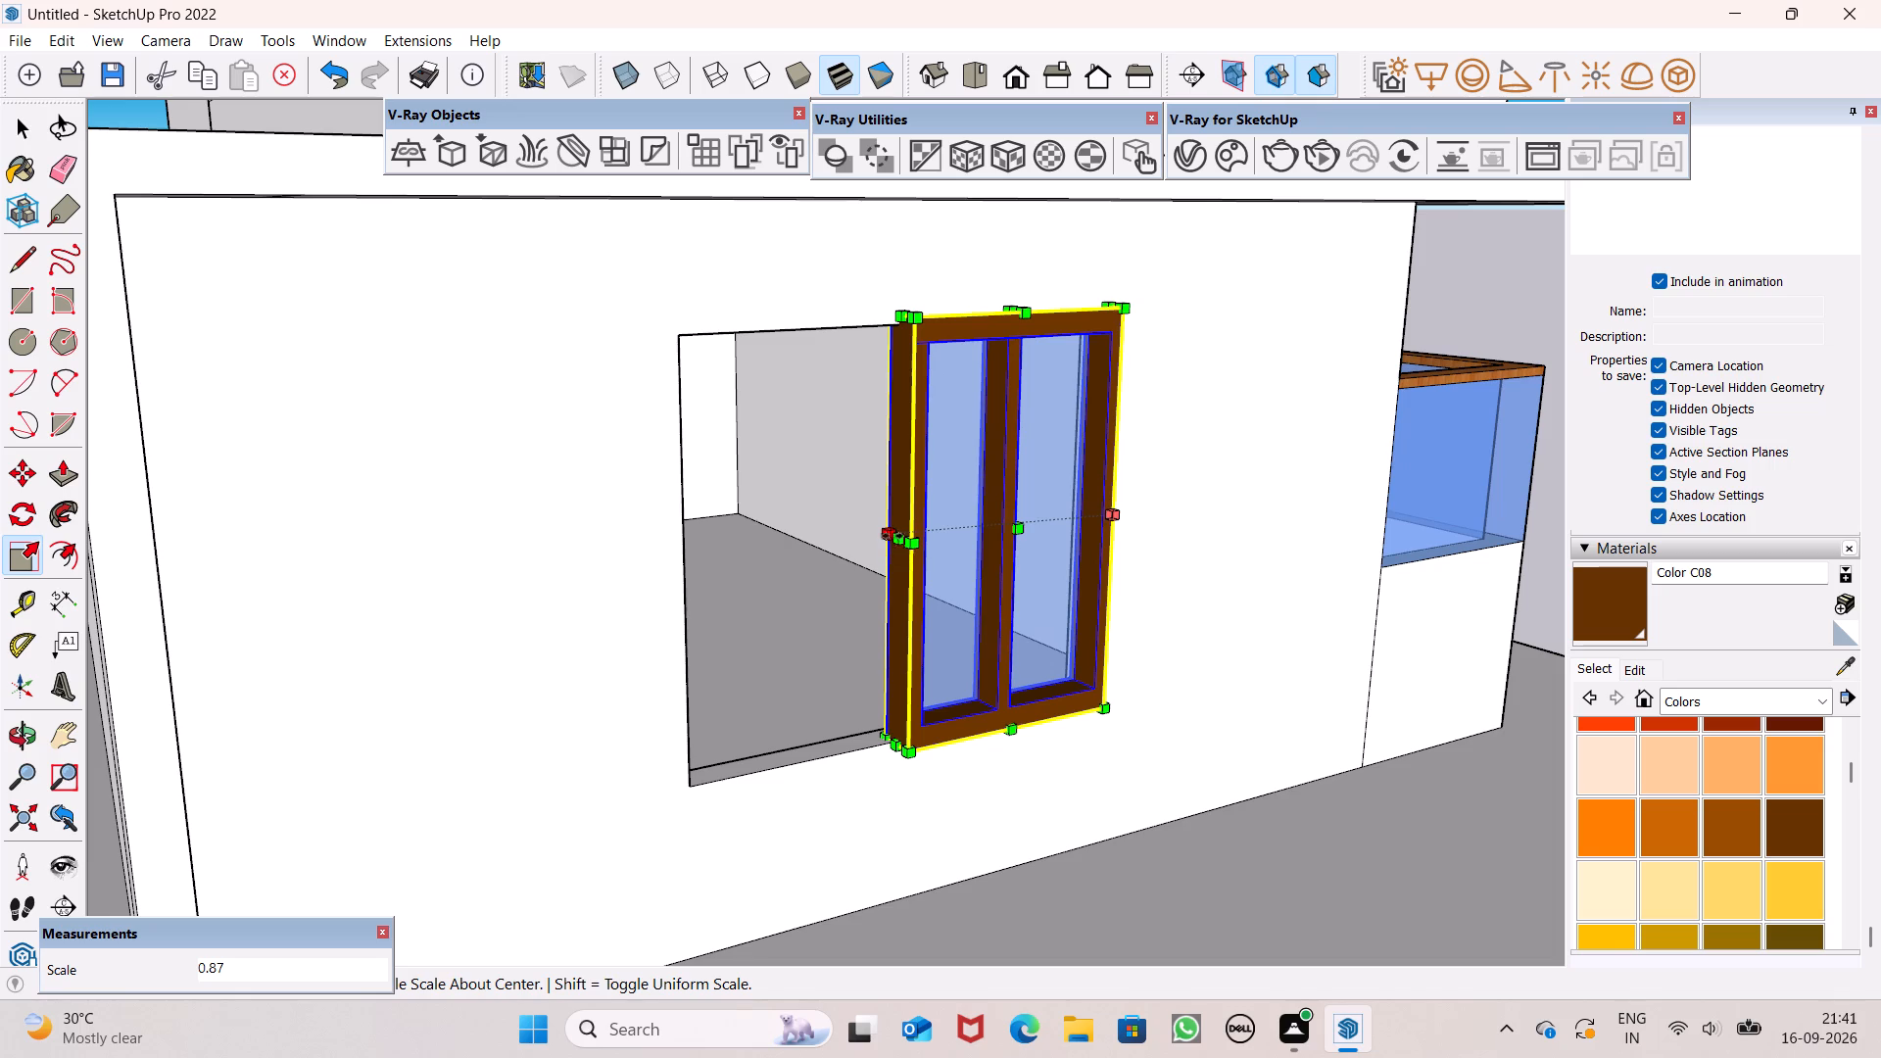
# Stretch the window copy's width along the red axis by about 1.90 to the far side of the opening.
pyautogui.moveTo(896, 536); pyautogui.dragTo(678, 556)
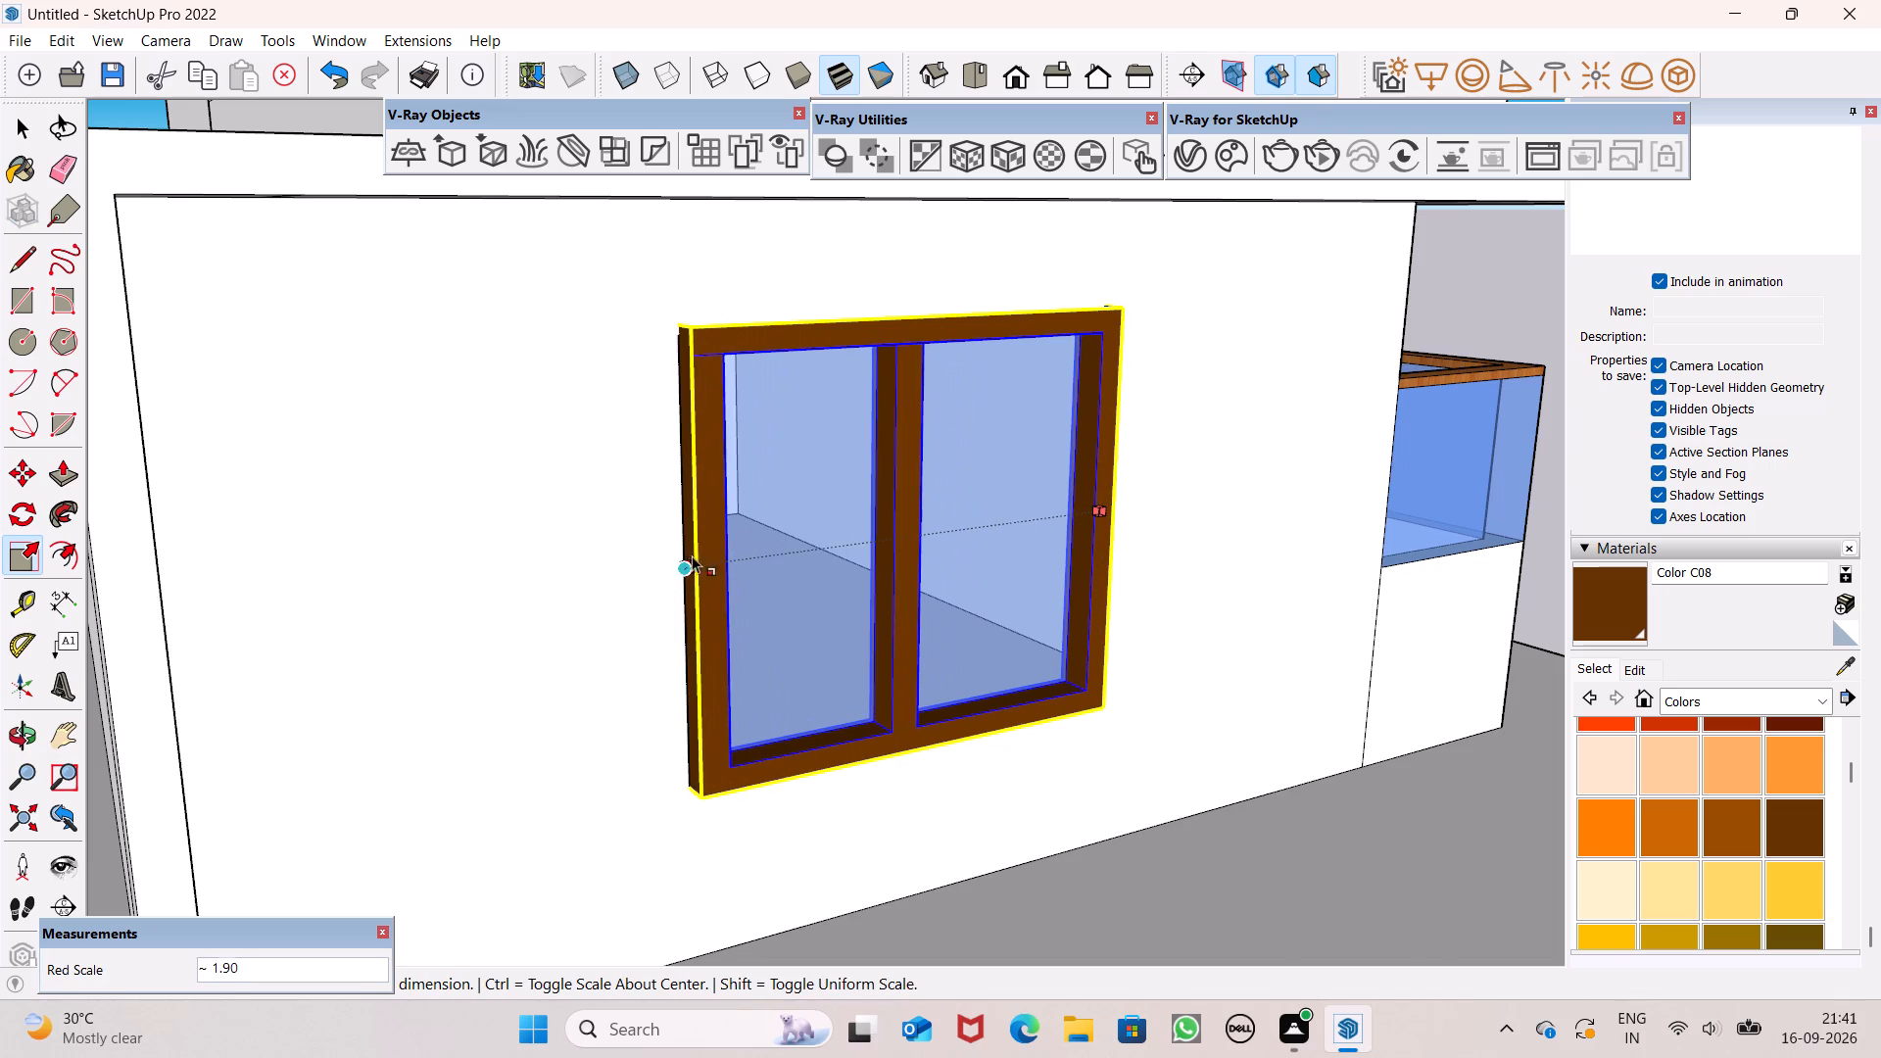
# Move the window about 4 11/16" by its lower corner nearest the glass balcony, setting it back into the wall opening.
pyautogui.scroll(-6, 836, 499)
pyautogui.moveTo(832, 525); pyautogui.dragTo(458, 469, button='middle')
pyautogui.scroll(5, 675, 443)
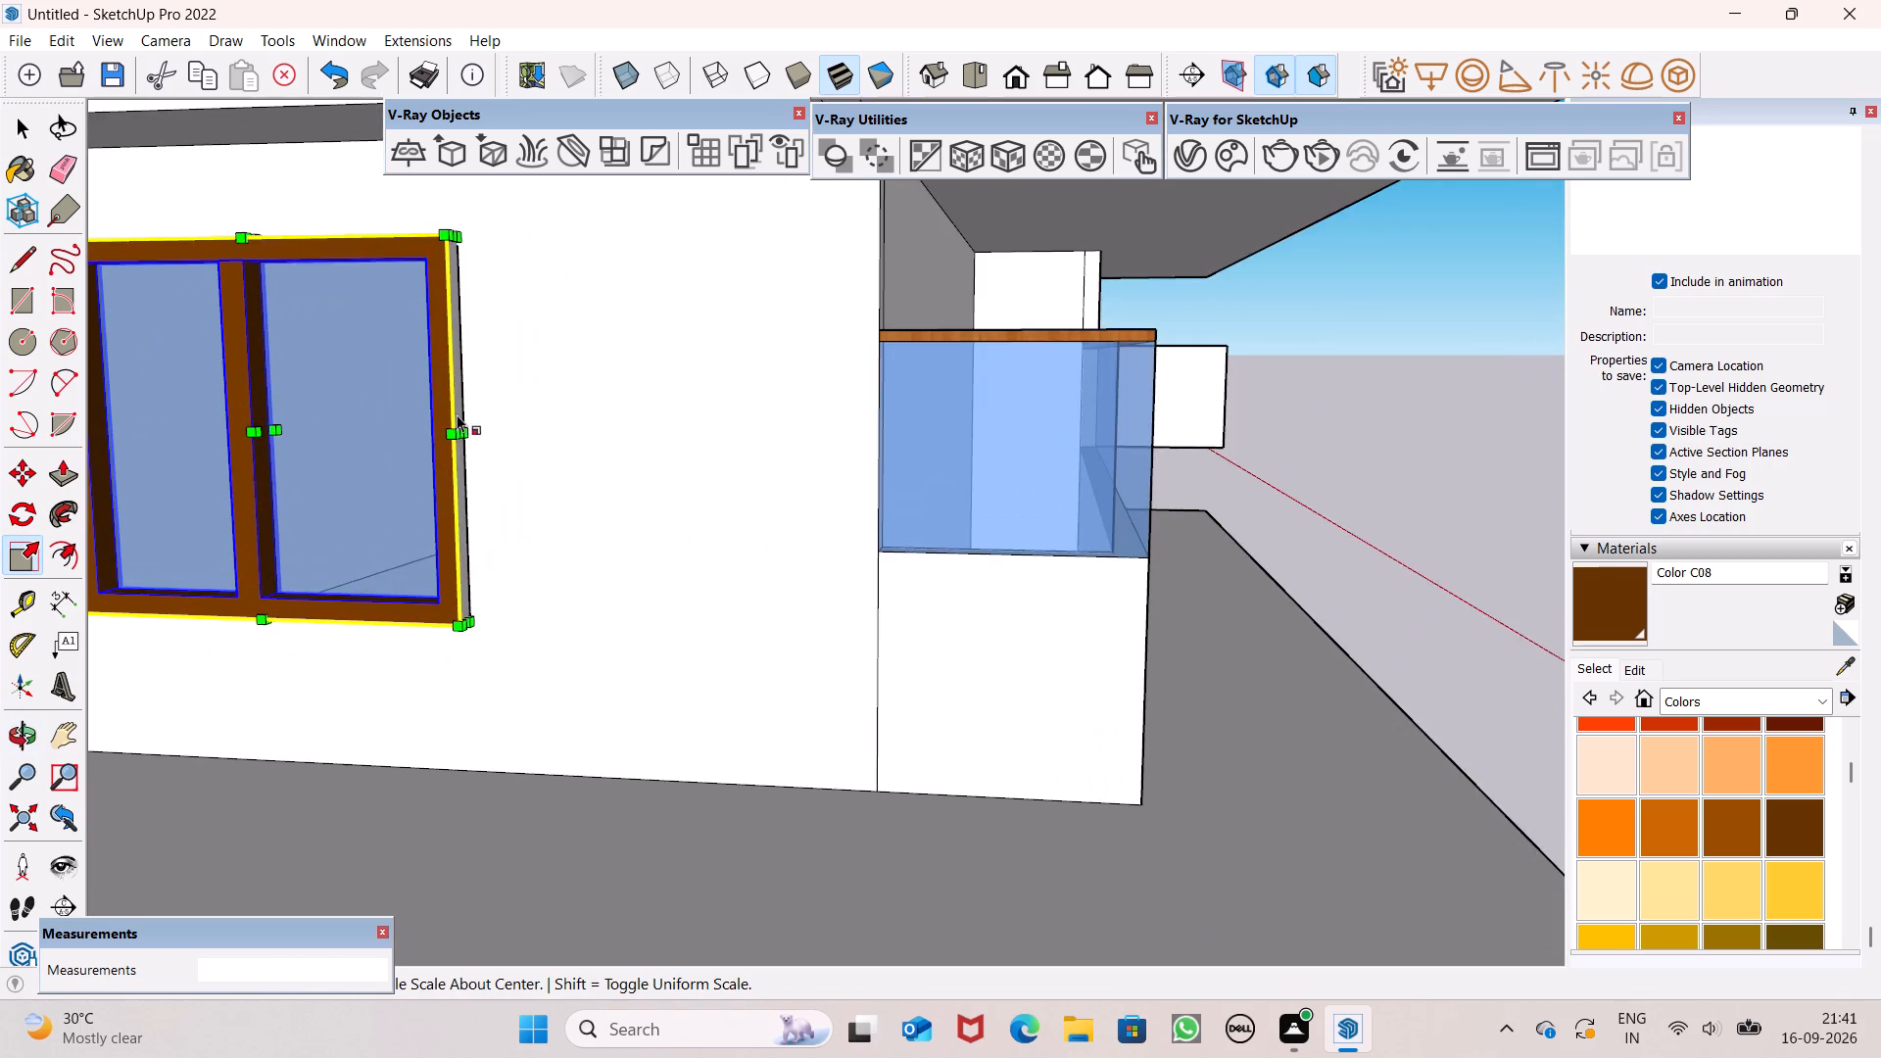
pyautogui.moveTo(456, 436); pyautogui.dragTo(436, 513, button='middle')
pyautogui.scroll(8, 485, 486)
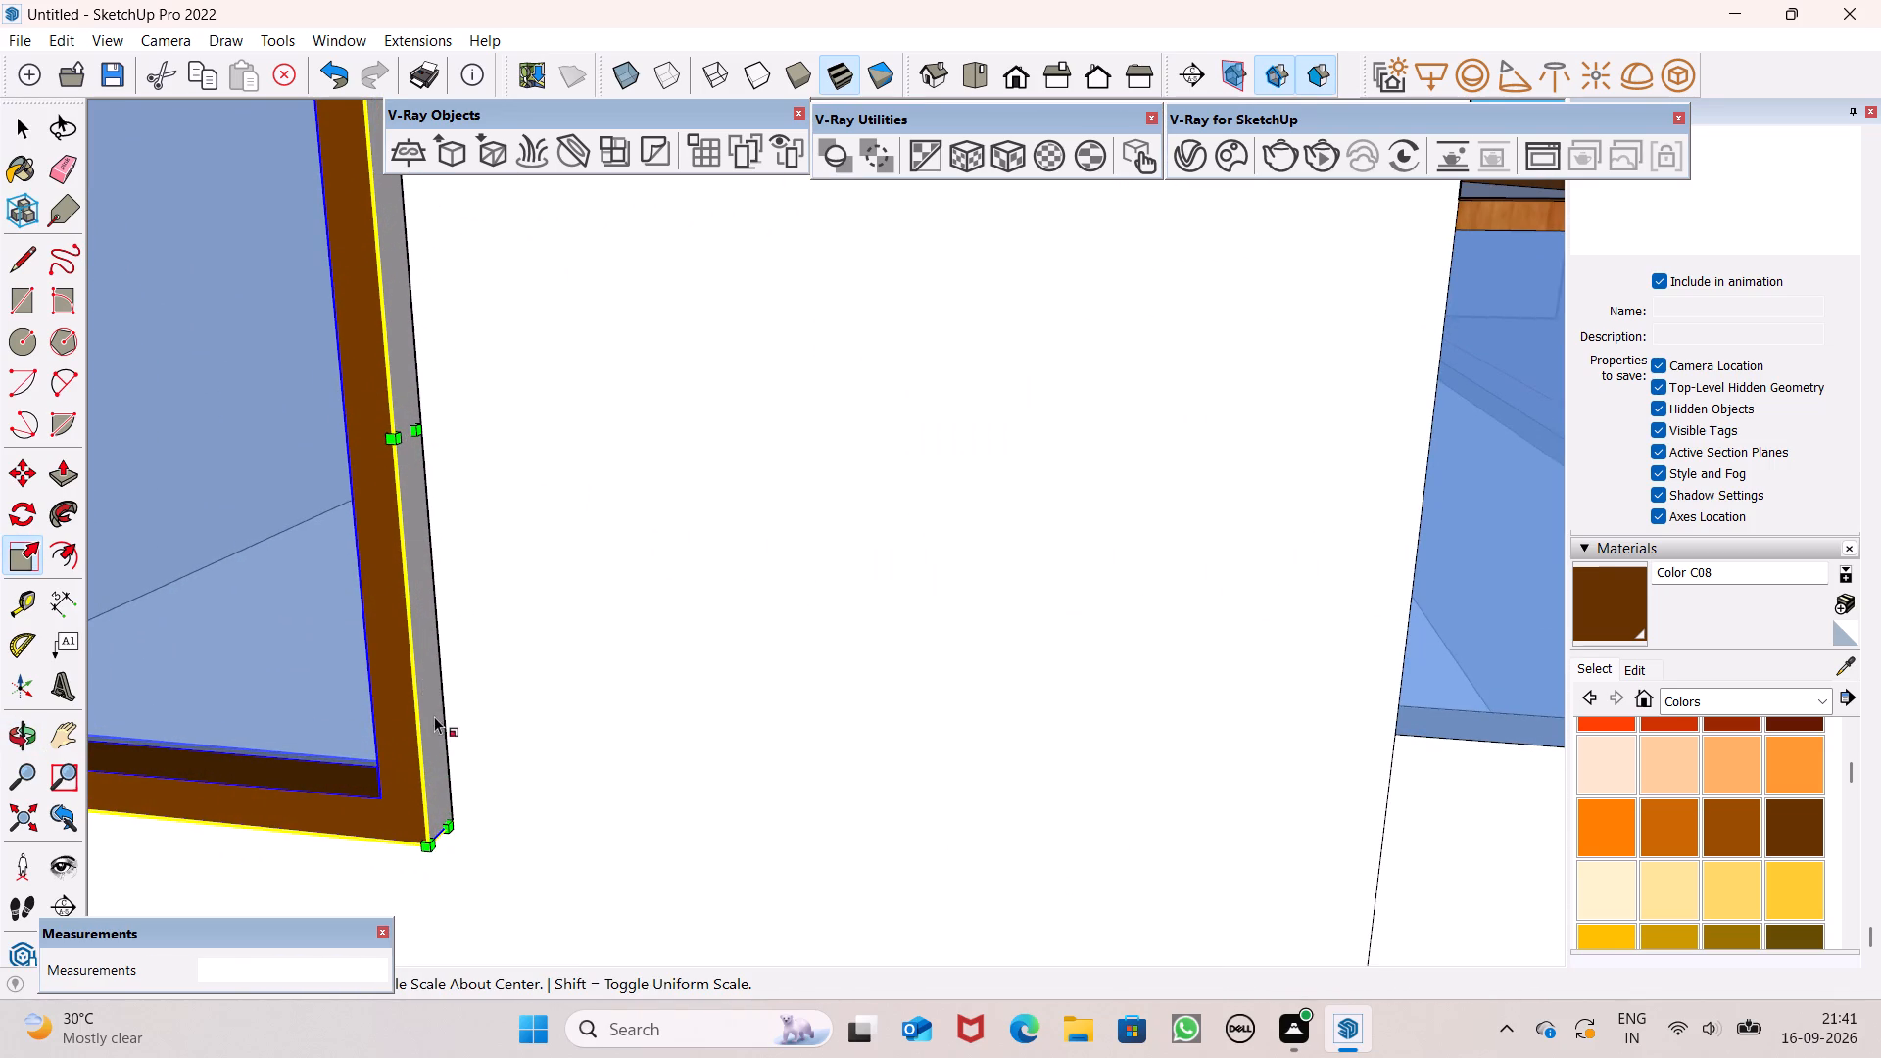
pyautogui.moveTo(428, 719); pyautogui.dragTo(610, 779, button='middle')
pyautogui.scroll(-12, 590, 715)
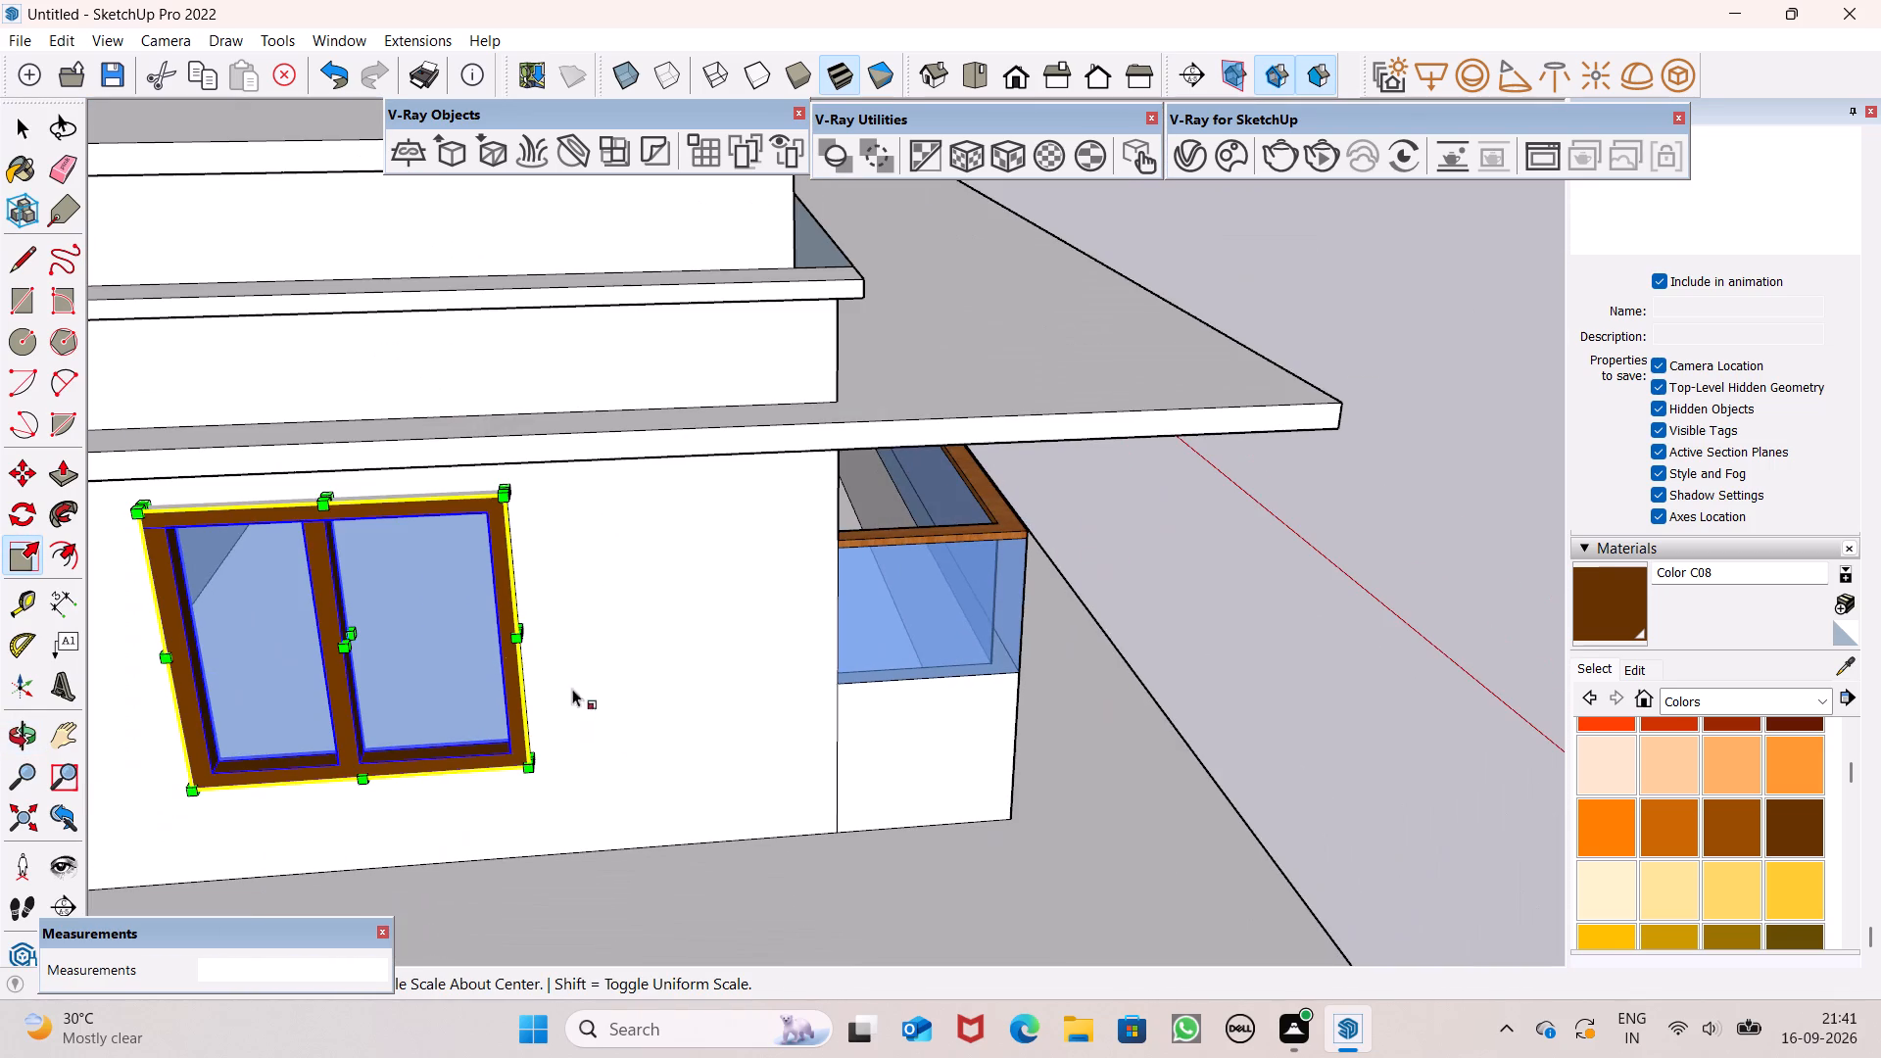
pyautogui.scroll(-4, 315, 666)
pyautogui.moveTo(360, 711); pyautogui.dragTo(430, 746, button='middle')
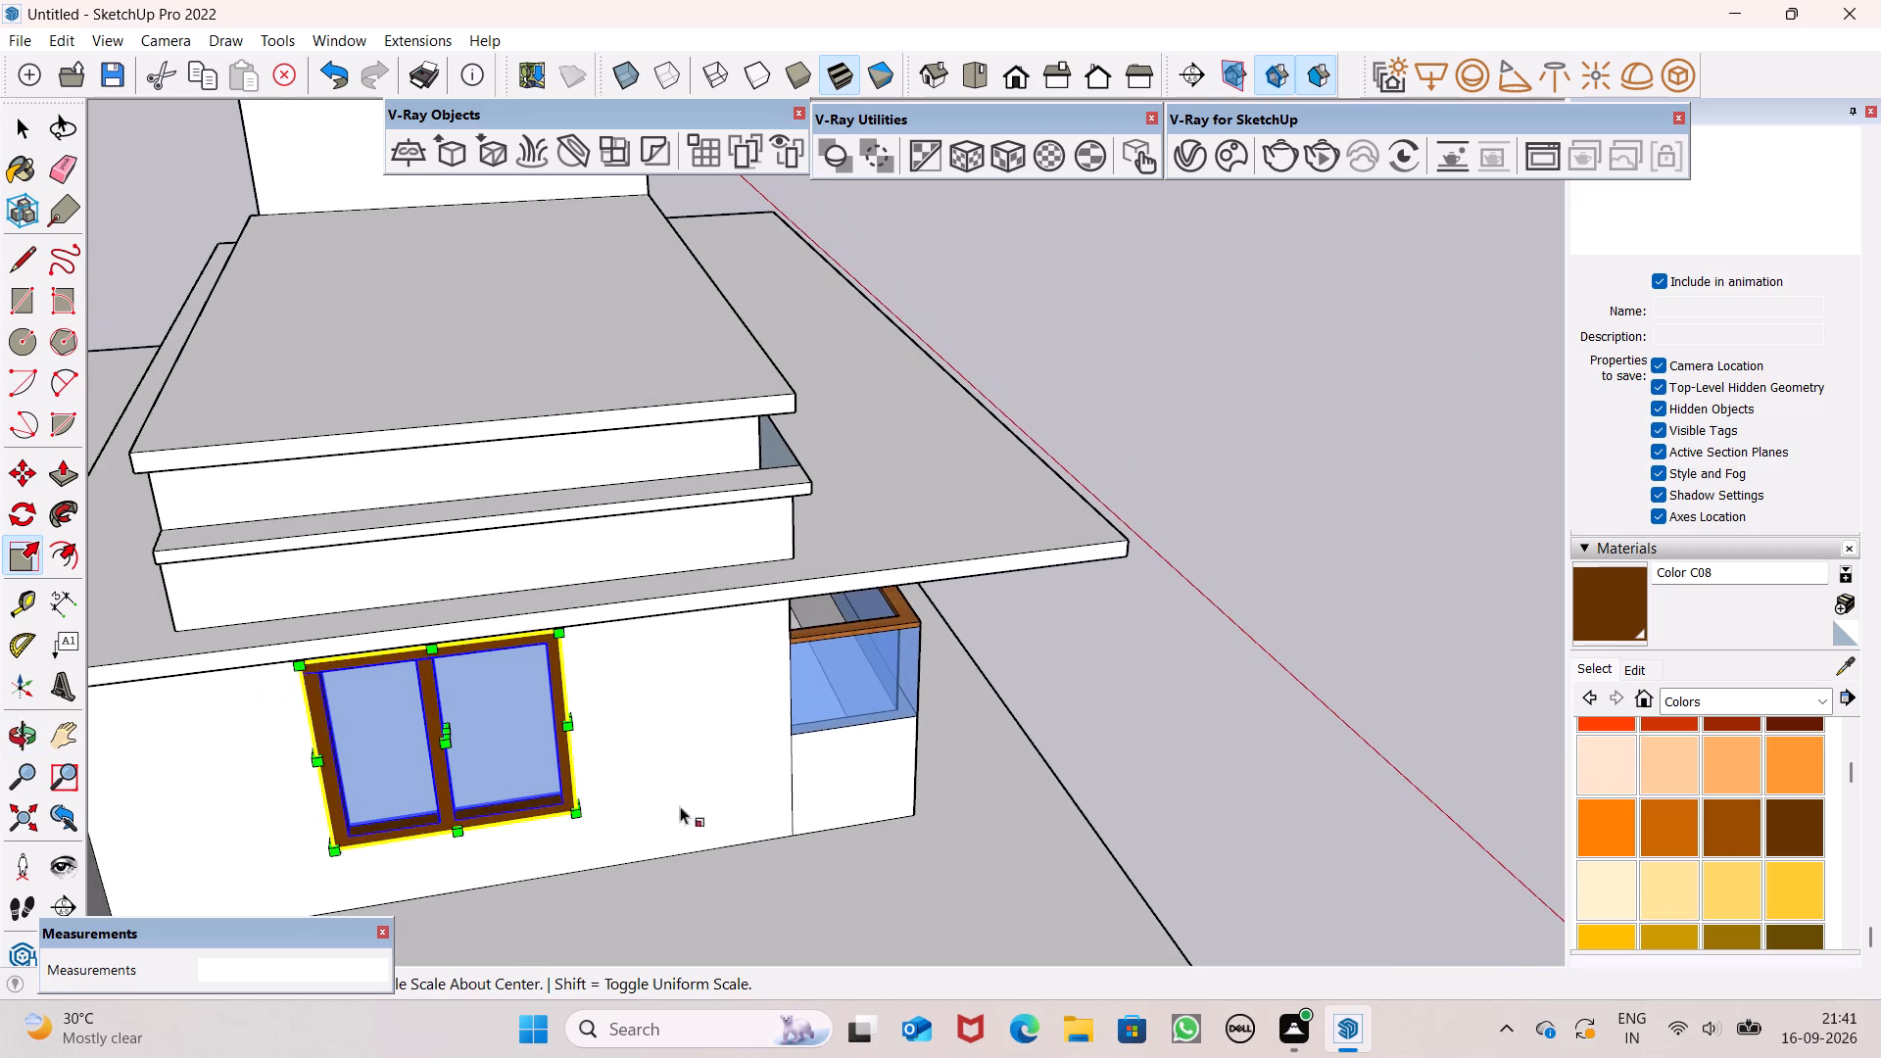
pyautogui.press('space')
pyautogui.scroll(2, 495, 789)
pyautogui.press('m')
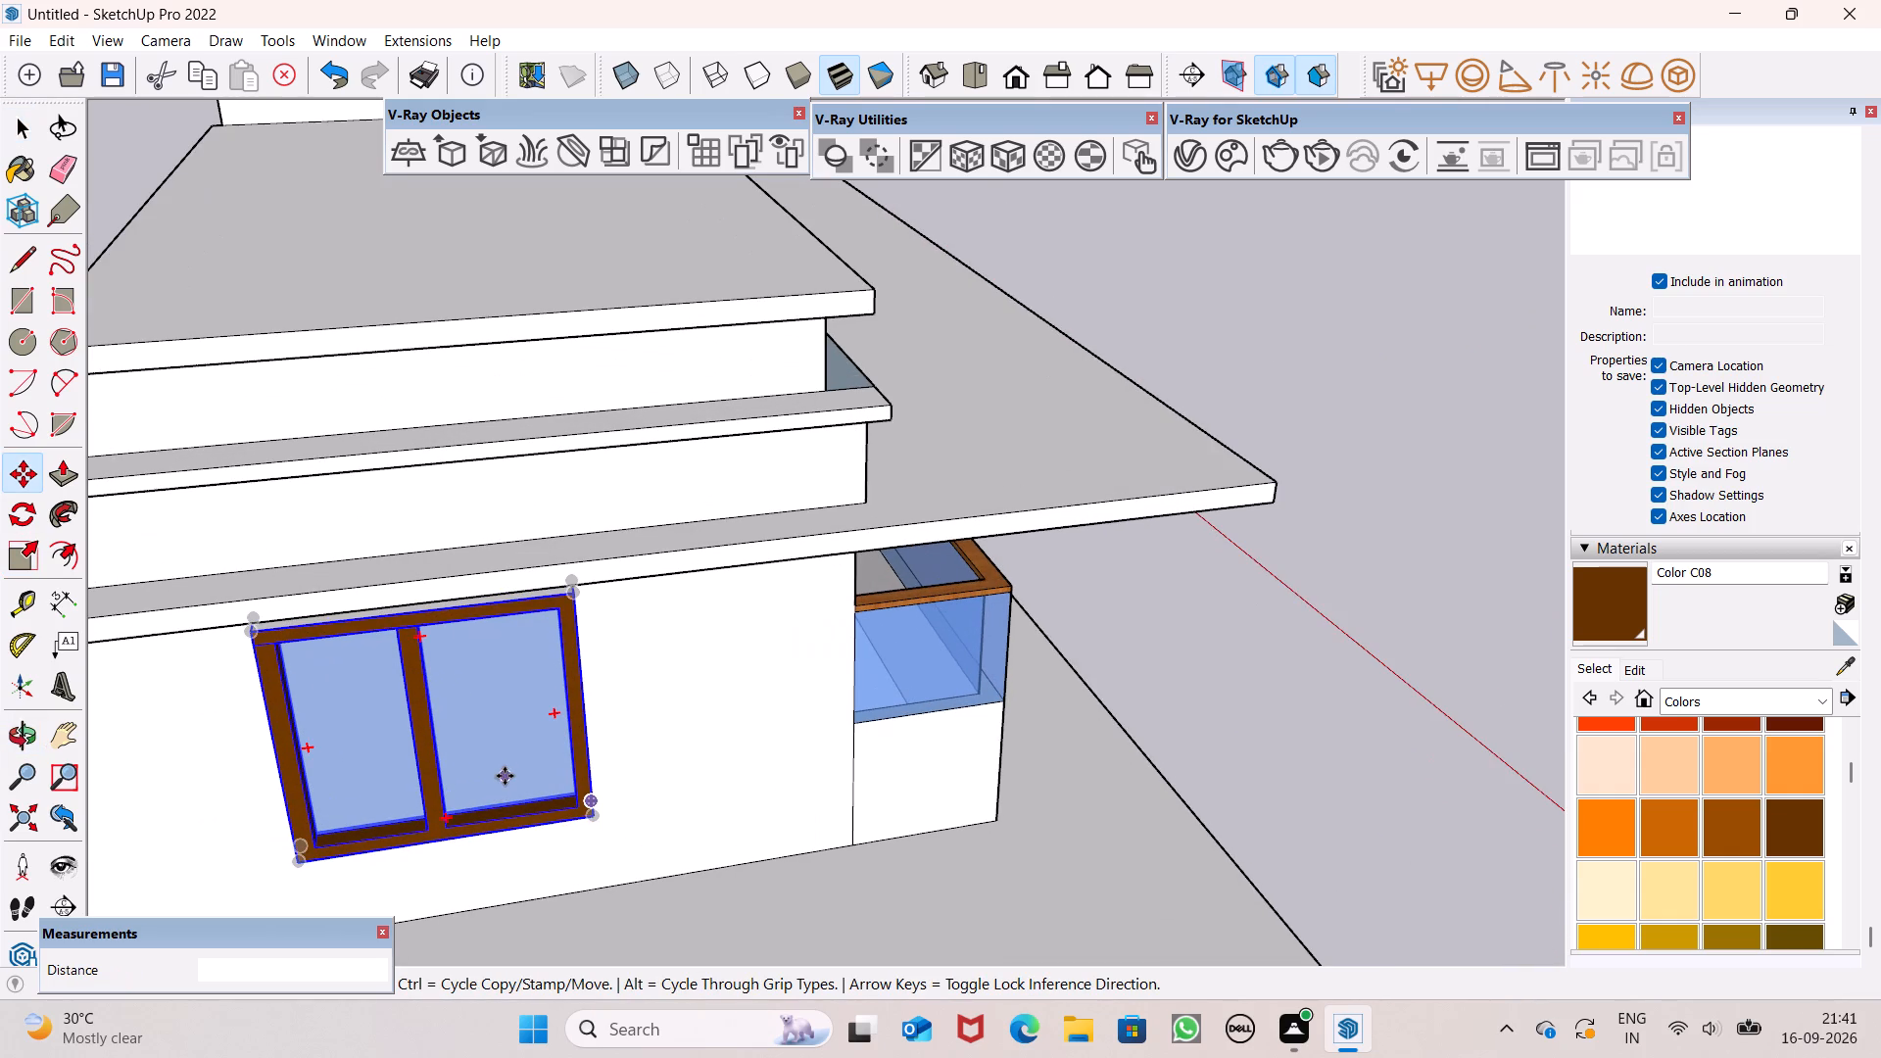
pyautogui.press('Return')
pyautogui.scroll(6, 505, 776)
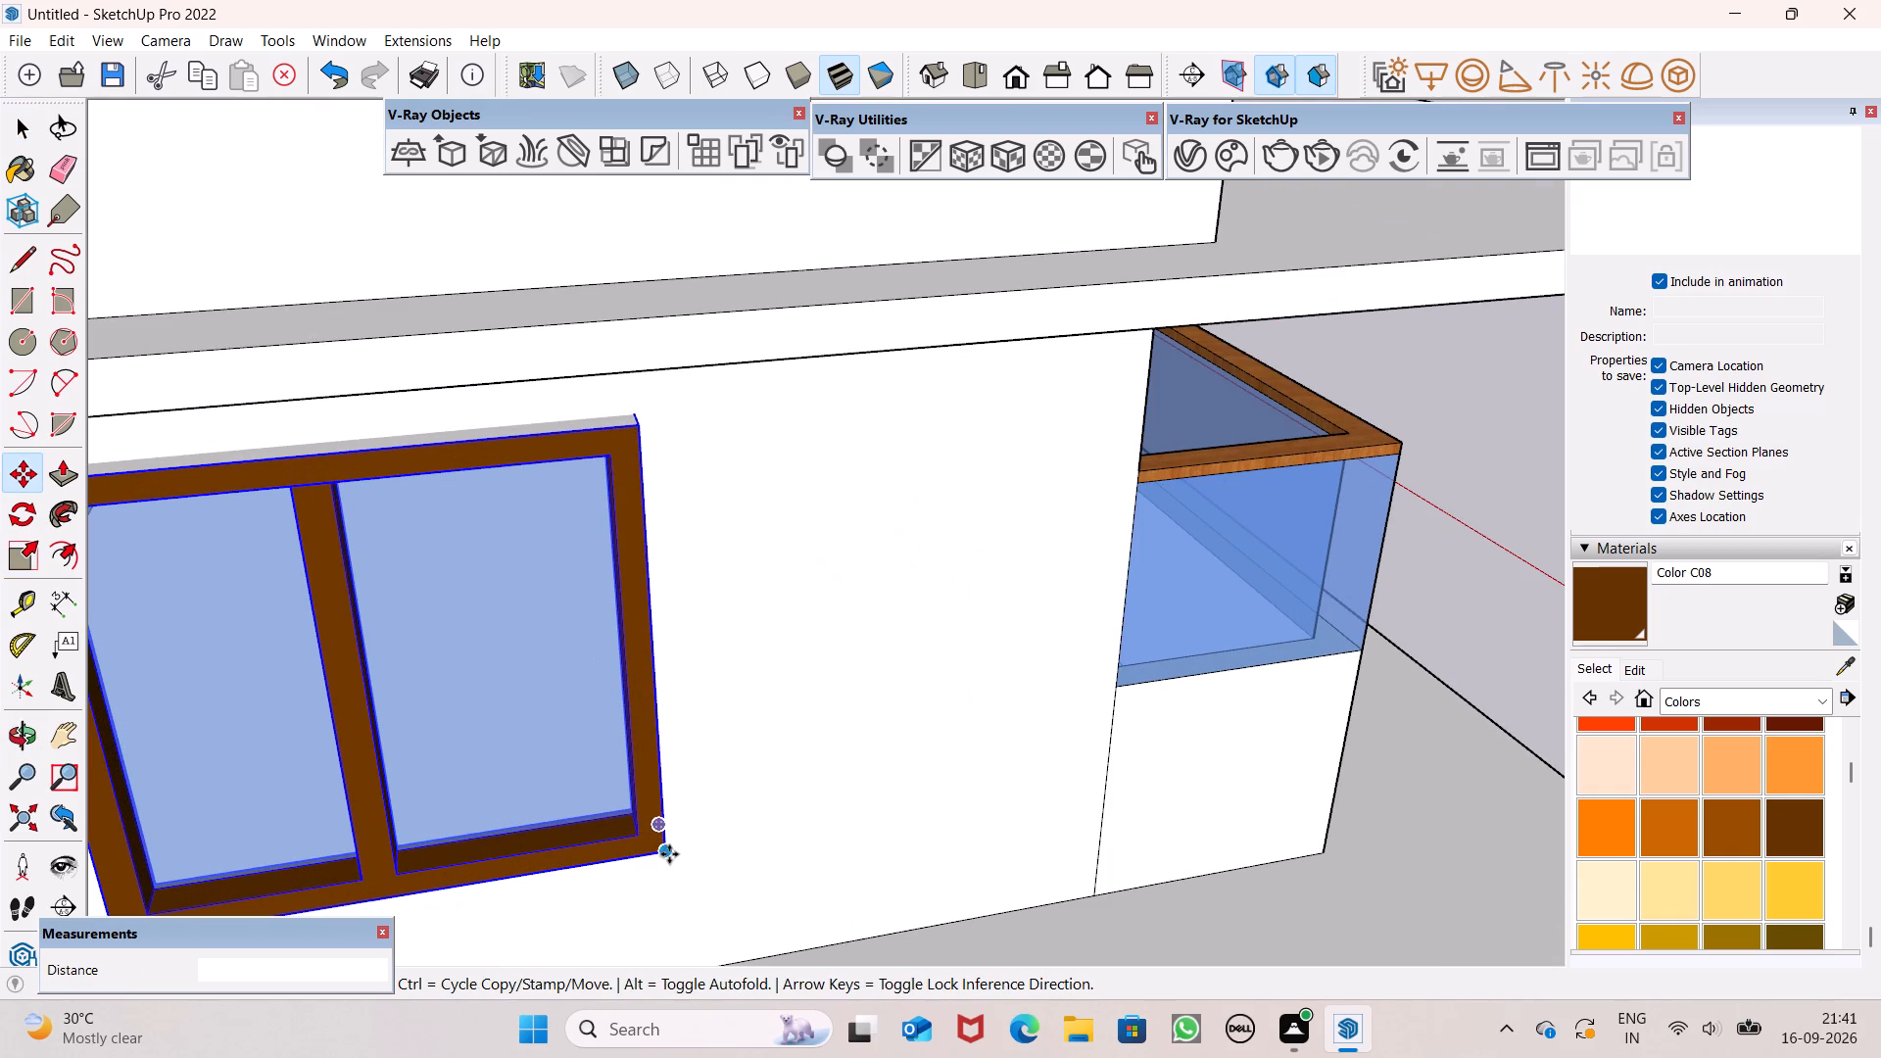
pyautogui.moveTo(669, 854); pyautogui.dragTo(656, 828)
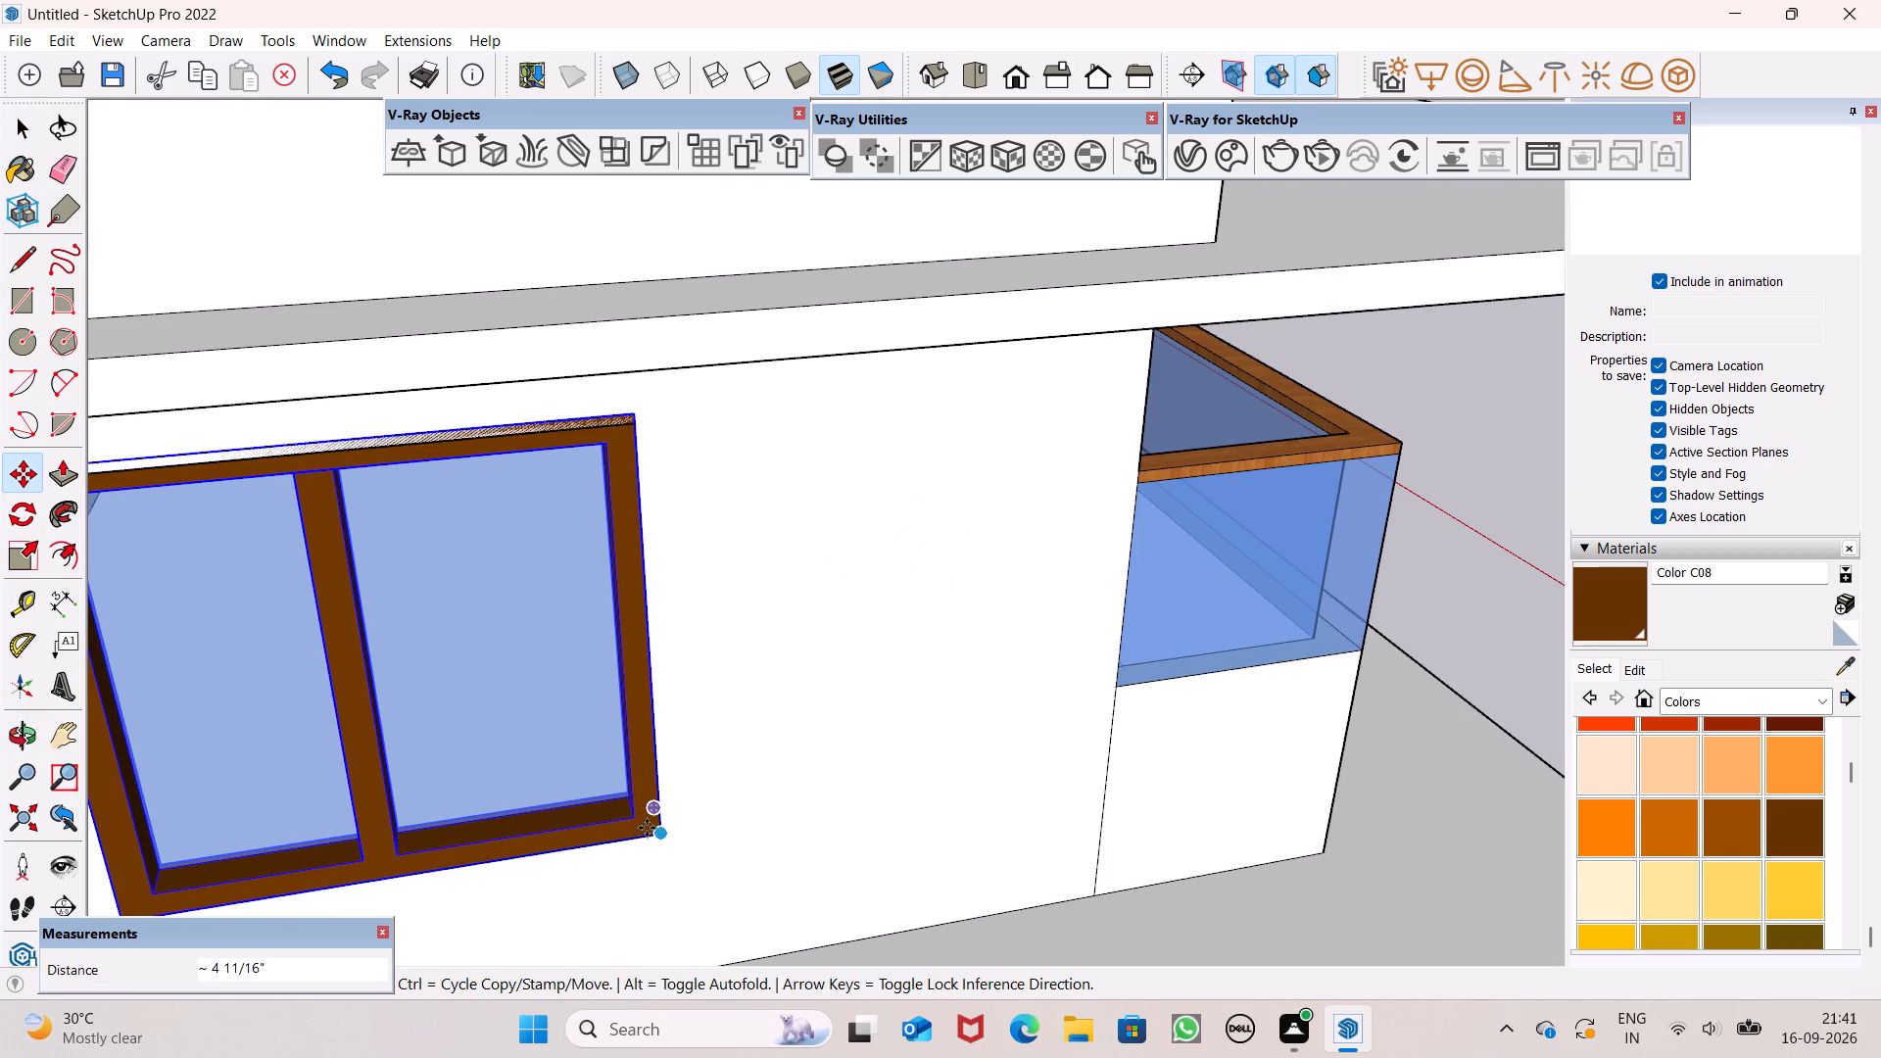
pyautogui.press('space')
# Scale the window down uniformly to about 0.97 from its upper corner farthest from the glass balcony.
pyautogui.scroll(-6, 676, 725)
pyautogui.moveTo(546, 712); pyautogui.dragTo(517, 508, button='middle')
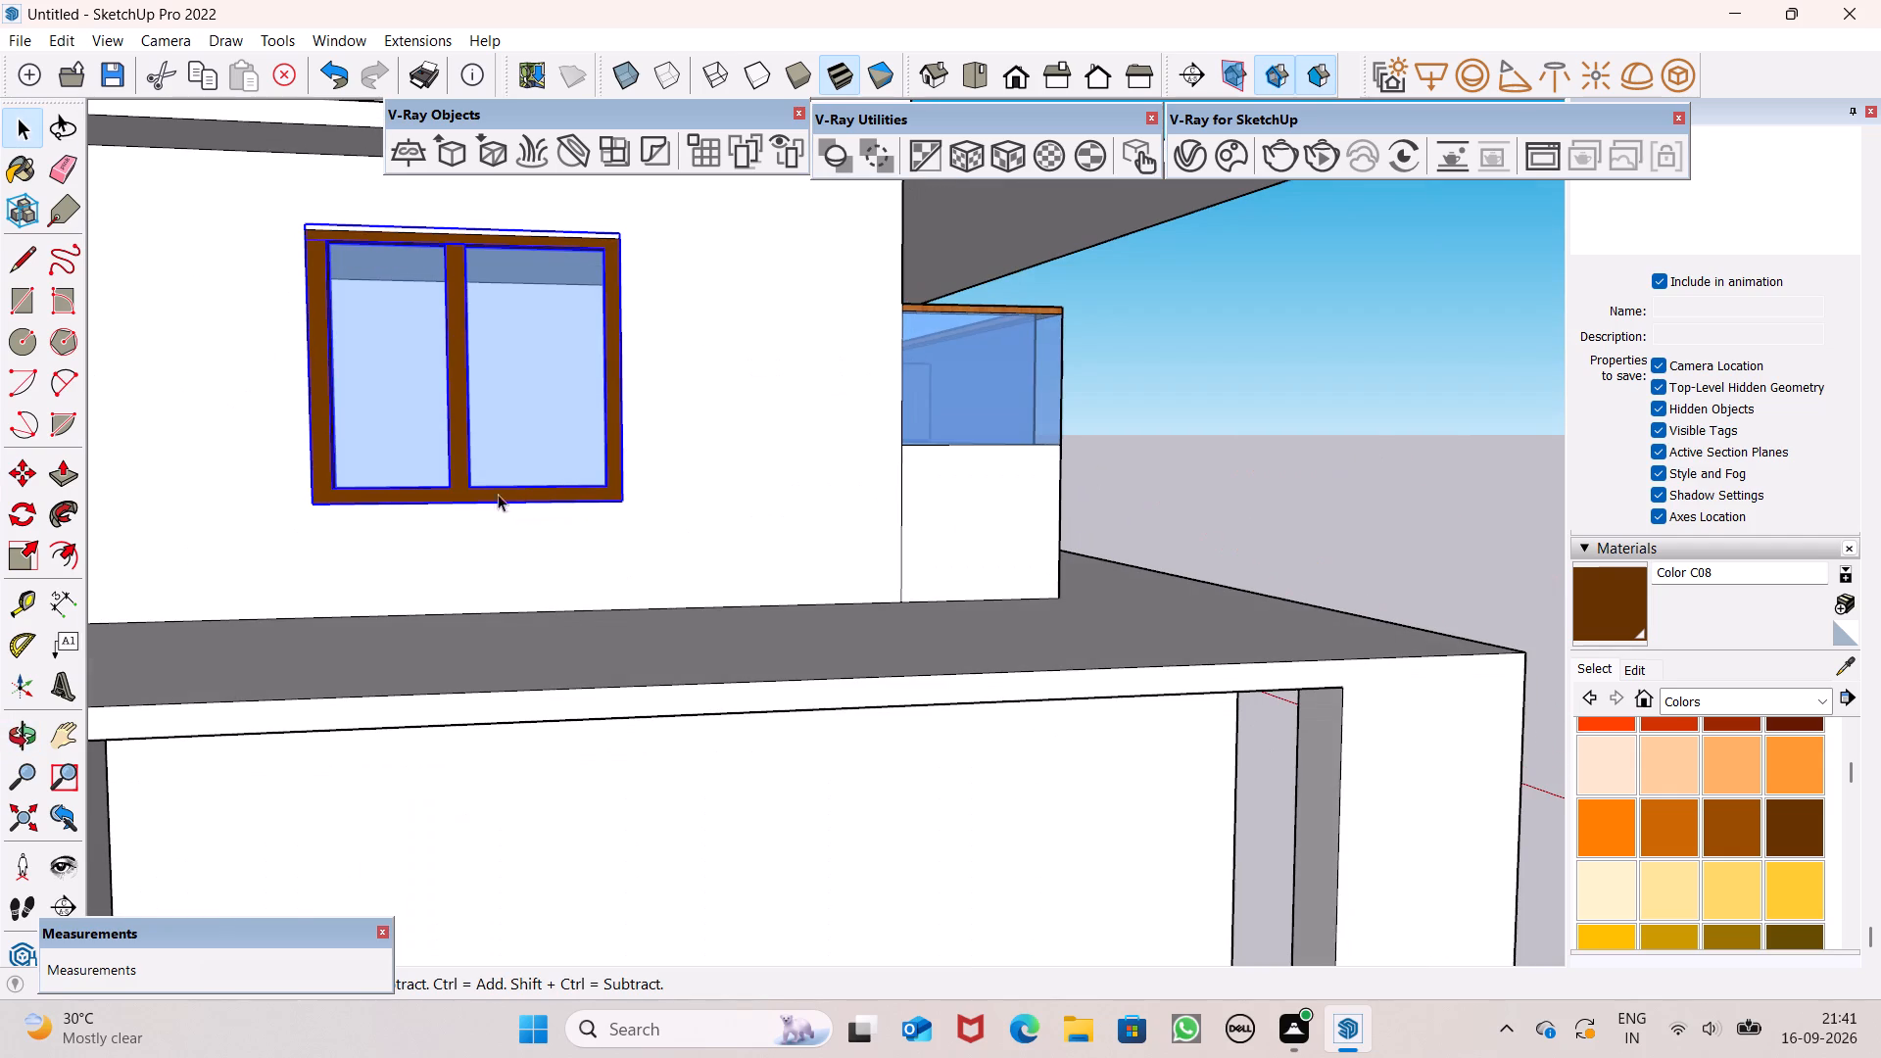
pyautogui.click(5, 559)
pyautogui.scroll(6, 341, 218)
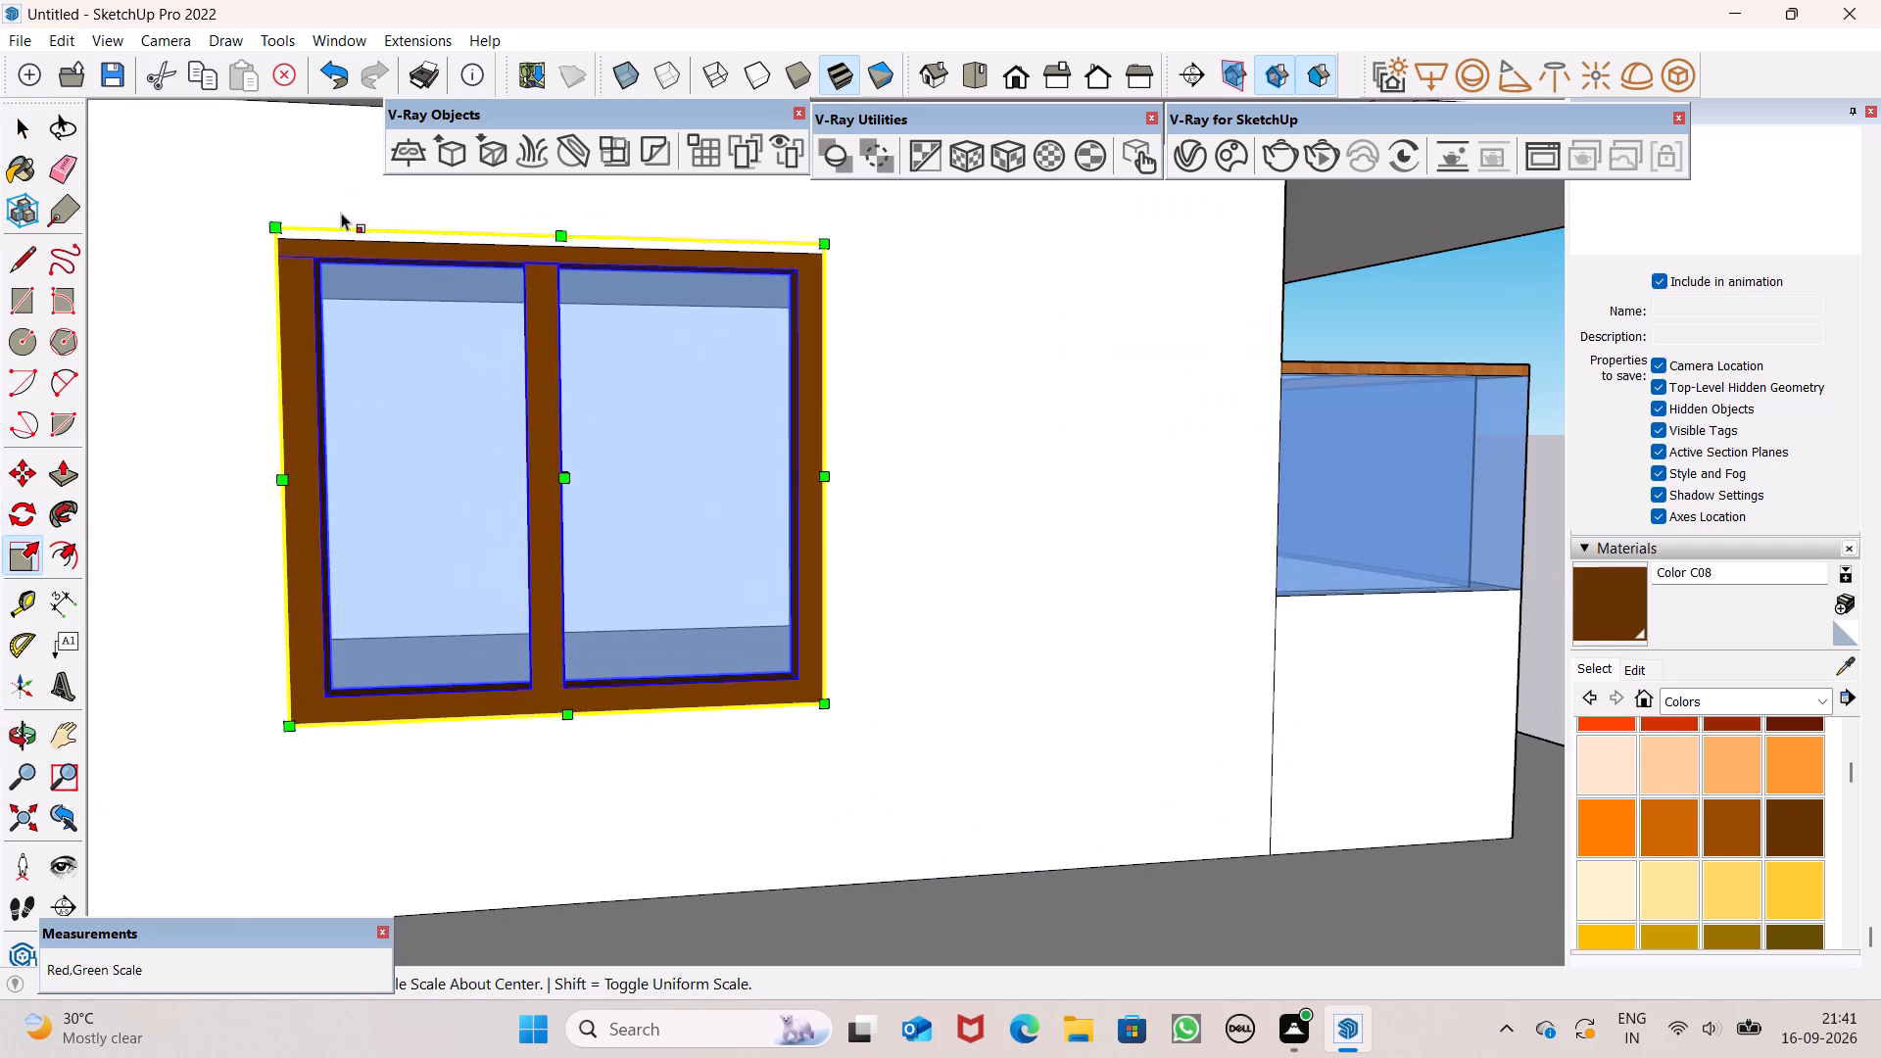
pyautogui.scroll(7, 341, 213)
pyautogui.moveTo(215, 248); pyautogui.dragTo(223, 268)
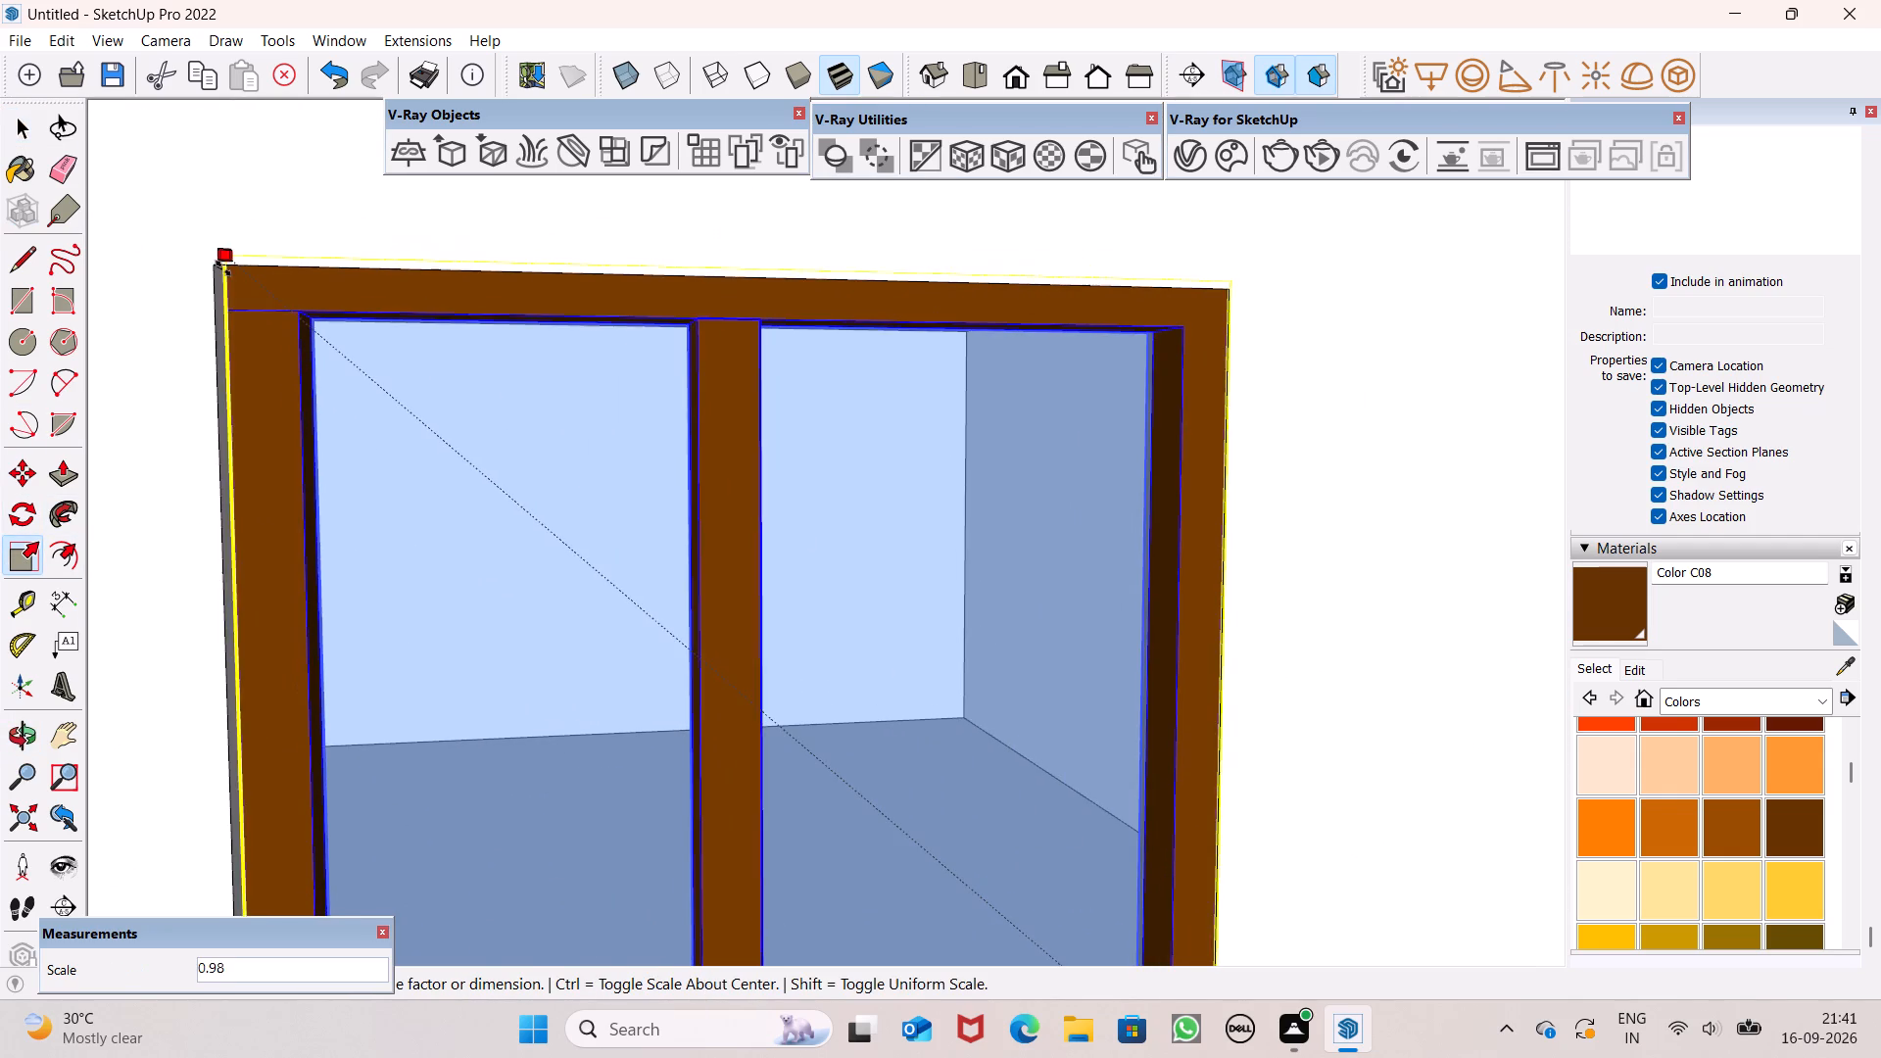
pyautogui.moveTo(223, 268); pyautogui.dragTo(229, 305)
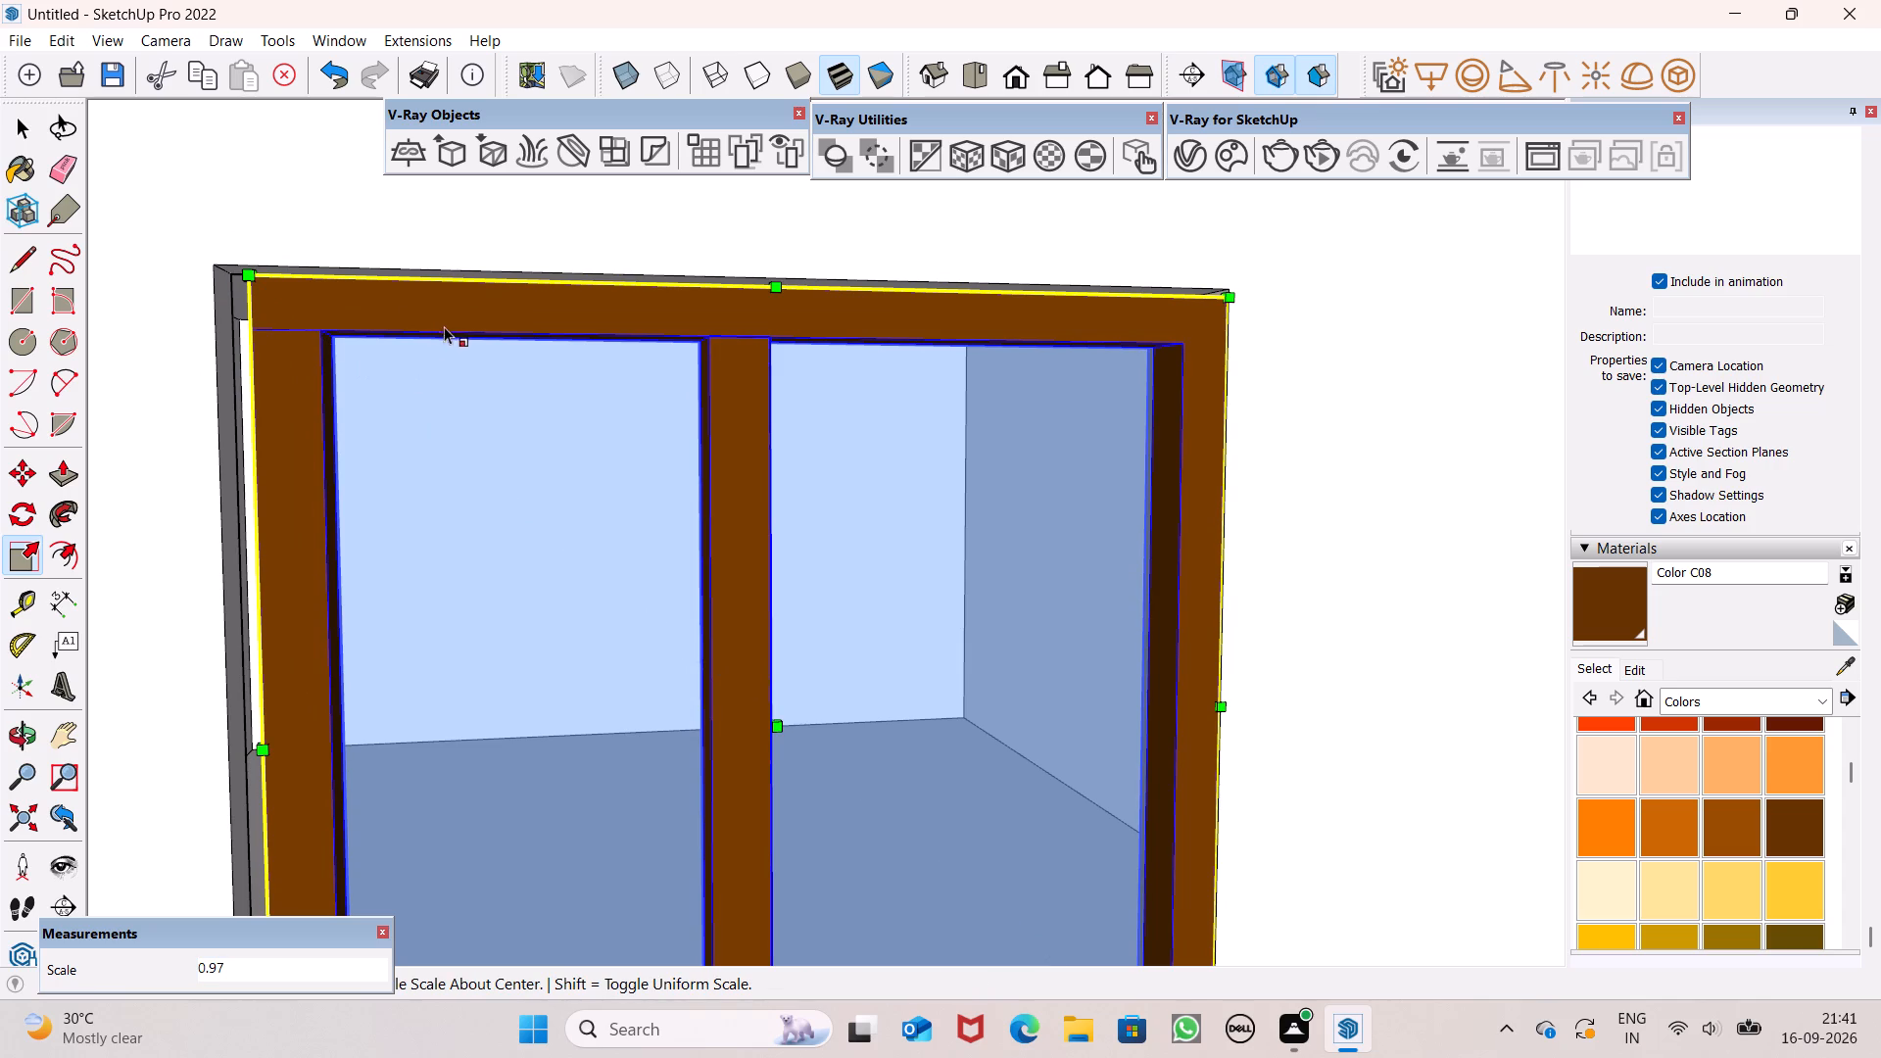
pyautogui.press('space')
# Stretch the window along the red axis to close the narrow gap at the opening's side edge farthest from the balcony.
pyautogui.scroll(-5, 438, 404)
pyautogui.moveTo(433, 404); pyautogui.dragTo(525, 524, button='middle')
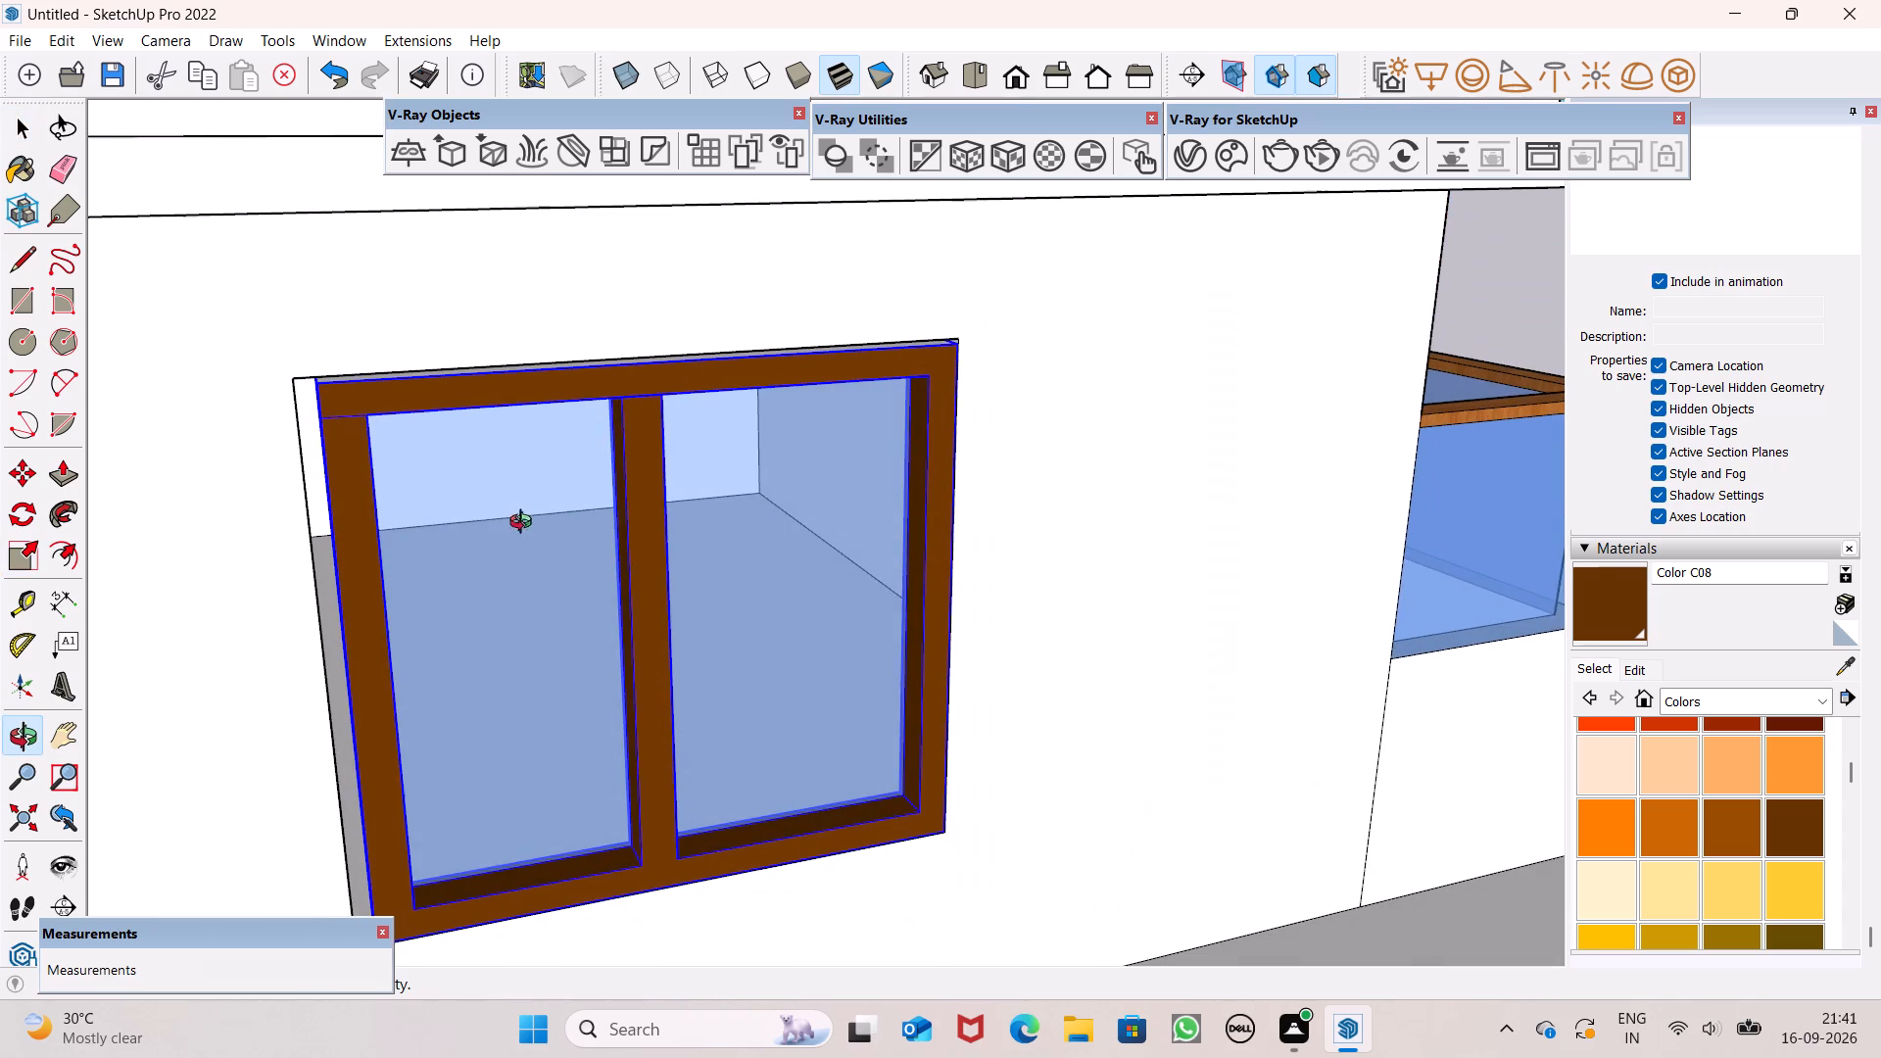
pyautogui.moveTo(525, 524); pyautogui.dragTo(527, 526, button='middle')
pyautogui.scroll(-4, 447, 409)
pyautogui.moveTo(467, 446); pyautogui.dragTo(500, 569, button='middle')
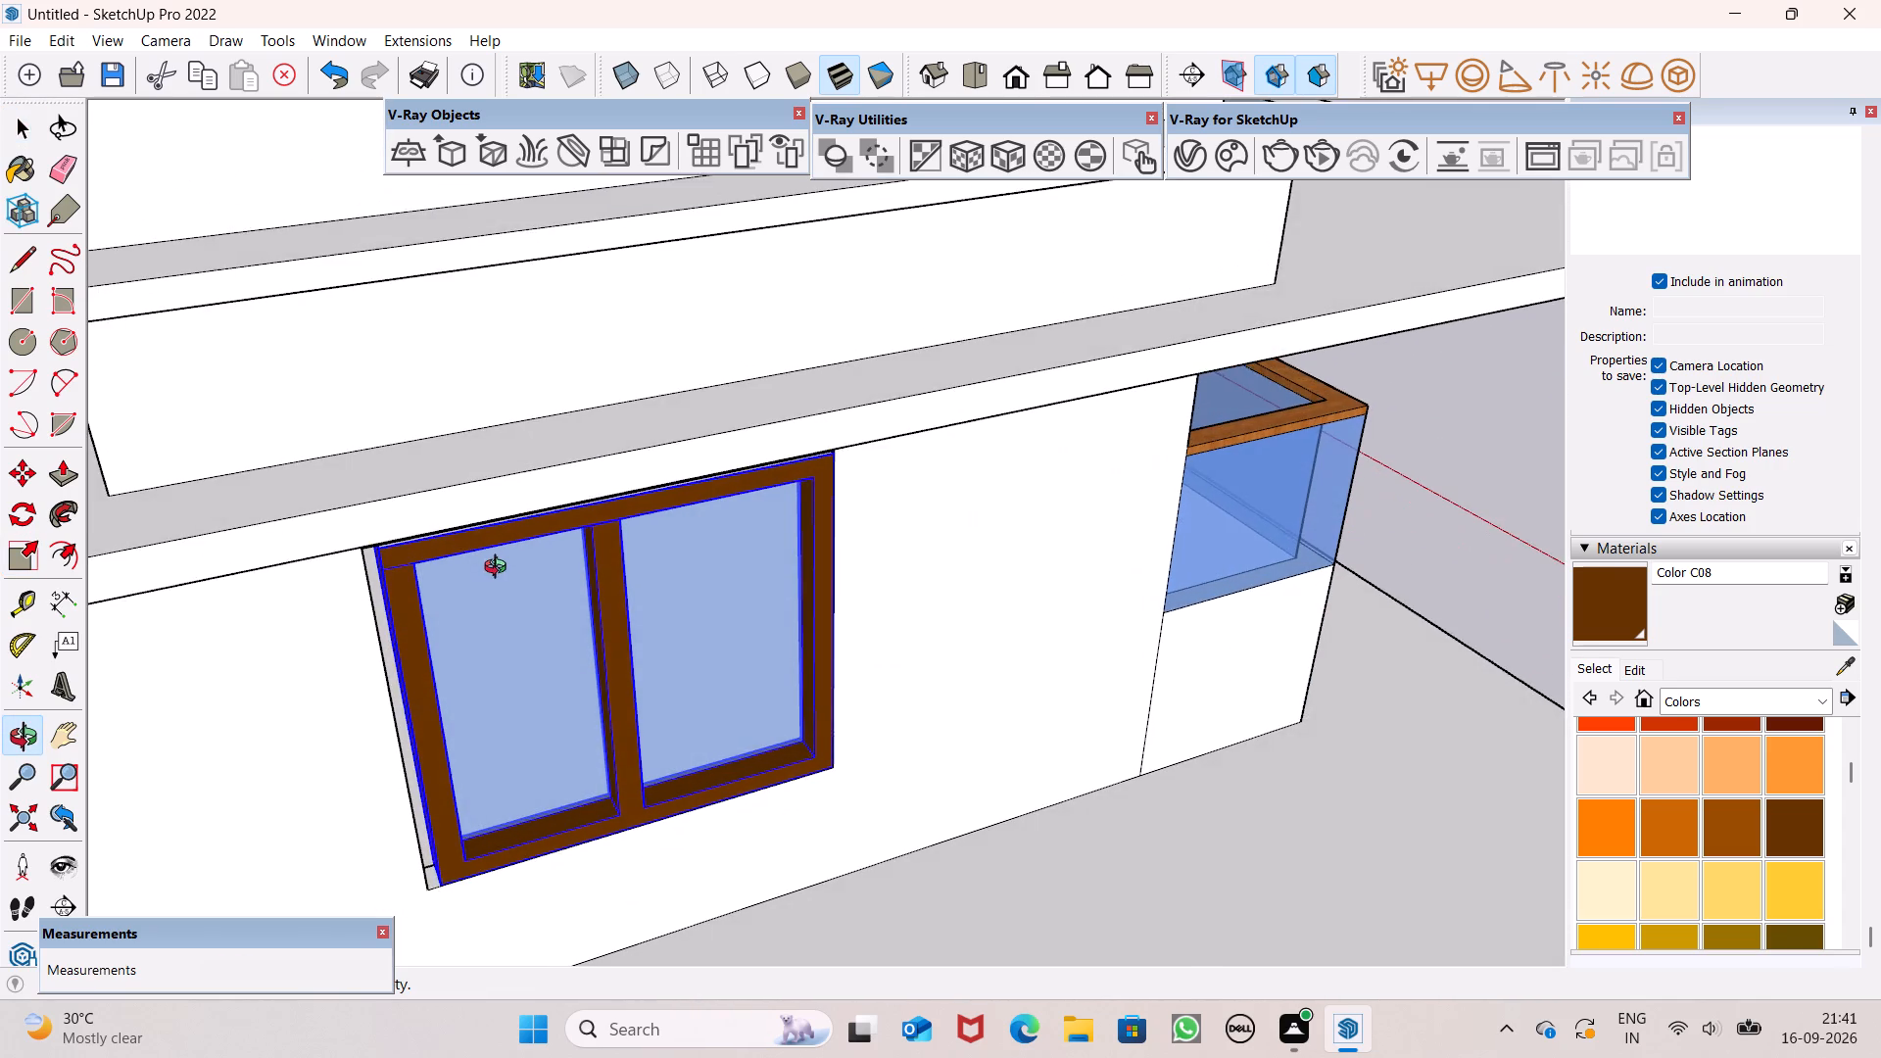
pyautogui.moveTo(500, 569); pyautogui.dragTo(413, 494, button='middle')
pyautogui.scroll(5, 279, 473)
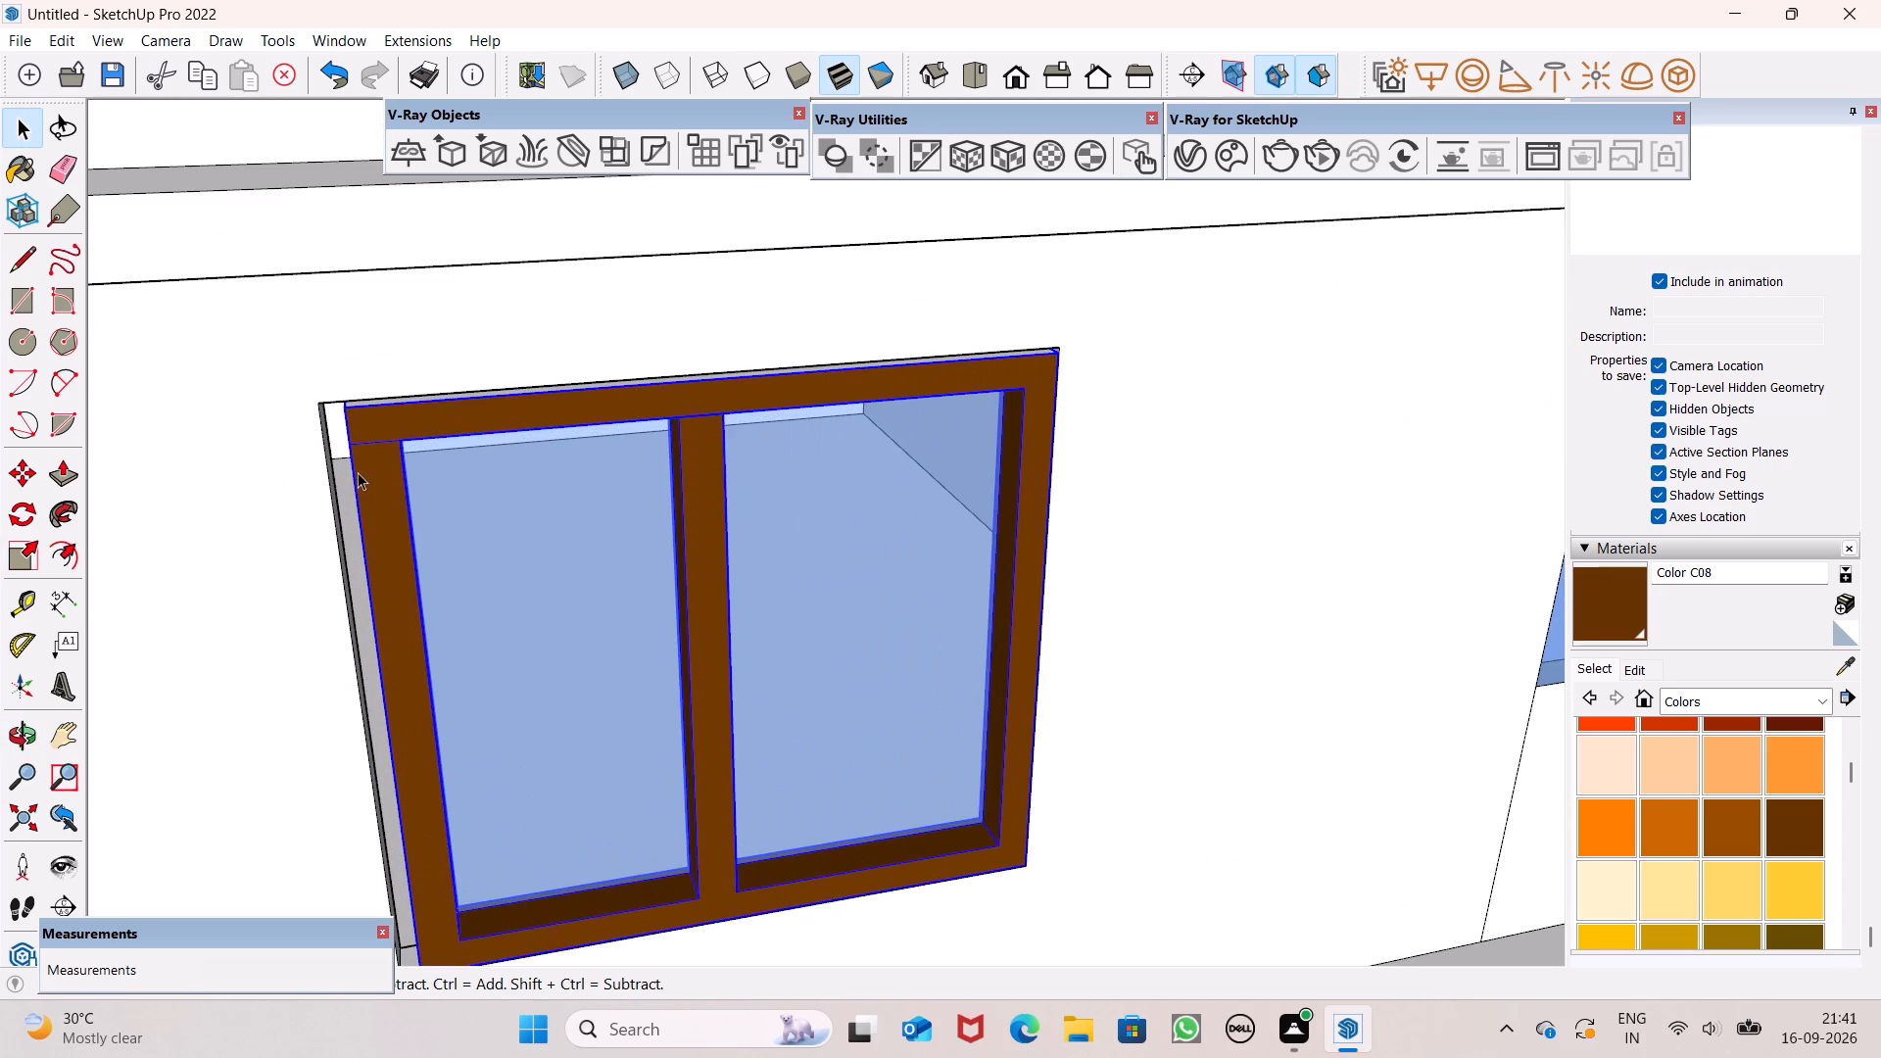
pyautogui.click(371, 472)
pyautogui.click(356, 470)
pyautogui.click(356, 475)
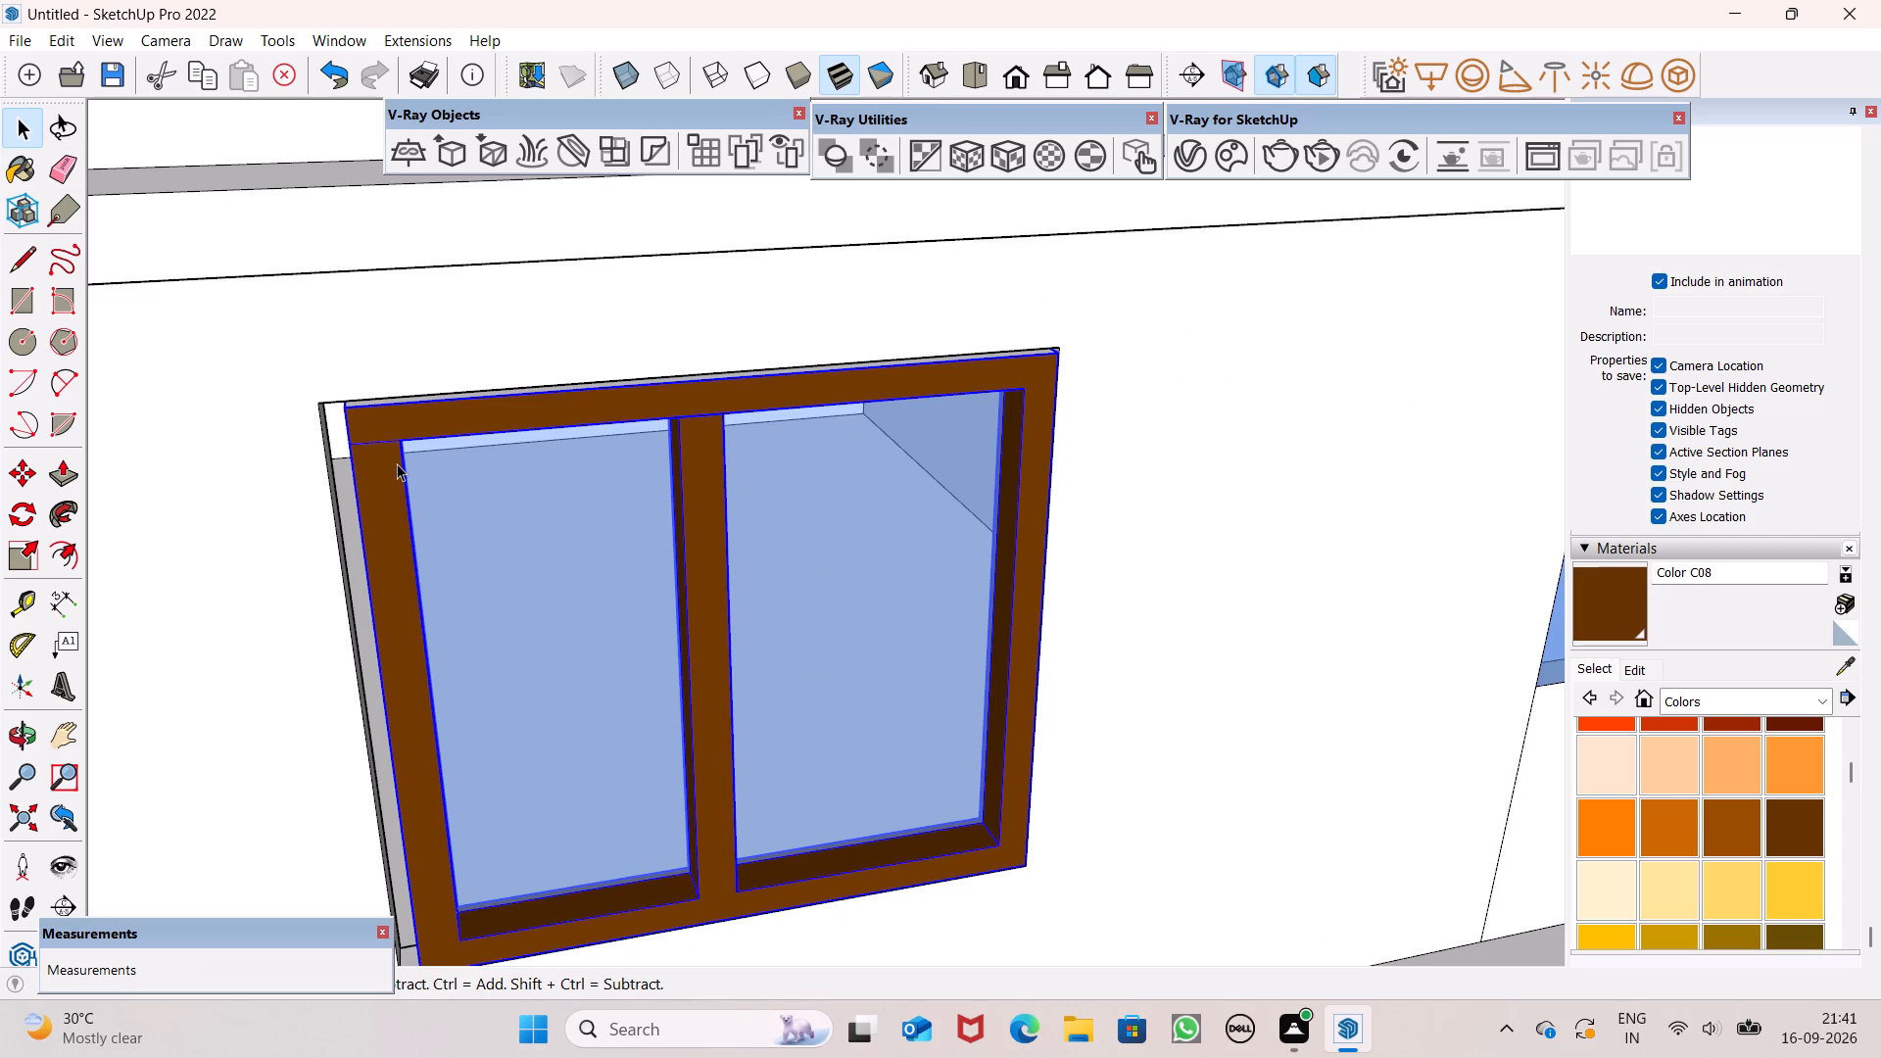
pyautogui.click(397, 463)
pyautogui.click(393, 446)
pyautogui.click(25, 547)
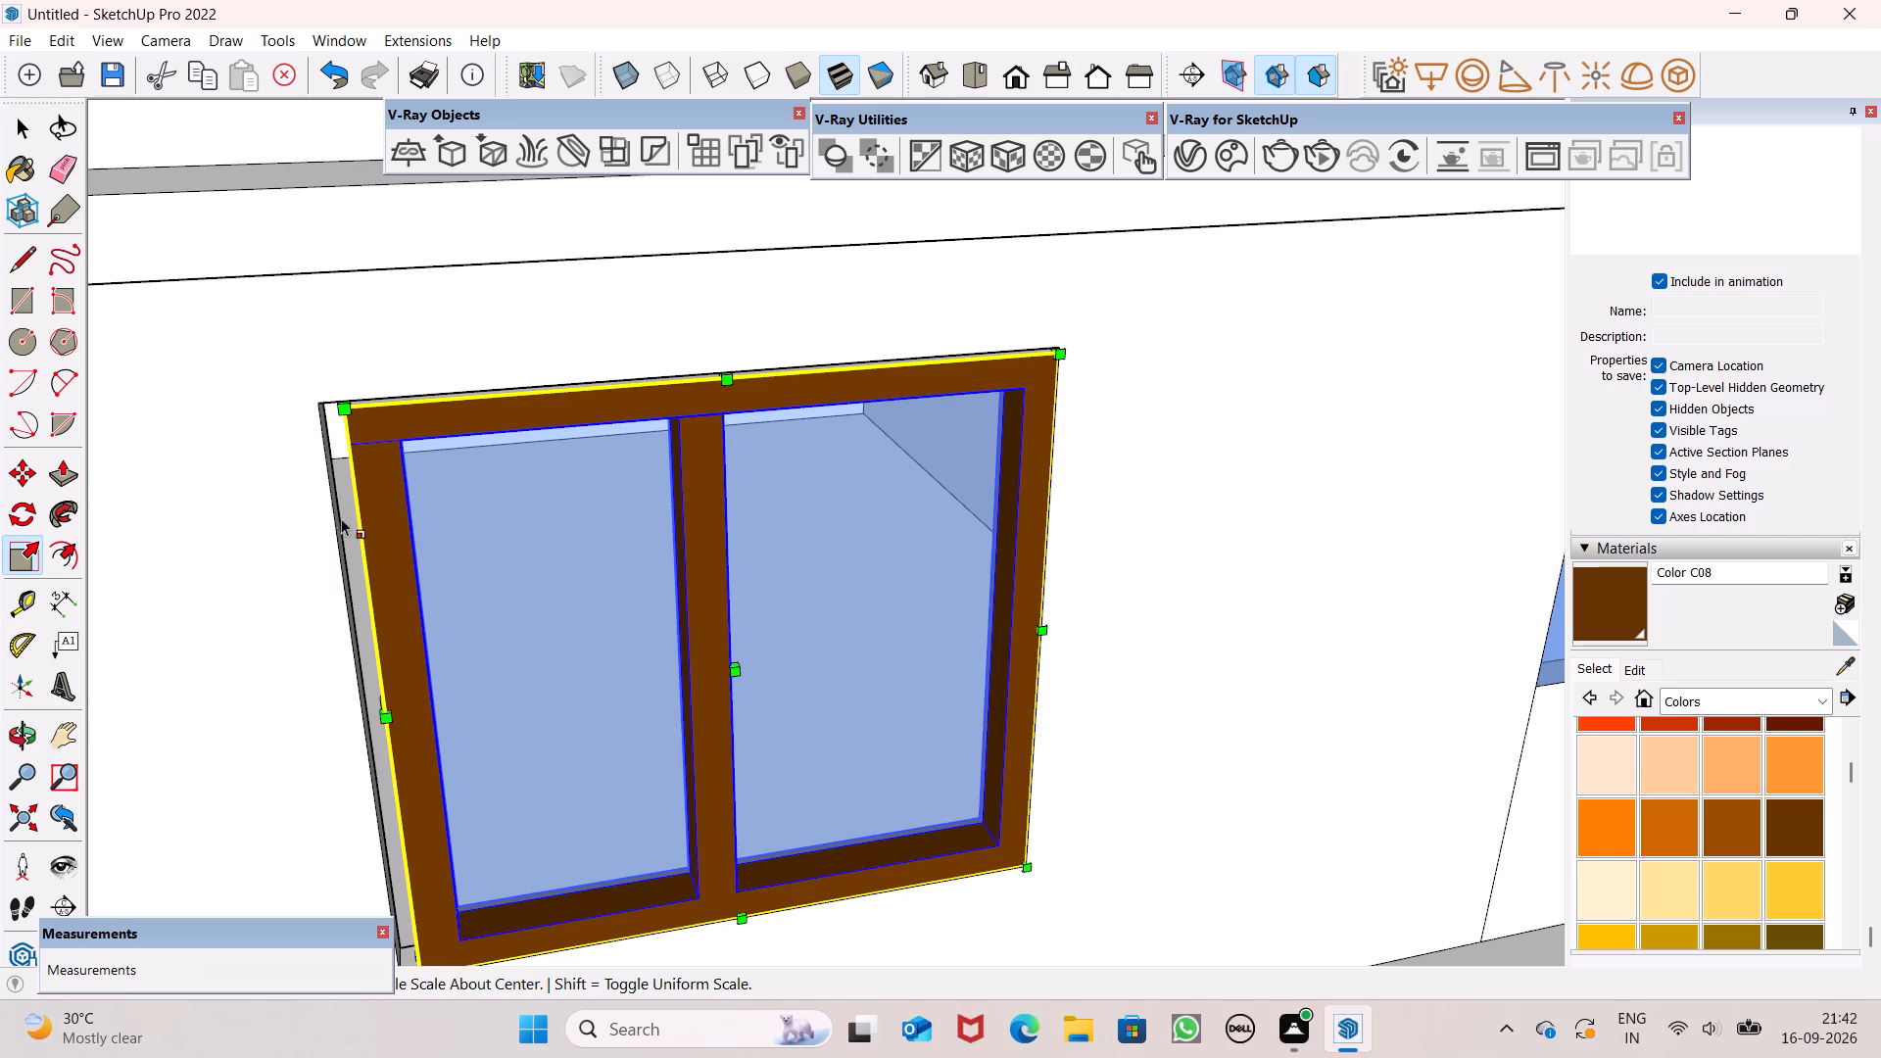
pyautogui.moveTo(352, 559); pyautogui.dragTo(456, 509, button='middle')
pyautogui.scroll(-4, 731, 491)
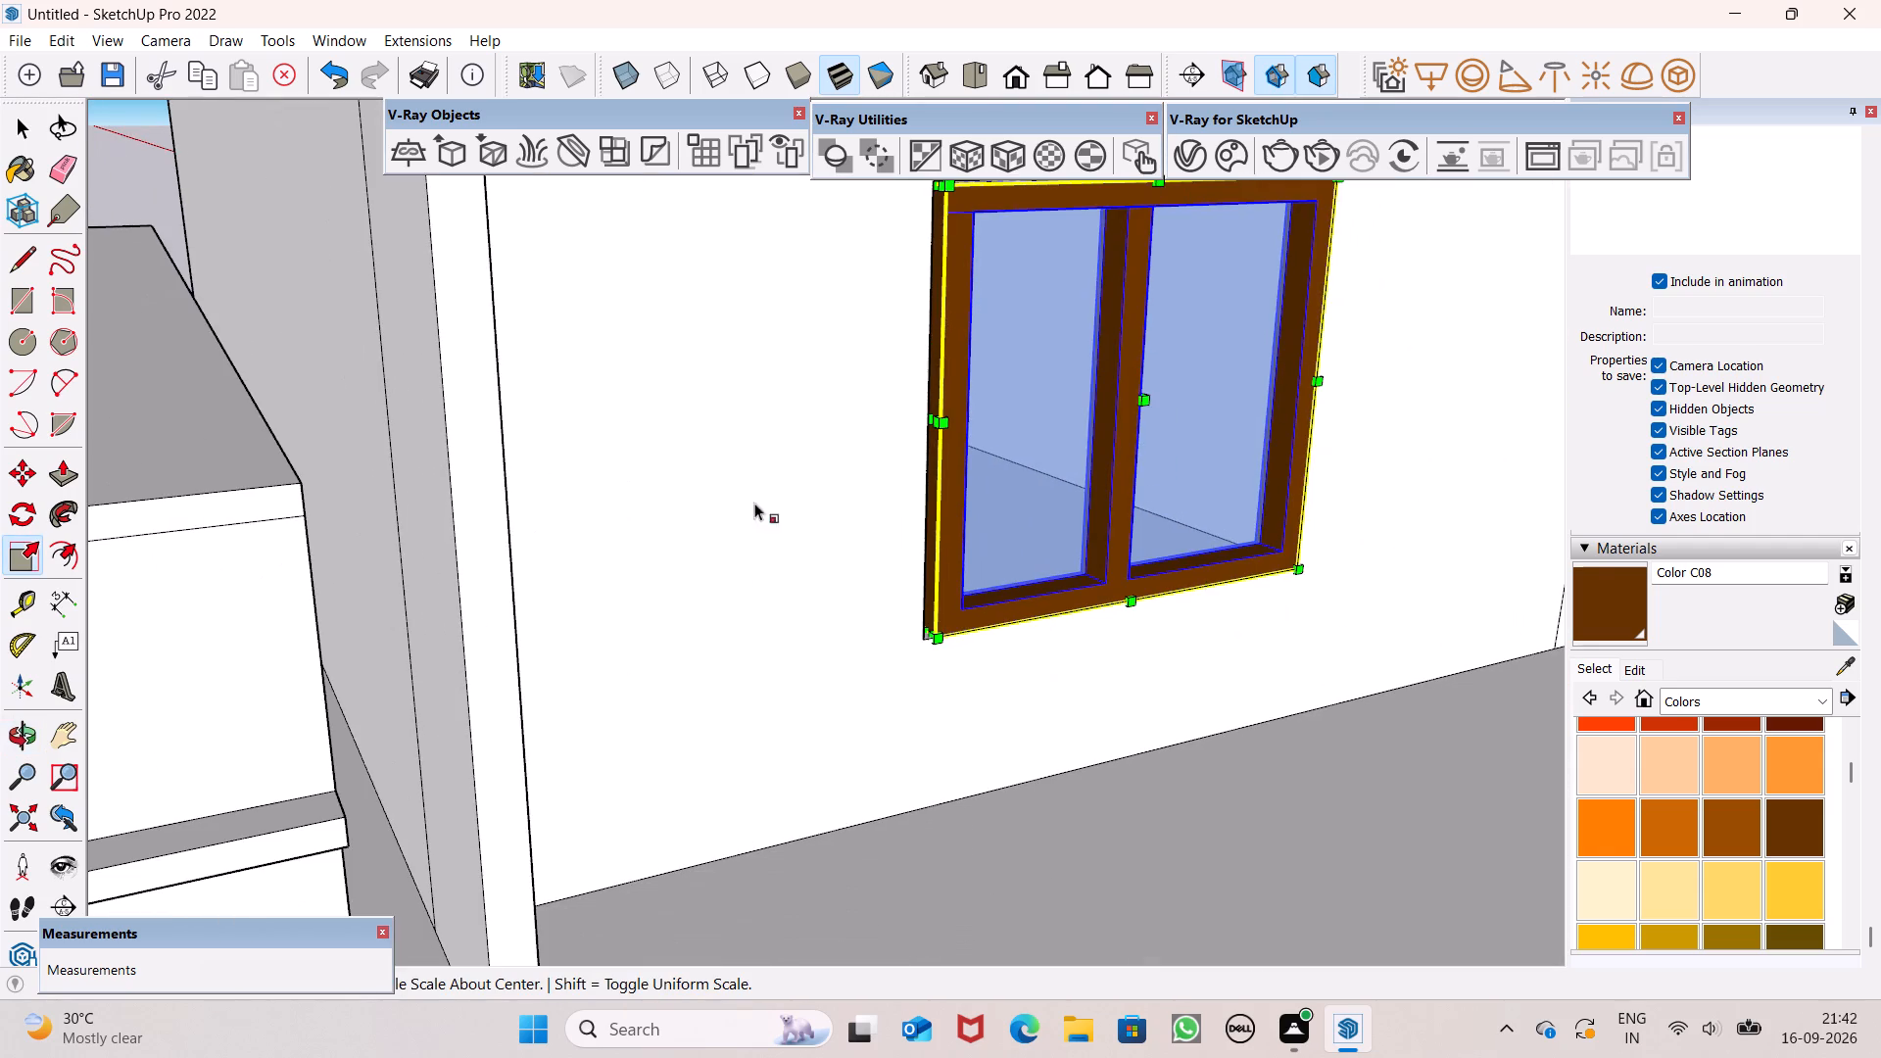
pyautogui.moveTo(791, 508); pyautogui.dragTo(588, 489, button='middle')
pyautogui.scroll(7, 733, 451)
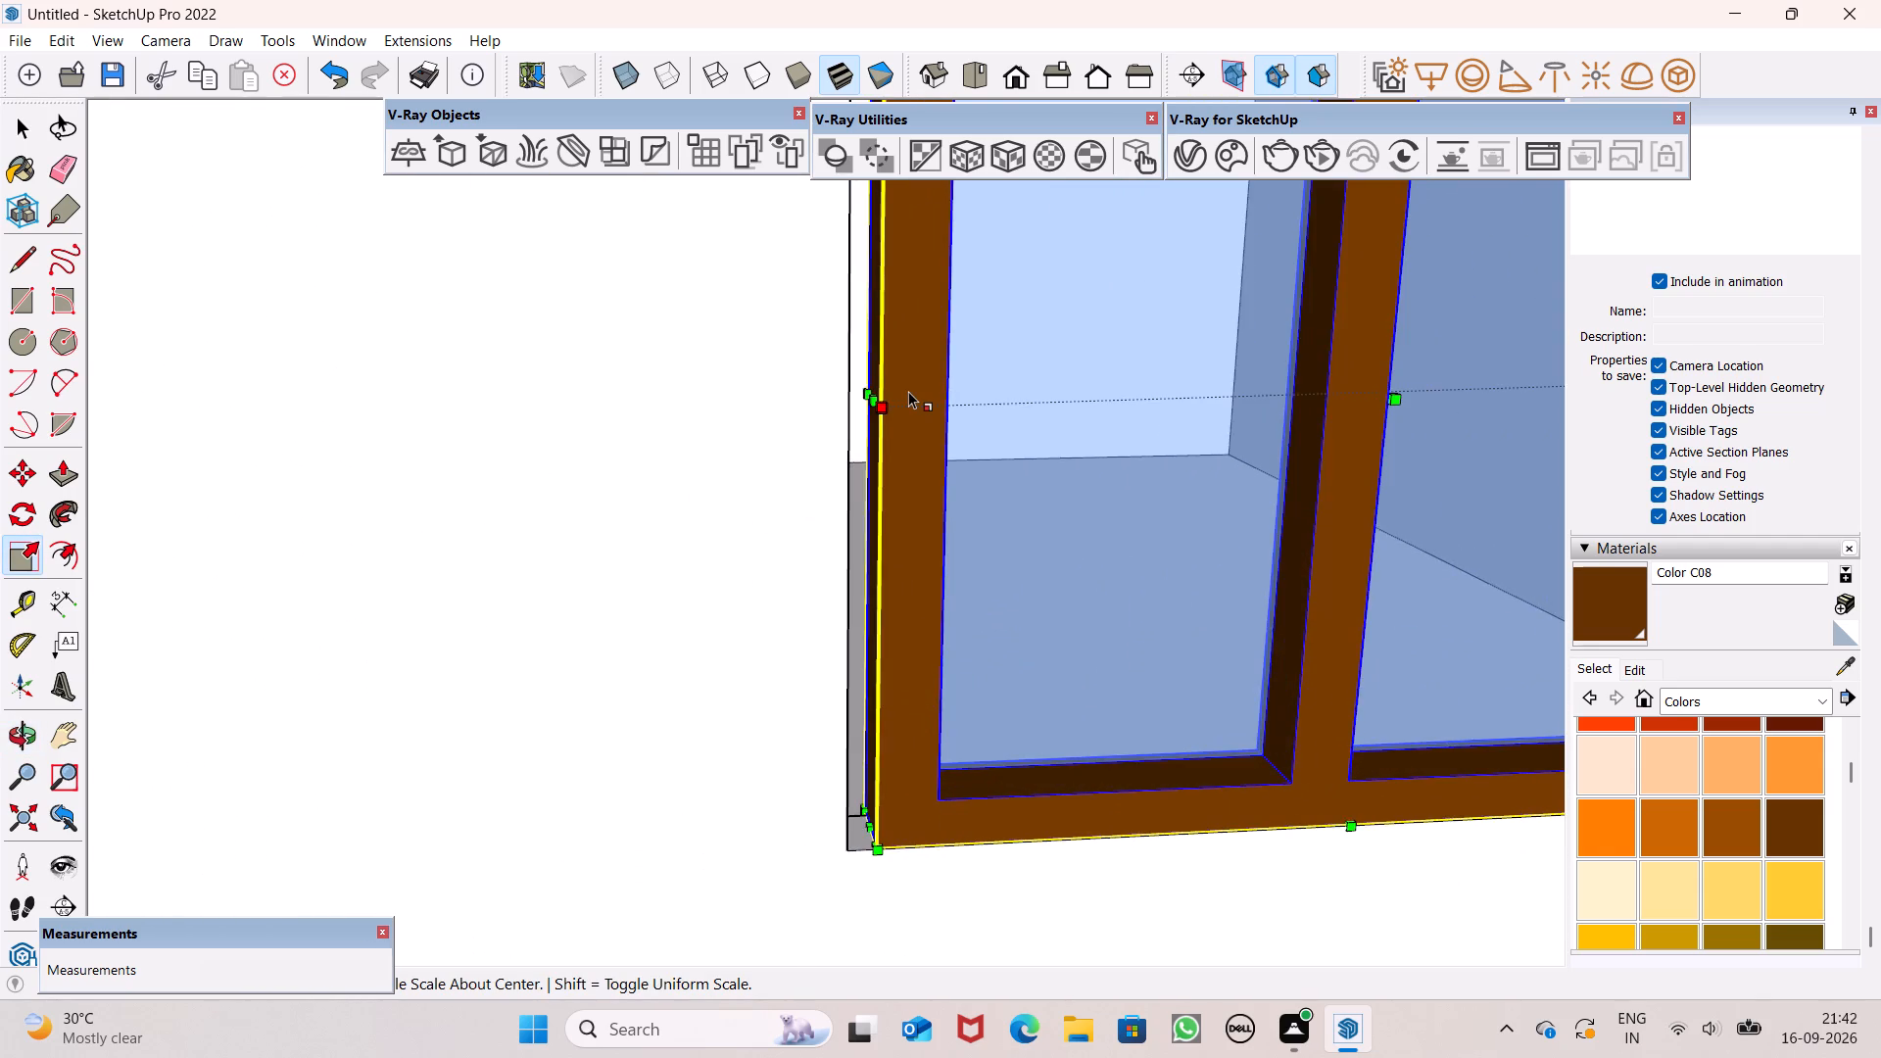
pyautogui.scroll(8, 908, 391)
pyautogui.scroll(5, 822, 409)
pyautogui.scroll(-6, 836, 414)
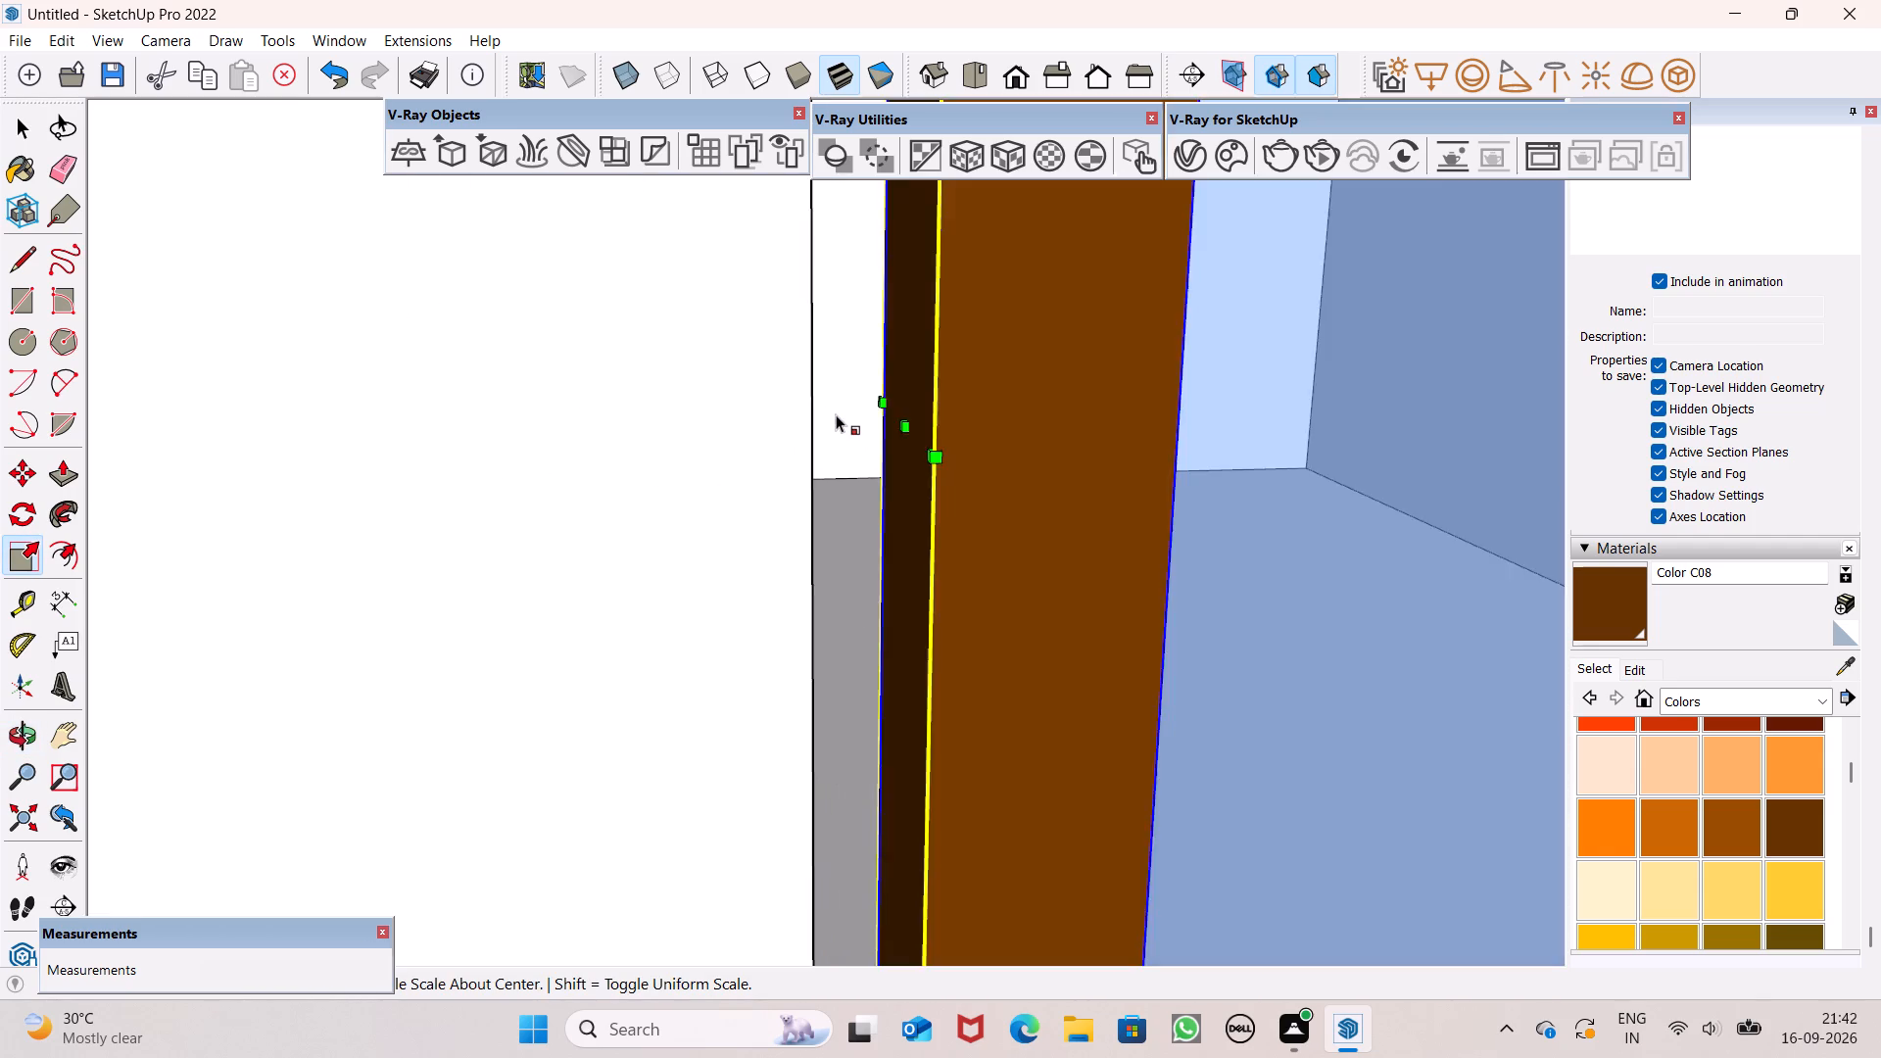
pyautogui.scroll(-3, 836, 414)
pyautogui.moveTo(838, 416); pyautogui.dragTo(855, 445, button='middle')
pyautogui.scroll(1, 952, 505)
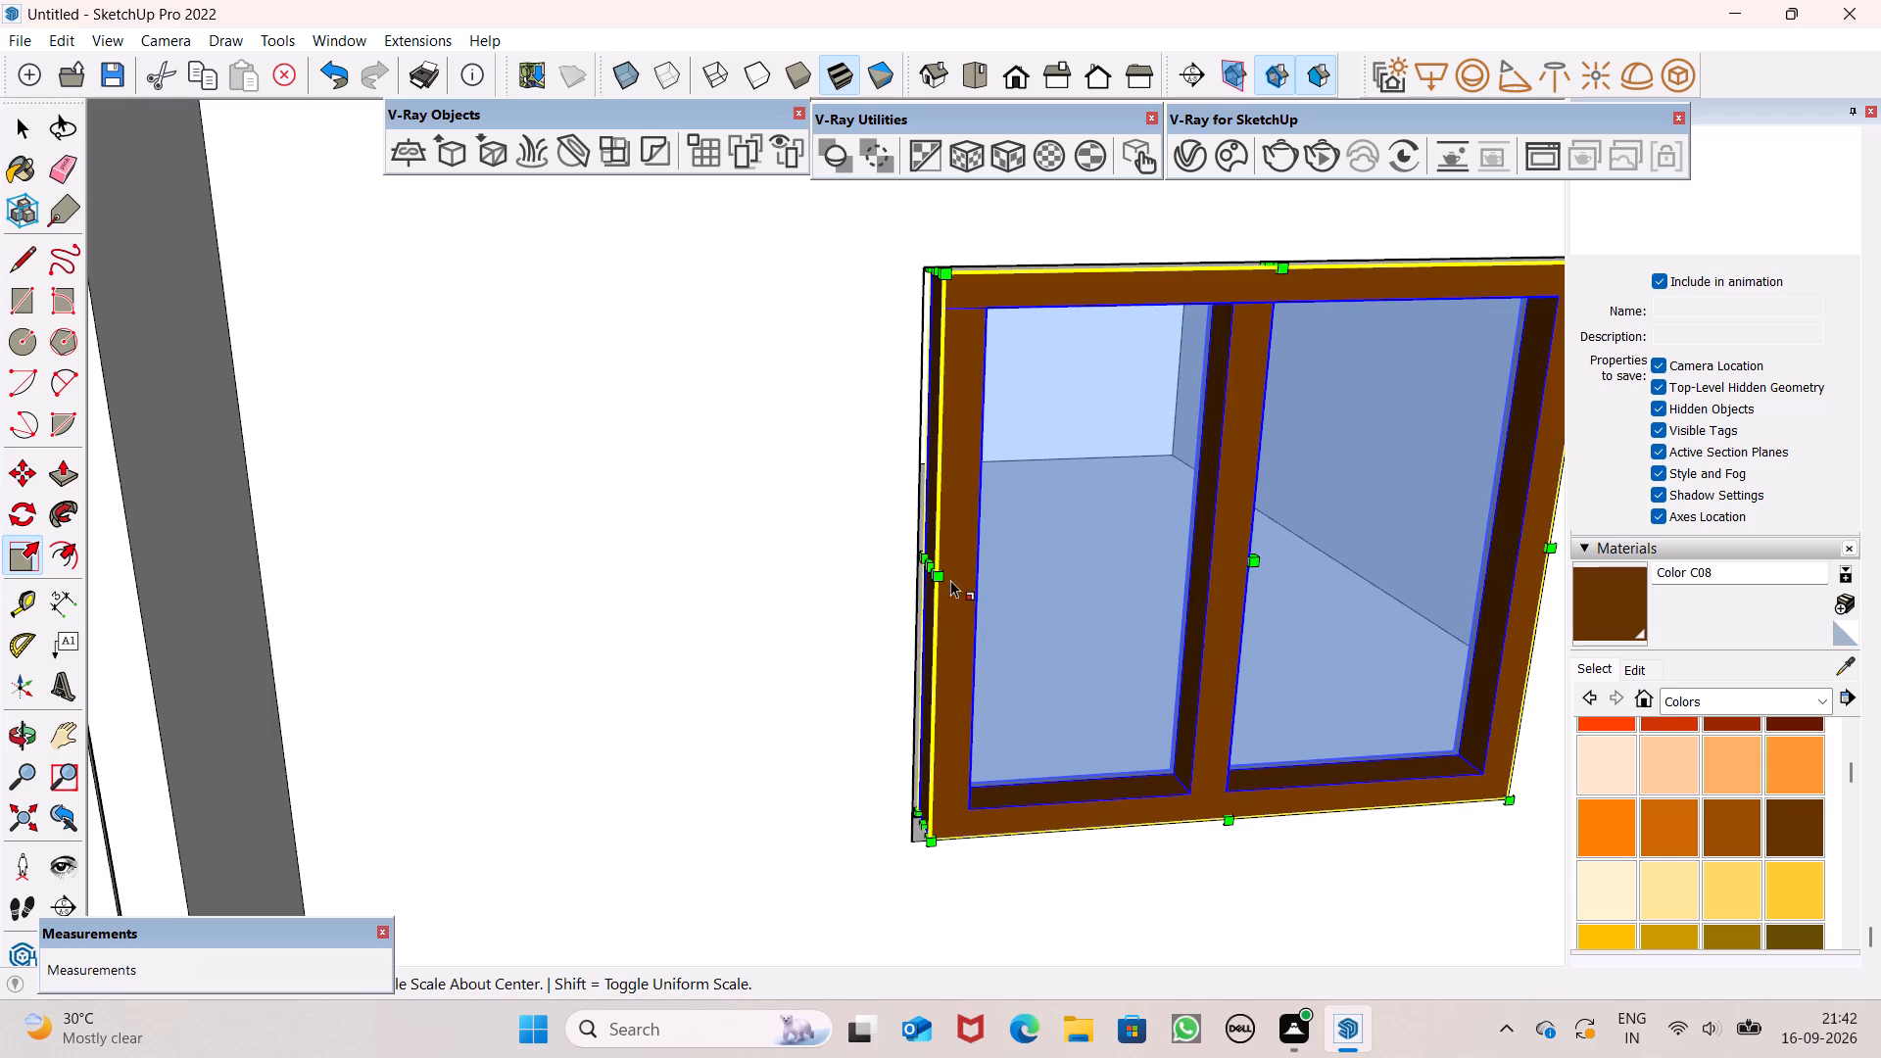
pyautogui.scroll(10, 950, 567)
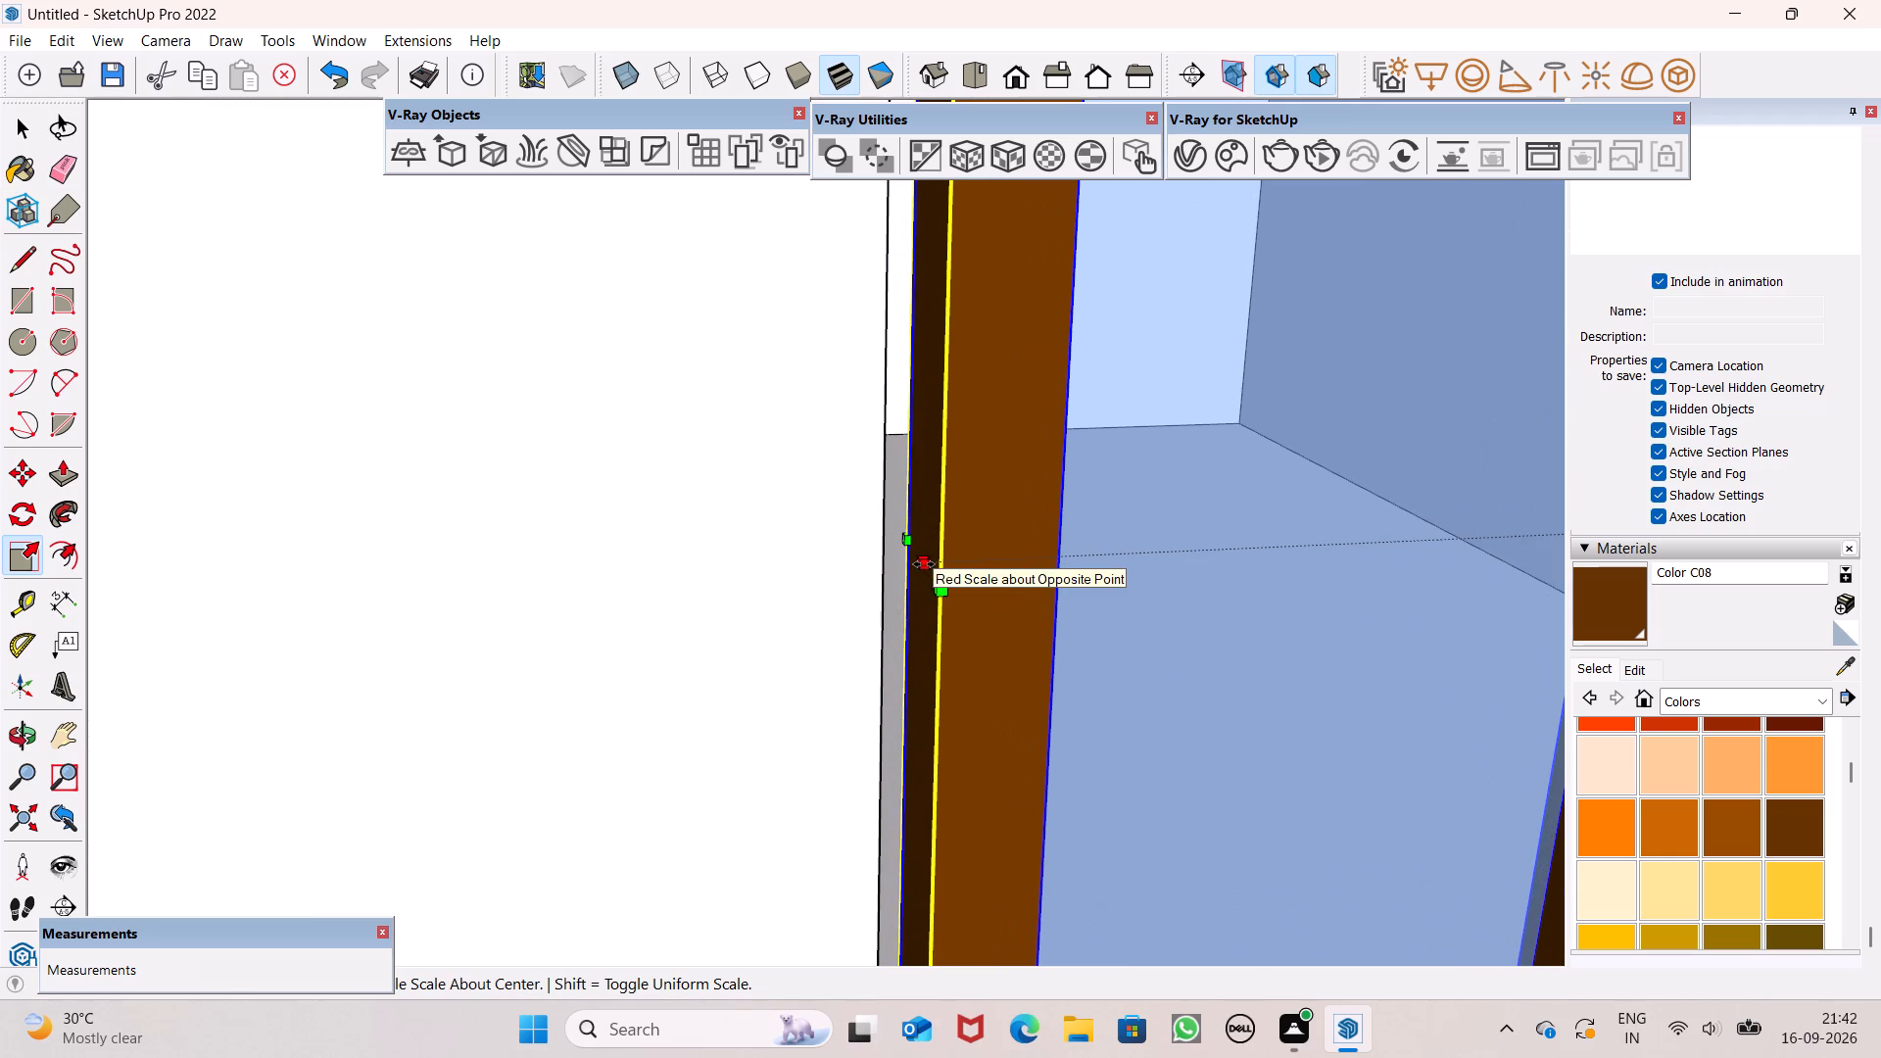
pyautogui.moveTo(925, 565); pyautogui.dragTo(872, 601)
# Stretch the window's height along the blue axis up to the opening's top edge, and deselect the window.
pyautogui.scroll(-19, 871, 601)
pyautogui.moveTo(1022, 578); pyautogui.dragTo(996, 495, button='middle')
pyautogui.scroll(12, 892, 228)
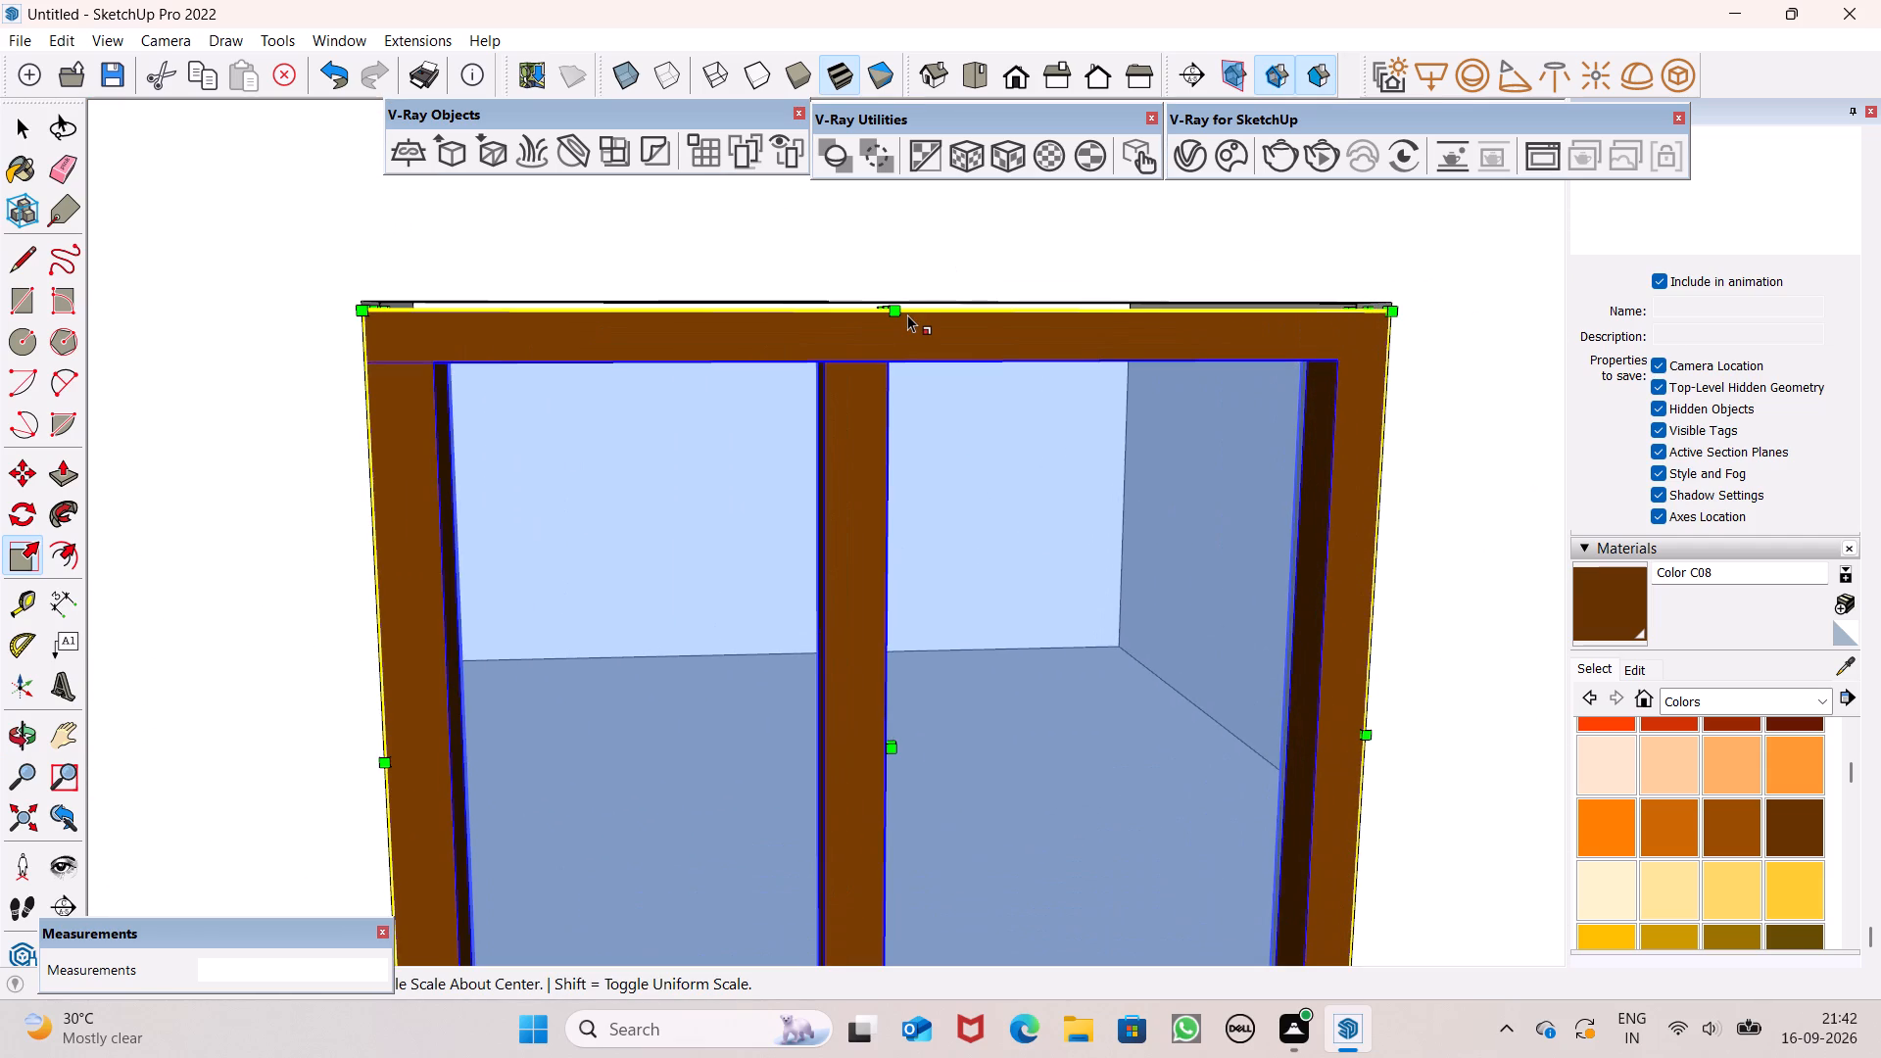
pyautogui.scroll(5, 892, 304)
pyautogui.moveTo(892, 345); pyautogui.dragTo(891, 354, button='middle')
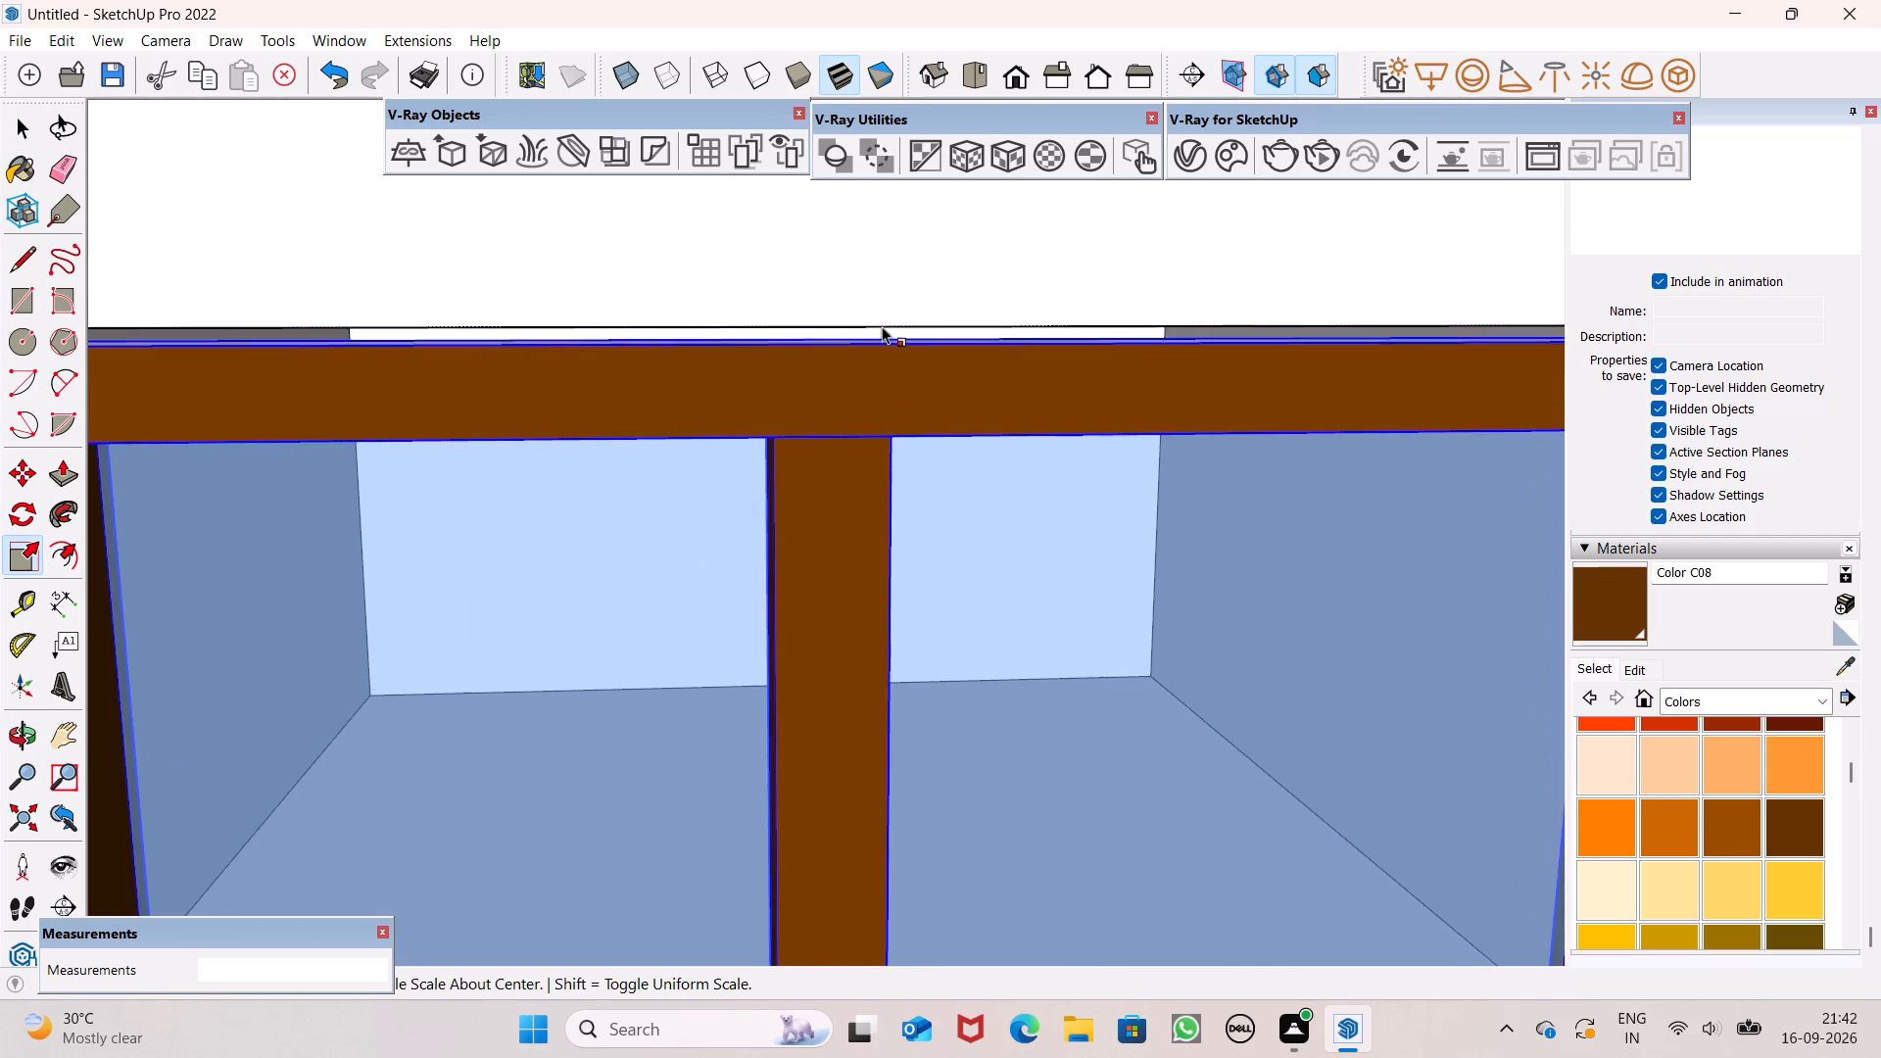
pyautogui.scroll(11, 863, 284)
pyautogui.moveTo(917, 409); pyautogui.dragTo(917, 389)
pyautogui.scroll(-15, 922, 406)
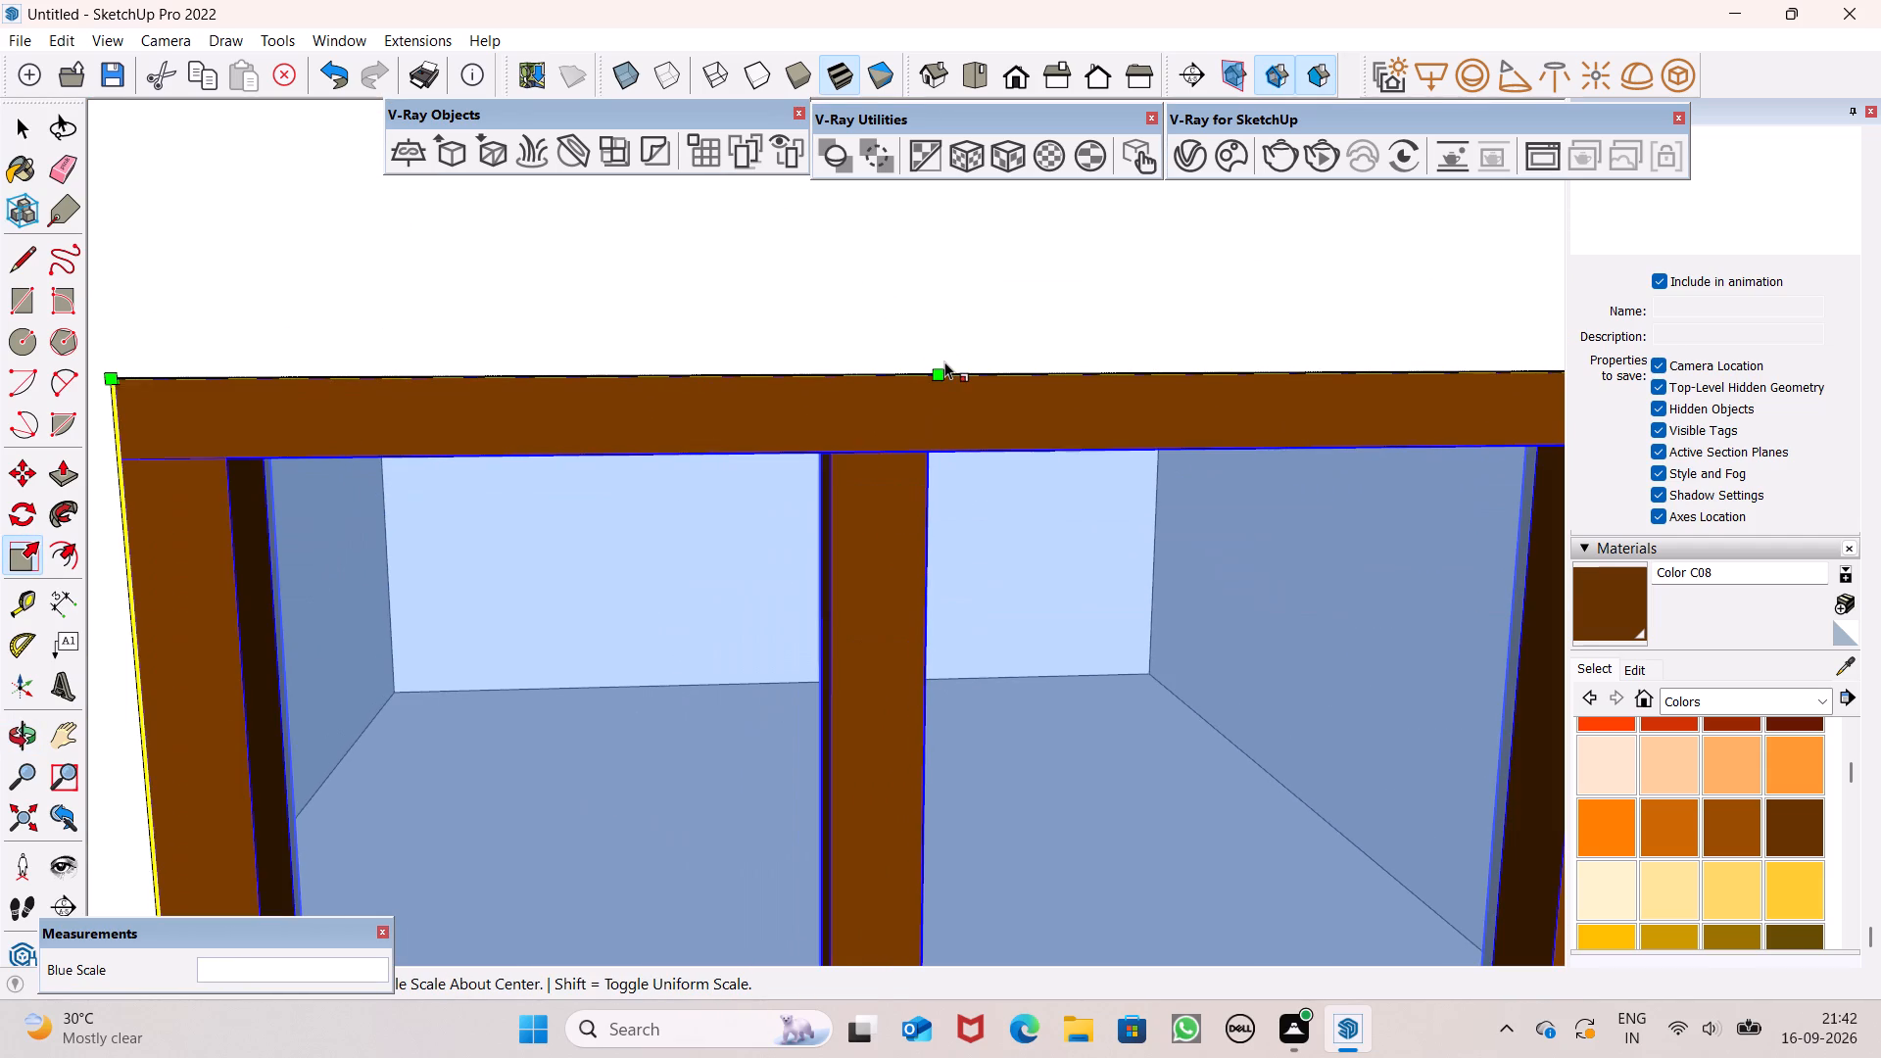
pyautogui.press('space')
pyautogui.scroll(-8, 944, 362)
pyautogui.scroll(-19, 958, 349)
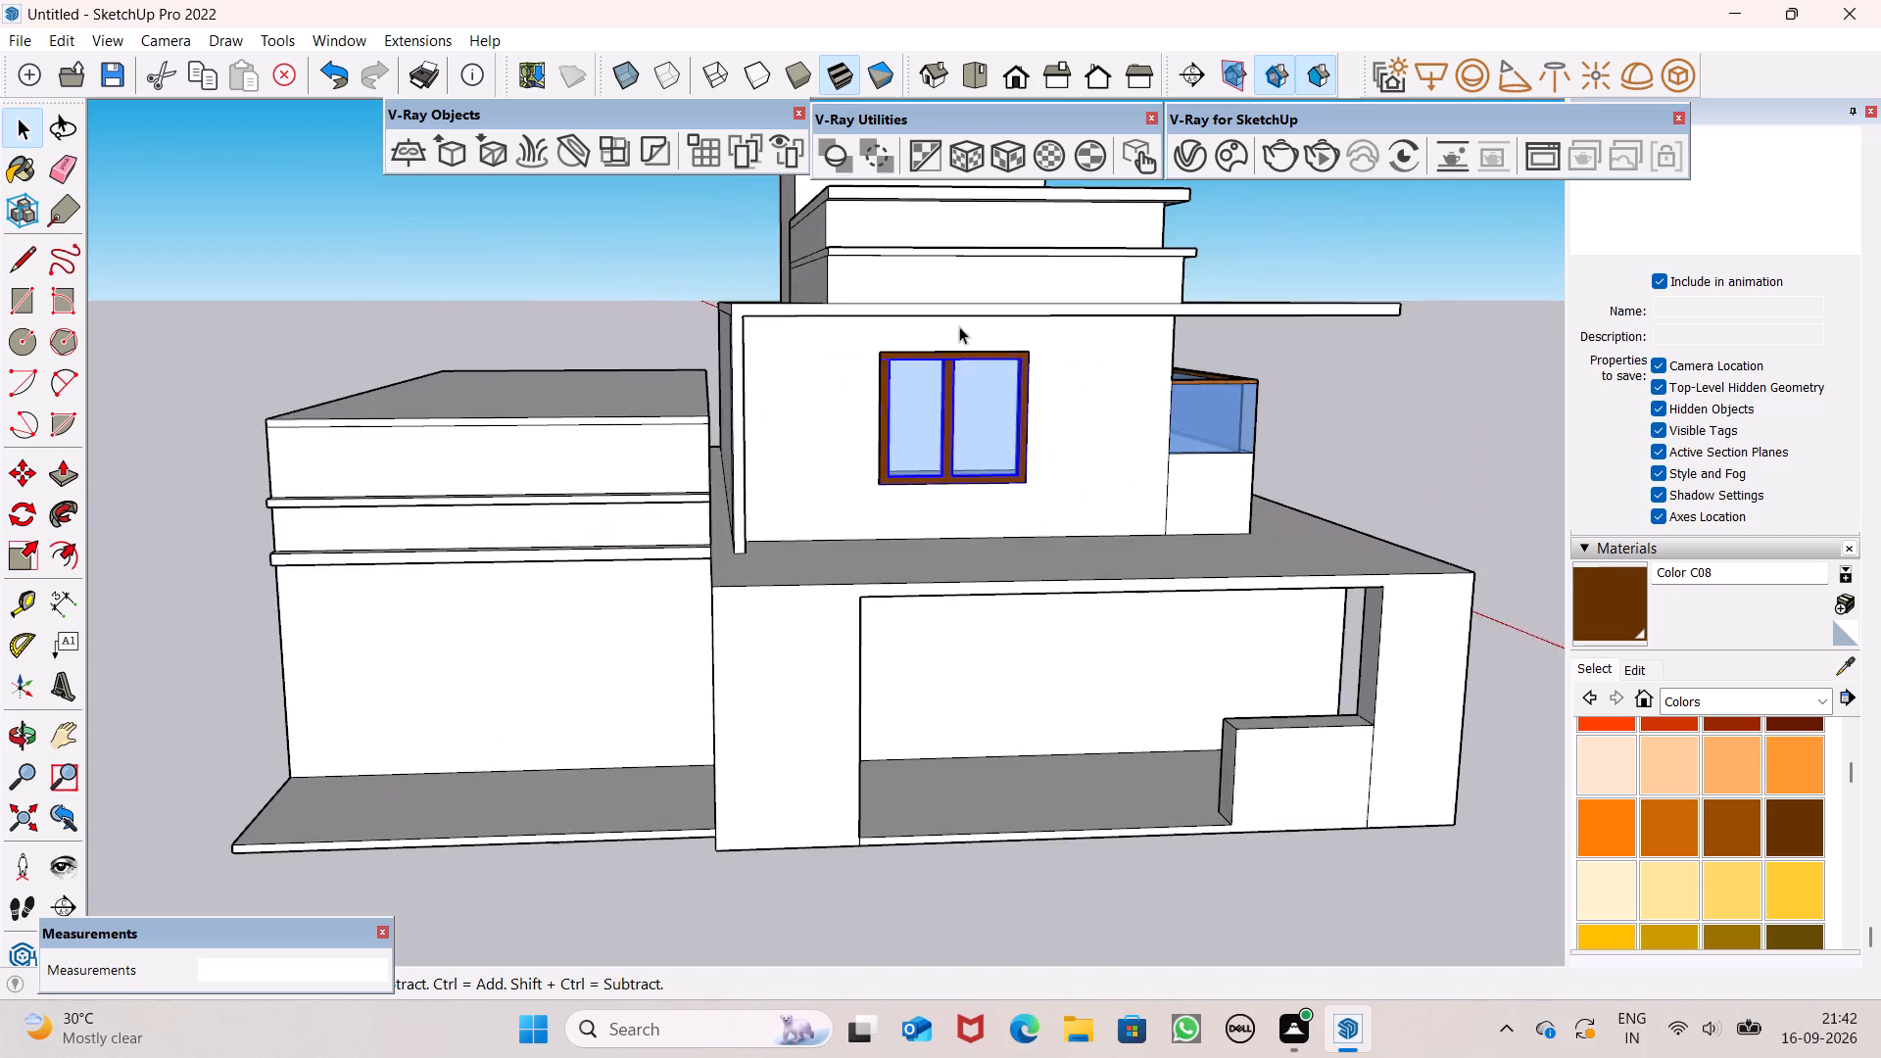
pyautogui.scroll(-5, 959, 326)
pyautogui.click(1170, 659)
pyautogui.scroll(4, 1076, 378)
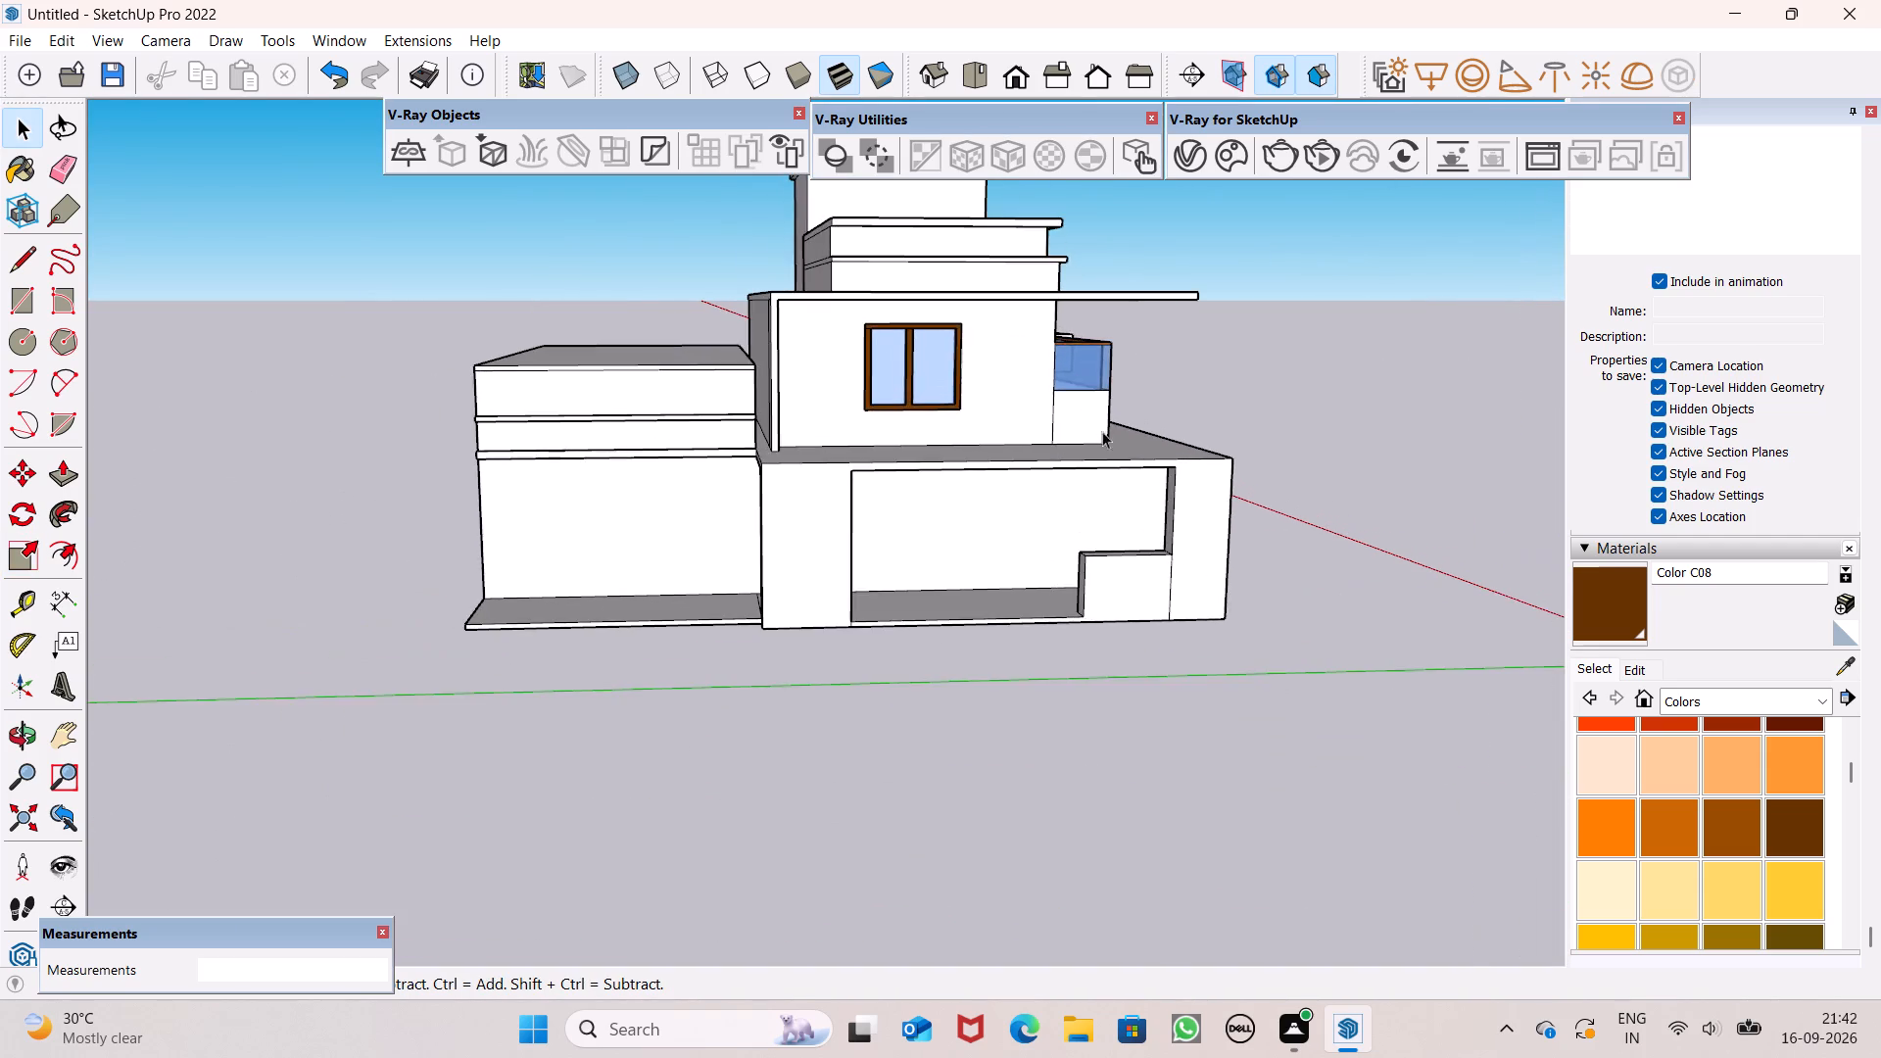
# Examine the house from the front and both sides to review the fitted windows, balcony and upper storeys.
pyautogui.moveTo(1153, 483); pyautogui.dragTo(798, 511, button='middle')
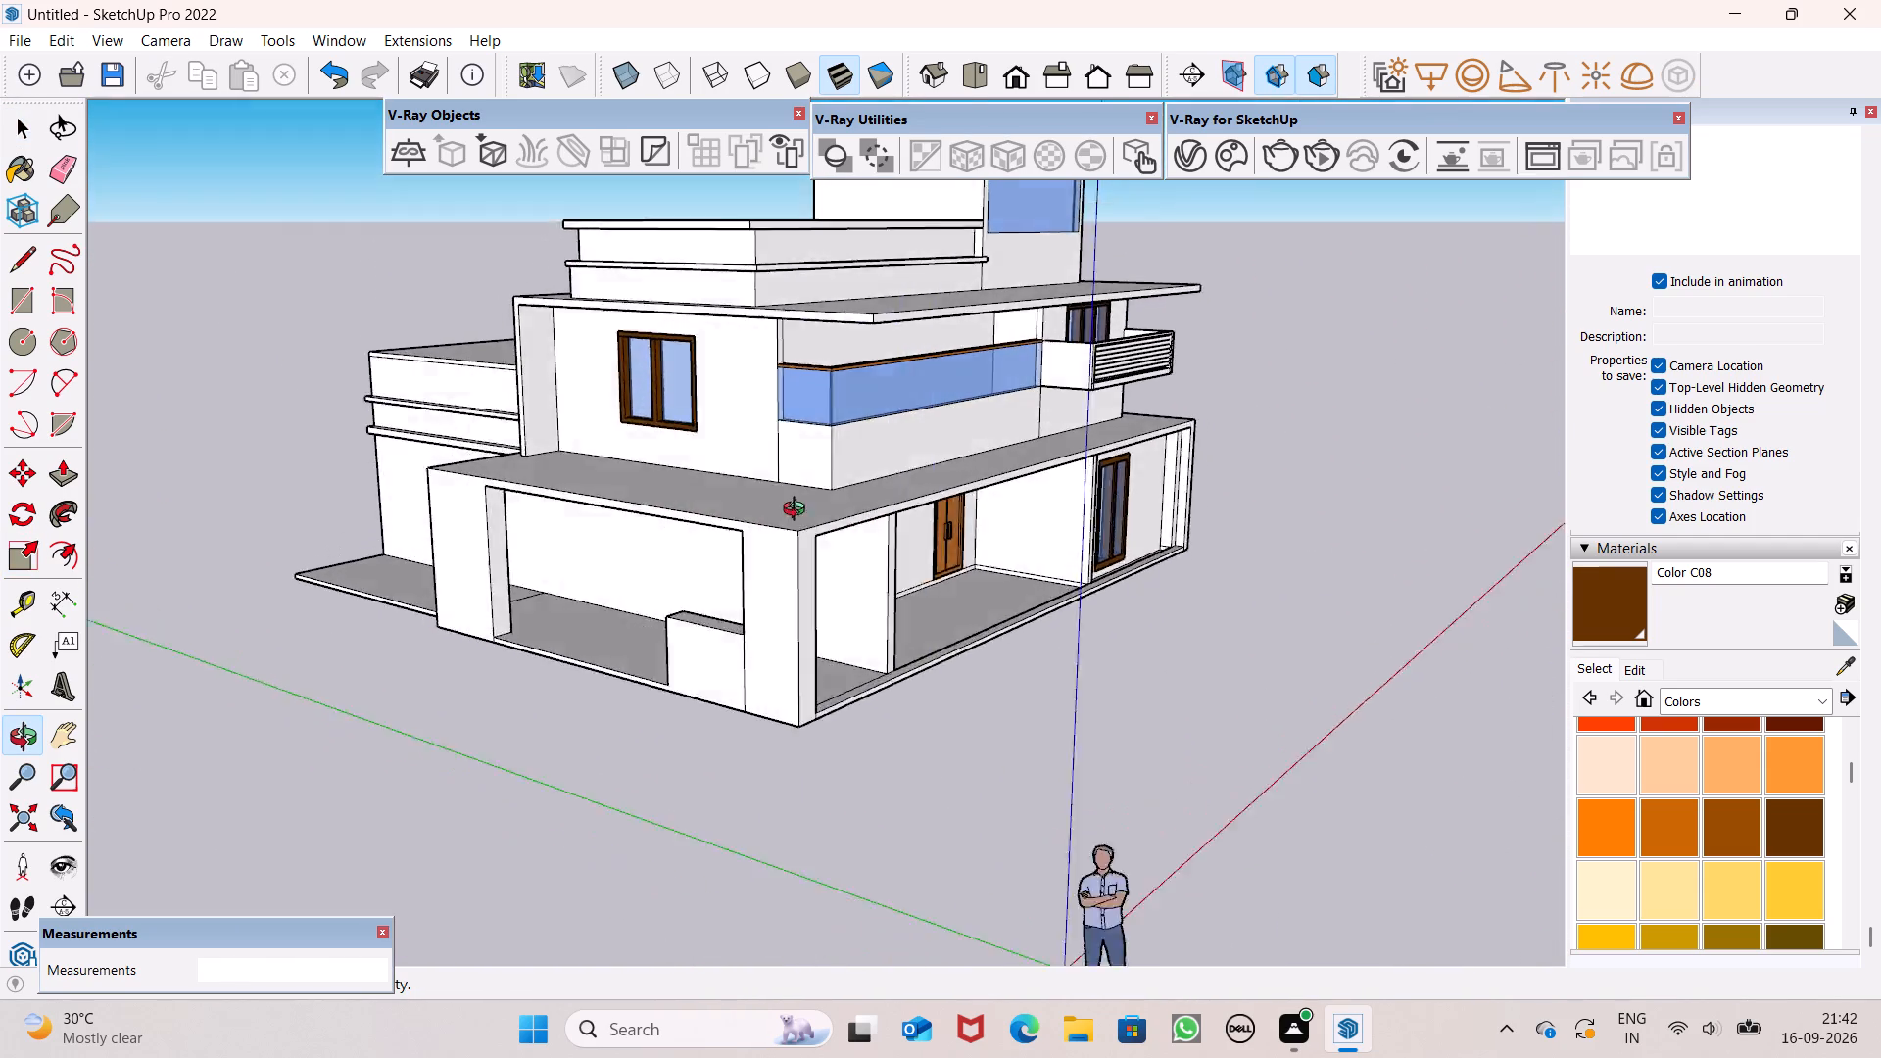
pyautogui.moveTo(798, 511); pyautogui.dragTo(274, 481, button='middle')
pyautogui.scroll(1, 406, 407)
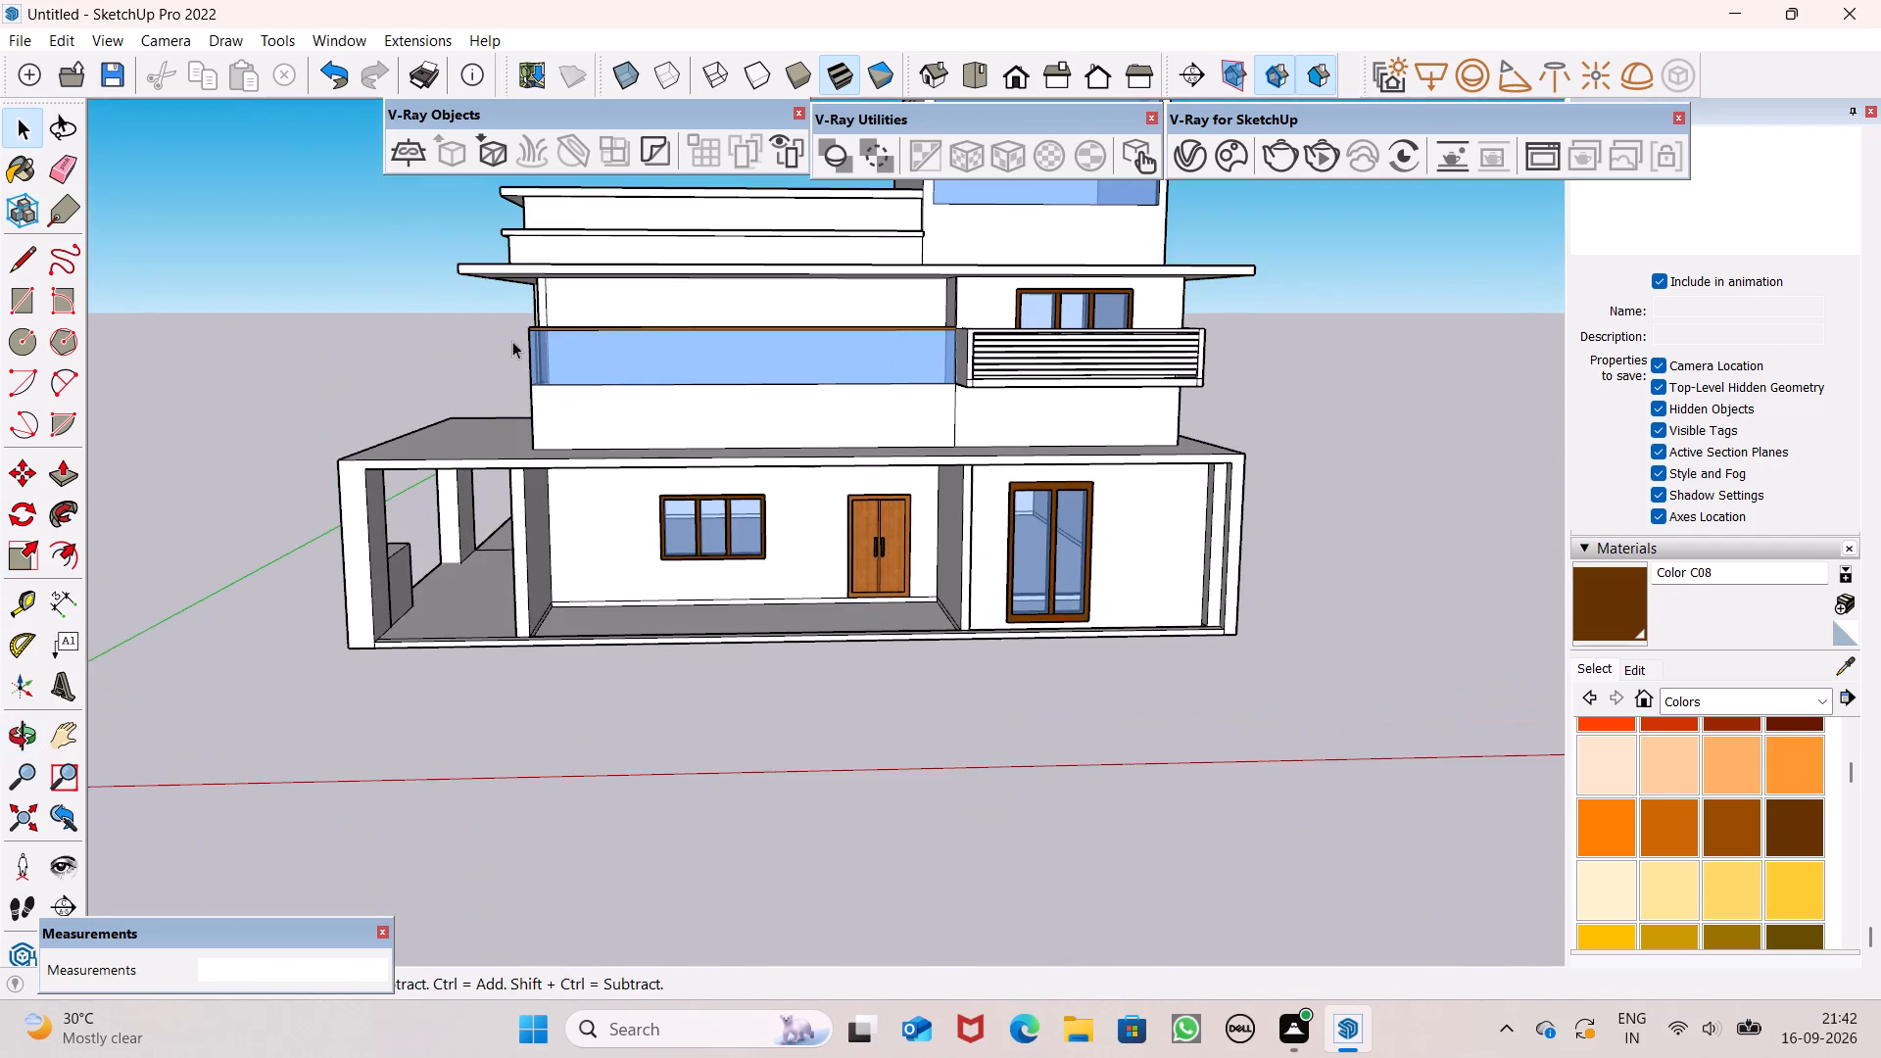
pyautogui.moveTo(789, 456); pyautogui.dragTo(584, 537, button='middle')
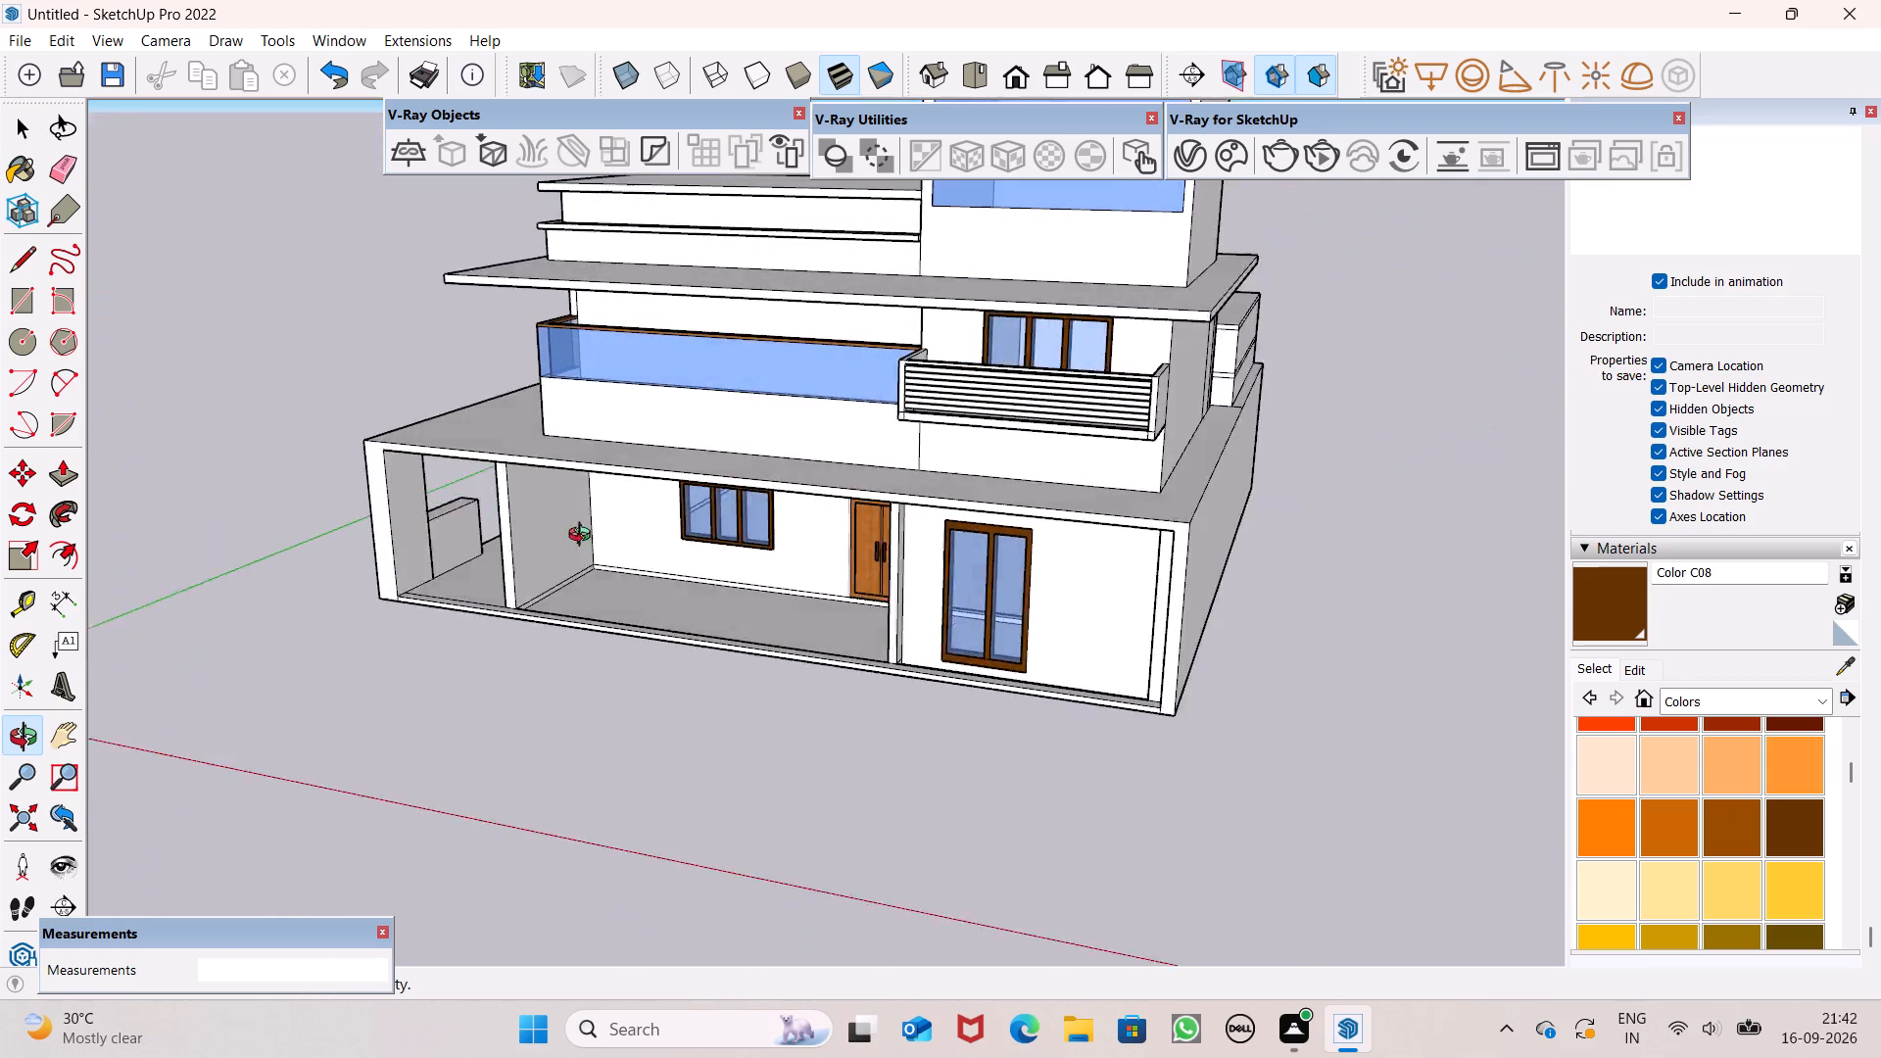
pyautogui.moveTo(584, 537); pyautogui.dragTo(879, 590, button='middle')
pyautogui.scroll(-5, 947, 478)
pyautogui.moveTo(934, 521); pyautogui.dragTo(1266, 513, button='middle')
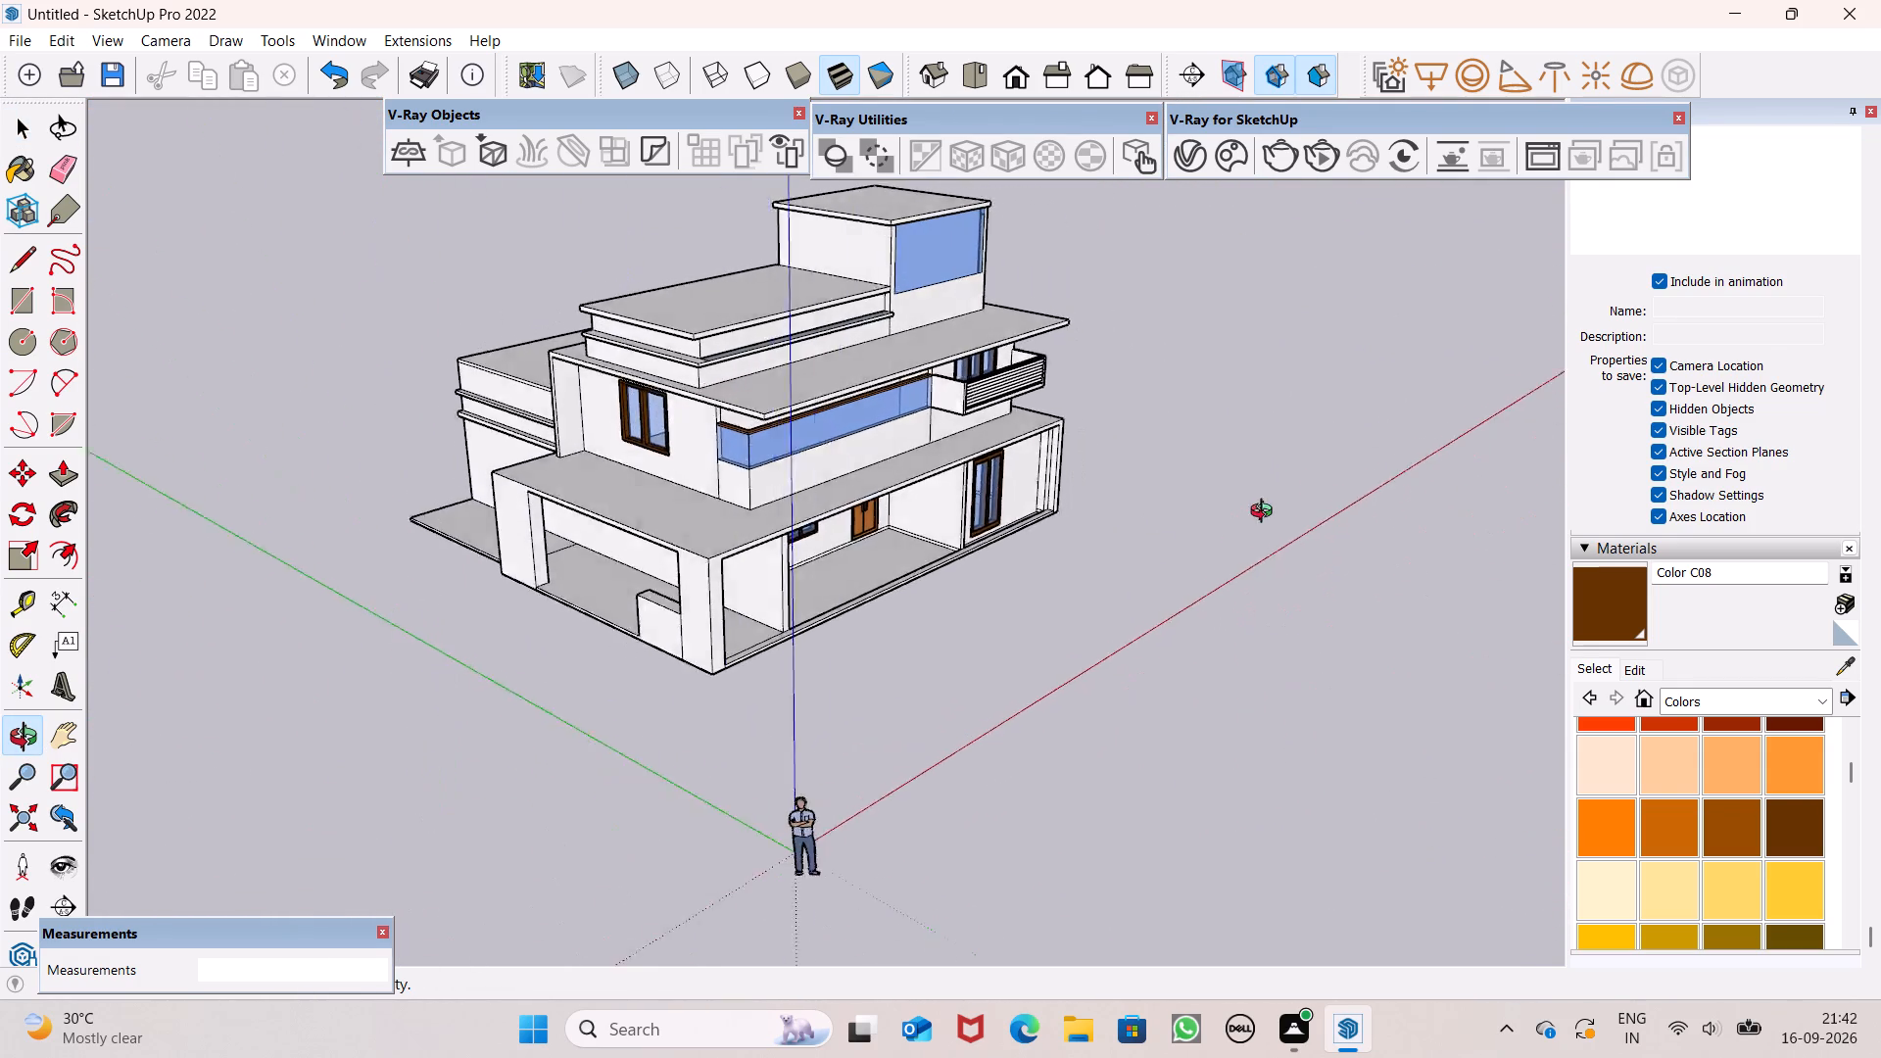
pyautogui.moveTo(1266, 513); pyautogui.dragTo(1316, 447, button='middle')
pyautogui.scroll(1, 1317, 440)
pyautogui.moveTo(966, 505); pyautogui.dragTo(732, 552, button='middle')
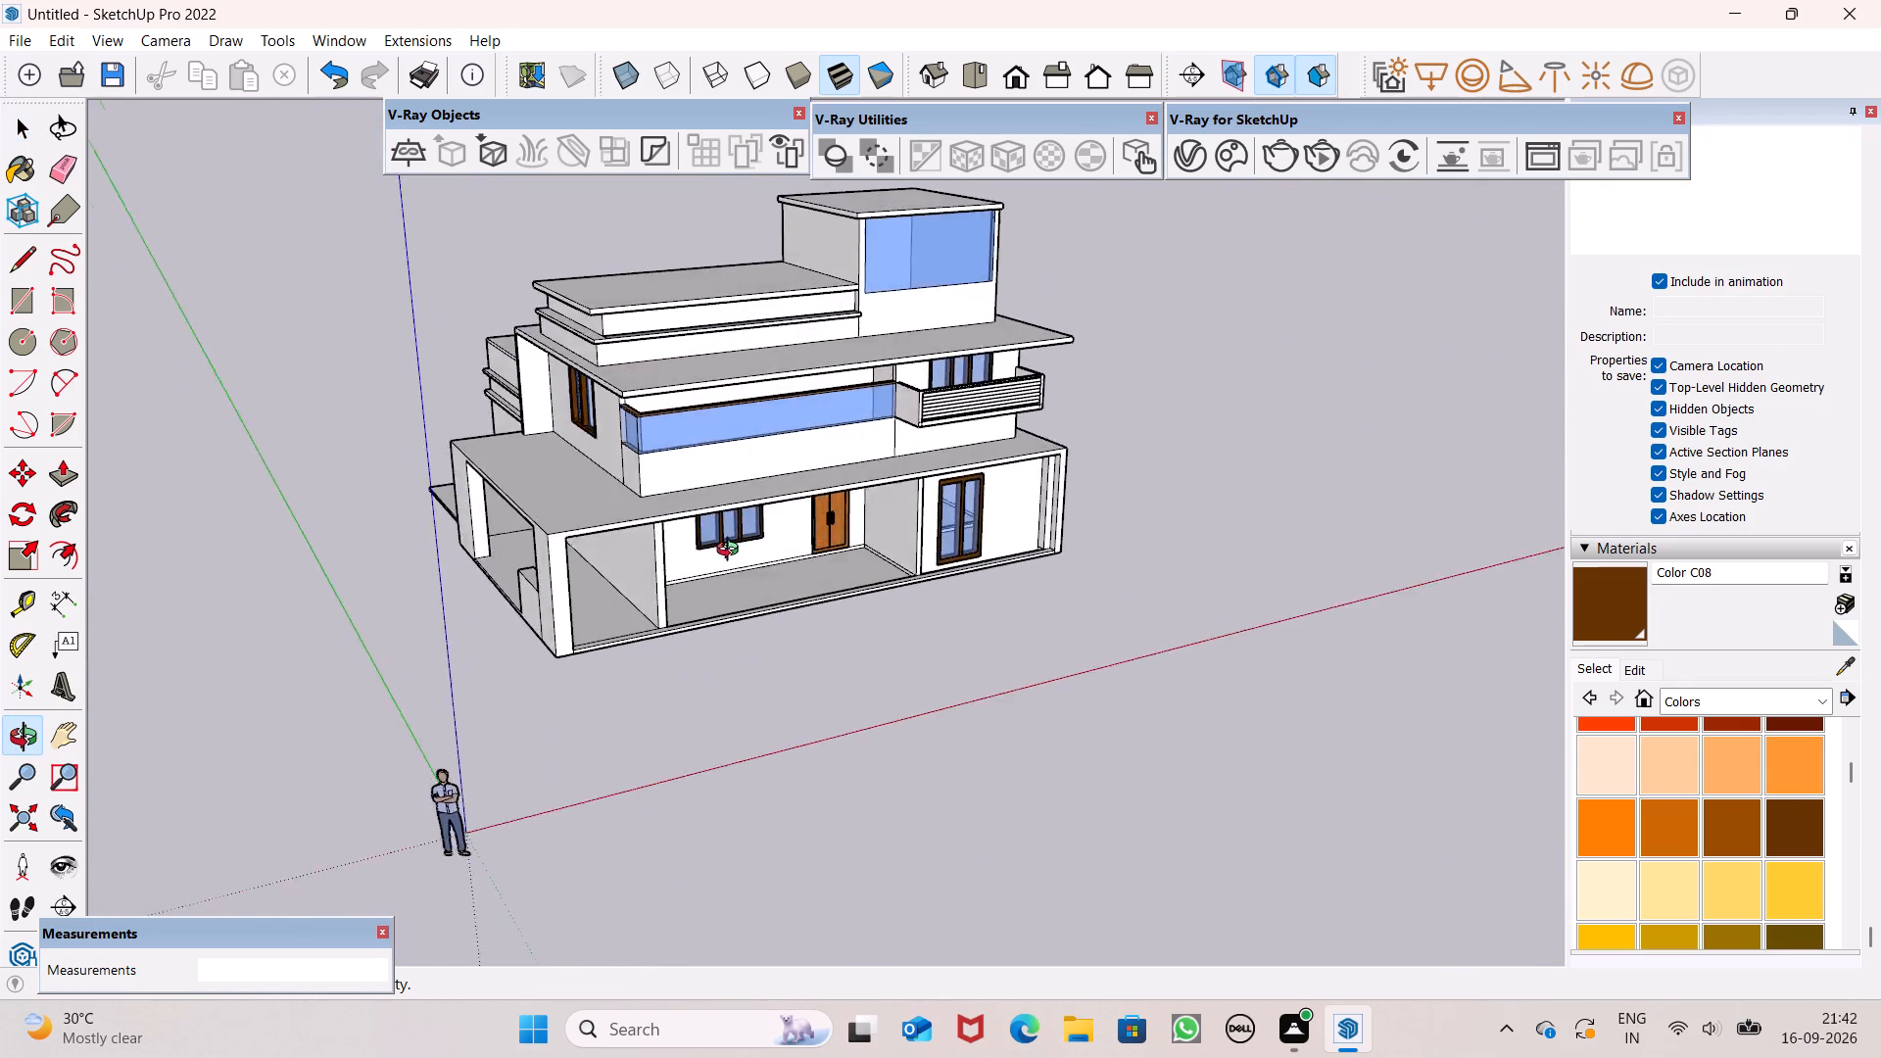
pyautogui.moveTo(732, 552); pyautogui.dragTo(561, 477, button='middle')
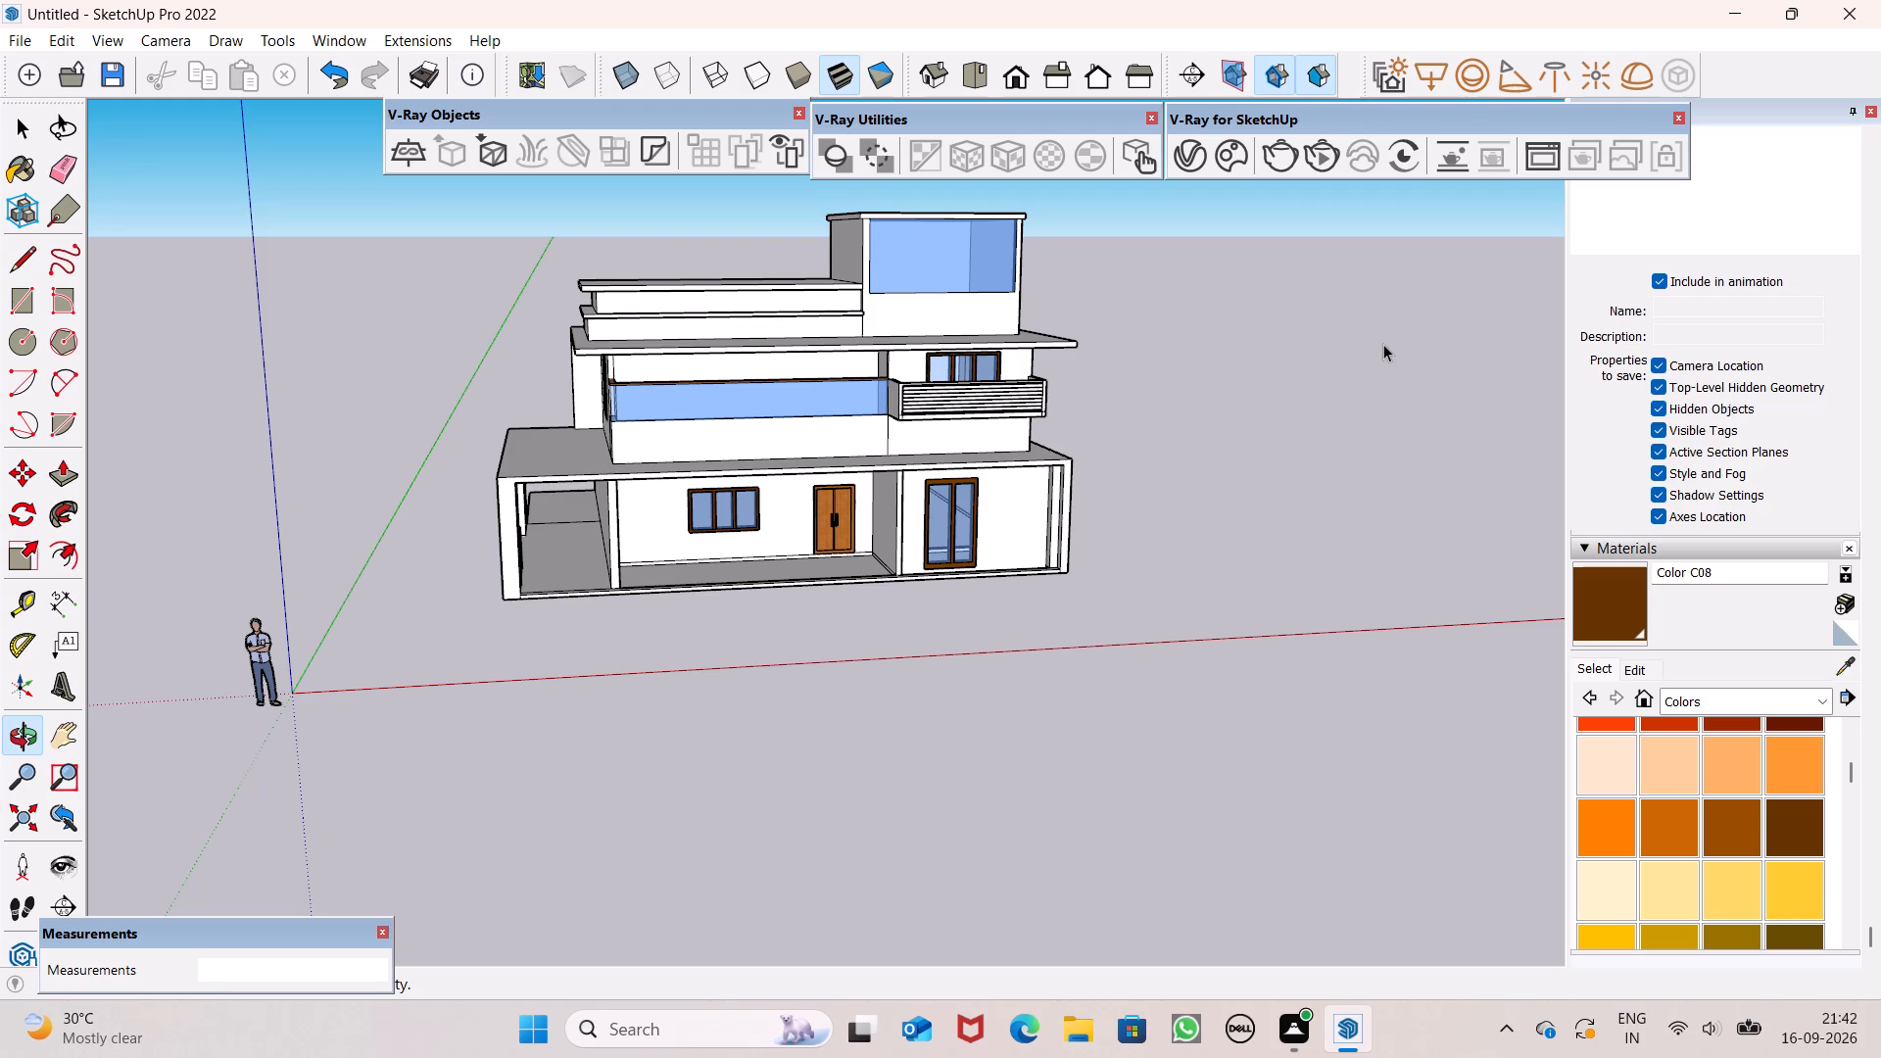
pyautogui.scroll(-2, 223, 90)
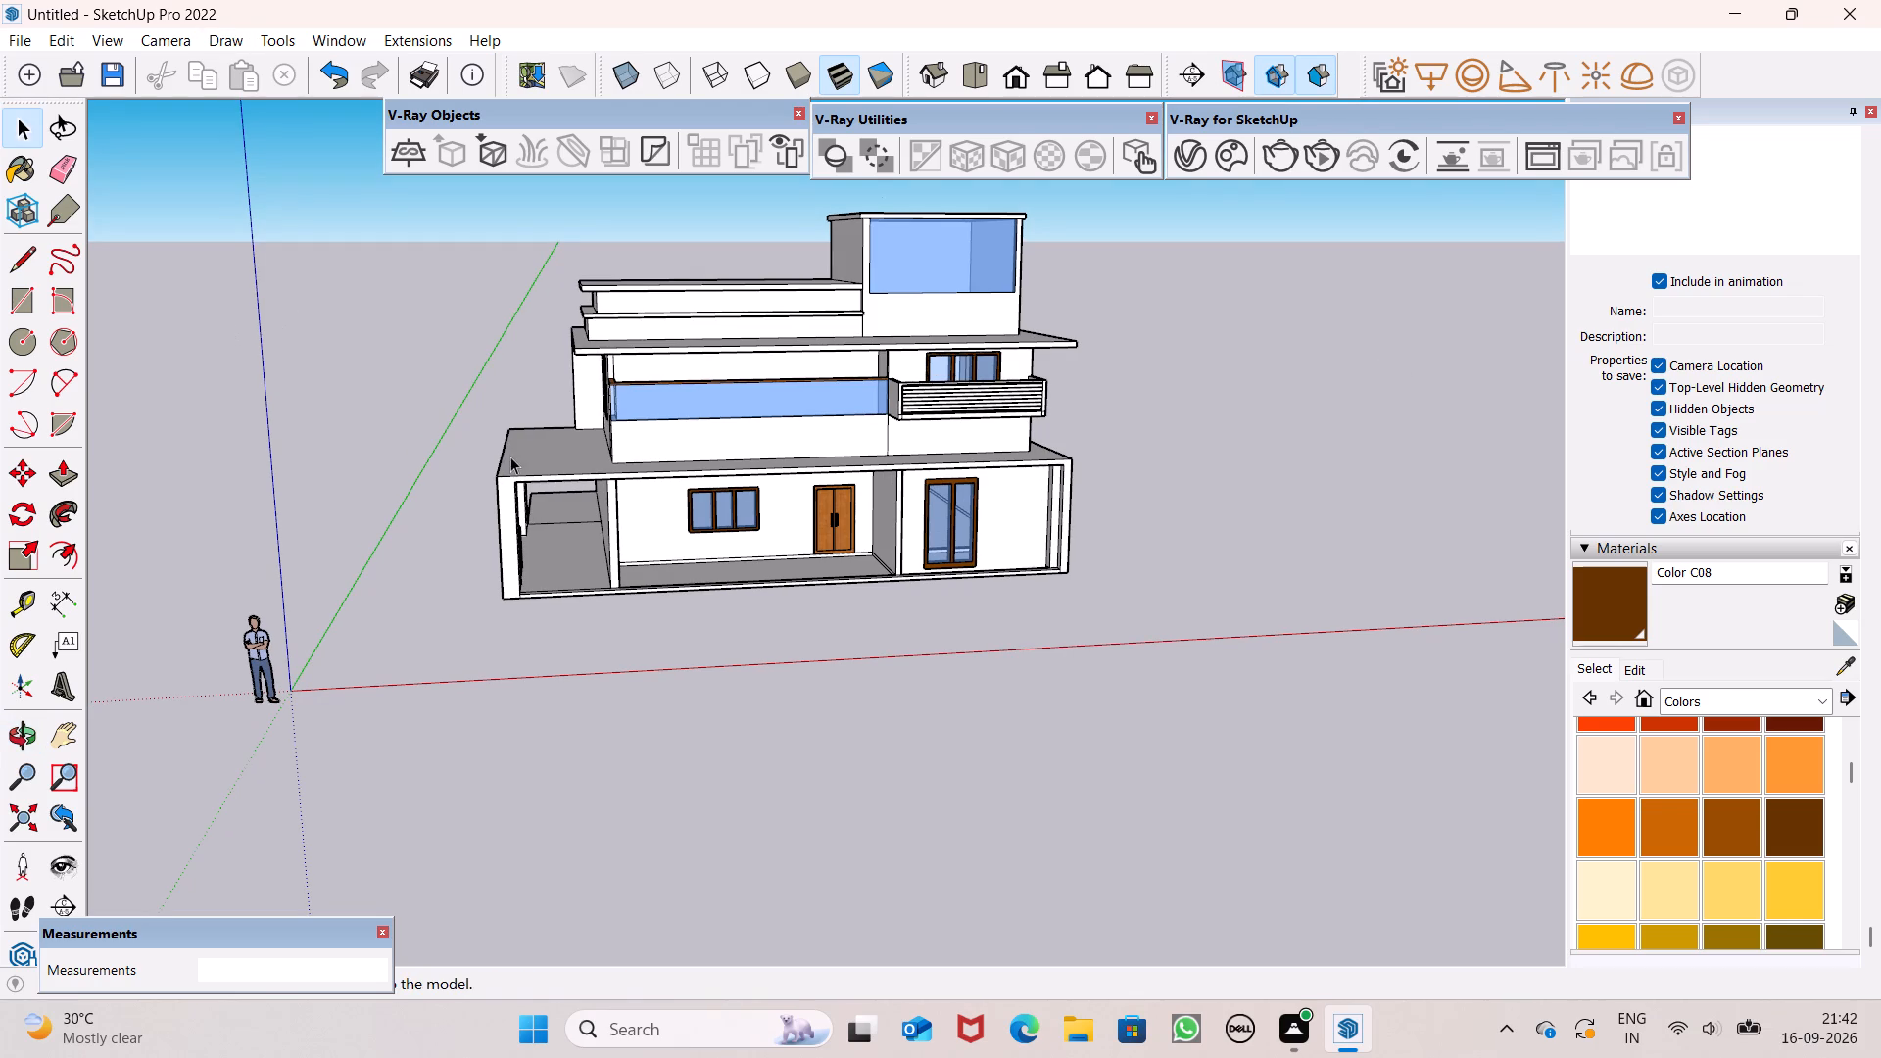
pyautogui.moveTo(511, 457); pyautogui.dragTo(0, 471, button='middle')
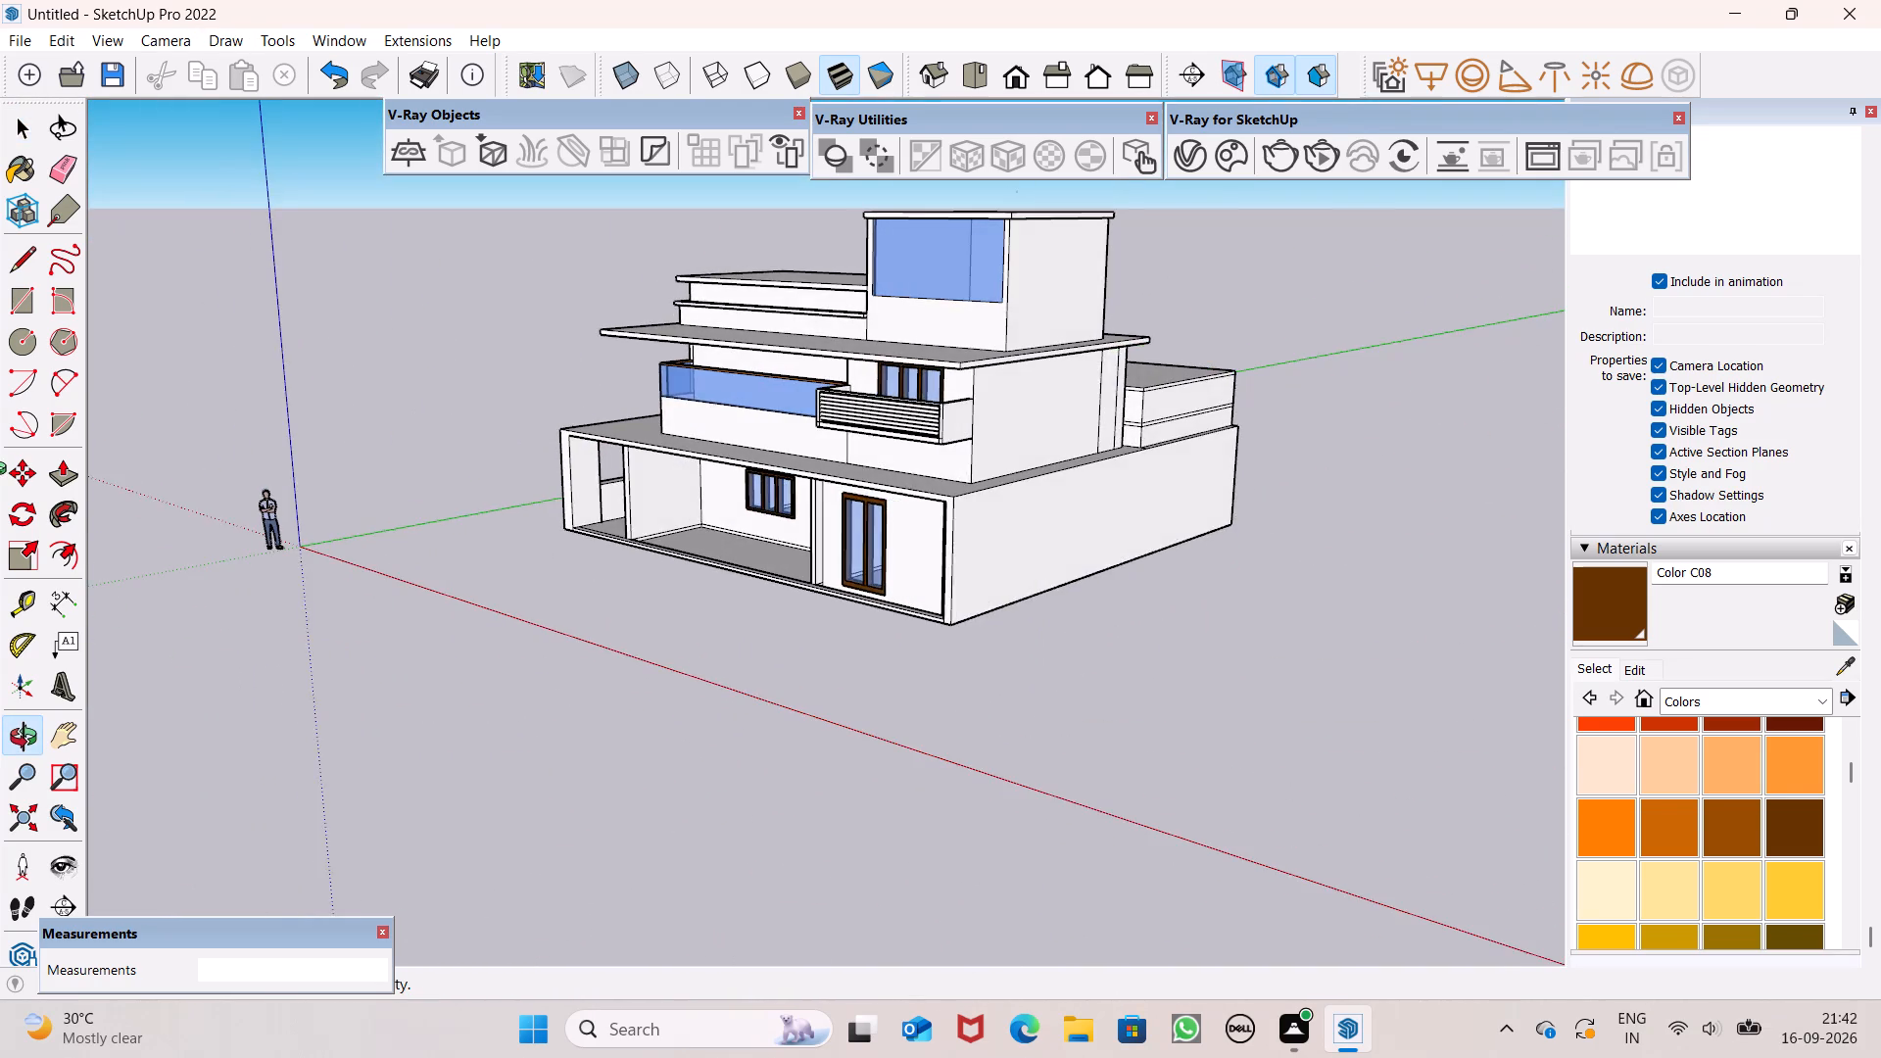
pyautogui.moveTo(0, 471); pyautogui.dragTo(1029, 508, button='middle')
pyautogui.scroll(-1, 0, 471)
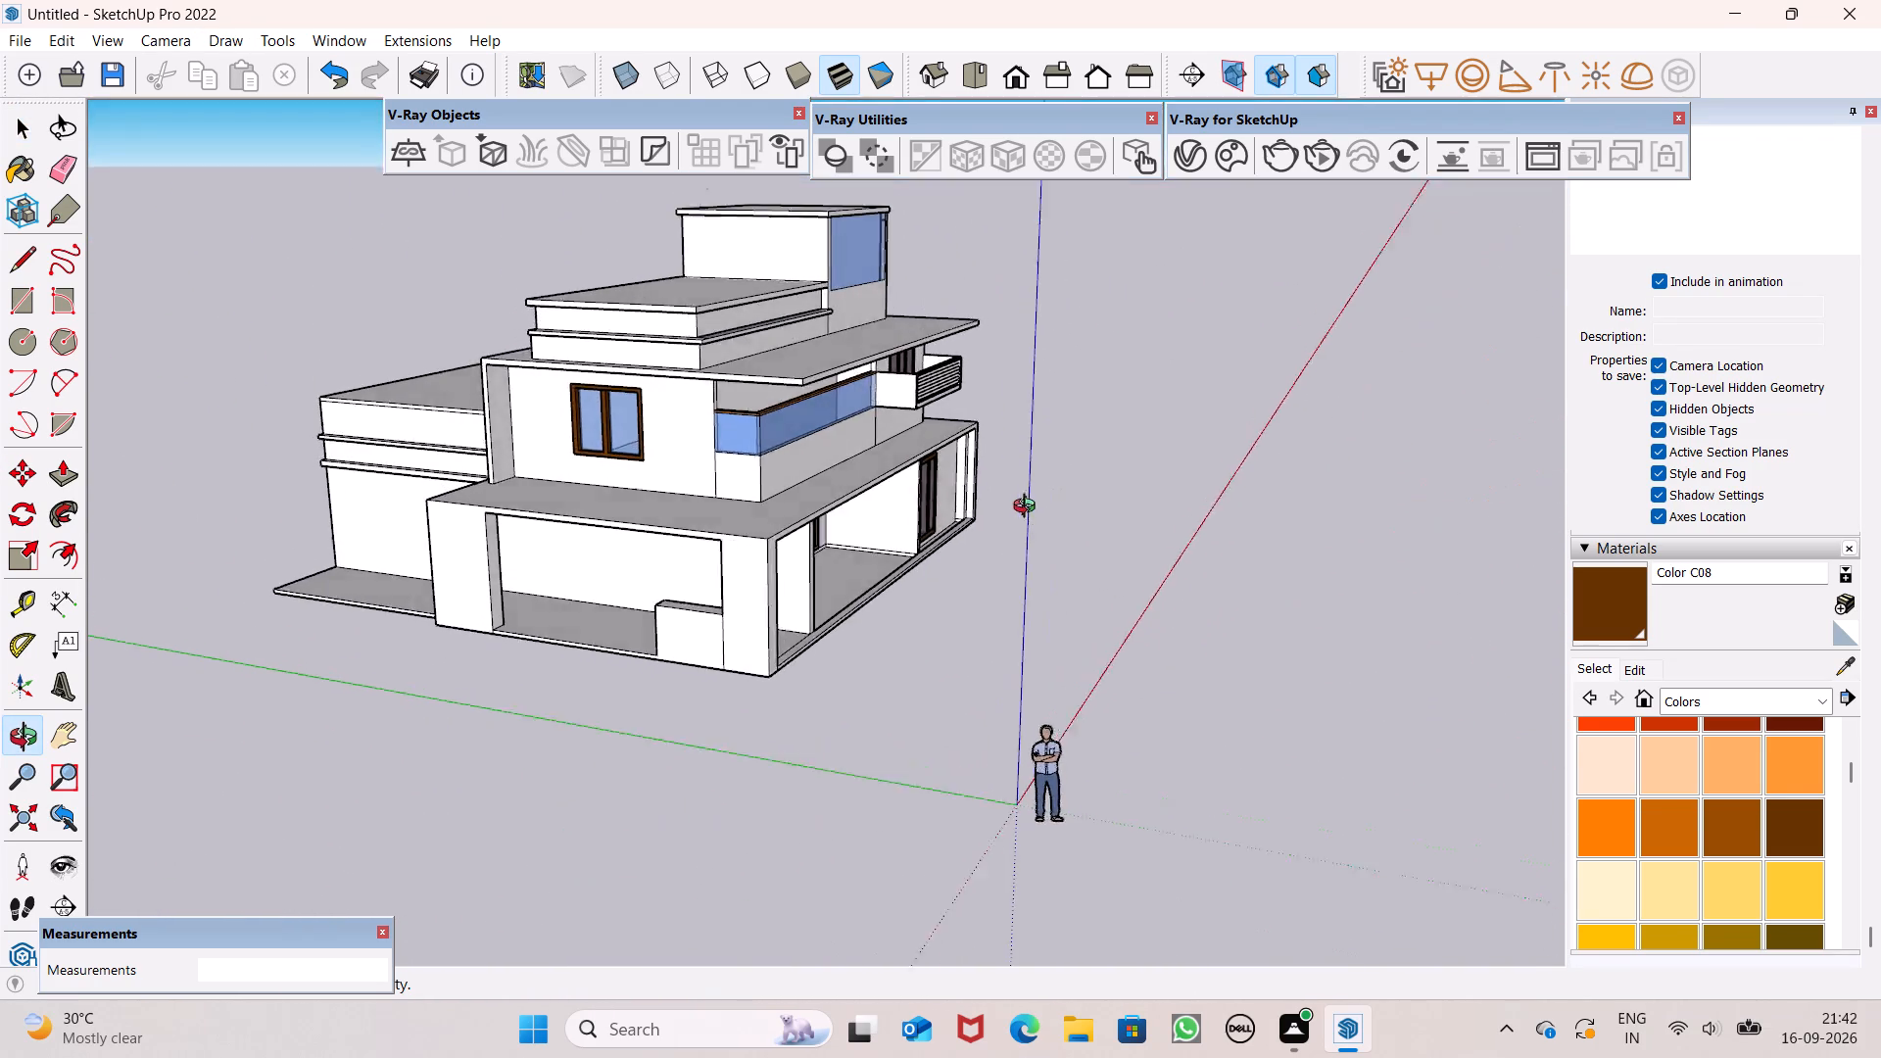
pyautogui.moveTo(1029, 508); pyautogui.dragTo(702, 458, button='middle')
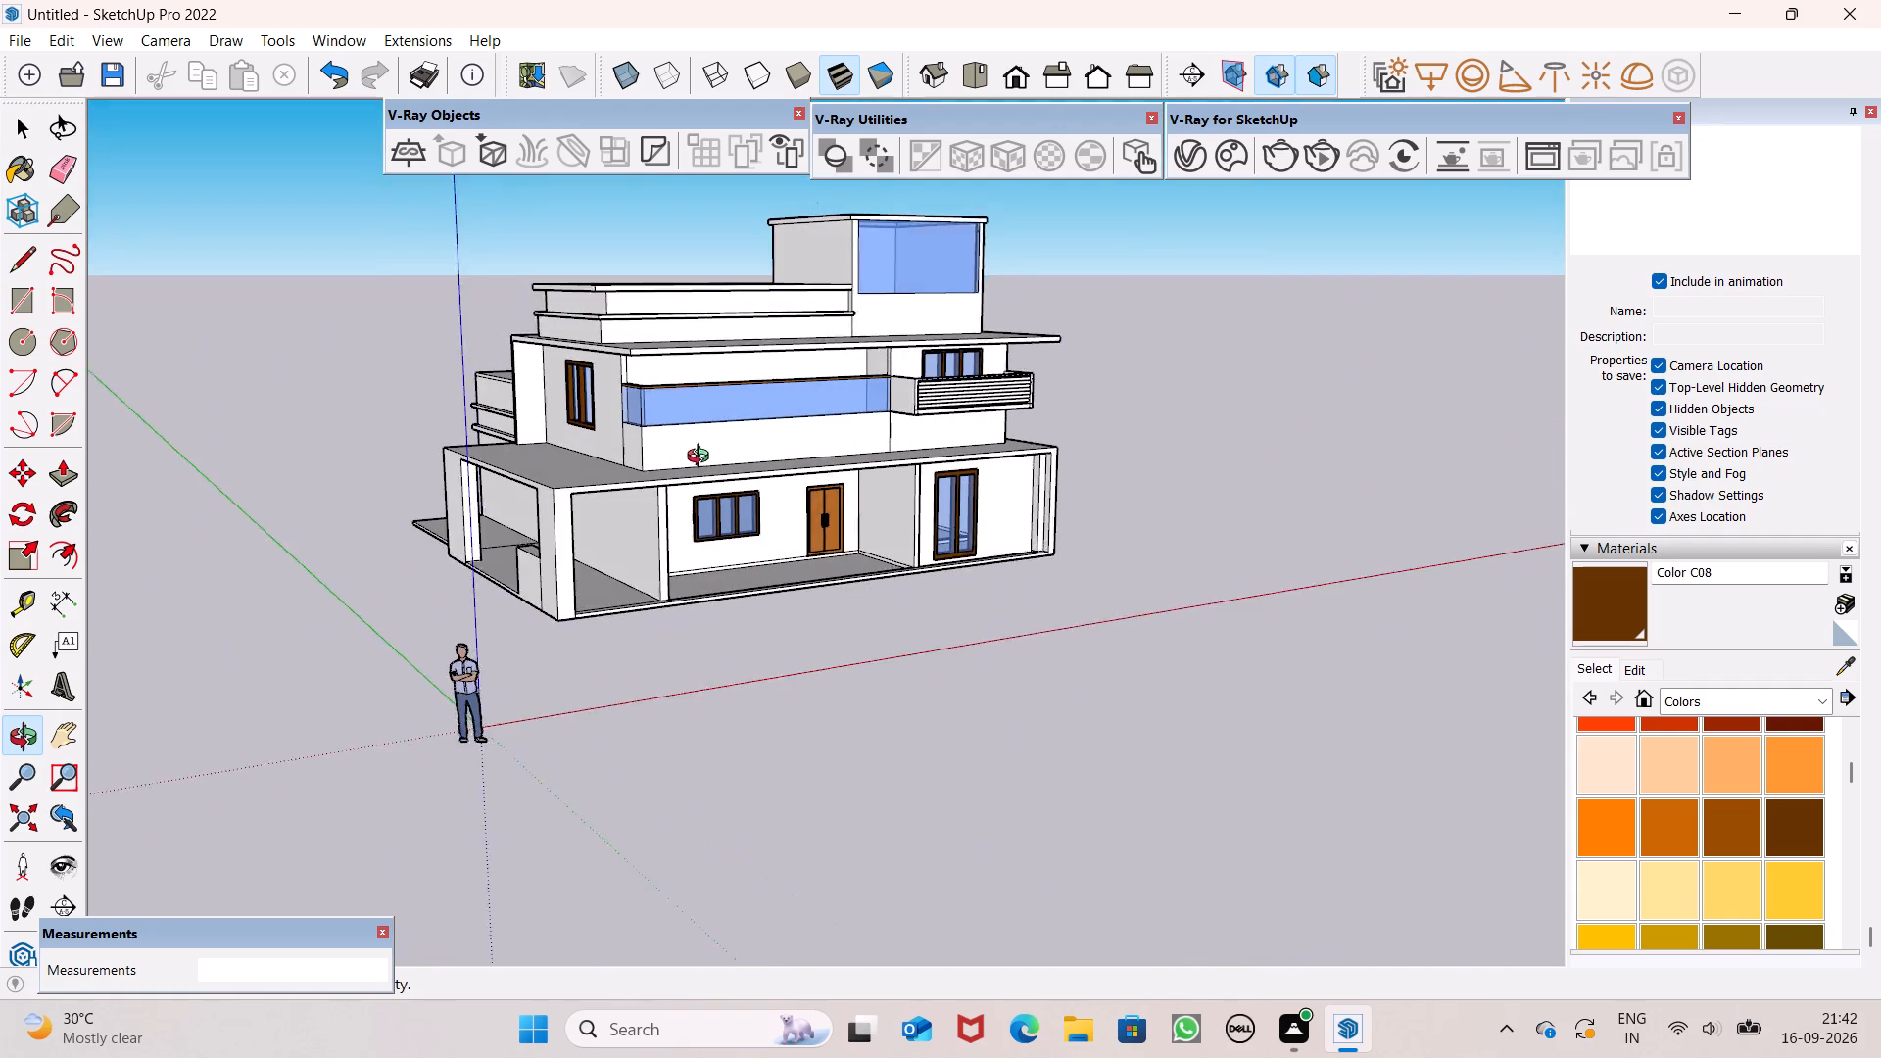
pyautogui.moveTo(702, 458); pyautogui.dragTo(699, 451, button='middle')
pyautogui.scroll(1, 678, 382)
pyautogui.moveTo(983, 431); pyautogui.dragTo(809, 458, button='middle')
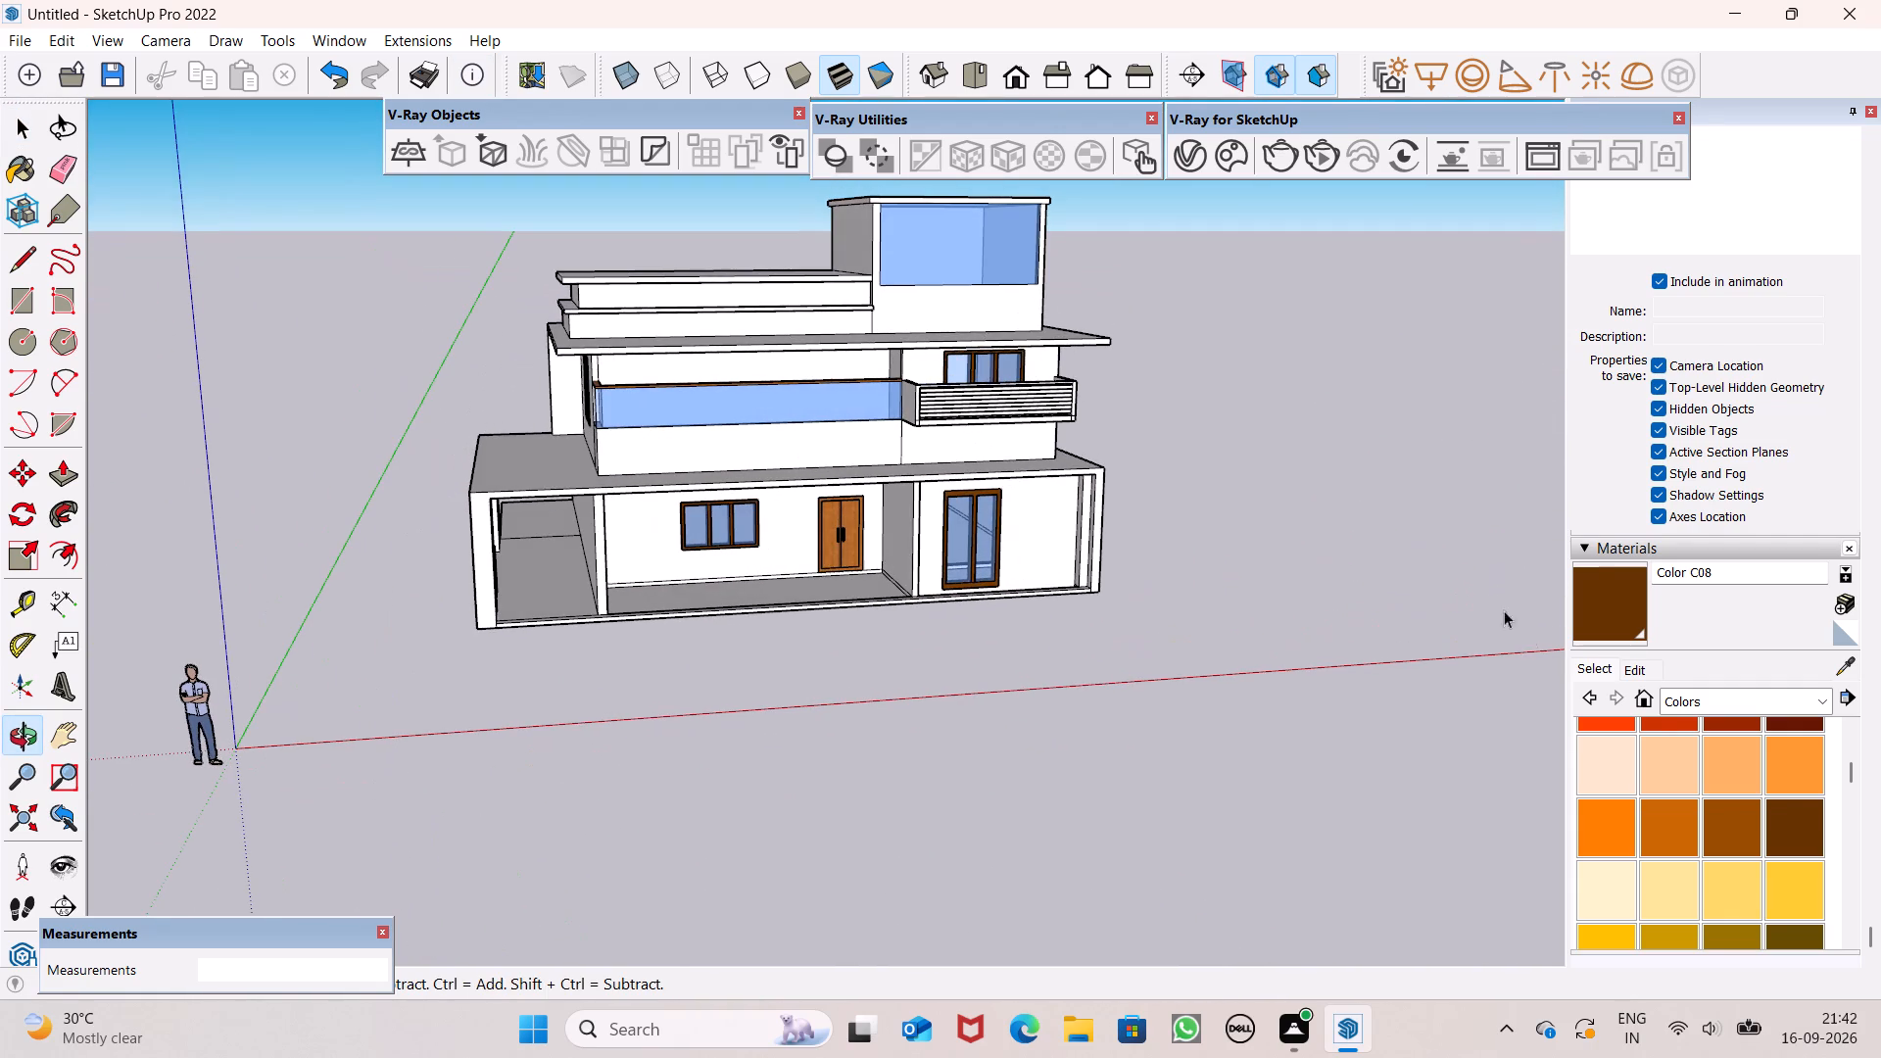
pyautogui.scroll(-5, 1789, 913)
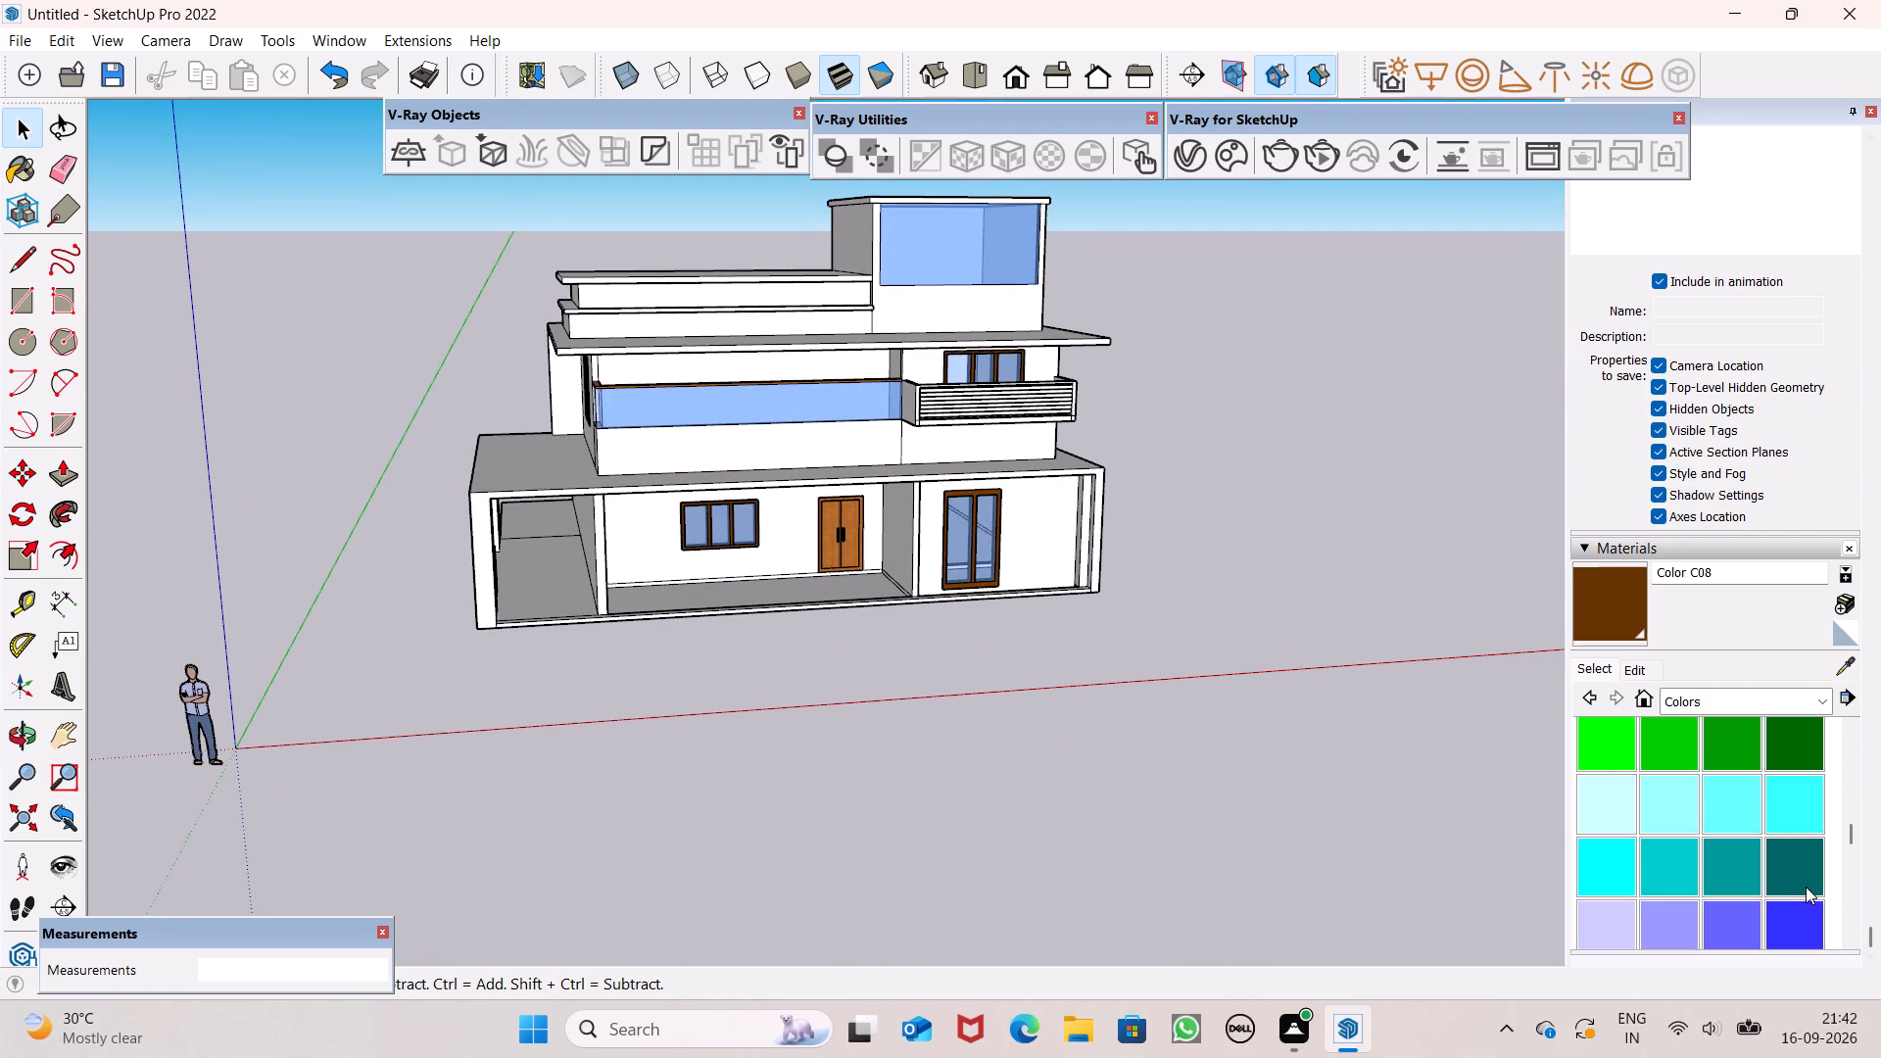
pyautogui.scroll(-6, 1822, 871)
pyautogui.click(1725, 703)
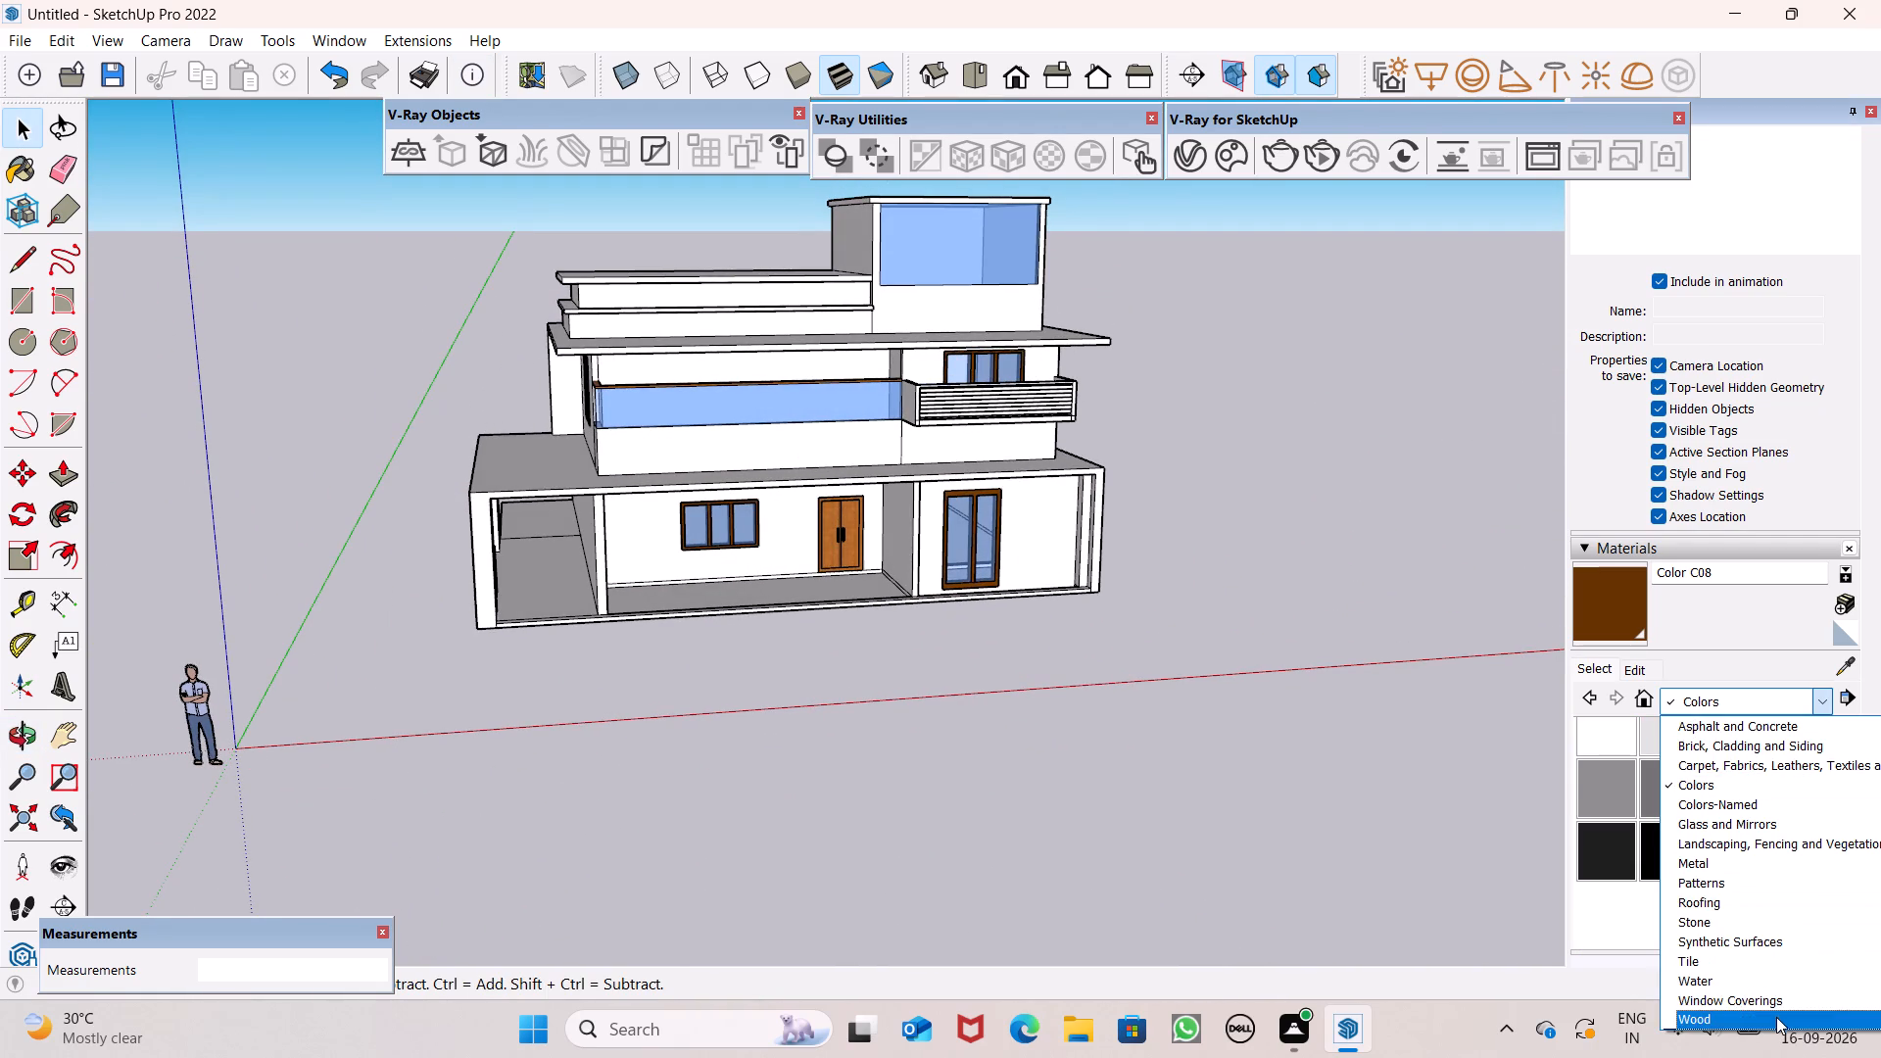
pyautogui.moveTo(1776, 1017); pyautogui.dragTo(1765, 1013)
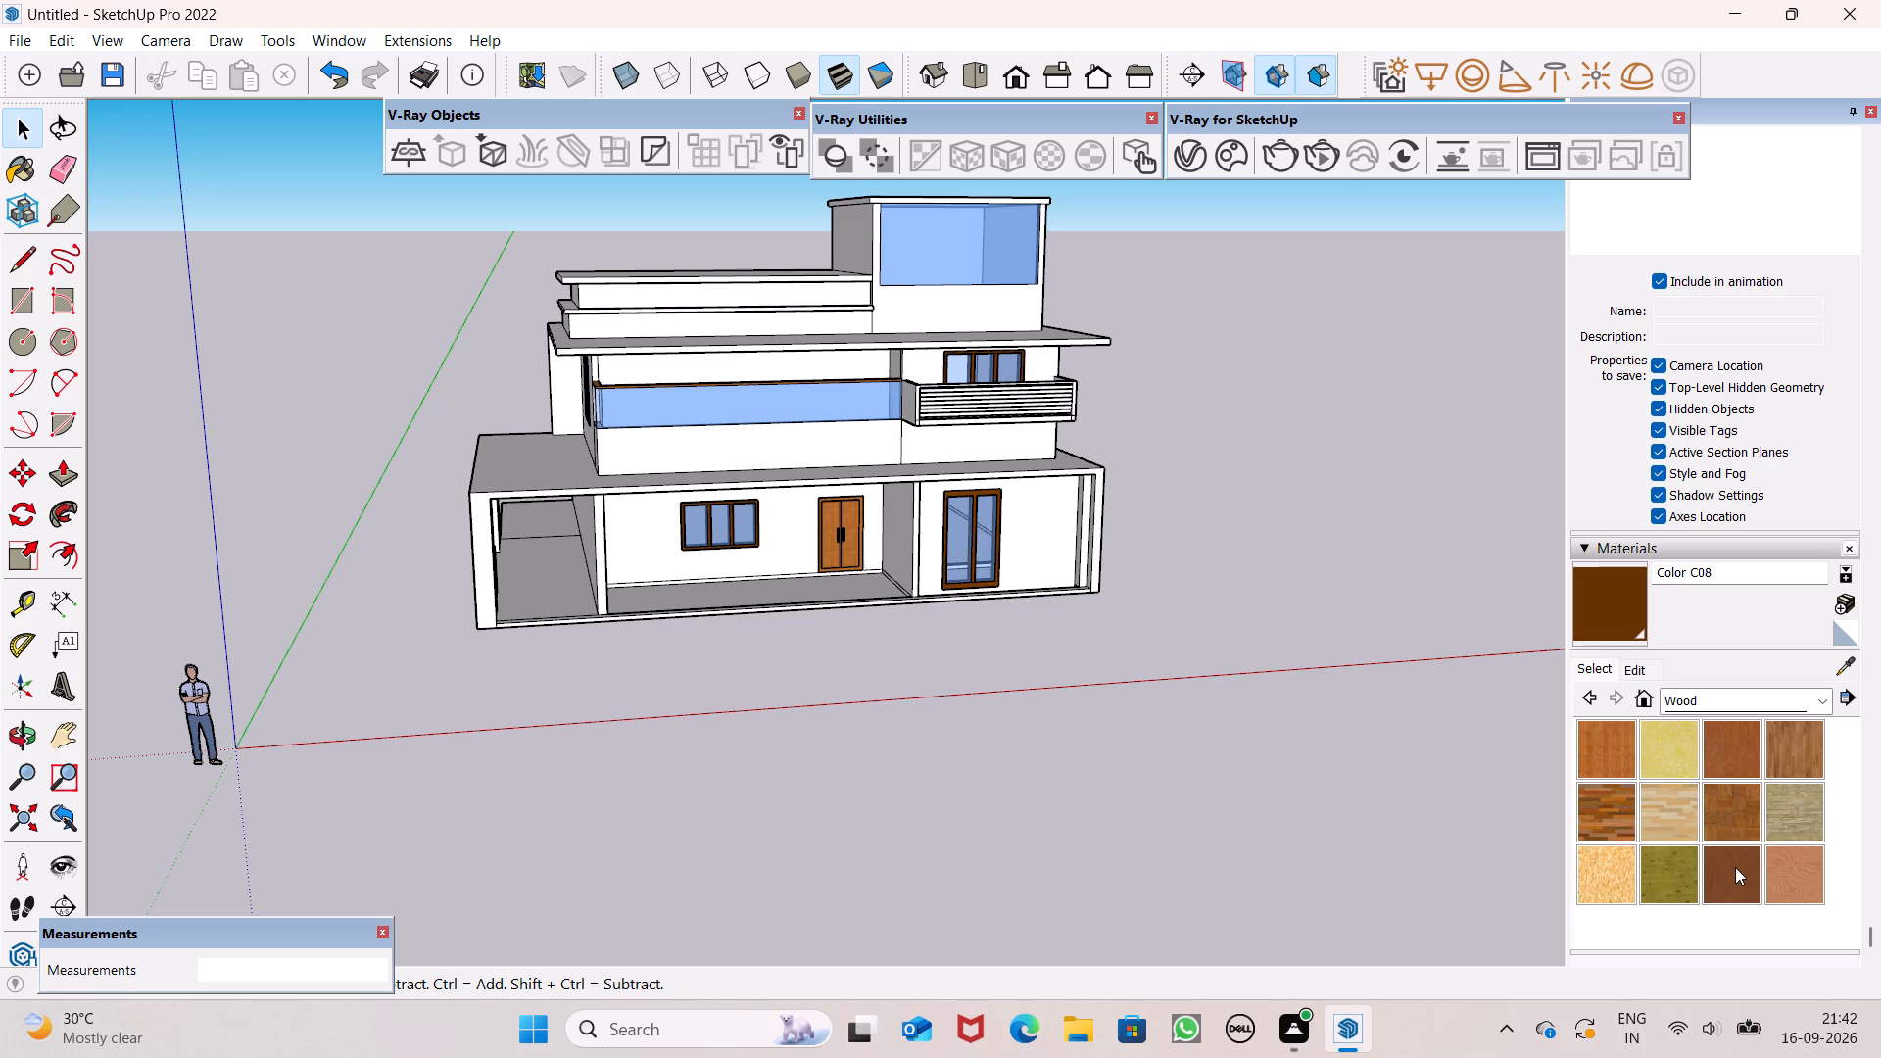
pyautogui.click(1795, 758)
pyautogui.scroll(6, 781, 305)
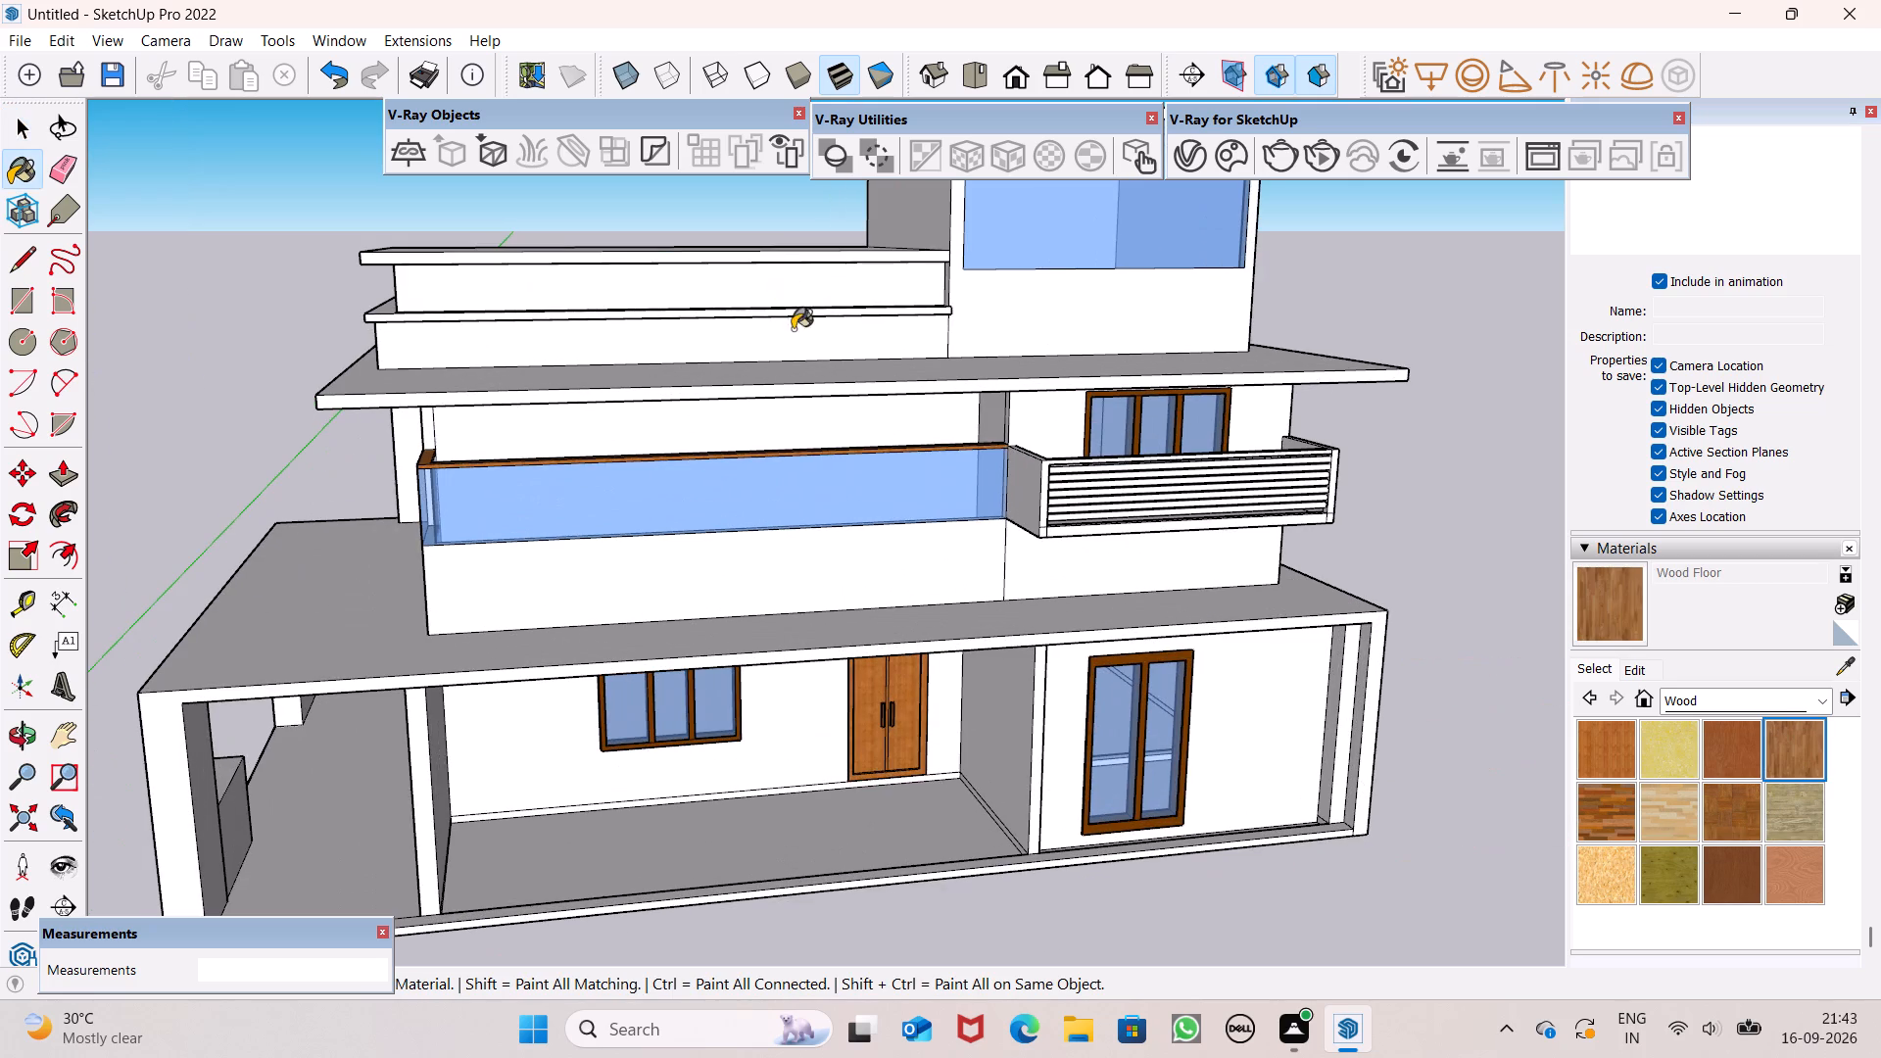
# Paint the top and front edge of the ledge below the flat roof beside the tower with grey Color M03.
pyautogui.click(1755, 704)
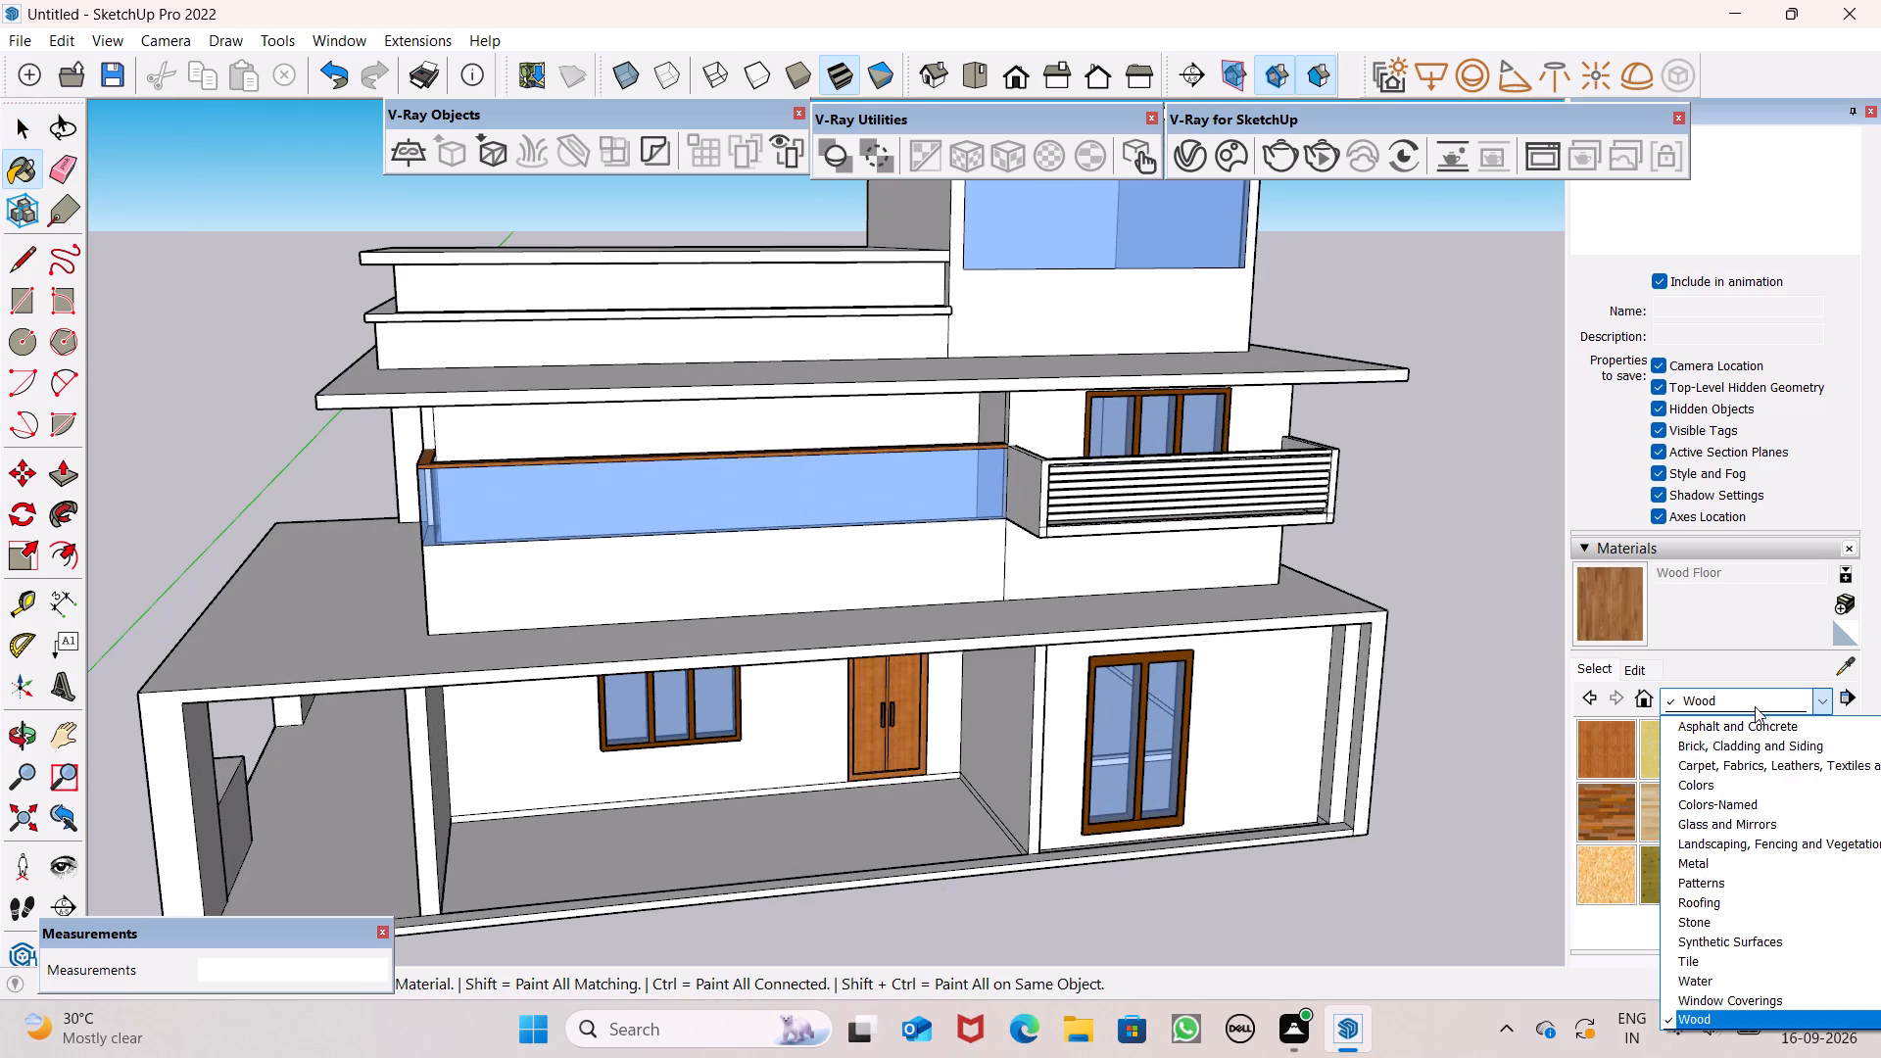
pyautogui.click(1746, 781)
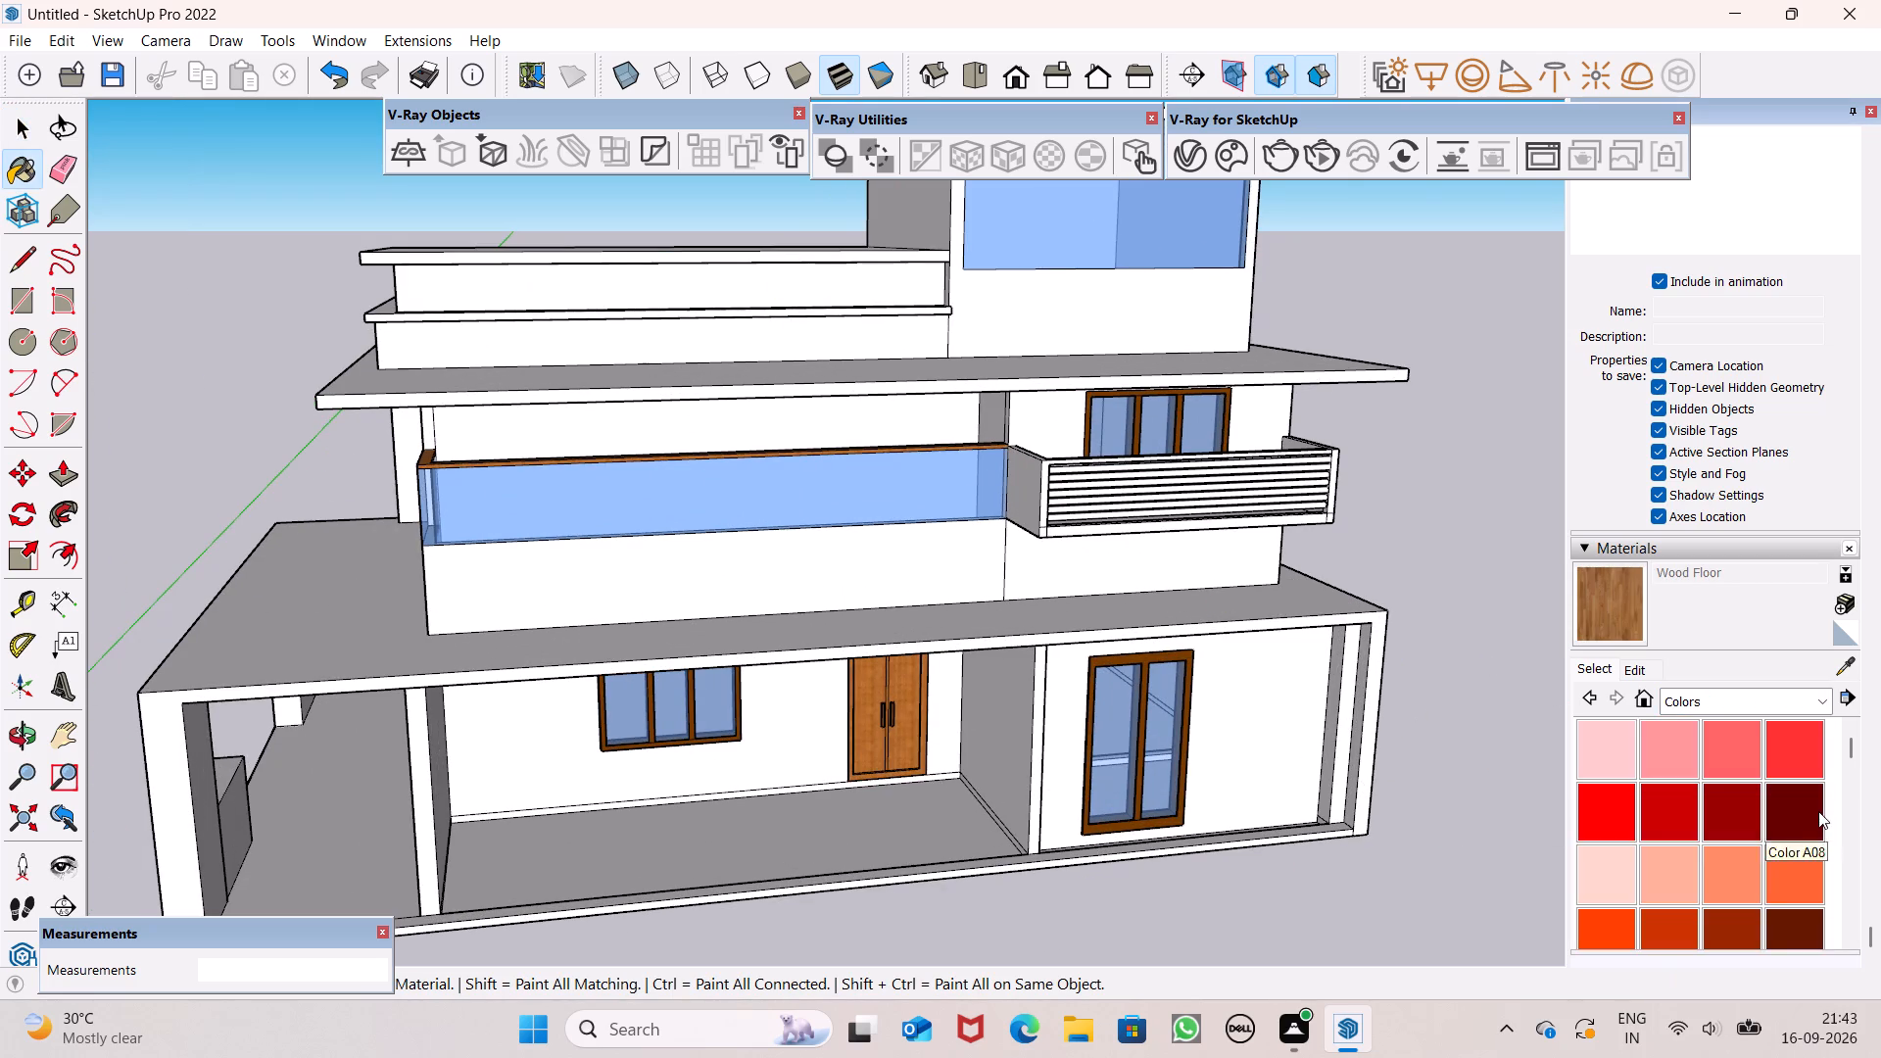
pyautogui.scroll(-7, 1800, 837)
pyautogui.scroll(-8, 1717, 844)
pyautogui.scroll(2, 1720, 803)
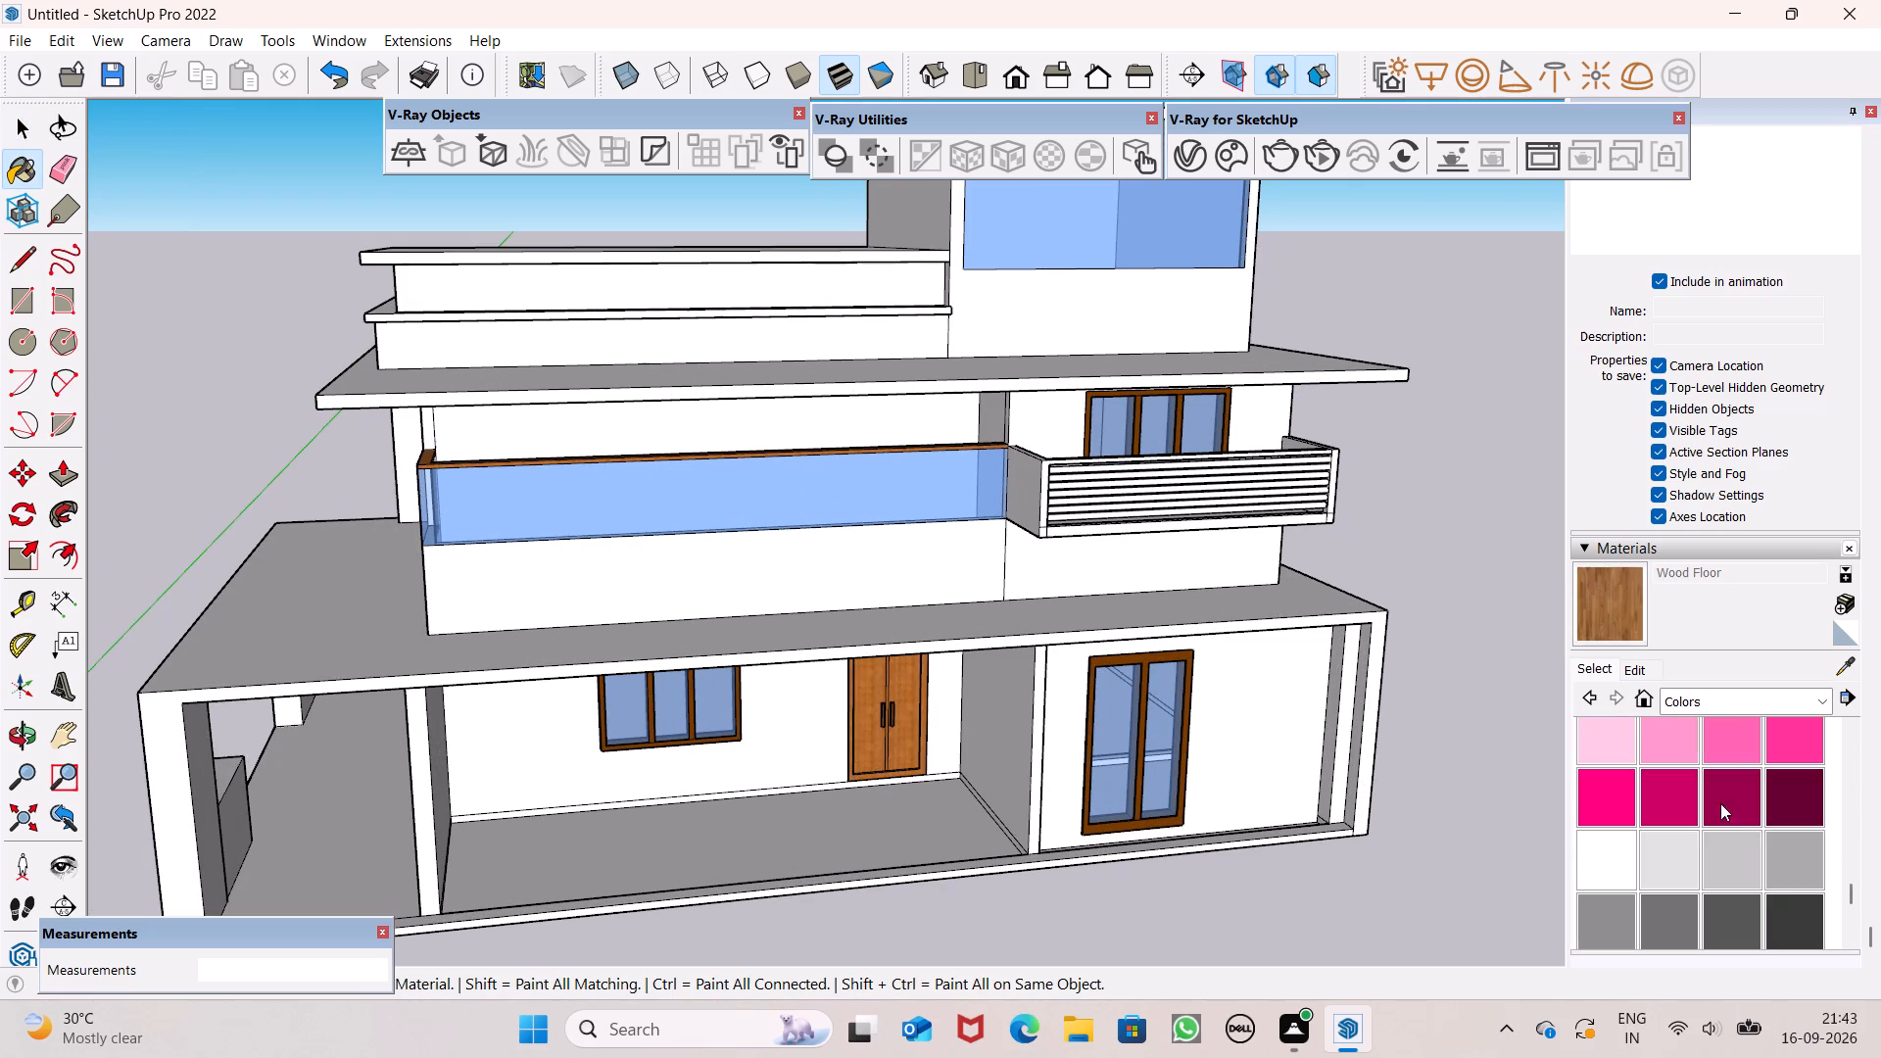
pyautogui.scroll(-1, 1726, 868)
pyautogui.click(1790, 746)
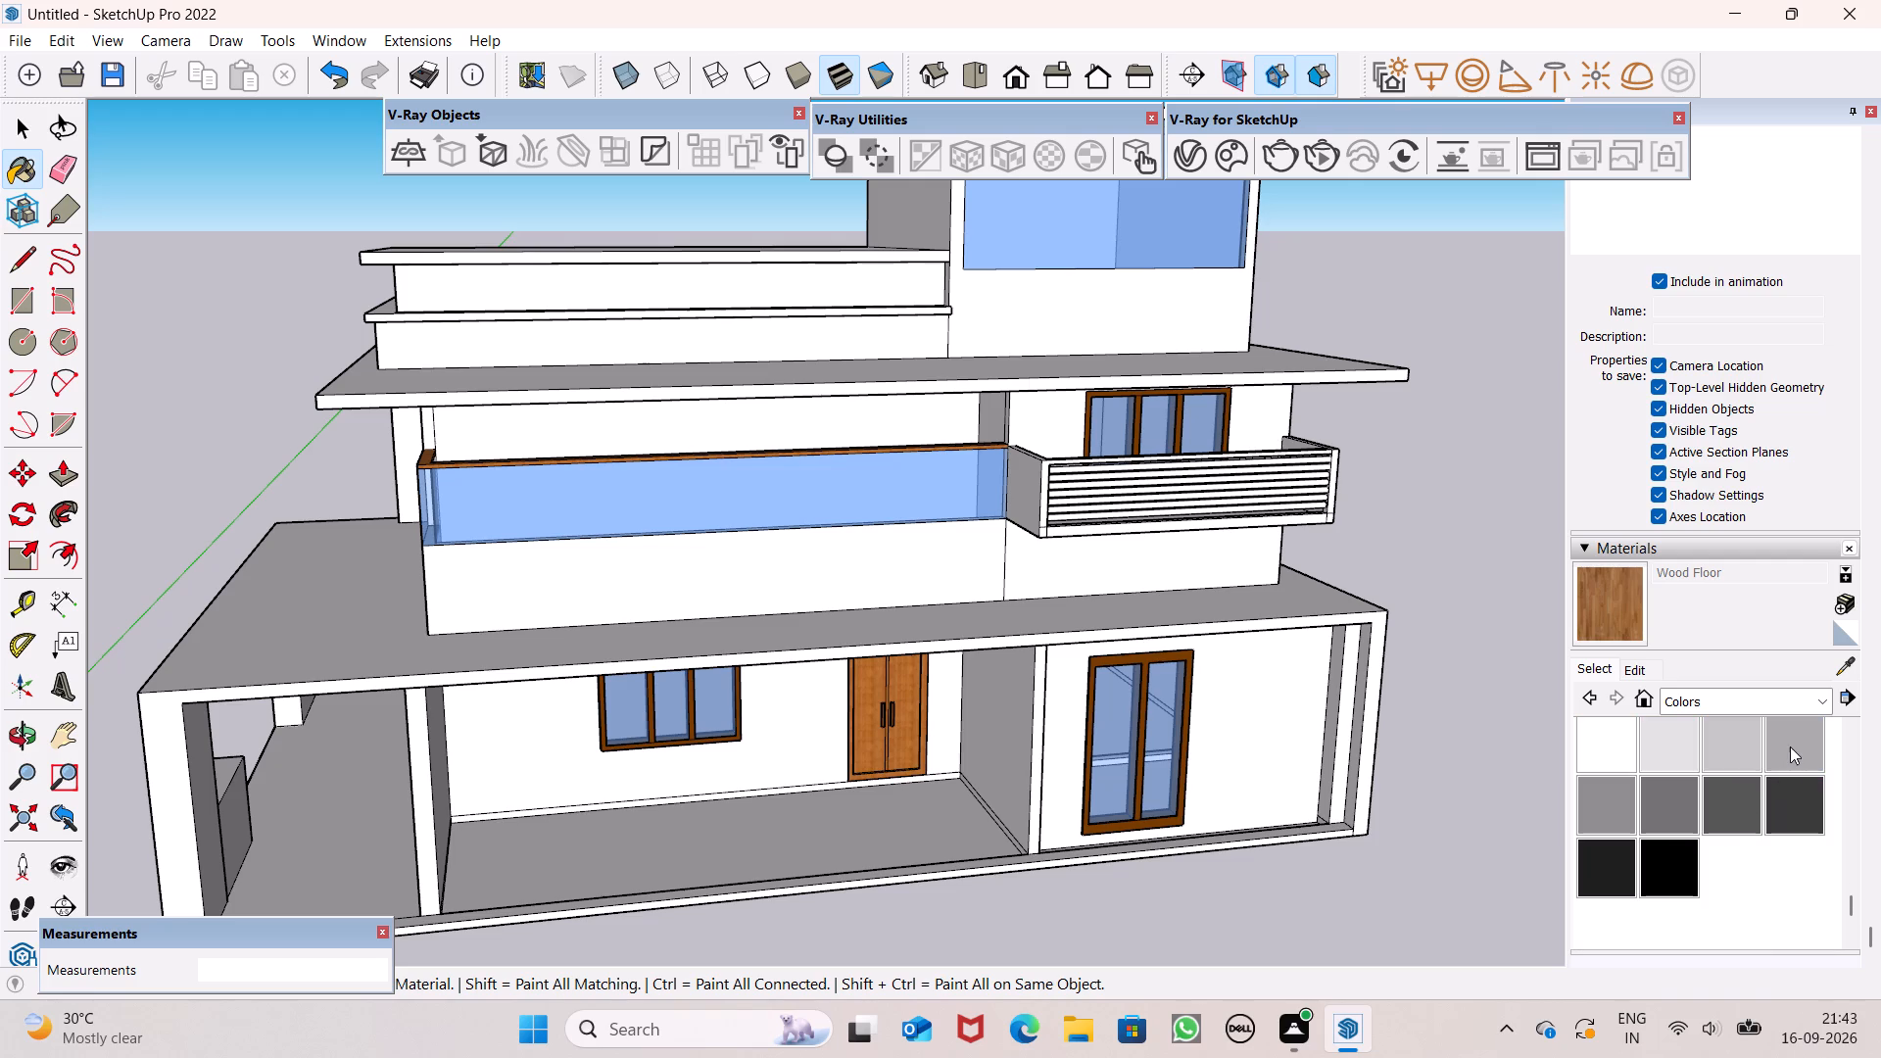
pyautogui.moveTo(1723, 811); pyautogui.dragTo(1722, 801)
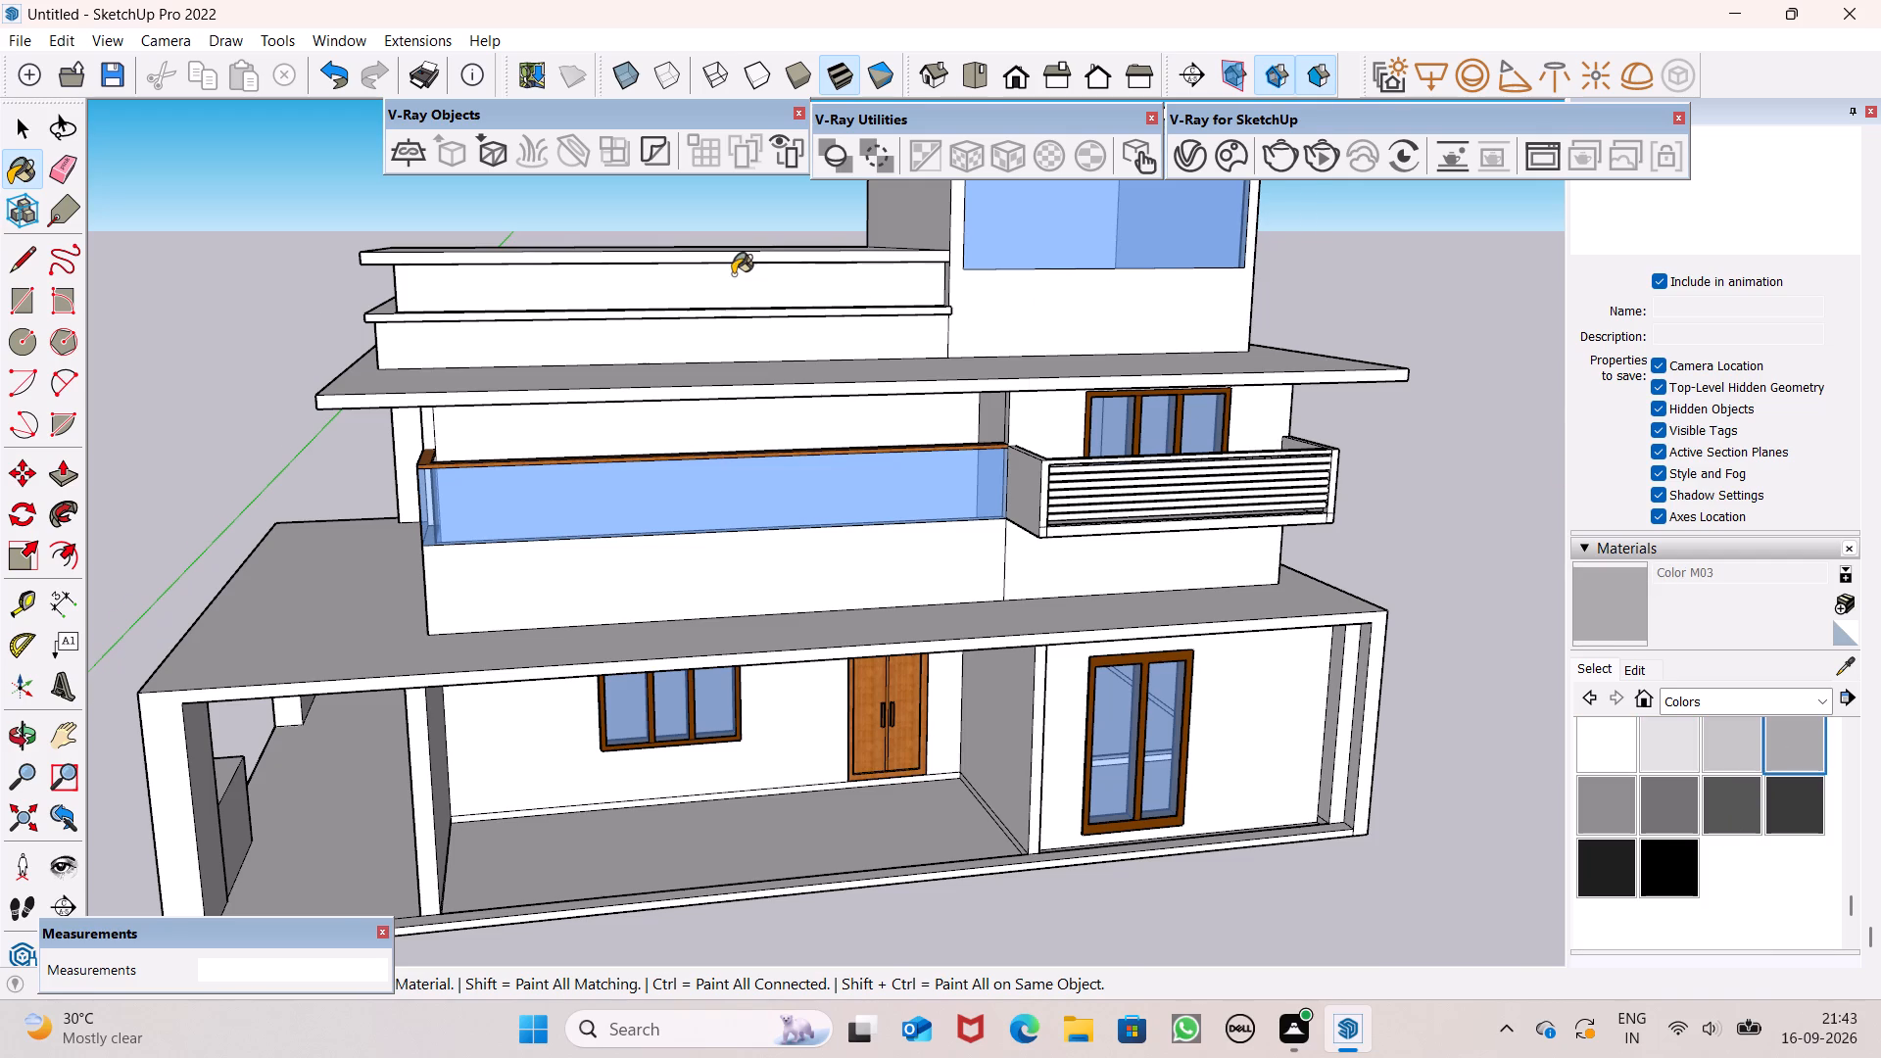
pyautogui.scroll(7, 733, 274)
pyautogui.moveTo(774, 363); pyautogui.dragTo(773, 453, button='middle')
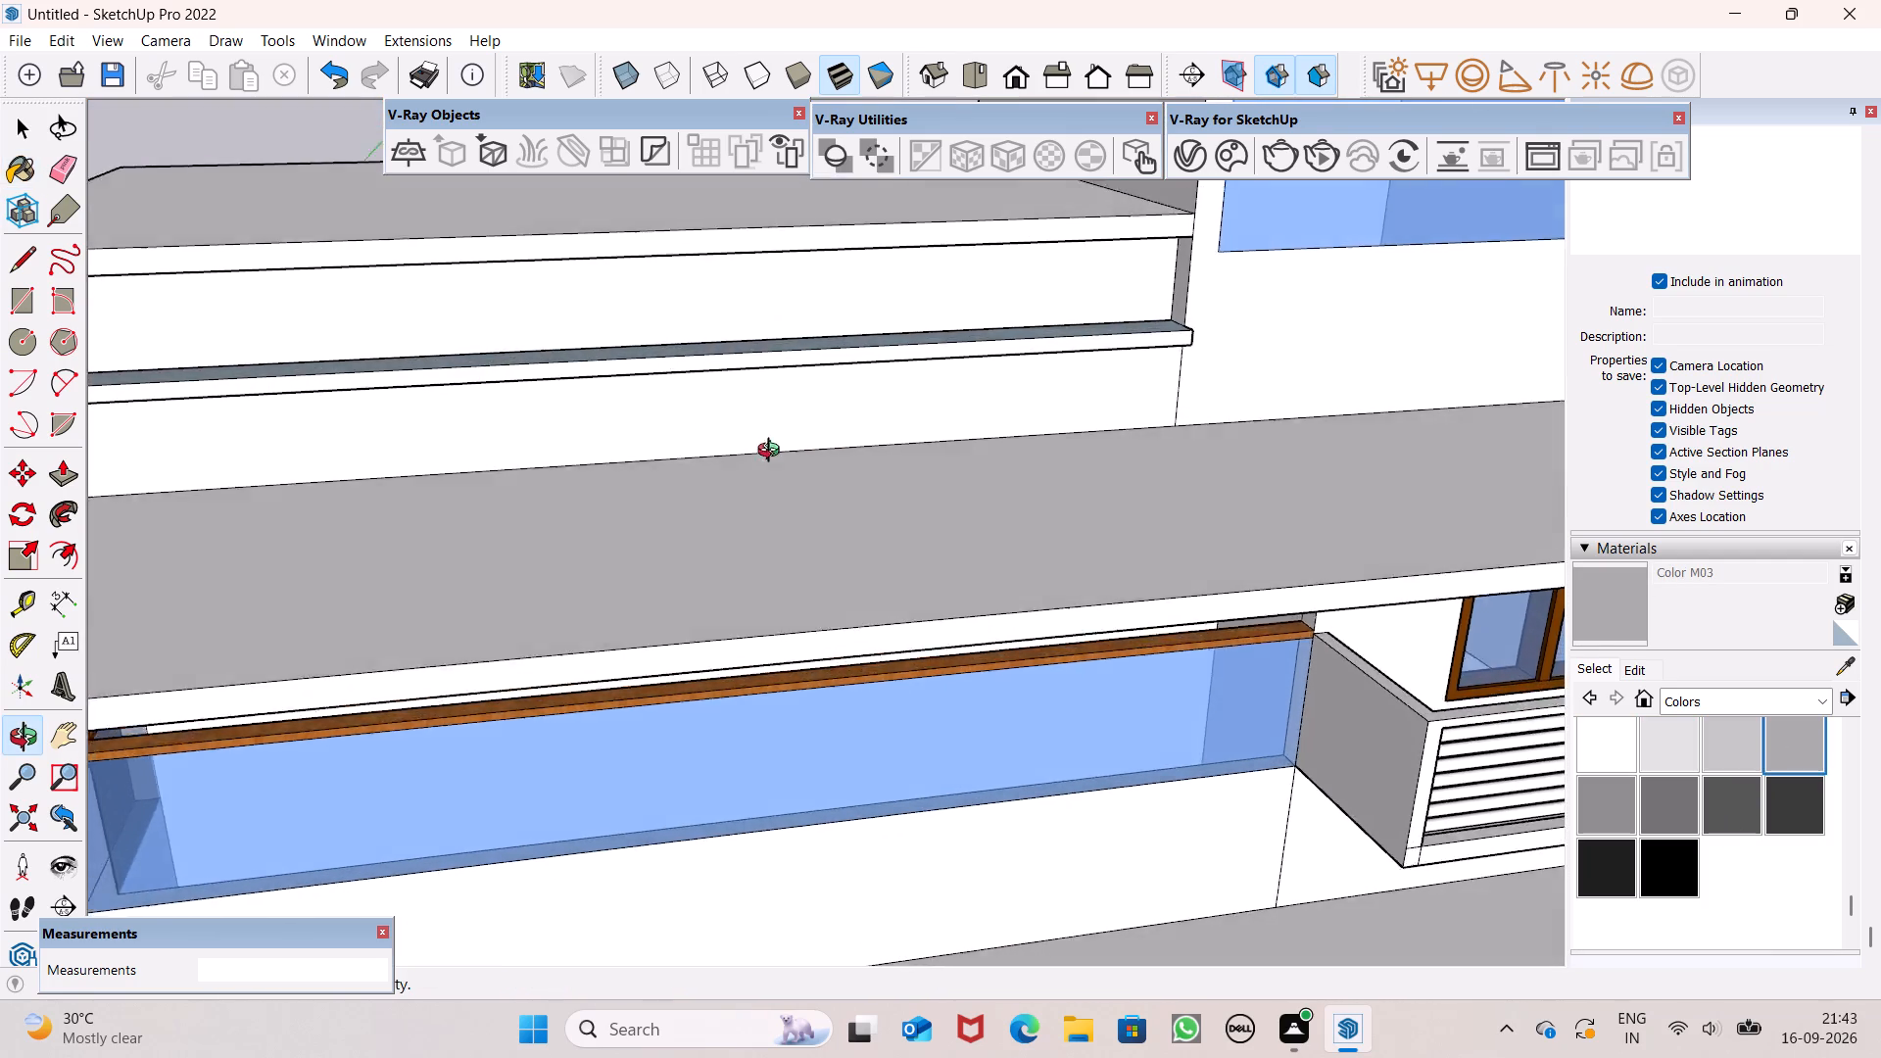
pyautogui.moveTo(773, 453); pyautogui.dragTo(759, 522, button='middle')
pyautogui.scroll(6, 824, 359)
pyautogui.click(842, 402)
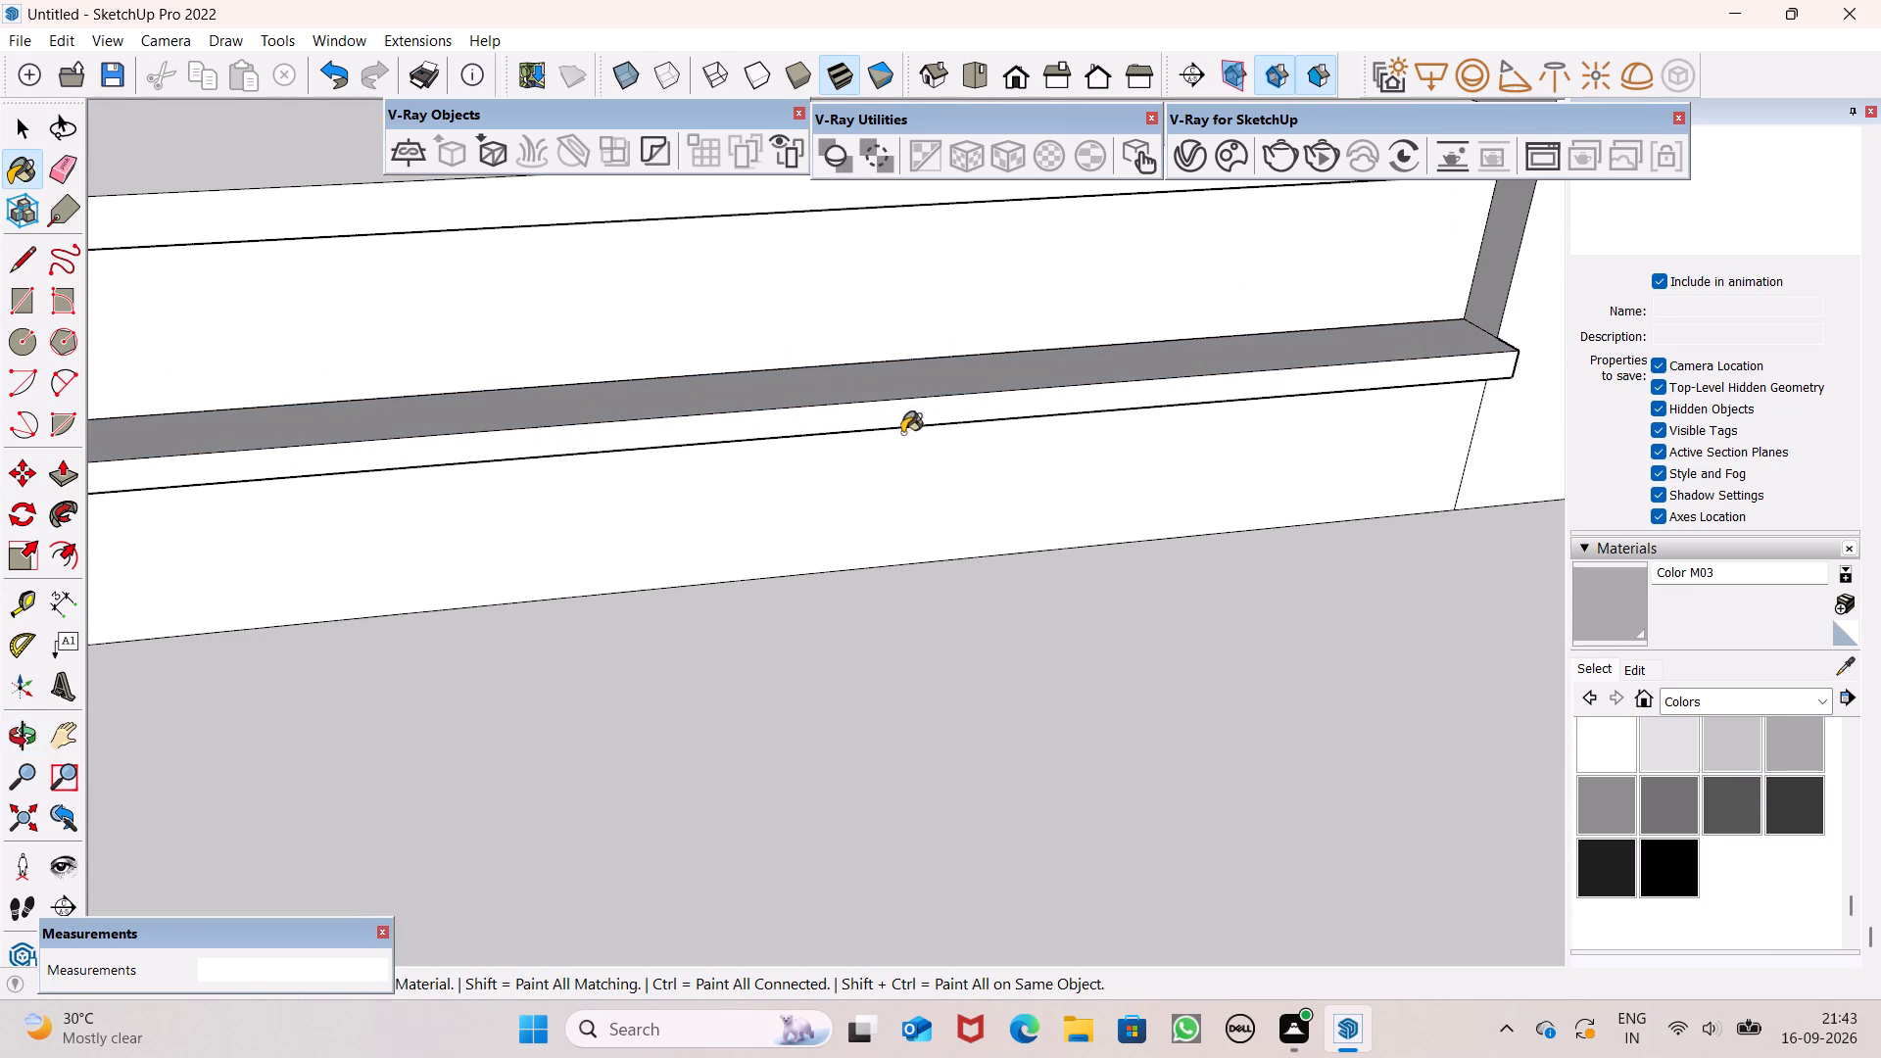
pyautogui.click(905, 425)
# Paint the top surface and front edge of the flat roof slab beside the tower with Color M03.
pyautogui.scroll(-6, 1053, 371)
pyautogui.moveTo(1052, 370); pyautogui.dragTo(1035, 292, button='middle')
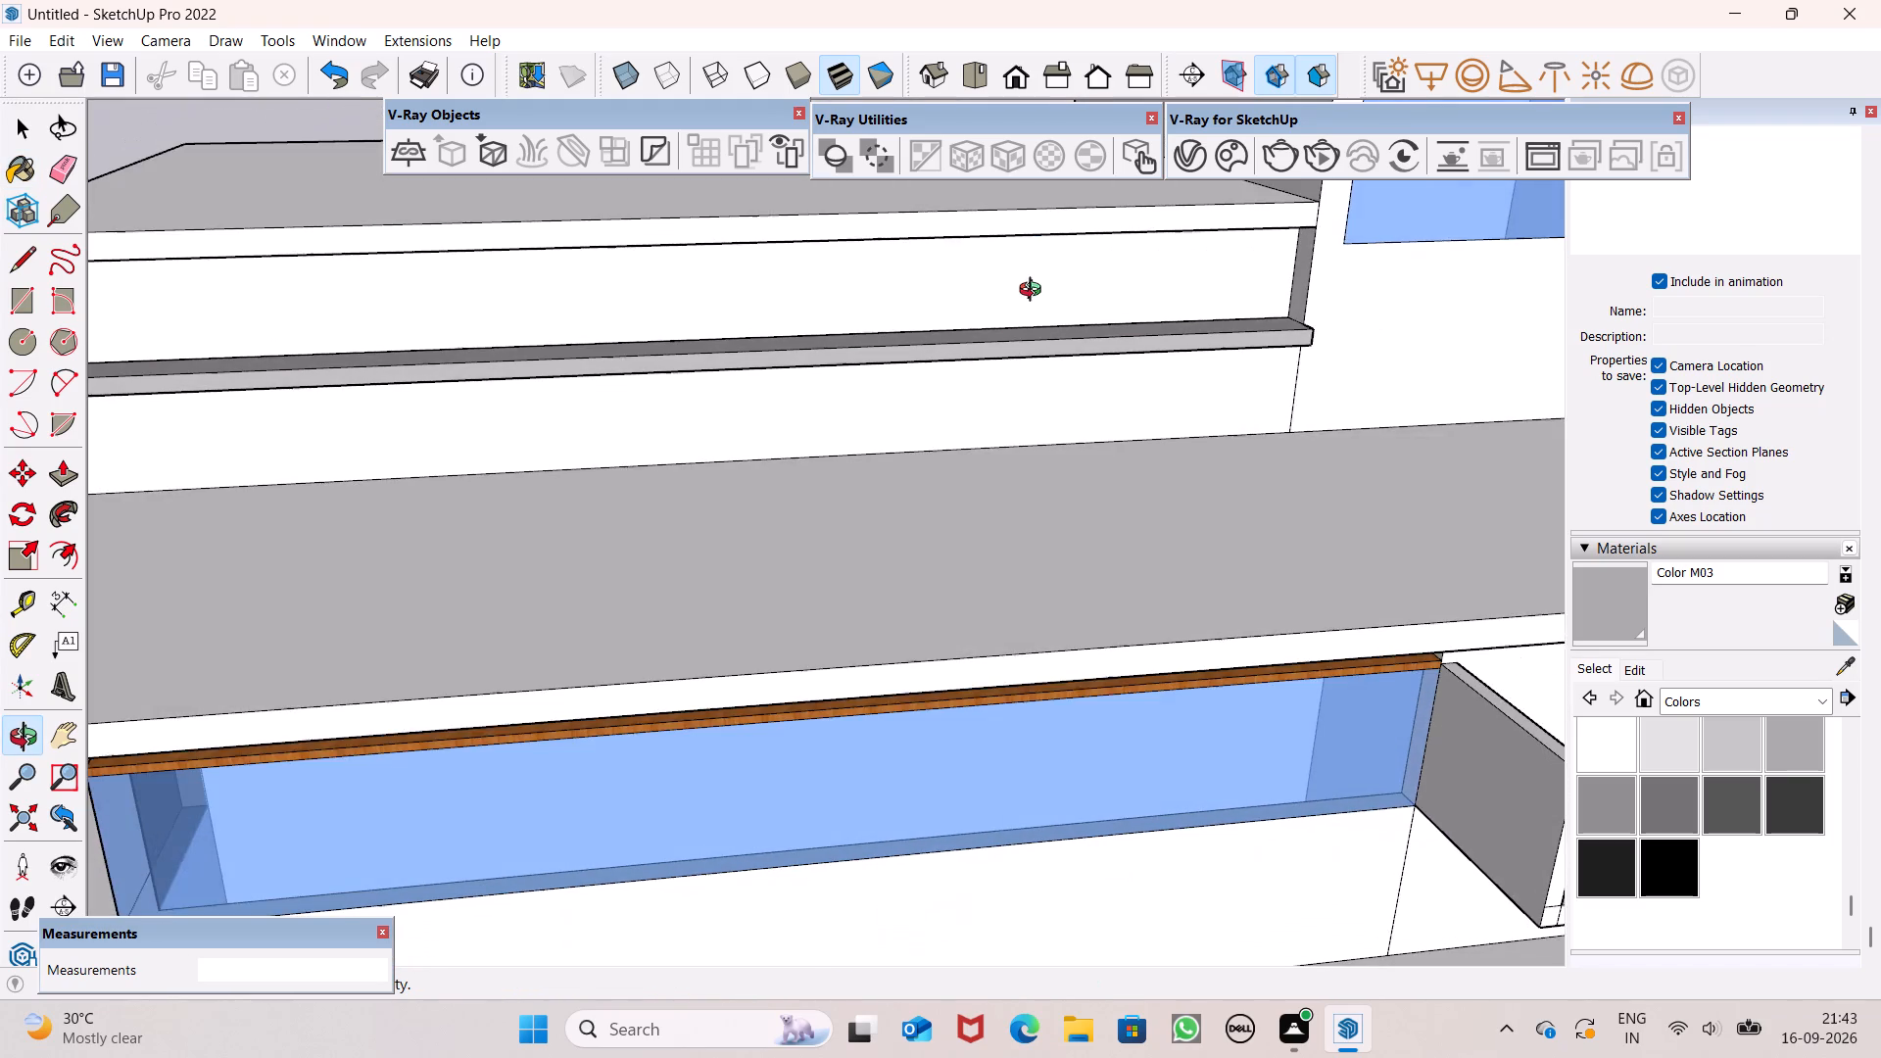
pyautogui.moveTo(1035, 292); pyautogui.dragTo(1028, 280, button='middle')
pyautogui.scroll(5, 311, 183)
pyautogui.click(317, 186)
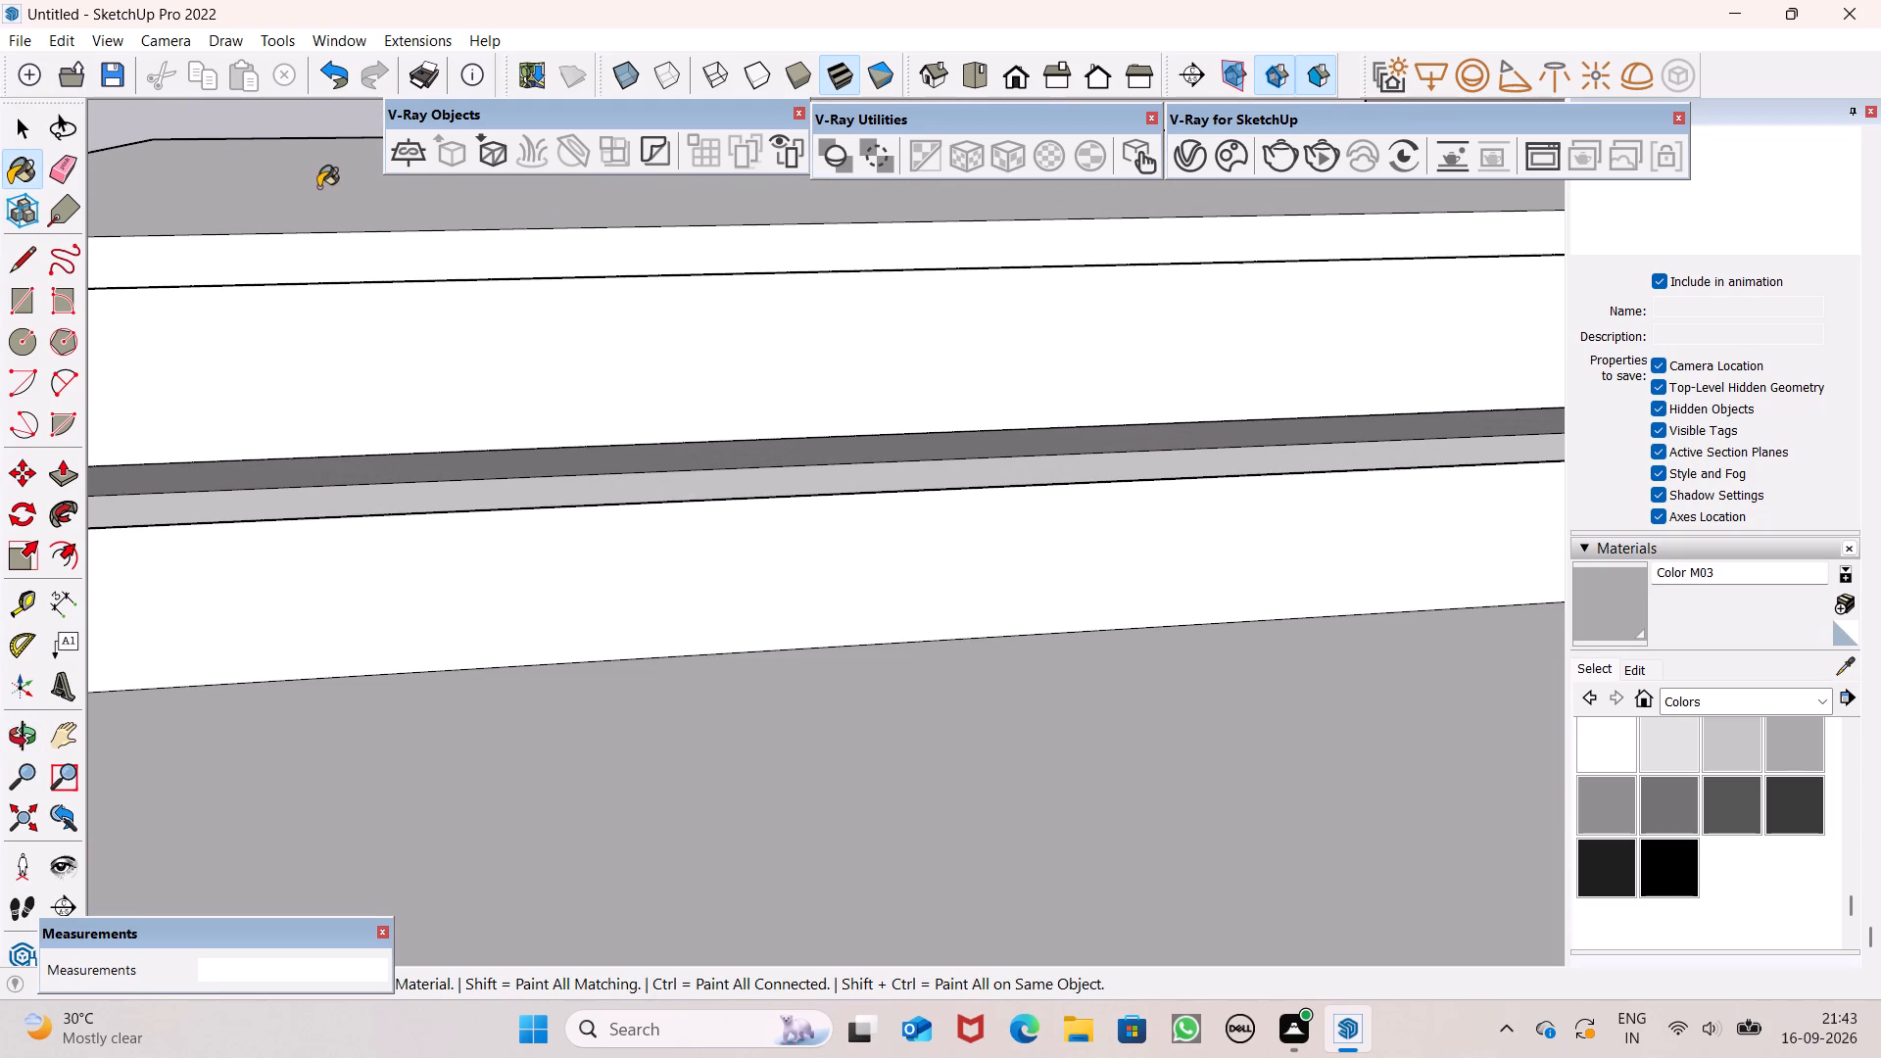
pyautogui.click(414, 275)
# Paint the flat roof slab's edge above the two-pane window side with Color M03.
pyautogui.scroll(-7, 517, 253)
pyautogui.scroll(-3, 649, 265)
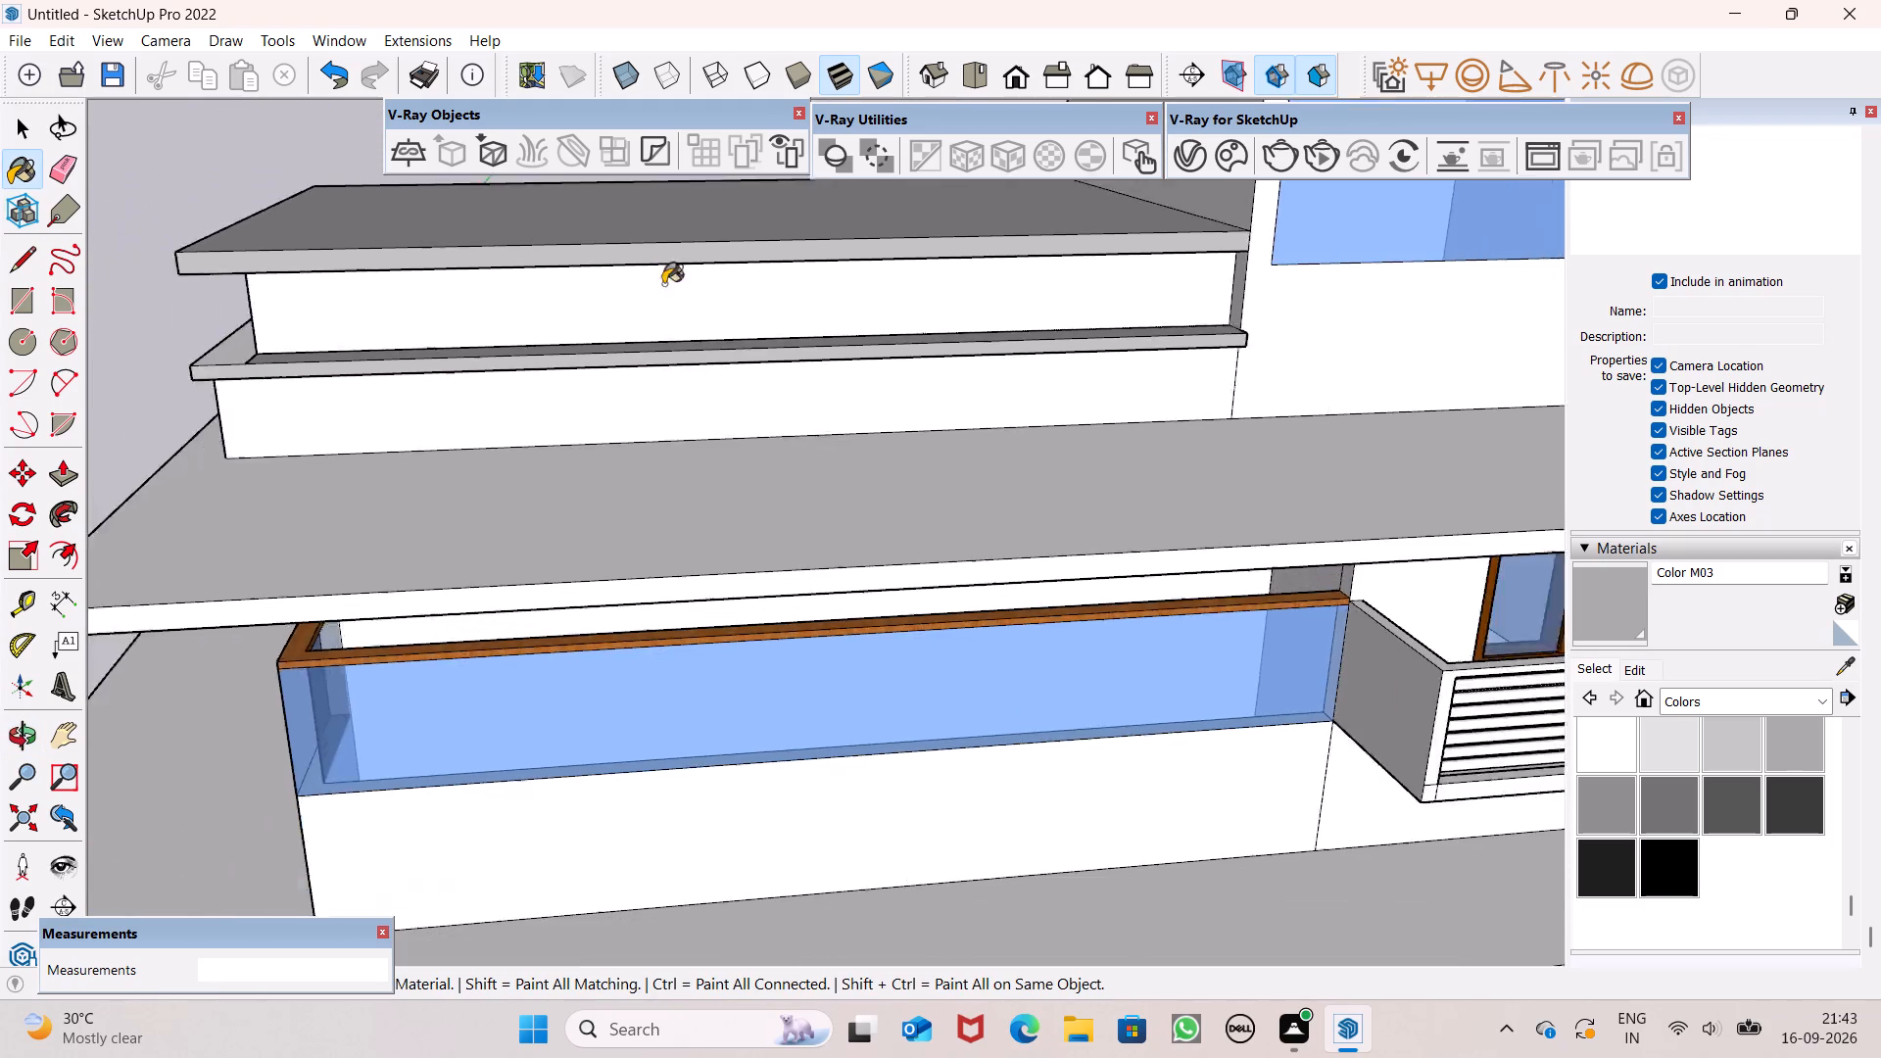
pyautogui.scroll(-3, 663, 284)
pyautogui.moveTo(711, 322); pyautogui.dragTo(1187, 281, button='middle')
pyautogui.scroll(5, 325, 226)
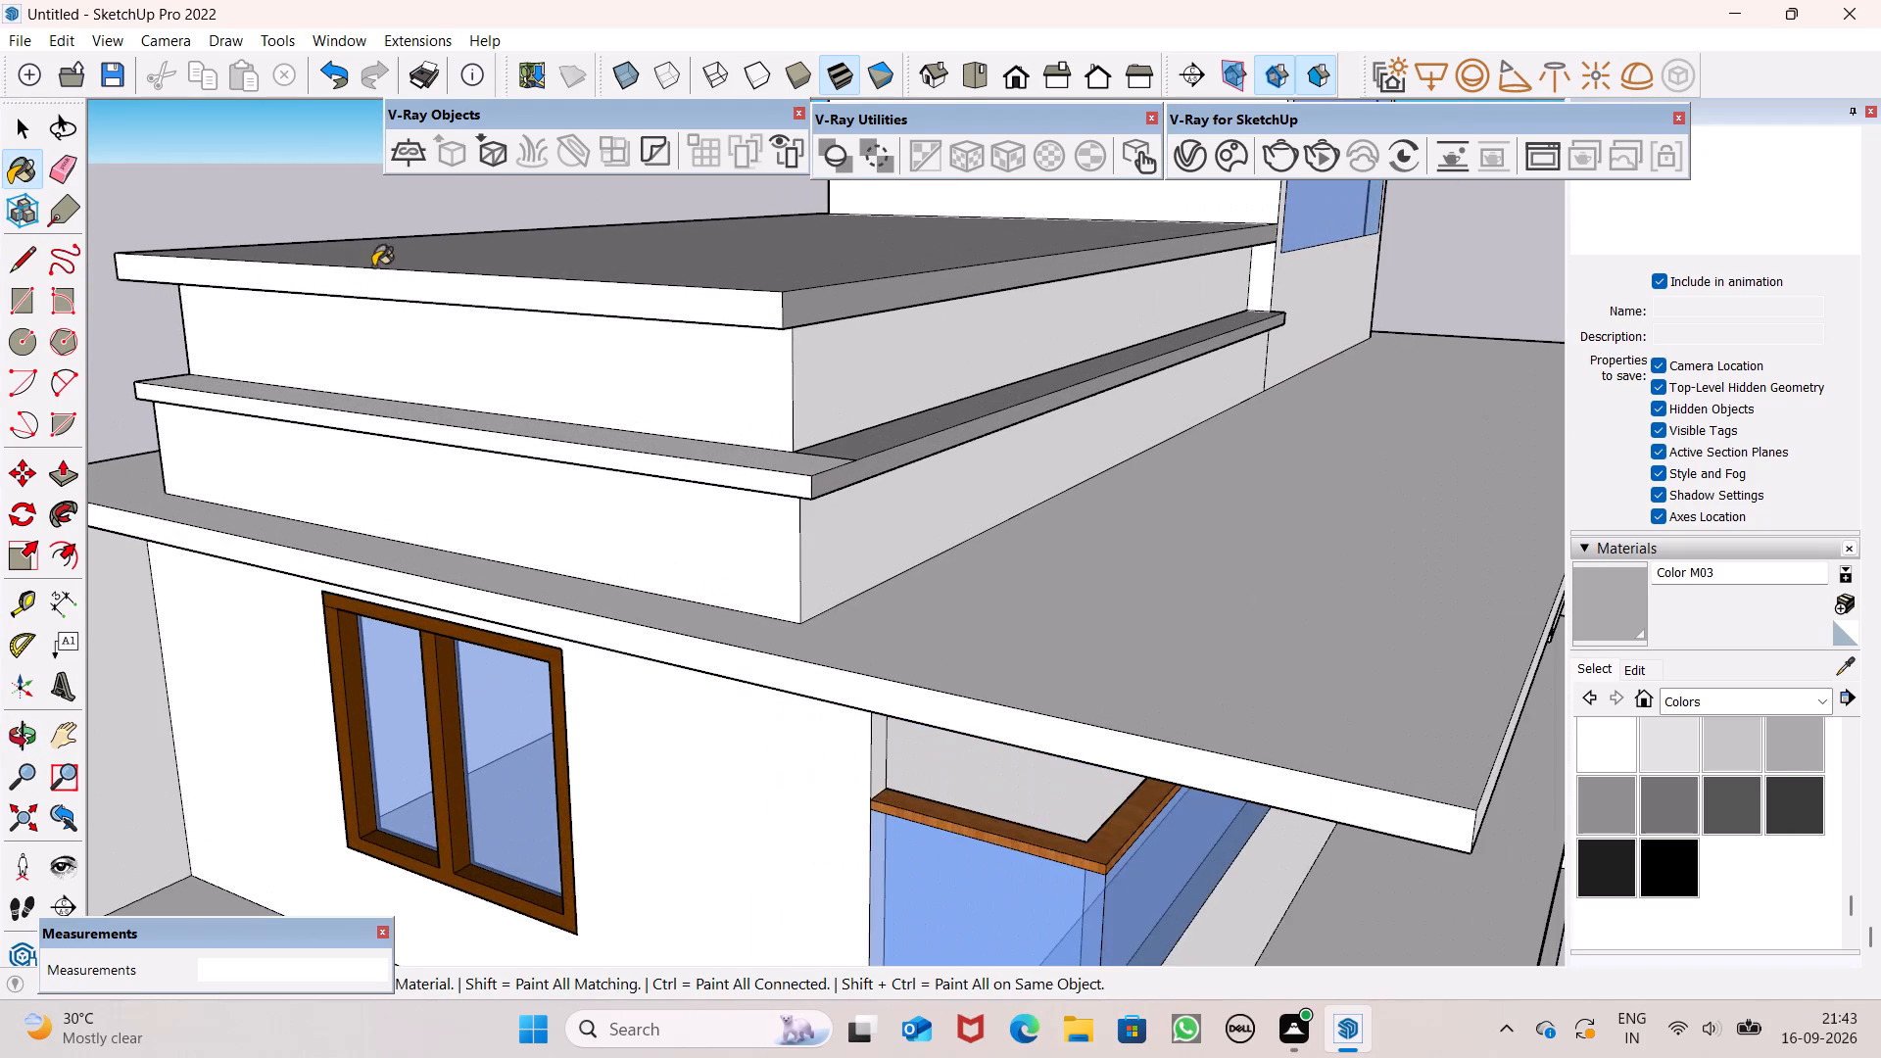
pyautogui.scroll(6, 795, 326)
pyautogui.click(778, 296)
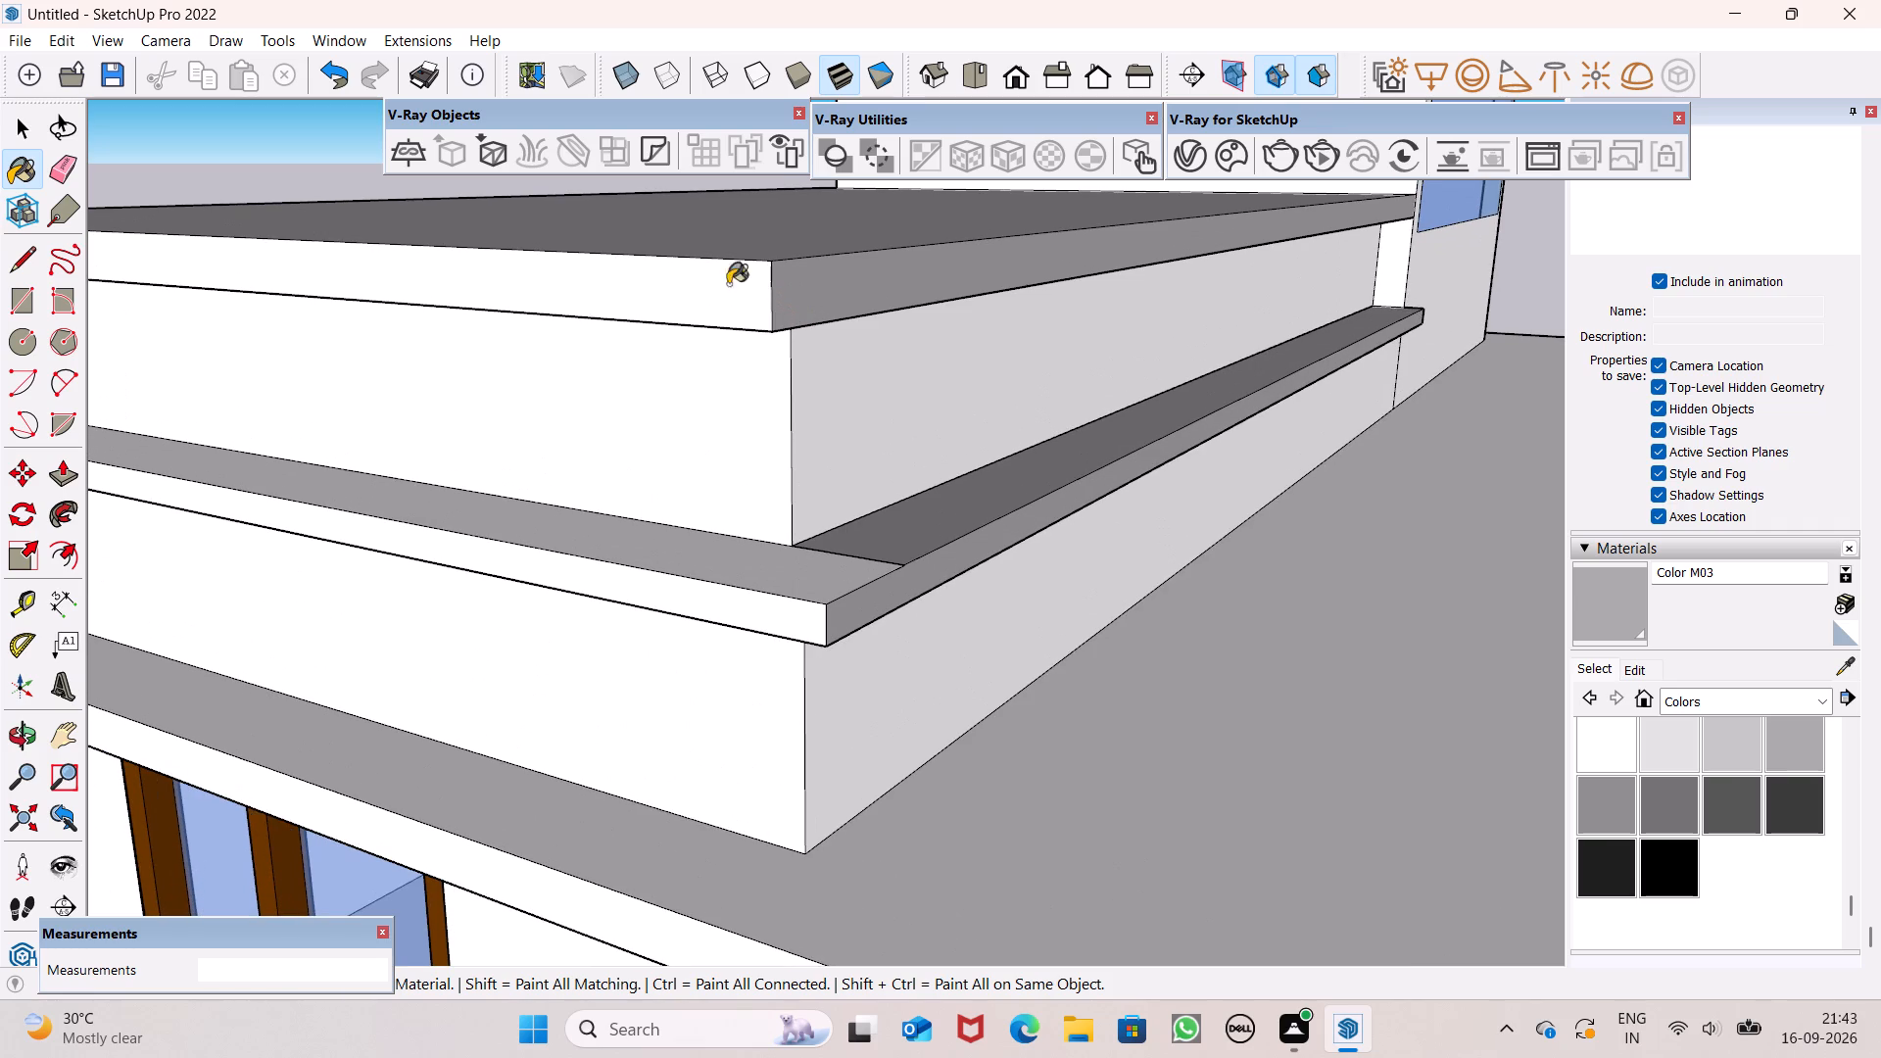
pyautogui.click(706, 305)
# Paint the ledge's top strip and outer edge on the two-pane window side with Color M03.
pyautogui.scroll(-6, 718, 296)
pyautogui.moveTo(747, 388); pyautogui.dragTo(882, 562, button='middle')
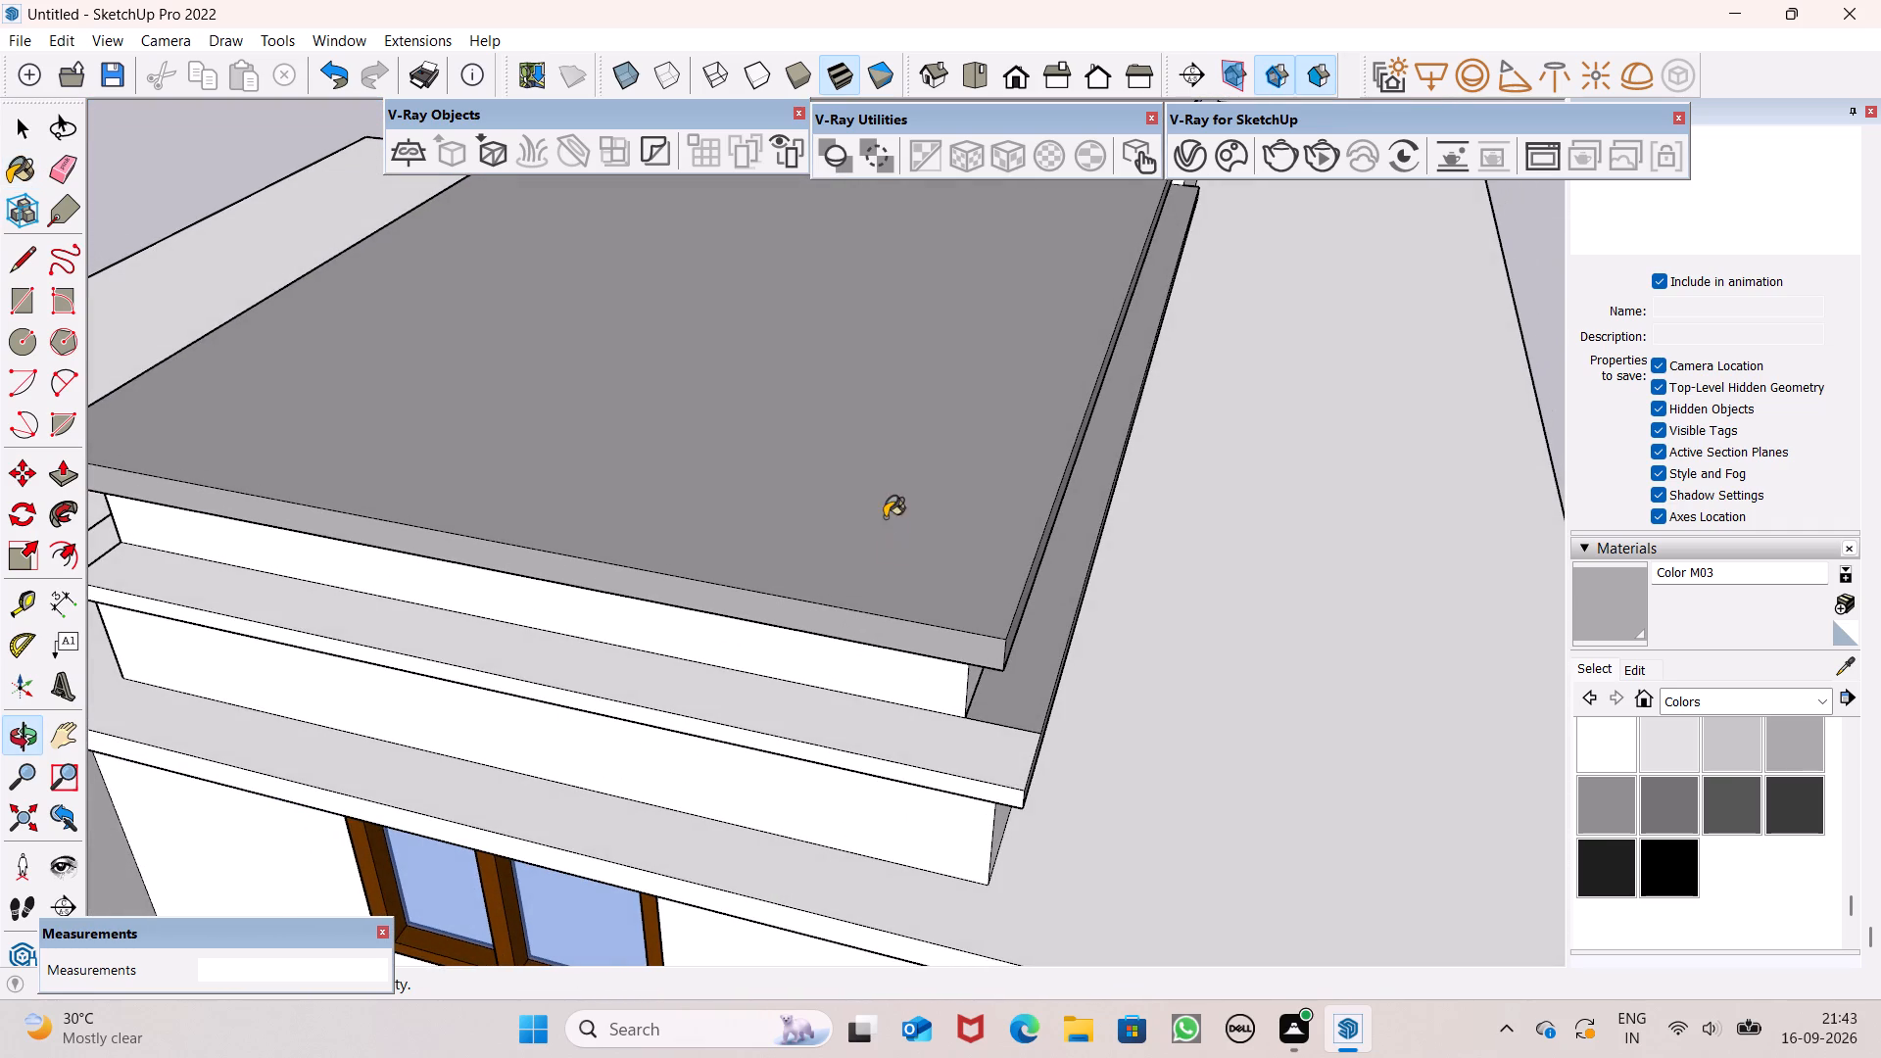
pyautogui.scroll(-5, 1200, 631)
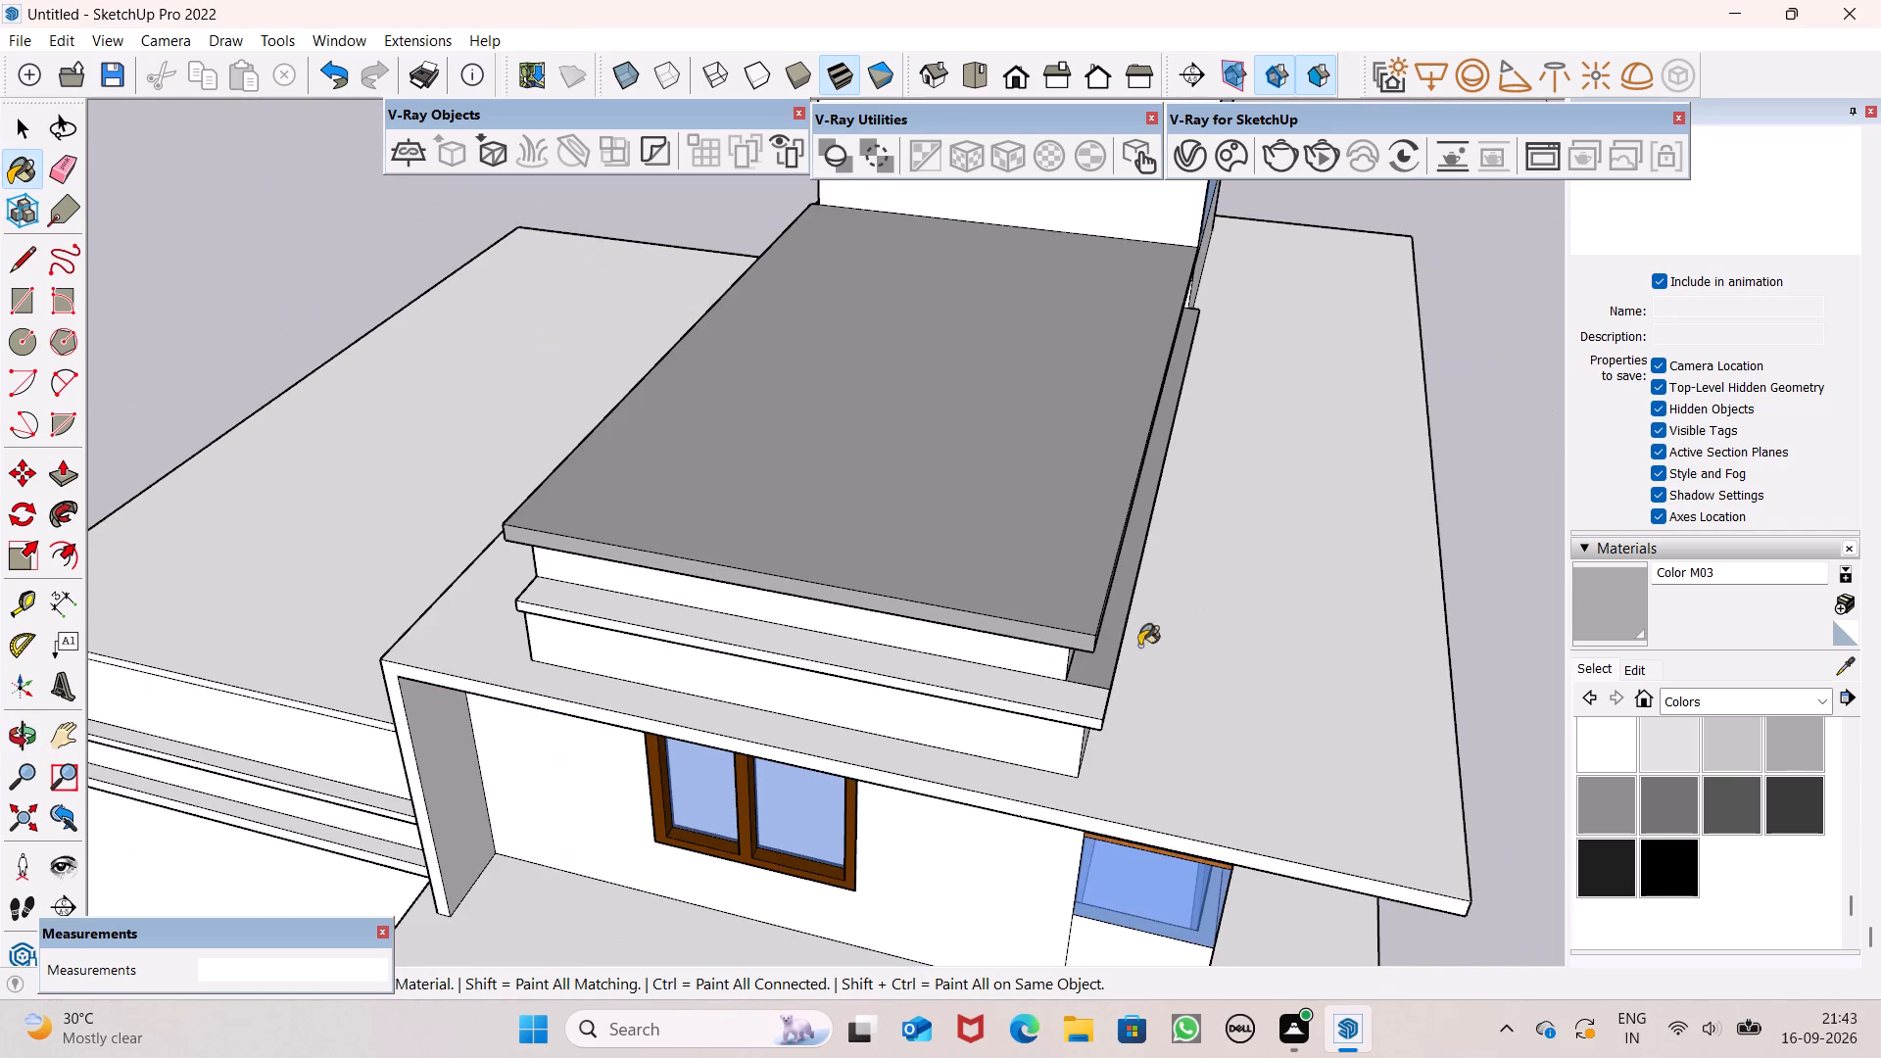
pyautogui.scroll(4, 973, 720)
pyautogui.click(1115, 685)
pyautogui.scroll(1, 1260, 776)
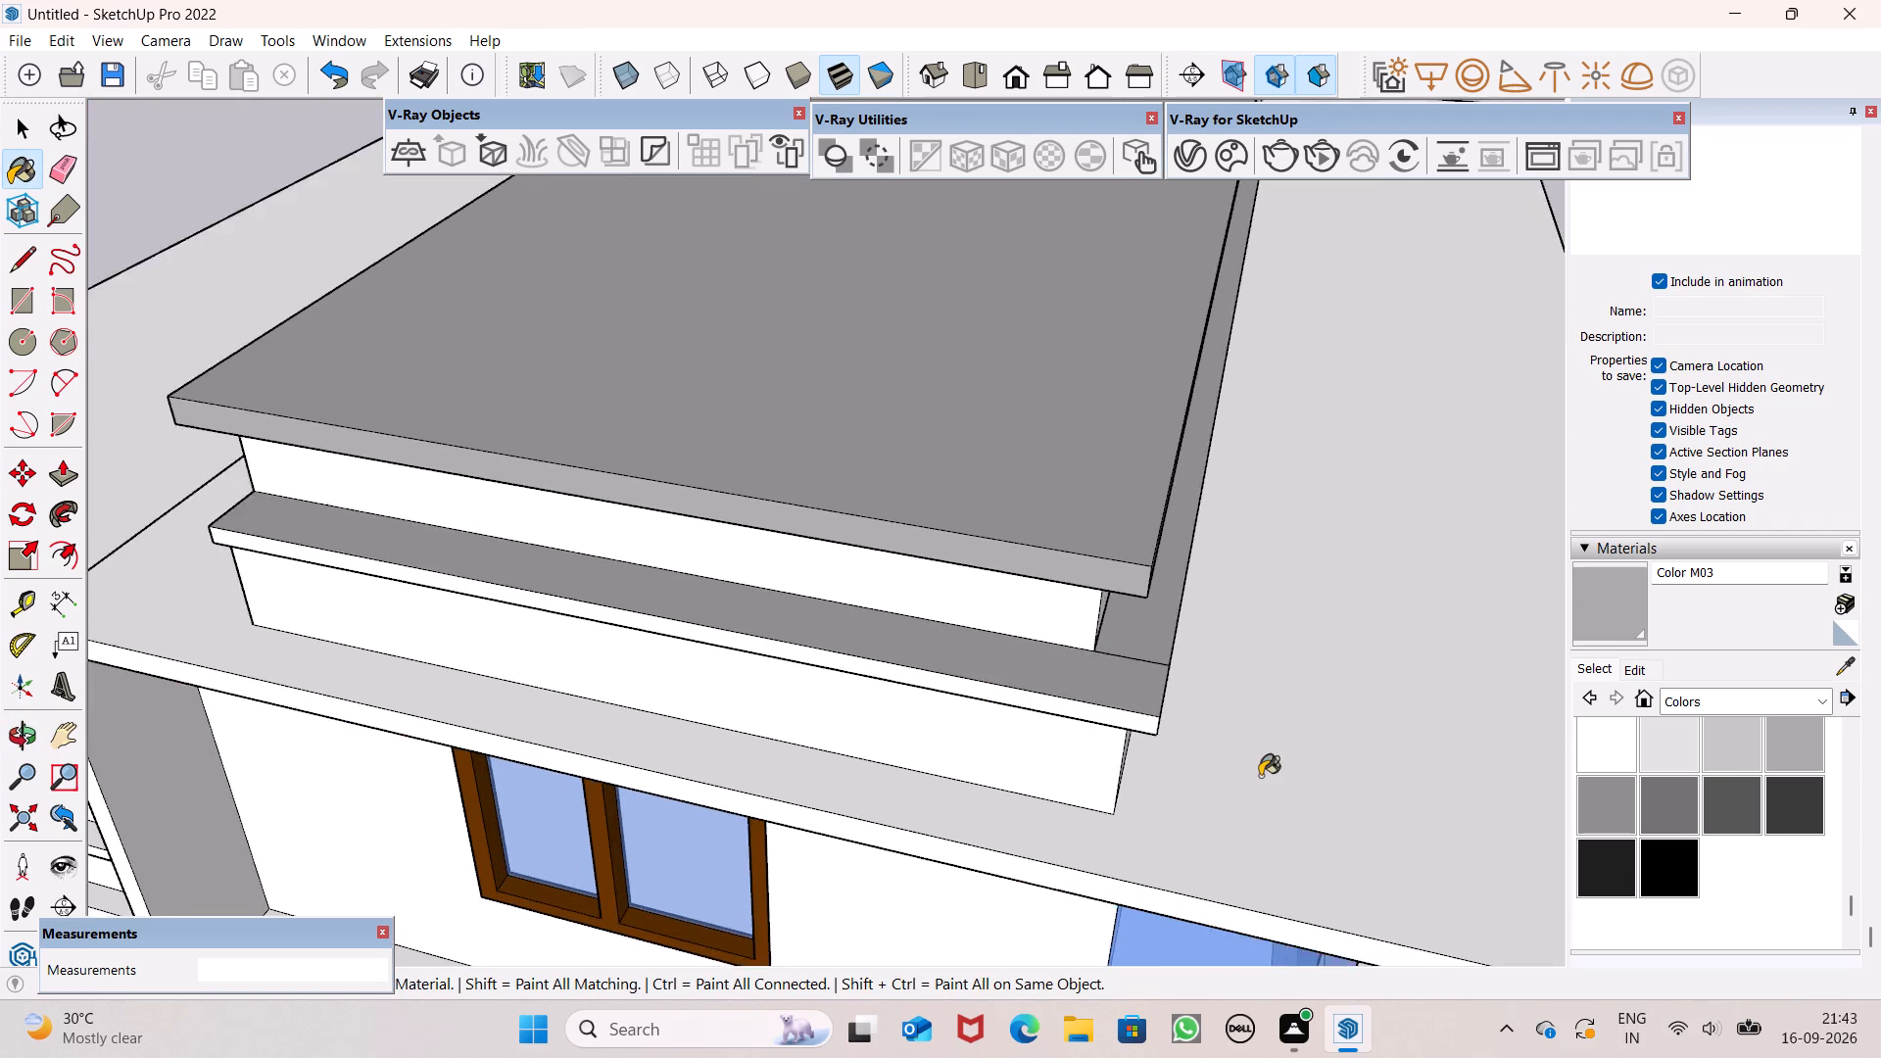
pyautogui.moveTo(1260, 776); pyautogui.dragTo(1196, 648, button='middle')
pyautogui.scroll(6, 1091, 578)
pyautogui.scroll(5, 1018, 355)
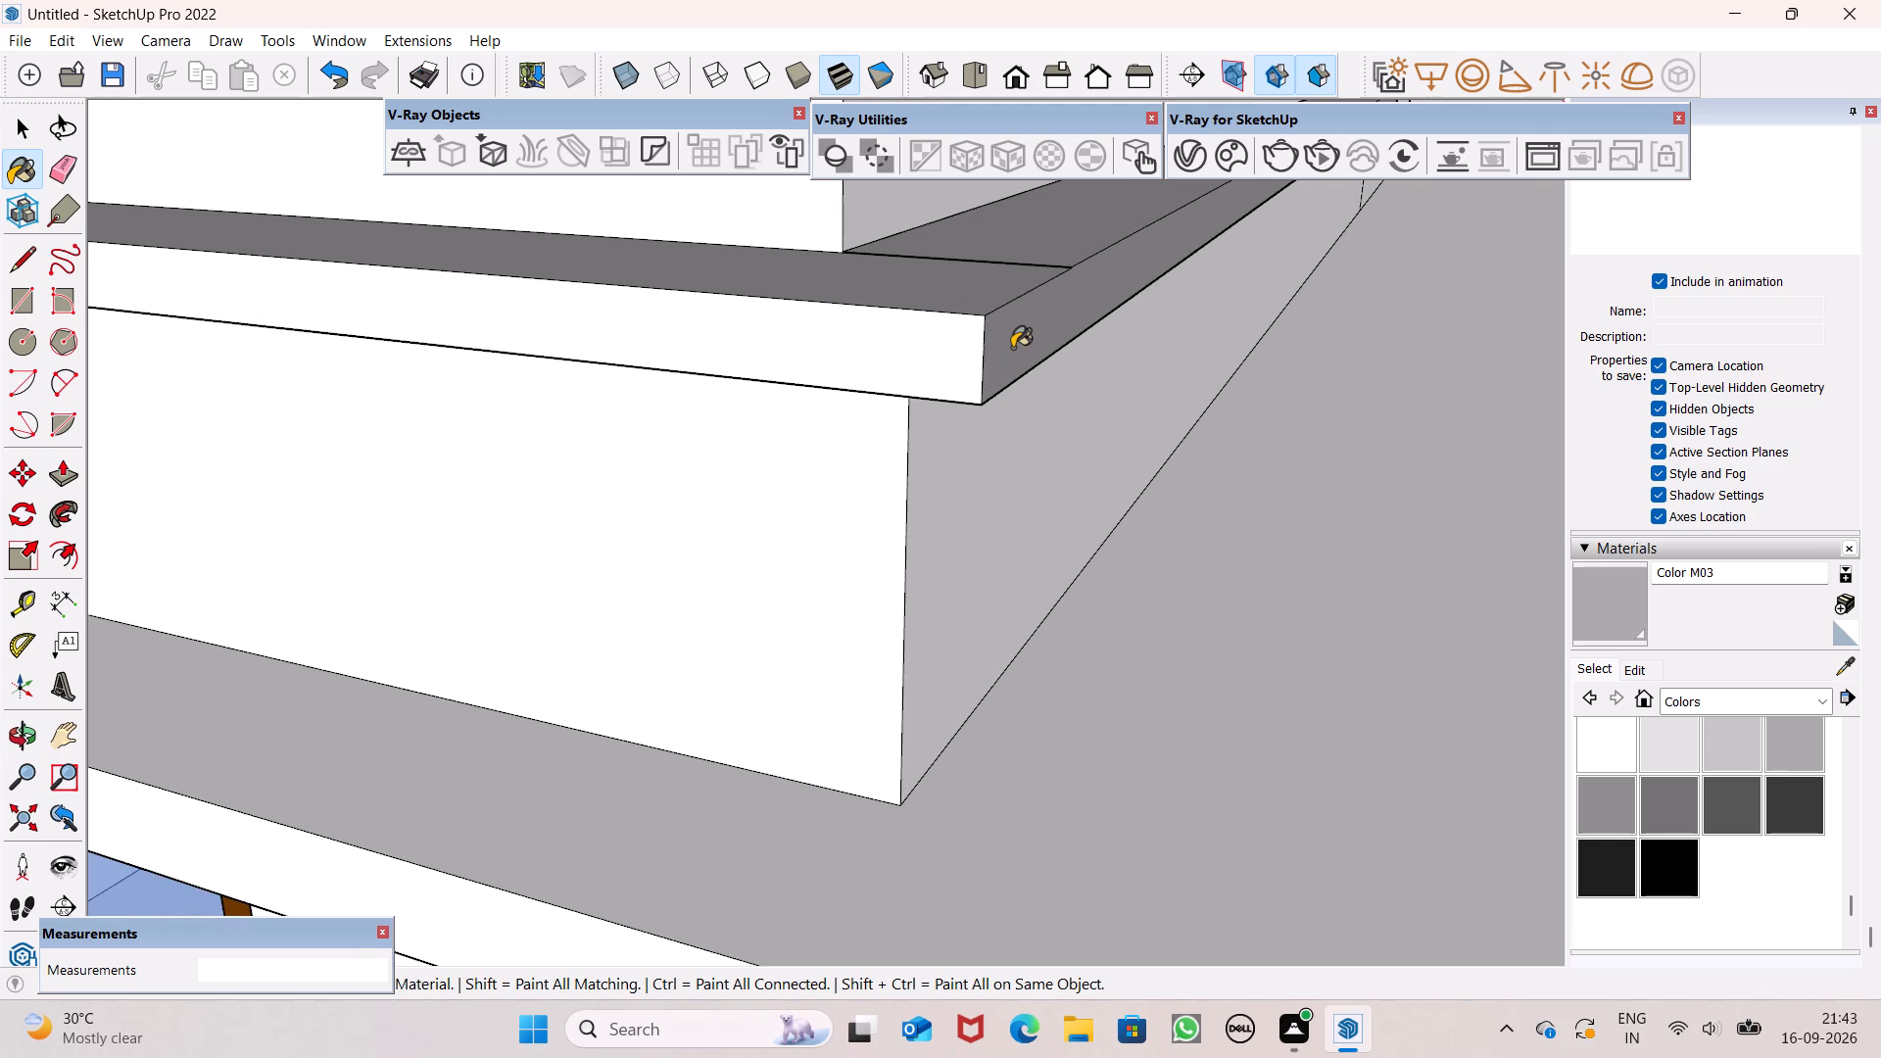
pyautogui.click(1011, 347)
pyautogui.click(945, 368)
# Paint the rear edge of the flat roof slab beside the tower with Color M03.
pyautogui.scroll(-7, 1005, 368)
pyautogui.scroll(-12, 1234, 410)
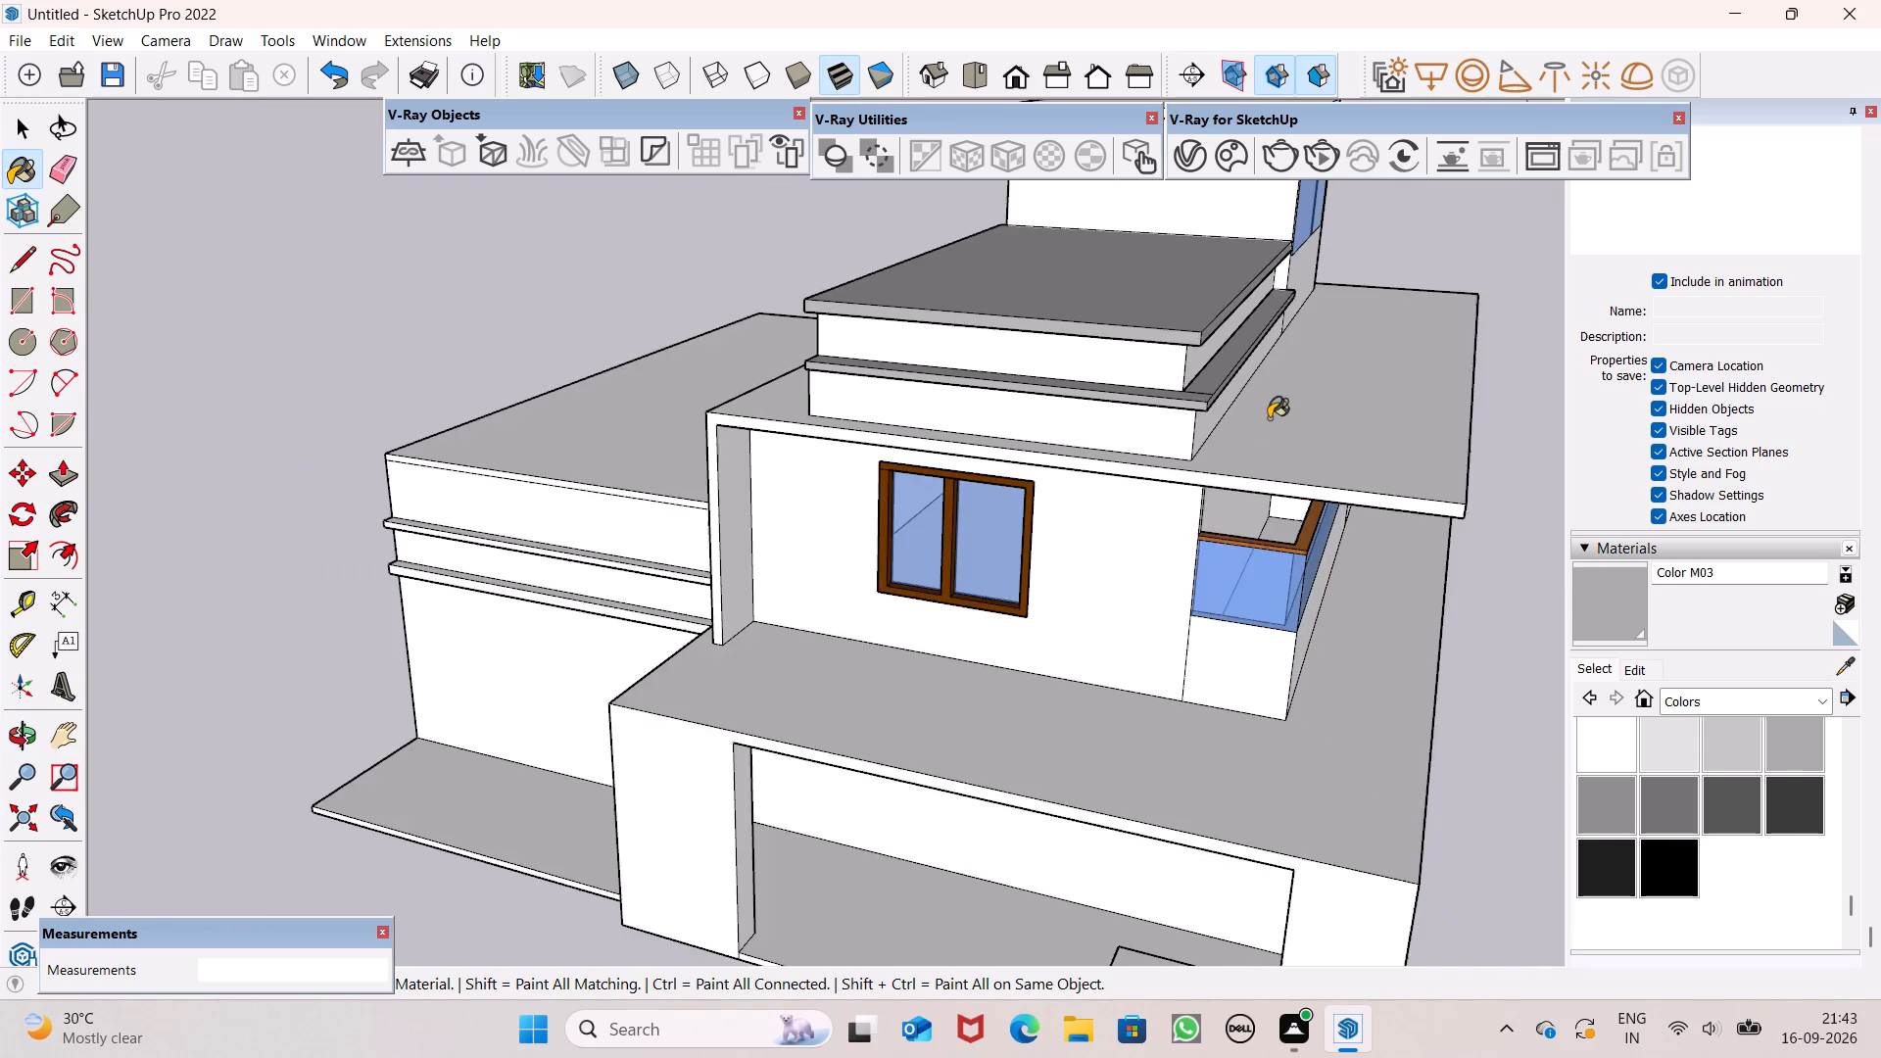
pyautogui.moveTo(1147, 460); pyautogui.dragTo(1840, 579, button='middle')
pyautogui.scroll(5, 957, 240)
pyautogui.scroll(5, 1094, 321)
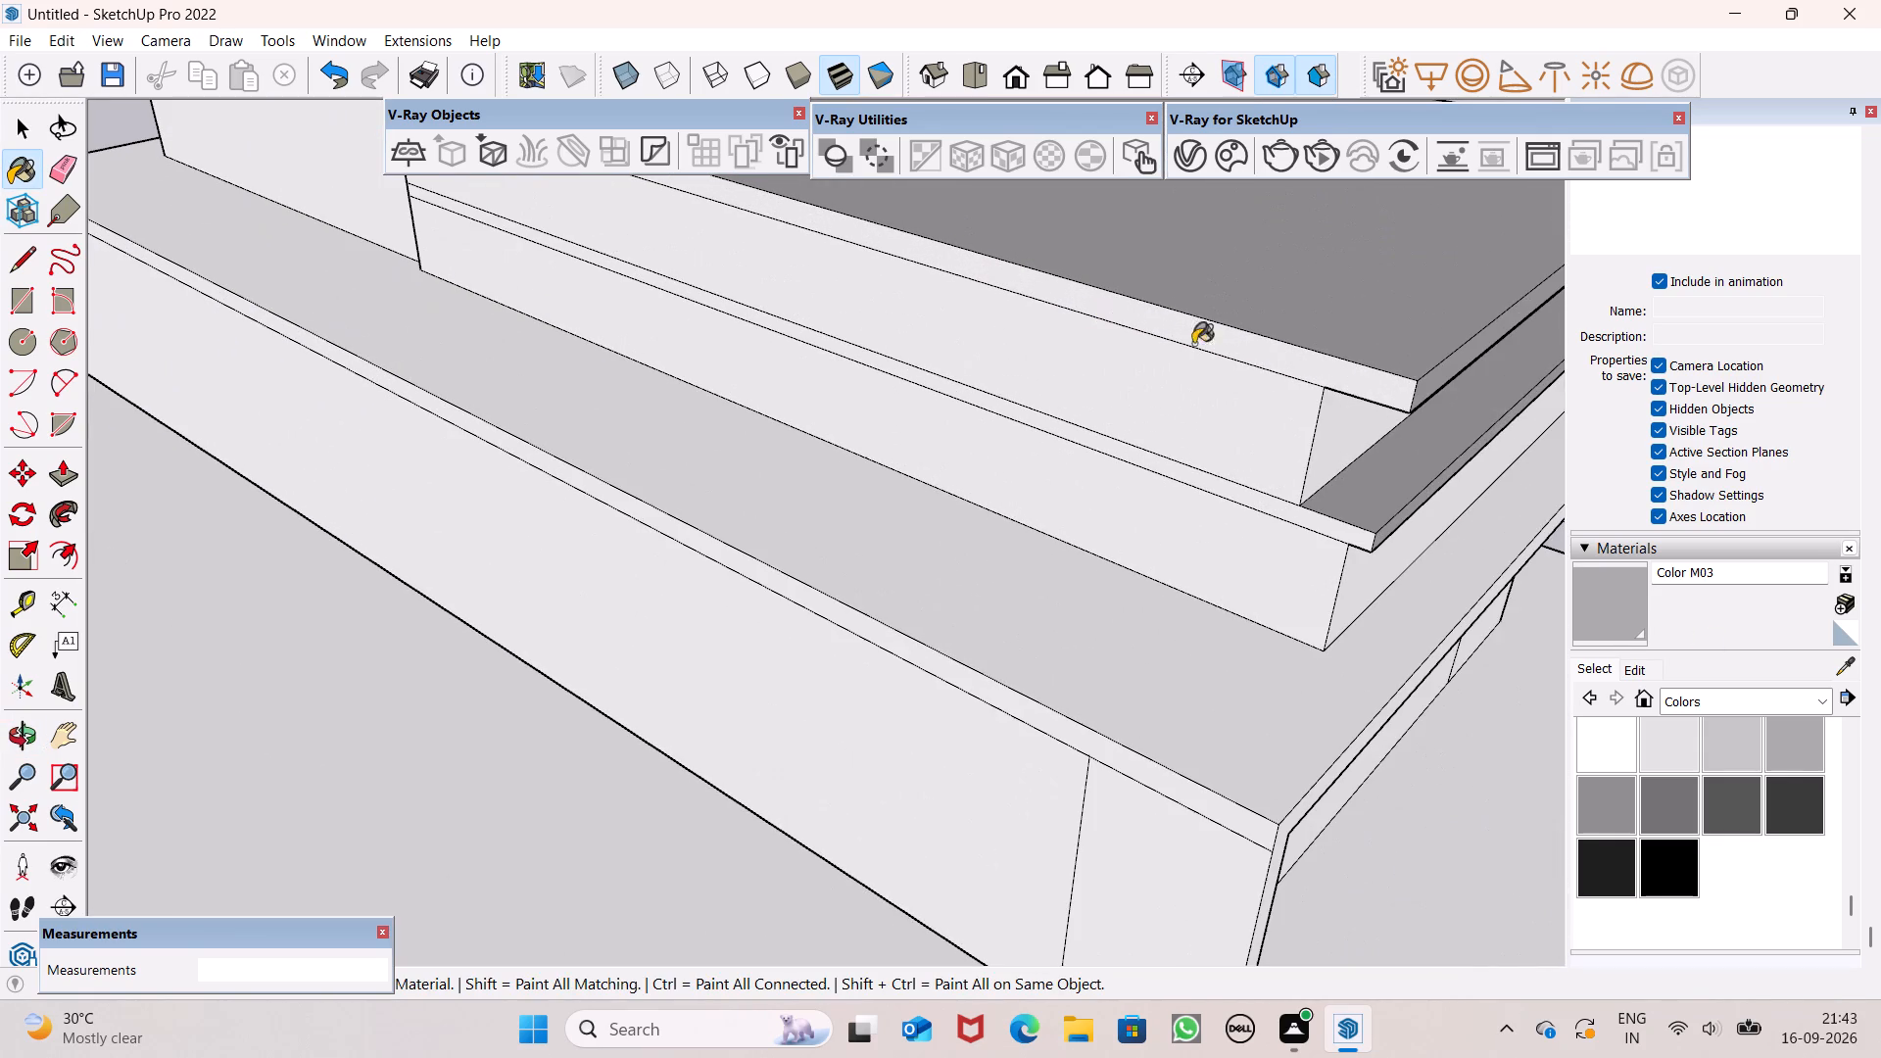
pyautogui.click(1368, 378)
# Paint the rear outer edge of the ledge below the flat roof slab with Color M03.
pyautogui.moveTo(1412, 408); pyautogui.dragTo(1565, 428, button='middle')
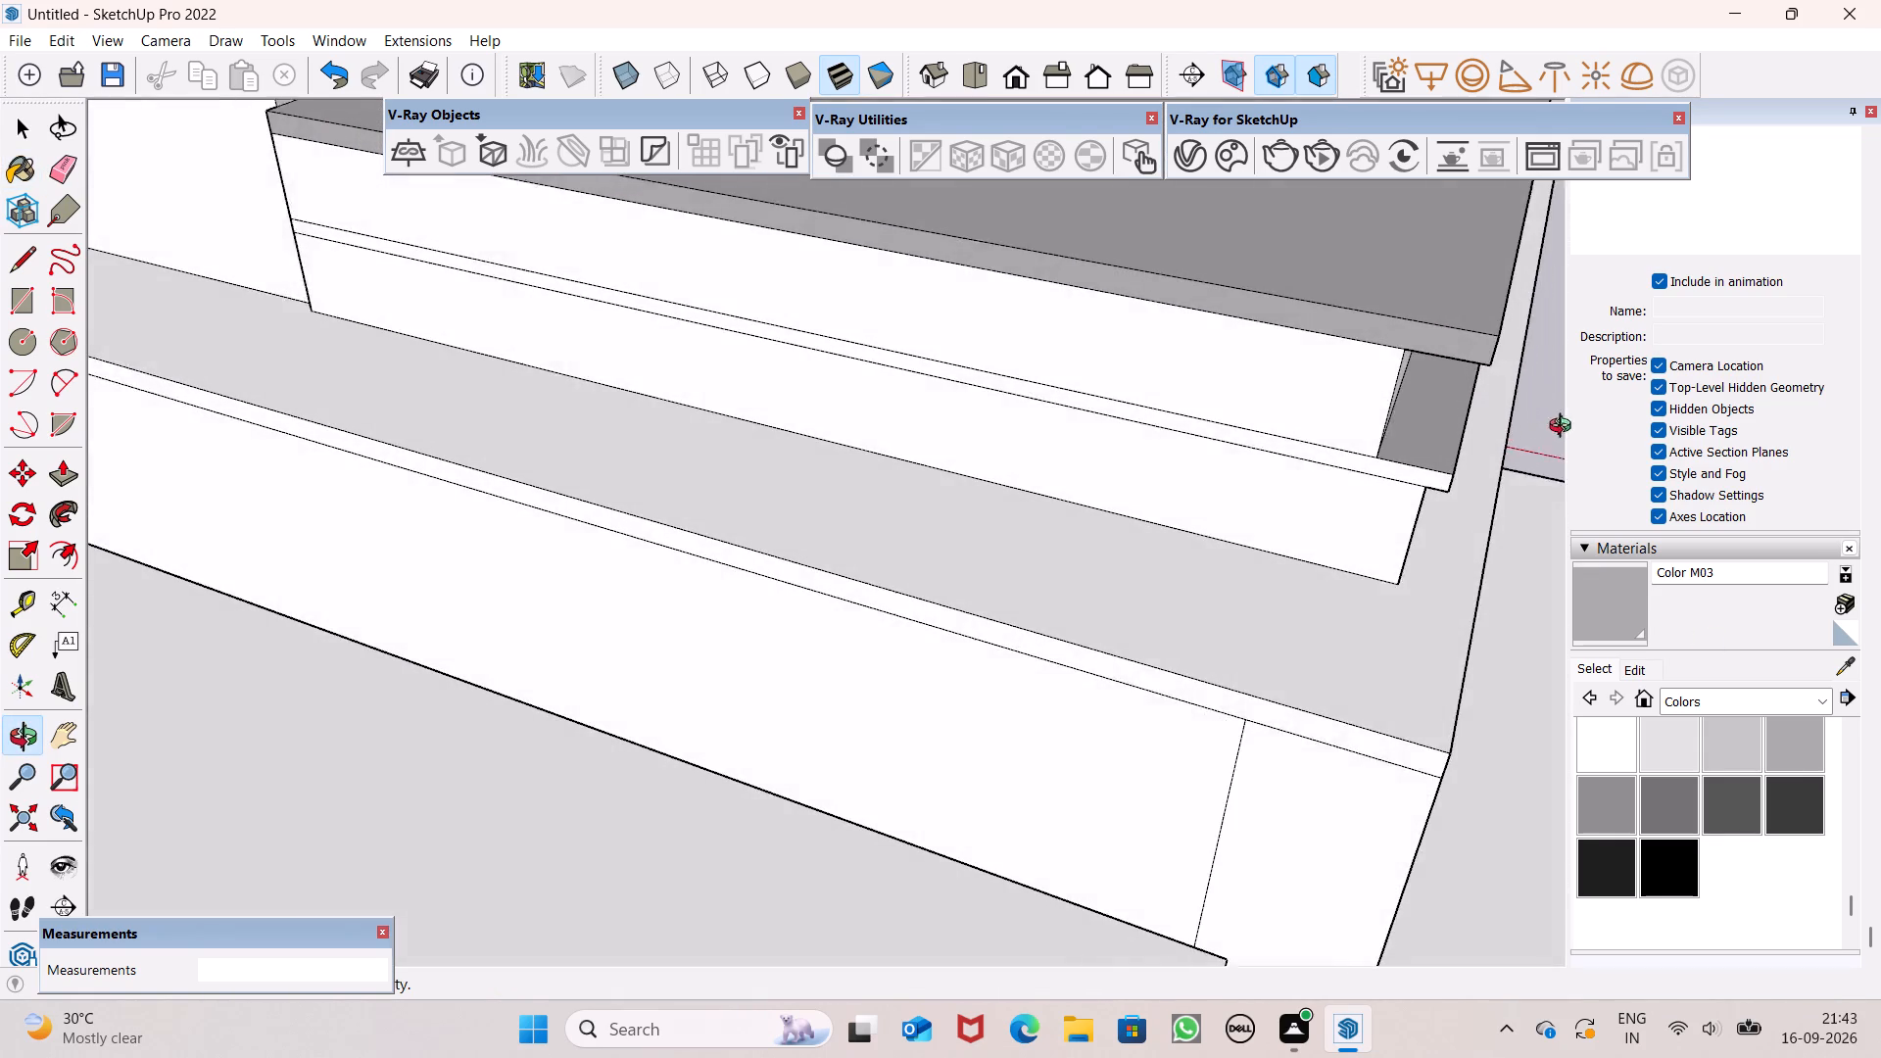
pyautogui.moveTo(1565, 428); pyautogui.dragTo(1559, 403, button='middle')
pyautogui.scroll(5, 1317, 441)
pyautogui.click(1431, 457)
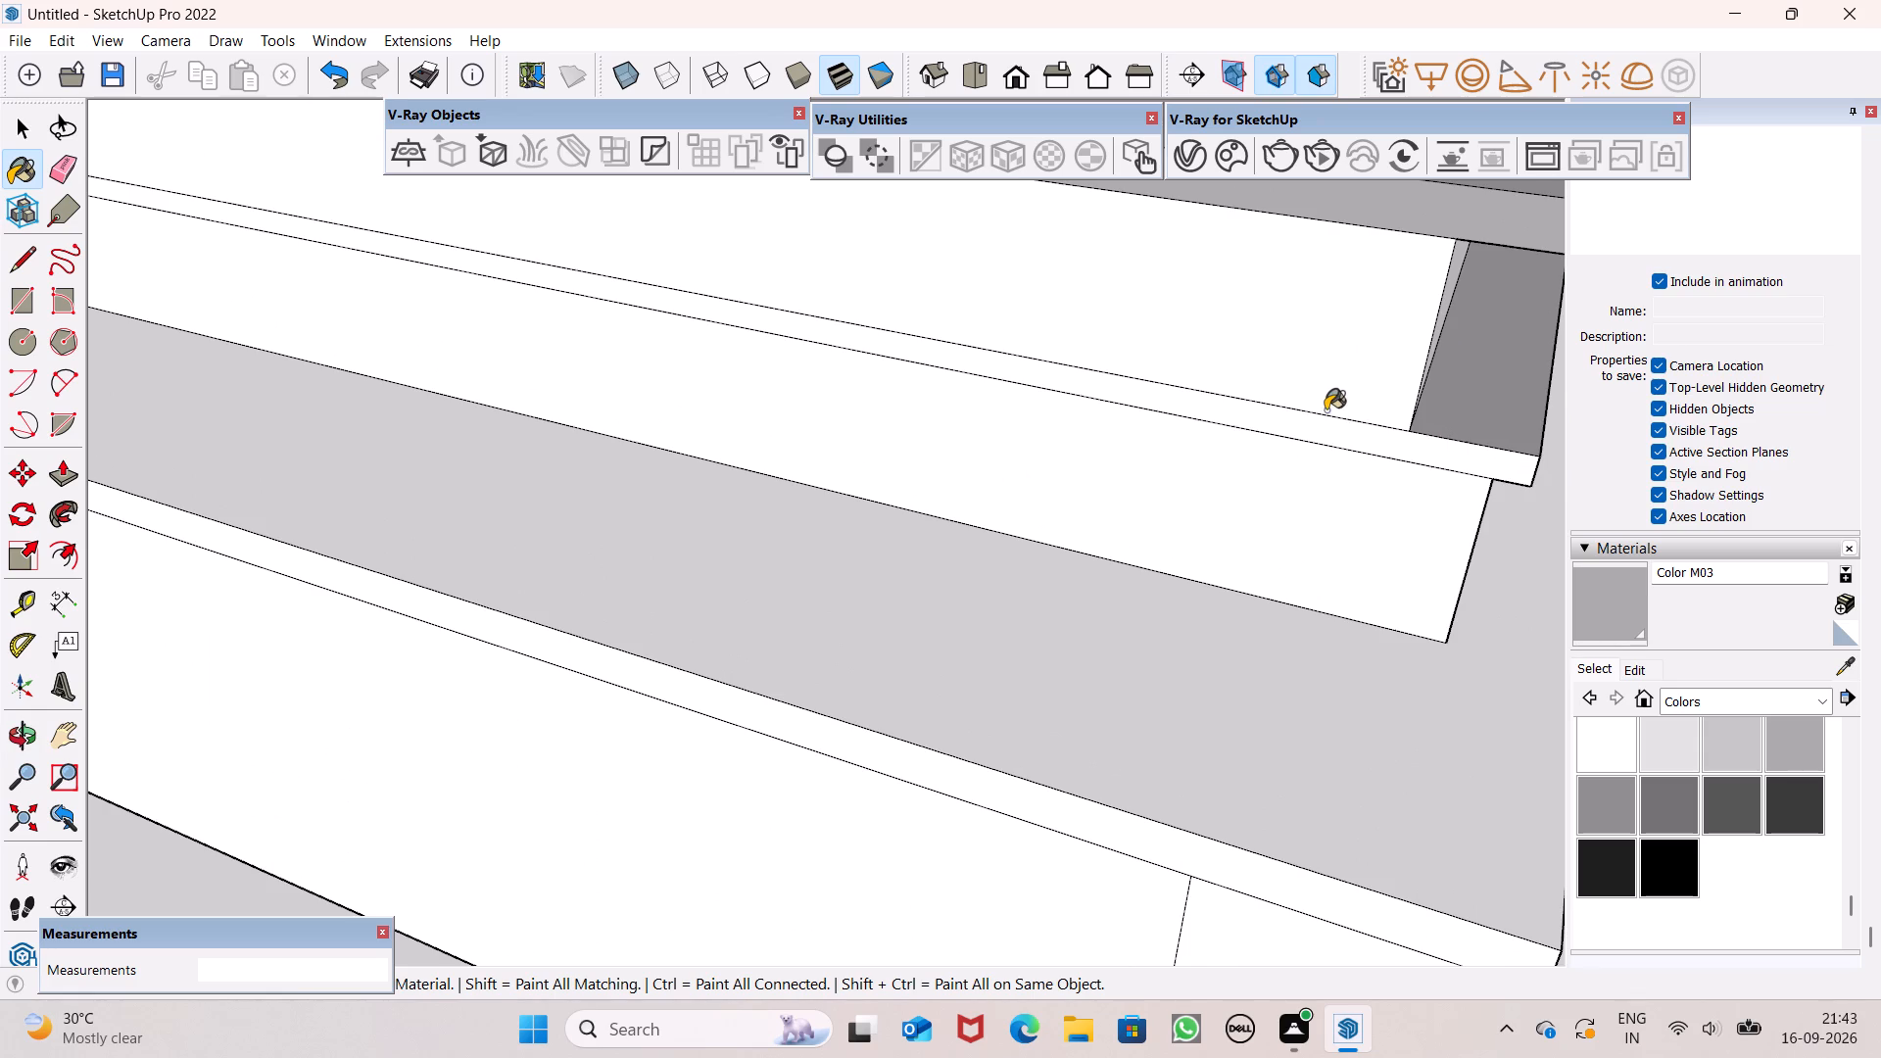
# Examine the painted roof slab and ledges from the two-pane window side, and the whole house from the front.
pyautogui.scroll(-14, 1326, 410)
pyautogui.moveTo(1315, 425); pyautogui.dragTo(682, 290, button='middle')
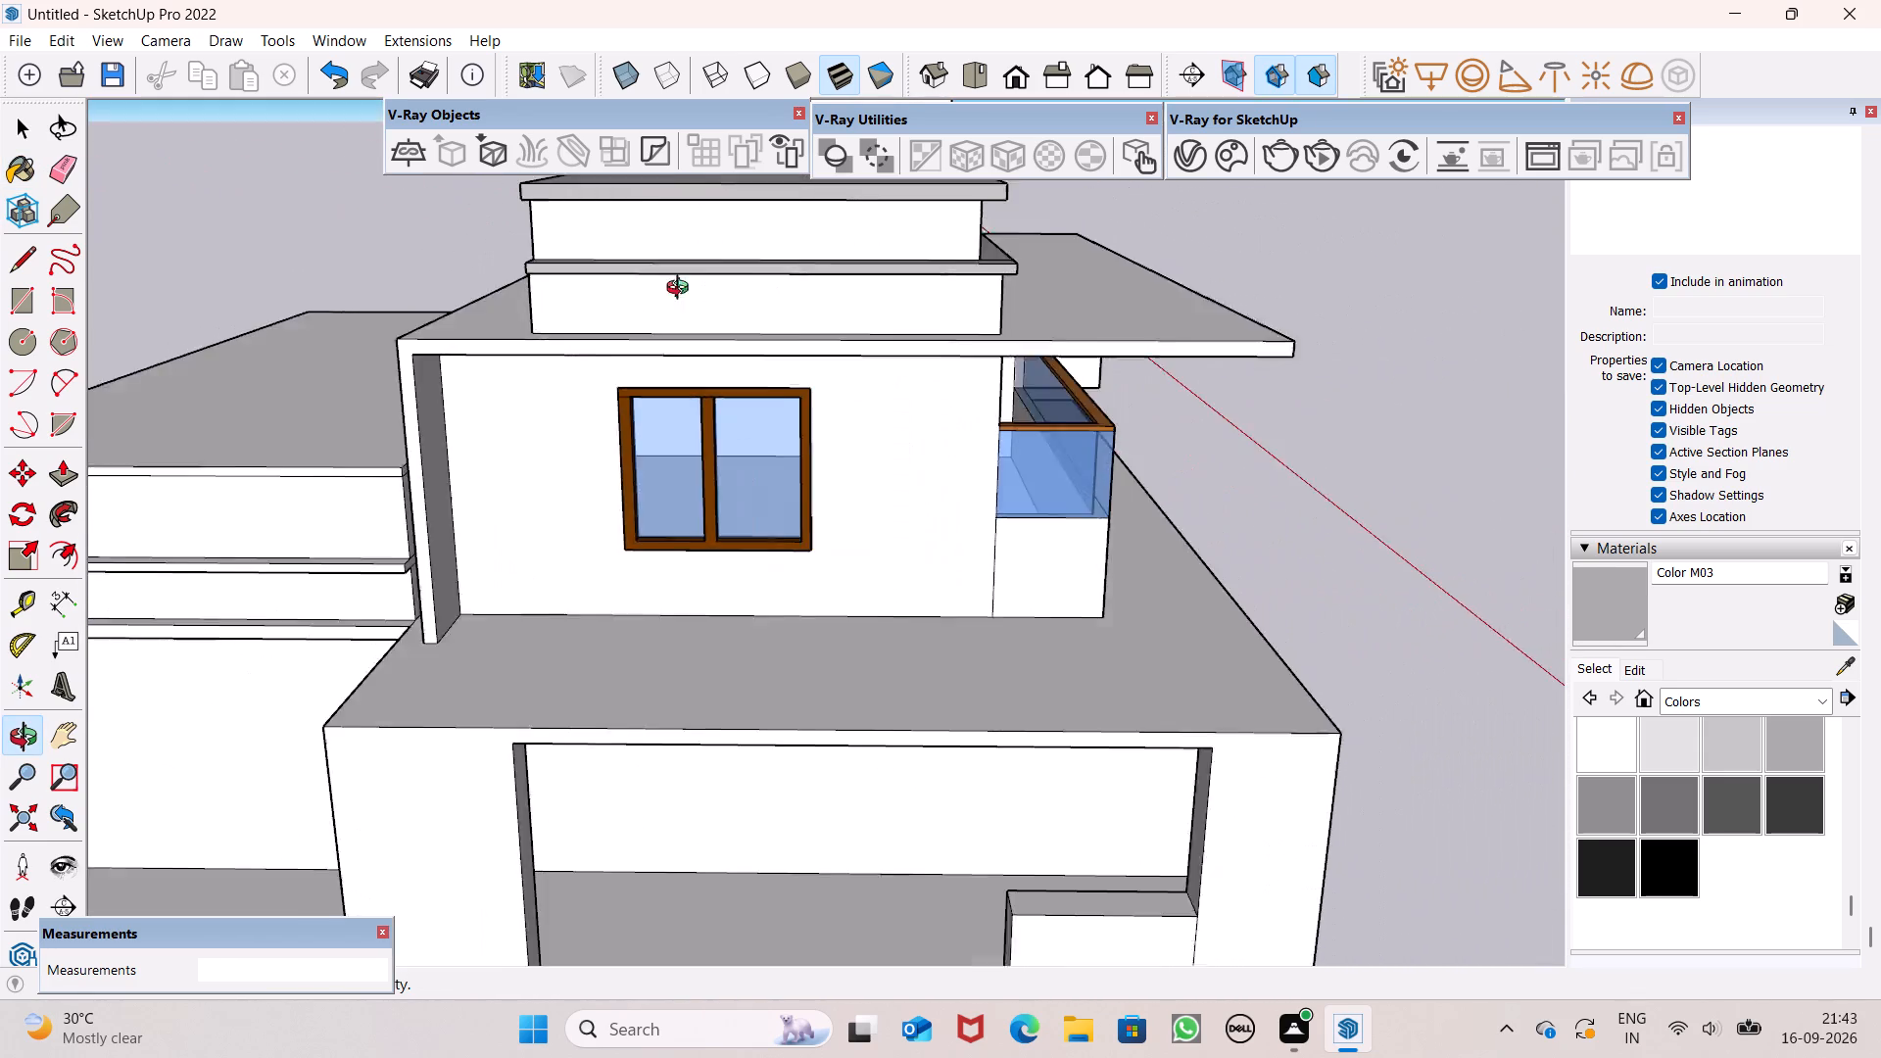
pyautogui.moveTo(682, 290); pyautogui.dragTo(149, 376, button='middle')
pyautogui.scroll(-1, 864, 313)
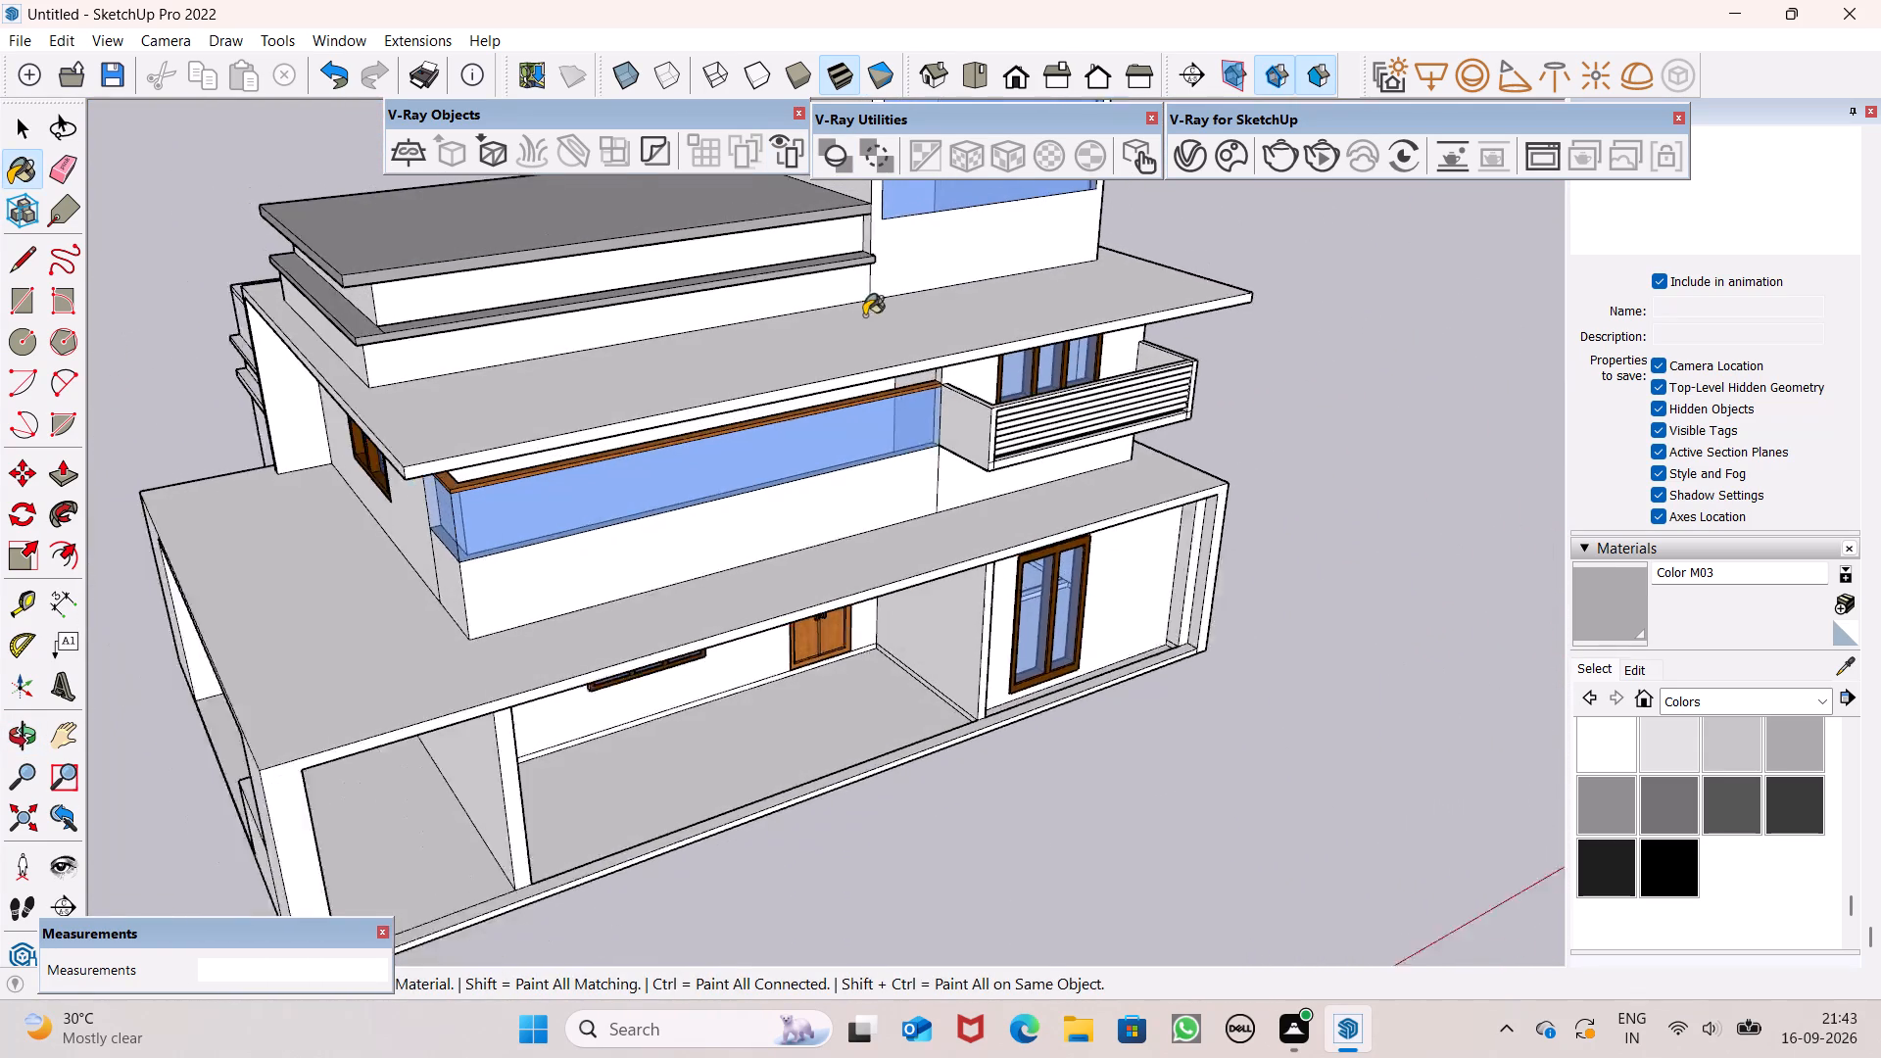
pyautogui.scroll(-2, 864, 315)
pyautogui.scroll(1, 972, 275)
pyautogui.scroll(-4, 973, 275)
pyautogui.moveTo(961, 296); pyautogui.dragTo(593, 252, button='middle')
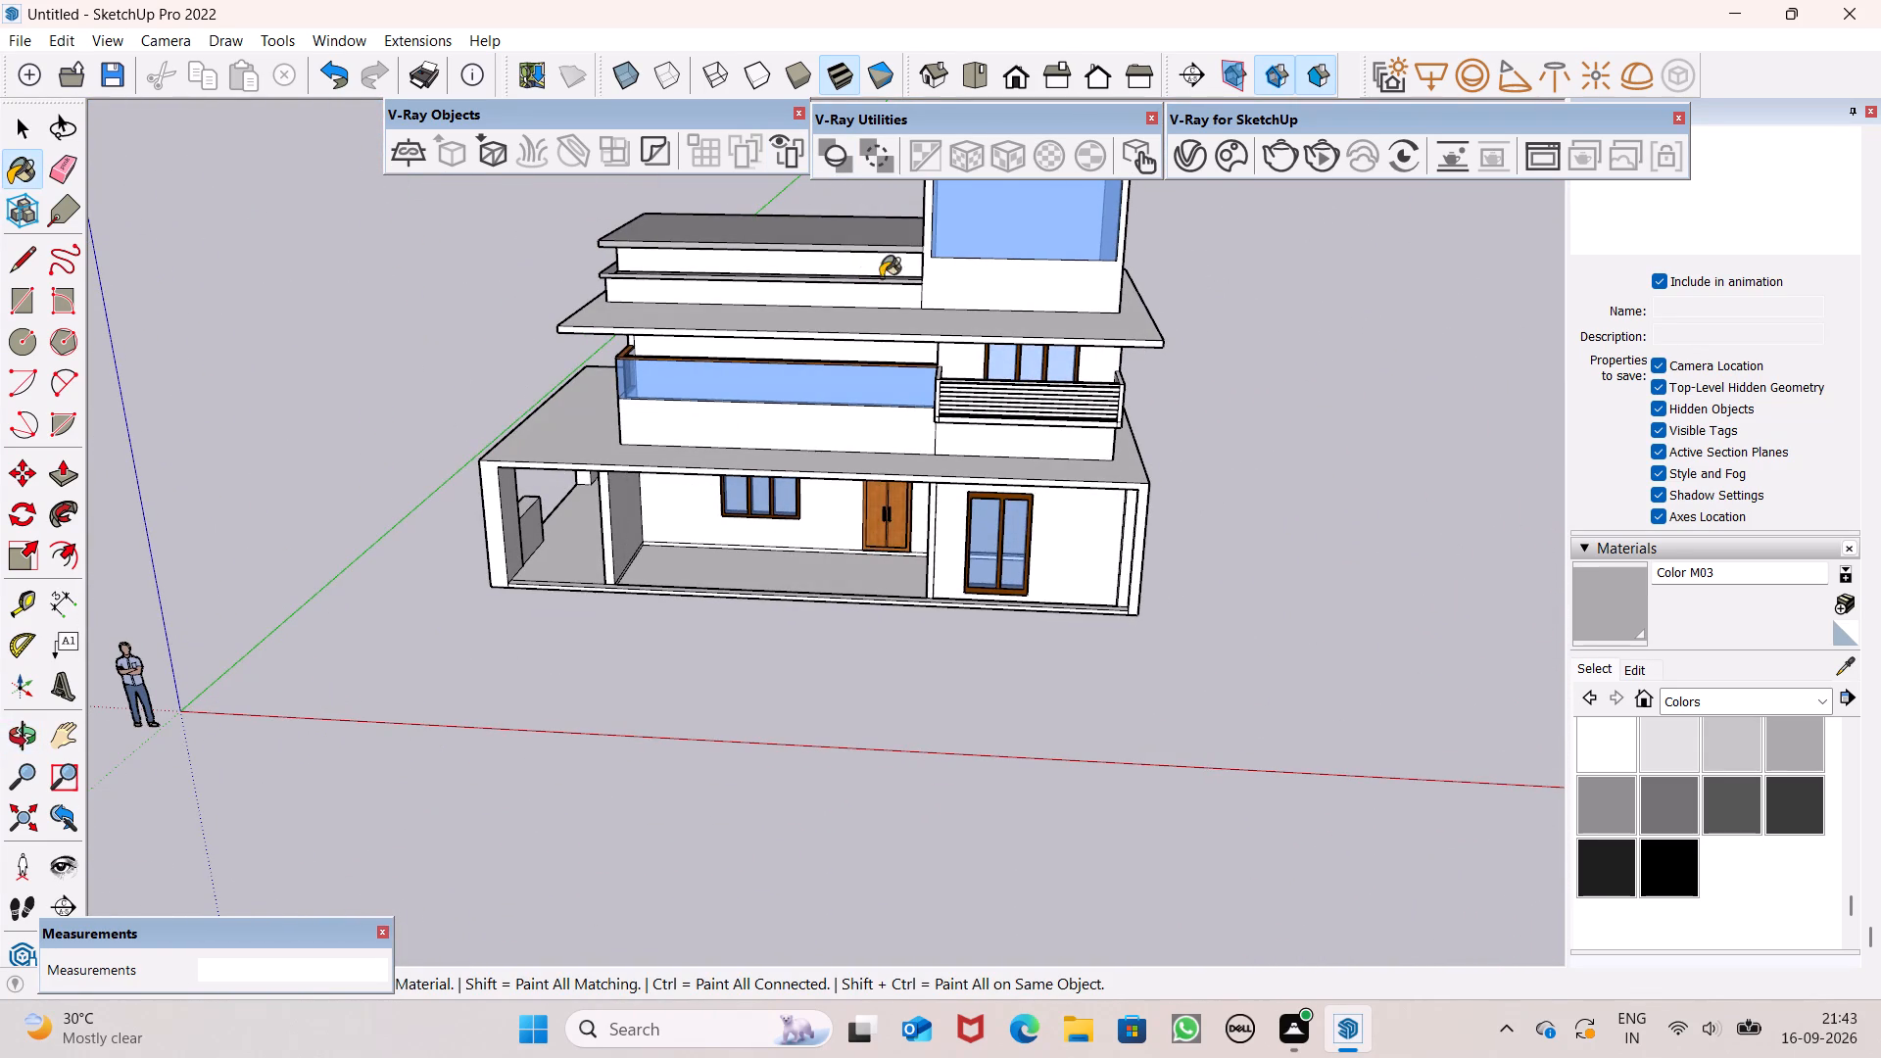
pyautogui.press('space')
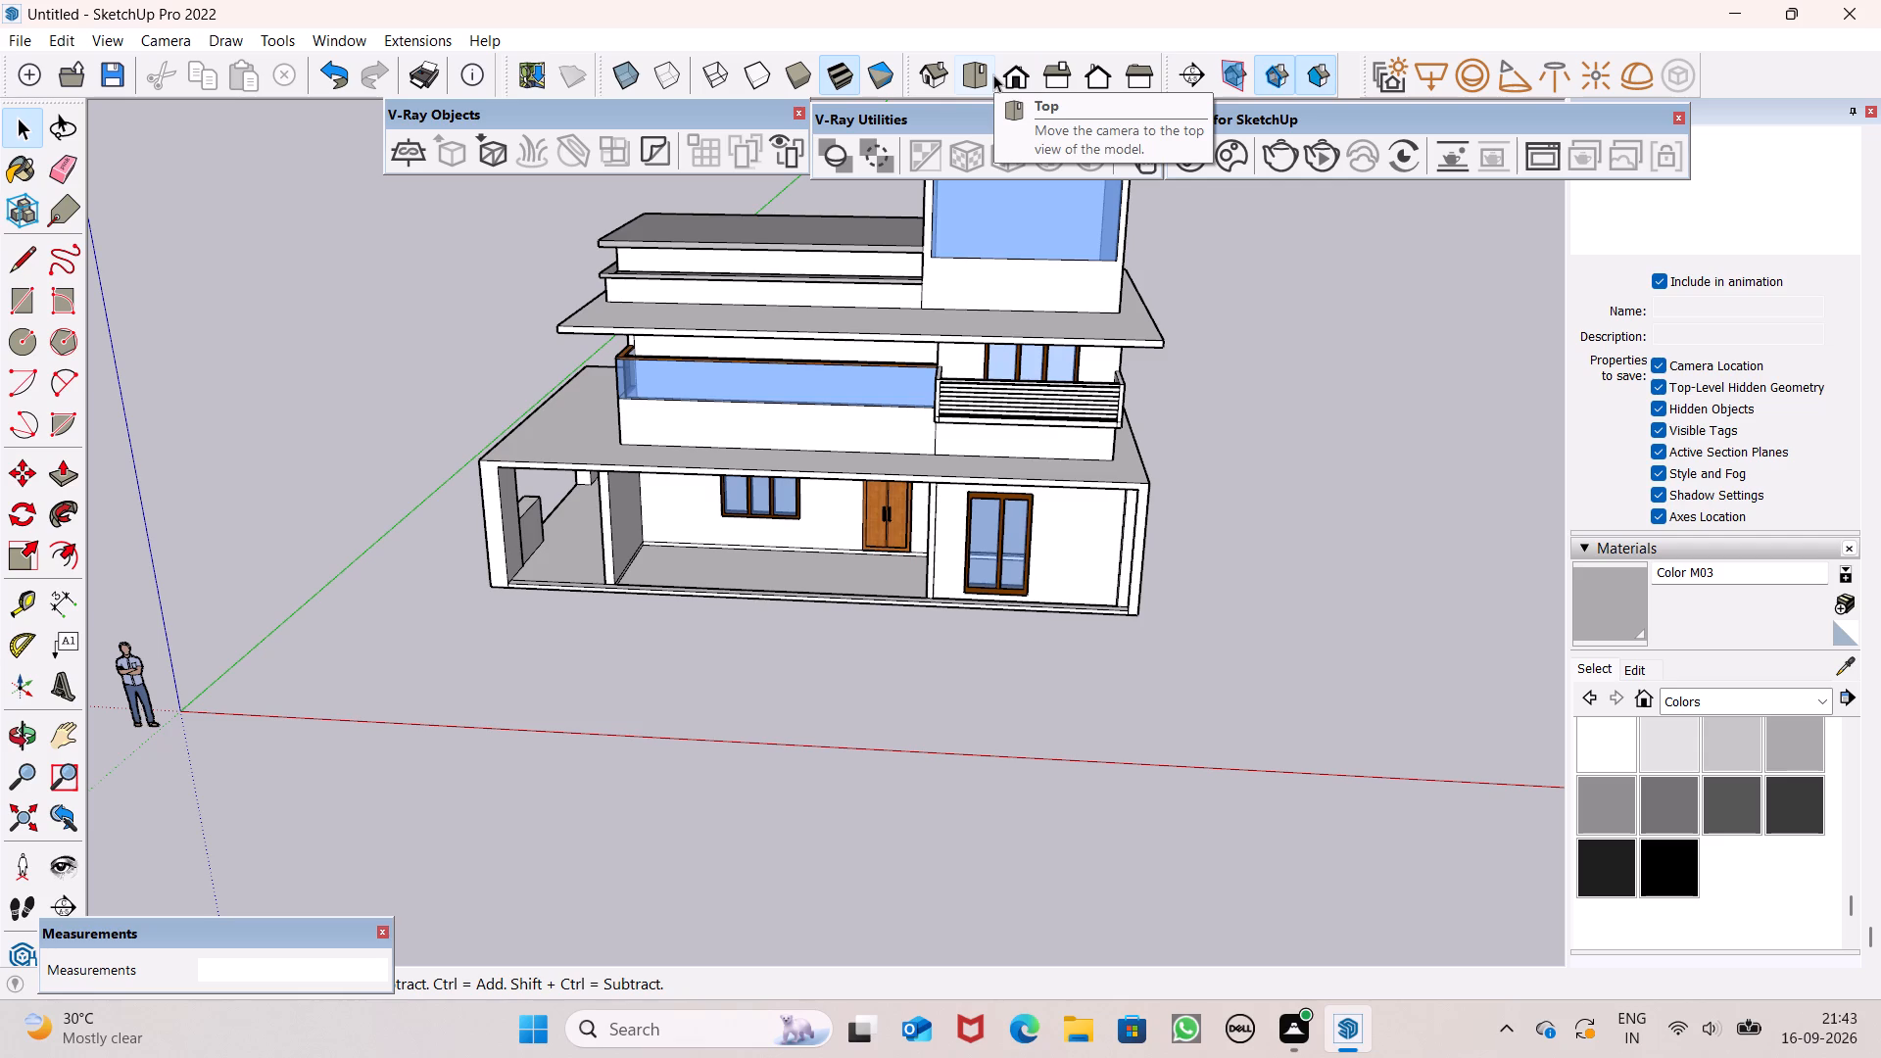
pyautogui.press('space')
pyautogui.scroll(-1, 1245, 172)
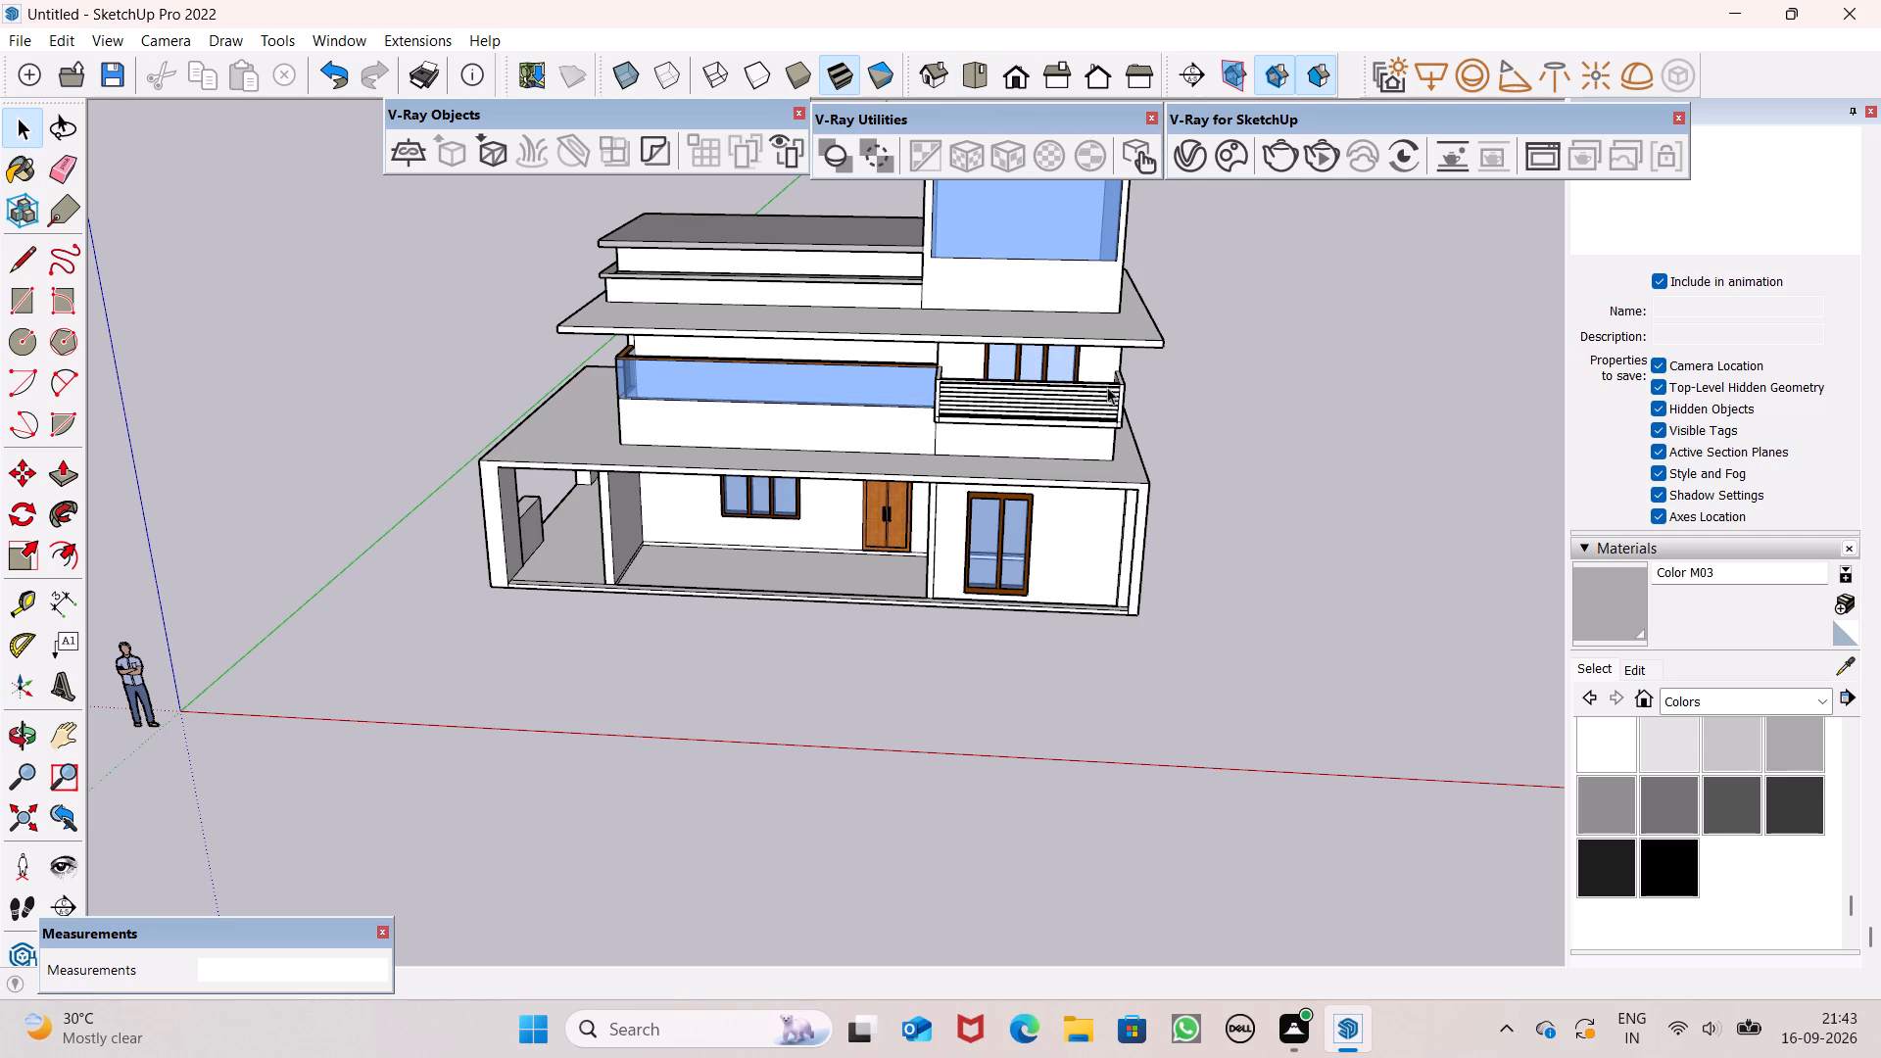
pyautogui.scroll(-5, 1102, 400)
pyautogui.scroll(8, 999, 203)
pyautogui.scroll(-5, 1049, 265)
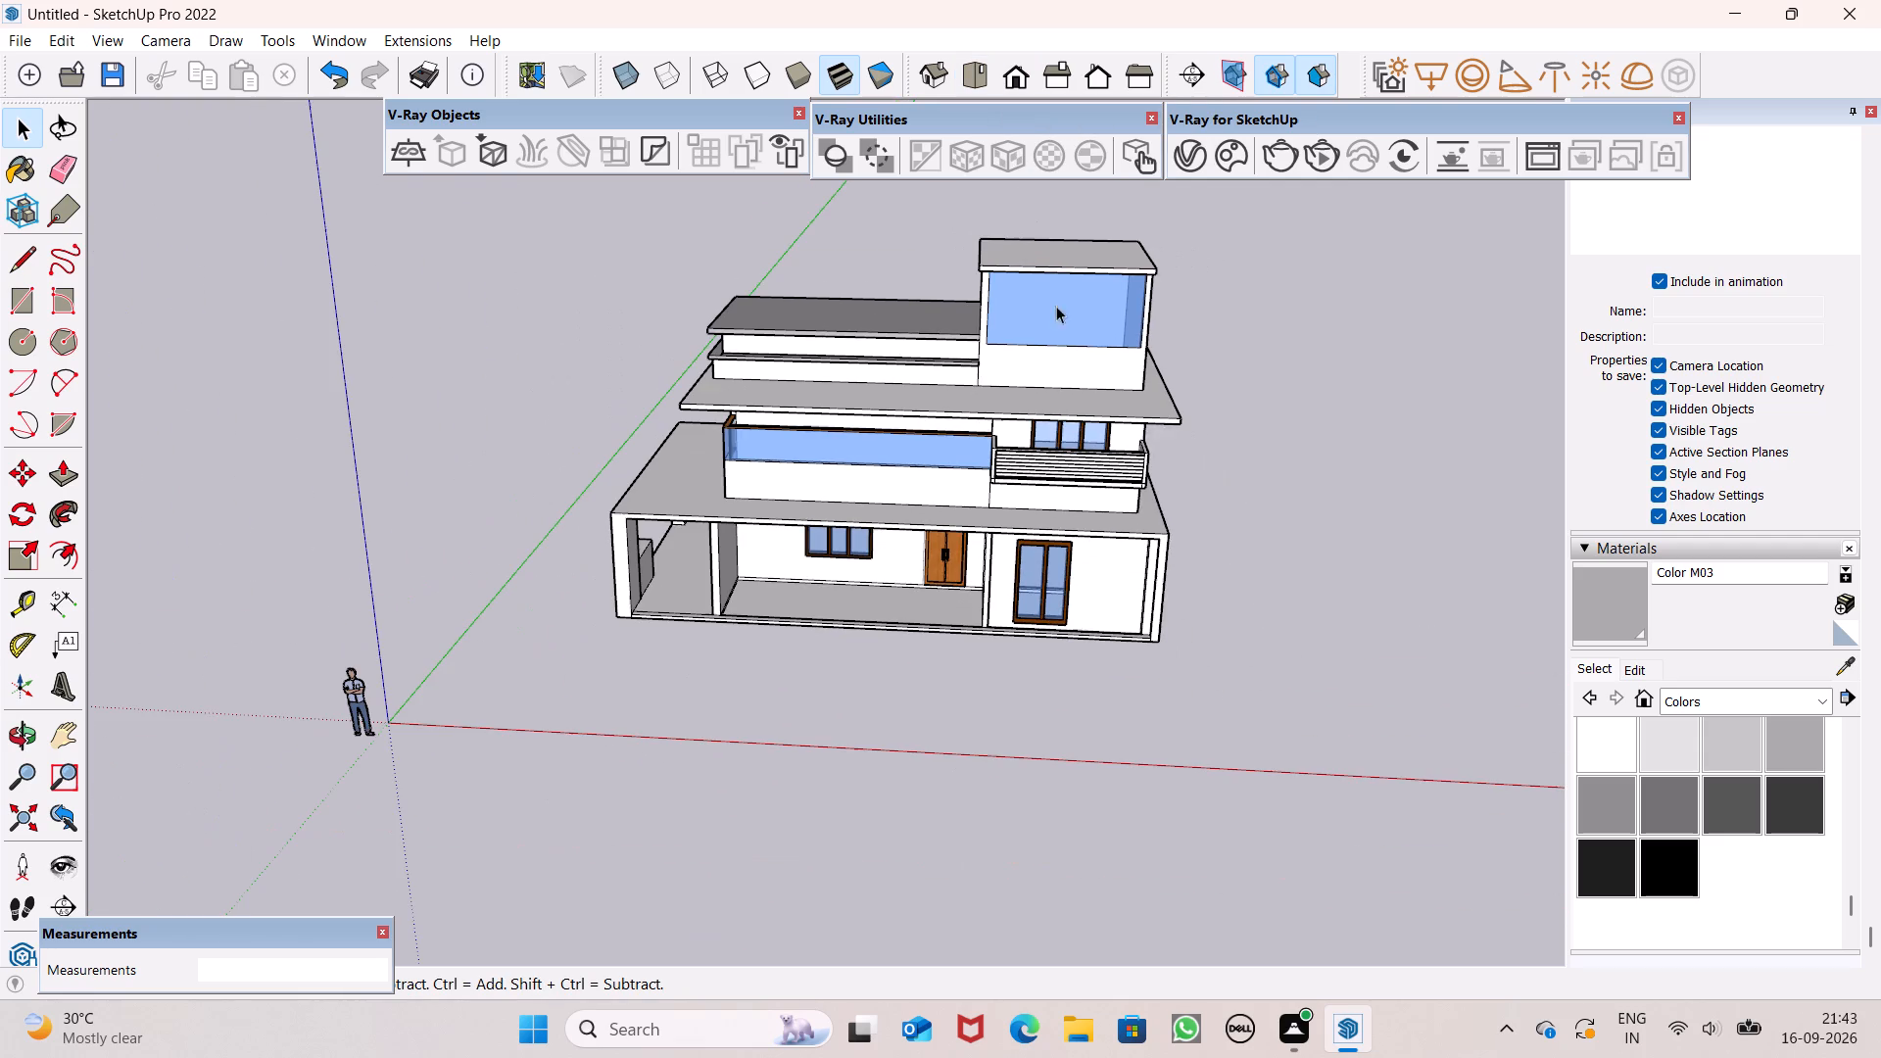
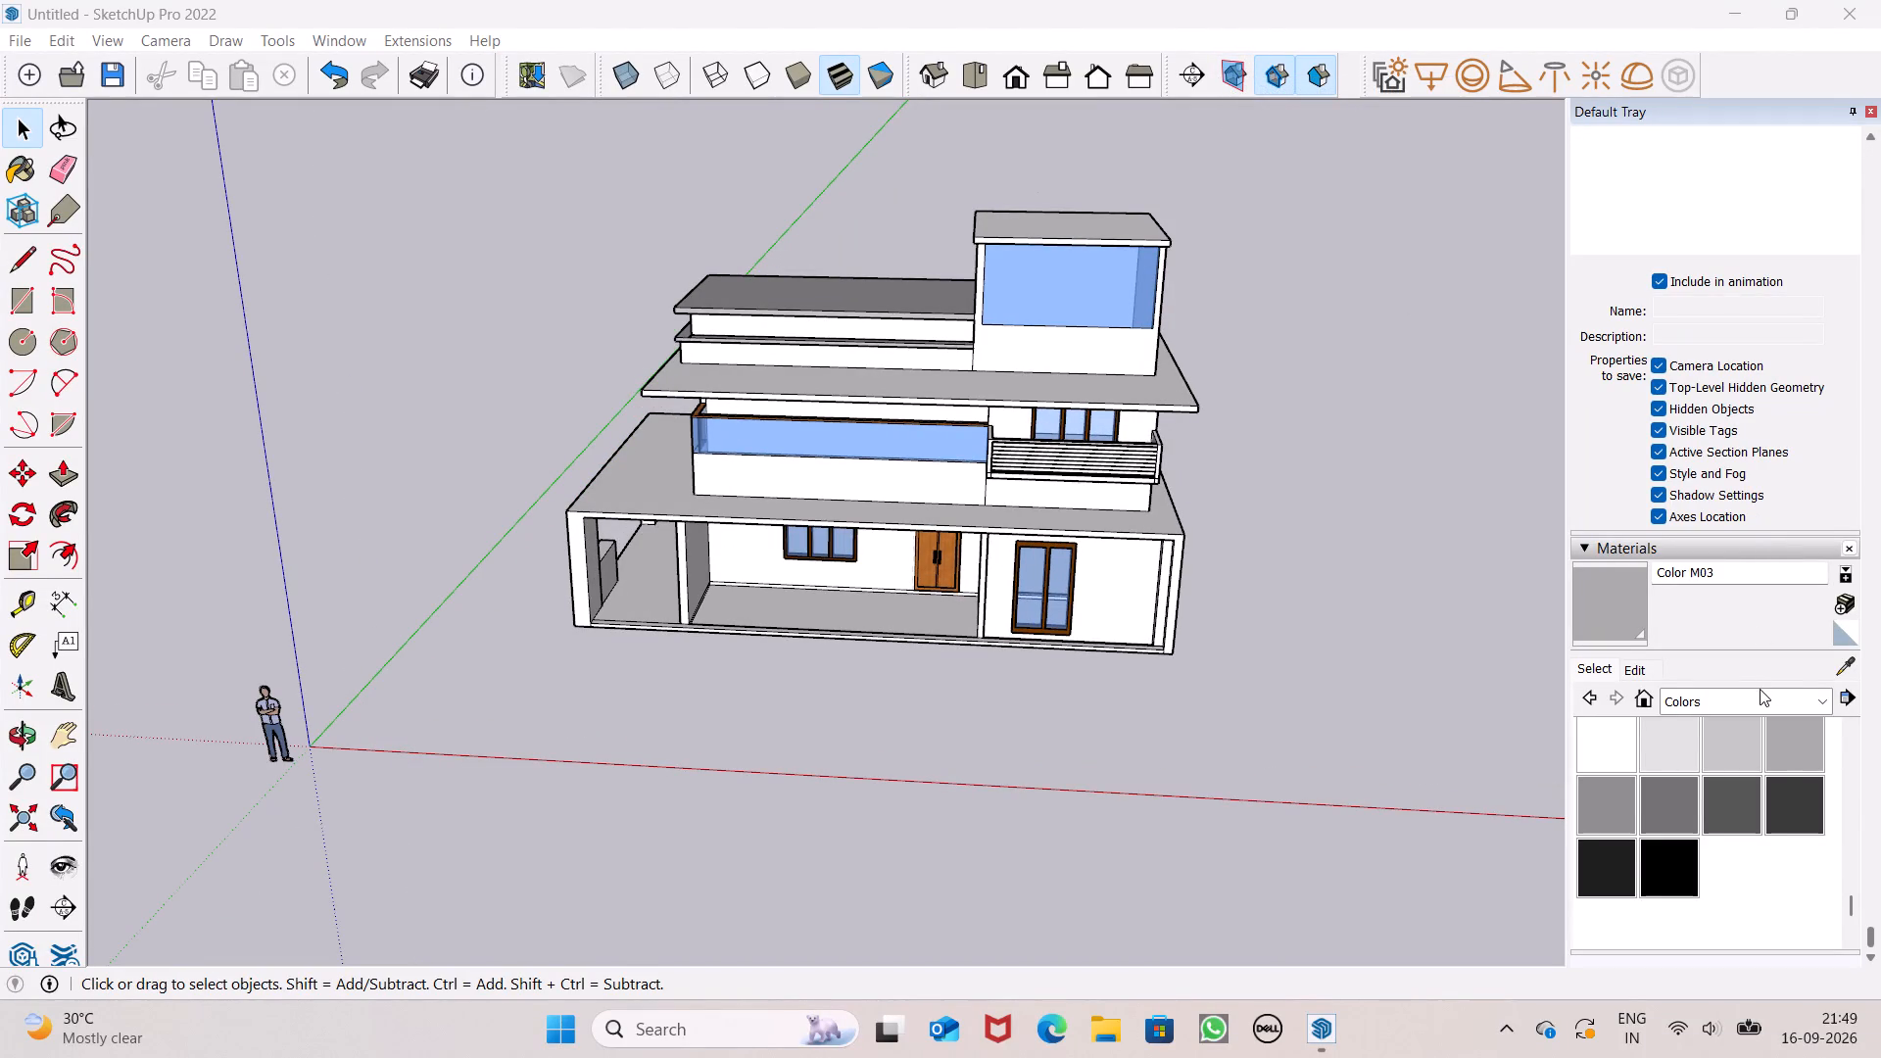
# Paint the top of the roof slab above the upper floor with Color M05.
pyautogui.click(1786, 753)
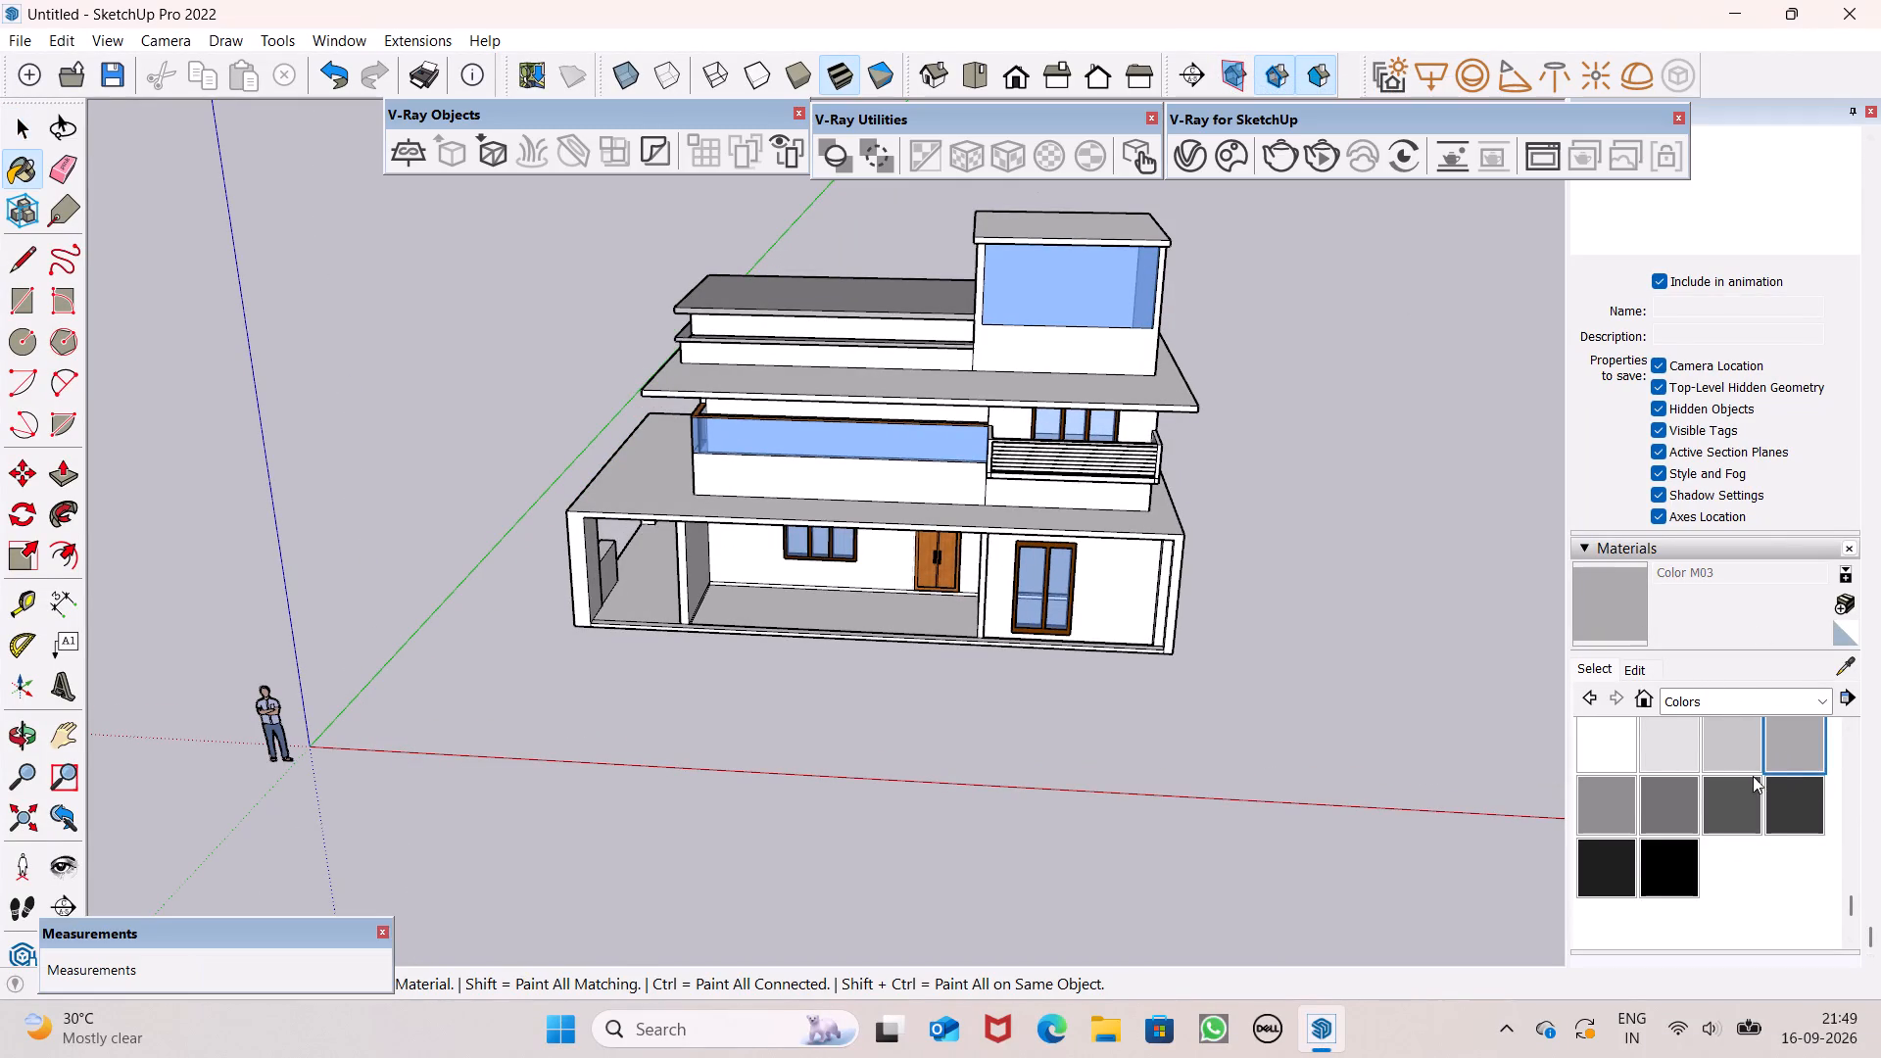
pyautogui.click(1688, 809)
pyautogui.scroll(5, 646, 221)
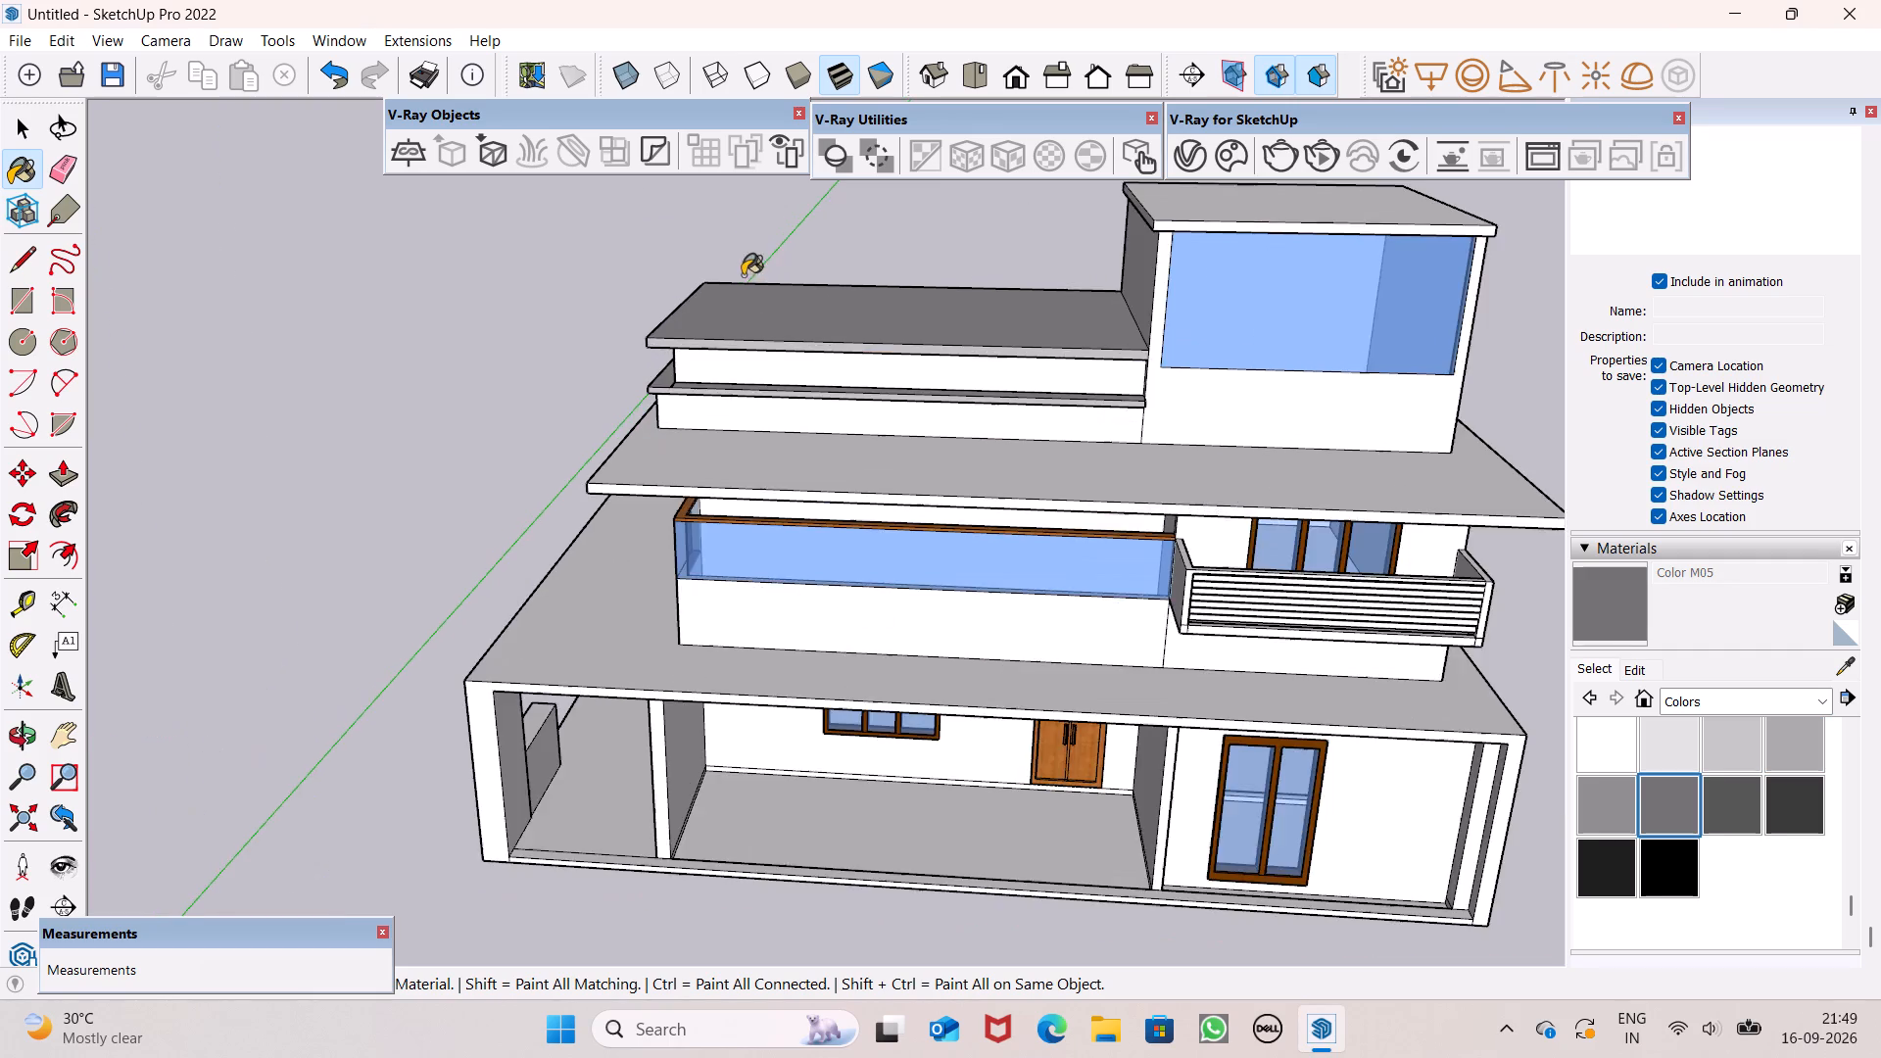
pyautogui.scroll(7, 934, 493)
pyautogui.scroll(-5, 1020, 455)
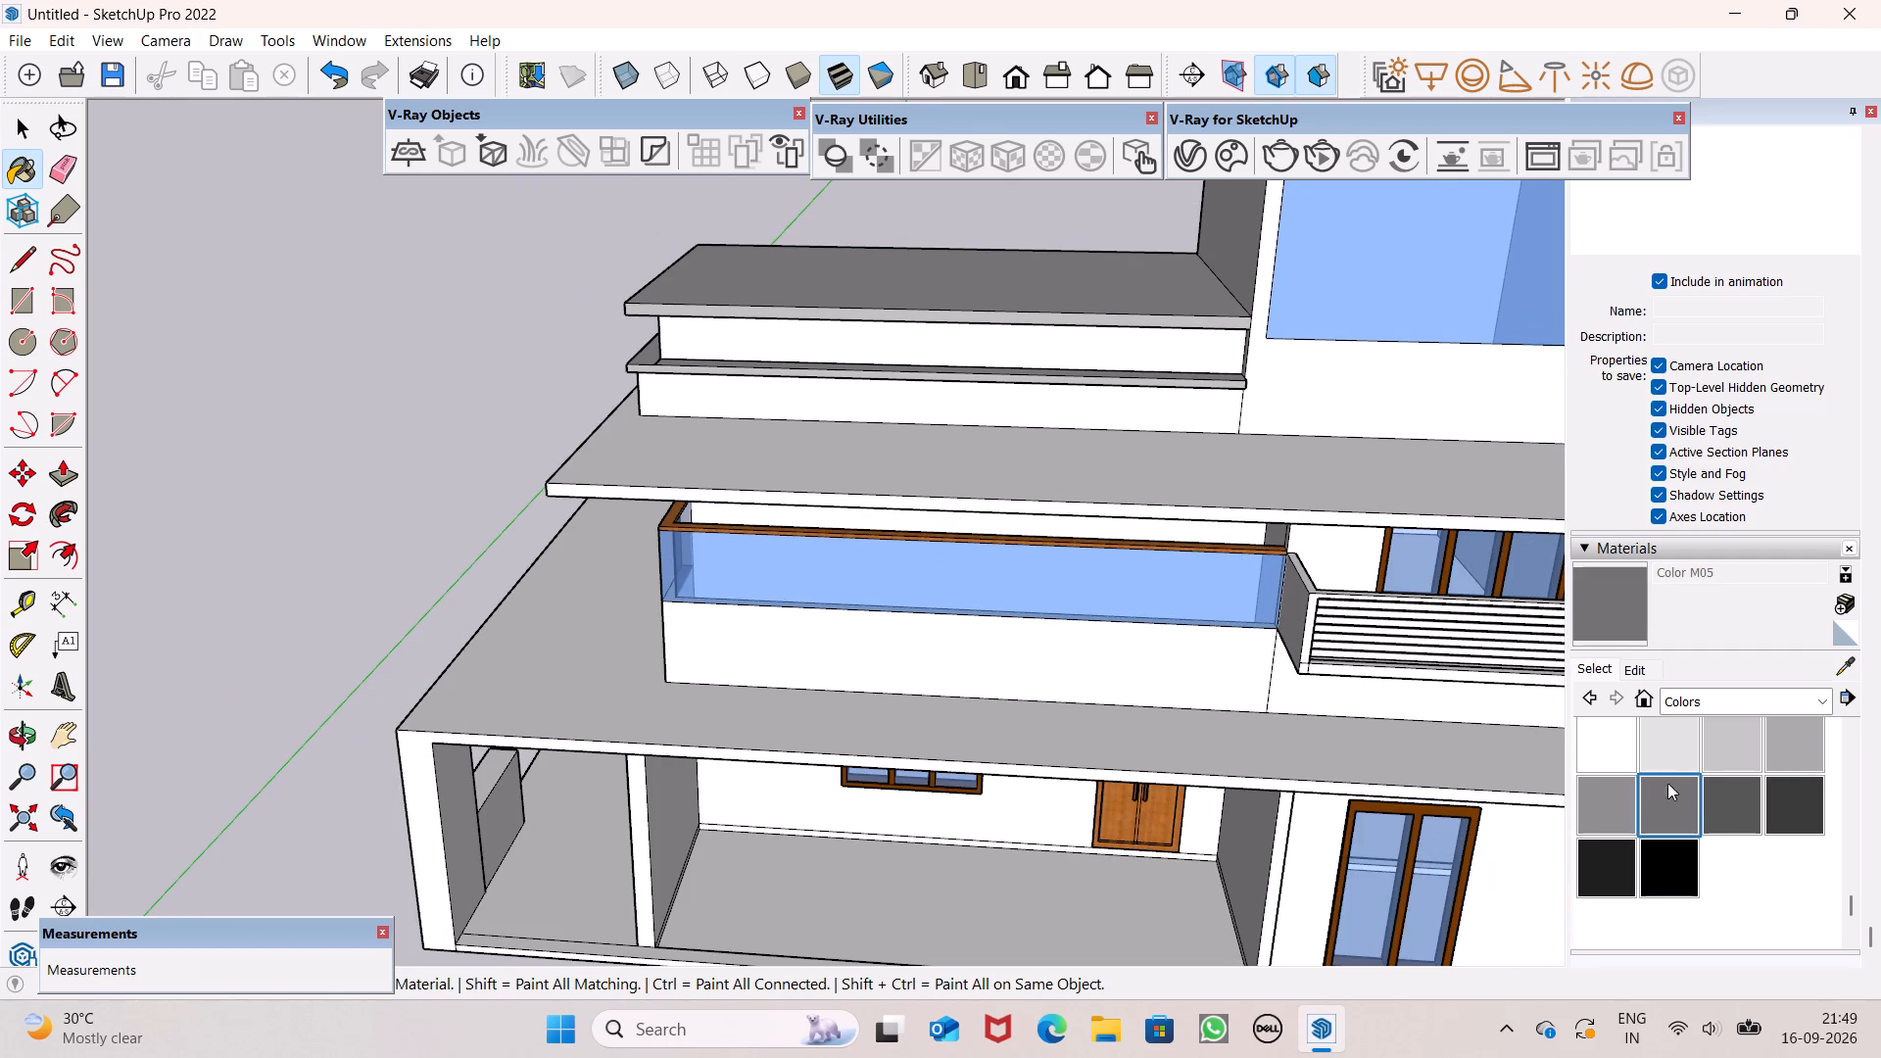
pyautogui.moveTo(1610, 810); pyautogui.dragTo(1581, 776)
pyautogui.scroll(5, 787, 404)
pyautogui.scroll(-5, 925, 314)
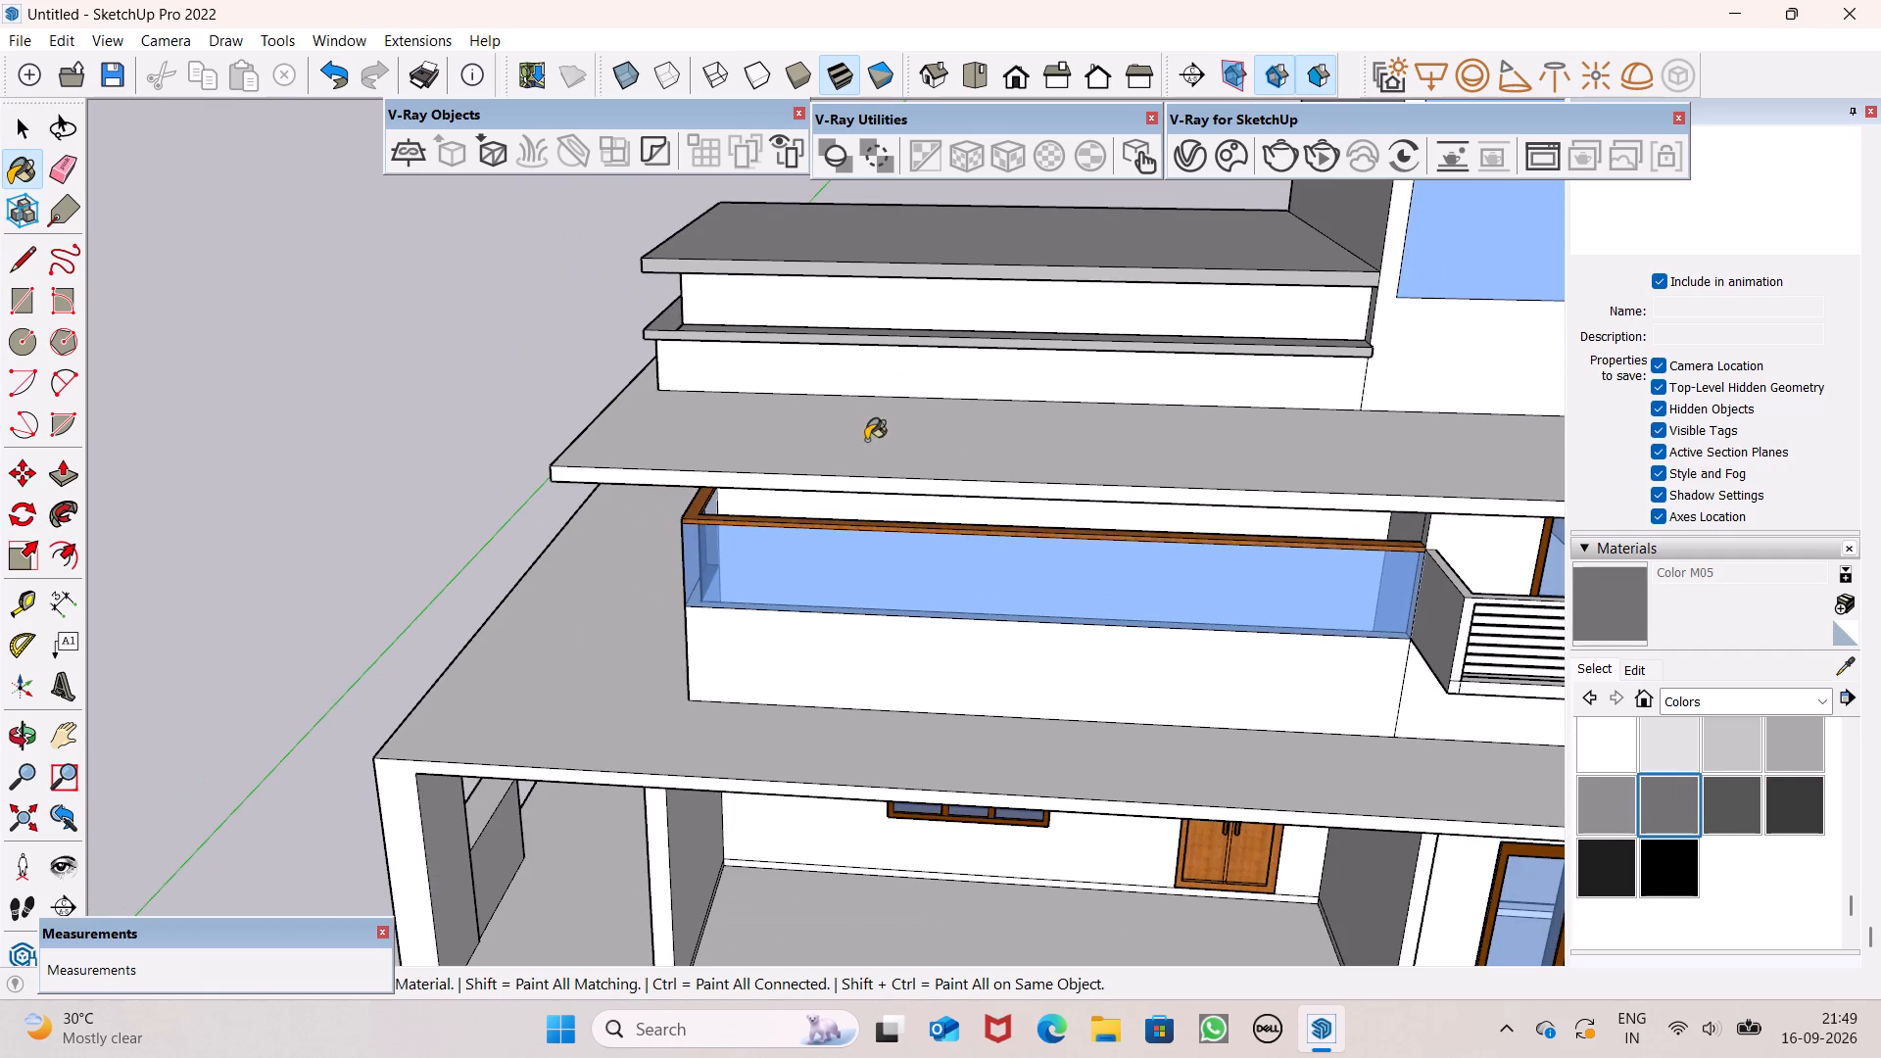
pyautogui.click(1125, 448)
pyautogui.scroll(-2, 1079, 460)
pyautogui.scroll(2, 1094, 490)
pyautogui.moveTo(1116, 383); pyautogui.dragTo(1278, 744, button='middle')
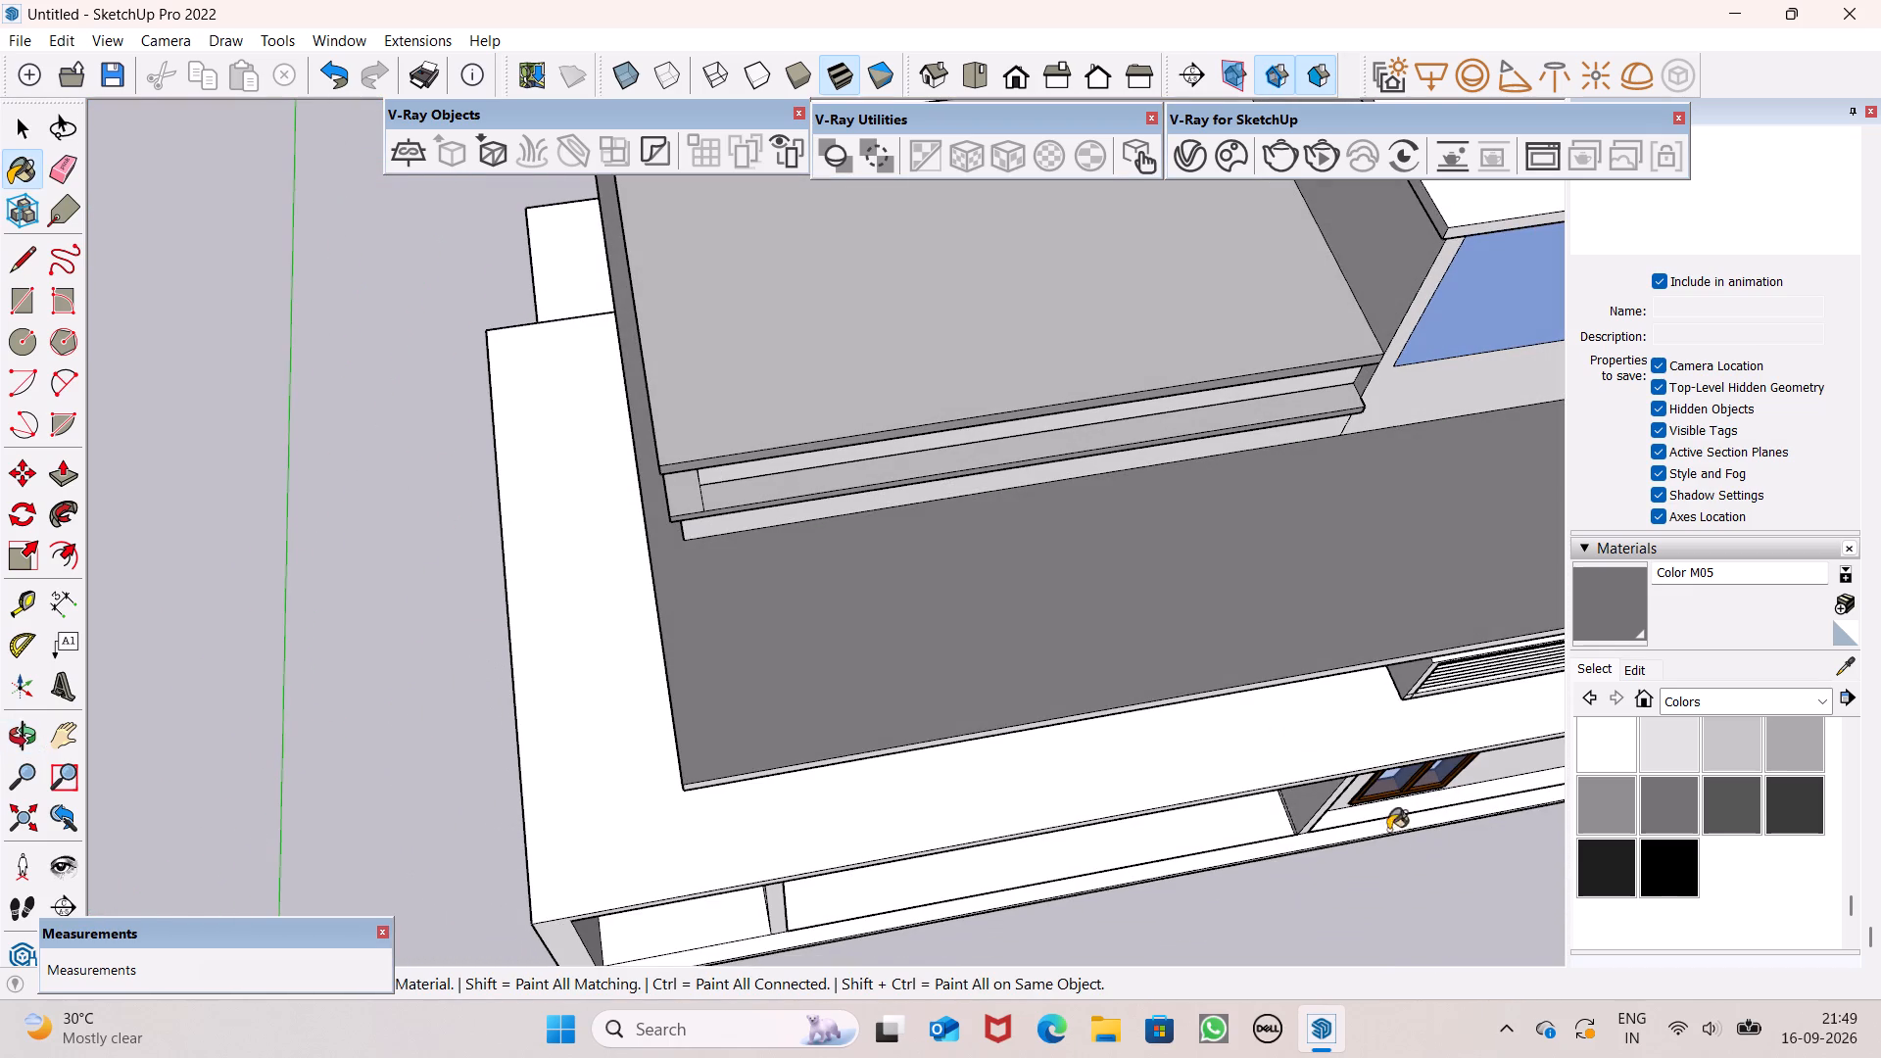
# Paint the top and front edge of the roof slab above the upper floor with Color M03.
pyautogui.click(1785, 743)
pyautogui.click(1303, 611)
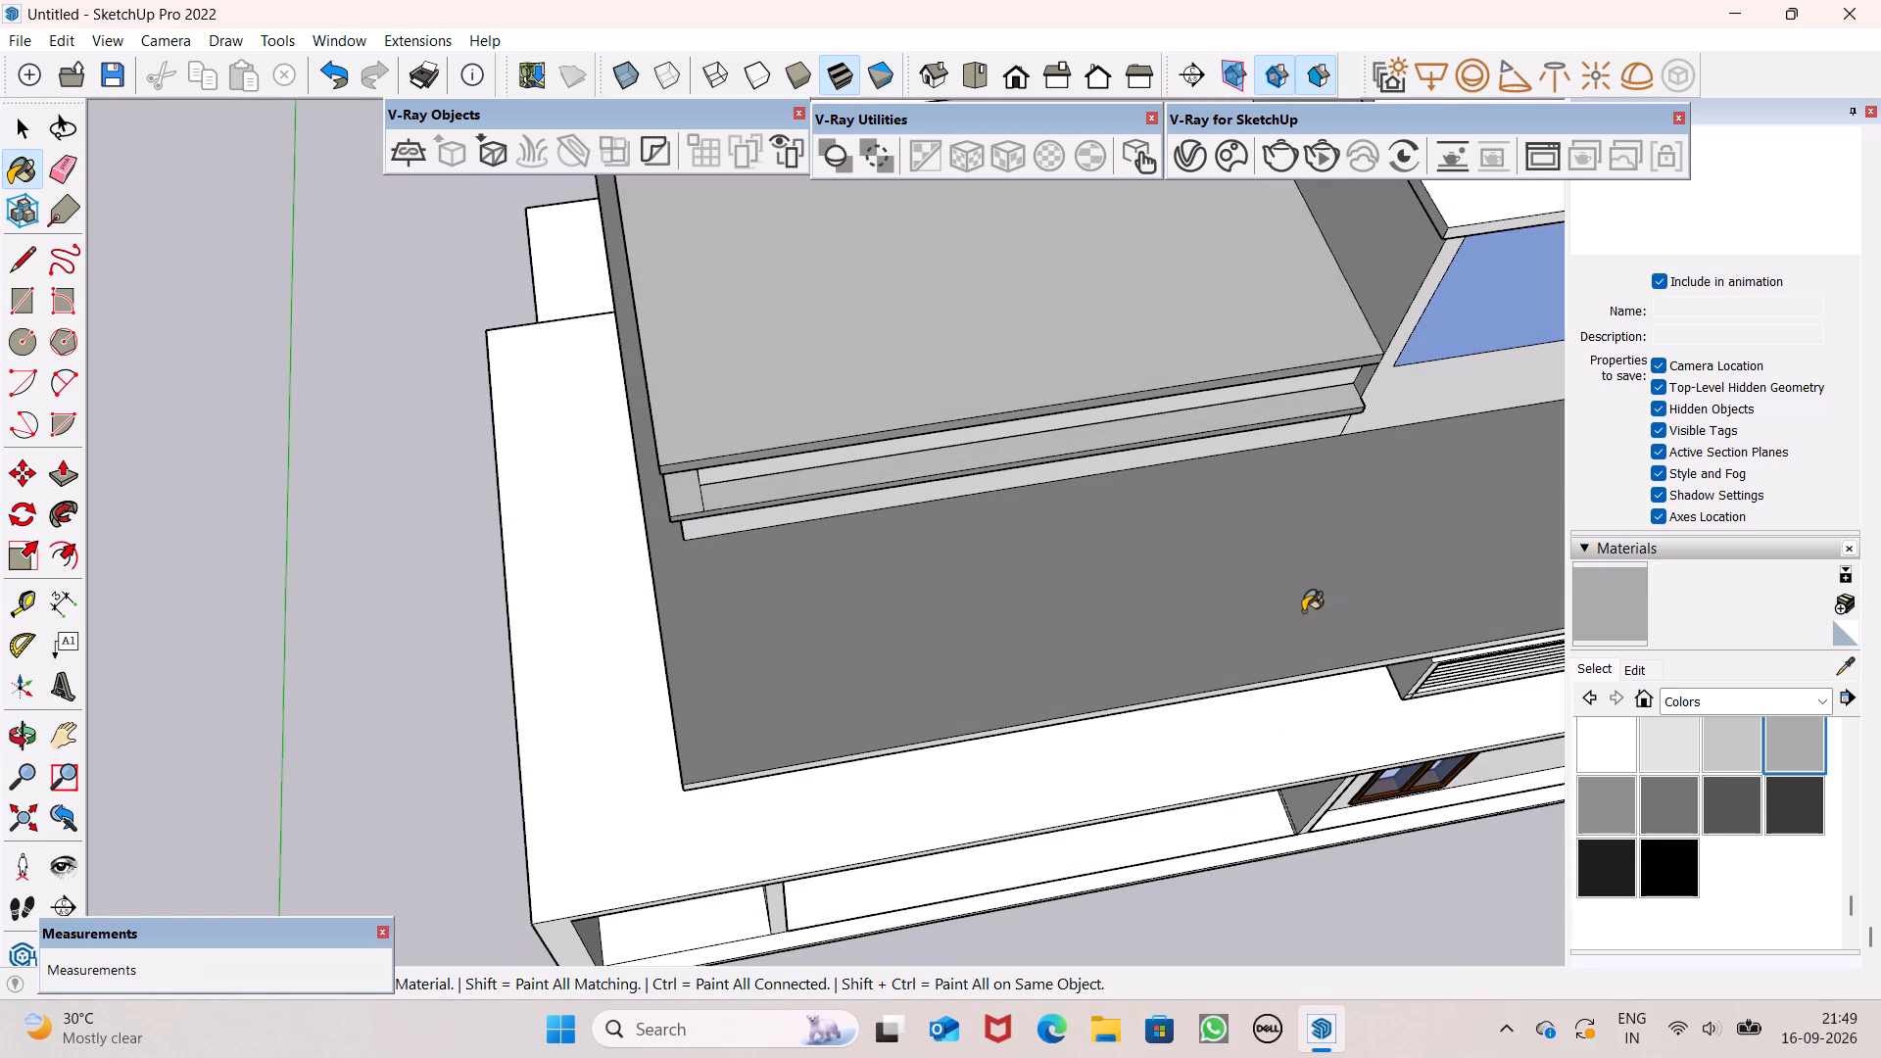
pyautogui.moveTo(1262, 616); pyautogui.dragTo(1196, 396, button='middle')
pyautogui.scroll(4, 1004, 613)
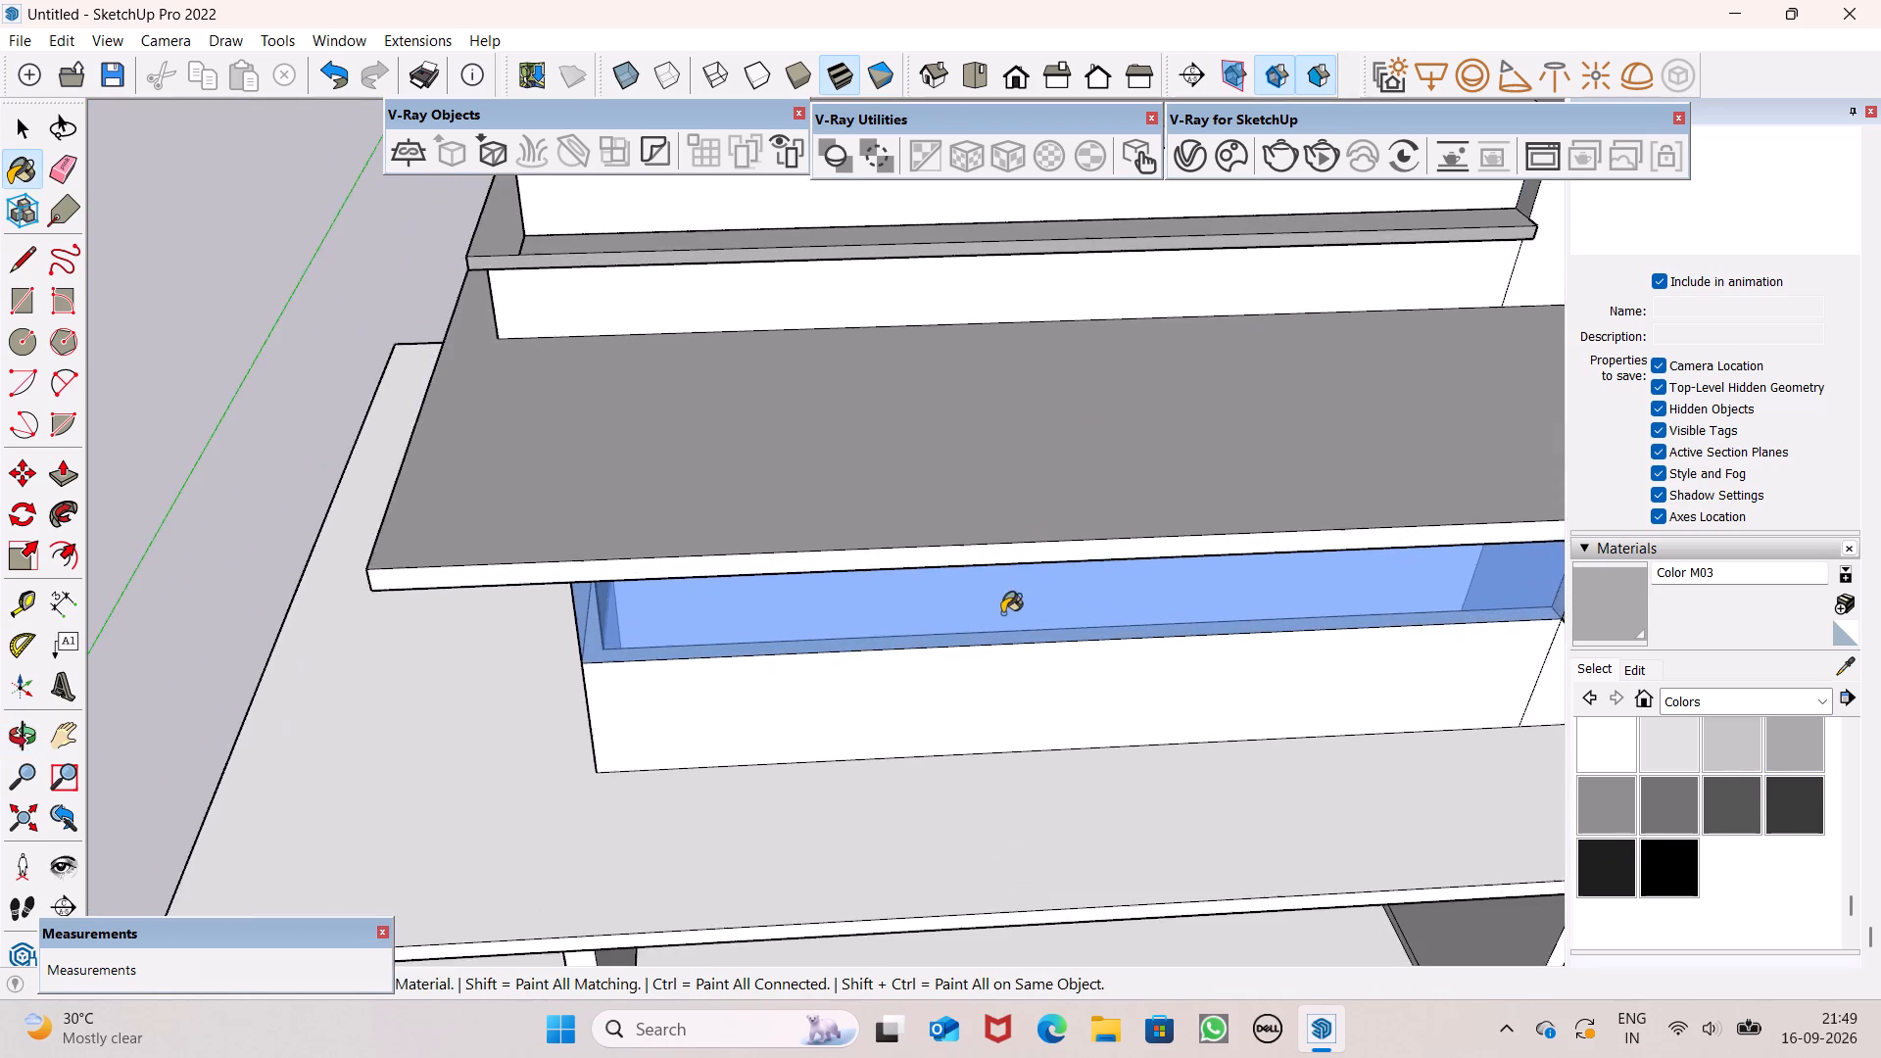
pyautogui.moveTo(1008, 609); pyautogui.dragTo(1009, 465, button='middle')
pyautogui.scroll(3, 977, 394)
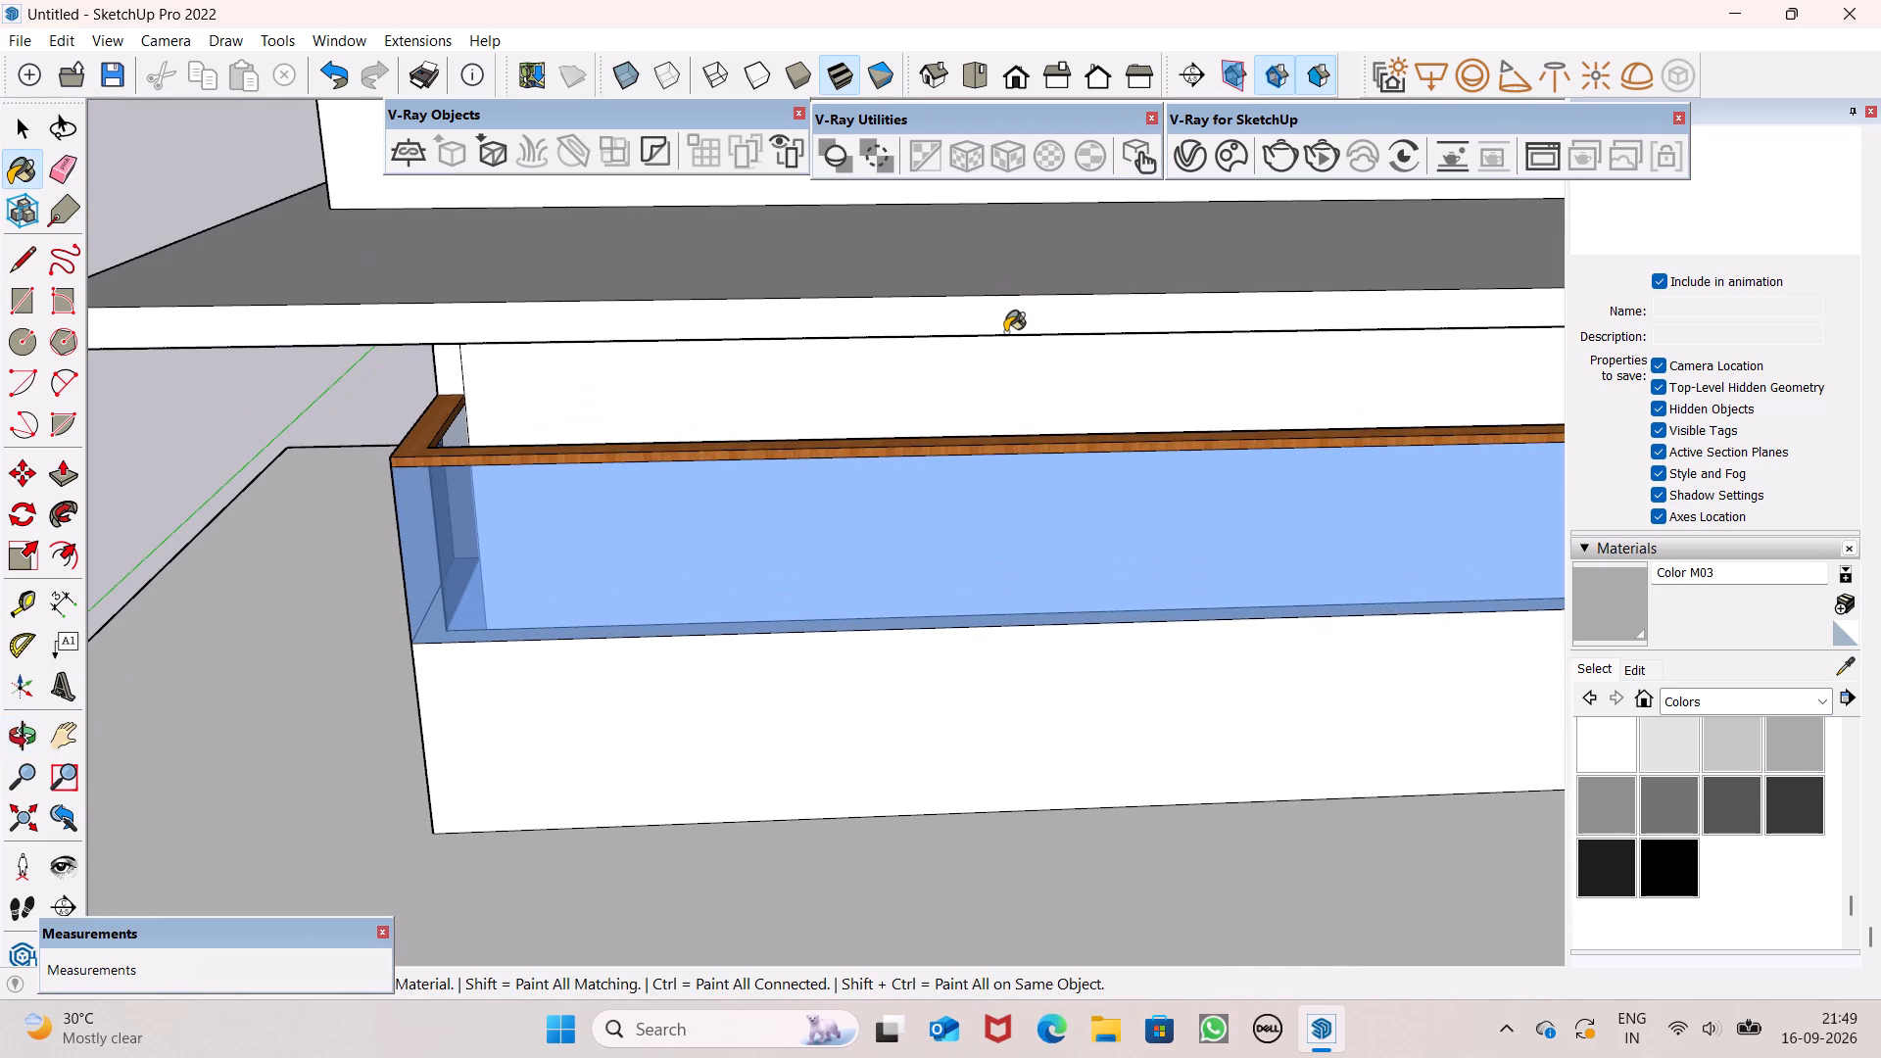
pyautogui.click(1005, 332)
# Paint the same roof slab's edge above the two-pane side window with Color M03.
pyautogui.scroll(-10, 1007, 335)
pyautogui.moveTo(1111, 408); pyautogui.dragTo(1474, 477, button='middle')
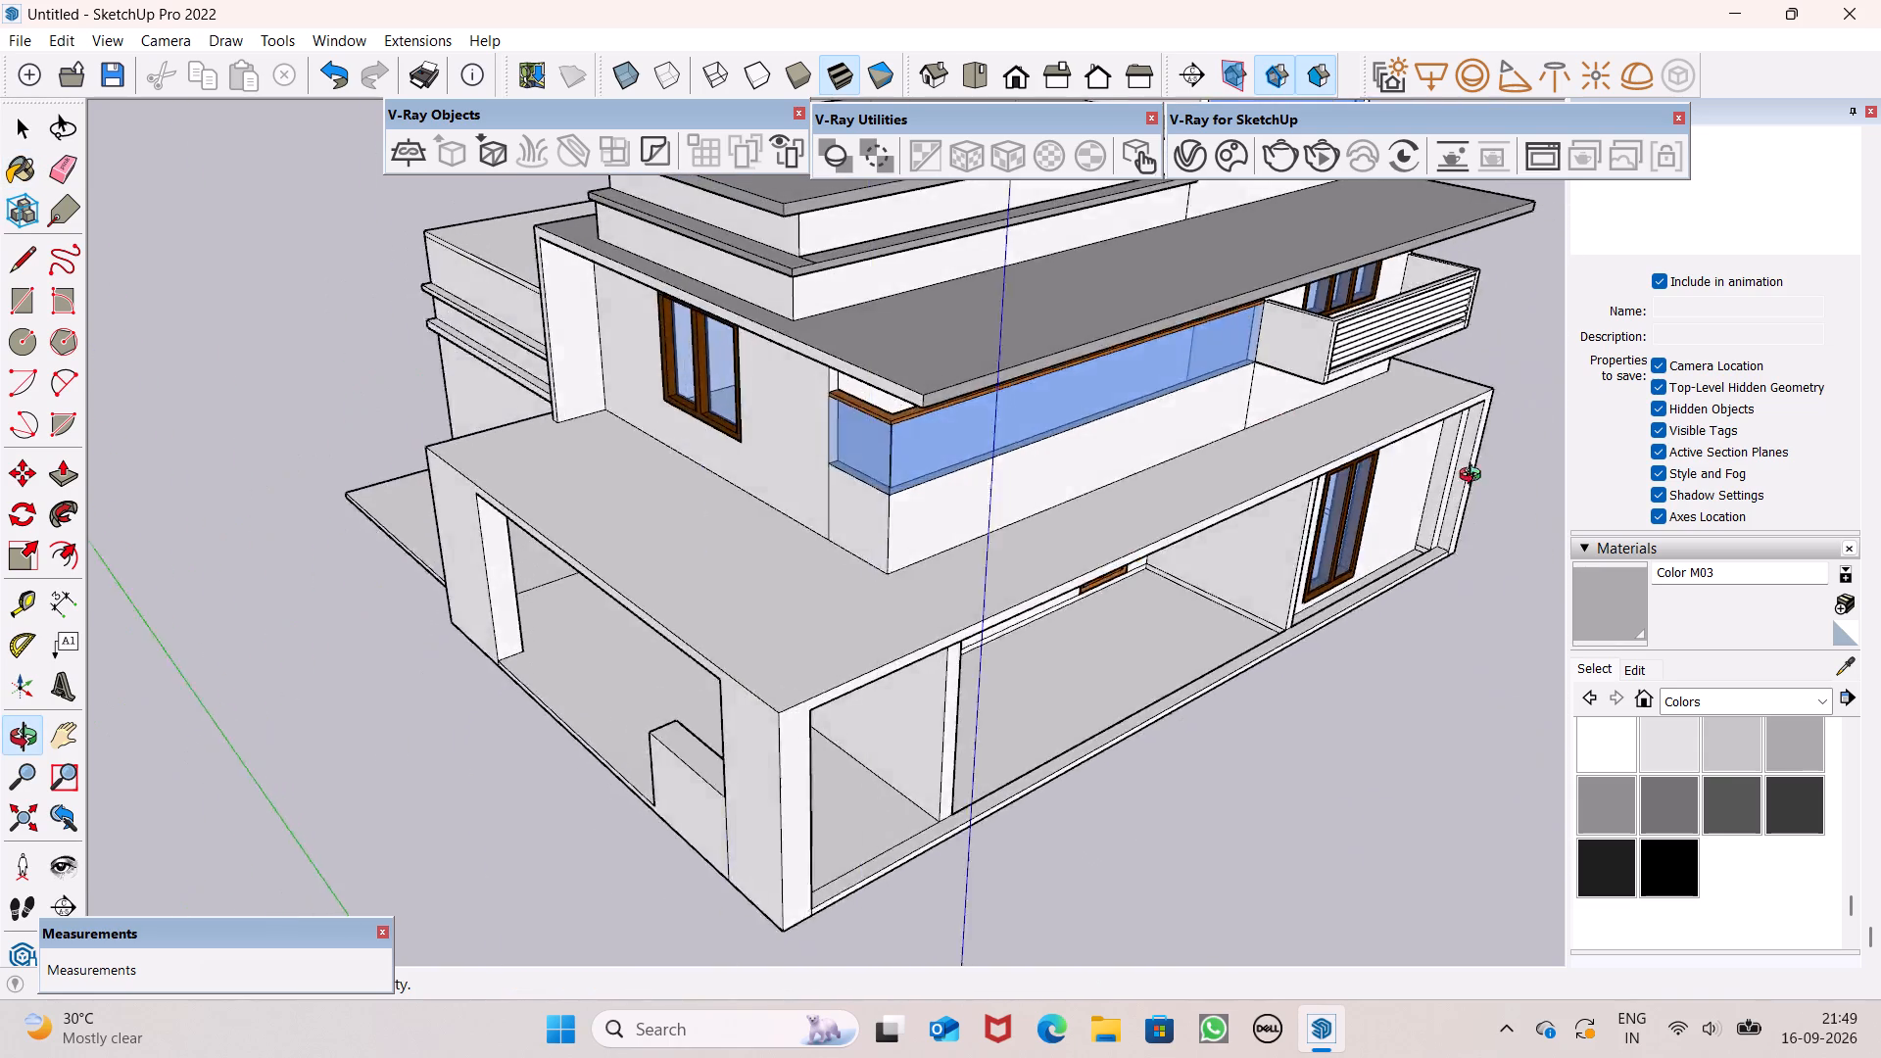
pyautogui.moveTo(1474, 477); pyautogui.dragTo(1587, 468, button='middle')
pyautogui.scroll(7, 849, 356)
pyautogui.scroll(6, 1101, 366)
pyautogui.click(1101, 366)
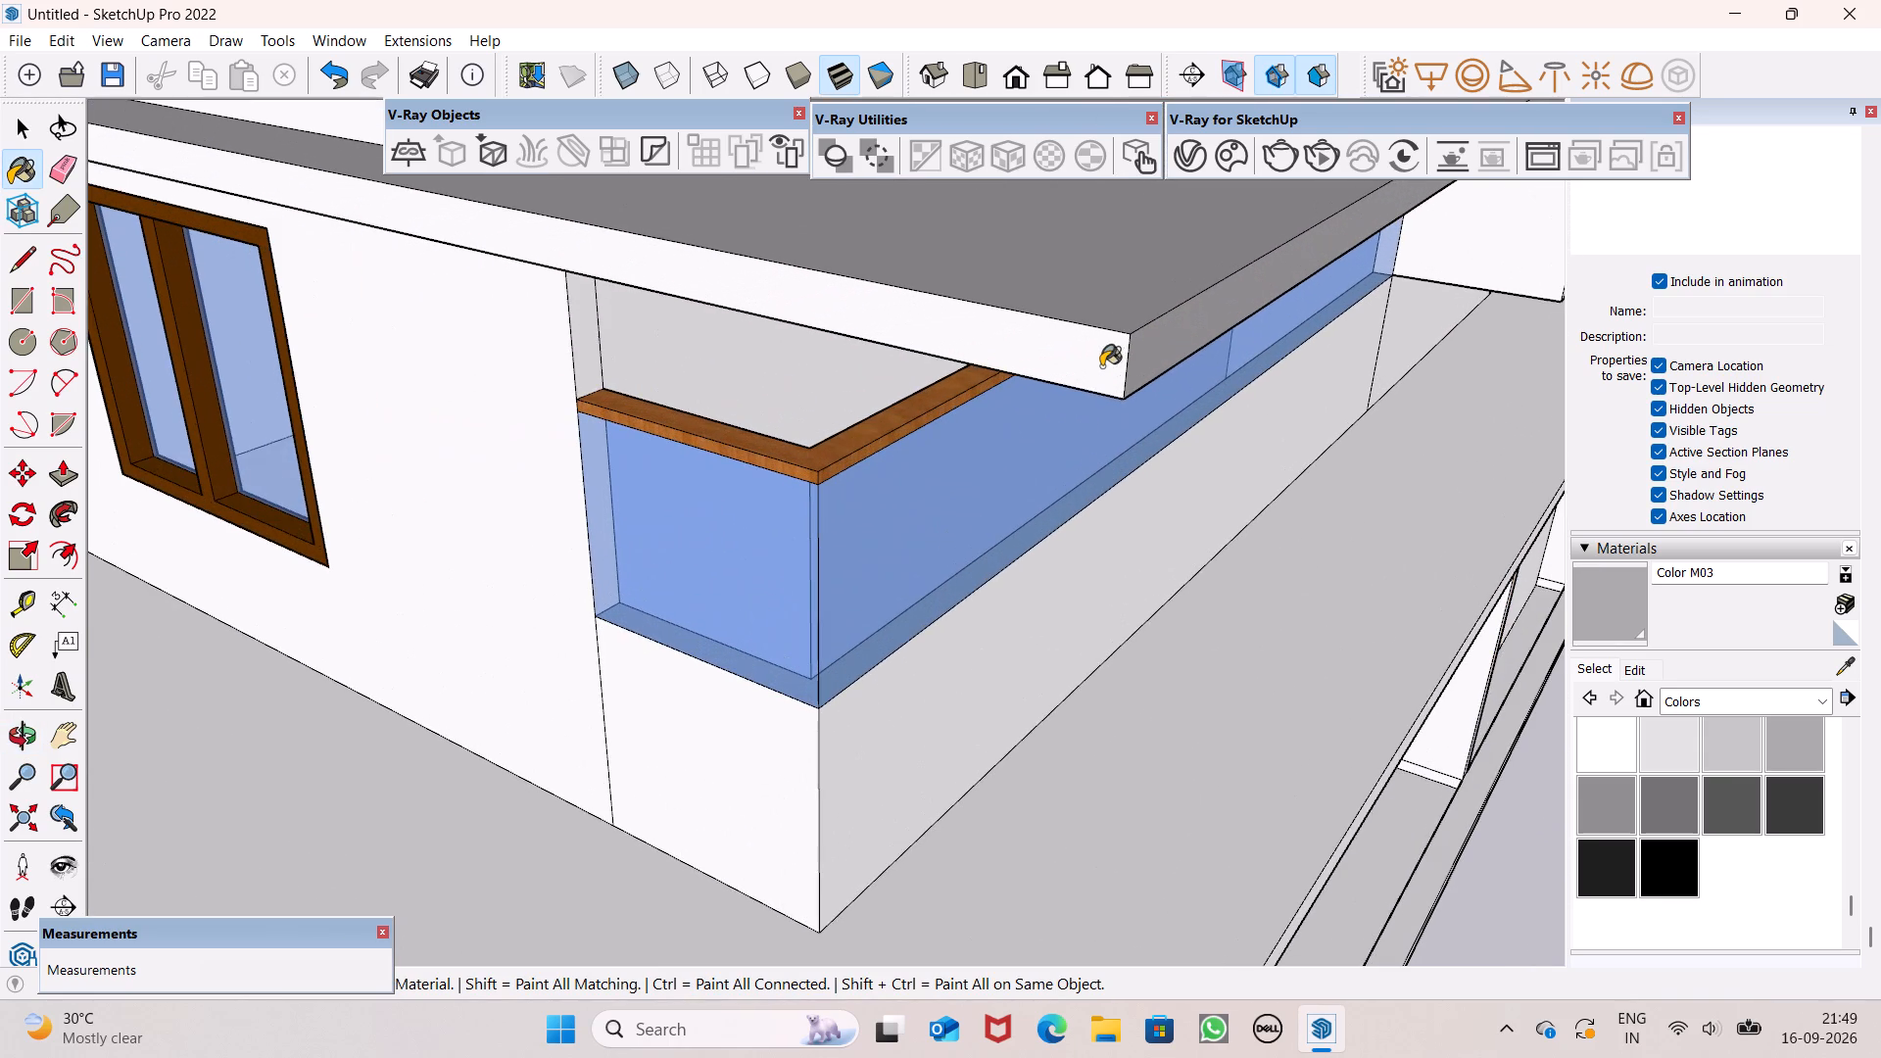
pyautogui.click(1142, 373)
pyautogui.scroll(-12, 1143, 373)
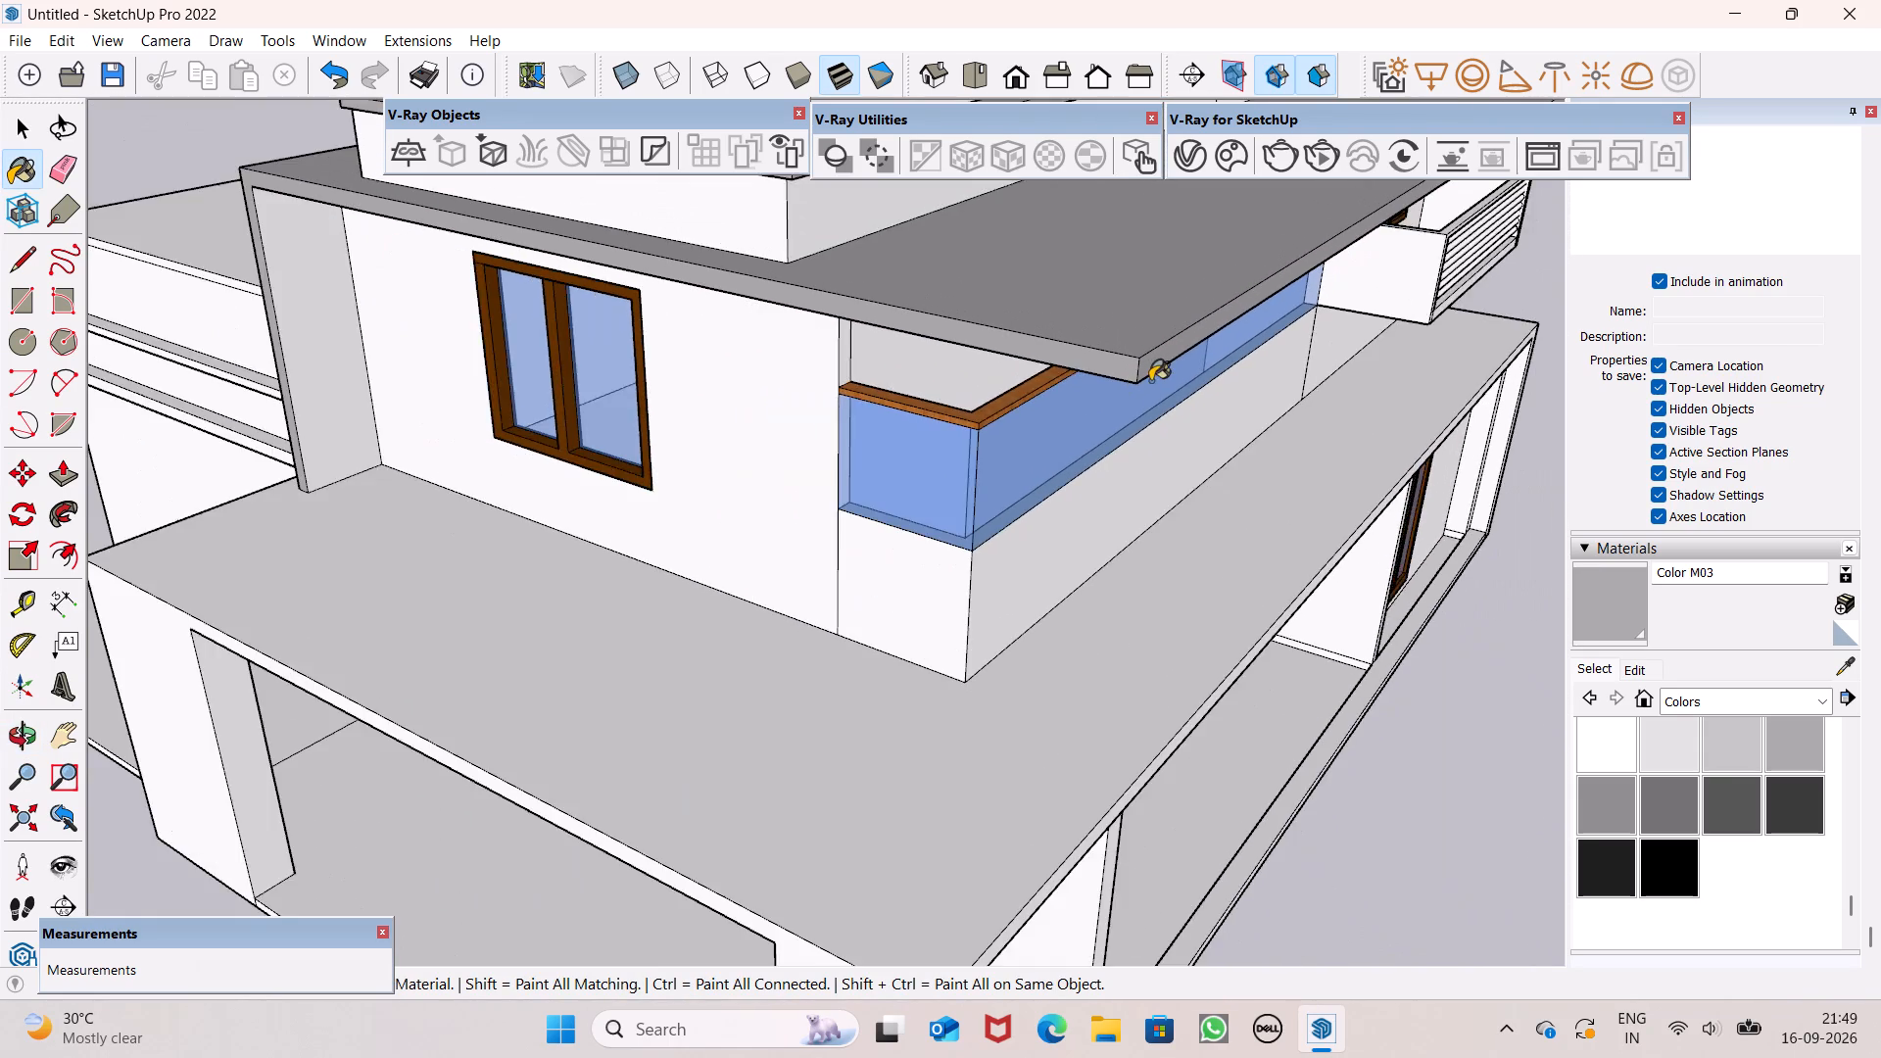
# Paint the inner face of the vertical fin beside the two-pane side window with Color M03.
pyautogui.scroll(-6, 1150, 381)
pyautogui.moveTo(1215, 430); pyautogui.dragTo(952, 332, button='middle')
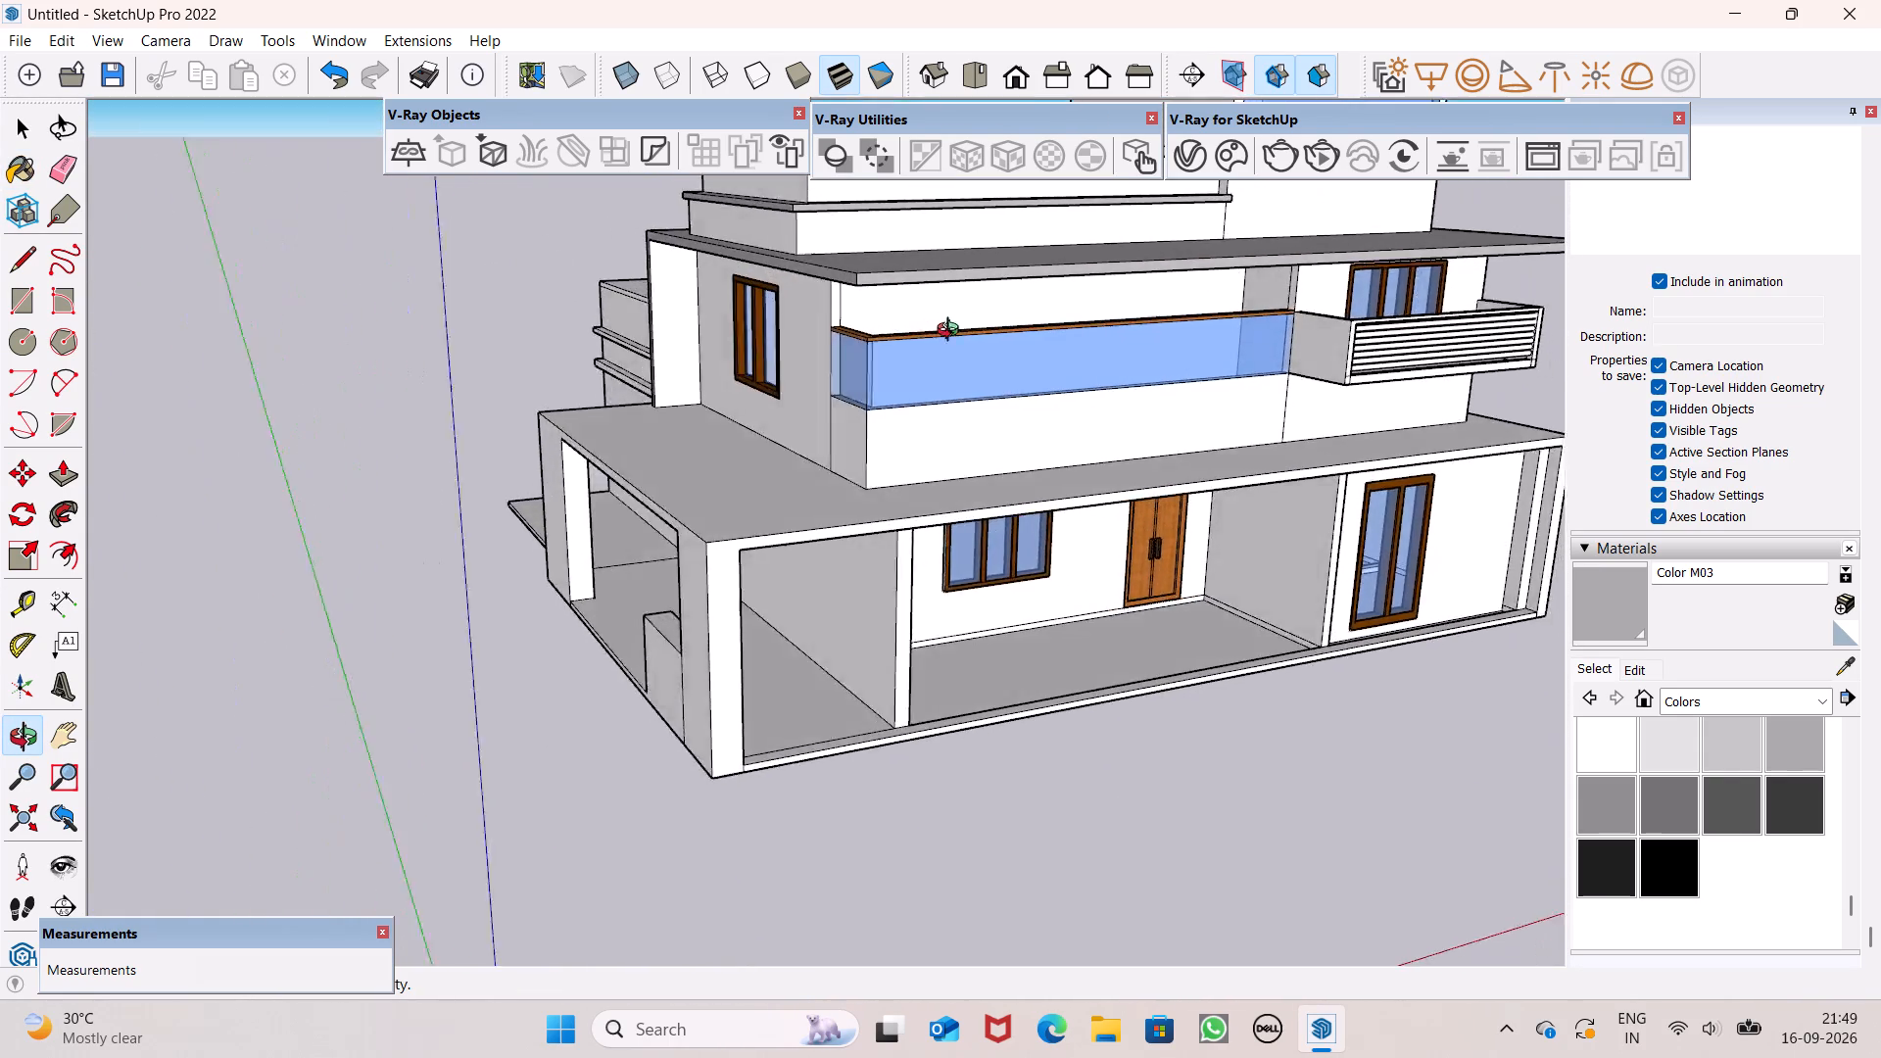
pyautogui.moveTo(952, 332); pyautogui.dragTo(1125, 329, button='middle')
pyautogui.scroll(6, 801, 301)
pyautogui.moveTo(659, 376); pyautogui.dragTo(979, 444, button='middle')
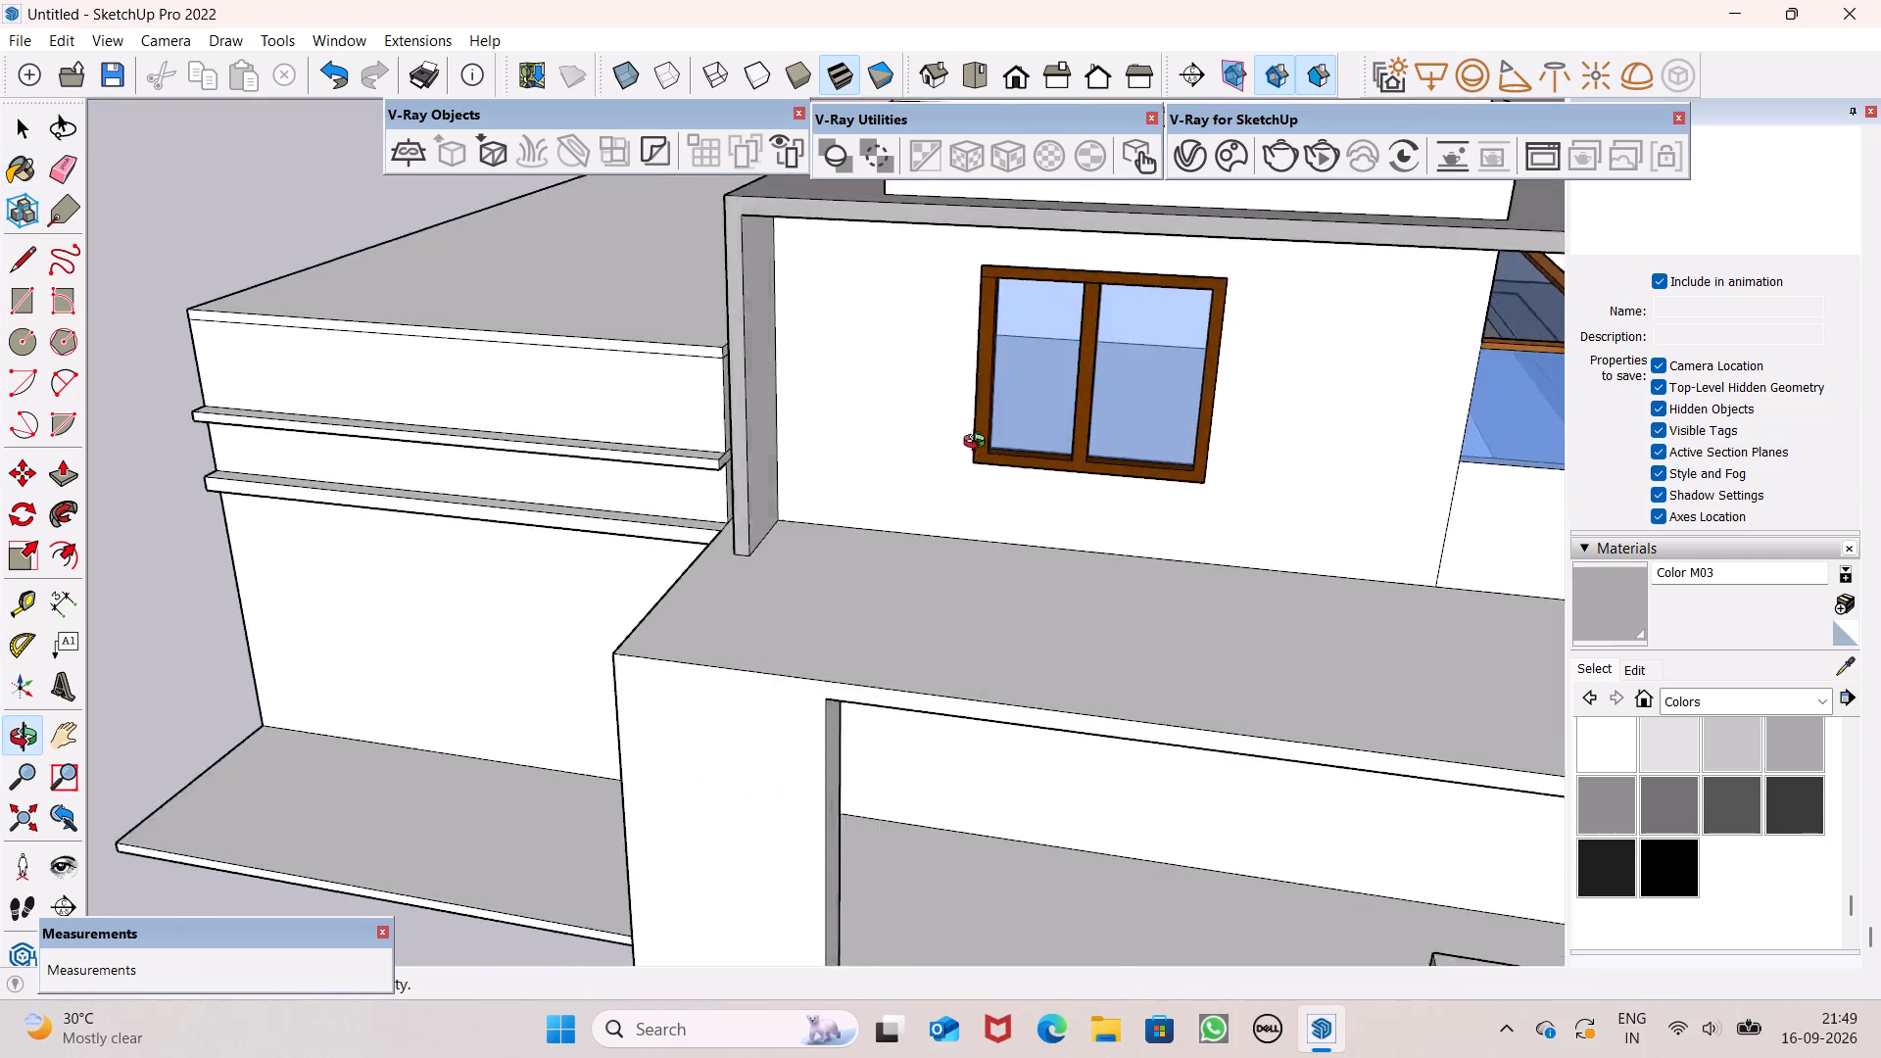
pyautogui.moveTo(979, 444); pyautogui.dragTo(803, 406, button='middle')
pyautogui.scroll(6, 797, 400)
pyautogui.click(686, 319)
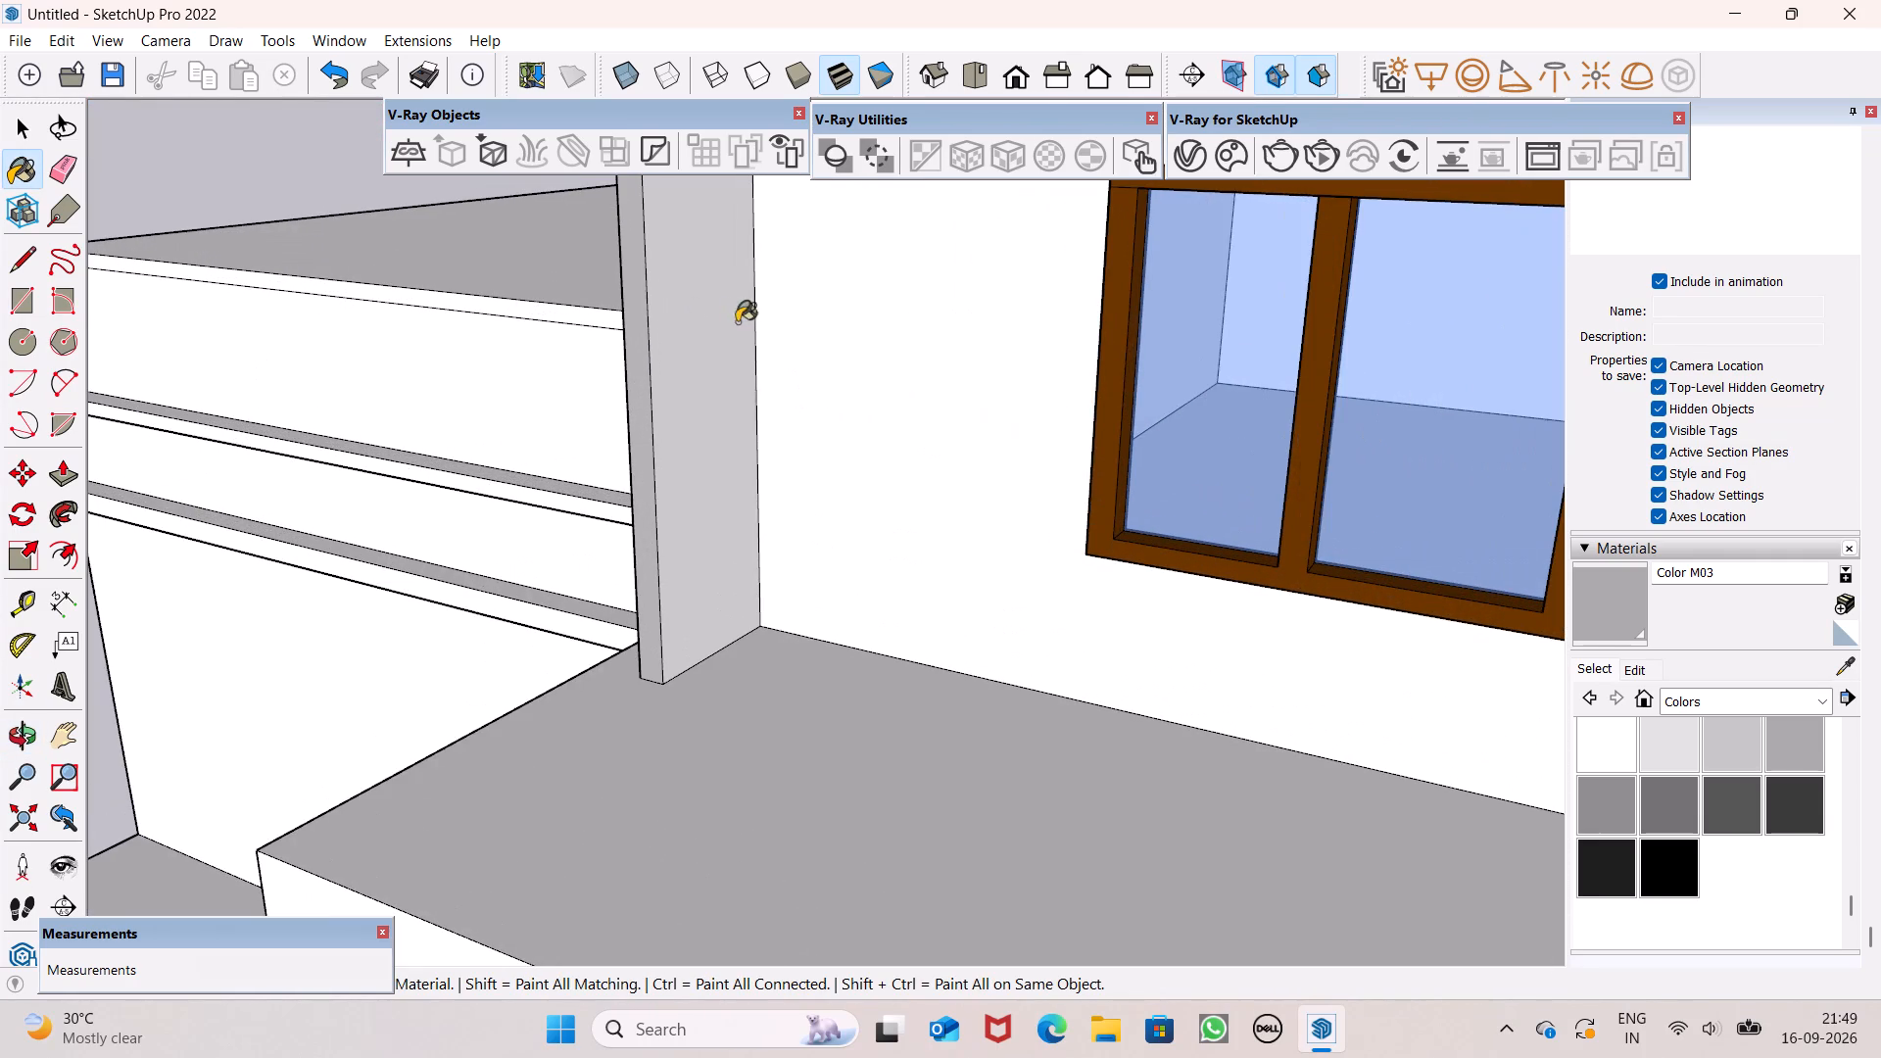
# Paint the outer face of the vertical fin and the adjoining rear wall with Color M03.
pyautogui.scroll(-6, 745, 336)
pyautogui.moveTo(846, 425); pyautogui.dragTo(1392, 521, button='middle')
pyautogui.scroll(-1, 846, 428)
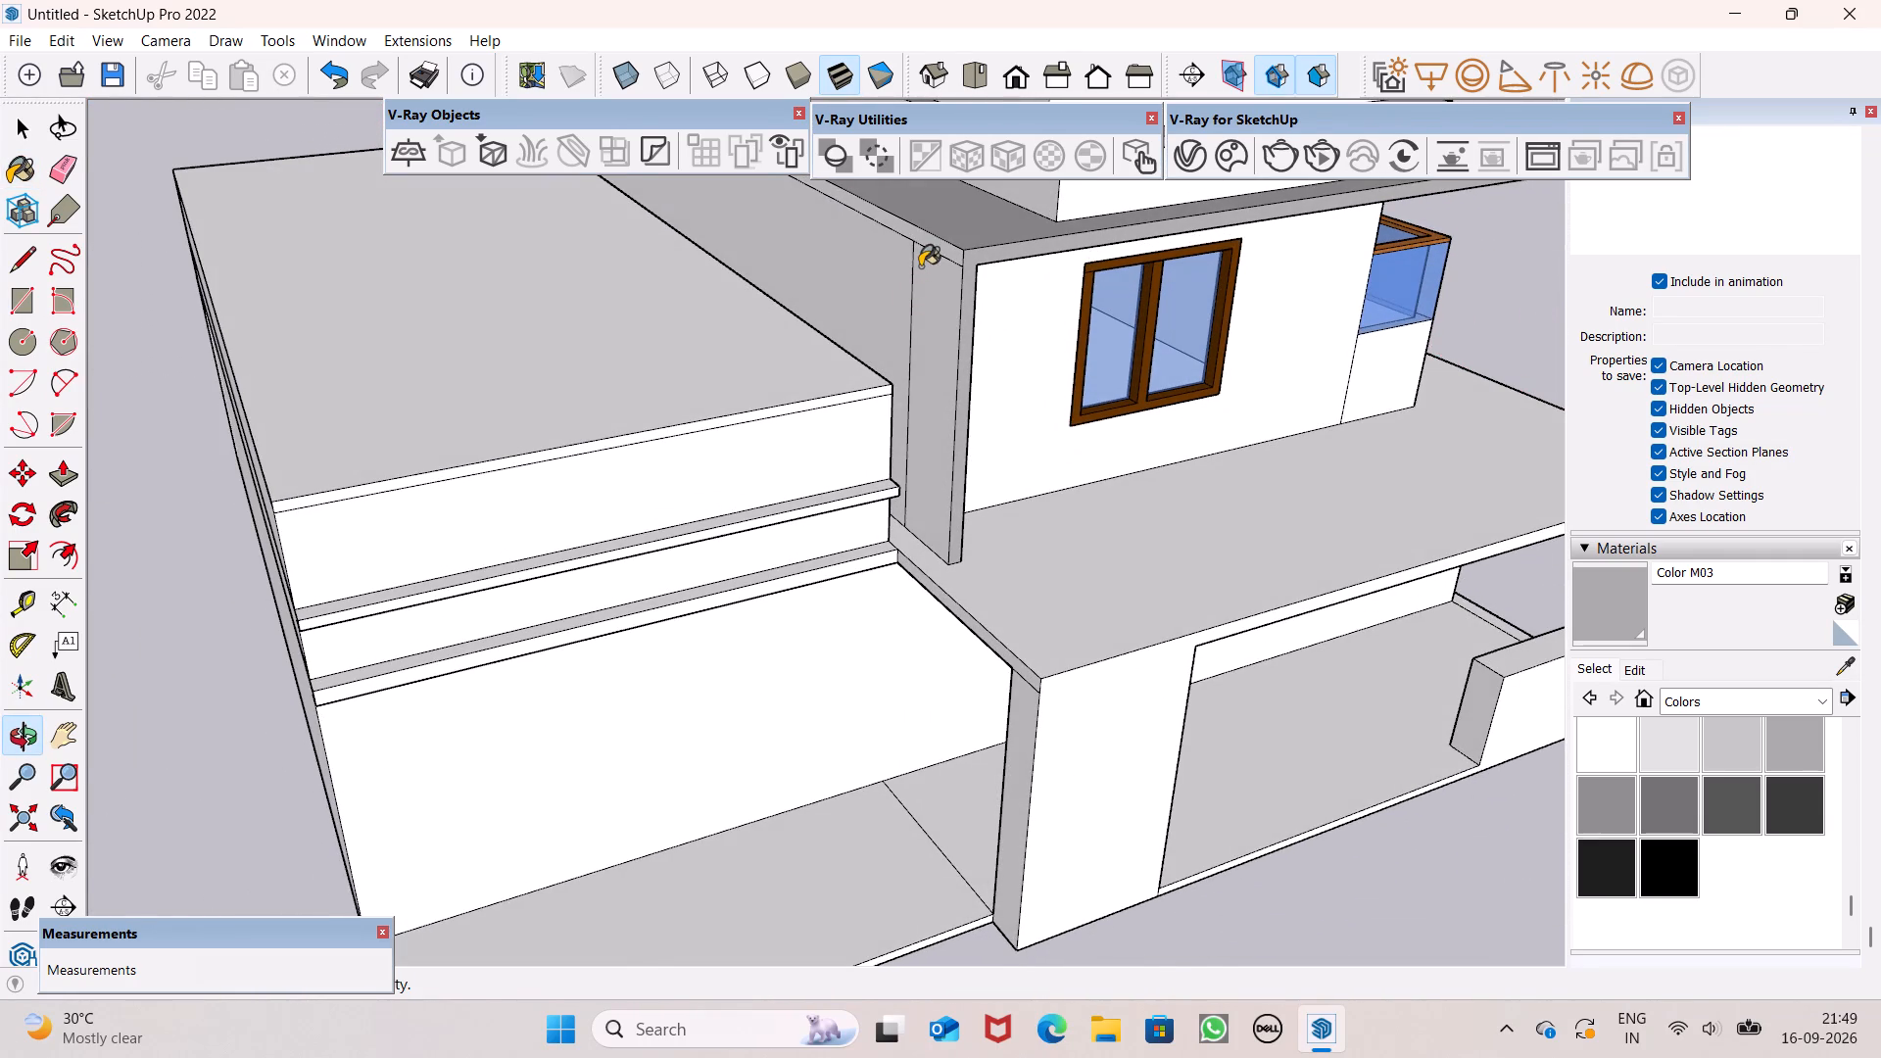
pyautogui.scroll(4, 920, 266)
pyautogui.click(946, 249)
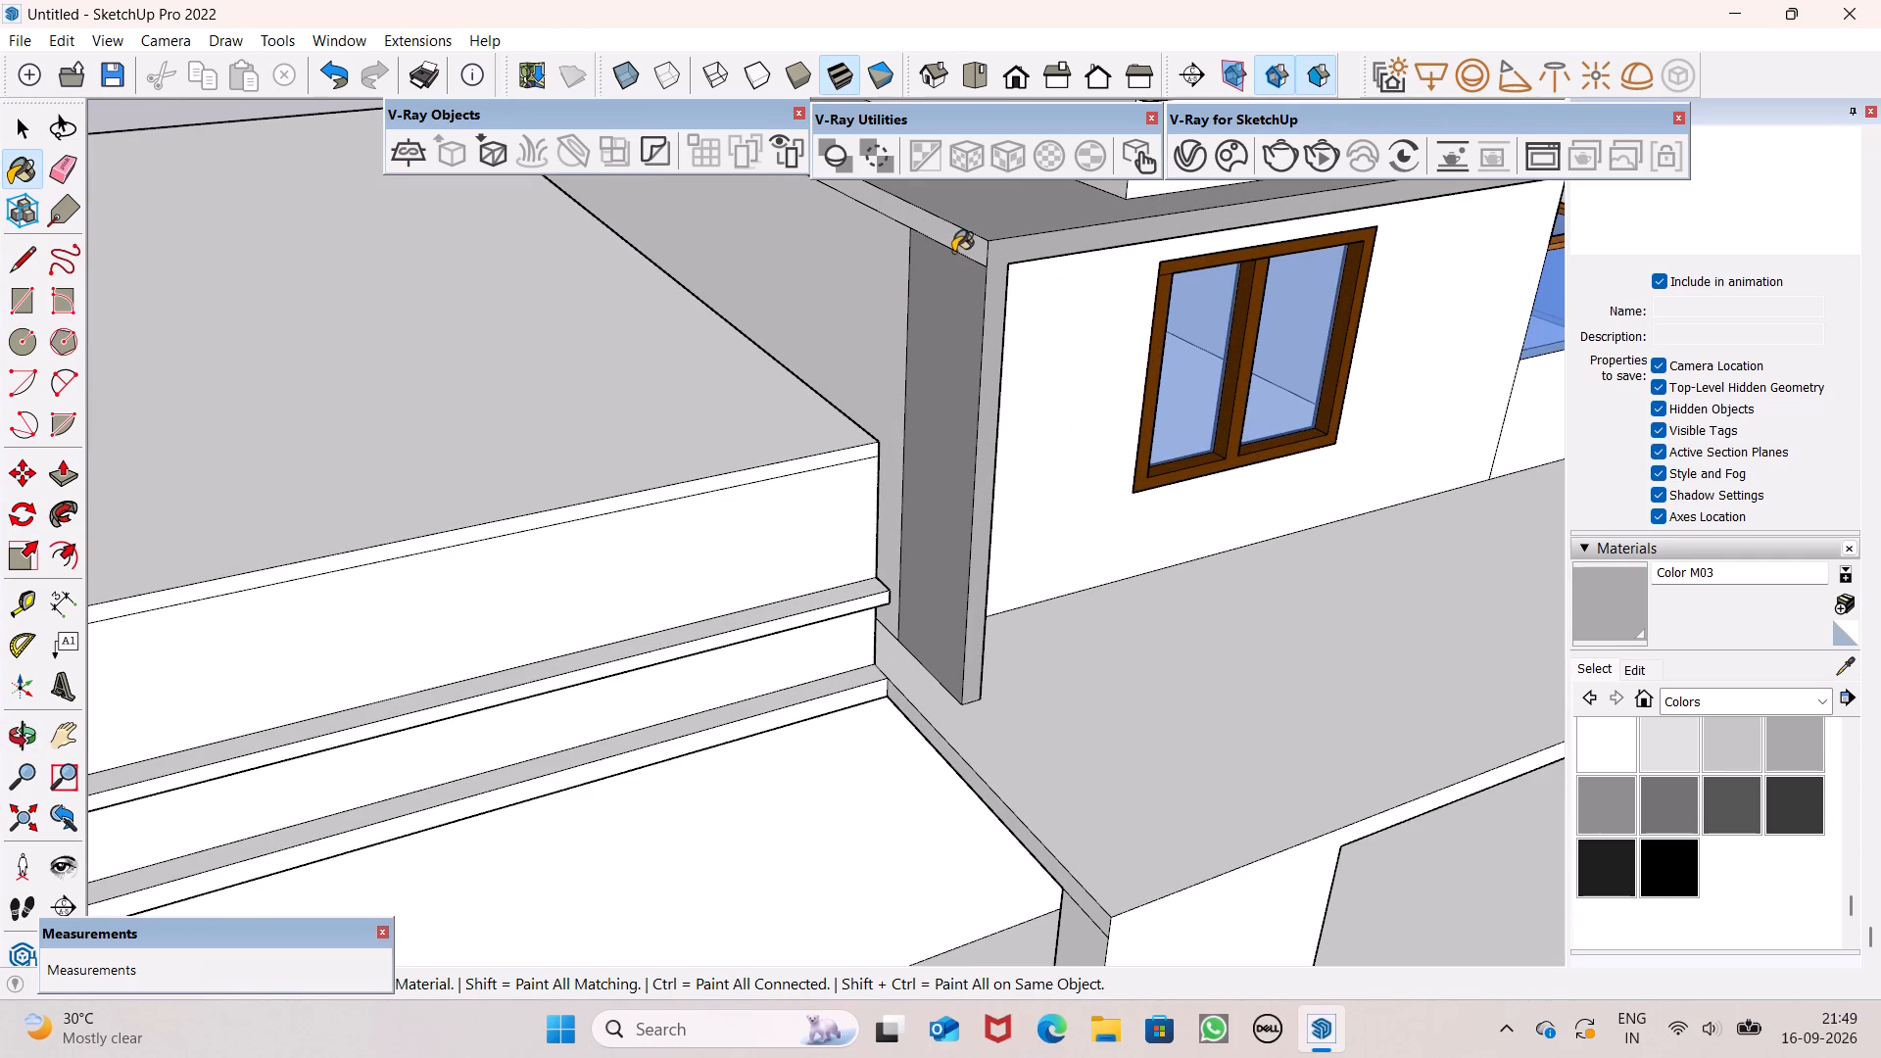
pyautogui.click(954, 250)
pyautogui.click(949, 241)
pyautogui.click(839, 246)
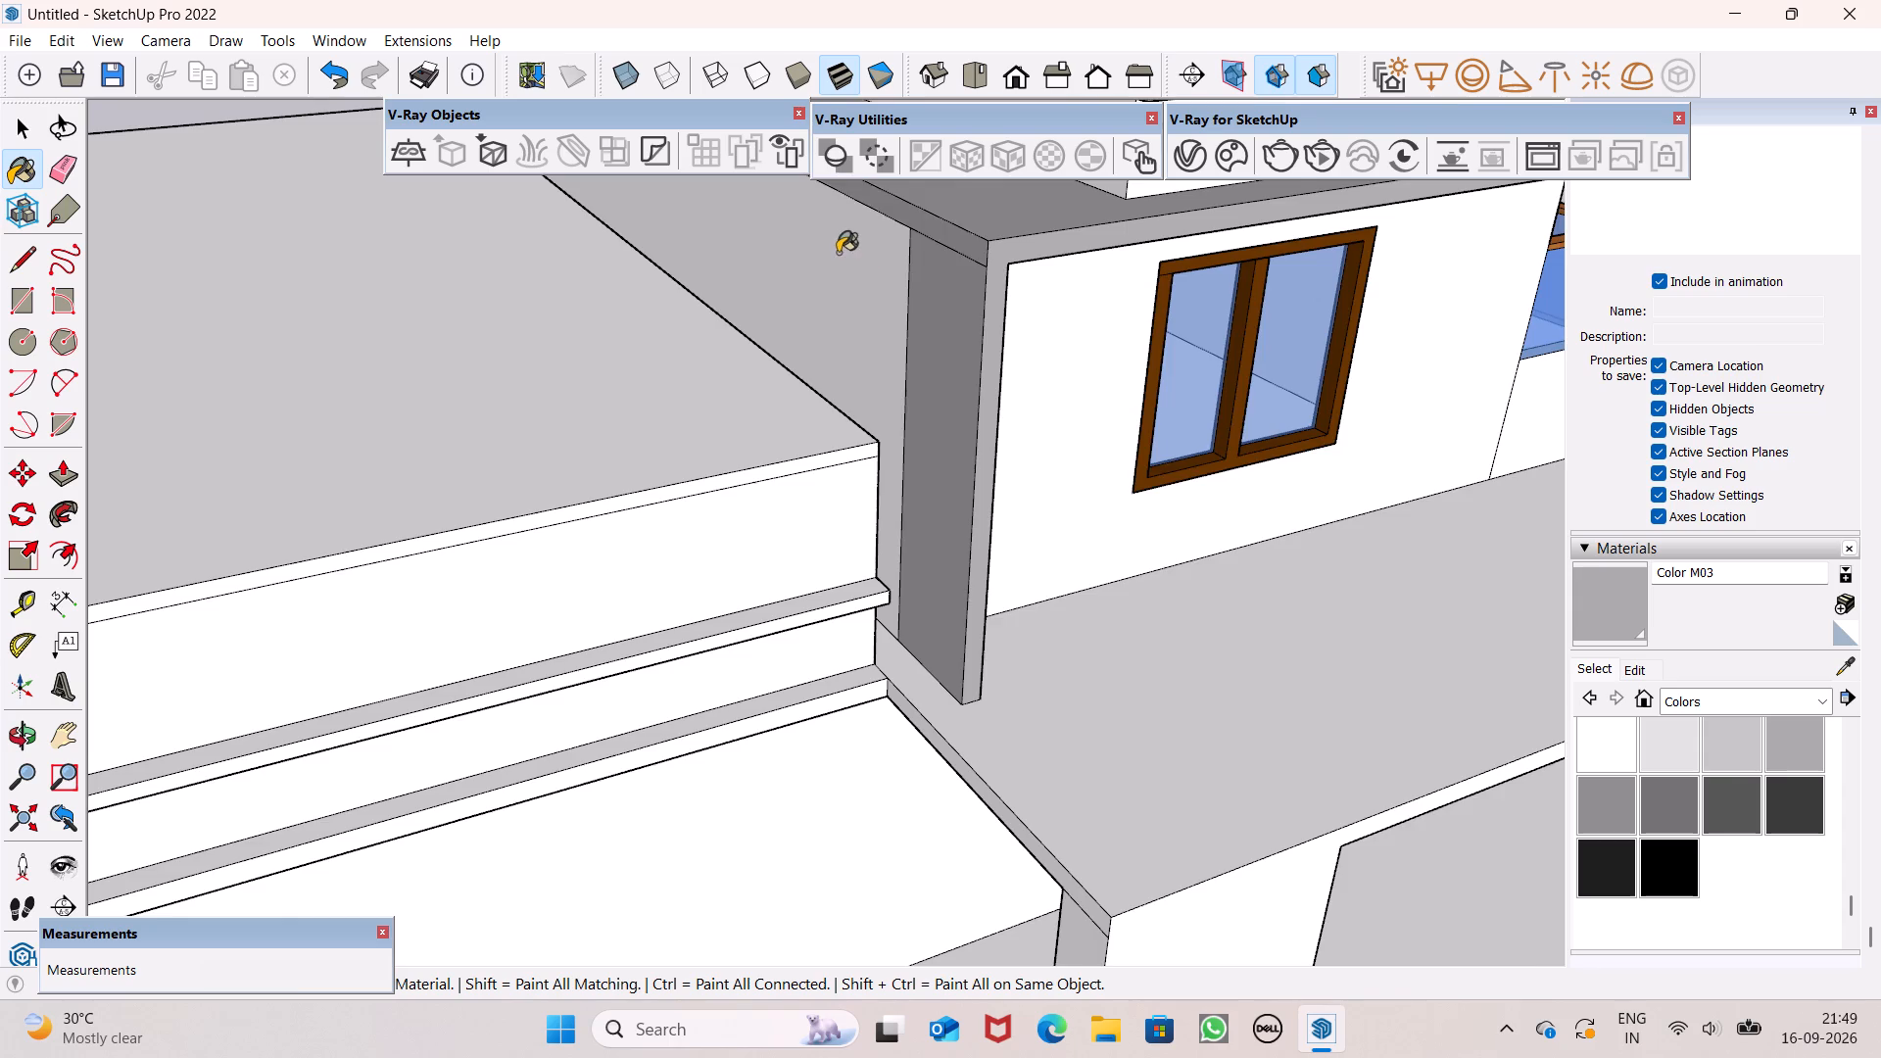
# Paint the roof slab's edge on the opposite, balcony side of the house with Color M03.
pyautogui.scroll(-5, 929, 307)
pyautogui.scroll(1, 929, 307)
pyautogui.scroll(-10, 929, 307)
pyautogui.moveTo(984, 341); pyautogui.dragTo(0, 246, button='middle')
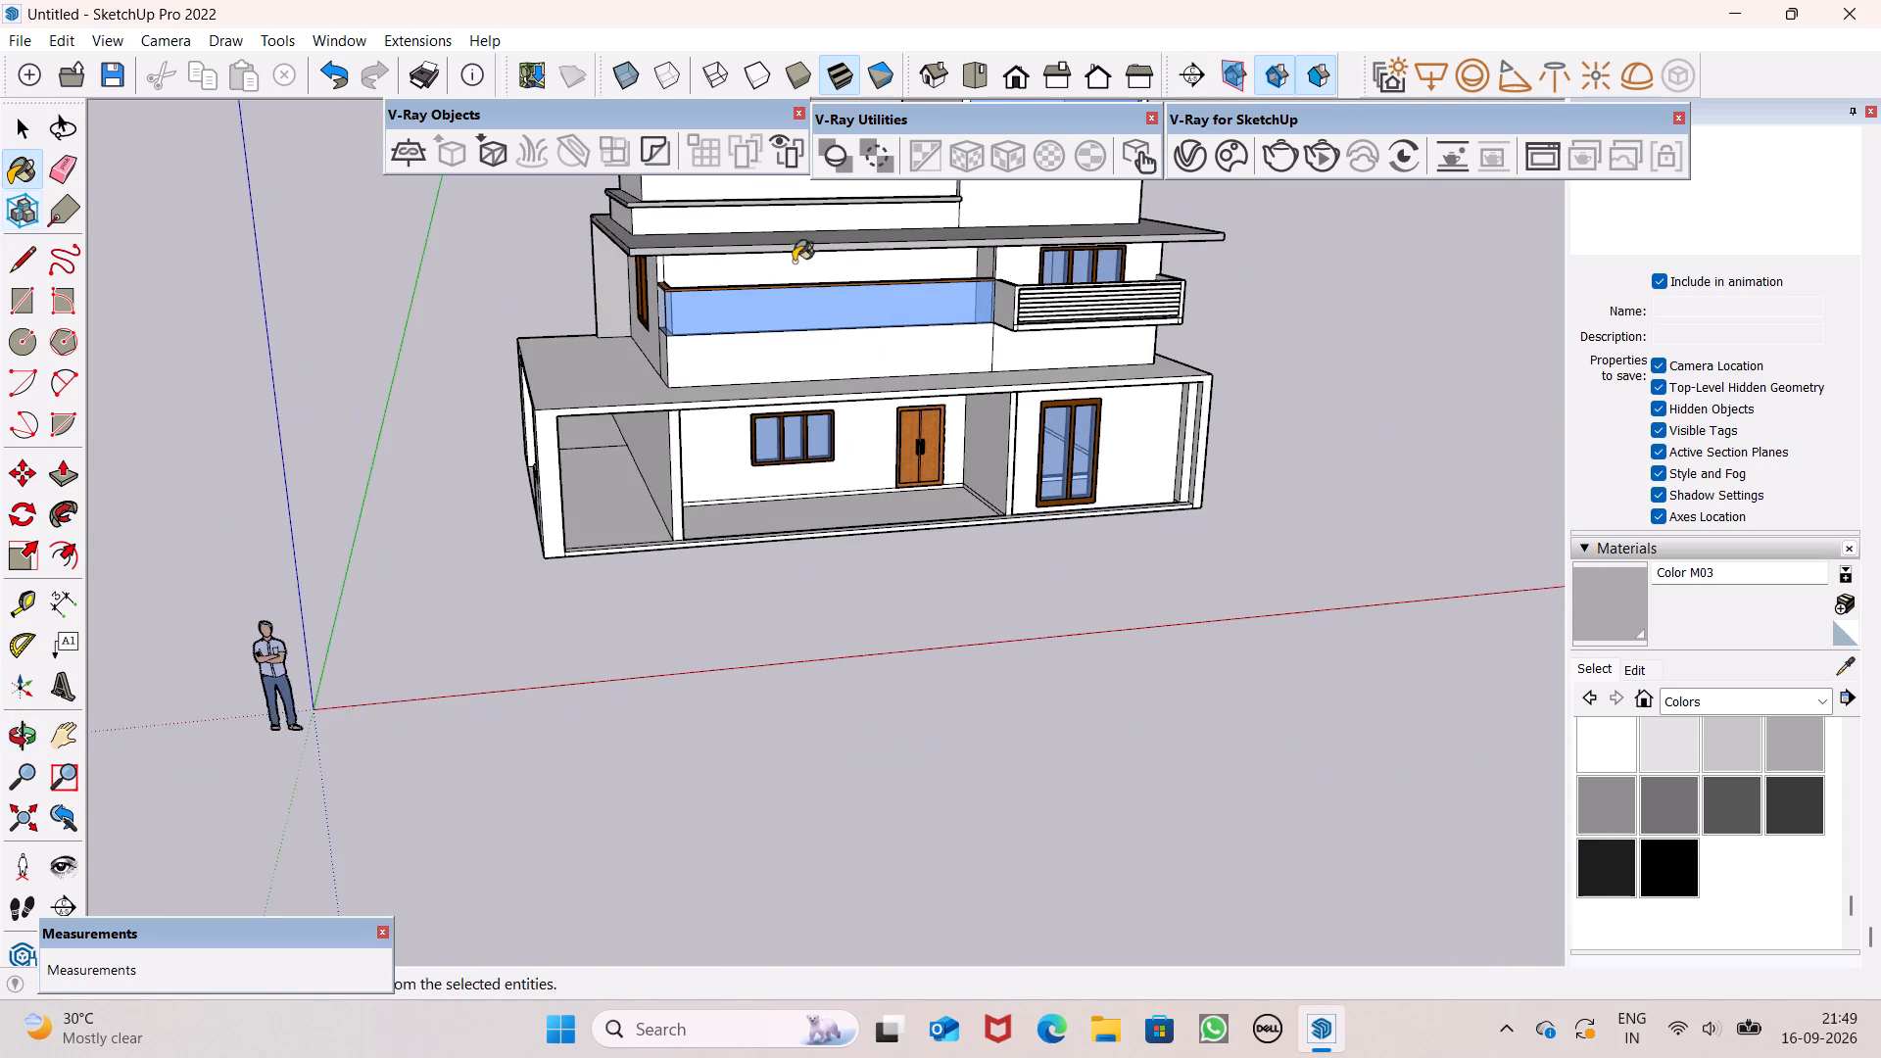
pyautogui.scroll(1, 1037, 322)
pyautogui.moveTo(1067, 372); pyautogui.dragTo(275, 350, button='middle')
pyautogui.scroll(7, 1029, 277)
pyautogui.click(1096, 231)
# Paint the top and the balcony-side edge of the uppermost tower's roof slab with Color M03.
pyautogui.scroll(-6, 1224, 338)
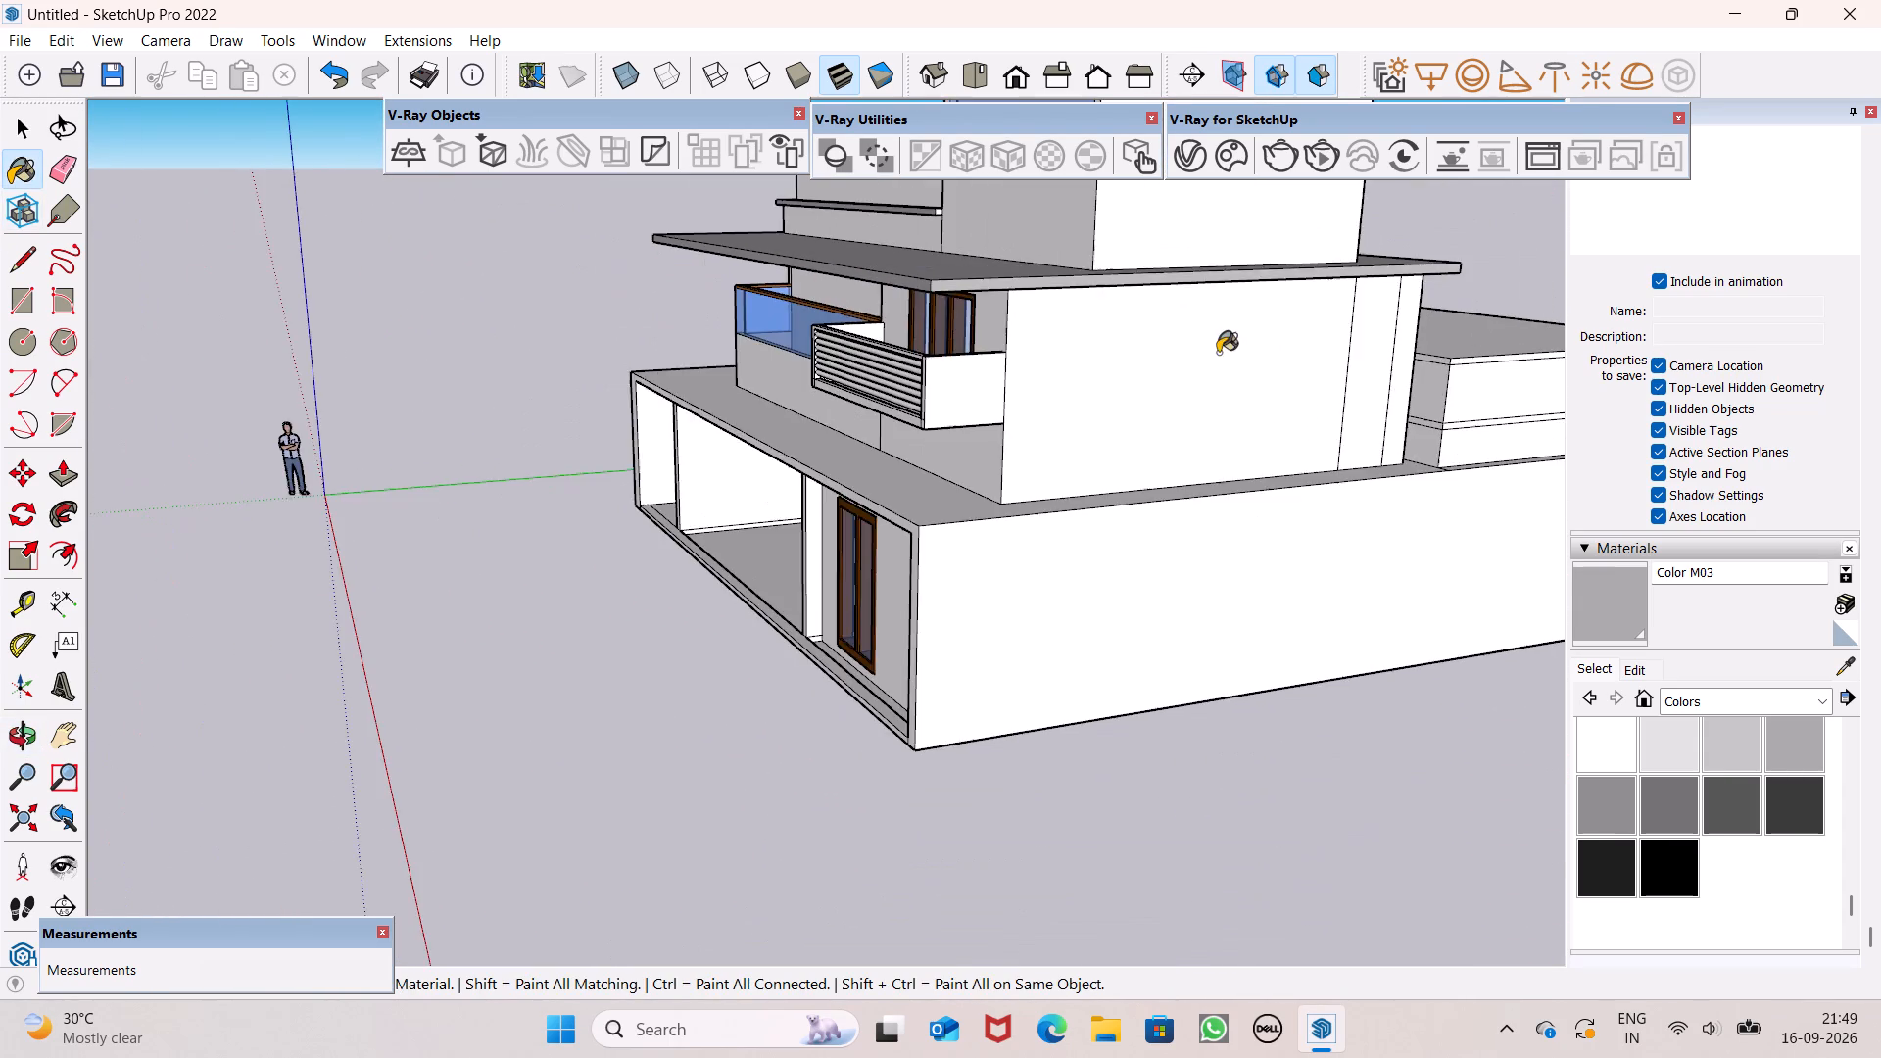
pyautogui.scroll(-5, 1270, 339)
pyautogui.moveTo(1205, 524); pyautogui.dragTo(796, 547, button='middle')
pyautogui.scroll(-1, 1204, 525)
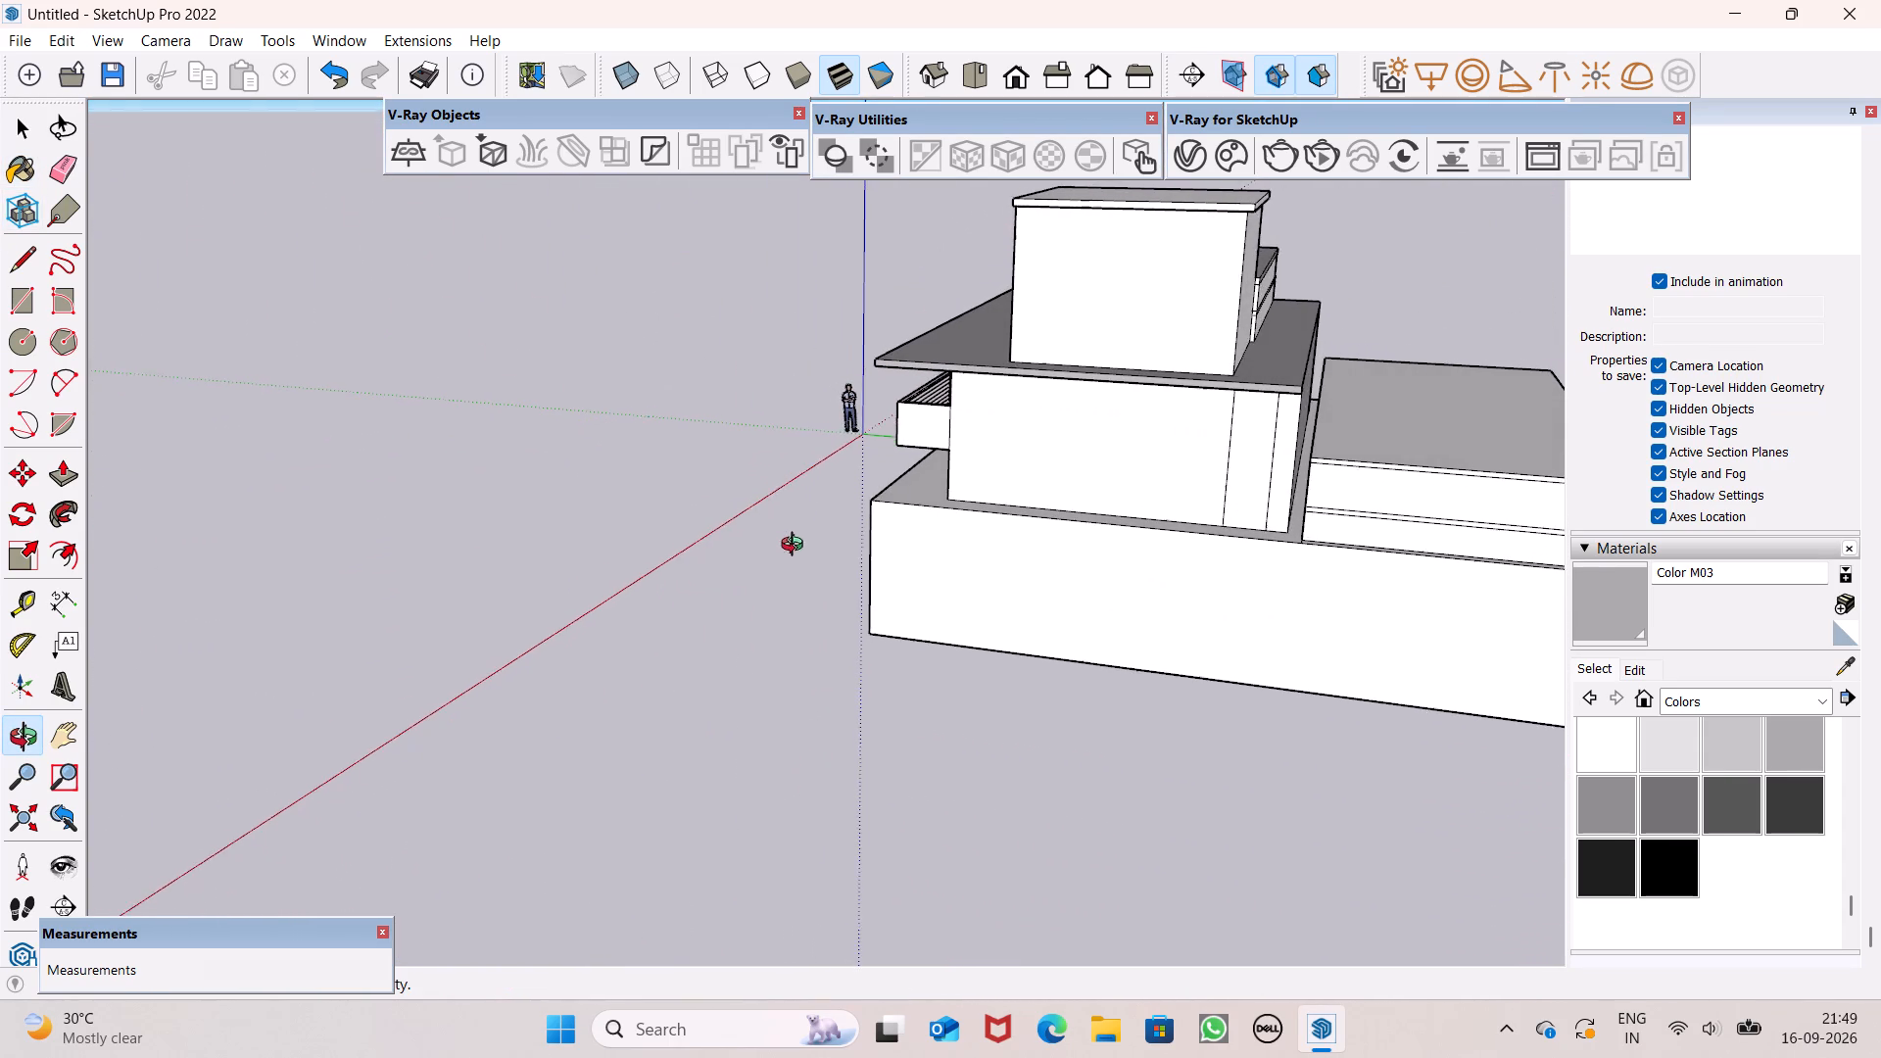
pyautogui.moveTo(796, 547); pyautogui.dragTo(799, 548, button='middle')
pyautogui.scroll(-3, 1167, 462)
pyautogui.moveTo(1153, 492); pyautogui.dragTo(1259, 596, button='middle')
pyautogui.scroll(3, 1106, 281)
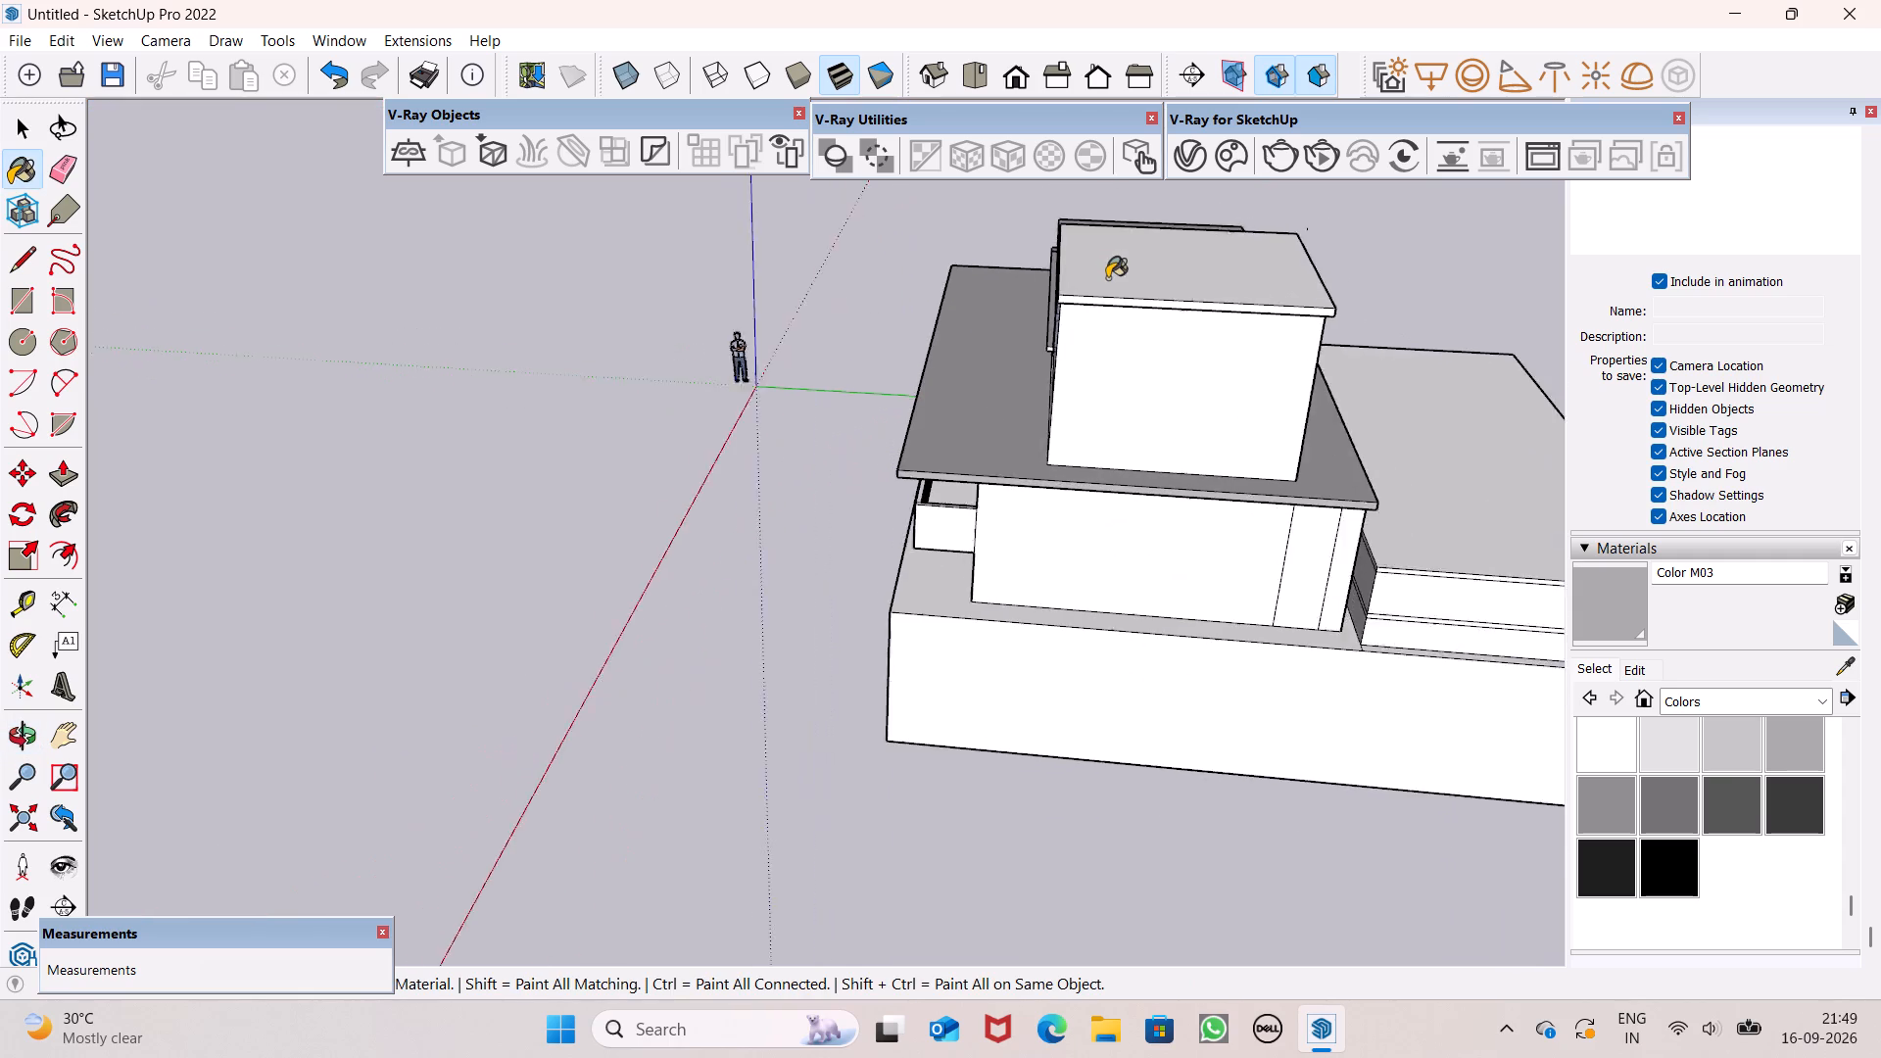
pyautogui.scroll(3, 1107, 278)
pyautogui.click(1143, 274)
pyautogui.scroll(12, 1154, 321)
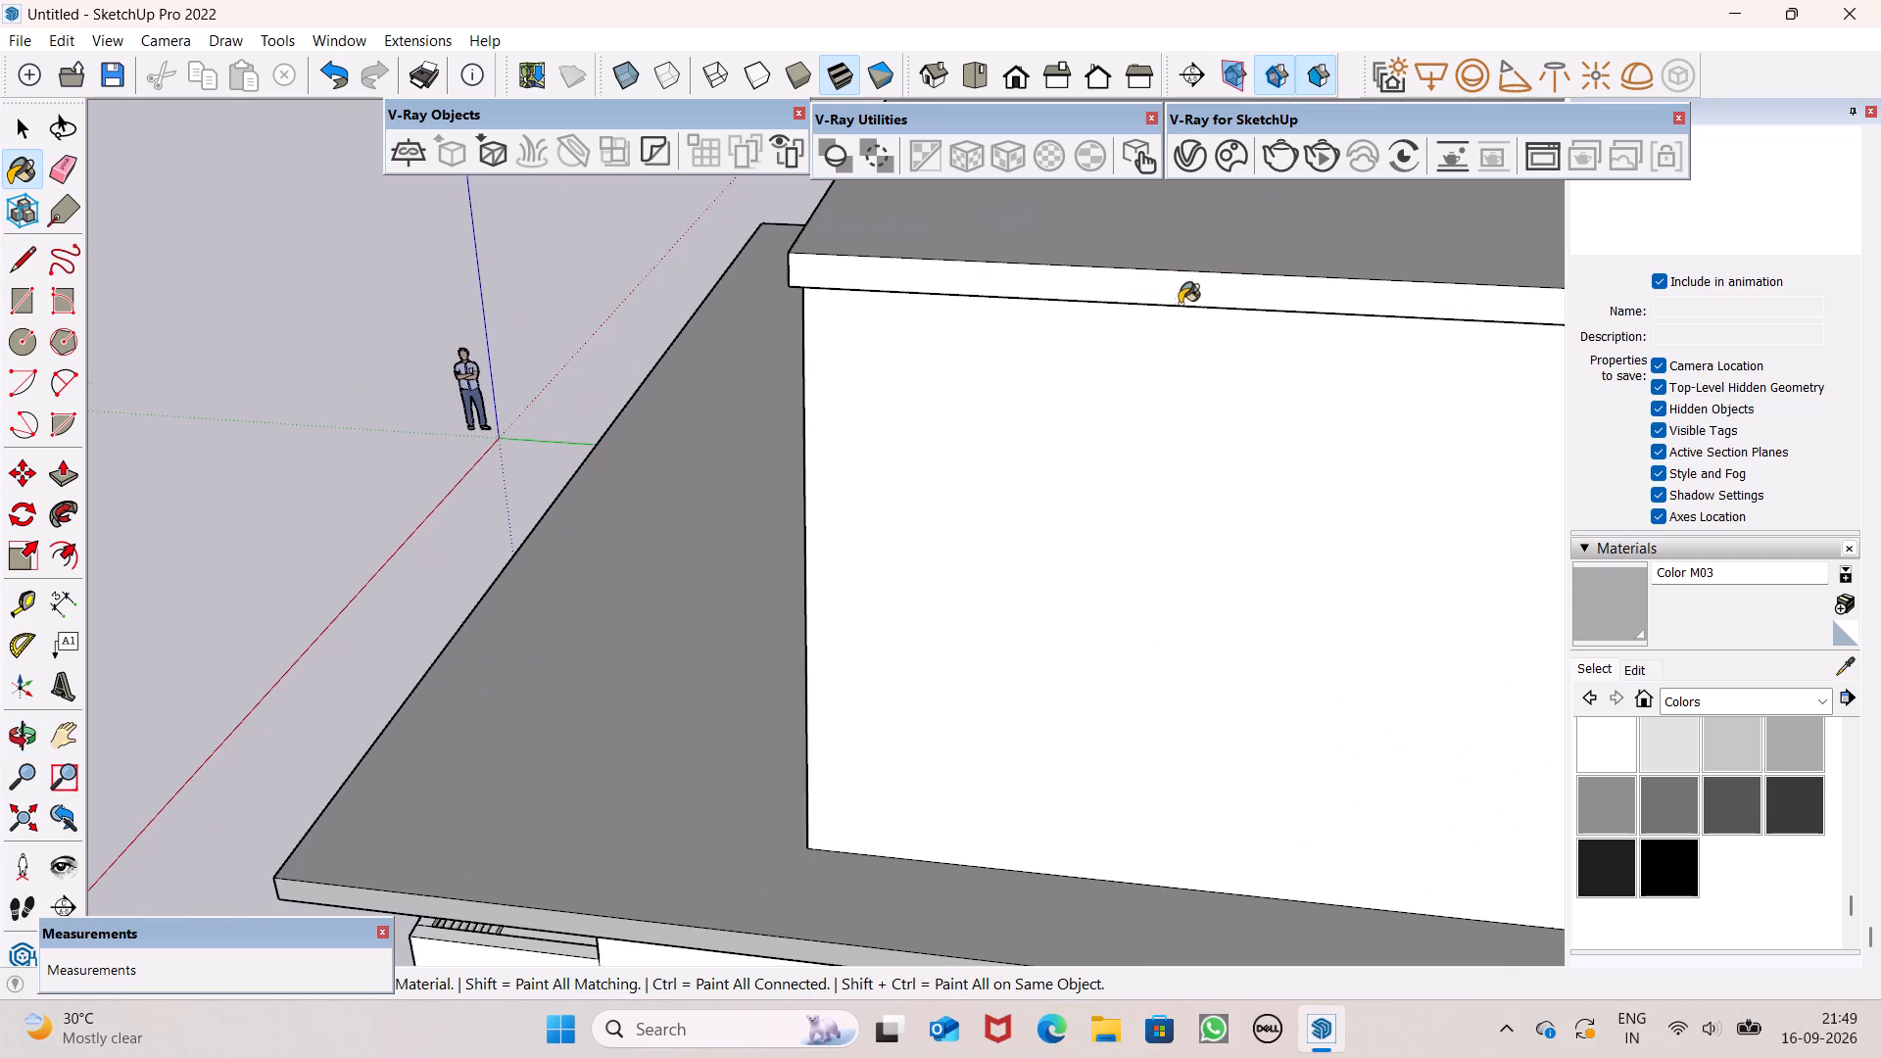
pyautogui.click(1188, 296)
# Paint the front edge of the tower's roof slab, above the large glass opening, with Color M03.
pyautogui.scroll(-7, 1191, 272)
pyautogui.moveTo(1168, 374); pyautogui.dragTo(1649, 376, button='middle')
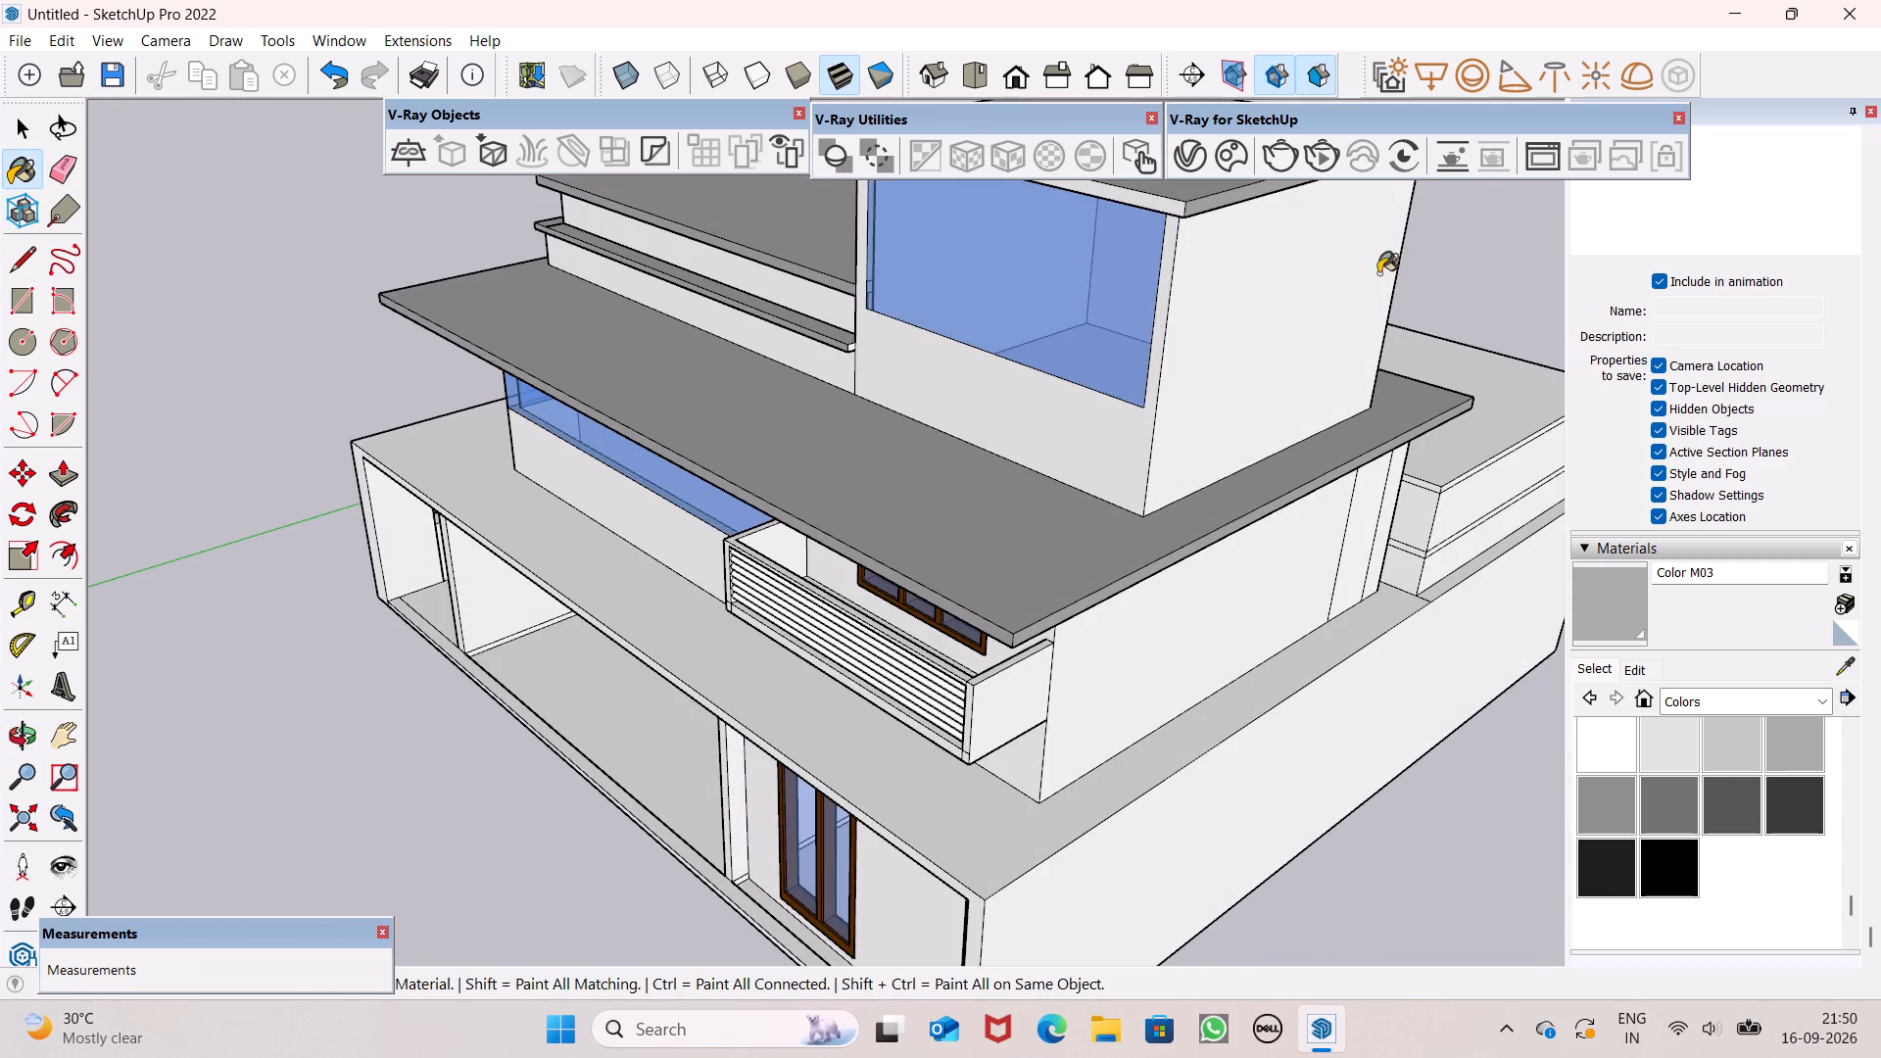
pyautogui.scroll(-7, 1236, 359)
pyautogui.scroll(6, 1125, 232)
pyautogui.scroll(6, 1159, 358)
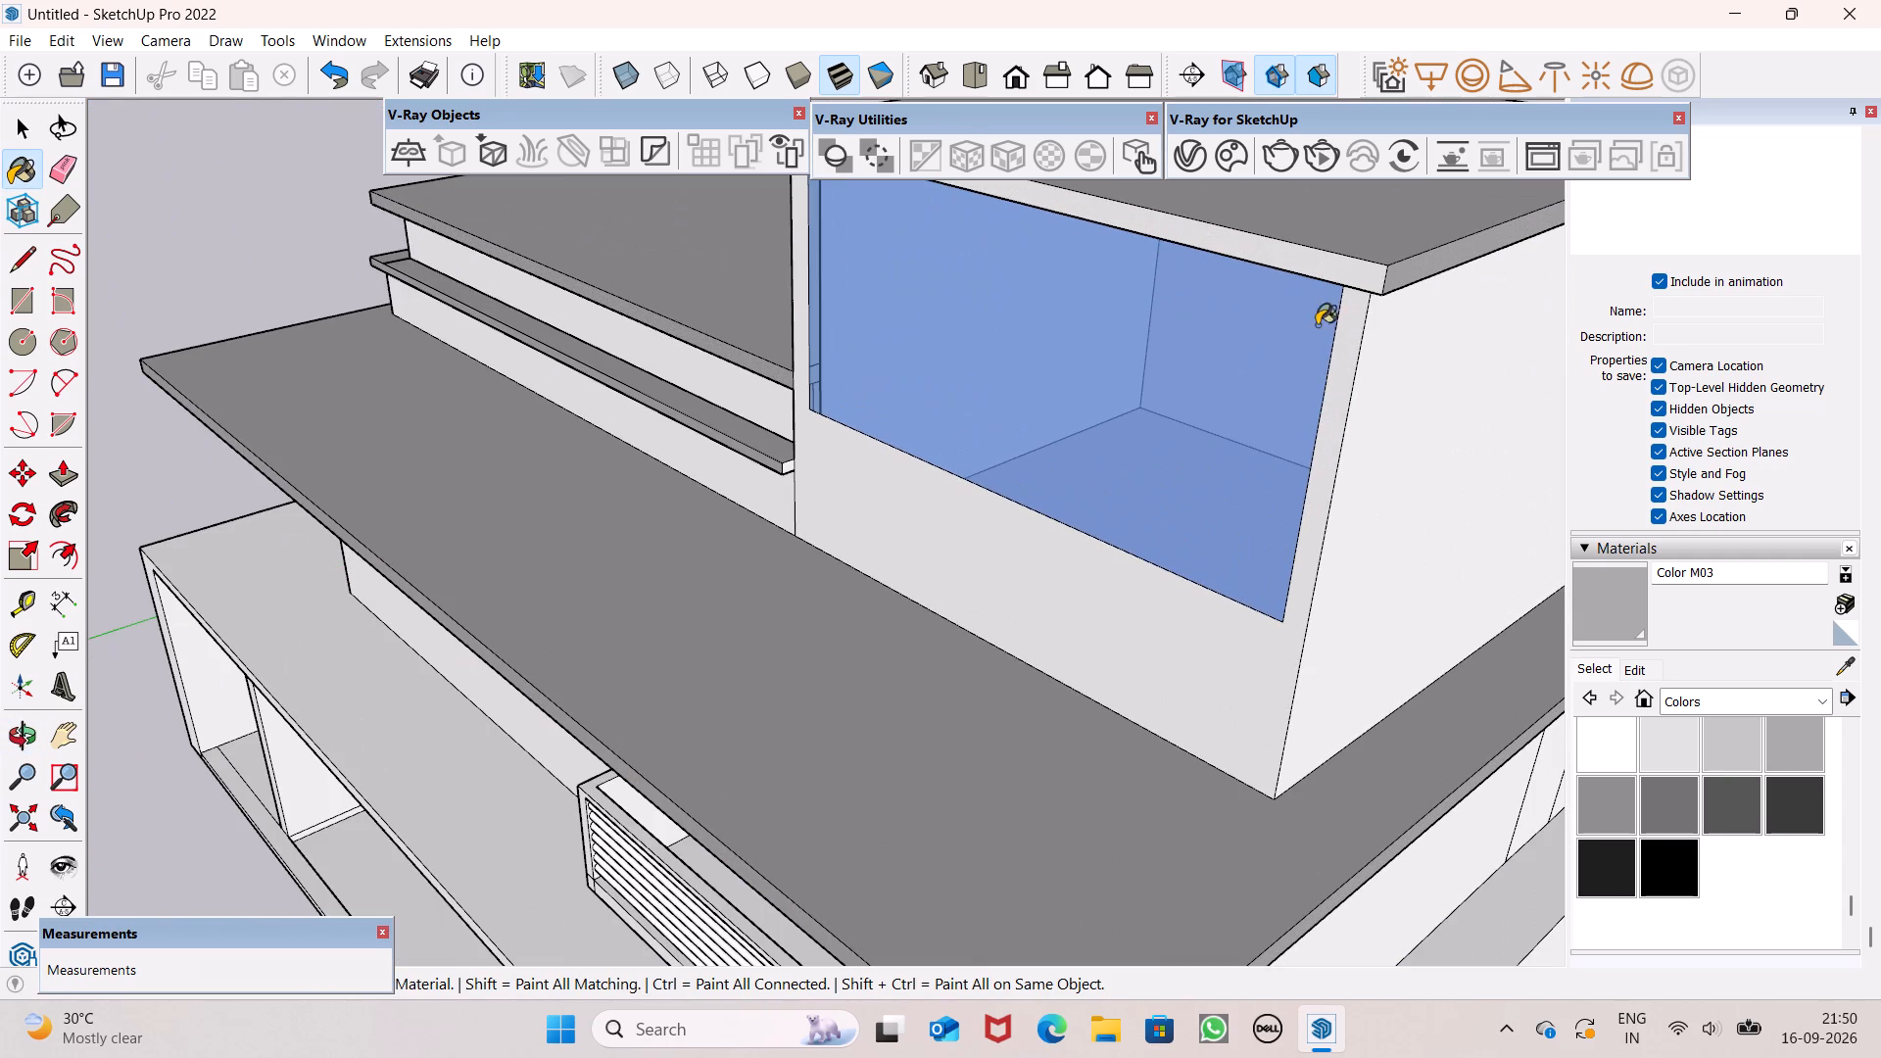
pyautogui.click(1370, 295)
pyautogui.scroll(5, 1317, 263)
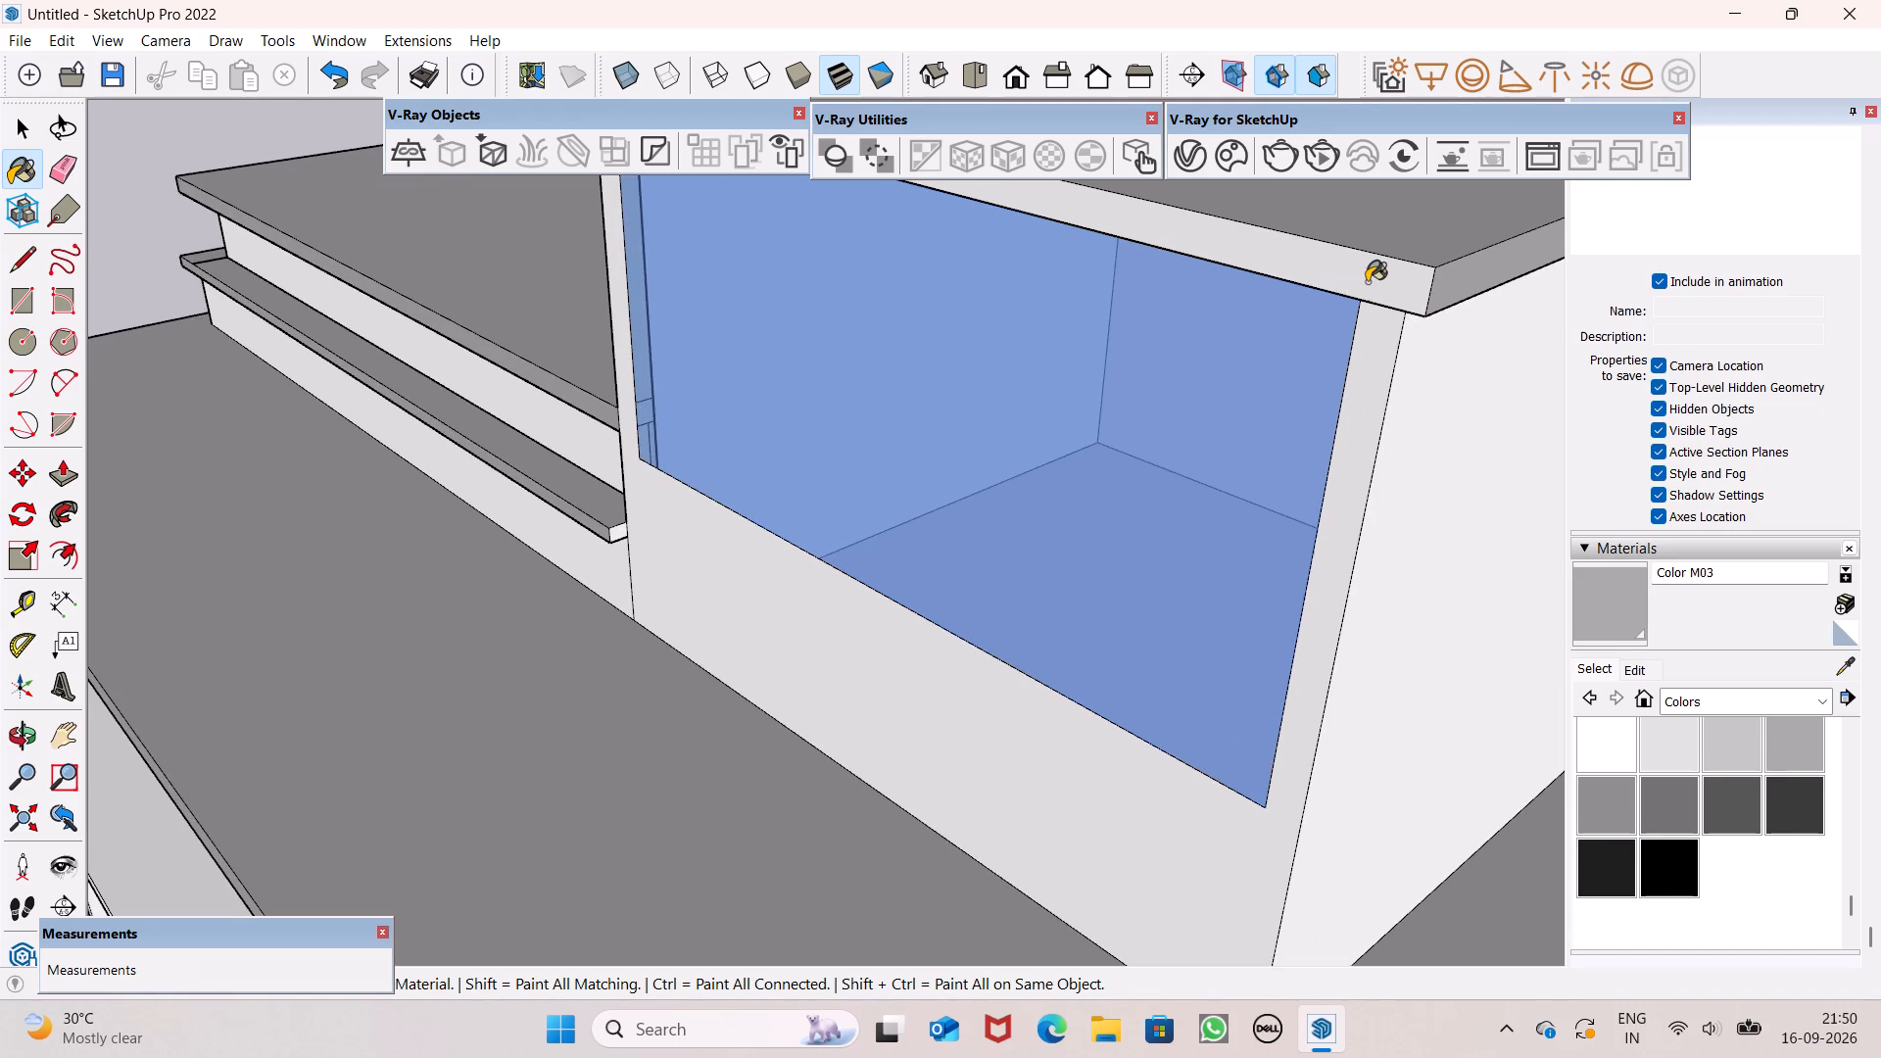
pyautogui.click(1367, 282)
# Paint the rear edge and the remaining side edge of the tower's roof slab with Color M03.
pyautogui.scroll(-15, 1366, 282)
pyautogui.moveTo(1286, 440); pyautogui.dragTo(348, 321, button='middle')
pyautogui.scroll(-1, 1260, 454)
pyautogui.scroll(10, 724, 313)
pyautogui.click(713, 286)
pyautogui.scroll(-5, 791, 279)
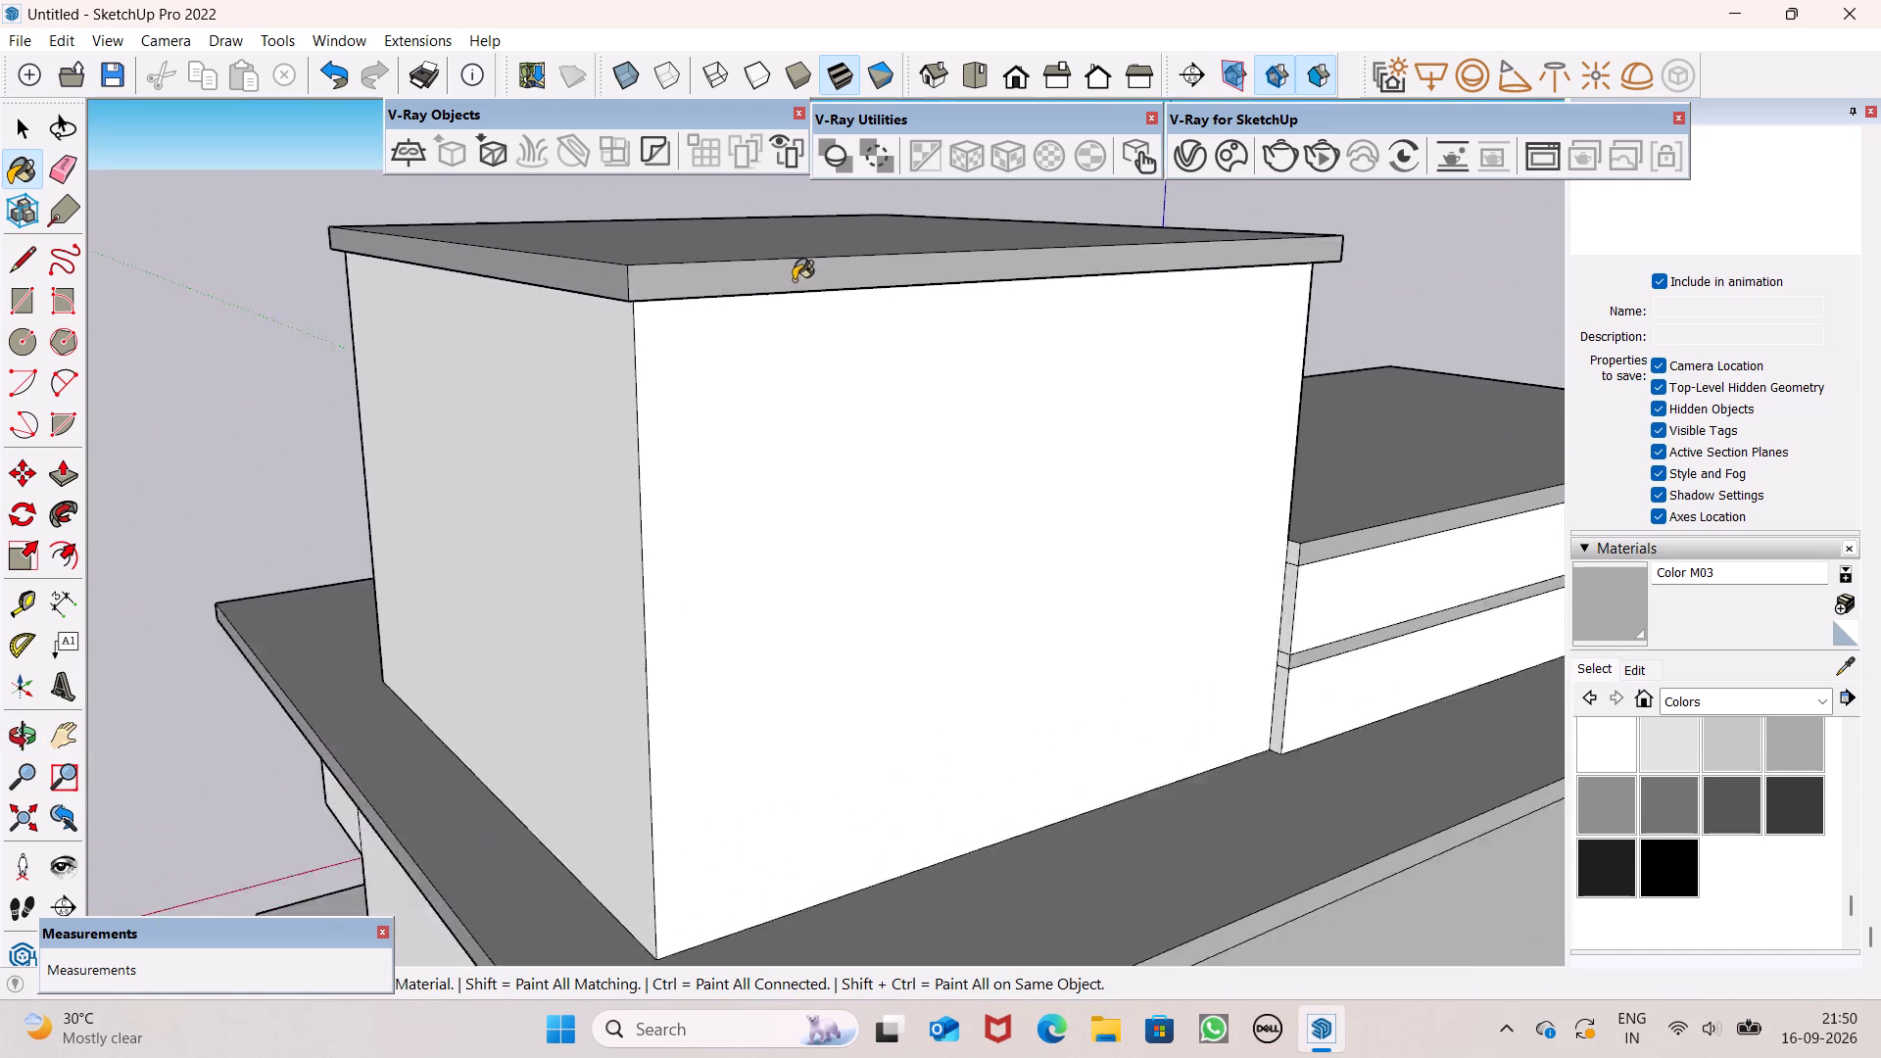
pyautogui.scroll(-1, 794, 280)
pyautogui.moveTo(1121, 459); pyautogui.dragTo(368, 490, button='middle')
pyautogui.scroll(5, 402, 297)
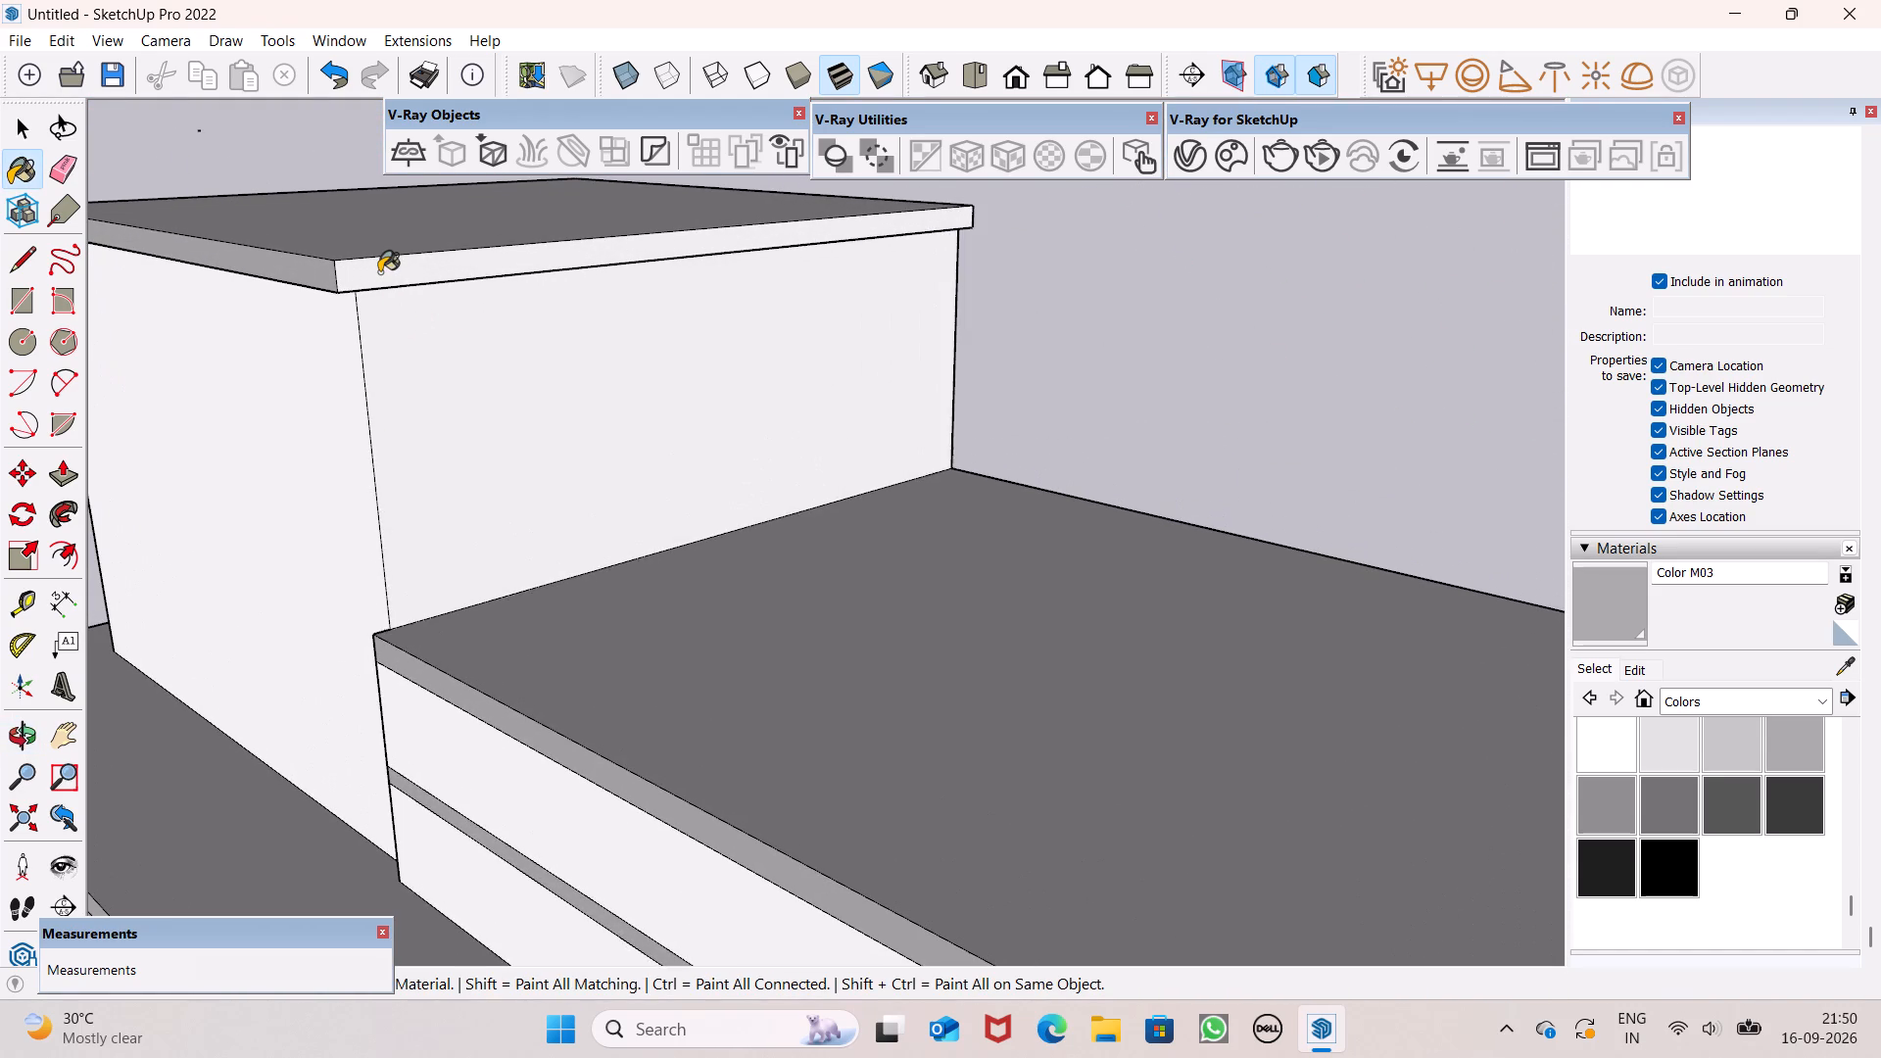
pyautogui.click(379, 272)
# Paint the ground-floor frame's outer face on the open carport side with Color M03.
pyautogui.scroll(-7, 661, 336)
pyautogui.moveTo(990, 463); pyautogui.dragTo(83, 414, button='middle')
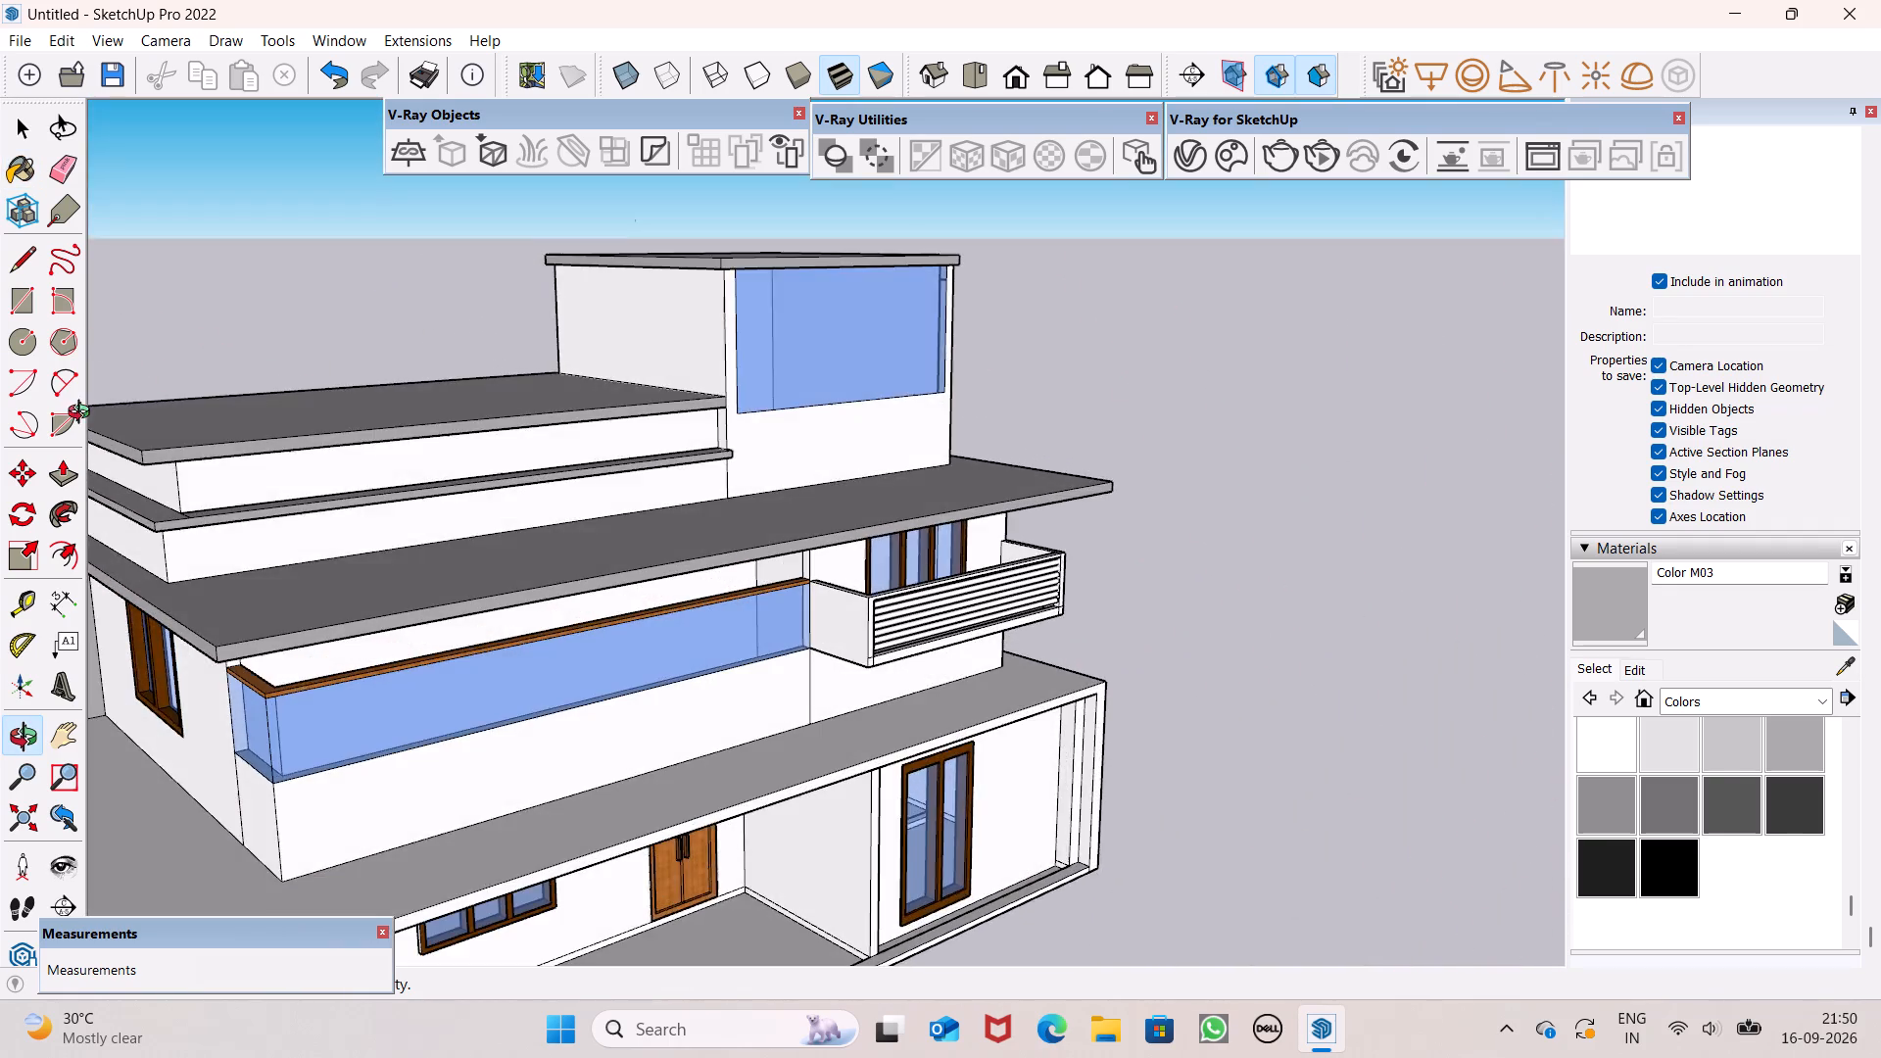
pyautogui.moveTo(83, 414); pyautogui.dragTo(122, 370, button='middle')
pyautogui.scroll(-3, 538, 343)
pyautogui.moveTo(864, 538); pyautogui.dragTo(699, 527, button='middle')
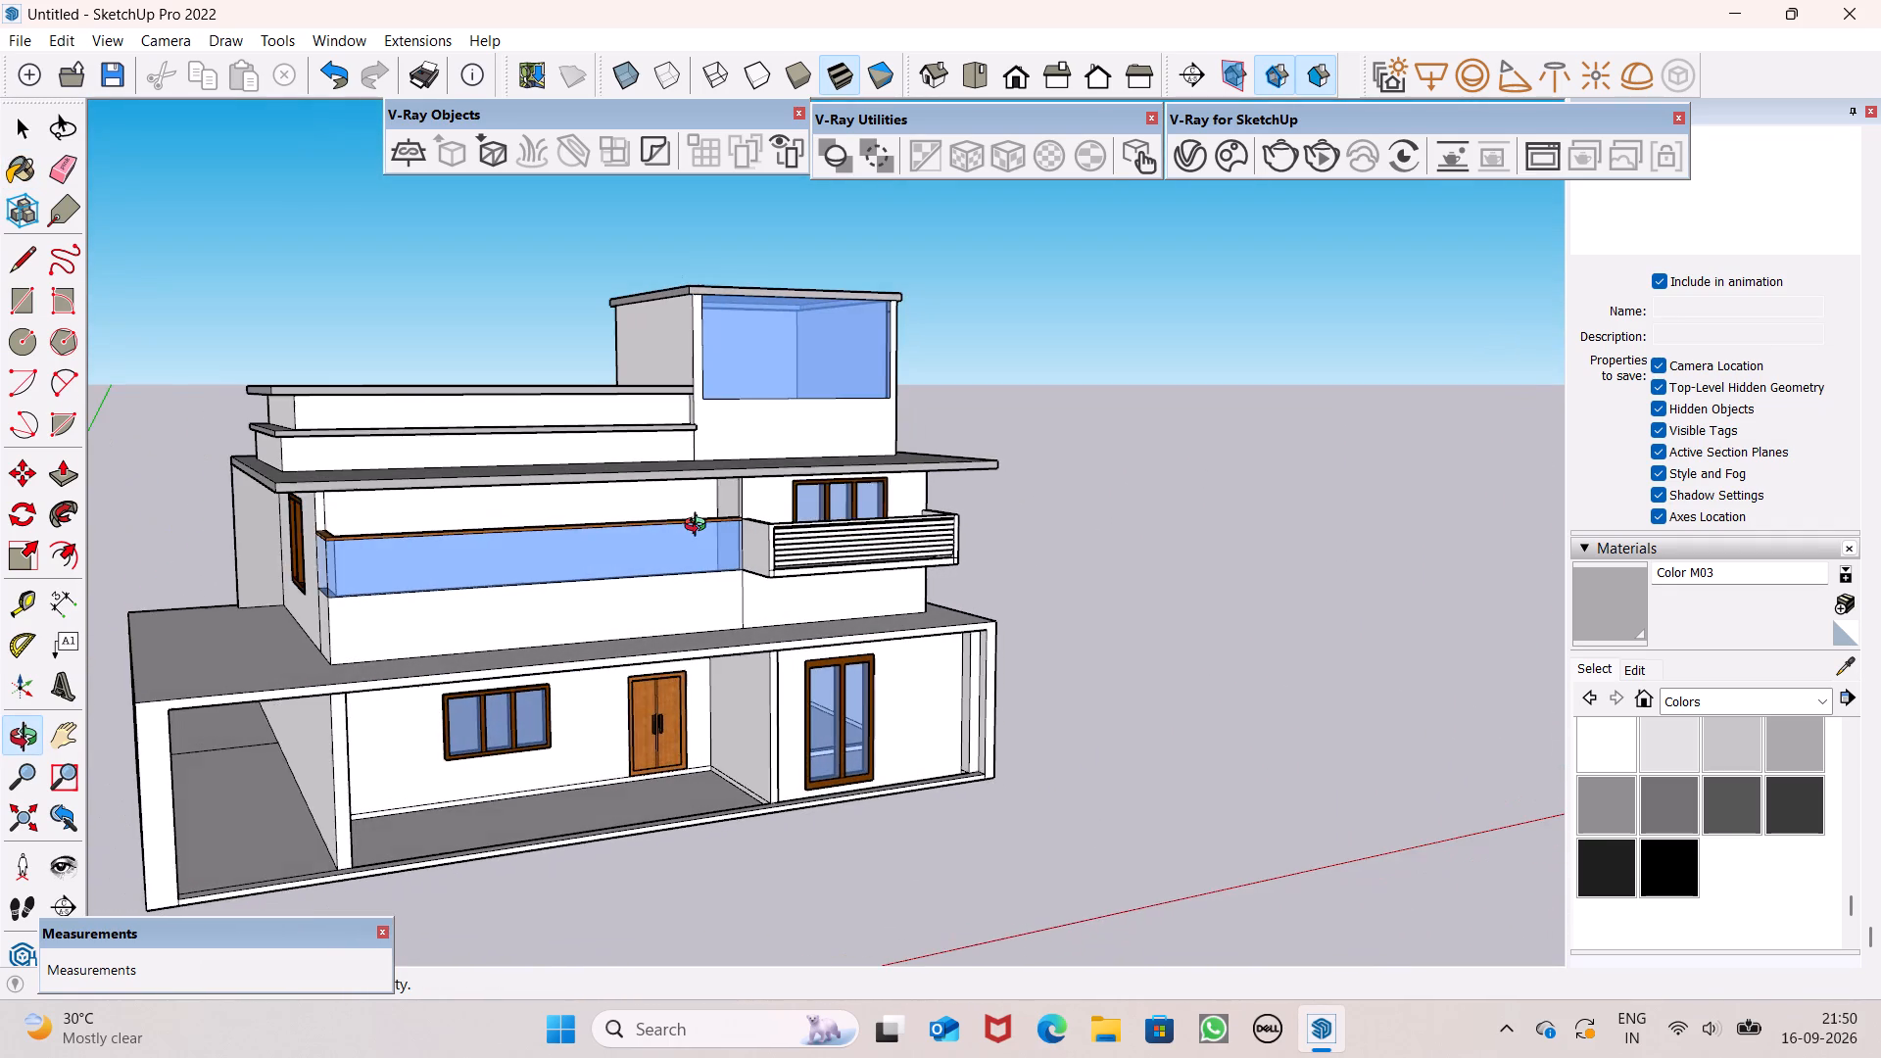
pyautogui.moveTo(699, 527); pyautogui.dragTo(718, 409, button='middle')
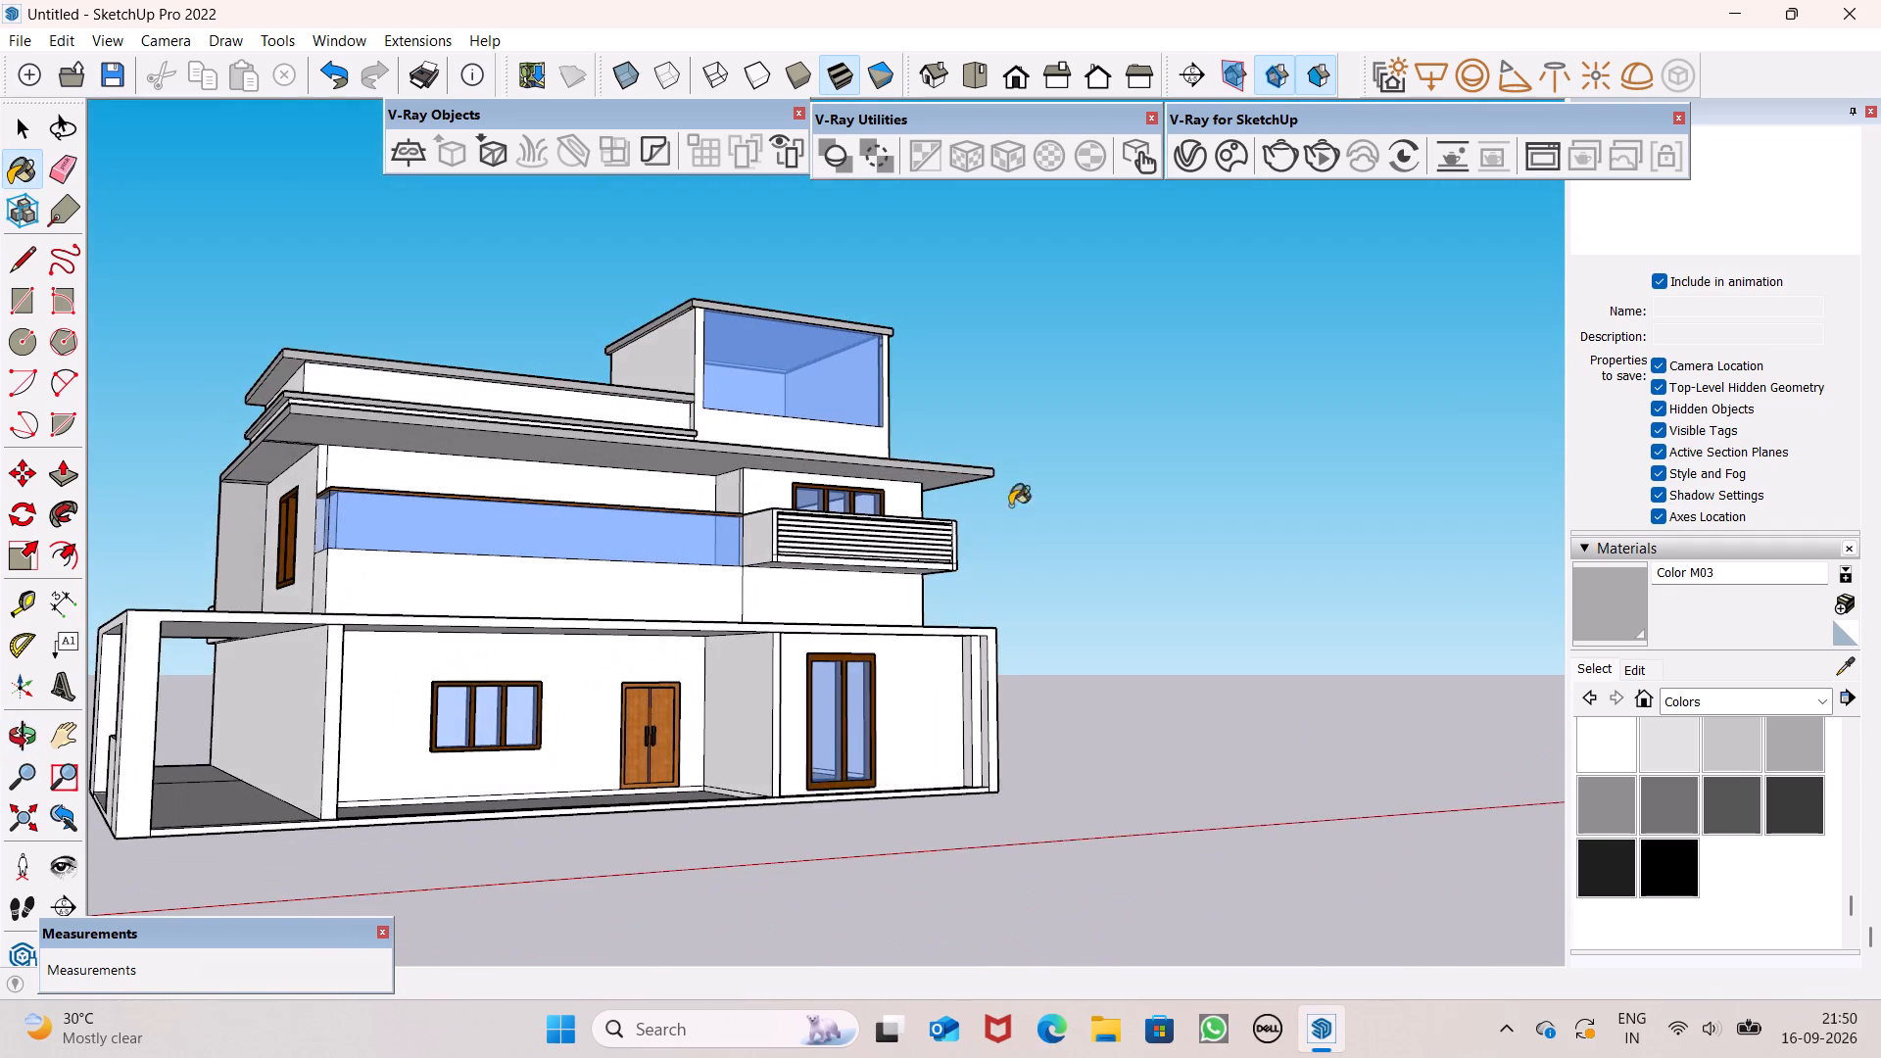
pyautogui.scroll(-2, 1043, 545)
pyautogui.scroll(6, 279, 723)
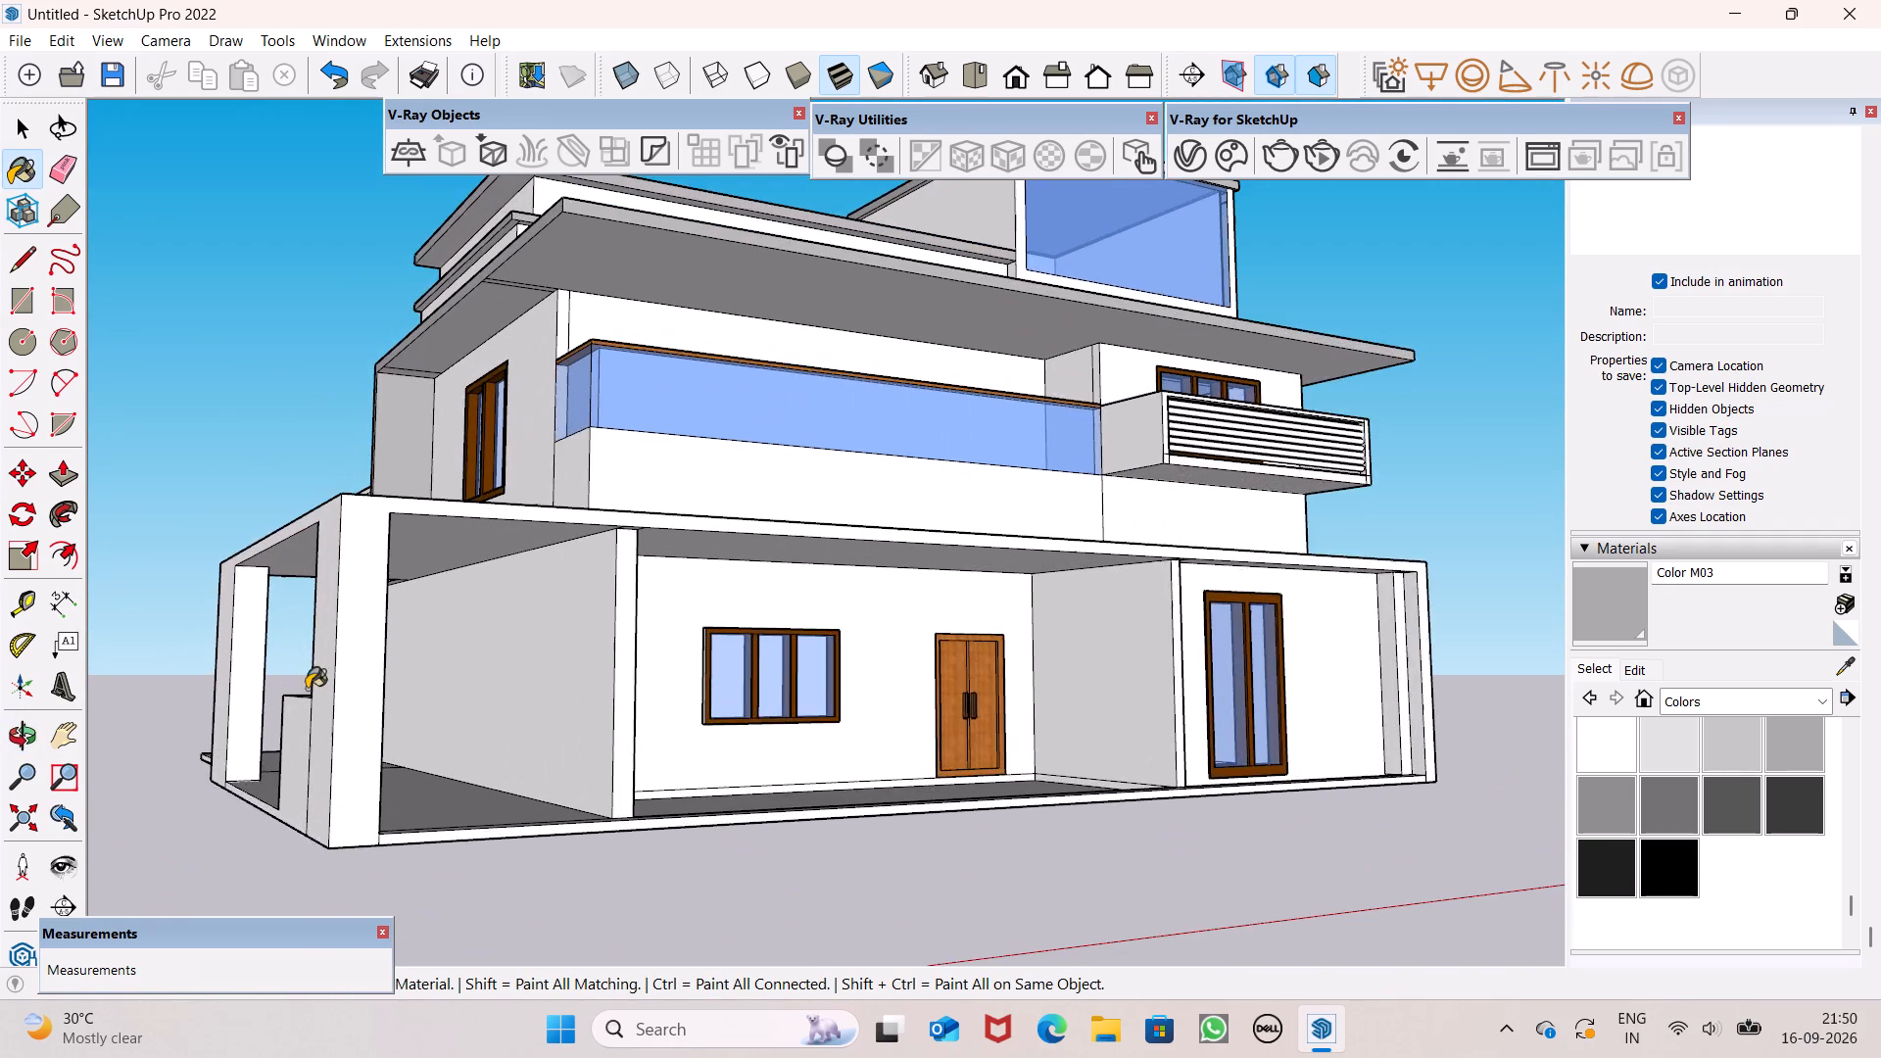
pyautogui.scroll(5, 344, 657)
pyautogui.click(347, 654)
pyautogui.scroll(-5, 390, 624)
pyautogui.moveTo(583, 717); pyautogui.dragTo(1019, 846, button='middle')
pyautogui.click(1017, 822)
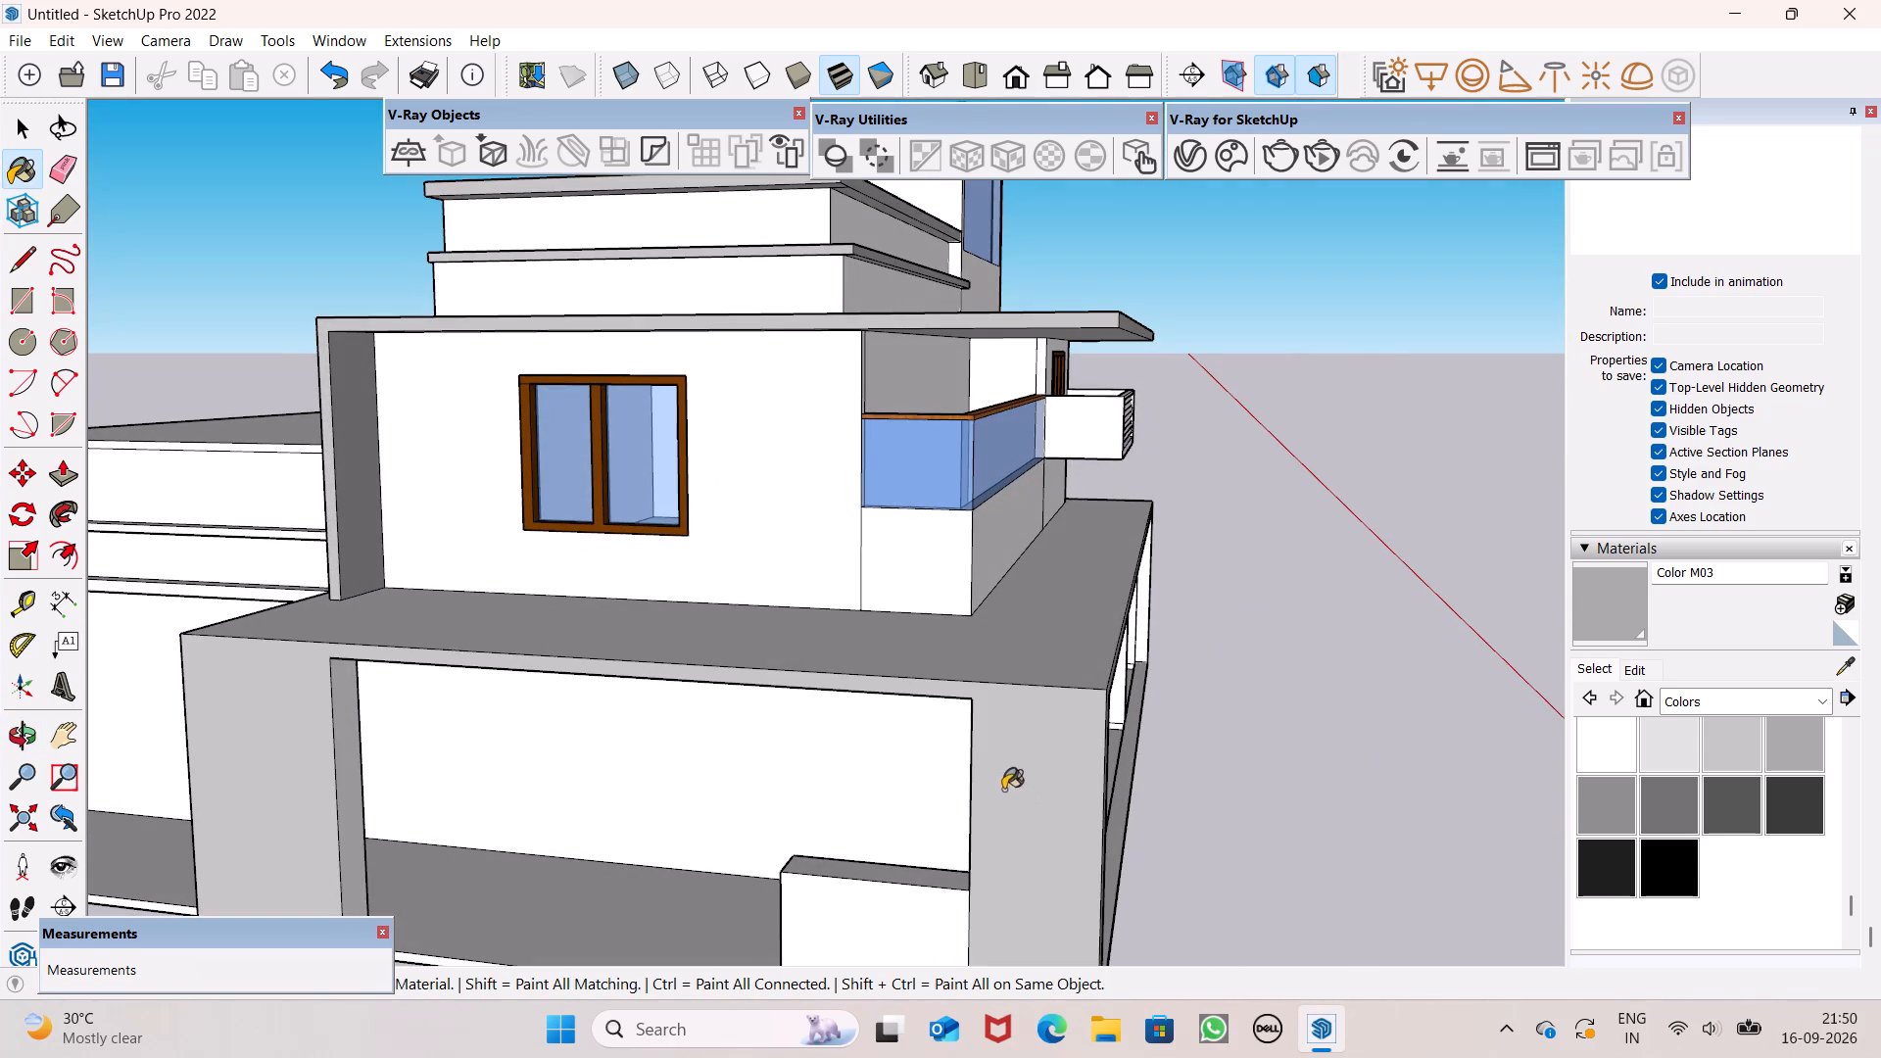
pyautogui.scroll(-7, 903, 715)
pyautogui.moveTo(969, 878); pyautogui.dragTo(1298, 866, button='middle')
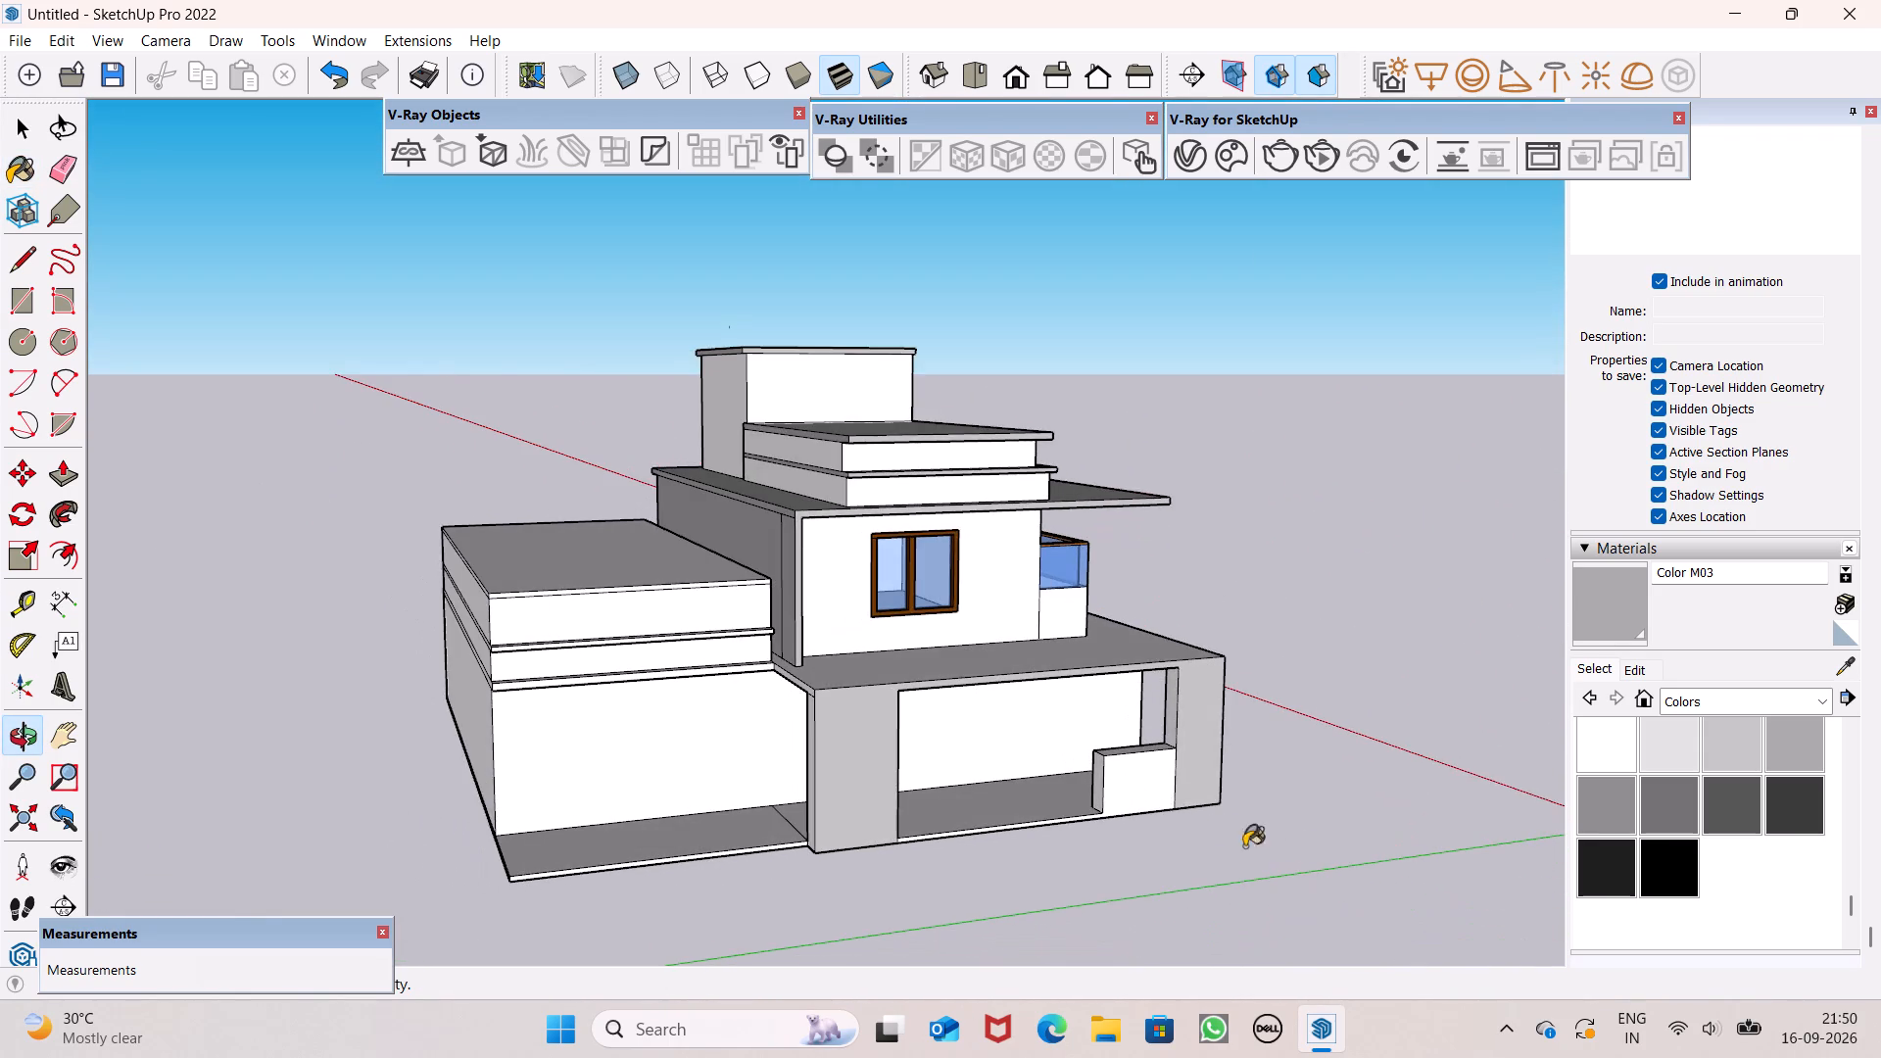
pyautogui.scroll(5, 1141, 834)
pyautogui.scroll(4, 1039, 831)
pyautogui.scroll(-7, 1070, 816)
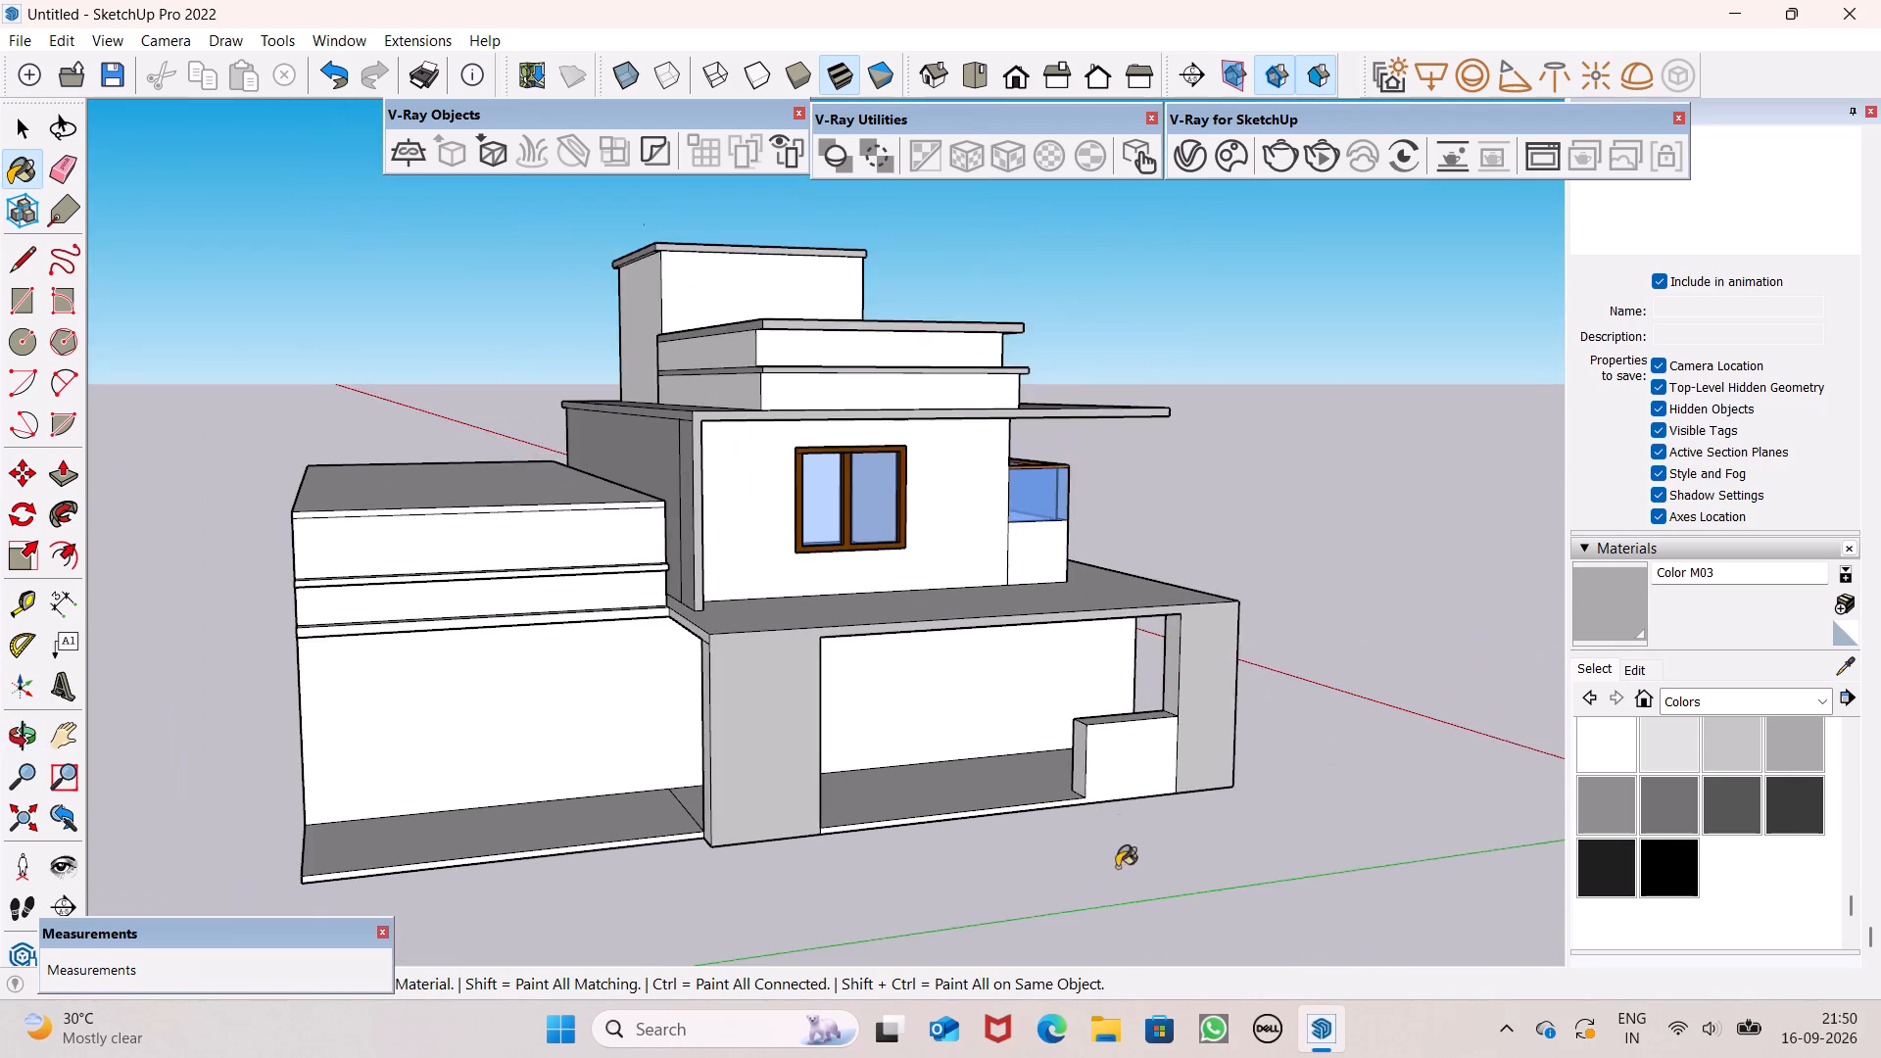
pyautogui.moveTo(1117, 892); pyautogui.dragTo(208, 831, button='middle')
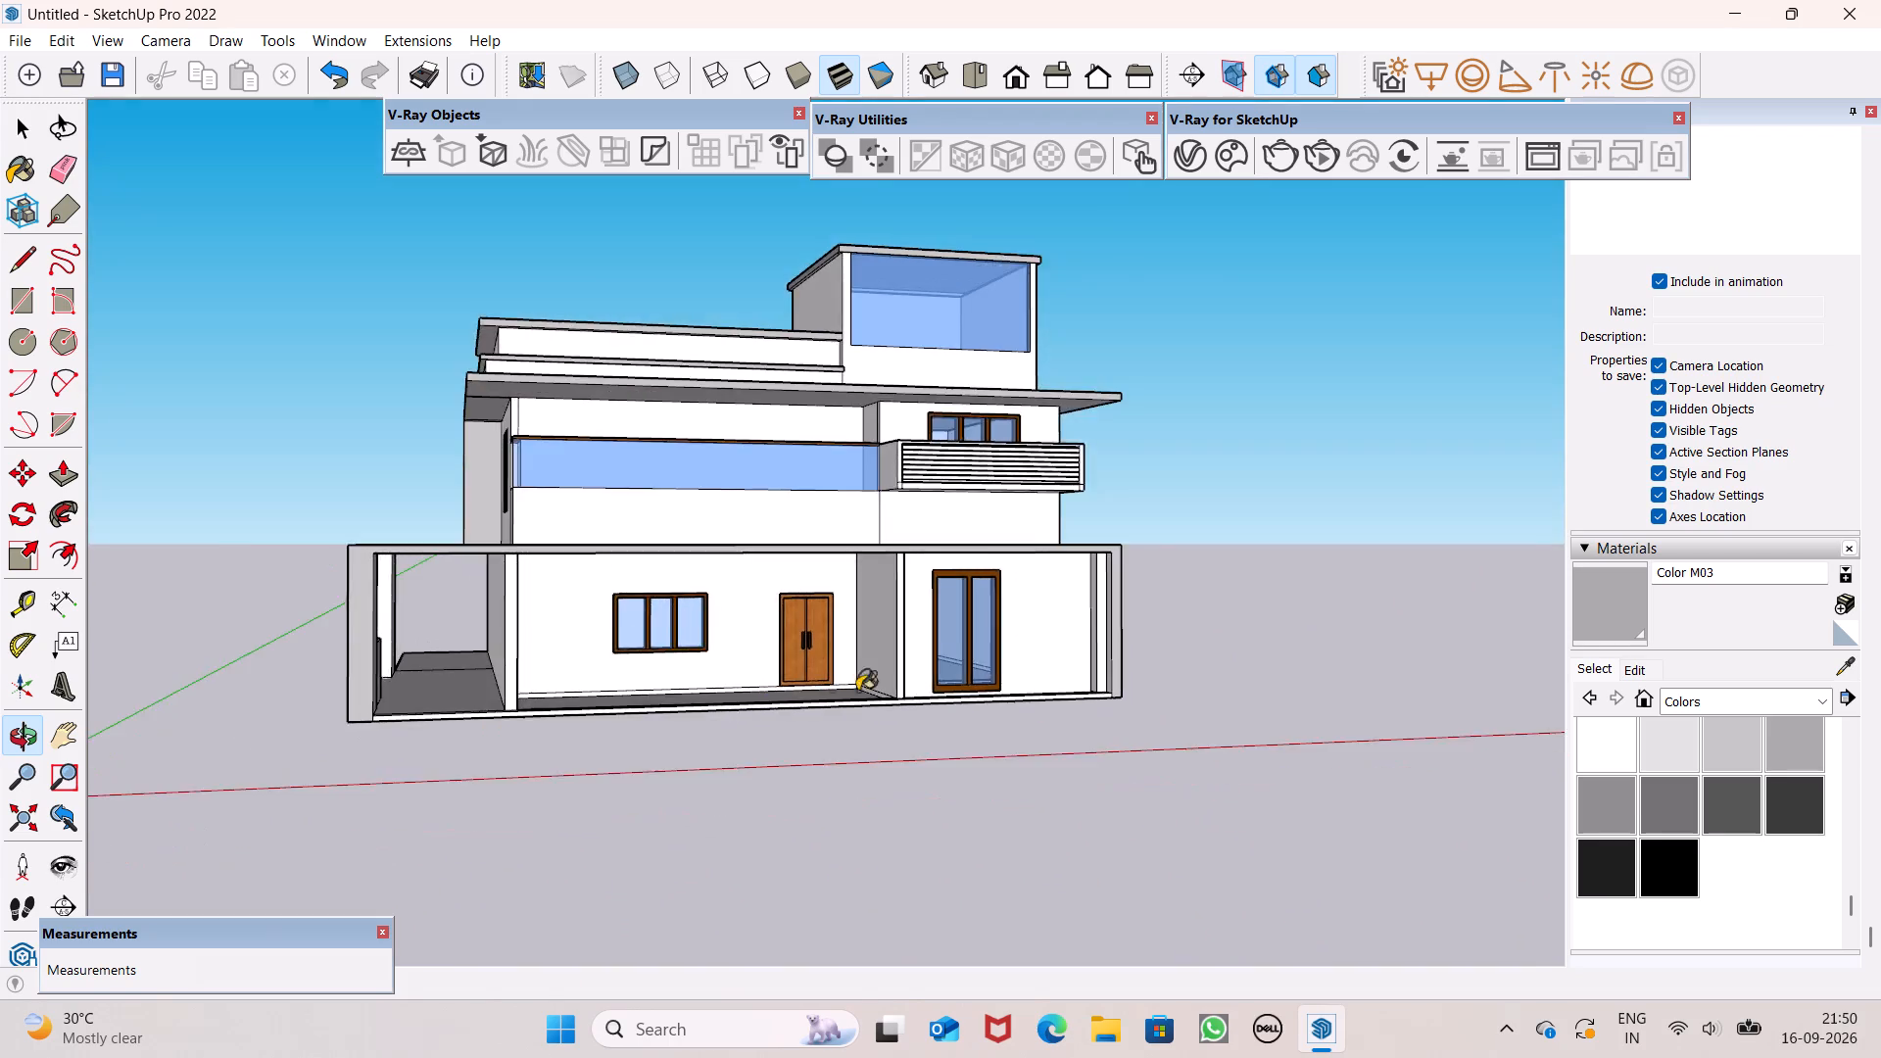
# Paint the front face of the ground-floor frame's bottom strip with Color M03.
pyautogui.scroll(5, 875, 691)
pyautogui.moveTo(1213, 747); pyautogui.dragTo(1143, 881, button='middle')
pyautogui.scroll(5, 1163, 729)
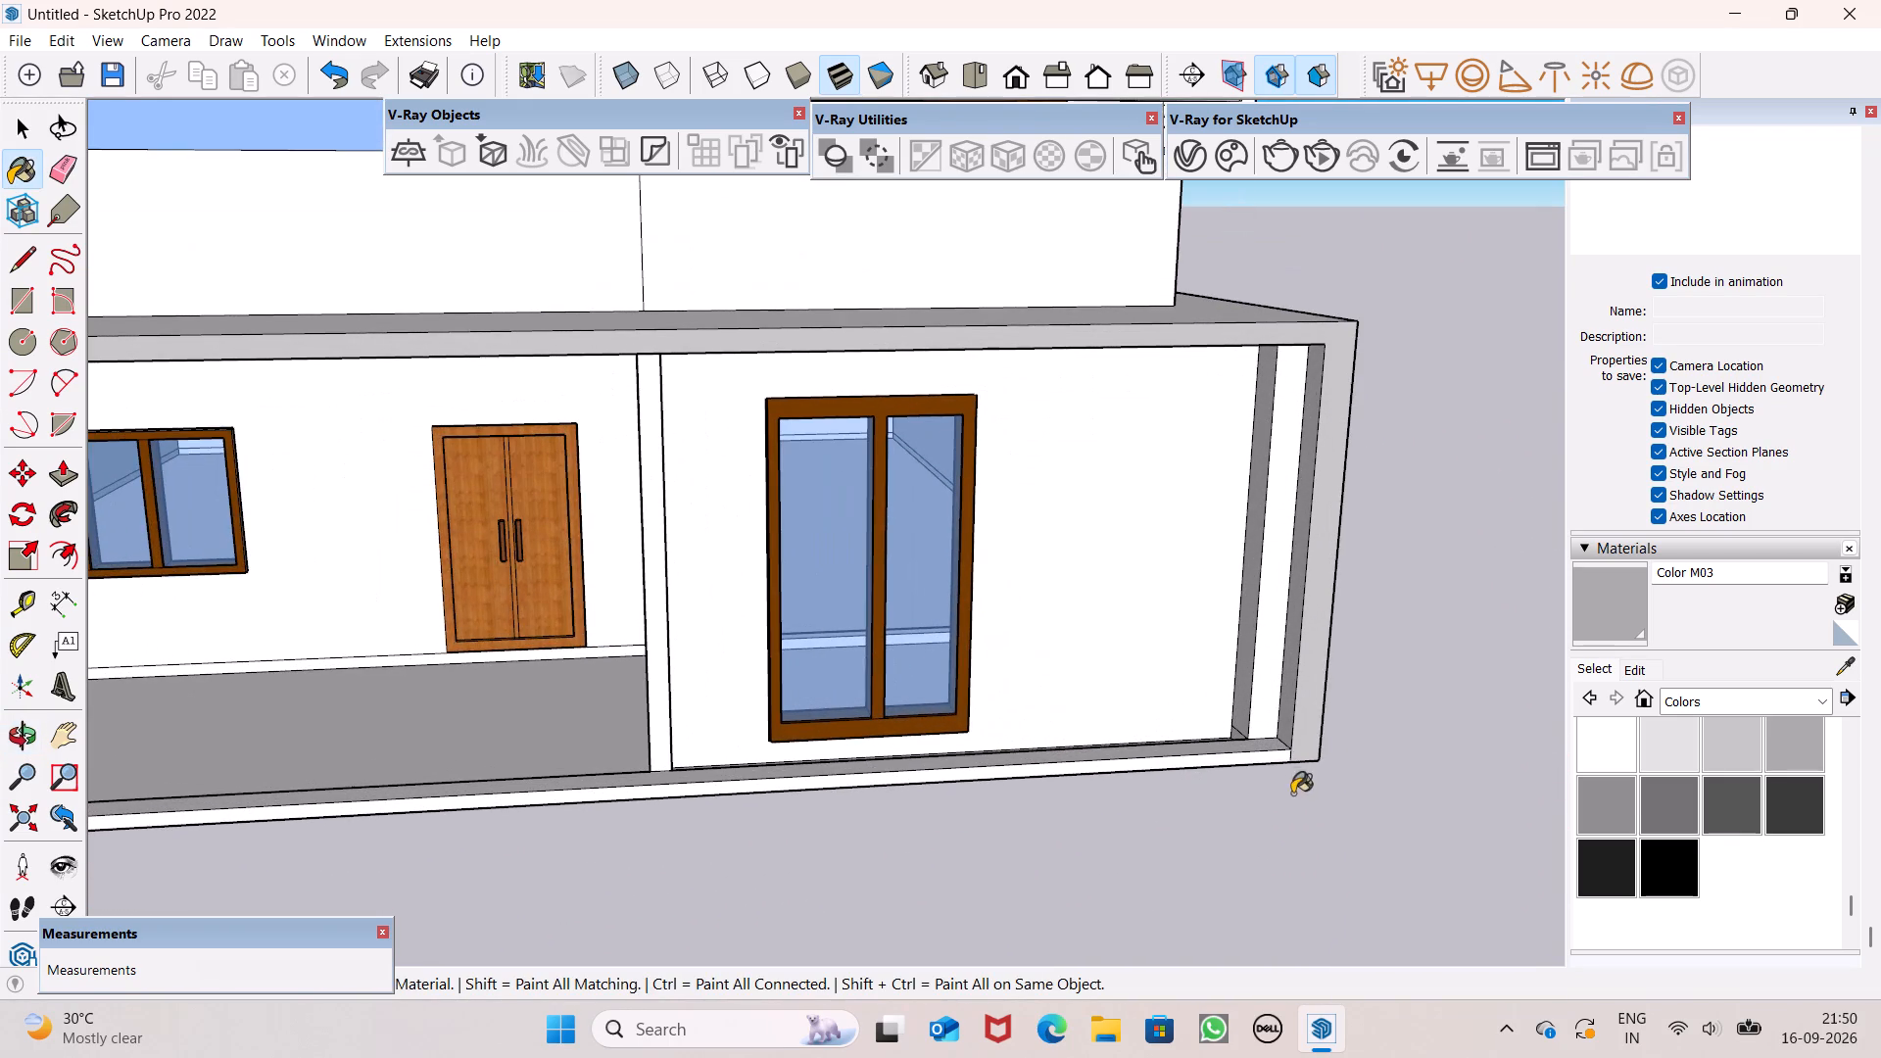
pyautogui.scroll(5, 1267, 764)
pyautogui.click(1280, 760)
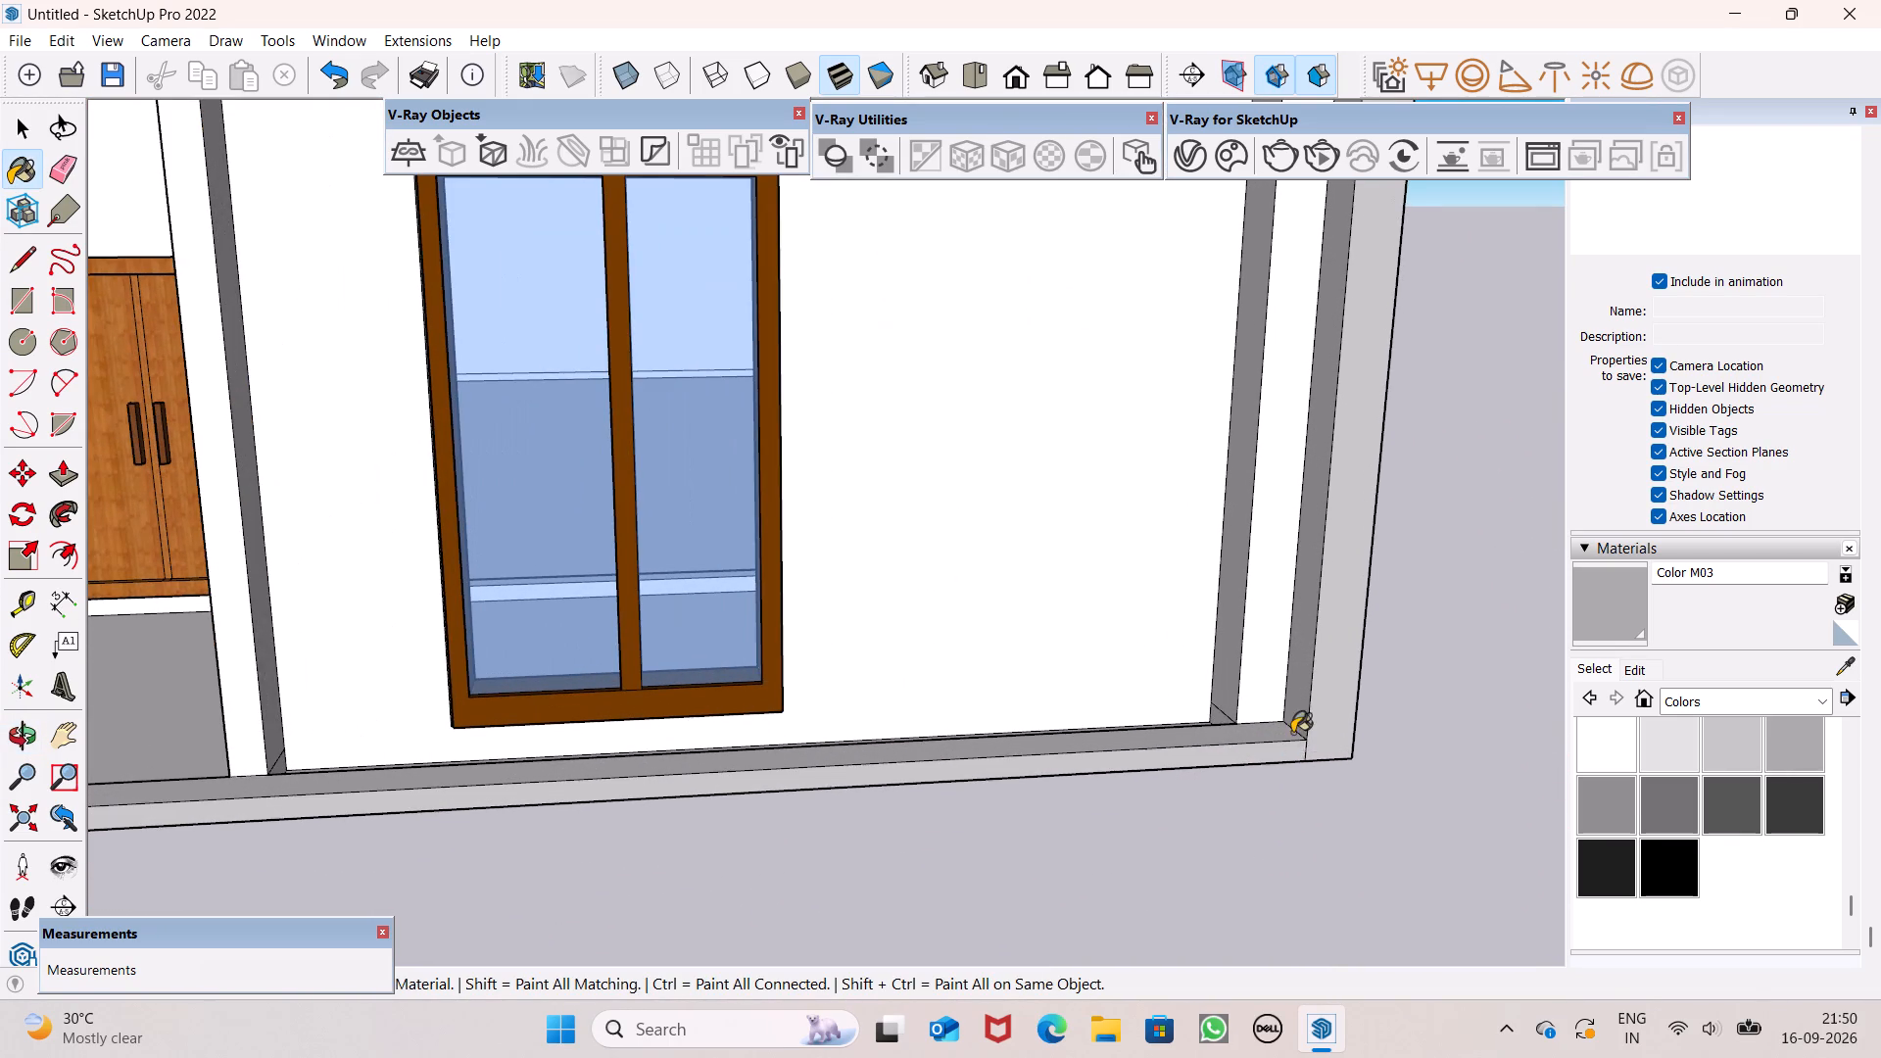
# Paint the upward-facing ledge of the bottom strip along the front of the ground-floor frame with Color M03.
pyautogui.scroll(-8, 1292, 733)
pyautogui.moveTo(1256, 839); pyautogui.dragTo(1332, 860, button='middle')
pyautogui.scroll(6, 986, 718)
pyautogui.scroll(-14, 1037, 659)
pyautogui.moveTo(921, 740); pyautogui.dragTo(1131, 887, button='middle')
pyautogui.scroll(6, 847, 822)
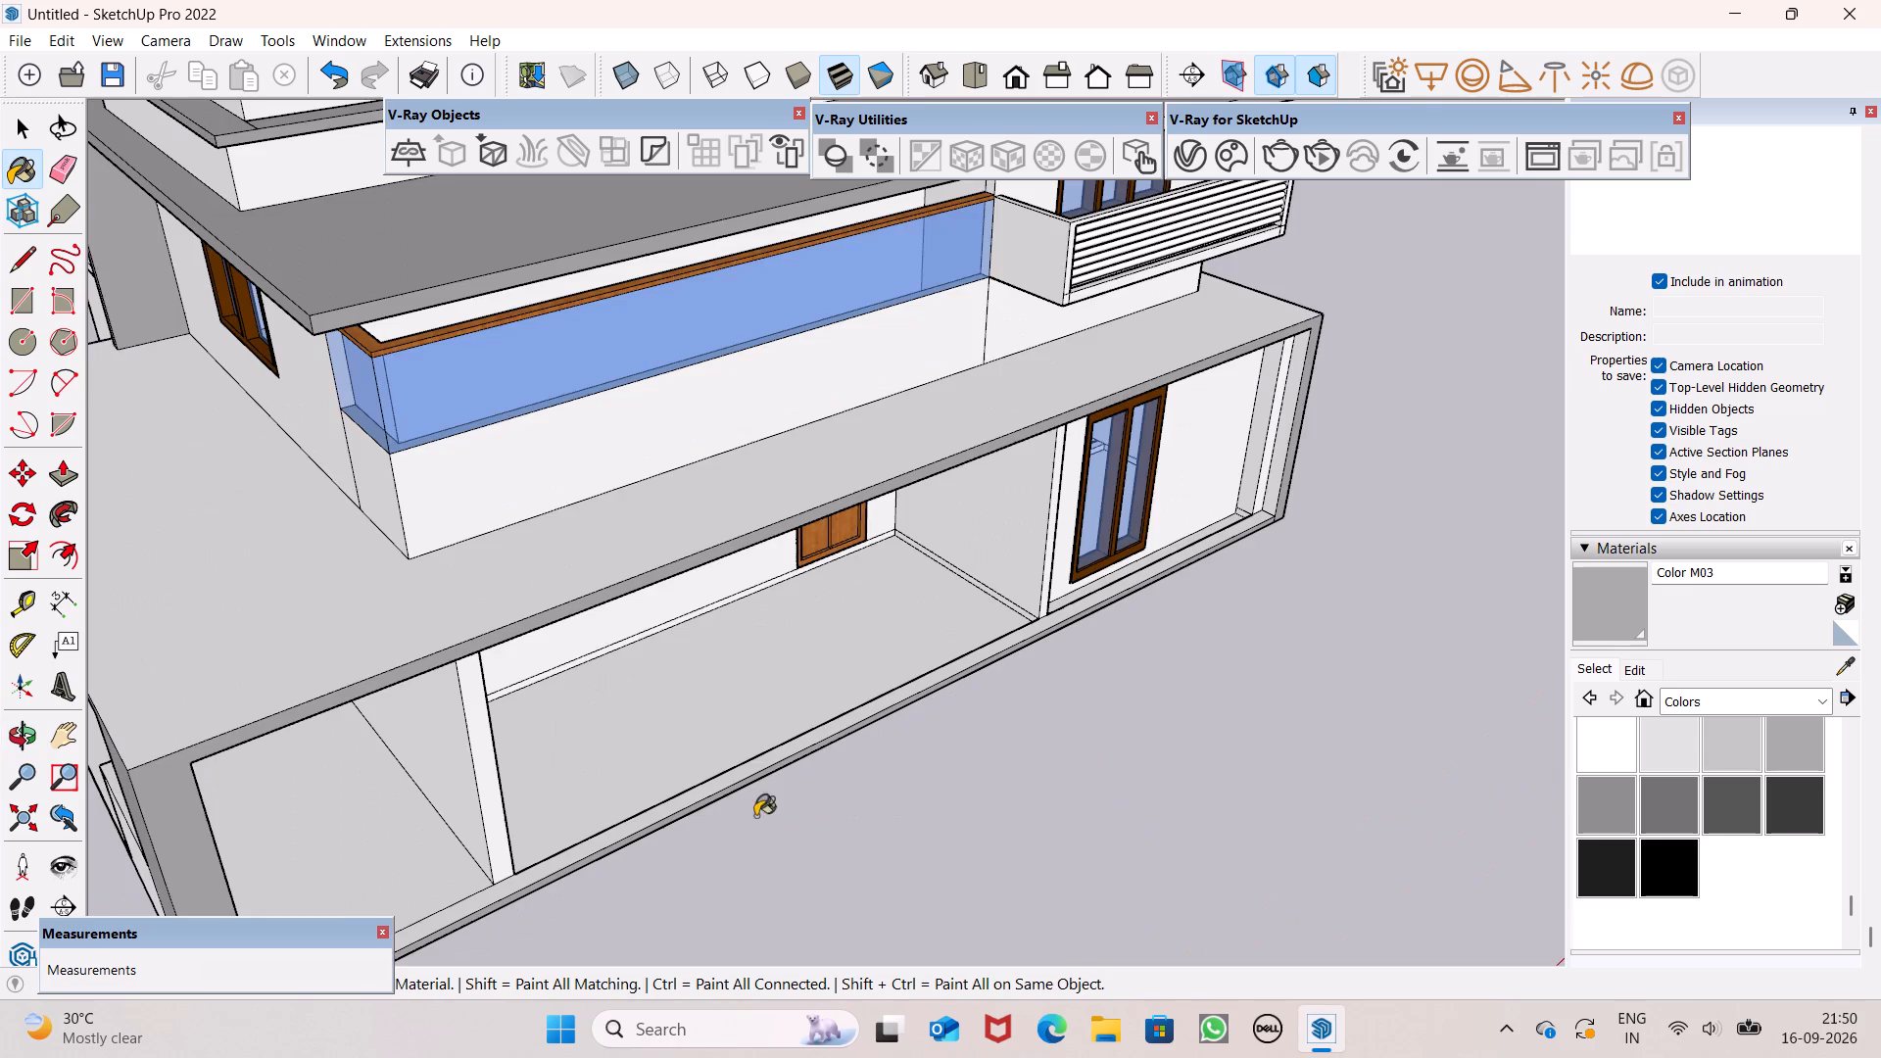
pyautogui.scroll(1, 1001, 590)
pyautogui.scroll(-6, 1056, 556)
pyautogui.scroll(1, 1036, 662)
pyautogui.moveTo(1036, 675); pyautogui.dragTo(1251, 724, button='middle')
pyautogui.scroll(7, 956, 769)
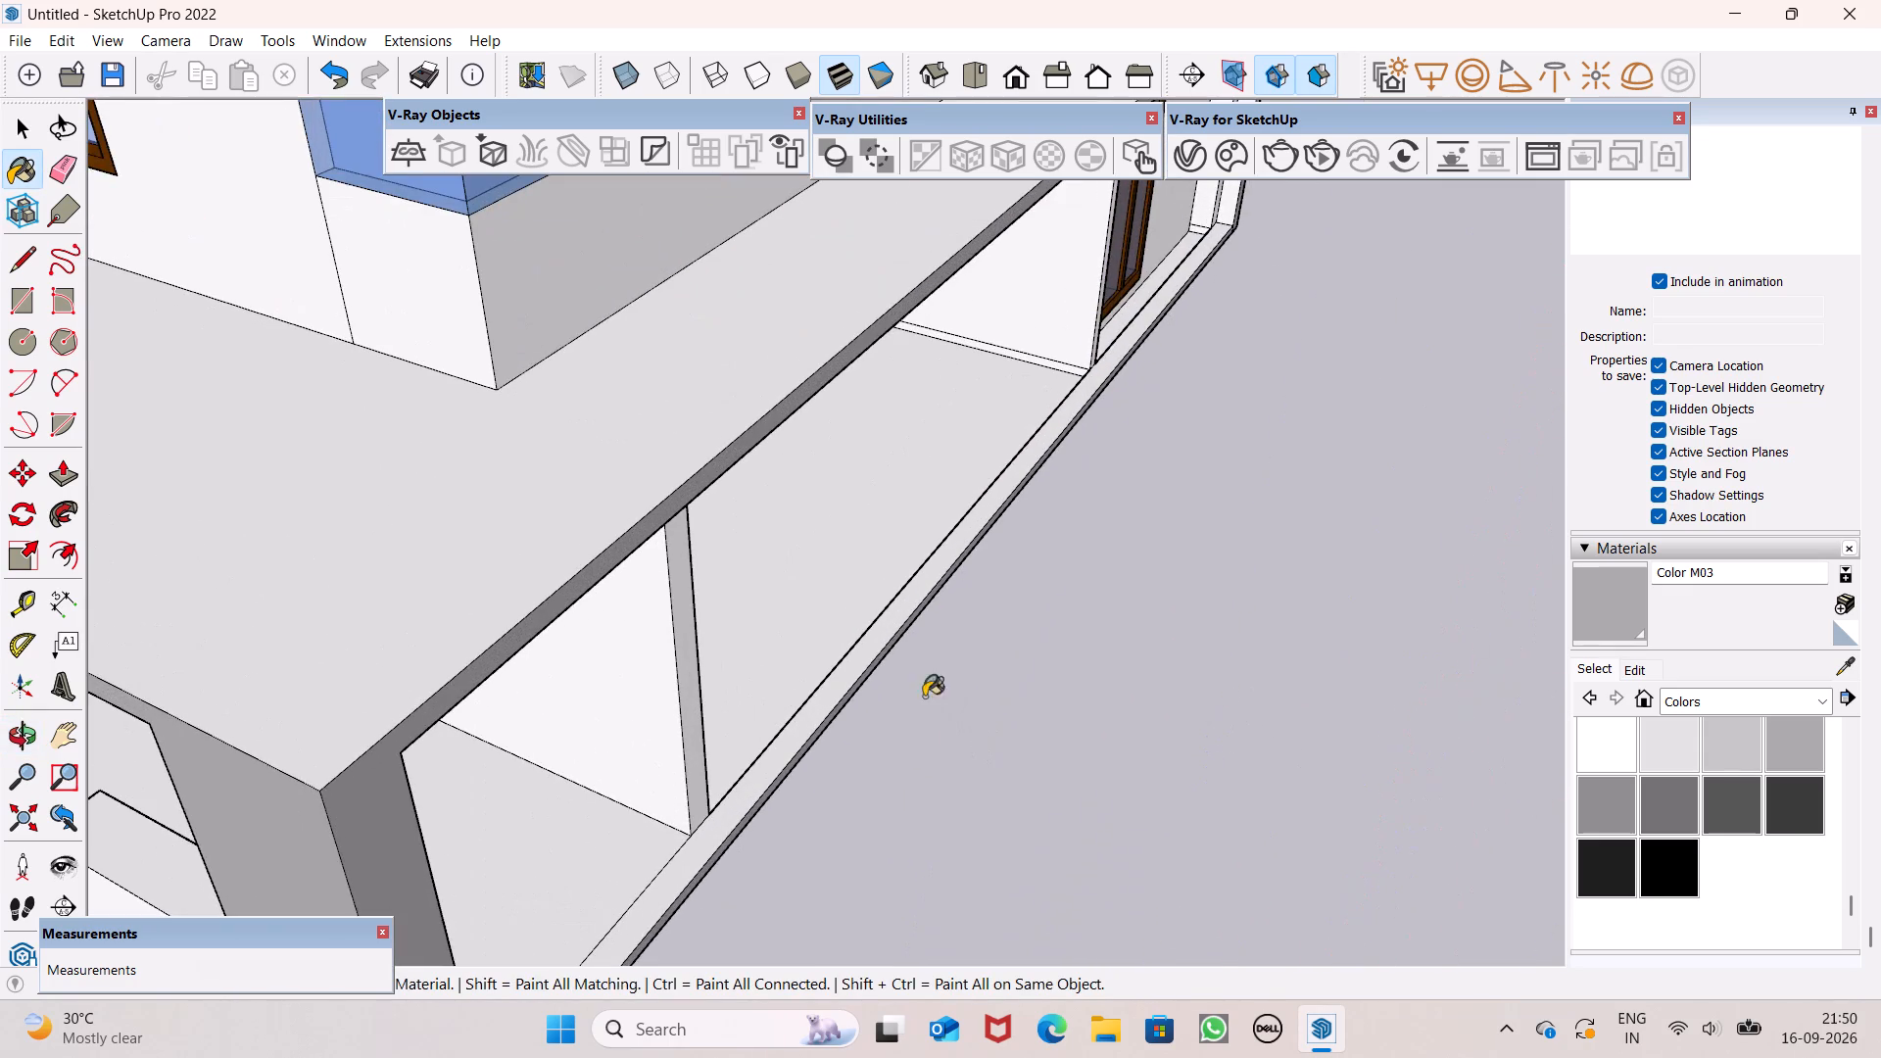
pyautogui.scroll(-6, 845, 586)
pyautogui.scroll(6, 730, 747)
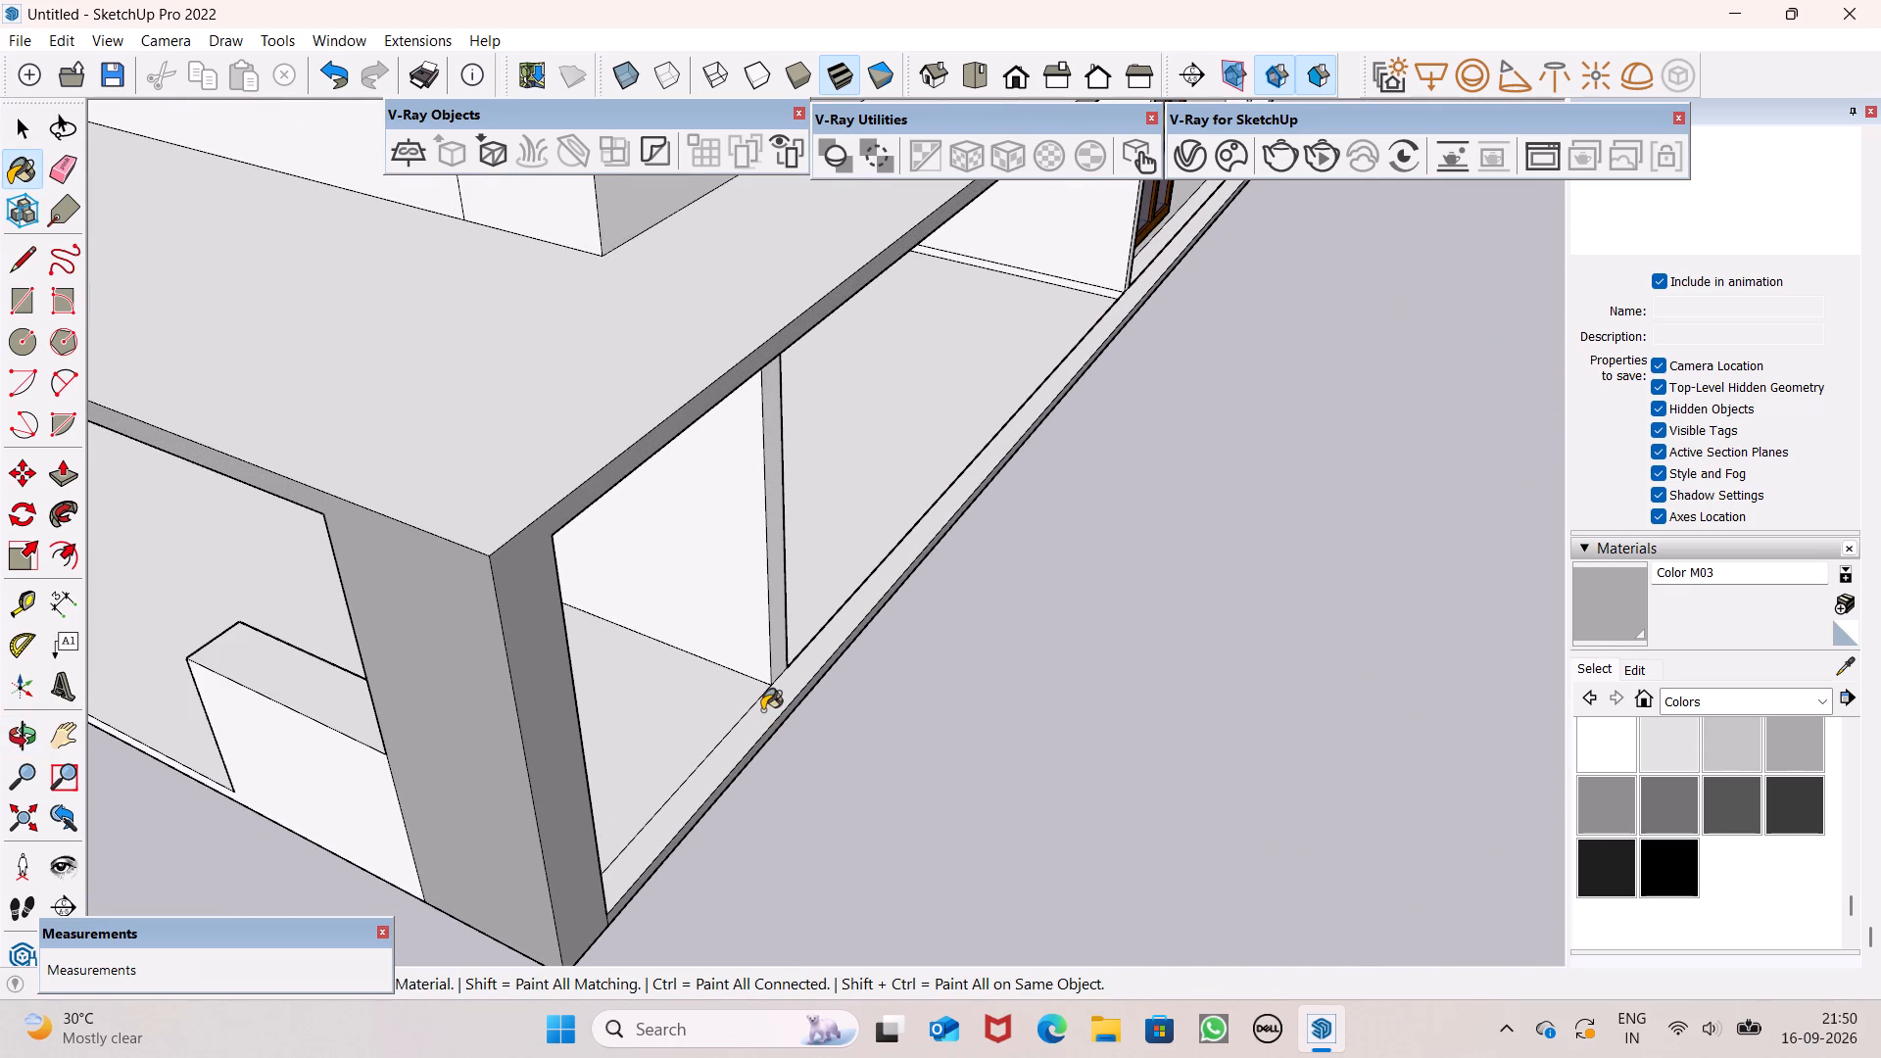
pyautogui.click(767, 712)
# Examine the grey slabs and frame surfaces from the front and the carport side of the house.
pyautogui.scroll(-5, 968, 690)
pyautogui.moveTo(1048, 733); pyautogui.dragTo(684, 494, button='middle')
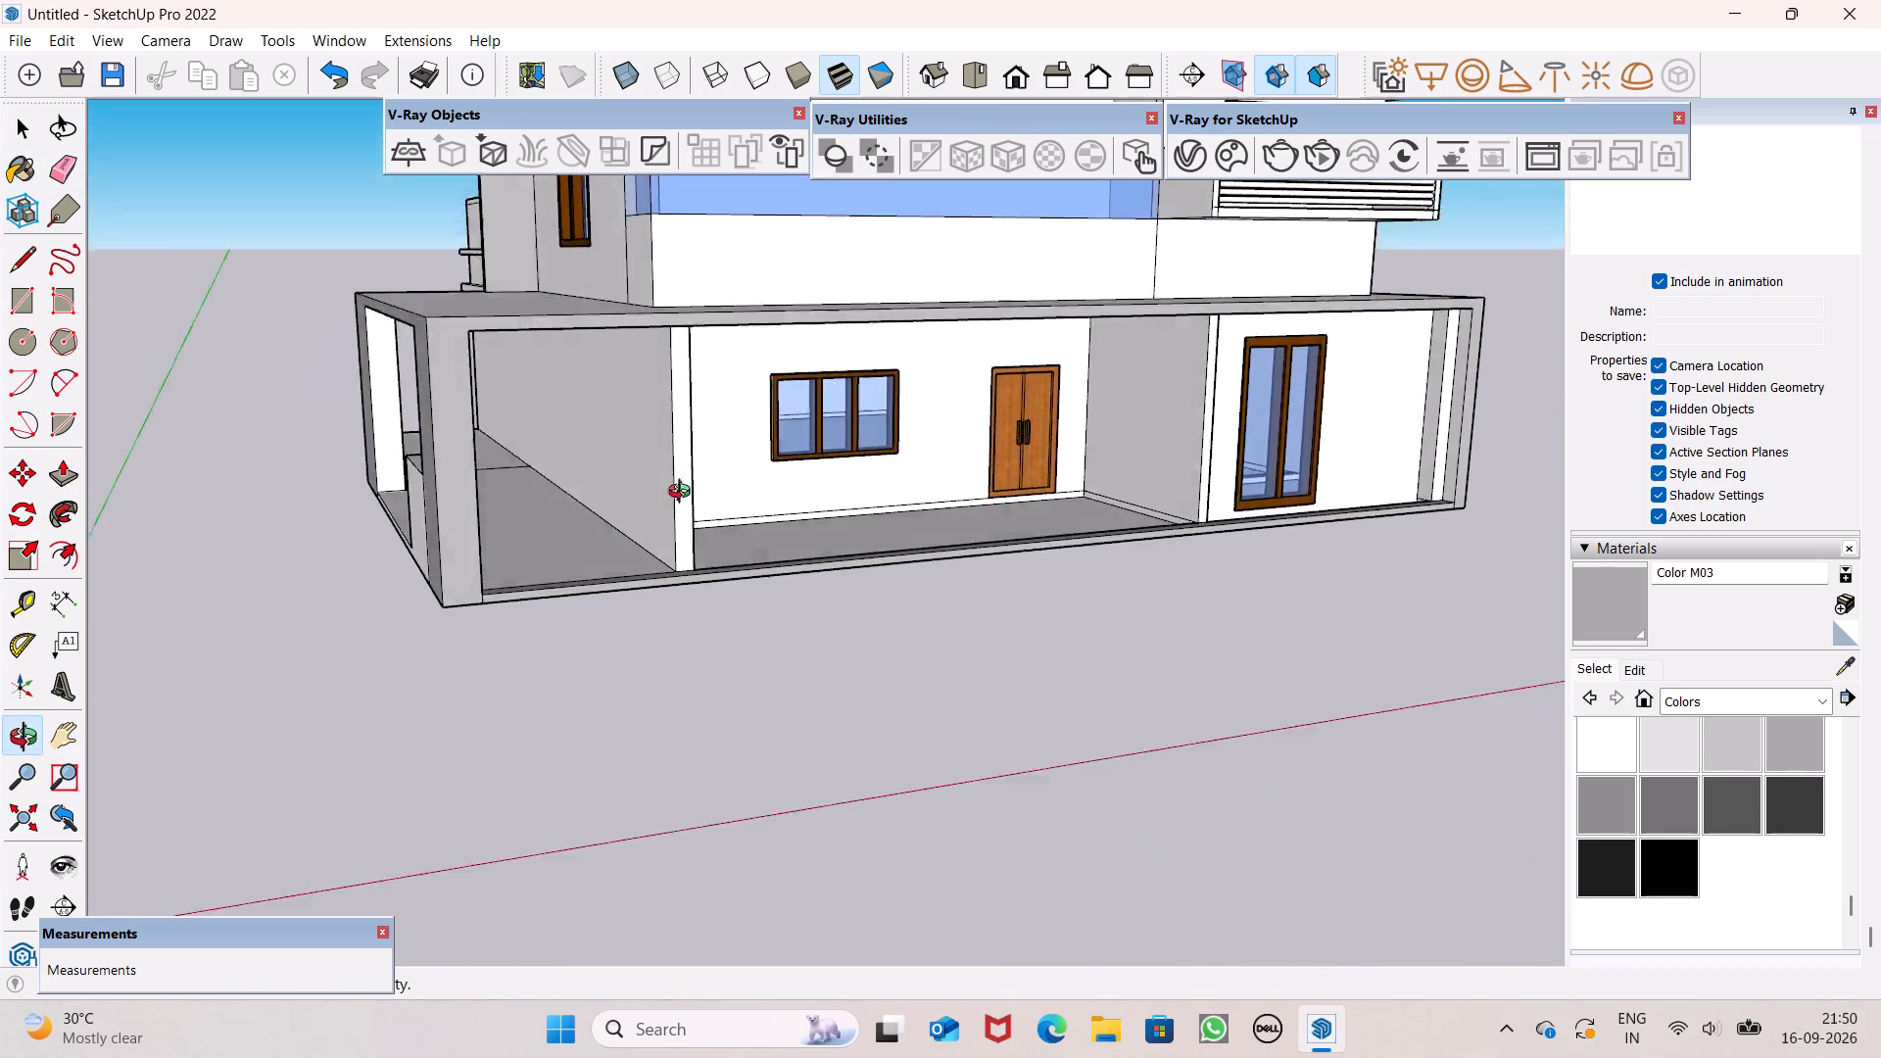
pyautogui.moveTo(684, 494); pyautogui.dragTo(530, 407, button='middle')
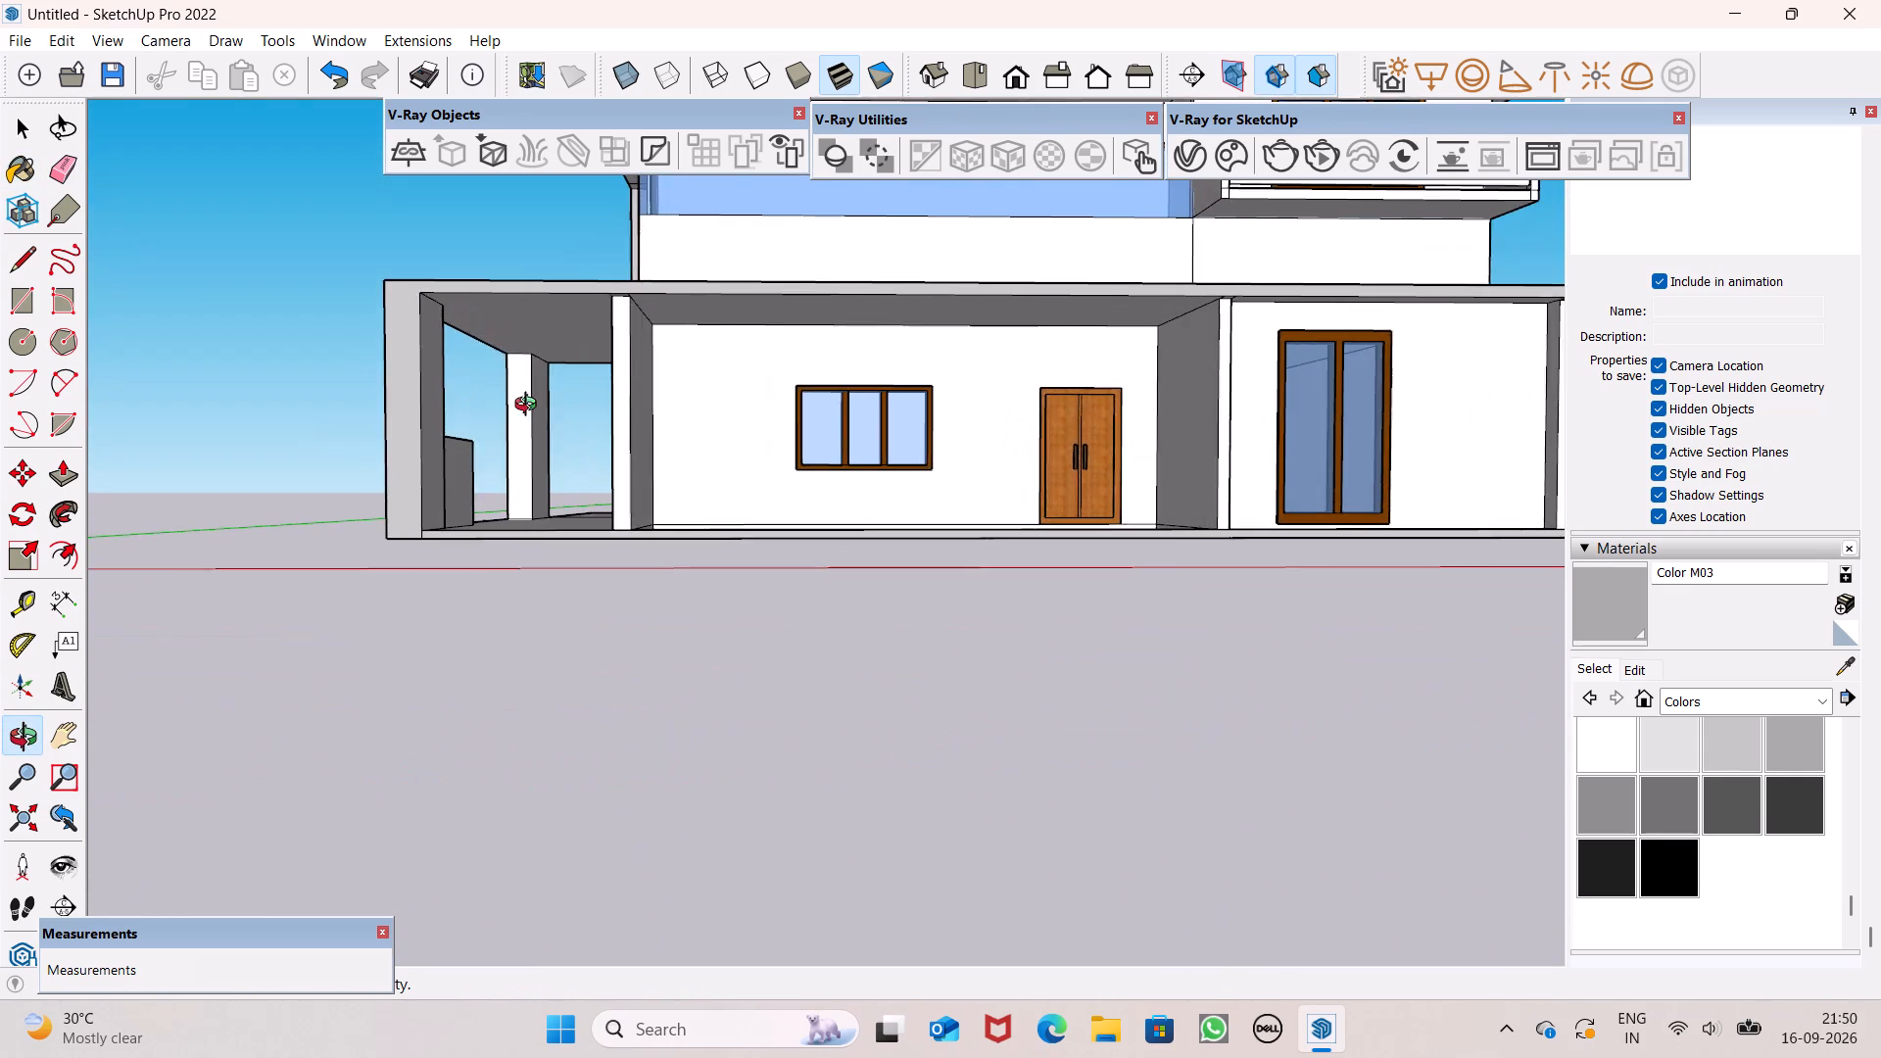
pyautogui.moveTo(530, 407); pyautogui.dragTo(613, 395, button='middle')
pyautogui.scroll(-4, 866, 383)
pyautogui.moveTo(995, 528); pyautogui.dragTo(790, 689, button='middle')
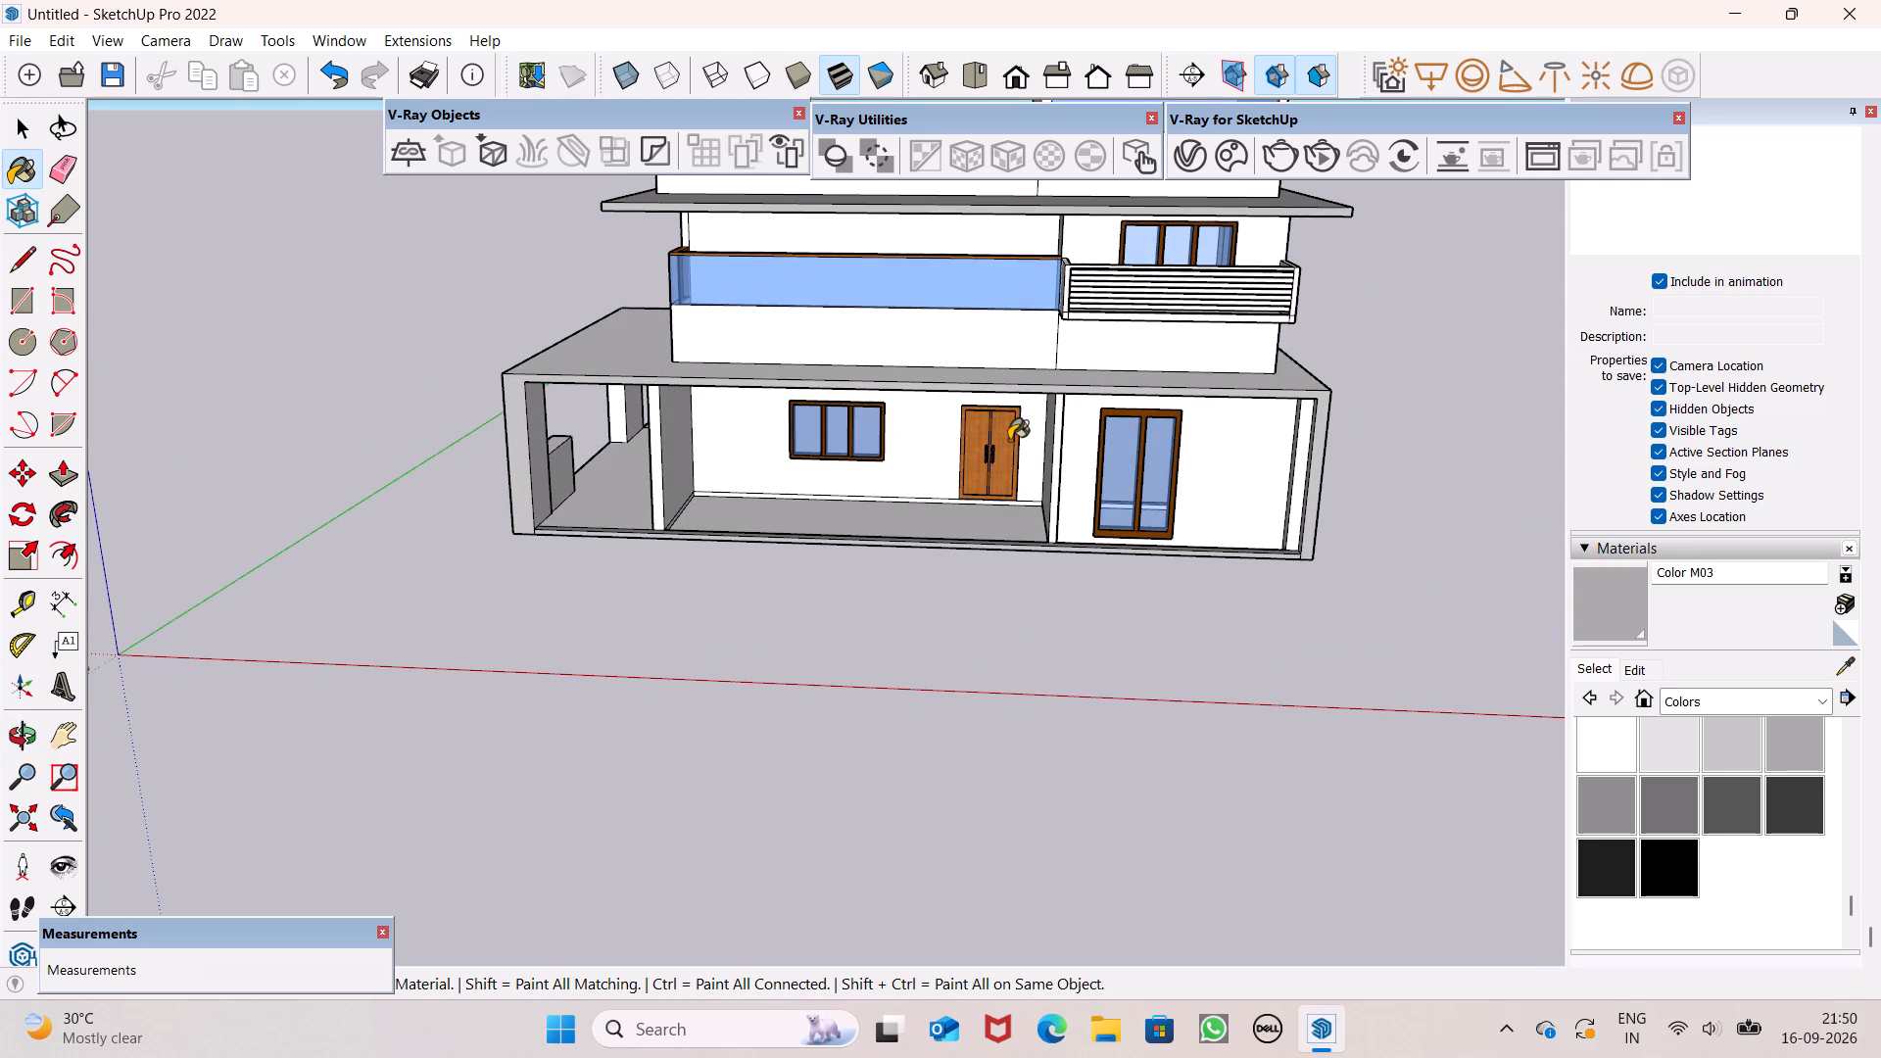
pyautogui.scroll(-4, 1100, 442)
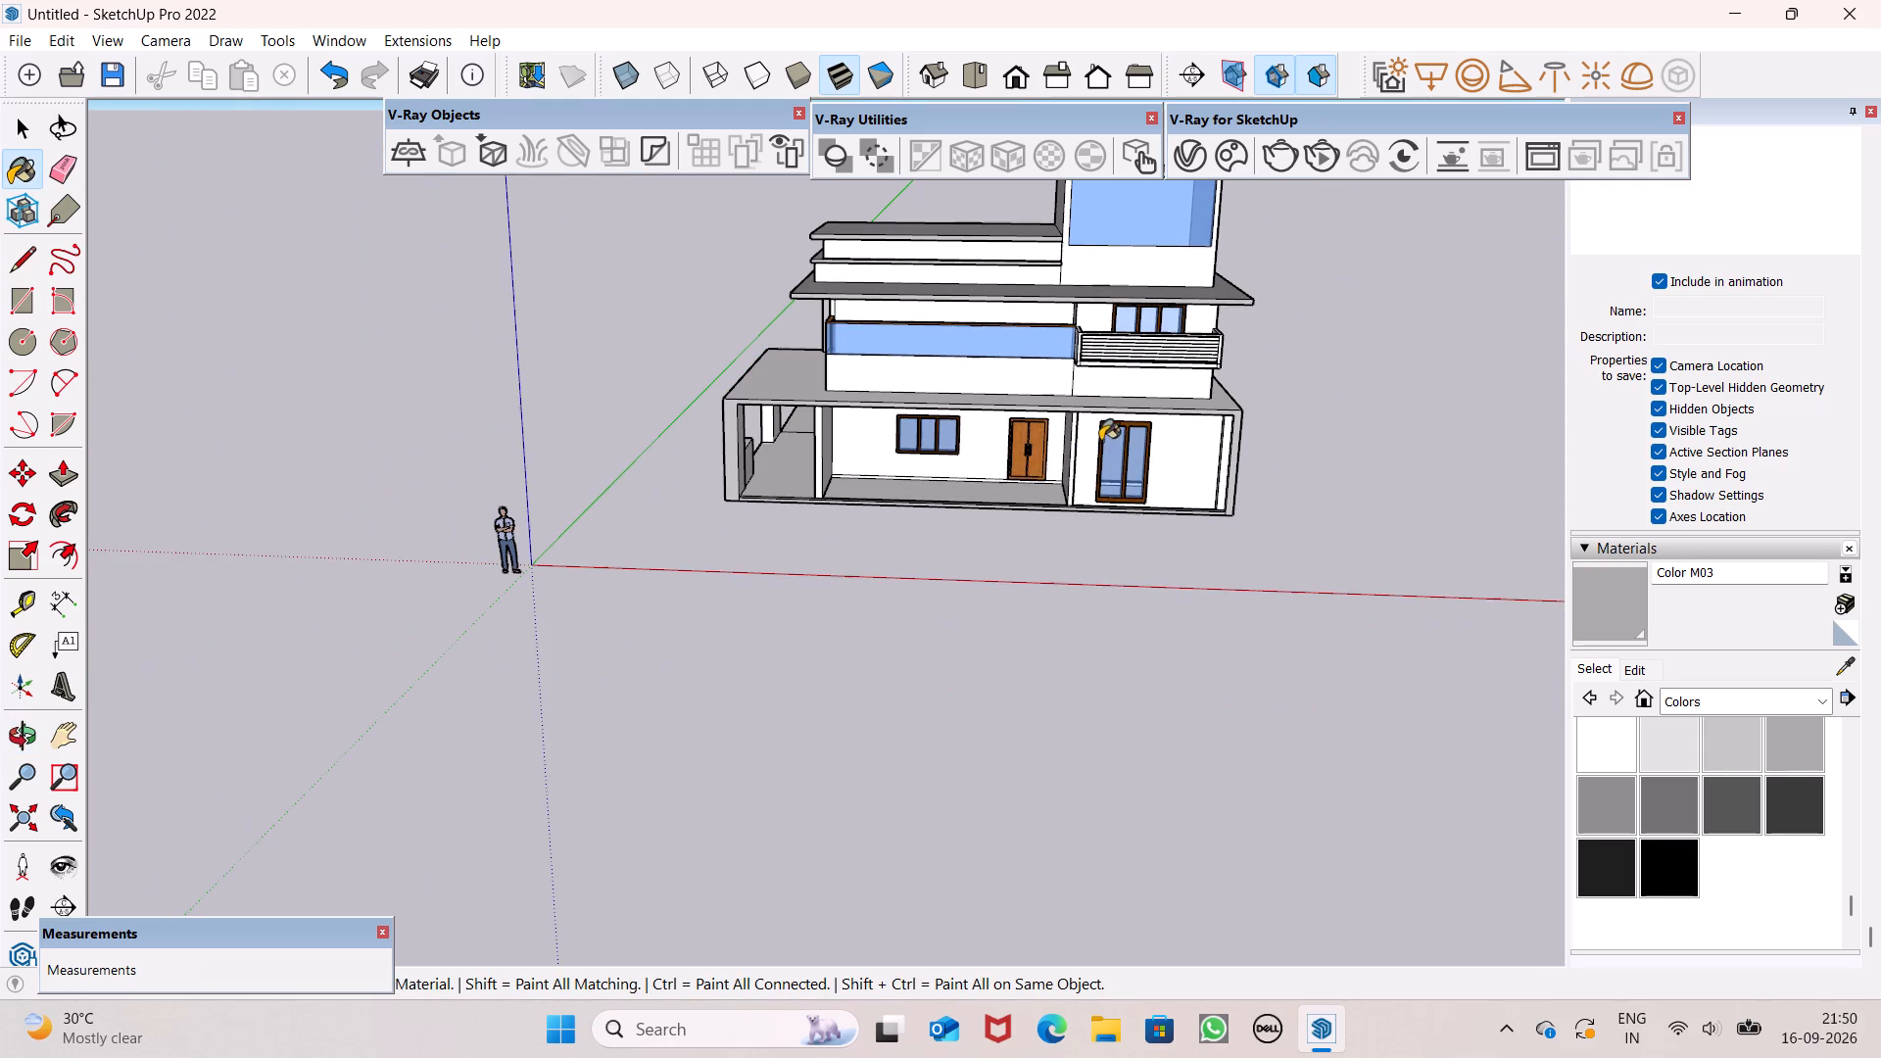
pyautogui.scroll(-1, 1100, 441)
pyautogui.scroll(-2, 1229, 462)
pyautogui.scroll(1, 1301, 474)
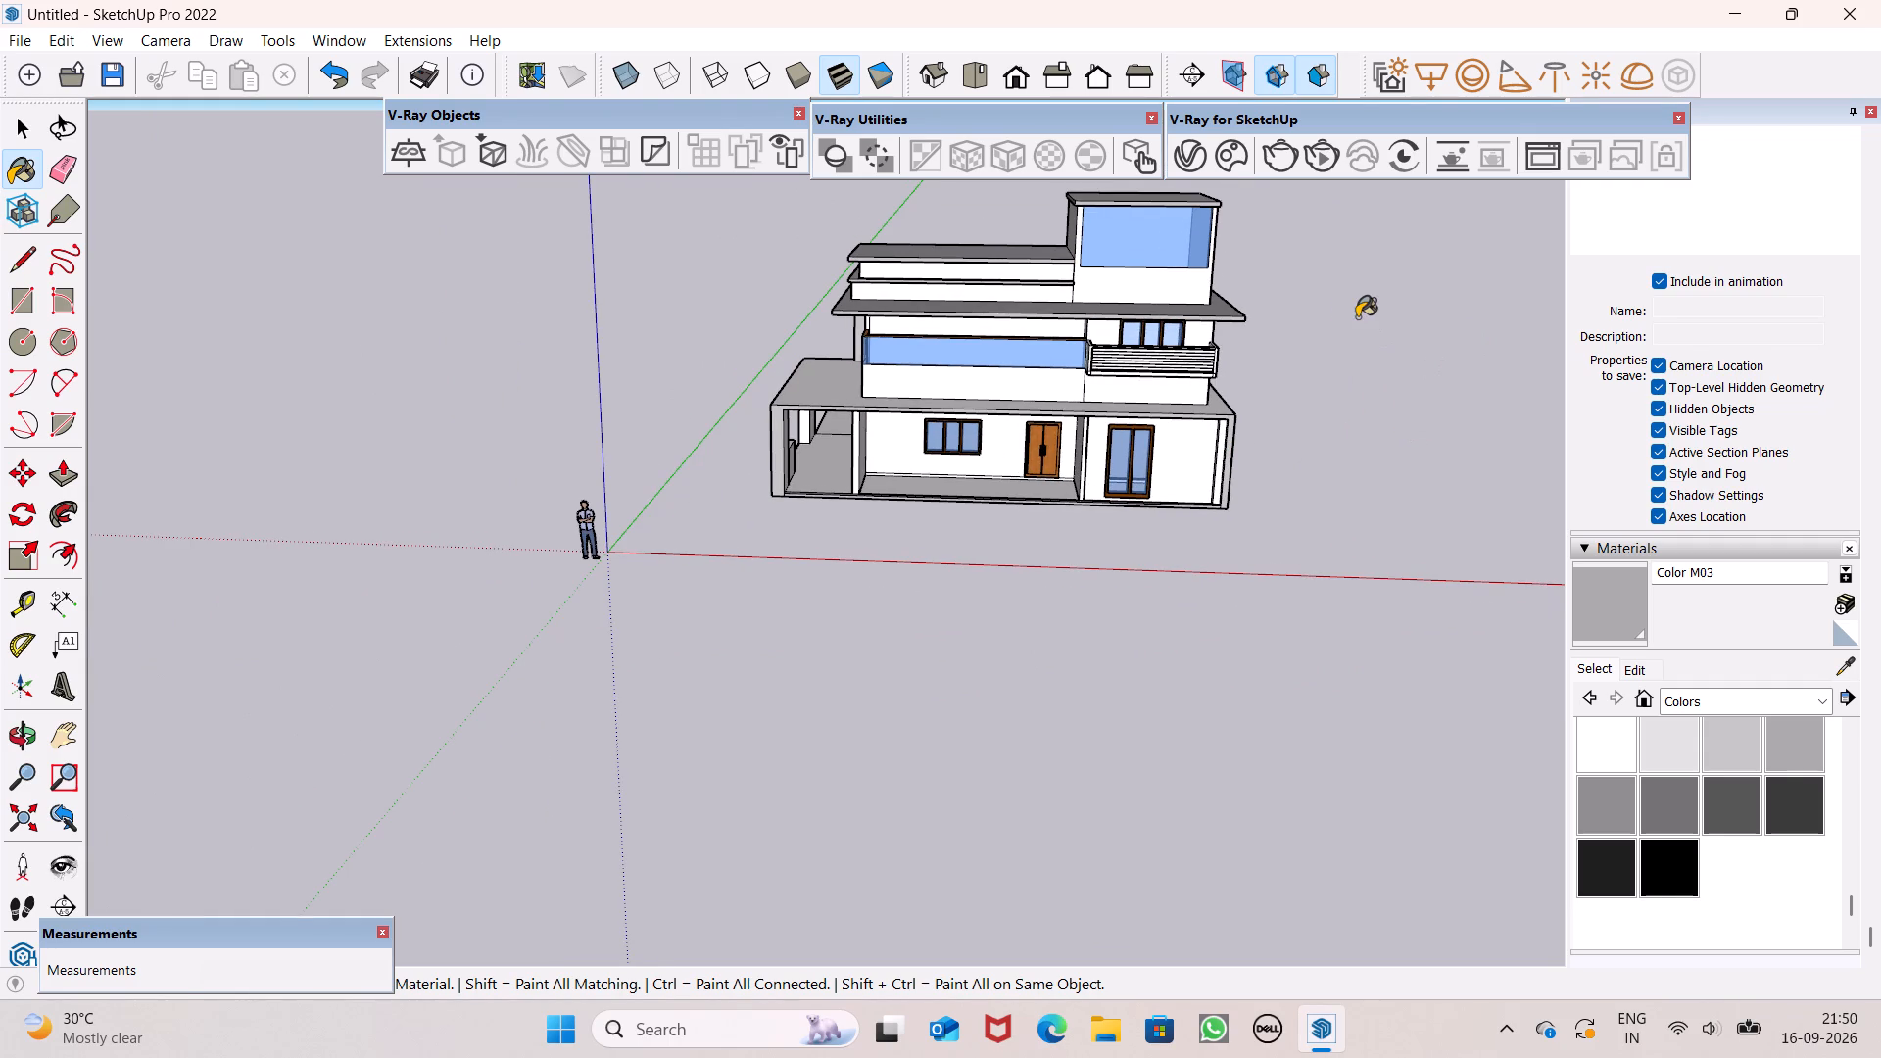
pyautogui.scroll(1, 1383, 307)
pyautogui.scroll(-6, 1378, 387)
pyautogui.moveTo(1373, 390); pyautogui.dragTo(1244, 371, button='middle')
pyautogui.scroll(5, 1277, 331)
pyautogui.middleClick(1294, 369)
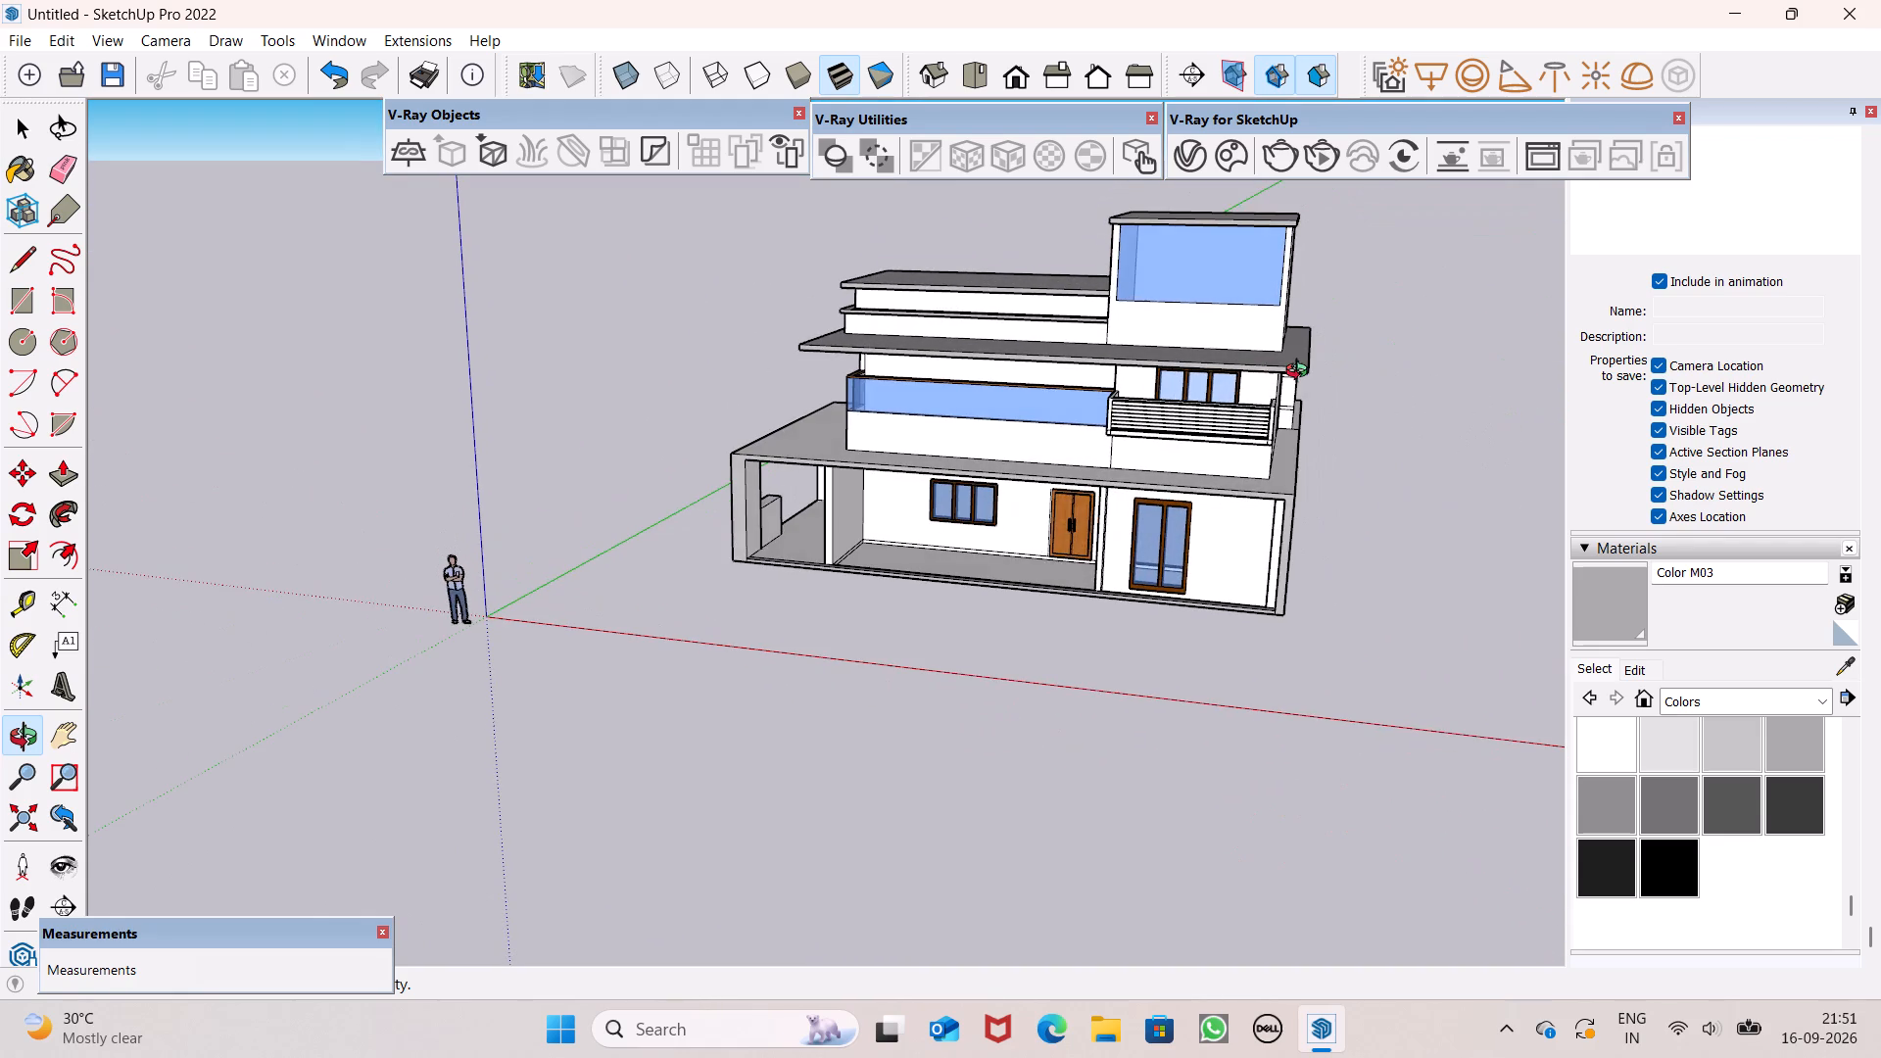
pyautogui.scroll(4, 1301, 373)
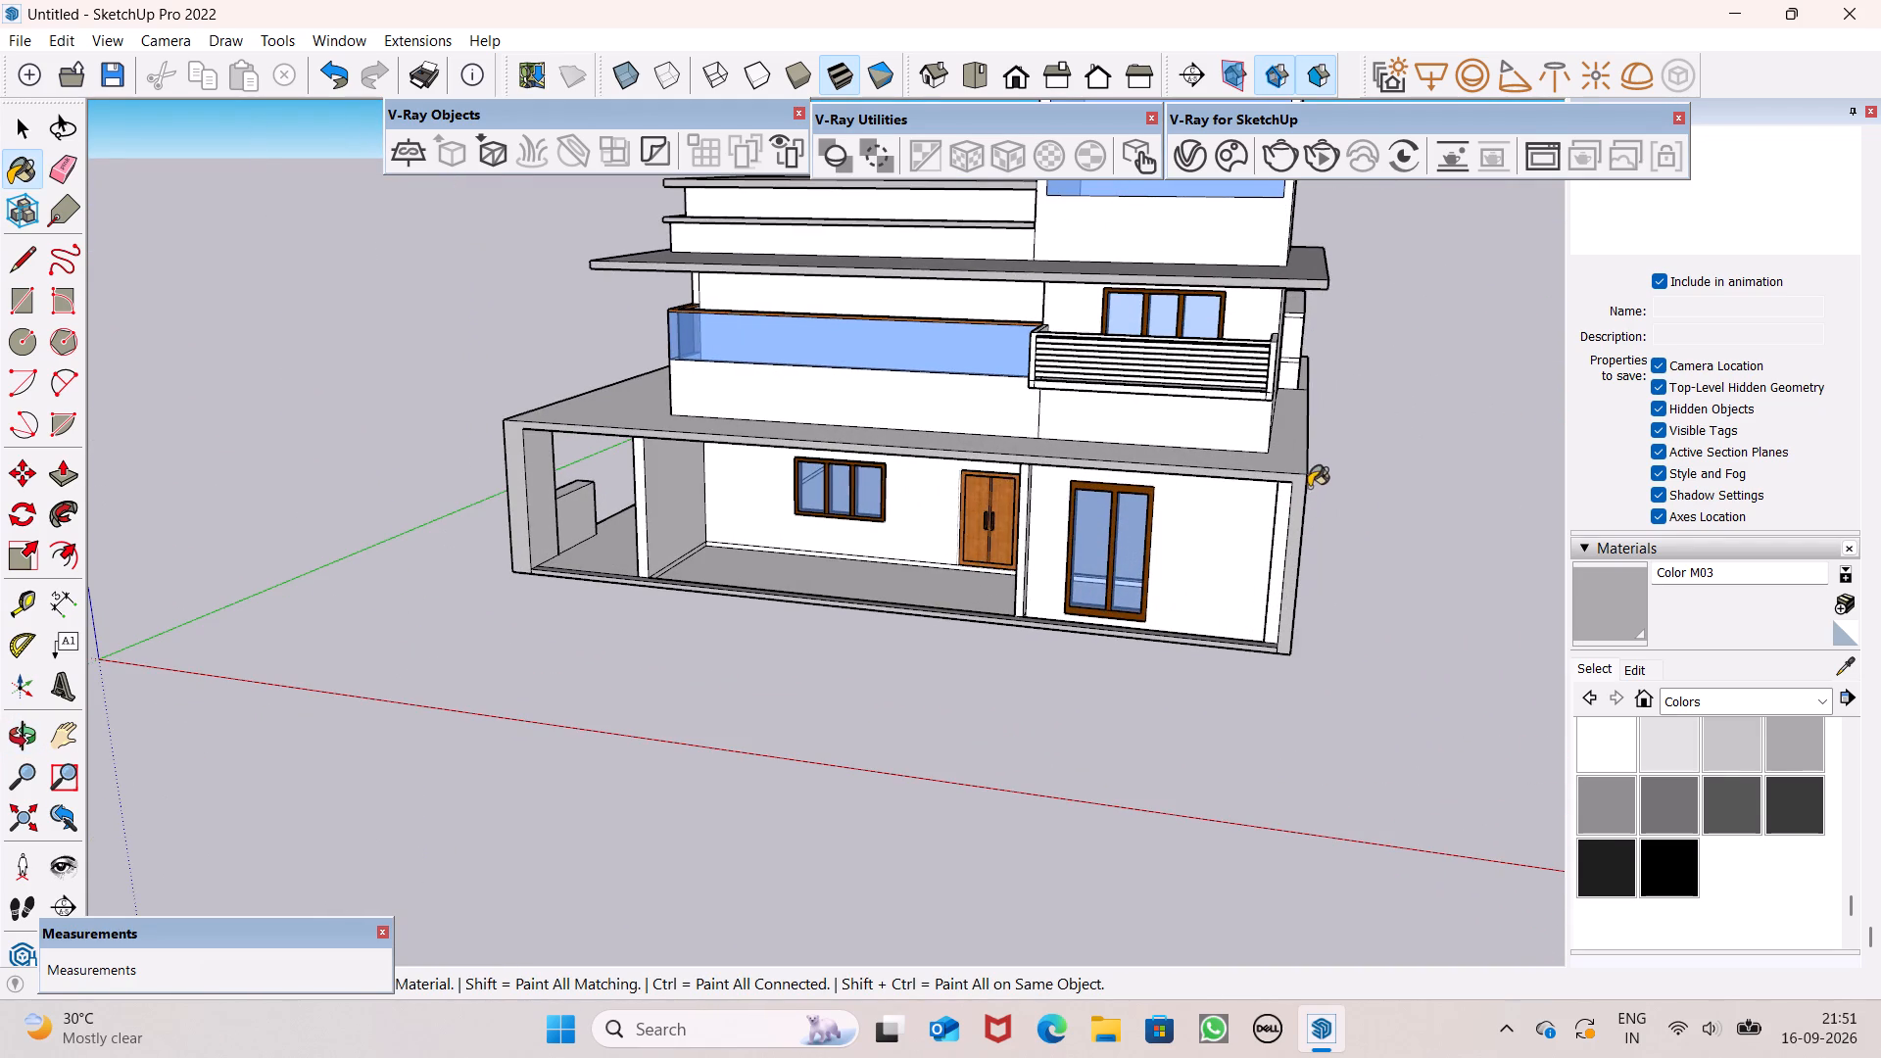
pyautogui.scroll(4, 1053, 384)
pyautogui.scroll(-3, 1201, 457)
pyautogui.moveTo(1217, 531); pyautogui.dragTo(1349, 531, button='middle')
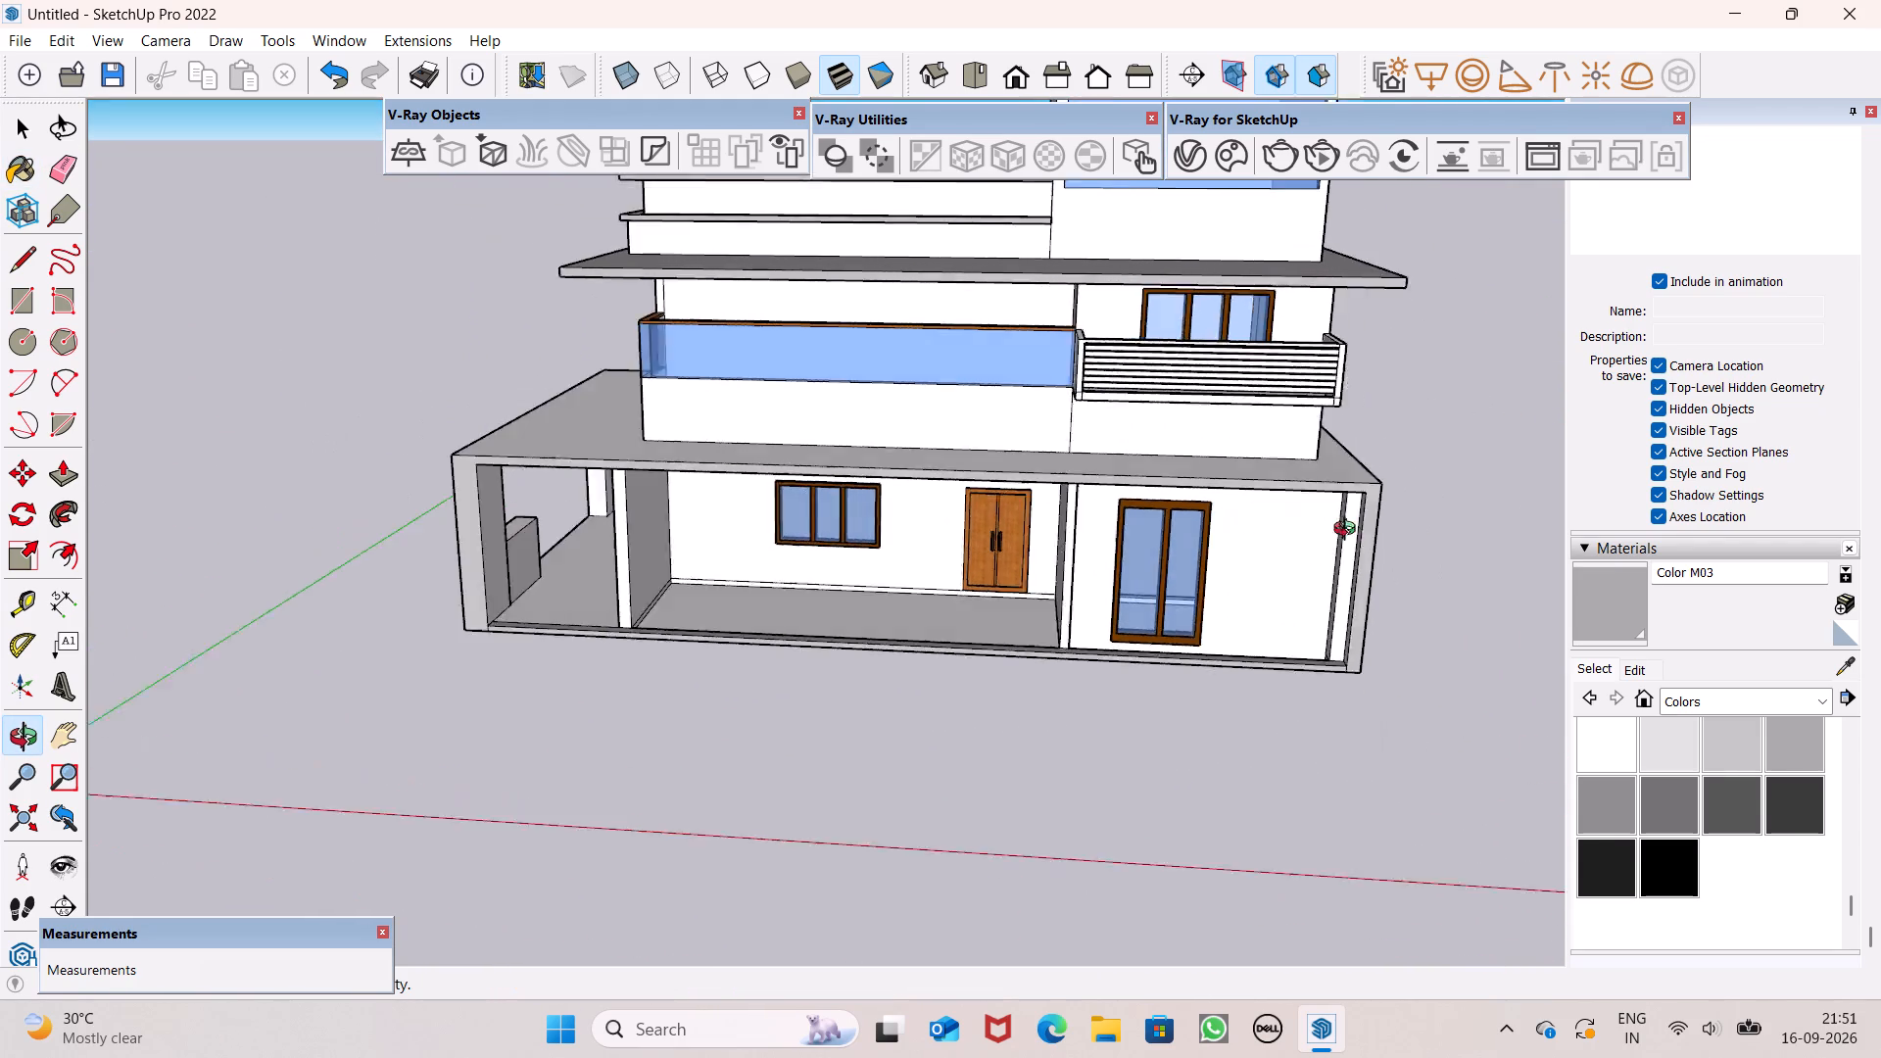
pyautogui.moveTo(1349, 531); pyautogui.dragTo(1578, 438, button='middle')
pyautogui.scroll(5, 913, 337)
pyautogui.moveTo(985, 413); pyautogui.dragTo(1002, 468, button='middle')
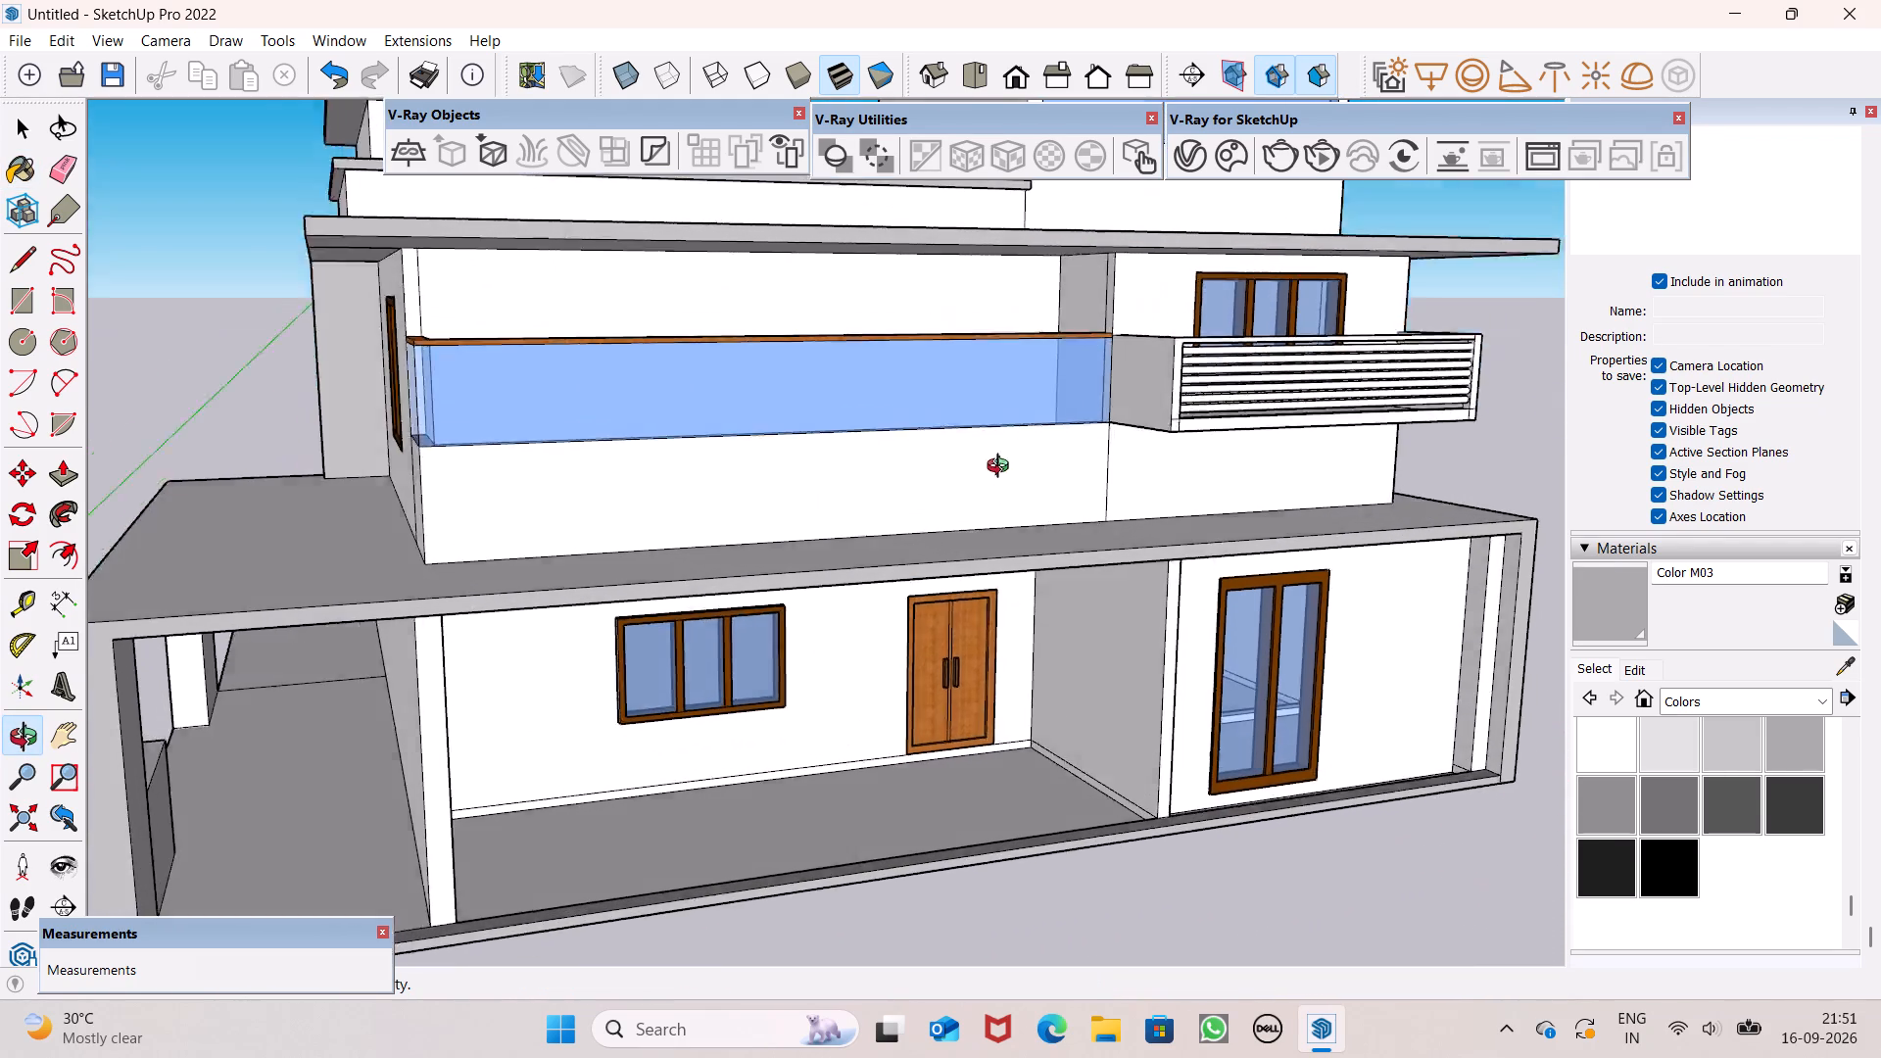
pyautogui.moveTo(1002, 468); pyautogui.dragTo(1315, 467, button='middle')
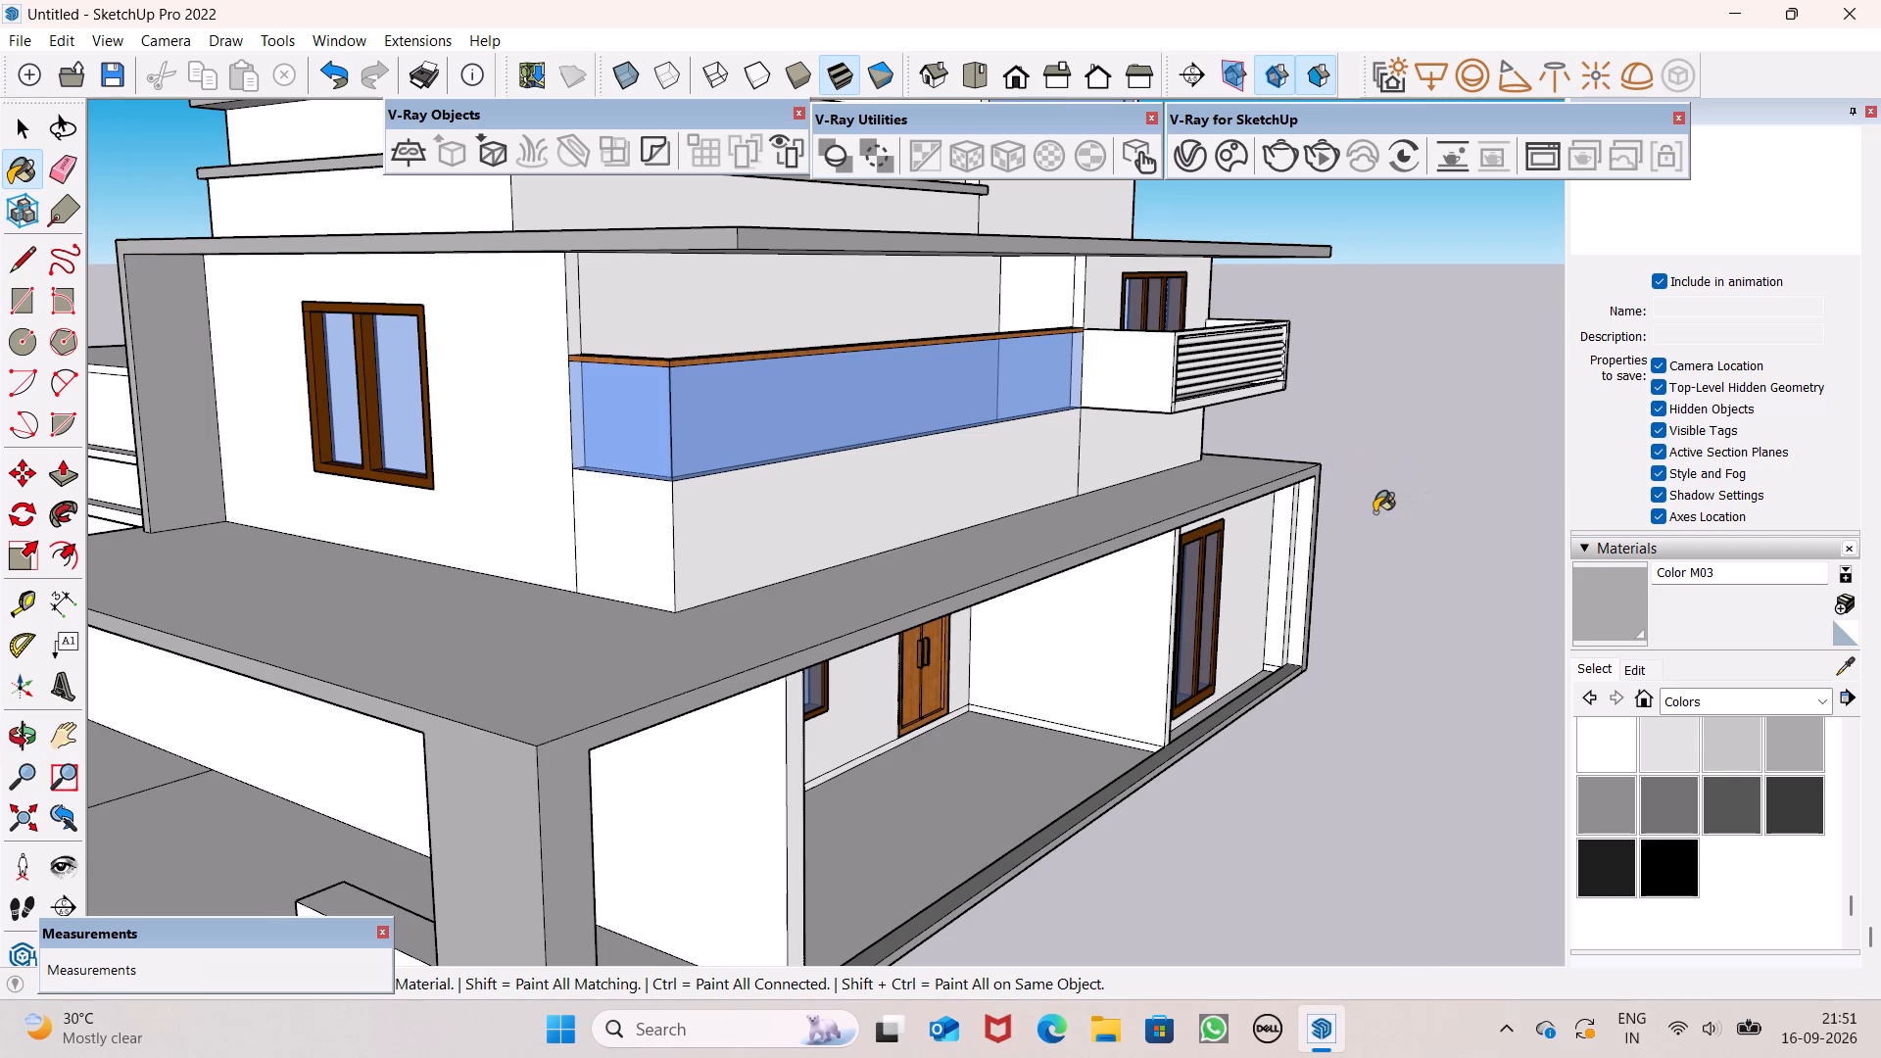
pyautogui.scroll(-6, 1375, 512)
pyautogui.moveTo(1273, 605); pyautogui.dragTo(793, 563, button='middle')
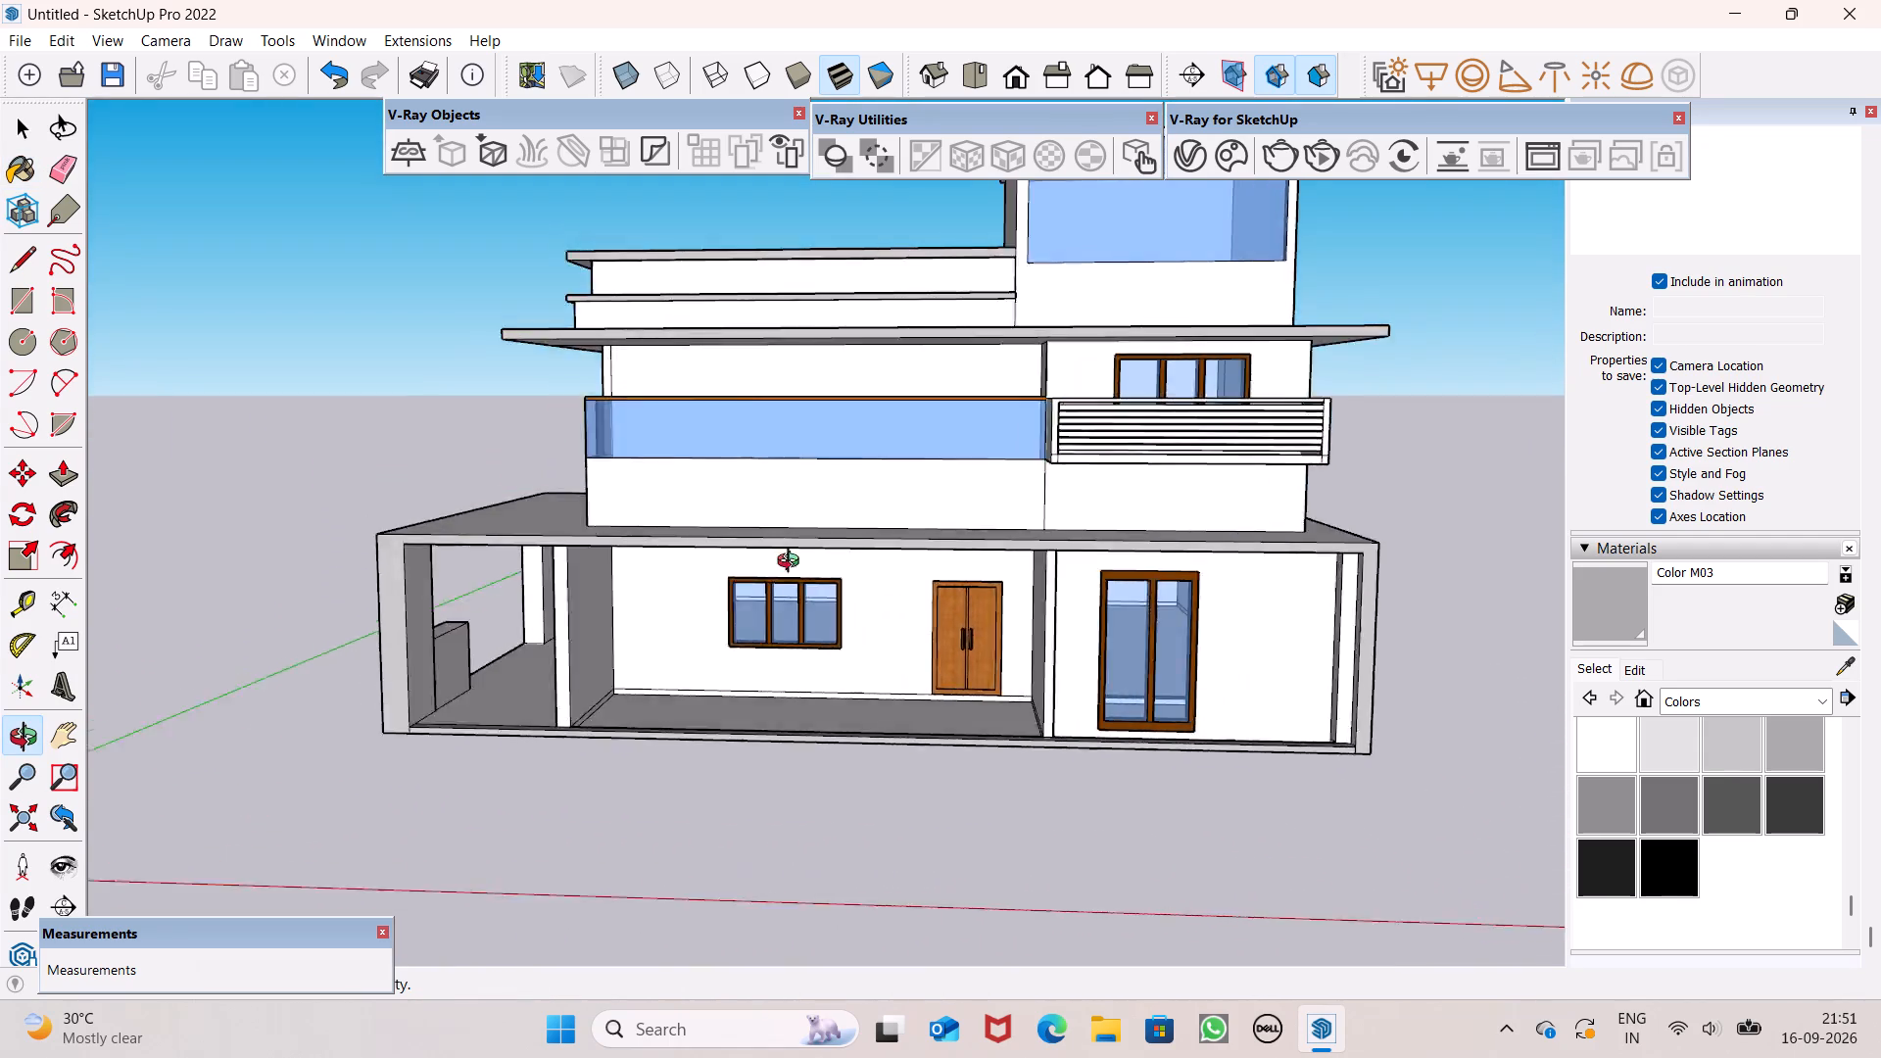
pyautogui.moveTo(793, 563); pyautogui.dragTo(1135, 547, button='middle')
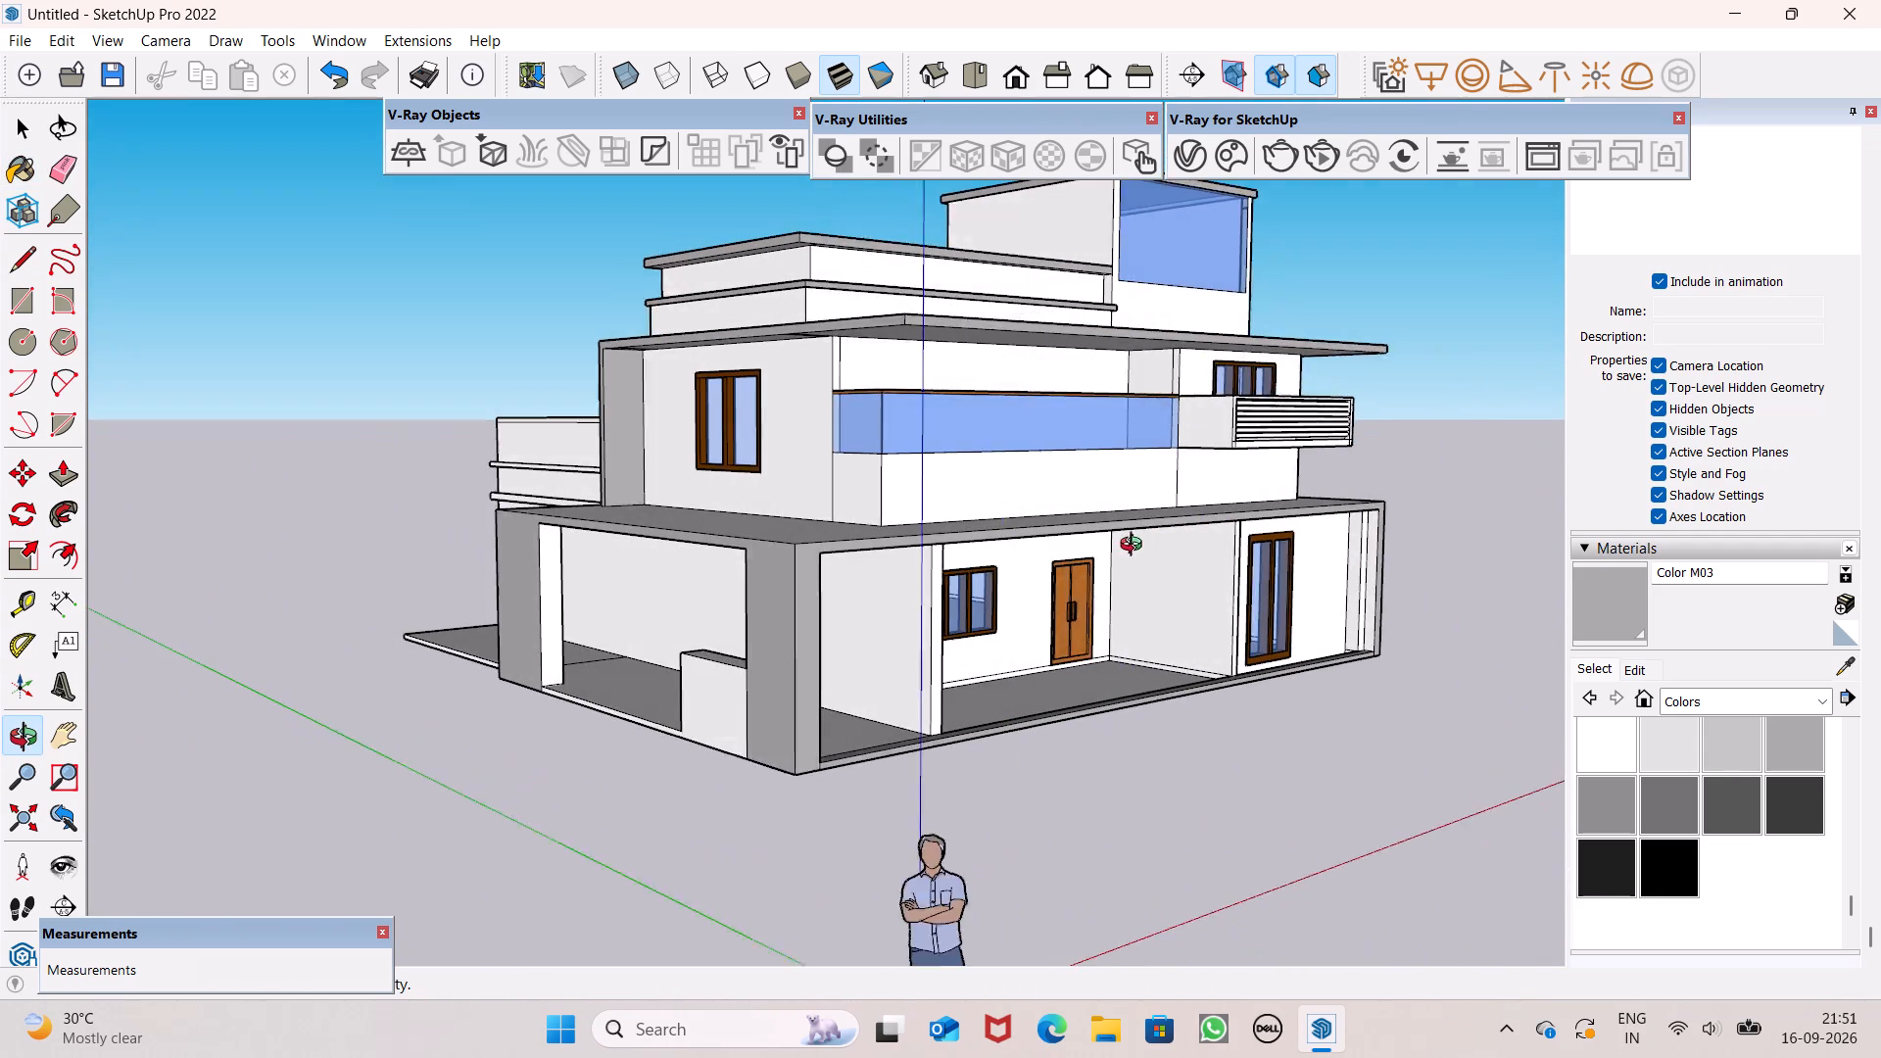
pyautogui.moveTo(1135, 547); pyautogui.dragTo(1116, 558, button='middle')
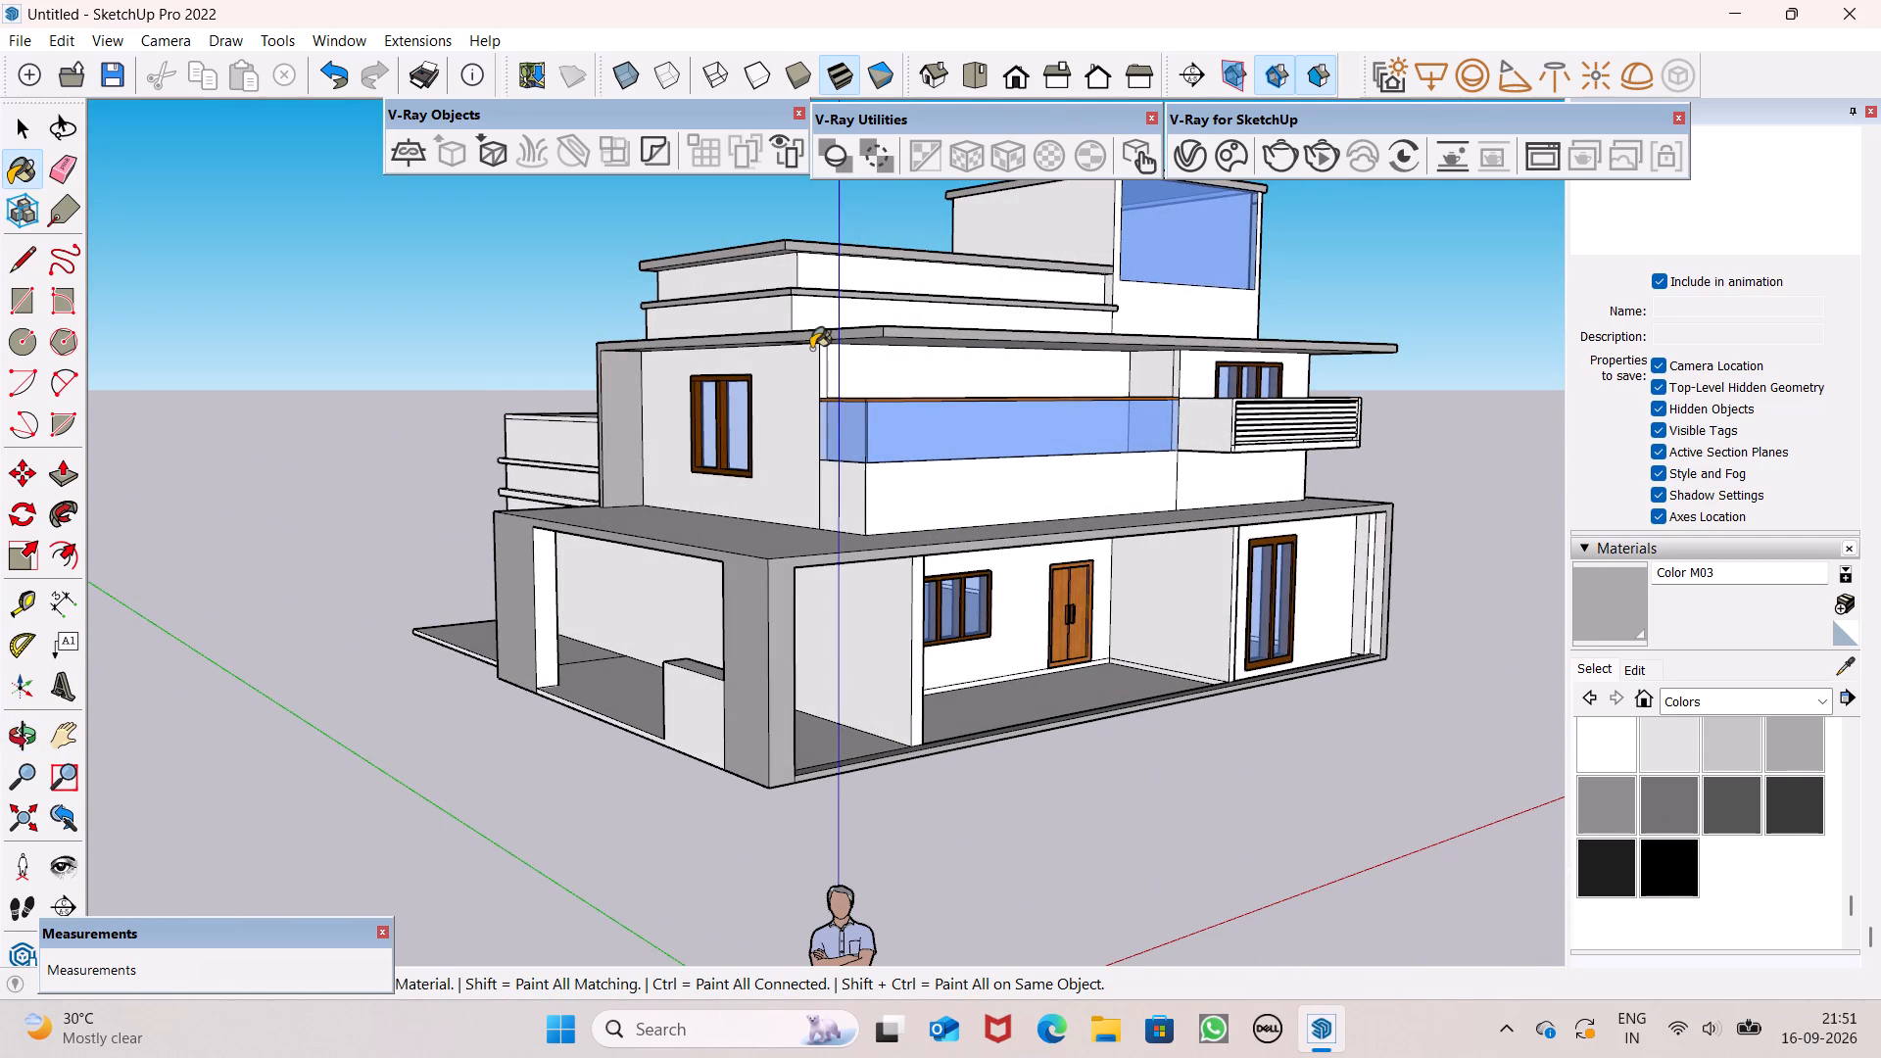
pyautogui.scroll(-3, 843, 383)
pyautogui.moveTo(1129, 524); pyautogui.dragTo(729, 554, button='middle')
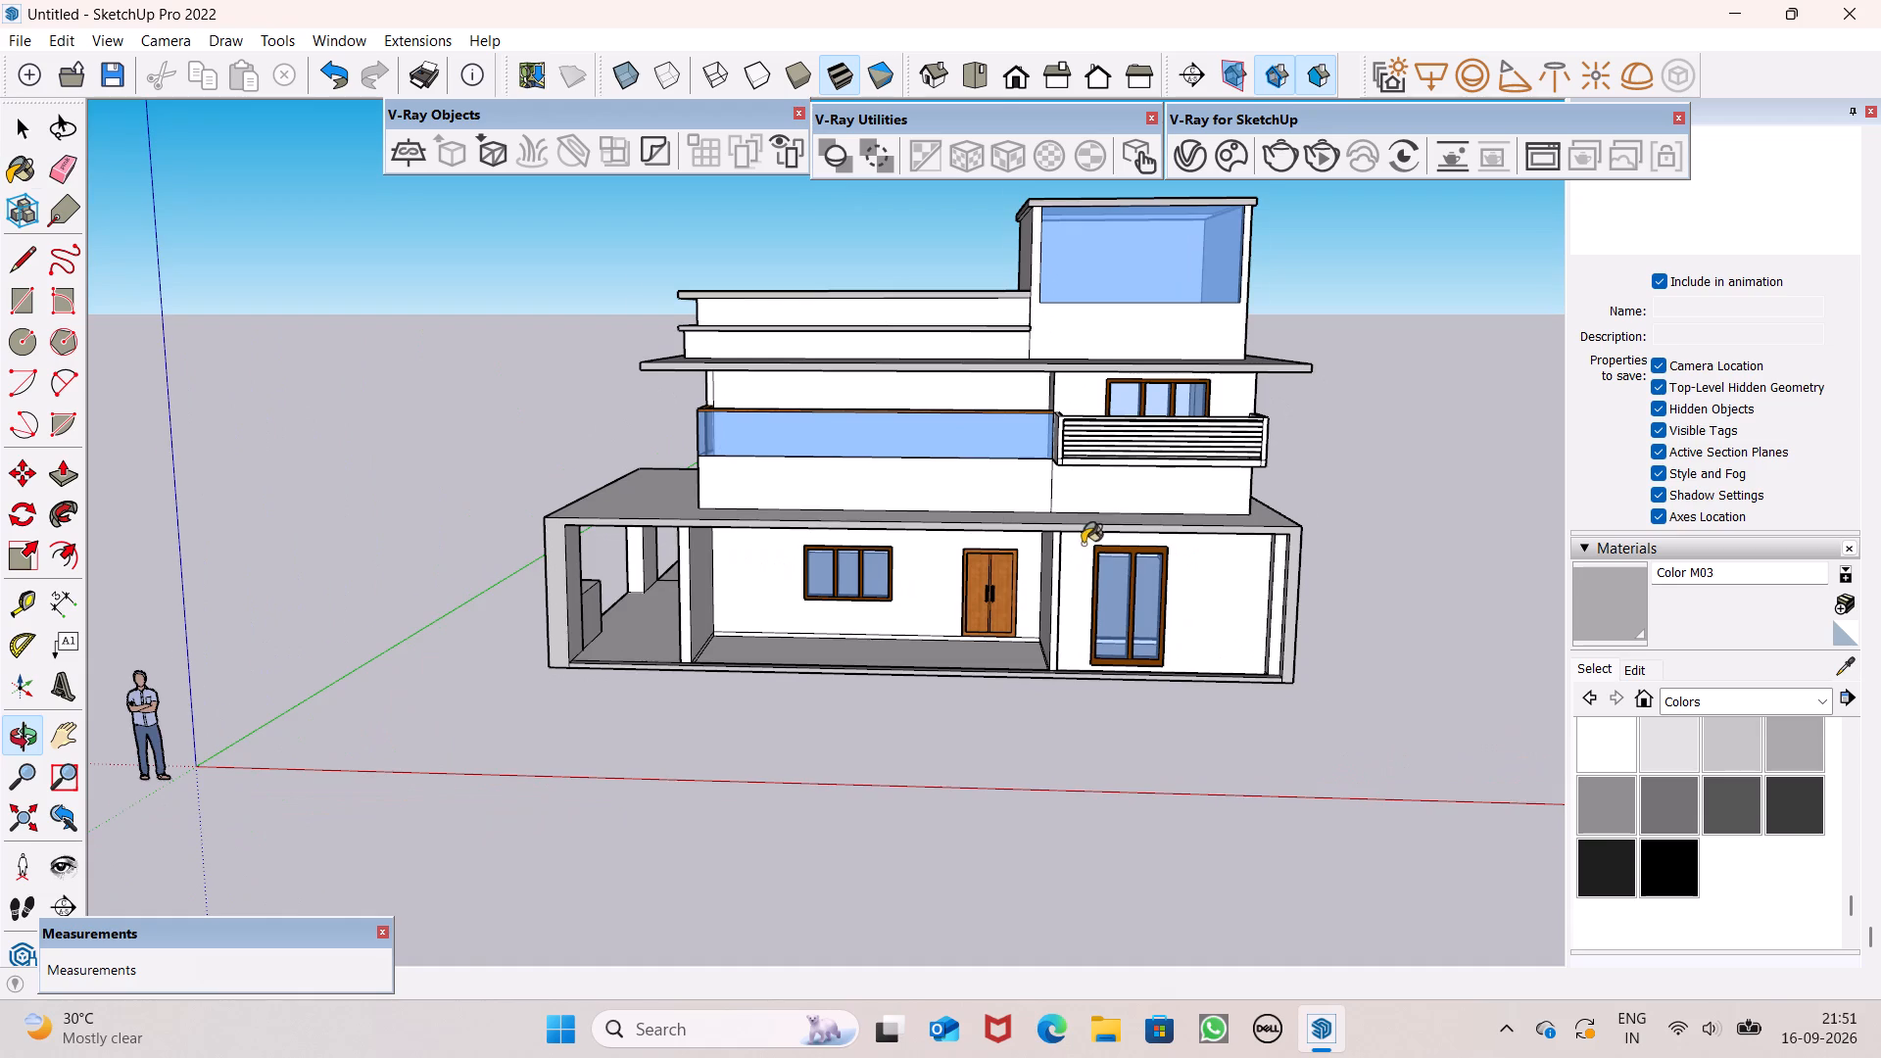
pyautogui.scroll(3, 1107, 544)
pyautogui.moveTo(1287, 650); pyautogui.dragTo(1569, 644, button='middle')
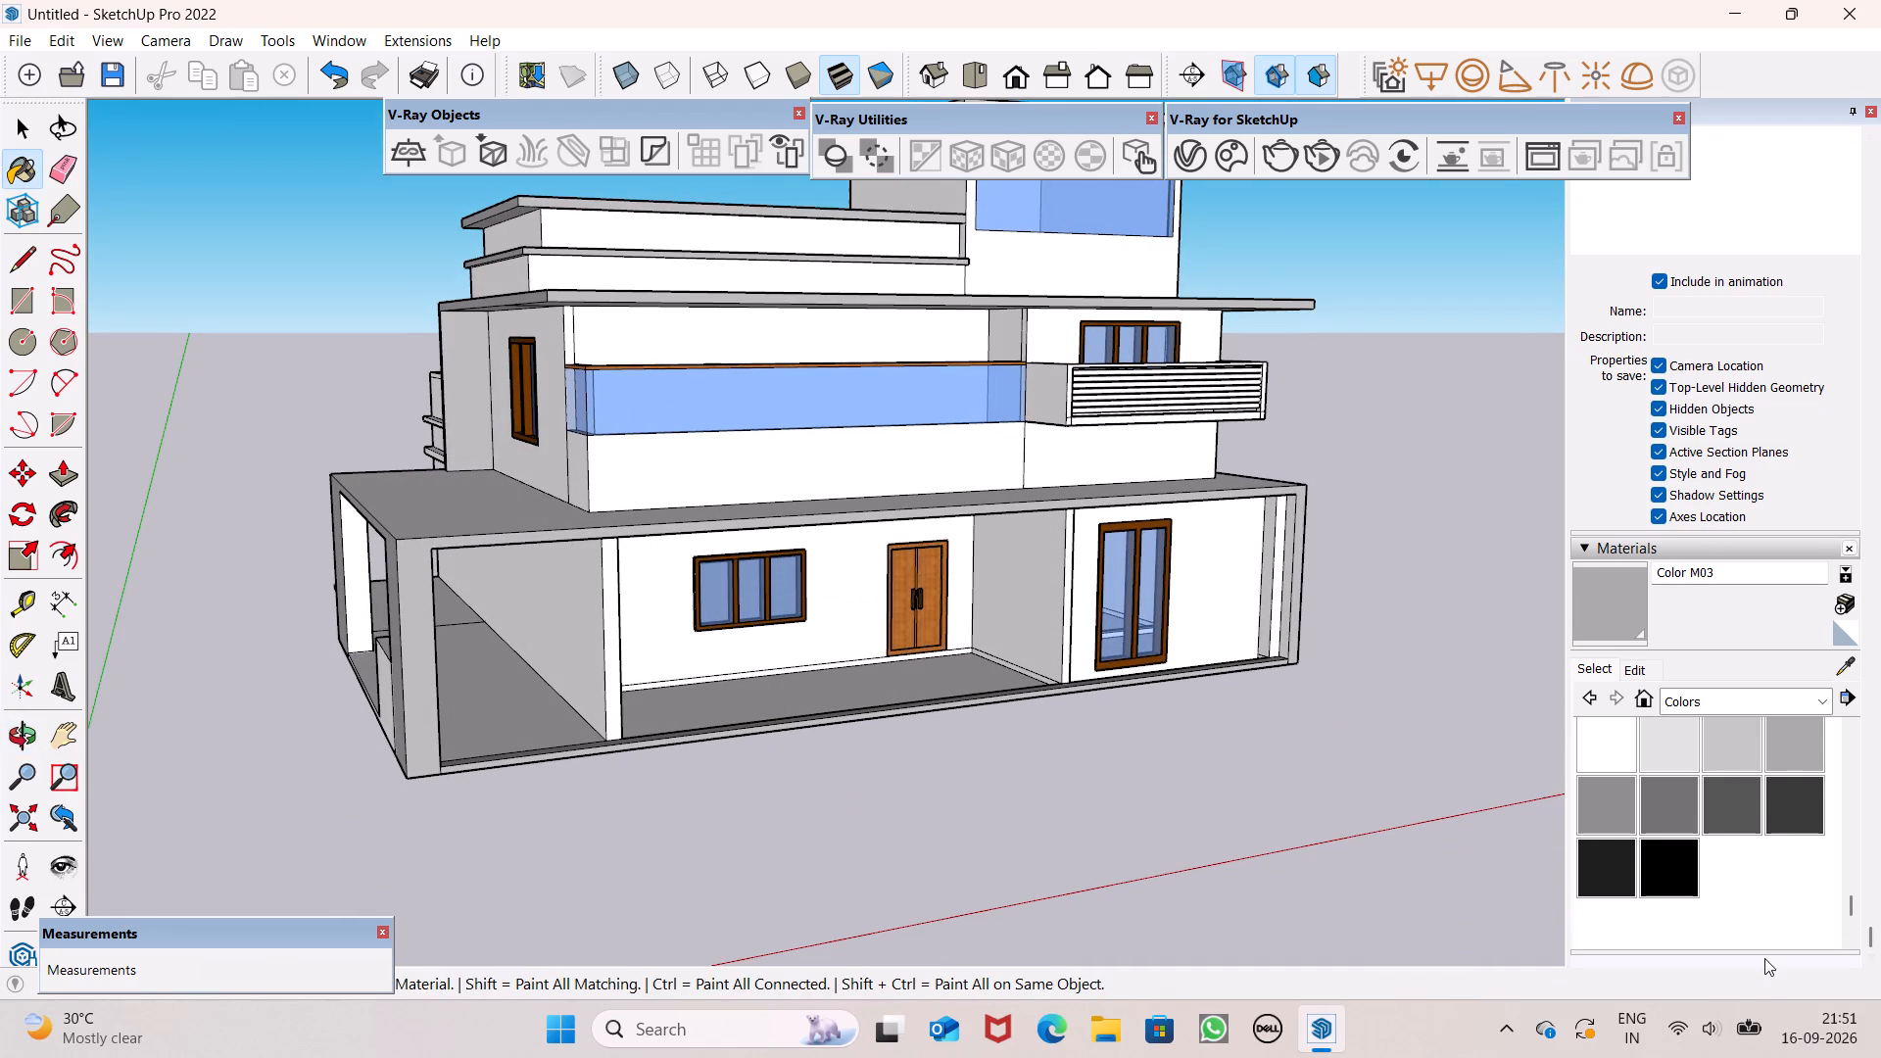
# Paint the ground-floor front wall around the entrance door and window with Color D06 from the Colors collection.
pyautogui.scroll(2, 1812, 975)
pyautogui.scroll(3, 1755, 821)
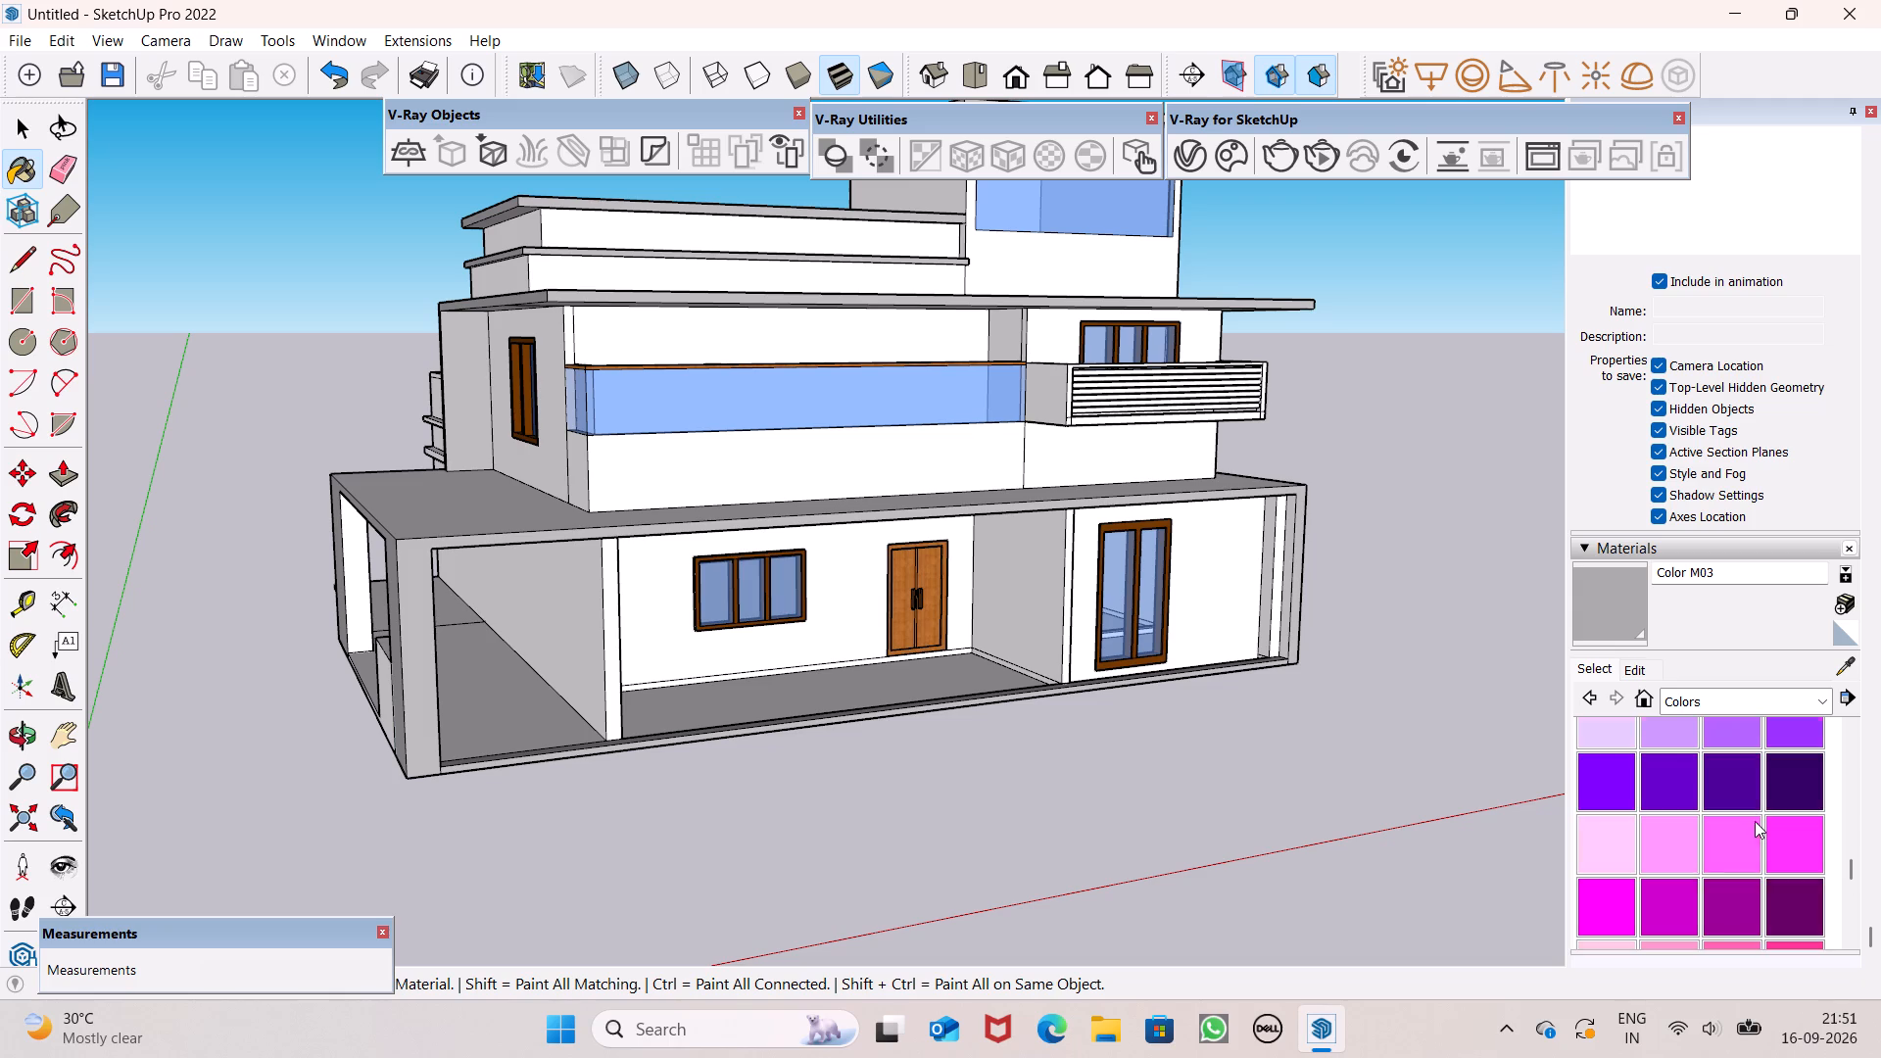
pyautogui.scroll(1, 1755, 821)
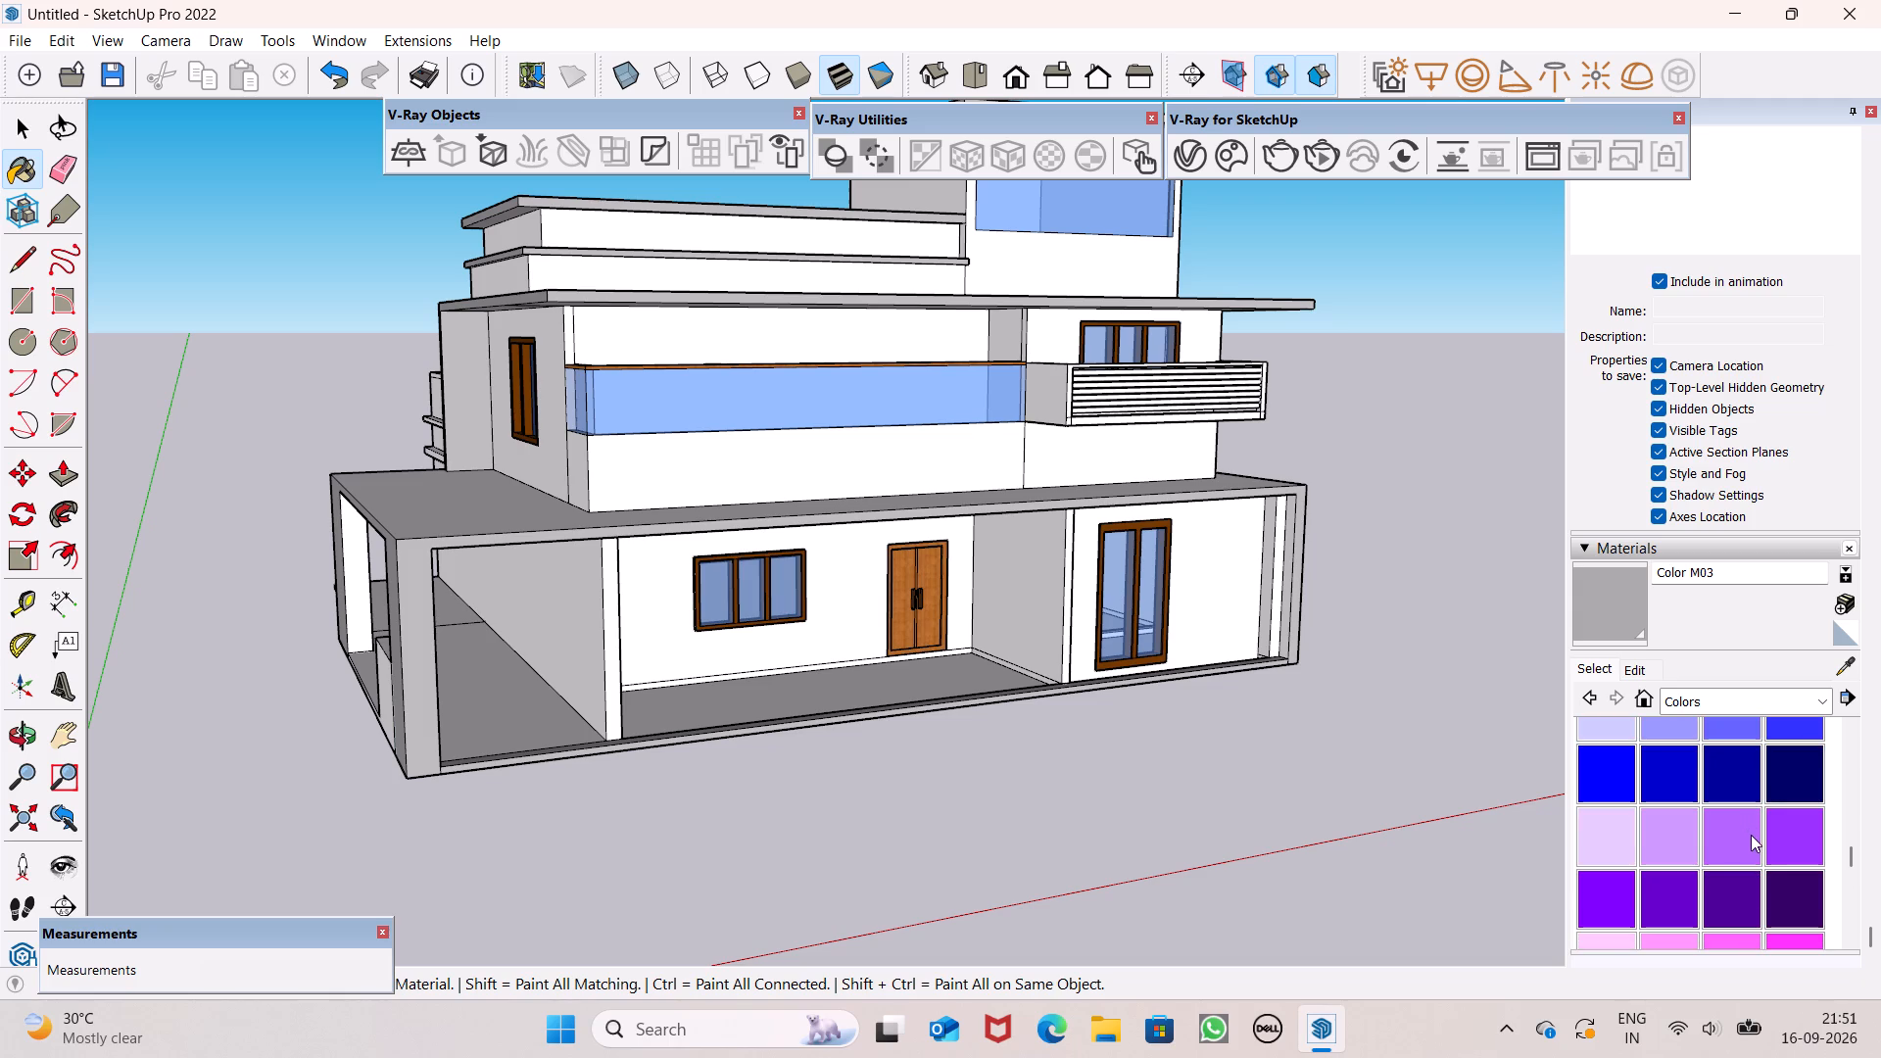
pyautogui.scroll(6, 1750, 828)
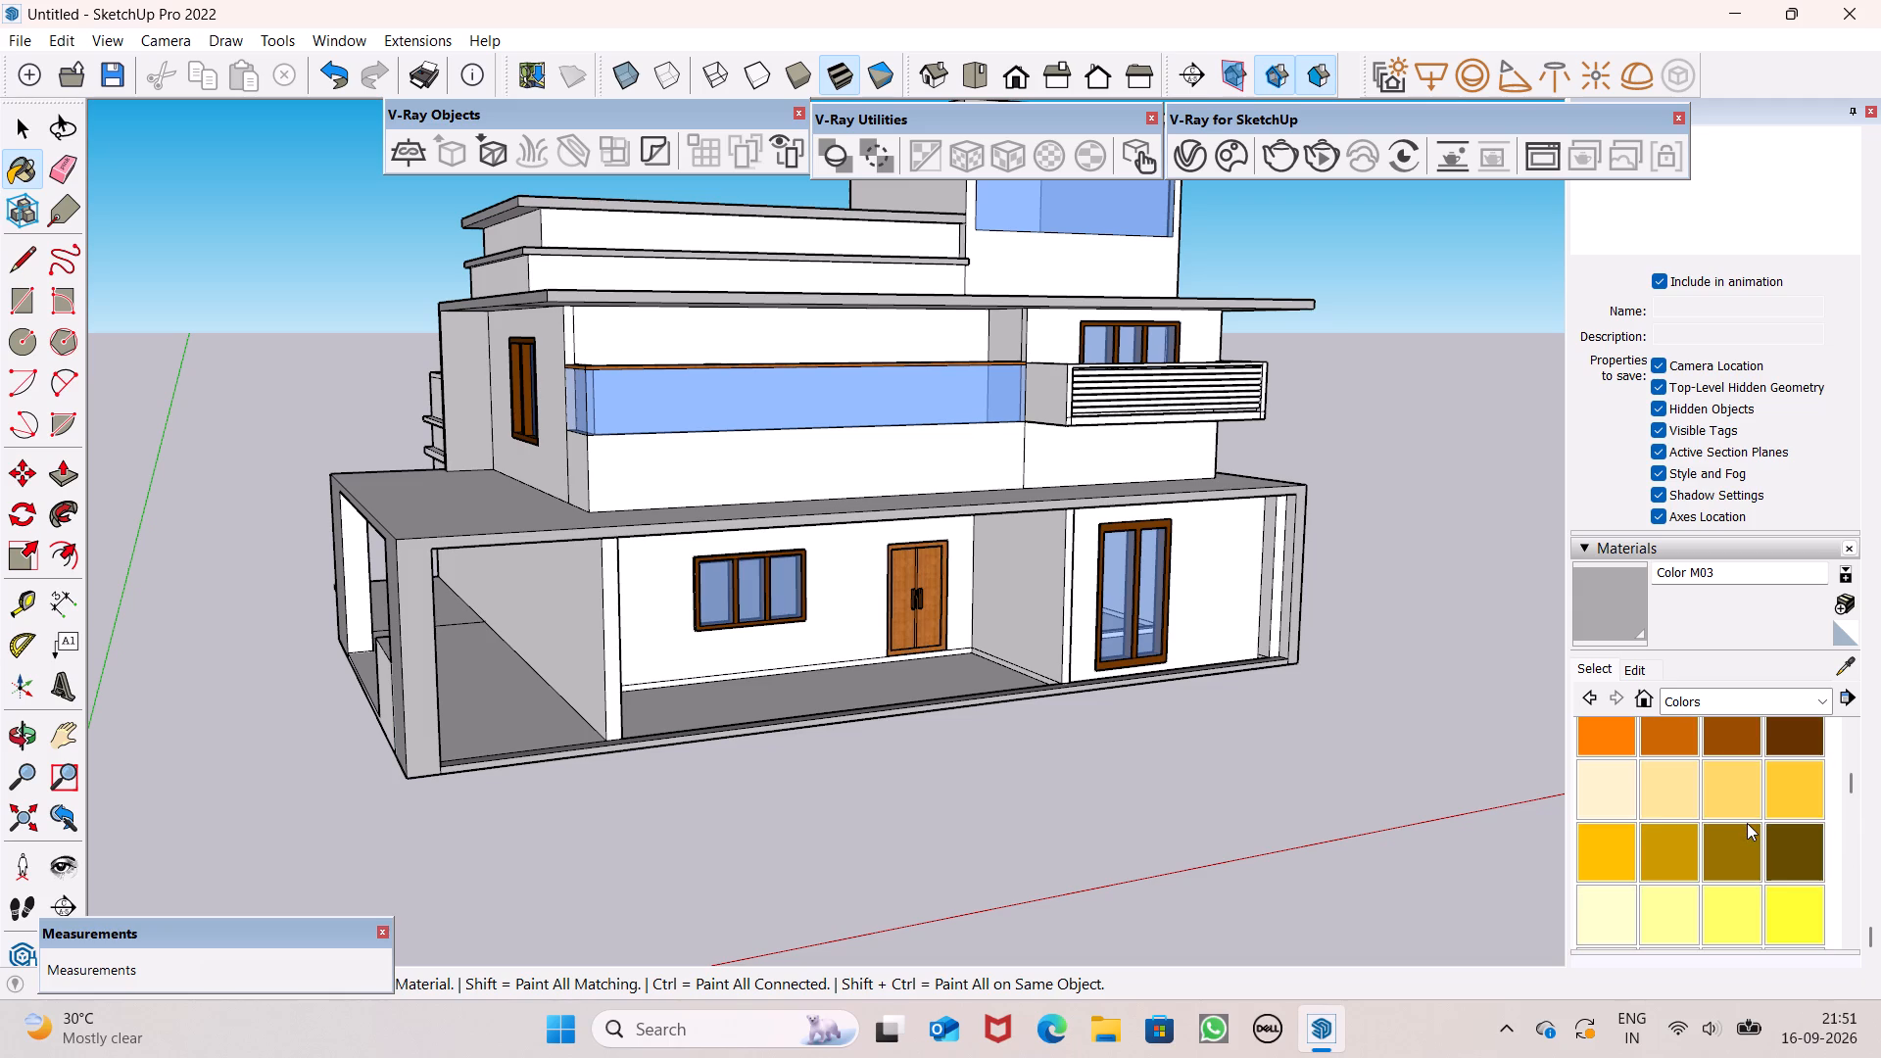
pyautogui.click(1631, 785)
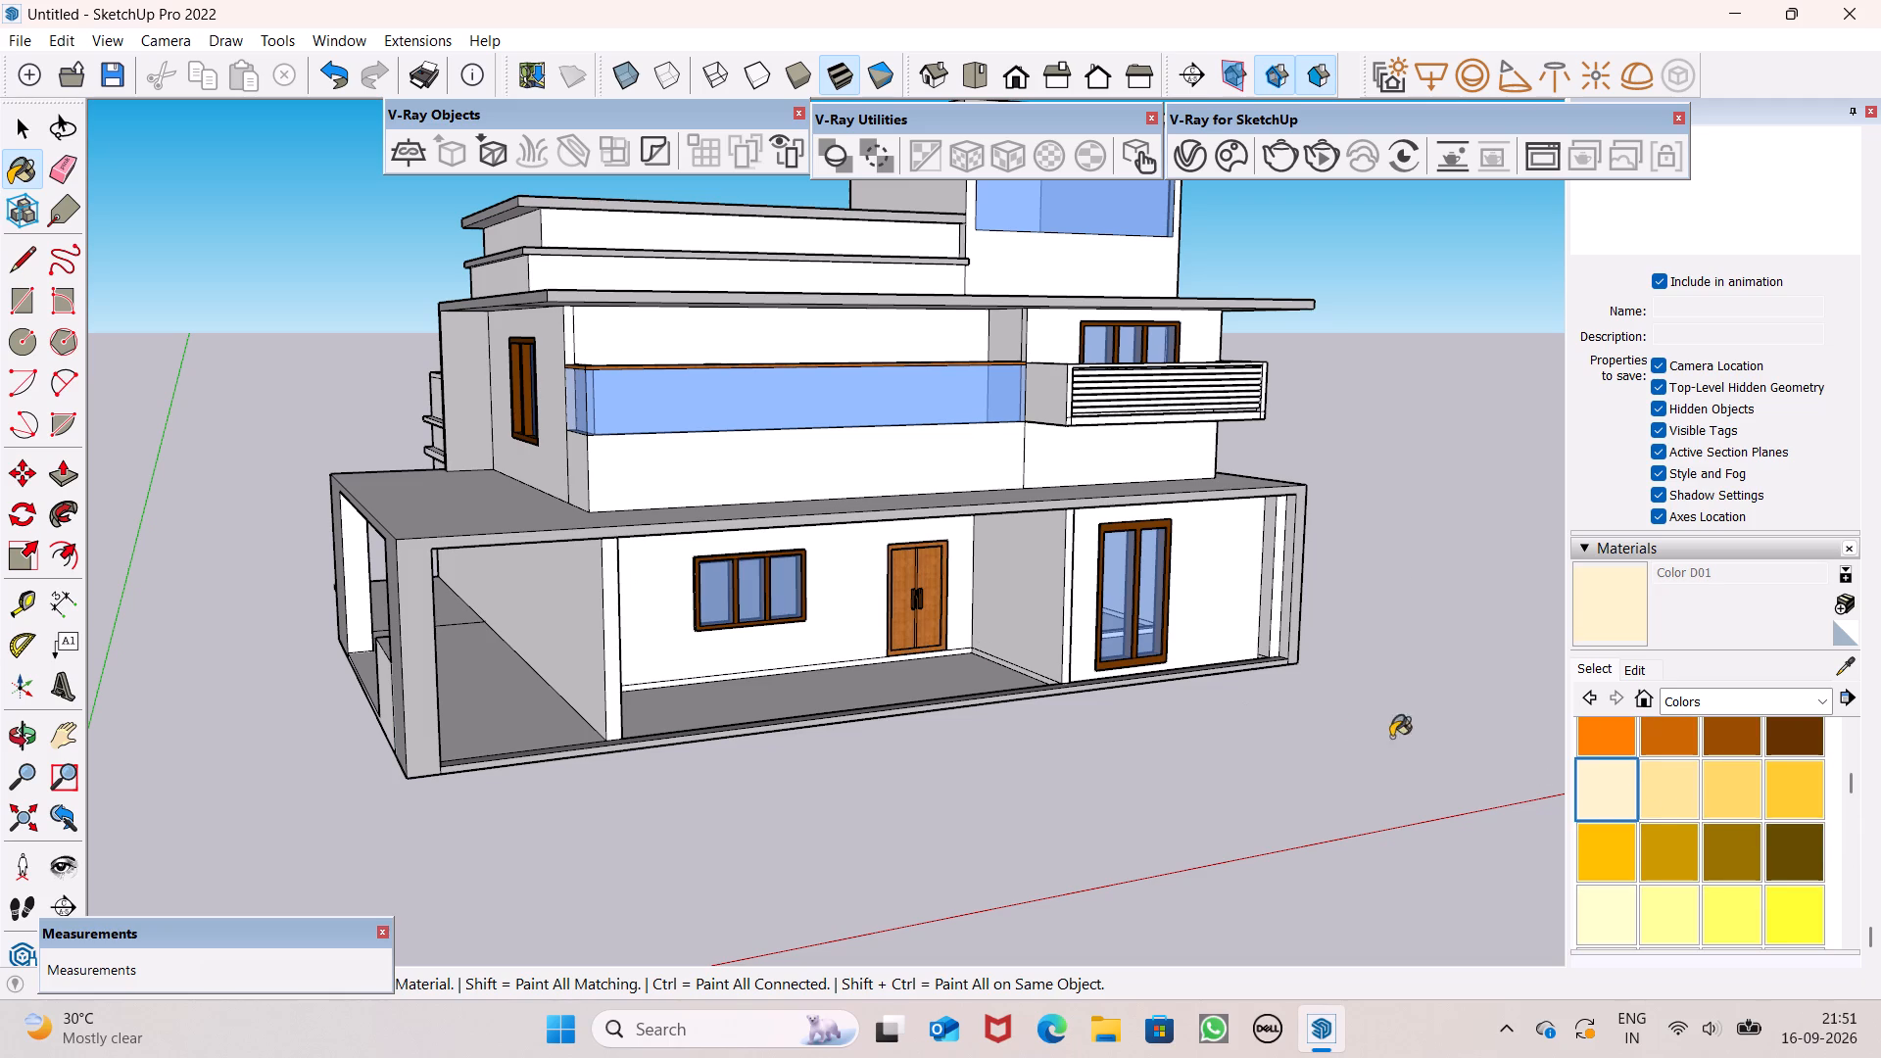
pyautogui.click(1662, 851)
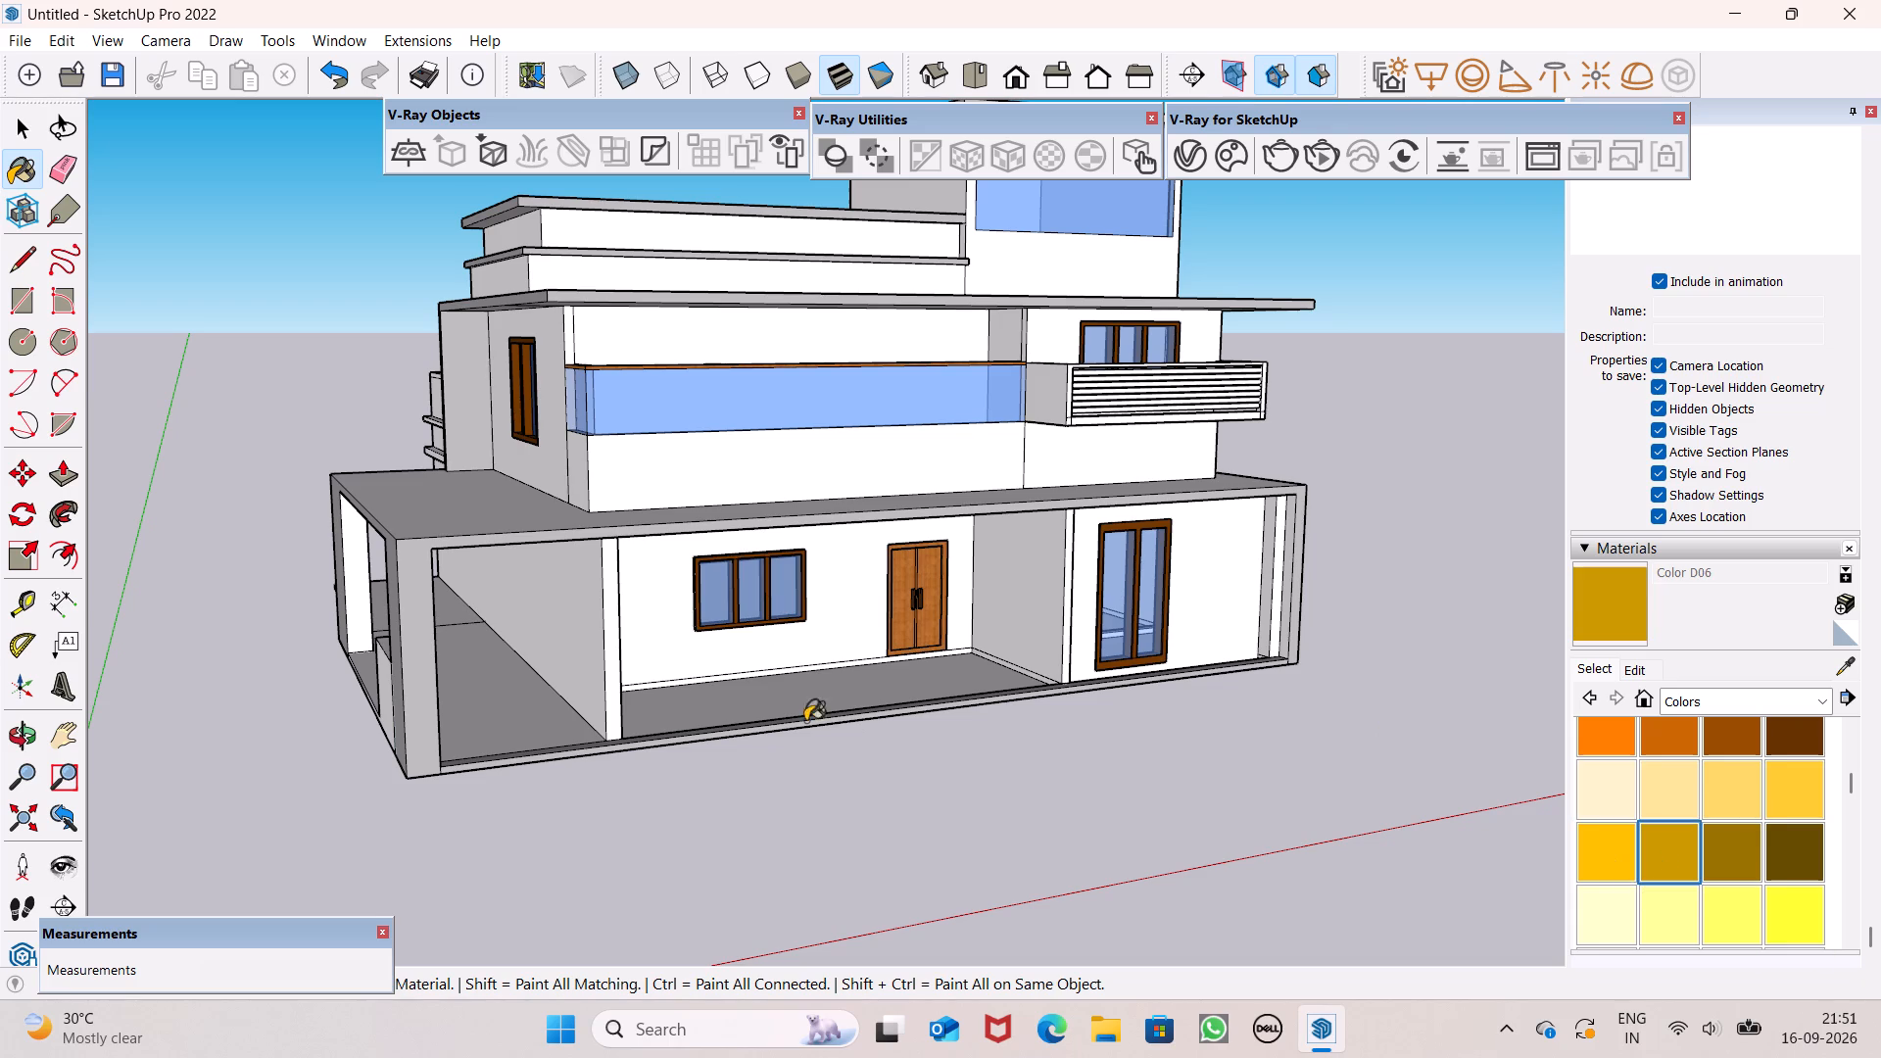
pyautogui.click(696, 663)
# Paint the ground-floor front wall around the tall glass door with Color D06.
pyautogui.scroll(-3, 875, 718)
pyautogui.moveTo(978, 754); pyautogui.dragTo(735, 798, button='middle')
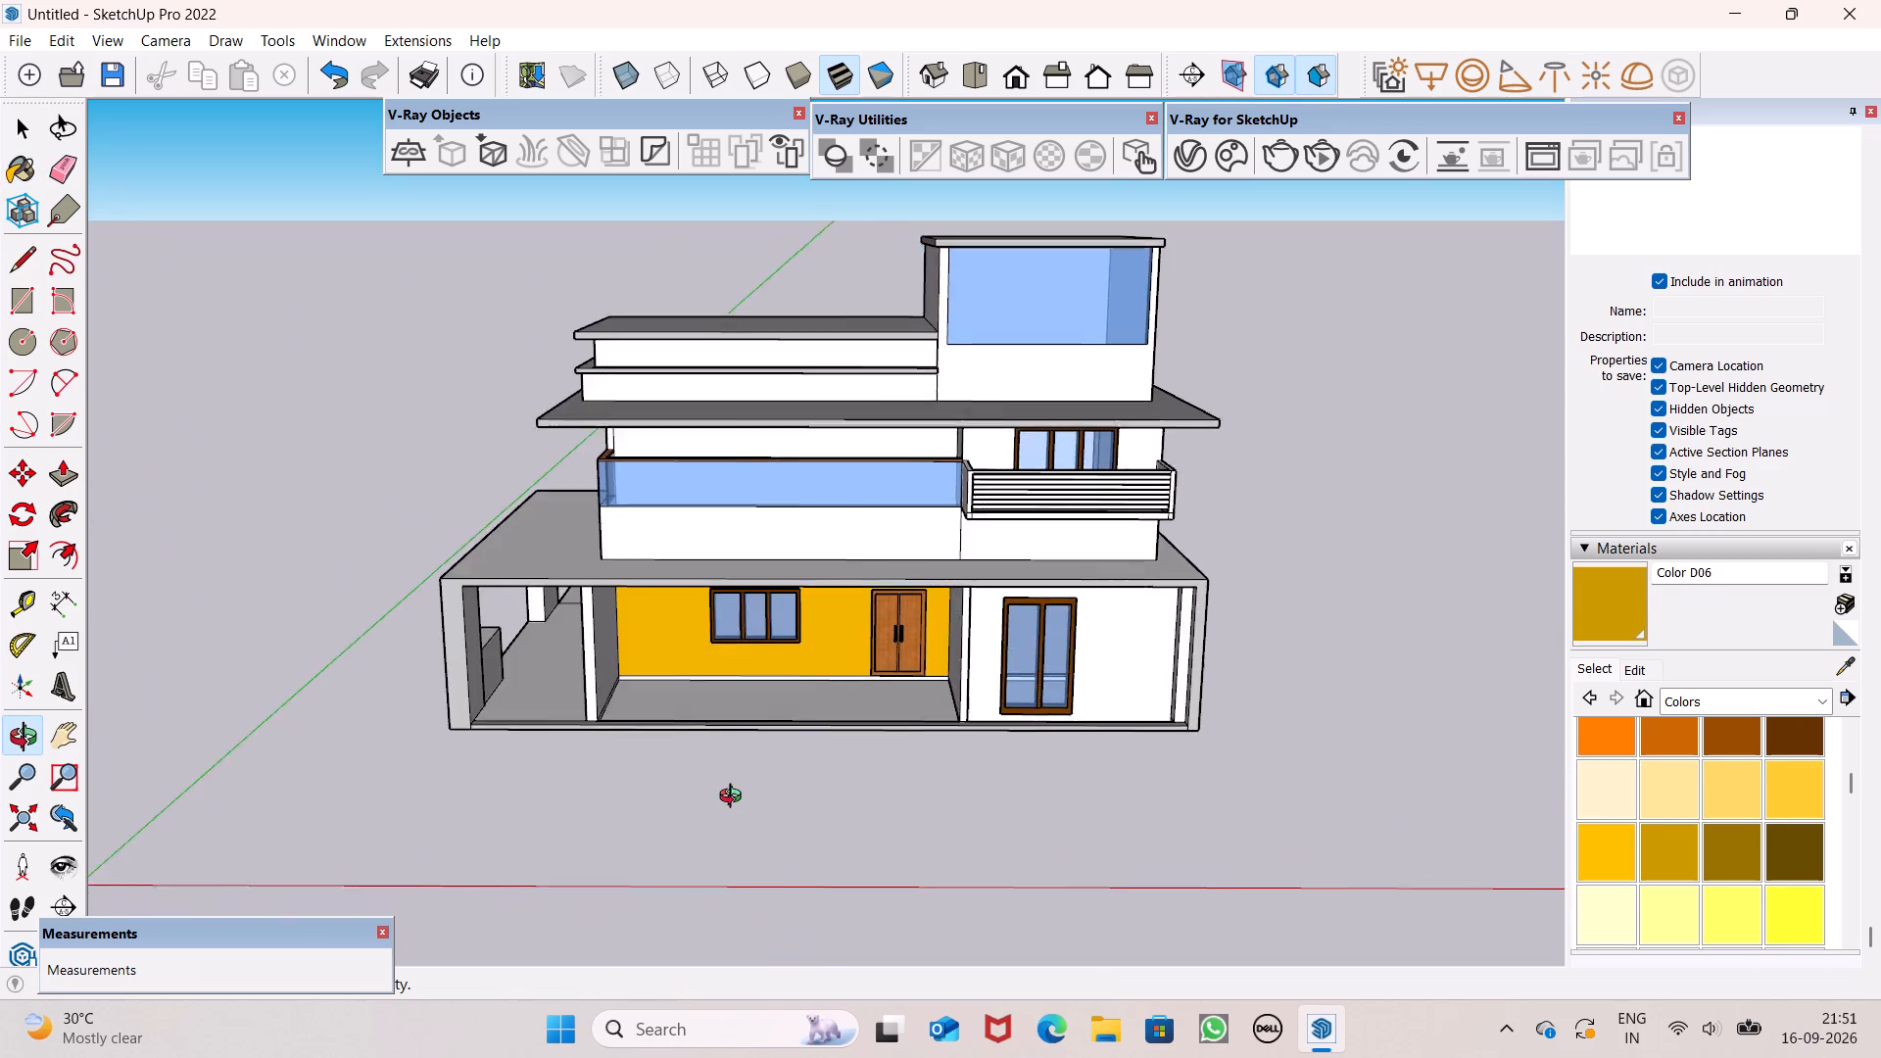
pyautogui.moveTo(735, 798); pyautogui.dragTo(658, 759, button='middle')
pyautogui.scroll(5, 851, 675)
pyautogui.moveTo(987, 791); pyautogui.dragTo(1096, 916, button='middle')
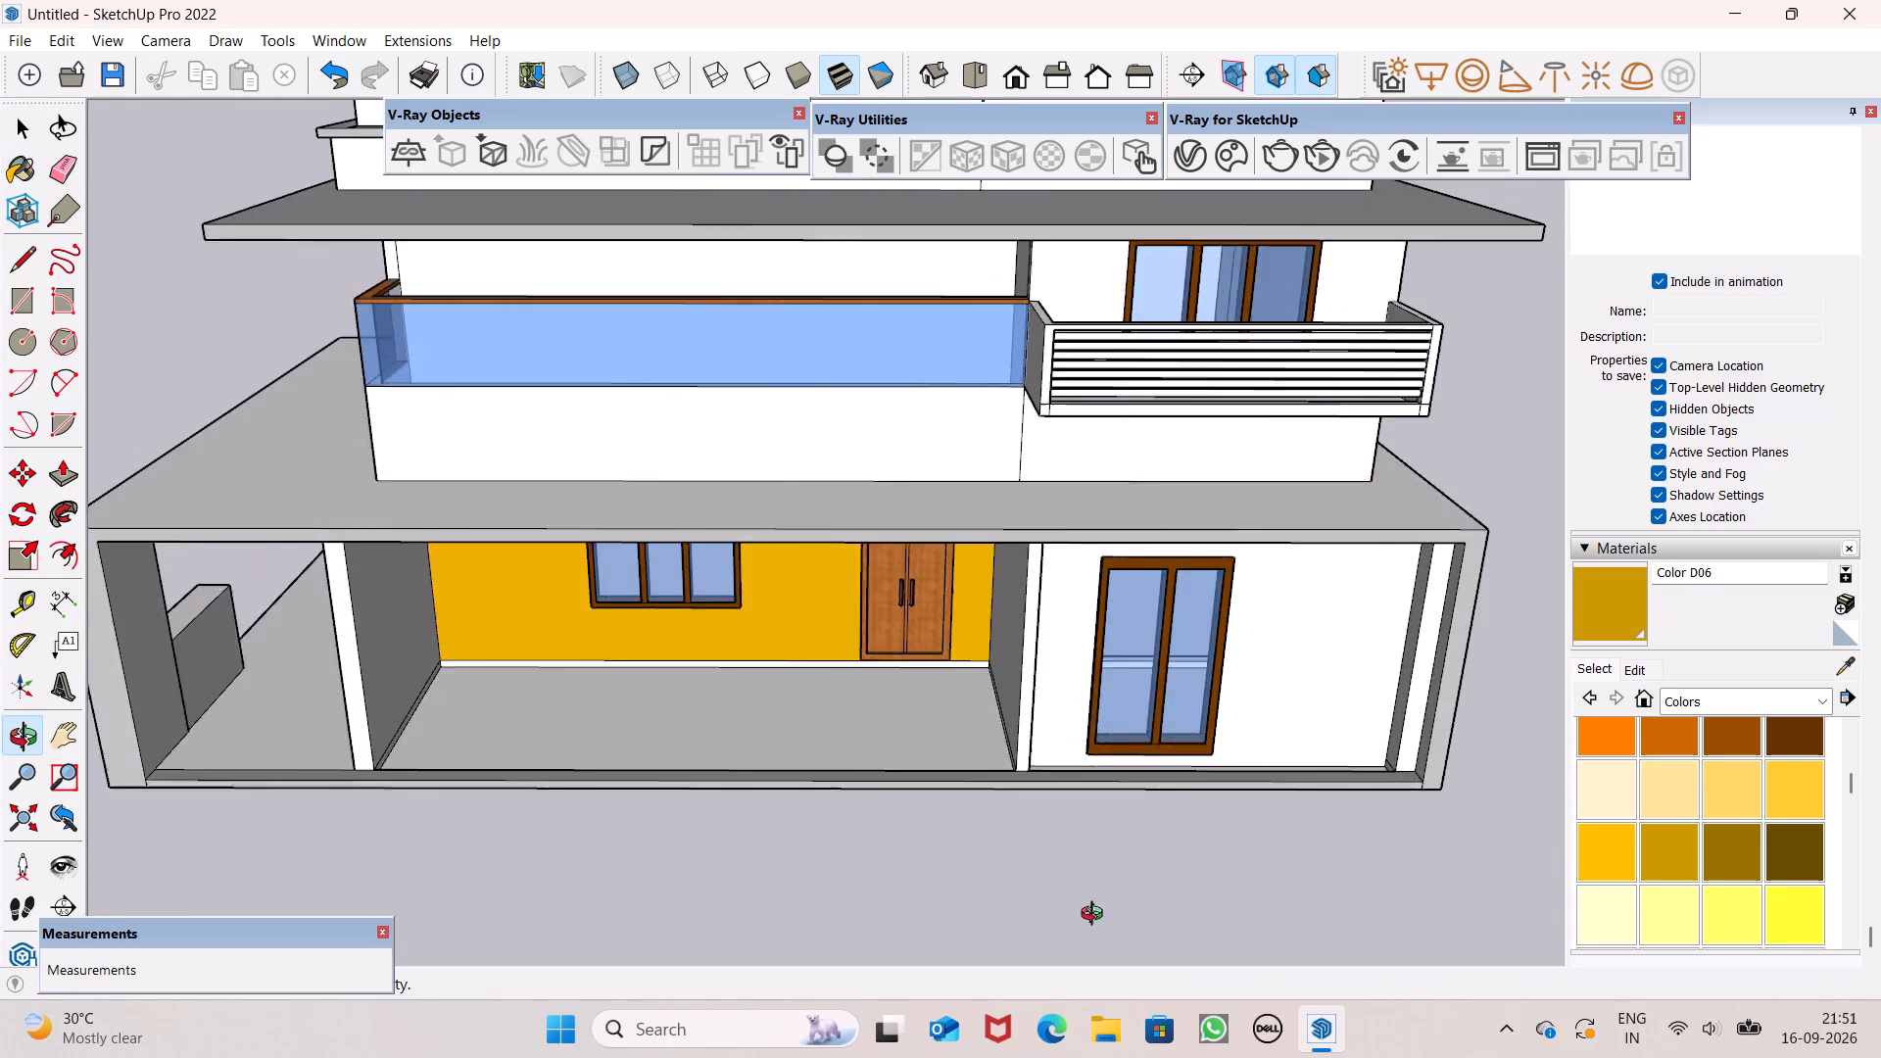
pyautogui.moveTo(1096, 916); pyautogui.dragTo(1113, 837, button='middle')
pyautogui.click(1375, 638)
# Paint the two first-floor front wall panels below the glass railing and the slatted balcony with Color D01.
pyautogui.moveTo(1314, 791); pyautogui.dragTo(983, 847, button='middle')
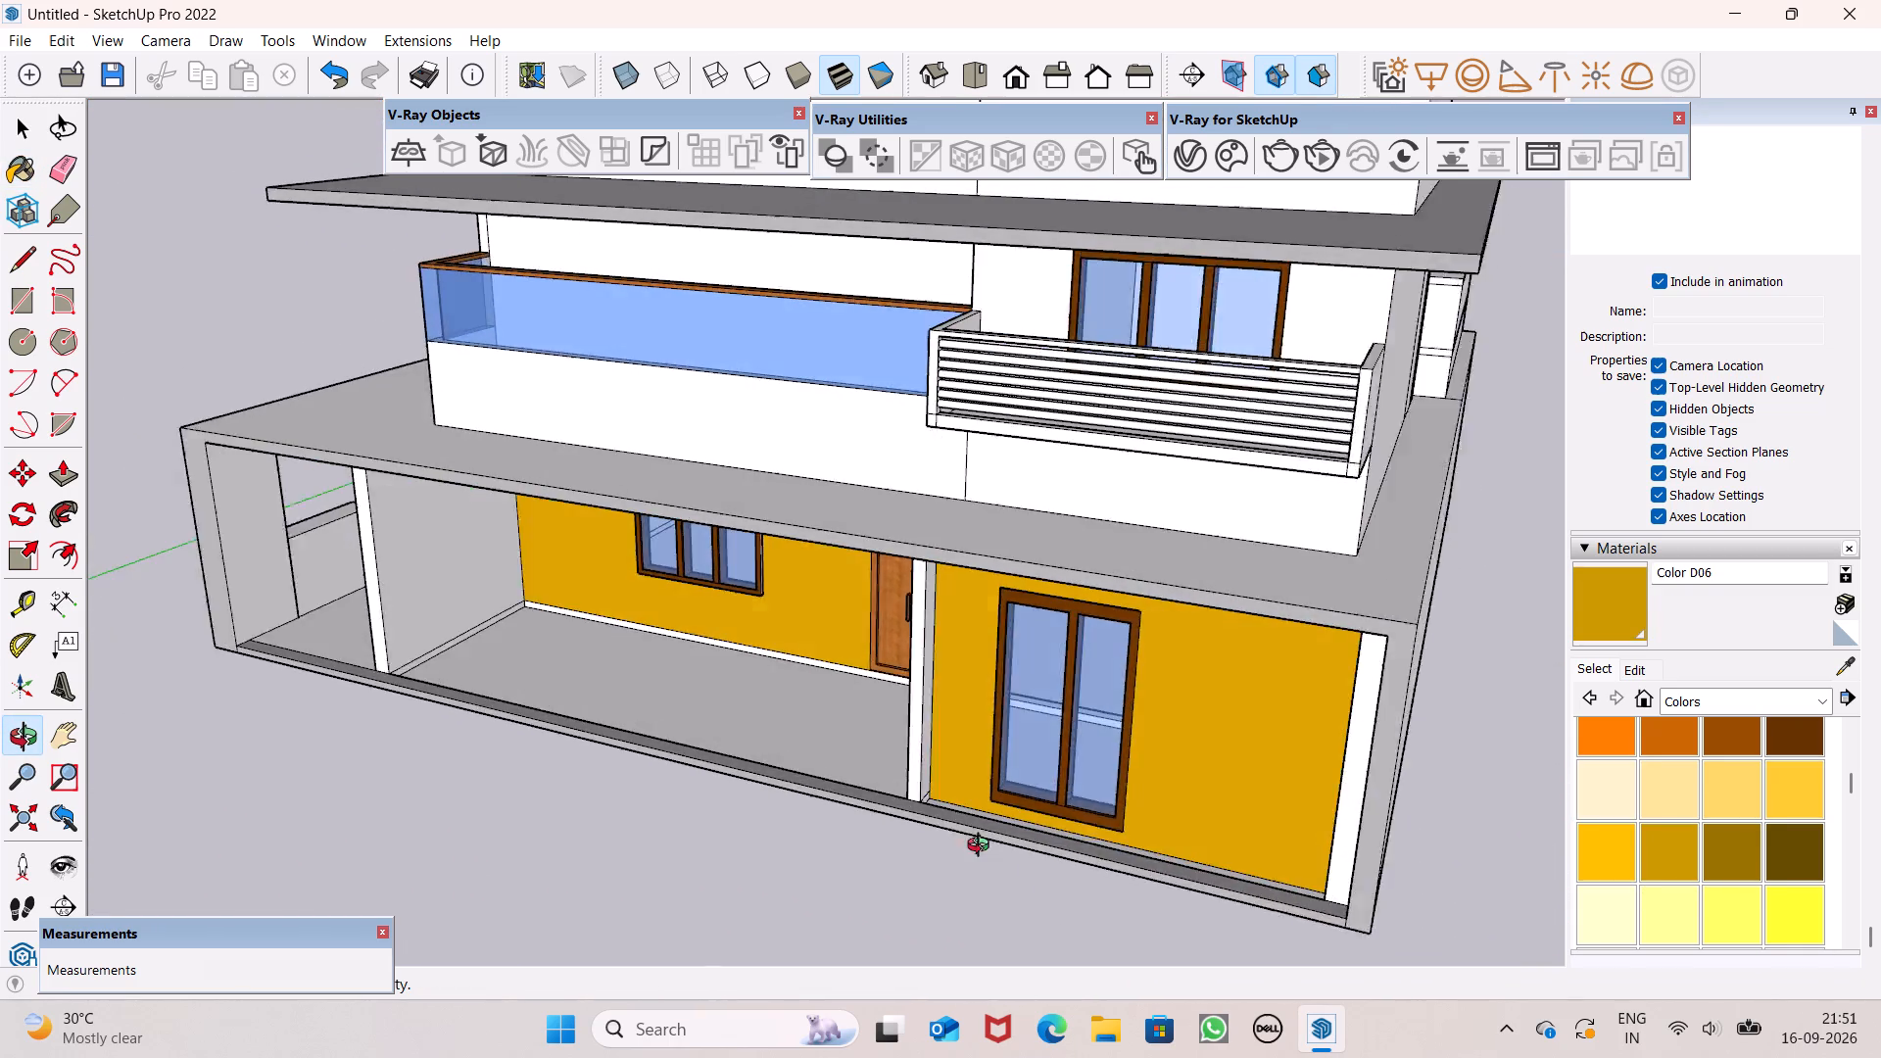
pyautogui.moveTo(983, 847); pyautogui.dragTo(1202, 753, button='middle')
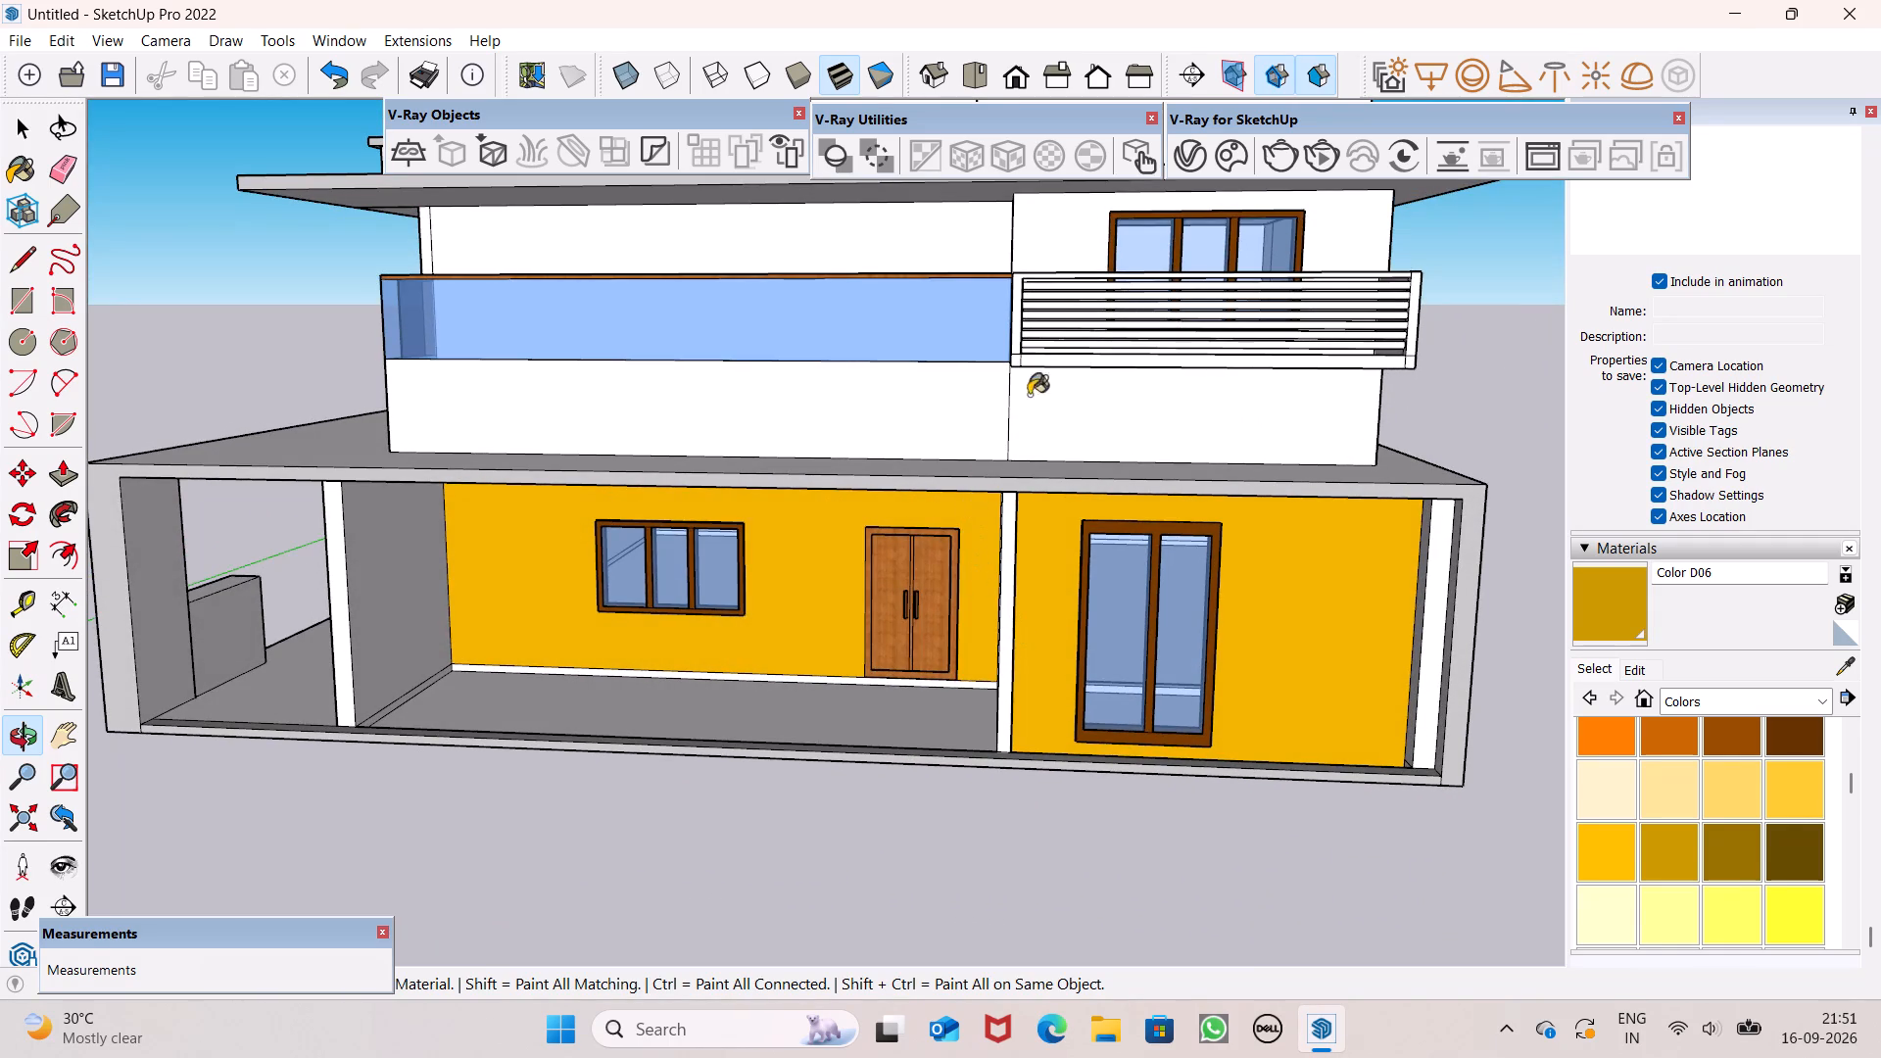
pyautogui.scroll(-1, 1061, 433)
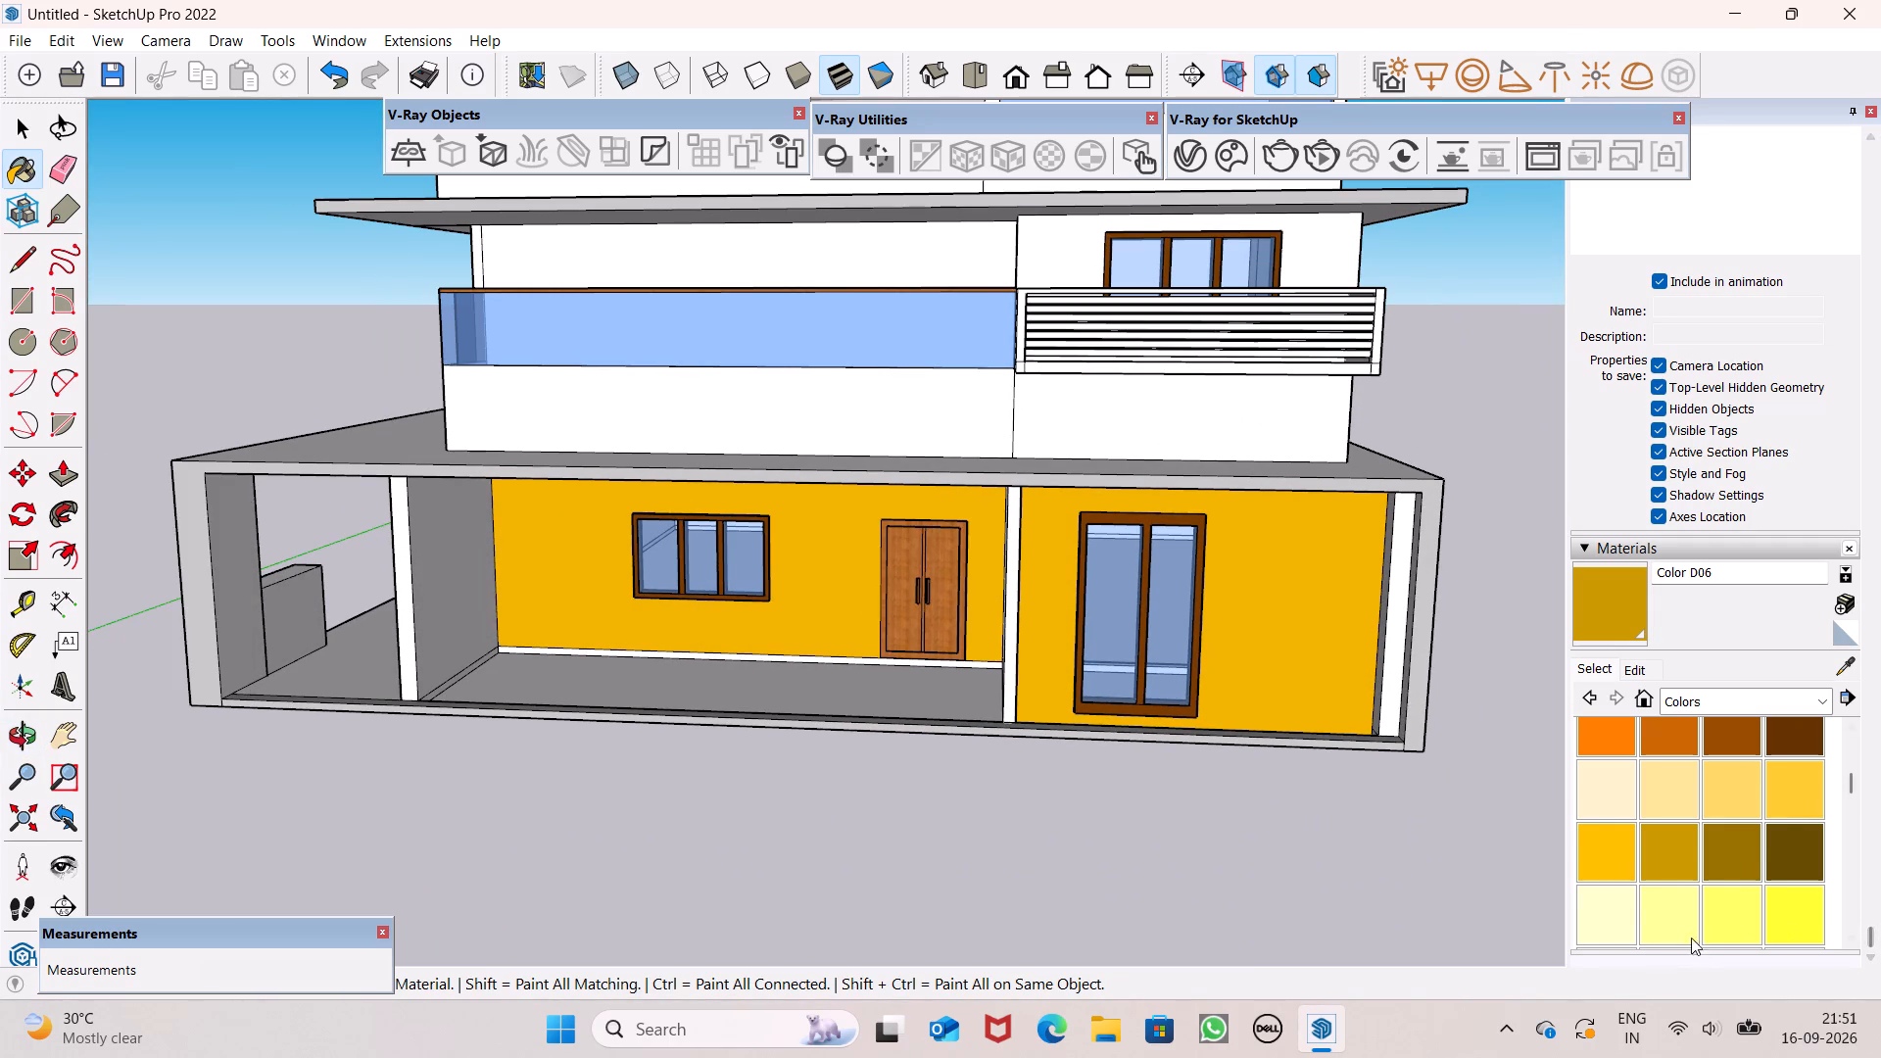
pyautogui.click(1586, 787)
pyautogui.moveTo(1619, 917); pyautogui.dragTo(1611, 899)
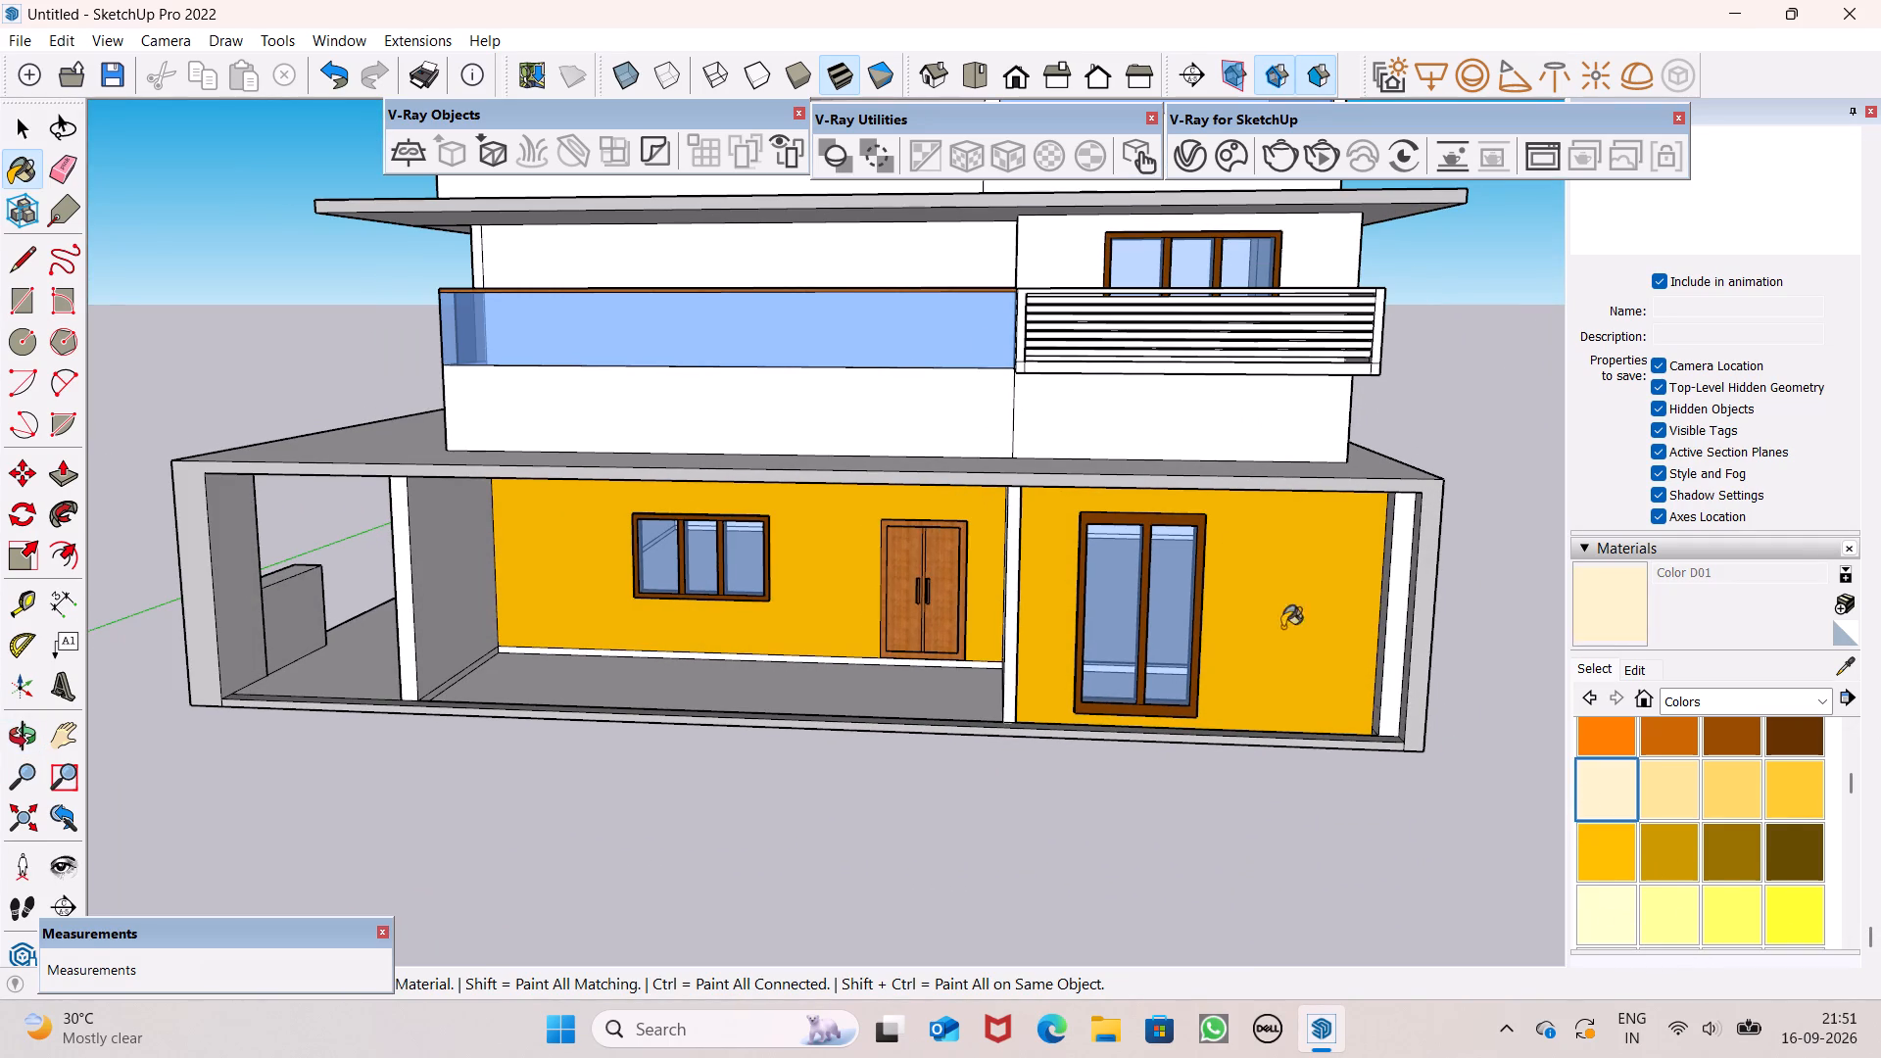
pyautogui.click(1111, 432)
pyautogui.click(942, 401)
# Paint the short side return of the first-floor wall below the glass railing's corner with Color D01.
pyautogui.moveTo(1170, 553); pyautogui.dragTo(1227, 669, button='middle')
pyautogui.scroll(-1, 1170, 558)
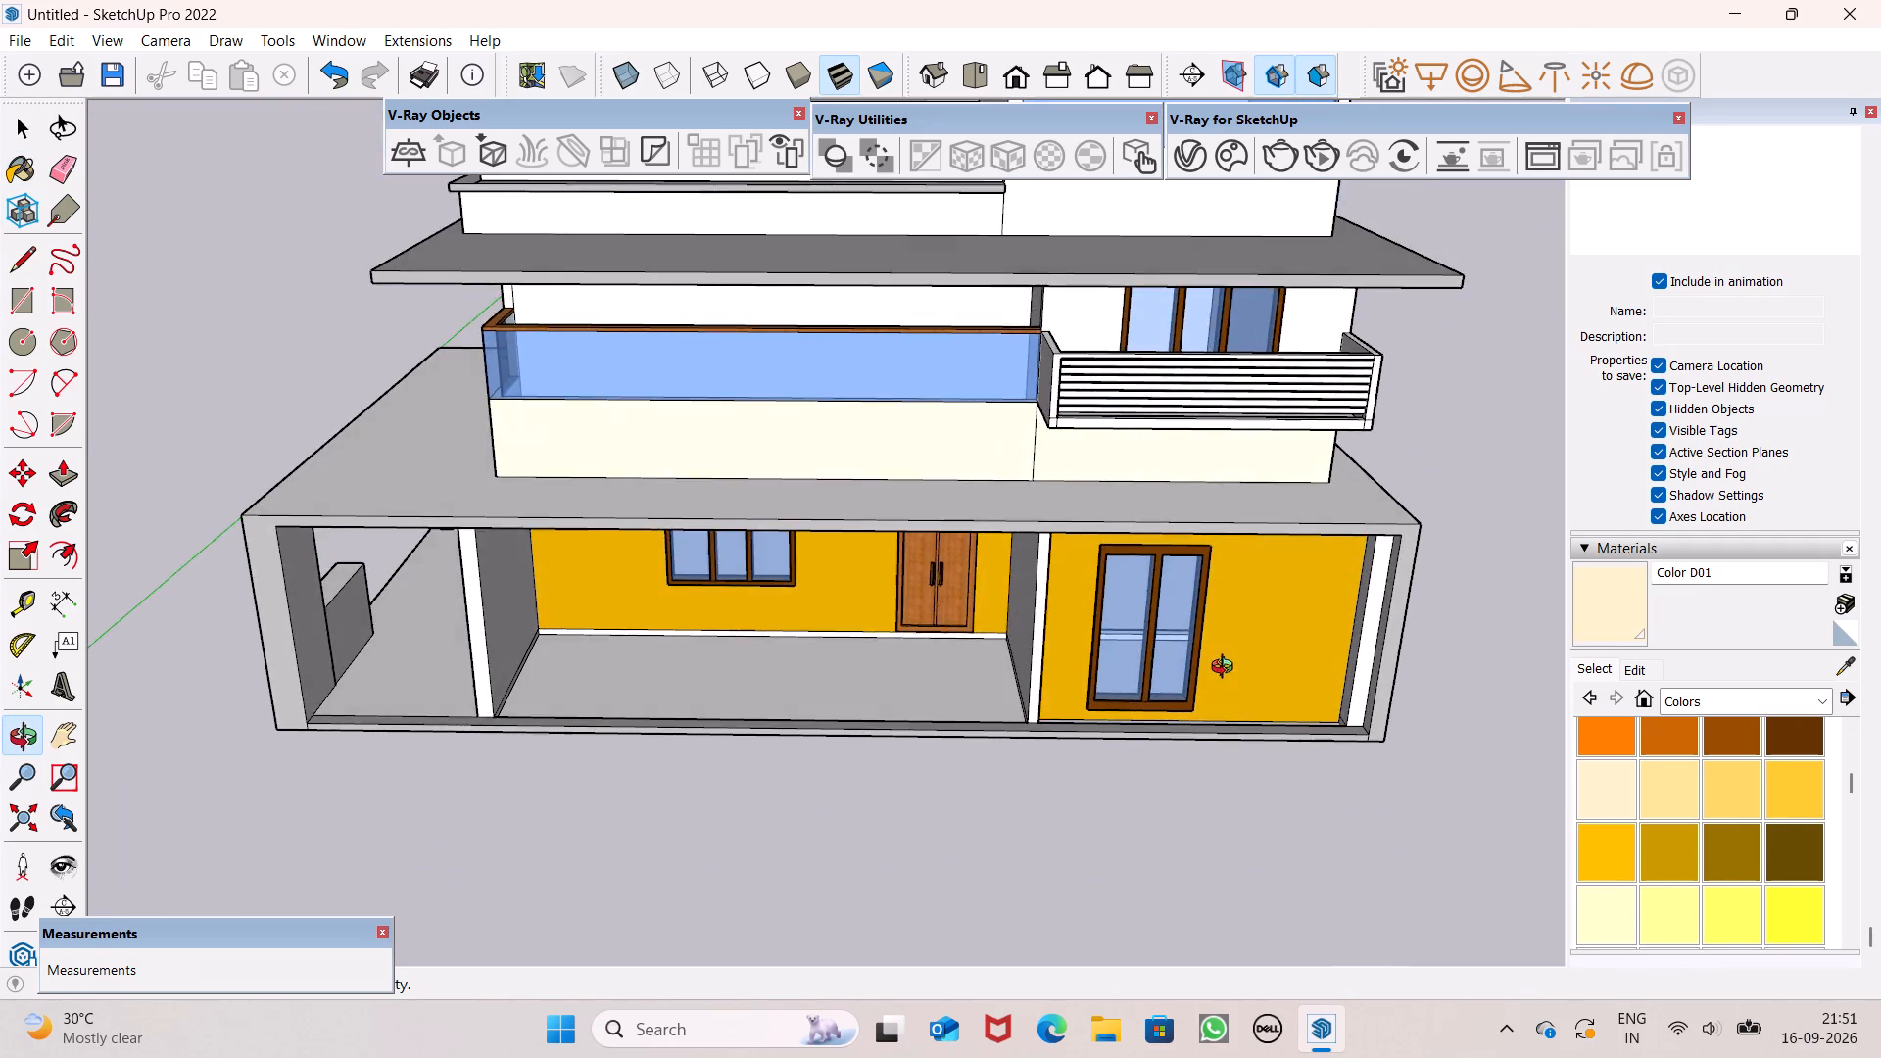
pyautogui.moveTo(1227, 669); pyautogui.dragTo(1708, 580, button='middle')
pyautogui.scroll(4, 623, 396)
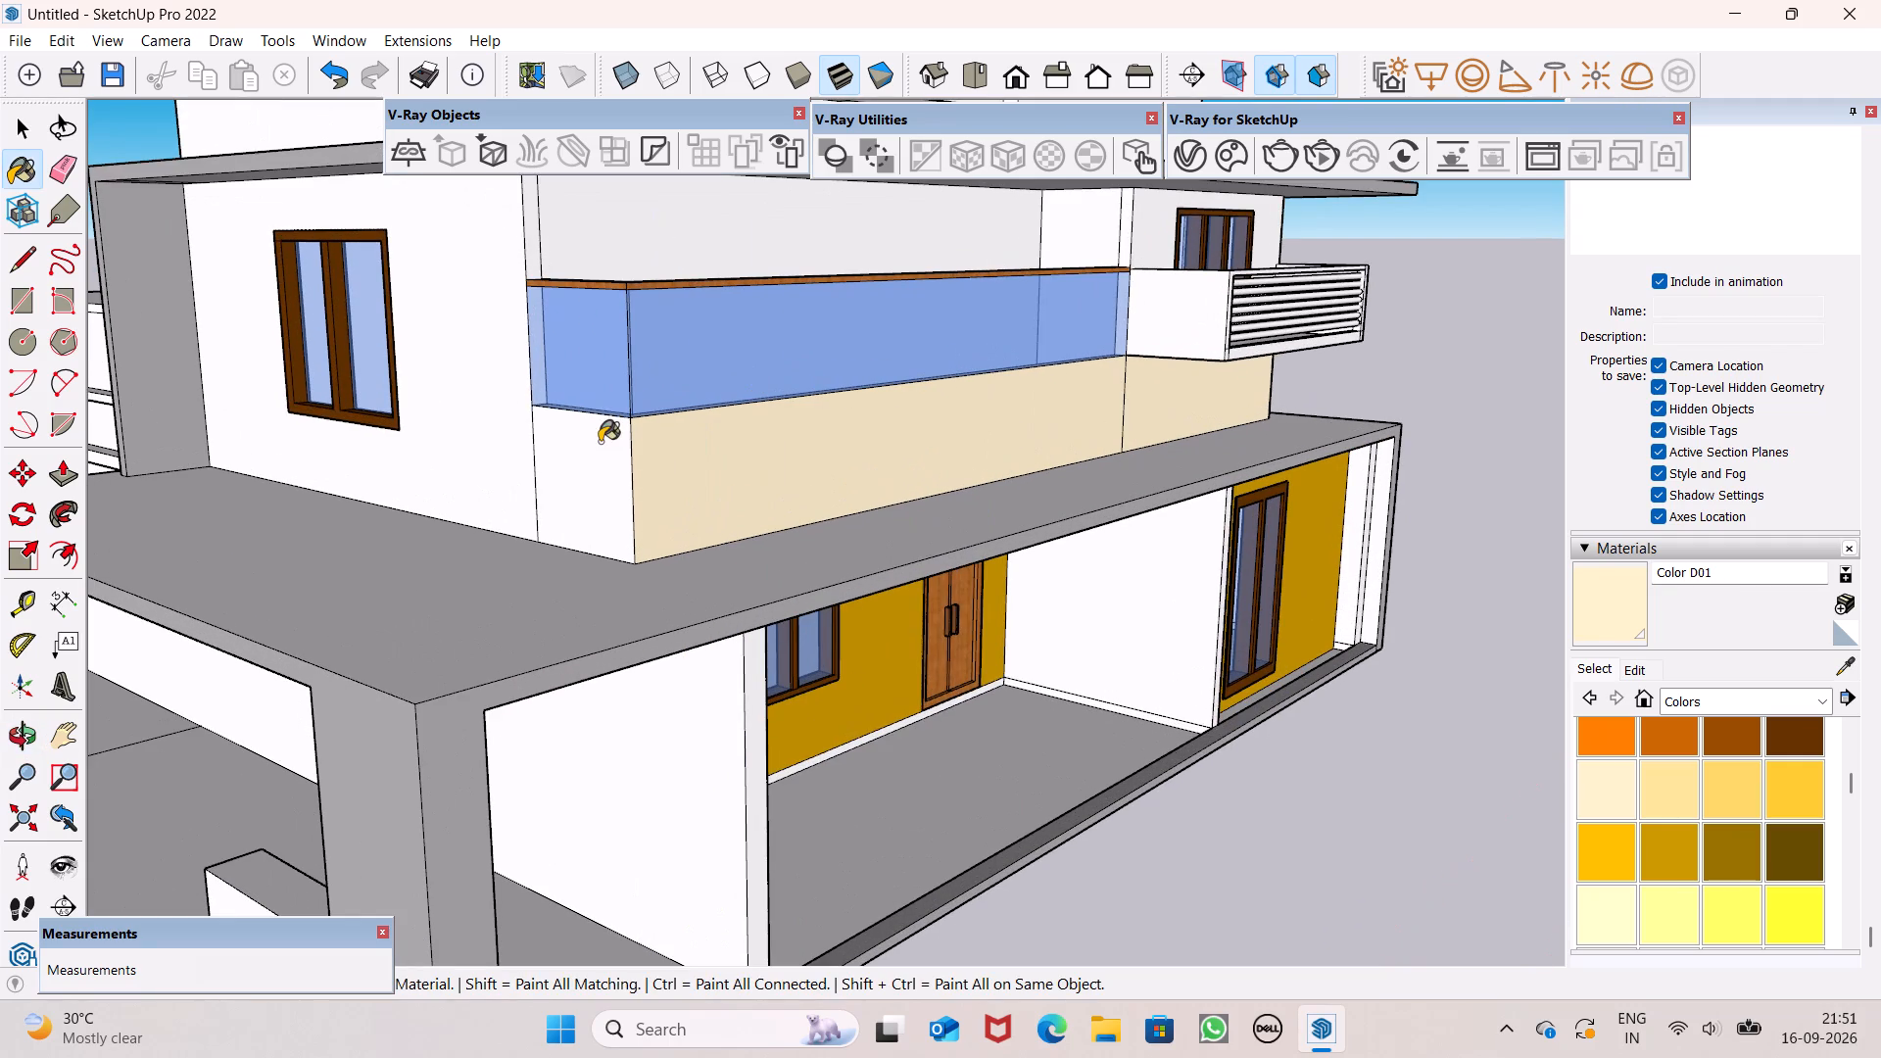
pyautogui.click(600, 442)
pyautogui.moveTo(1286, 494); pyautogui.dragTo(245, 415, button='middle')
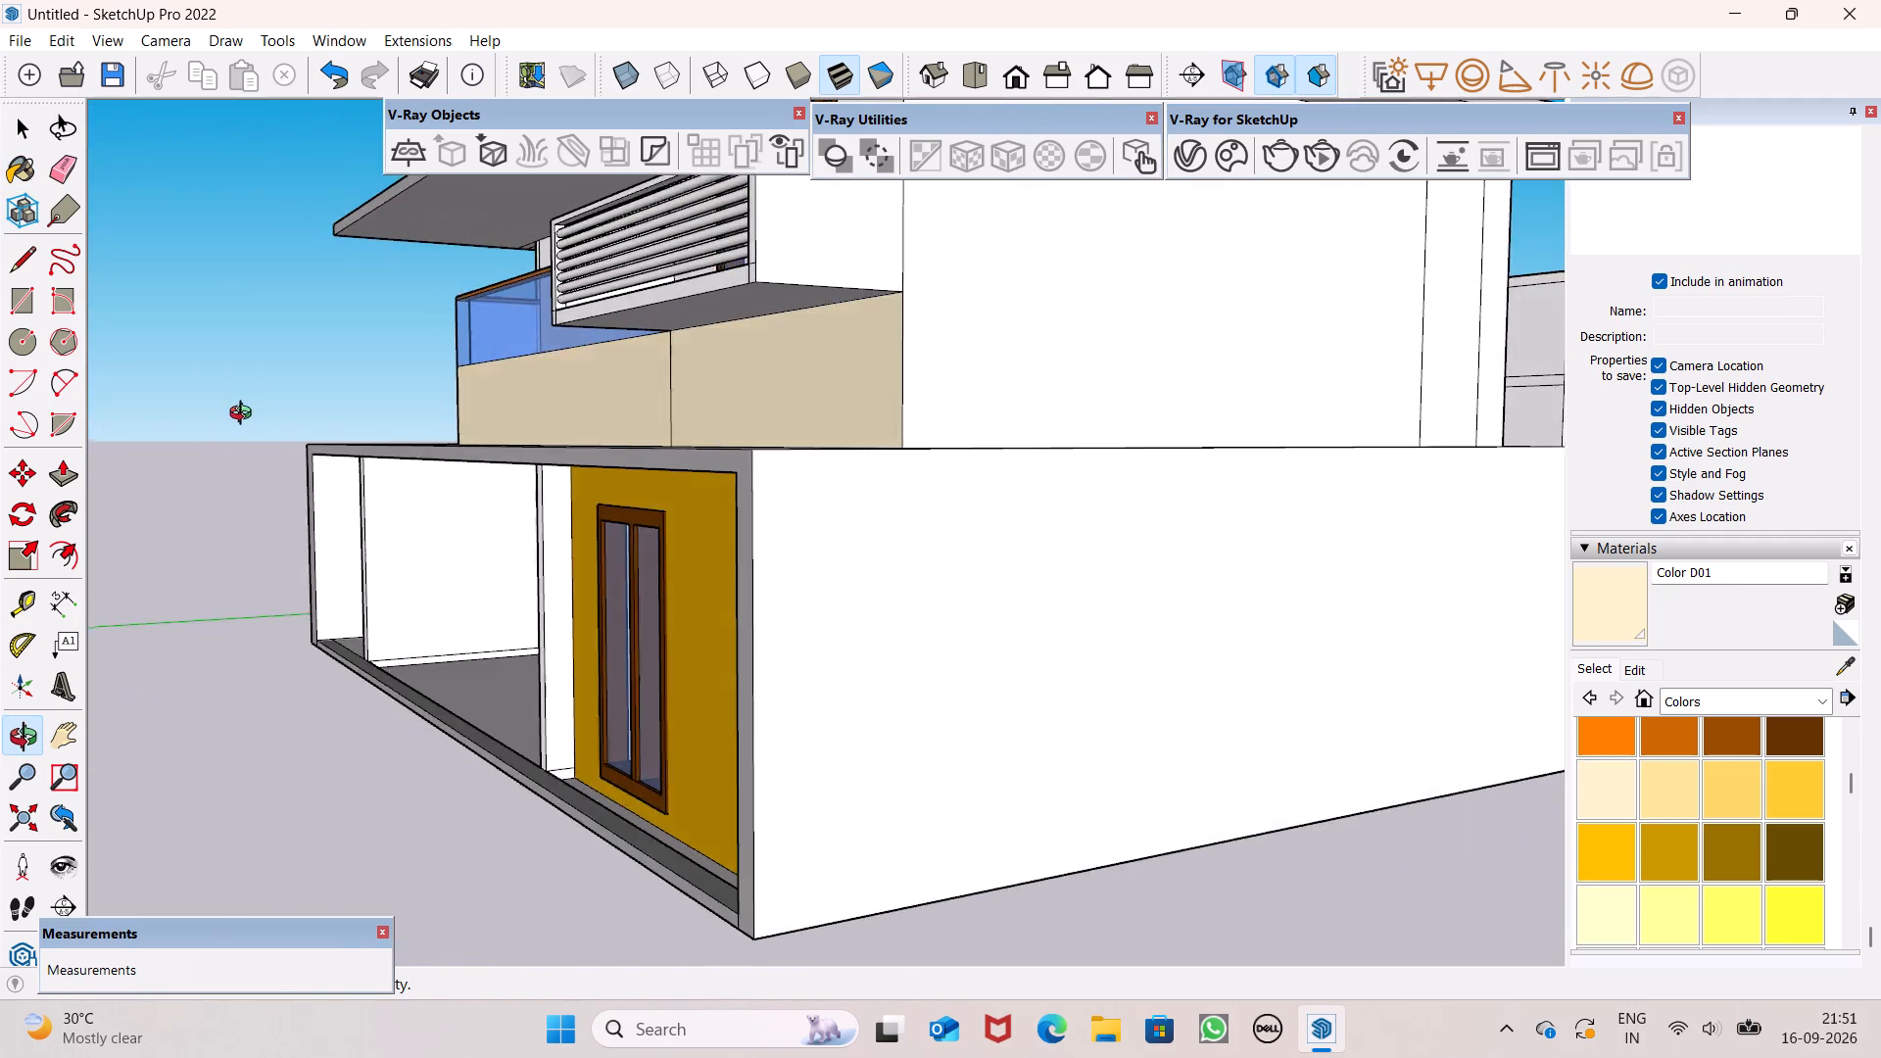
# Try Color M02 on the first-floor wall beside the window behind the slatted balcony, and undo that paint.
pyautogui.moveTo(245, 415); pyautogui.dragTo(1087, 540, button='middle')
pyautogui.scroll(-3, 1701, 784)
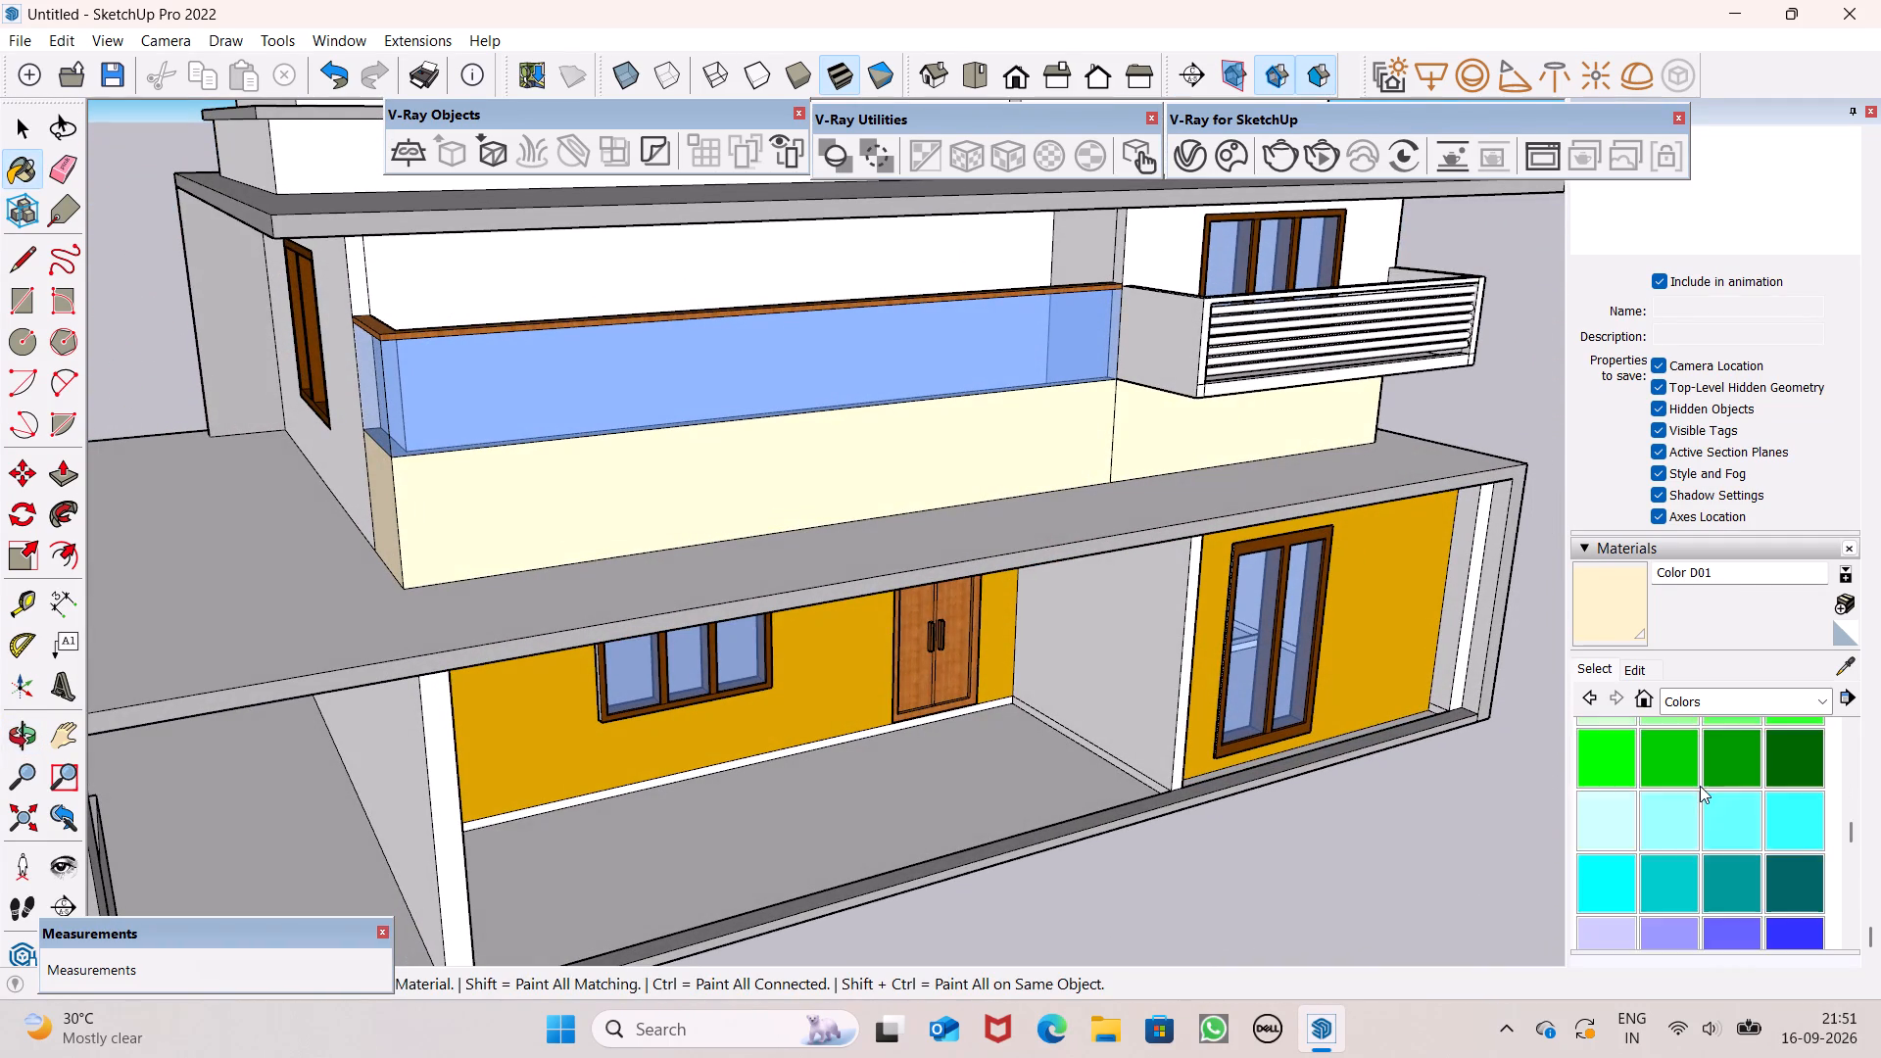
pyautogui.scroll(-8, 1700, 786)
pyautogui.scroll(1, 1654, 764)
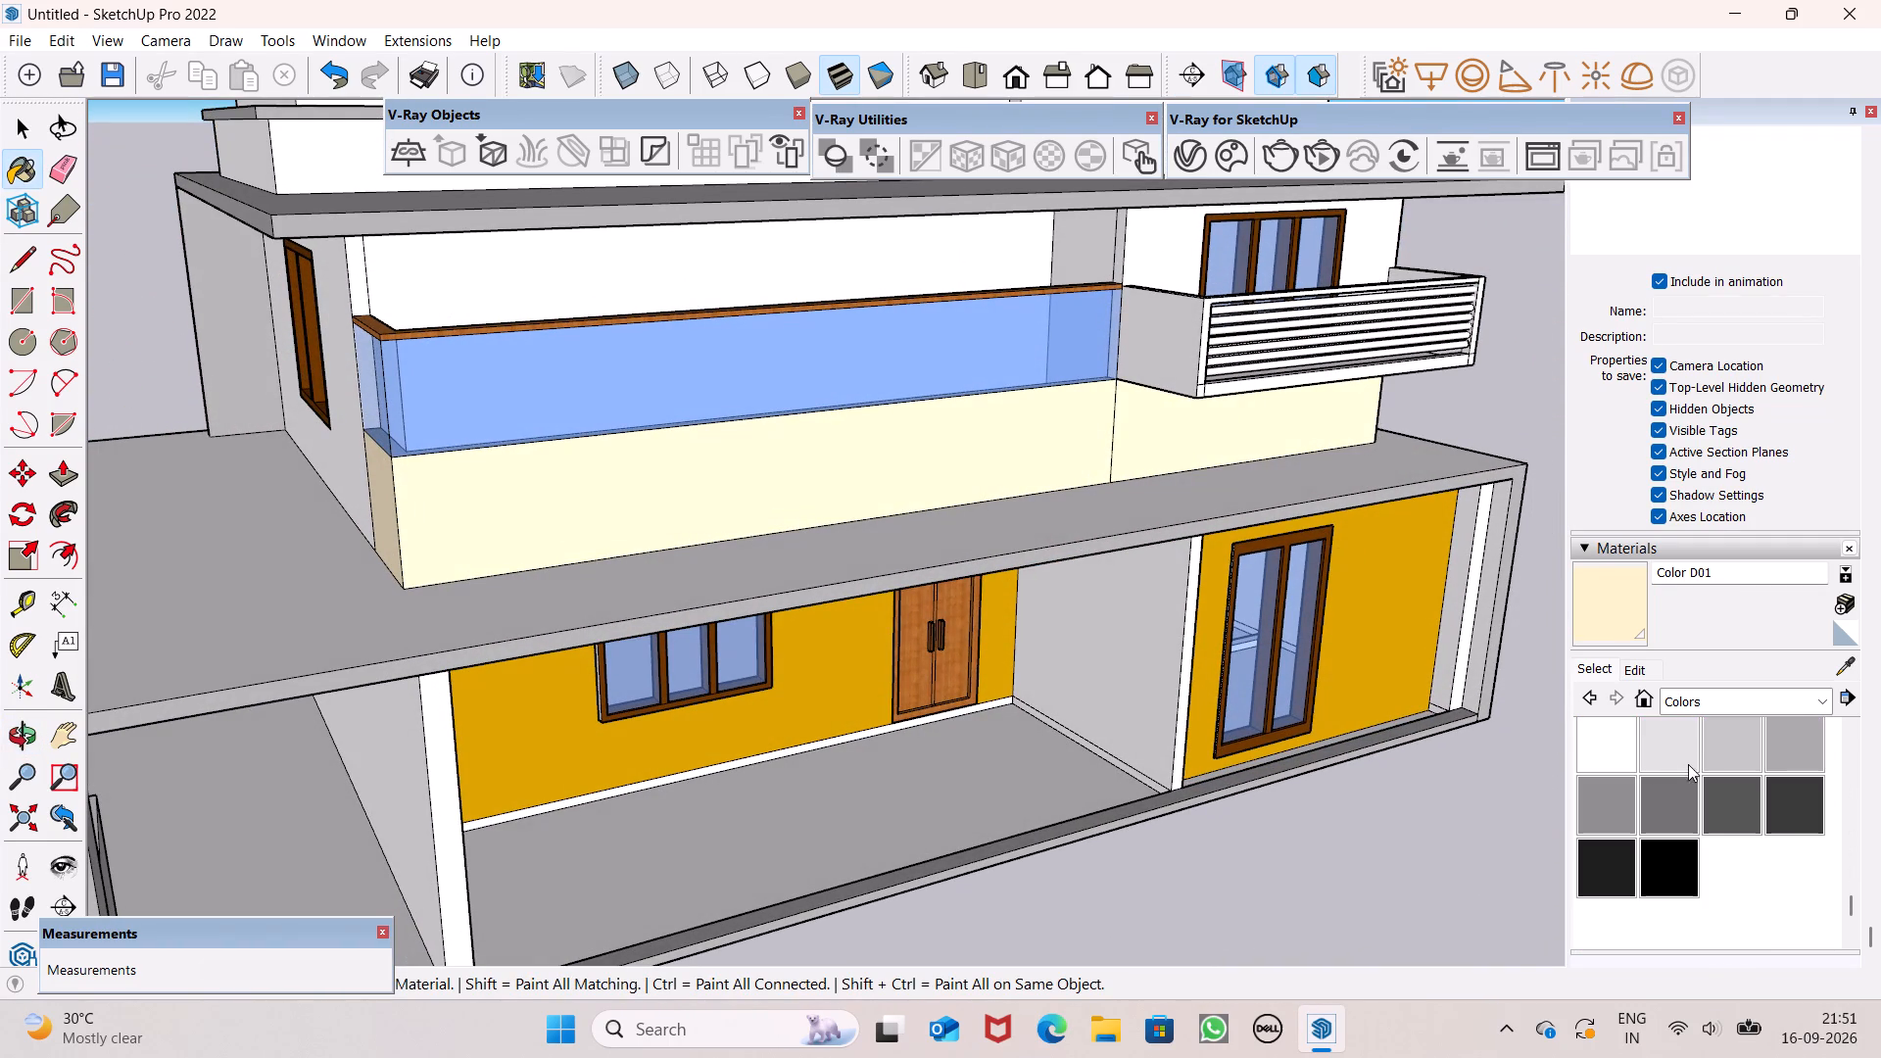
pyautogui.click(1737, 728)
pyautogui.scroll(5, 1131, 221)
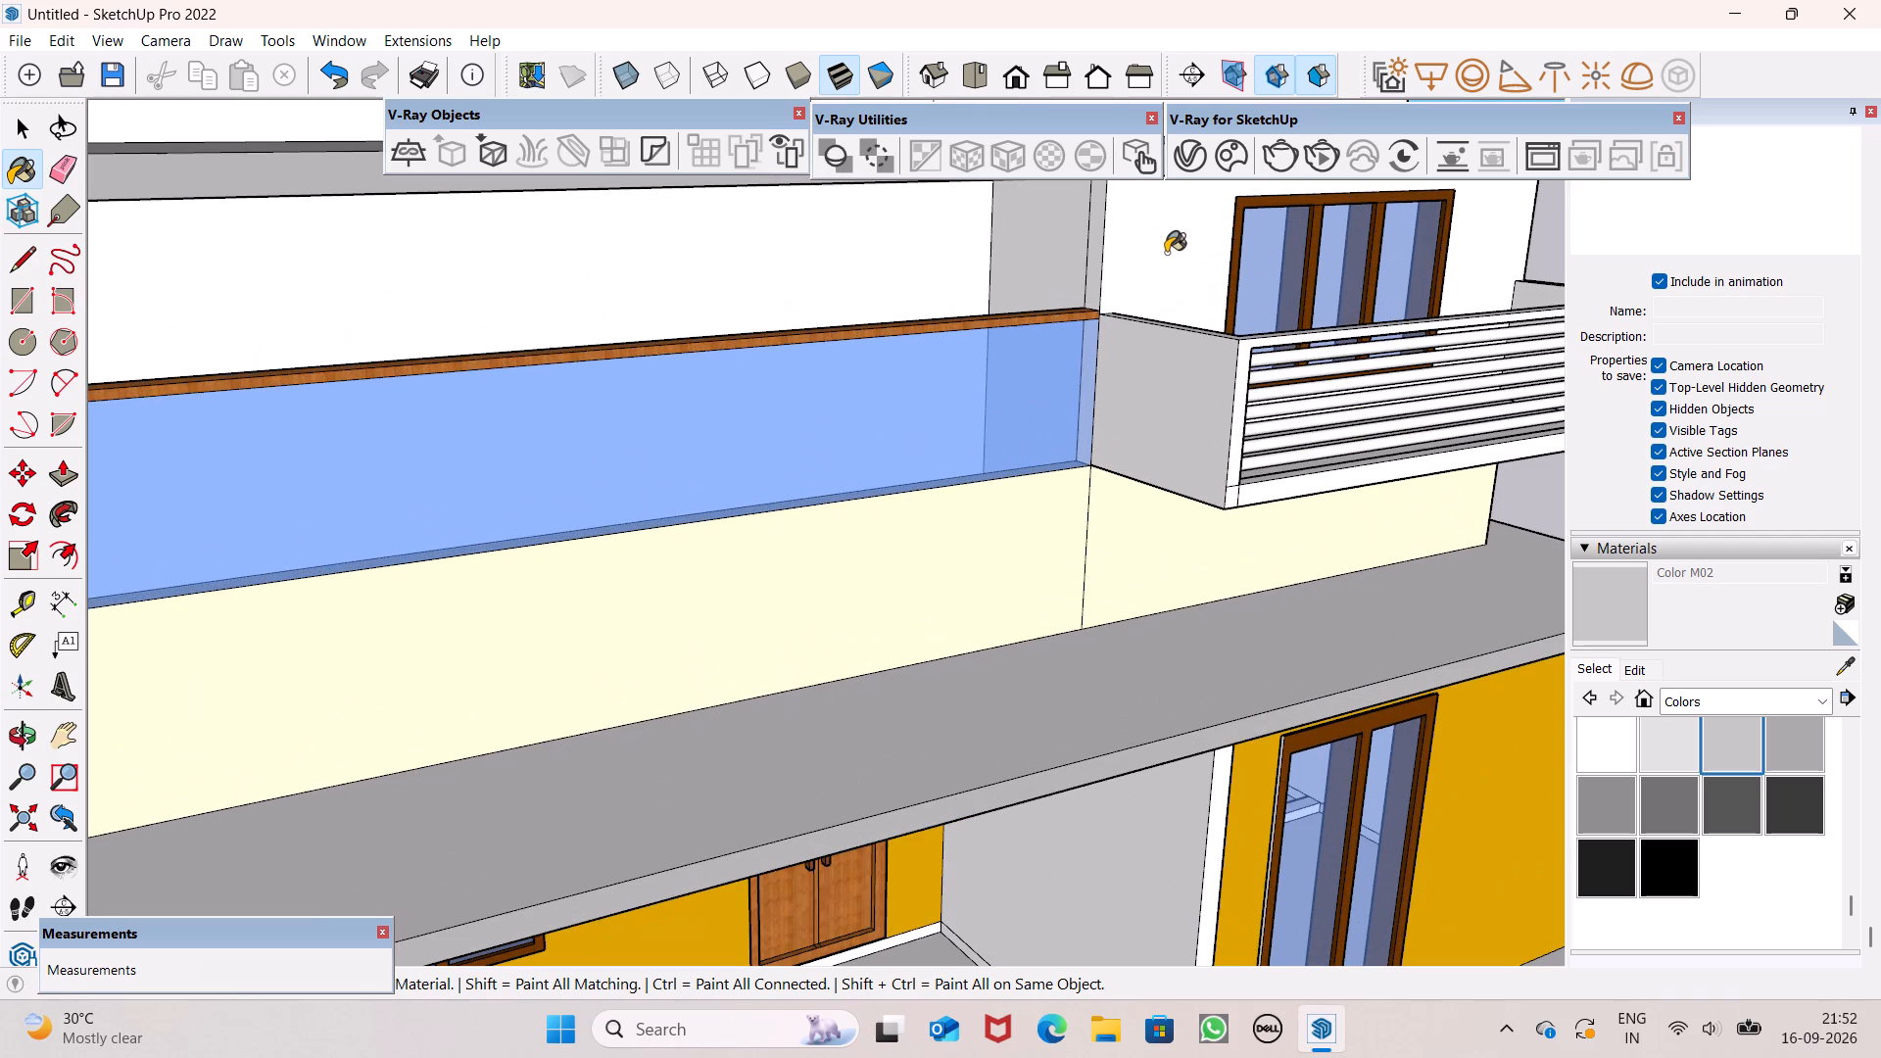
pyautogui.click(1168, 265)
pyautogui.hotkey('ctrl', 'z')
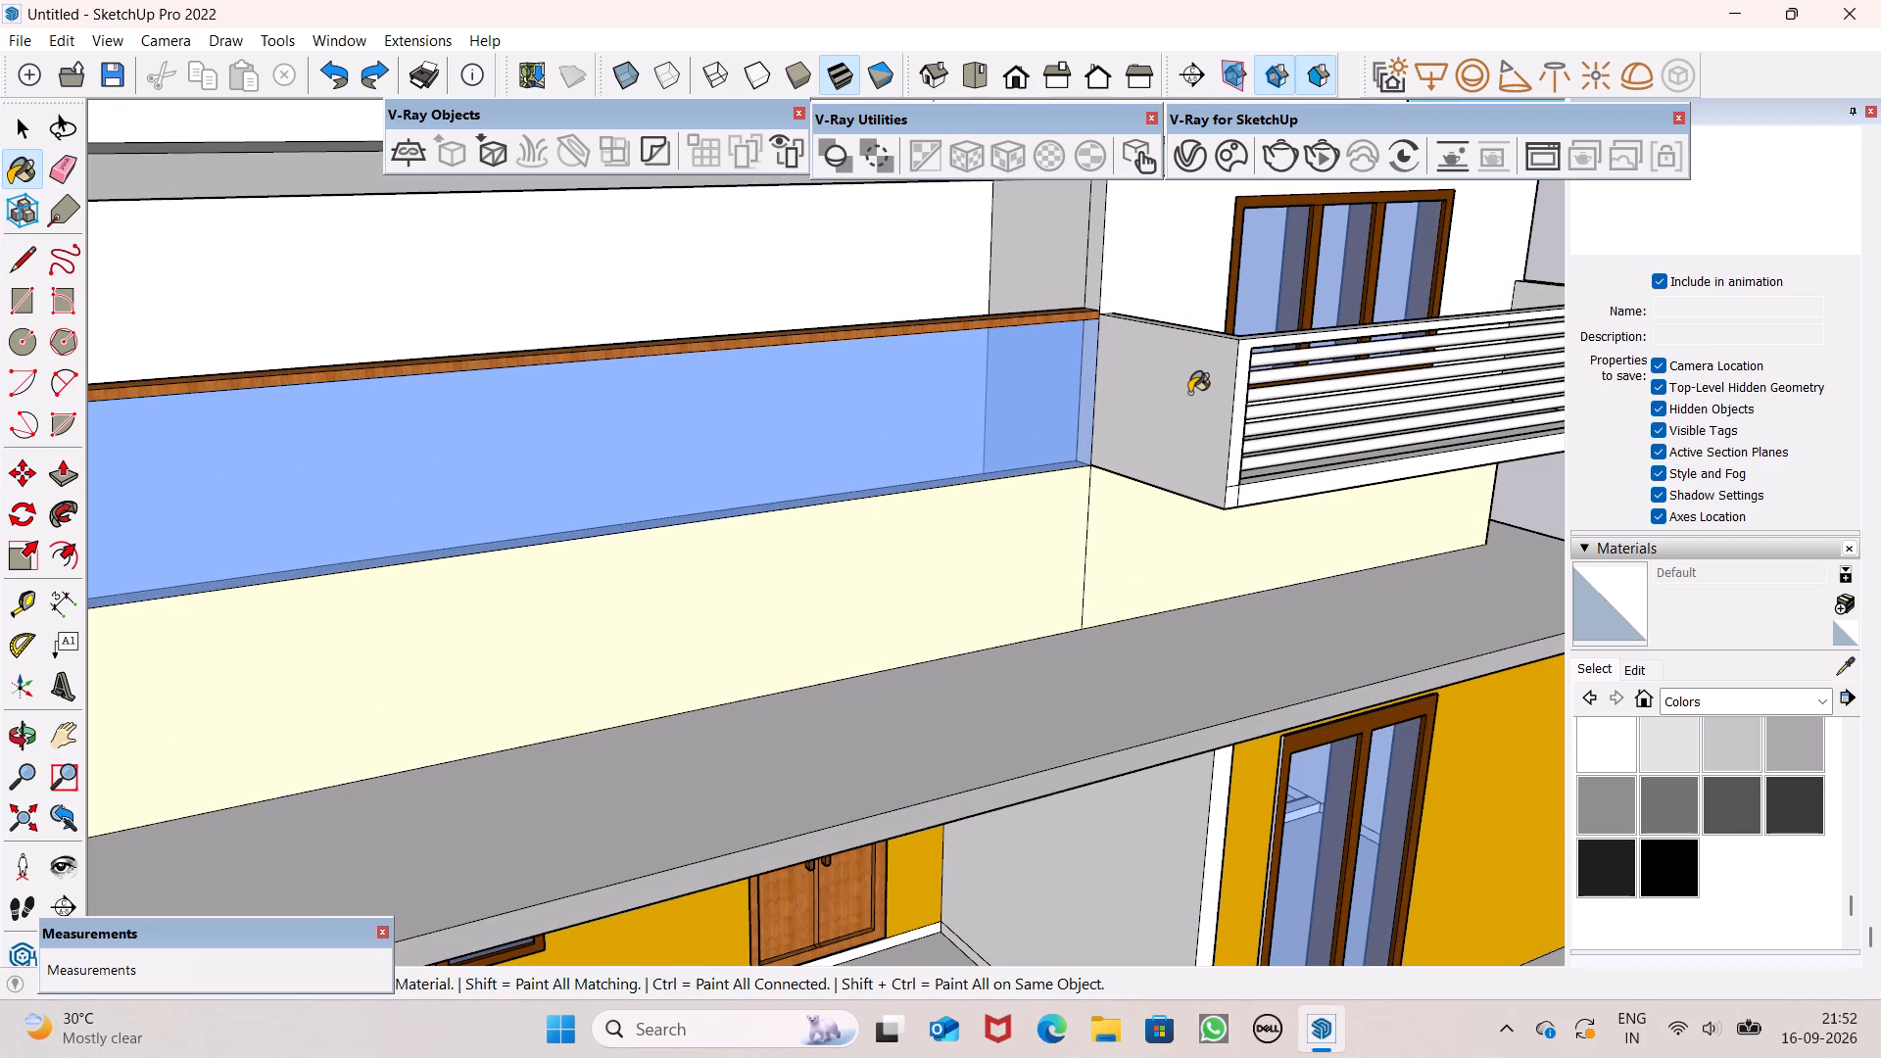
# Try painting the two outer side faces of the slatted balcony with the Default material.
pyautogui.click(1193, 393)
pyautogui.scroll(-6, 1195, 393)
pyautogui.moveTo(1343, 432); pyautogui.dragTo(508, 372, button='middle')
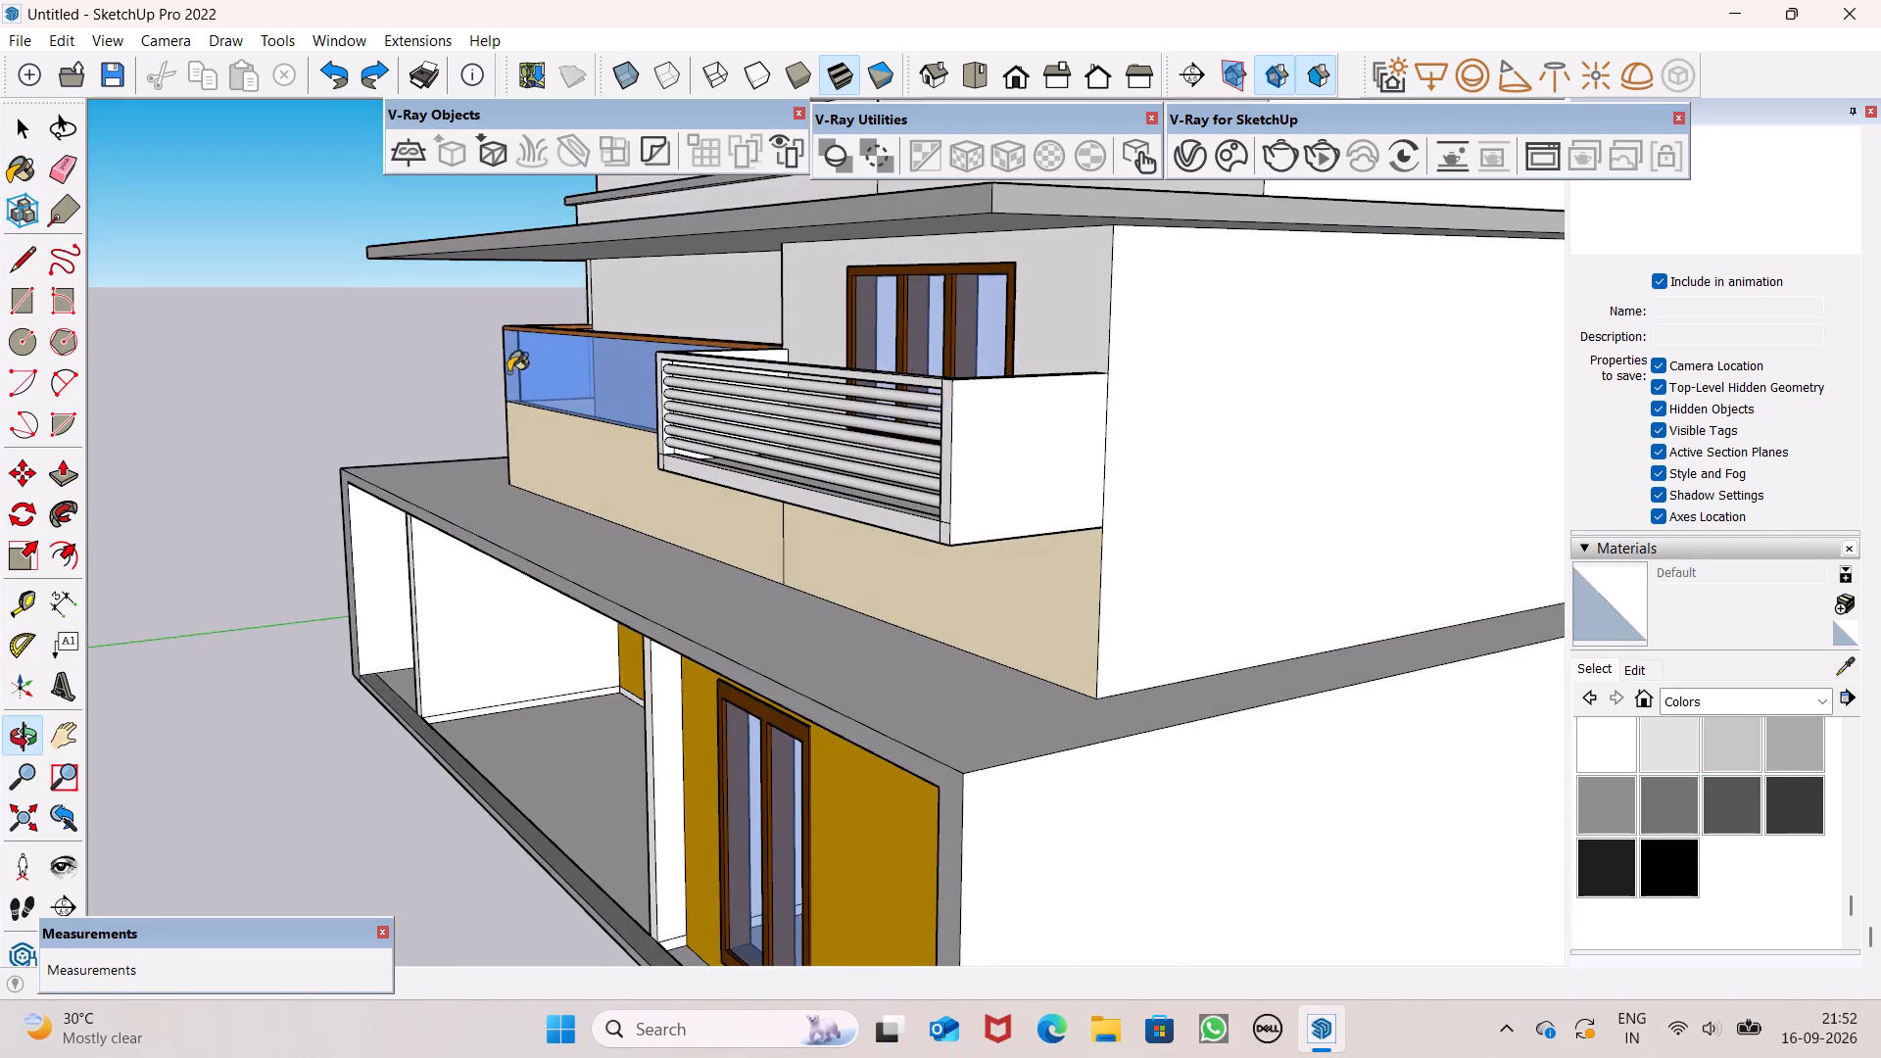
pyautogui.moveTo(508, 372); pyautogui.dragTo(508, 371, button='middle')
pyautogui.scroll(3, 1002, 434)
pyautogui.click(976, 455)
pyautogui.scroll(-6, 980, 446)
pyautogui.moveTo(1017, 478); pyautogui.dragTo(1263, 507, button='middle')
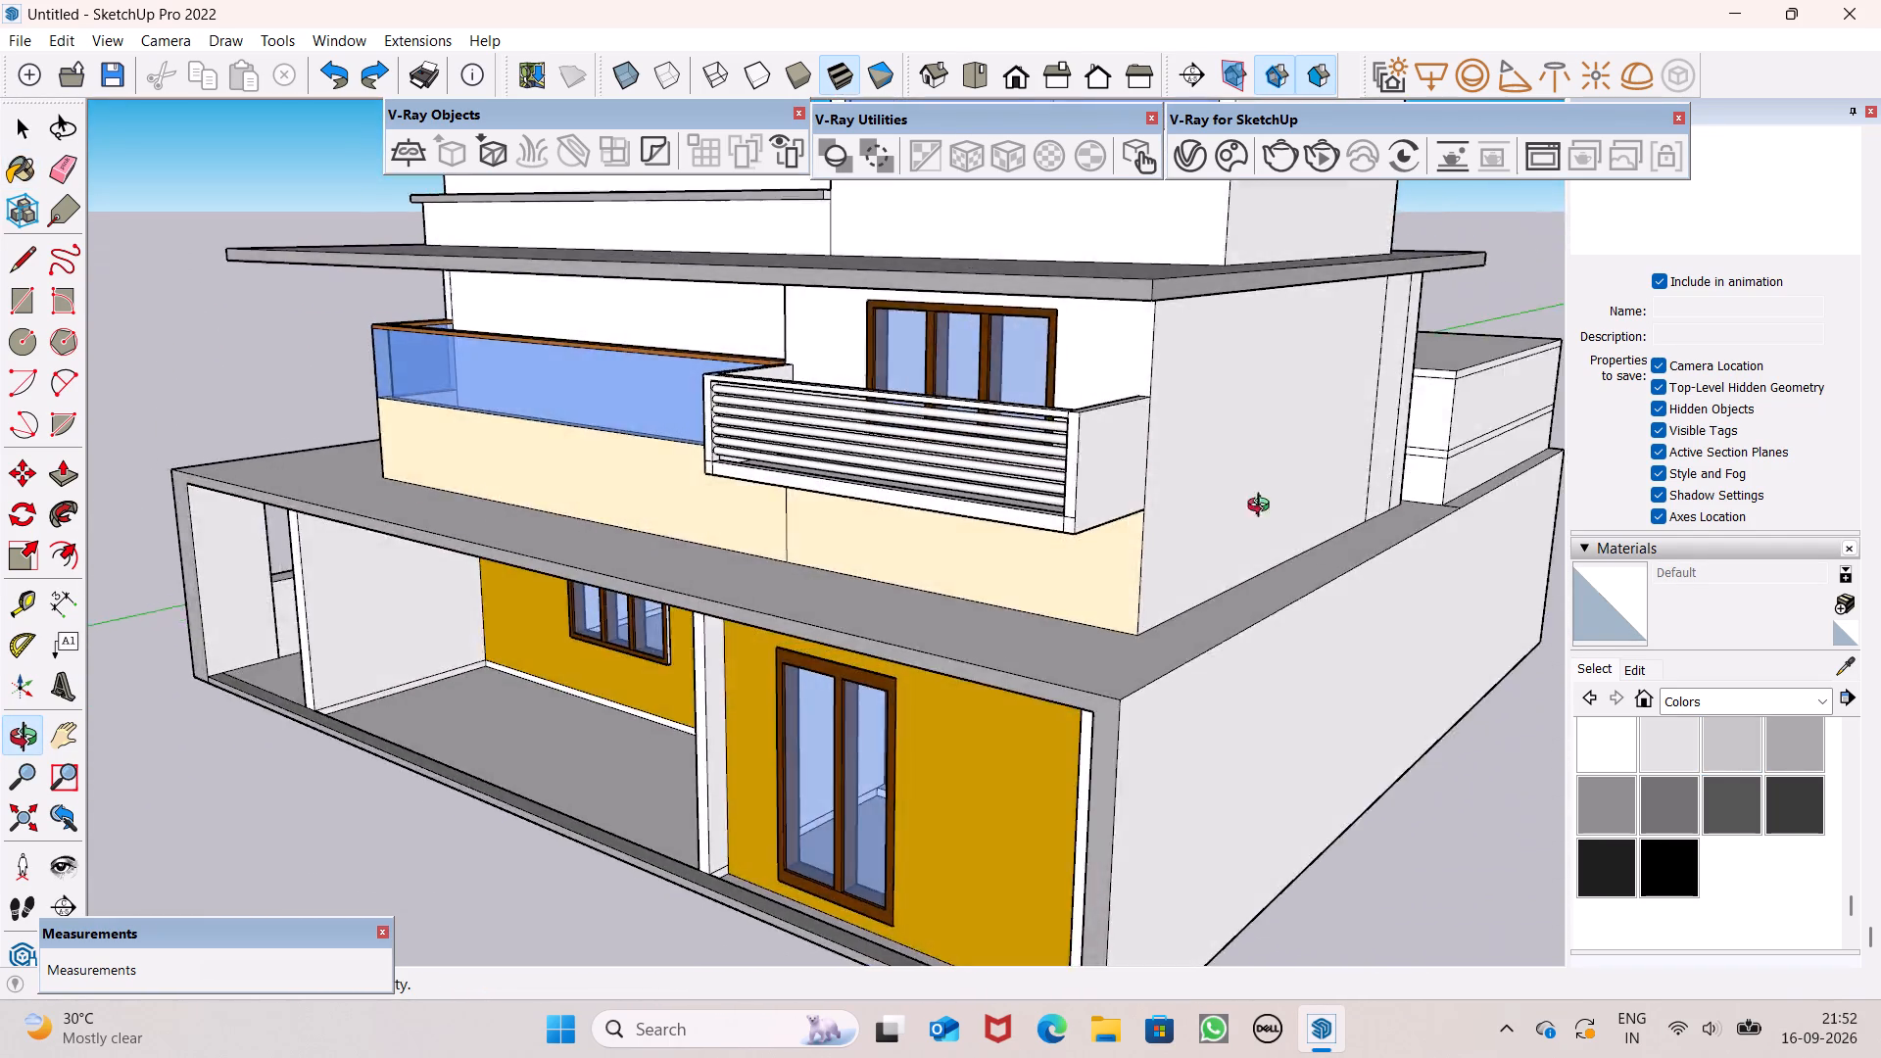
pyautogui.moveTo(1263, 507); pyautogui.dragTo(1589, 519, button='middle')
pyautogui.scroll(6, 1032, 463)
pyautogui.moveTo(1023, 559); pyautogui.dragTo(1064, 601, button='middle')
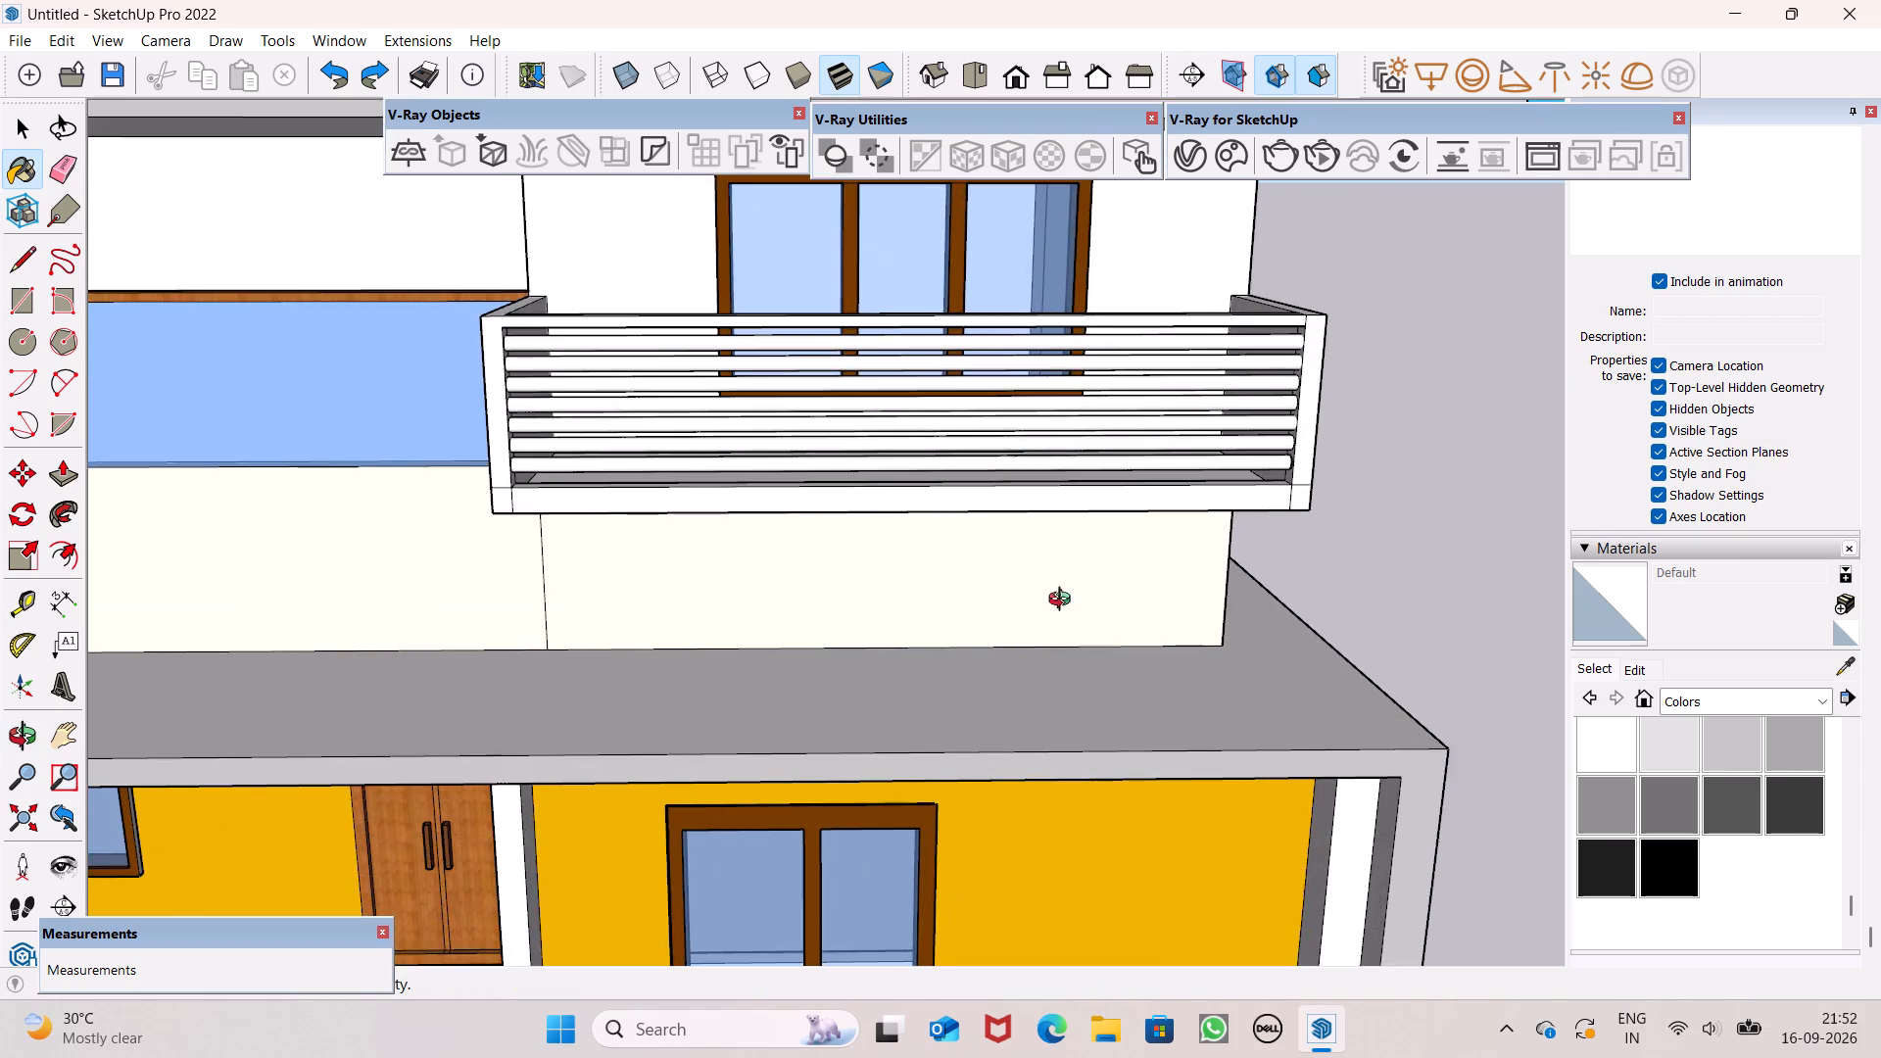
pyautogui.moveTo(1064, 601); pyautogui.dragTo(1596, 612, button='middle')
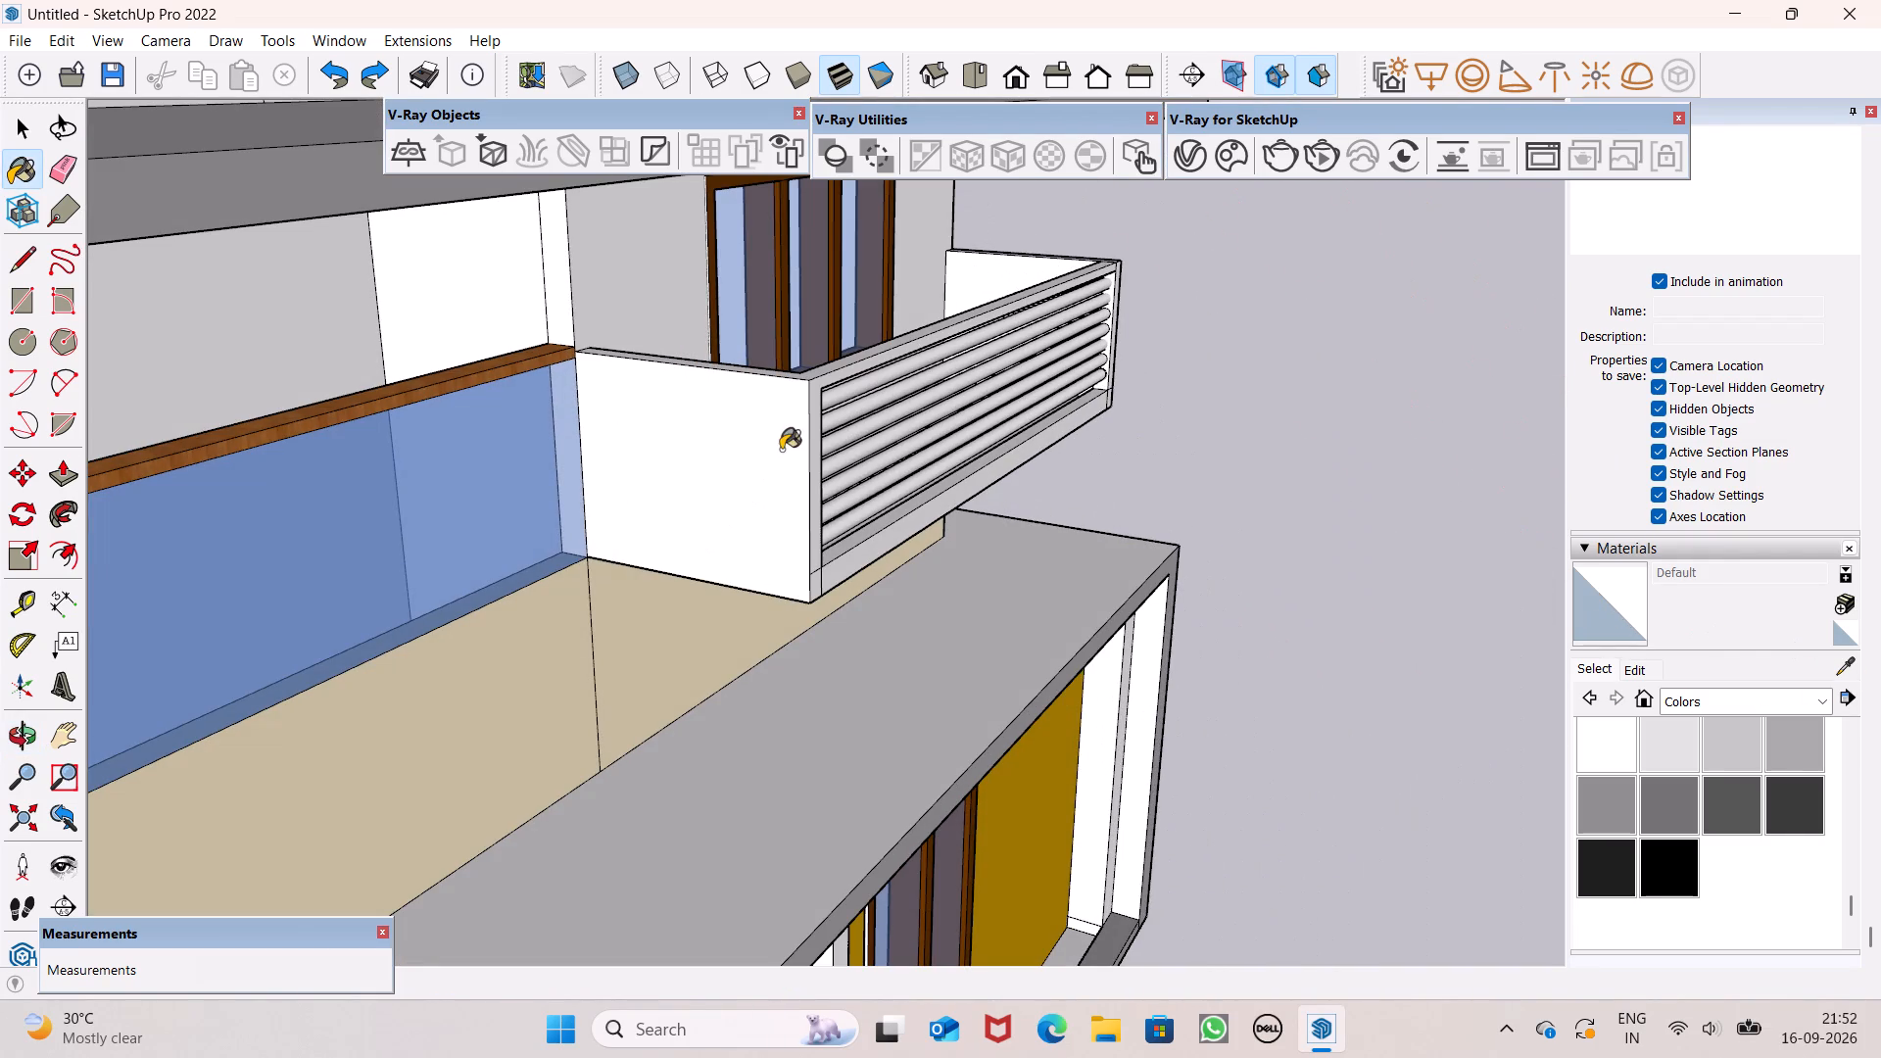
# Paint the slatted balcony's outer side face next to the glass railing with Color M03.
pyautogui.click(1785, 731)
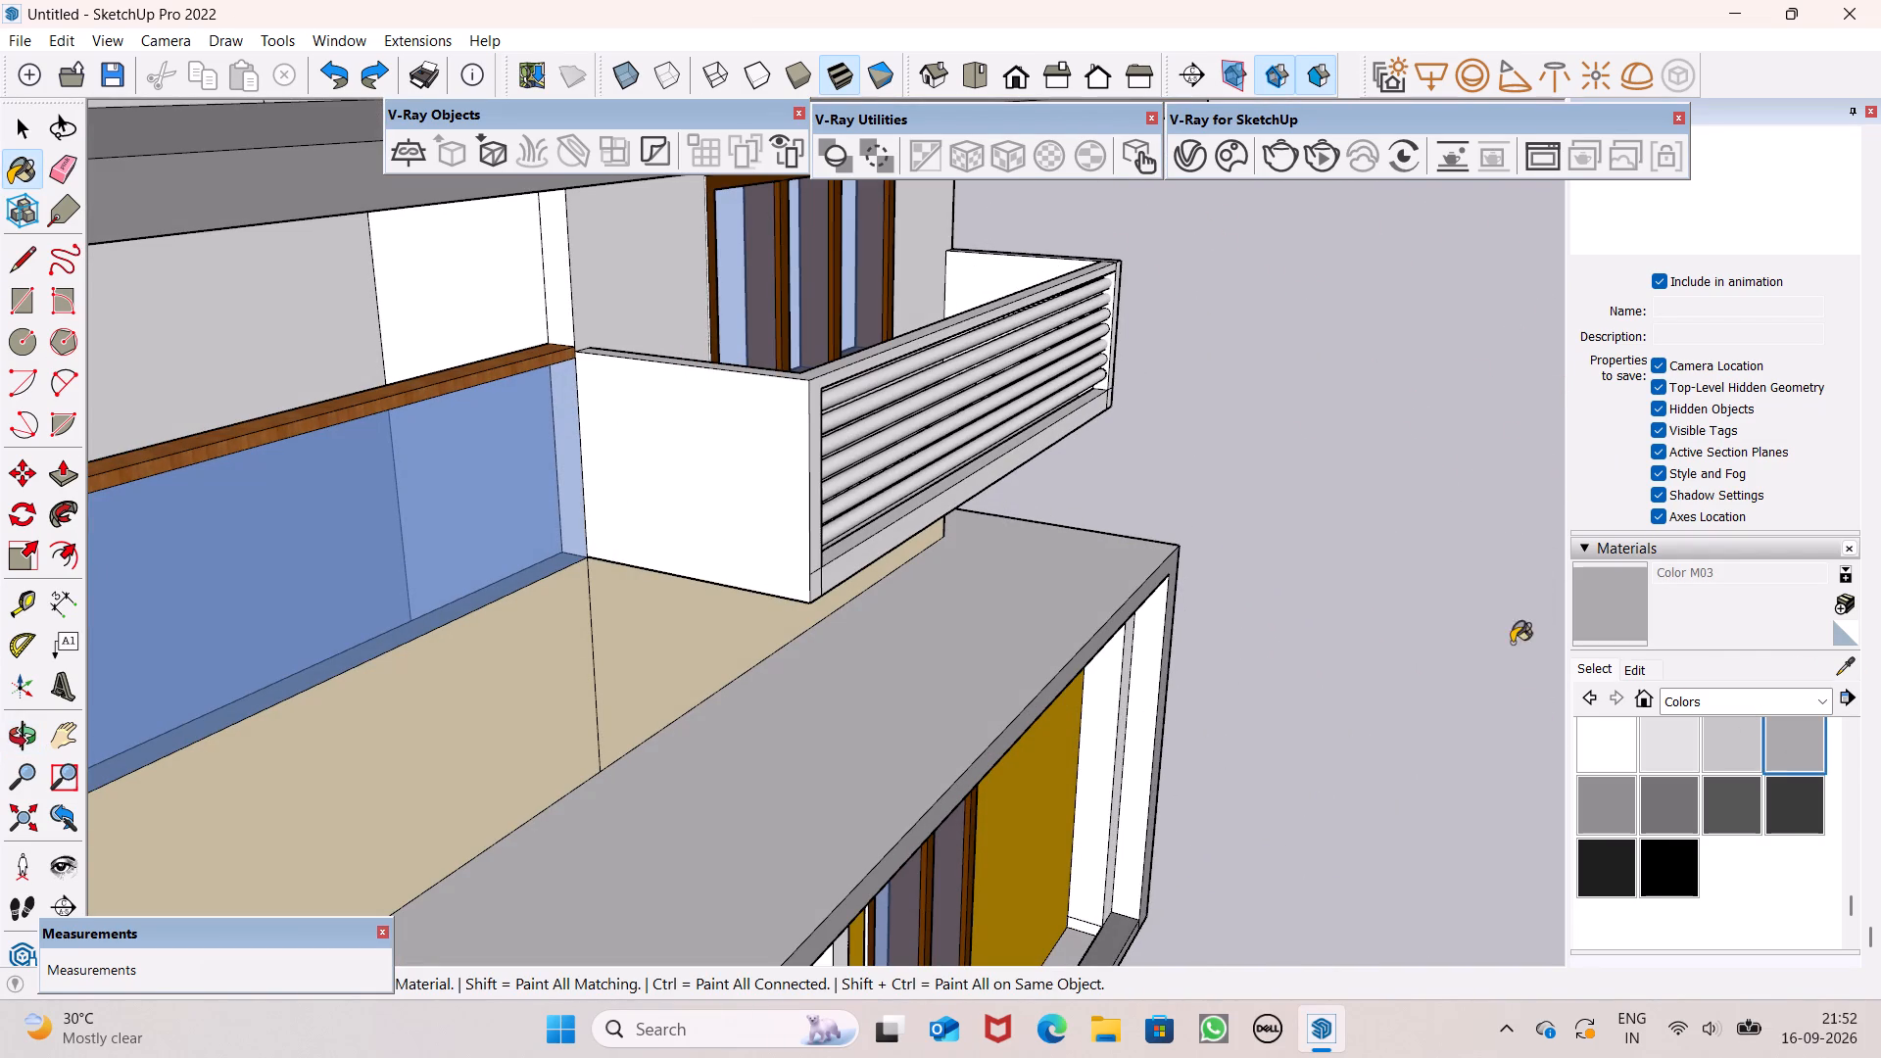
pyautogui.click(687, 493)
# Erase the leftover dividing edges at both lower corners of the slatted balcony frame's front face.
pyautogui.moveTo(980, 593); pyautogui.dragTo(583, 613, button='middle')
pyautogui.scroll(1, 716, 612)
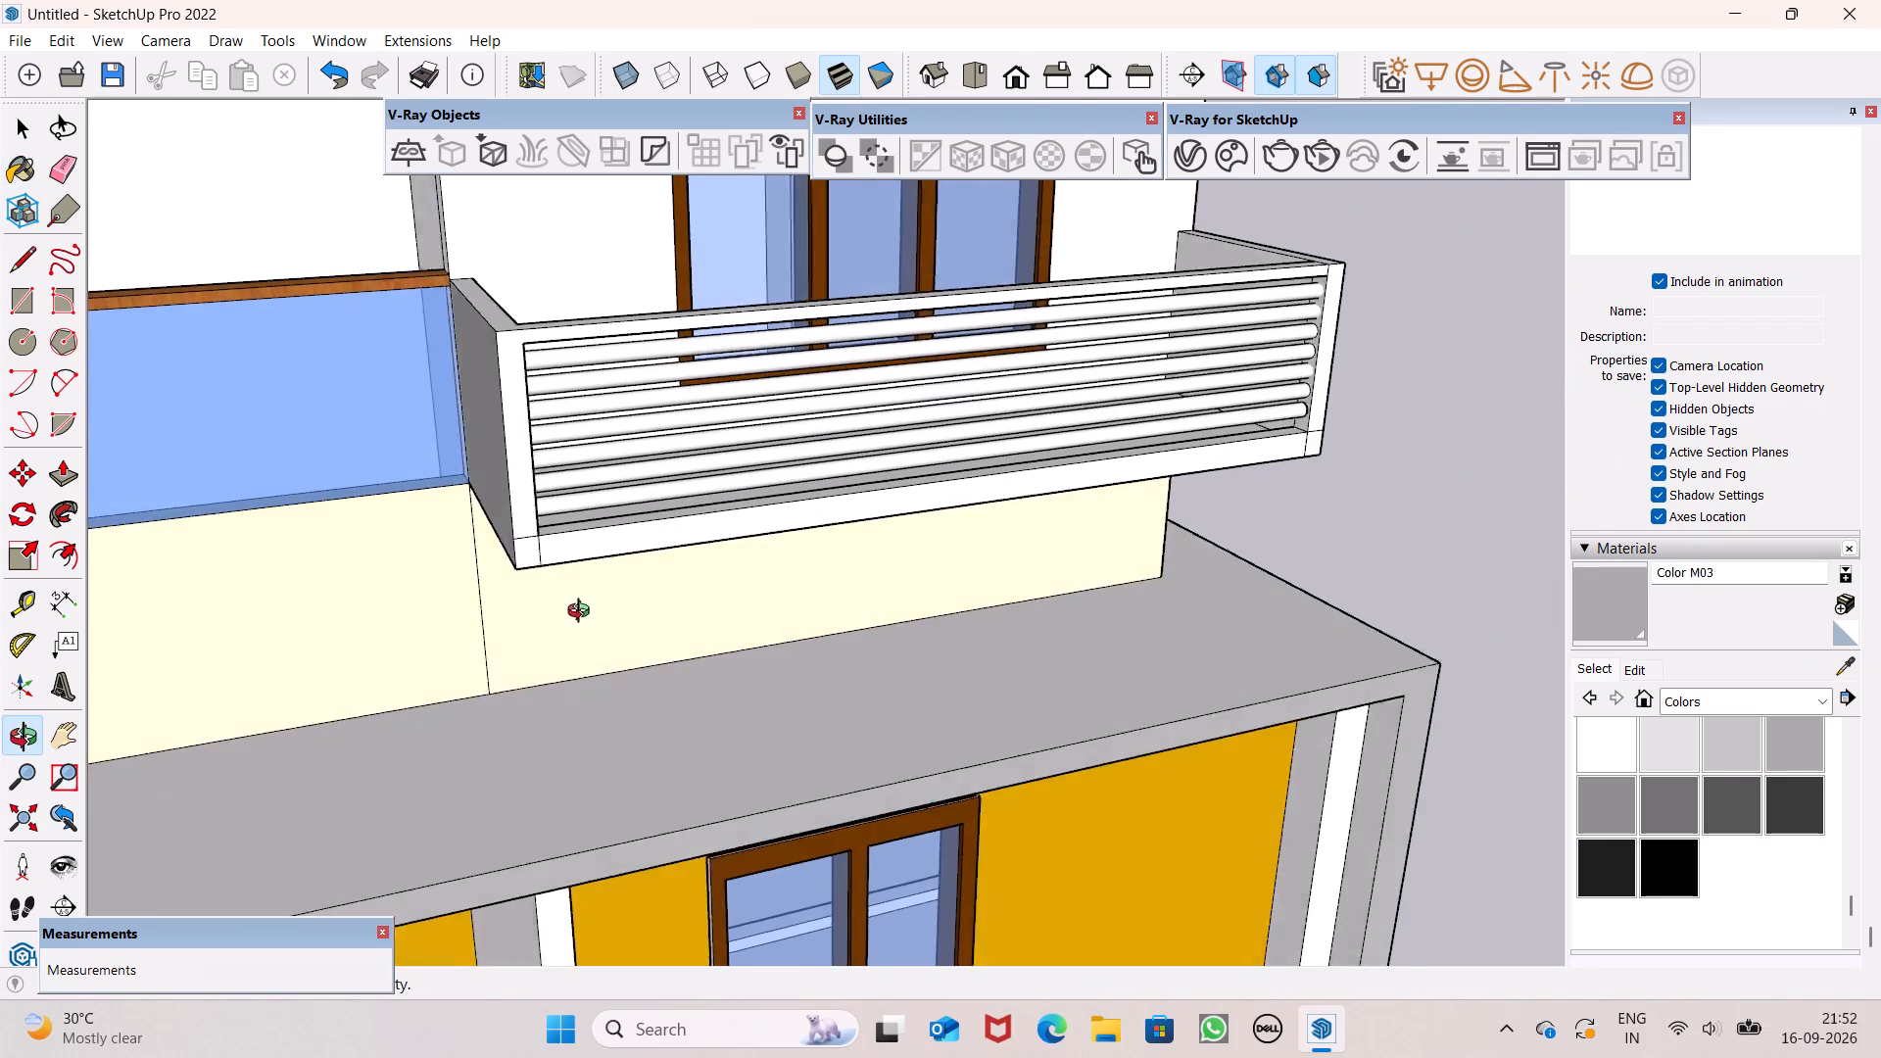
pyautogui.moveTo(583, 613); pyautogui.dragTo(538, 659, button='middle')
pyautogui.scroll(5, 444, 561)
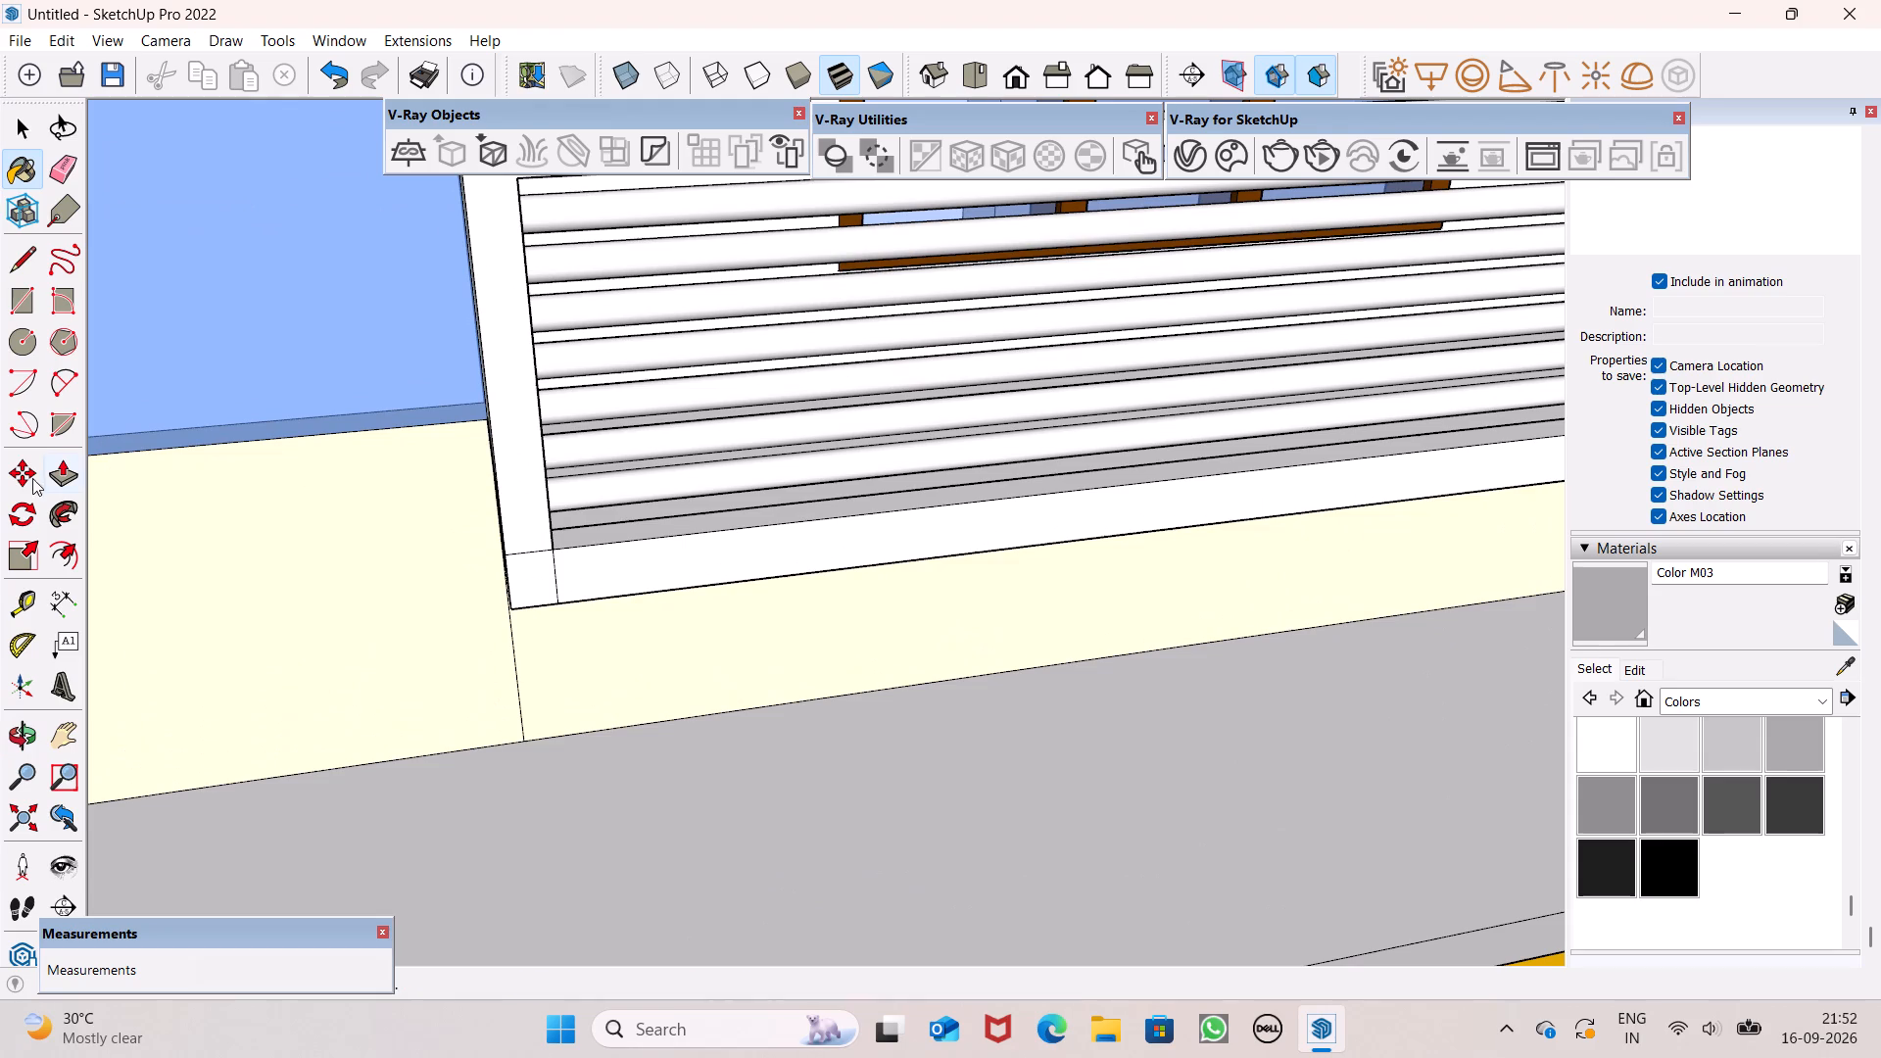
pyautogui.click(78, 169)
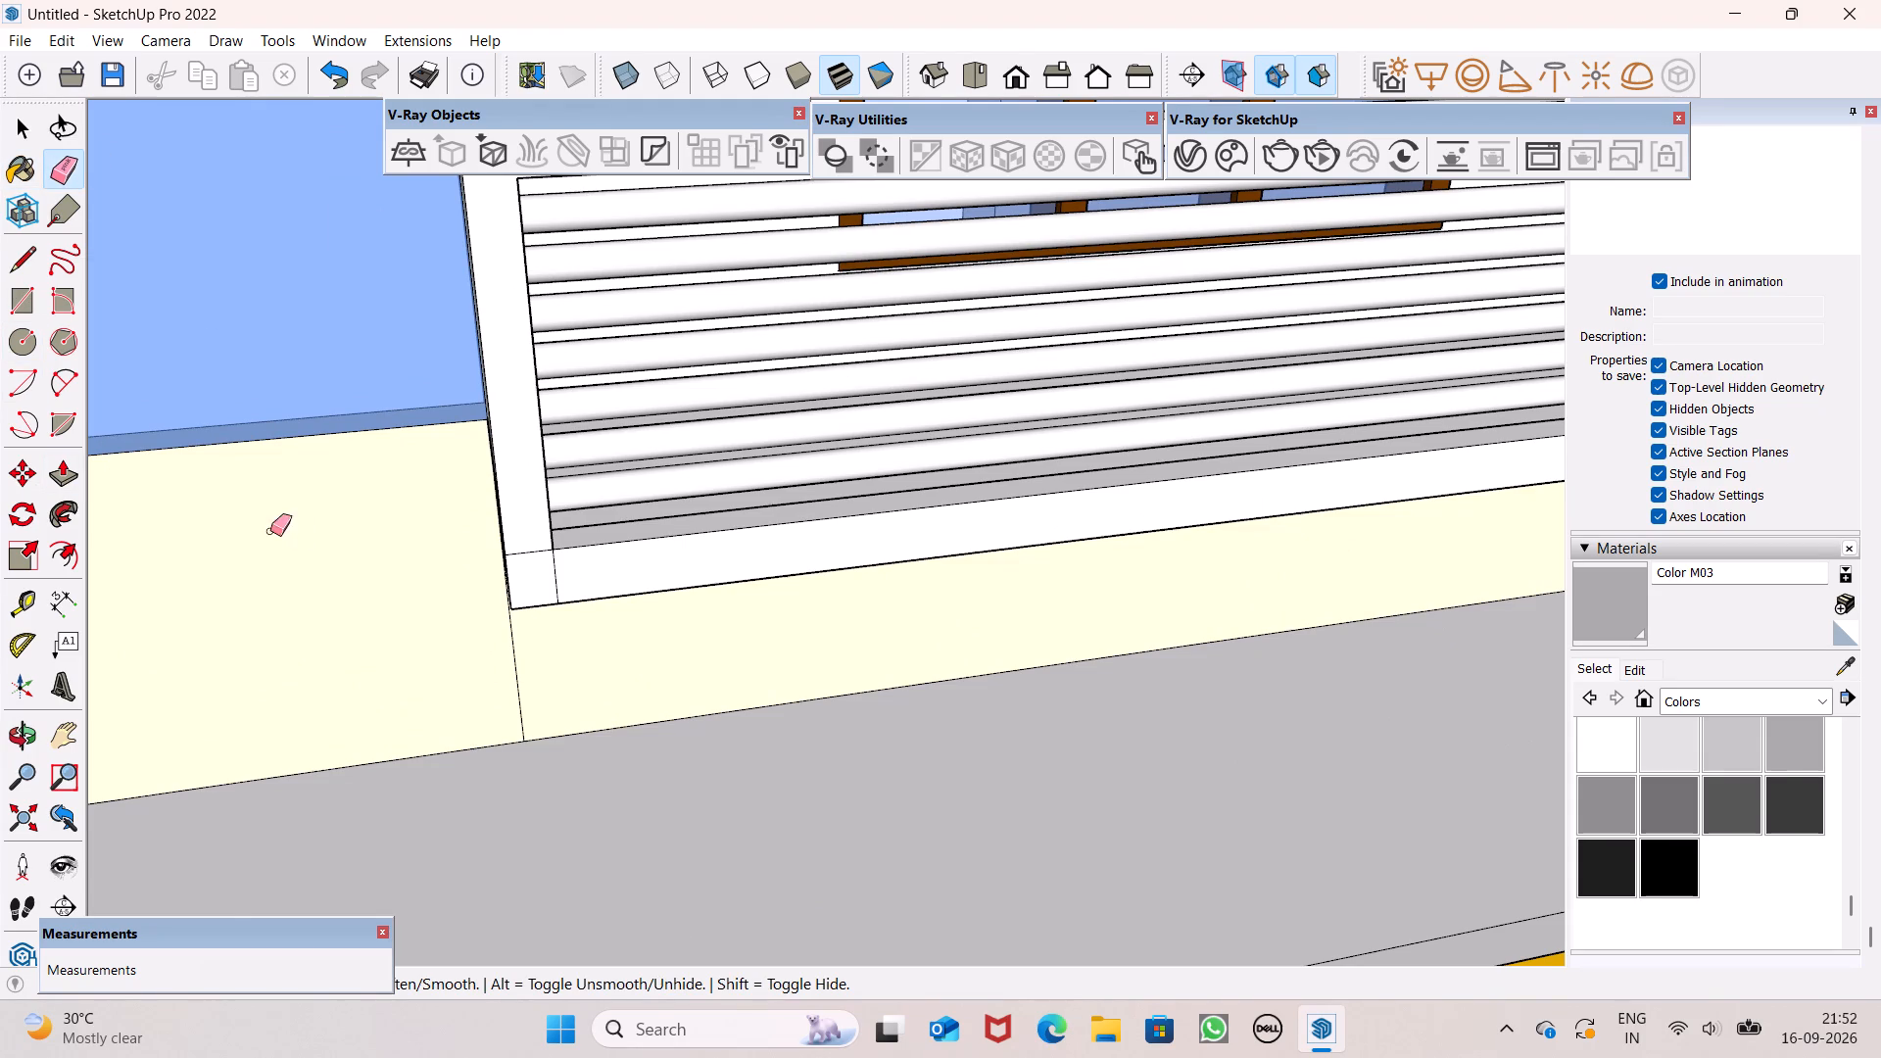
pyautogui.scroll(7, 568, 610)
pyautogui.moveTo(439, 340); pyautogui.dragTo(543, 436)
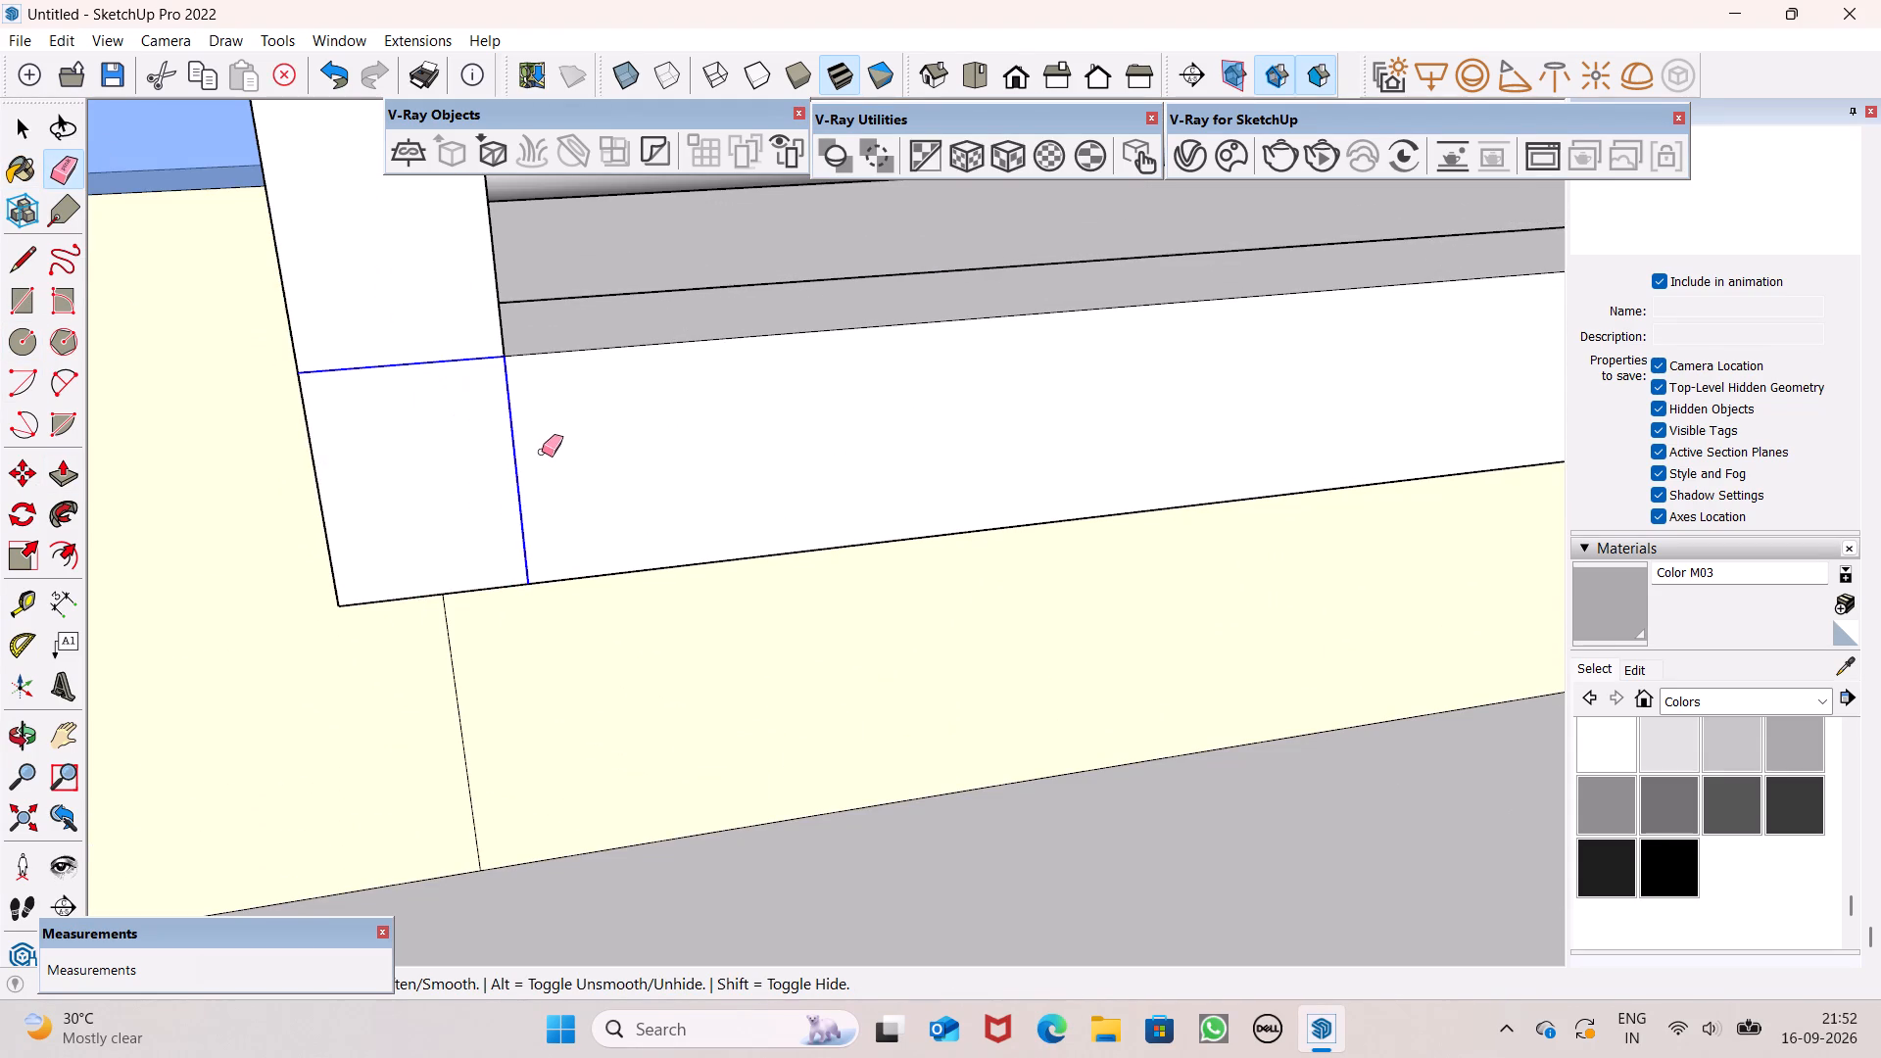
pyautogui.scroll(-20, 537, 478)
pyautogui.scroll(-2, 537, 478)
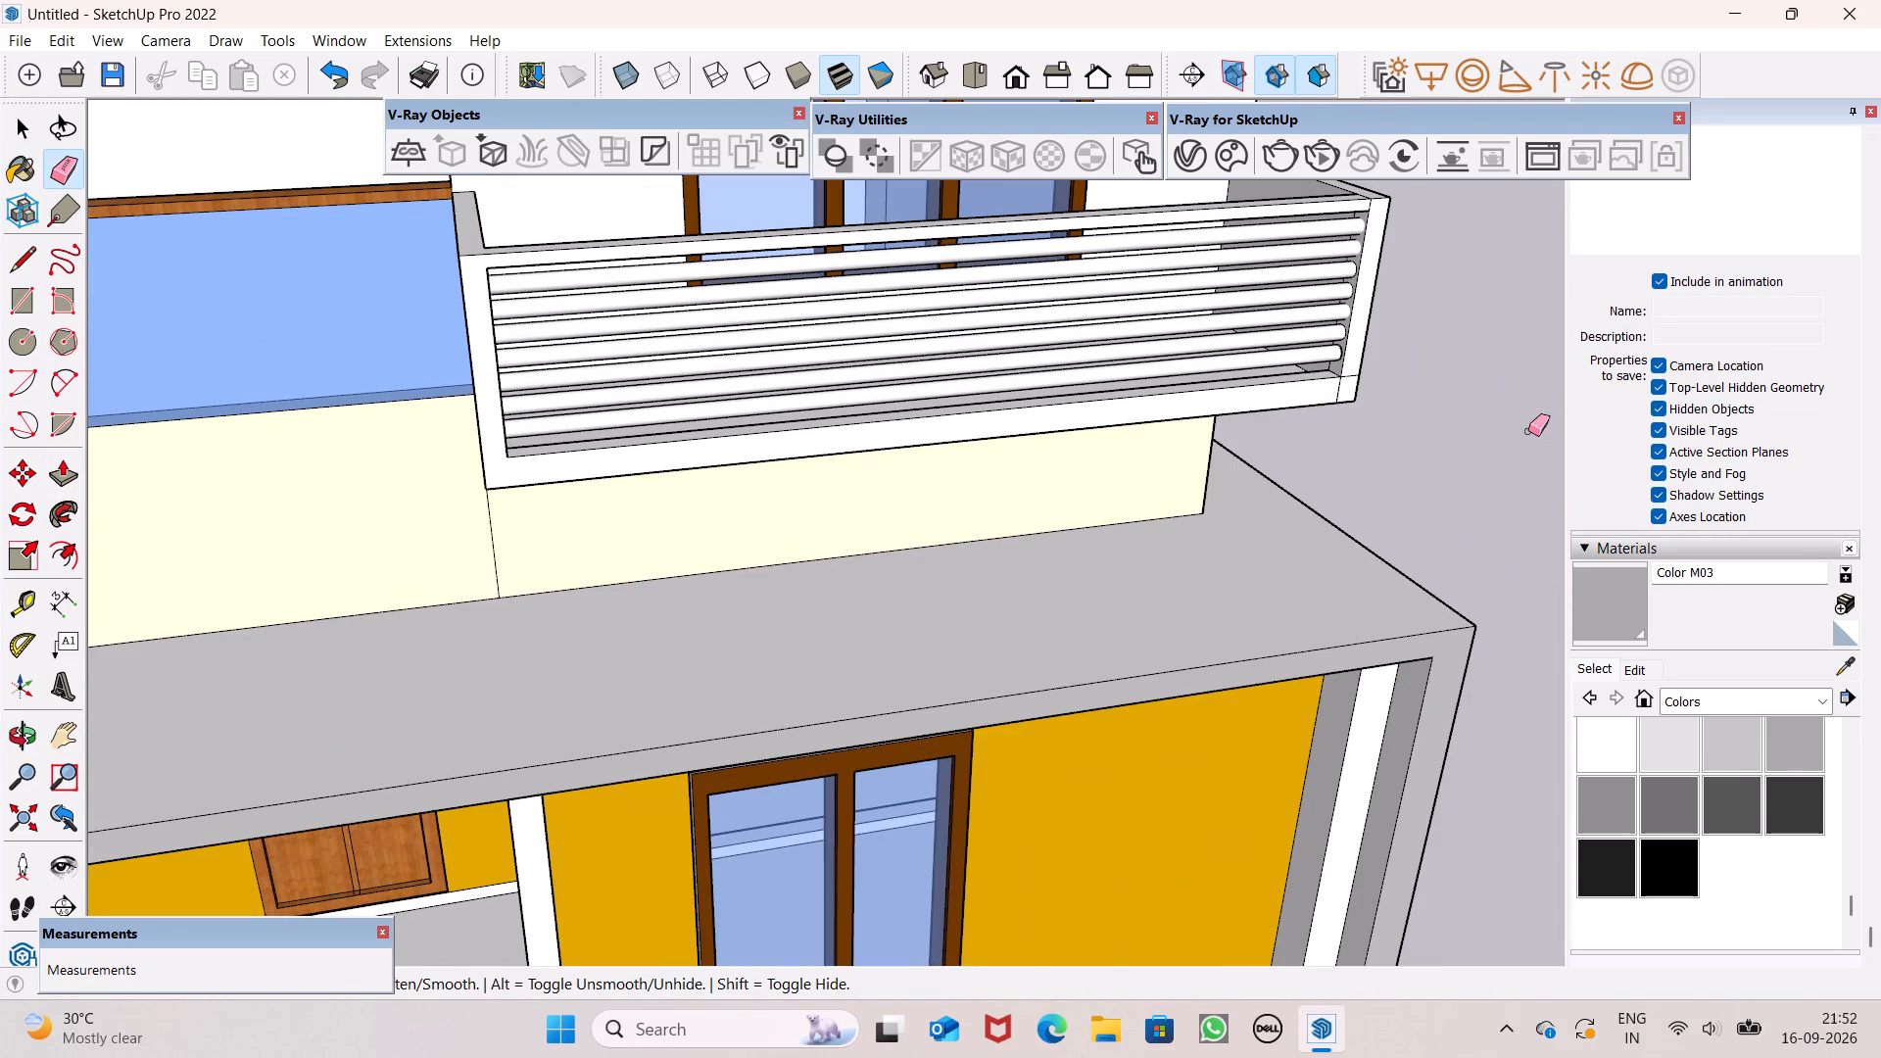
pyautogui.scroll(10, 1385, 376)
pyautogui.scroll(-3, 1287, 450)
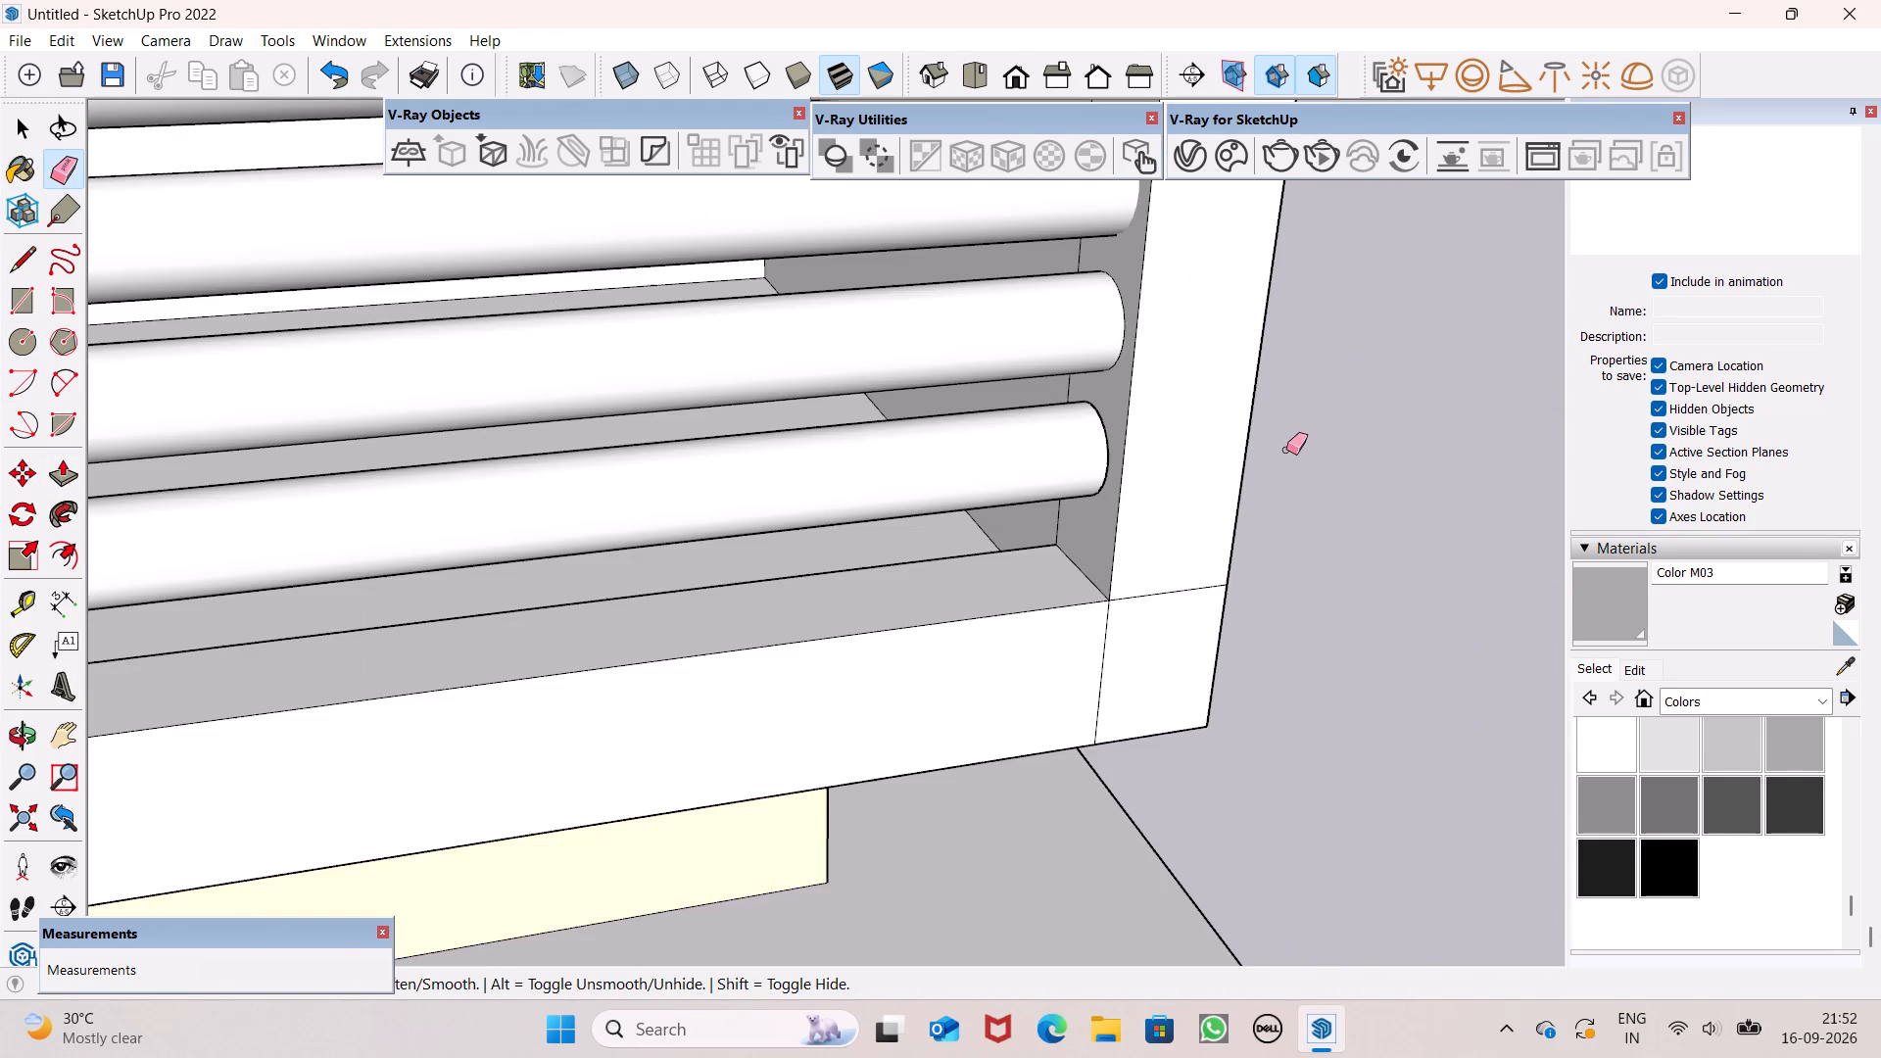
pyautogui.moveTo(1138, 577); pyautogui.dragTo(1085, 673)
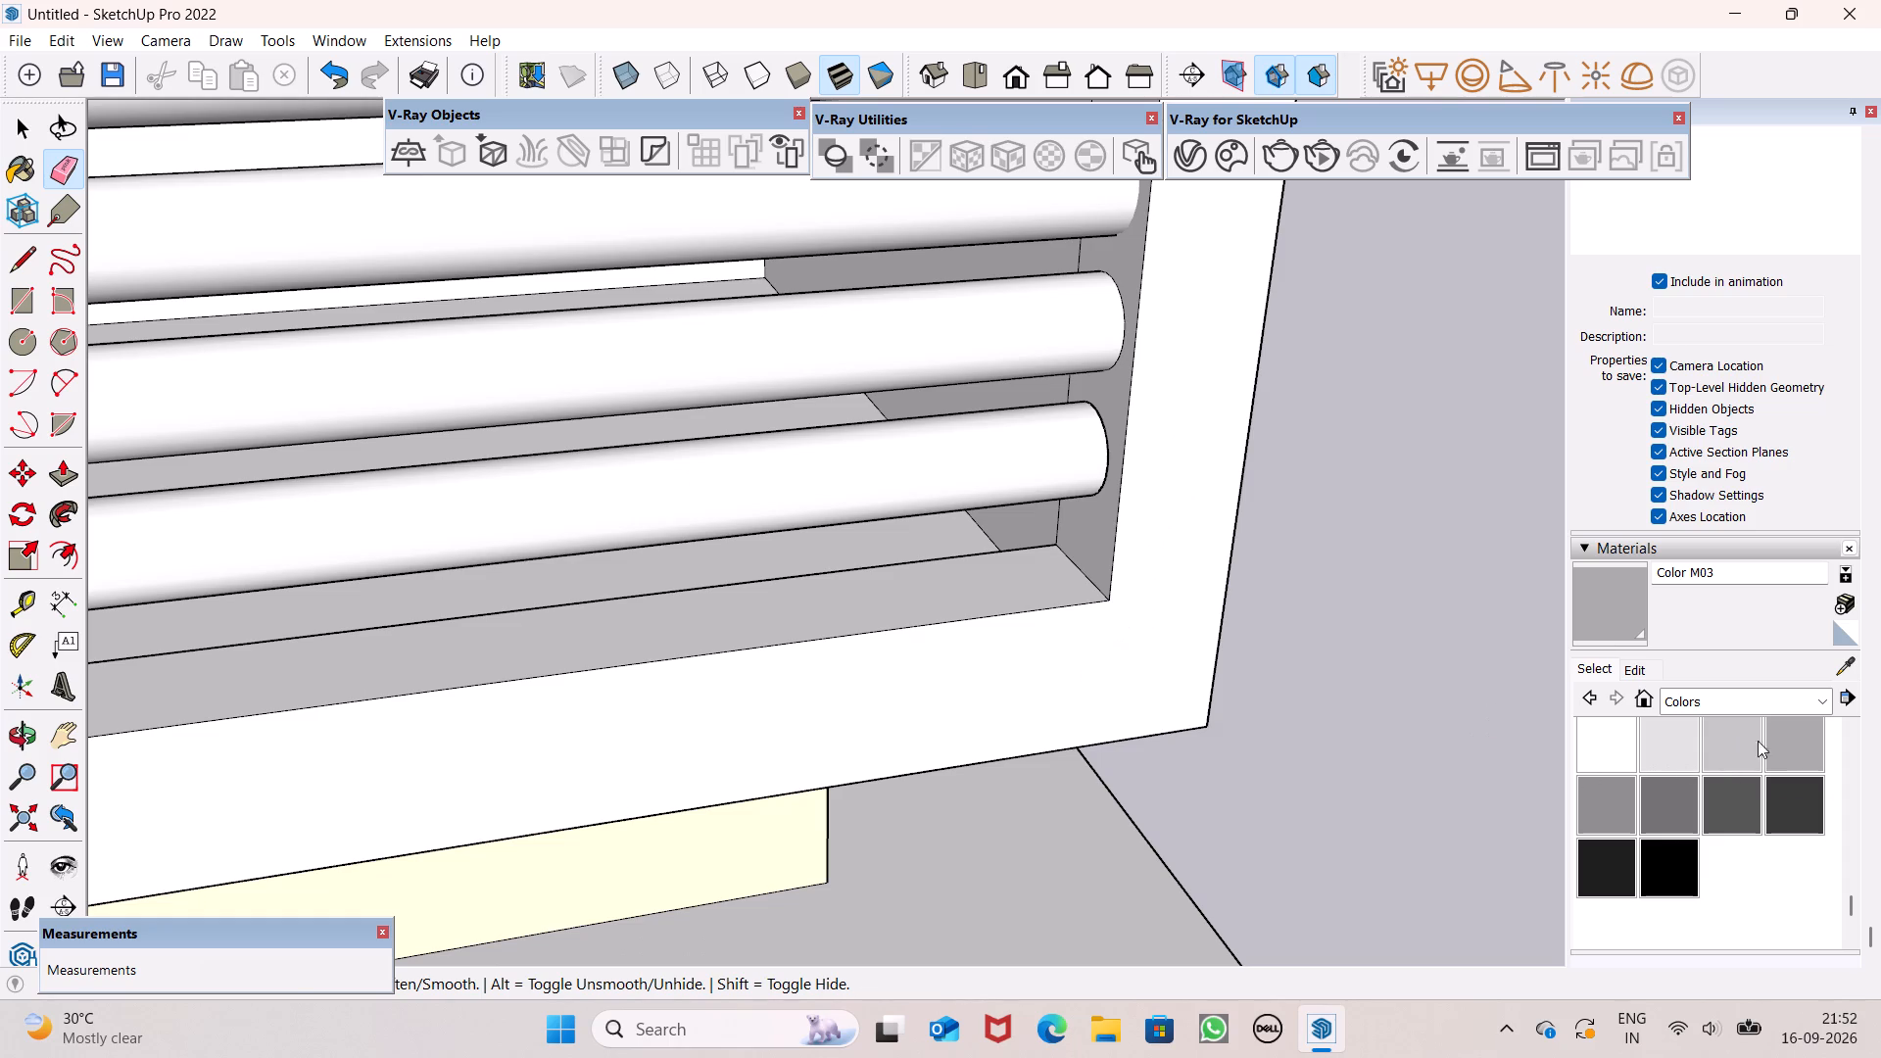
# Paint the front face of the slatted balcony's frame with Color M03.
pyautogui.click(1783, 745)
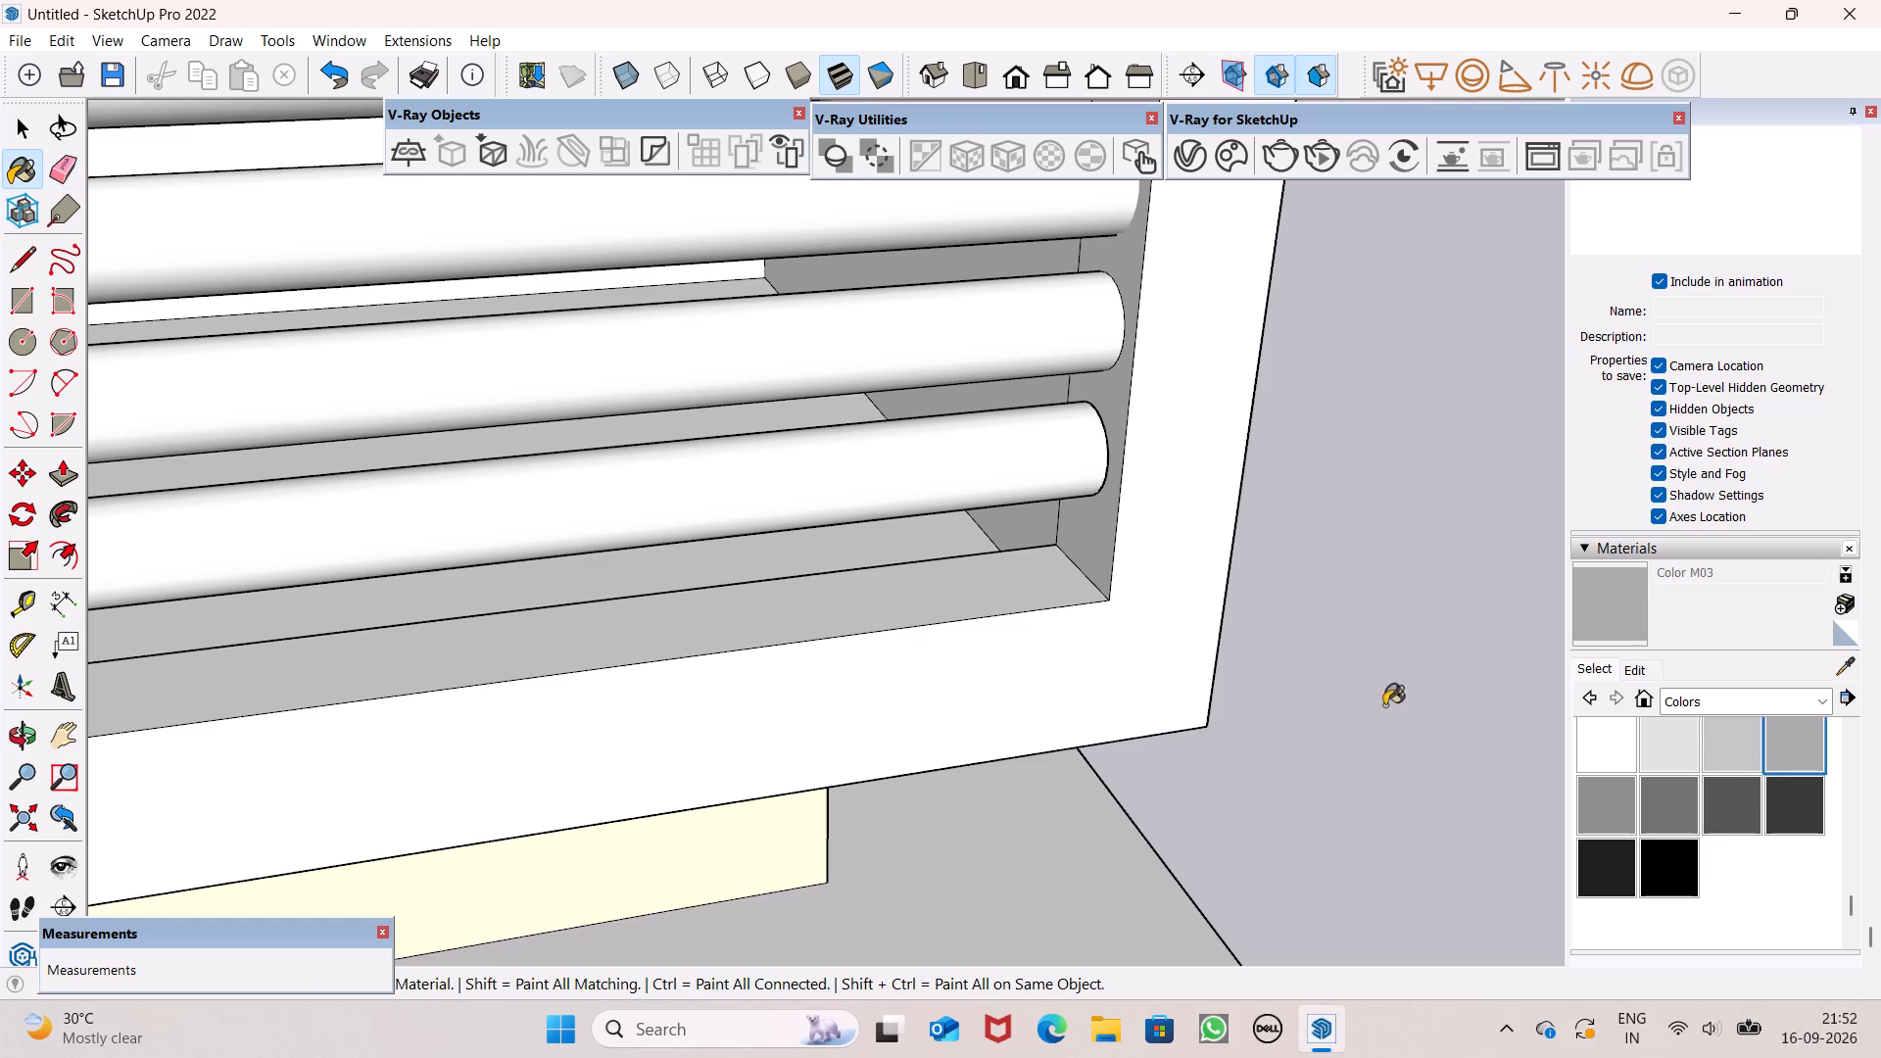
pyautogui.click(1159, 646)
# Paint the inner faces of the balcony frame around the slat ends with Color M03.
pyautogui.scroll(-6, 1250, 619)
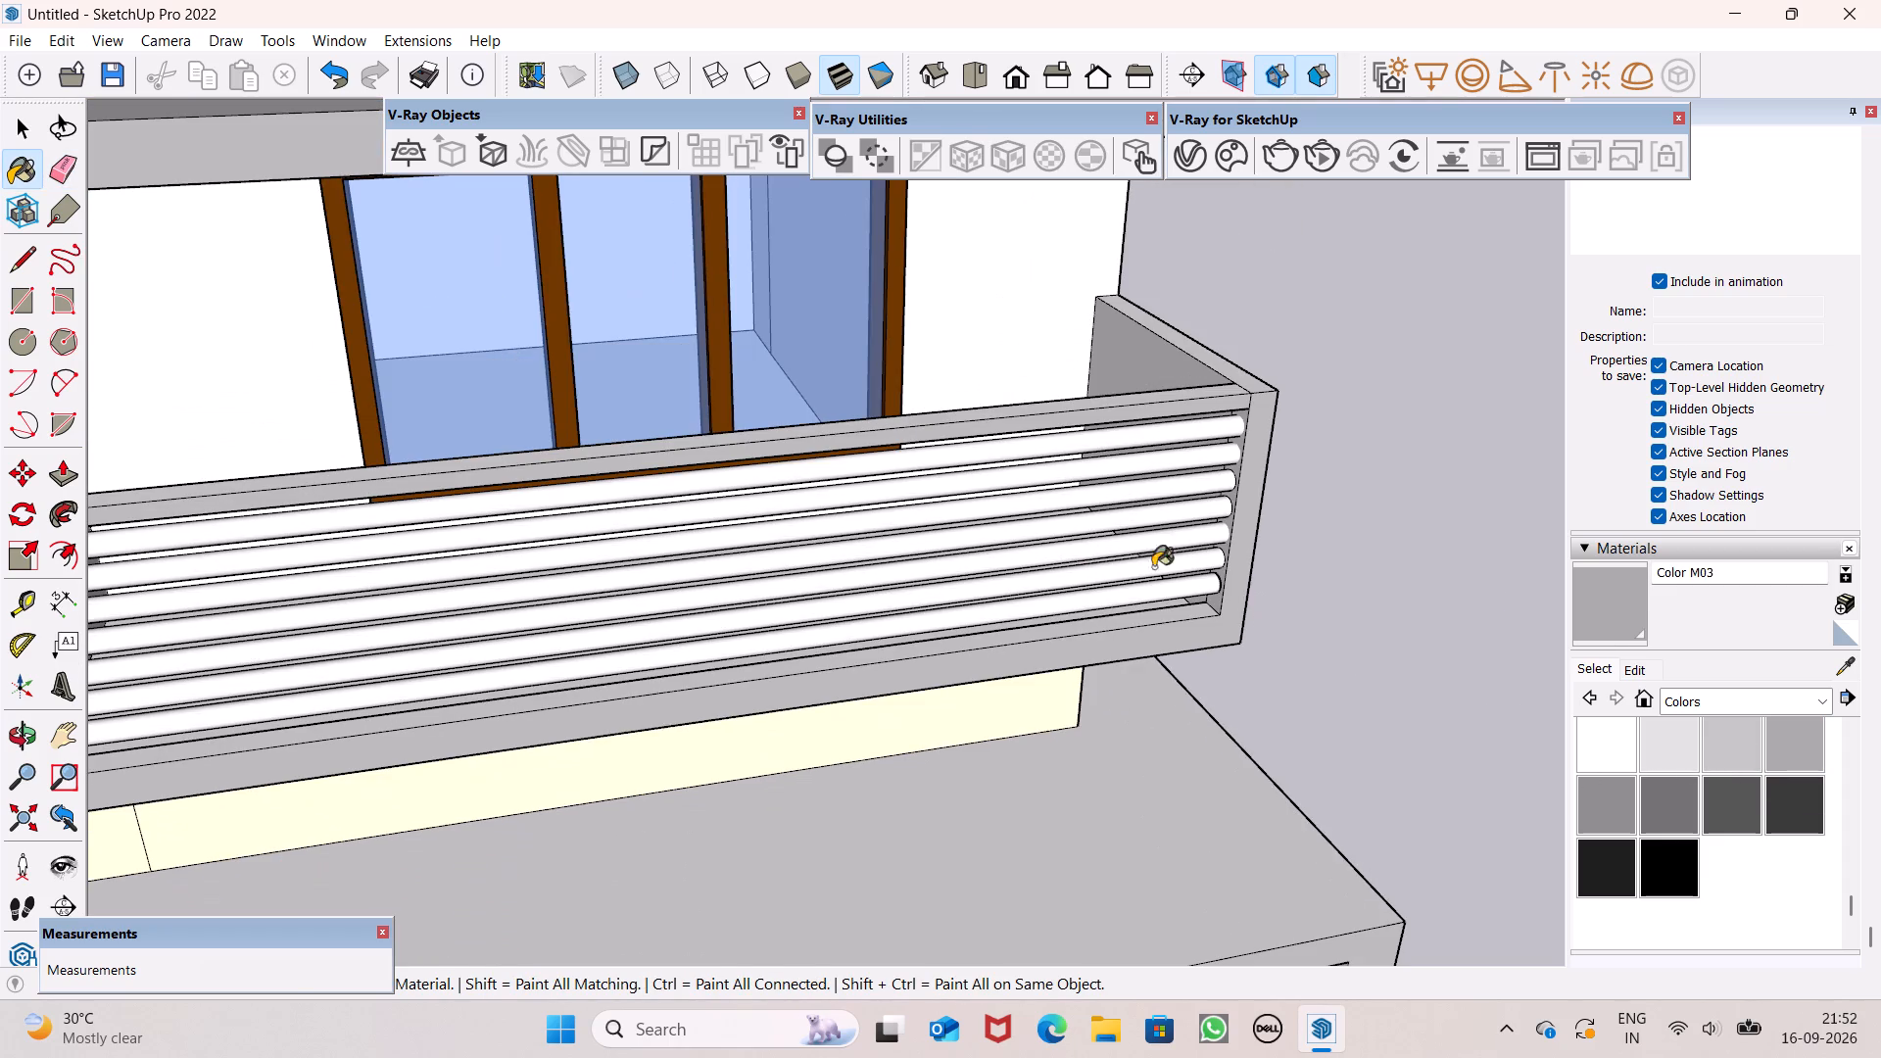
pyautogui.scroll(5, 1342, 583)
pyautogui.scroll(-4, 1217, 633)
pyautogui.moveTo(1179, 656); pyautogui.dragTo(1393, 803, button='middle')
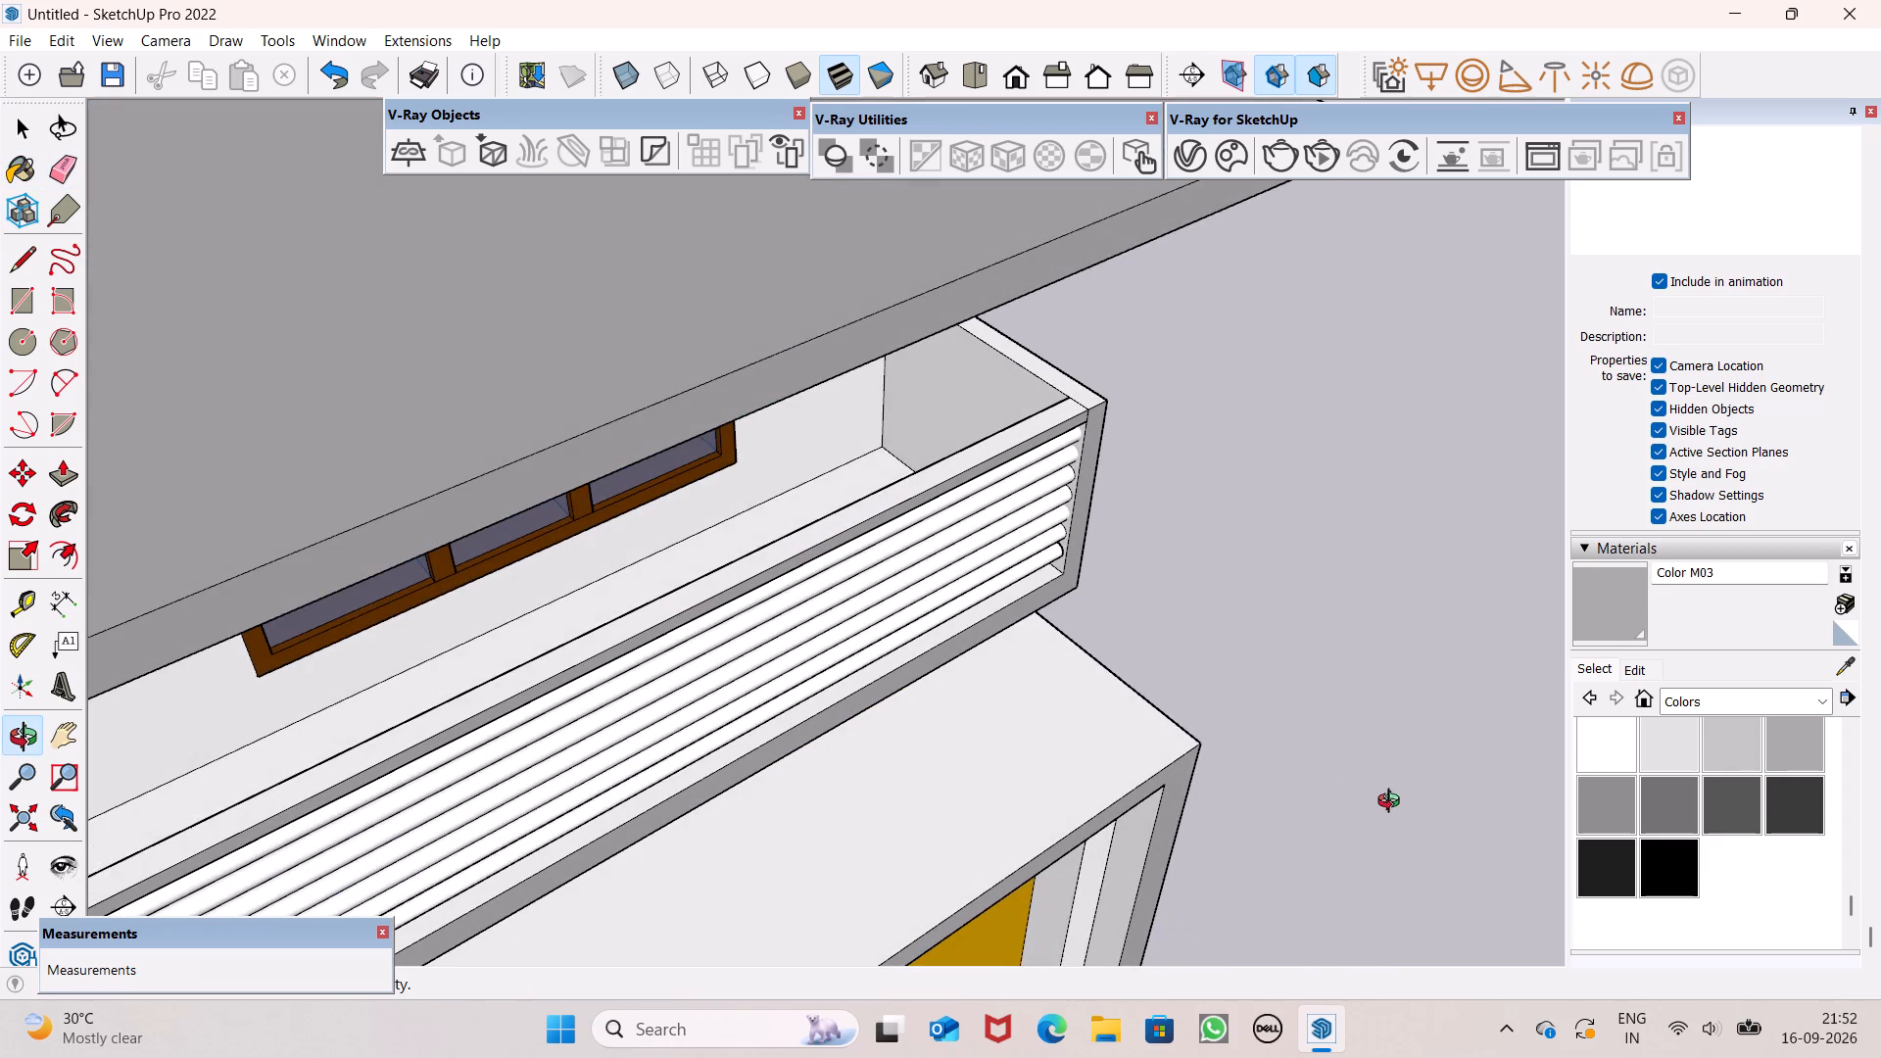
pyautogui.moveTo(1393, 803); pyautogui.dragTo(1394, 766, button='middle')
pyautogui.scroll(6, 1013, 593)
pyautogui.click(1061, 569)
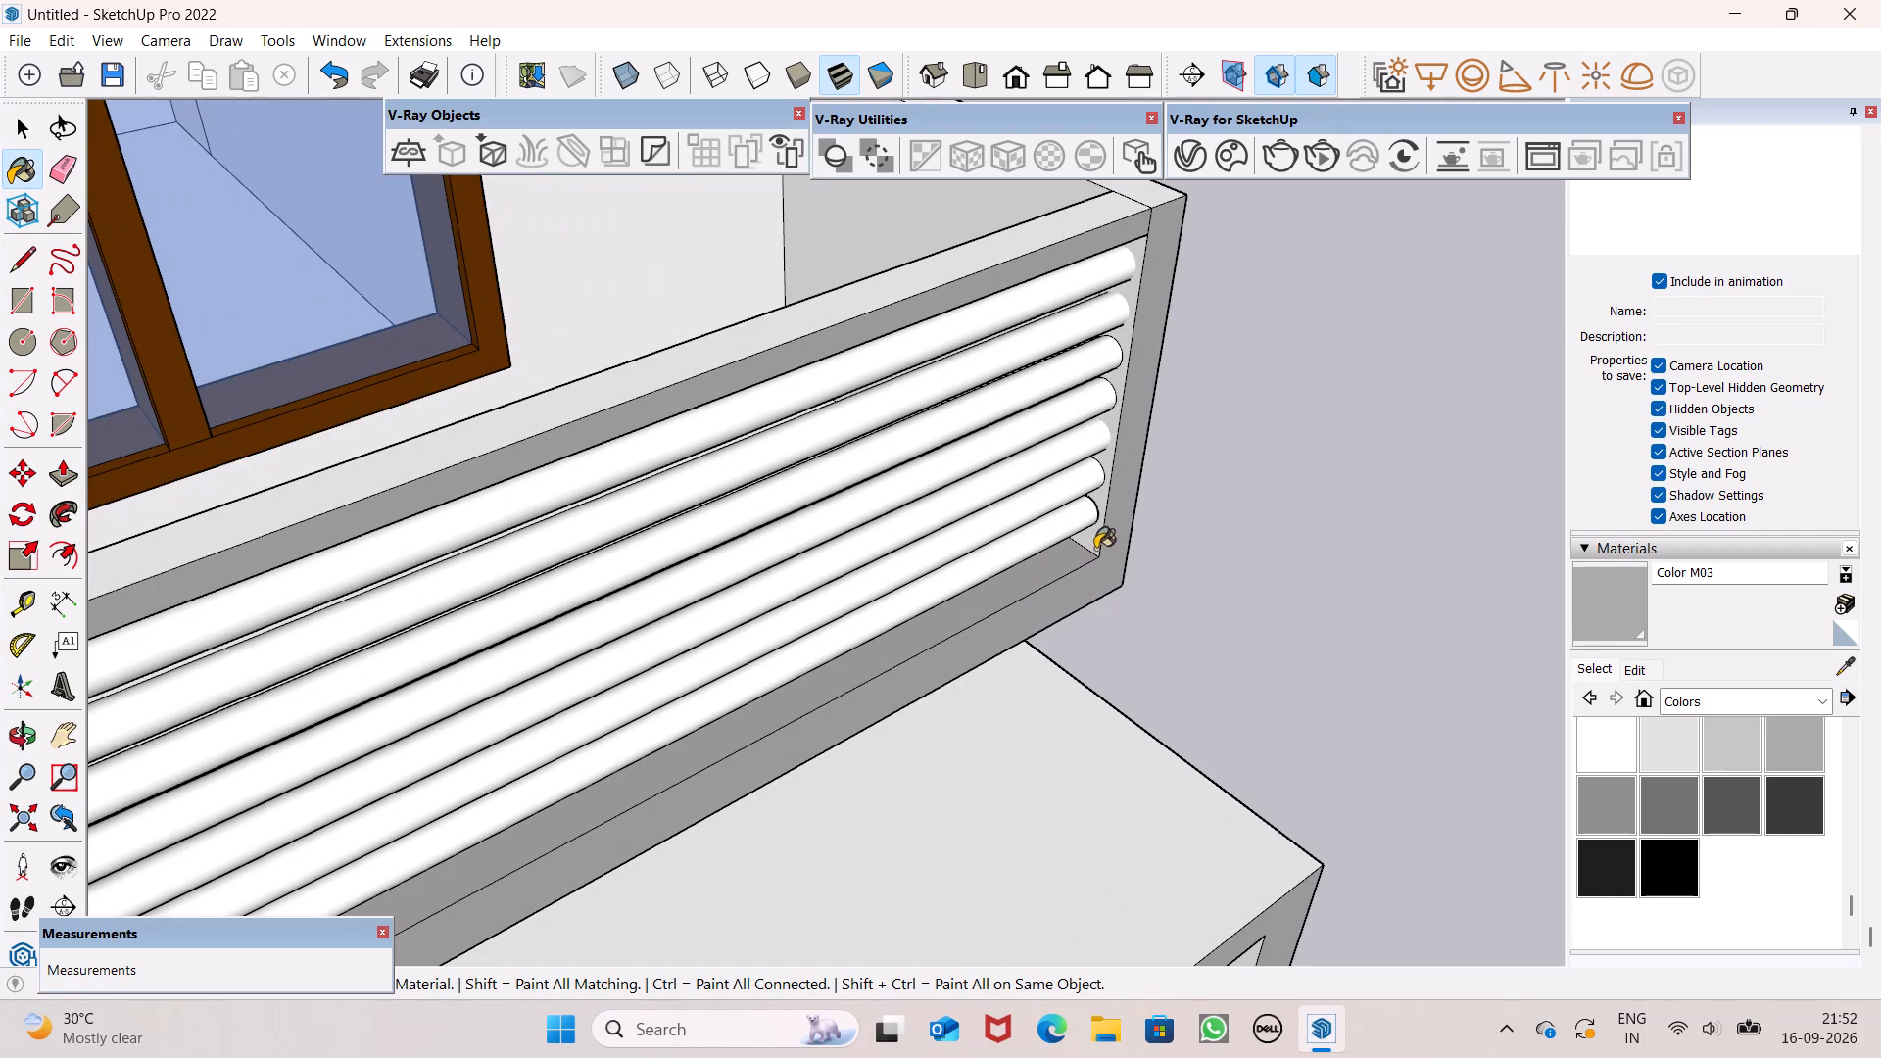
pyautogui.click(1104, 542)
pyautogui.click(1094, 544)
pyautogui.scroll(-5, 1093, 544)
pyautogui.moveTo(1111, 566); pyautogui.dragTo(922, 485, button='middle')
pyautogui.scroll(-7, 806, 431)
pyautogui.moveTo(890, 533); pyautogui.dragTo(374, 500, button='middle')
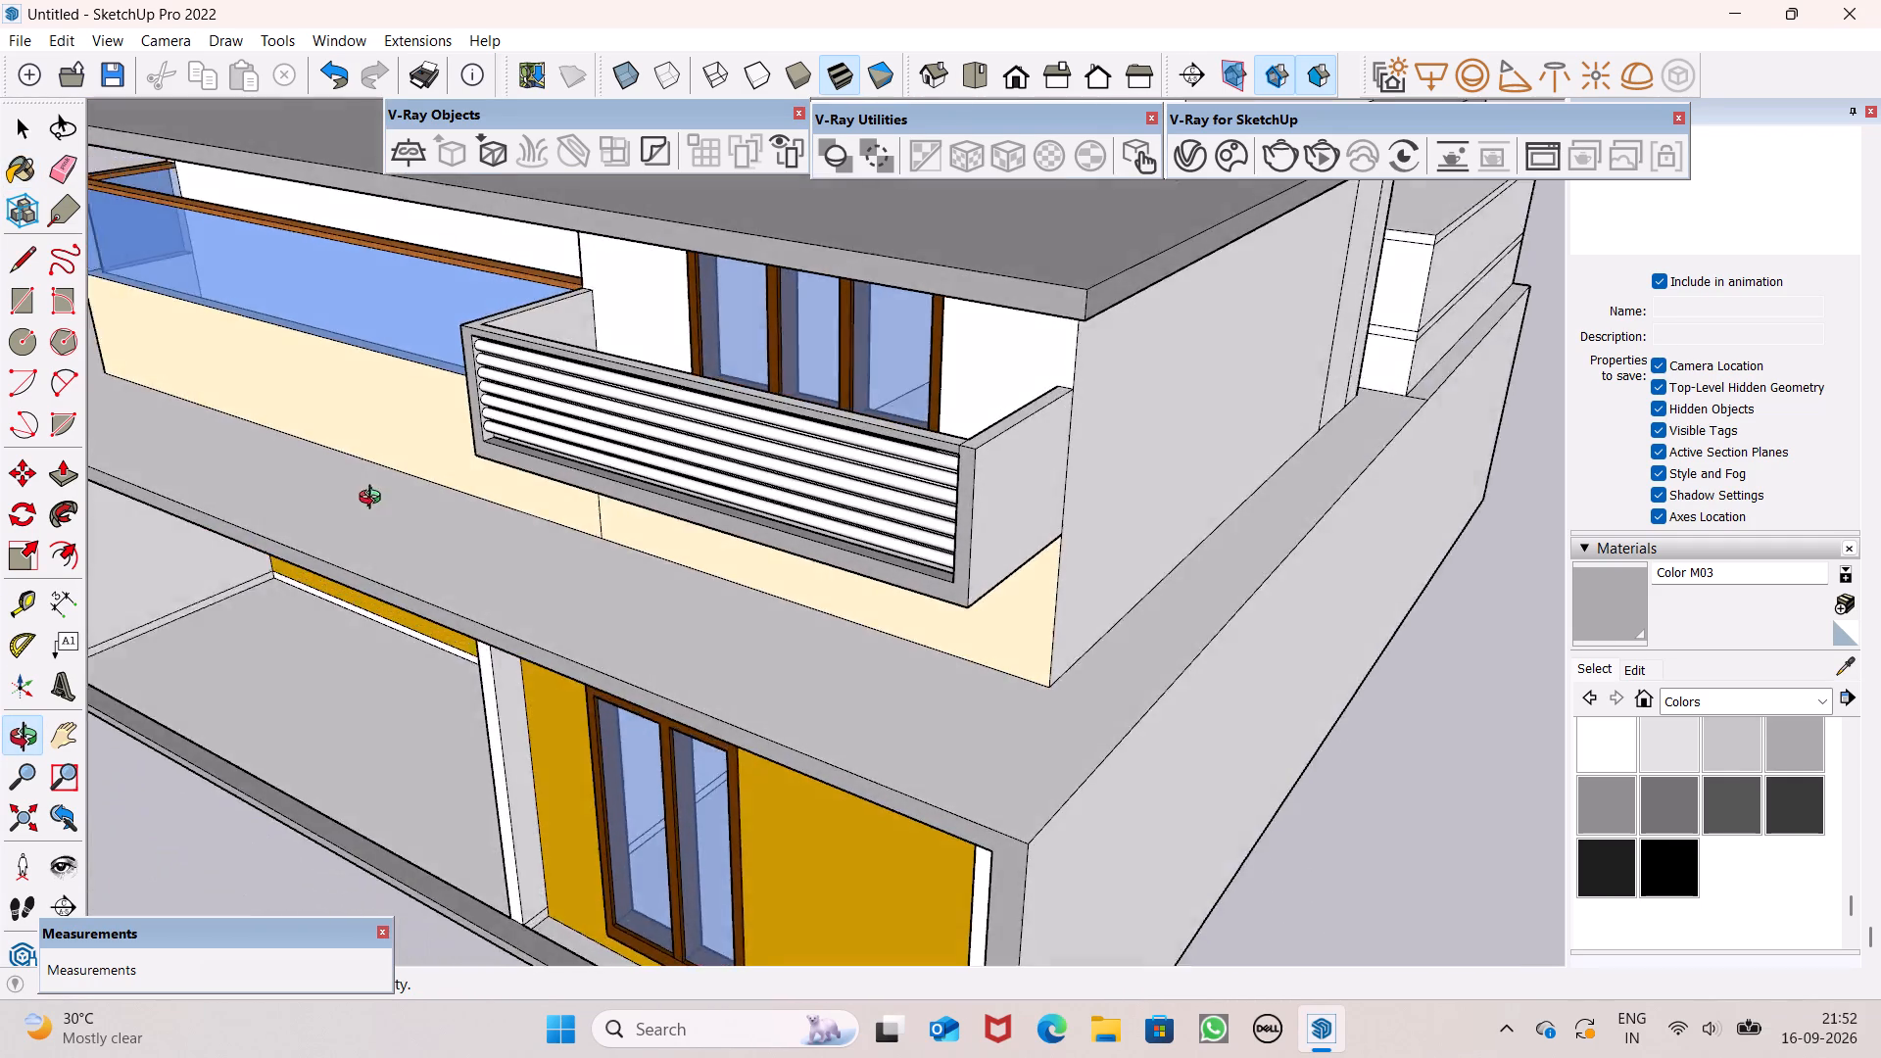
pyautogui.moveTo(374, 500); pyautogui.dragTo(396, 450, button='middle')
pyautogui.scroll(6, 434, 411)
pyautogui.scroll(7, 516, 413)
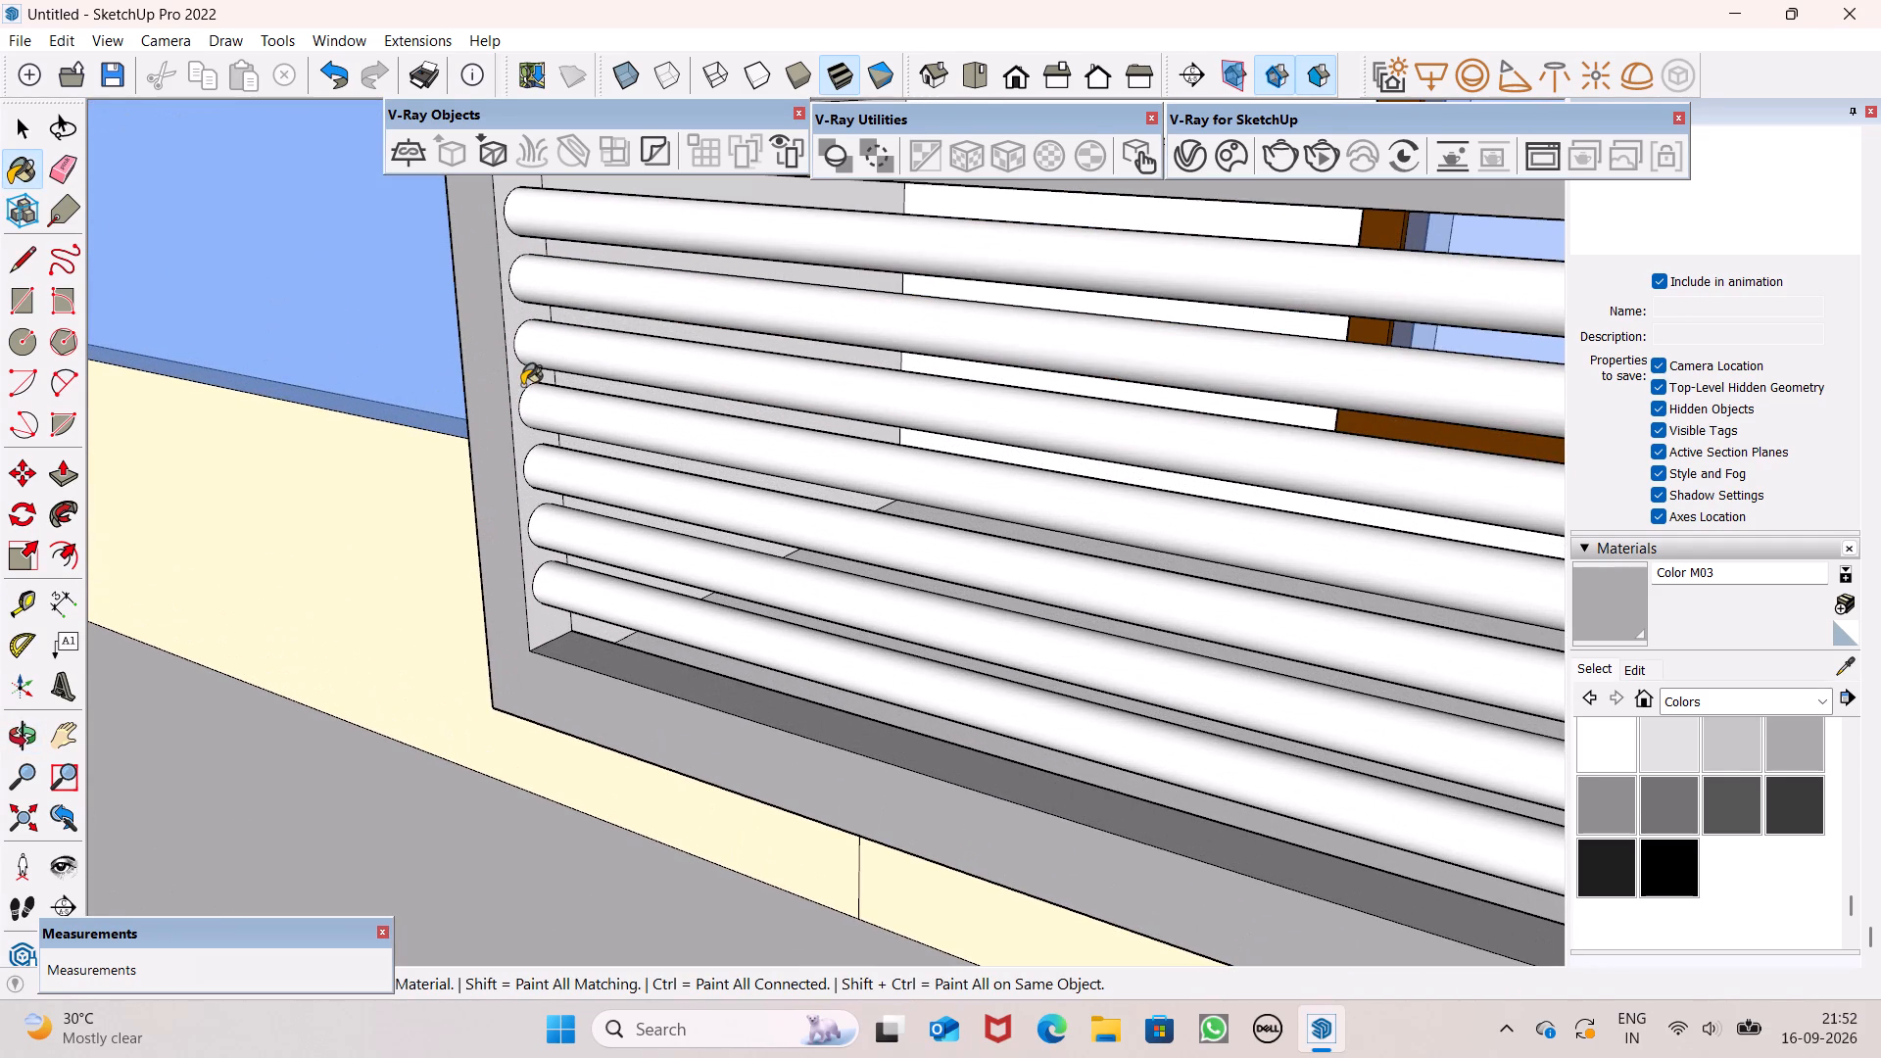
pyautogui.click(522, 384)
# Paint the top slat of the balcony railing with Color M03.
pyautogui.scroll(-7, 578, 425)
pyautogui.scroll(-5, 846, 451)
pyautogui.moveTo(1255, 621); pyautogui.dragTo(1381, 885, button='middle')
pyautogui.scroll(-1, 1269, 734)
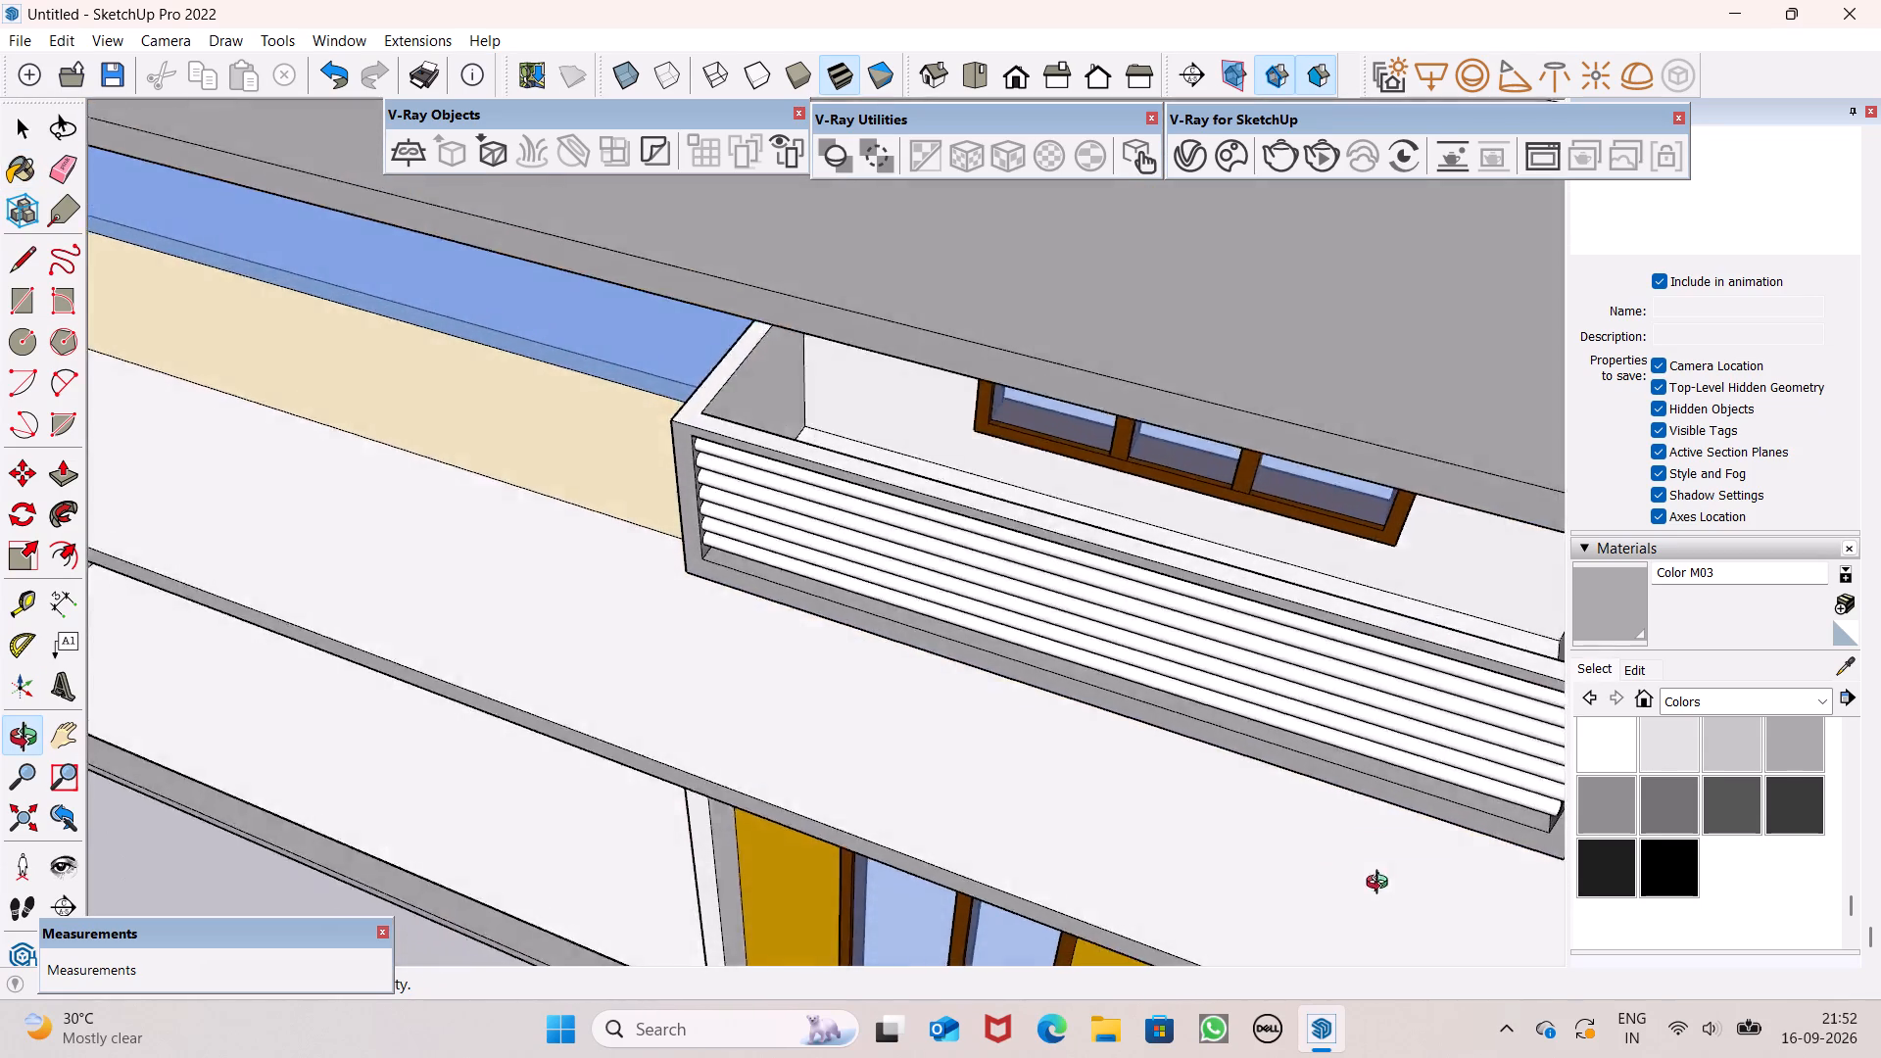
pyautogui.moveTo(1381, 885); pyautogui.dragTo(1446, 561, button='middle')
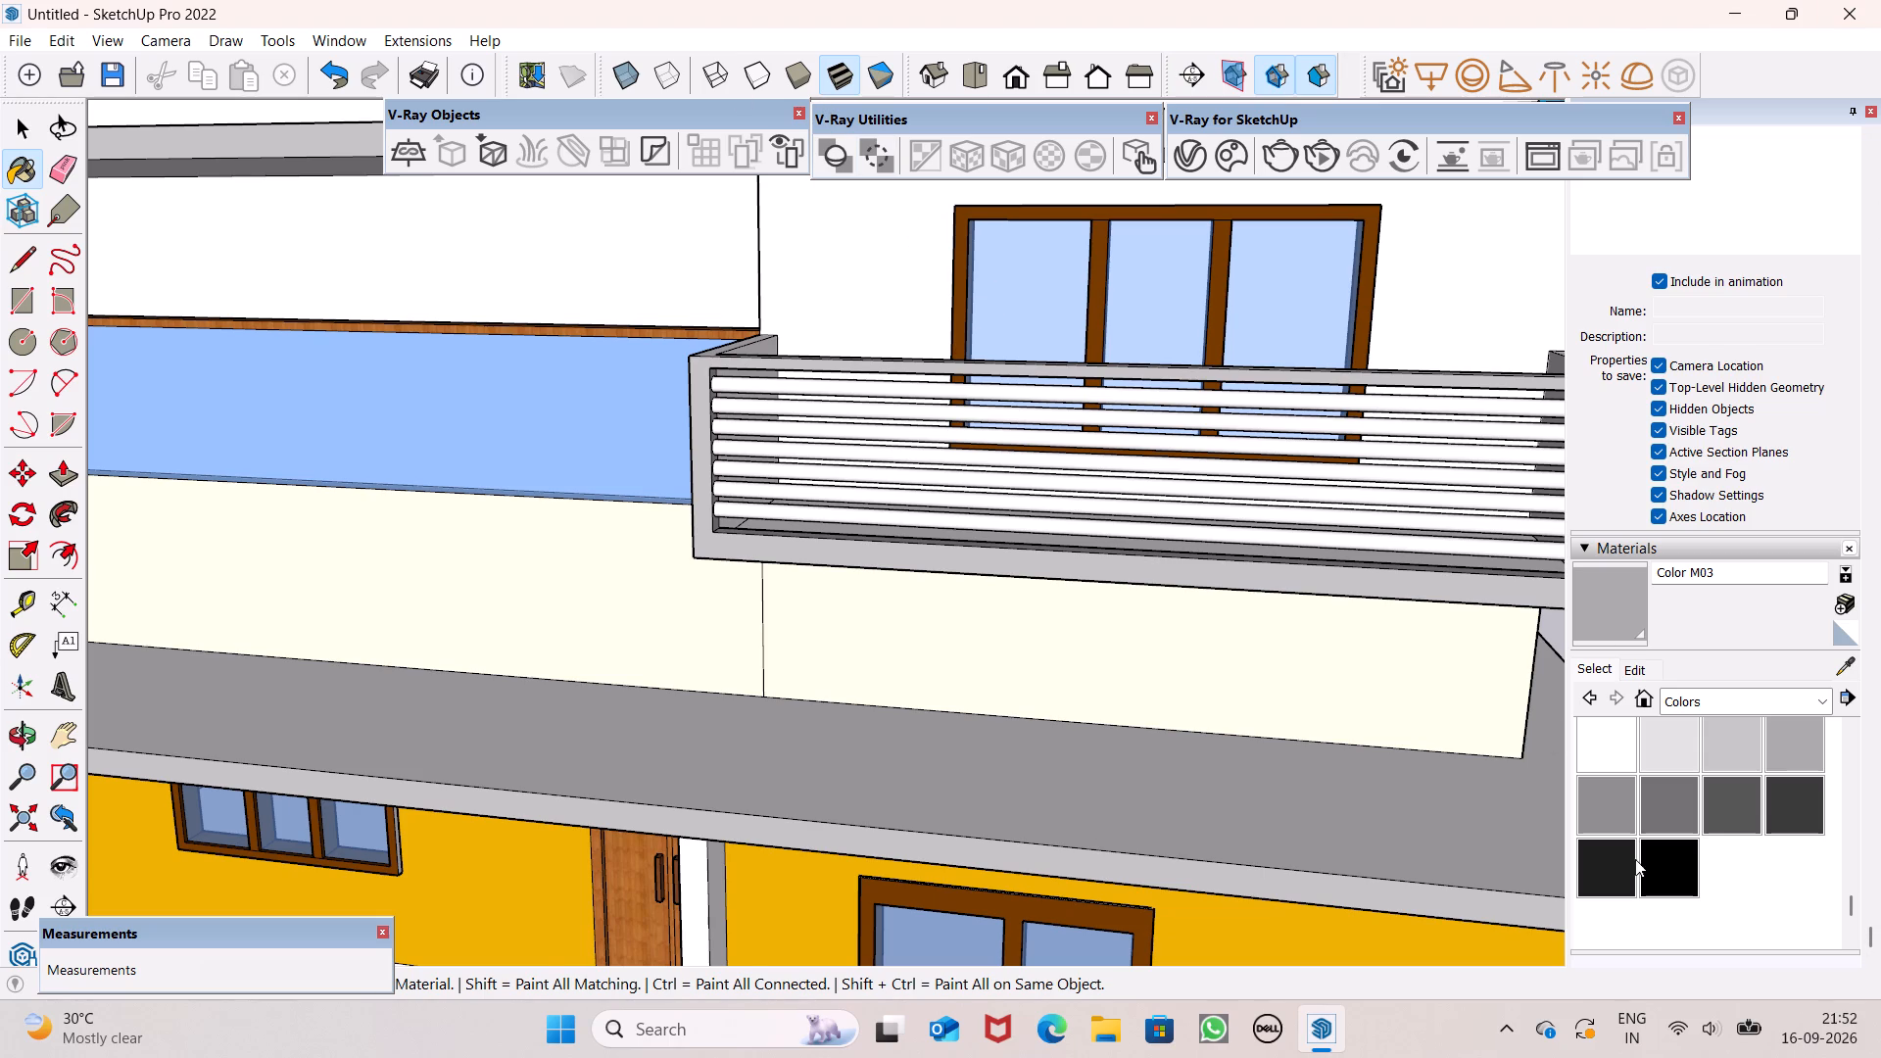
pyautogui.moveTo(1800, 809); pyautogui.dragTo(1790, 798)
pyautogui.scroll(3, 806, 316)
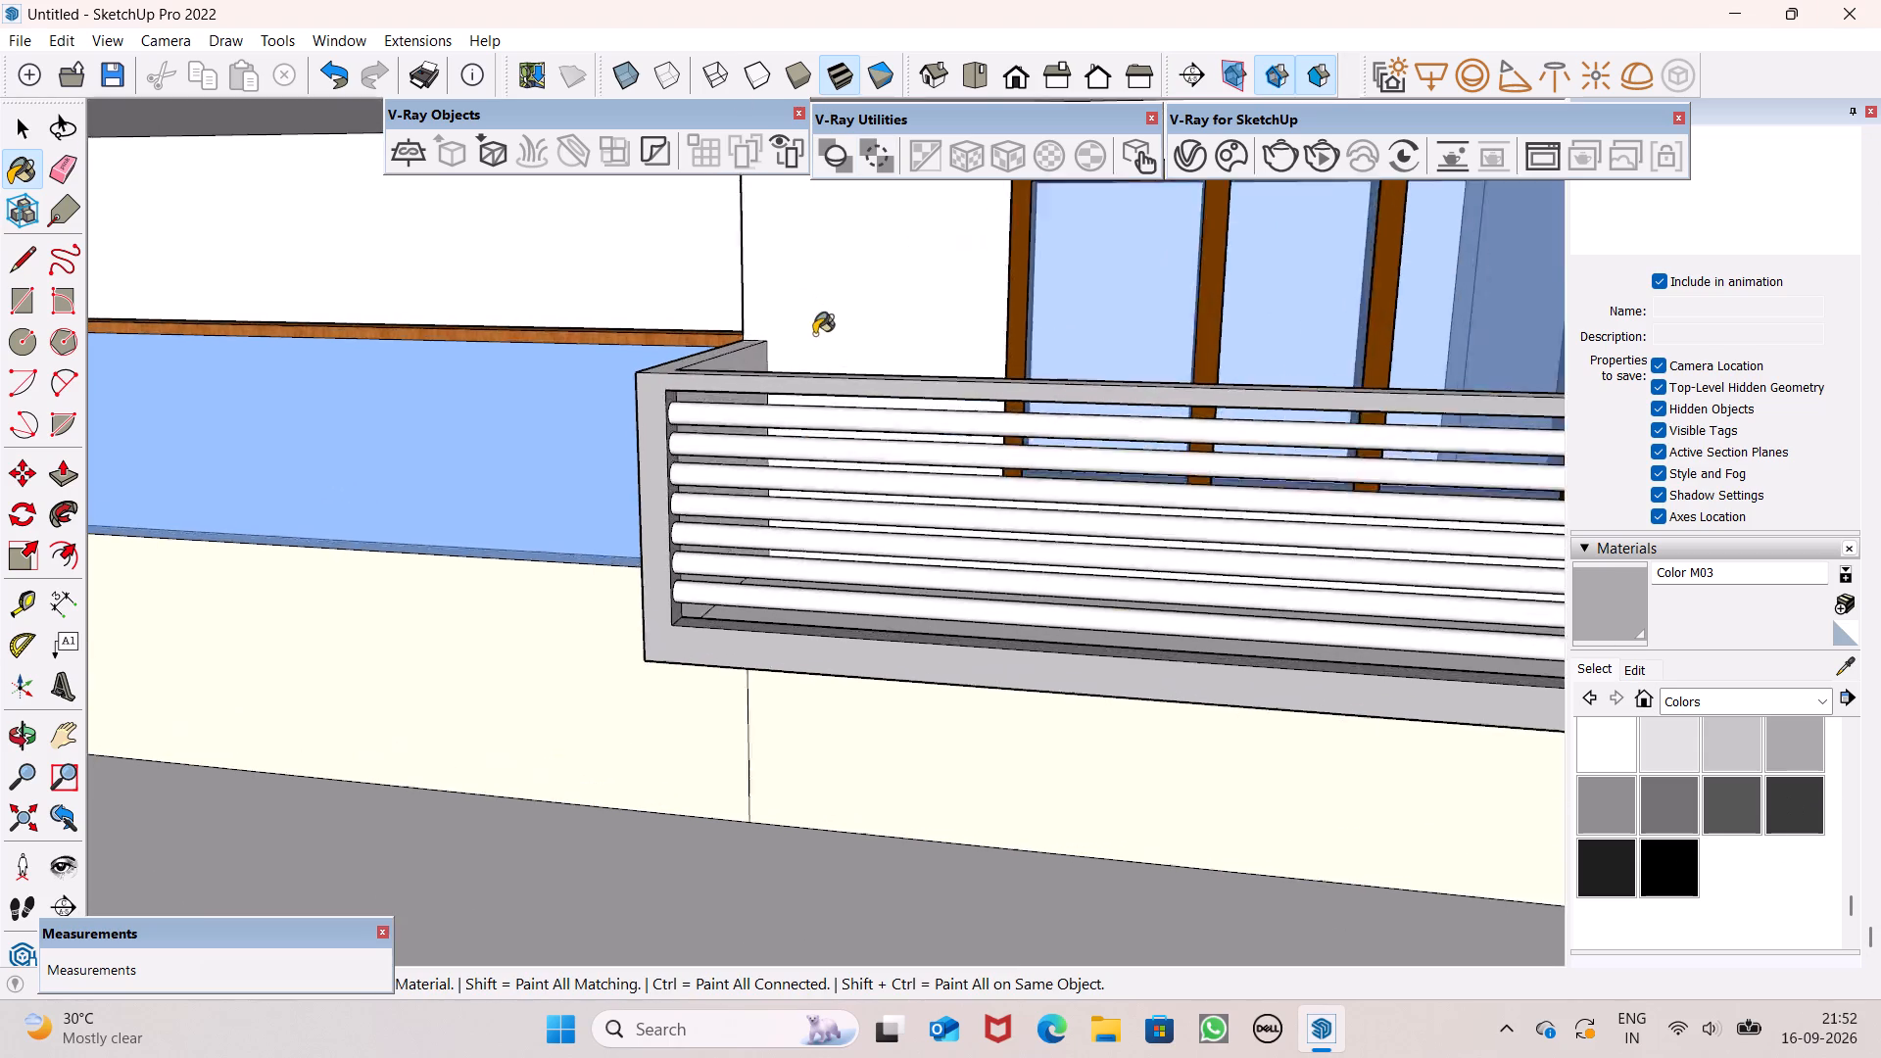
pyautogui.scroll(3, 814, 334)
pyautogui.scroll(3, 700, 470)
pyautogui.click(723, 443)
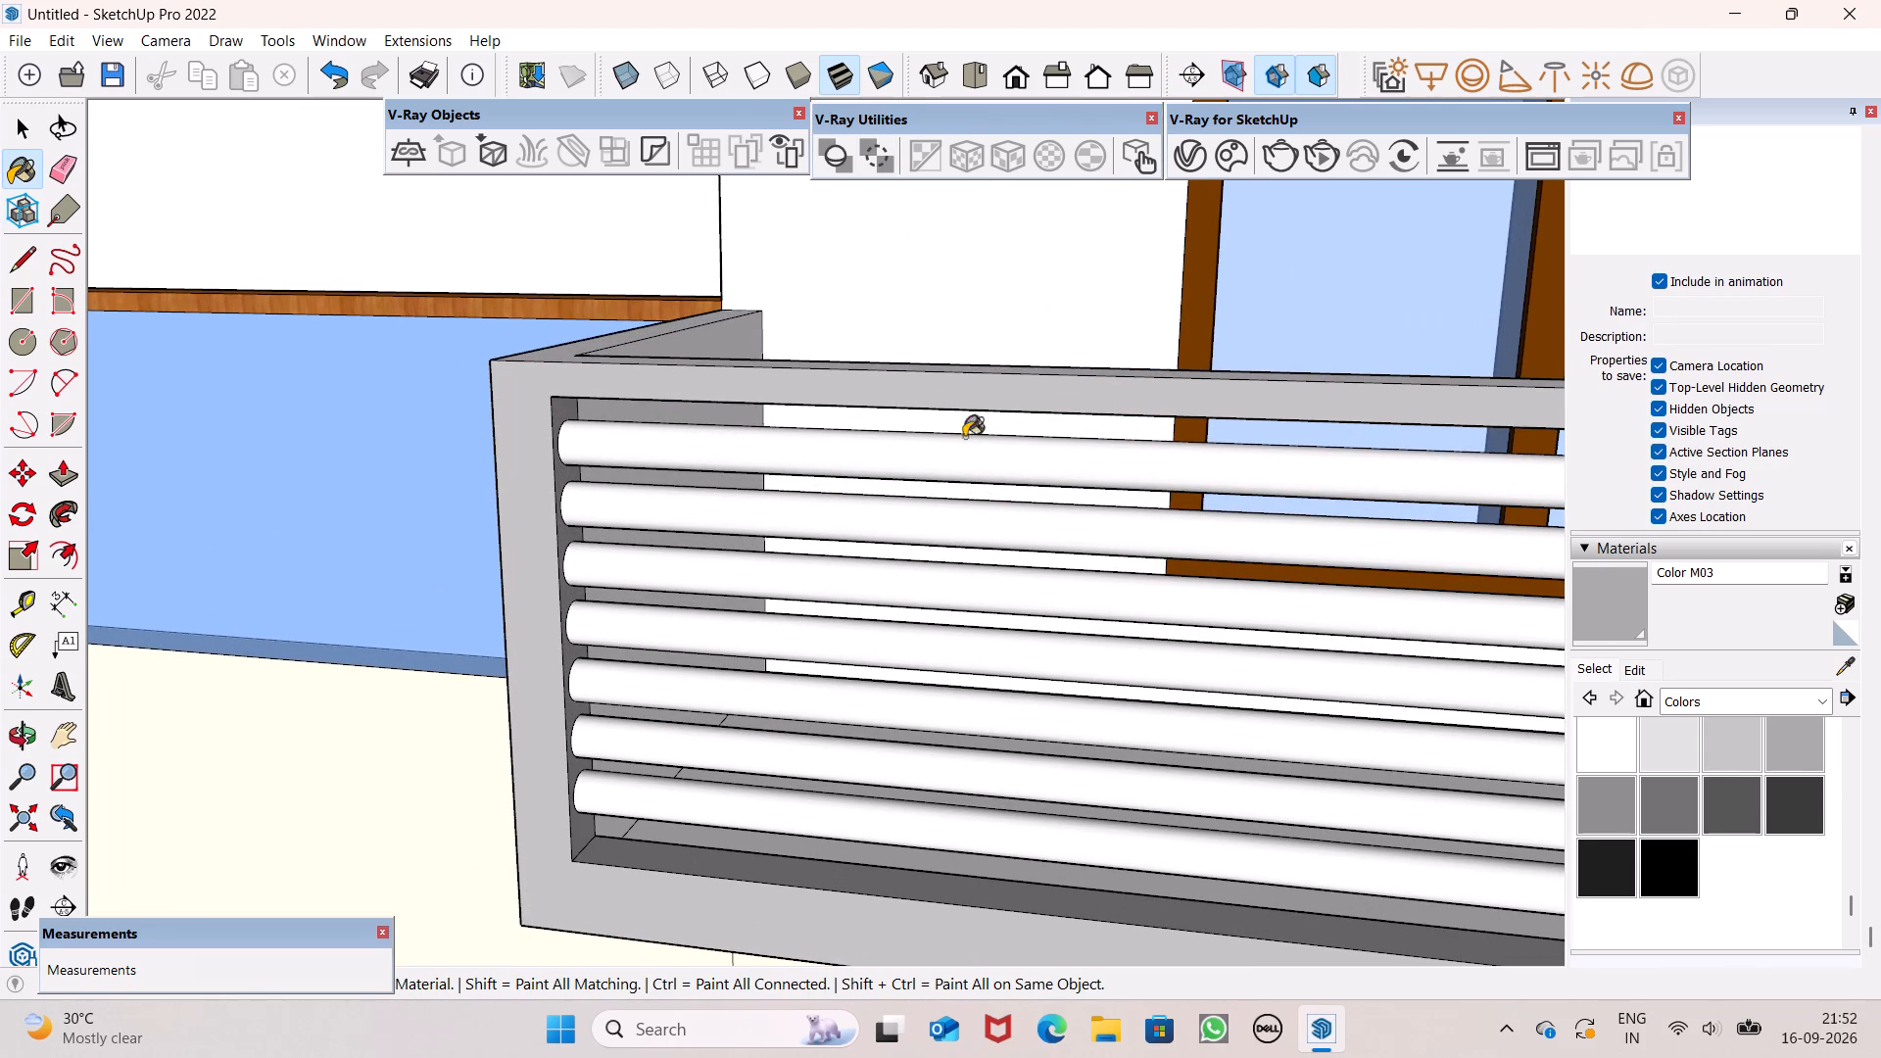
# Paint all seven horizontal balcony slats with the dark grey Color M06 from the Colors collection.
pyautogui.click(1796, 809)
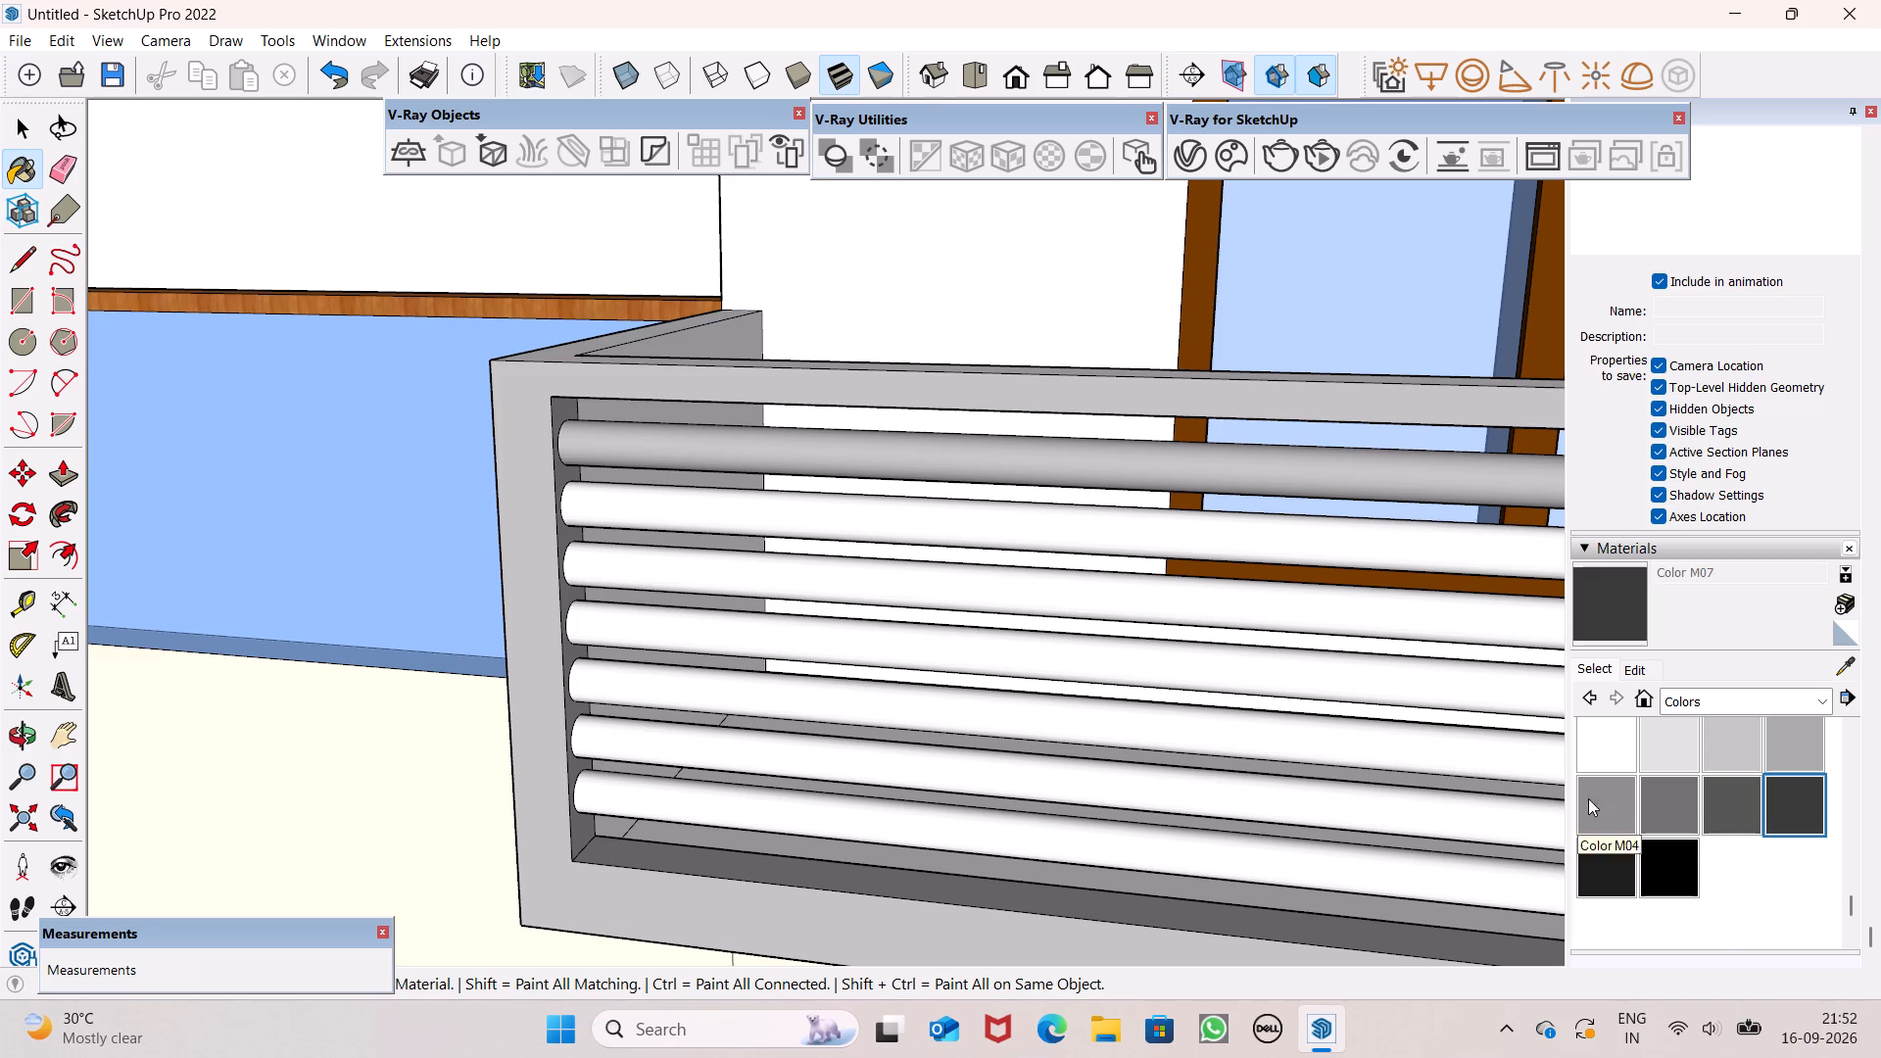
pyautogui.click(1746, 820)
pyautogui.click(953, 454)
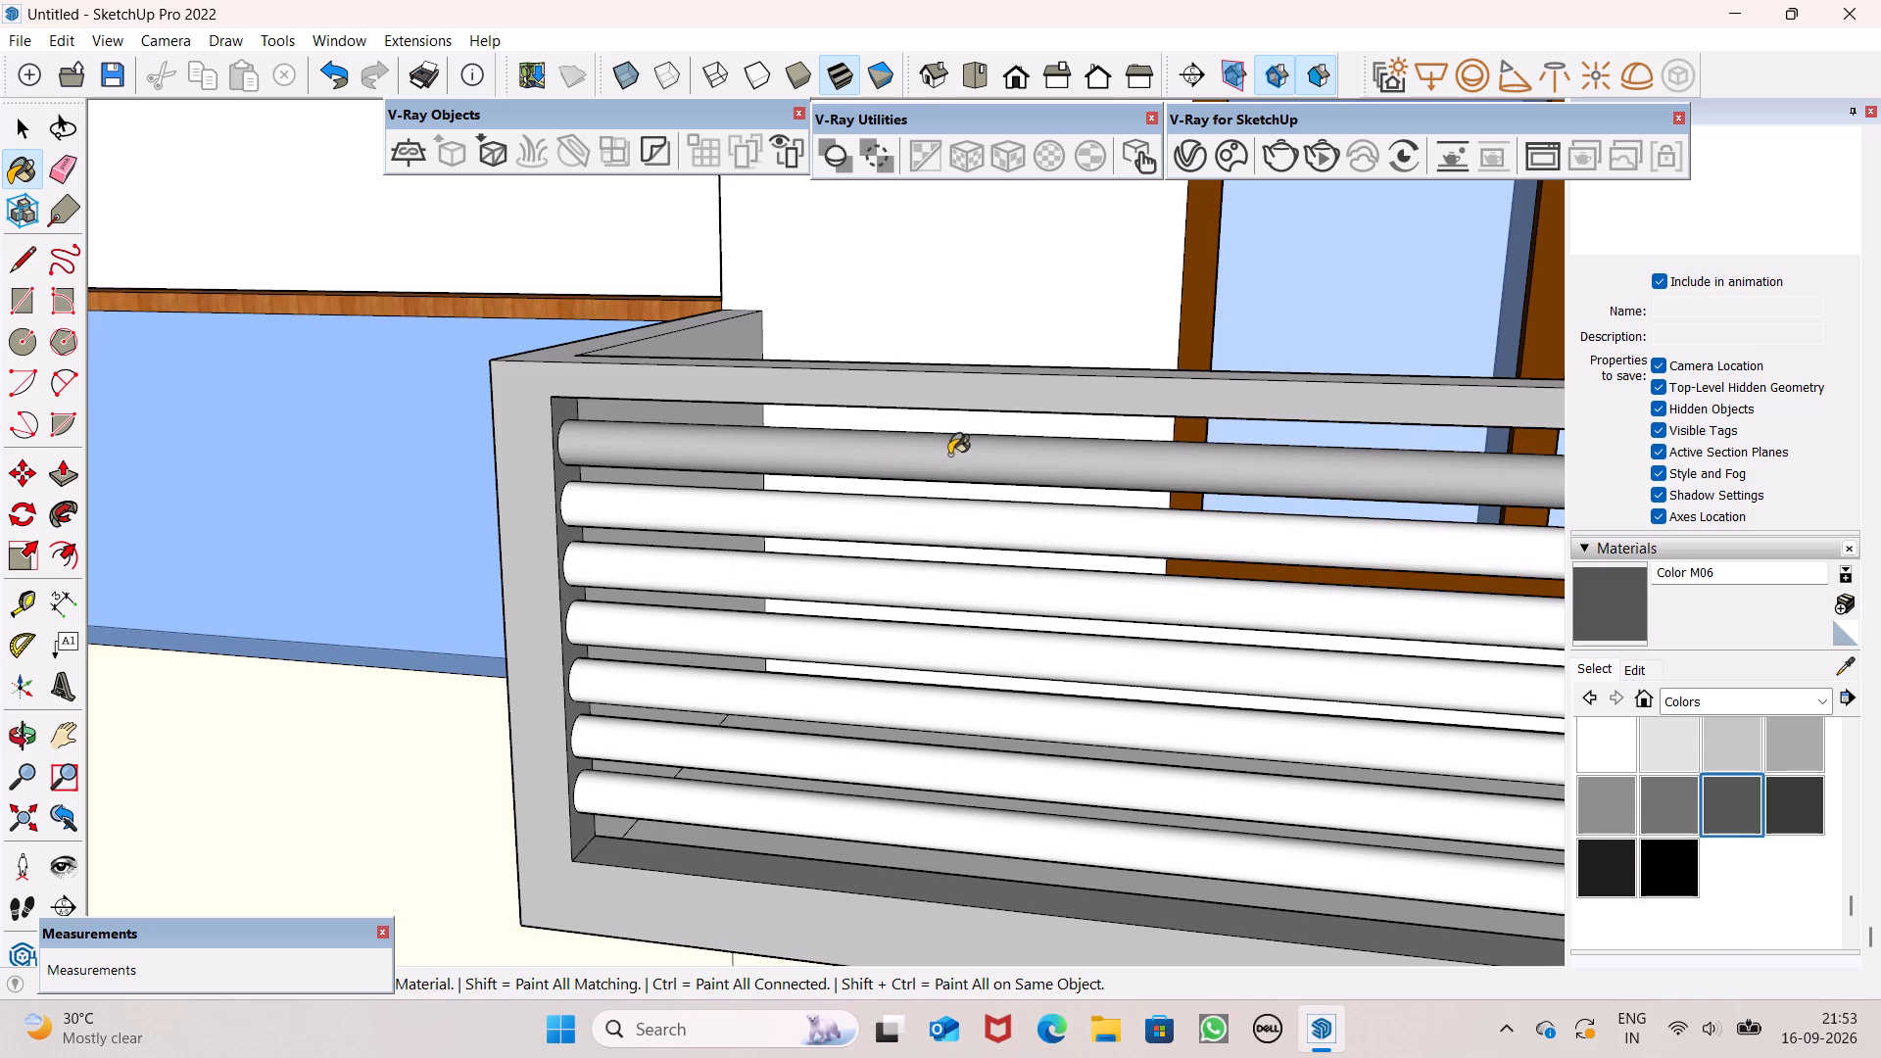
pyautogui.click(972, 532)
pyautogui.click(949, 577)
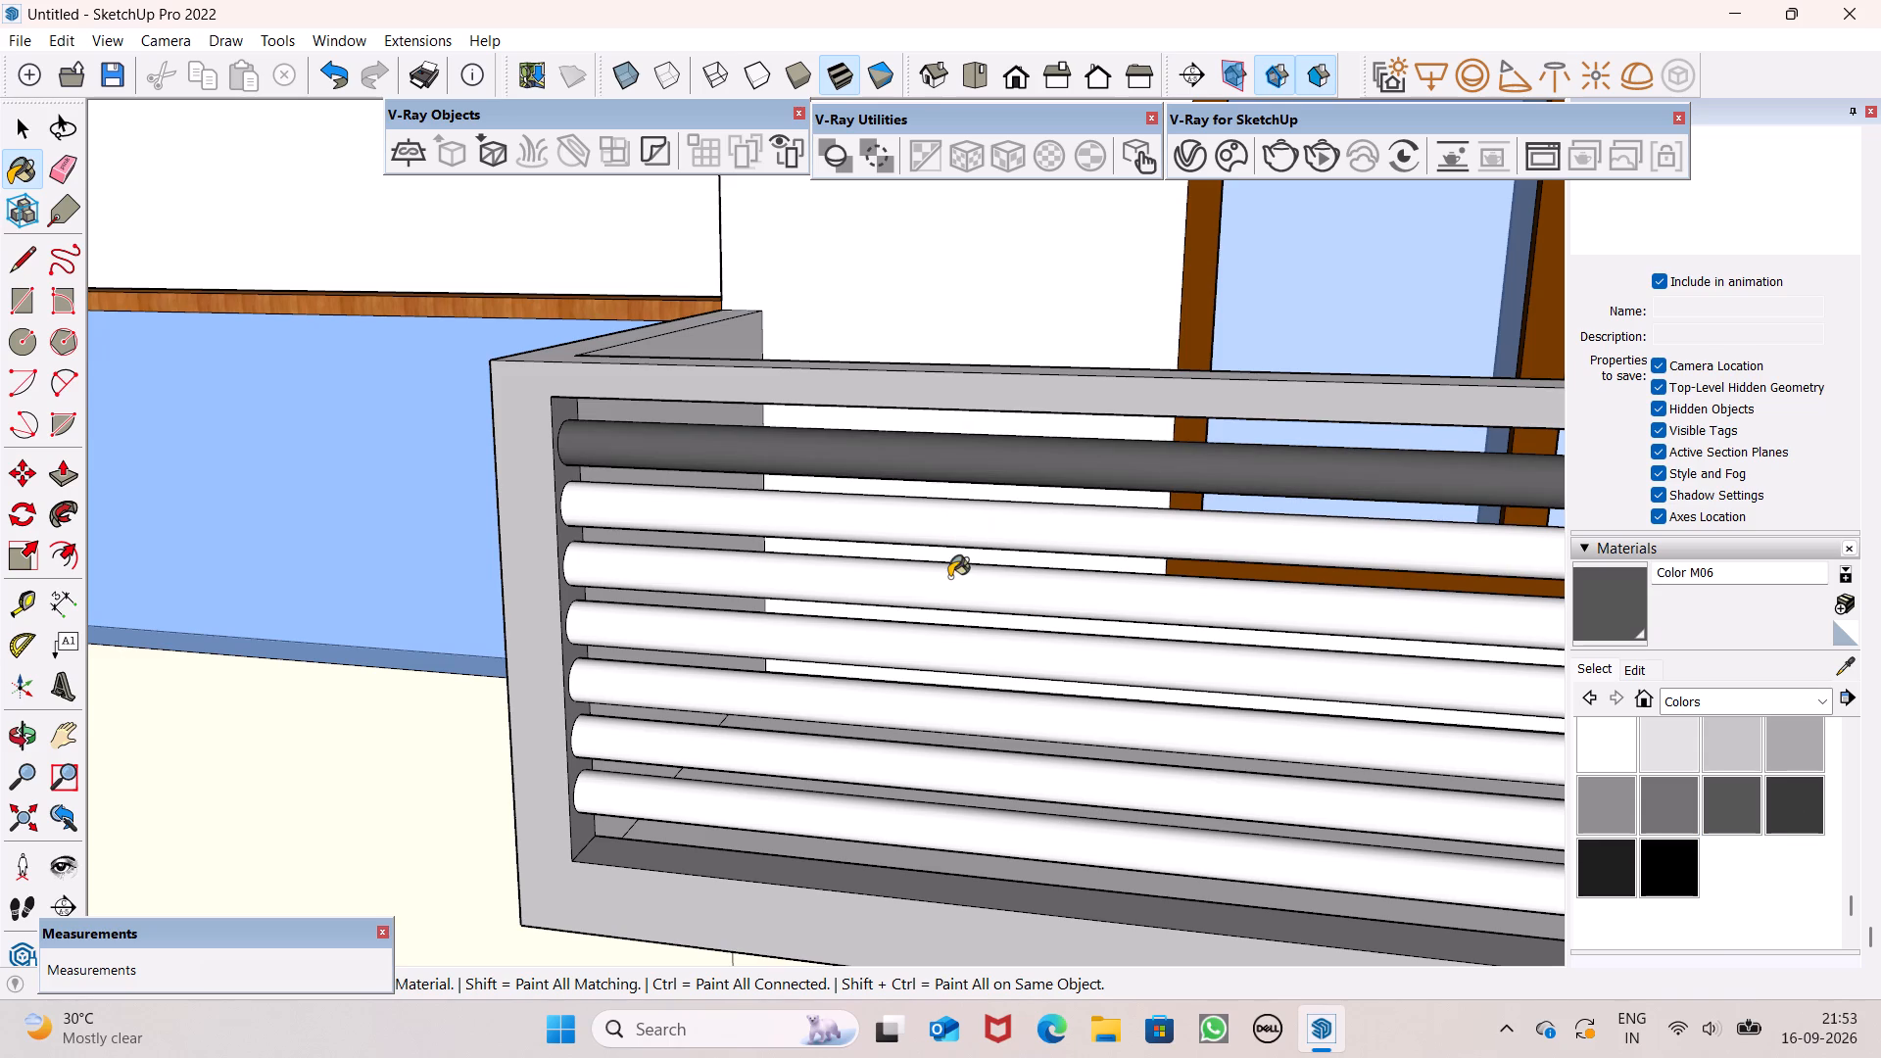
pyautogui.moveTo(933, 618); pyautogui.dragTo(930, 628)
pyautogui.click(904, 690)
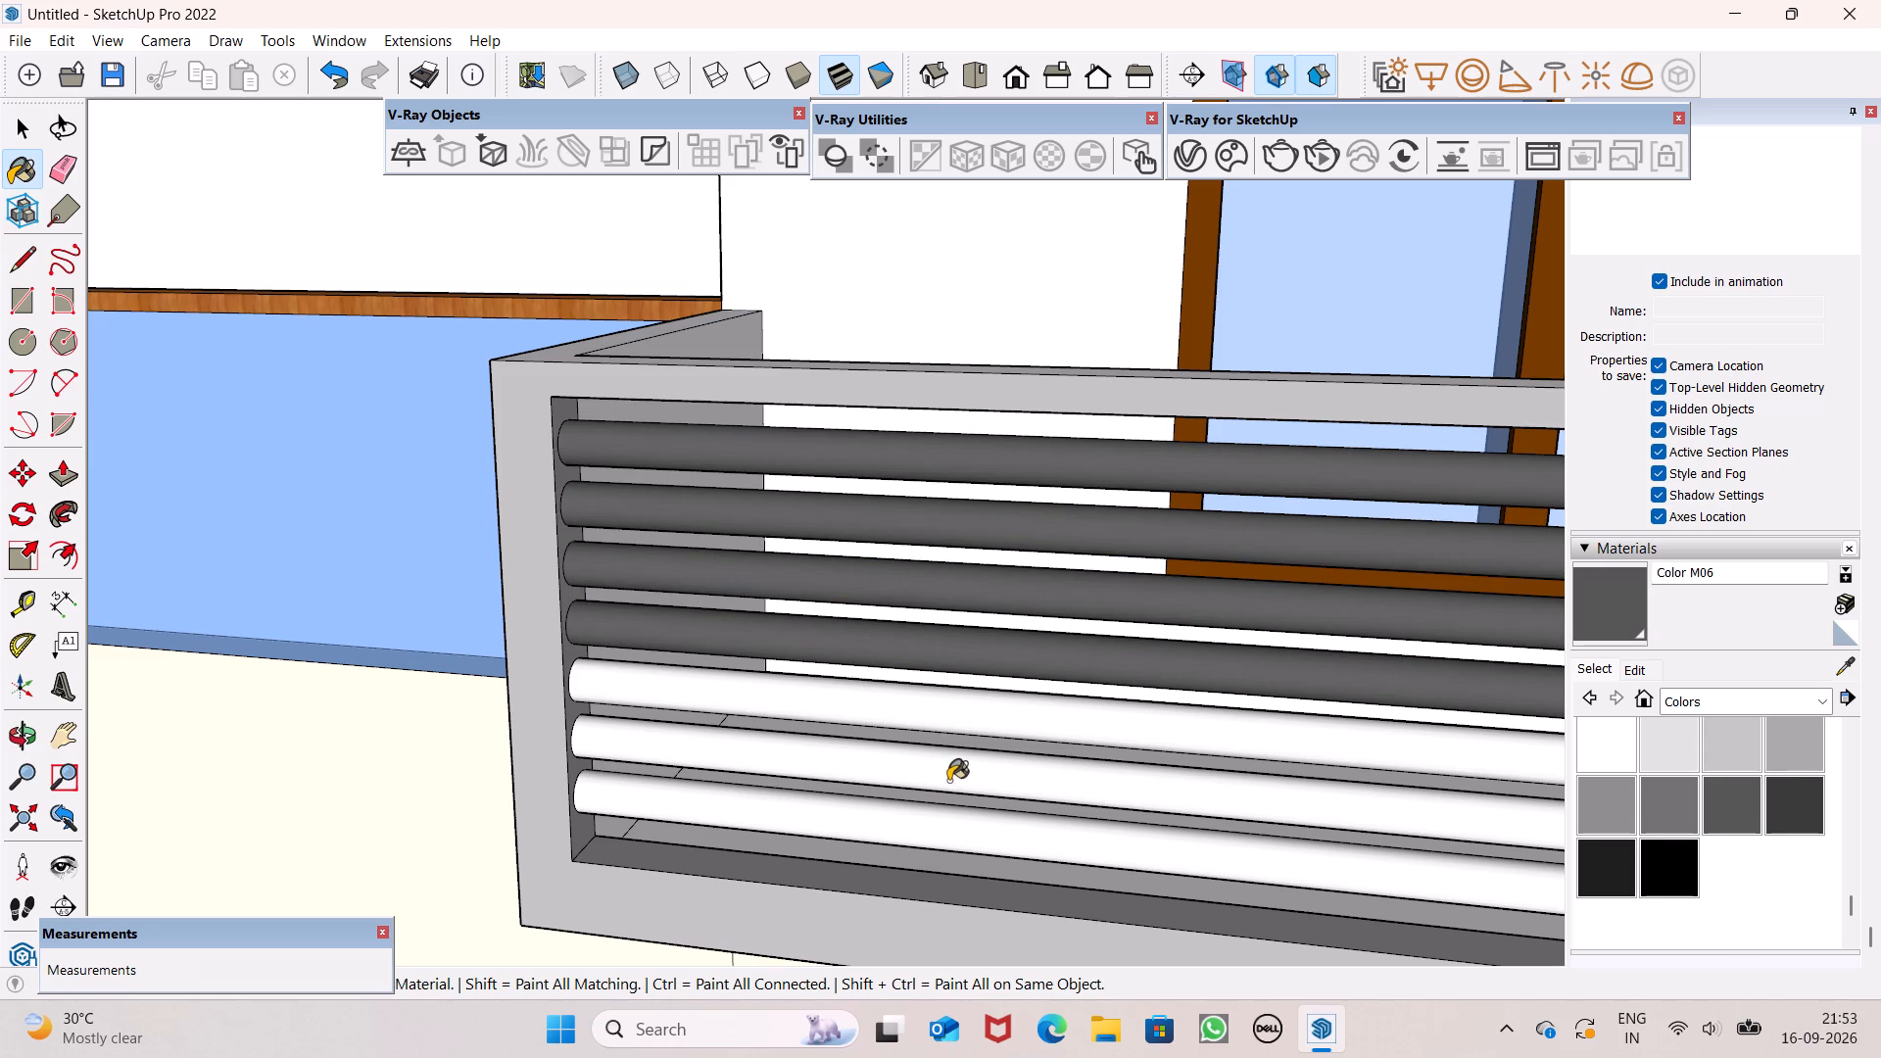
pyautogui.click(954, 777)
pyautogui.click(923, 831)
# Examine the painted slatted balcony and the colours of the whole house exterior.
pyautogui.scroll(-8, 965, 717)
pyautogui.scroll(-3, 1096, 633)
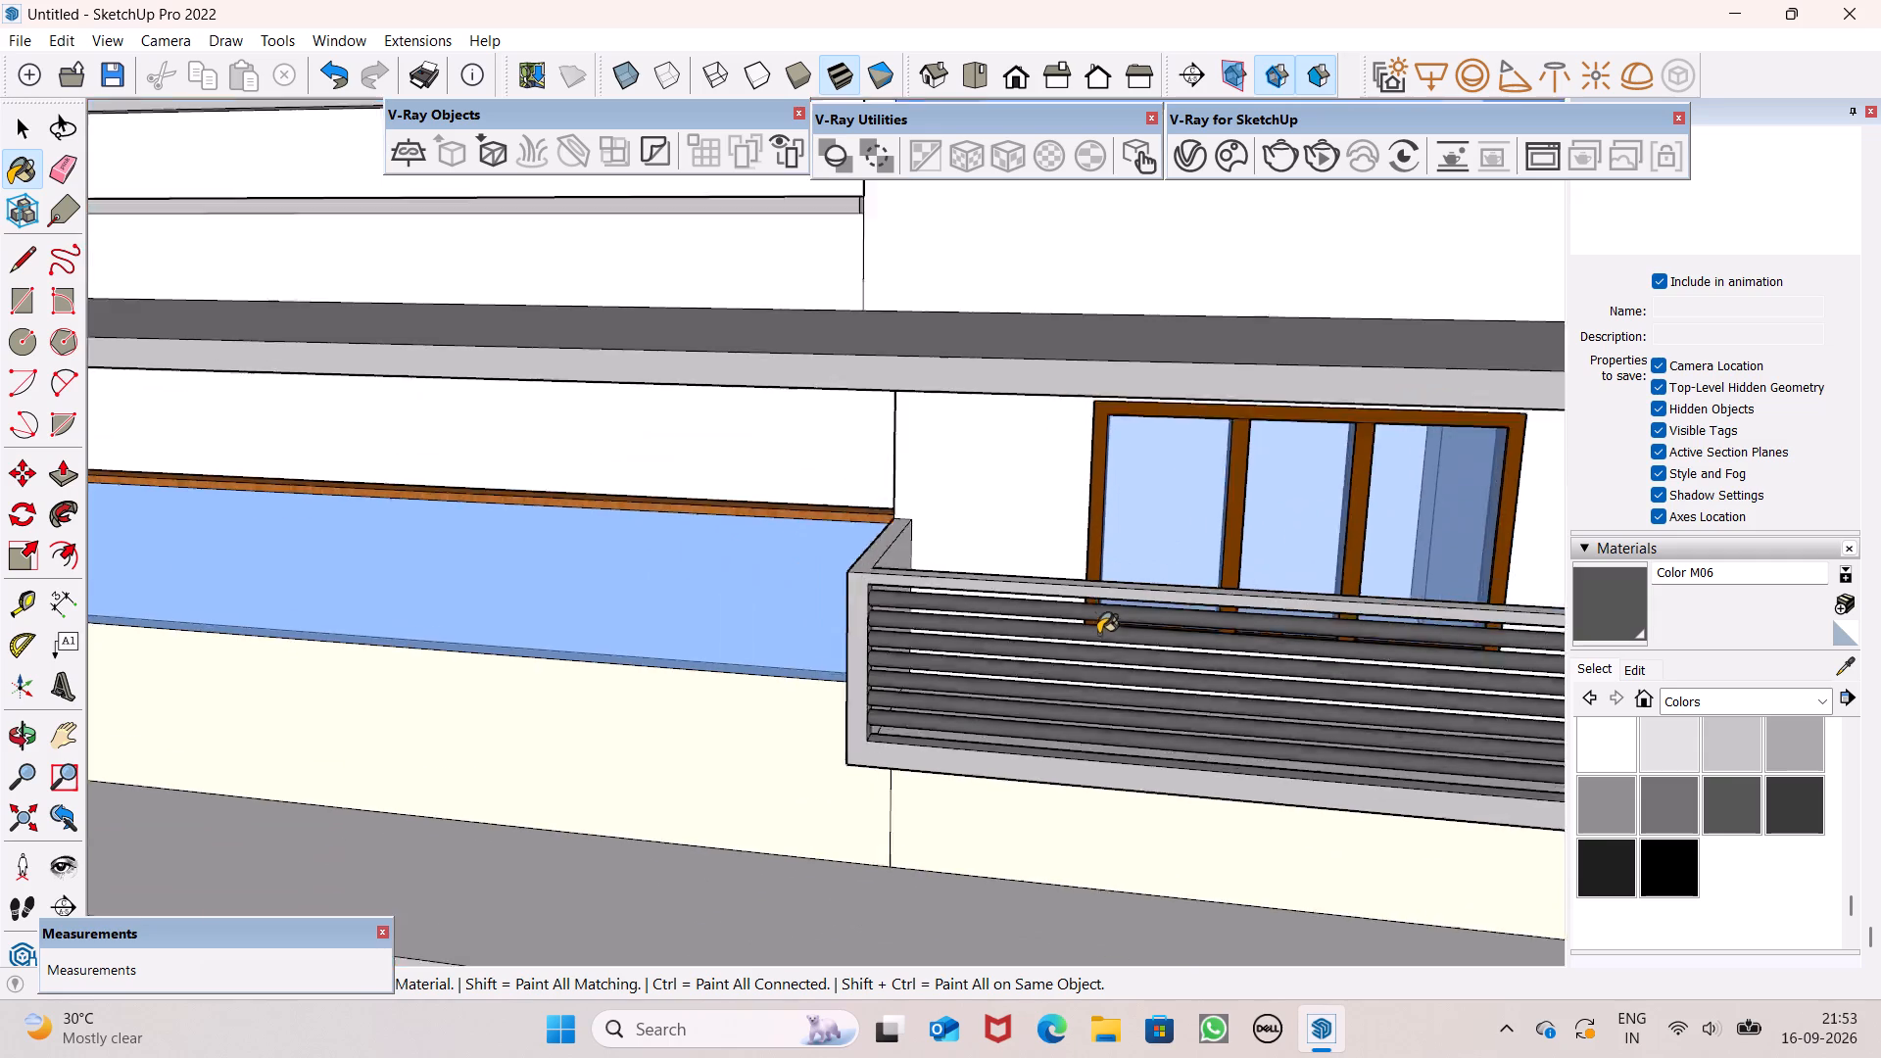
pyautogui.scroll(-10, 1098, 634)
pyautogui.scroll(7, 1384, 675)
pyautogui.scroll(-1, 1408, 698)
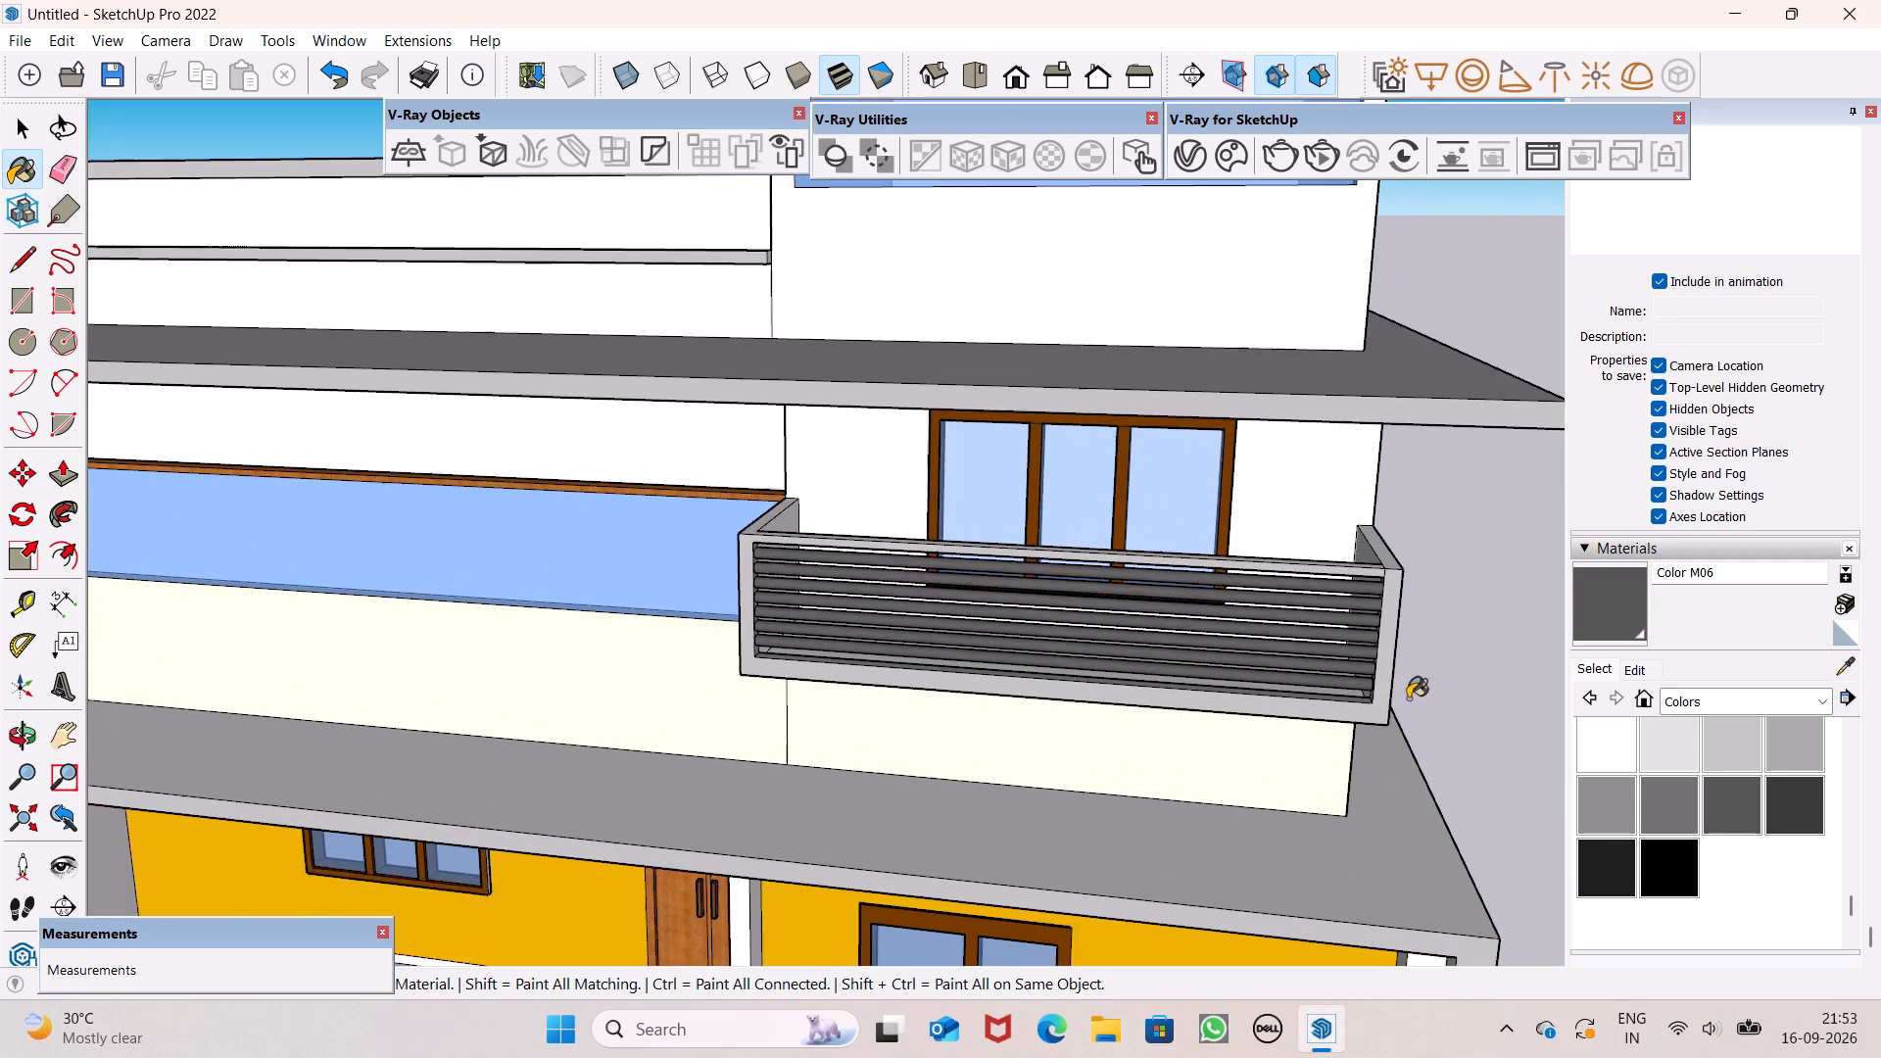
pyautogui.scroll(-2, 1408, 698)
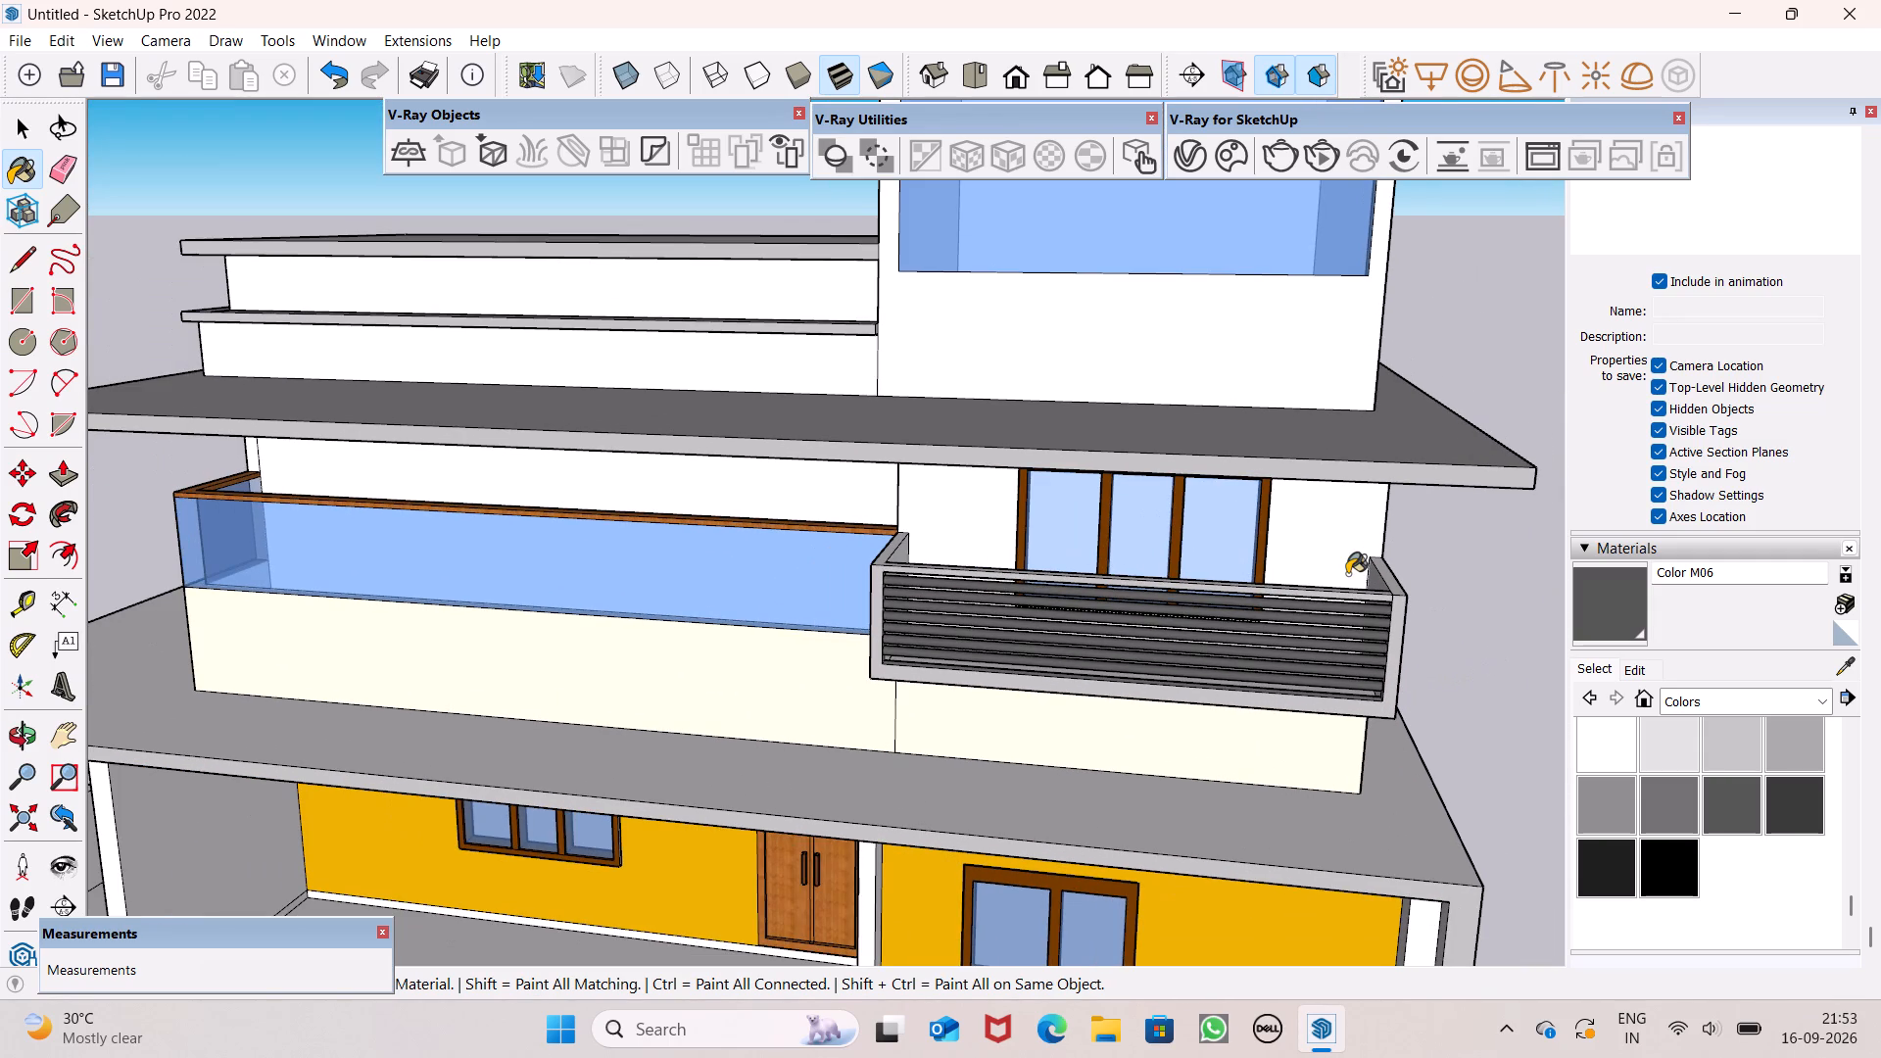
pyautogui.press('space')
pyautogui.scroll(-5, 1531, 540)
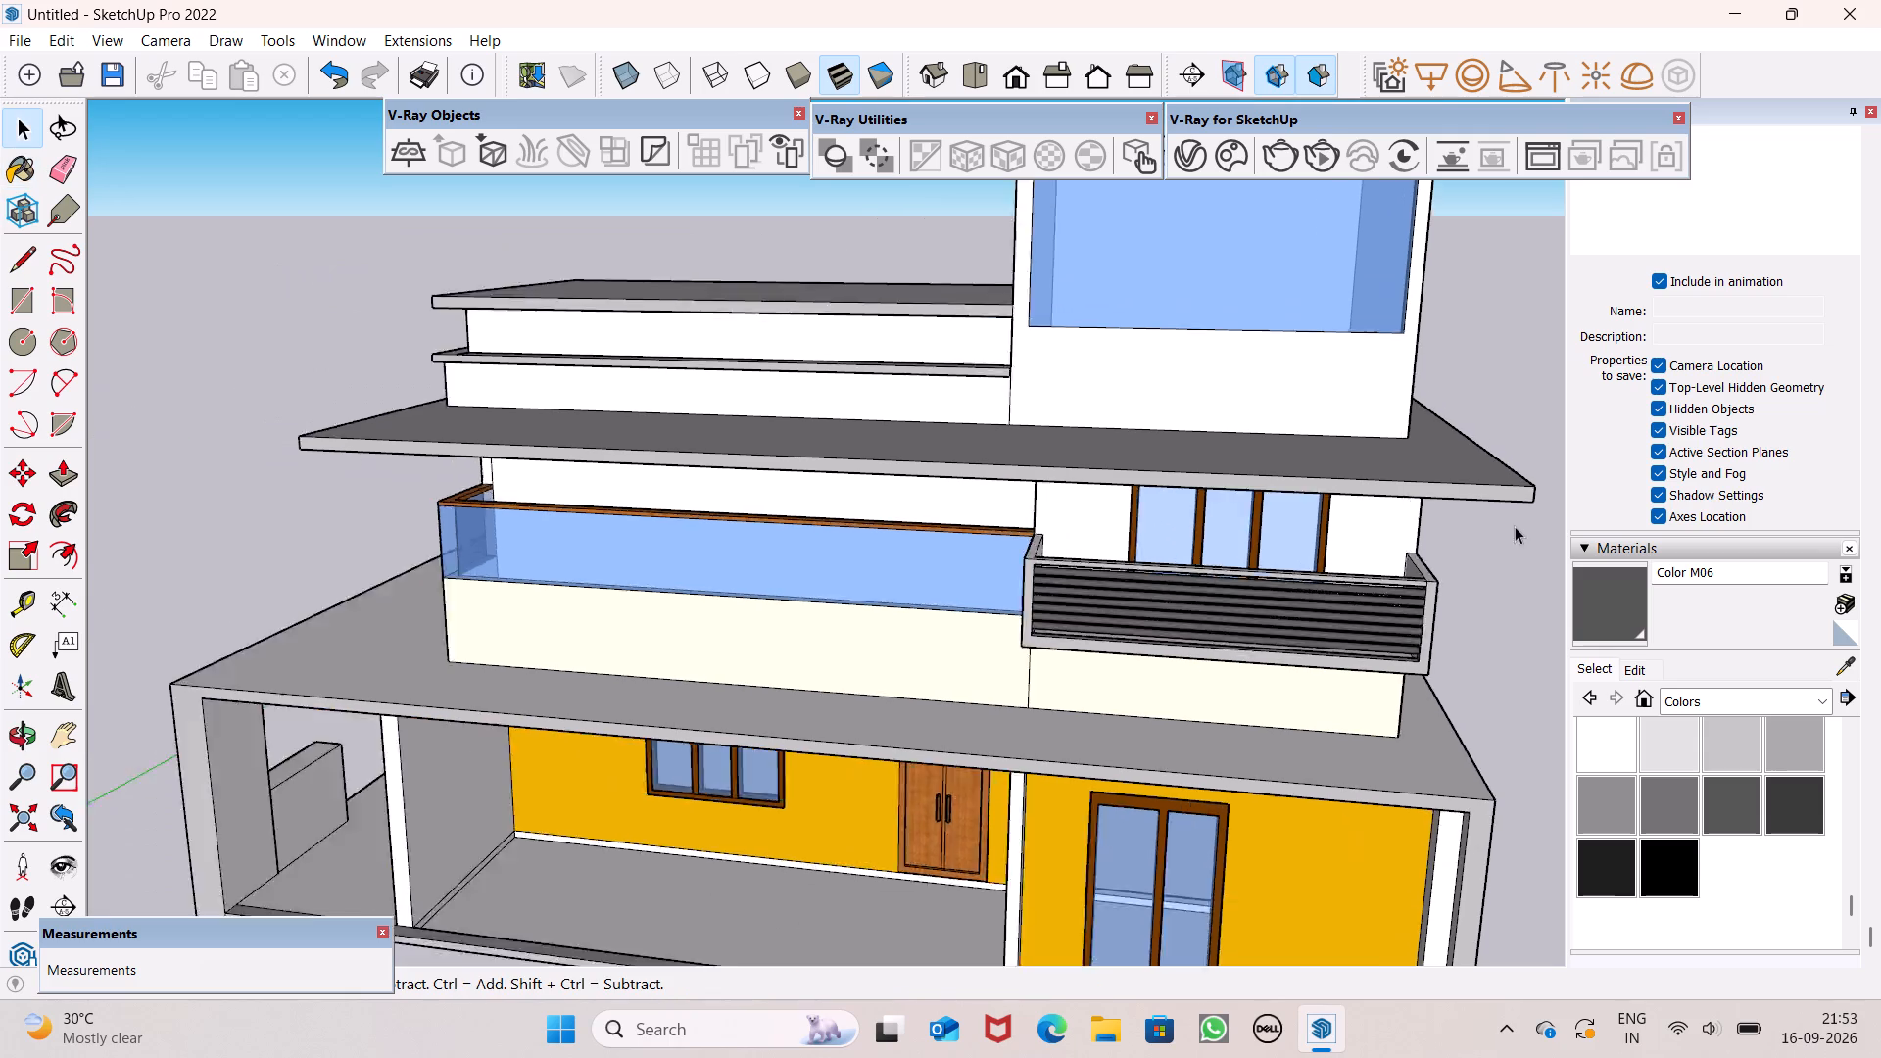
pyautogui.scroll(-1, 1515, 526)
pyautogui.scroll(-8, 1366, 440)
pyautogui.moveTo(1303, 562); pyautogui.dragTo(1409, 747, button='middle')
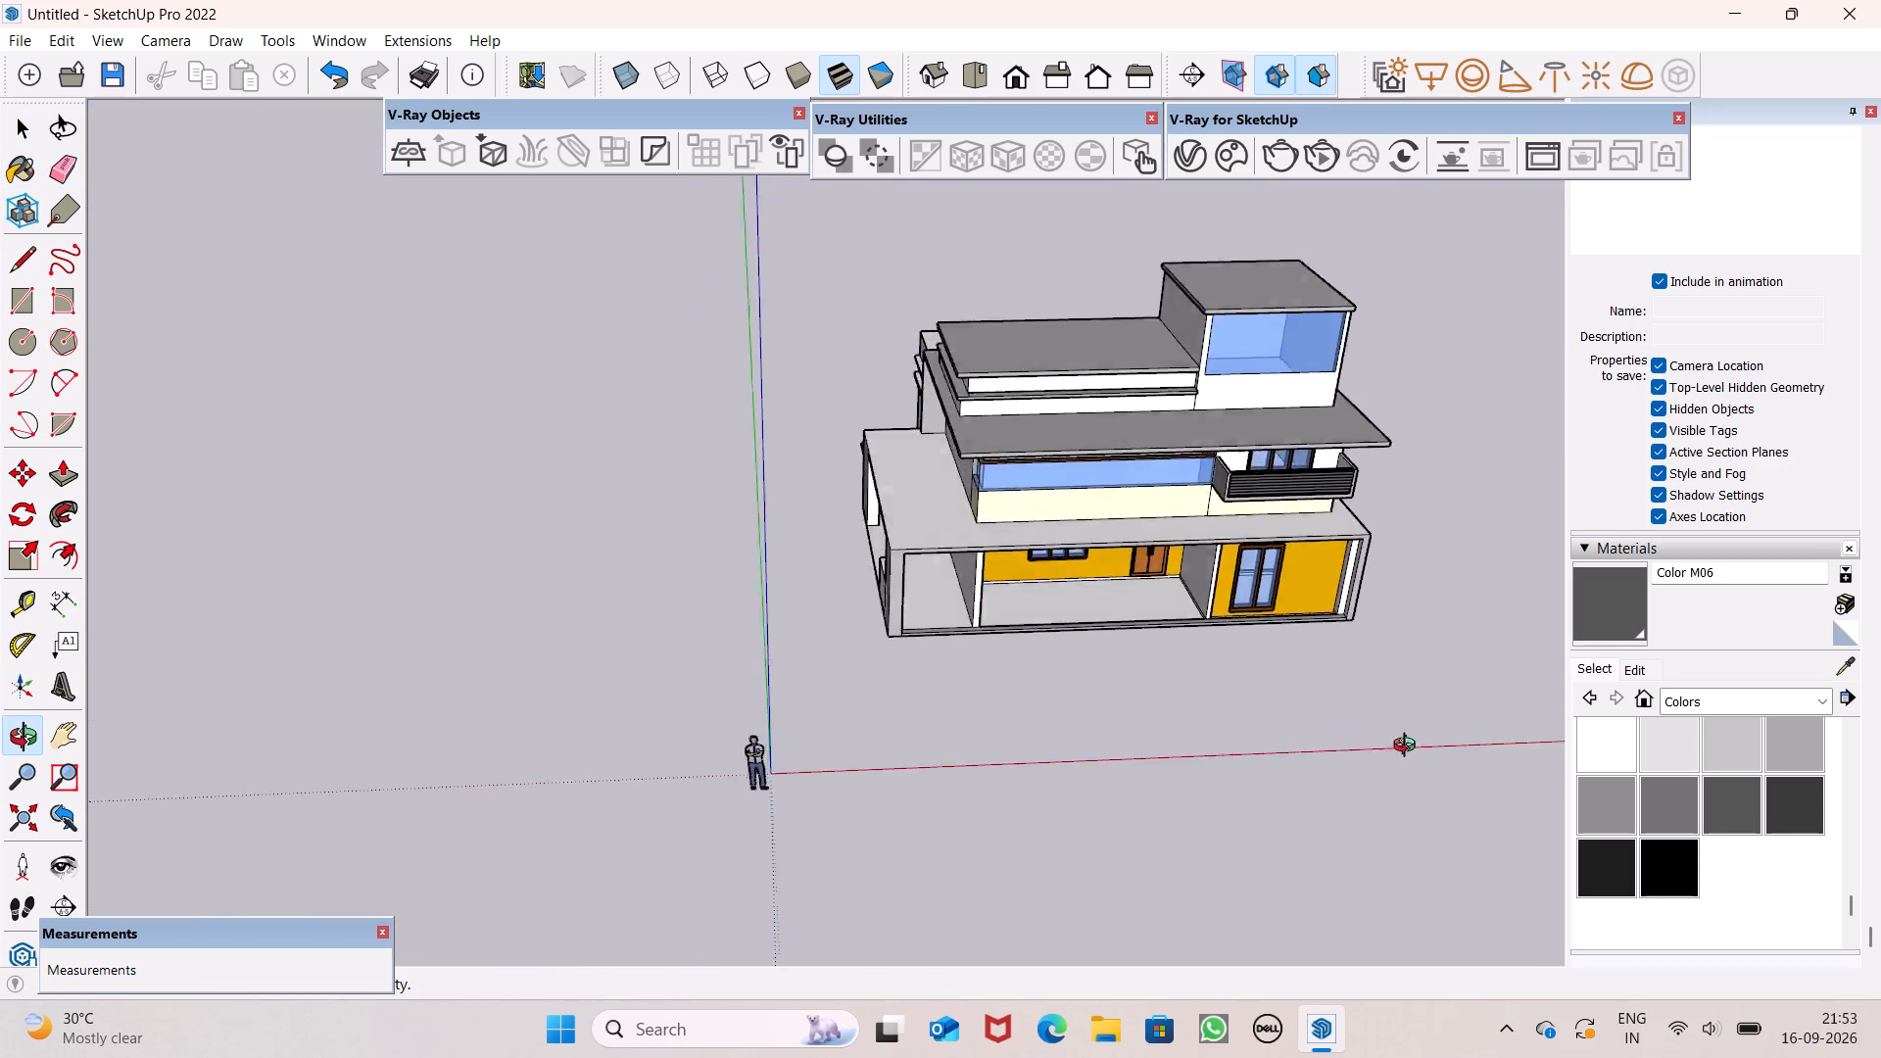
# Paint the car-porch side of the ground-floor partition wall with Color D06 from the Colors collection.
pyautogui.moveTo(1409, 747); pyautogui.dragTo(1348, 645, button='middle')
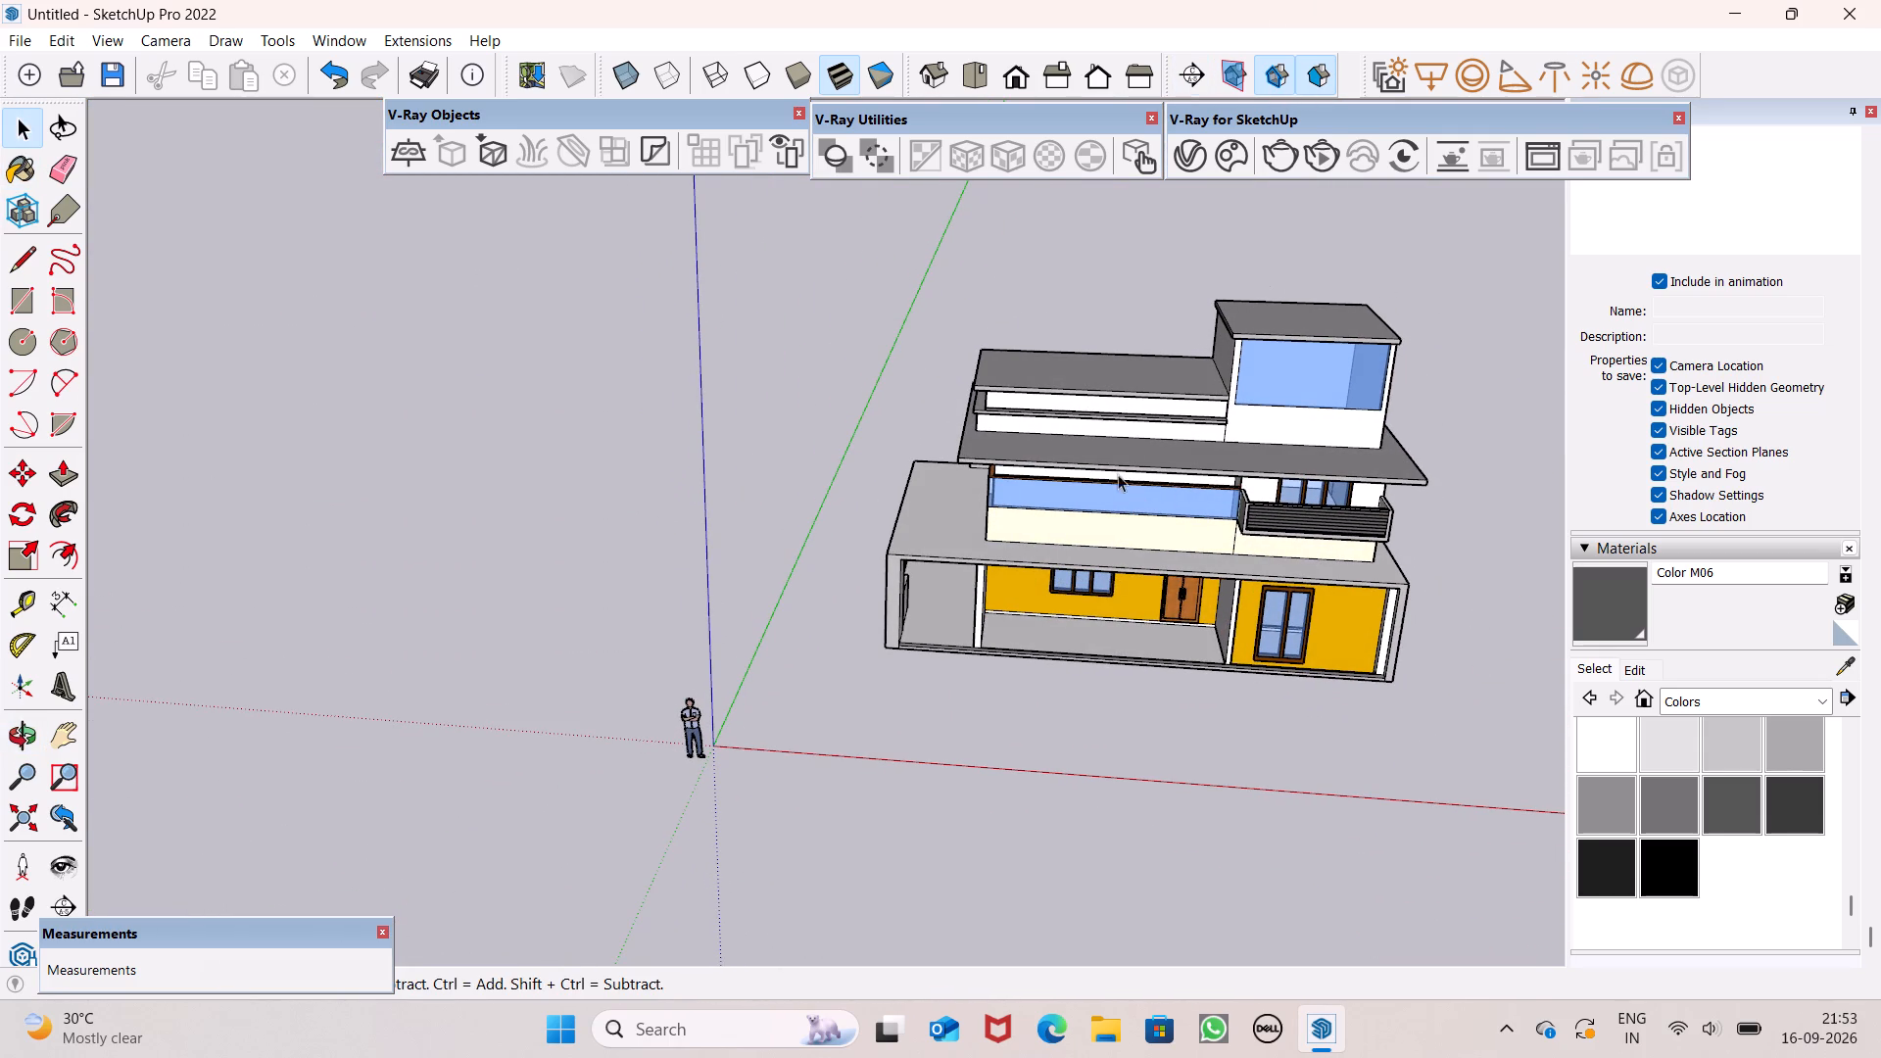
pyautogui.moveTo(1115, 507); pyautogui.dragTo(1210, 369, button='middle')
pyautogui.scroll(1, 1115, 522)
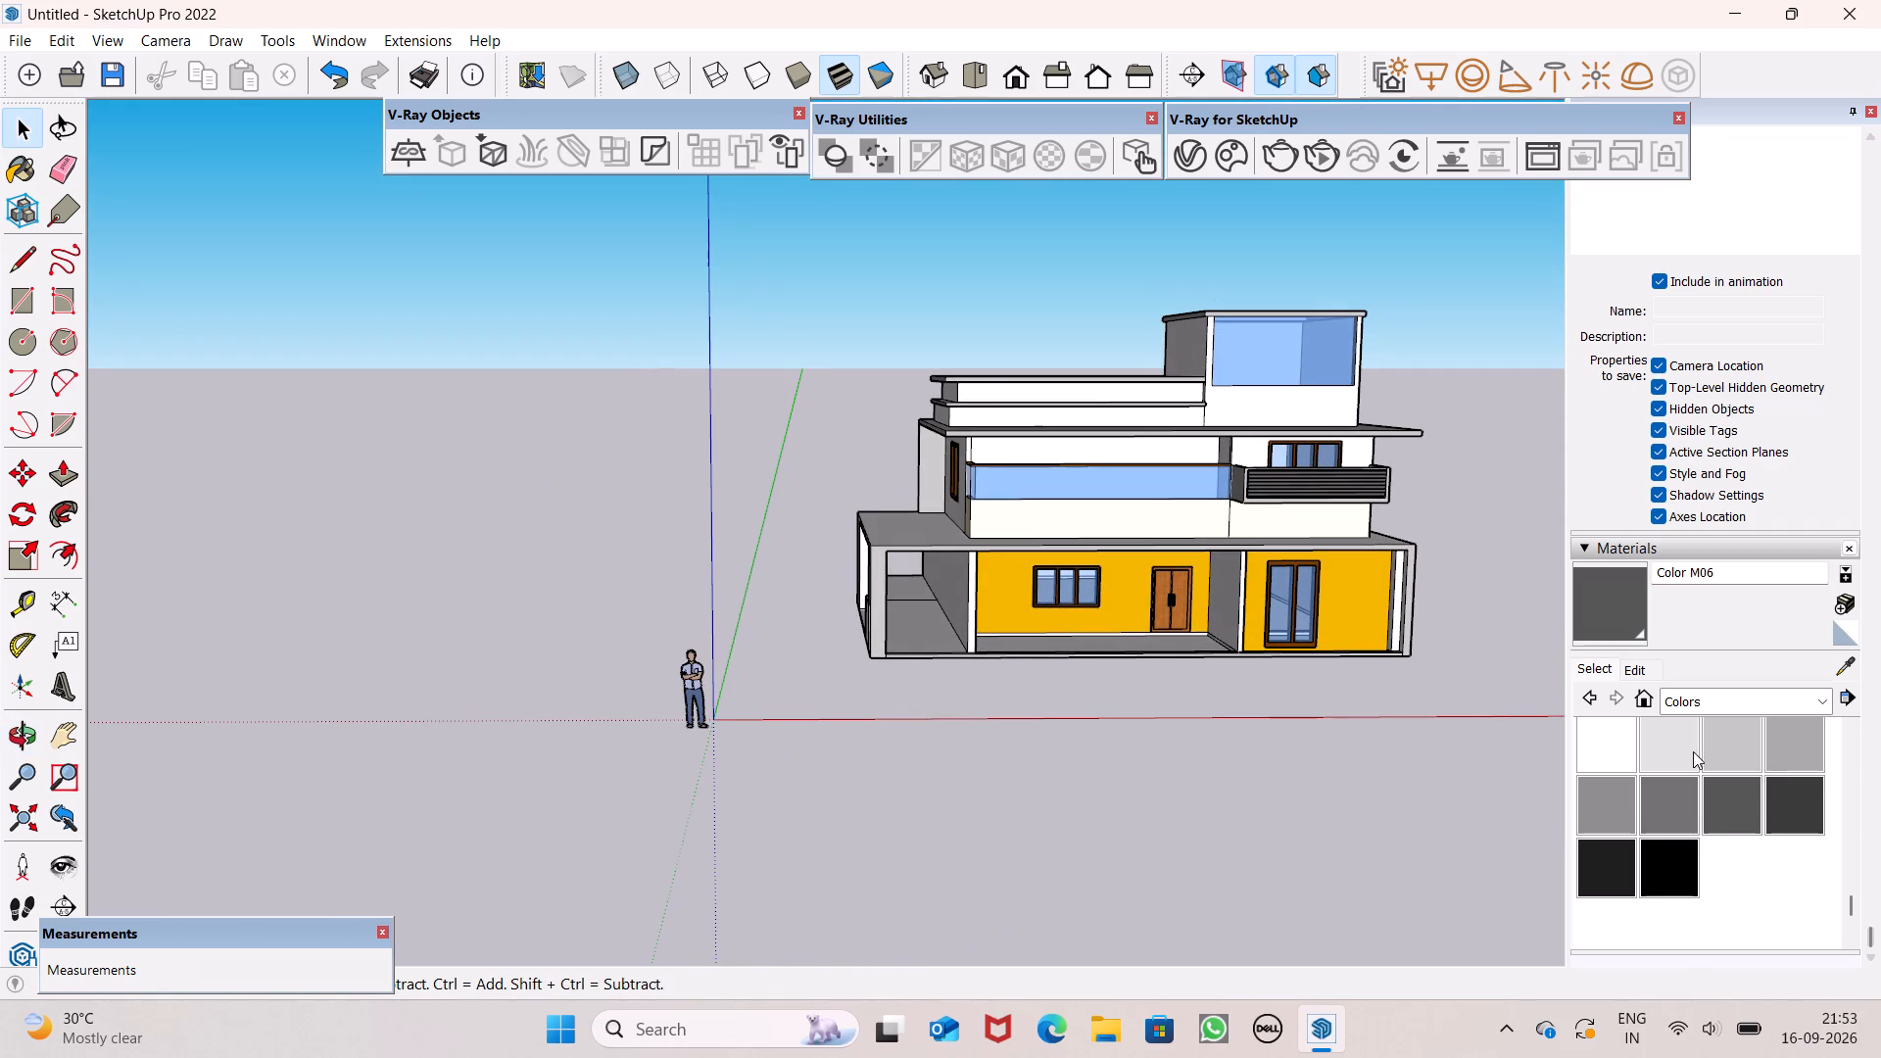
pyautogui.scroll(7, 1704, 804)
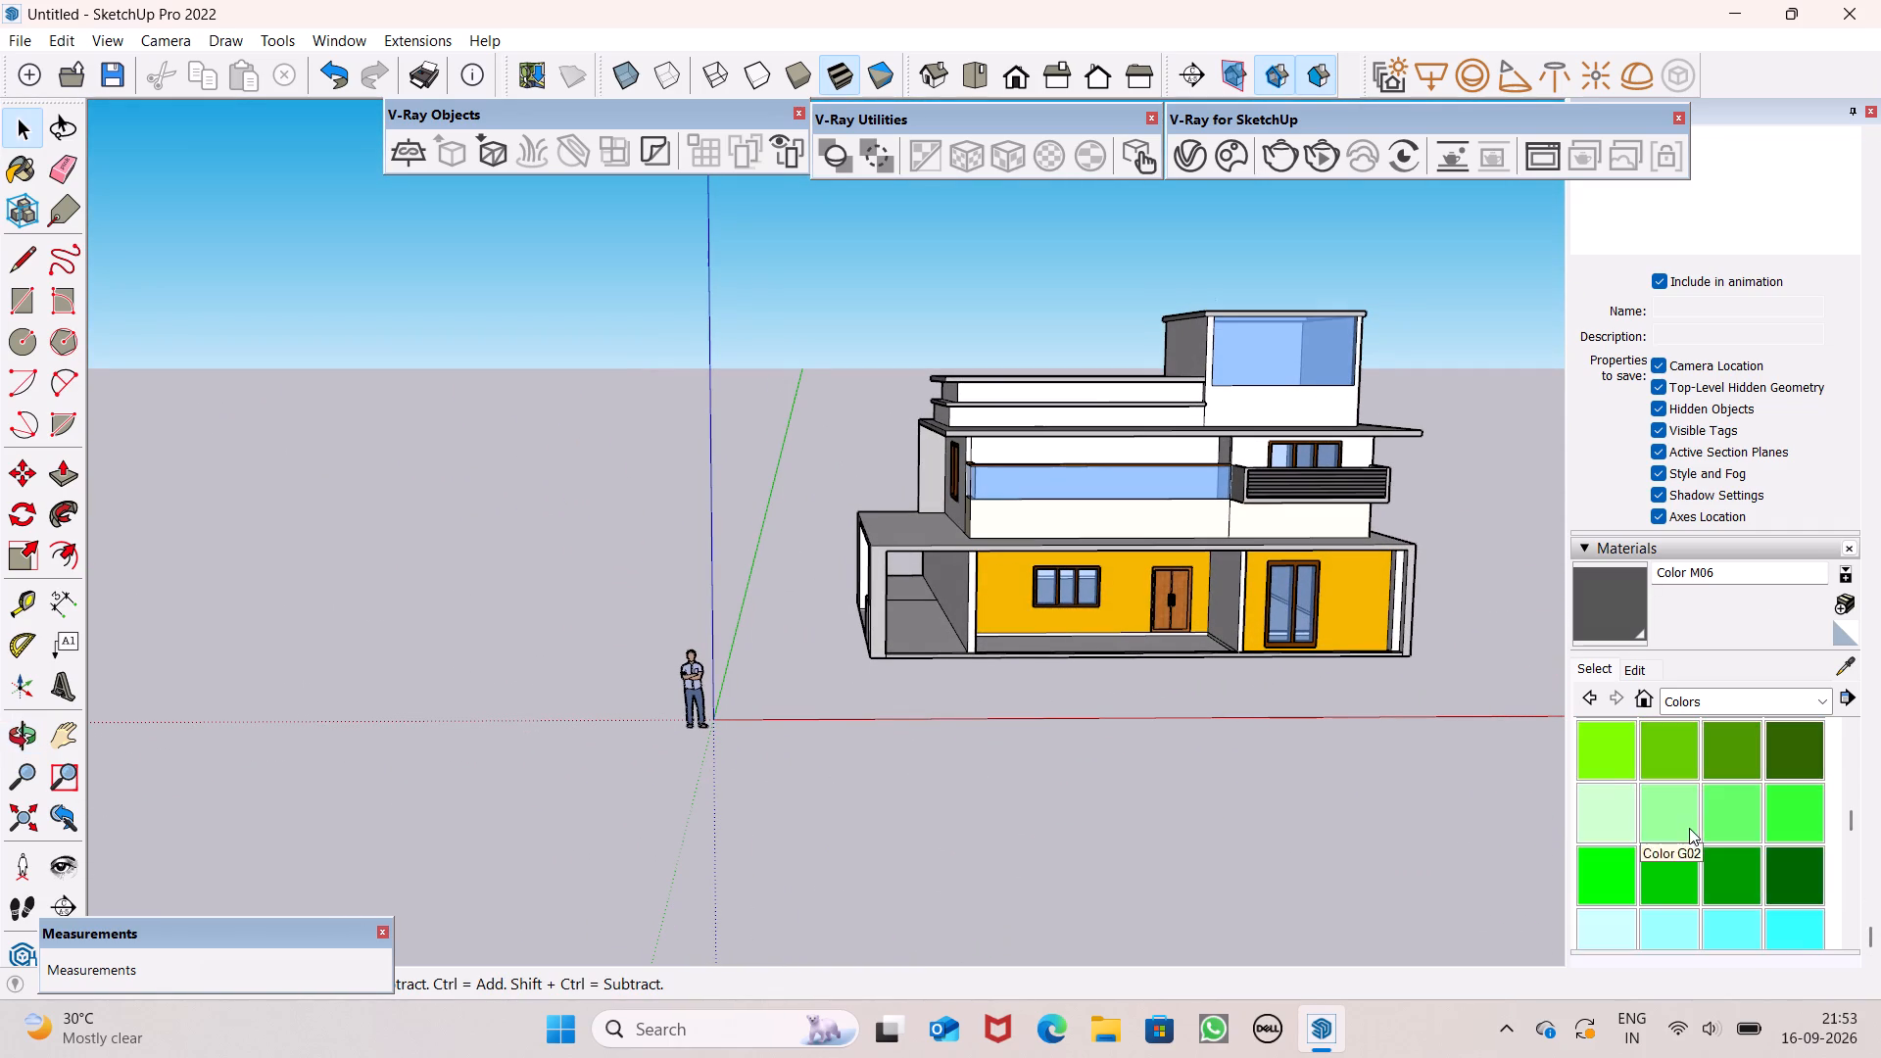
pyautogui.scroll(3, 1689, 828)
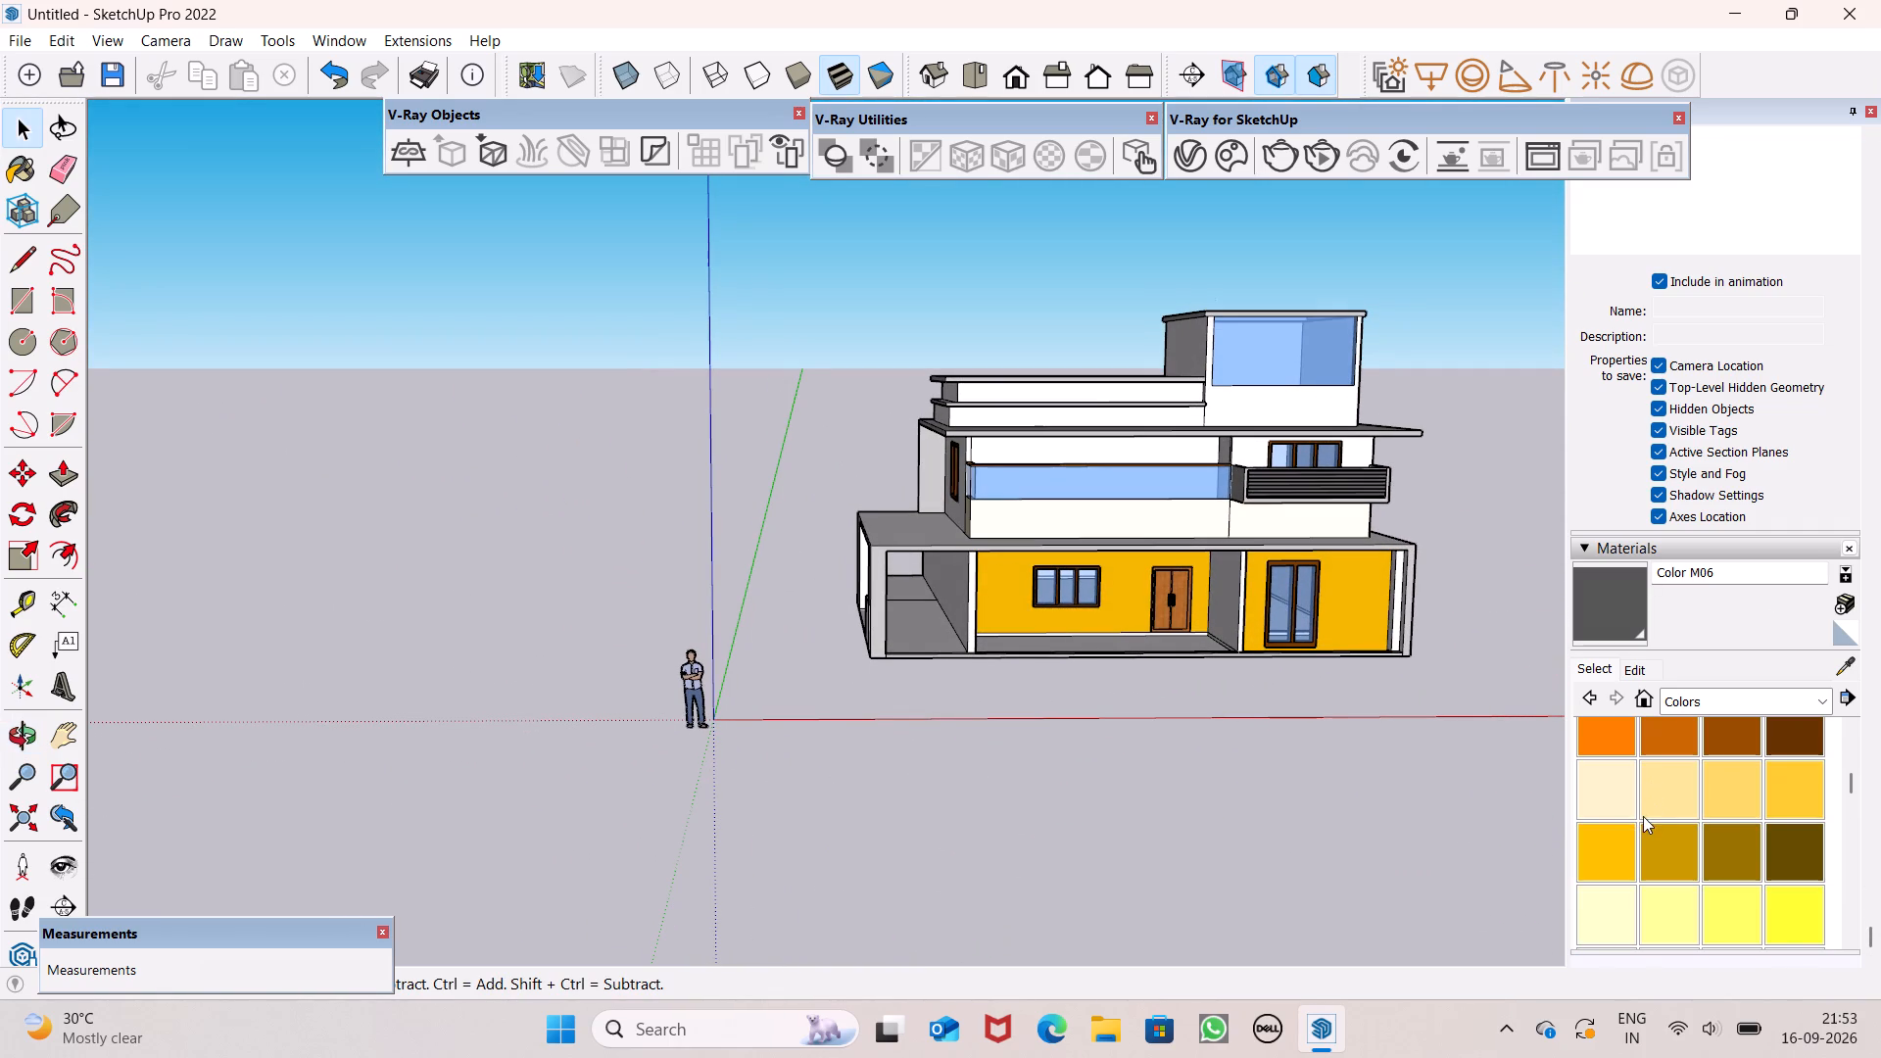
pyautogui.click(1661, 850)
pyautogui.scroll(8, 955, 573)
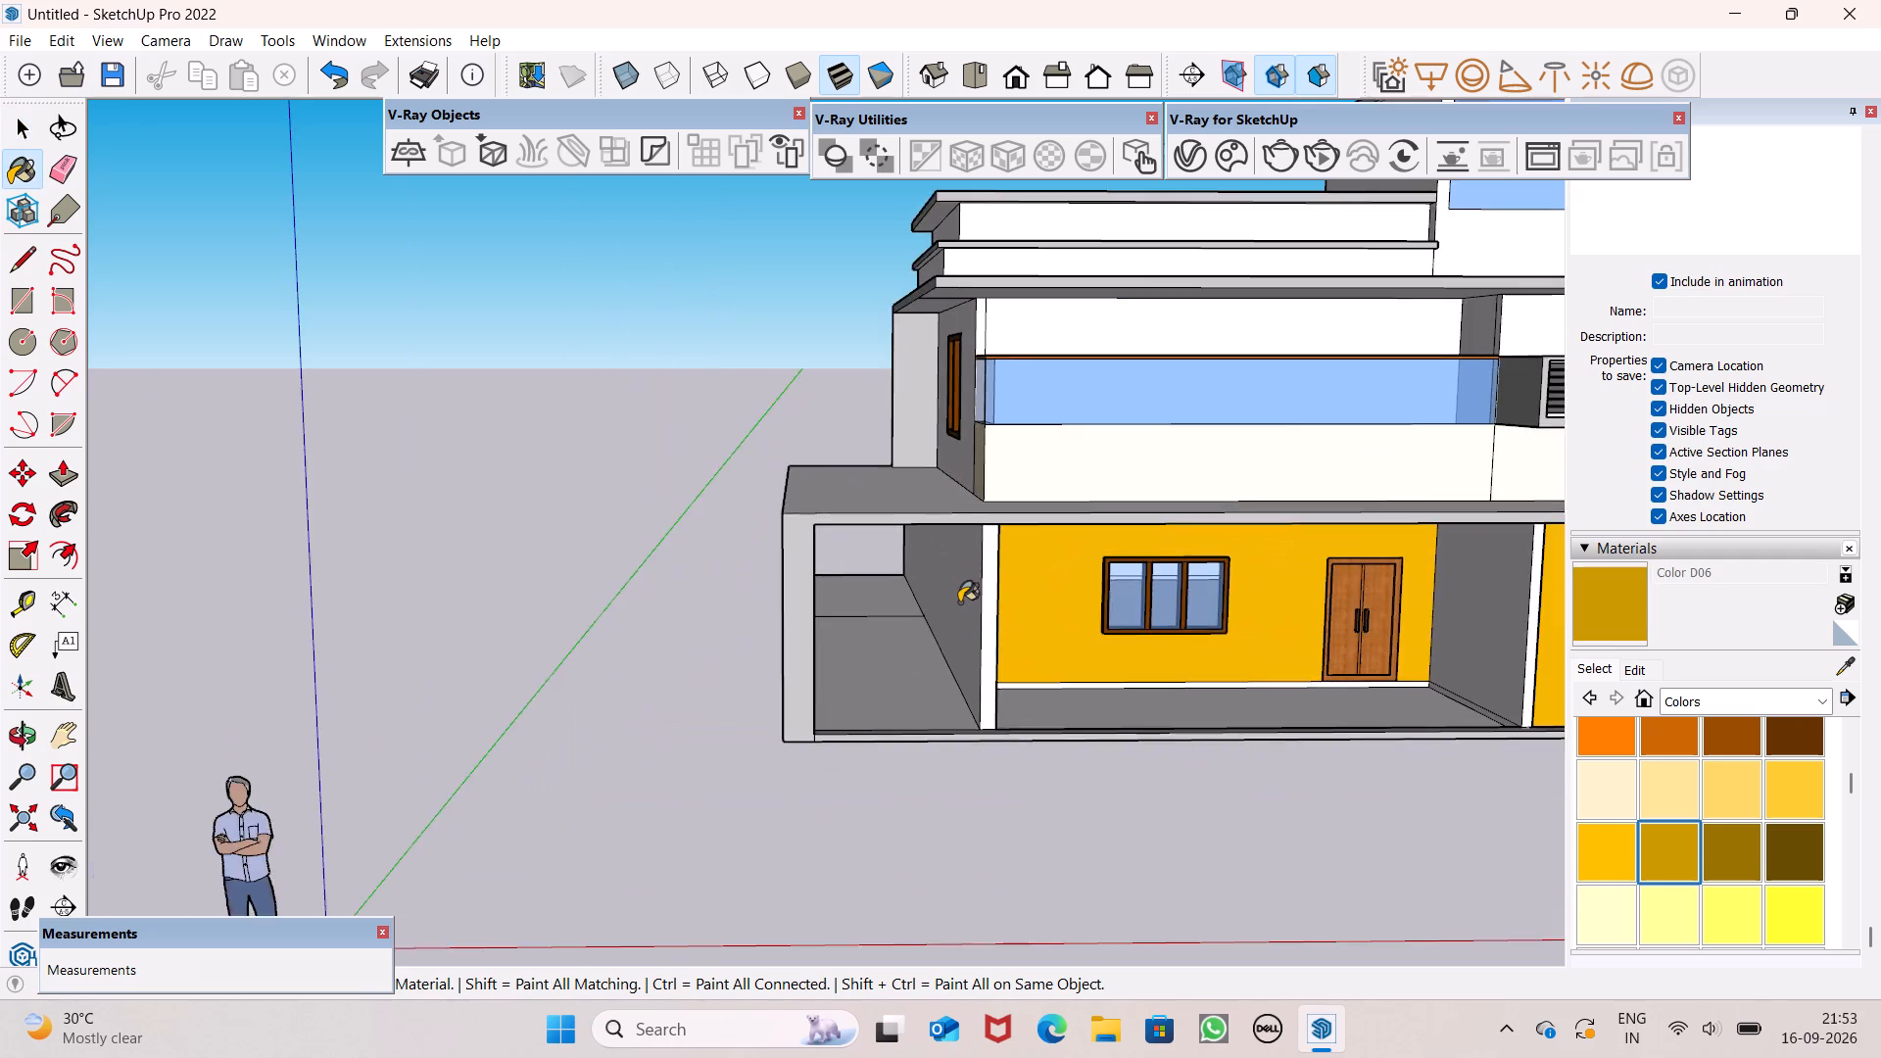
pyautogui.scroll(3, 959, 602)
pyautogui.click(961, 607)
# Paint both inner side walls of the entrance veranda, flanking the window and door, with Color D06.
pyautogui.moveTo(1074, 641); pyautogui.dragTo(1314, 605, button='middle')
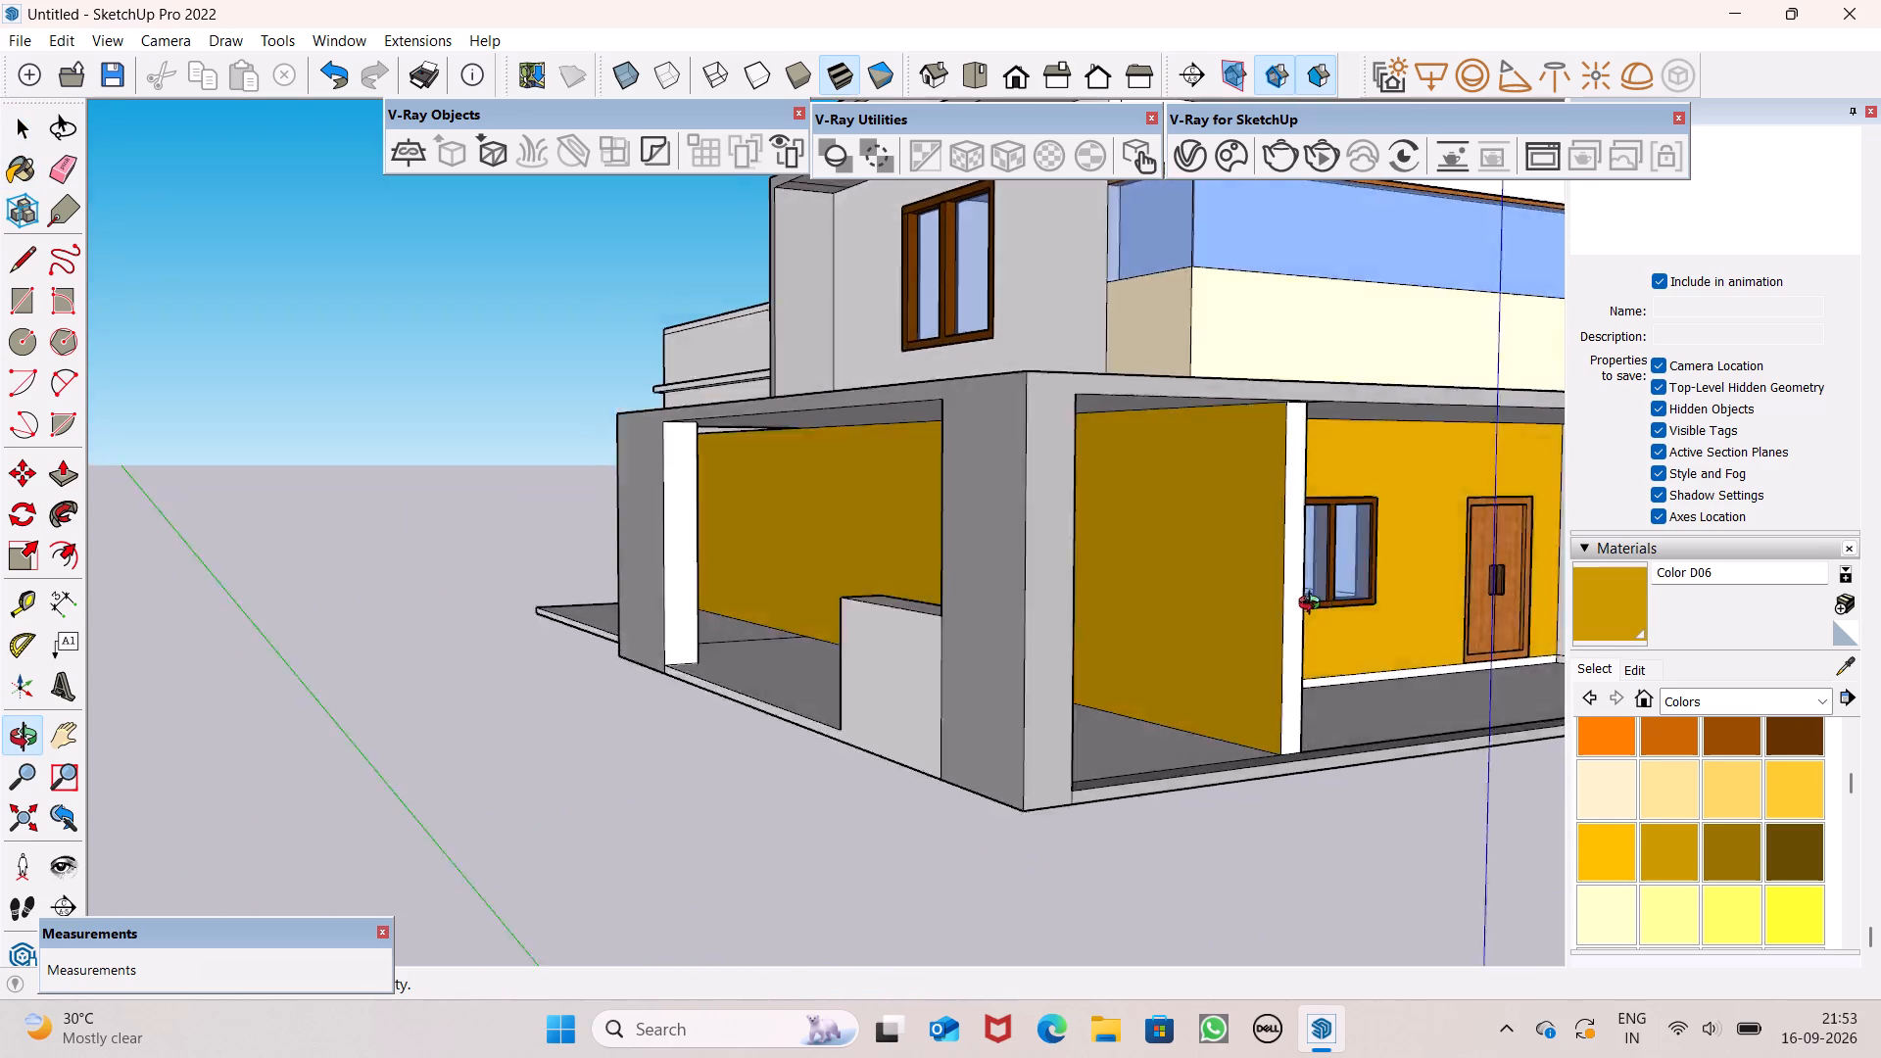
pyautogui.moveTo(1314, 605); pyautogui.dragTo(1093, 613, button='middle')
pyautogui.scroll(1, 1035, 601)
pyautogui.scroll(-6, 894, 562)
pyautogui.scroll(-4, 1014, 564)
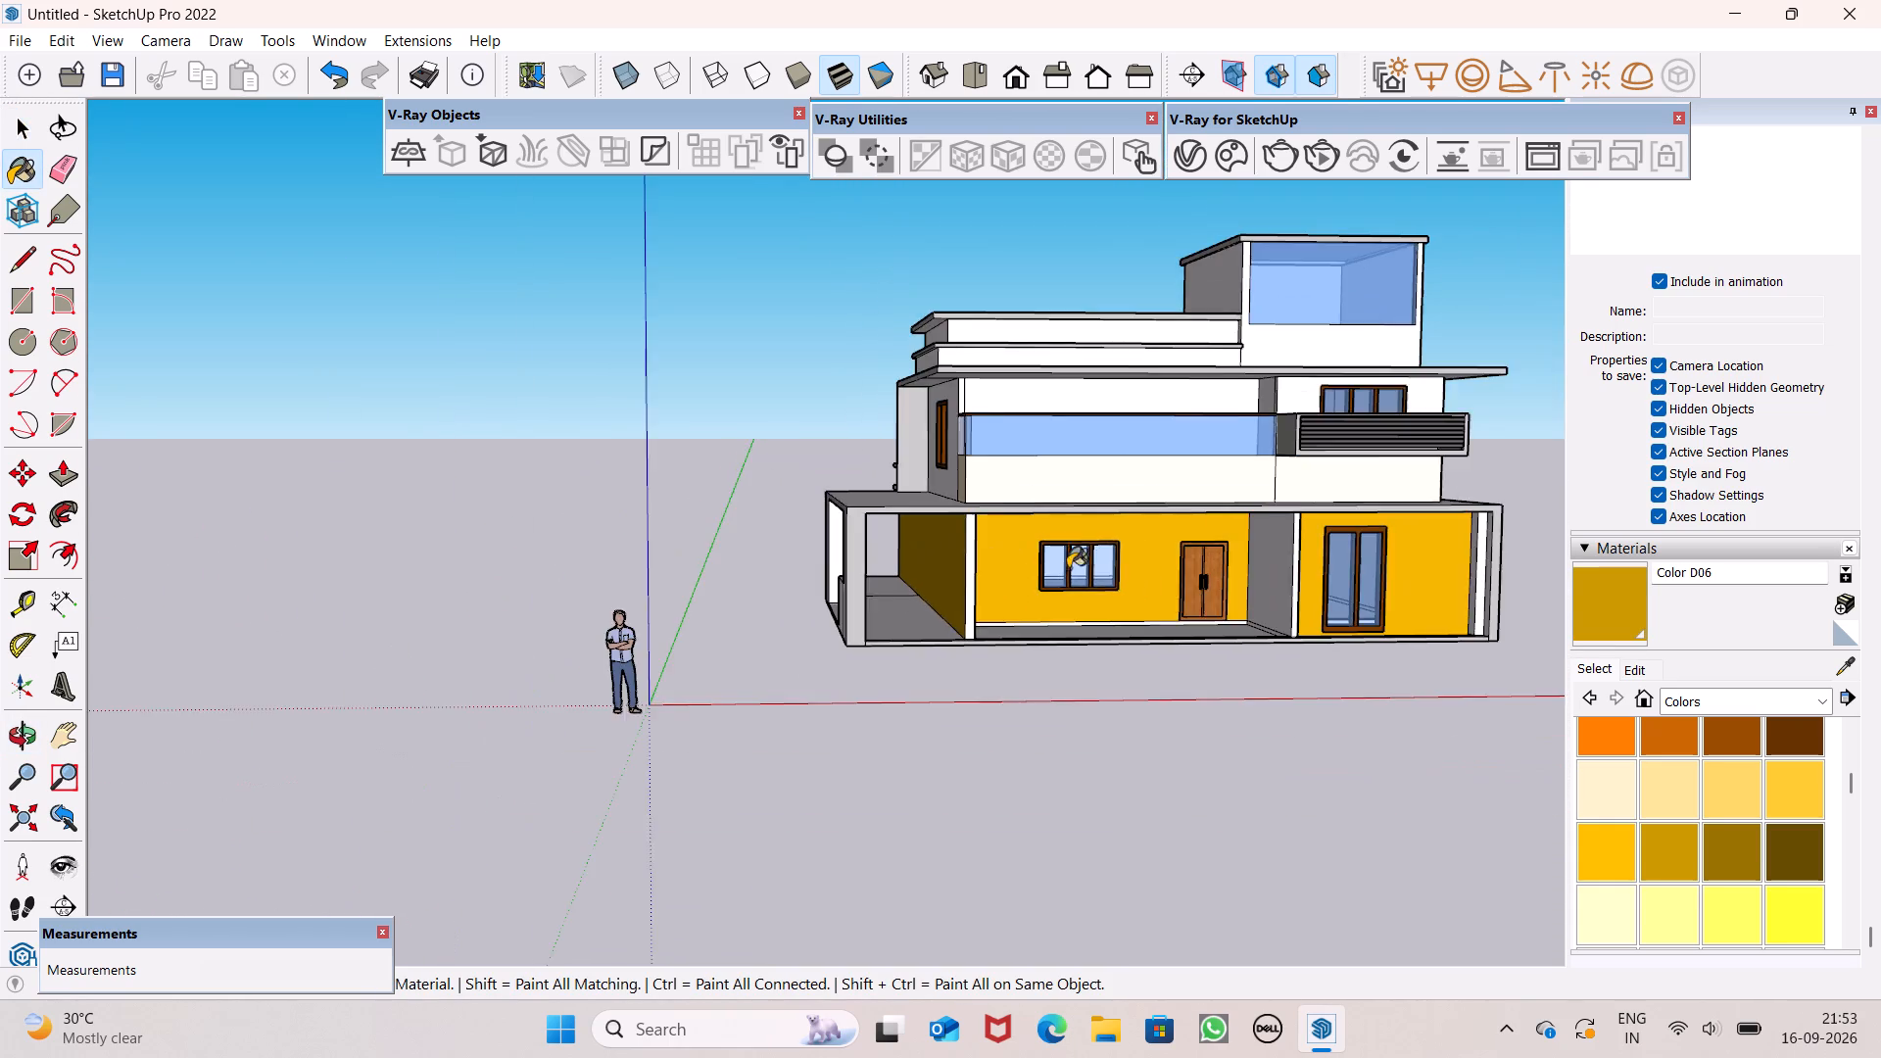
pyautogui.moveTo(1278, 601); pyautogui.dragTo(1019, 593, button='middle')
pyautogui.scroll(4, 1132, 588)
pyautogui.moveTo(1211, 632); pyautogui.dragTo(1213, 634, button='middle')
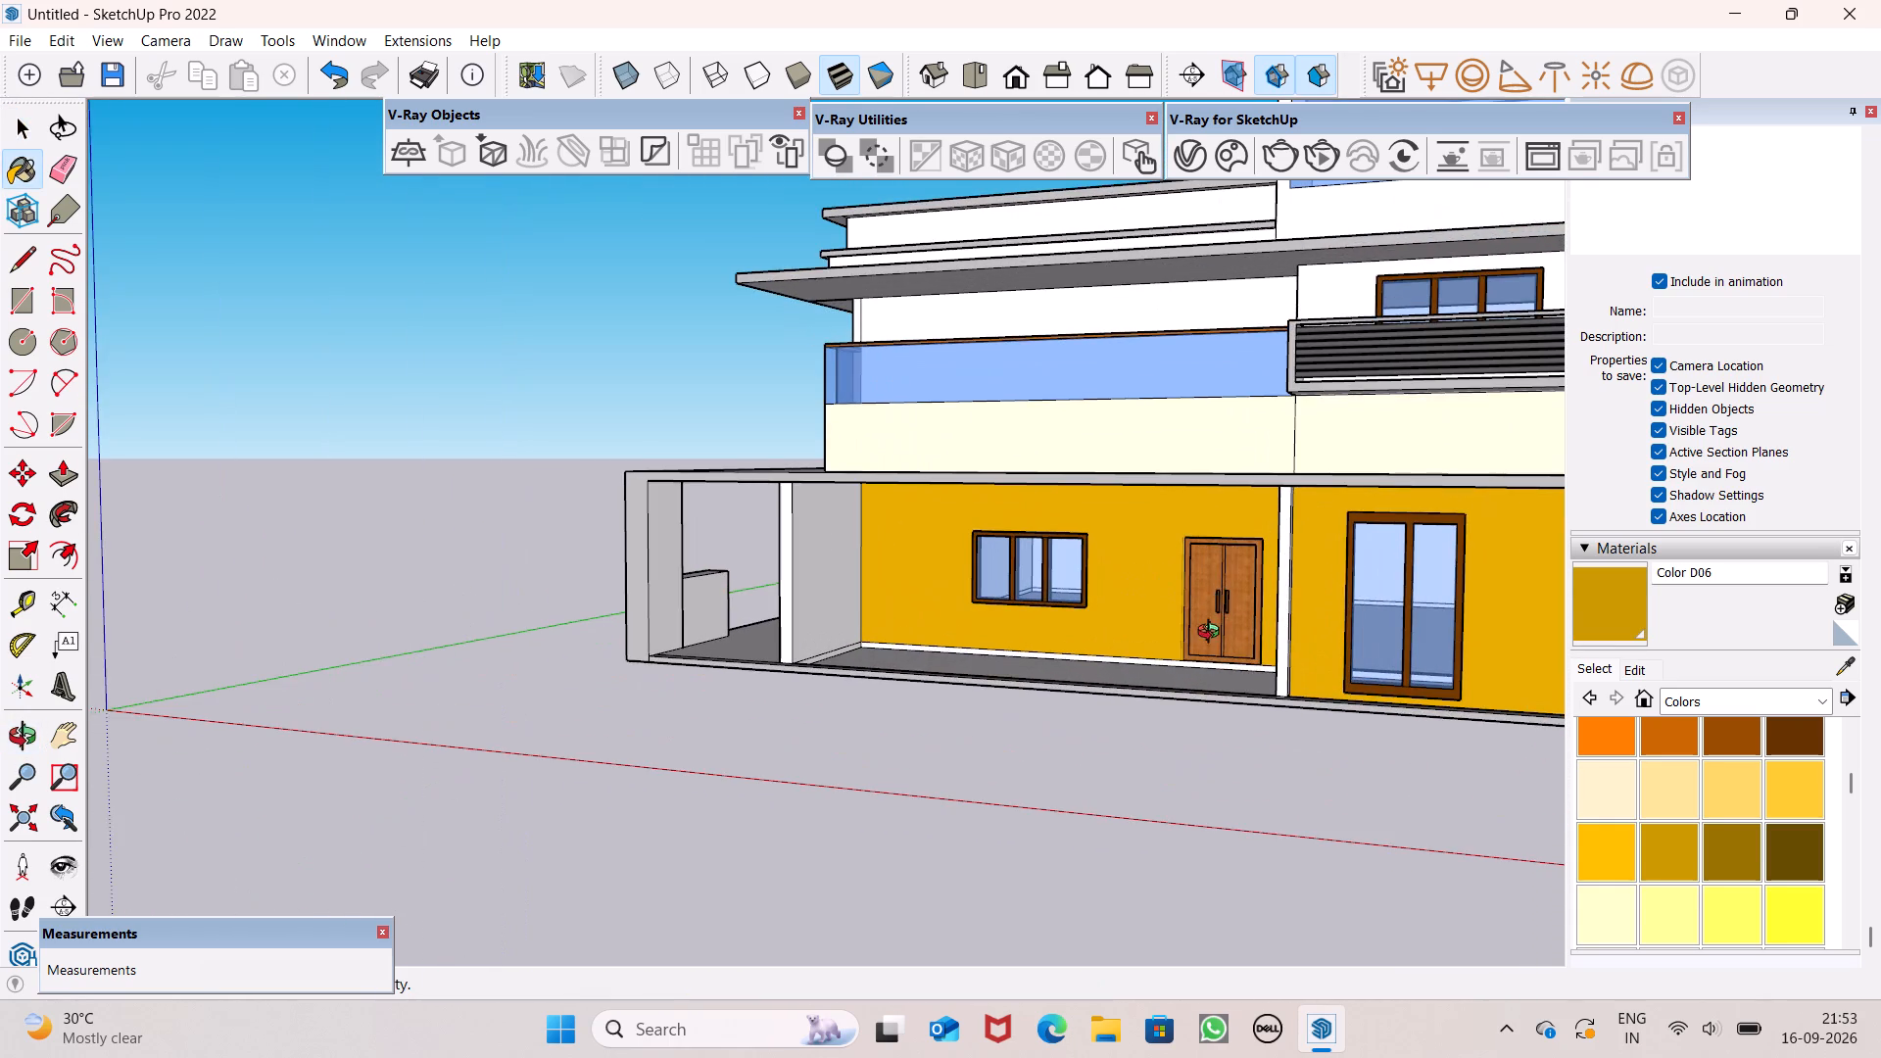
pyautogui.moveTo(1213, 634); pyautogui.dragTo(1524, 621, button='middle')
pyautogui.scroll(5, 1336, 573)
pyautogui.click(1230, 586)
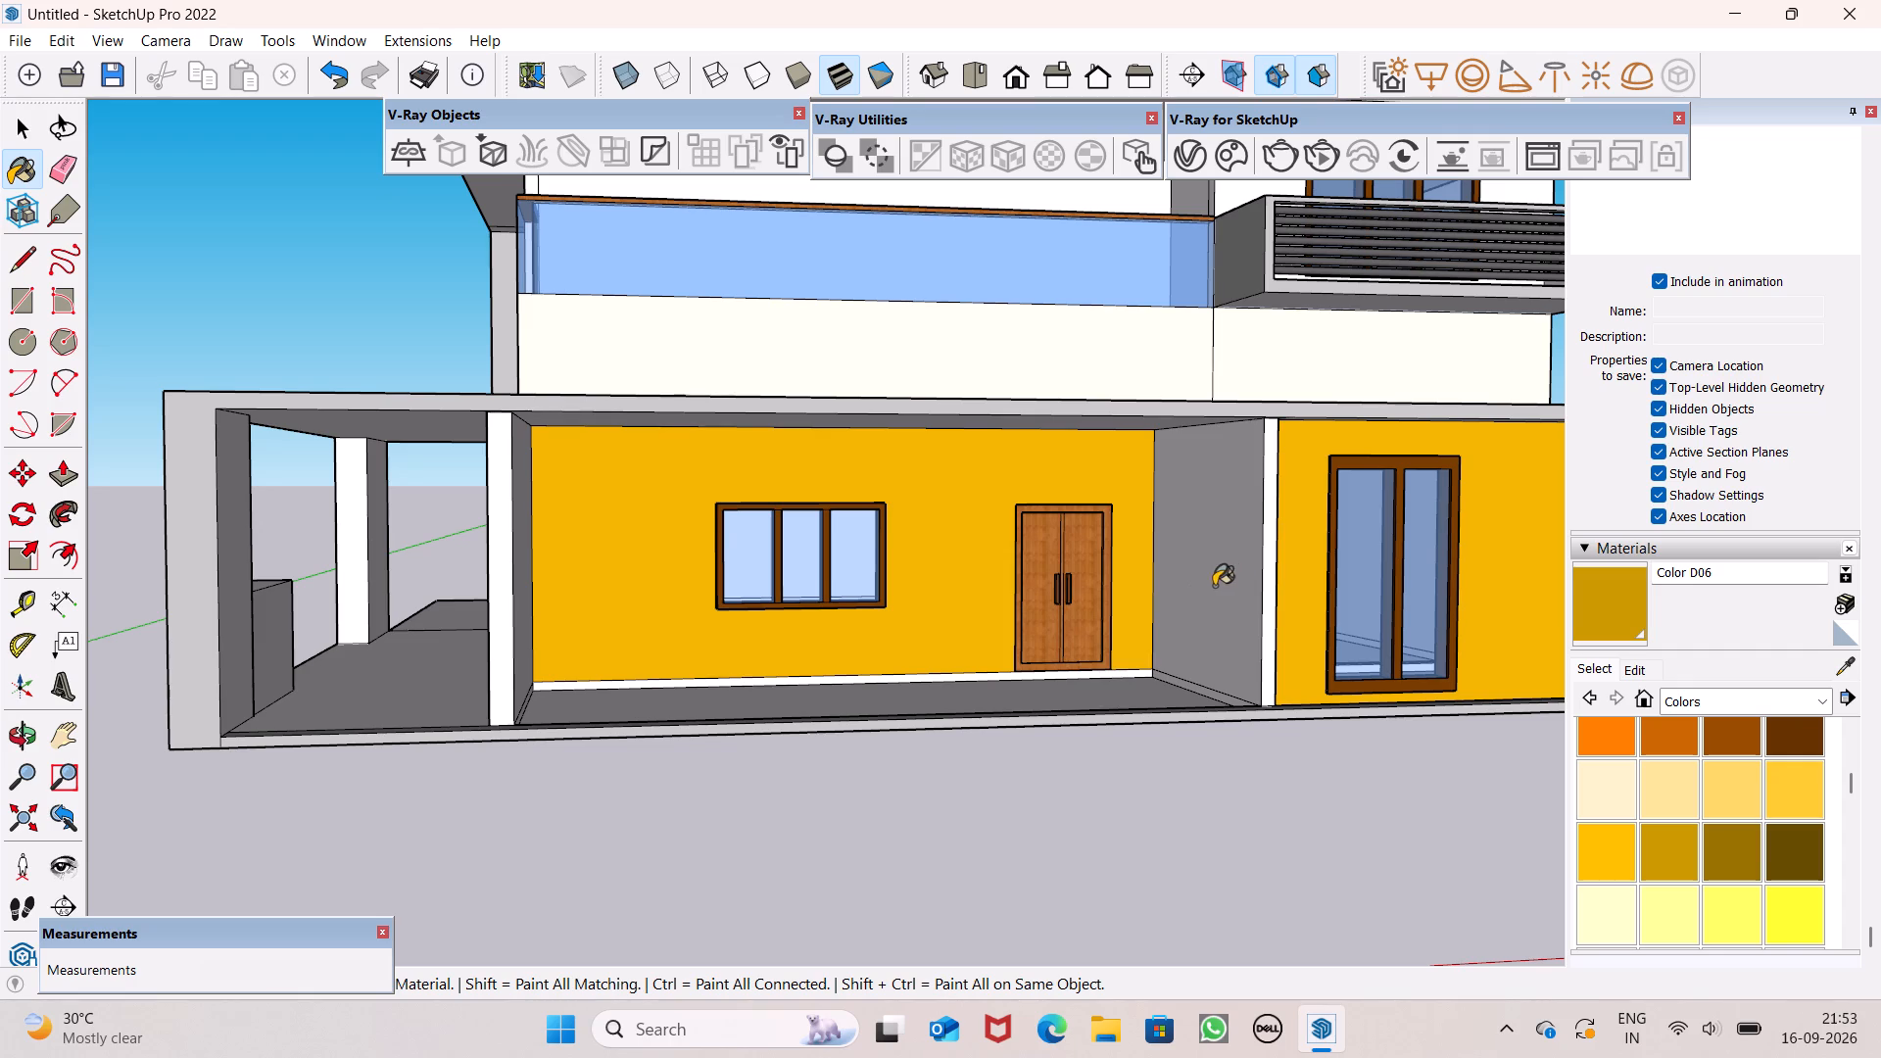
pyautogui.moveTo(1192, 627); pyautogui.dragTo(950, 667, button='middle')
pyautogui.click(438, 606)
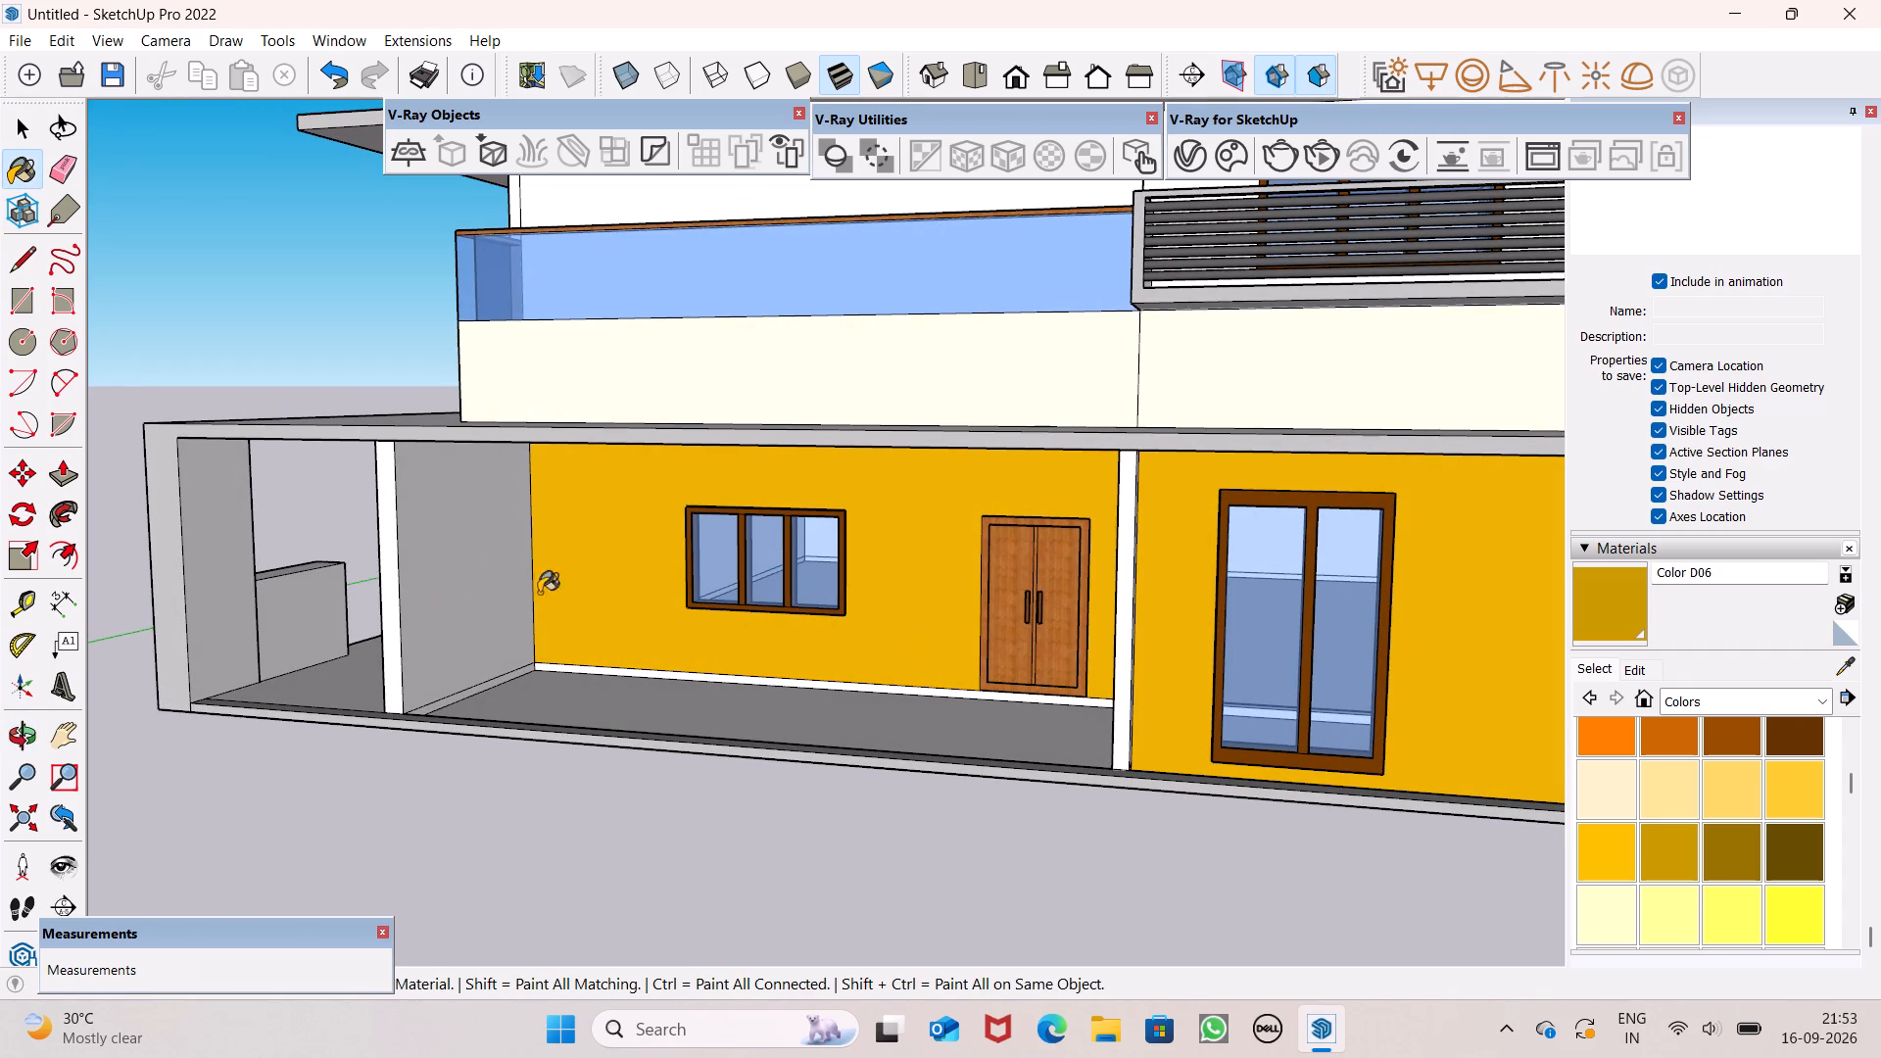
# Paint the narrow wall strip at the far end of the ground-floor front, beyond the tall window, with Color D06.
pyautogui.scroll(-7, 1154, 573)
pyautogui.moveTo(1156, 795); pyautogui.dragTo(1128, 850, button='middle')
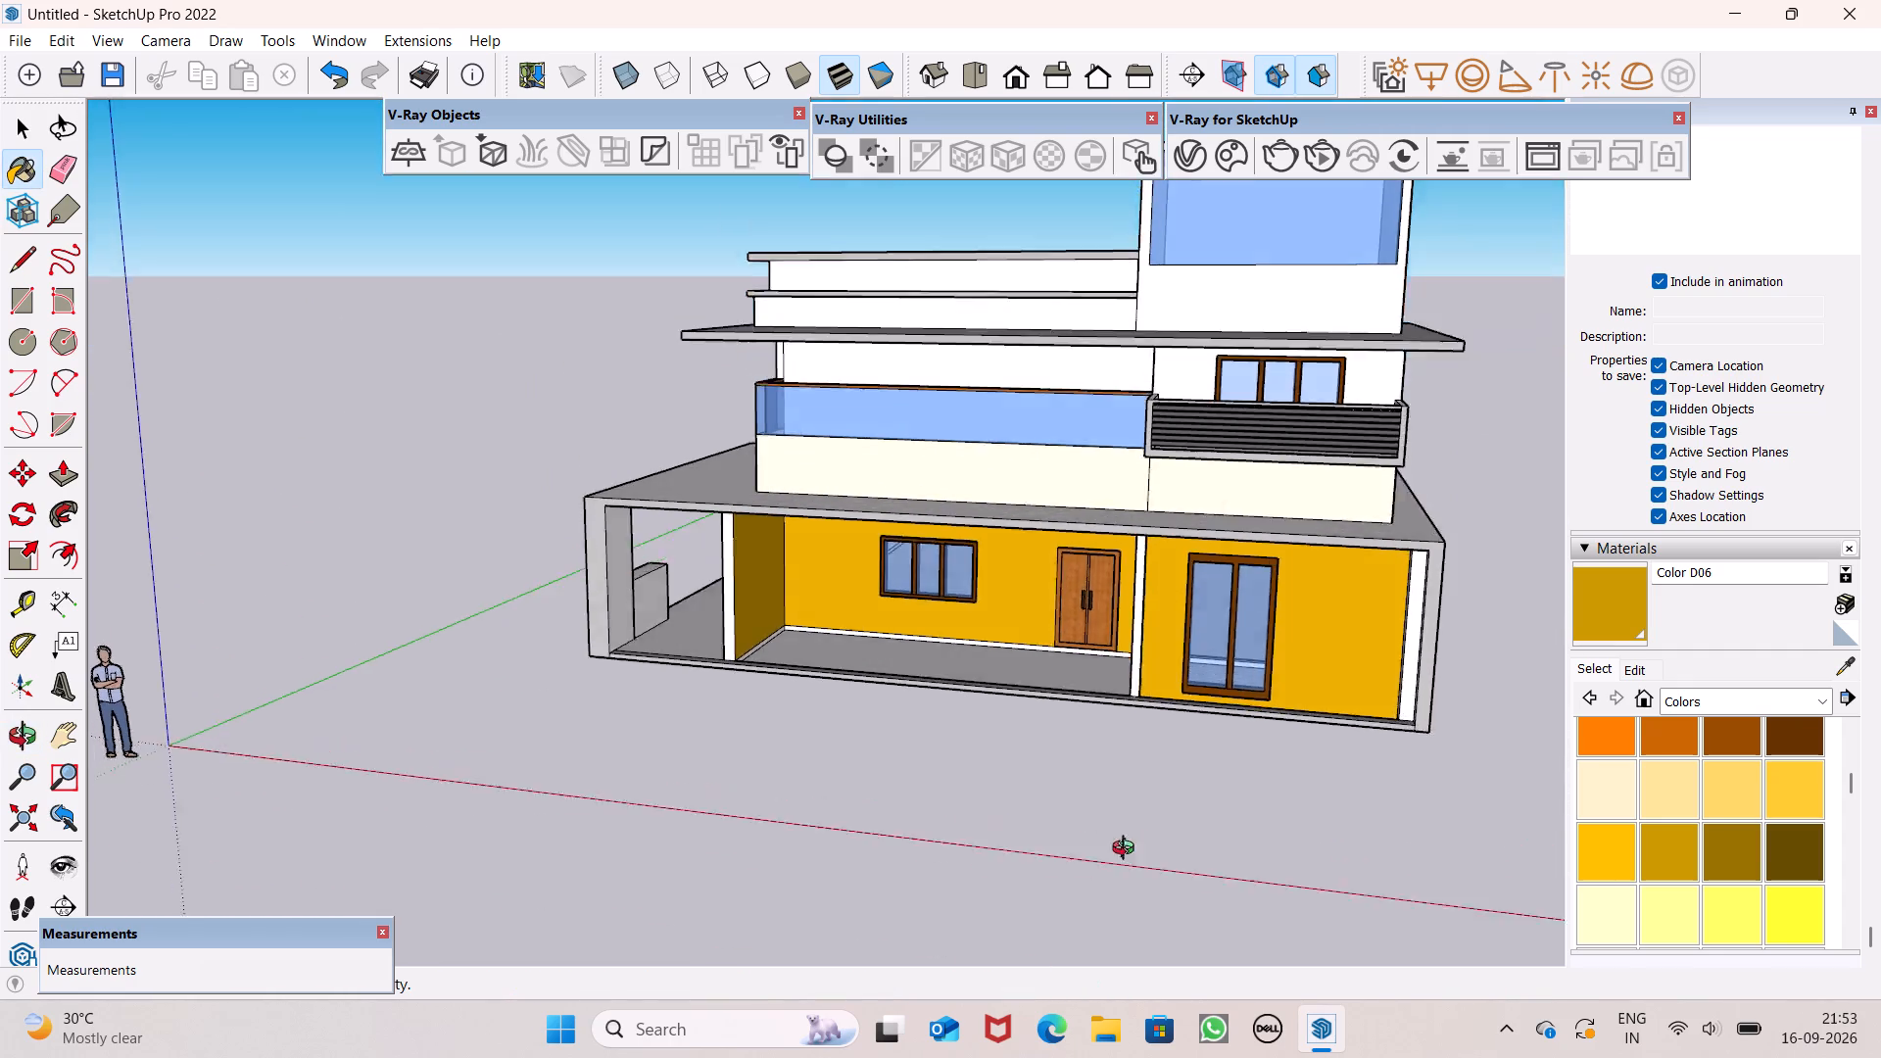
pyautogui.moveTo(1128, 850); pyautogui.dragTo(949, 822, button='middle')
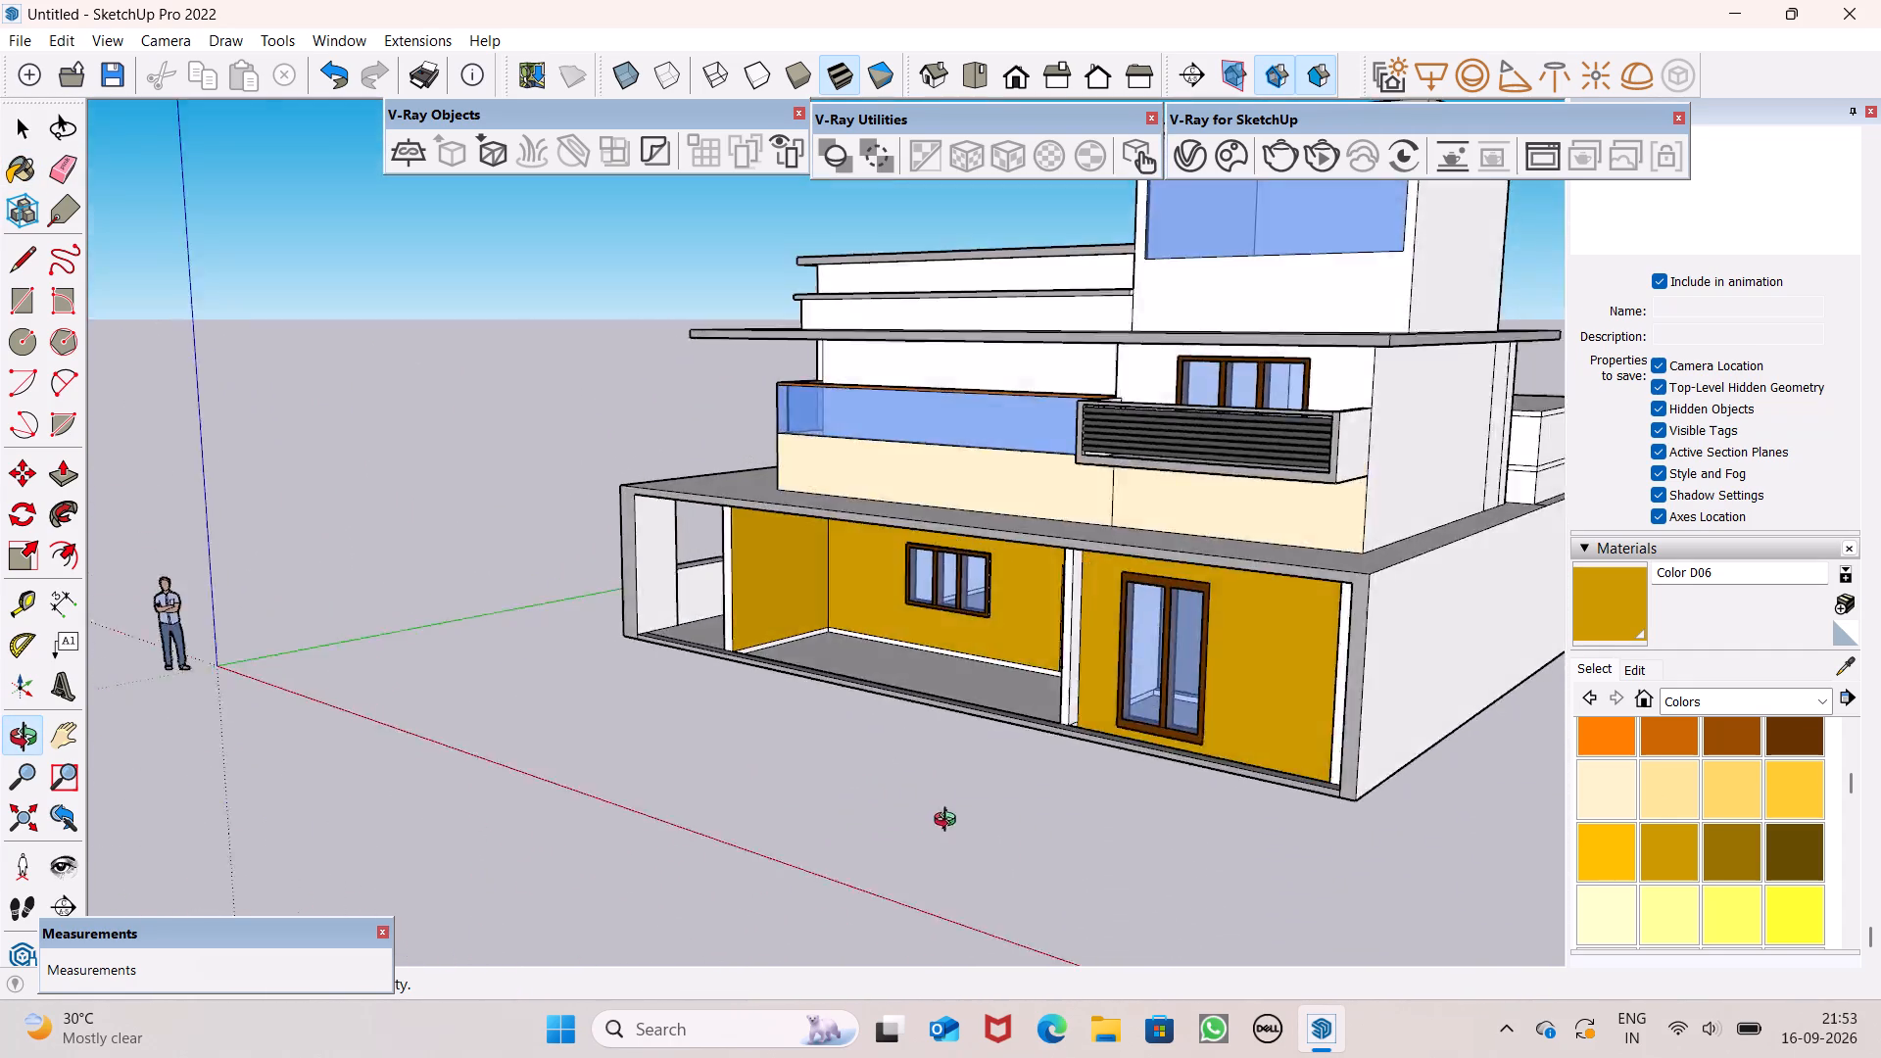
pyautogui.moveTo(949, 822); pyautogui.dragTo(596, 820, button='middle')
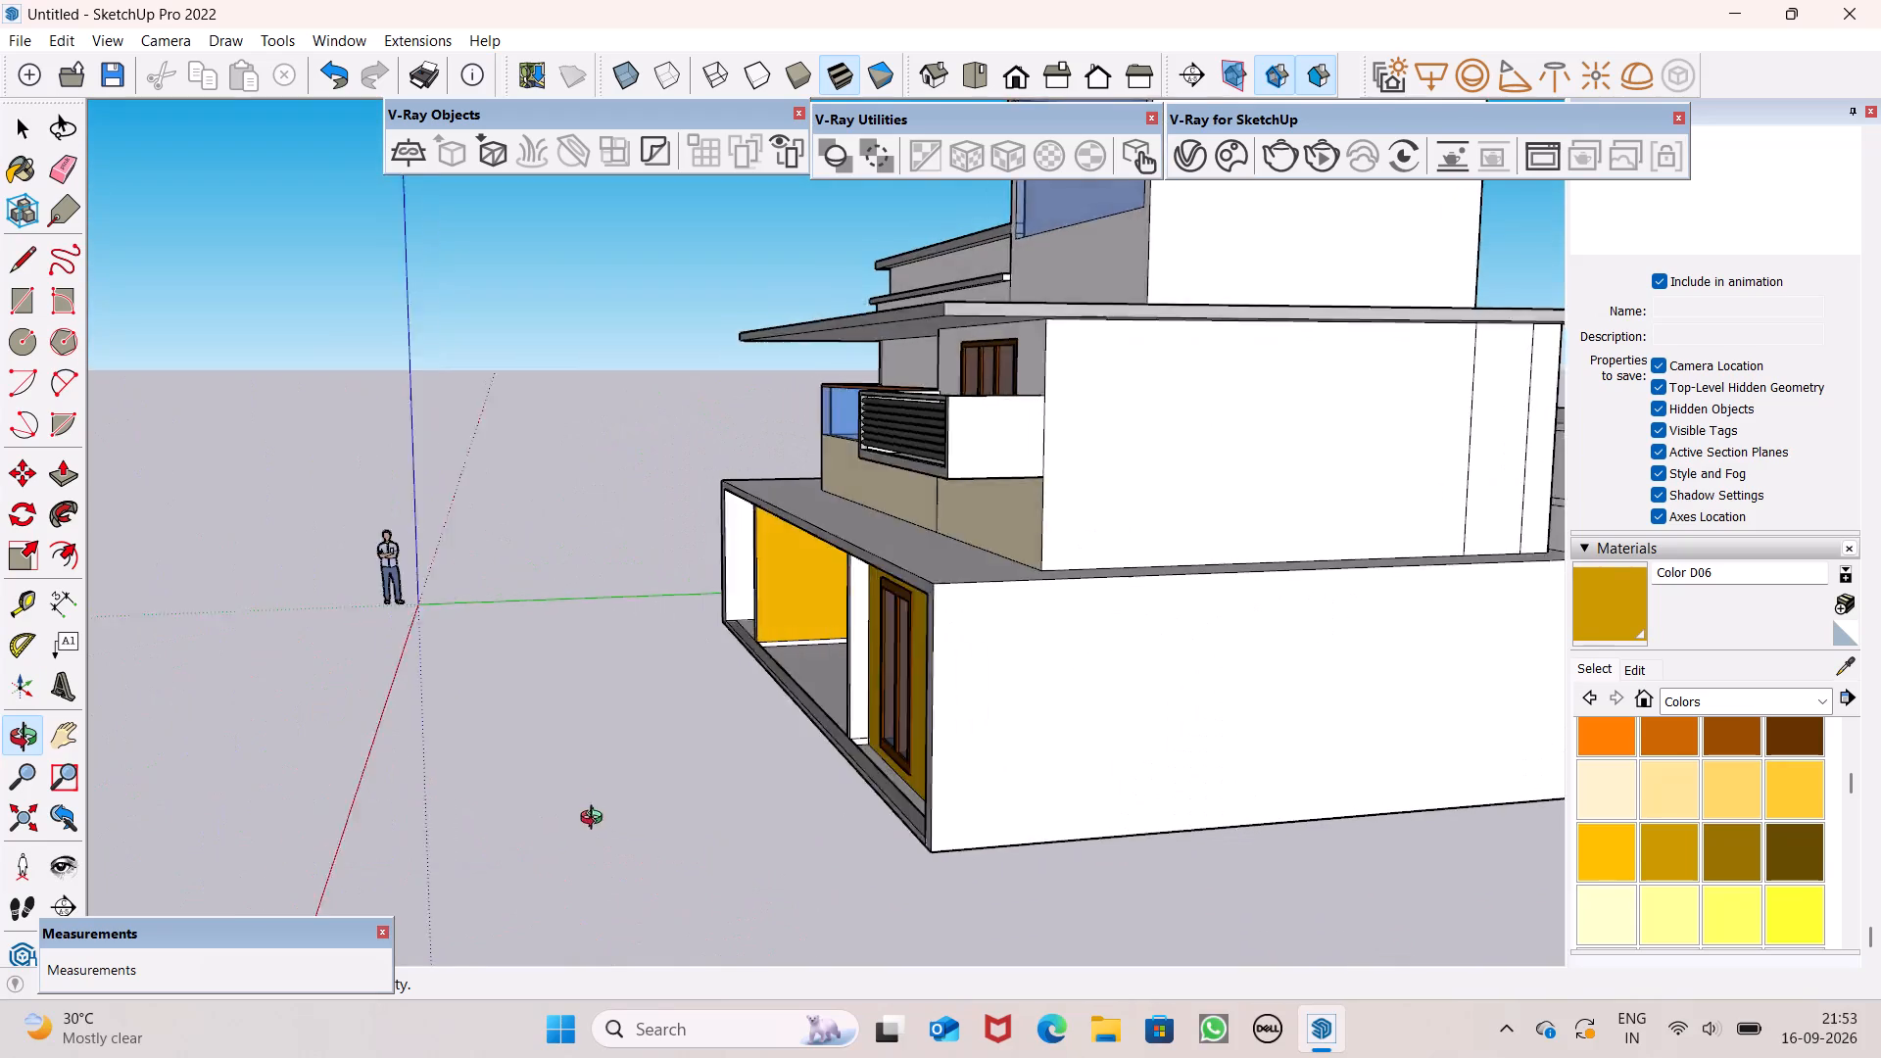
pyautogui.moveTo(596, 820); pyautogui.dragTo(1316, 835, button='middle')
pyautogui.scroll(1, 1329, 715)
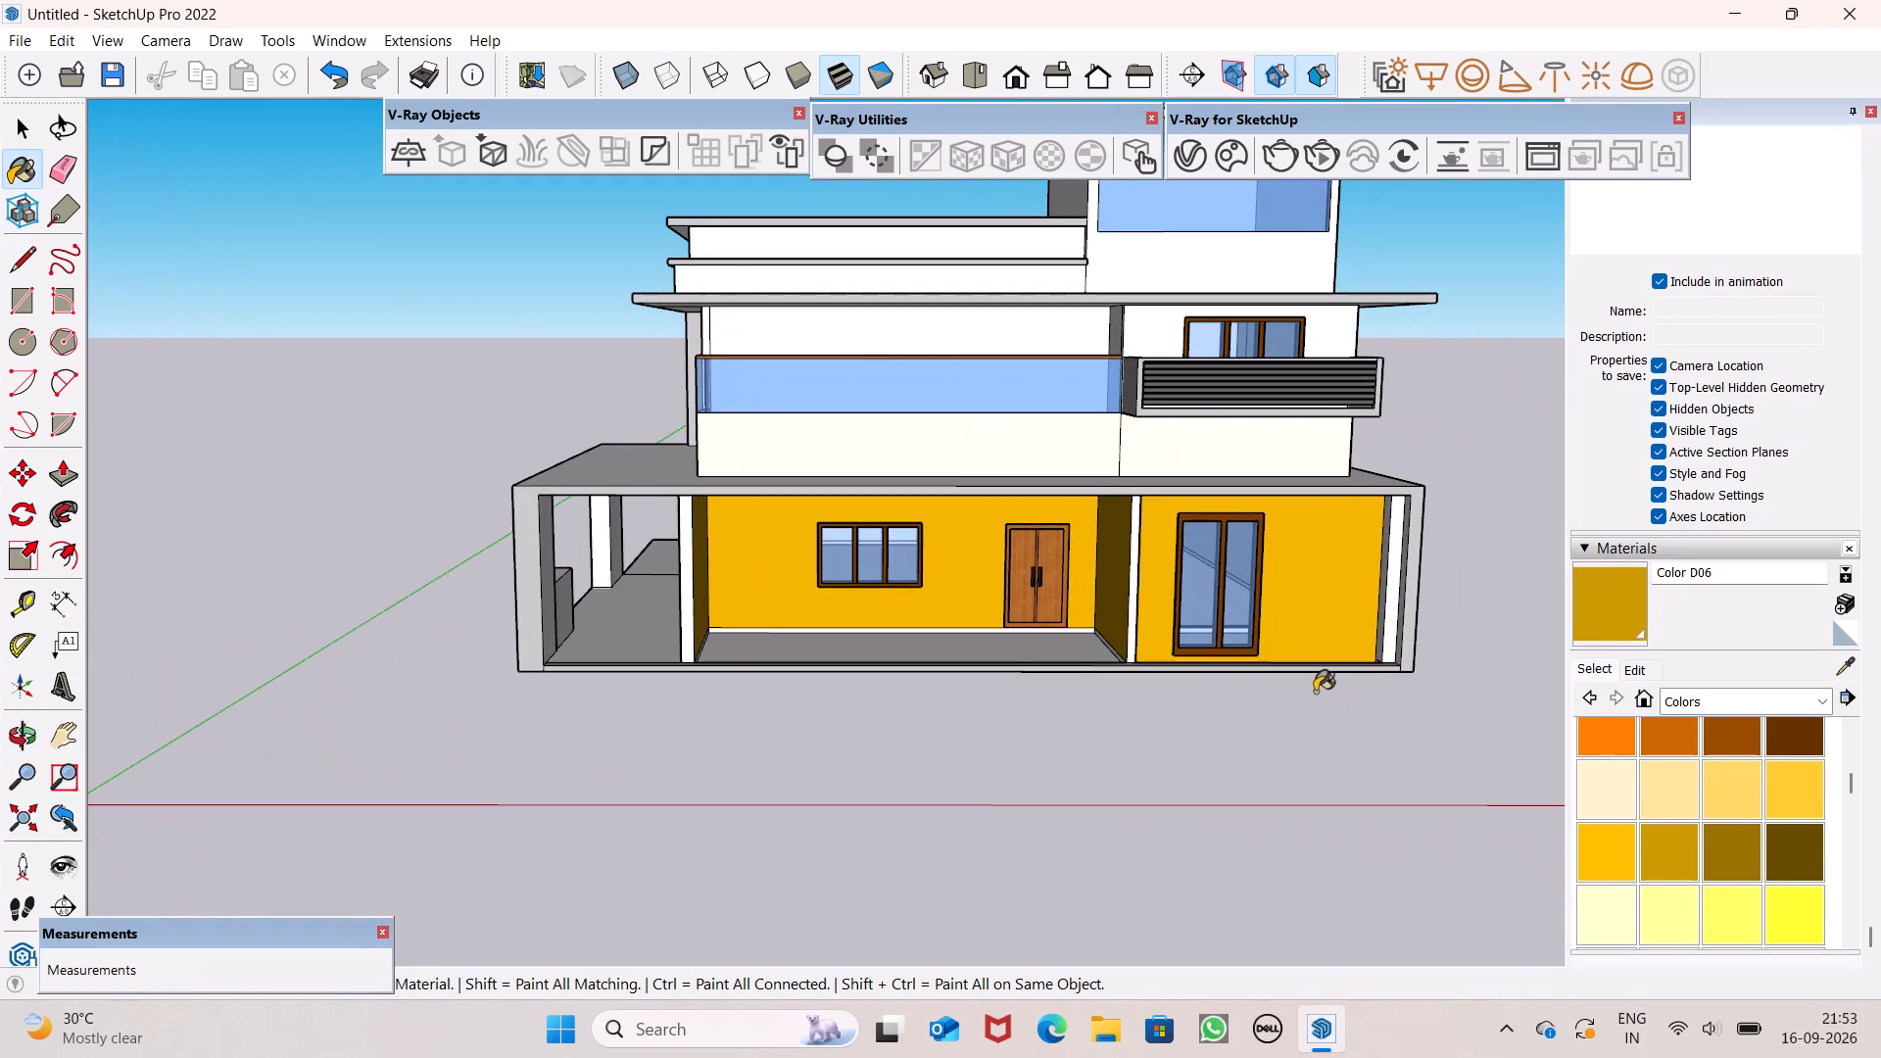
pyautogui.scroll(3, 1431, 637)
pyautogui.scroll(5, 1351, 601)
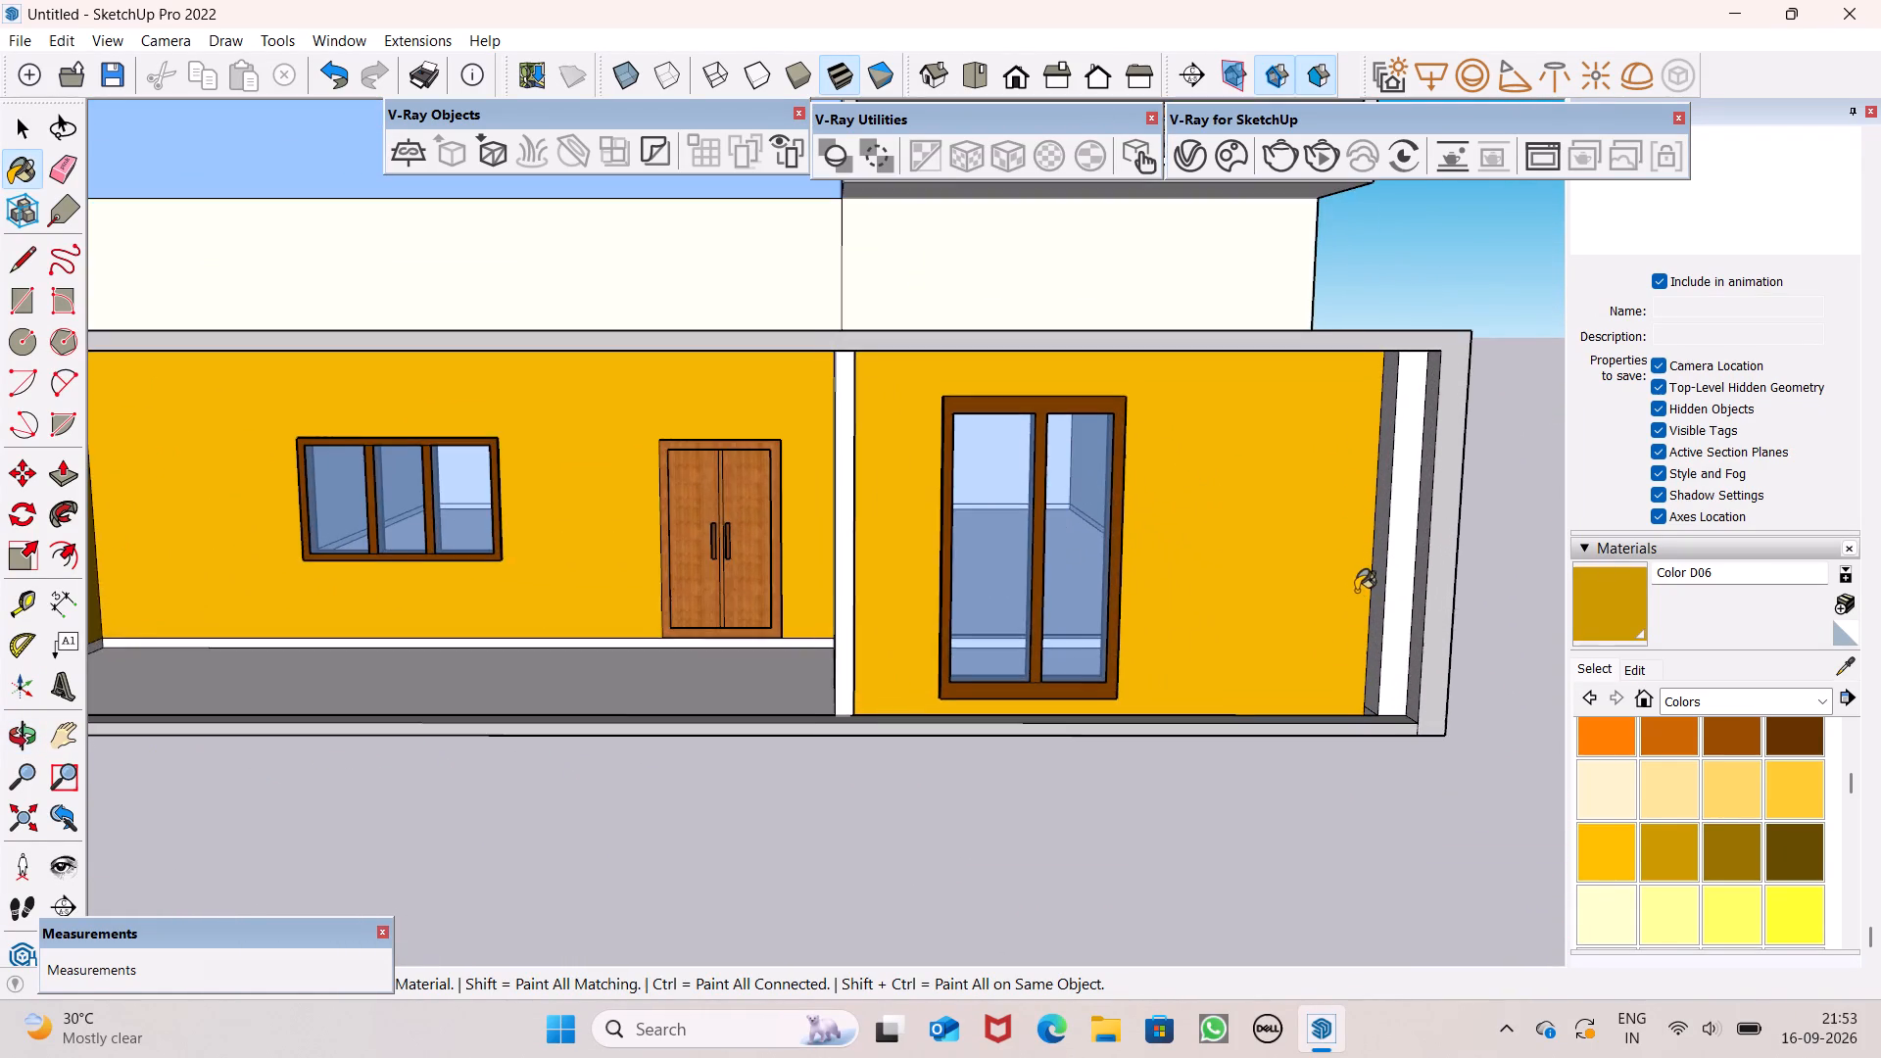
pyautogui.scroll(2, 1357, 591)
pyautogui.click(1423, 593)
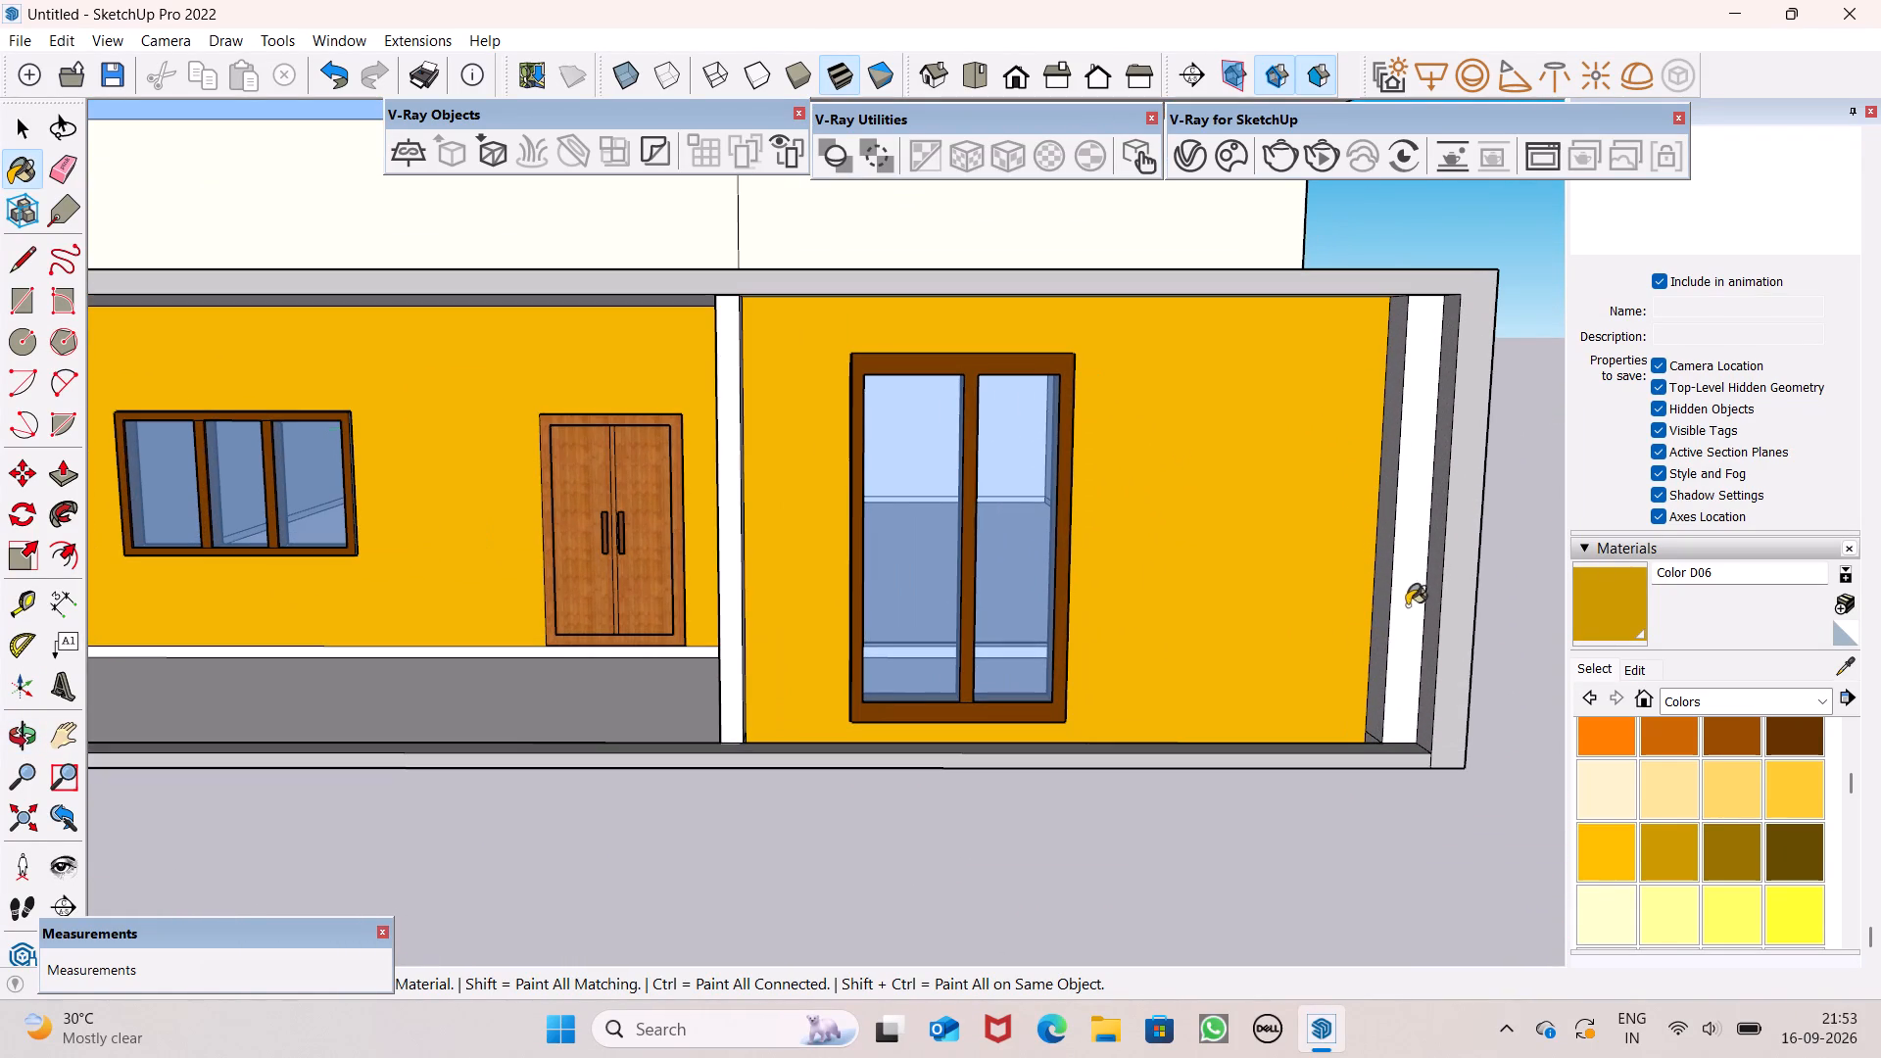
# Paint the veranda skirting along the door wall and the adjoining side wall with Color M04.
pyautogui.moveTo(1394, 679); pyautogui.dragTo(1815, 750, button='middle')
pyautogui.scroll(-6, 1178, 601)
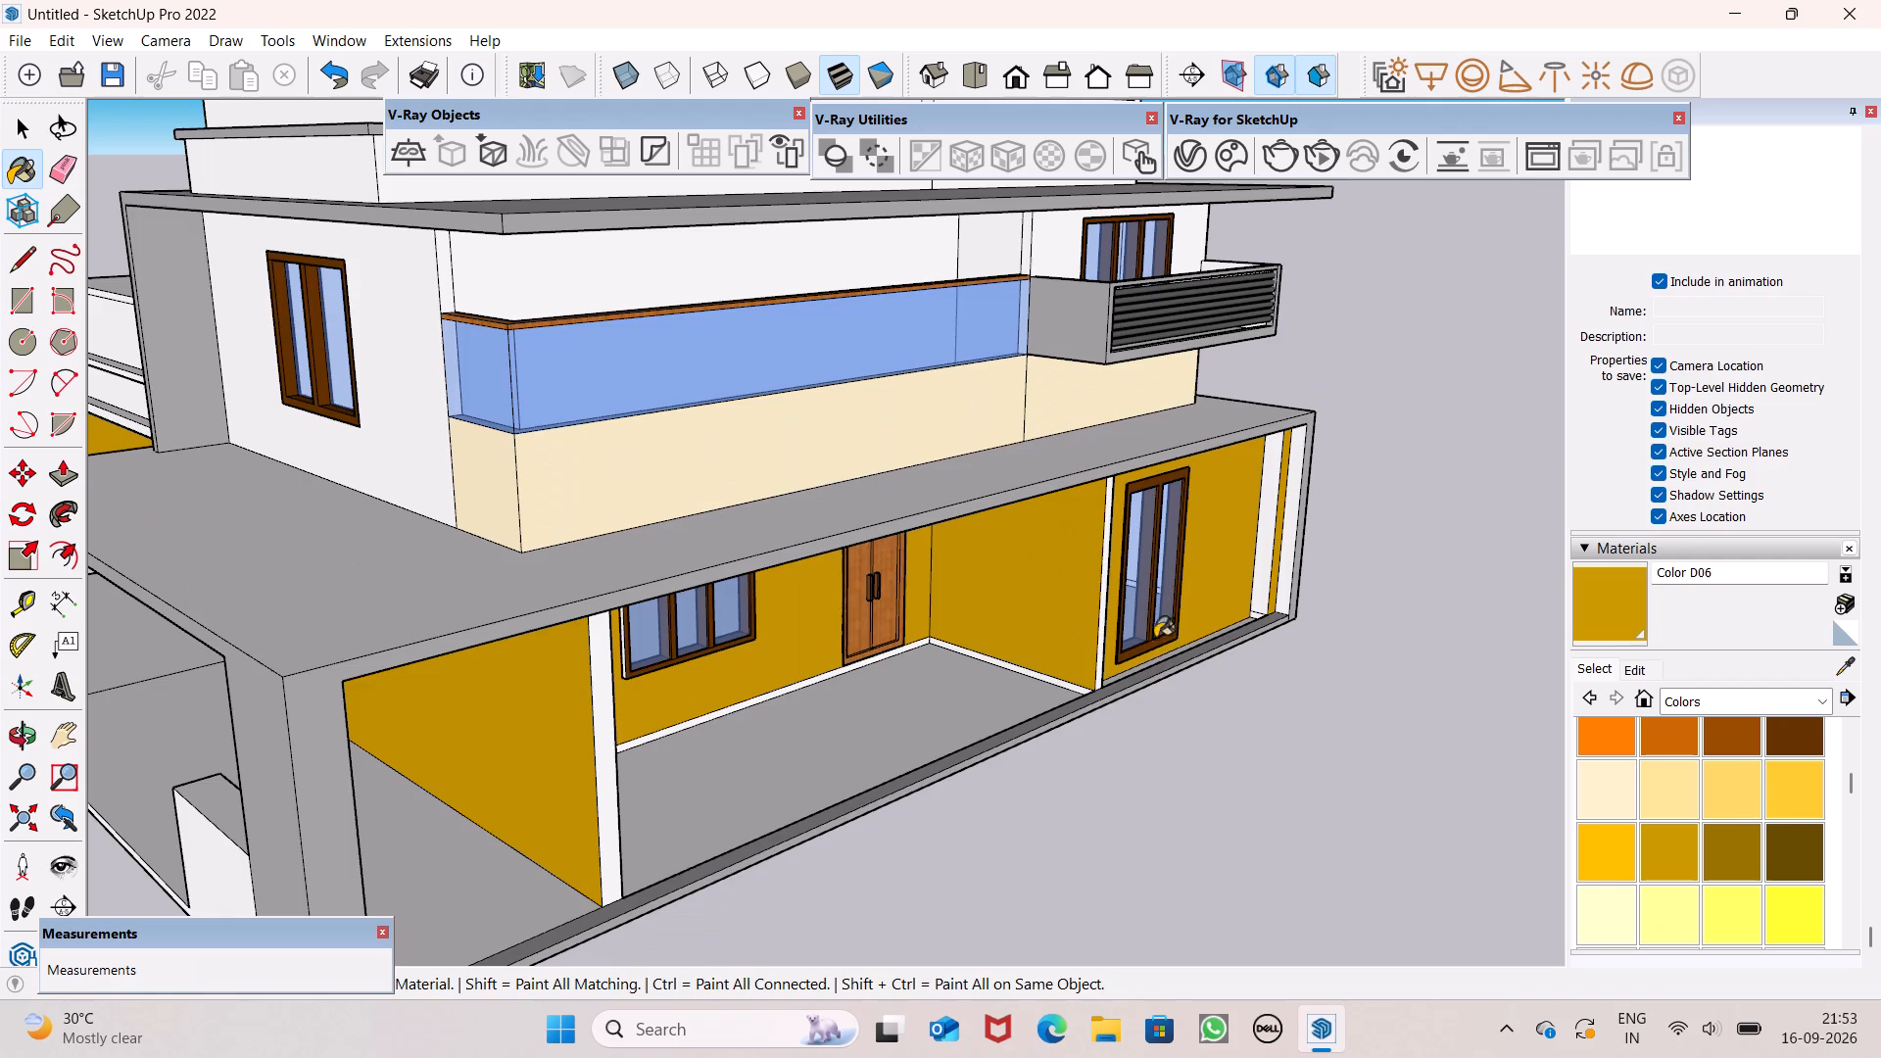
pyautogui.moveTo(1144, 785); pyautogui.dragTo(1074, 687, button='middle')
pyautogui.scroll(-7, 1684, 842)
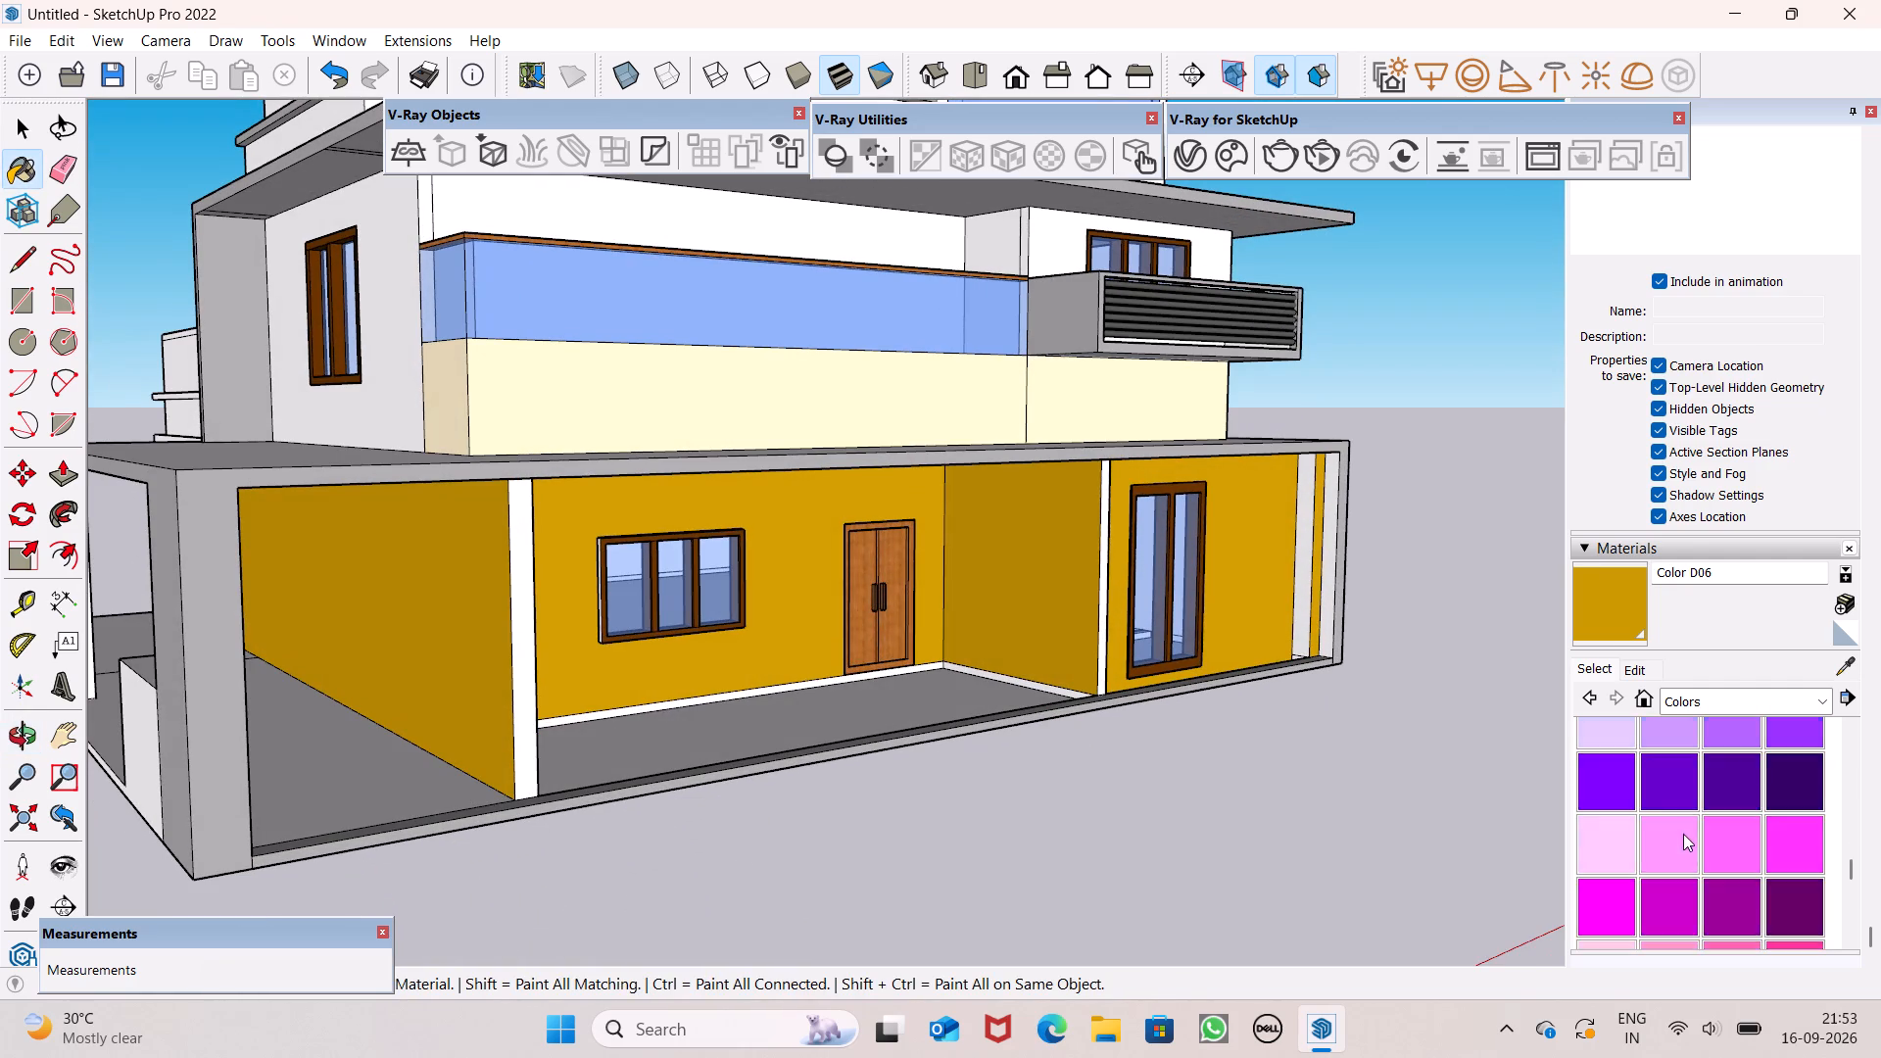
pyautogui.scroll(-4, 1685, 827)
pyautogui.scroll(2, 1676, 802)
pyautogui.scroll(-1, 1701, 819)
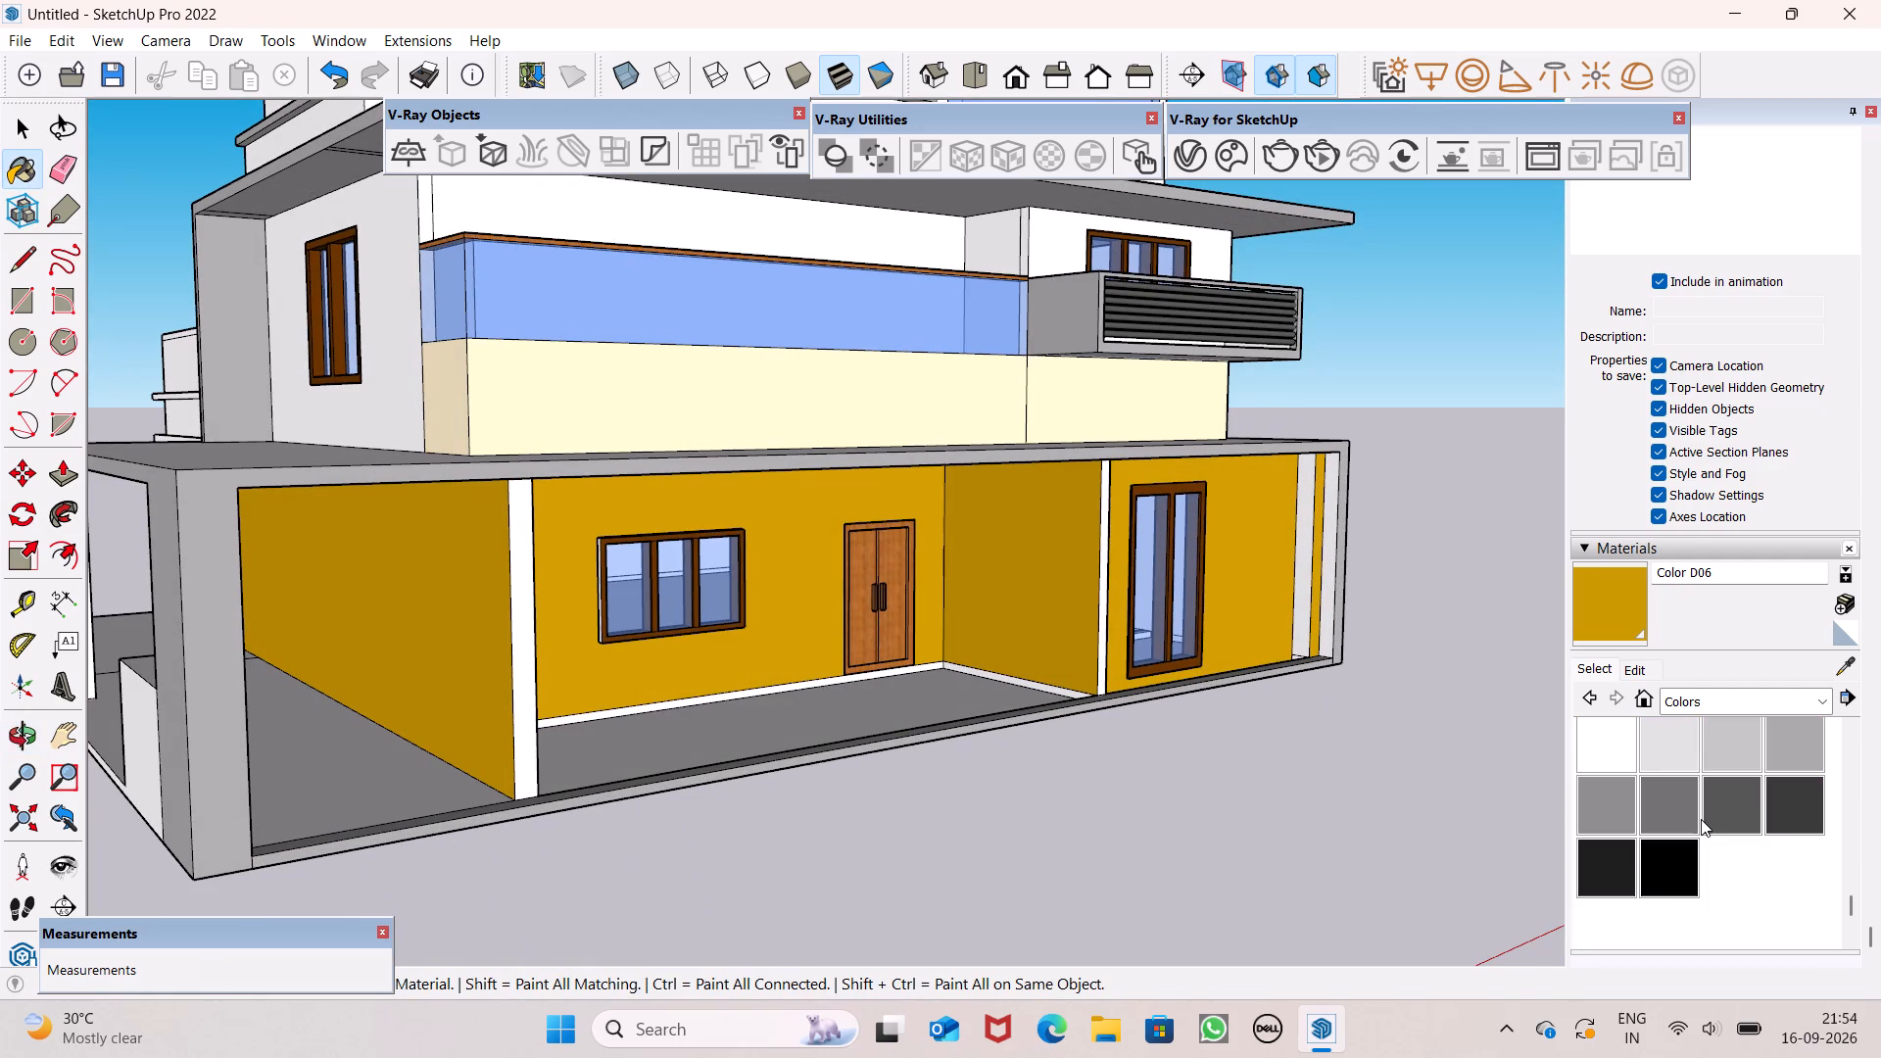
pyautogui.click(1616, 802)
pyautogui.scroll(14, 883, 683)
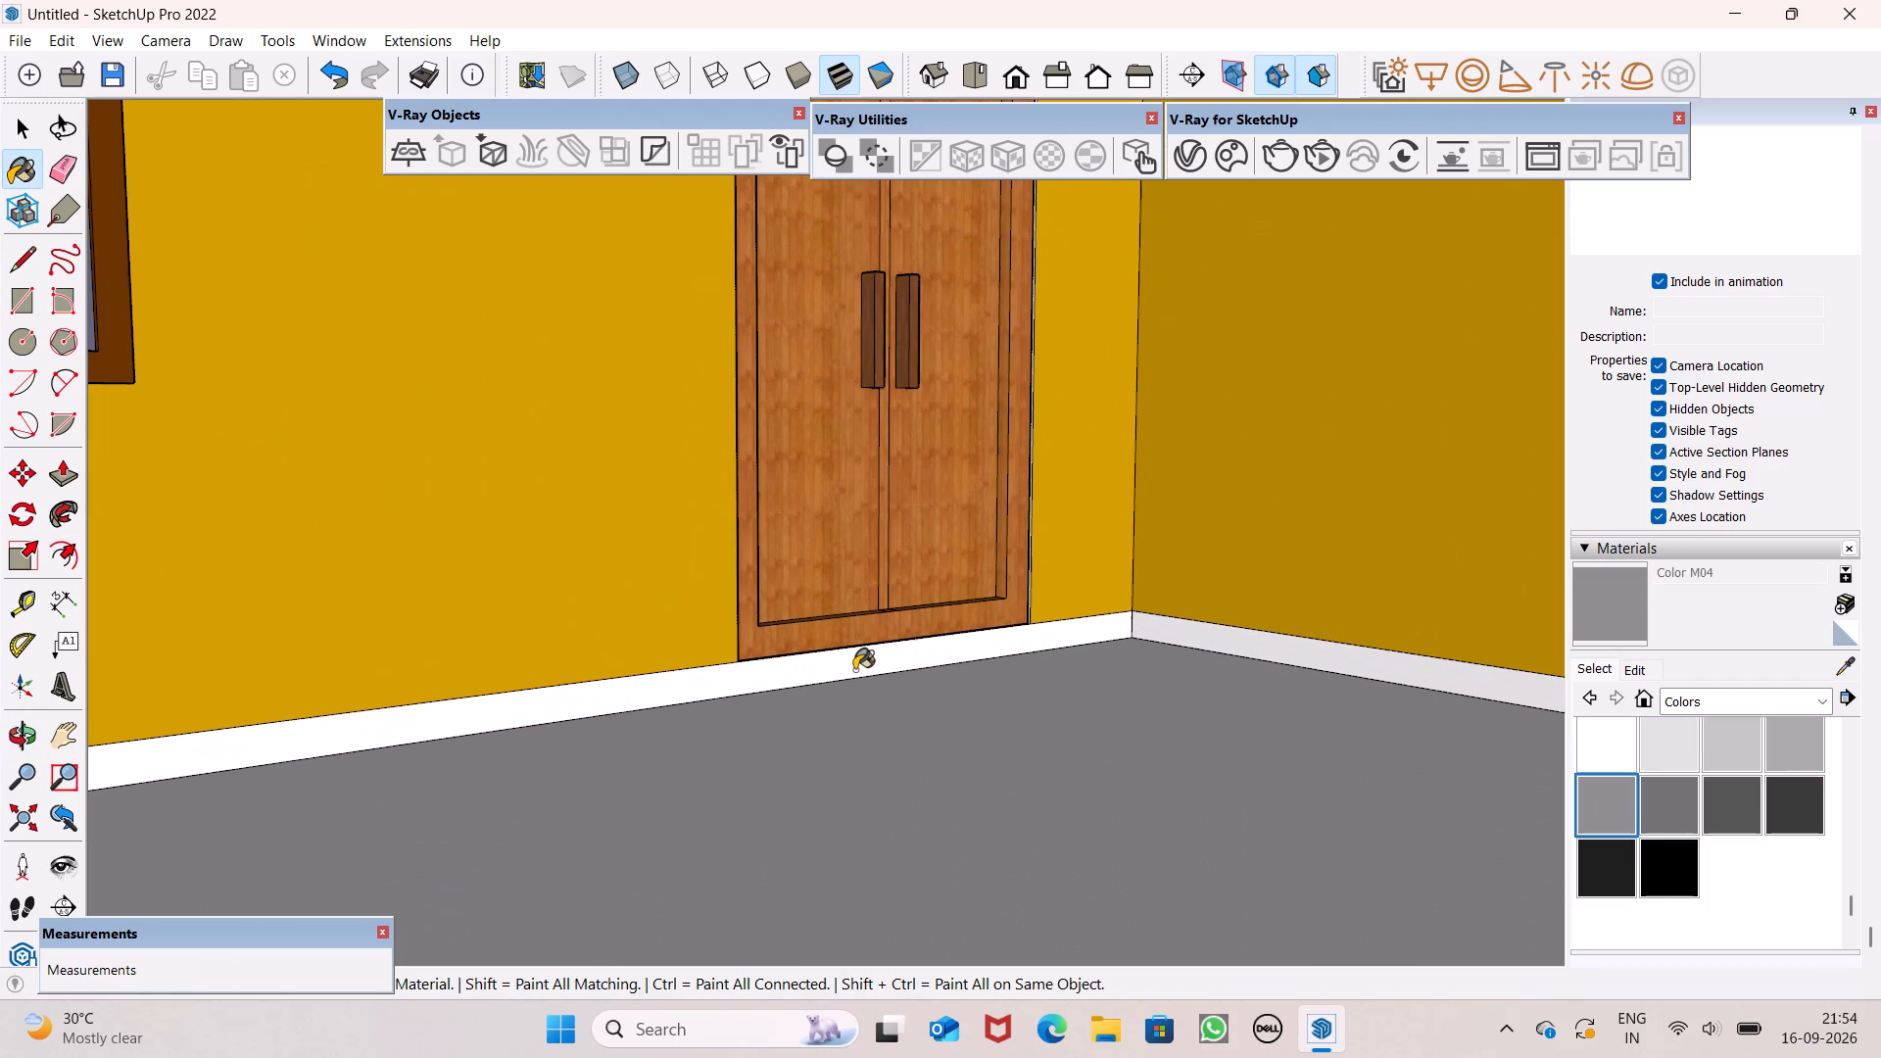
pyautogui.click(854, 670)
pyautogui.scroll(-5, 859, 670)
pyautogui.scroll(6, 1227, 671)
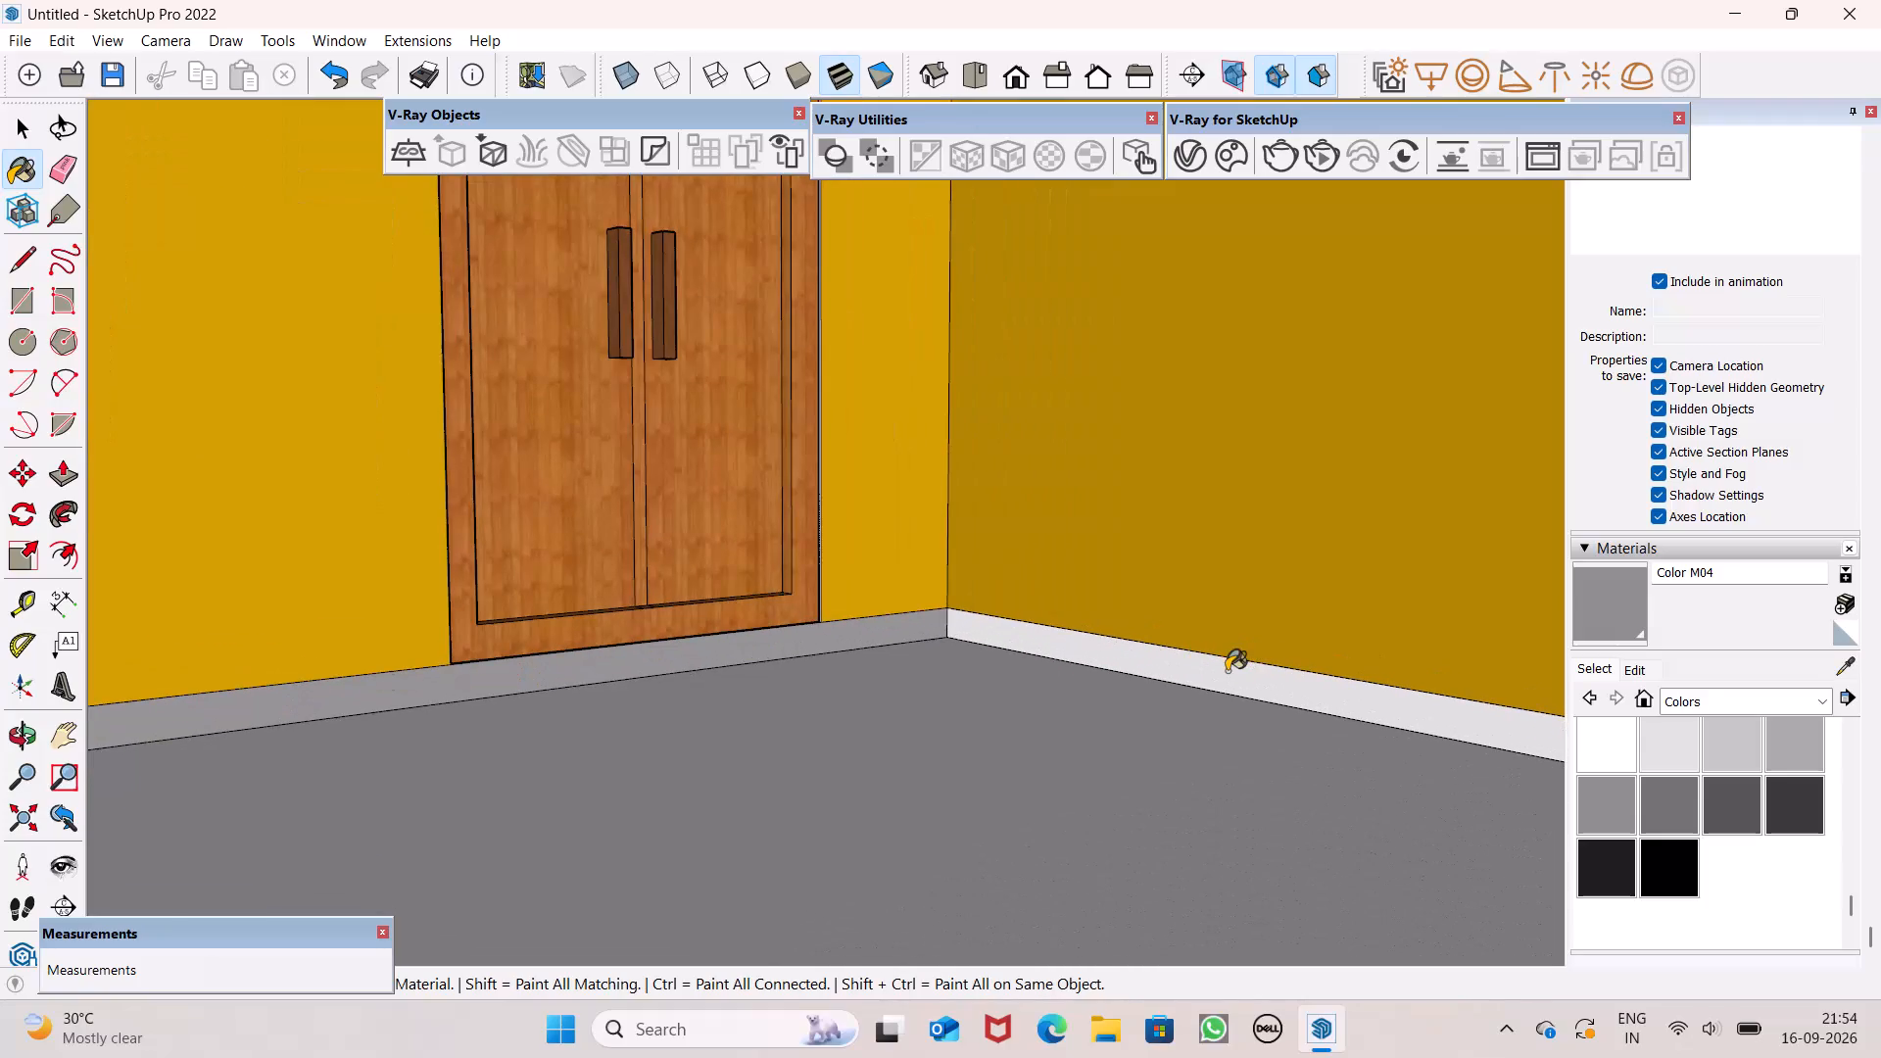
pyautogui.click(1227, 671)
# Paint the white front edges of the two veranda partition walls with Color M04.
pyautogui.scroll(-13, 1227, 671)
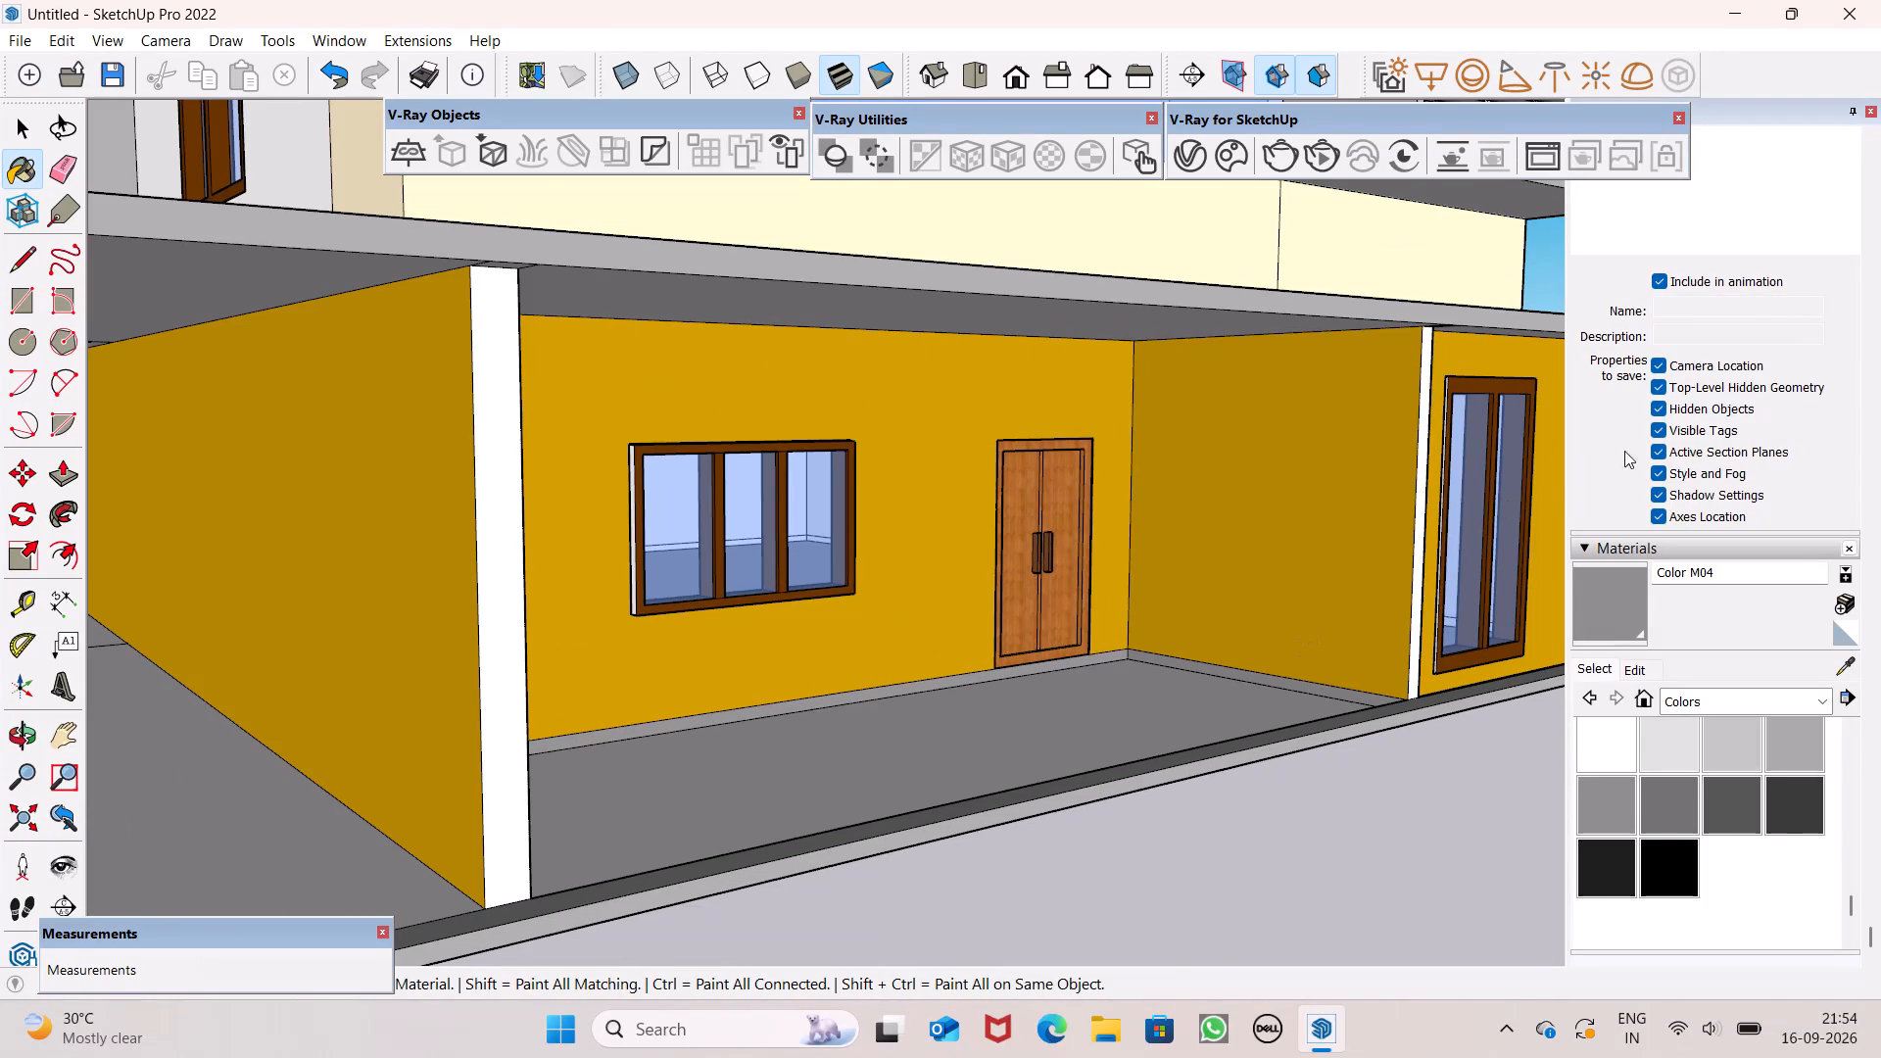
pyautogui.scroll(-1, 1533, 517)
pyautogui.moveTo(1535, 547); pyautogui.dragTo(1277, 566, button='middle')
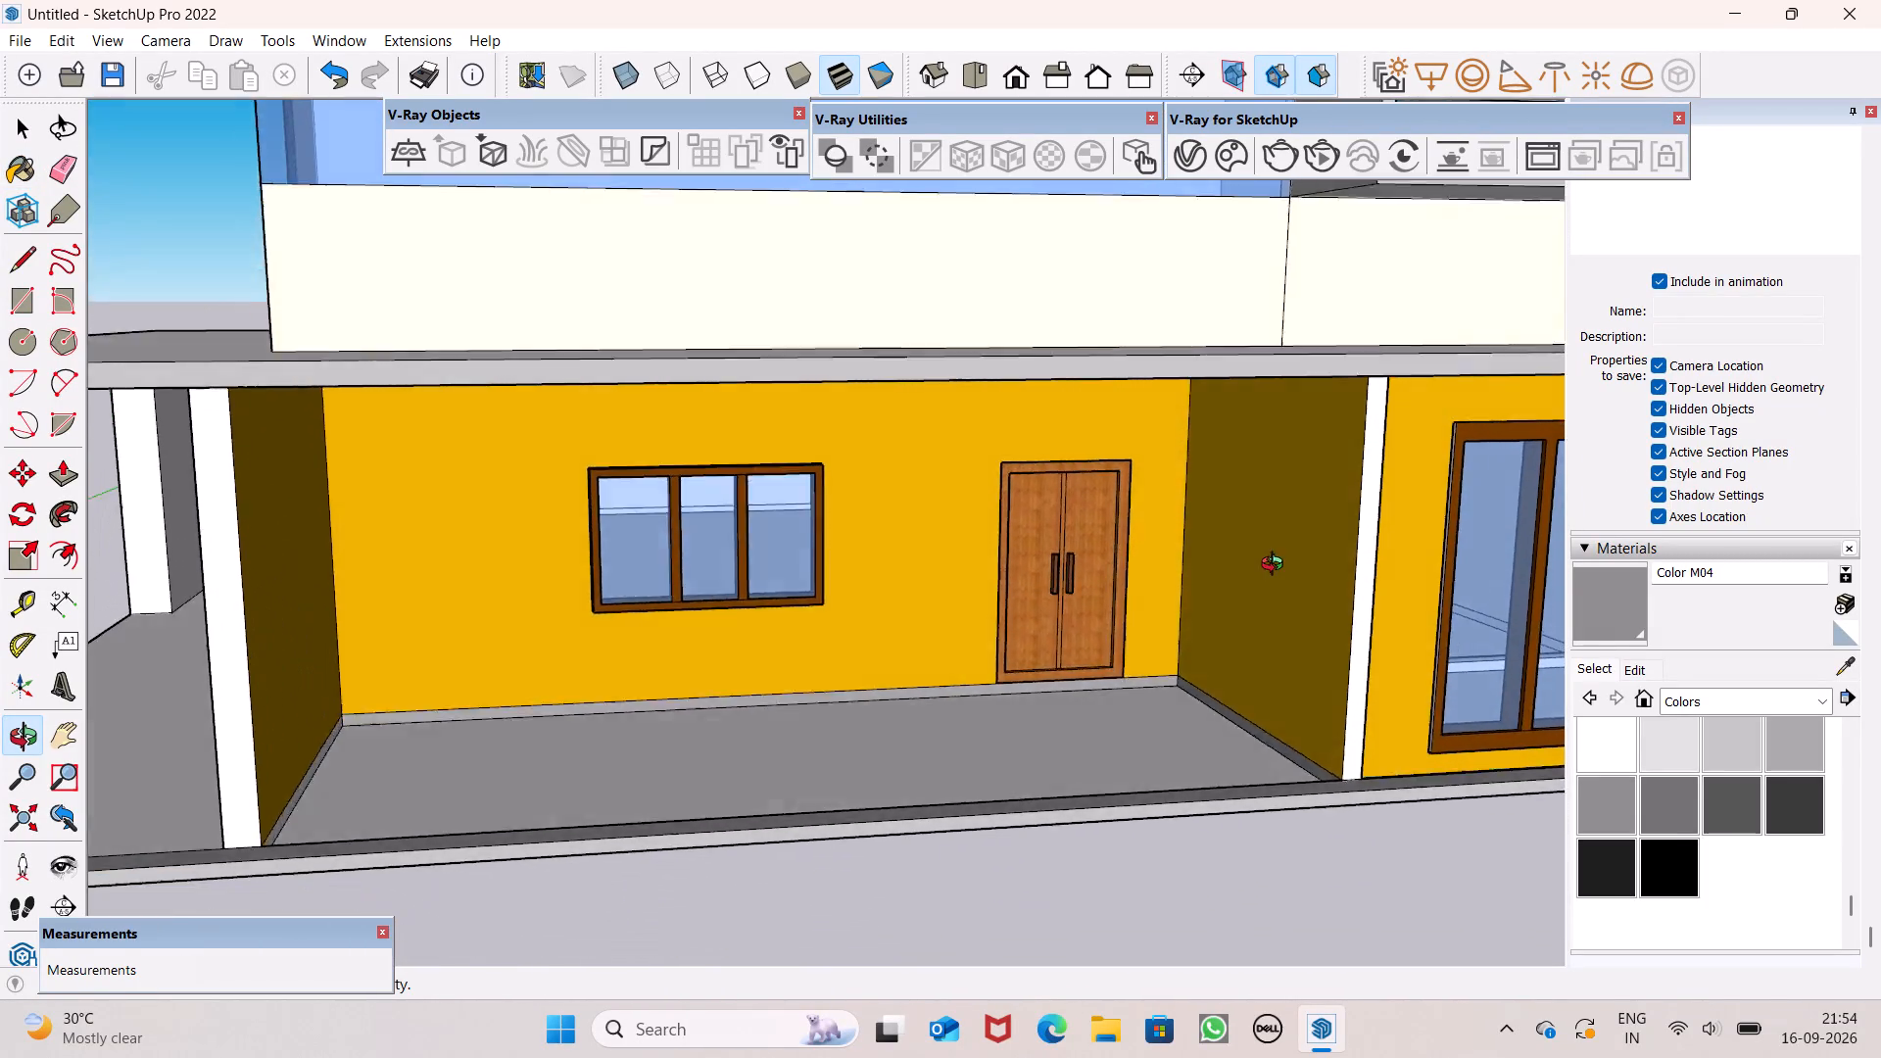
pyautogui.moveTo(1277, 566); pyautogui.dragTo(1276, 543, button='middle')
pyautogui.scroll(4, 1388, 664)
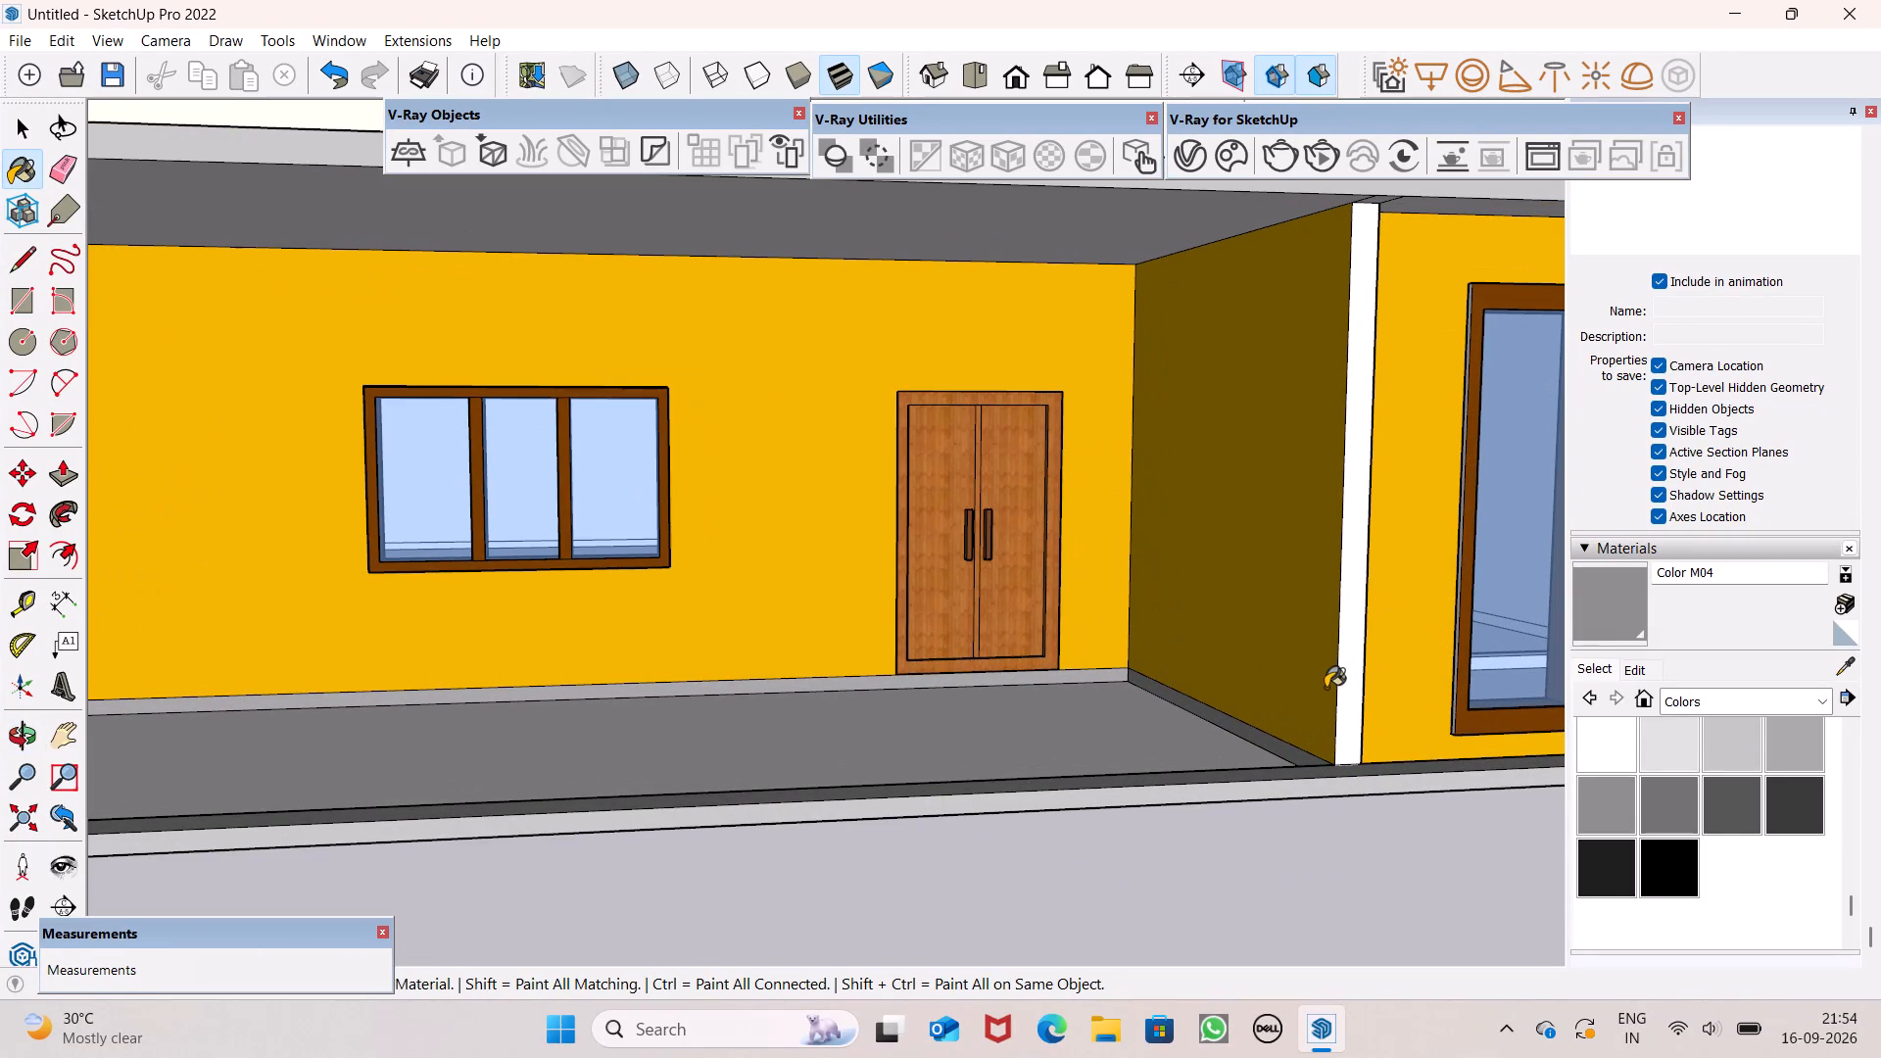
pyautogui.click(1346, 668)
pyautogui.scroll(-11, 1344, 659)
pyautogui.moveTo(1185, 749); pyautogui.dragTo(1141, 791, button='middle')
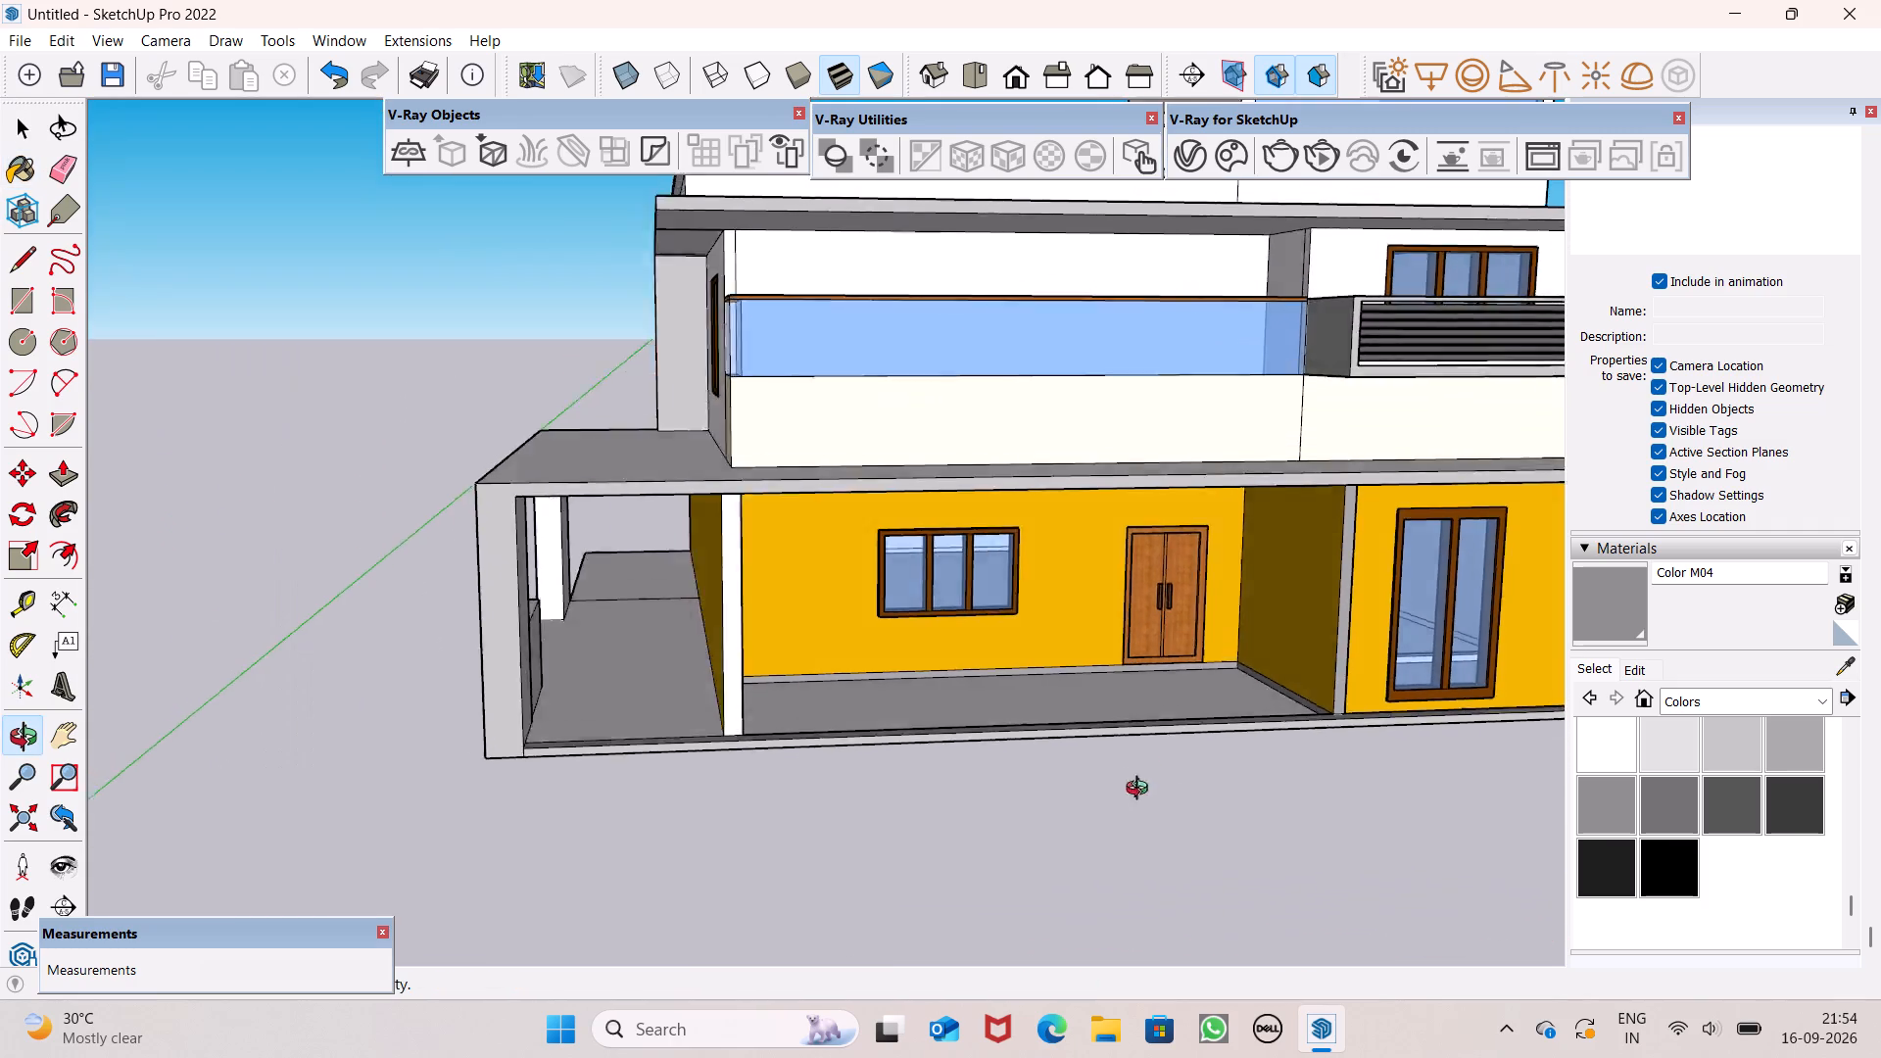
pyautogui.moveTo(1141, 791); pyautogui.dragTo(895, 822, button='middle')
pyautogui.scroll(1, 1081, 782)
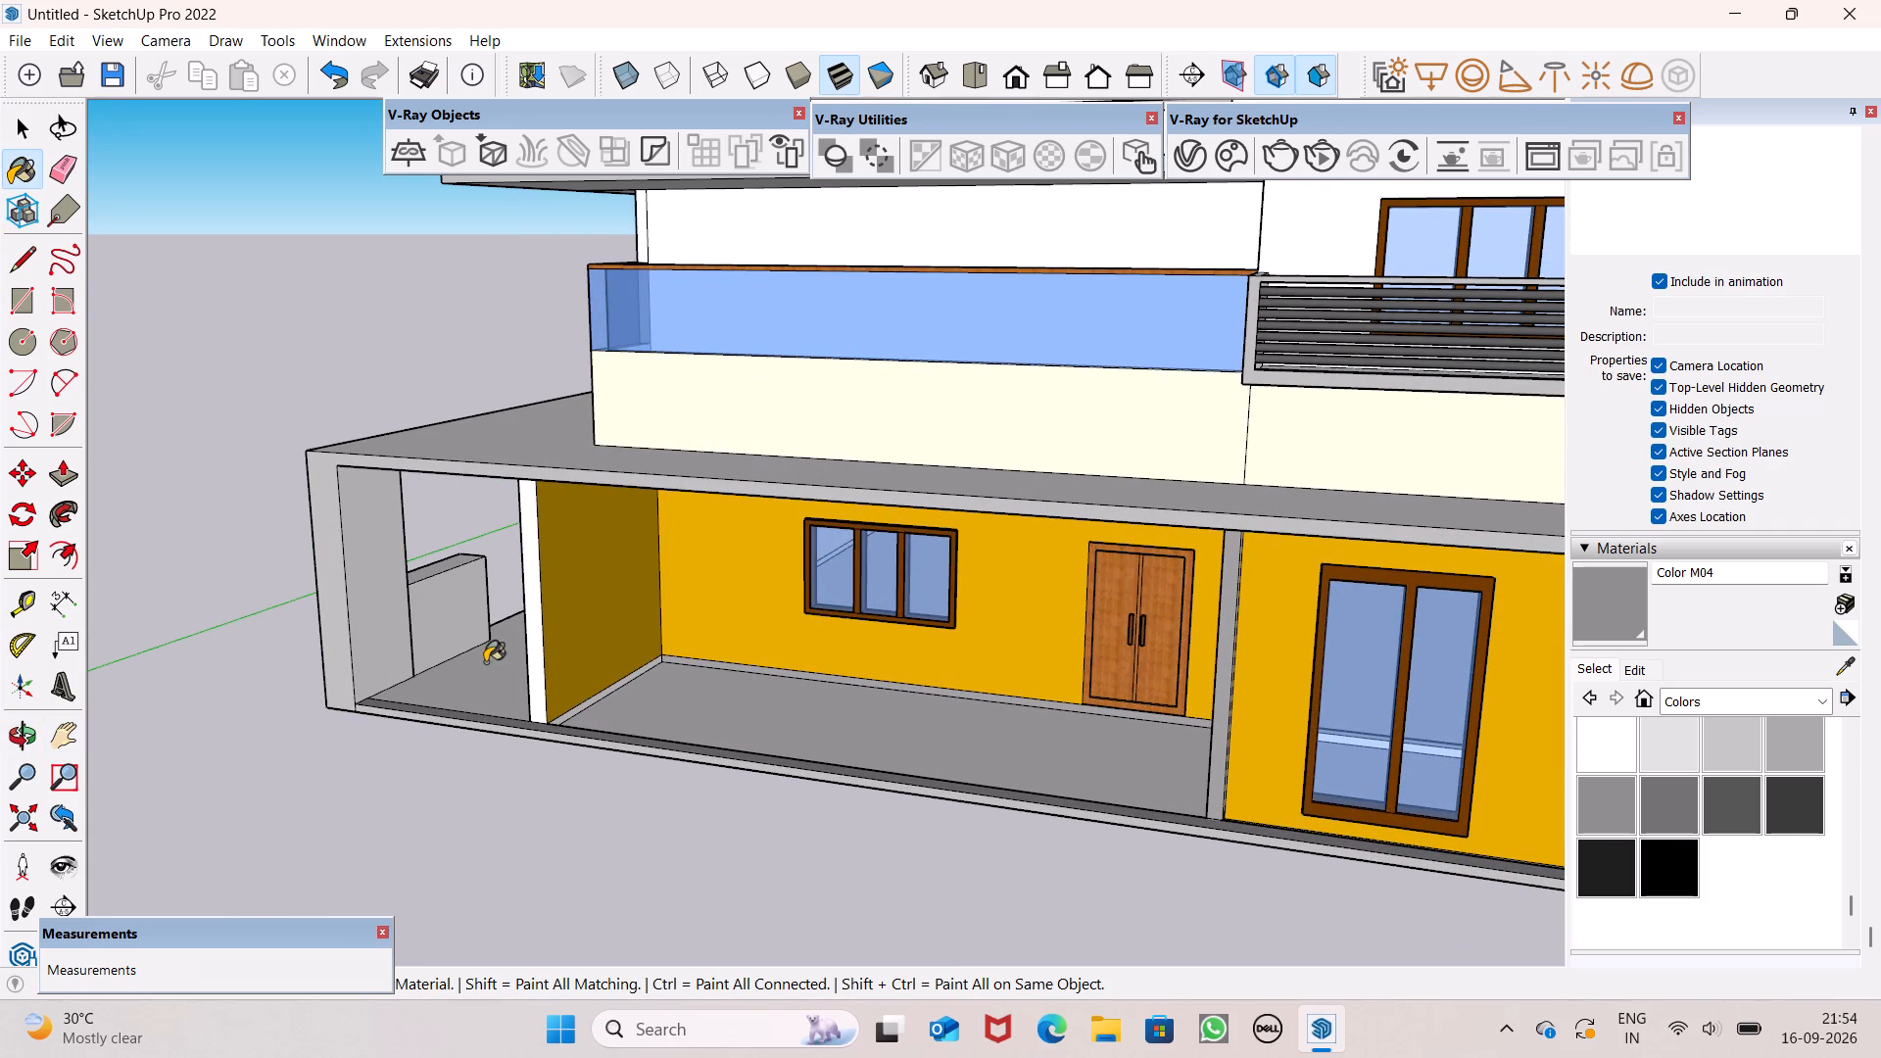
pyautogui.click(532, 676)
# Paint the skirting along the veranda side of the car-porch partition wall with Color M04.
pyautogui.scroll(7, 556, 712)
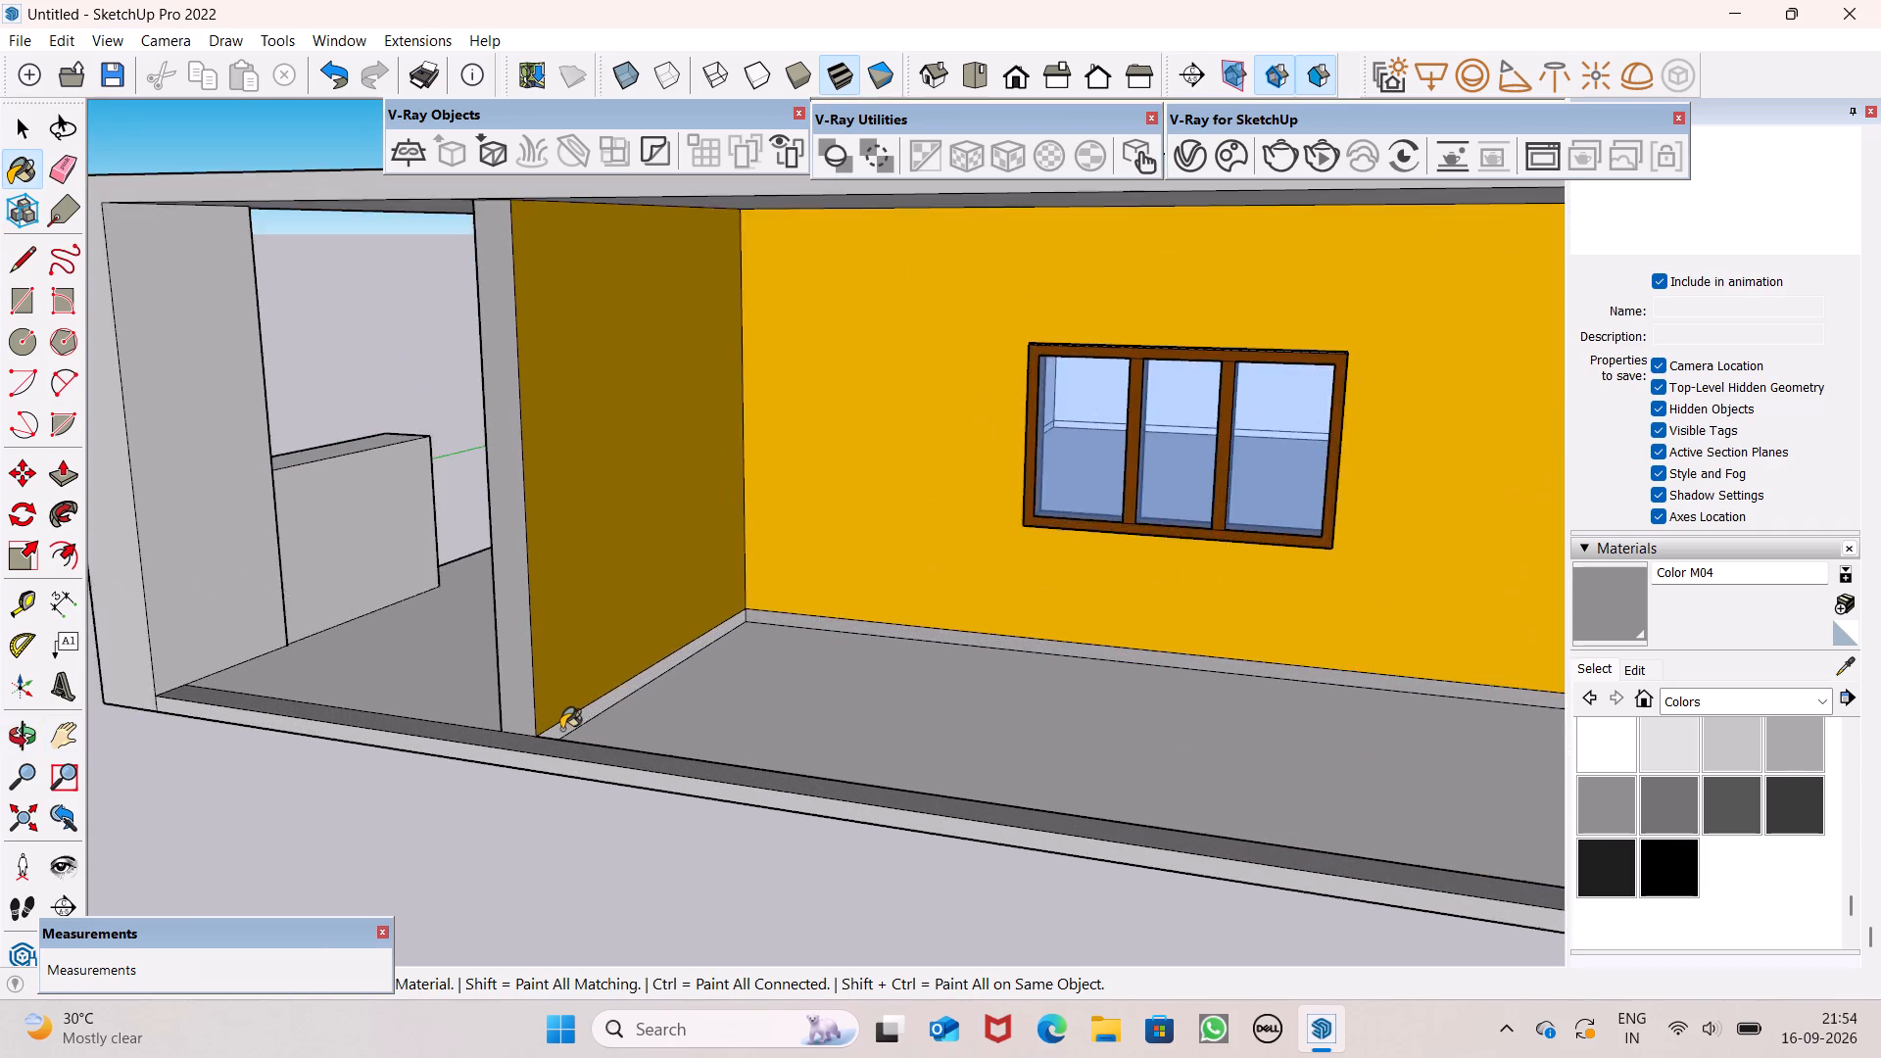
pyautogui.scroll(7, 561, 729)
pyautogui.click(562, 729)
# Paint the white side faces of the car-porch columns with Color M04.
pyautogui.scroll(-14, 790, 643)
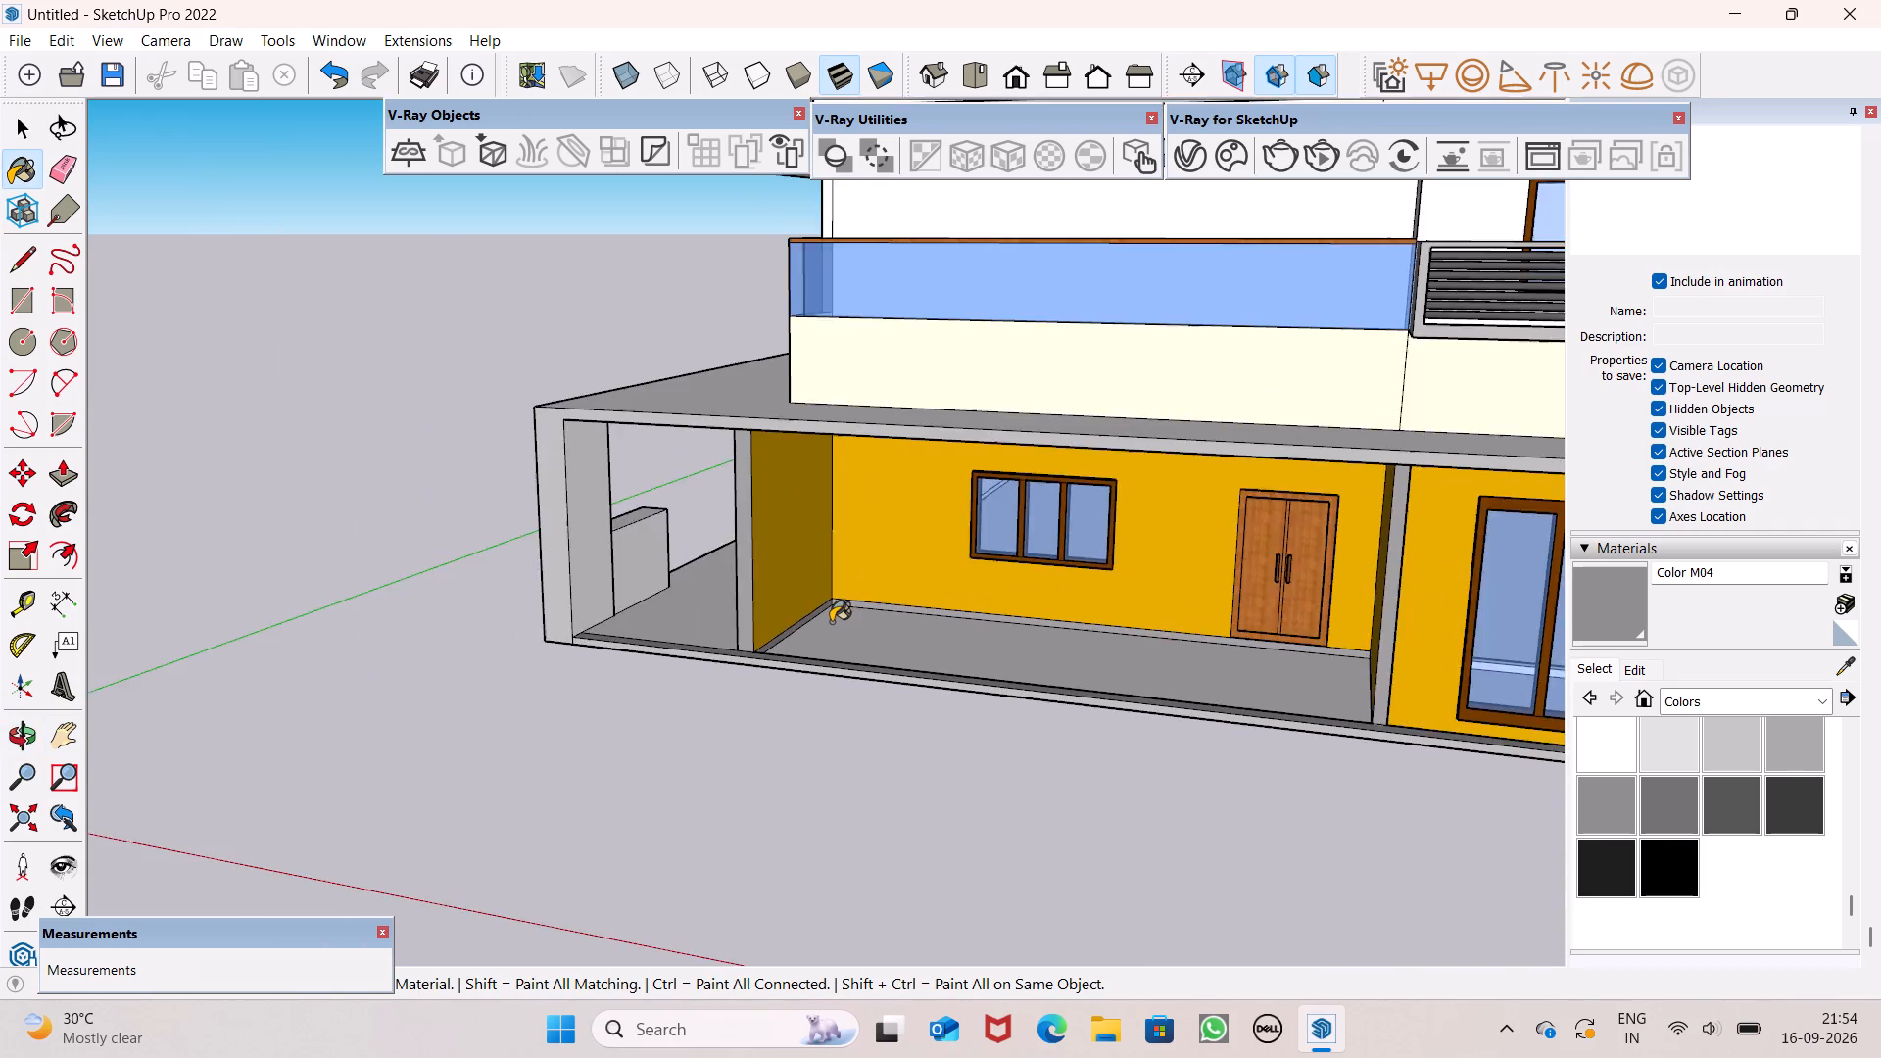
pyautogui.scroll(-5, 831, 622)
pyautogui.moveTo(869, 766); pyautogui.dragTo(1231, 654, button='middle')
pyautogui.scroll(1, 800, 601)
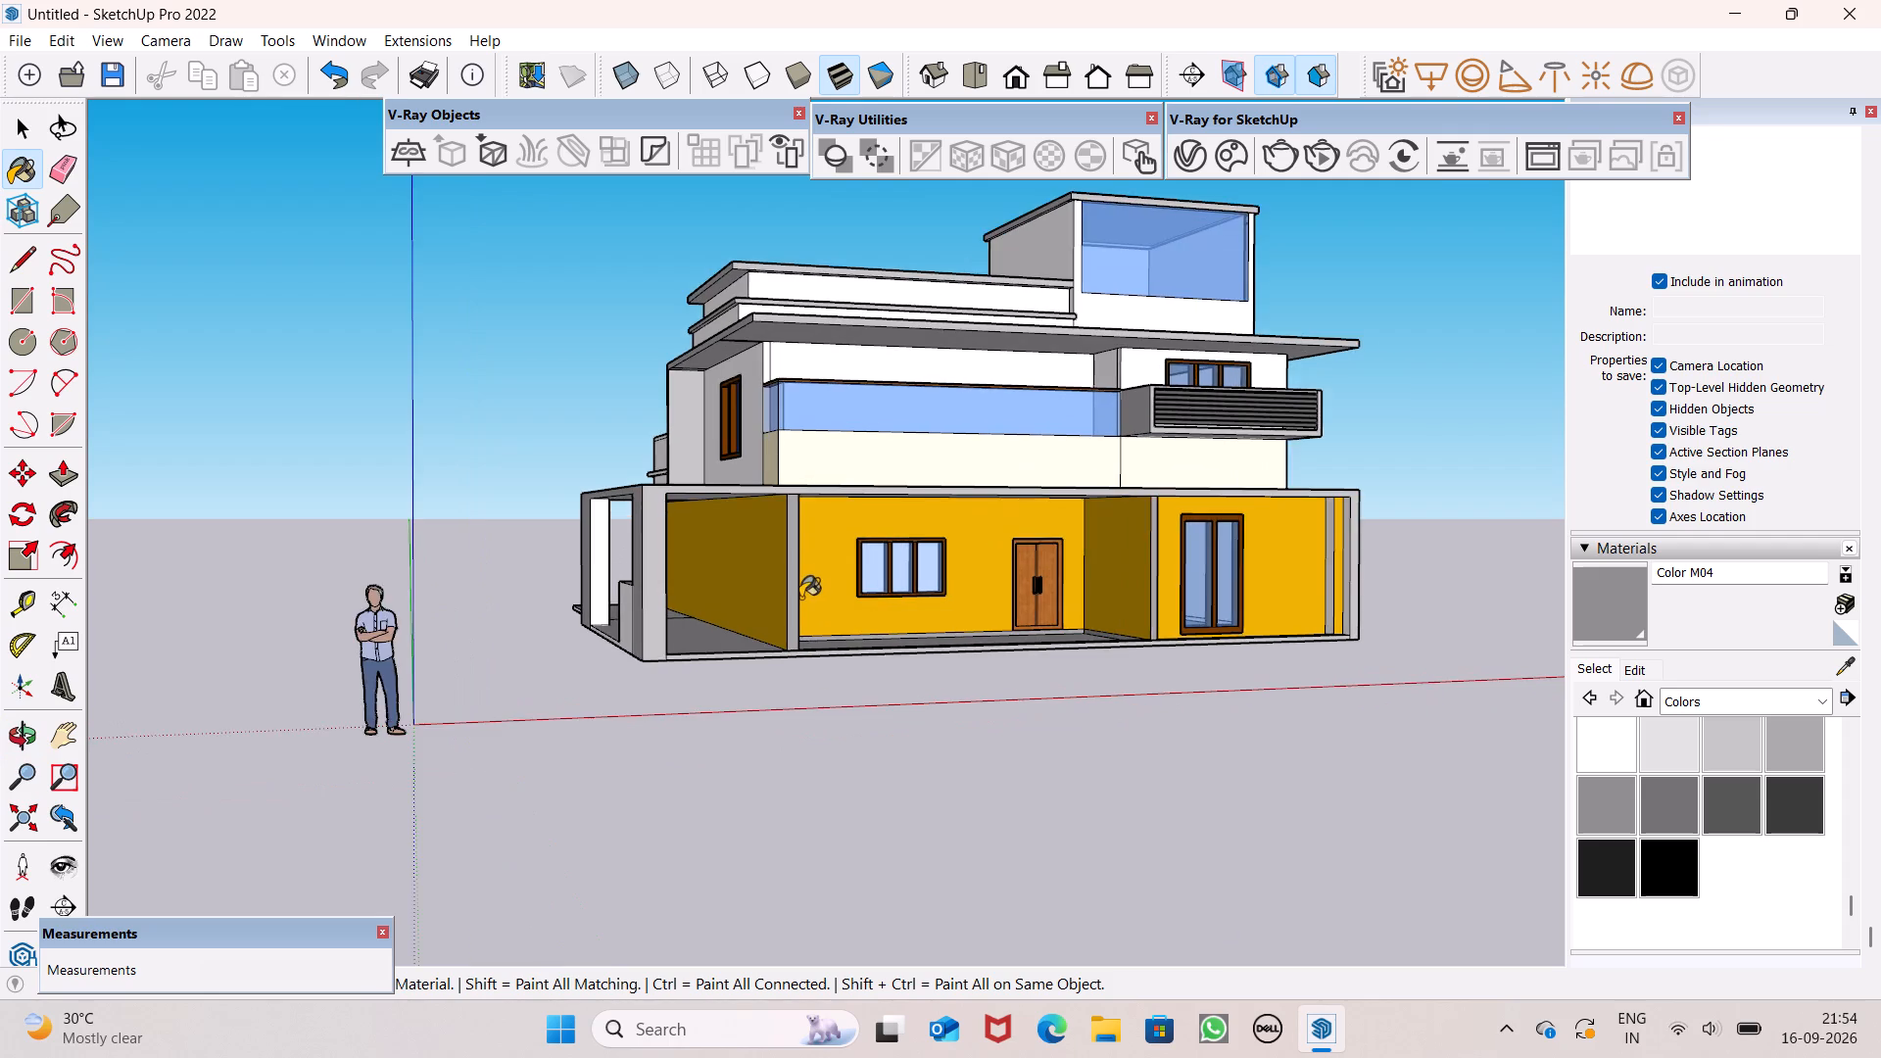
pyautogui.scroll(-5, 800, 598)
pyautogui.moveTo(933, 687); pyautogui.dragTo(1335, 735, button='middle')
pyautogui.scroll(5, 758, 637)
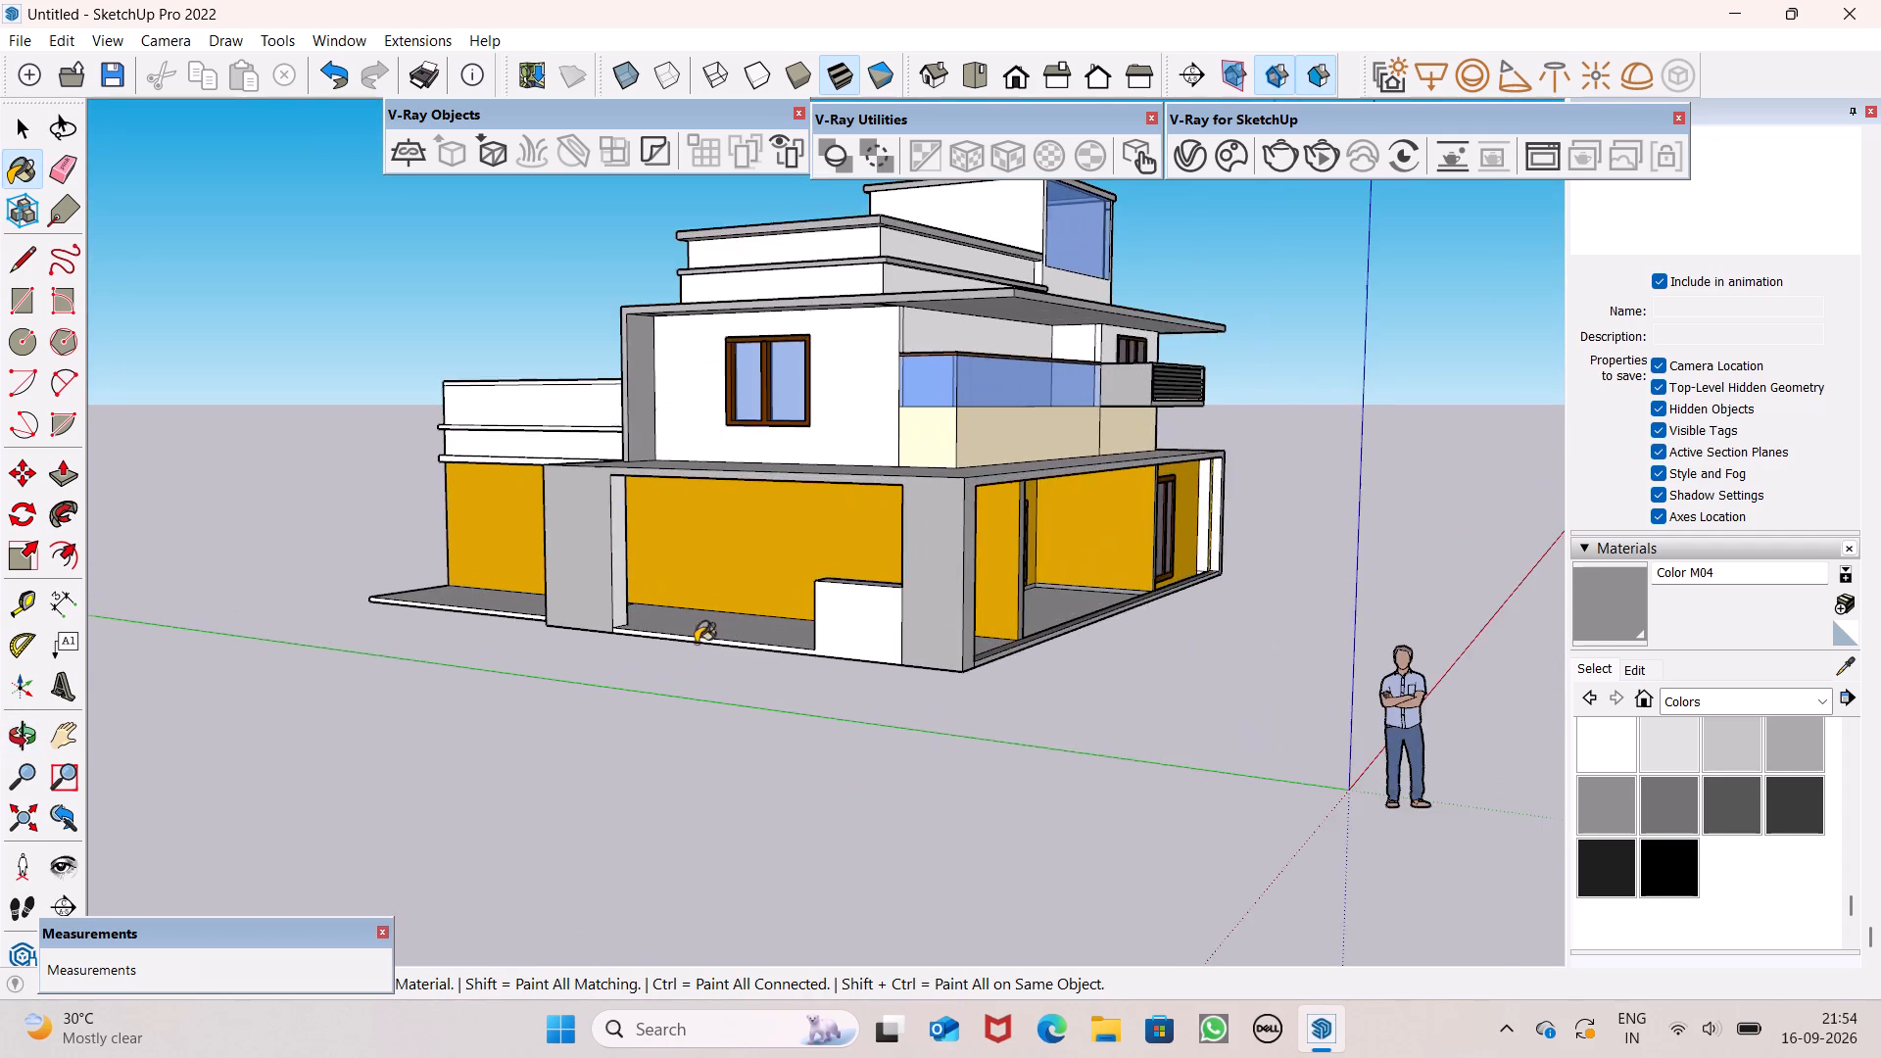
pyautogui.scroll(13, 562, 559)
pyautogui.click(608, 616)
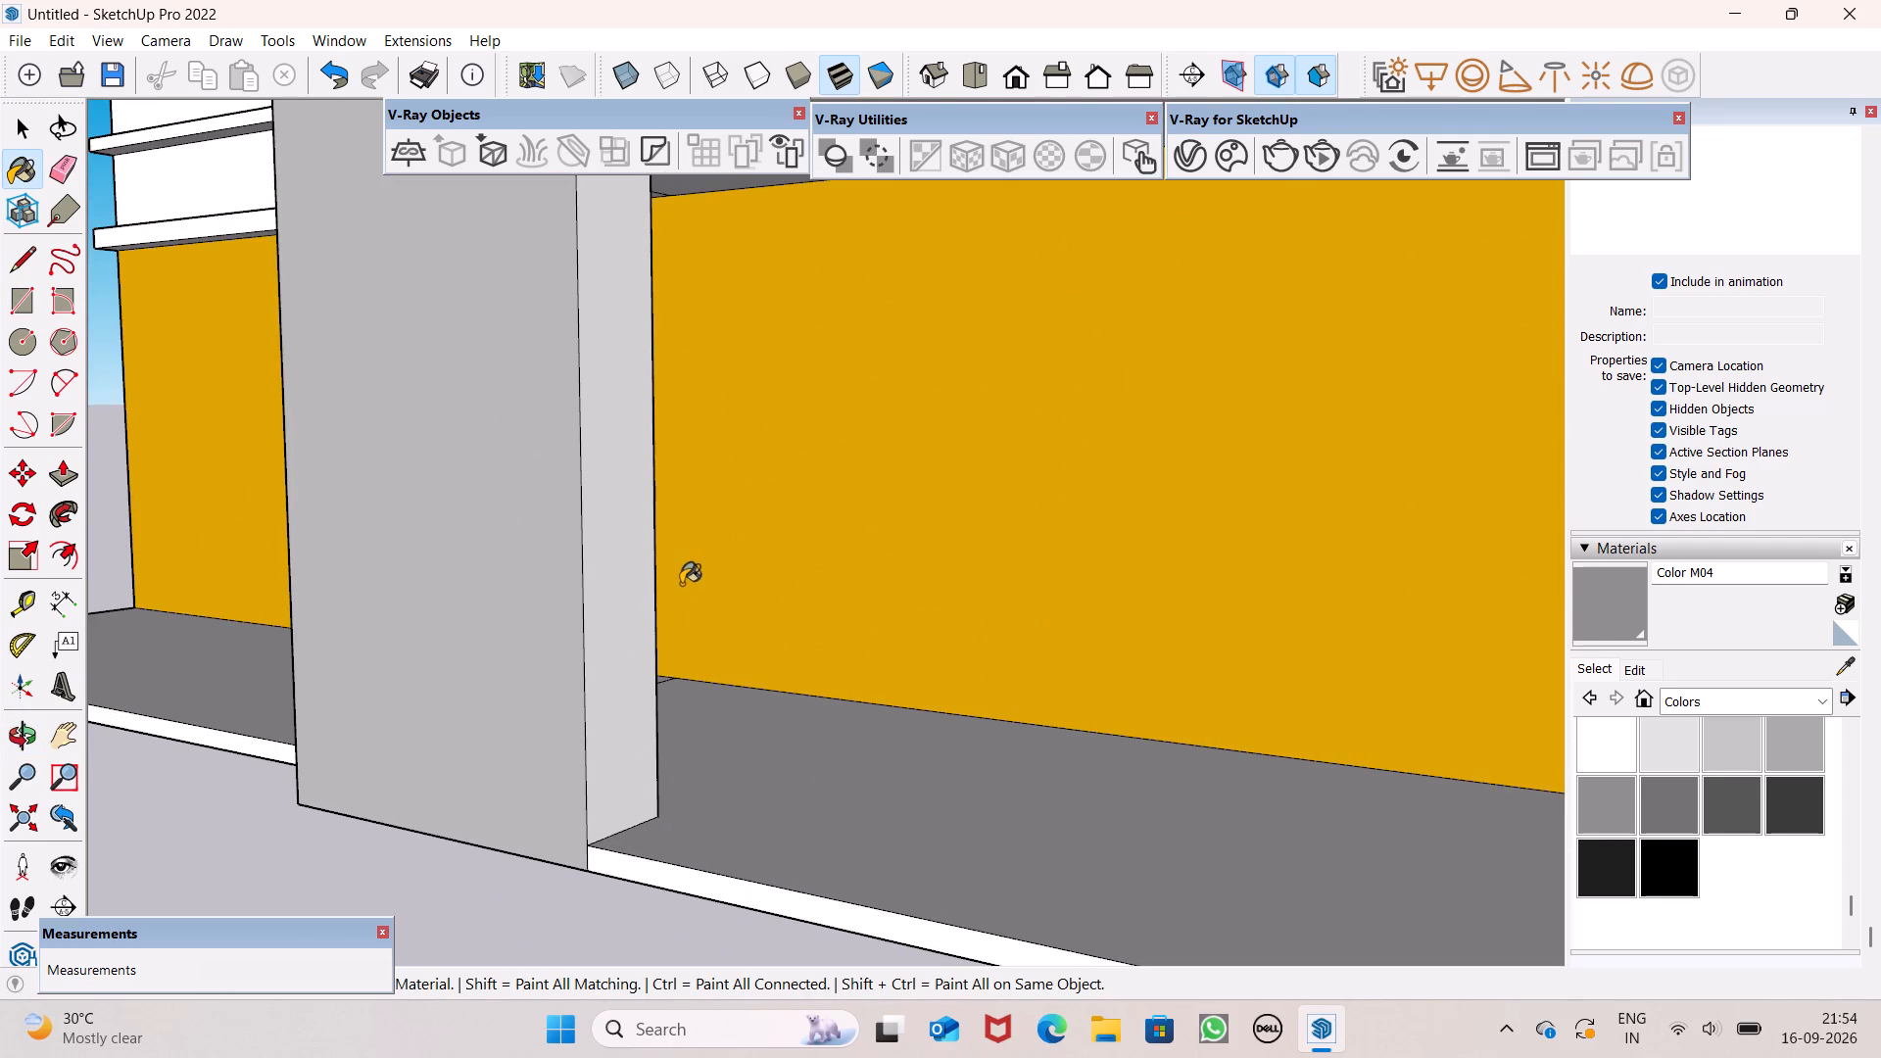
pyautogui.scroll(-6, 683, 583)
pyautogui.moveTo(815, 722); pyautogui.dragTo(1616, 697, button='middle')
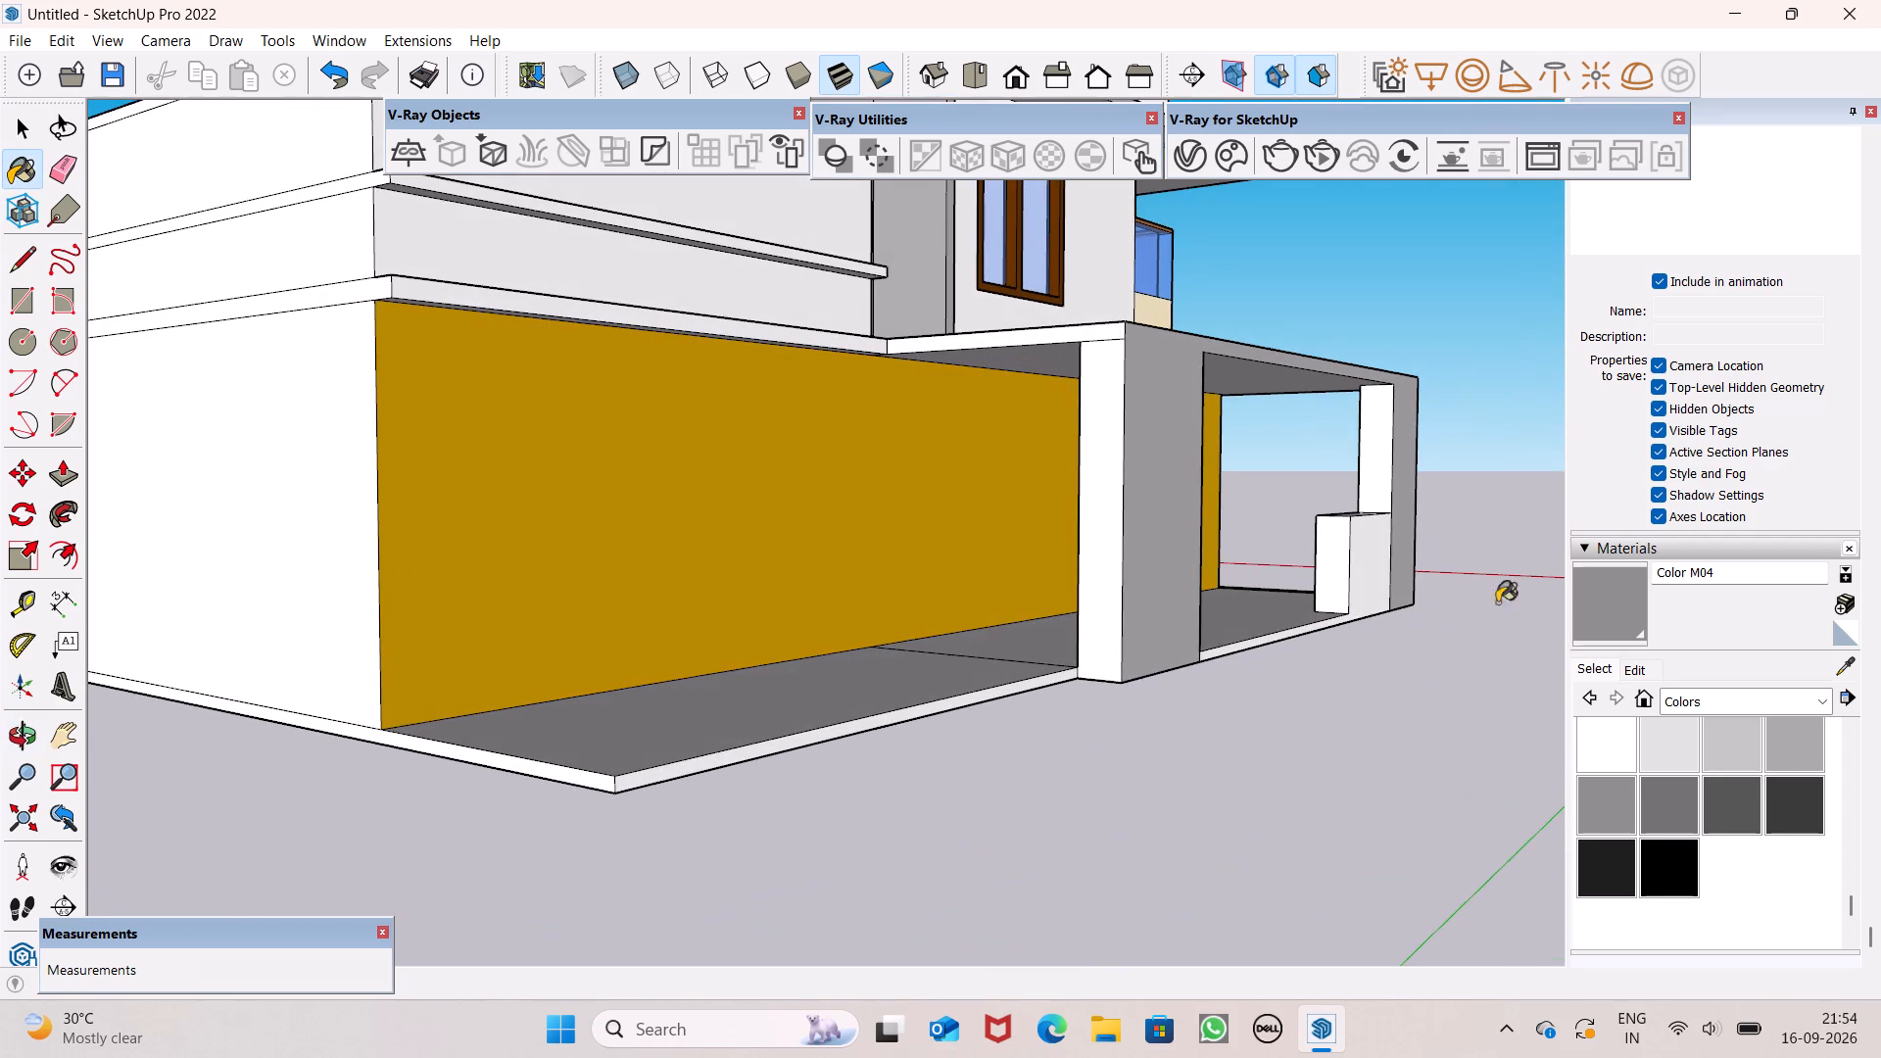
pyautogui.scroll(5, 1405, 513)
pyautogui.click(1364, 471)
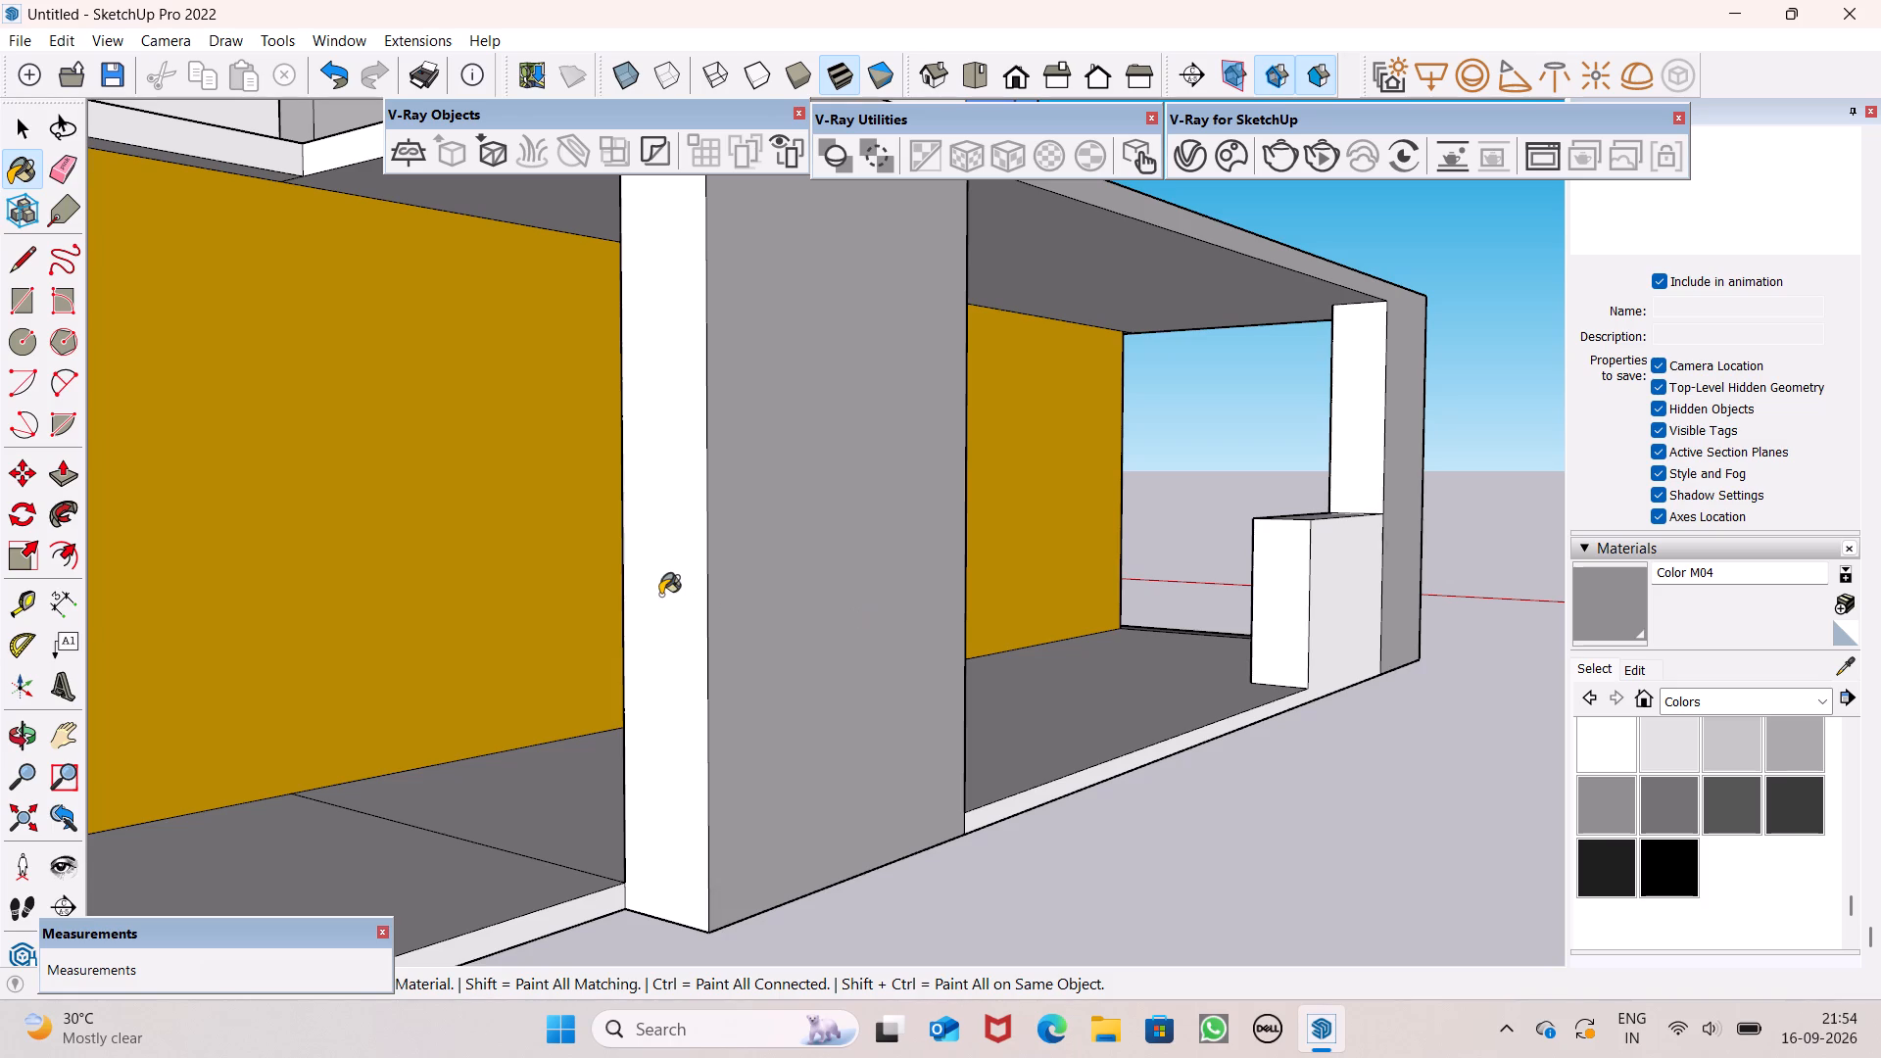
pyautogui.click(668, 585)
pyautogui.scroll(-5, 807, 619)
pyautogui.moveTo(992, 715); pyautogui.dragTo(301, 616, button='middle')
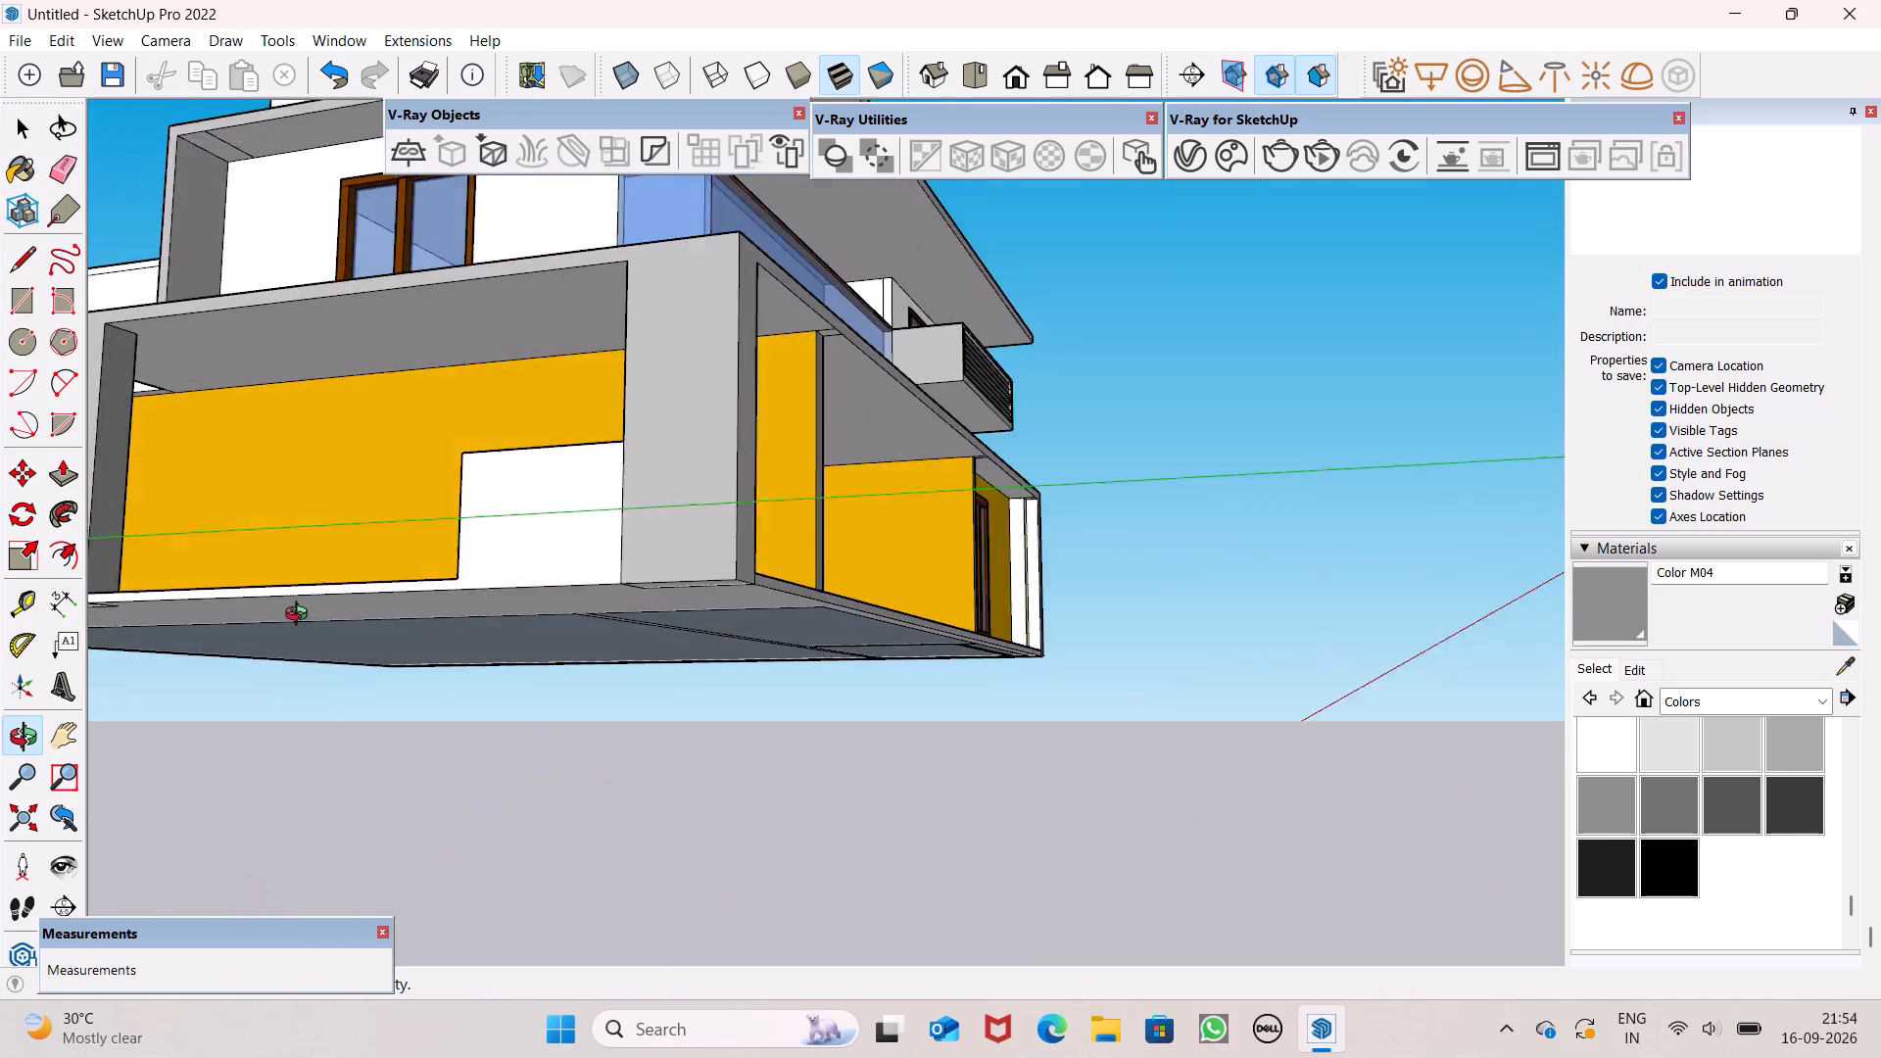
# Paint the front face of the low wall in the car-porch opening and its connecting plinth strip with Color E01.
pyautogui.moveTo(301, 616); pyautogui.dragTo(574, 665, button='middle')
pyautogui.scroll(5, 575, 665)
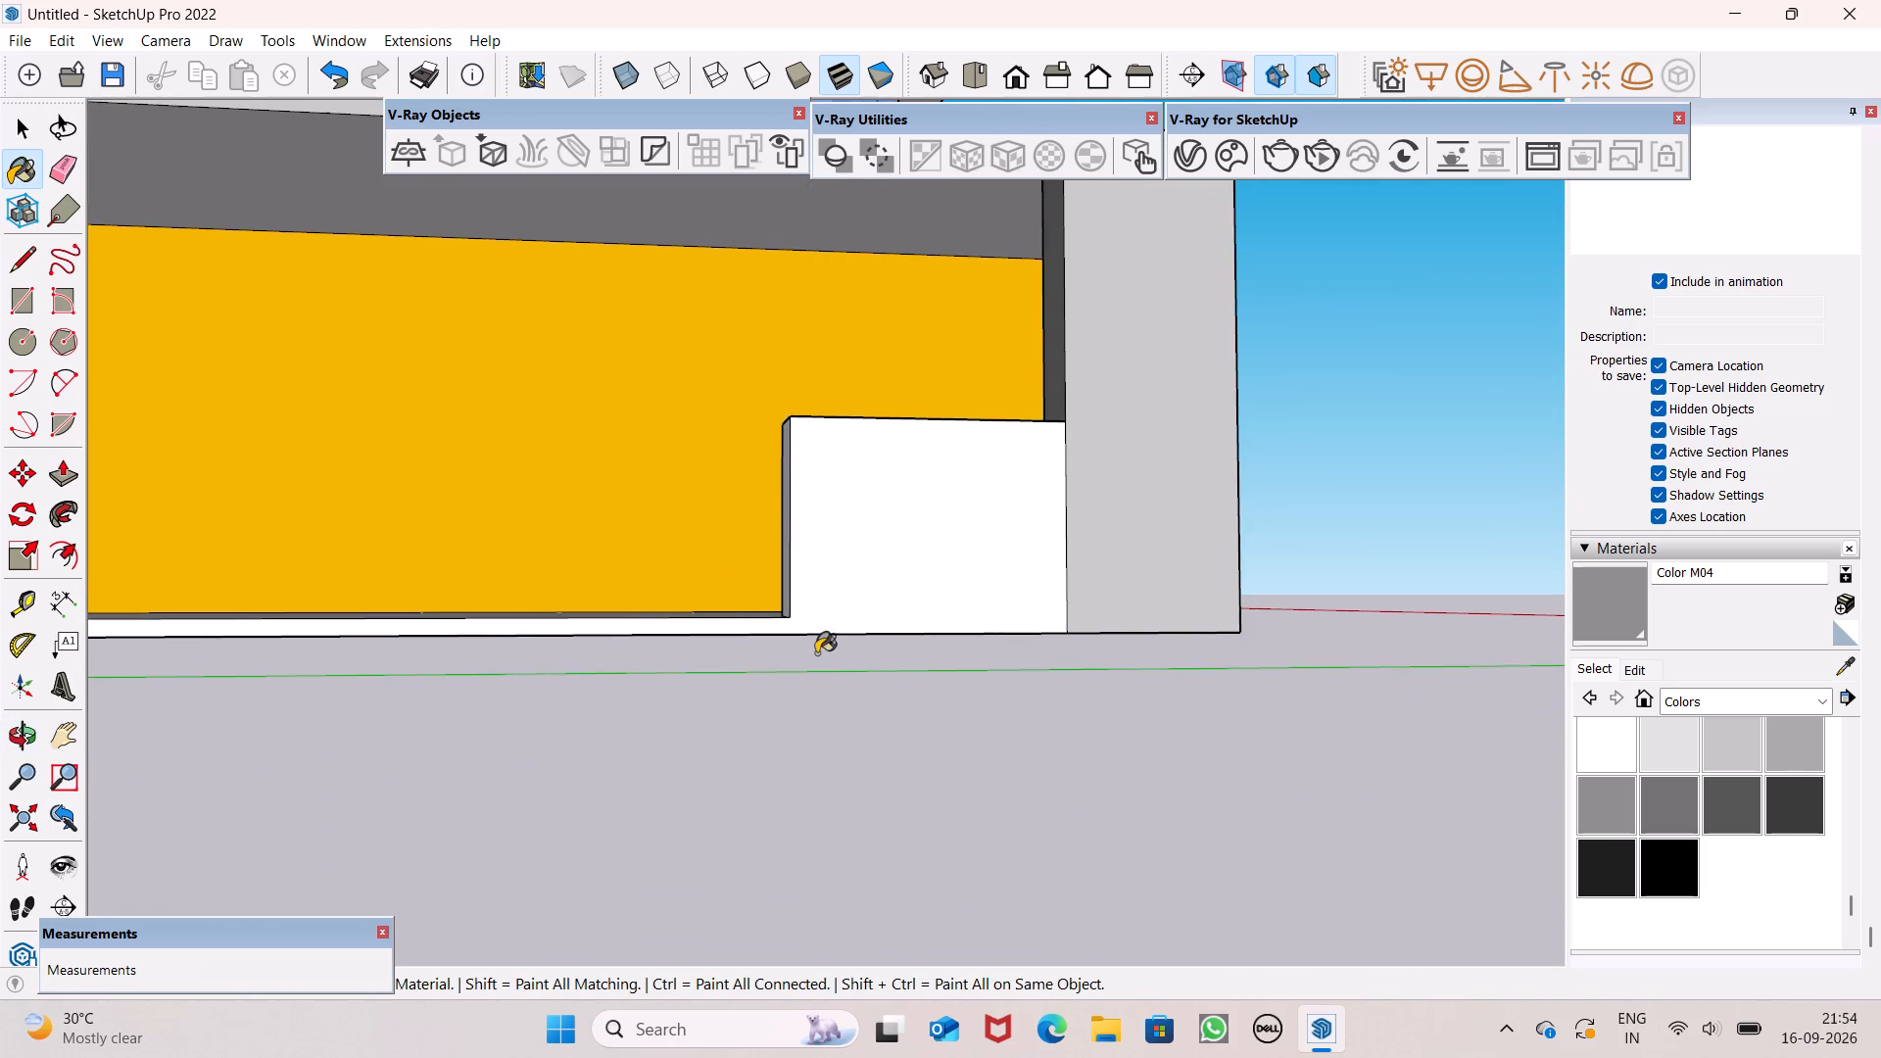
pyautogui.scroll(-11, 816, 653)
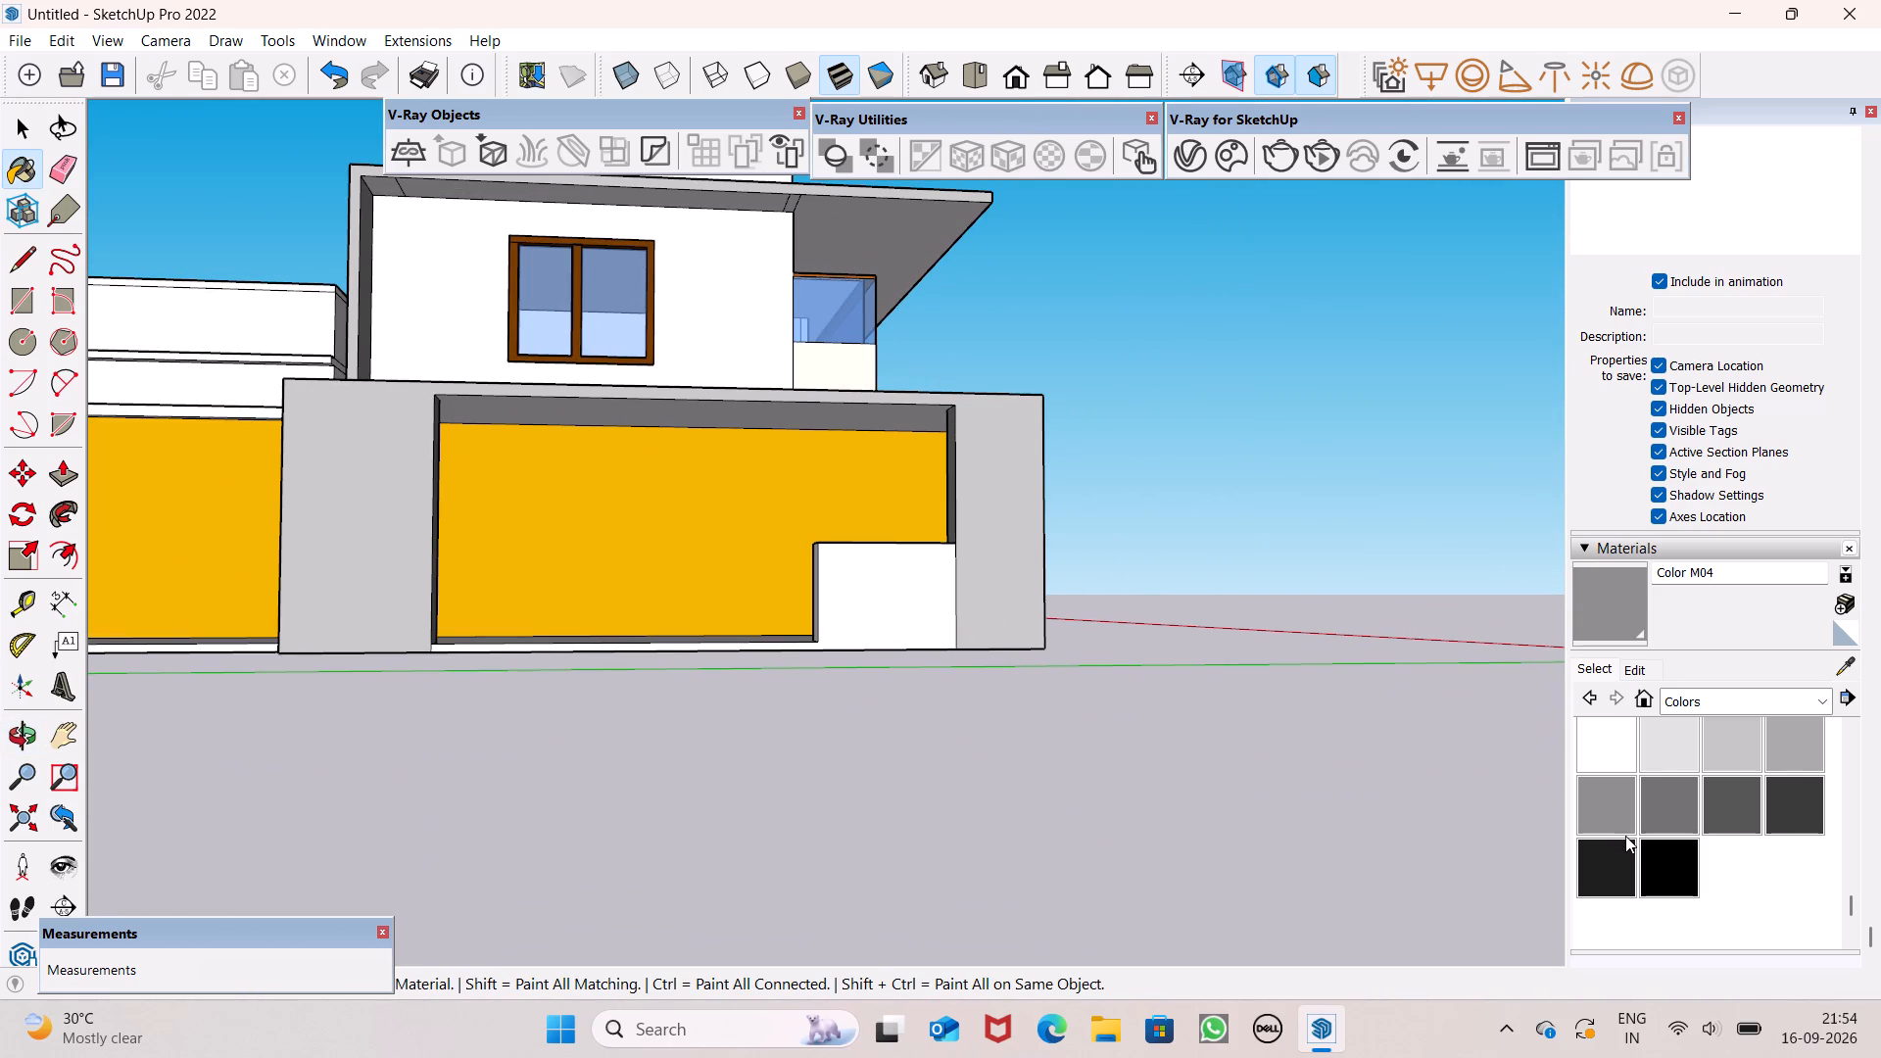
pyautogui.scroll(8, 1626, 837)
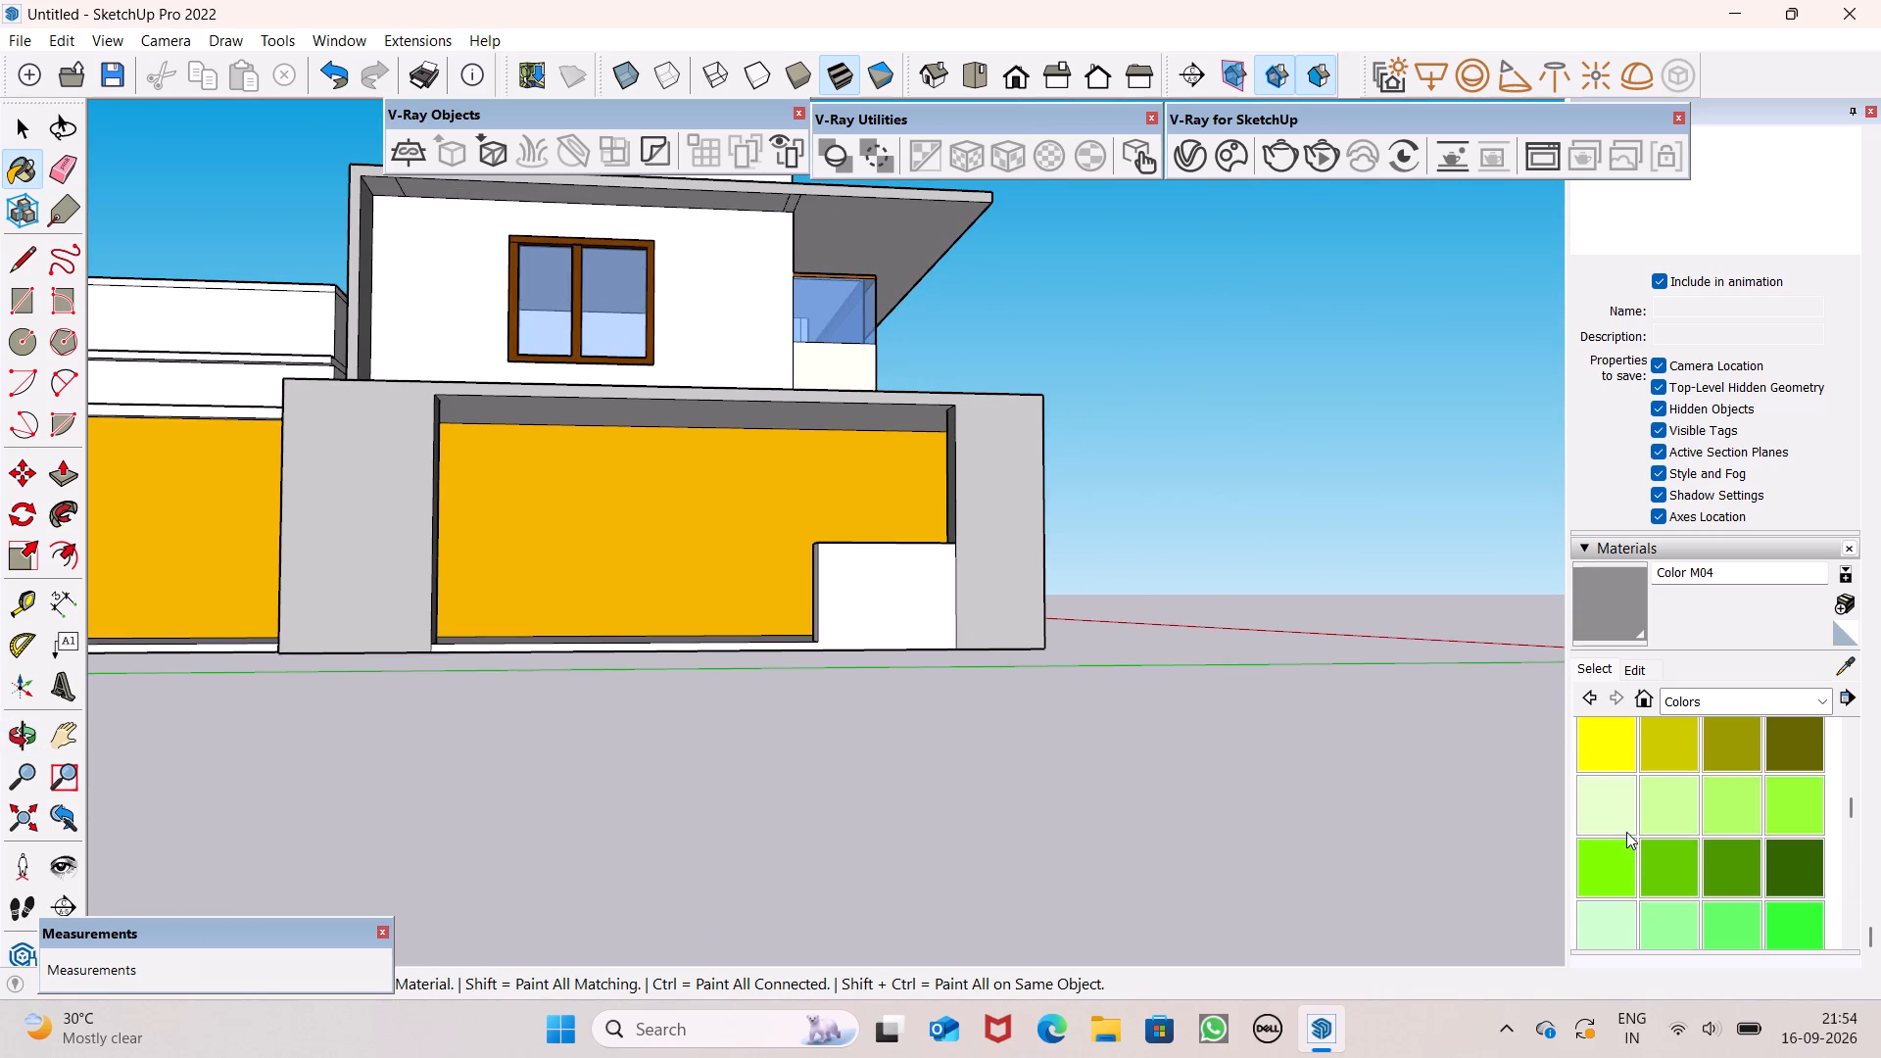
pyautogui.scroll(1, 1626, 832)
pyautogui.click(1604, 811)
pyautogui.click(859, 601)
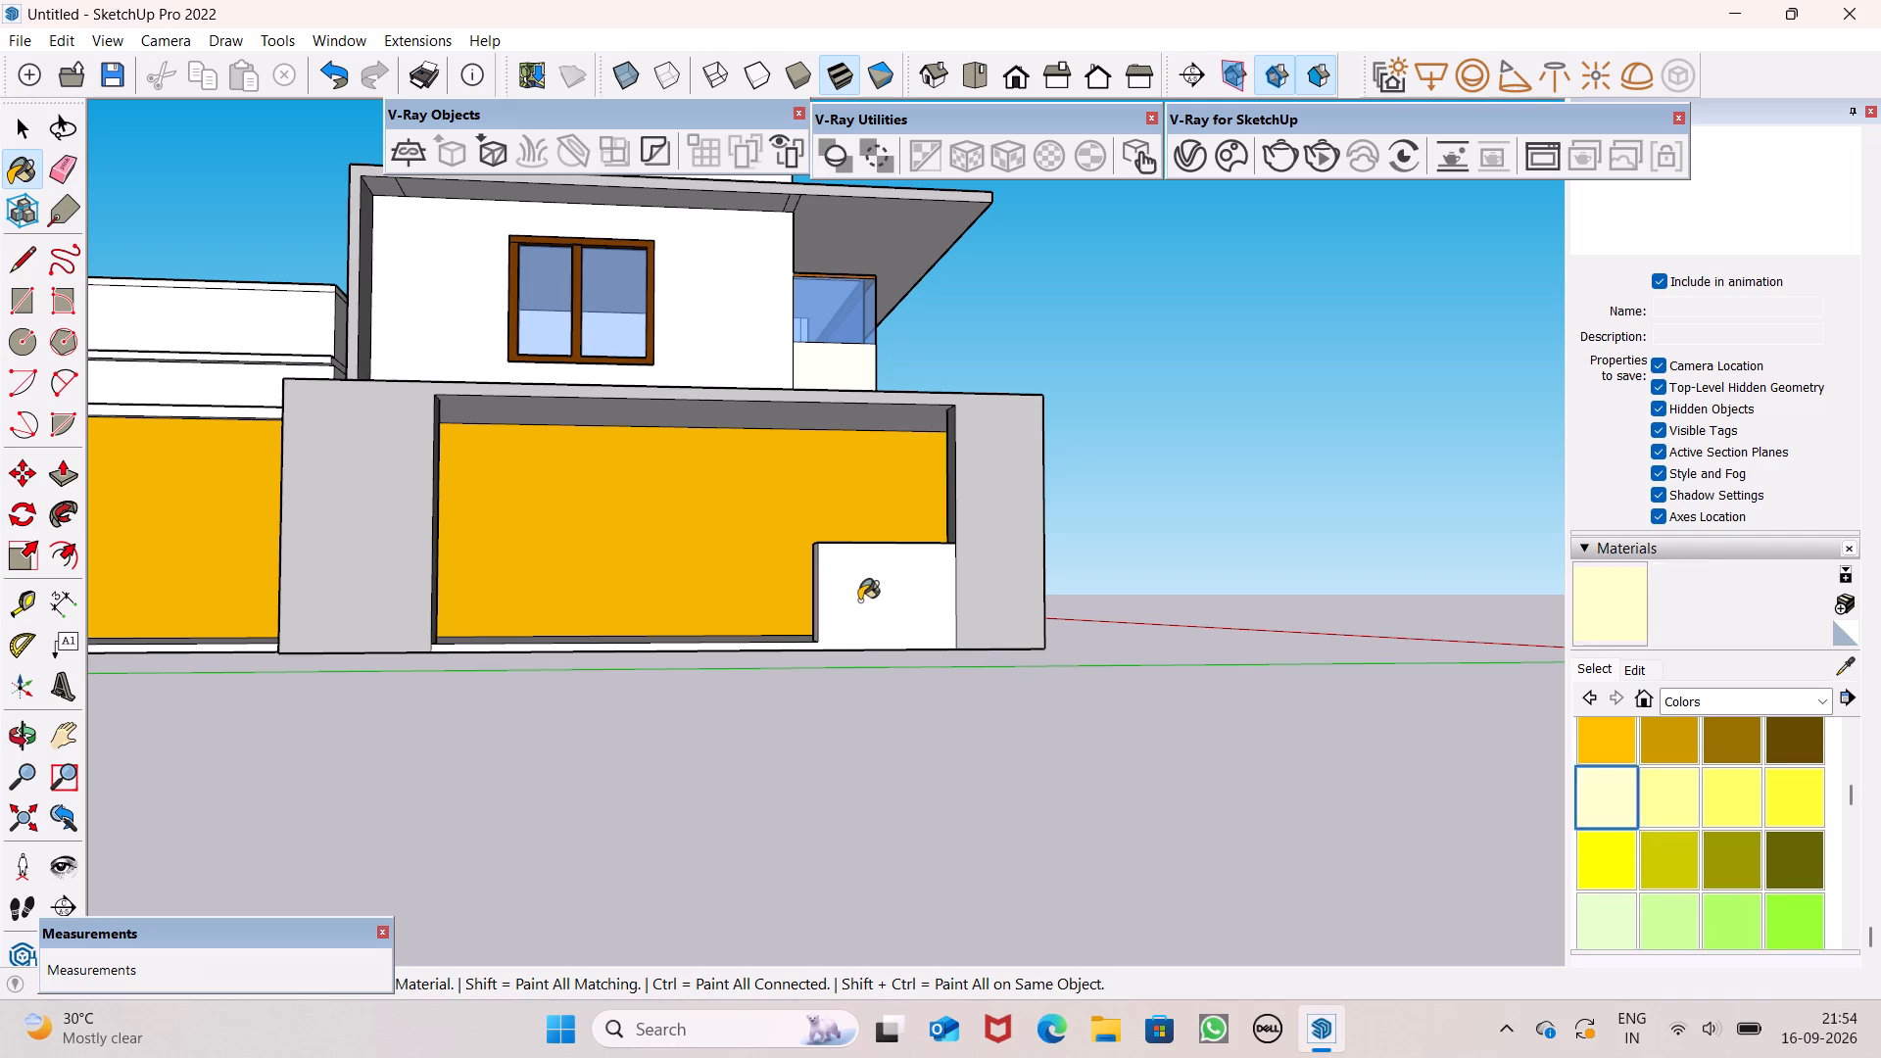
# Paint the floor beneath the car-porch roof and the top of the porch roof slab with Color M02.
pyautogui.scroll(-2, 892, 652)
pyautogui.moveTo(892, 655); pyautogui.dragTo(912, 791, button='middle')
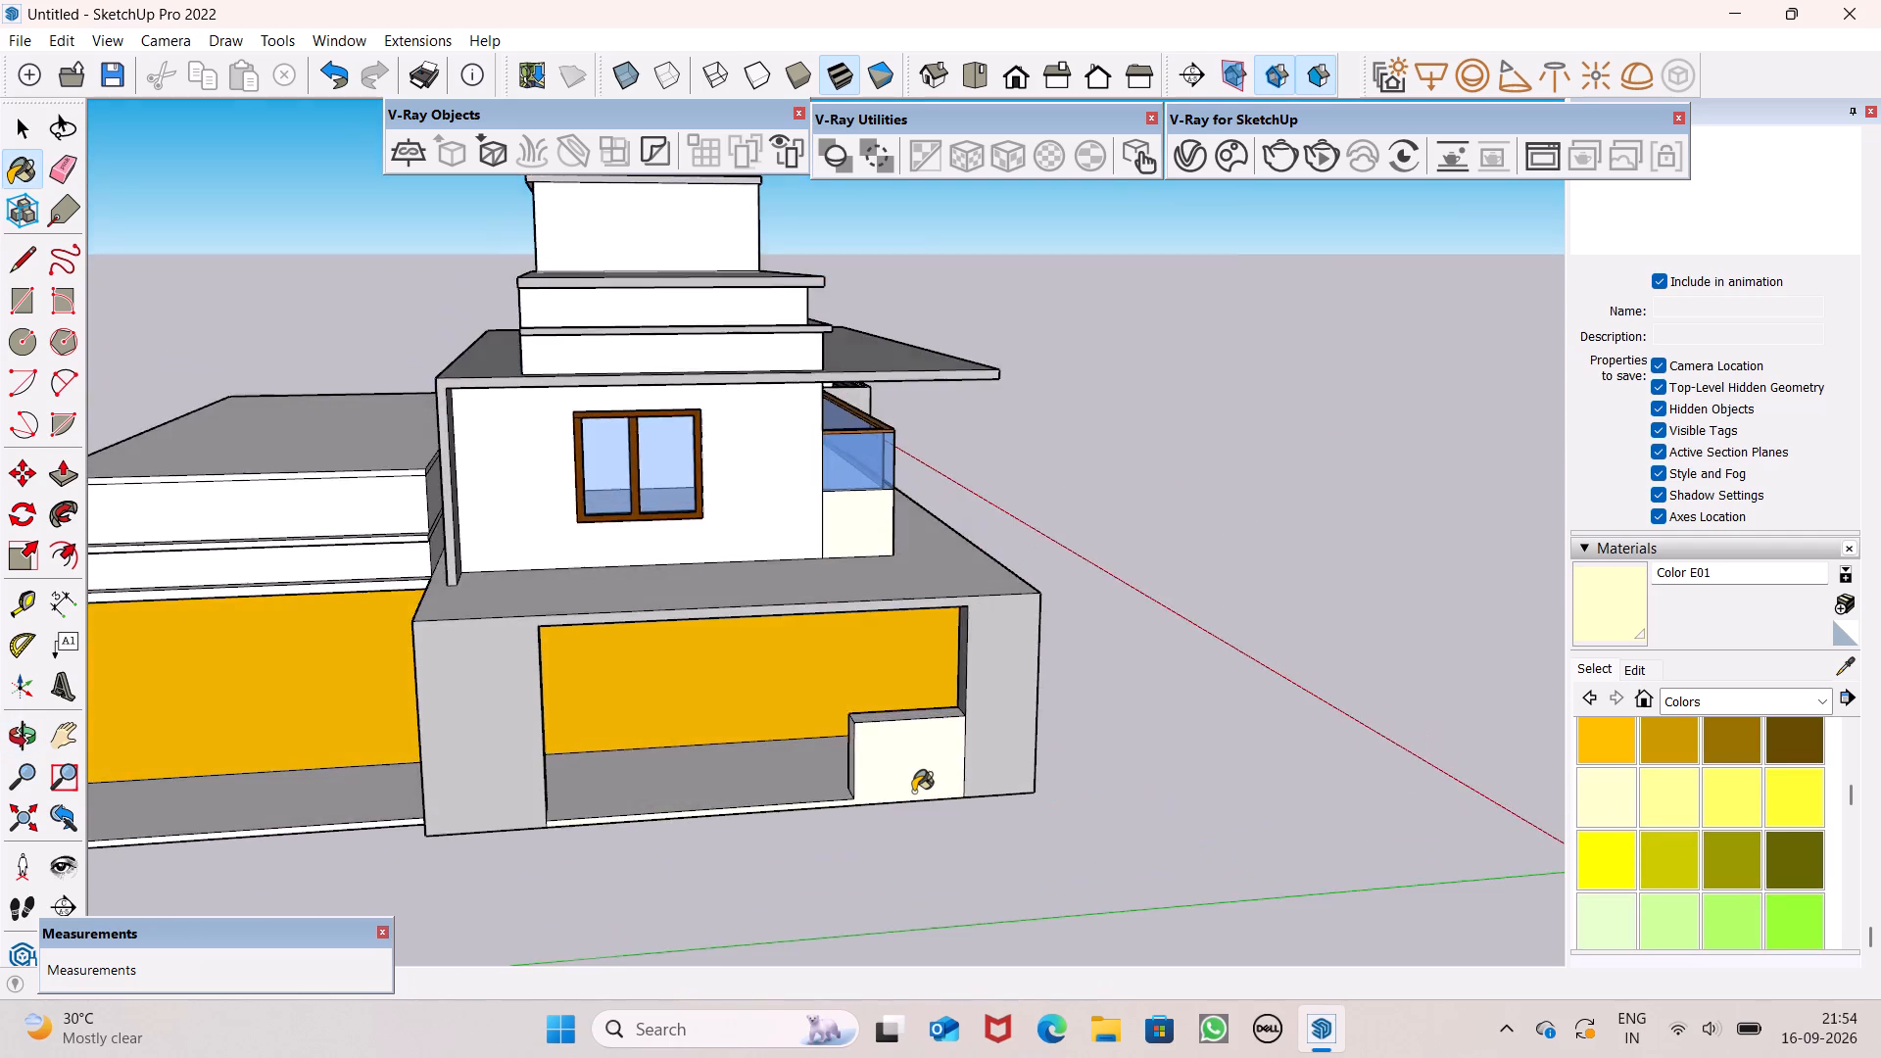
pyautogui.scroll(14, 913, 792)
pyautogui.scroll(-9, 901, 690)
pyautogui.scroll(1, 901, 690)
pyautogui.scroll(-12, 917, 669)
pyautogui.moveTo(807, 743); pyautogui.dragTo(1154, 798, button='middle')
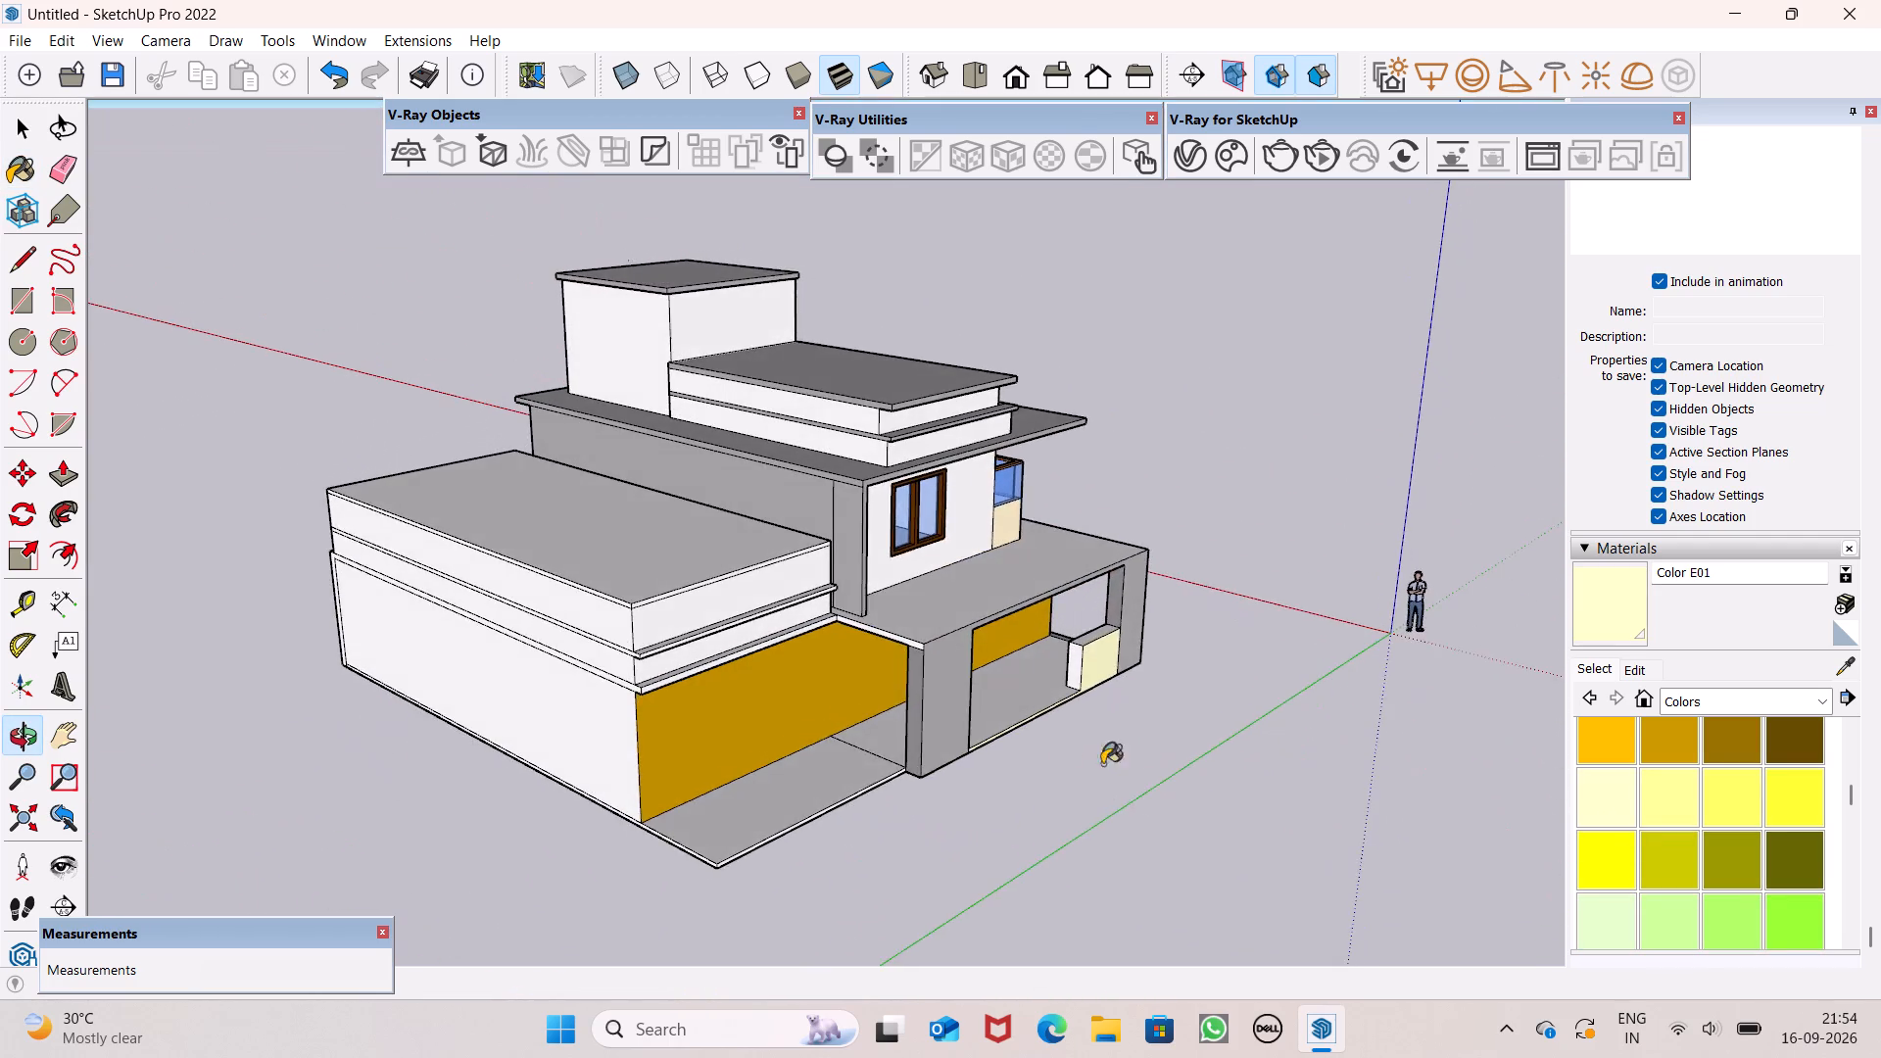
pyautogui.scroll(6, 845, 796)
pyautogui.moveTo(1025, 744); pyautogui.dragTo(1199, 894, button='middle')
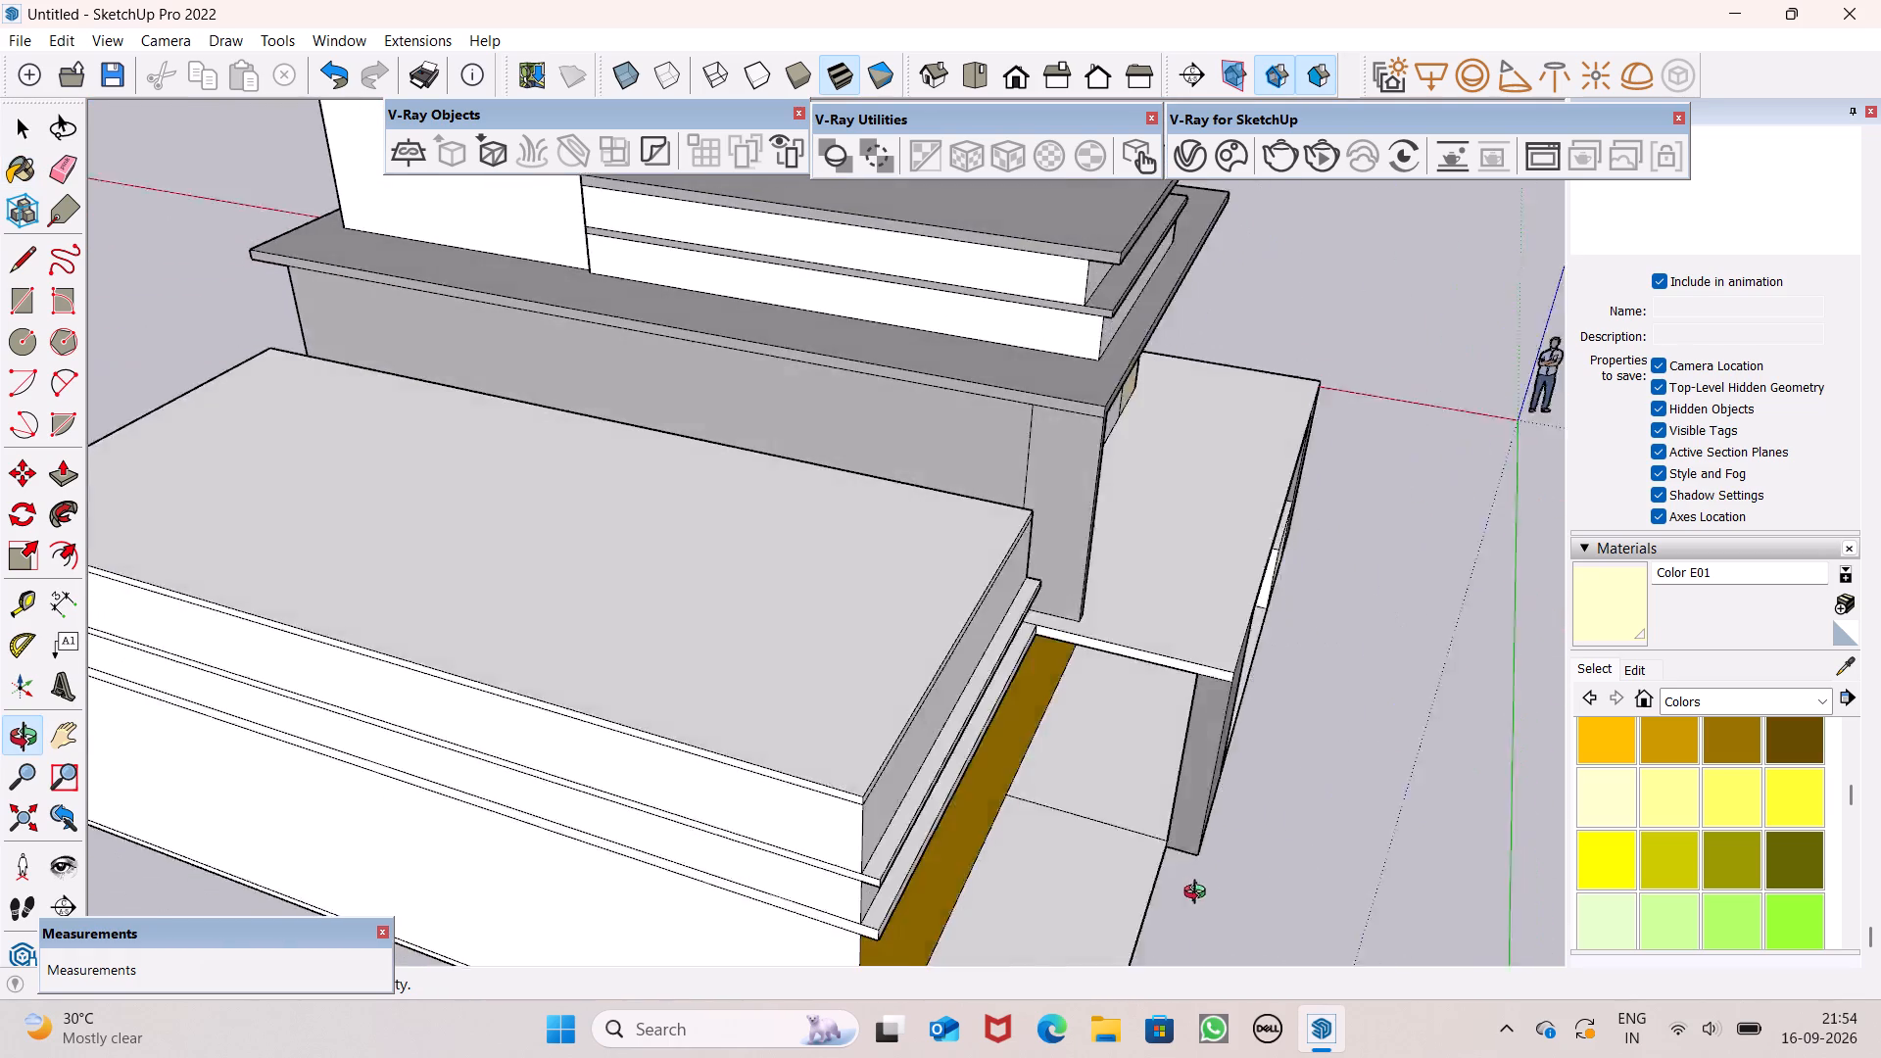
pyautogui.moveTo(1199, 894); pyautogui.dragTo(1153, 881, button='middle')
pyautogui.scroll(-5, 1203, 741)
pyautogui.scroll(-2, 1671, 859)
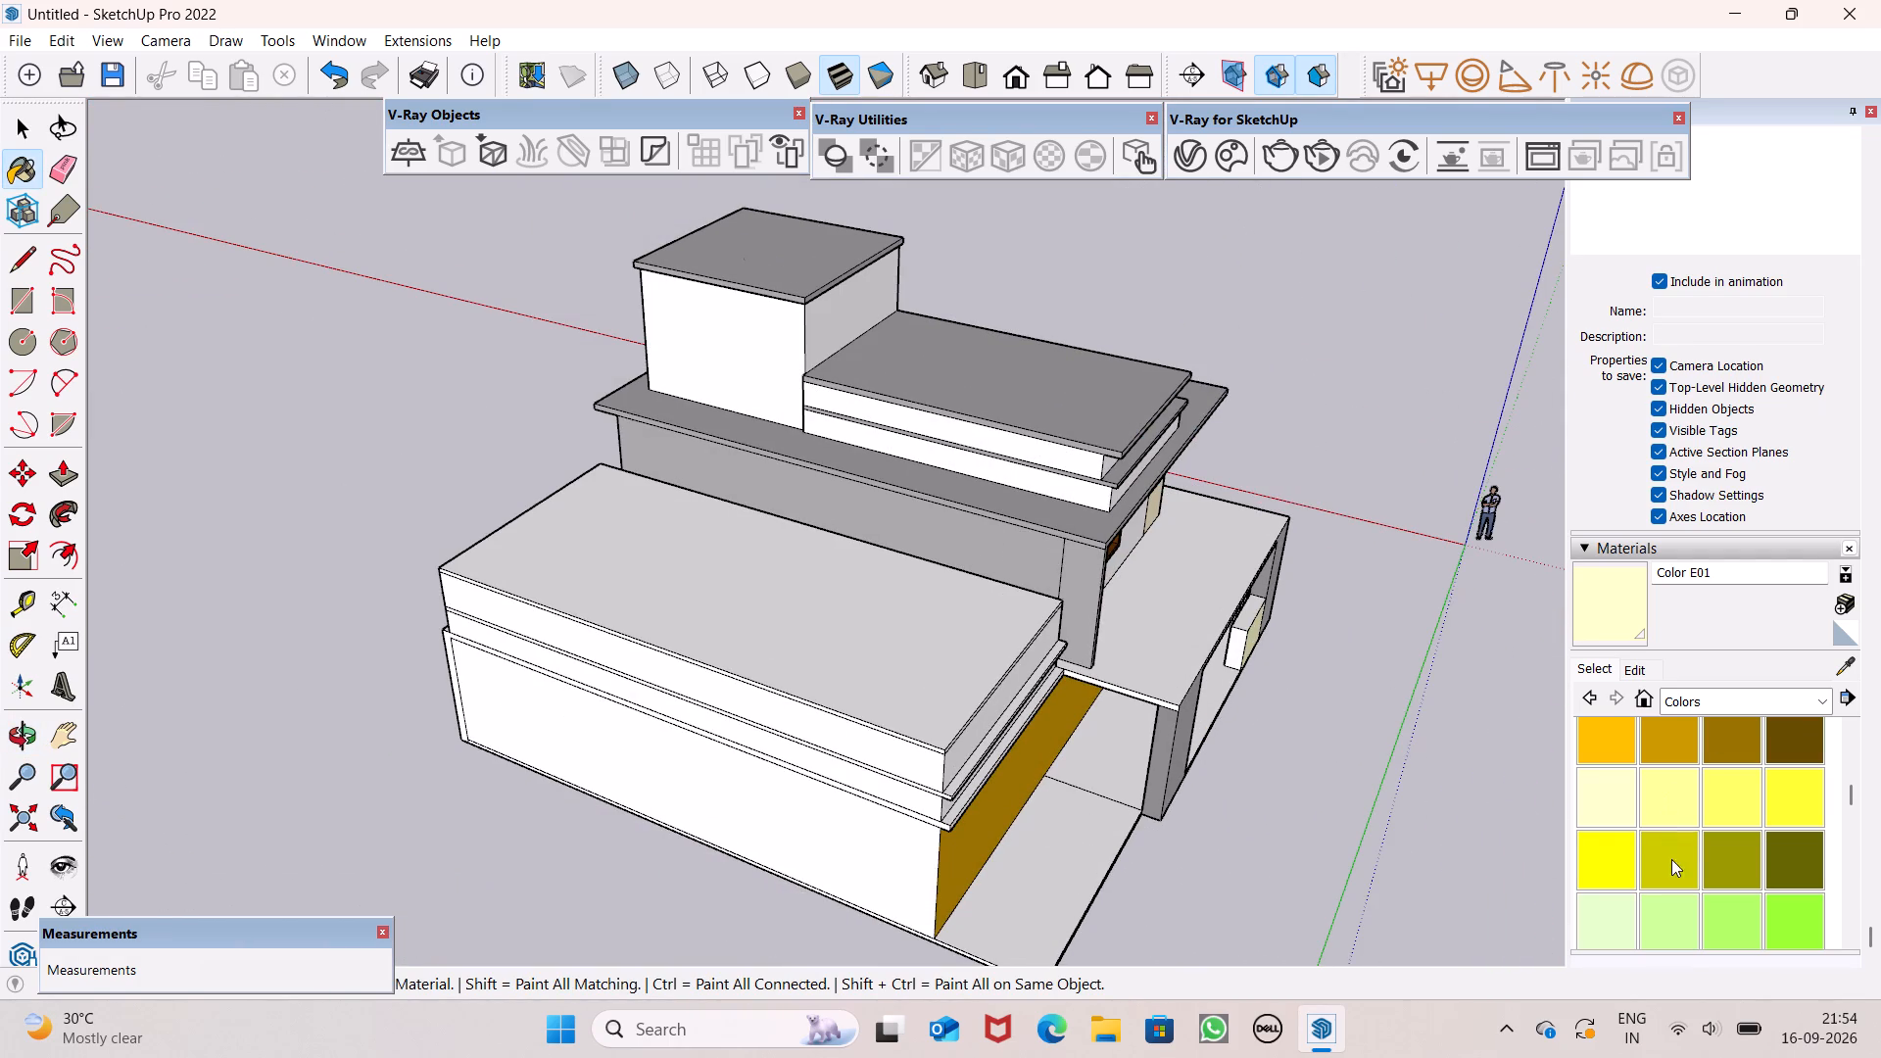
pyautogui.scroll(-9, 1671, 859)
pyautogui.scroll(2, 1676, 866)
pyautogui.scroll(-1, 1676, 867)
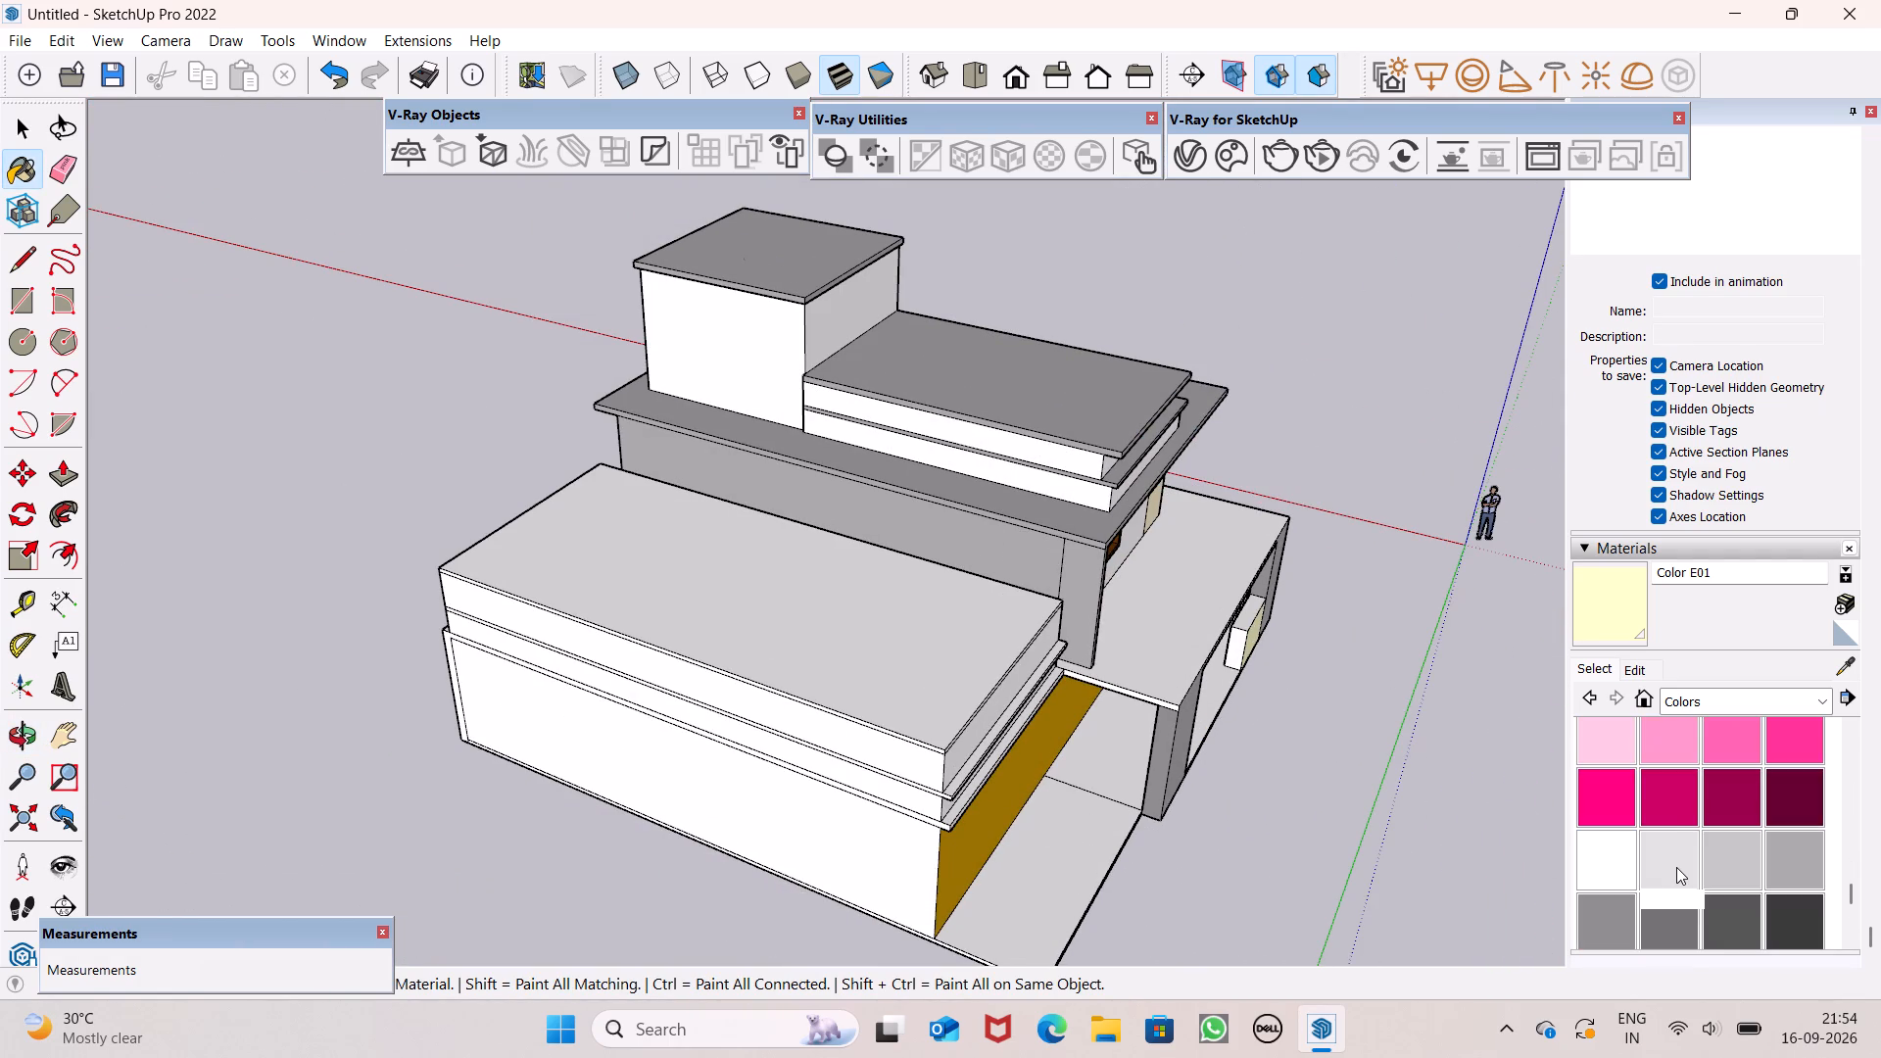
pyautogui.click(1733, 740)
pyautogui.scroll(5, 1093, 783)
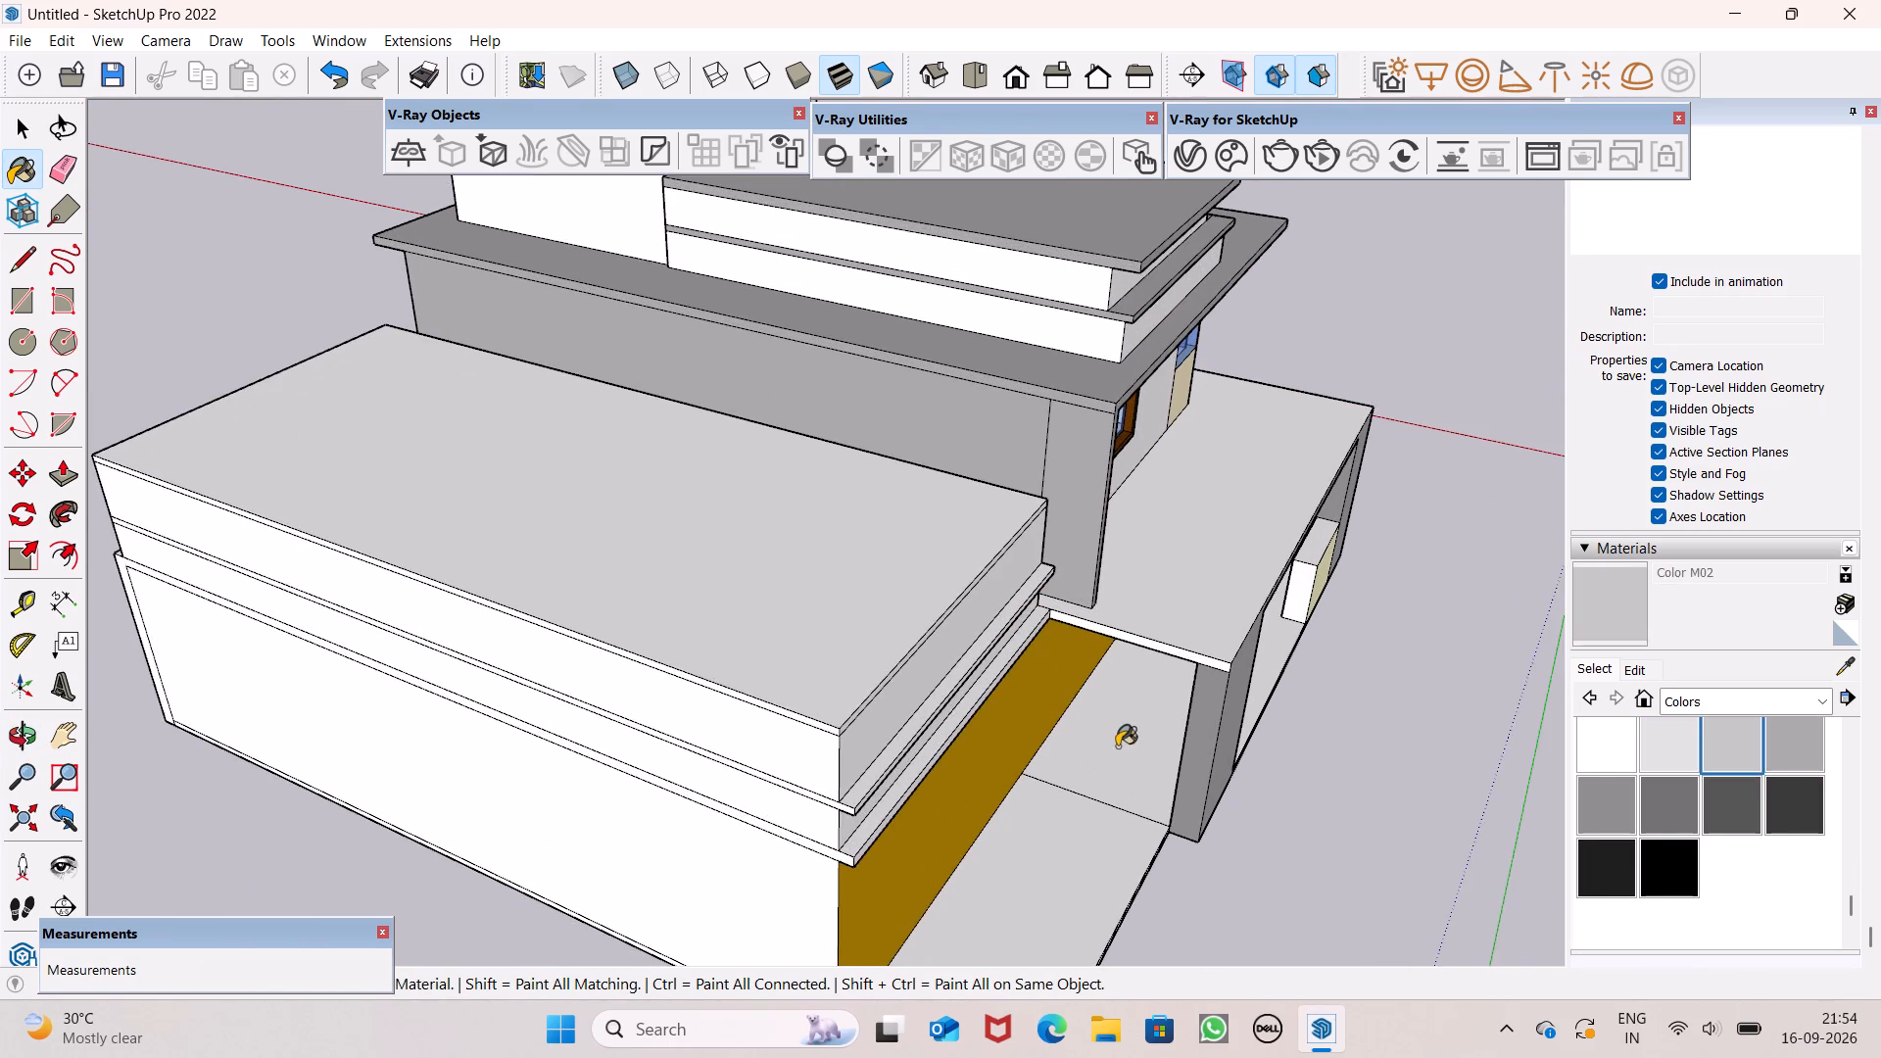
pyautogui.click(1117, 746)
pyautogui.moveTo(1291, 824); pyautogui.dragTo(963, 843, button='middle')
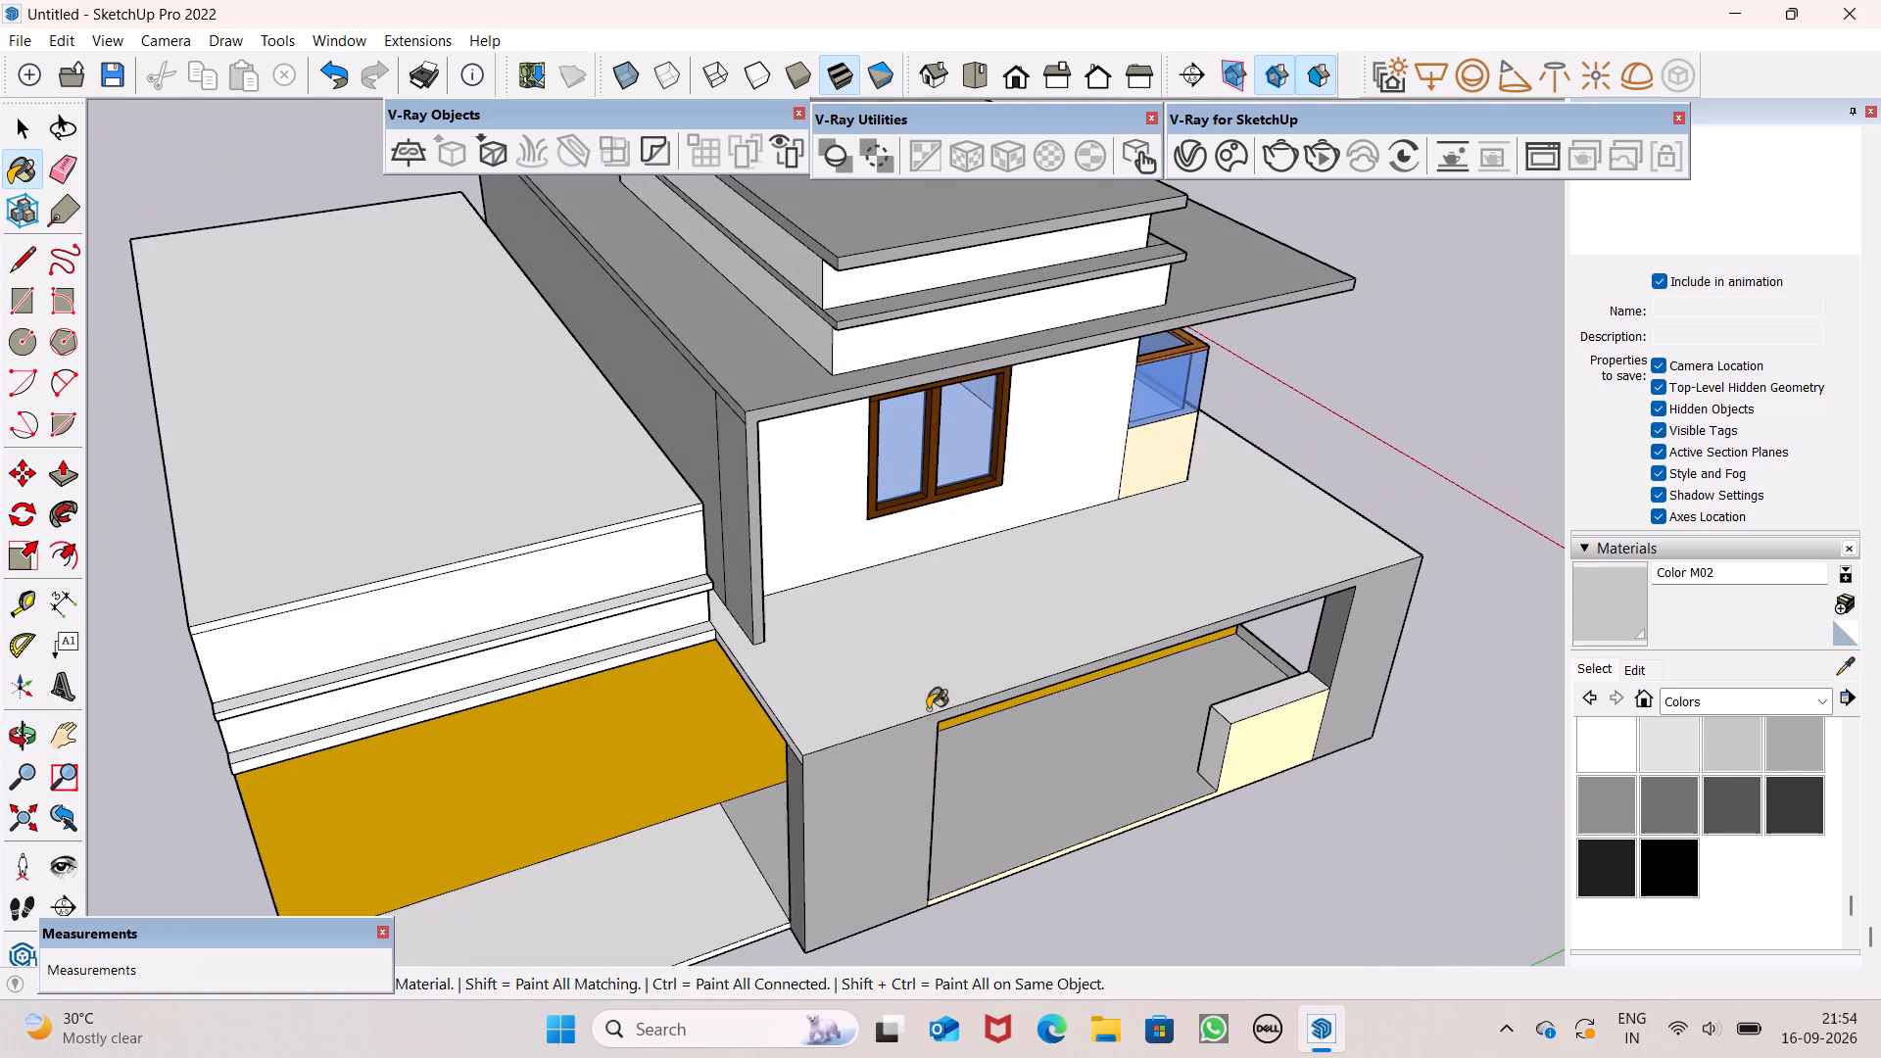
pyautogui.click(907, 634)
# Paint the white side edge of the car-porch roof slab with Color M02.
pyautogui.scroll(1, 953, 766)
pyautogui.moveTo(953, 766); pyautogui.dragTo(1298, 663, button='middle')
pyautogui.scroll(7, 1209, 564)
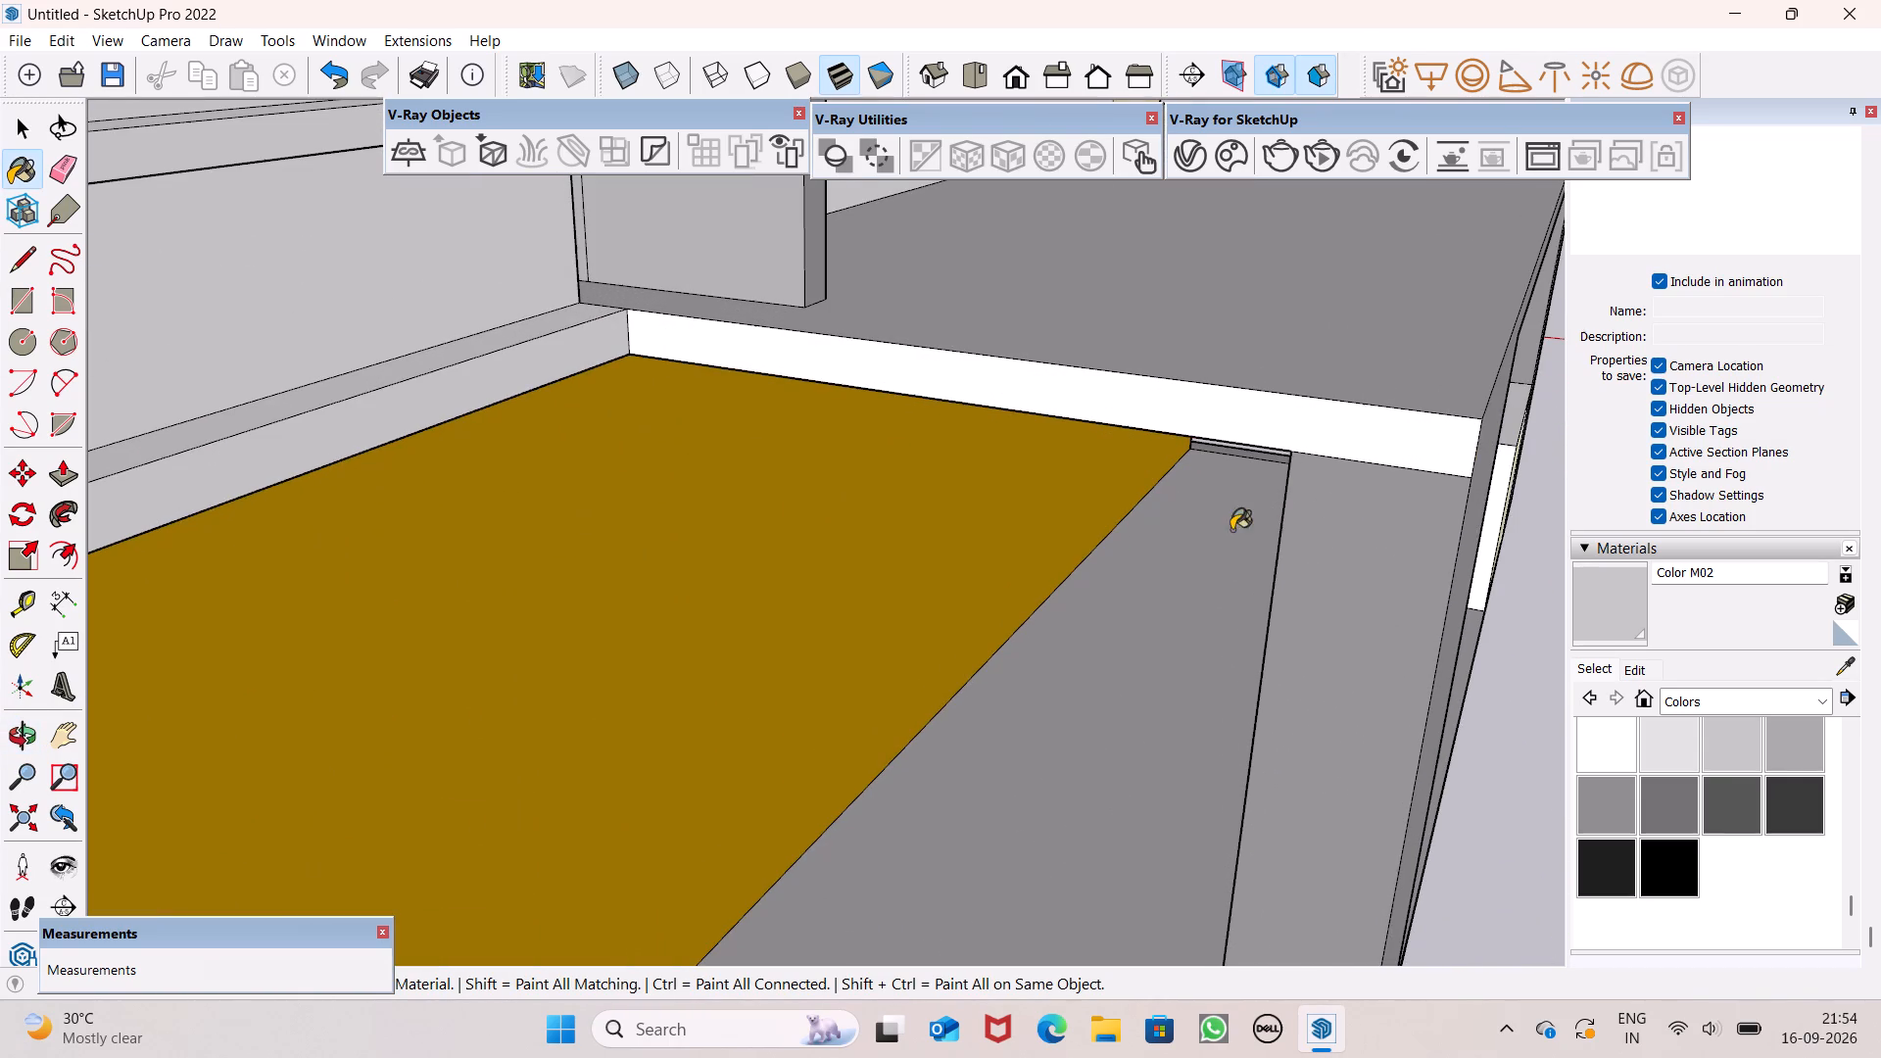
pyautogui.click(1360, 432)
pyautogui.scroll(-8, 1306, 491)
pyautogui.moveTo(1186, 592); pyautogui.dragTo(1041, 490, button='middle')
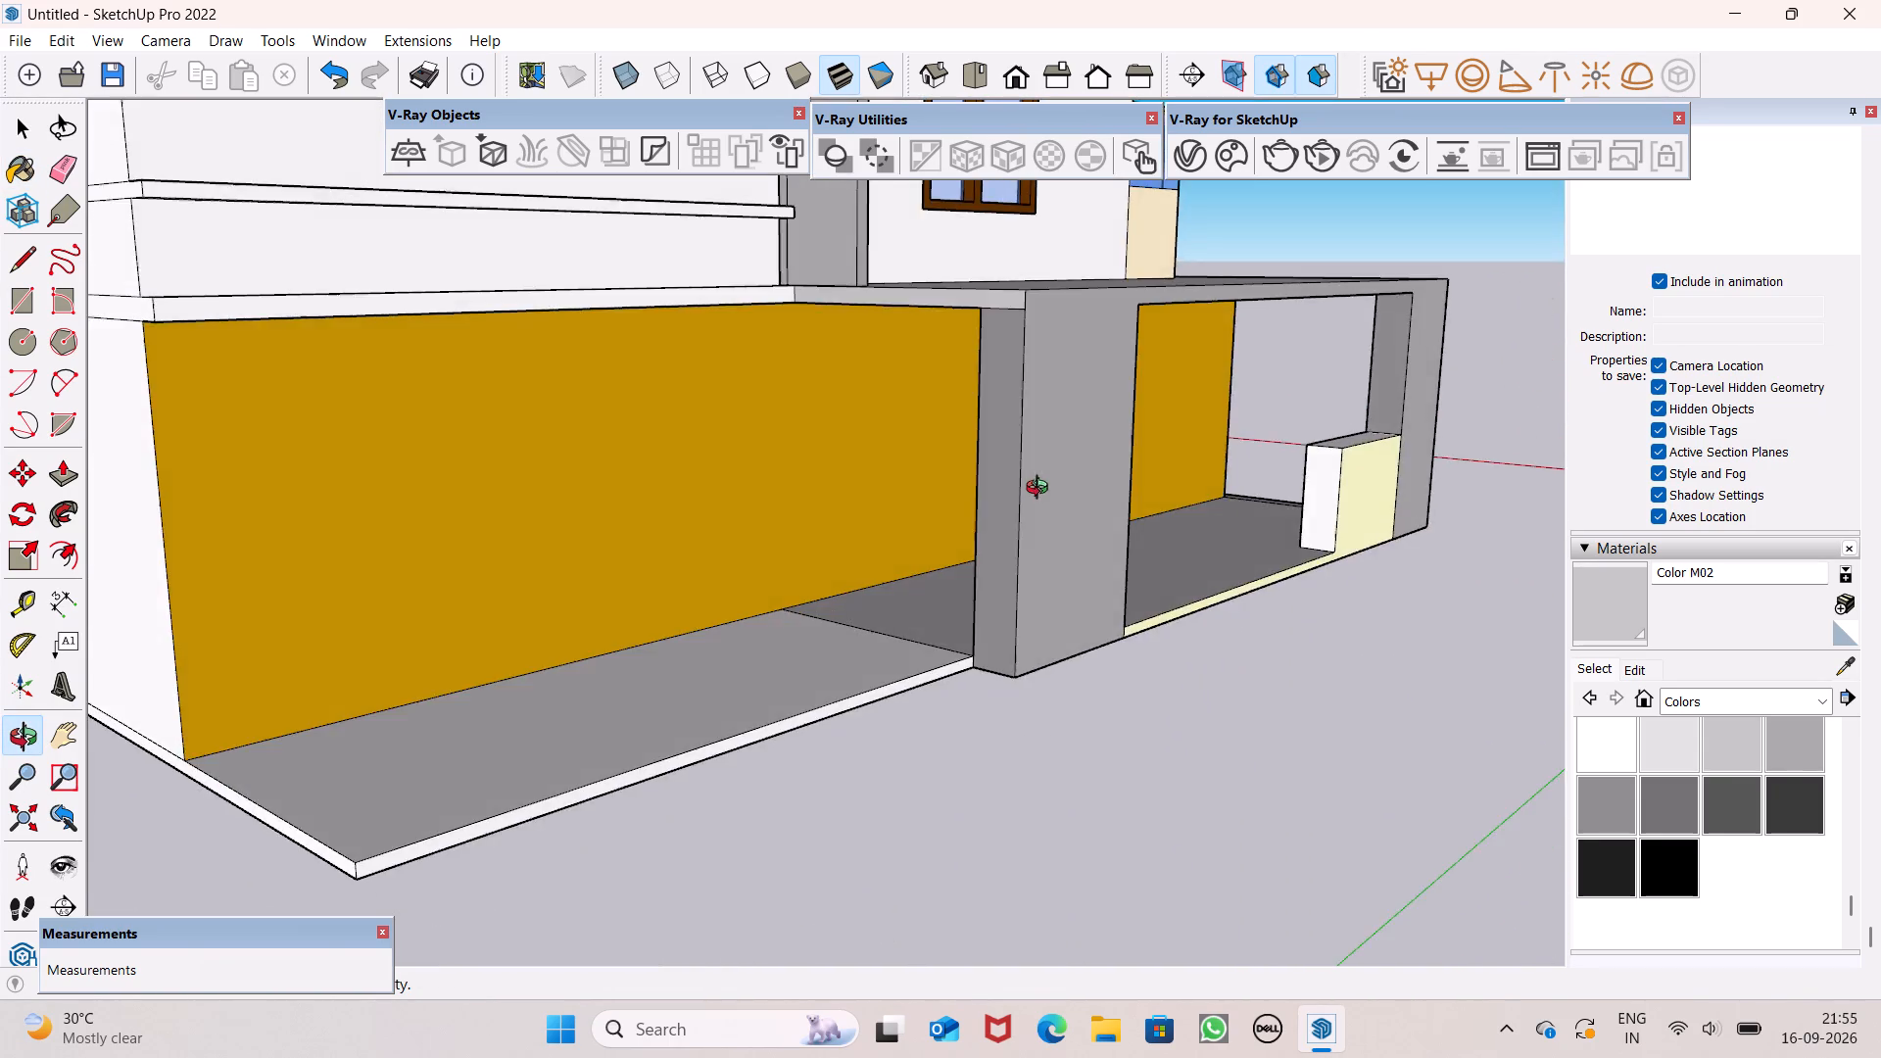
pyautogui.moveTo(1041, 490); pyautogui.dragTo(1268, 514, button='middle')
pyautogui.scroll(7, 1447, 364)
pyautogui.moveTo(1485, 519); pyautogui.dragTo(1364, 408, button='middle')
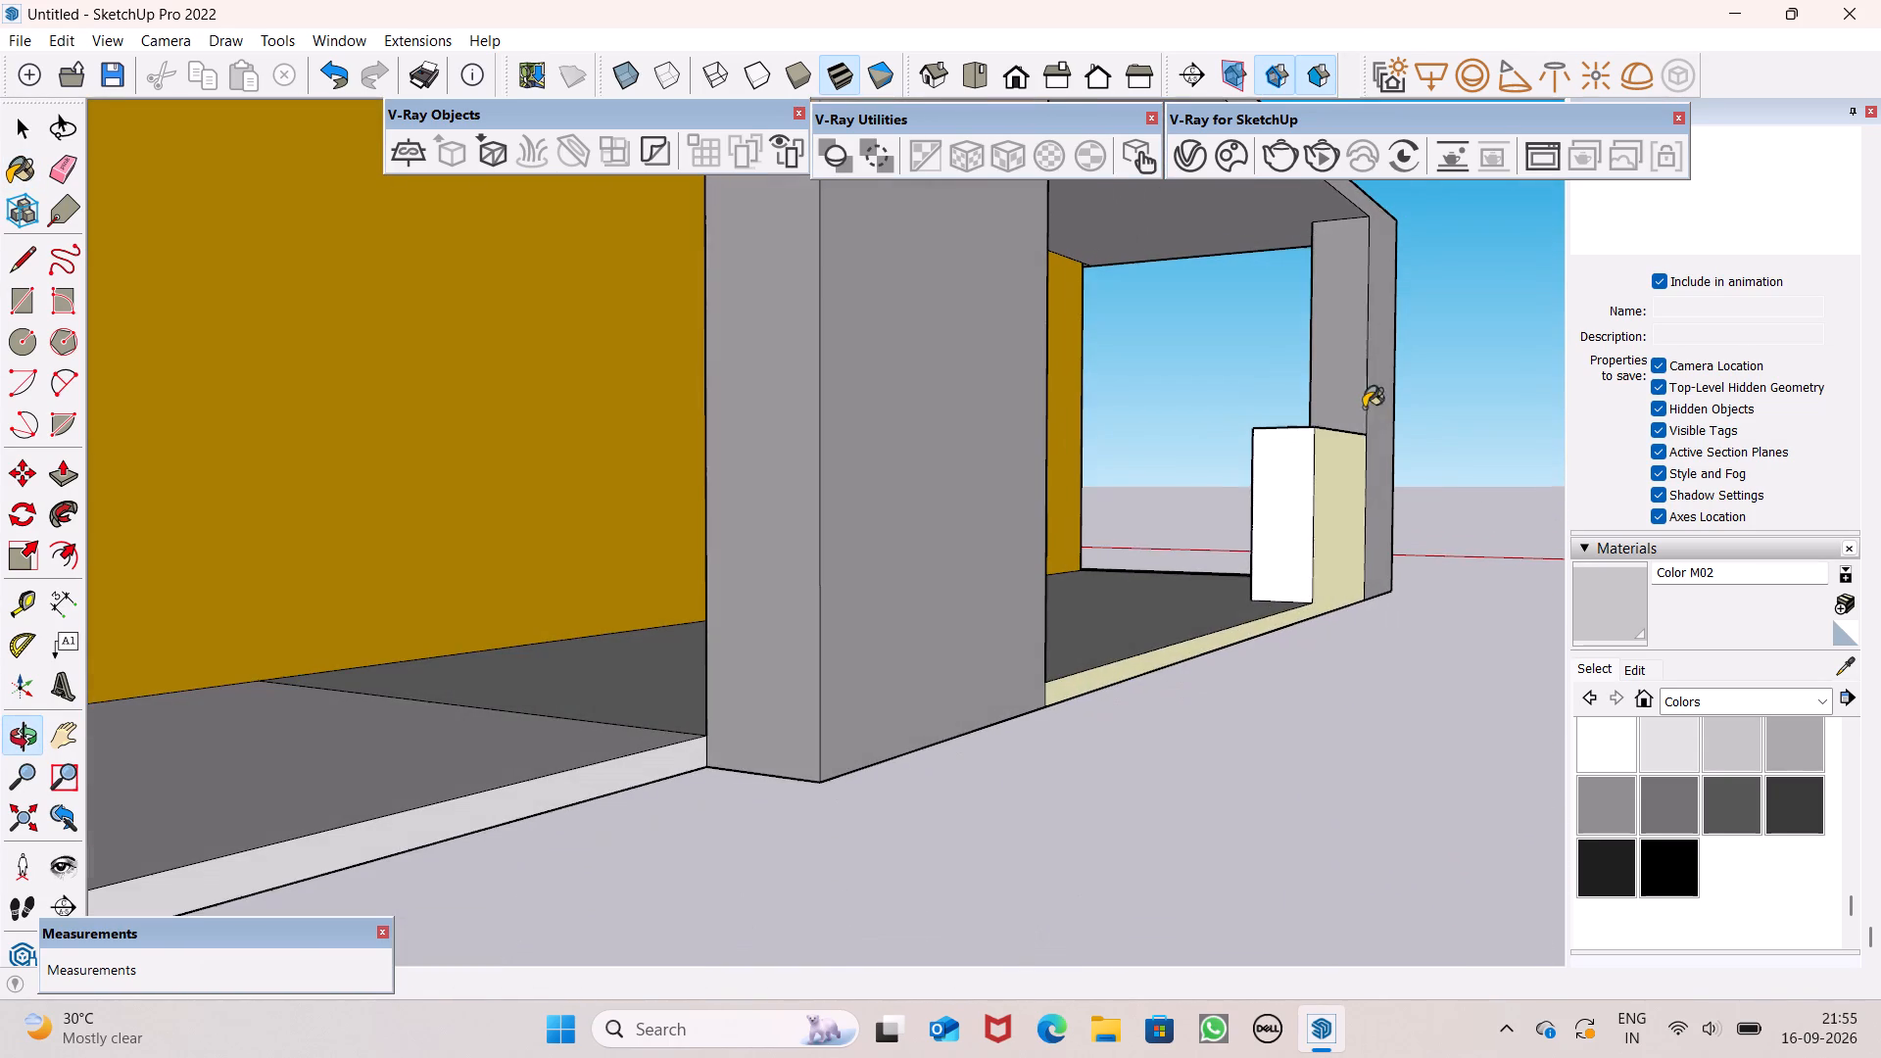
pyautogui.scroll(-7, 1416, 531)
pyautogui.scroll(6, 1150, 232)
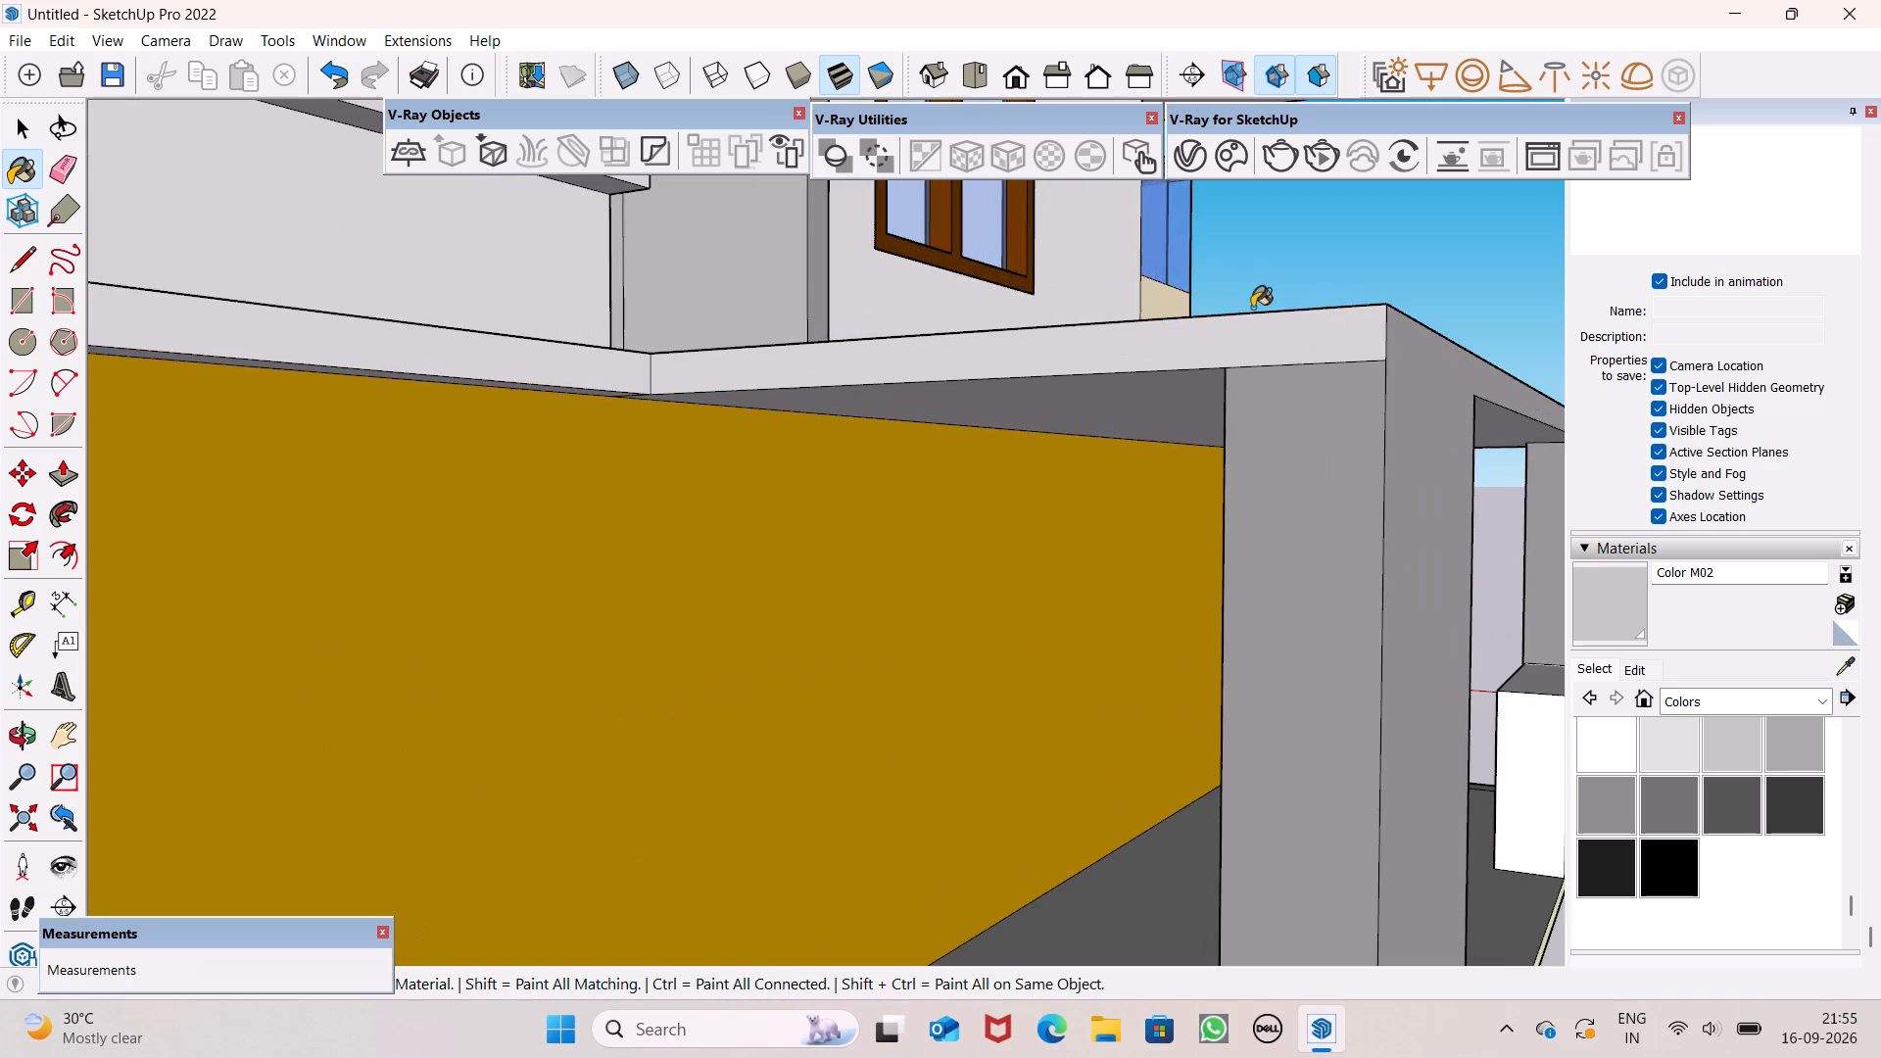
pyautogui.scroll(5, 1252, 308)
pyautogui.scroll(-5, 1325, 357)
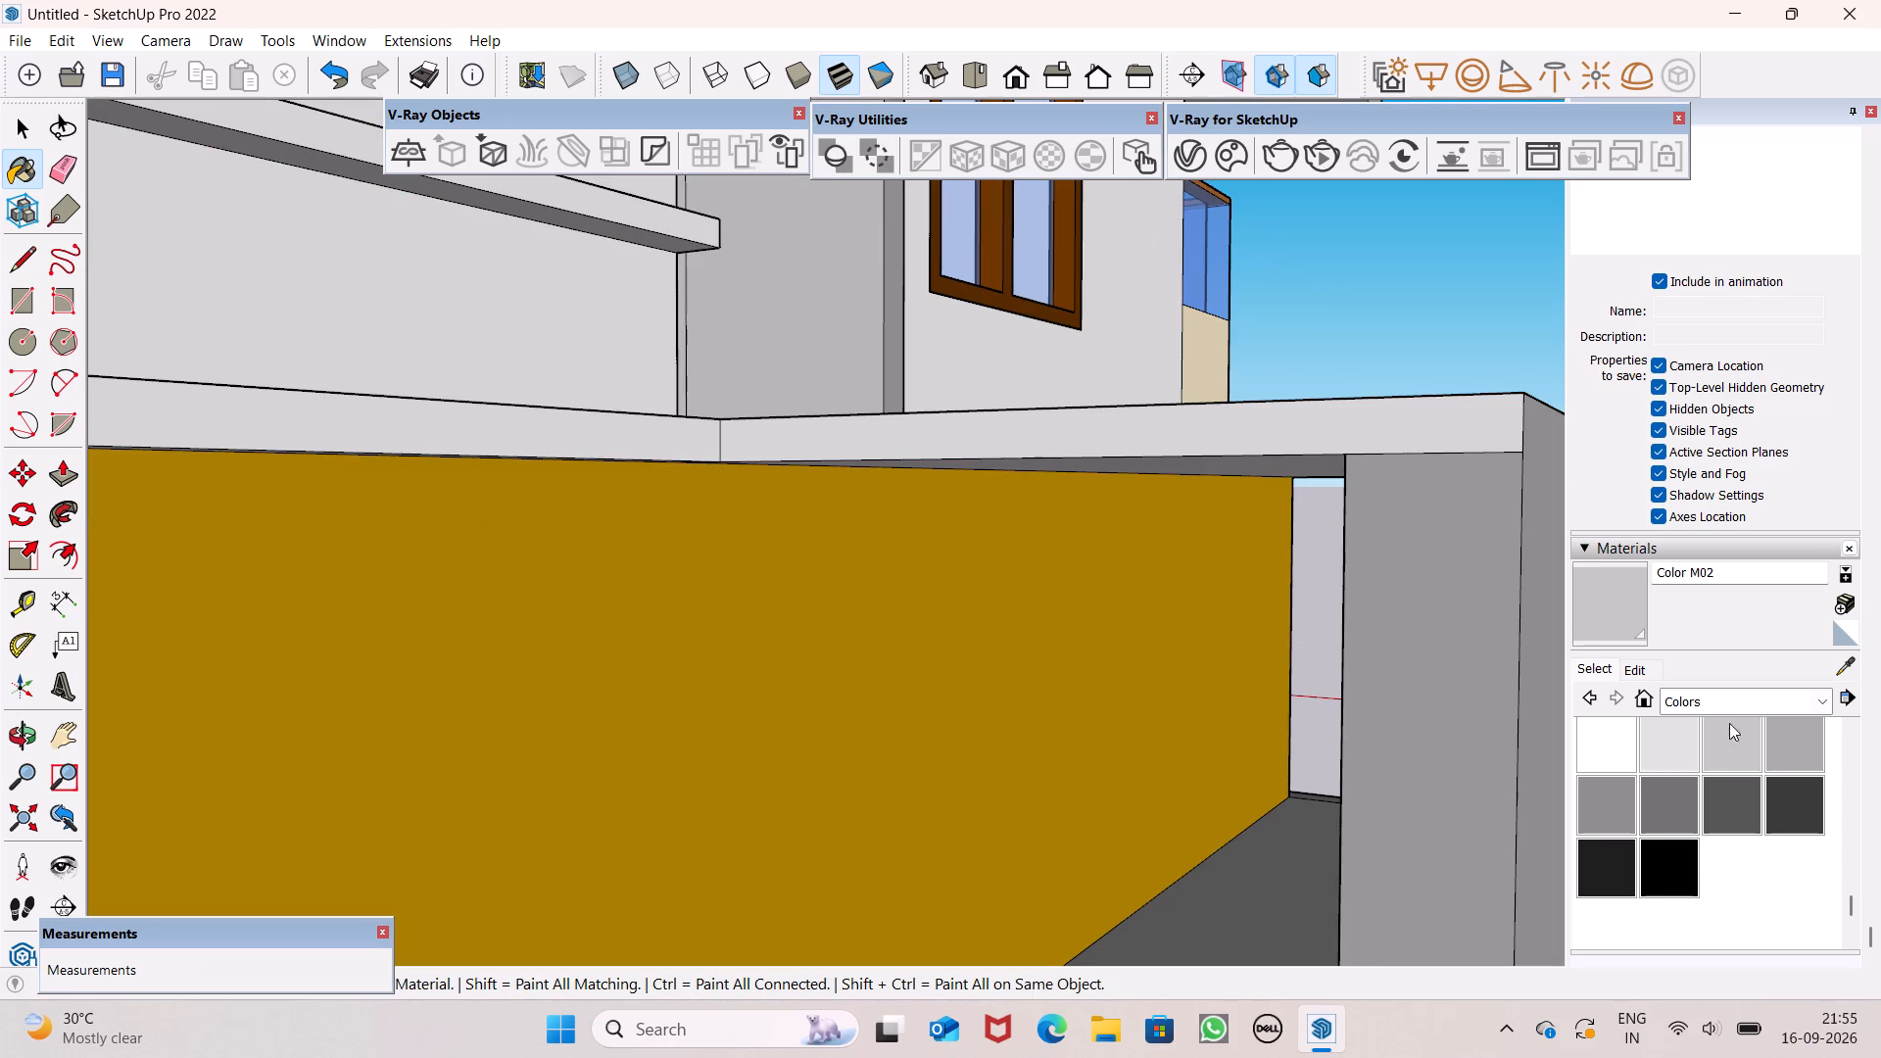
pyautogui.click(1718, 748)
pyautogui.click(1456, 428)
# Paint the side edge of the car-porch roof slab, facing the open strip by the yellow wall, with Color M03.
pyautogui.scroll(-6, 1350, 475)
pyautogui.moveTo(1341, 521); pyautogui.dragTo(1176, 574, button='middle')
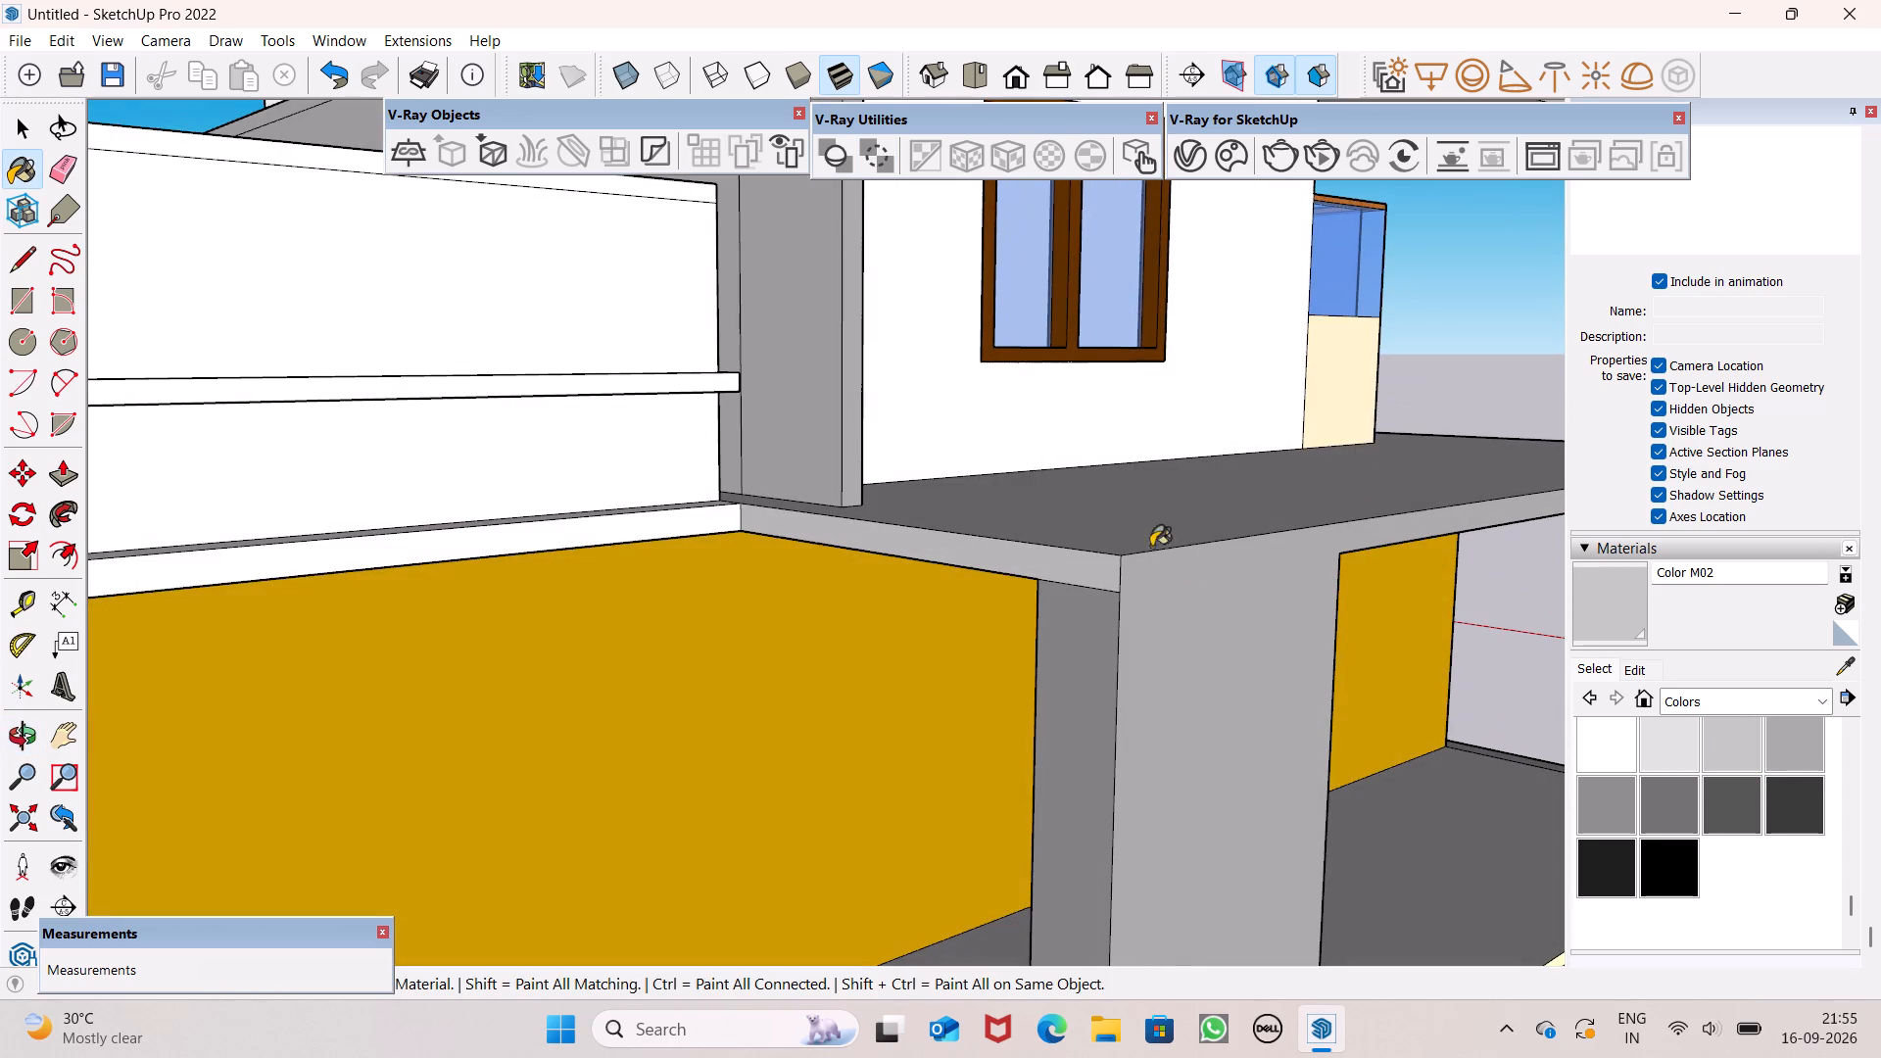
pyautogui.scroll(-4, 1401, 610)
pyautogui.moveTo(1134, 525); pyautogui.dragTo(1297, 674, button='middle')
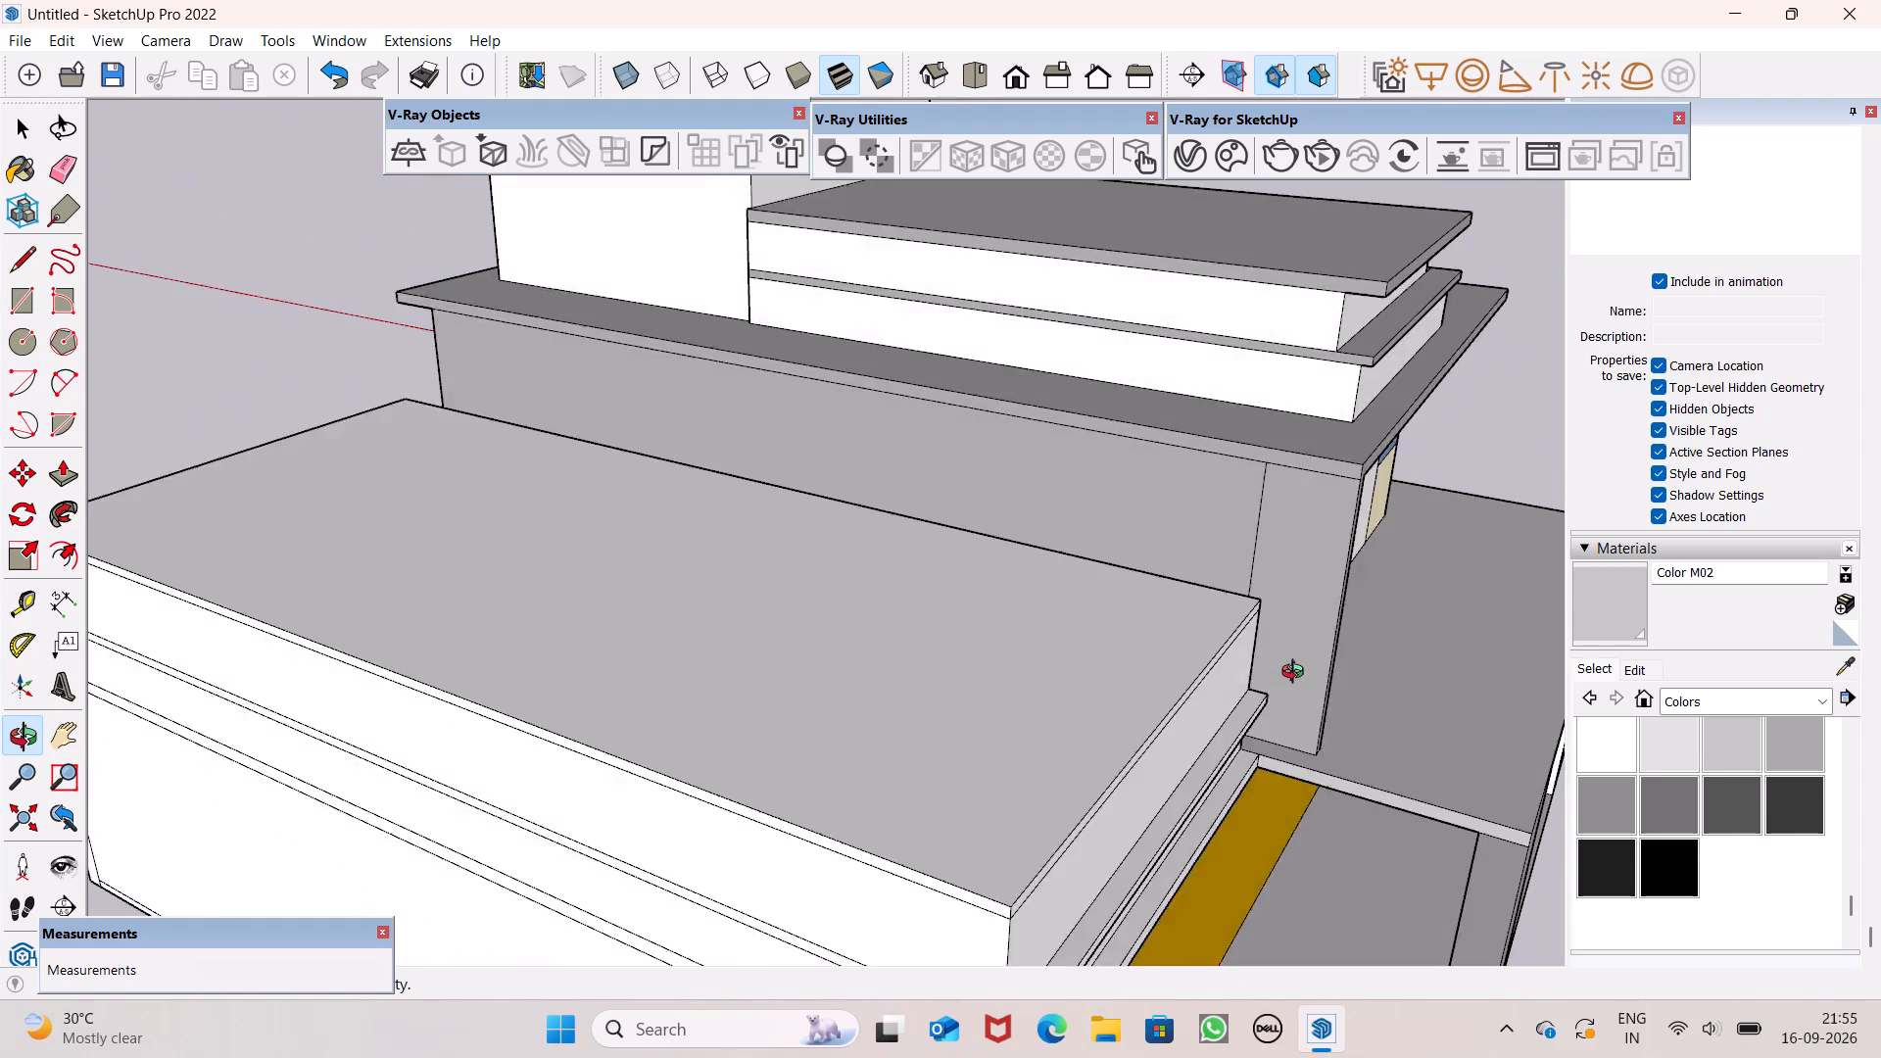
pyautogui.moveTo(1297, 674); pyautogui.dragTo(1095, 525, button='middle')
pyautogui.scroll(3, 1146, 652)
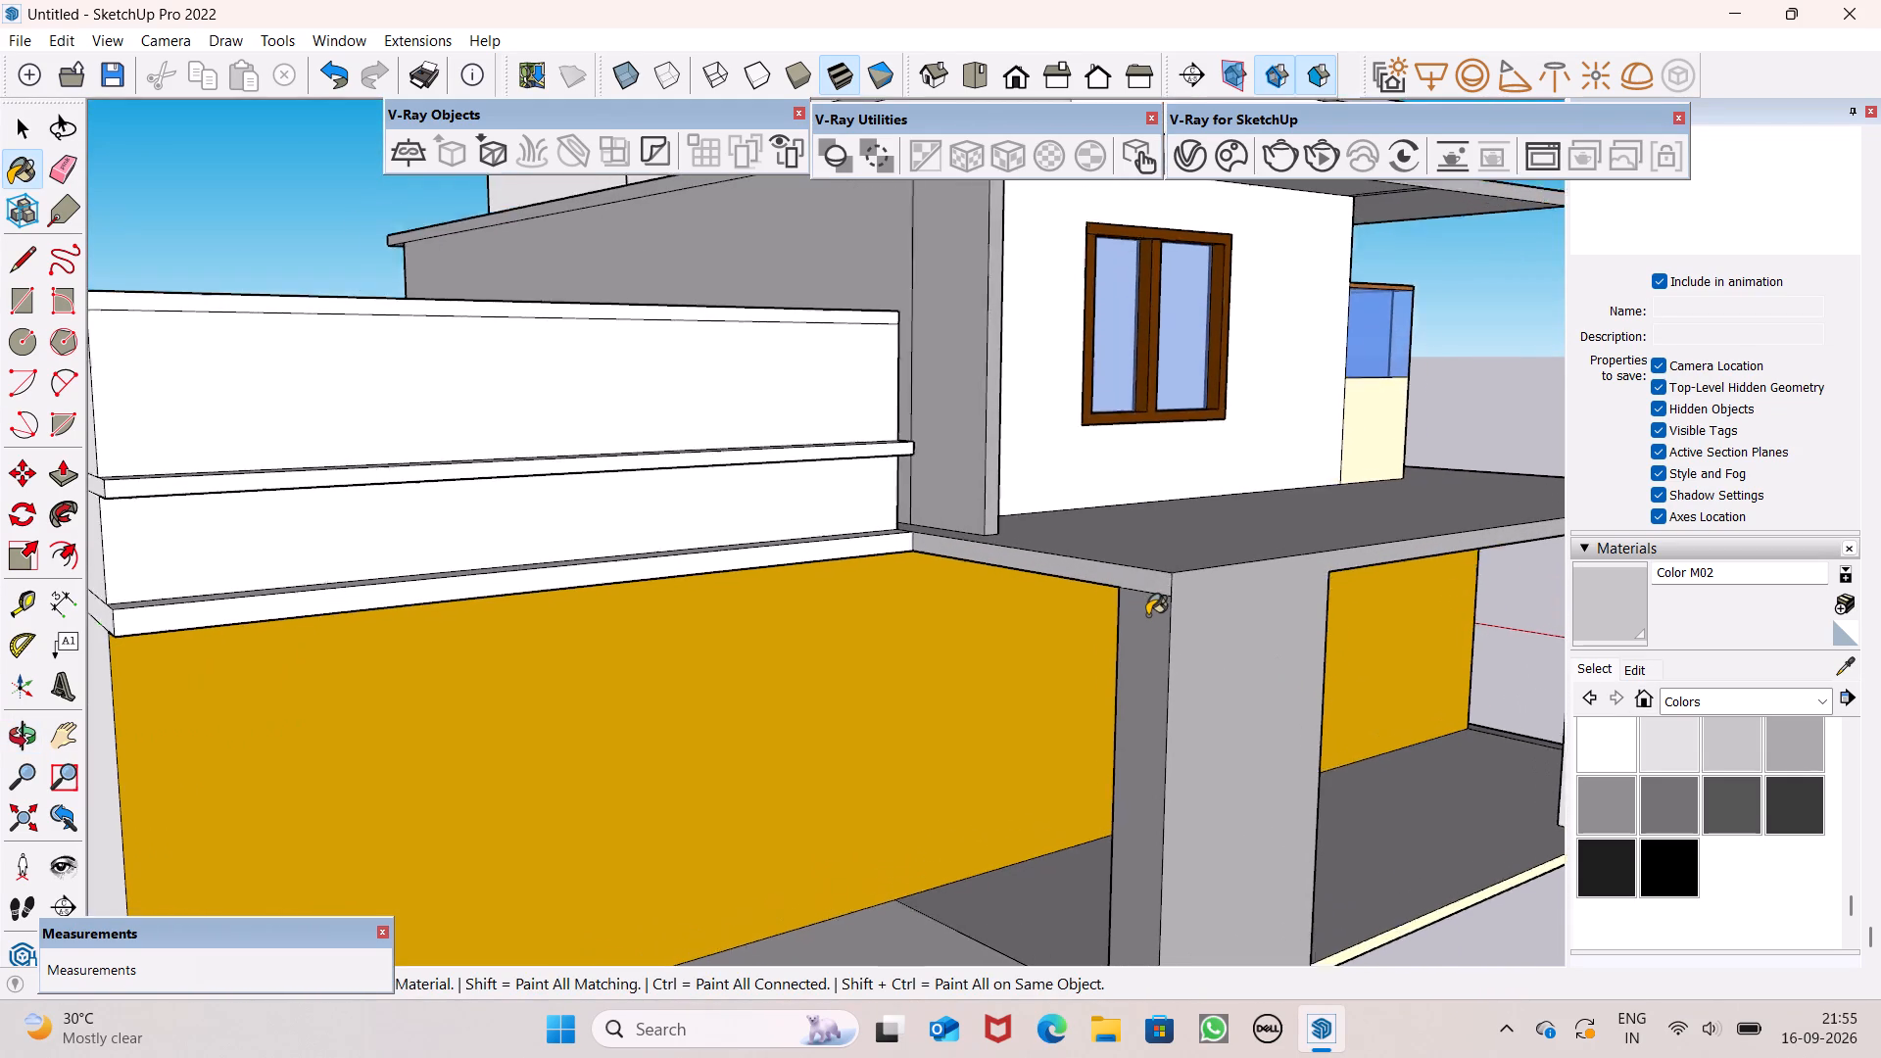
pyautogui.scroll(6, 1147, 615)
pyautogui.scroll(-6, 1200, 566)
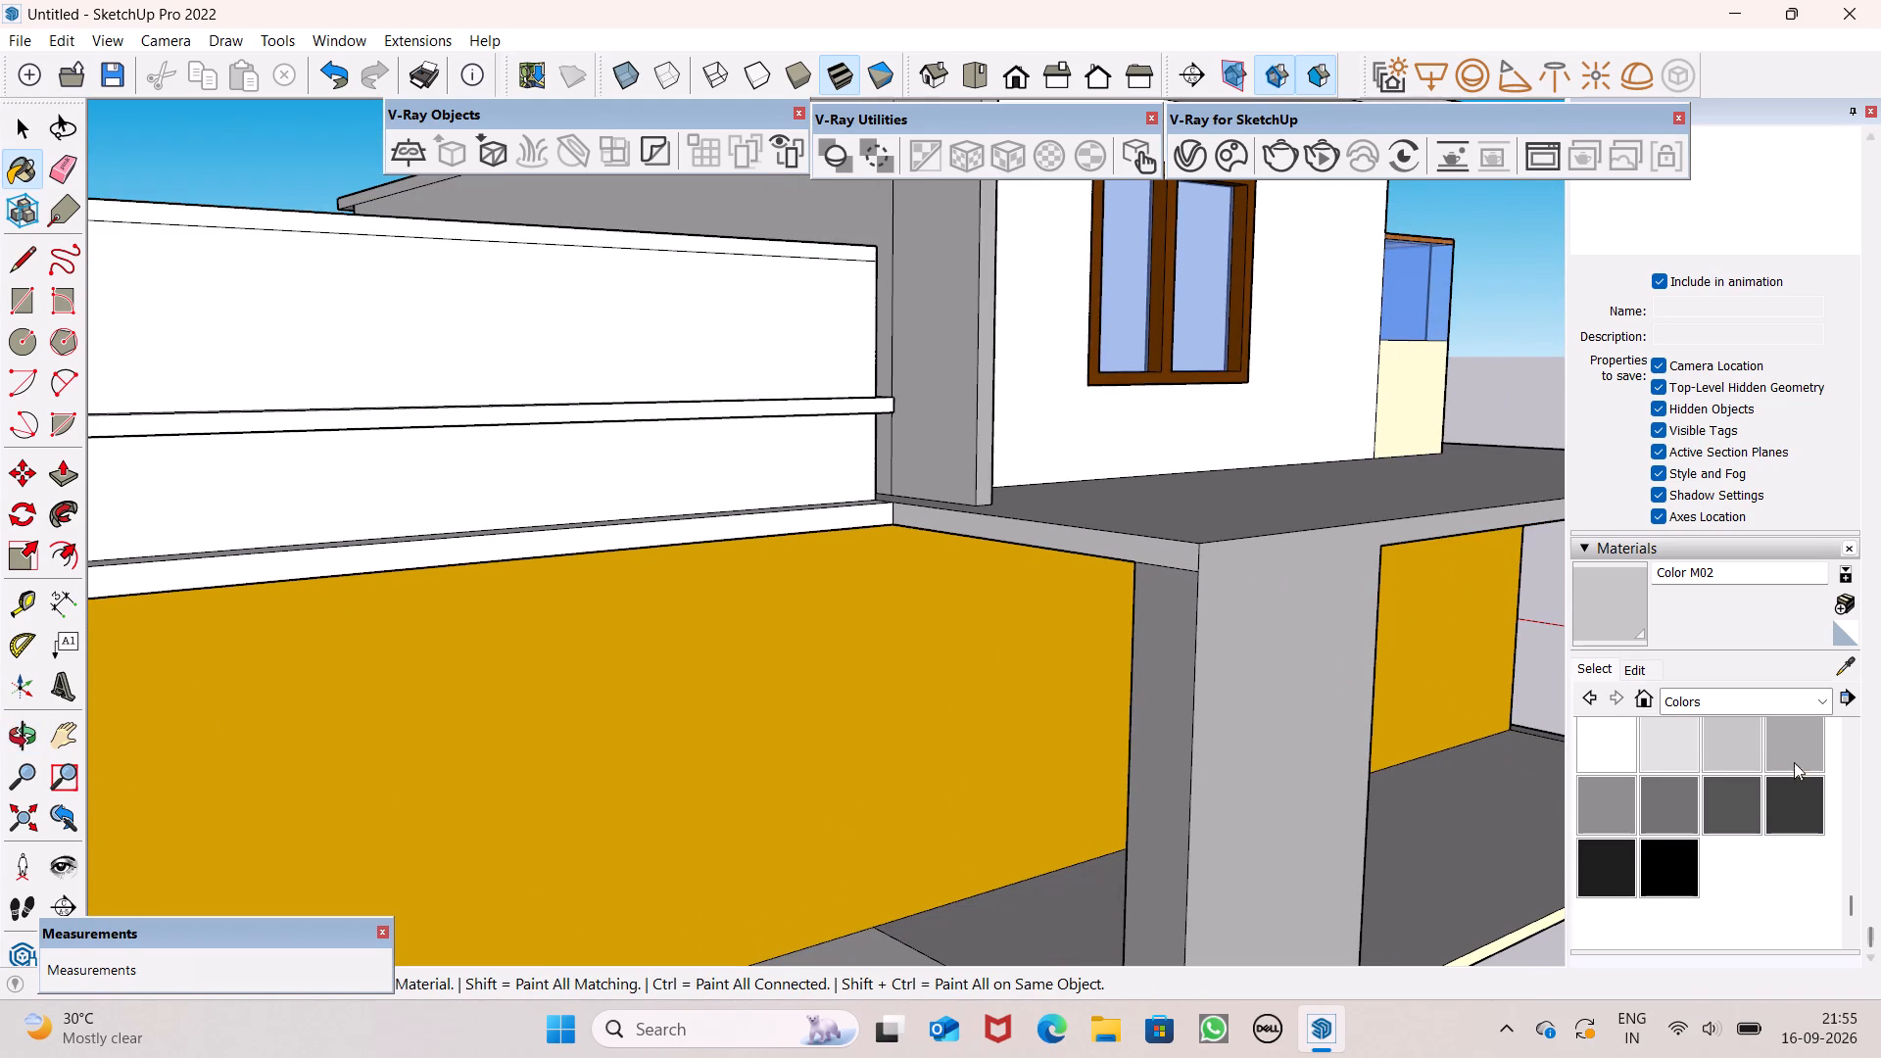
pyautogui.click(1794, 747)
pyautogui.scroll(4, 1123, 555)
pyautogui.click(1219, 554)
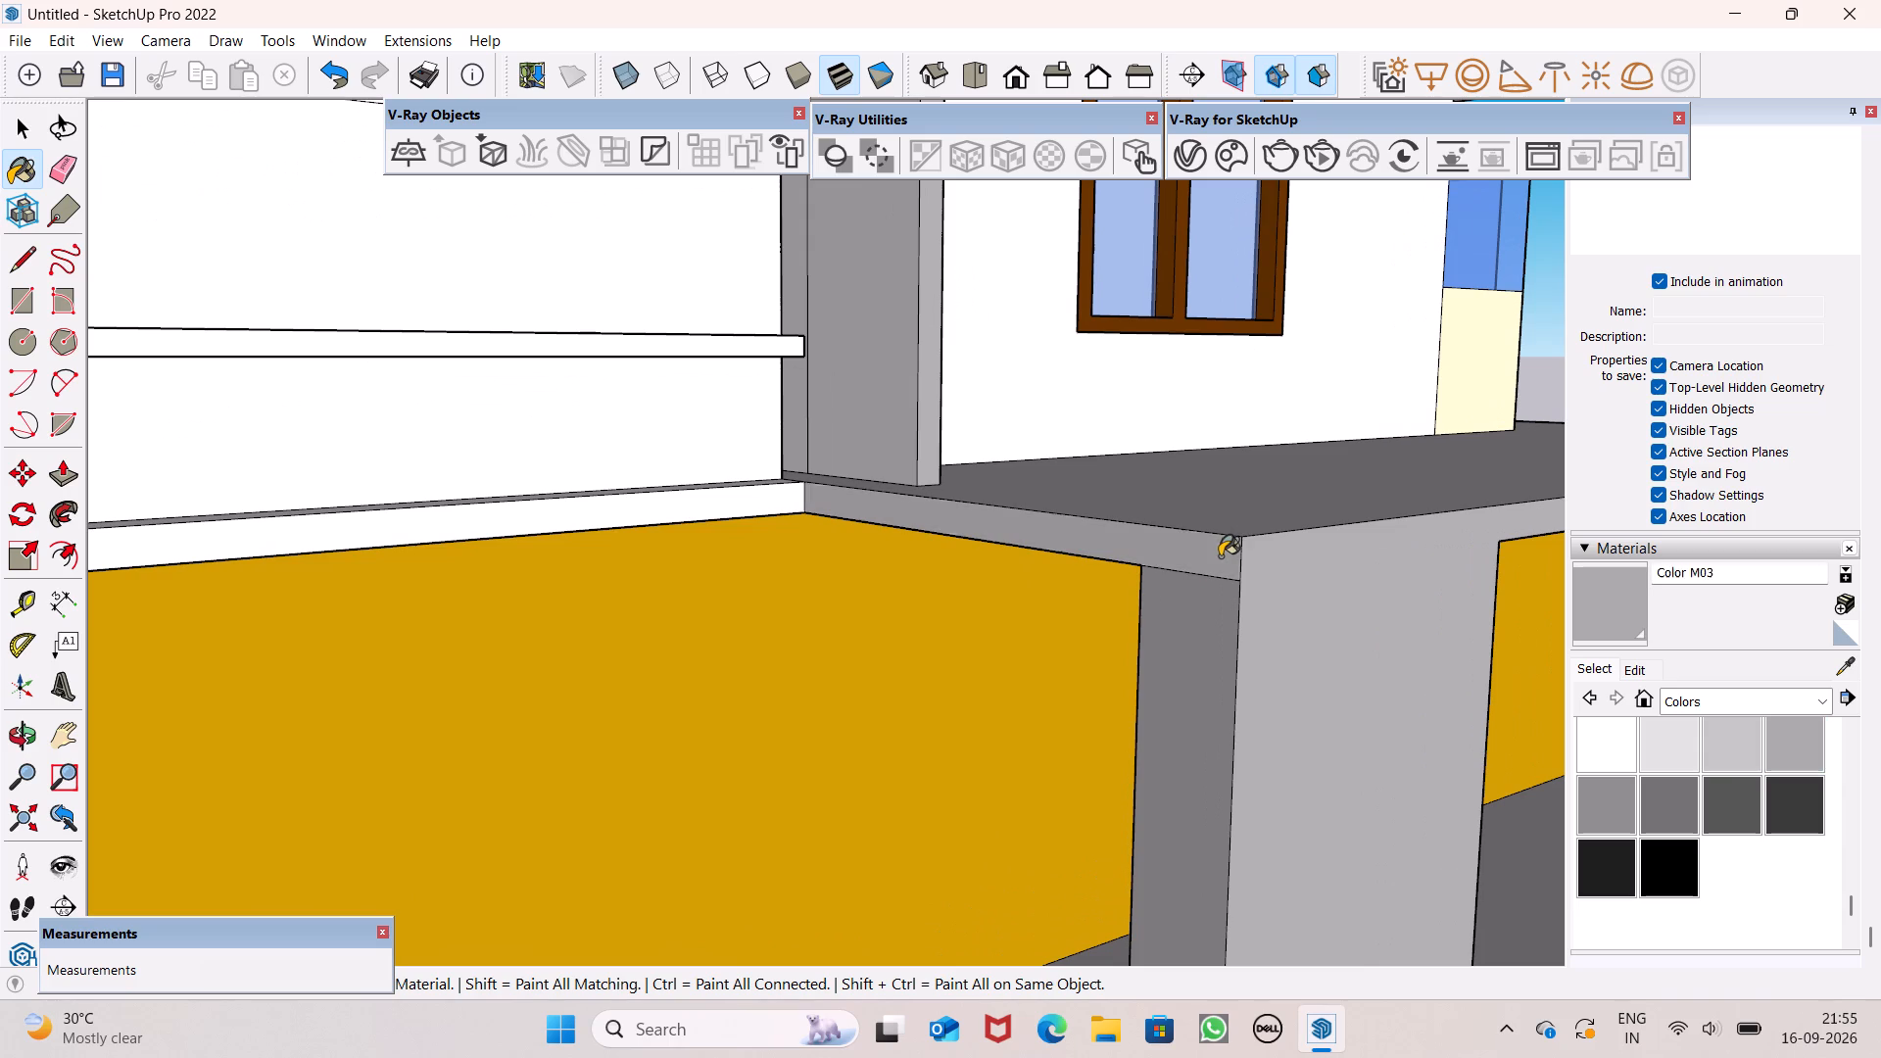
# Paint the open ground strip alongside the lower block's yellow wall, beyond the car-porch column, with Color G04.
pyautogui.scroll(-19, 1274, 627)
pyautogui.moveTo(1285, 654); pyautogui.dragTo(1125, 842, button='middle')
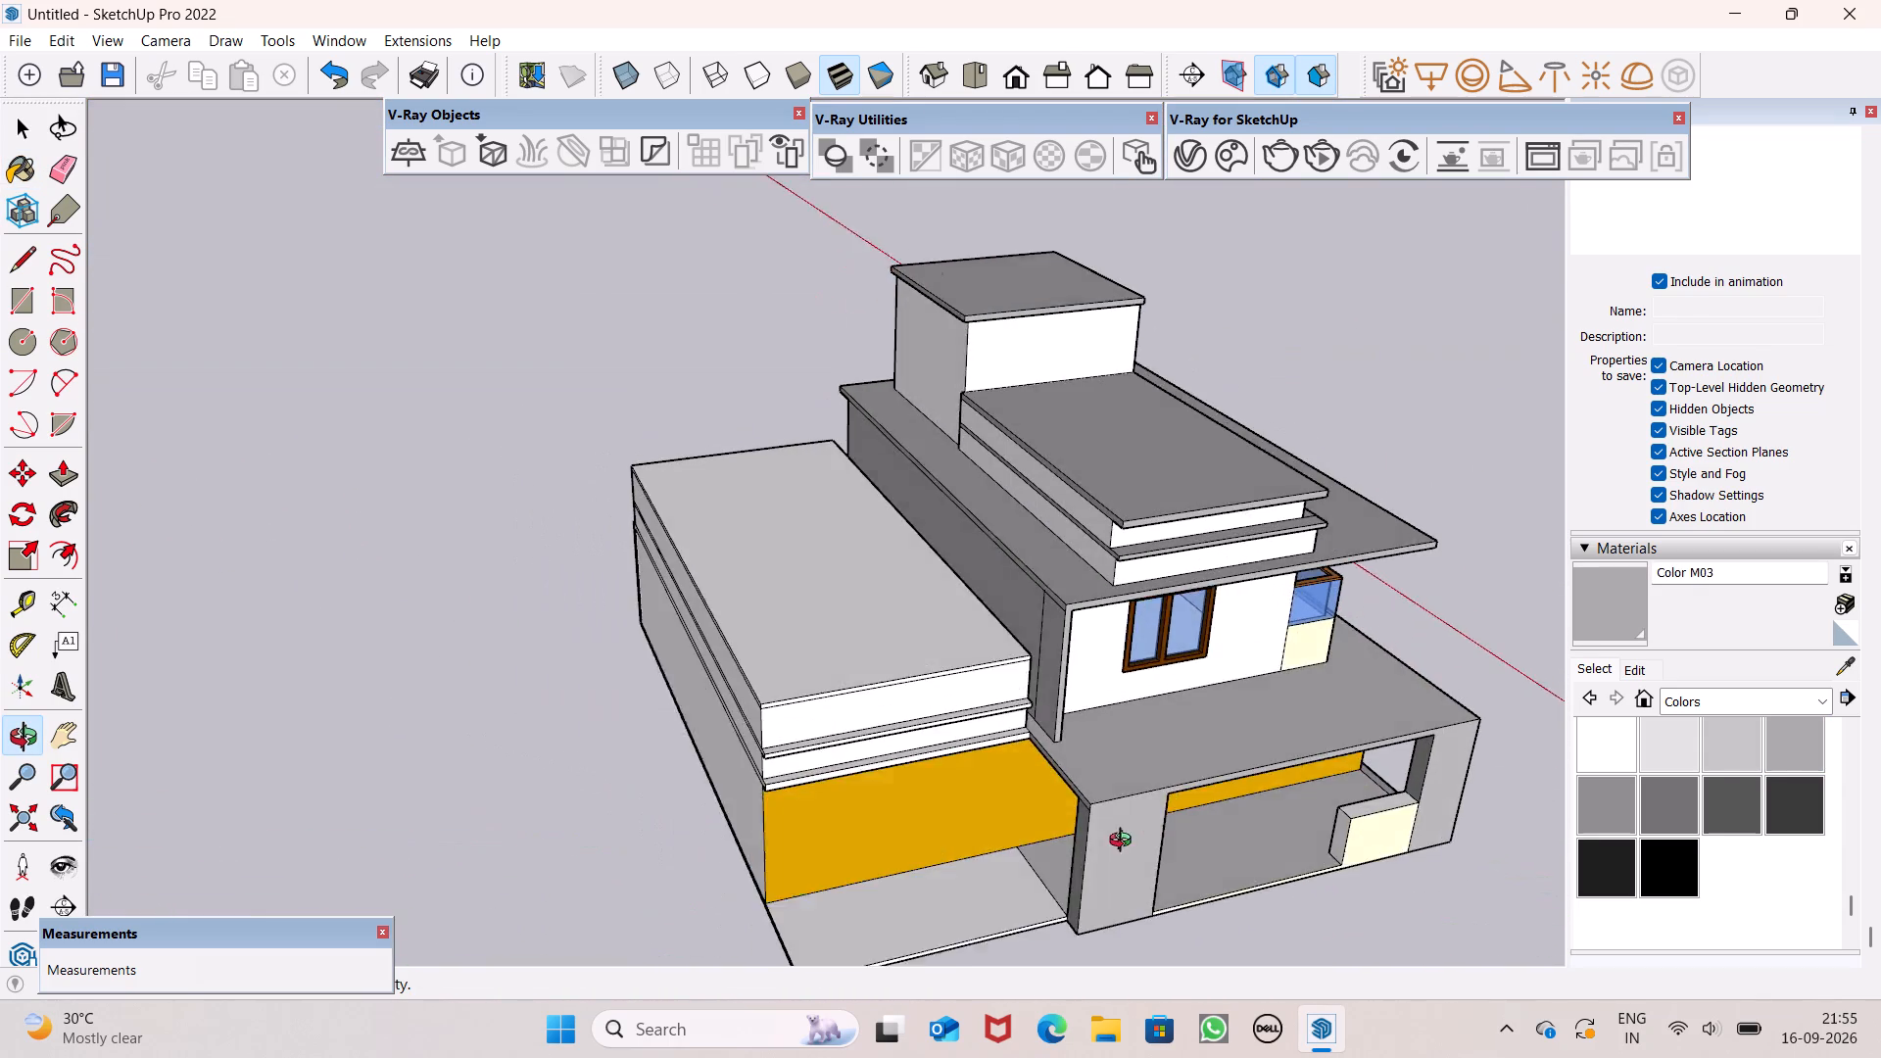
pyautogui.moveTo(1125, 842); pyautogui.dragTo(1136, 836, button='middle')
pyautogui.scroll(-1, 1409, 694)
pyautogui.scroll(1, 1706, 817)
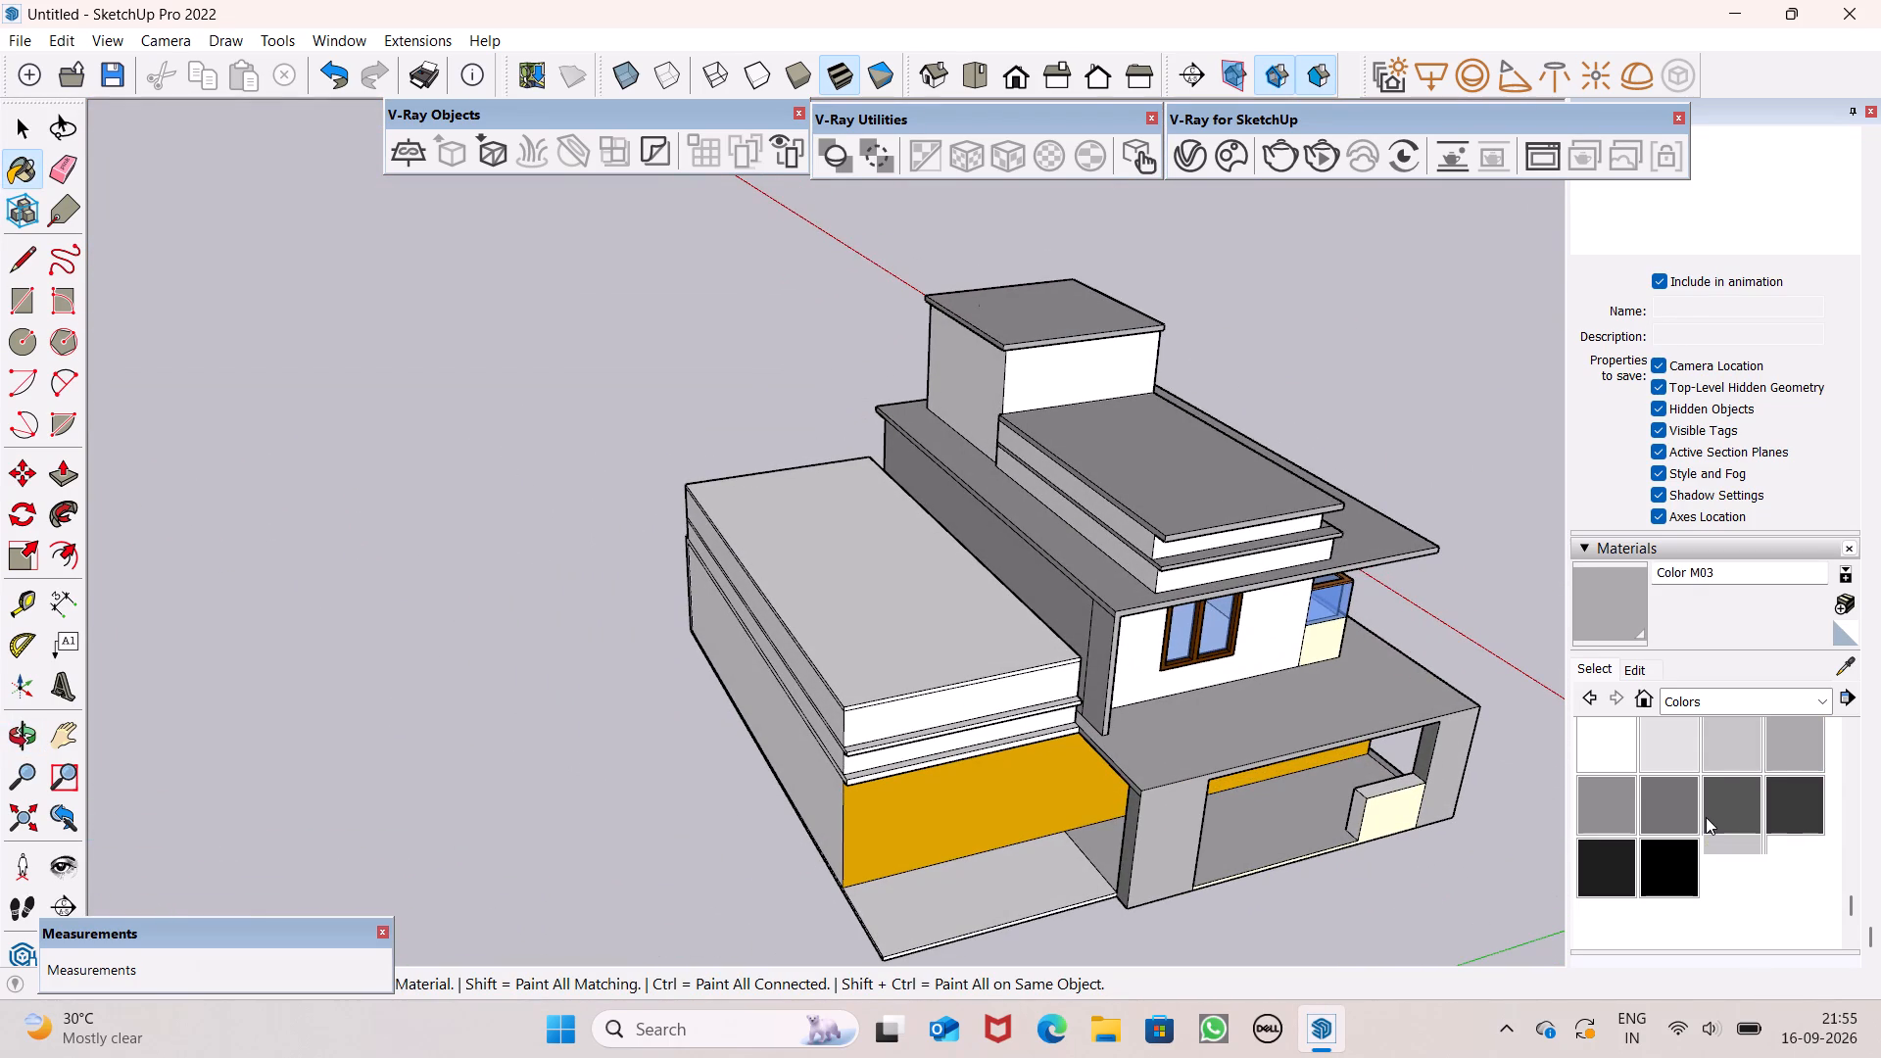
pyautogui.scroll(5, 1706, 817)
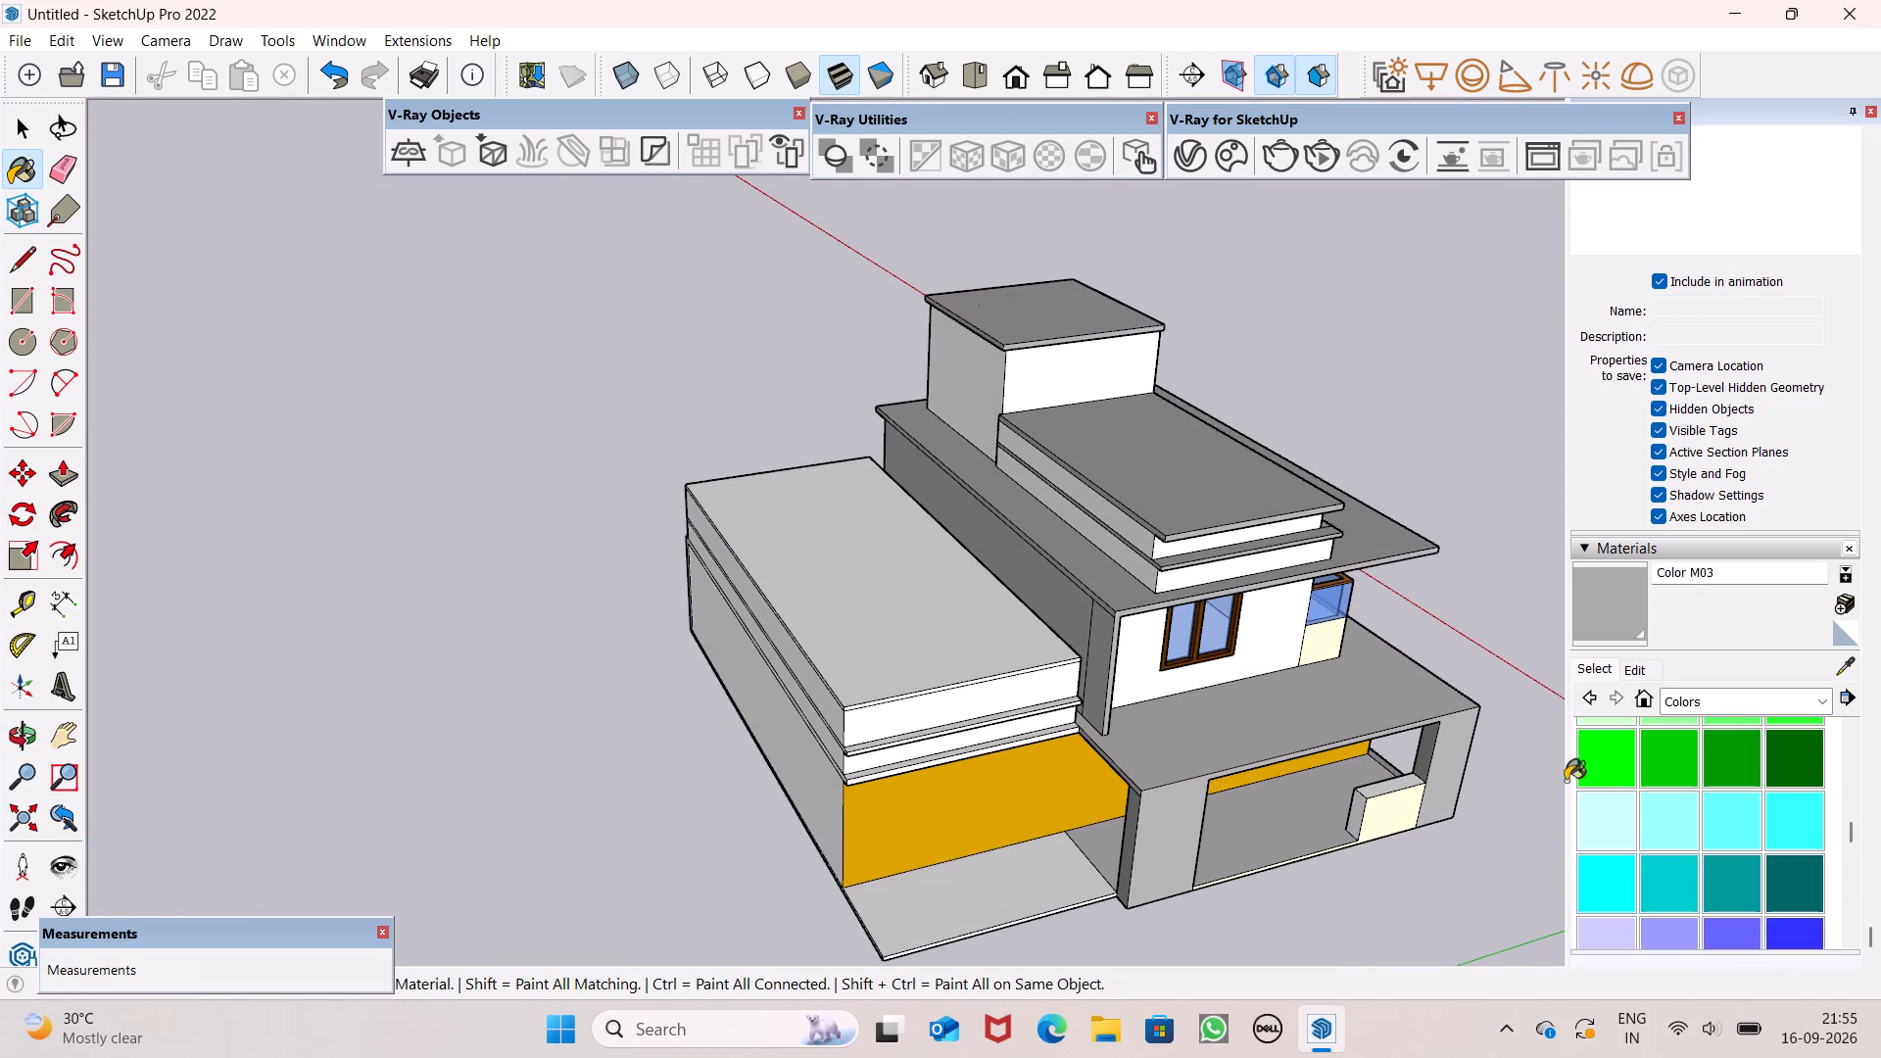
pyautogui.scroll(1, 1662, 819)
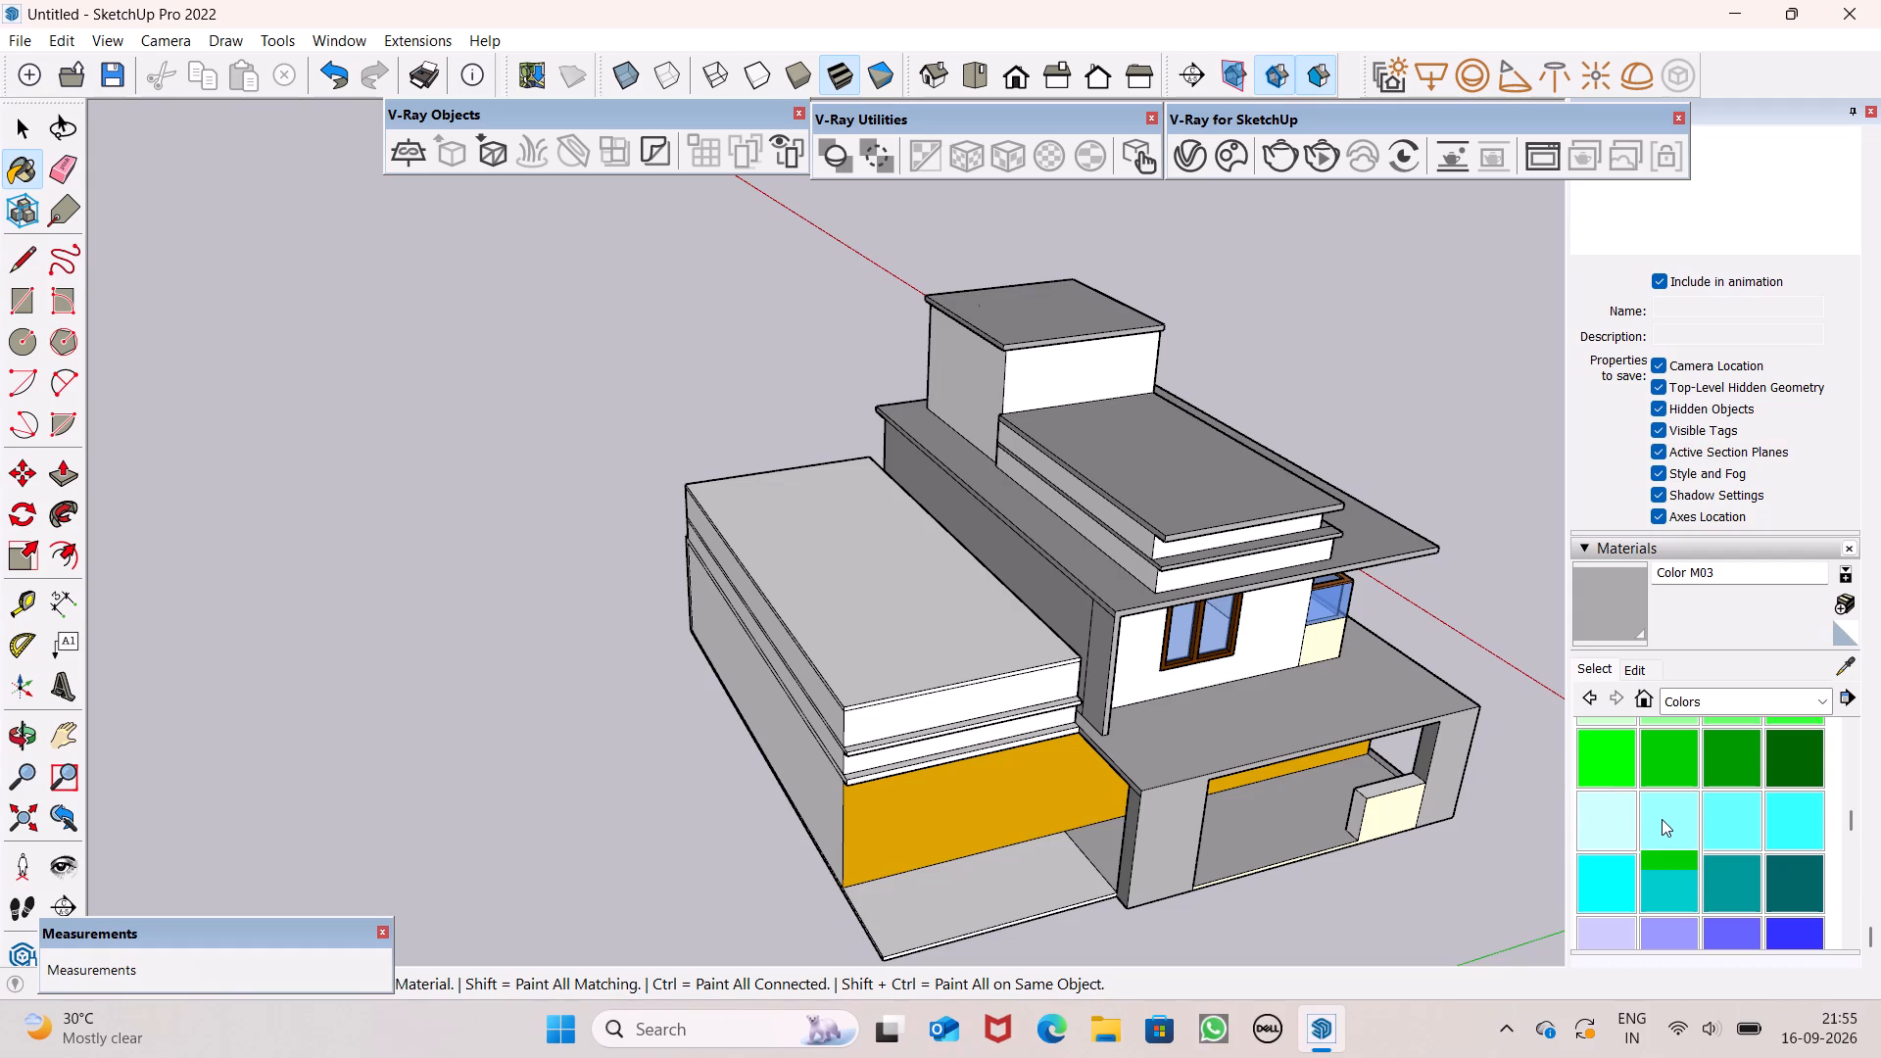
pyautogui.click(1662, 819)
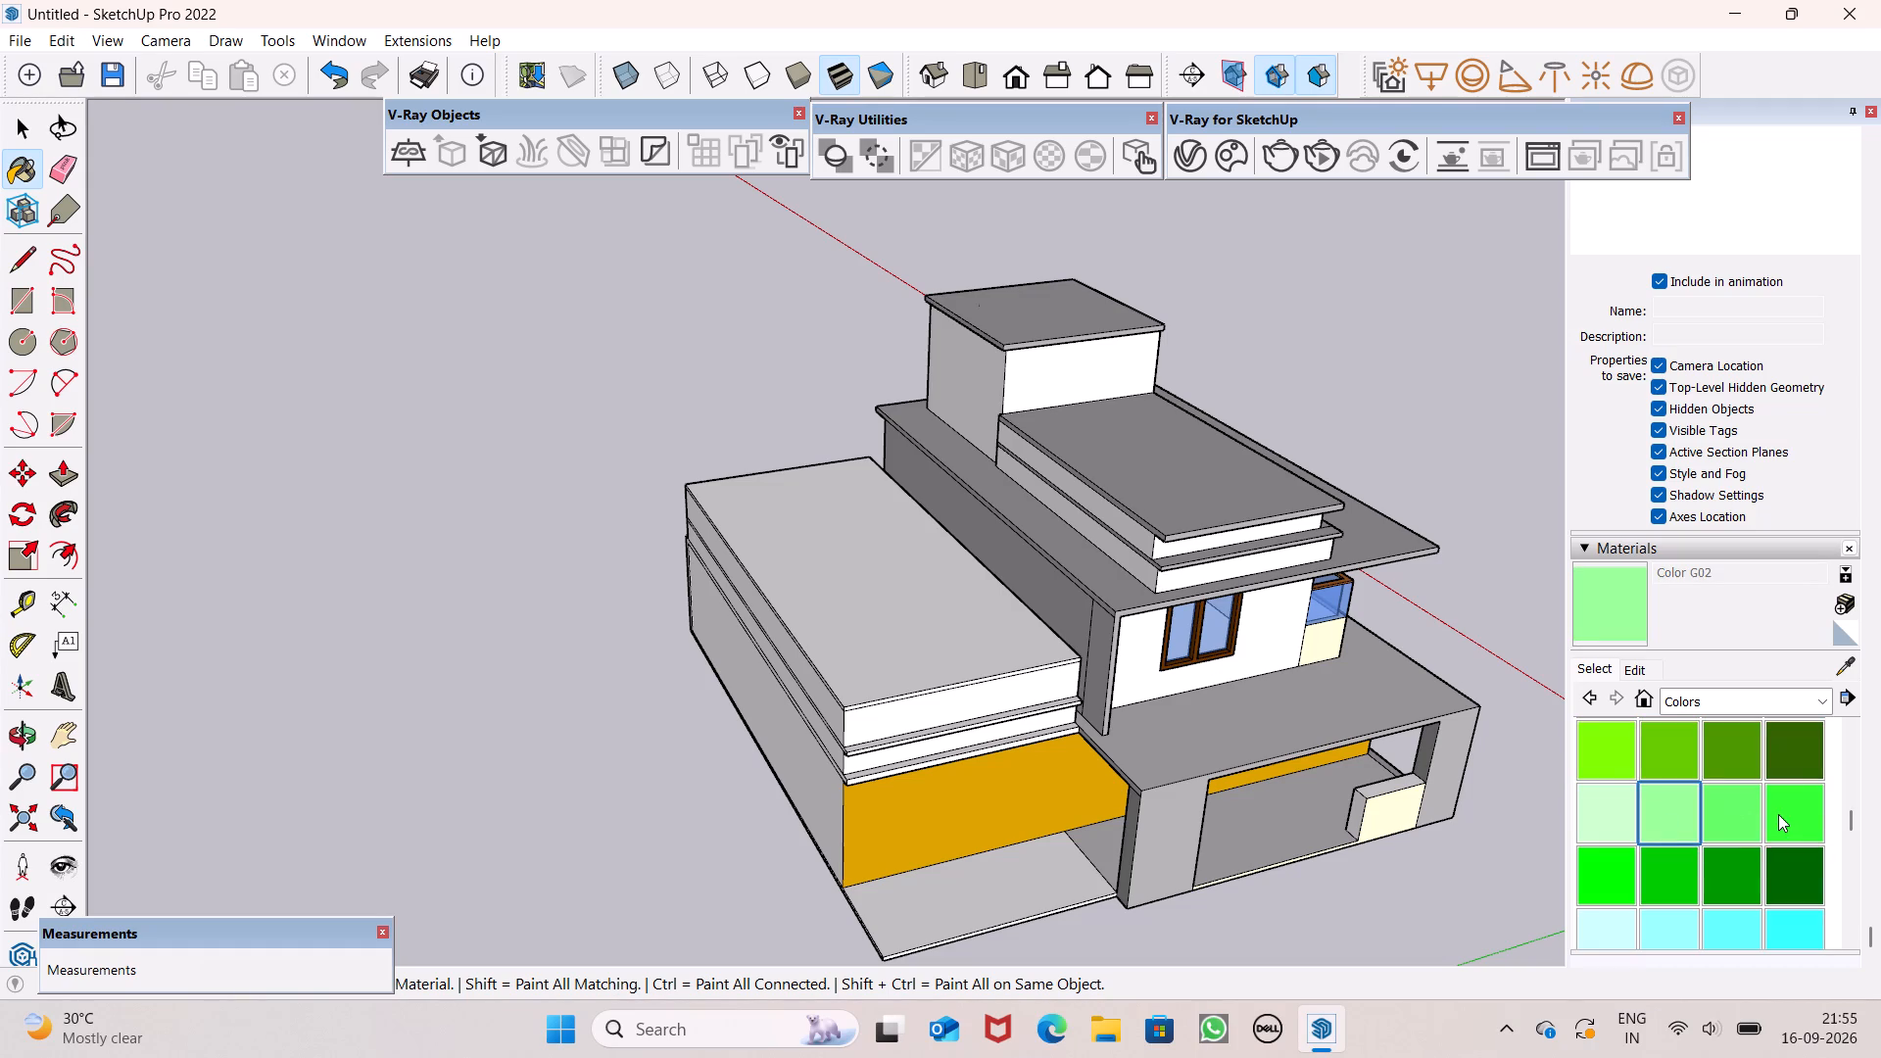
pyautogui.click(1782, 814)
pyautogui.click(1039, 888)
# Paint the white outer edge of the ground slab, parallel to the yellow wall beside the green strip, with Color E01.
pyautogui.moveTo(1113, 936); pyautogui.dragTo(1164, 883, button='middle')
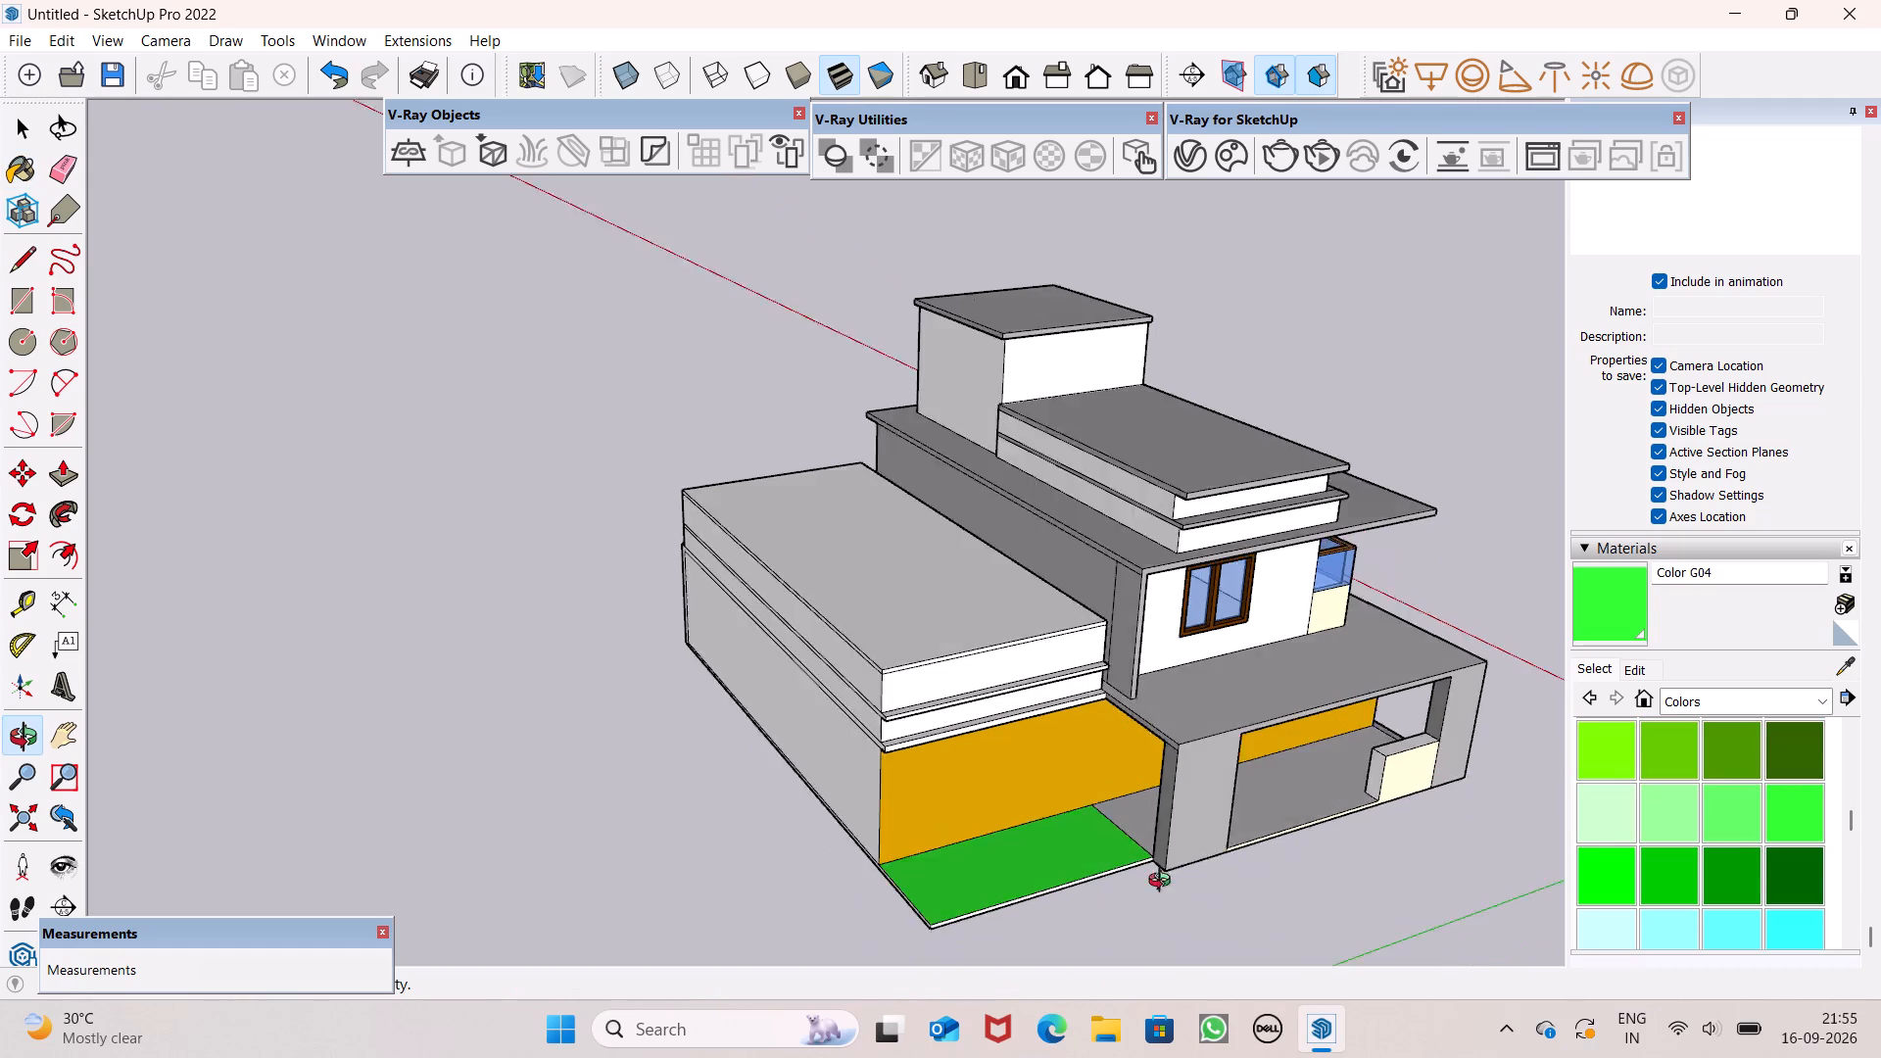
pyautogui.moveTo(1164, 883); pyautogui.dragTo(1195, 789, button='middle')
pyautogui.scroll(6, 1012, 830)
pyautogui.moveTo(1076, 872); pyautogui.dragTo(870, 782, button='middle')
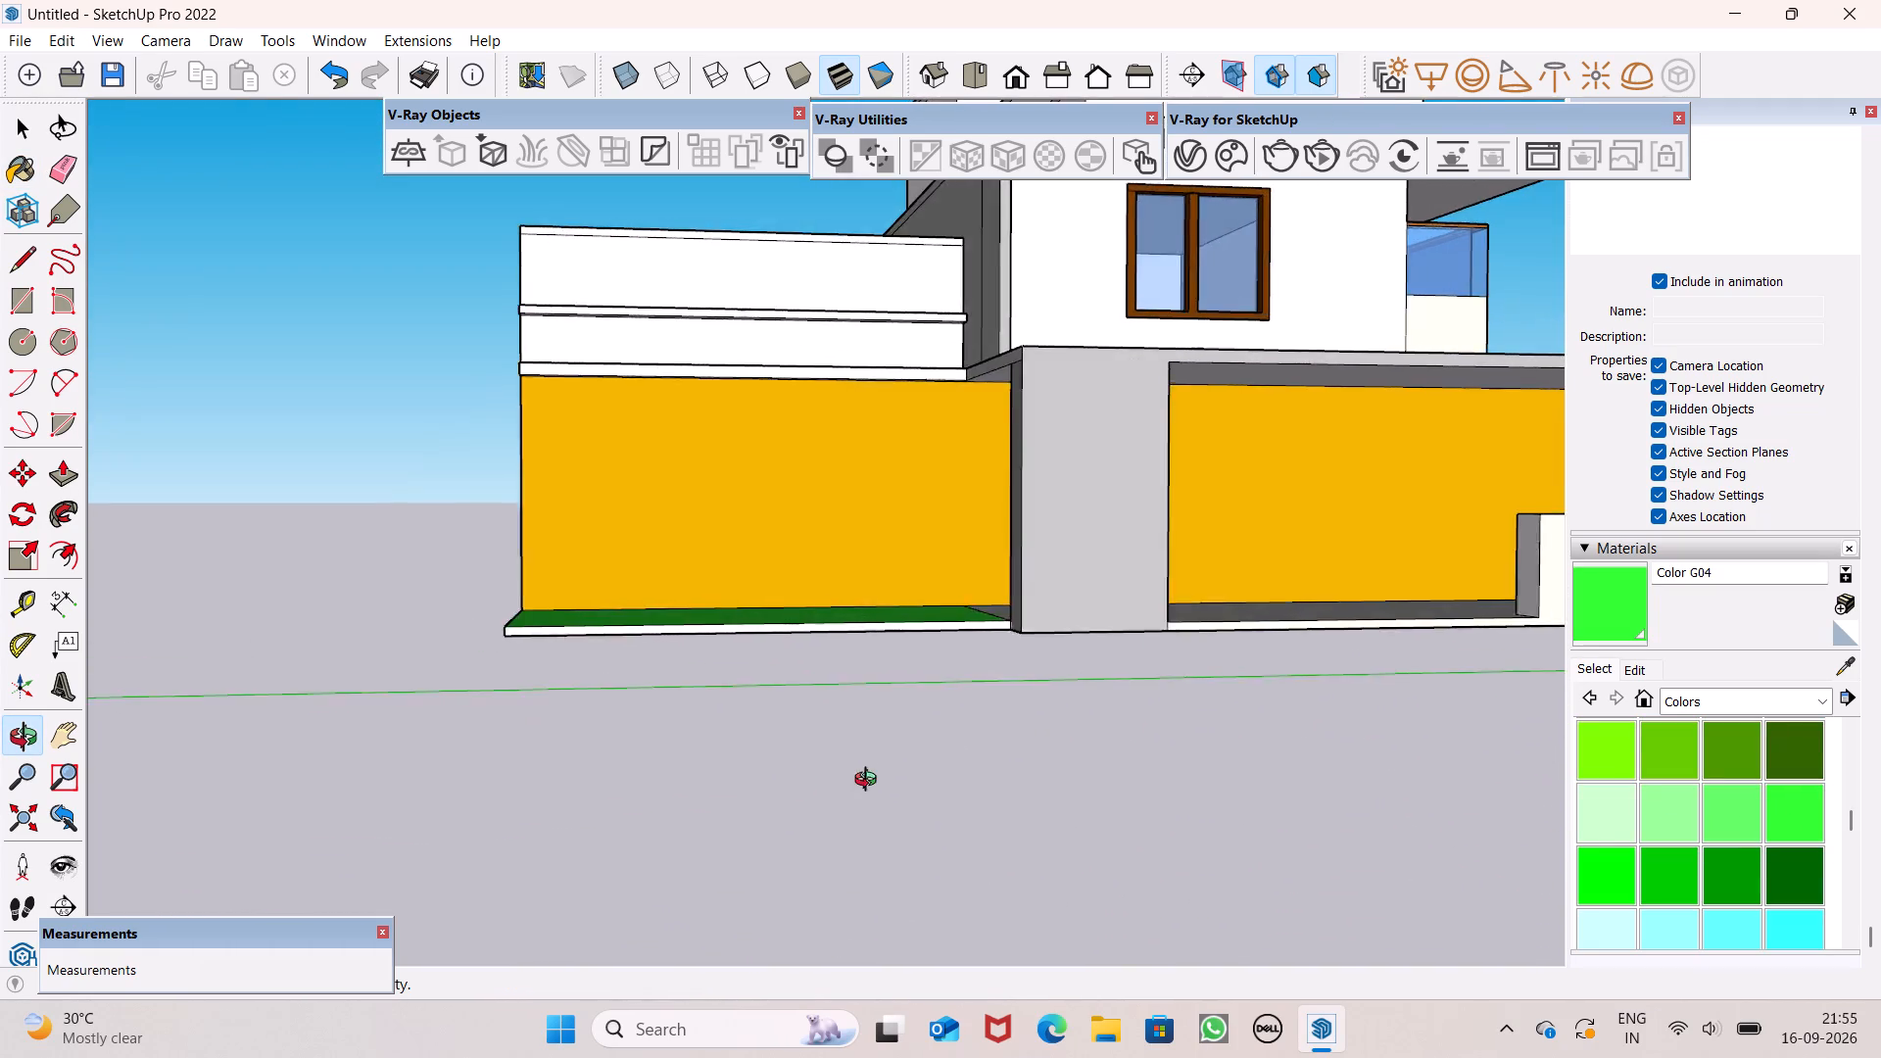
pyautogui.moveTo(870, 782); pyautogui.dragTo(1062, 909, button='middle')
pyautogui.scroll(-4, 1306, 869)
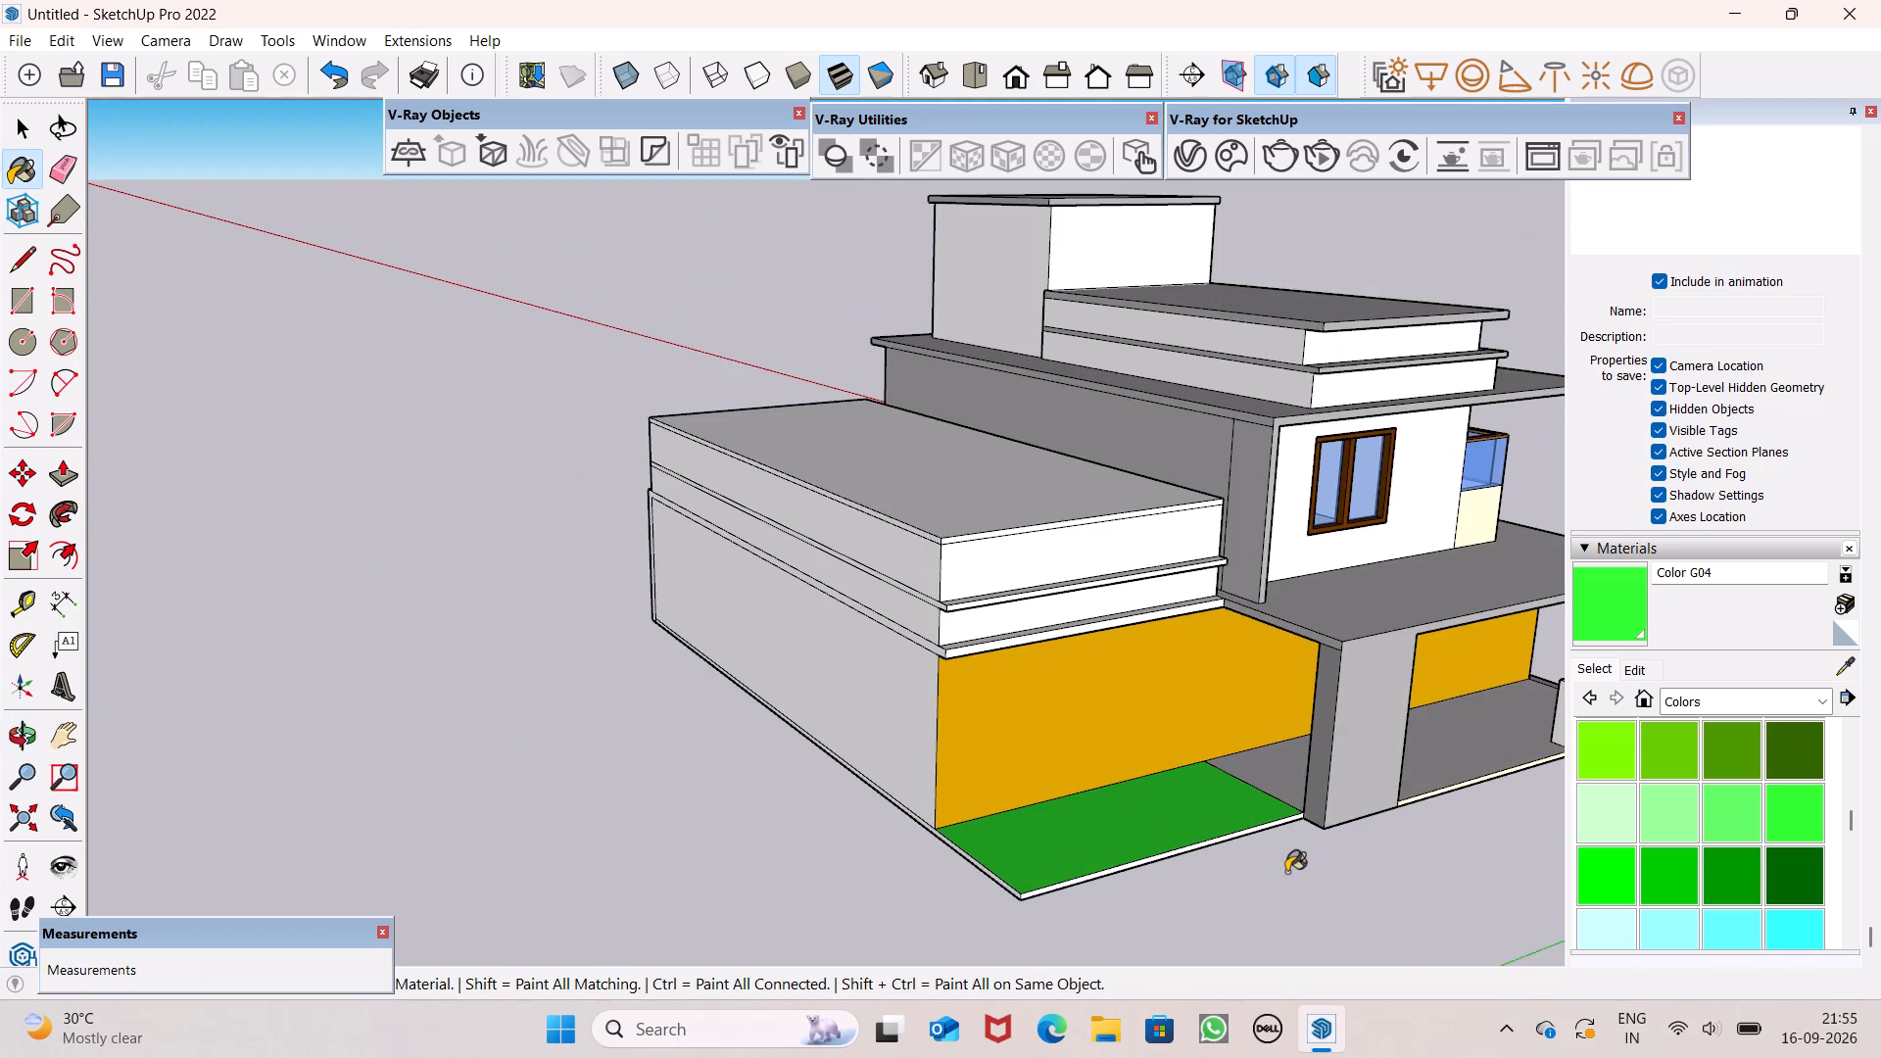
pyautogui.scroll(6, 1465, 874)
pyautogui.scroll(5, 1267, 838)
pyautogui.scroll(-1, 1742, 934)
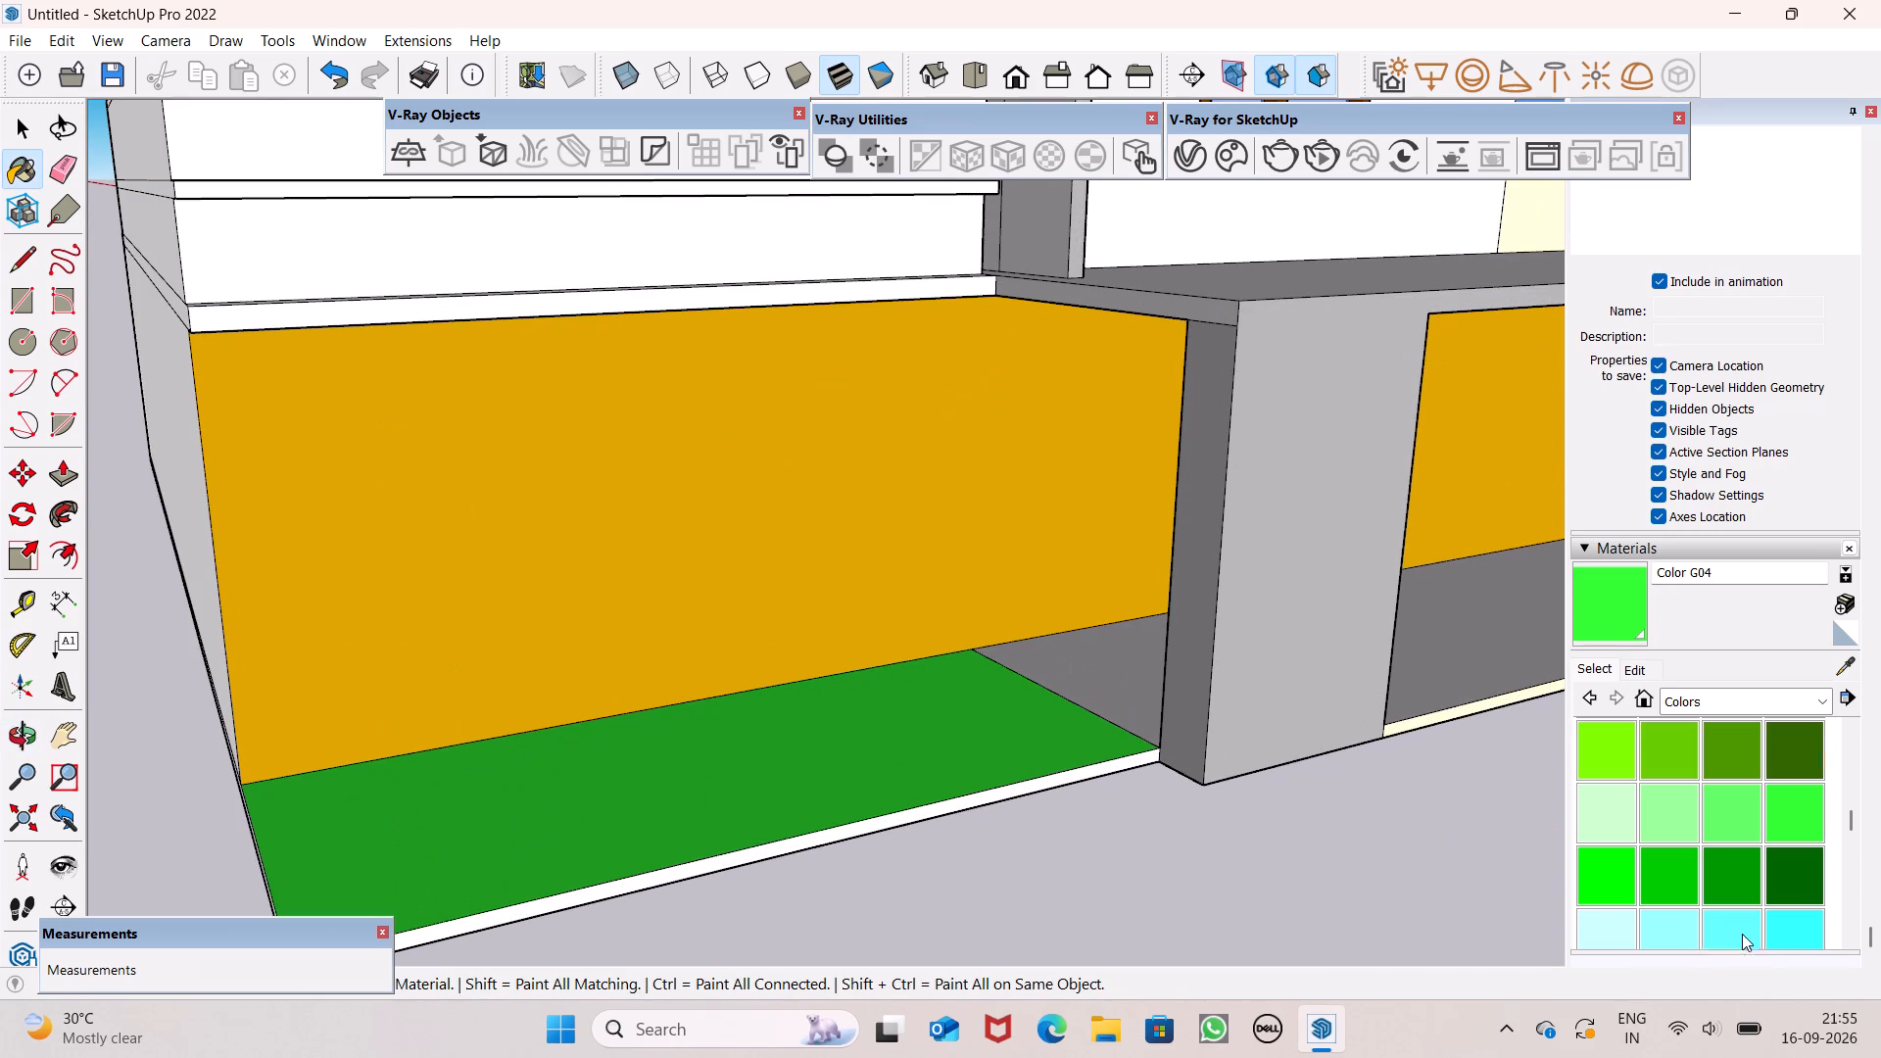
pyautogui.scroll(-7, 1742, 934)
pyautogui.scroll(2, 1572, 833)
pyautogui.scroll(-7, 1598, 861)
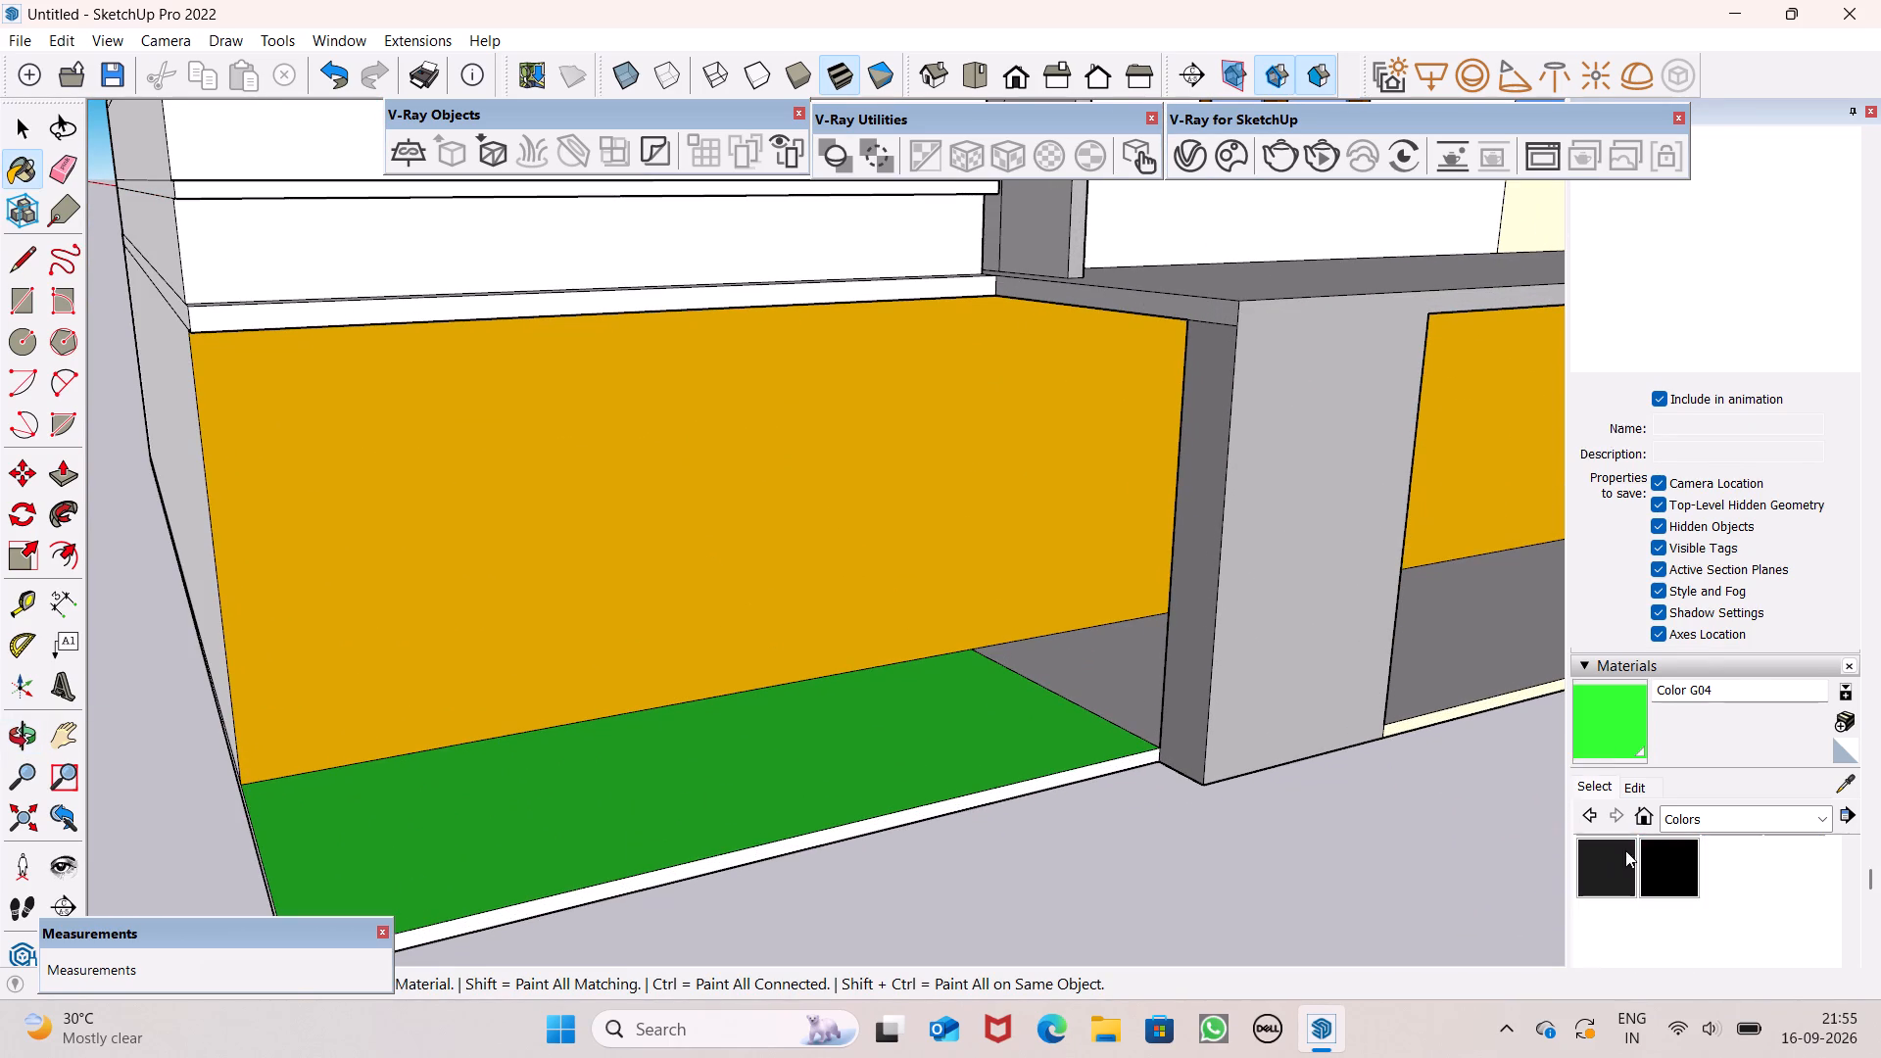
pyautogui.scroll(6, 1693, 744)
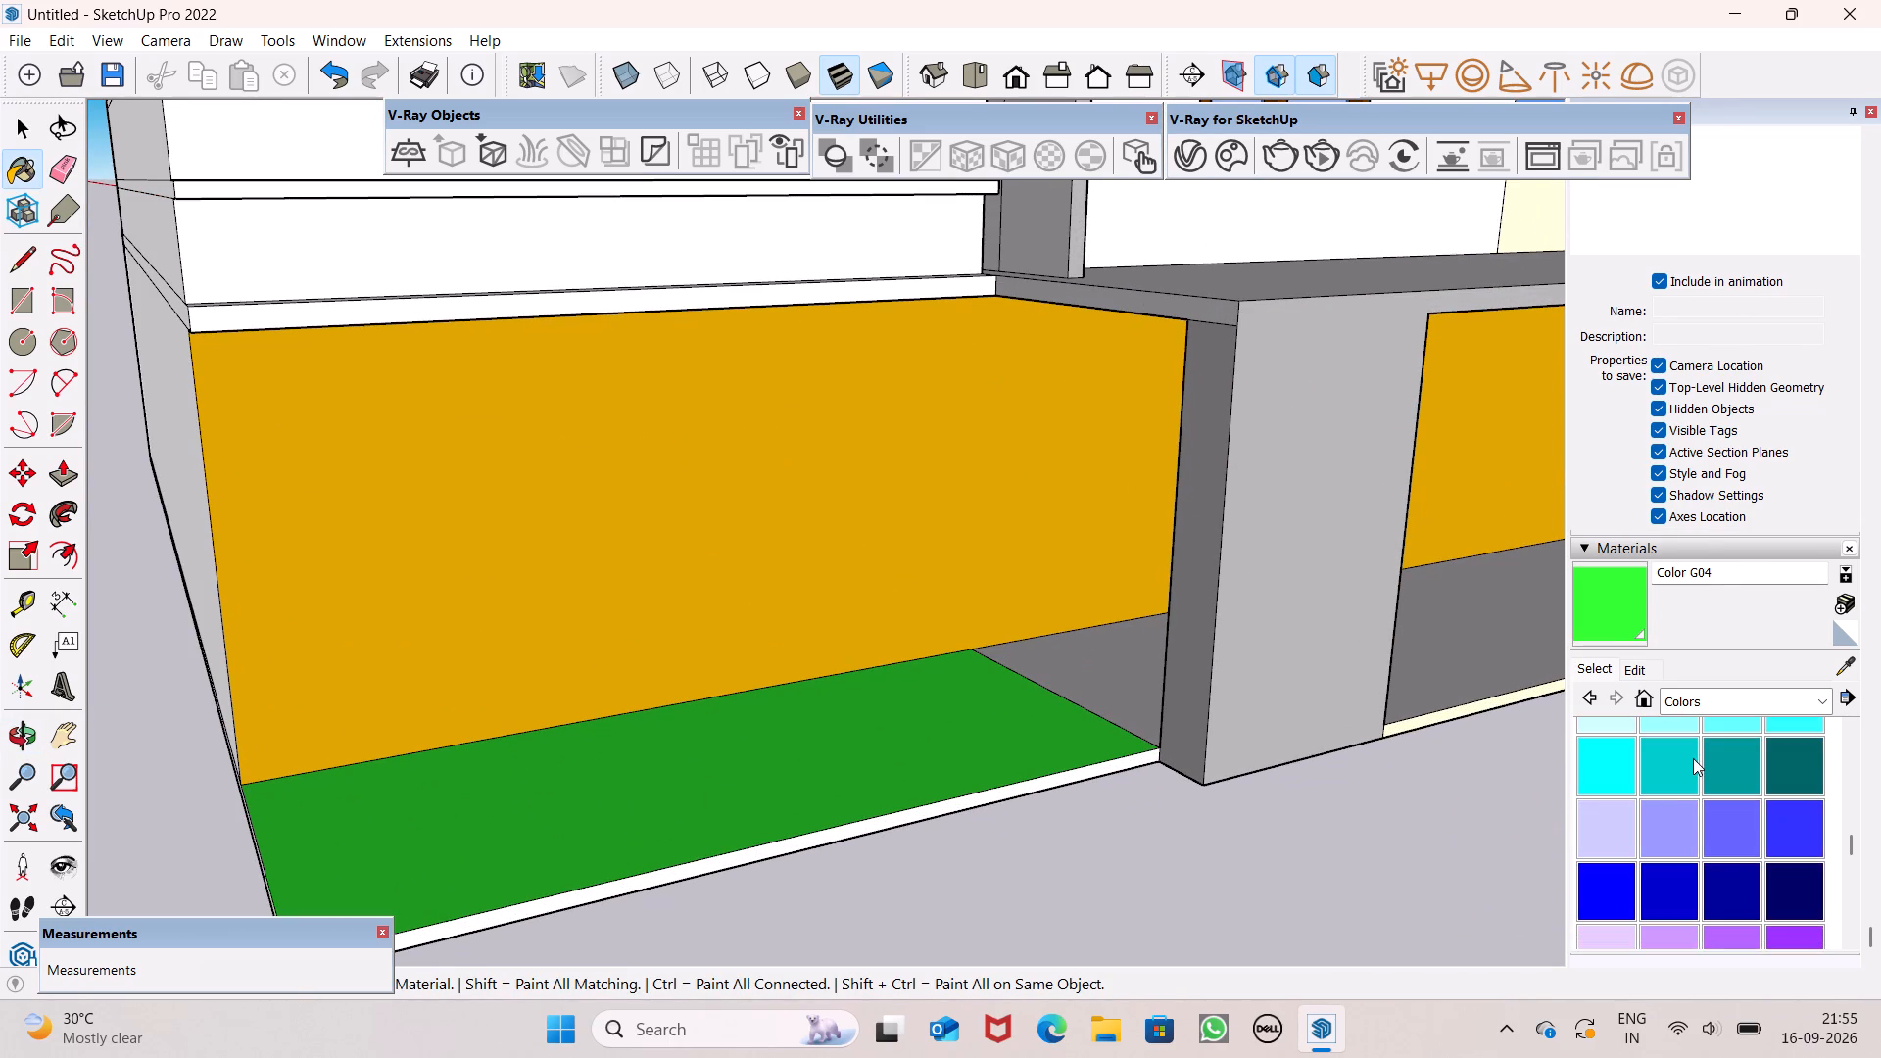
pyautogui.scroll(3, 1687, 820)
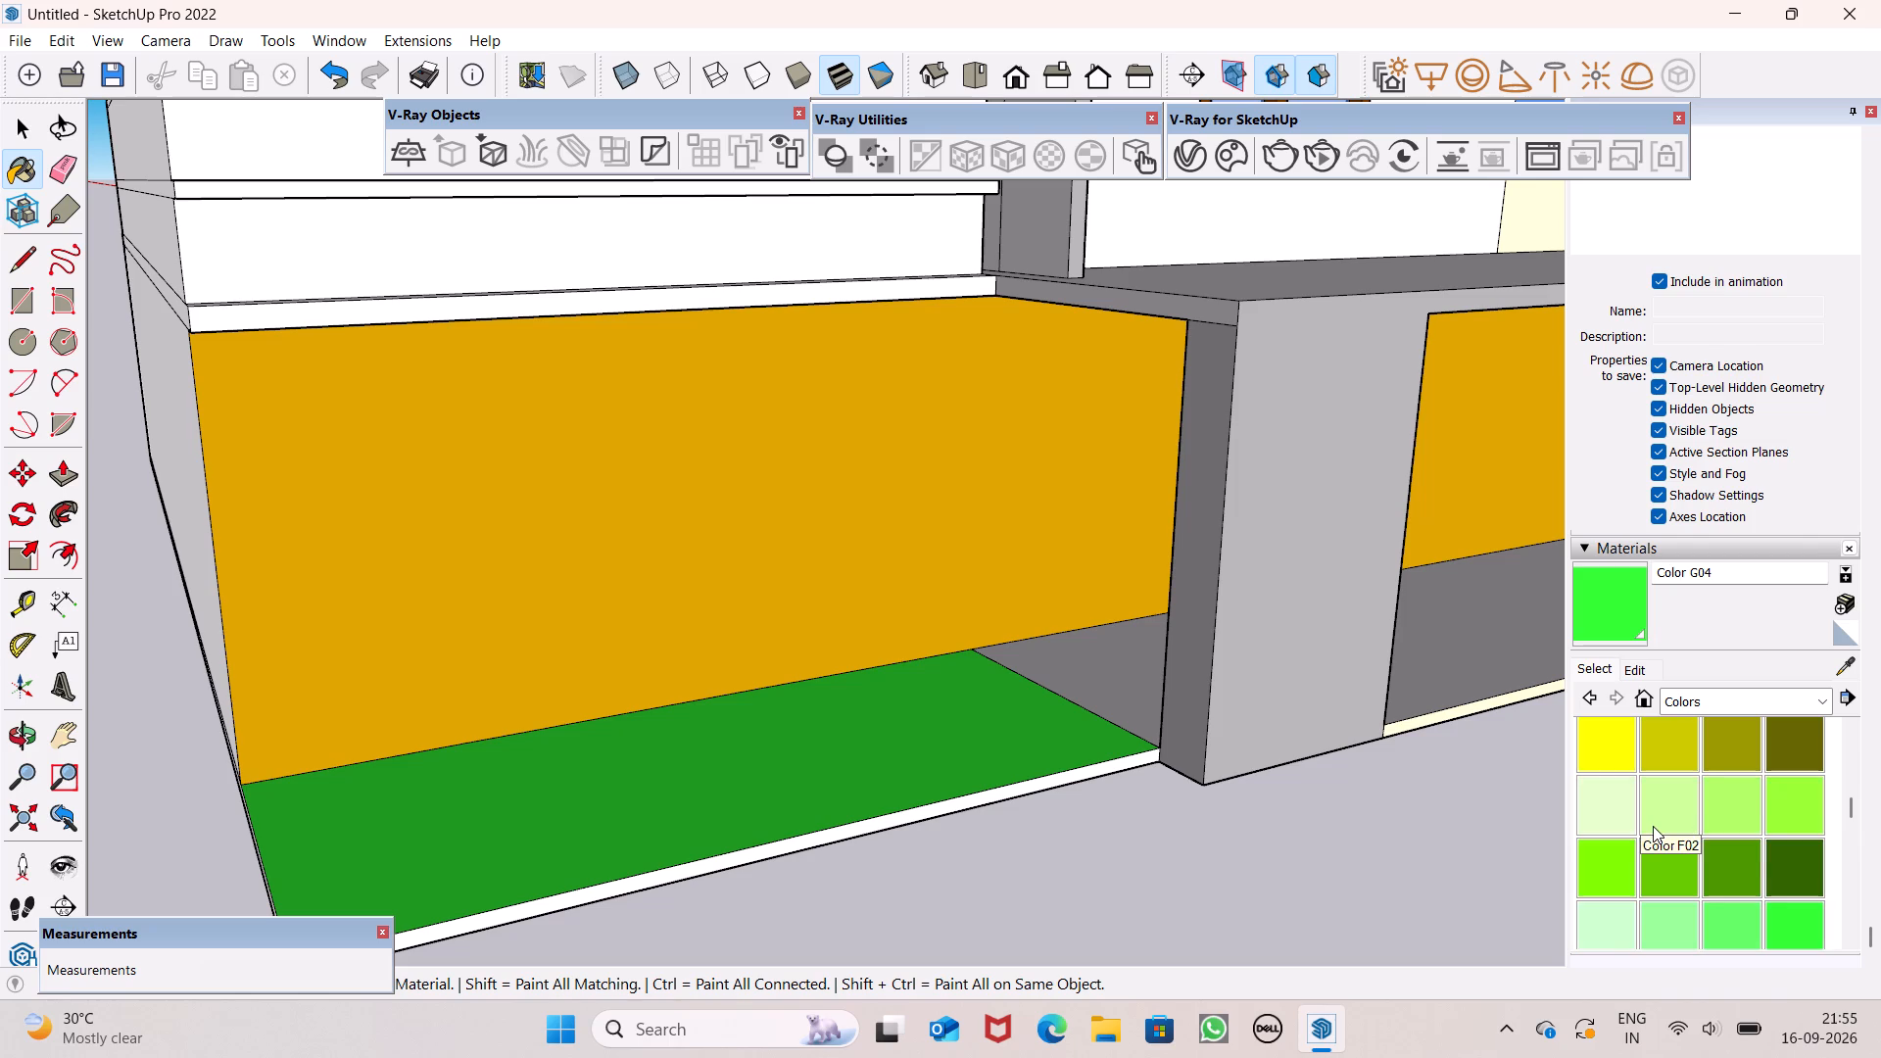
pyautogui.scroll(1, 1653, 826)
pyautogui.click(1608, 800)
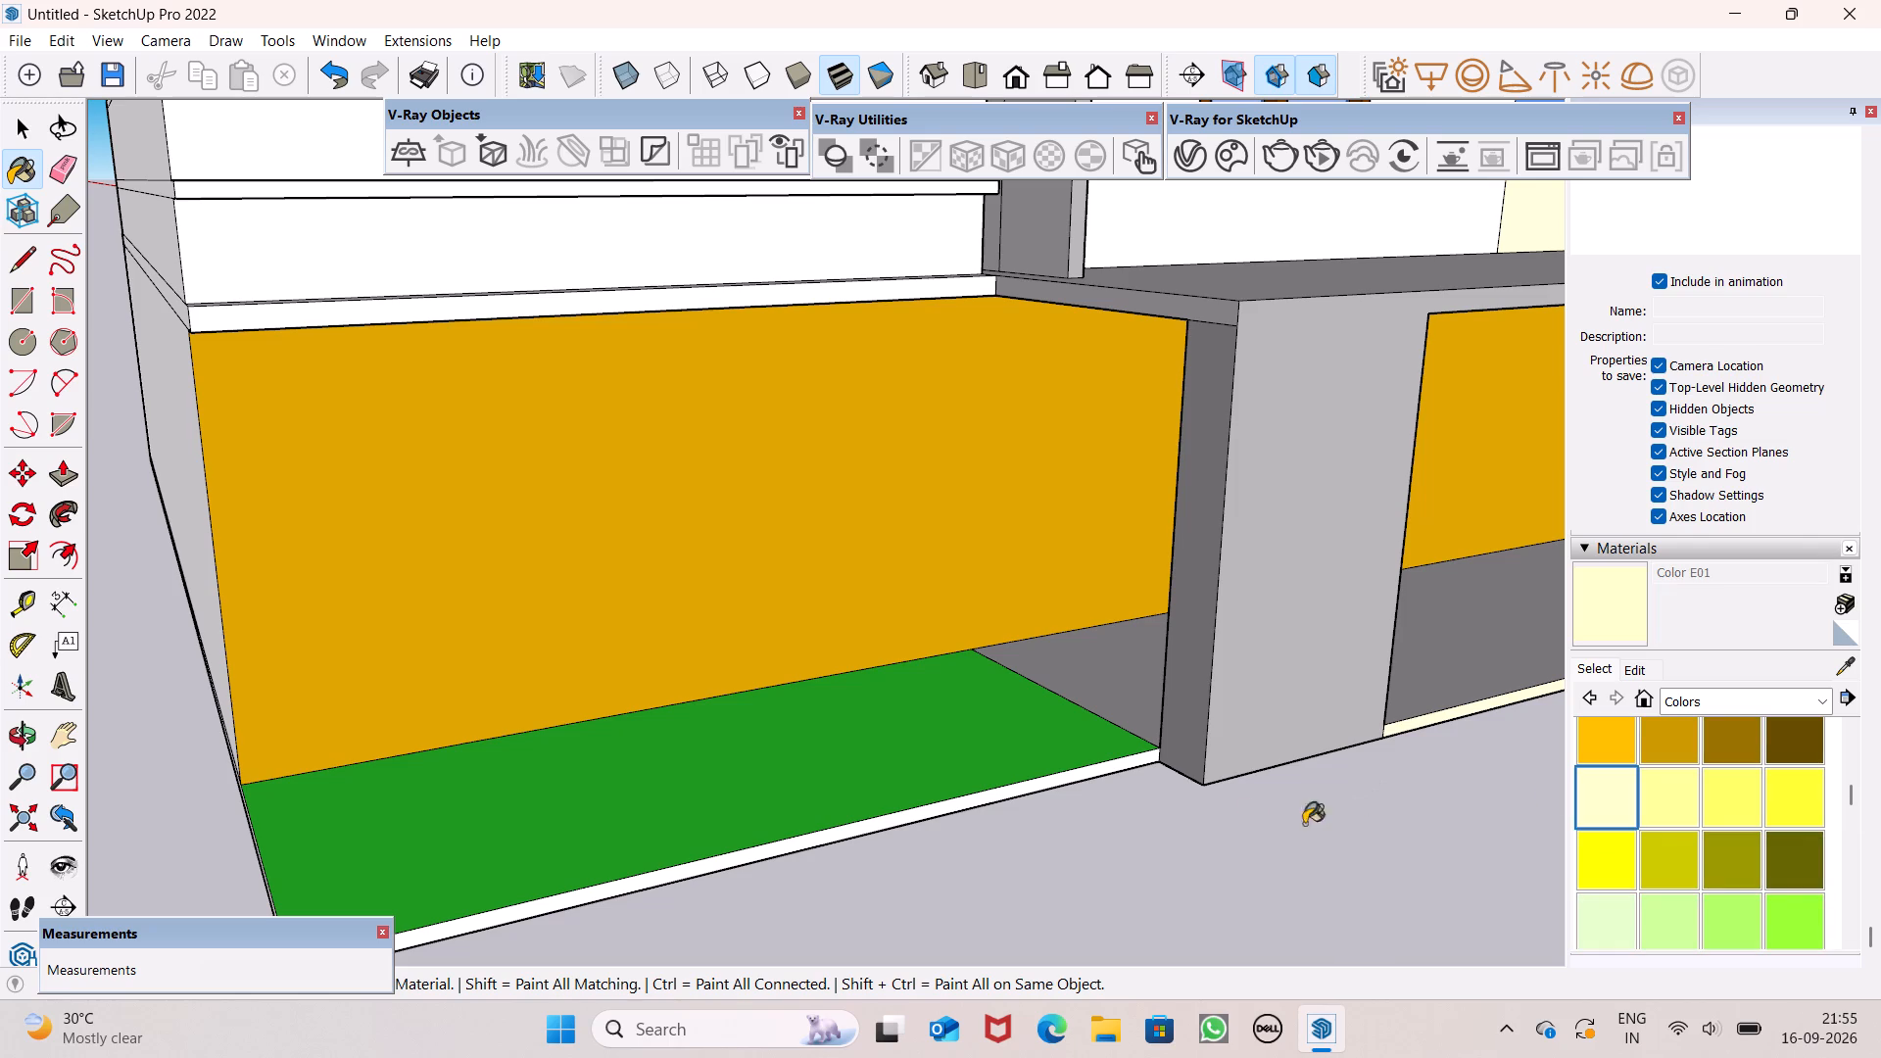
pyautogui.scroll(5, 1029, 826)
pyautogui.click(1028, 775)
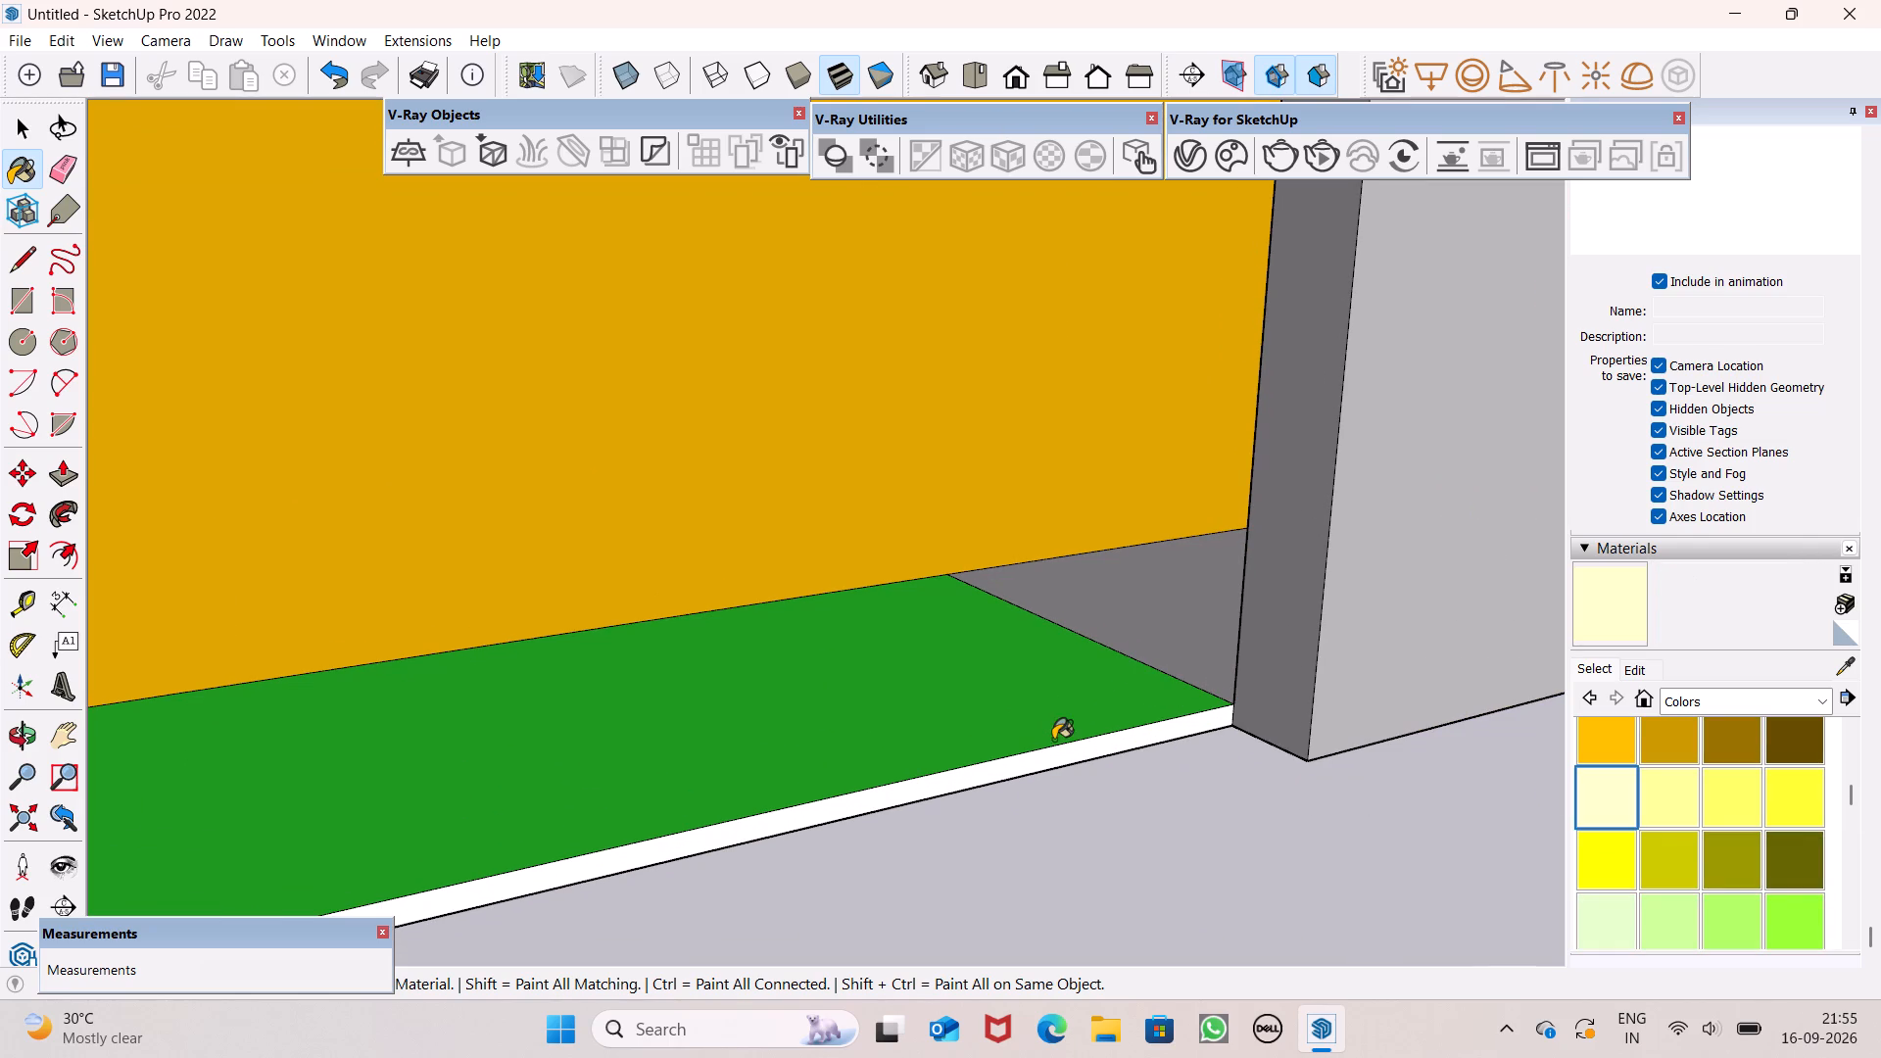
pyautogui.scroll(8, 1088, 775)
pyautogui.click(1086, 734)
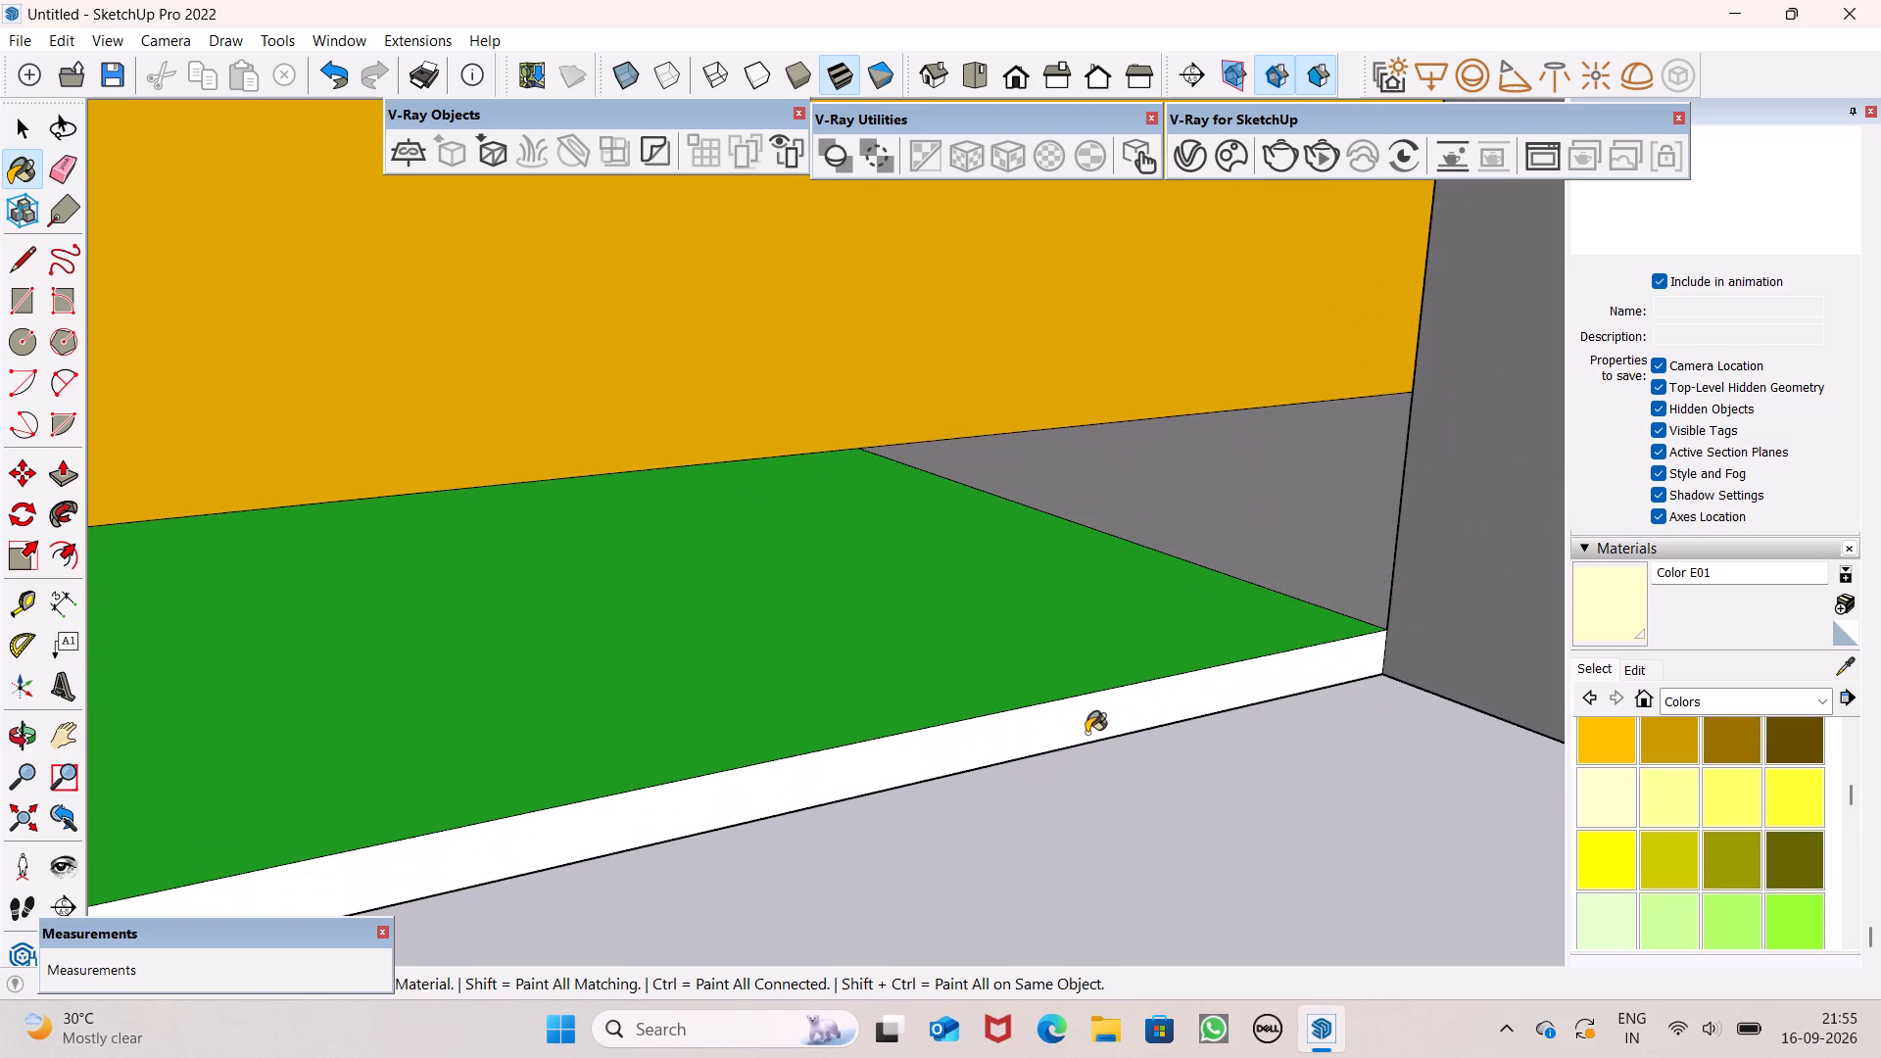
# Paint the ground slab's other white edge, running from the green strip's corner along the base of the lower block, with Color E01.
pyautogui.scroll(-20, 1086, 733)
pyautogui.moveTo(1322, 812); pyautogui.dragTo(1609, 856, button='middle')
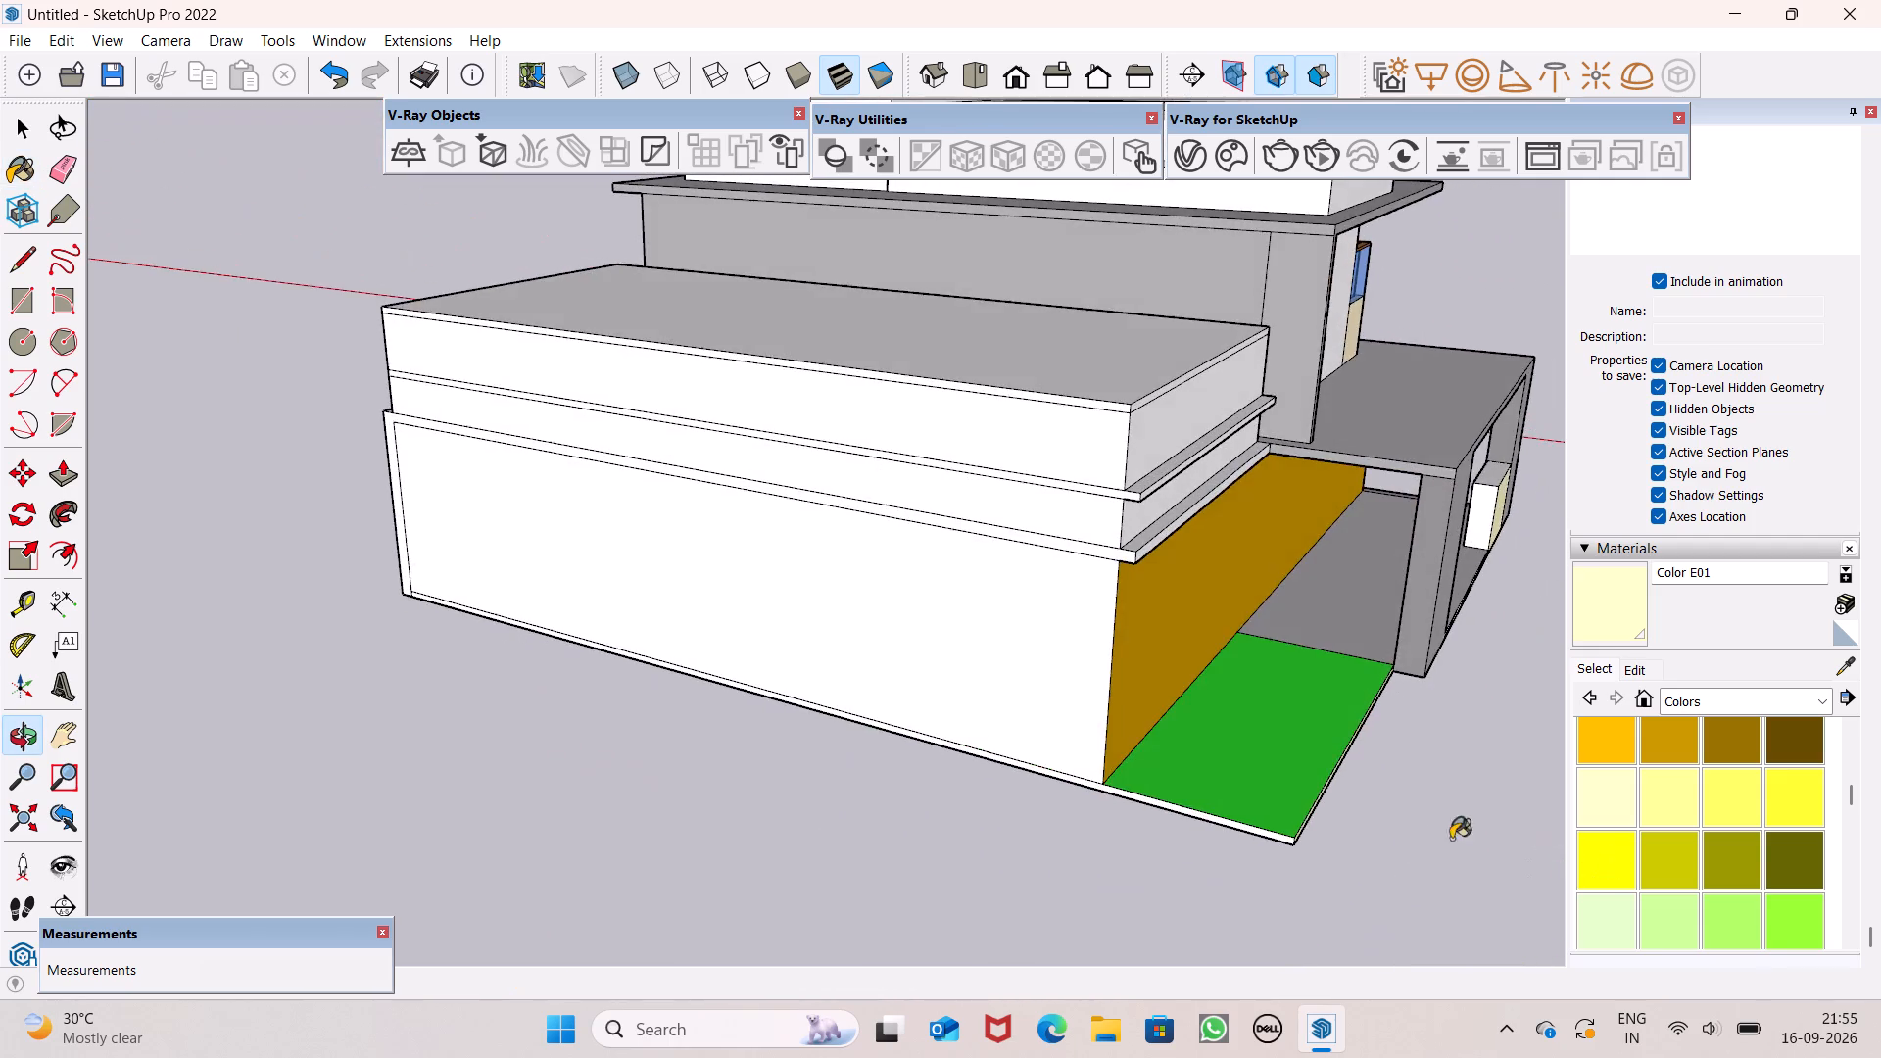
pyautogui.scroll(5, 1340, 866)
pyautogui.scroll(7, 1257, 823)
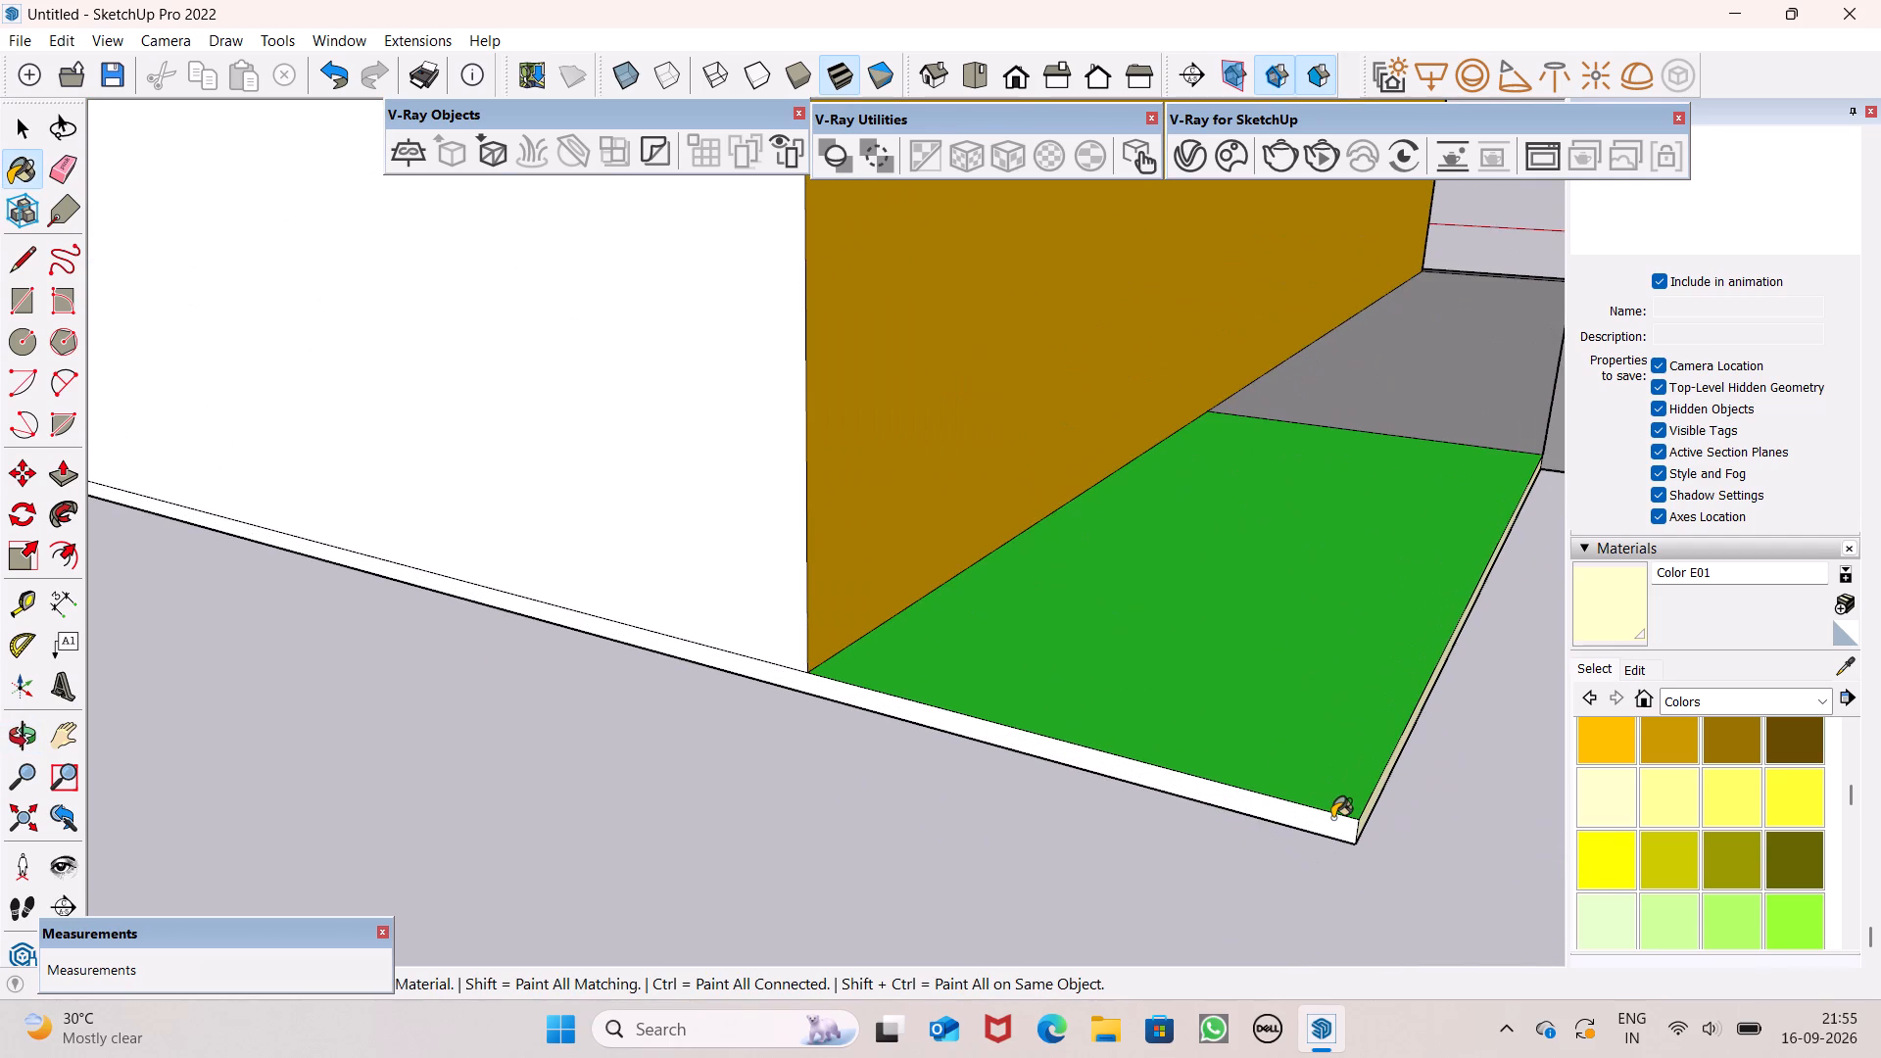
pyautogui.click(1332, 823)
# Examine the house's exterior from the rear, side and front for surfaces that still need colouring.
pyautogui.scroll(-14, 1312, 787)
pyautogui.moveTo(1088, 817); pyautogui.dragTo(1880, 860, button='middle')
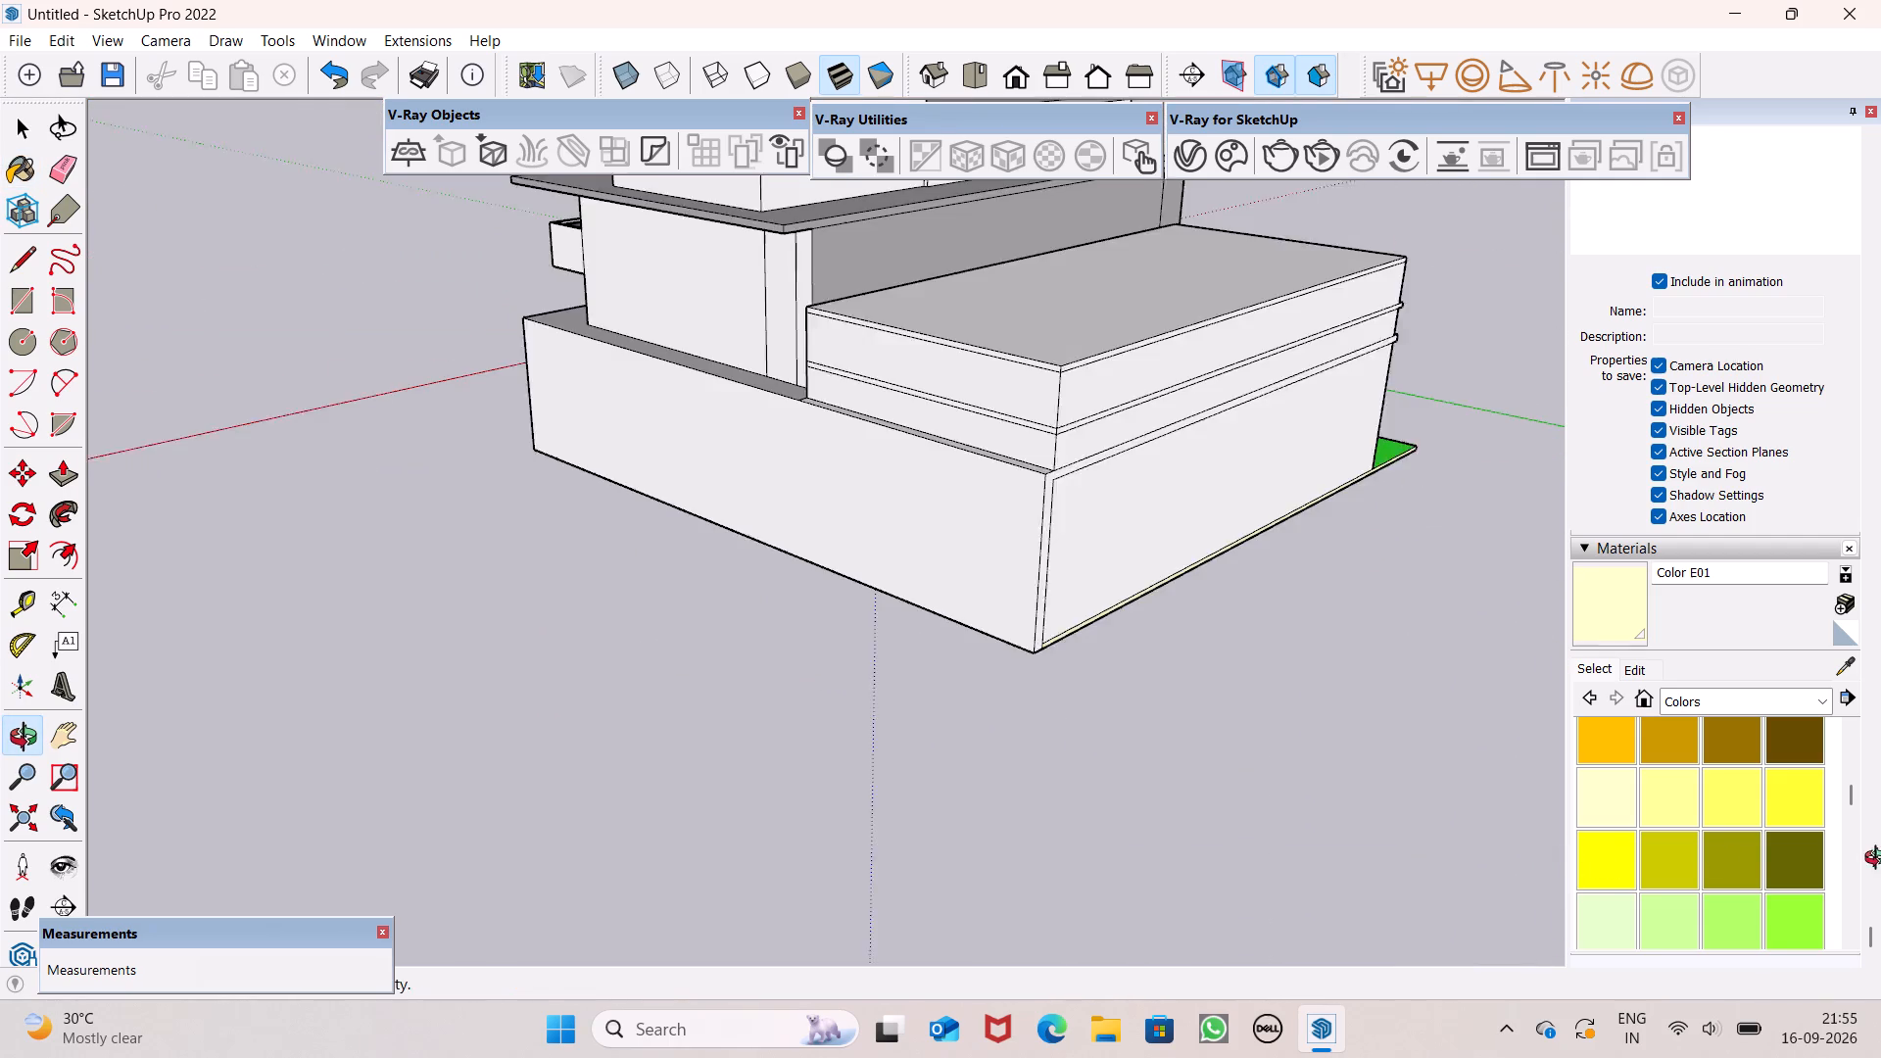
pyautogui.moveTo(1880, 860); pyautogui.dragTo(1871, 851, button='middle')
pyautogui.scroll(6, 1075, 677)
pyautogui.moveTo(1064, 686); pyautogui.dragTo(878, 735, button='middle')
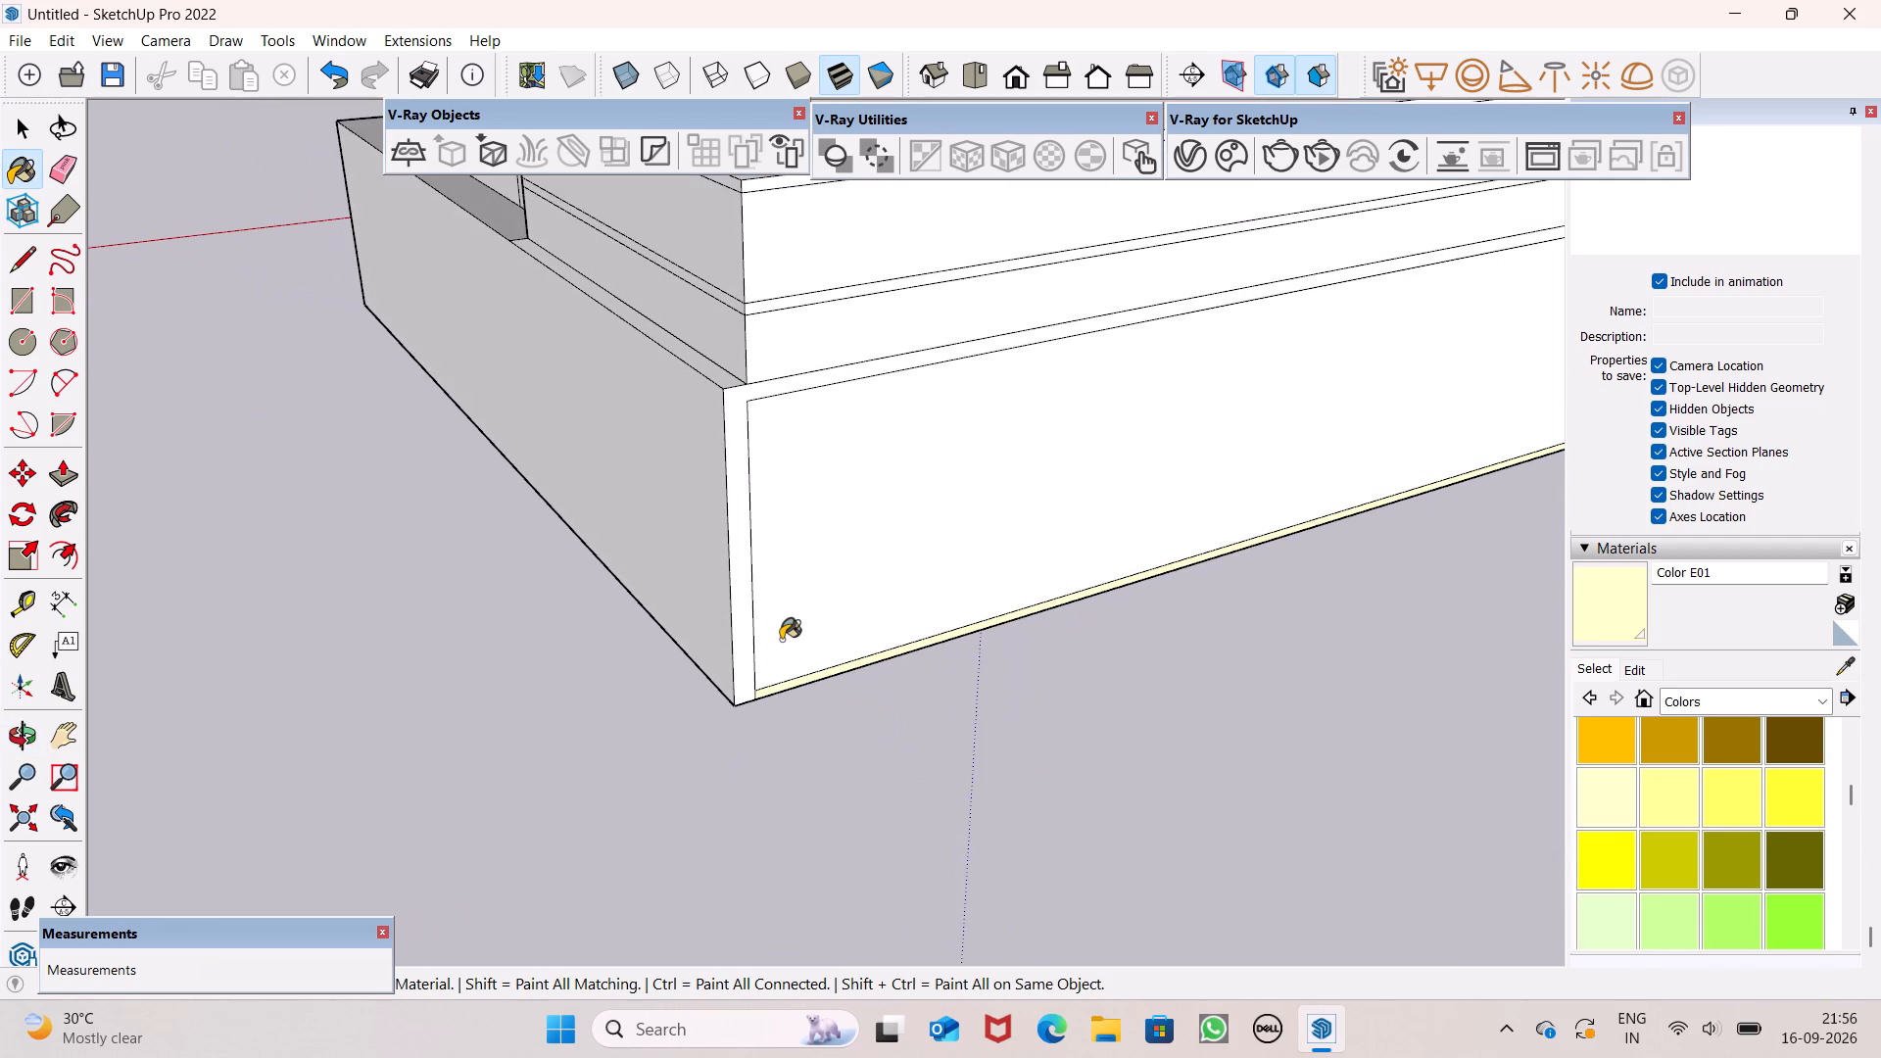
pyautogui.scroll(-7, 763, 610)
pyautogui.moveTo(912, 659); pyautogui.dragTo(711, 712, button='middle')
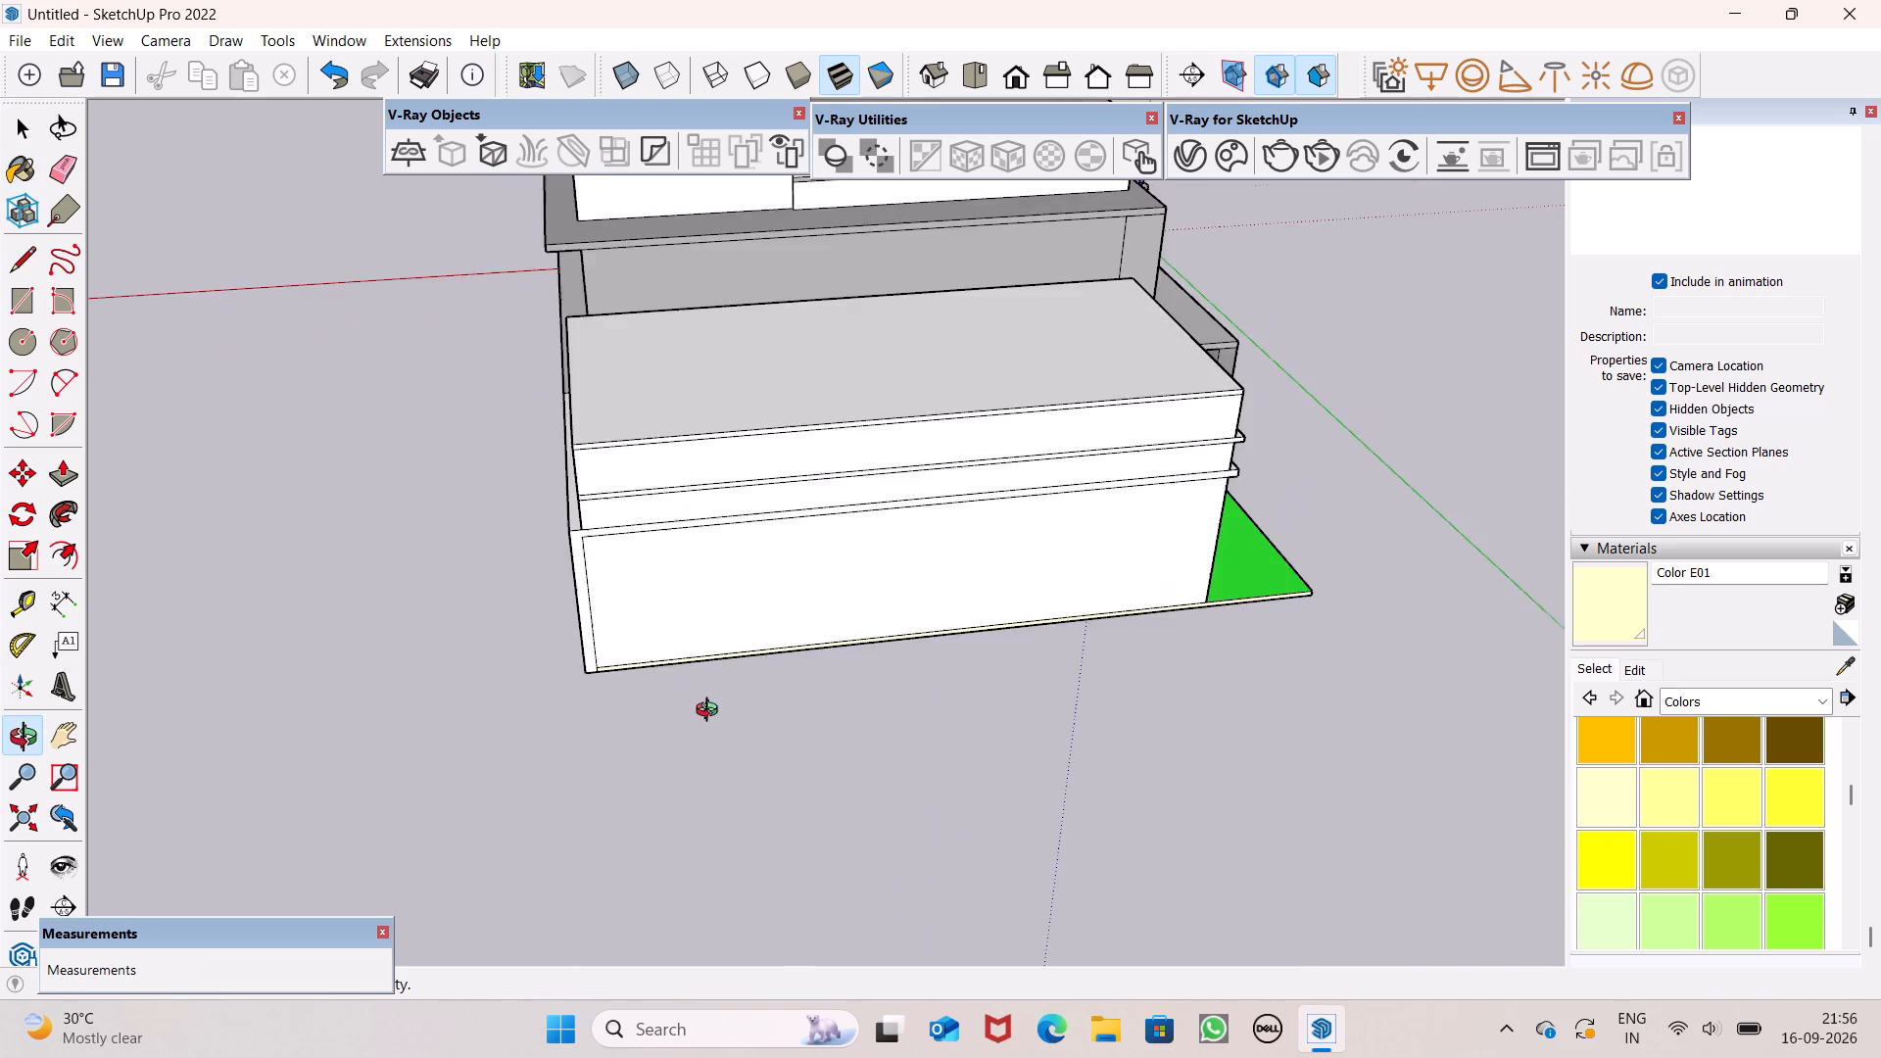
pyautogui.moveTo(711, 712); pyautogui.dragTo(1663, 747, button='middle')
pyautogui.moveTo(969, 697); pyautogui.dragTo(1442, 623, button='middle')
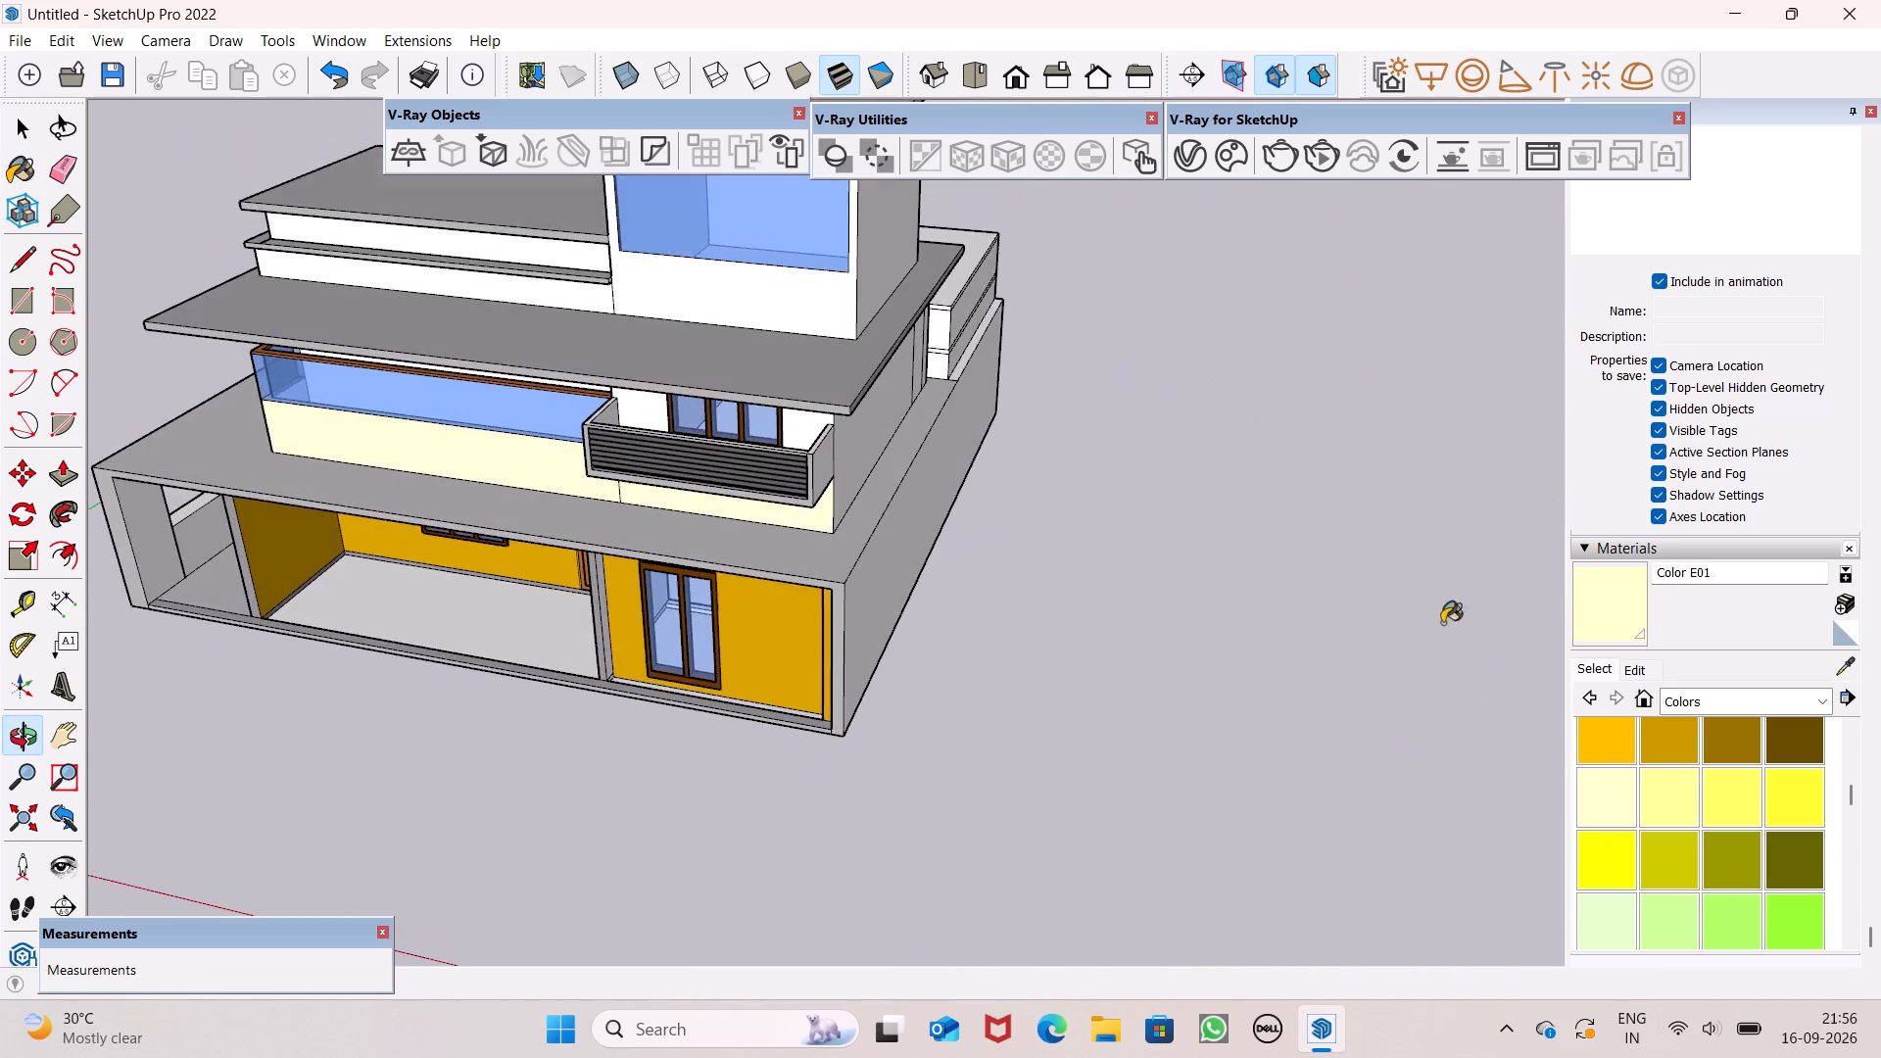
pyautogui.moveTo(1442, 623); pyautogui.dragTo(1492, 640, button='middle')
pyautogui.moveTo(846, 686); pyautogui.dragTo(1015, 643, button='middle')
pyautogui.scroll(1, 846, 686)
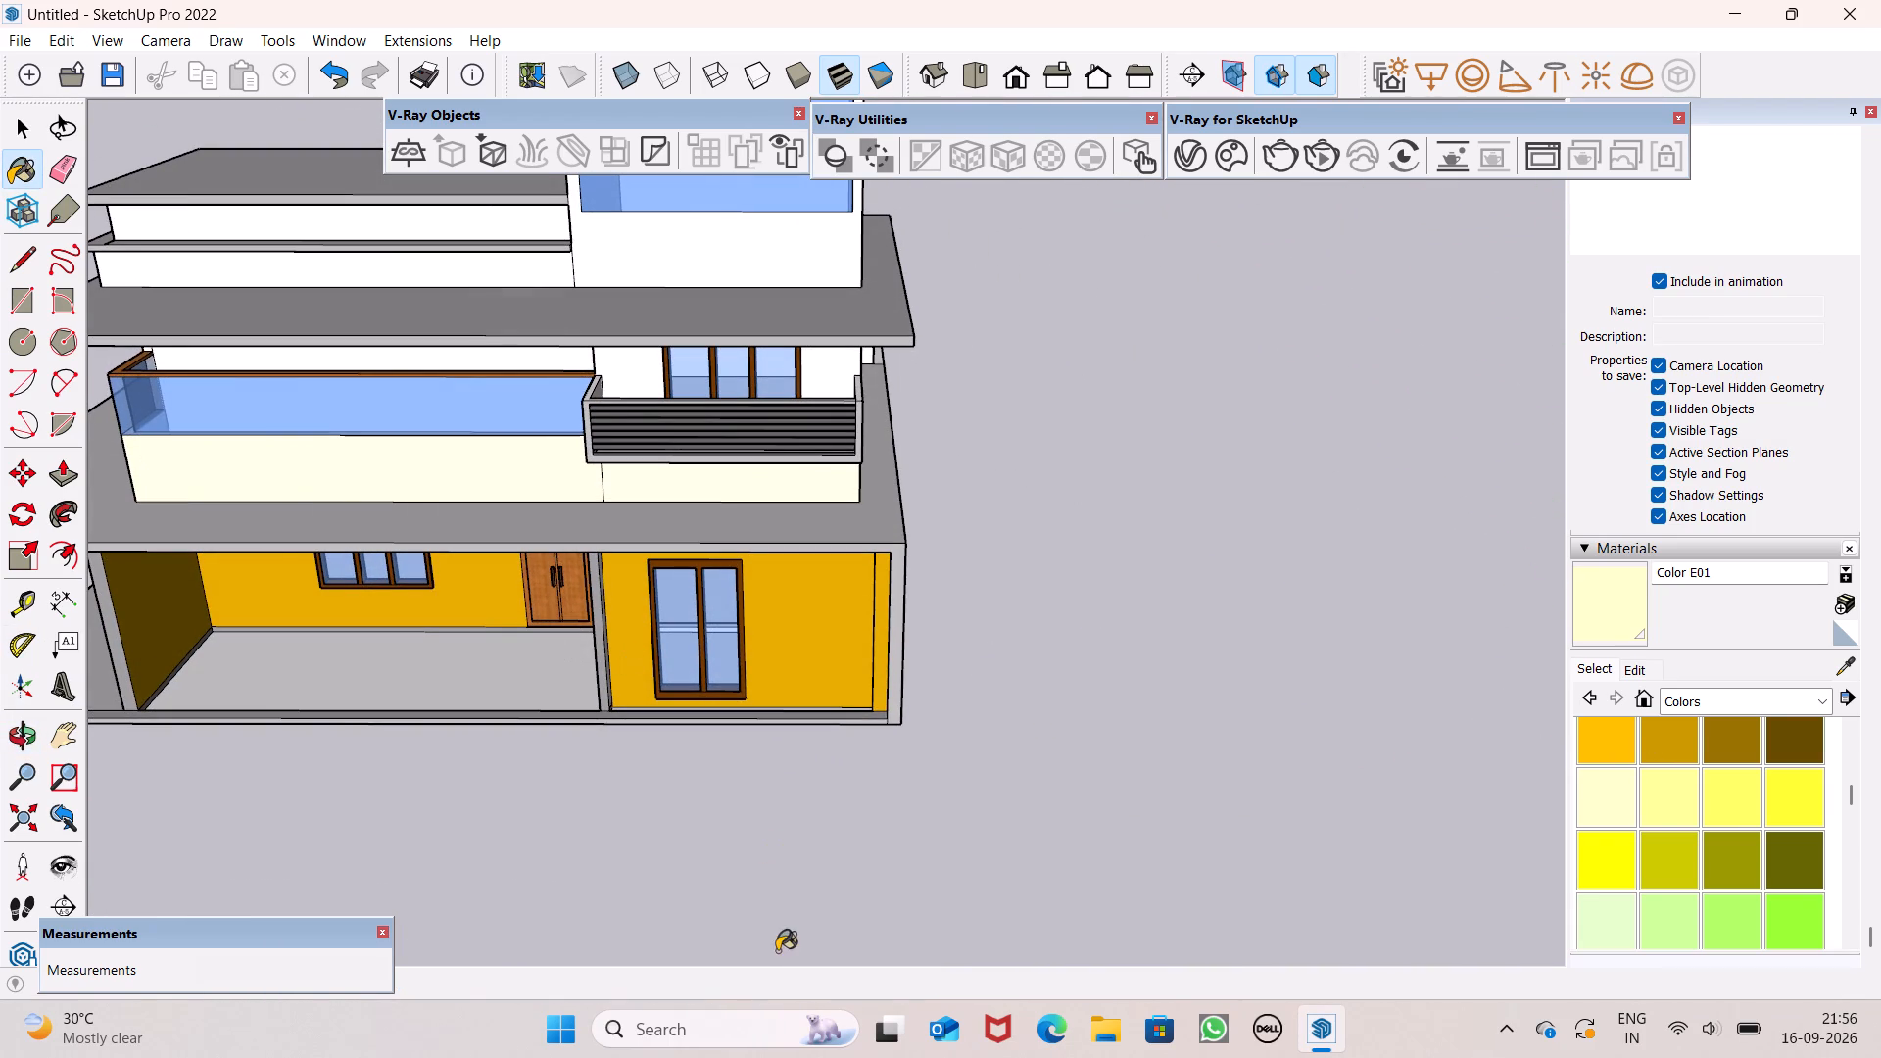
pyautogui.scroll(-5, 1007, 660)
pyautogui.moveTo(969, 733); pyautogui.dragTo(977, 690, button='middle')
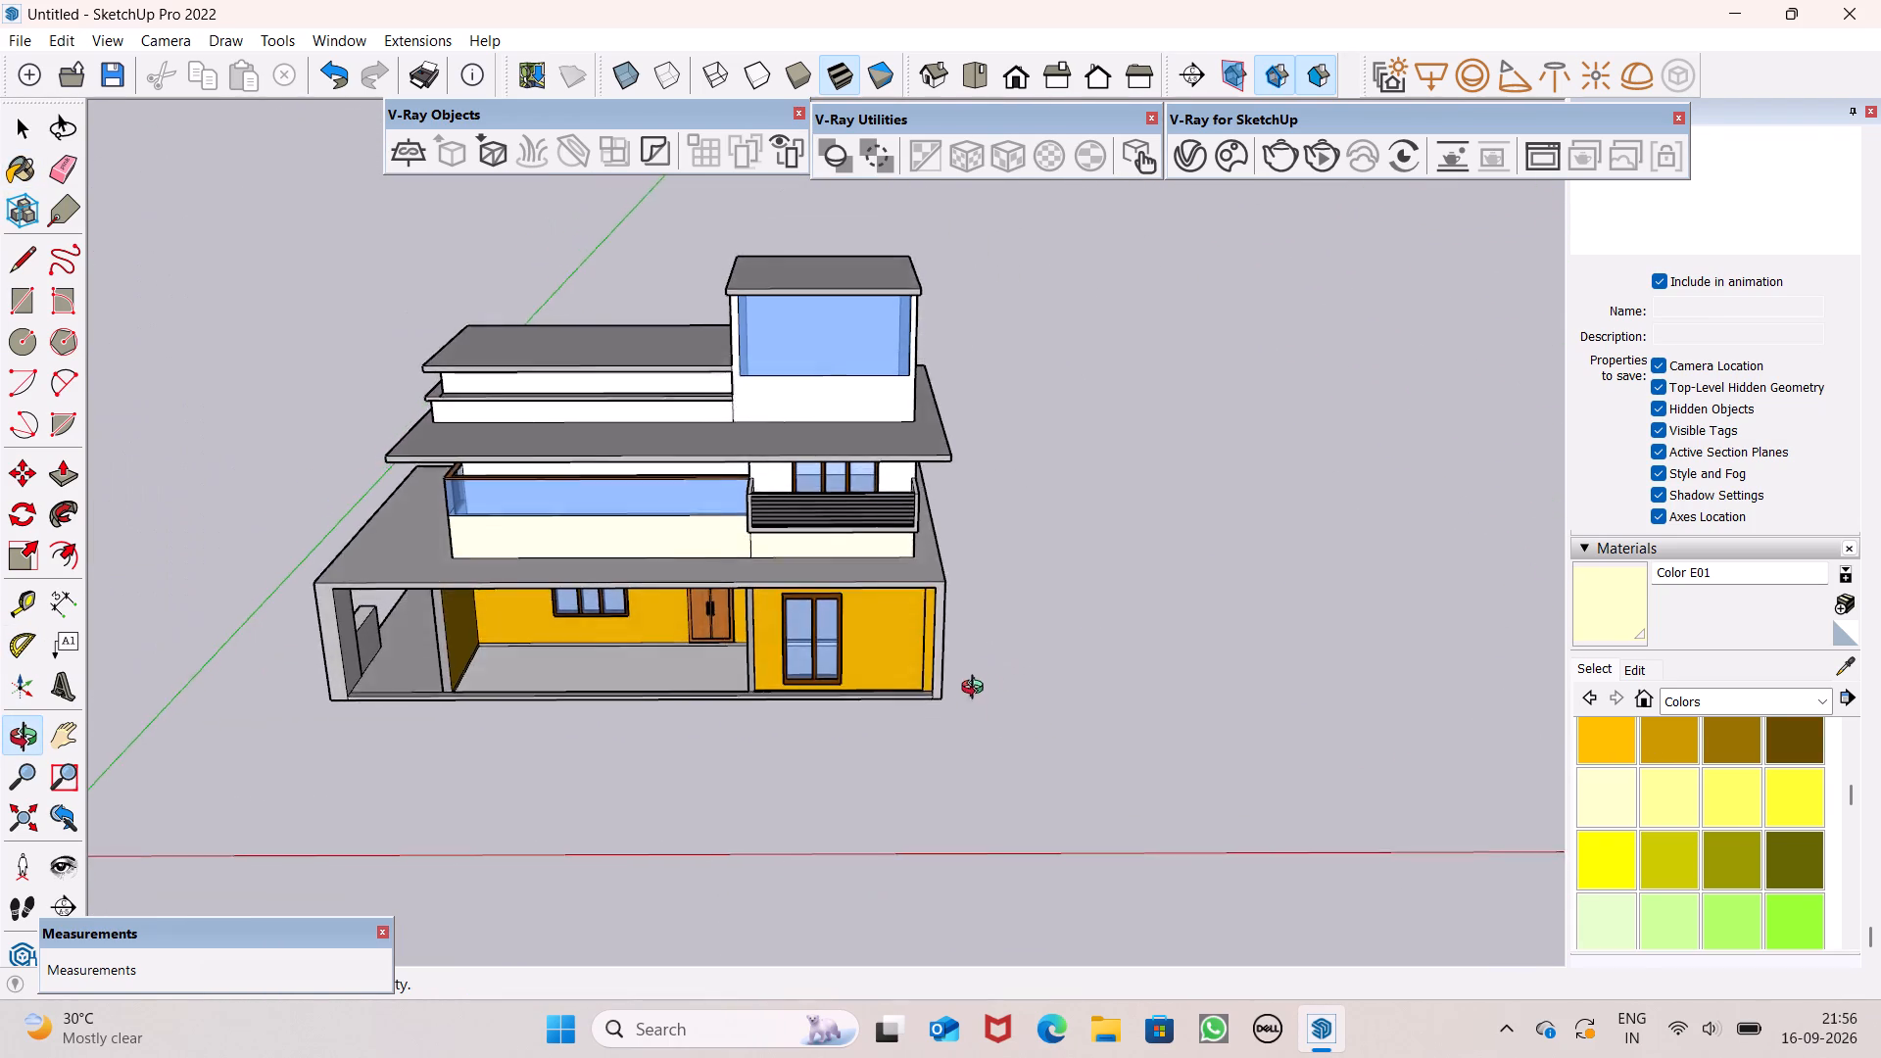
pyautogui.moveTo(977, 690); pyautogui.dragTo(1003, 658, button='middle')
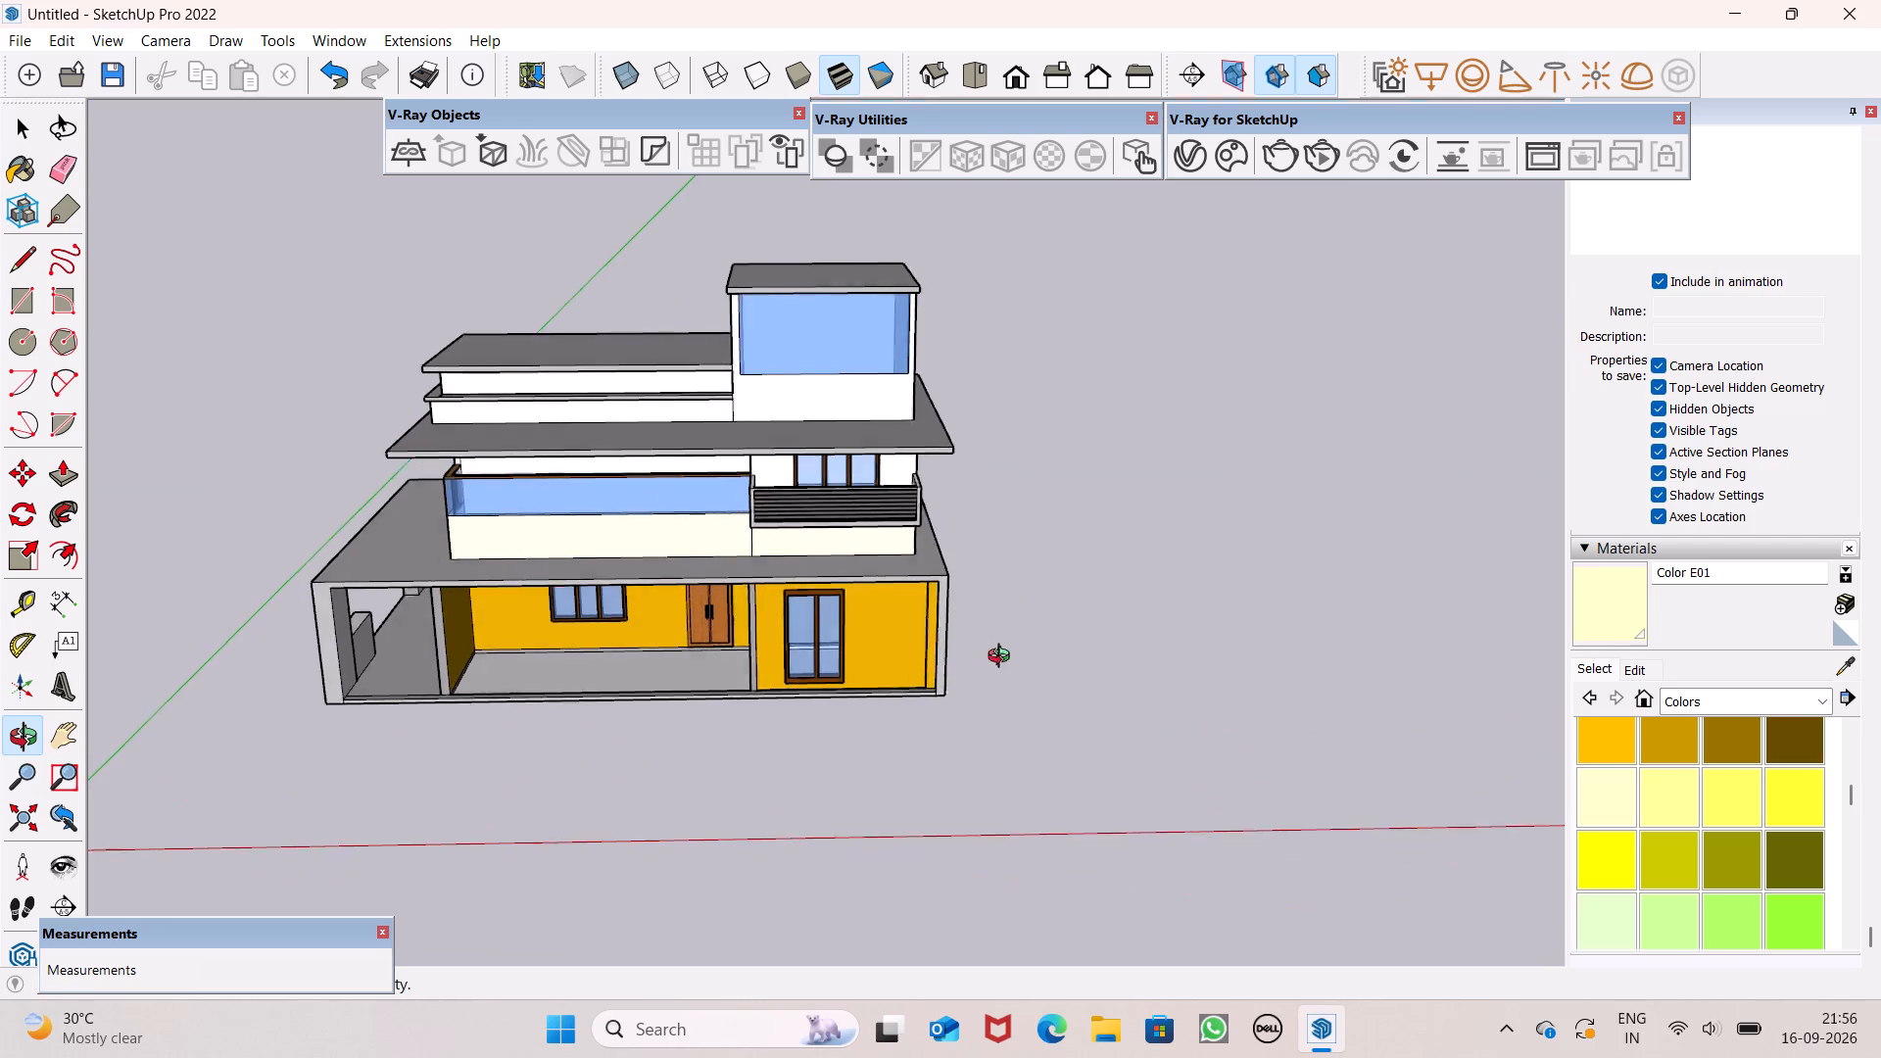
pyautogui.moveTo(1003, 658); pyautogui.dragTo(1012, 649, button='middle')
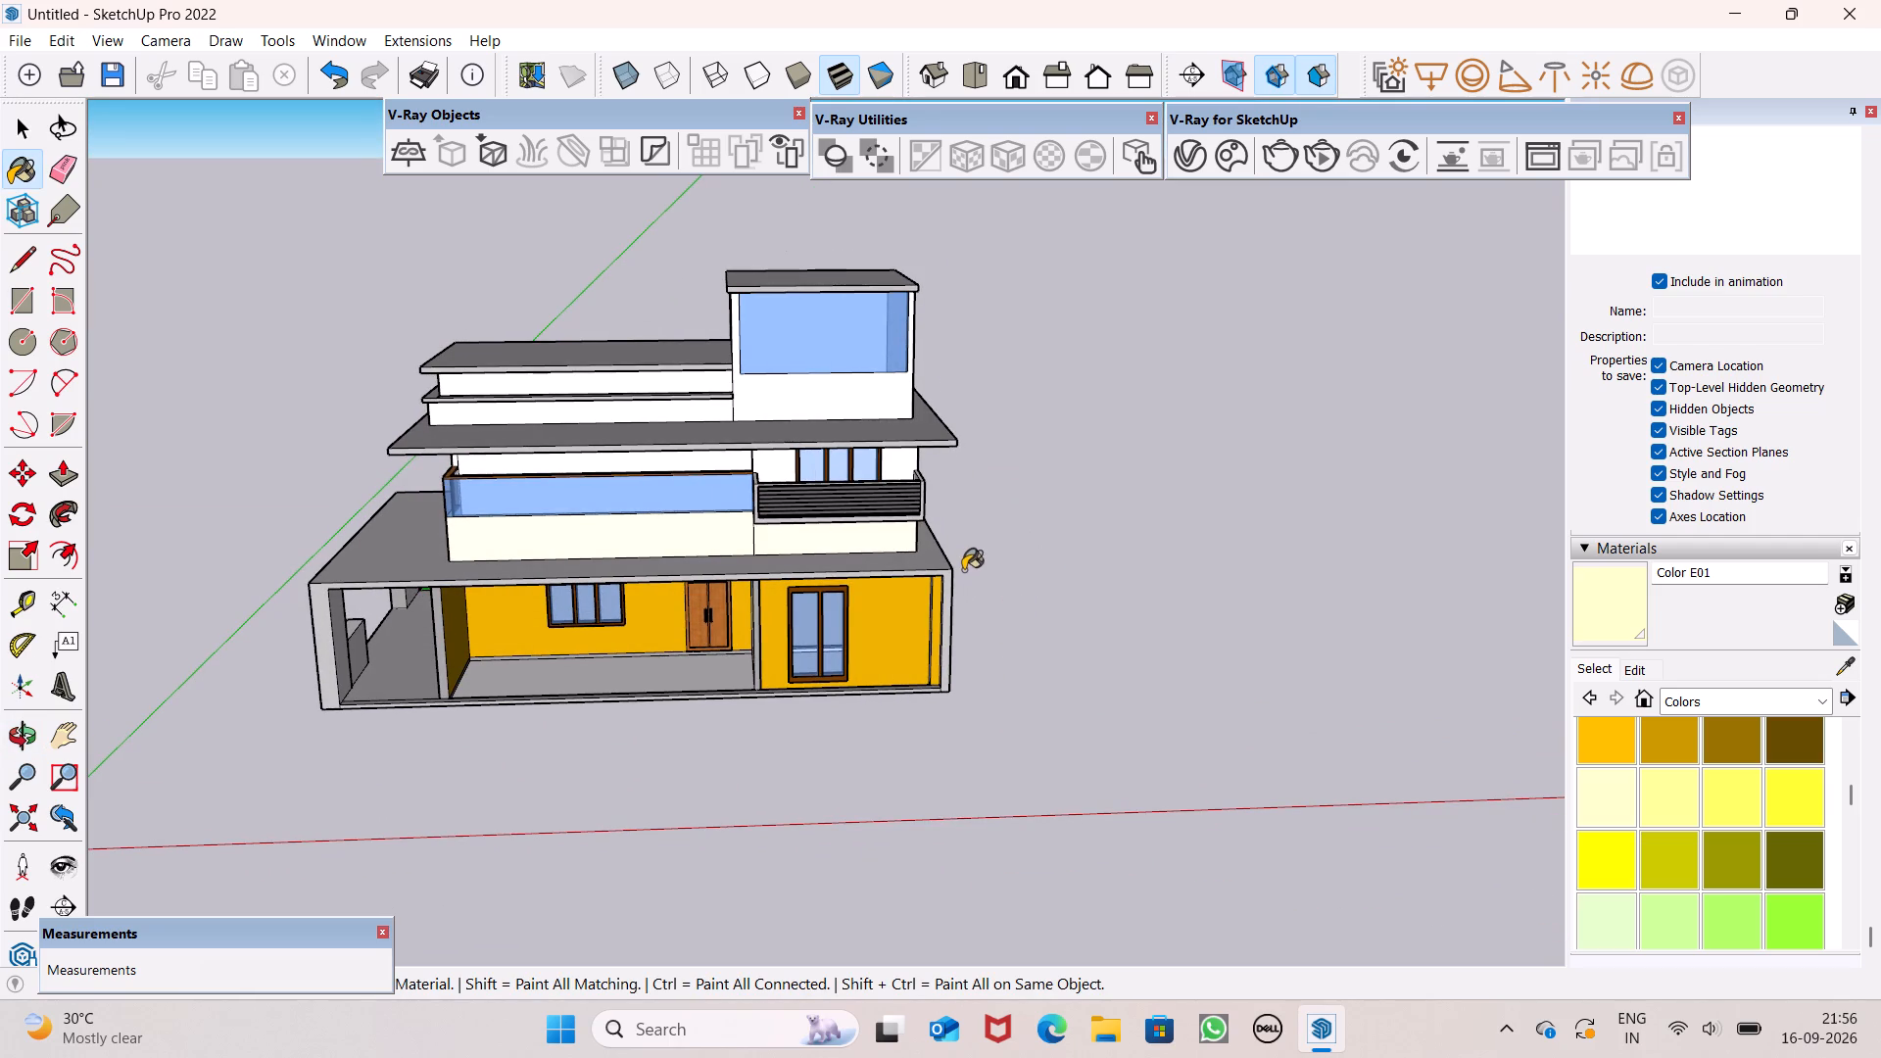
# Switch the material library to the Wood collection.
pyautogui.click(1763, 706)
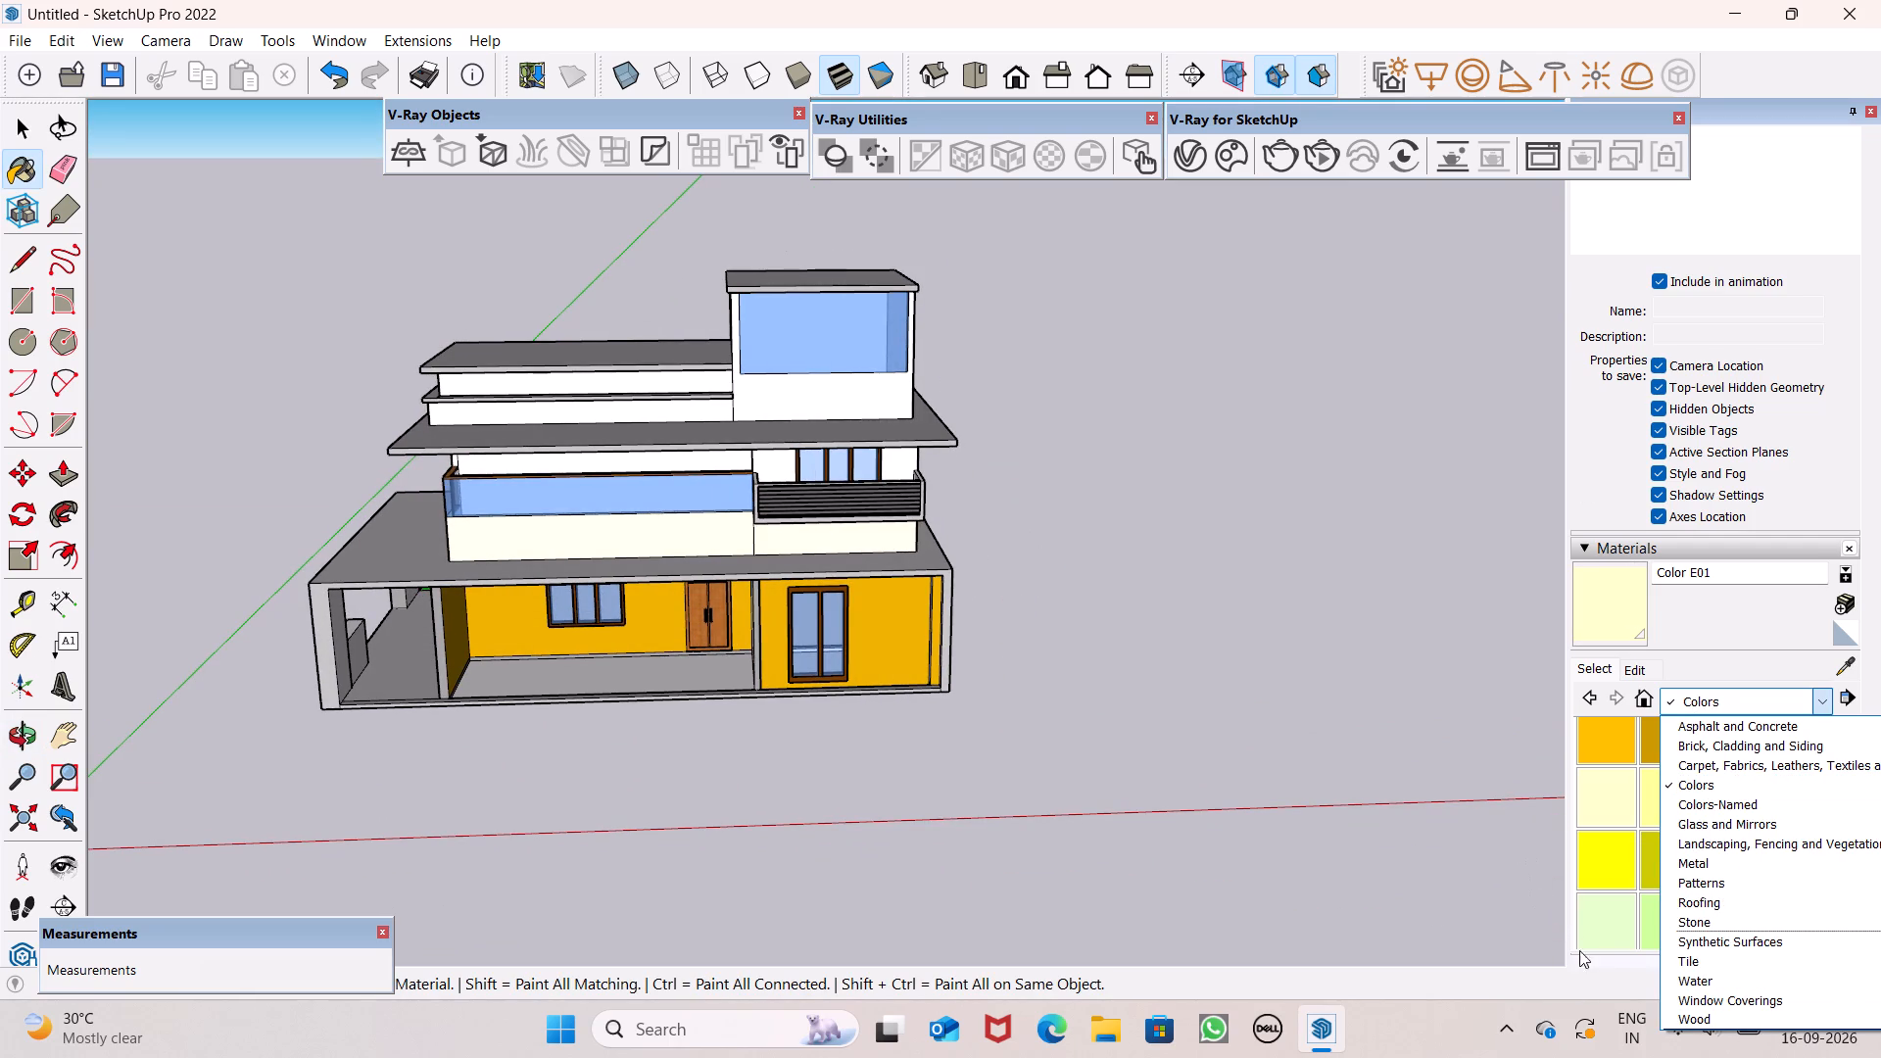
pyautogui.click(1669, 1010)
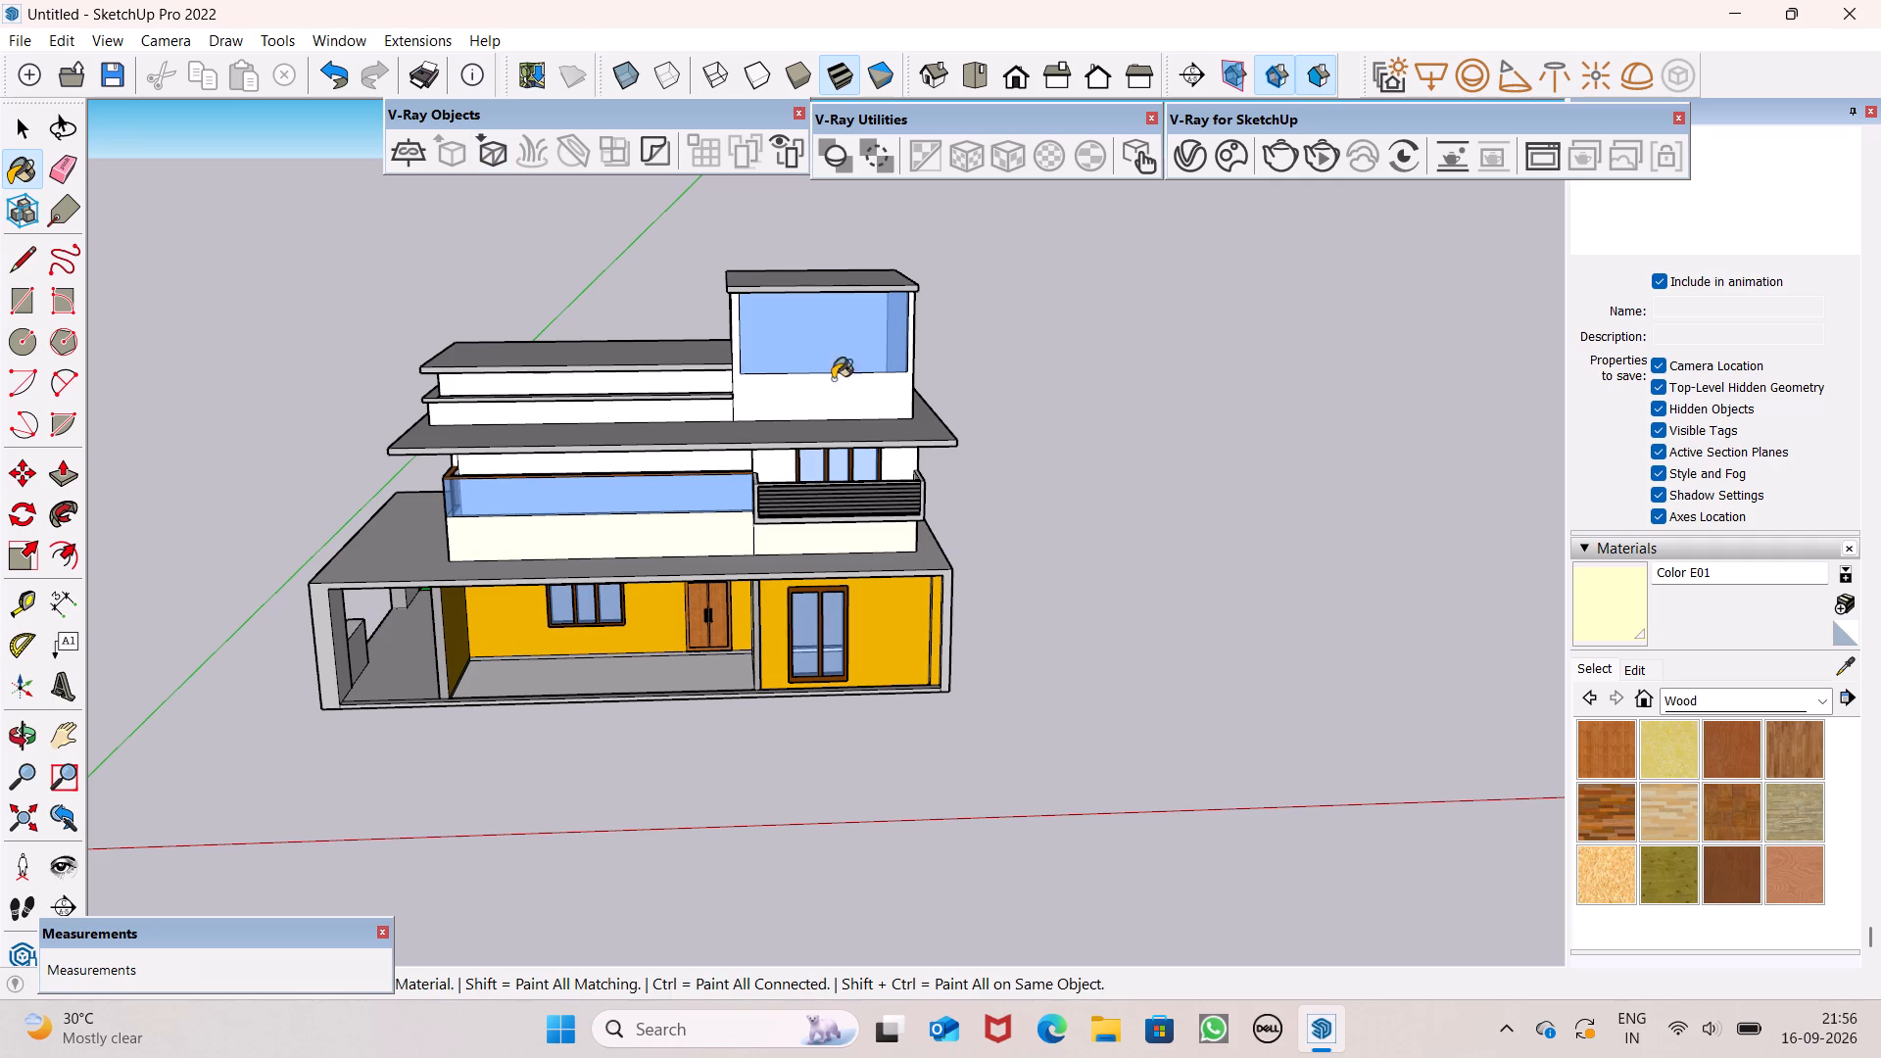
# Paint the floor of the front porch by the double door and the adjoining car-porch floor with Color E01.
pyautogui.scroll(-3, 693, 746)
pyautogui.scroll(6, 444, 745)
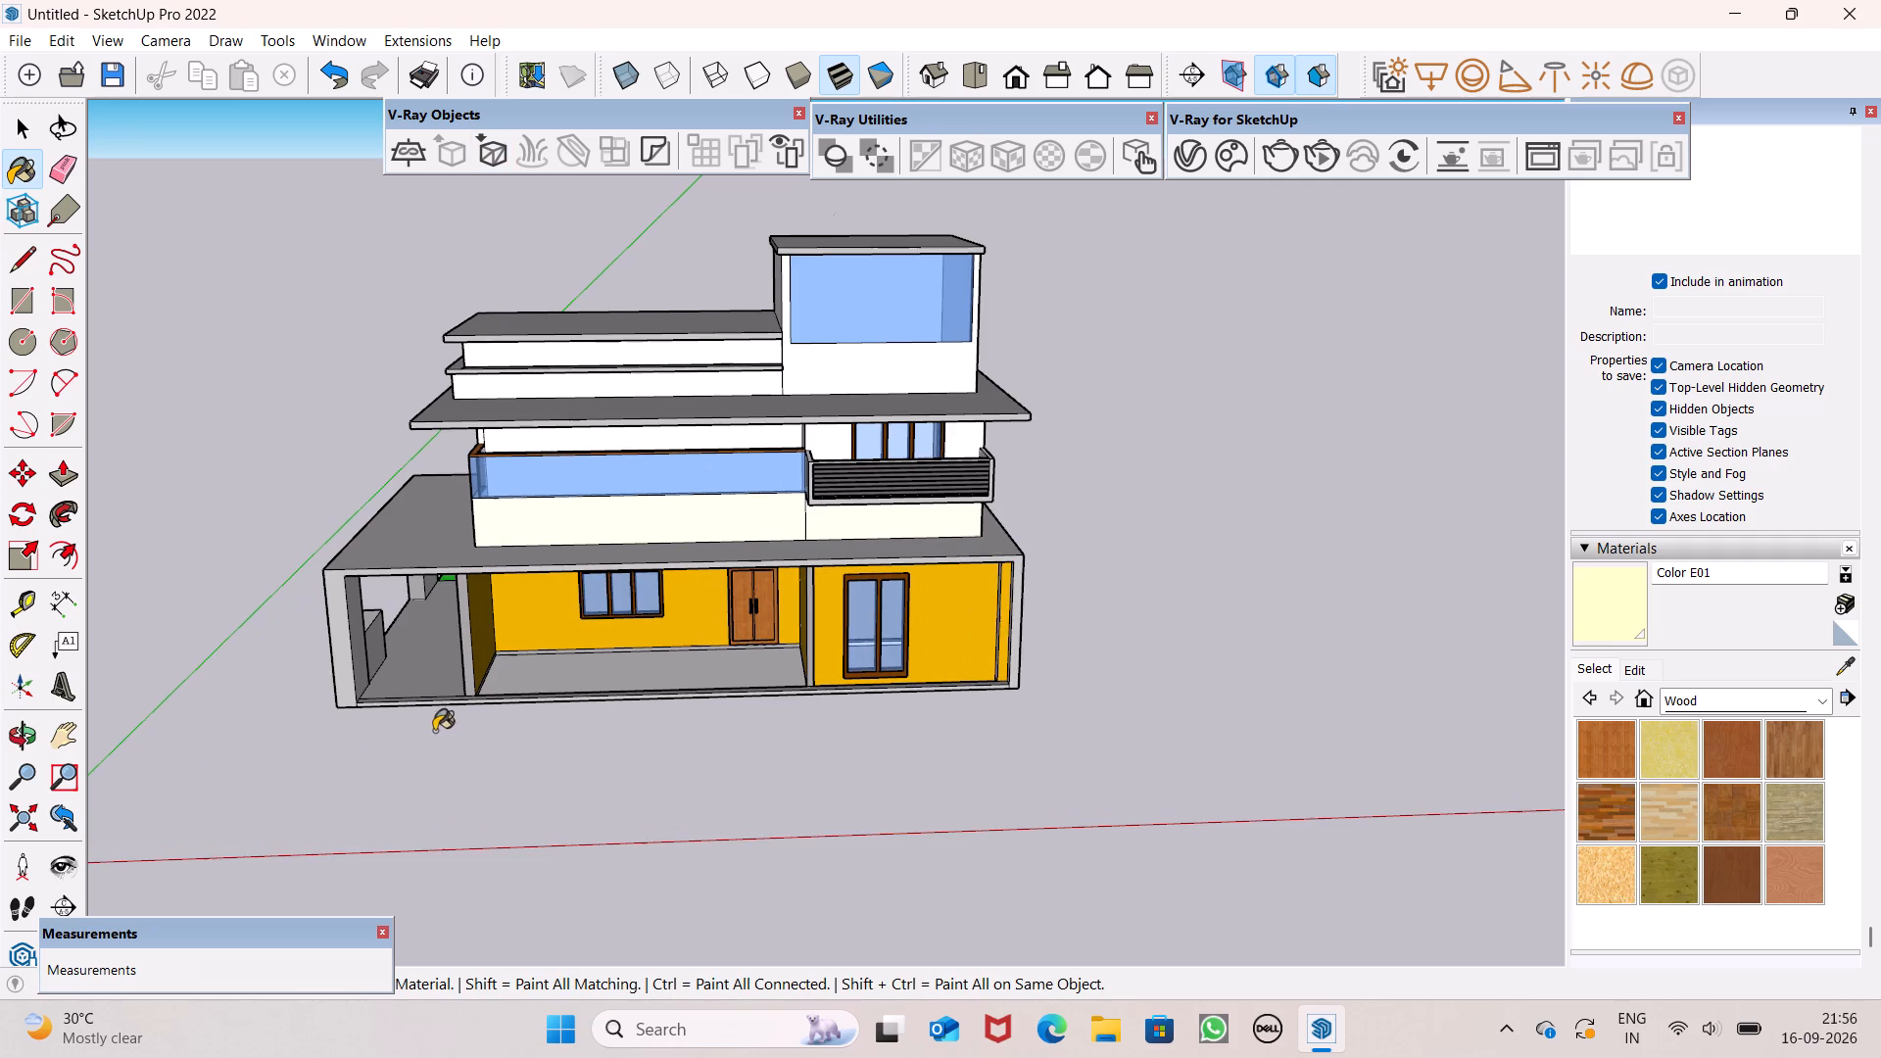
pyautogui.scroll(9, 428, 728)
pyautogui.scroll(-6, 623, 583)
pyautogui.moveTo(509, 658); pyautogui.dragTo(509, 662, button='middle')
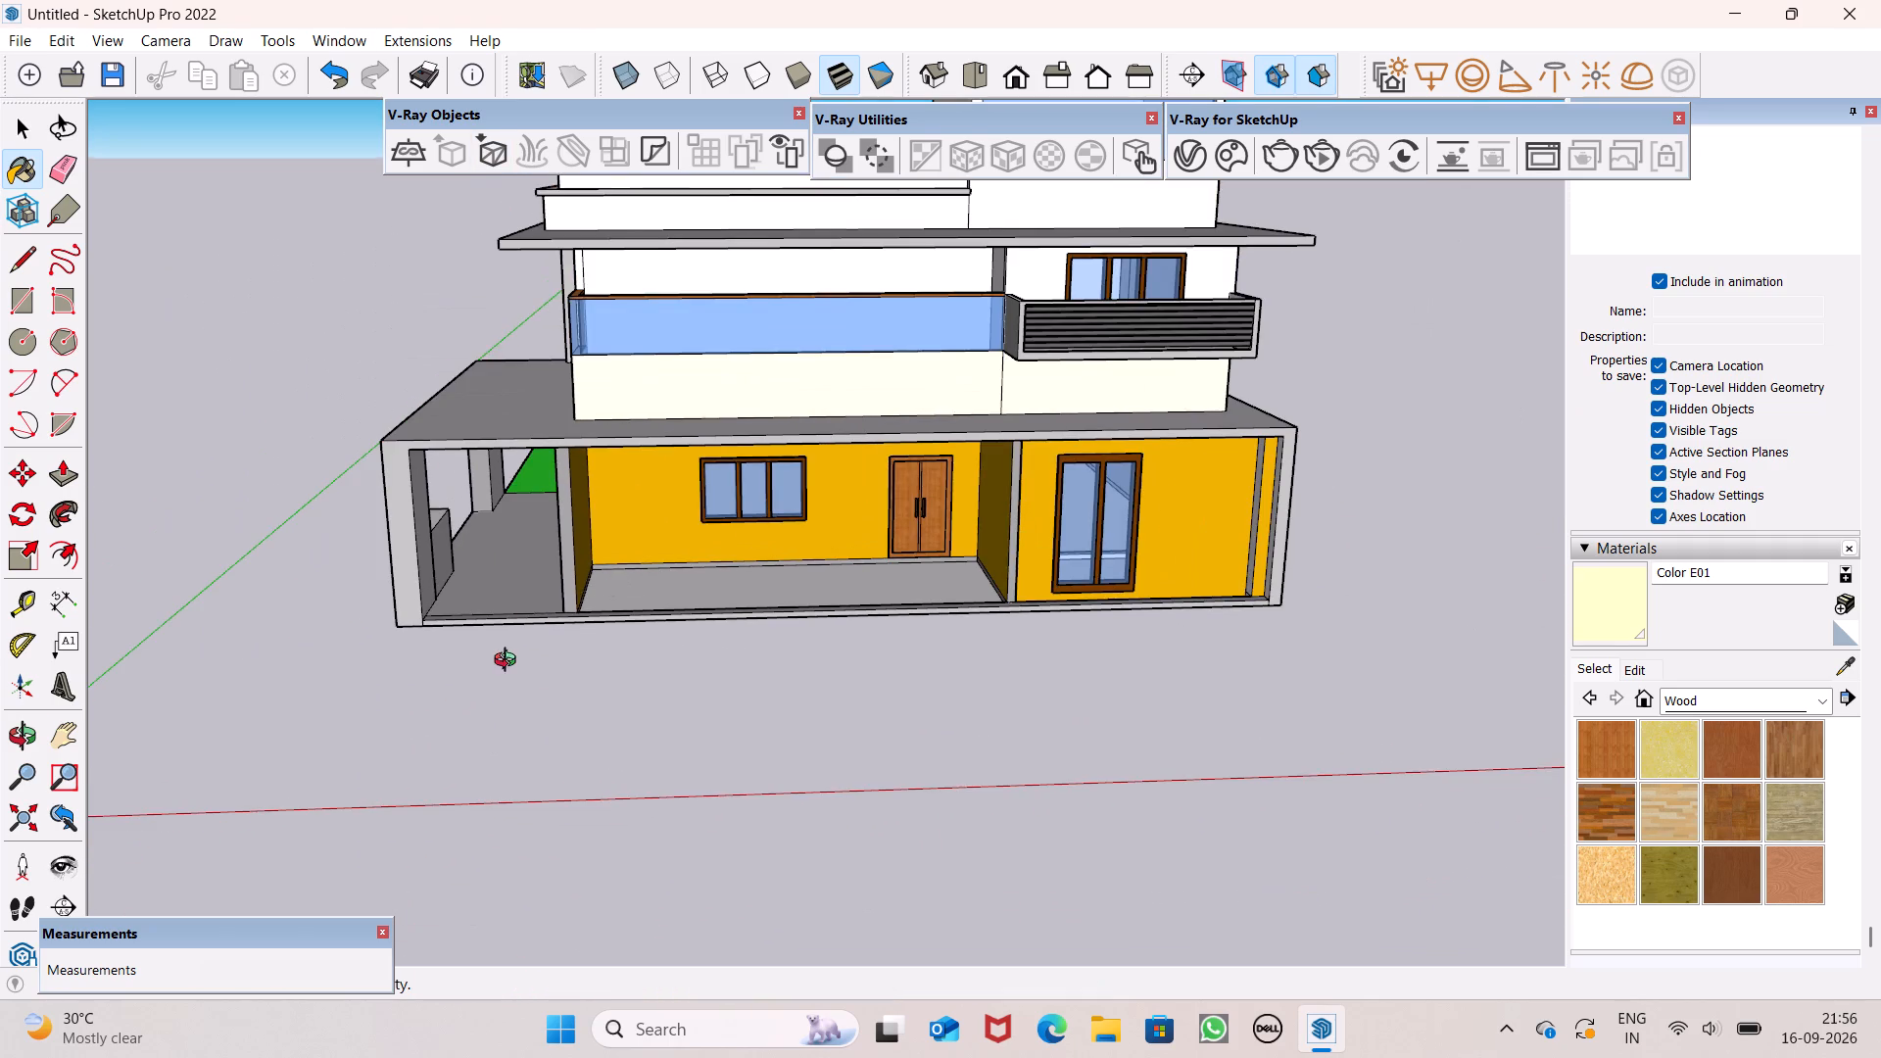
pyautogui.moveTo(509, 662); pyautogui.dragTo(497, 669, button='middle')
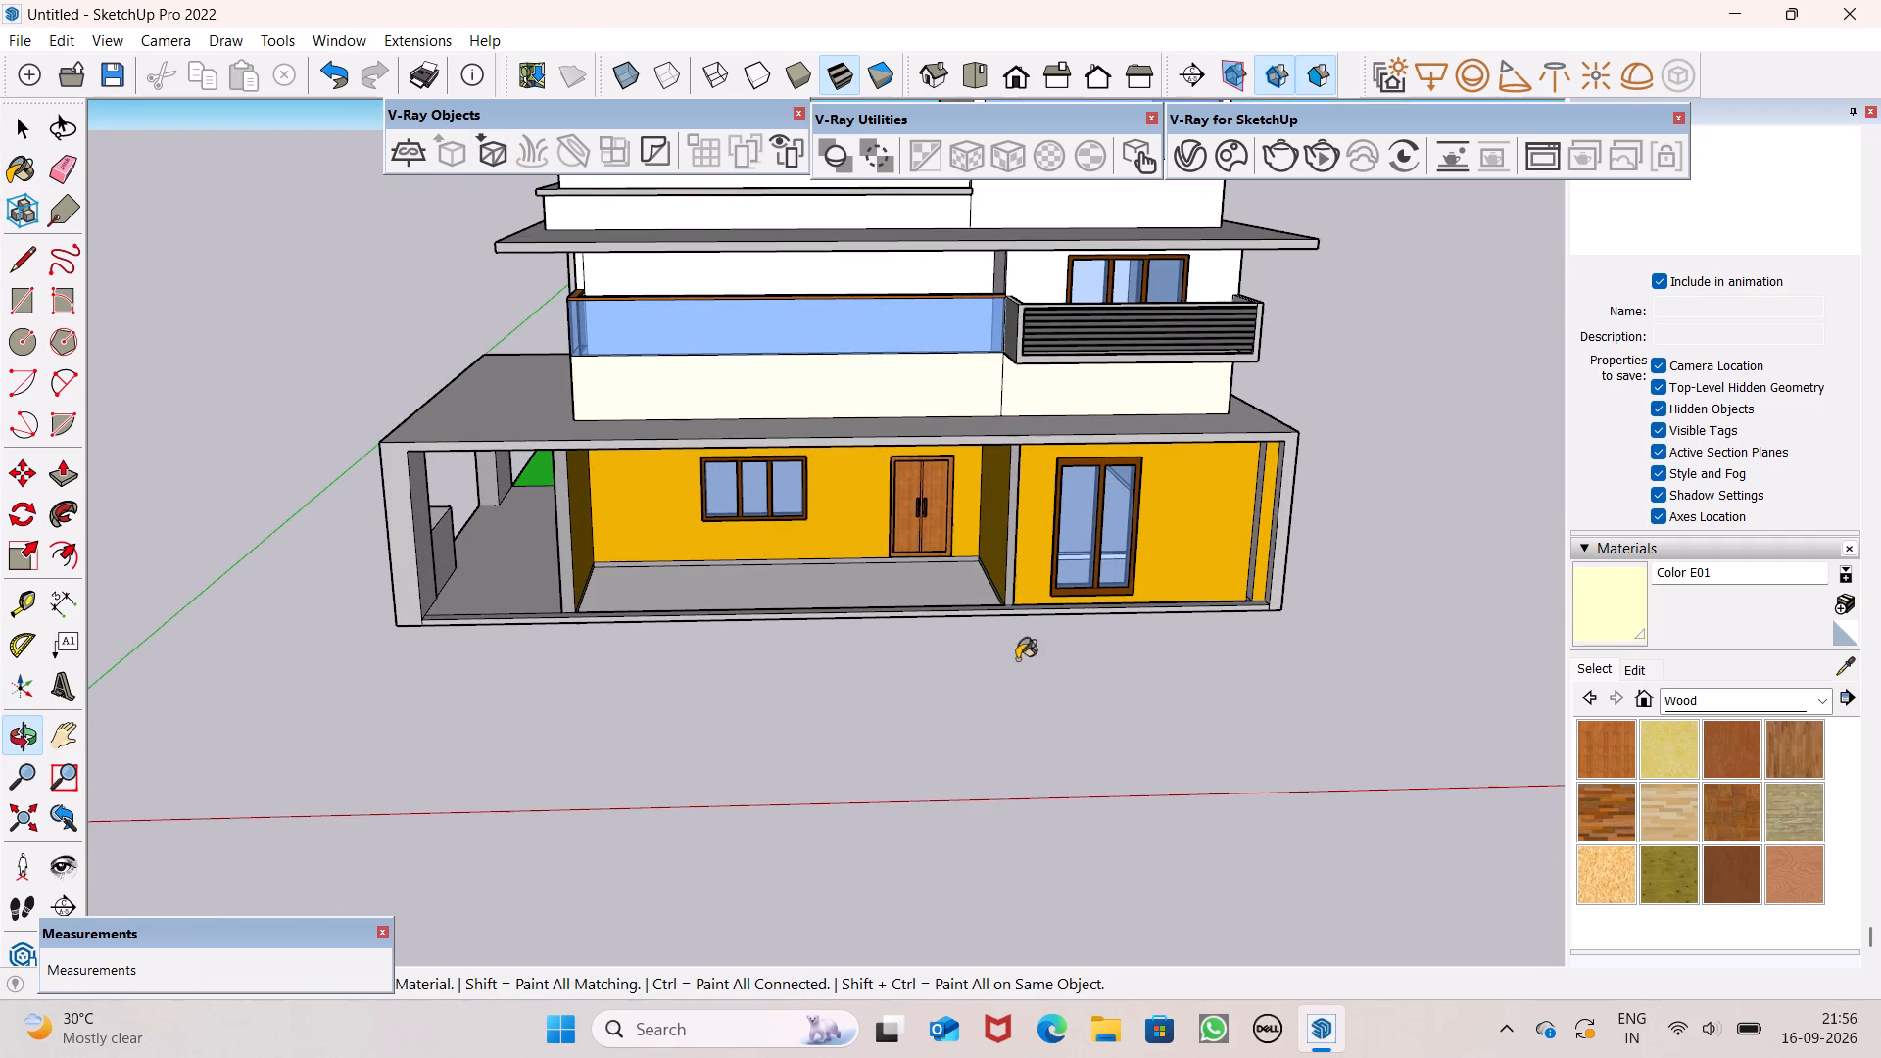
pyautogui.click(1608, 628)
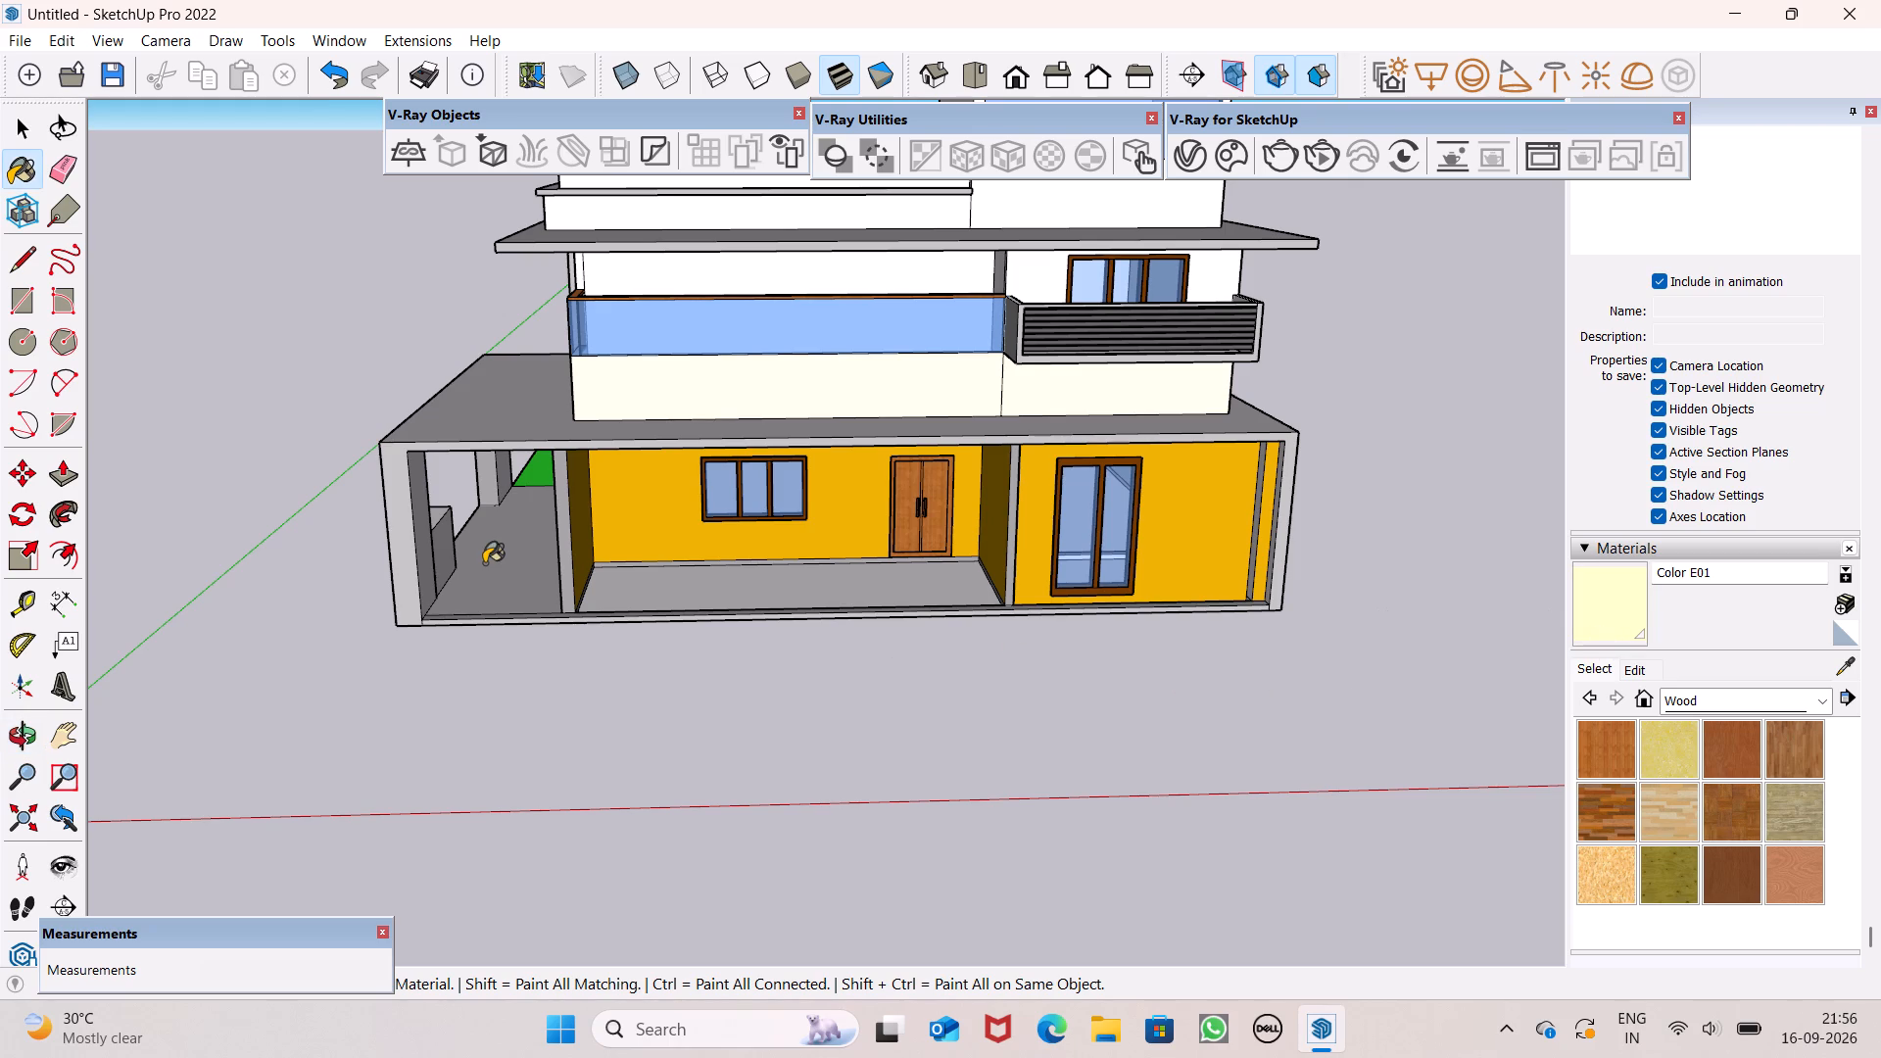
pyautogui.scroll(6, 484, 563)
pyautogui.click(779, 613)
pyautogui.click(583, 612)
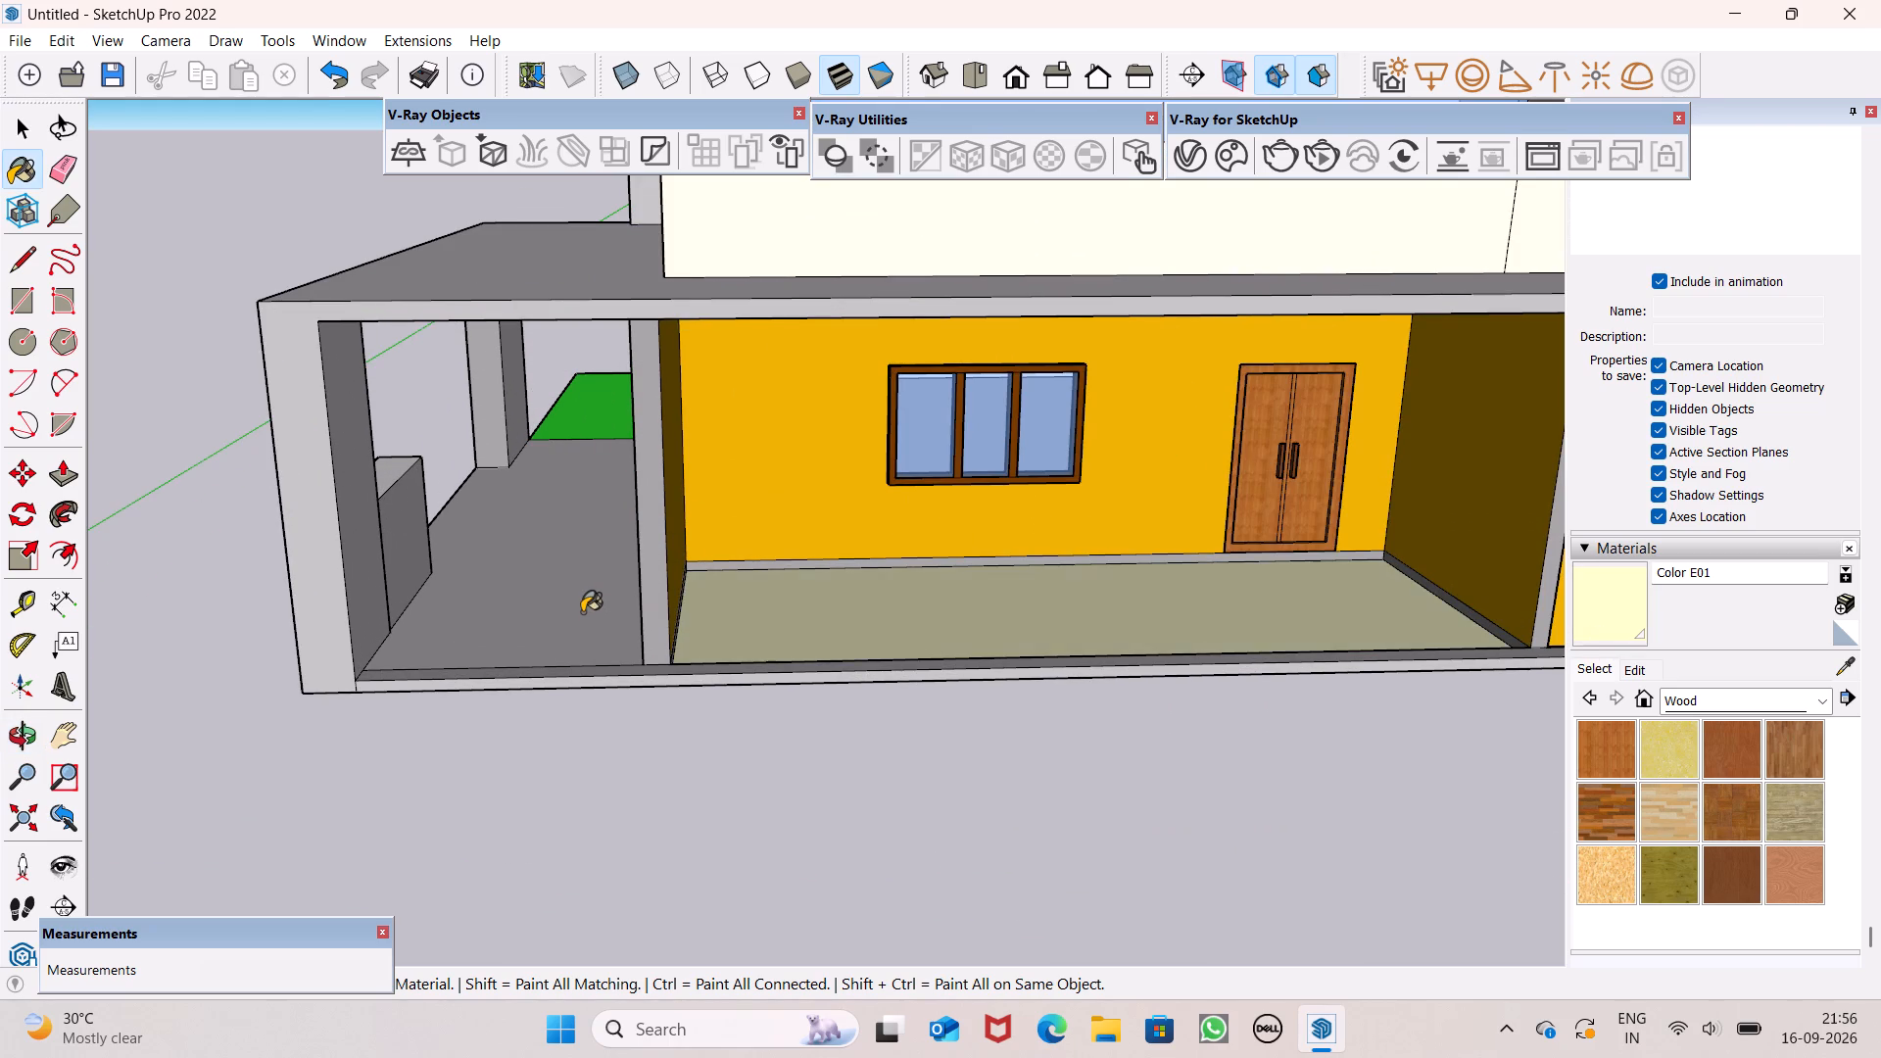
# Examine the ground-floor porch floors and the front facade from several angles and distances.
pyautogui.moveTo(625, 634); pyautogui.dragTo(519, 698, button='middle')
pyautogui.scroll(1, 521, 697)
pyautogui.scroll(-6, 543, 671)
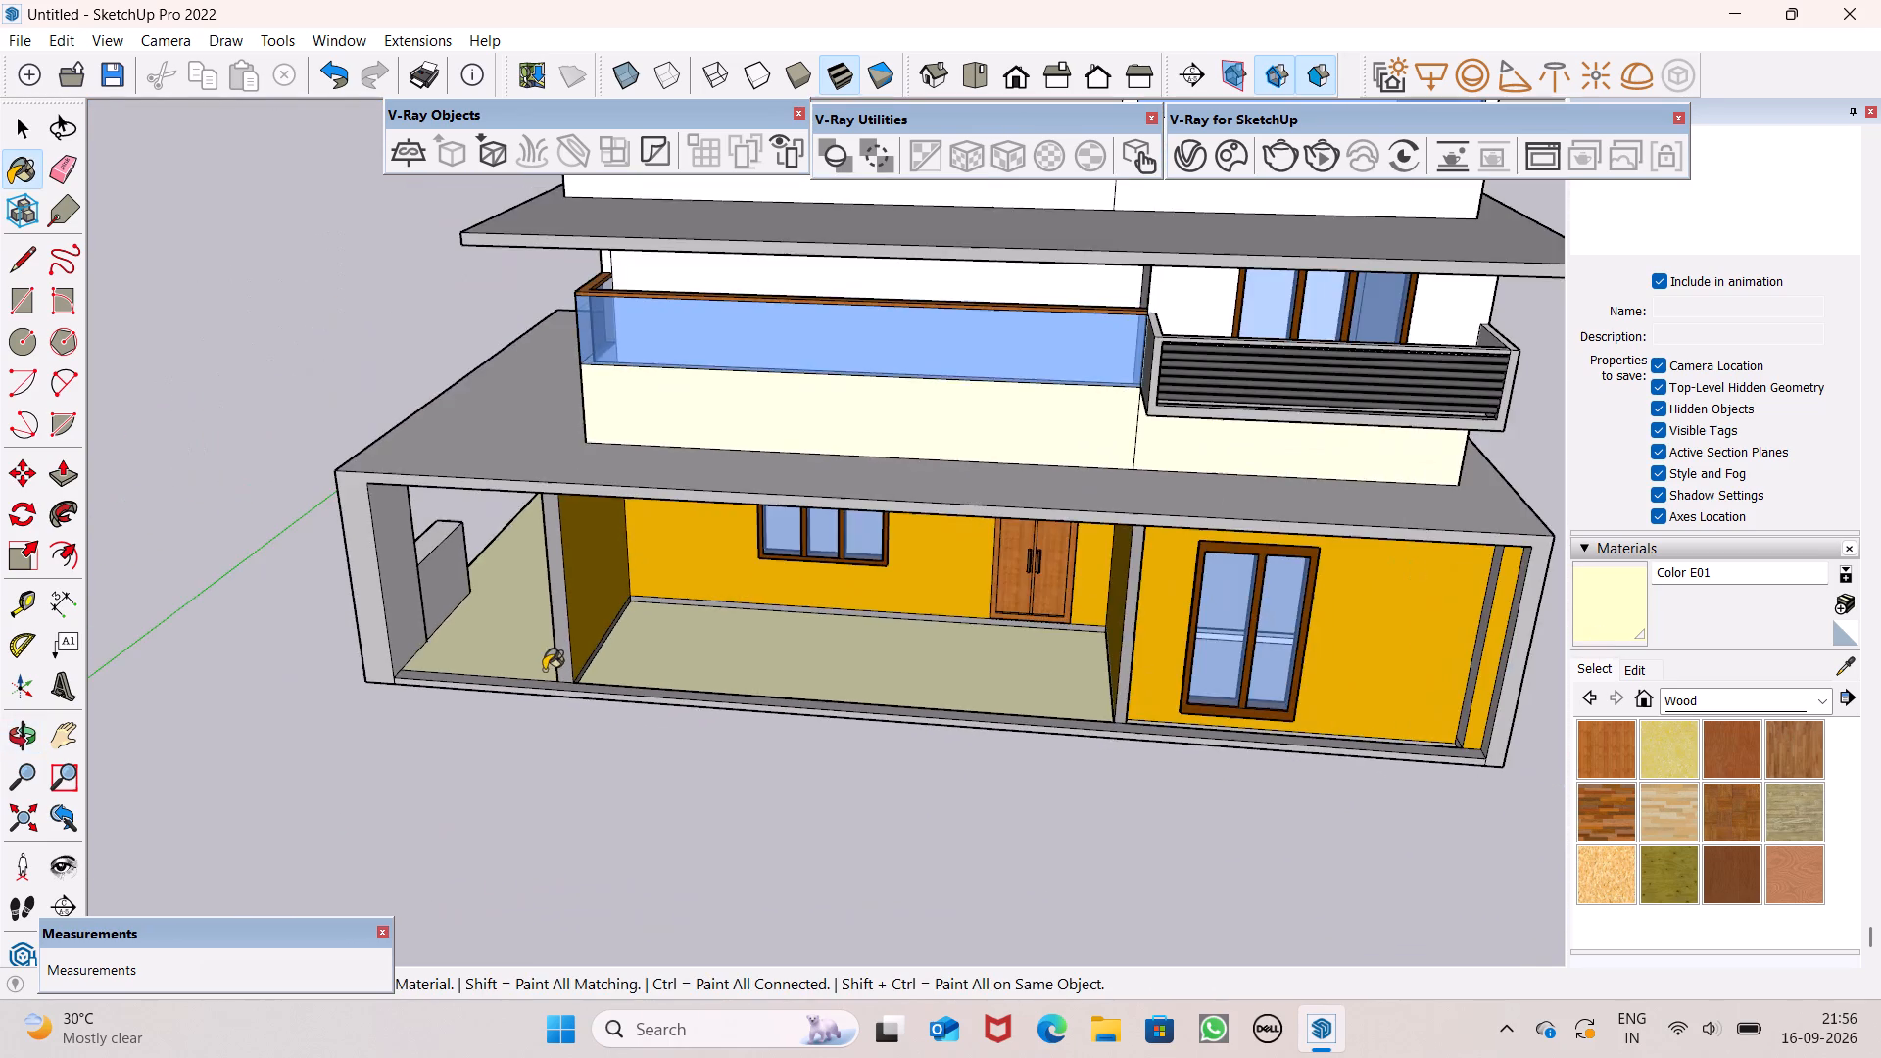
pyautogui.moveTo(548, 669); pyautogui.dragTo(622, 459, button='middle')
pyautogui.moveTo(736, 619); pyautogui.dragTo(725, 816, button='middle')
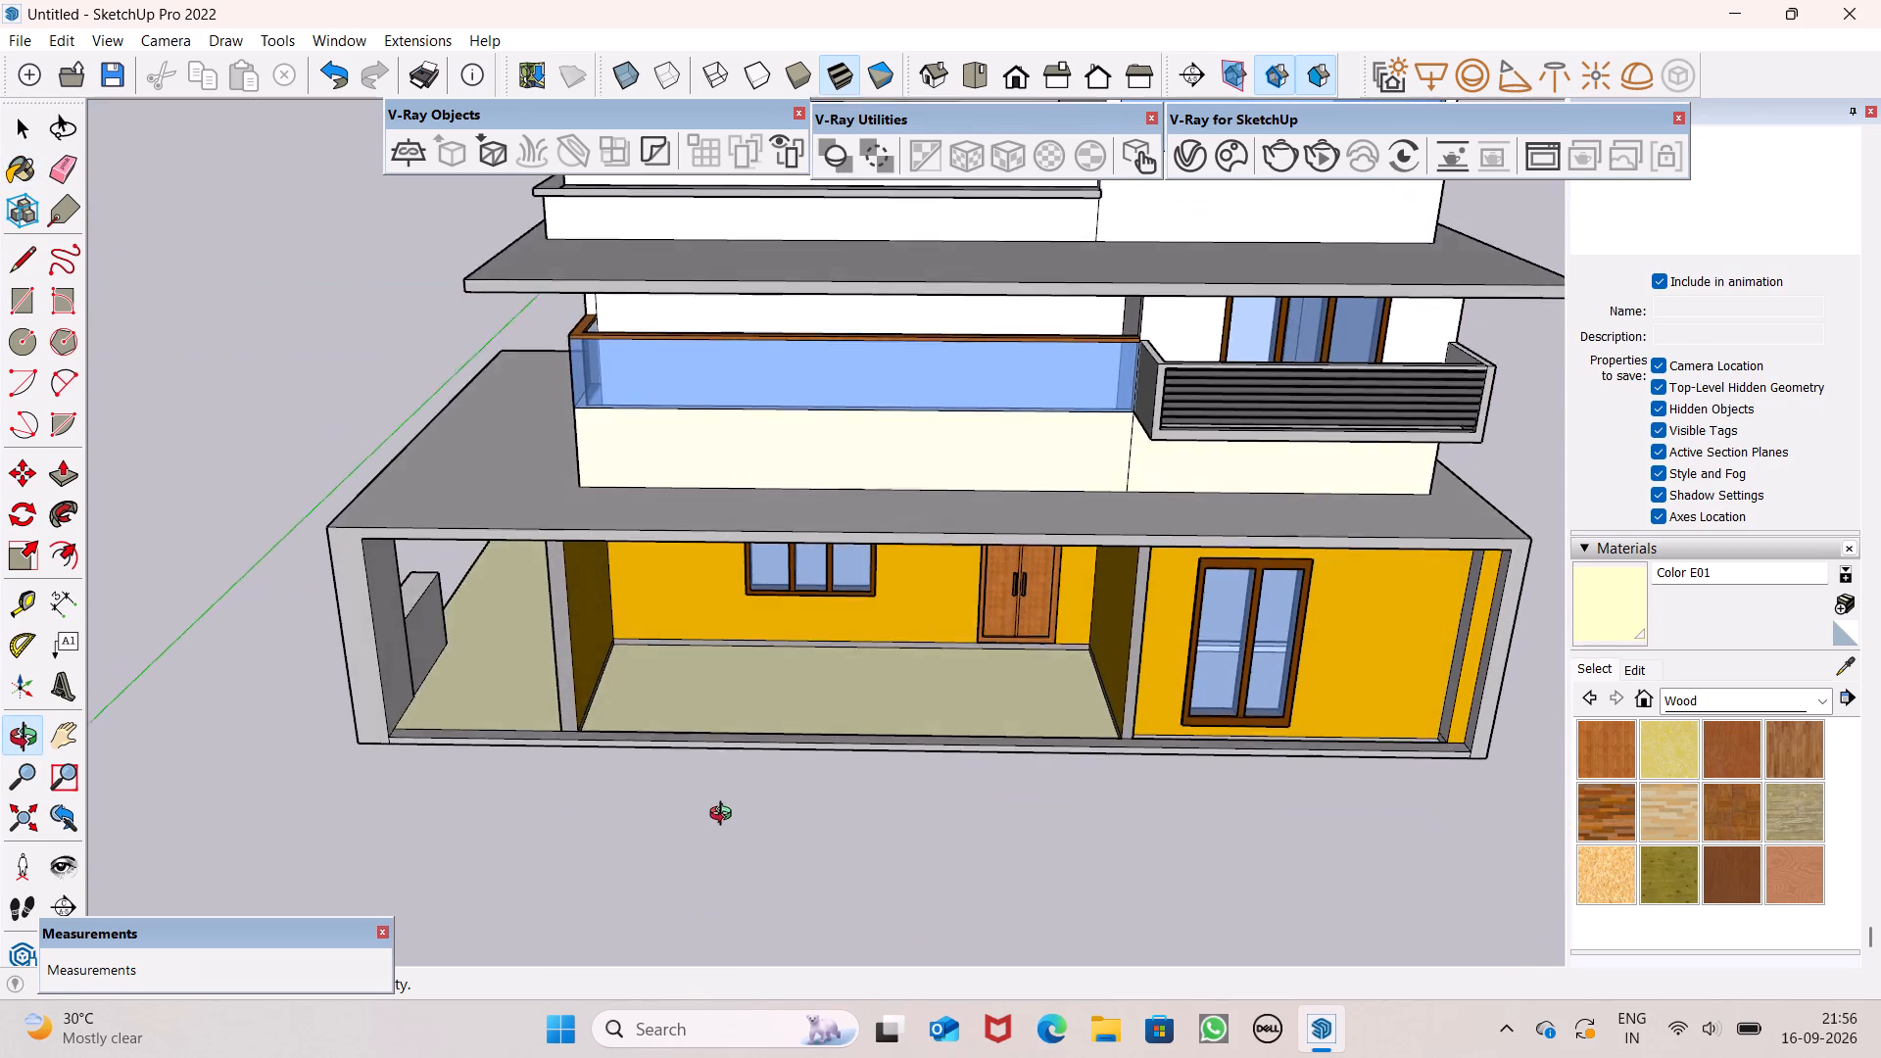
pyautogui.moveTo(725, 816); pyautogui.dragTo(717, 760, button='middle')
pyautogui.scroll(1, 622, 618)
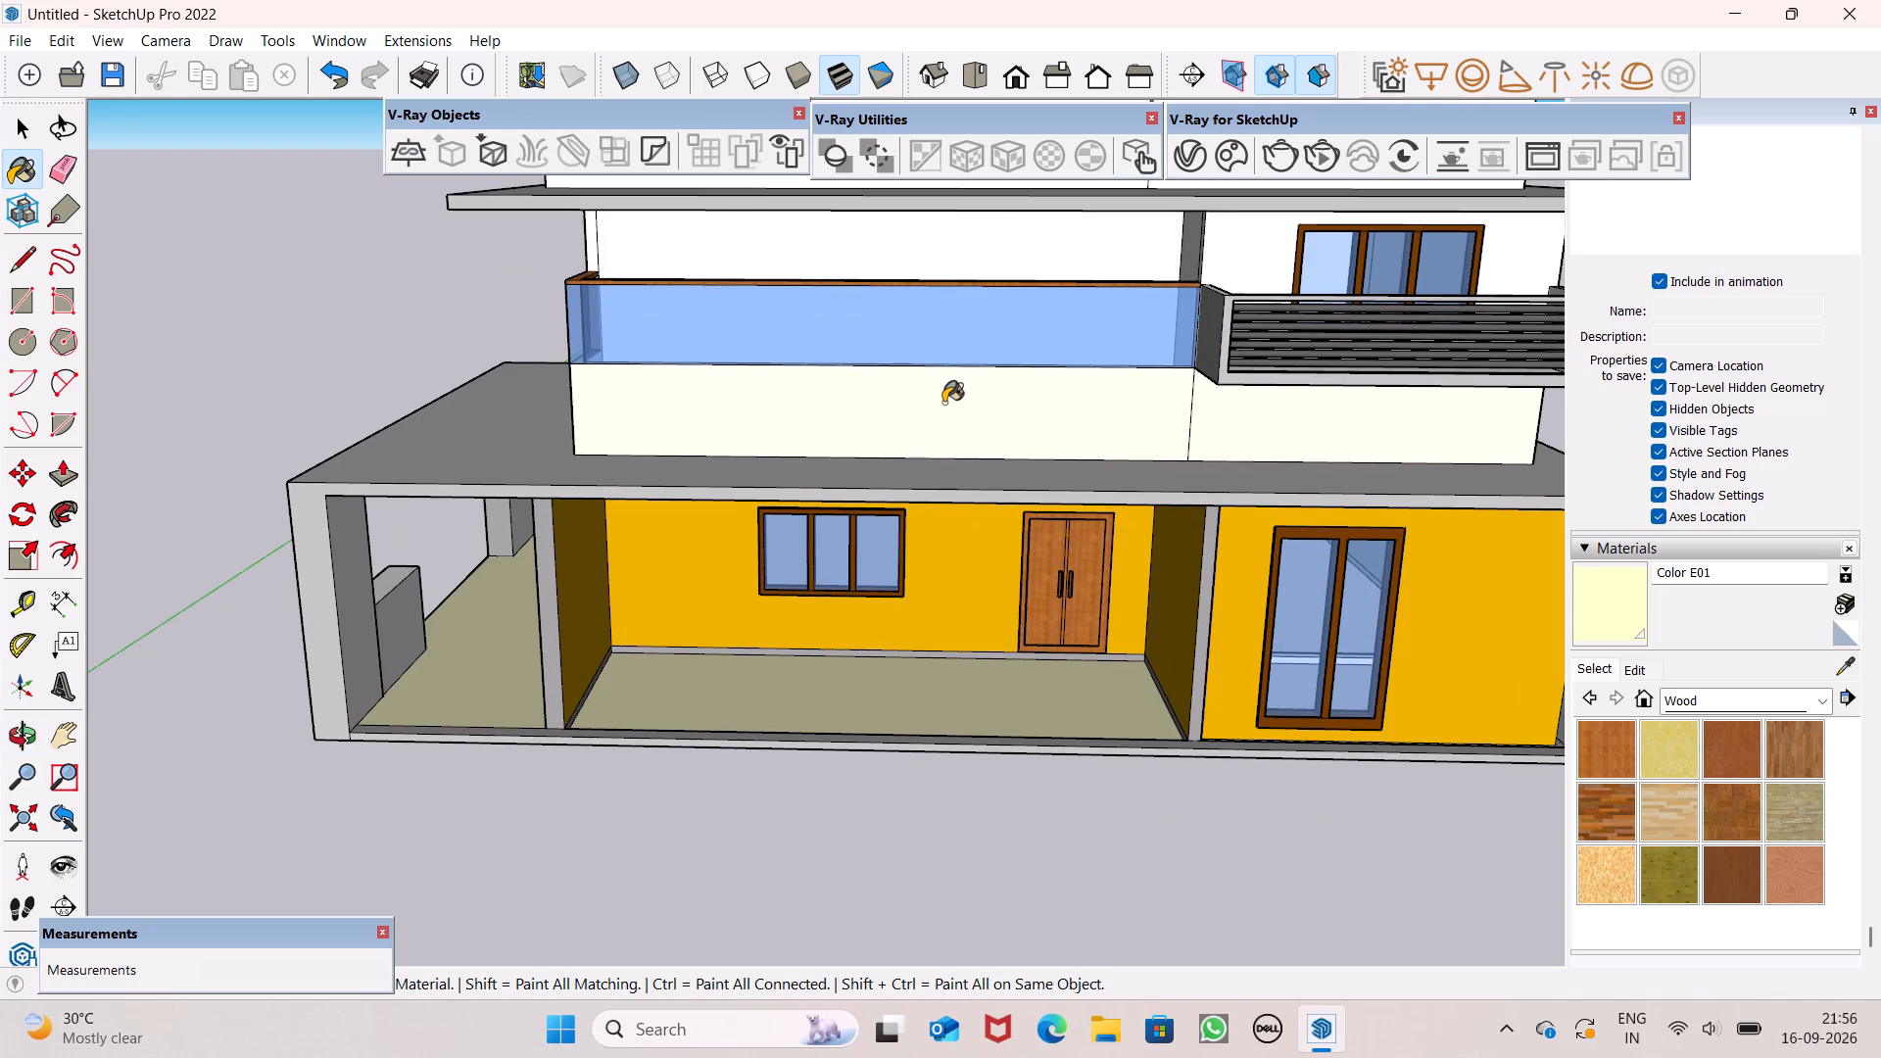
pyautogui.scroll(-5, 940, 403)
pyautogui.scroll(6, 940, 399)
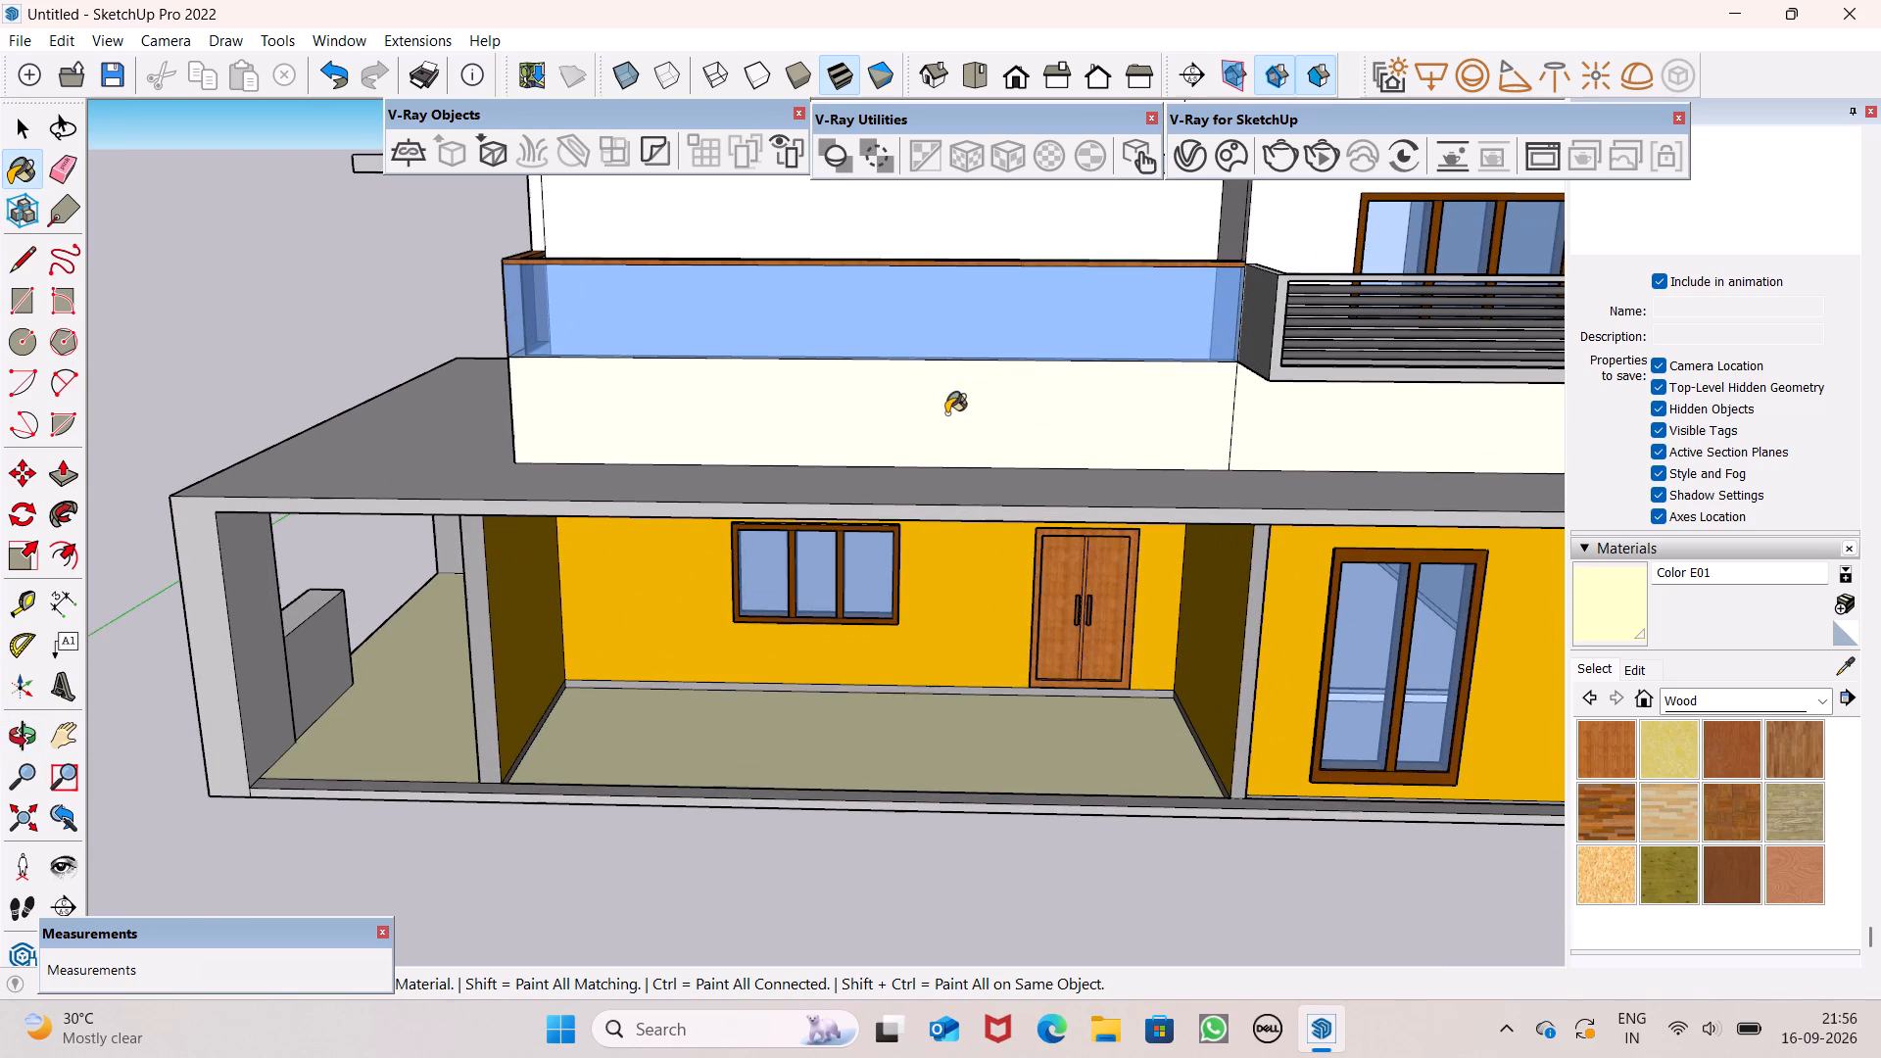
pyautogui.scroll(-7, 847, 445)
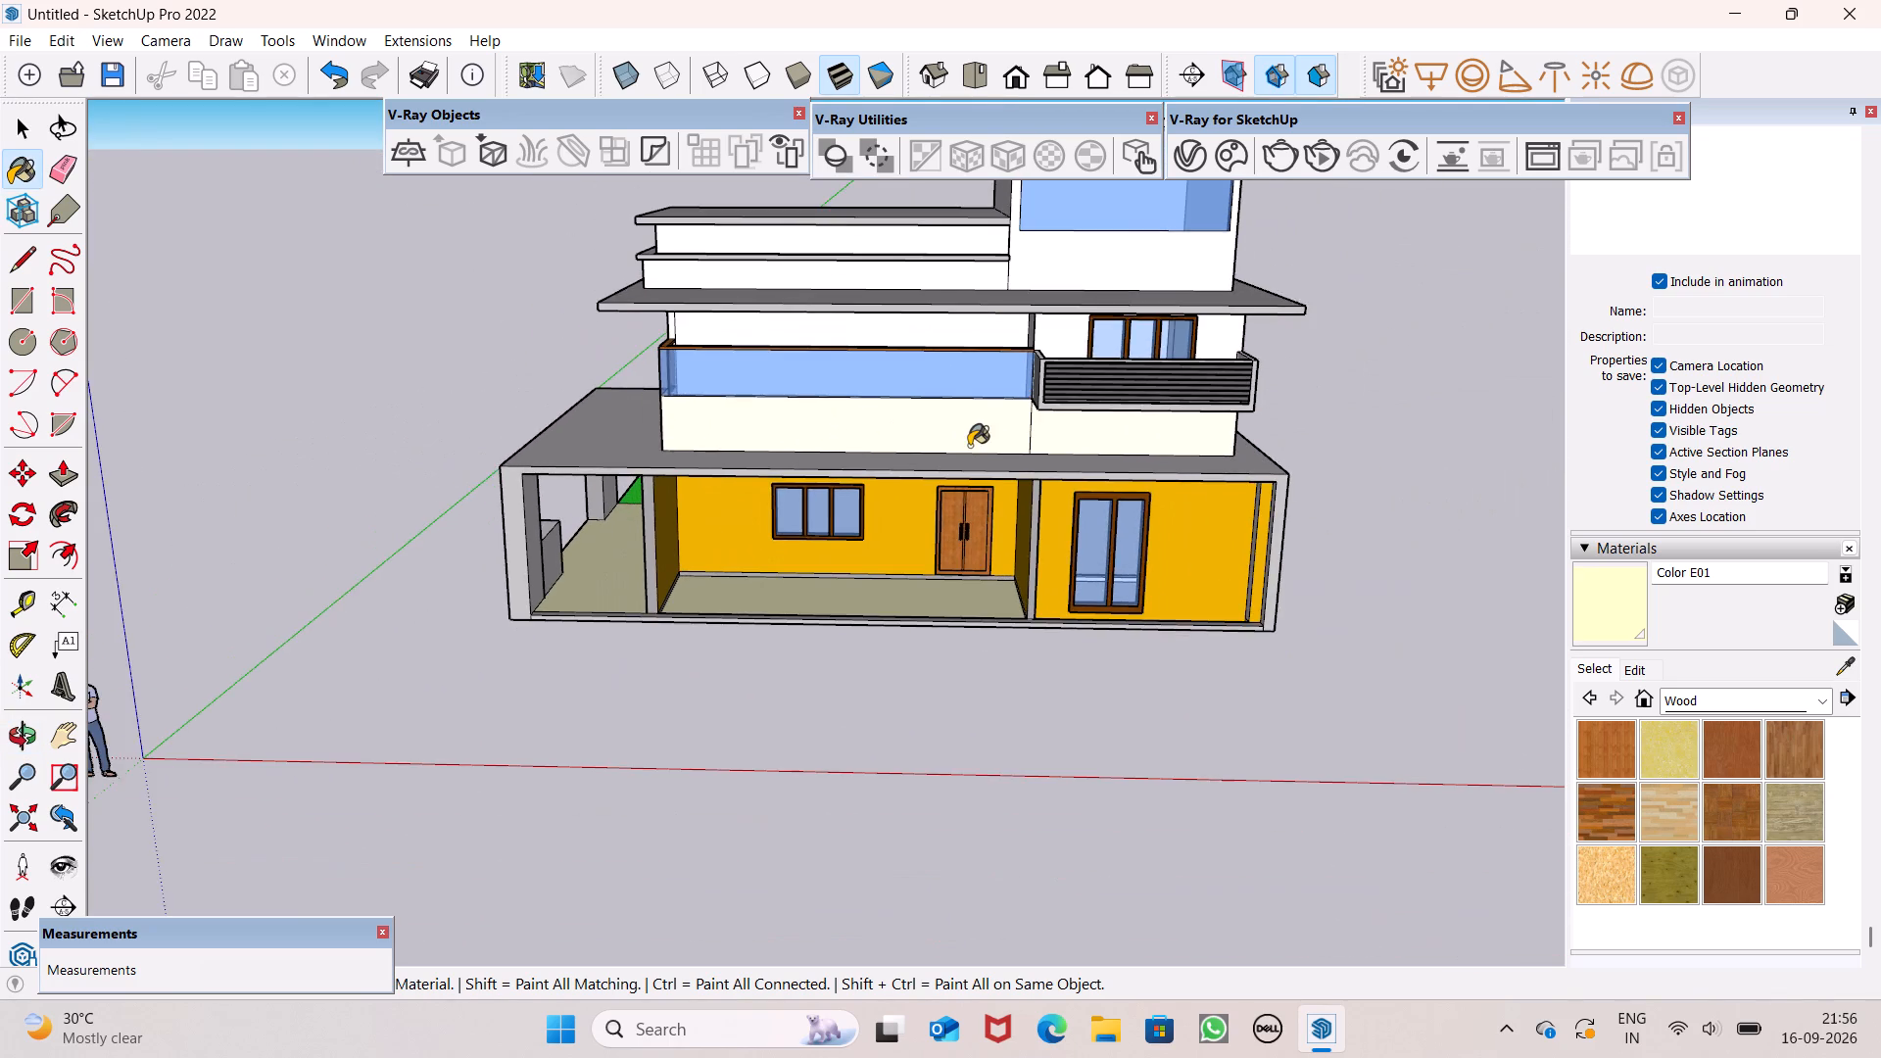
pyautogui.scroll(2, 972, 446)
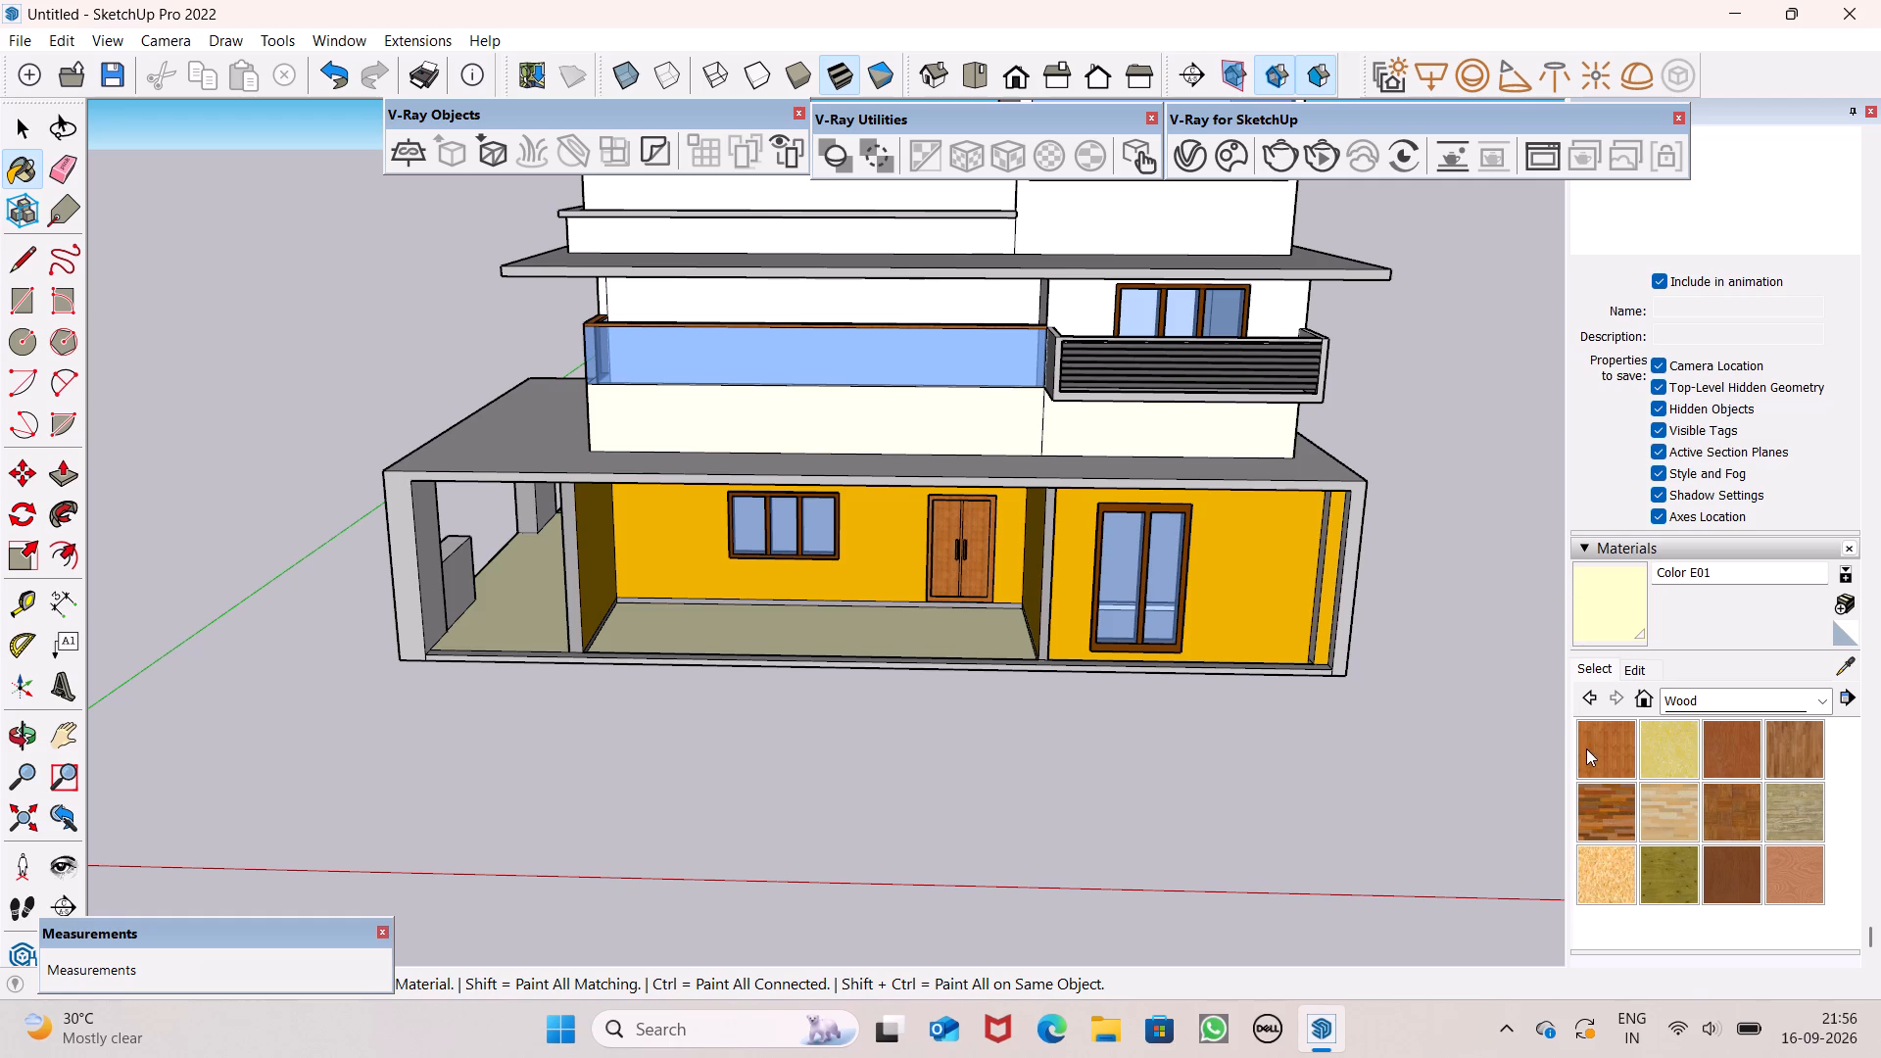
# With Wood Bamboo picked, examine the front facade and ground-floor porch for surfaces suited to a wood finish.
pyautogui.click(1618, 764)
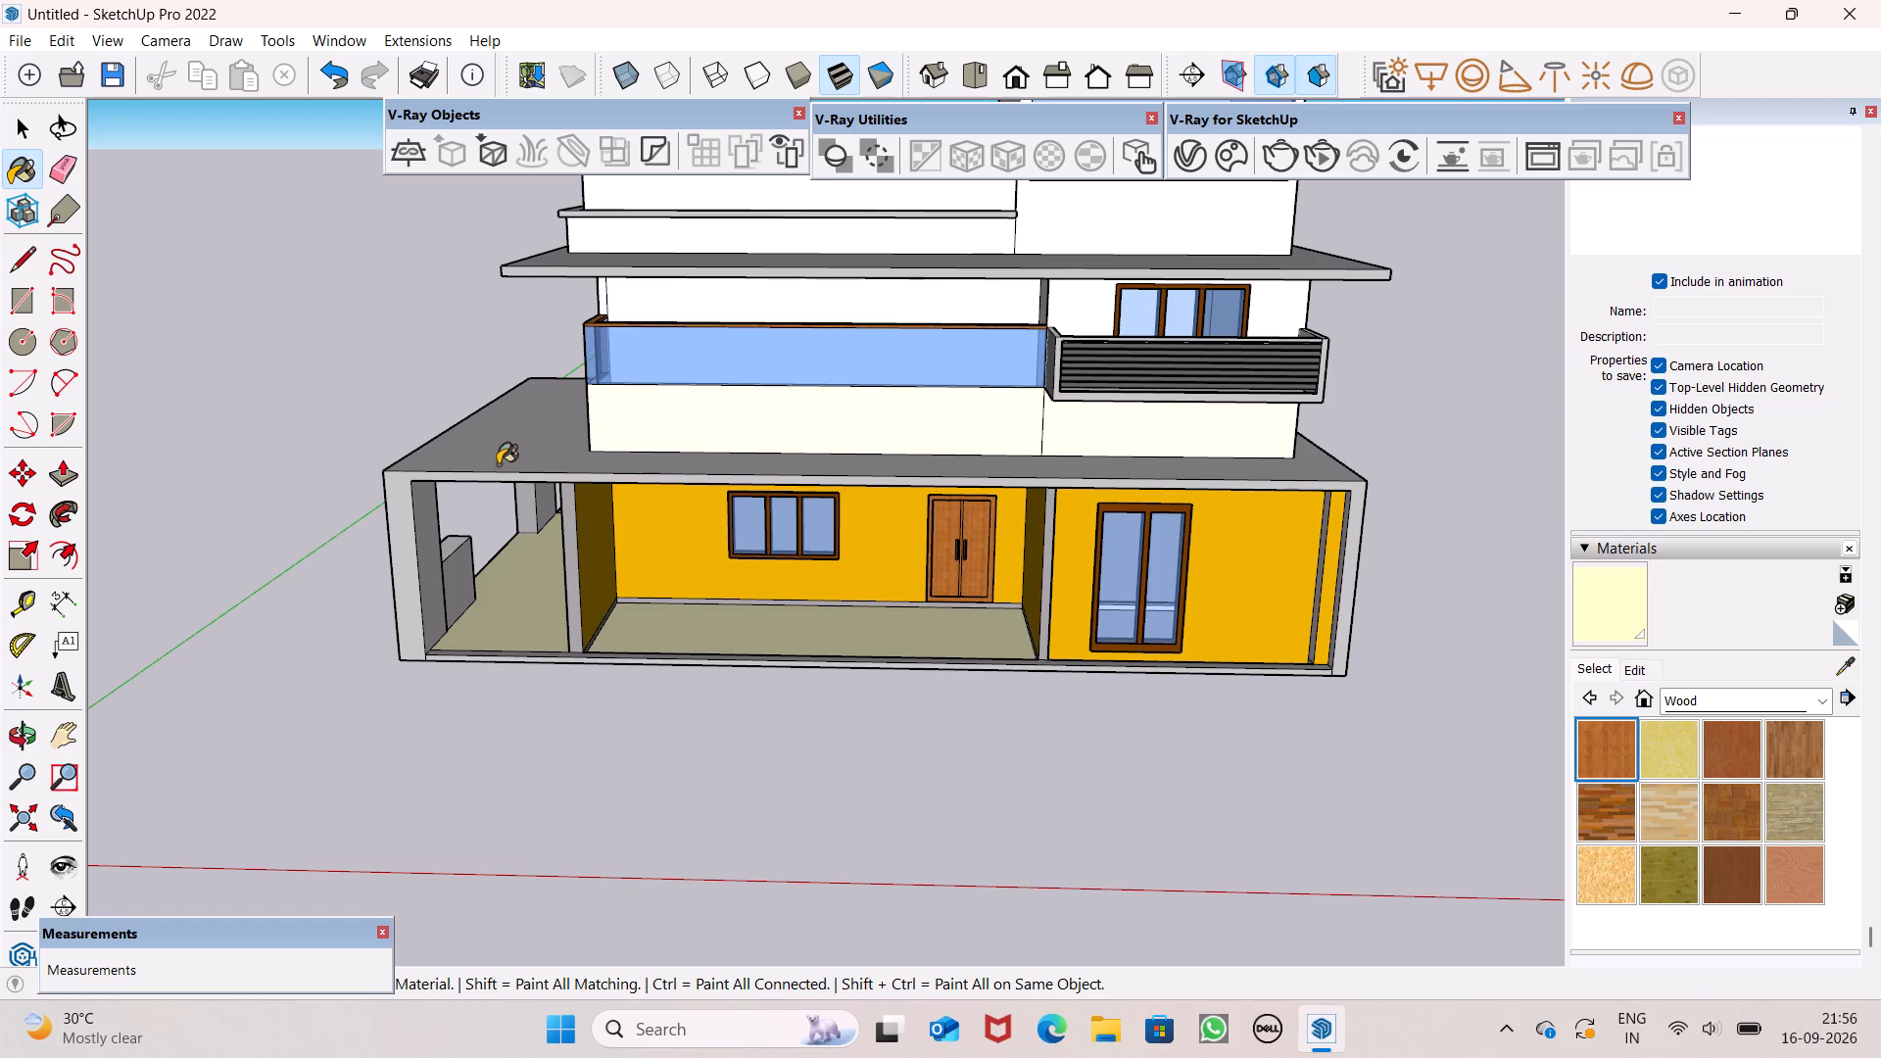
pyautogui.scroll(2, 522, 467)
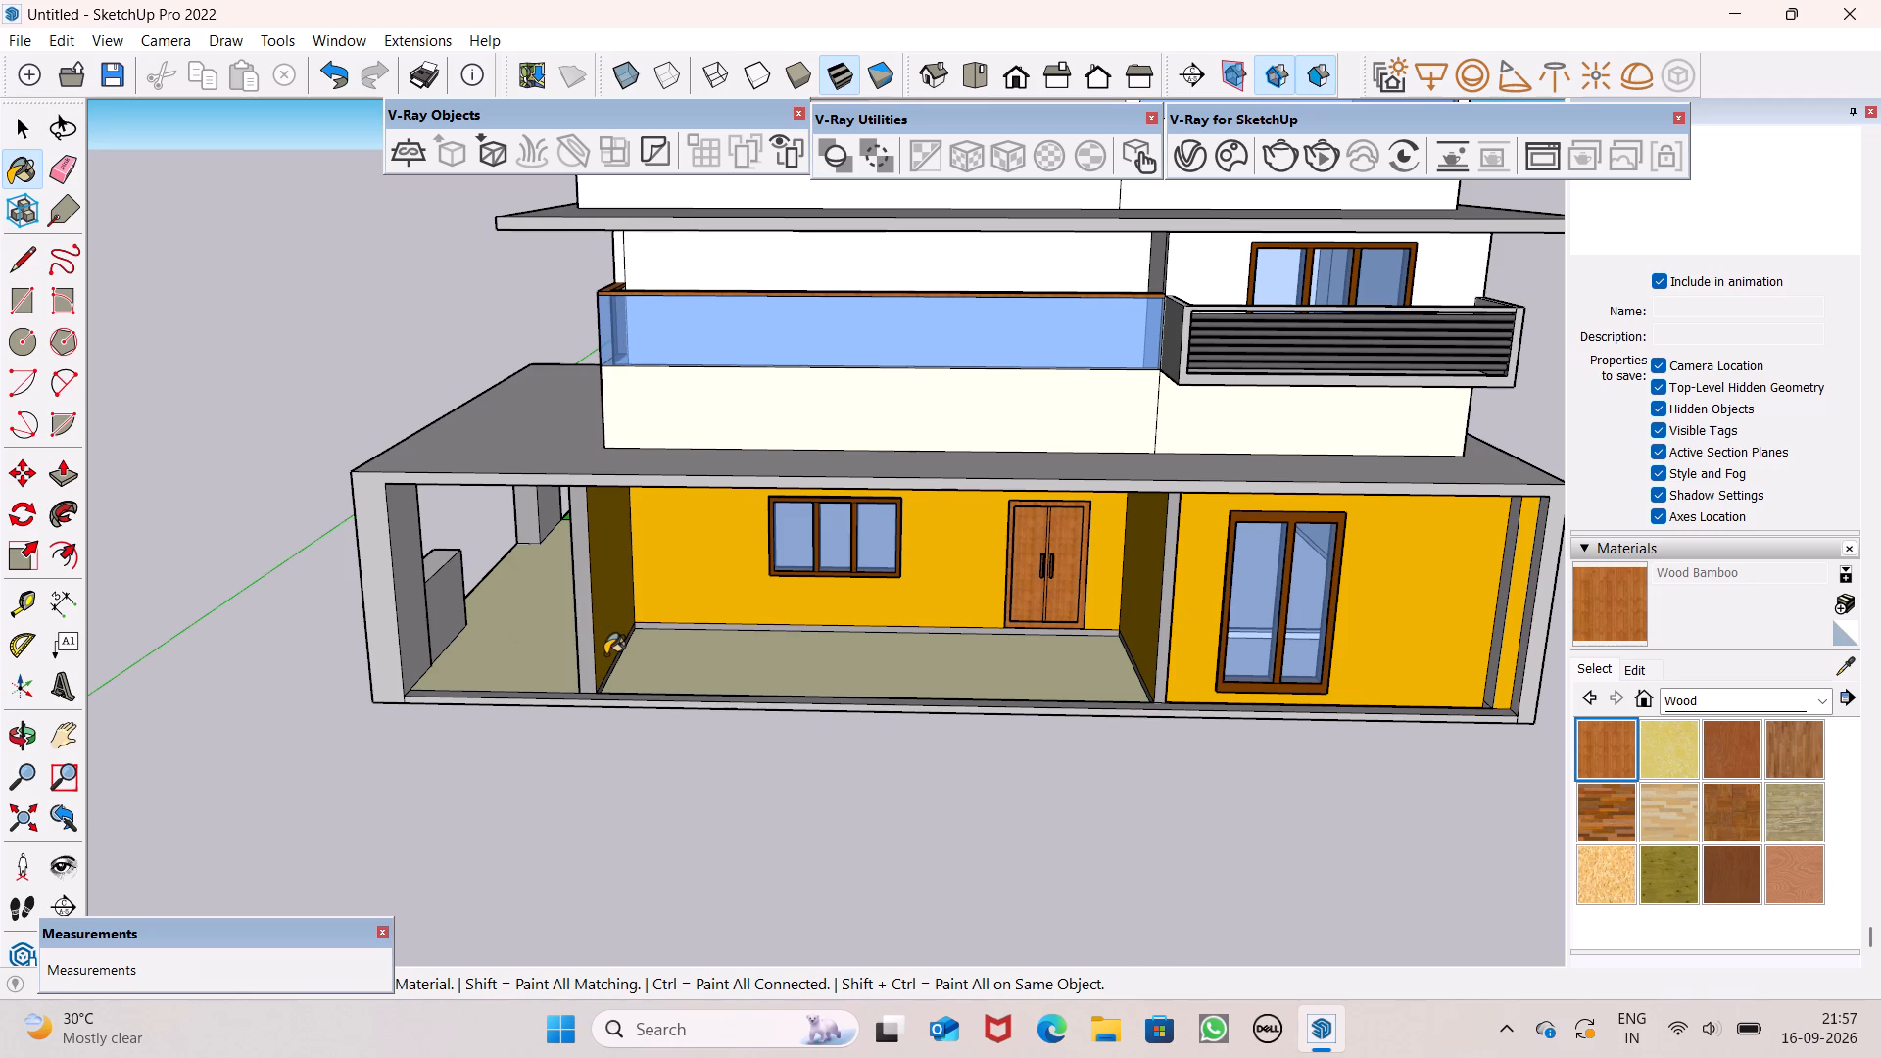
pyautogui.scroll(-4, 905, 555)
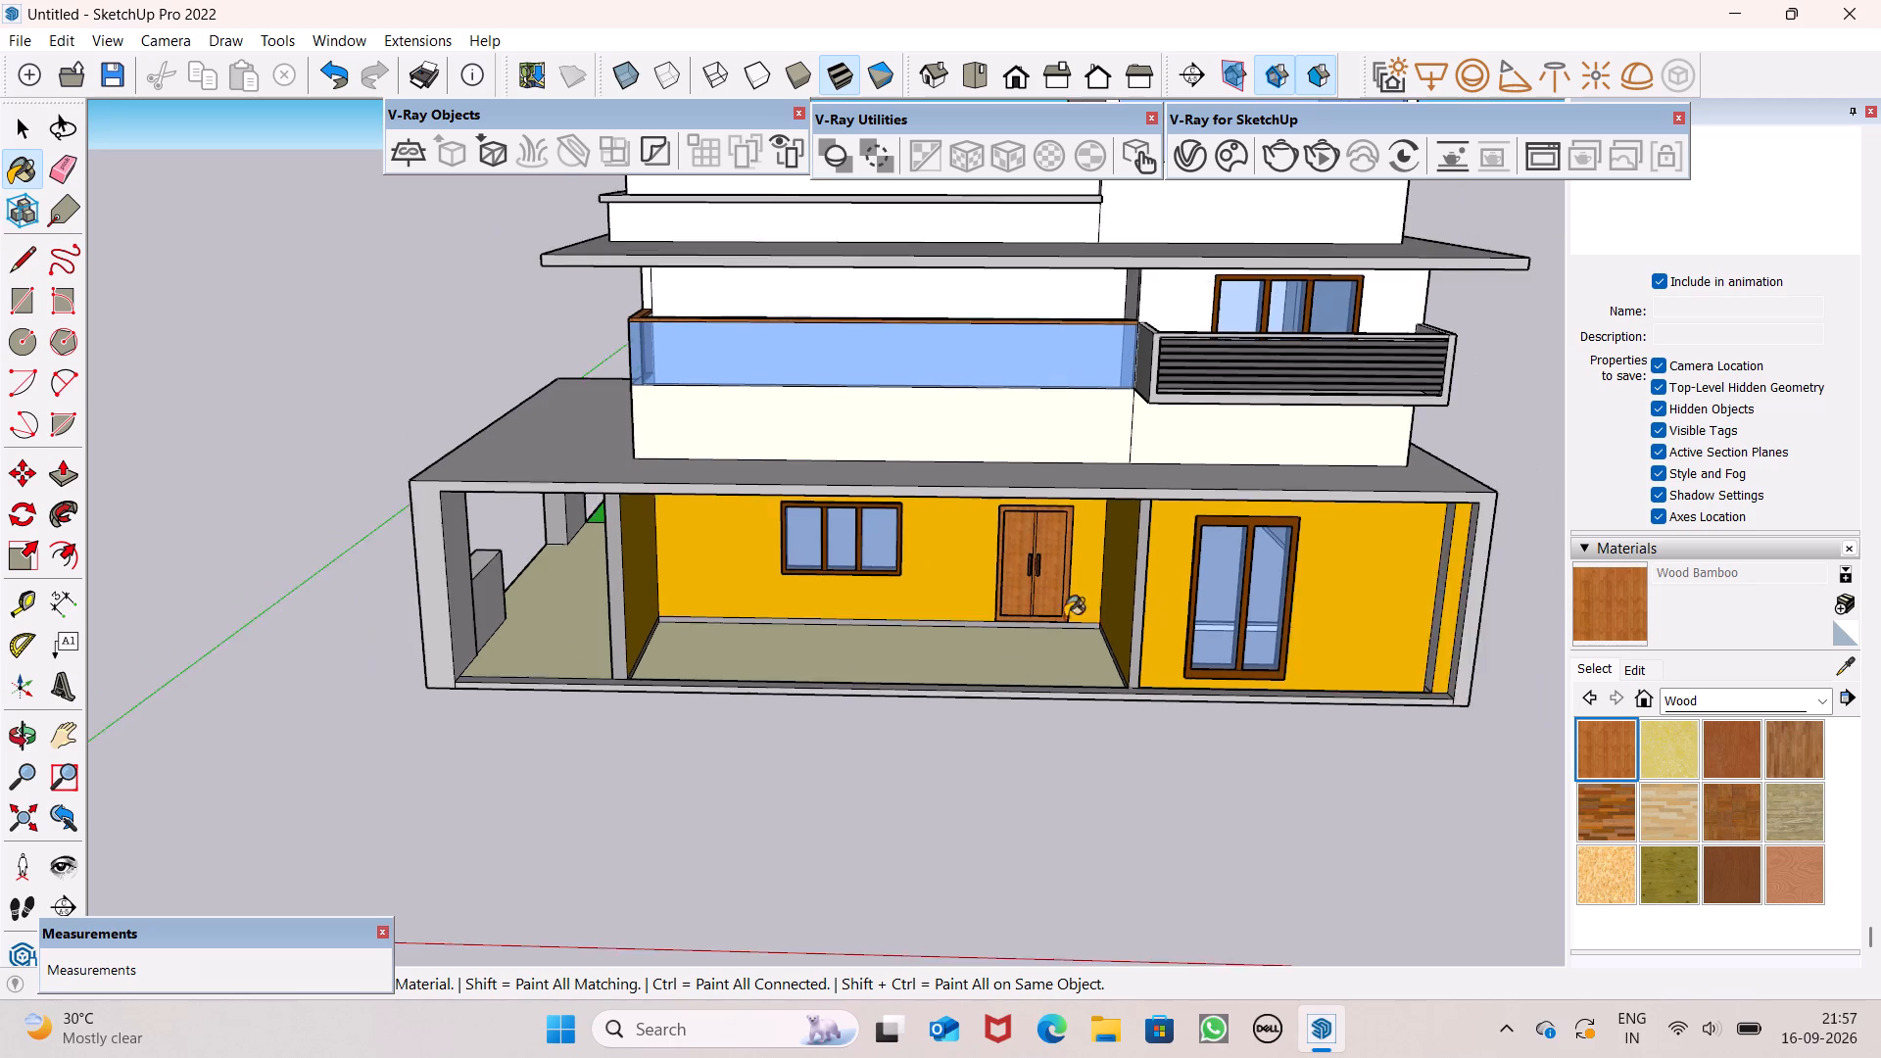
pyautogui.scroll(-8, 1066, 616)
pyautogui.moveTo(1033, 678); pyautogui.dragTo(1018, 562, button='middle')
pyautogui.scroll(4, 1018, 562)
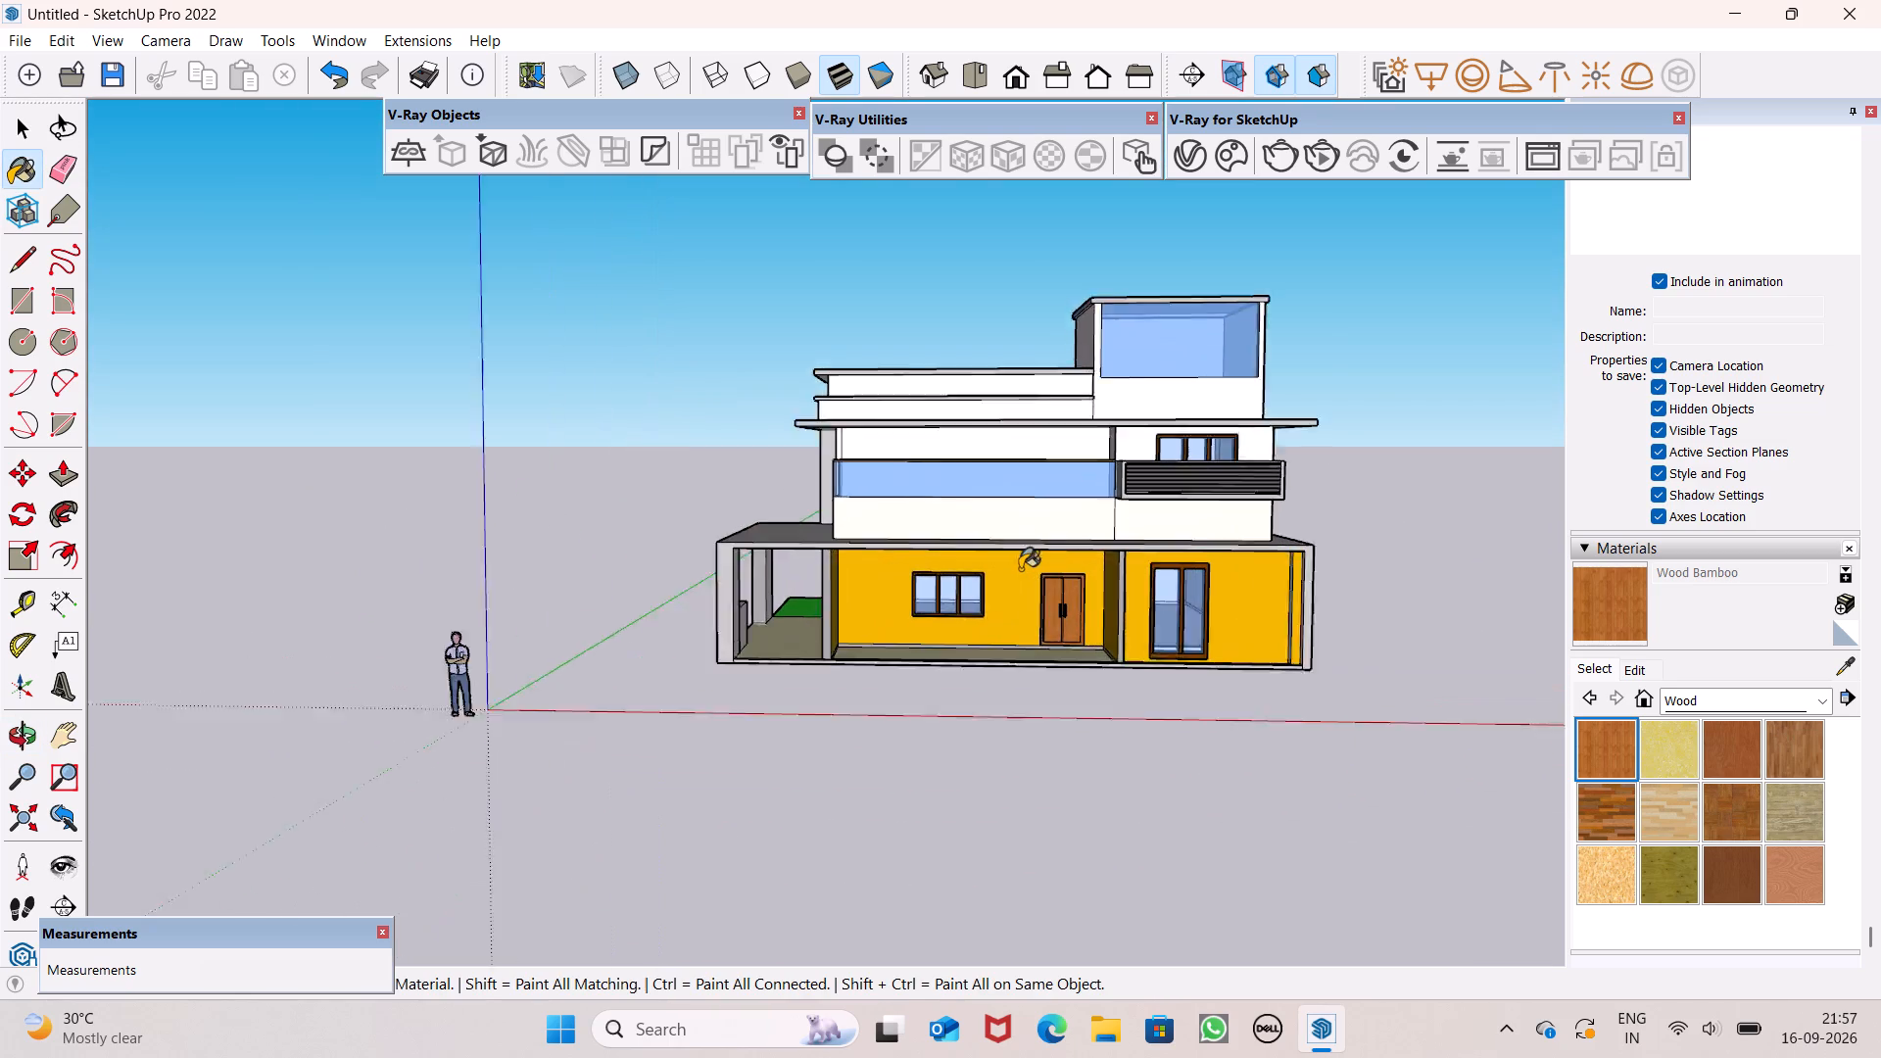
pyautogui.scroll(2, 1020, 569)
pyautogui.scroll(-3, 1027, 595)
pyautogui.moveTo(1049, 683); pyautogui.dragTo(1081, 759, button='middle')
pyautogui.scroll(5, 1155, 676)
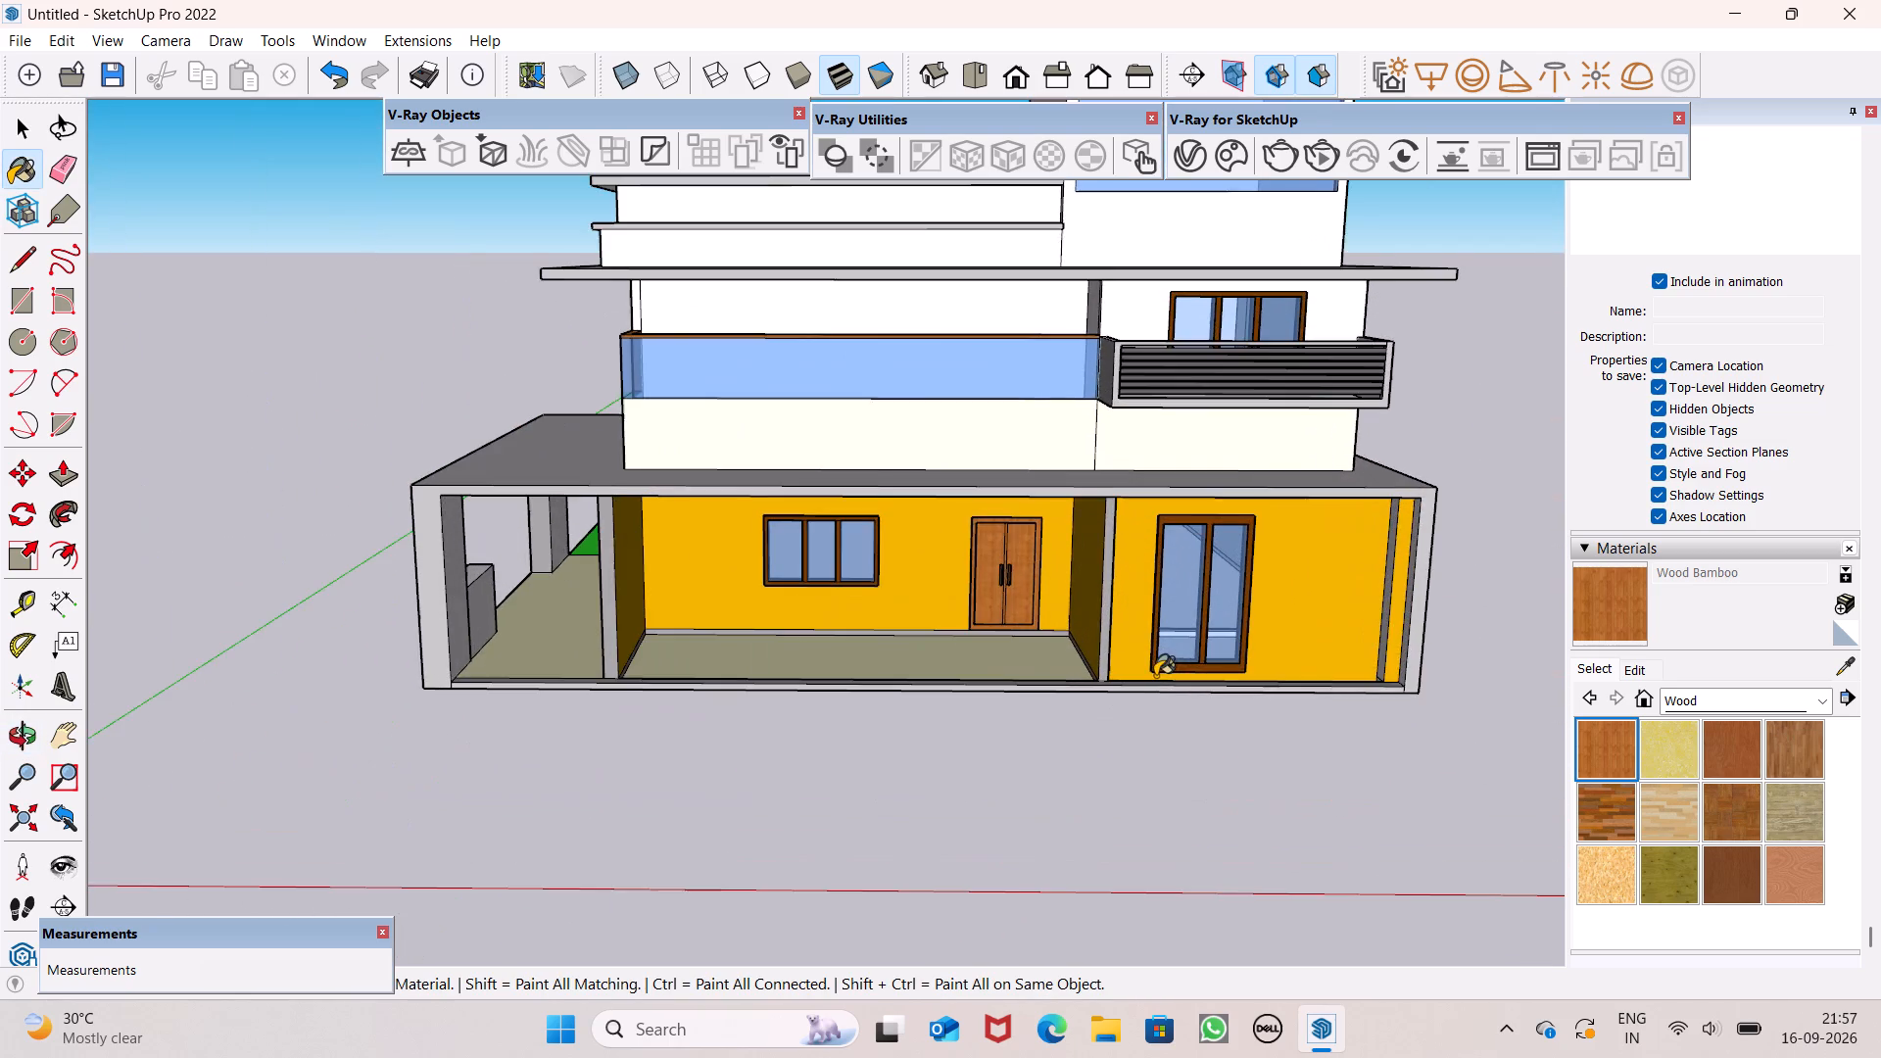
pyautogui.moveTo(1150, 703); pyautogui.dragTo(1148, 810, button='middle')
pyautogui.scroll(9, 1138, 736)
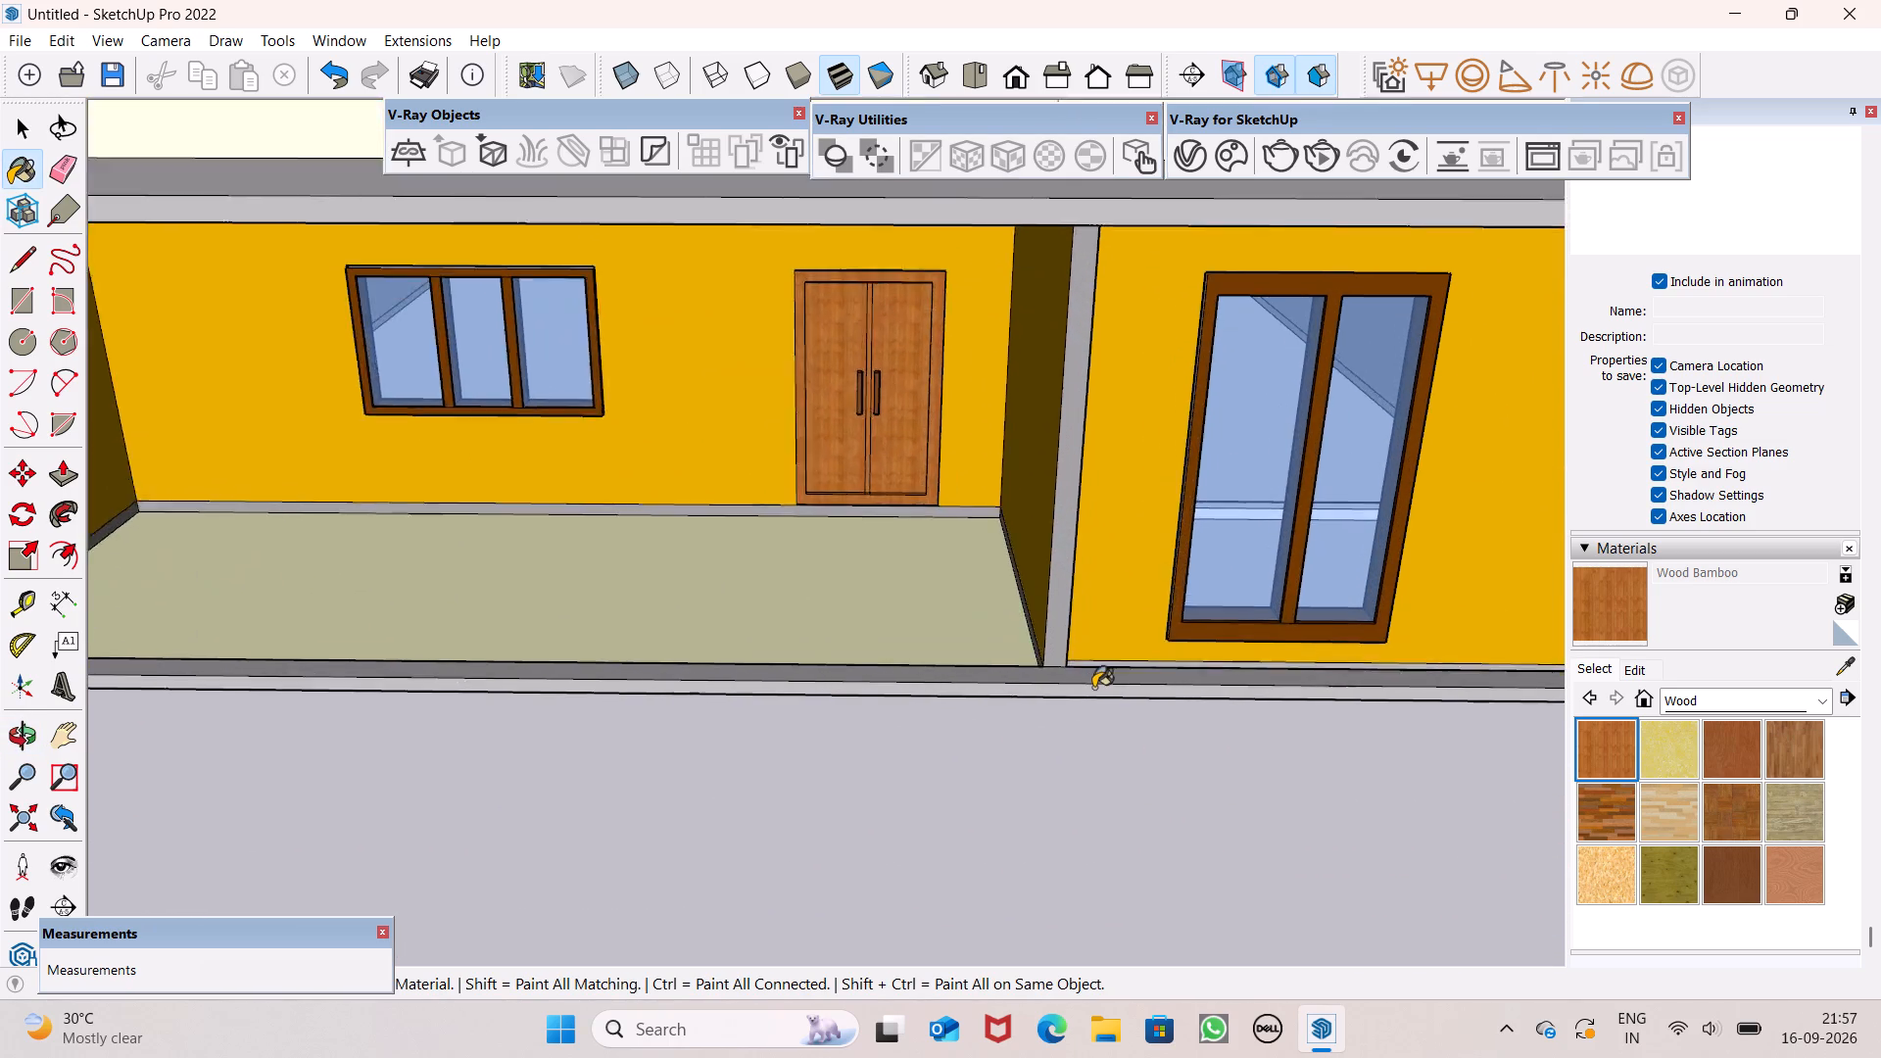
pyautogui.scroll(2, 1093, 688)
pyautogui.moveTo(1057, 679); pyautogui.dragTo(875, 822, button='middle')
pyautogui.scroll(6, 1085, 723)
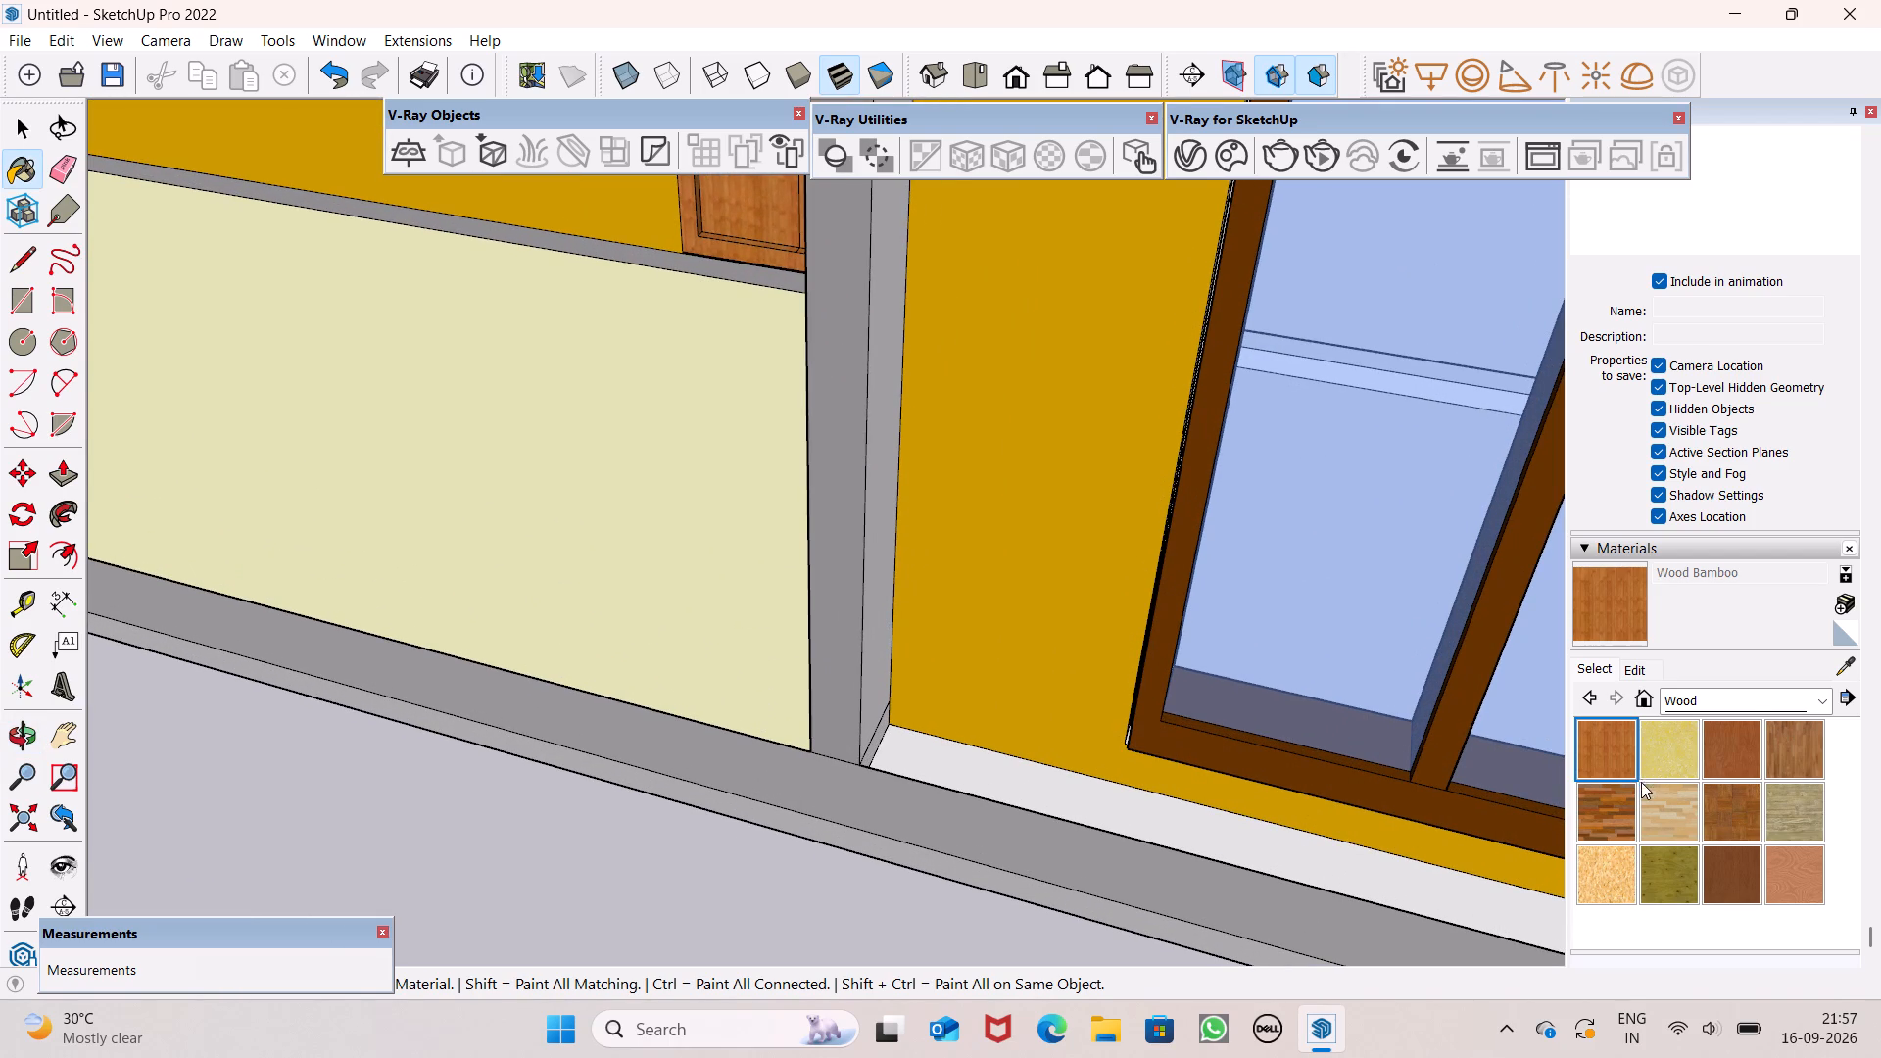
pyautogui.scroll(-2, 1579, 762)
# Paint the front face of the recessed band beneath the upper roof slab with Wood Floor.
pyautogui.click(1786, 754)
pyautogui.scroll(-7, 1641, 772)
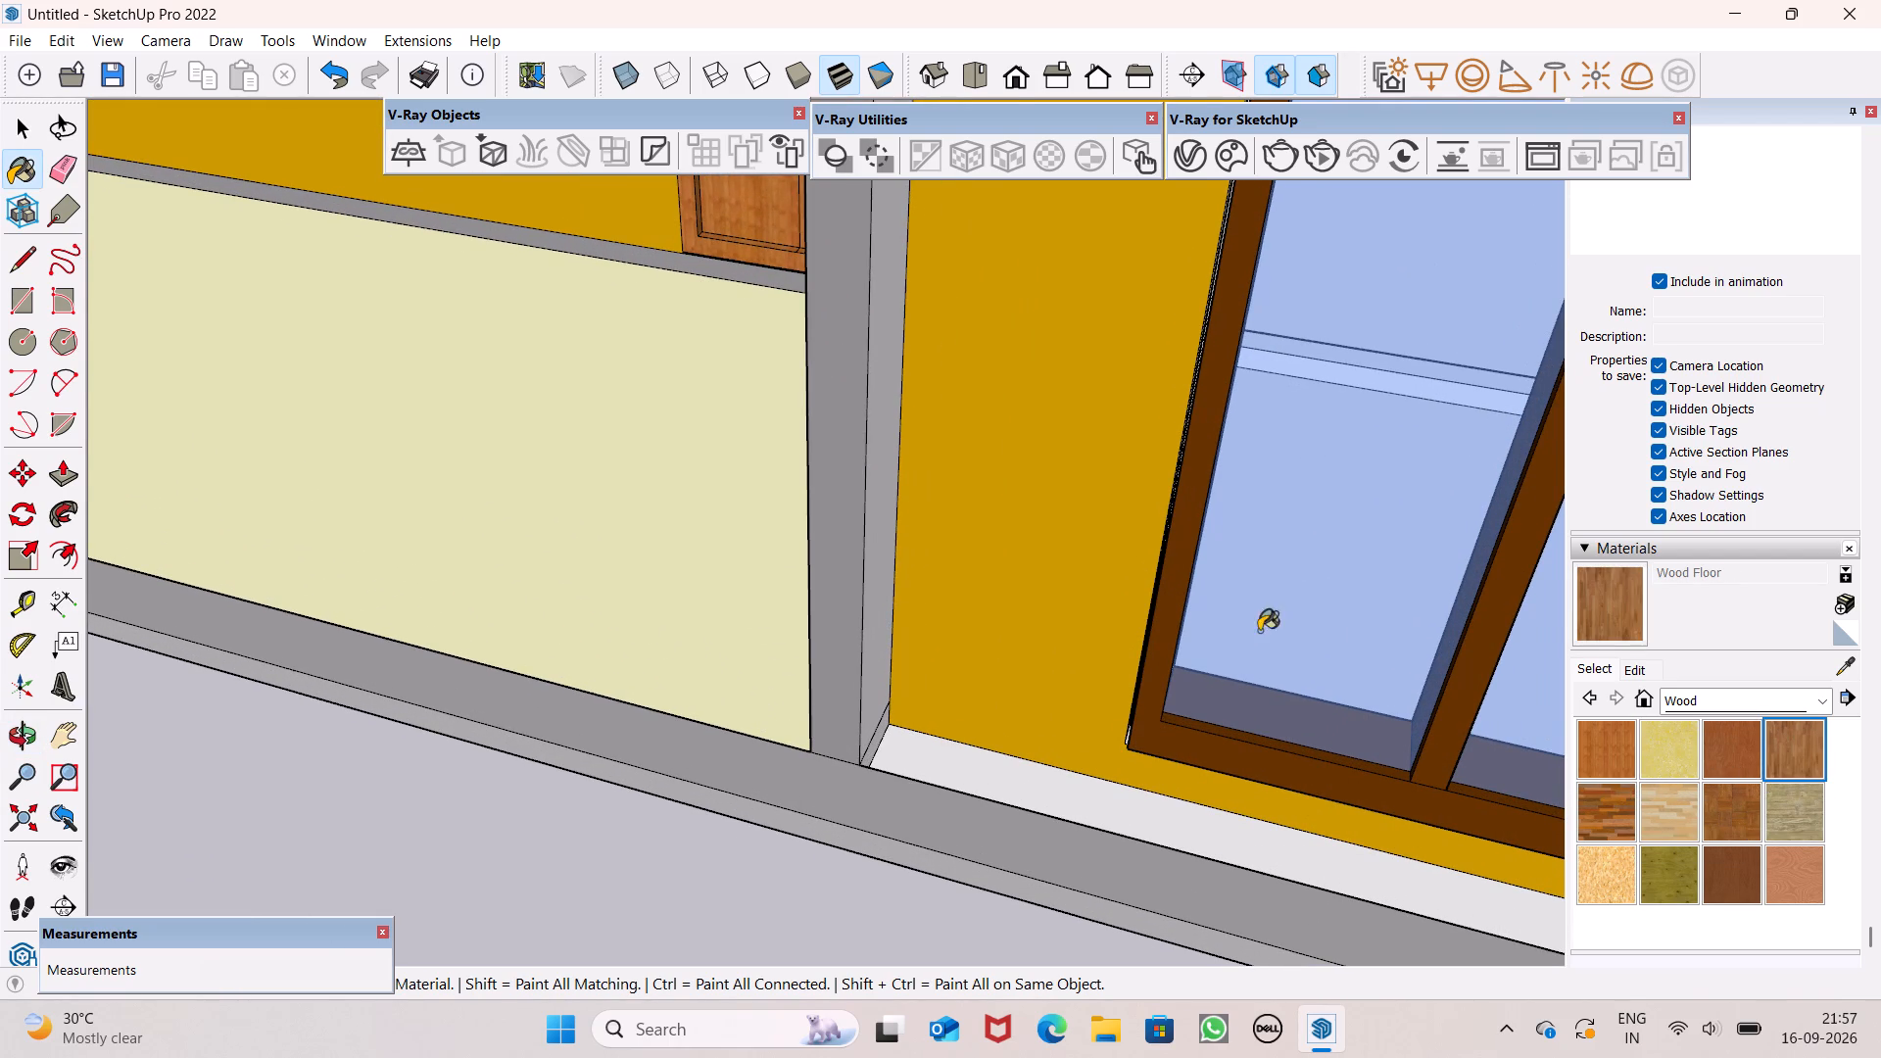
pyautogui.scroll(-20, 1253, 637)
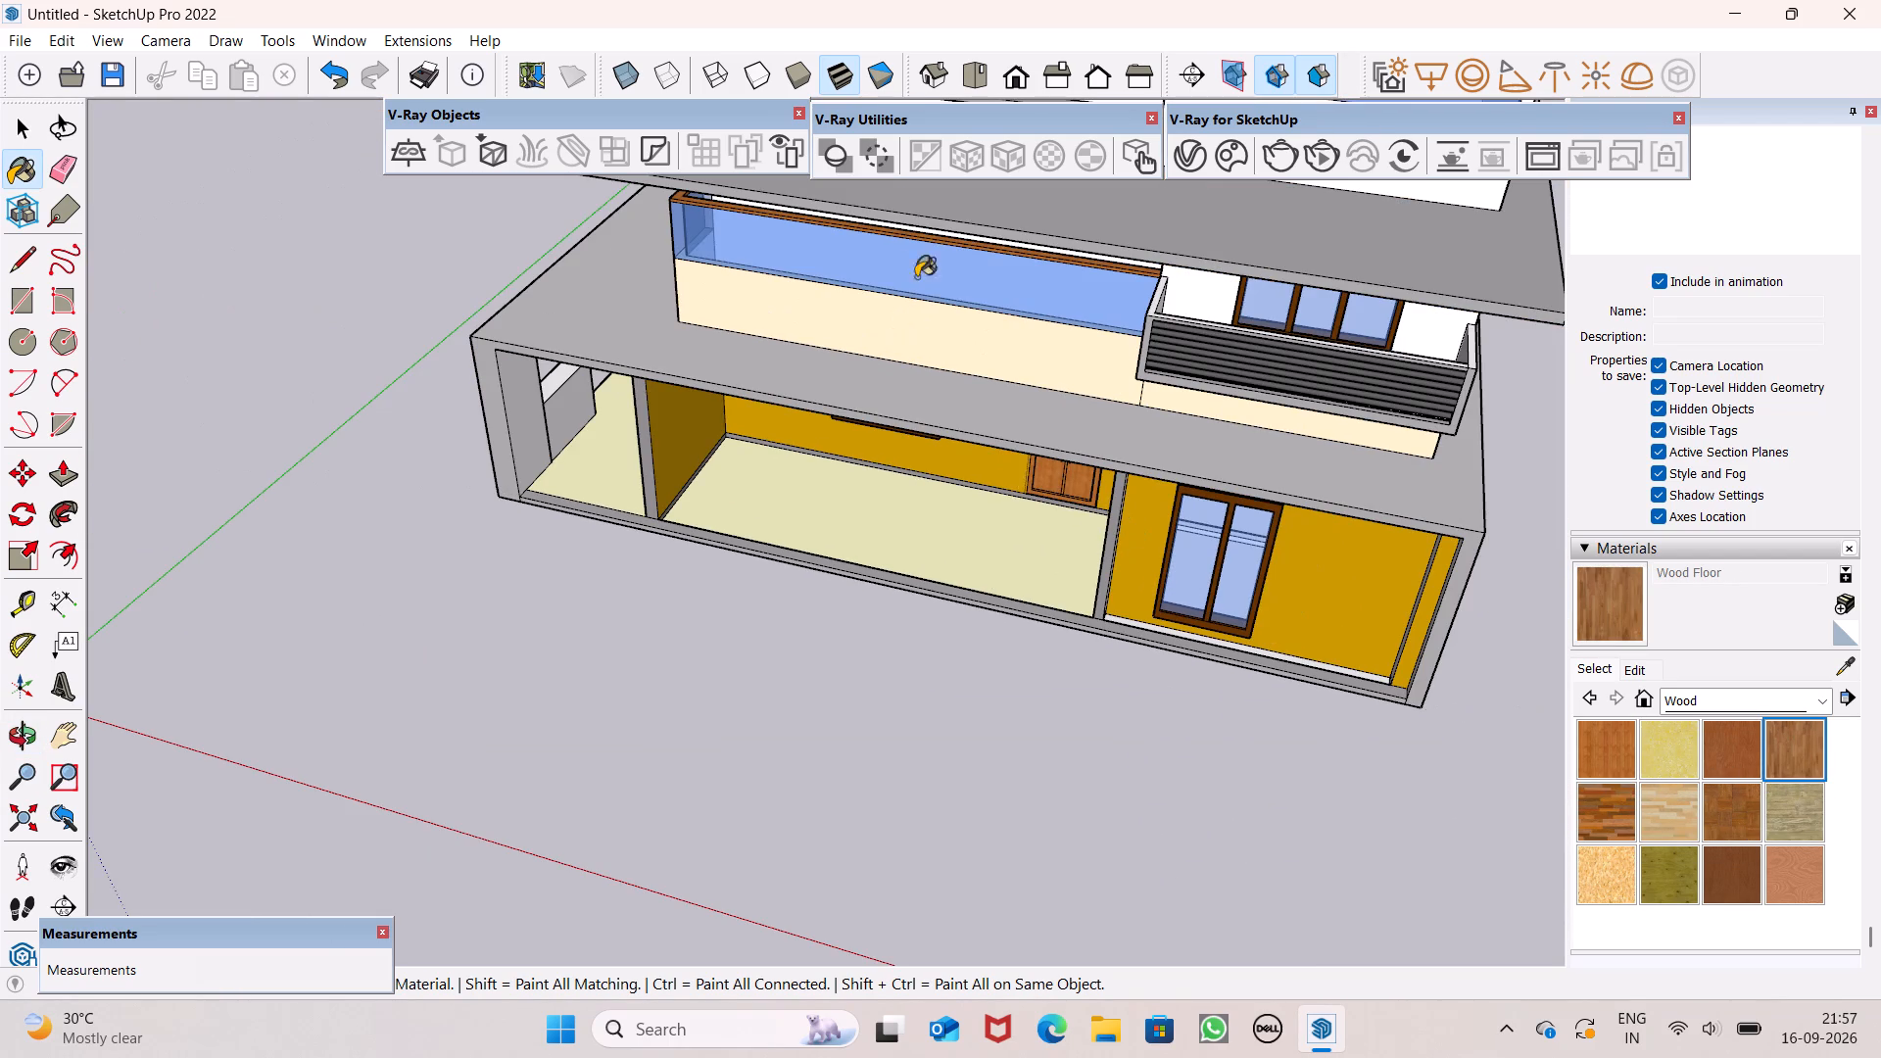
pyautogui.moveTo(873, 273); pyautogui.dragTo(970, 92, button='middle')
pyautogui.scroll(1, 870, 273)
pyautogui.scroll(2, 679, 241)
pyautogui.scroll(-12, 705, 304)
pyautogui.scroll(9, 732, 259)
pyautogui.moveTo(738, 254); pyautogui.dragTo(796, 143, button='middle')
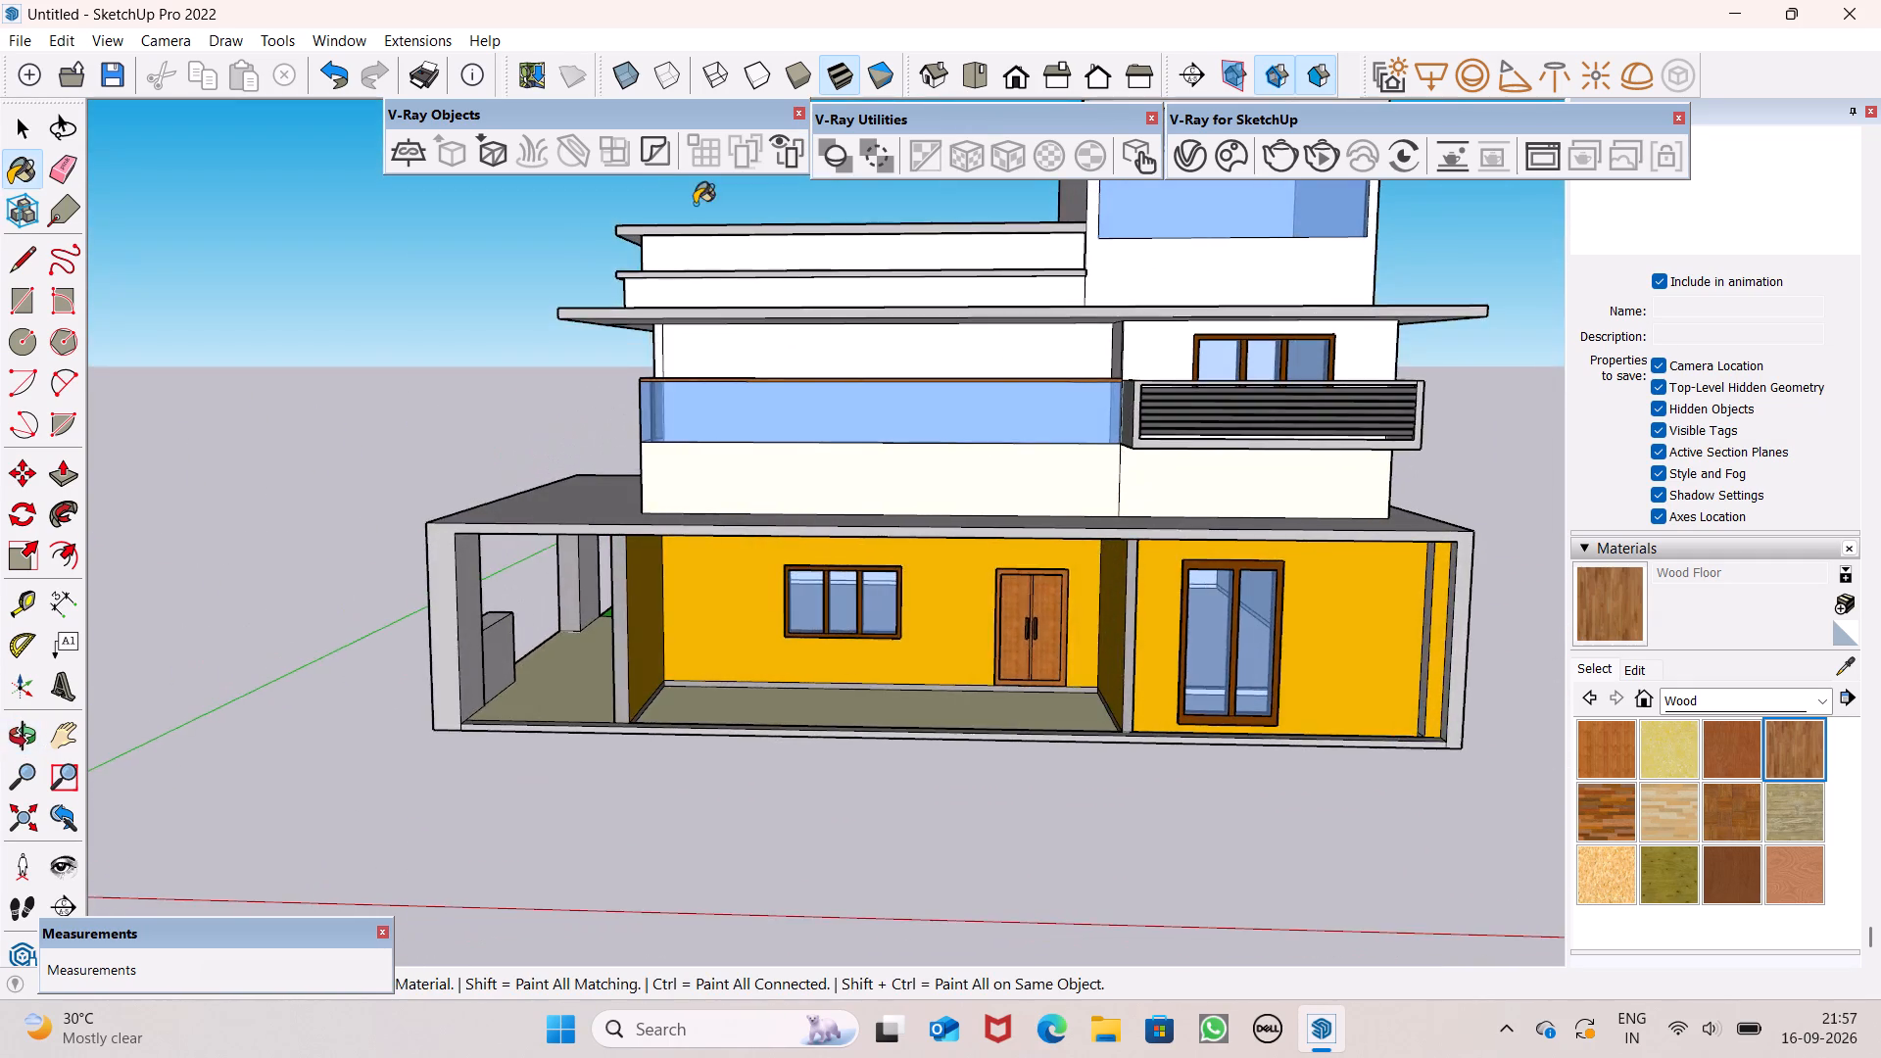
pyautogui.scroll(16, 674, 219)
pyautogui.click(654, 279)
# Paint the front and side faces of the recessed band beneath the upper roof slab with Wood Floor Parquet.
pyautogui.scroll(-5, 651, 285)
pyautogui.moveTo(607, 341); pyautogui.dragTo(1114, 470, button='middle')
pyautogui.scroll(1, 607, 341)
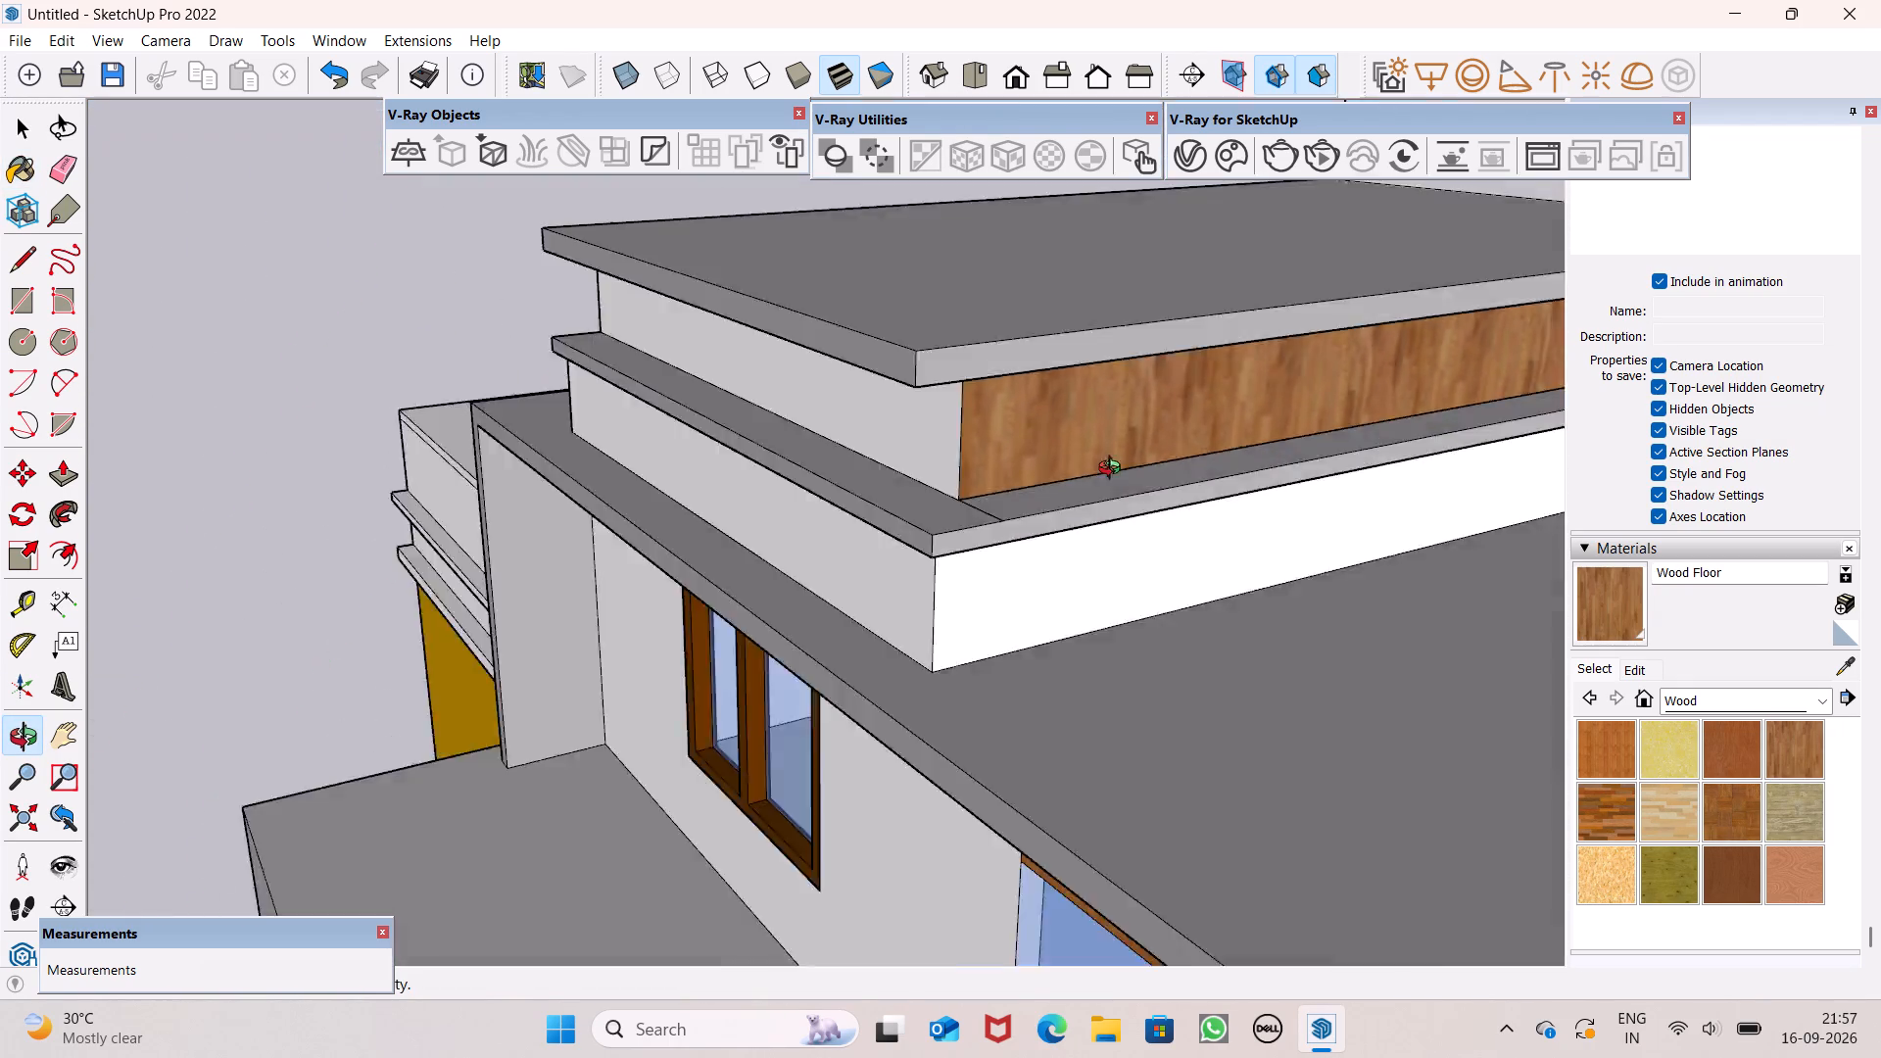
pyautogui.moveTo(1114, 470); pyautogui.dragTo(1207, 448, button='middle')
pyautogui.scroll(3, 1125, 374)
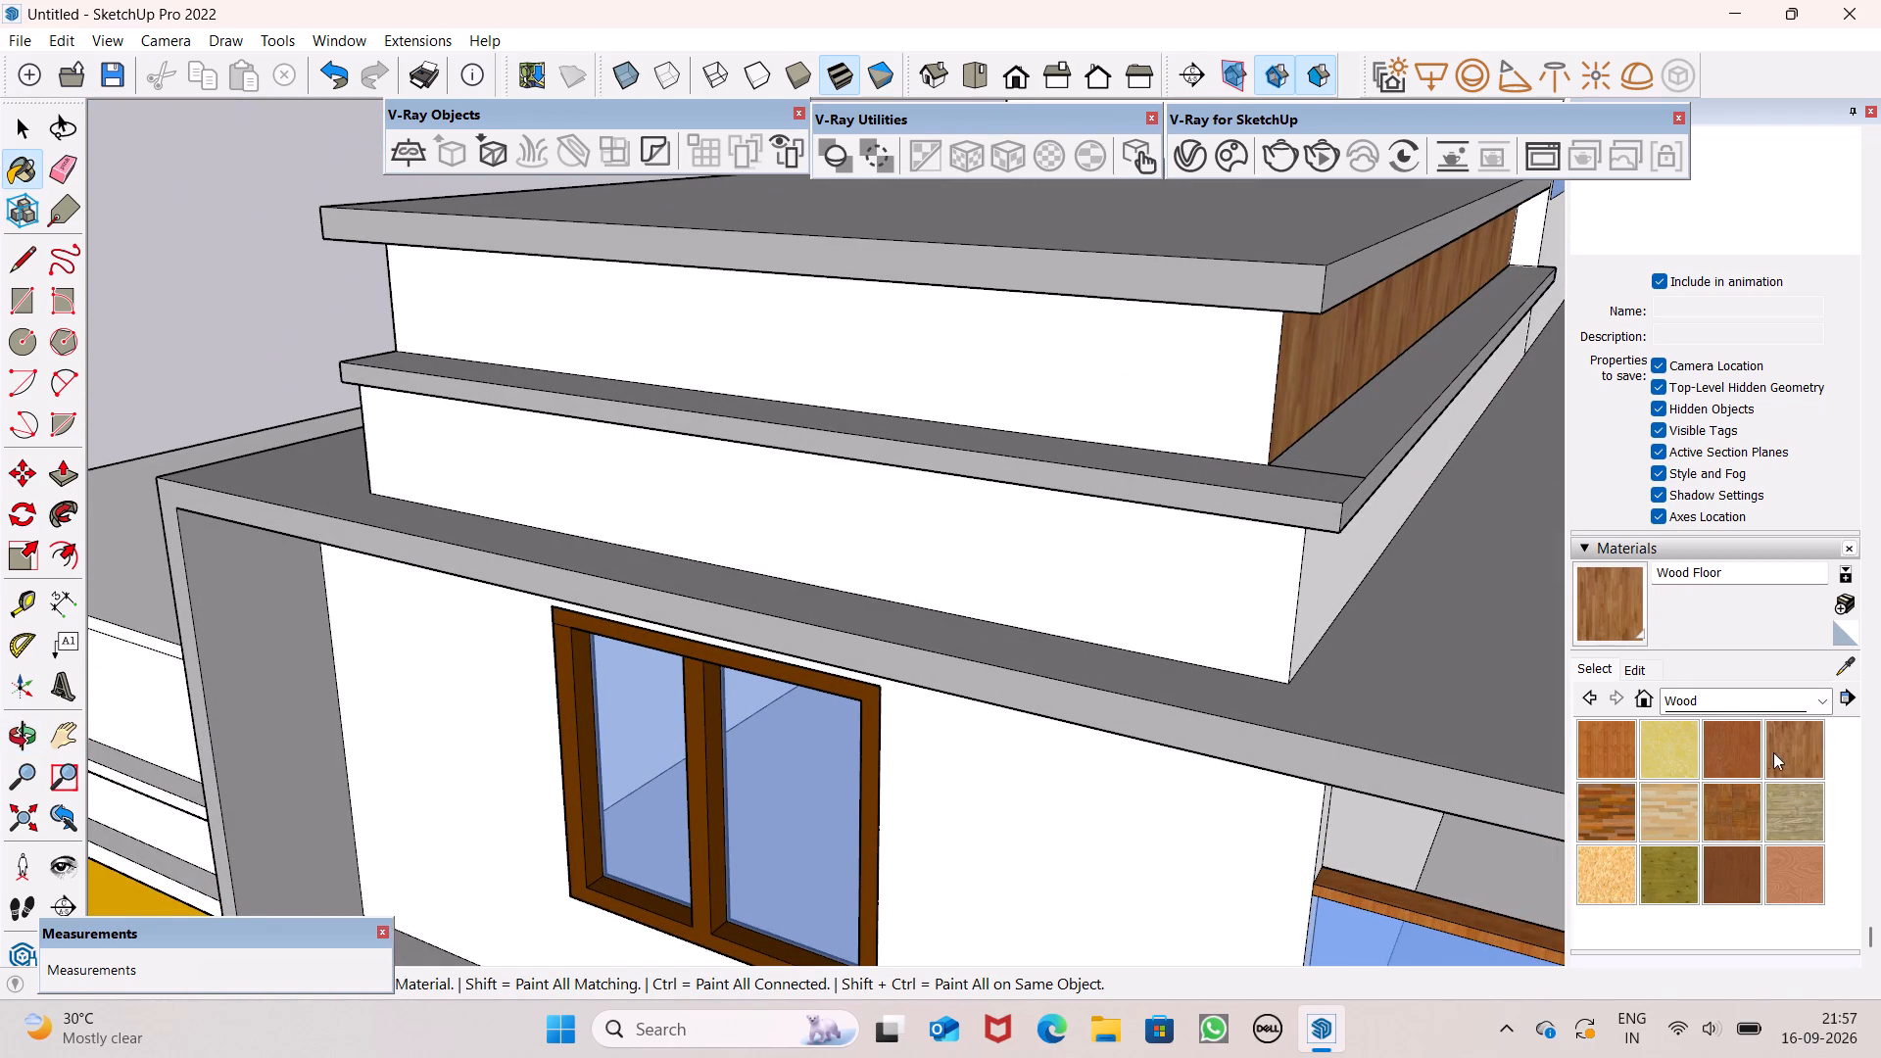
pyautogui.moveTo(1728, 798); pyautogui.dragTo(1715, 789)
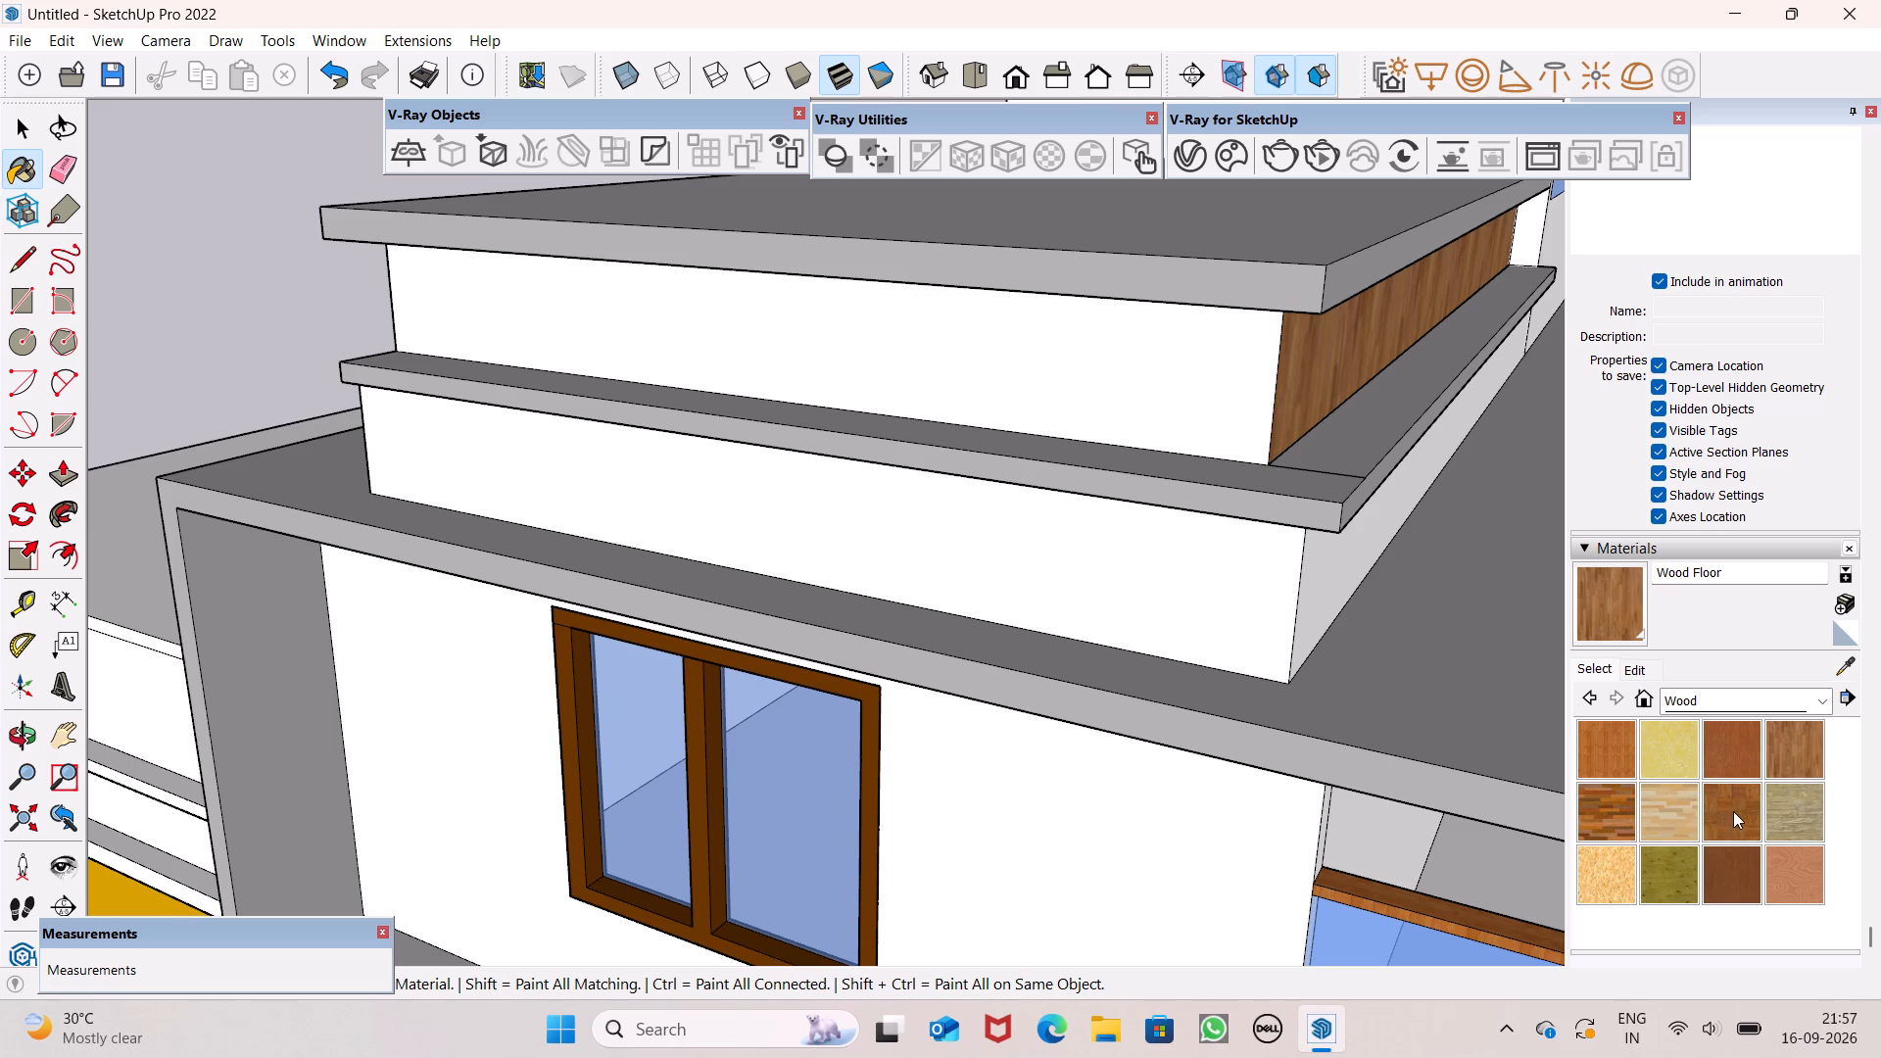
pyautogui.click(1733, 811)
pyautogui.click(1304, 422)
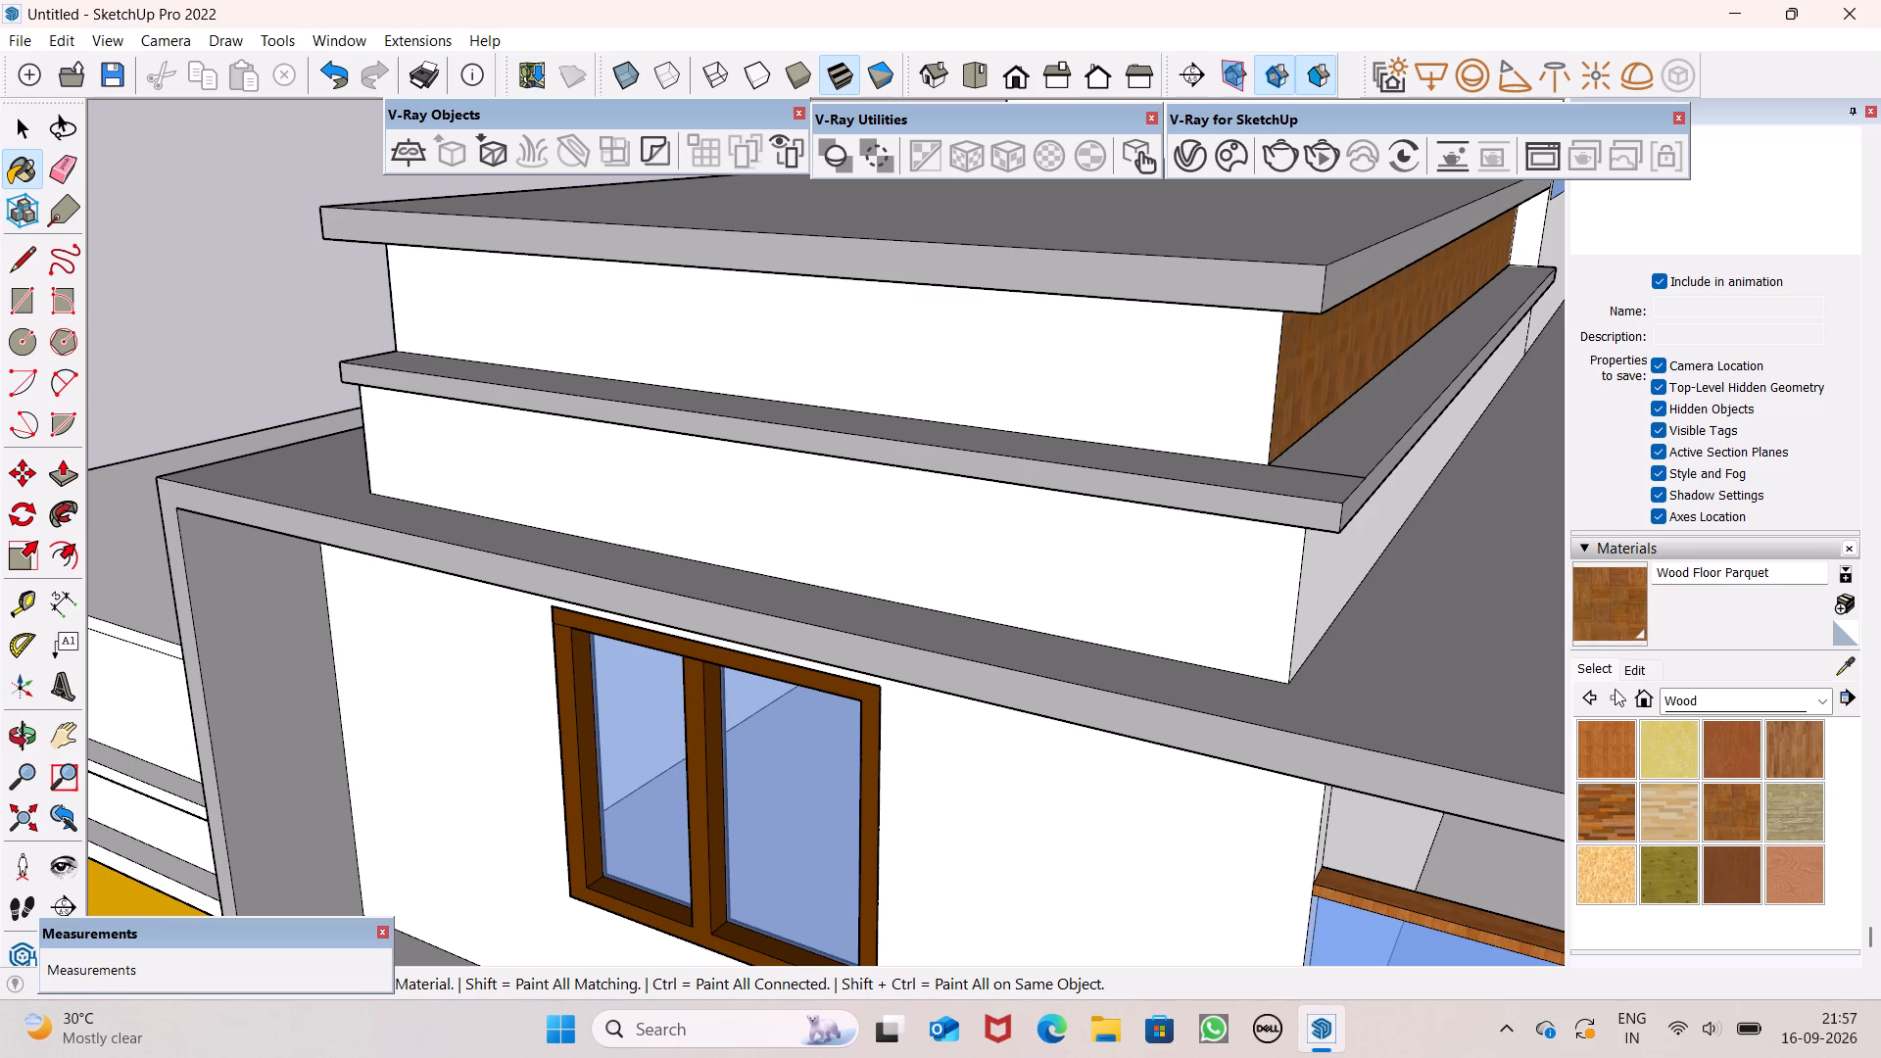
pyautogui.moveTo(1407, 591); pyautogui.dragTo(1077, 607, button='middle')
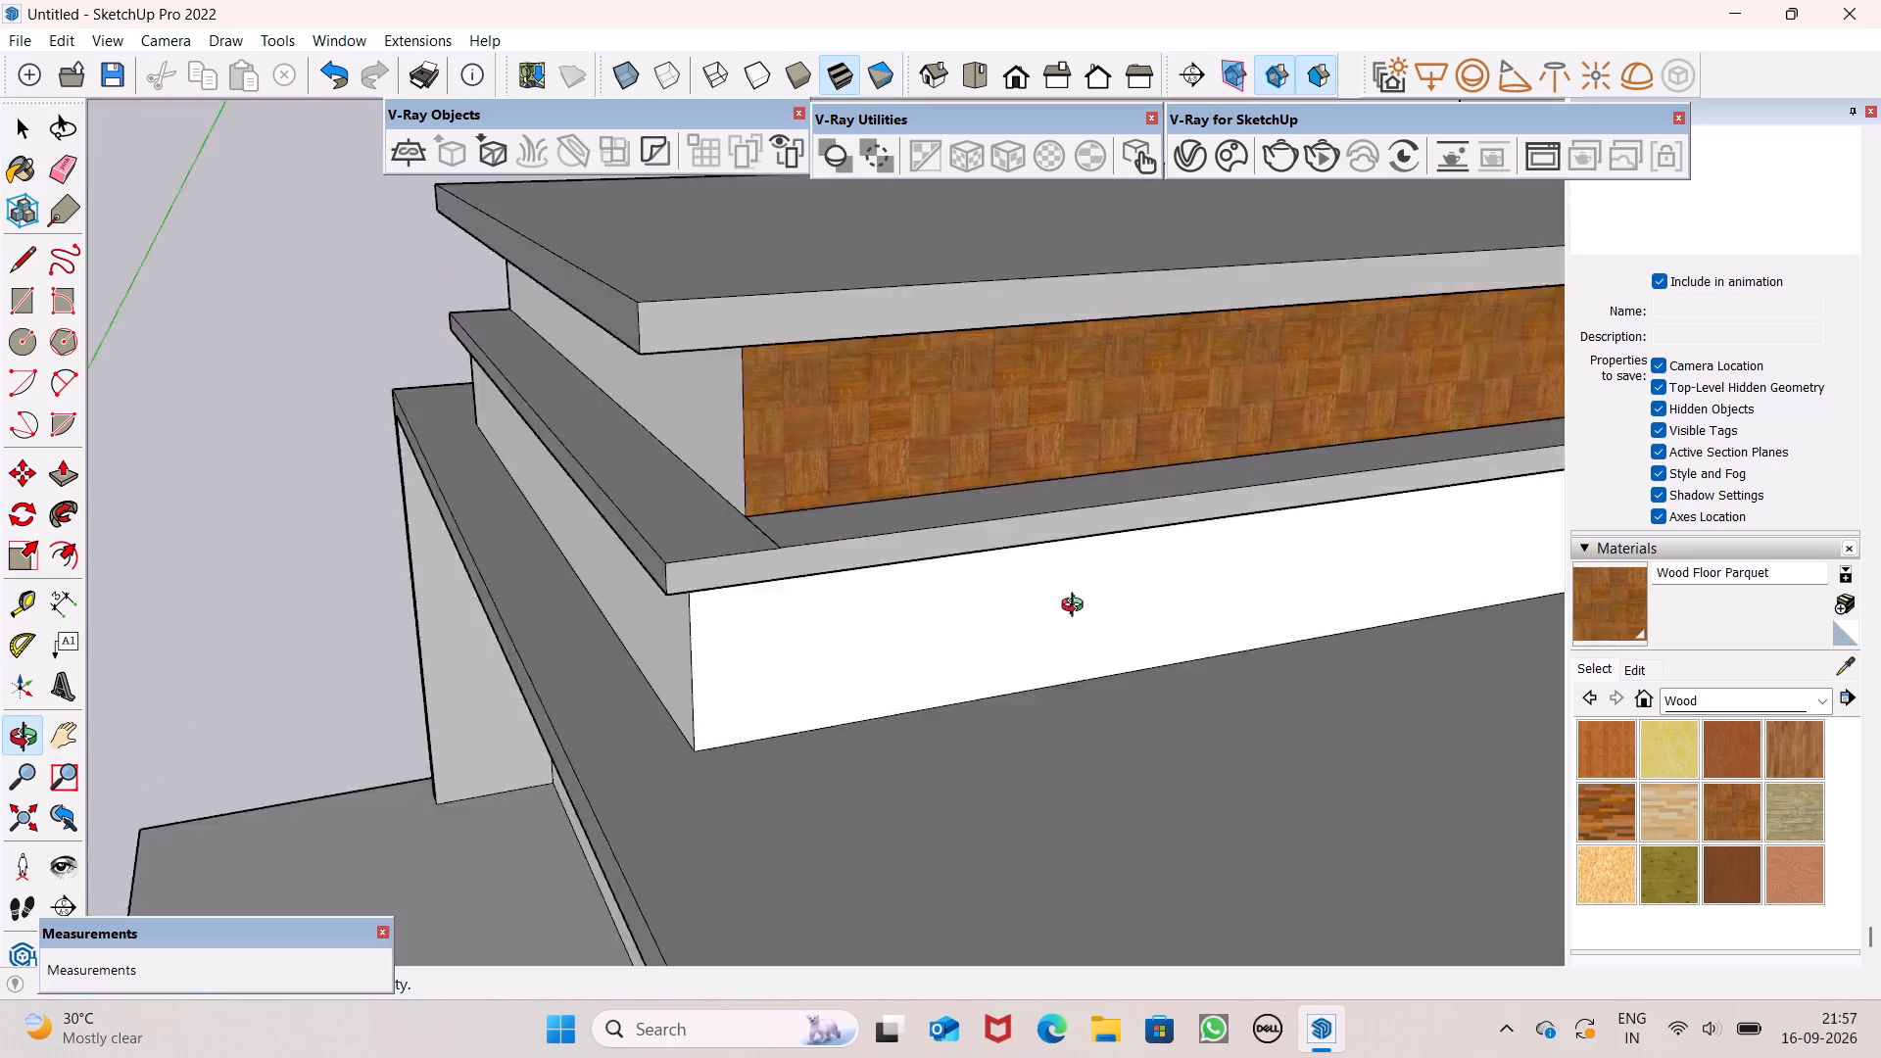
pyautogui.moveTo(1077, 607); pyautogui.dragTo(1225, 565, button='middle')
pyautogui.scroll(1, 1183, 534)
pyautogui.click(906, 397)
pyautogui.scroll(-6, 1065, 438)
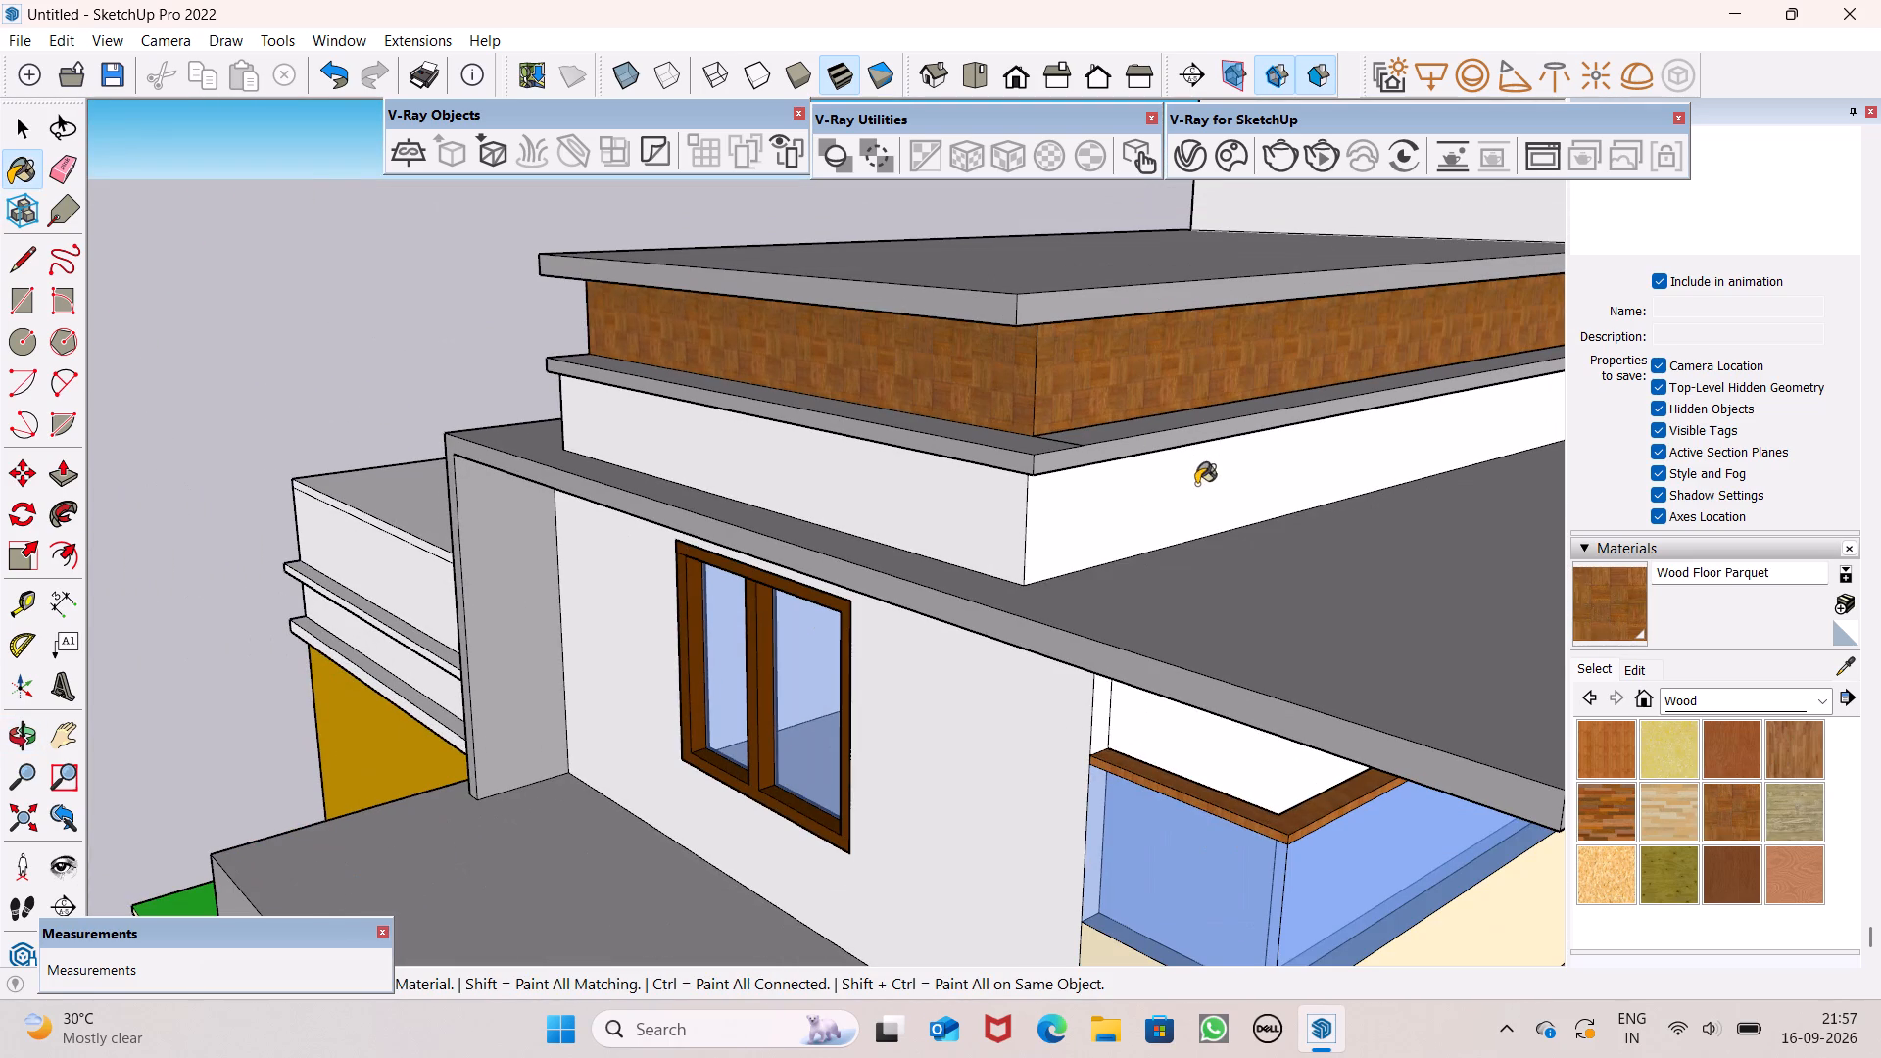
pyautogui.scroll(-2, 1193, 509)
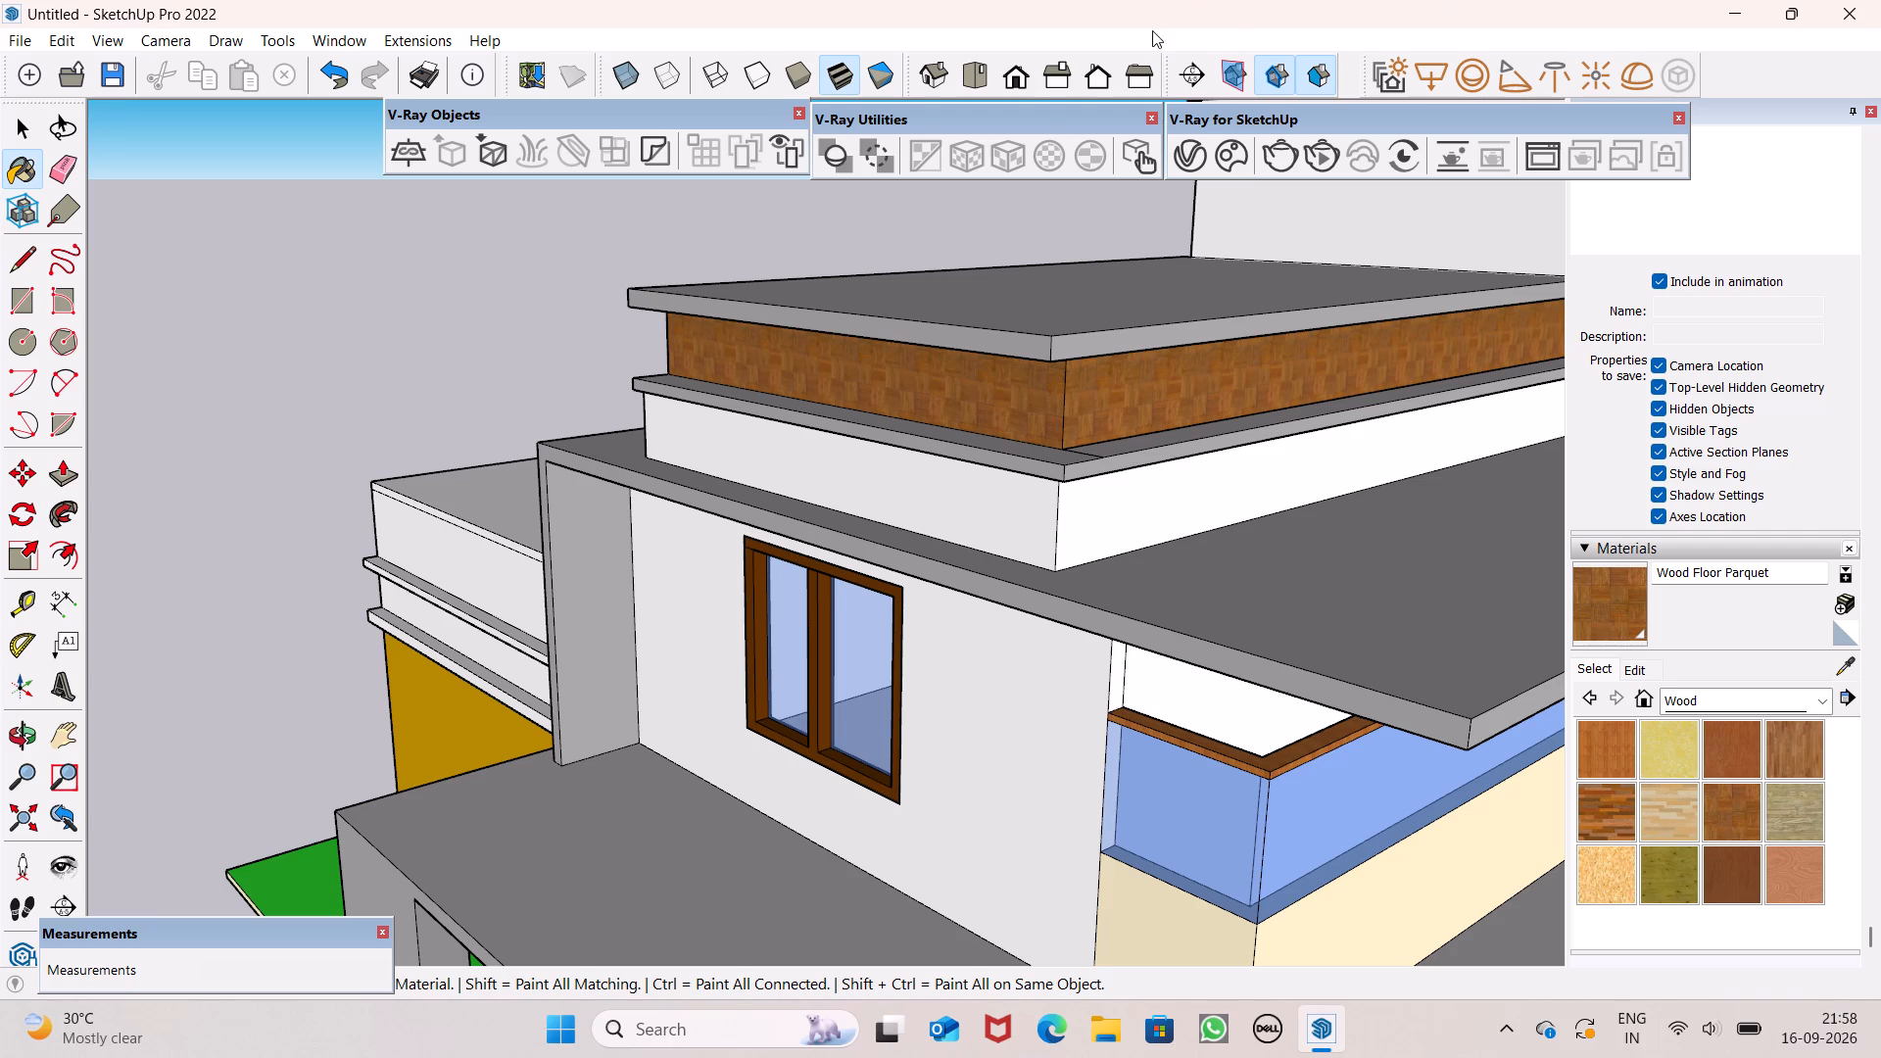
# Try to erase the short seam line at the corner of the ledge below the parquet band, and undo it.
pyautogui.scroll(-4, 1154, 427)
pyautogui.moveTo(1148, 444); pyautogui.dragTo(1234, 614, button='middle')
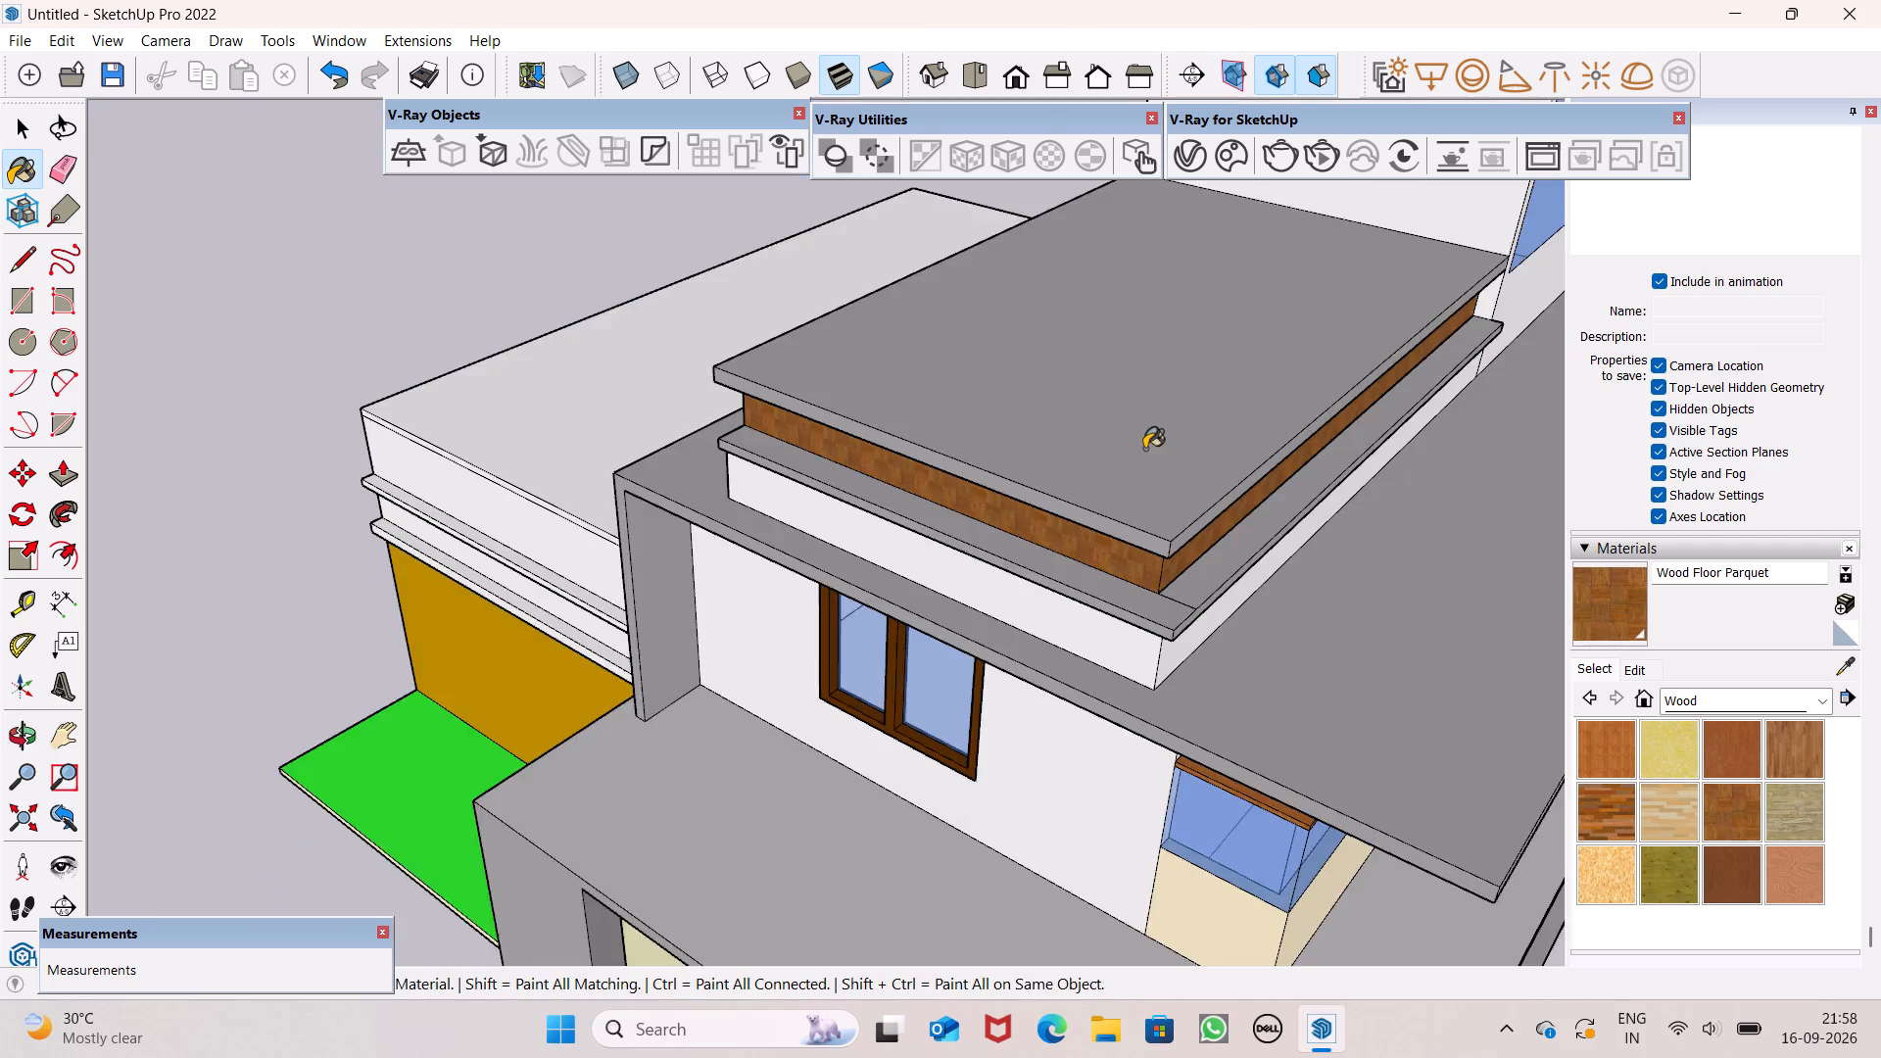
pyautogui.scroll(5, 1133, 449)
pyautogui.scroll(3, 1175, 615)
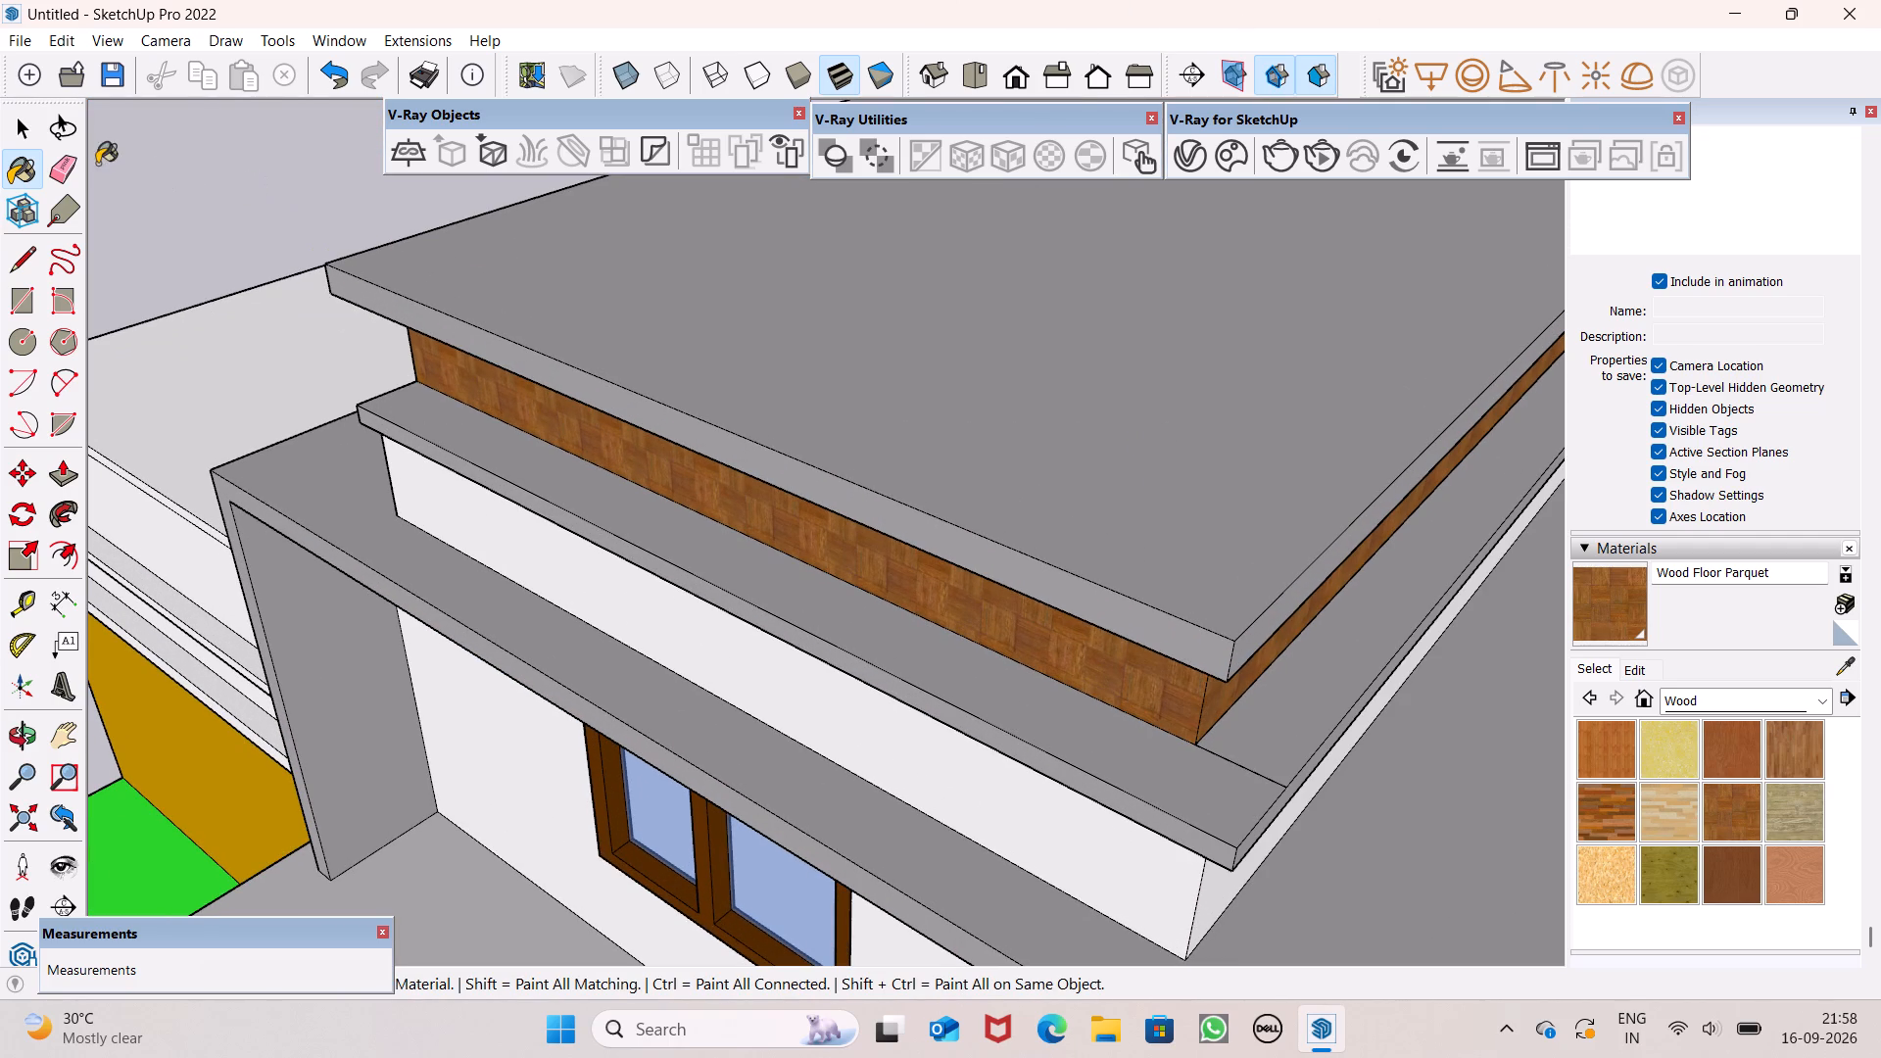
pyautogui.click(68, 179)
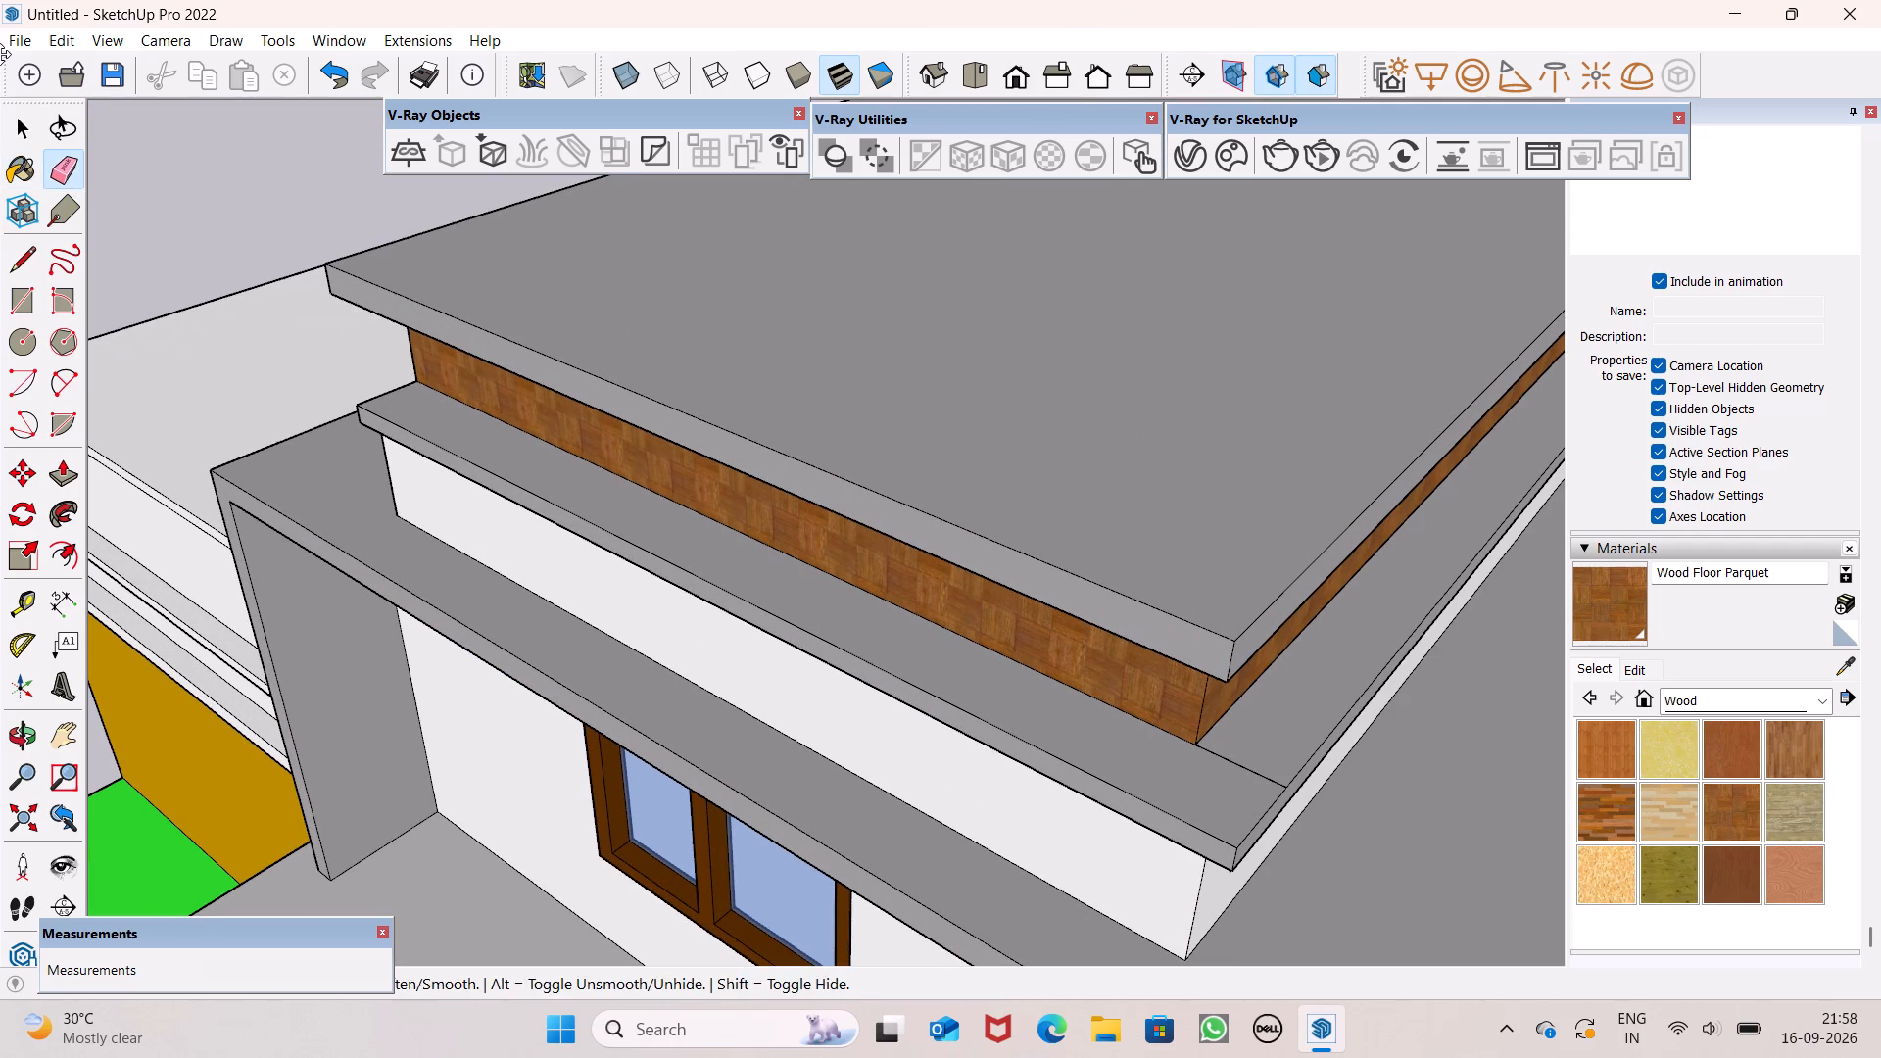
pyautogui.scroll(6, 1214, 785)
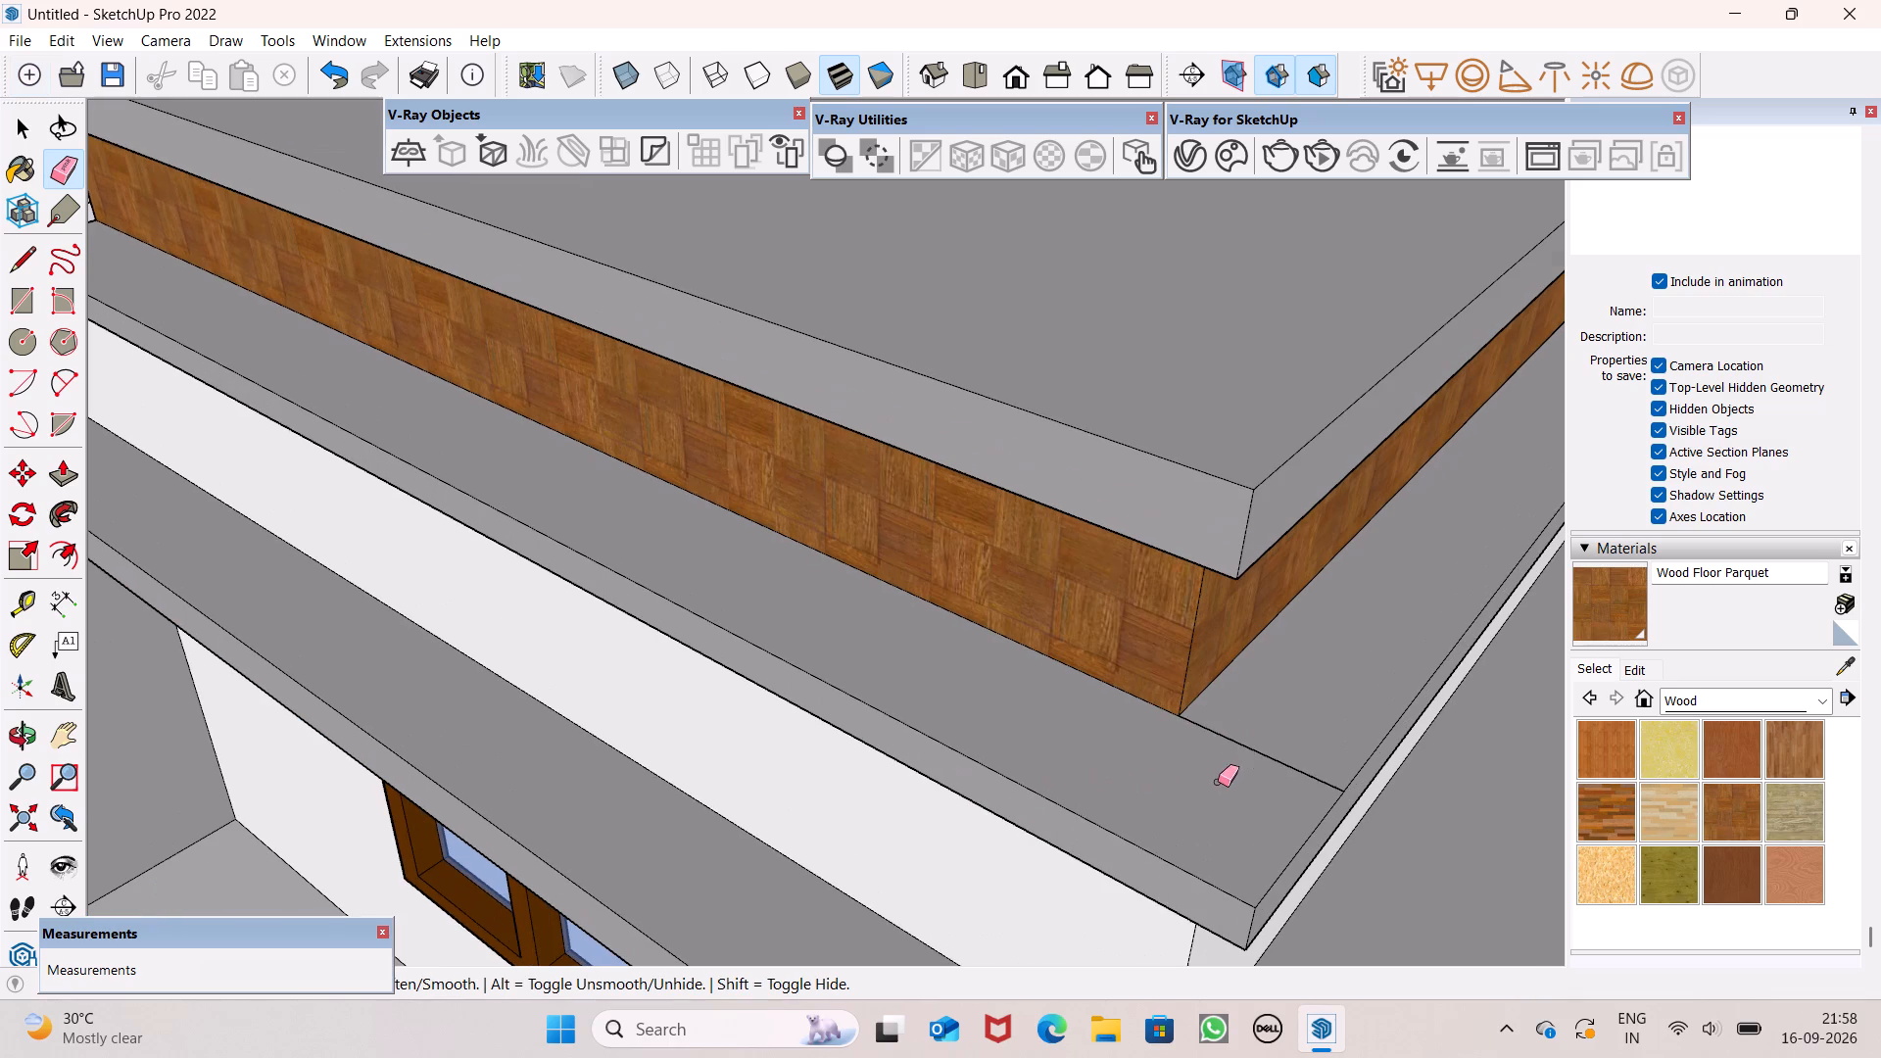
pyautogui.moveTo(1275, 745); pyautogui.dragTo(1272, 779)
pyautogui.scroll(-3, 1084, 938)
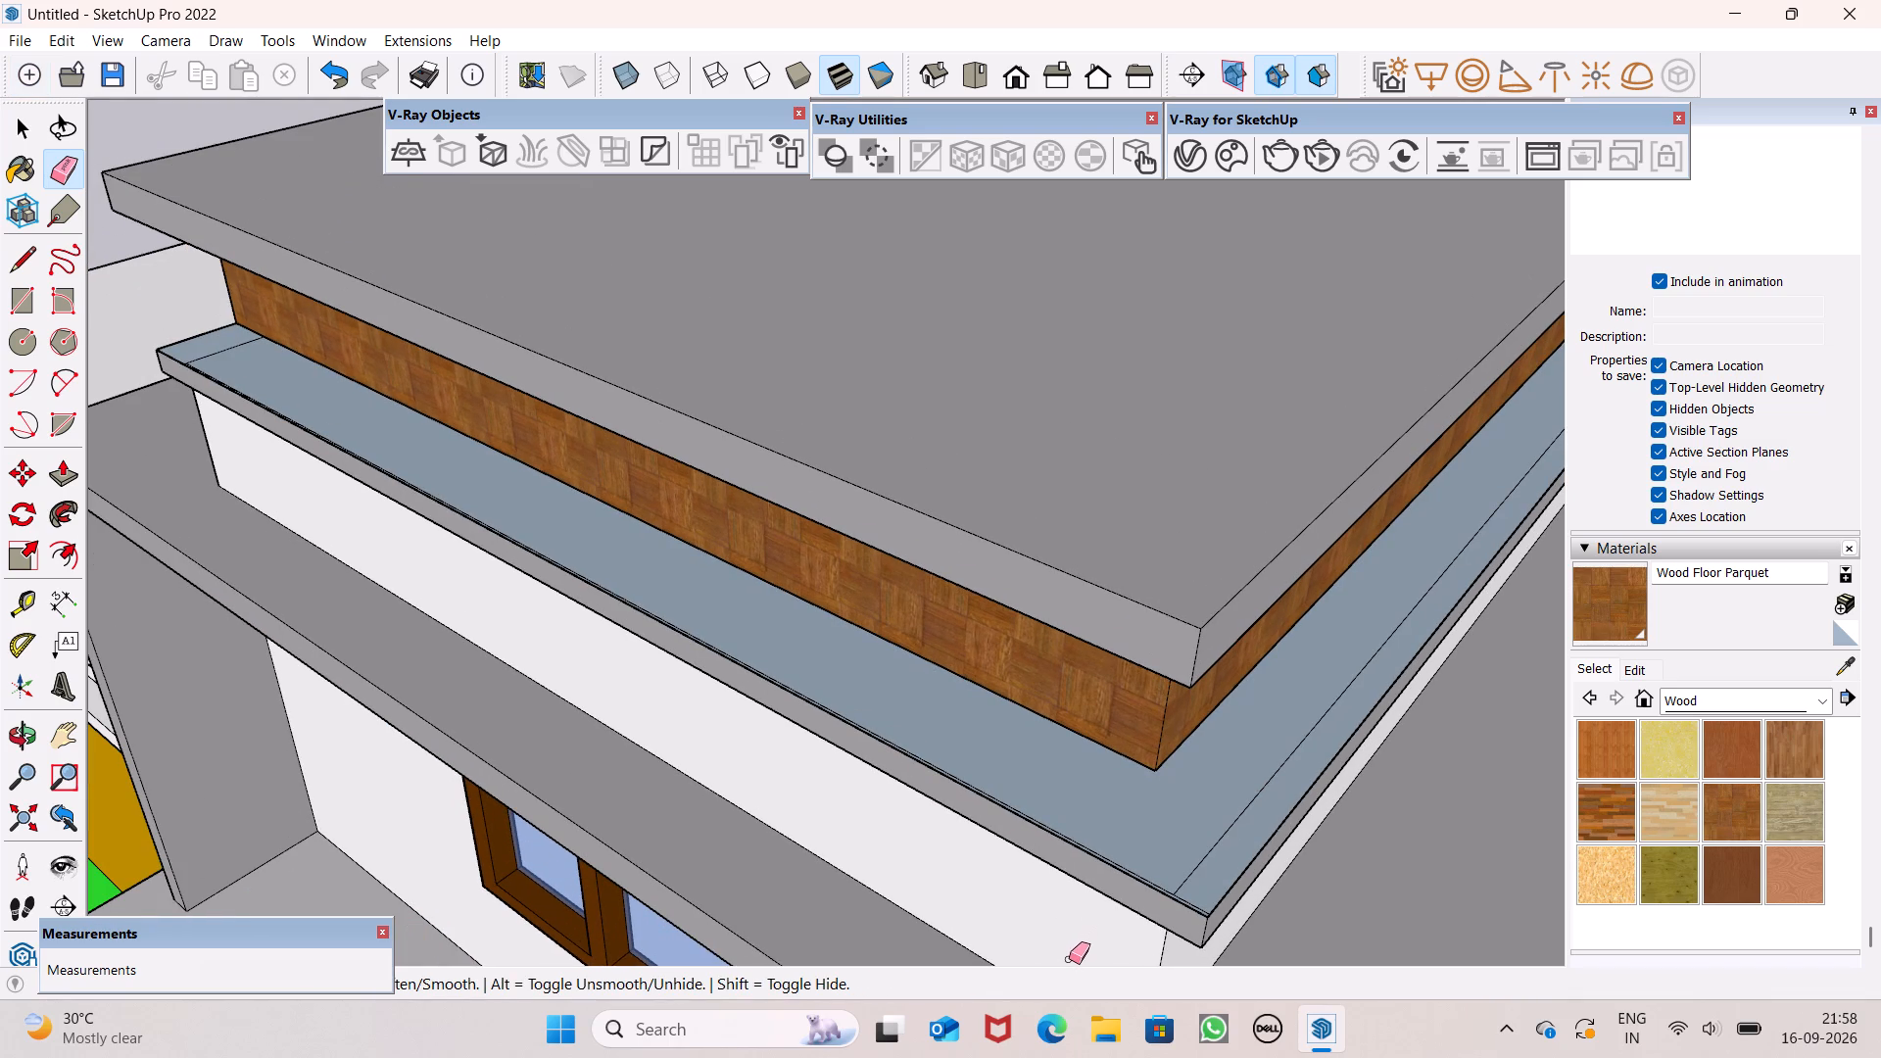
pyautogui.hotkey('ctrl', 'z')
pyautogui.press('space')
# Switch the material library to the Brick, Cladding and Siding collection.
pyautogui.scroll(-10, 1157, 833)
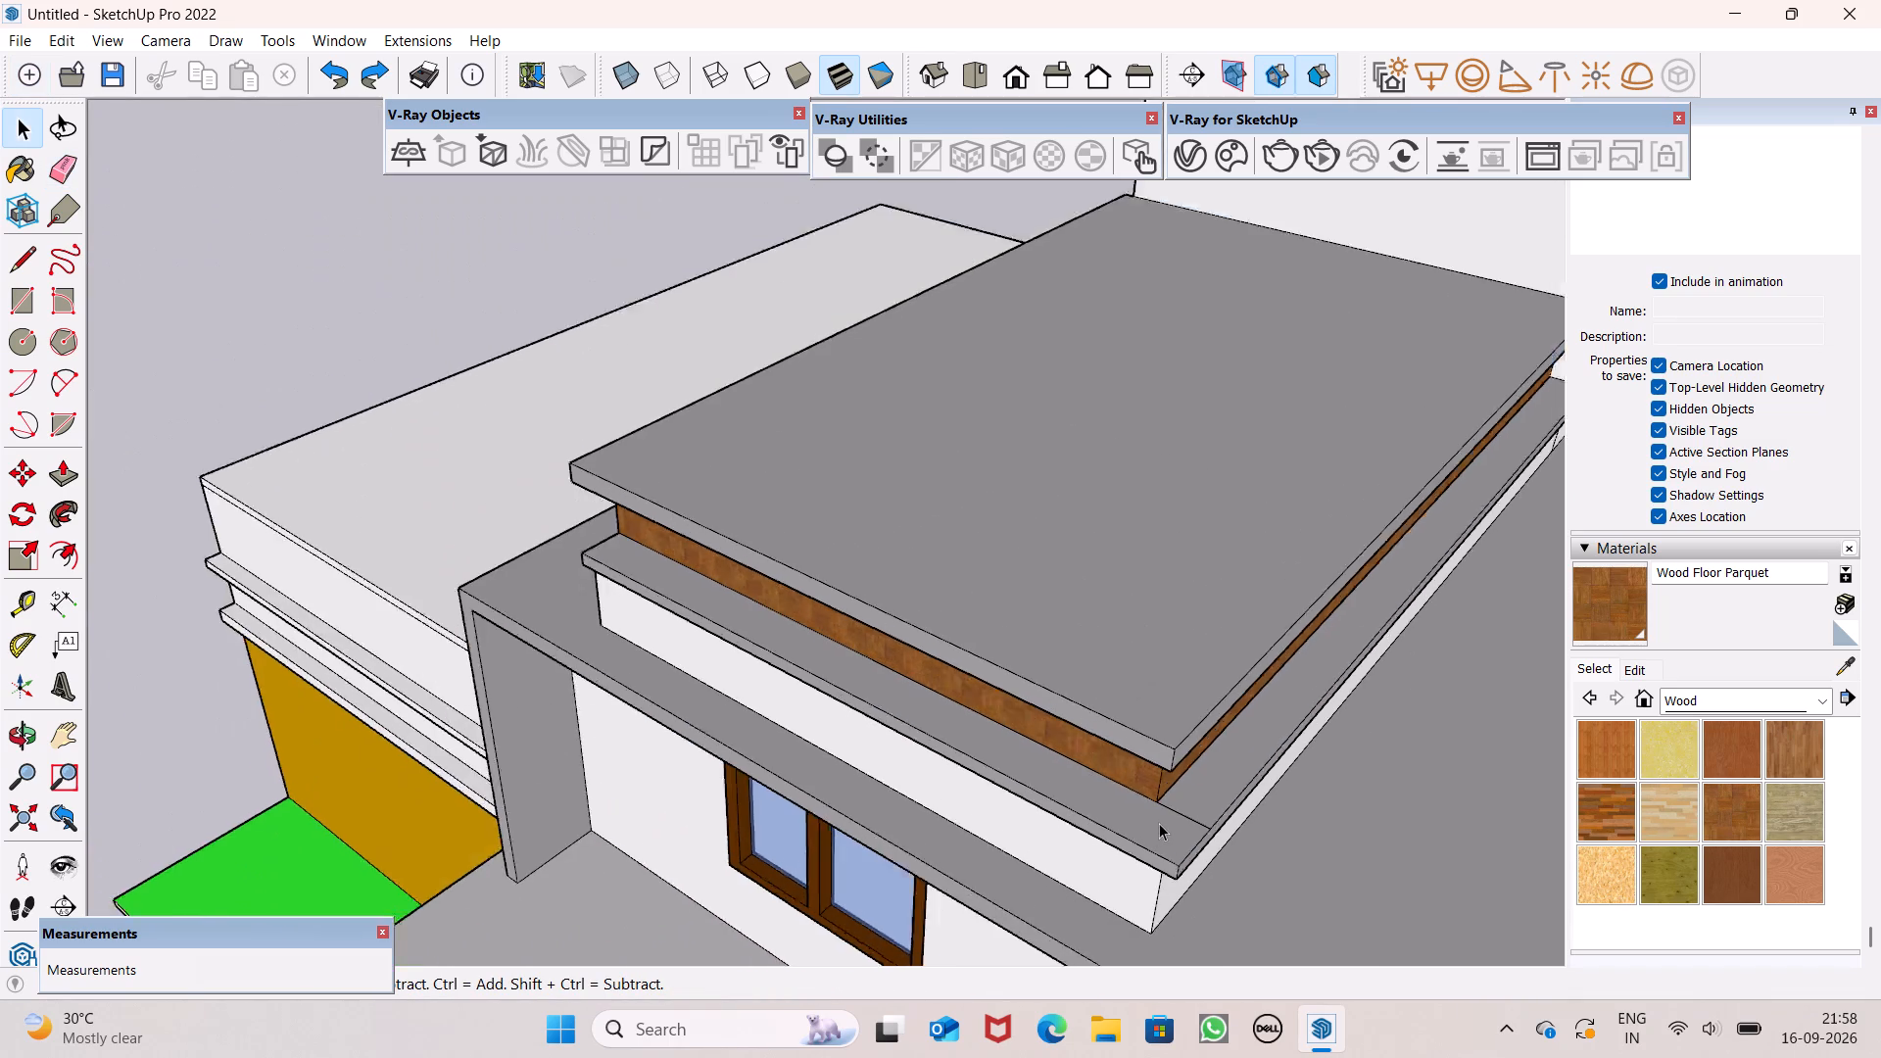
pyautogui.scroll(-6, 1159, 823)
pyautogui.scroll(-1, 1197, 78)
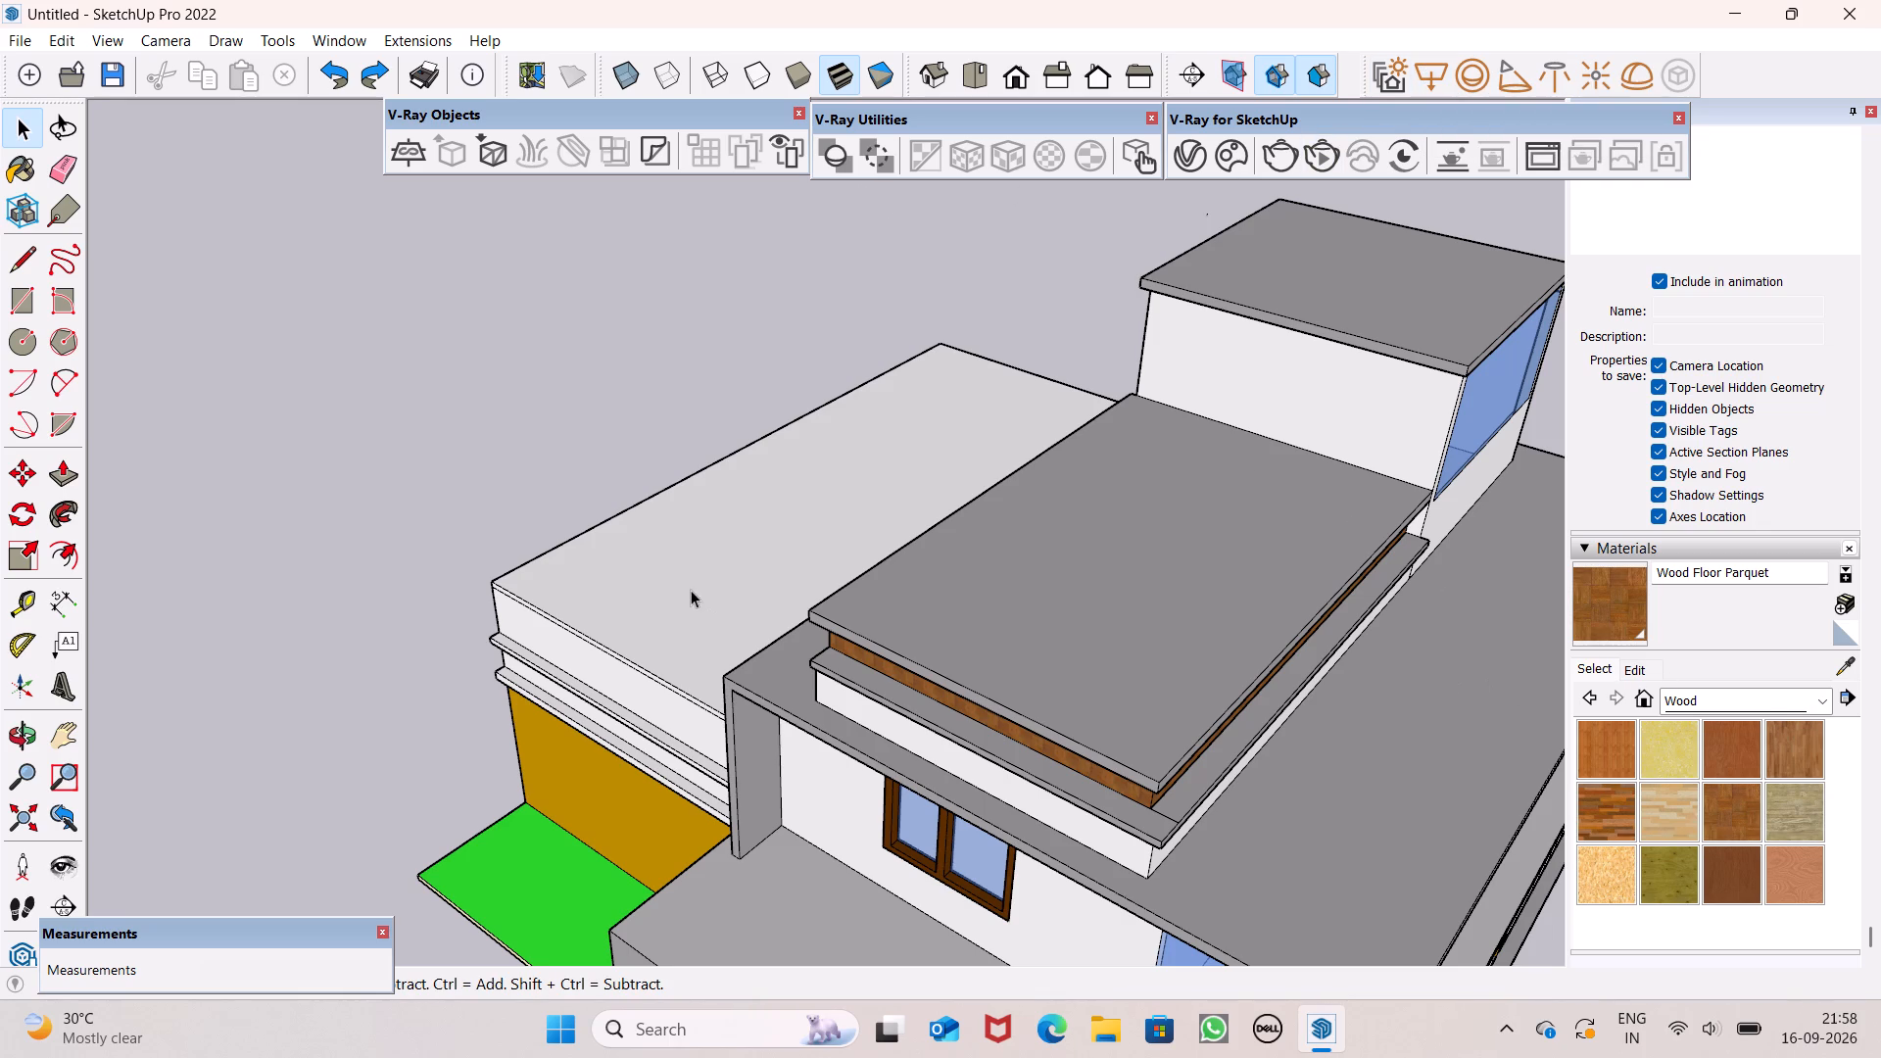
pyautogui.scroll(-4, 720, 517)
pyautogui.moveTo(1031, 701); pyautogui.dragTo(674, 608, button='middle')
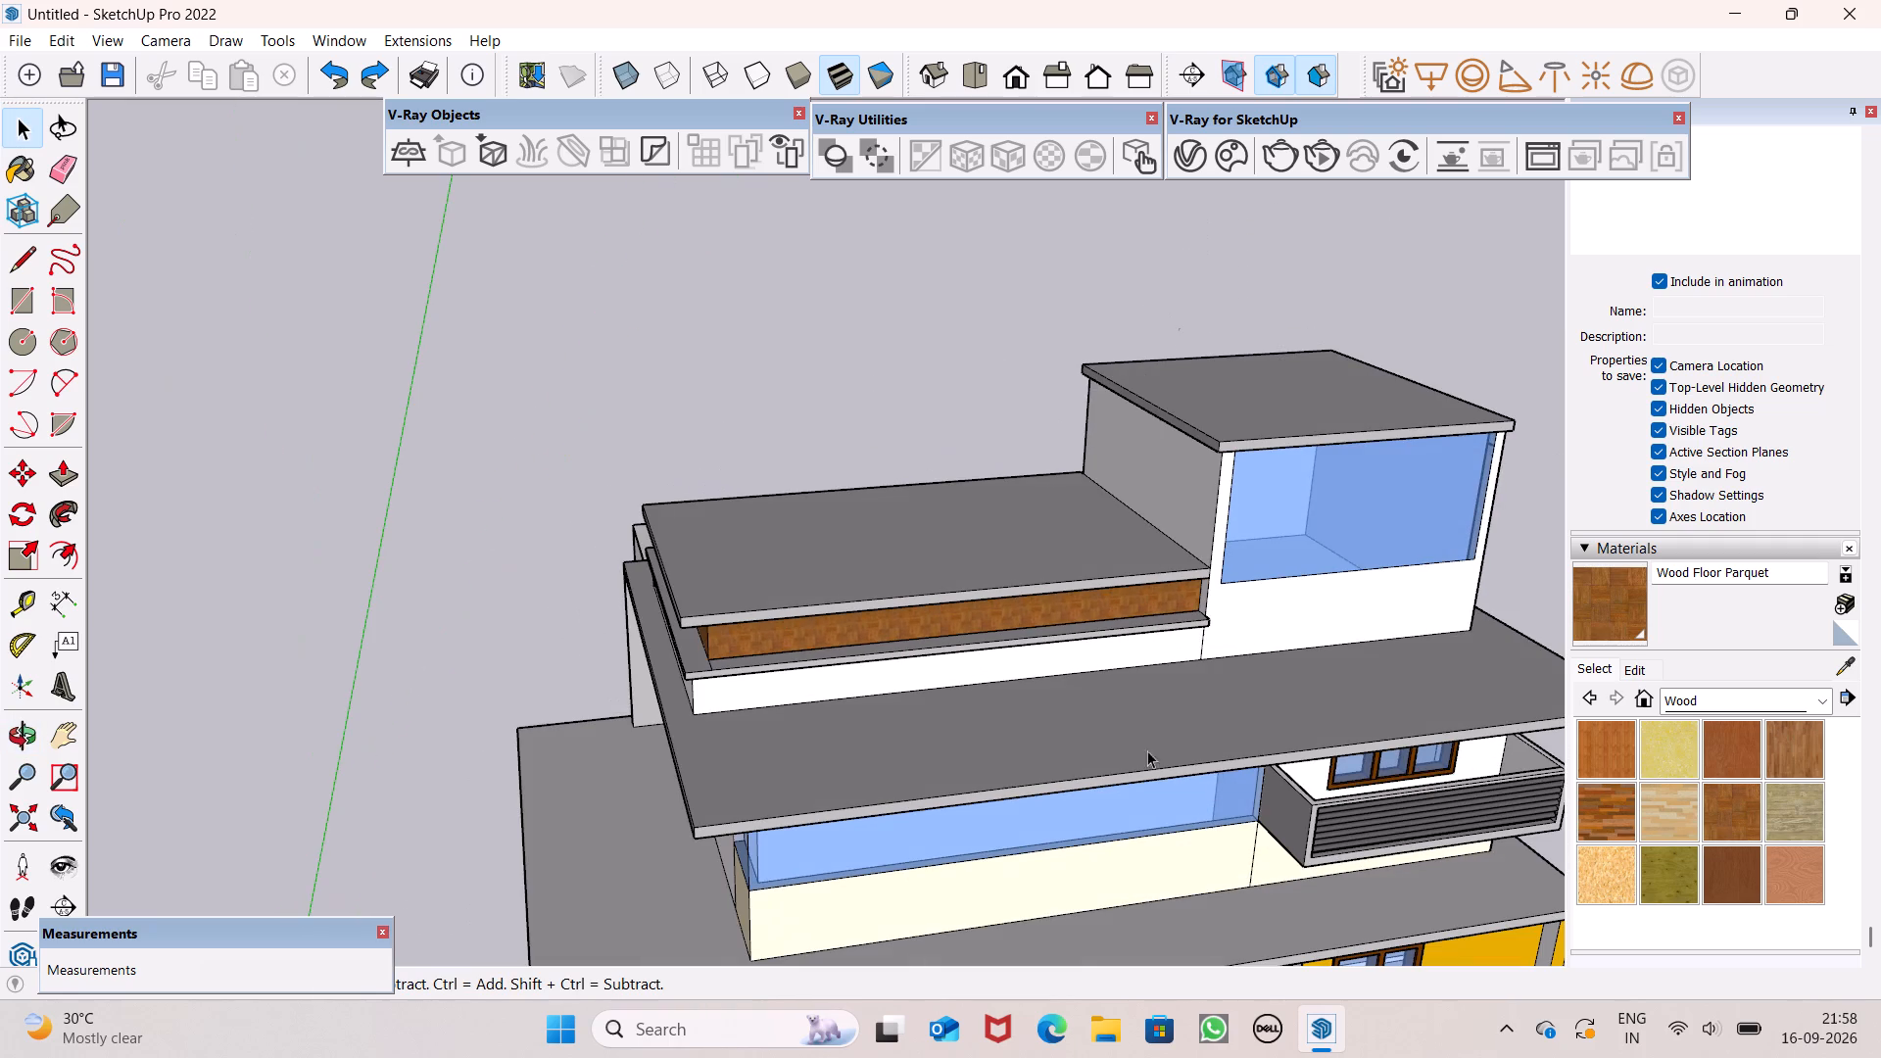
pyautogui.click(1811, 702)
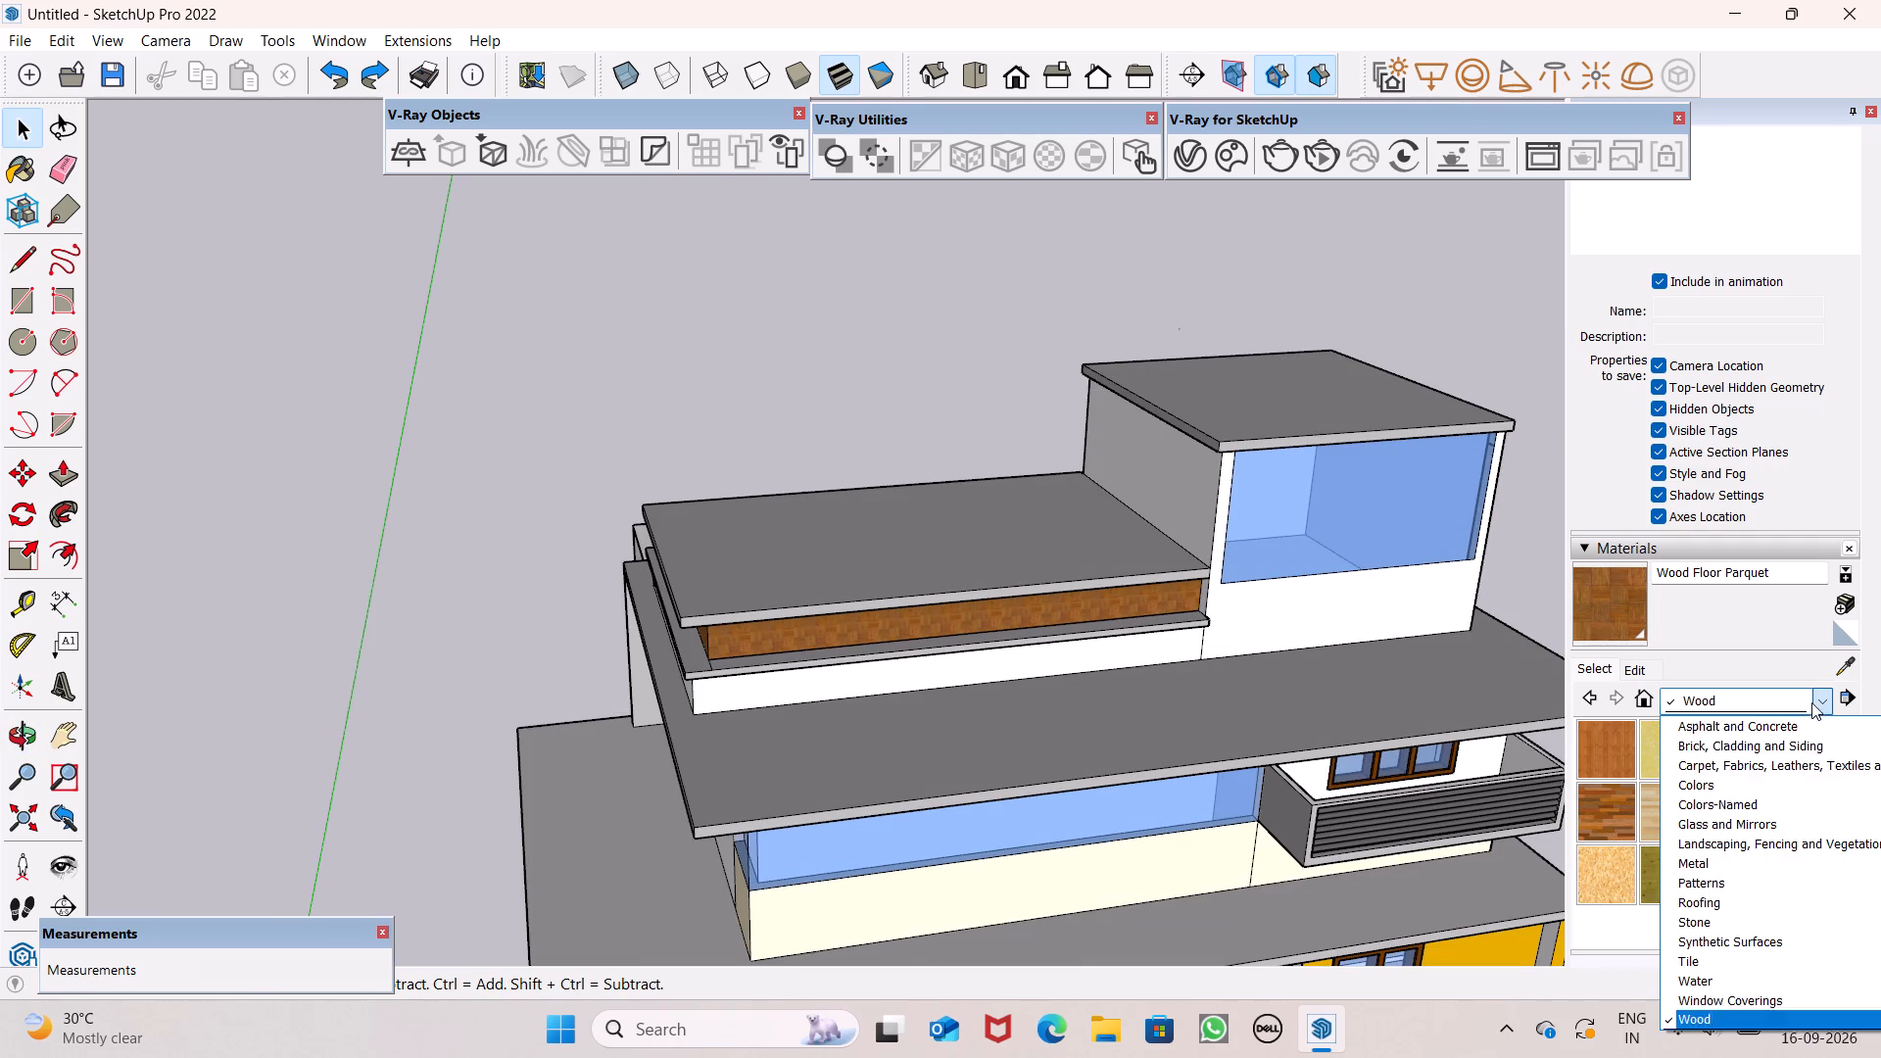
pyautogui.click(1633, 817)
pyautogui.scroll(-2, 1357, 629)
pyautogui.moveTo(1425, 707); pyautogui.dragTo(1171, 743, button='middle')
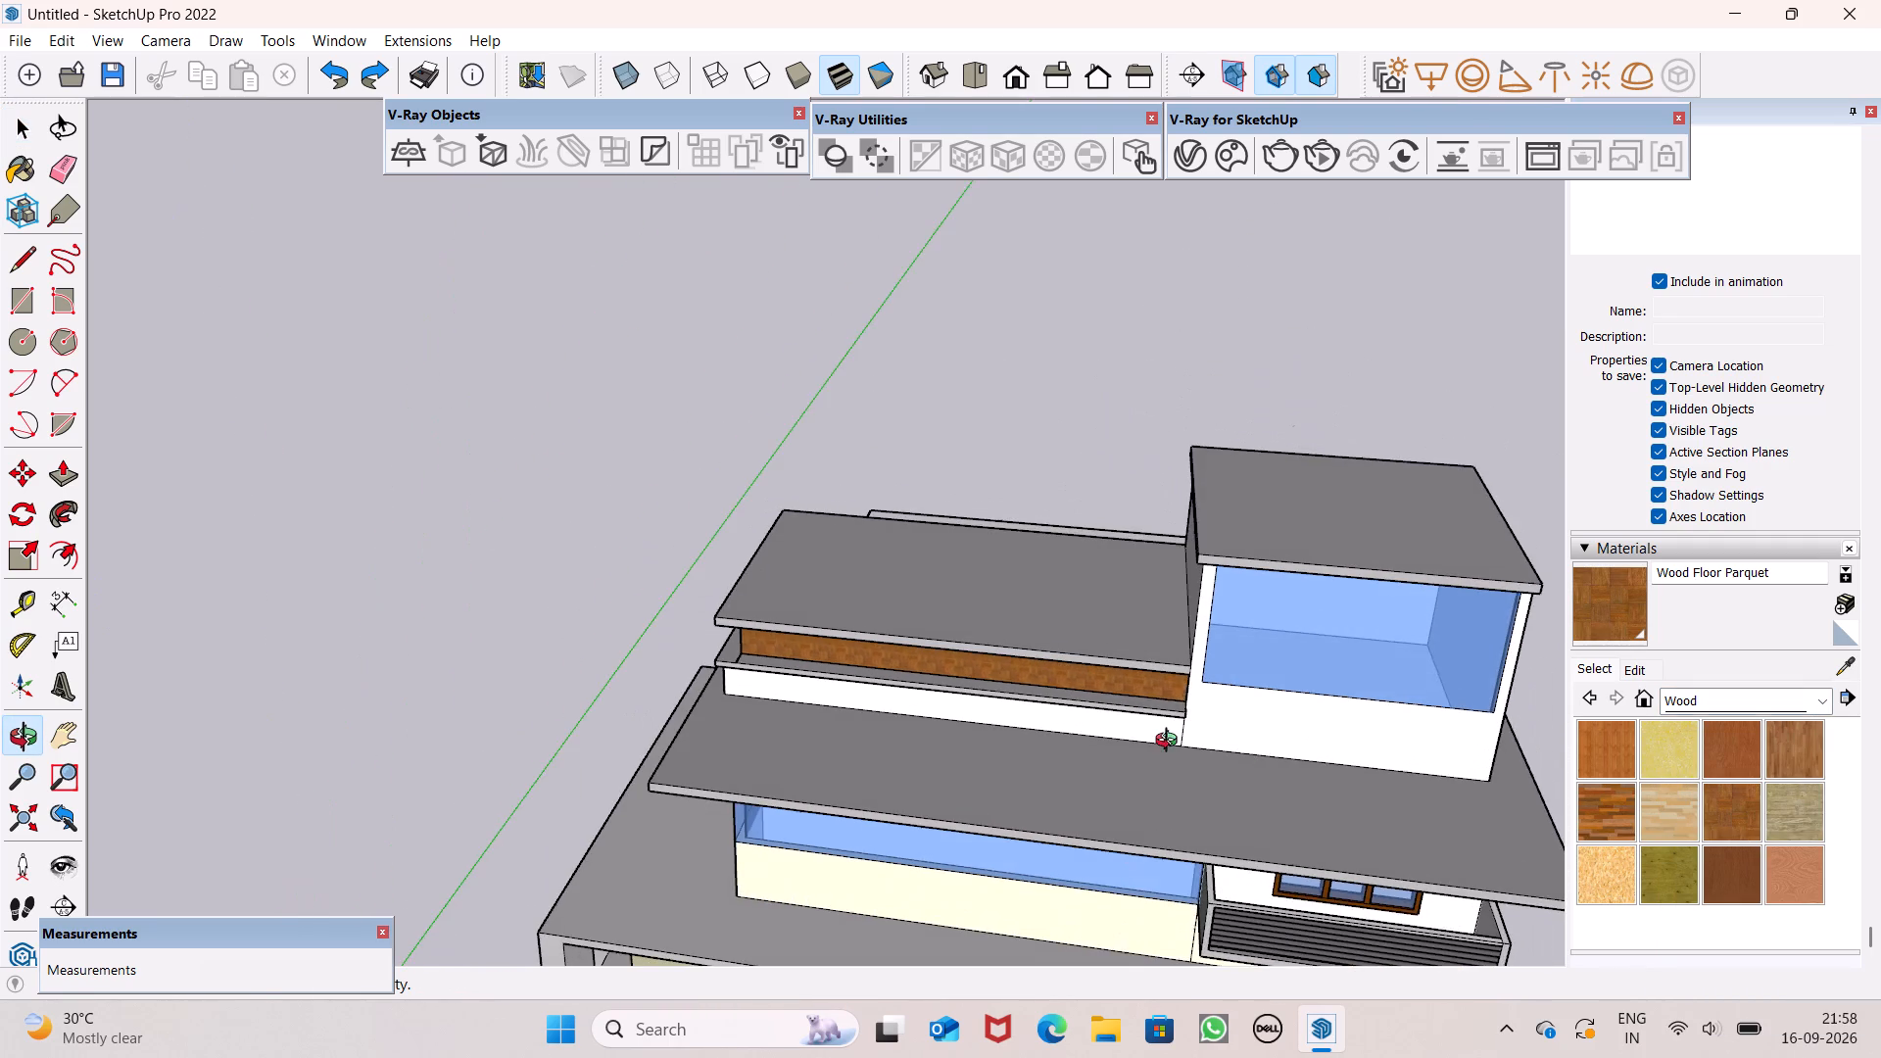
pyautogui.moveTo(1171, 743); pyautogui.dragTo(1157, 710, button='middle')
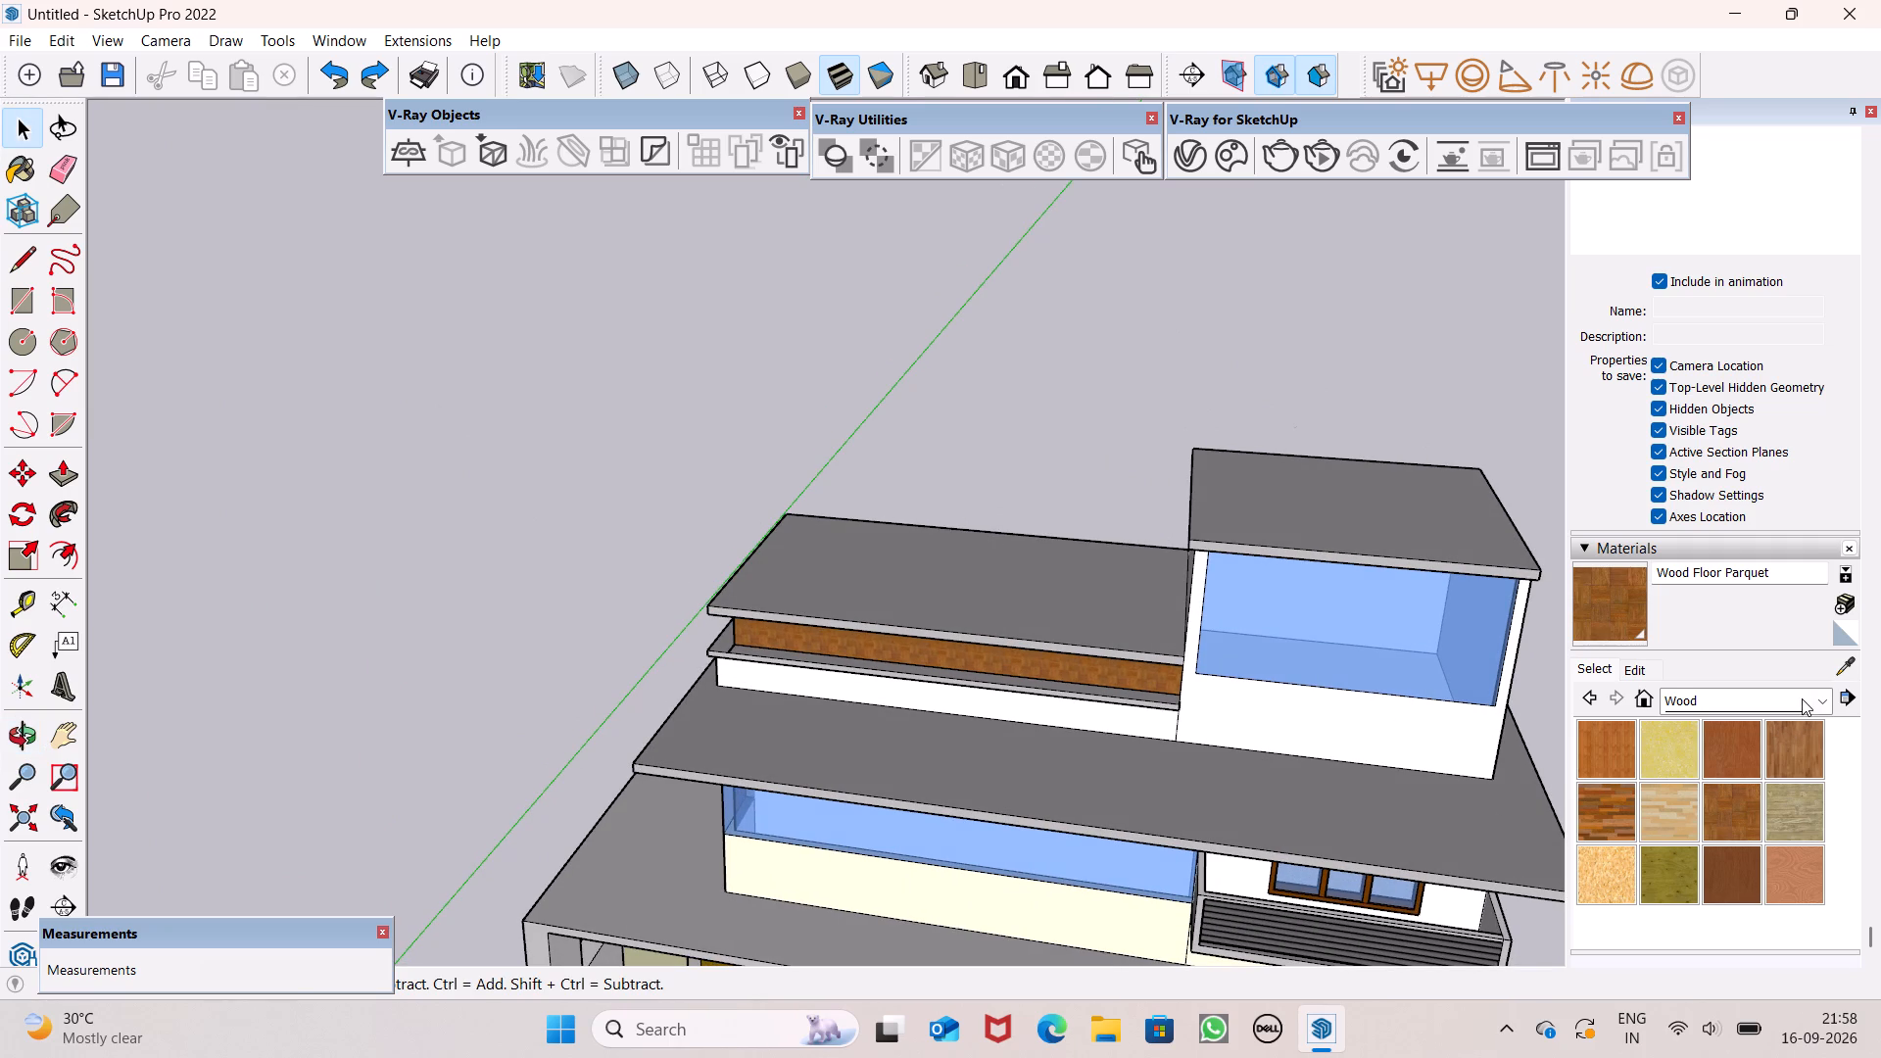
pyautogui.click(1808, 697)
pyautogui.click(1760, 746)
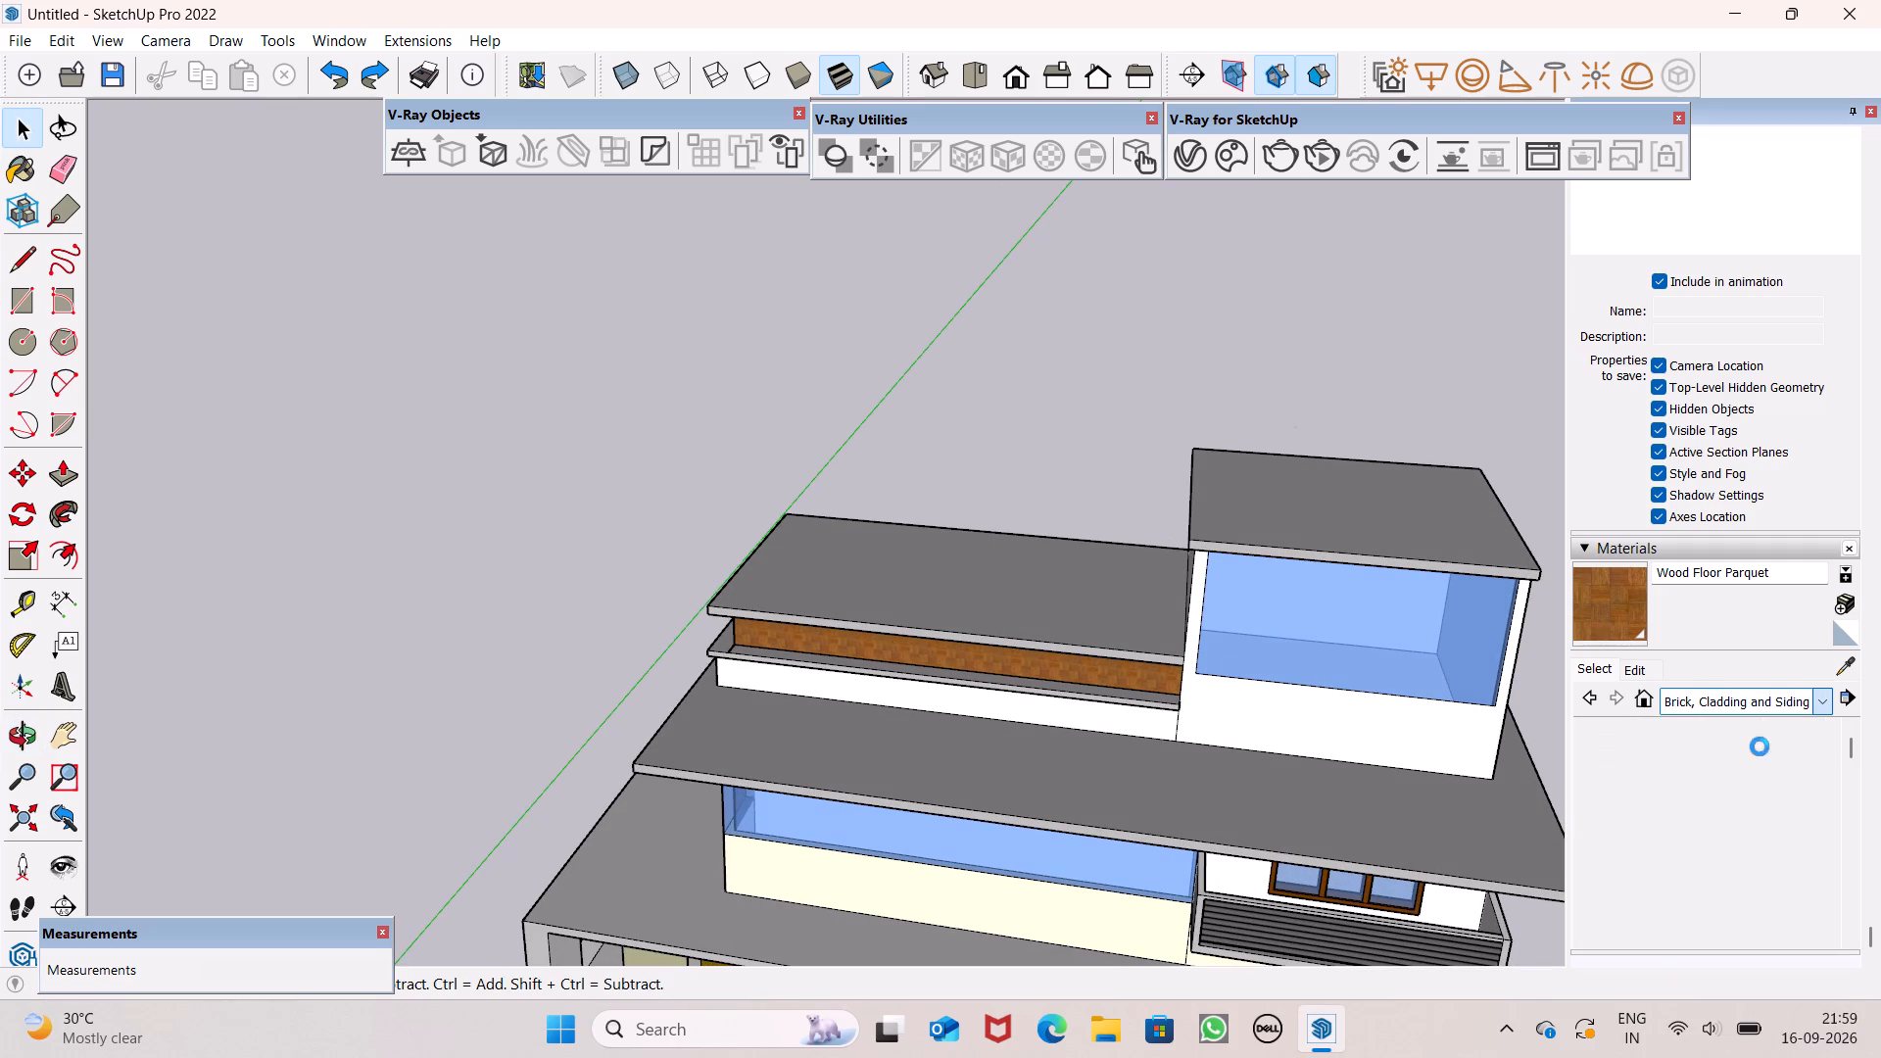
pyautogui.moveTo(1669, 756); pyautogui.dragTo(1665, 745)
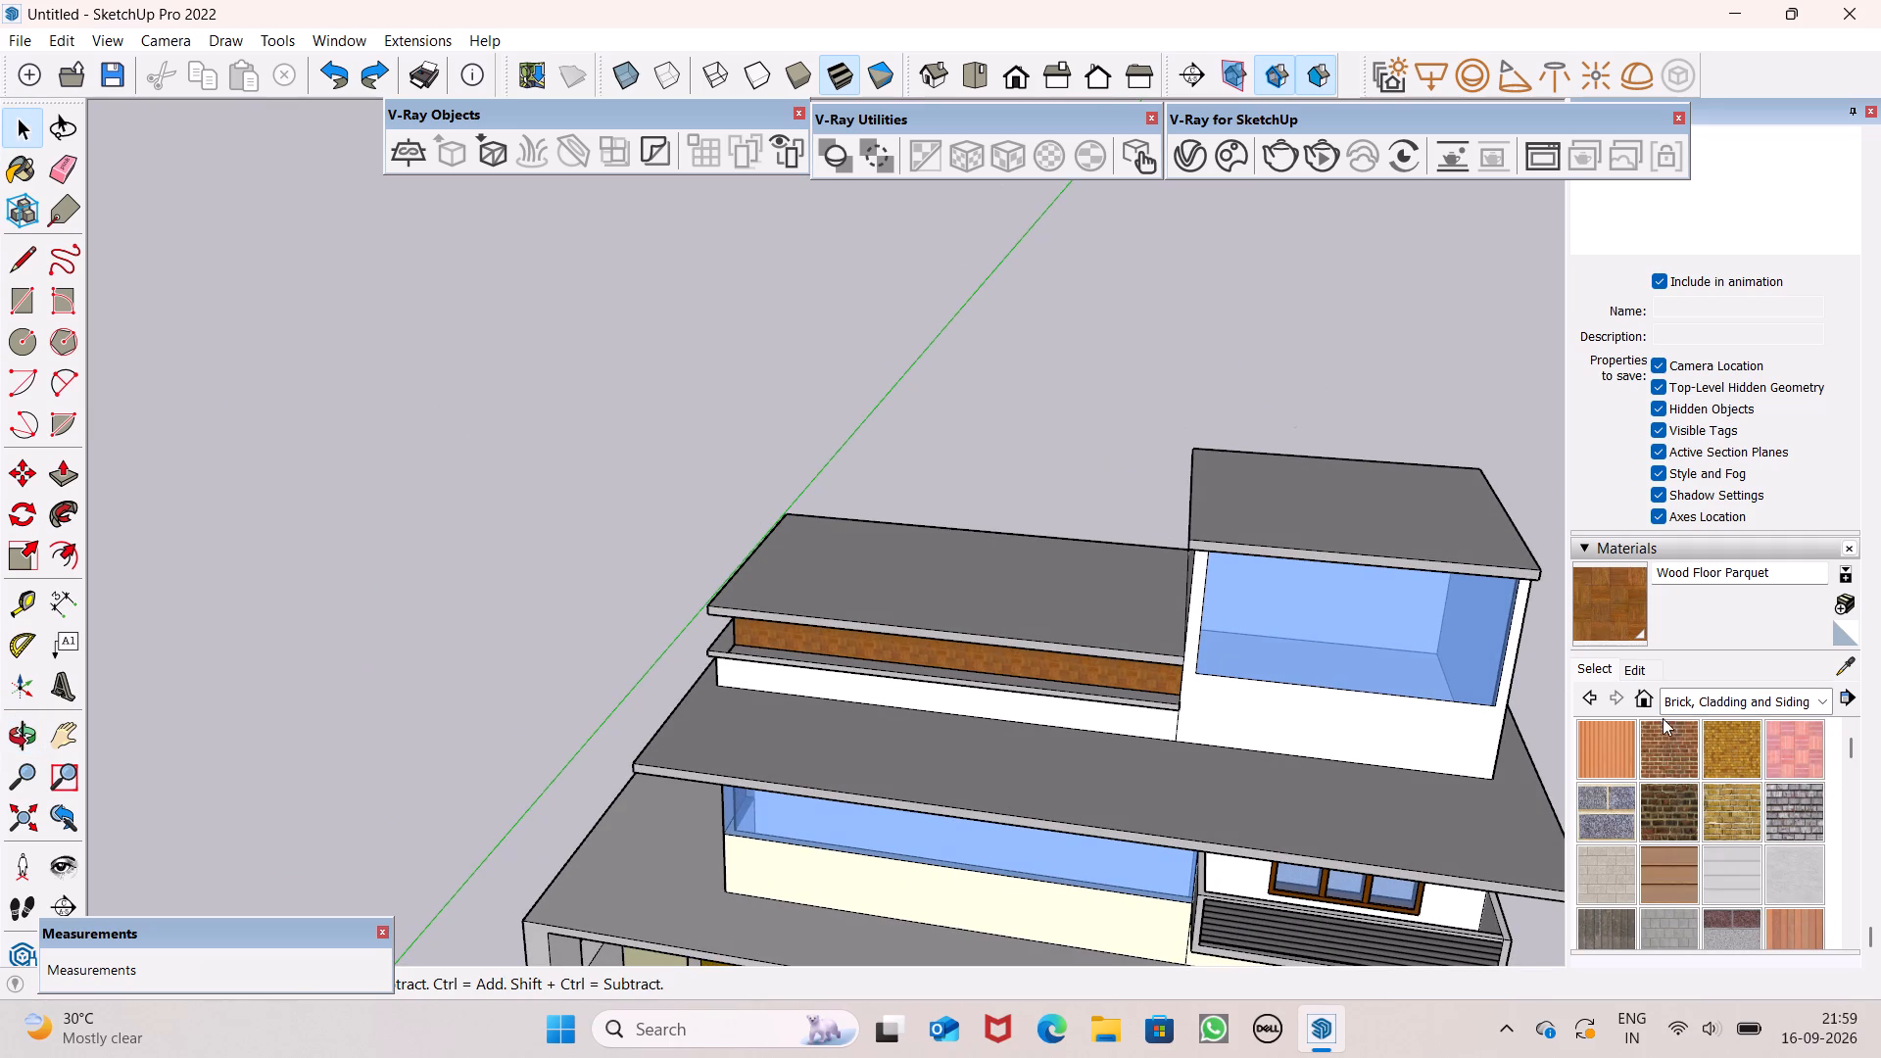
pyautogui.moveTo(1594, 762); pyautogui.dragTo(1594, 726)
# Paint the top face of the highest roof slab, above the glazed room, with Beadboard.
pyautogui.click(1349, 523)
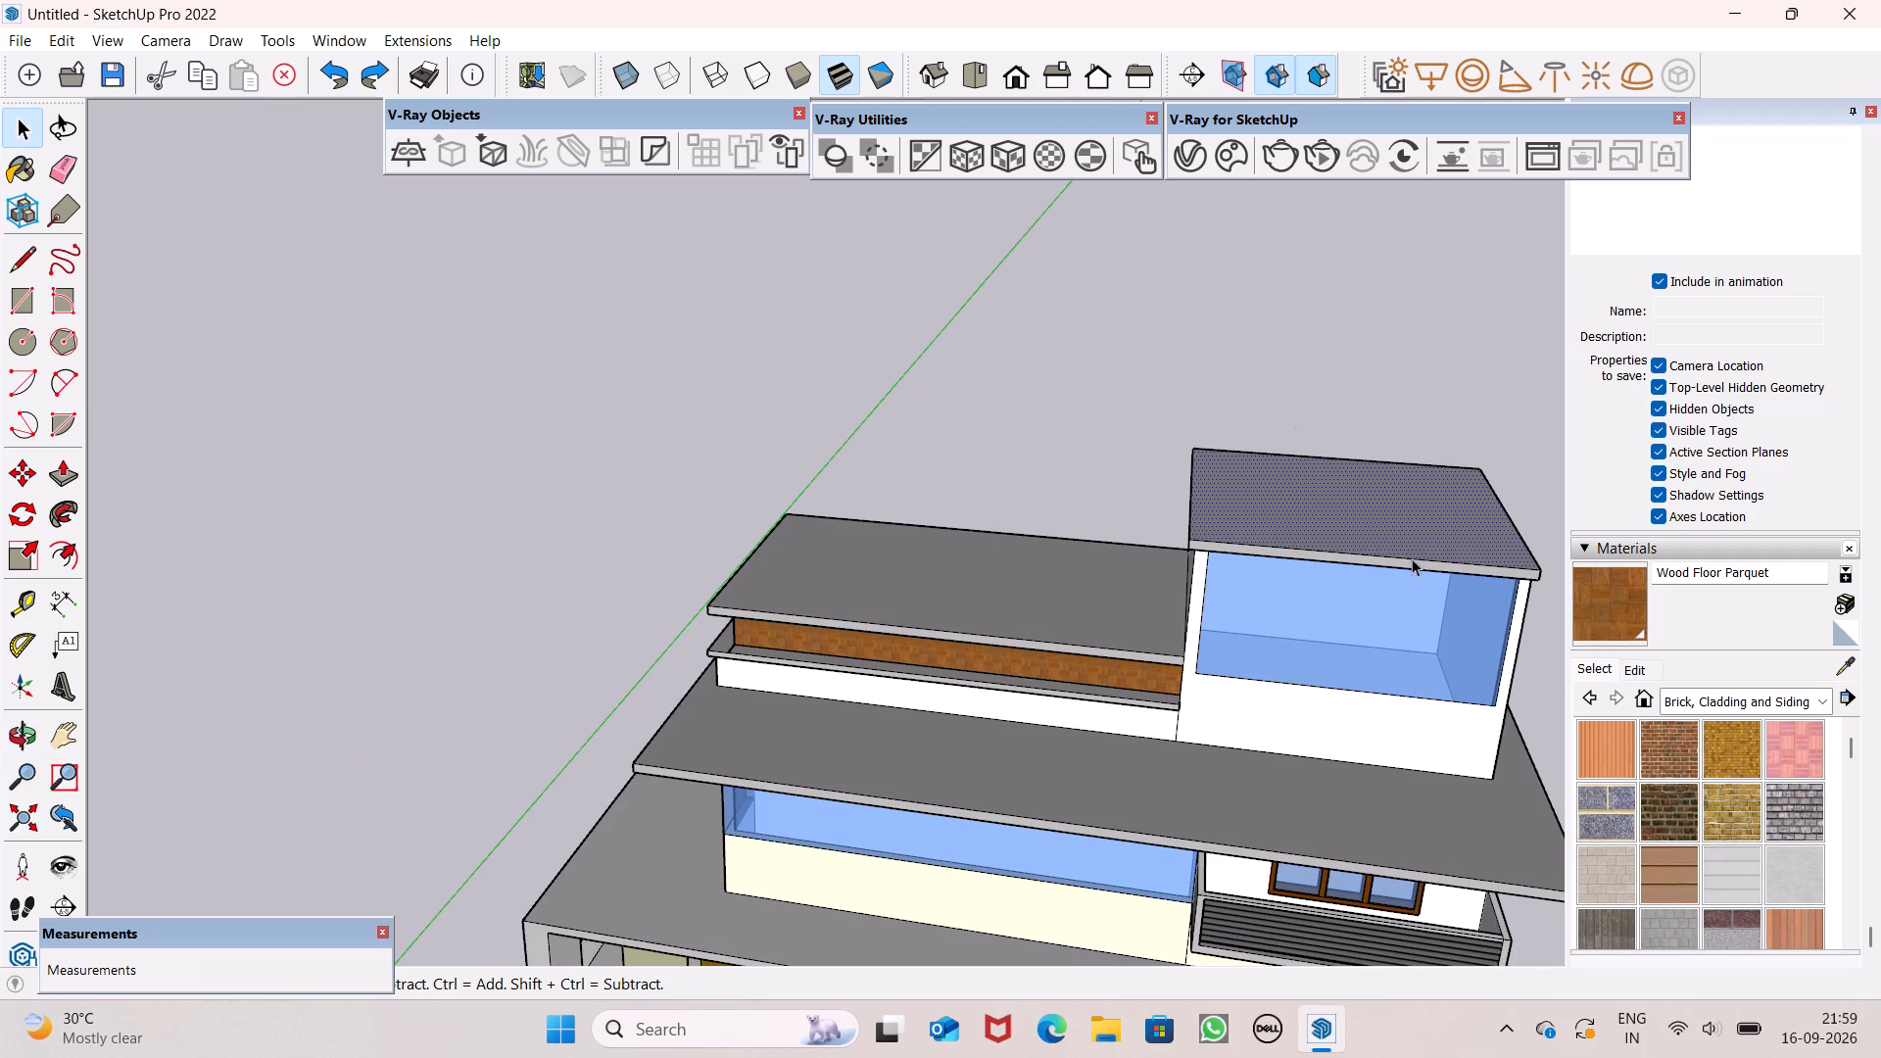
pyautogui.moveTo(1435, 640); pyautogui.dragTo(1399, 891, button='middle')
pyautogui.scroll(5, 1540, 770)
pyautogui.click(1613, 740)
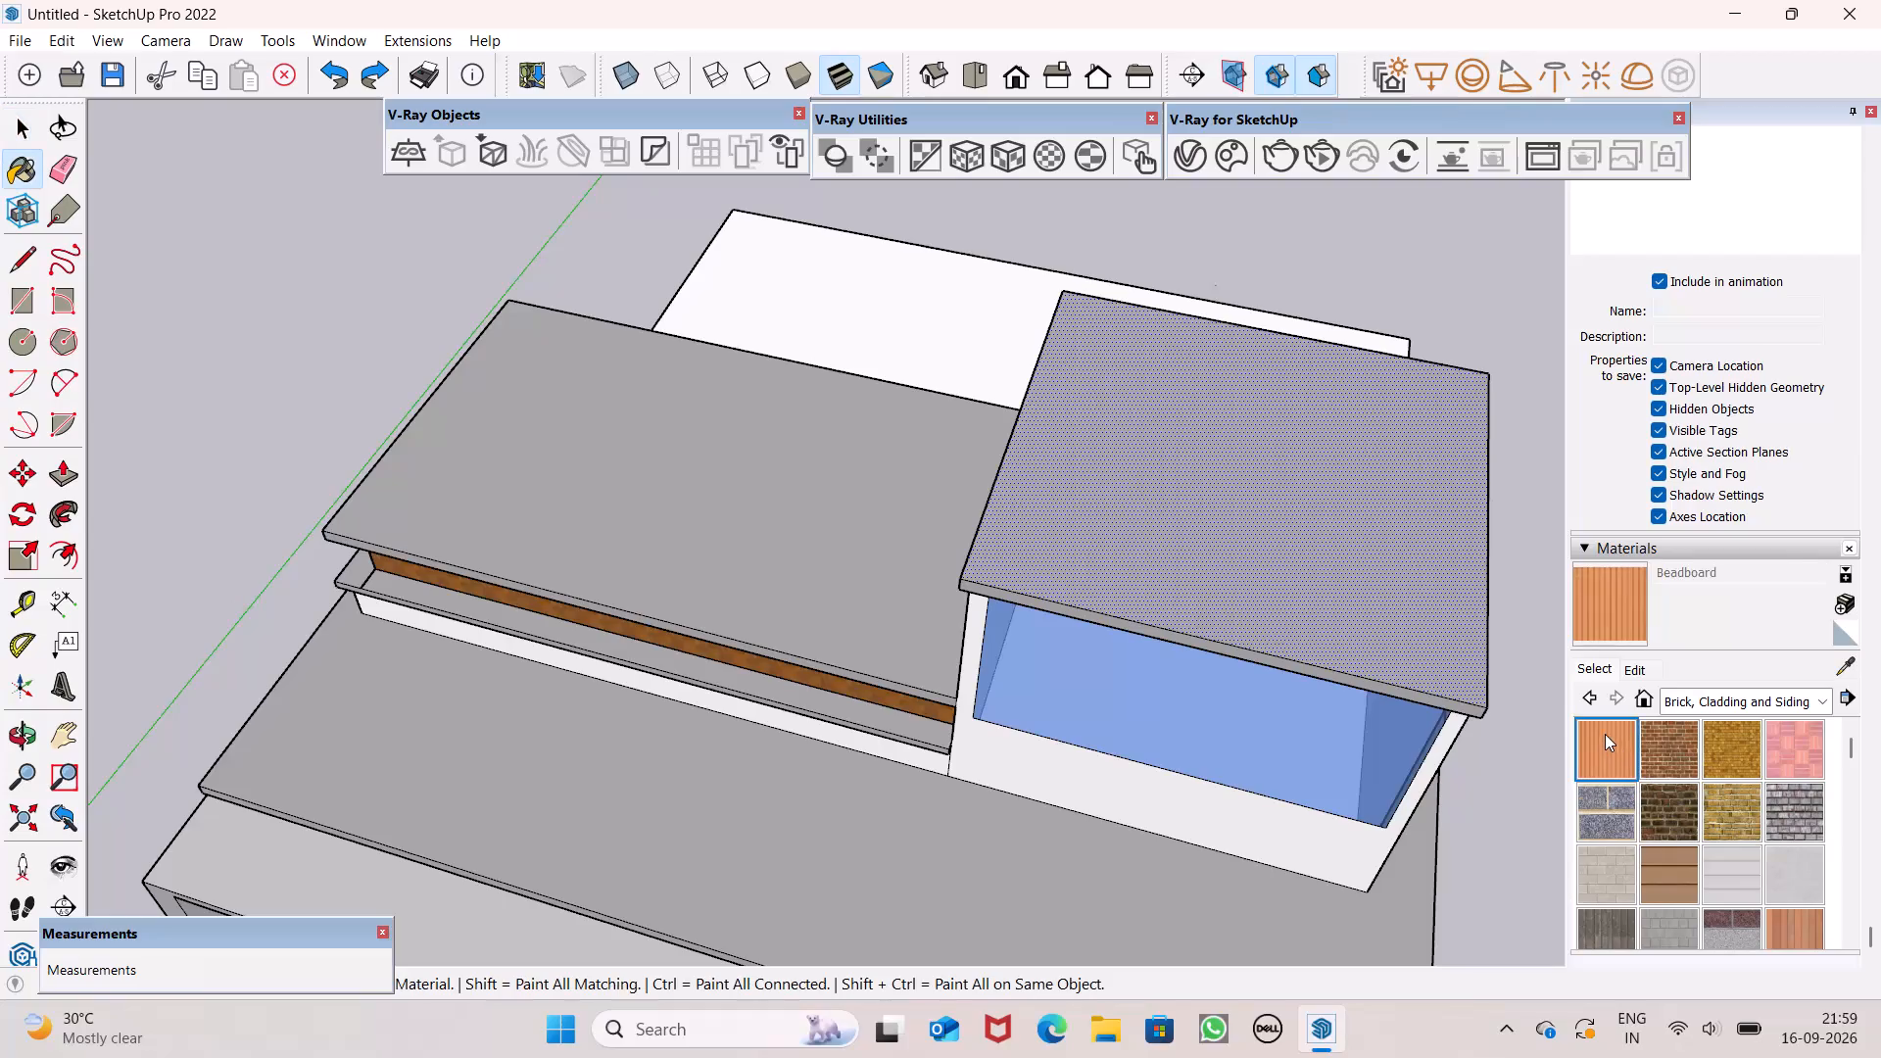
pyautogui.click(1345, 675)
pyautogui.click(1432, 651)
# Paint the front edge and both side edges of the highest roof slab, above the glazed room, with Beadboard.
pyautogui.moveTo(1444, 688); pyautogui.dragTo(1360, 579, button='middle')
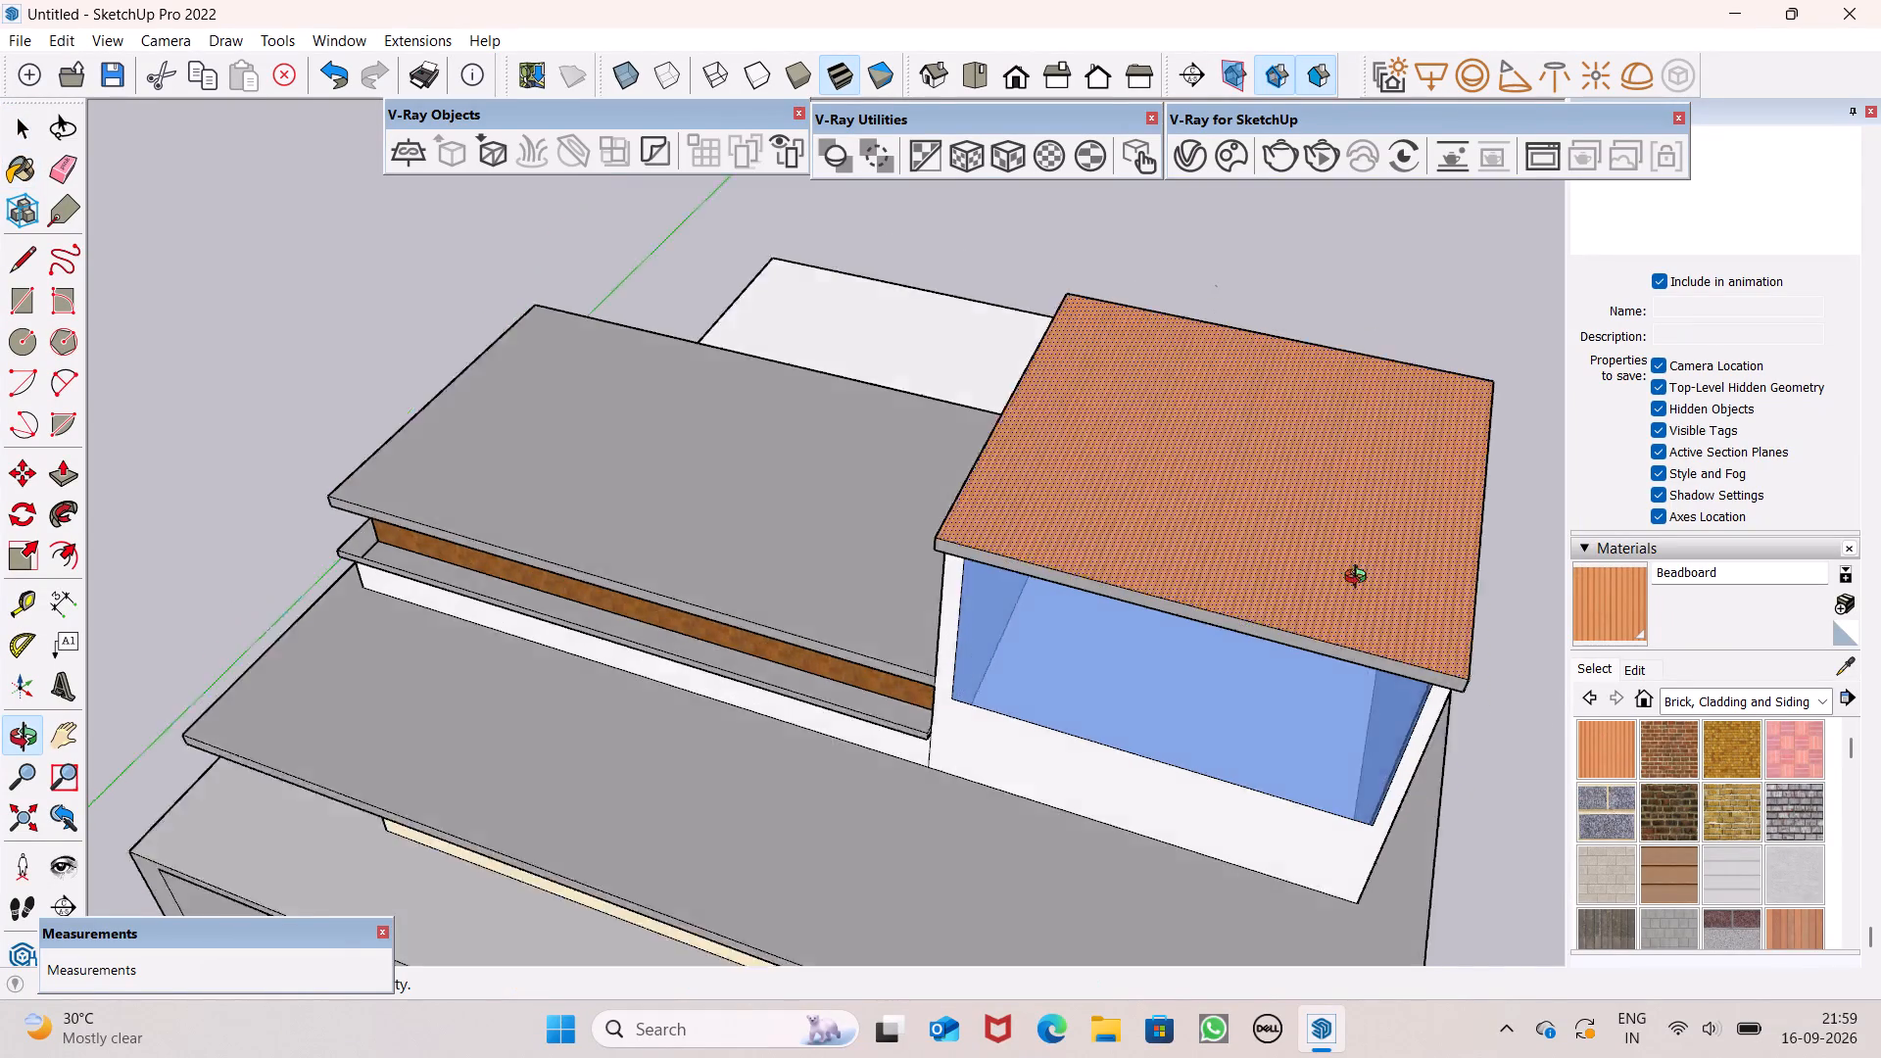
pyautogui.moveTo(1360, 579); pyautogui.dragTo(1230, 460, button='middle')
pyautogui.scroll(7, 1285, 544)
pyautogui.scroll(5, 1394, 514)
pyautogui.click(1264, 494)
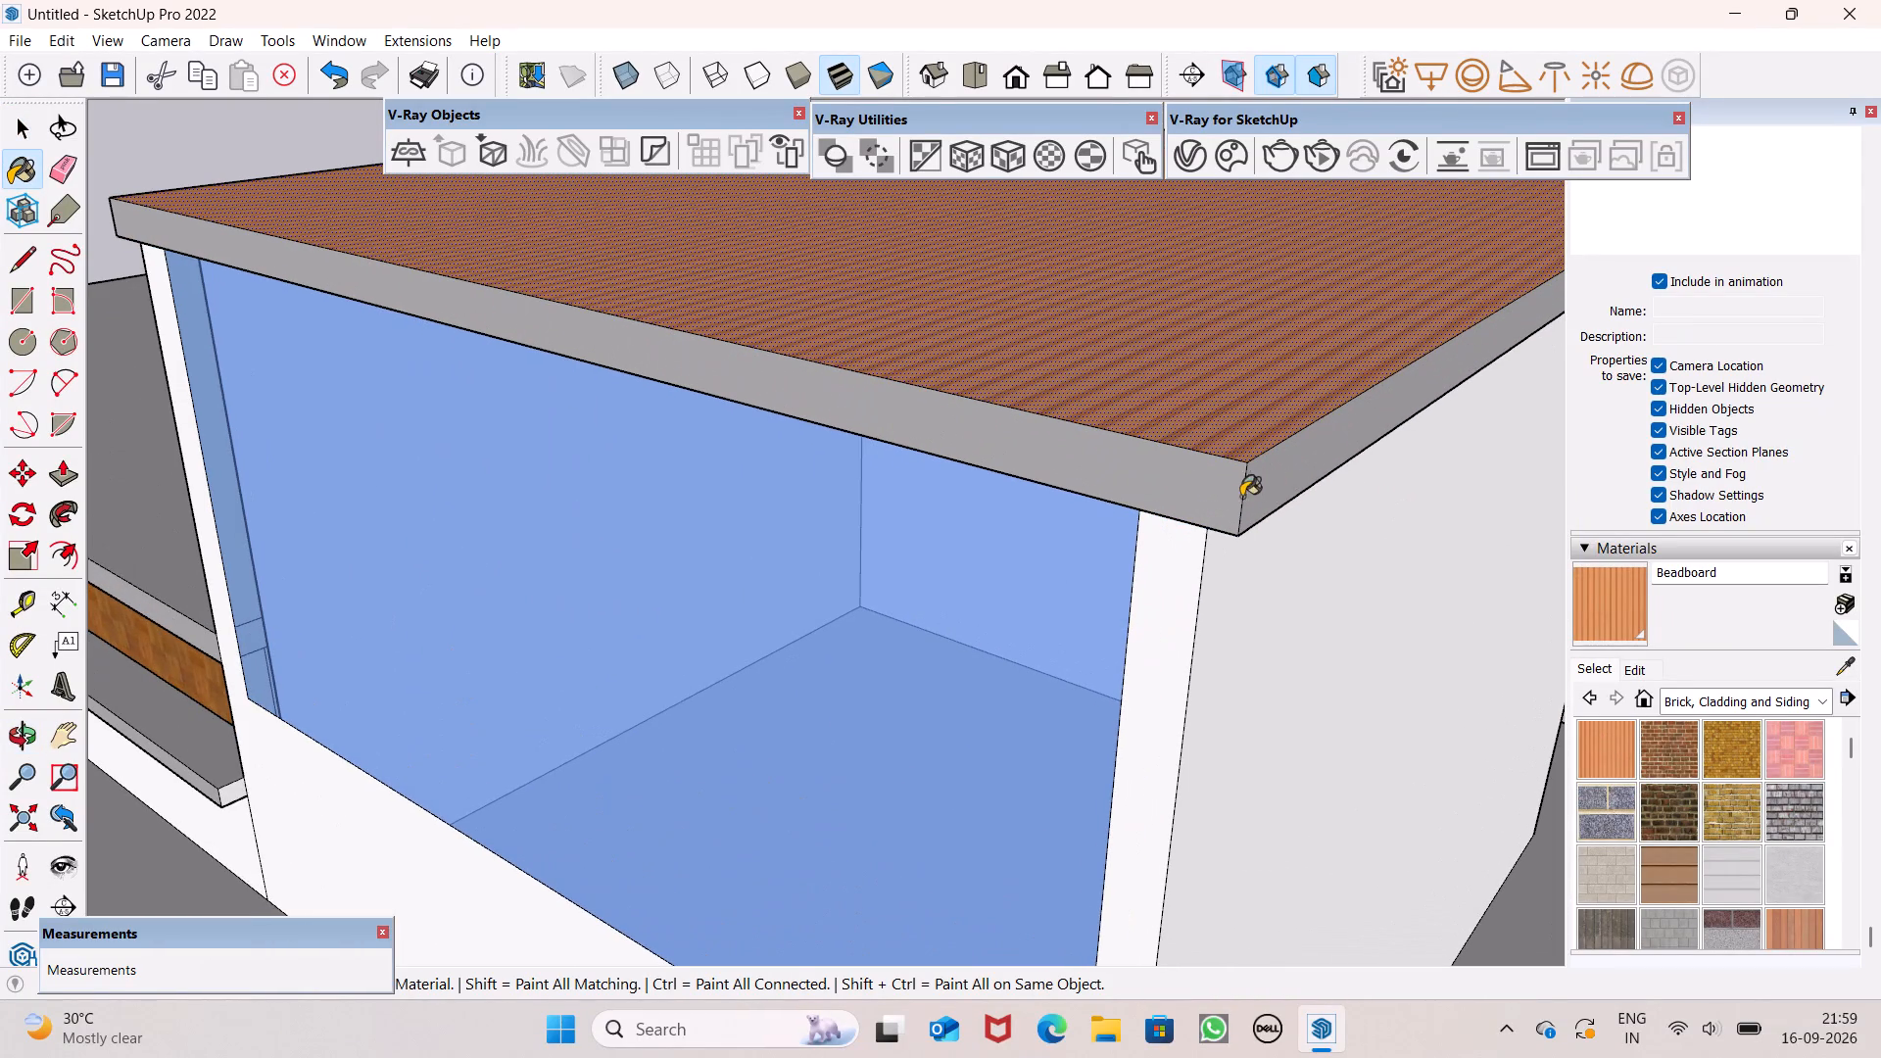
pyautogui.click(1210, 495)
pyautogui.scroll(-14, 1212, 501)
pyautogui.moveTo(1185, 601); pyautogui.dragTo(1814, 690, button='middle')
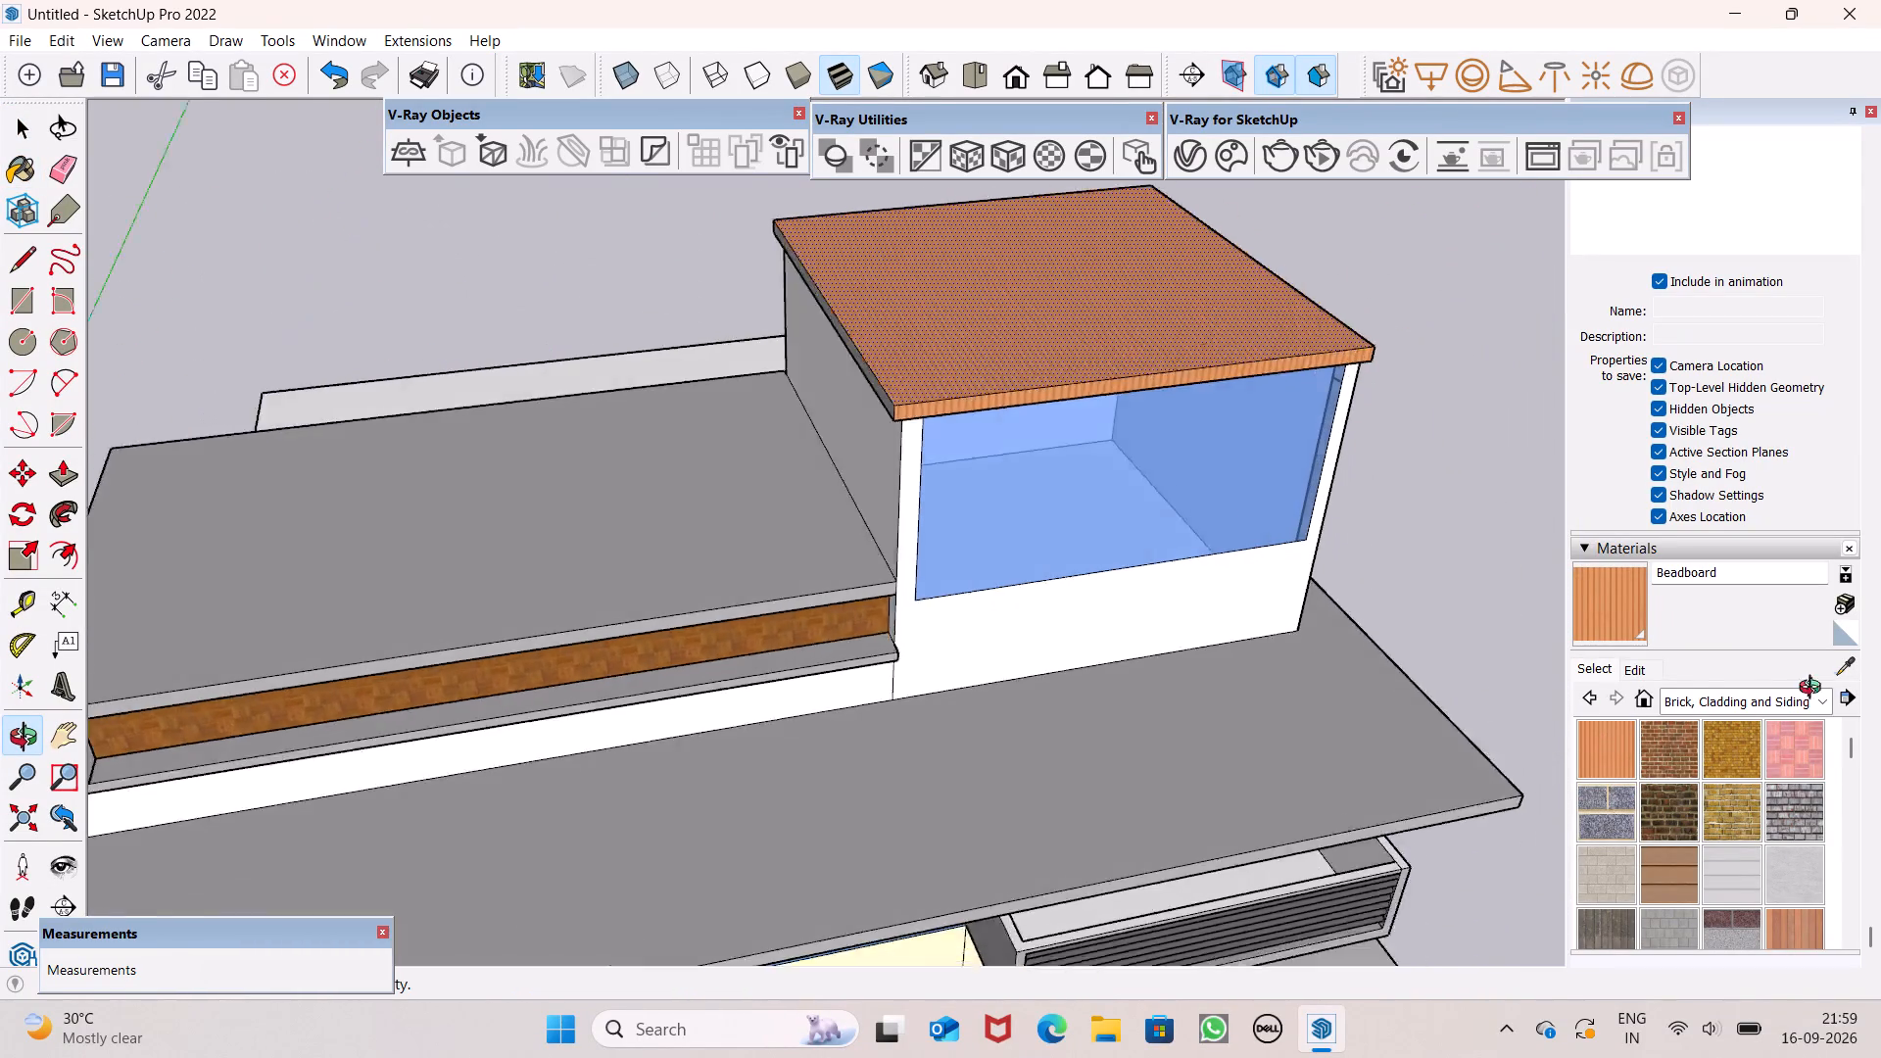
pyautogui.moveTo(1814, 690); pyautogui.dragTo(1842, 677, button='middle')
pyautogui.scroll(1, 1819, 688)
pyautogui.scroll(12, 900, 395)
pyautogui.click(983, 380)
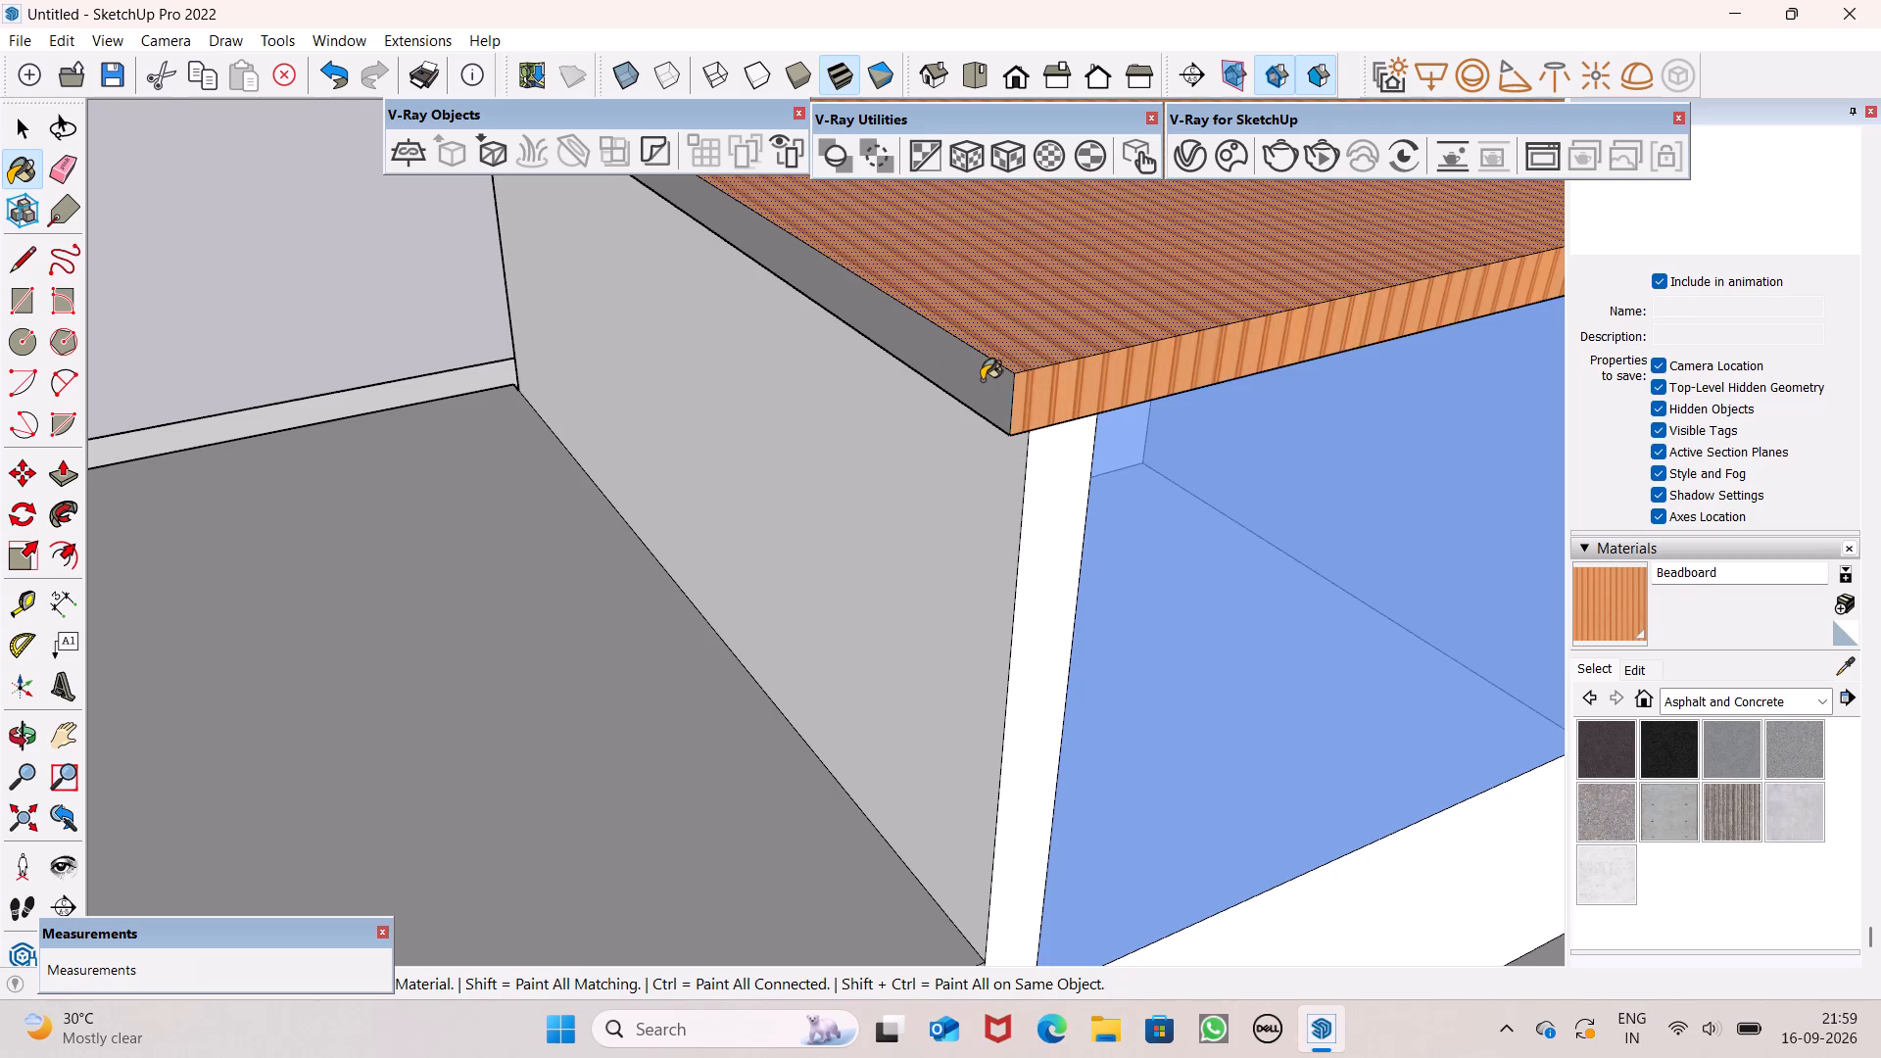
# Paint the rear edge of the highest roof slab with Beadboard.
pyautogui.scroll(-14, 980, 380)
pyautogui.scroll(-6, 781, 274)
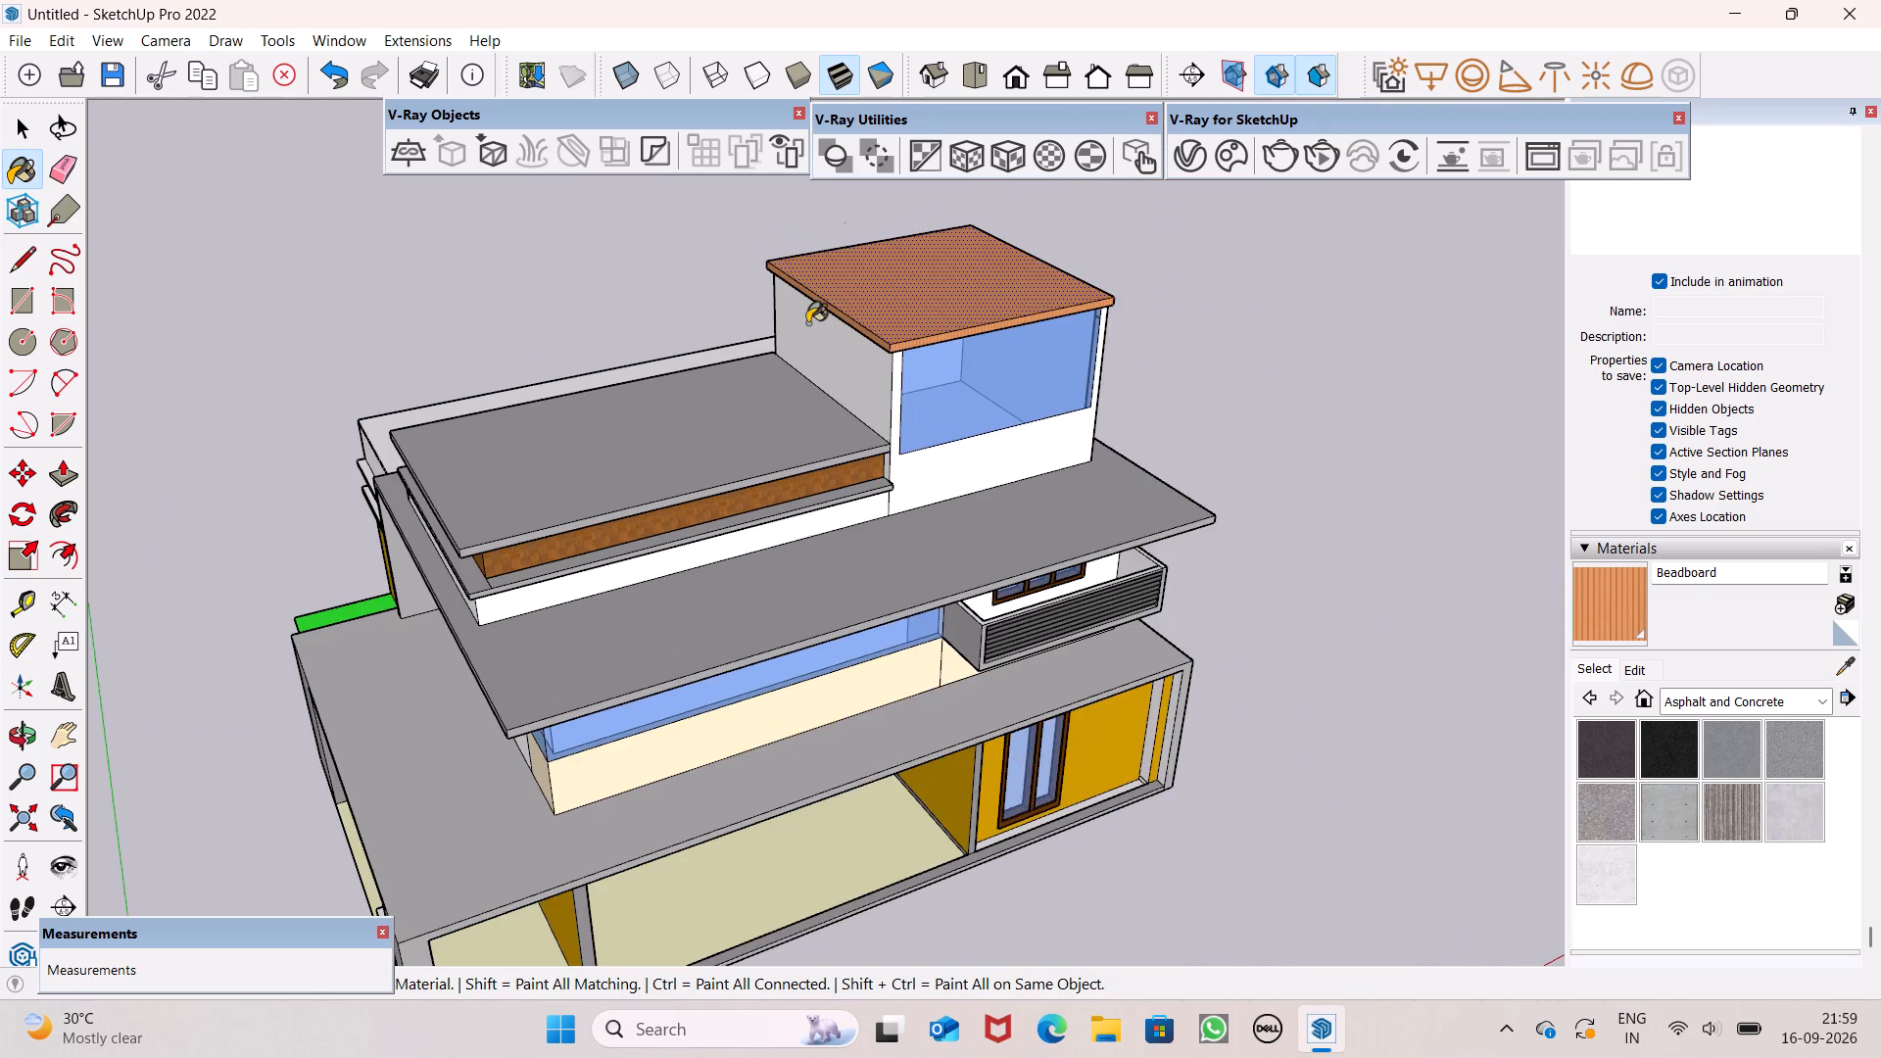
pyautogui.moveTo(837, 366); pyautogui.dragTo(7, 249, button='middle')
pyautogui.moveTo(1330, 408); pyautogui.dragTo(237, 381, button='middle')
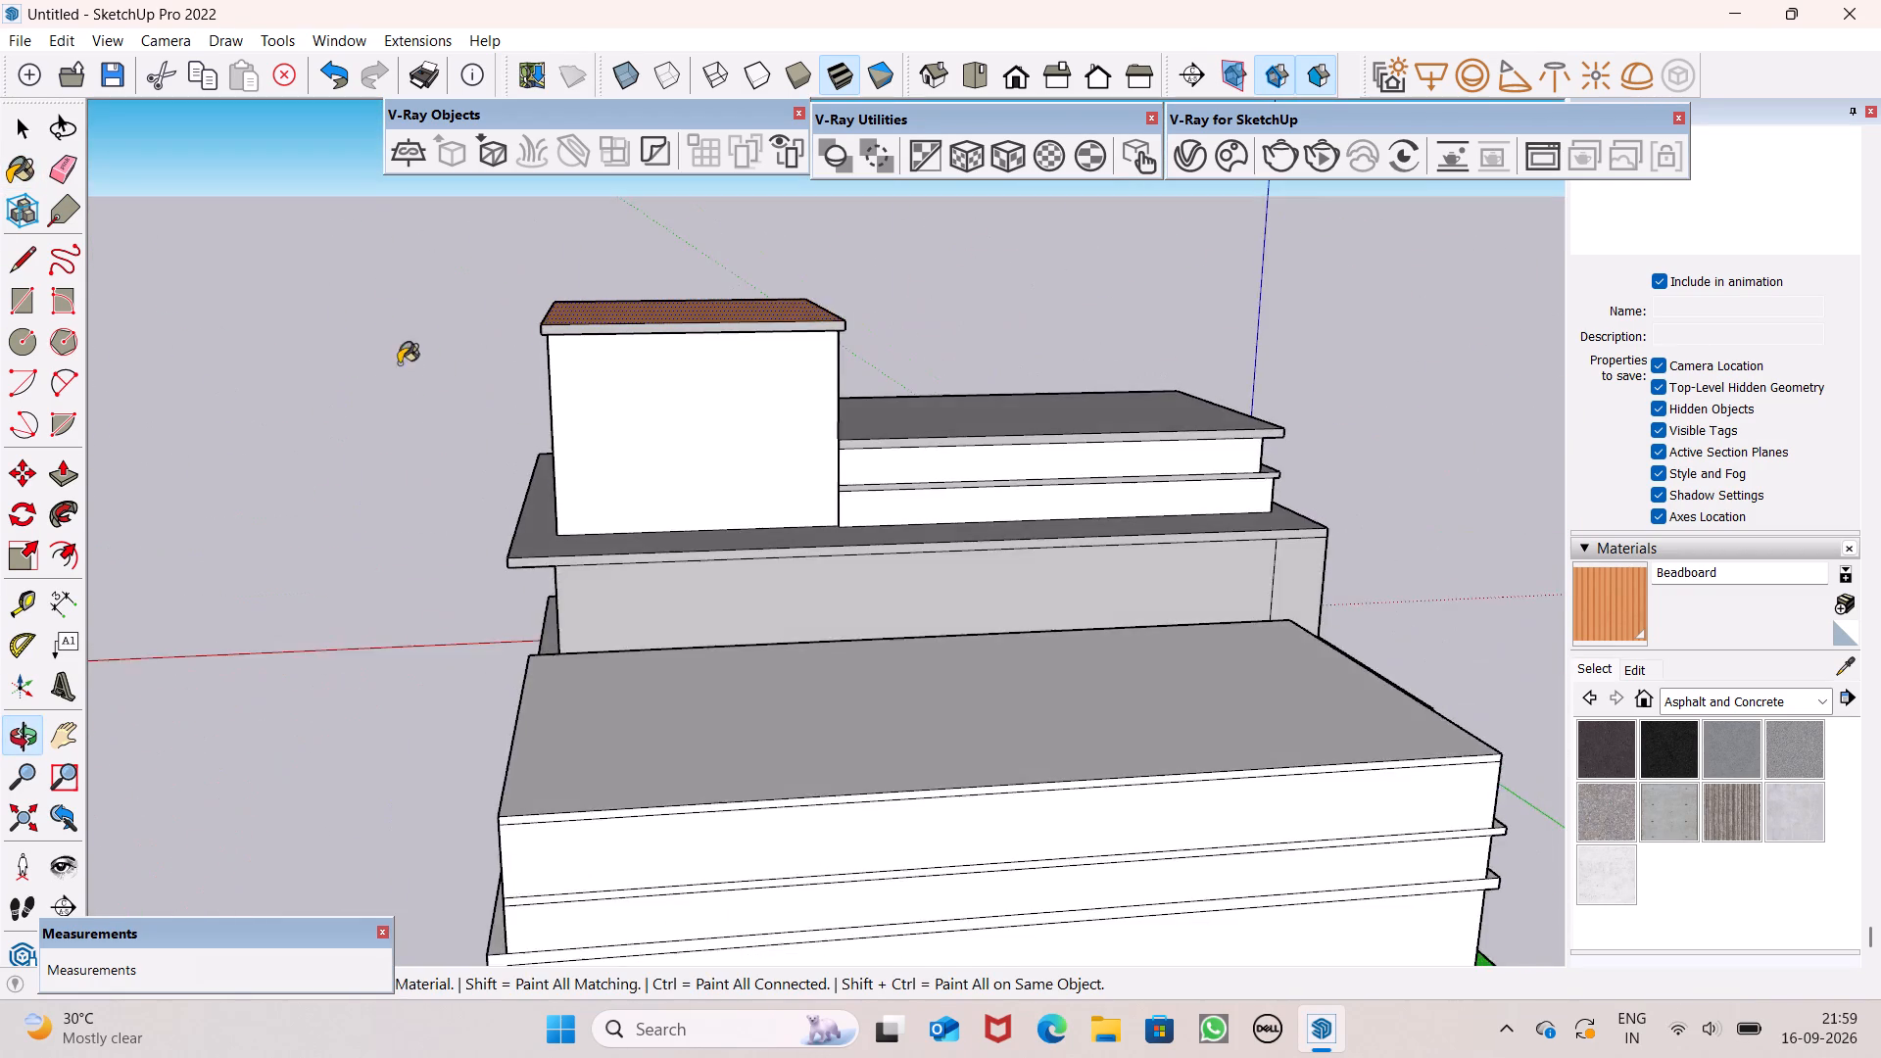
pyautogui.scroll(5, 514, 342)
pyautogui.scroll(6, 676, 325)
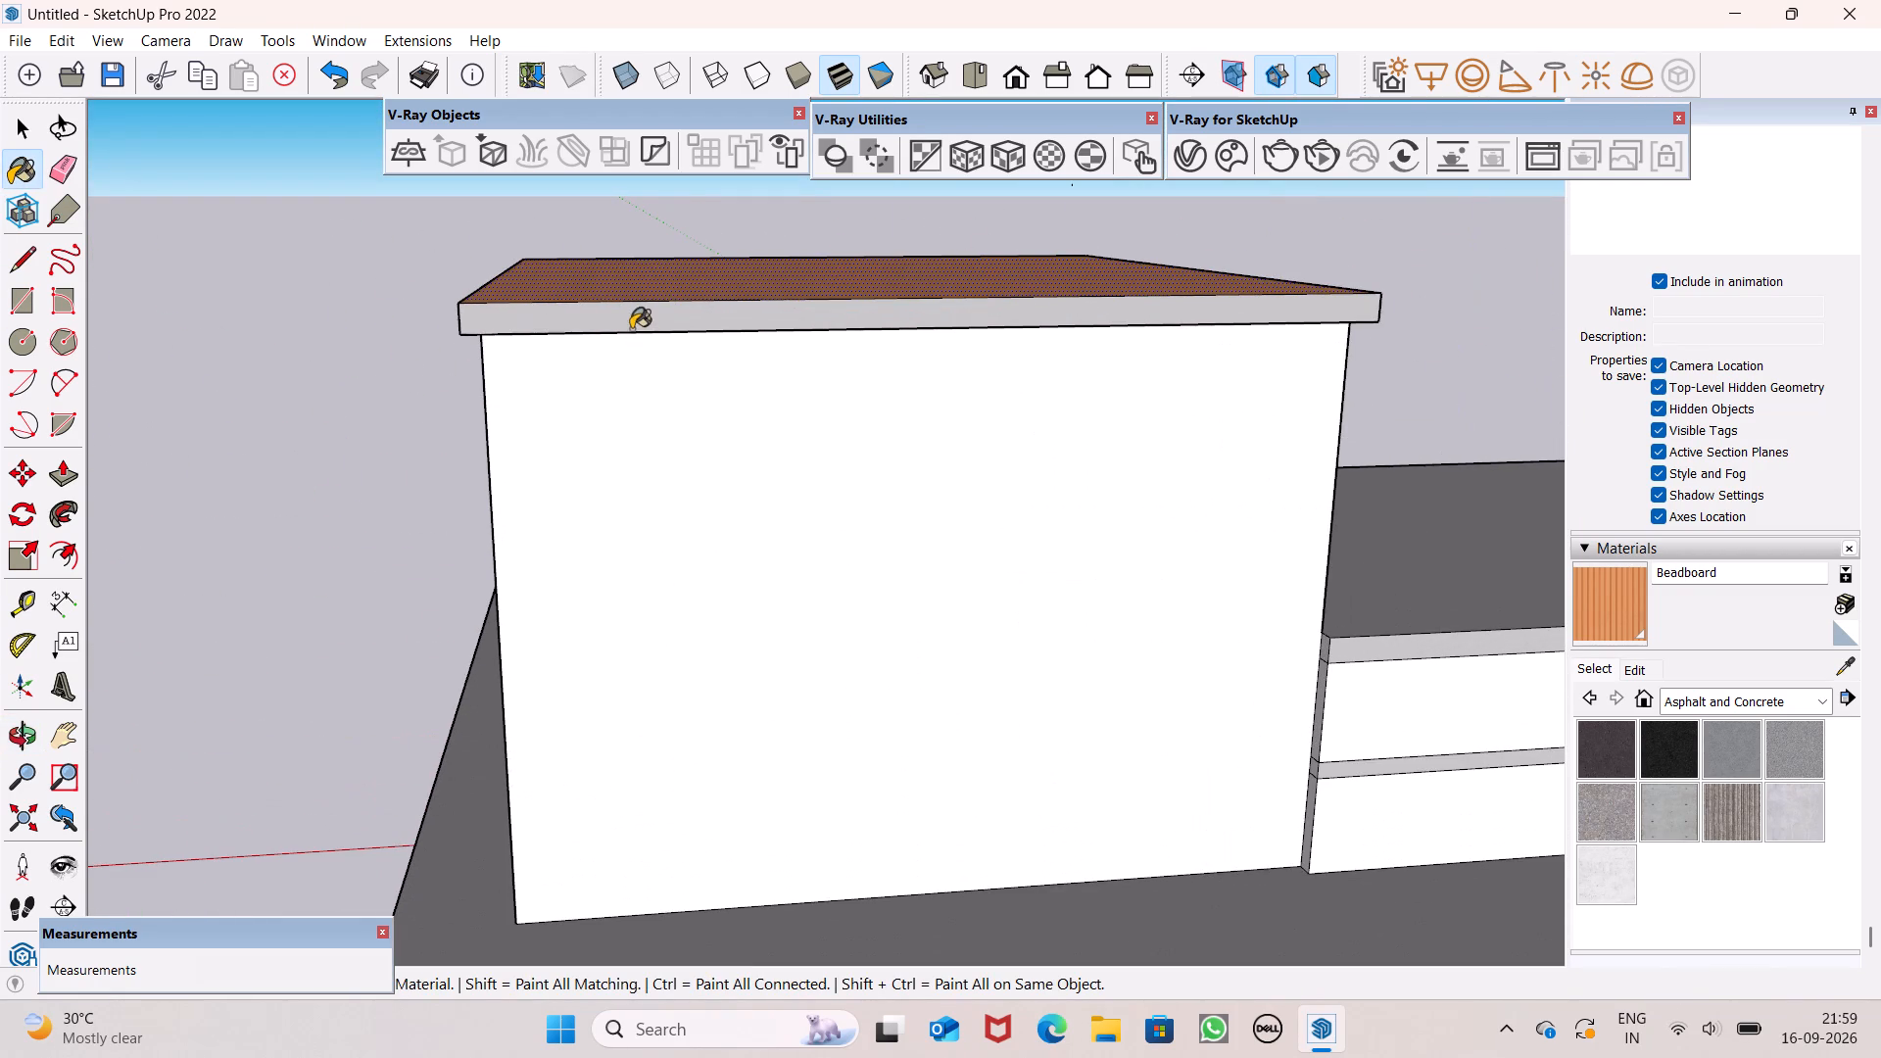
pyautogui.moveTo(635, 322); pyautogui.dragTo(679, 322)
pyautogui.scroll(-13, 820, 296)
pyautogui.press('space')
pyautogui.scroll(-5, 909, 309)
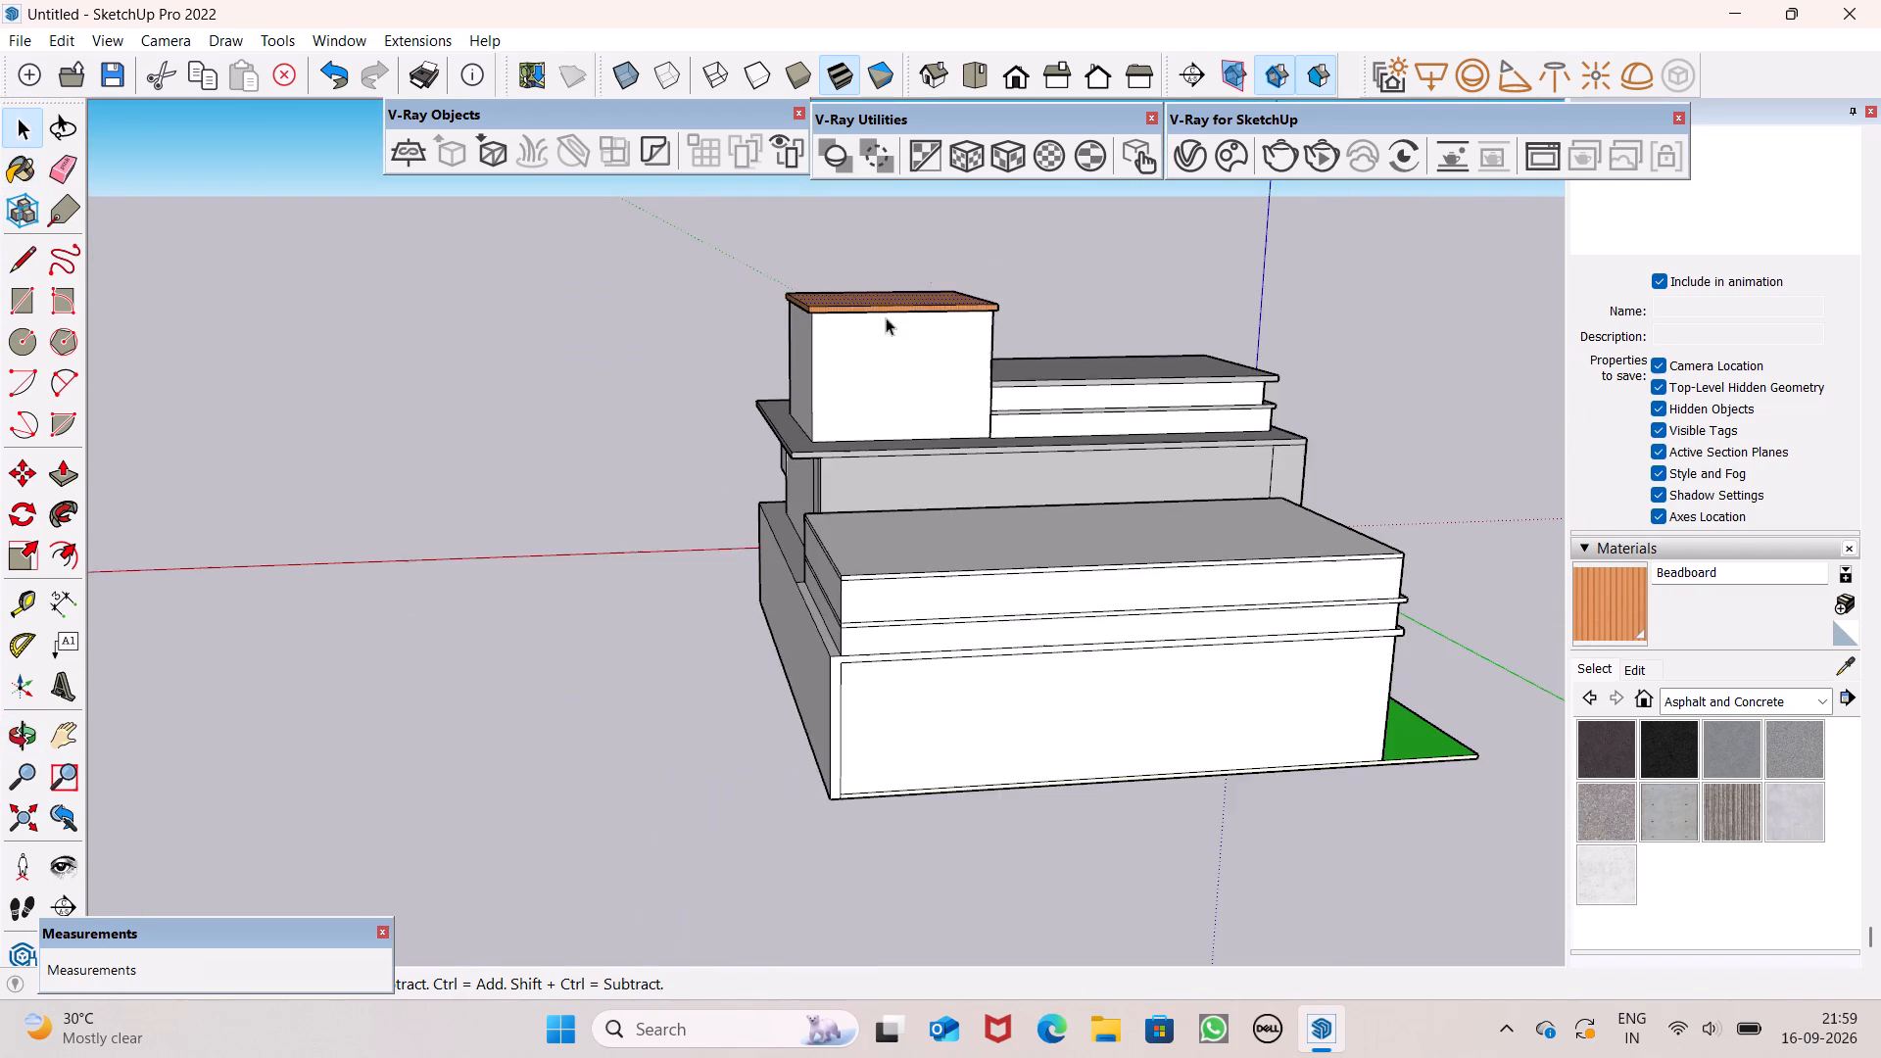
# Switch the material library to the Colors collection.
pyautogui.moveTo(870, 350); pyautogui.dragTo(1592, 442, button='middle')
pyautogui.moveTo(910, 369); pyautogui.dragTo(1551, 457, button='middle')
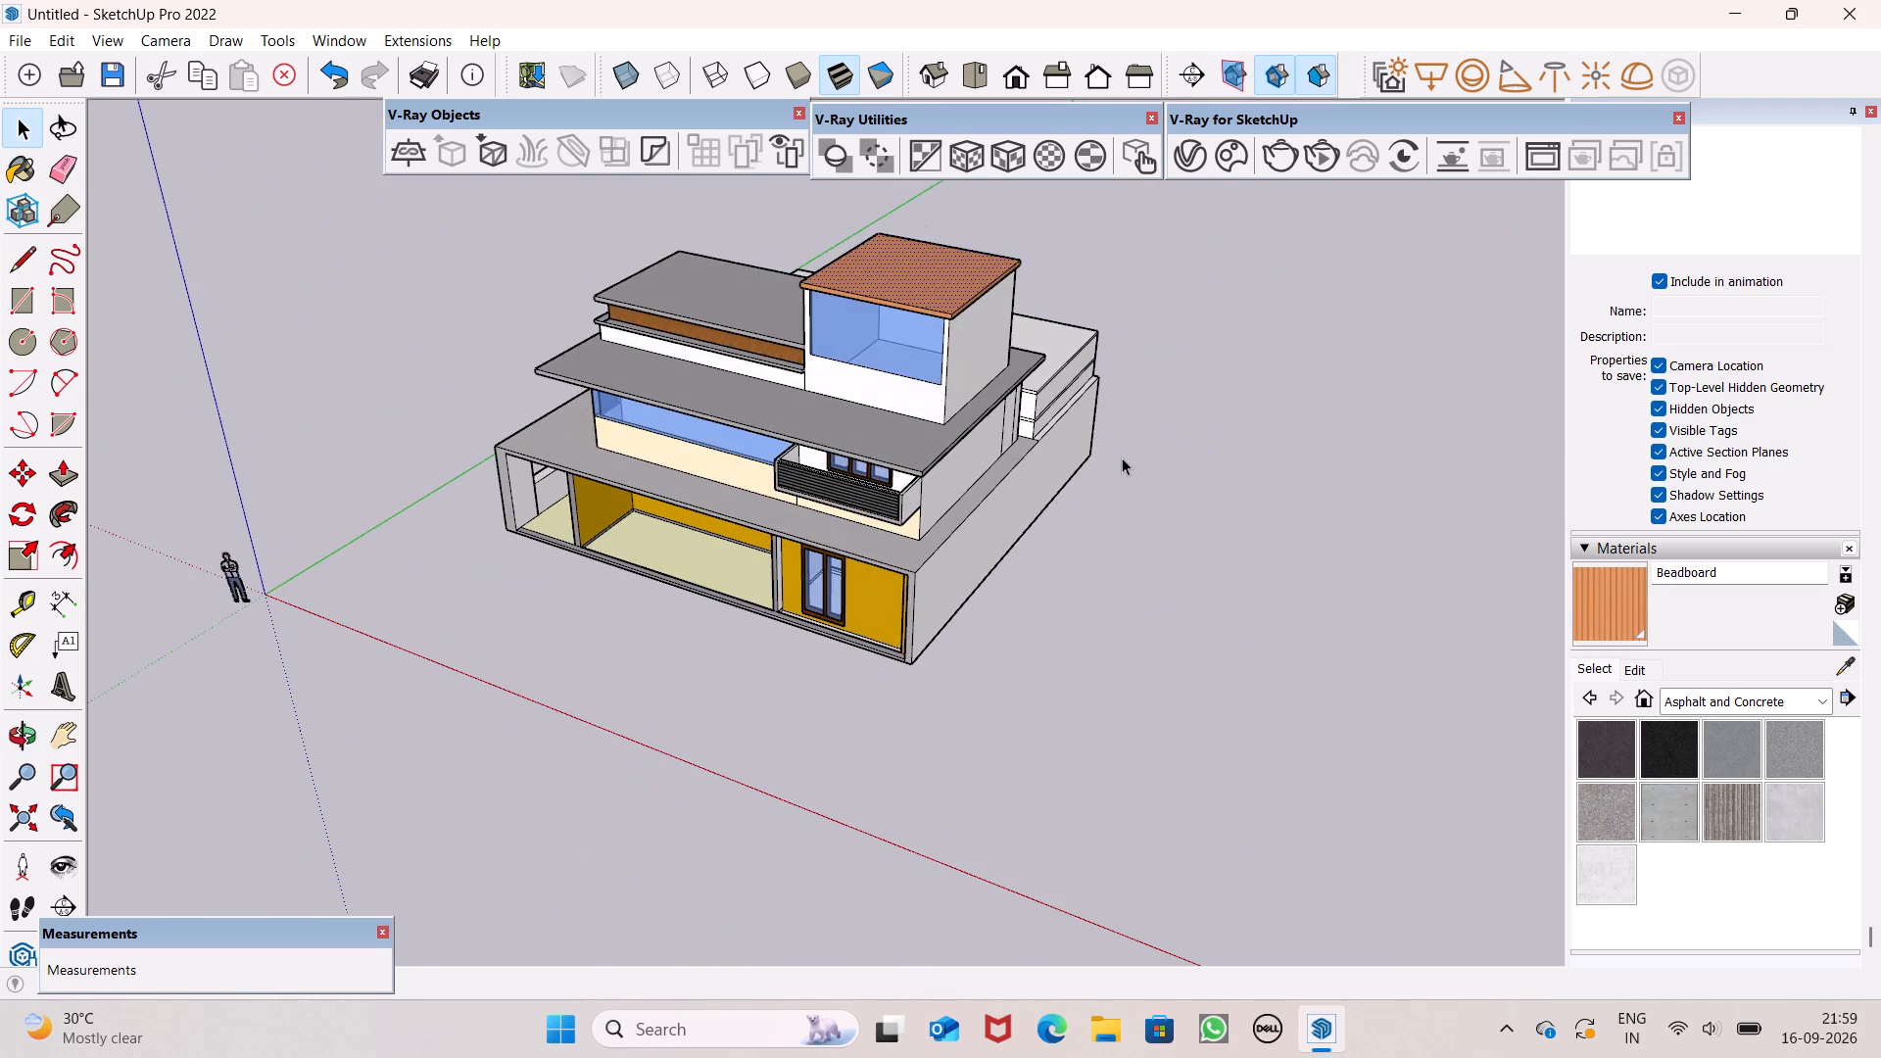
pyautogui.moveTo(1122, 457); pyautogui.dragTo(1463, 416, button='middle')
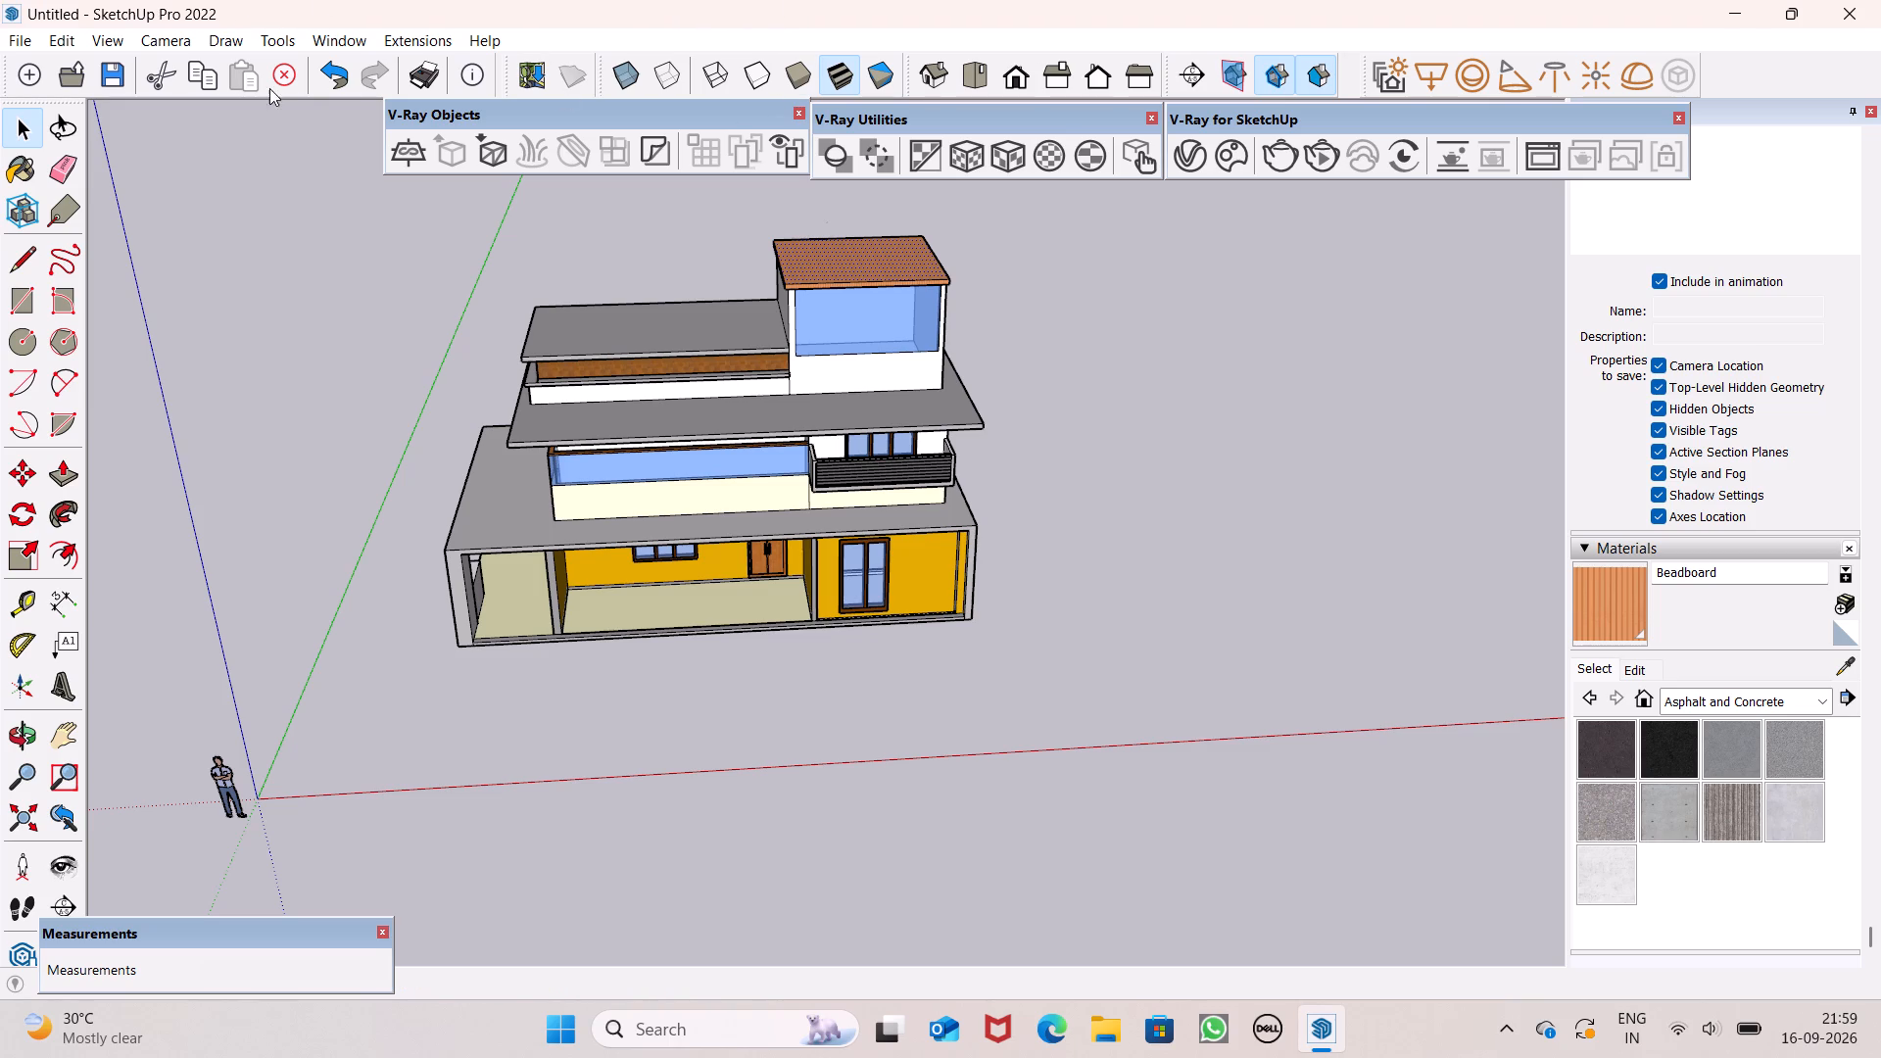
pyautogui.scroll(1, 271, 86)
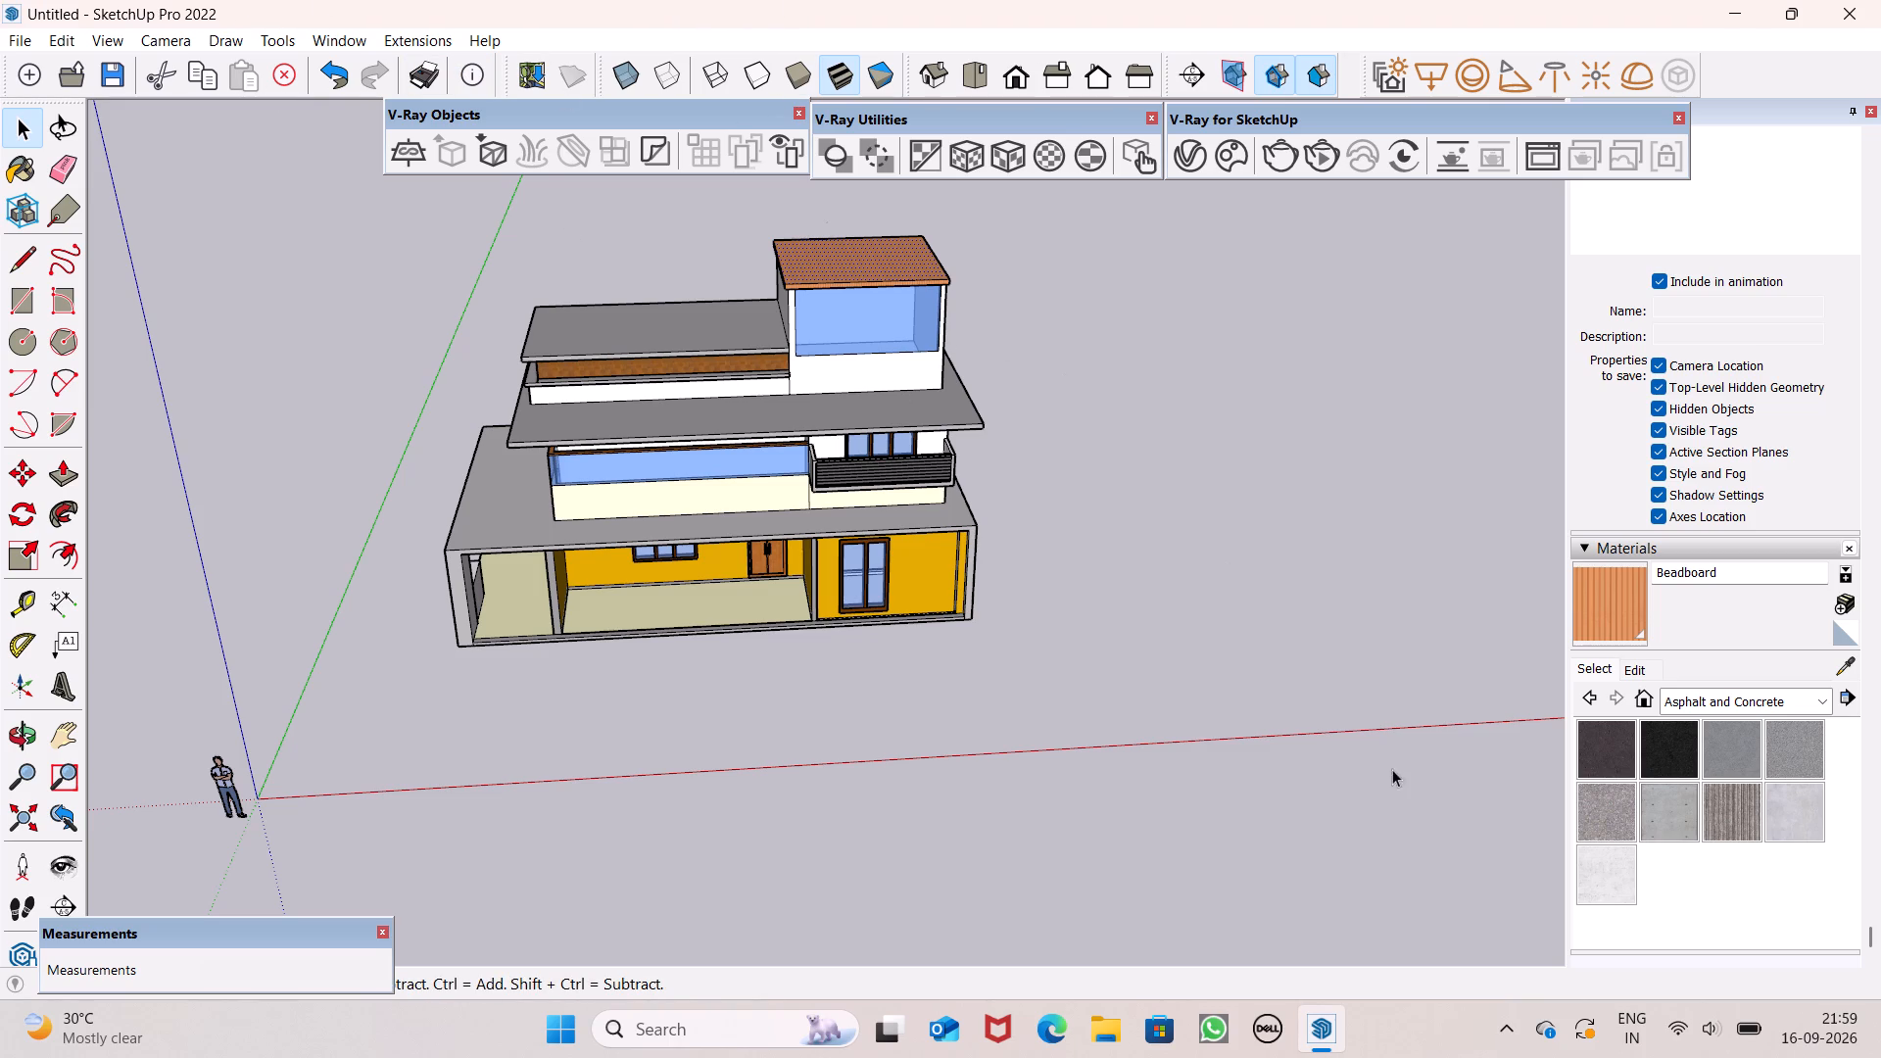
pyautogui.scroll(2, 1697, 843)
pyautogui.scroll(-7, 1667, 799)
pyautogui.moveTo(1868, 941); pyautogui.dragTo(1863, 910)
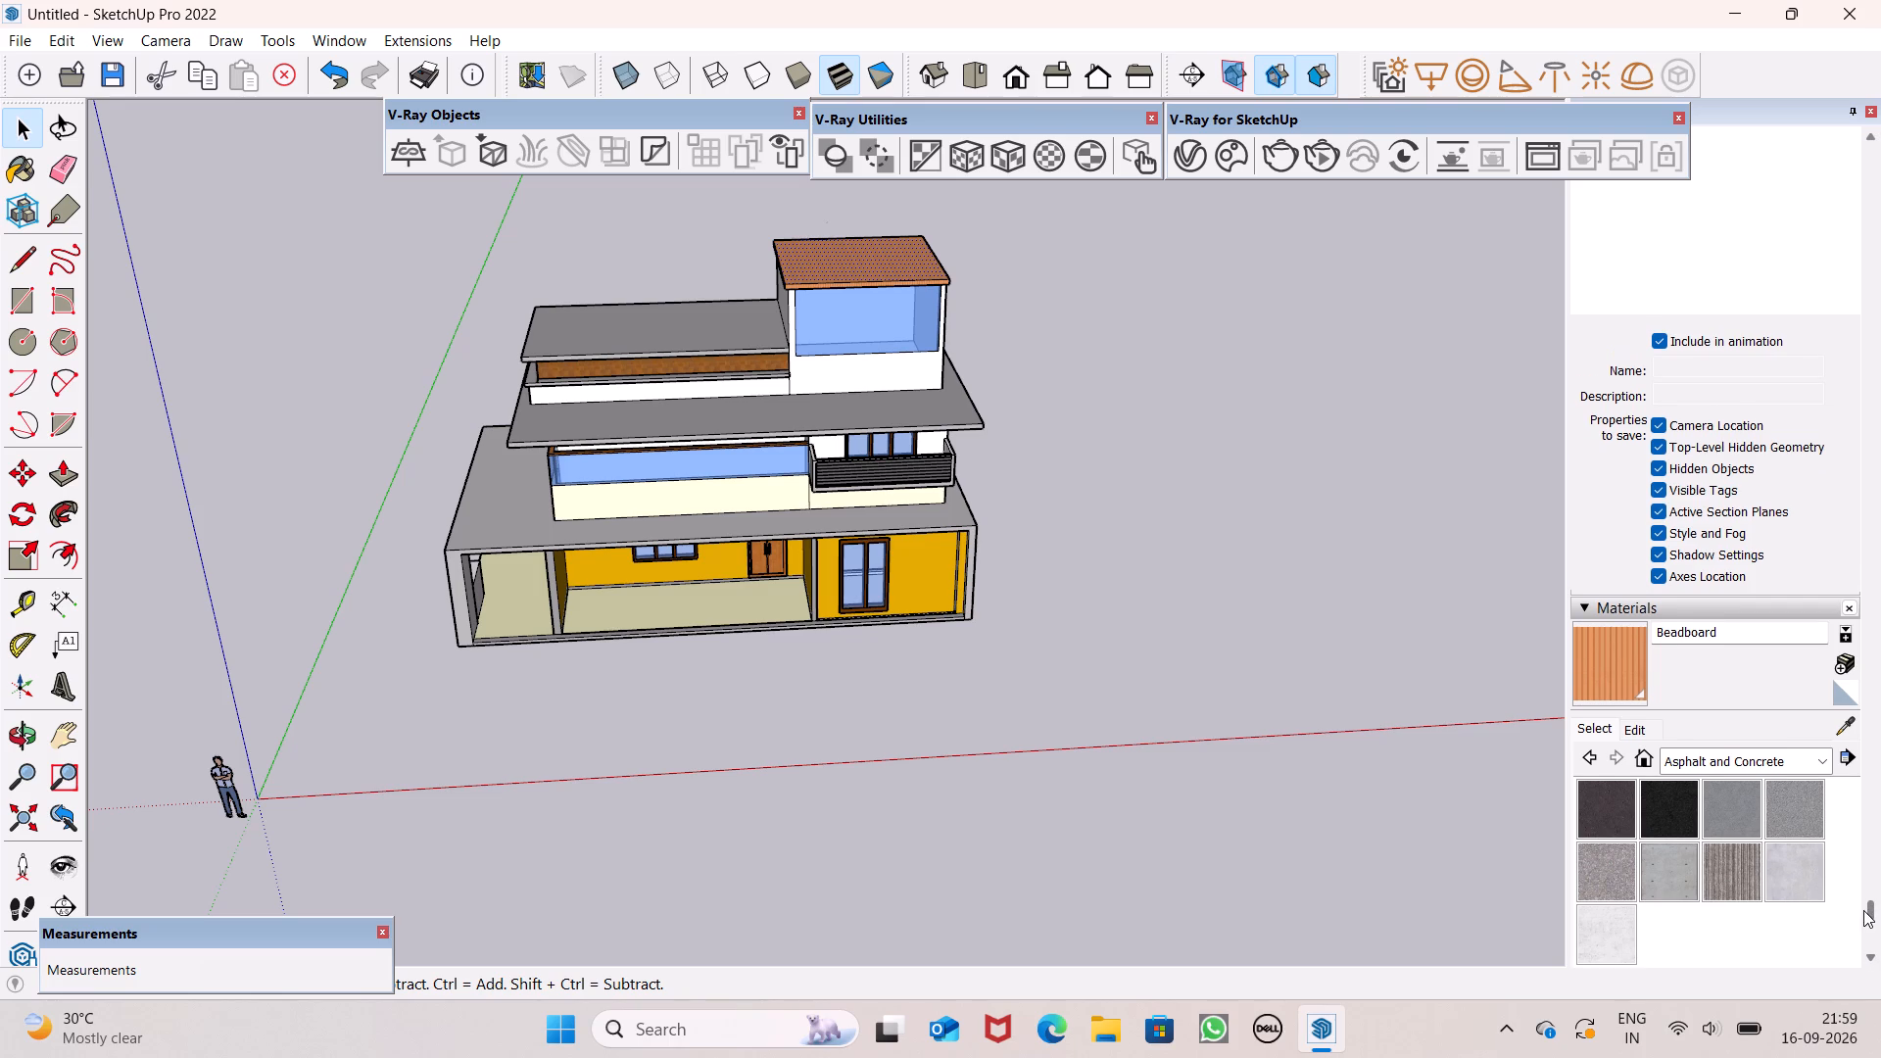
pyautogui.moveTo(1863, 910); pyautogui.dragTo(1807, 966)
pyautogui.scroll(-2, 1701, 829)
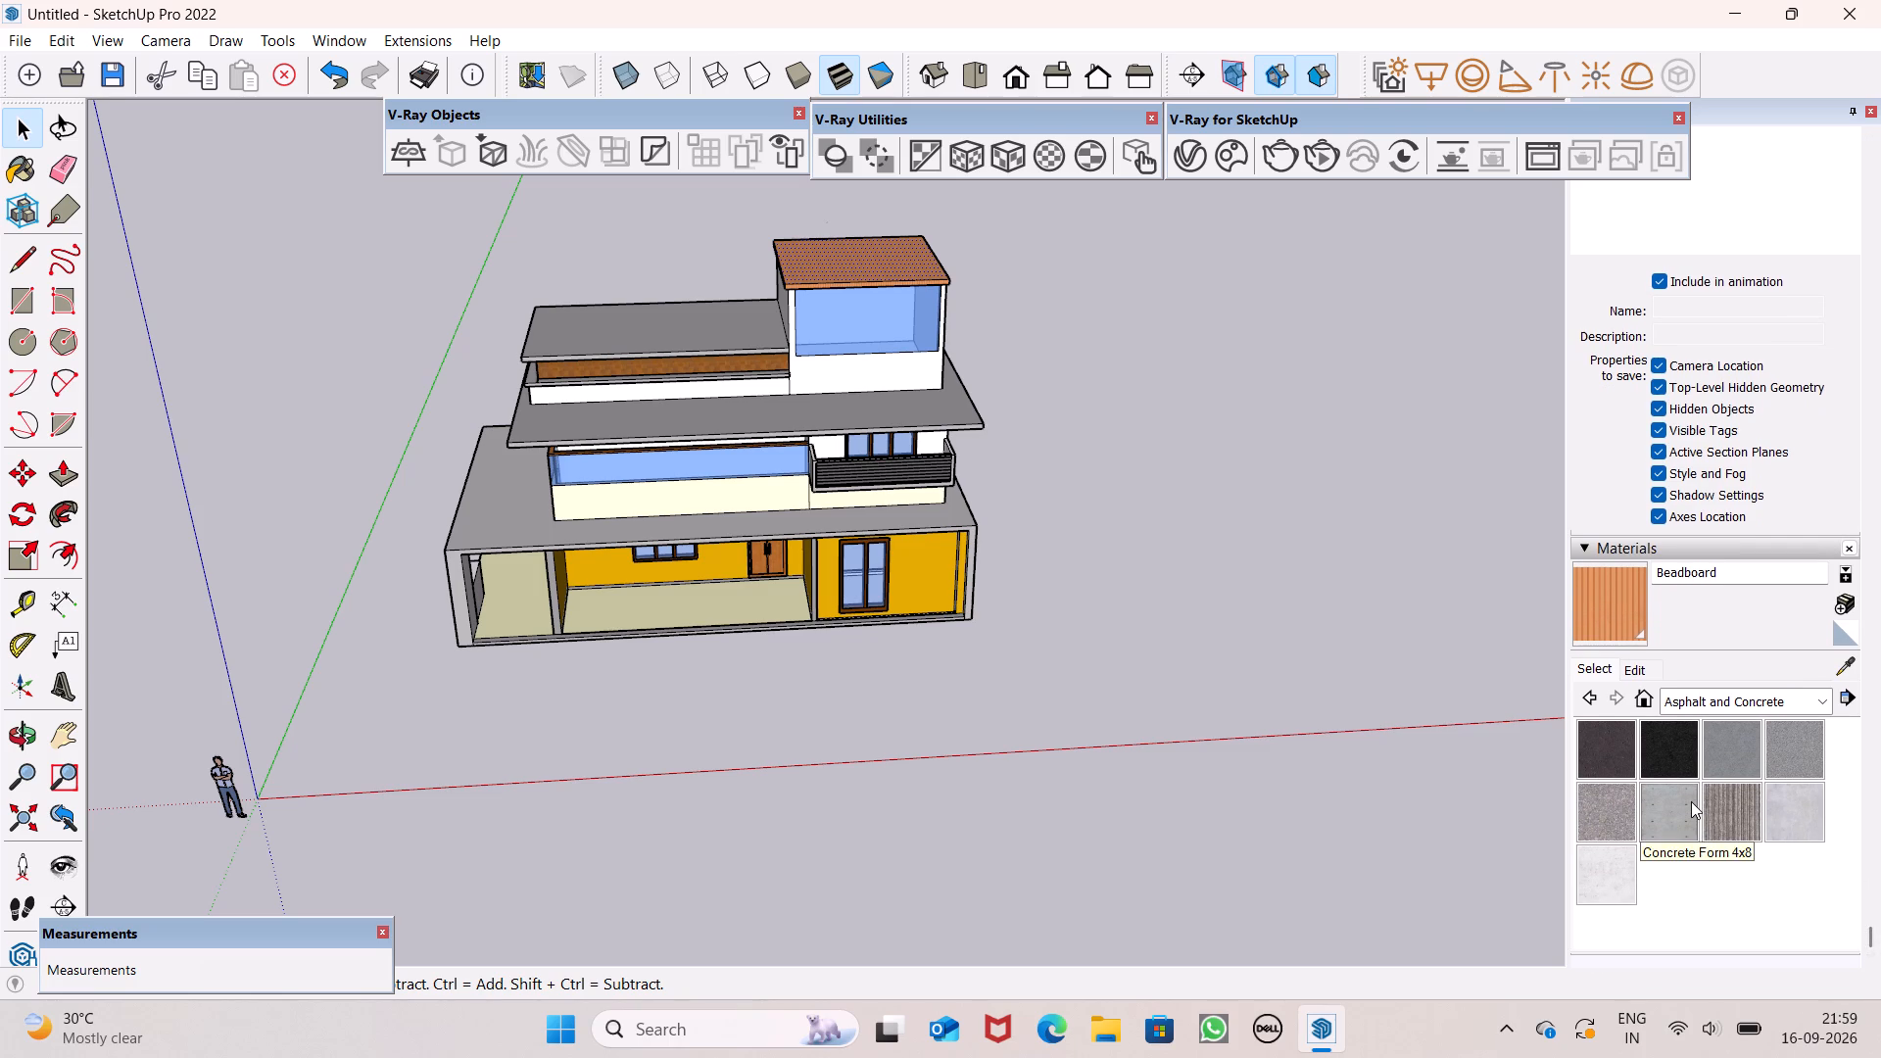
pyautogui.scroll(3, 1691, 801)
pyautogui.scroll(-7, 1691, 788)
pyautogui.click(1819, 705)
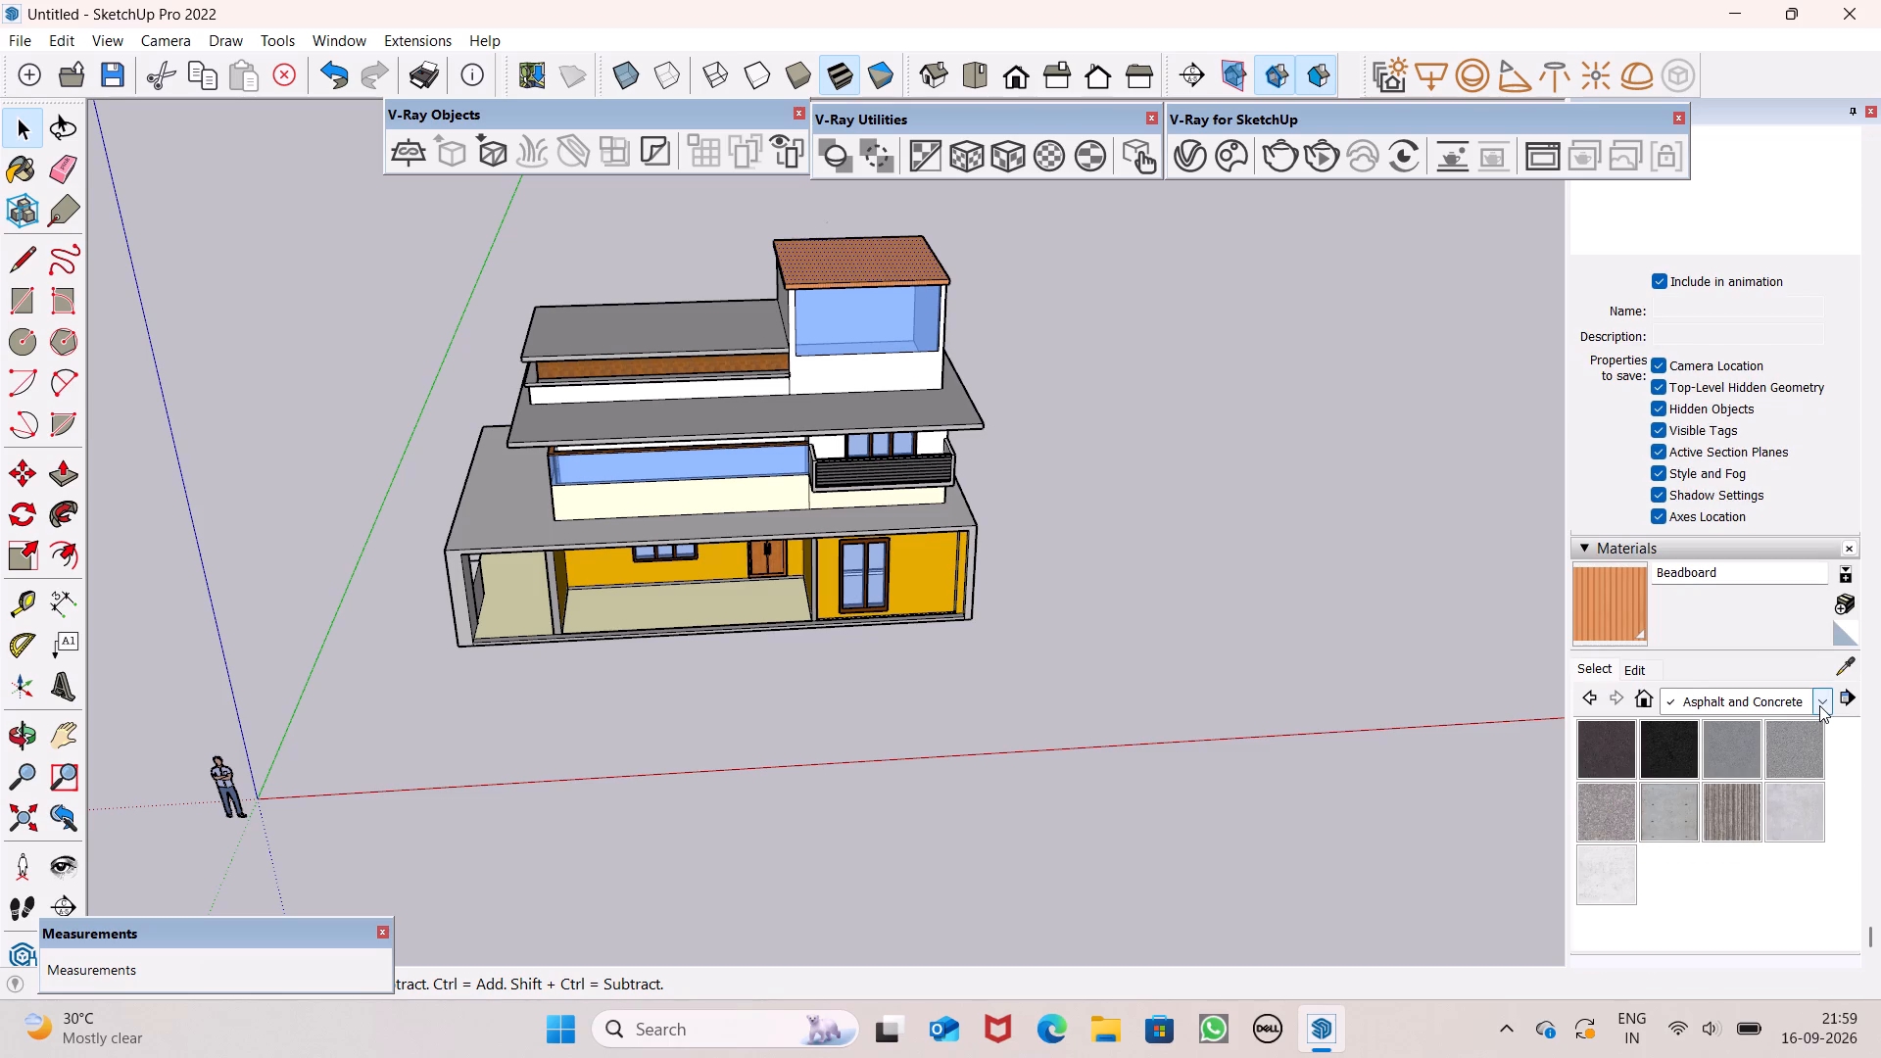
pyautogui.click(1758, 788)
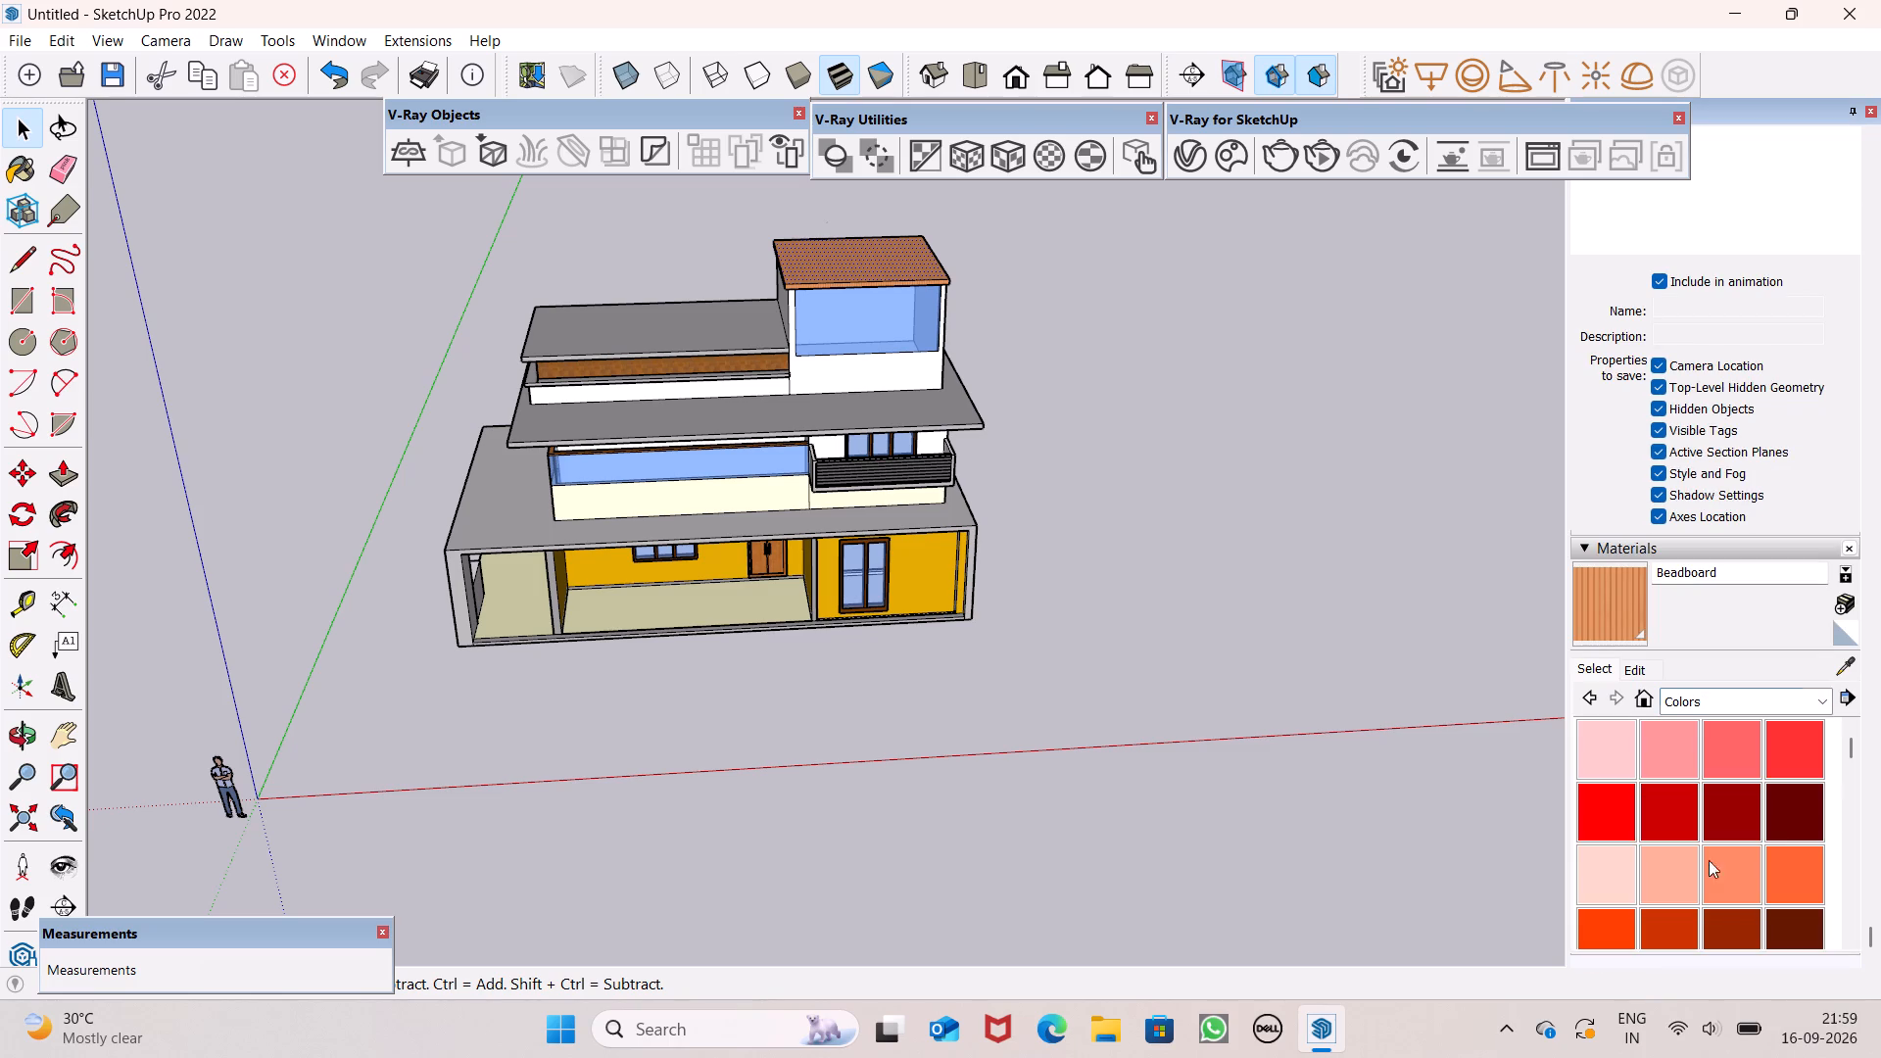
# Paint the front wall of the top glazed room and the front wall strip below the parquet band's ledge with Color E01.
pyautogui.scroll(-3, 1789, 853)
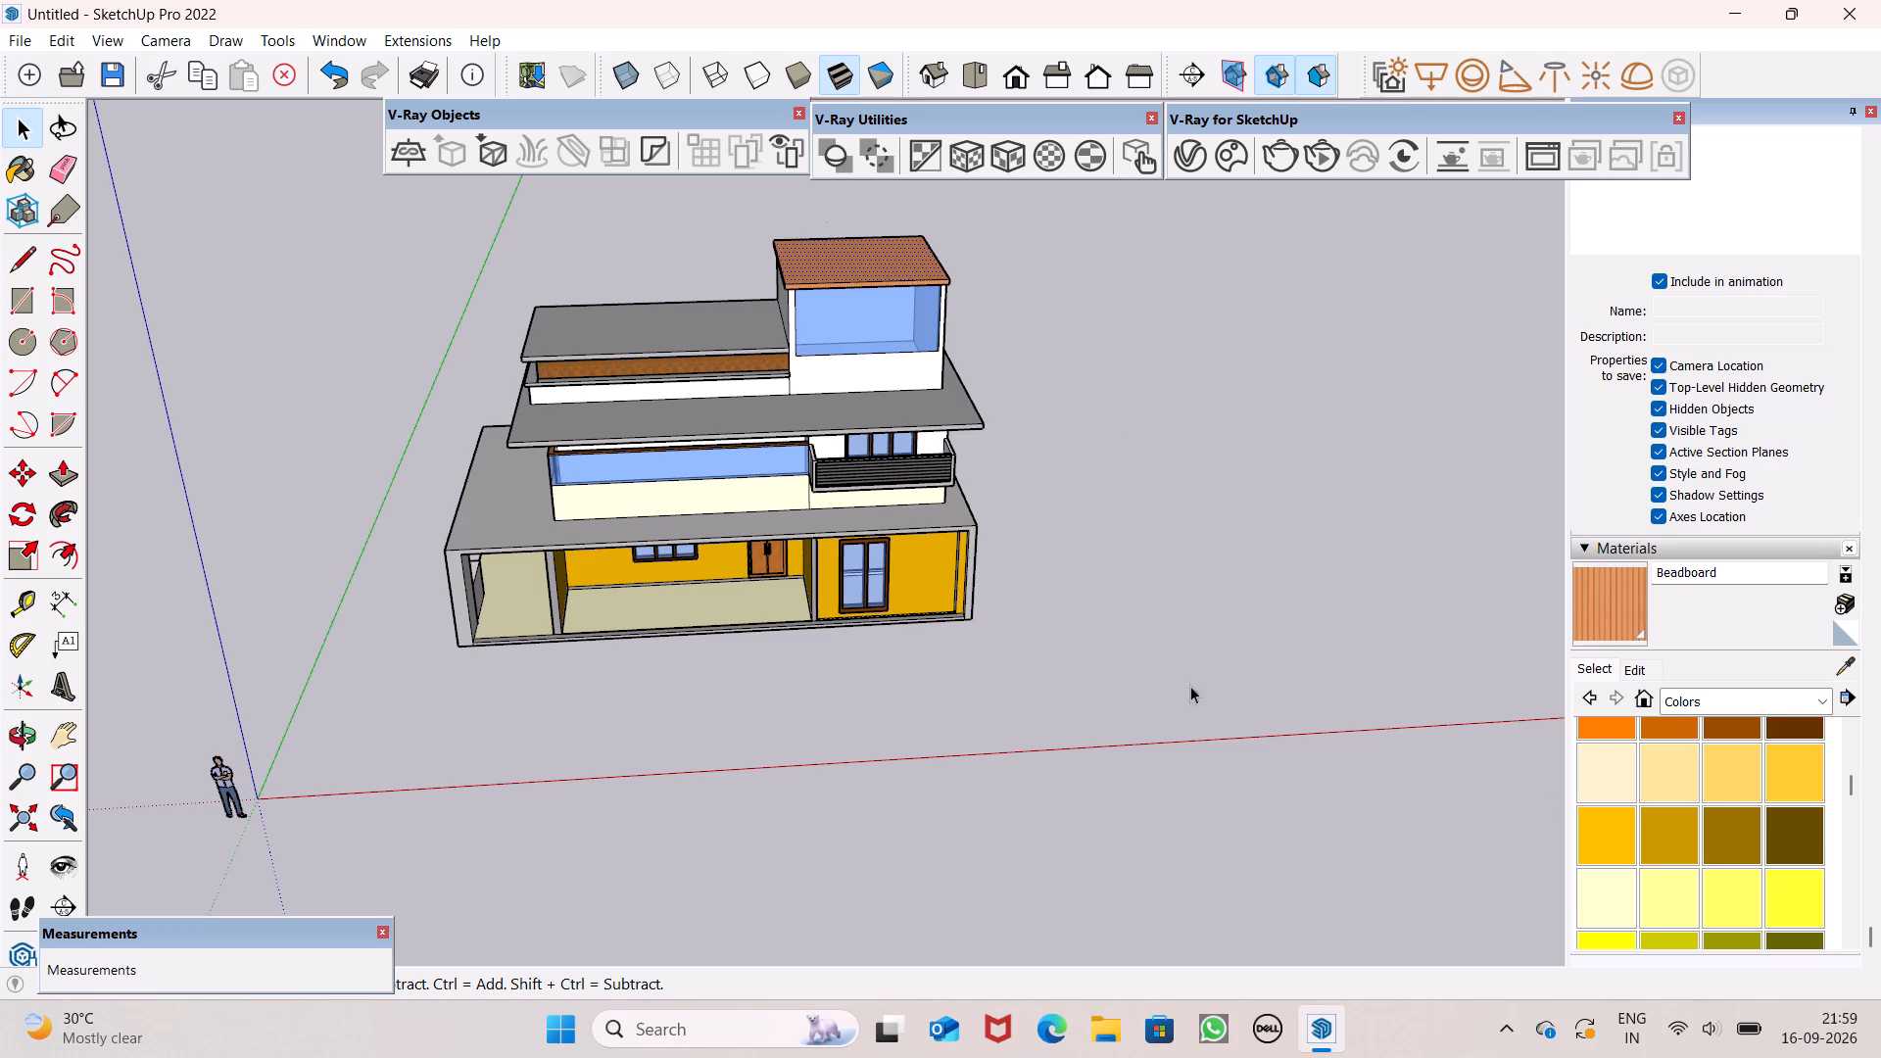
pyautogui.moveTo(1617, 902); pyautogui.dragTo(1605, 880)
pyautogui.scroll(5, 772, 320)
pyautogui.click(1597, 768)
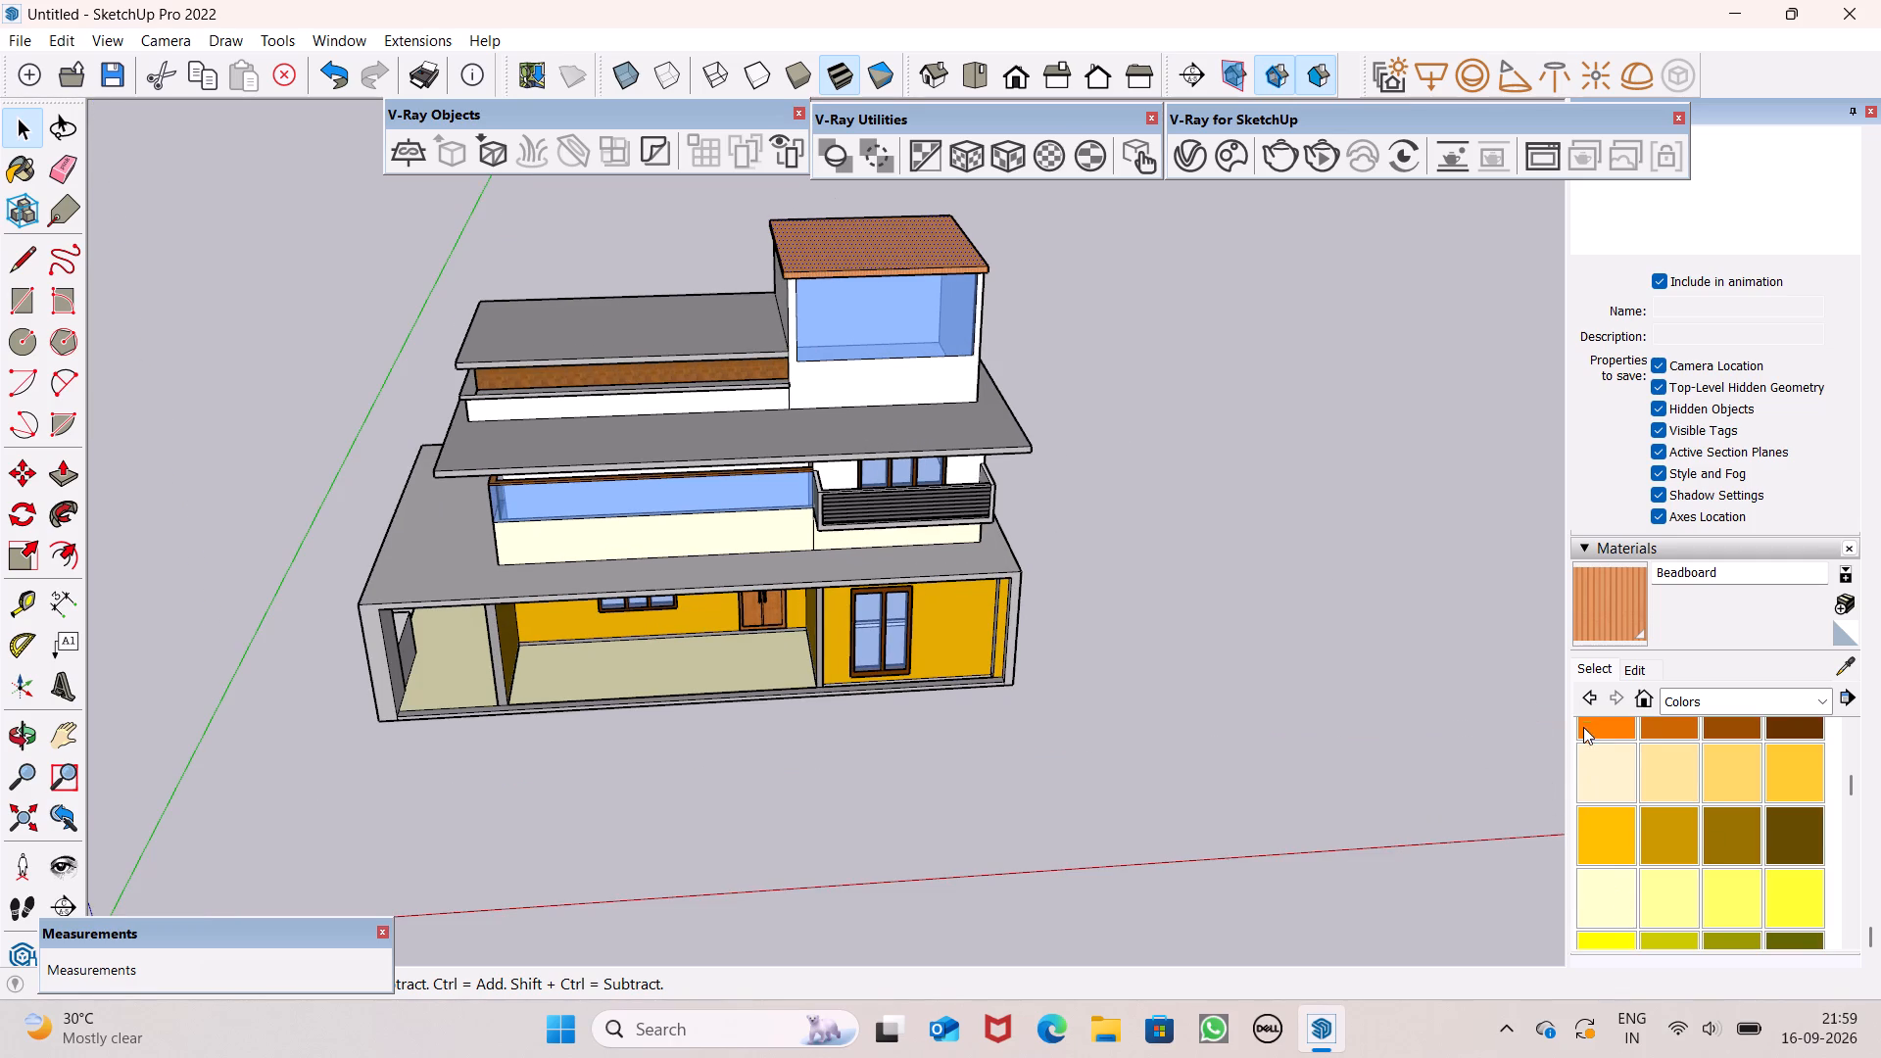
pyautogui.moveTo(1592, 893); pyautogui.dragTo(1583, 866)
pyautogui.scroll(6, 786, 344)
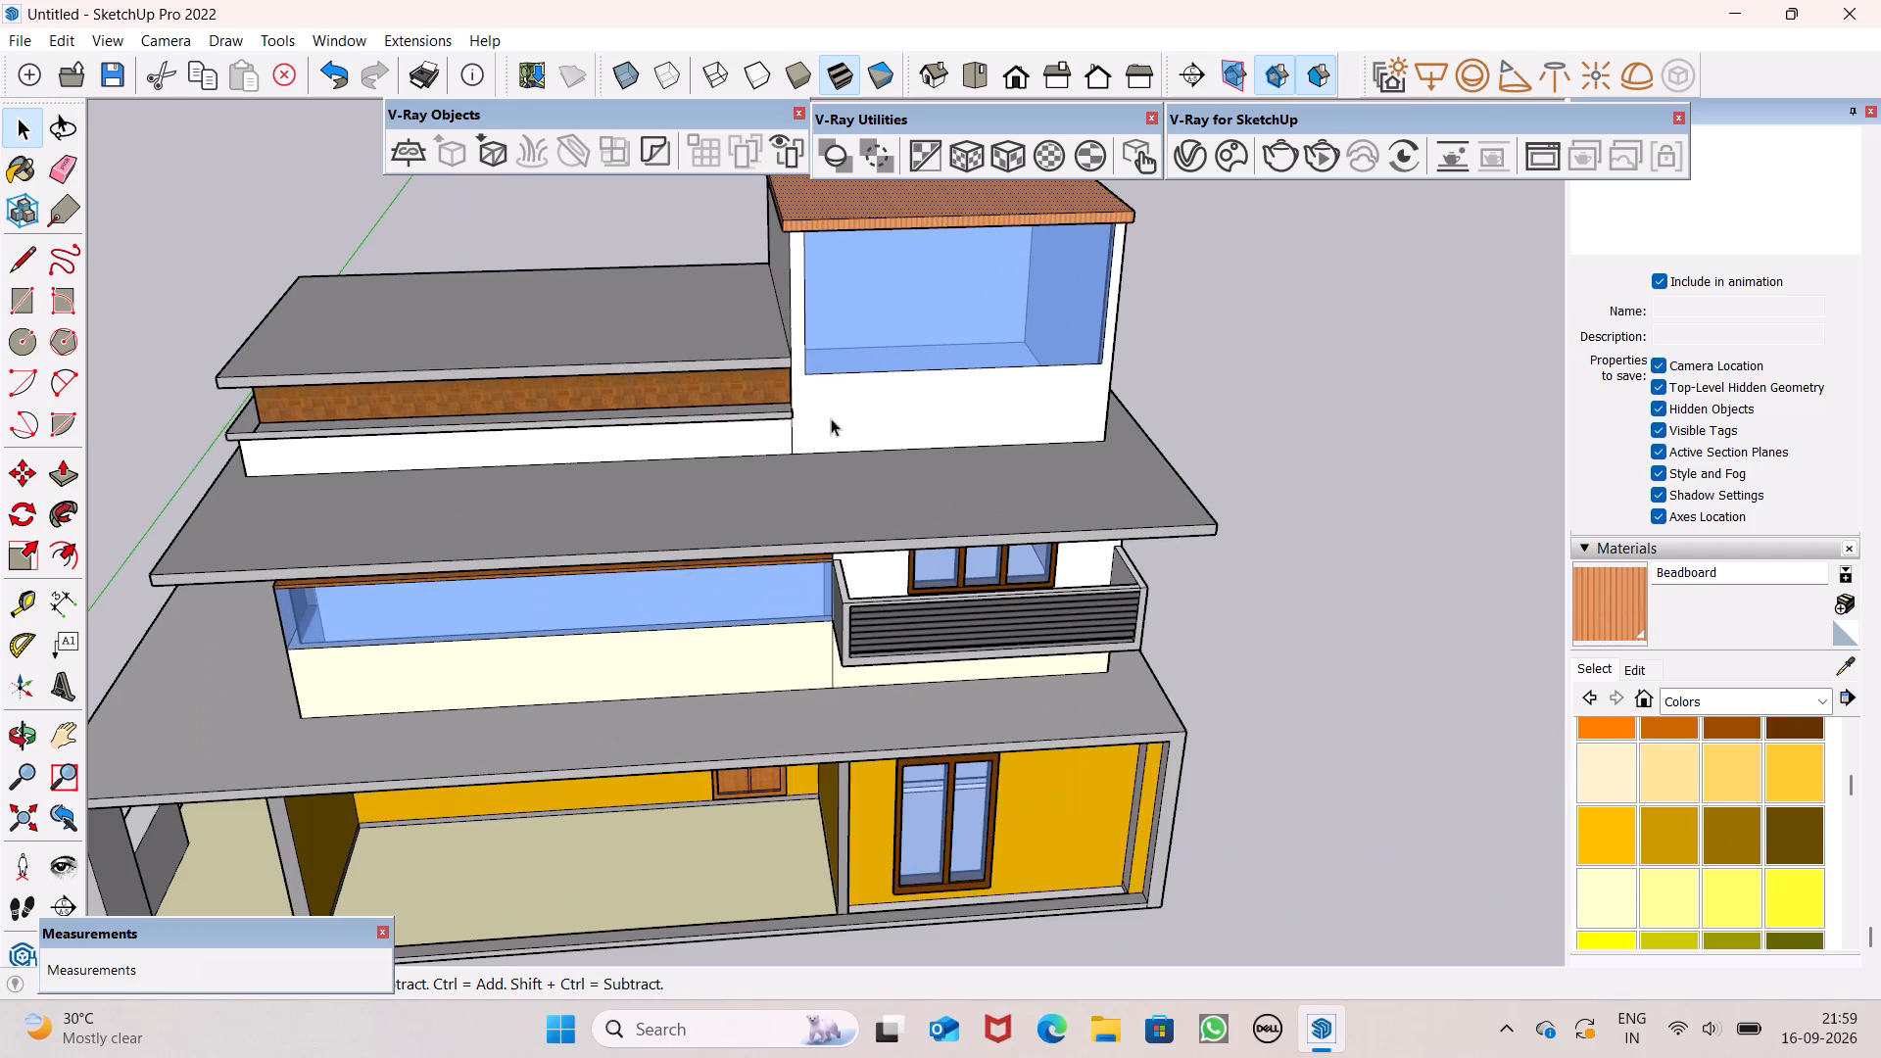
pyautogui.click(1628, 891)
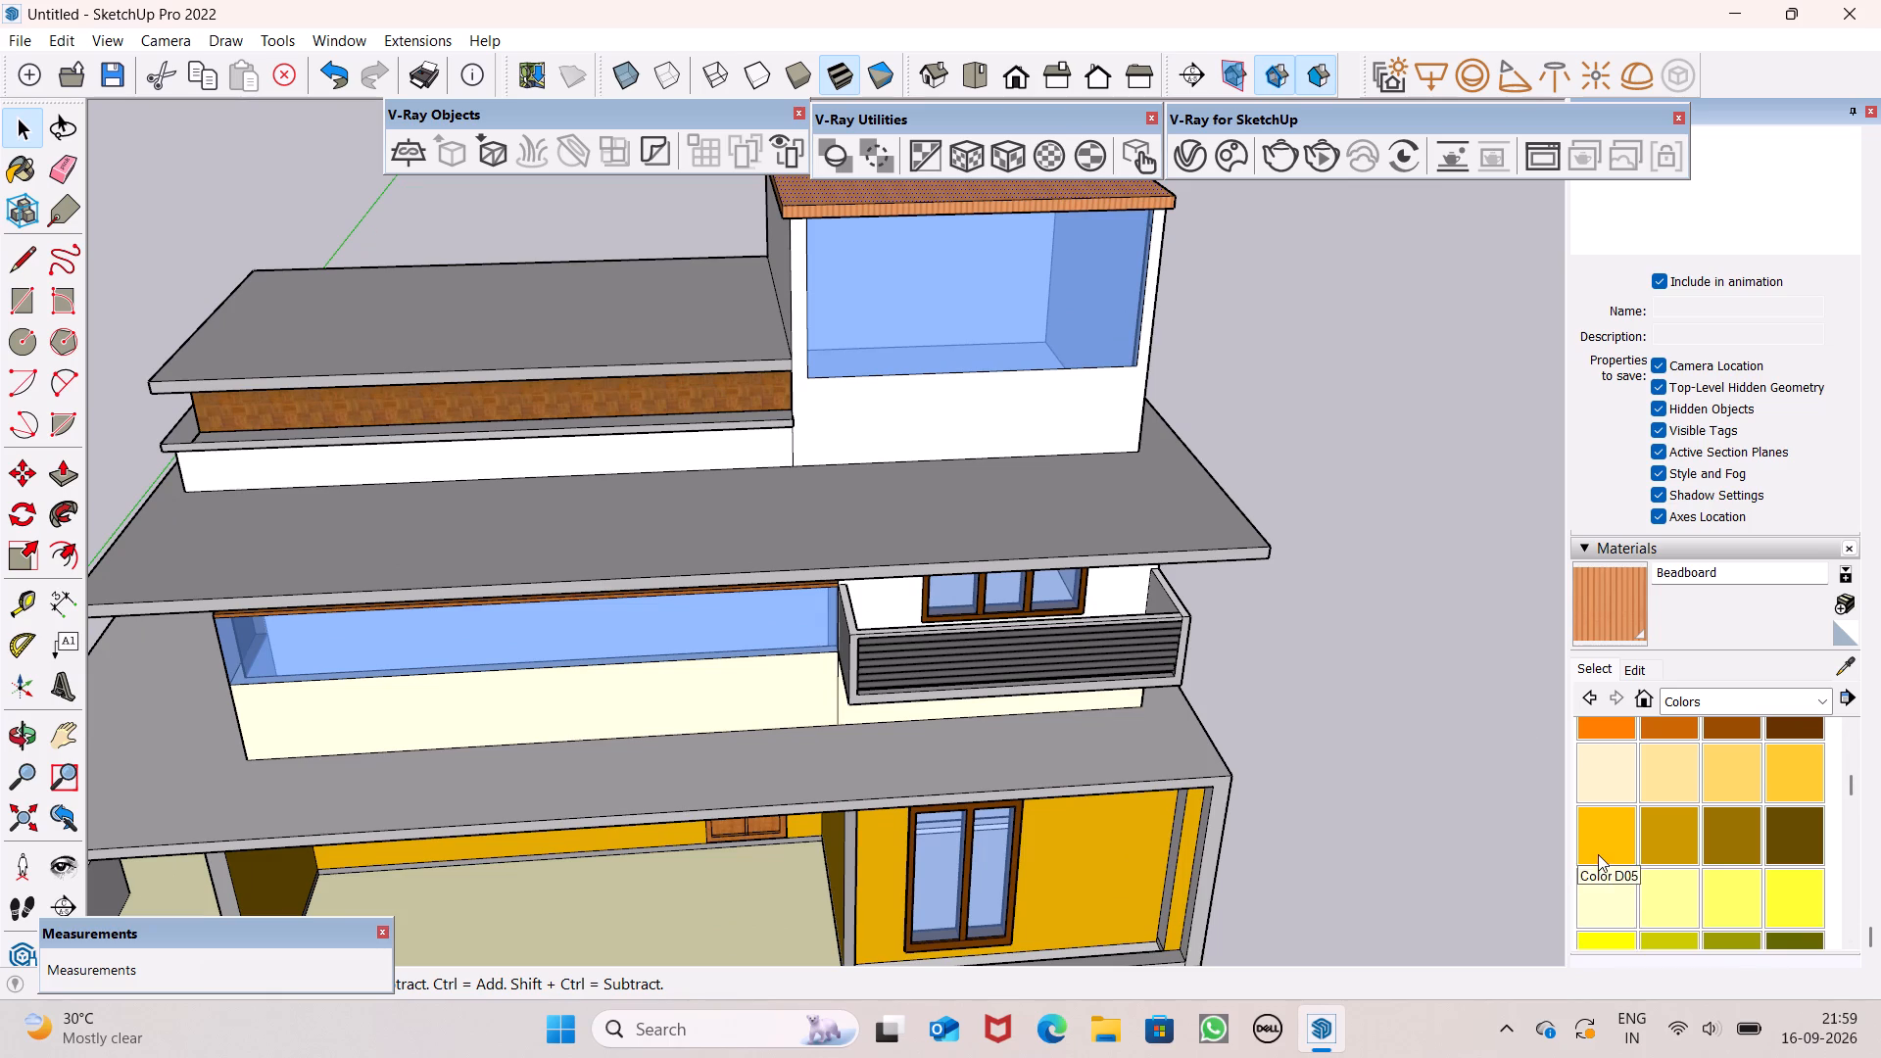
pyautogui.click(1617, 907)
pyautogui.click(1617, 901)
pyautogui.click(1070, 424)
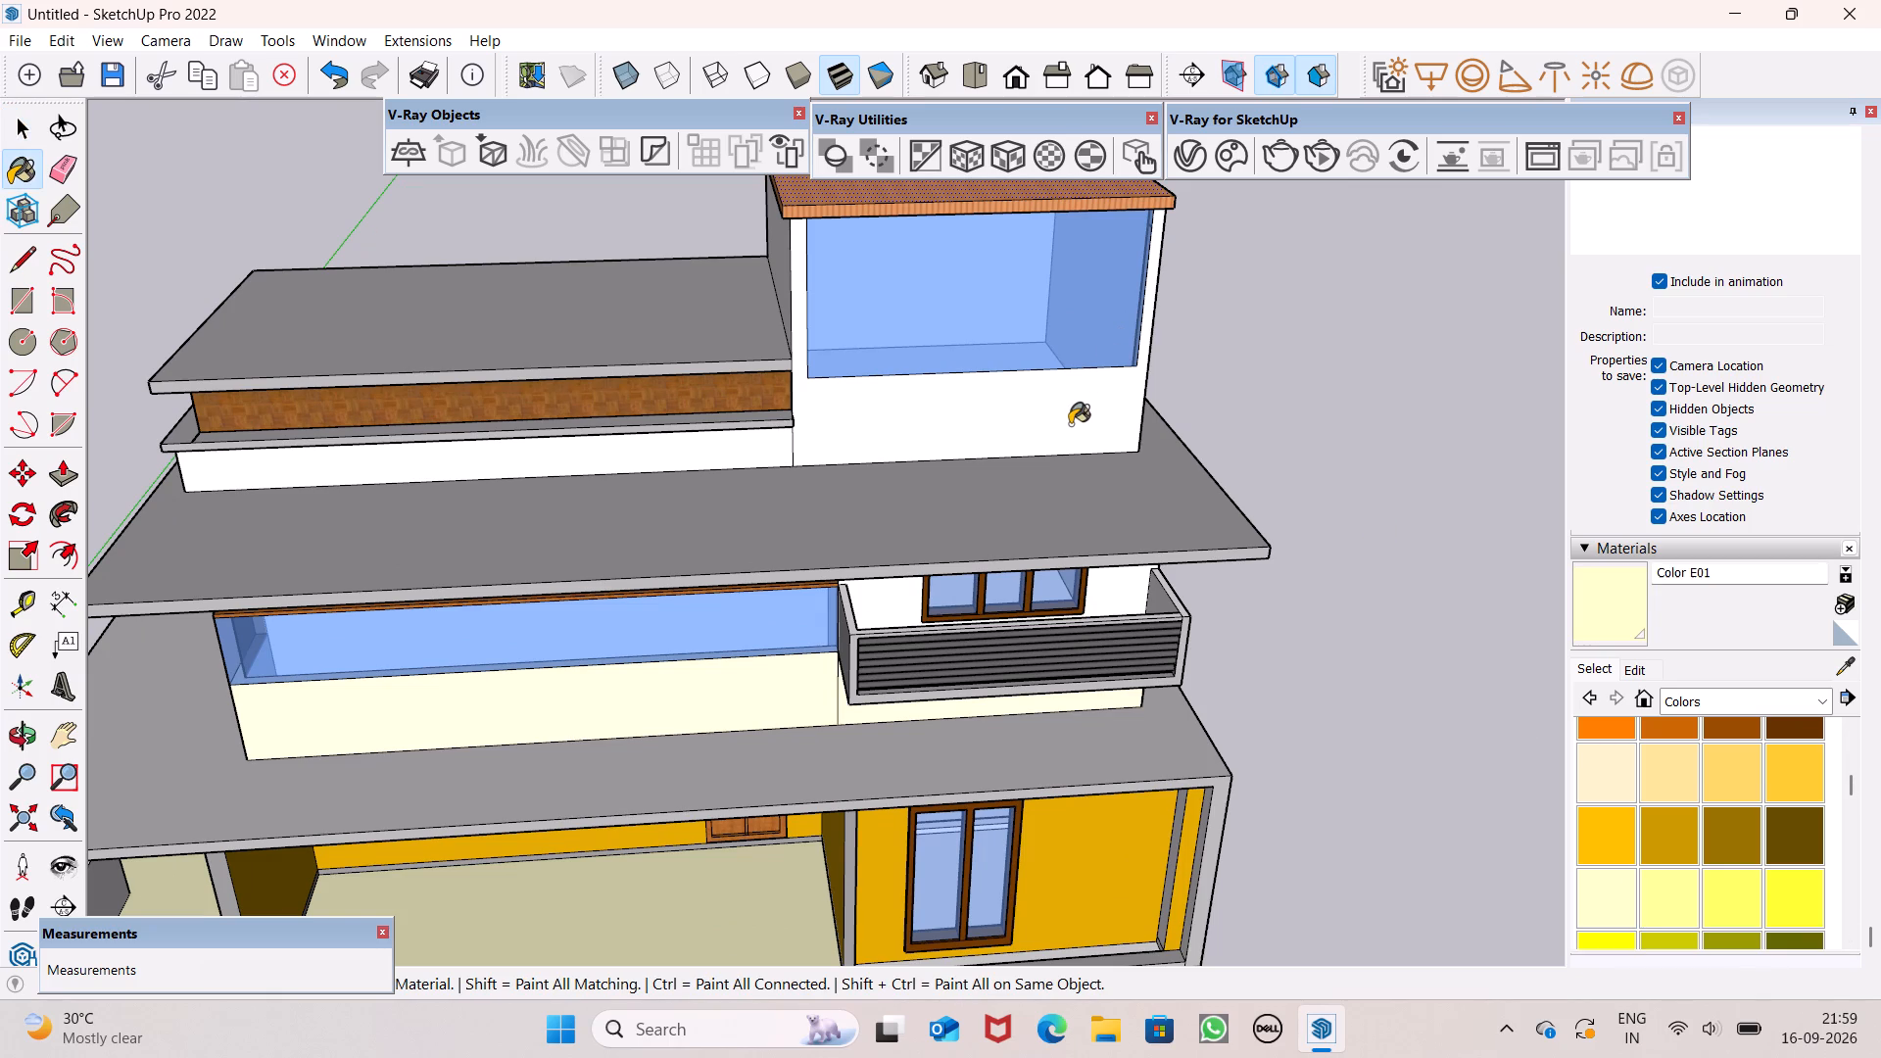
pyautogui.scroll(-5, 1070, 424)
pyautogui.moveTo(943, 424); pyautogui.dragTo(864, 314, button='middle')
pyautogui.scroll(6, 838, 429)
pyautogui.middleClick(838, 429)
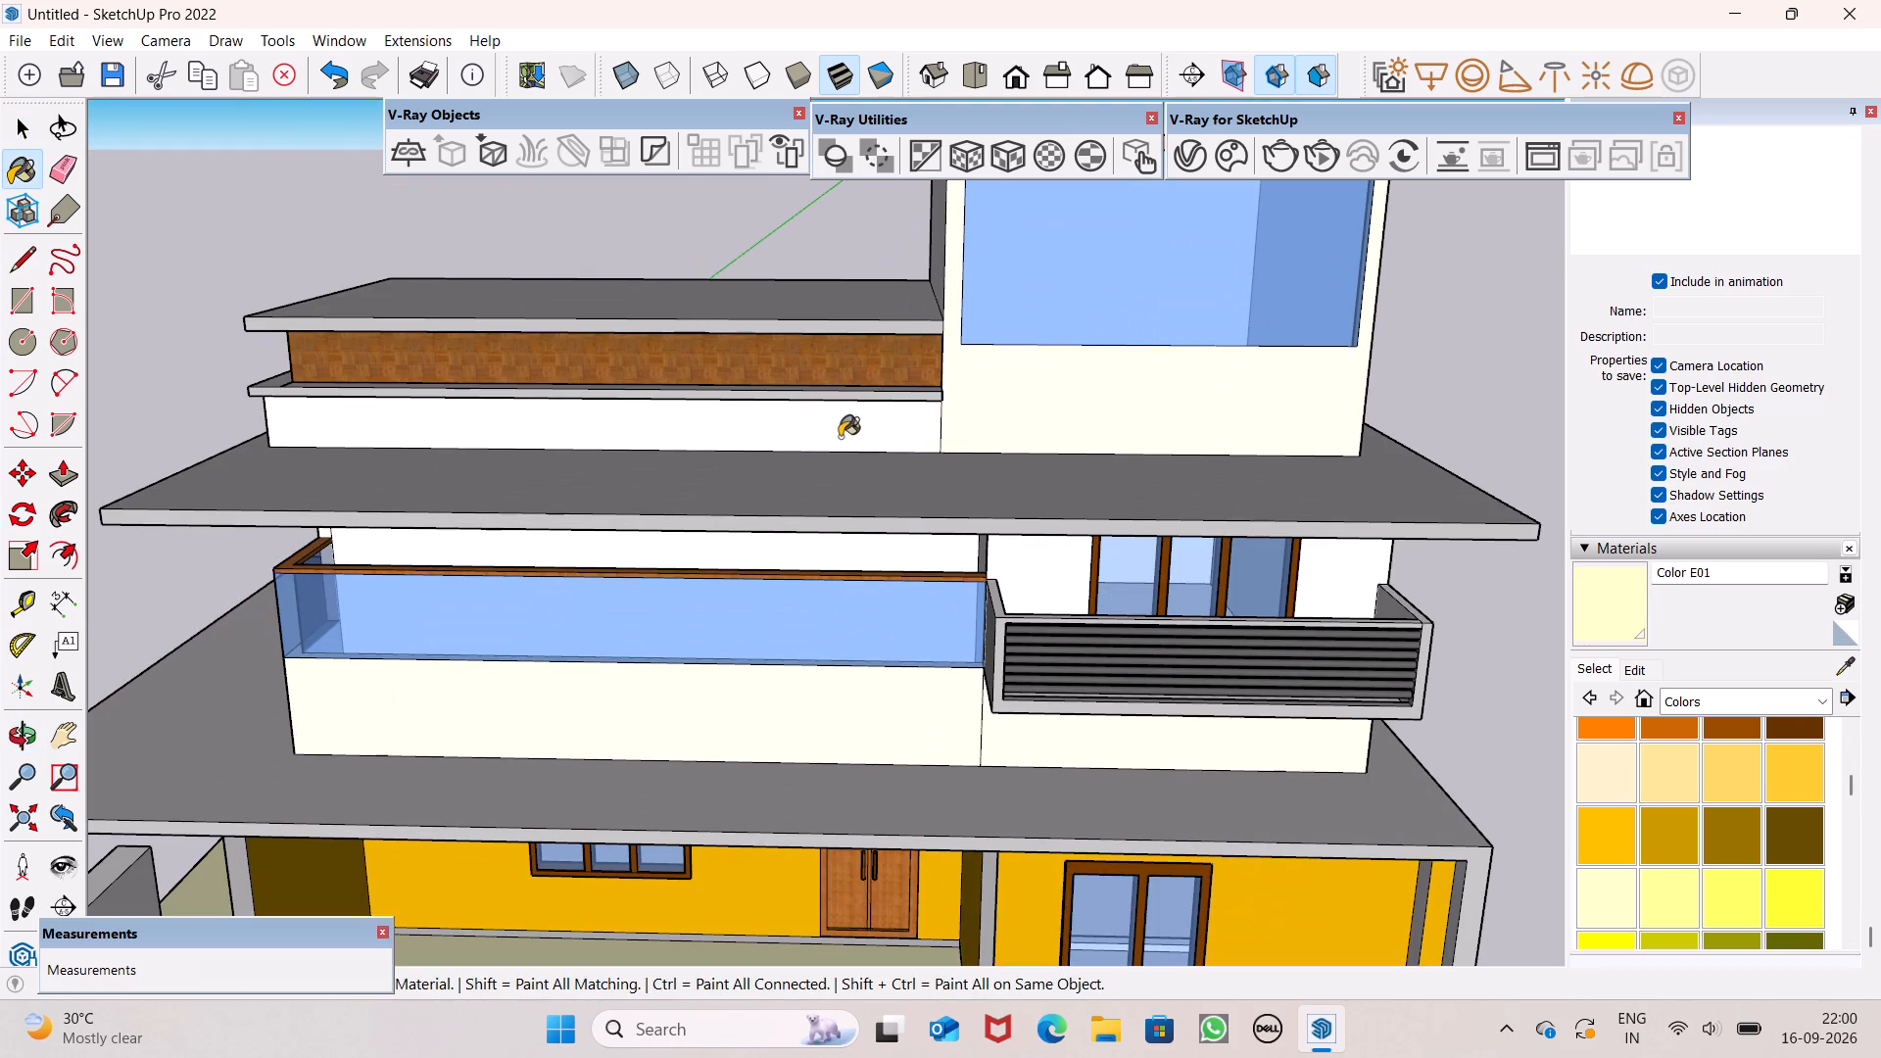
pyautogui.click(840, 437)
# Paint the outer side walls of the top glazed room and the storey beneath it, on the slatted balcony's side, with Color E01.
pyautogui.scroll(-6, 1037, 418)
pyautogui.moveTo(1084, 477); pyautogui.dragTo(550, 456, button='middle')
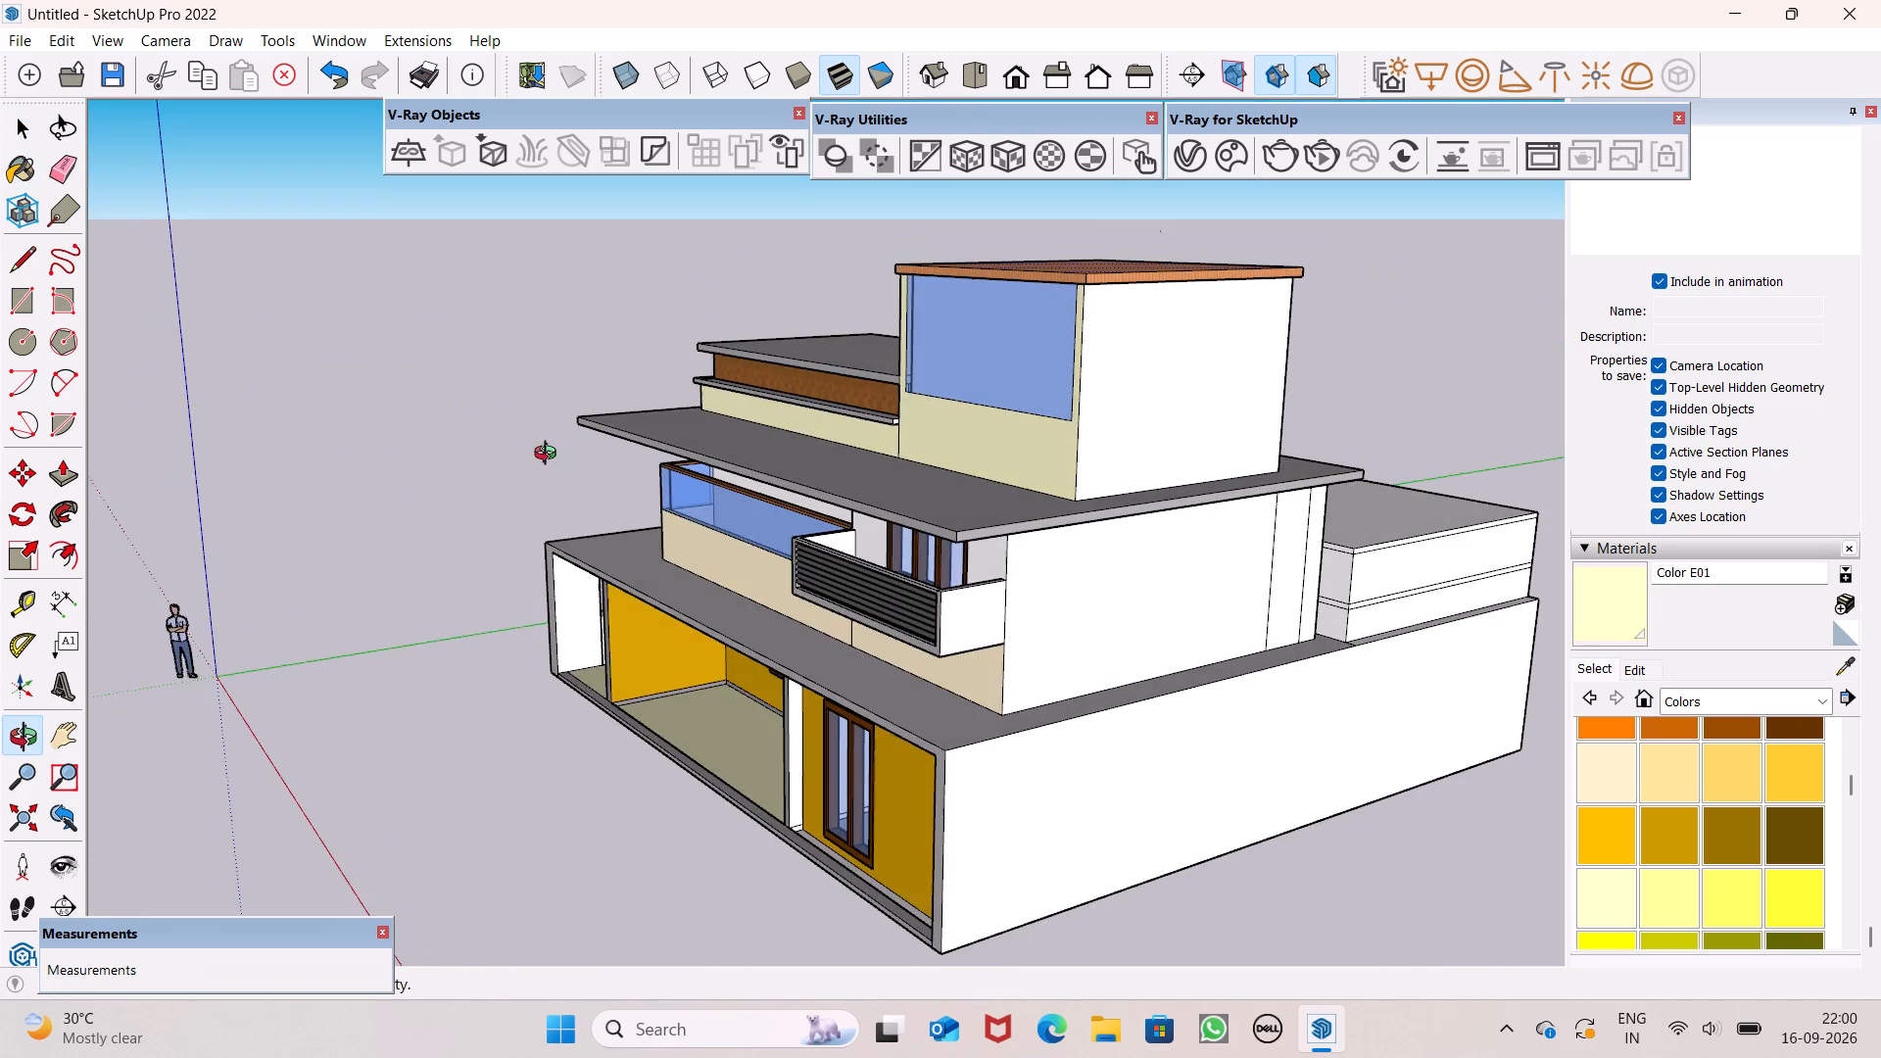
pyautogui.moveTo(550, 456); pyautogui.dragTo(583, 472, button='middle')
pyautogui.scroll(4, 1237, 400)
pyautogui.click(1216, 409)
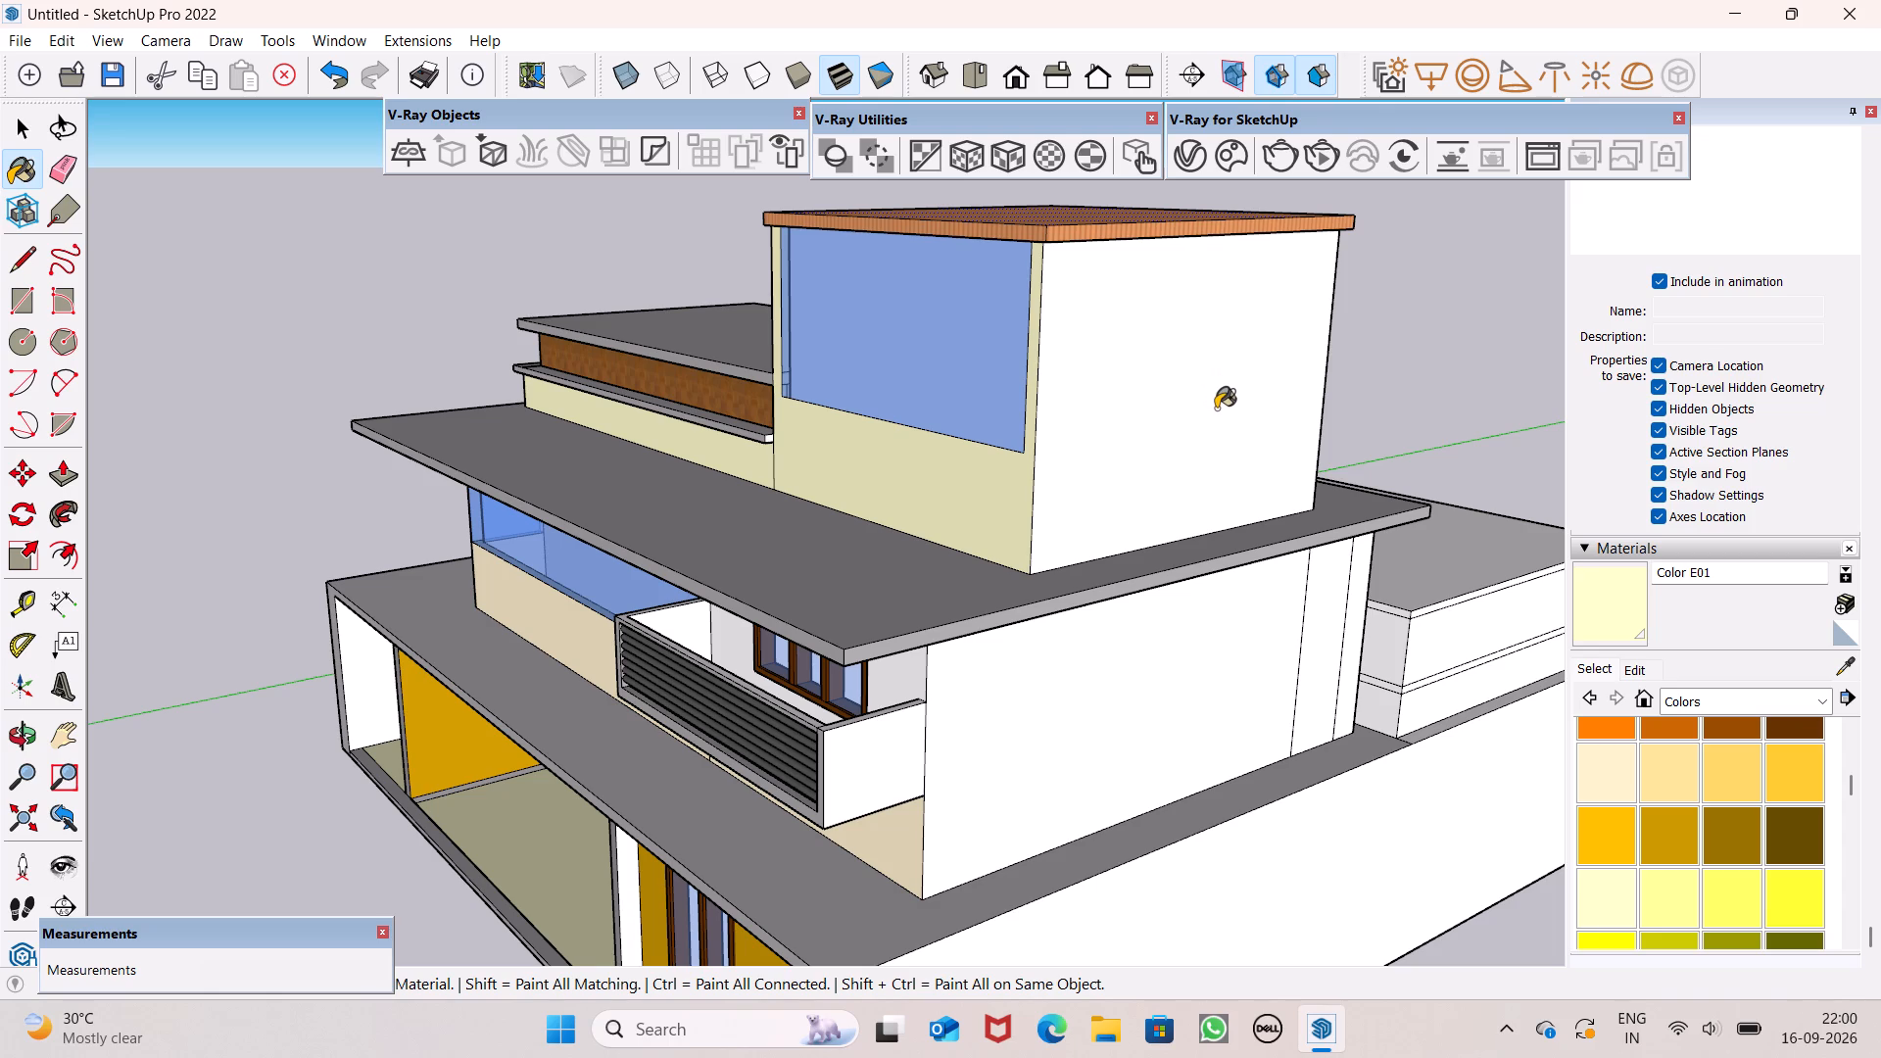
pyautogui.click(1189, 684)
# Paint the middle storey's side wall around the two-pane window with Color E01.
pyautogui.scroll(-5, 1130, 390)
pyautogui.moveTo(1132, 562); pyautogui.dragTo(1868, 418, button='middle')
pyautogui.scroll(5, 1120, 547)
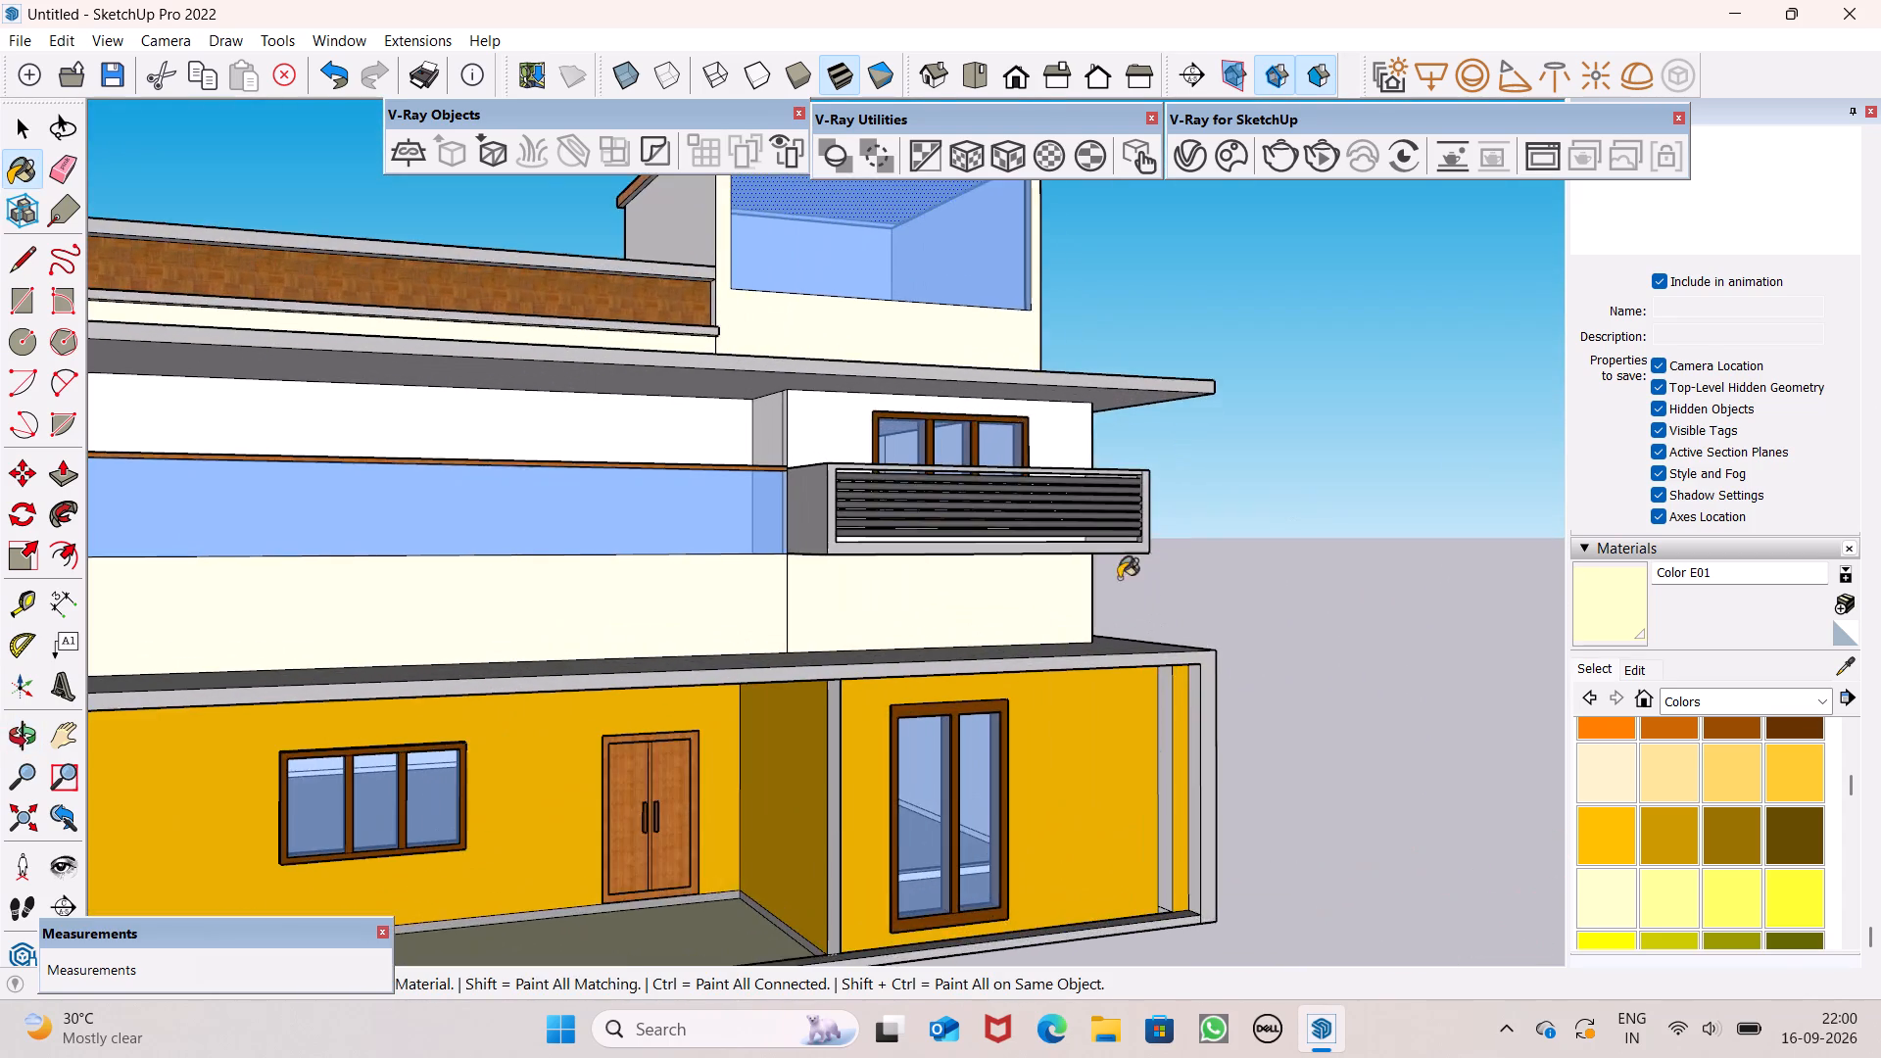
pyautogui.scroll(1, 1119, 578)
pyautogui.moveTo(1116, 581); pyautogui.dragTo(1447, 773, button='middle')
pyautogui.scroll(-6, 955, 499)
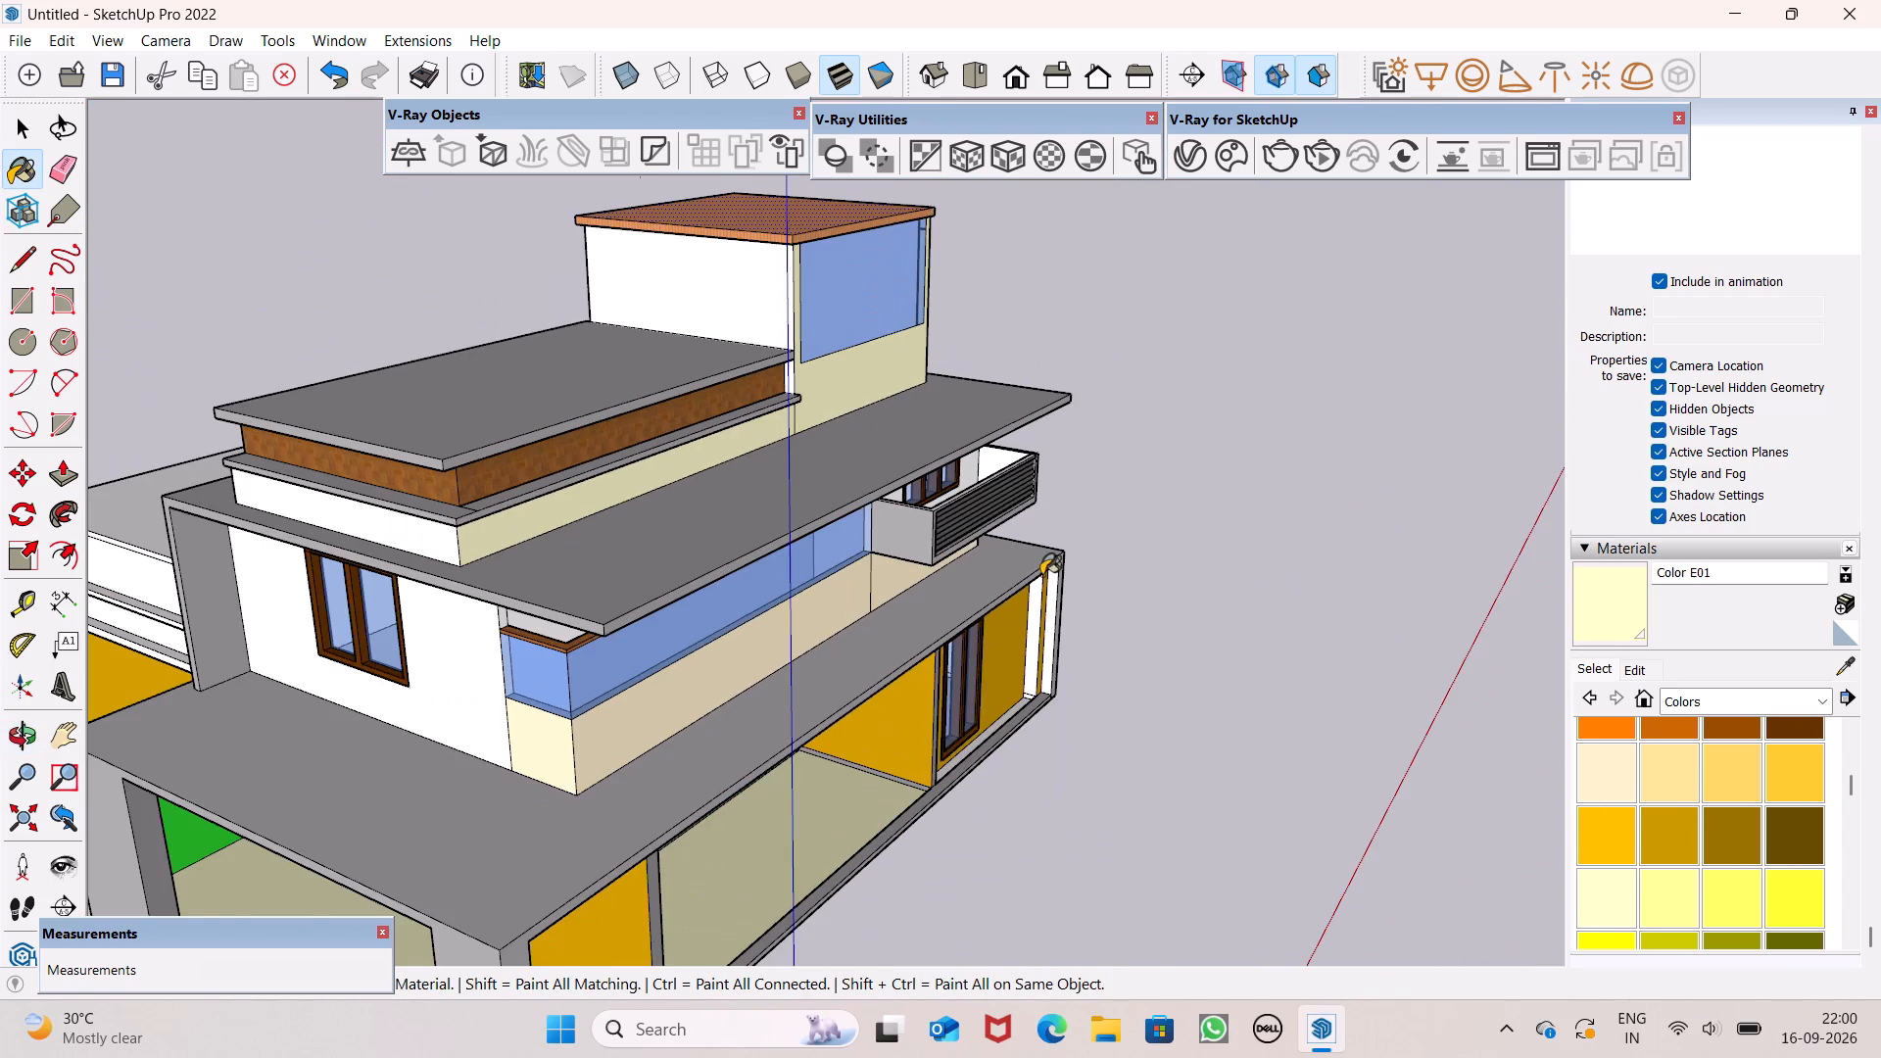
pyautogui.scroll(-4, 802, 631)
pyautogui.scroll(6, 504, 726)
pyautogui.click(647, 627)
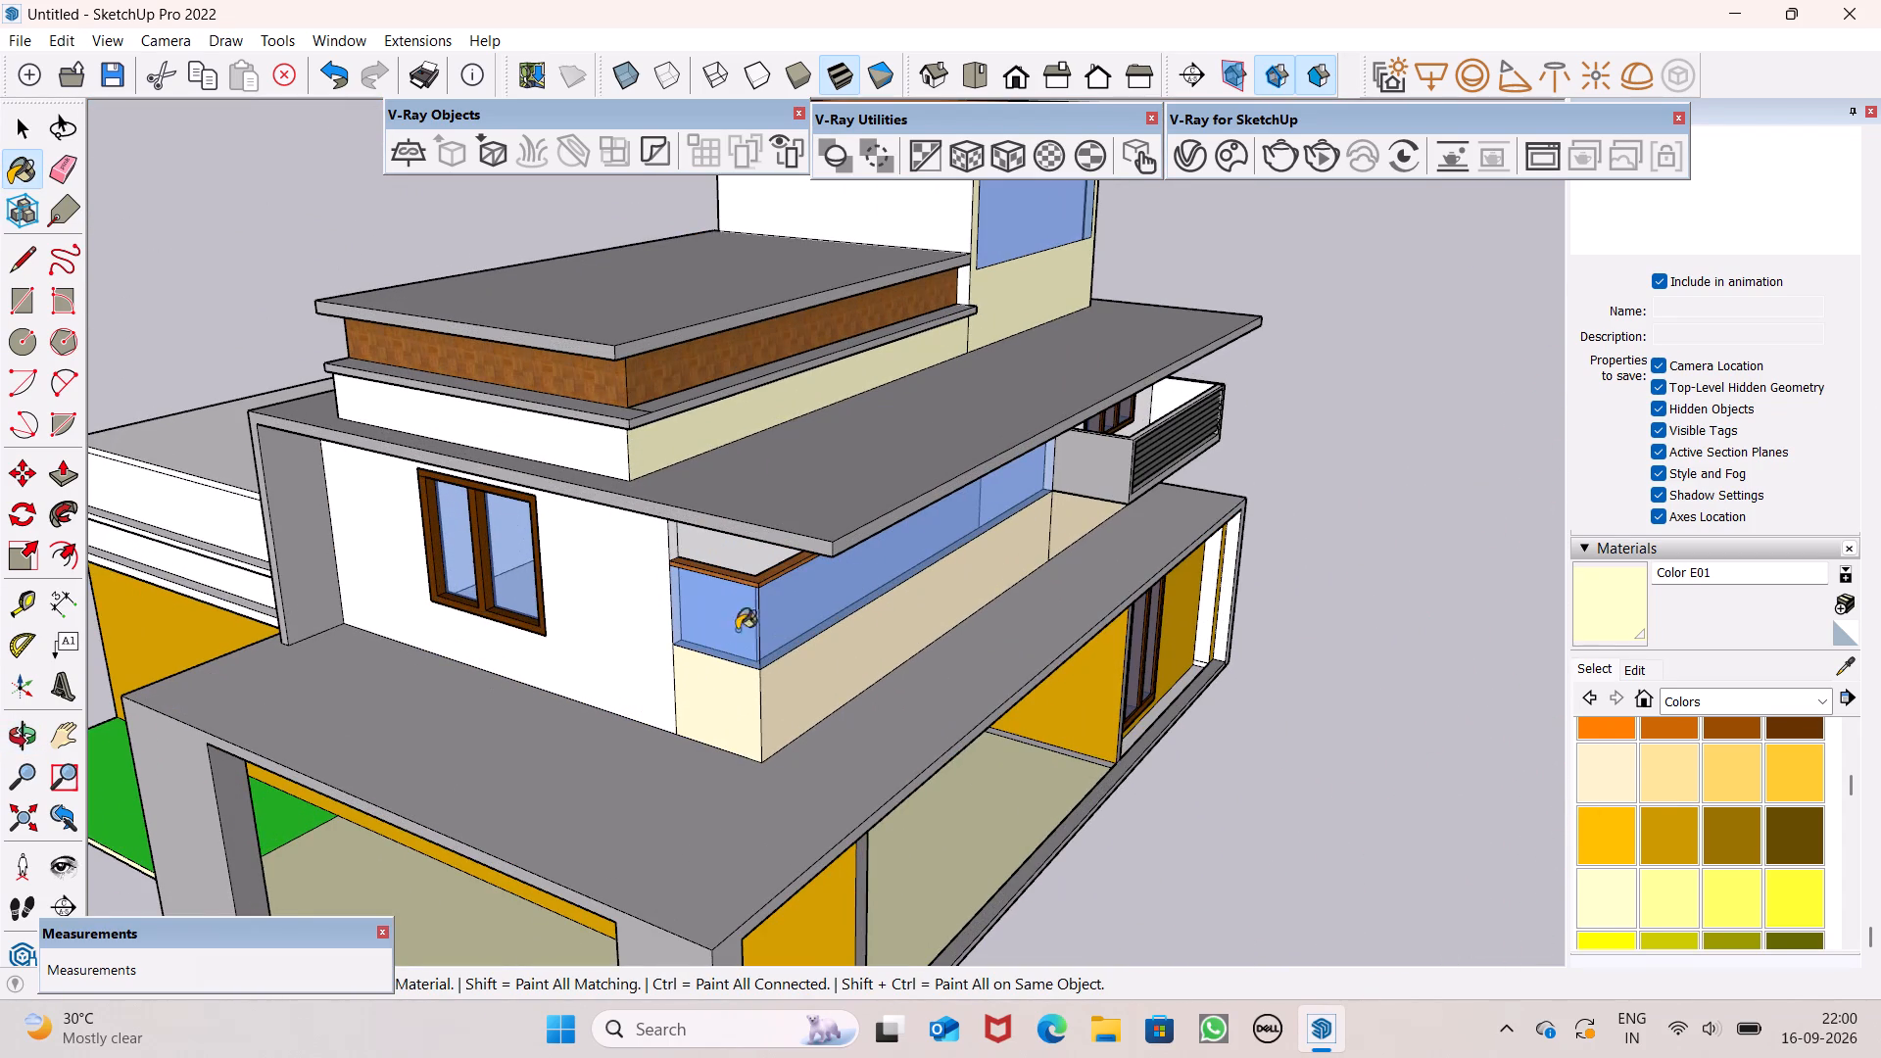
# Paint the recessed wall behind the glass railing and the narrow wall return at its outer end with Color E01.
pyautogui.moveTo(755, 601); pyautogui.dragTo(644, 414, button='middle')
pyautogui.scroll(5, 738, 346)
pyautogui.click(799, 402)
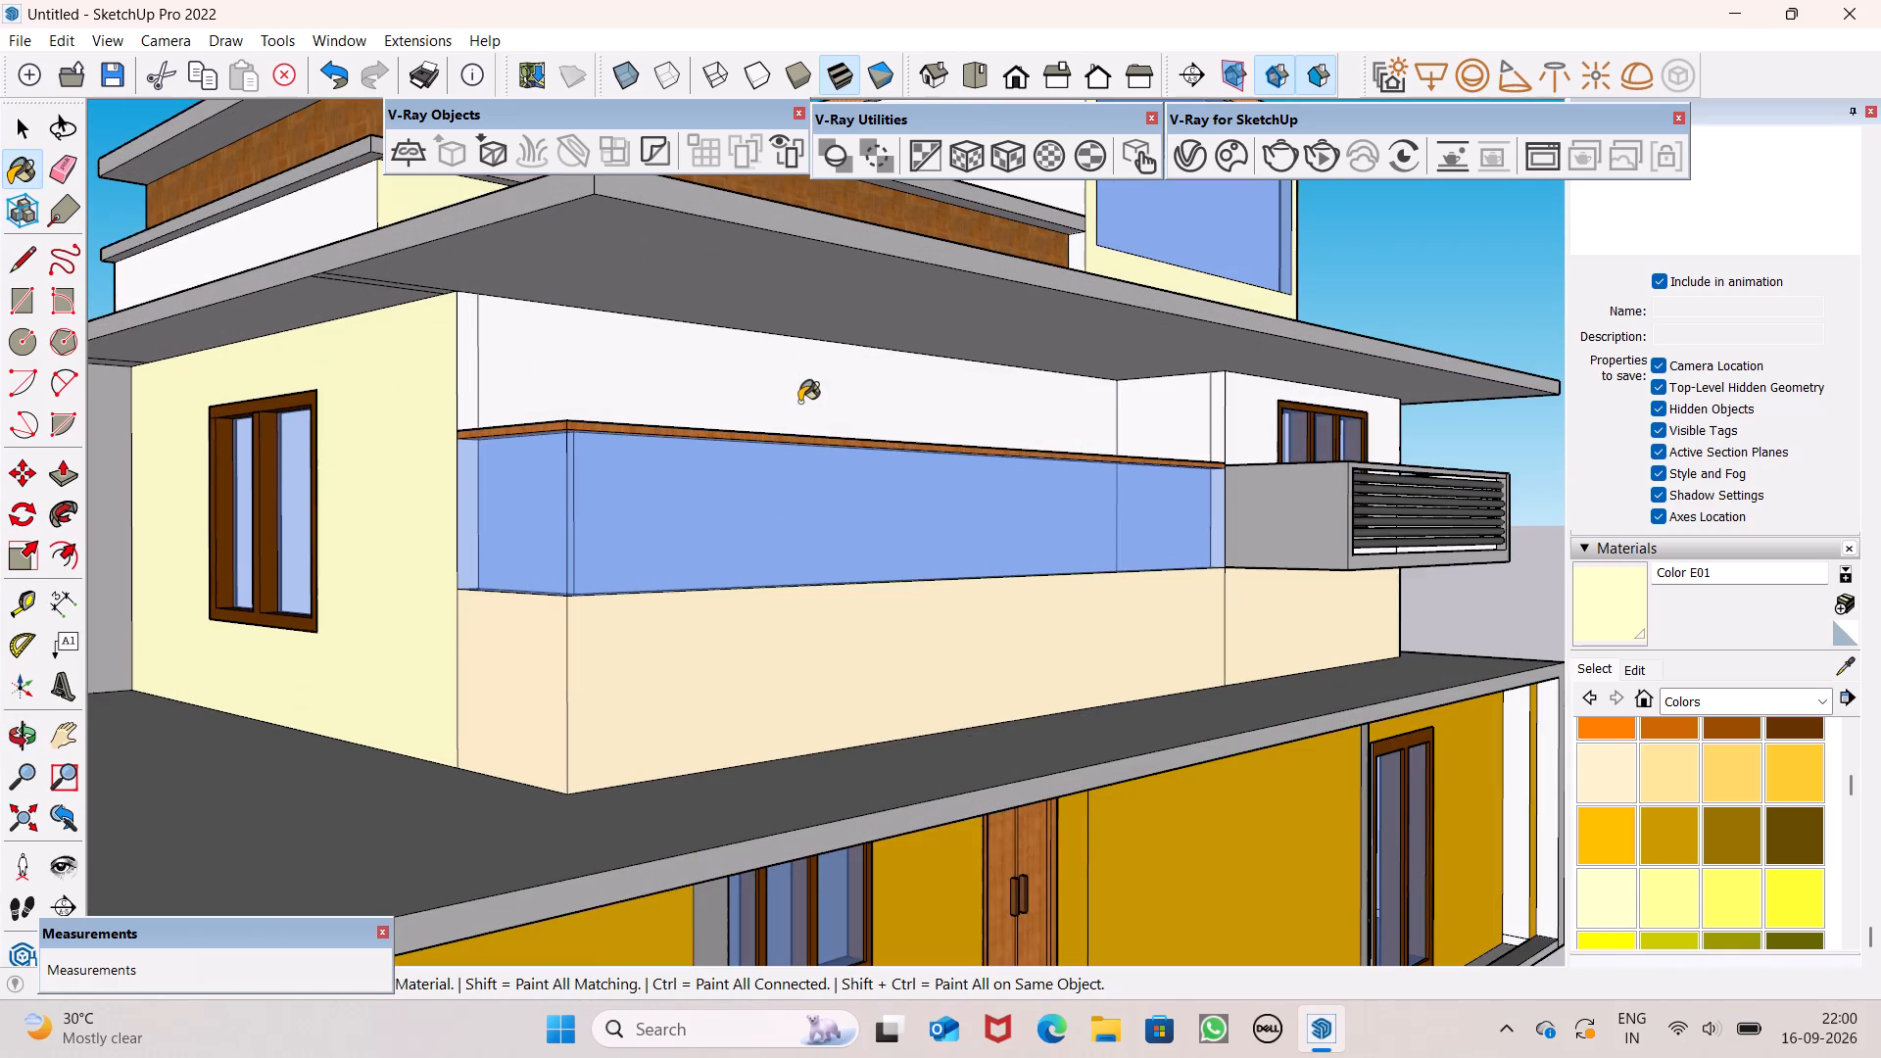
pyautogui.scroll(-5, 965, 454)
pyautogui.moveTo(1008, 495); pyautogui.dragTo(684, 553, button='middle')
pyautogui.scroll(3, 477, 462)
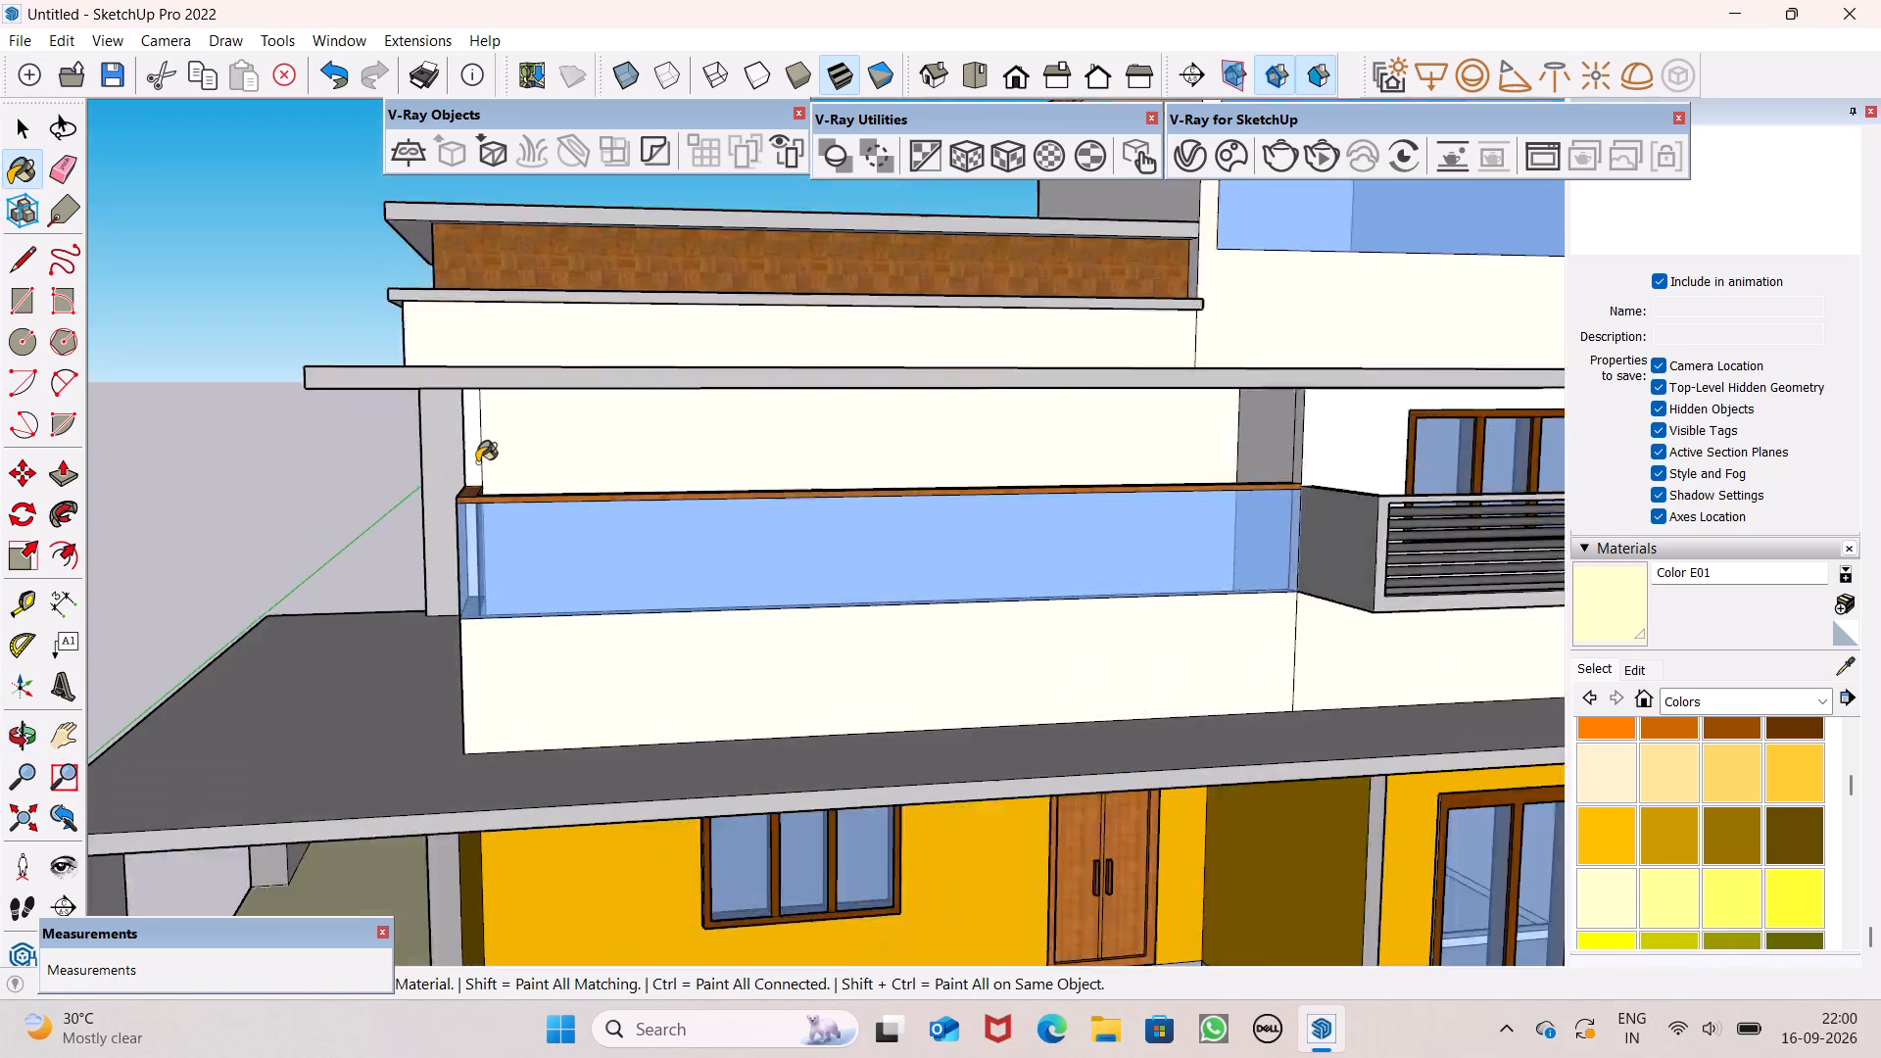
pyautogui.scroll(8, 477, 462)
pyautogui.click(469, 452)
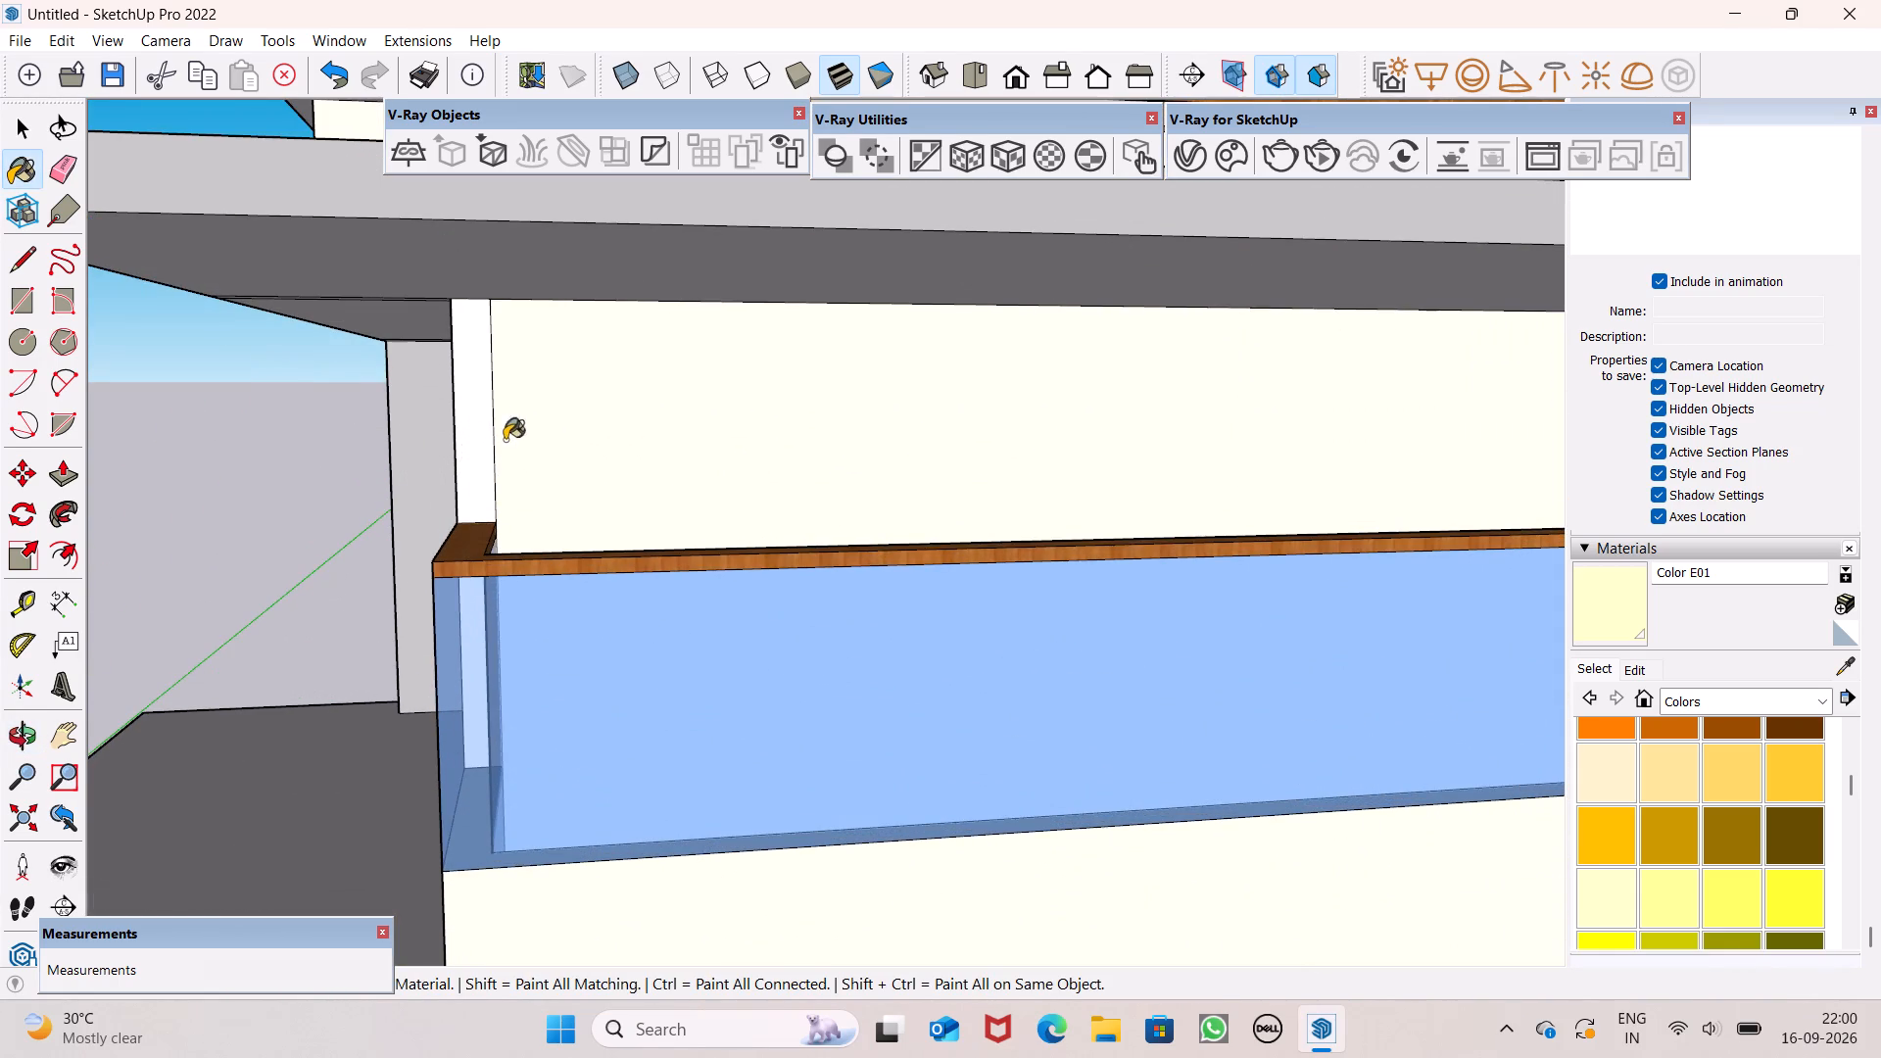
# Paint the middle storey's front wall around the three-pane window behind the slatted balcony with Color E01.
pyautogui.scroll(-4, 542, 436)
pyautogui.moveTo(633, 517); pyautogui.dragTo(460, 525, button='middle')
pyautogui.scroll(-7, 458, 515)
pyautogui.scroll(-2, 635, 528)
pyautogui.scroll(5, 1181, 537)
pyautogui.click(1002, 483)
# Paint the recess's side wall and adjoining narrow strip, where the glass railing meets the slatted balcony, with Color E01.
pyautogui.scroll(-2, 1002, 483)
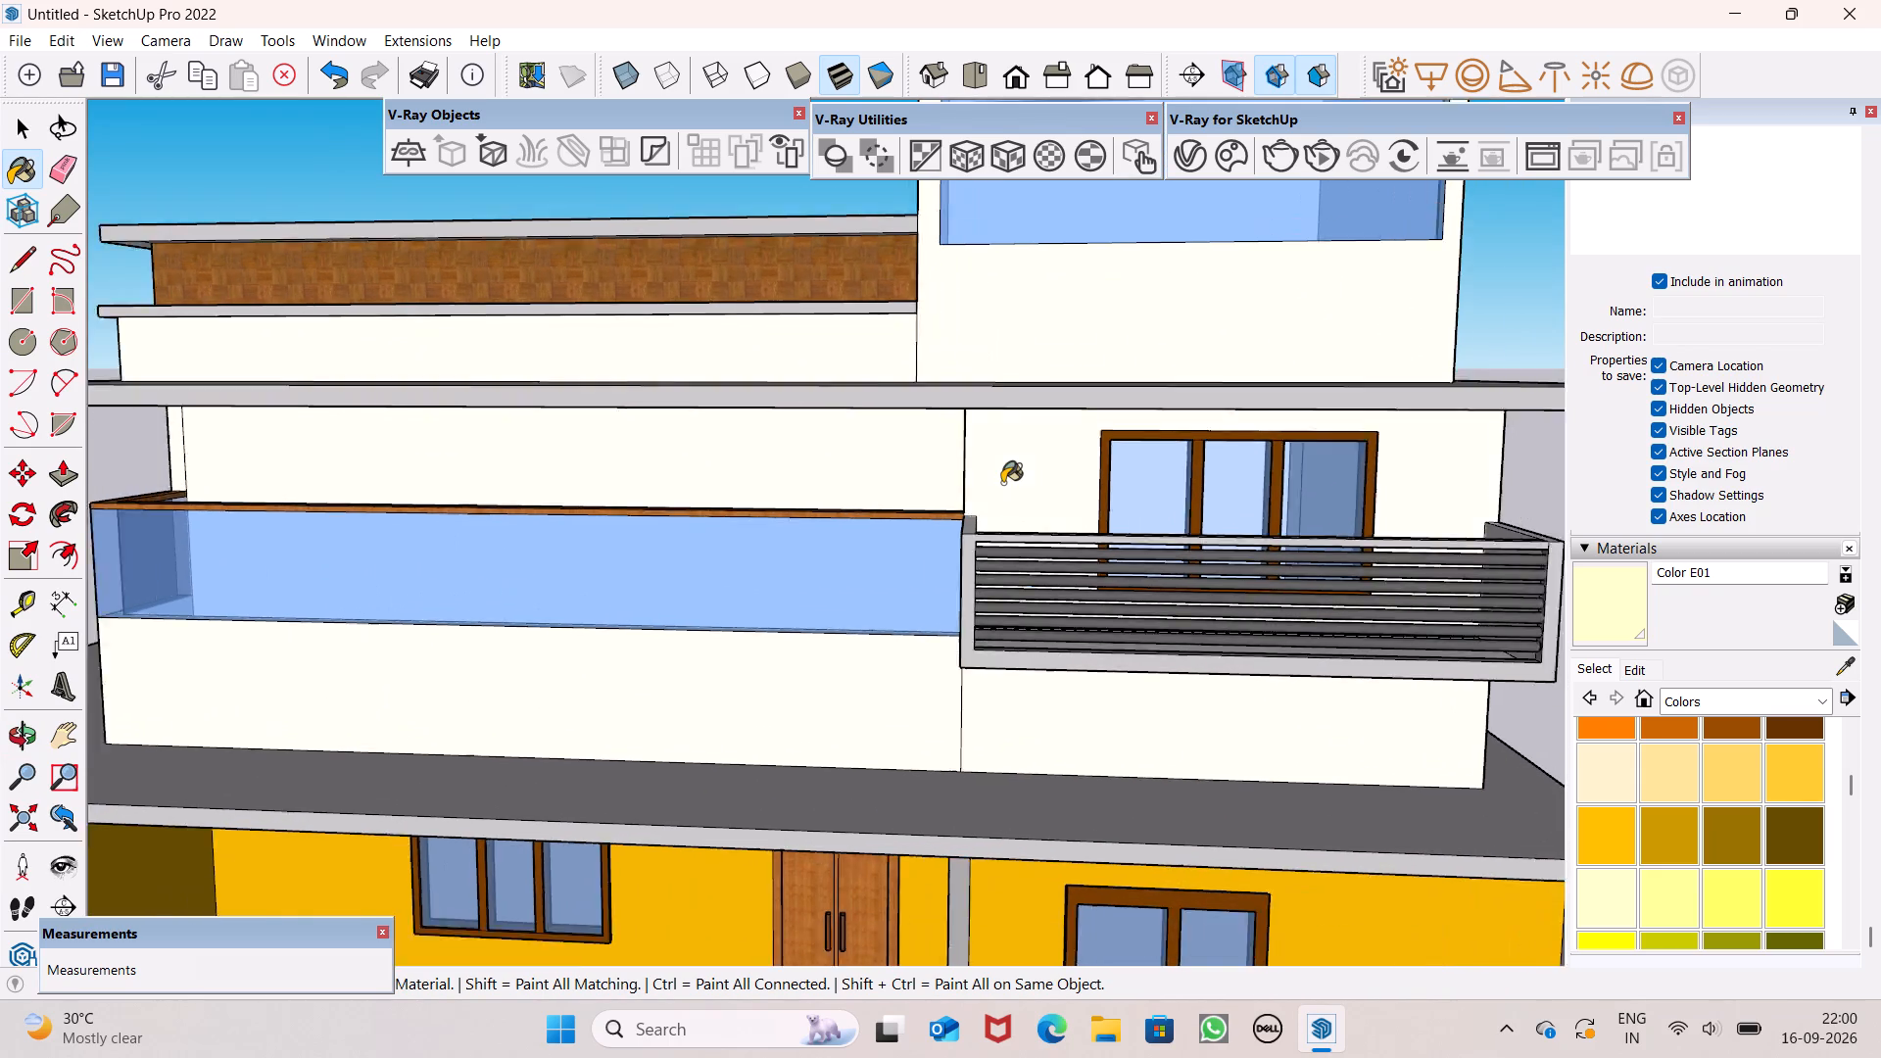
pyautogui.scroll(-3, 1002, 483)
pyautogui.moveTo(1075, 542); pyautogui.dragTo(1375, 636, button='middle')
pyautogui.scroll(6, 1020, 542)
pyautogui.scroll(3, 937, 431)
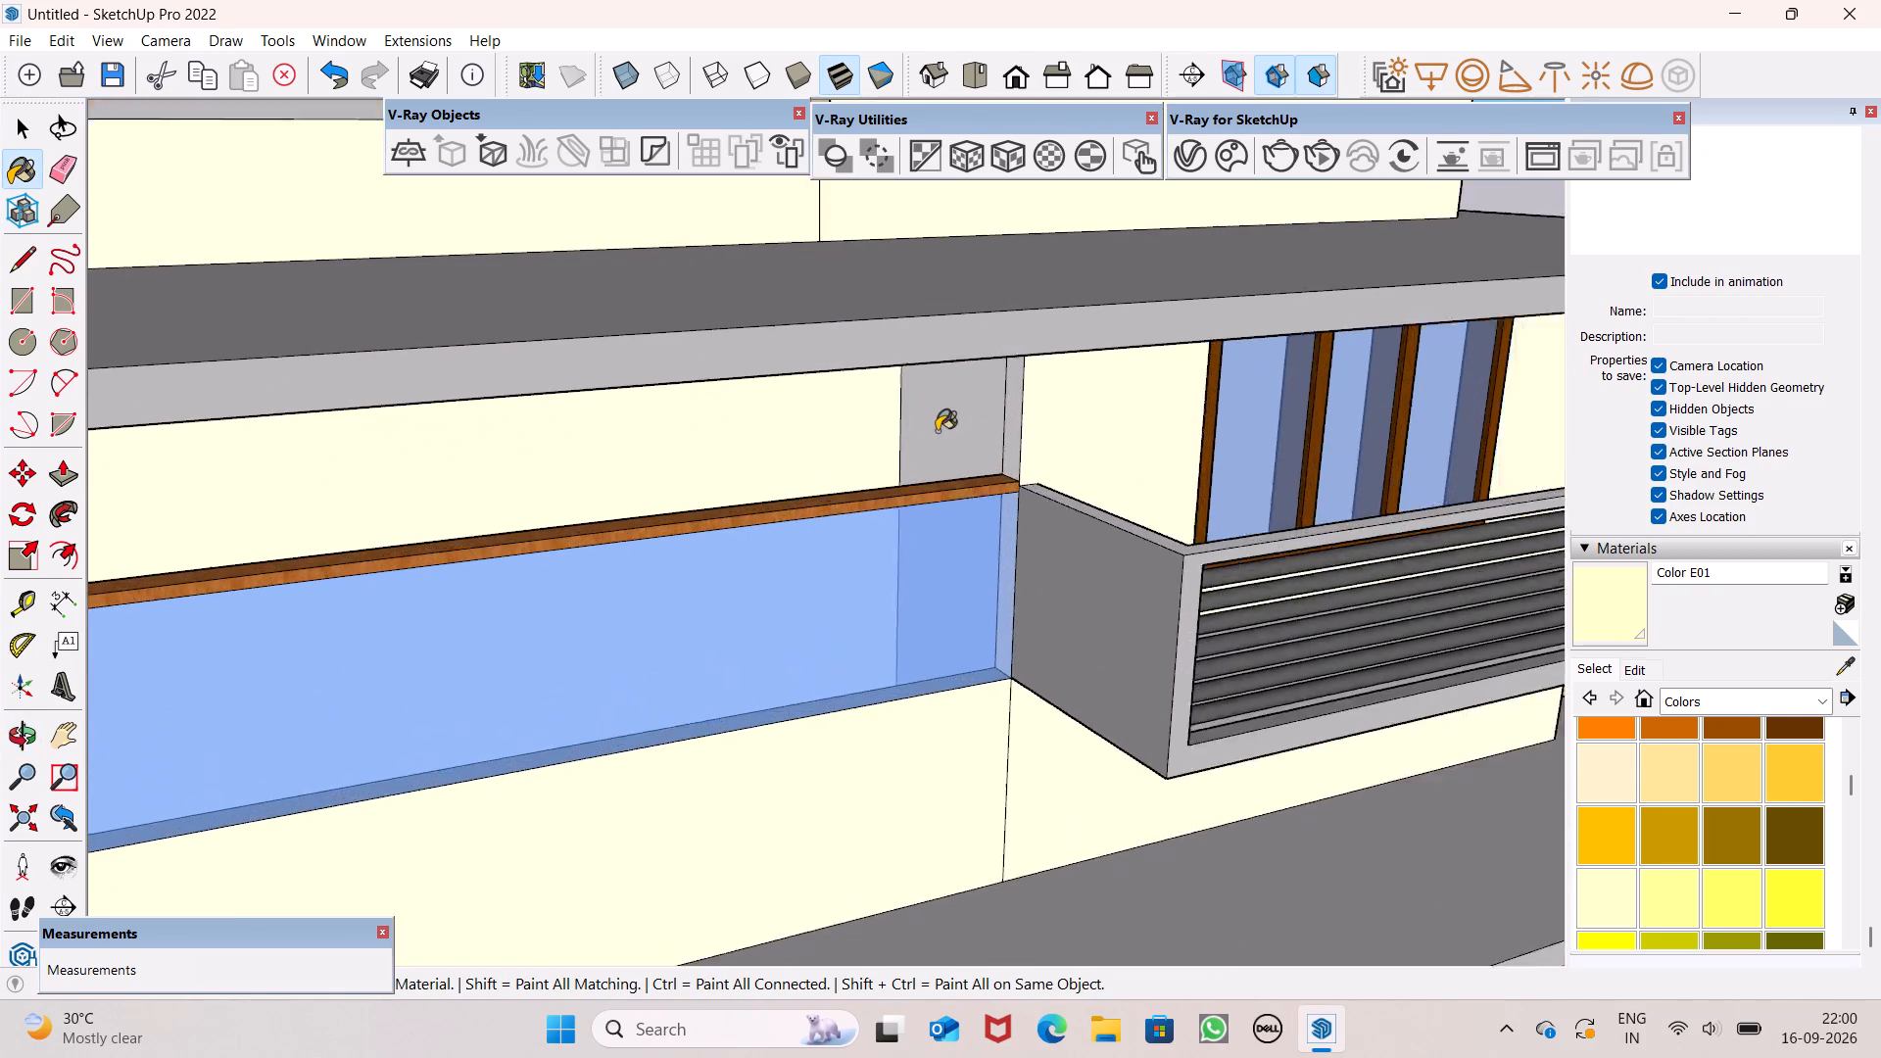
pyautogui.scroll(9, 937, 431)
pyautogui.click(1048, 377)
pyautogui.click(1163, 427)
pyautogui.scroll(-12, 1119, 346)
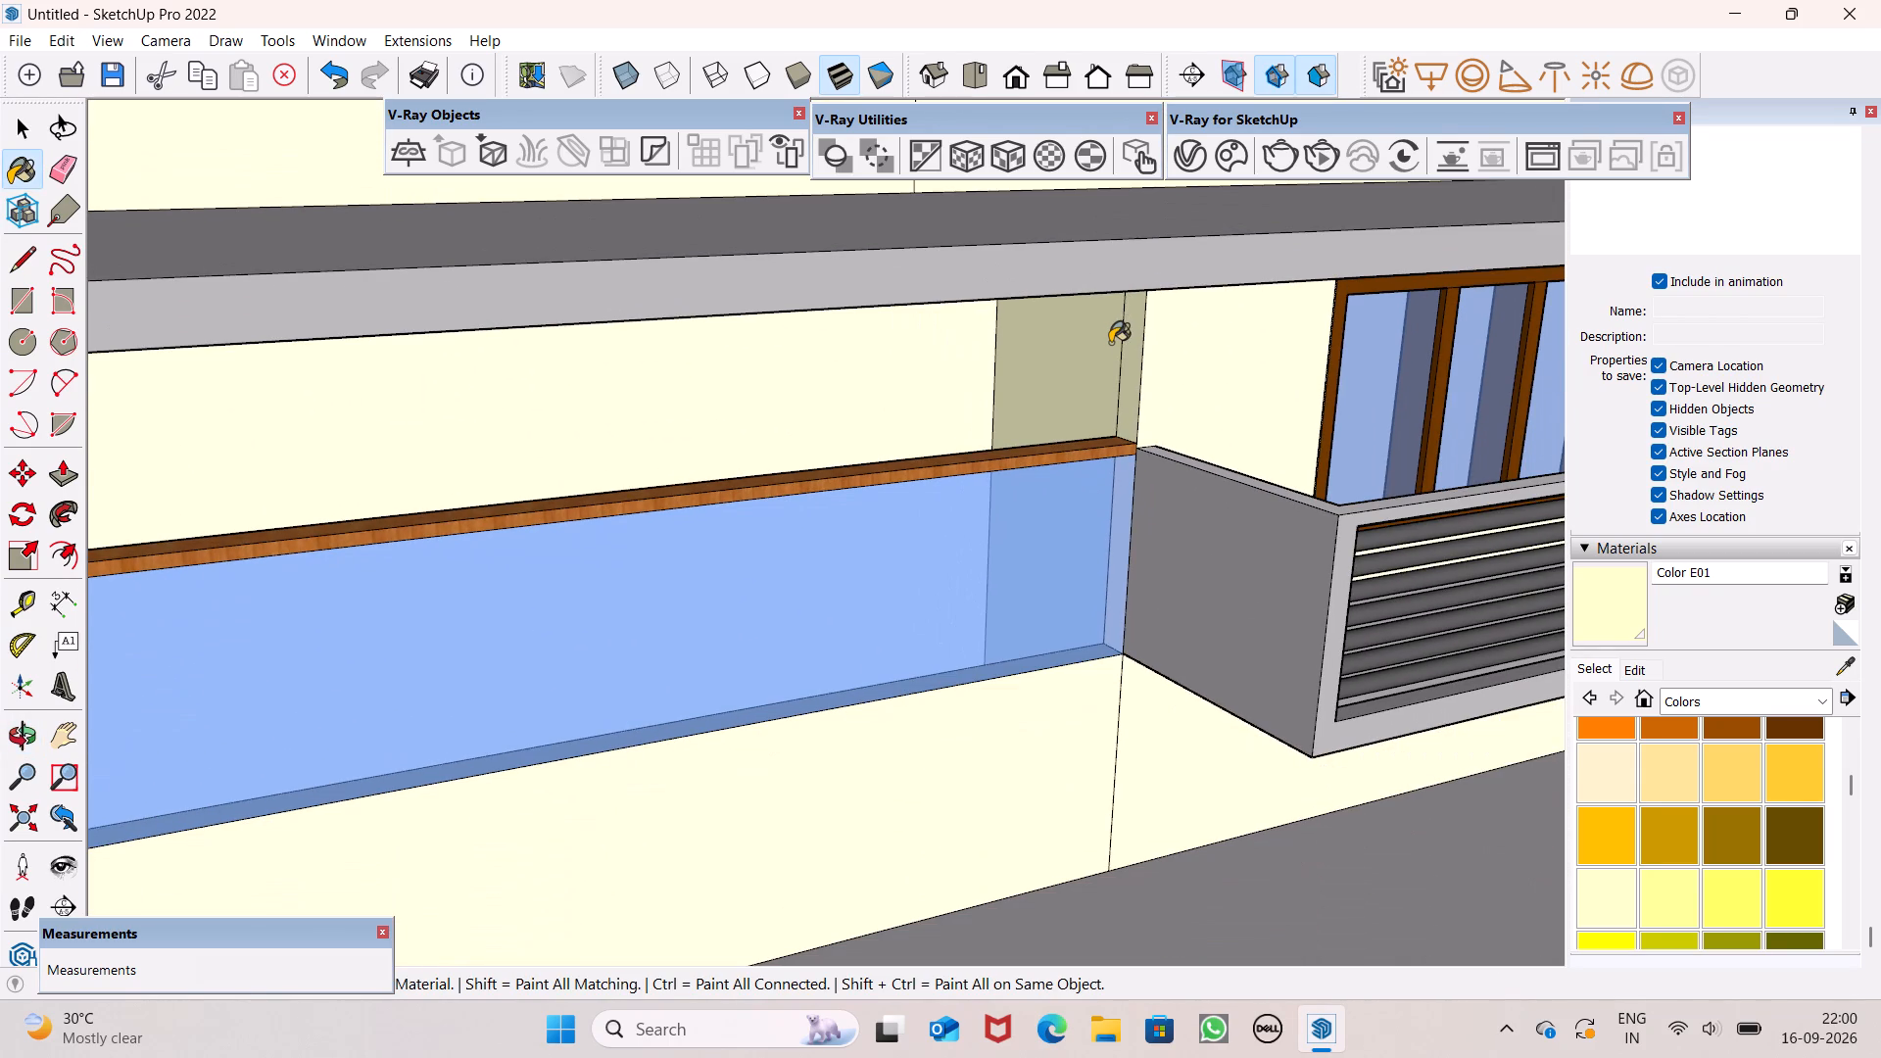
pyautogui.scroll(-6, 1116, 377)
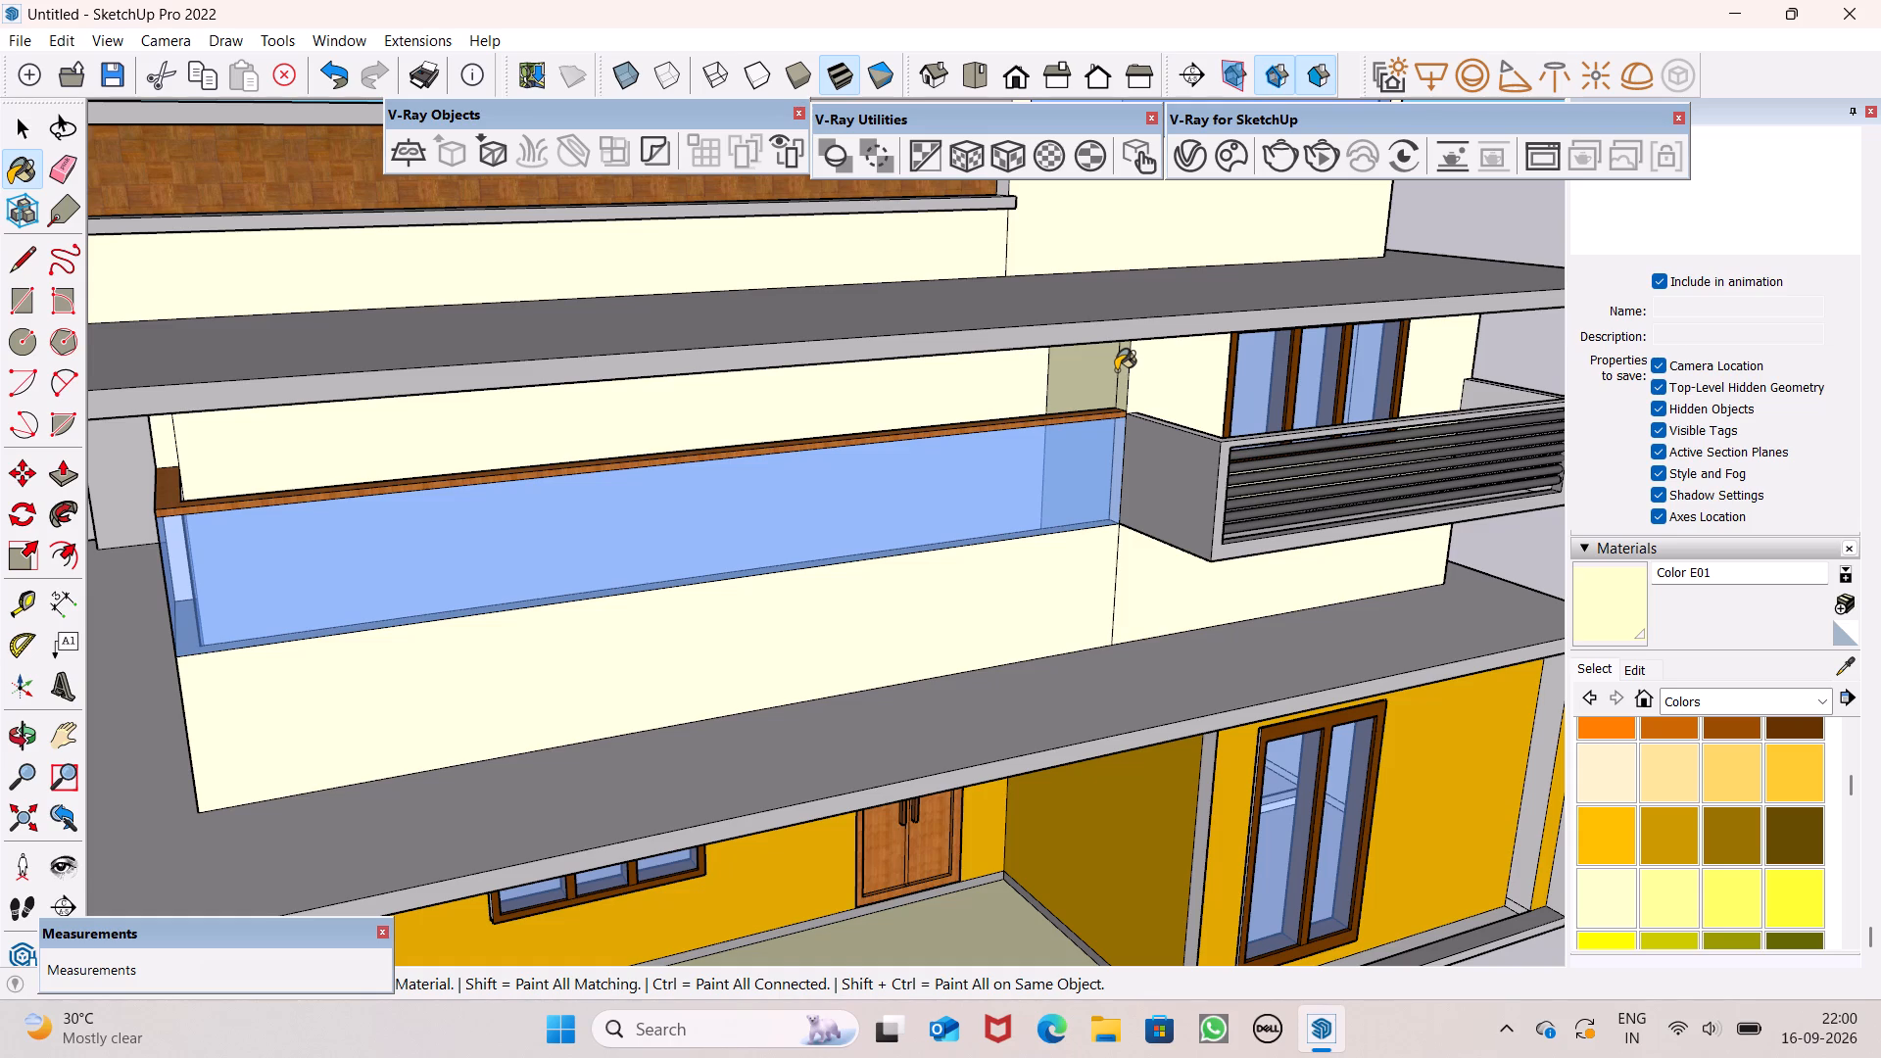
# Paint the middle storey's side wall around the two-pane window with Color D01.
pyautogui.scroll(1, 1115, 340)
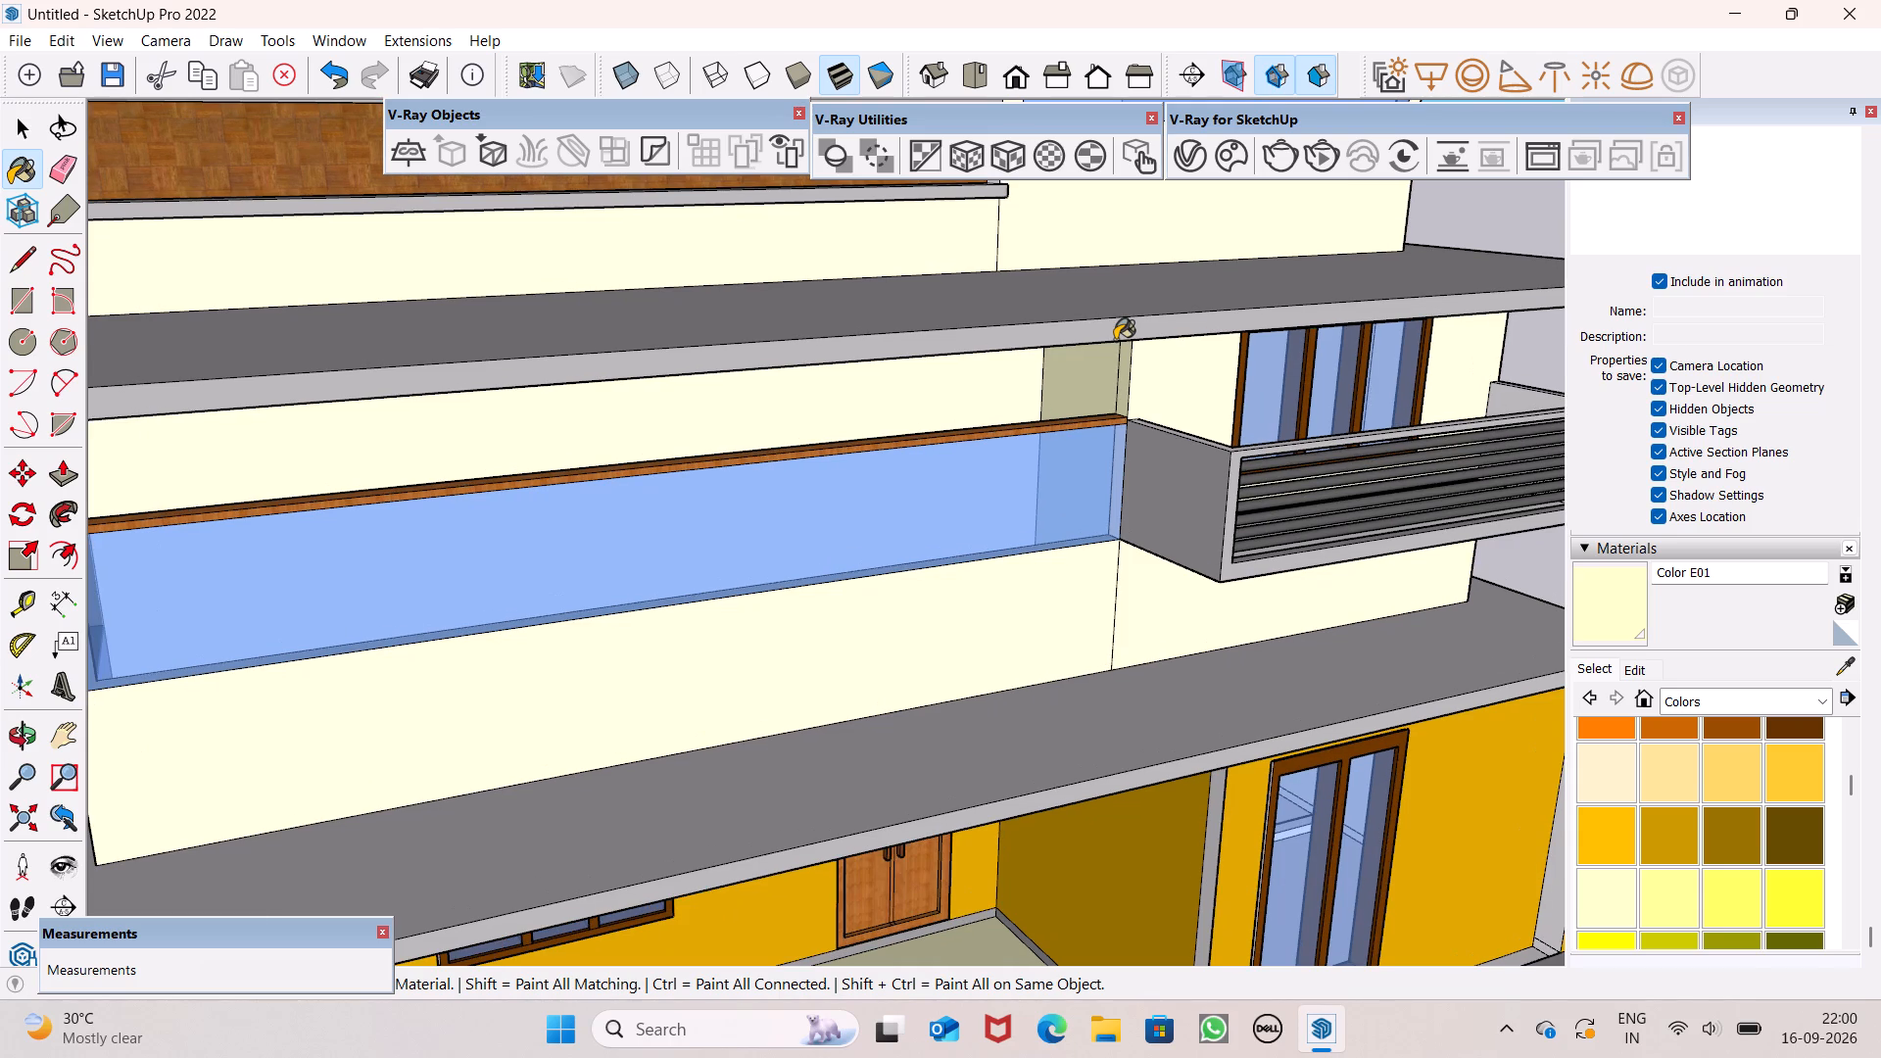
pyautogui.scroll(-11, 1088, 391)
pyautogui.moveTo(1091, 486); pyautogui.dragTo(1131, 484, button='middle')
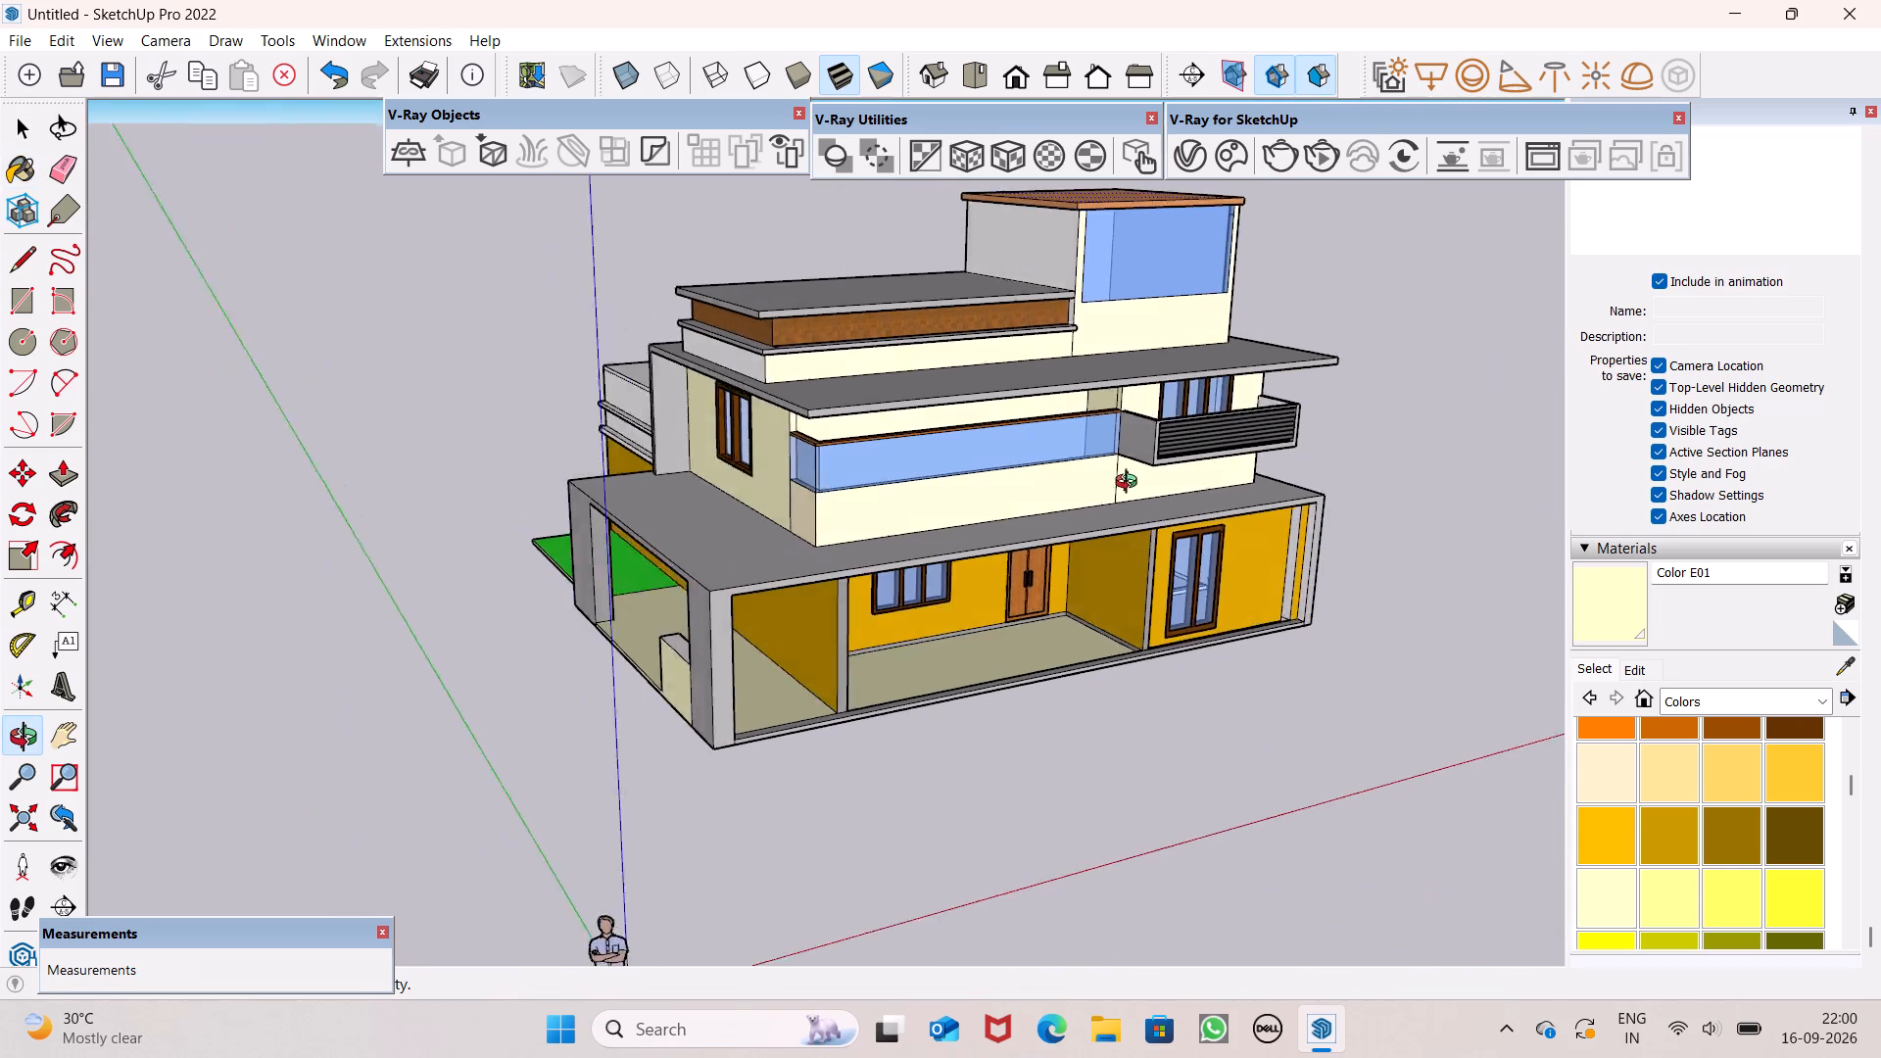
pyautogui.moveTo(1131, 484); pyautogui.dragTo(1272, 472, button='middle')
pyautogui.scroll(-4, 1104, 517)
pyautogui.scroll(4, 843, 513)
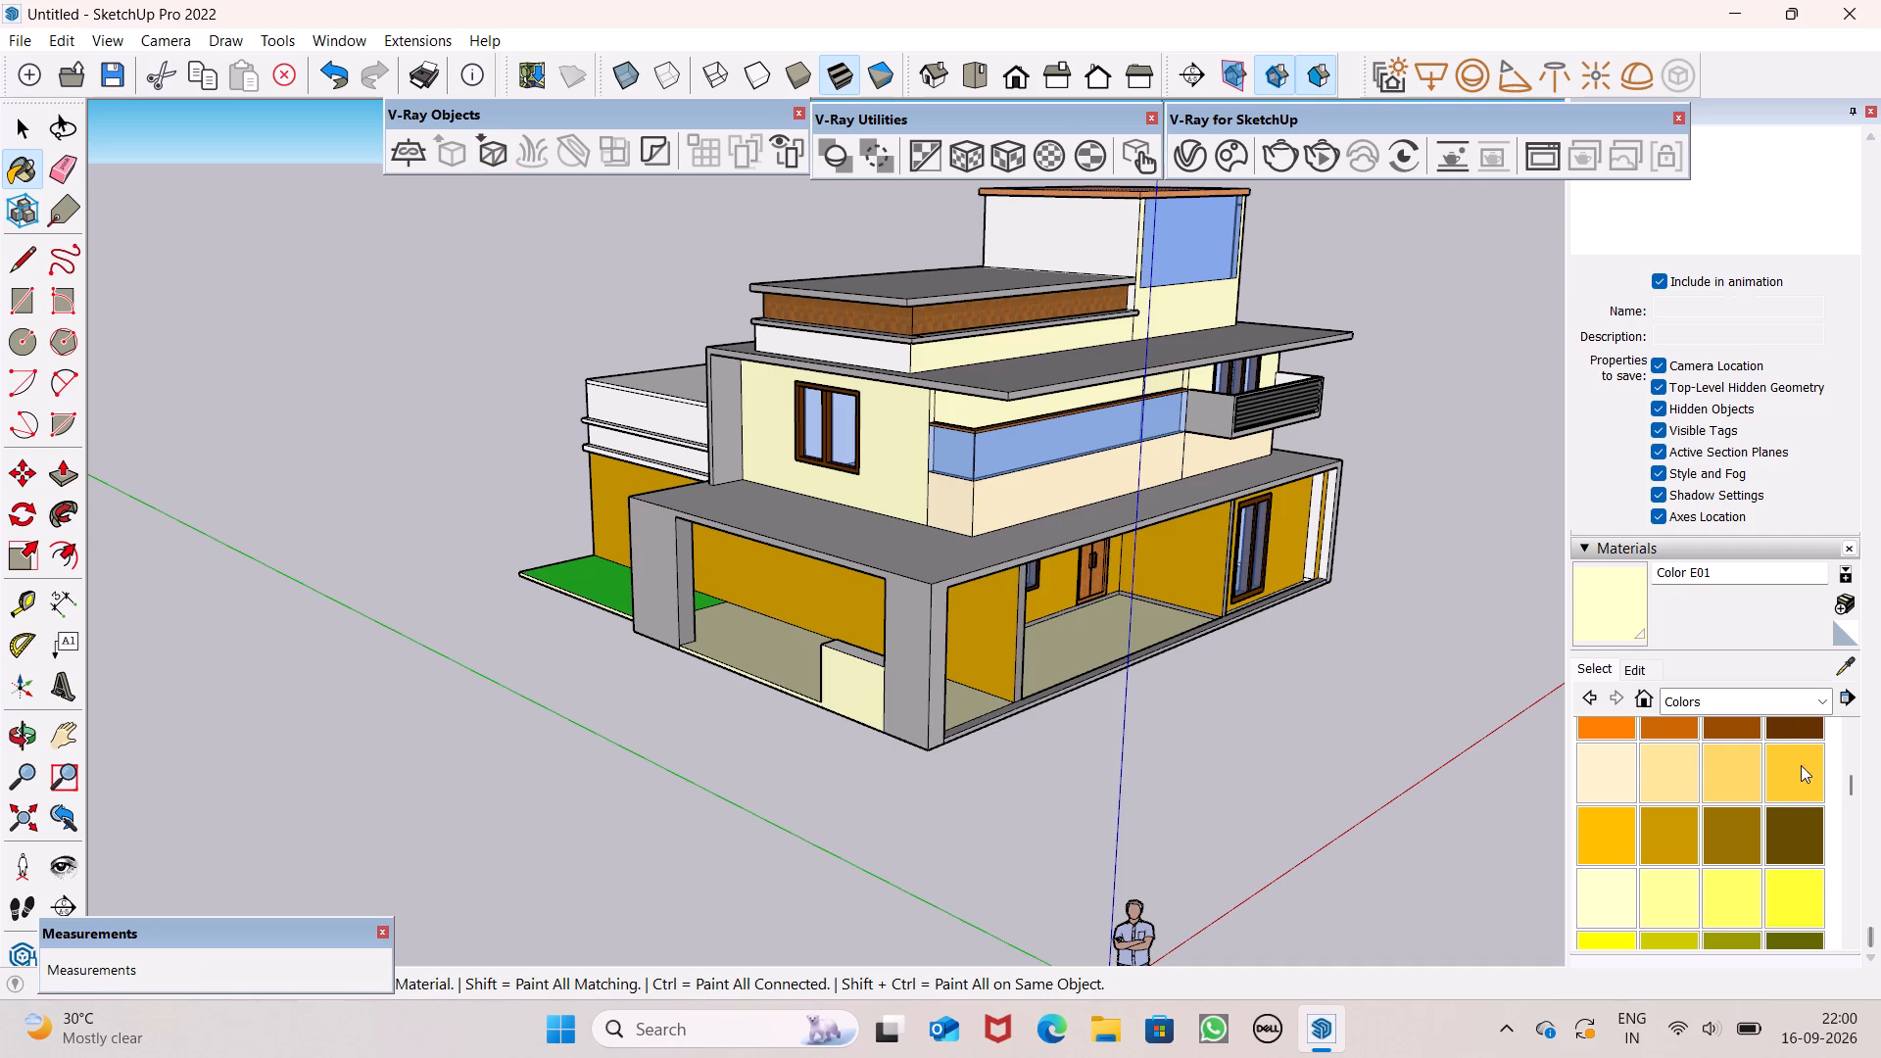
pyautogui.click(1628, 743)
pyautogui.click(1621, 775)
pyautogui.click(910, 475)
# Paint the recessed wall behind the glass railing and the narrow return at its outer end with Color D01.
pyautogui.scroll(3, 1064, 508)
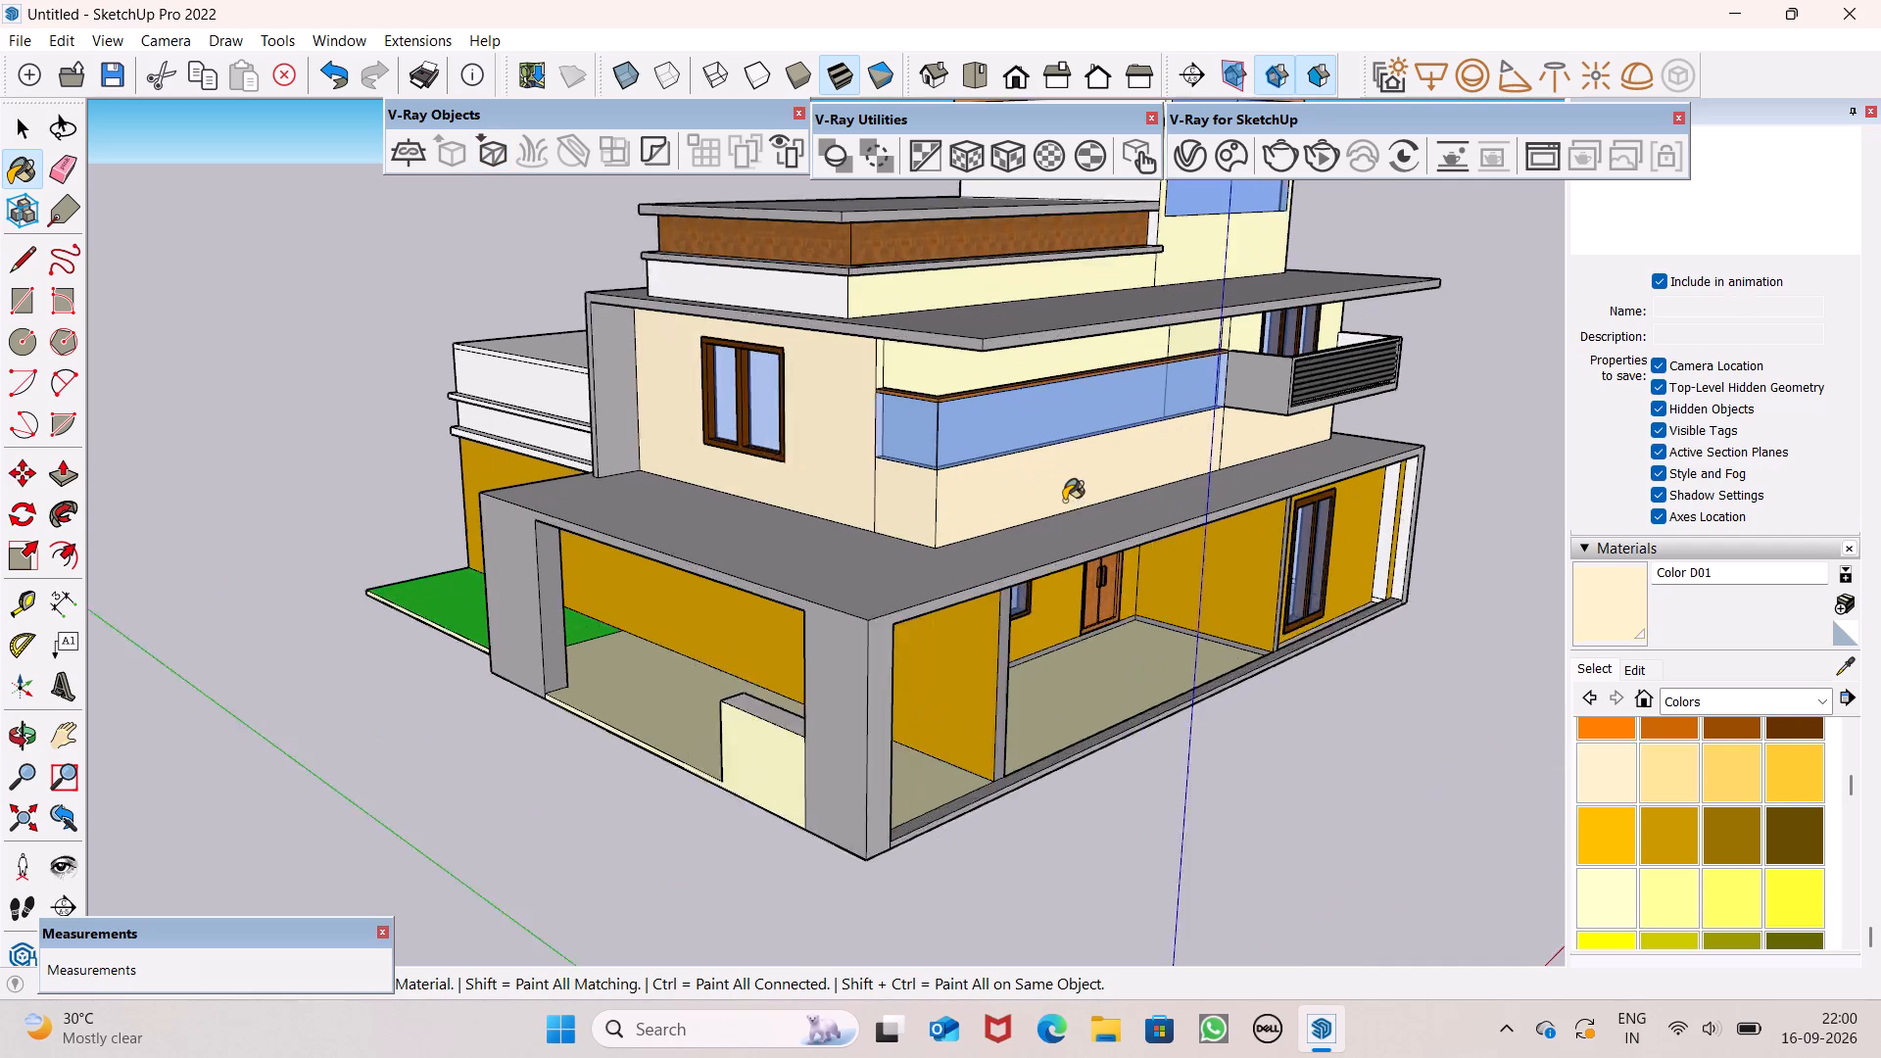
pyautogui.scroll(2, 1064, 501)
pyautogui.scroll(7, 921, 325)
pyautogui.click(848, 350)
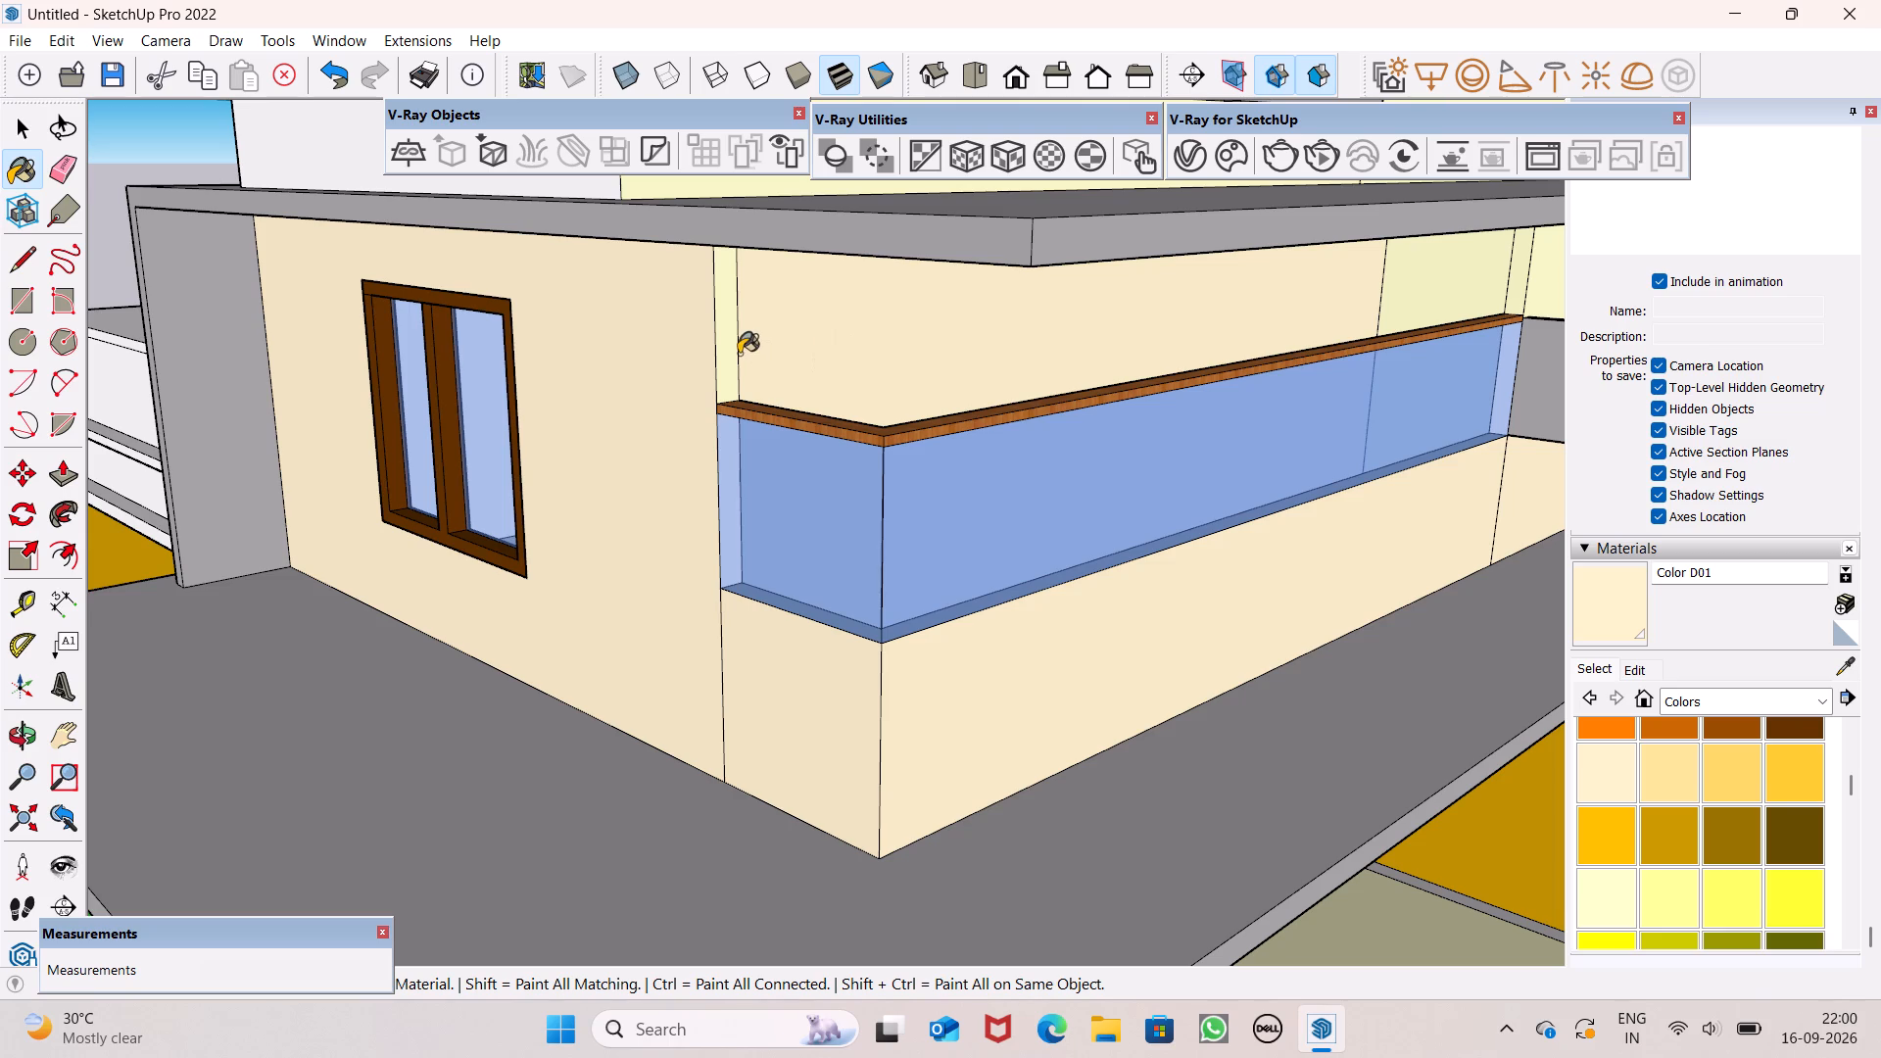
pyautogui.click(730, 354)
# Paint the front wall below the upper wood parquet band and the tower's wall below its glazing with Color D01.
pyautogui.scroll(-7, 745, 351)
pyautogui.click(833, 229)
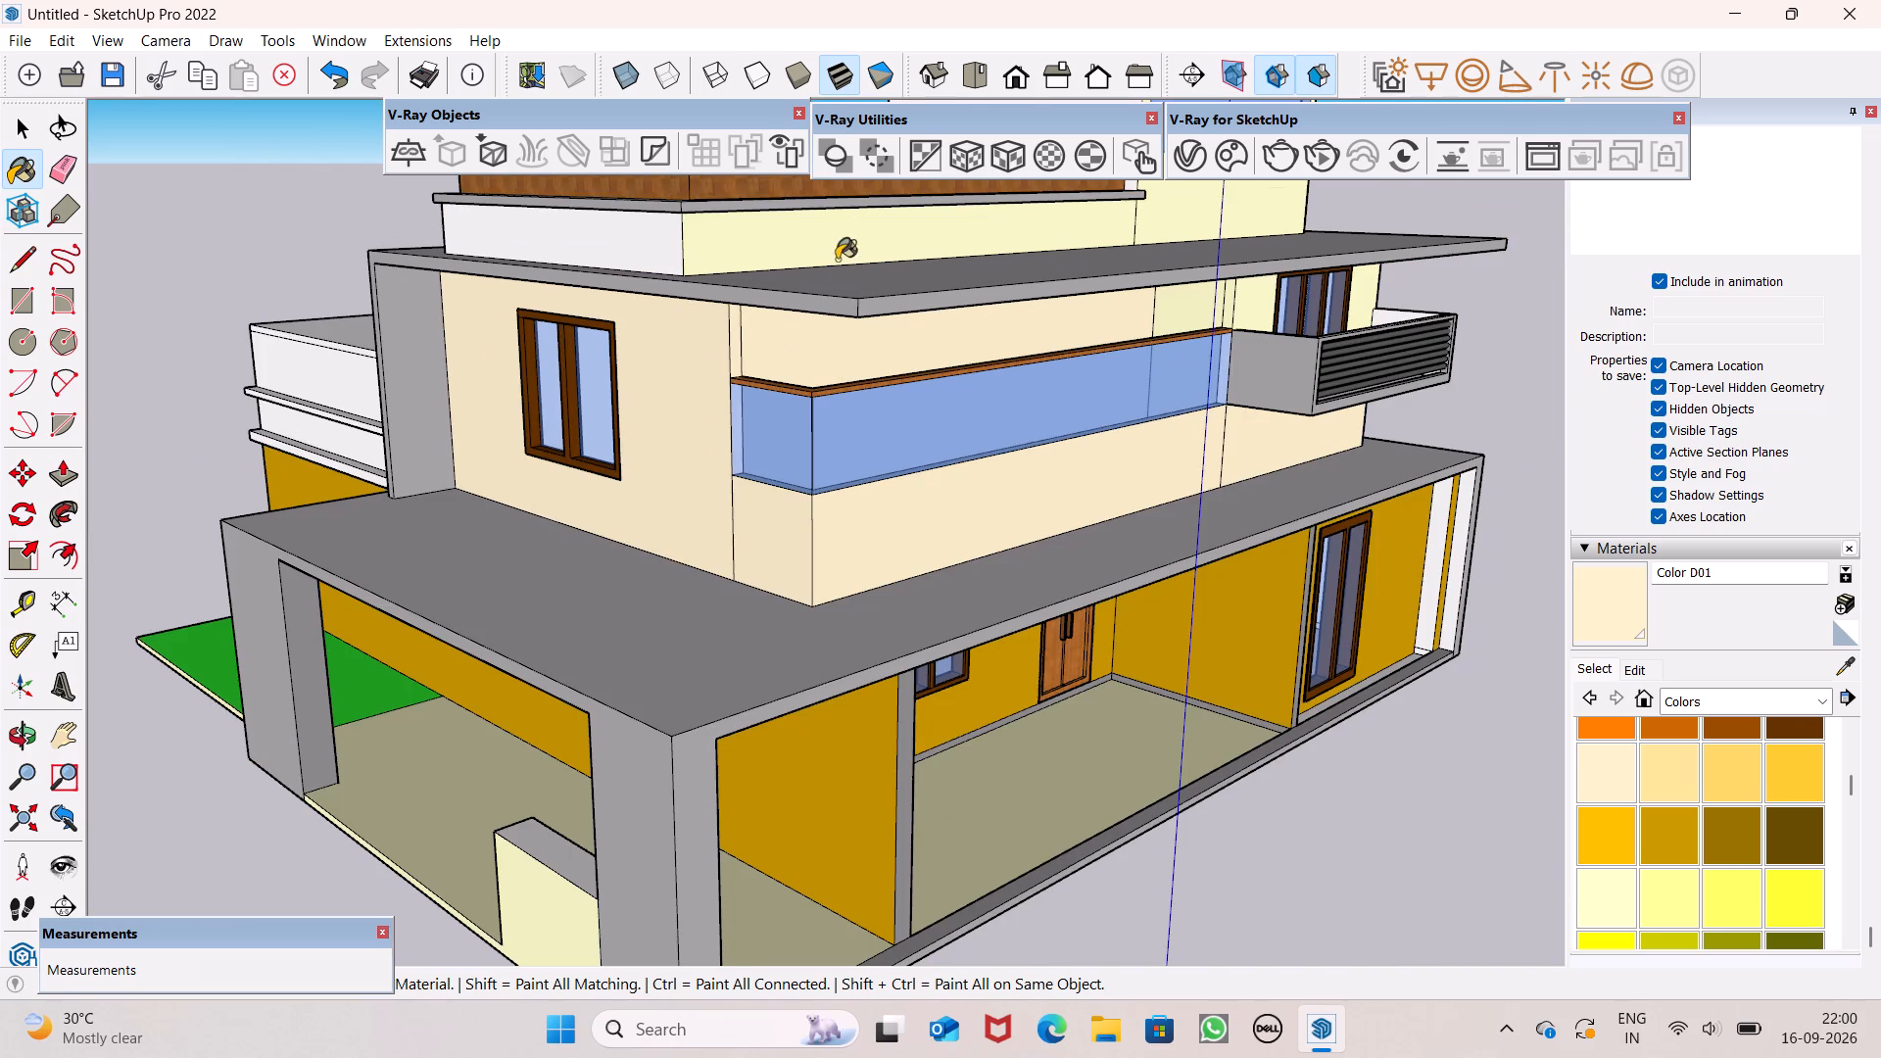
pyautogui.scroll(-6, 837, 260)
pyautogui.moveTo(983, 340); pyautogui.dragTo(519, 393, button='middle')
pyautogui.scroll(5, 1217, 252)
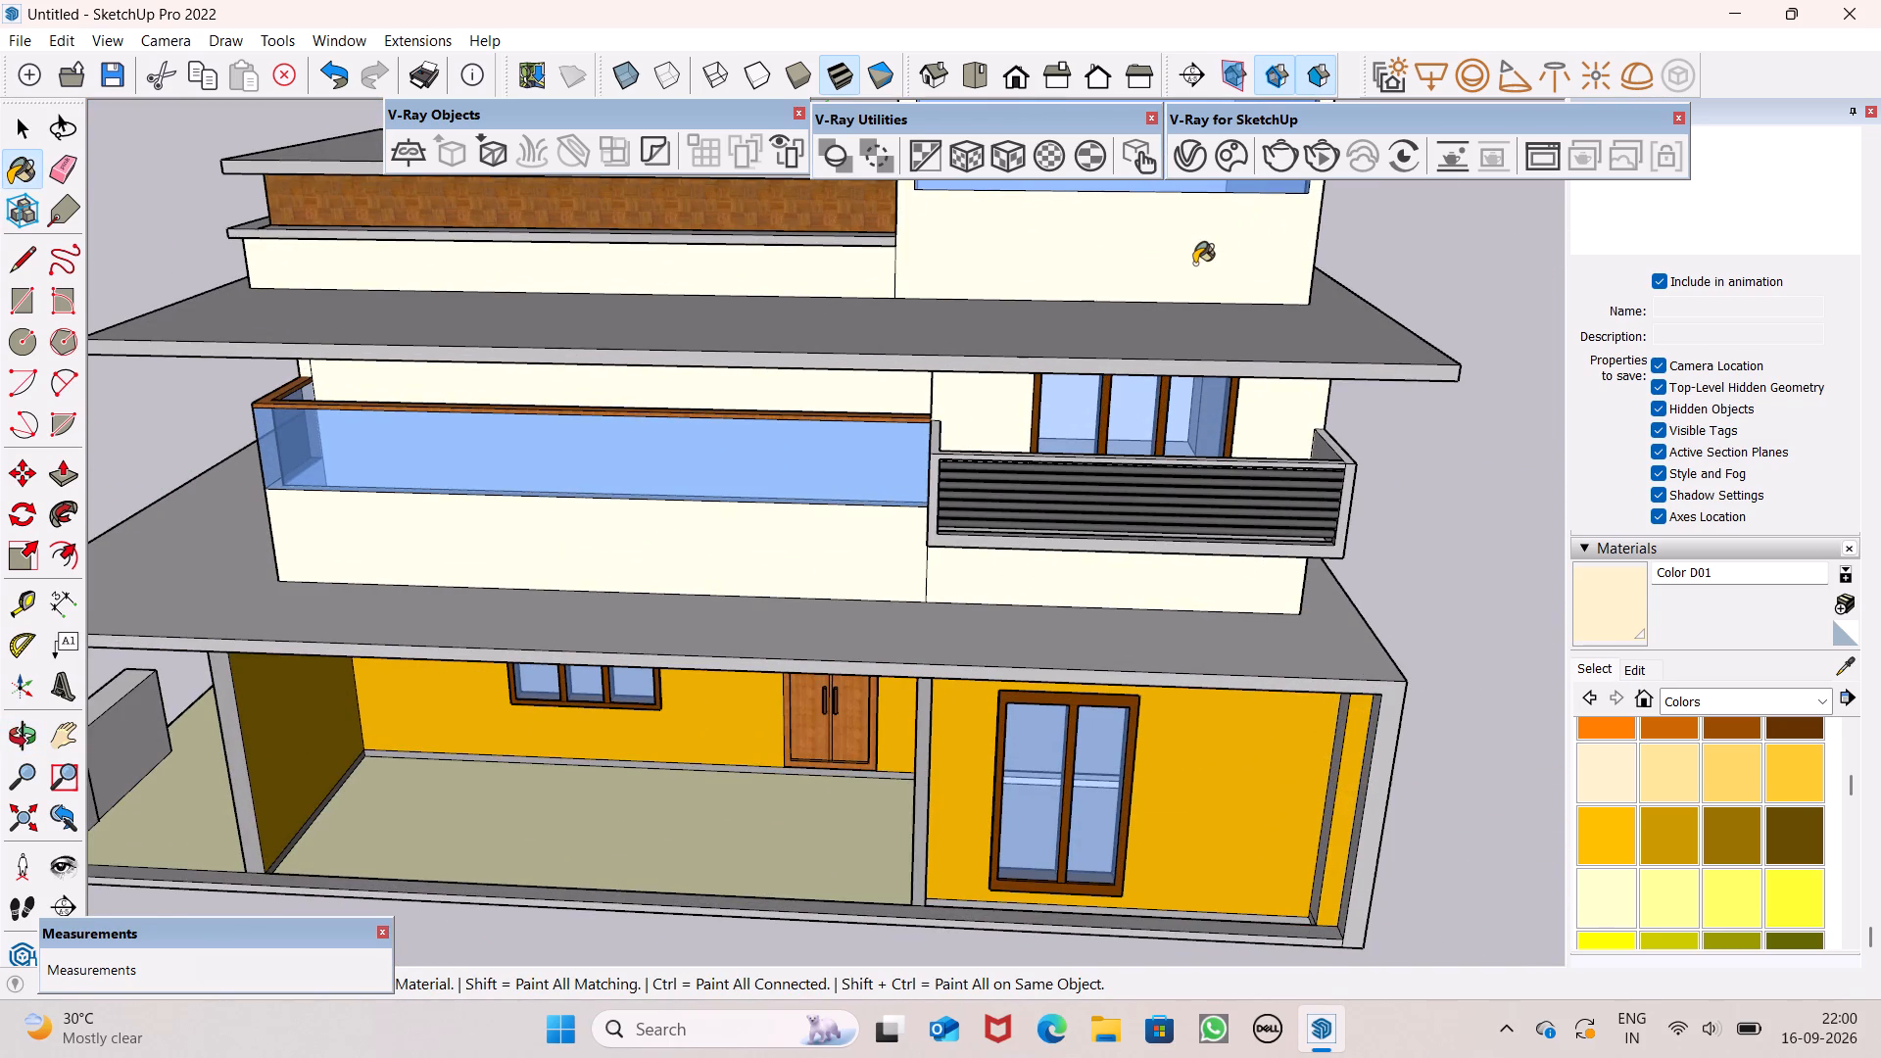
pyautogui.click(1194, 264)
# Paint the front wall behind the slatted balcony and the adjoining recess side wall and narrow strip with Color D01.
pyautogui.moveTo(978, 320); pyautogui.dragTo(1557, 232, button='middle')
pyautogui.scroll(2, 1048, 475)
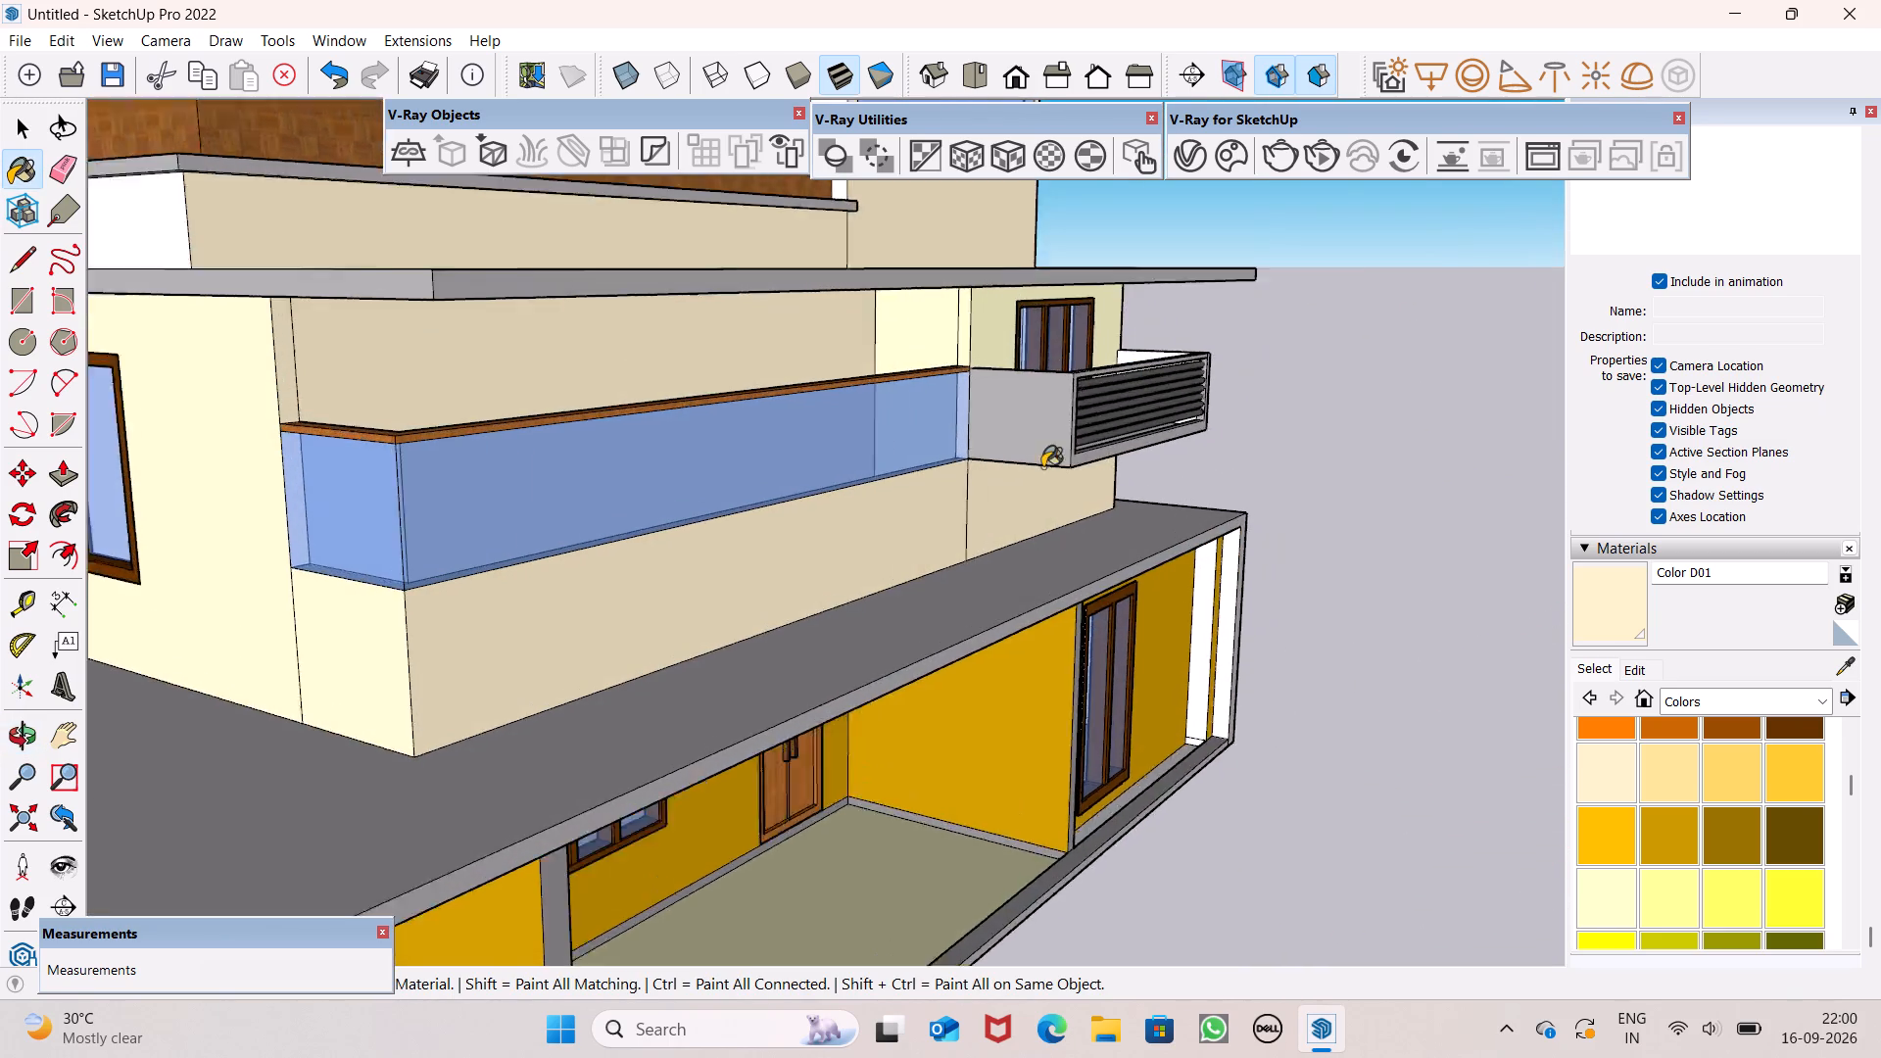
pyautogui.scroll(3, 1042, 467)
pyautogui.click(947, 261)
pyautogui.click(854, 264)
pyautogui.scroll(7, 875, 274)
pyautogui.click(954, 263)
pyautogui.click(990, 294)
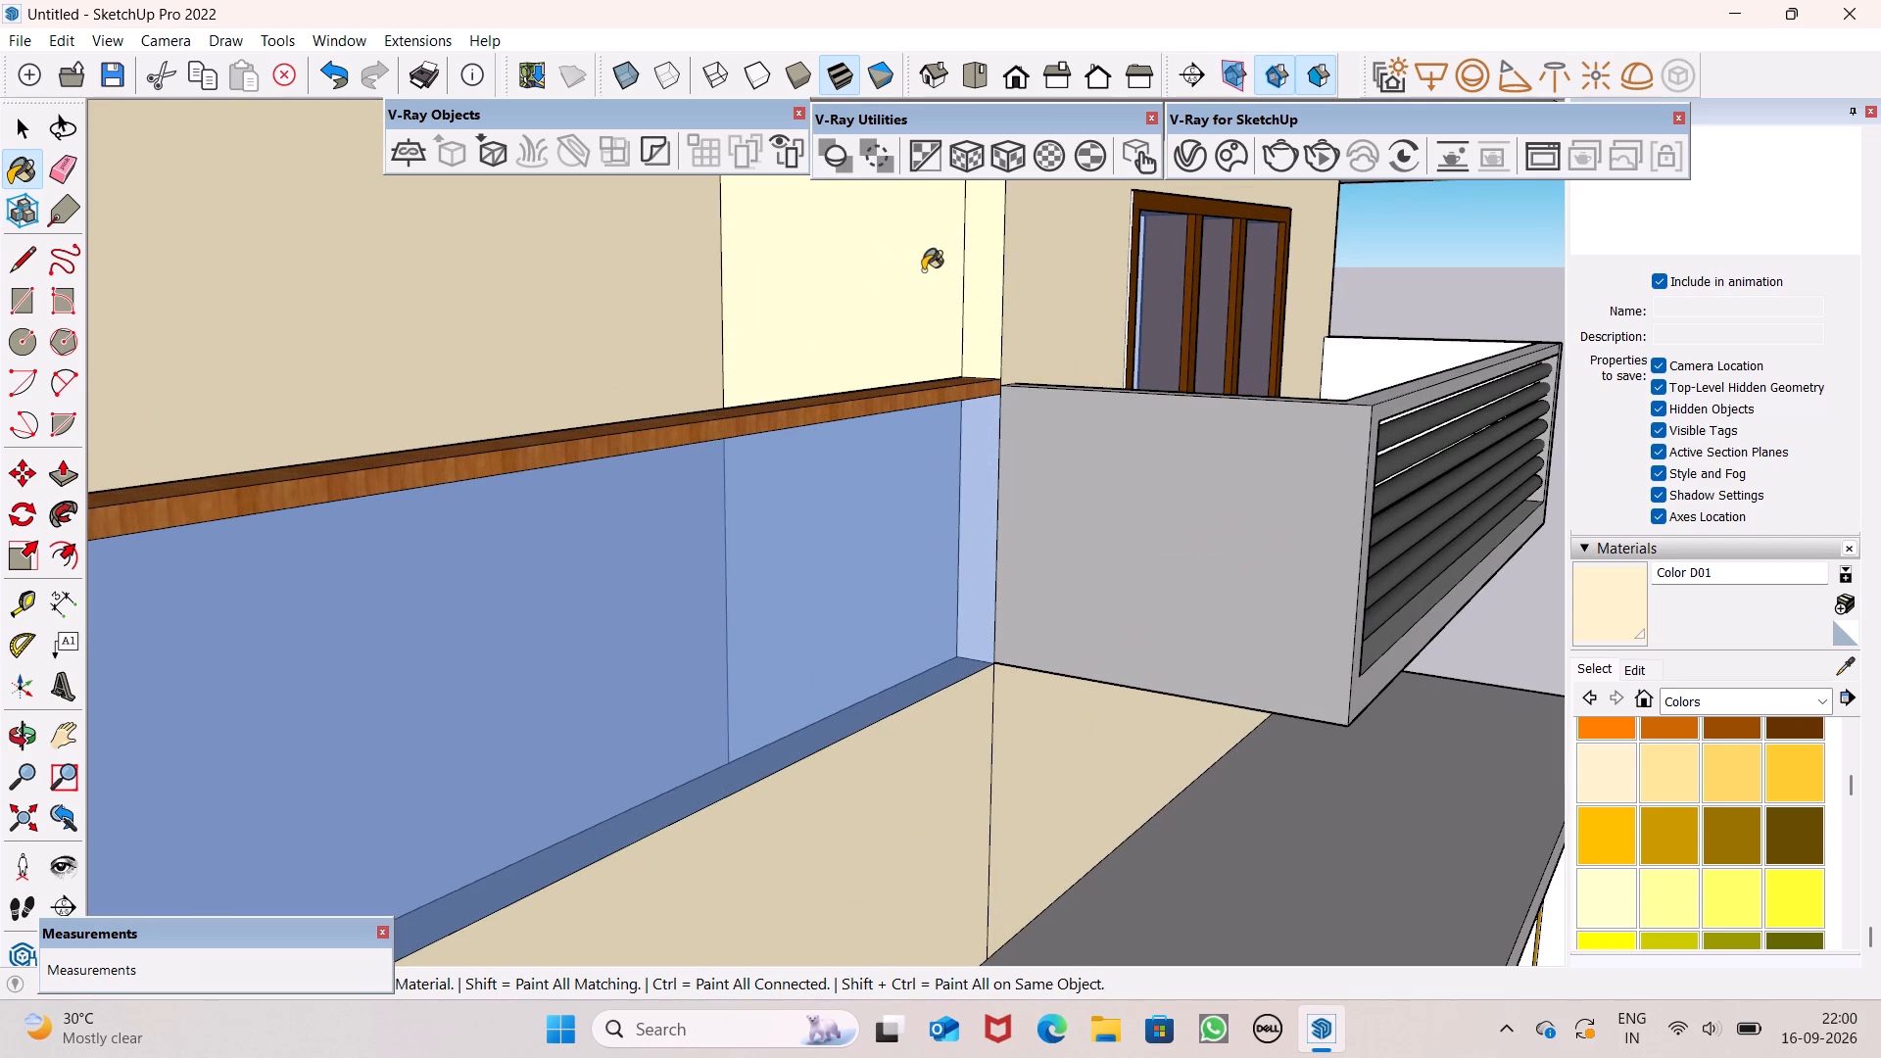
# Paint the windowless side walls of the middle storey and the tower, on the slatted balcony's end, with Color D01.
pyautogui.scroll(-7, 923, 269)
pyautogui.moveTo(943, 341); pyautogui.dragTo(1019, 325, button='middle')
pyautogui.scroll(2, 947, 252)
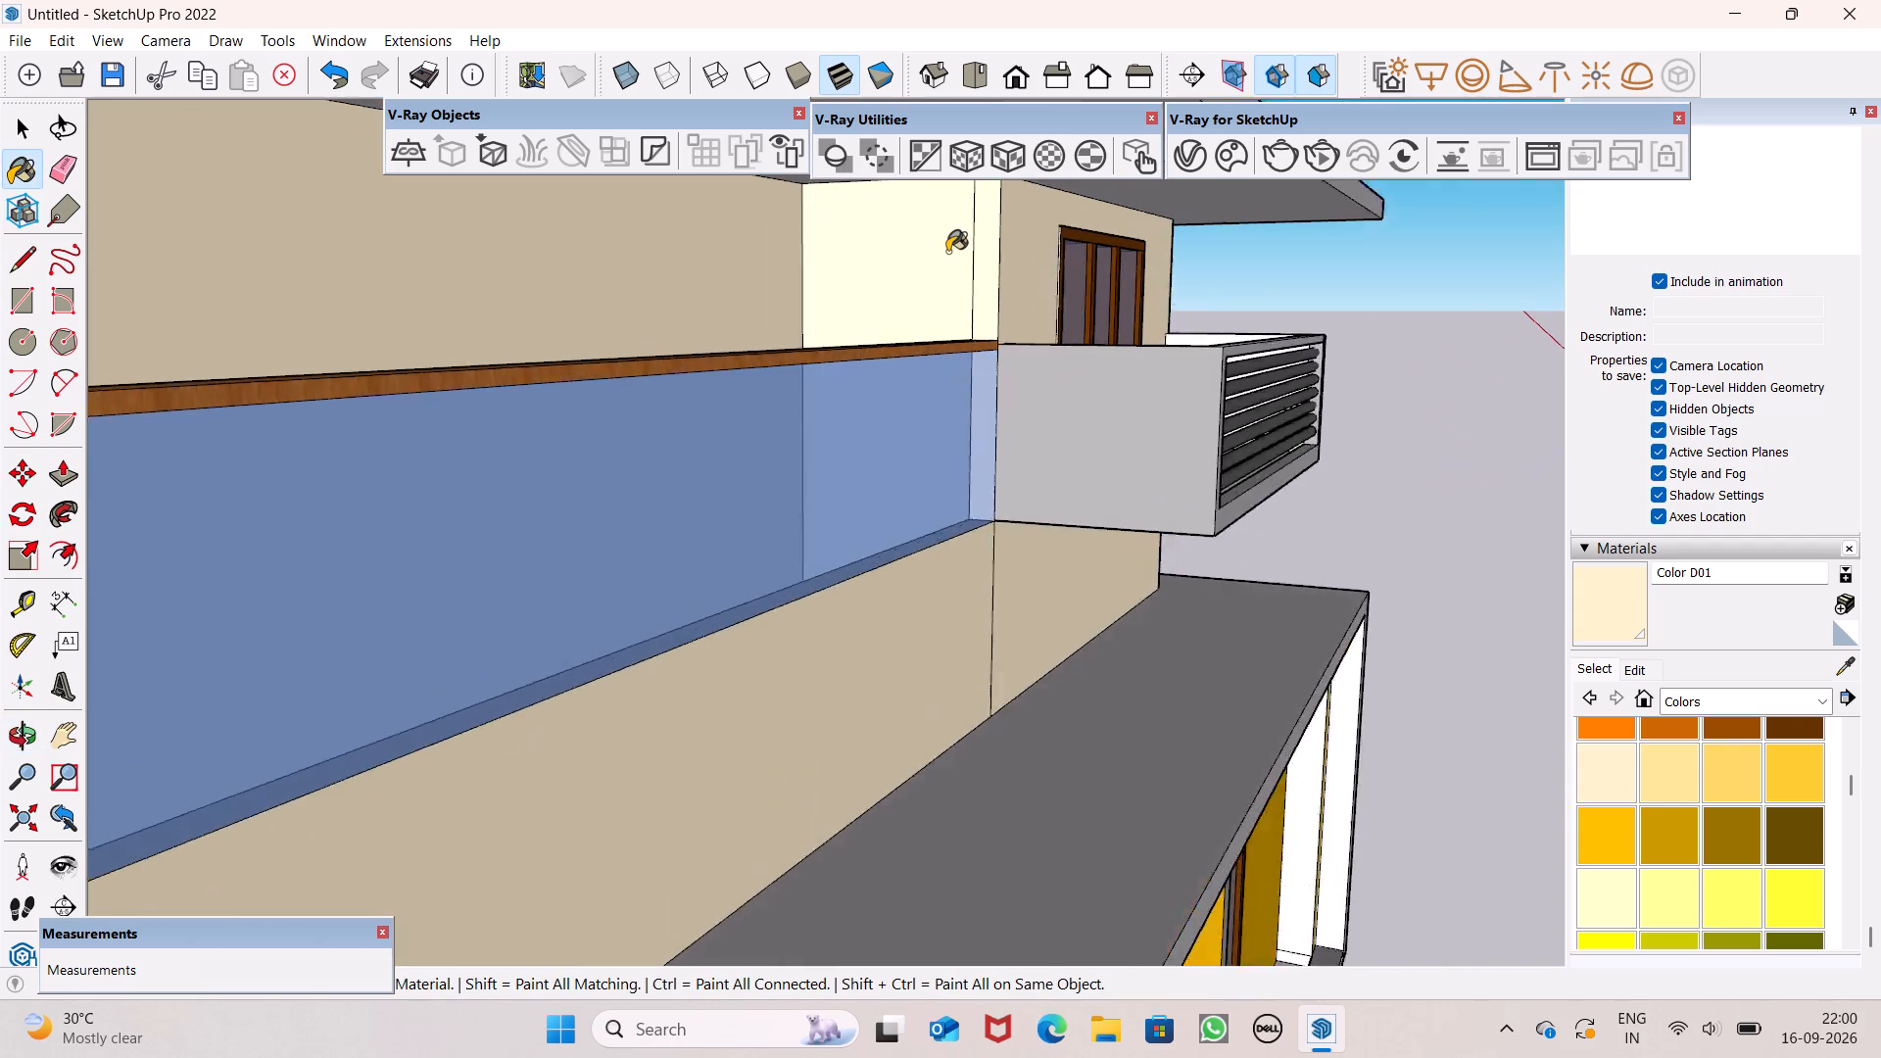
pyautogui.scroll(4, 947, 252)
pyautogui.scroll(-14, 966, 270)
pyautogui.moveTo(1249, 398); pyautogui.dragTo(1049, 504, button='middle')
pyautogui.scroll(-1, 1249, 404)
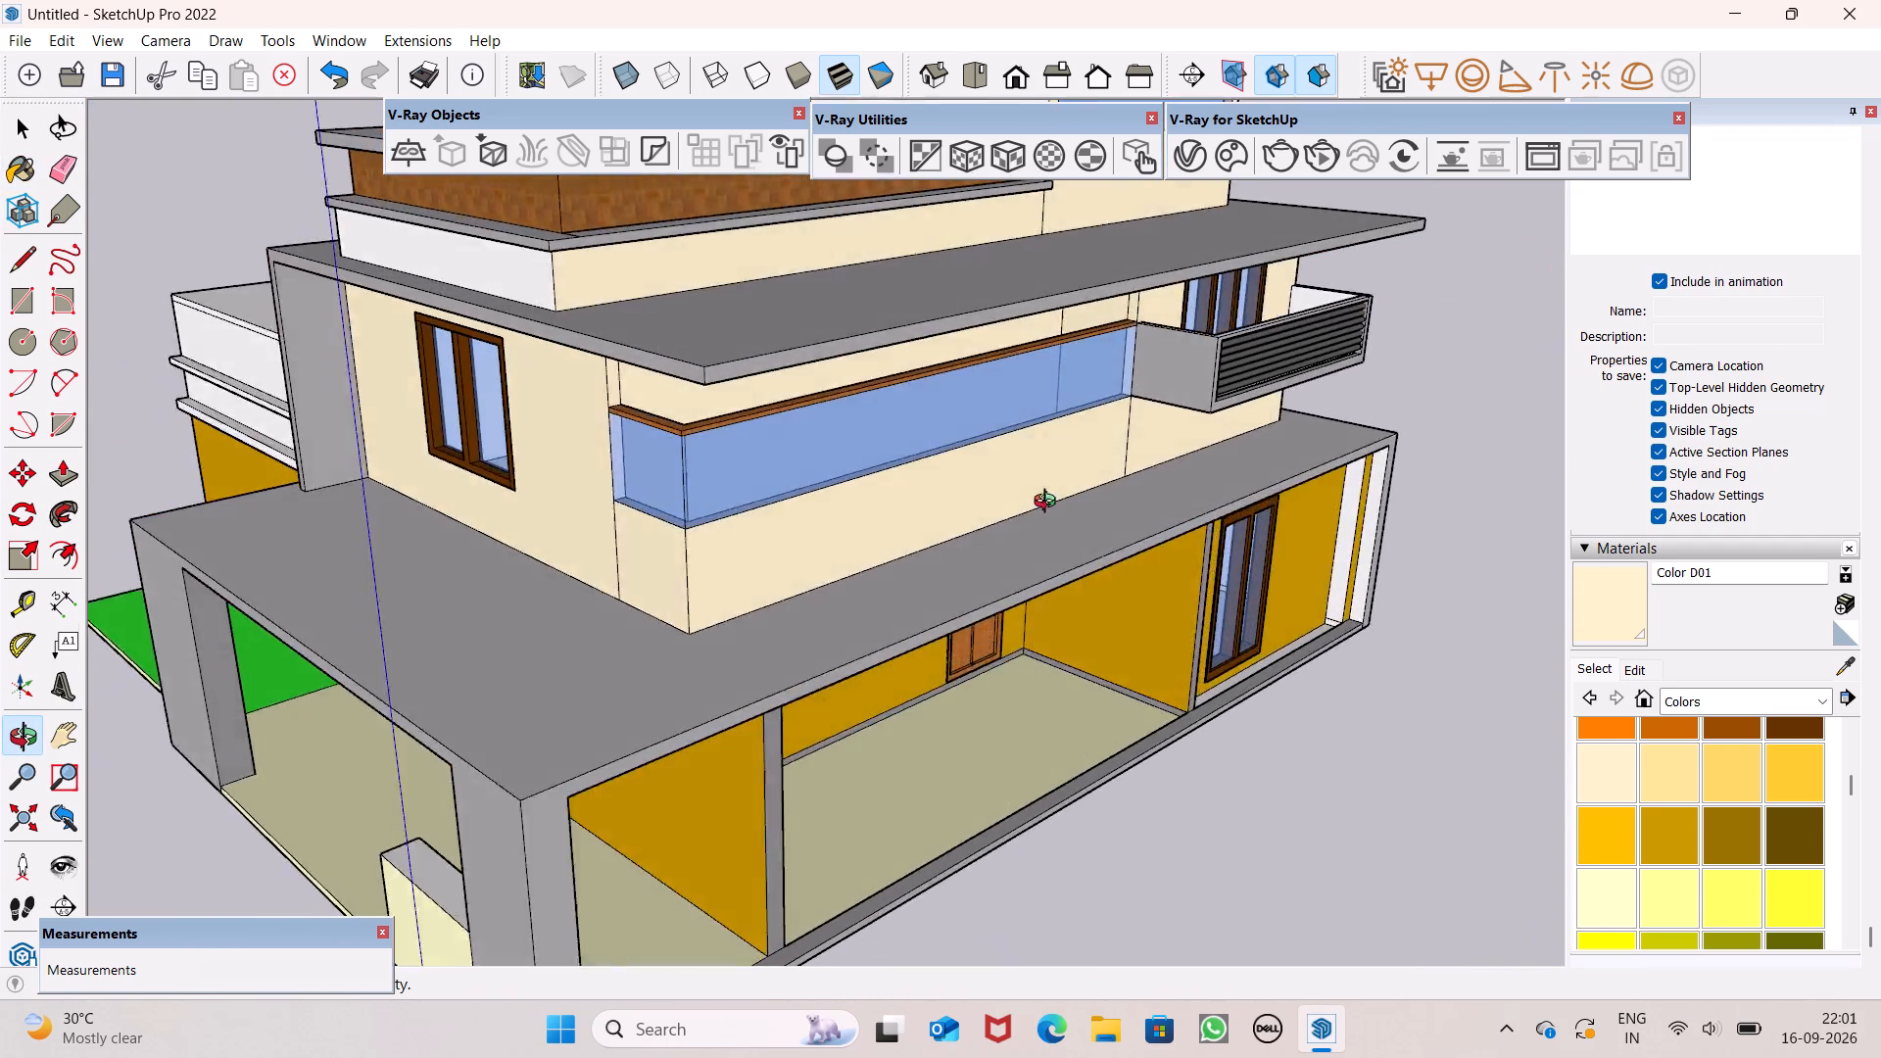
pyautogui.moveTo(1049, 504); pyautogui.dragTo(952, 472, button='middle')
pyautogui.scroll(-6, 1167, 325)
pyautogui.moveTo(1210, 402); pyautogui.dragTo(692, 447, button='middle')
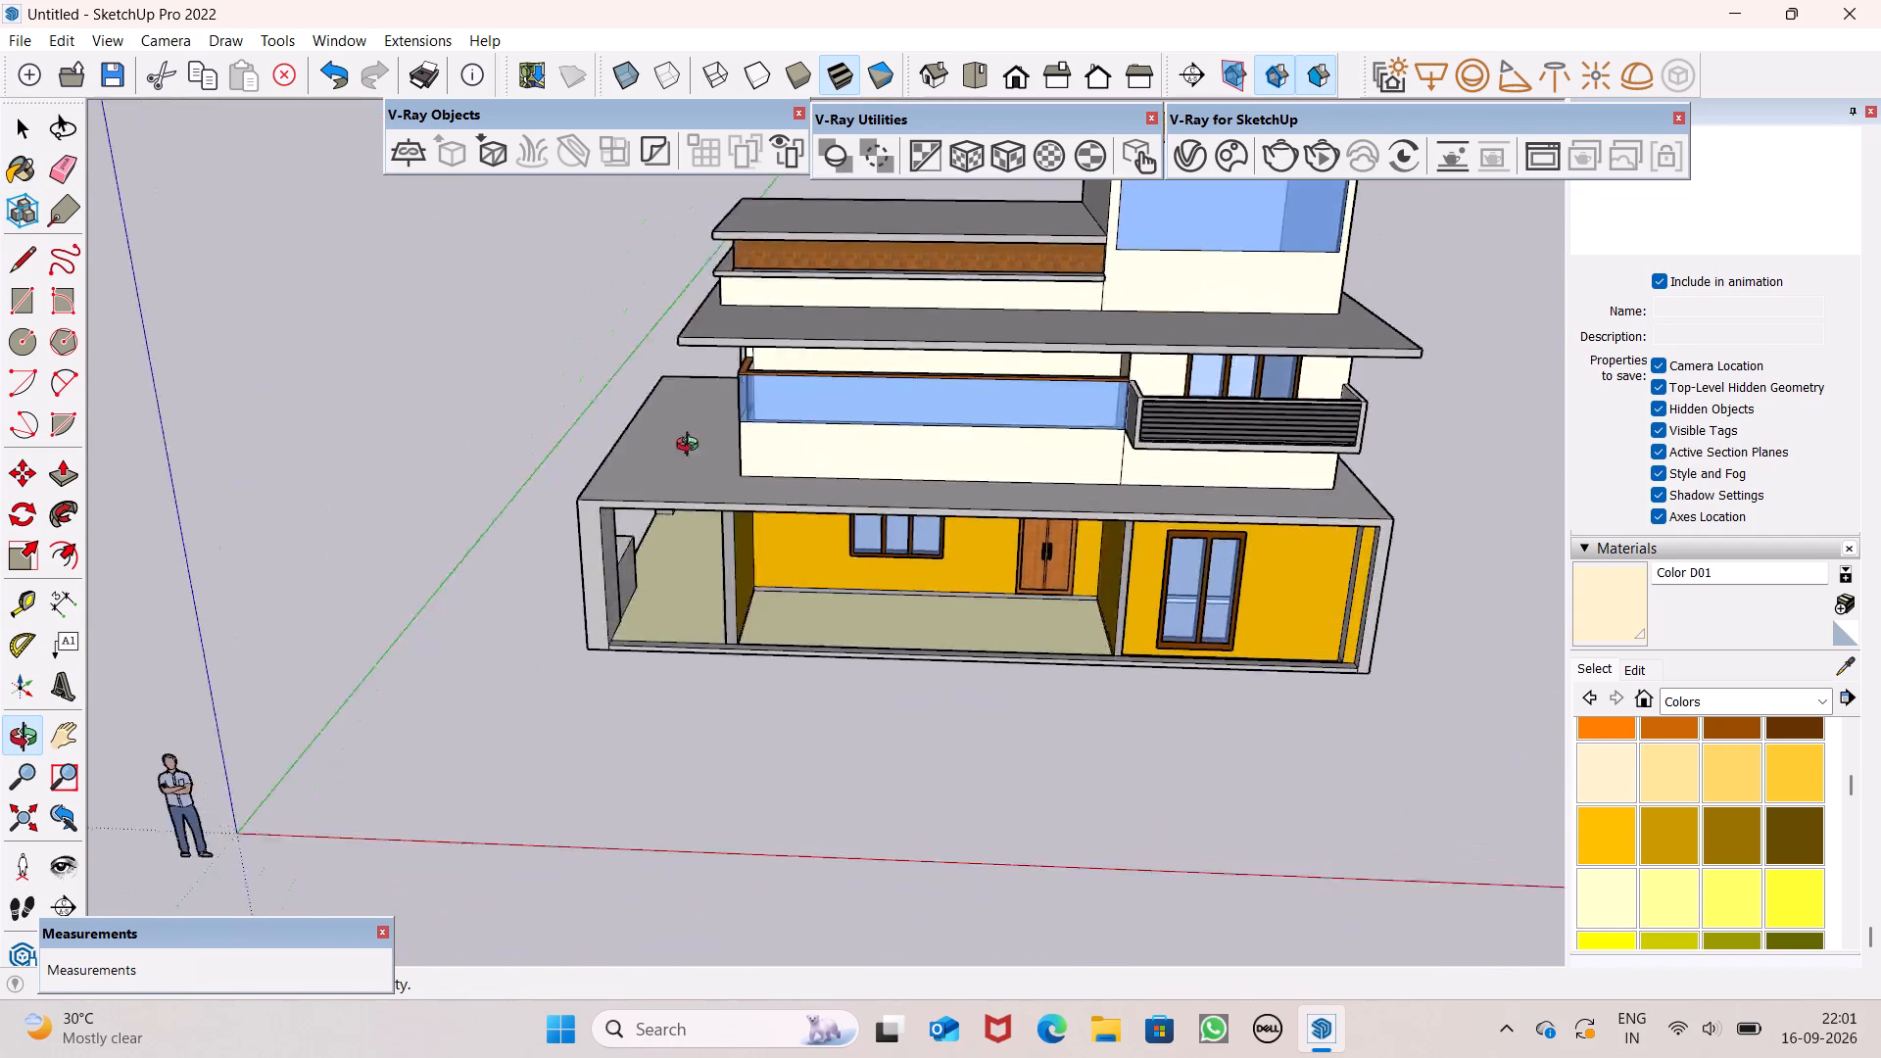
pyautogui.moveTo(692, 447); pyautogui.dragTo(341, 466, button='middle')
pyautogui.scroll(2, 821, 569)
pyautogui.moveTo(1055, 589); pyautogui.dragTo(1055, 579)
pyautogui.click(1175, 279)
# Paint the side wall below the wood parquet band, above the two-pane window, with Color D01.
pyautogui.scroll(-12, 1195, 372)
pyautogui.moveTo(1352, 502); pyautogui.dragTo(1192, 462, button='middle')
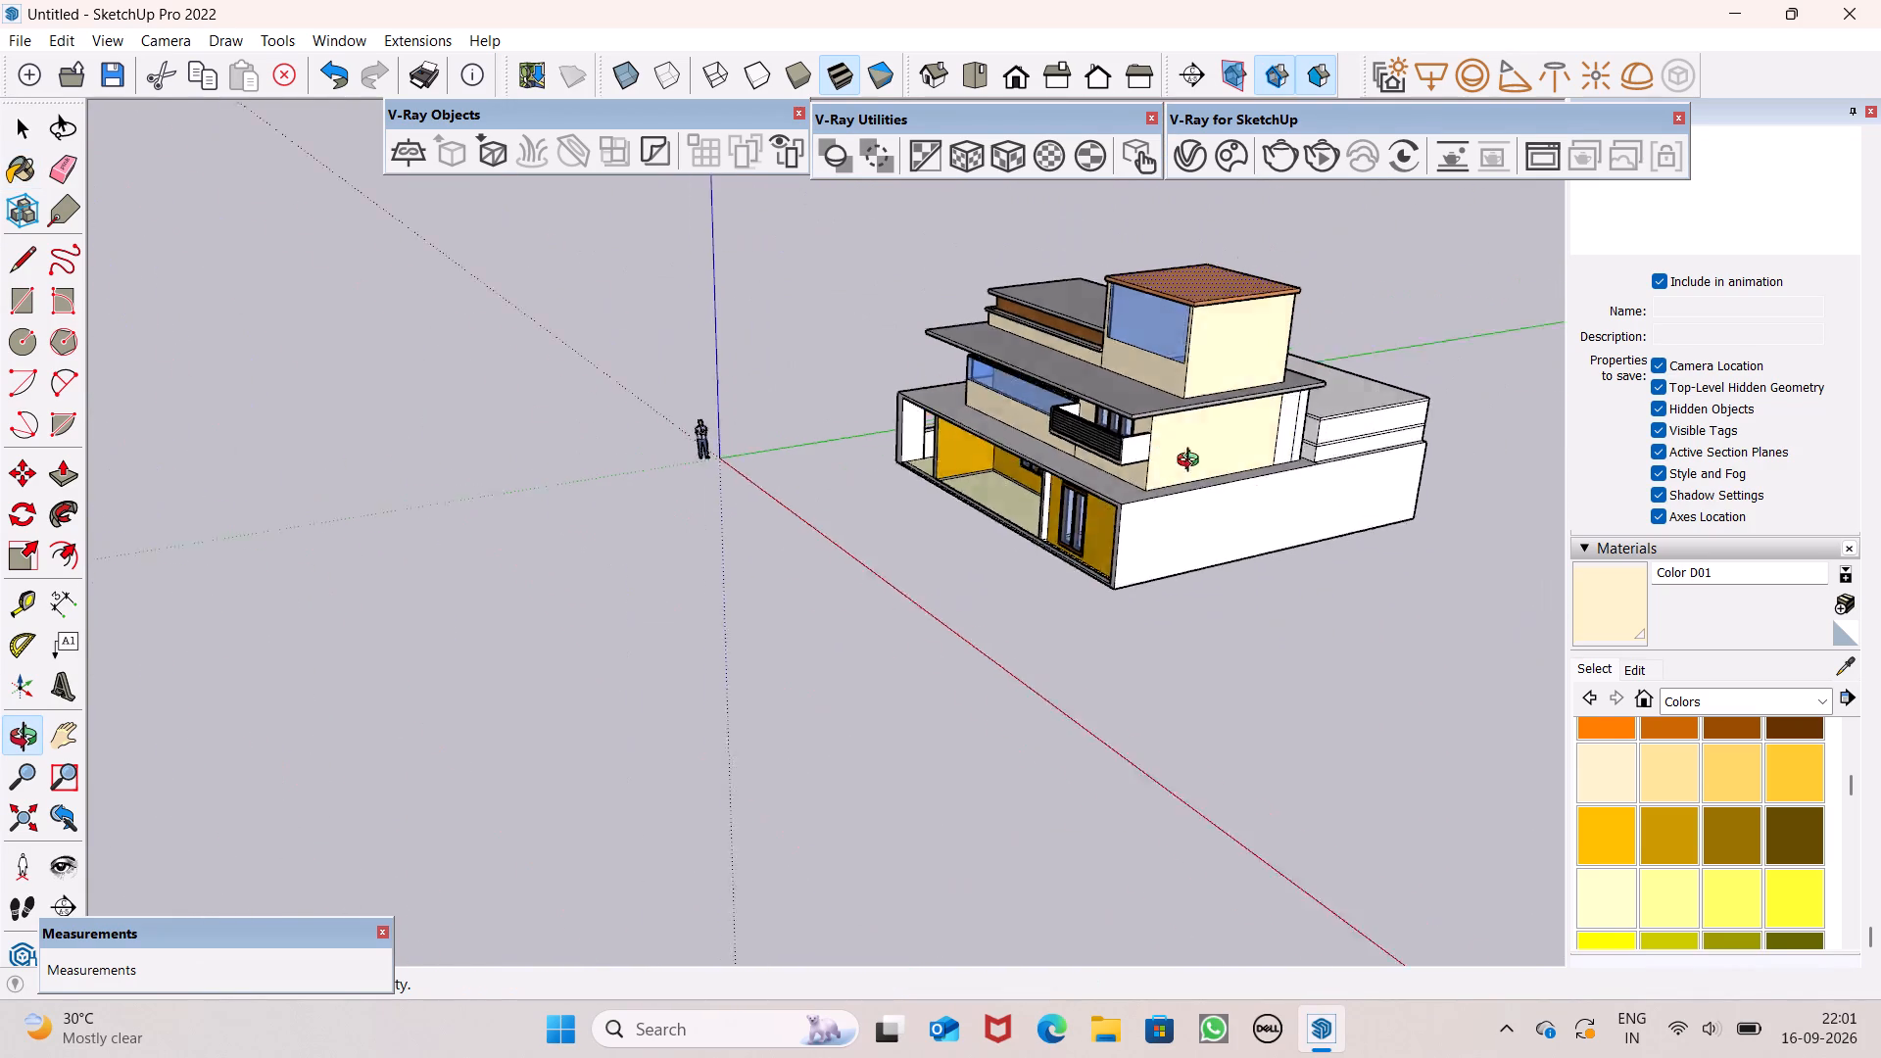
pyautogui.moveTo(1192, 462); pyautogui.dragTo(1880, 505, button='middle')
pyautogui.scroll(4, 1014, 311)
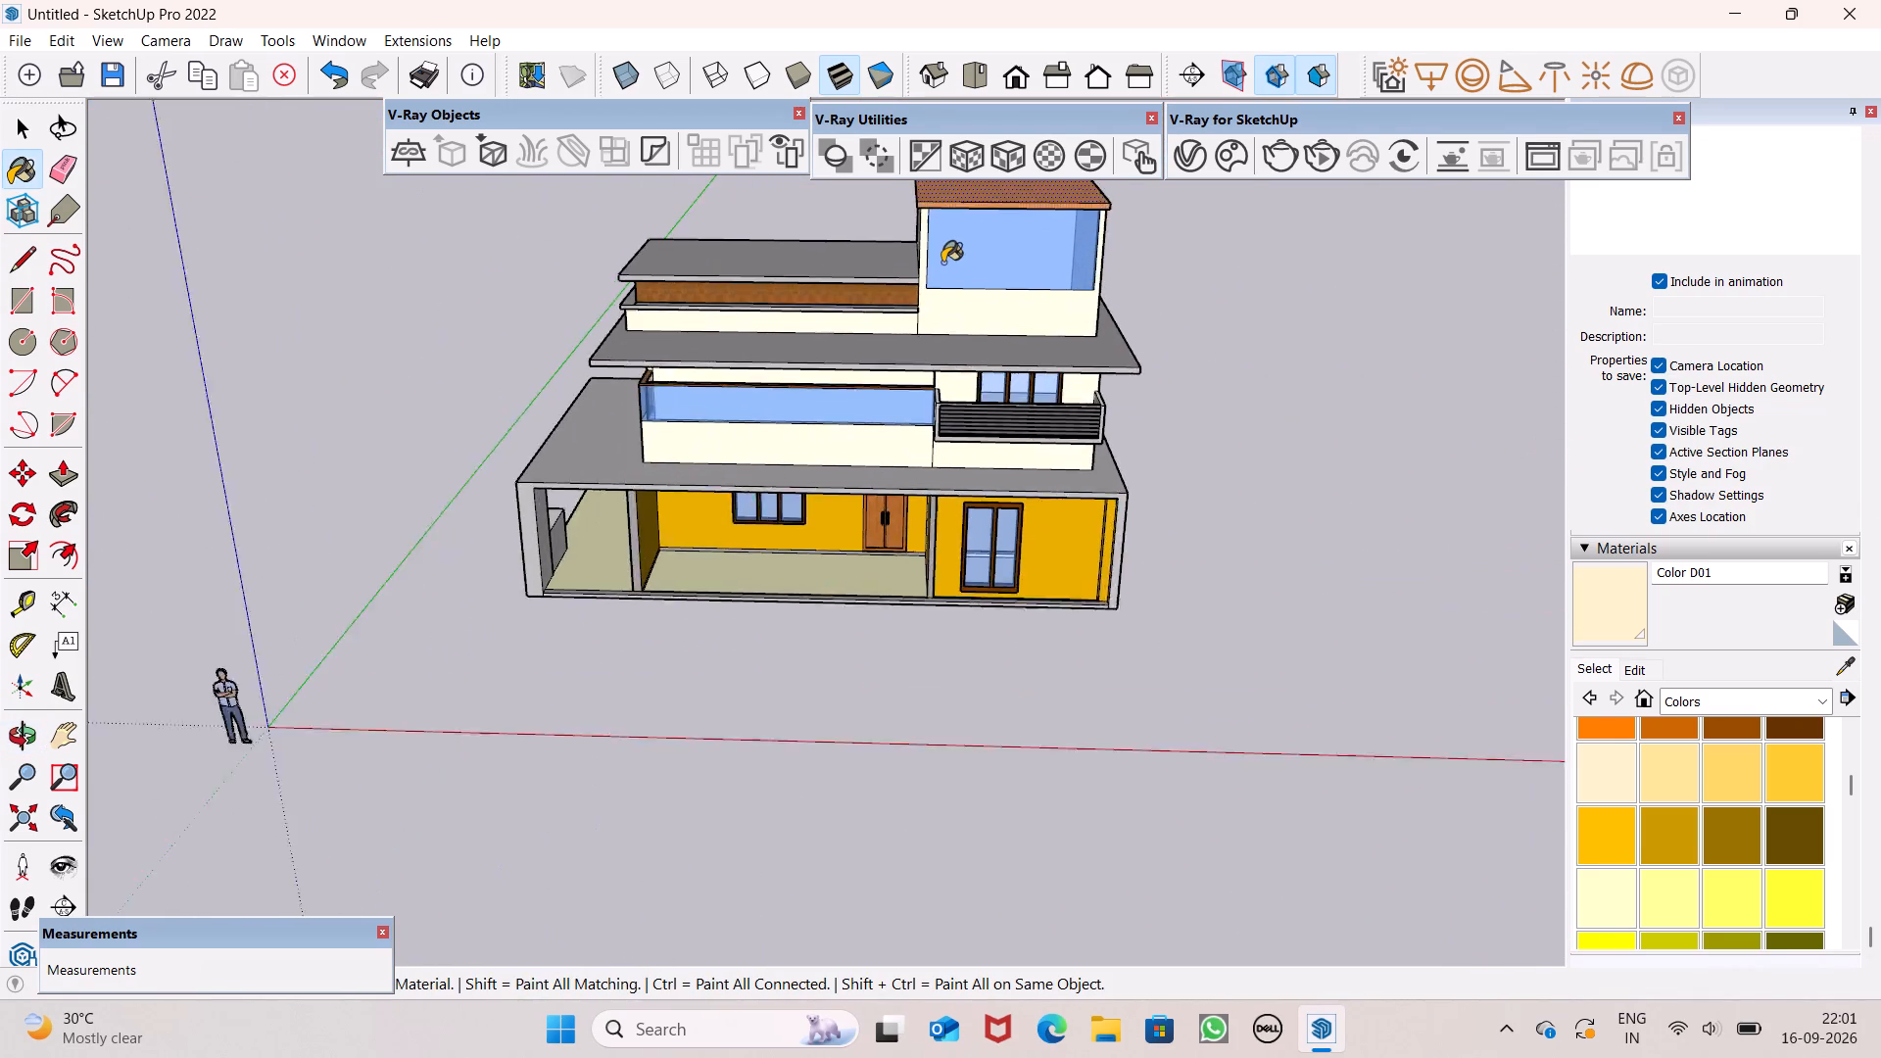
pyautogui.scroll(2, 942, 263)
pyautogui.moveTo(1018, 306); pyautogui.dragTo(1741, 293, button='middle')
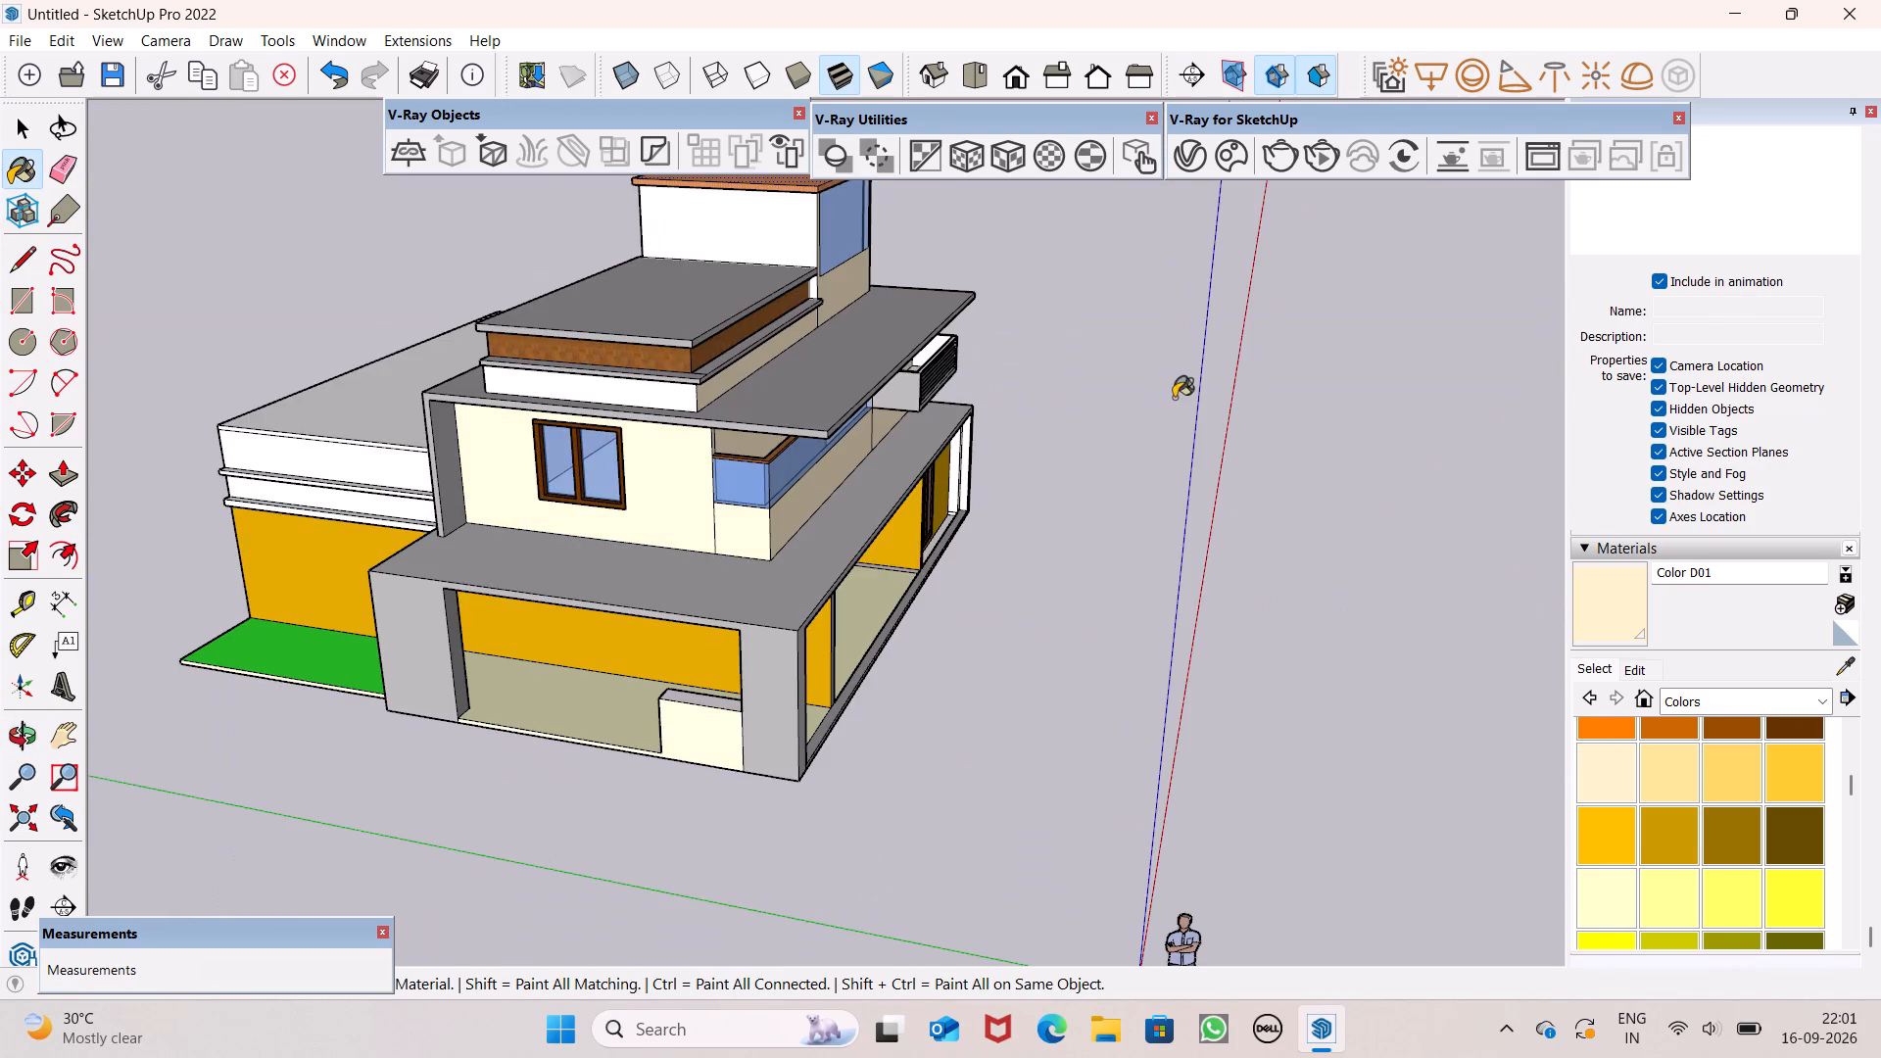
pyautogui.scroll(5, 873, 376)
pyautogui.click(633, 407)
# Paint the two rear wall strips above and below the ledge of the upper parquet-banded block with Color D01.
pyautogui.scroll(-7, 752, 393)
pyautogui.moveTo(752, 473); pyautogui.dragTo(1335, 432, button='middle')
pyautogui.scroll(6, 680, 361)
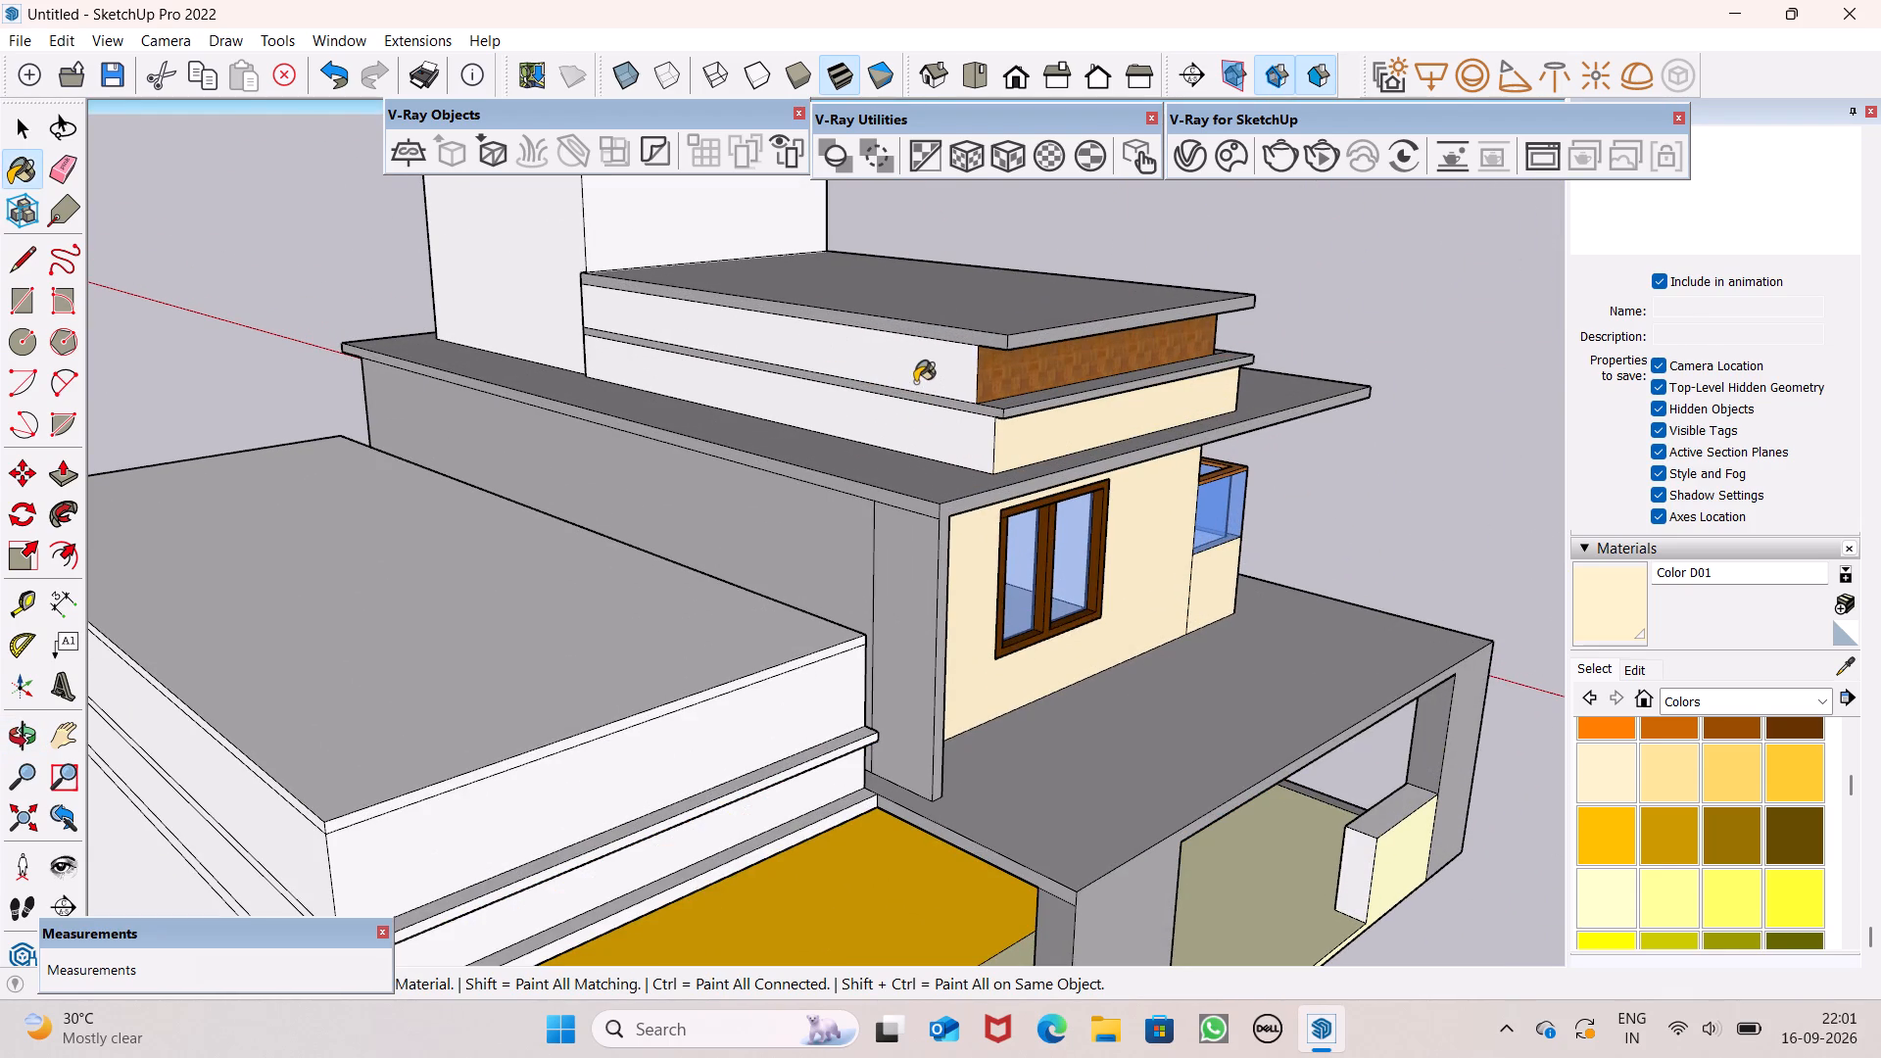
pyautogui.click(915, 382)
pyautogui.scroll(5, 991, 466)
pyautogui.click(940, 437)
# Paint the tower's white side wall above the upper roof slab and its rear wall with Color D01.
pyautogui.scroll(-6, 977, 437)
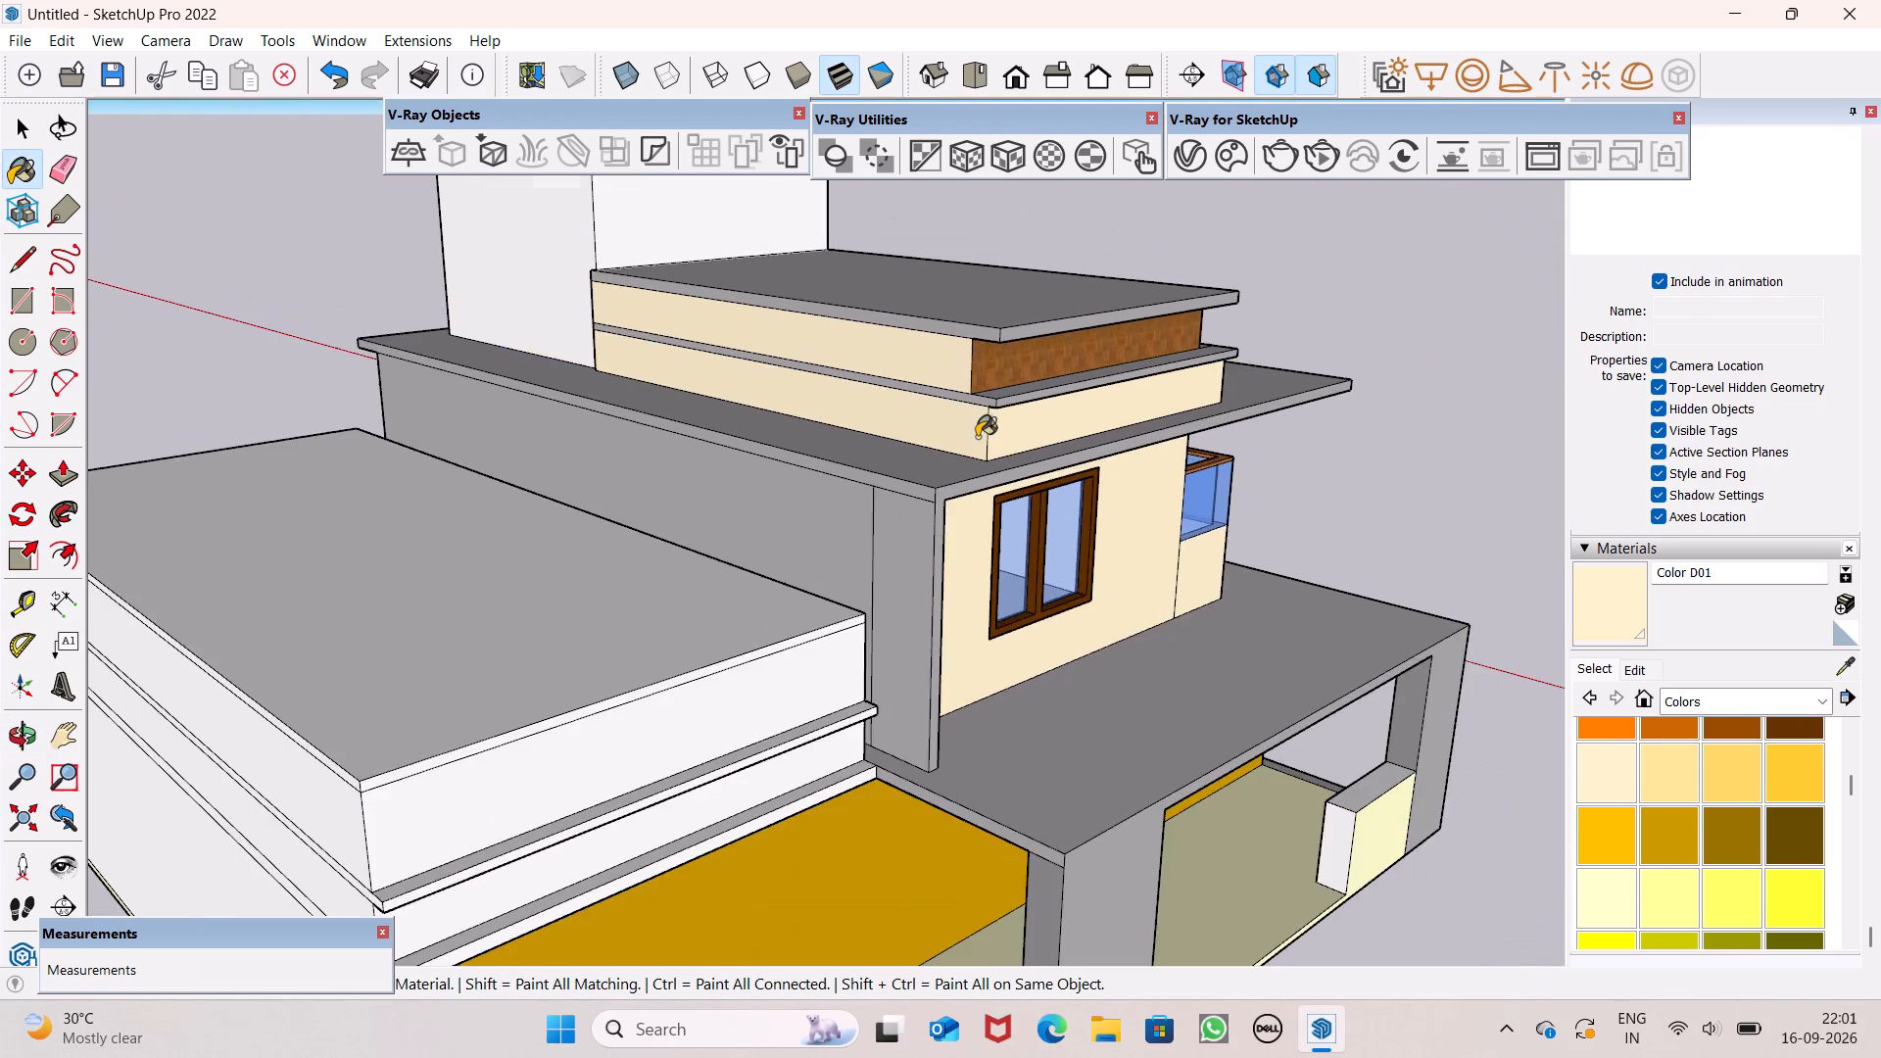
pyautogui.scroll(-5, 1116, 444)
pyautogui.moveTo(1226, 493); pyautogui.dragTo(711, 558, button='middle')
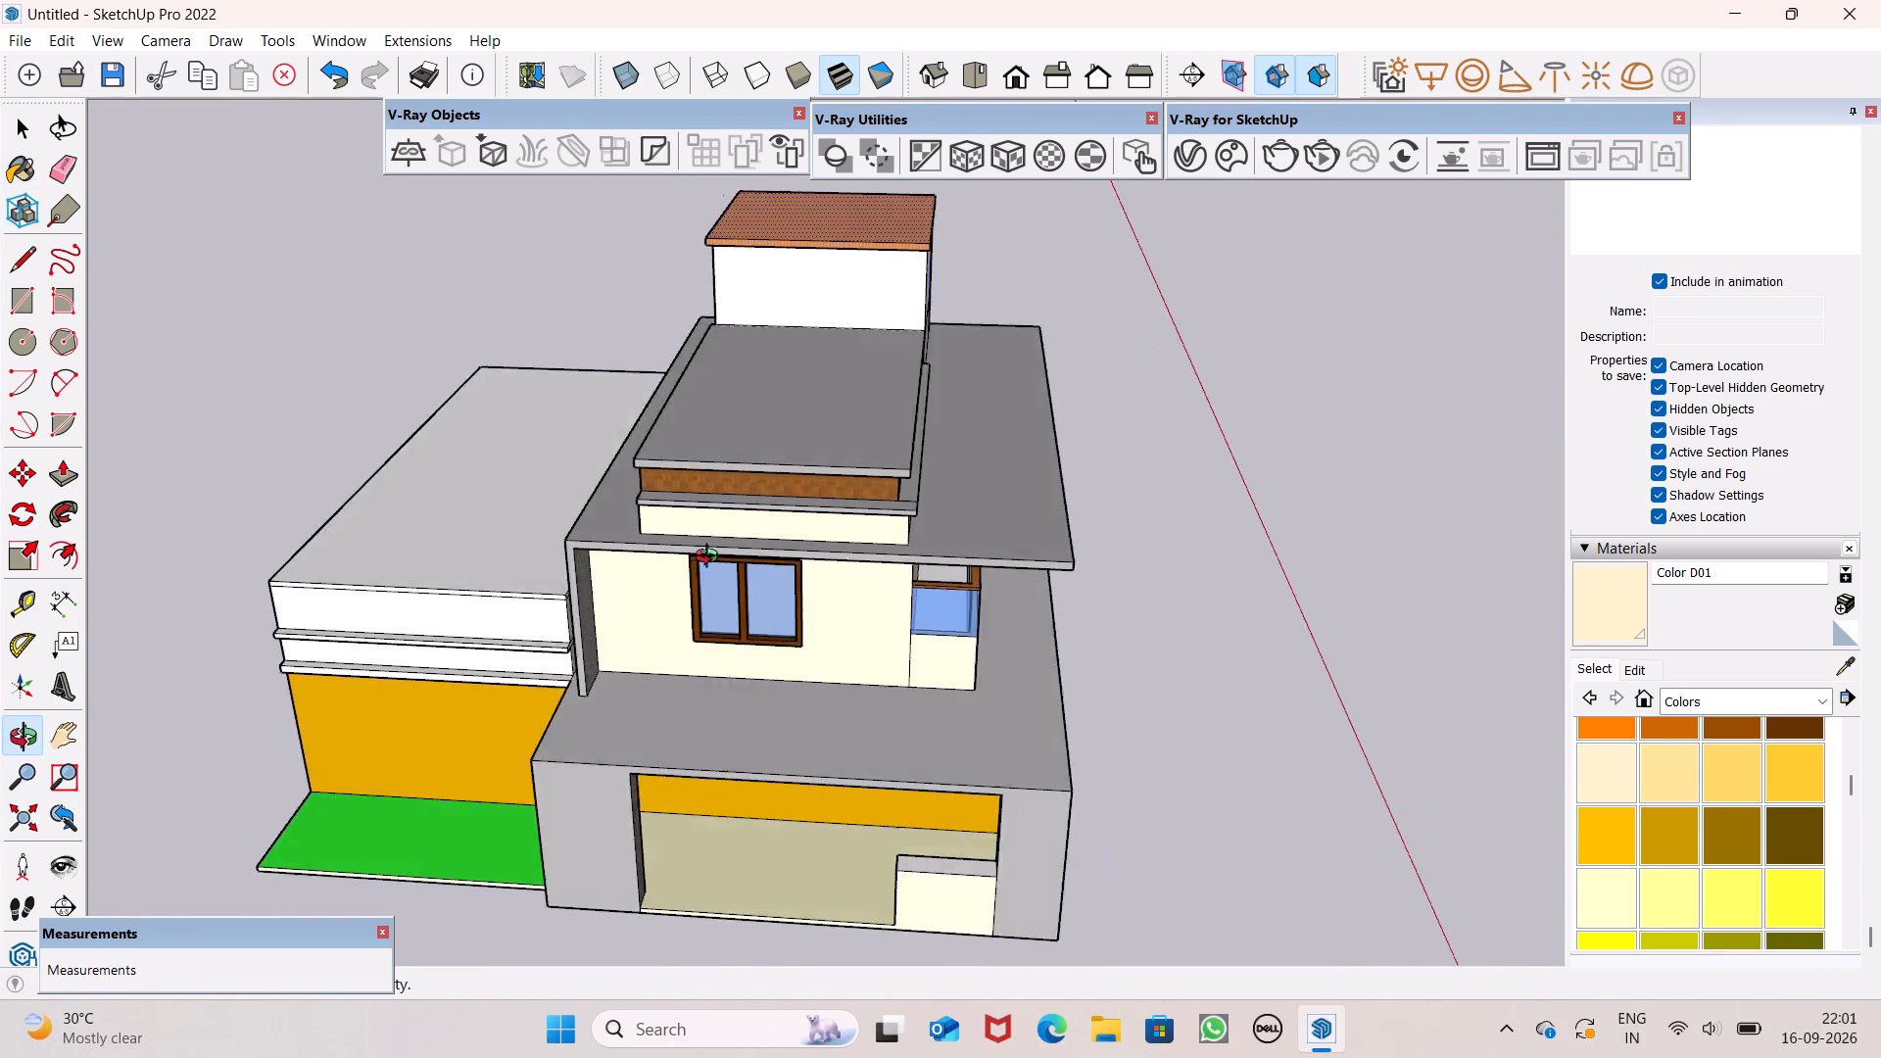
pyautogui.moveTo(711, 558); pyautogui.dragTo(628, 533, button='middle')
pyautogui.click(864, 267)
pyautogui.scroll(-5, 813, 410)
pyautogui.scroll(1, 813, 405)
pyautogui.moveTo(813, 437); pyautogui.dragTo(1636, 509, button='middle')
pyautogui.scroll(5, 683, 370)
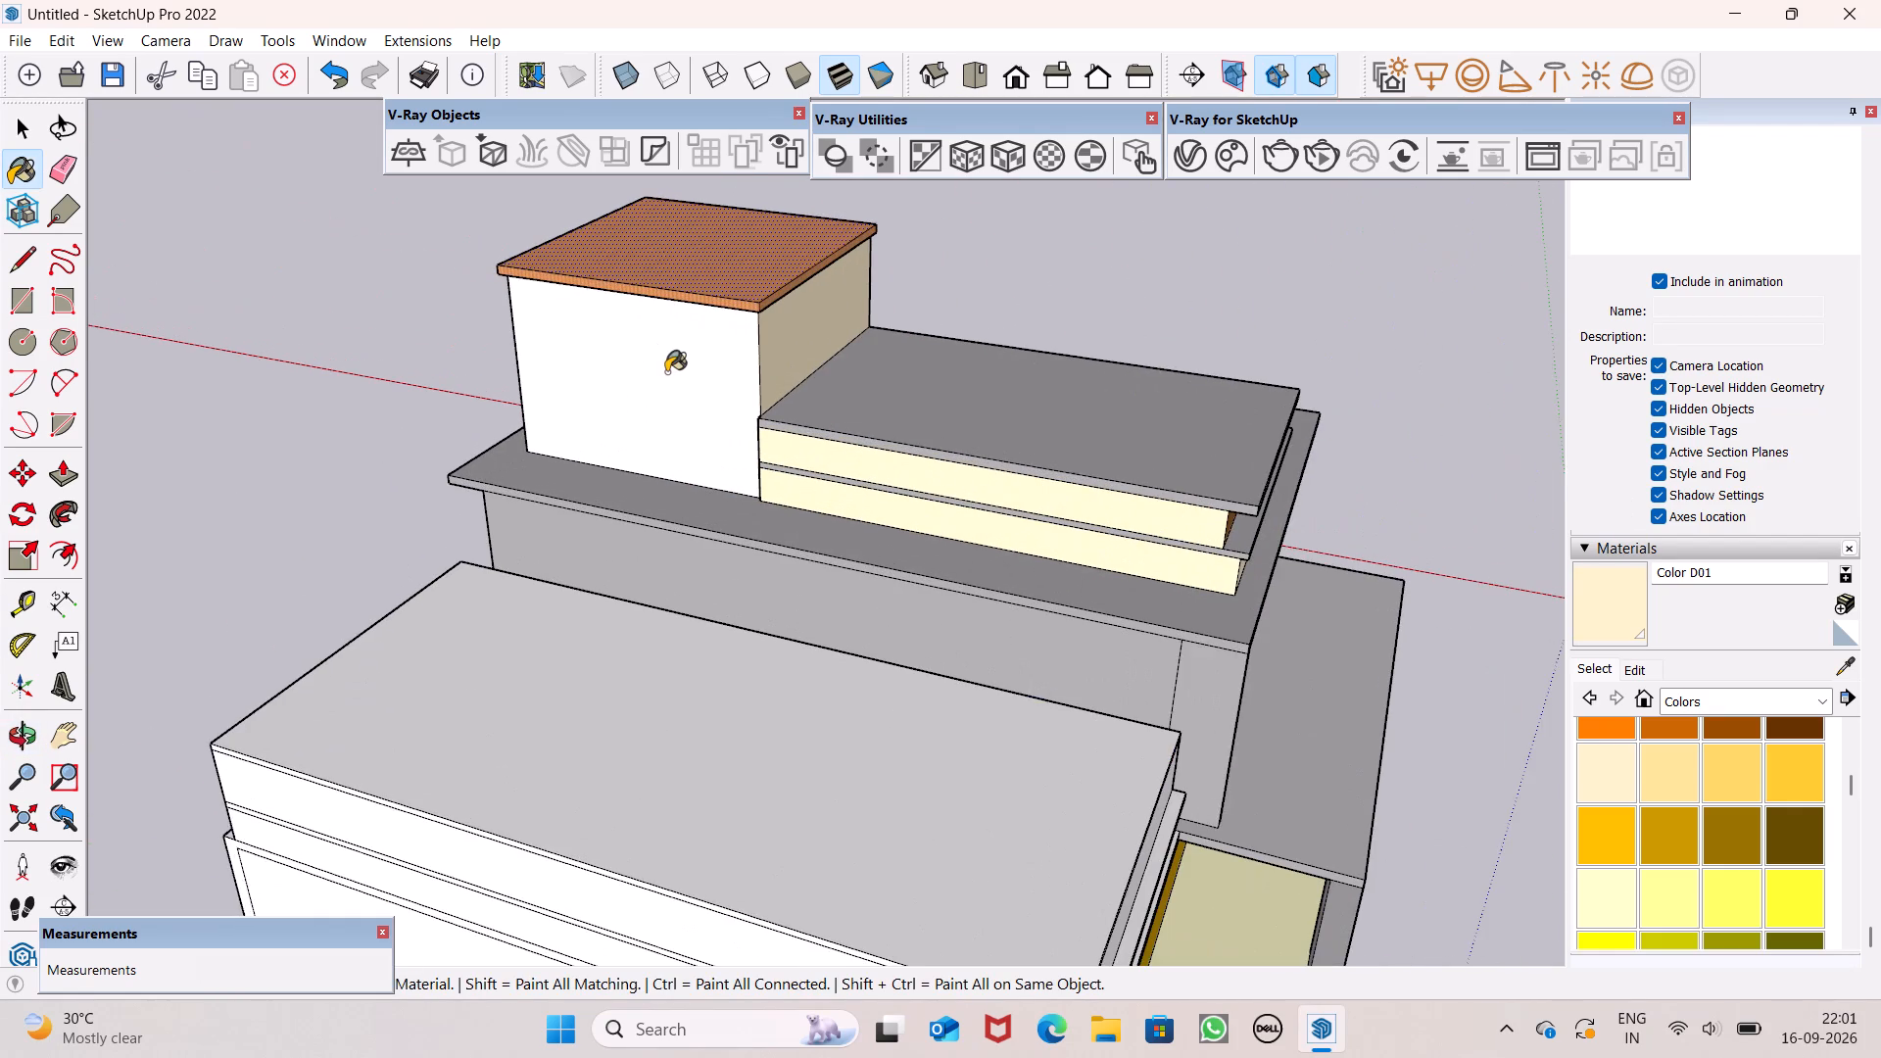
pyautogui.click(666, 372)
# Paint the two narrow white strips at the rear end of the middle storey's windowless side wall with Color D01.
pyautogui.scroll(-6, 774, 359)
pyautogui.moveTo(777, 398); pyautogui.dragTo(1568, 410, button='middle')
pyautogui.scroll(4, 989, 422)
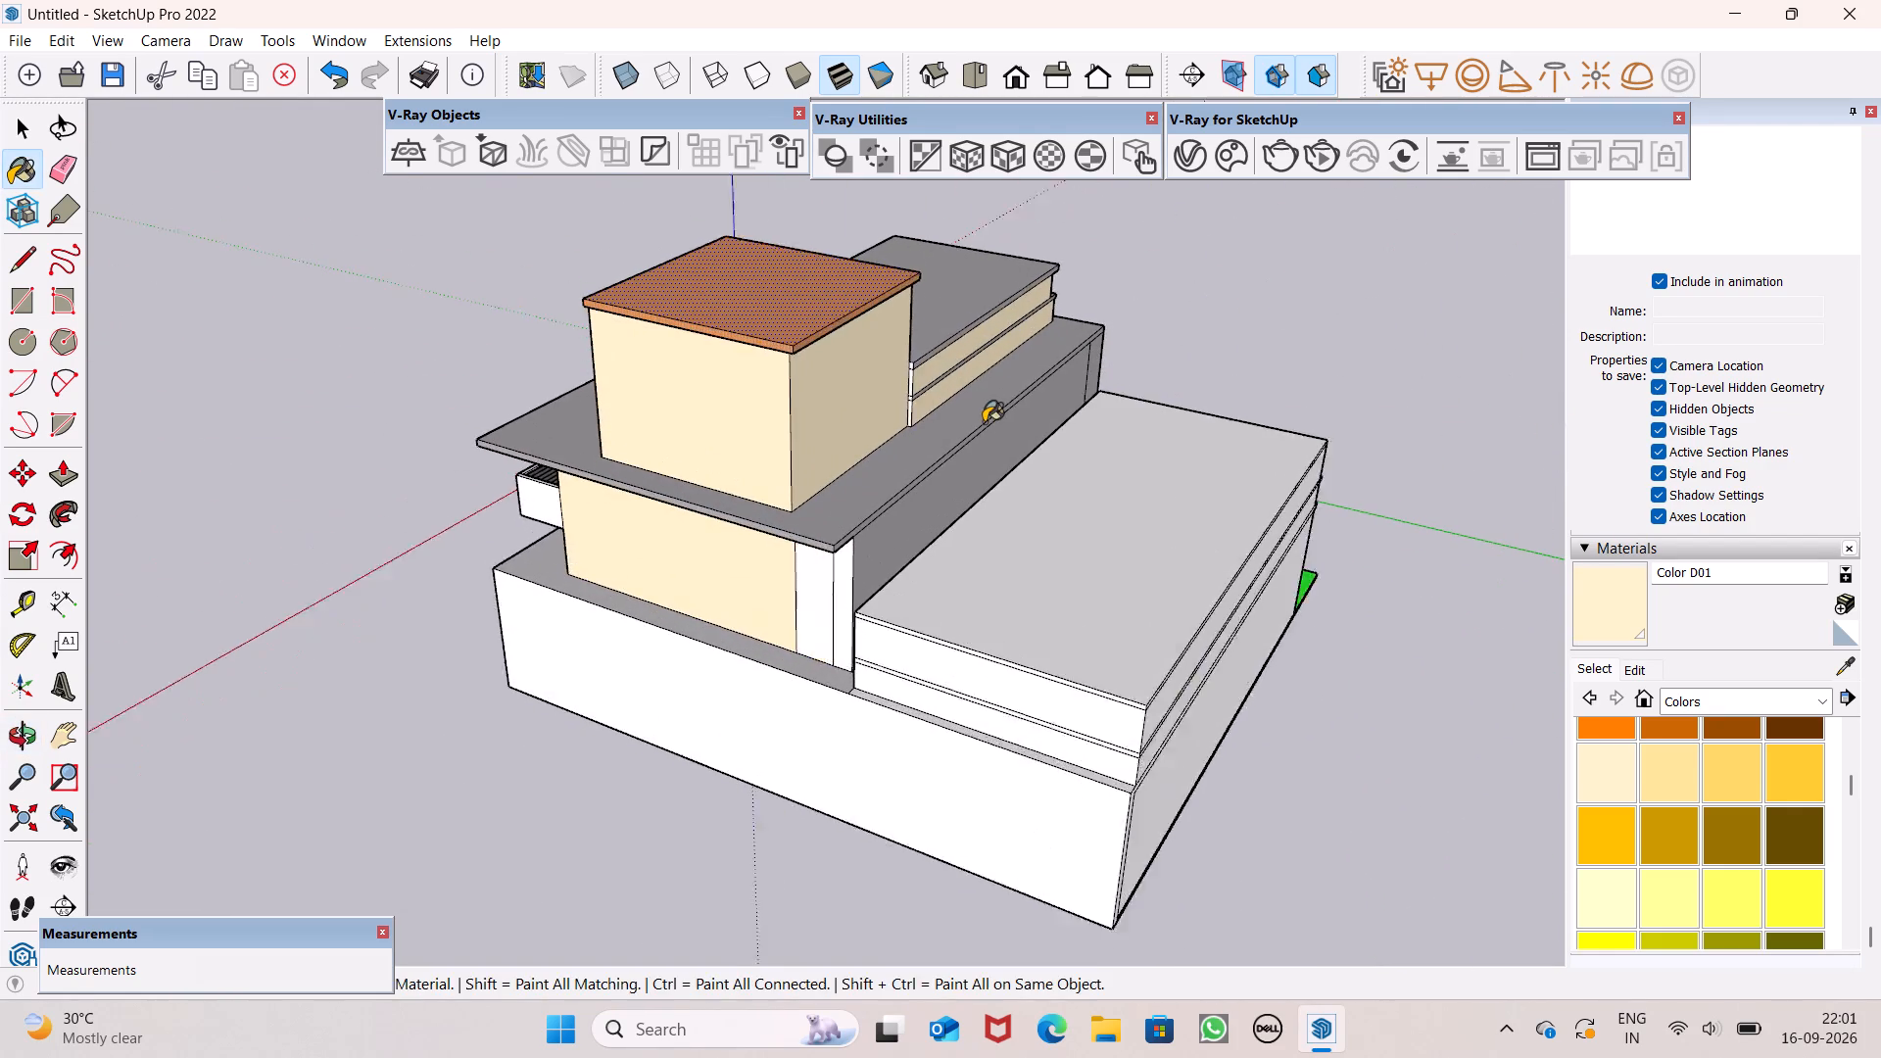
pyautogui.scroll(1, 984, 422)
pyautogui.moveTo(874, 433); pyautogui.dragTo(1017, 251, button='middle')
pyautogui.scroll(1, 1017, 251)
pyautogui.click(861, 555)
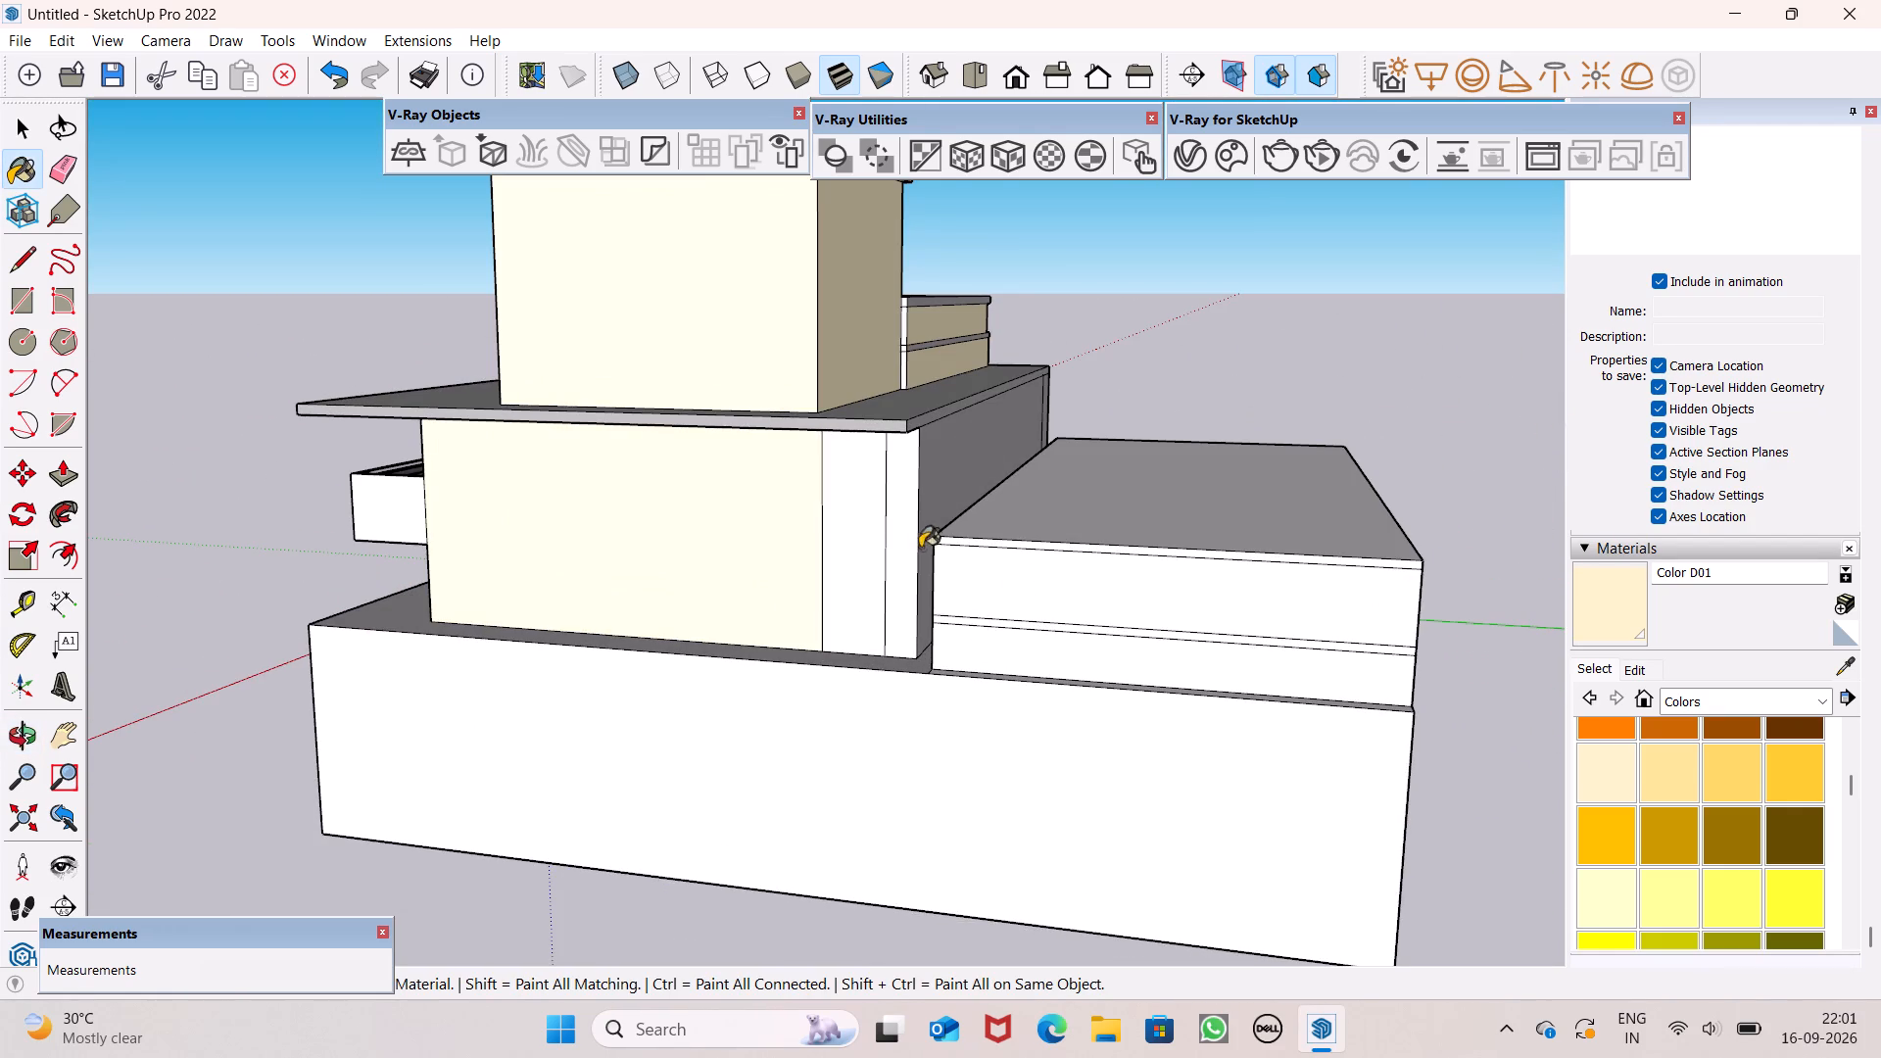
pyautogui.click(906, 534)
# Paint the middle storey's long rear wall above the low block's roof with Color D01.
pyautogui.scroll(-6, 1071, 511)
pyautogui.moveTo(1061, 534); pyautogui.dragTo(701, 539, button='middle')
pyautogui.scroll(4, 793, 511)
pyautogui.scroll(-7, 1154, 447)
pyautogui.scroll(5, 996, 492)
pyautogui.click(1084, 455)
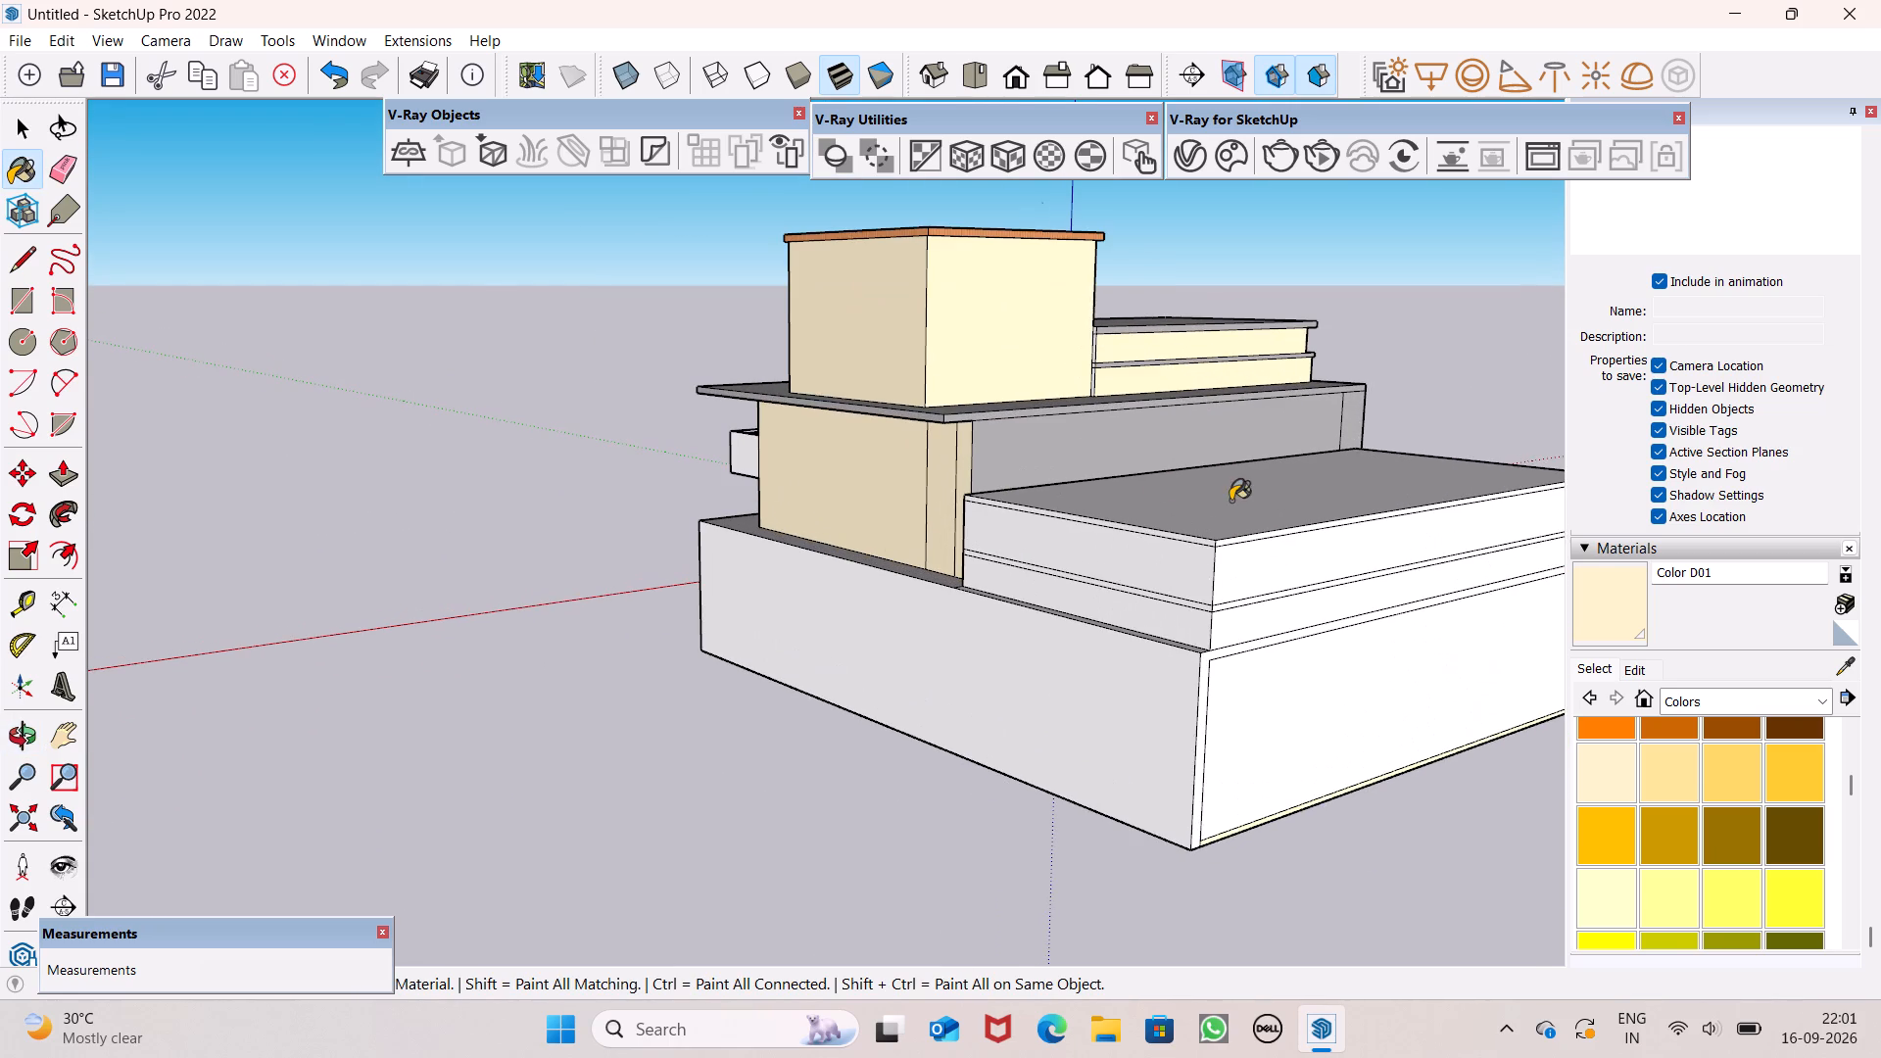
# Paint the low block's upper and lower wall bands above the green ground with Color D01.
pyautogui.scroll(-5, 1242, 498)
pyautogui.moveTo(1296, 548); pyautogui.dragTo(560, 585, button='middle')
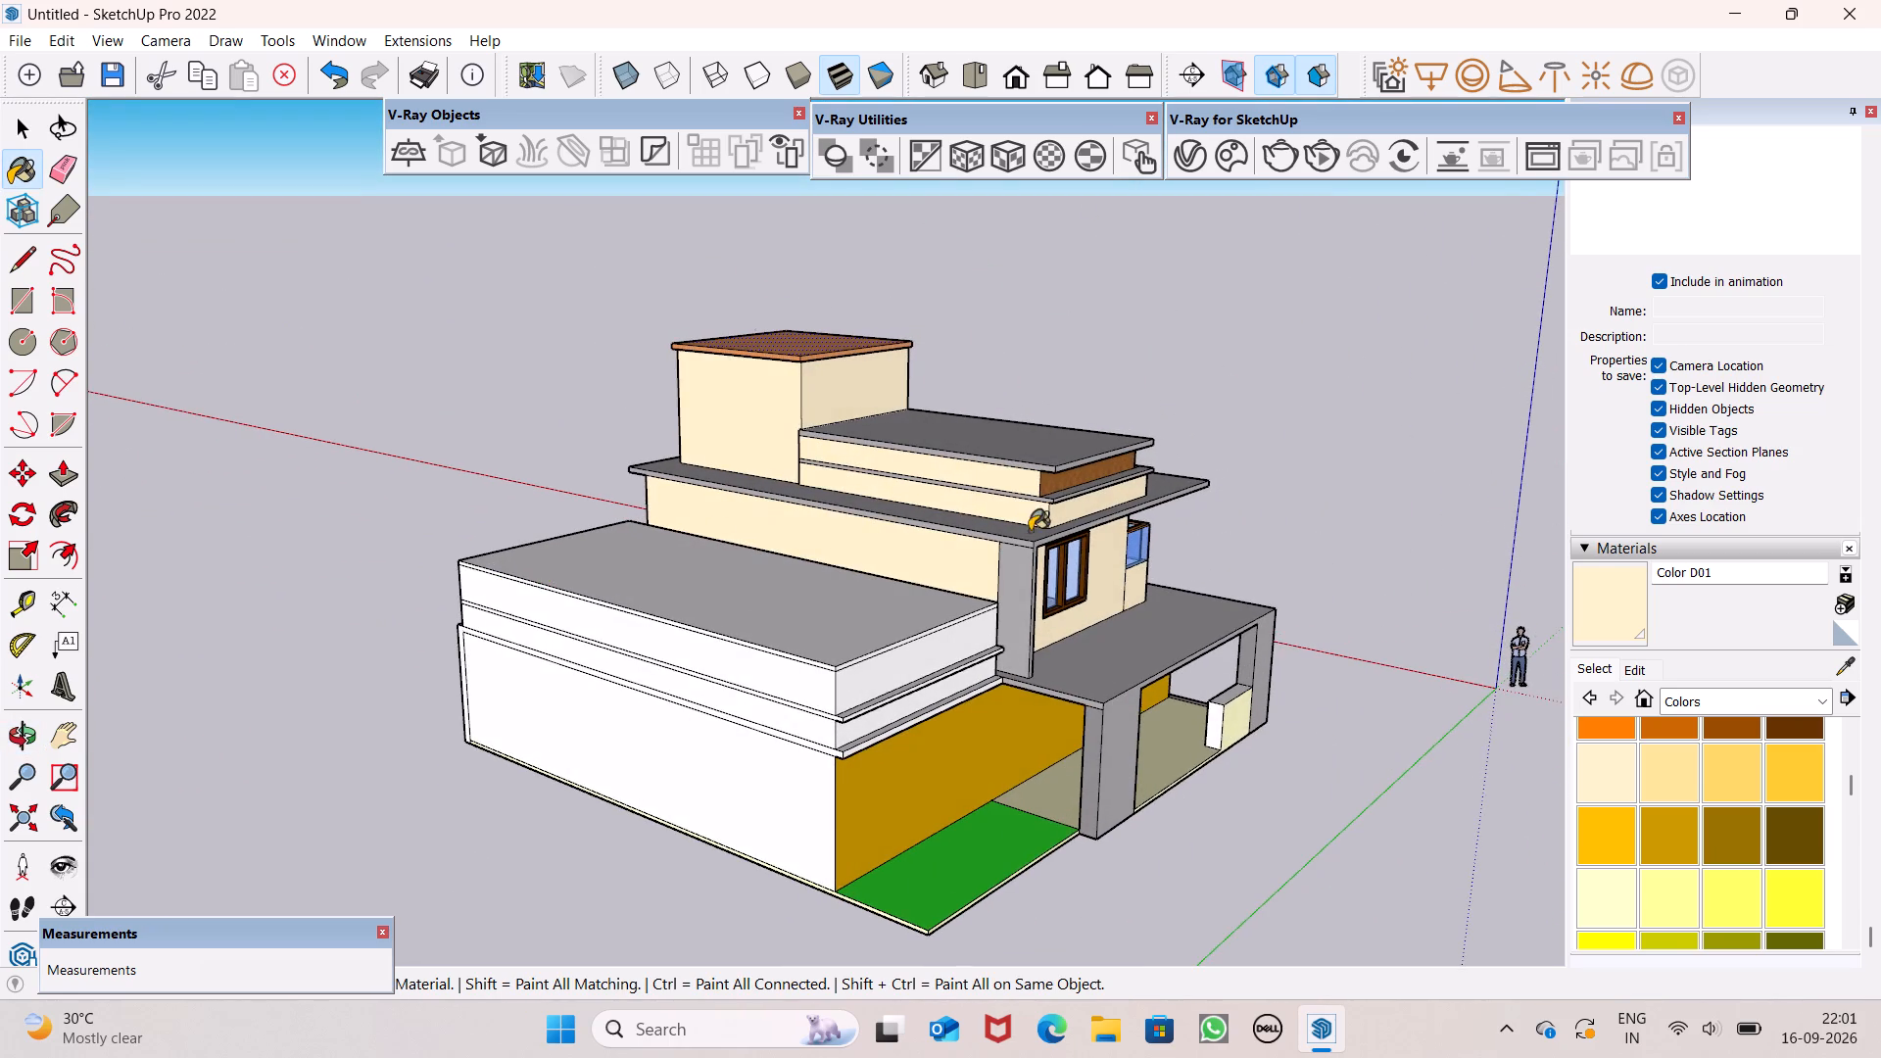
pyautogui.scroll(-4, 1030, 531)
pyautogui.moveTo(1087, 619); pyautogui.dragTo(349, 482, button='middle')
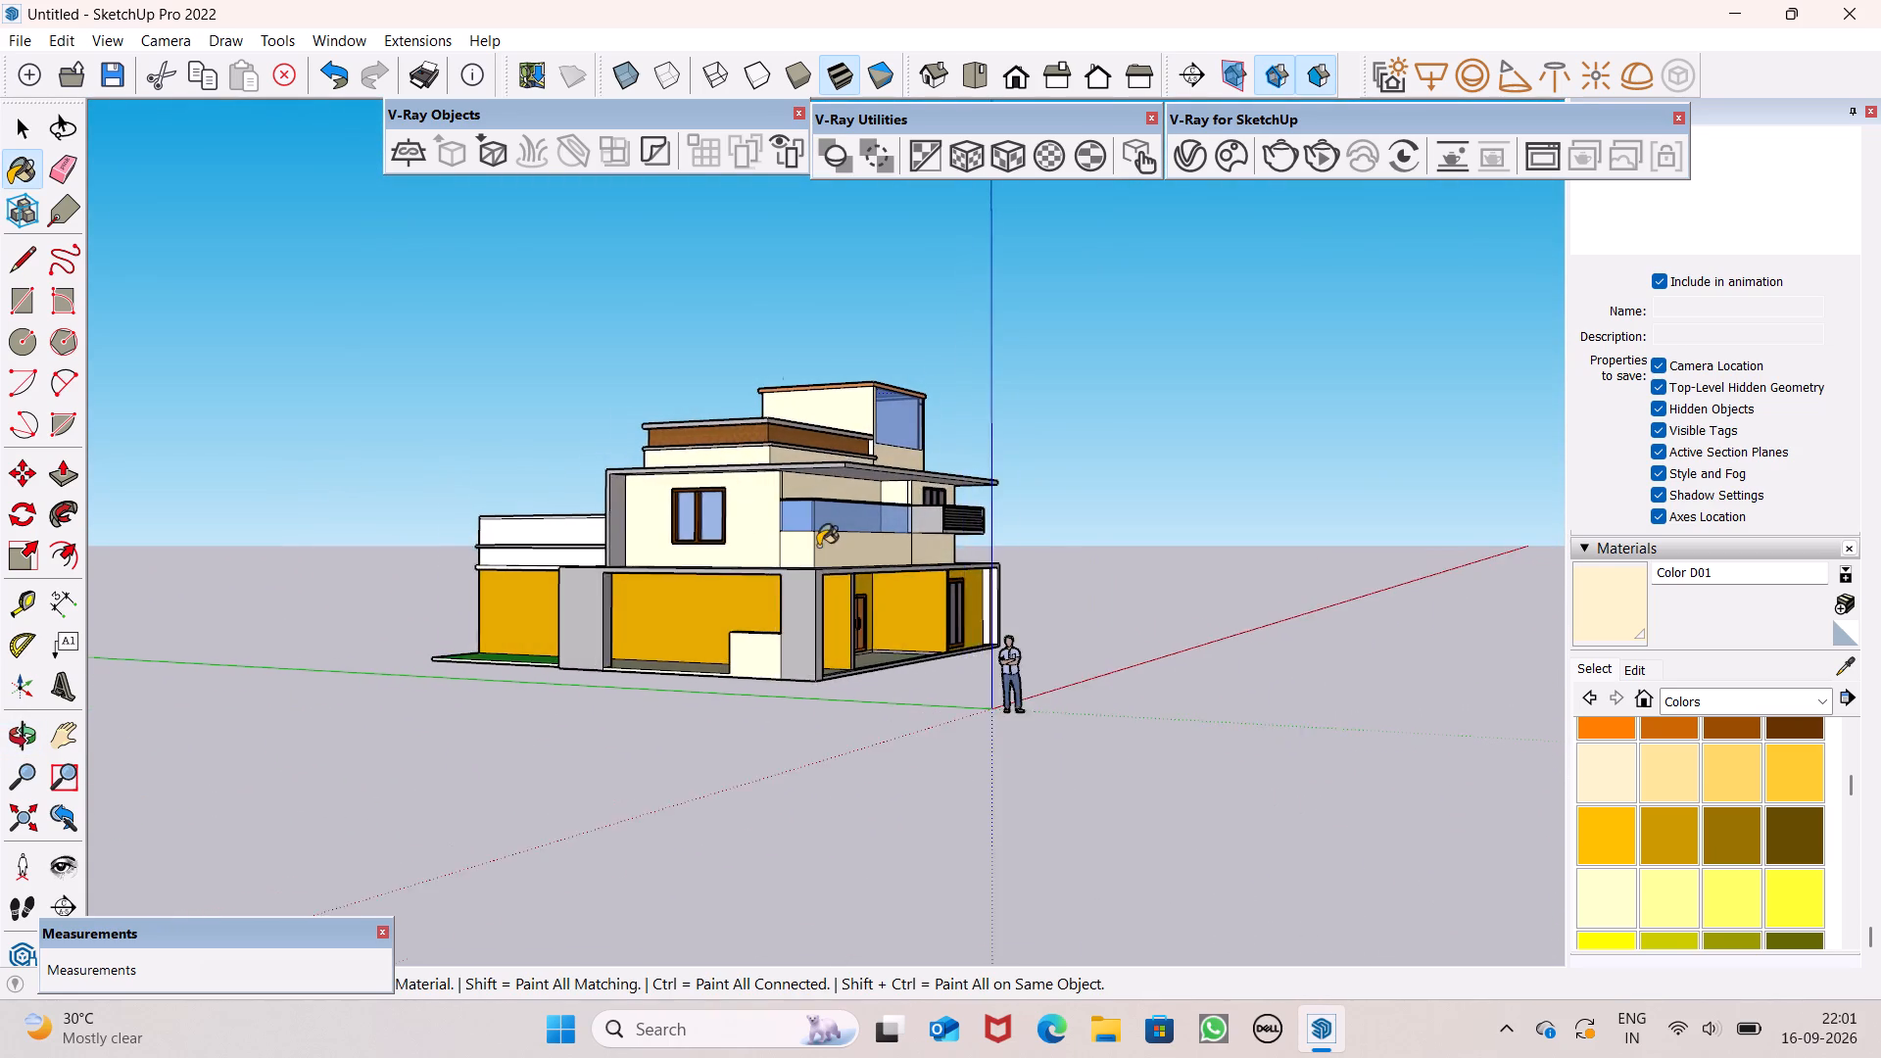
pyautogui.scroll(4, 821, 546)
pyautogui.scroll(-6, 1219, 348)
pyautogui.moveTo(1046, 505); pyautogui.dragTo(1192, 588, button='middle')
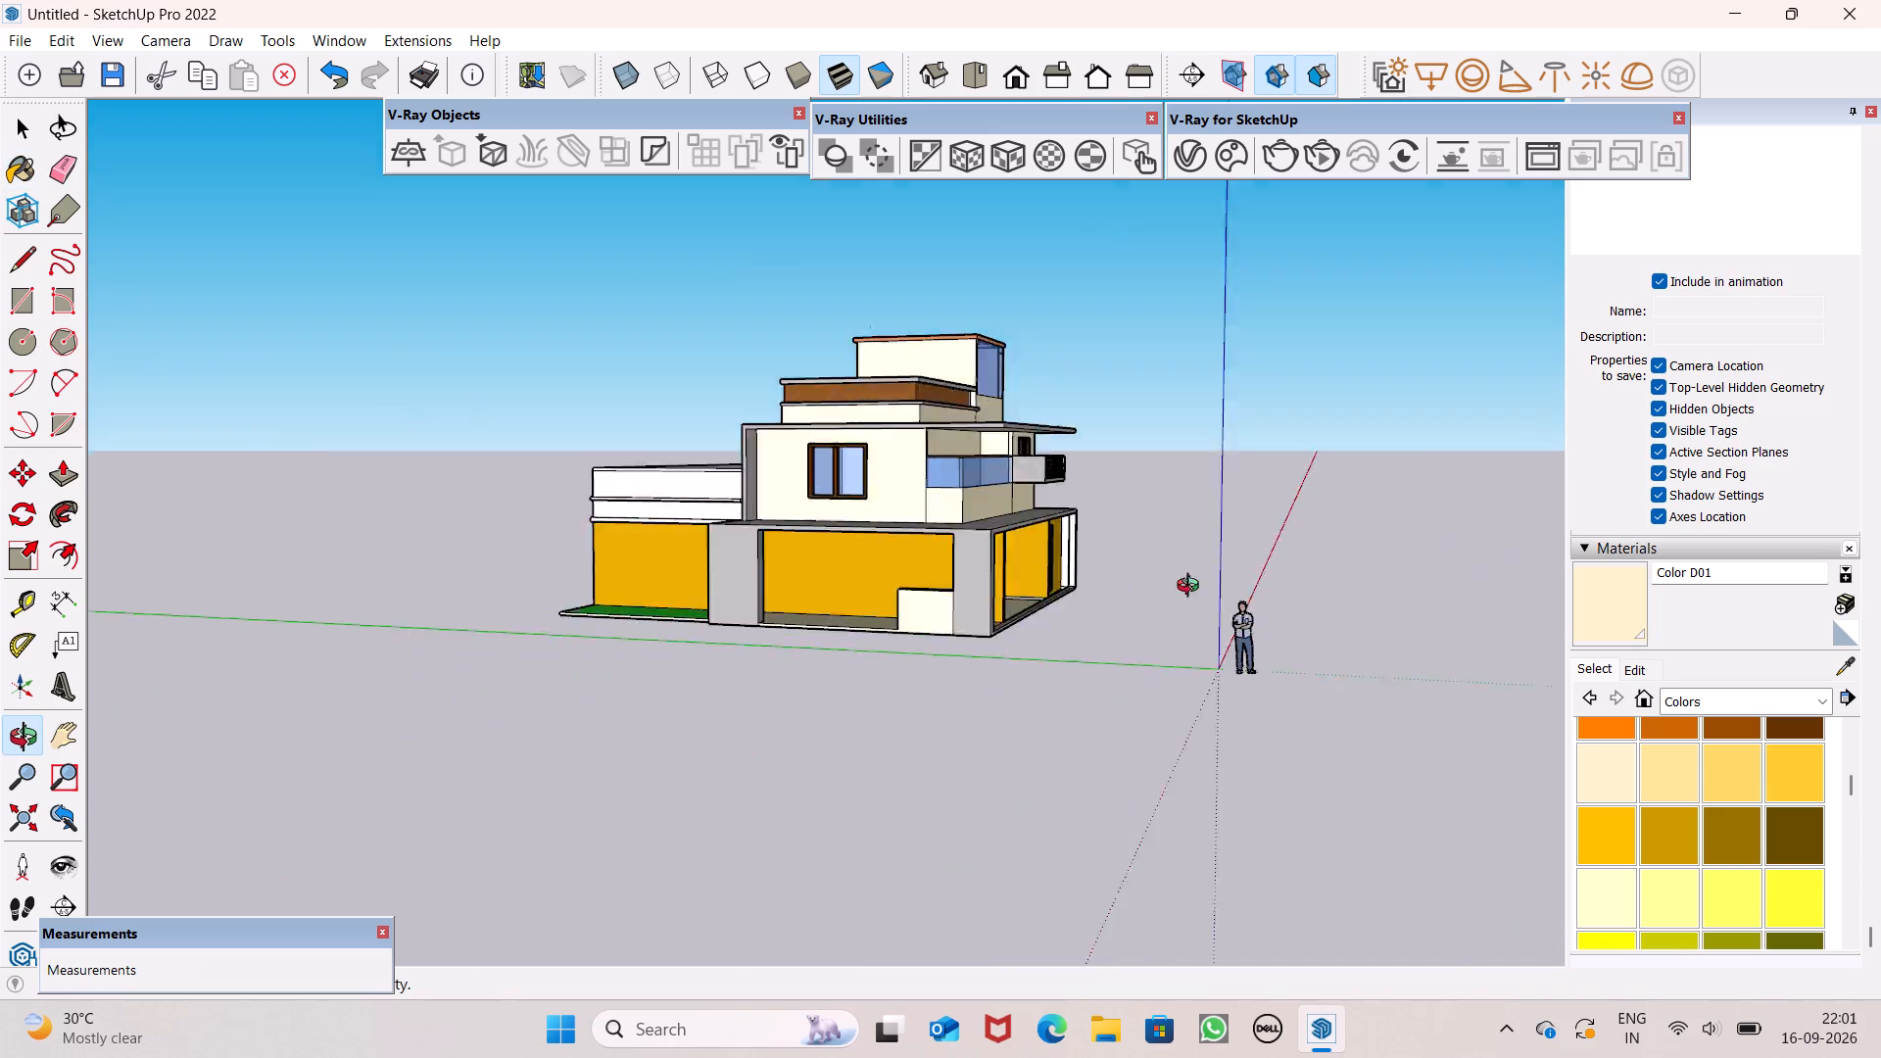
pyautogui.moveTo(1192, 588); pyautogui.dragTo(1768, 773, button='middle')
pyautogui.scroll(5, 1060, 712)
pyautogui.scroll(5, 782, 537)
pyautogui.click(781, 537)
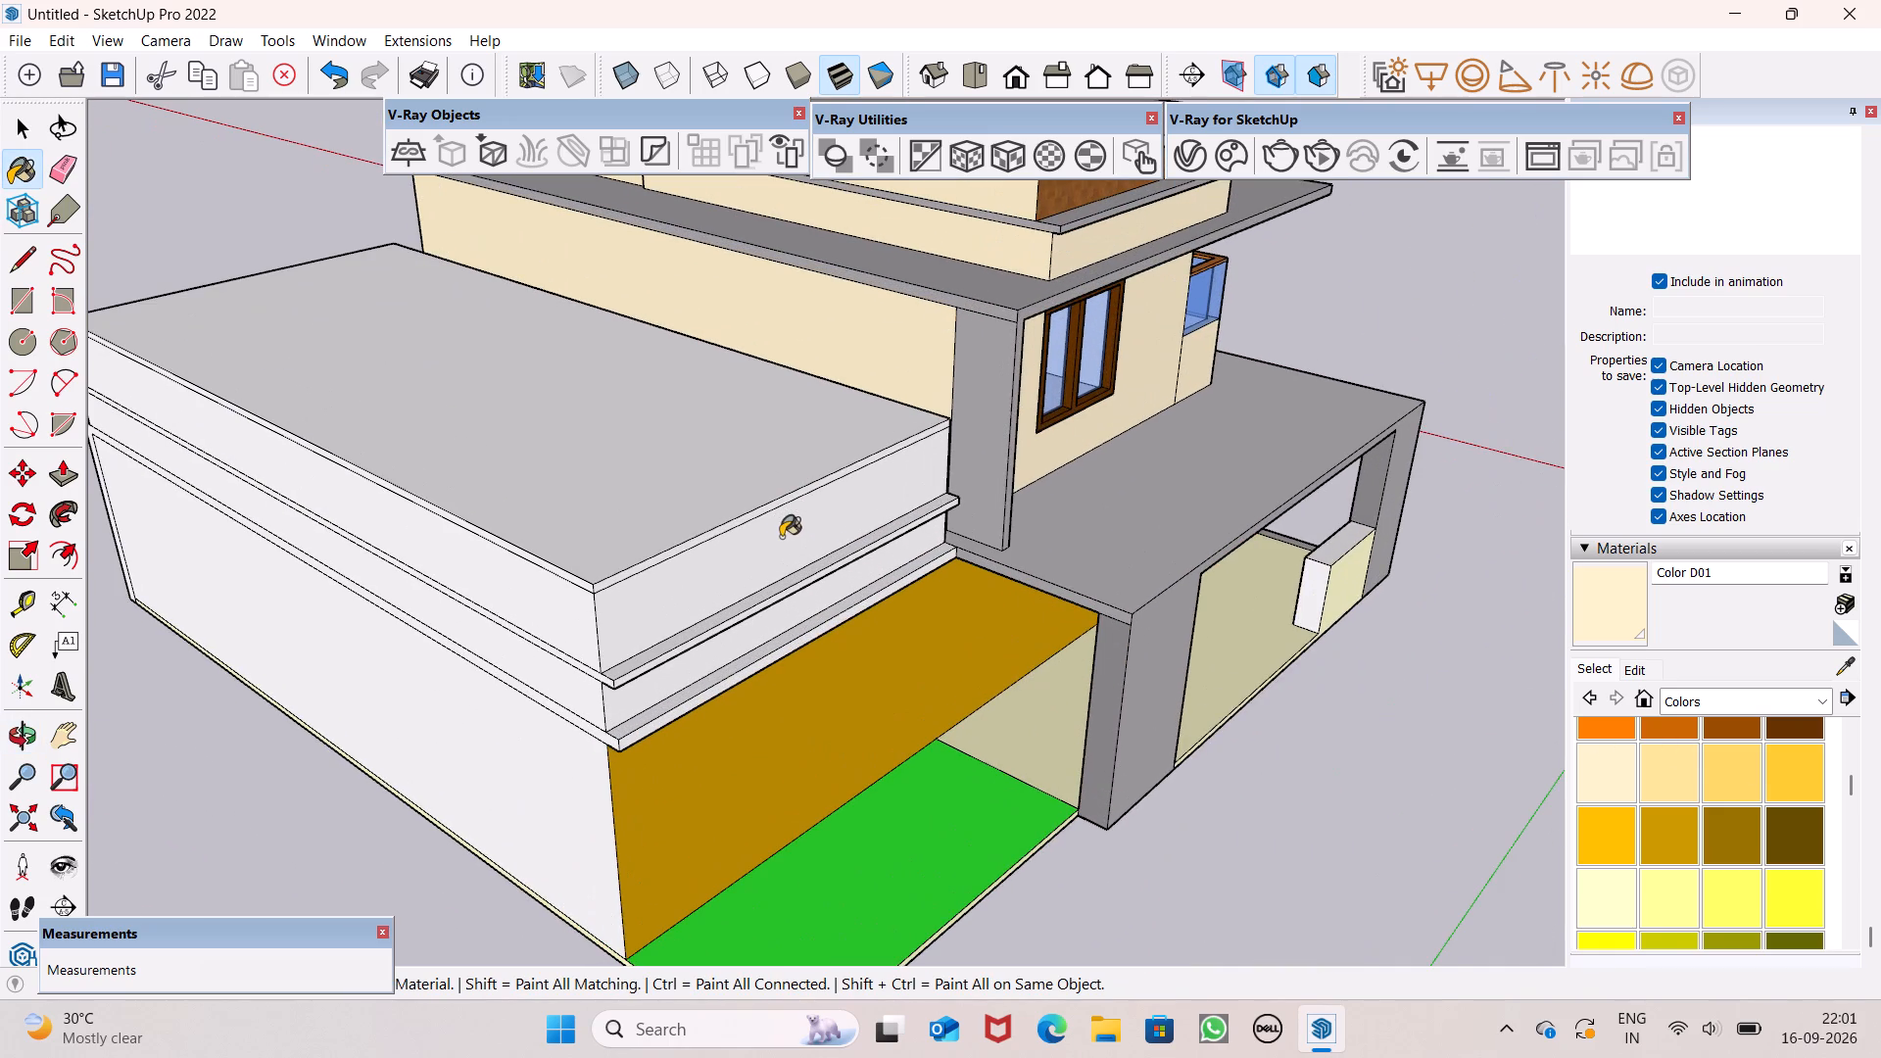
pyautogui.scroll(5, 772, 657)
pyautogui.click(678, 652)
# Paint the upper and lower wall bands on the low block's long rear side with Color D01.
pyautogui.scroll(-7, 827, 551)
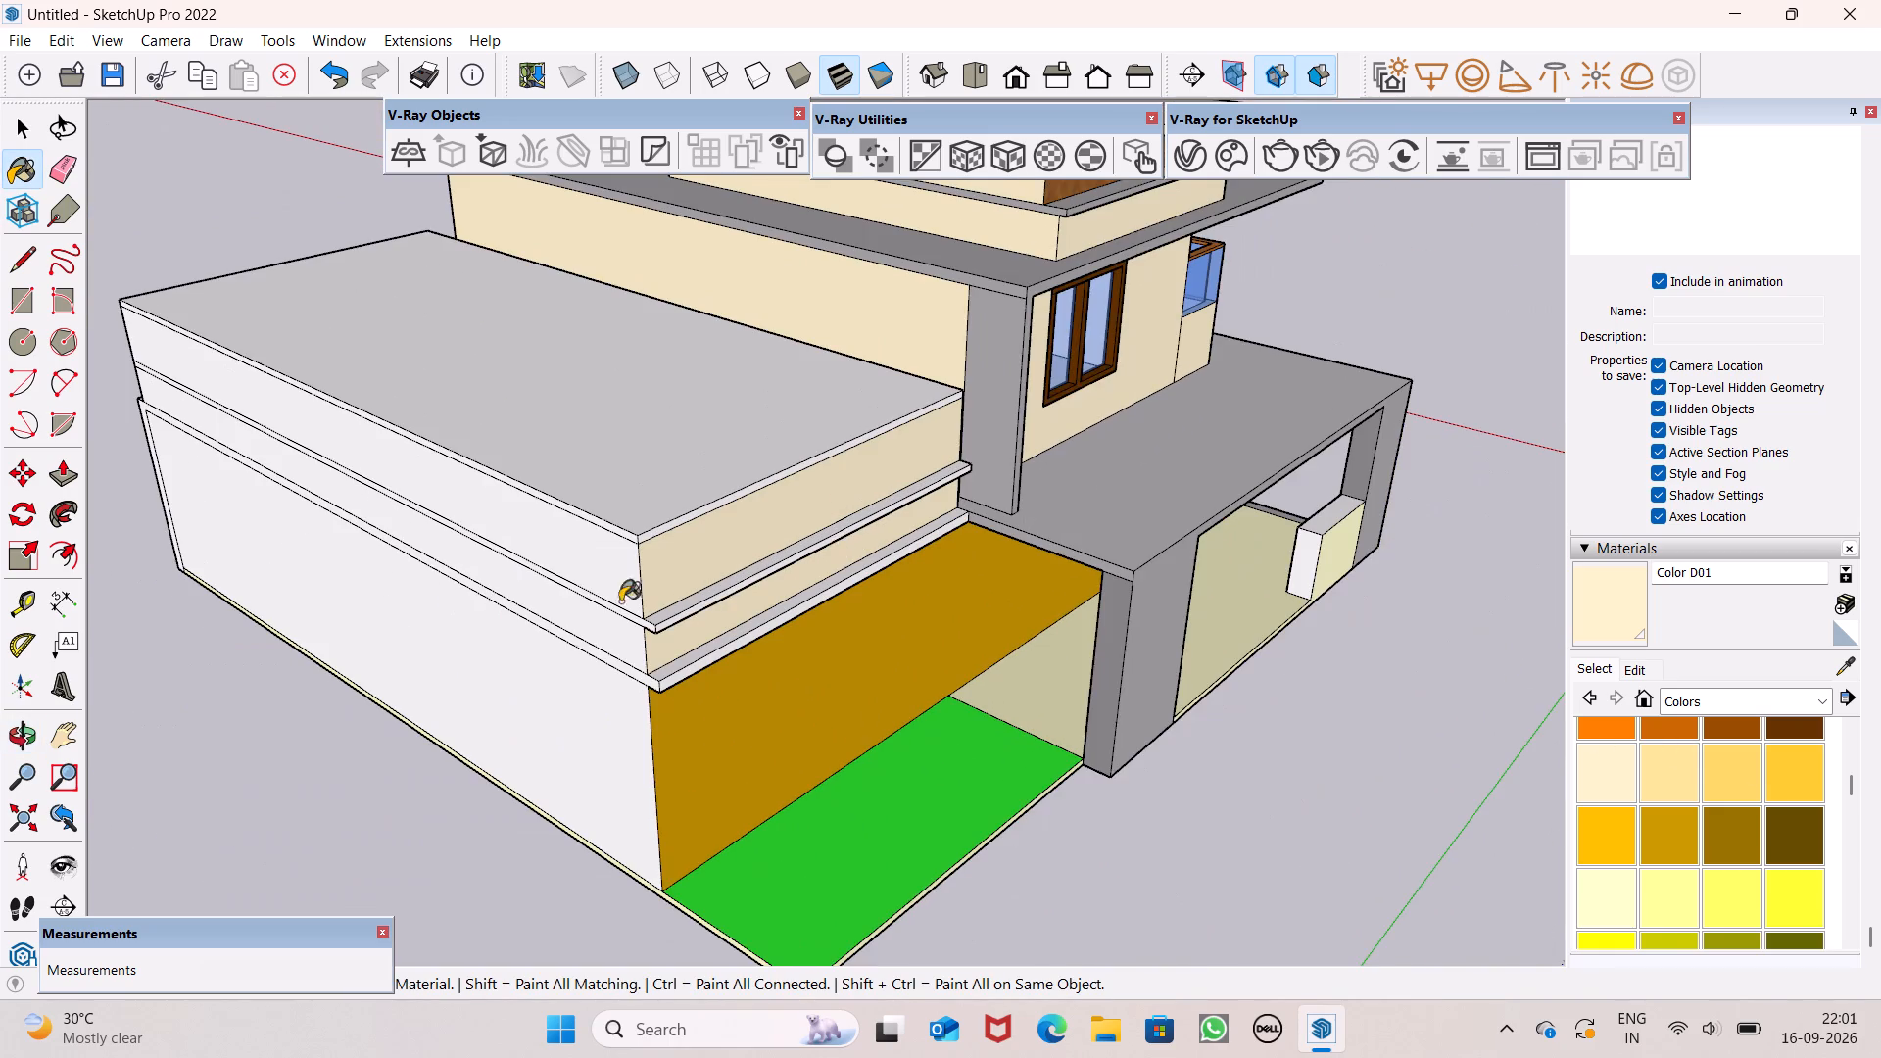
pyautogui.scroll(6, 562, 552)
pyautogui.click(596, 542)
pyautogui.scroll(4, 675, 716)
pyautogui.click(703, 677)
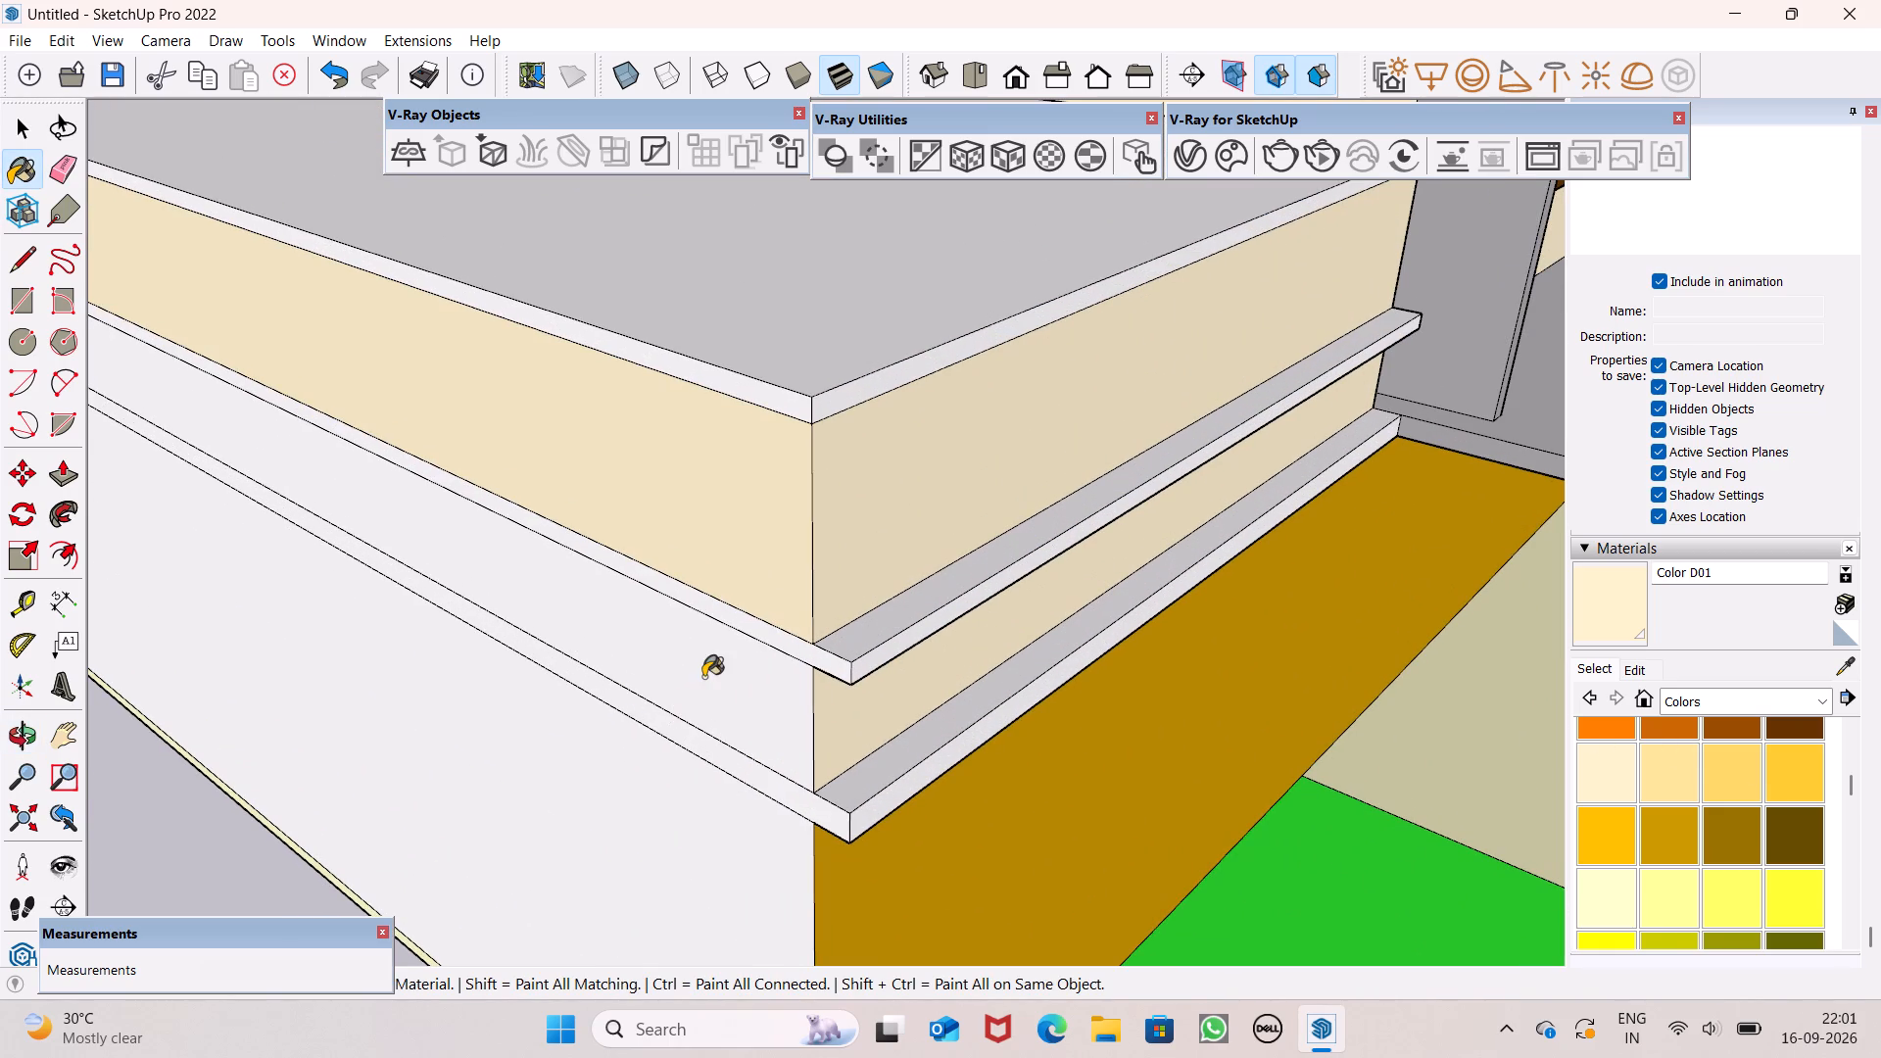
# Paint the low block's flat roof with the grey Color M04.
pyautogui.scroll(-6, 999, 525)
pyautogui.scroll(-7, 1177, 469)
pyautogui.scroll(-2, 1728, 822)
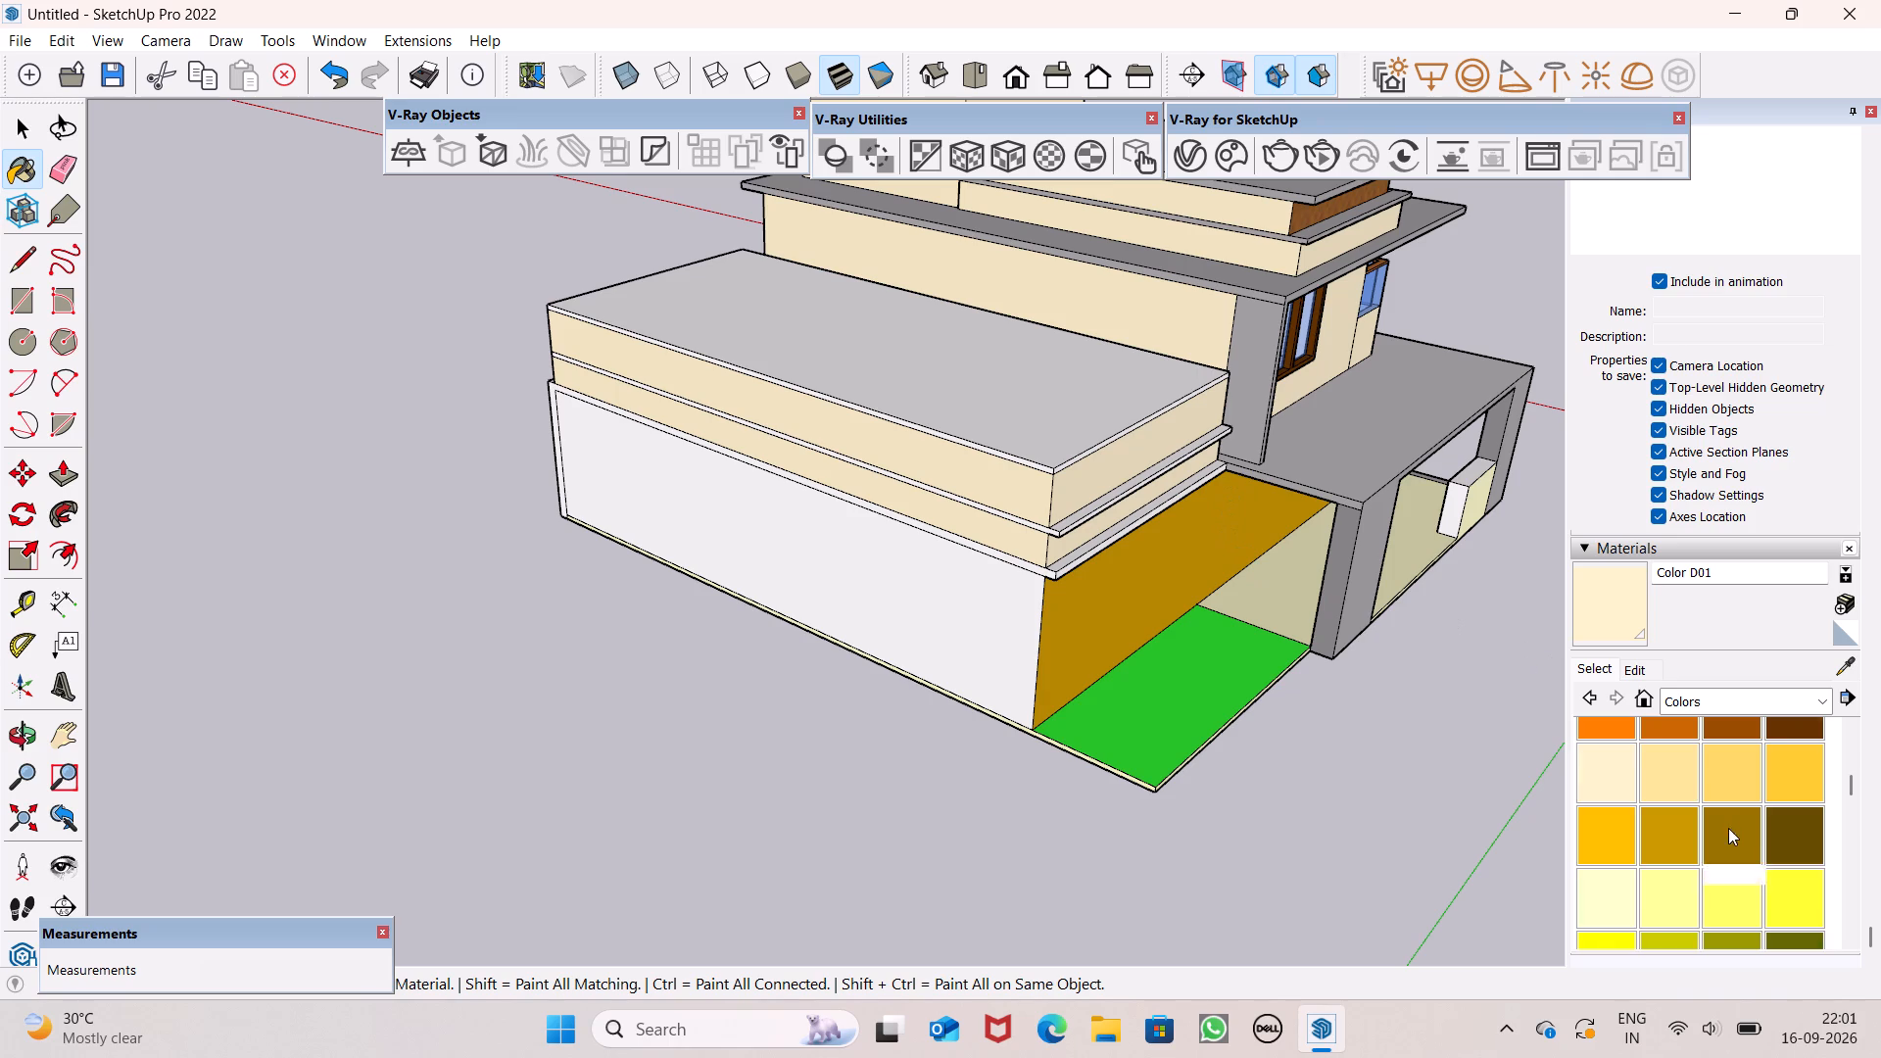
pyautogui.scroll(-10, 1728, 828)
pyautogui.scroll(2, 1695, 806)
pyautogui.scroll(-2, 1700, 821)
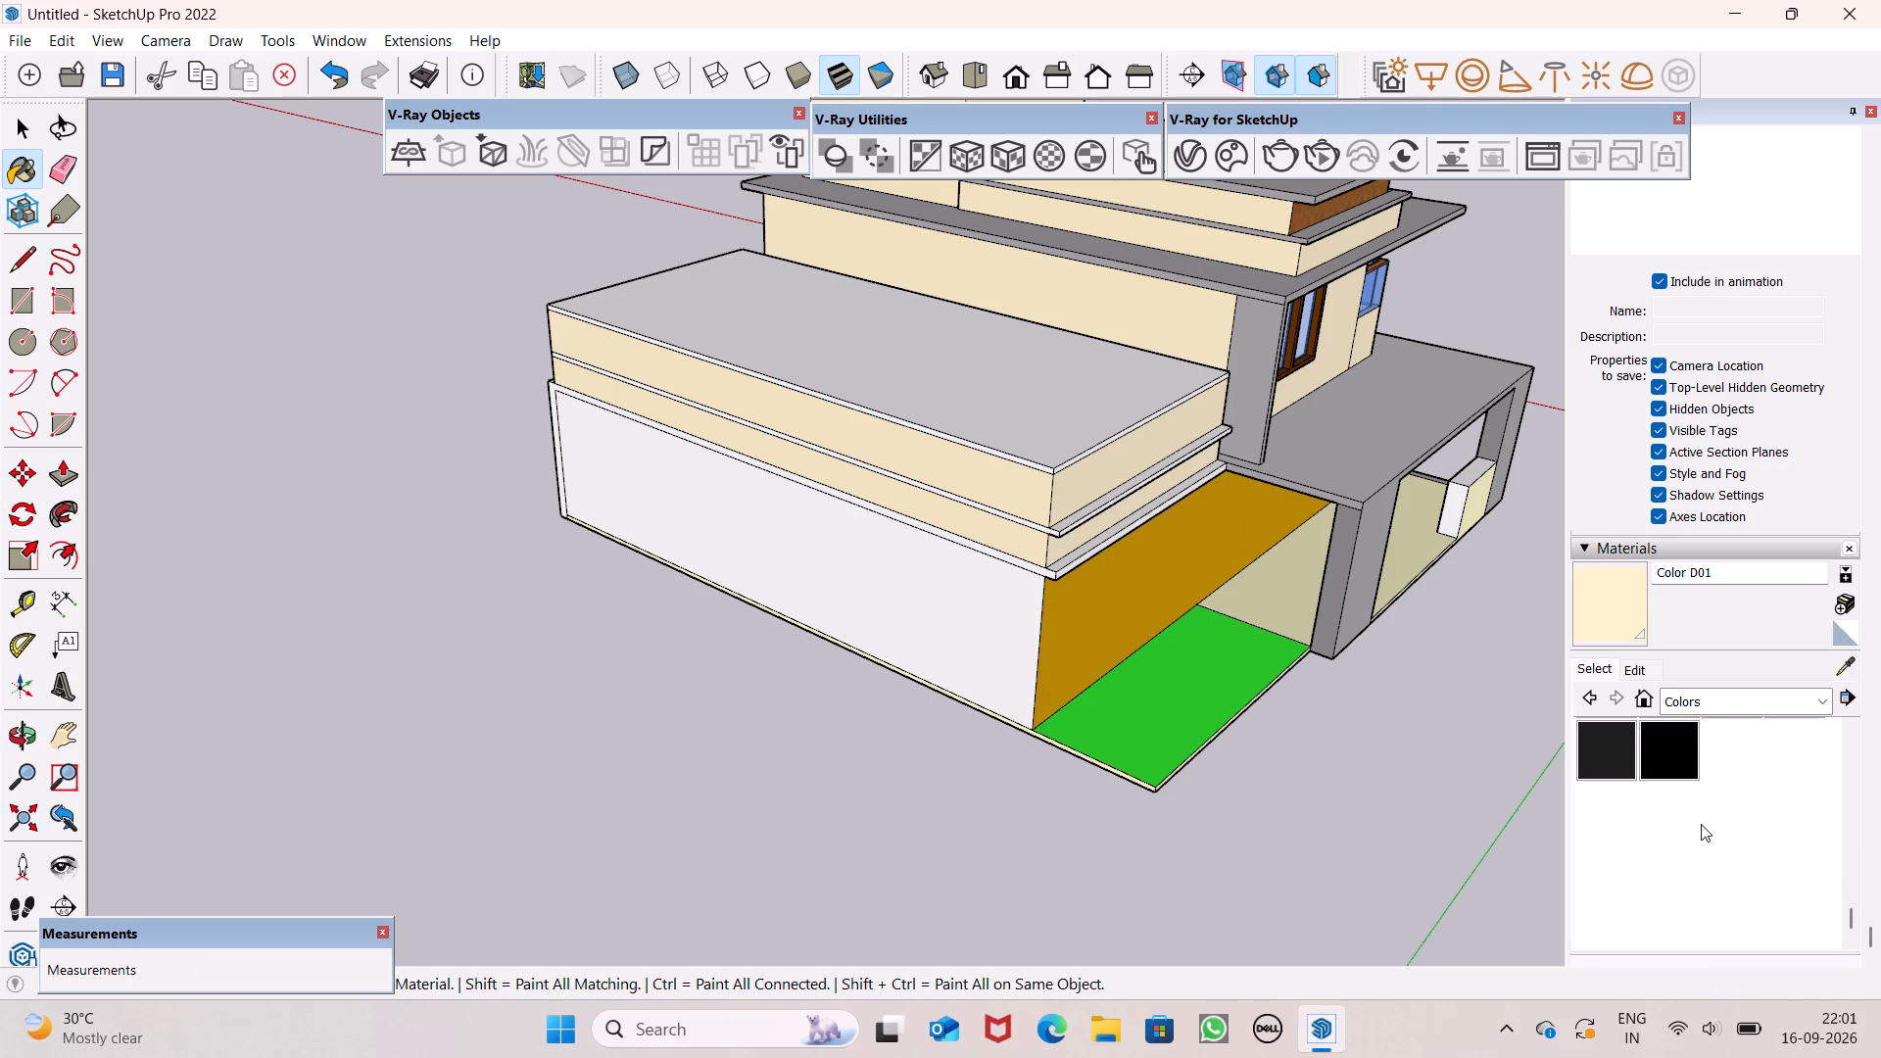
pyautogui.scroll(1, 1701, 824)
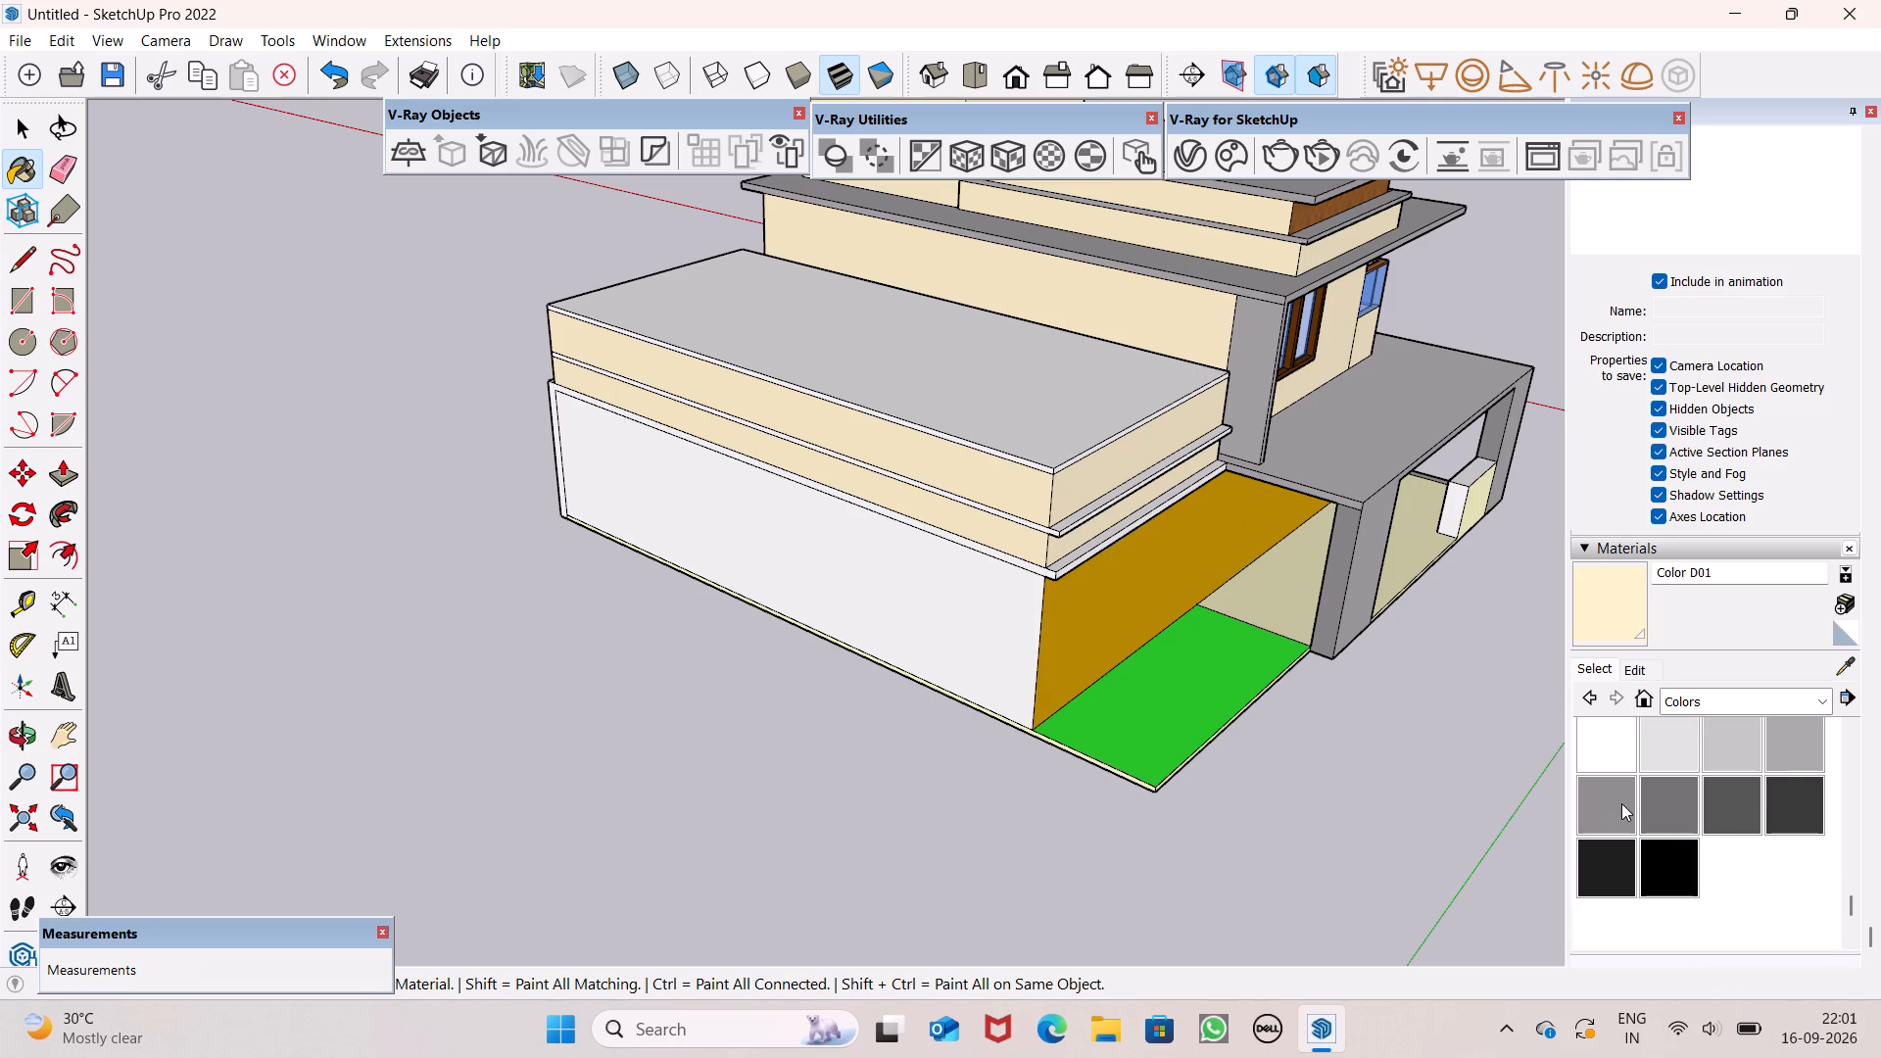
pyautogui.click(1621, 803)
pyautogui.scroll(4, 1081, 371)
pyautogui.click(1015, 436)
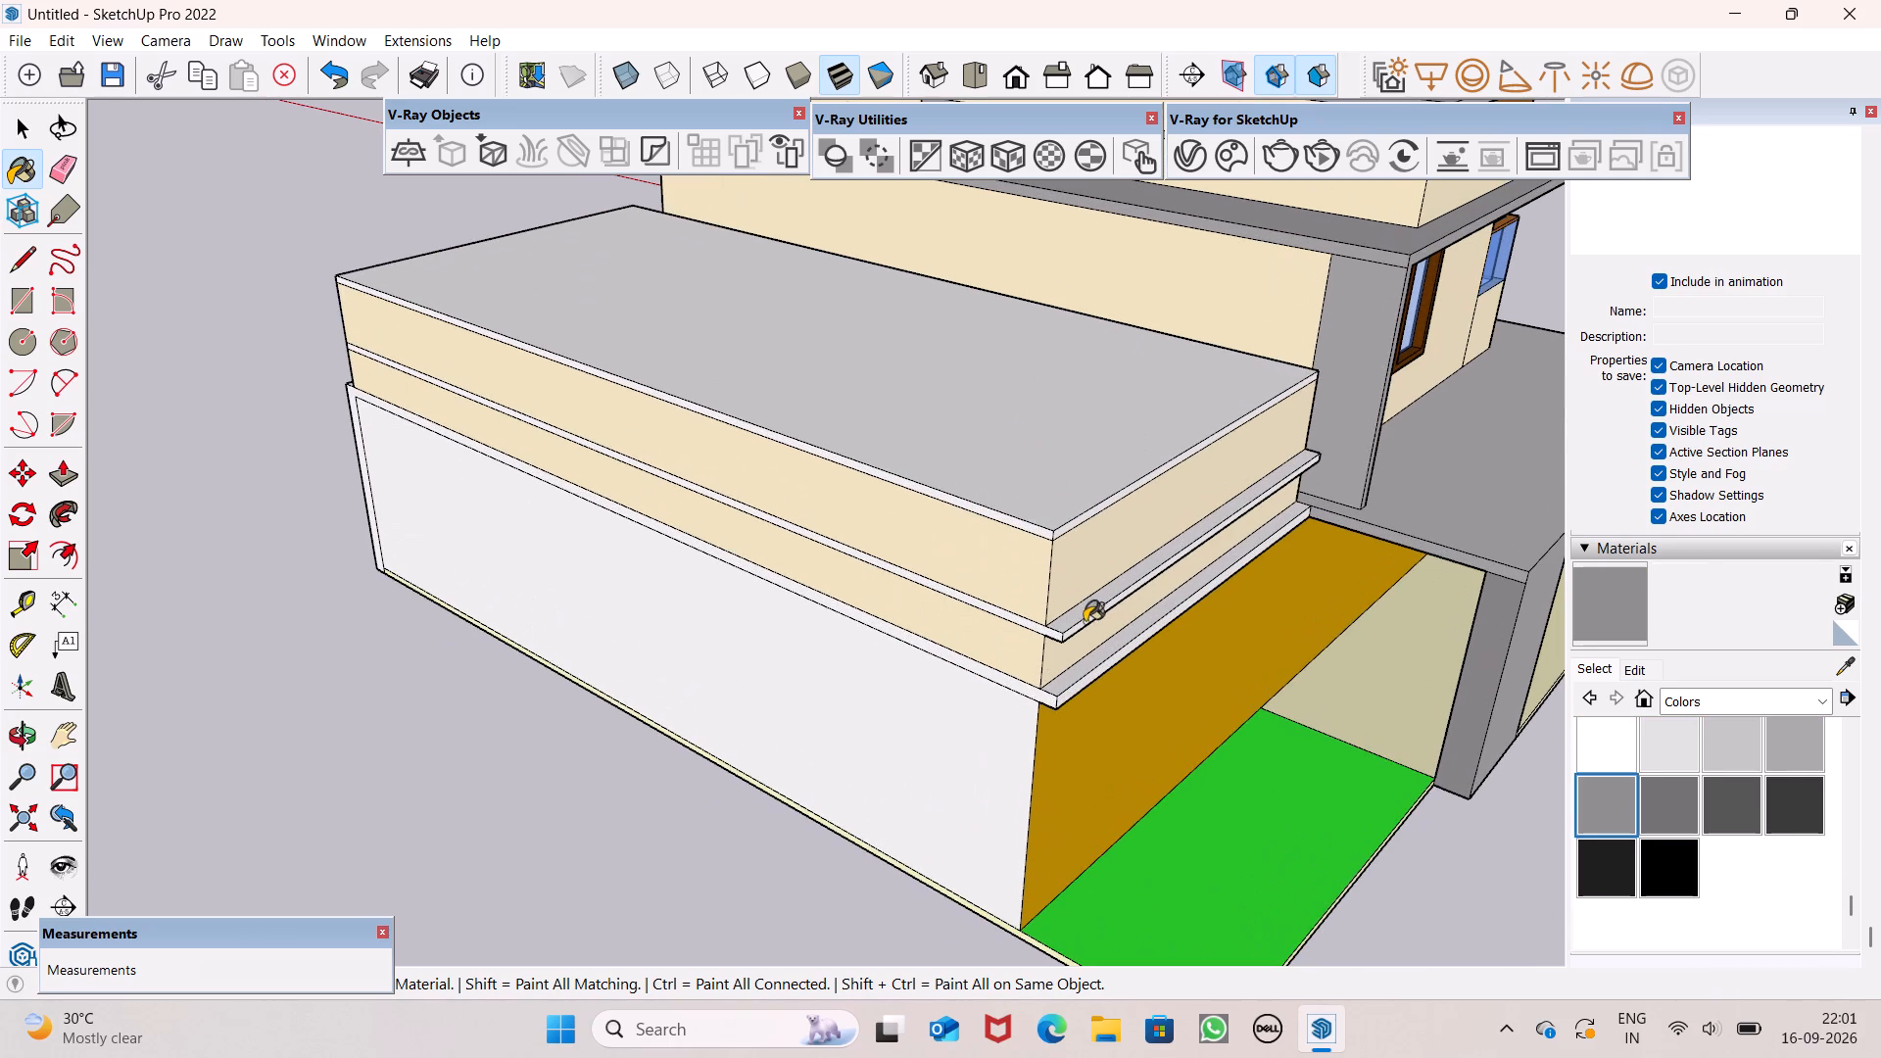
# Paint the thin roof edge of the low block, on the side facing the green ground, with Color M04.
pyautogui.scroll(2, 1085, 620)
pyautogui.scroll(-7, 1073, 545)
pyautogui.moveTo(1162, 600); pyautogui.dragTo(722, 656, button='middle')
pyautogui.scroll(3, 746, 569)
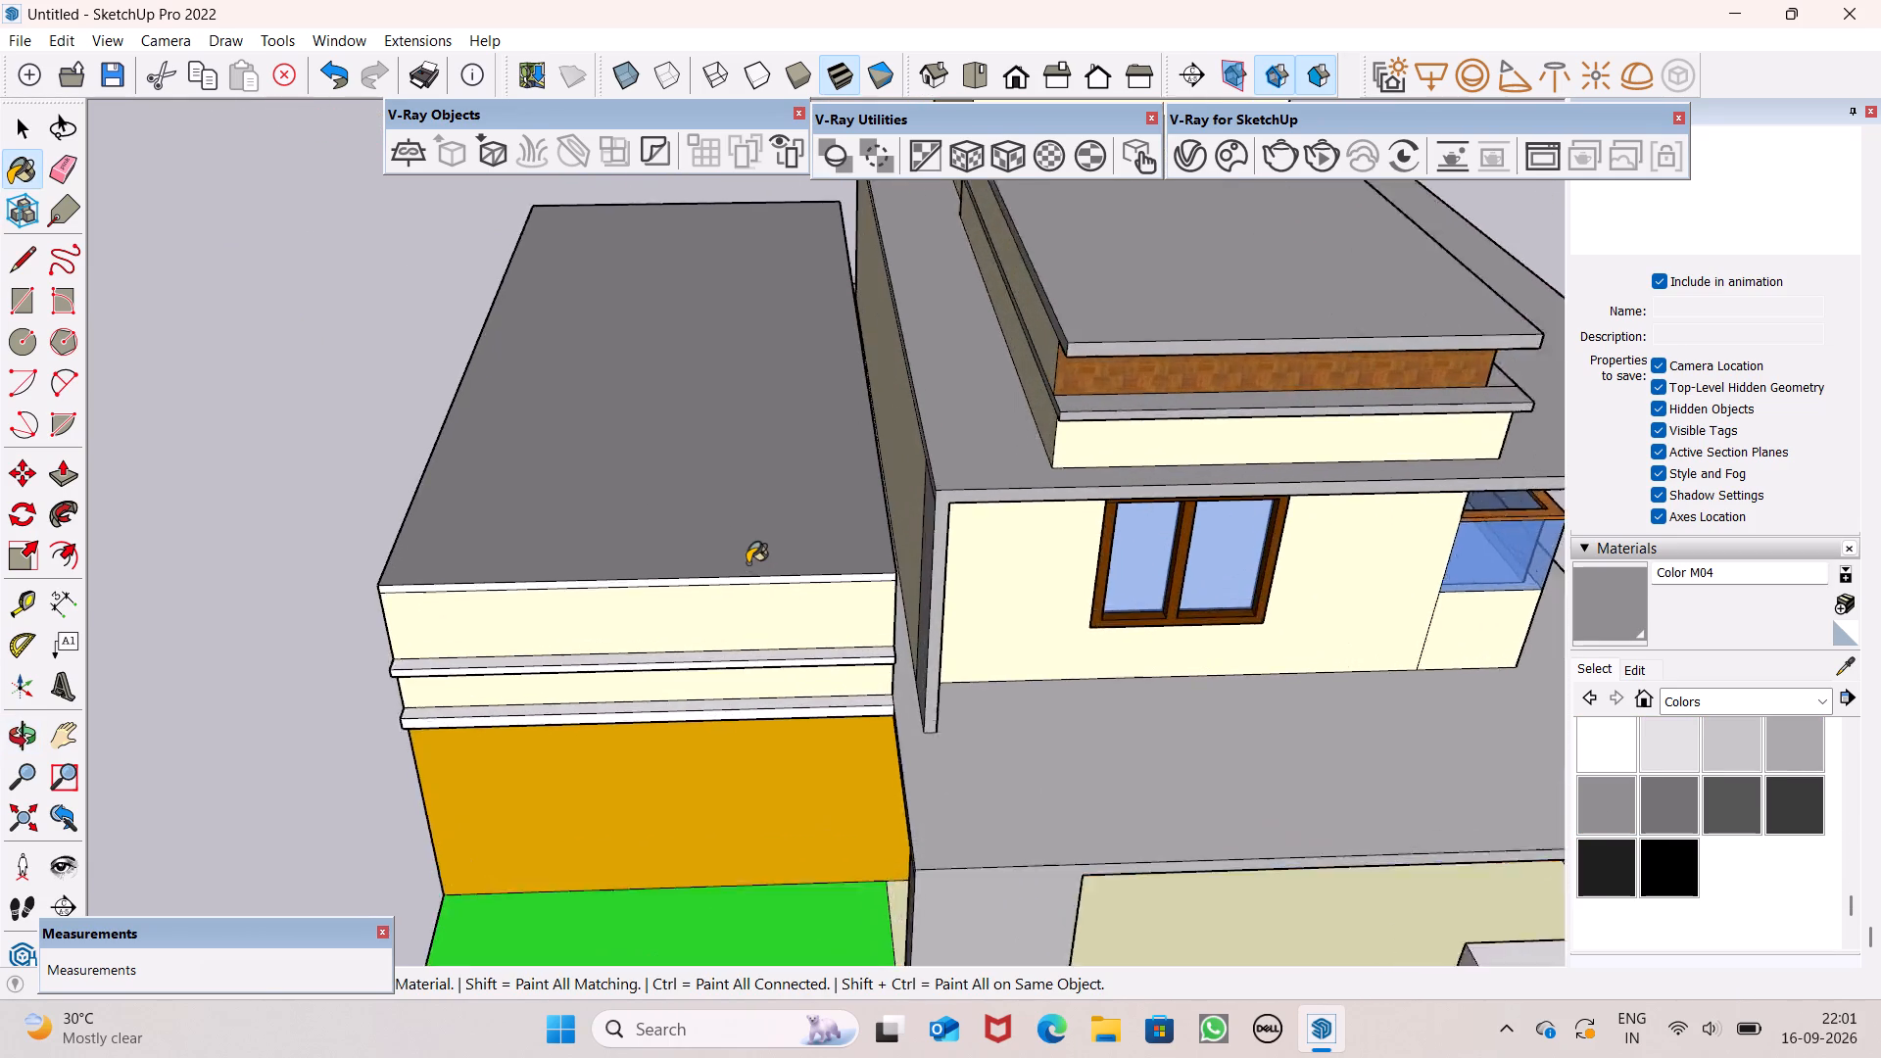
pyautogui.scroll(2, 748, 563)
pyautogui.scroll(9, 847, 595)
pyautogui.click(952, 558)
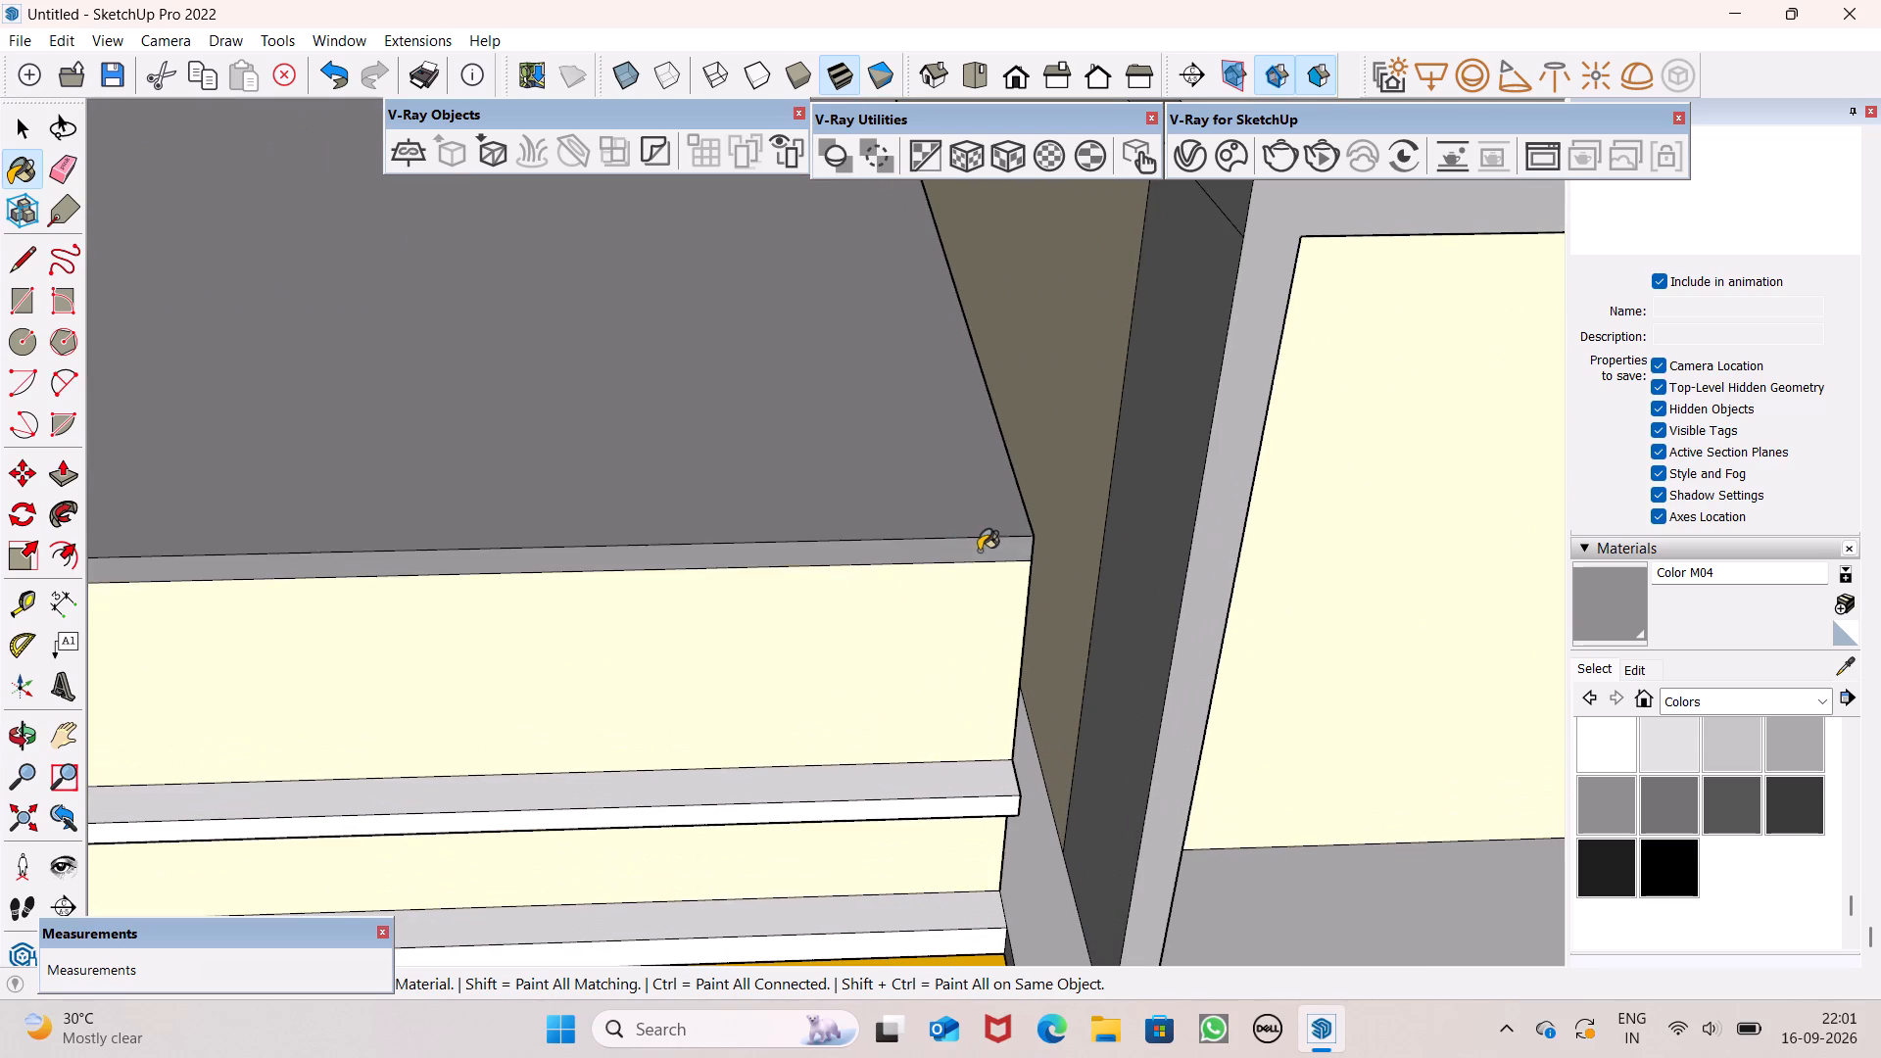
# Paint the low block's upper projecting ledge, its top and its outer edges around the rear corner, with Color M04.
pyautogui.scroll(-12, 981, 547)
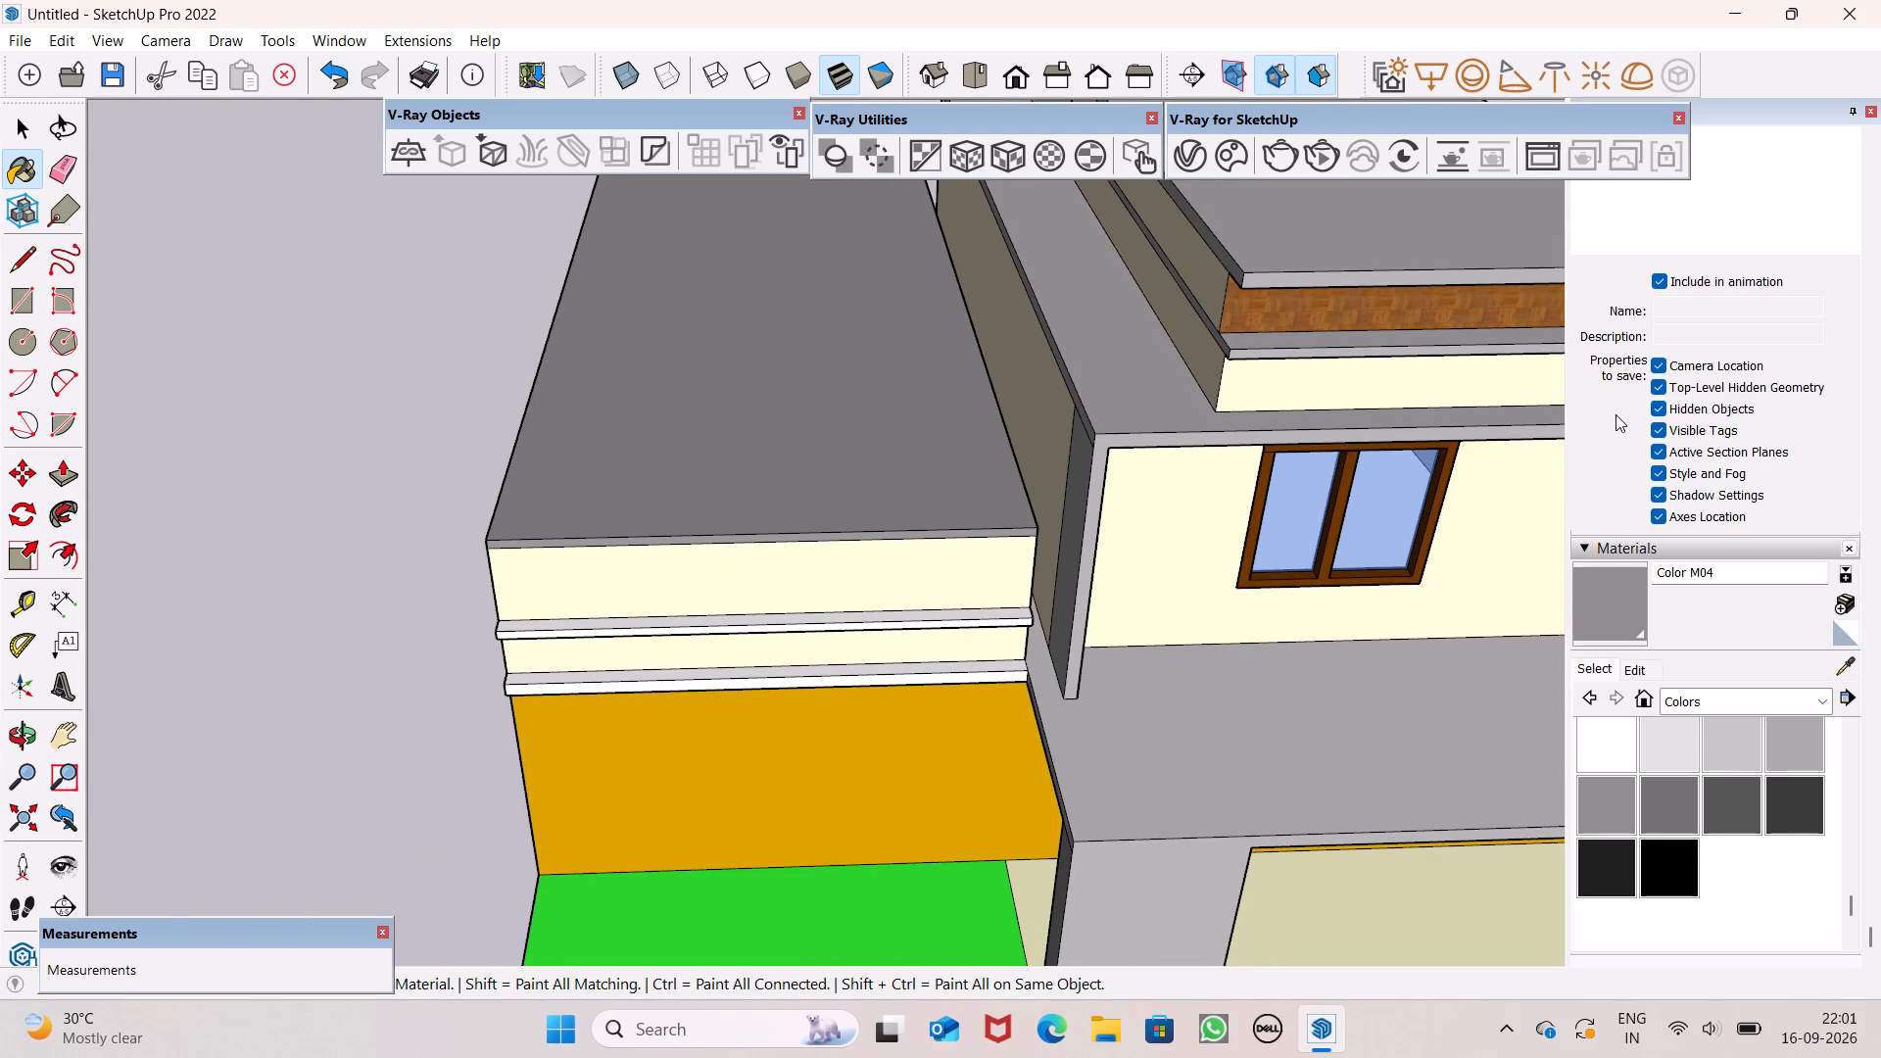
pyautogui.scroll(-2, 1010, 470)
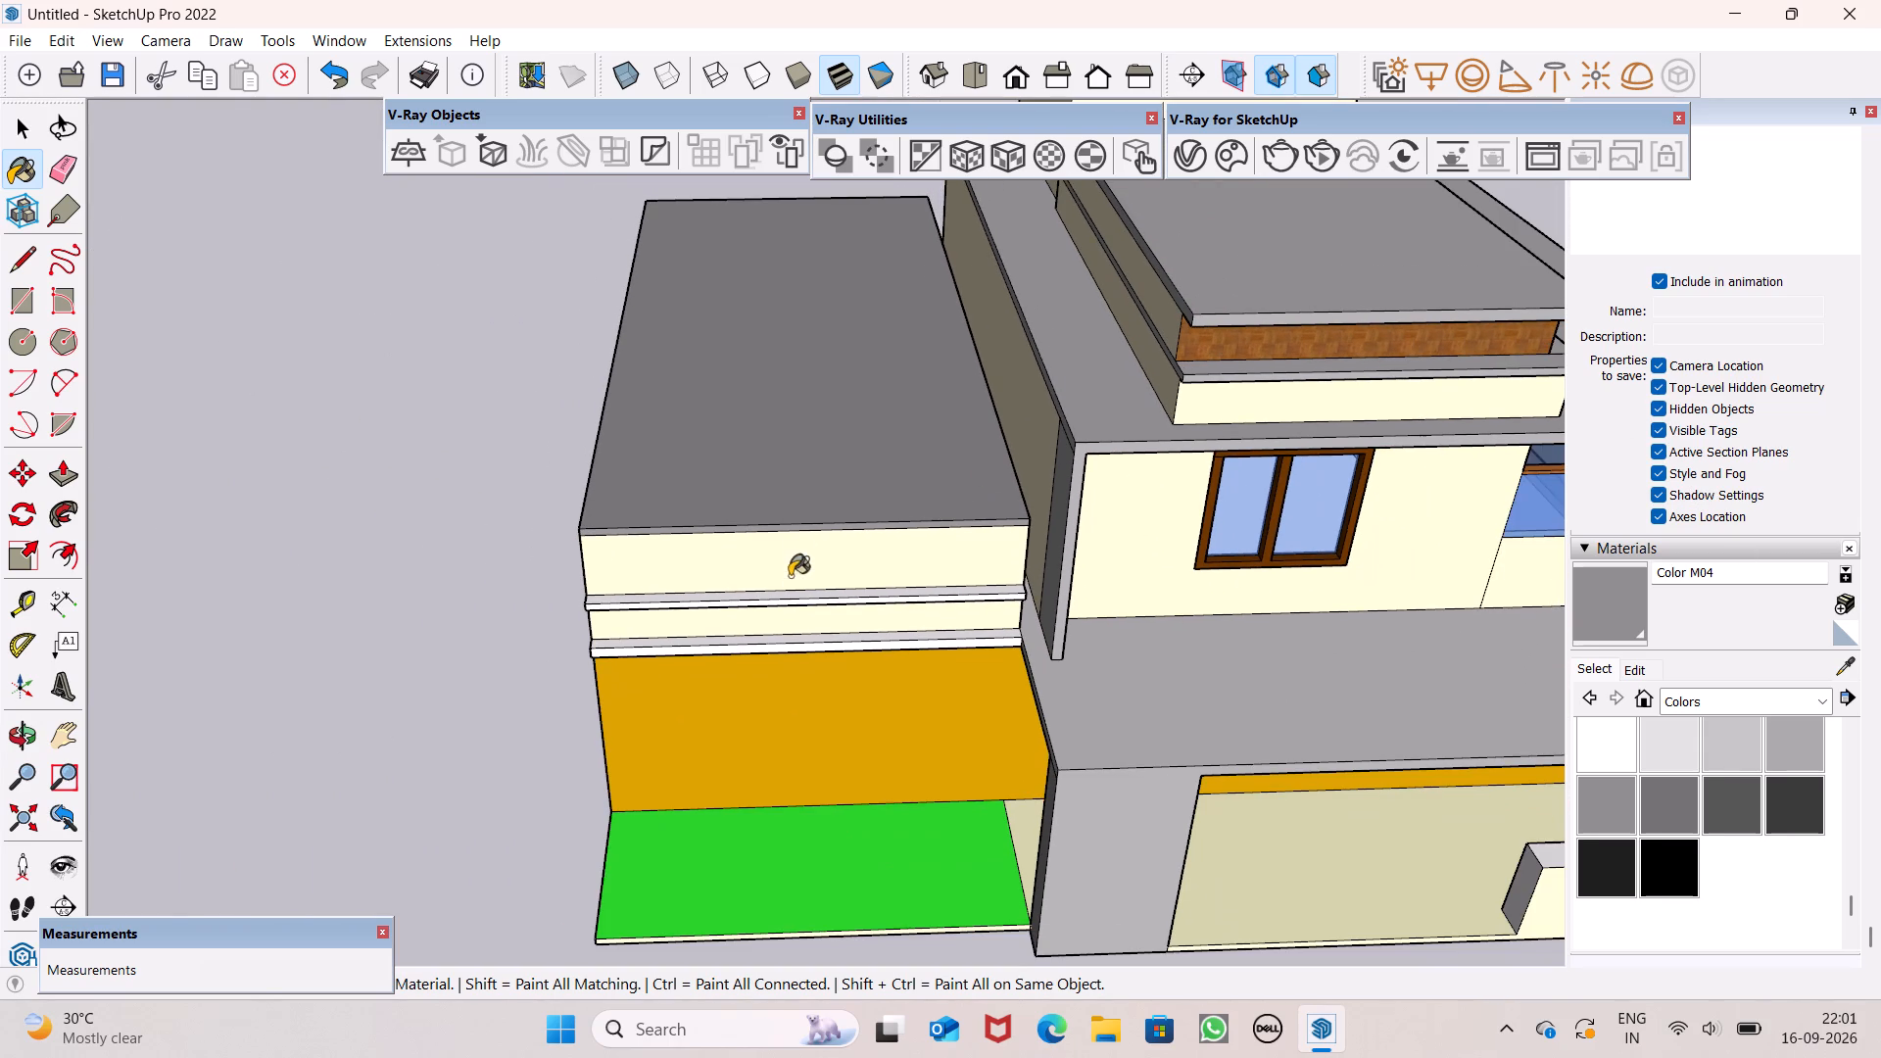
pyautogui.scroll(4, 600, 684)
pyautogui.scroll(-5, 796, 498)
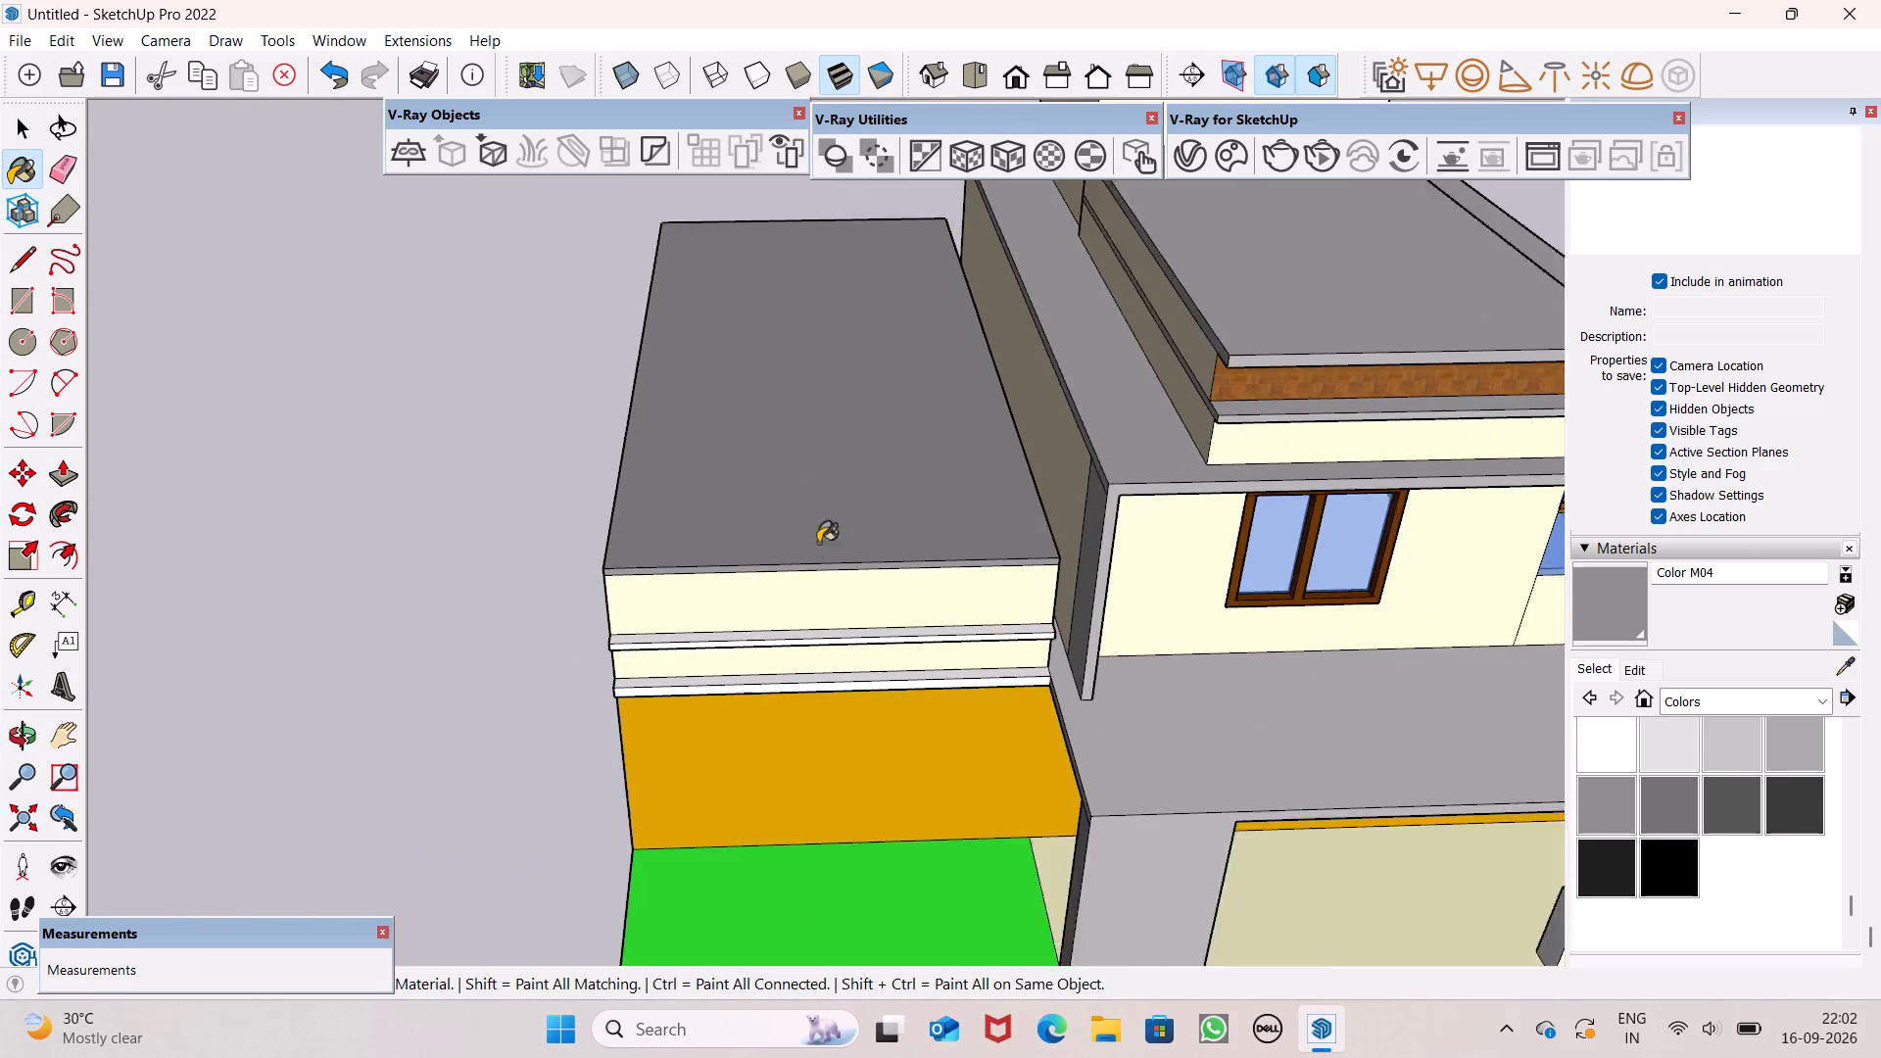
pyautogui.scroll(-1, 818, 543)
pyautogui.moveTo(842, 693); pyautogui.dragTo(1121, 743, button='middle')
pyautogui.scroll(11, 877, 679)
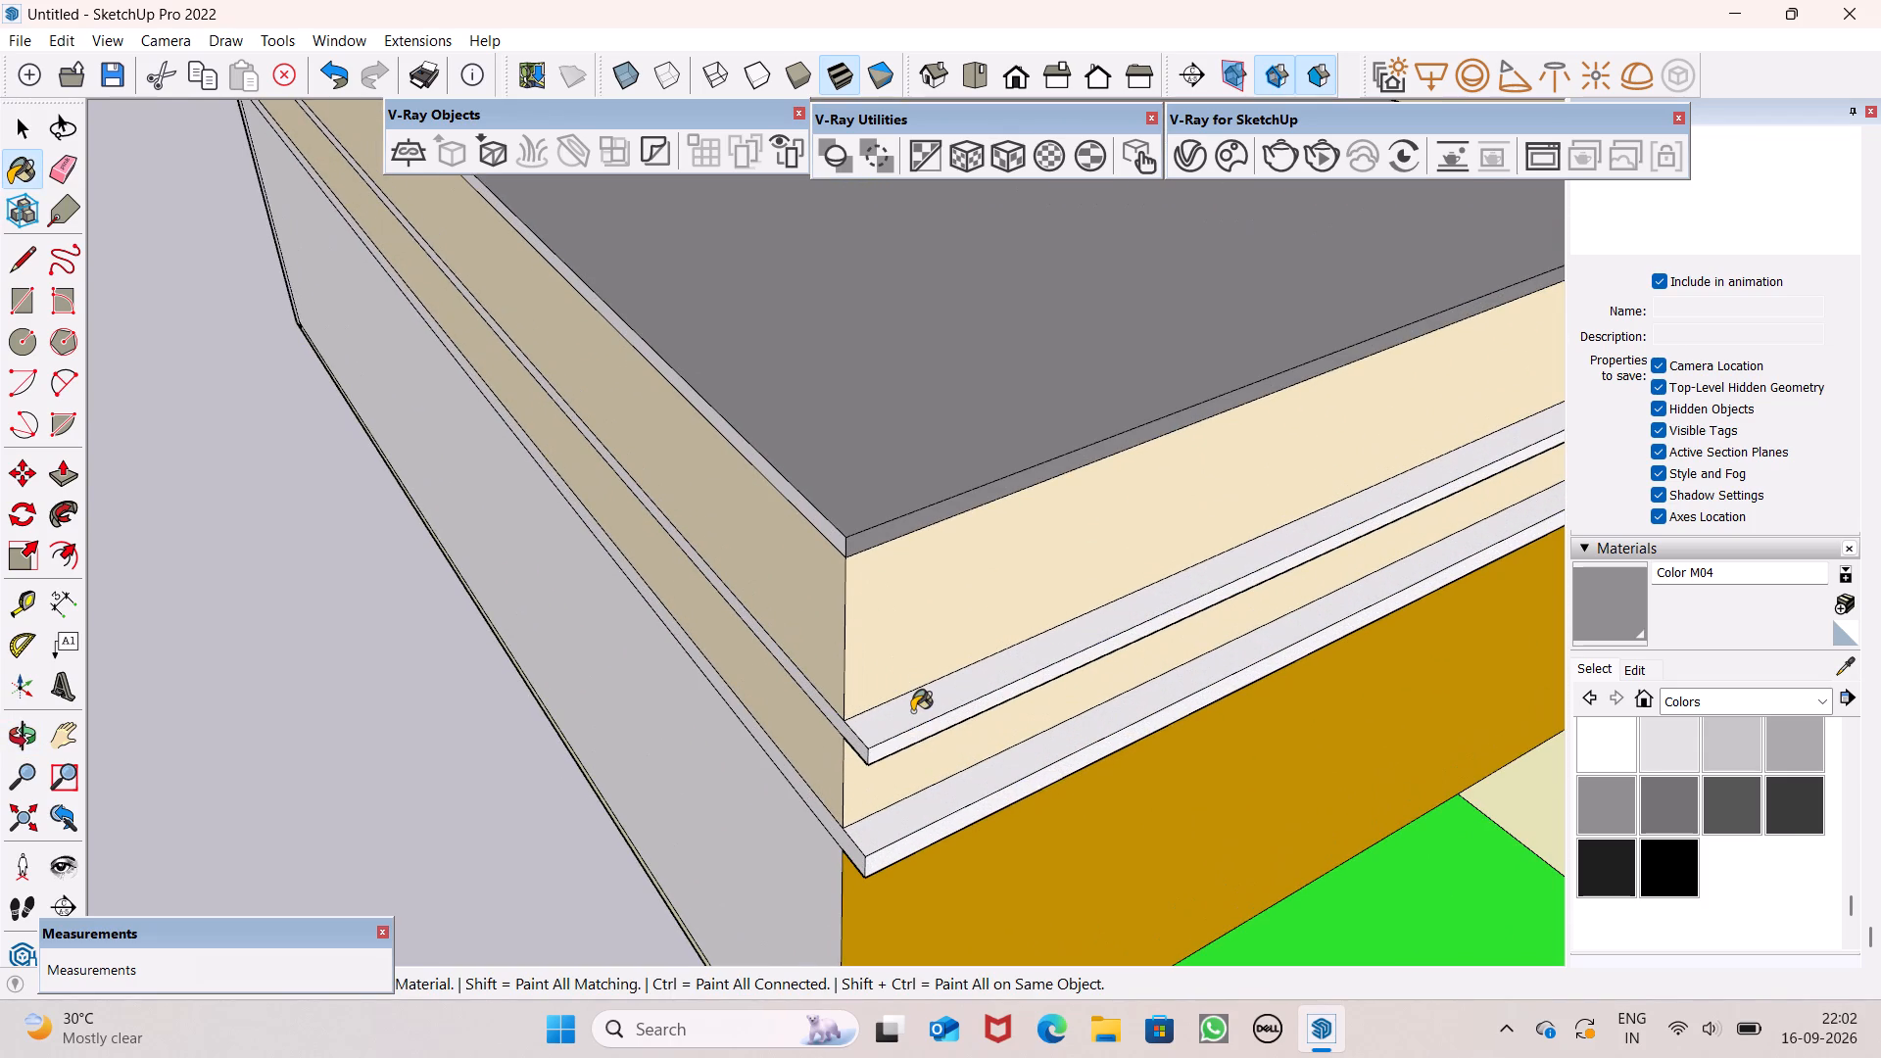
pyautogui.click(912, 710)
pyautogui.moveTo(906, 740); pyautogui.dragTo(1050, 636, button='middle')
pyautogui.scroll(1, 1050, 636)
pyautogui.scroll(5, 896, 792)
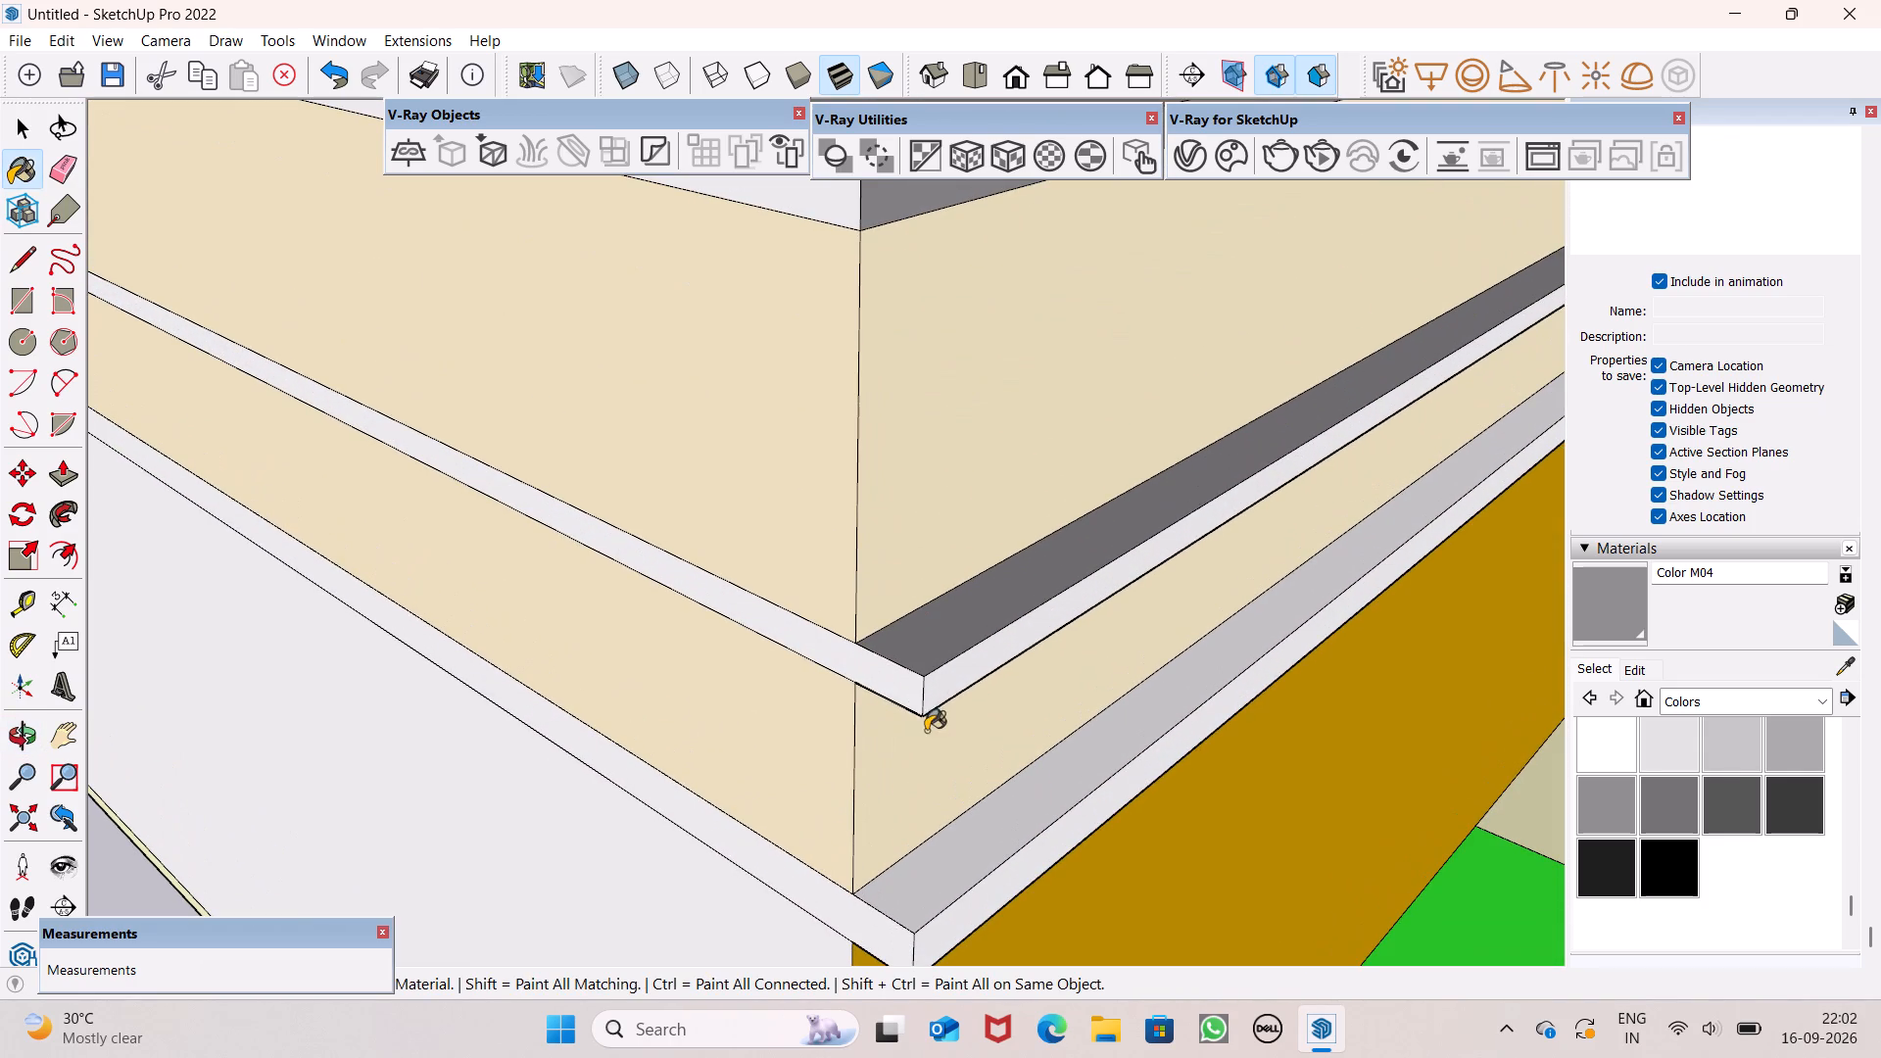
pyautogui.click(944, 702)
pyautogui.click(941, 696)
pyautogui.click(912, 691)
# Paint the thin roof edge along the low block's long rear side with Color M04.
pyautogui.scroll(-10, 988, 544)
pyautogui.scroll(6, 835, 350)
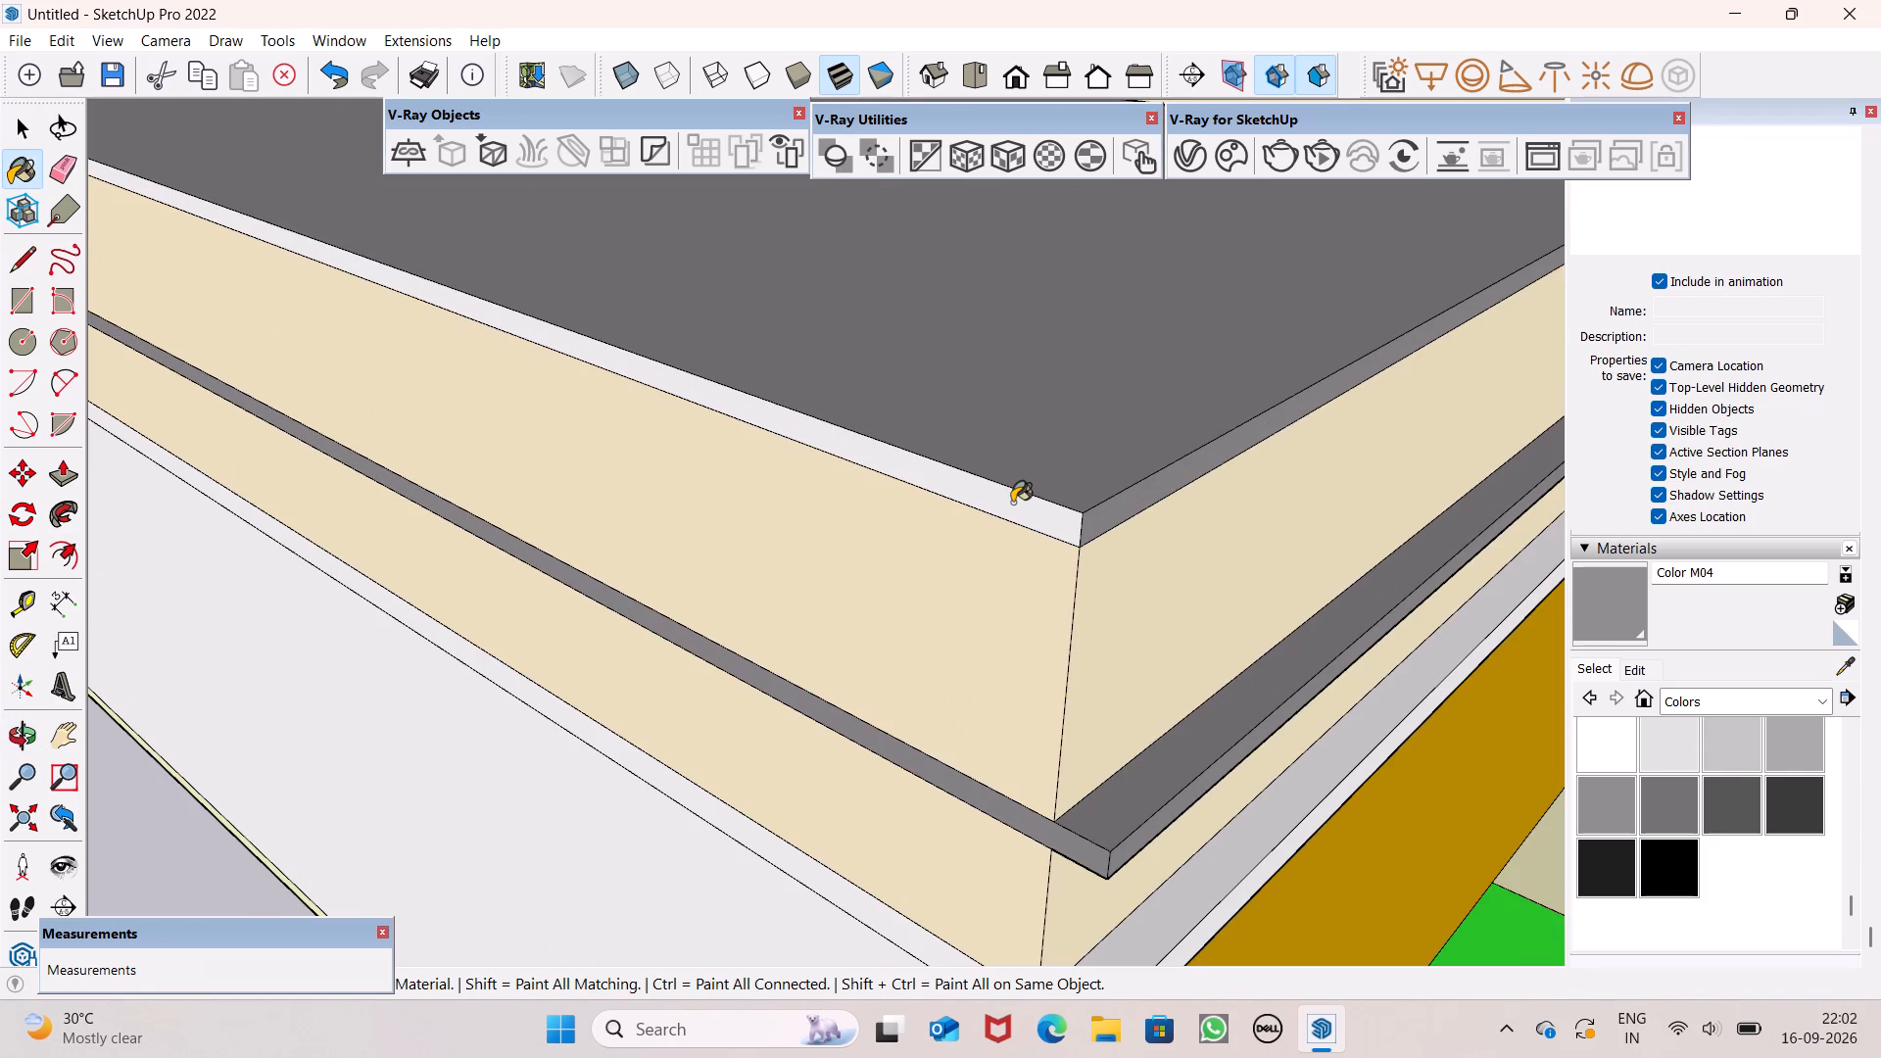
pyautogui.click(1012, 503)
# Paint the low block's lower projecting ledge, including its top and both outer edges at the rear corner, with Color M04.
pyautogui.scroll(-13, 1024, 463)
pyautogui.scroll(5, 1094, 670)
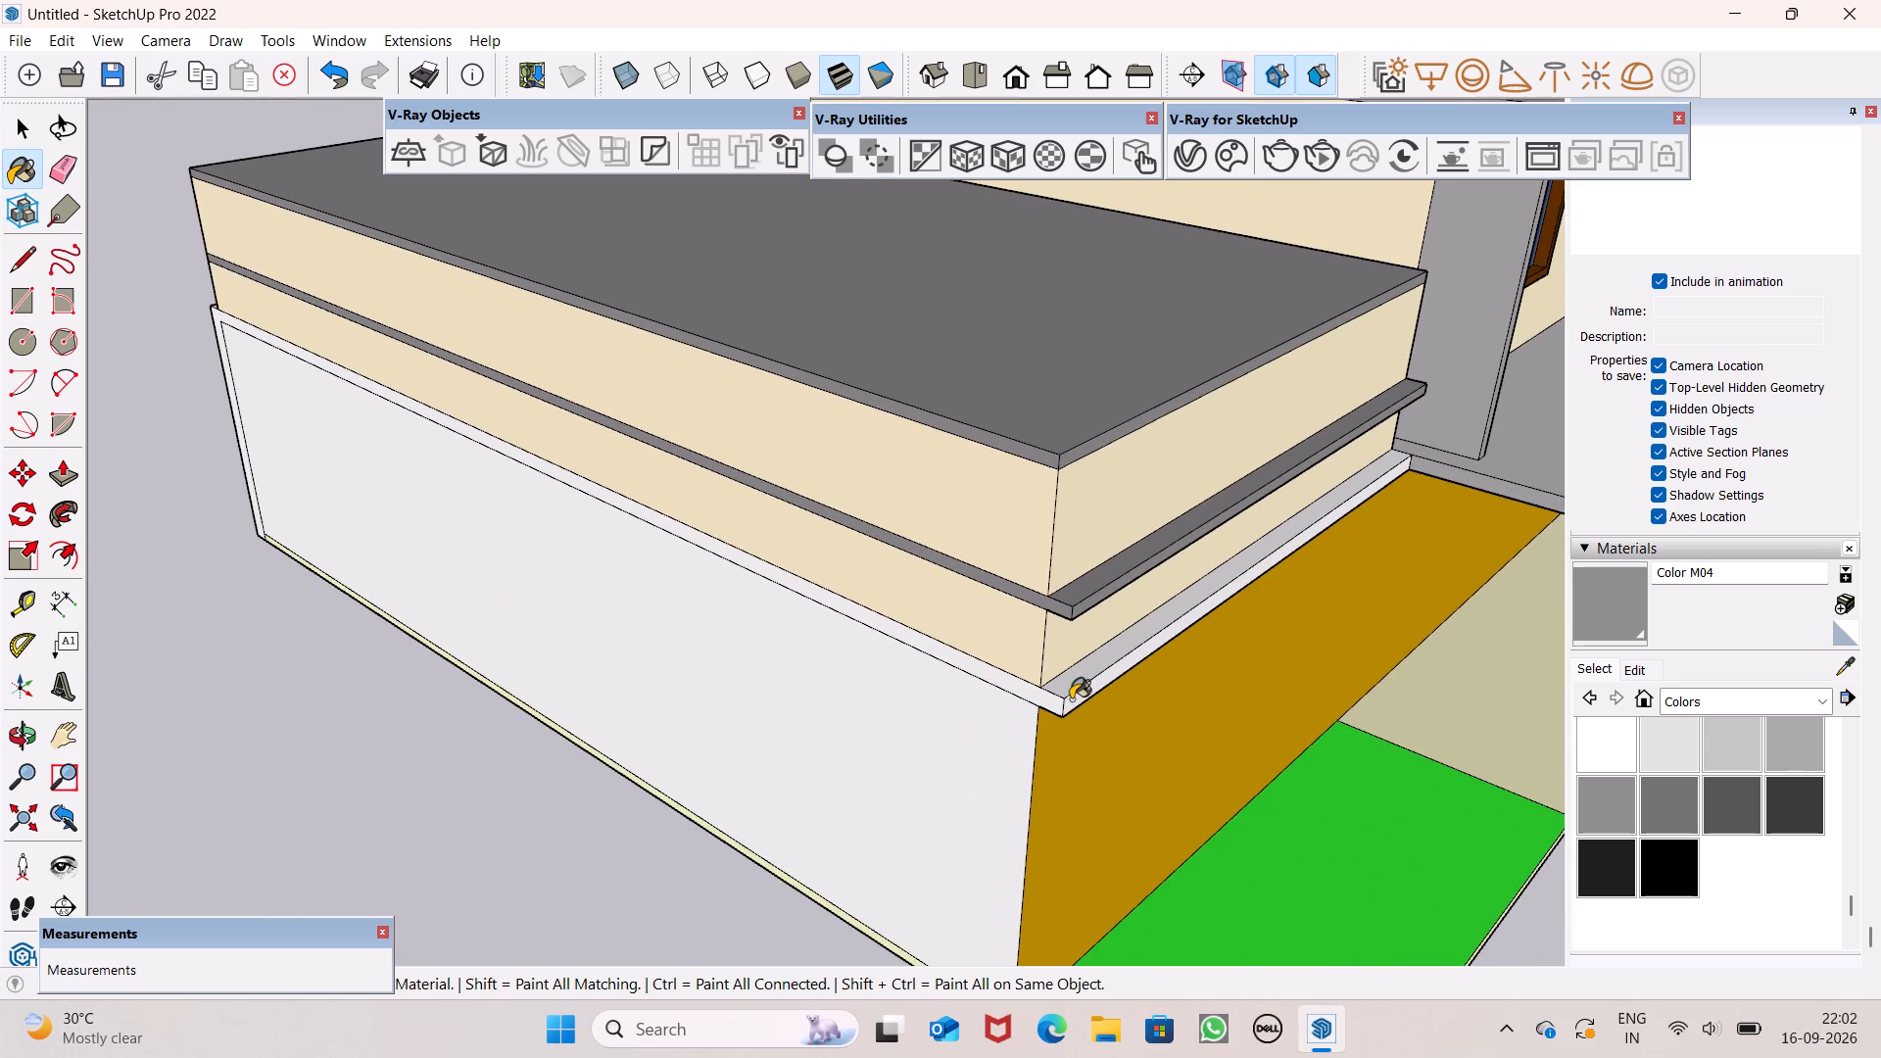
pyautogui.scroll(11, 1070, 700)
pyautogui.click(1057, 688)
pyautogui.click(1037, 751)
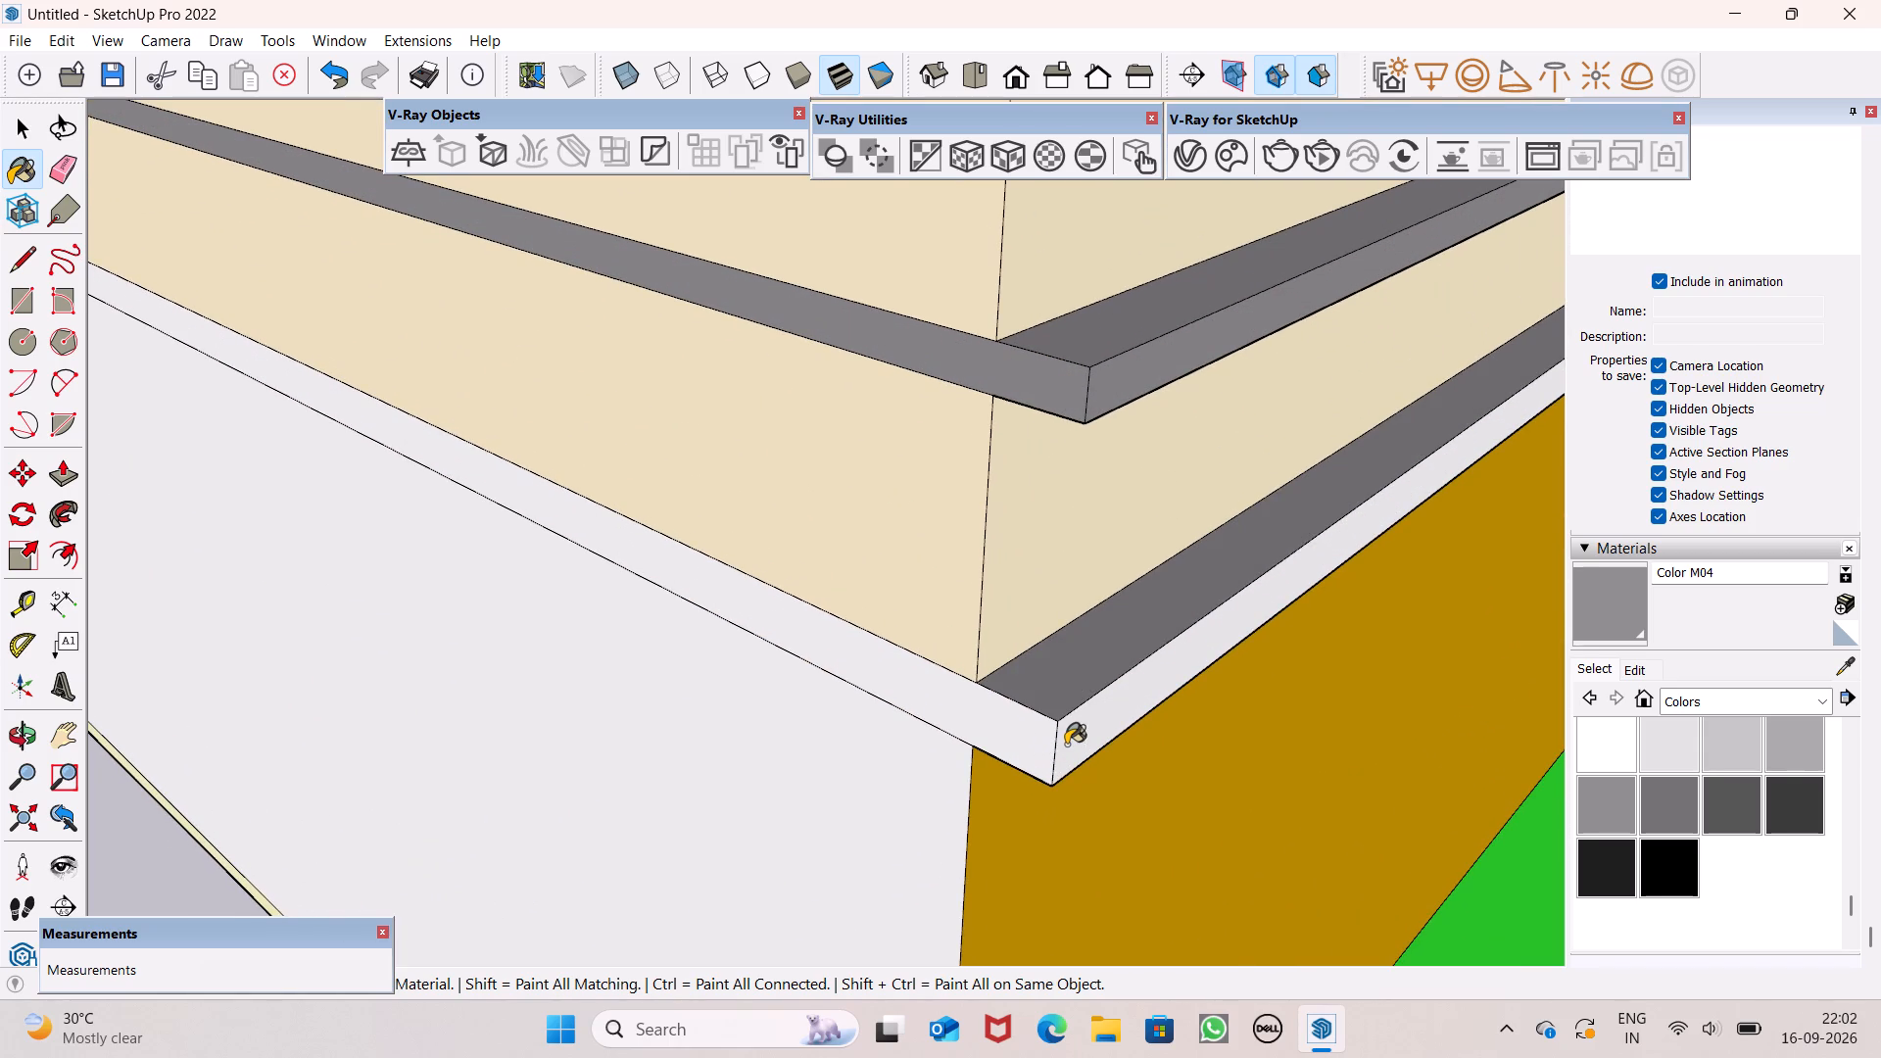
pyautogui.click(1066, 745)
# Paint the roof edge and upper ledge strip on the low block's side above the long white wall with Color M04.
pyautogui.scroll(-20, 1135, 612)
pyautogui.moveTo(1114, 413); pyautogui.dragTo(1434, 507, button='middle')
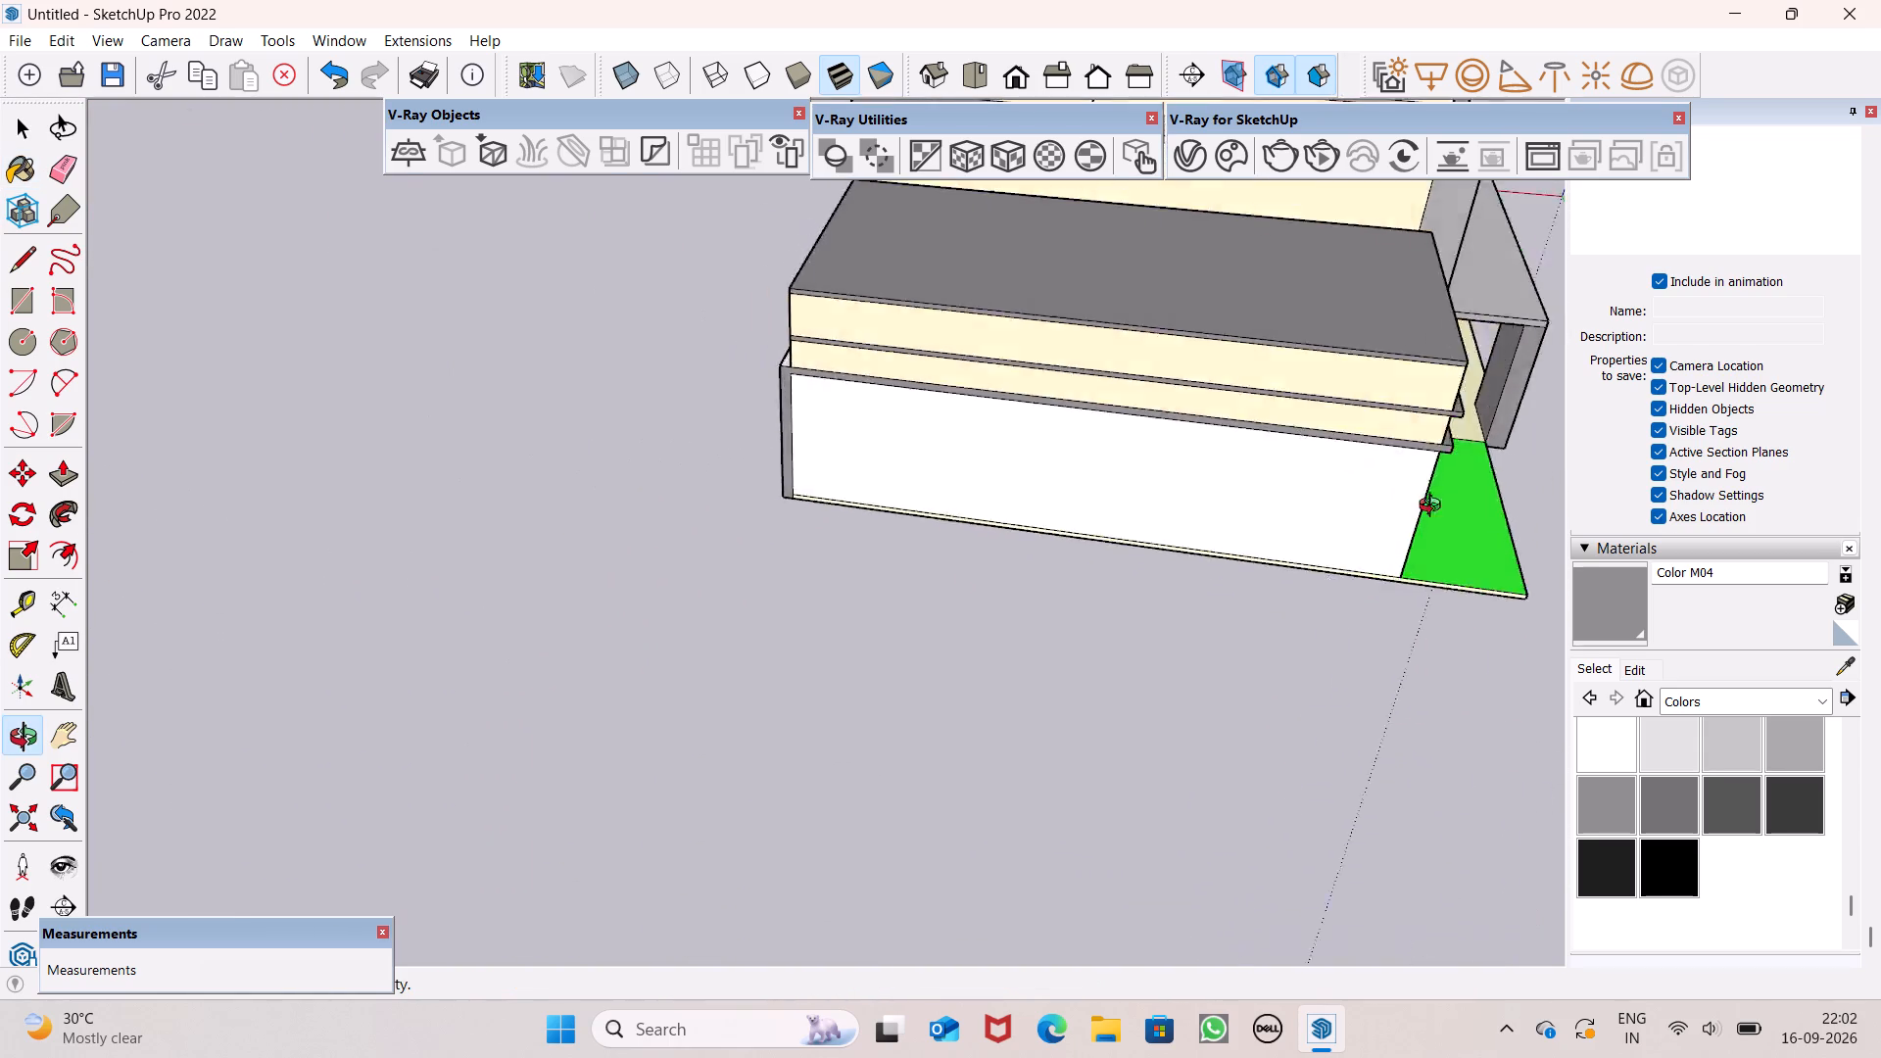
pyautogui.moveTo(1434, 507); pyautogui.dragTo(1880, 537, button='middle')
pyautogui.scroll(6, 771, 276)
pyautogui.scroll(5, 956, 307)
pyautogui.scroll(2, 1078, 320)
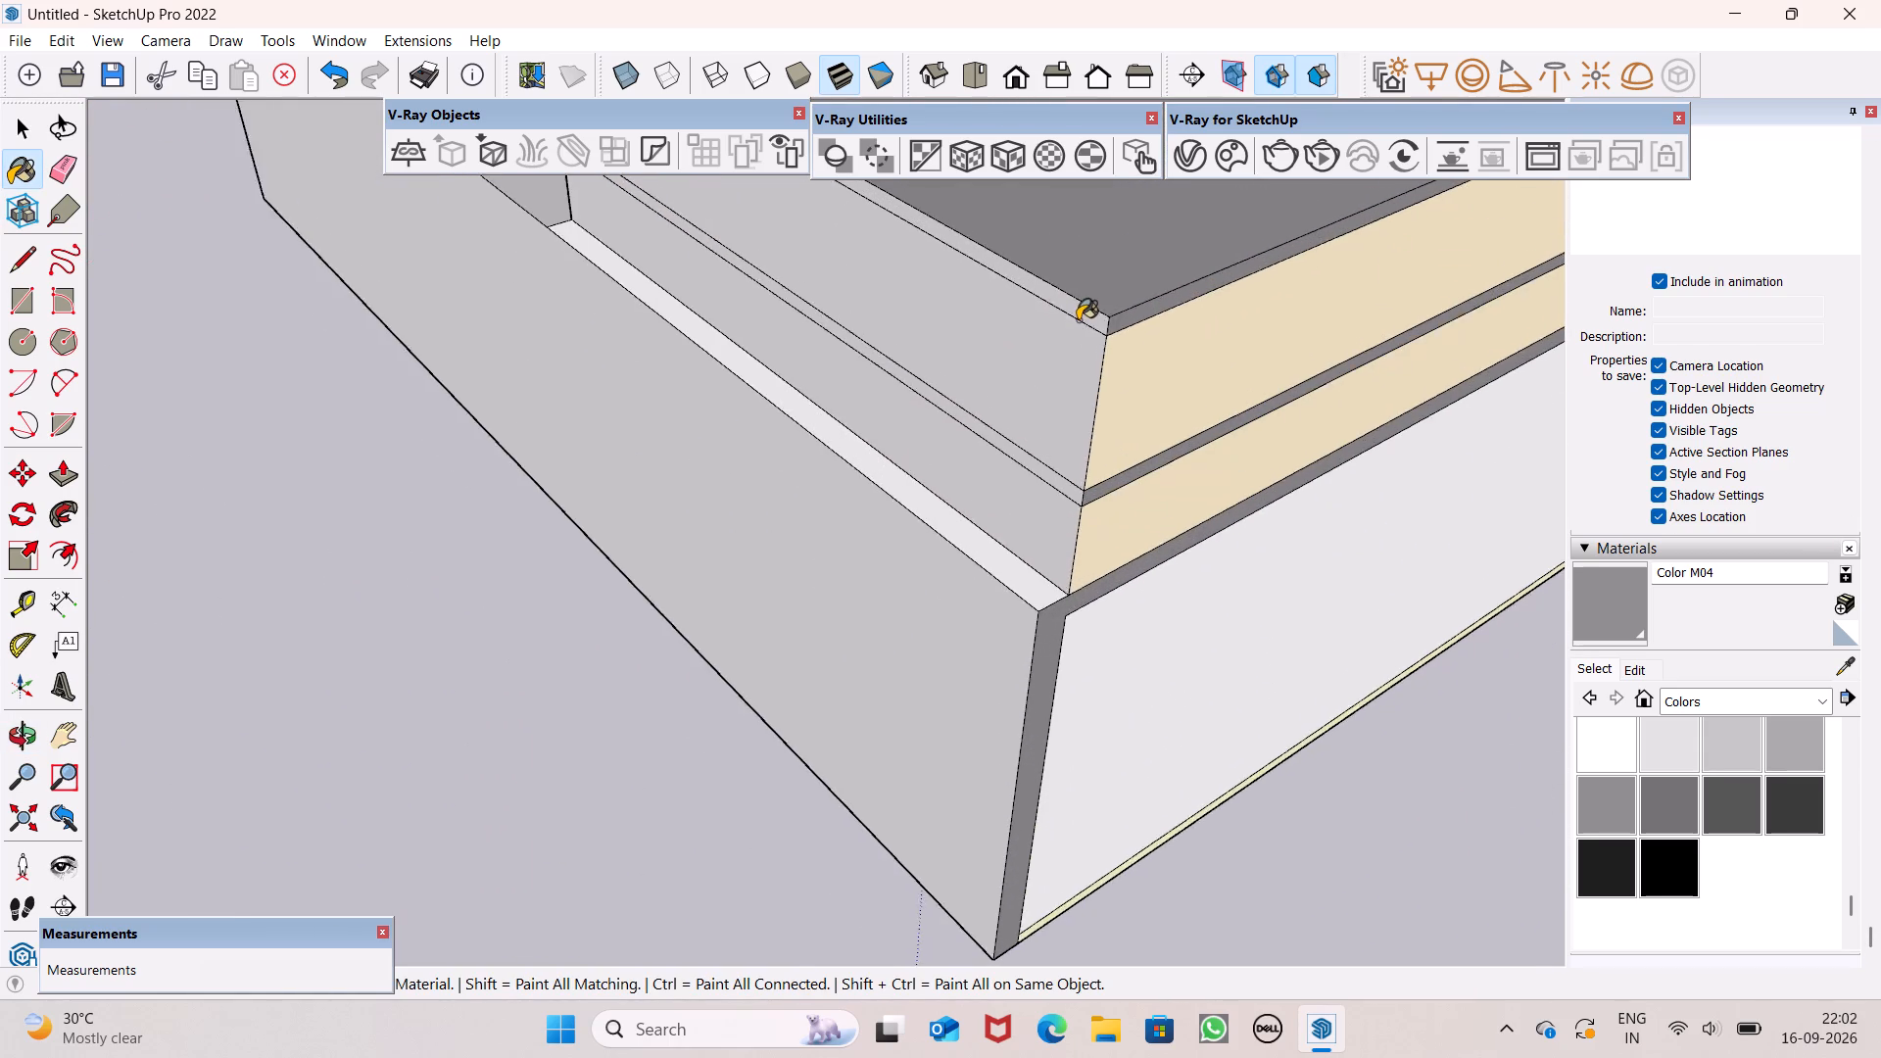
pyautogui.scroll(9, 1078, 320)
pyautogui.click(1120, 312)
pyautogui.scroll(-7, 1116, 316)
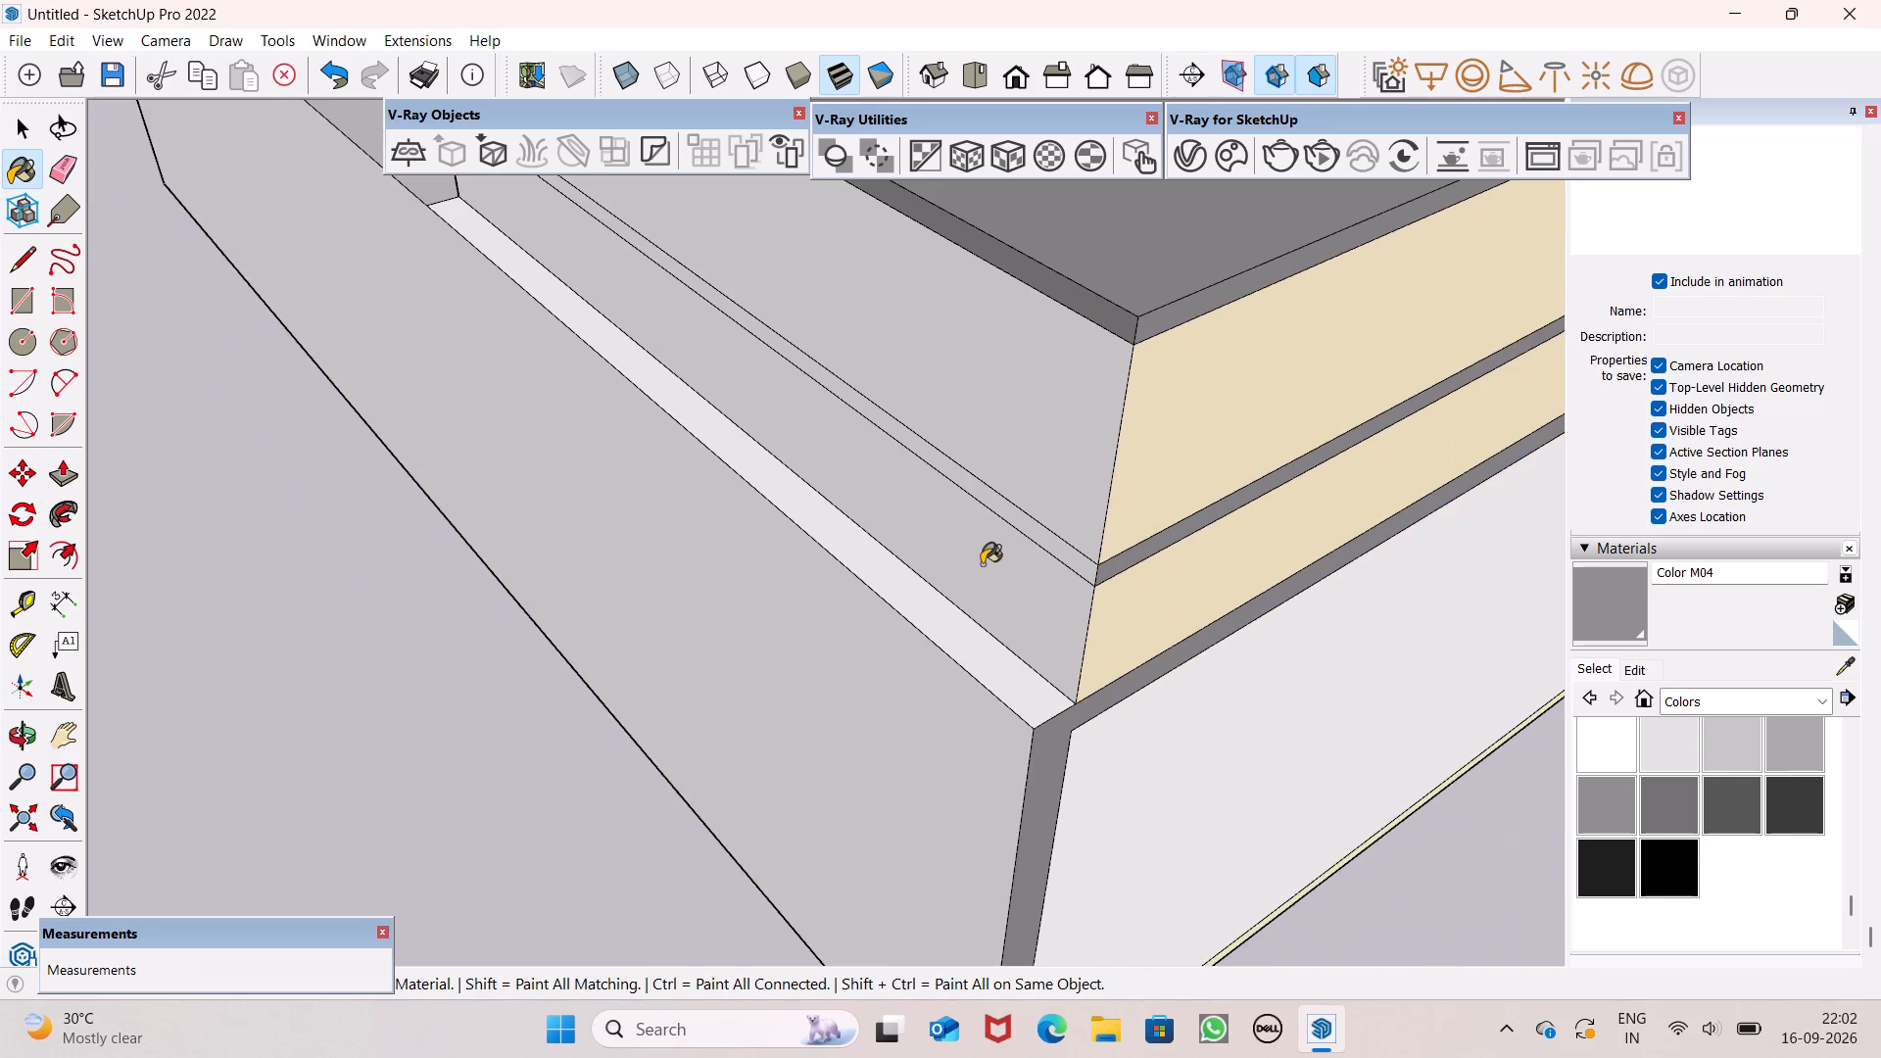
pyautogui.scroll(5, 1019, 589)
pyautogui.click(1117, 555)
# Paint the ground-floor roof slab at the front corner, above the window bay, with Color M04.
pyautogui.scroll(-7, 1202, 520)
pyautogui.scroll(-3, 1304, 422)
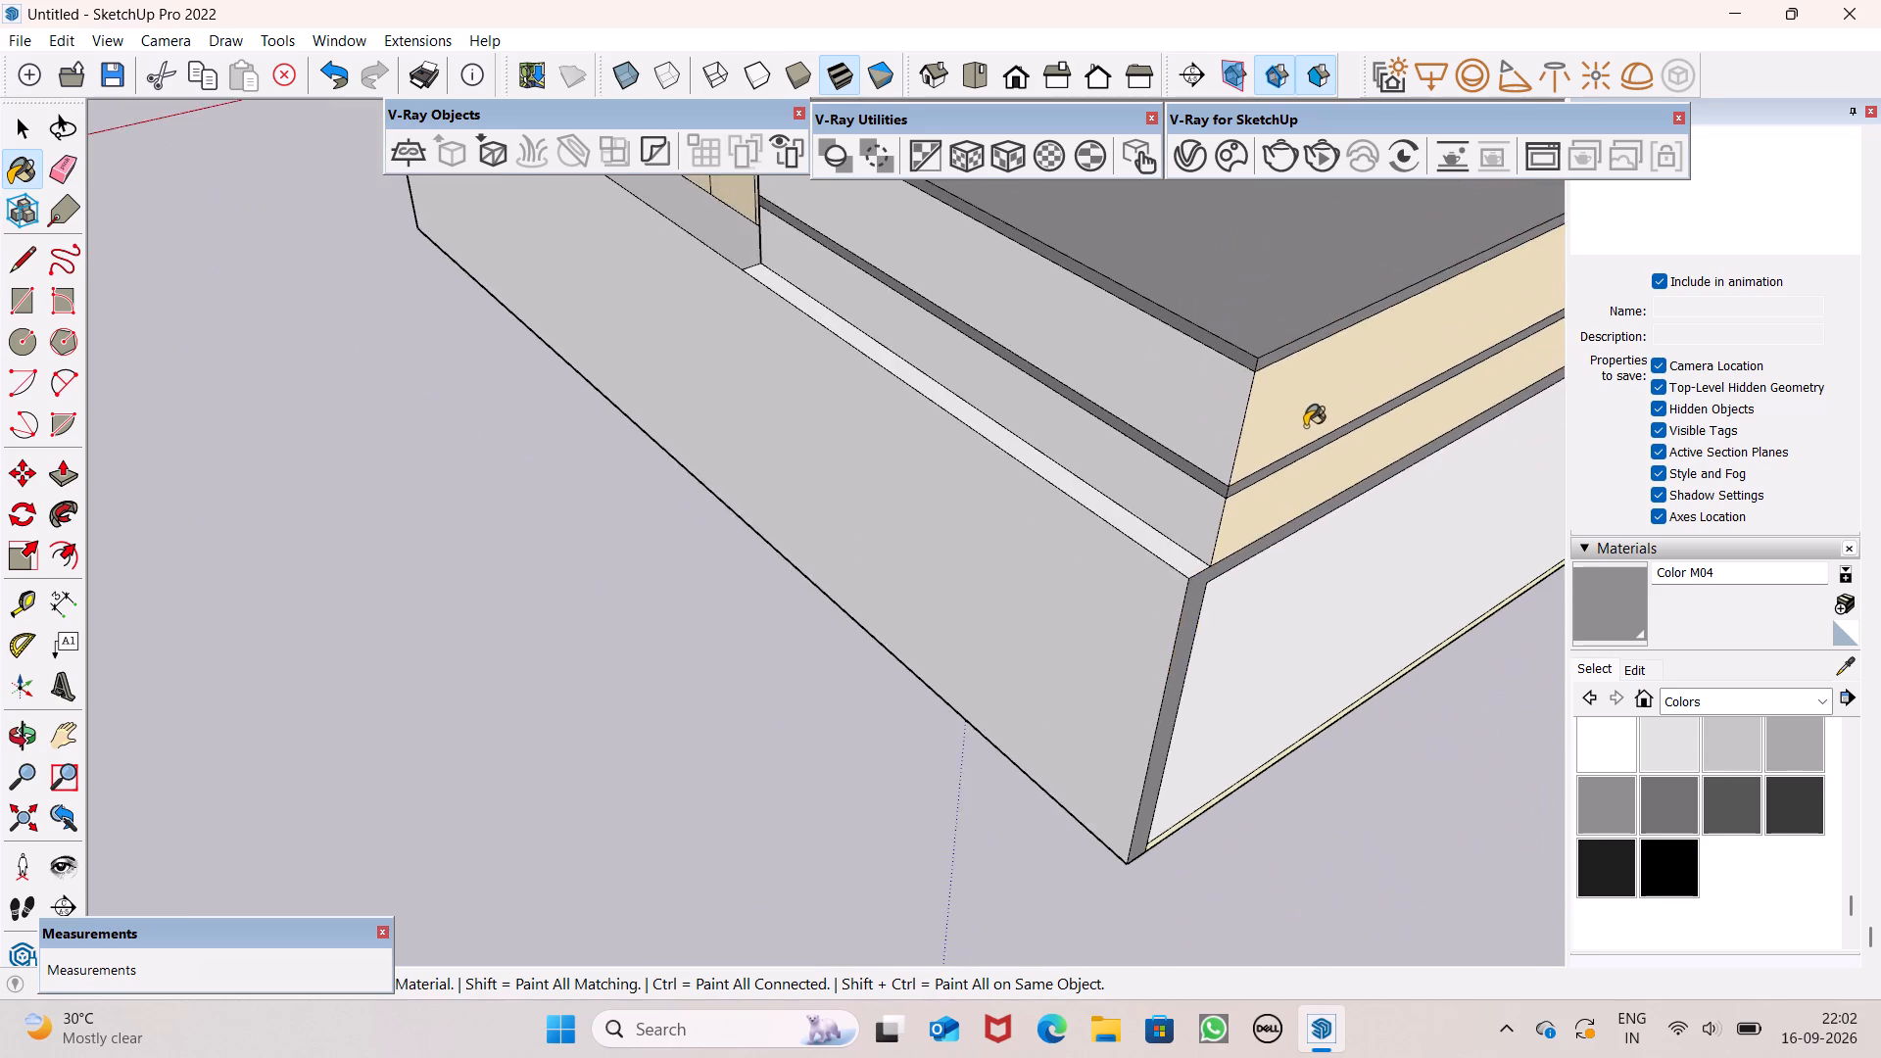
pyautogui.scroll(-13, 1305, 426)
pyautogui.moveTo(1303, 476); pyautogui.dragTo(1880, 424, button='middle')
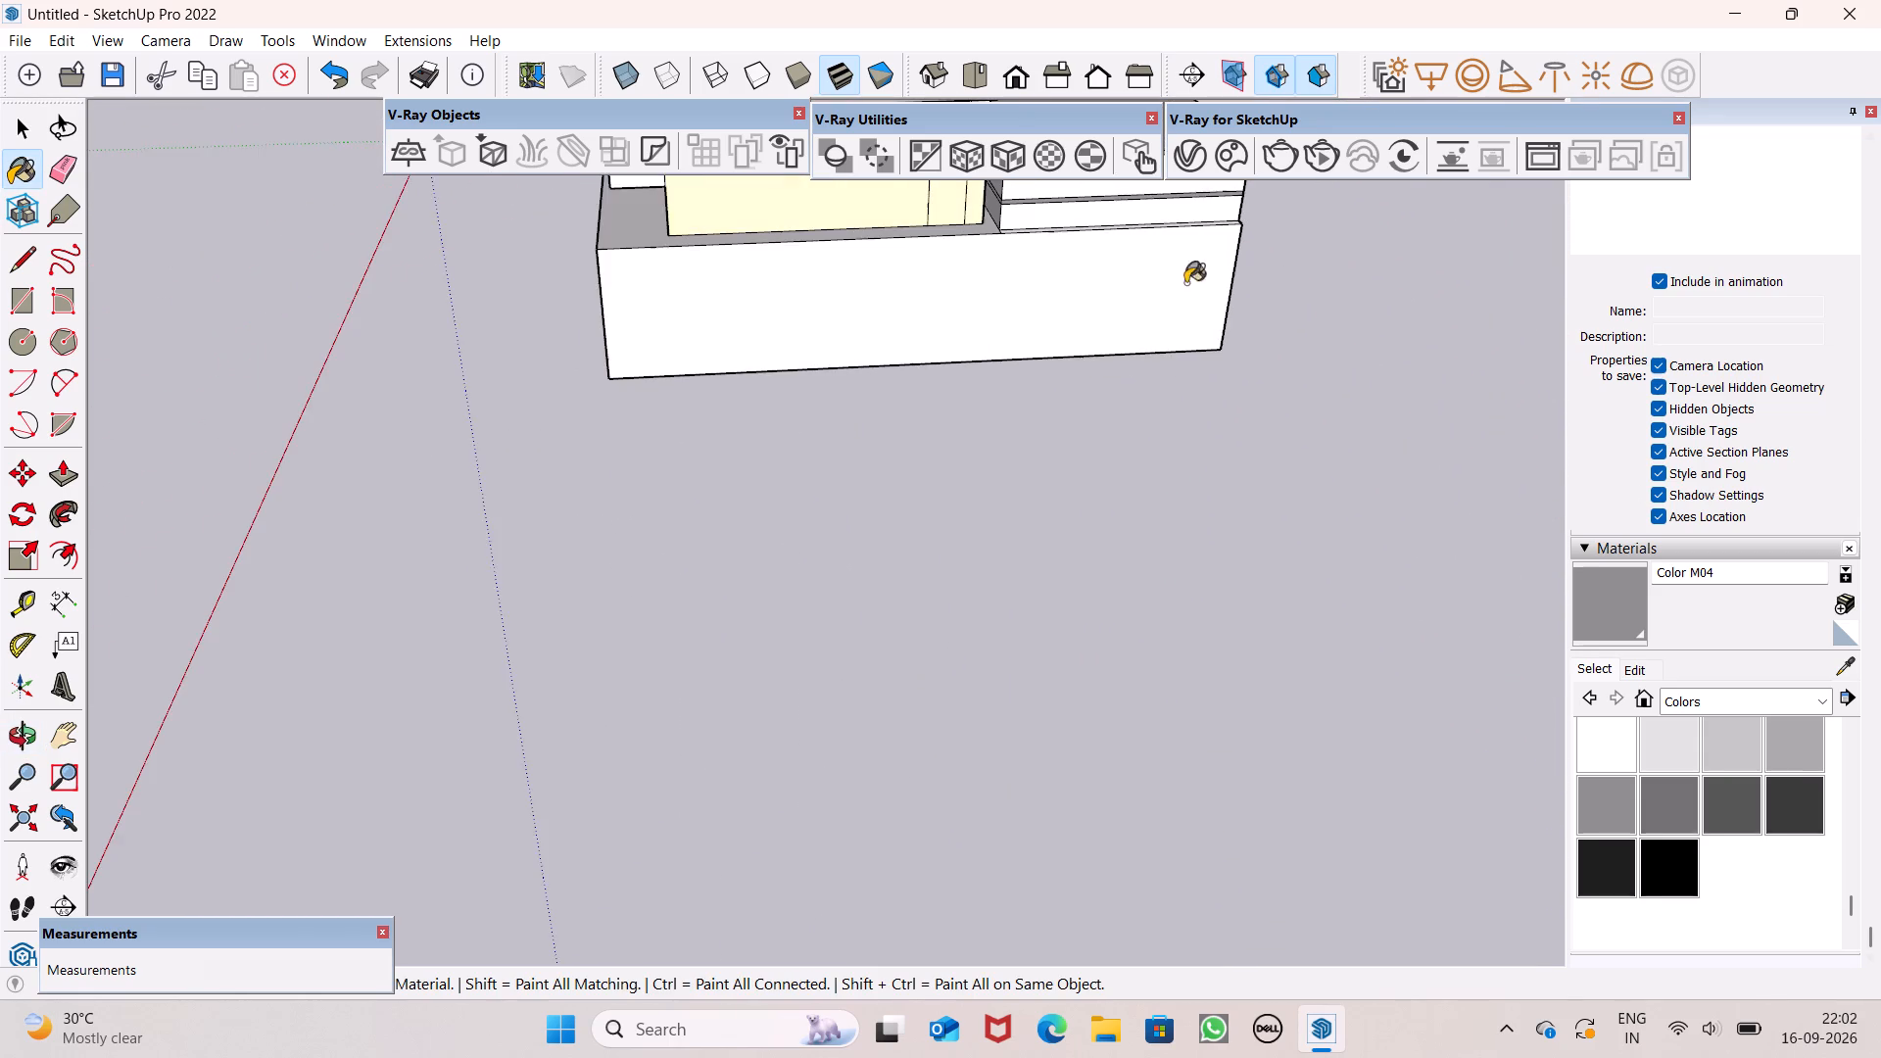
pyautogui.scroll(2, 1152, 253)
pyautogui.scroll(-5, 1112, 260)
pyautogui.scroll(1, 1140, 295)
pyautogui.moveTo(1145, 306); pyautogui.dragTo(1577, 341, button='middle')
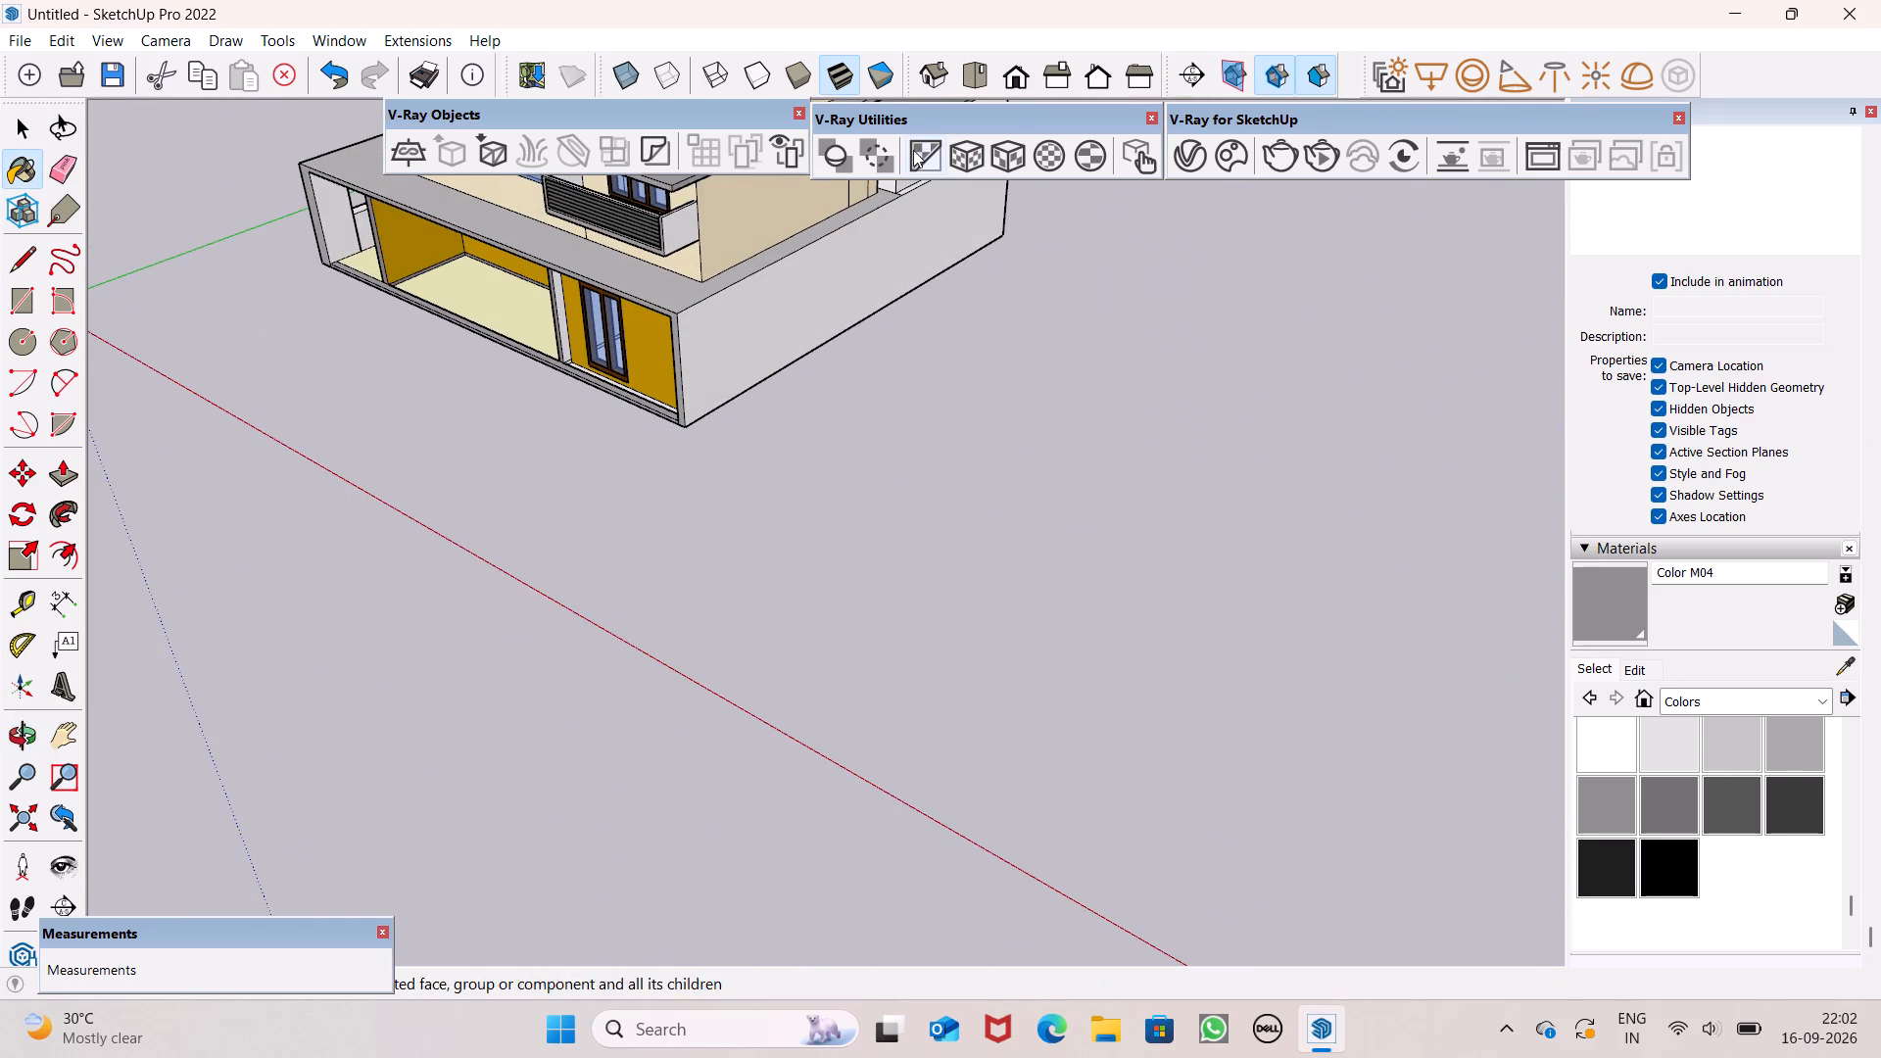
pyautogui.scroll(5, 703, 261)
pyautogui.click(652, 315)
# Paint the narrow strip along the top of the long white side wall, beside the low block, with Color M04.
pyautogui.scroll(-6, 765, 329)
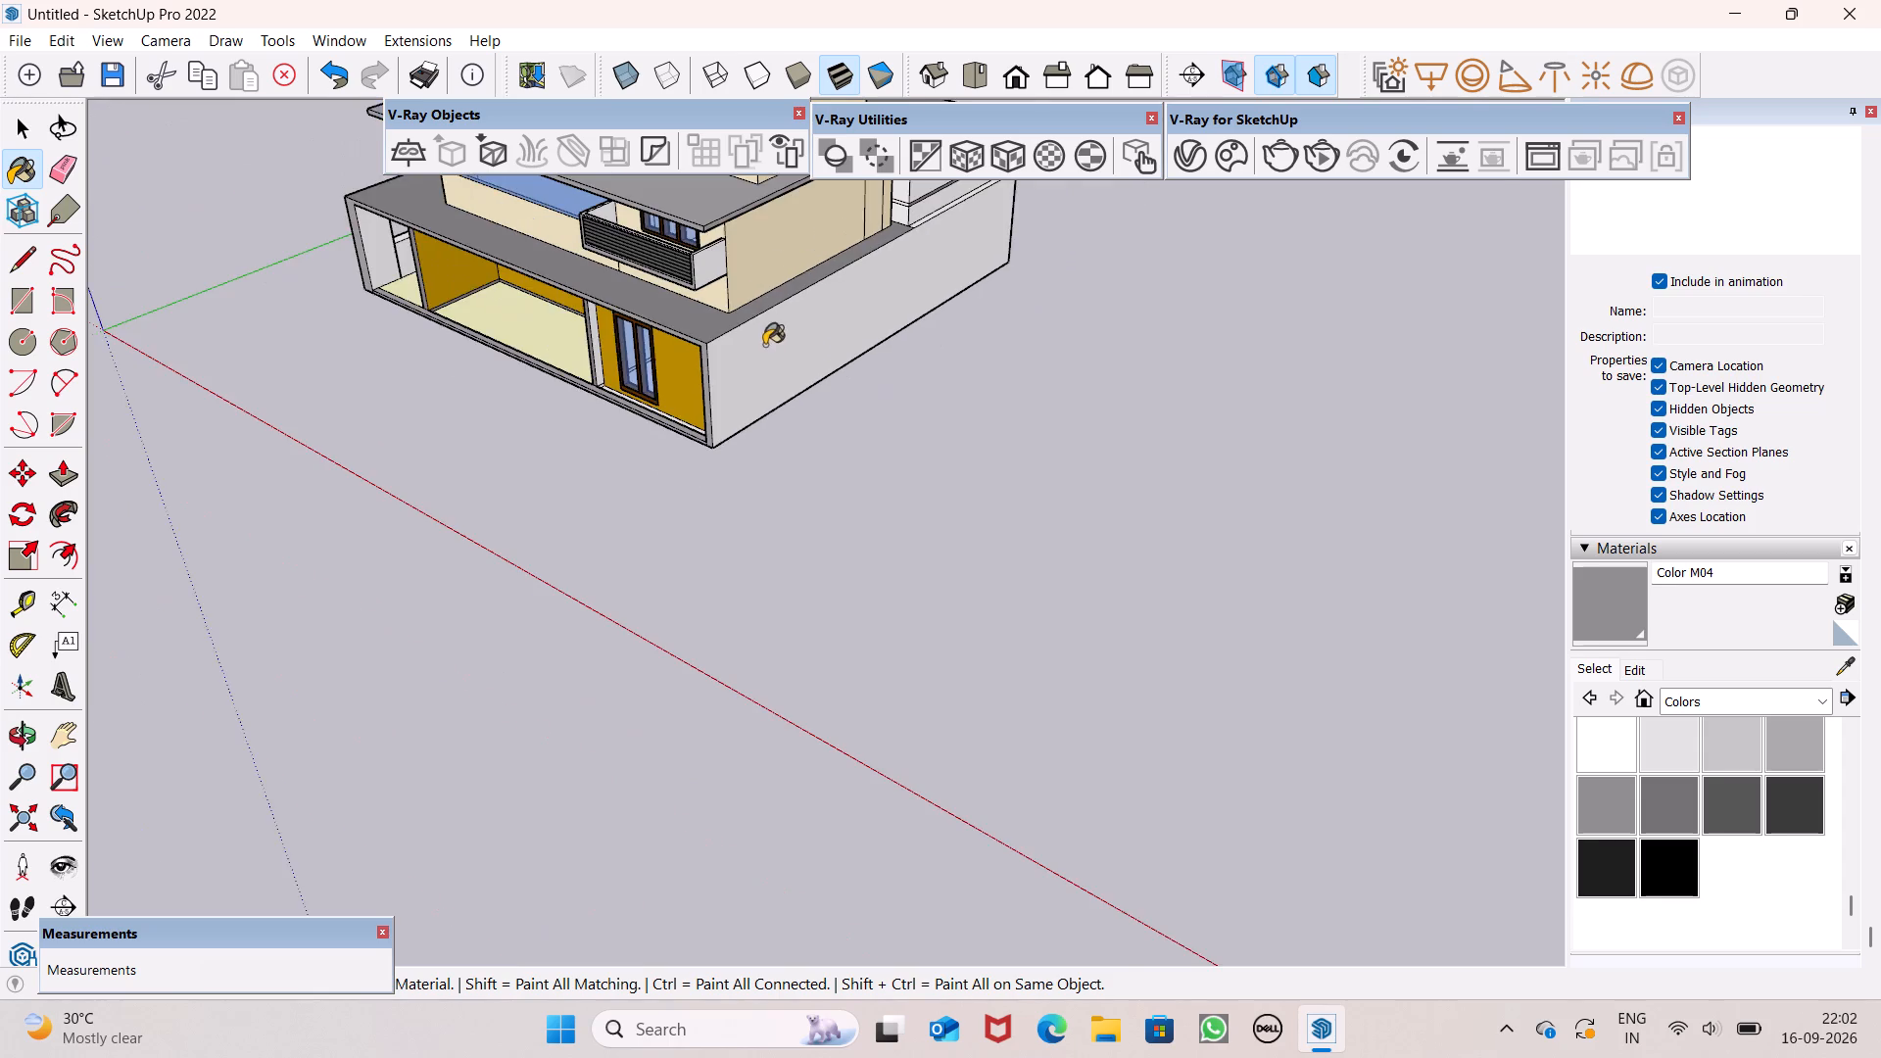
pyautogui.moveTo(939, 320); pyautogui.dragTo(296, 348, button='middle')
pyautogui.scroll(5, 1230, 349)
pyautogui.scroll(4, 1342, 396)
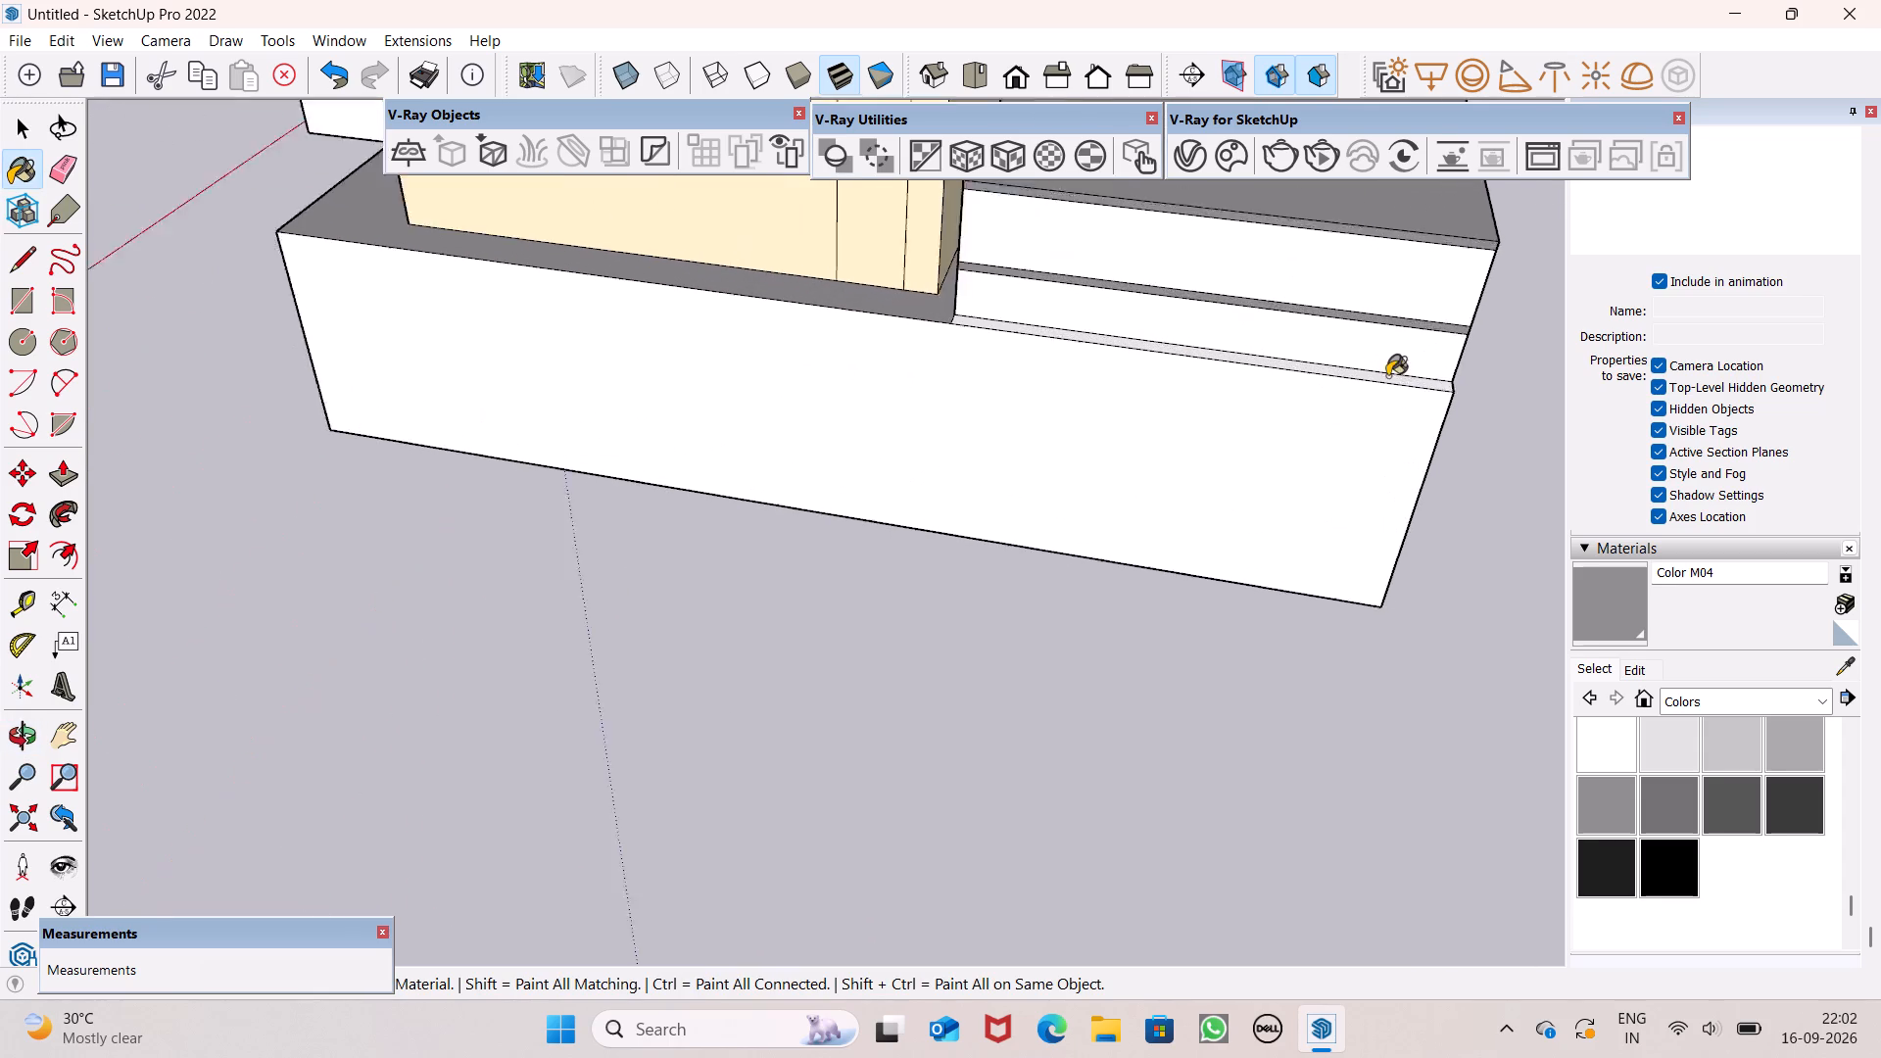
pyautogui.scroll(9, 1387, 376)
pyautogui.click(1385, 378)
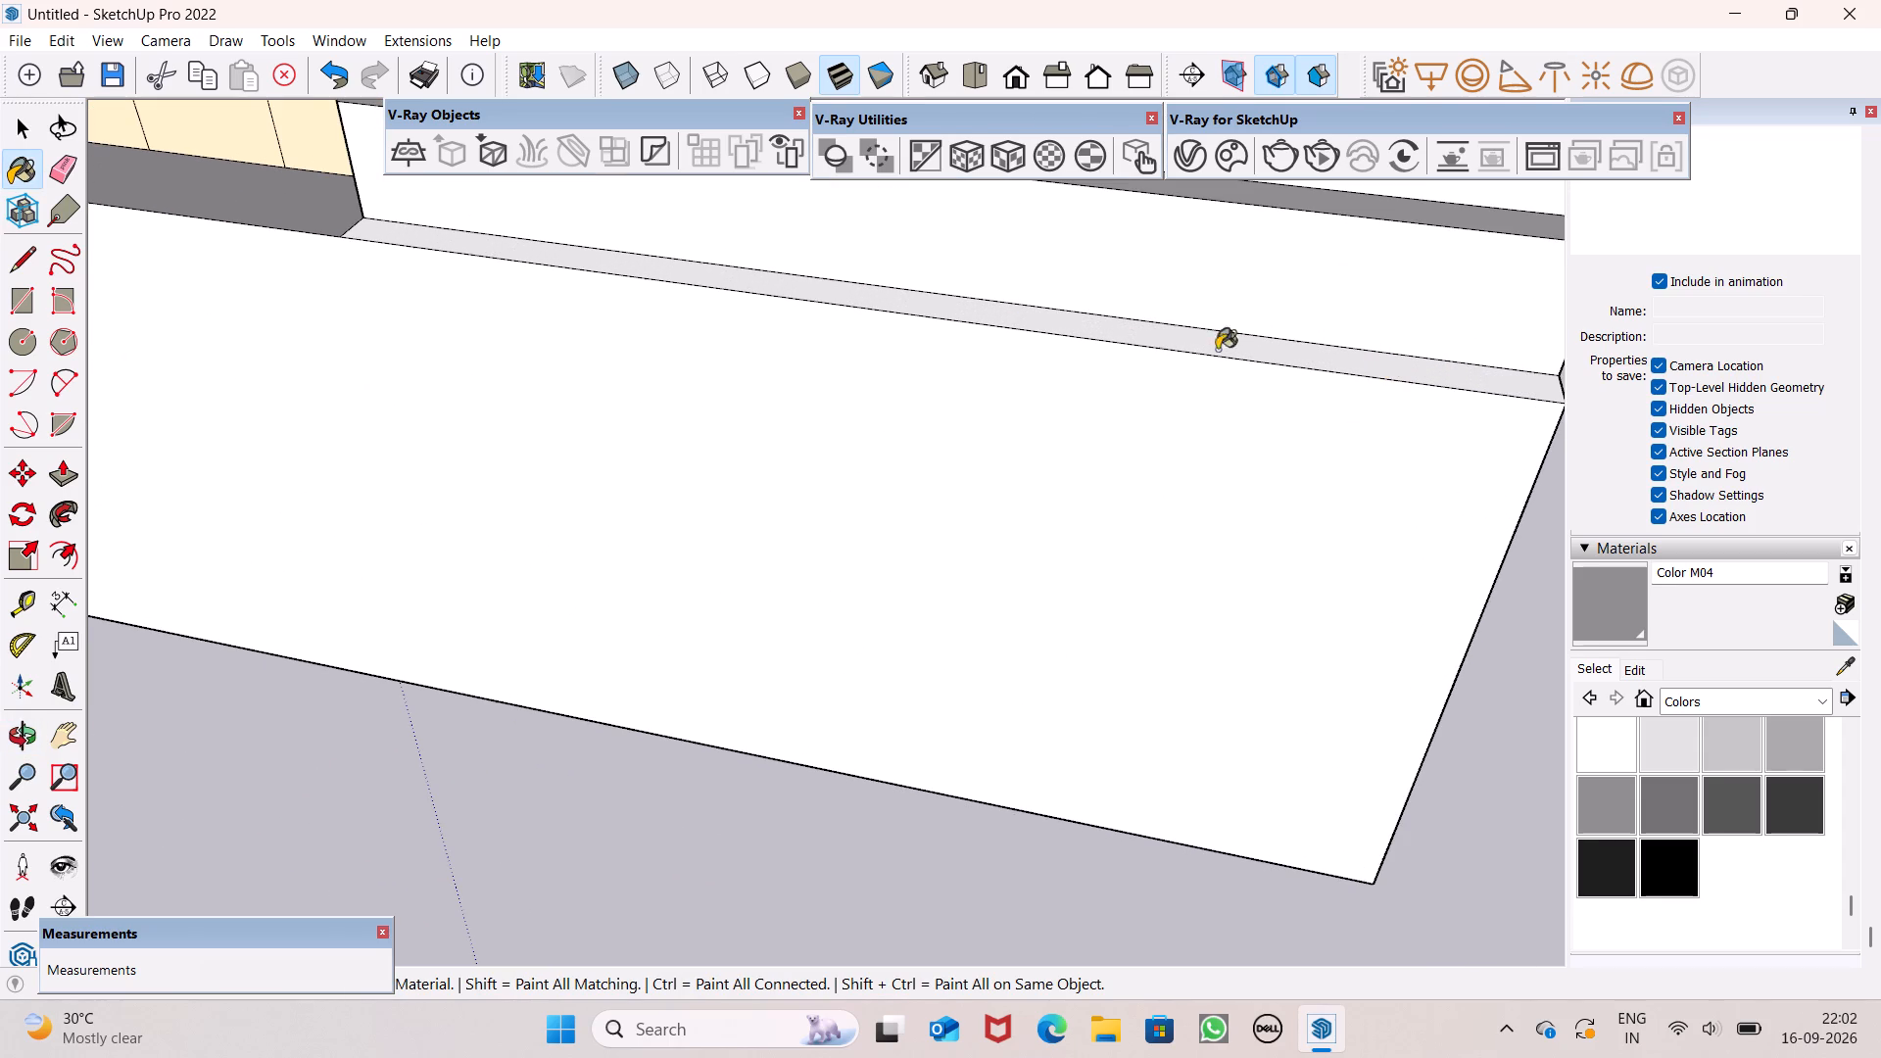
pyautogui.click(948, 307)
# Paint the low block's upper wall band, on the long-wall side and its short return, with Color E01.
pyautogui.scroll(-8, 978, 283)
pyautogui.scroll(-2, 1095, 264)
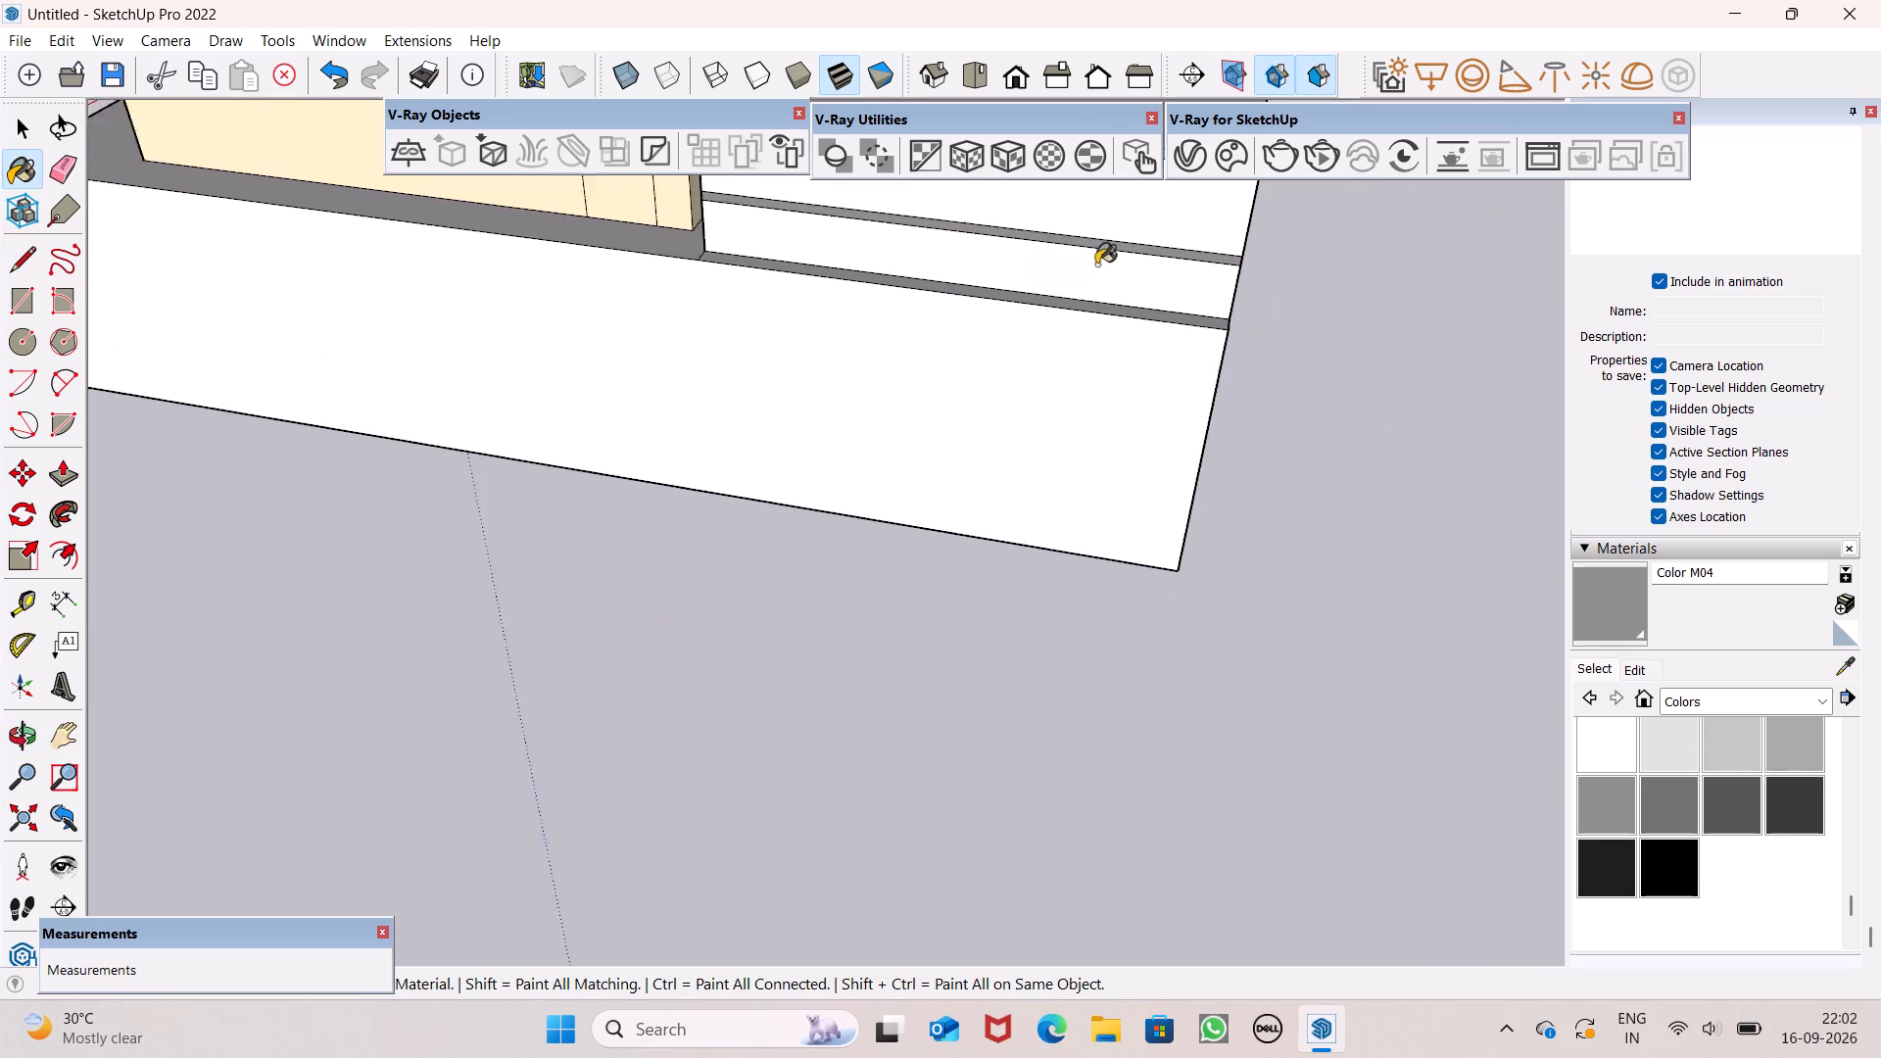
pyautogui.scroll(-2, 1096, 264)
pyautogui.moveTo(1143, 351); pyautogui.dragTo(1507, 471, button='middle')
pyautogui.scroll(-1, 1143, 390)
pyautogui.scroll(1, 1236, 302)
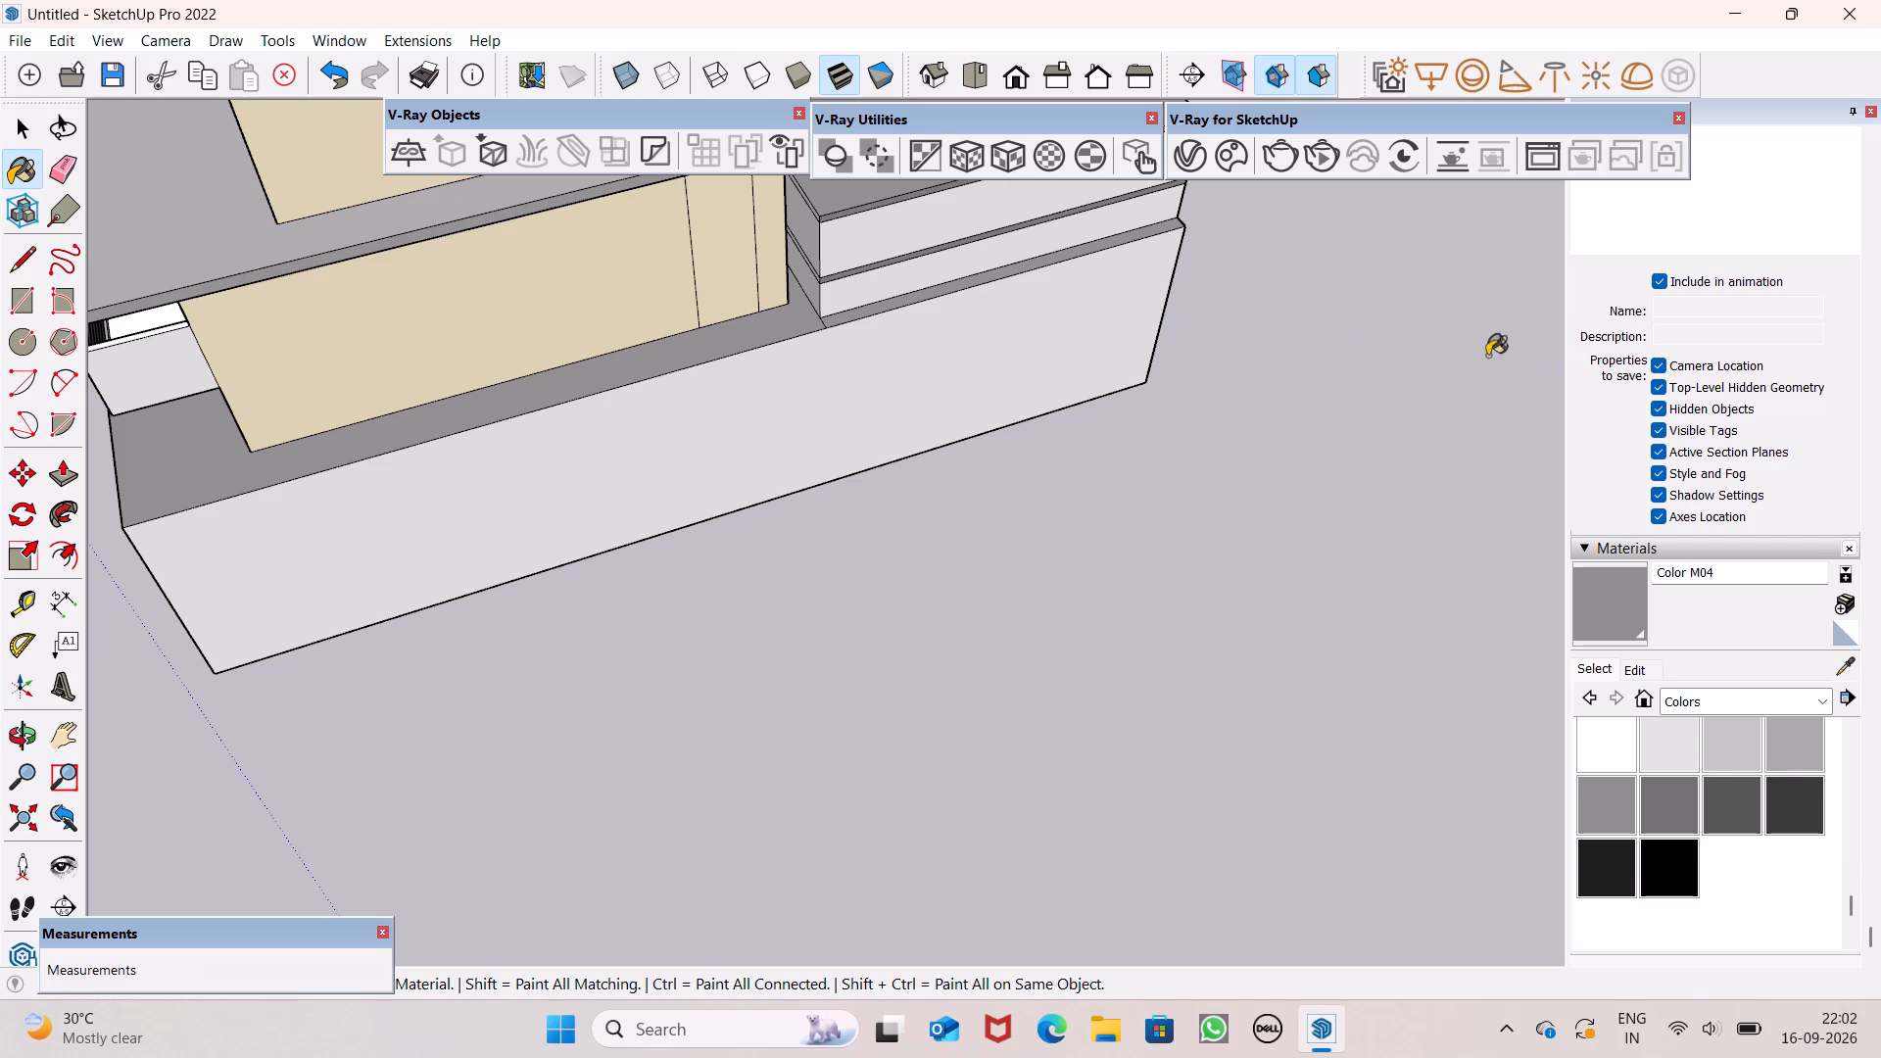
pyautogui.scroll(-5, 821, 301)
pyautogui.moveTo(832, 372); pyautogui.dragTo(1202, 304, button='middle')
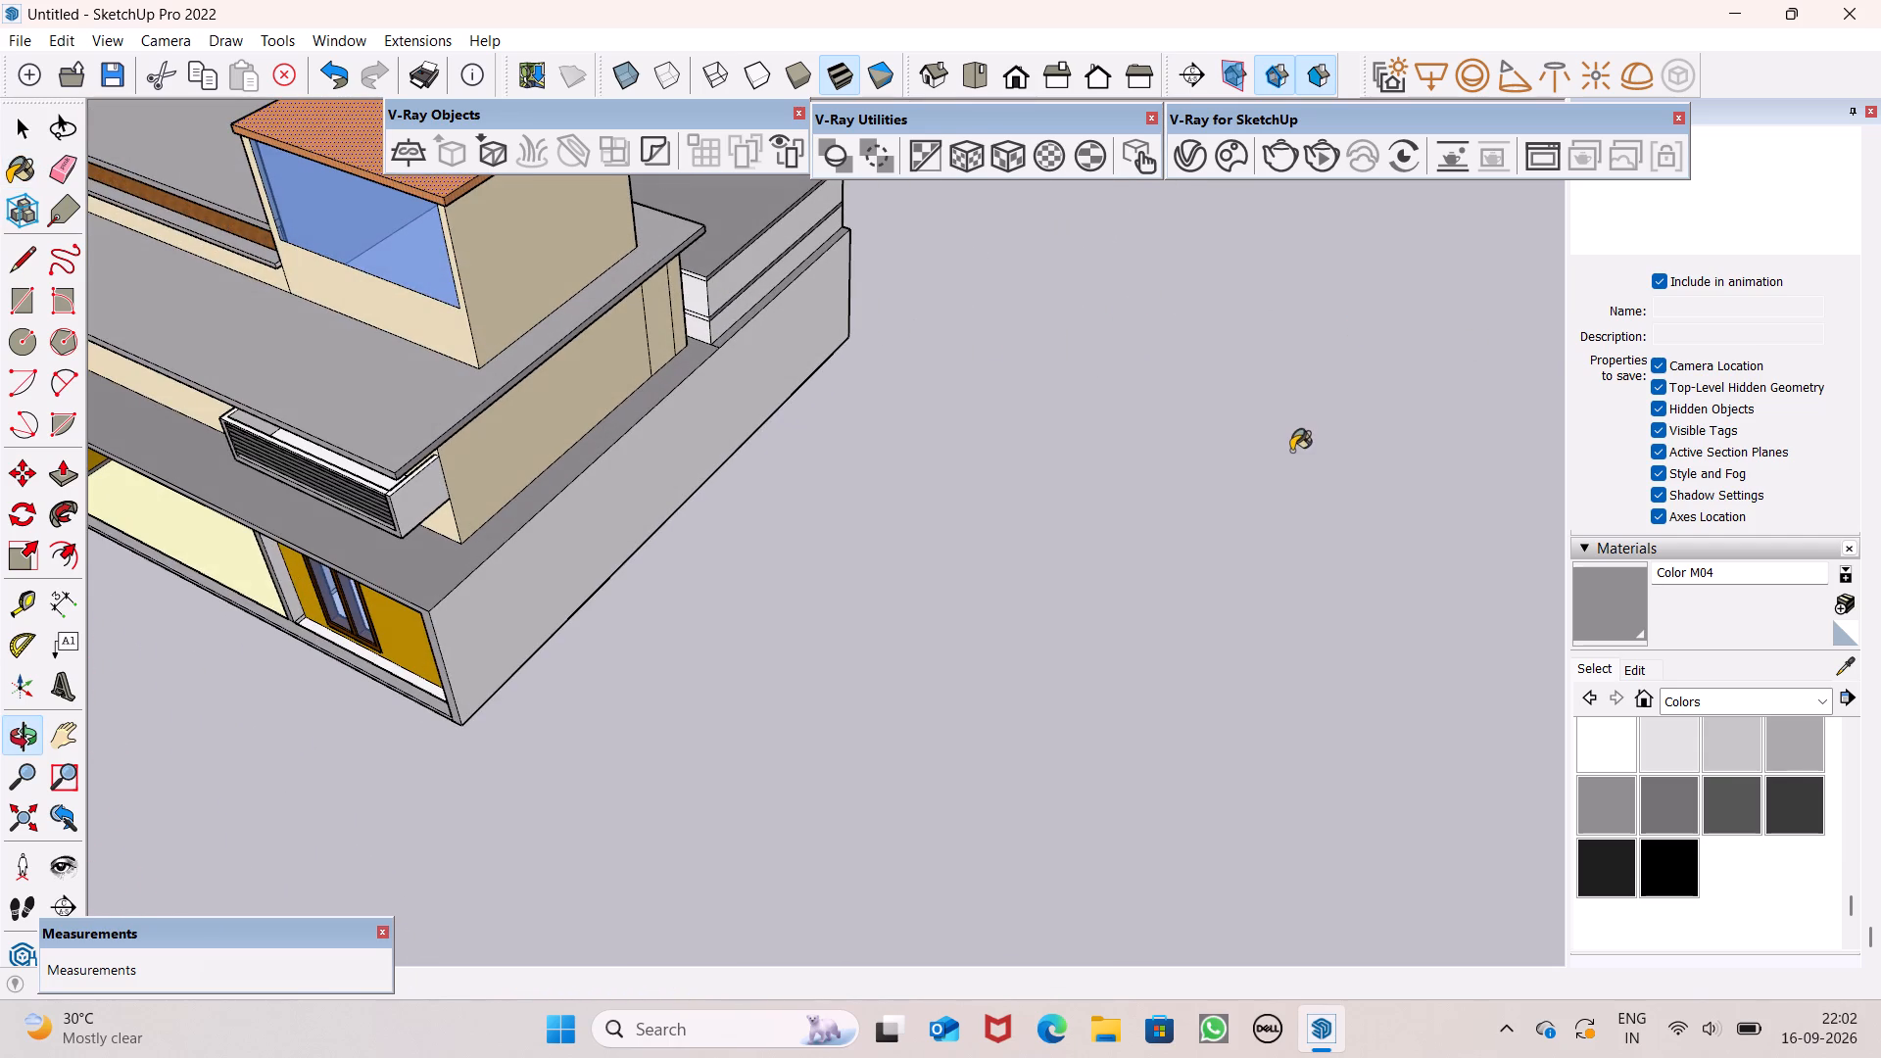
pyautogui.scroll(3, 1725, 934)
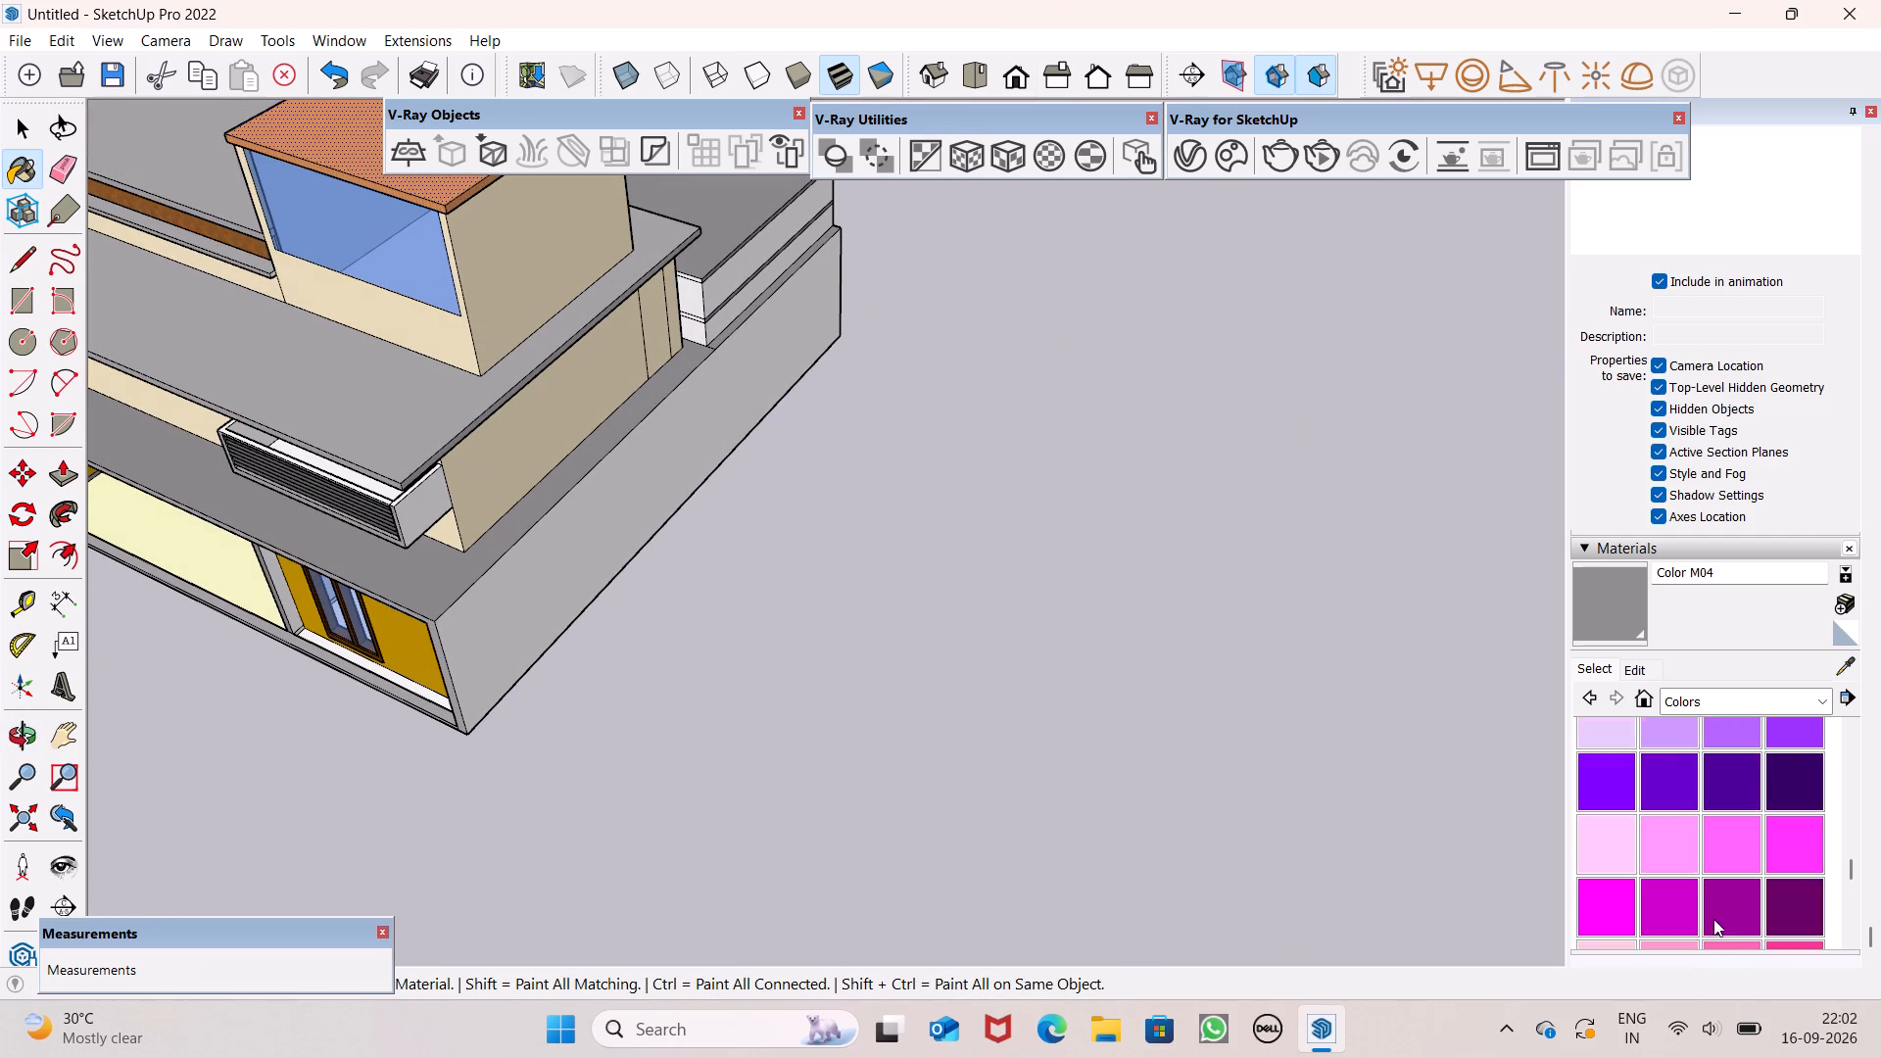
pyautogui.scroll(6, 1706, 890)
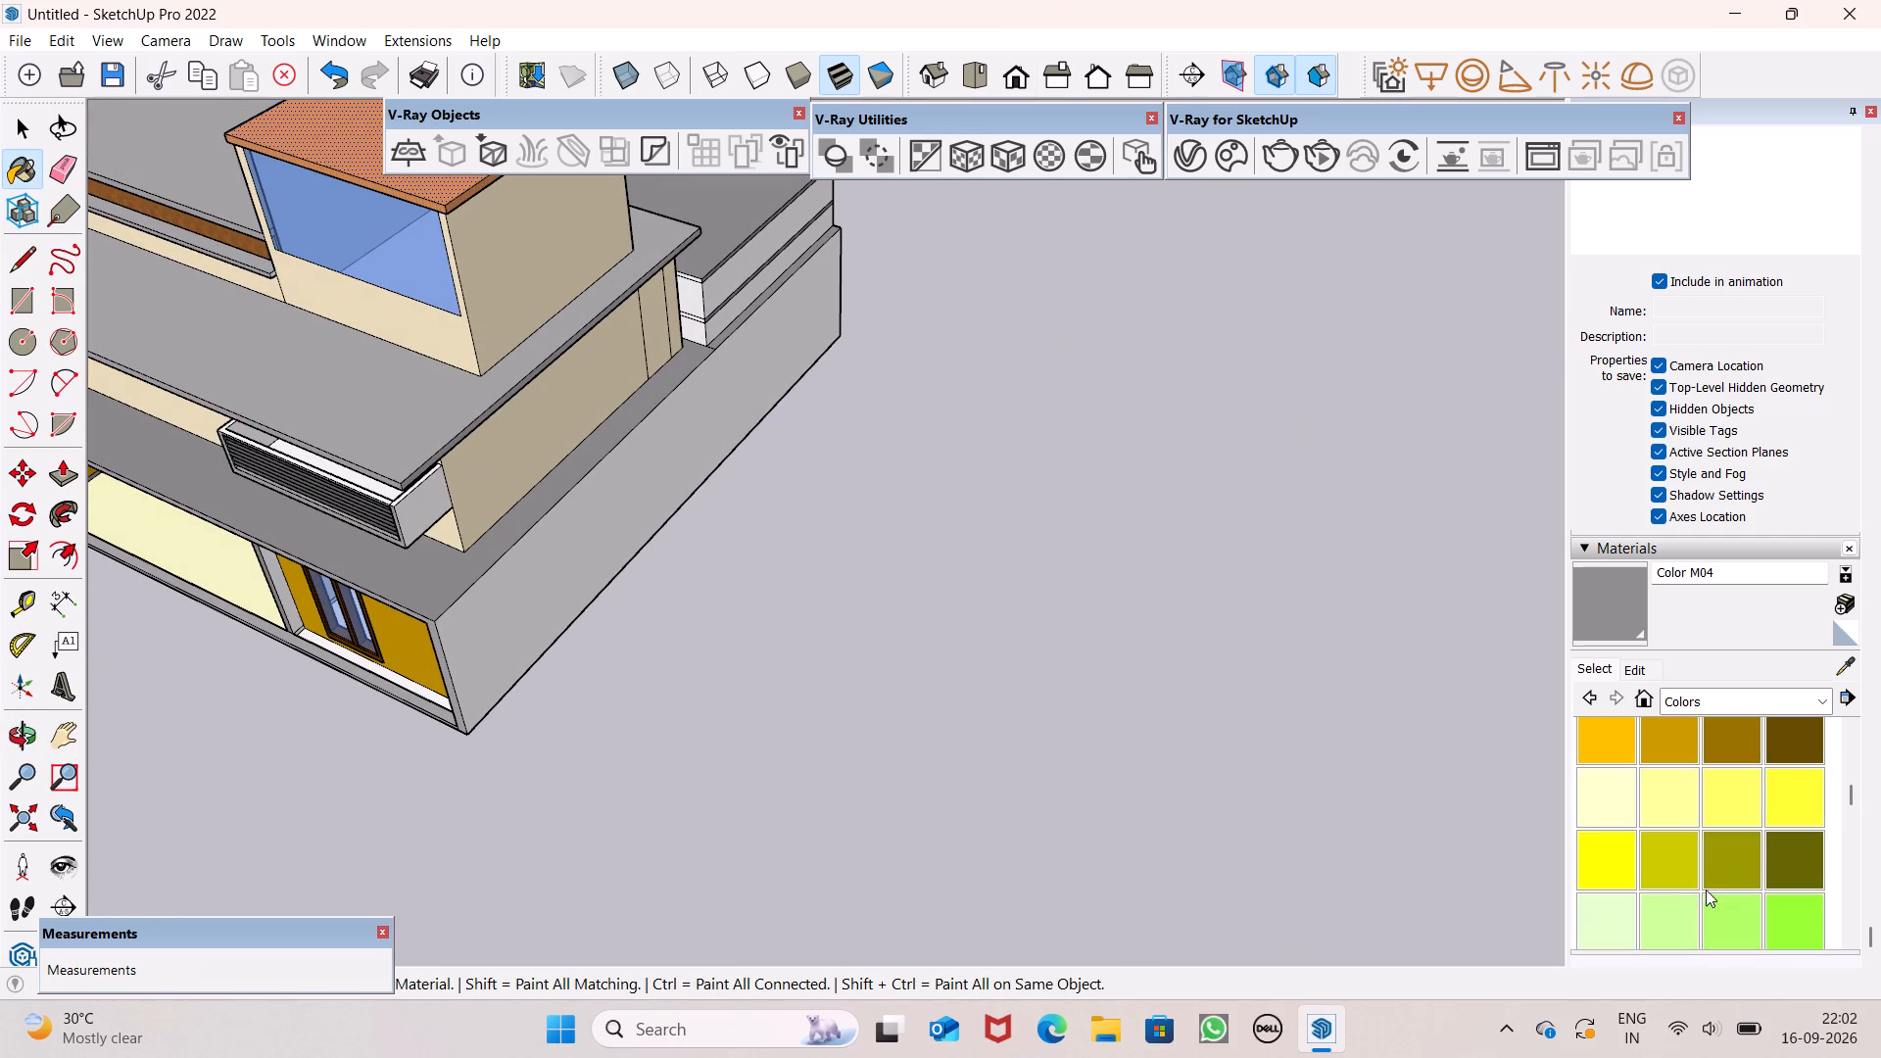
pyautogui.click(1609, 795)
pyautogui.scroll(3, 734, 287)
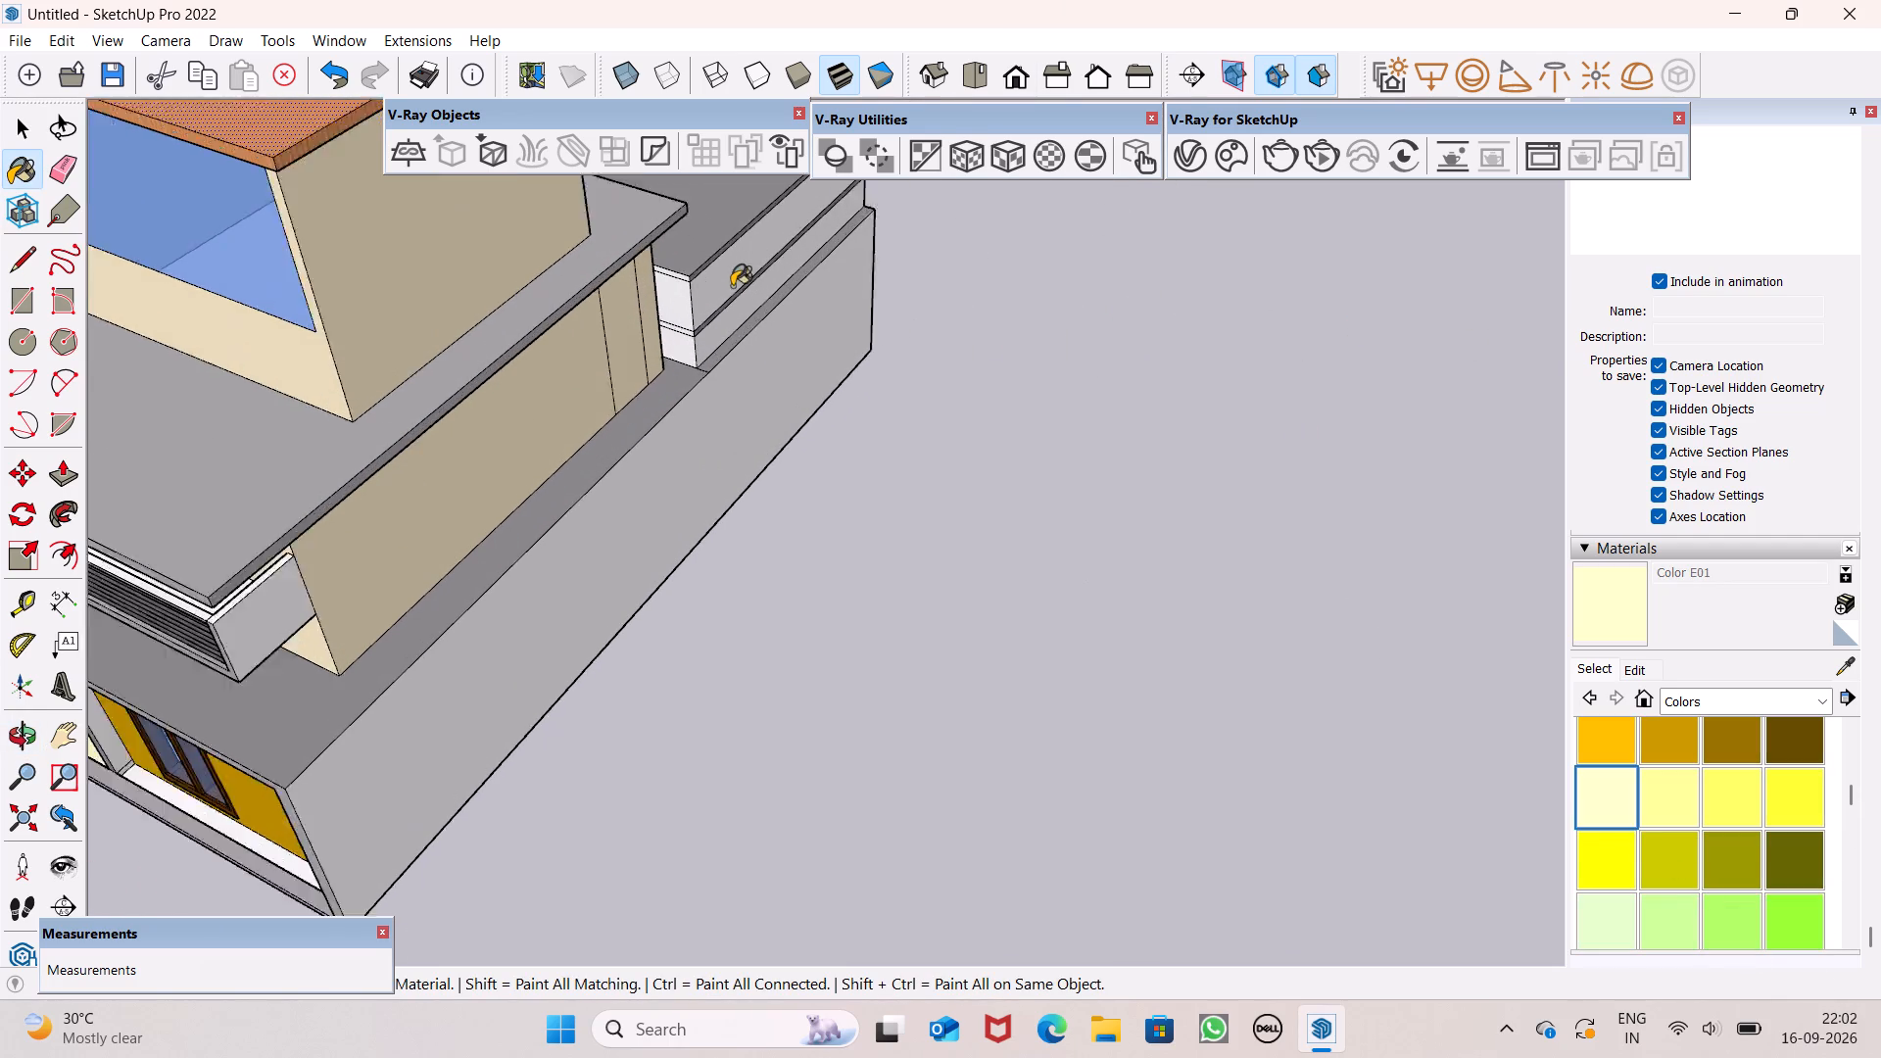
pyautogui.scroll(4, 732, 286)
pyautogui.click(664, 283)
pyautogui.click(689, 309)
# Paint the low block's upper and lower wall bands above the long white side wall, including their short returns, with Color D01.
pyautogui.scroll(-6, 698, 357)
pyautogui.moveTo(711, 388); pyautogui.dragTo(711, 394, button='middle')
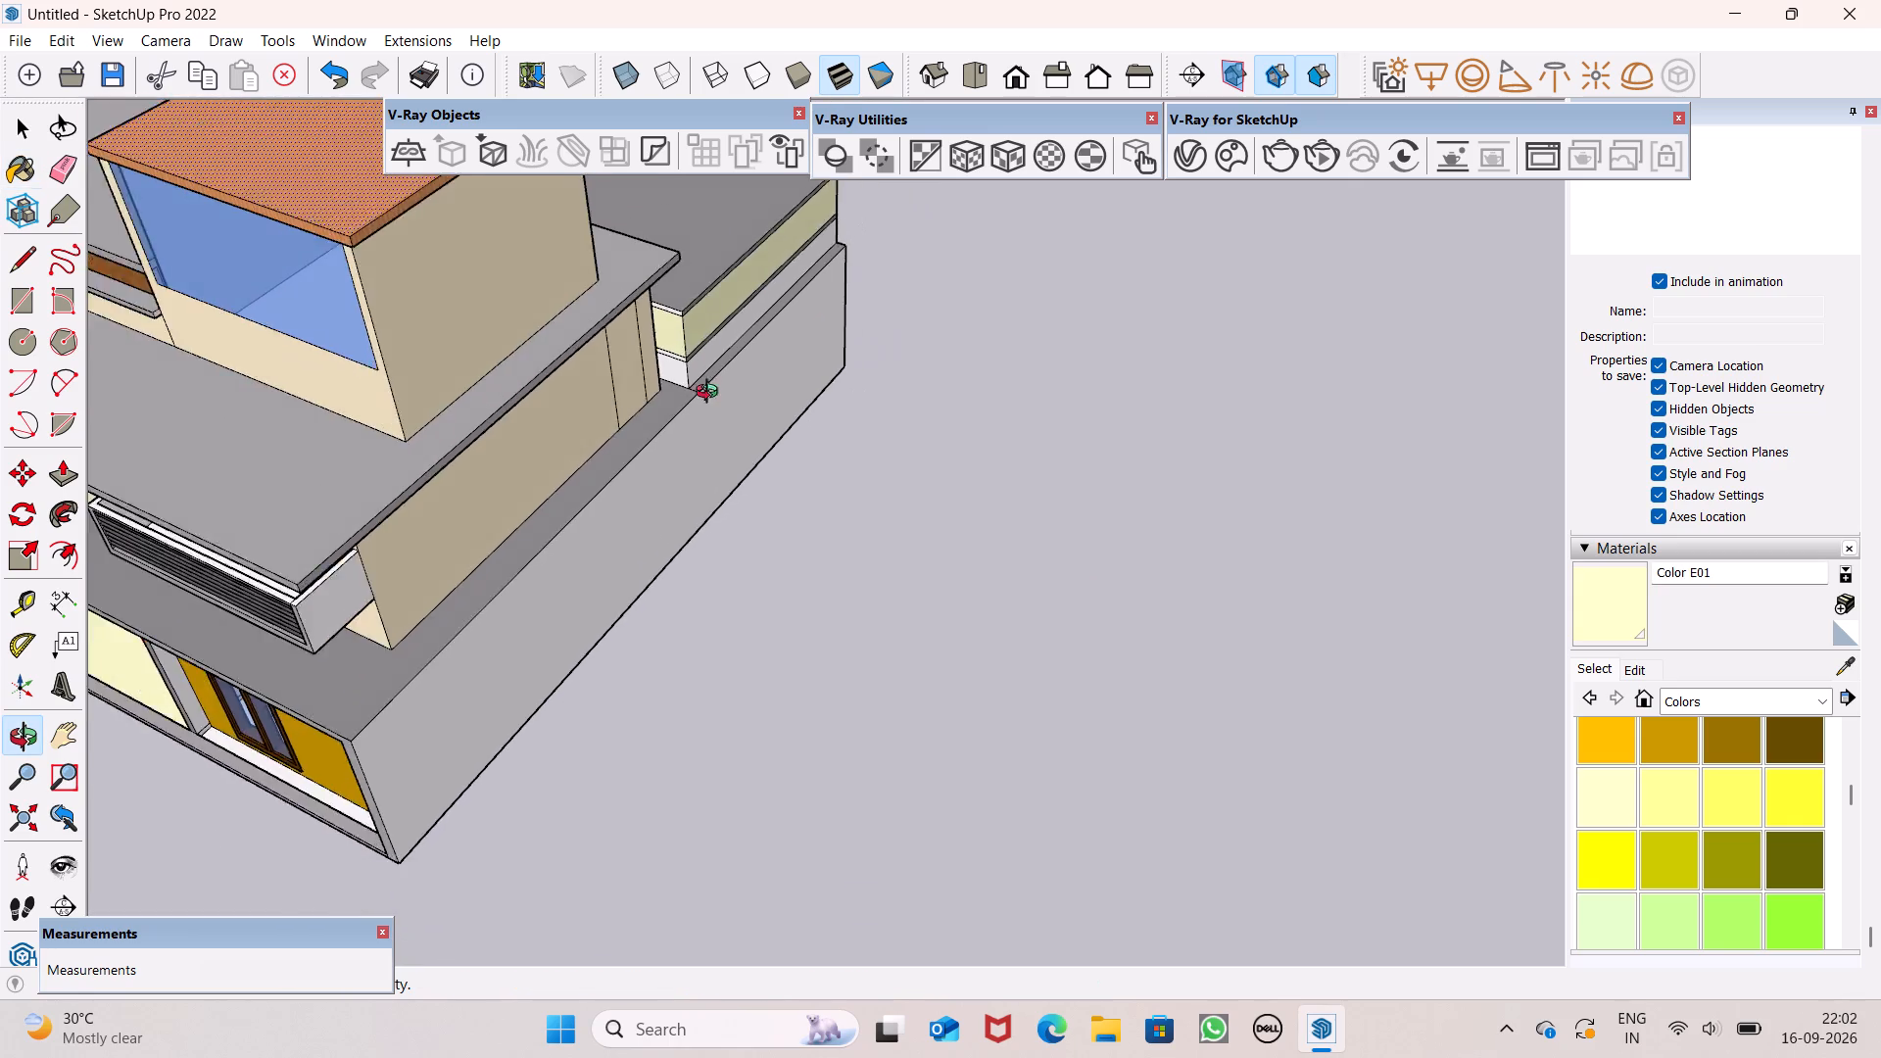
pyautogui.moveTo(711, 394); pyautogui.dragTo(475, 353, button='middle')
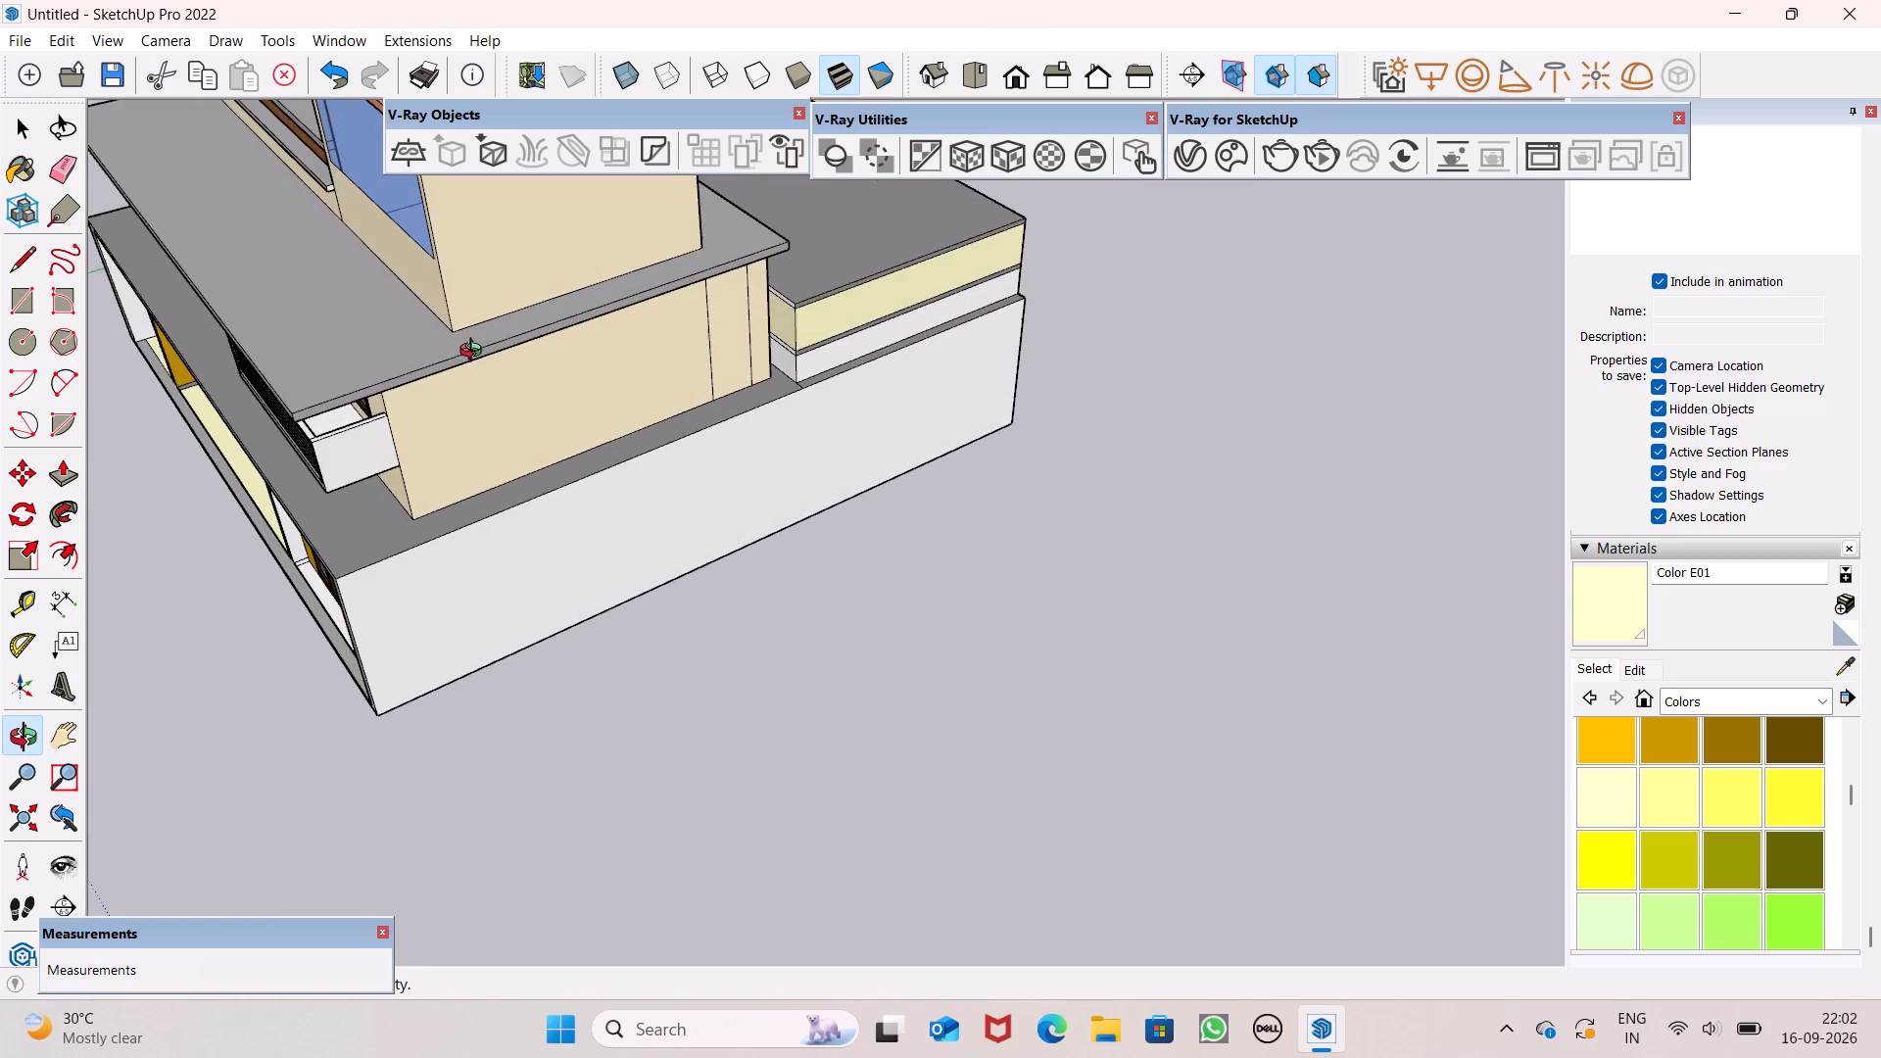
pyautogui.moveTo(475, 353); pyautogui.dragTo(491, 338, button='middle')
pyautogui.scroll(-2, 1620, 844)
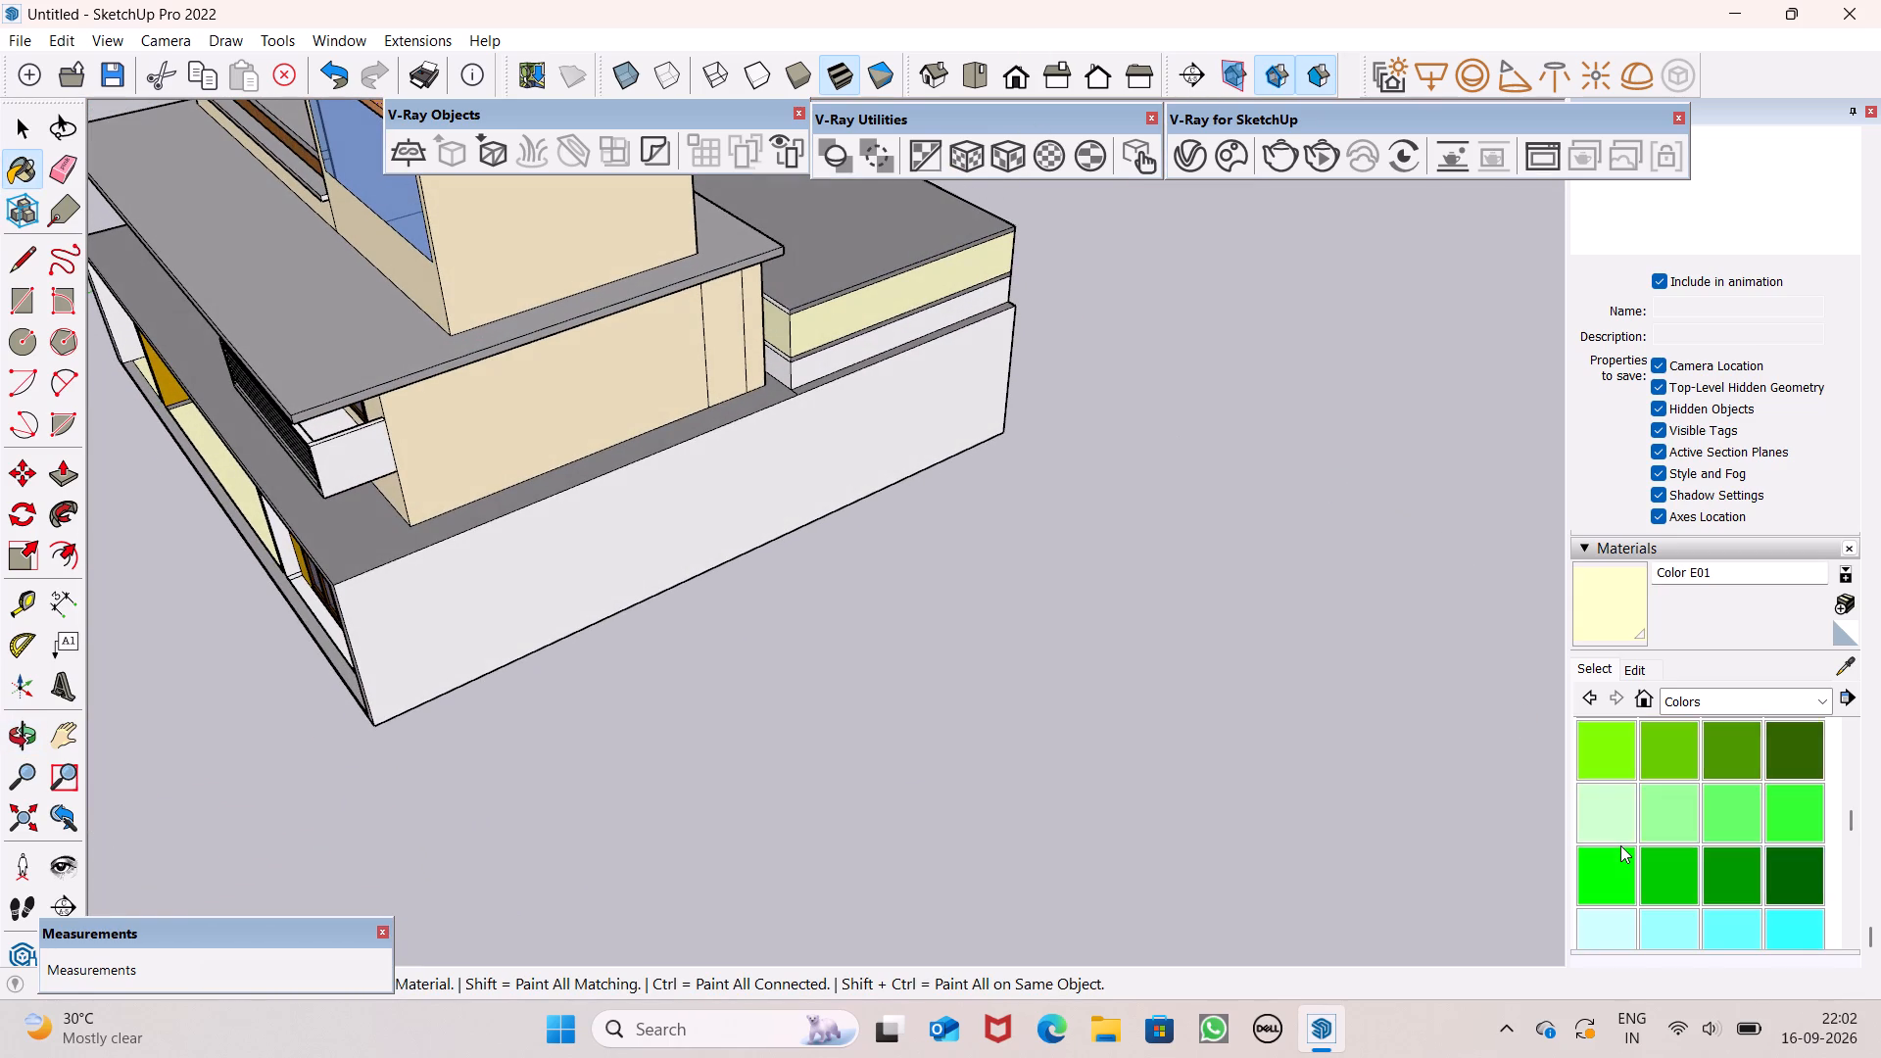
pyautogui.scroll(3, 1620, 845)
pyautogui.click(1606, 798)
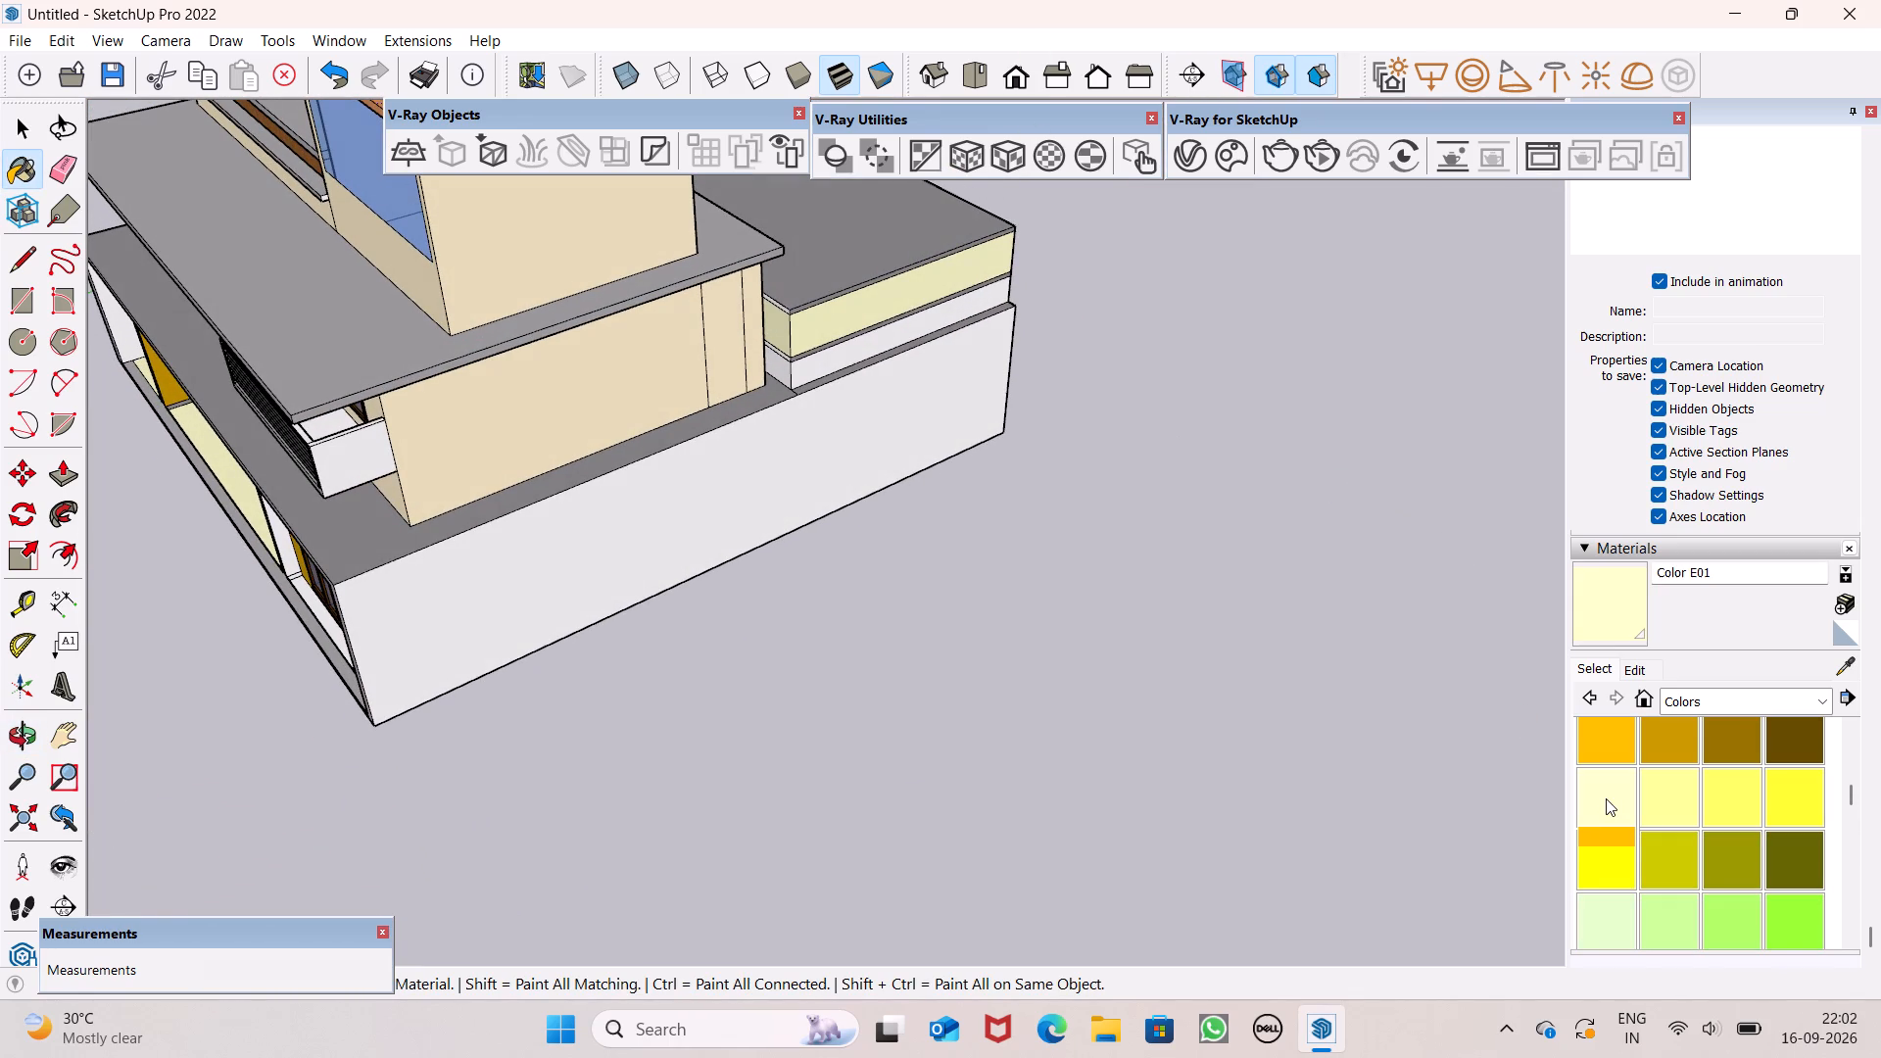
pyautogui.scroll(6, 881, 316)
pyautogui.click(782, 331)
pyautogui.scroll(3, 676, 327)
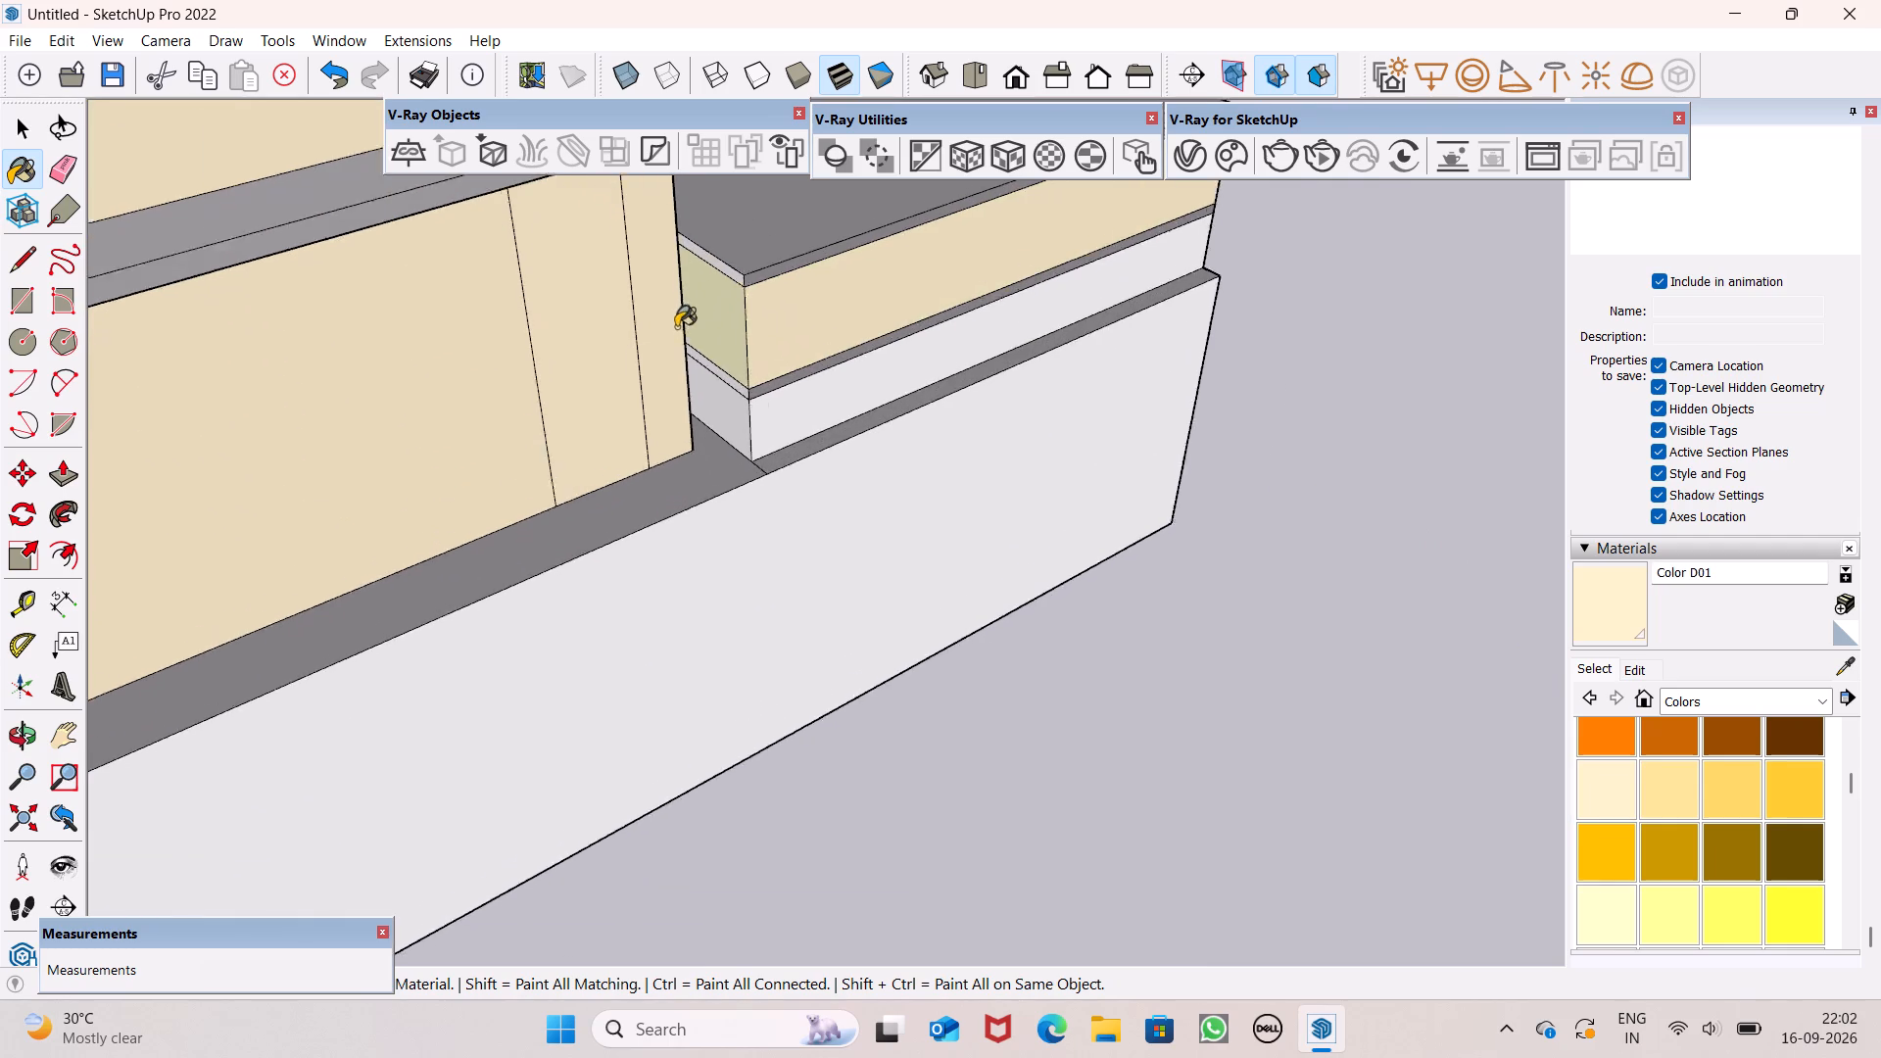
pyautogui.scroll(3, 676, 327)
pyautogui.click(739, 295)
pyautogui.click(746, 483)
pyautogui.click(789, 464)
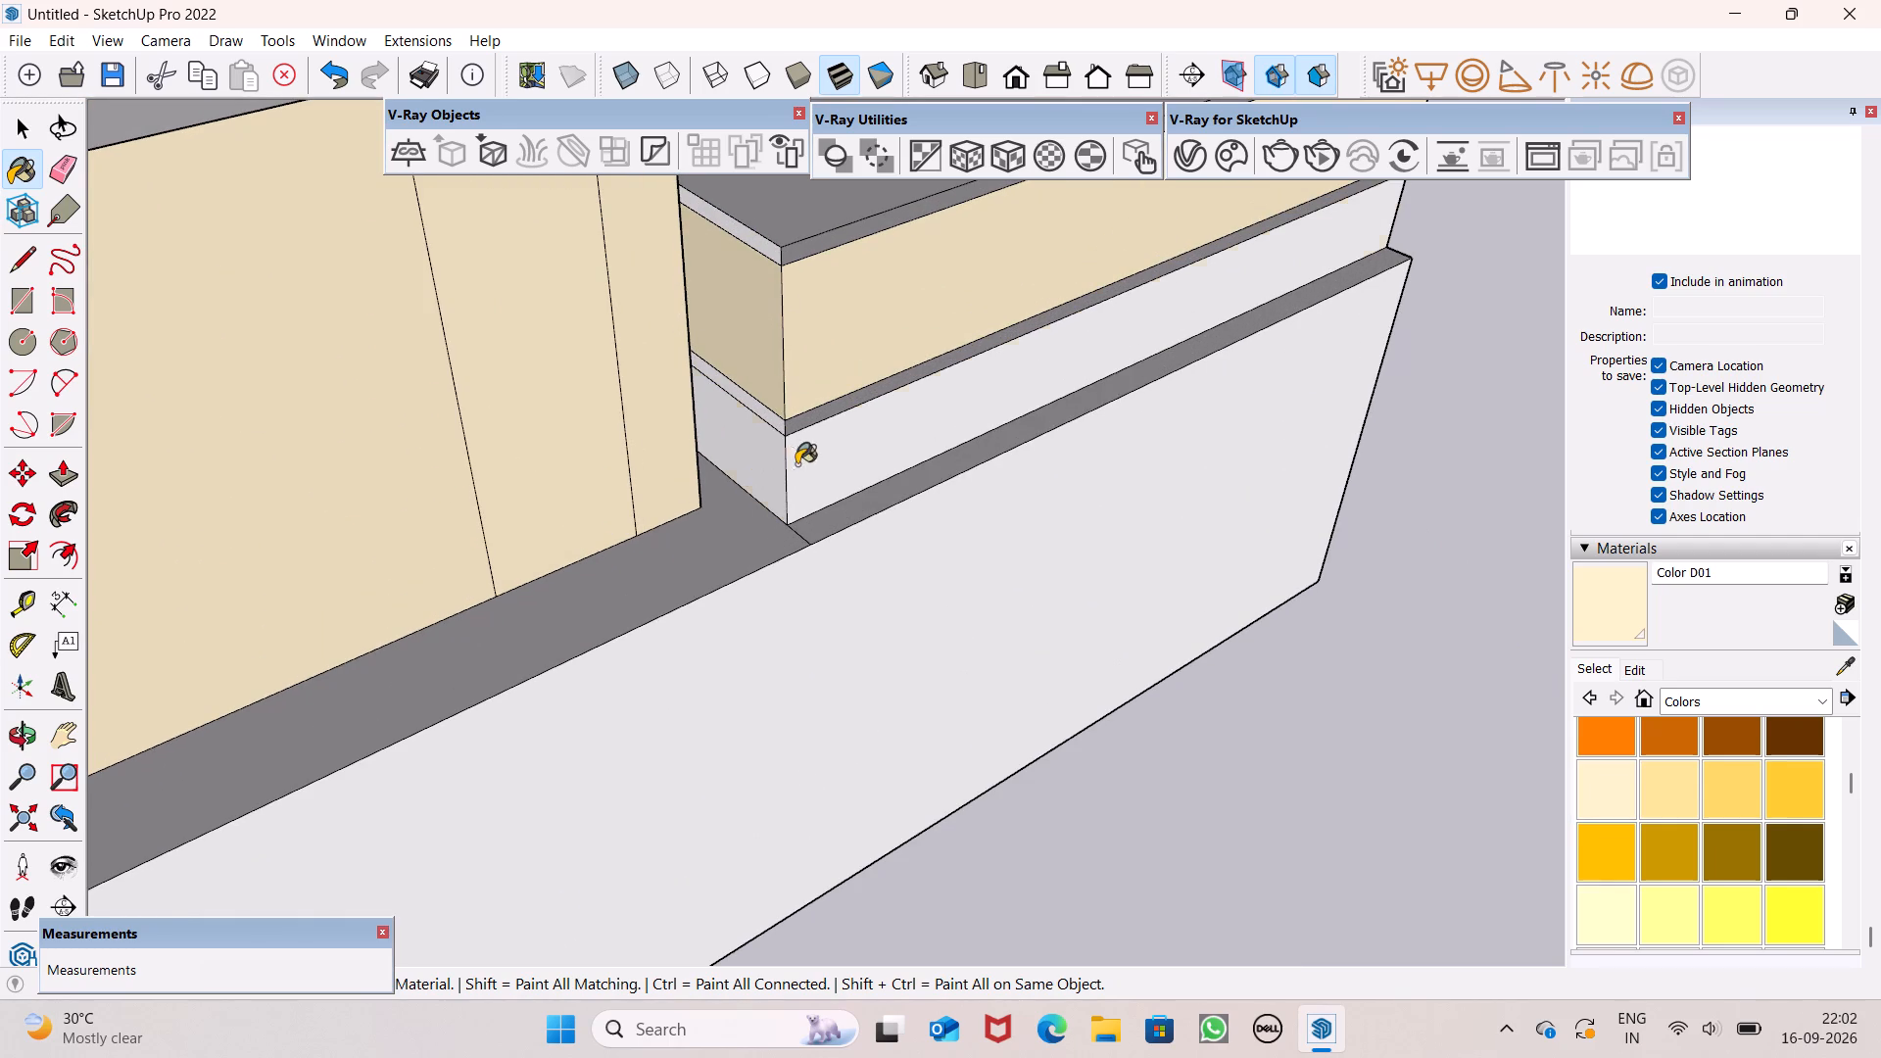
# Paint the short return edges of the low block's roof slab and middle ledge with Color M04.
pyautogui.scroll(-13, 1169, 465)
pyautogui.moveTo(1174, 476); pyautogui.dragTo(1681, 383, button='middle')
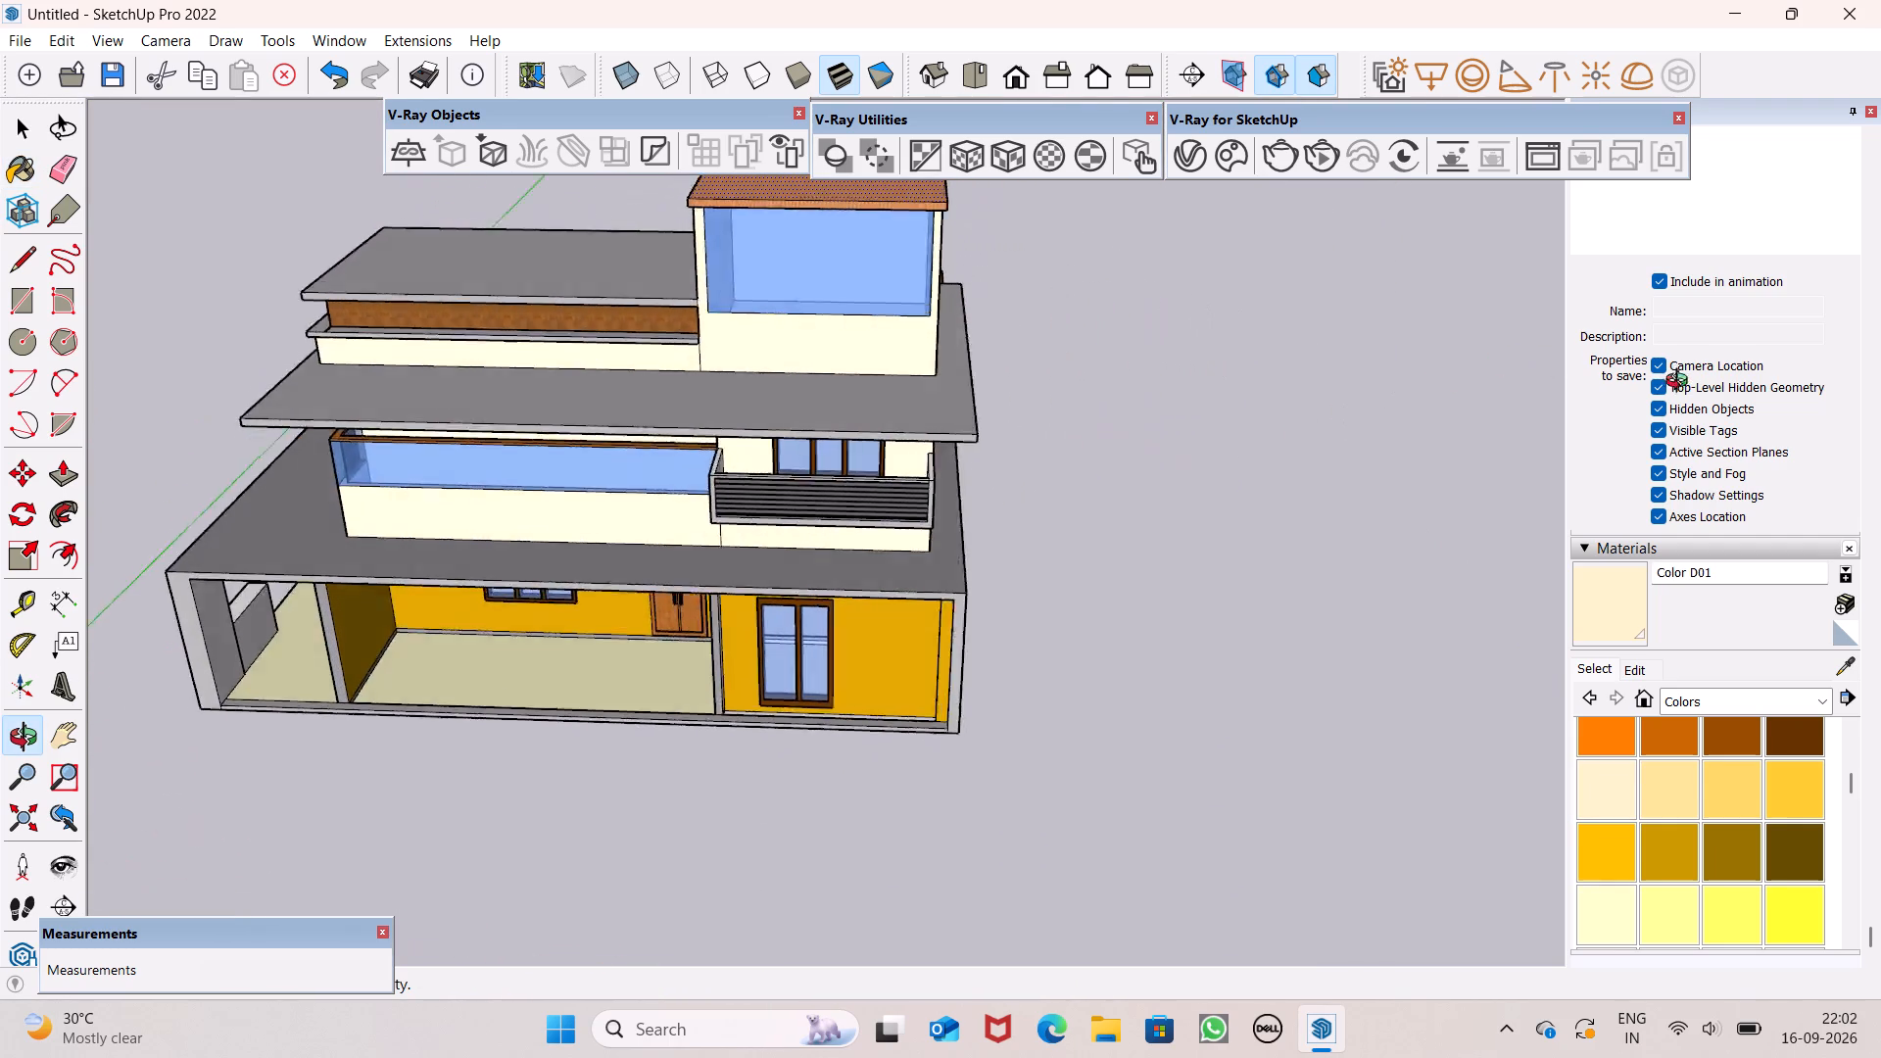
pyautogui.moveTo(1681, 383); pyautogui.dragTo(1857, 379, button='middle')
pyautogui.moveTo(683, 597); pyautogui.dragTo(1095, 315, button='middle')
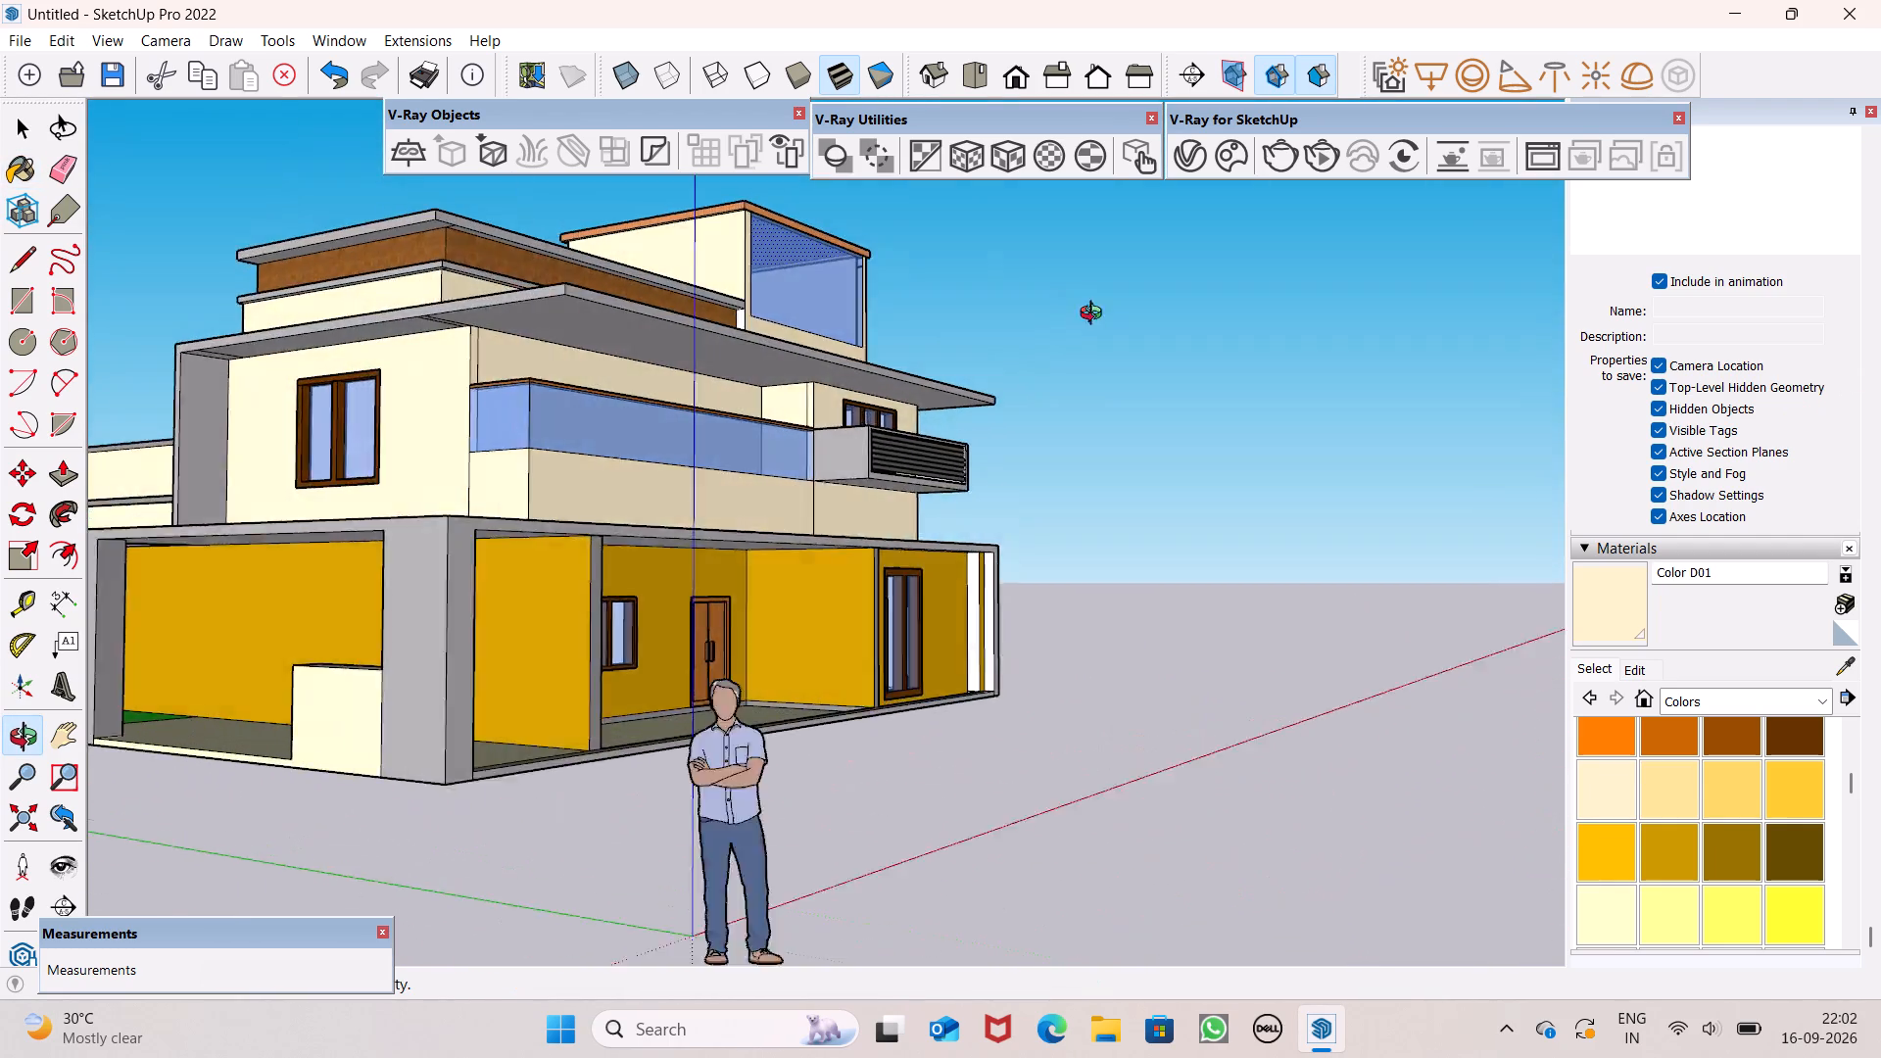
pyautogui.moveTo(1095, 315); pyautogui.dragTo(0, 565, button='middle')
pyautogui.scroll(2, 440, 586)
pyautogui.scroll(-4, 1789, 870)
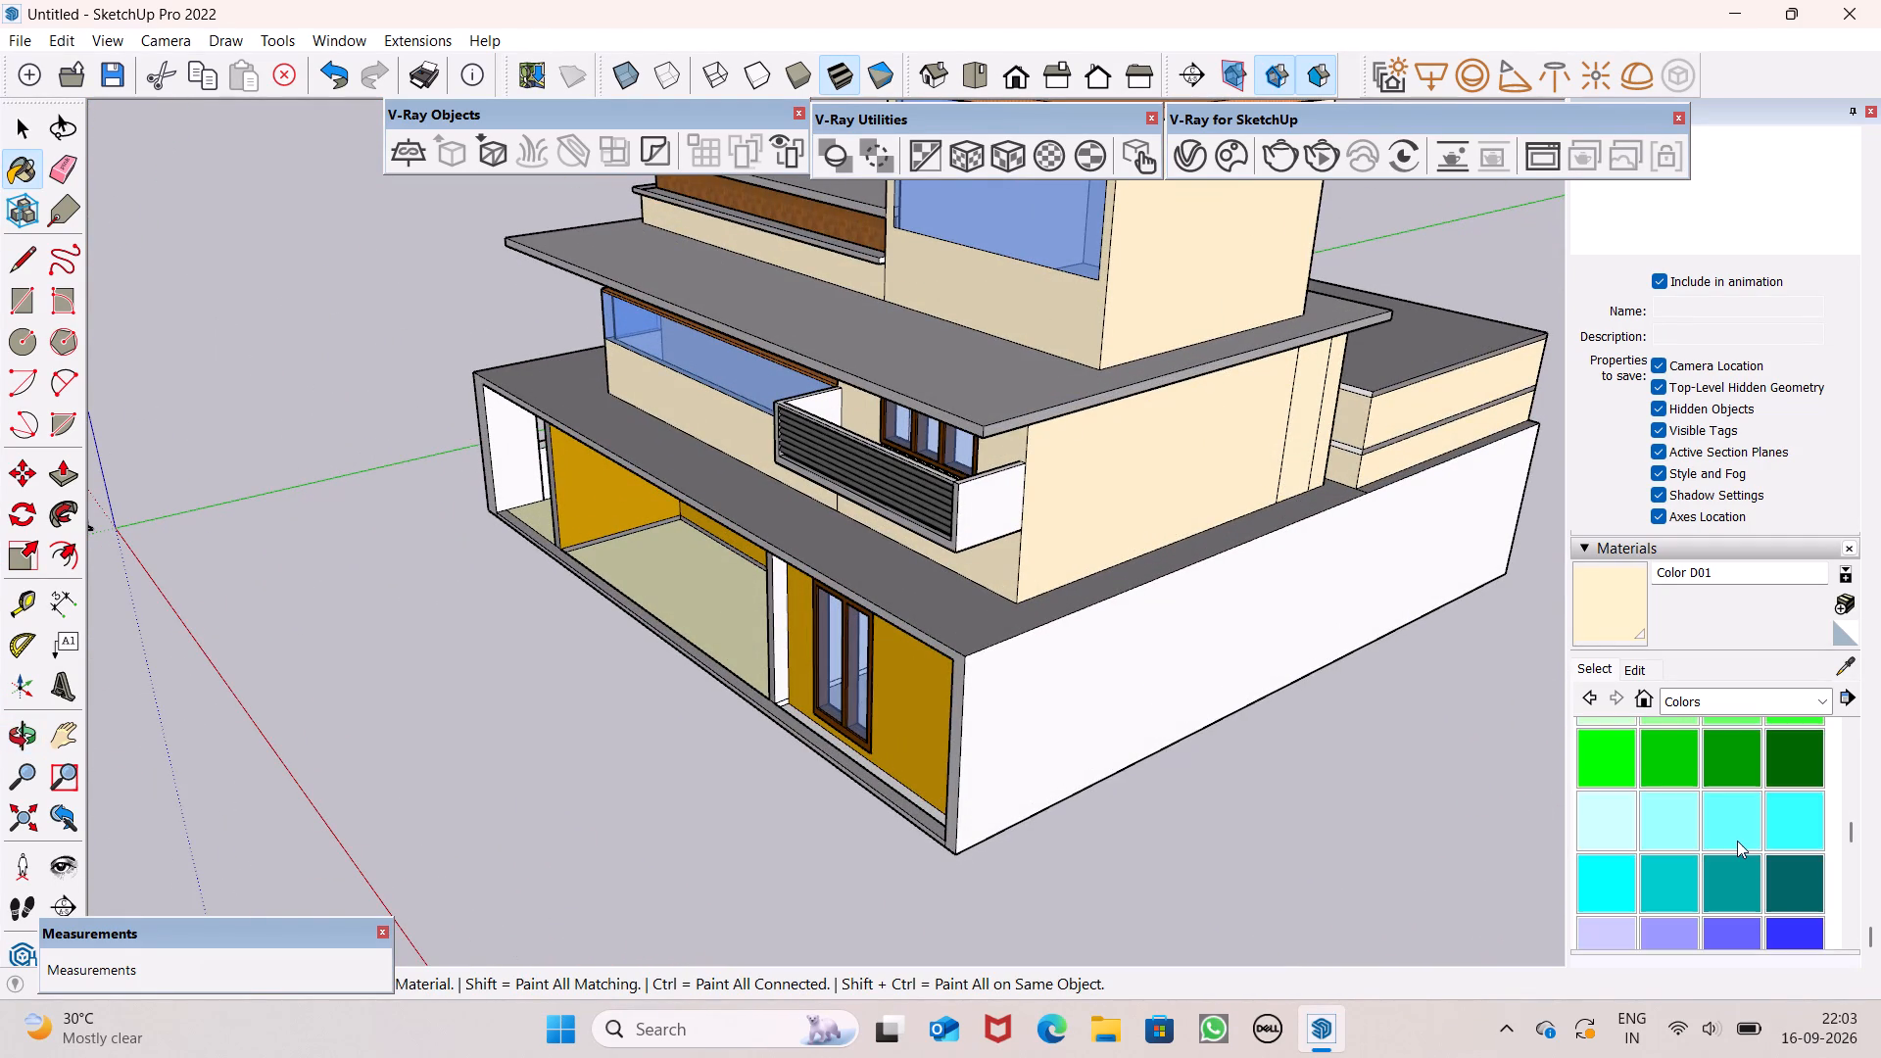
pyautogui.scroll(-9, 1737, 841)
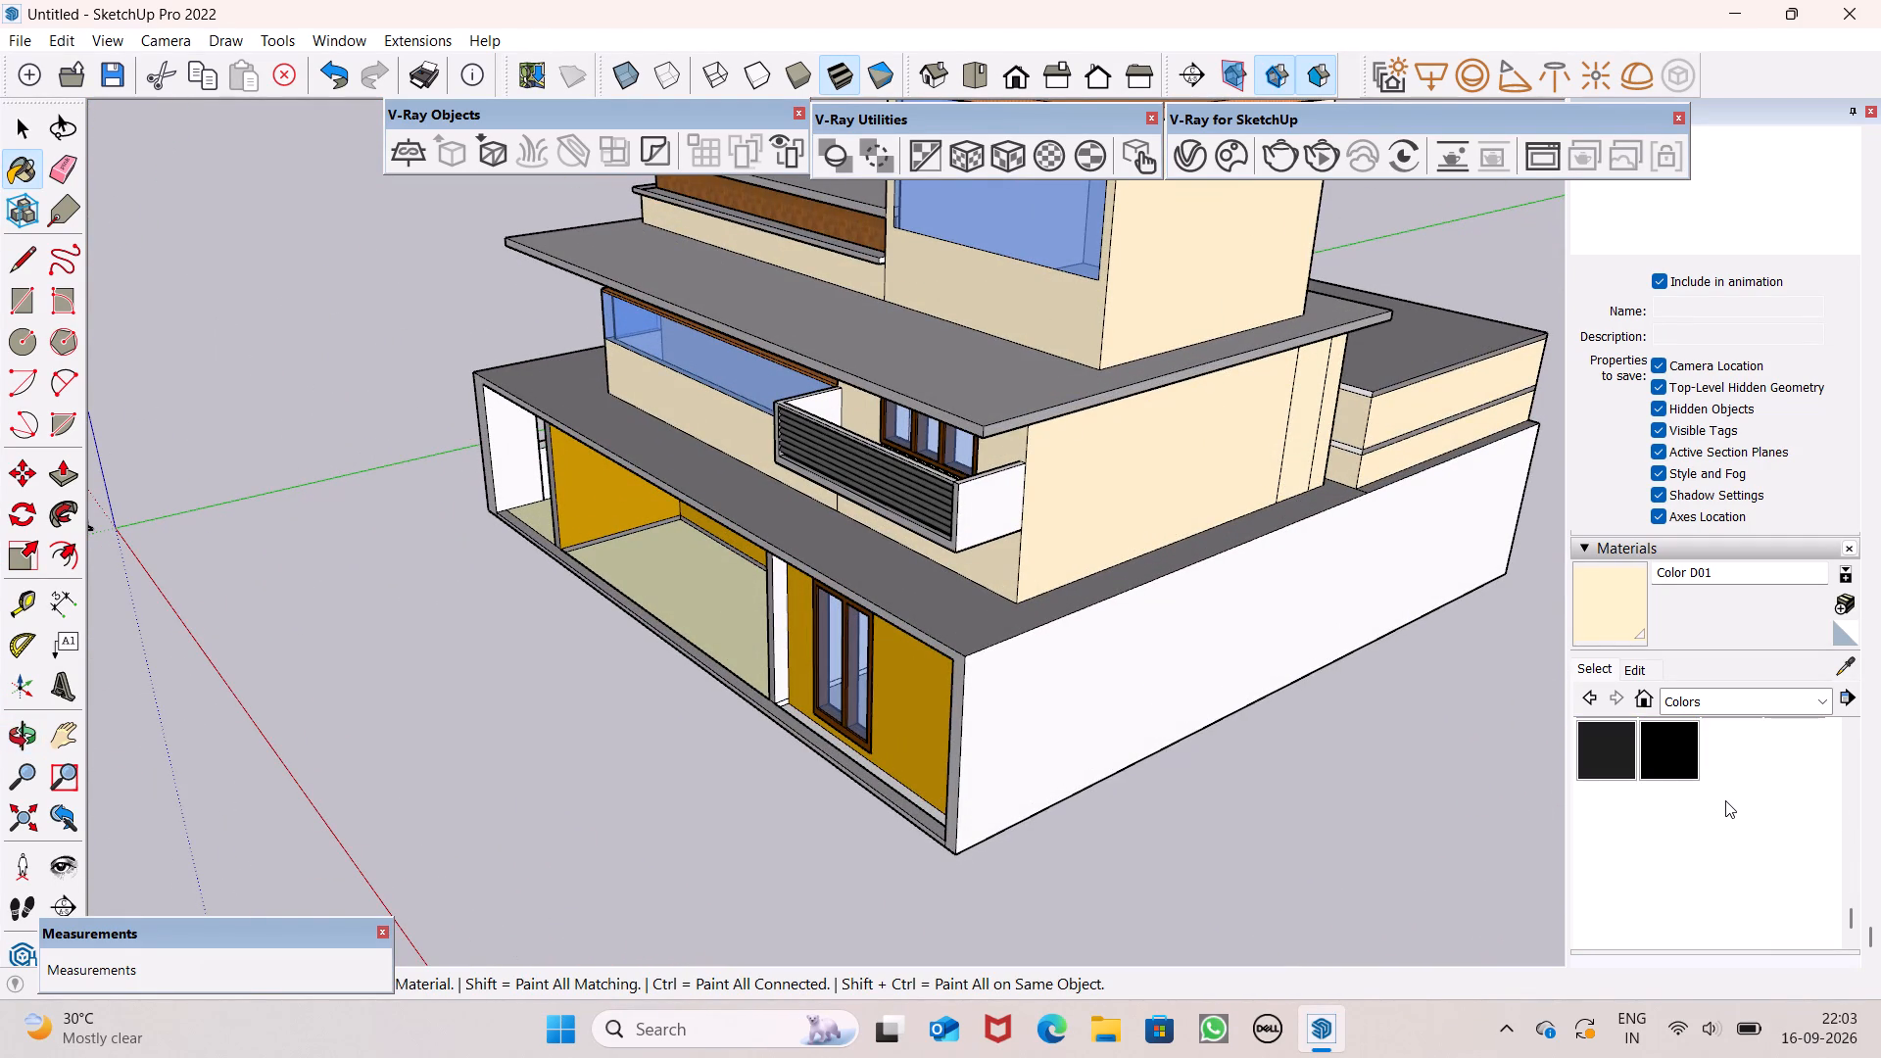
pyautogui.scroll(1, 1725, 800)
pyautogui.click(1602, 806)
pyautogui.scroll(2, 1358, 448)
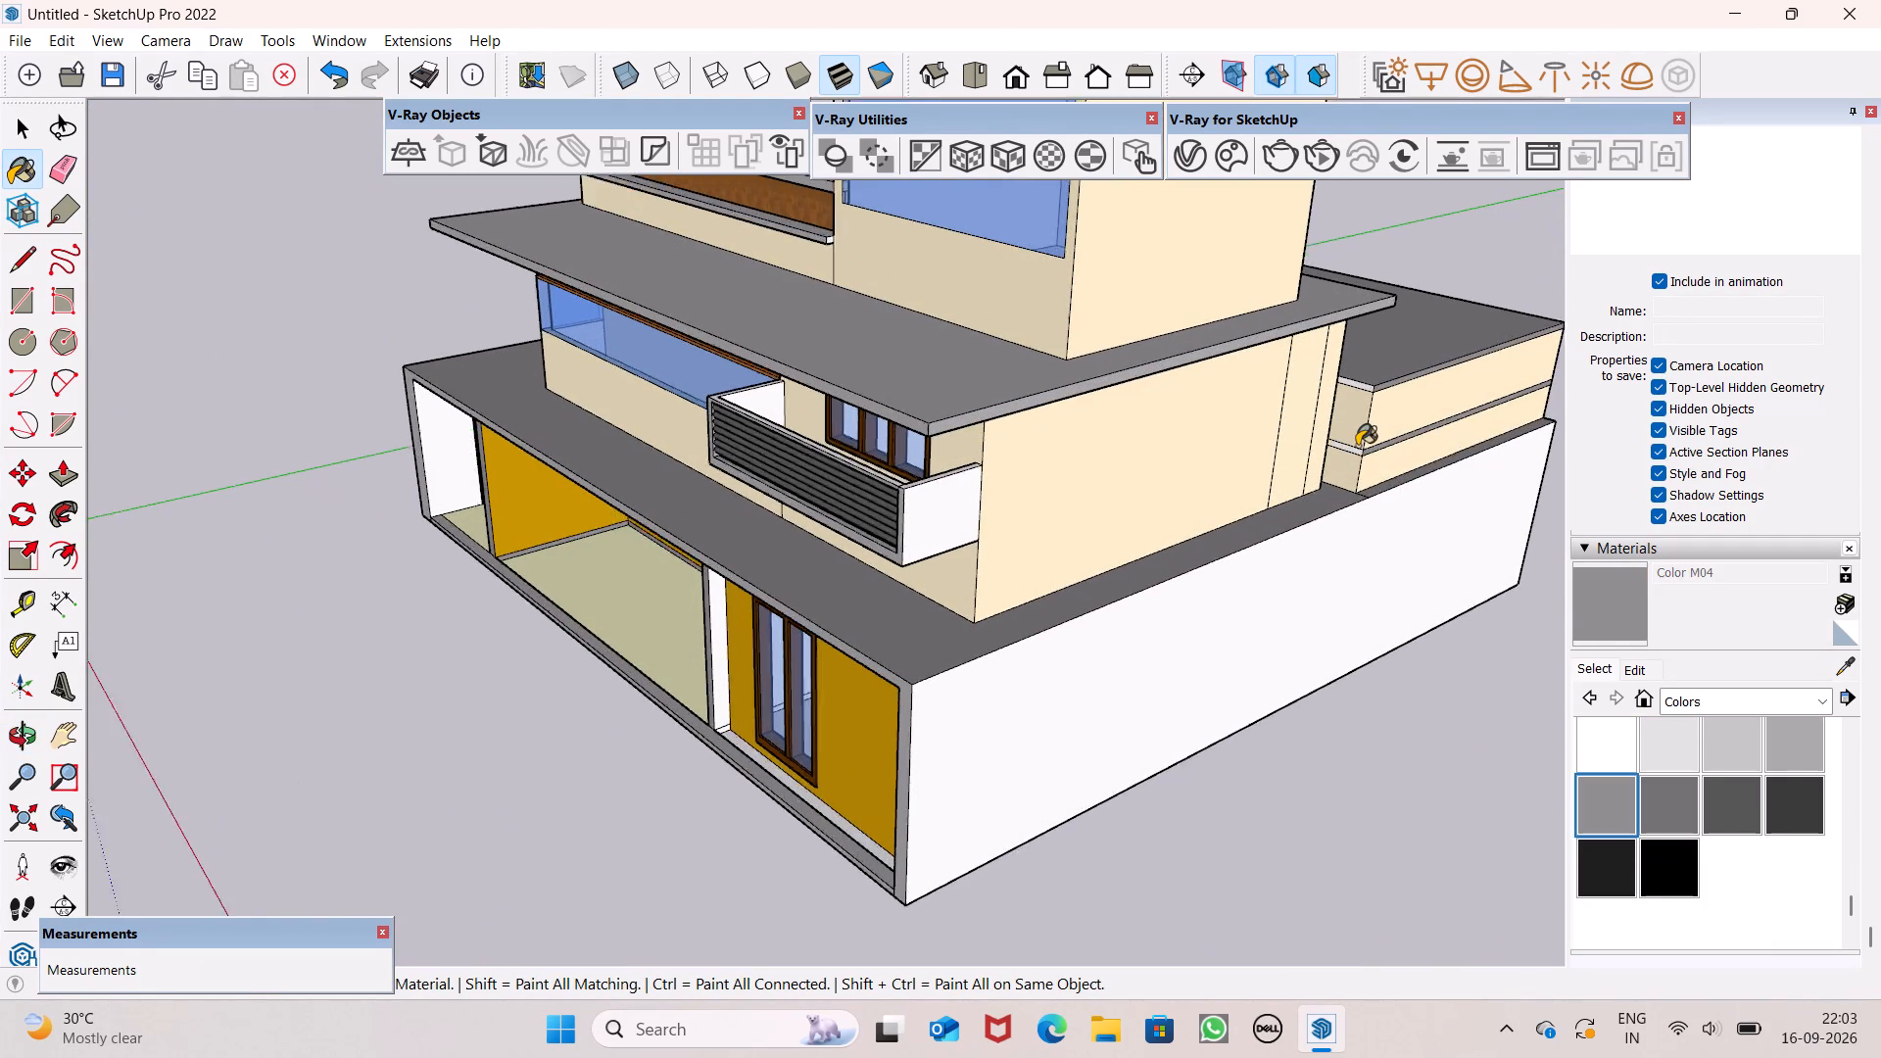
pyautogui.scroll(11, 1357, 446)
pyautogui.scroll(6, 1399, 296)
pyautogui.click(1415, 316)
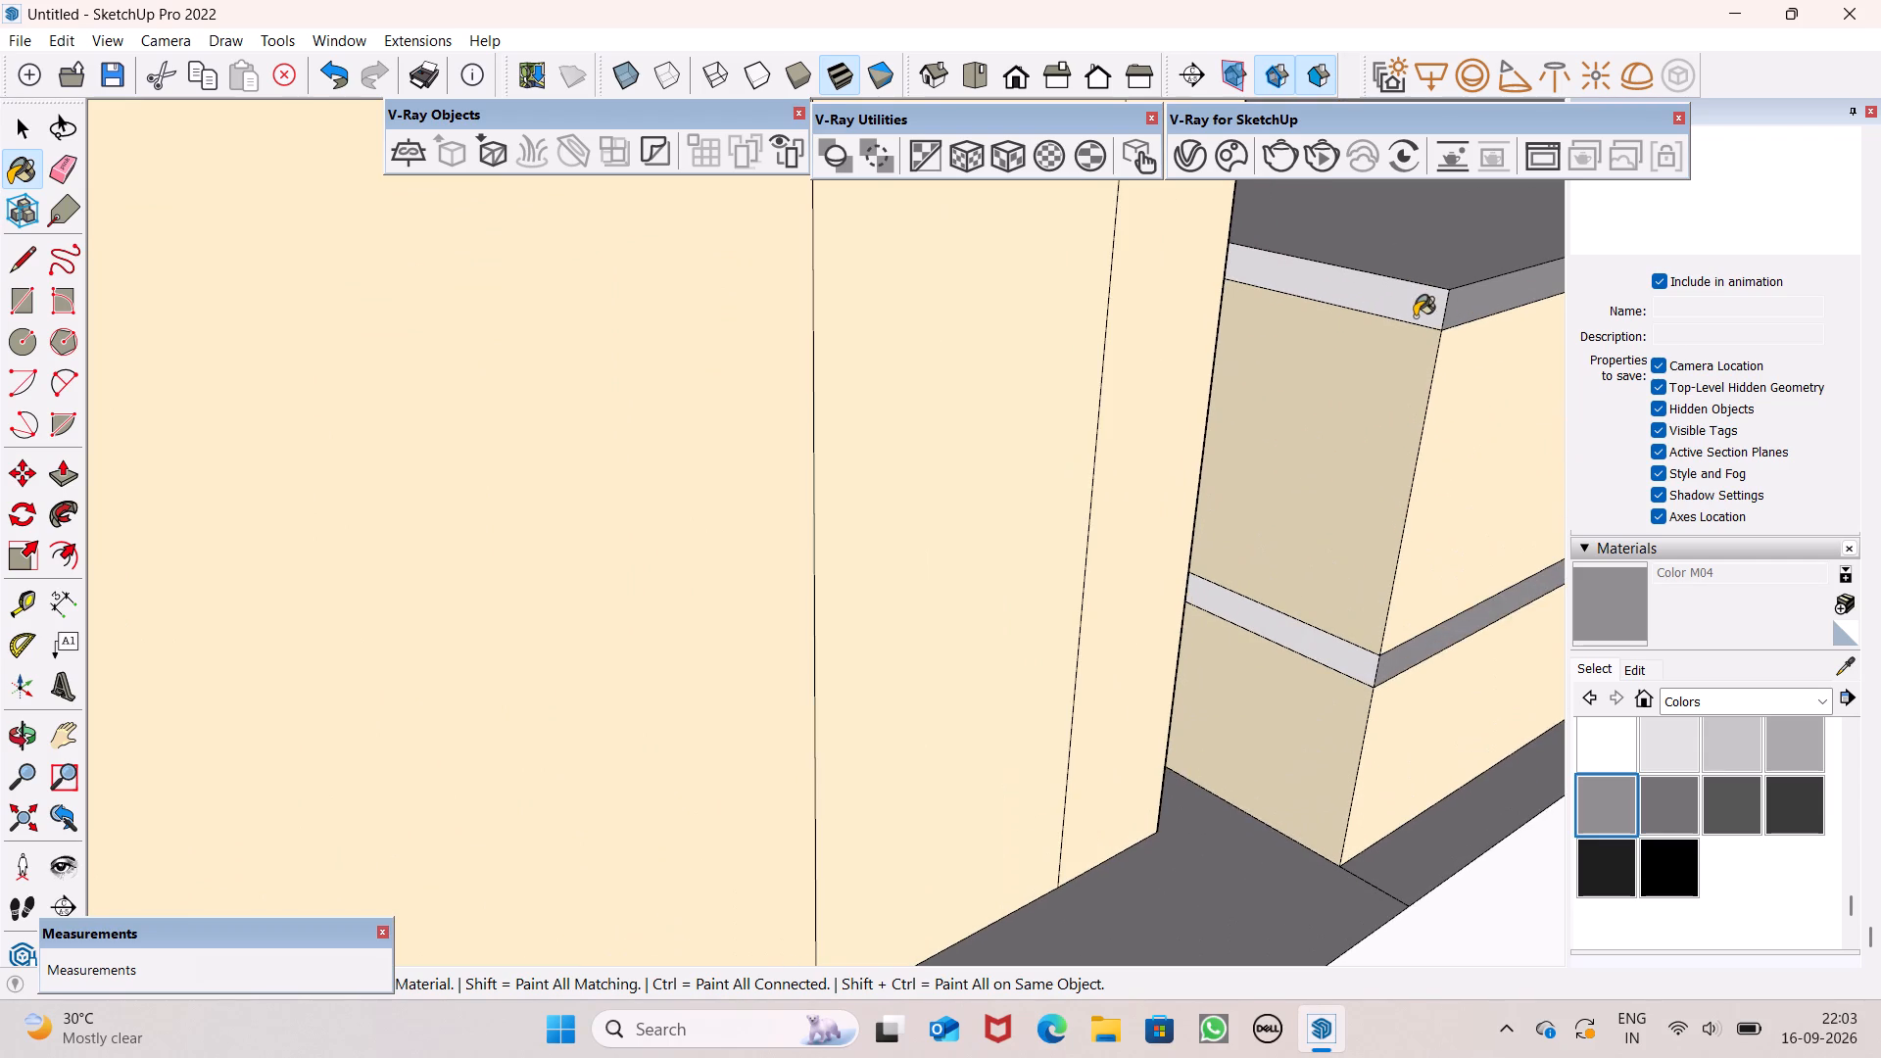
pyautogui.moveTo(1365, 672); pyautogui.dragTo(1365, 663)
pyautogui.scroll(-7, 1448, 533)
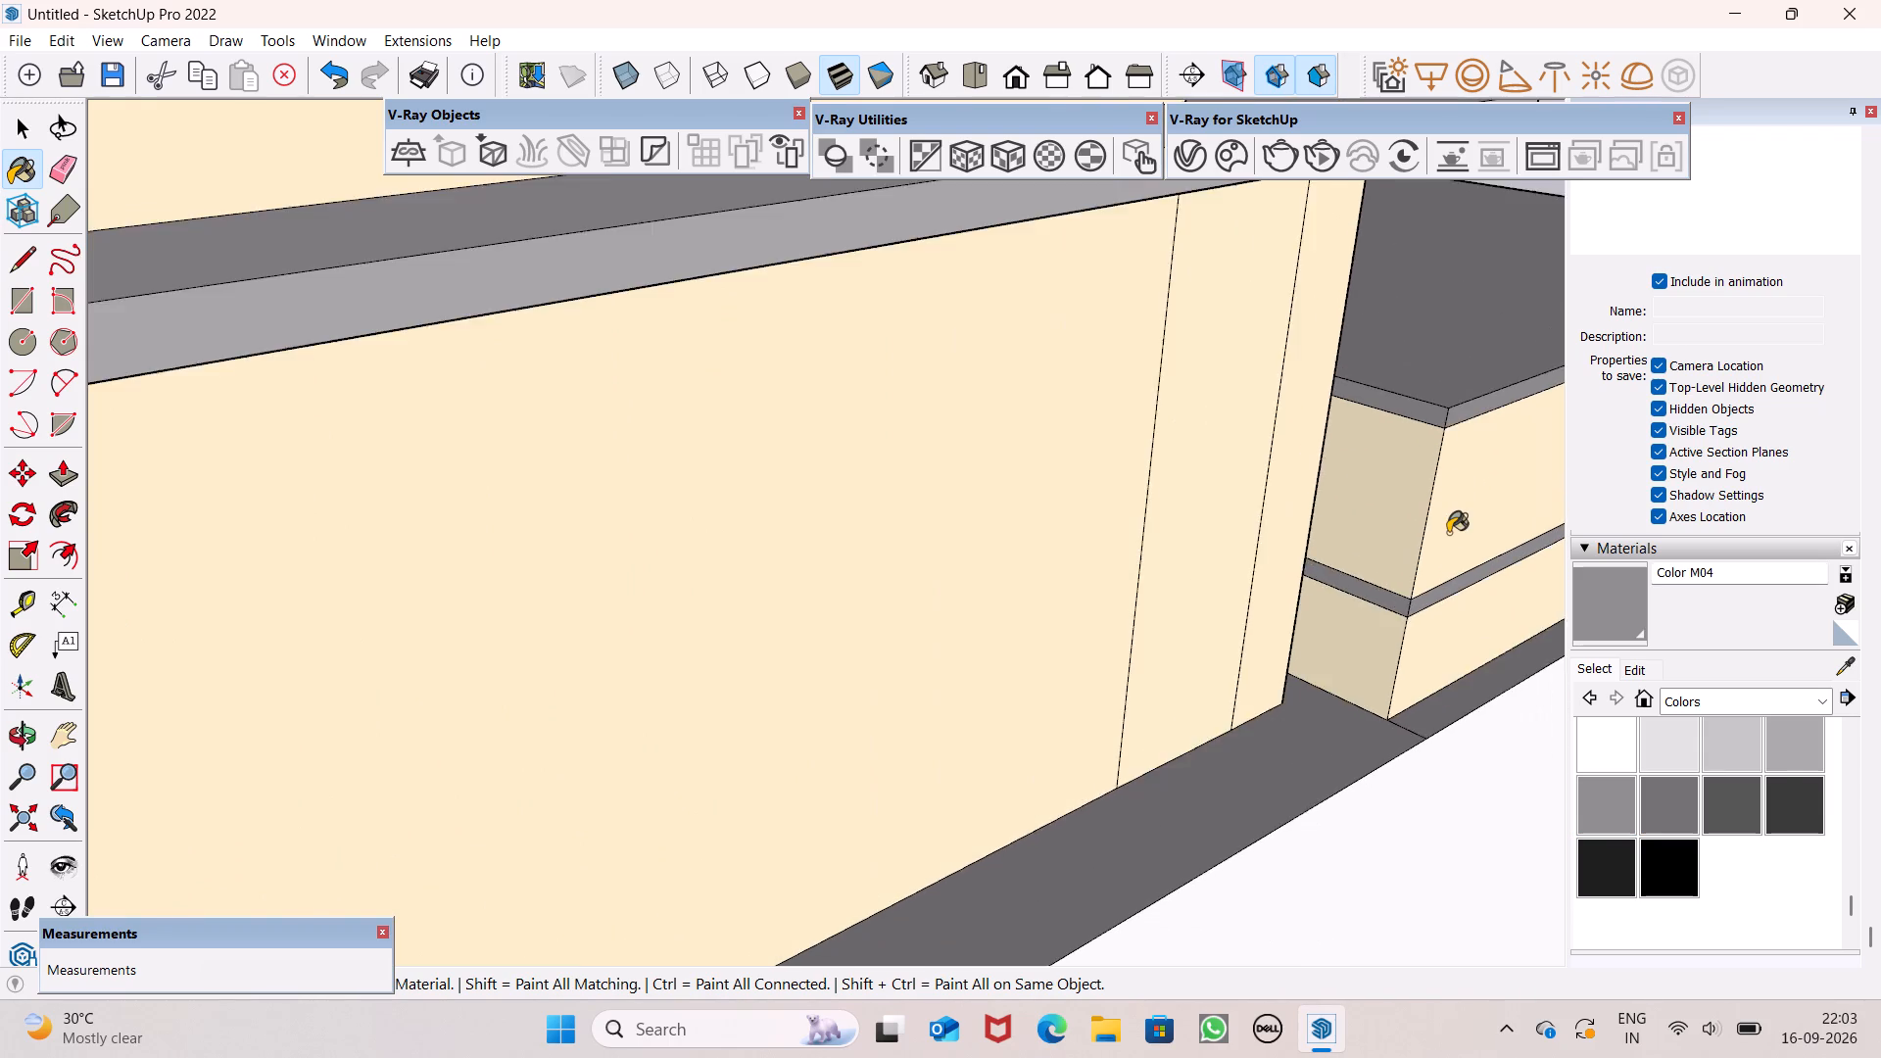
pyautogui.scroll(-12, 1448, 533)
# Paint the outer side face of the slatted balcony, towards the long white side wall, with Color M04.
pyautogui.moveTo(1321, 600); pyautogui.dragTo(1610, 601, button='middle')
pyautogui.scroll(2, 1373, 671)
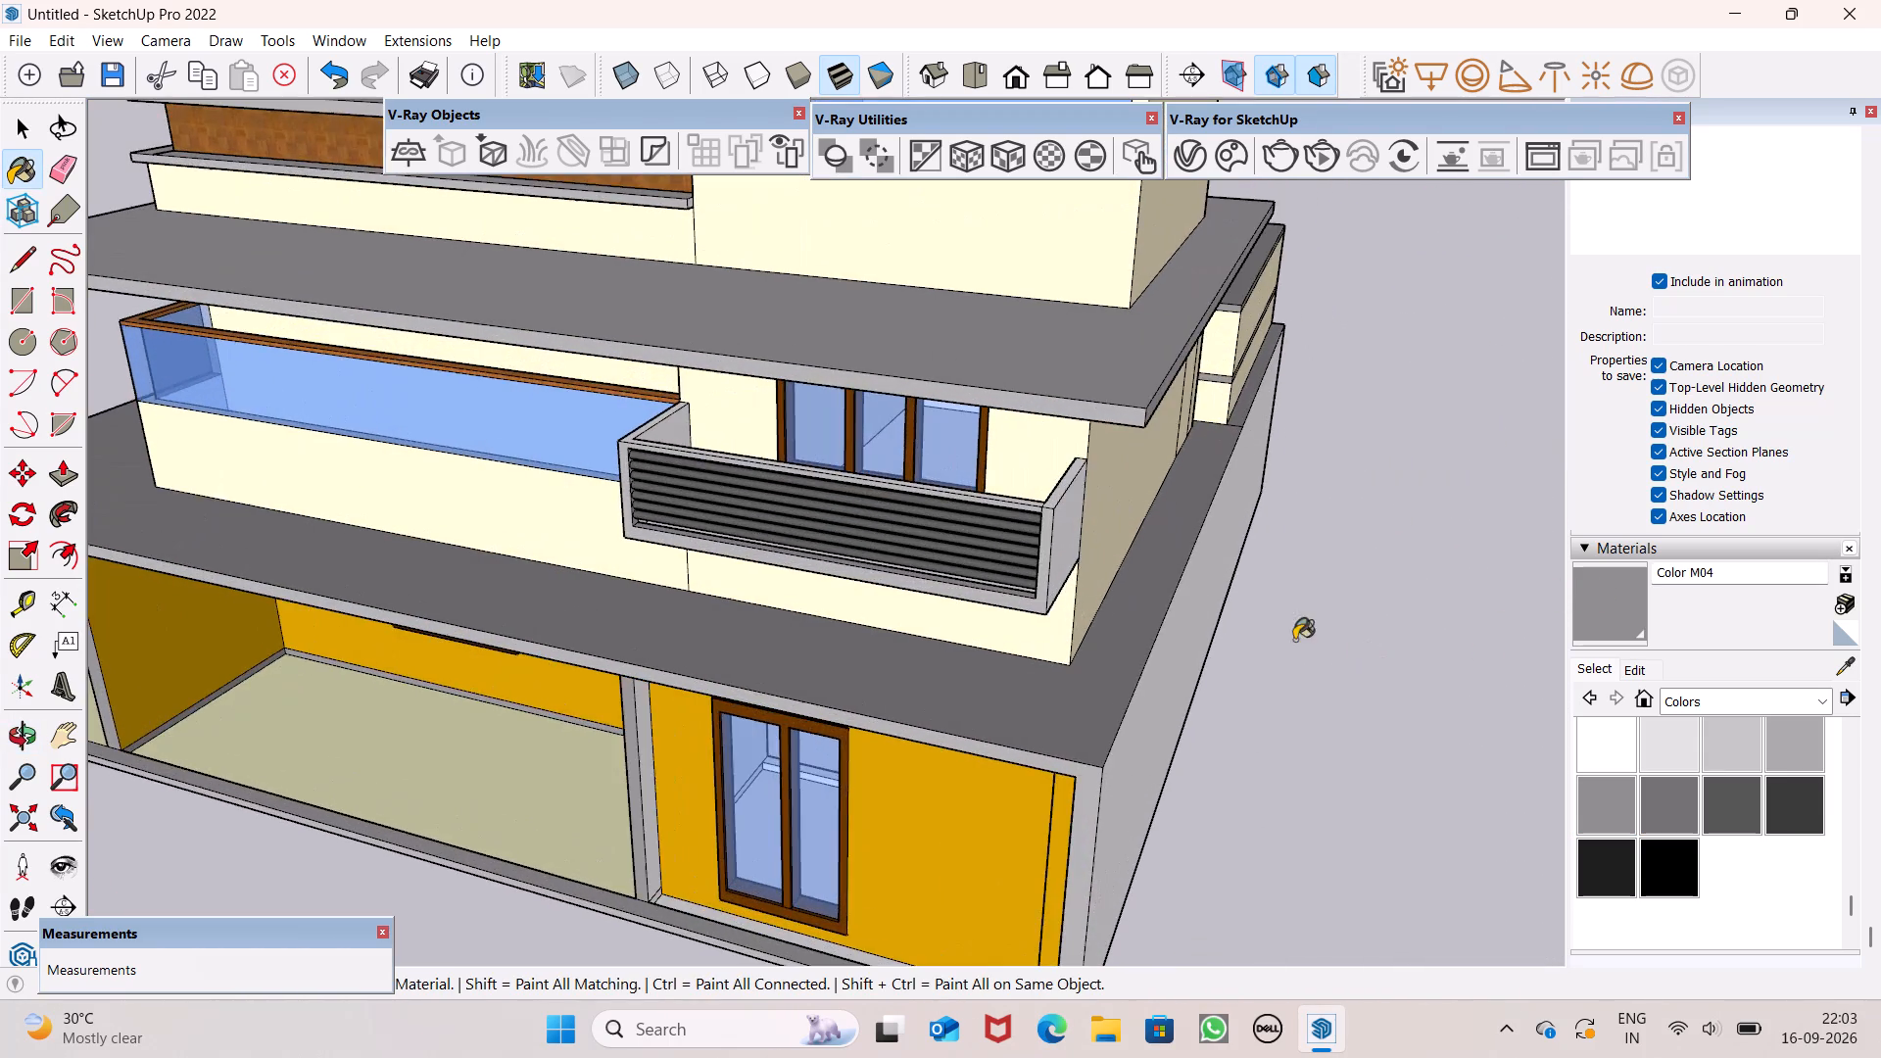
pyautogui.scroll(2, 1294, 640)
pyautogui.moveTo(1100, 580); pyautogui.dragTo(676, 507, button='middle')
pyautogui.scroll(7, 695, 530)
pyautogui.click(662, 480)
pyautogui.scroll(-6, 663, 478)
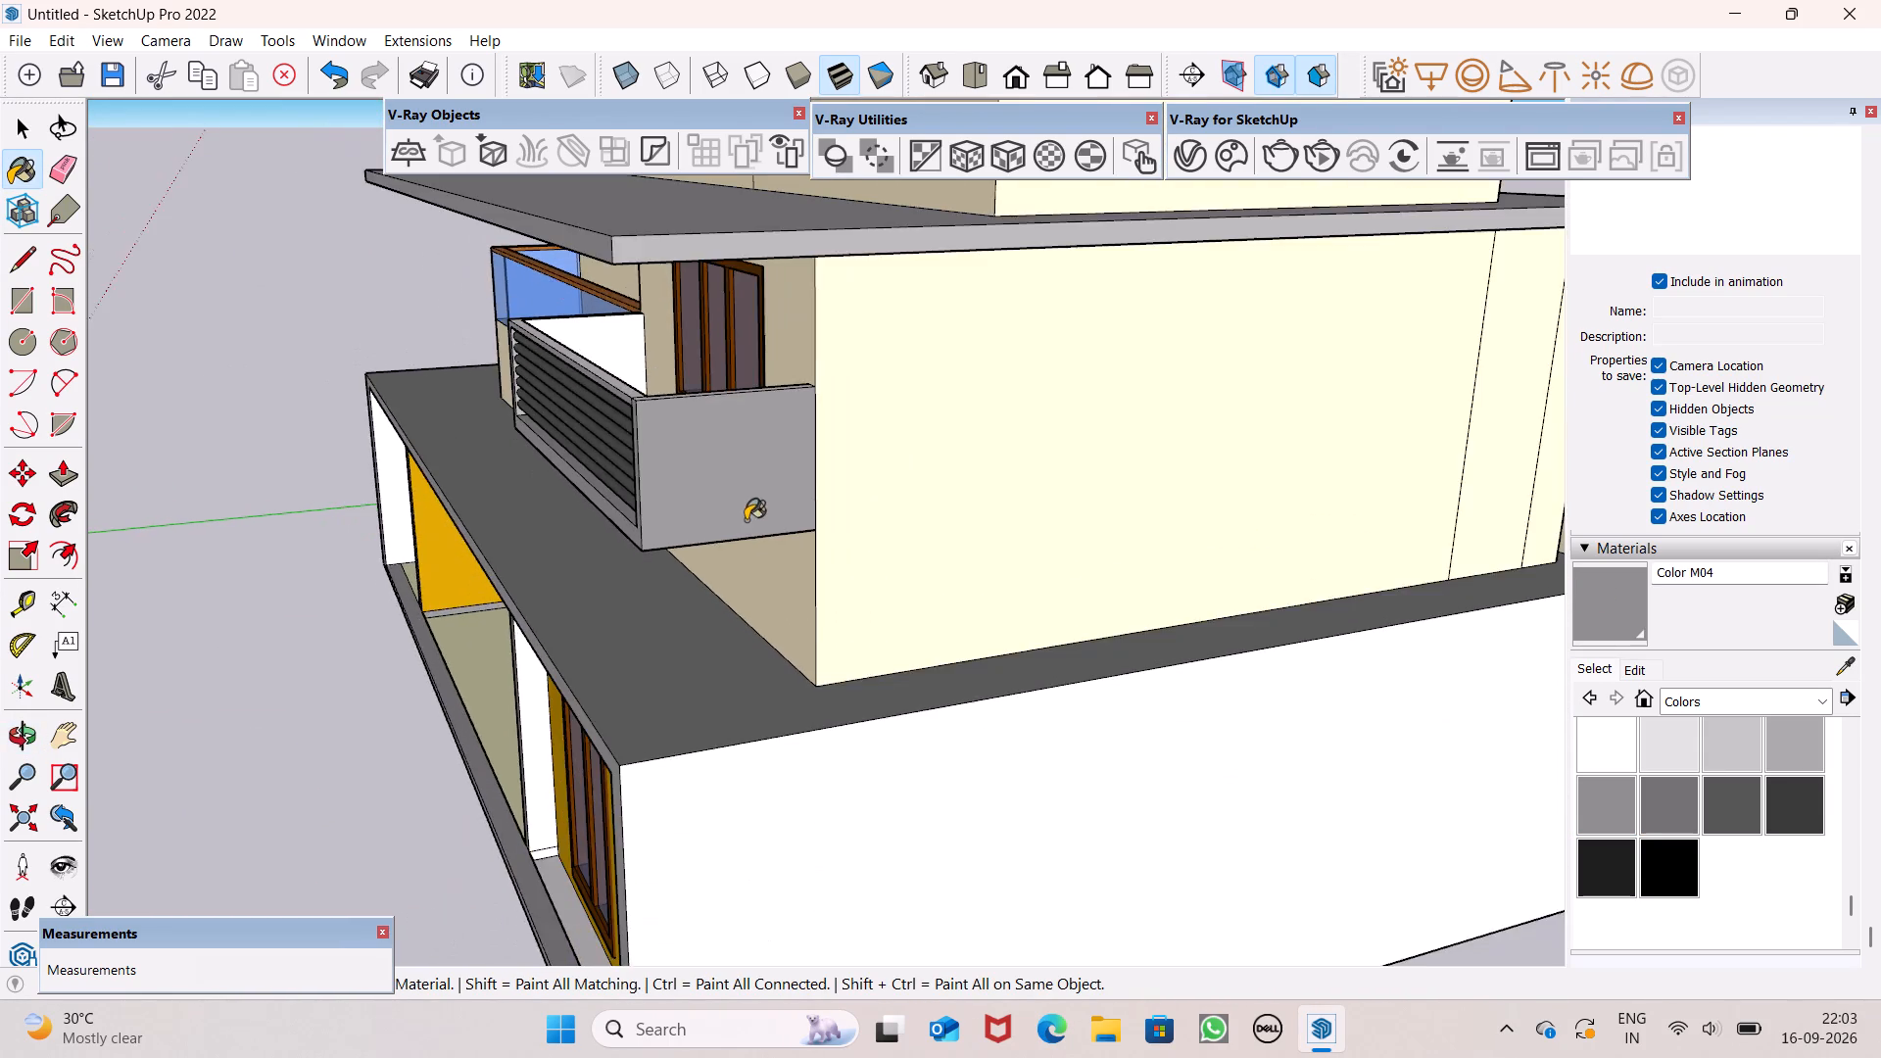
# Paint the slatted balcony's white top edges and the inner face of its side panel with Color M04.
pyautogui.moveTo(789, 590); pyautogui.dragTo(1674, 699, button='middle')
pyautogui.scroll(5, 636, 439)
pyautogui.moveTo(812, 560); pyautogui.dragTo(833, 632, button='middle')
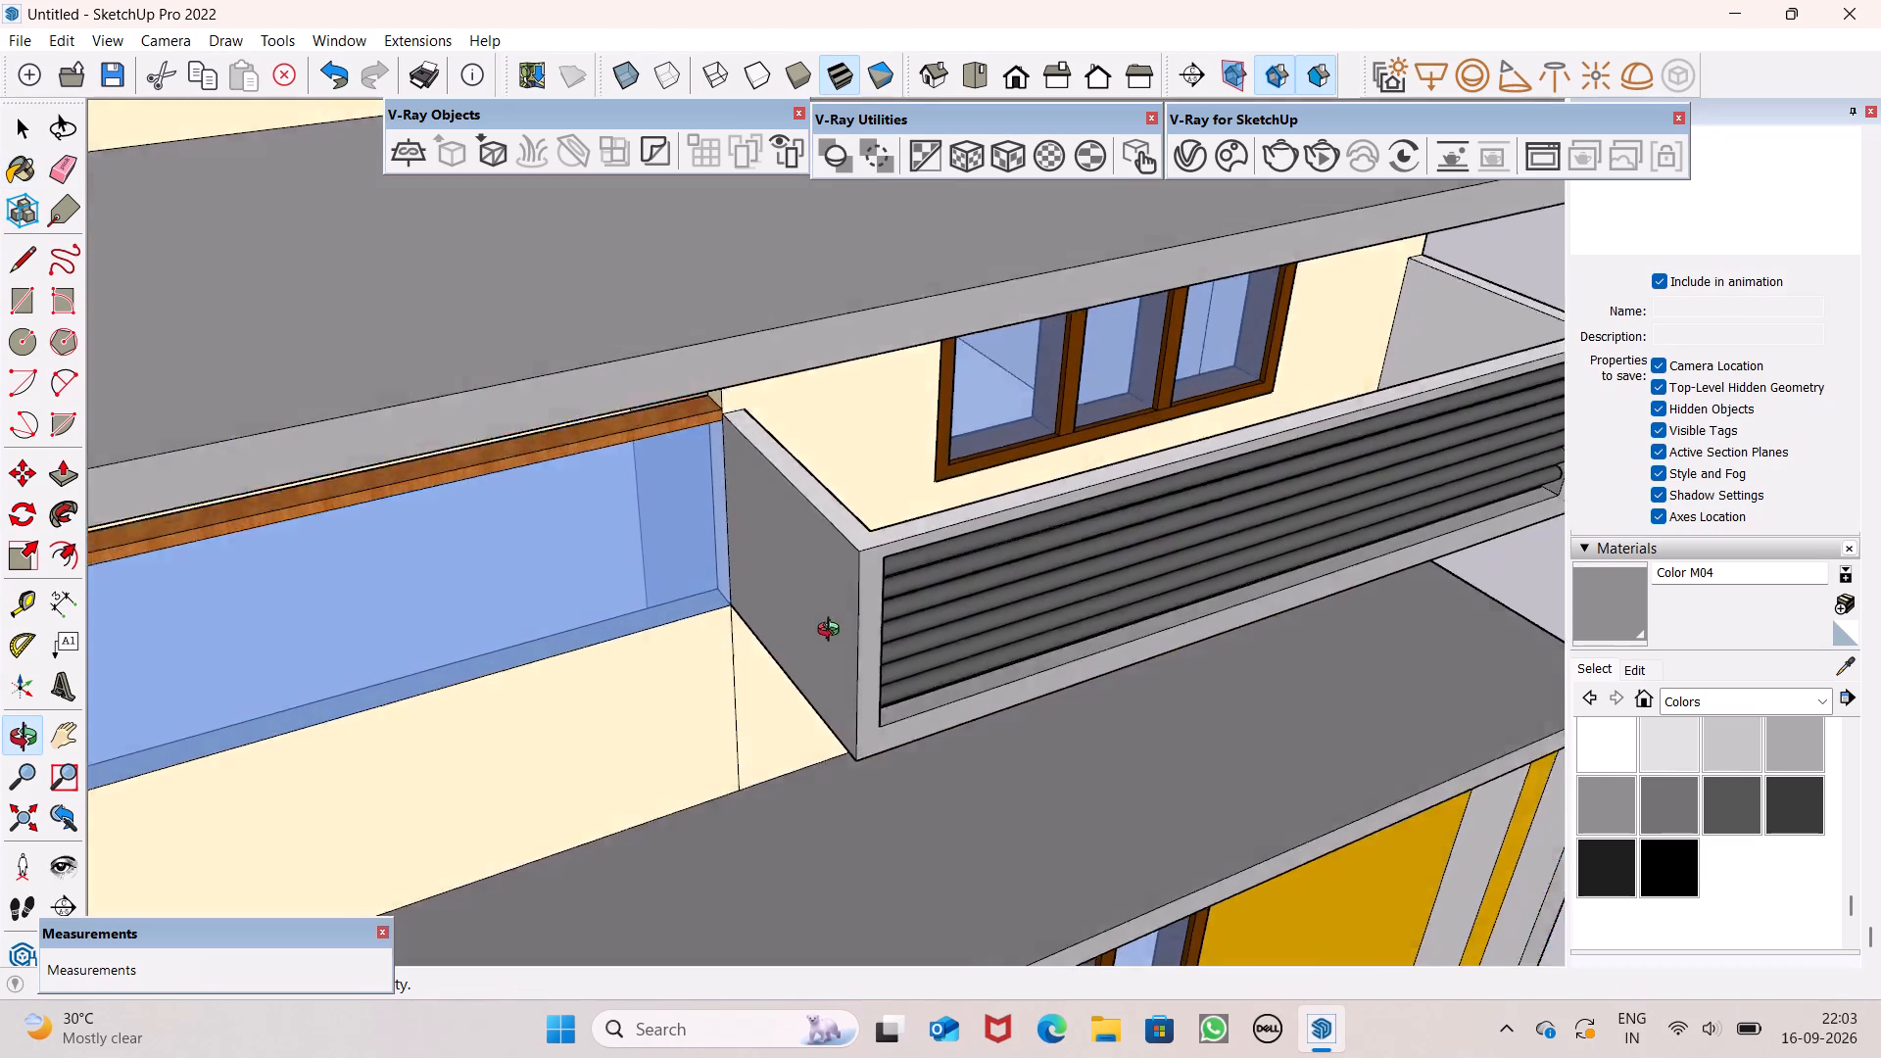
pyautogui.moveTo(833, 632); pyautogui.dragTo(852, 705, button='middle')
pyautogui.scroll(5, 901, 556)
pyautogui.click(838, 632)
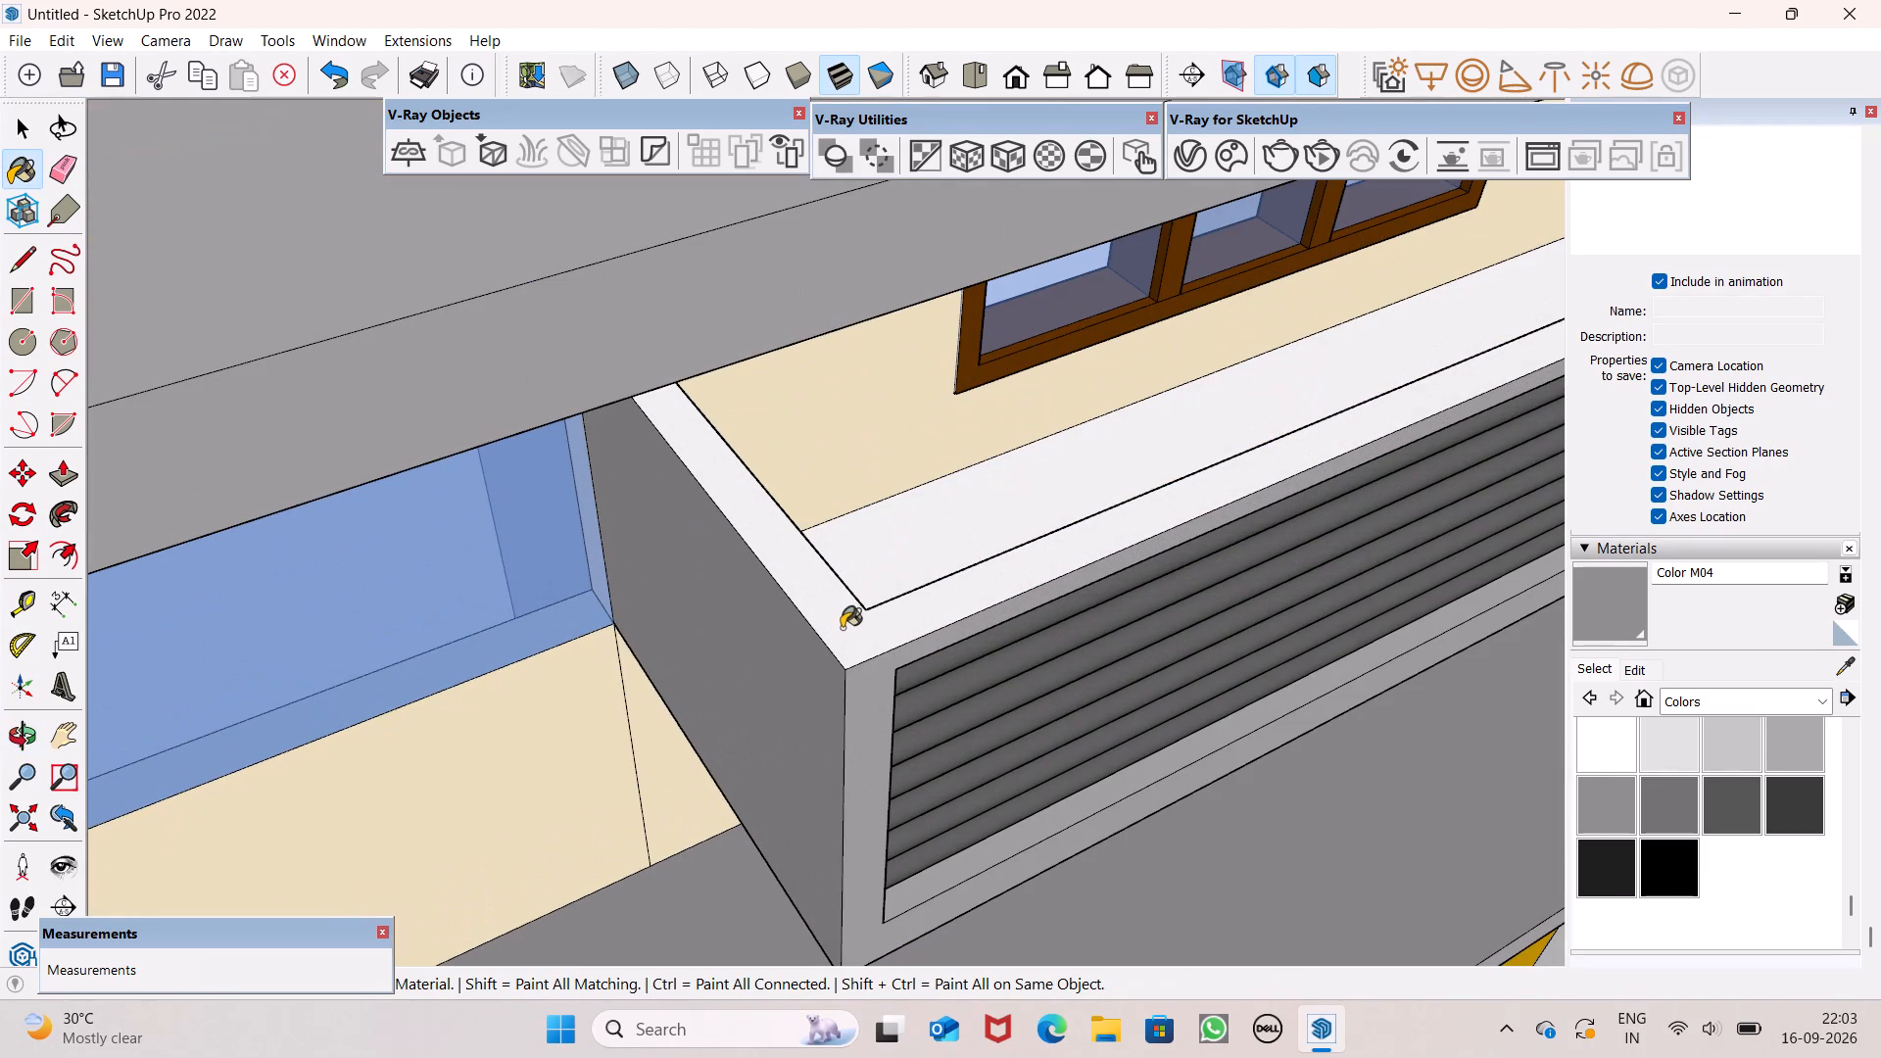
pyautogui.scroll(-10, 868, 560)
pyautogui.scroll(5, 1400, 325)
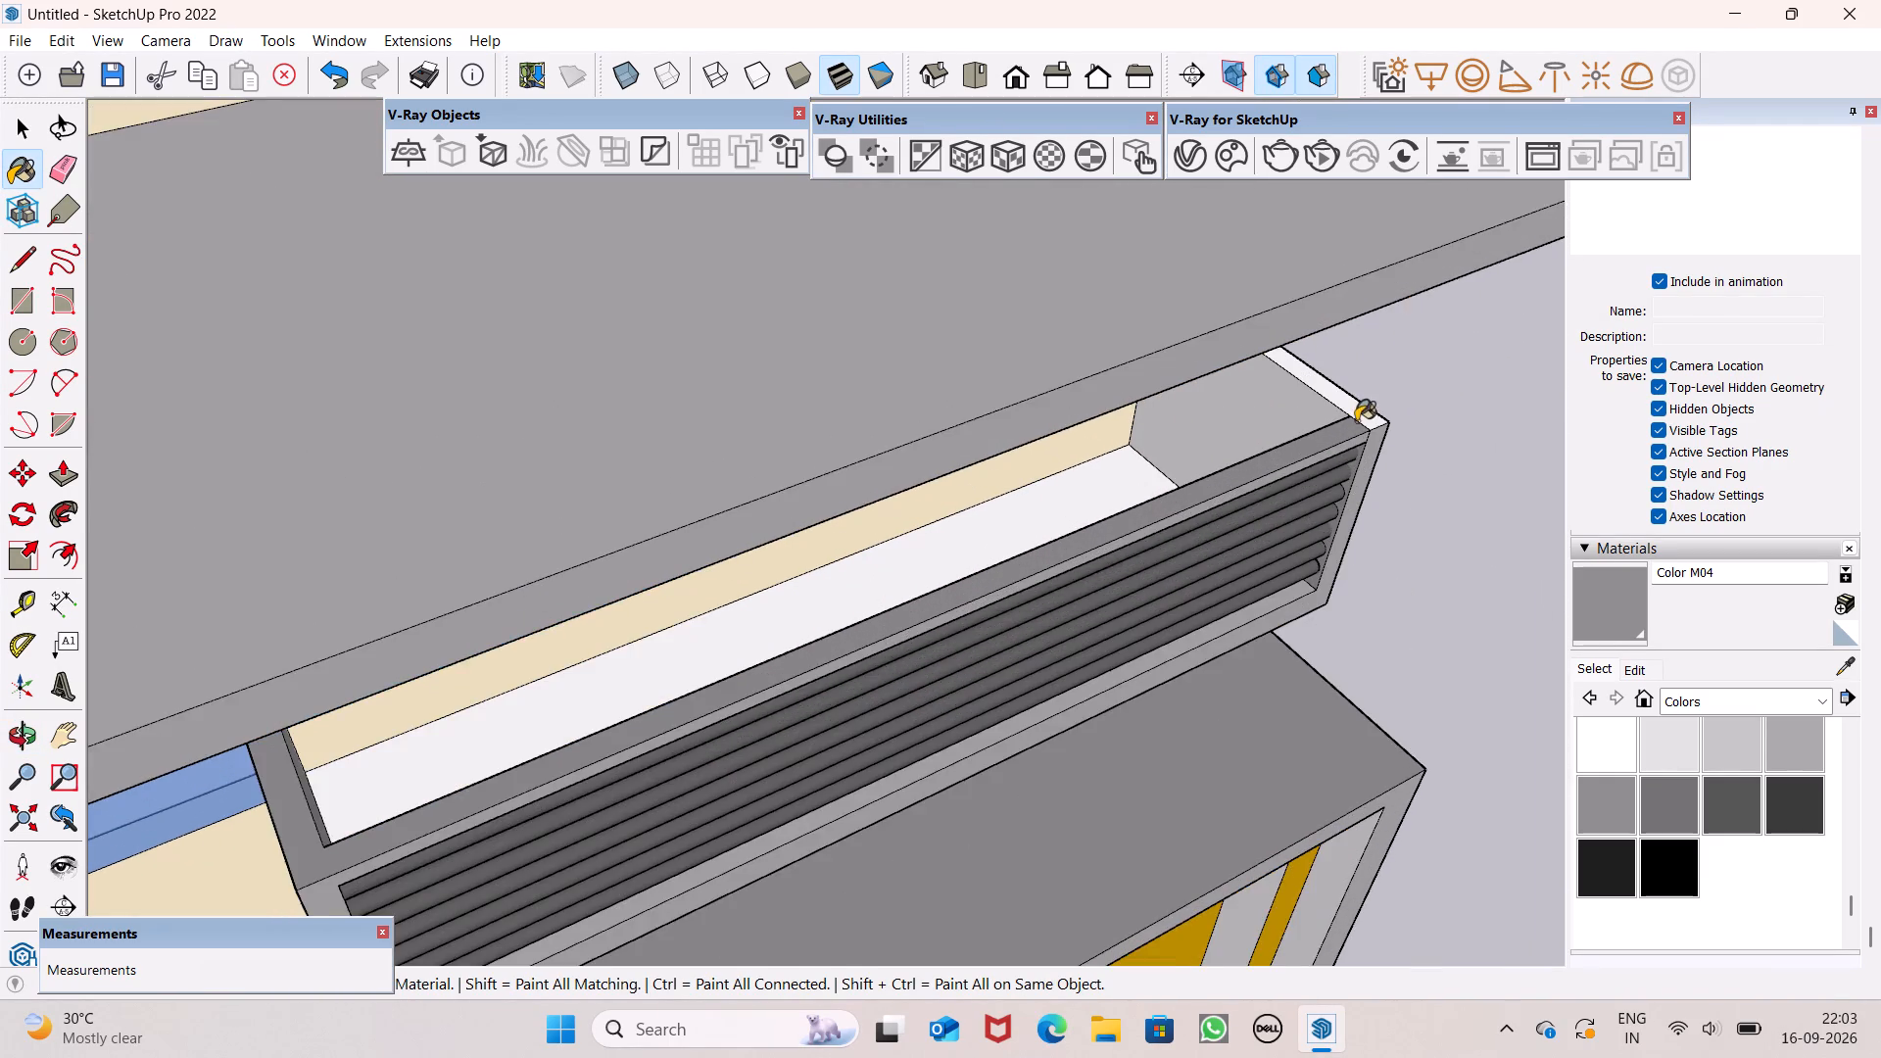
pyautogui.scroll(10, 1356, 421)
pyautogui.click(1359, 407)
pyautogui.scroll(-9, 1354, 400)
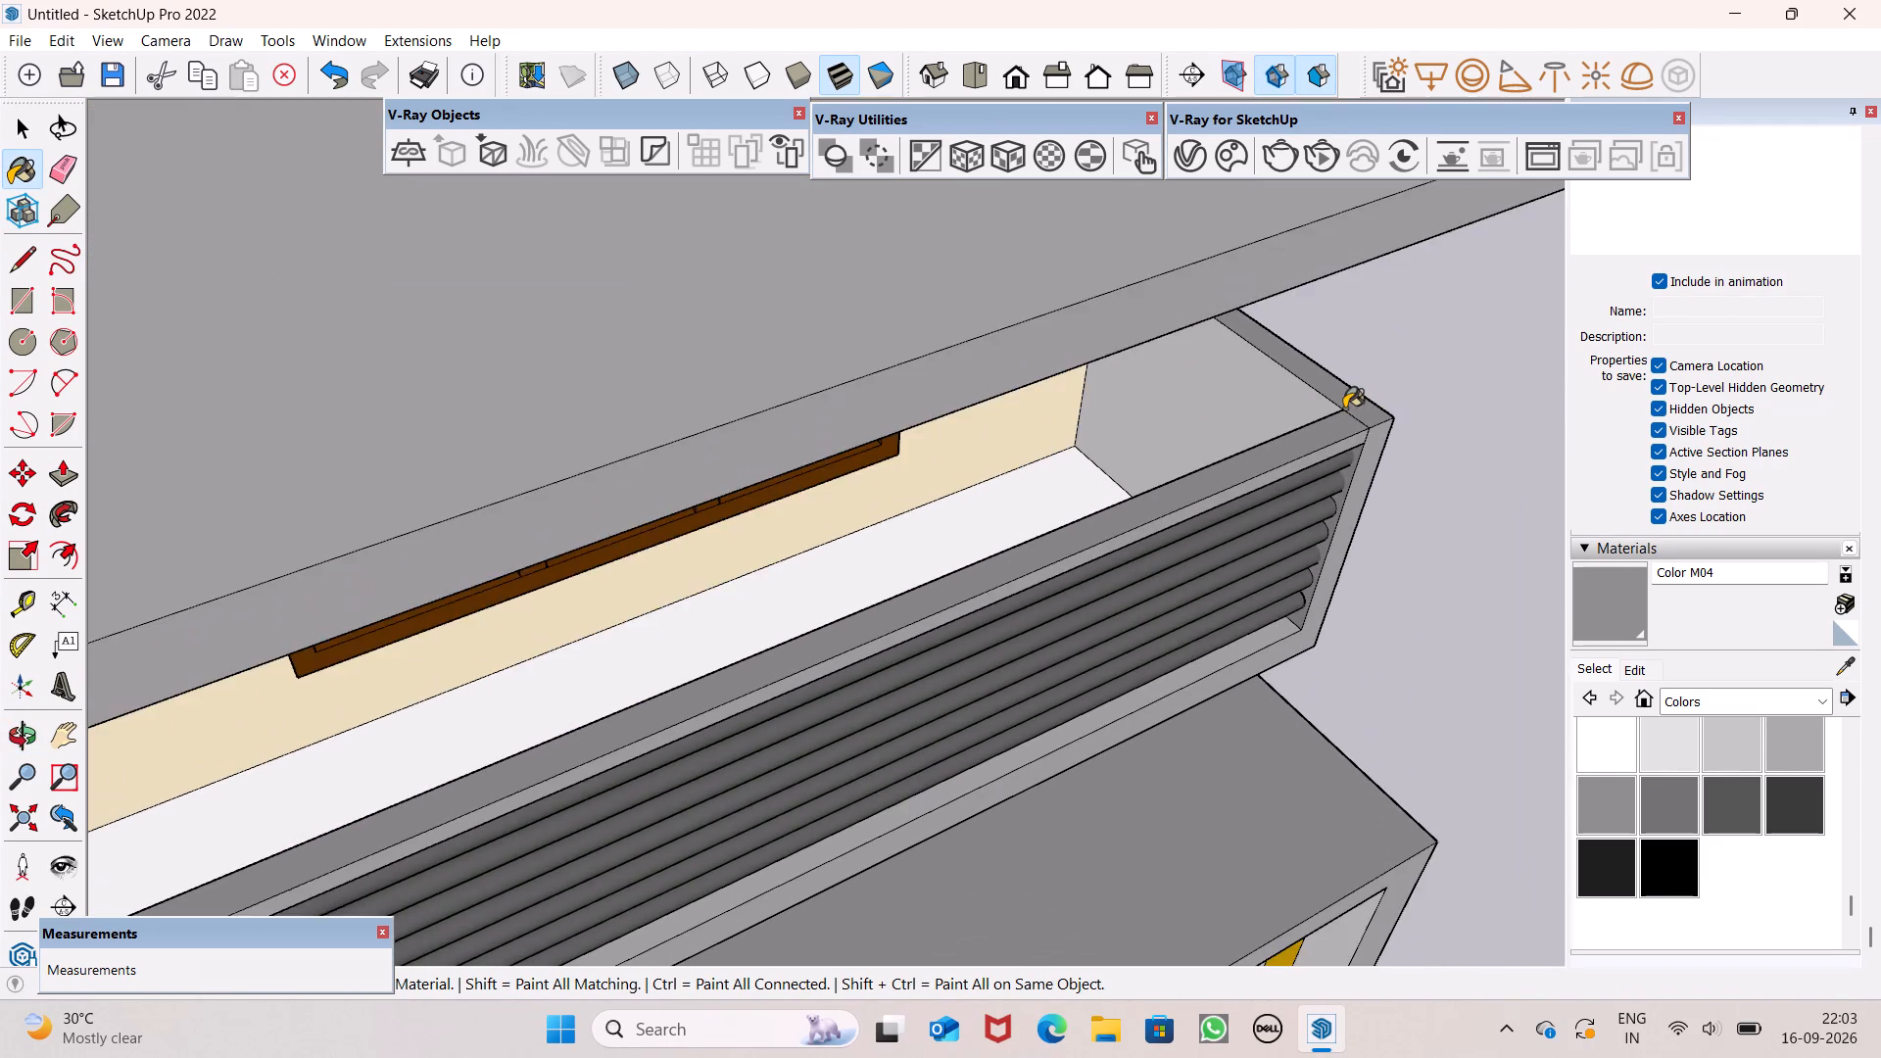
pyautogui.scroll(-5, 1344, 409)
pyautogui.scroll(6, 1204, 395)
pyautogui.scroll(7, 1344, 394)
pyautogui.click(1344, 392)
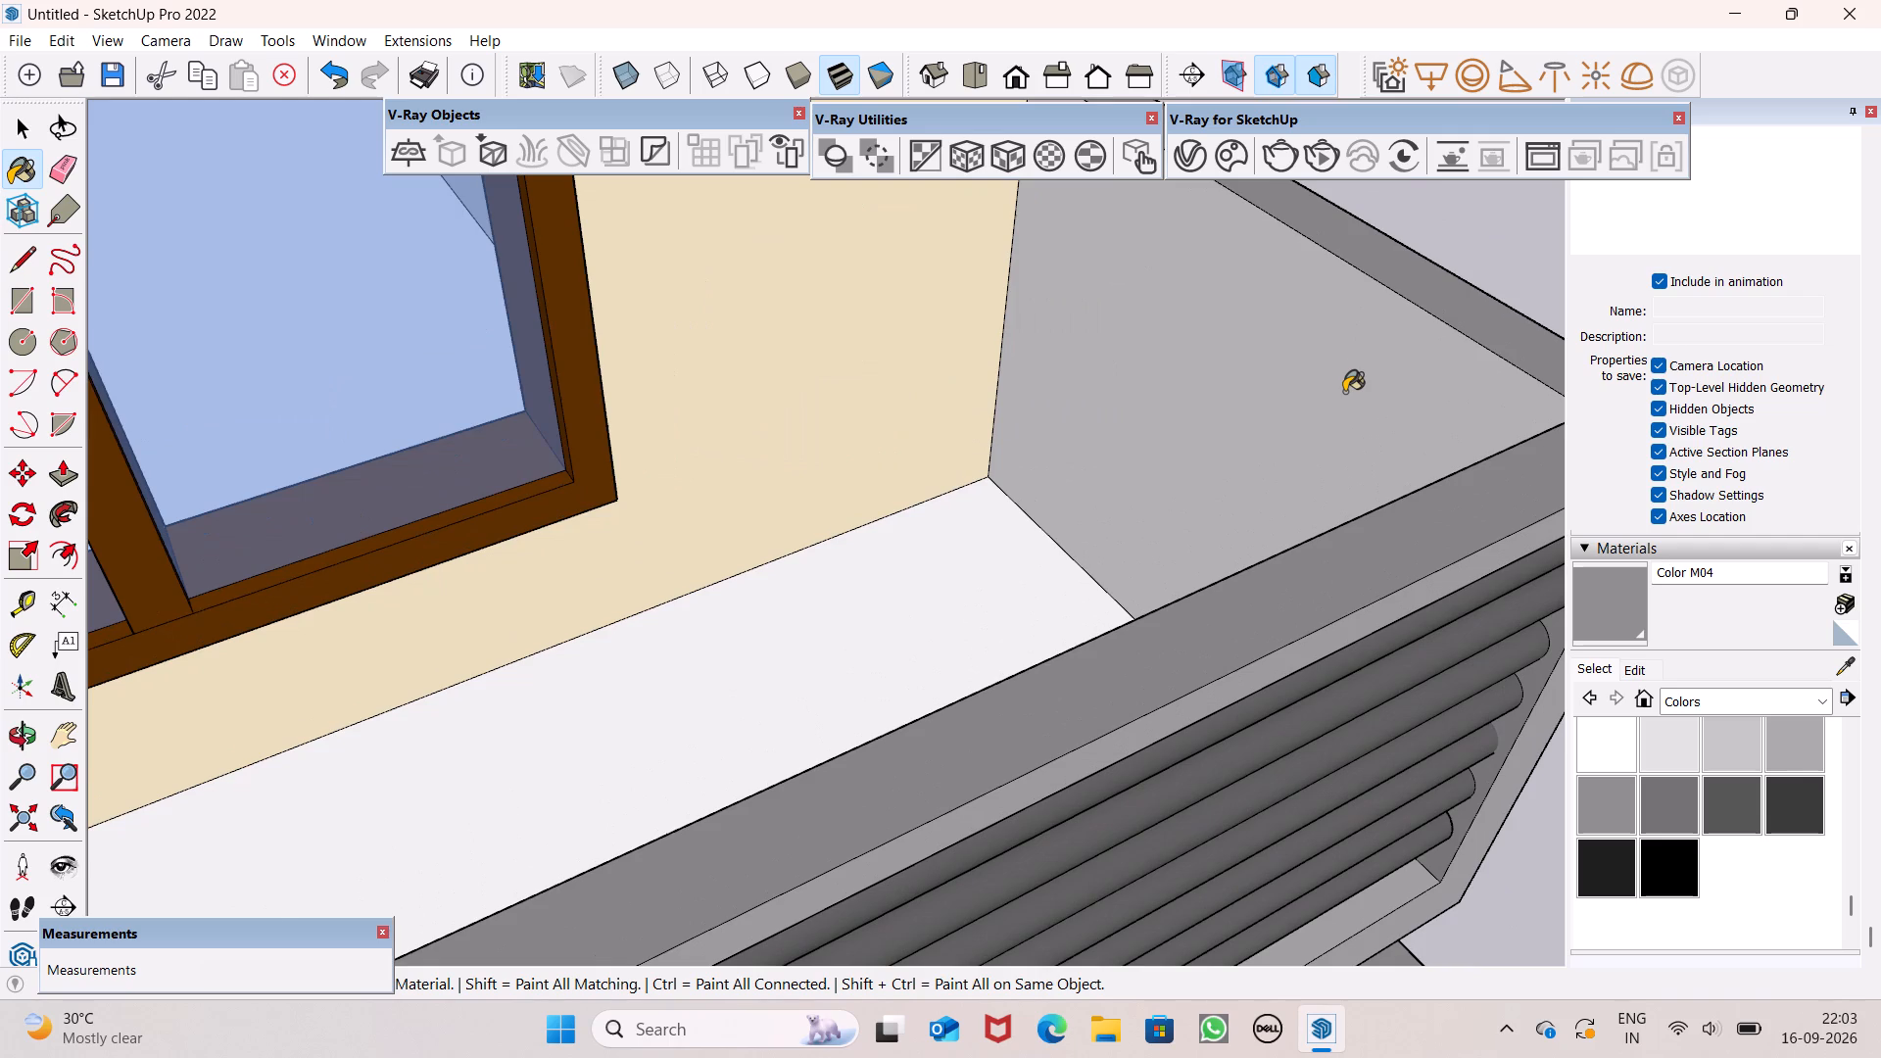
# Paint the balcony floor below the three-pane window with Color M04.
pyautogui.scroll(-11, 1314, 369)
pyautogui.moveTo(1299, 406); pyautogui.dragTo(920, 399, button='middle')
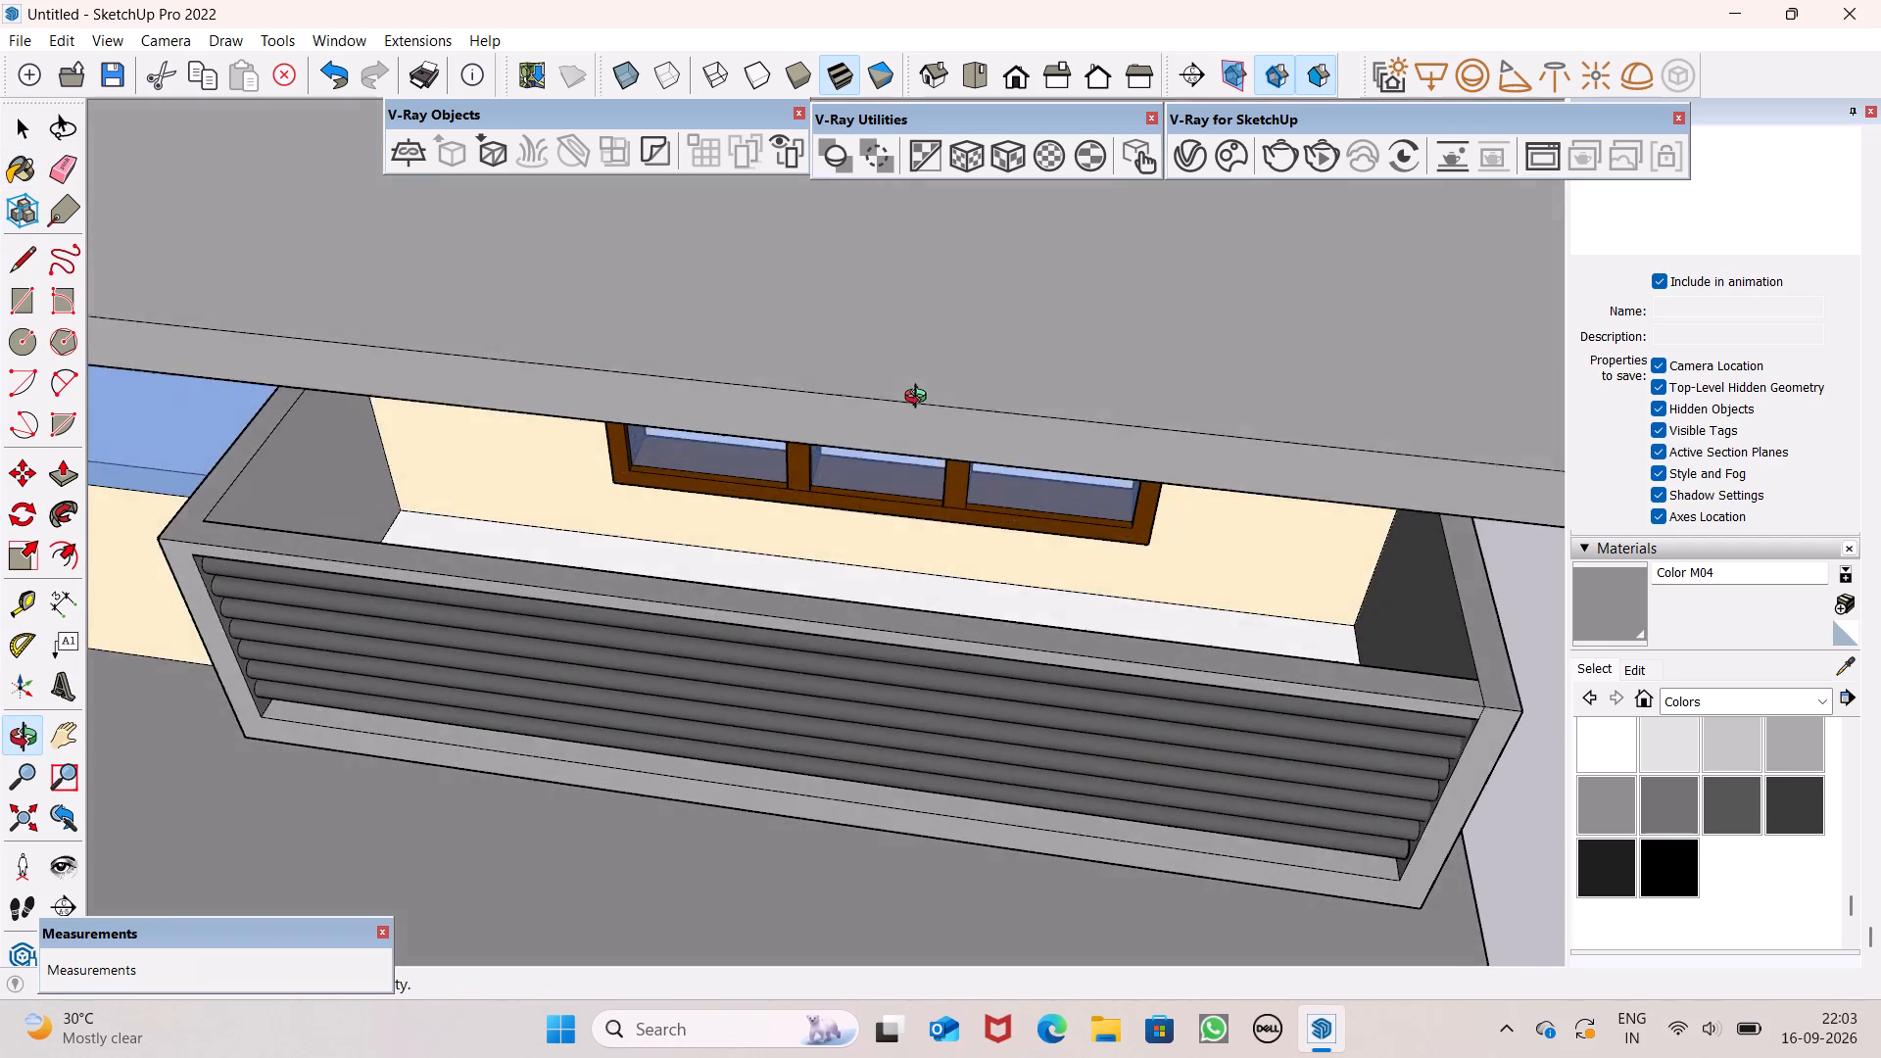
pyautogui.moveTo(920, 399); pyautogui.dragTo(968, 349, button='middle')
pyautogui.scroll(5, 656, 633)
pyautogui.moveTo(660, 635); pyautogui.dragTo(813, 921, button='middle')
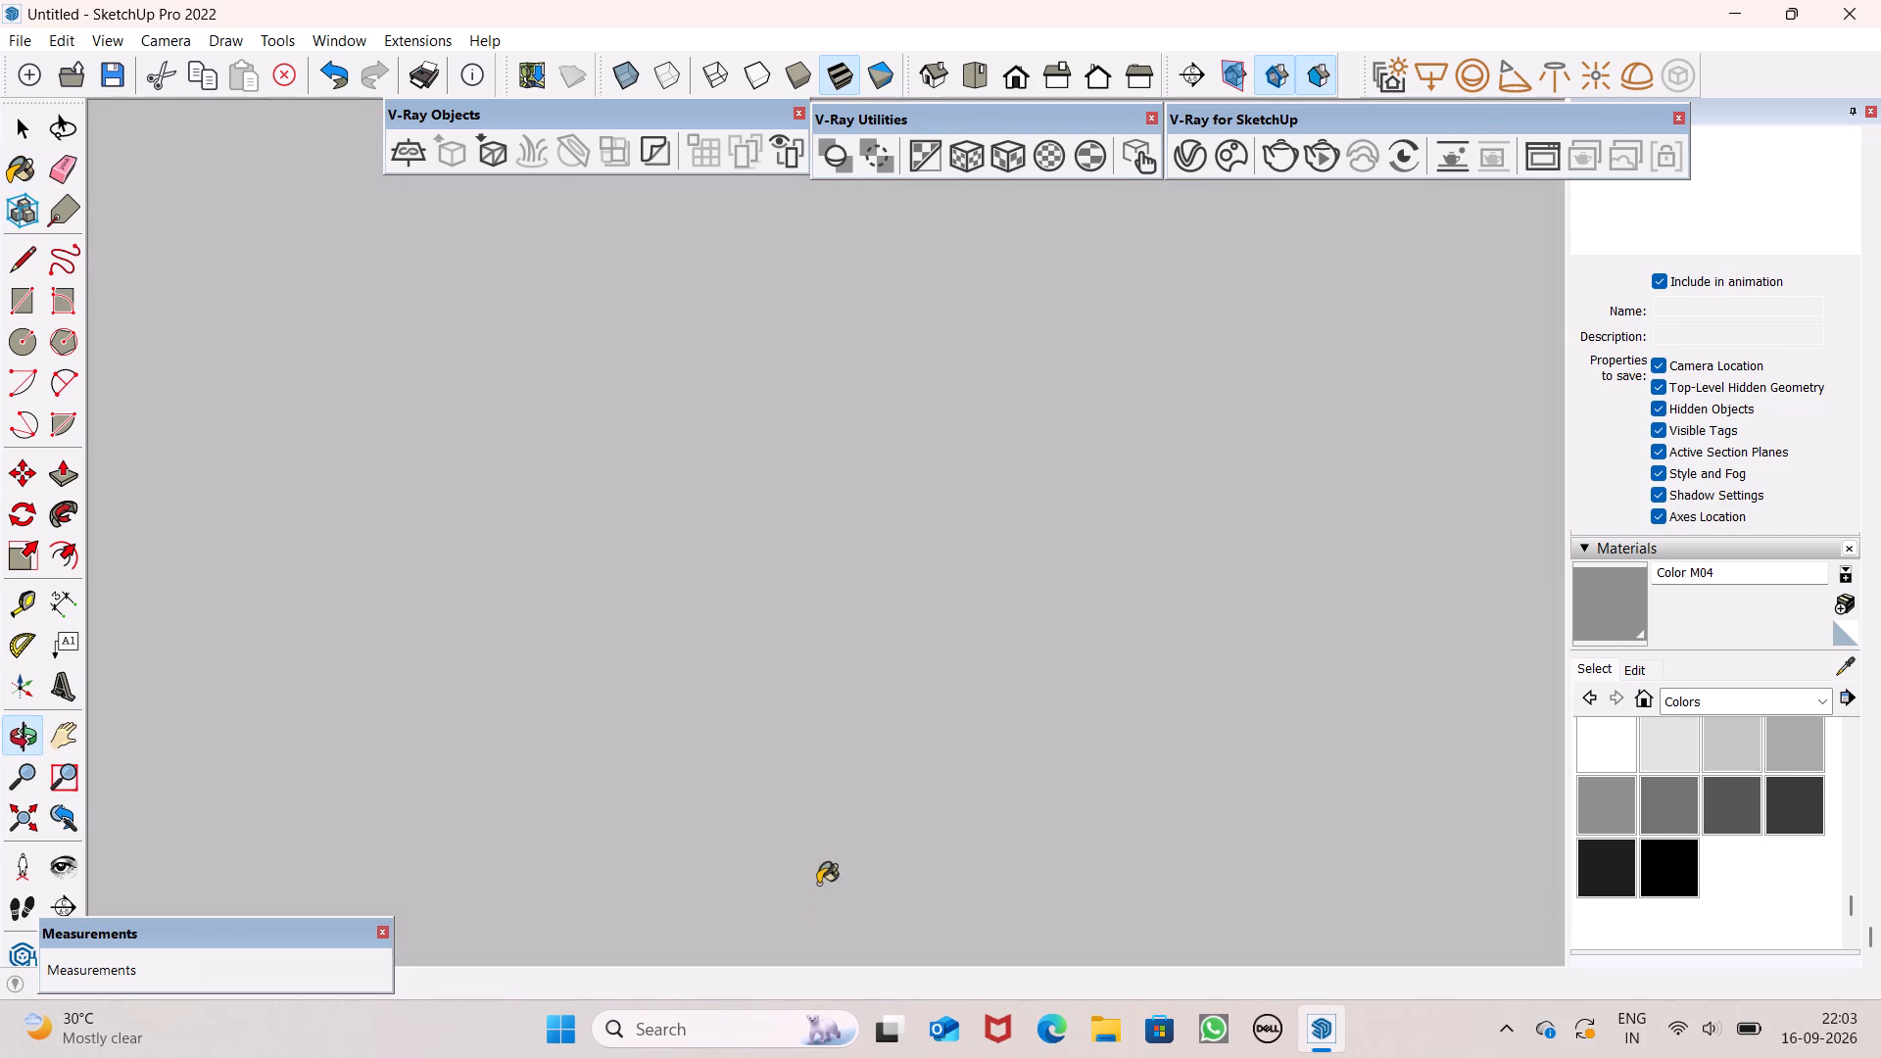
pyautogui.moveTo(818, 884); pyautogui.dragTo(939, 438, button='middle')
pyautogui.scroll(1, 928, 446)
pyautogui.scroll(-6, 1223, 746)
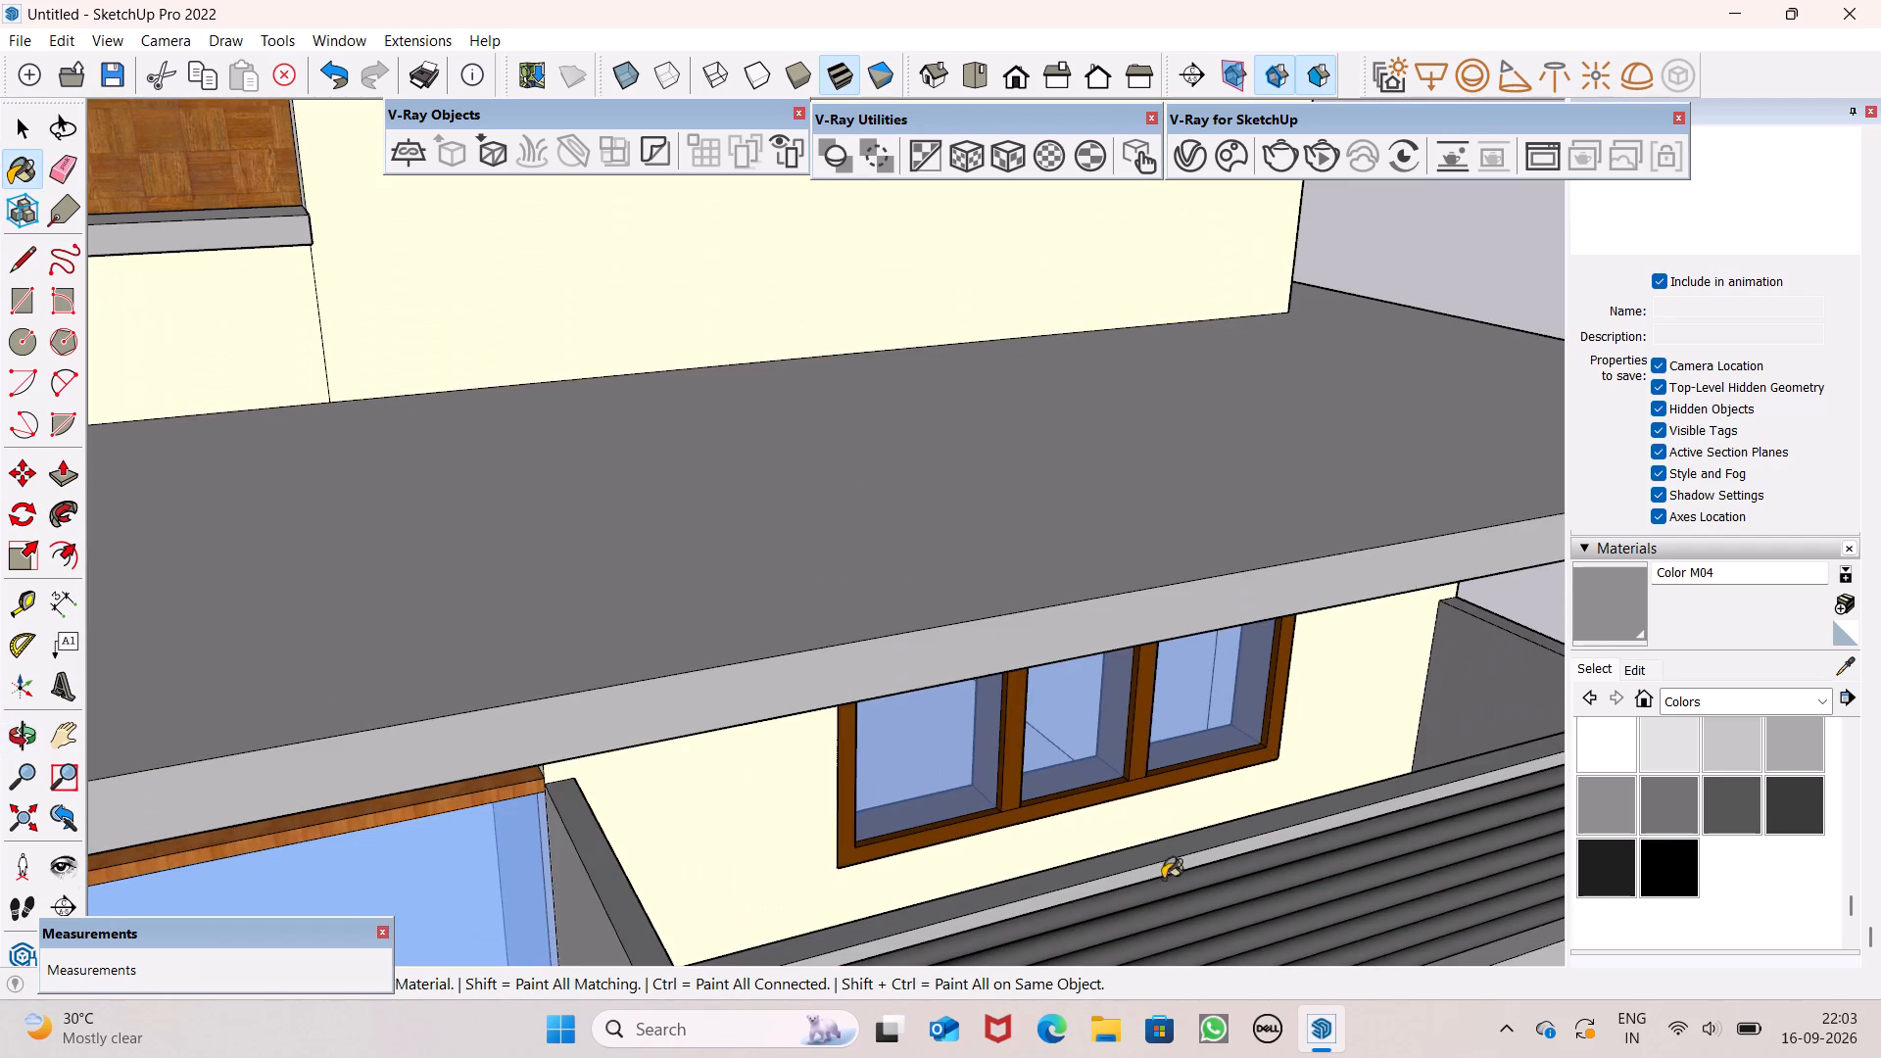
pyautogui.scroll(-4, 1249, 730)
pyautogui.moveTo(1134, 833); pyautogui.dragTo(1238, 885, button='middle')
pyautogui.scroll(-1, 1133, 834)
pyautogui.scroll(5, 1209, 854)
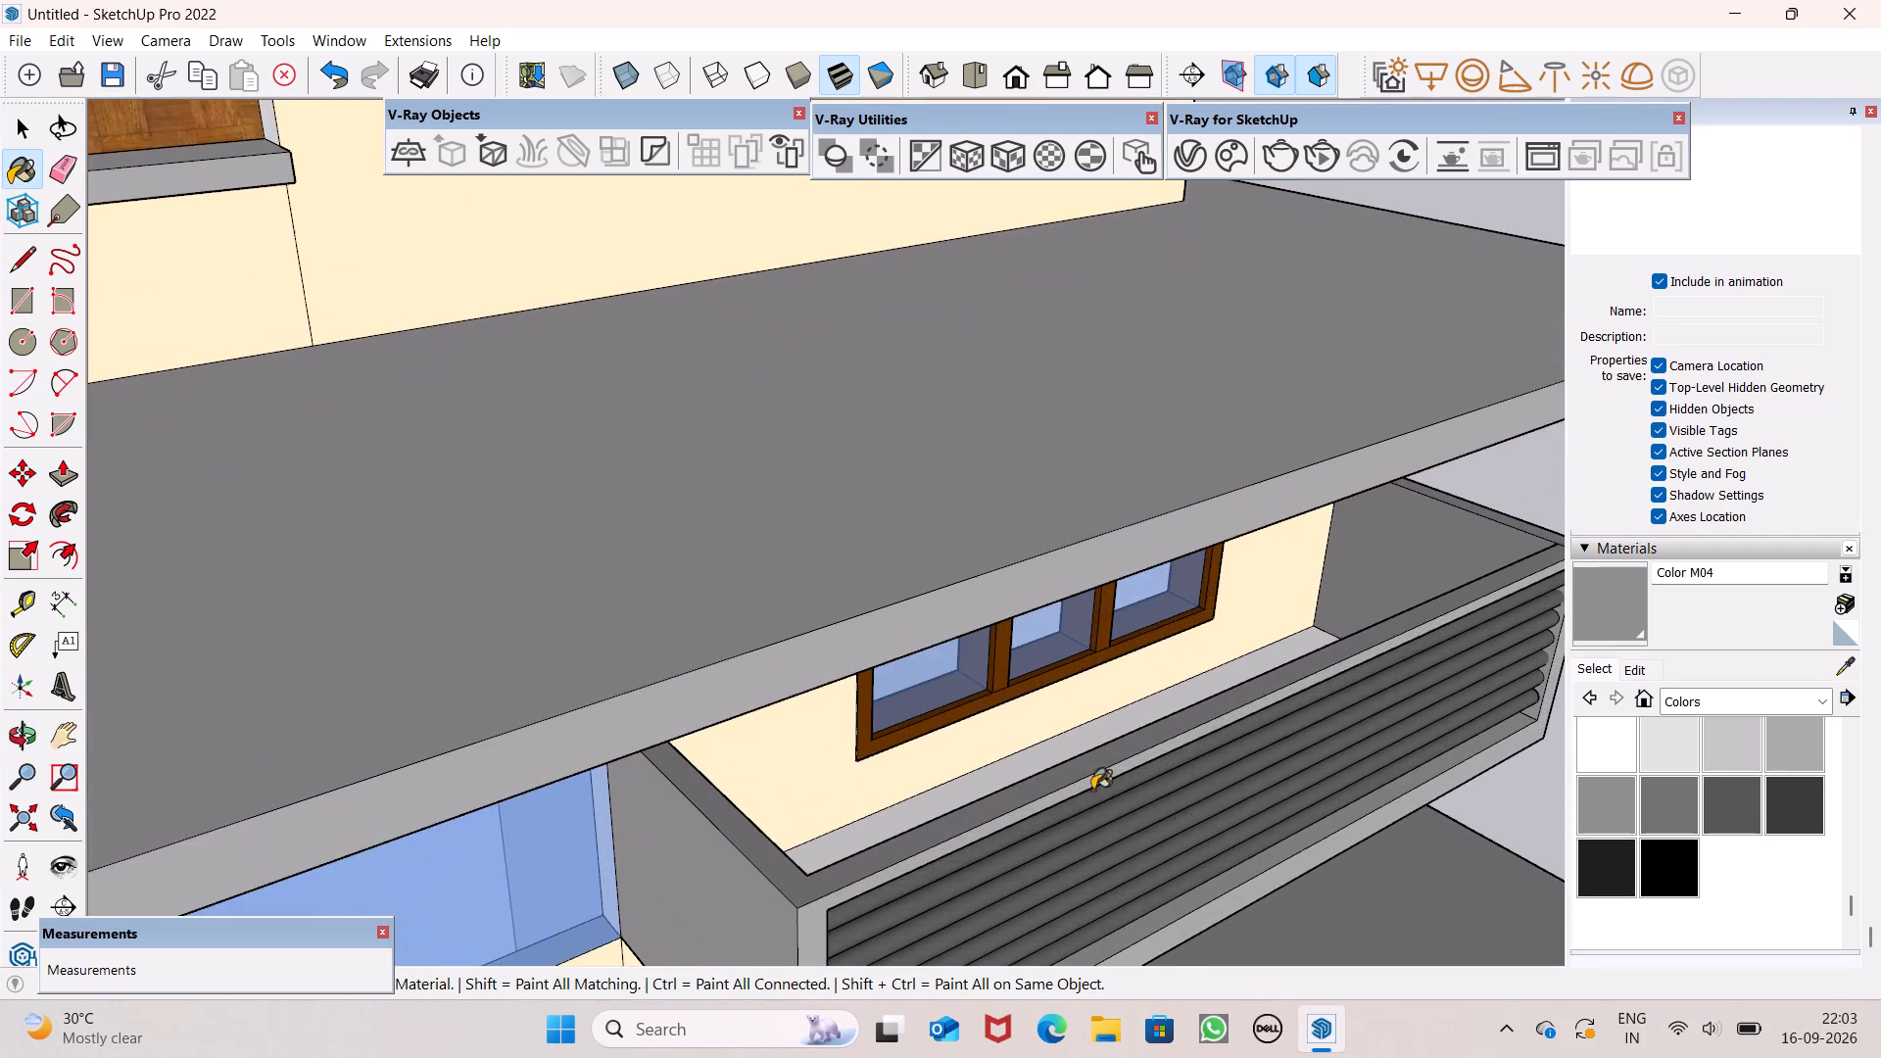
pyautogui.scroll(6, 1051, 752)
pyautogui.click(1049, 761)
pyautogui.scroll(-13, 1064, 618)
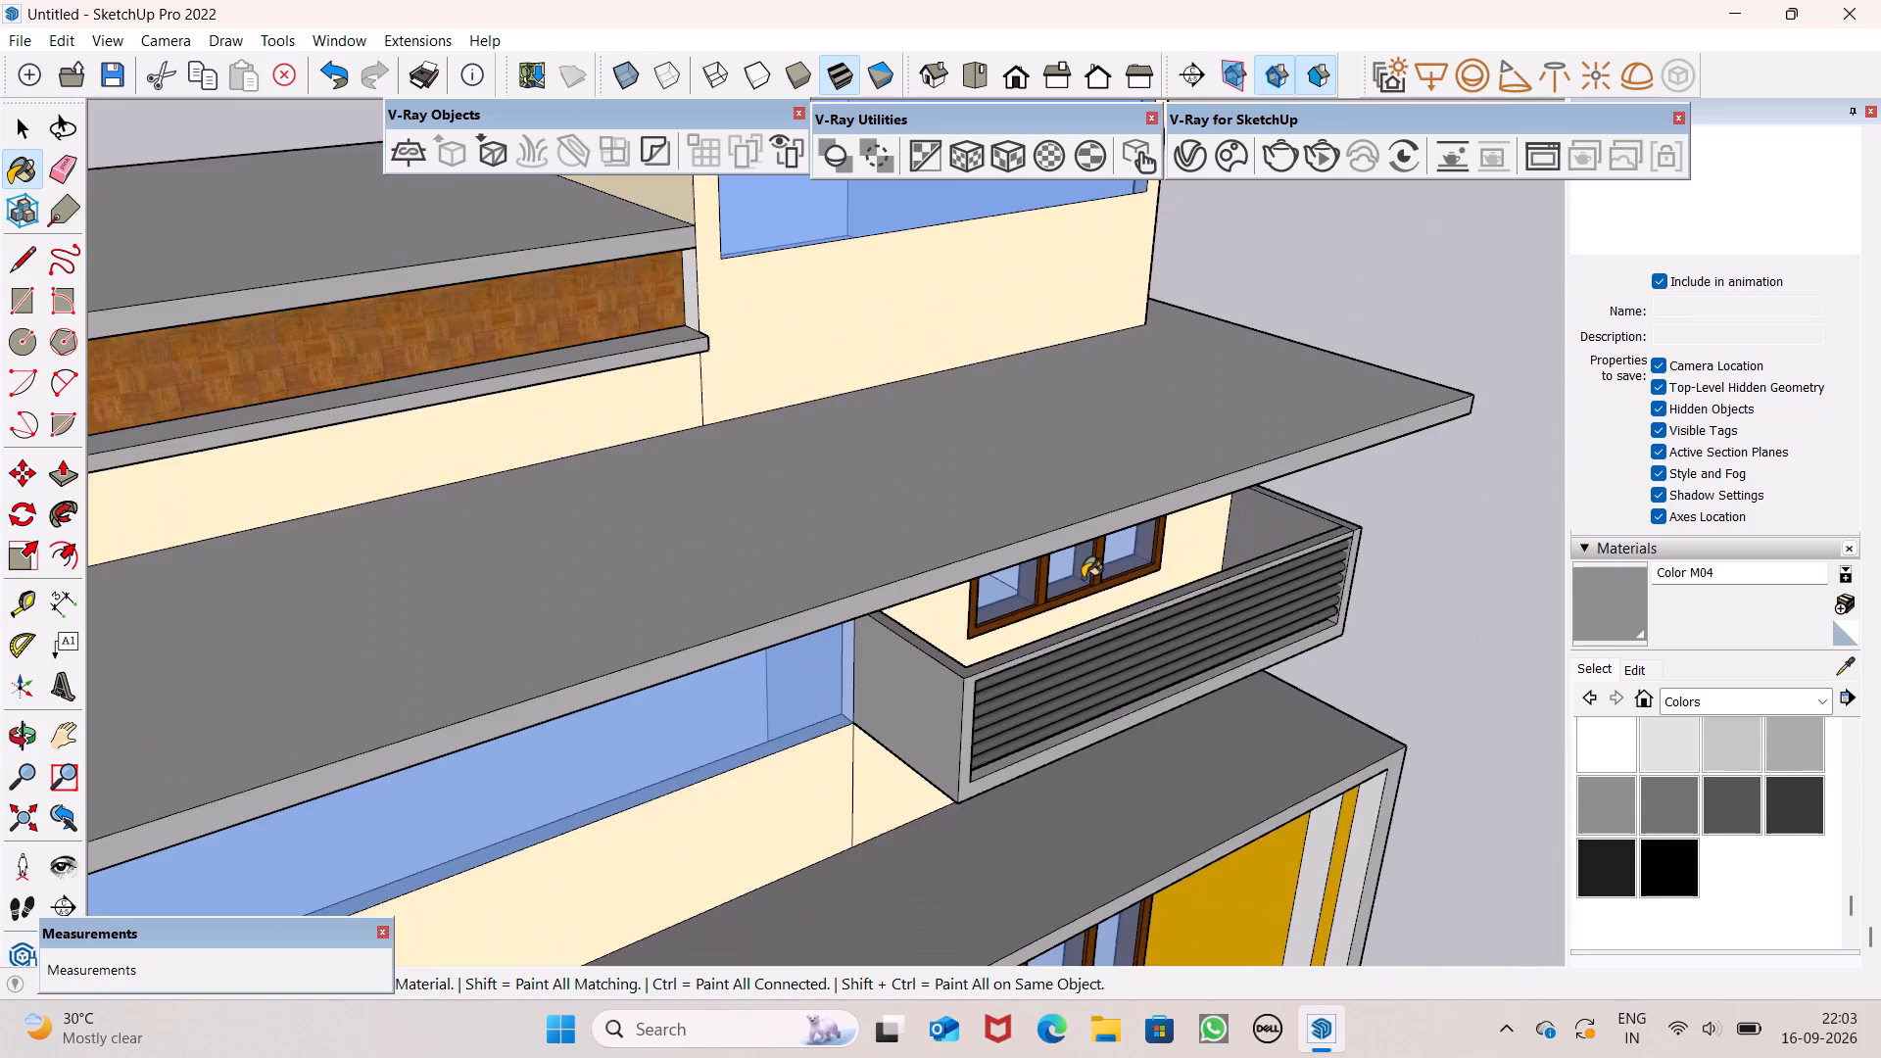
# Examine the front and side facades, including the front corner by the tall ground-floor window, for unpainted surfaces.
pyautogui.scroll(-1, 1083, 578)
pyautogui.moveTo(1270, 782); pyautogui.dragTo(1068, 569, button='middle')
pyautogui.scroll(-6, 1008, 544)
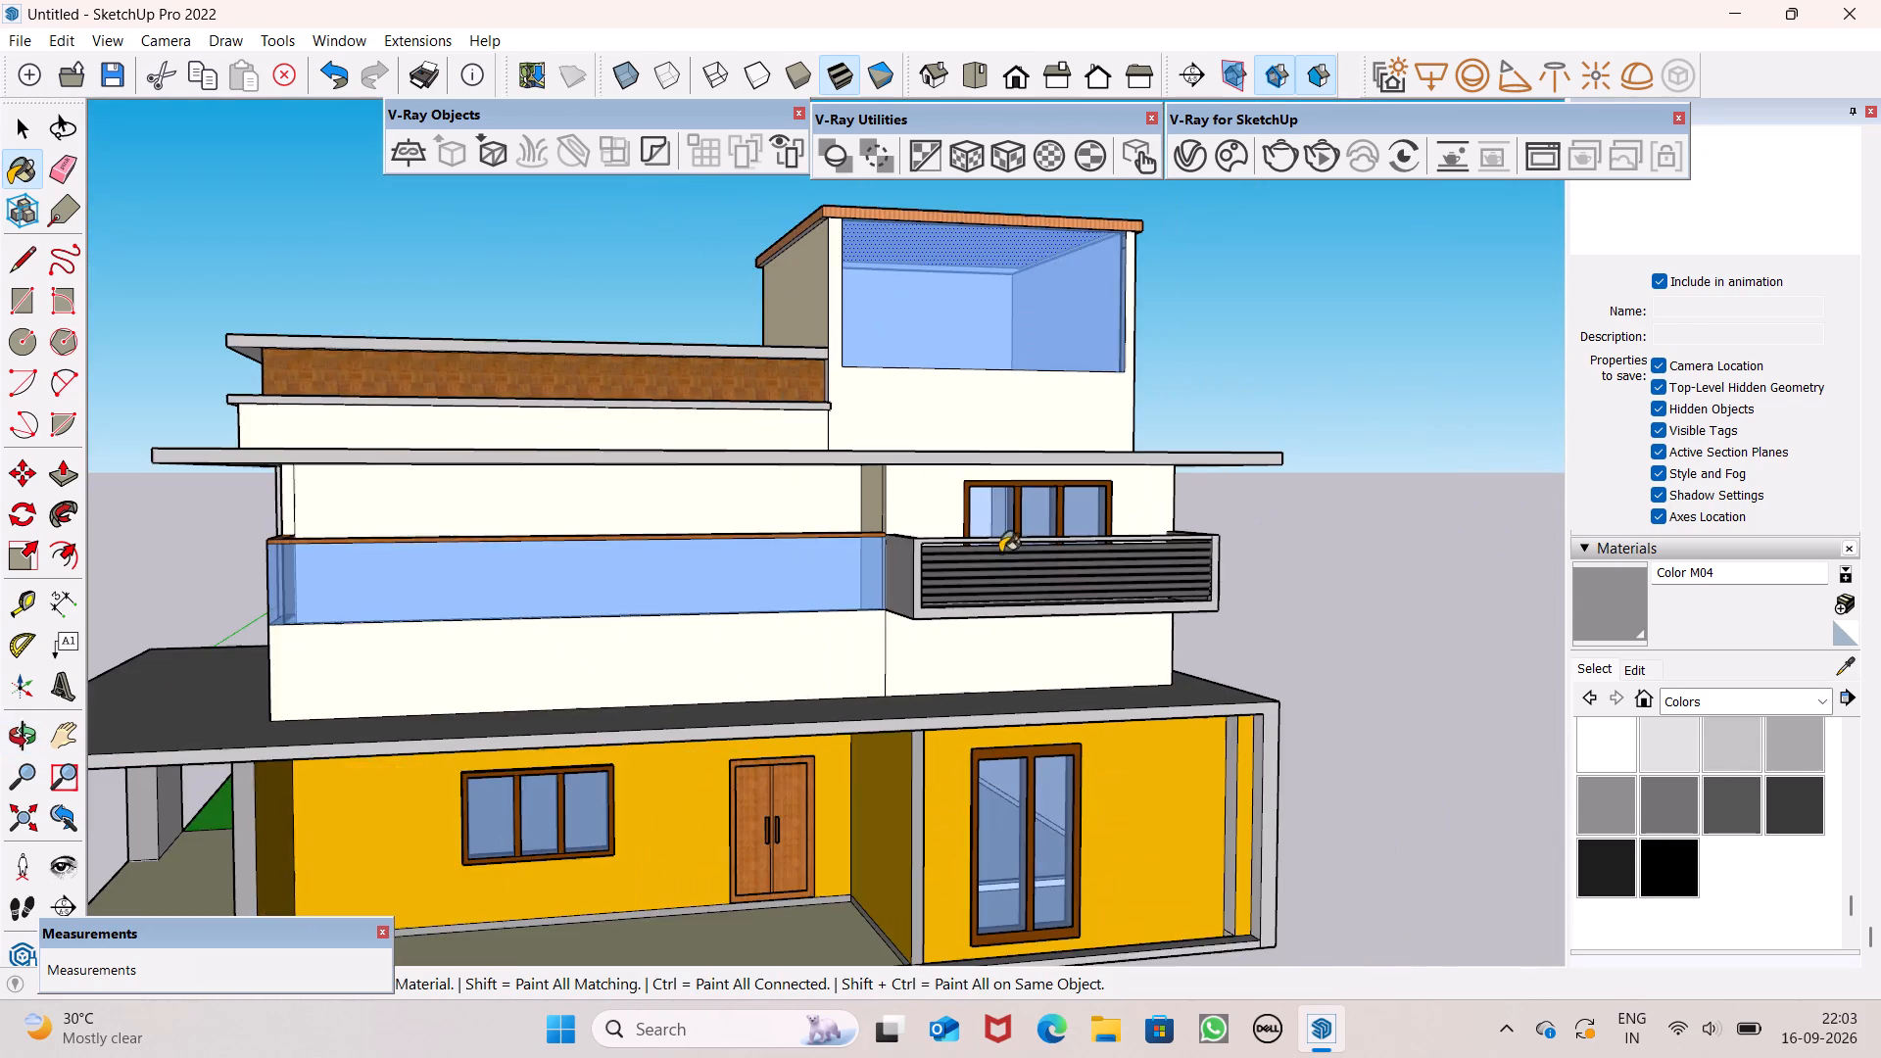
pyautogui.scroll(1, 972, 579)
pyautogui.scroll(-6, 969, 559)
pyautogui.moveTo(946, 574); pyautogui.dragTo(1291, 661, button='middle')
pyautogui.scroll(-1, 946, 574)
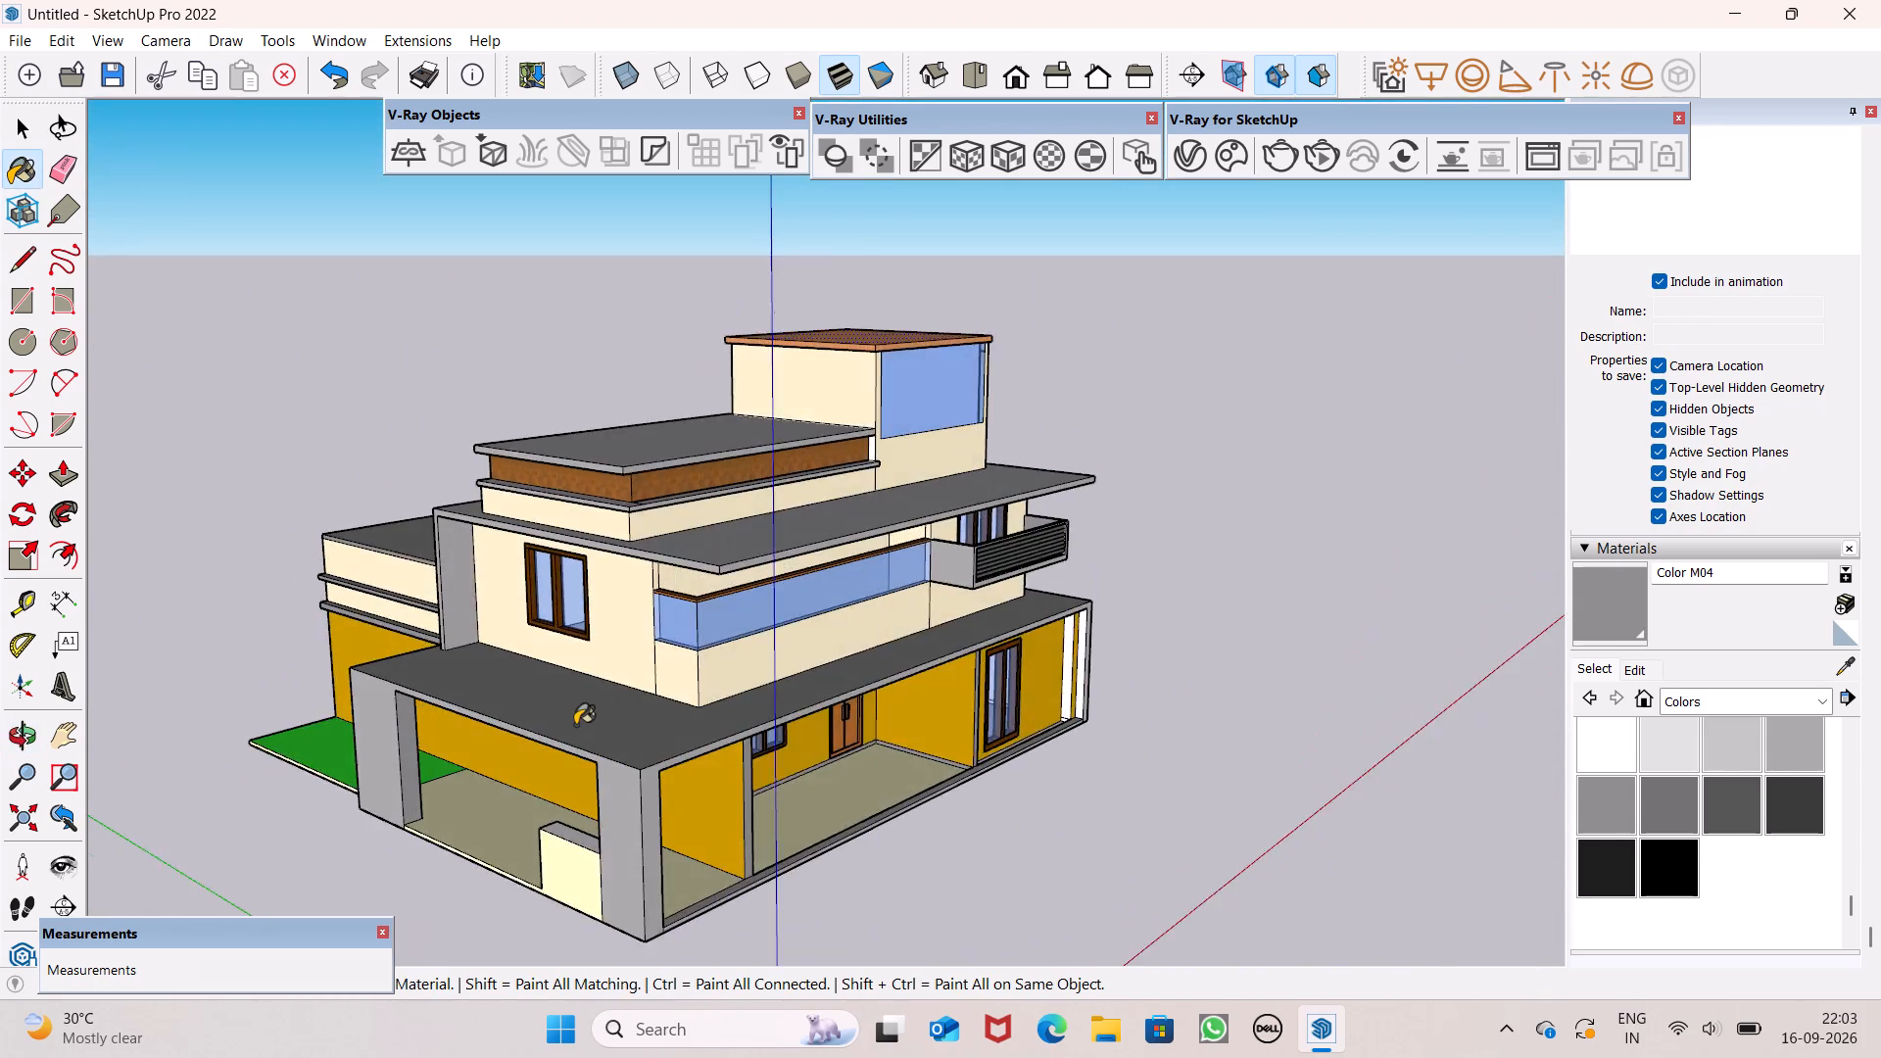
pyautogui.scroll(5, 566, 725)
pyautogui.scroll(6, 379, 553)
pyautogui.scroll(-7, 465, 563)
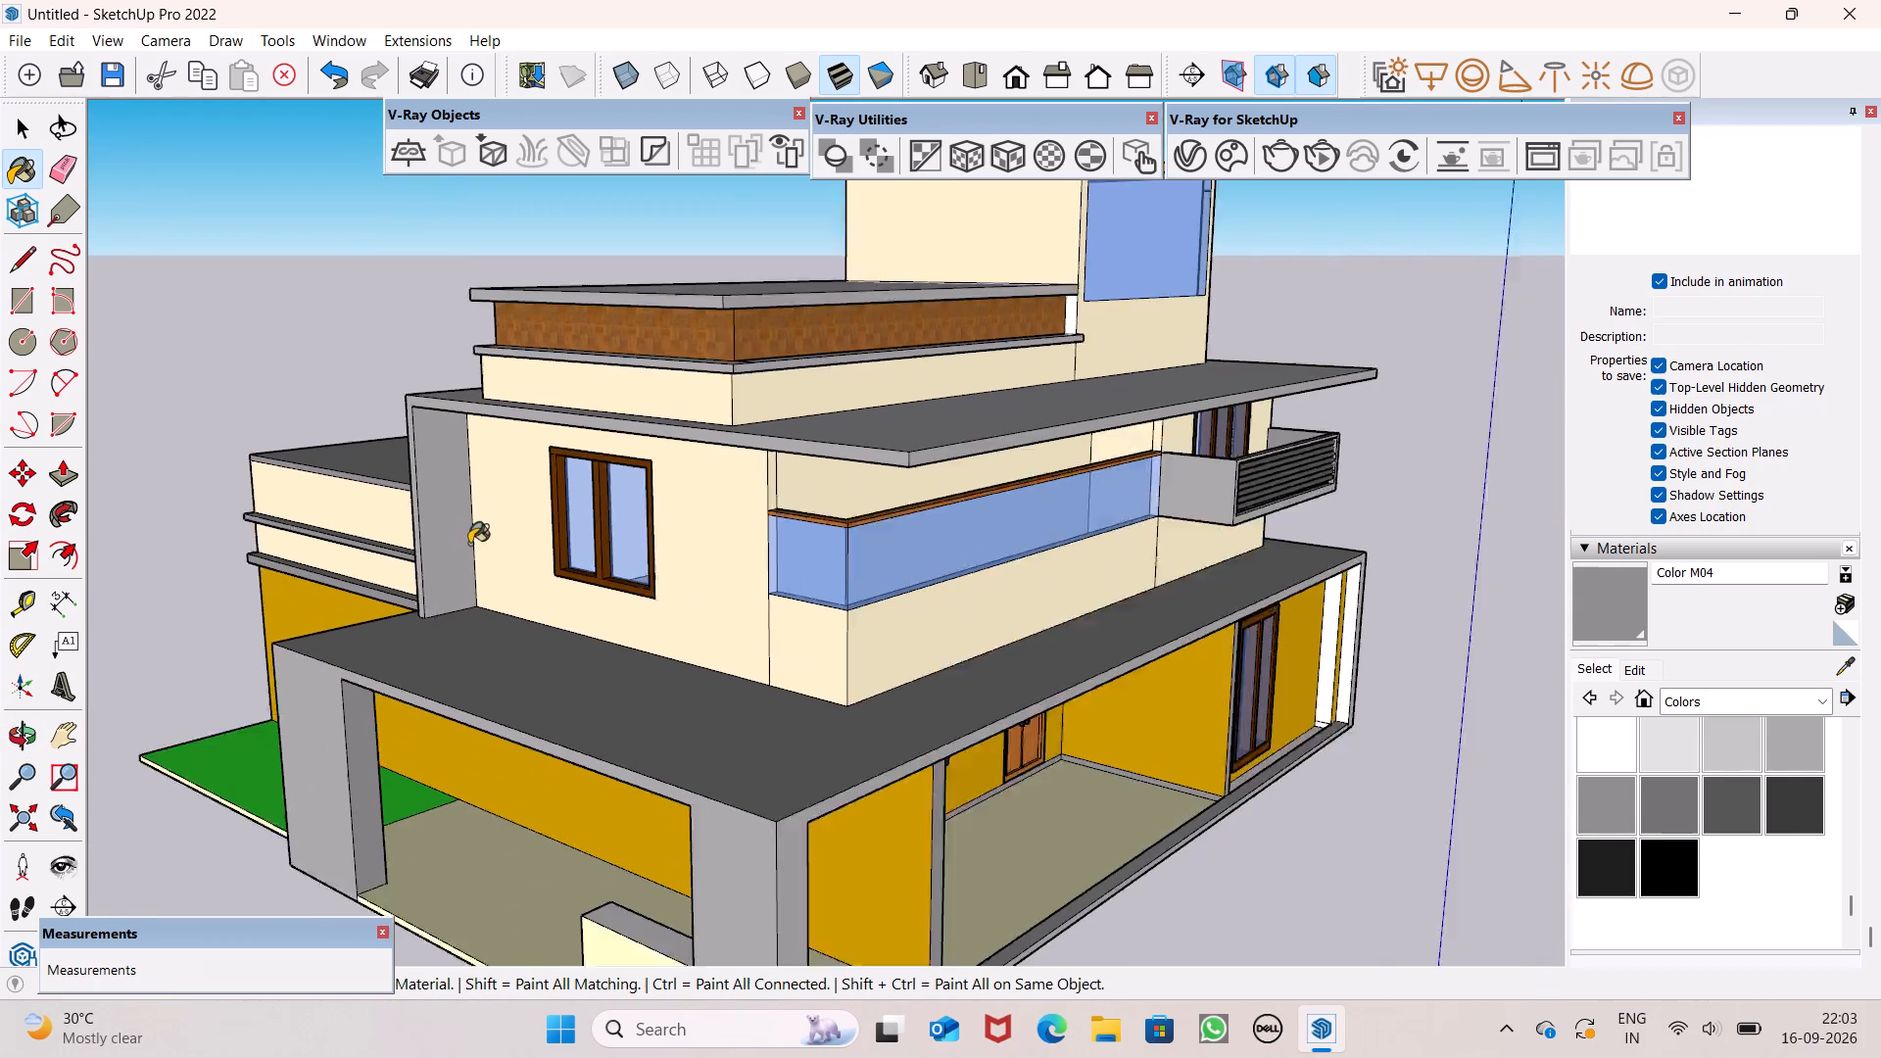
pyautogui.scroll(-3, 469, 544)
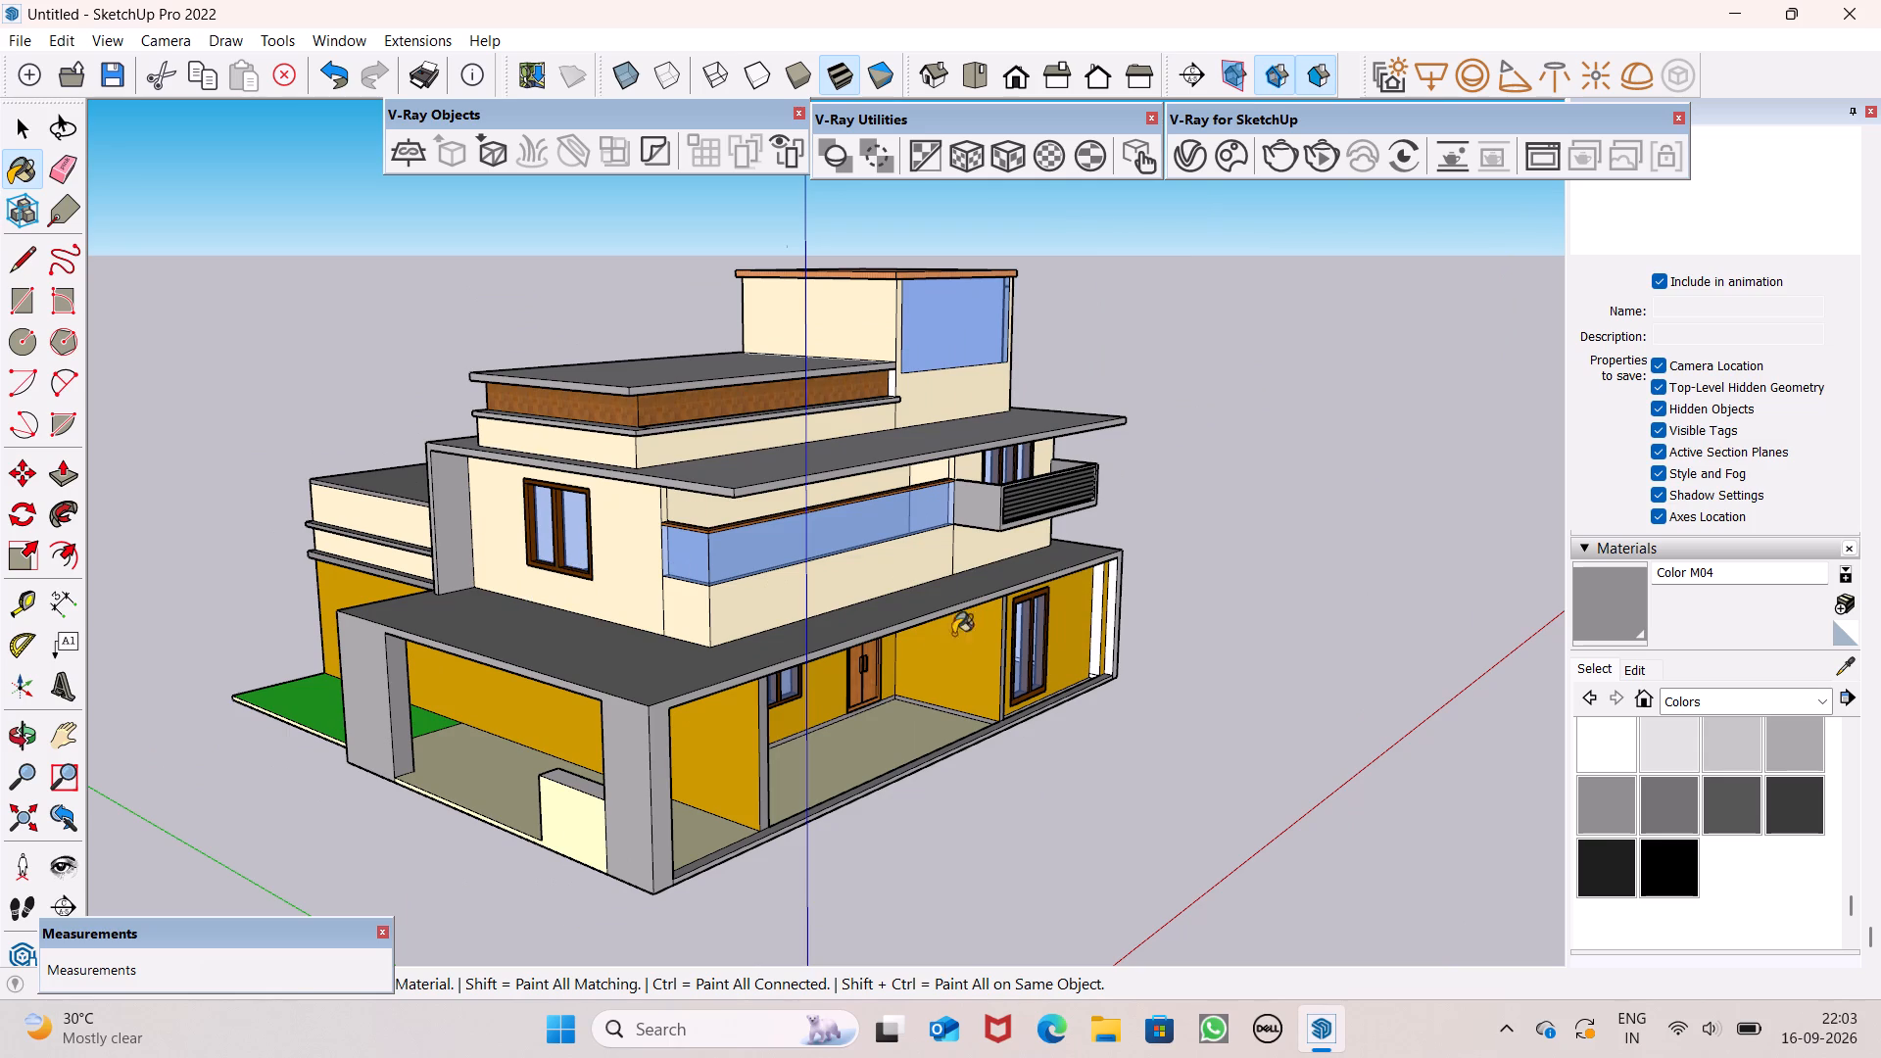
pyautogui.scroll(12, 1155, 663)
pyautogui.scroll(3, 1083, 607)
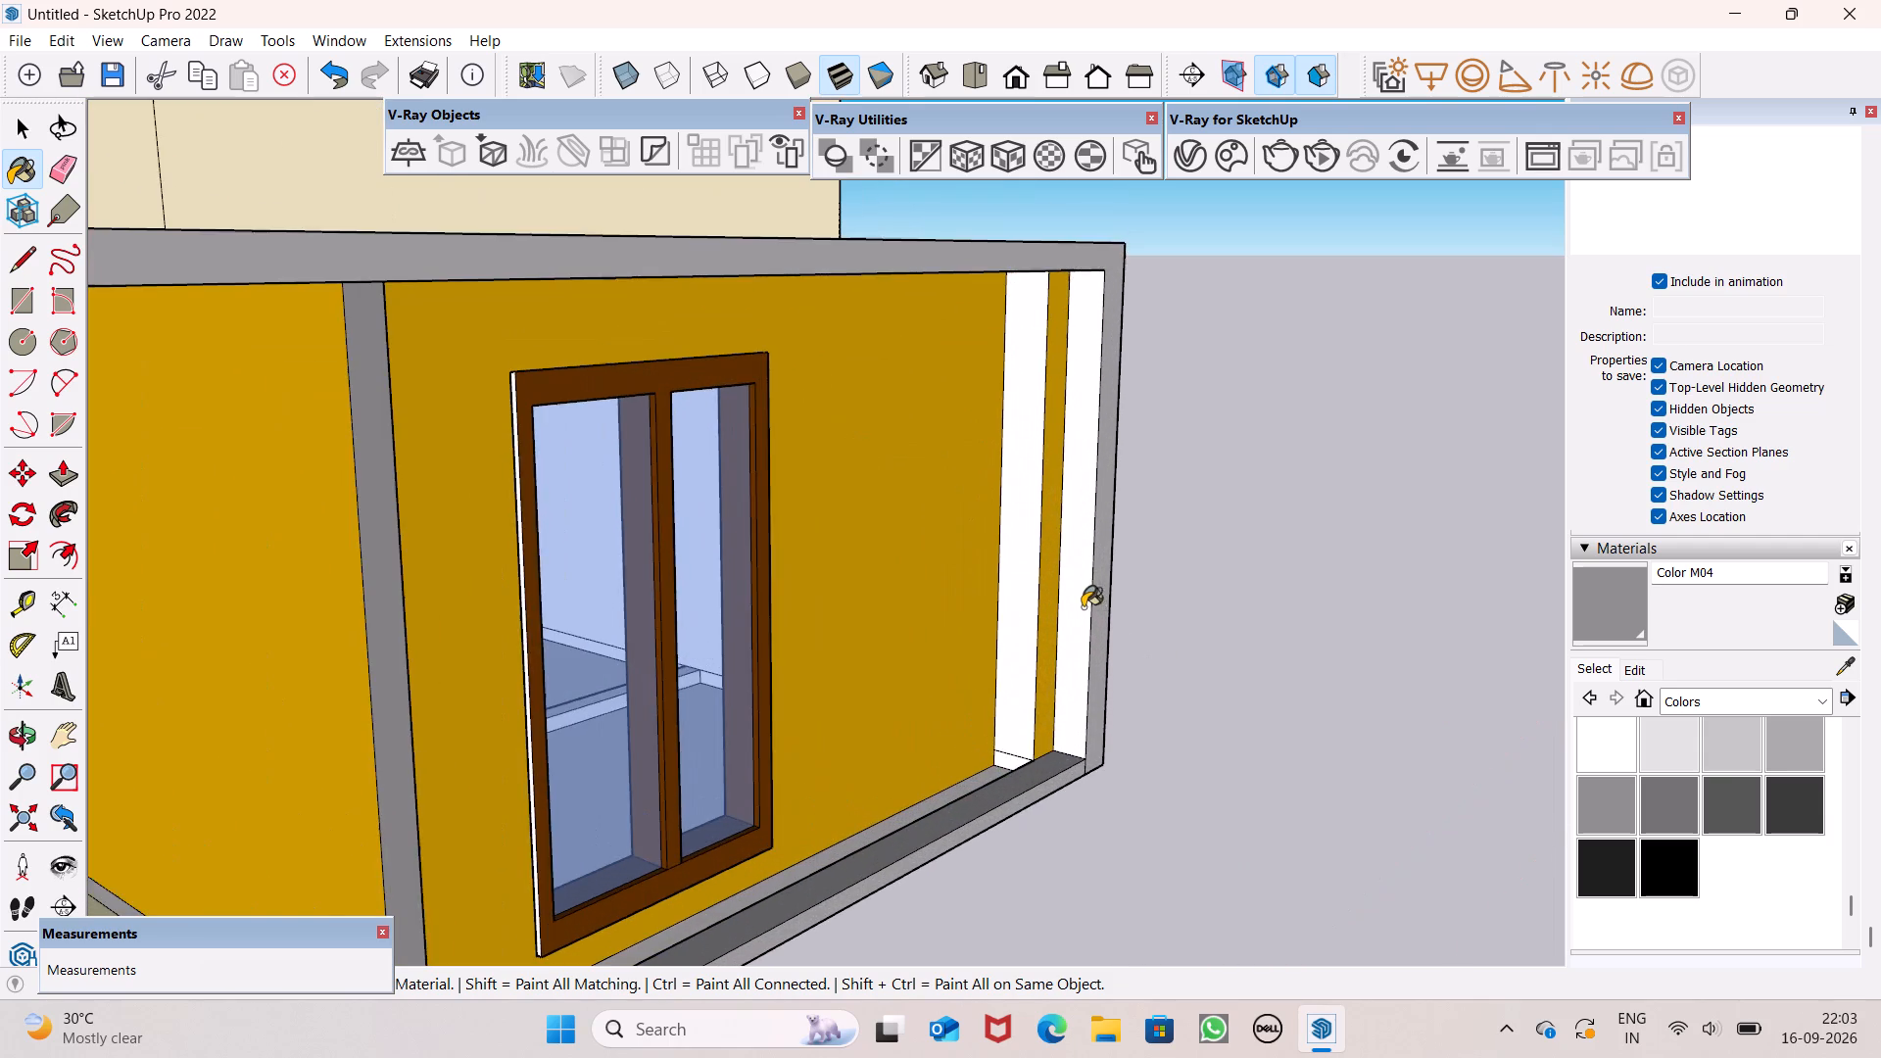
pyautogui.scroll(-19, 1131, 584)
pyautogui.moveTo(1139, 612); pyautogui.dragTo(1088, 730, button='middle')
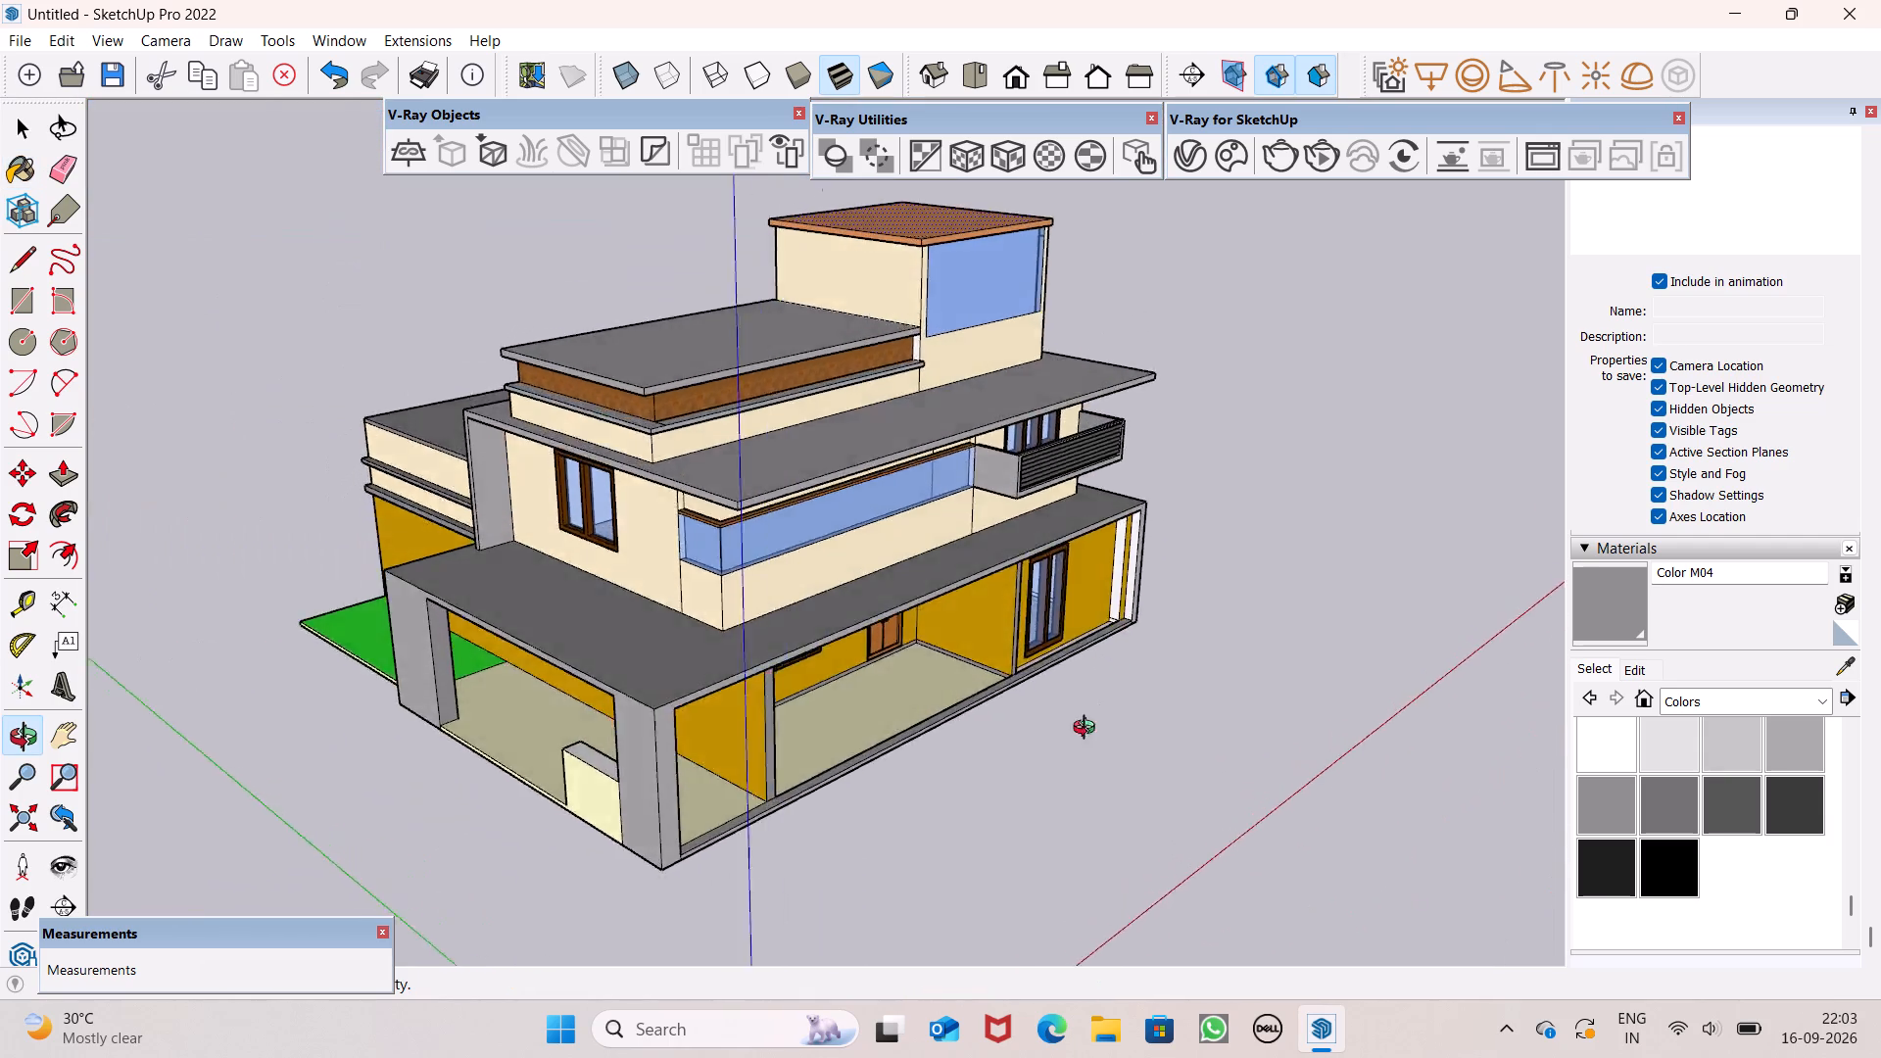
pyautogui.moveTo(1088, 730); pyautogui.dragTo(808, 722, button='middle')
# Paint the inner face of the ground-floor corner pillar and the back of the adjoining low wall with Color M04.
pyautogui.moveTo(684, 733); pyautogui.dragTo(673, 702, button='middle')
pyautogui.scroll(4, 684, 733)
pyautogui.moveTo(742, 801); pyautogui.dragTo(367, 748, button='middle')
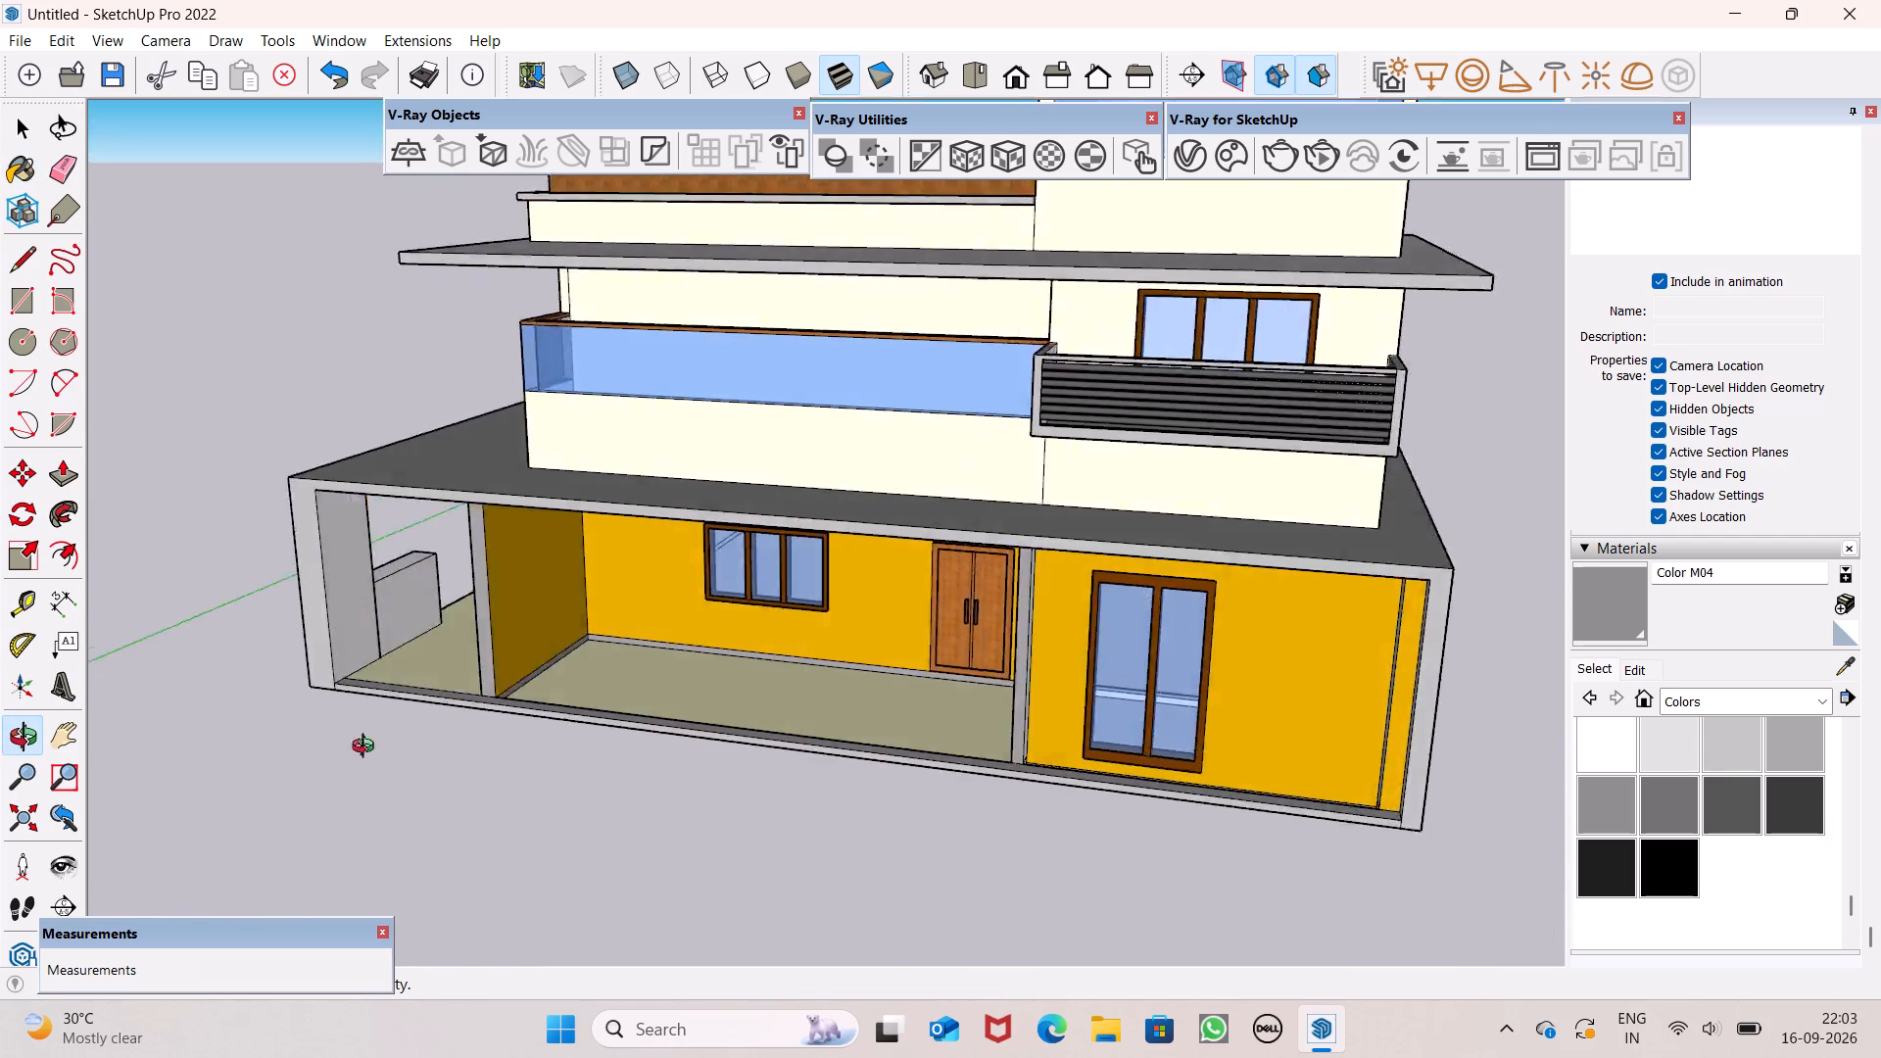
pyautogui.moveTo(367, 748); pyautogui.dragTo(222, 676, button='middle')
pyautogui.scroll(1, 219, 700)
pyautogui.scroll(5, 422, 623)
pyautogui.click(472, 564)
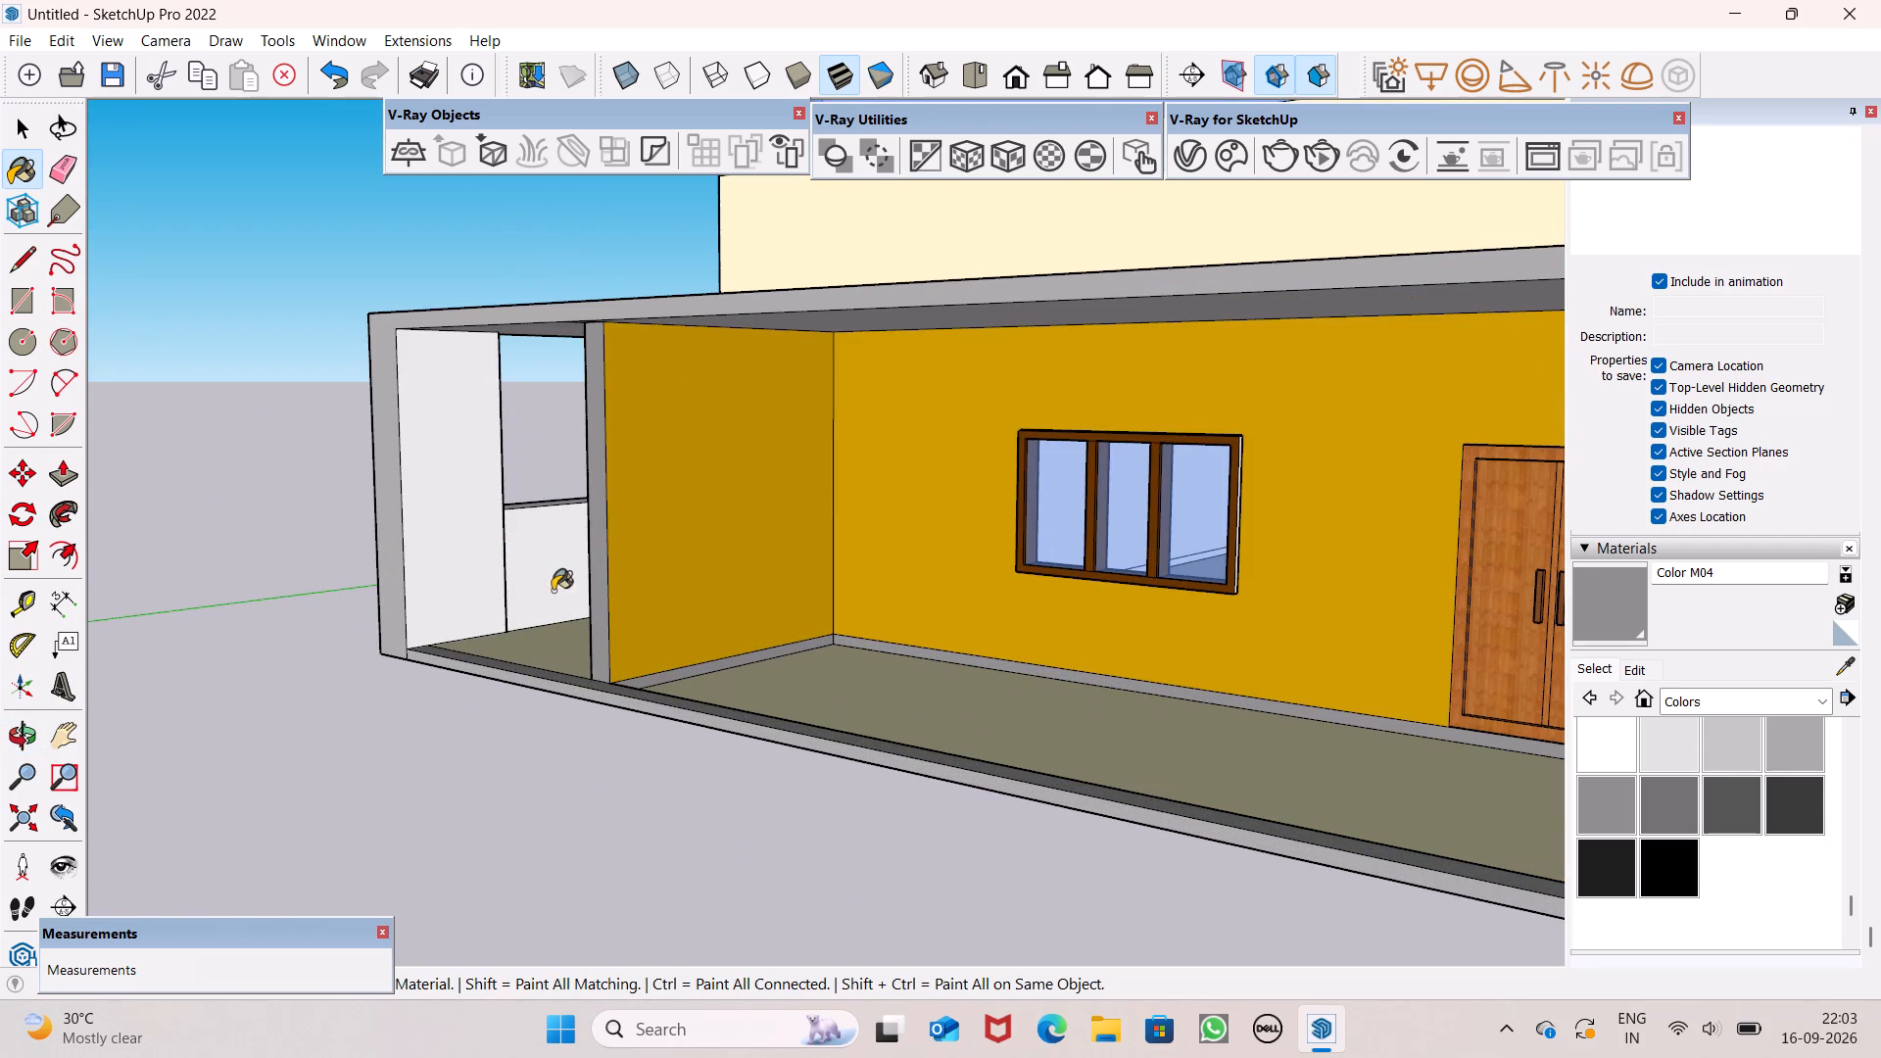
pyautogui.scroll(-4, 553, 591)
pyautogui.scroll(6, 540, 567)
pyautogui.click(539, 569)
pyautogui.scroll(-6, 541, 560)
# Paint the top and the free end face of the low wall beside the corner pillar with Color D01.
pyautogui.moveTo(563, 610); pyautogui.dragTo(881, 764, button='middle')
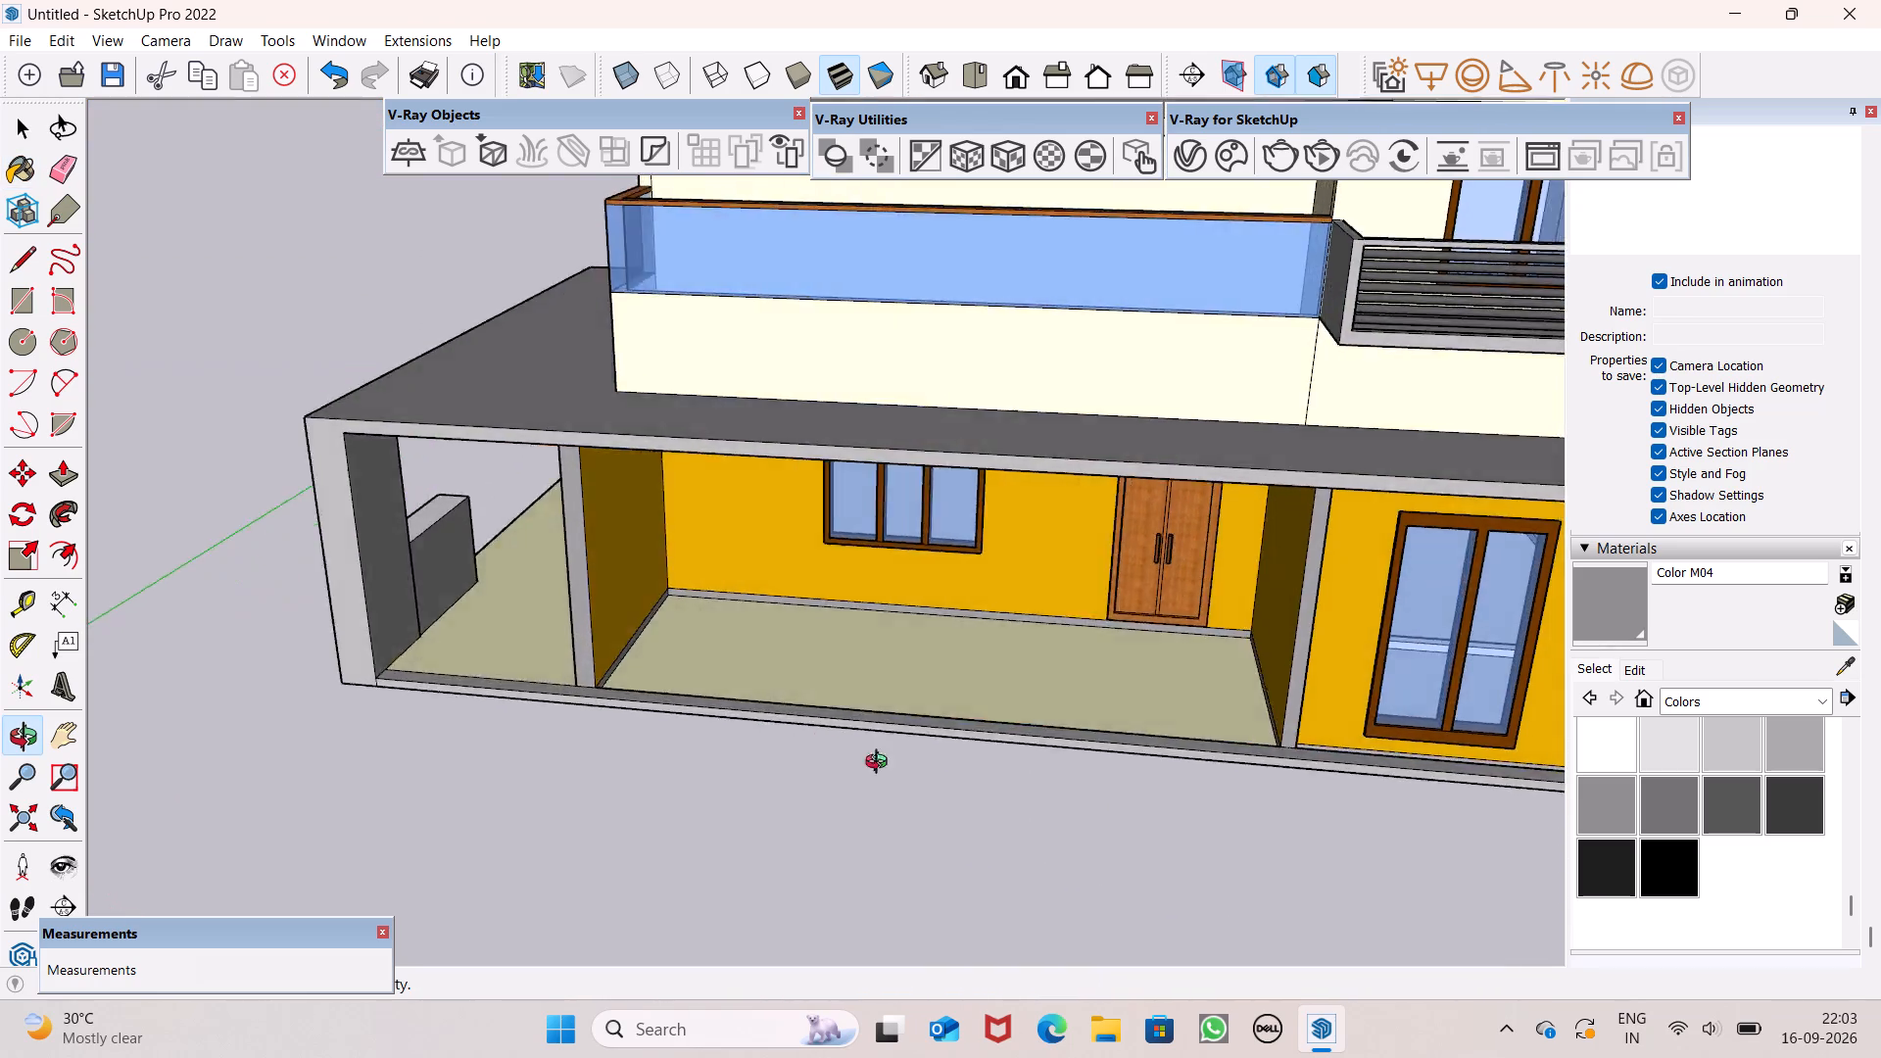
pyautogui.moveTo(881, 764); pyautogui.dragTo(1203, 728, button='middle')
pyautogui.moveTo(339, 712); pyautogui.dragTo(809, 755, button='middle')
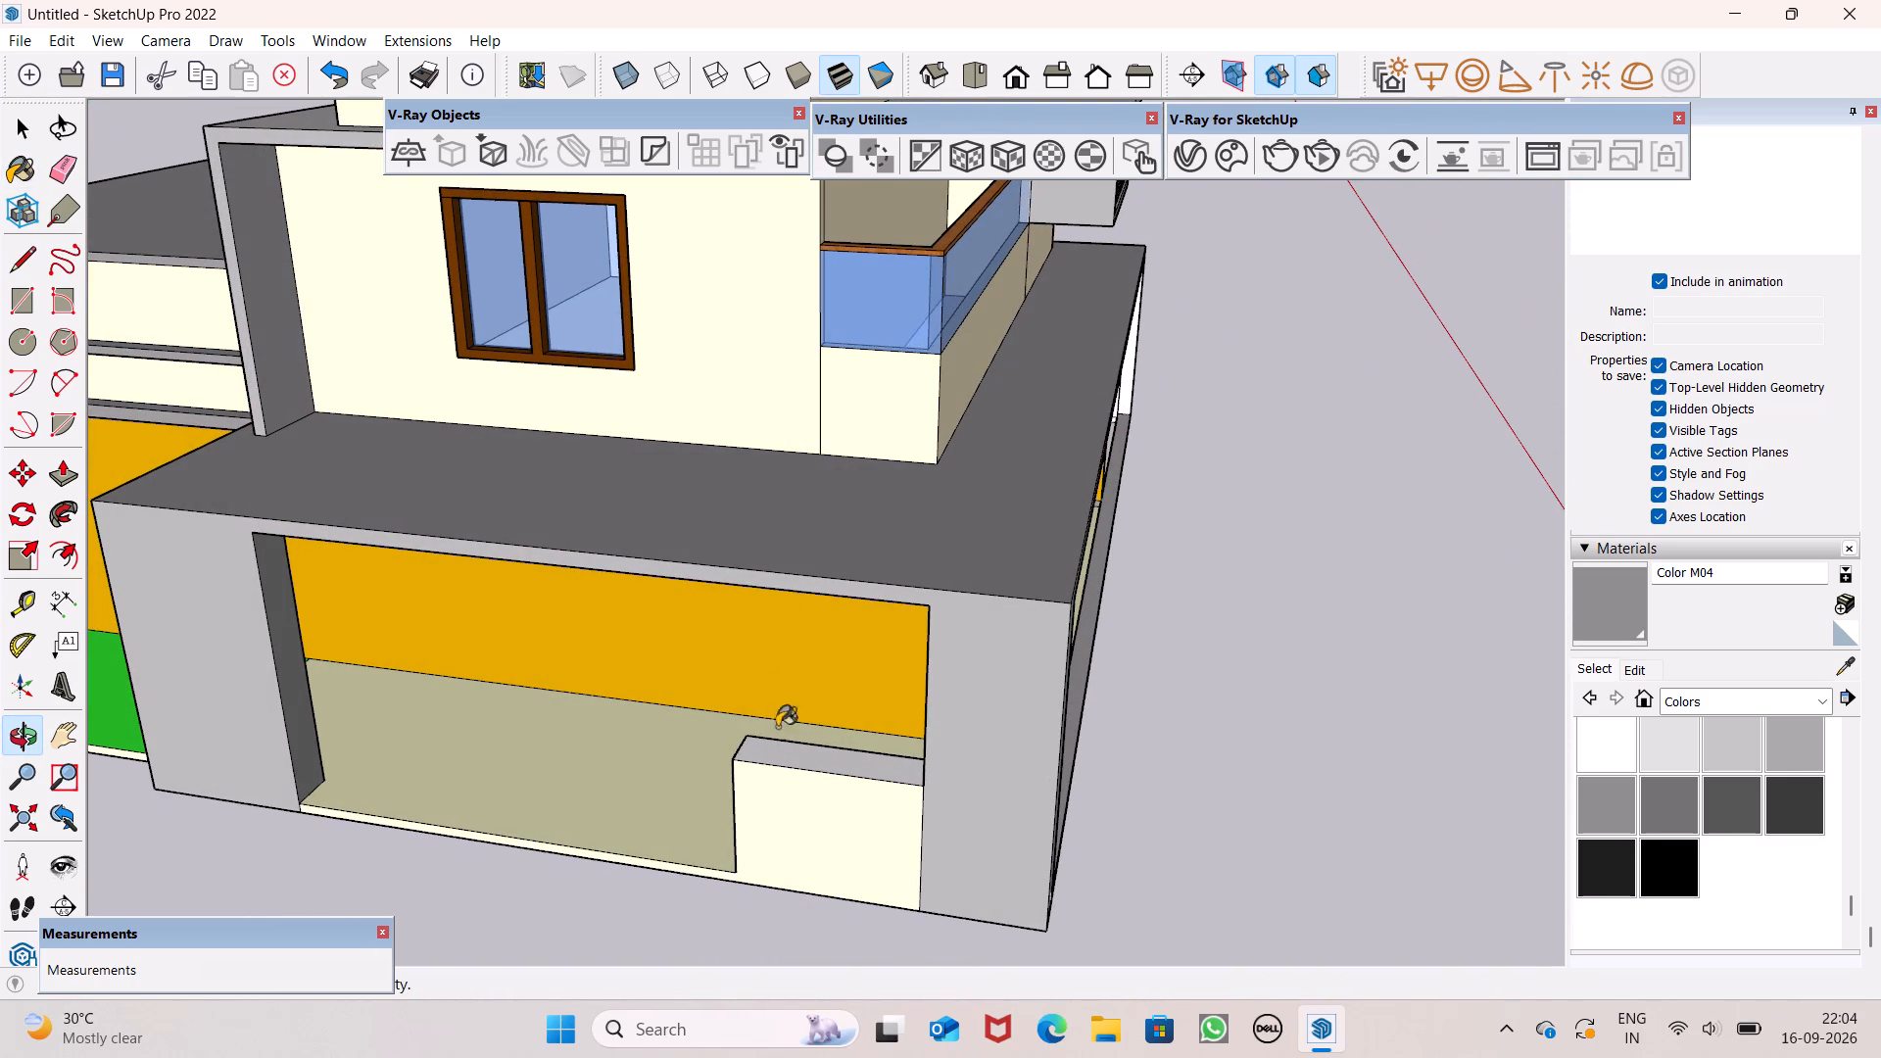
pyautogui.scroll(-5, 942, 786)
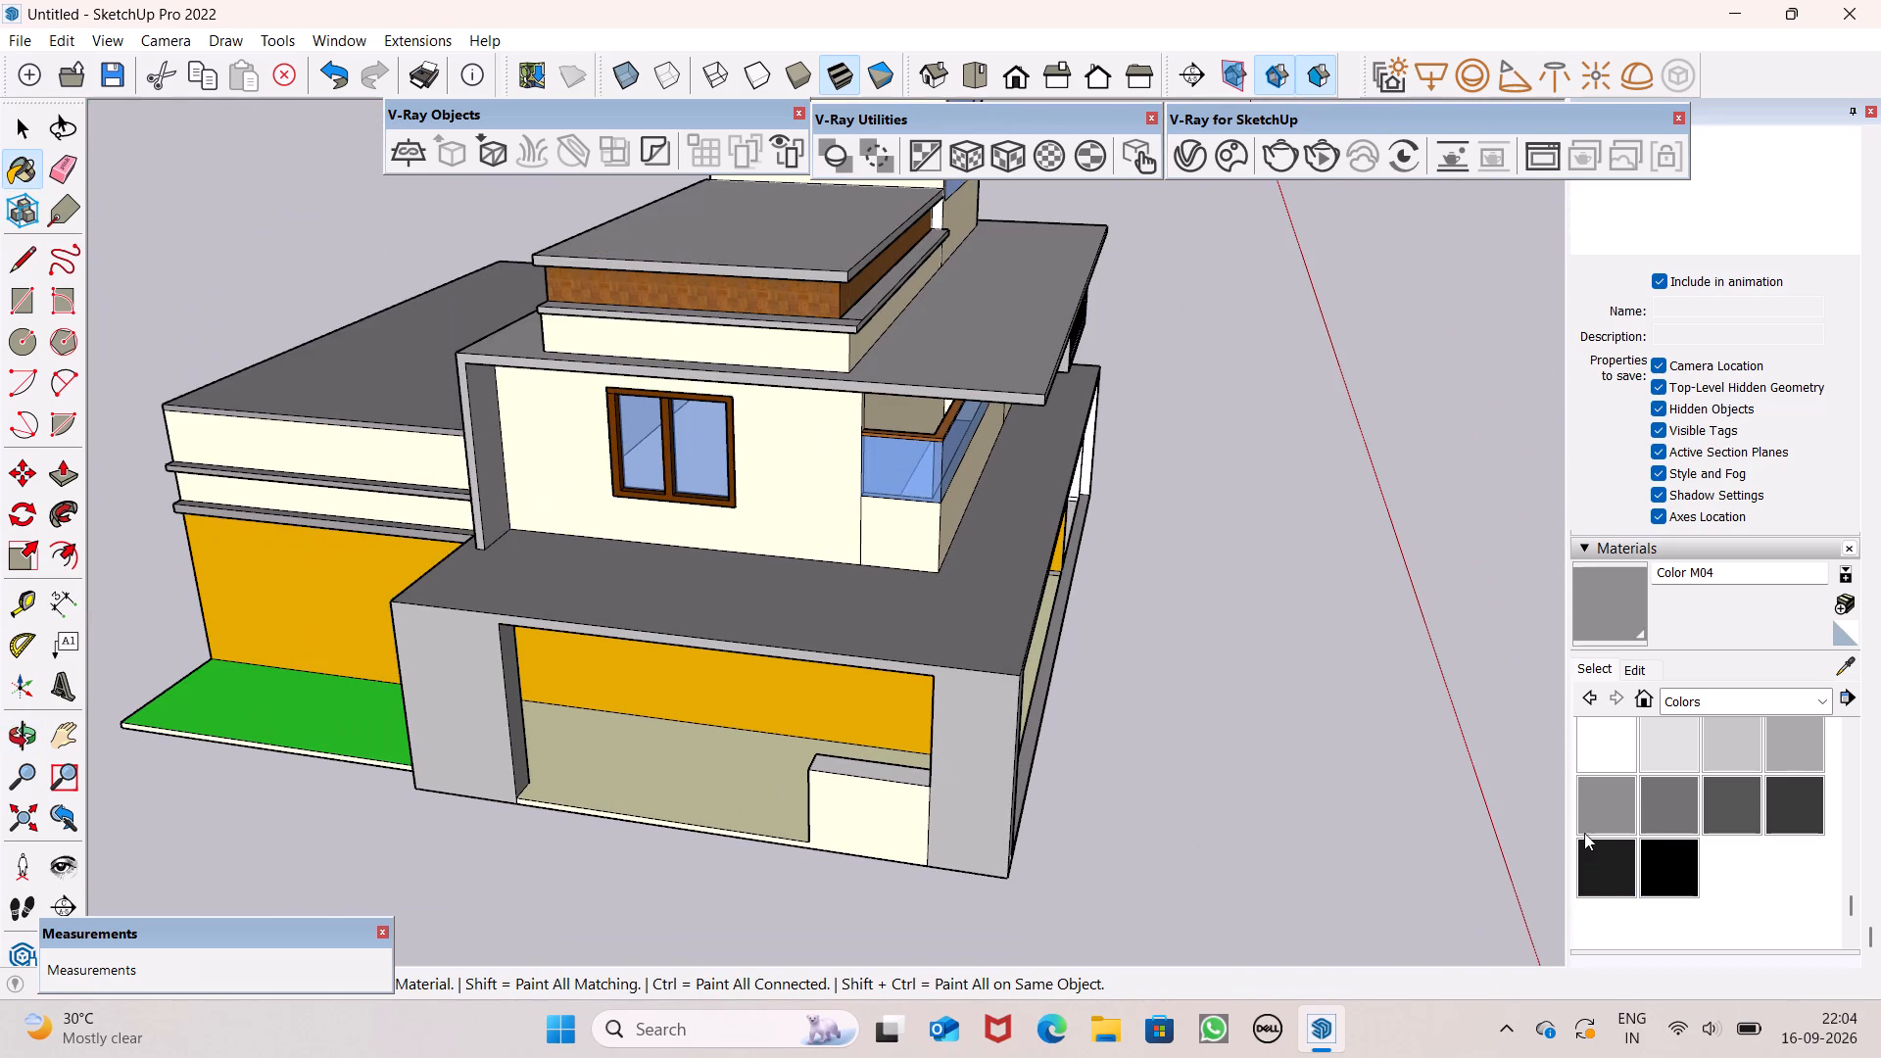
pyautogui.scroll(3, 1590, 844)
pyautogui.scroll(-1, 1621, 846)
pyautogui.scroll(3, 1621, 846)
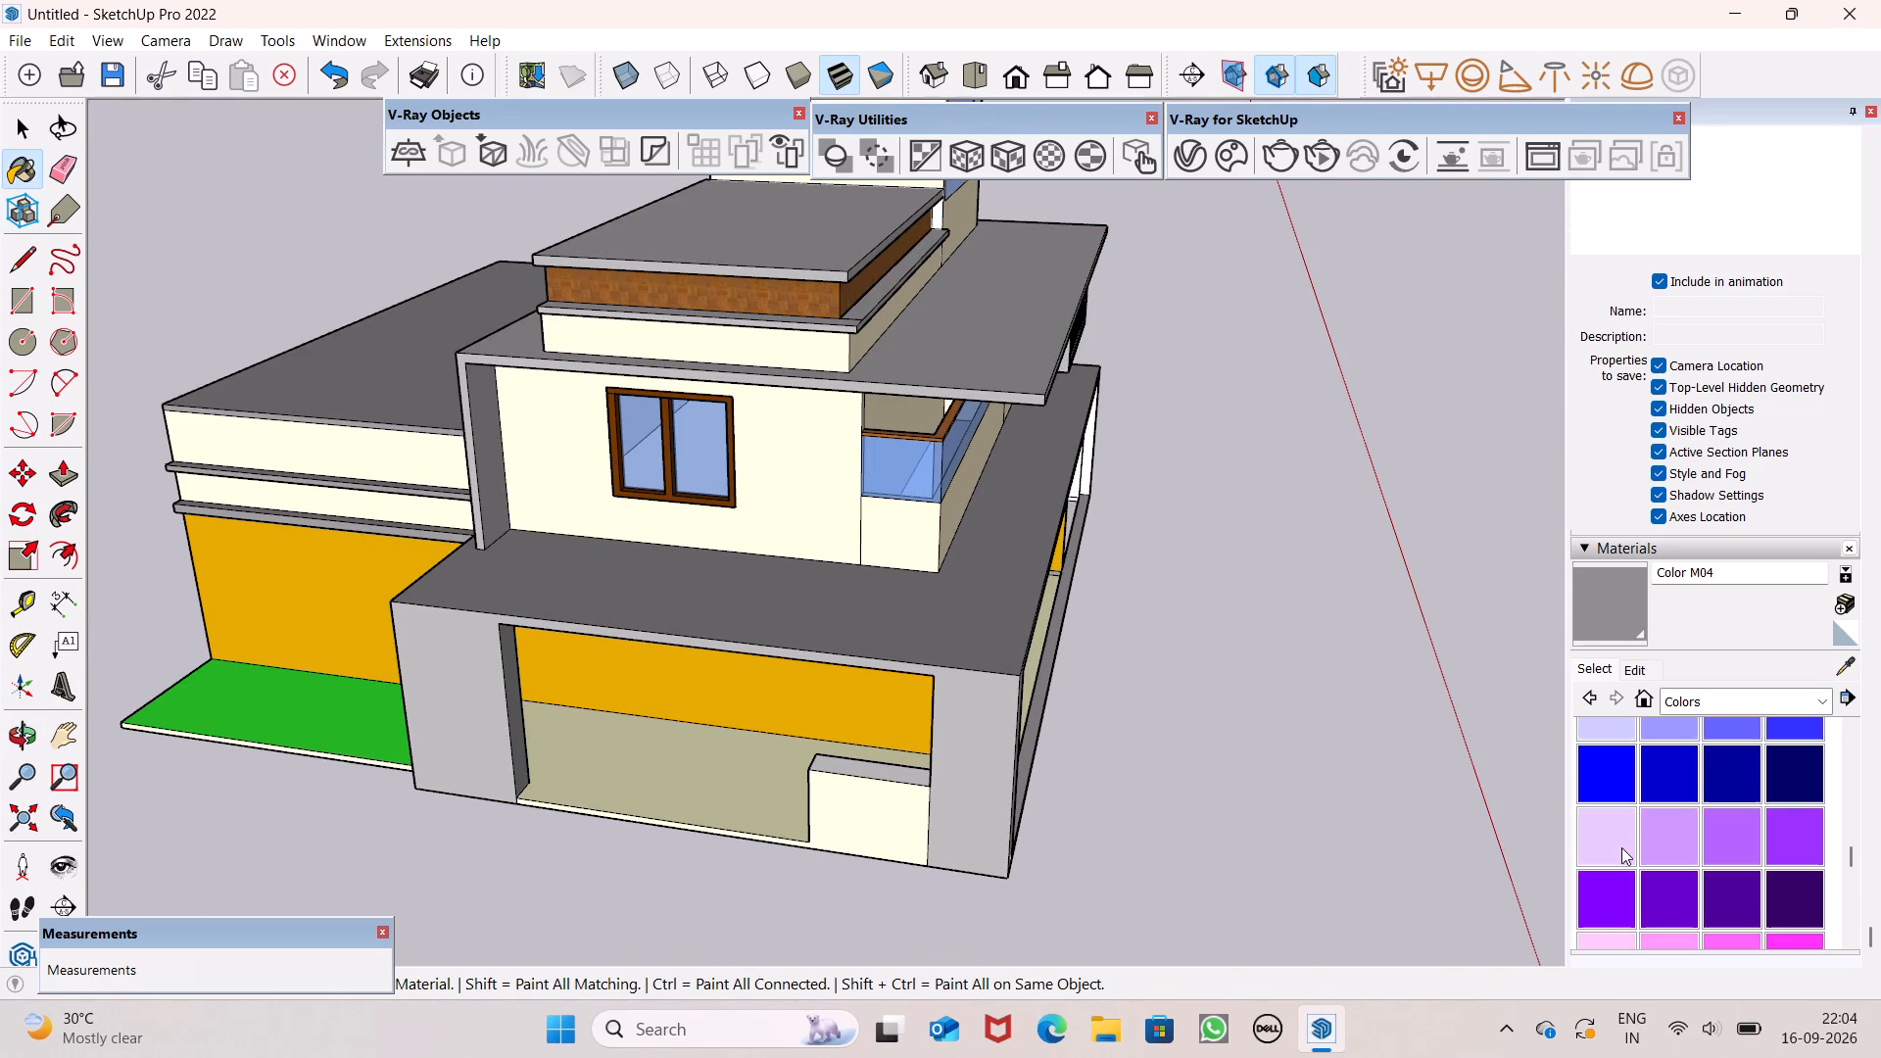
pyautogui.scroll(5, 1620, 847)
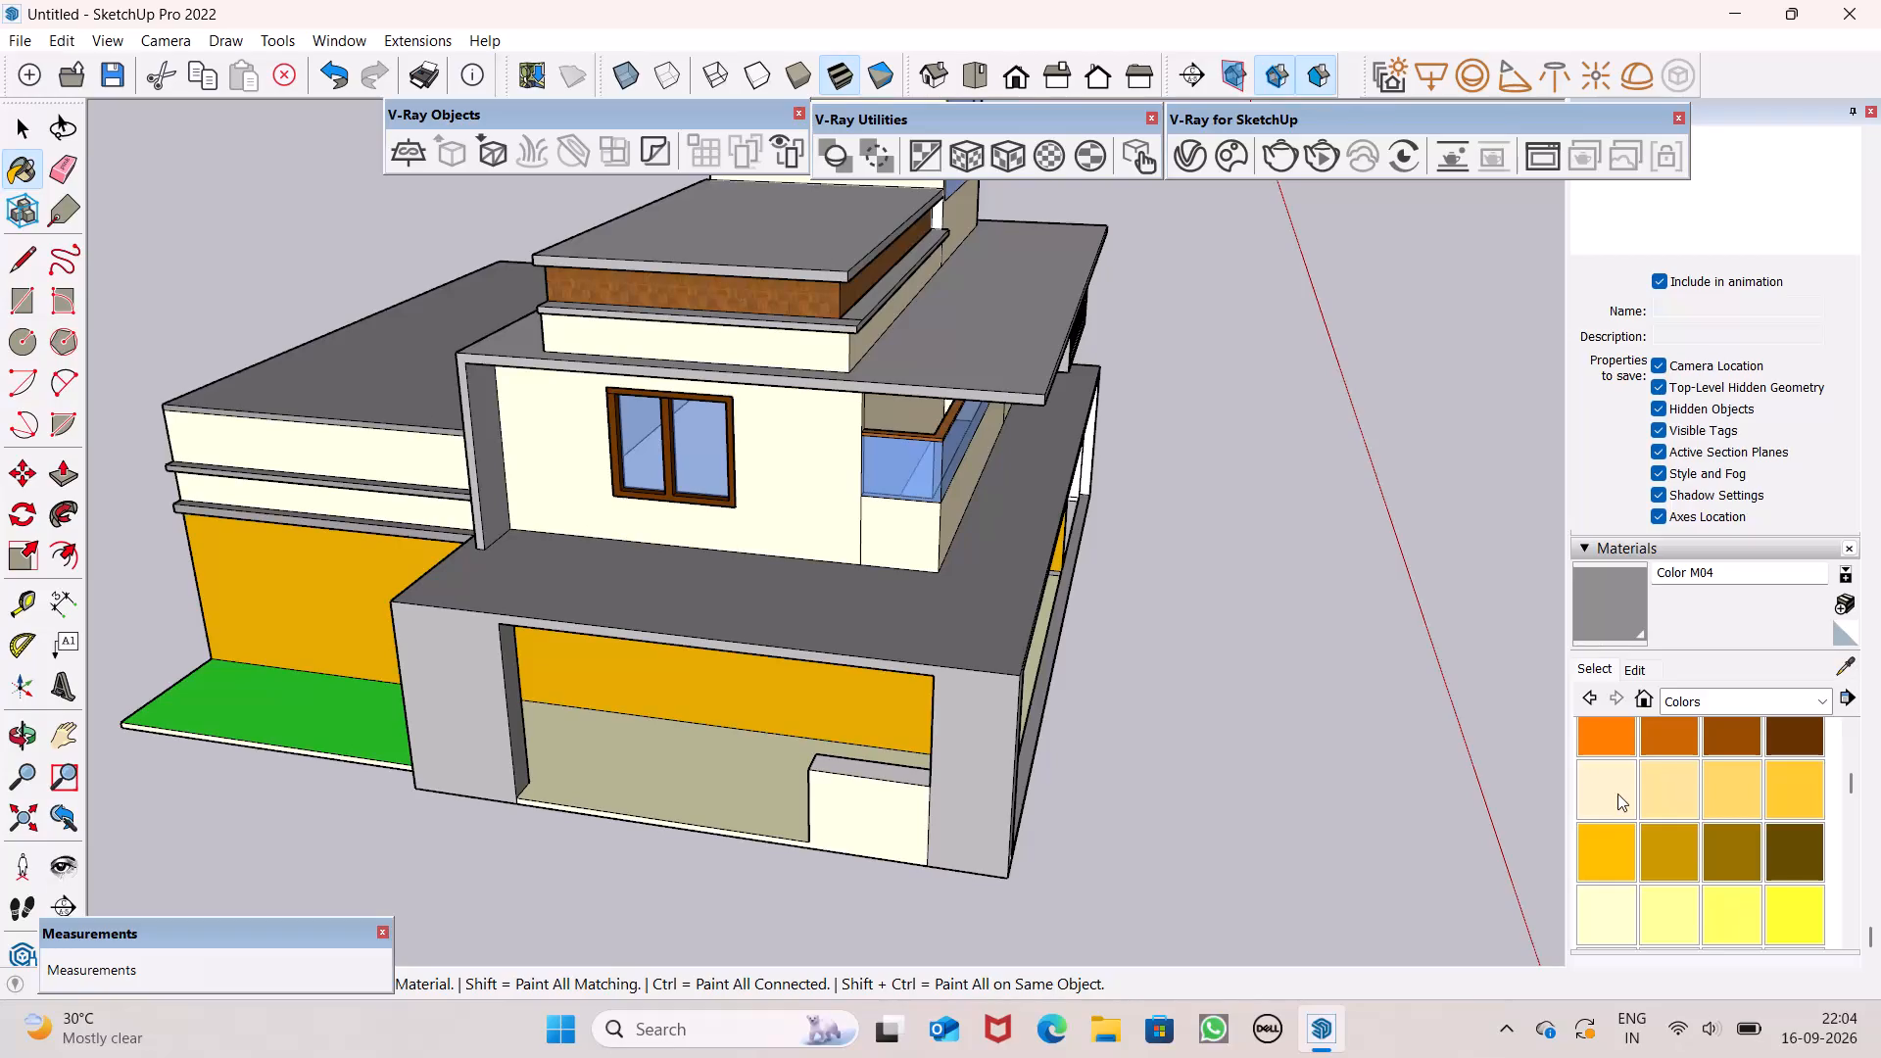
pyautogui.click(1617, 793)
pyautogui.scroll(6, 860, 794)
pyautogui.click(865, 757)
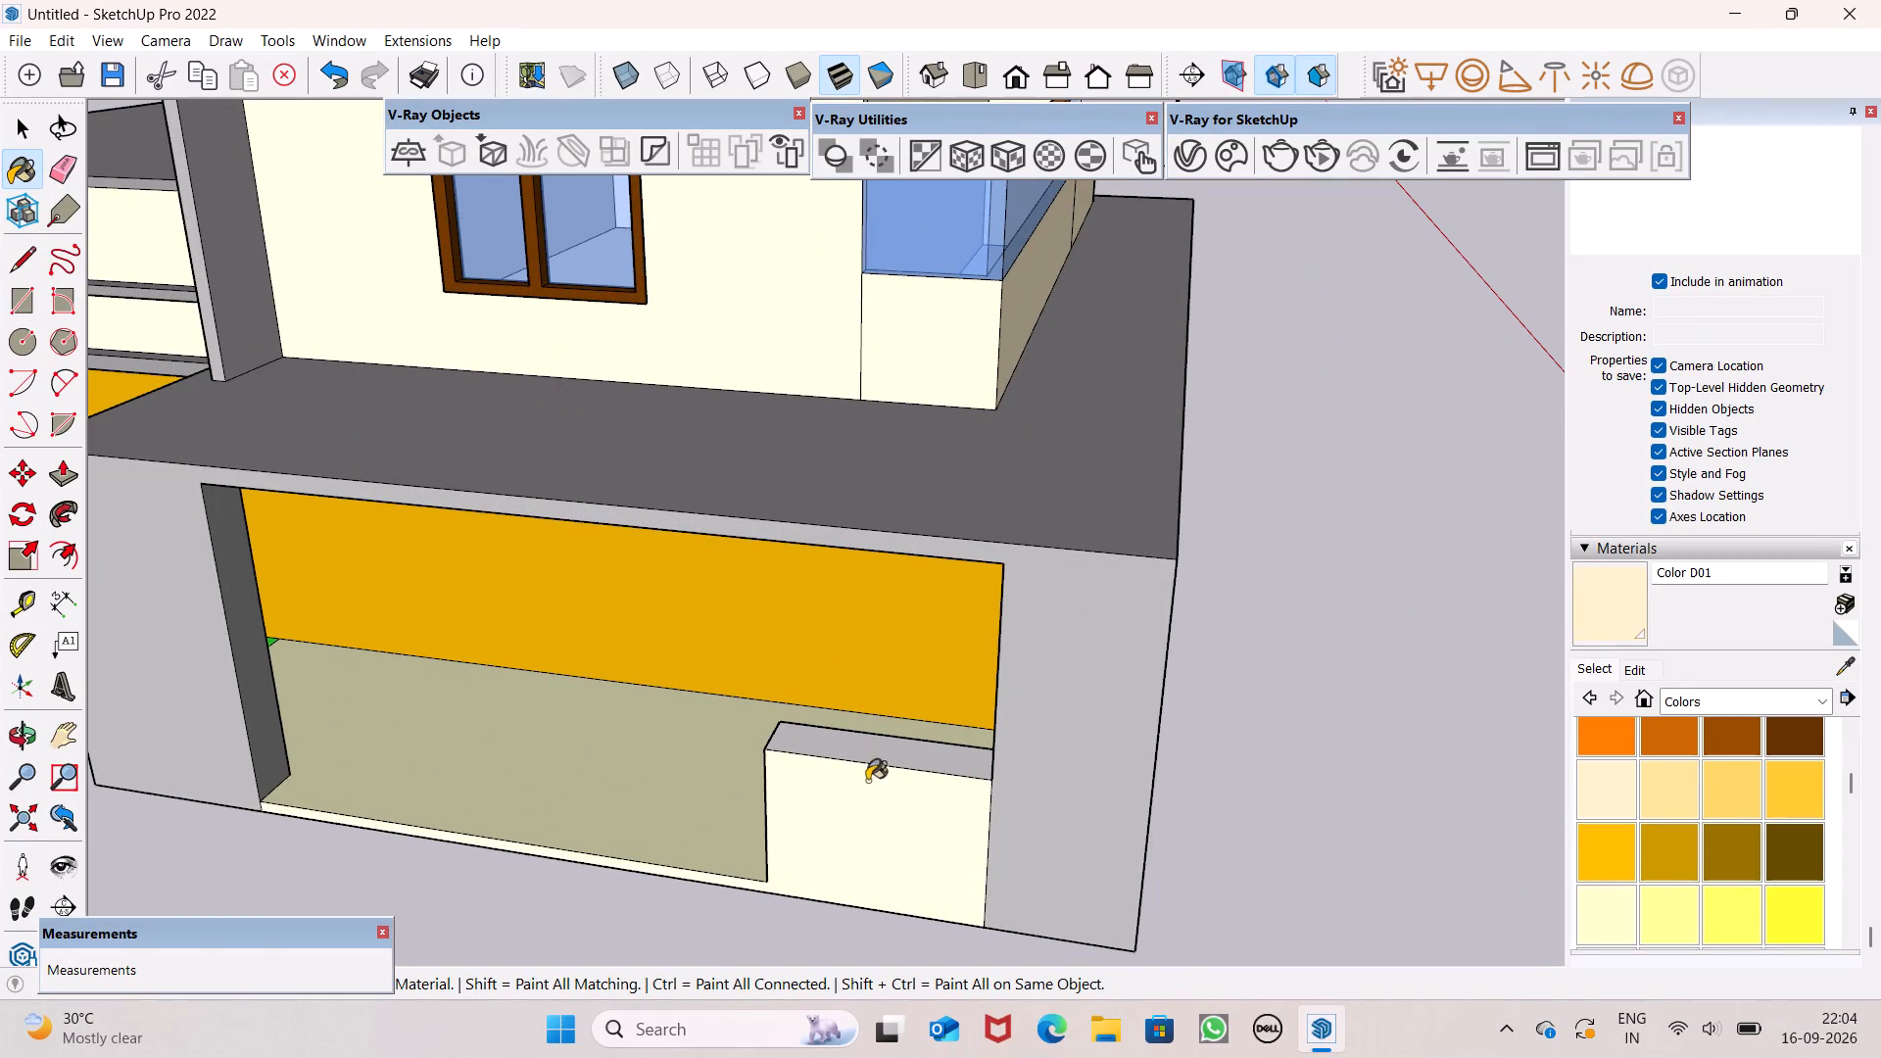
pyautogui.moveTo(877, 821); pyautogui.dragTo(1228, 903, button='middle')
pyautogui.scroll(6, 1068, 847)
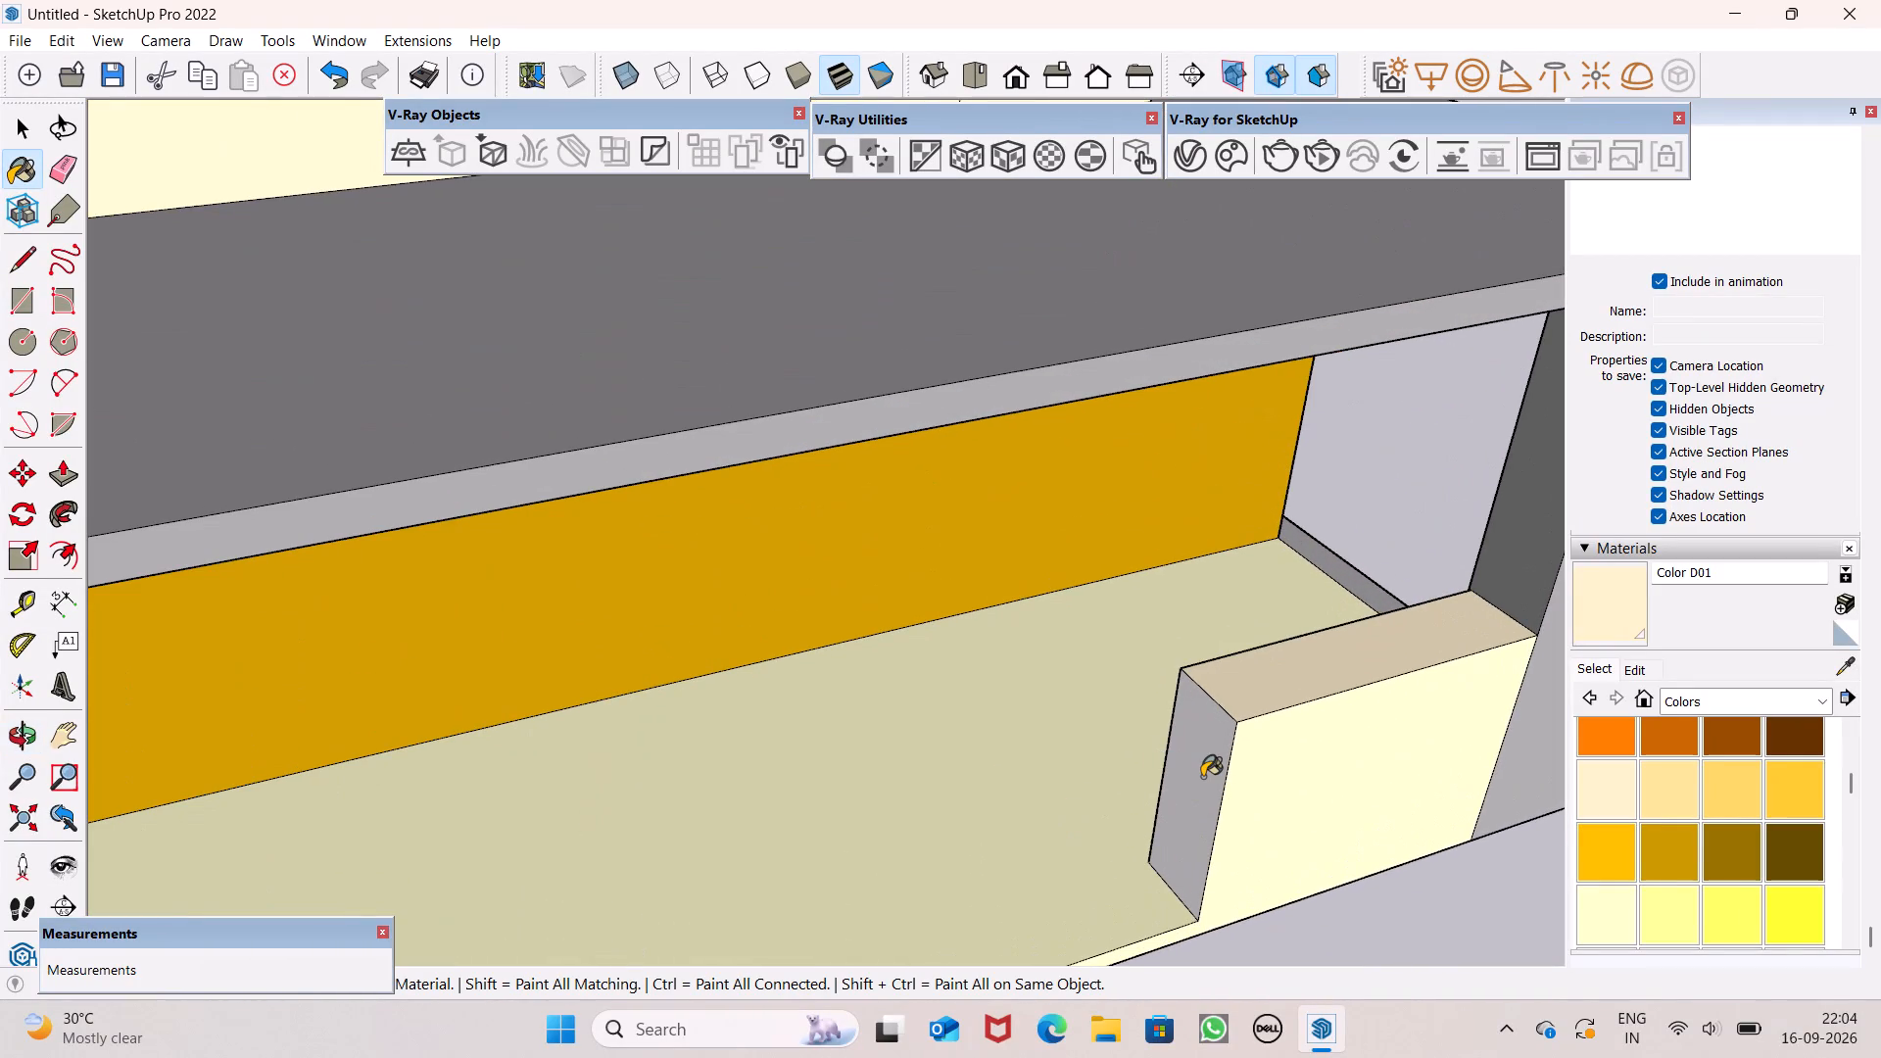
pyautogui.click(1202, 777)
pyautogui.scroll(-7, 1123, 731)
pyautogui.moveTo(1153, 820); pyautogui.dragTo(0, 708, button='middle')
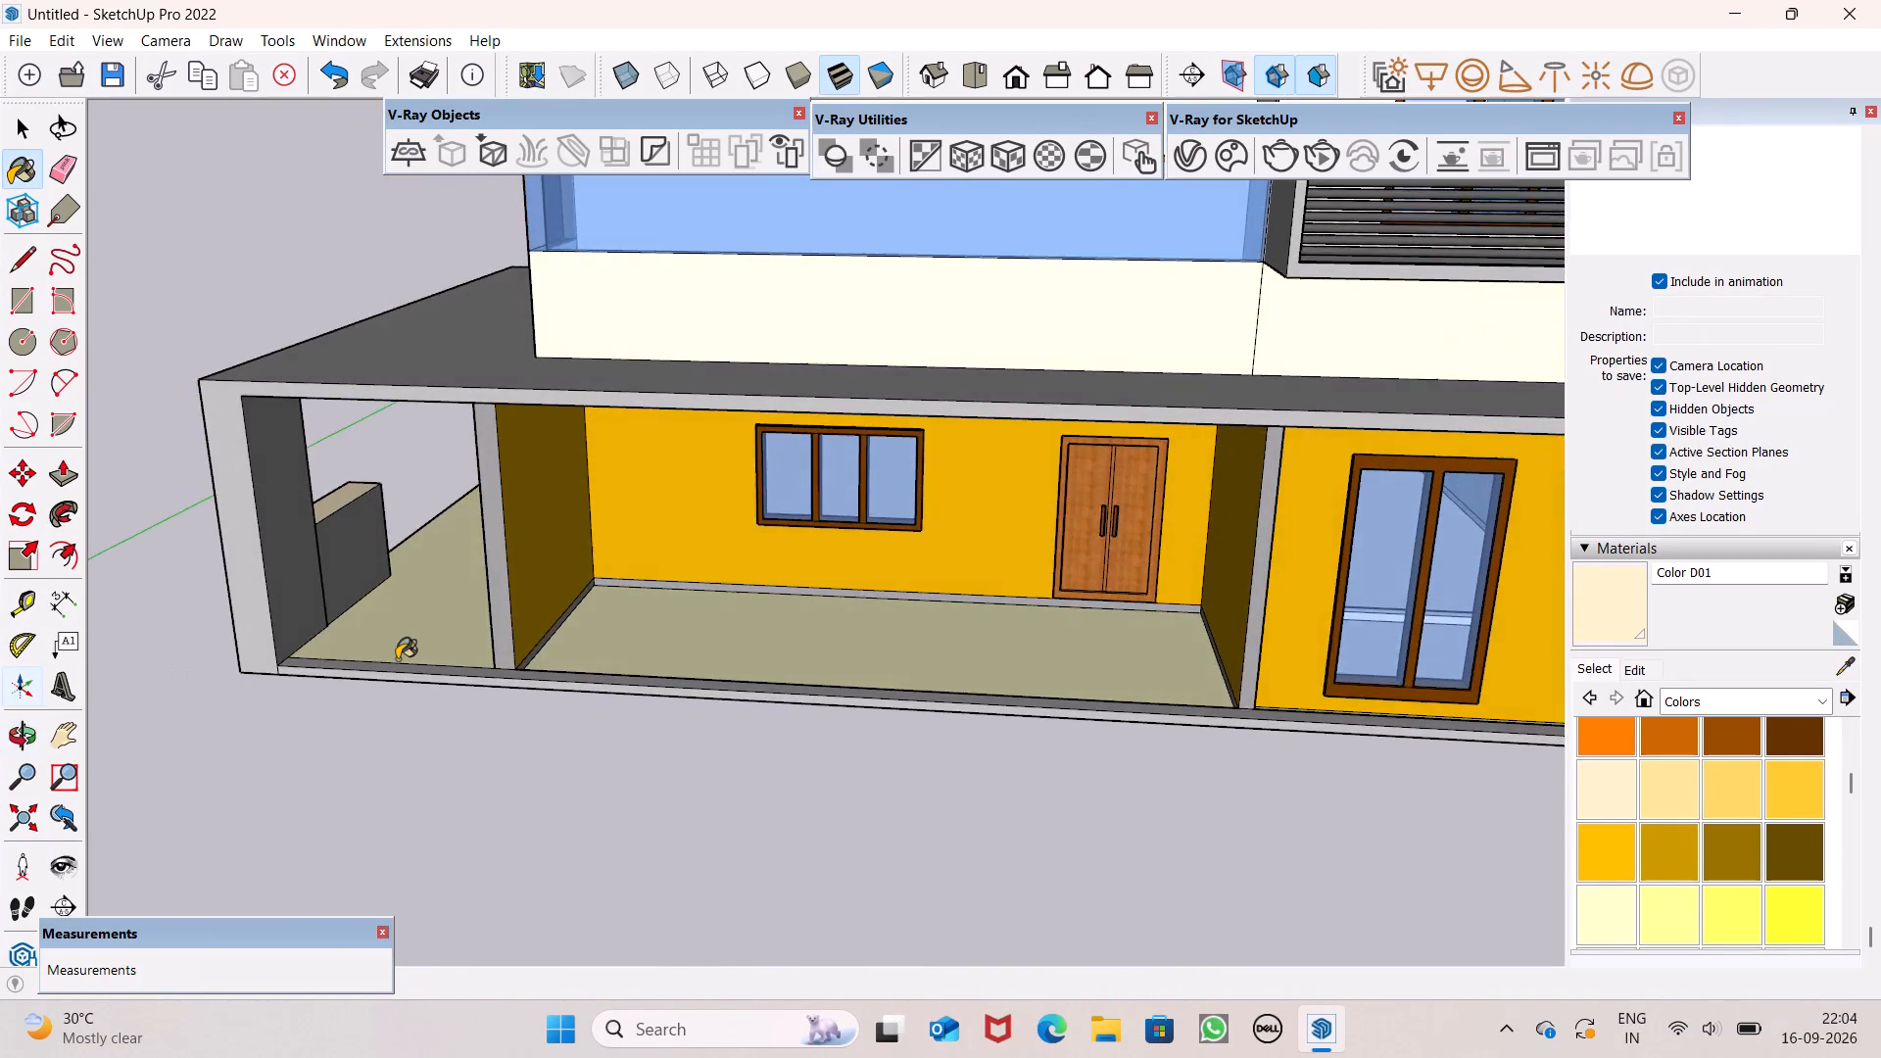
# Paint the inward-facing side of the low wall beside the ground-floor corner pillar with Color D01.
pyautogui.scroll(5, 418, 655)
pyautogui.moveTo(285, 584); pyautogui.dragTo(0, 580, button='middle')
pyautogui.scroll(6, 266, 528)
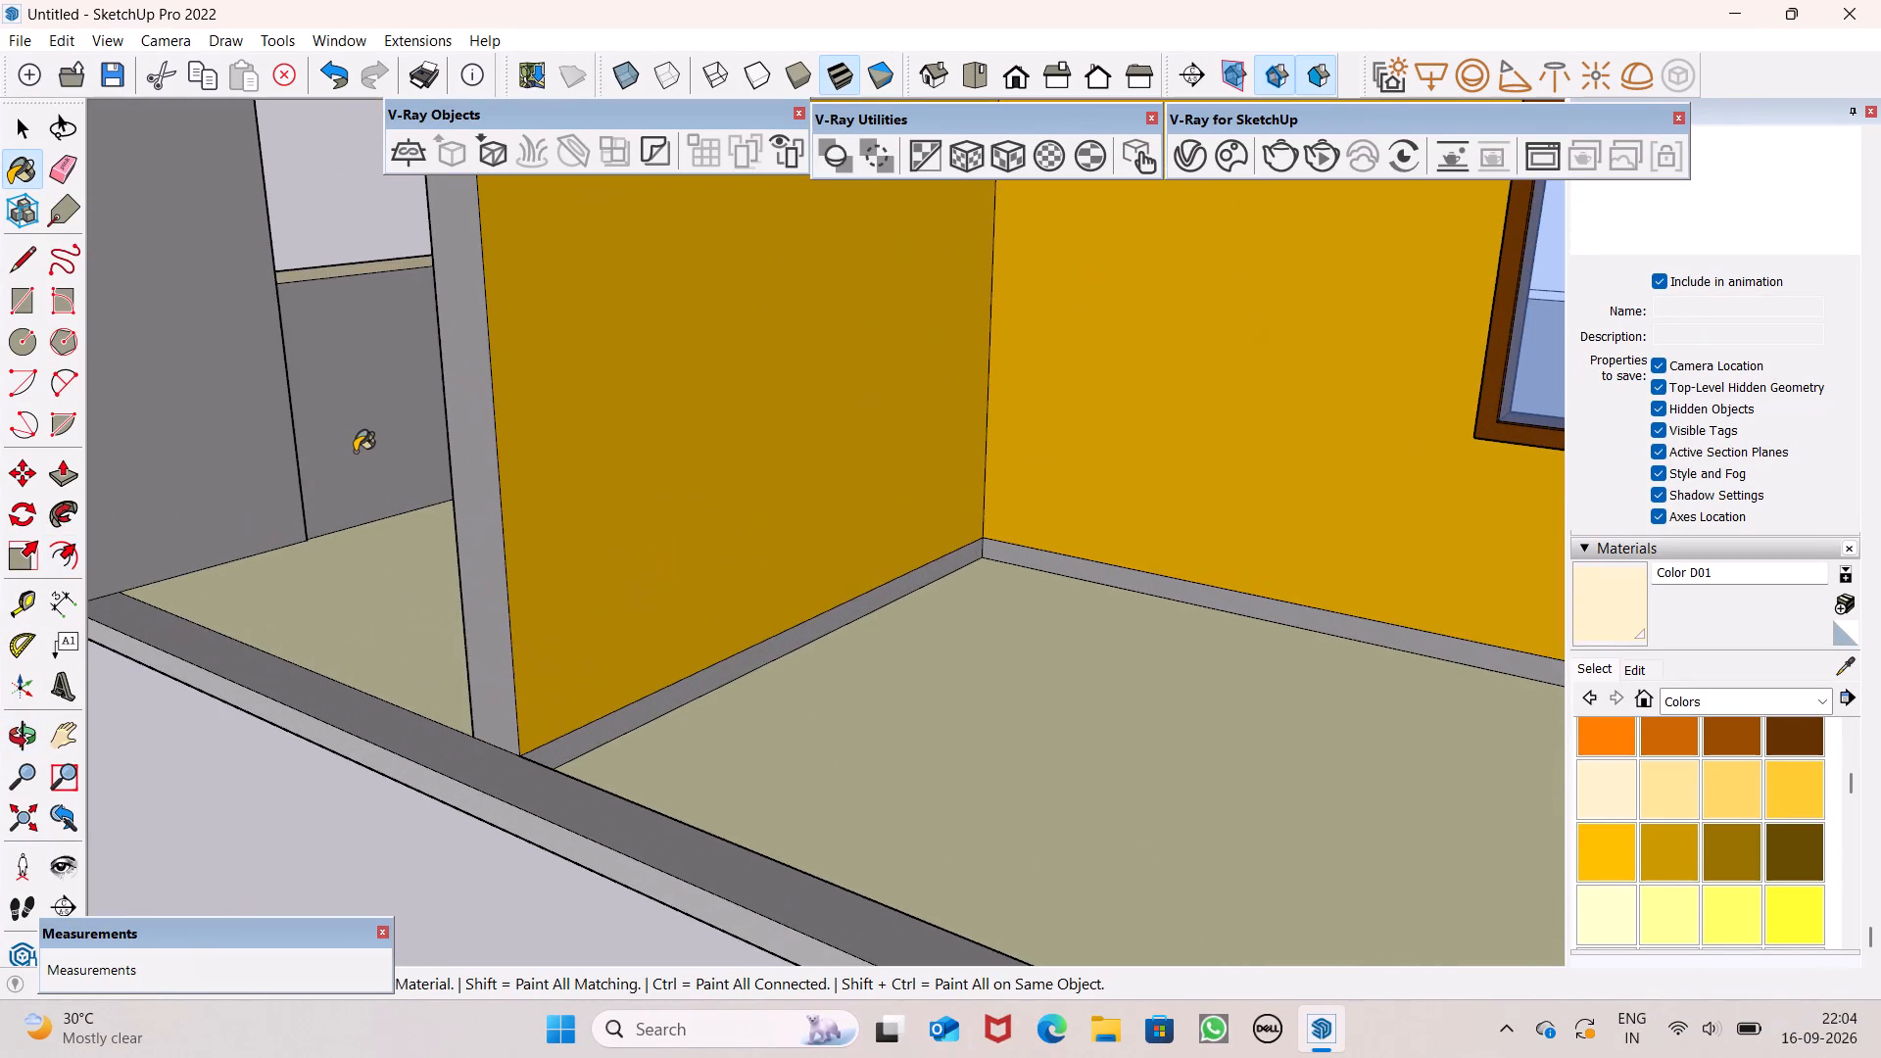
pyautogui.click(355, 449)
pyautogui.scroll(-6, 365, 484)
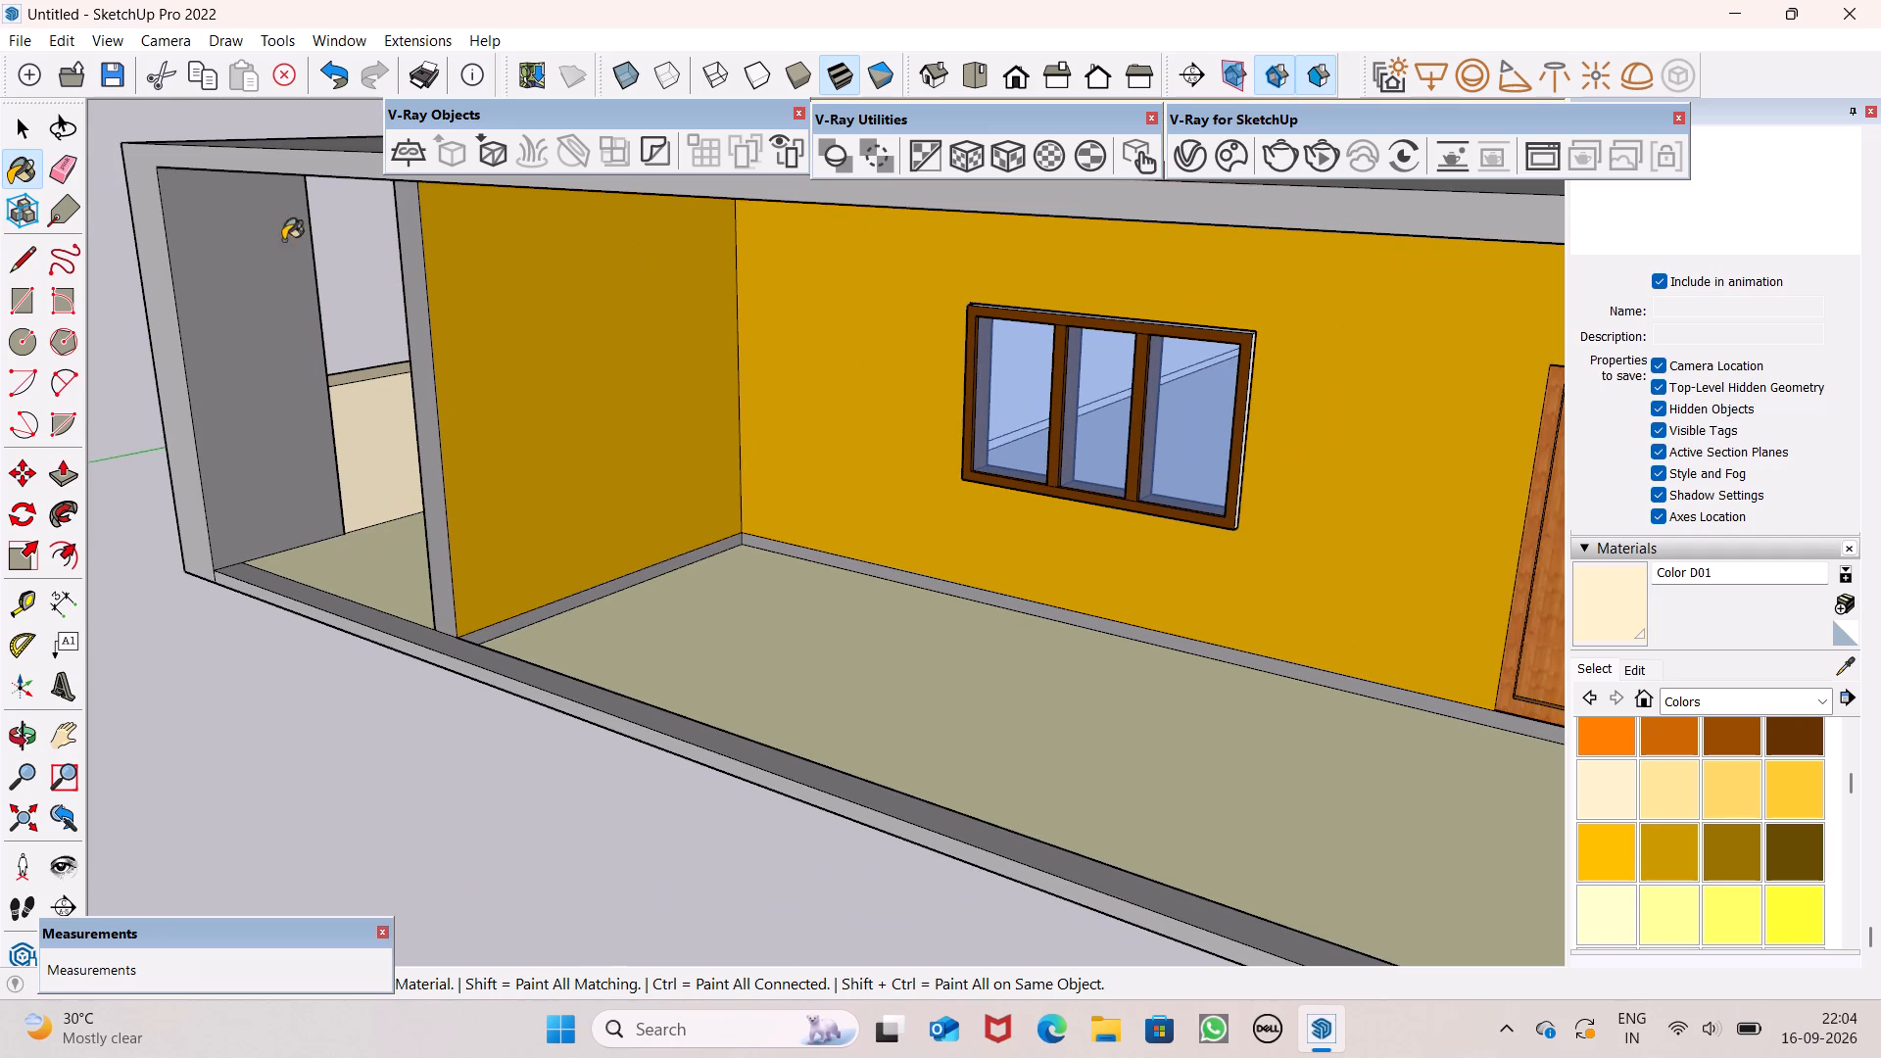
# Paint the two white upright faces at the end of the front wall beside the tall ground-floor window with Color D05.
pyautogui.scroll(-12, 901, 526)
pyautogui.moveTo(840, 555); pyautogui.dragTo(840, 557, button='middle')
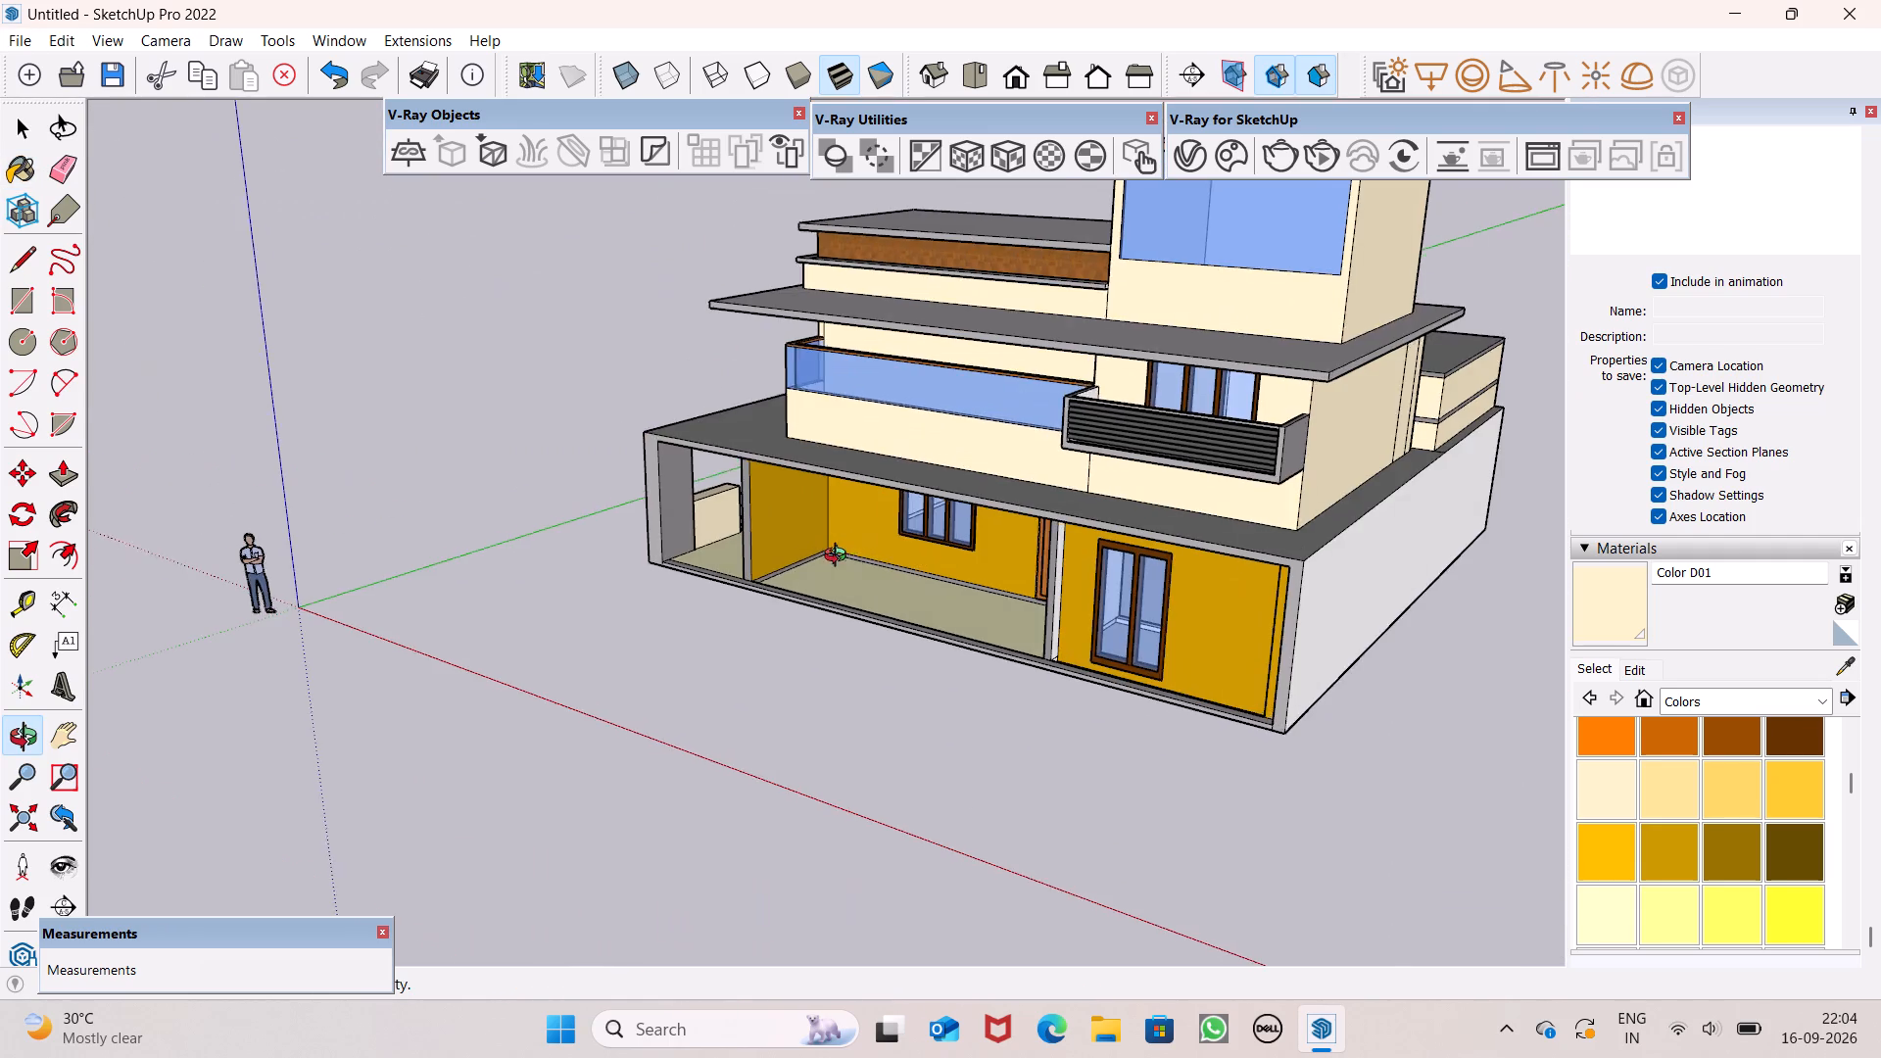
pyautogui.moveTo(840, 557); pyautogui.dragTo(1006, 412, button='middle')
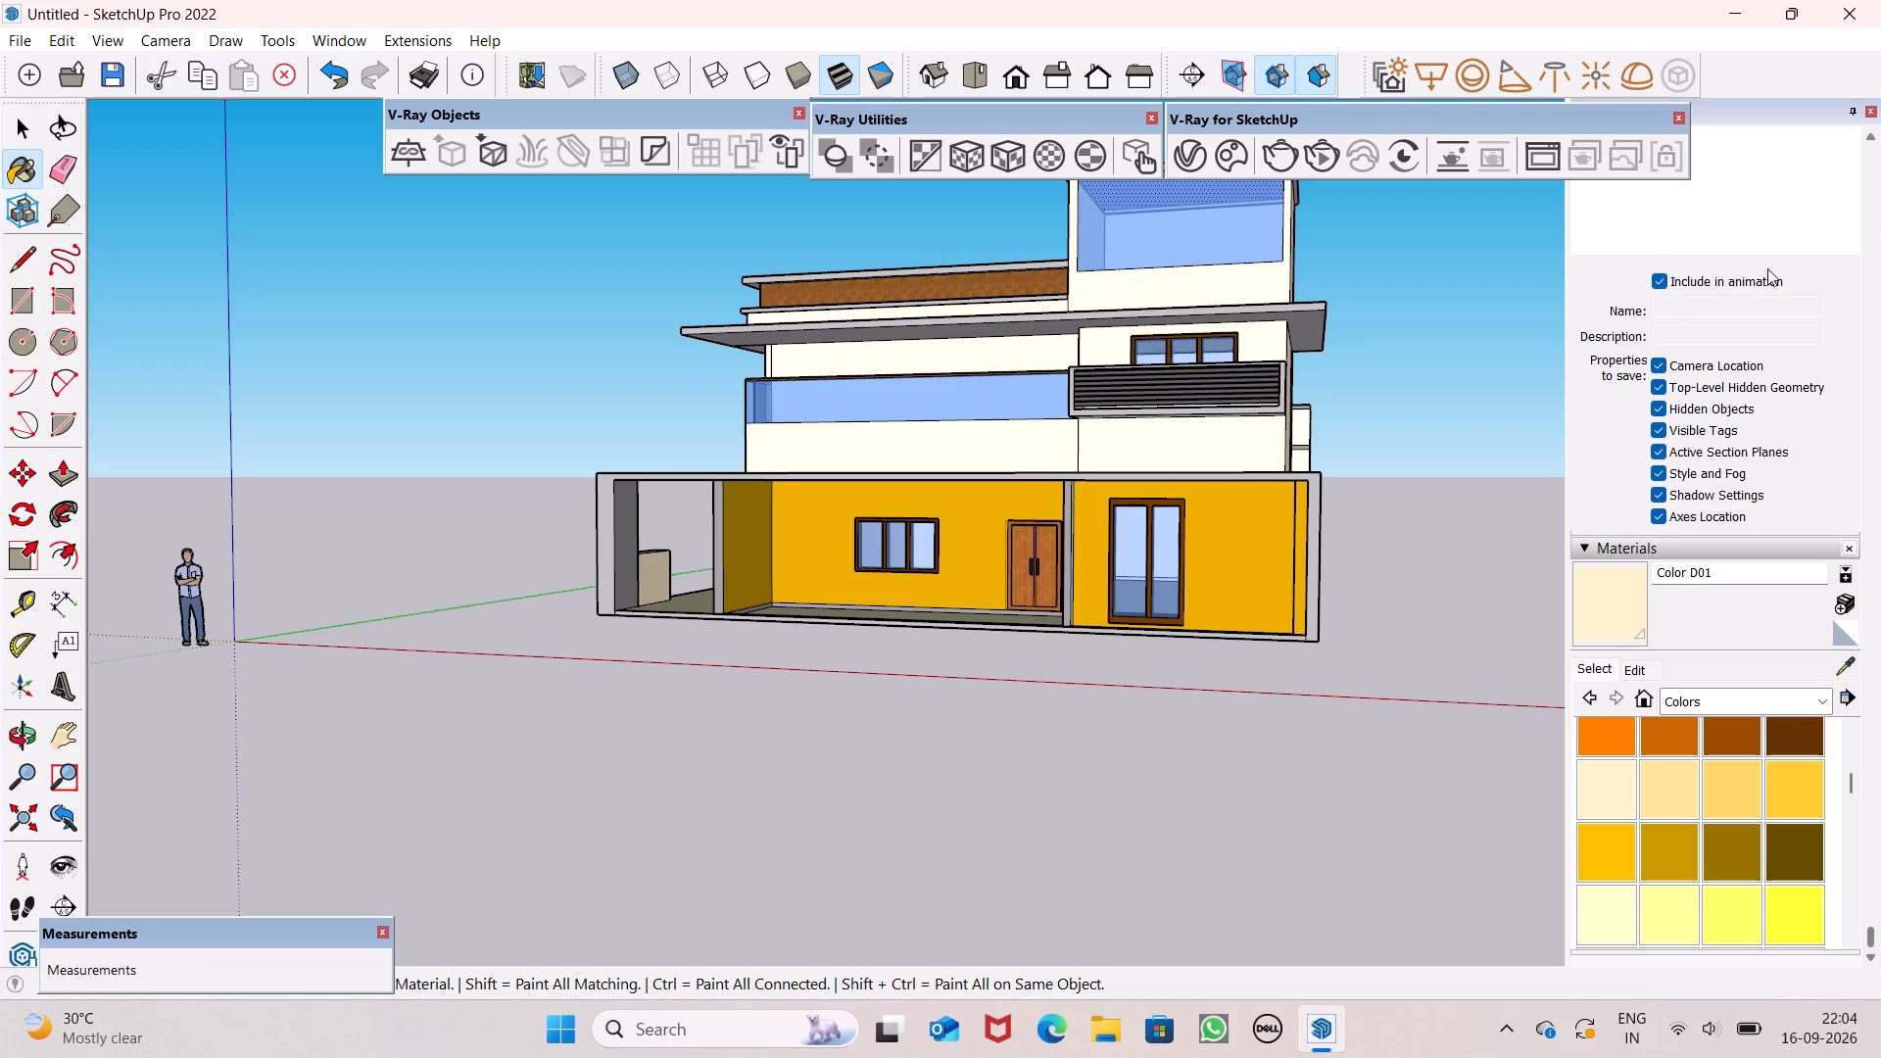
pyautogui.scroll(-6, 1187, 503)
pyautogui.moveTo(1205, 508); pyautogui.dragTo(1877, 655, button='middle')
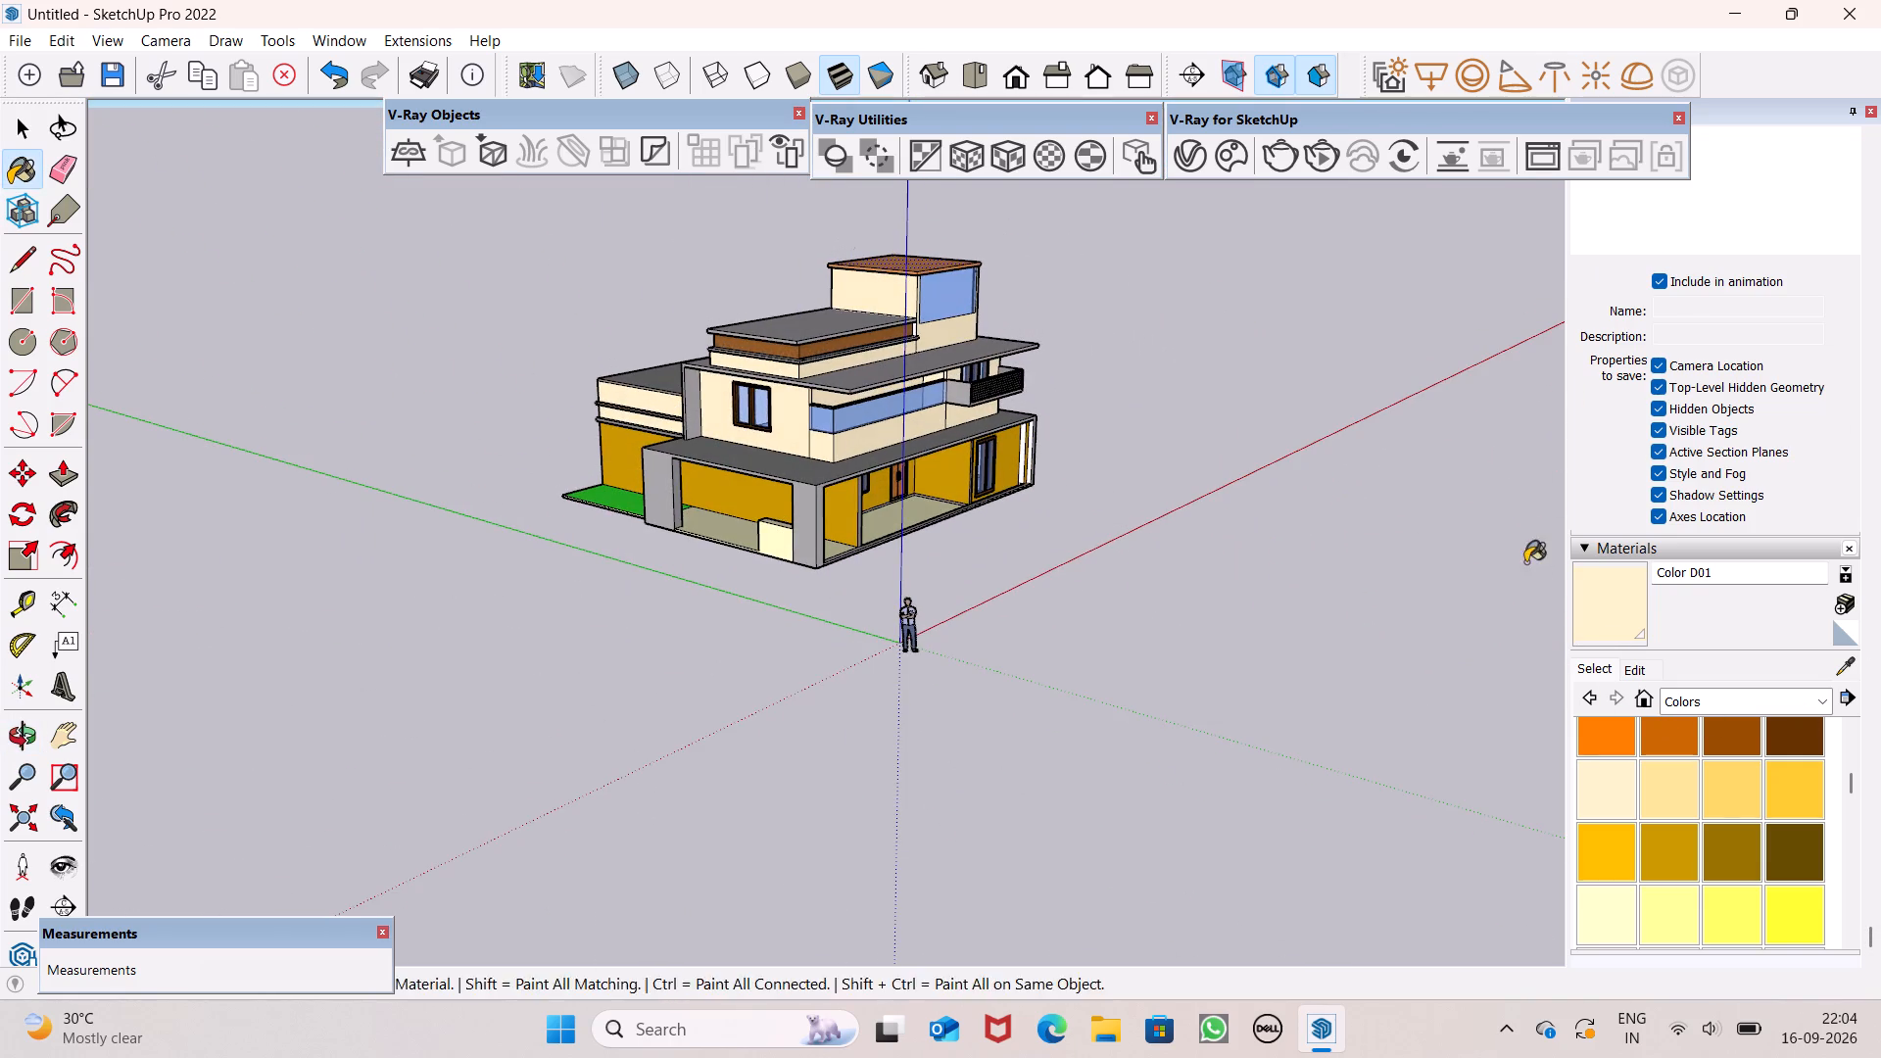
pyautogui.moveTo(1525, 561); pyautogui.dragTo(1186, 487, button='middle')
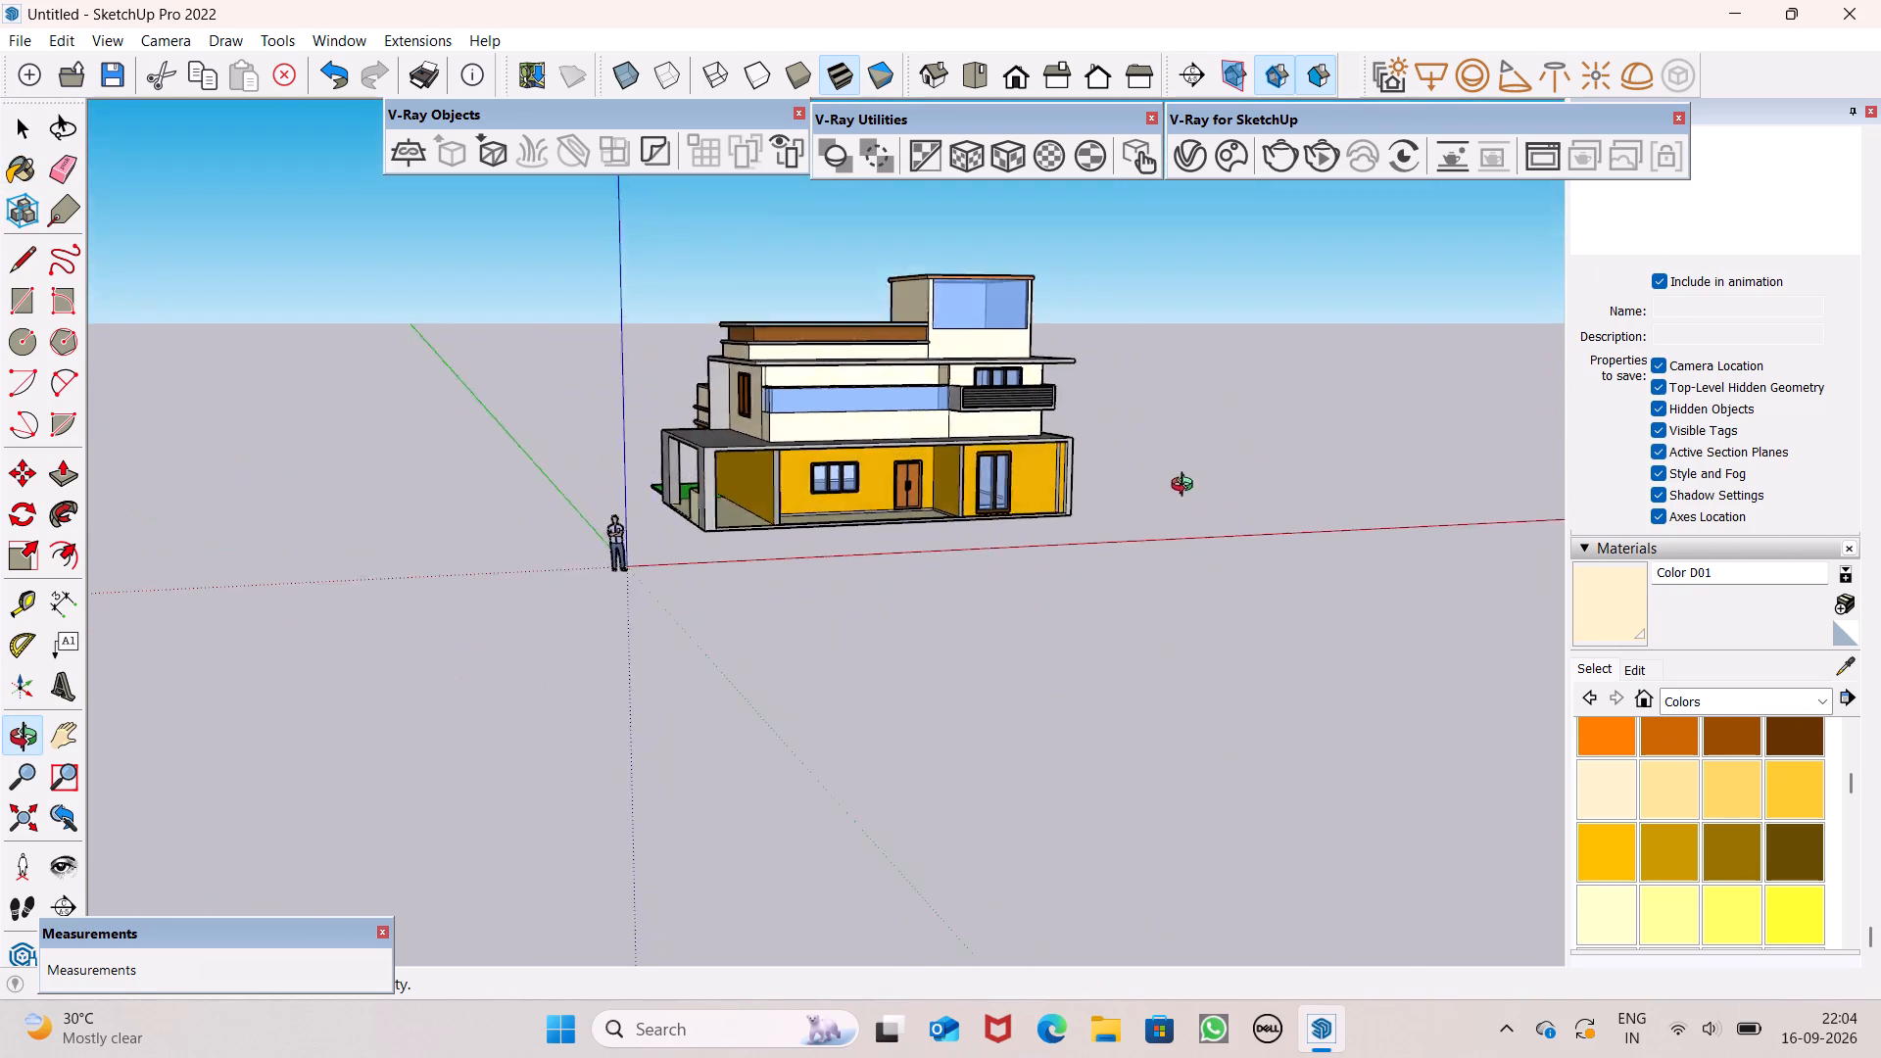
pyautogui.moveTo(1186, 487); pyautogui.dragTo(1038, 477, button='middle')
pyautogui.scroll(4, 1038, 477)
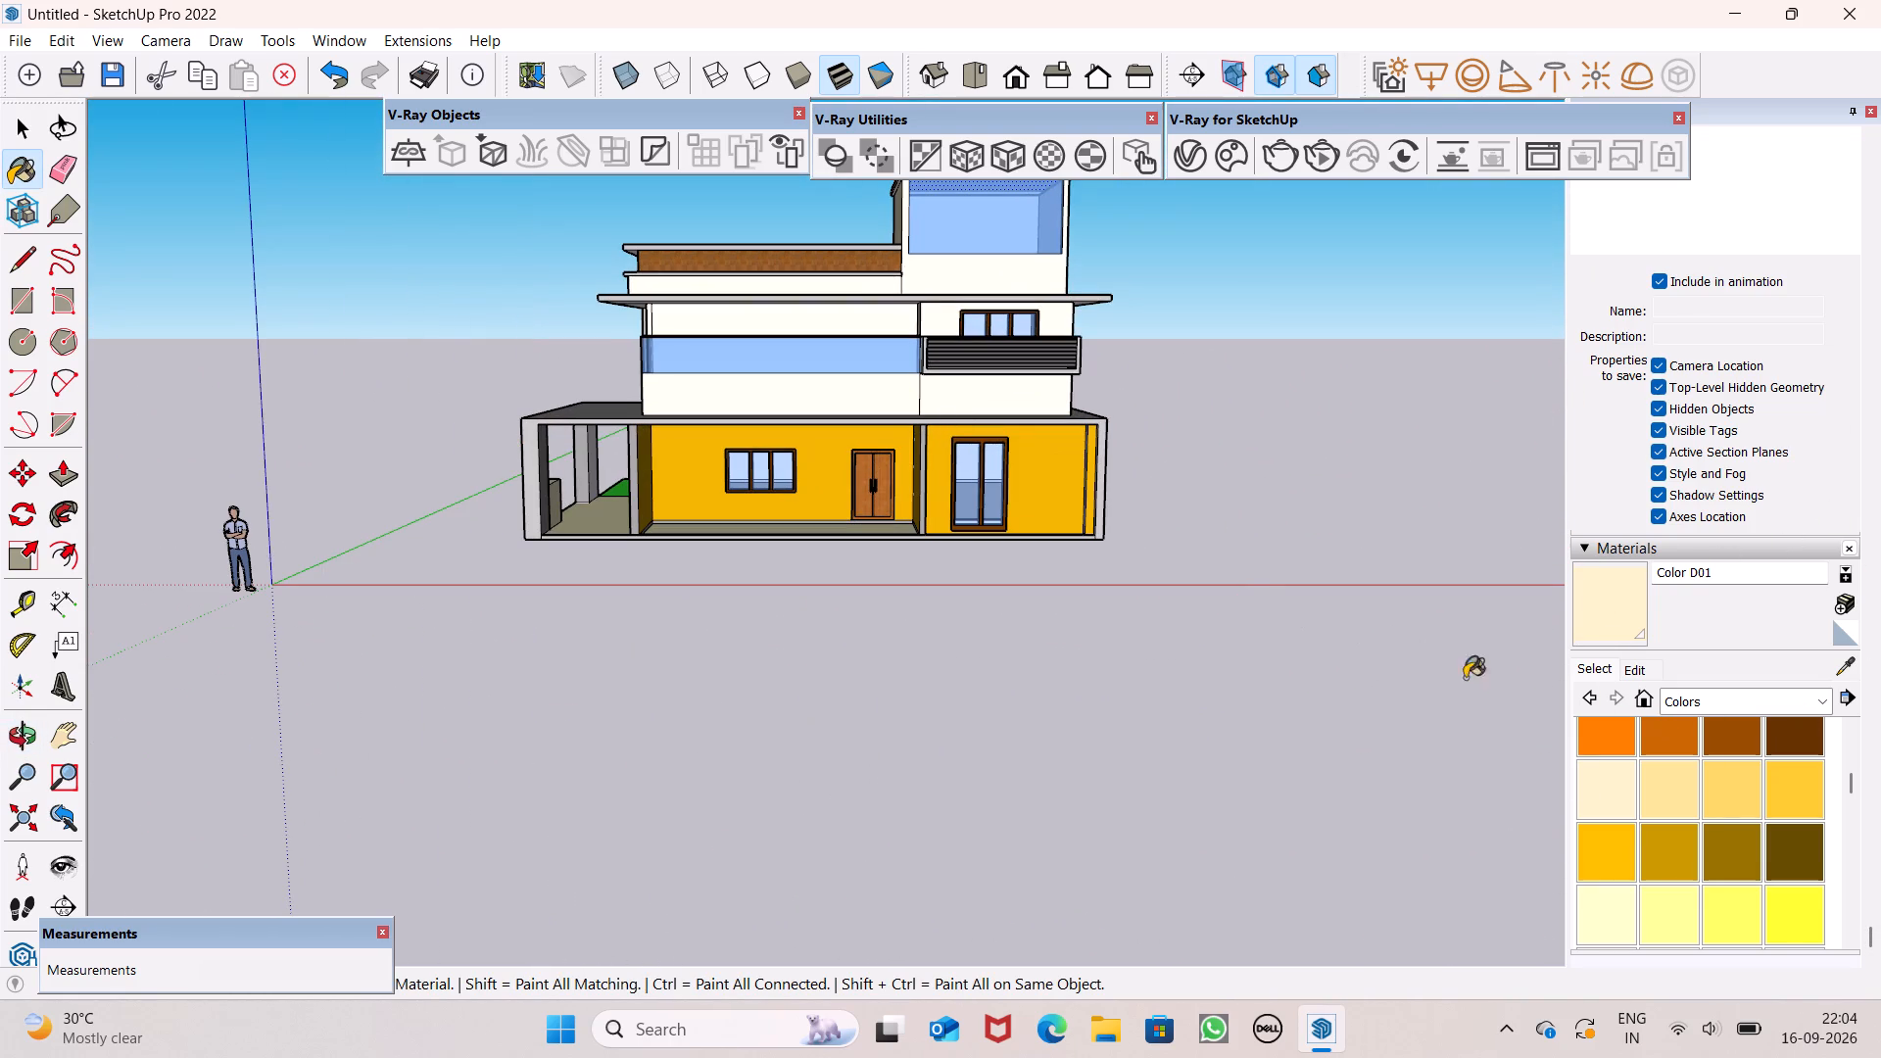
pyautogui.click(1615, 843)
pyautogui.scroll(2, 1087, 474)
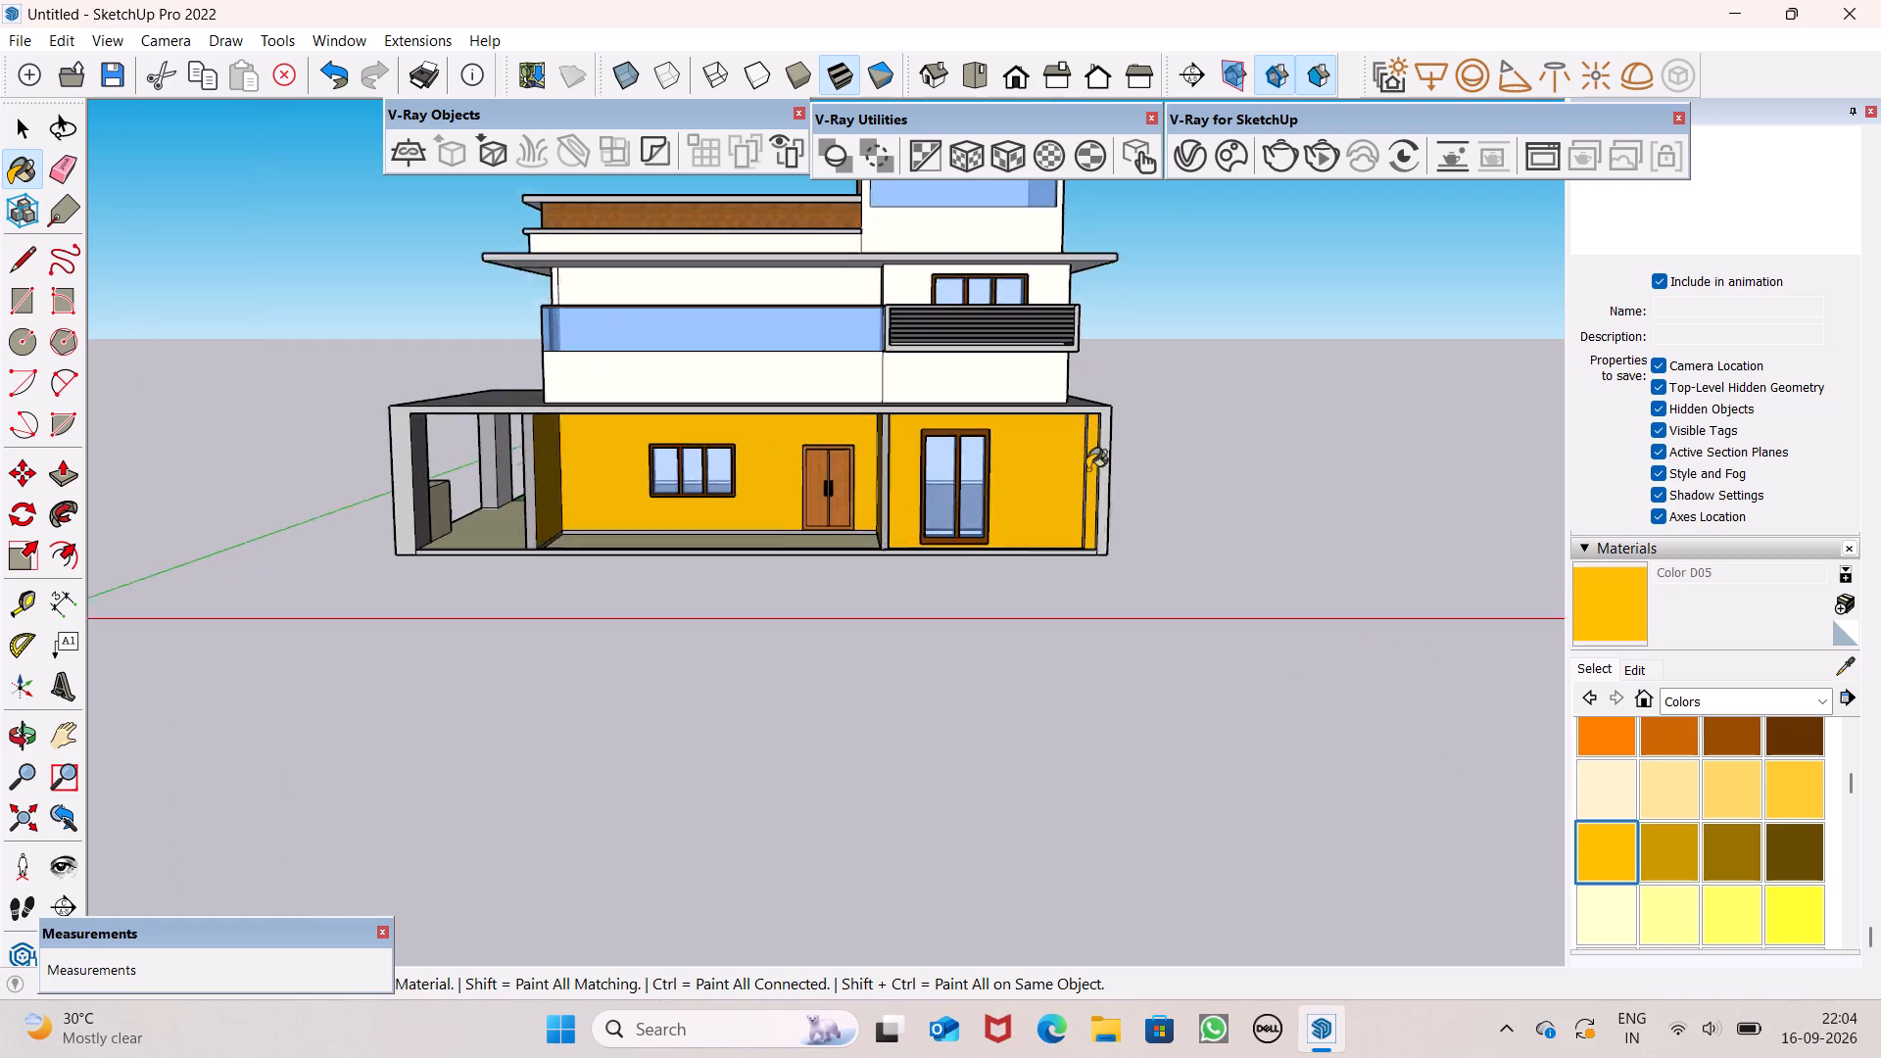
pyautogui.scroll(8, 1087, 469)
pyautogui.moveTo(1194, 532); pyautogui.dragTo(1680, 583, button='middle')
pyautogui.scroll(5, 1278, 561)
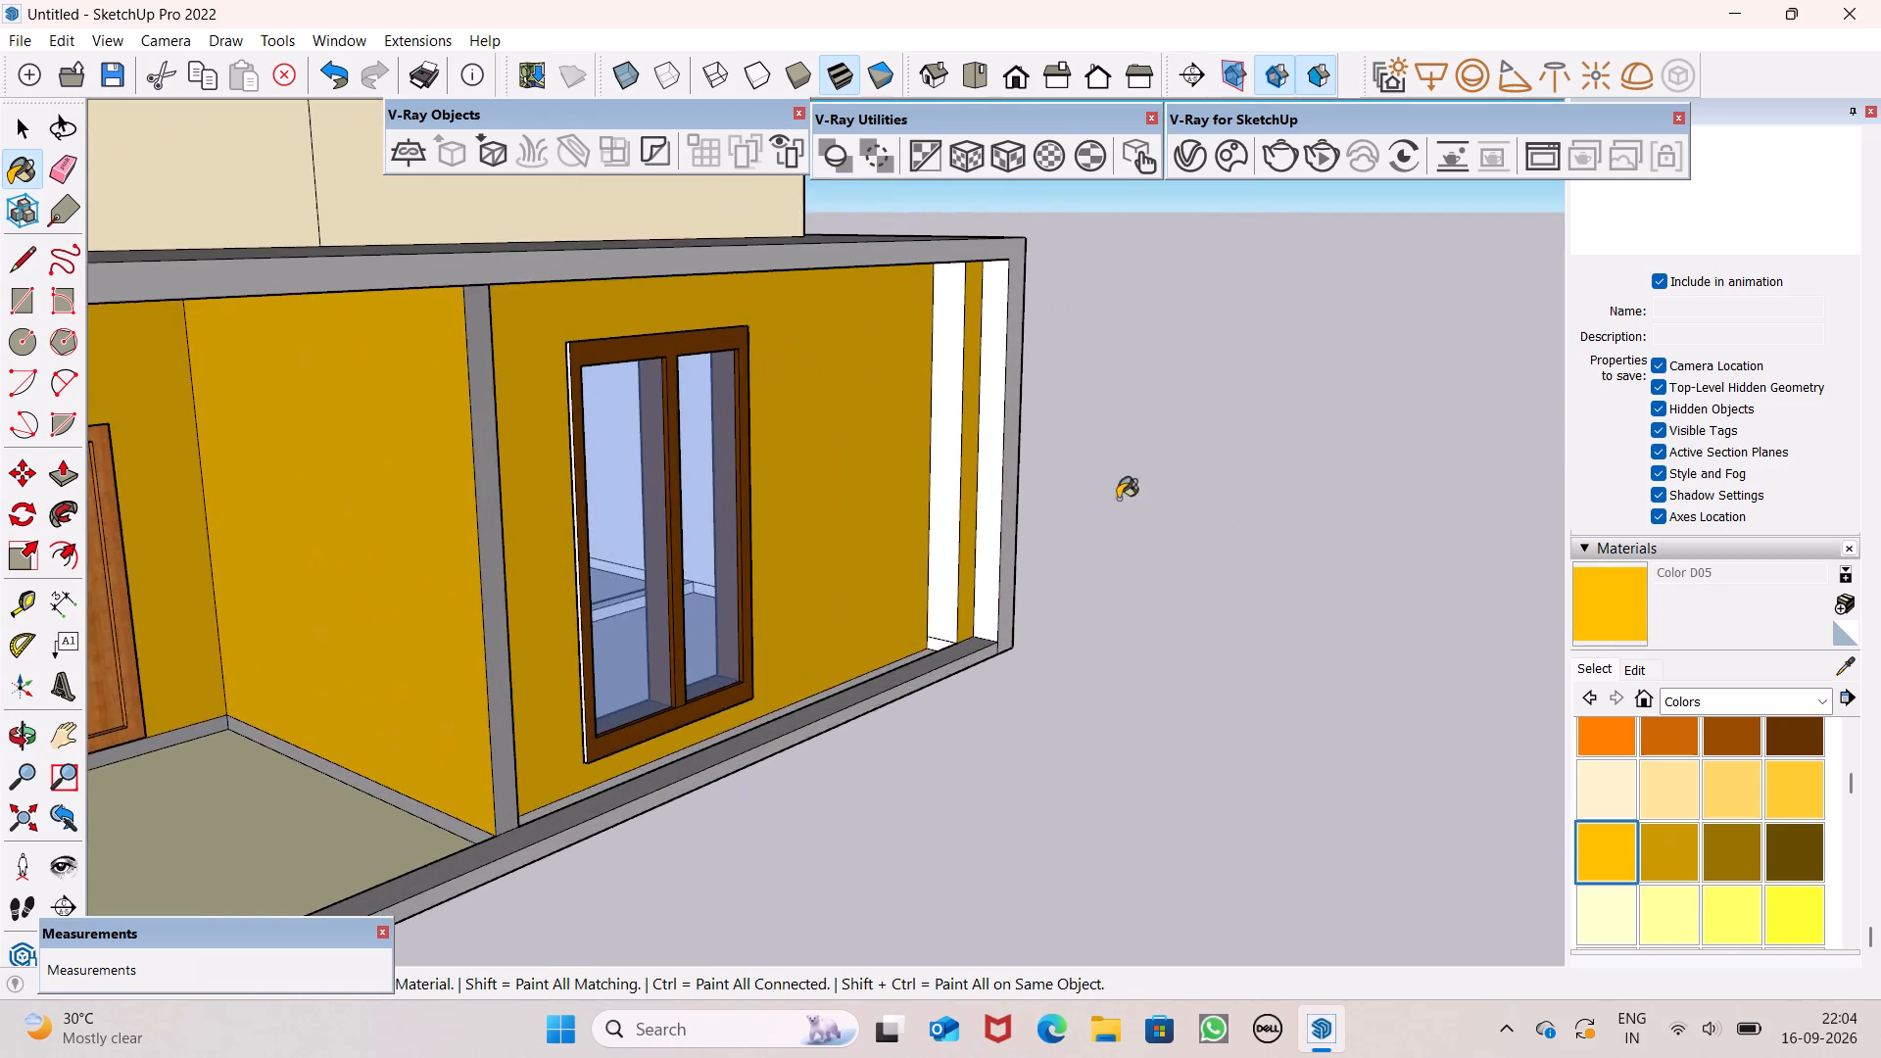
pyautogui.scroll(4, 1064, 482)
pyautogui.scroll(5, 927, 441)
pyautogui.click(980, 417)
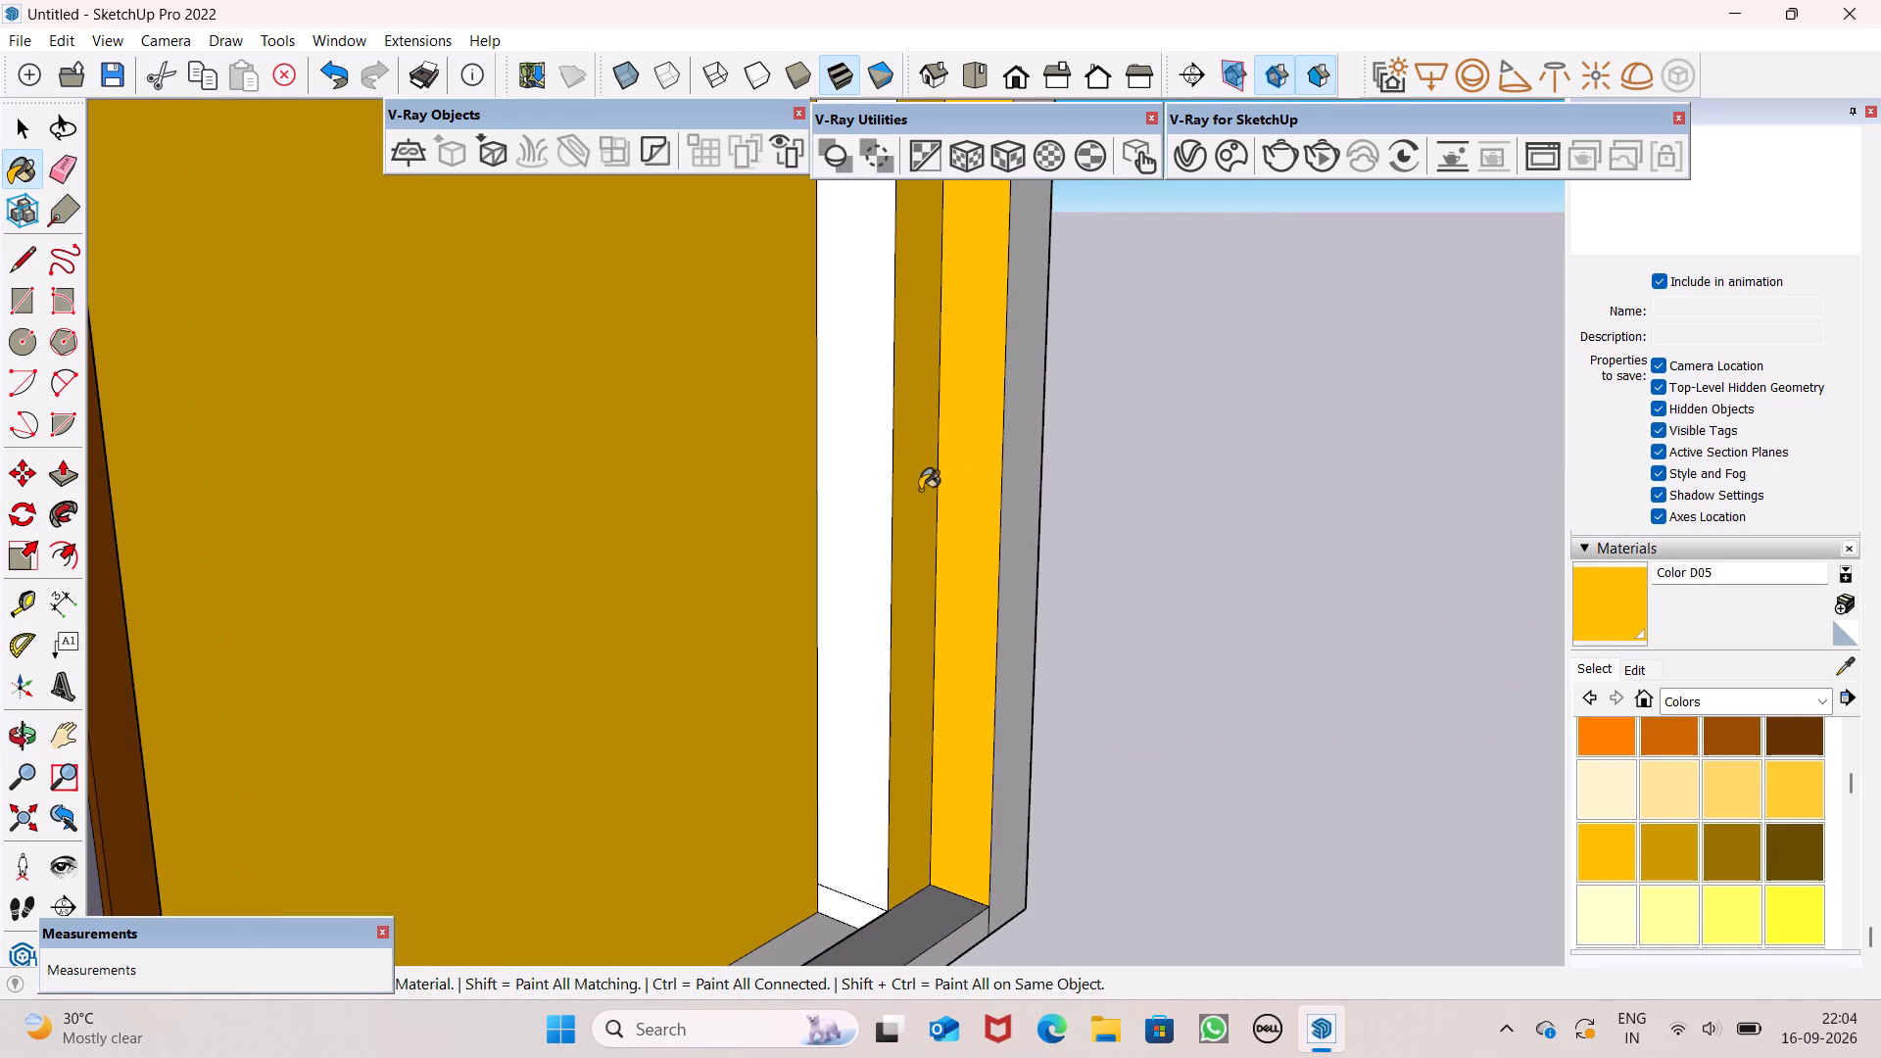
pyautogui.click(853, 516)
pyautogui.scroll(-7, 1013, 291)
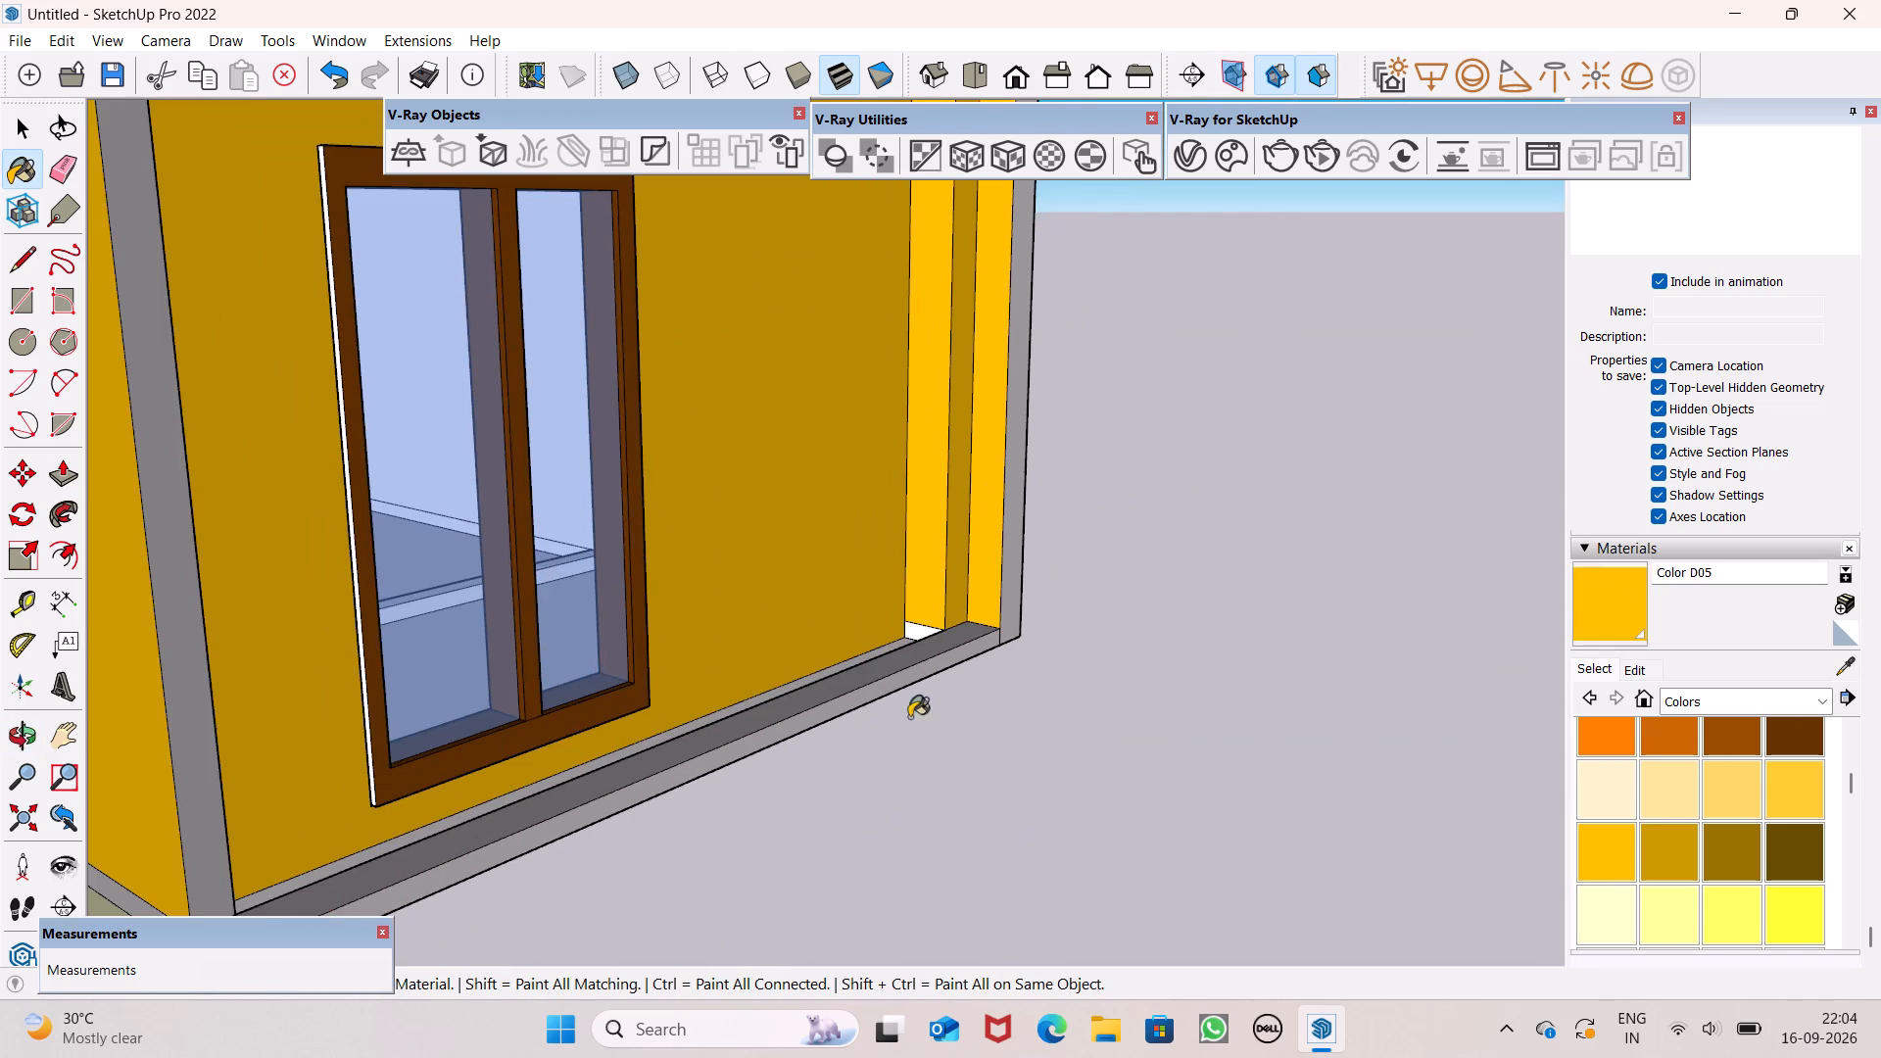
# Paint the small white strip at the foot of the recess beside the tall ground-floor window with Color D05.
pyautogui.scroll(5, 906, 707)
pyautogui.scroll(6, 889, 606)
pyautogui.moveTo(932, 707); pyautogui.dragTo(1257, 940, button='middle')
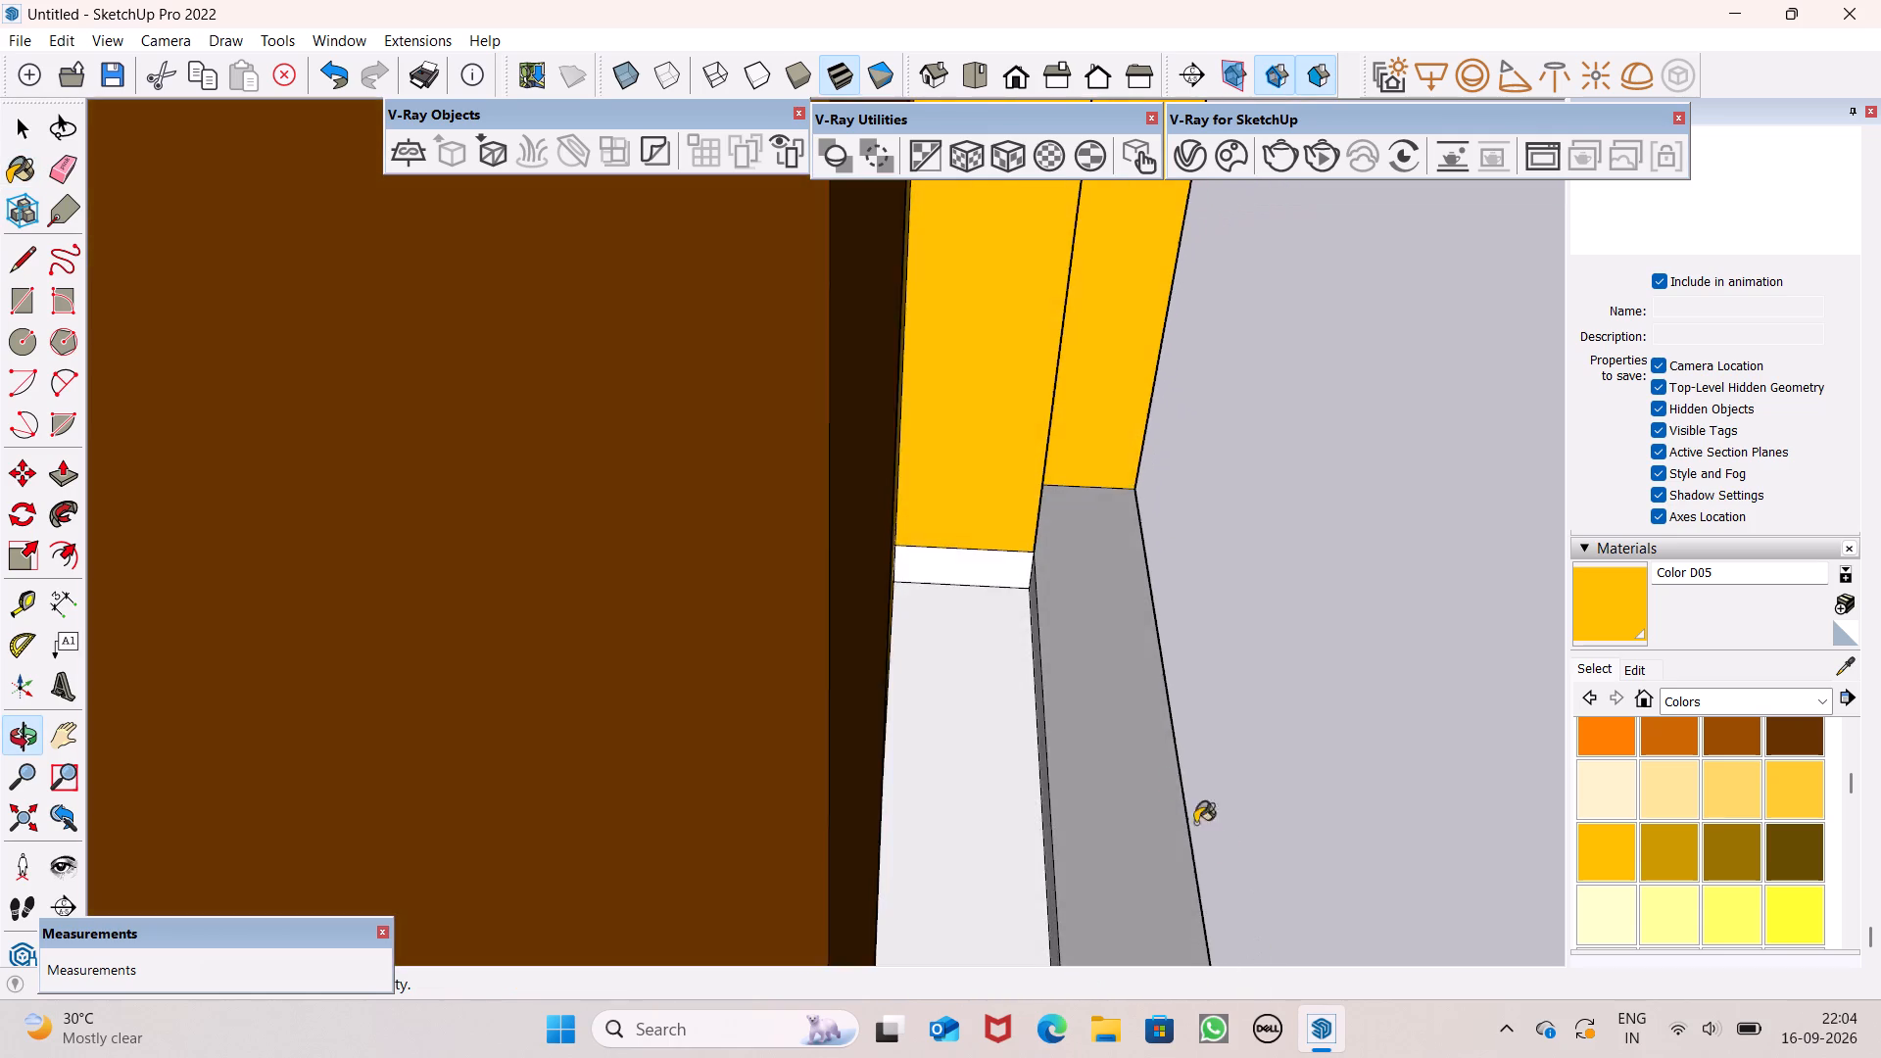
pyautogui.scroll(4, 1061, 718)
pyautogui.click(1000, 553)
# Paint the floor of the recess beside the tall ground-floor window with Color M03.
pyautogui.scroll(-5, 1880, 923)
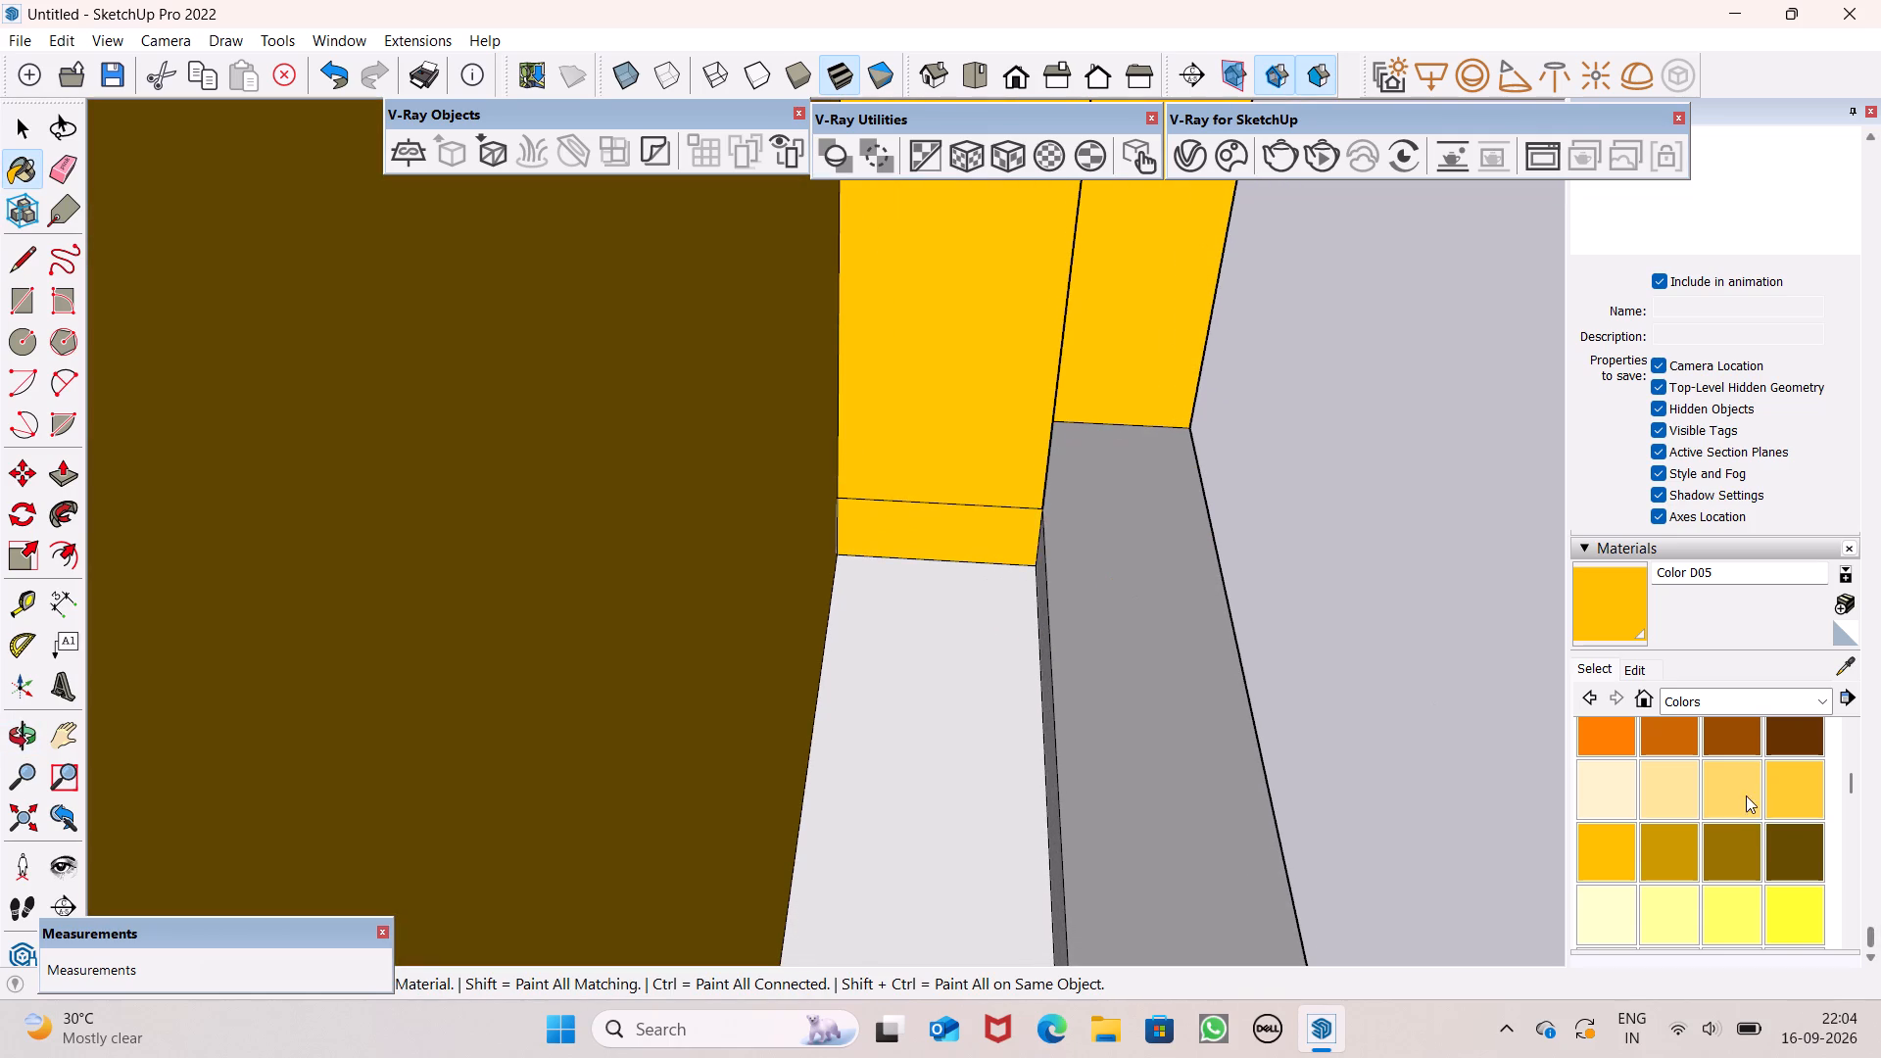
pyautogui.scroll(-10, 1763, 840)
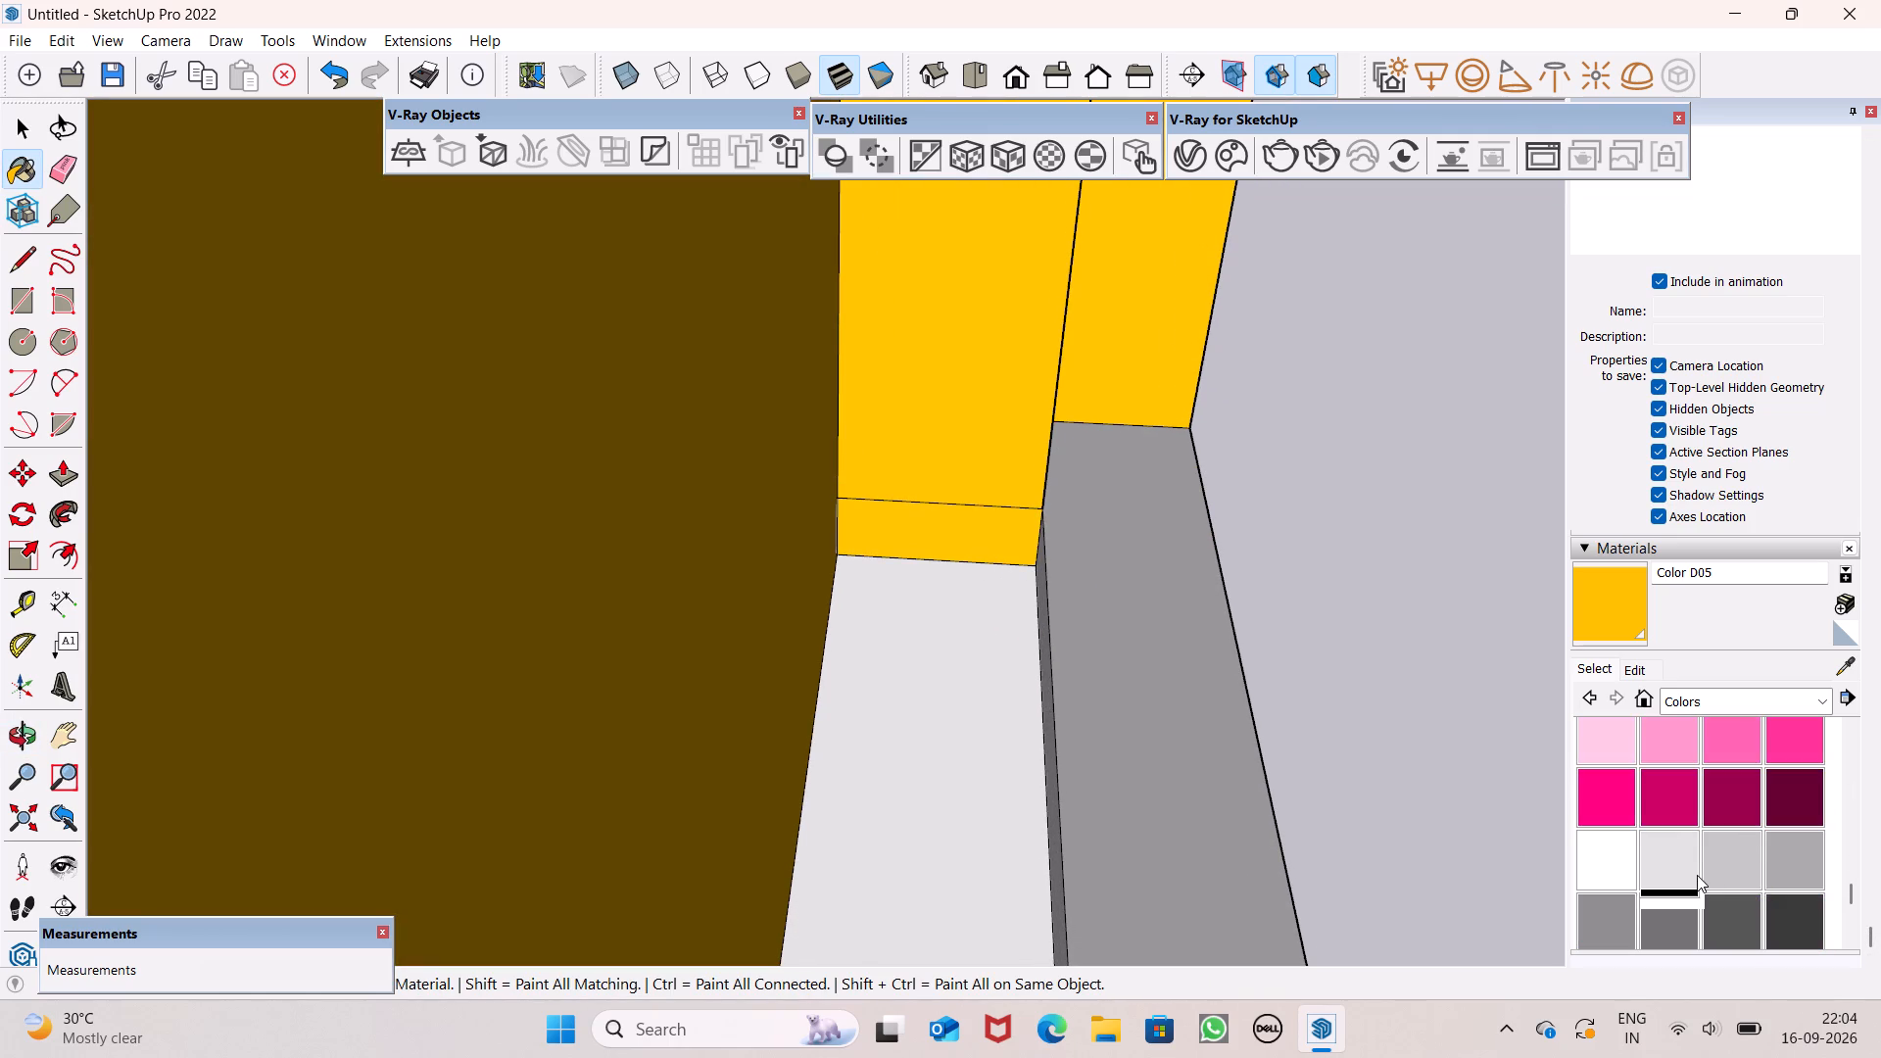
pyautogui.click(1771, 749)
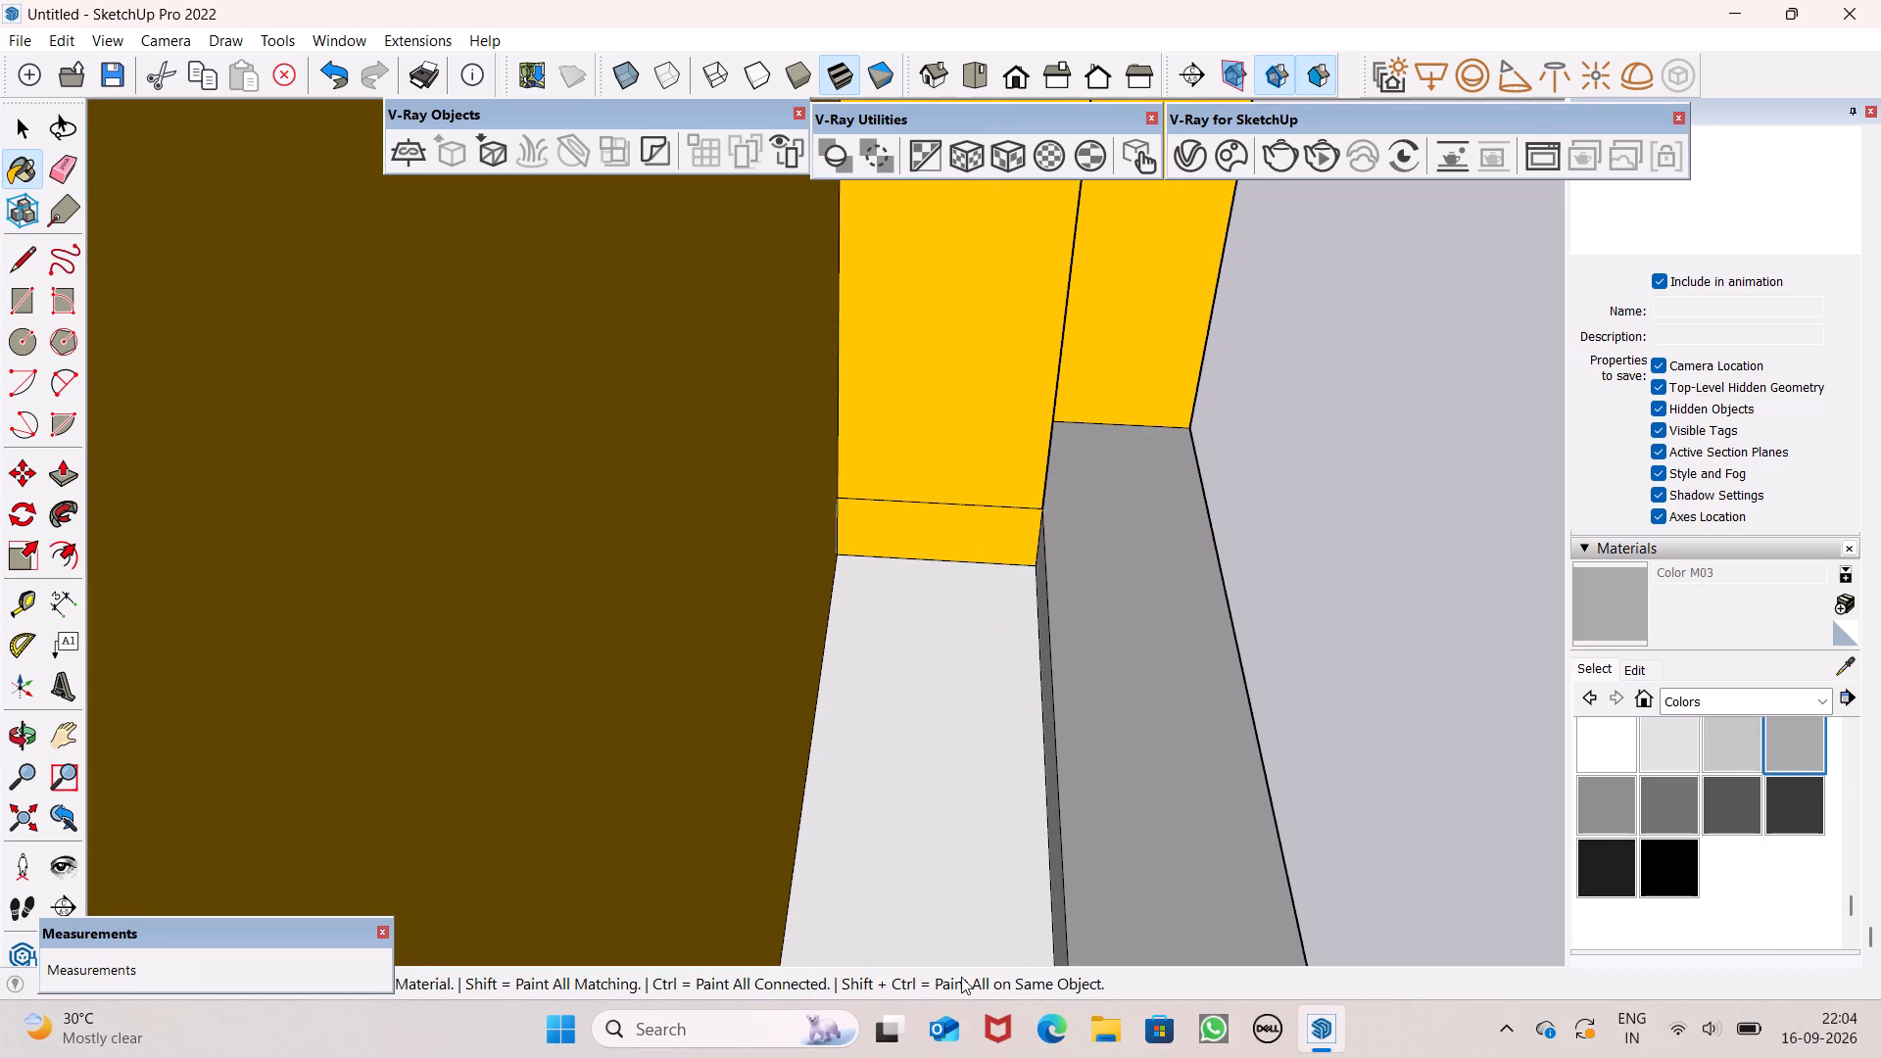
pyautogui.click(913, 761)
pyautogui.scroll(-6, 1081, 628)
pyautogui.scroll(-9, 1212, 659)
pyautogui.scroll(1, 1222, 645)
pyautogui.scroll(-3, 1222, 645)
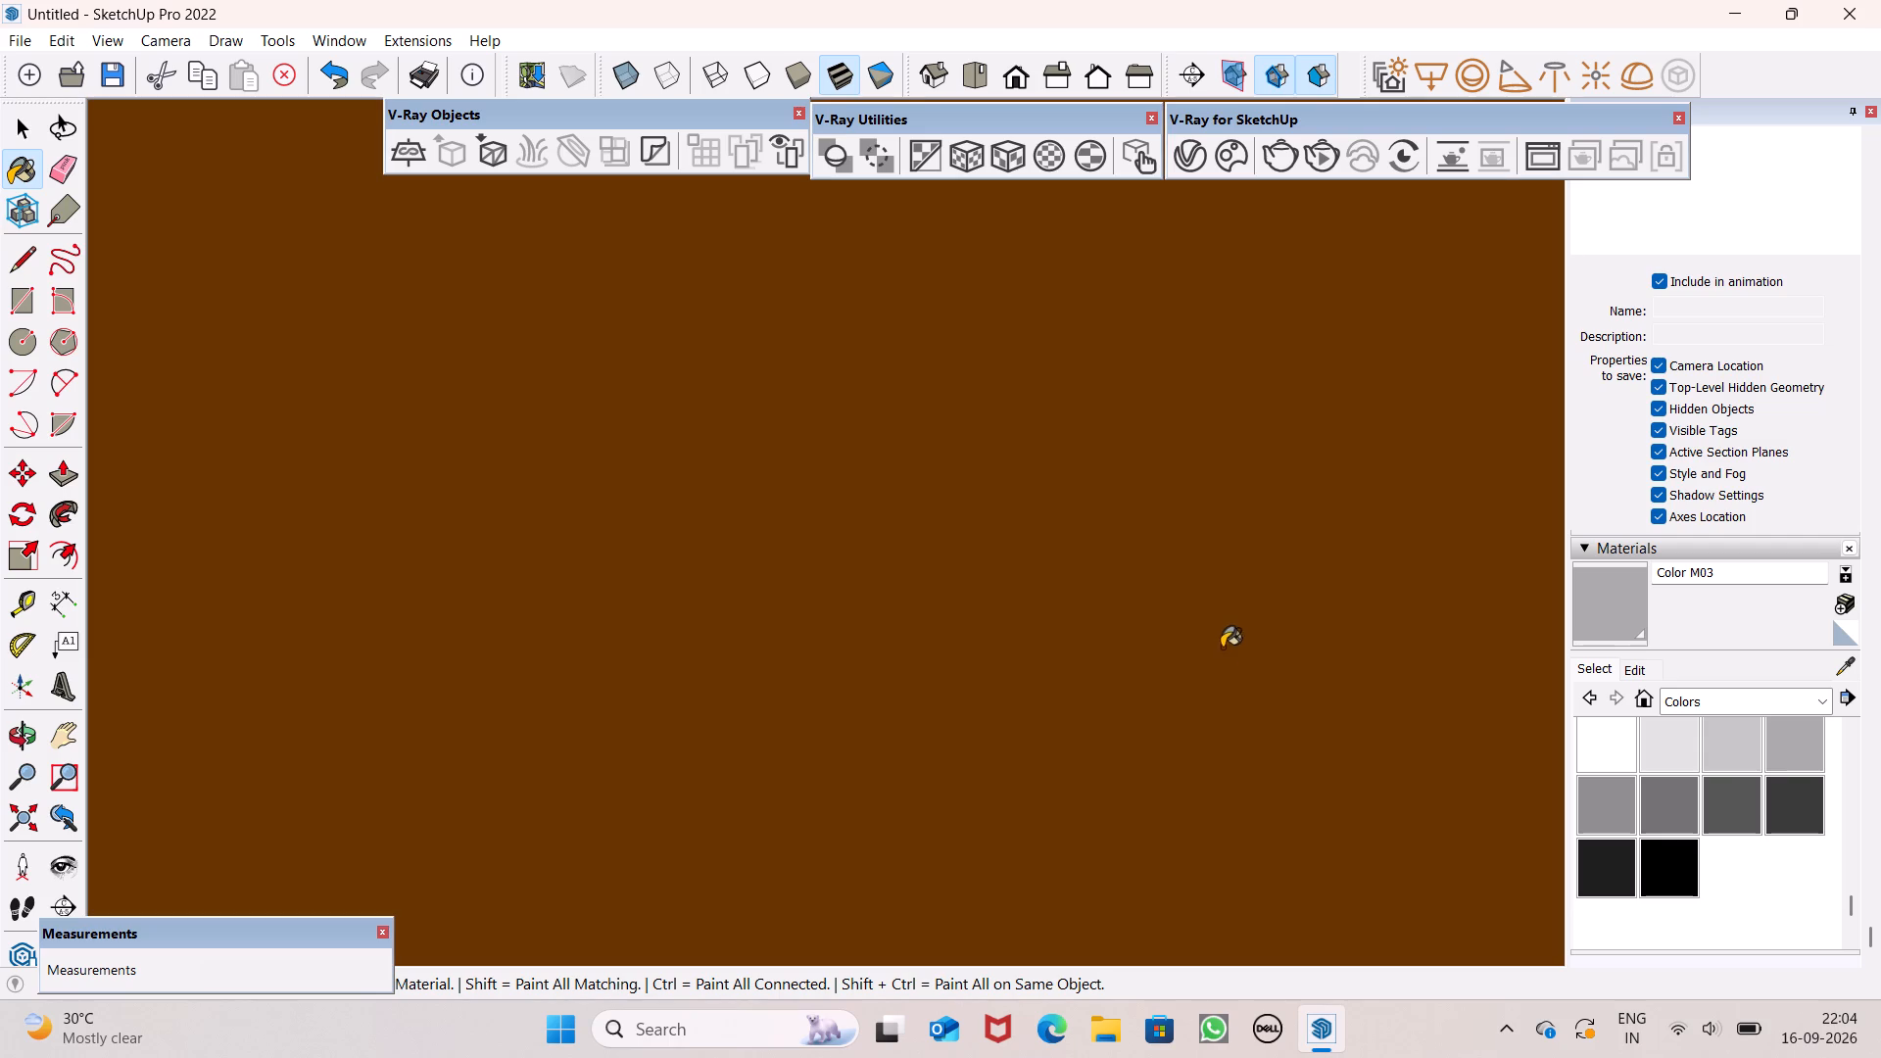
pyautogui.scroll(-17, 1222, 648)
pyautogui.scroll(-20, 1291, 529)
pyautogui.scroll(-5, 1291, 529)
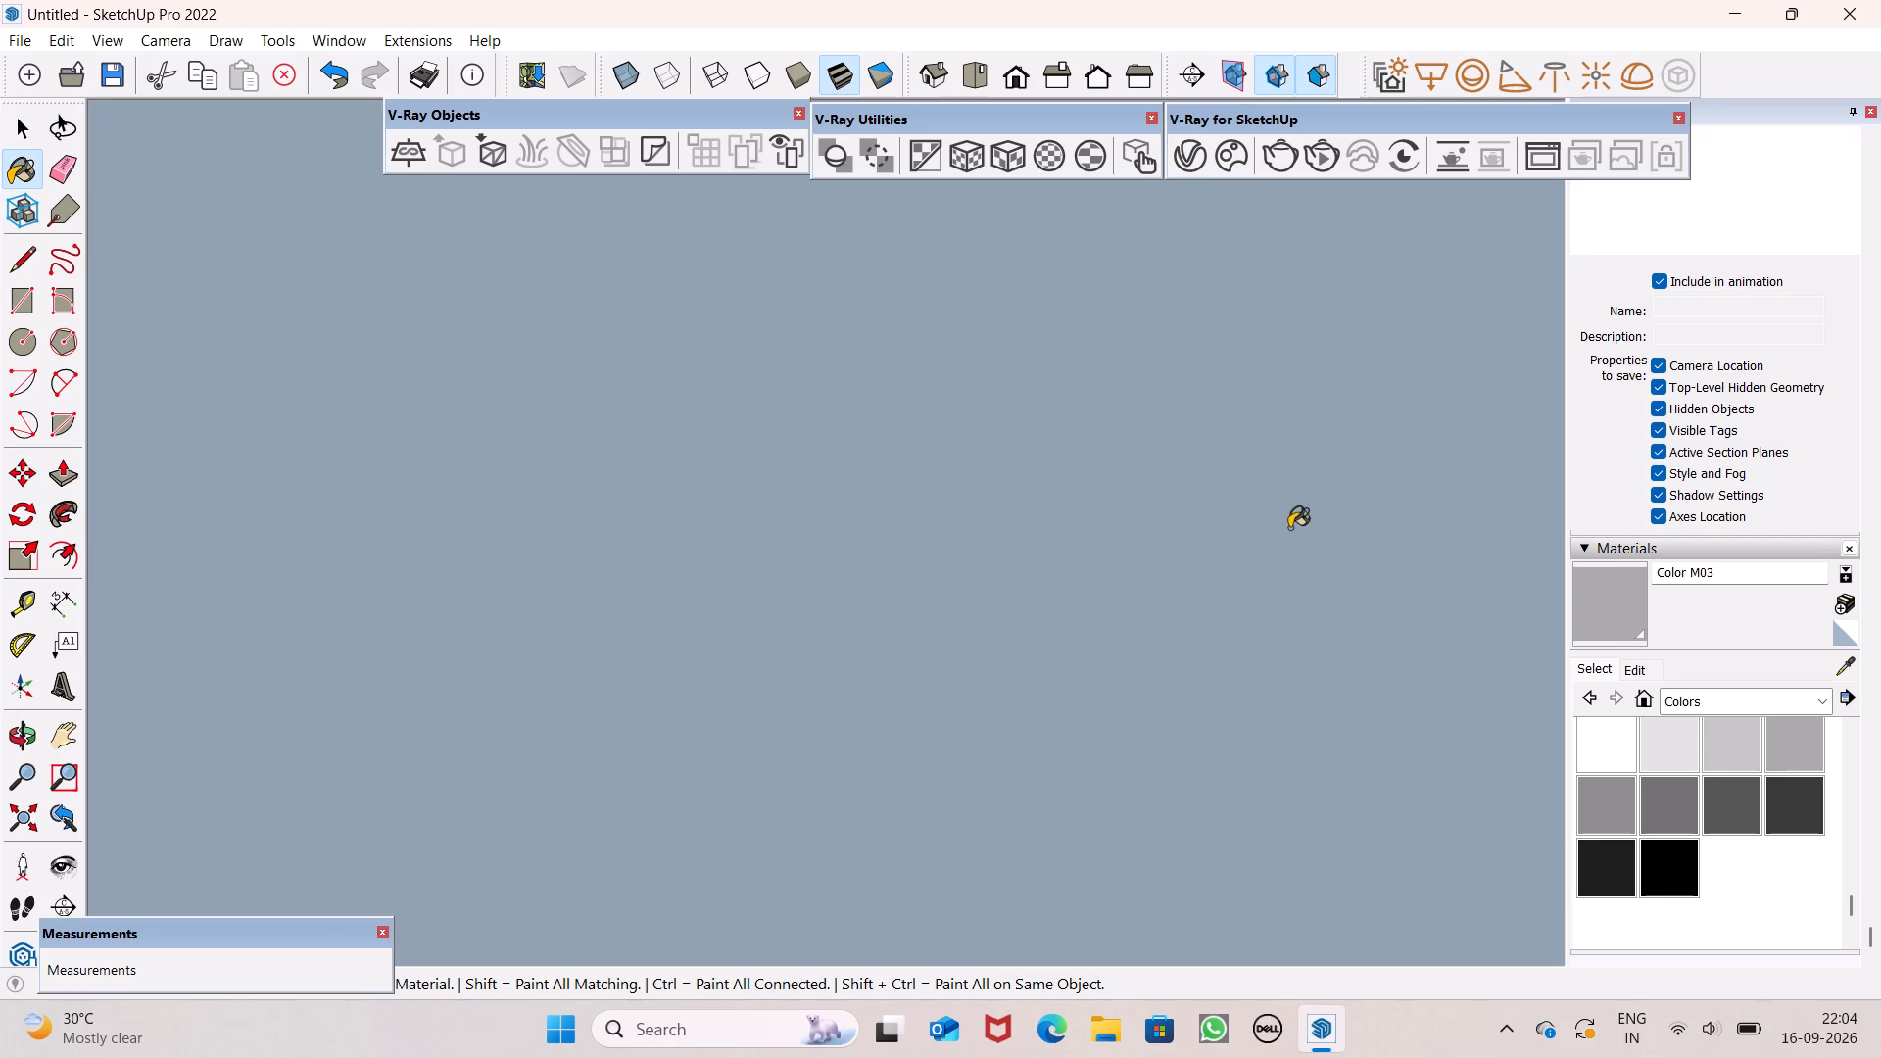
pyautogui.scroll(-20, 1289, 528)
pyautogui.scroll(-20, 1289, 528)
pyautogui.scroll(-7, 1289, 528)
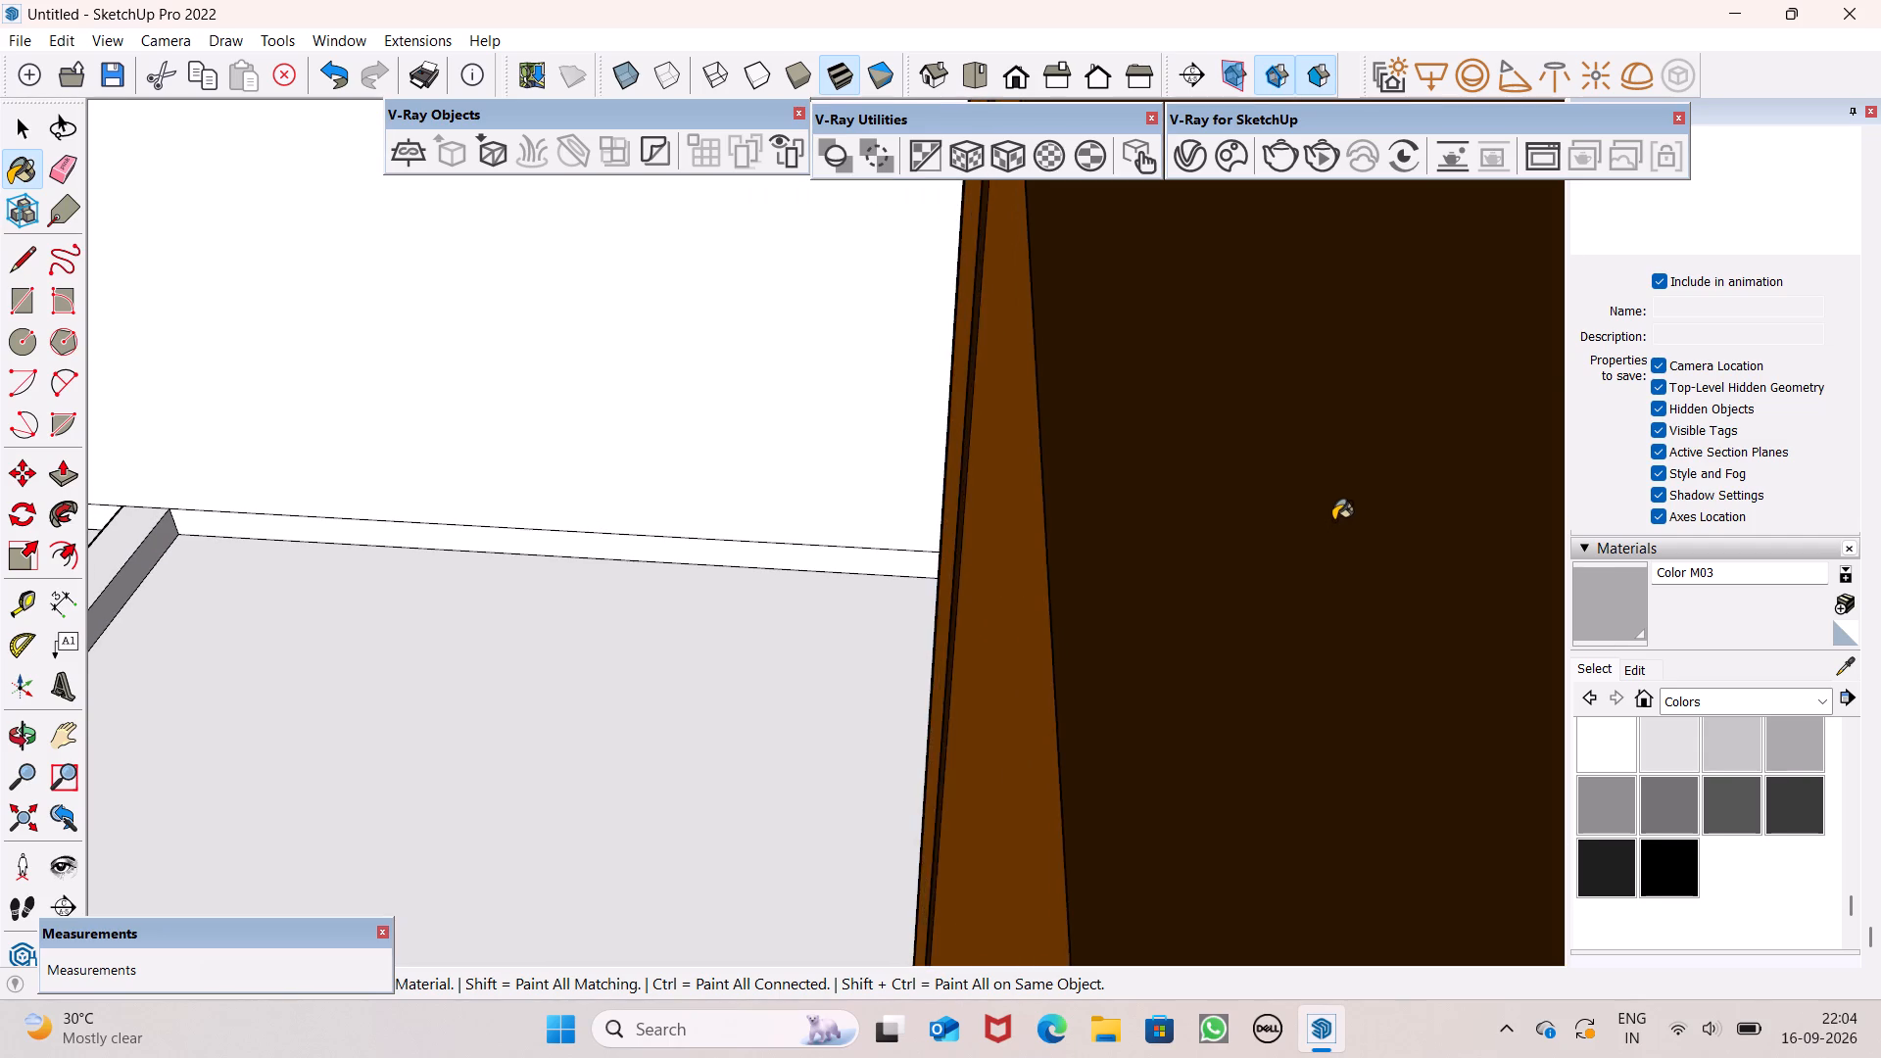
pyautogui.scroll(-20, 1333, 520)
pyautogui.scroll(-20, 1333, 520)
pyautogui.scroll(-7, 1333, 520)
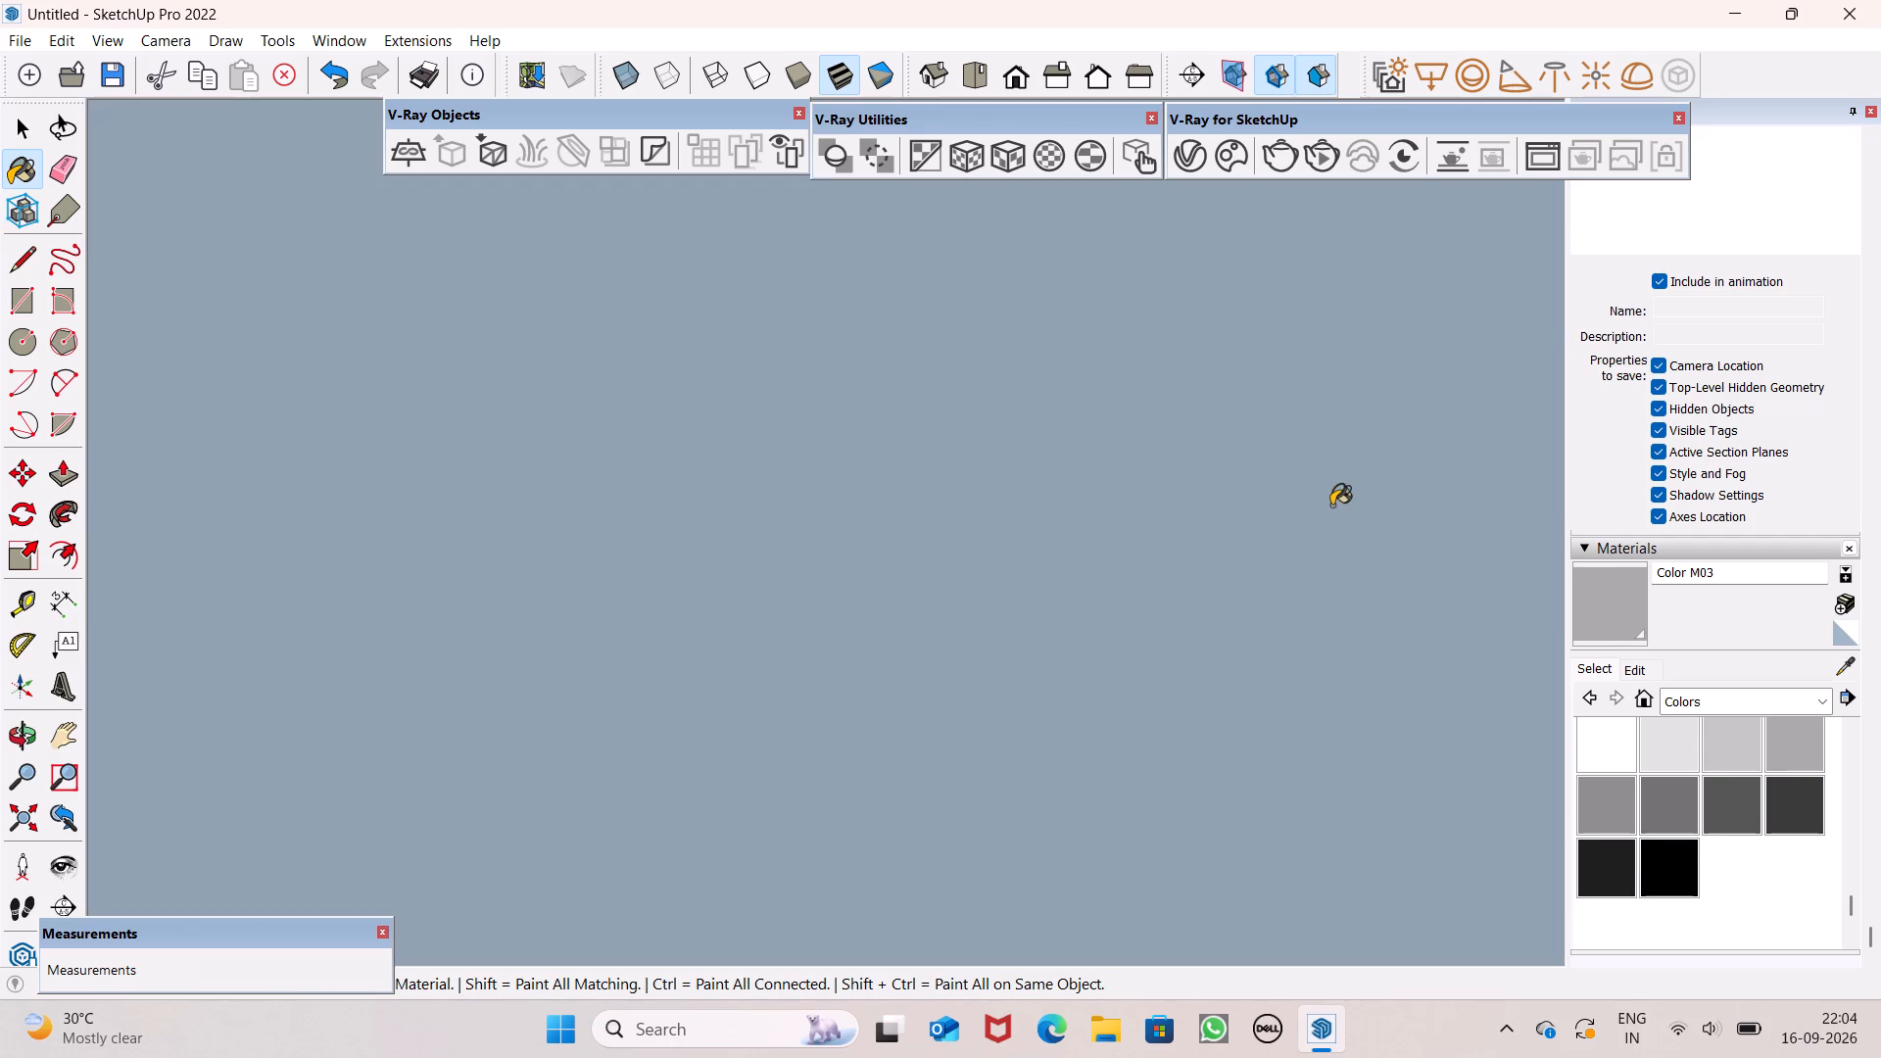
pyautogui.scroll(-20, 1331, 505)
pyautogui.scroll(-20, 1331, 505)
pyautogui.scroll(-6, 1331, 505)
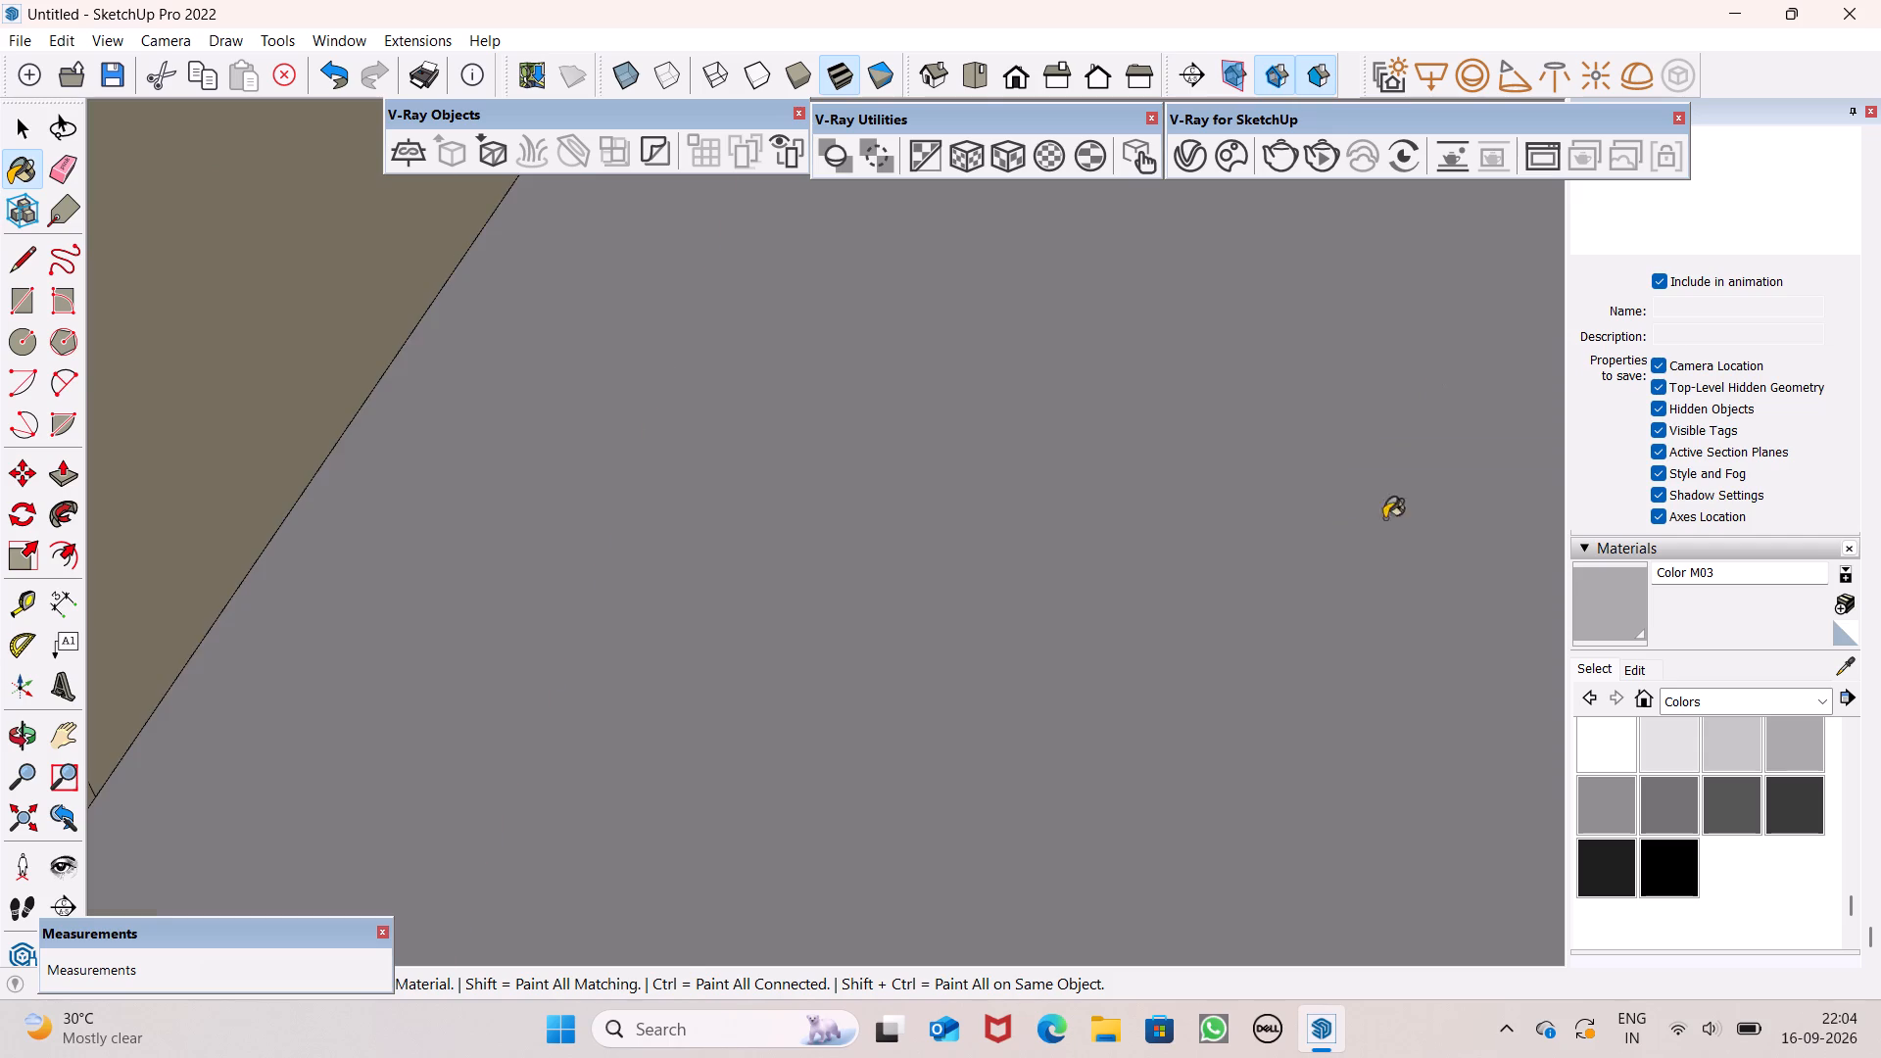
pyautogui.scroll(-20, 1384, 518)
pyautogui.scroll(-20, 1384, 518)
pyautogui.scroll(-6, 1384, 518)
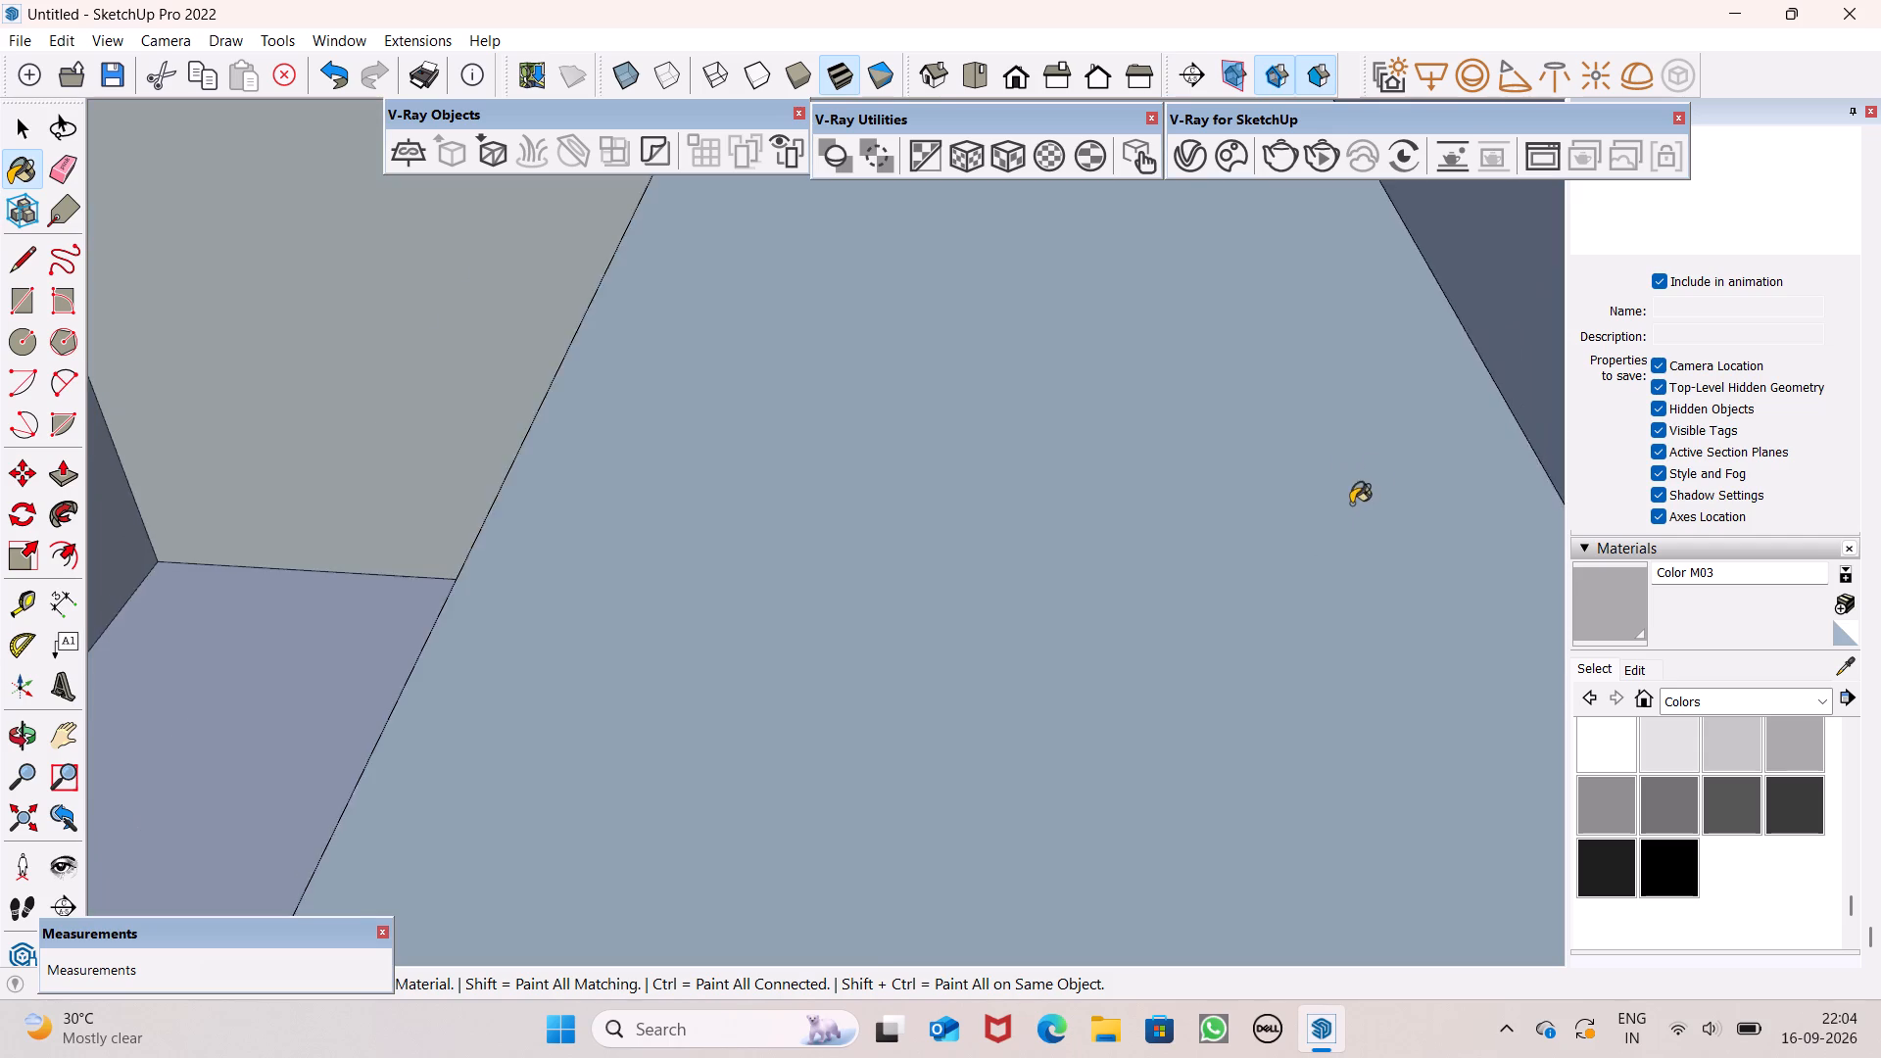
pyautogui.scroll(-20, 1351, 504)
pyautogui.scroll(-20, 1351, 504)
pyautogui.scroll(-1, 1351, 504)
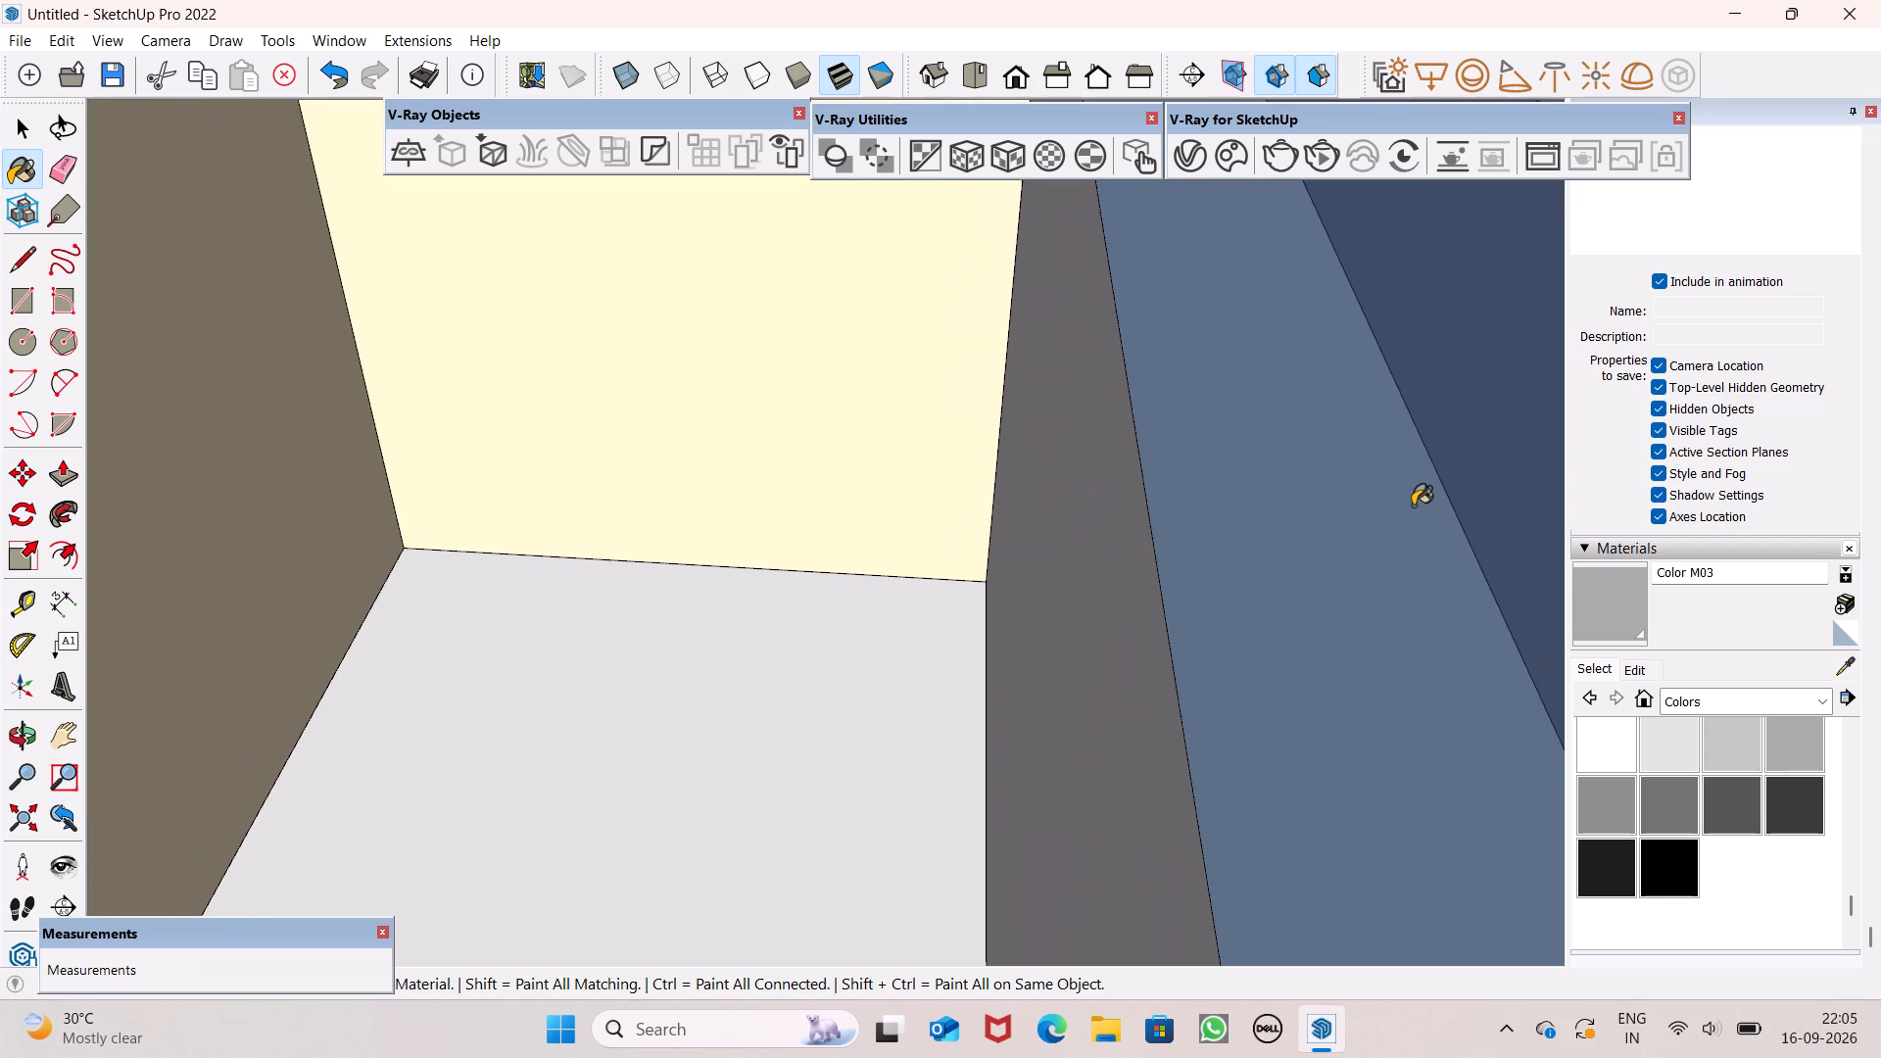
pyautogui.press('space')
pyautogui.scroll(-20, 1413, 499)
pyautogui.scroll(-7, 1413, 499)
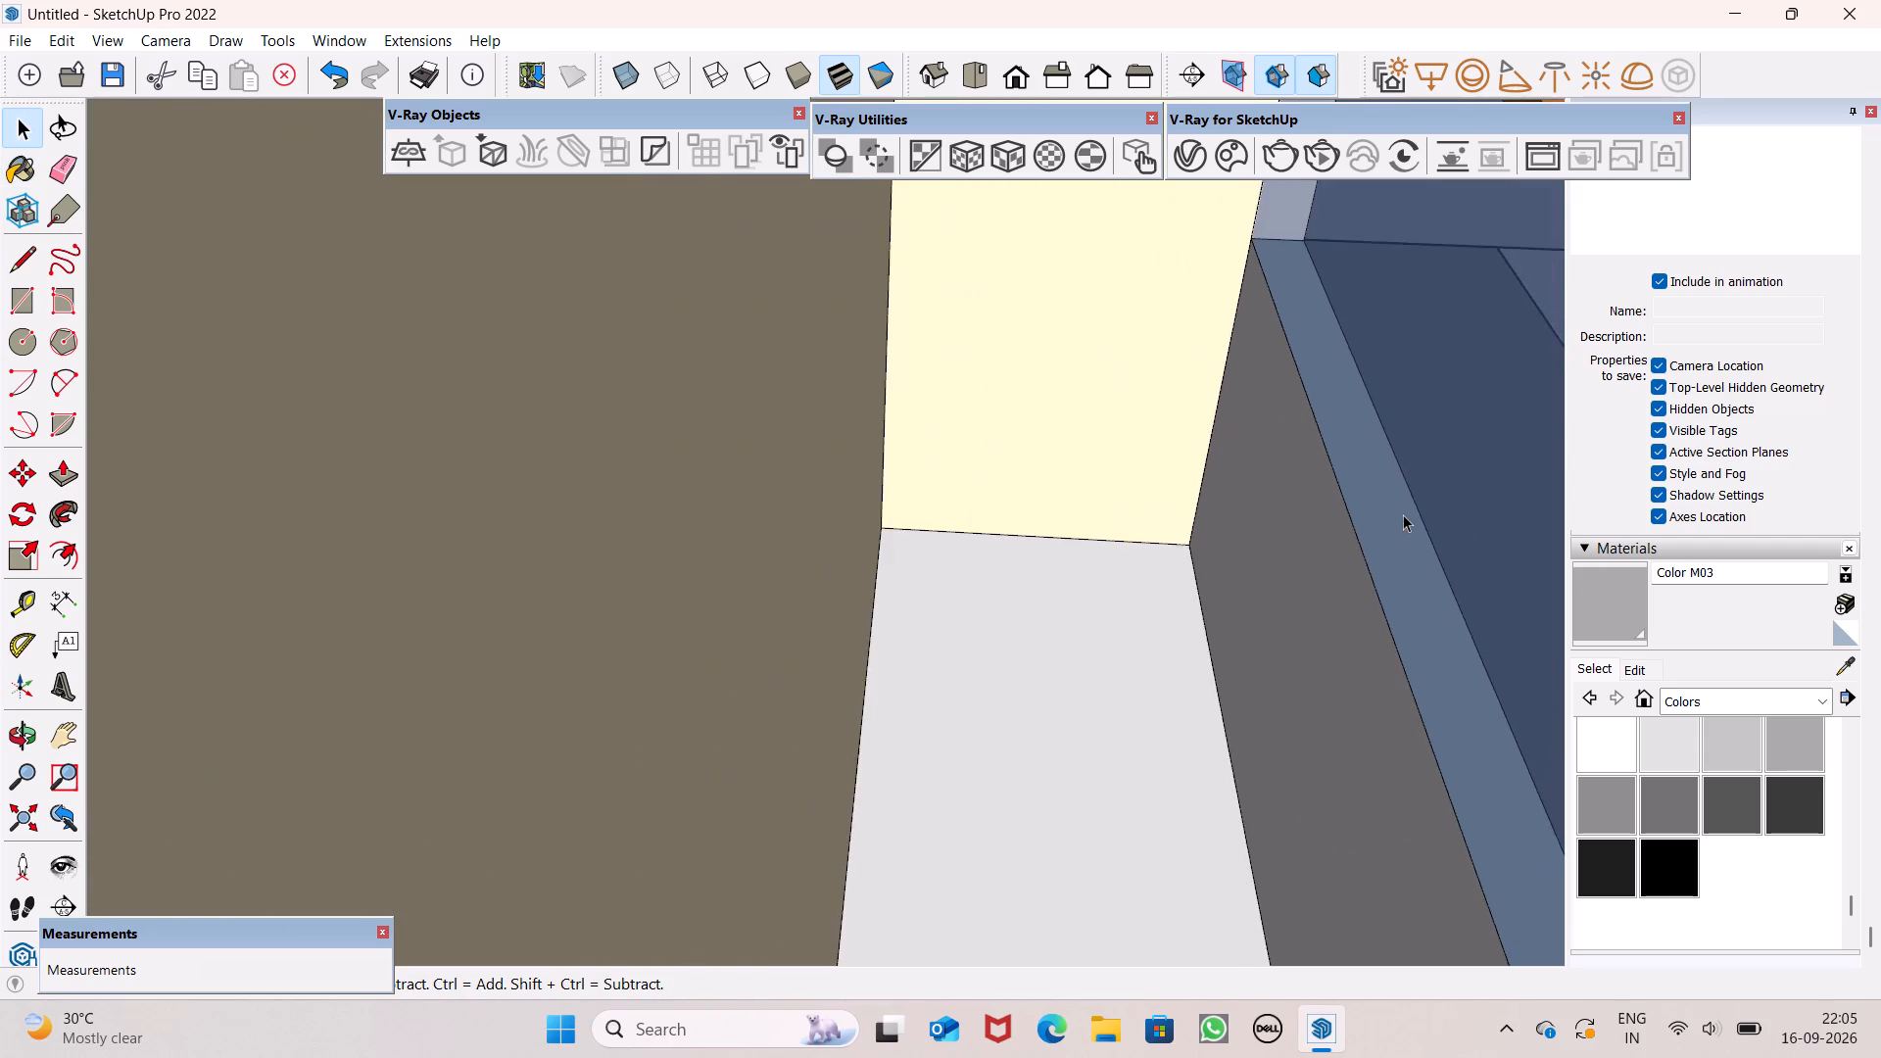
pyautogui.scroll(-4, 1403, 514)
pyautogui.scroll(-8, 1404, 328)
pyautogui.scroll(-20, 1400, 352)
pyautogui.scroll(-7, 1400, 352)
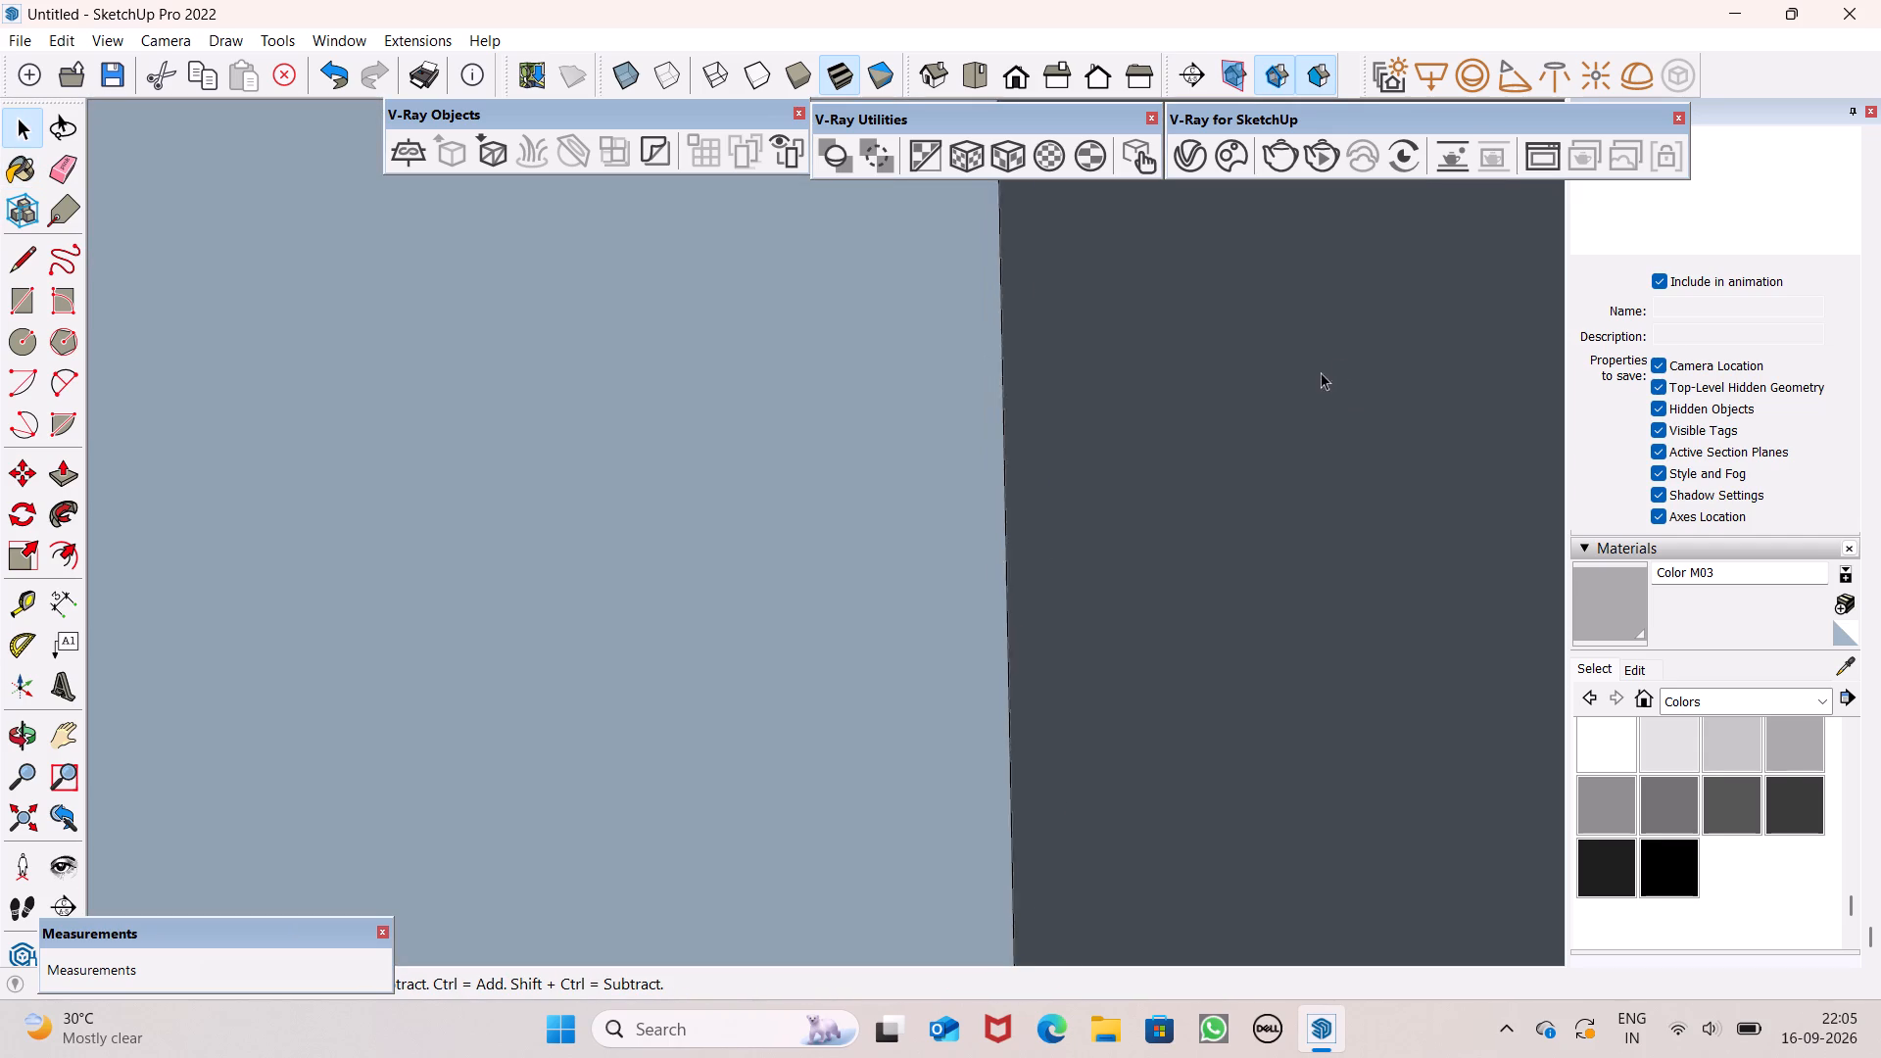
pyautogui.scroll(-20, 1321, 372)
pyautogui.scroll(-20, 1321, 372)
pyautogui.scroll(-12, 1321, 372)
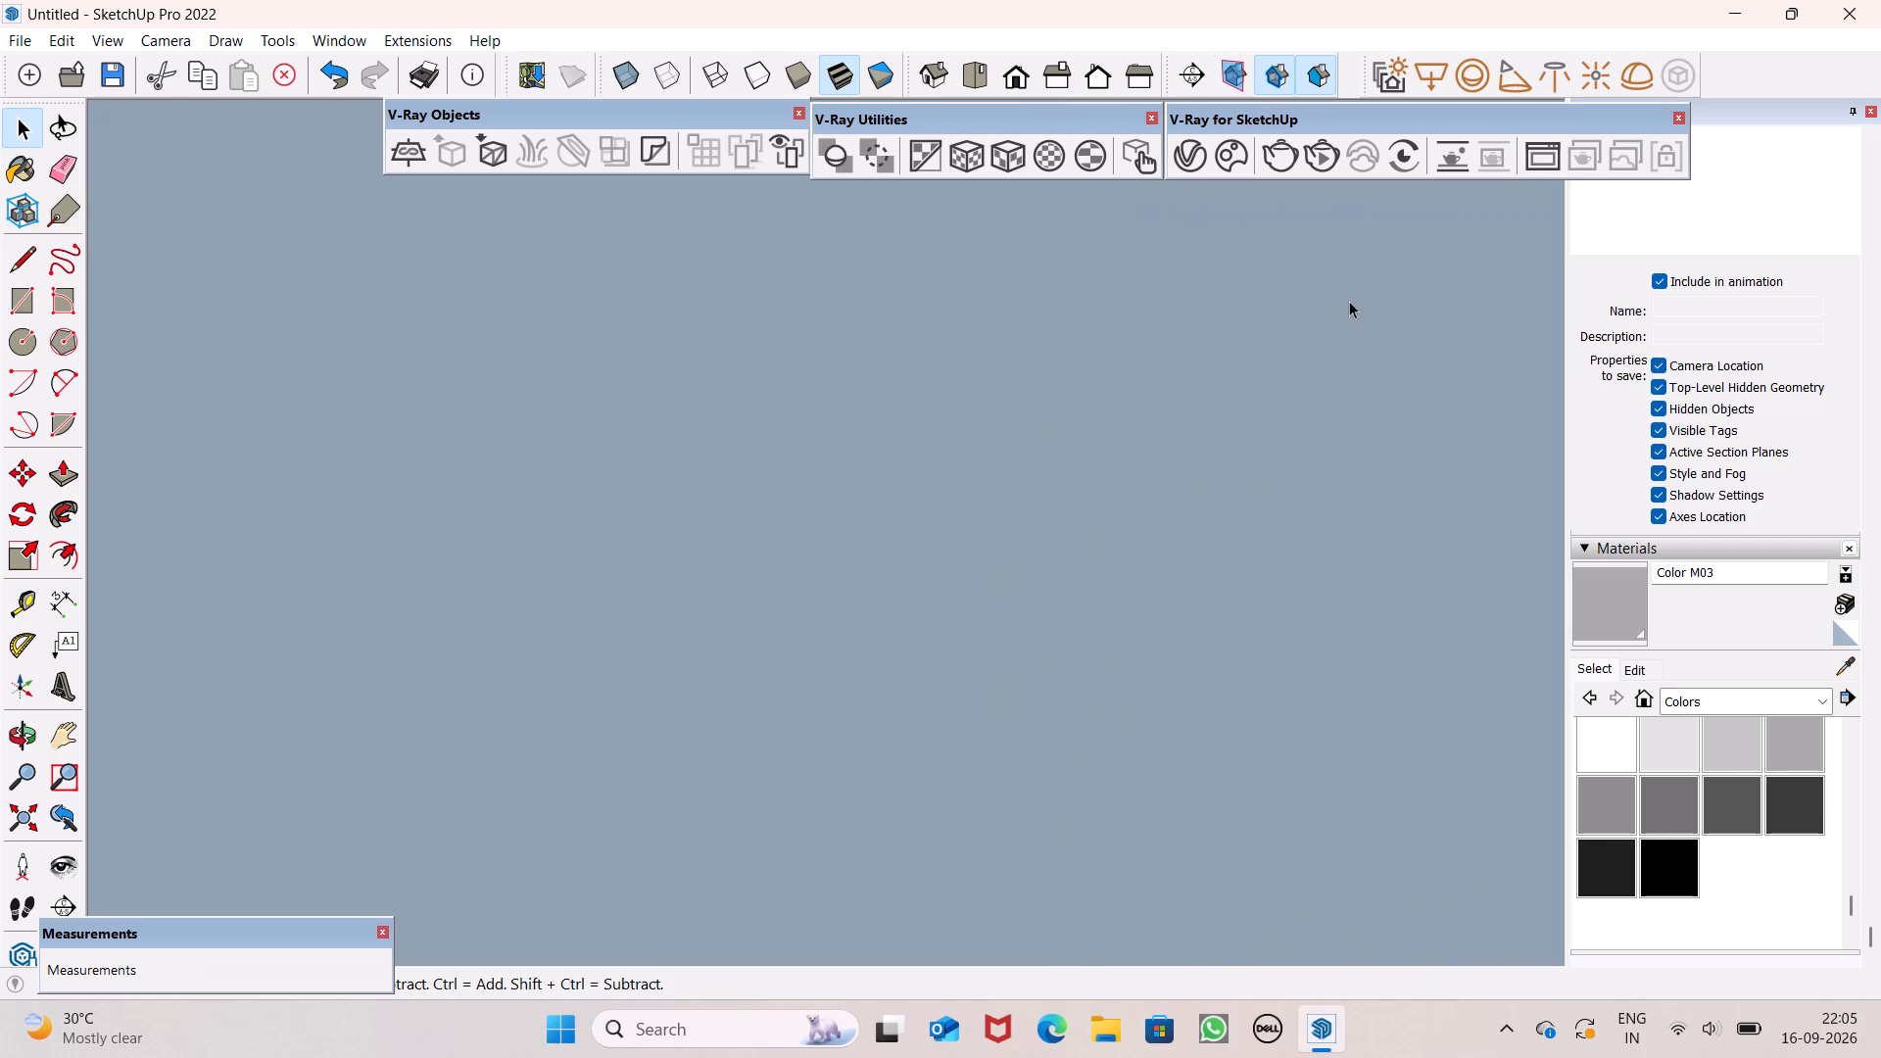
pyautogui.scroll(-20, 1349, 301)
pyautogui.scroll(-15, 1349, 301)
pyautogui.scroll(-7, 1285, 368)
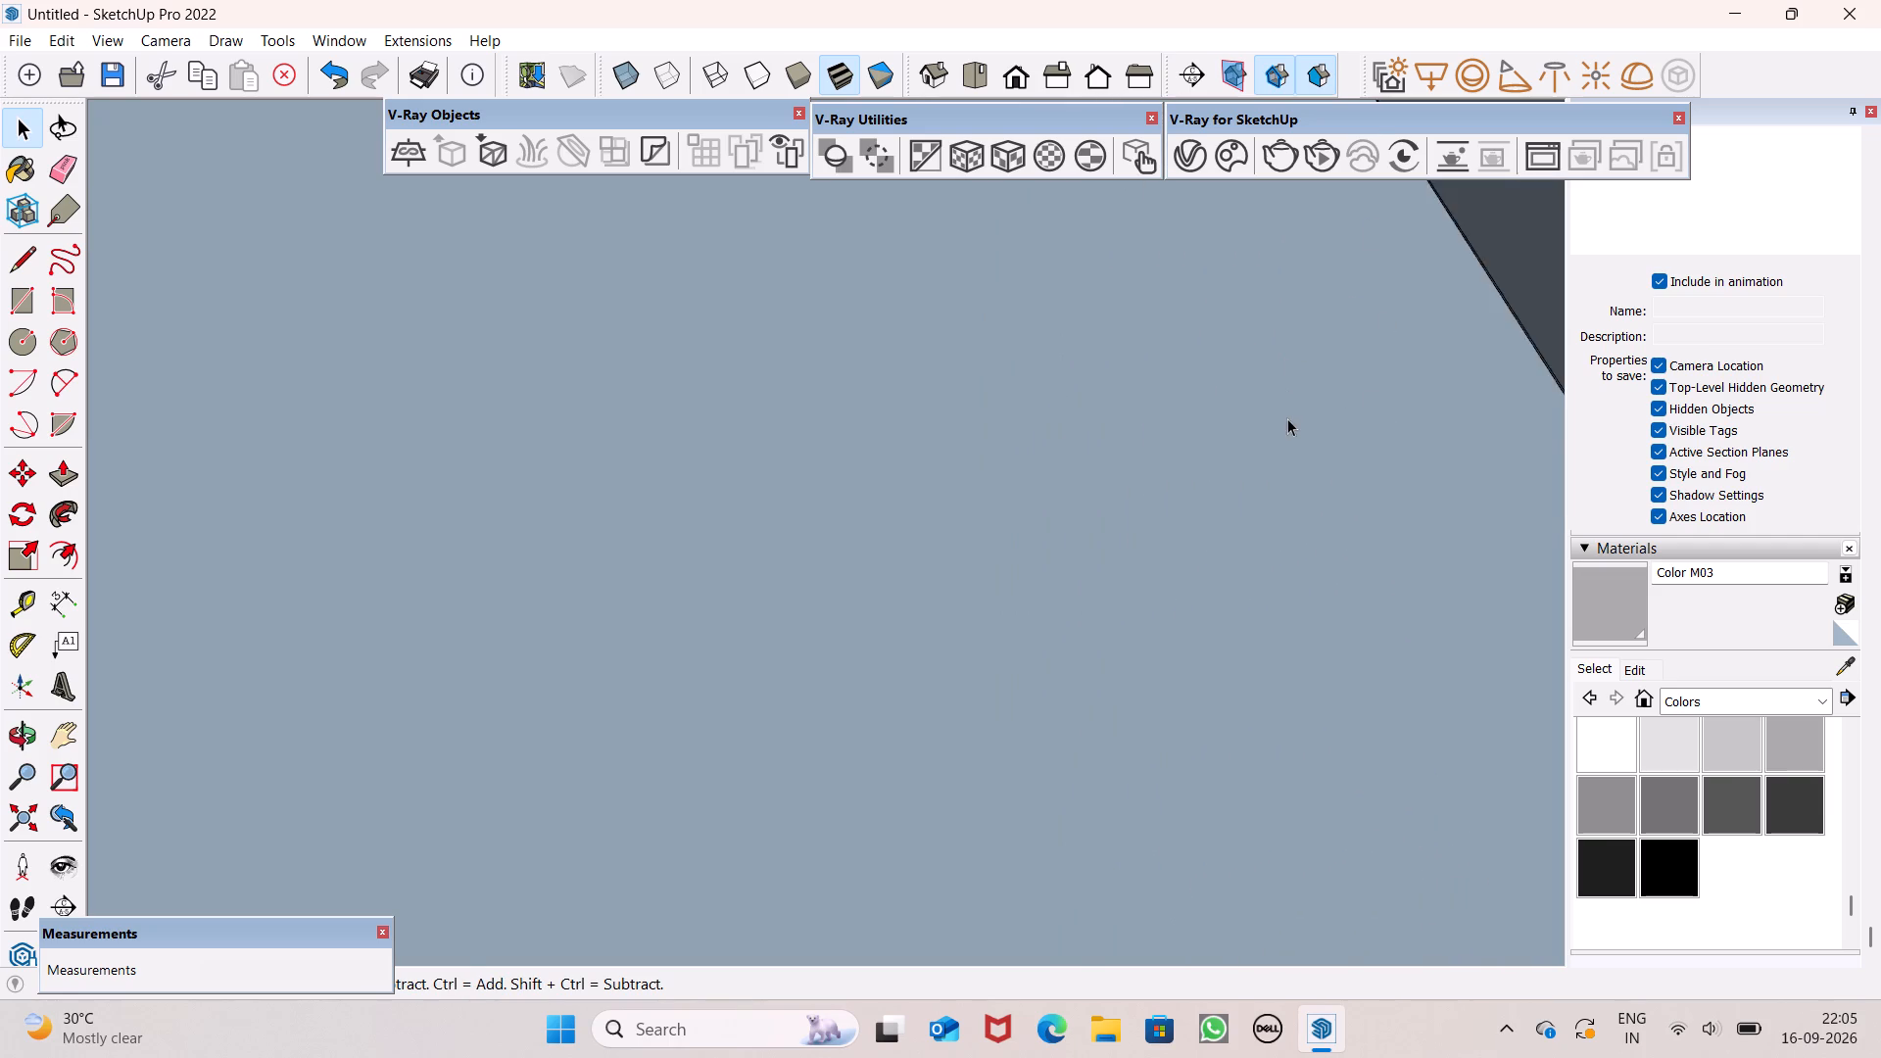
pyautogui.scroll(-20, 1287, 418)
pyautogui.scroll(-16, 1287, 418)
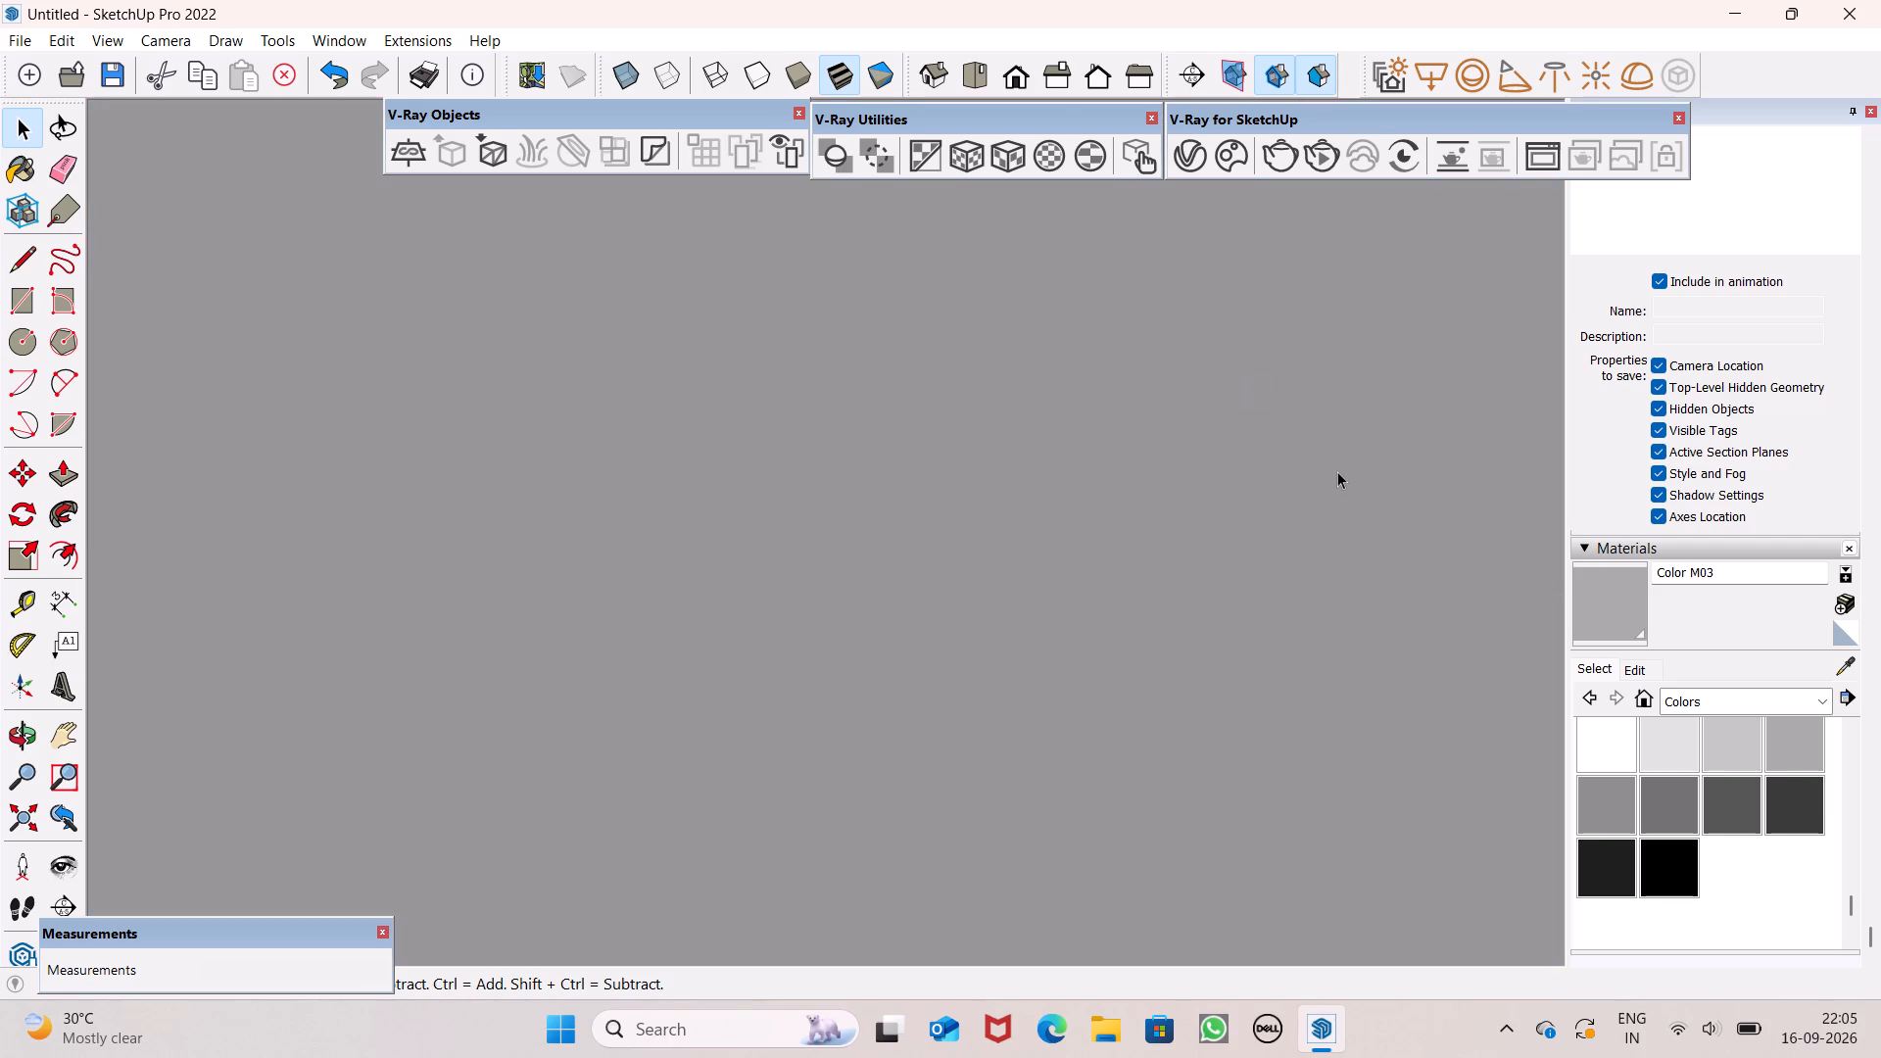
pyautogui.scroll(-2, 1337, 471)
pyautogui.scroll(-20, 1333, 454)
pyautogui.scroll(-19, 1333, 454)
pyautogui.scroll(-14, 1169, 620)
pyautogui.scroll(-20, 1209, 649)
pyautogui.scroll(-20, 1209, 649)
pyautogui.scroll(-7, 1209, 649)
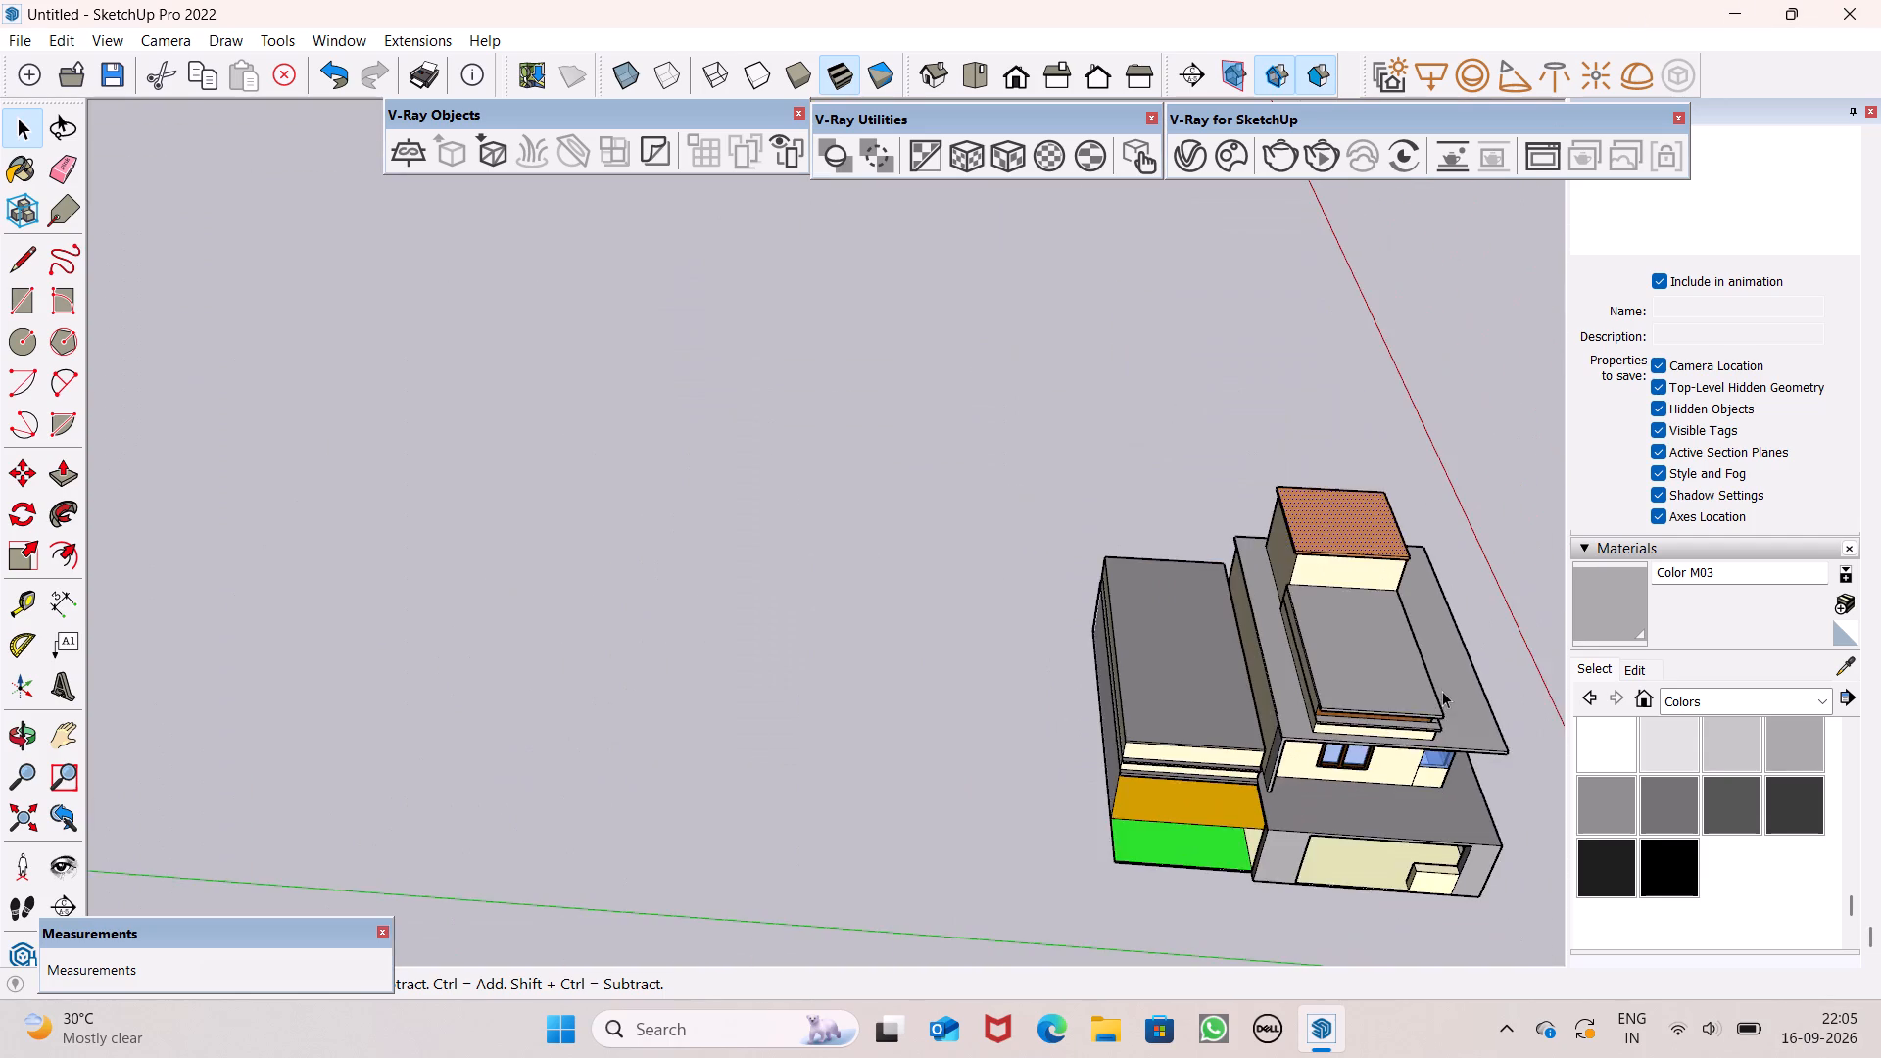
# Paint the two large white ground-floor outer walls on the back and adjoining side of the house with Color D05.
pyautogui.moveTo(1445, 718); pyautogui.dragTo(1446, 634, button='middle')
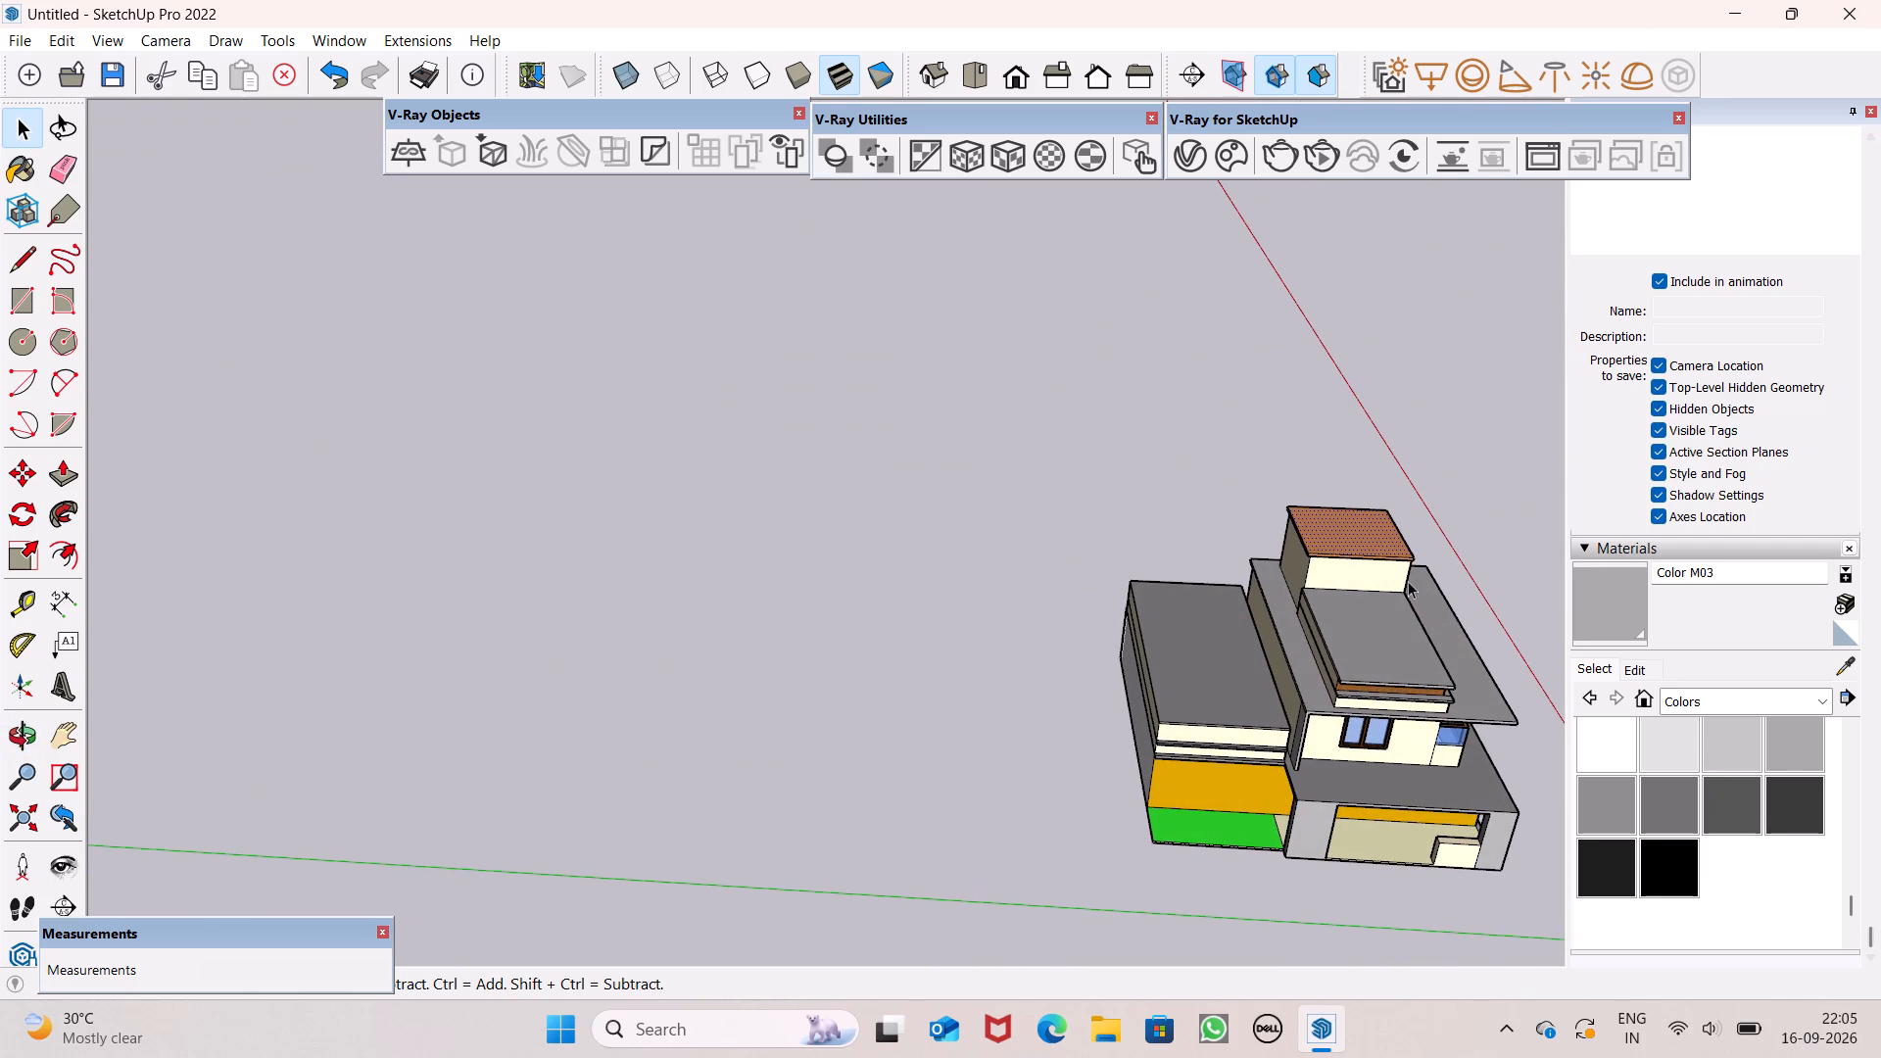
pyautogui.moveTo(1442, 773); pyautogui.dragTo(1816, 511, button='middle')
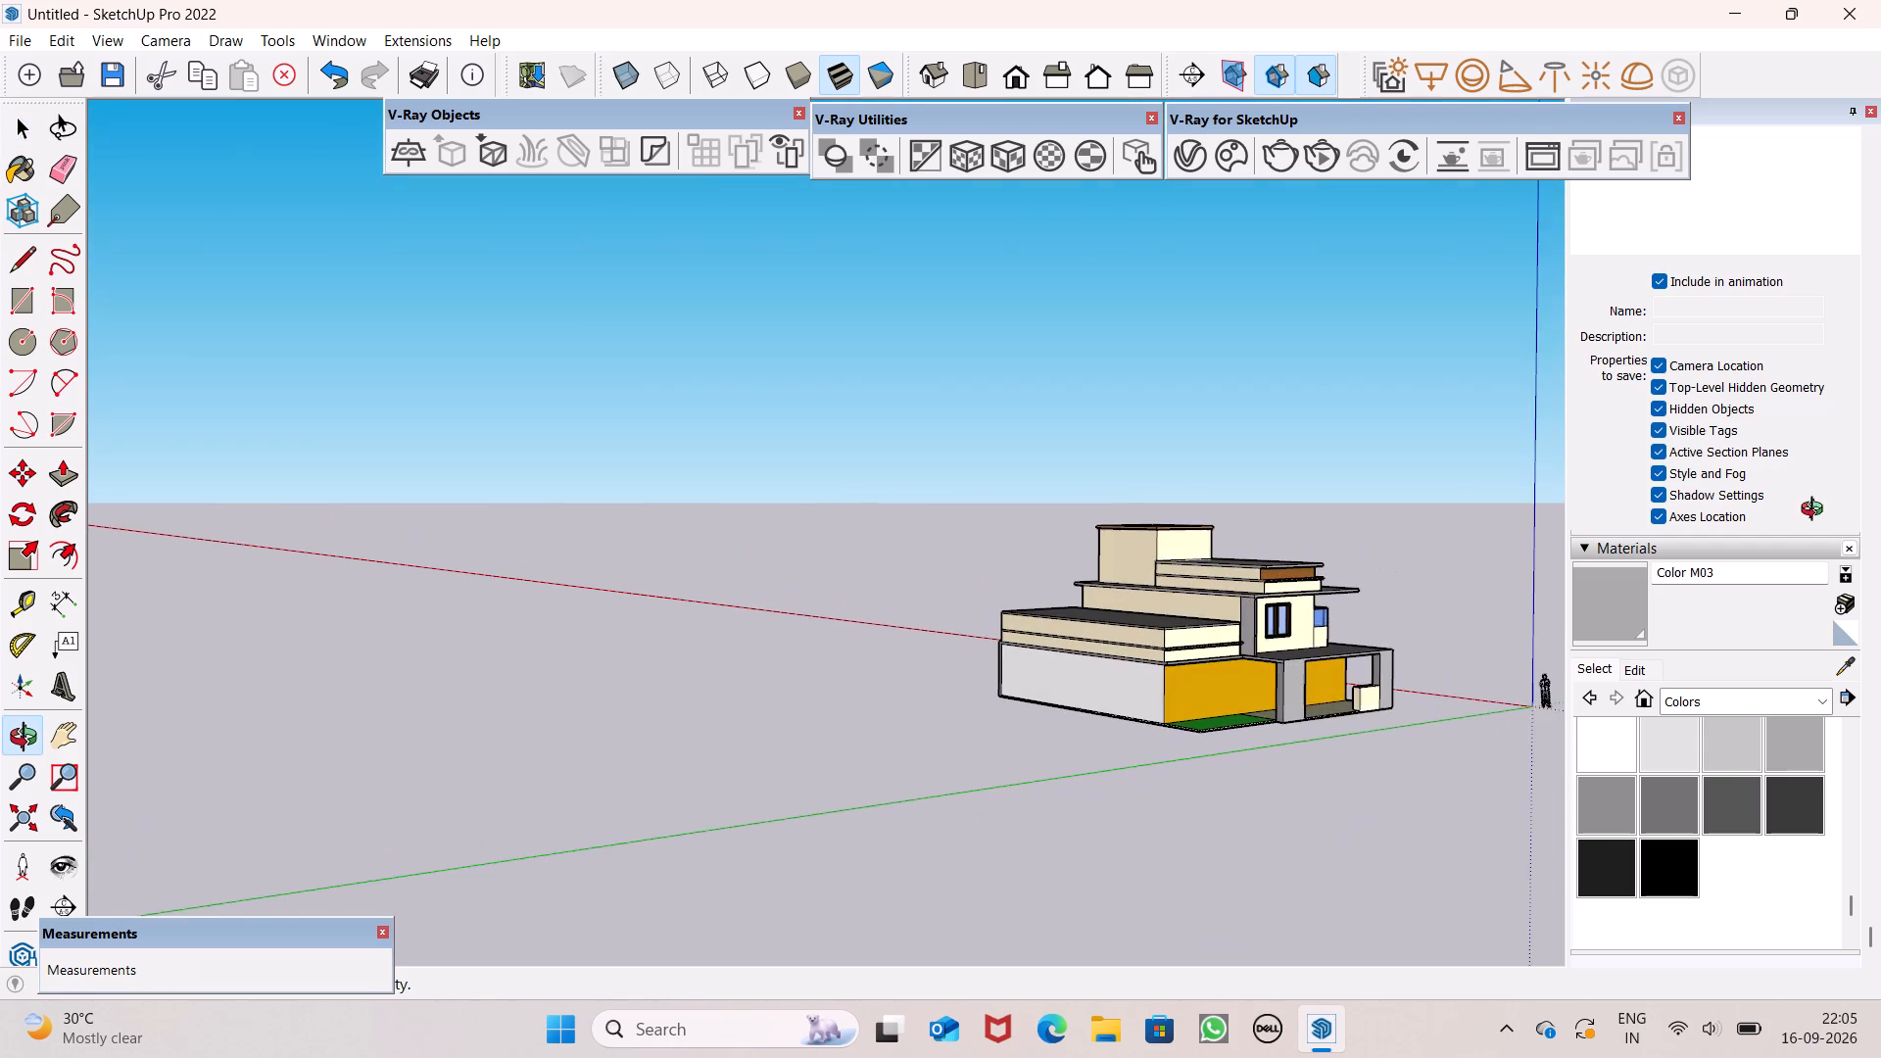
pyautogui.moveTo(1816, 511); pyautogui.dragTo(1817, 513, button='middle')
pyautogui.moveTo(1155, 785); pyautogui.dragTo(1591, 697, button='middle')
pyautogui.scroll(1, 1829, 756)
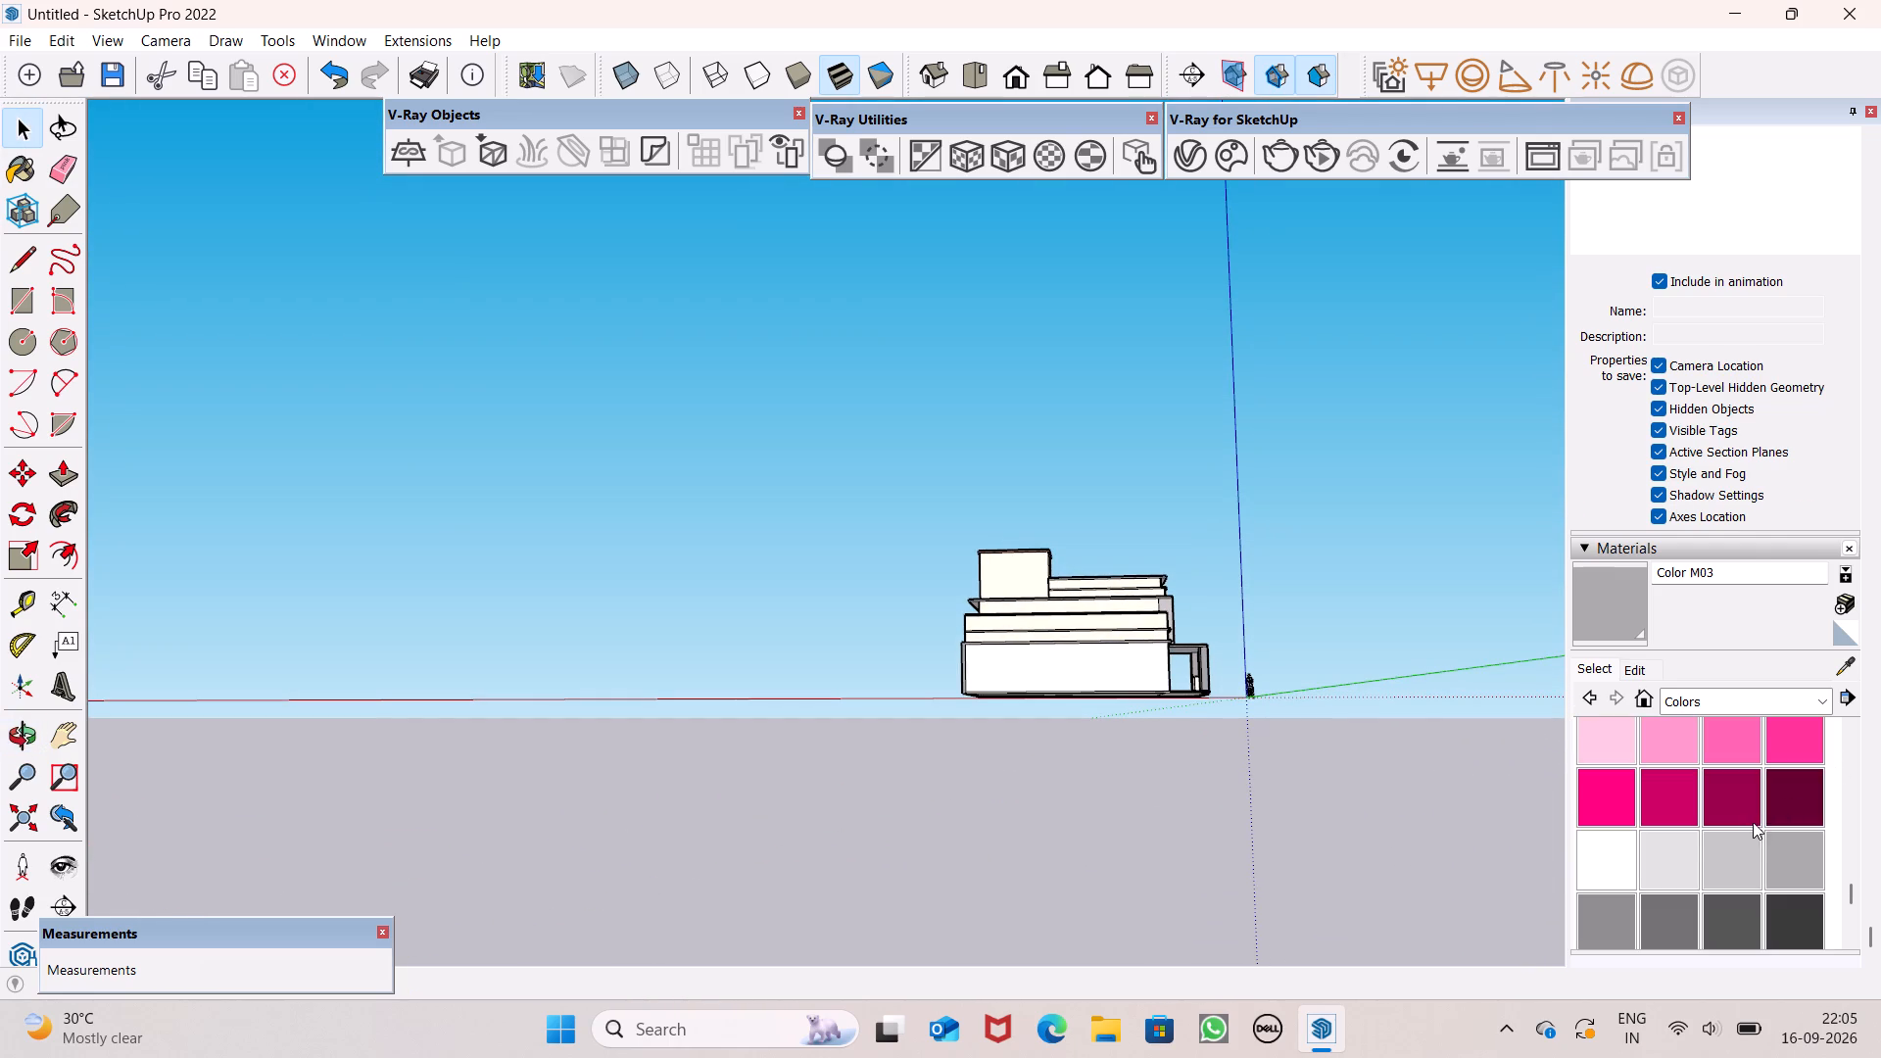
pyautogui.scroll(-1, 1751, 821)
pyautogui.scroll(5, 1747, 811)
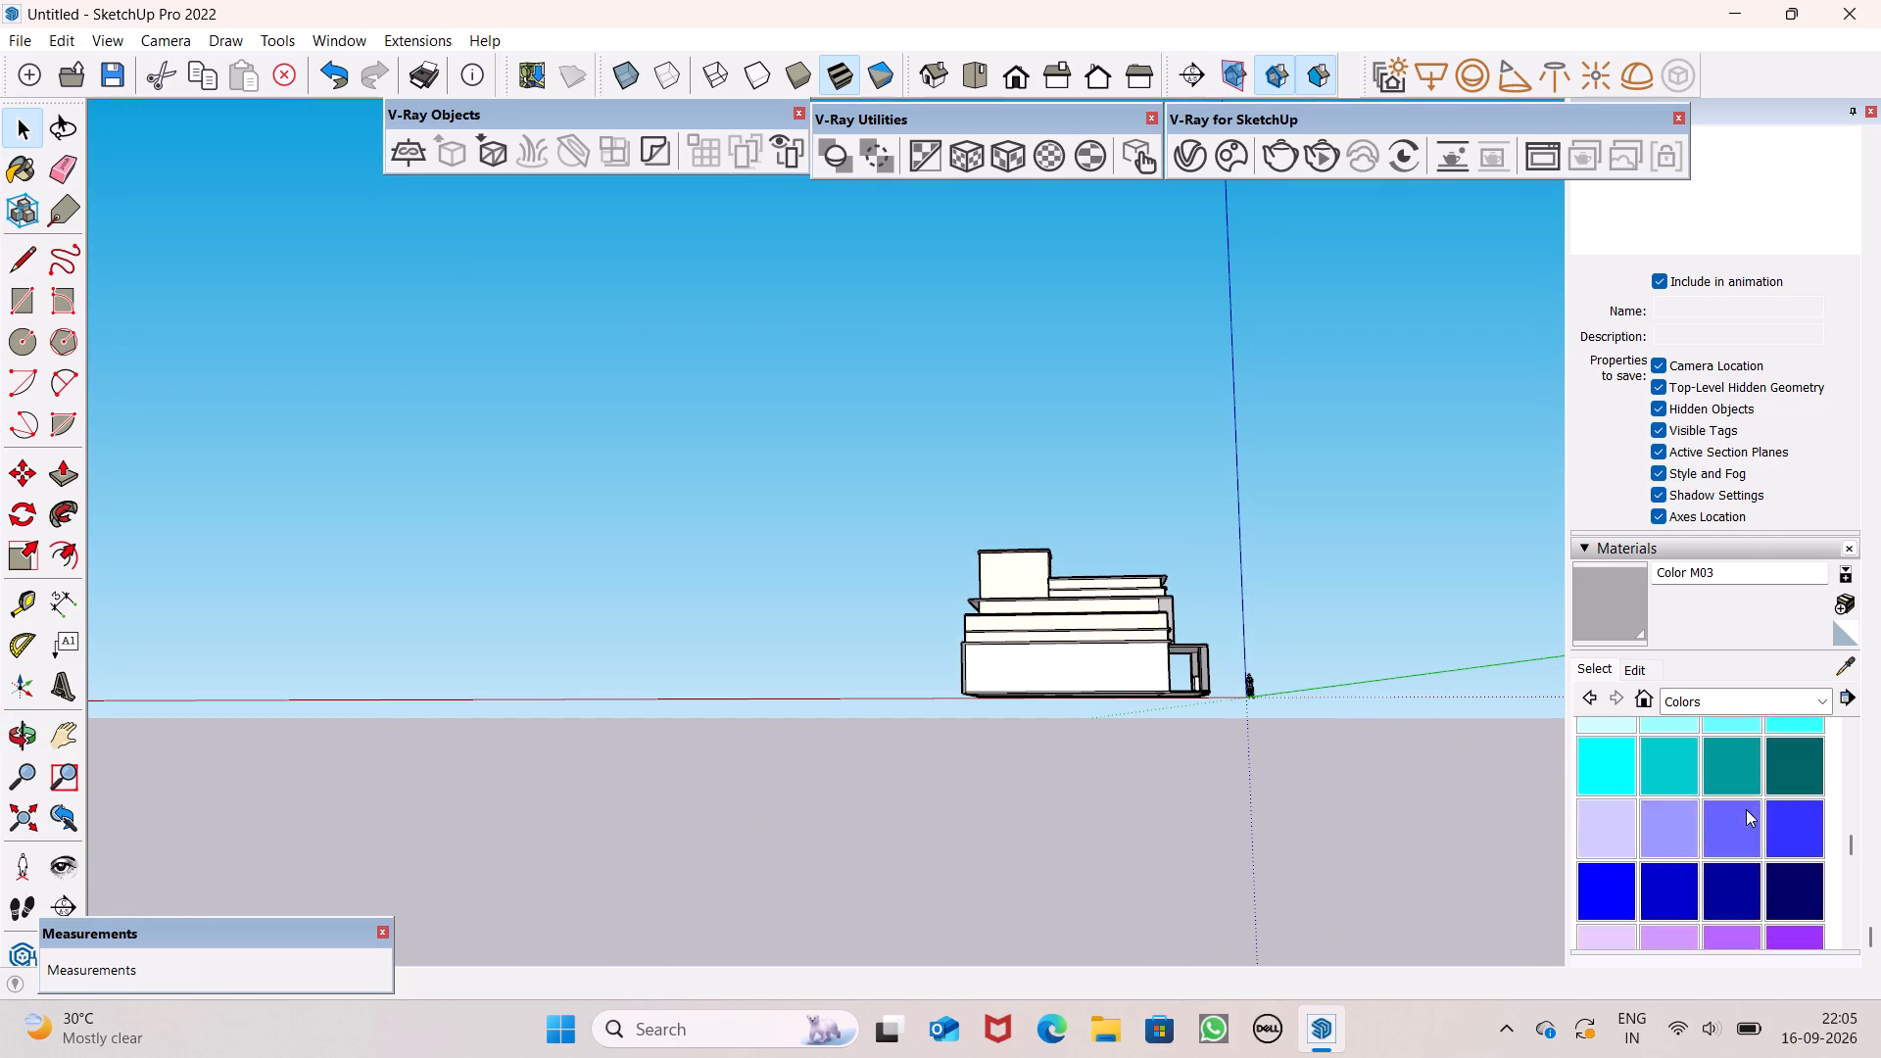
pyautogui.scroll(6, 1746, 809)
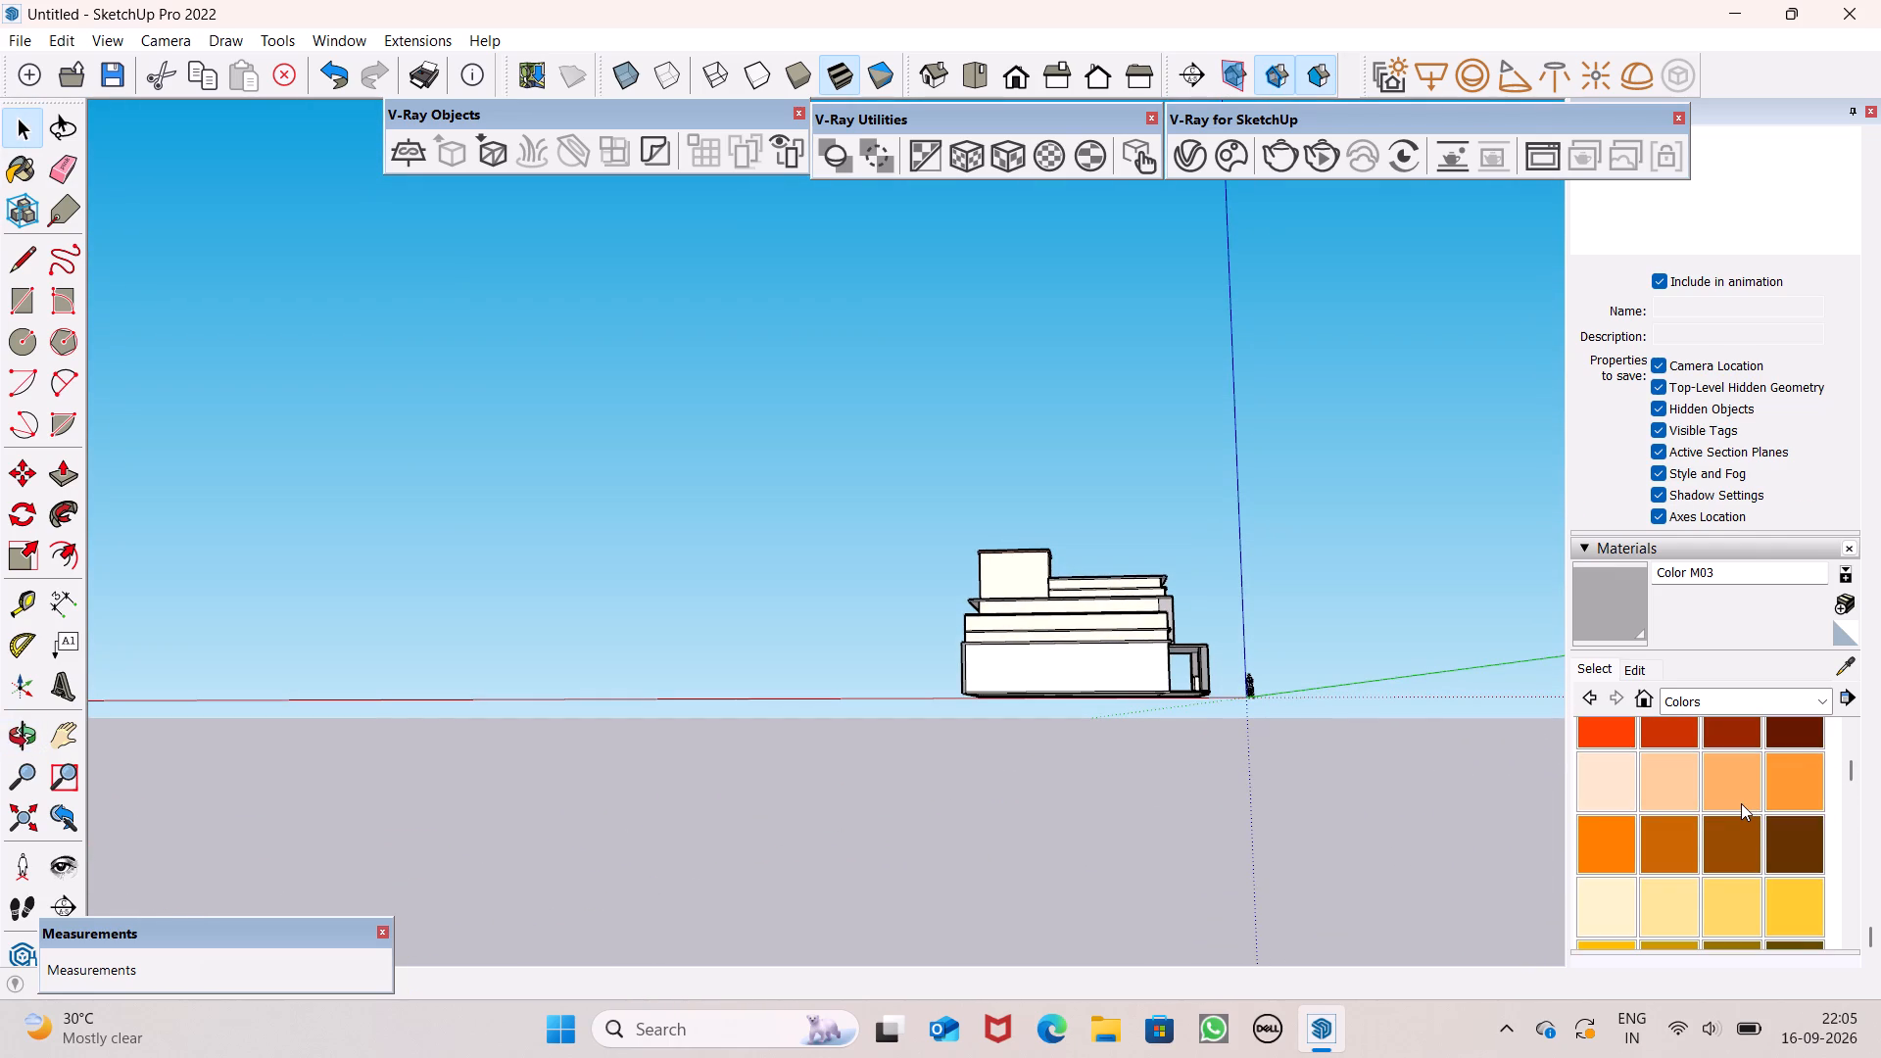
pyautogui.scroll(-1, 1741, 803)
pyautogui.scroll(1, 1740, 803)
pyautogui.click(1592, 789)
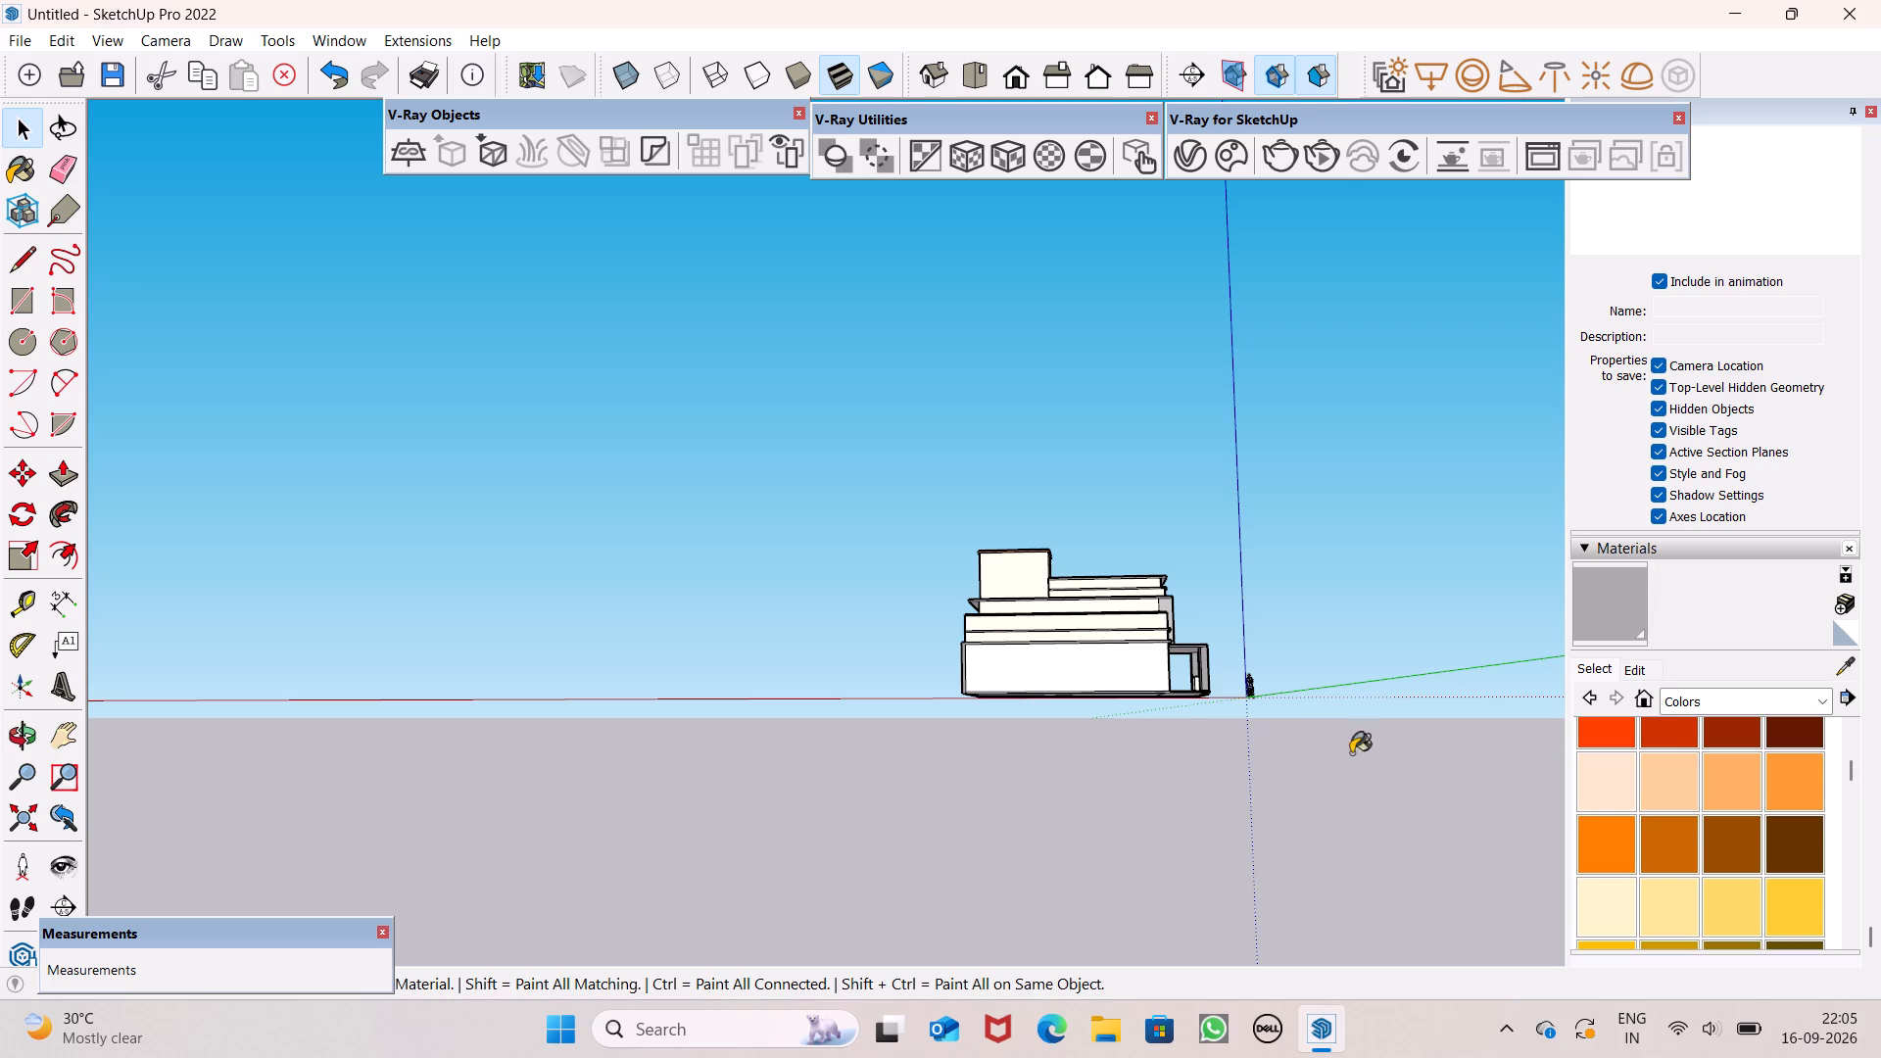
pyautogui.scroll(5, 1265, 722)
pyautogui.moveTo(1132, 680); pyautogui.dragTo(1698, 863, button='middle')
pyautogui.scroll(1, 1193, 703)
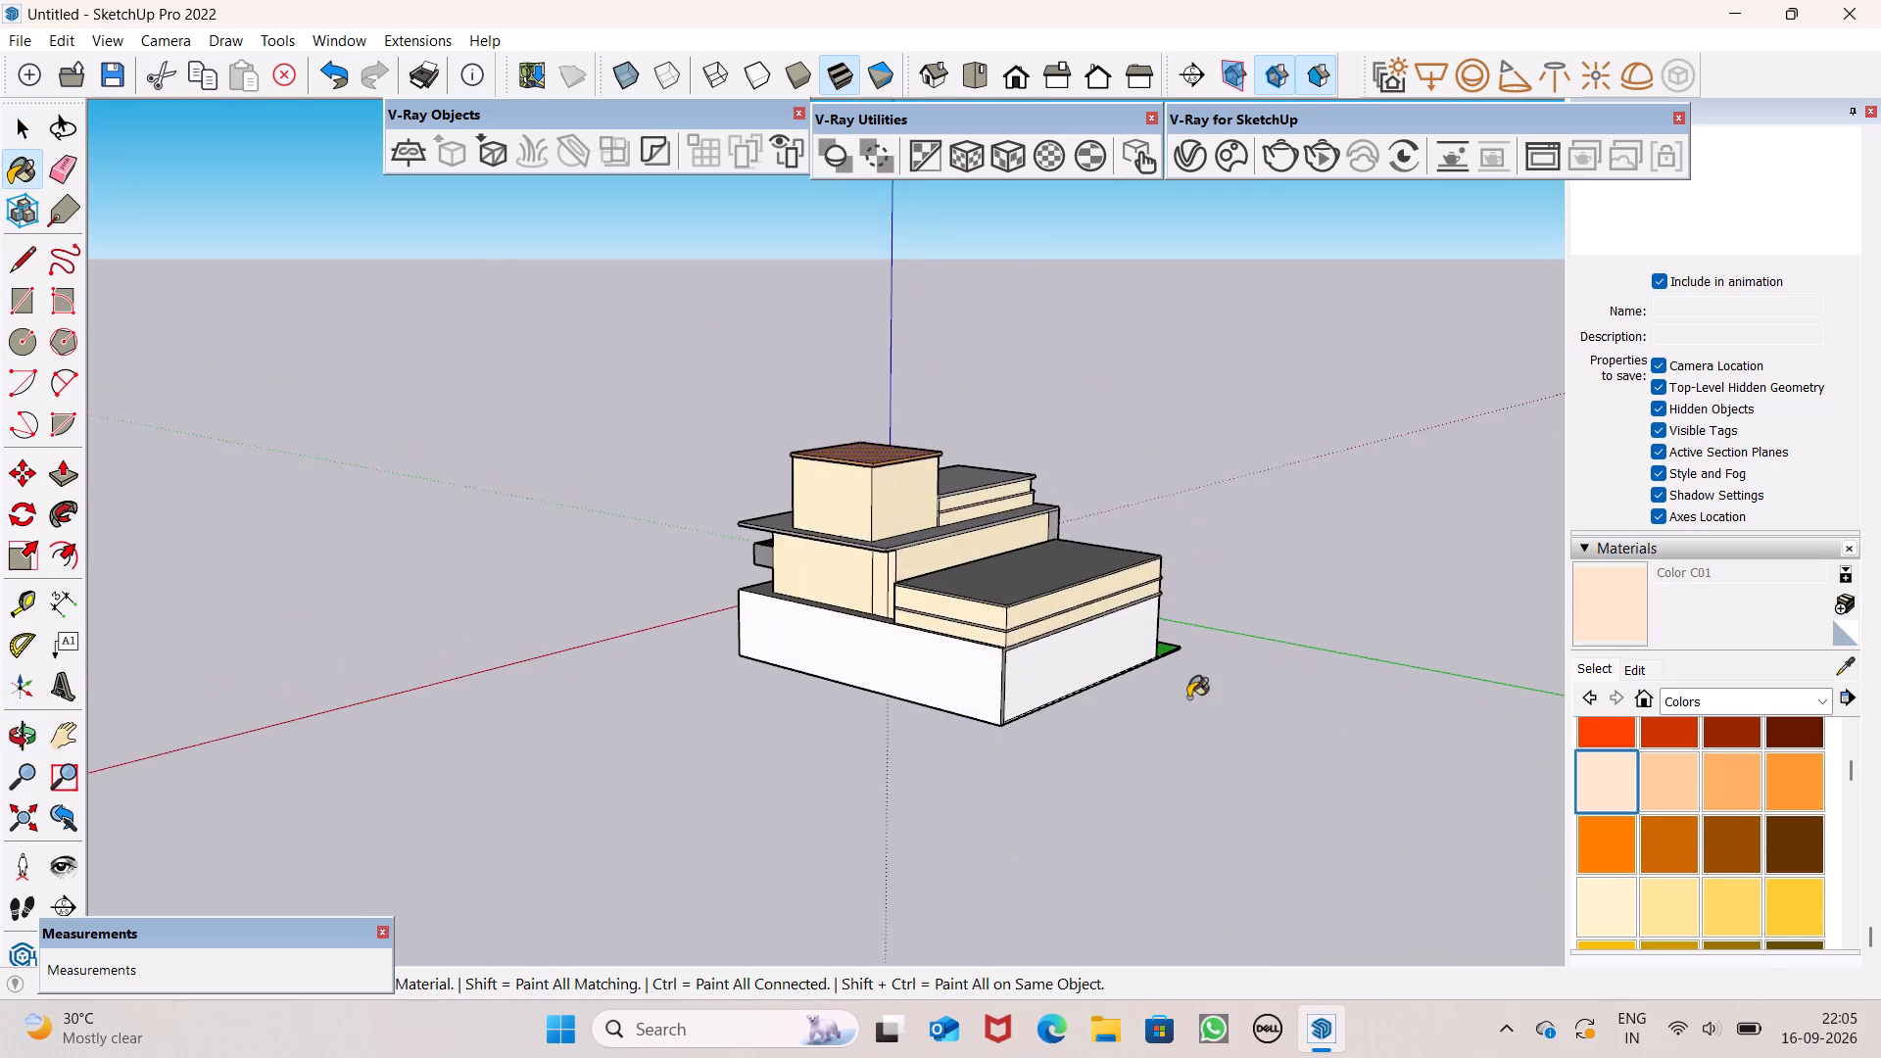
pyautogui.scroll(3, 1188, 697)
pyautogui.scroll(6, 1077, 673)
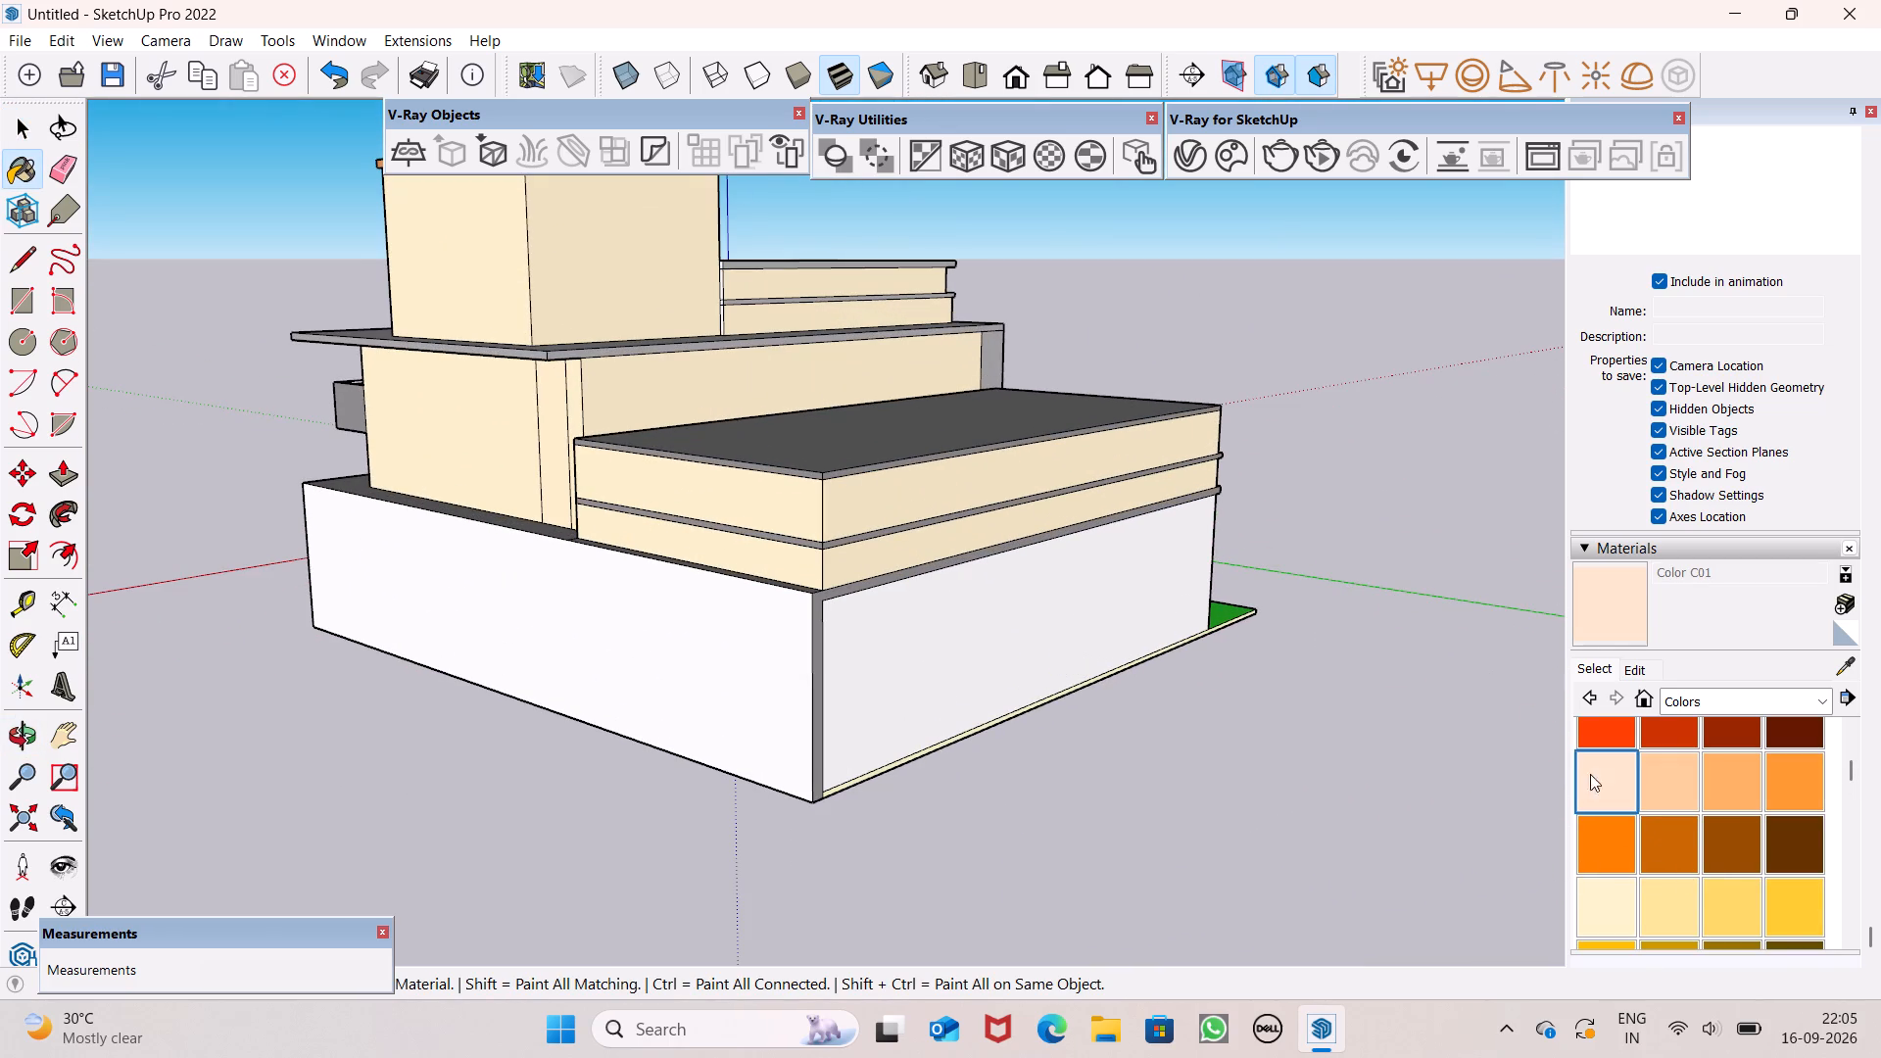
pyautogui.scroll(-1, 1718, 876)
pyautogui.click(1595, 829)
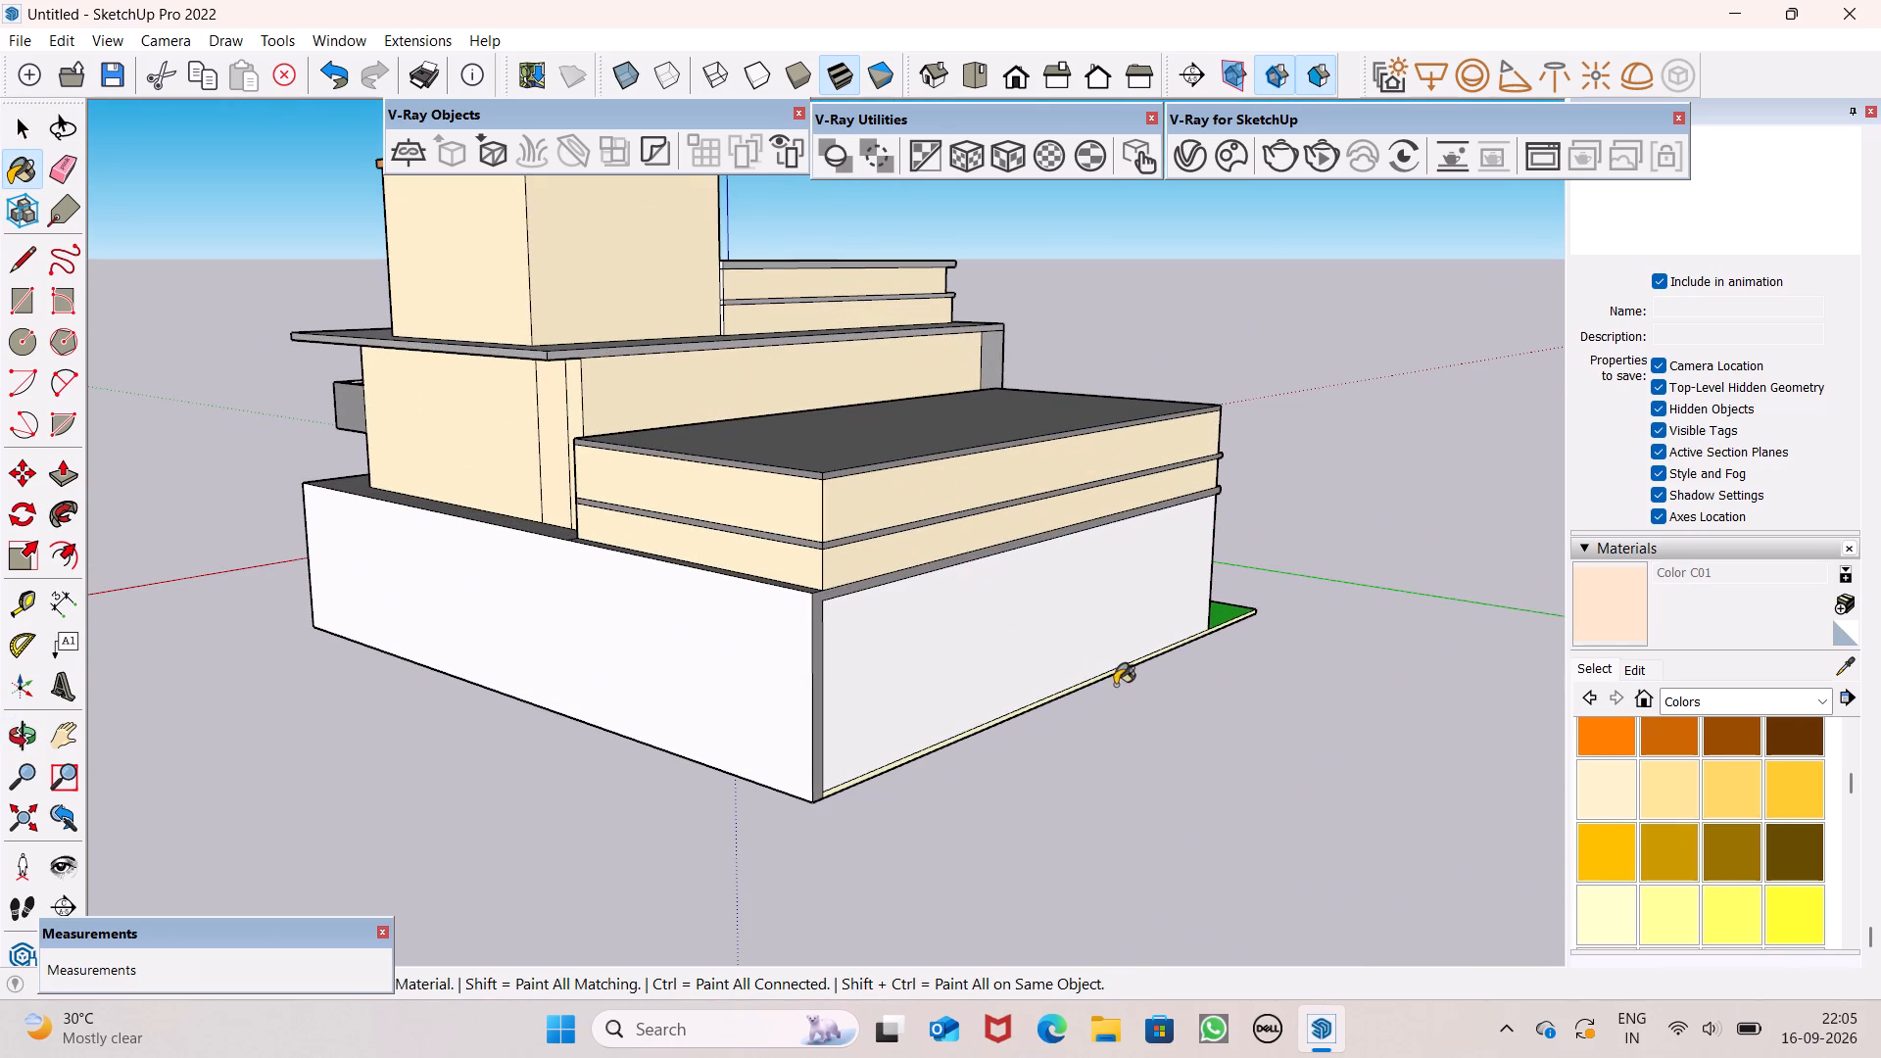
pyautogui.click(1081, 651)
pyautogui.click(667, 678)
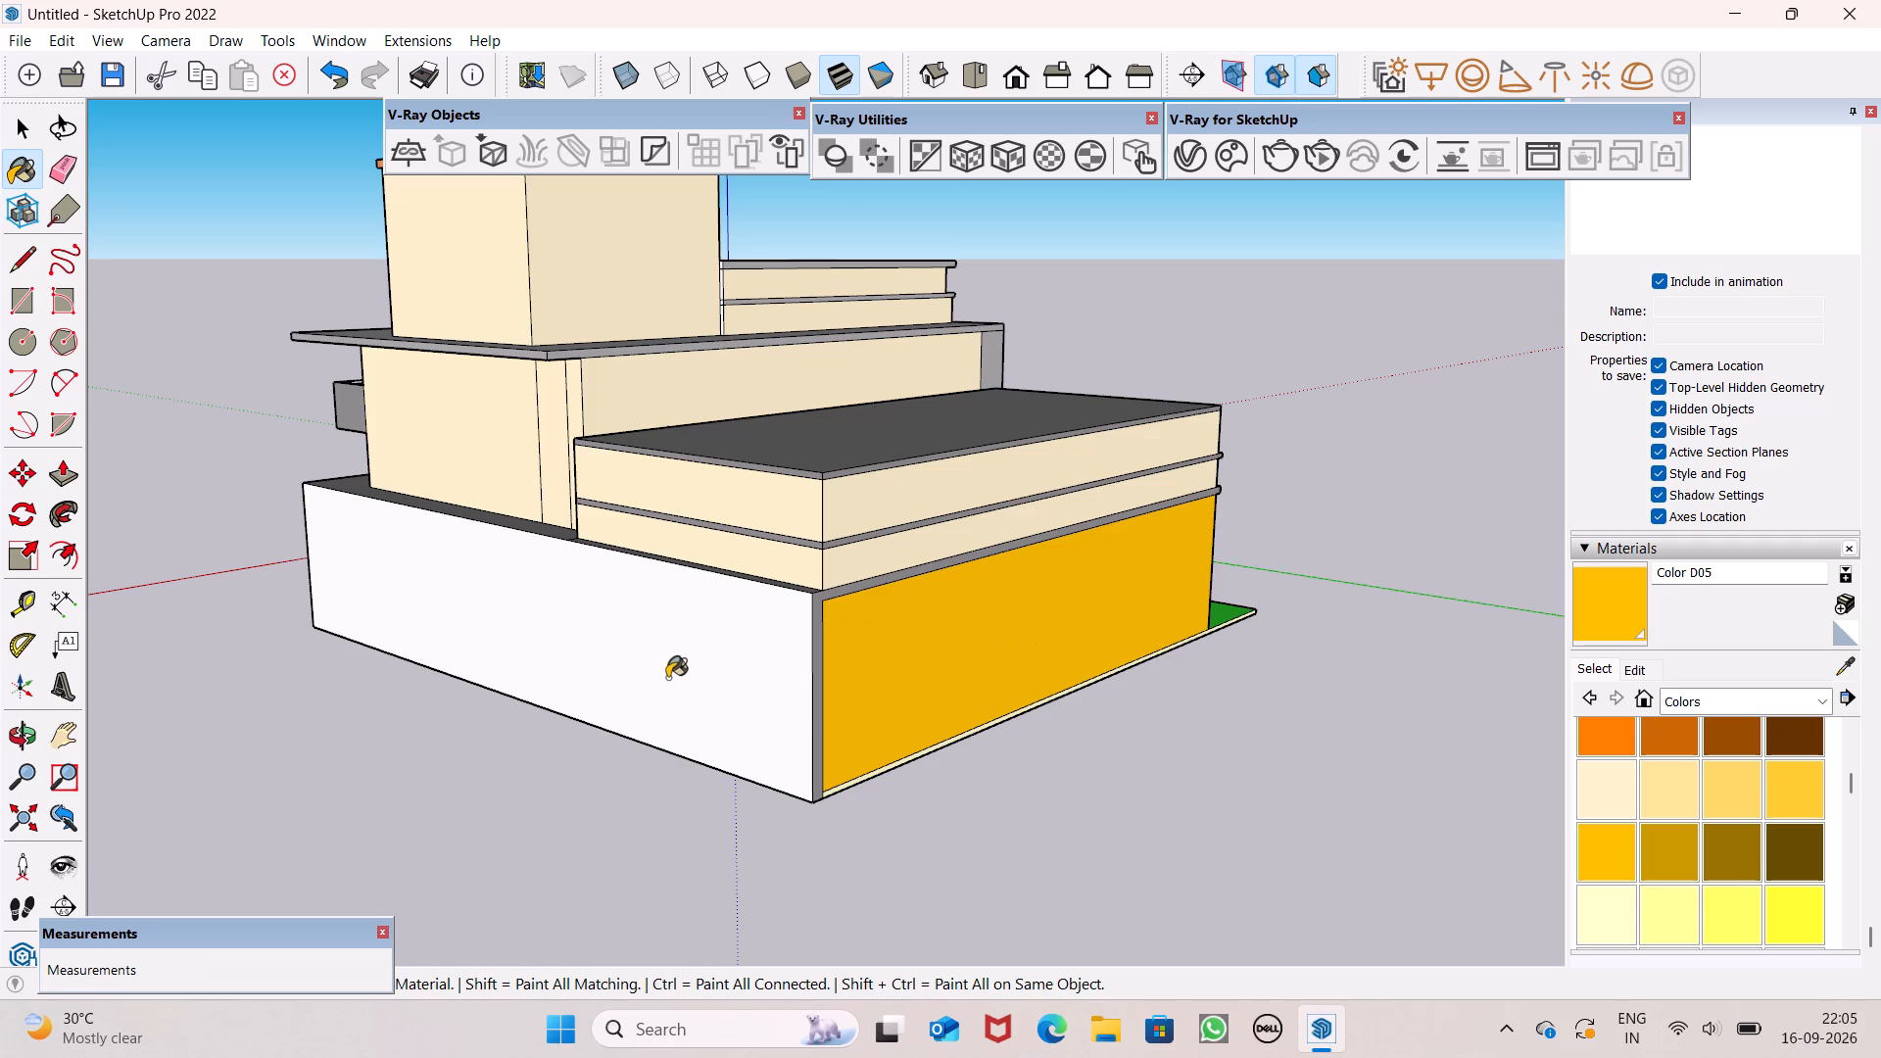
# Paint the four narrow white end faces of the stacked roof bands beside the top-floor tower with Color D01.
pyautogui.scroll(-3, 813, 699)
pyautogui.moveTo(874, 748); pyautogui.dragTo(1766, 804, button='middle')
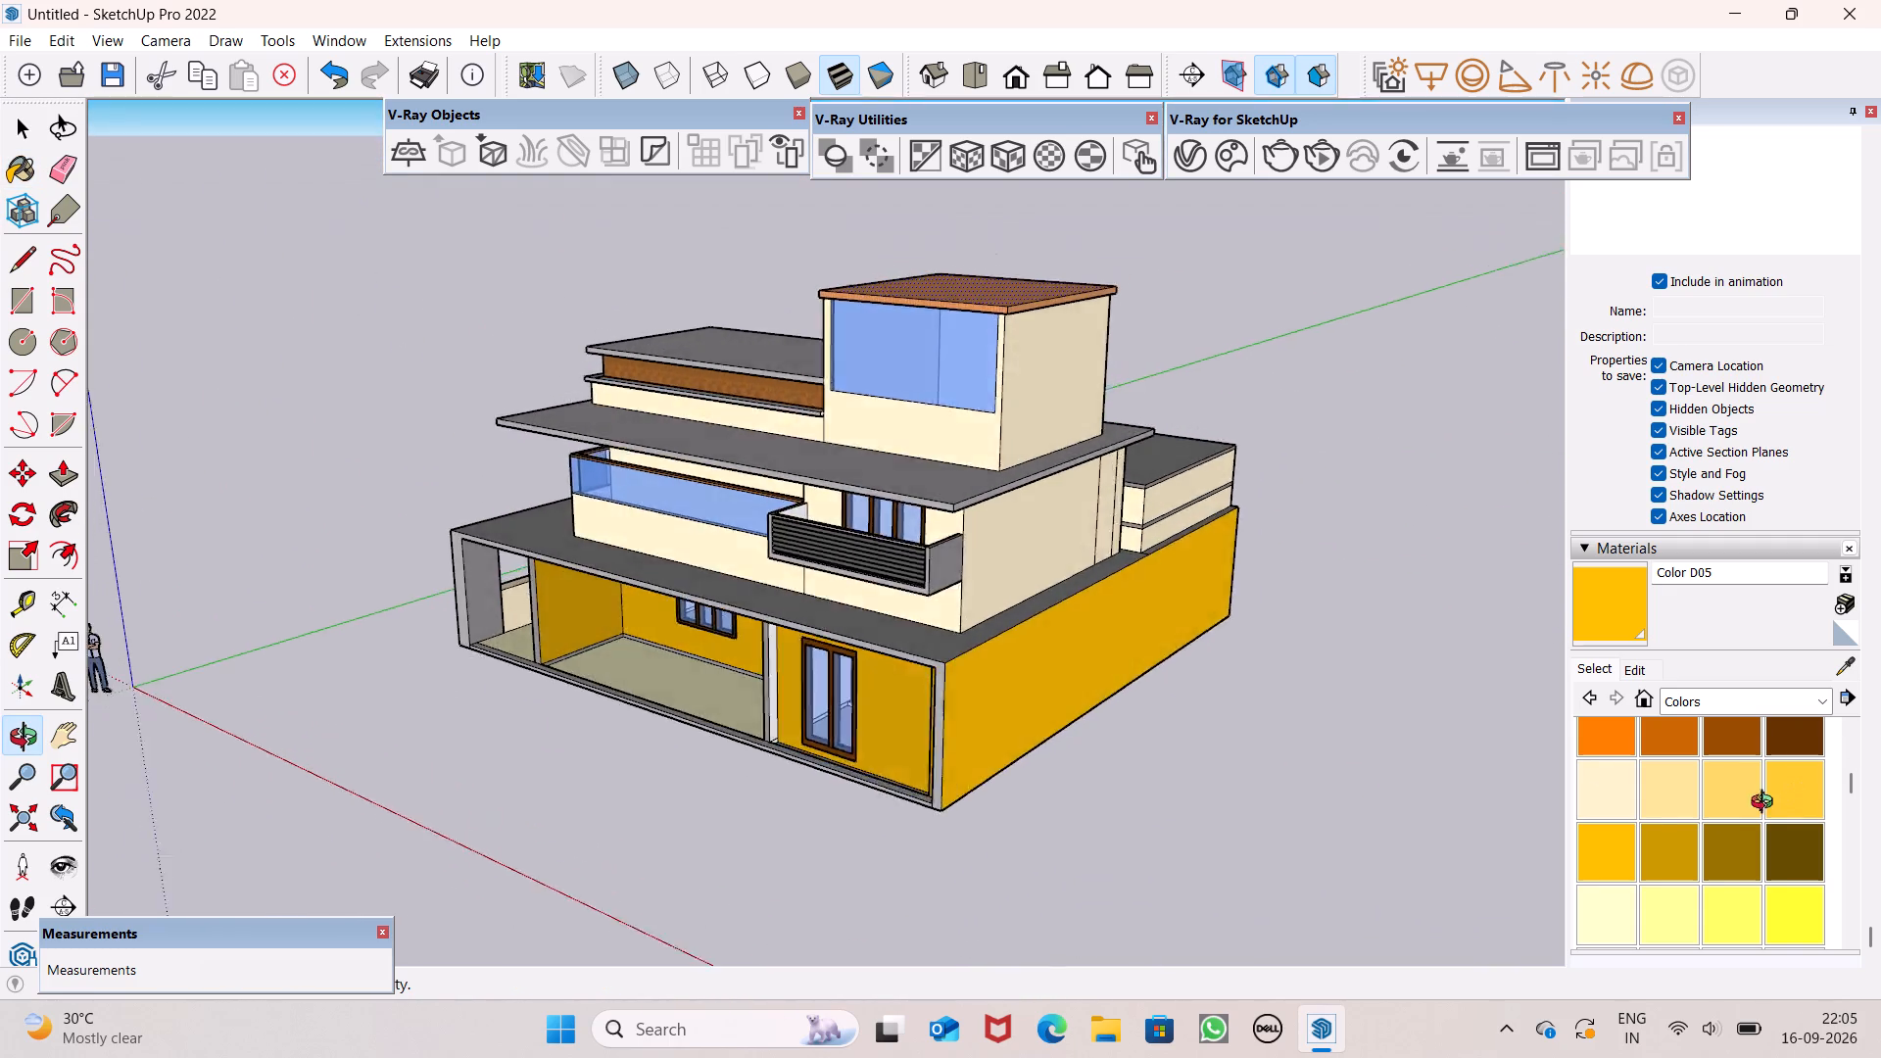
pyautogui.moveTo(1766, 804); pyautogui.dragTo(1878, 766, button='middle')
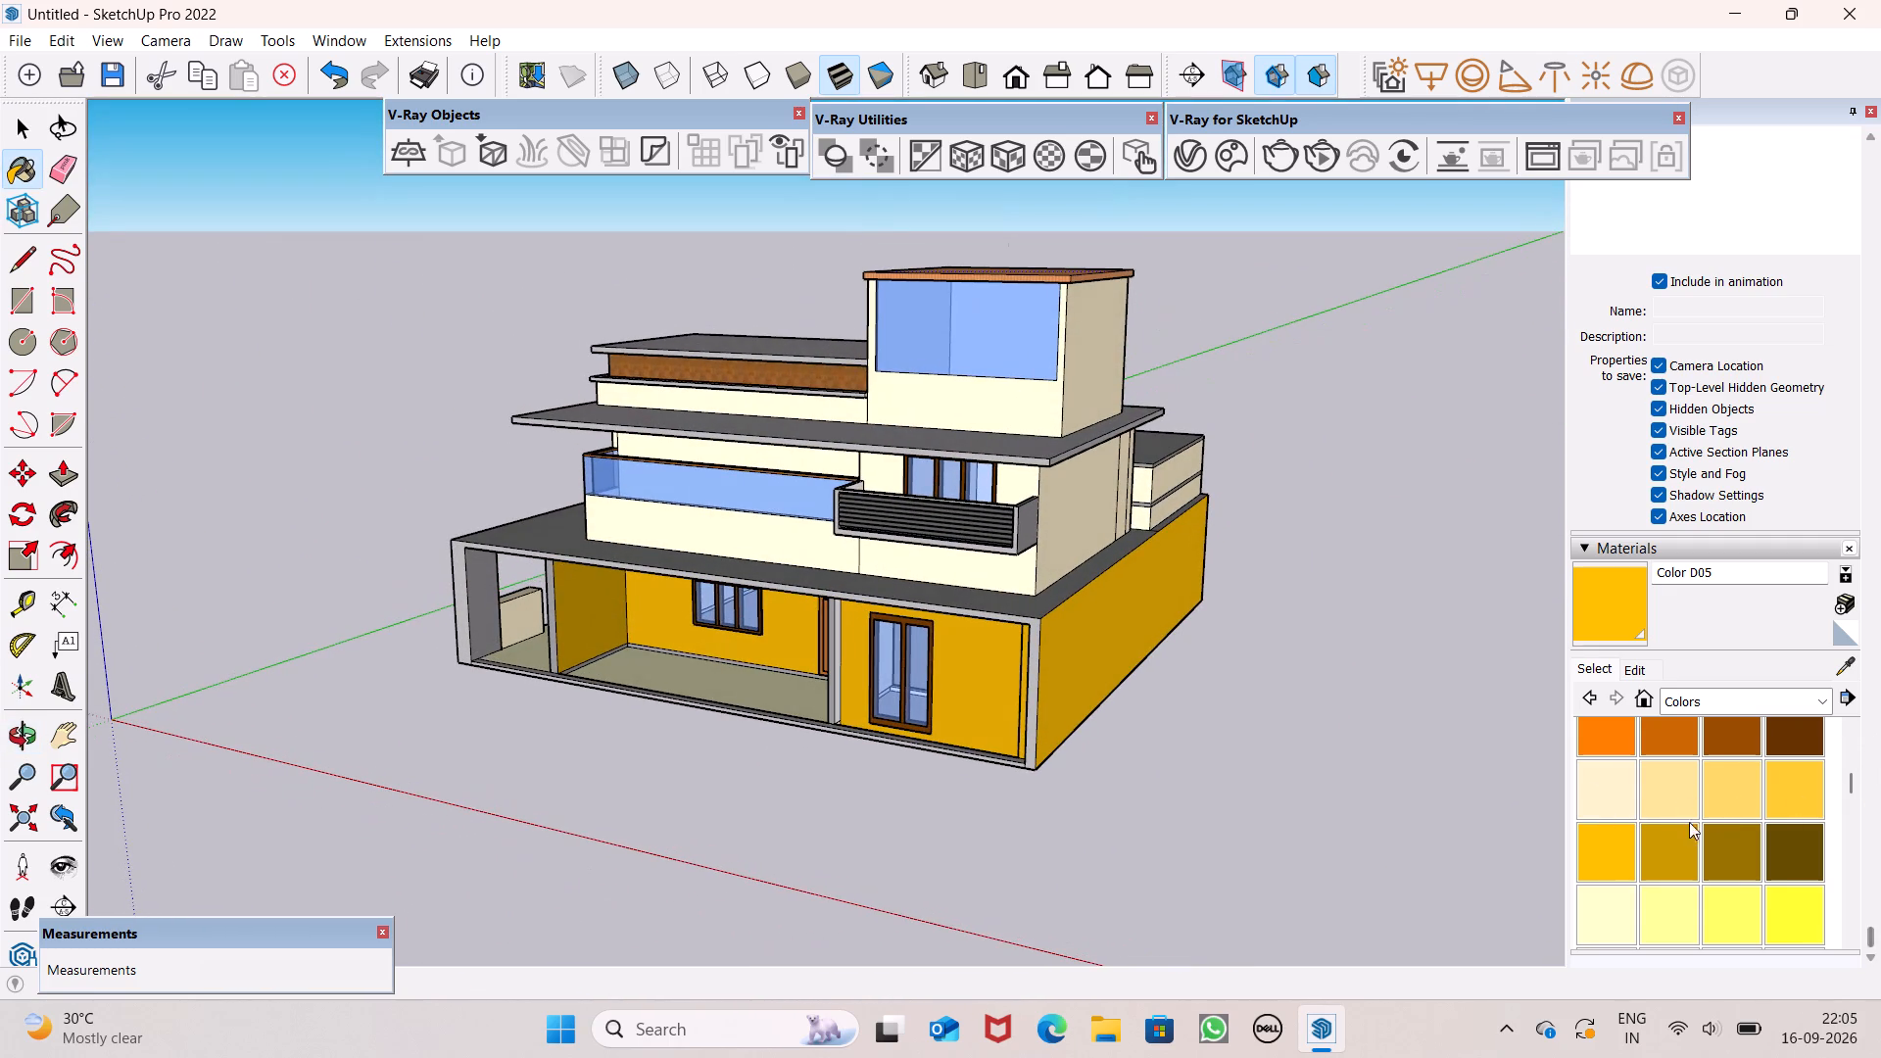
pyautogui.moveTo(1064, 601); pyautogui.dragTo(1444, 644, button='middle')
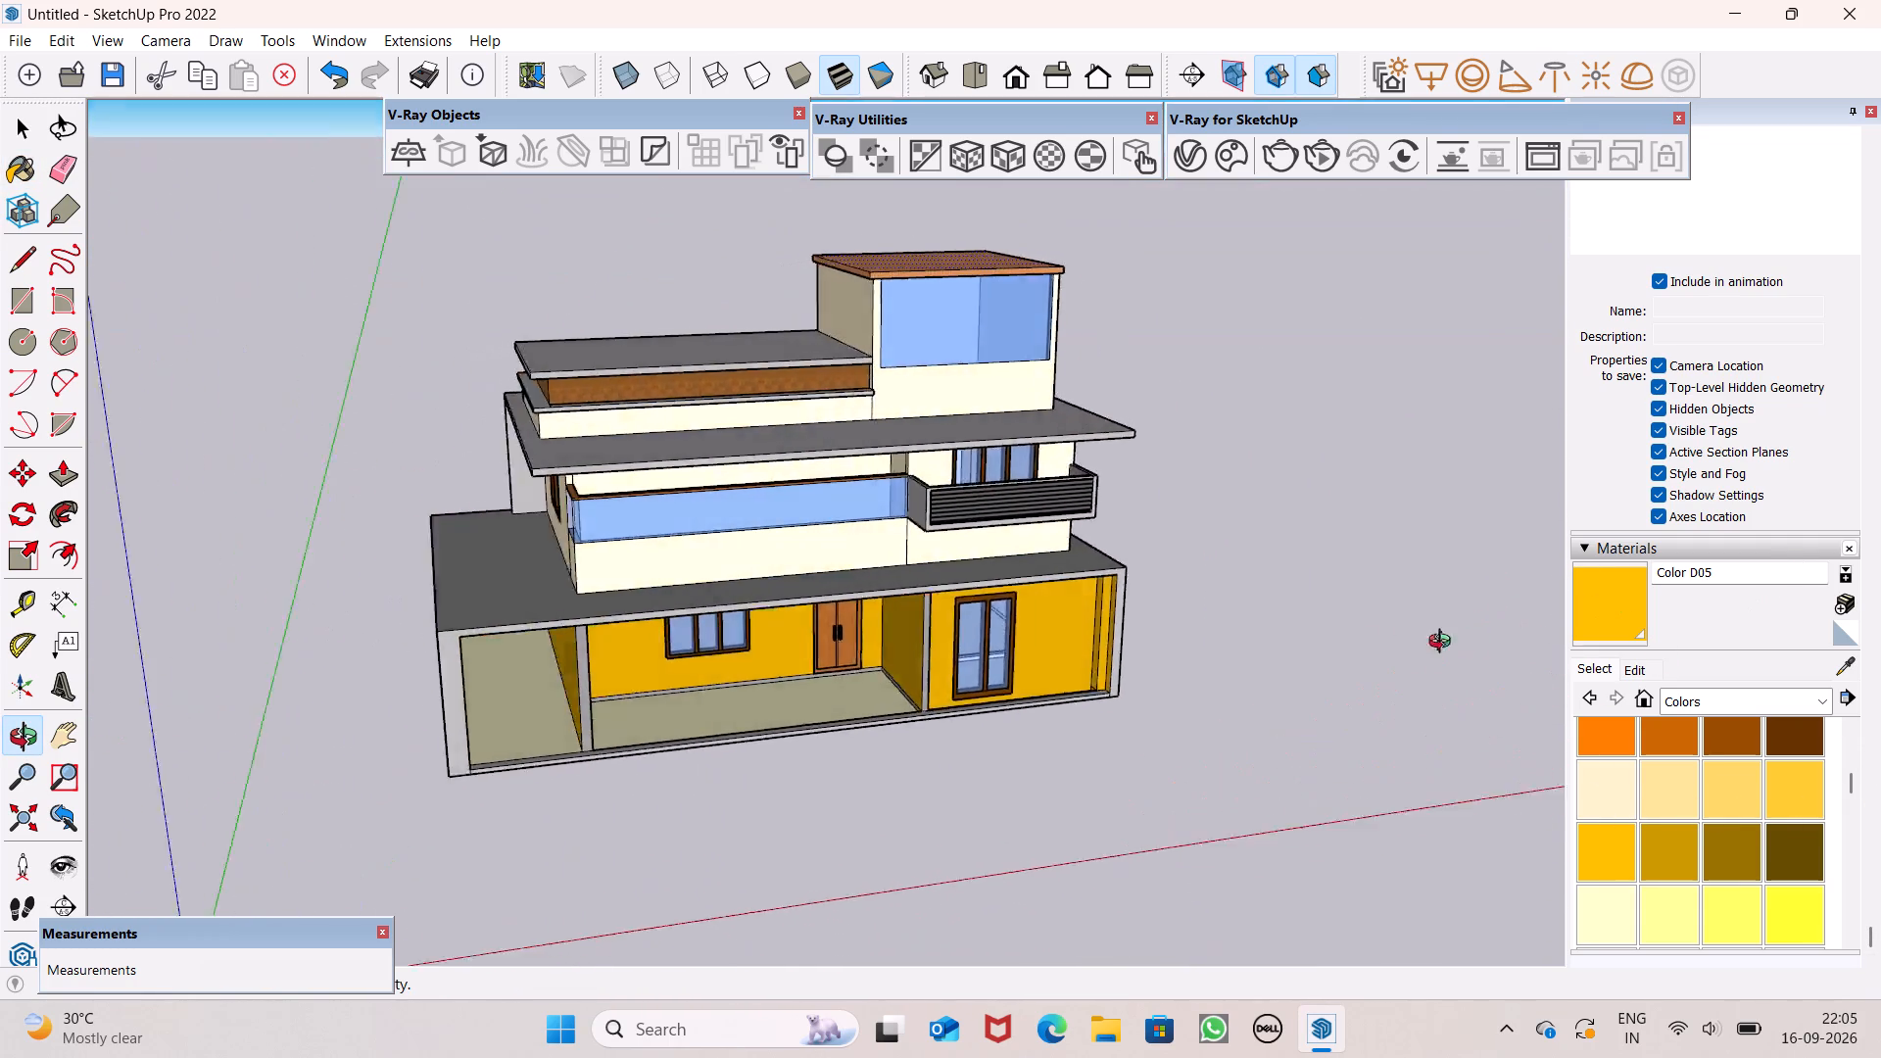
pyautogui.moveTo(1444, 644); pyautogui.dragTo(693, 598, button='middle')
pyautogui.moveTo(1054, 605); pyautogui.dragTo(458, 604, button='middle')
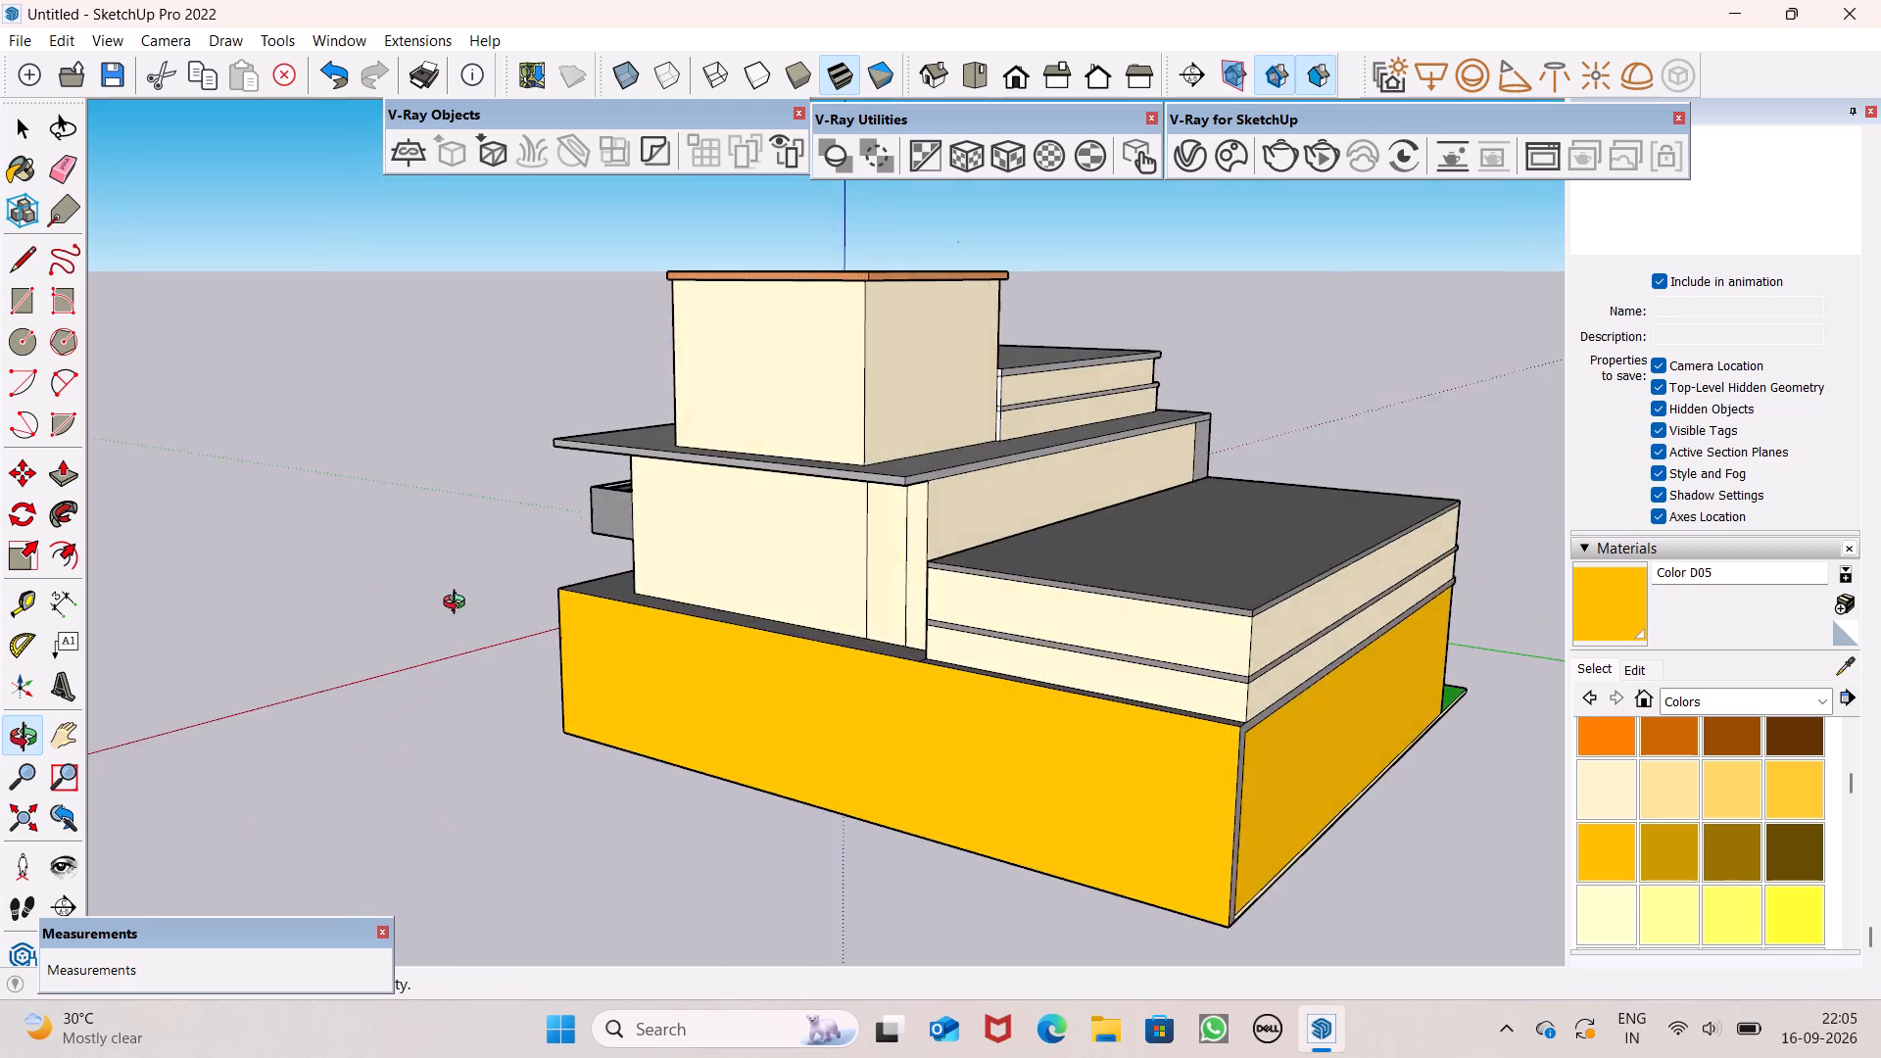
pyautogui.moveTo(458, 604); pyautogui.dragTo(92, 614, button='middle')
pyautogui.scroll(7, 719, 523)
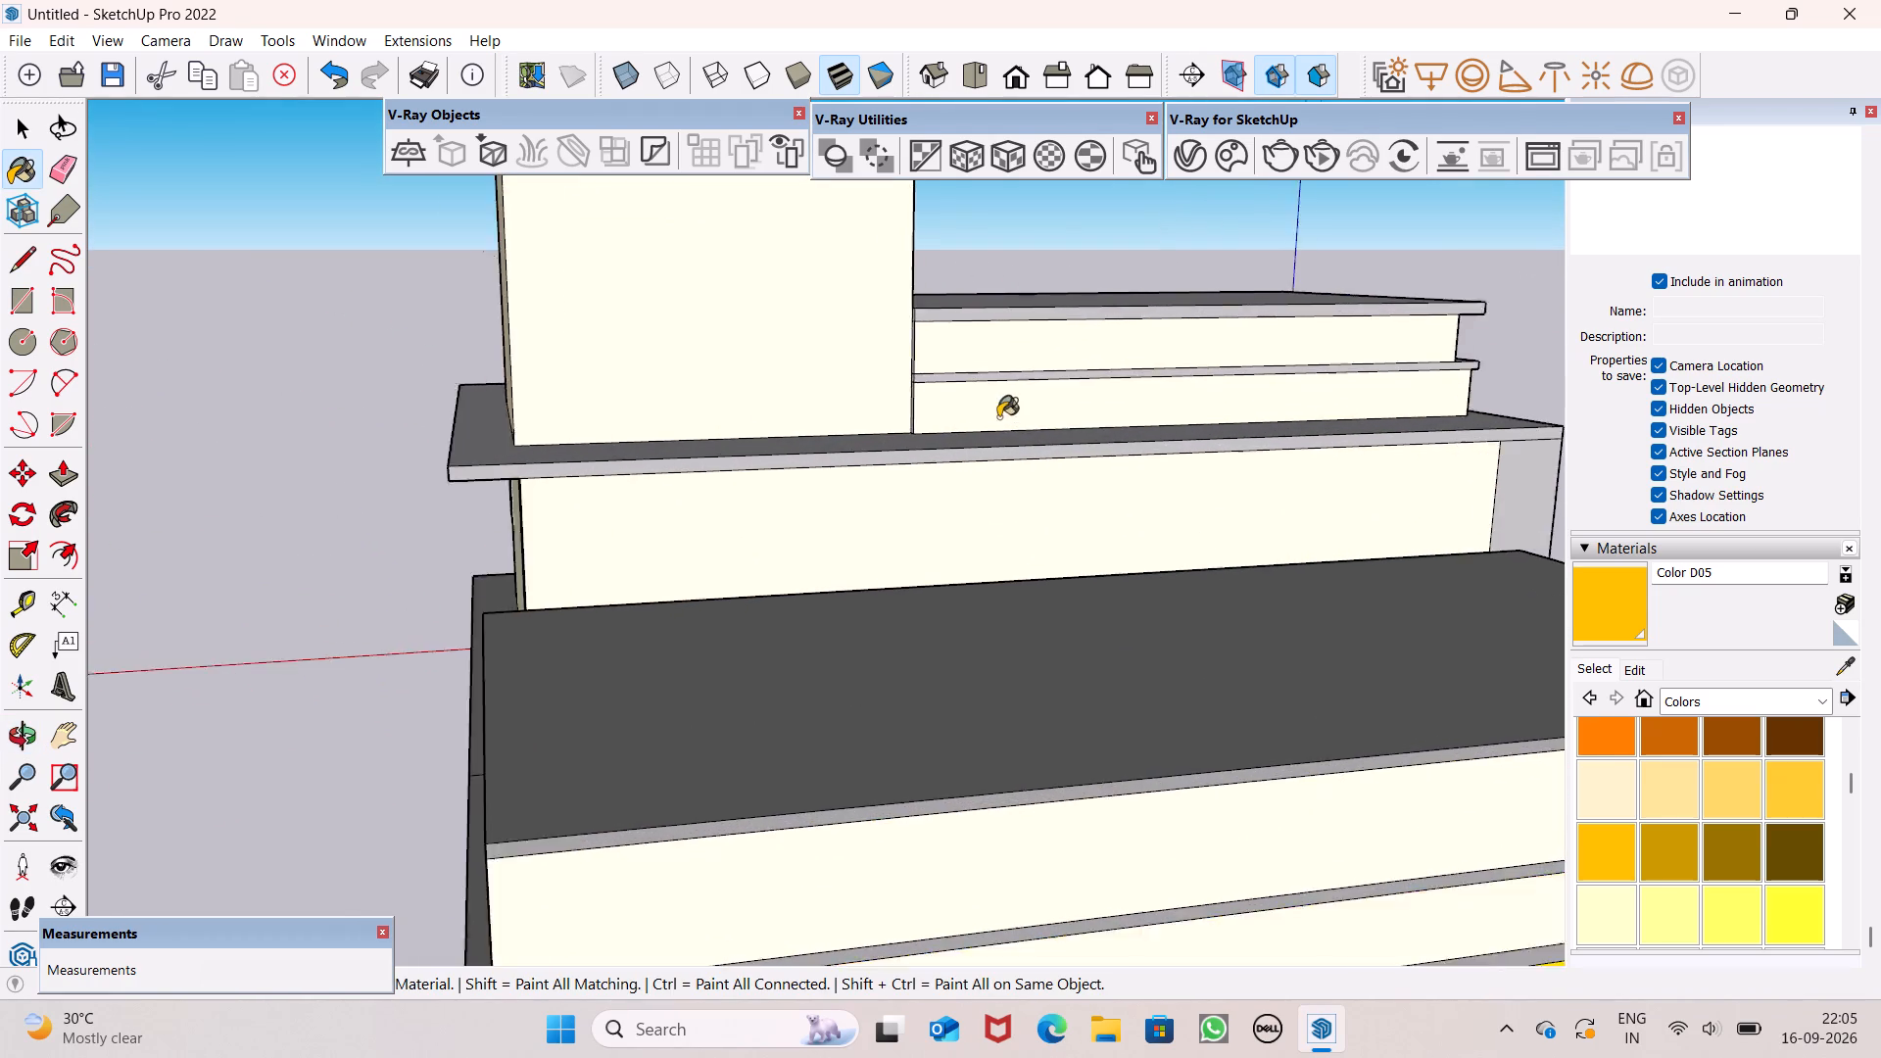
pyautogui.scroll(4, 998, 417)
pyautogui.moveTo(901, 383); pyautogui.dragTo(1228, 526, button='middle')
pyautogui.scroll(2, 1353, 552)
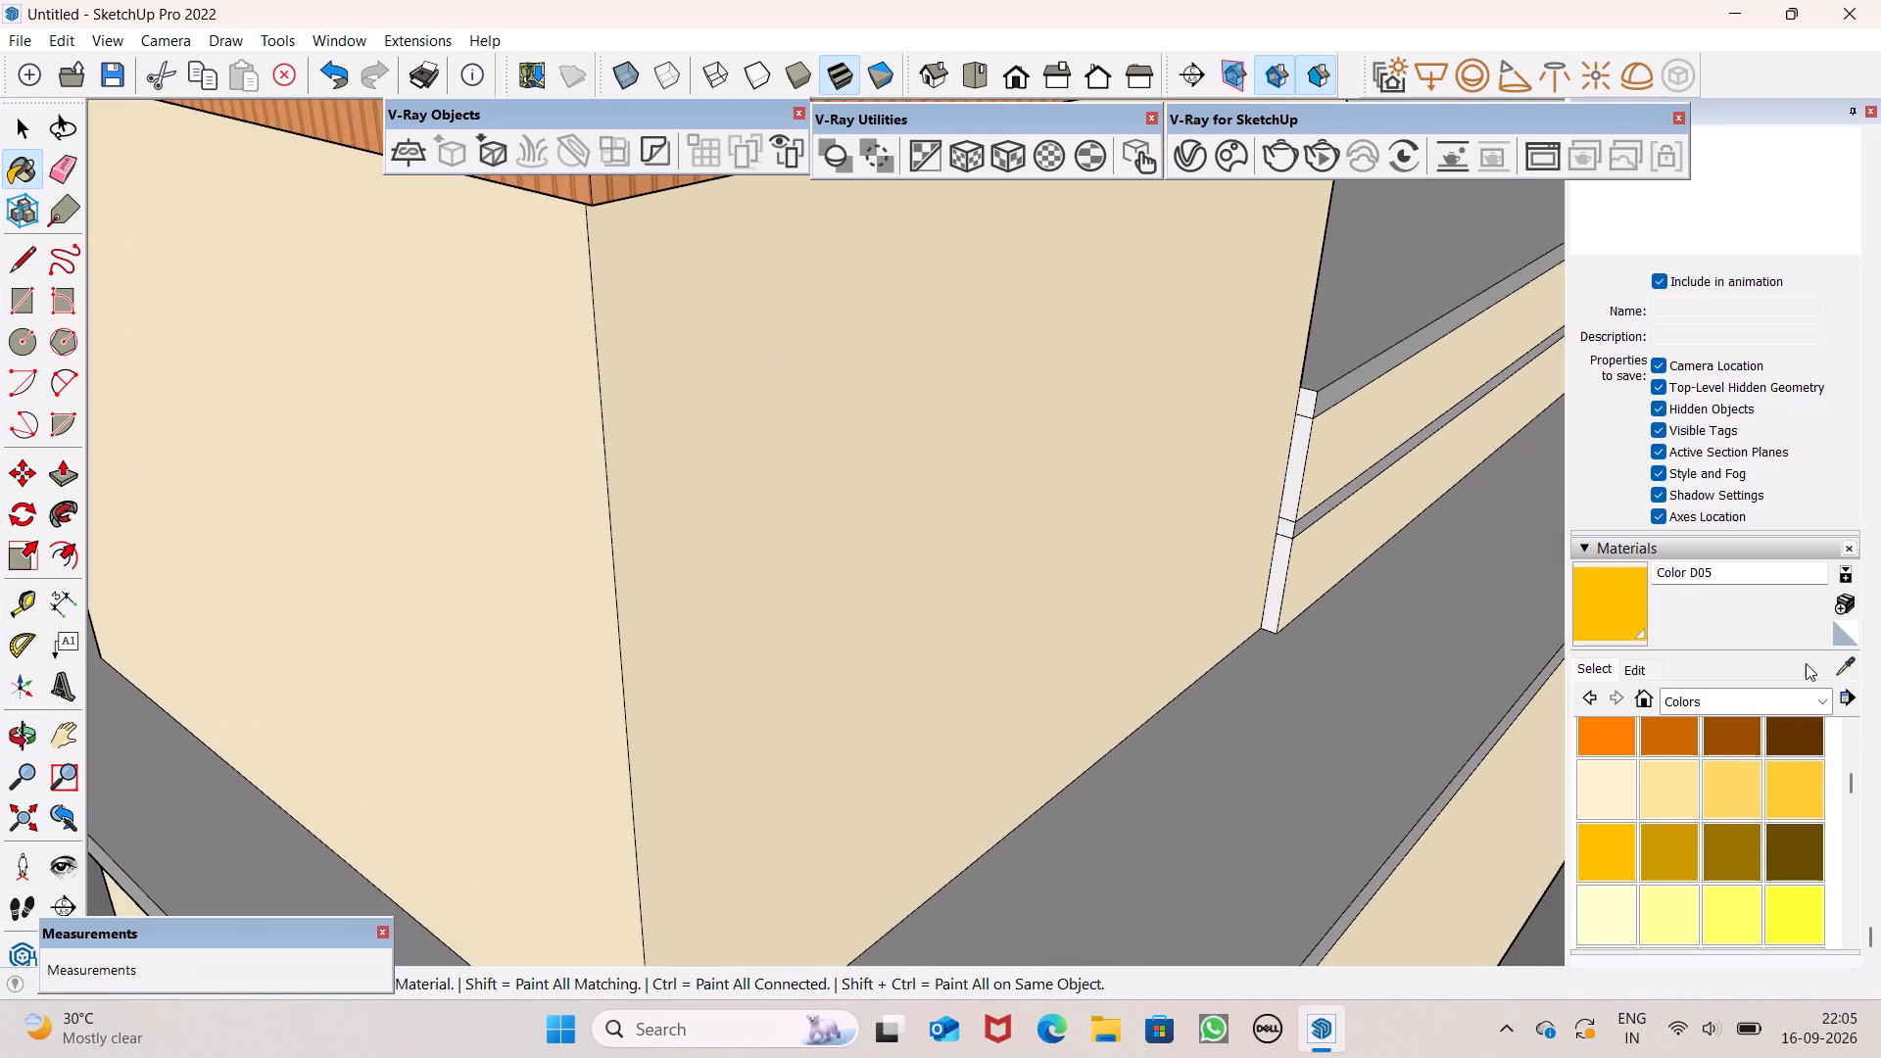
pyautogui.scroll(5, 1284, 465)
pyautogui.scroll(1, 1638, 745)
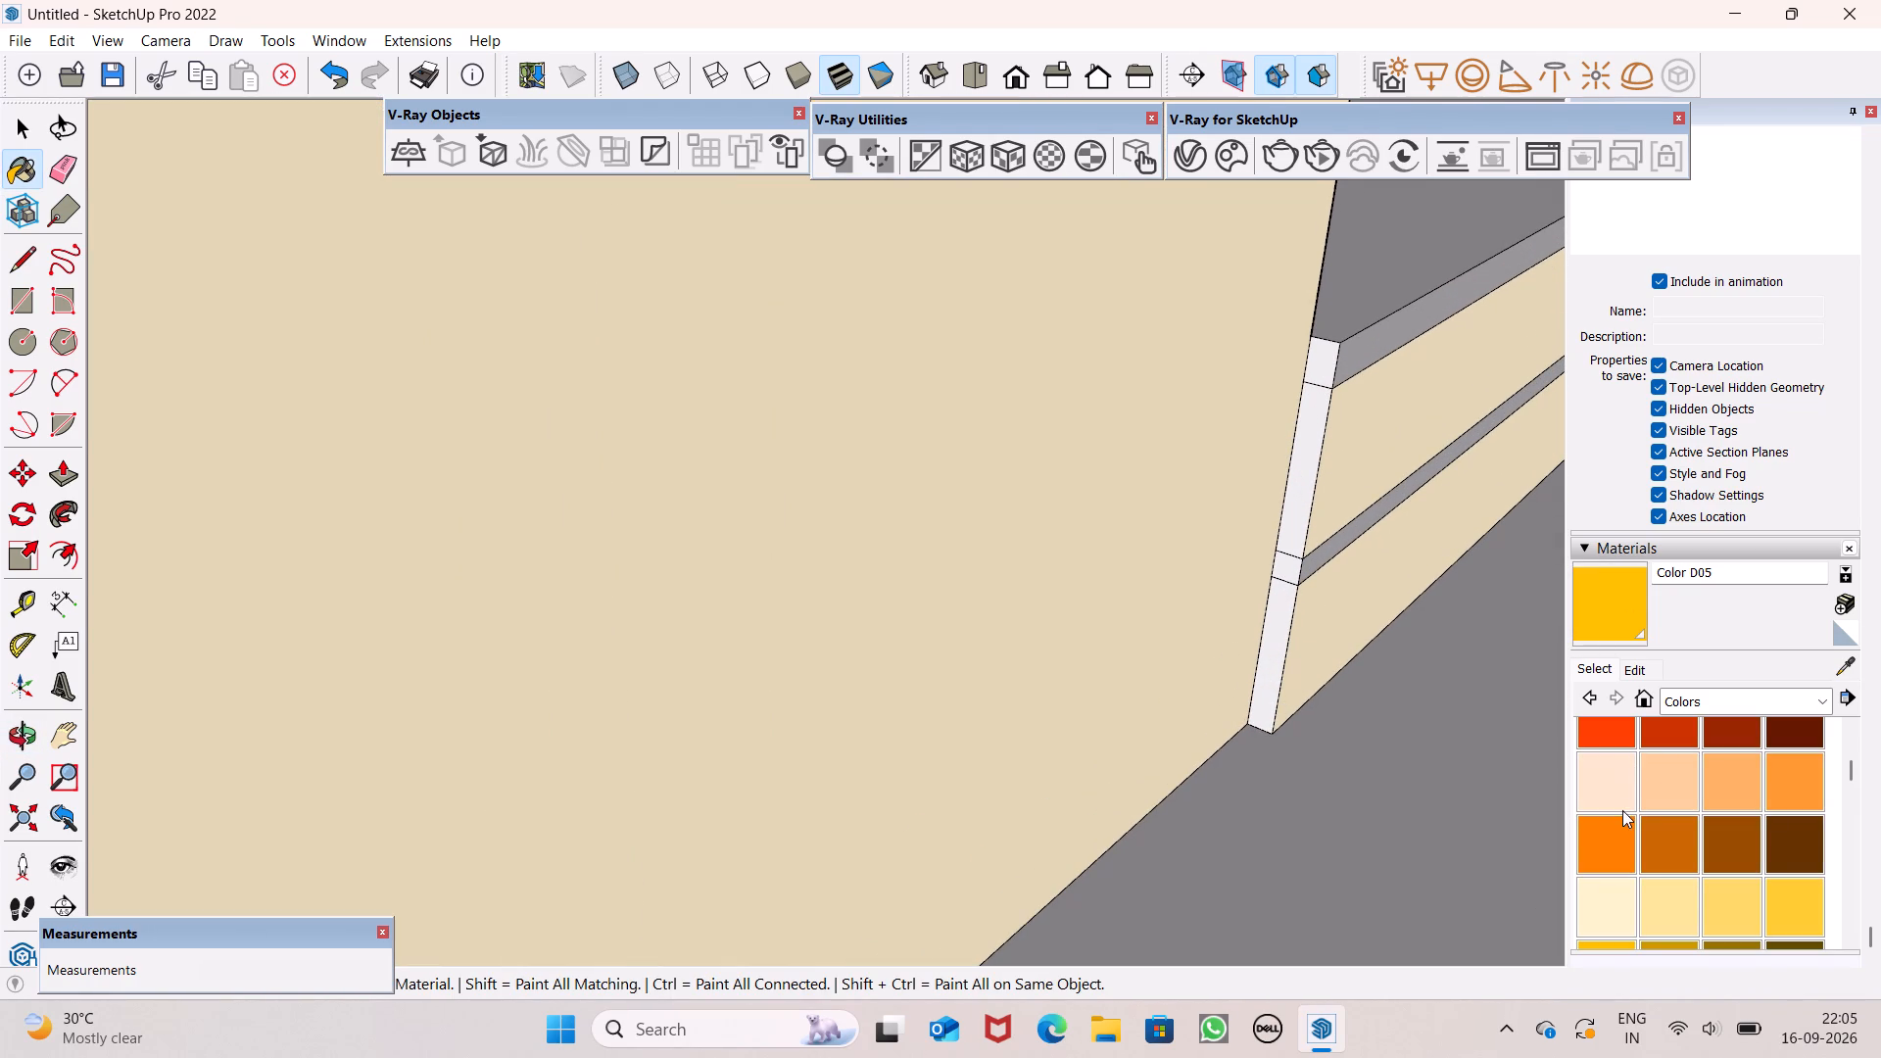
pyautogui.click(1628, 788)
pyautogui.click(1290, 481)
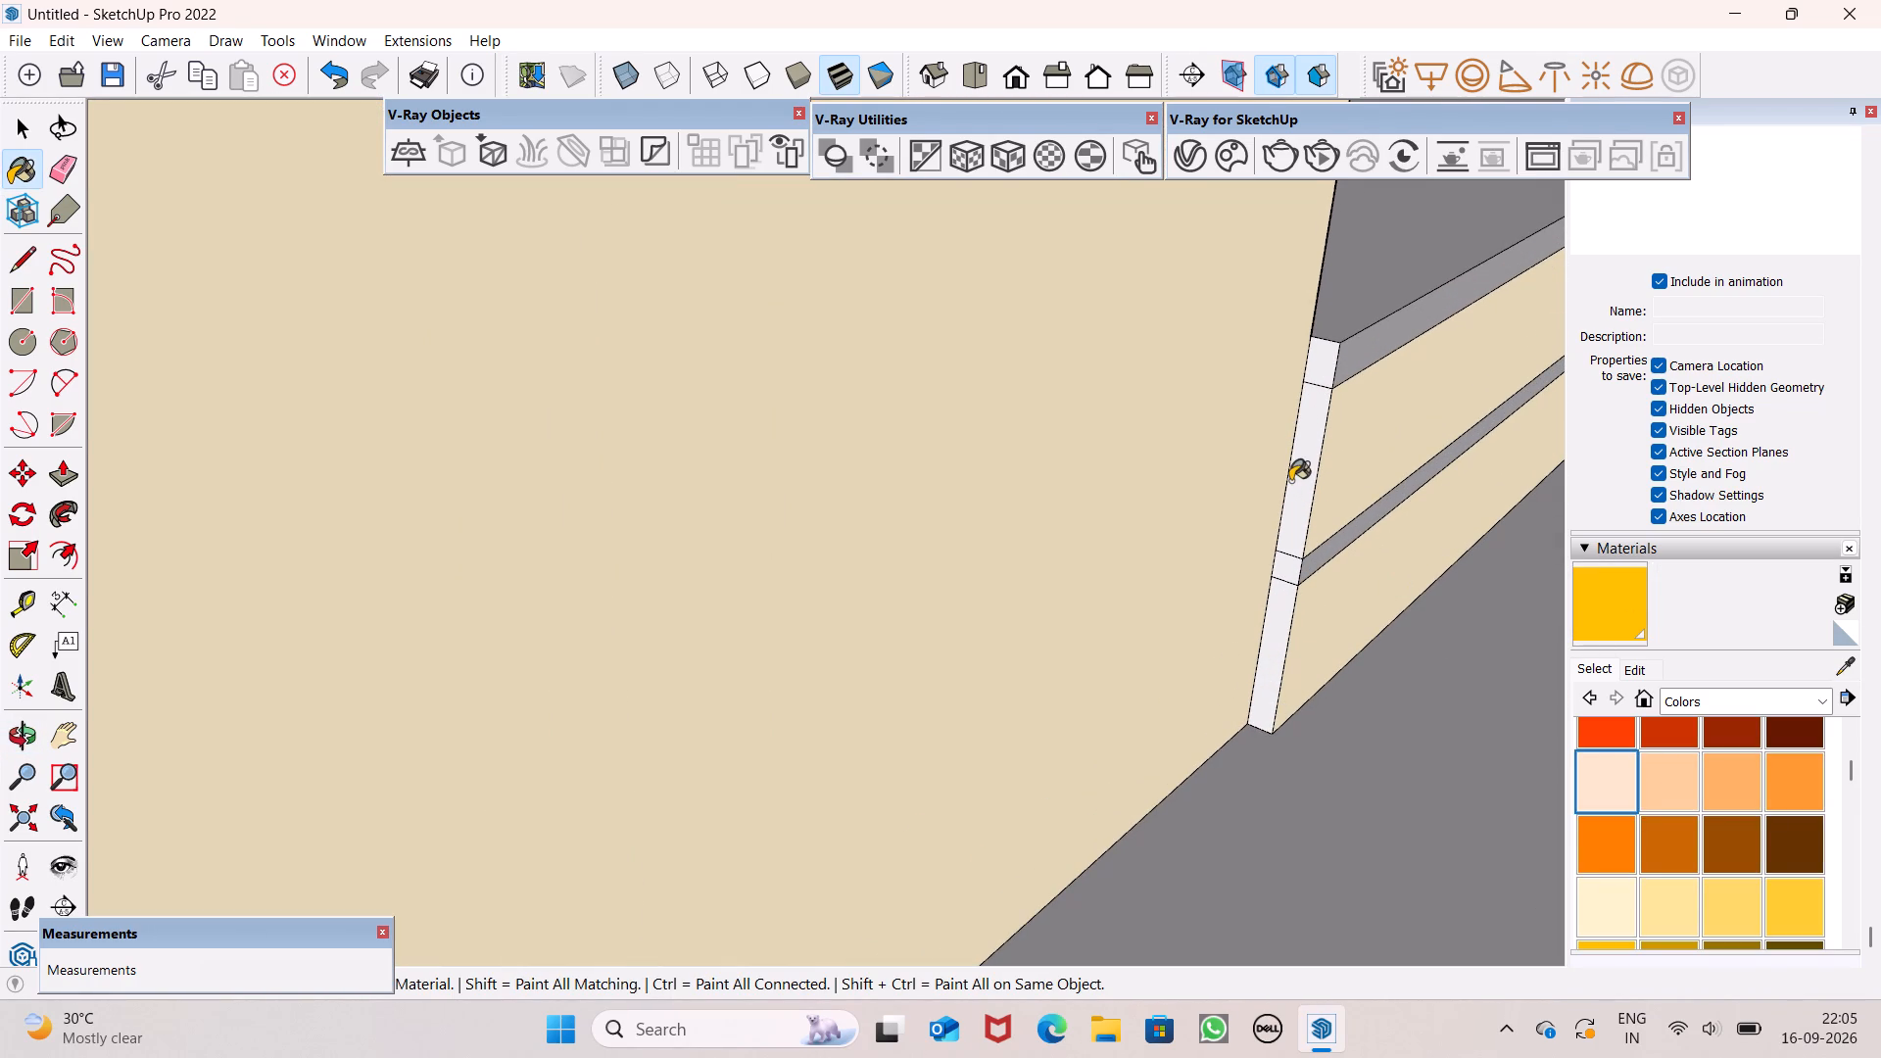
pyautogui.click(1618, 903)
pyautogui.click(1320, 376)
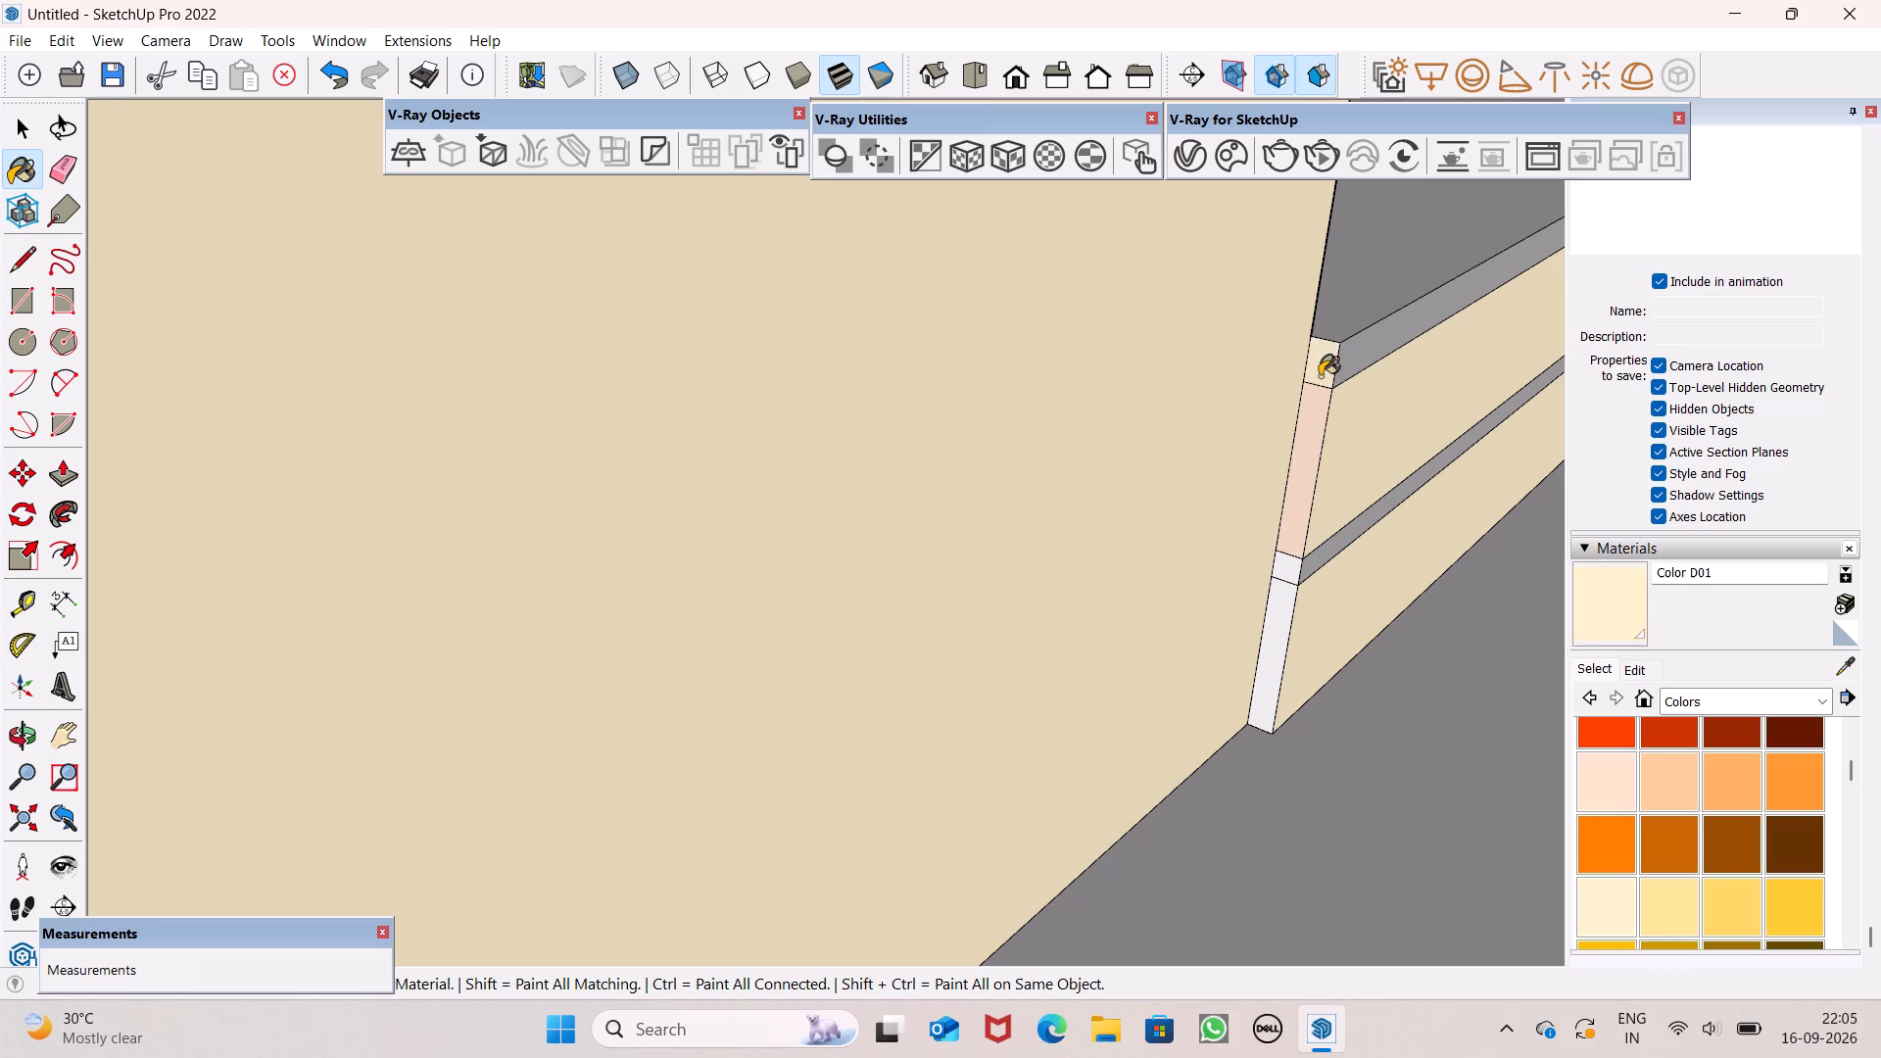
pyautogui.click(1317, 425)
pyautogui.scroll(5, 1293, 625)
pyautogui.click(1274, 521)
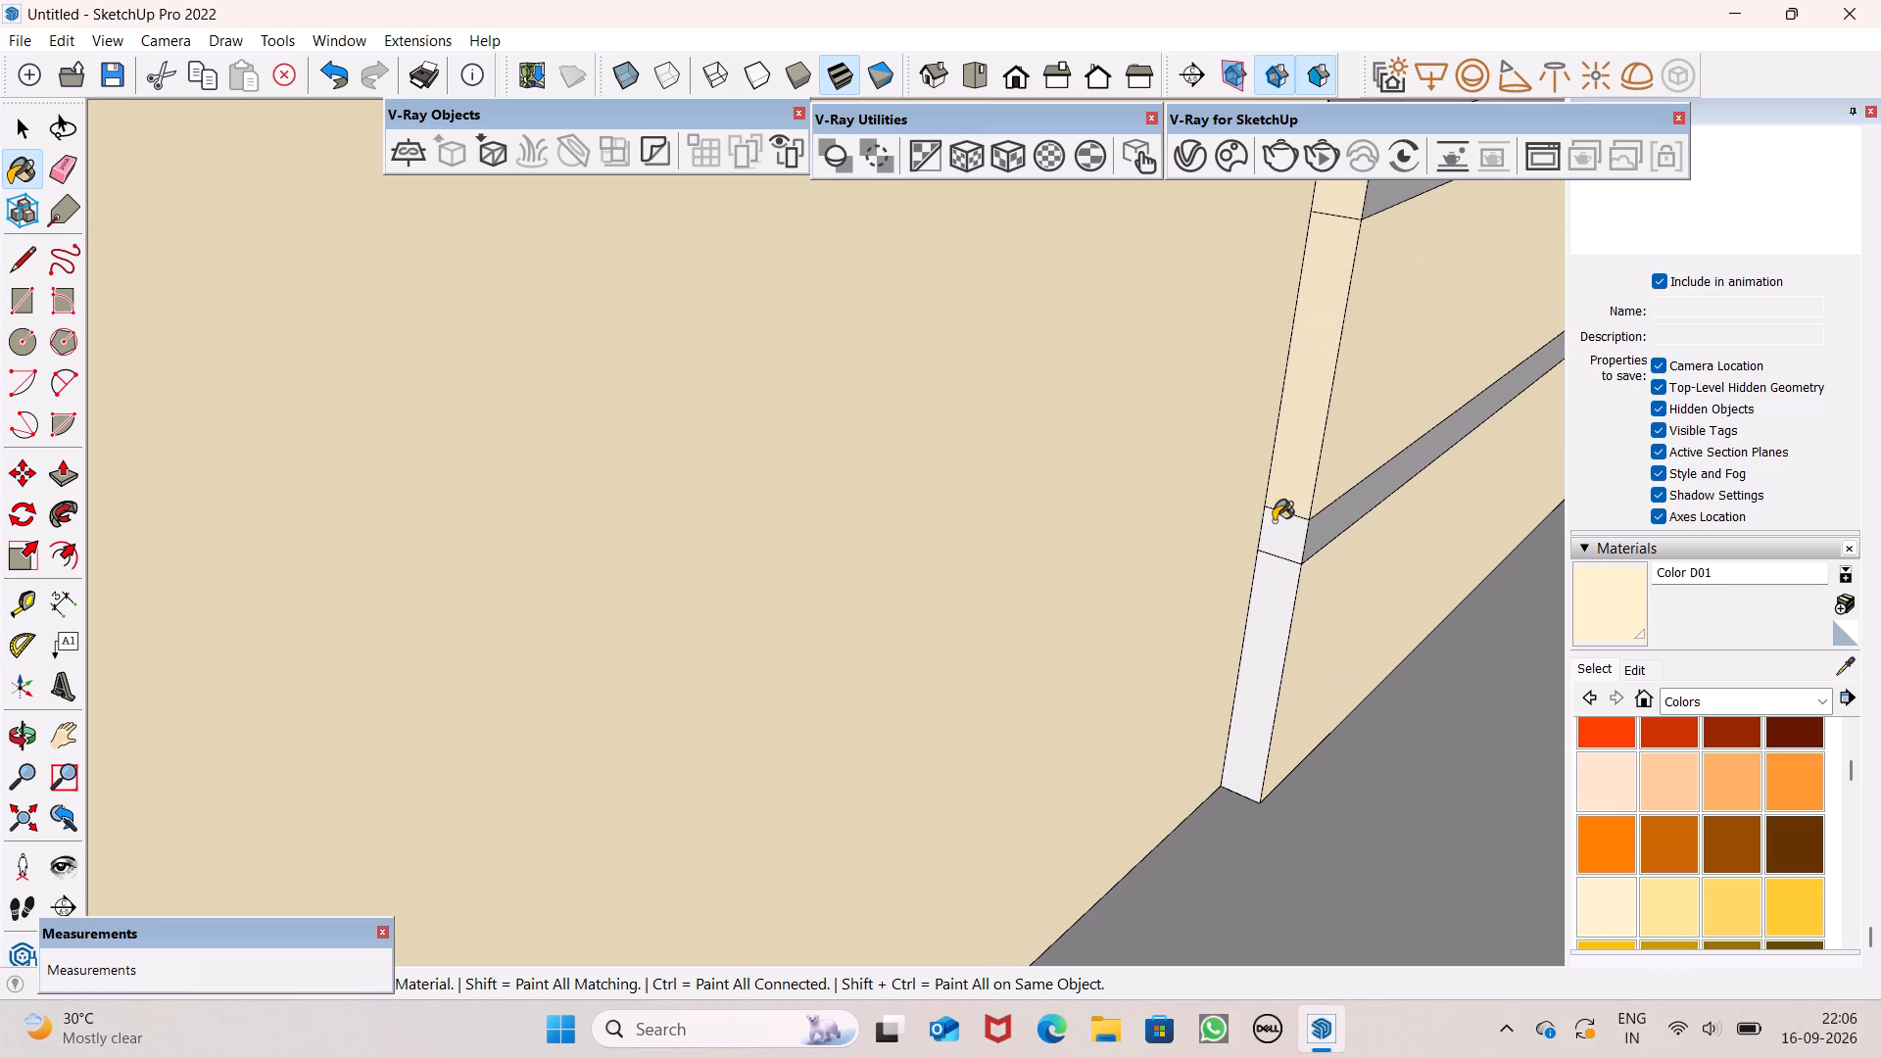
pyautogui.click(1272, 622)
# Examine the house exterior from the back, side and front for faces that still need painting.
pyautogui.scroll(-12, 1301, 579)
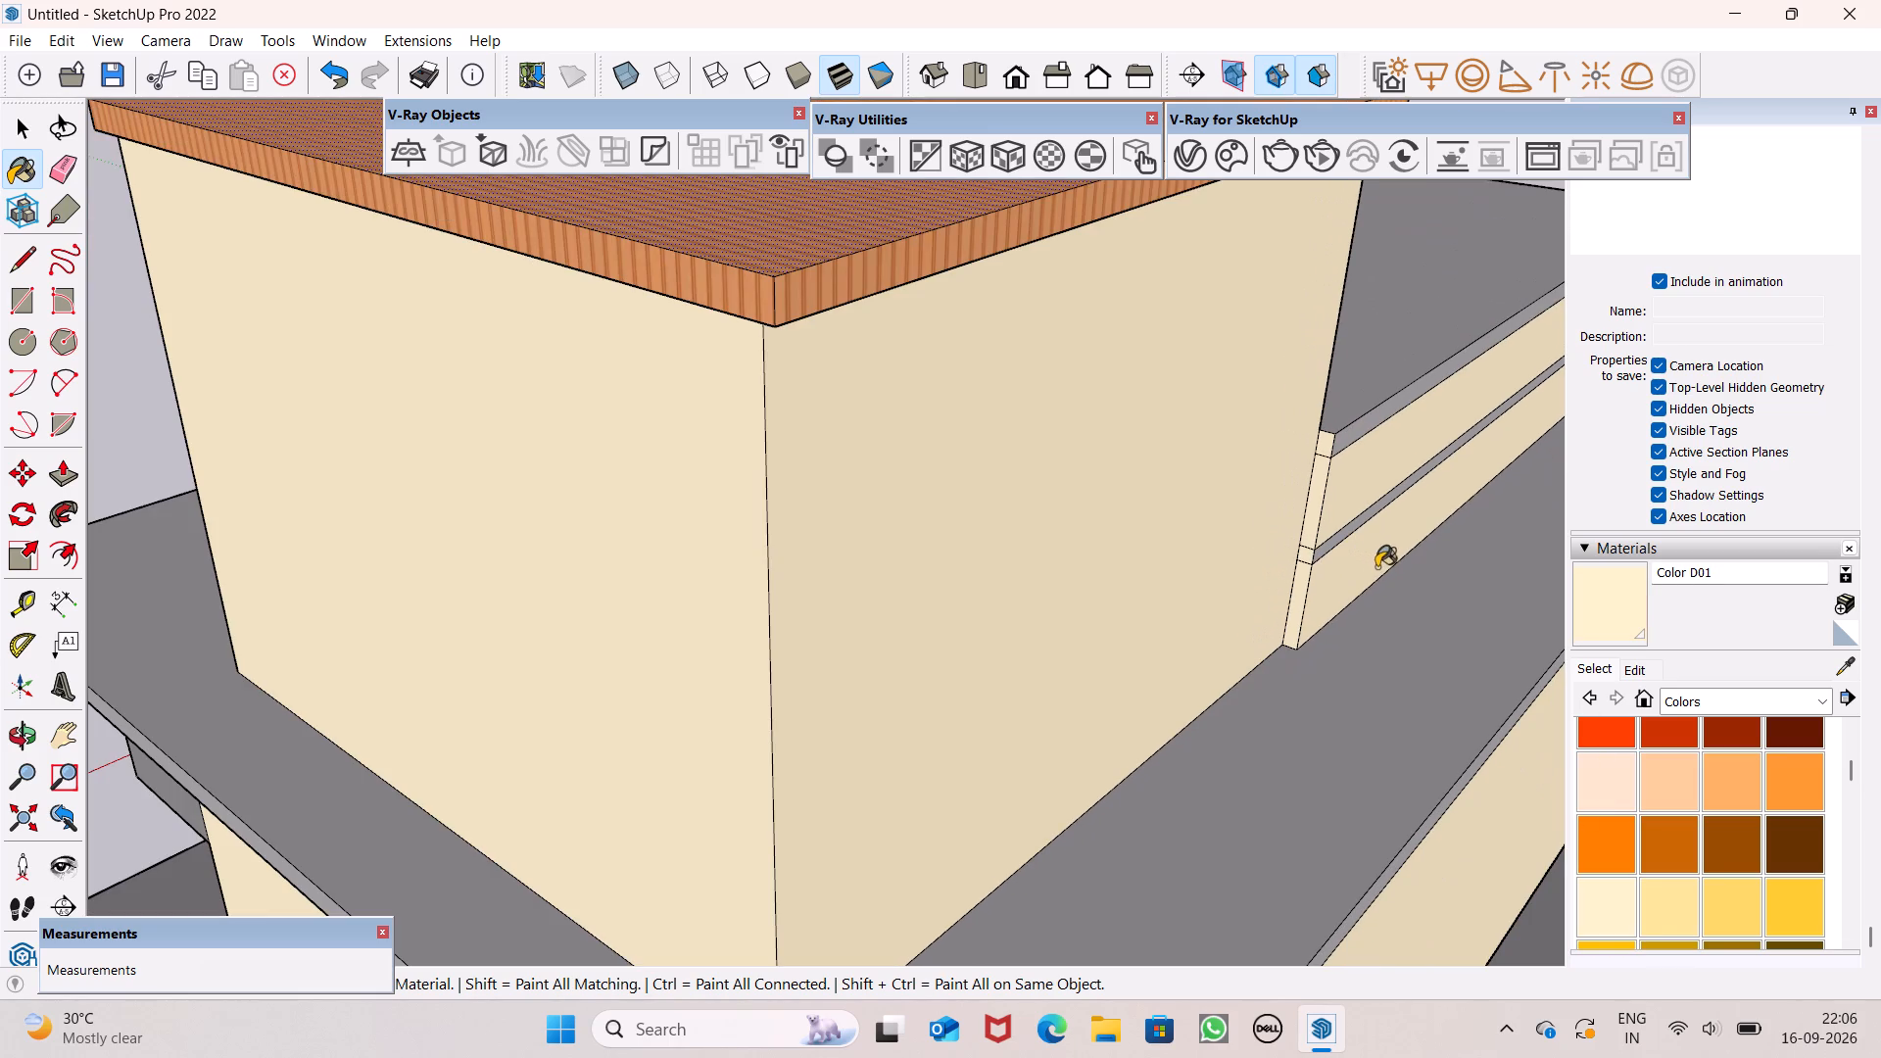
pyautogui.scroll(-7, 1467, 545)
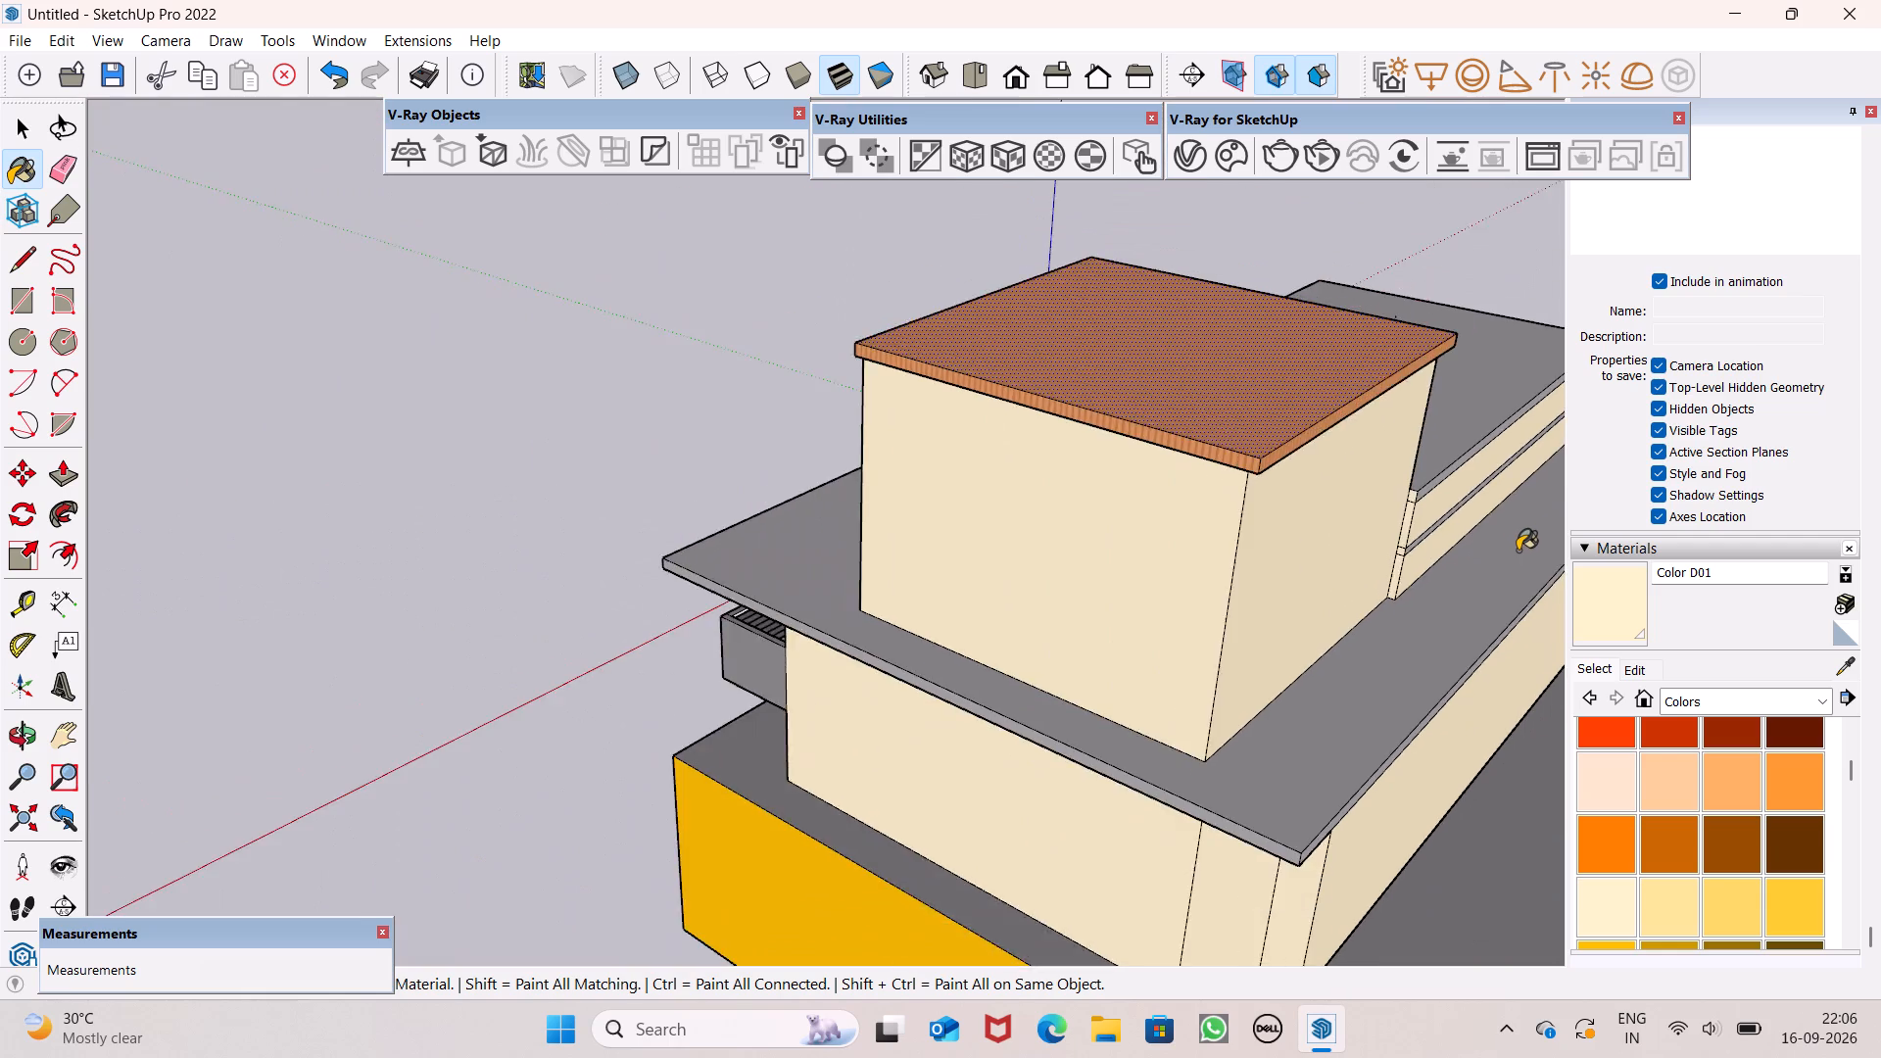
pyautogui.scroll(-15, 1516, 550)
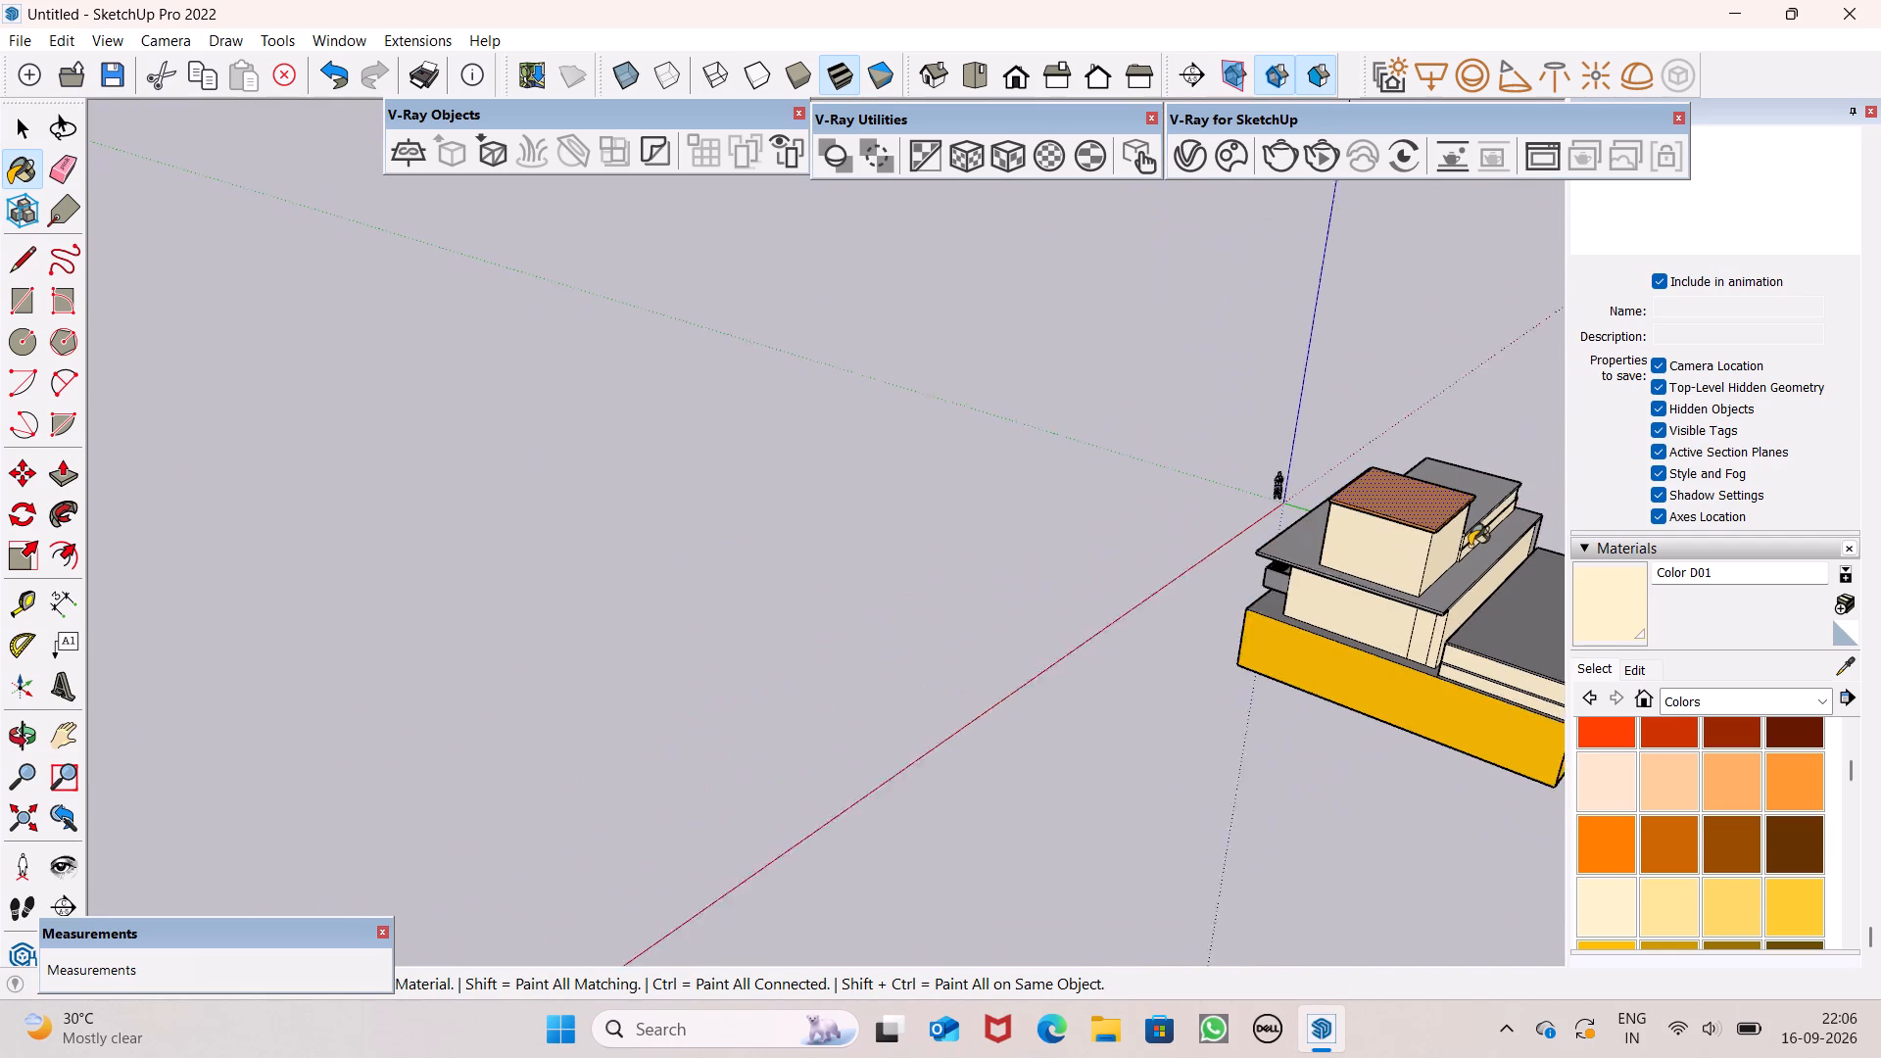
pyautogui.scroll(-4, 1470, 546)
pyautogui.moveTo(1496, 594); pyautogui.dragTo(1182, 640, button='middle')
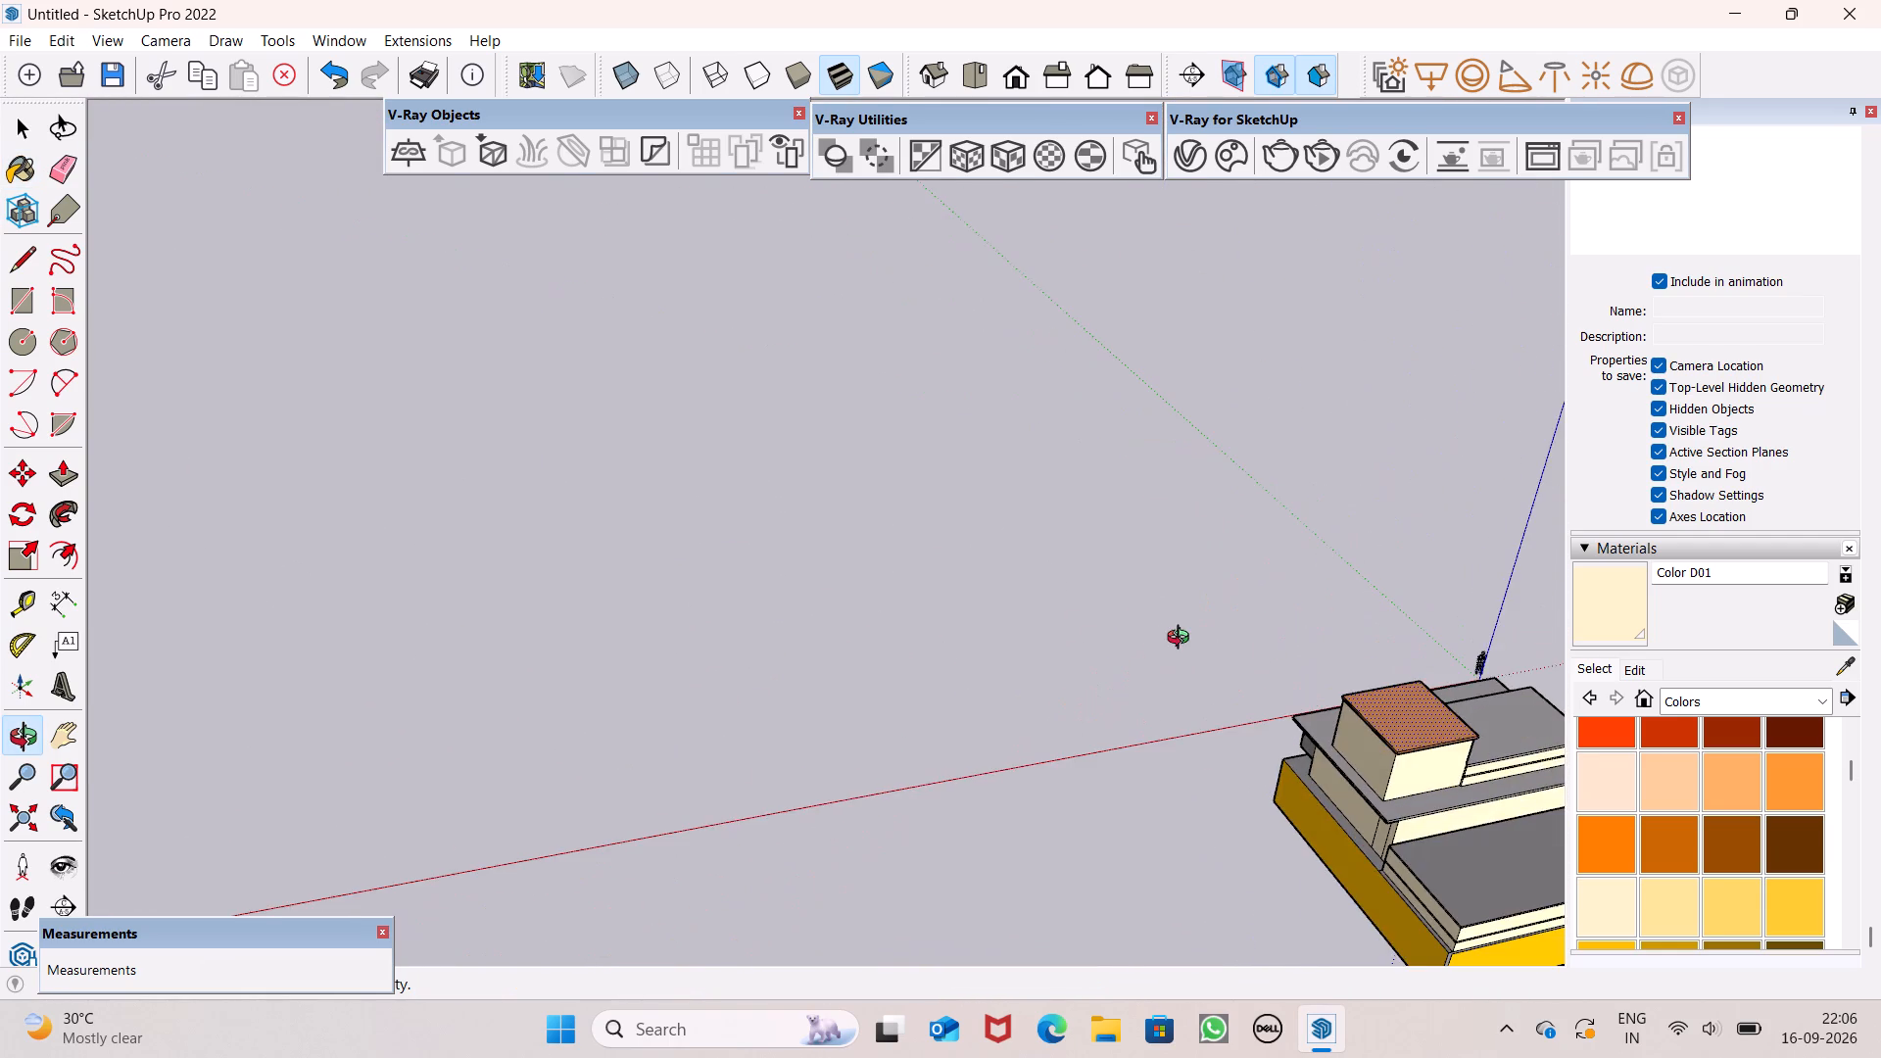
pyautogui.moveTo(1182, 640); pyautogui.dragTo(1612, 601, button='middle')
pyautogui.scroll(1, 1612, 601)
pyautogui.scroll(-7, 1374, 610)
pyautogui.moveTo(1390, 667); pyautogui.dragTo(1402, 667, button='middle')
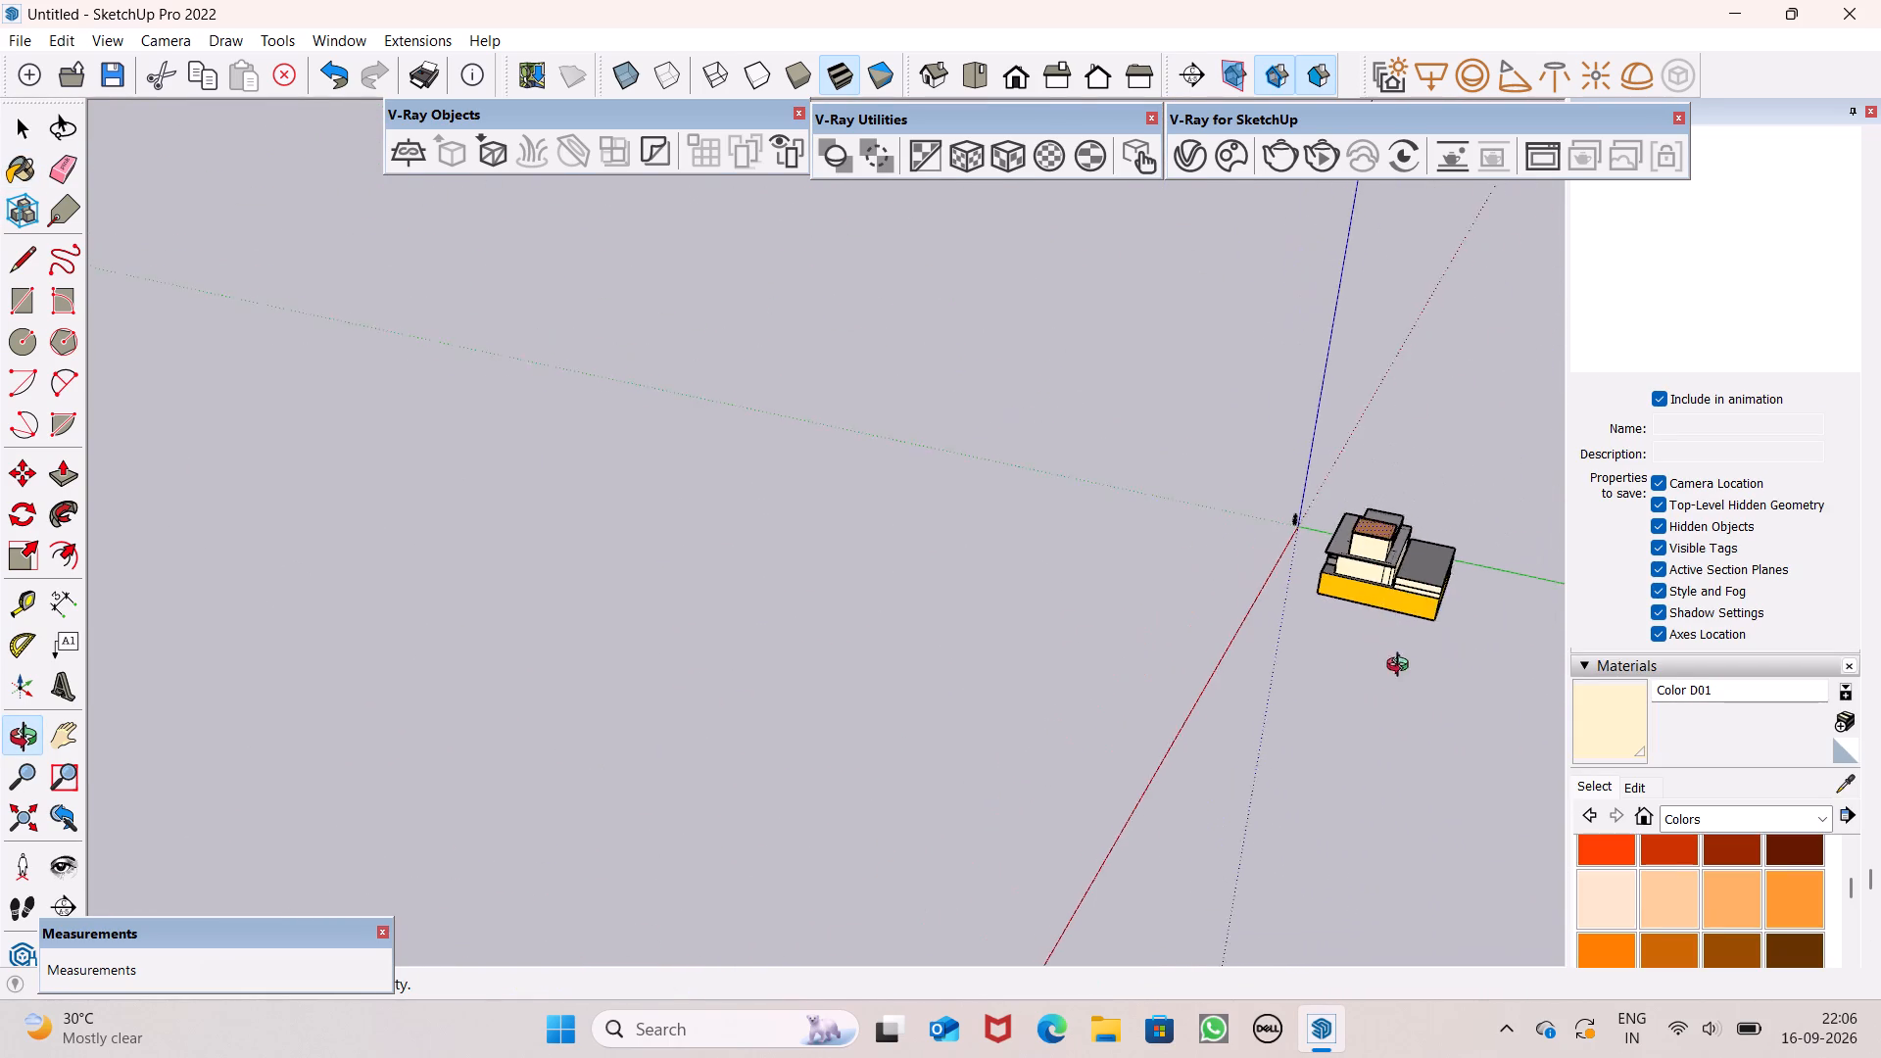
pyautogui.moveTo(1402, 667); pyautogui.dragTo(1880, 553, button='middle')
pyautogui.scroll(1, 1880, 600)
pyautogui.scroll(5, 933, 488)
pyautogui.scroll(1, 1140, 491)
pyautogui.moveTo(1161, 537); pyautogui.dragTo(1519, 486, button='middle')
pyautogui.scroll(1, 1511, 498)
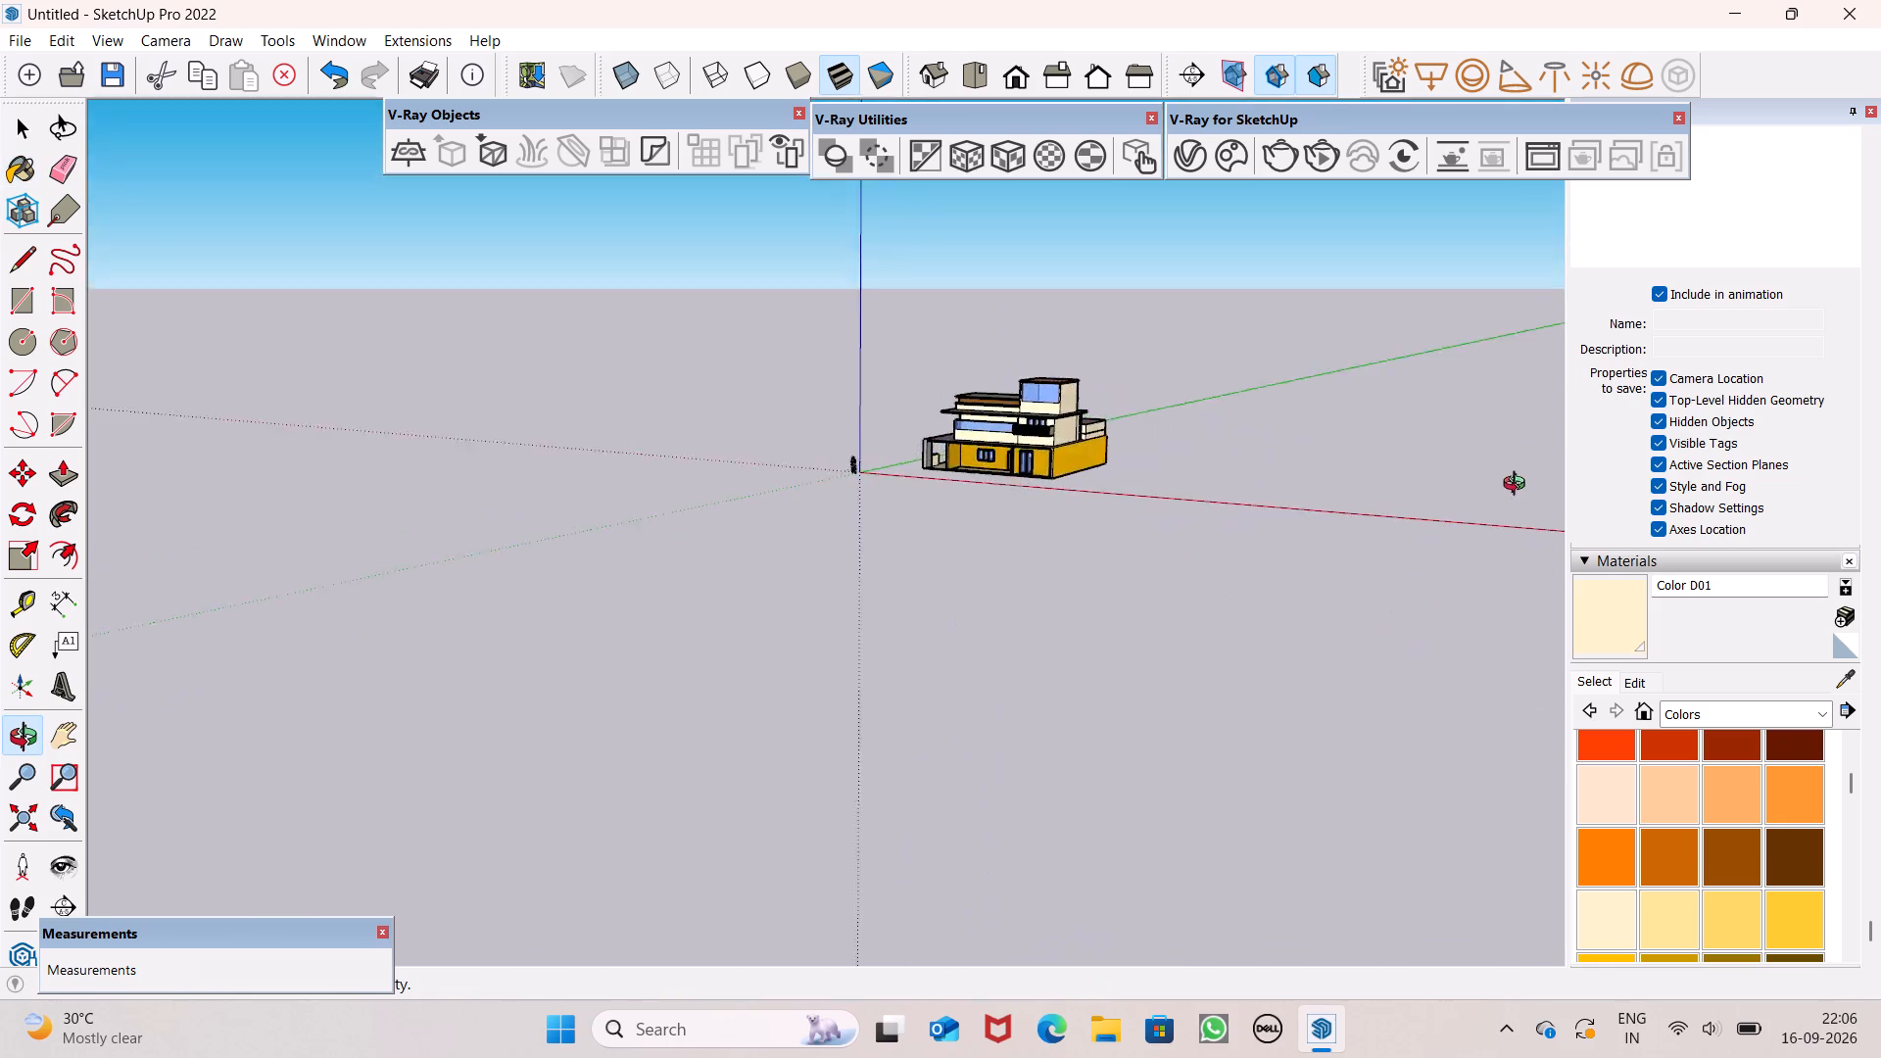
pyautogui.scroll(1, 1519, 486)
pyautogui.moveTo(1519, 486); pyautogui.dragTo(1519, 454, button='middle')
pyautogui.scroll(6, 928, 433)
pyautogui.moveTo(998, 530); pyautogui.dragTo(1400, 525, button='middle')
pyautogui.scroll(6, 1085, 481)
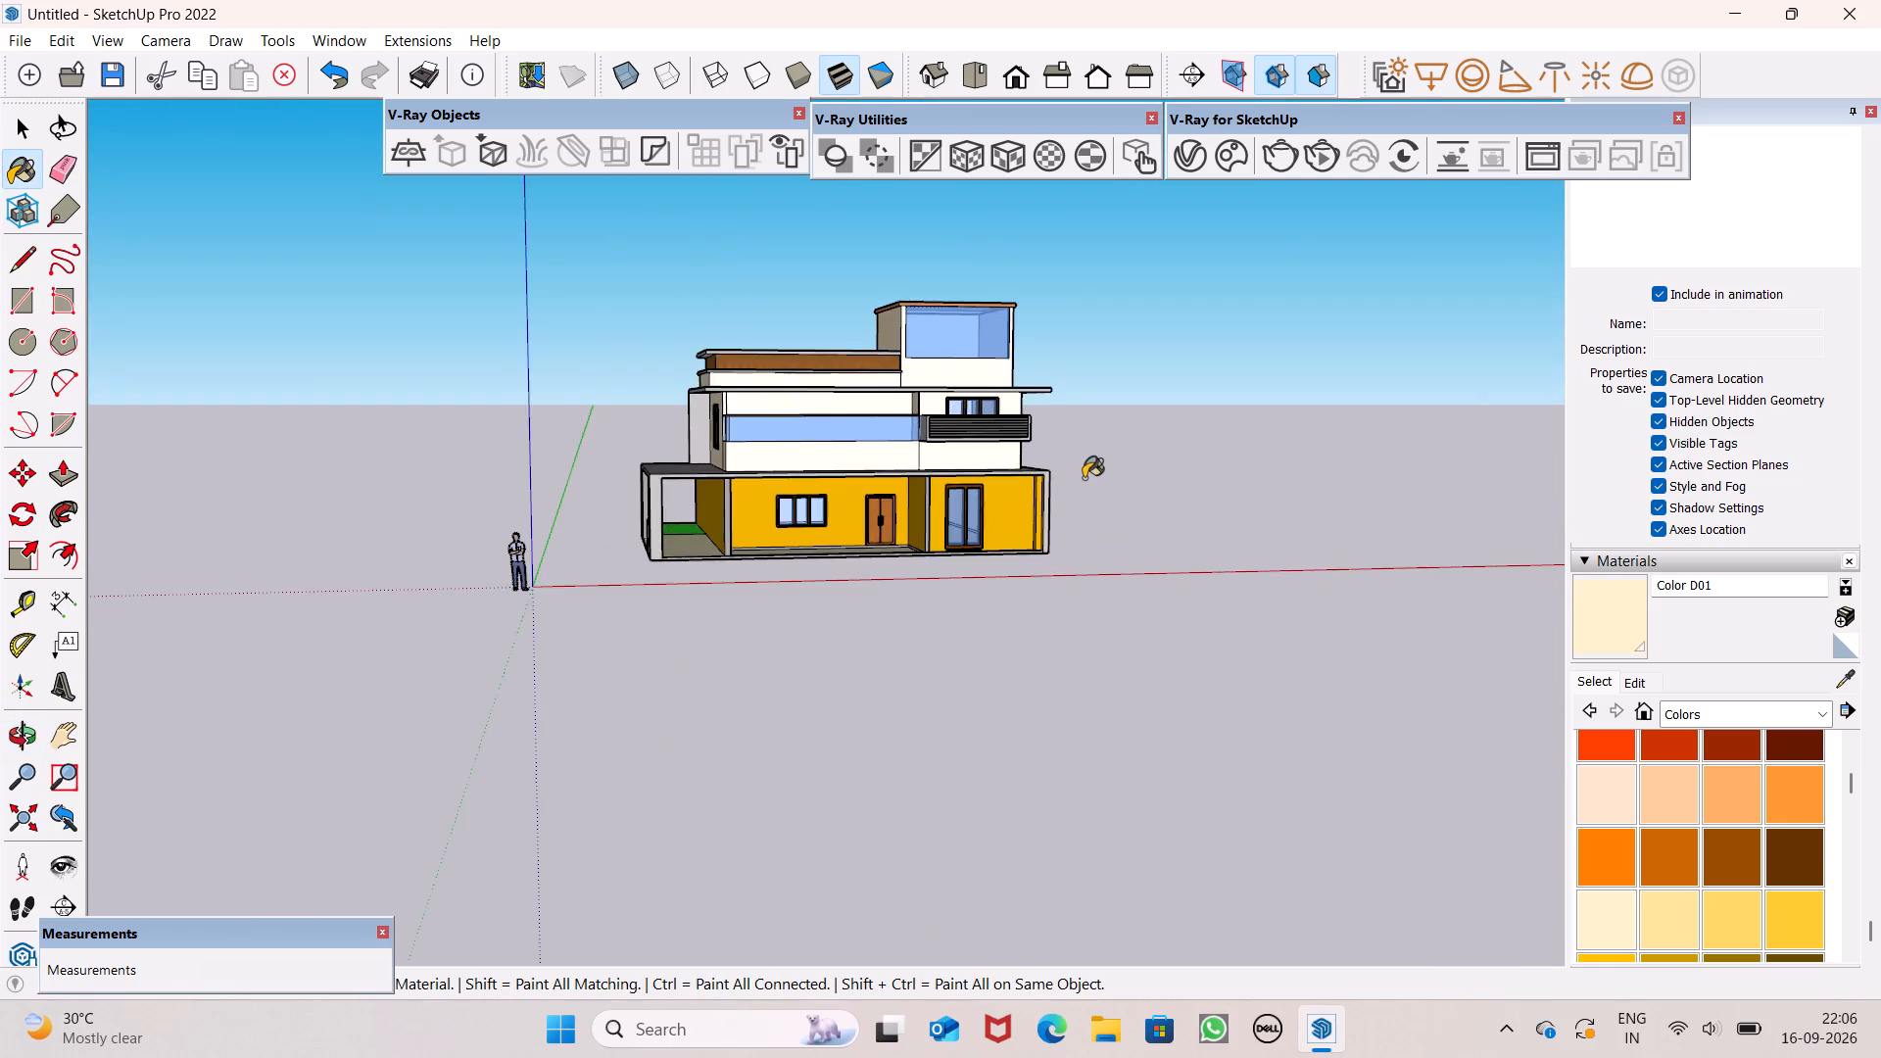
pyautogui.moveTo(1084, 483); pyautogui.dragTo(1035, 666, button='middle')
pyautogui.scroll(4, 1051, 443)
pyautogui.scroll(-8, 1080, 421)
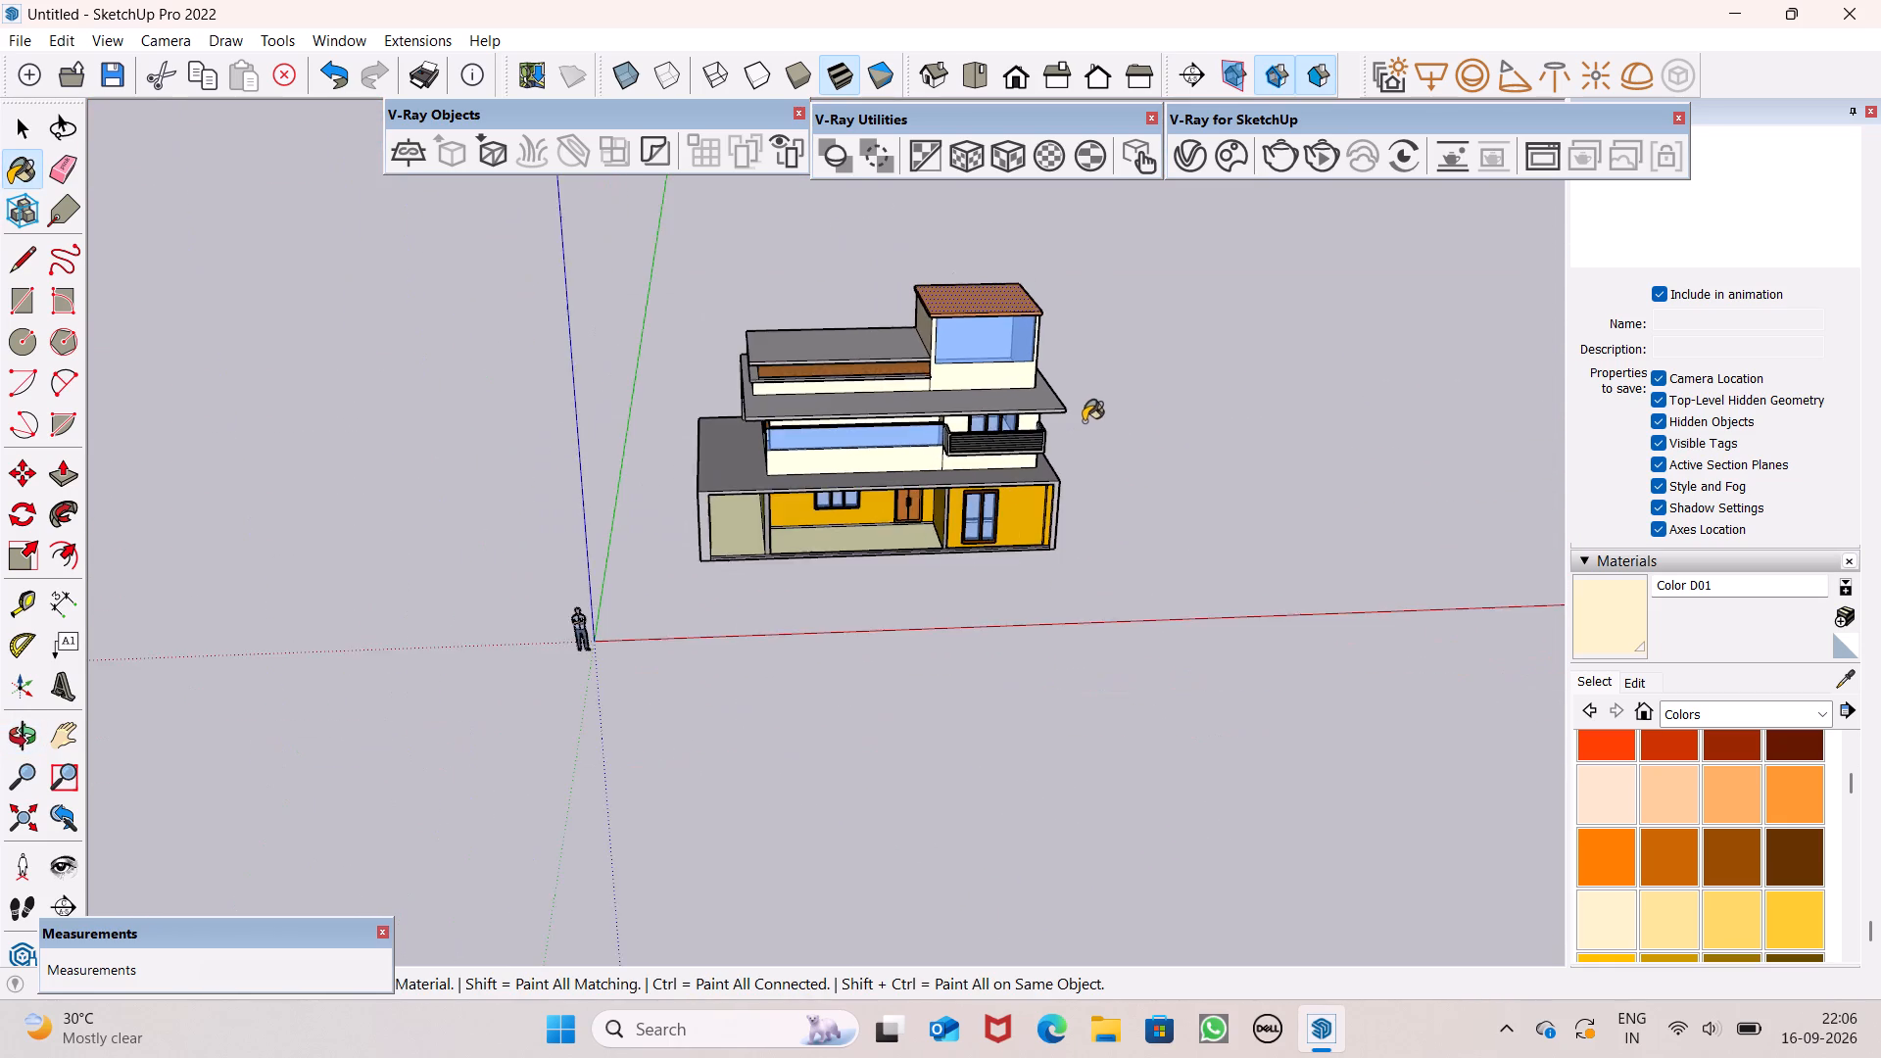
# Paint the green ground strip between the ground-floor side wall and the corner pillar with Color D01.
pyautogui.moveTo(1093, 460); pyautogui.dragTo(1687, 527, button='middle')
pyautogui.scroll(4, 717, 490)
pyautogui.moveTo(745, 542); pyautogui.dragTo(1605, 683, button='middle')
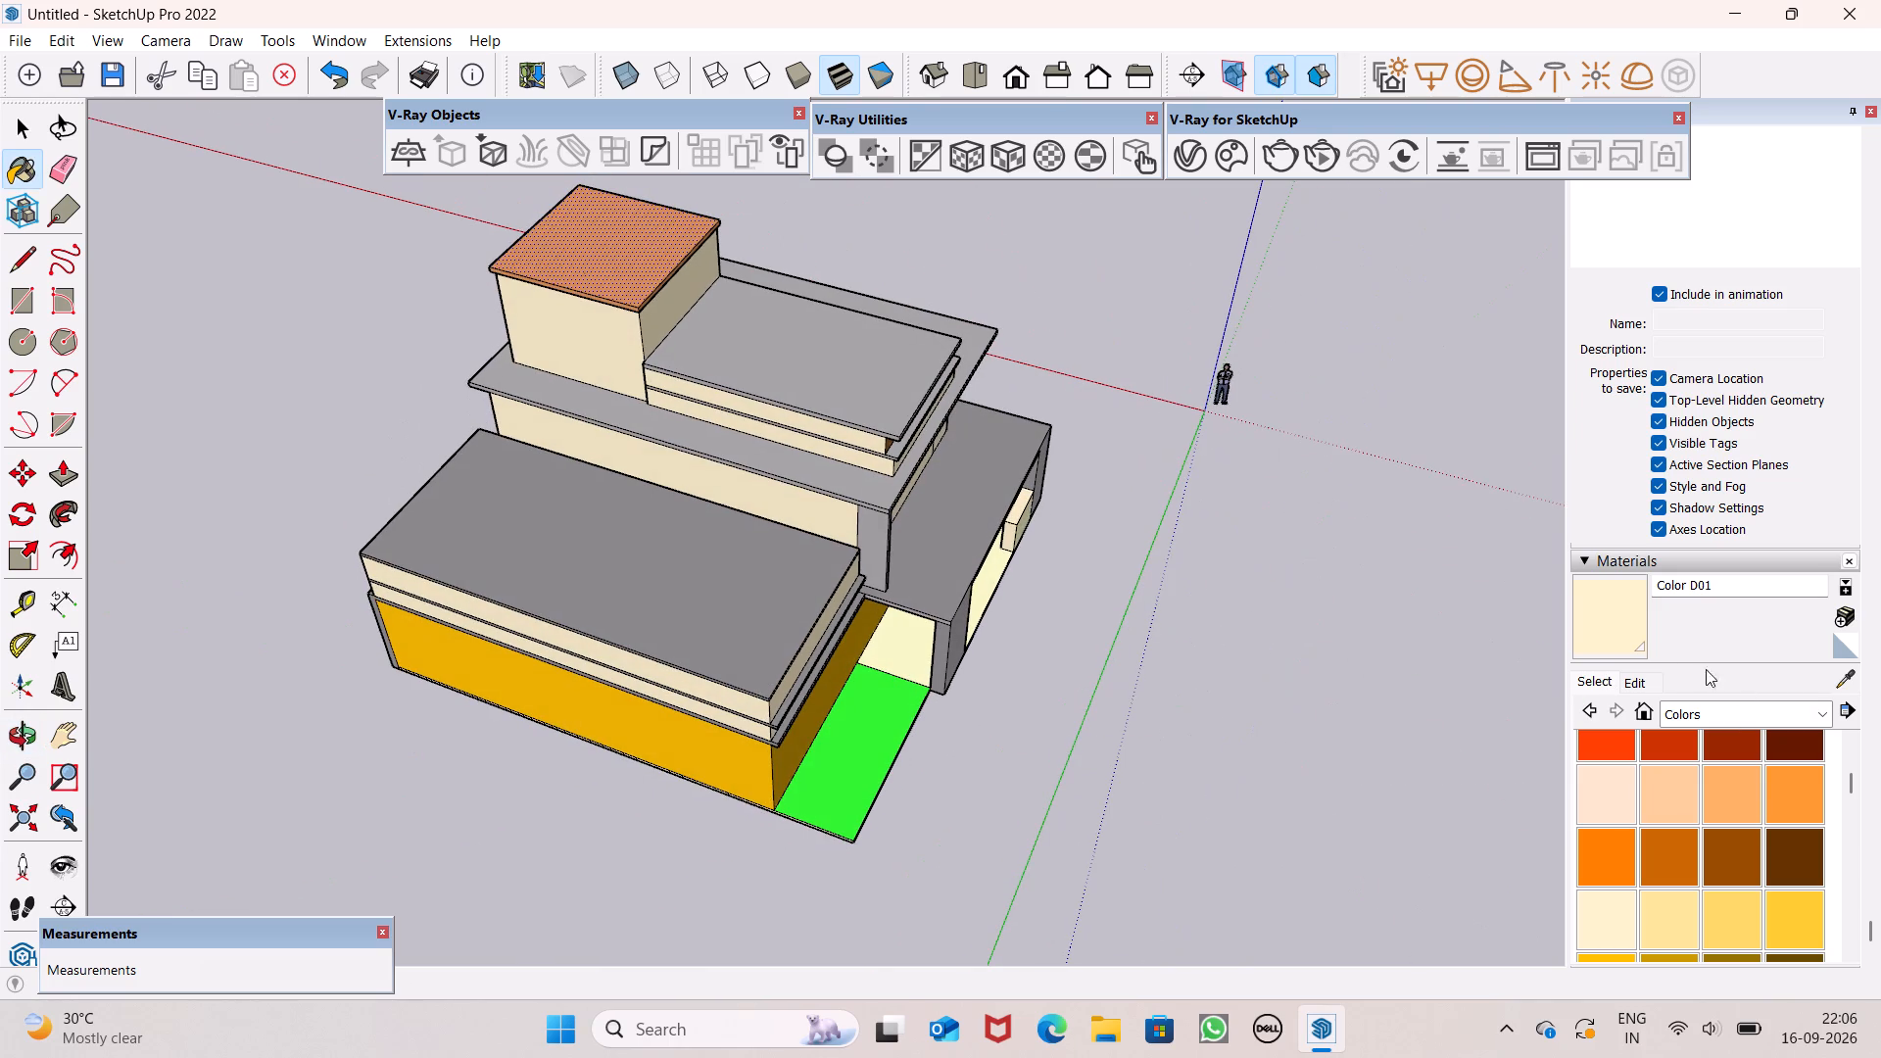
pyautogui.click(1591, 617)
pyautogui.scroll(5, 820, 752)
pyautogui.click(921, 746)
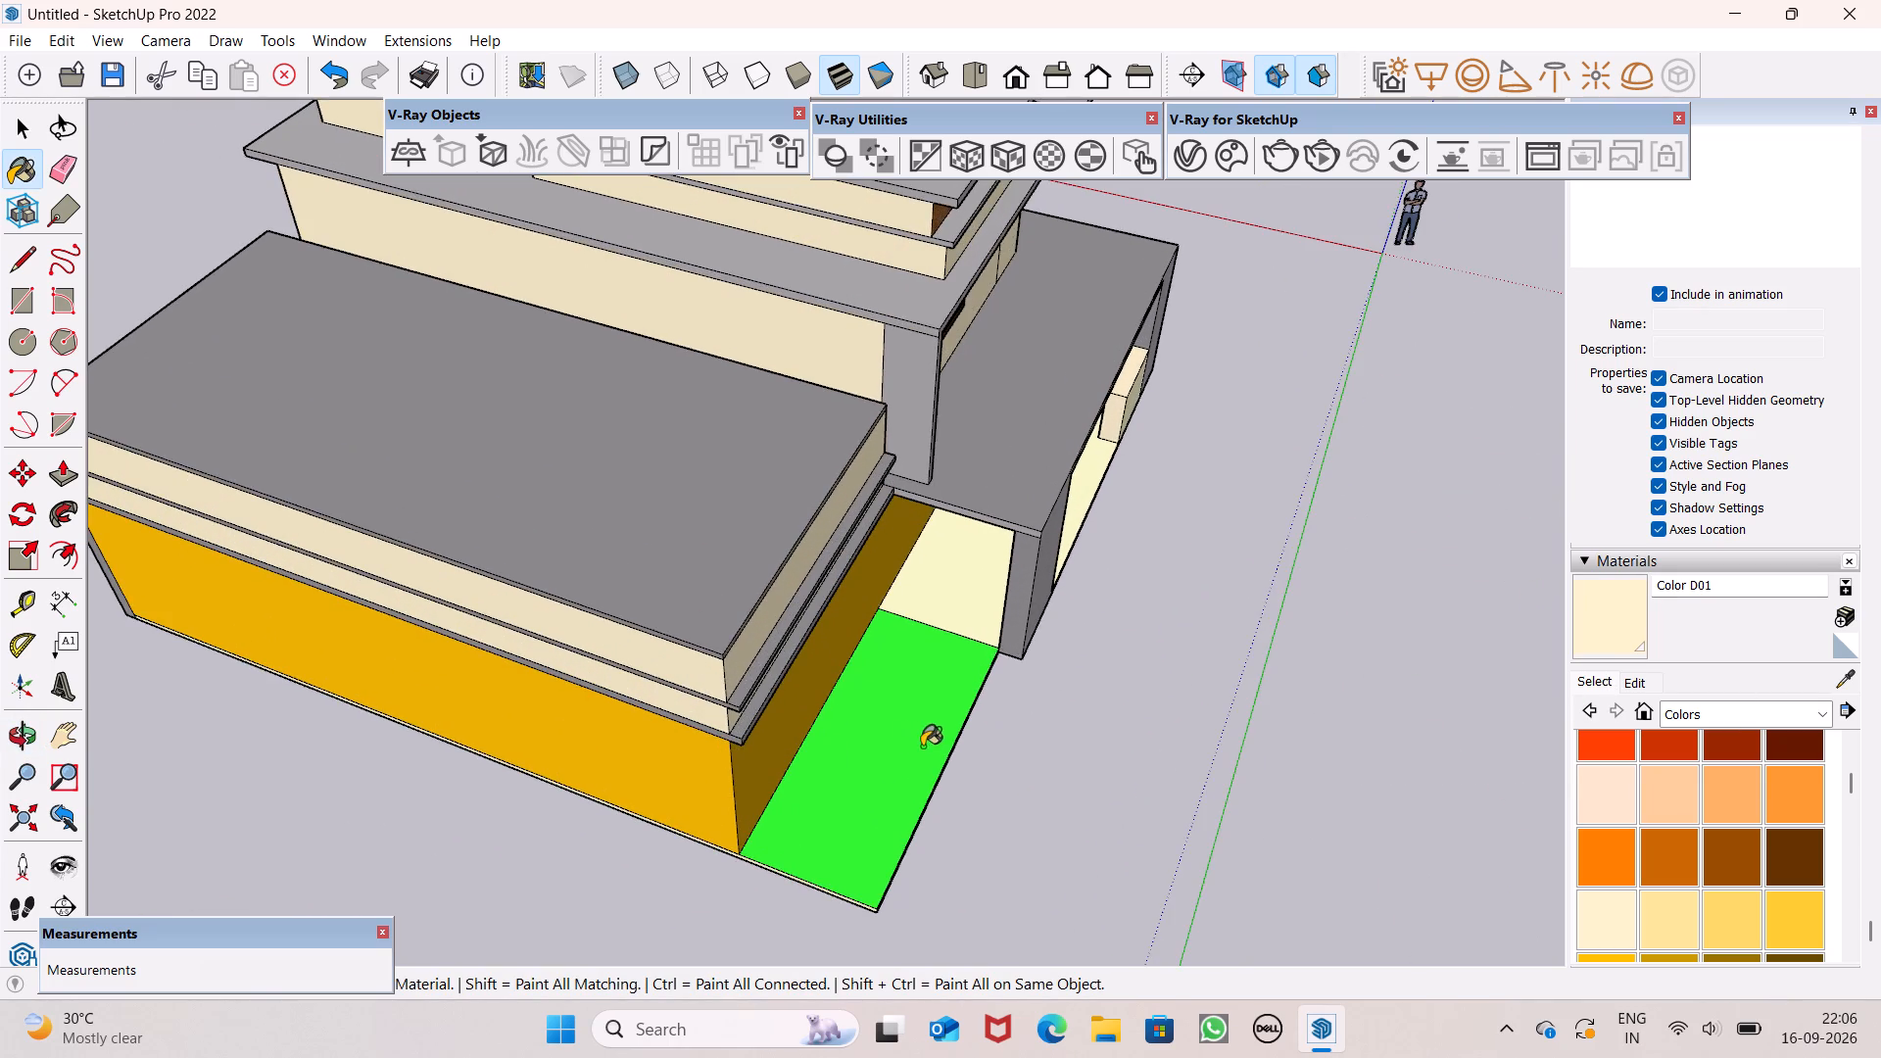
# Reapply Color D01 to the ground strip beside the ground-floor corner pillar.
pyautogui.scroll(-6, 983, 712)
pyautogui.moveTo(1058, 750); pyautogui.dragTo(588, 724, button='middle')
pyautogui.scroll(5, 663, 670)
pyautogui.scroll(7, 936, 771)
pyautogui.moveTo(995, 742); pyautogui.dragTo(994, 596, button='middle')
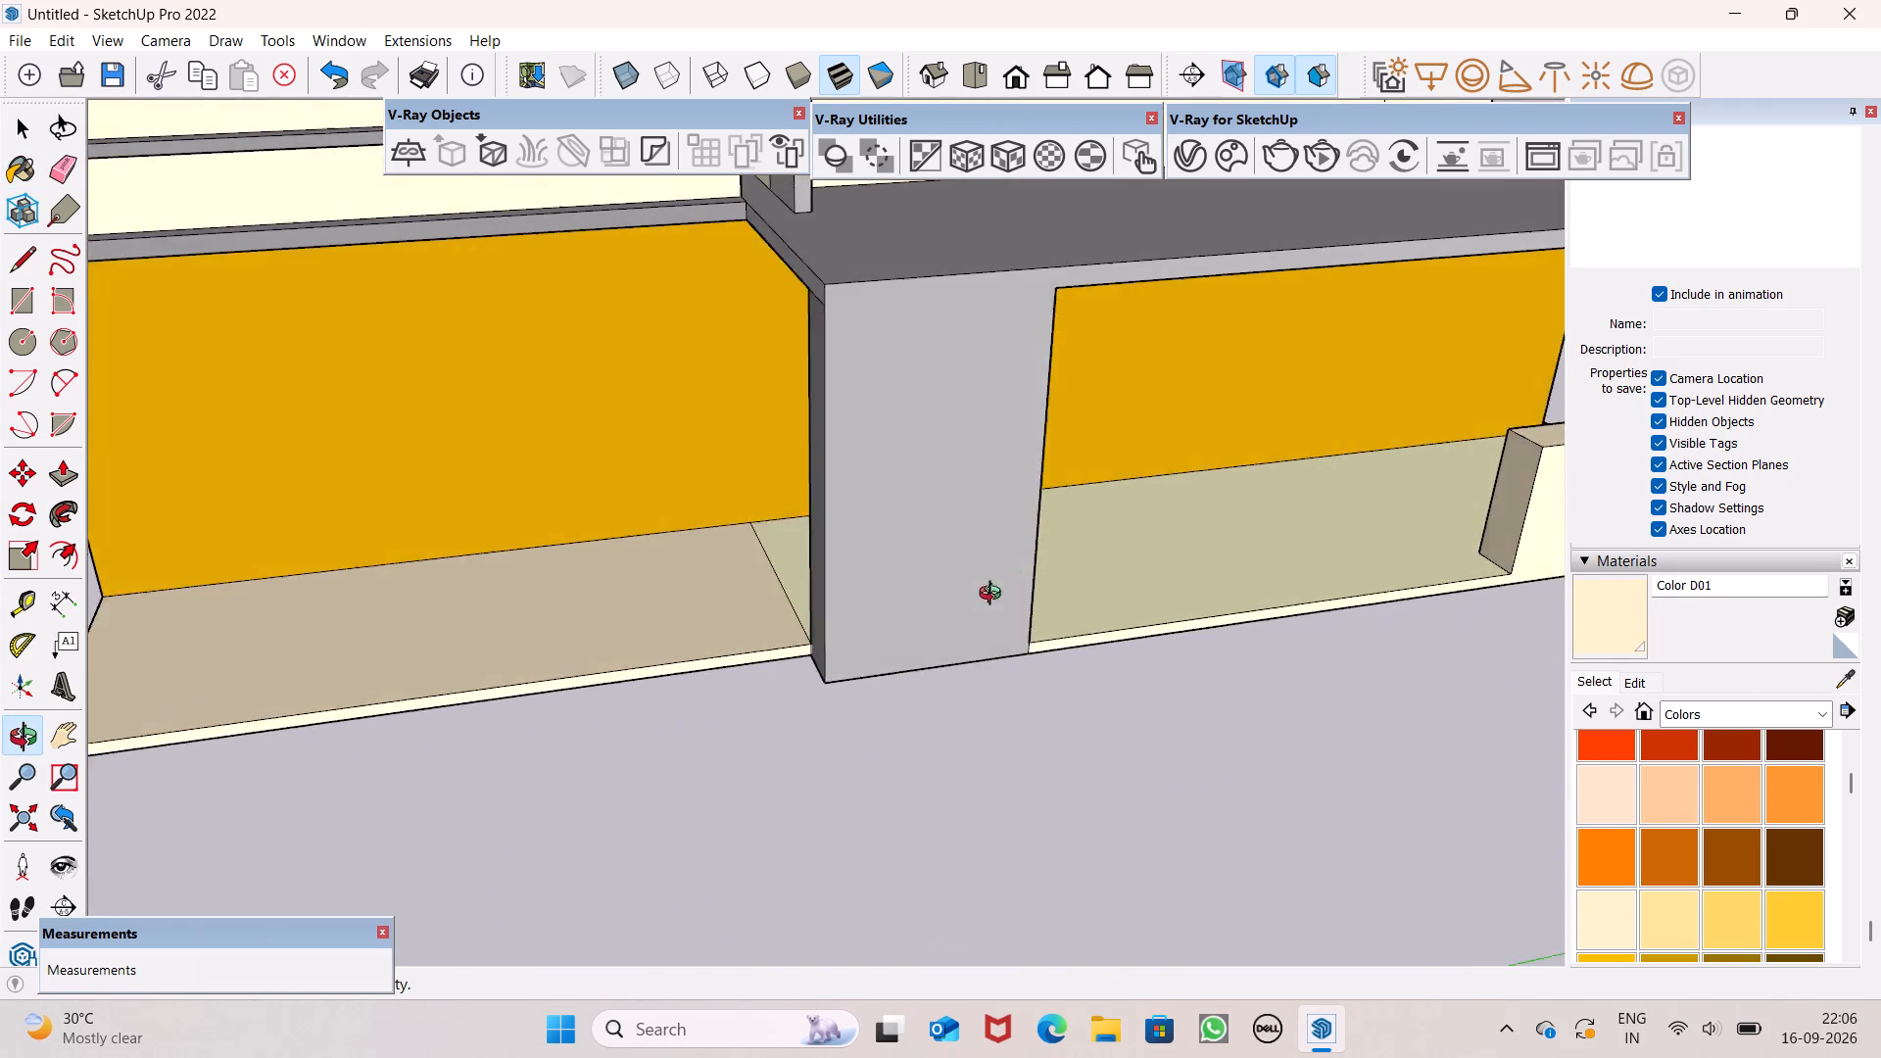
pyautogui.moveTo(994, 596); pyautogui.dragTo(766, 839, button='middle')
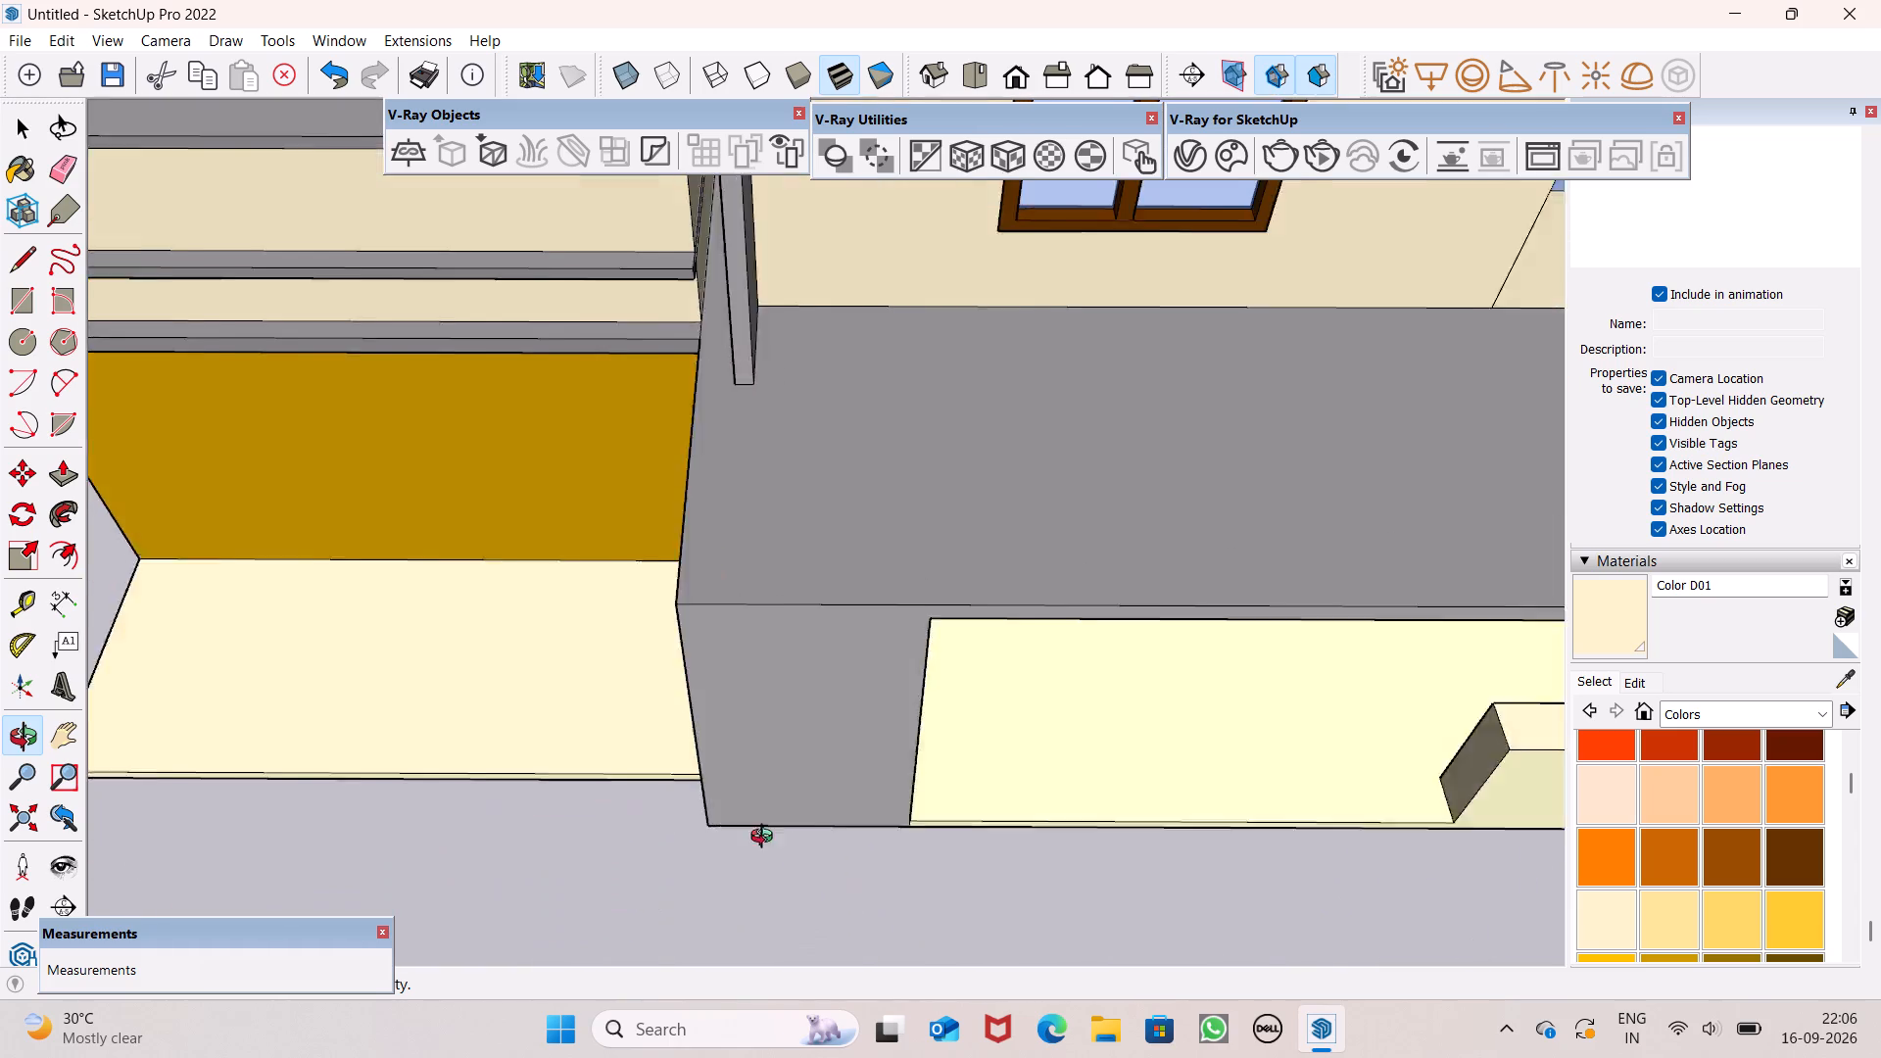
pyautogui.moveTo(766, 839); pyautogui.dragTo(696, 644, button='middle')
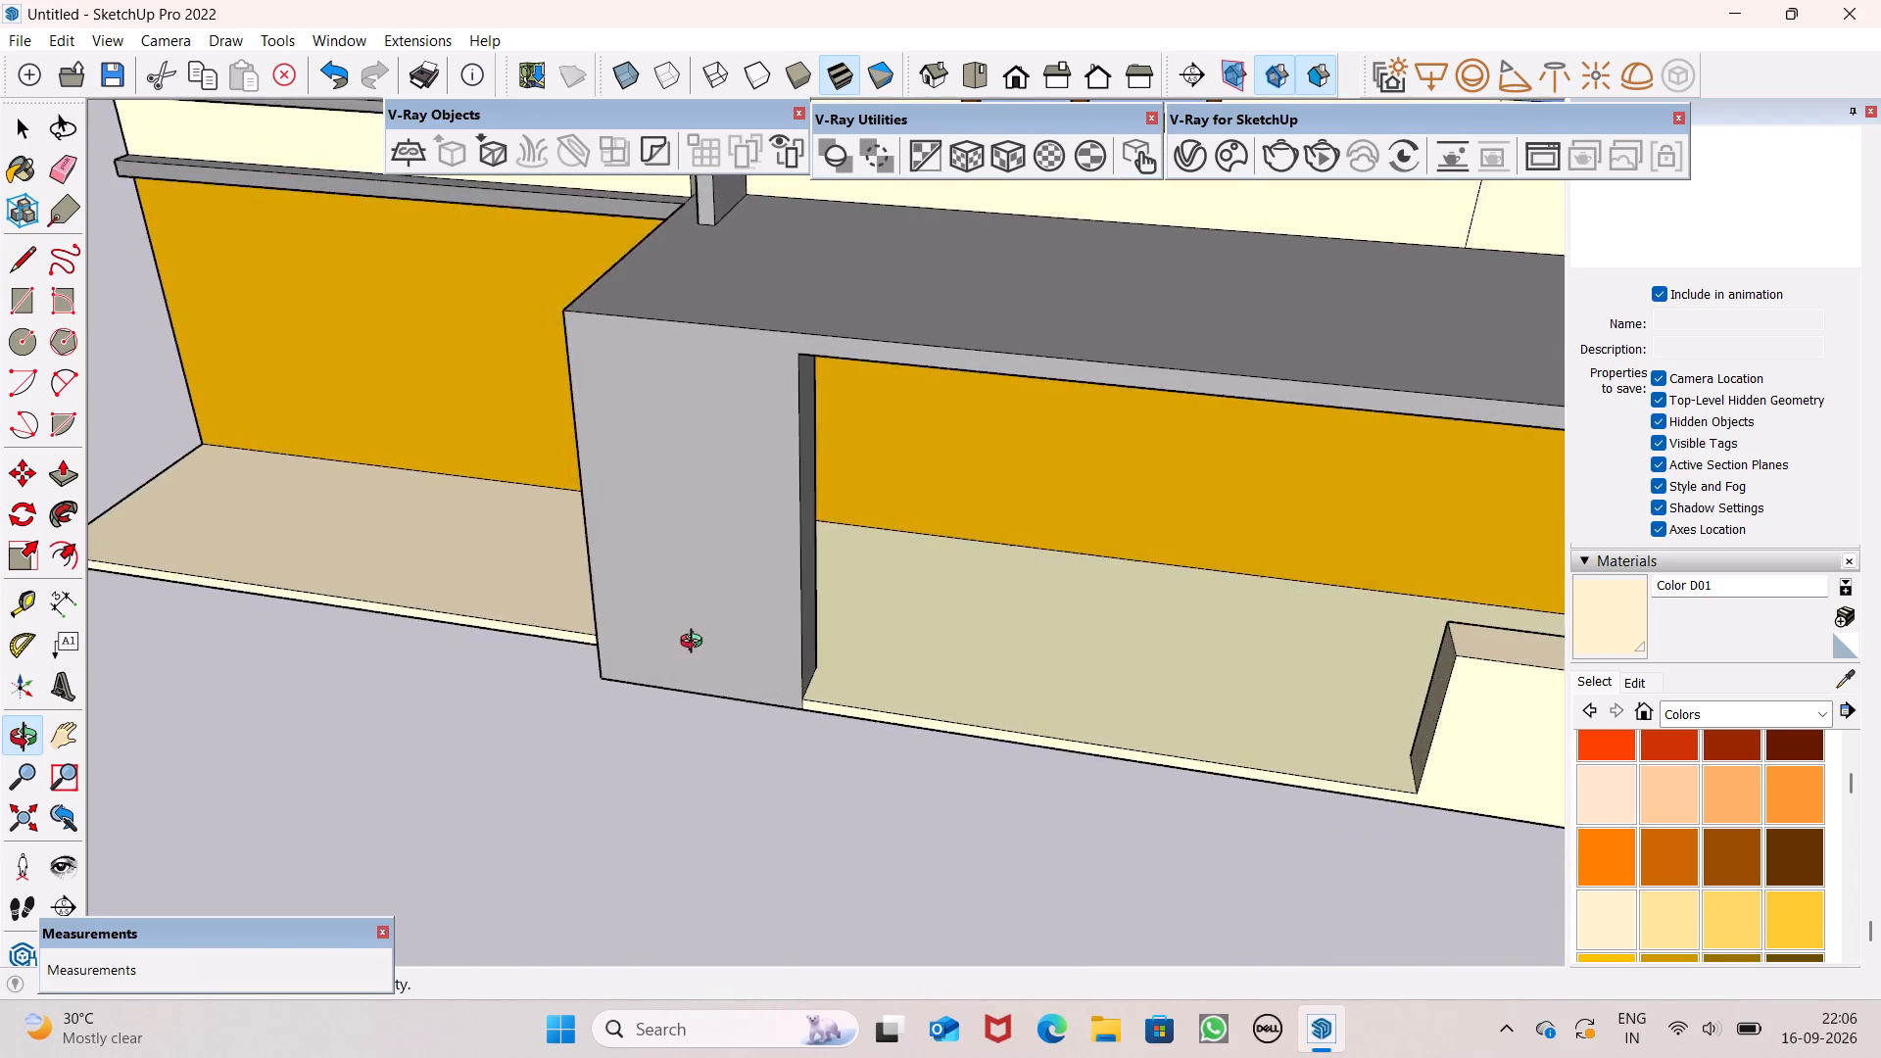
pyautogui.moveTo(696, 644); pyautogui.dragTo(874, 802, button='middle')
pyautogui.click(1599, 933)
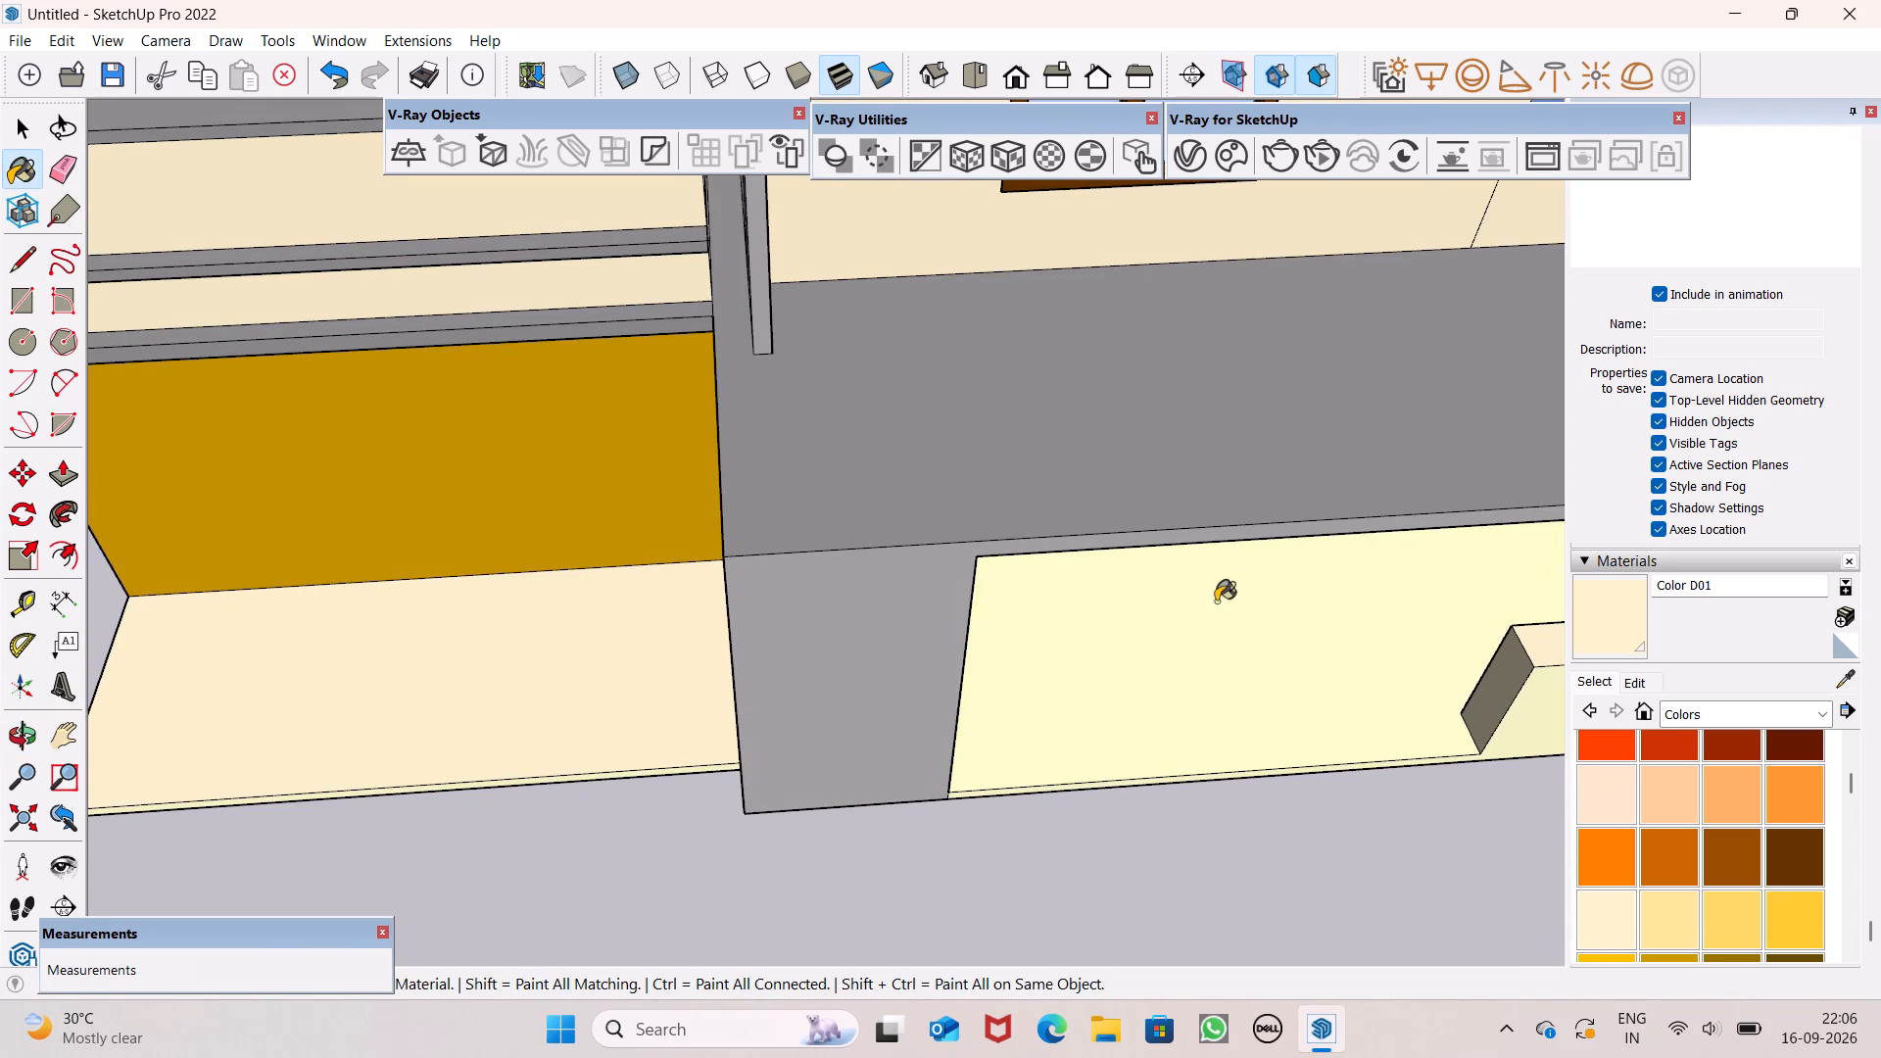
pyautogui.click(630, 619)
# Apply Color D01 to the ground strip beside the pillar and the top of the low block in the side opening.
pyautogui.click(1622, 919)
pyautogui.click(592, 672)
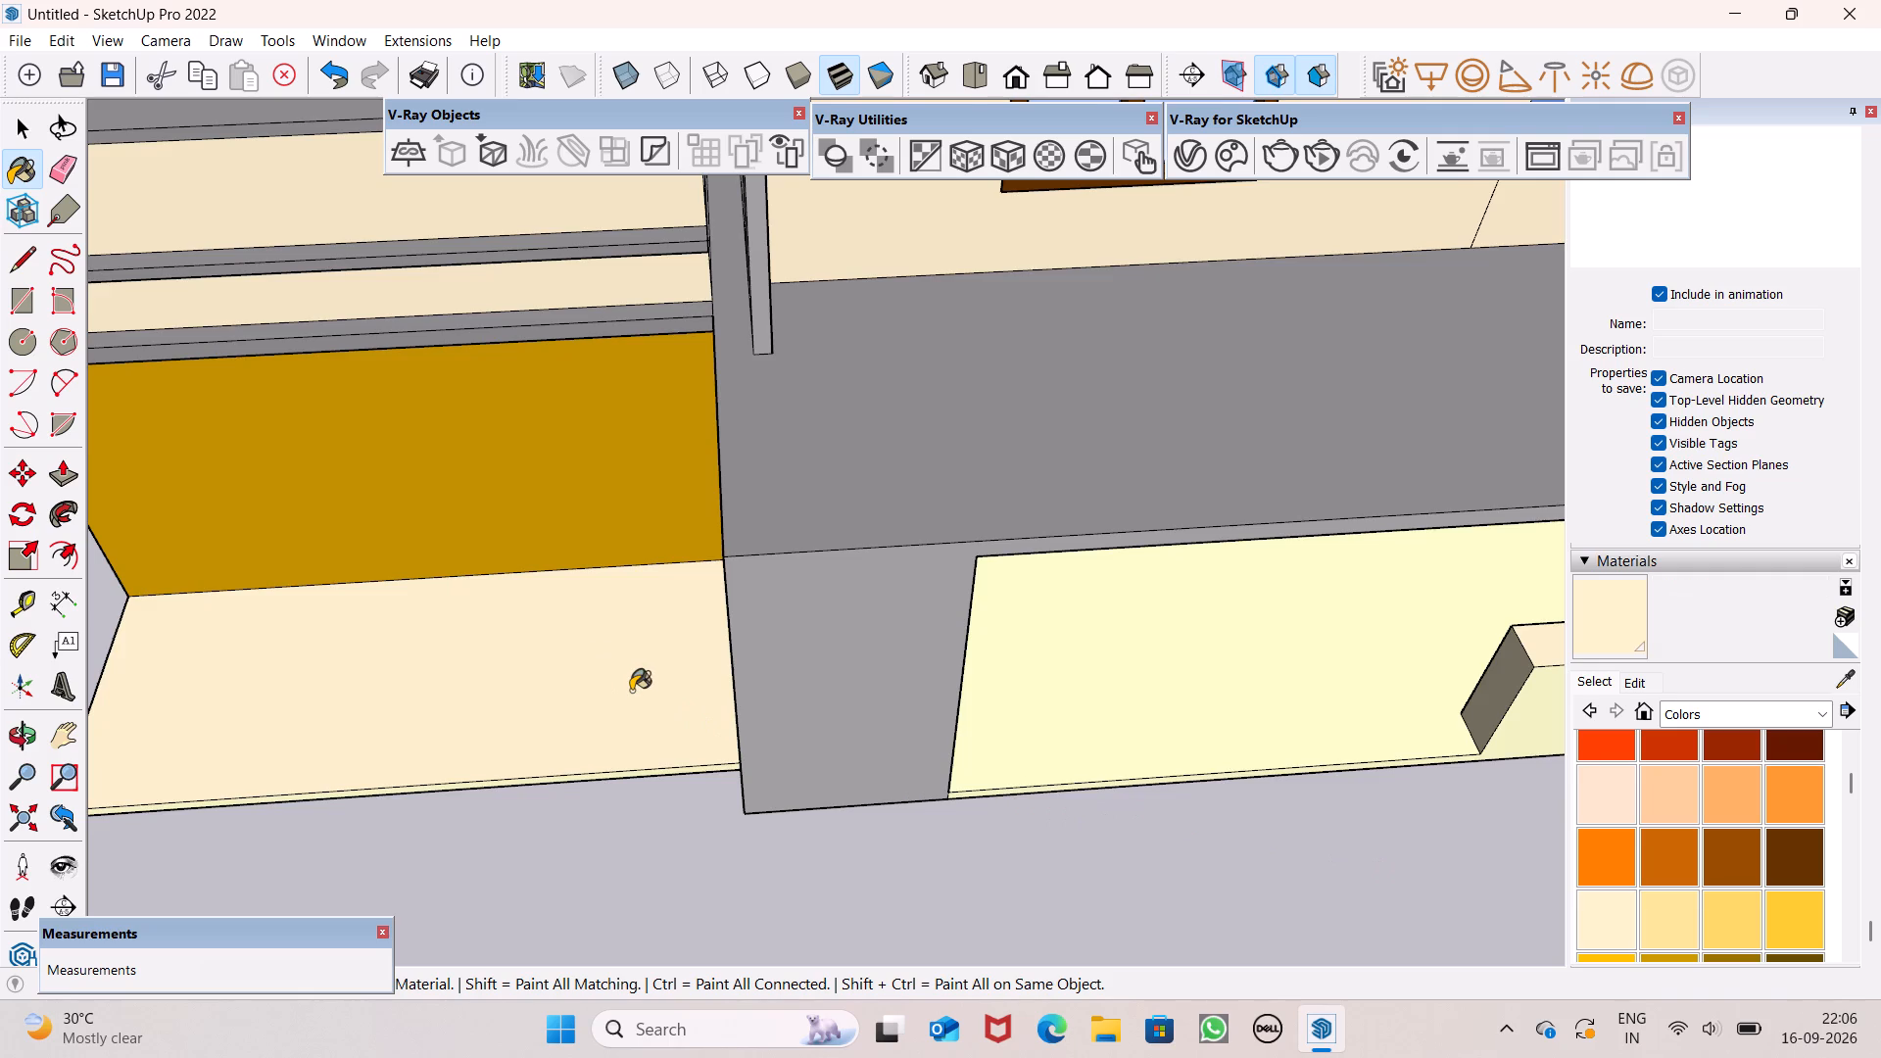
pyautogui.scroll(-7, 644, 693)
pyautogui.scroll(6, 1147, 656)
pyautogui.click(1144, 684)
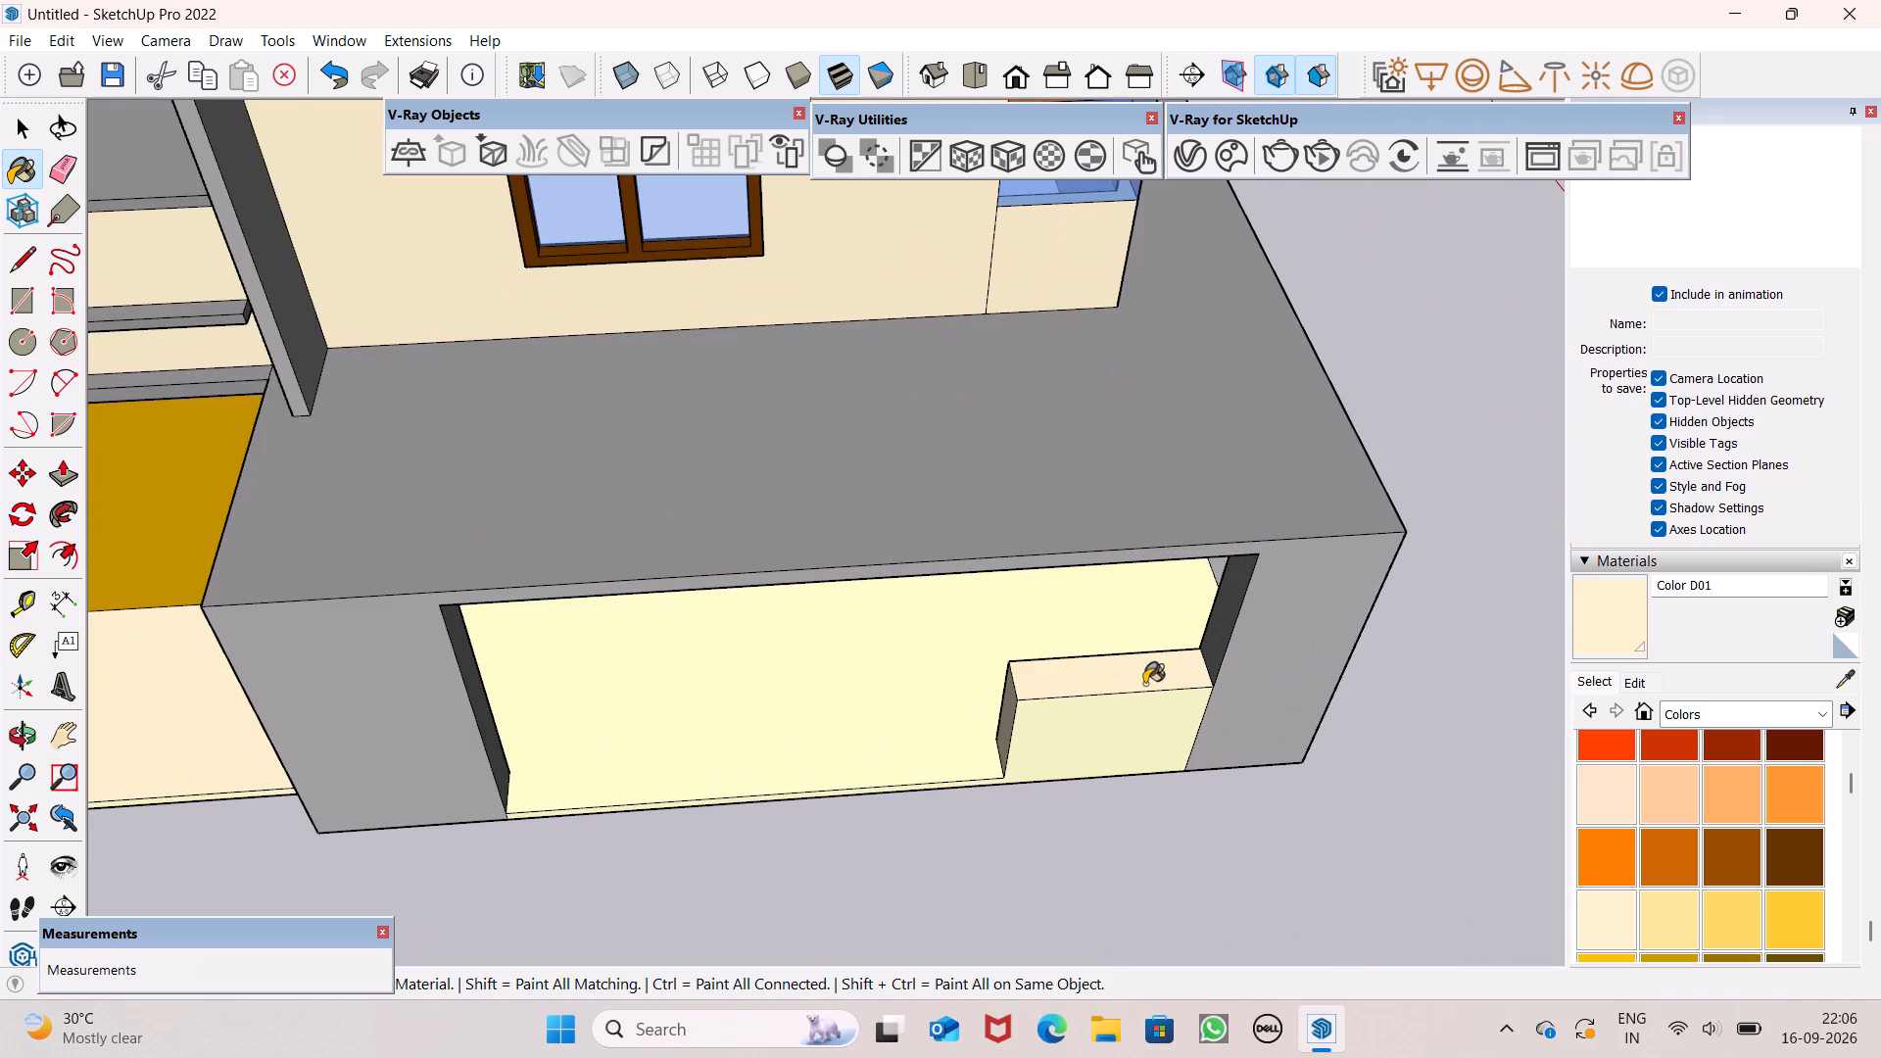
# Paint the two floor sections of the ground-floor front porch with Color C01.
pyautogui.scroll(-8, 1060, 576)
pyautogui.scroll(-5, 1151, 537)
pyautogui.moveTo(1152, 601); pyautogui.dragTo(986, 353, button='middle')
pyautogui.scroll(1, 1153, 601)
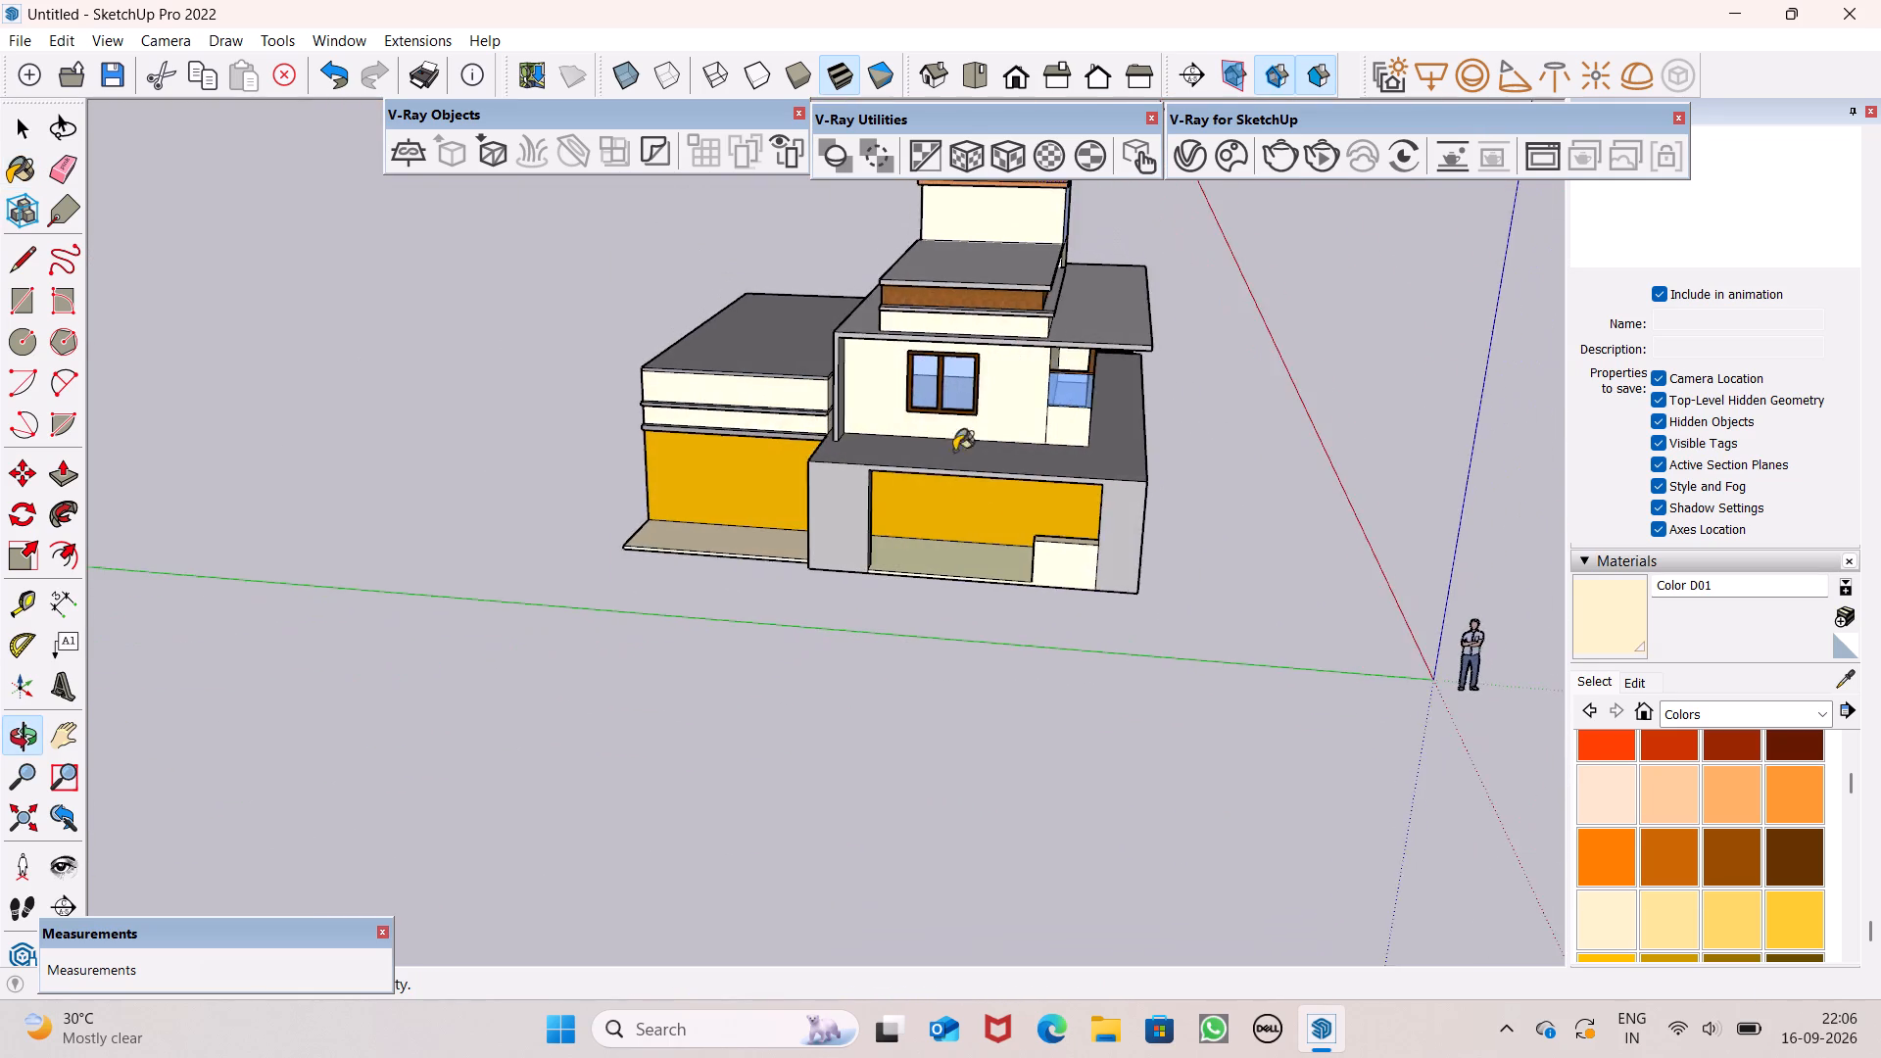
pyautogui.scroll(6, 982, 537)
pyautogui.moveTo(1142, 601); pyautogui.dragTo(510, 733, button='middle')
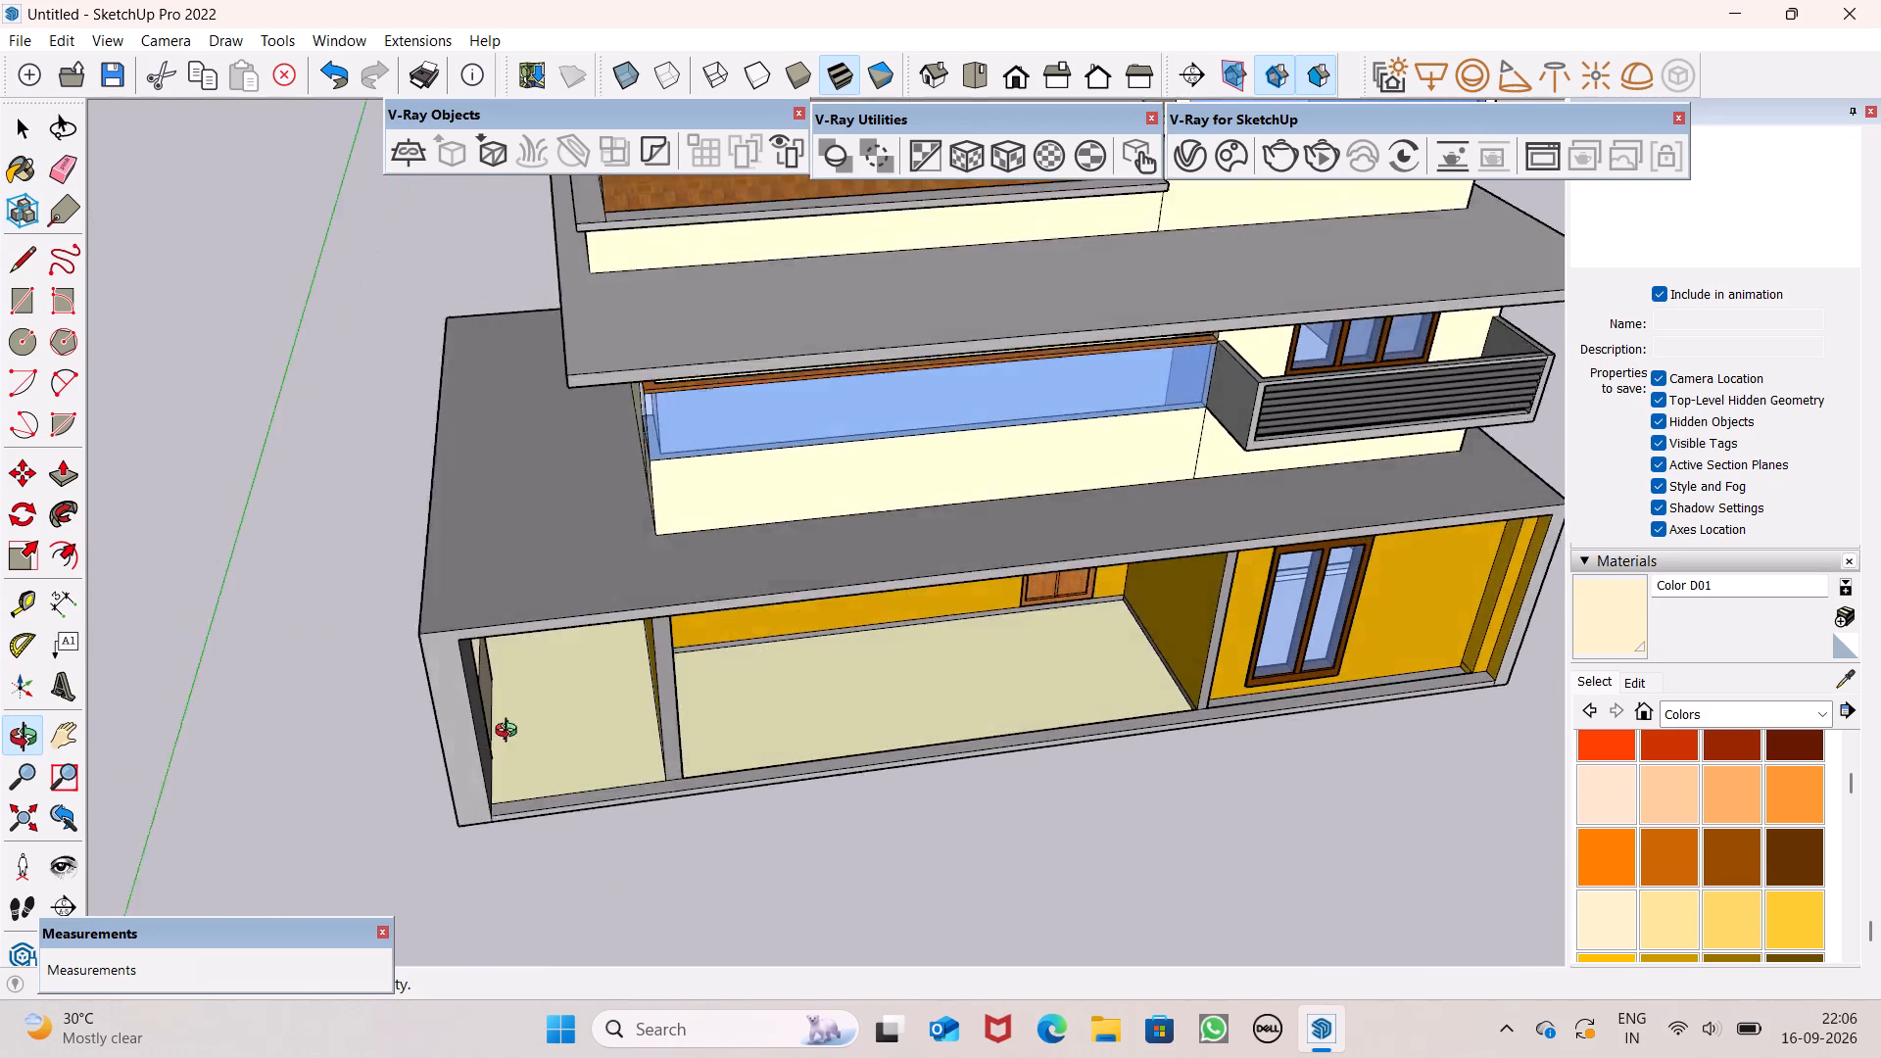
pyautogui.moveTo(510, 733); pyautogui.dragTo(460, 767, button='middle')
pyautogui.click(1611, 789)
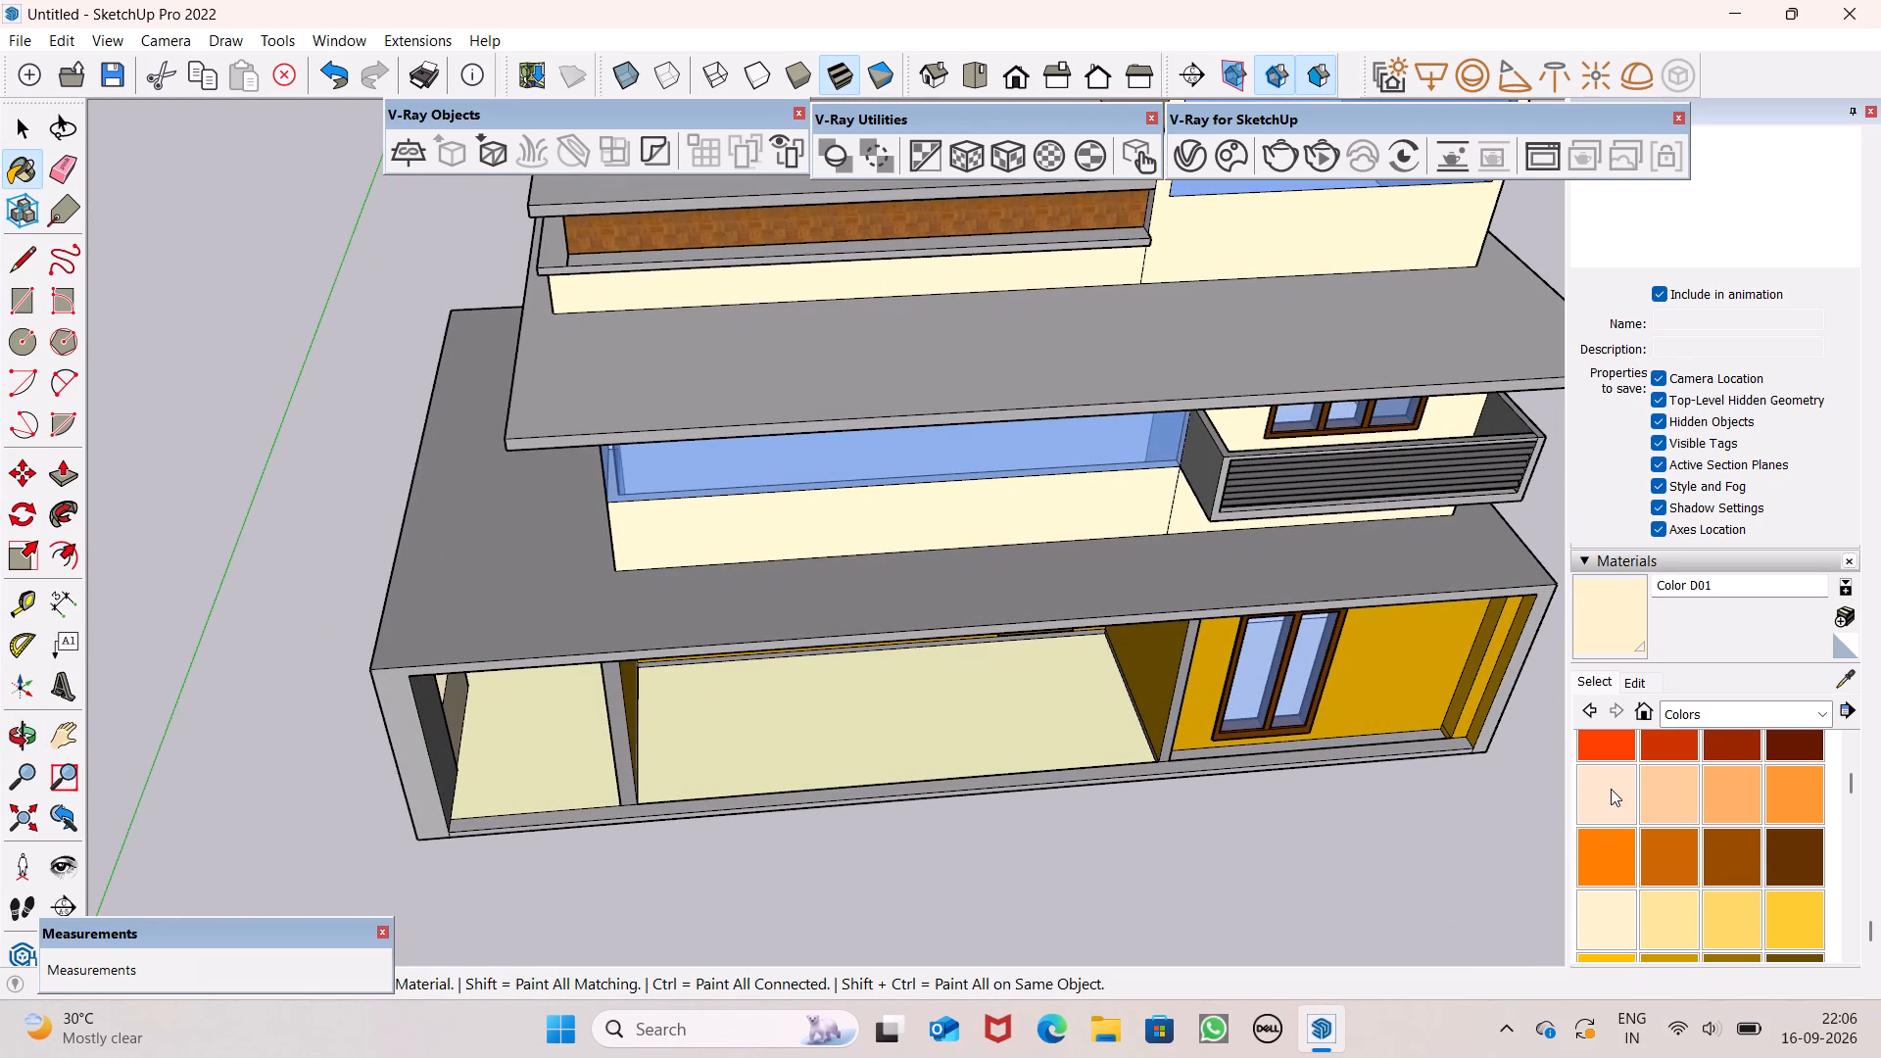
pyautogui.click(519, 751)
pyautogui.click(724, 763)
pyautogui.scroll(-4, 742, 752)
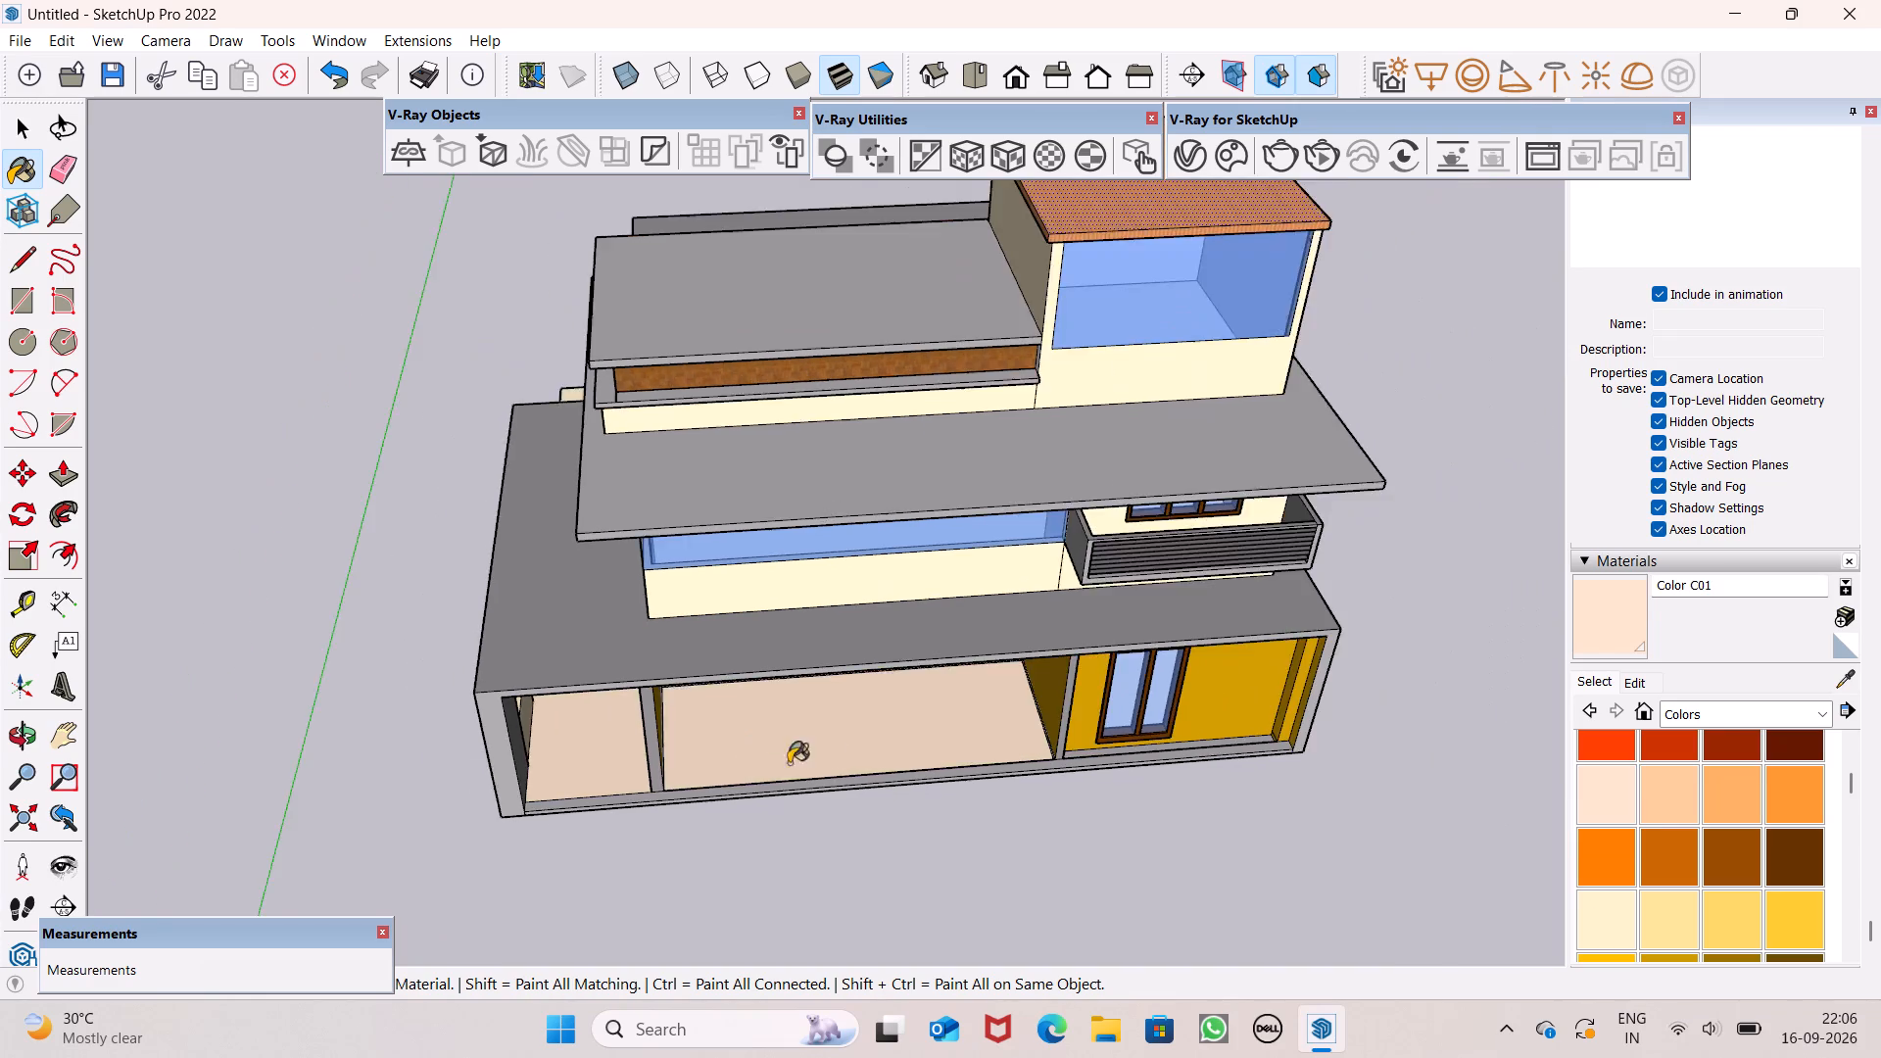
# Repaint both ground-floor front porch floor sections with Color D01.
pyautogui.moveTo(825, 766); pyautogui.dragTo(807, 587, button='middle')
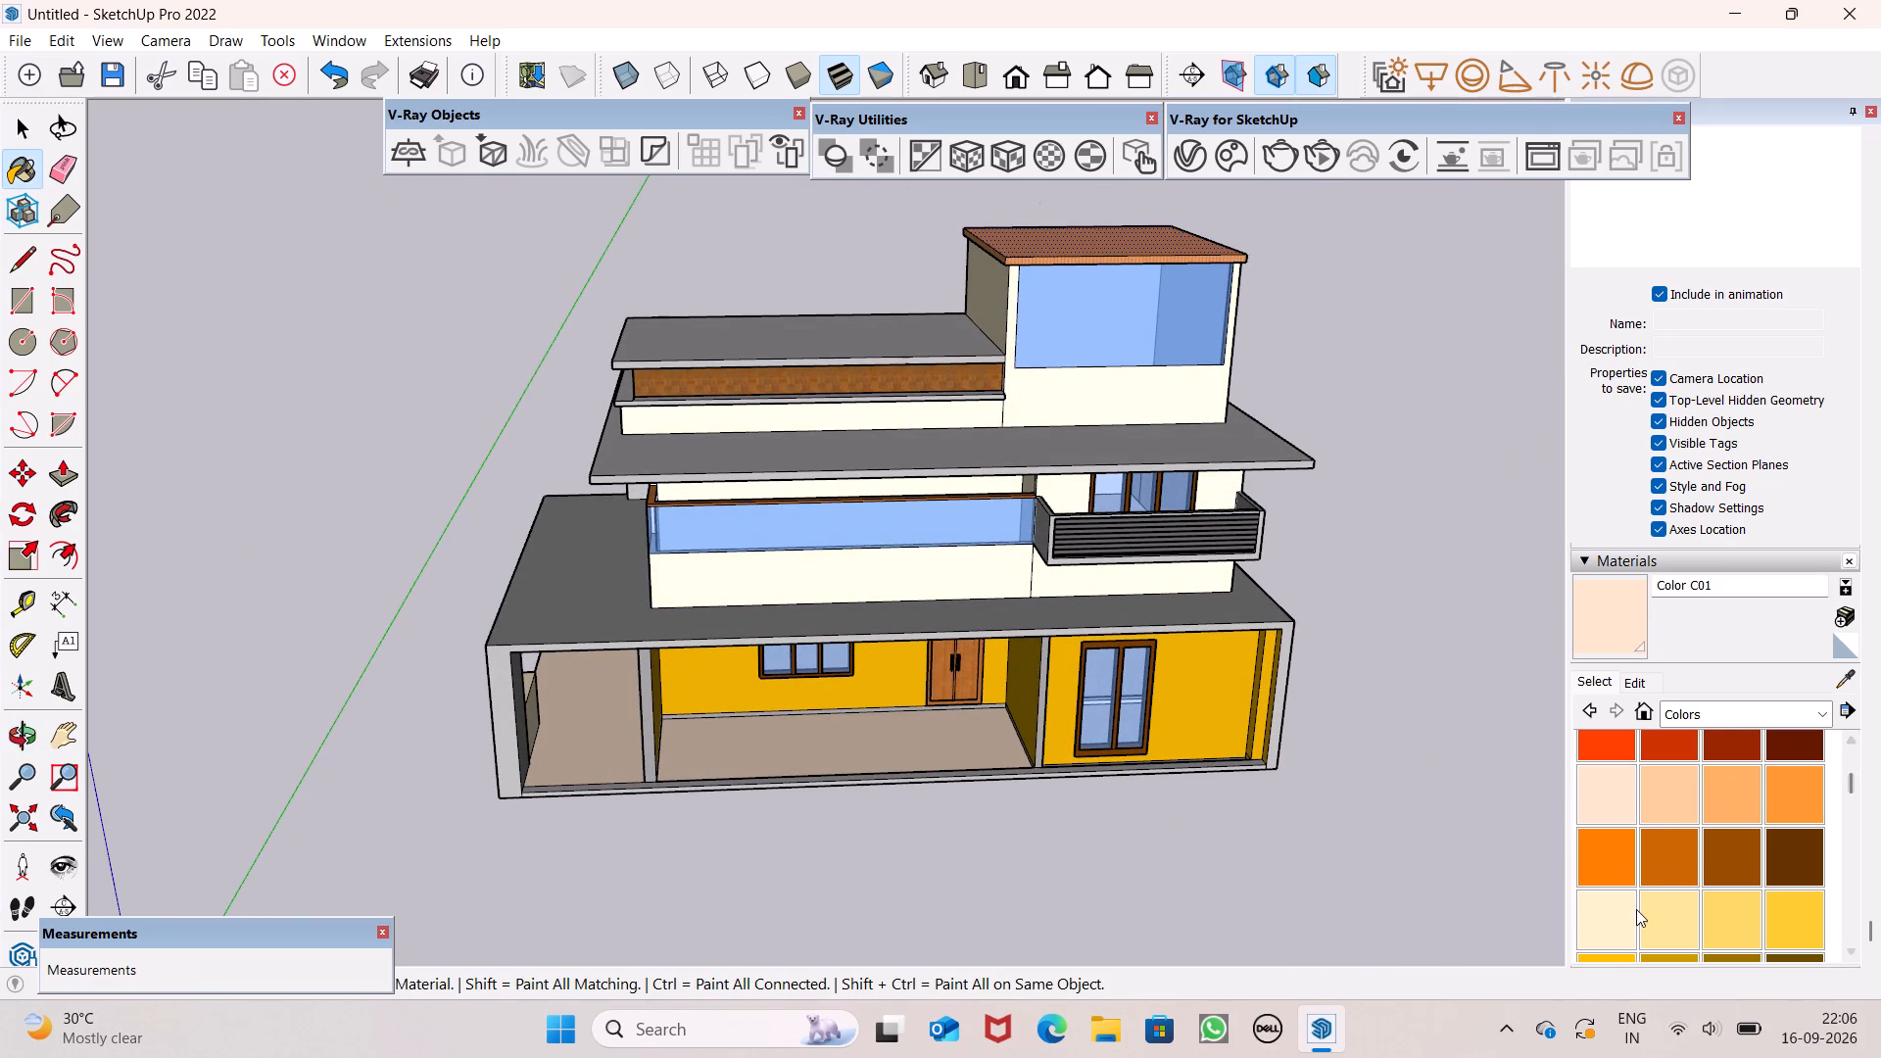
pyautogui.click(1636, 909)
pyautogui.click(840, 736)
pyautogui.click(629, 742)
# Paint the exposed faces of the low block in the ground-floor side opening with Color D01.
pyautogui.scroll(-4, 780, 763)
pyautogui.moveTo(801, 809); pyautogui.dragTo(1426, 925, button='middle')
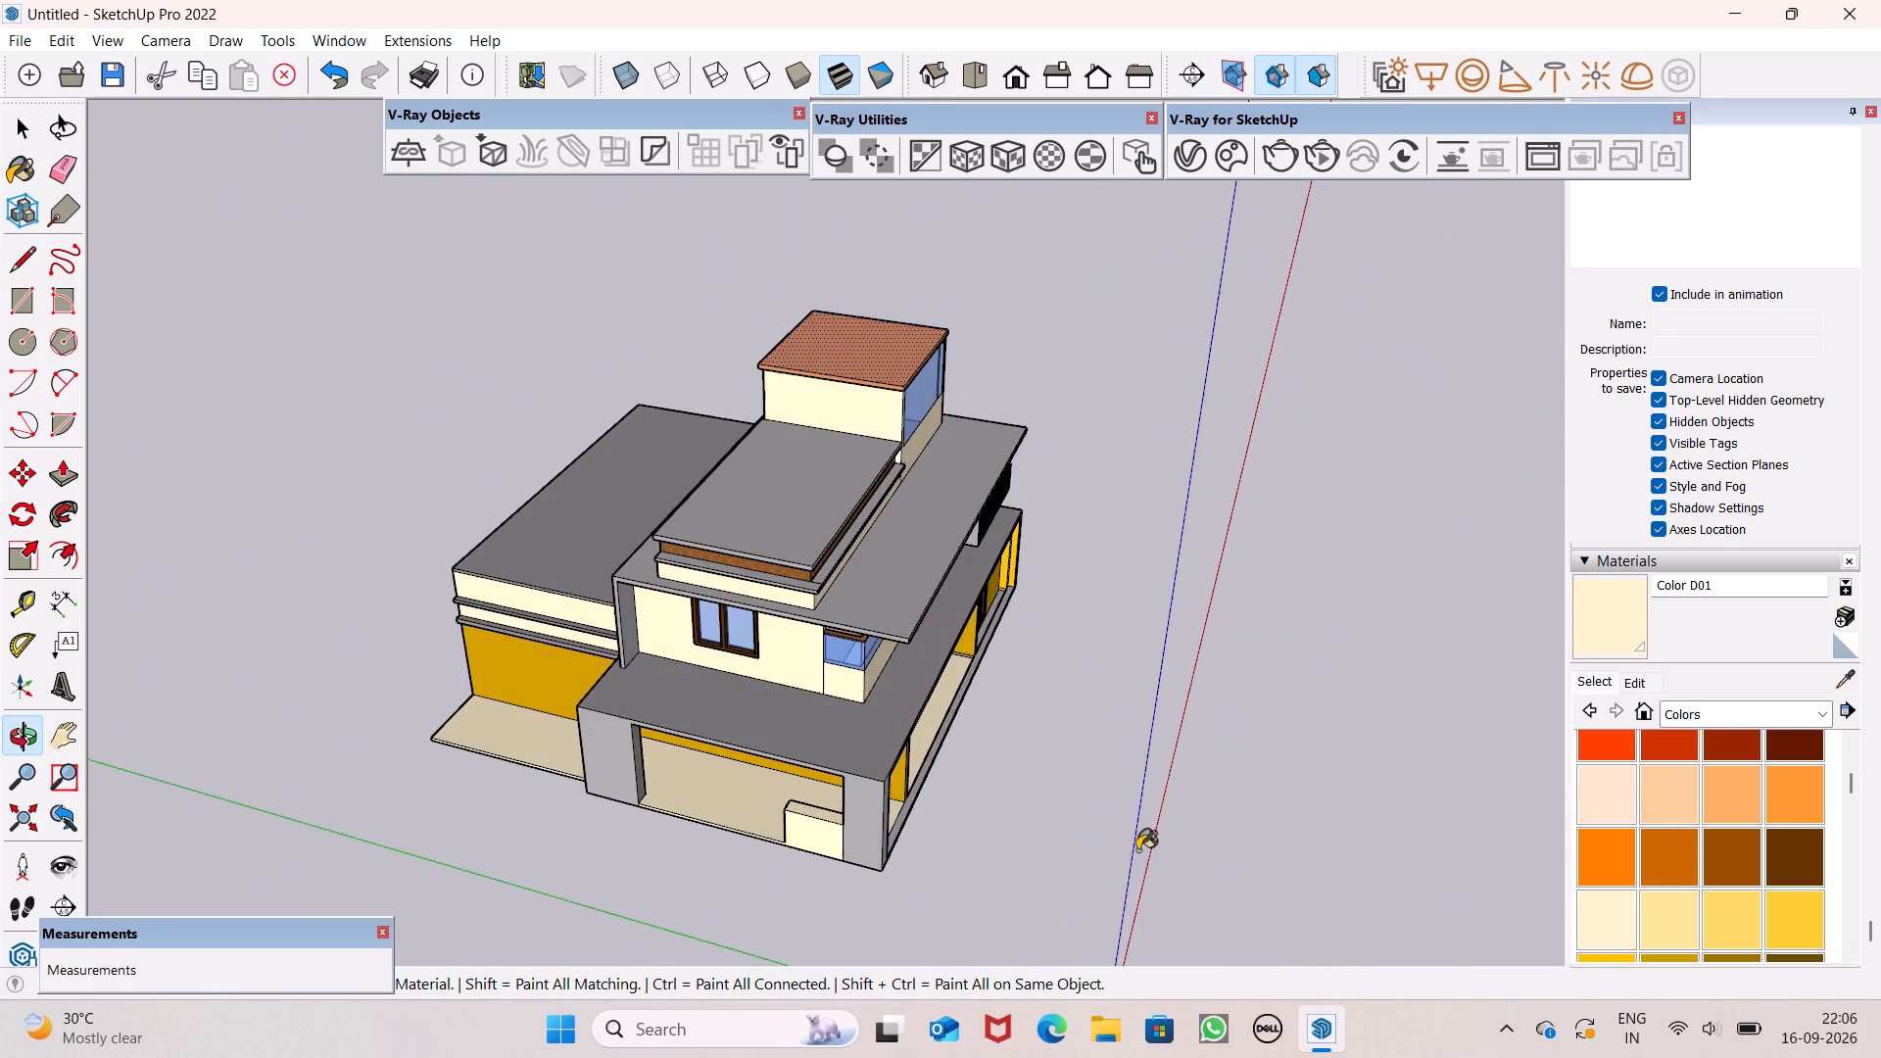
pyautogui.moveTo(778, 857); pyautogui.dragTo(1226, 893, button='middle')
pyautogui.scroll(11, 1033, 800)
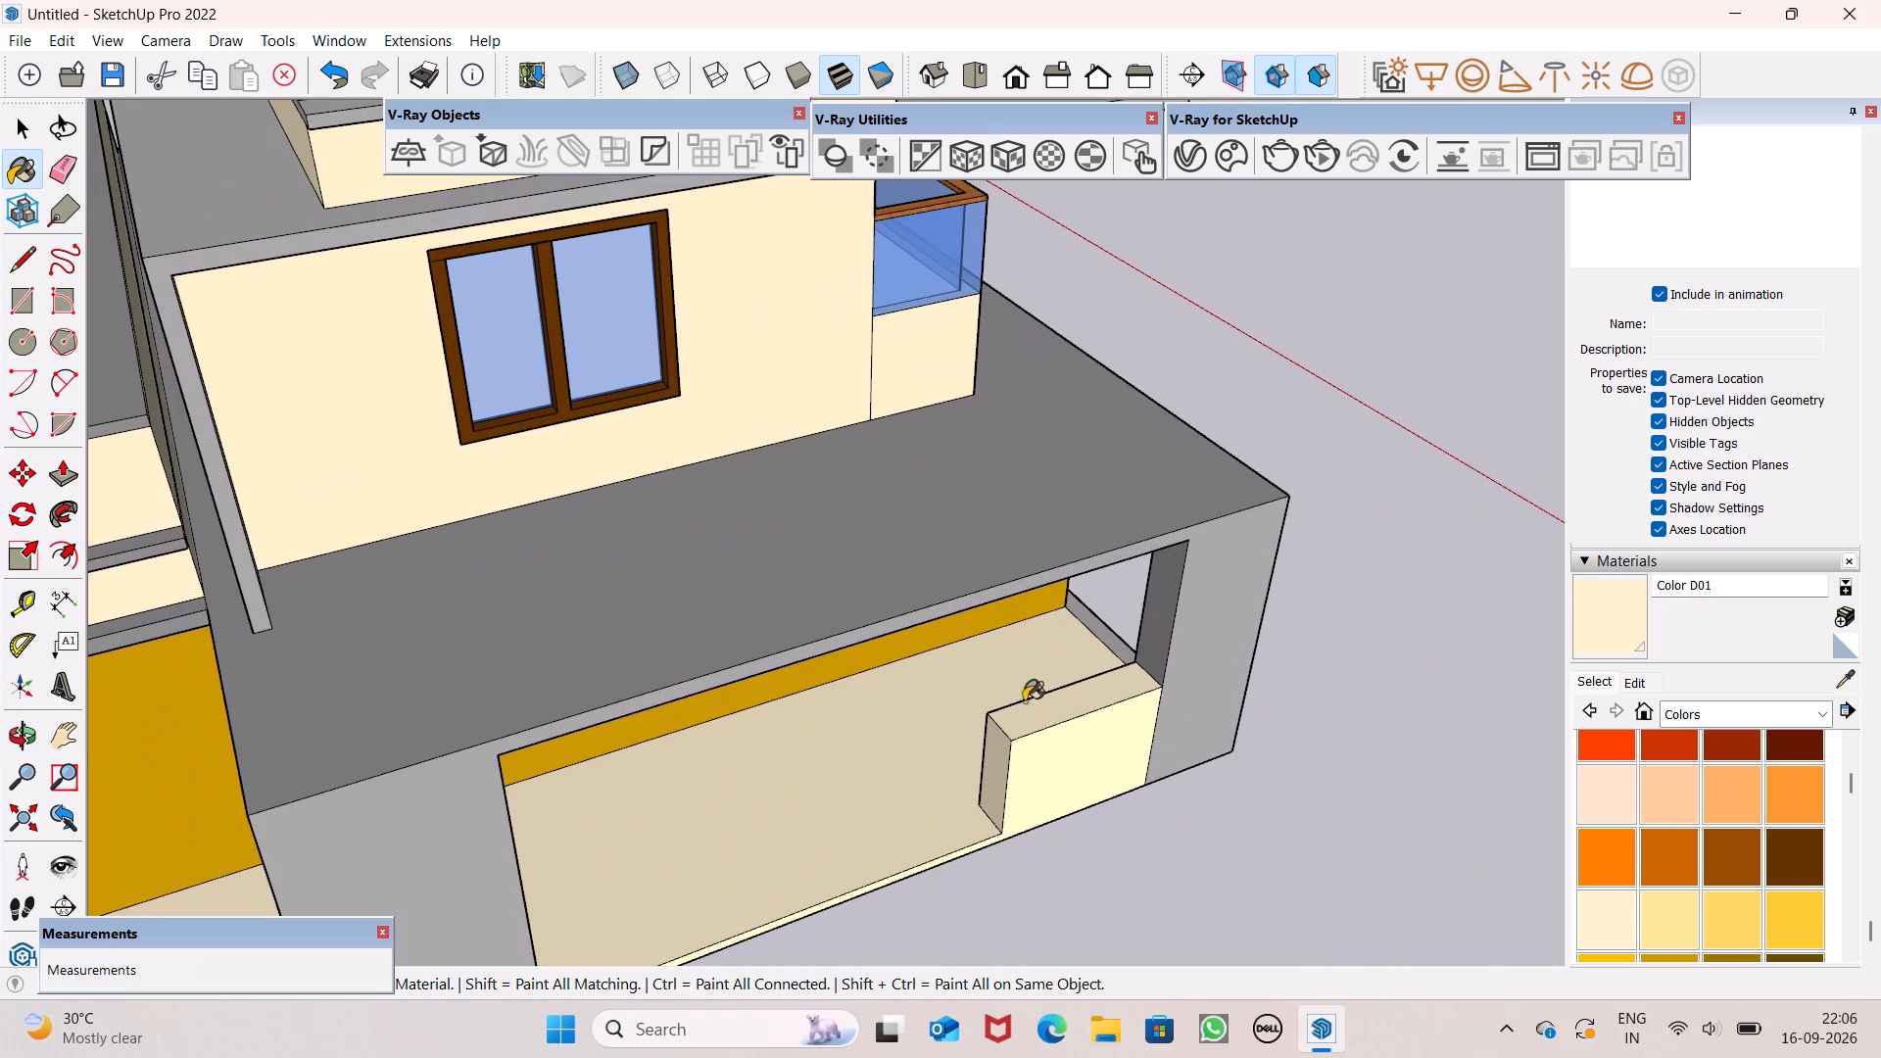
pyautogui.click(1033, 714)
pyautogui.scroll(-1, 1031, 763)
pyautogui.moveTo(1031, 763); pyautogui.dragTo(1335, 732, button='middle')
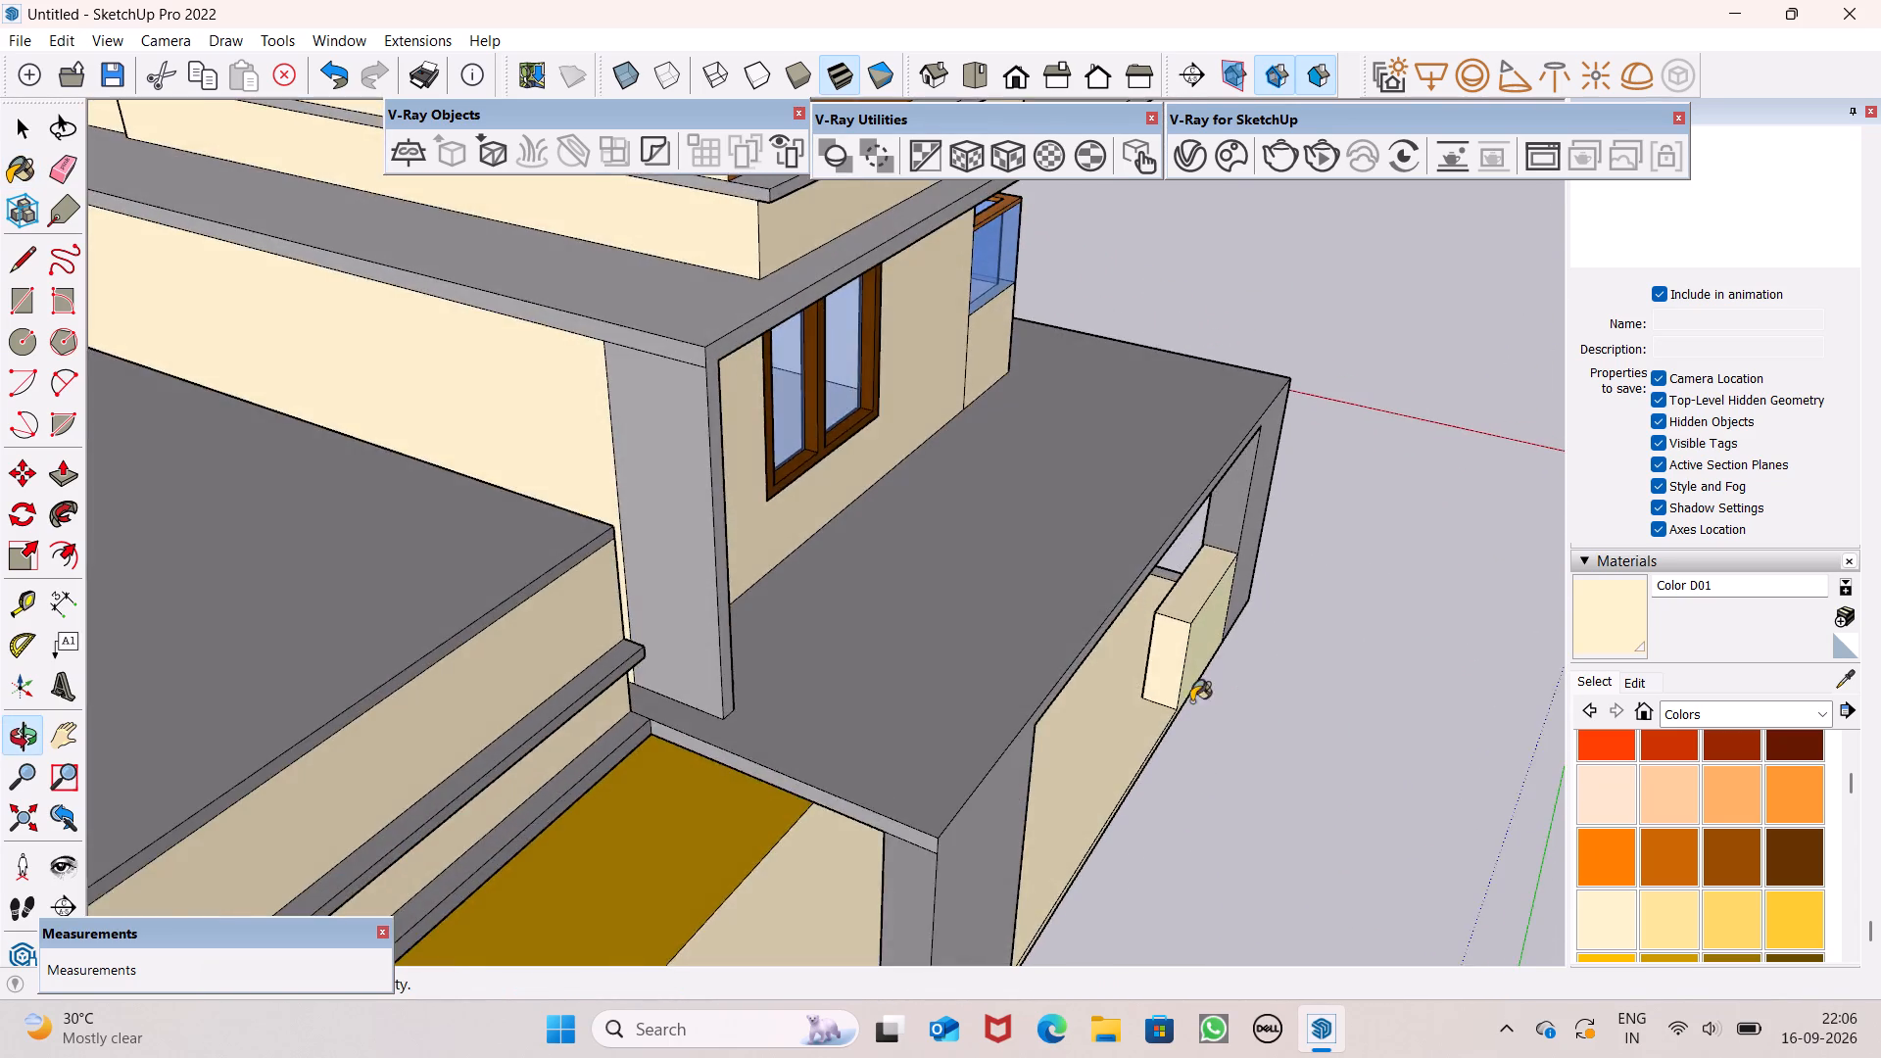
pyautogui.scroll(7, 1165, 687)
pyautogui.click(1181, 646)
pyautogui.click(1240, 633)
pyautogui.scroll(-7, 1239, 632)
pyautogui.scroll(-5, 1150, 643)
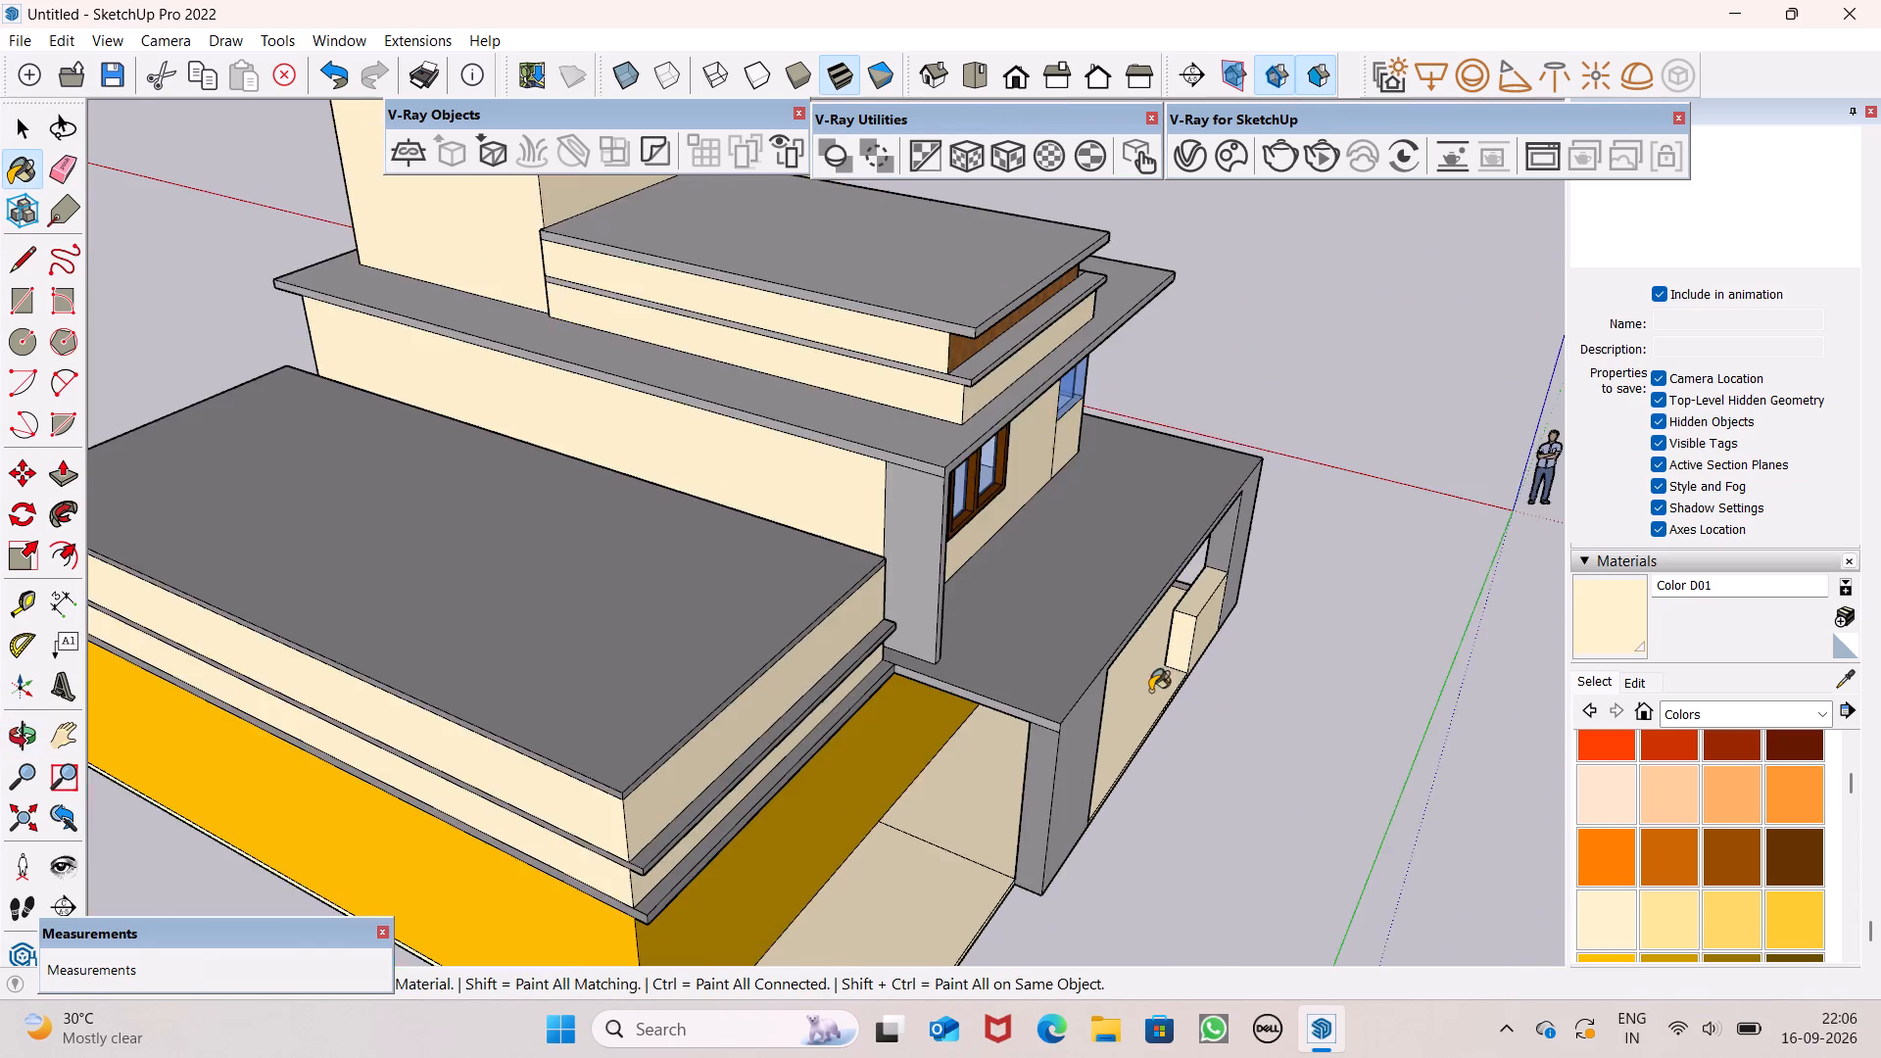
# Paint the top and thin outer edge of the ground slab beside the yellow side wall with Color D01.
pyautogui.scroll(-1, 1150, 691)
pyautogui.moveTo(1141, 807); pyautogui.dragTo(1185, 640, button='middle')
pyautogui.scroll(6, 855, 911)
pyautogui.click(1014, 783)
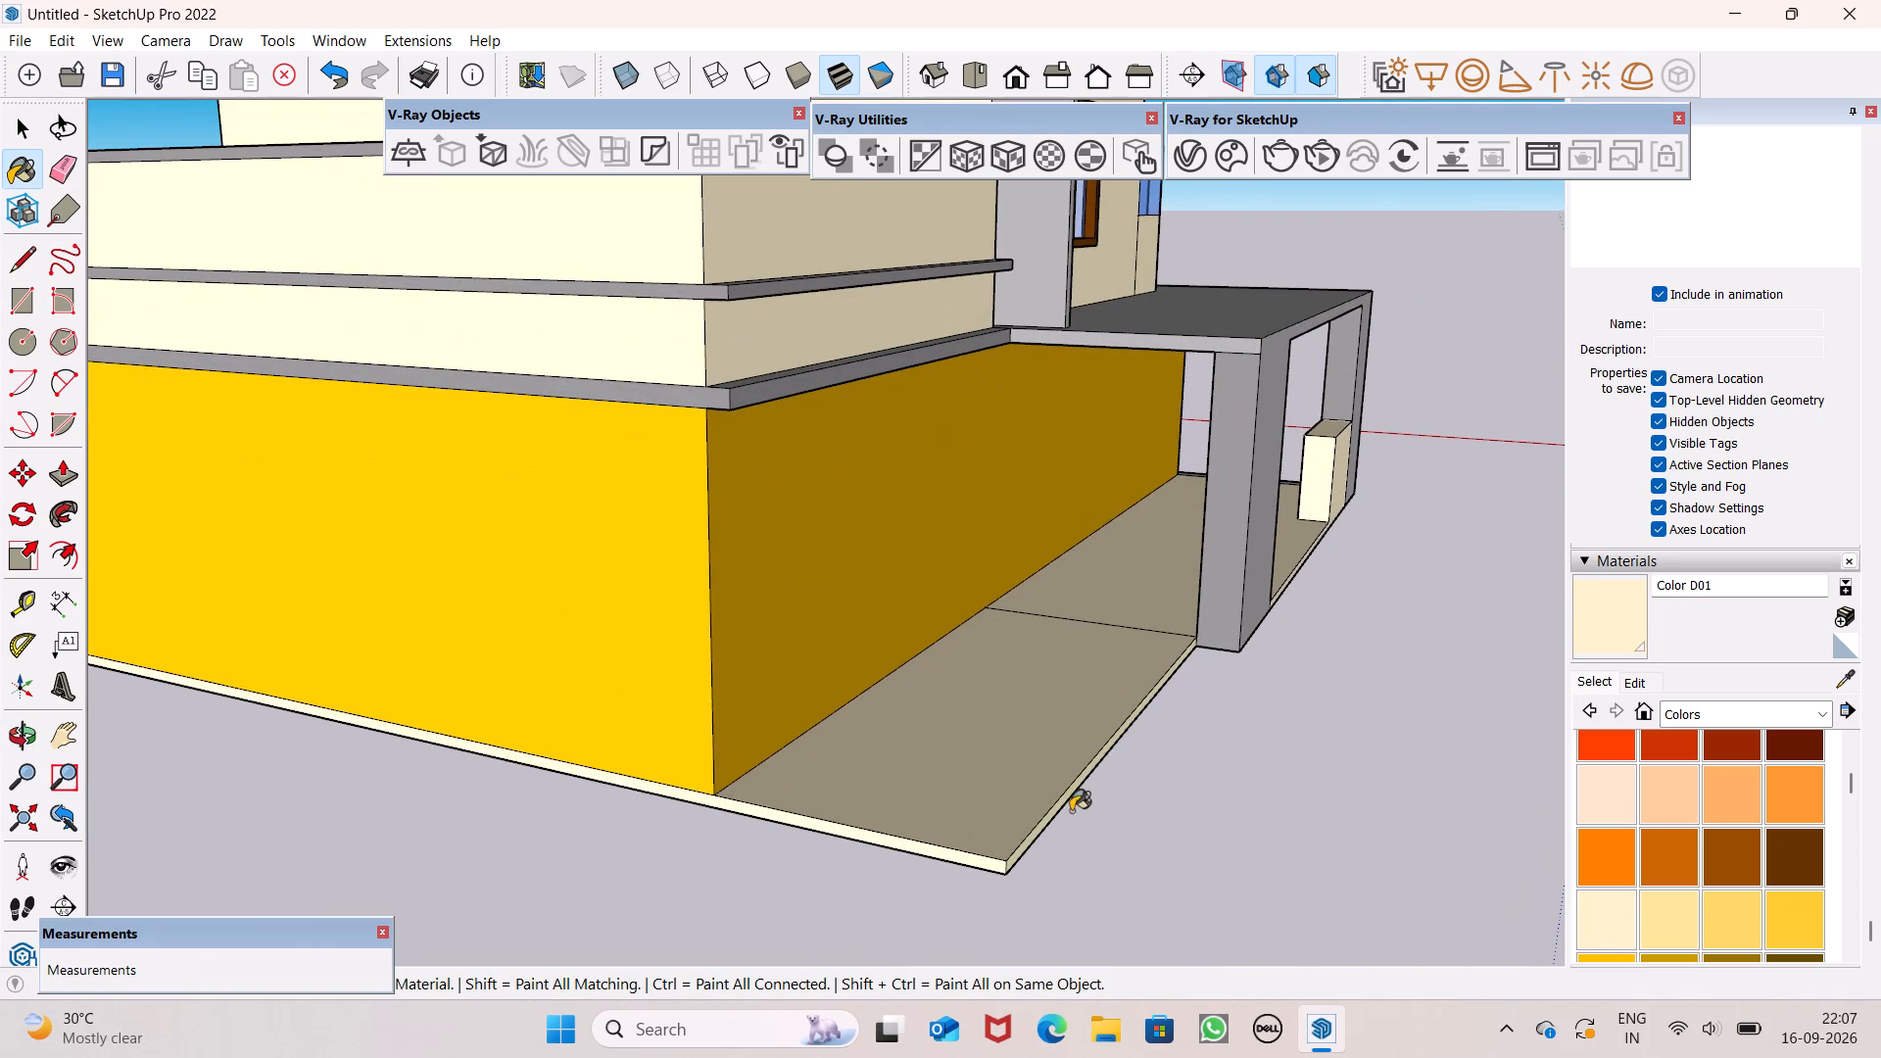
pyautogui.moveTo(1071, 811); pyautogui.dragTo(921, 741, button='middle')
pyautogui.scroll(1, 1071, 811)
pyautogui.scroll(7, 869, 670)
pyautogui.click(867, 611)
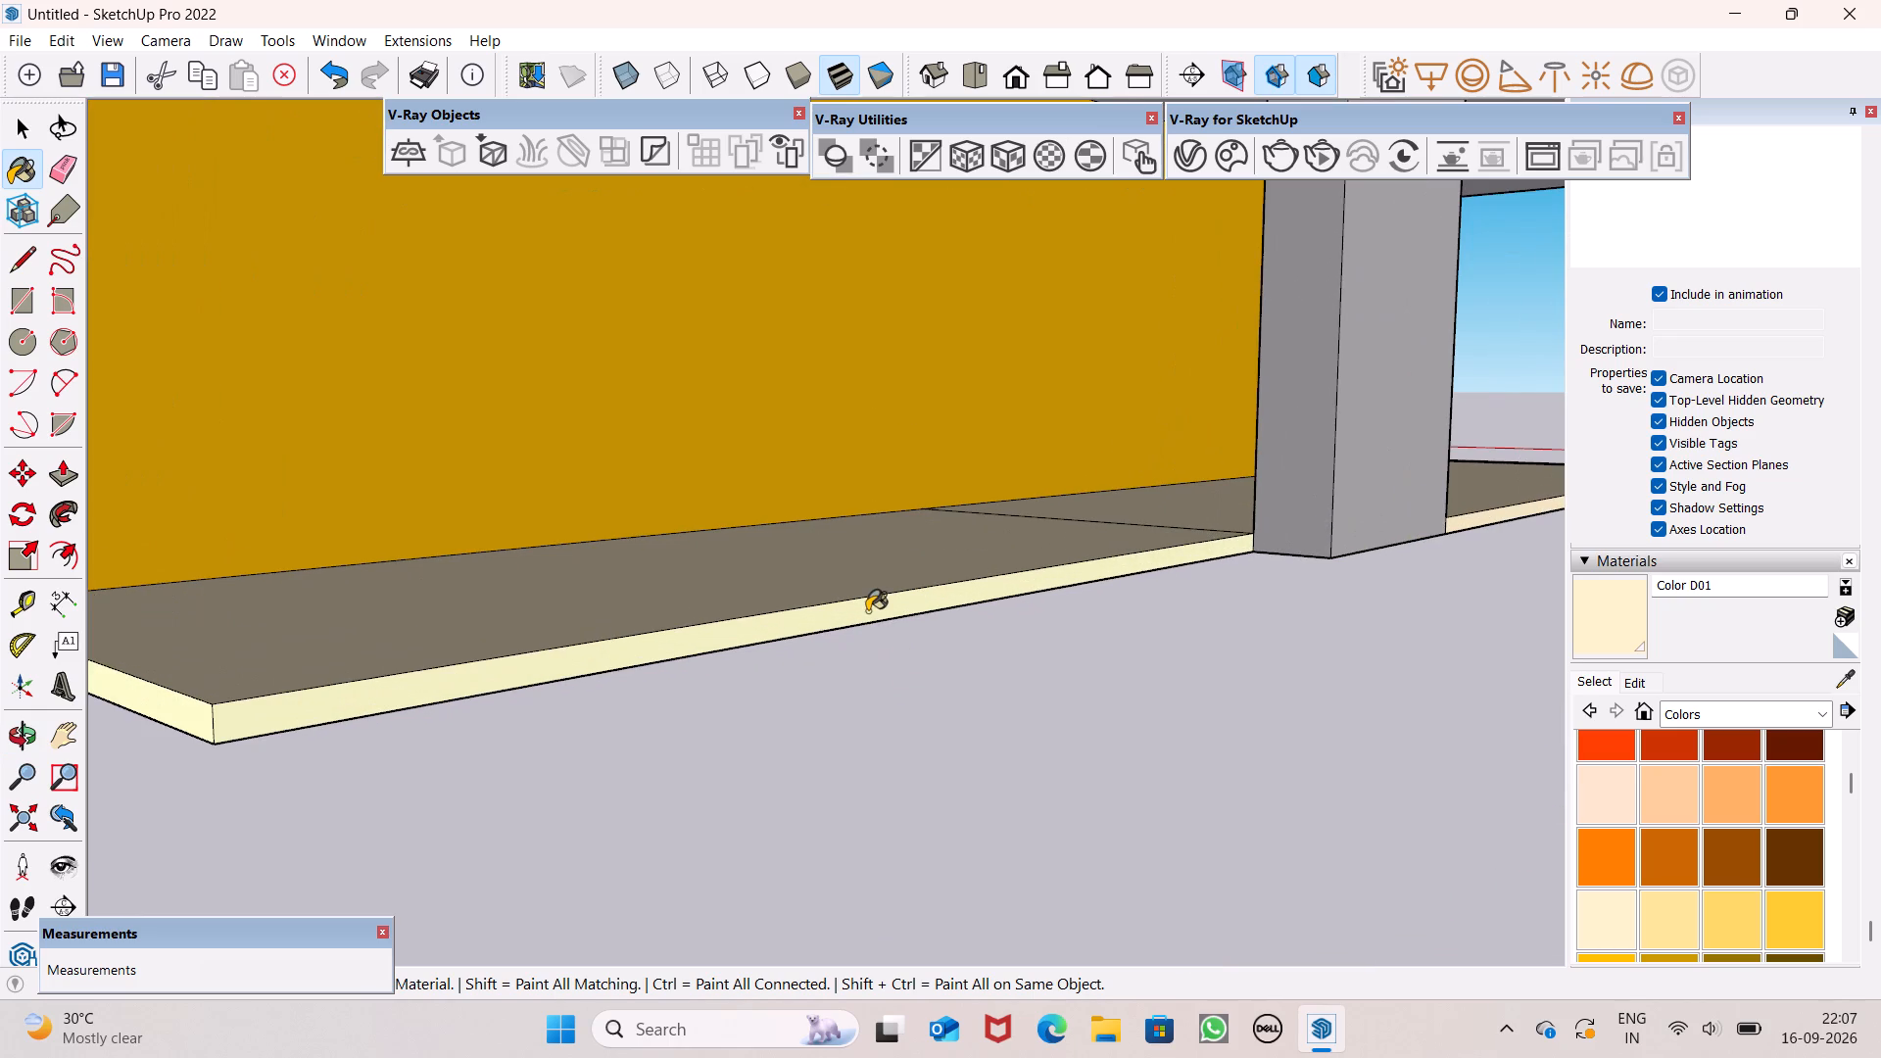
# Examine the painted house from the front, sides and above for faces that still need painting.
pyautogui.scroll(-11, 867, 606)
pyautogui.moveTo(1144, 624); pyautogui.dragTo(394, 849, button='middle')
pyautogui.scroll(-1, 923, 823)
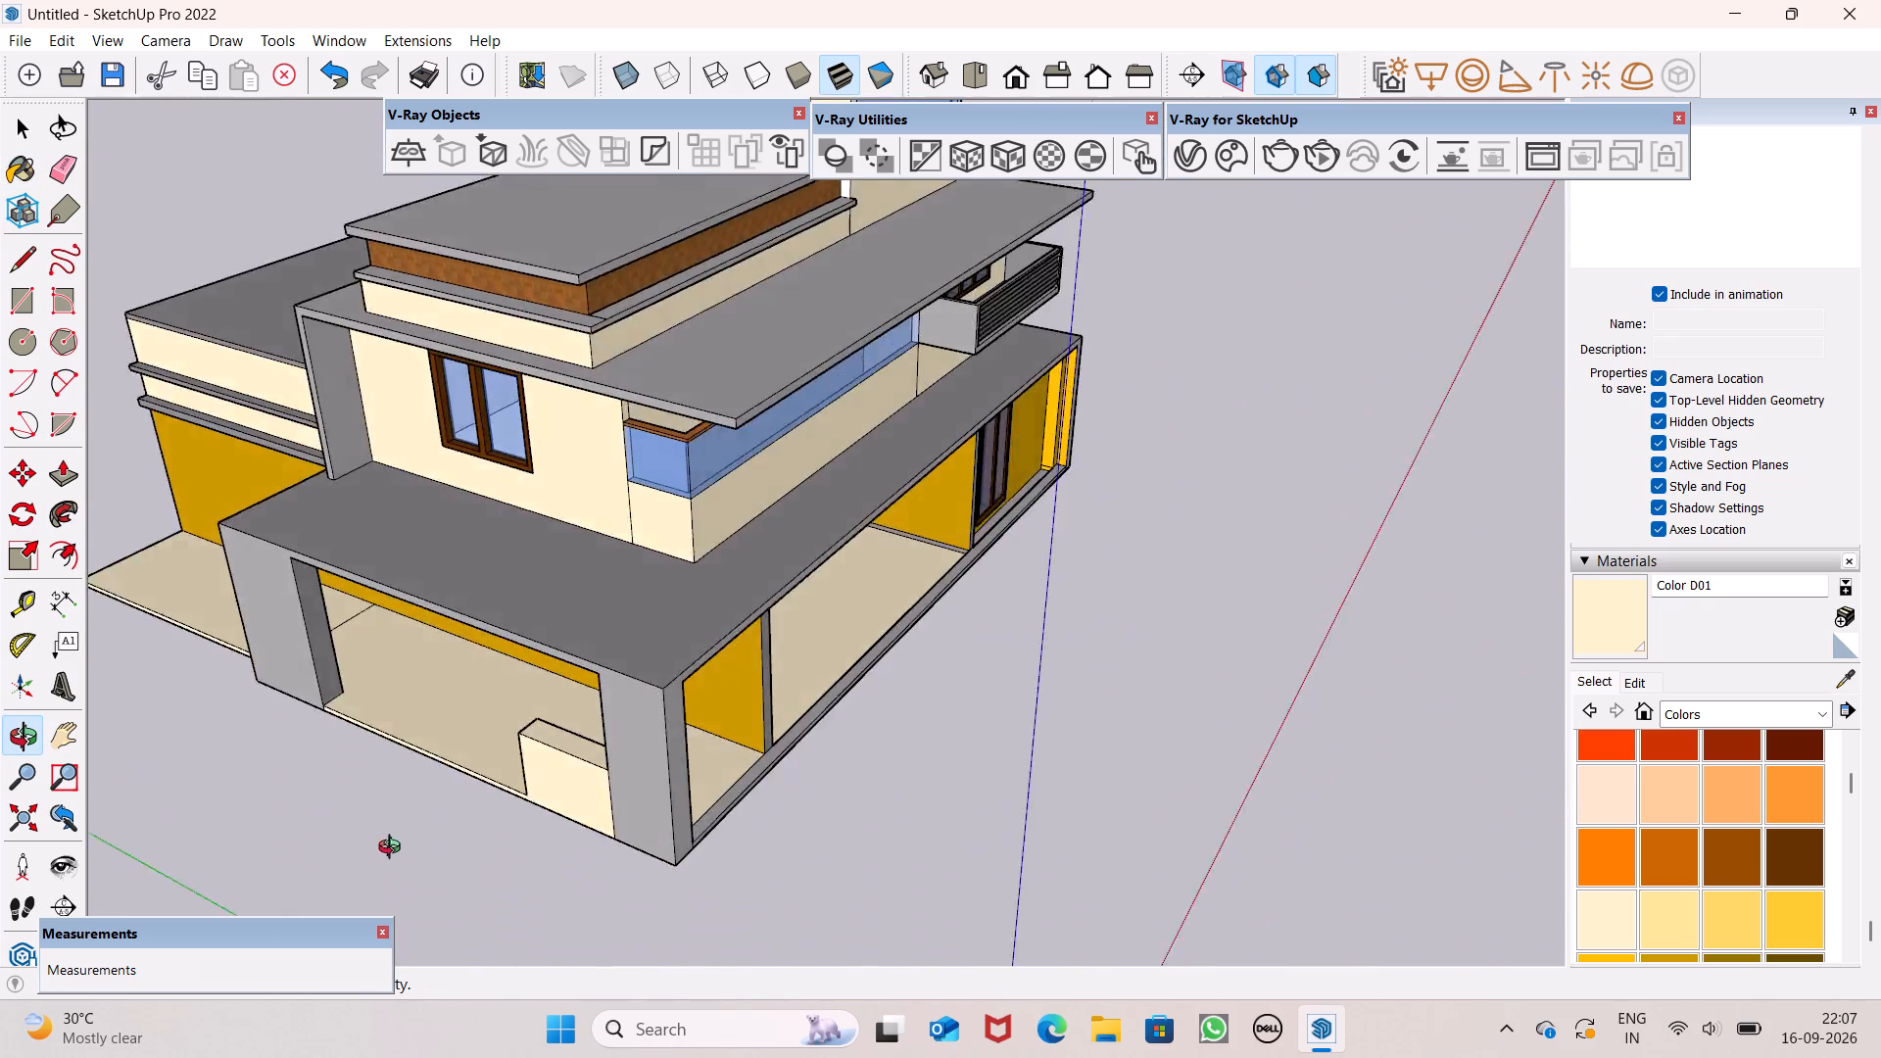
pyautogui.moveTo(394, 849); pyautogui.dragTo(95, 774, button='middle')
pyautogui.scroll(4, 778, 543)
pyautogui.scroll(-6, 865, 552)
pyautogui.moveTo(1005, 670); pyautogui.dragTo(586, 695, button='middle')
pyautogui.press('space')
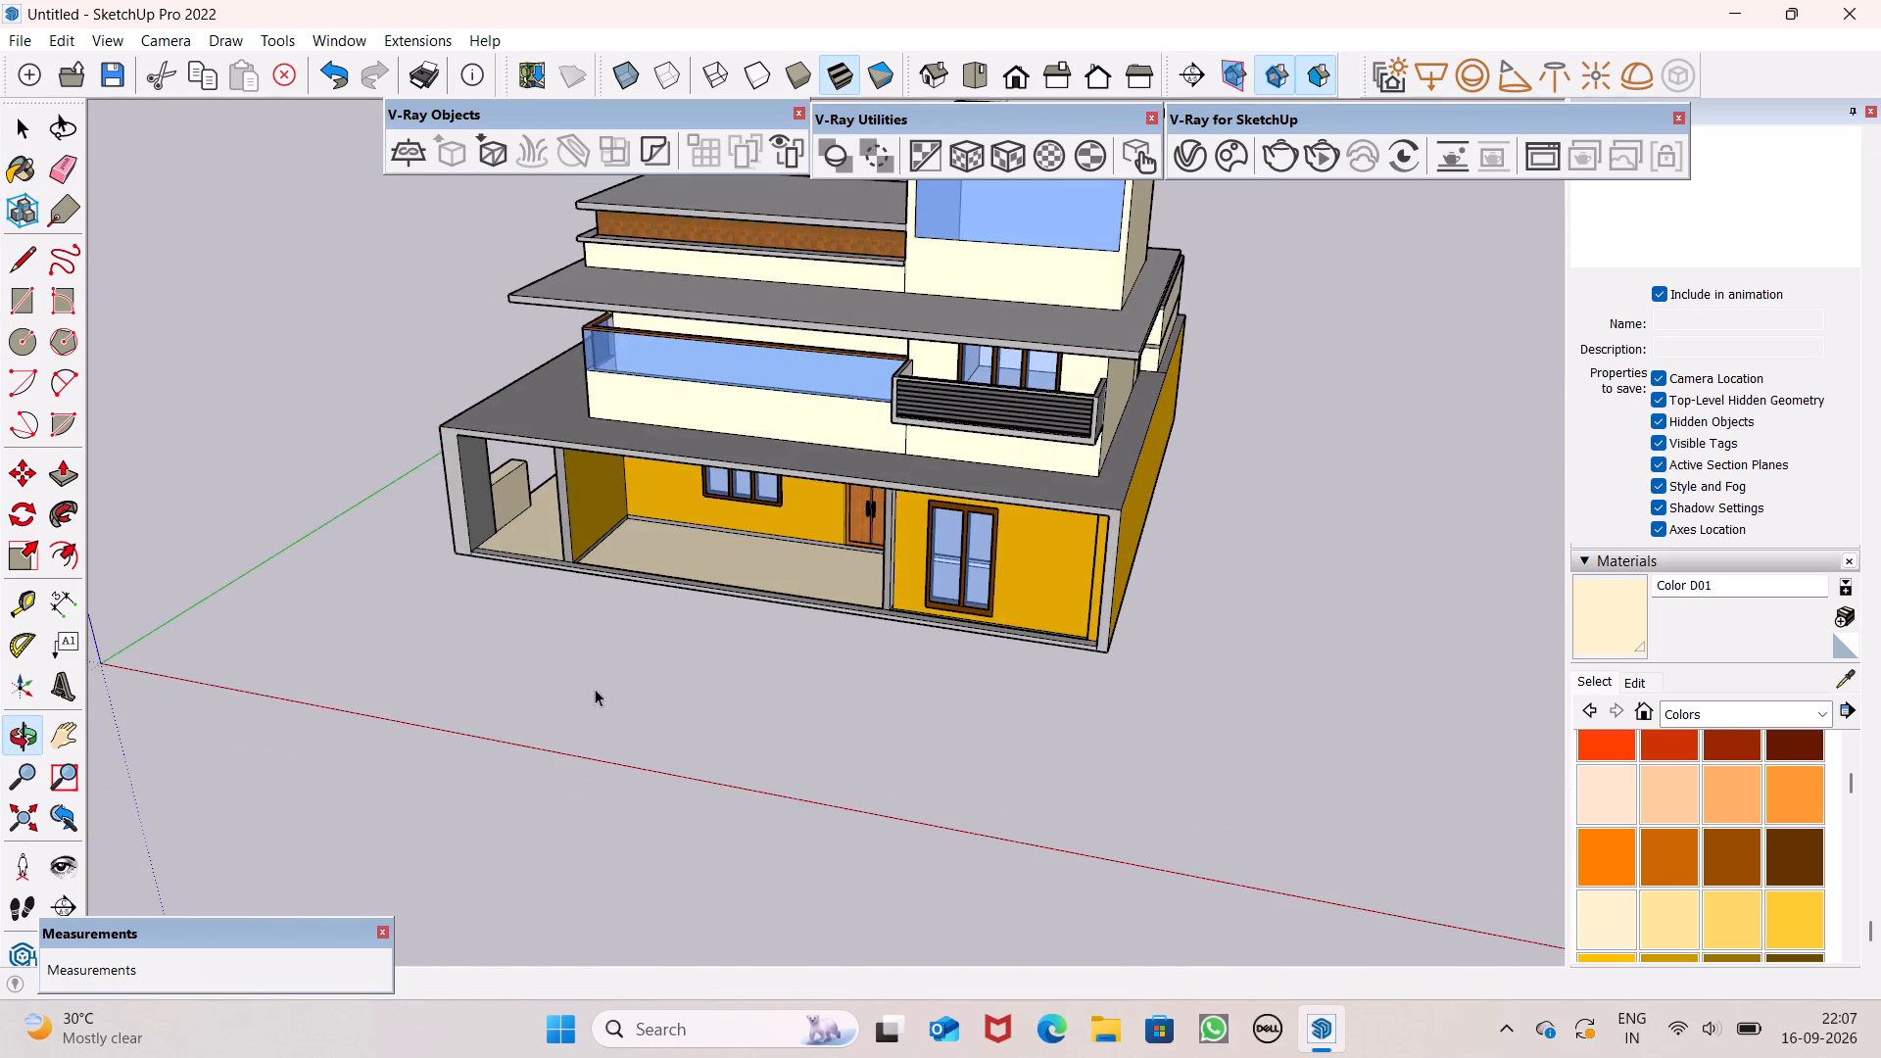
pyautogui.scroll(-6, 798, 522)
pyautogui.scroll(1, 1145, 217)
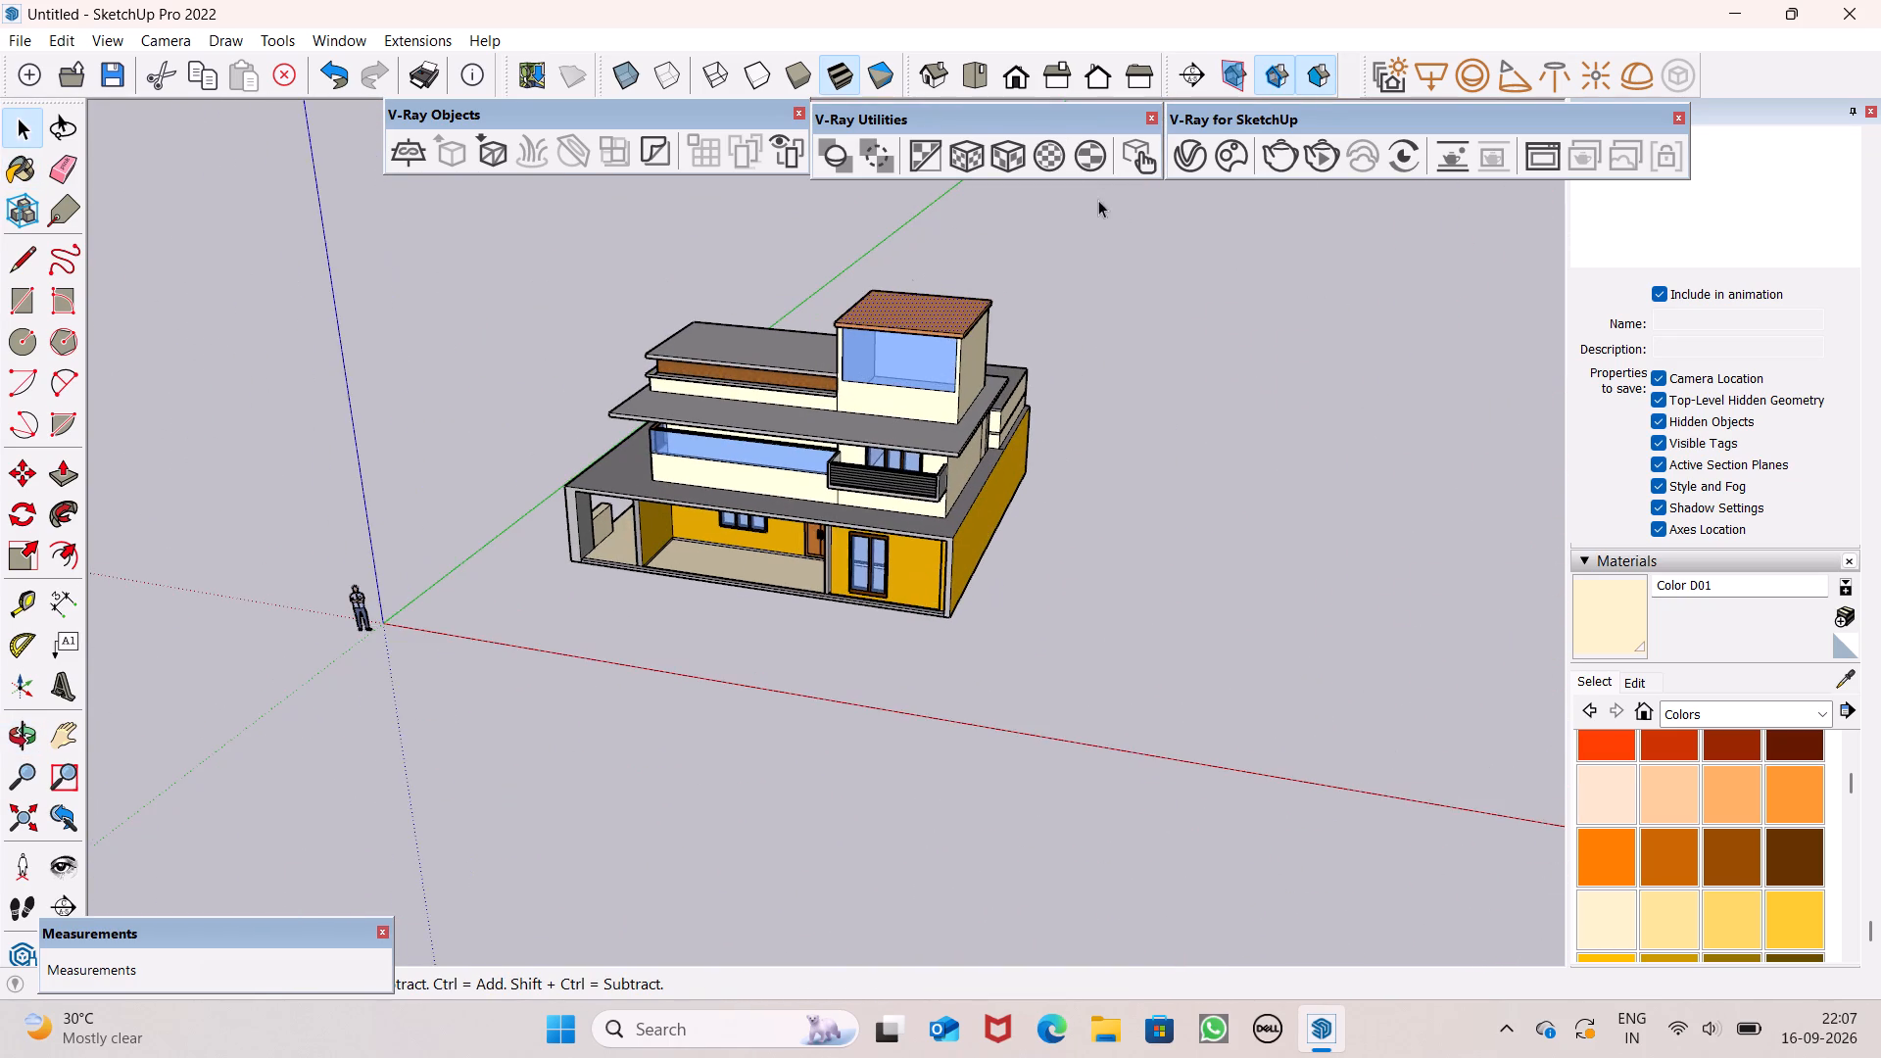
pyautogui.scroll(-5, 1164, 195)
pyautogui.moveTo(806, 505); pyautogui.dragTo(1122, 313, button='middle')
pyautogui.scroll(6, 620, 423)
pyautogui.moveTo(919, 424); pyautogui.dragTo(909, 647, button='middle')
pyautogui.scroll(6, 983, 302)
pyautogui.moveTo(908, 448); pyautogui.dragTo(1254, 441, button='middle')
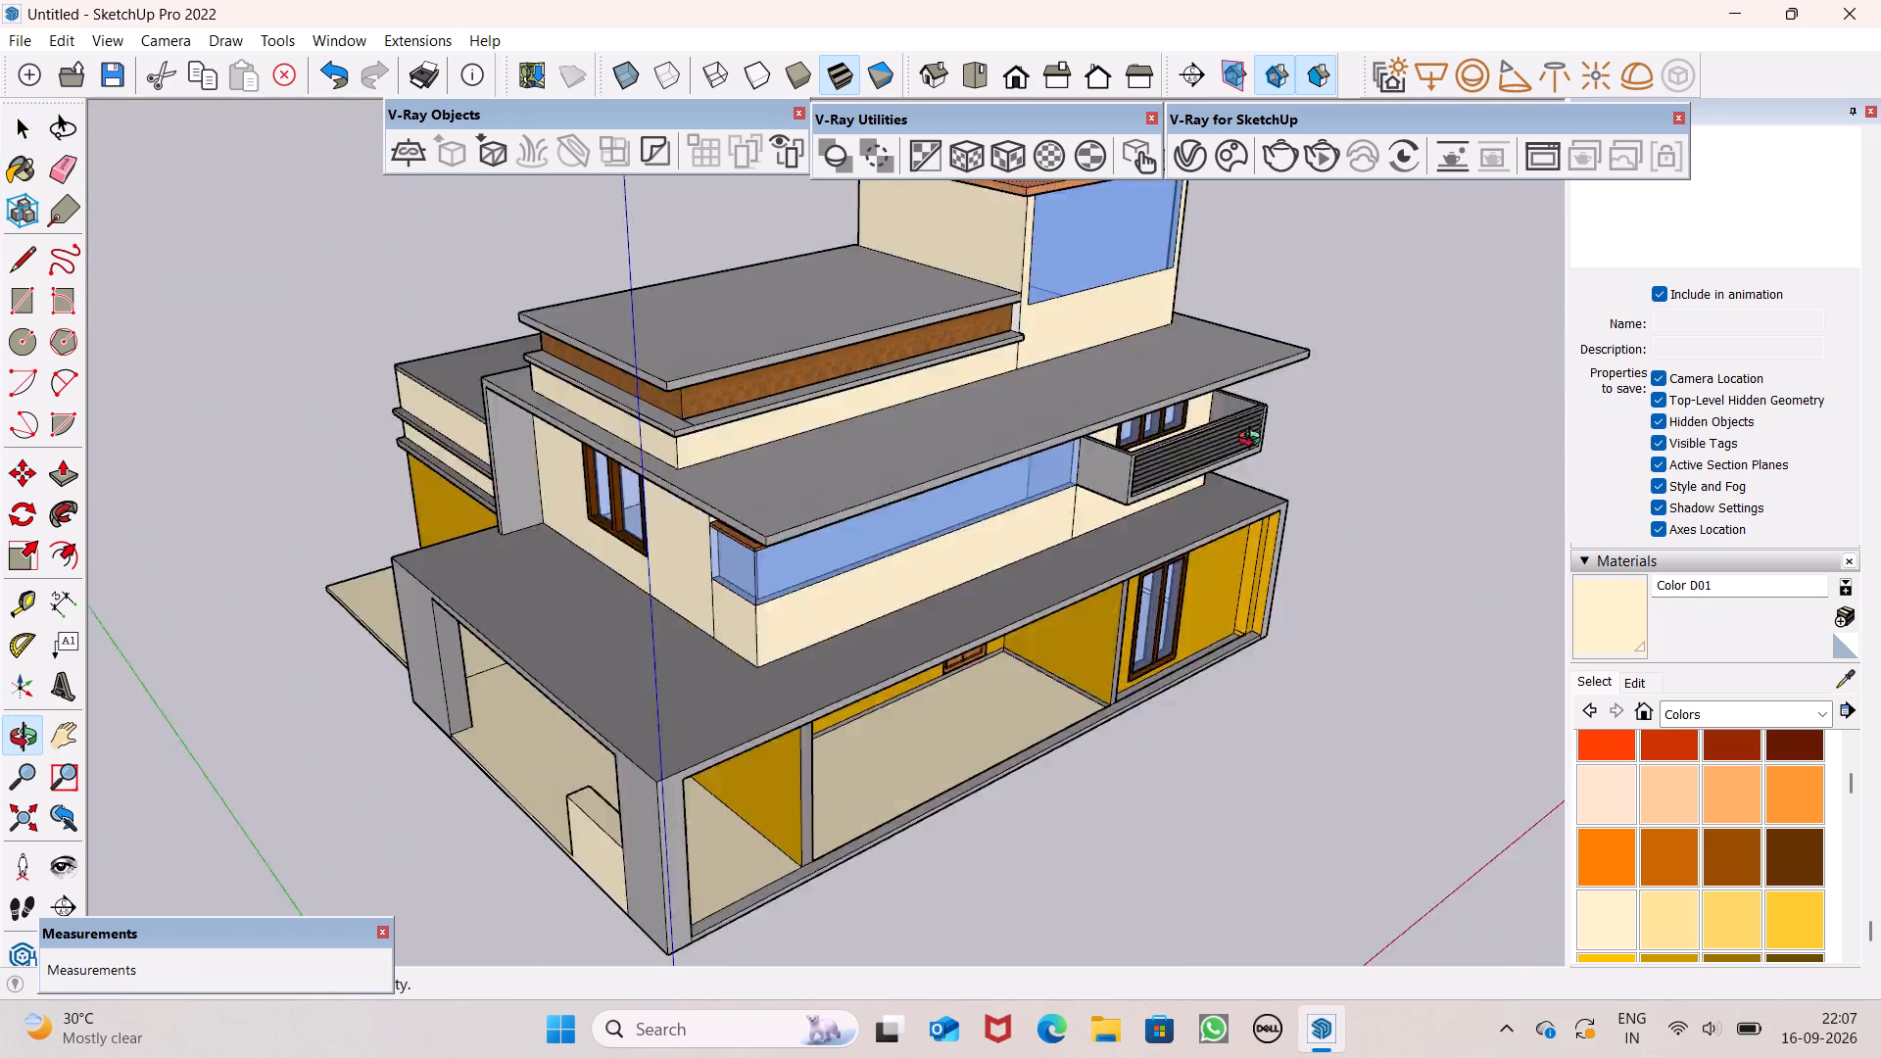
pyautogui.moveTo(1254, 441); pyautogui.dragTo(1407, 395, button='middle')
pyautogui.scroll(1, 1094, 484)
pyautogui.moveTo(1094, 484); pyautogui.dragTo(1642, 466, button='middle')
pyautogui.scroll(4, 1220, 409)
pyautogui.scroll(-8, 1208, 371)
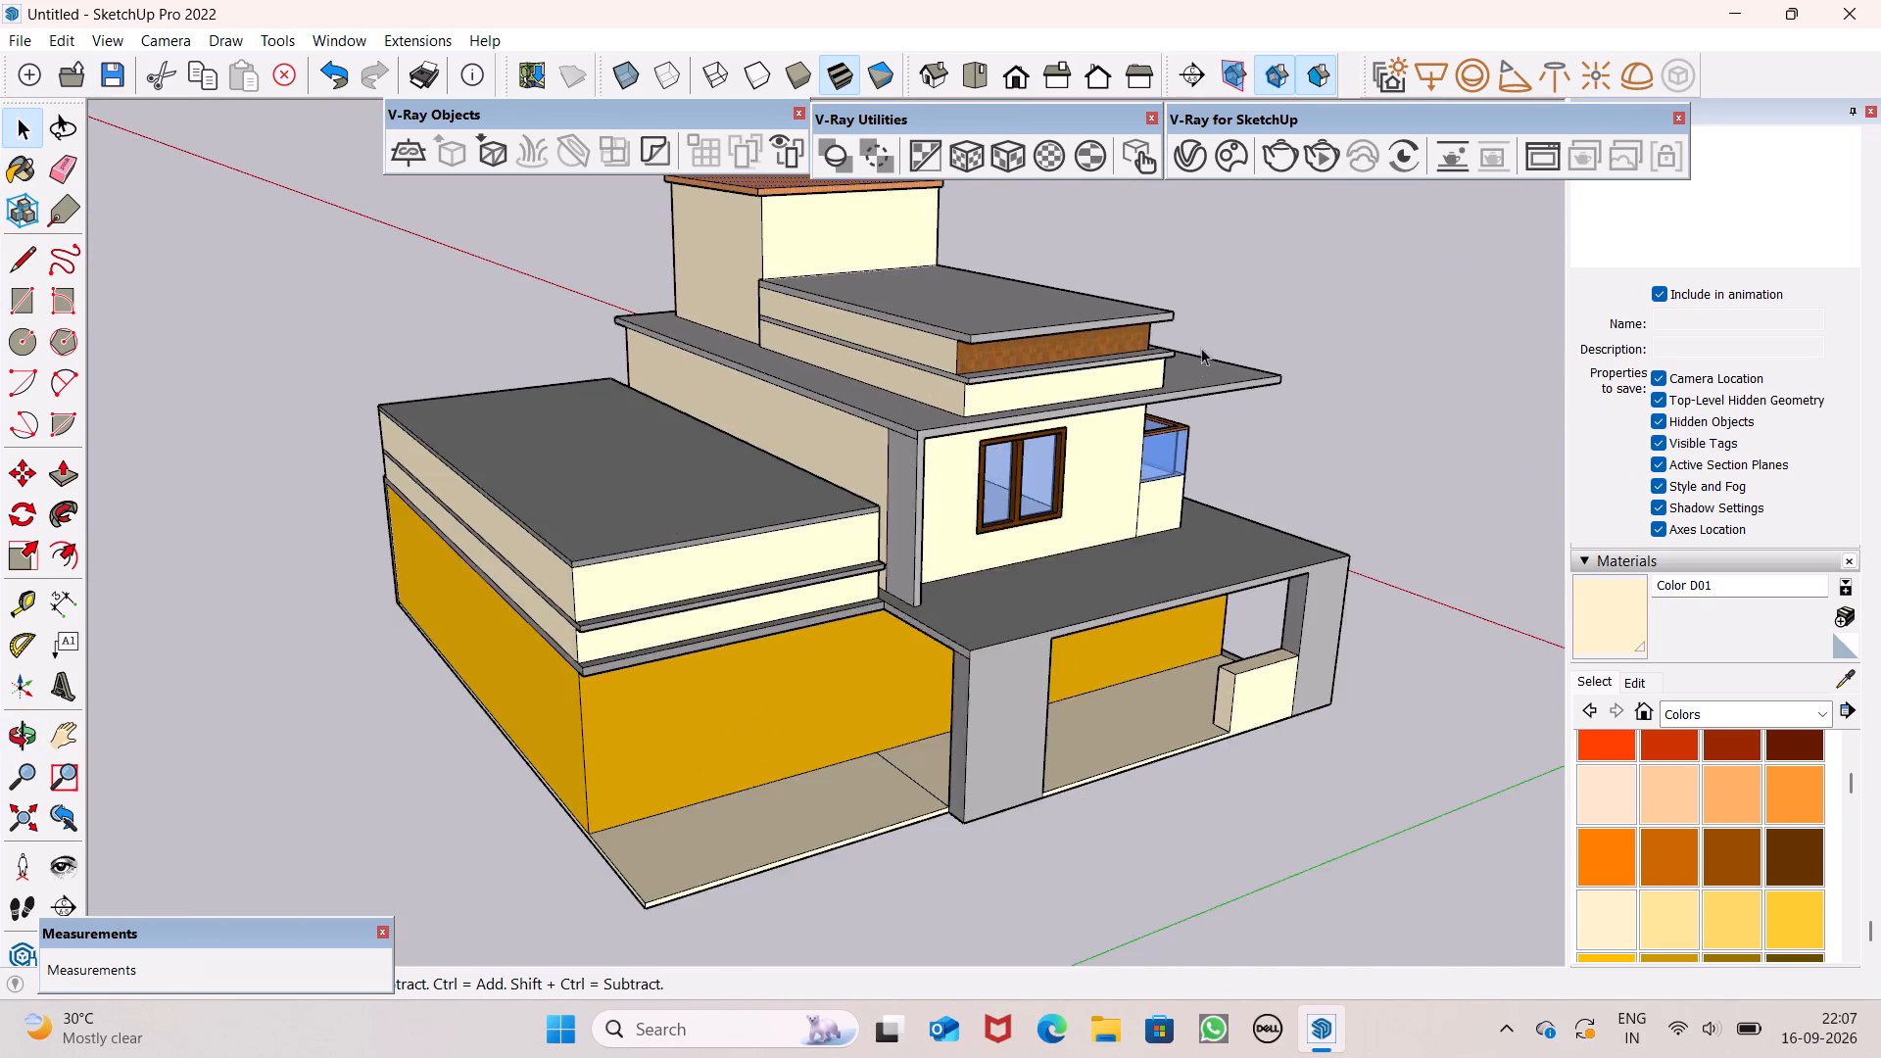
pyautogui.scroll(-6, 1201, 348)
pyautogui.moveTo(1247, 485); pyautogui.dragTo(558, 528, button='middle')
pyautogui.scroll(-6, 1135, 421)
pyautogui.moveTo(1213, 608); pyautogui.dragTo(622, 461, button='middle')
pyautogui.scroll(5, 870, 431)
pyautogui.scroll(-3, 926, 424)
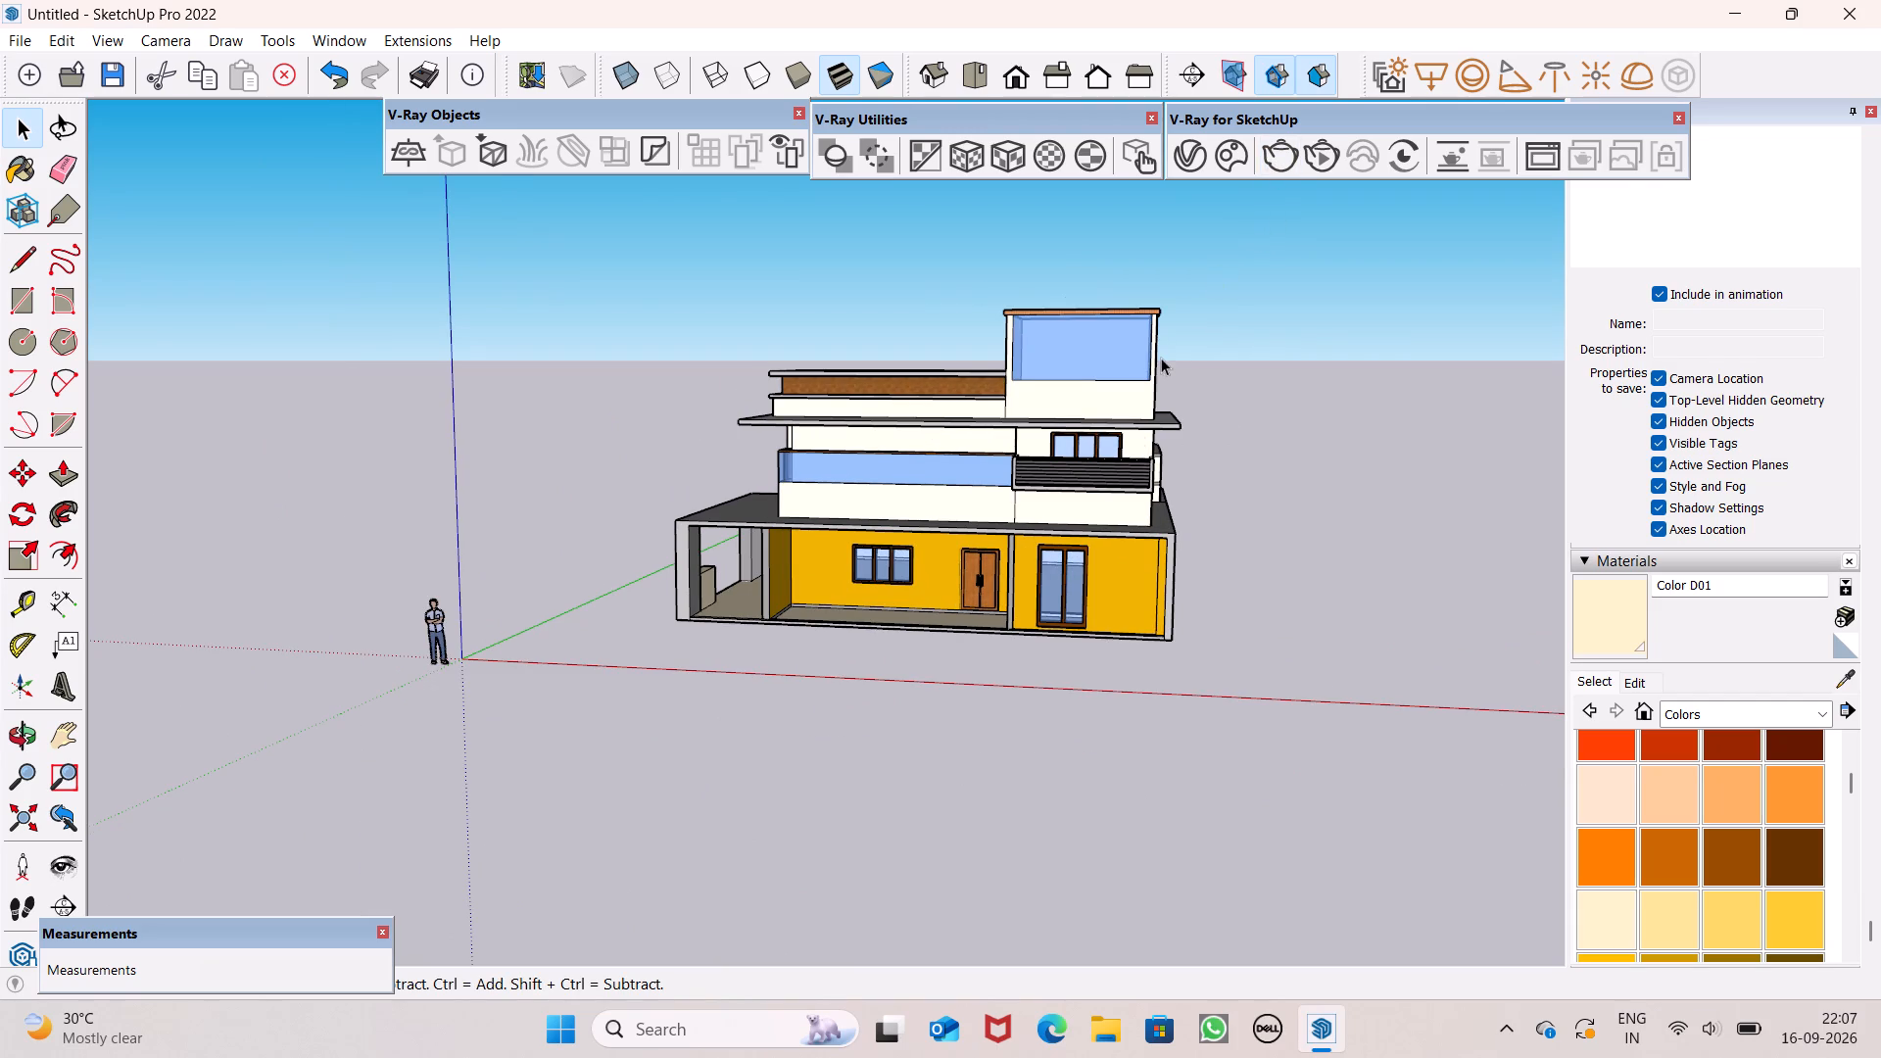
pyautogui.scroll(-10, 1167, 364)
pyautogui.moveTo(1145, 468); pyautogui.dragTo(1186, 826, button='middle')
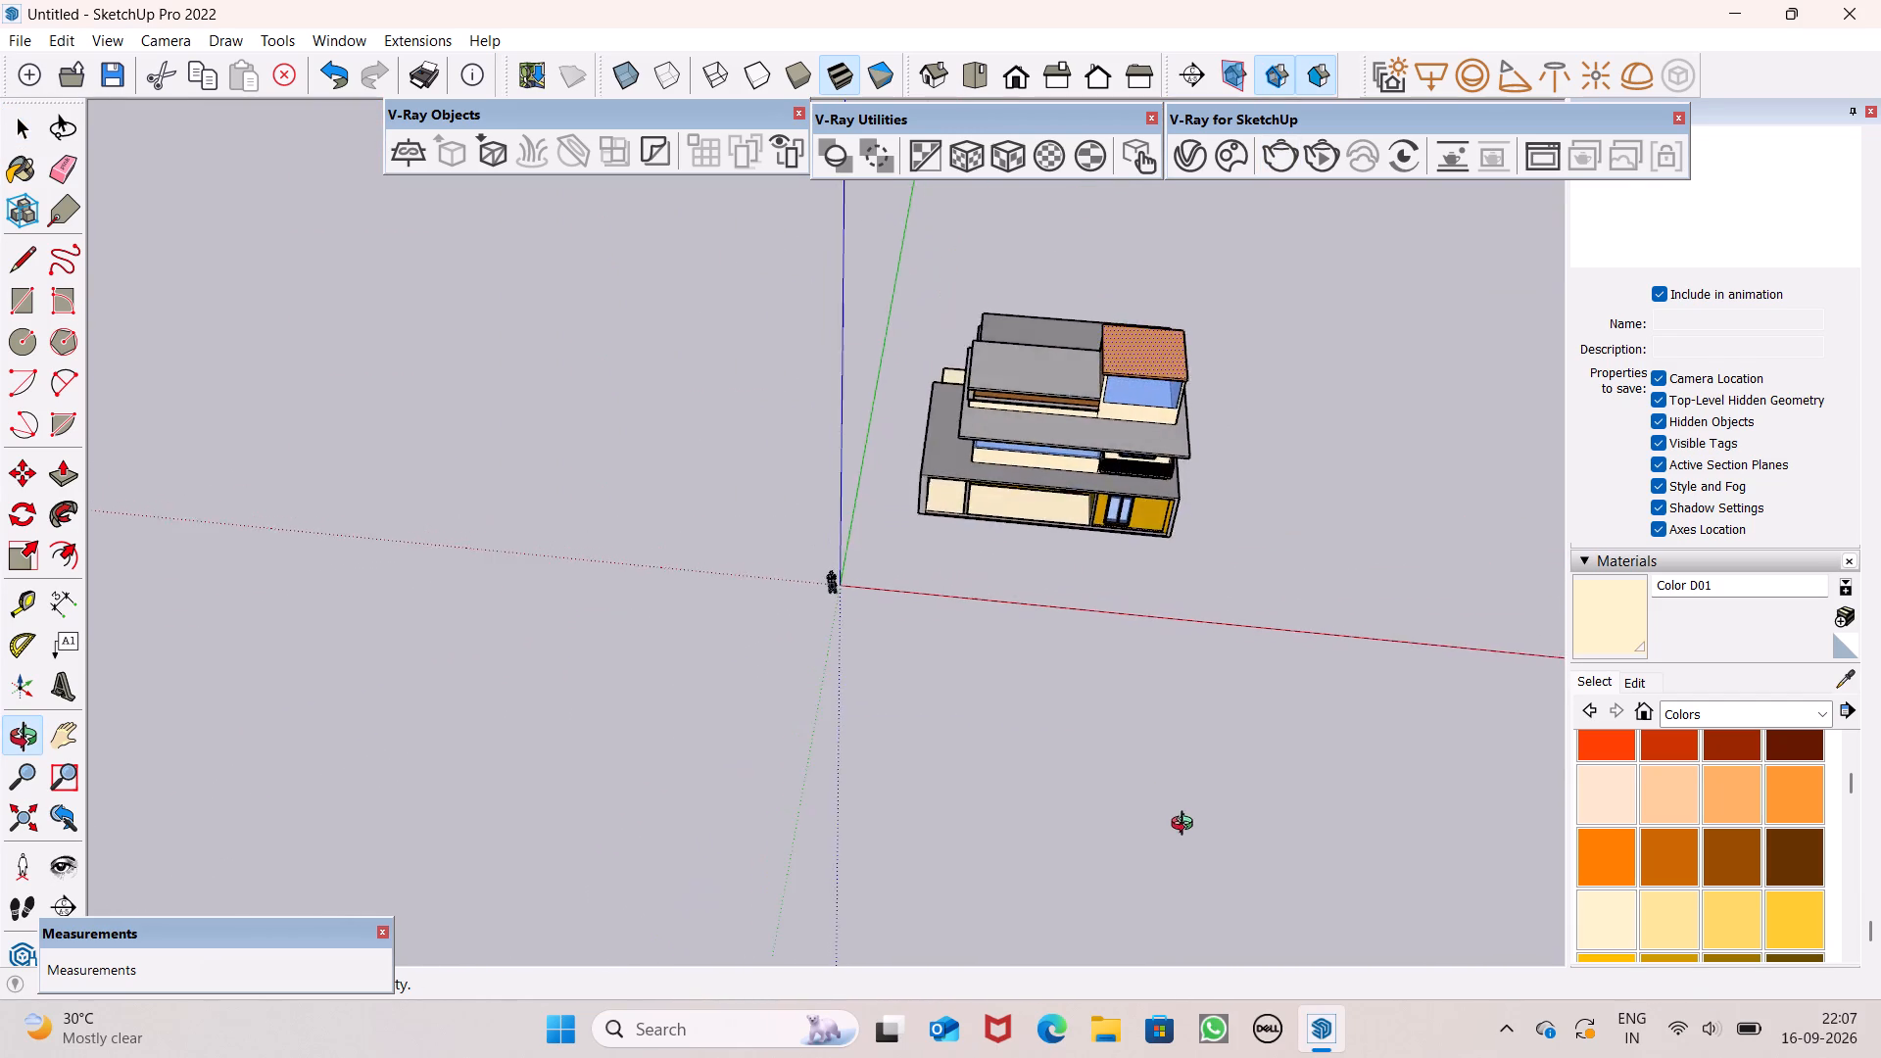
pyautogui.moveTo(1186, 826); pyautogui.dragTo(1231, 734, button='middle')
pyautogui.scroll(4, 1182, 566)
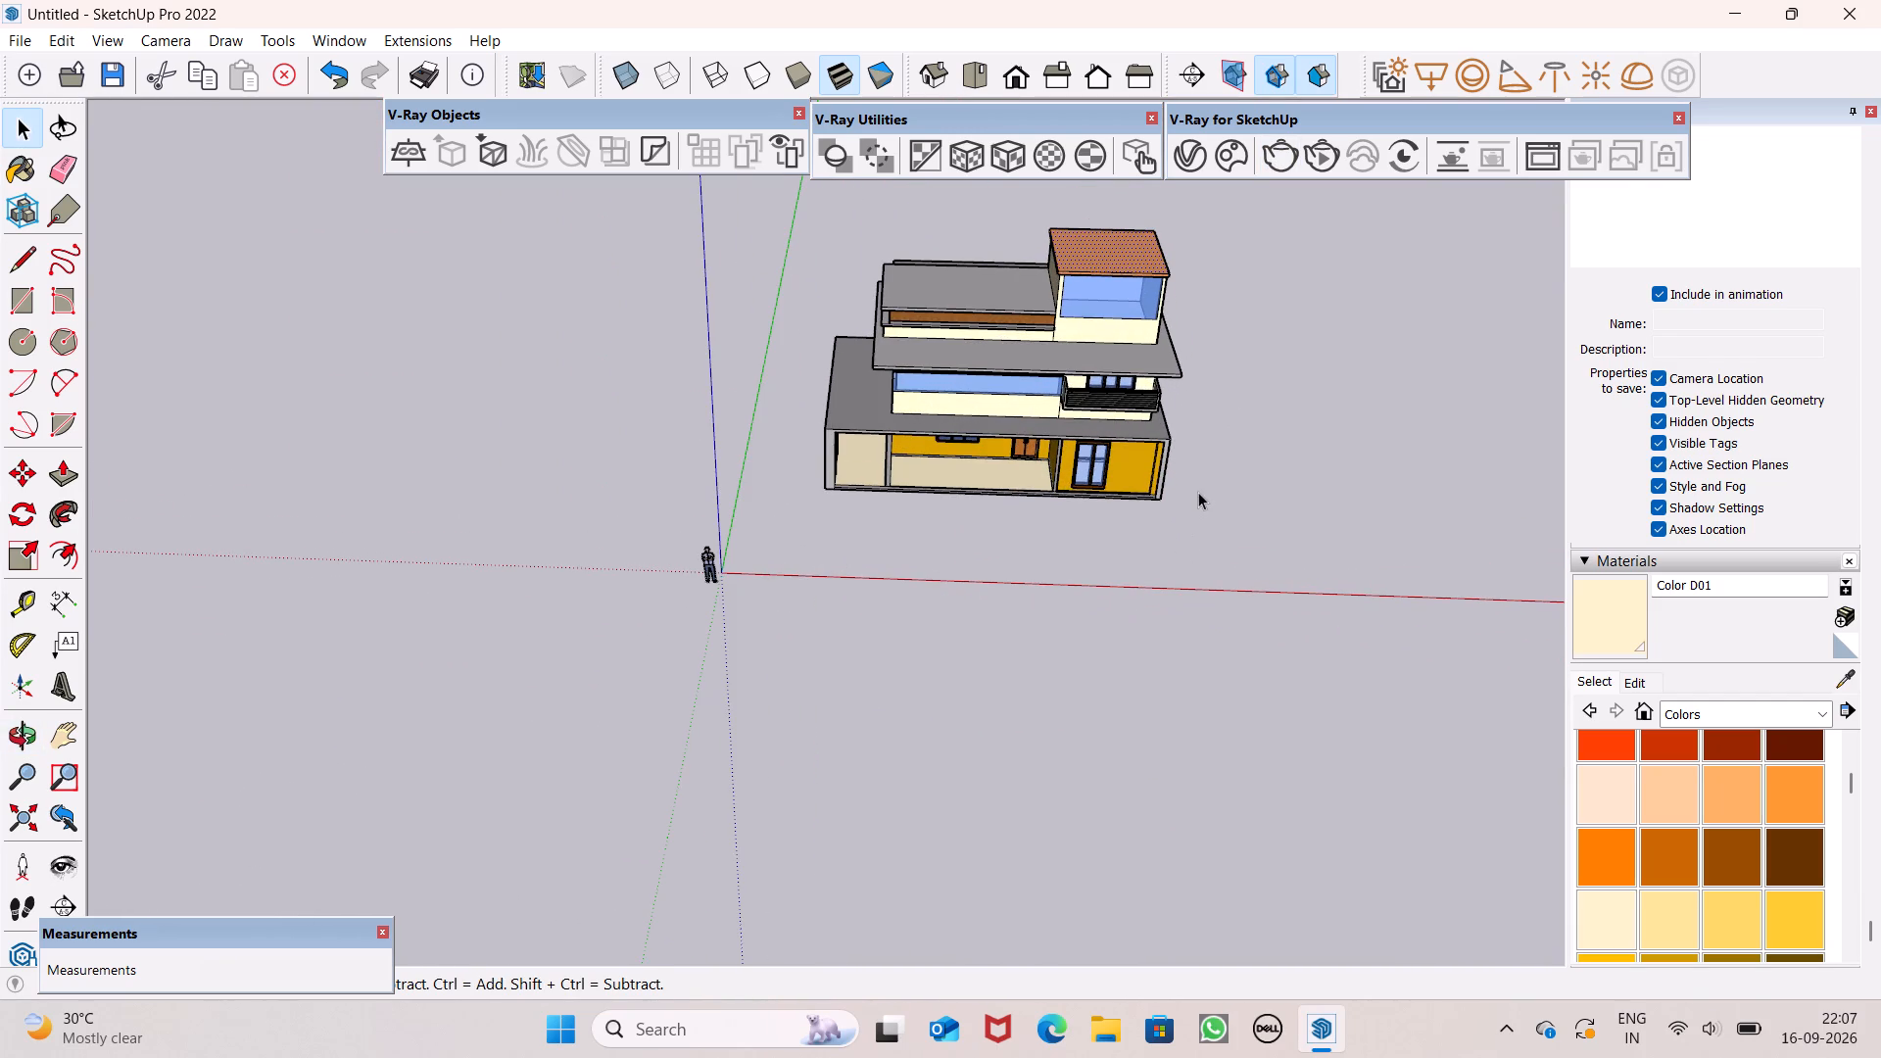
pyautogui.scroll(1, 1227, 468)
pyautogui.moveTo(1225, 544); pyautogui.dragTo(1295, 808, button='middle')
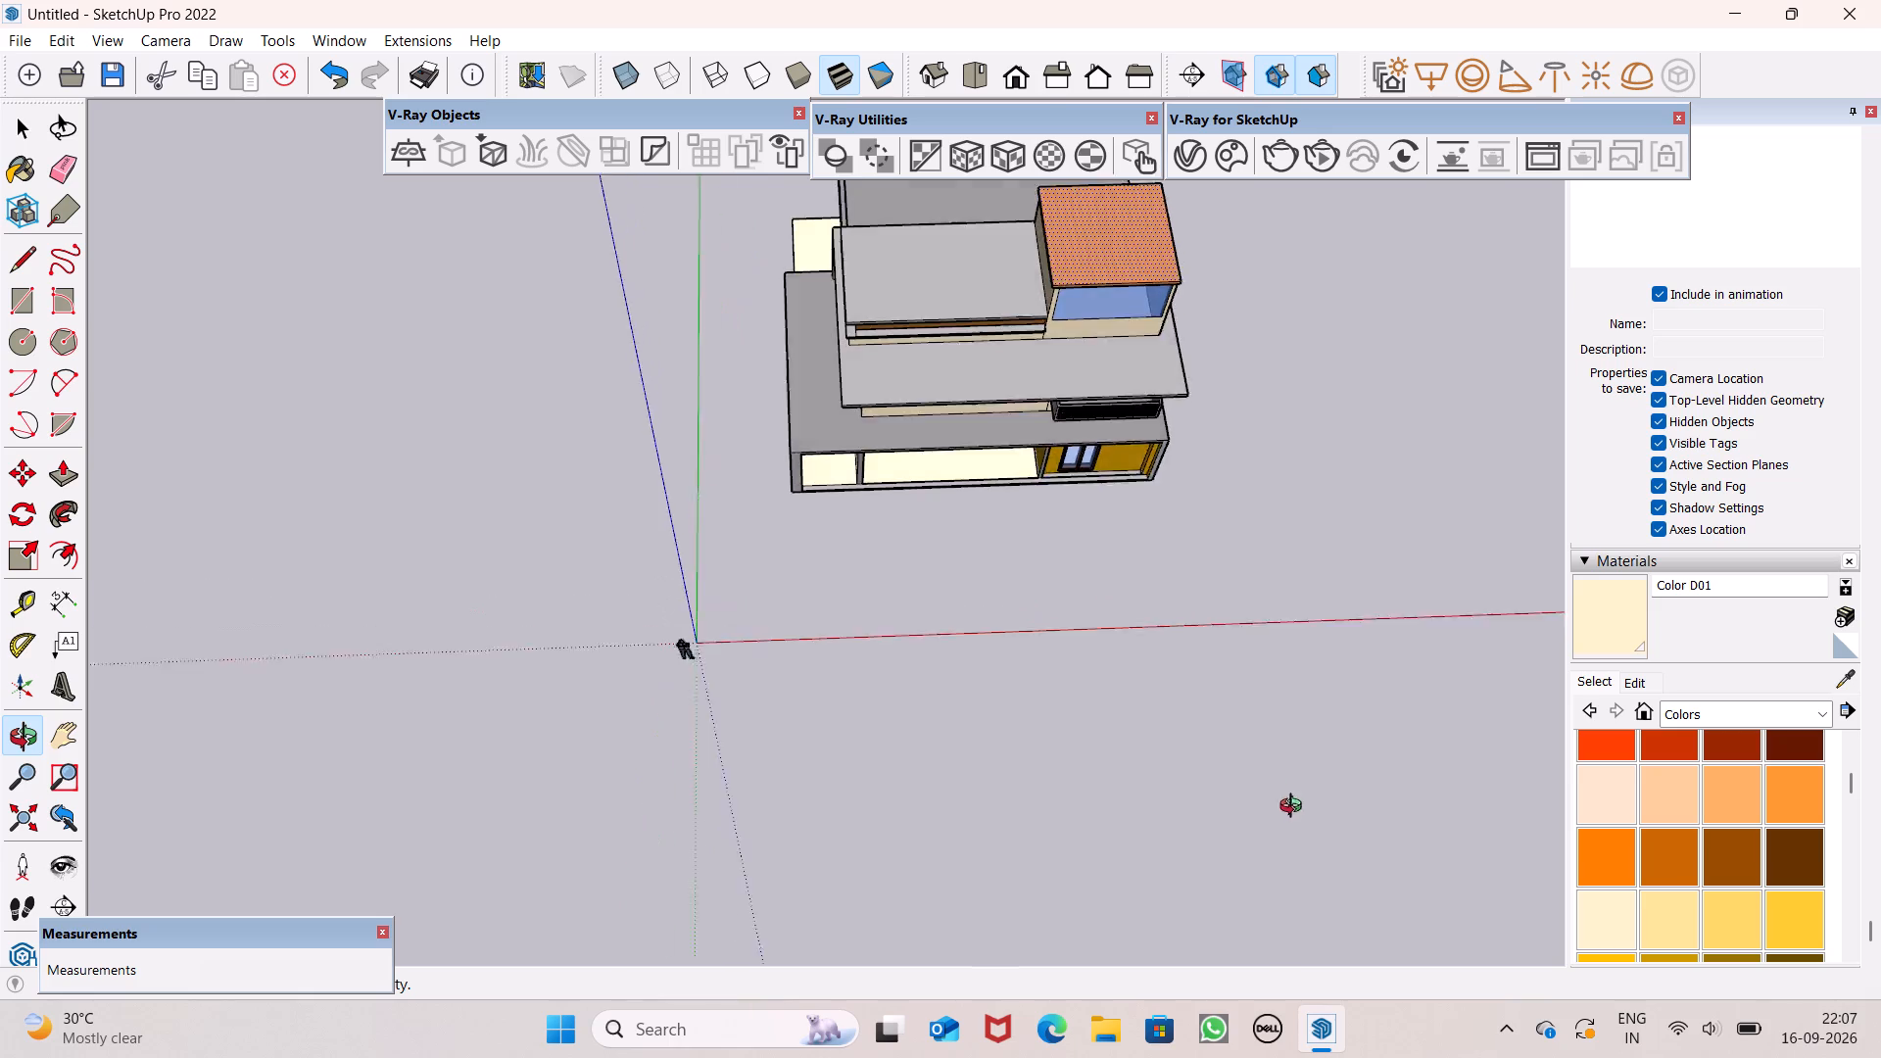
pyautogui.moveTo(1295, 808); pyautogui.dragTo(1411, 753, button='middle')
pyautogui.scroll(-6, 1107, 410)
pyautogui.moveTo(1103, 415); pyautogui.dragTo(847, 367, button='middle')
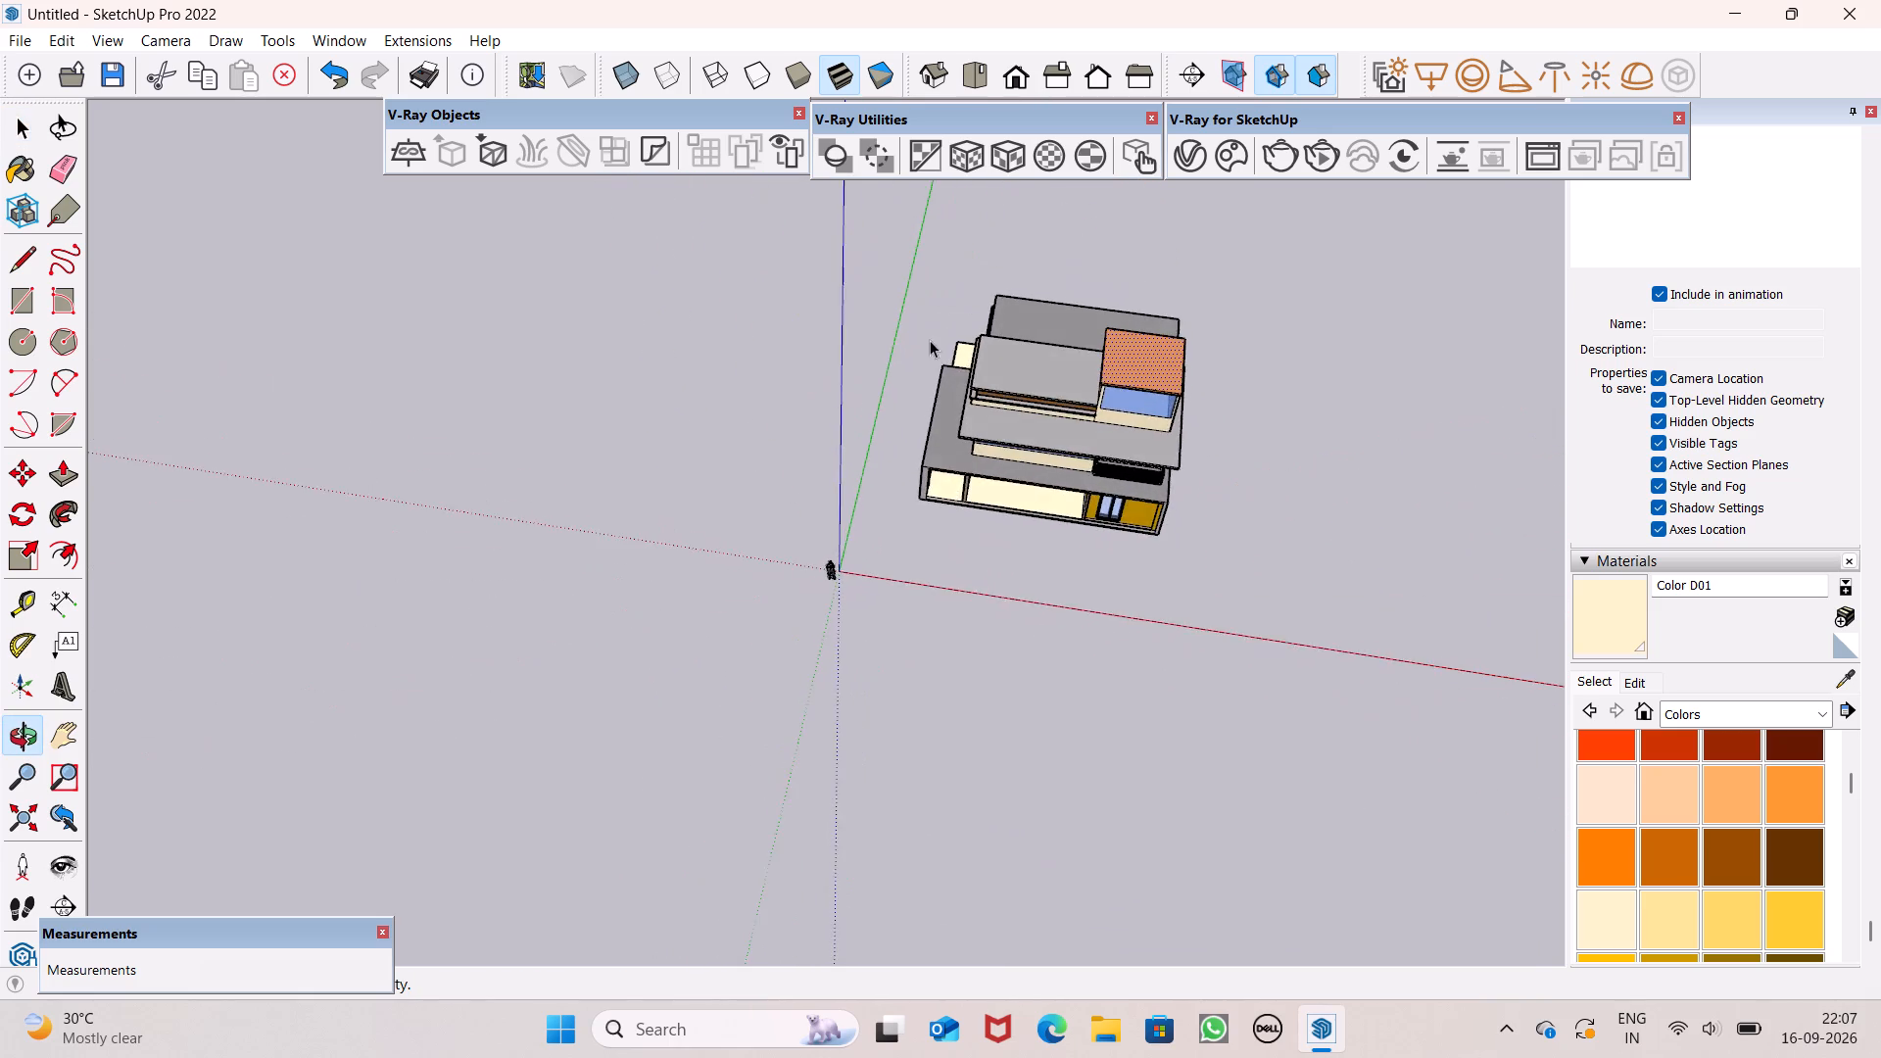
pyautogui.scroll(6, 1040, 411)
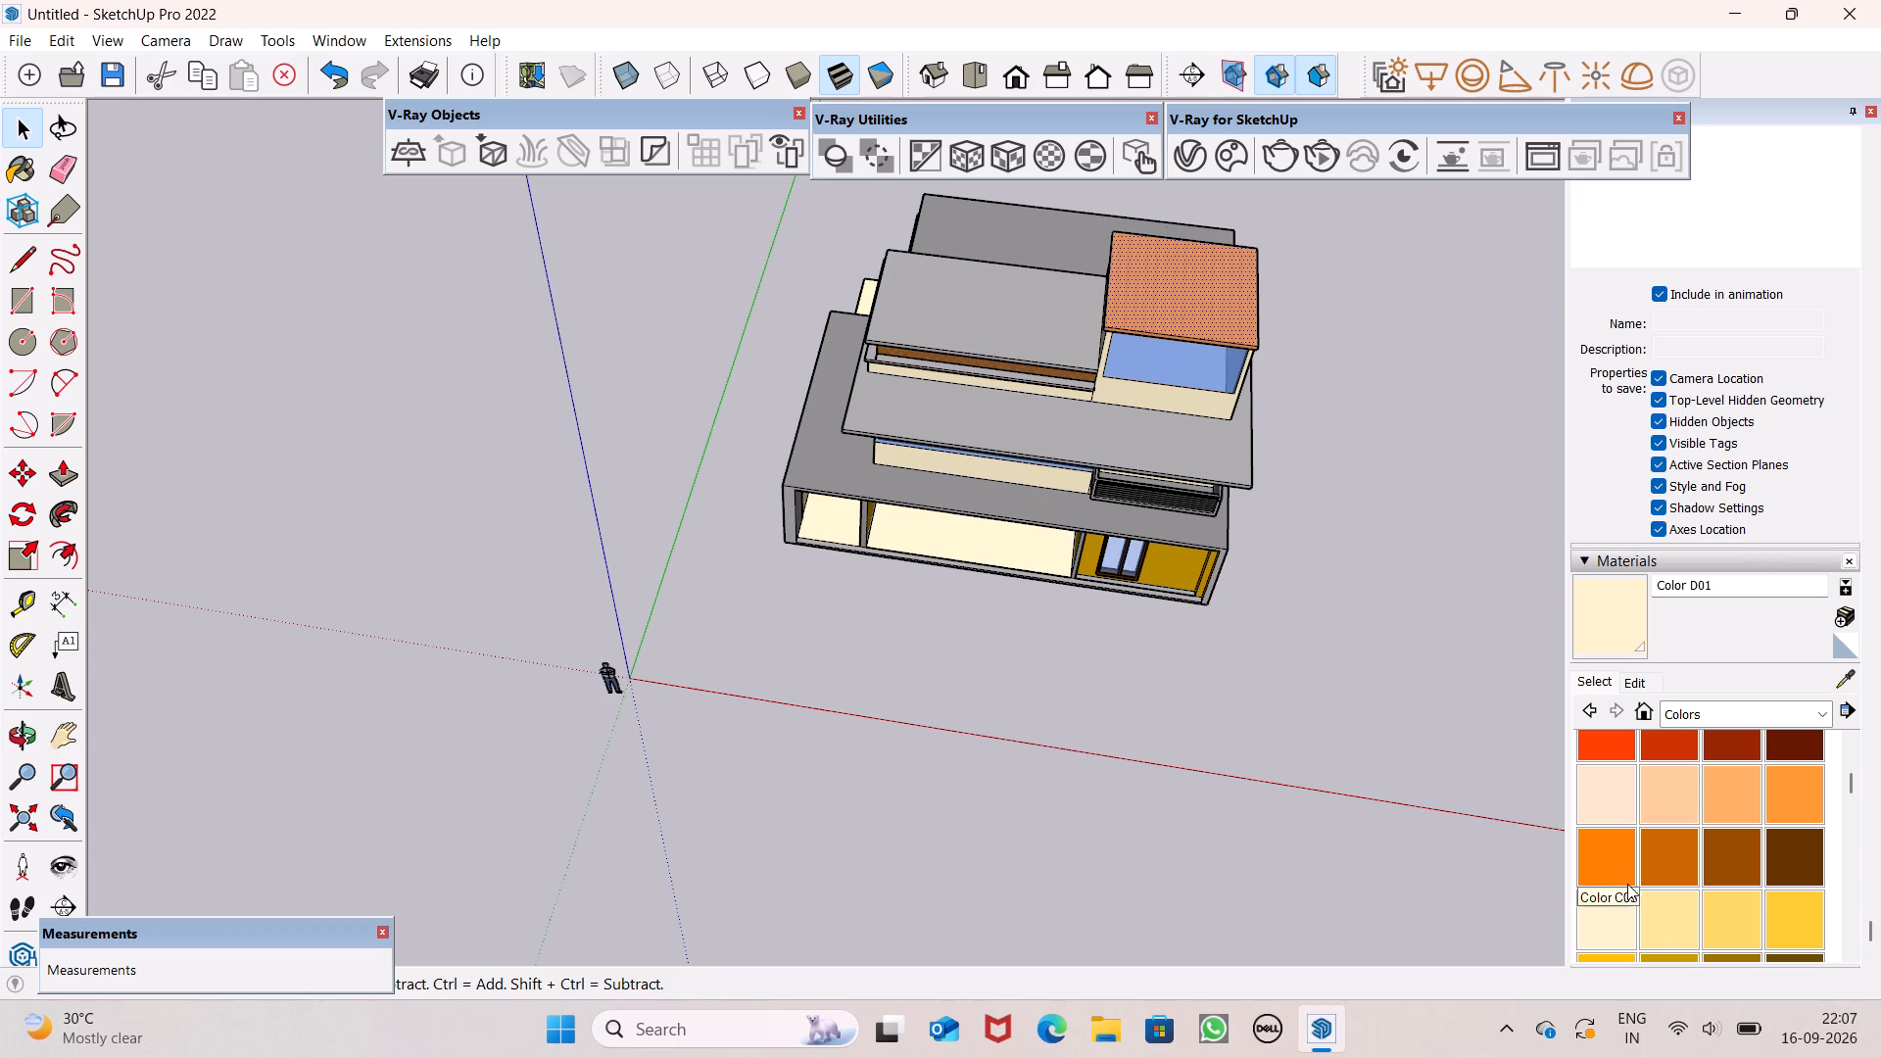
pyautogui.scroll(-6, 1208, 701)
pyautogui.scroll(2, 1402, 683)
pyautogui.scroll(-7, 1168, 642)
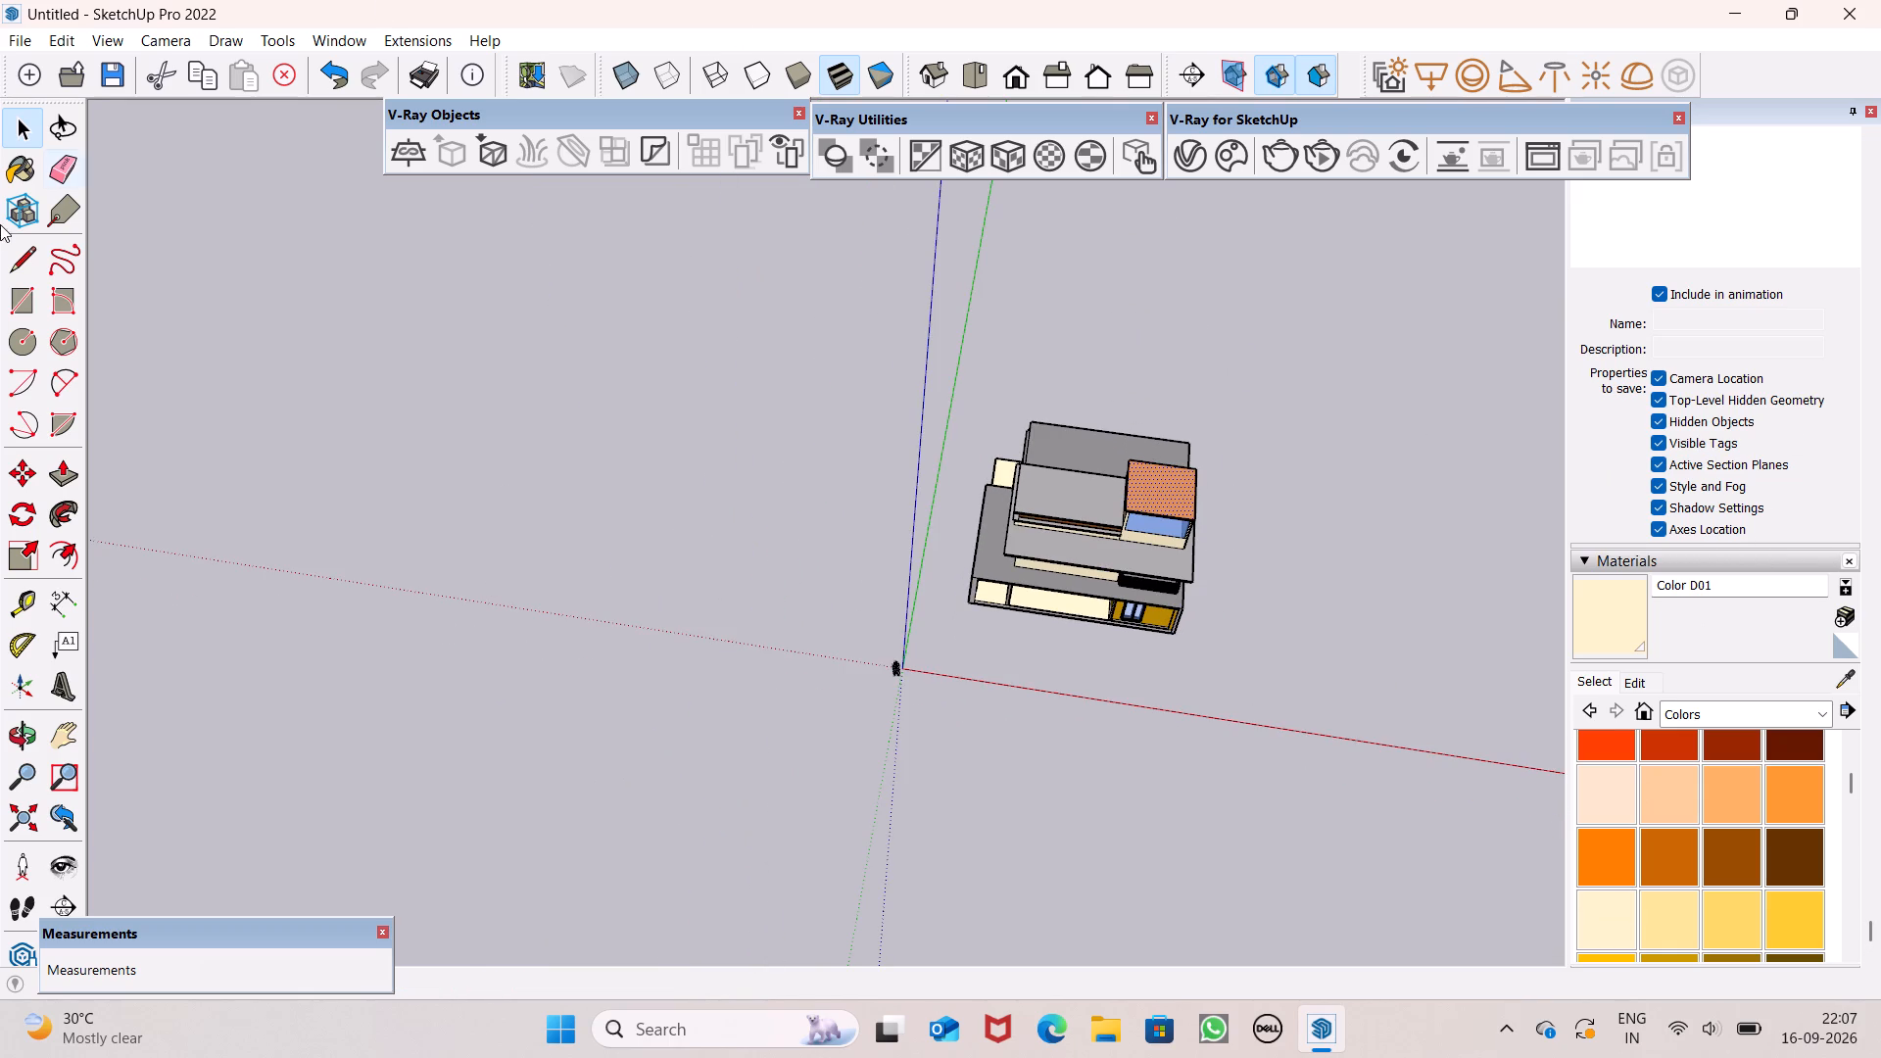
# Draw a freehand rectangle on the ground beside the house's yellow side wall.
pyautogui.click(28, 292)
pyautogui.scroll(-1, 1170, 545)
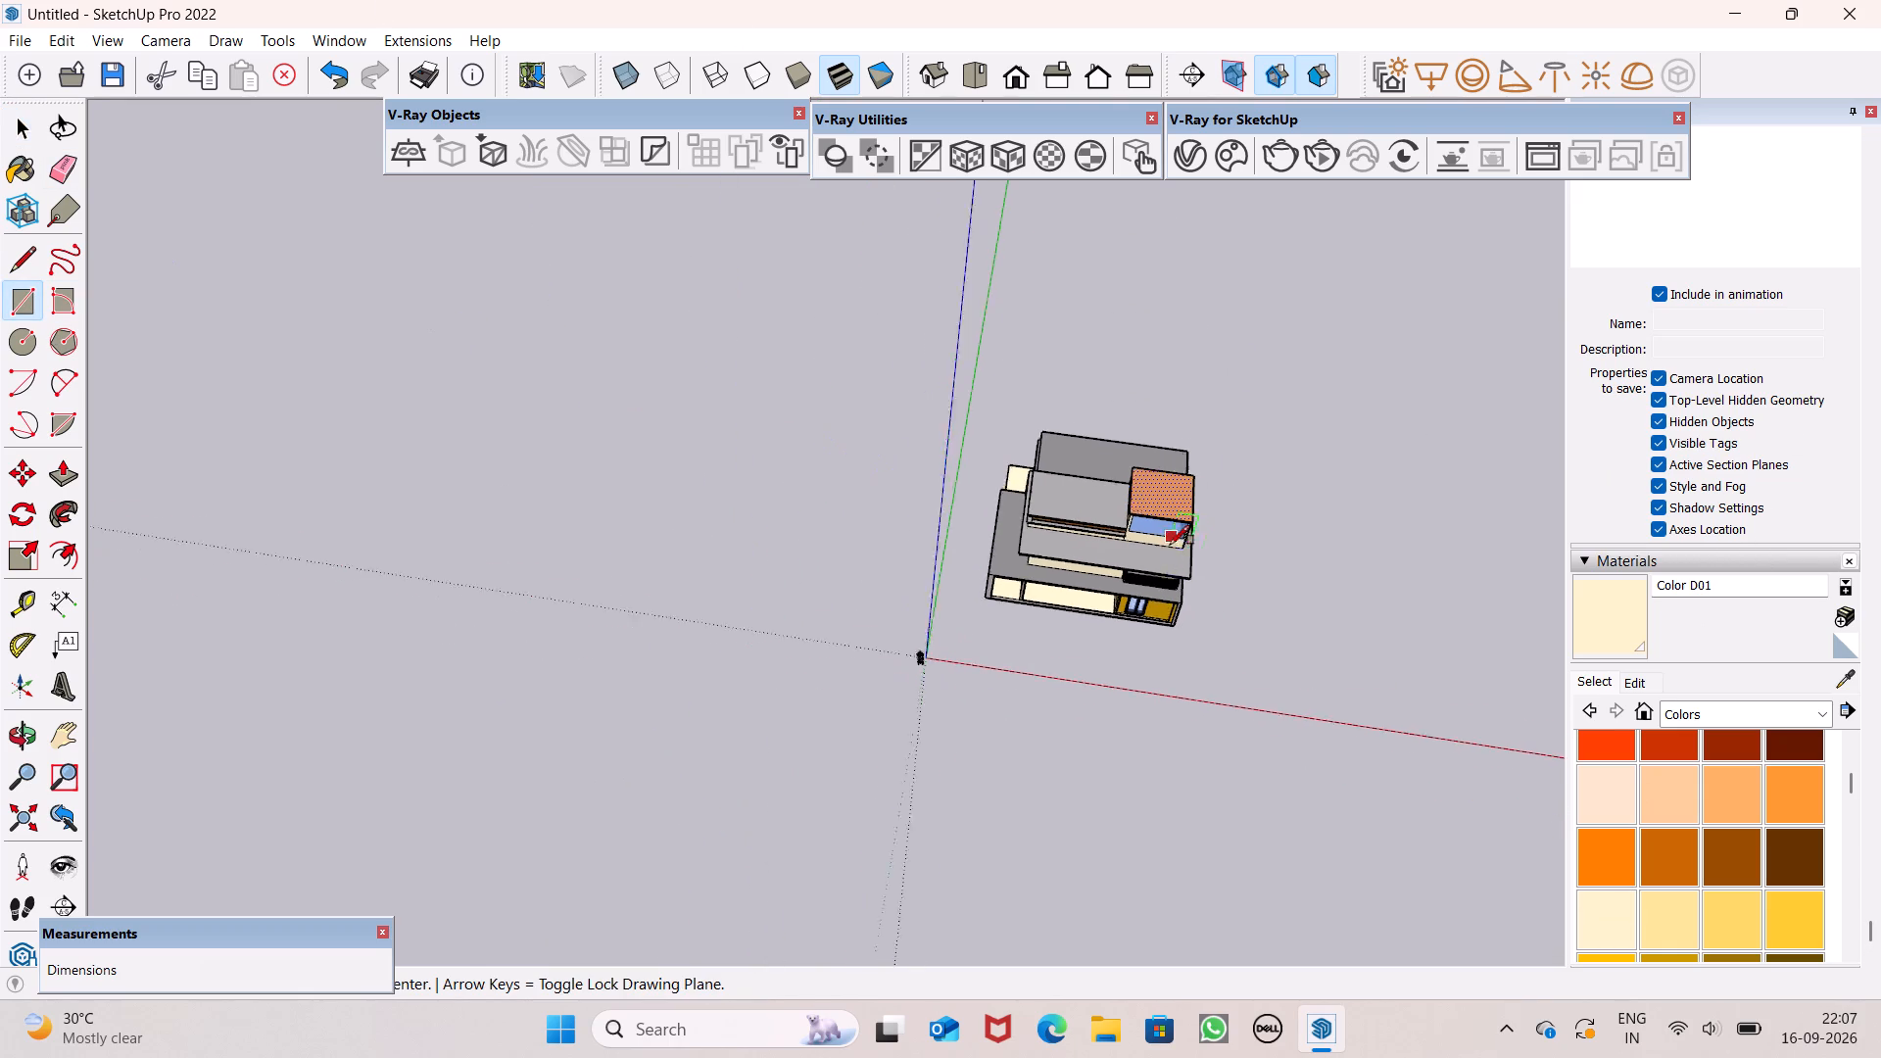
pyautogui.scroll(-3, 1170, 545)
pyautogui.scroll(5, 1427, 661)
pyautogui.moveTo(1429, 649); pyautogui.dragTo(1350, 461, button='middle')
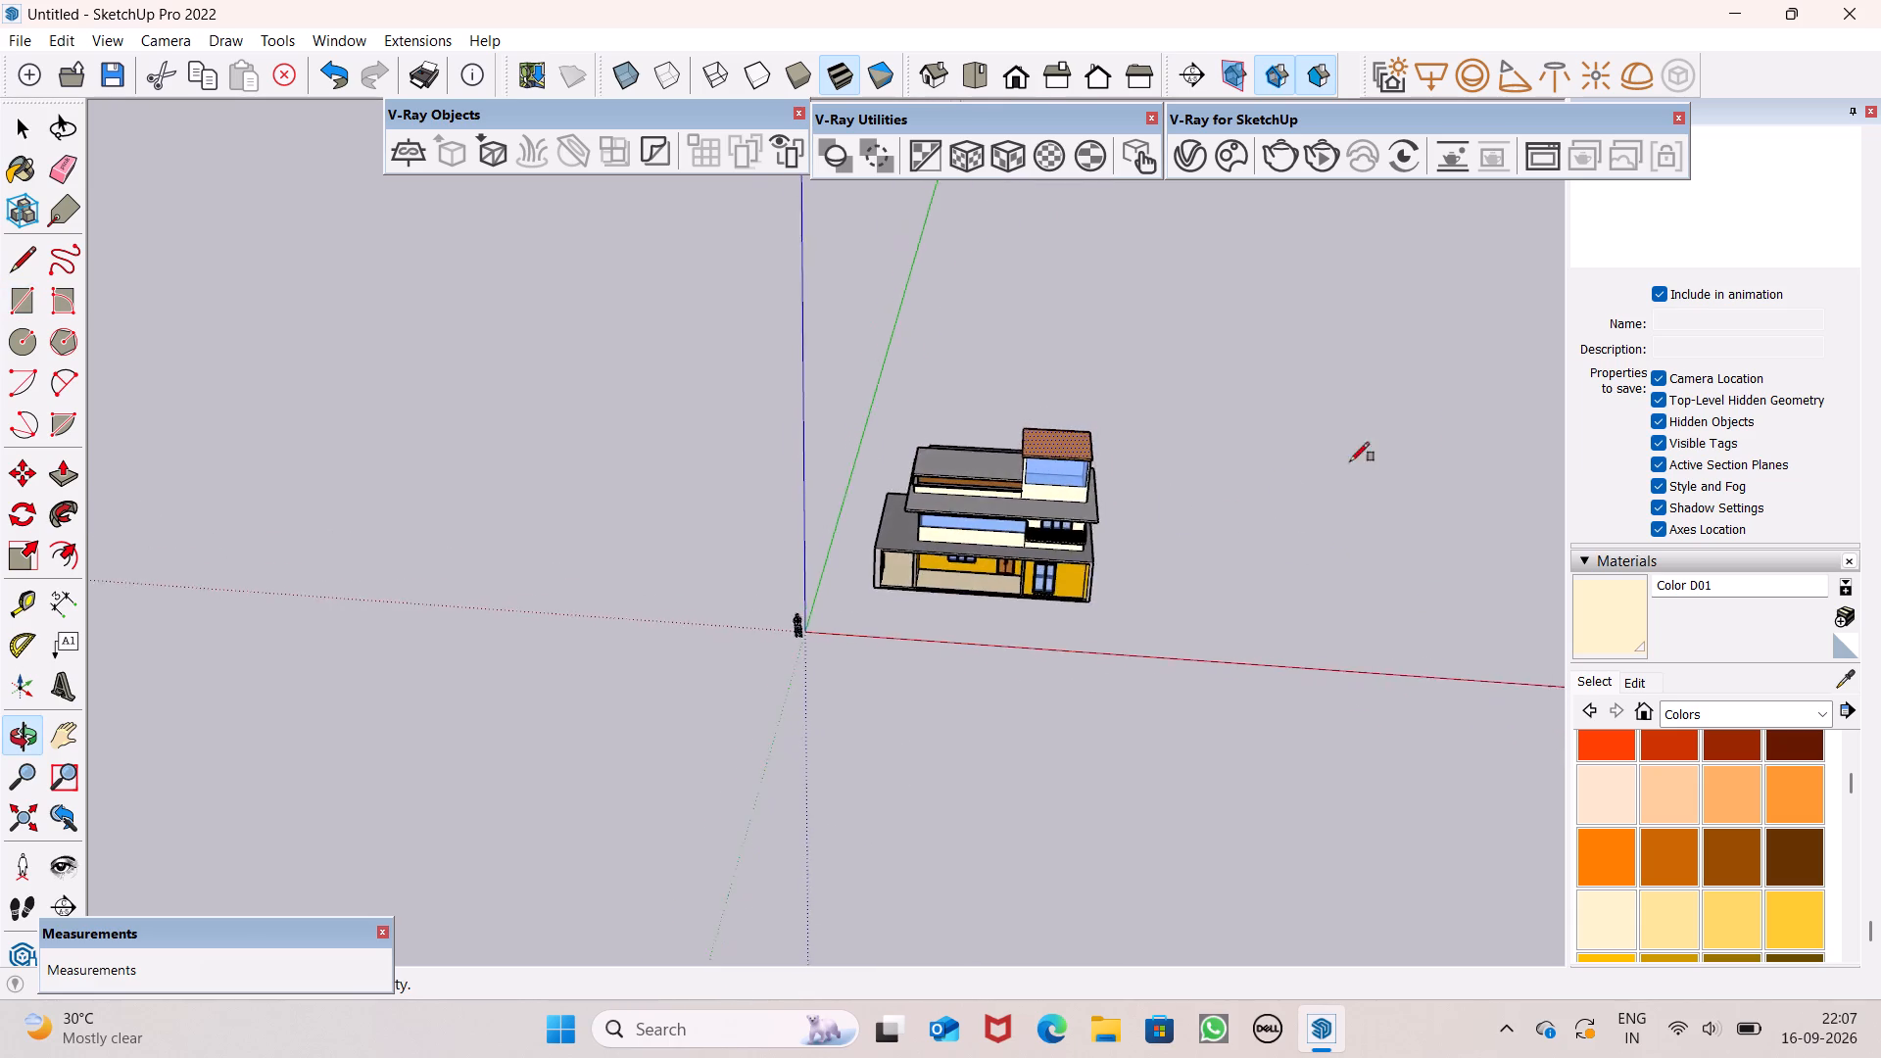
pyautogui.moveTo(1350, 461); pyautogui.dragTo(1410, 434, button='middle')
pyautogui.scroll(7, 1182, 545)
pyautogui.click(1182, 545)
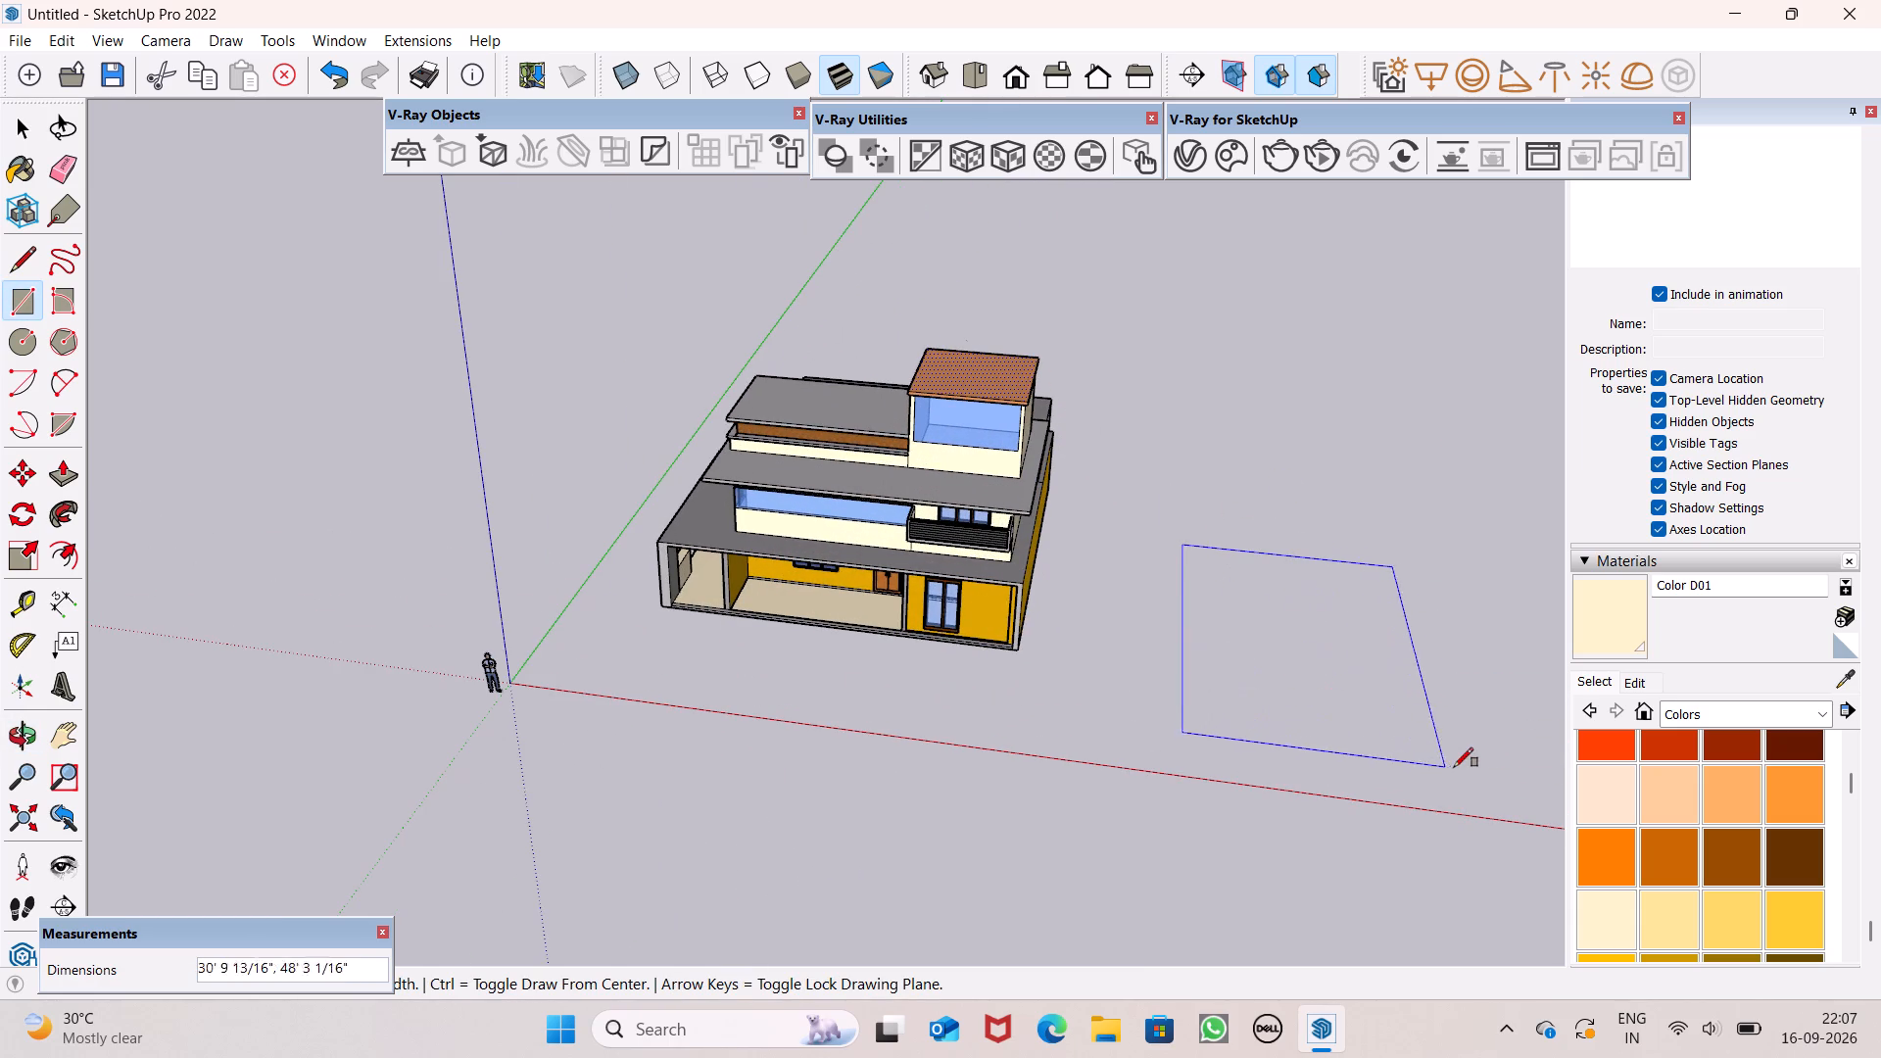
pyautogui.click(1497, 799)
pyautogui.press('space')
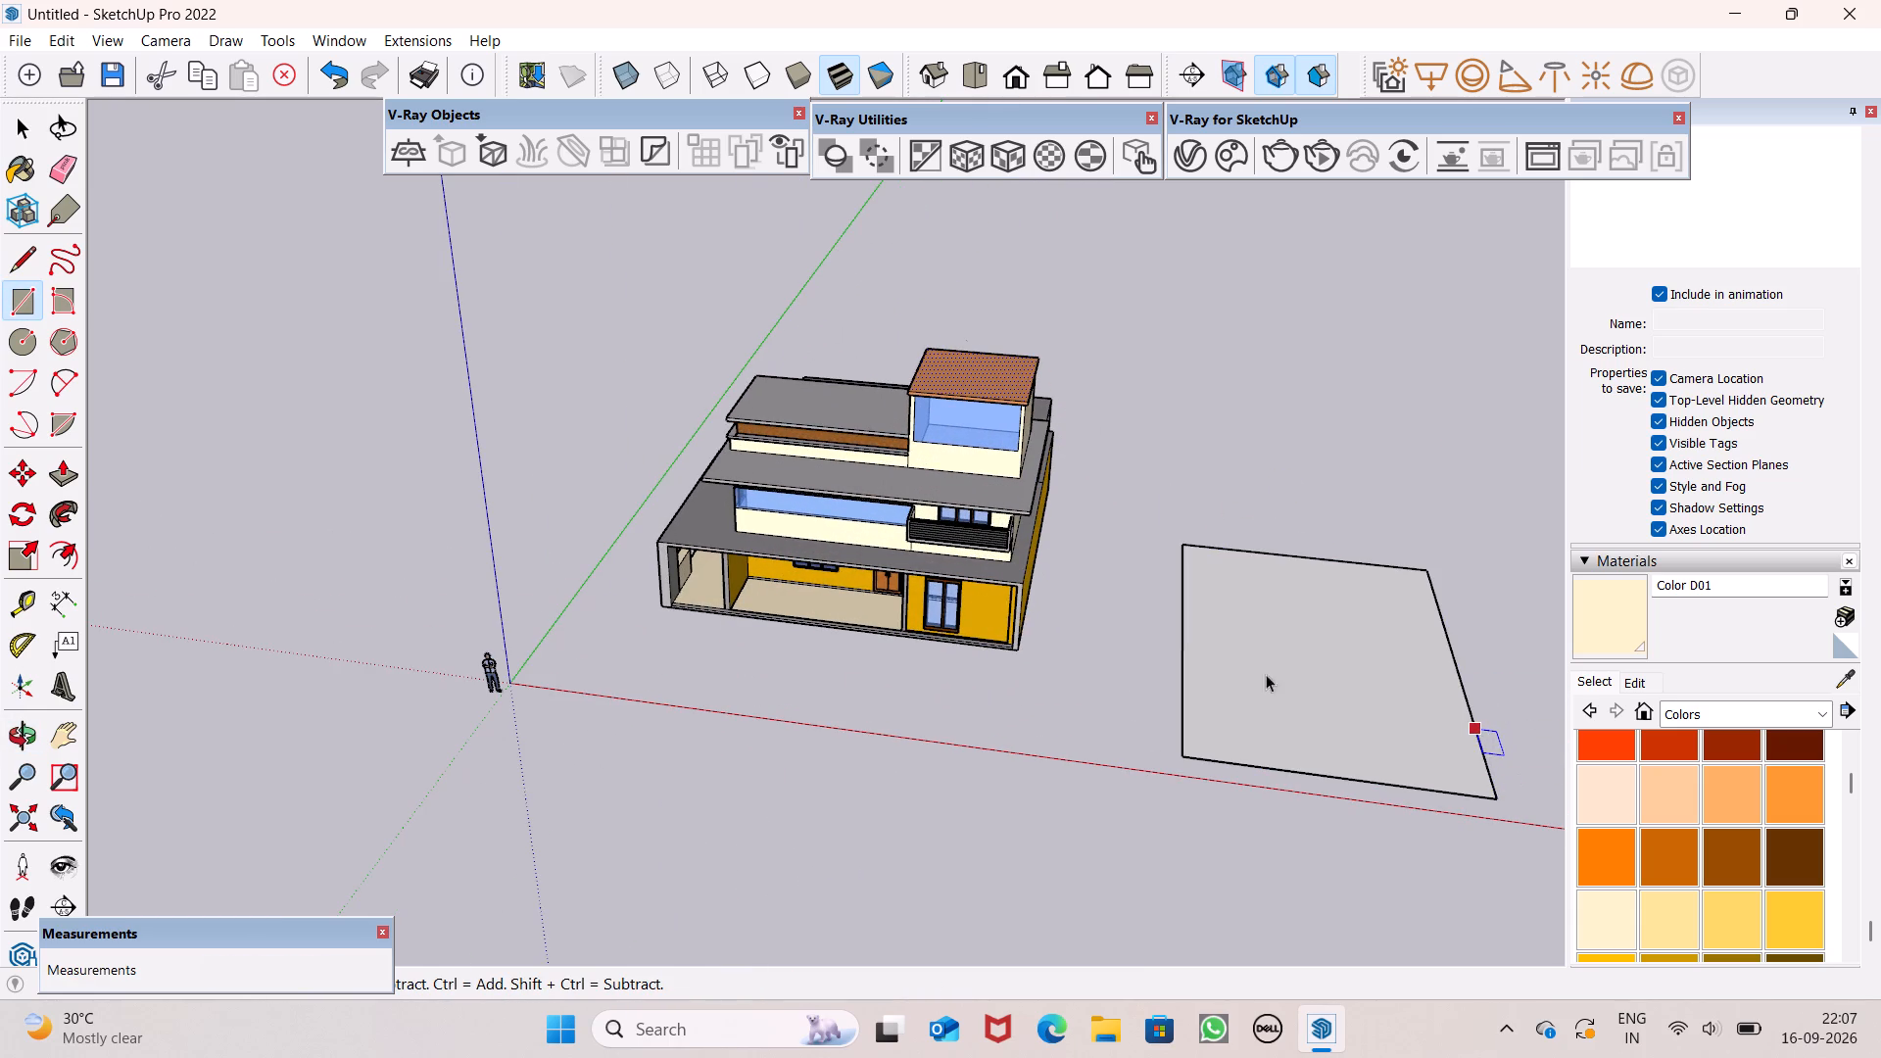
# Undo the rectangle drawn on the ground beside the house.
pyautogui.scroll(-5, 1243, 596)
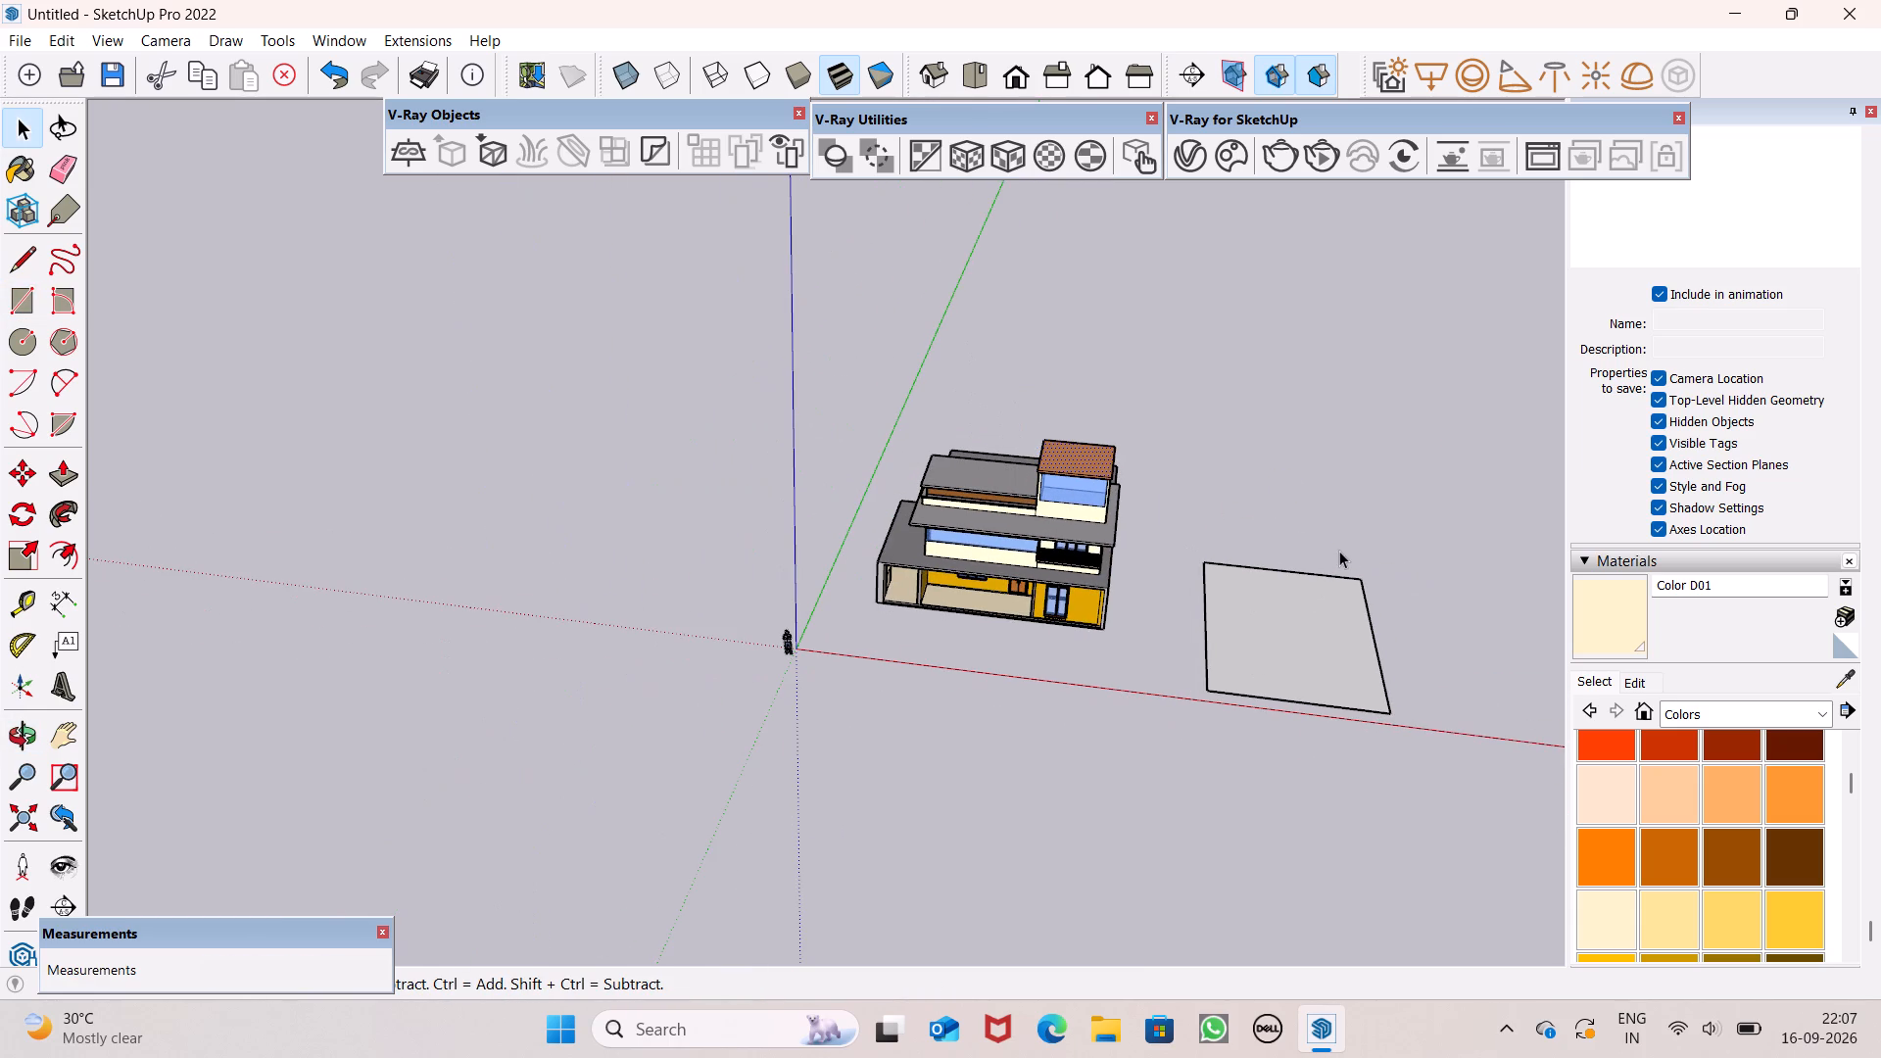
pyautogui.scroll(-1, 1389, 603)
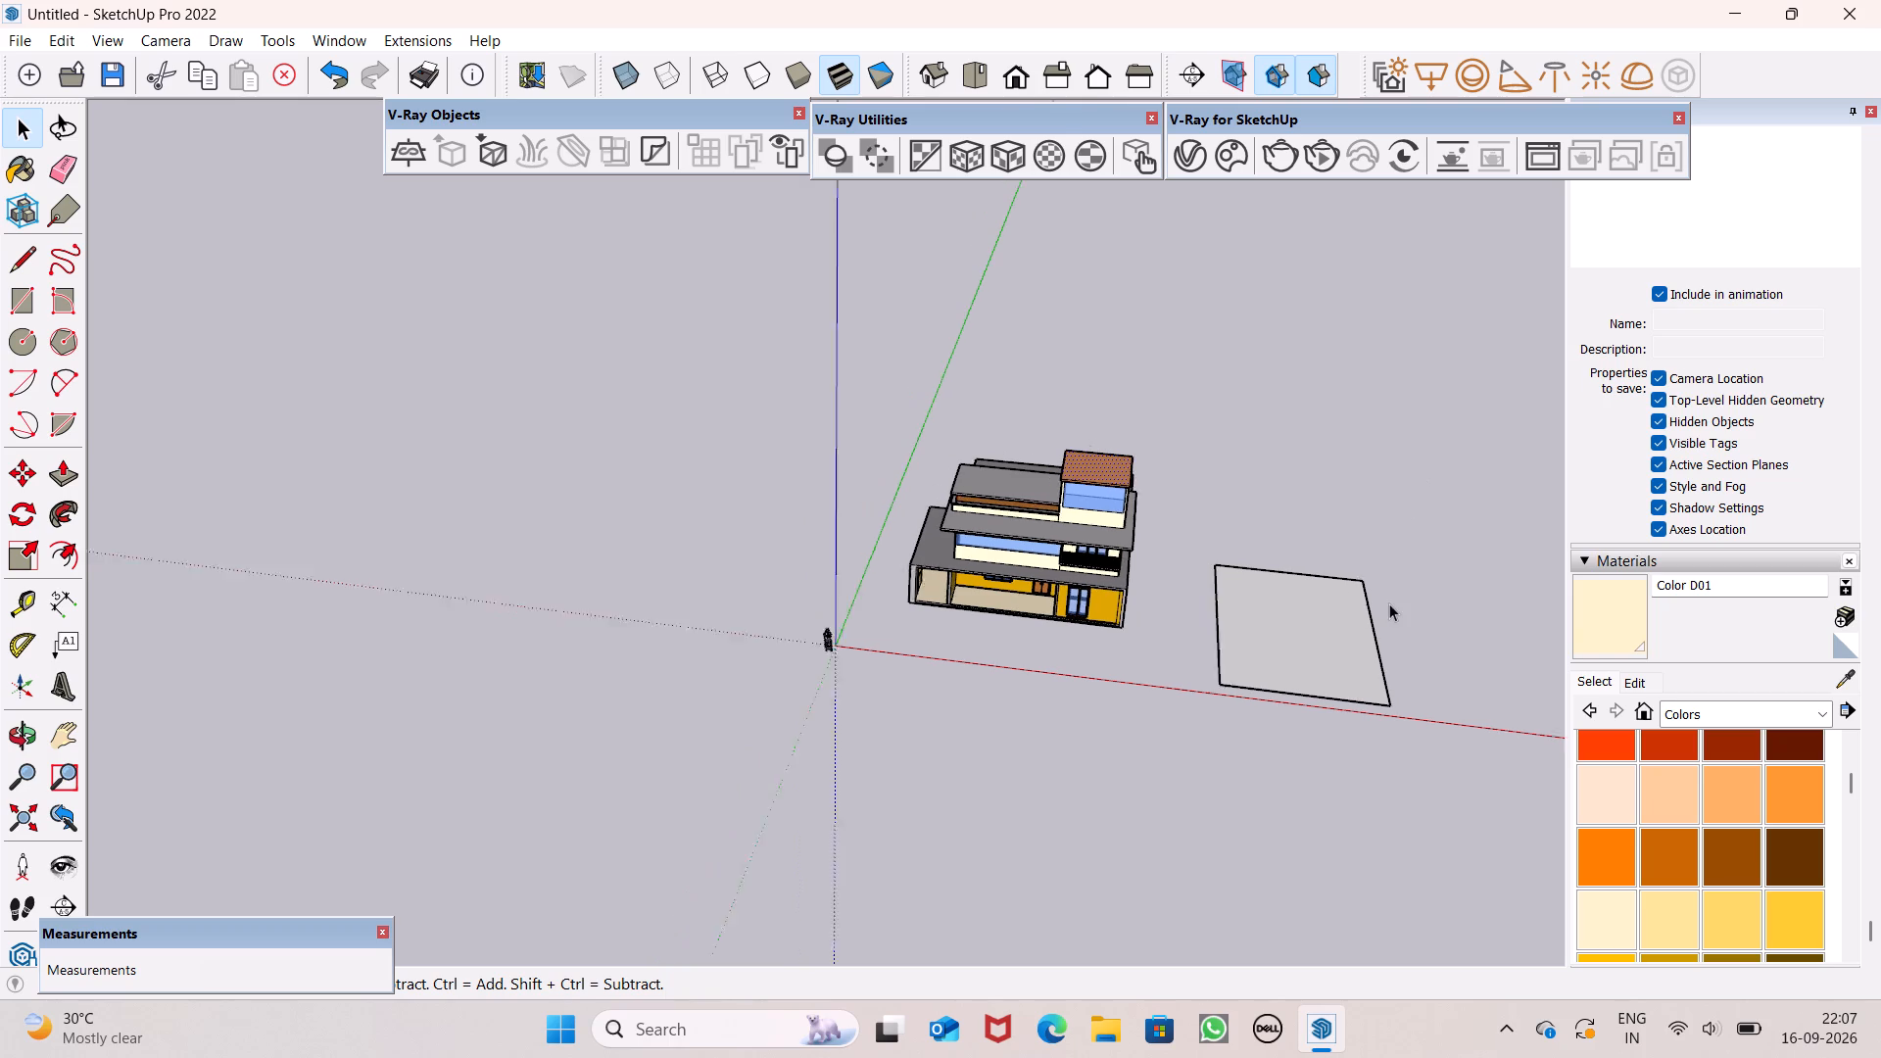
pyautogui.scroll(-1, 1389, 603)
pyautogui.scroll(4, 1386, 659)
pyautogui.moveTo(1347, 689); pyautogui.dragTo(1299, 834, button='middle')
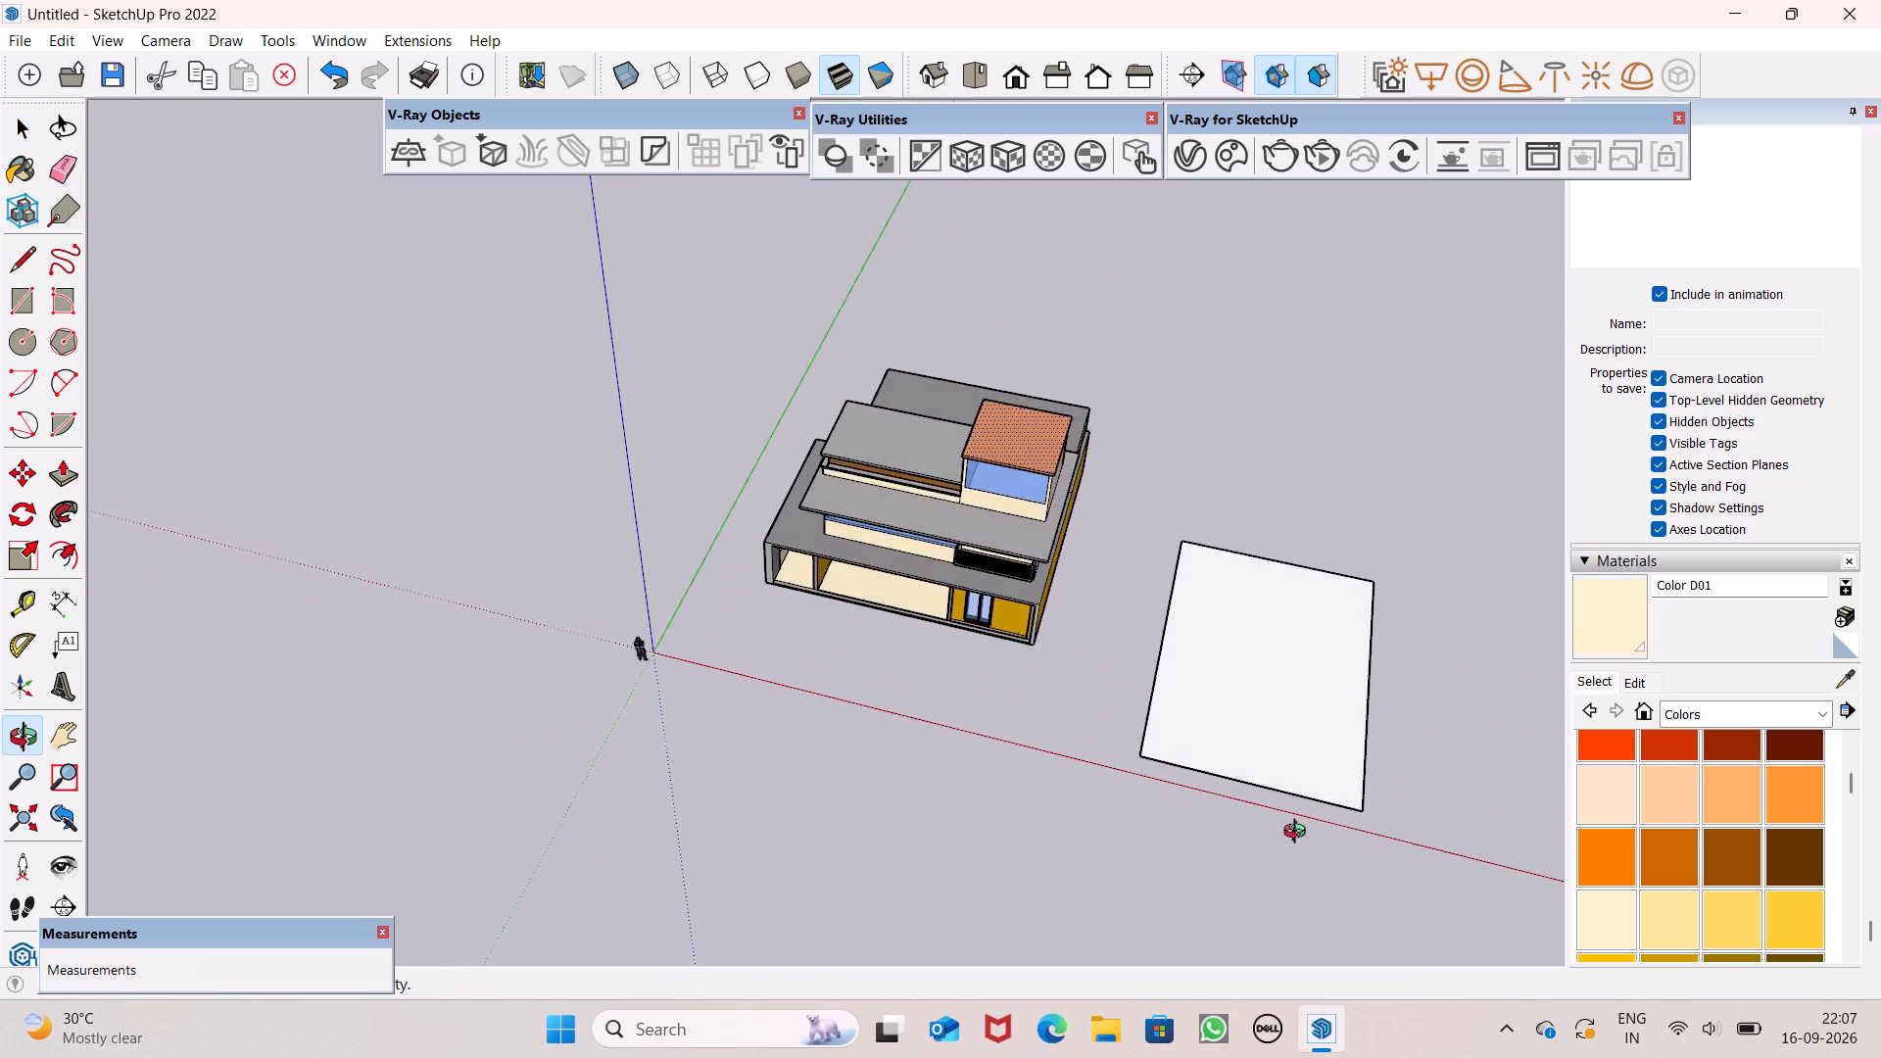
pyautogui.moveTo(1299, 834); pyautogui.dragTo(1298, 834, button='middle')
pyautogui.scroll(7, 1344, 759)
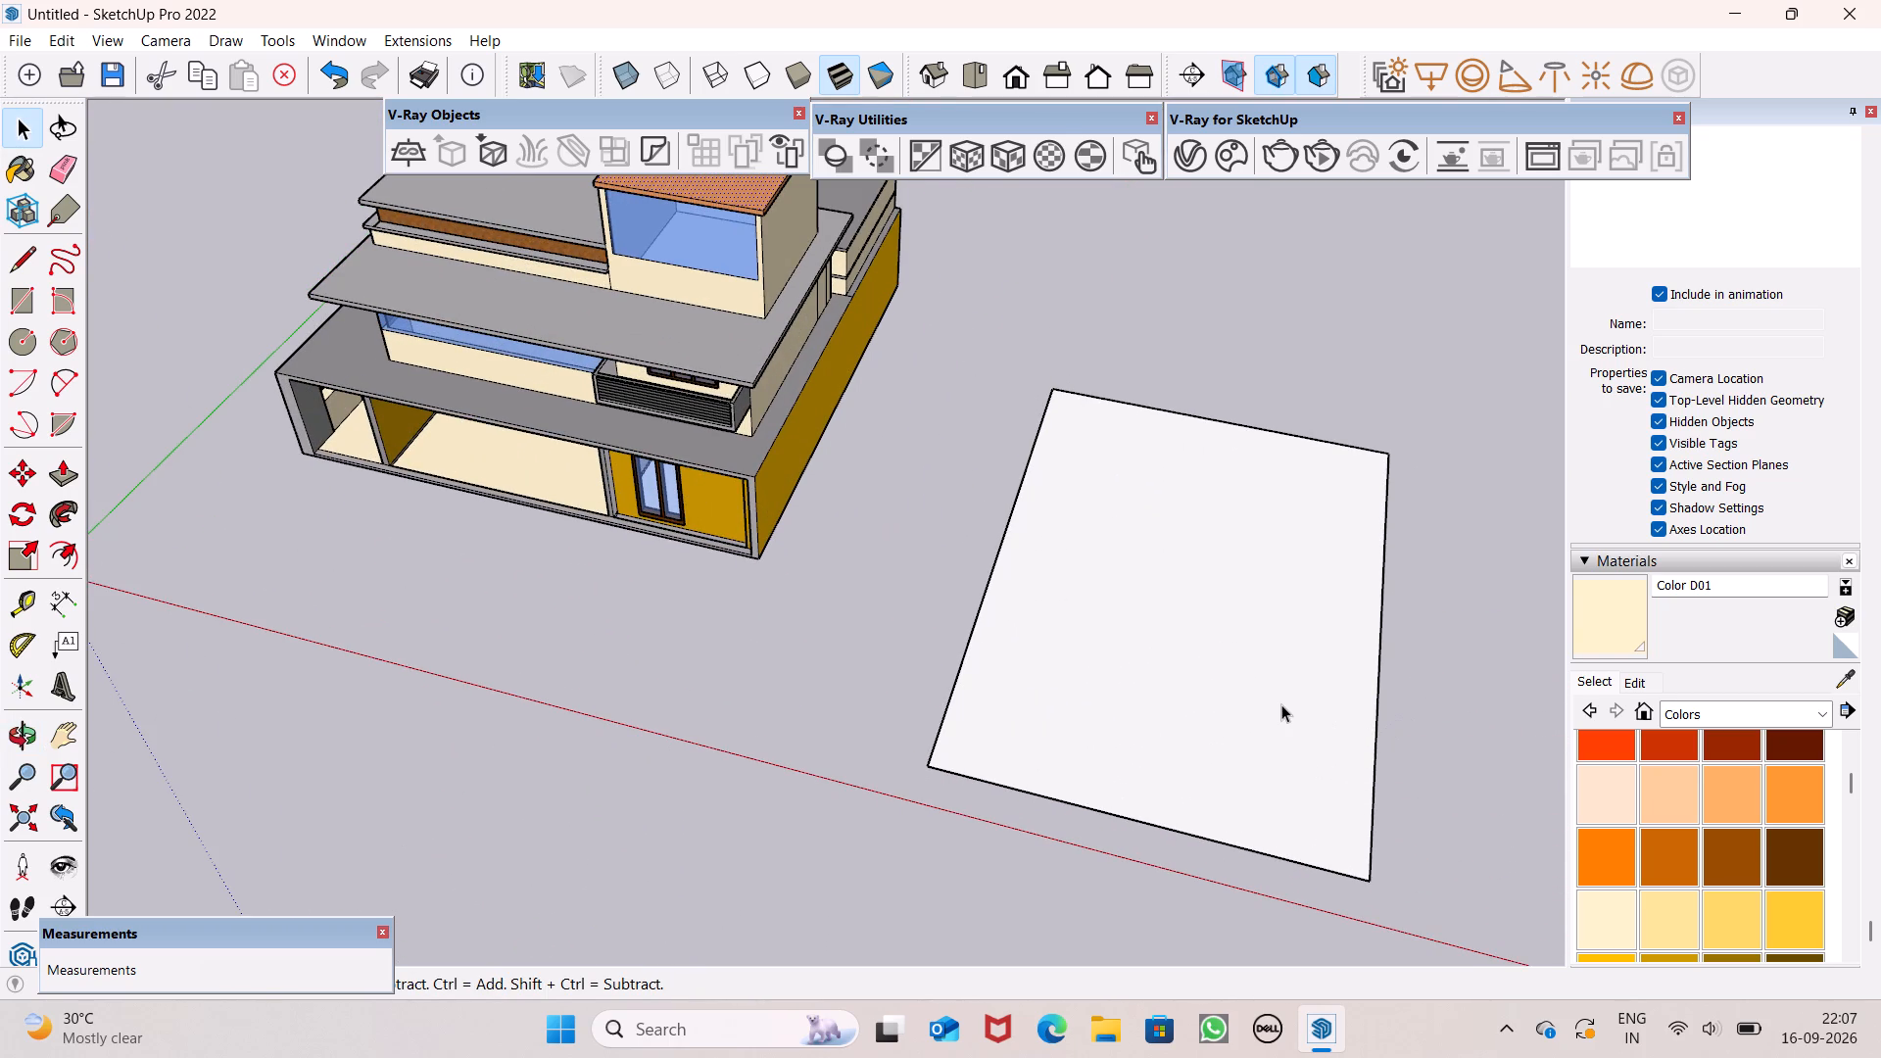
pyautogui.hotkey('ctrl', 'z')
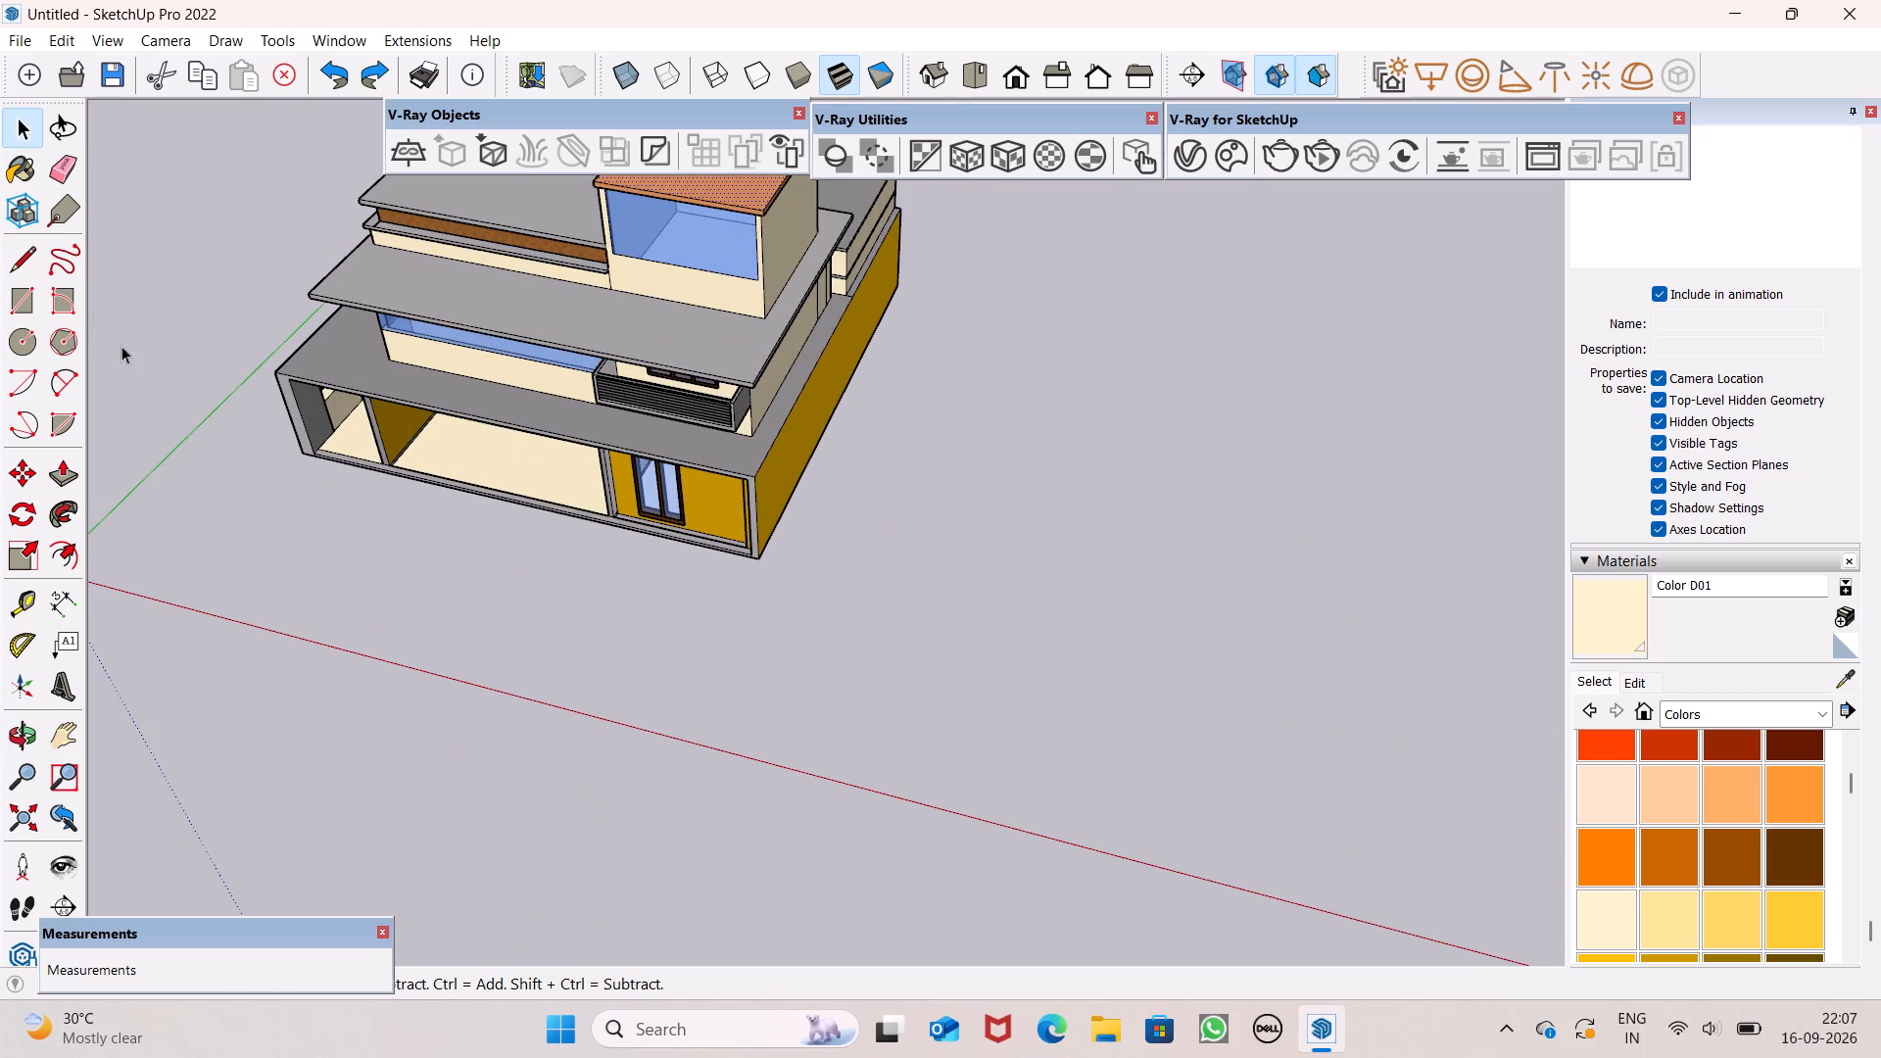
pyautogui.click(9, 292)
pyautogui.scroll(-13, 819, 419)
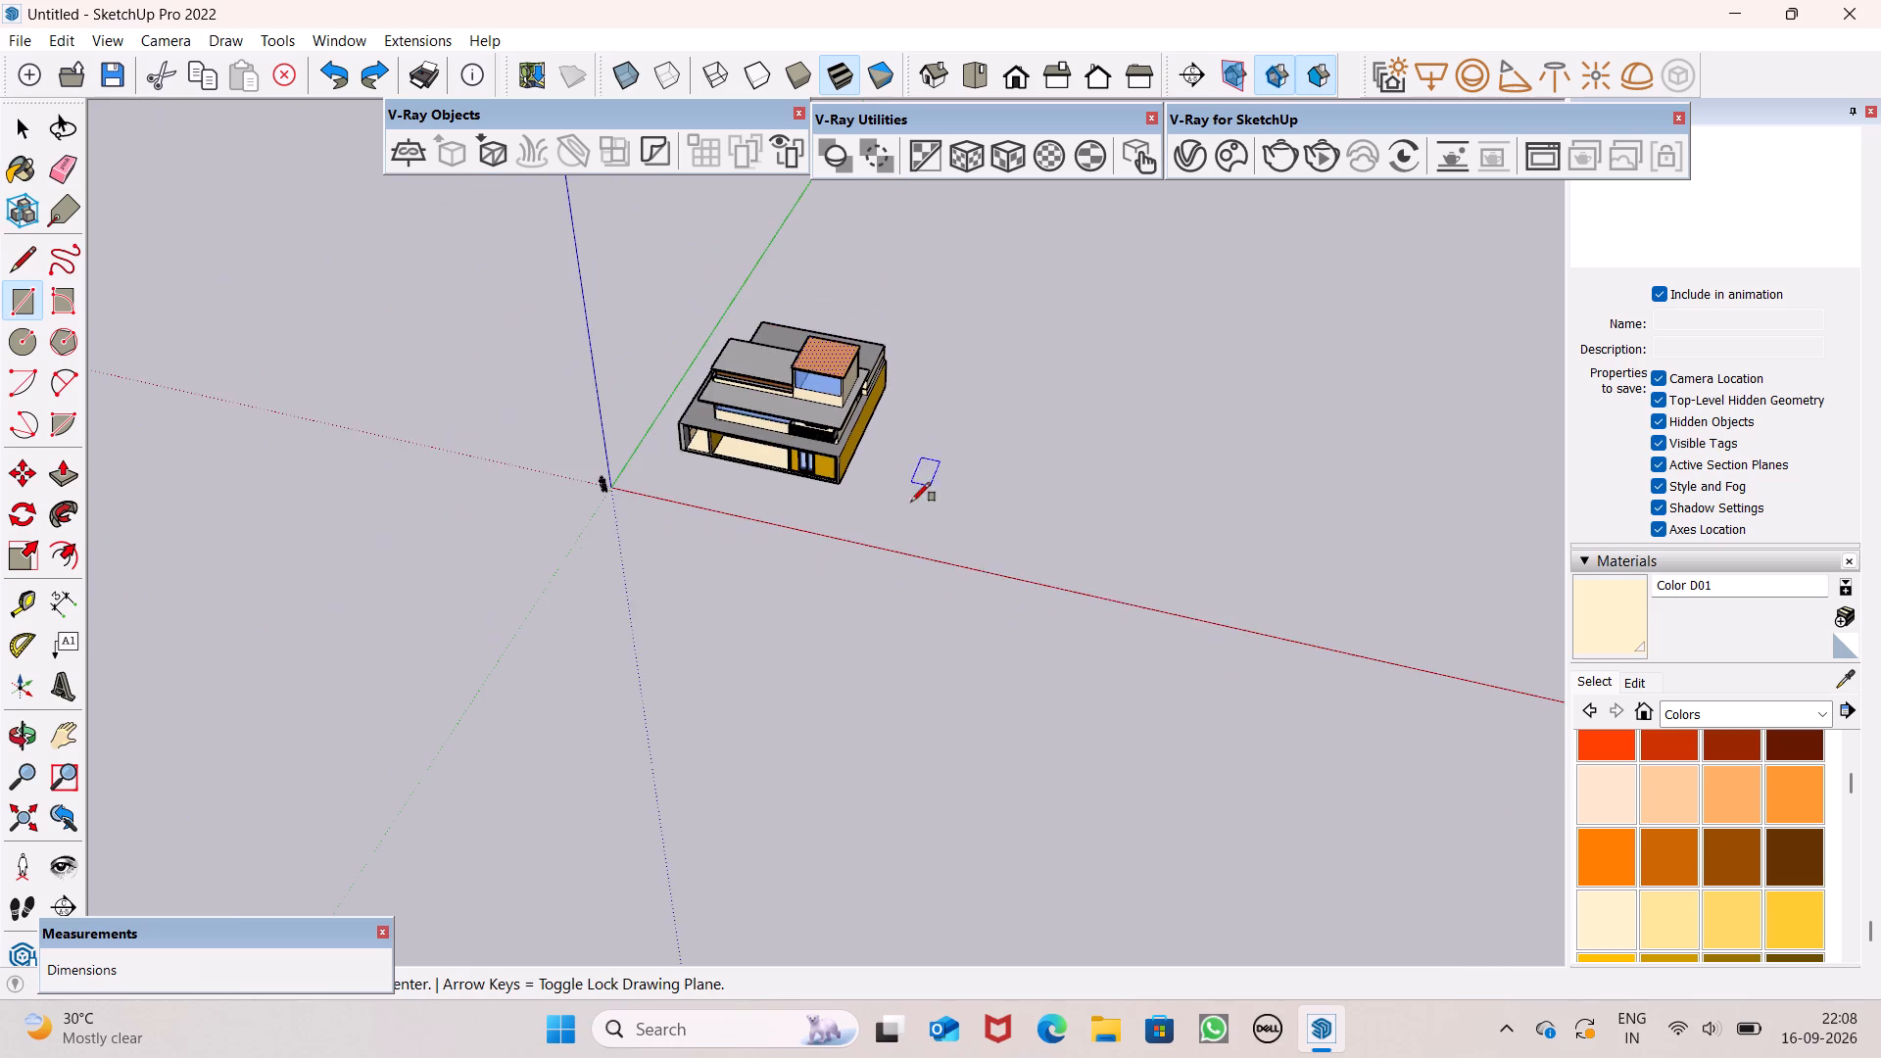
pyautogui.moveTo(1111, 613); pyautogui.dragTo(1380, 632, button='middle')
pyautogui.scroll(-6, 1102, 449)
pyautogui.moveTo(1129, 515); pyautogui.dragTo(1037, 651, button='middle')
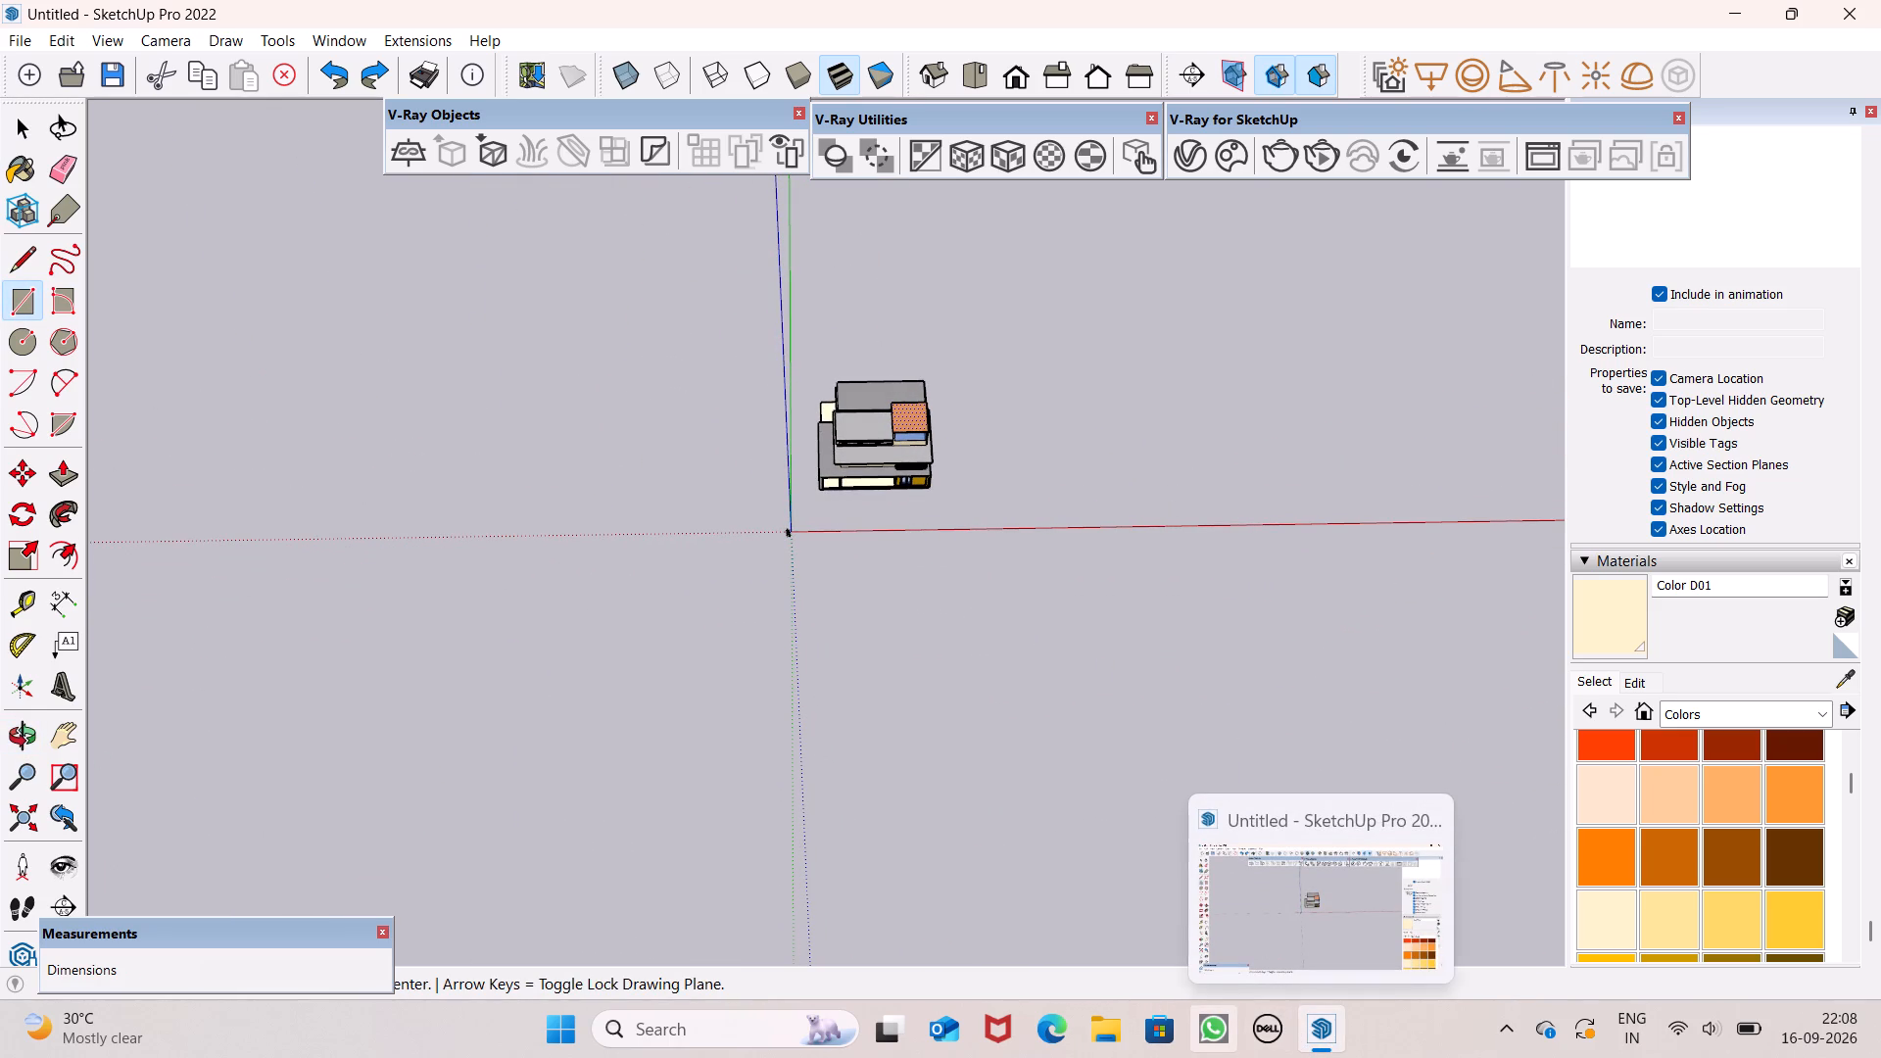
# Minimize the house model window and launch Fuji from the desktop.
pyautogui.click(1733, 18)
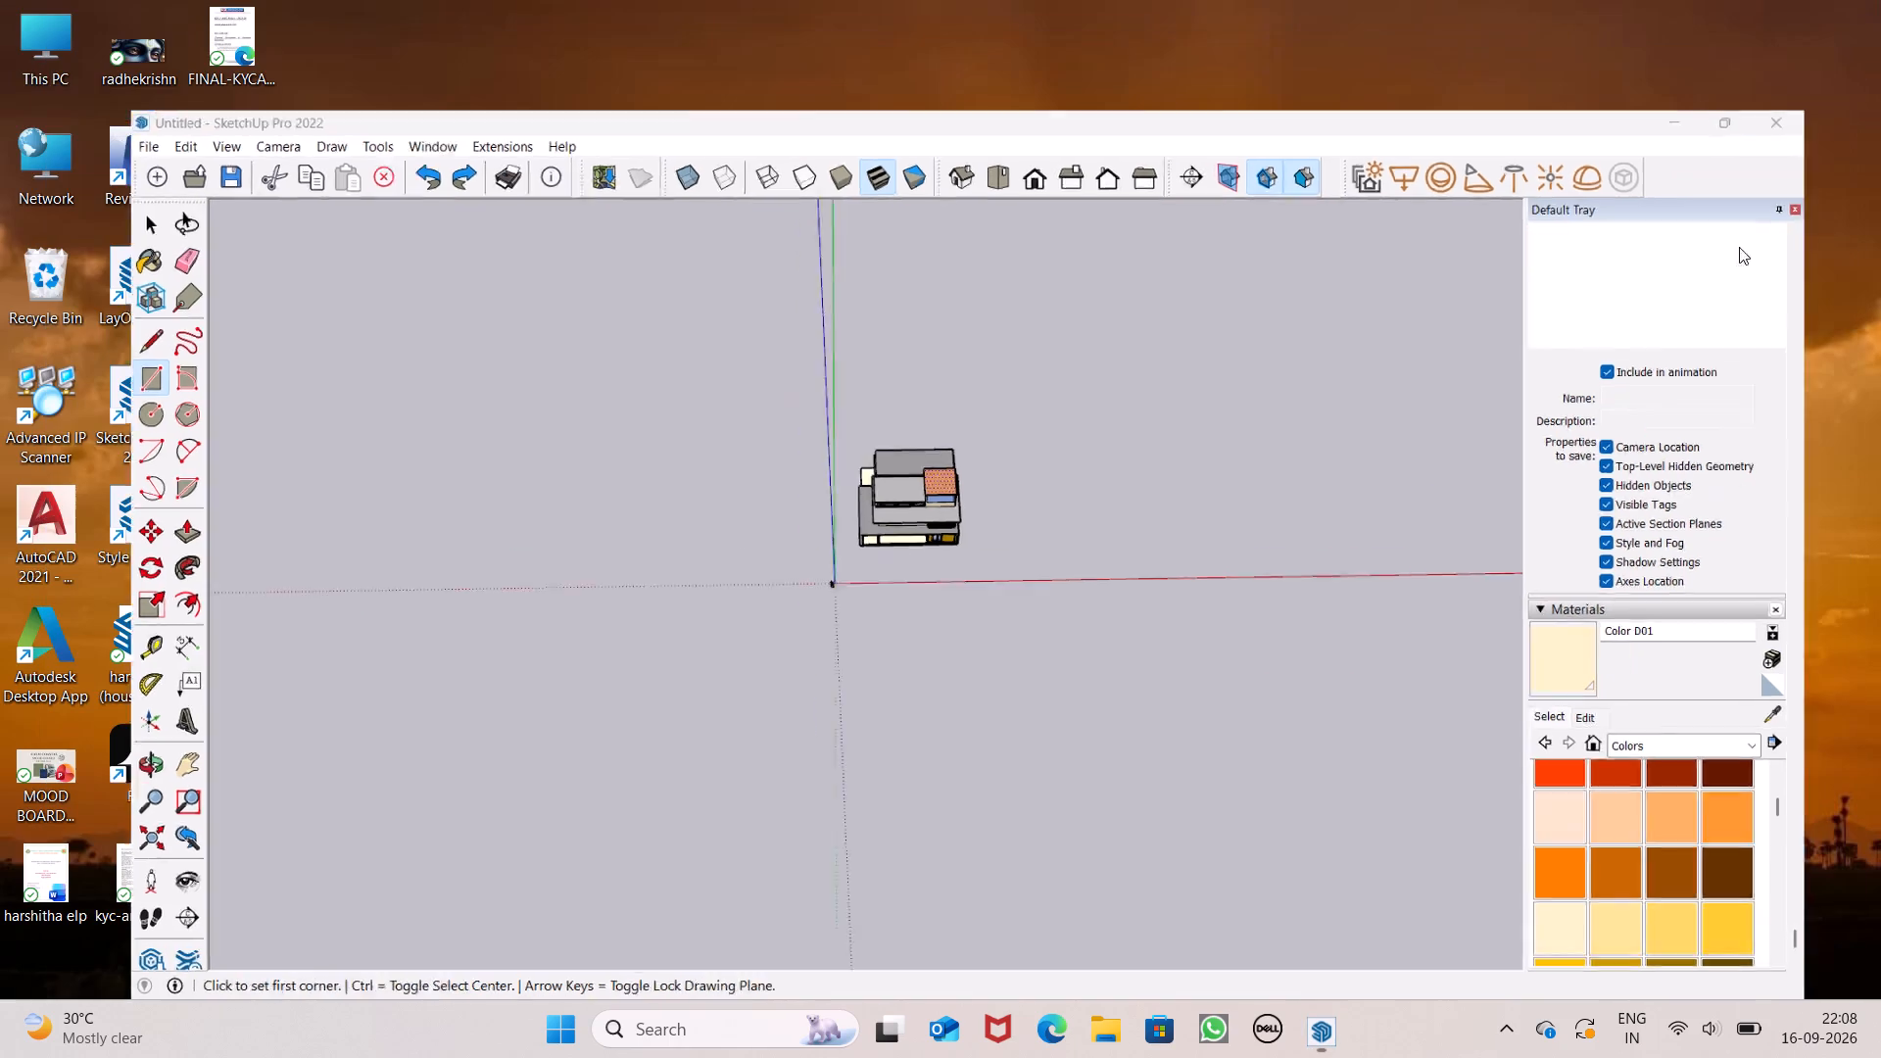
pyautogui.click(90, 769)
pyautogui.doubleClick(124, 745)
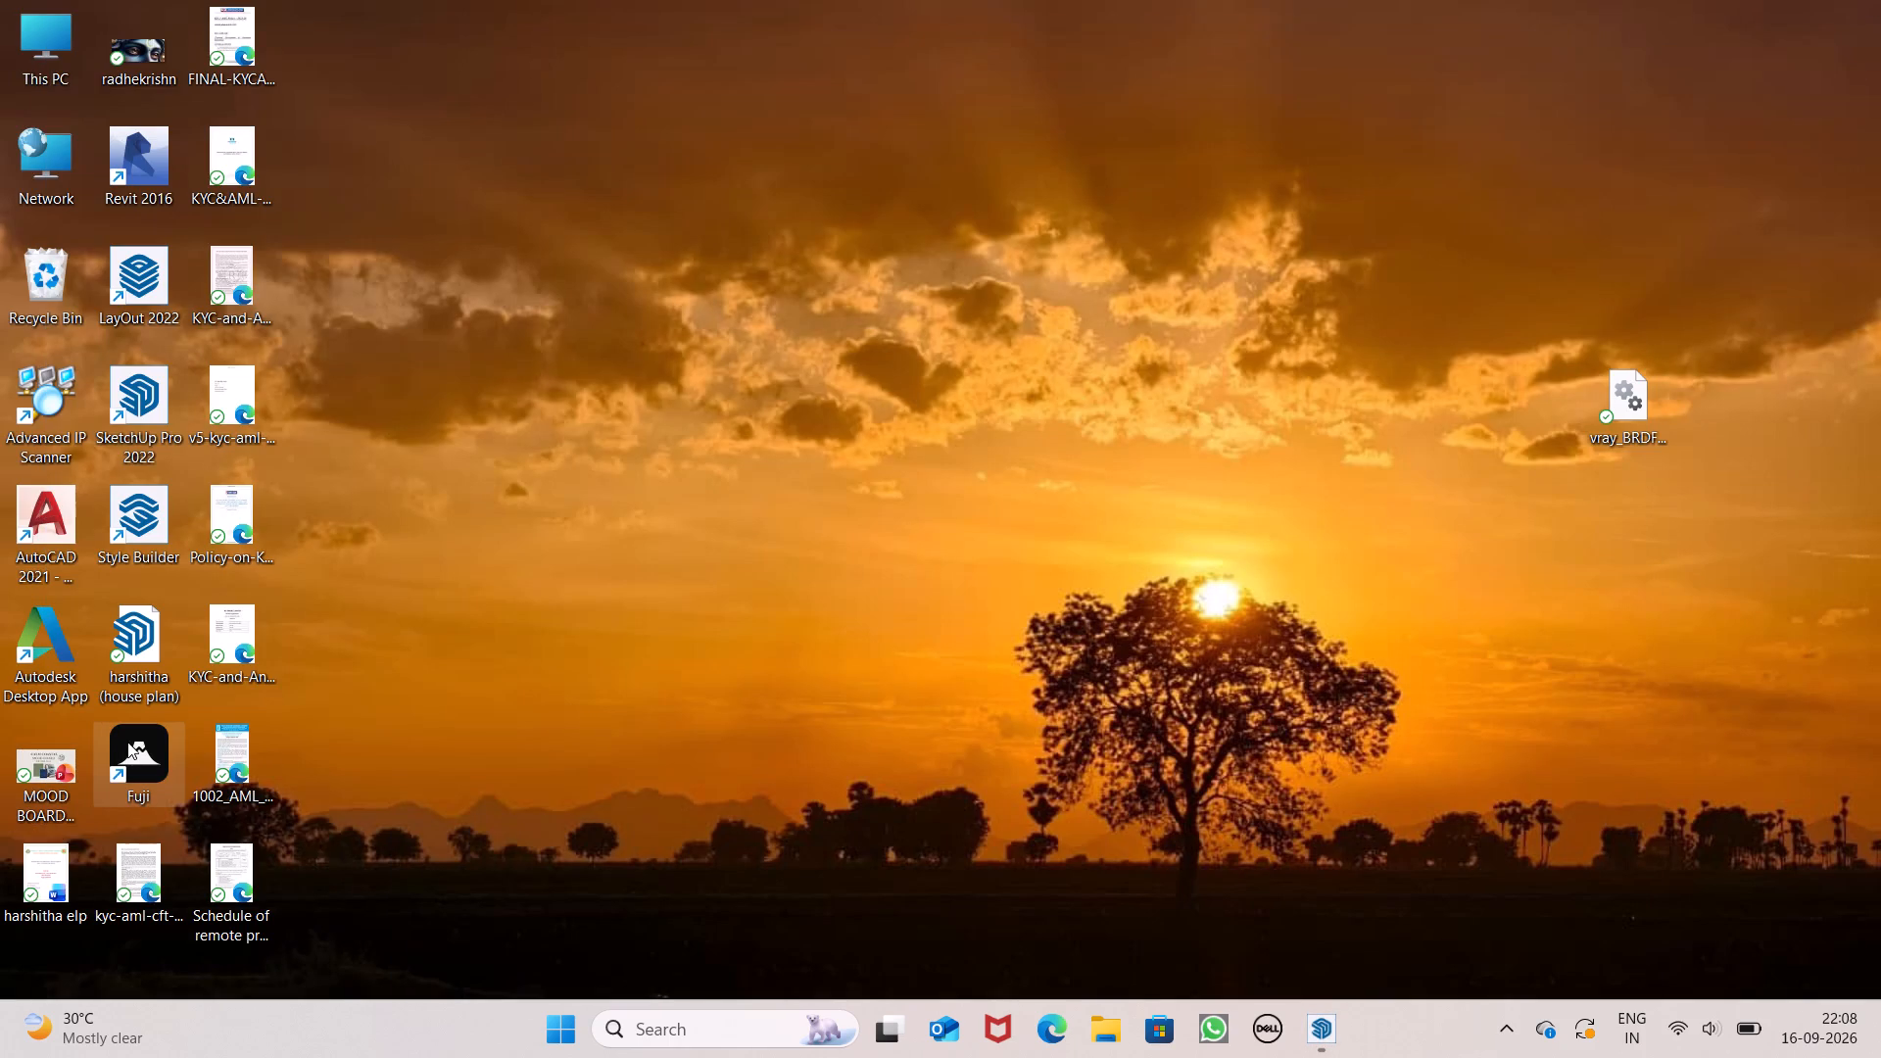
pyautogui.doubleClick(147, 754)
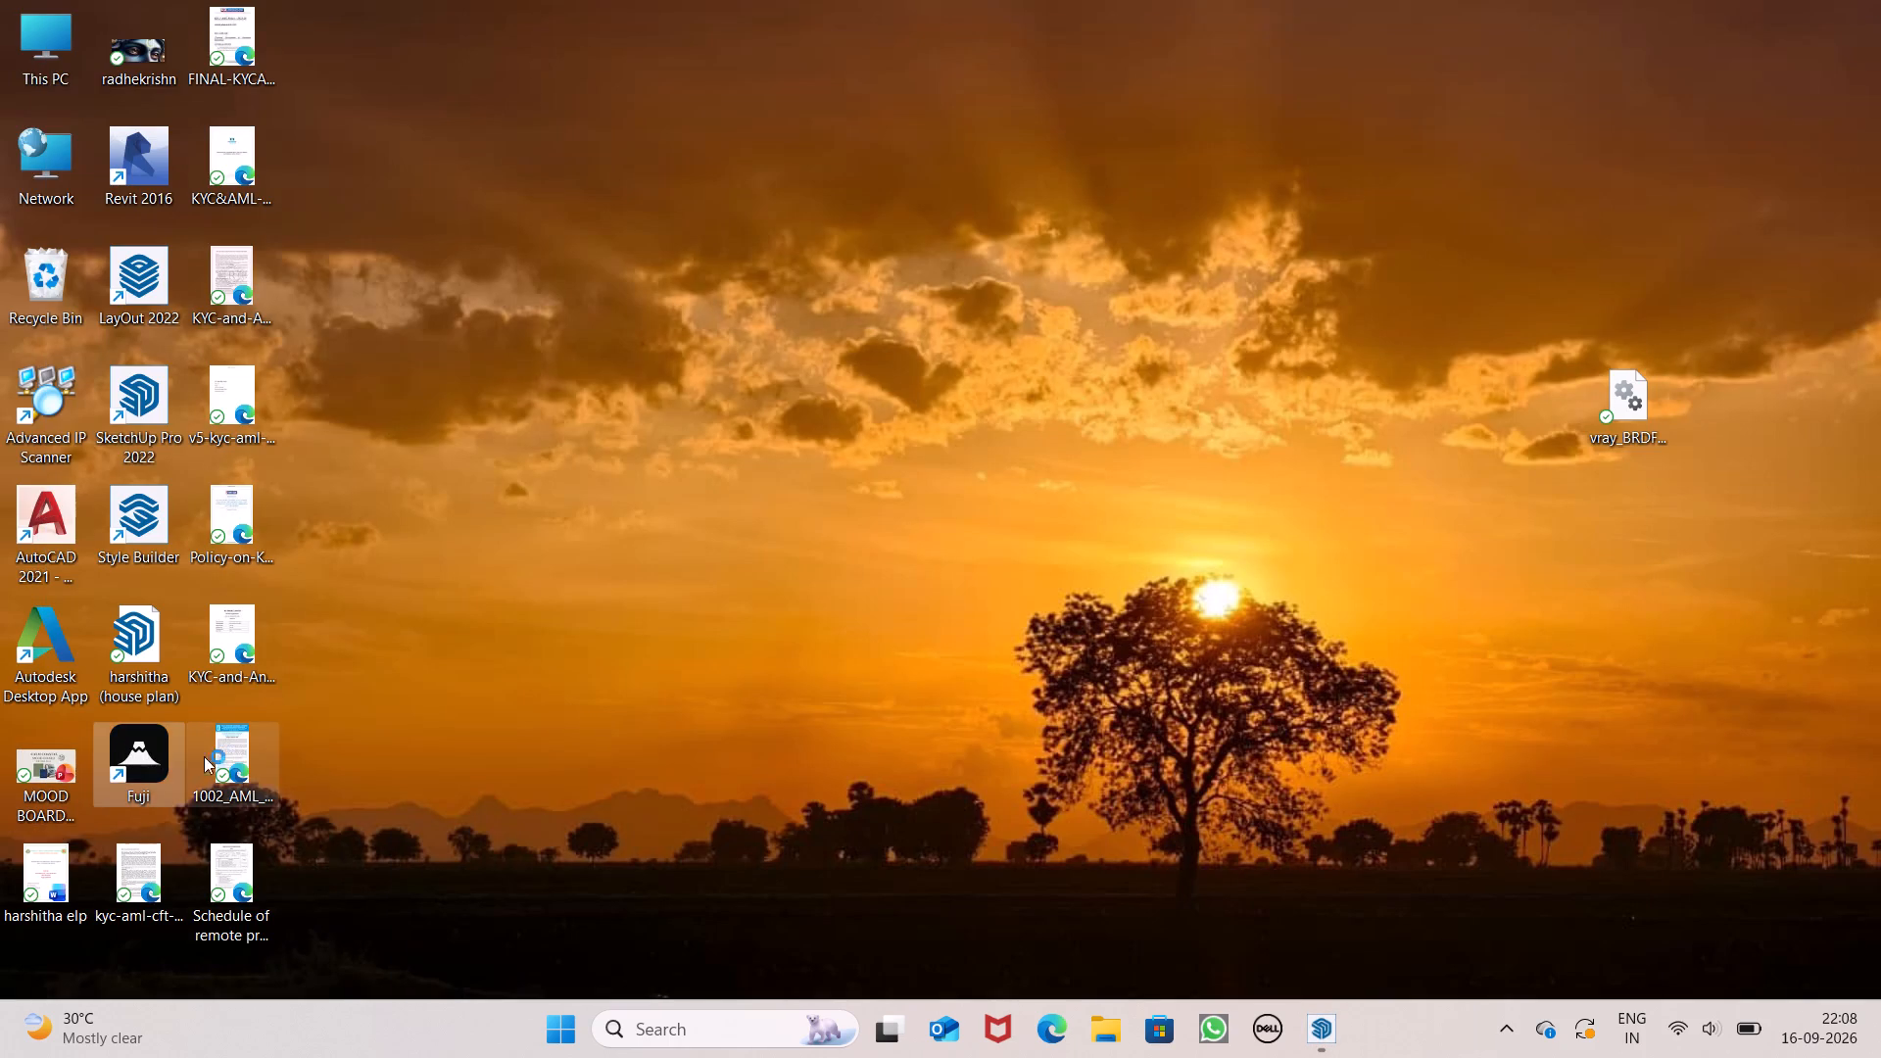
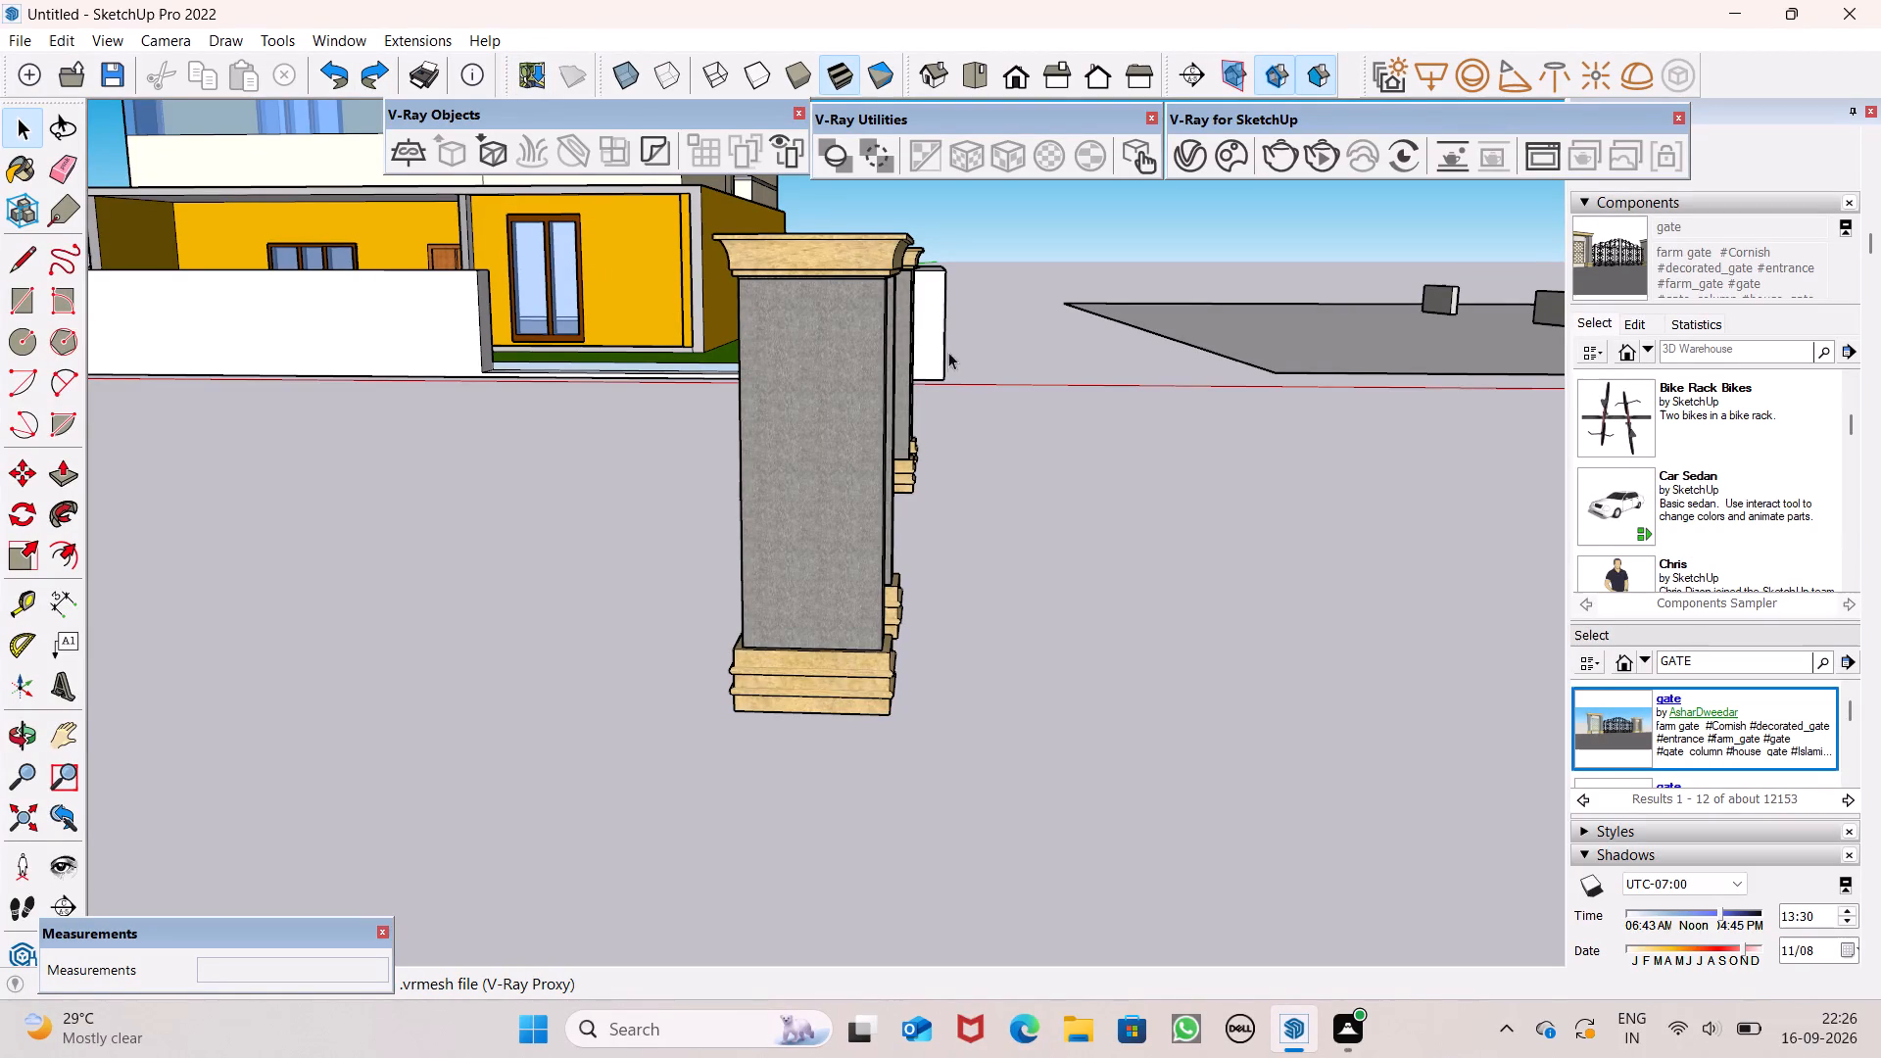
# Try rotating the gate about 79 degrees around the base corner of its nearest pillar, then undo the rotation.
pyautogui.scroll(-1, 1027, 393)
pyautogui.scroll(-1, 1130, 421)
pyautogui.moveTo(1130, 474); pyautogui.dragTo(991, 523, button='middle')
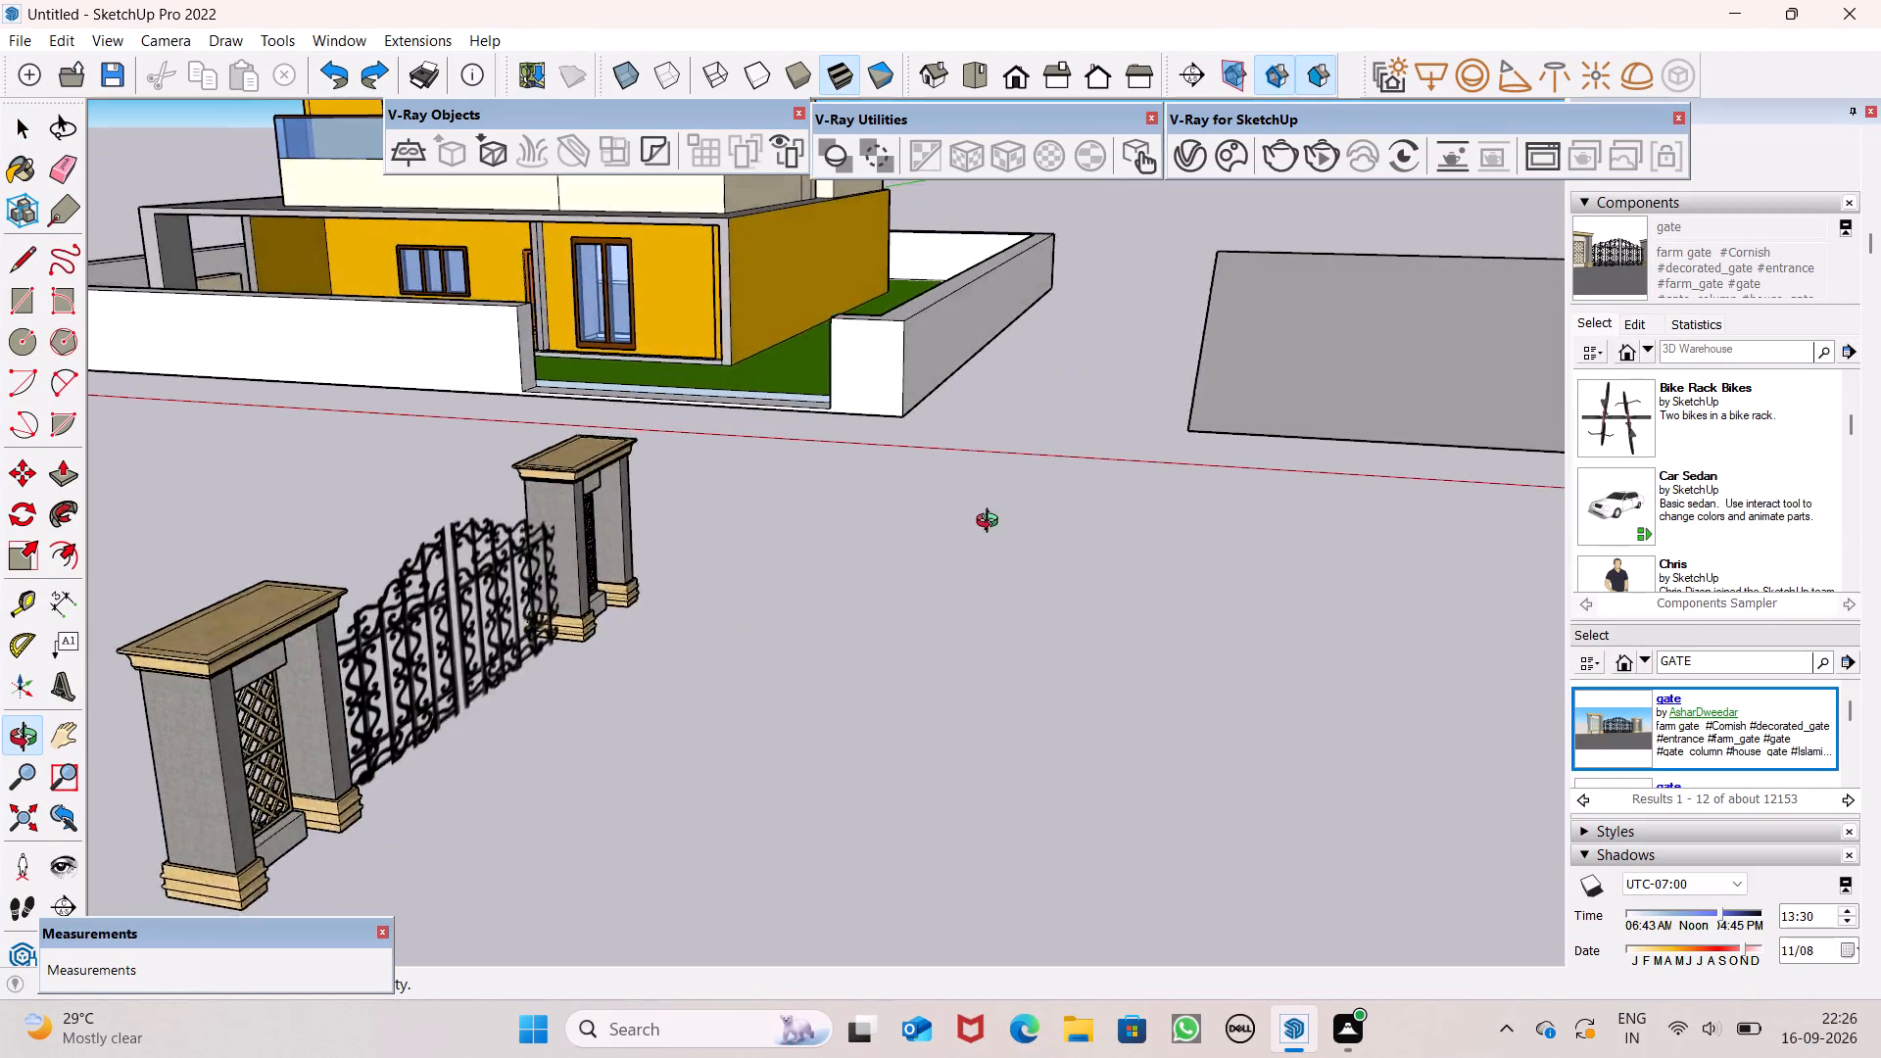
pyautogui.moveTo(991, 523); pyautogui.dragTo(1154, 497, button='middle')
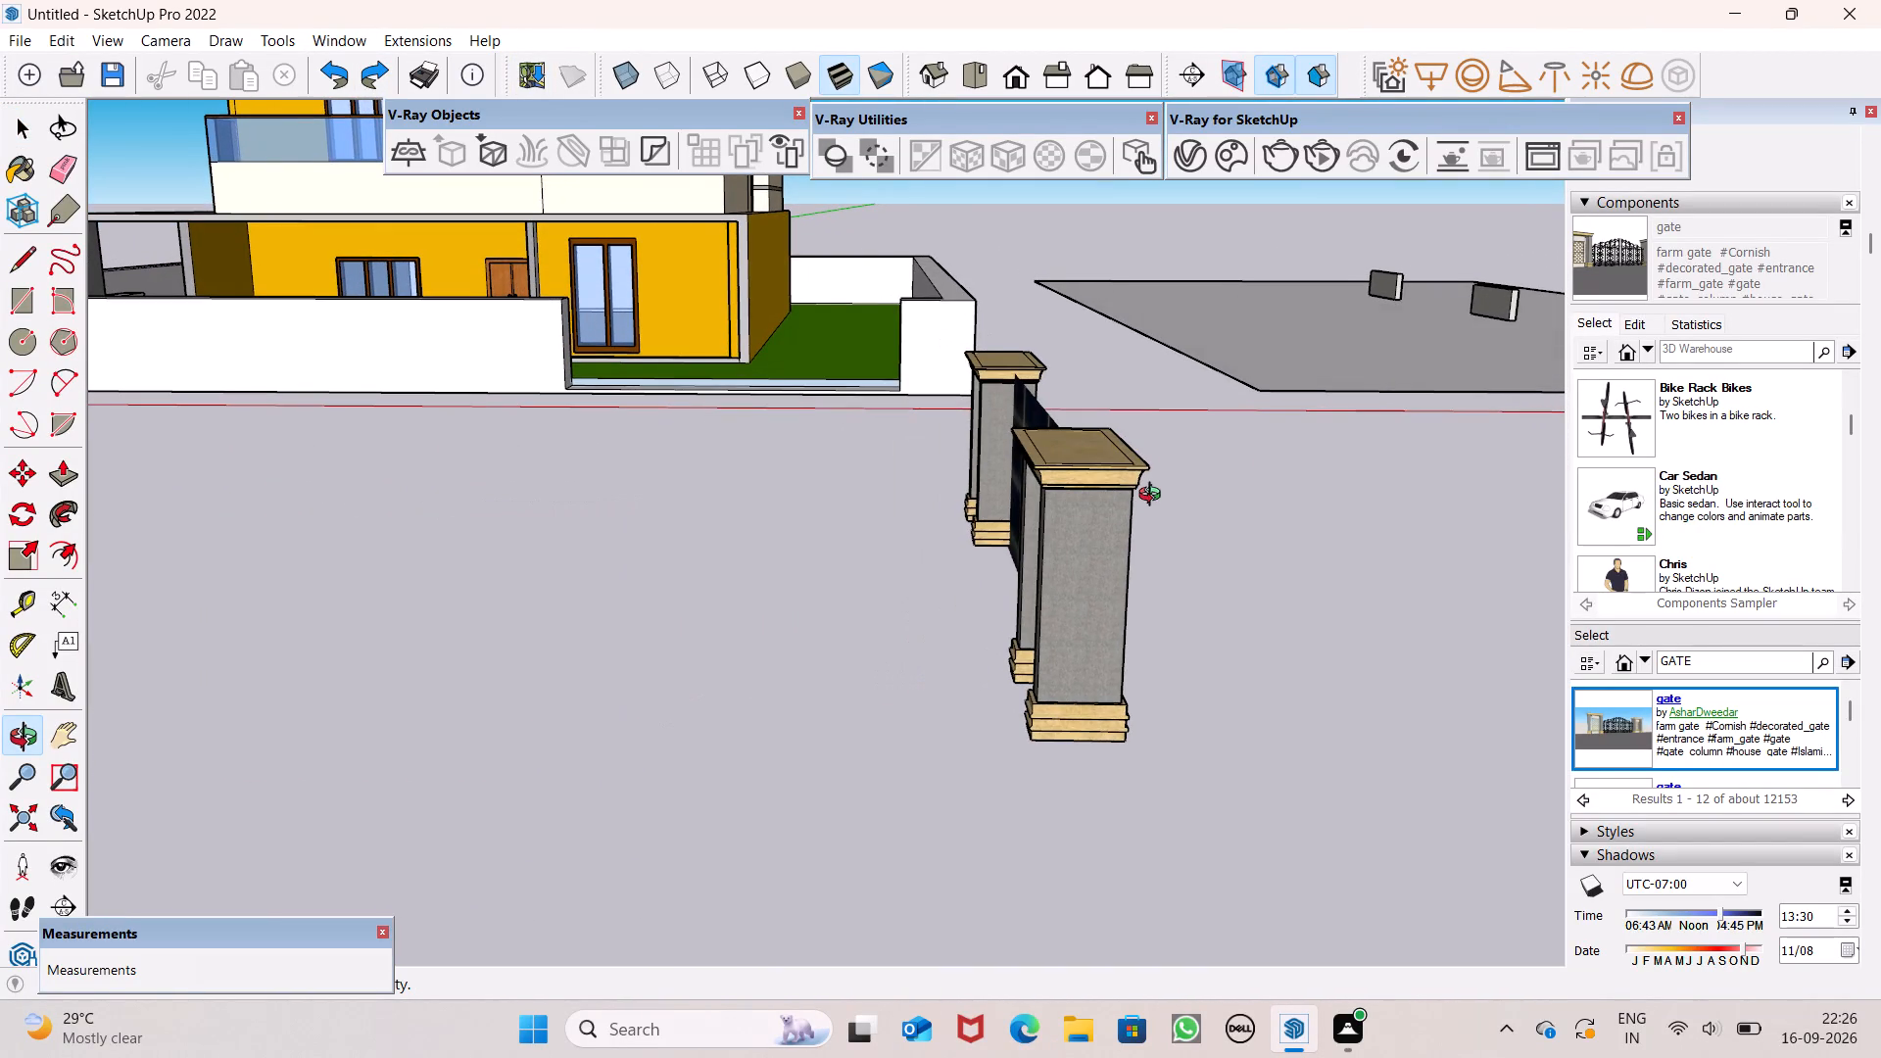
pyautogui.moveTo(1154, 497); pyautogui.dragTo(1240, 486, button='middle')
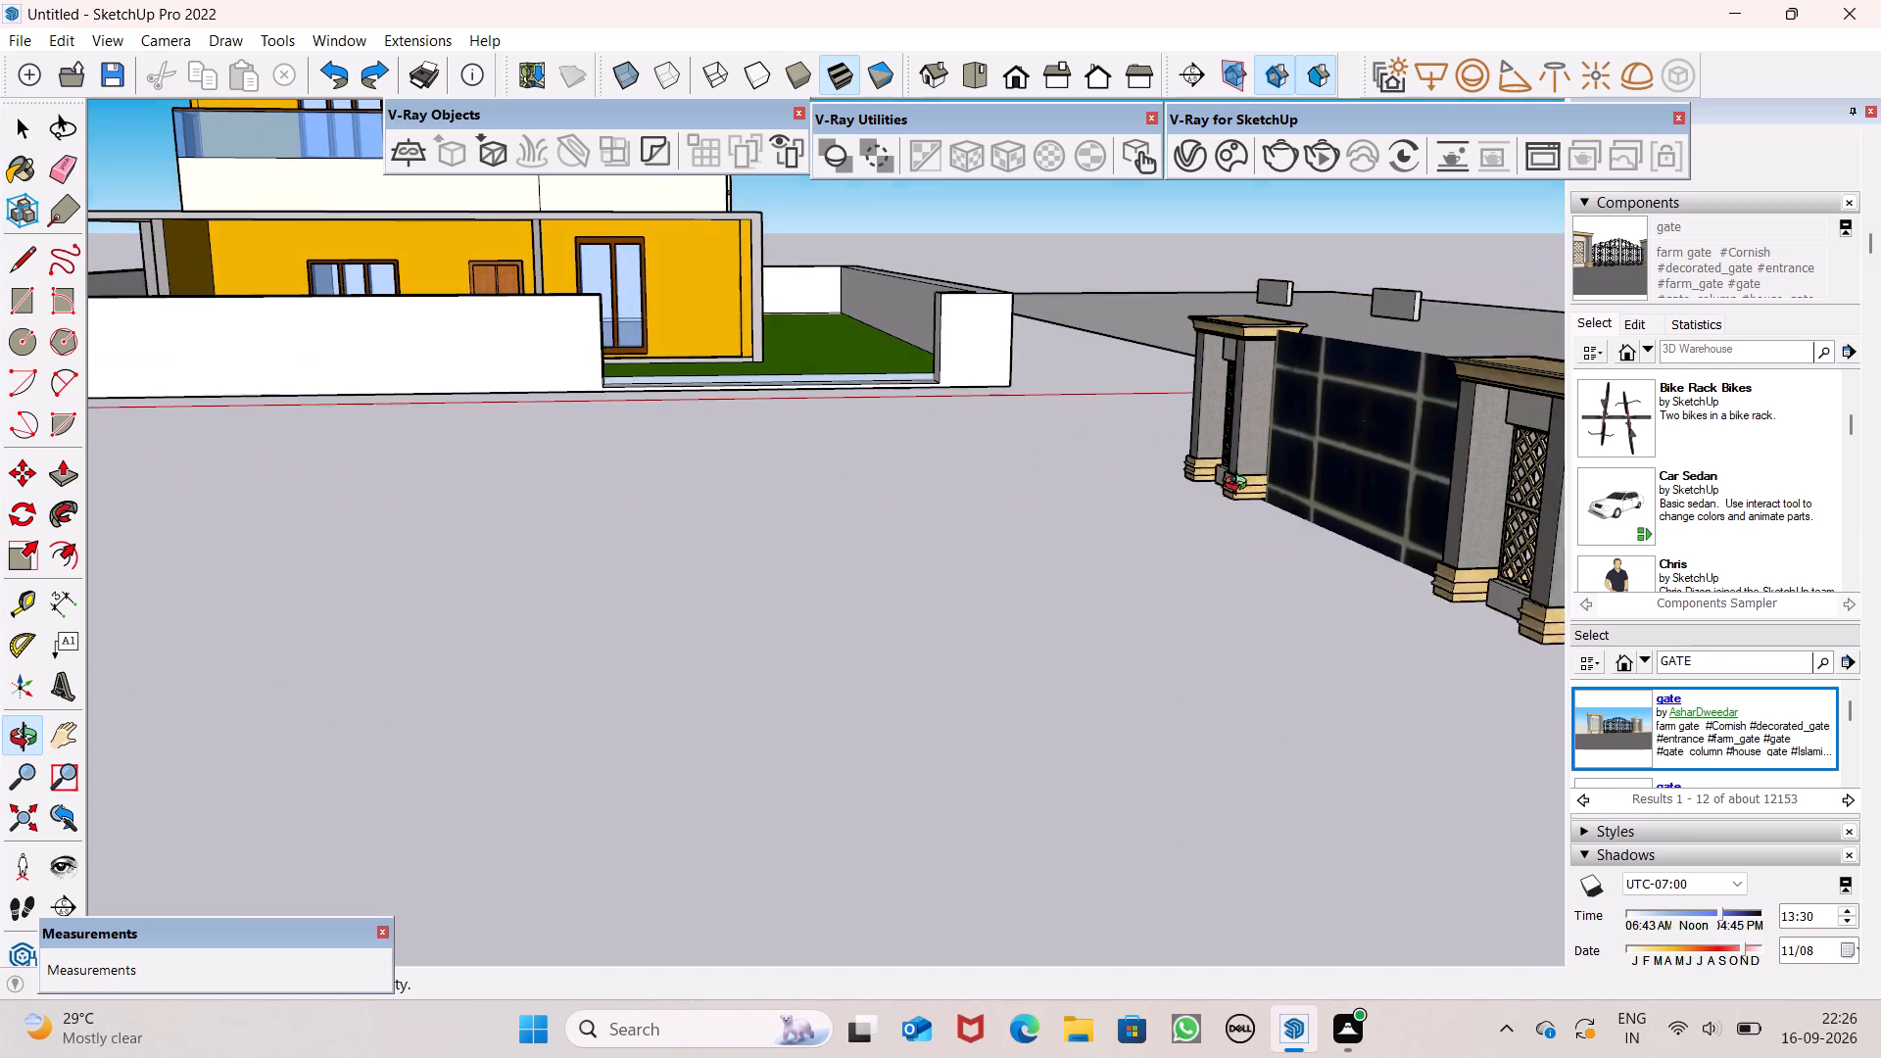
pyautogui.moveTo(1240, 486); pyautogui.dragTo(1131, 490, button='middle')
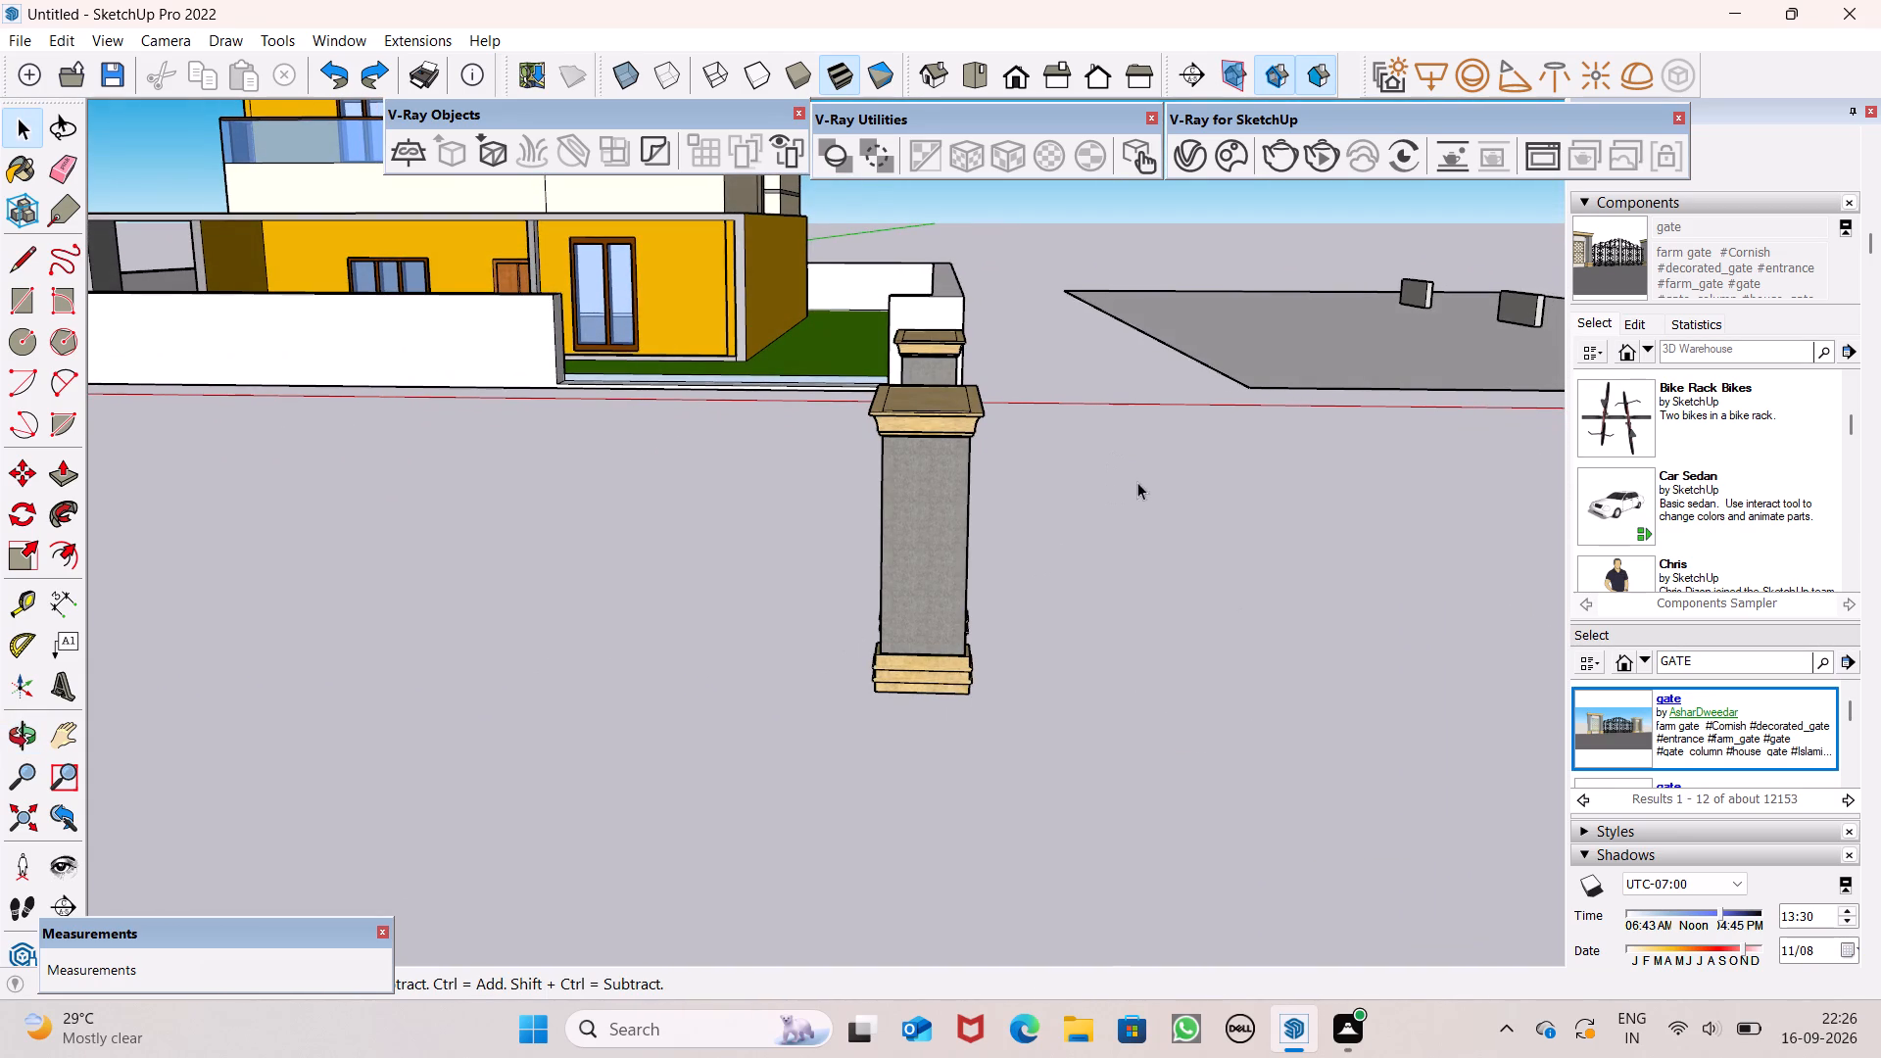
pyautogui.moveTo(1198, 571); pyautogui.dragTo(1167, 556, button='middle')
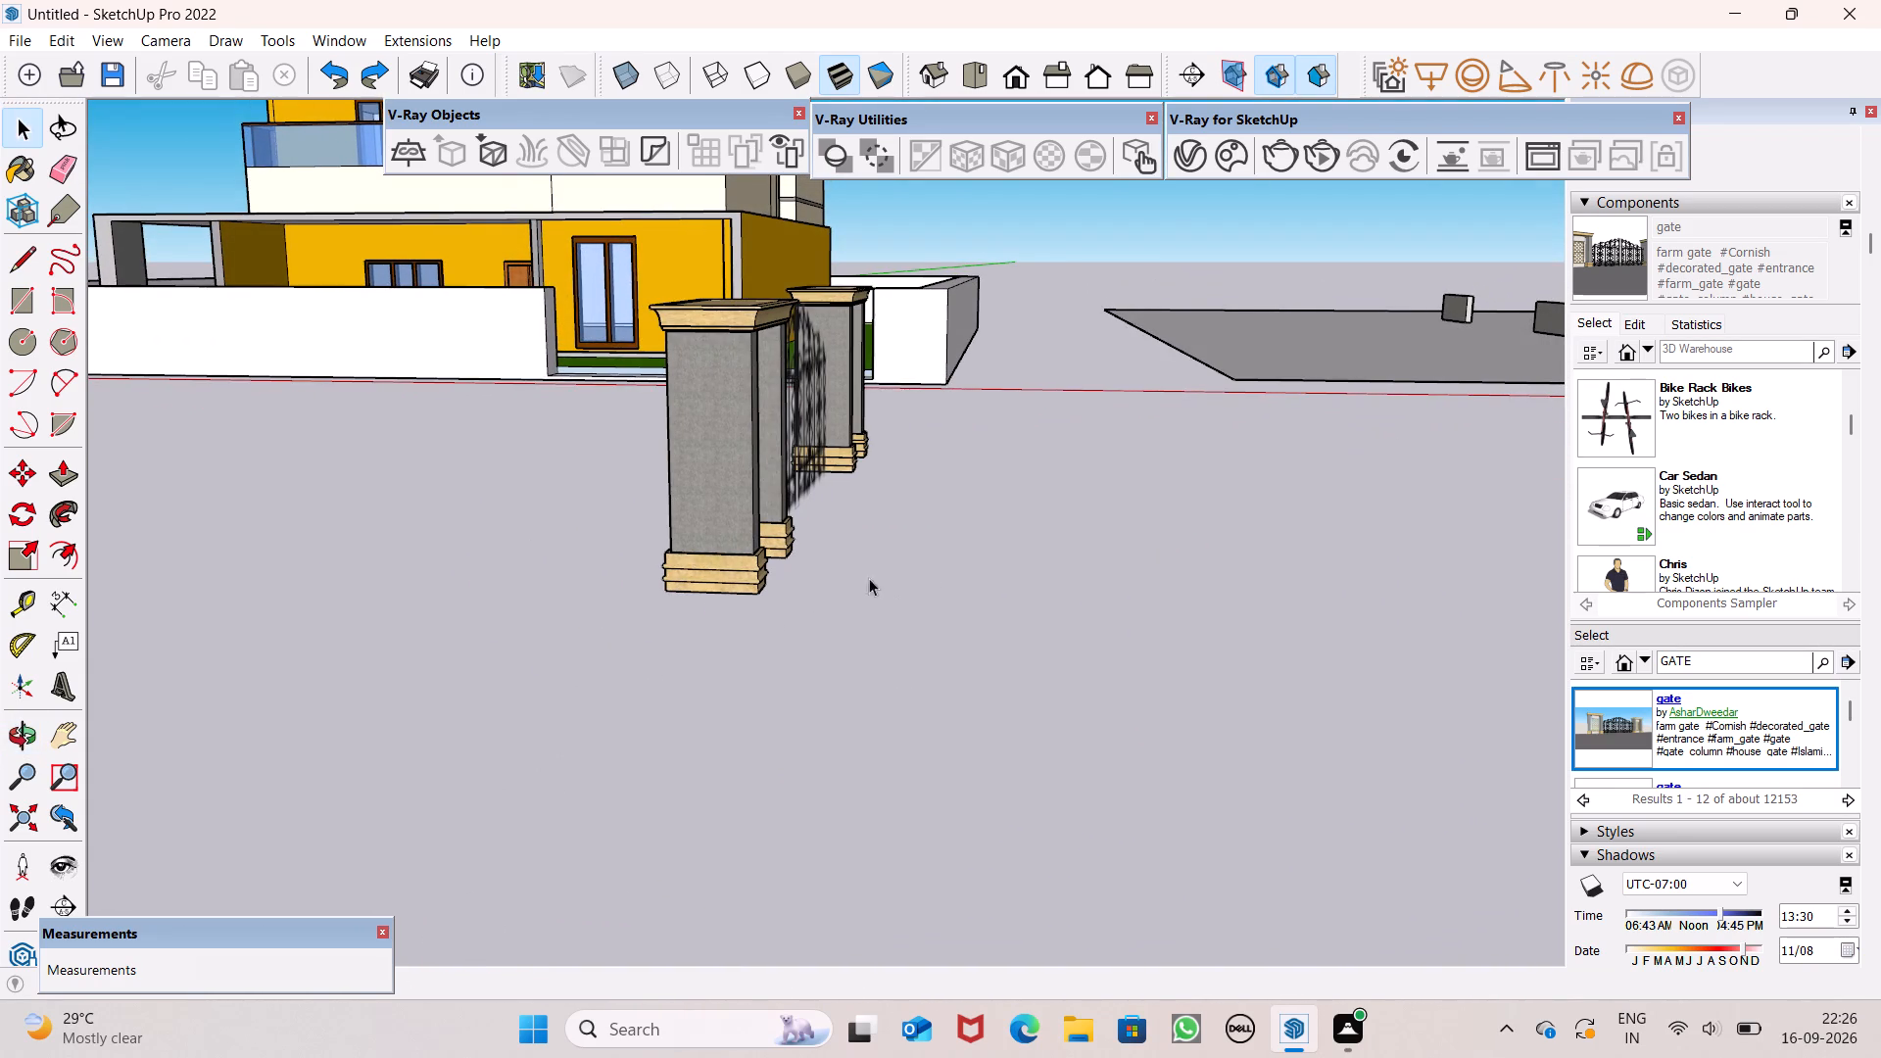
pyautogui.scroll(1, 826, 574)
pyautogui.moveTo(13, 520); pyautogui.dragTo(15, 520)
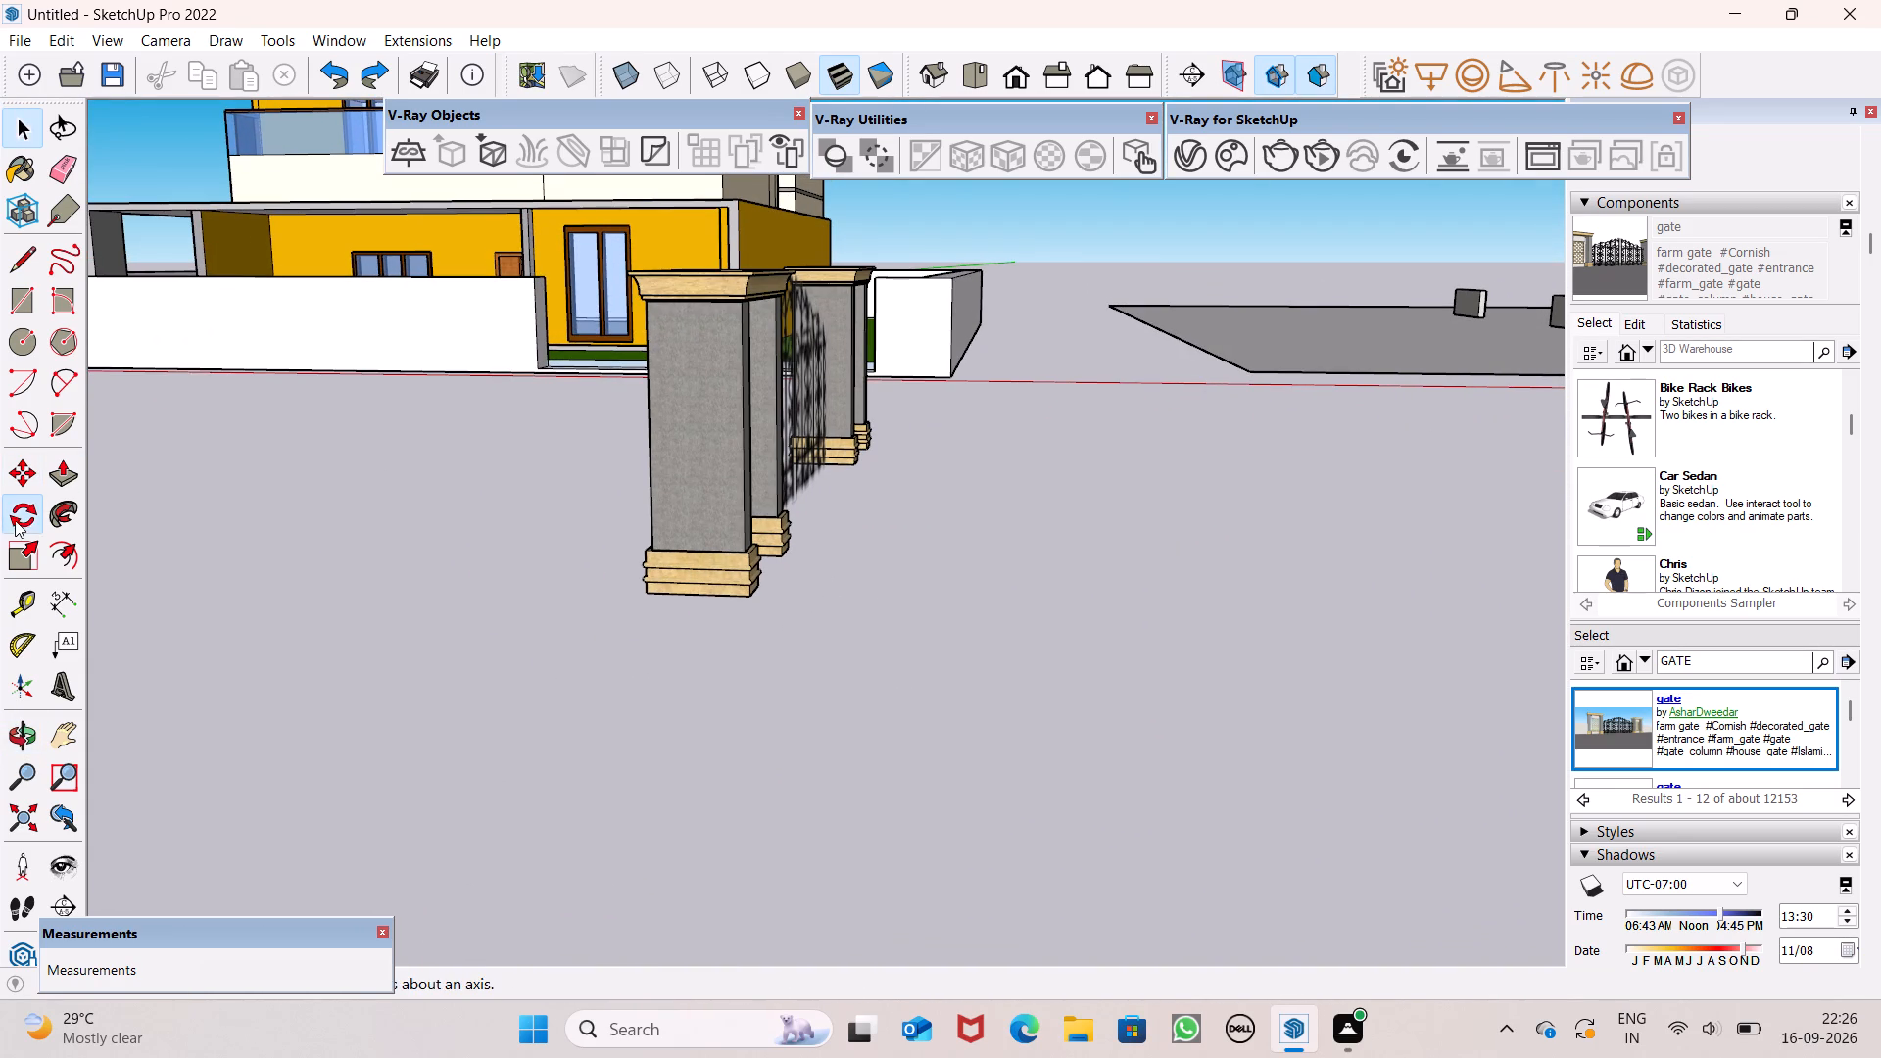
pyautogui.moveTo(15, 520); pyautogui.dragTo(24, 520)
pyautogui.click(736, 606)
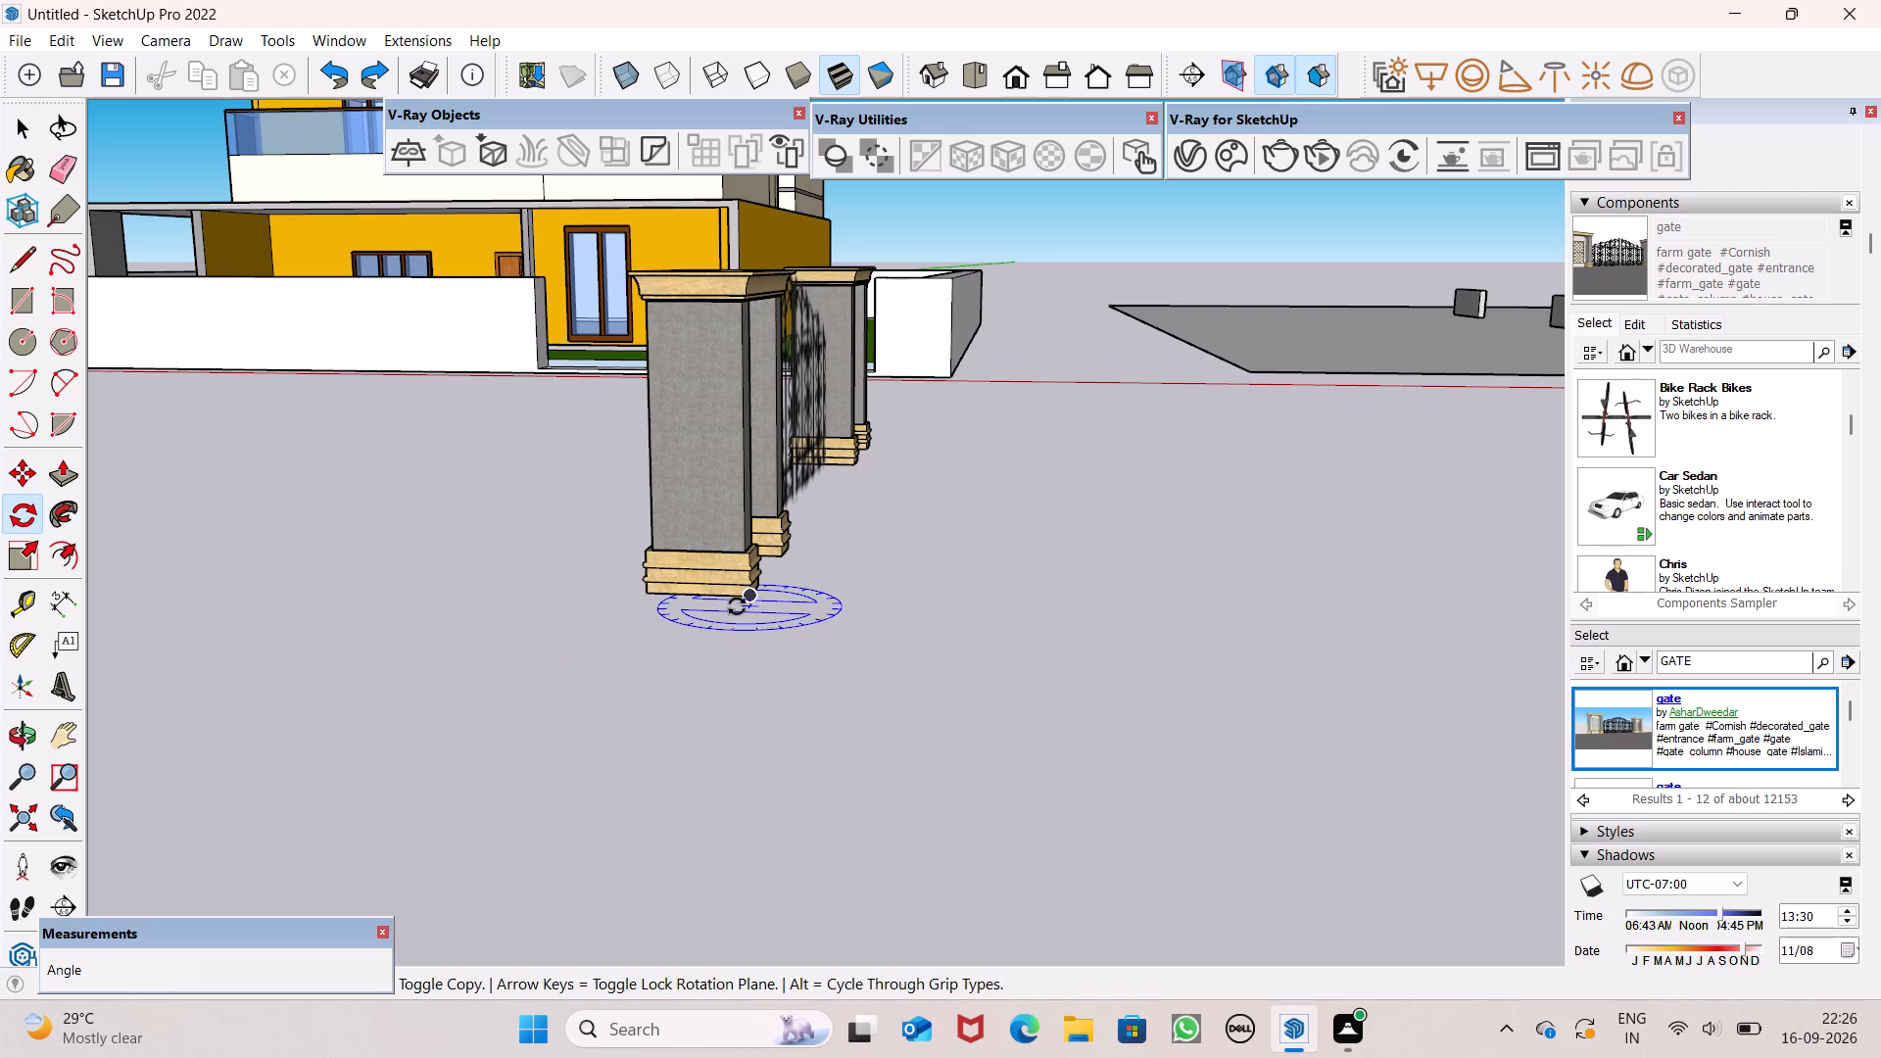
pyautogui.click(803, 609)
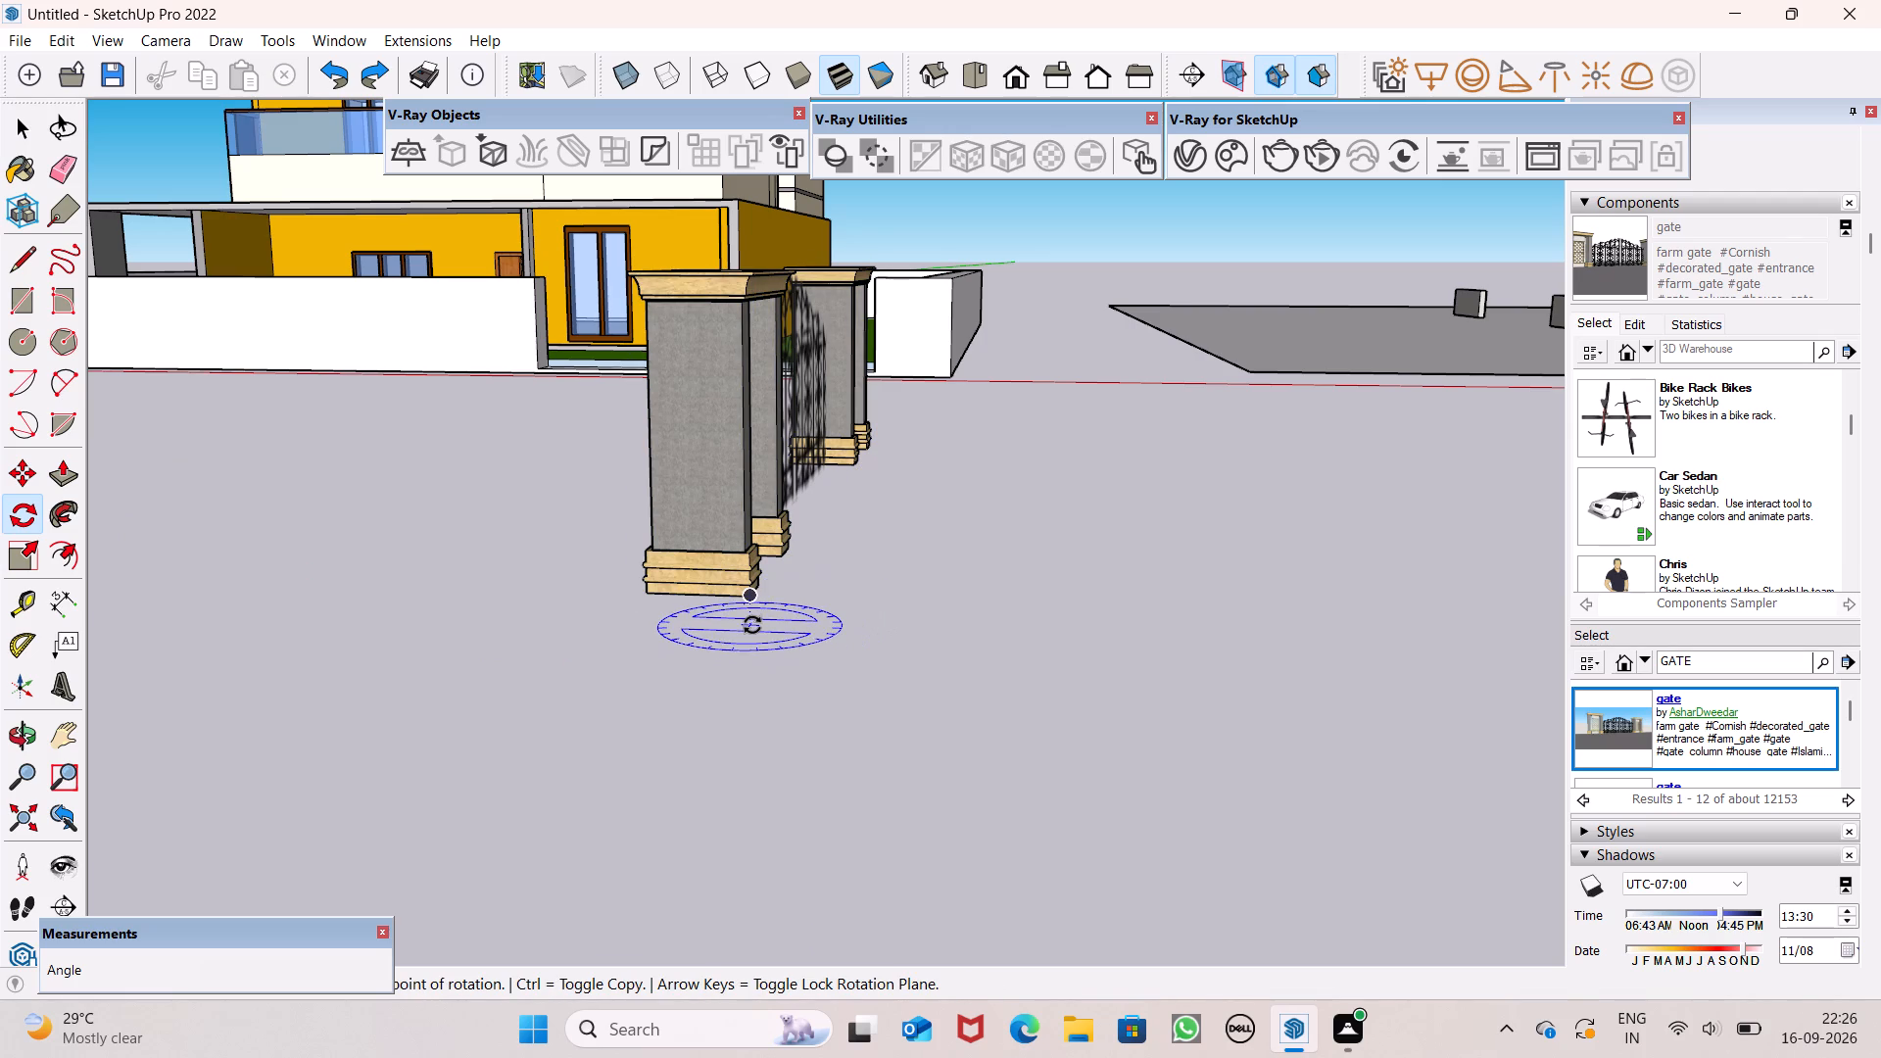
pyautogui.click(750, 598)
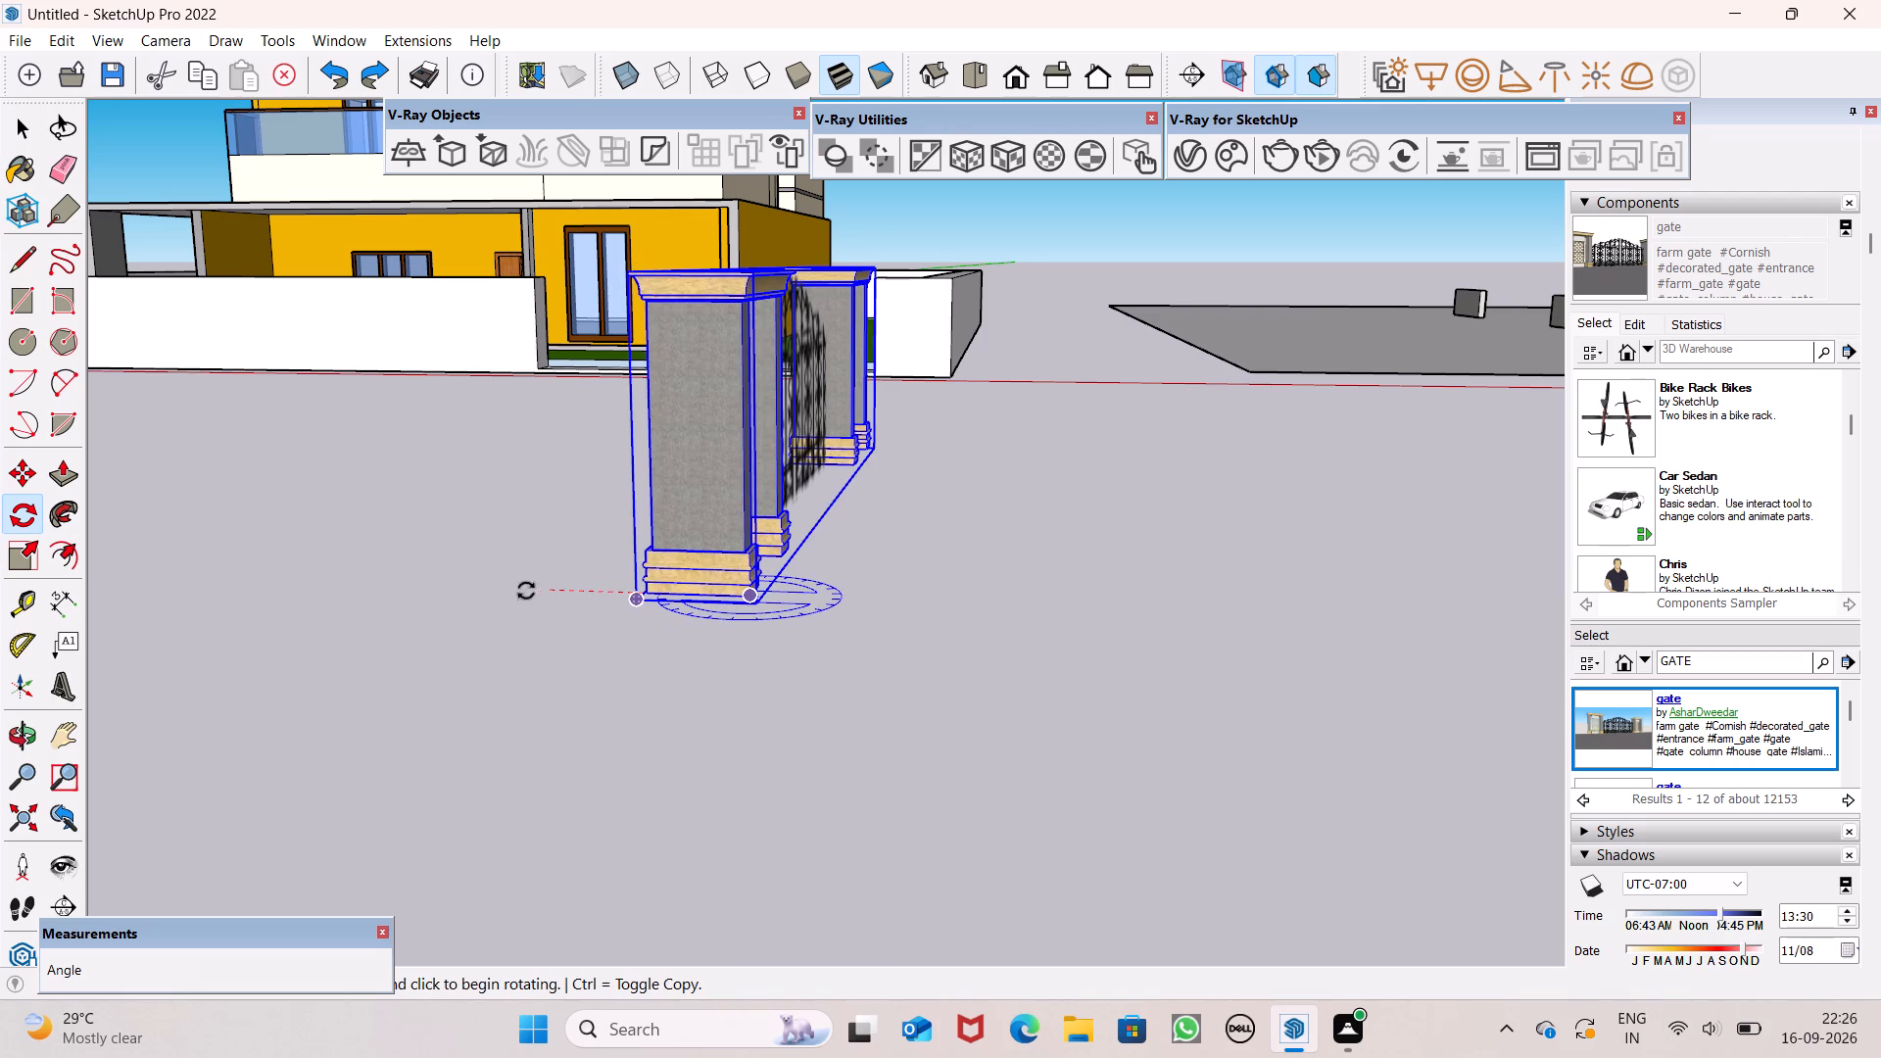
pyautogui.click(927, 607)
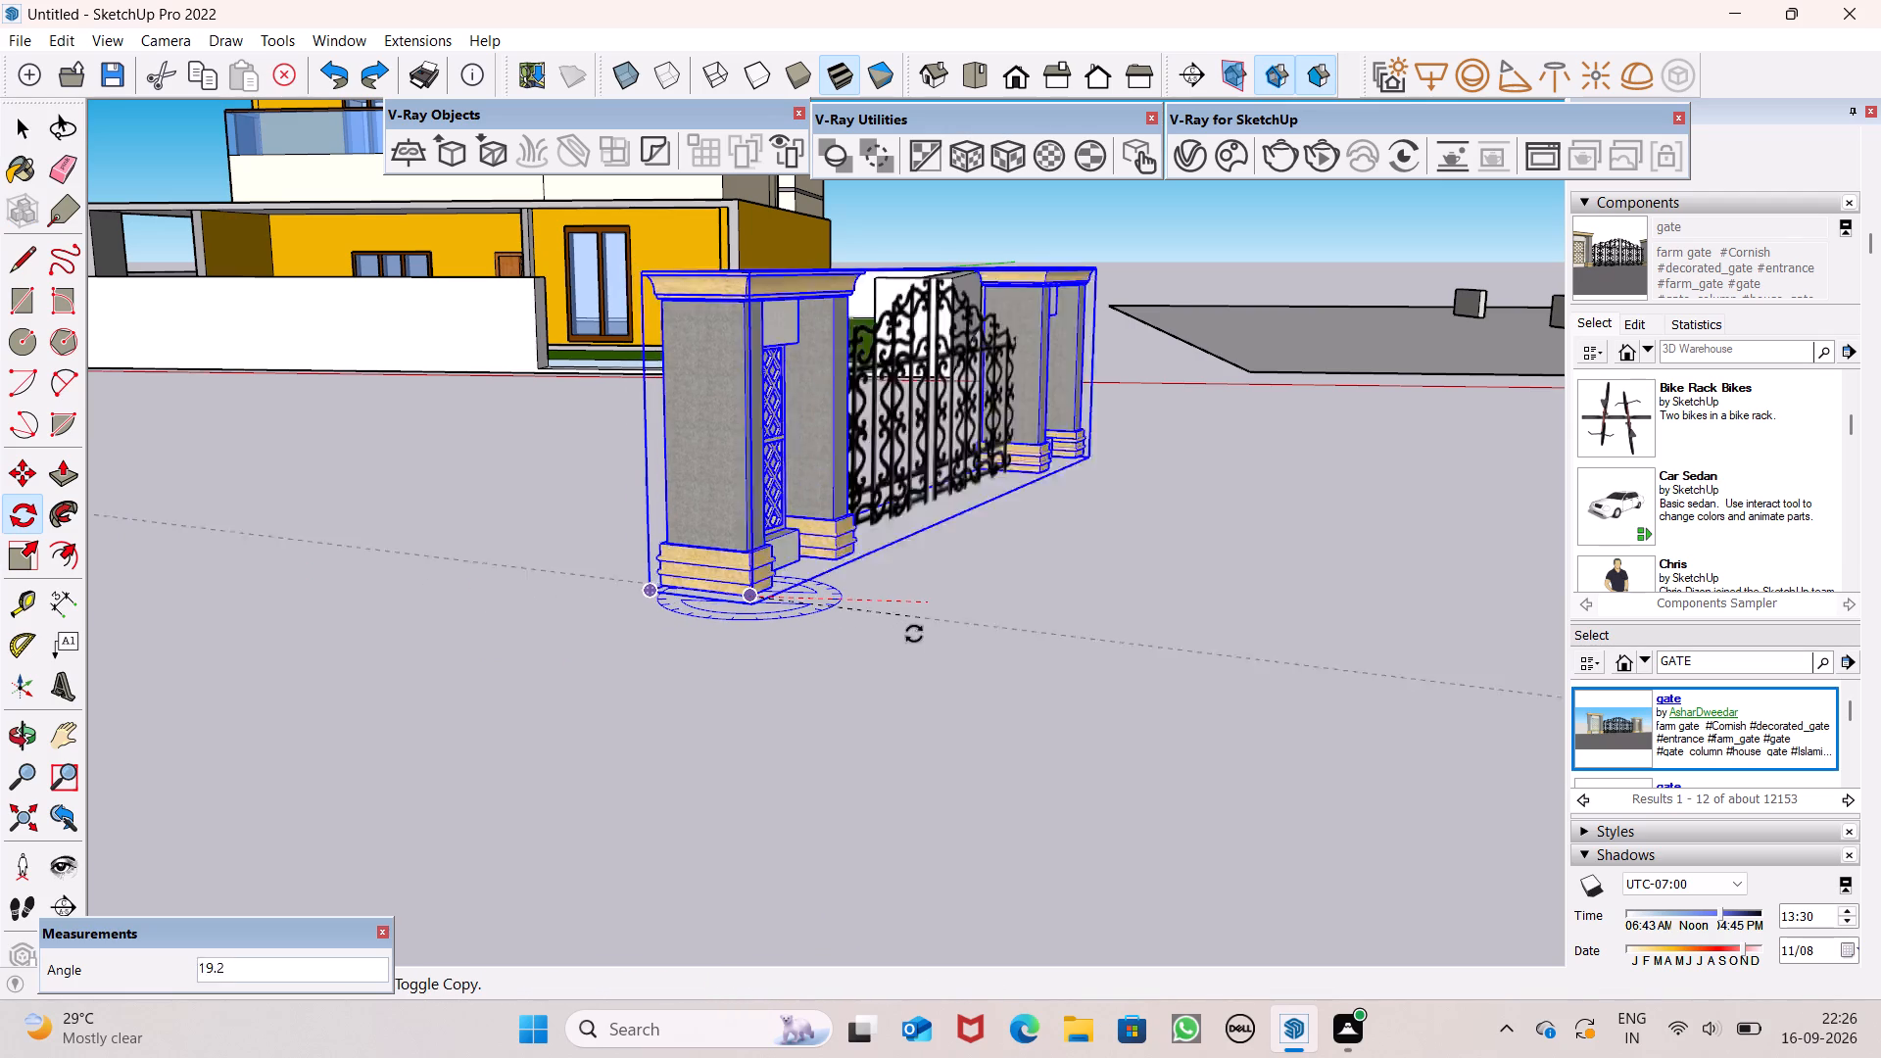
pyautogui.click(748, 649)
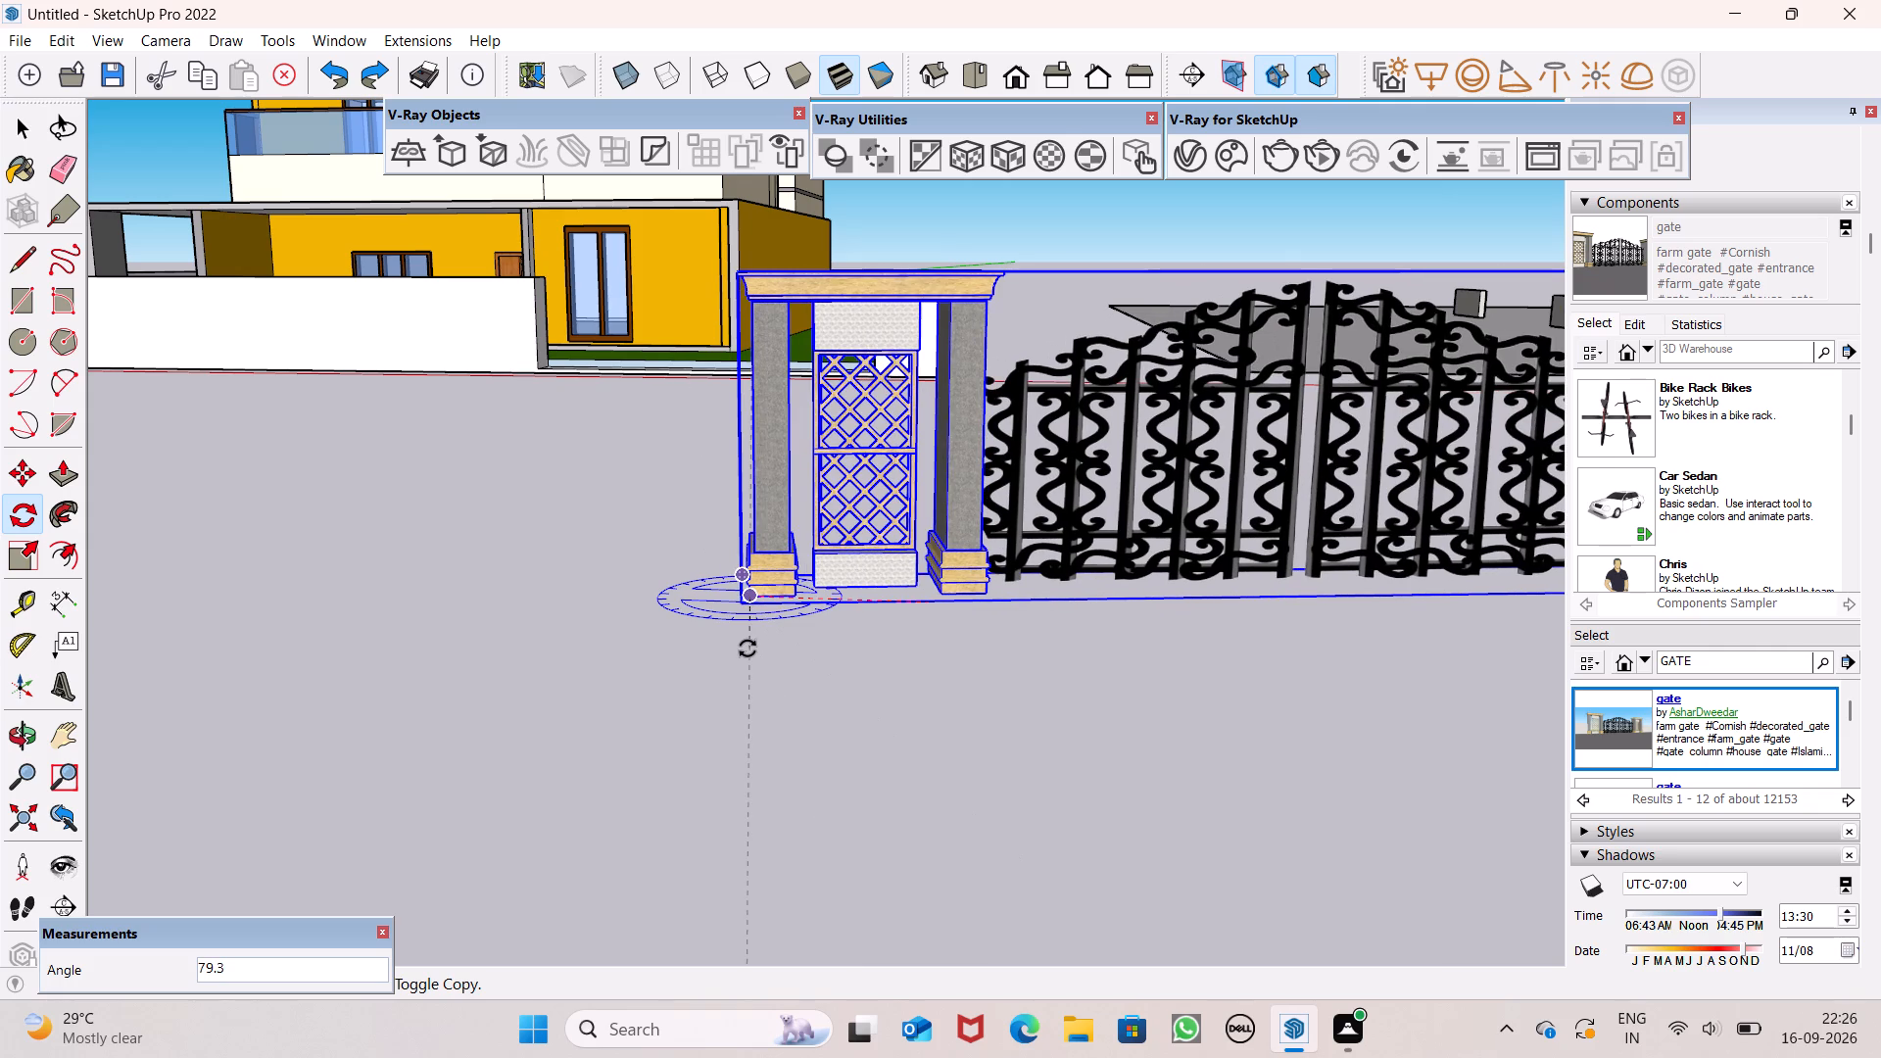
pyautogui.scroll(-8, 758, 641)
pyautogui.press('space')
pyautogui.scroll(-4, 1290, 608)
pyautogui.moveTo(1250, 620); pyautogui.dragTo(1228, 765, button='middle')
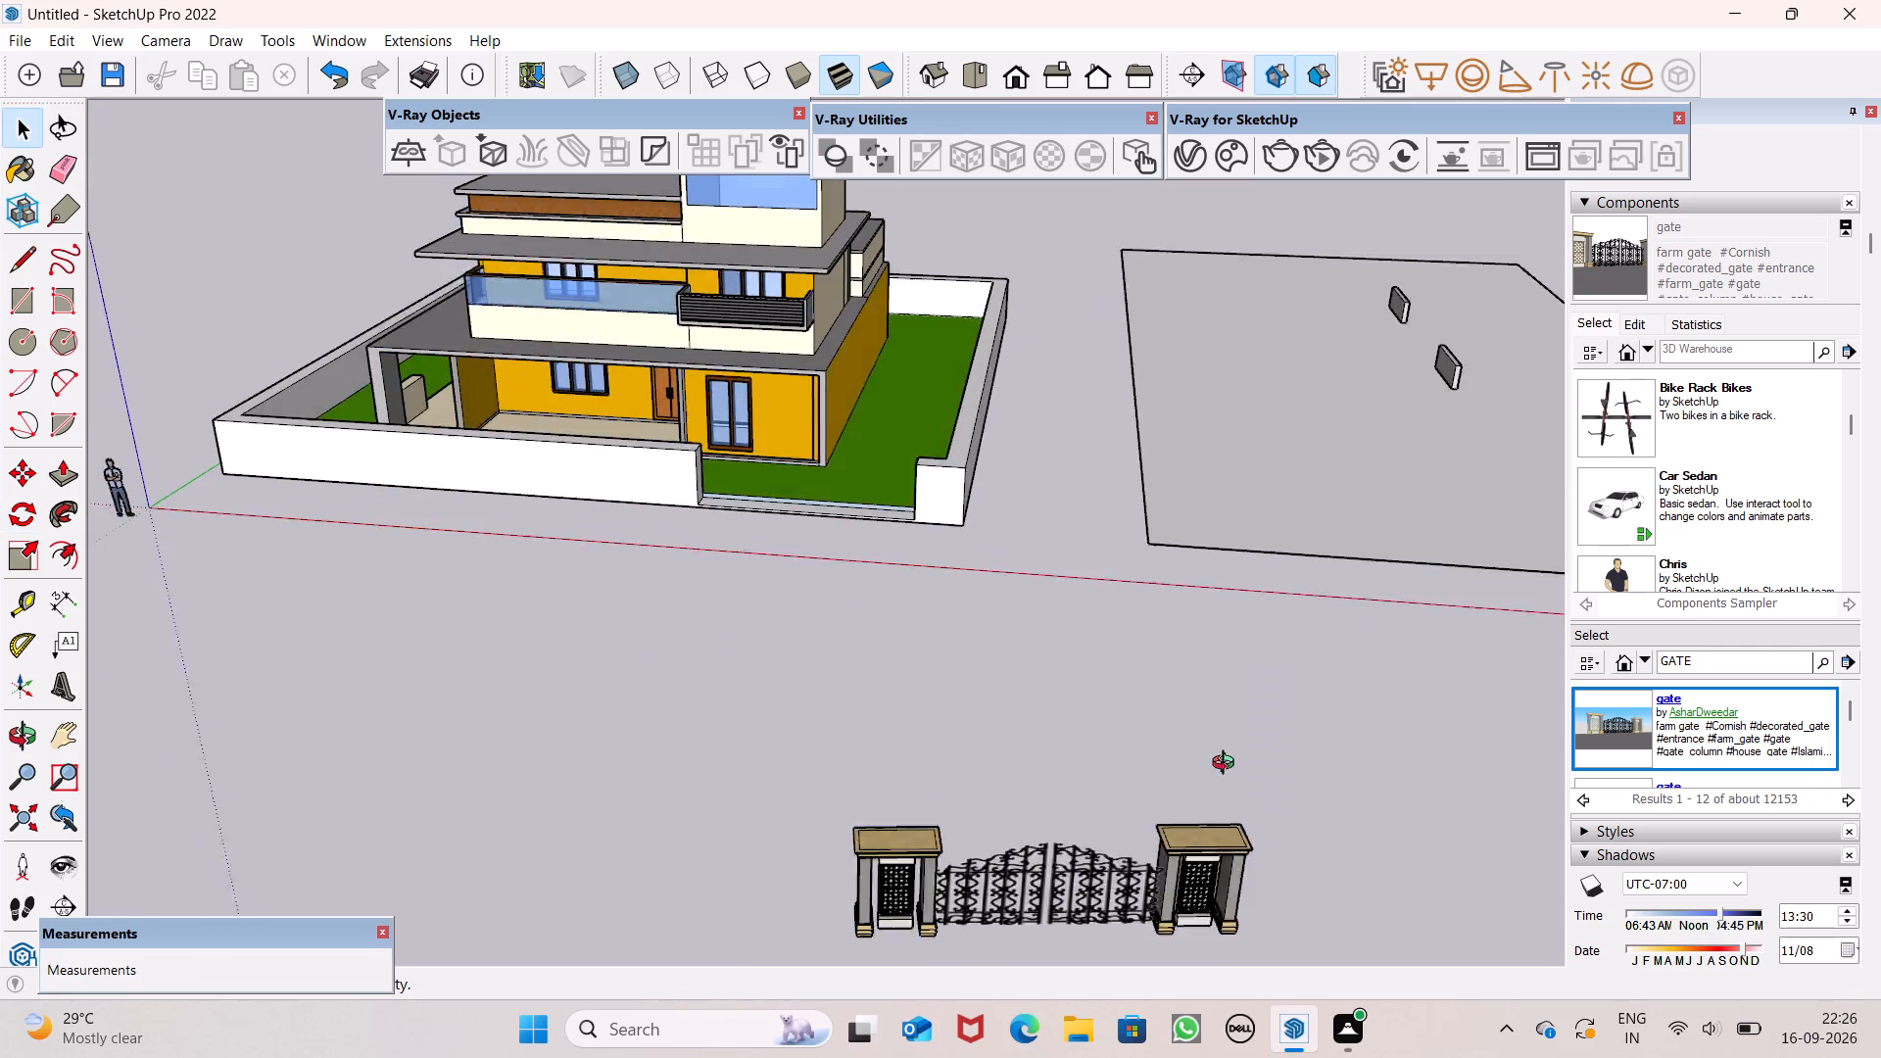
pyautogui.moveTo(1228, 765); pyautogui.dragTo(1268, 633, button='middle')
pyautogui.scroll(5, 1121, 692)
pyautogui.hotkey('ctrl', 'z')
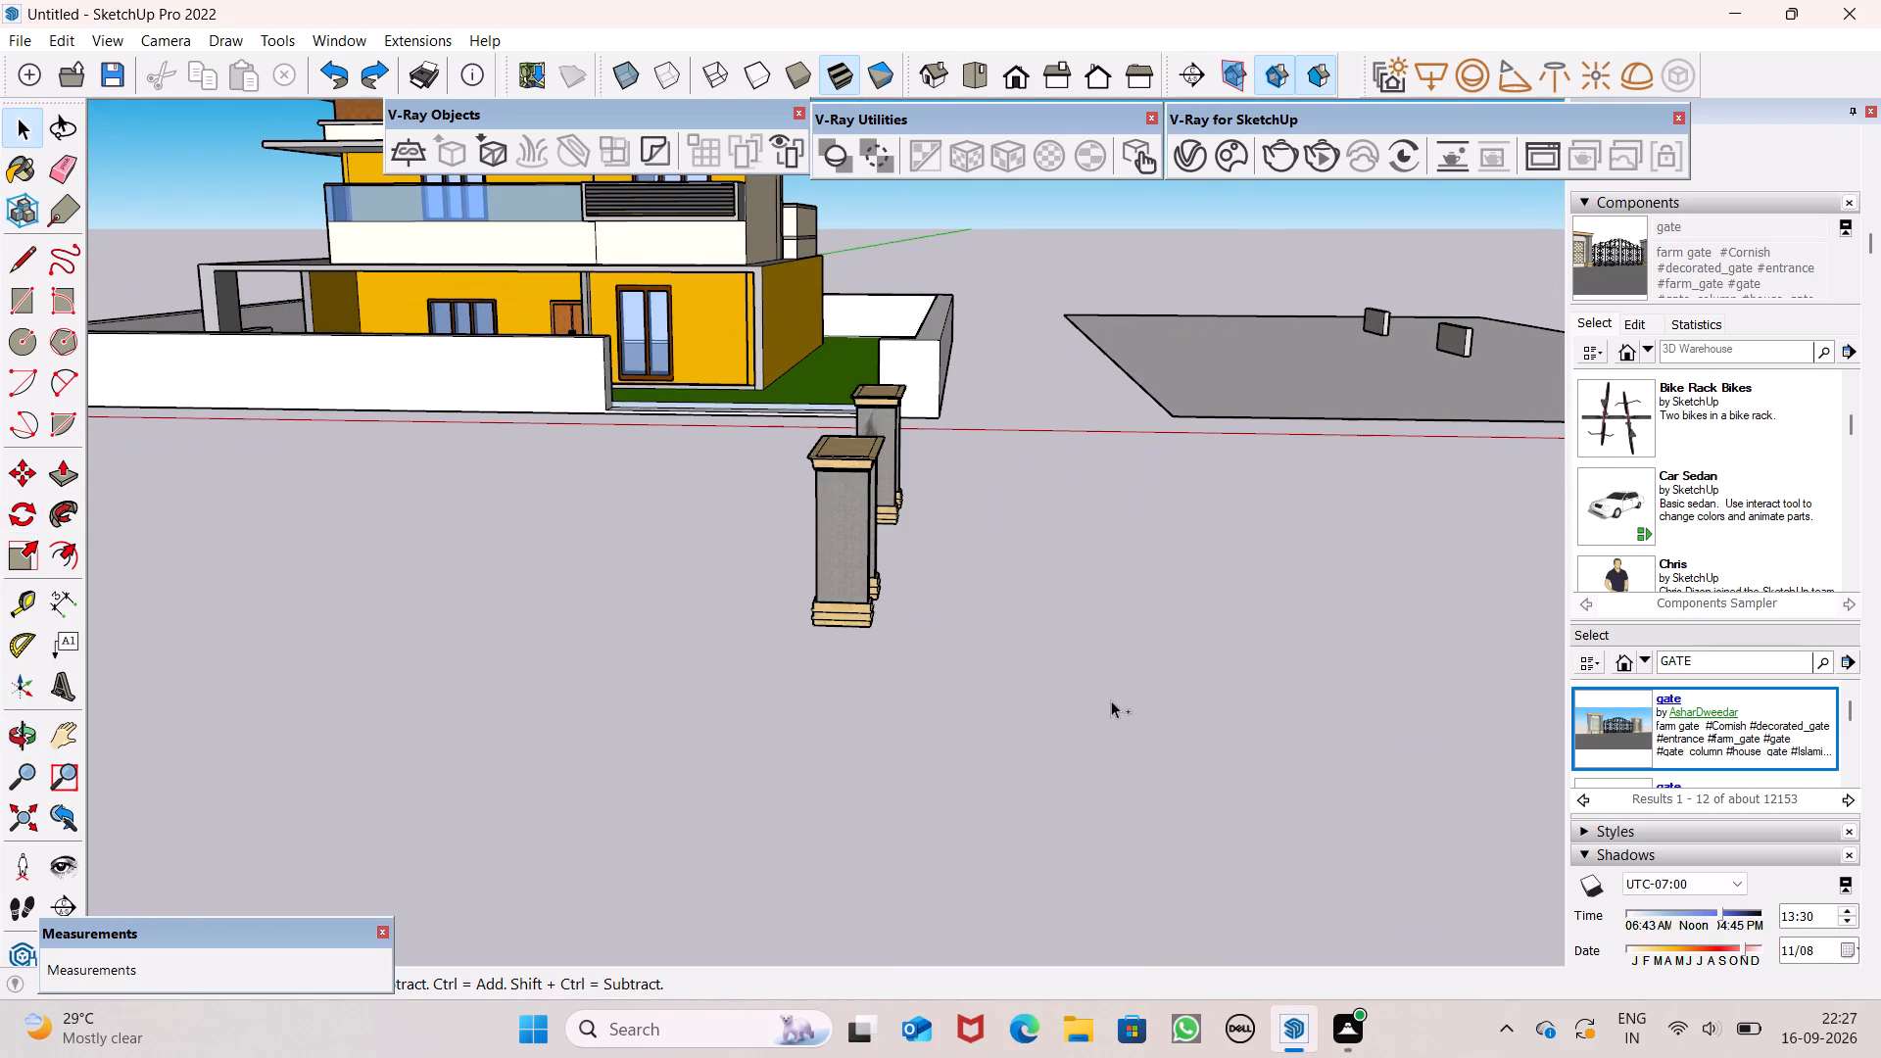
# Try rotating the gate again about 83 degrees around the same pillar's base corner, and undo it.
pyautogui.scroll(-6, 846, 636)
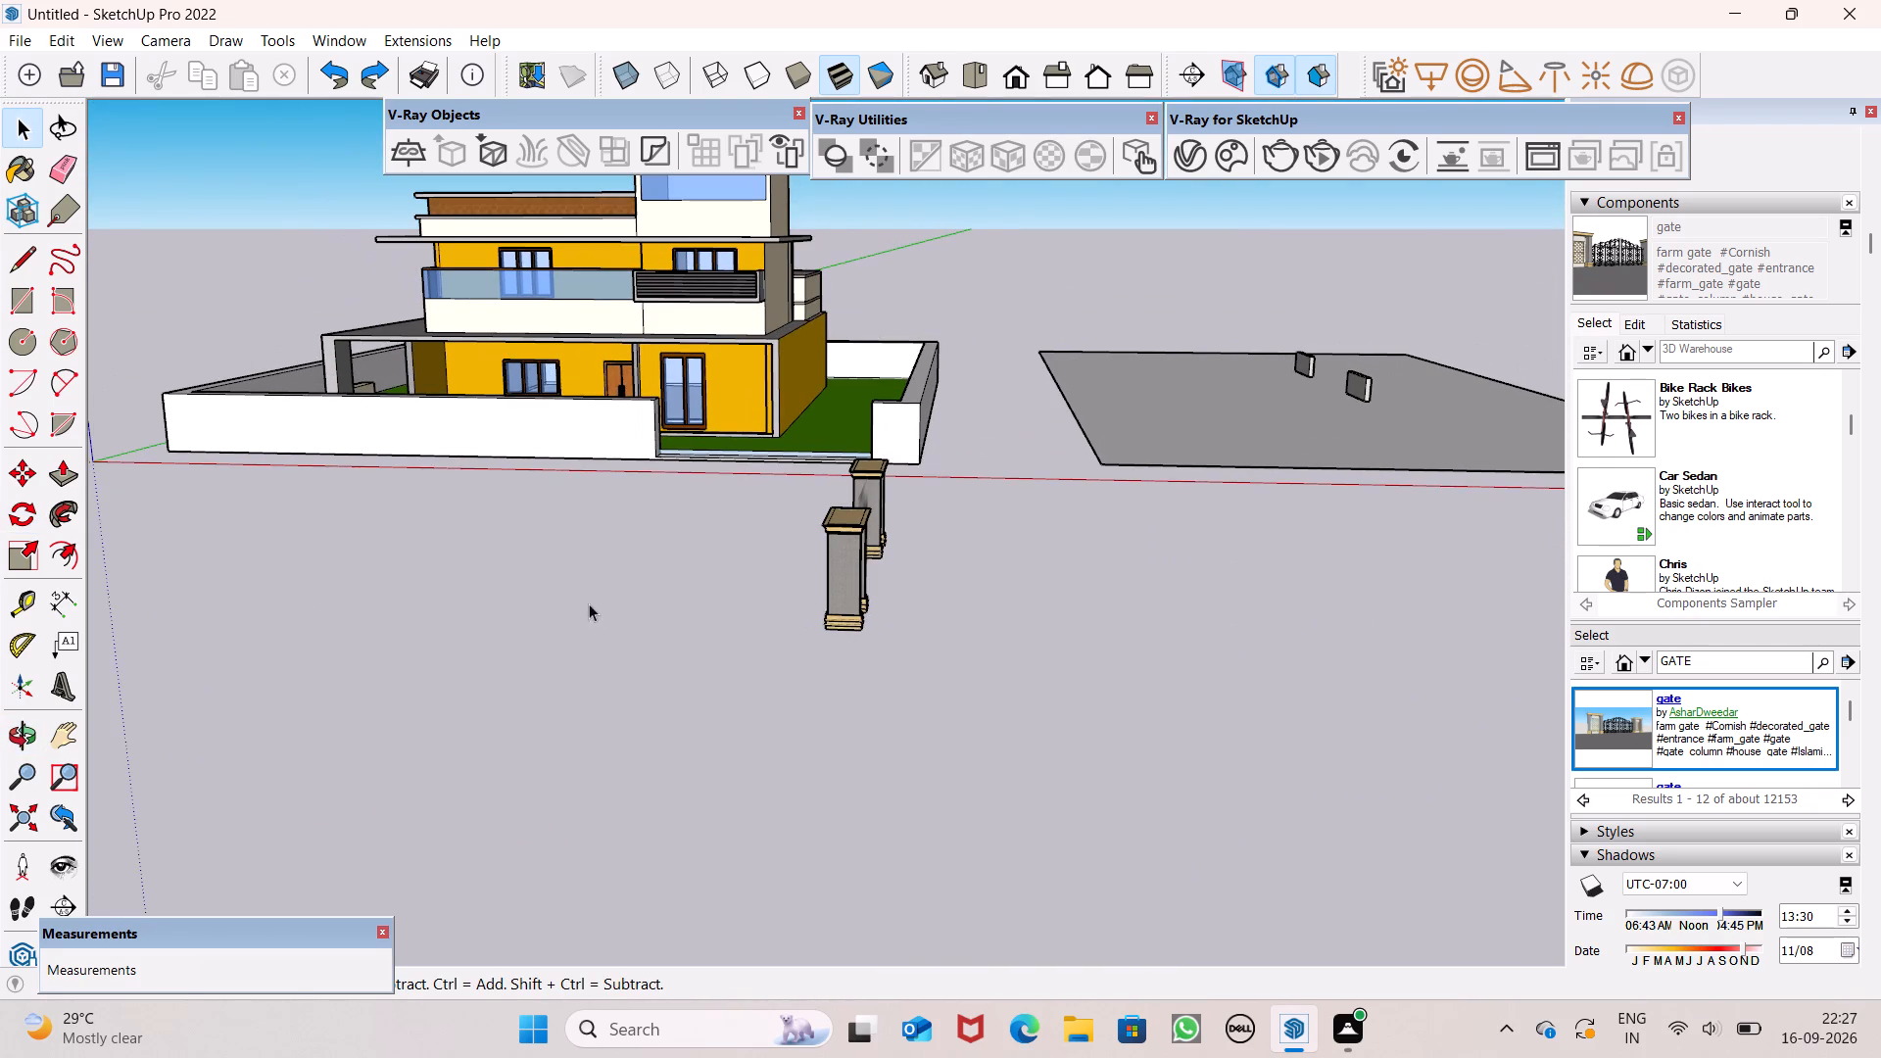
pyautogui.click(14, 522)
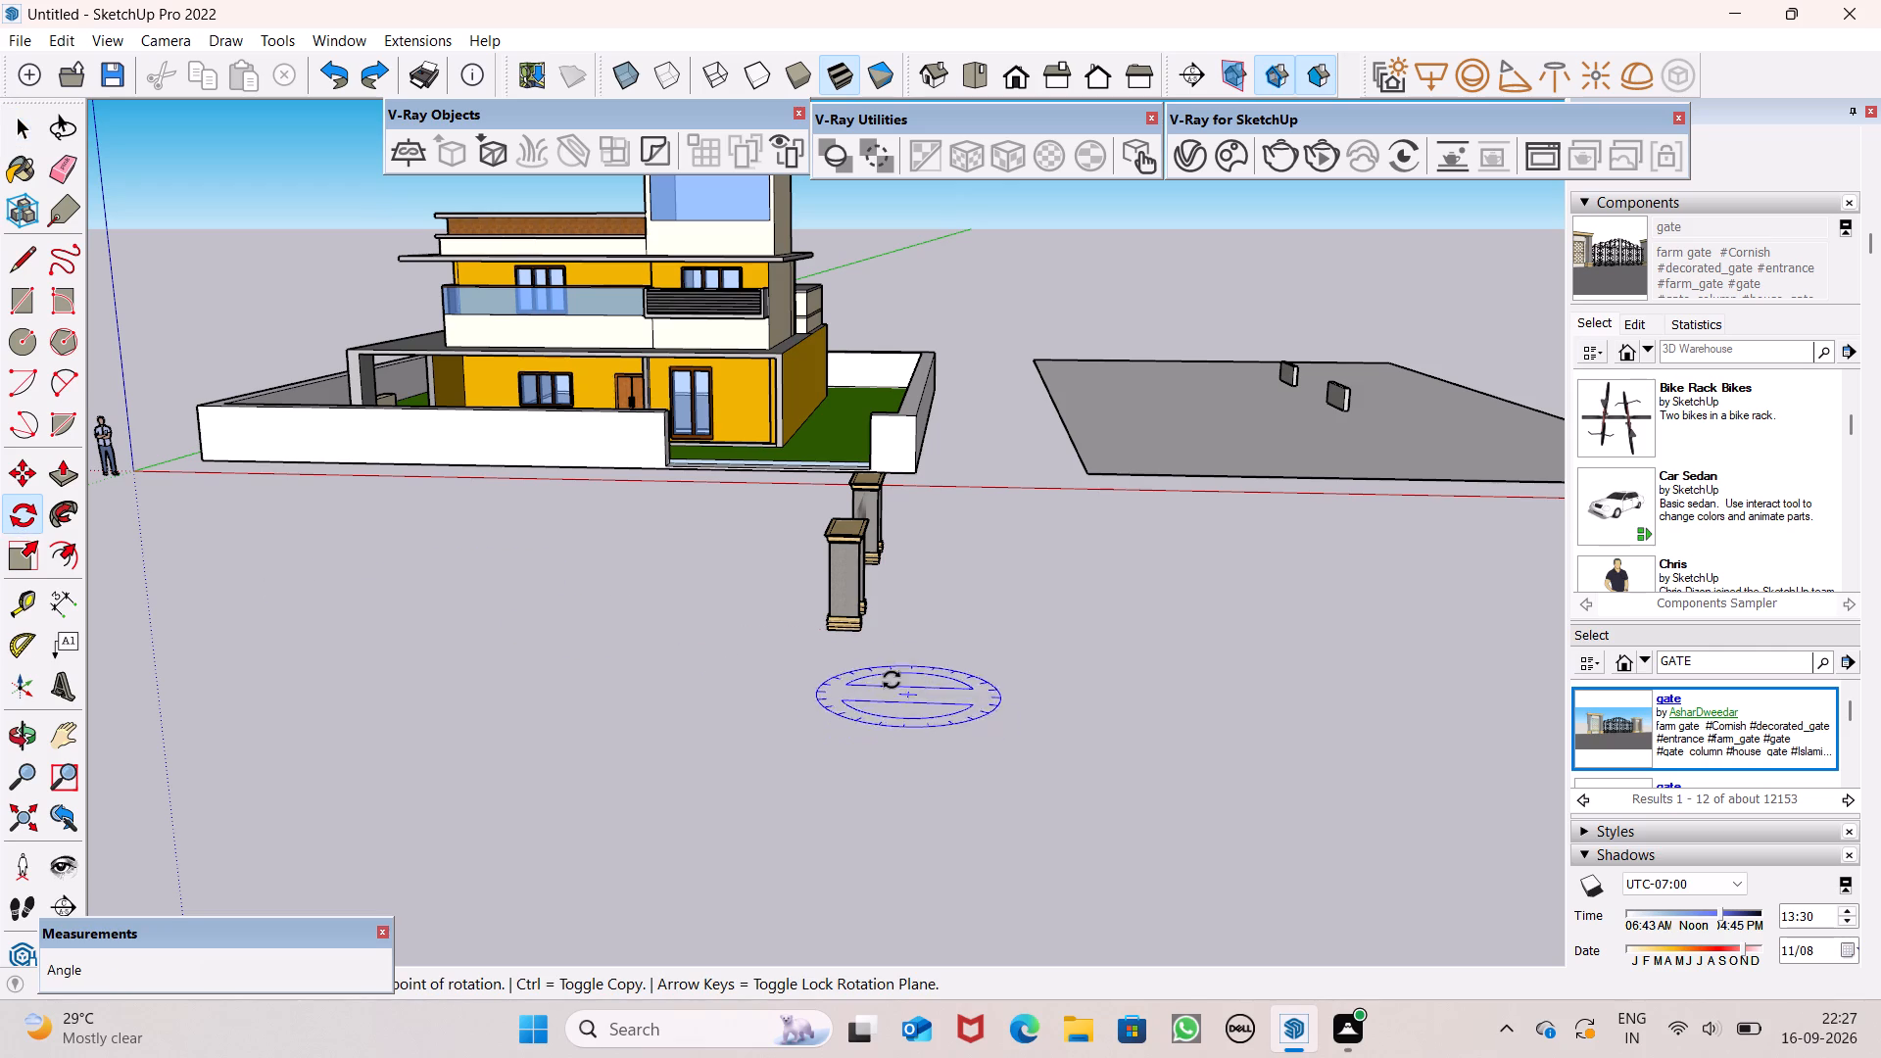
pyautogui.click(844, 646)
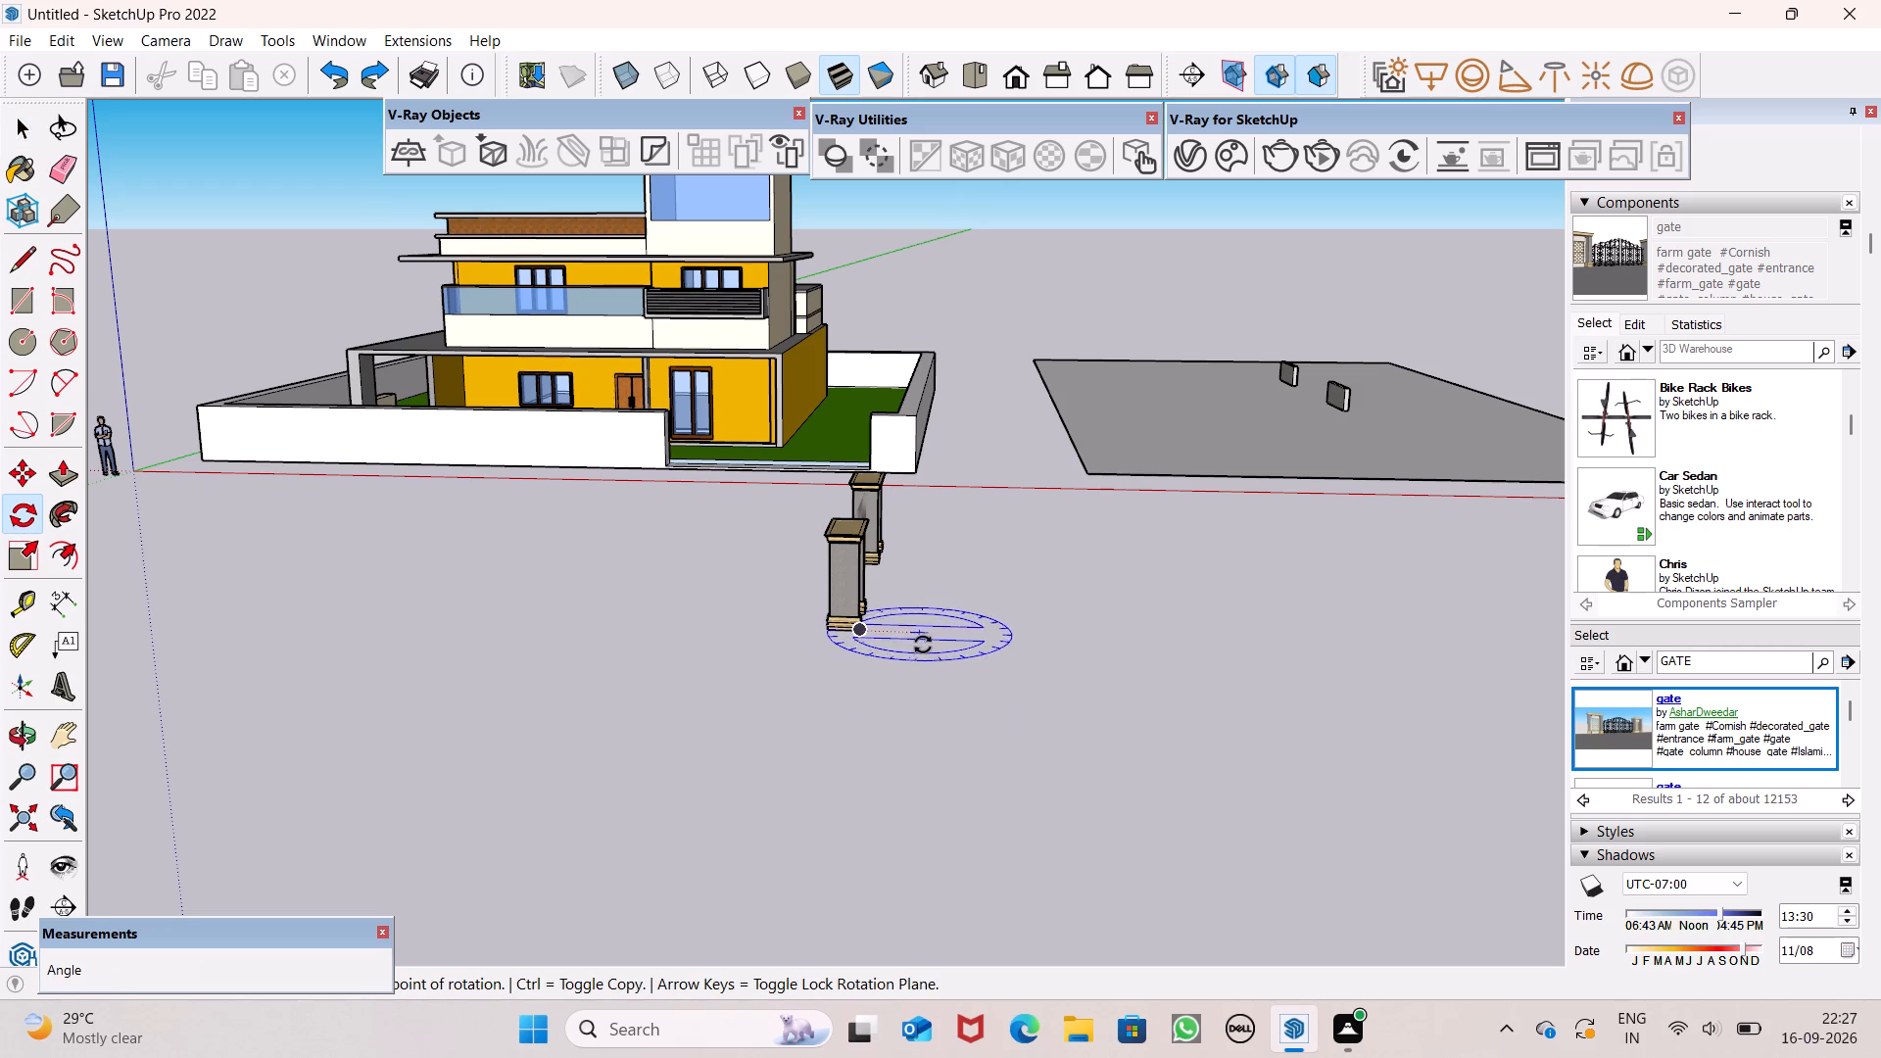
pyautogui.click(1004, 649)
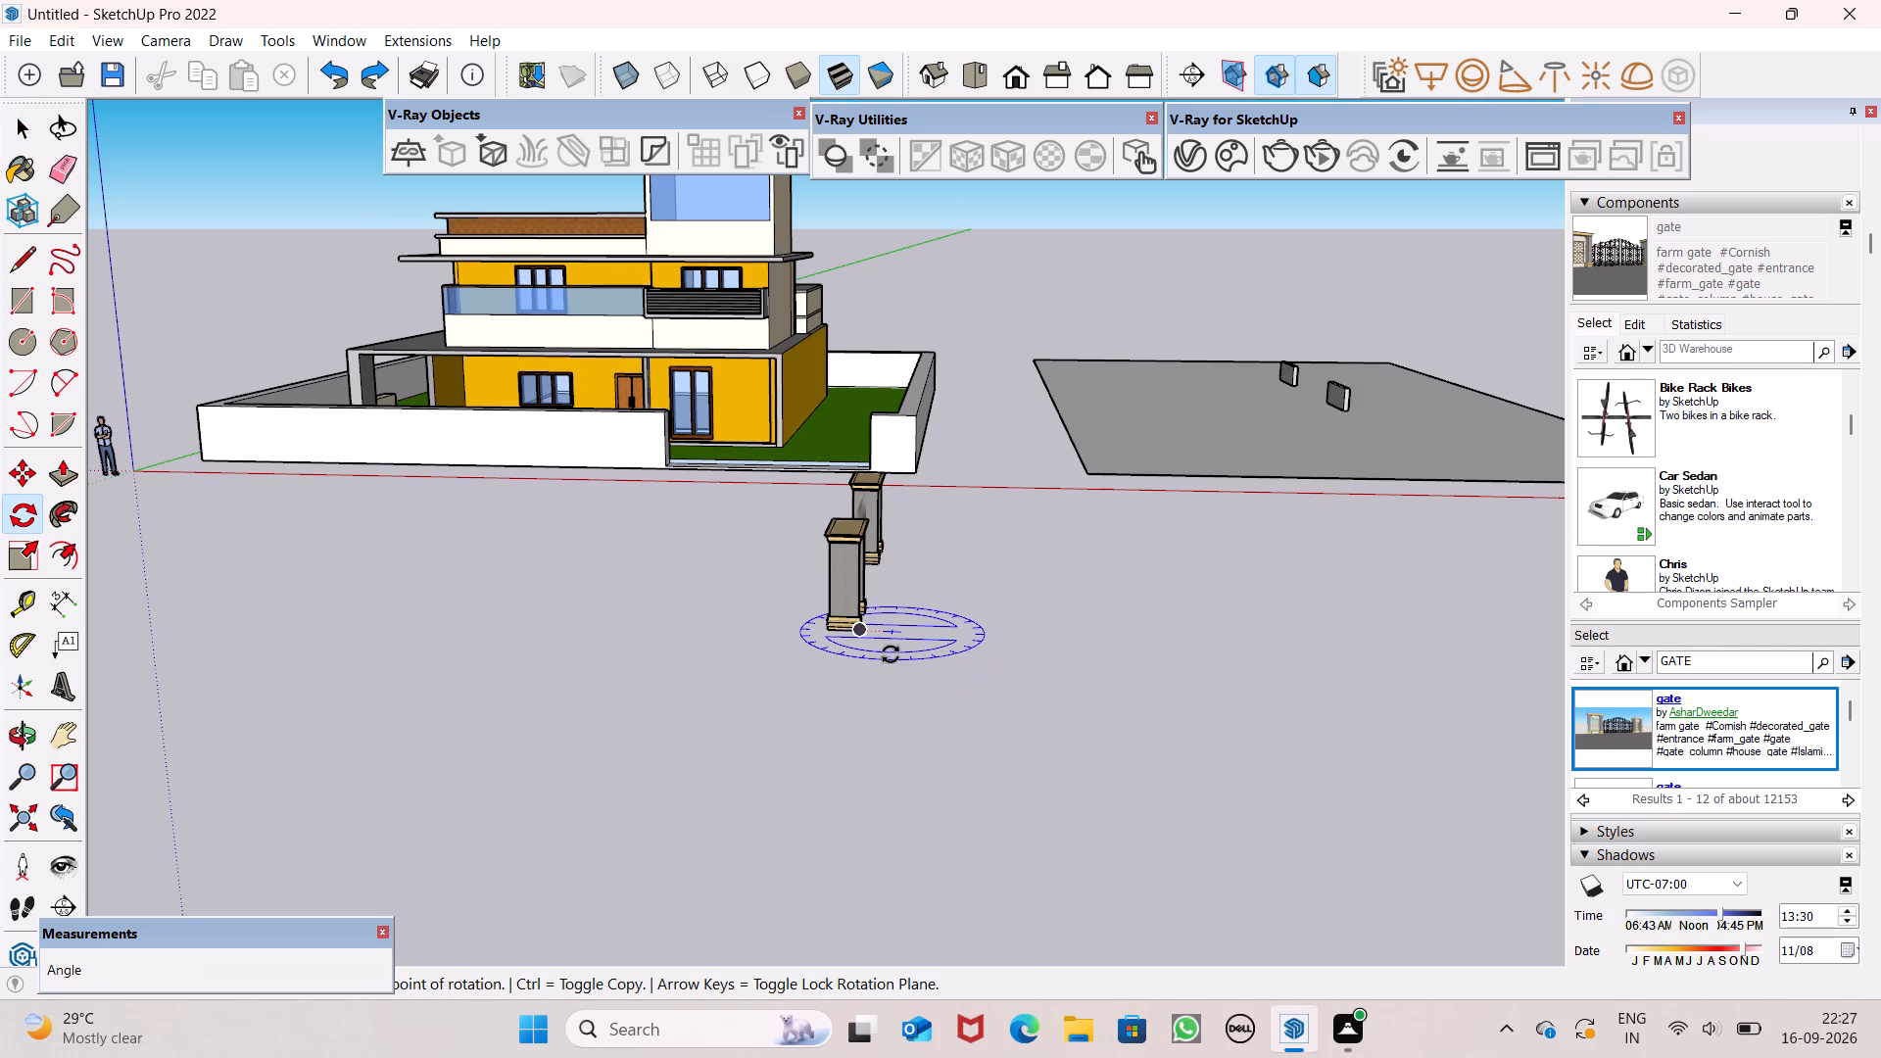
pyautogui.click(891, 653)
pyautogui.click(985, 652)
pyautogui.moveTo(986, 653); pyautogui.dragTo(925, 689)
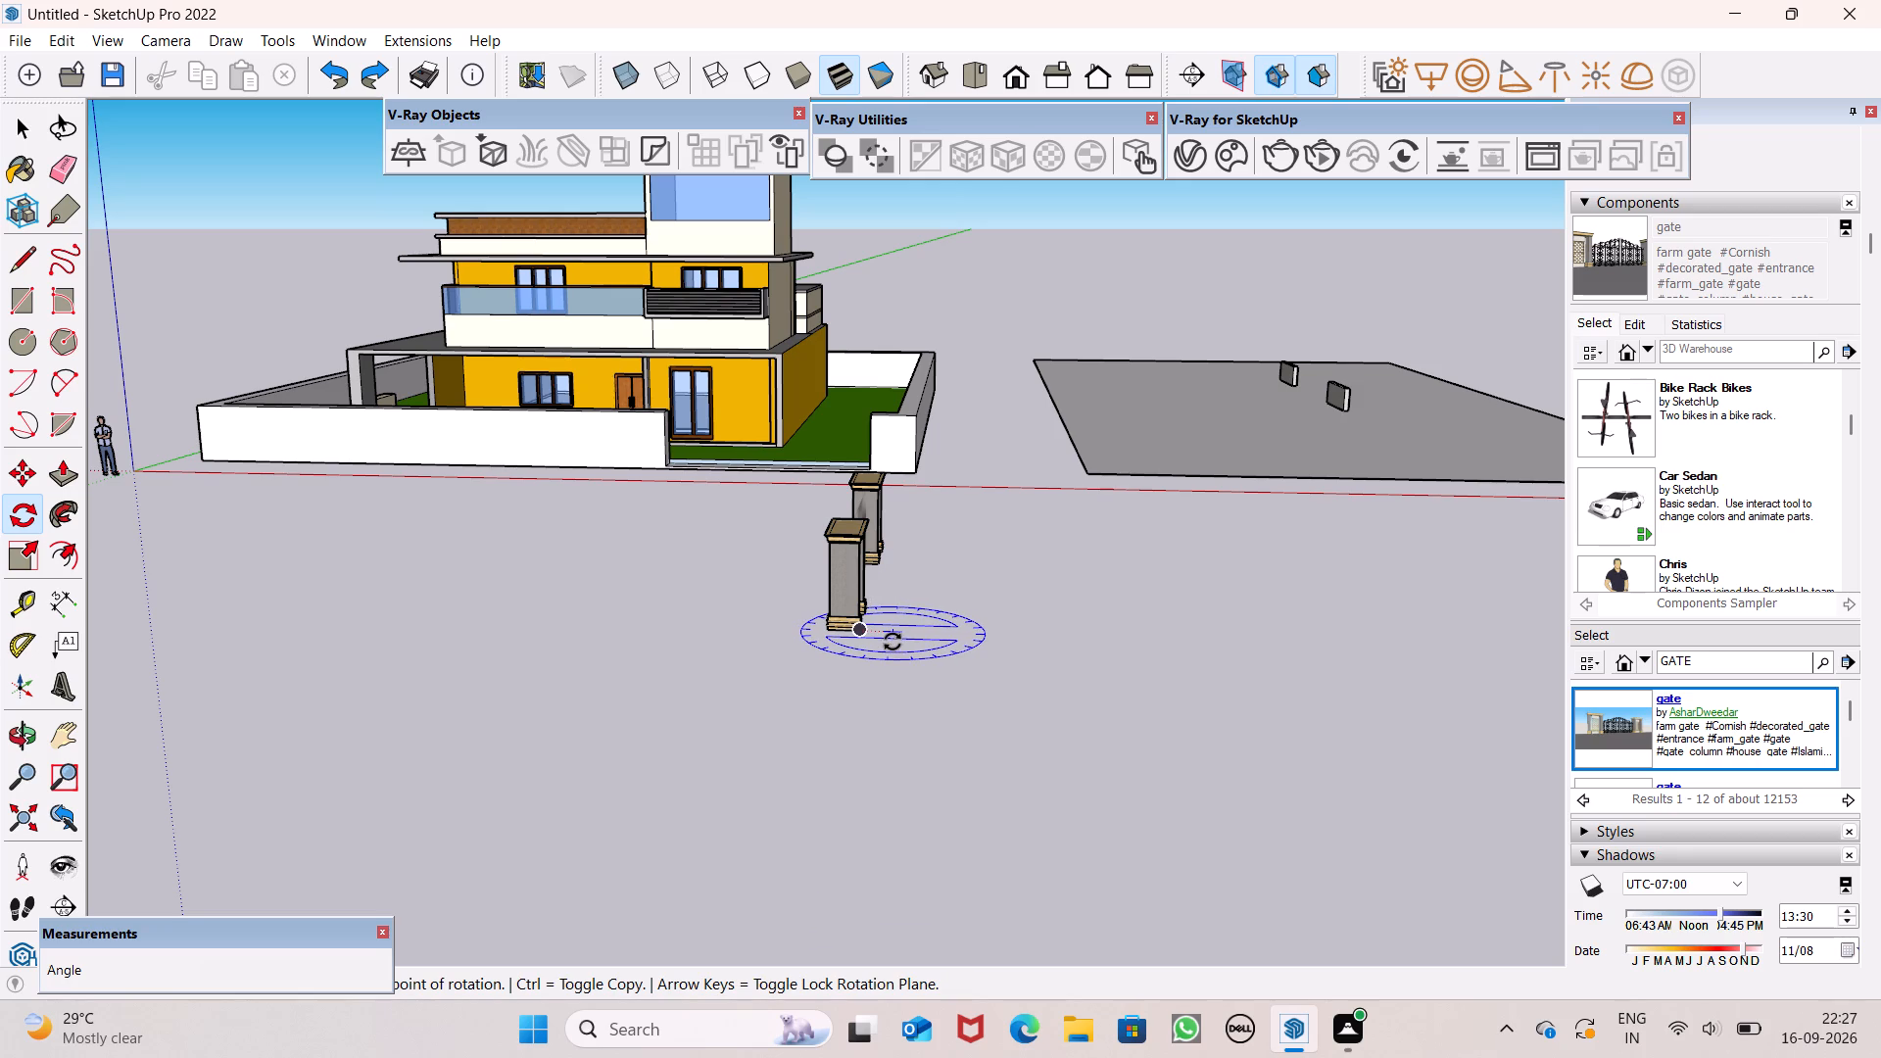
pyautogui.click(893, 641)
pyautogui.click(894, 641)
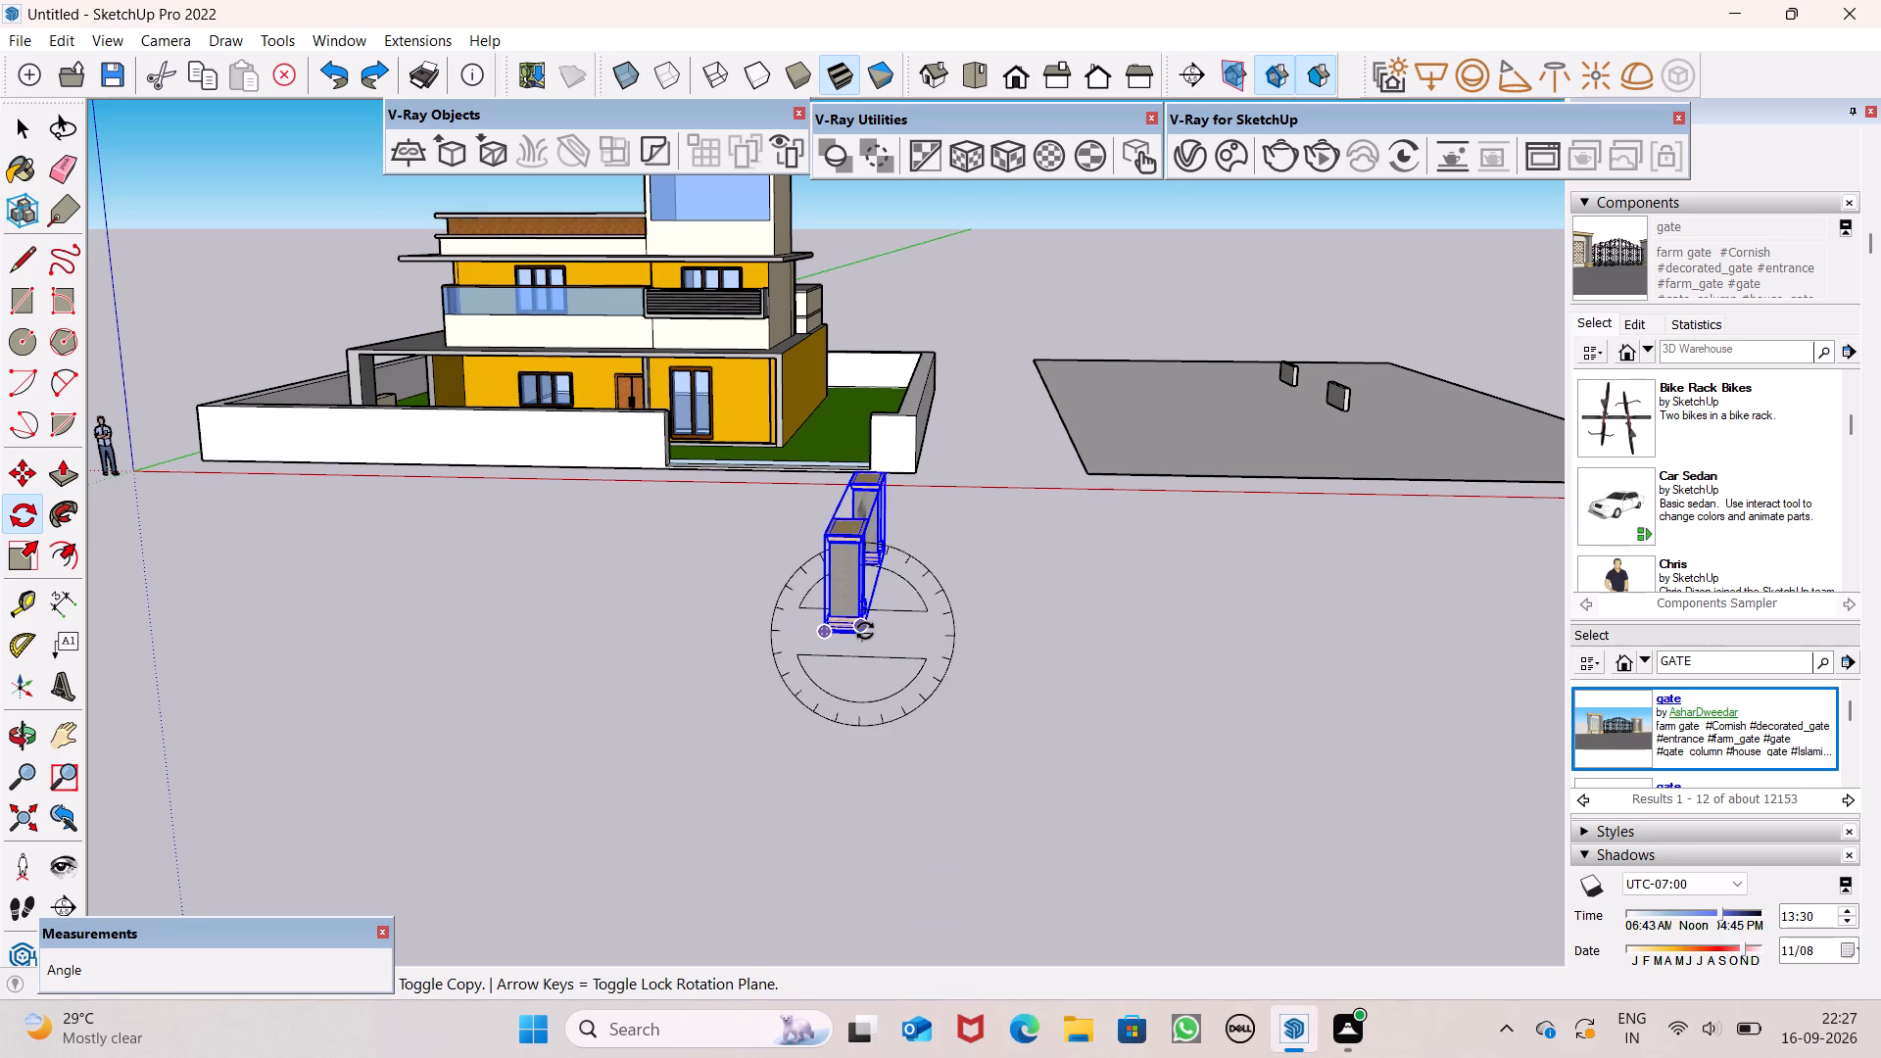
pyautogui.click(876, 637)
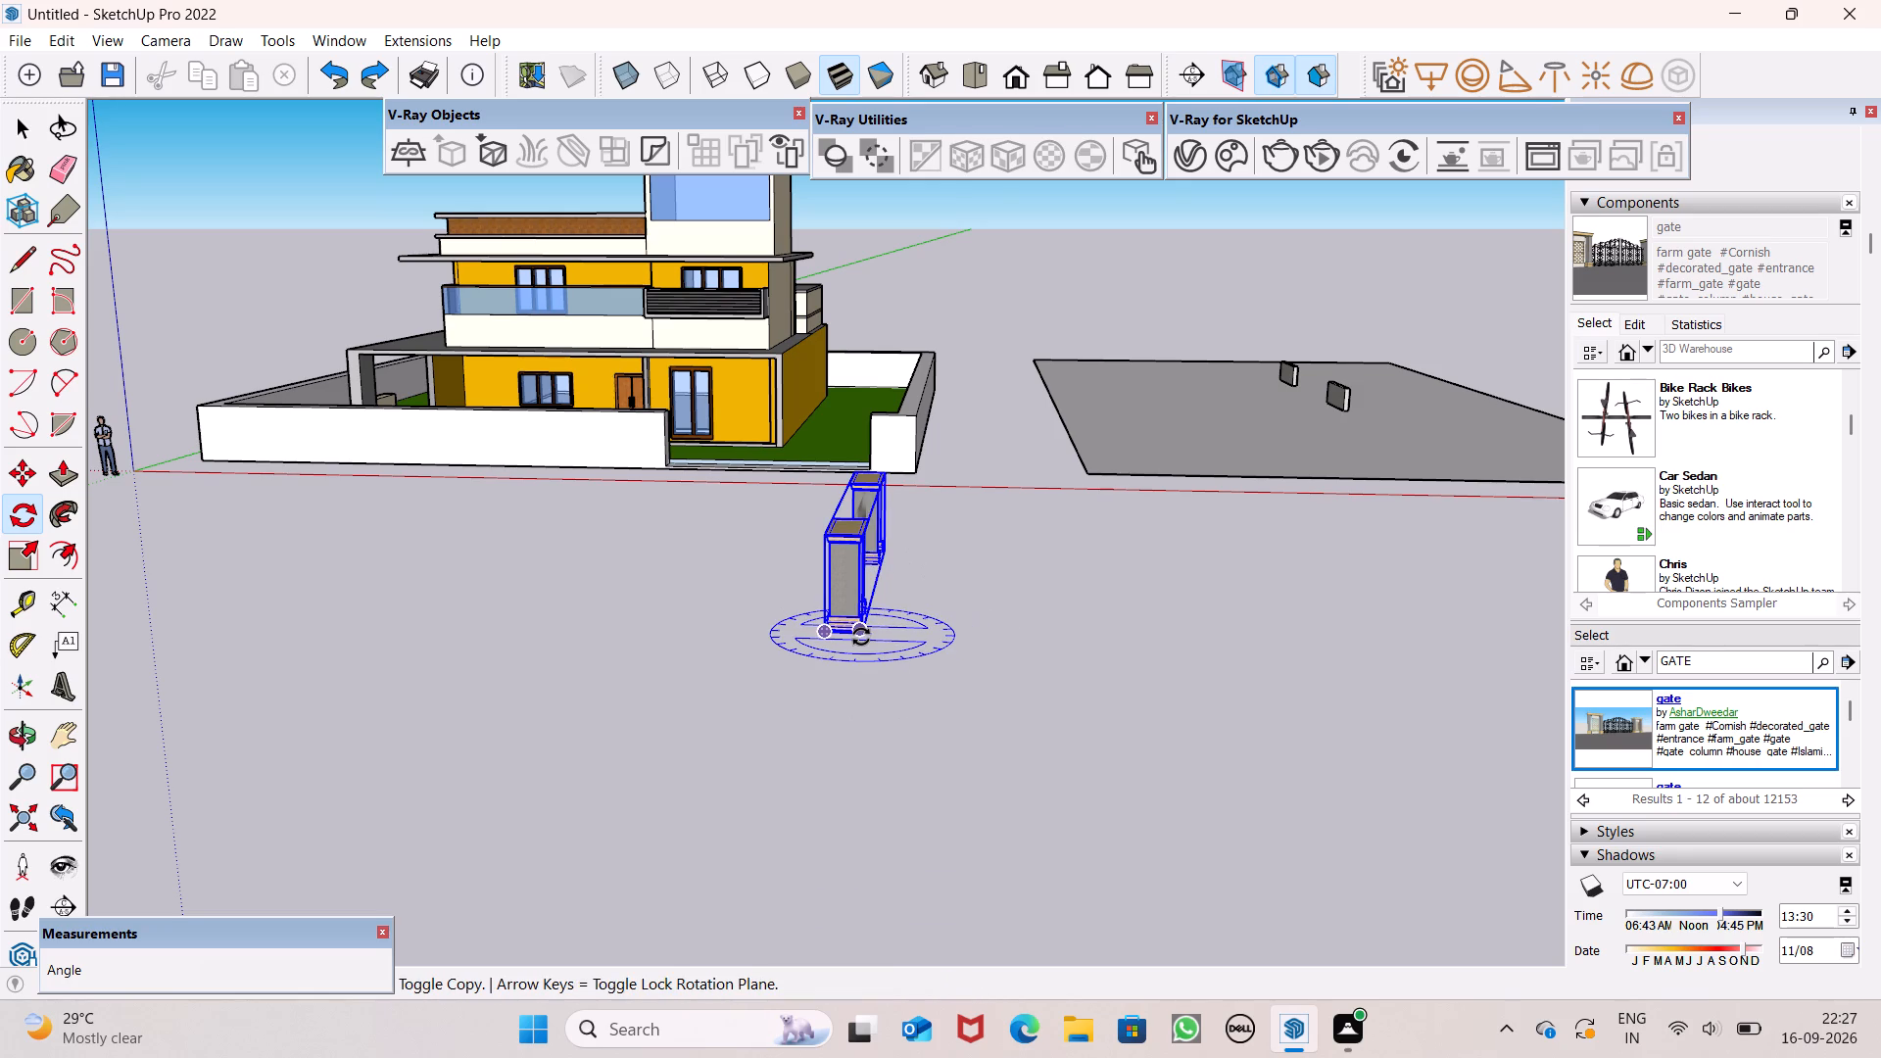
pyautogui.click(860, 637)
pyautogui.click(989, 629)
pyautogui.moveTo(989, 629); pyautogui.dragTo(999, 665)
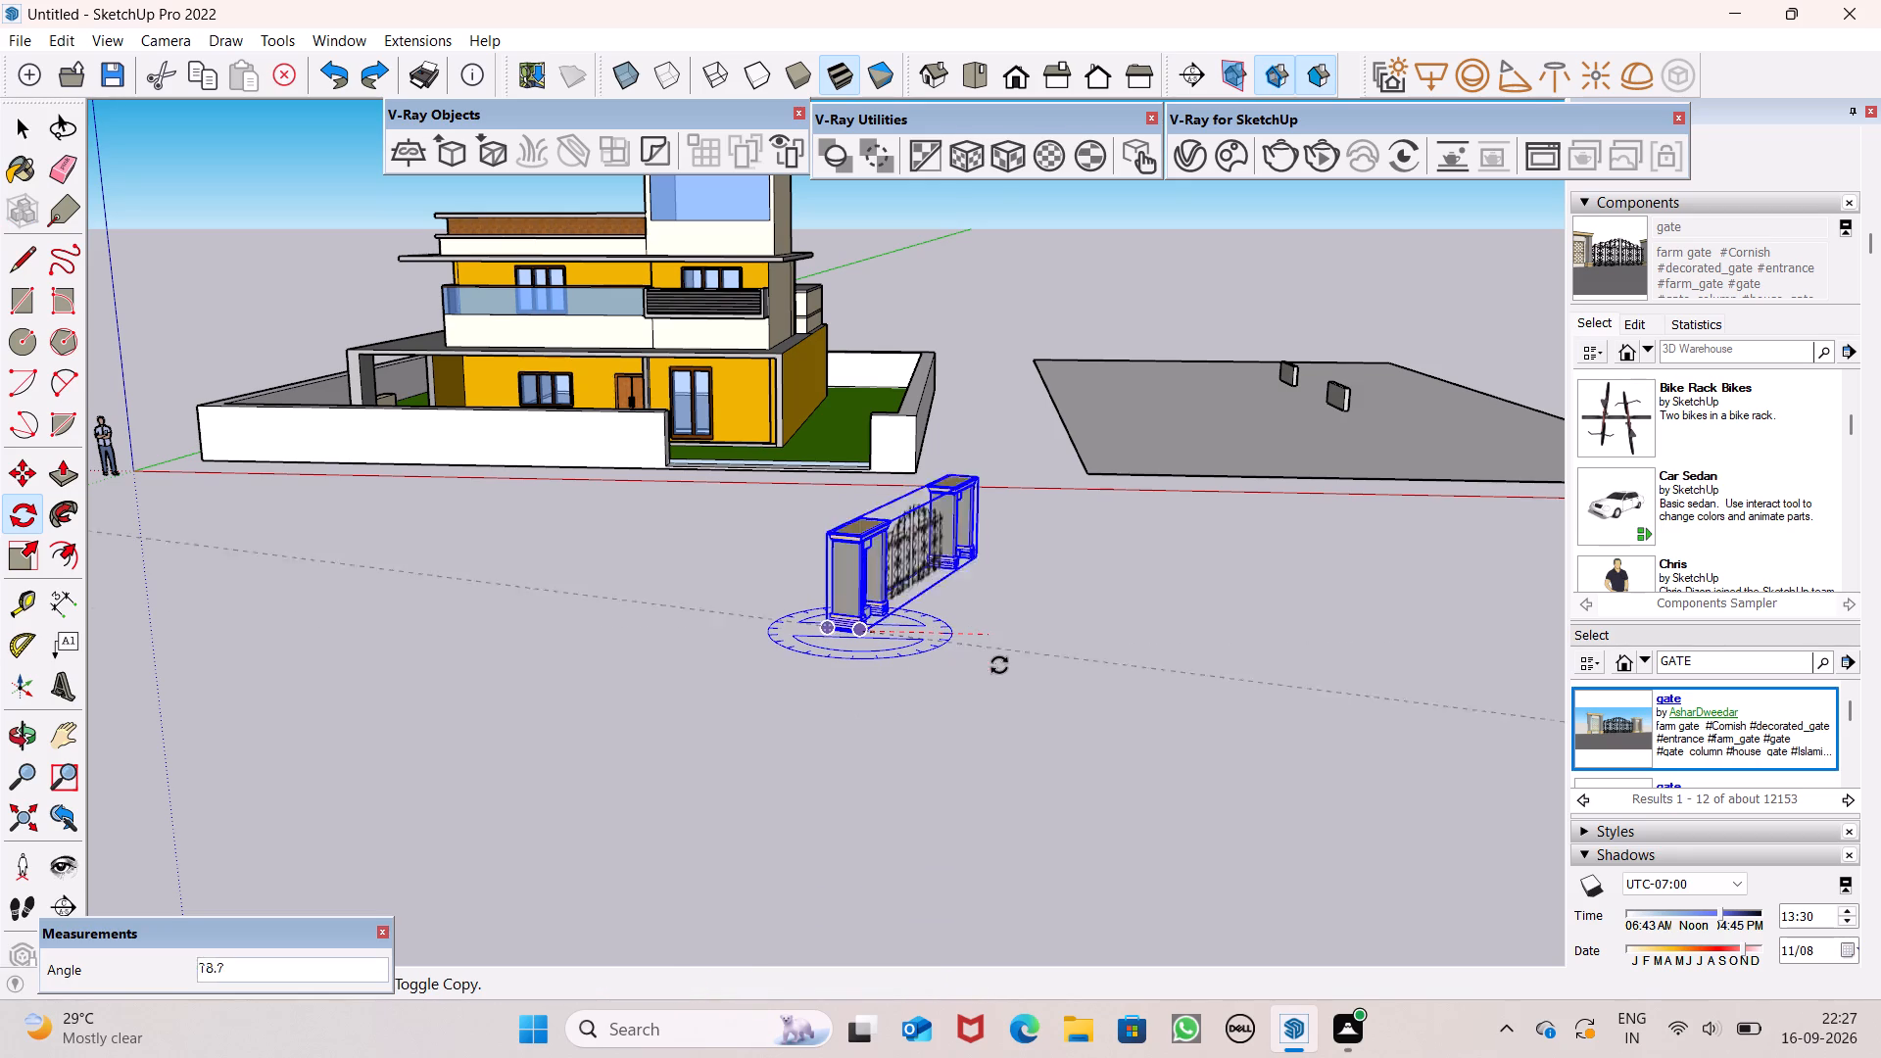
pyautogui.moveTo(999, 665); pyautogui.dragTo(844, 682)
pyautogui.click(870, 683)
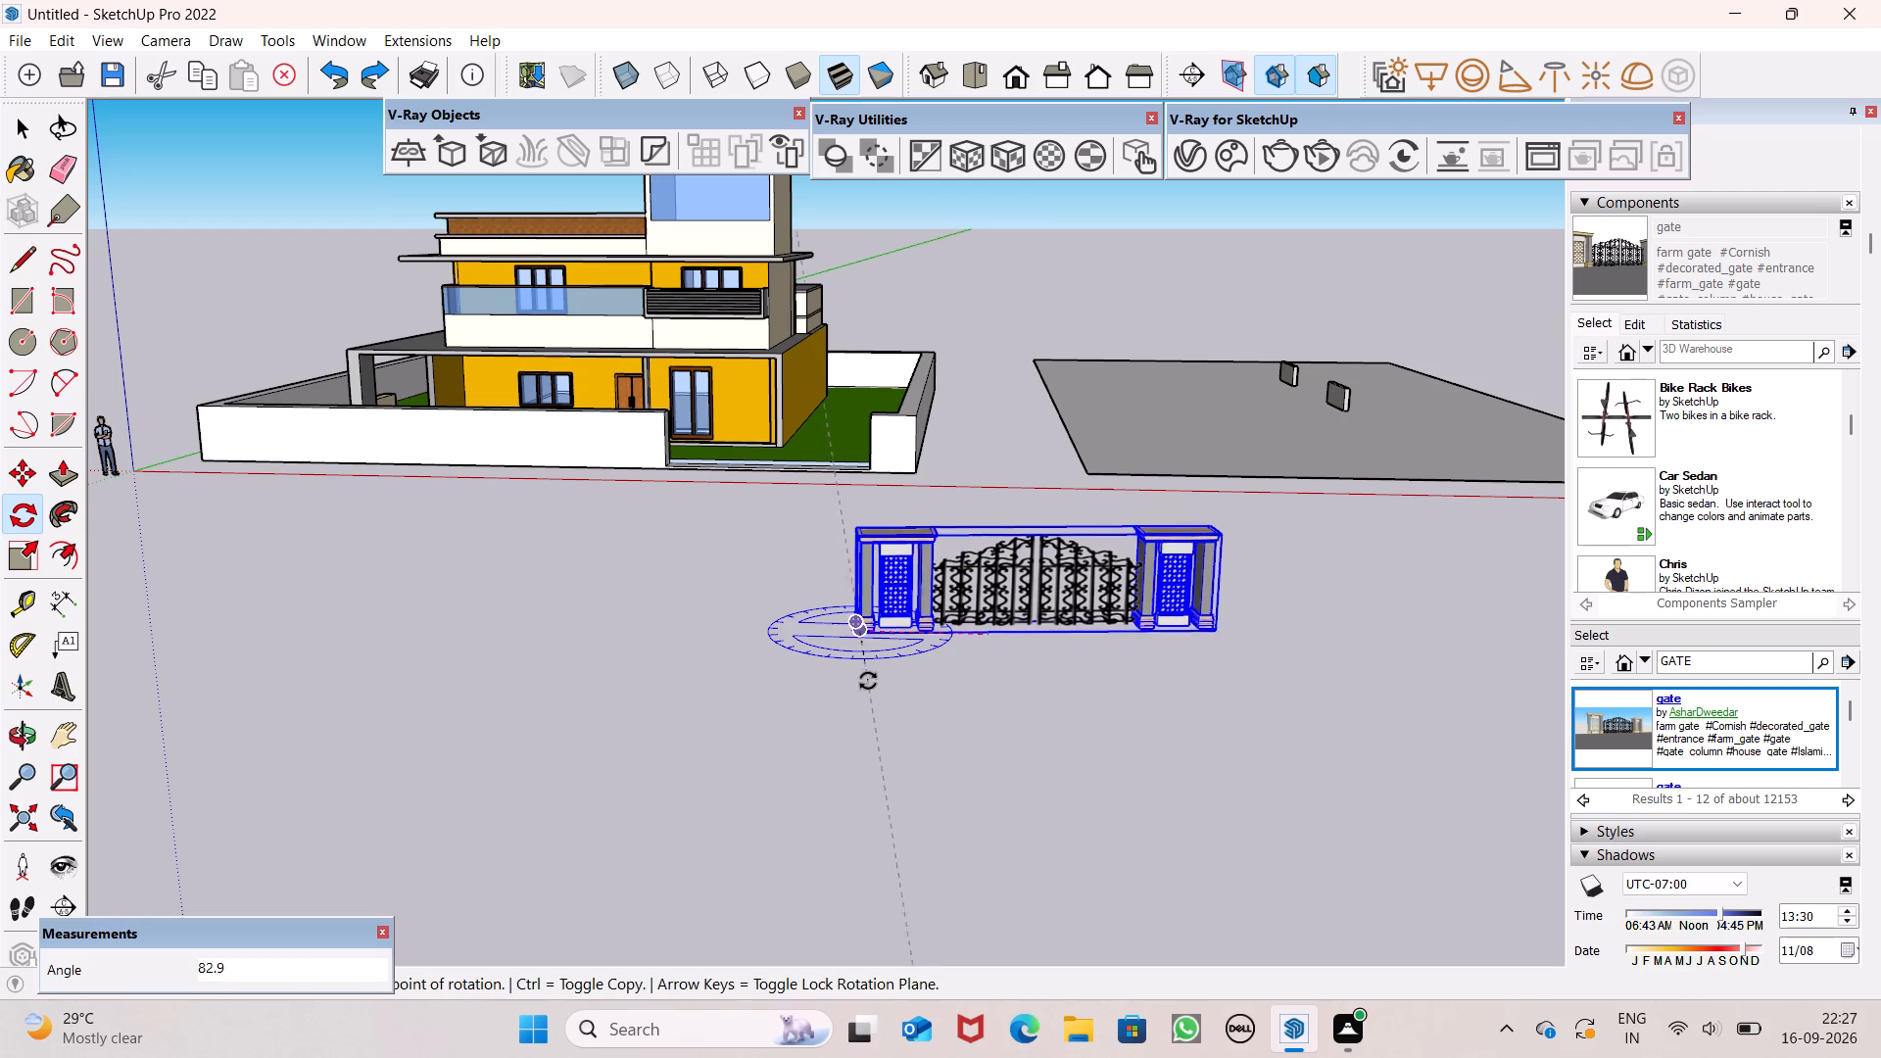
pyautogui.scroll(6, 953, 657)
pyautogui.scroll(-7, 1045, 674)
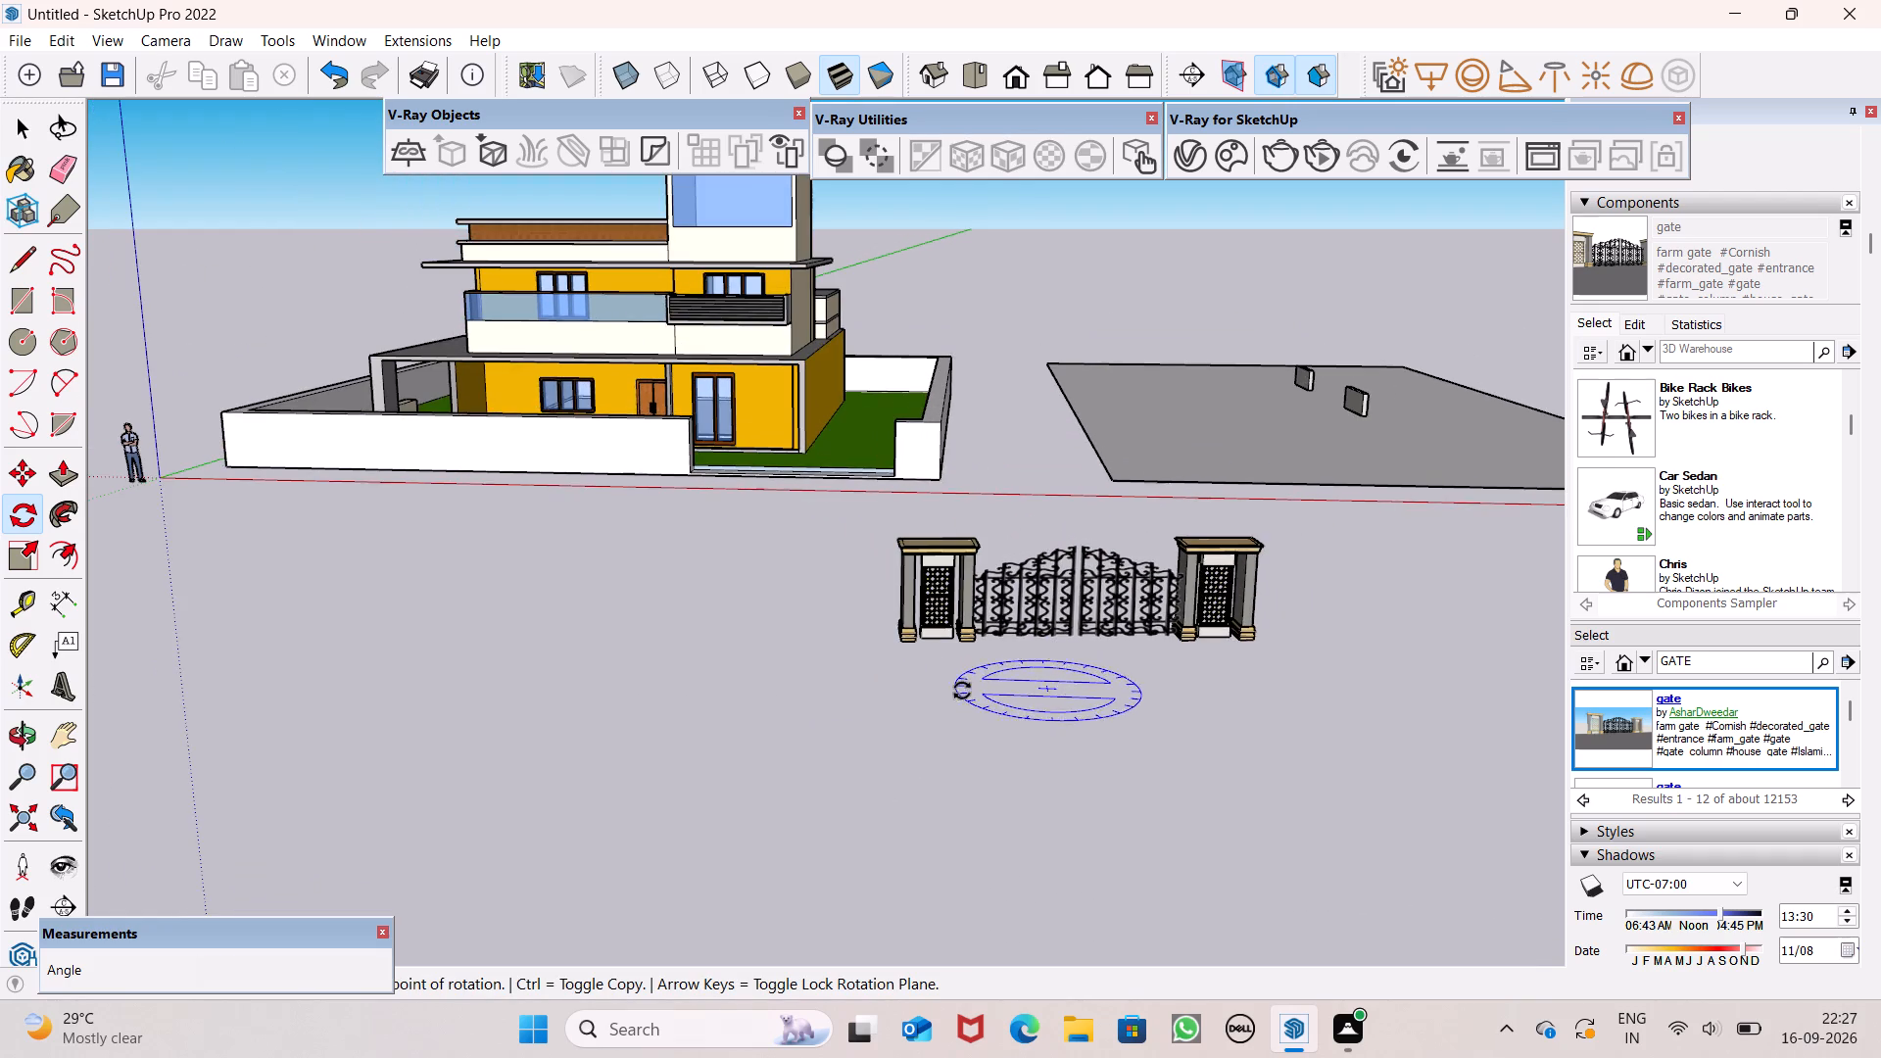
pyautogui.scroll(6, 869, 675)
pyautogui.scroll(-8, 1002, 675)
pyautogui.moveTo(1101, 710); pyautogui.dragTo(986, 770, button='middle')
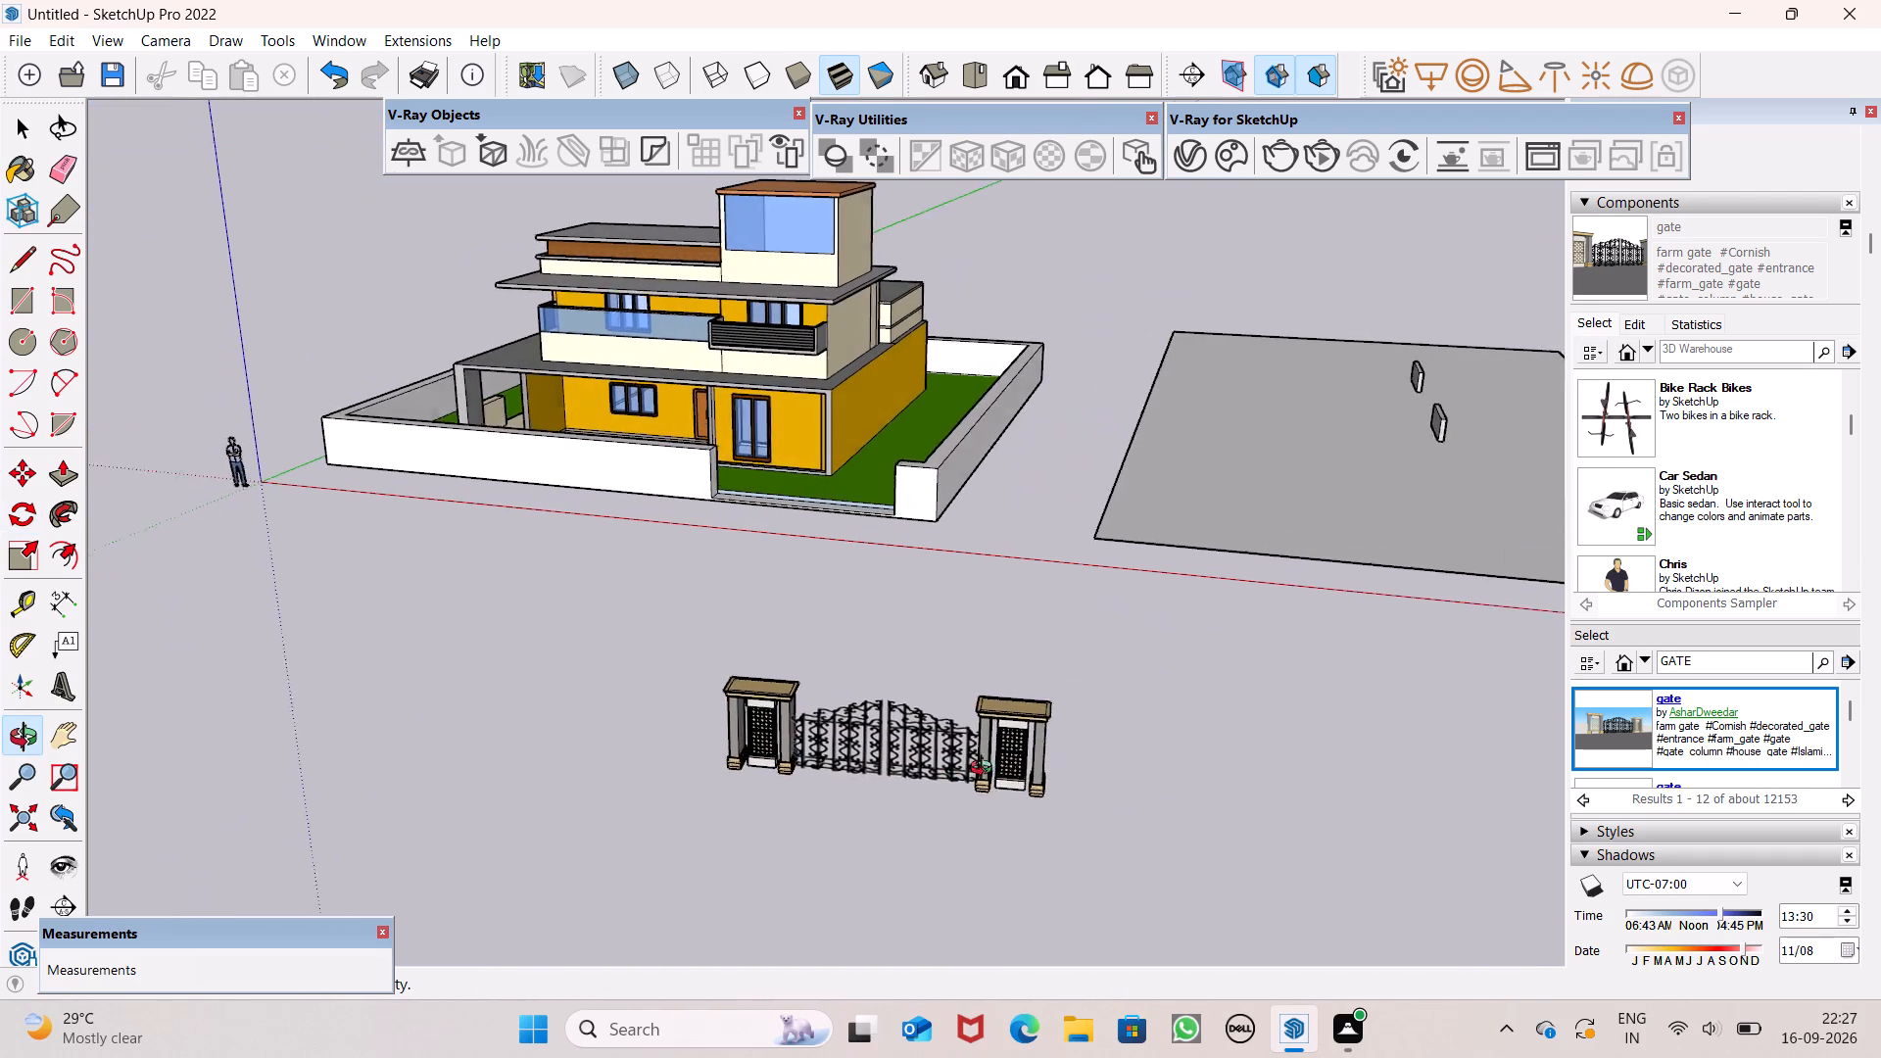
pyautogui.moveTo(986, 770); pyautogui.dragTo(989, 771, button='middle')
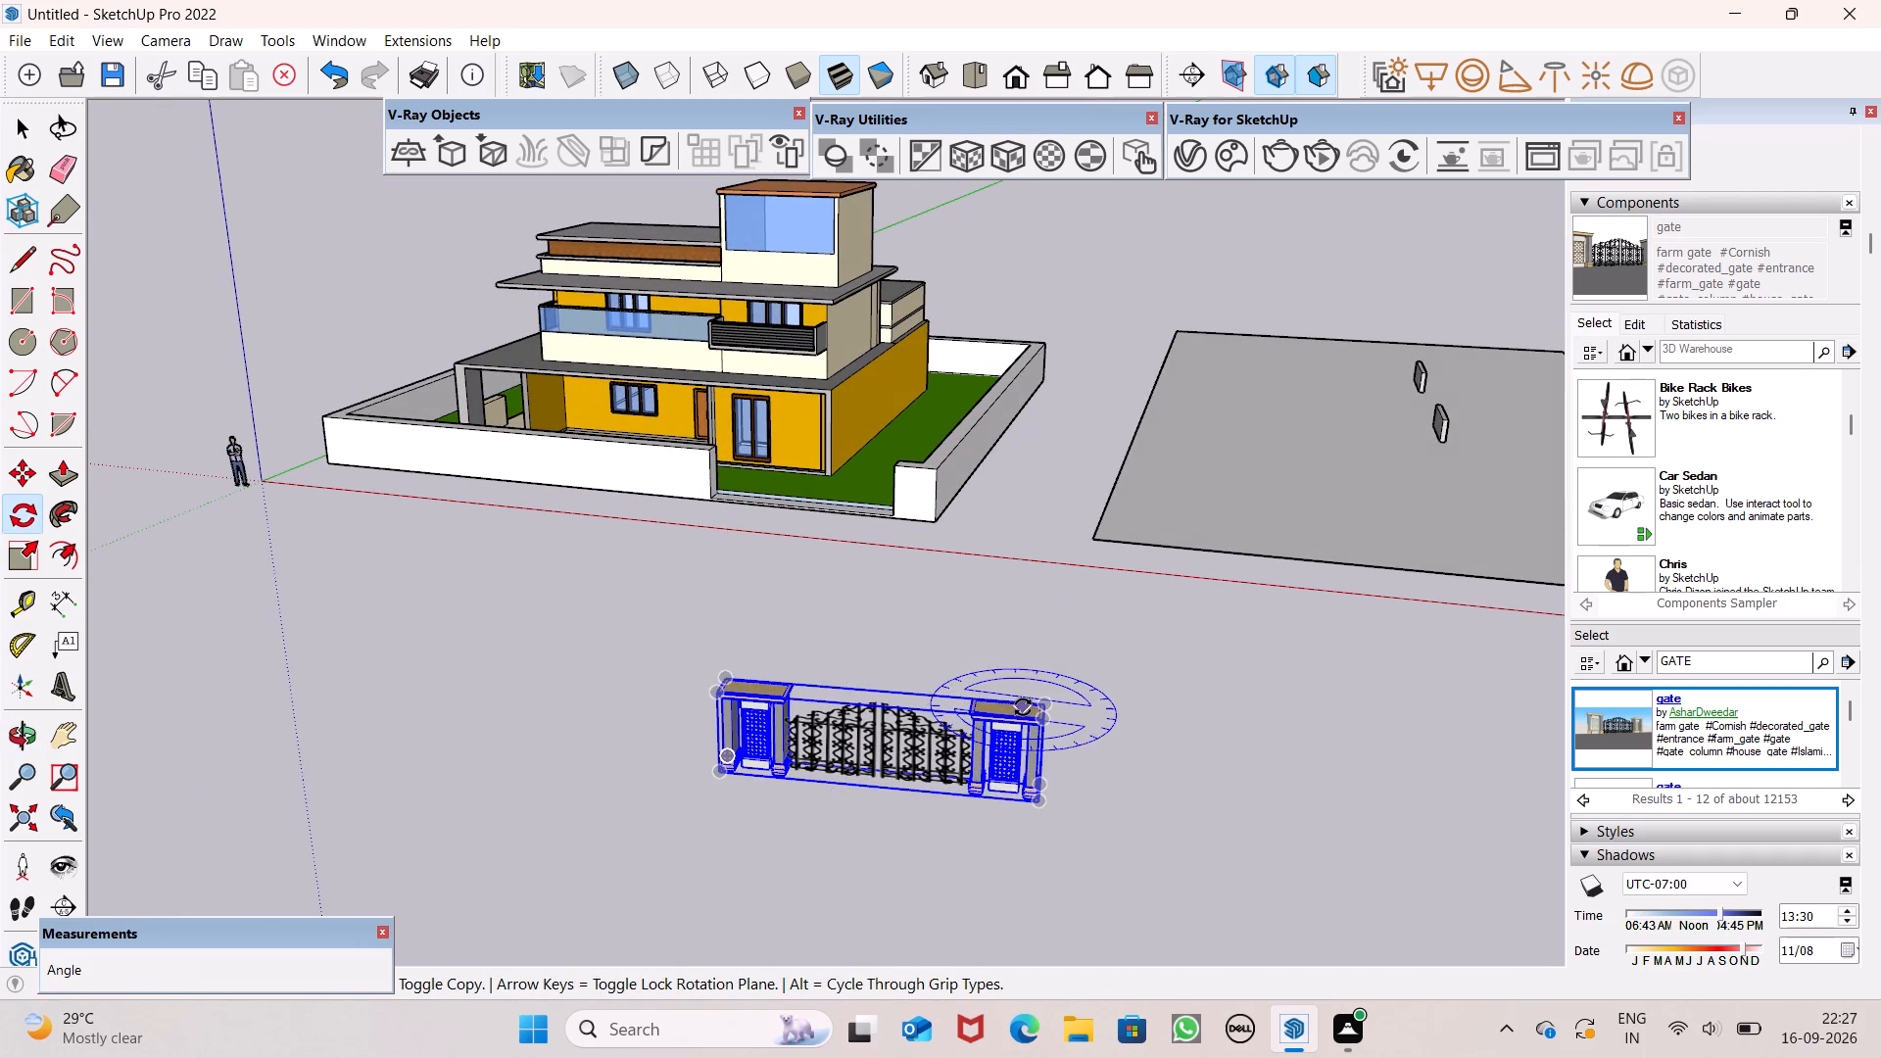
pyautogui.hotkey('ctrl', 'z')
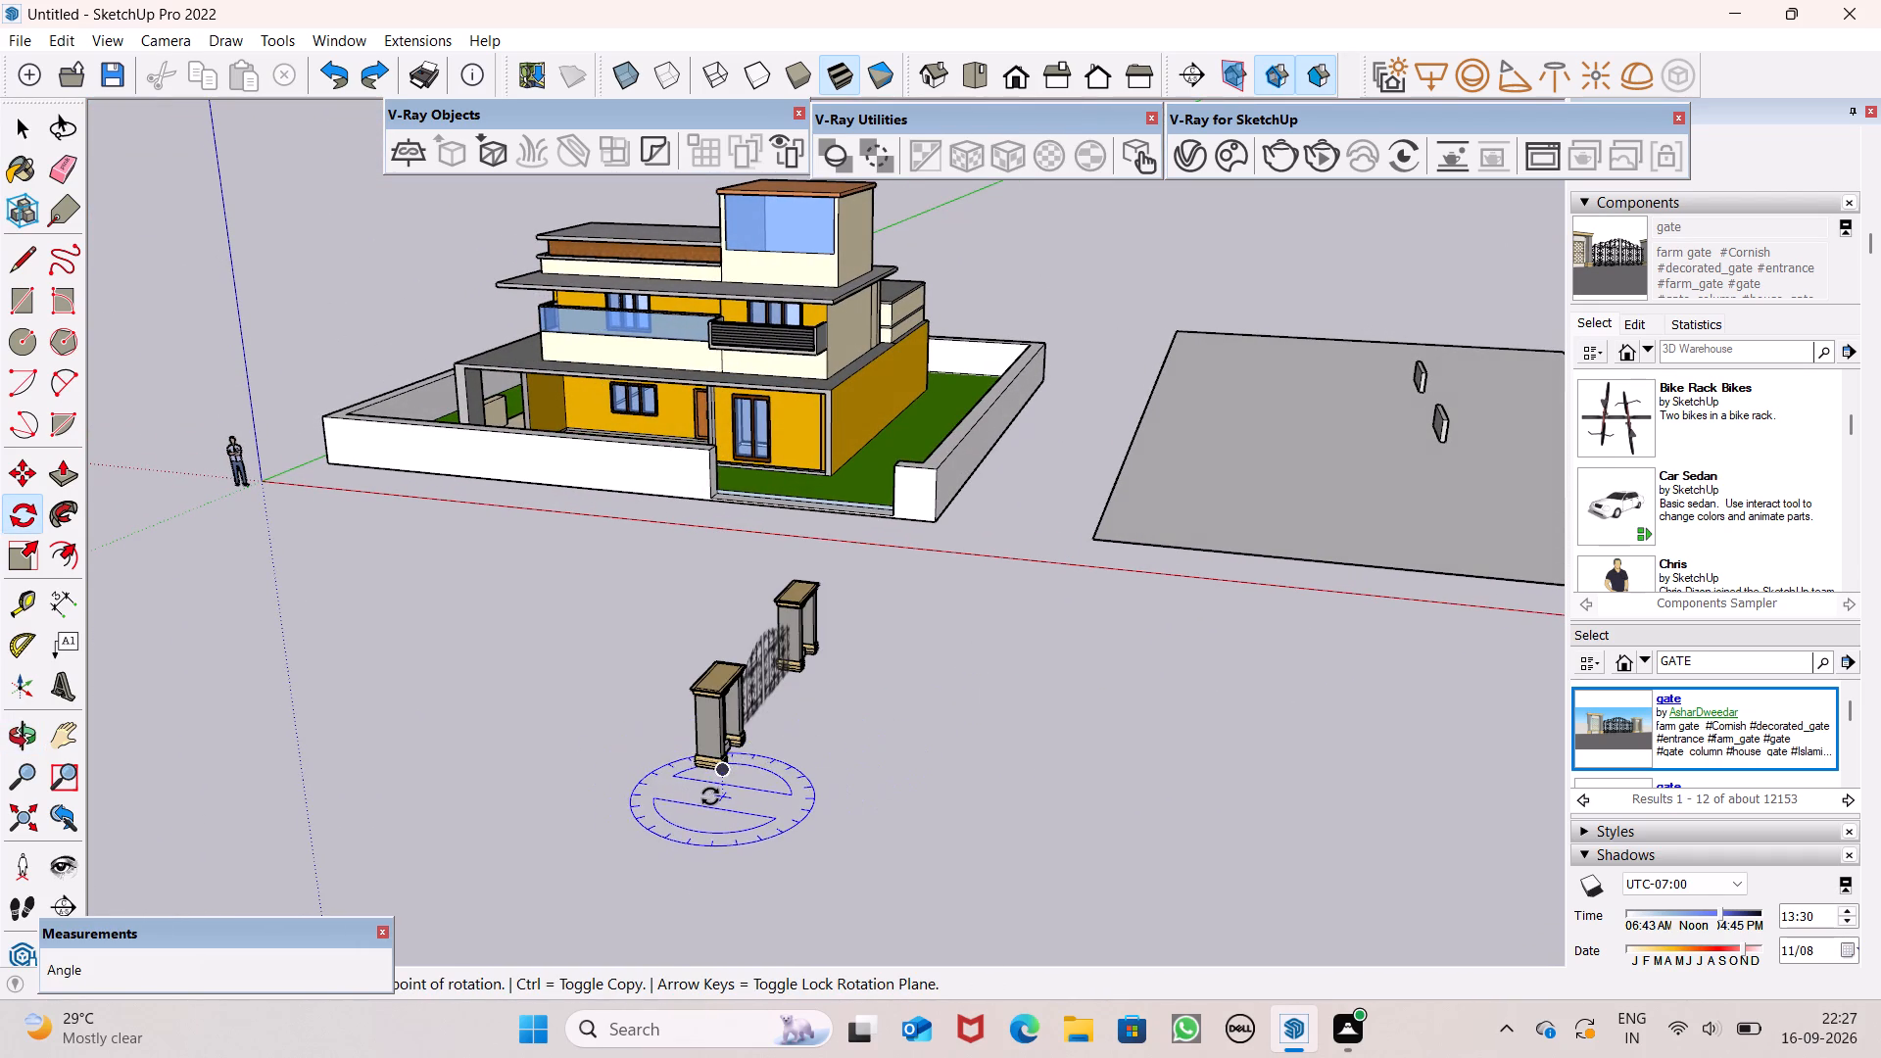
# Rotate the gate 90 degrees on the ground plane around its pillar's base corner, parallel to the front compound wall.
pyautogui.click(722, 783)
pyautogui.click(827, 793)
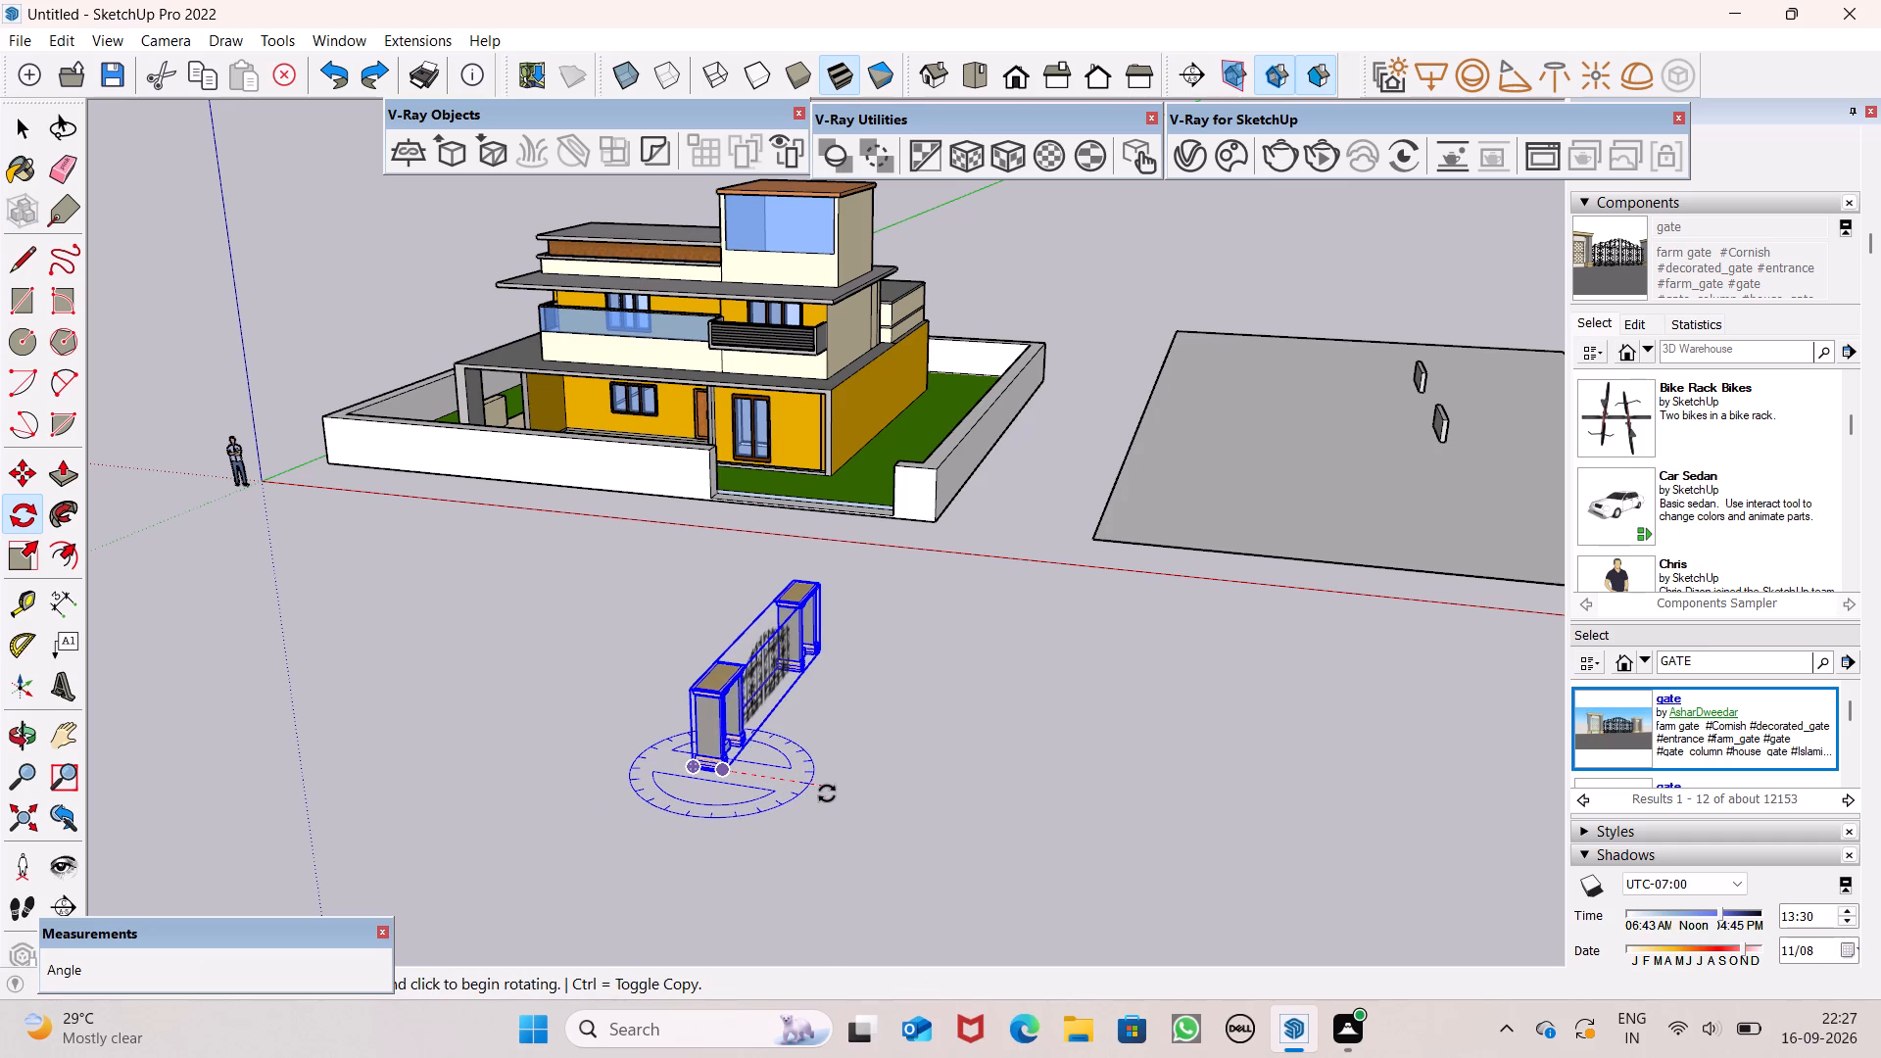
pyautogui.moveTo(827, 793); pyautogui.dragTo(668, 824)
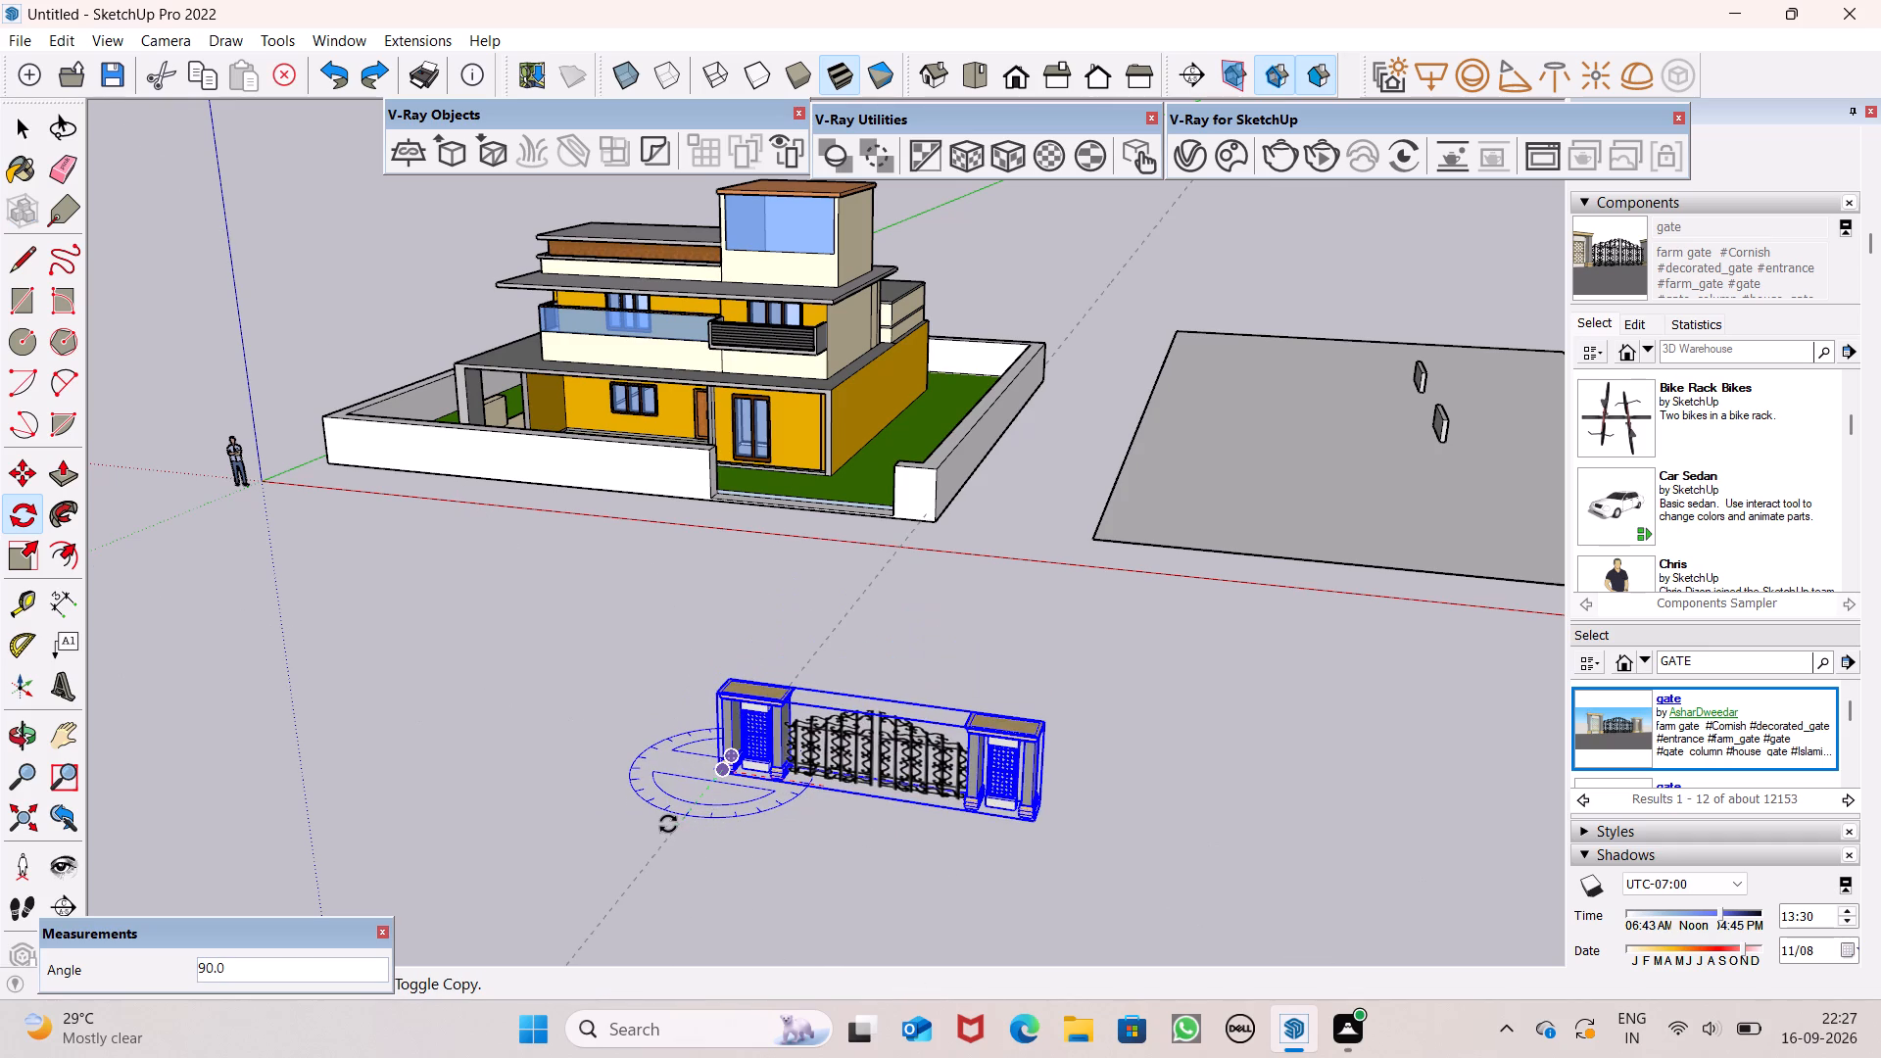
pyautogui.moveTo(668, 824); pyautogui.dragTo(670, 822)
pyautogui.click(678, 822)
pyautogui.press('space')
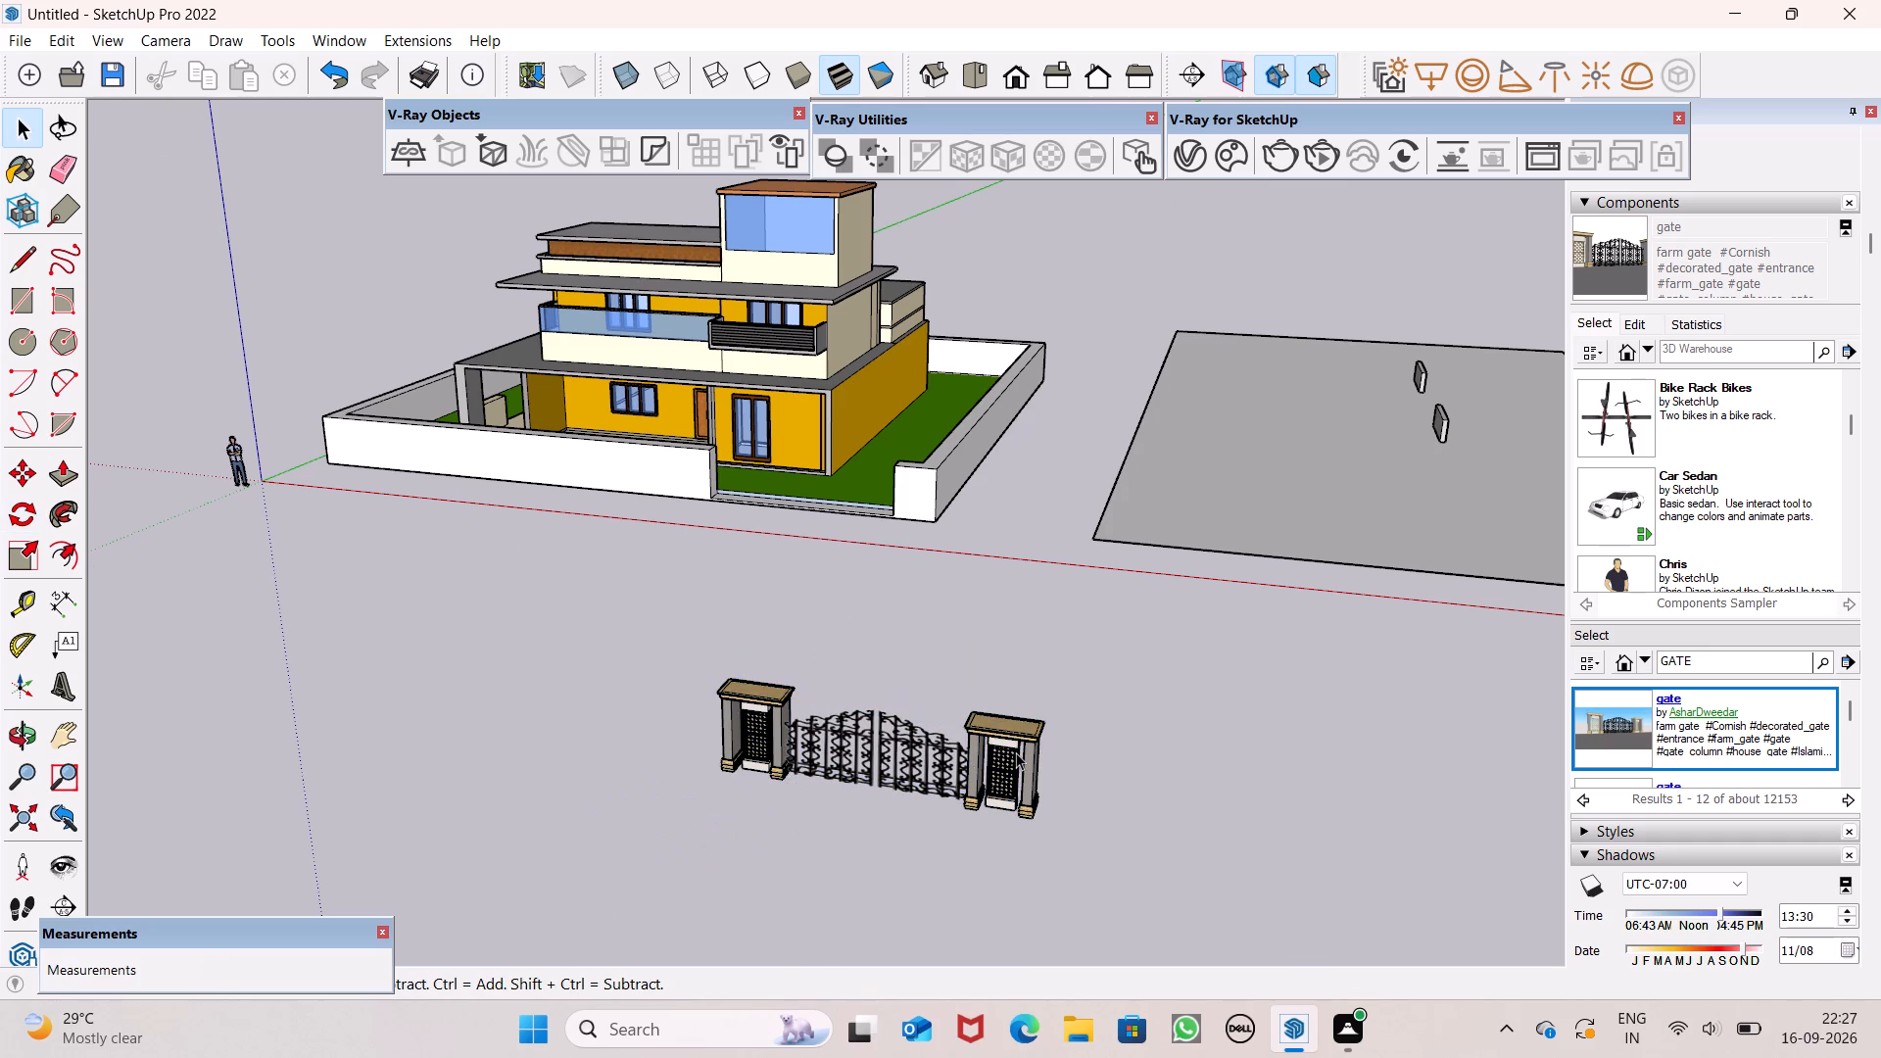
# Move the gate about 62' 11" by its outer base corner to the opening in the front compound wall.
pyautogui.scroll(-2, 1016, 751)
pyautogui.scroll(3, 918, 745)
pyautogui.click(987, 764)
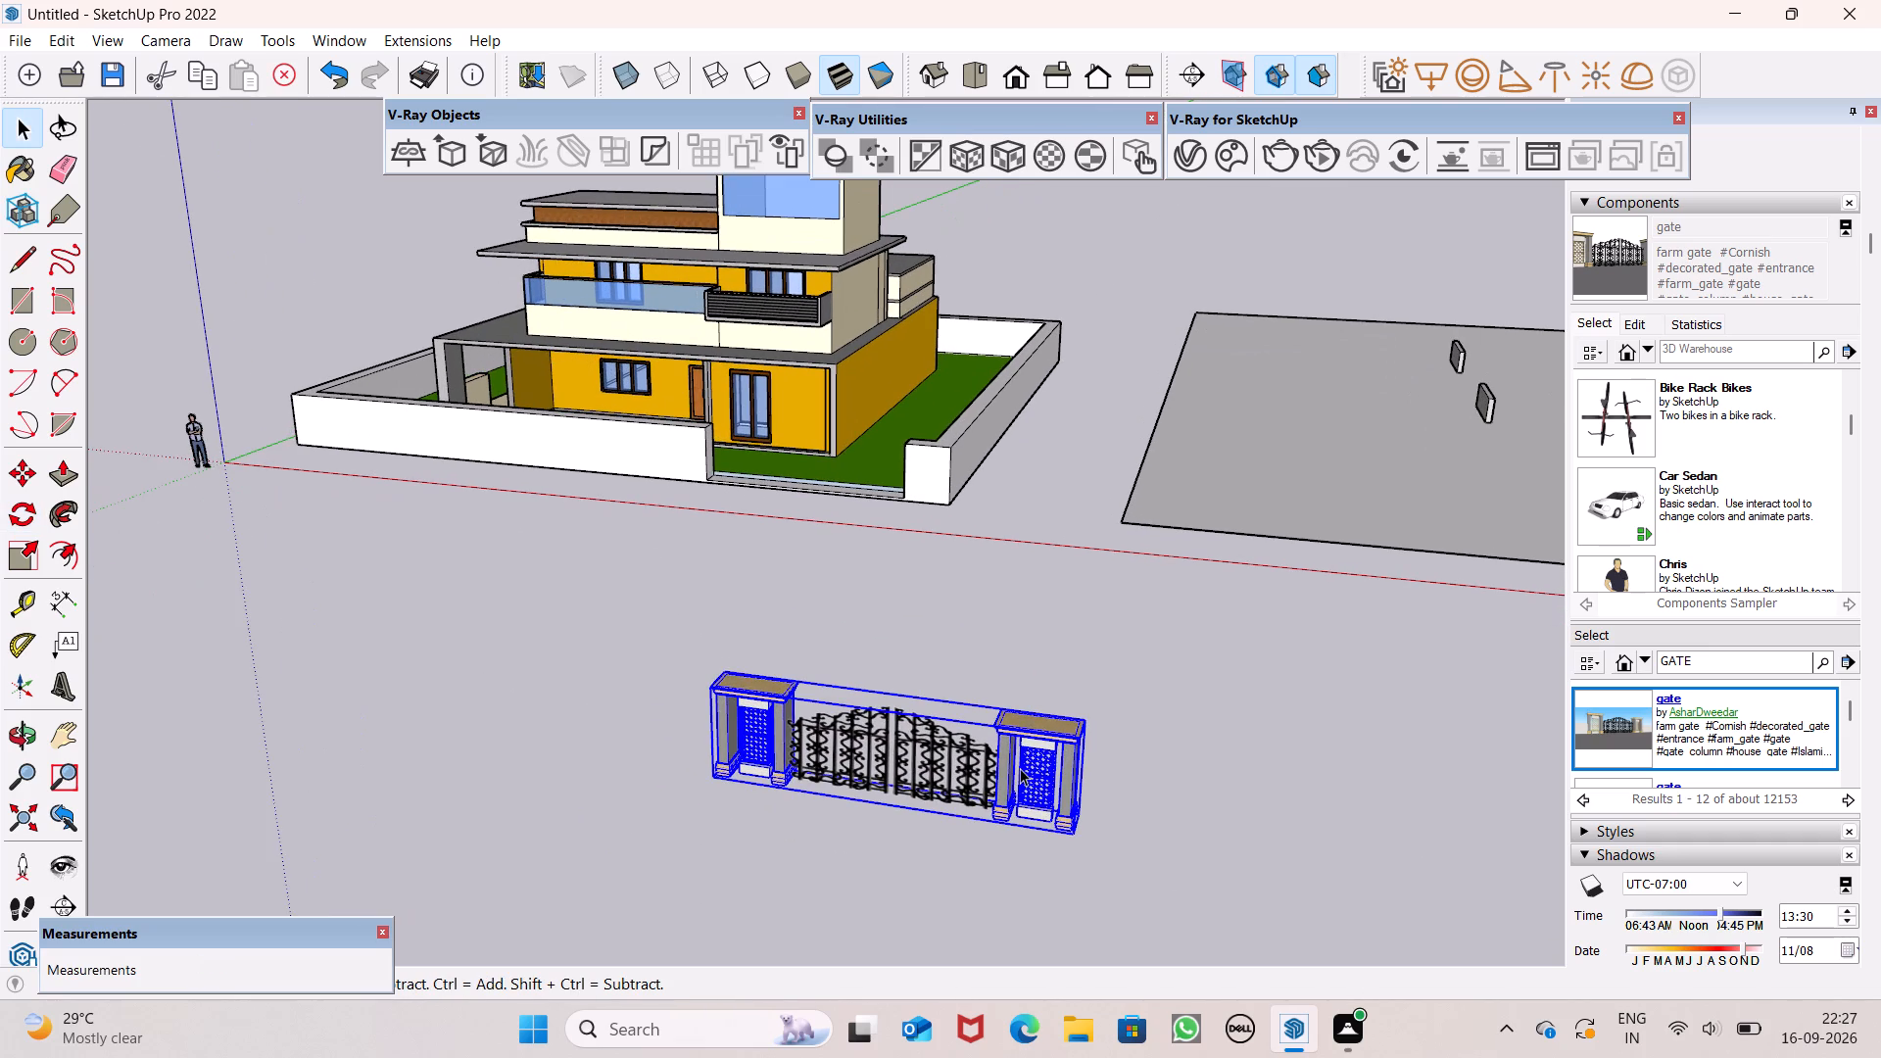
pyautogui.press('m')
pyautogui.press('Return')
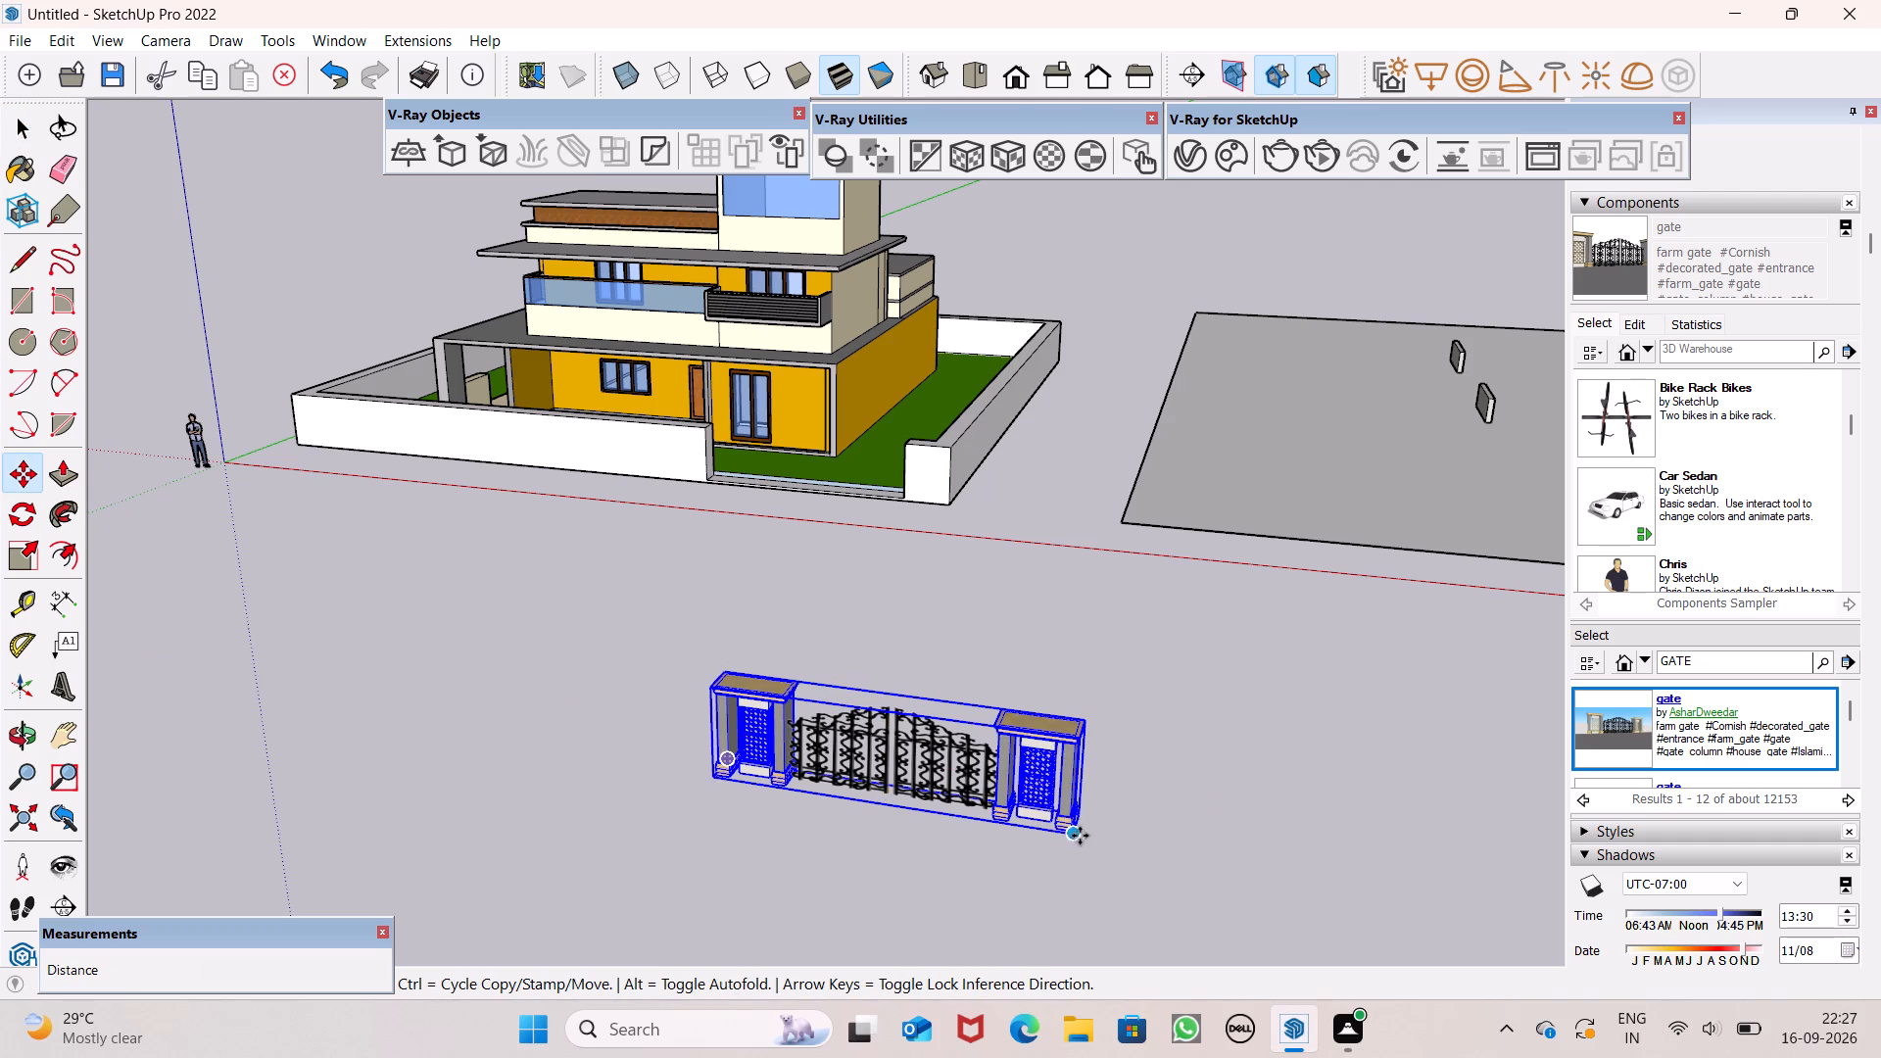
pyautogui.moveTo(1071, 836); pyautogui.dragTo(919, 599)
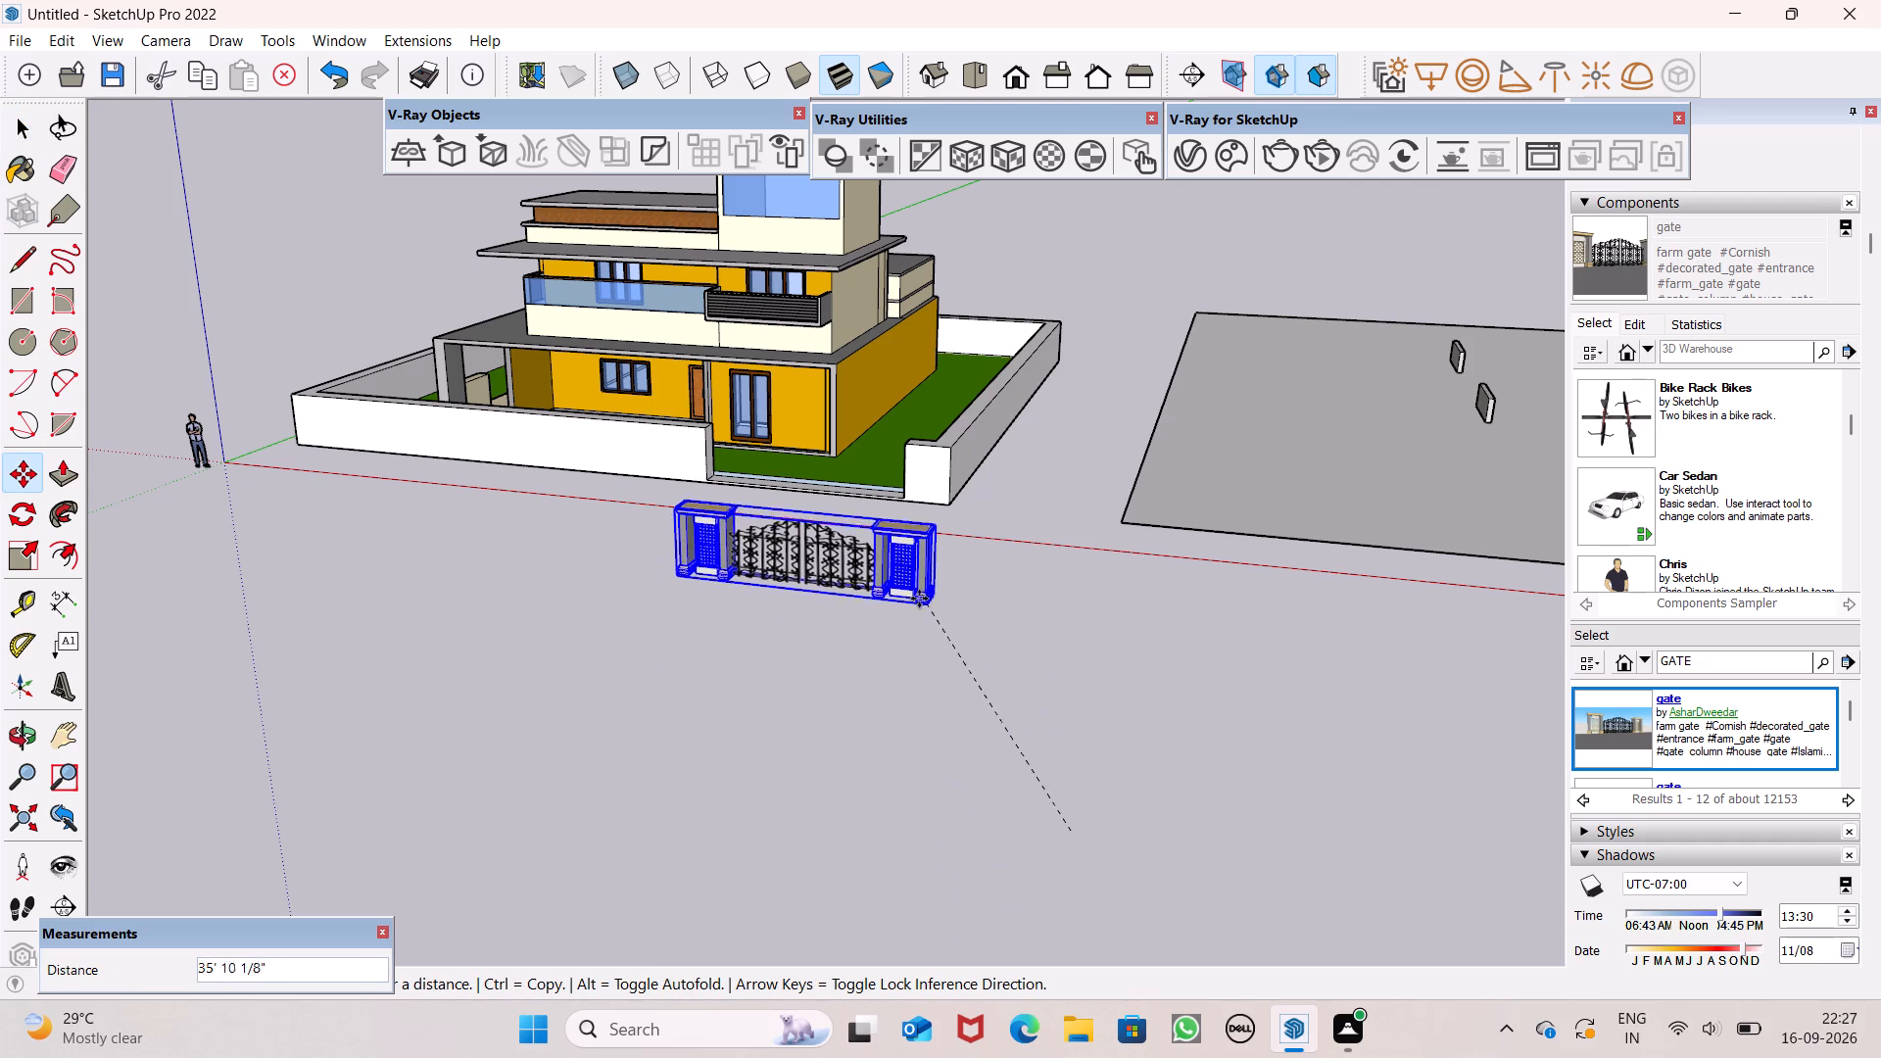
pyautogui.moveTo(919, 599); pyautogui.dragTo(885, 502)
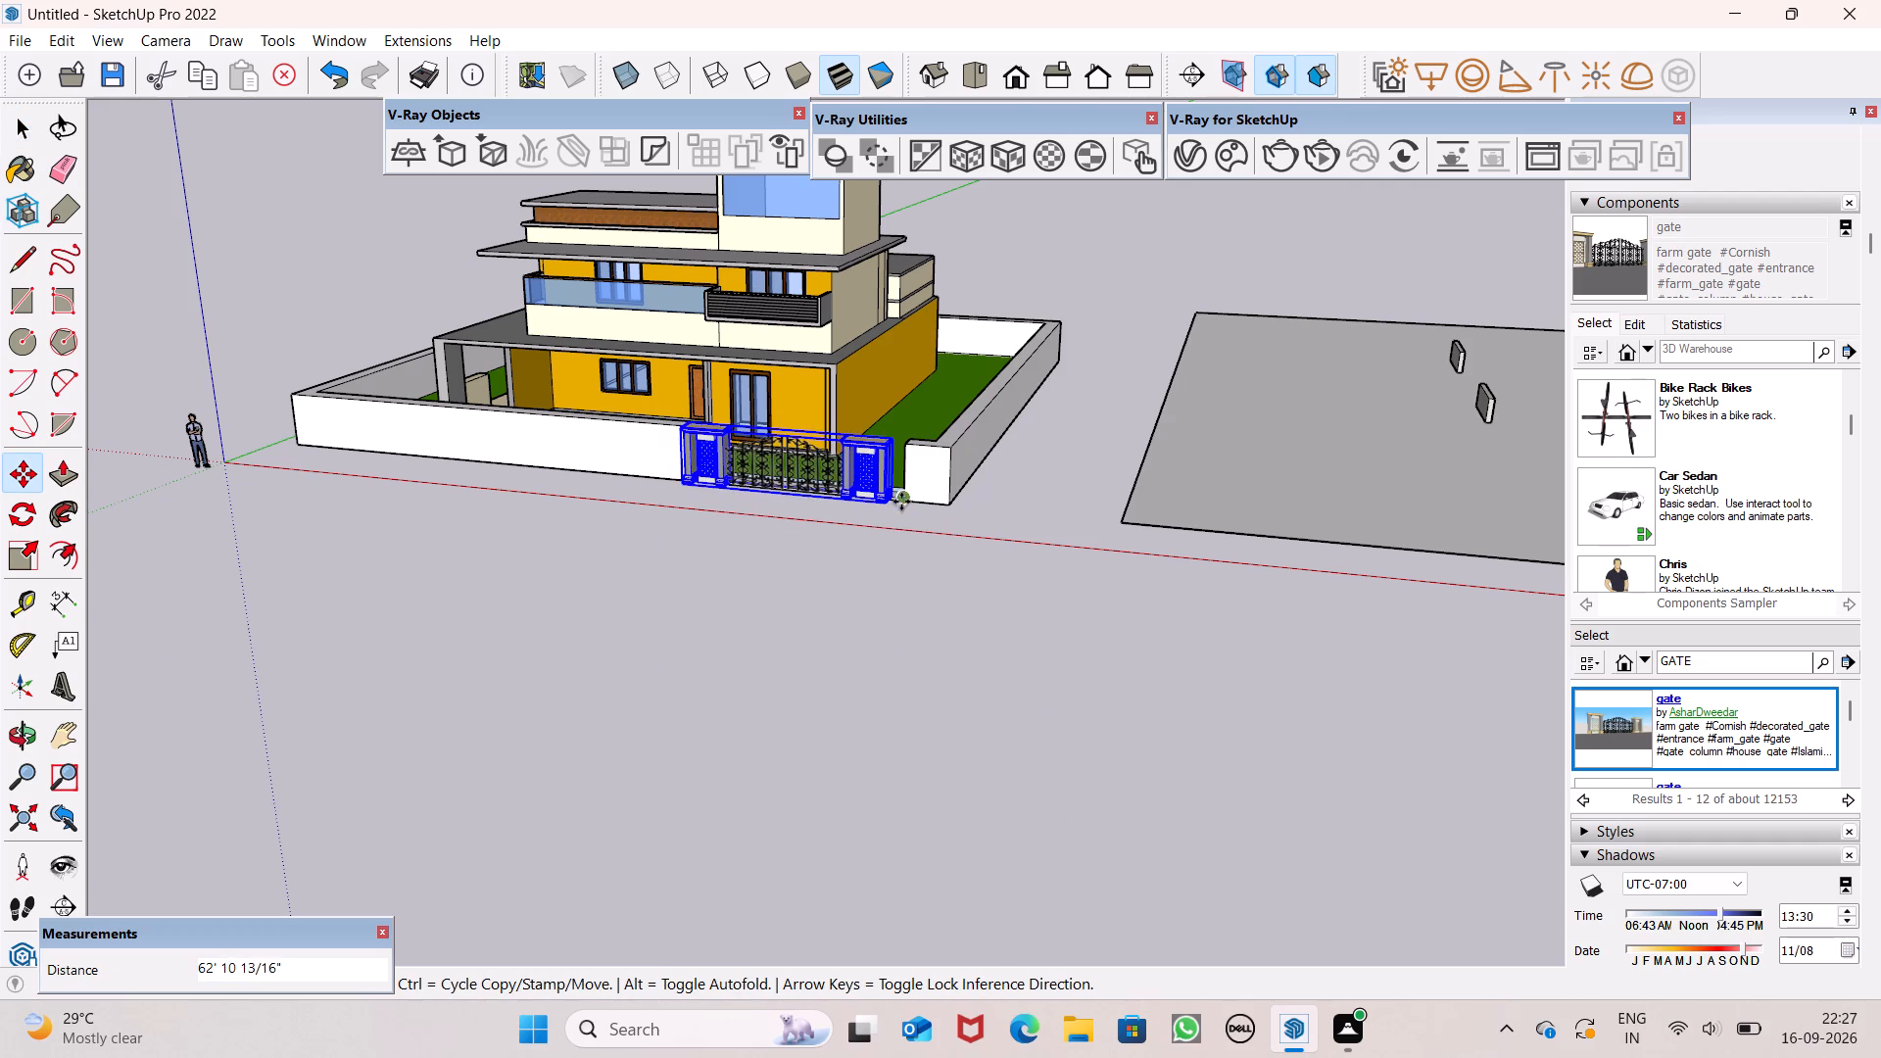
# Move the gate by its outer base corner against the end of the front compound wall at the opening.
pyautogui.scroll(15, 908, 486)
pyautogui.moveTo(895, 518); pyautogui.dragTo(827, 630, button='middle')
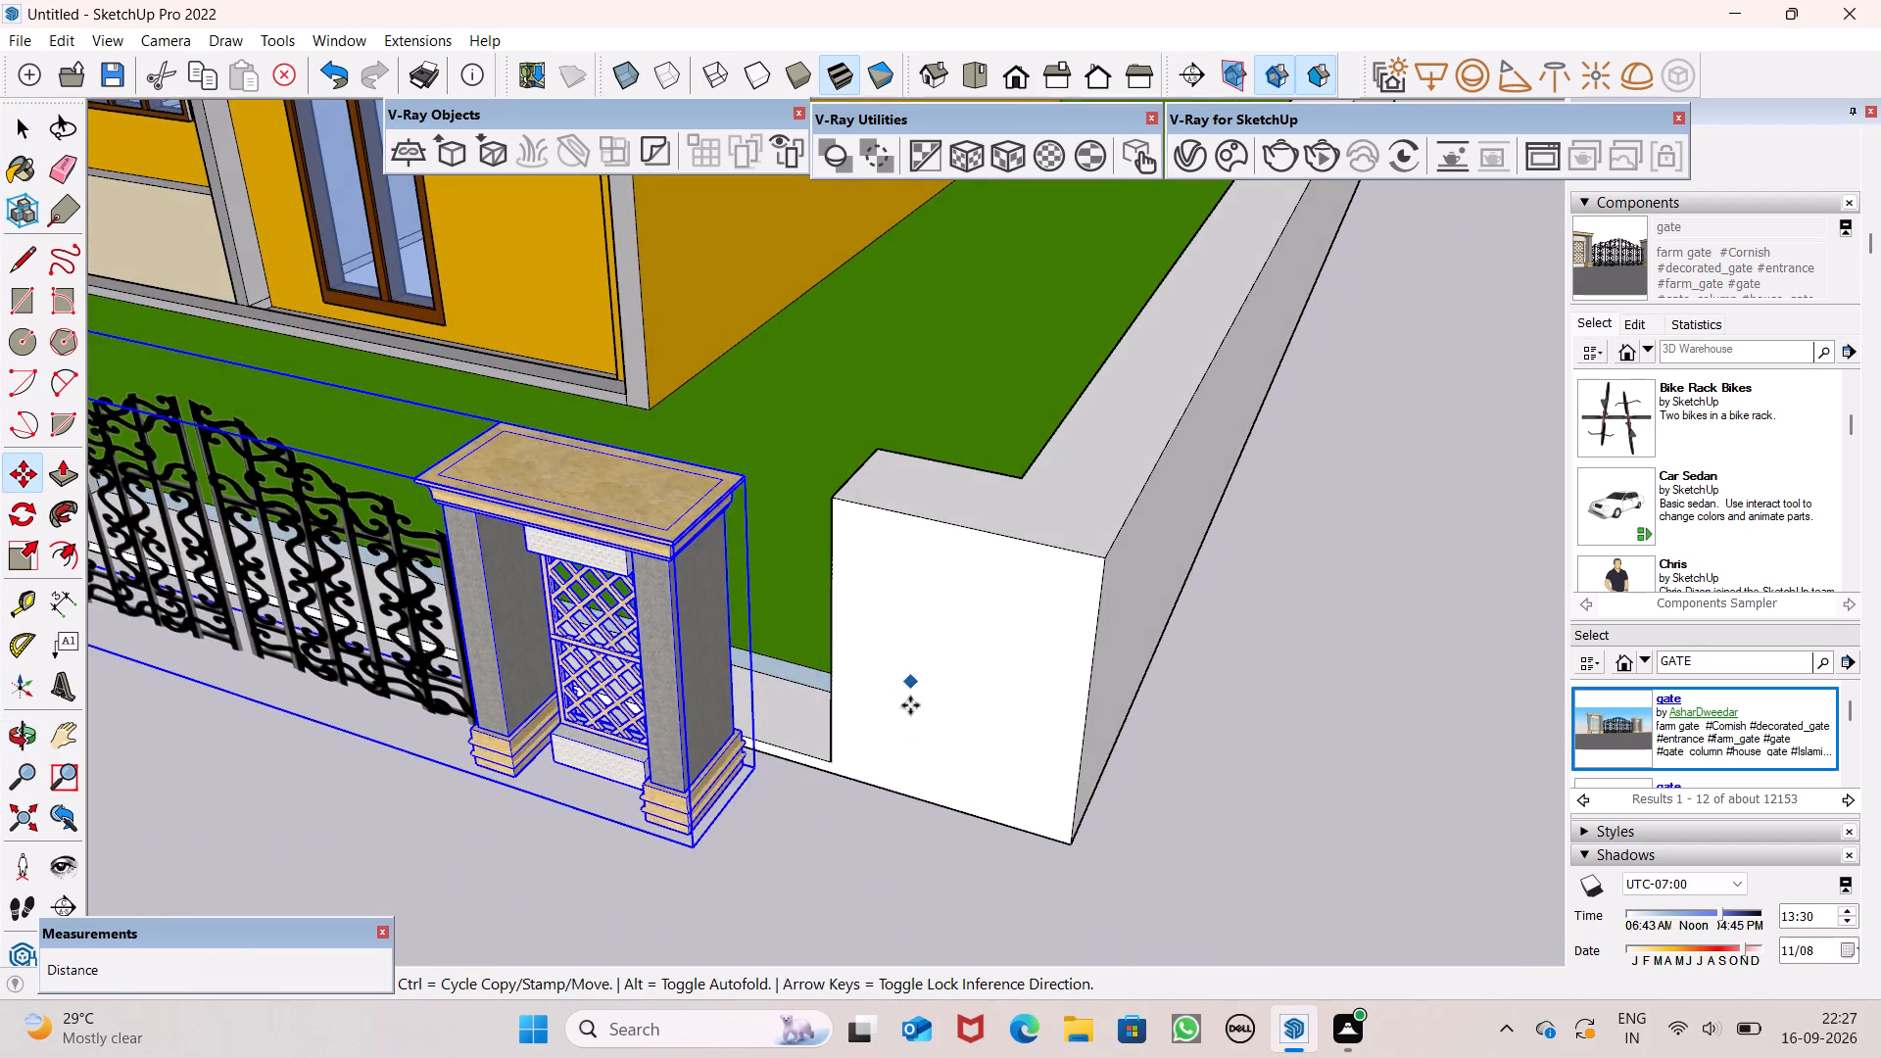
pyautogui.scroll(3, 912, 736)
pyautogui.moveTo(604, 878); pyautogui.dragTo(615, 872)
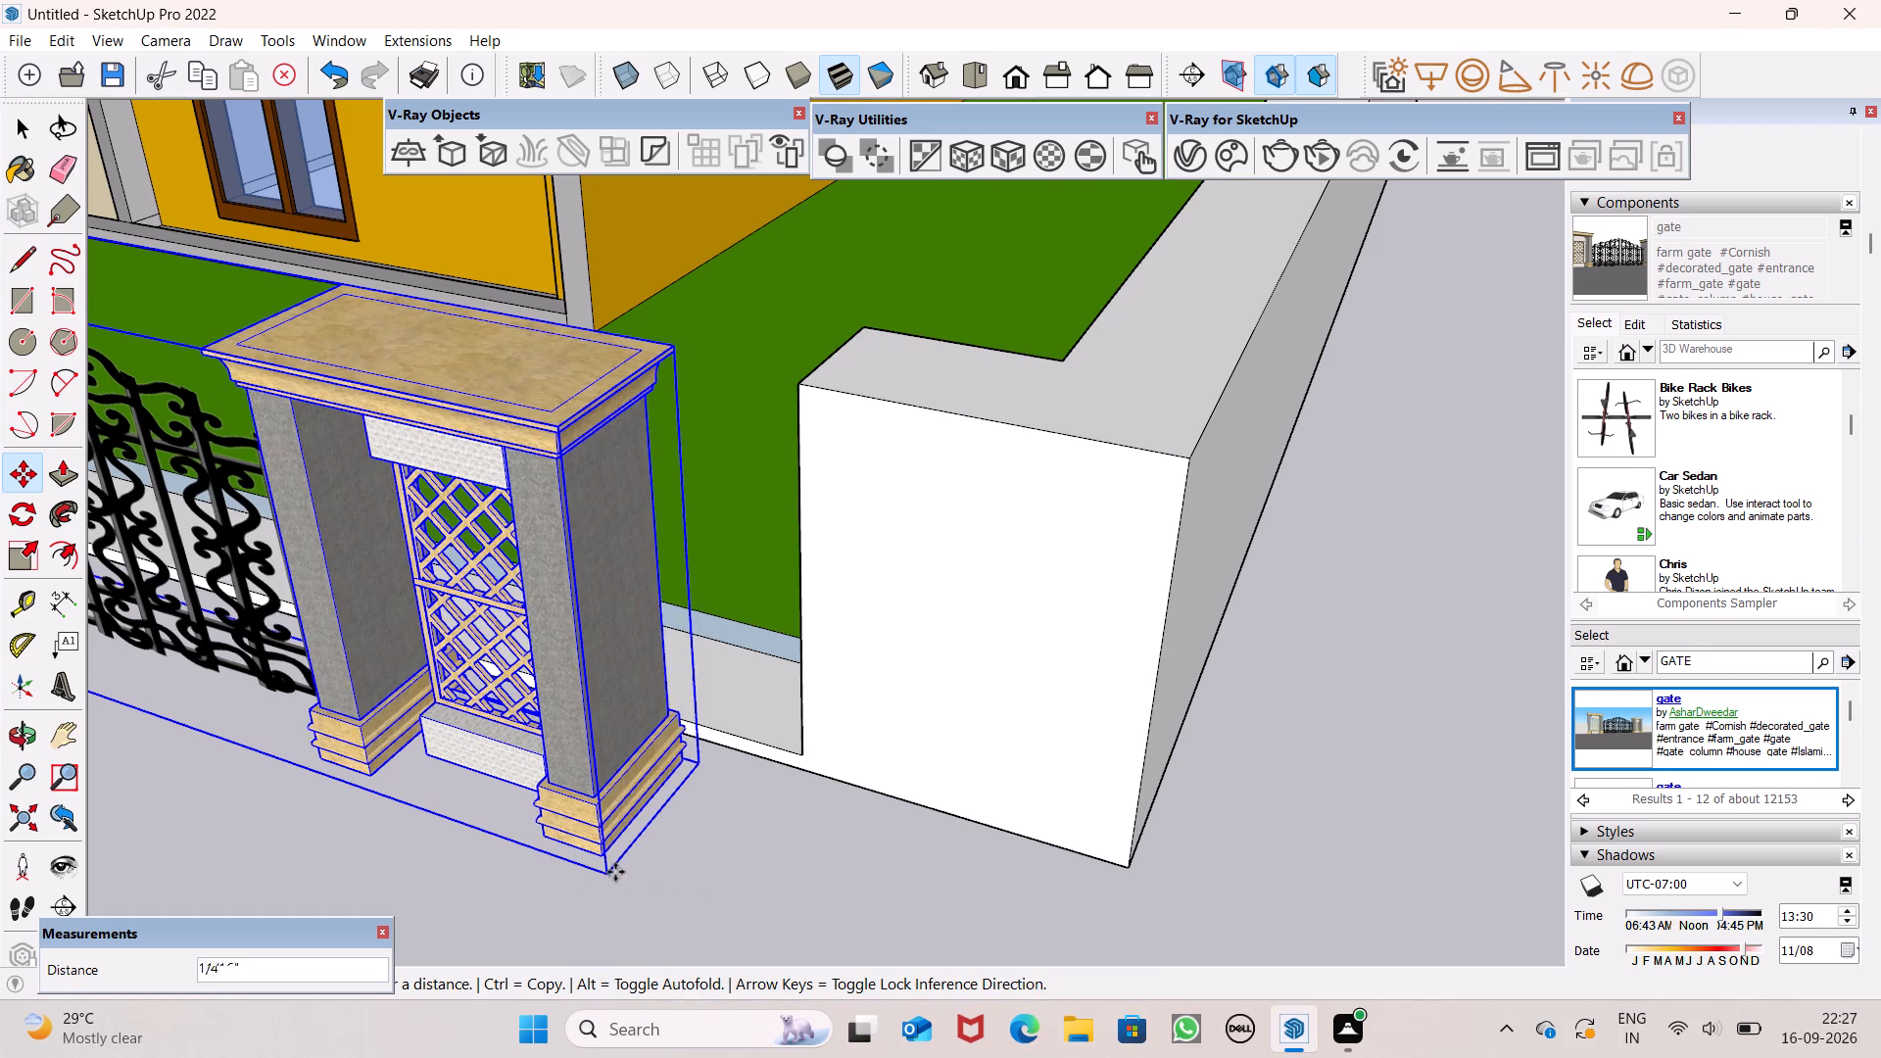
pyautogui.moveTo(615, 872); pyautogui.dragTo(793, 784)
pyautogui.click(797, 779)
pyautogui.moveTo(797, 778); pyautogui.dragTo(791, 763)
pyautogui.click(791, 763)
pyautogui.moveTo(792, 760); pyautogui.dragTo(794, 758)
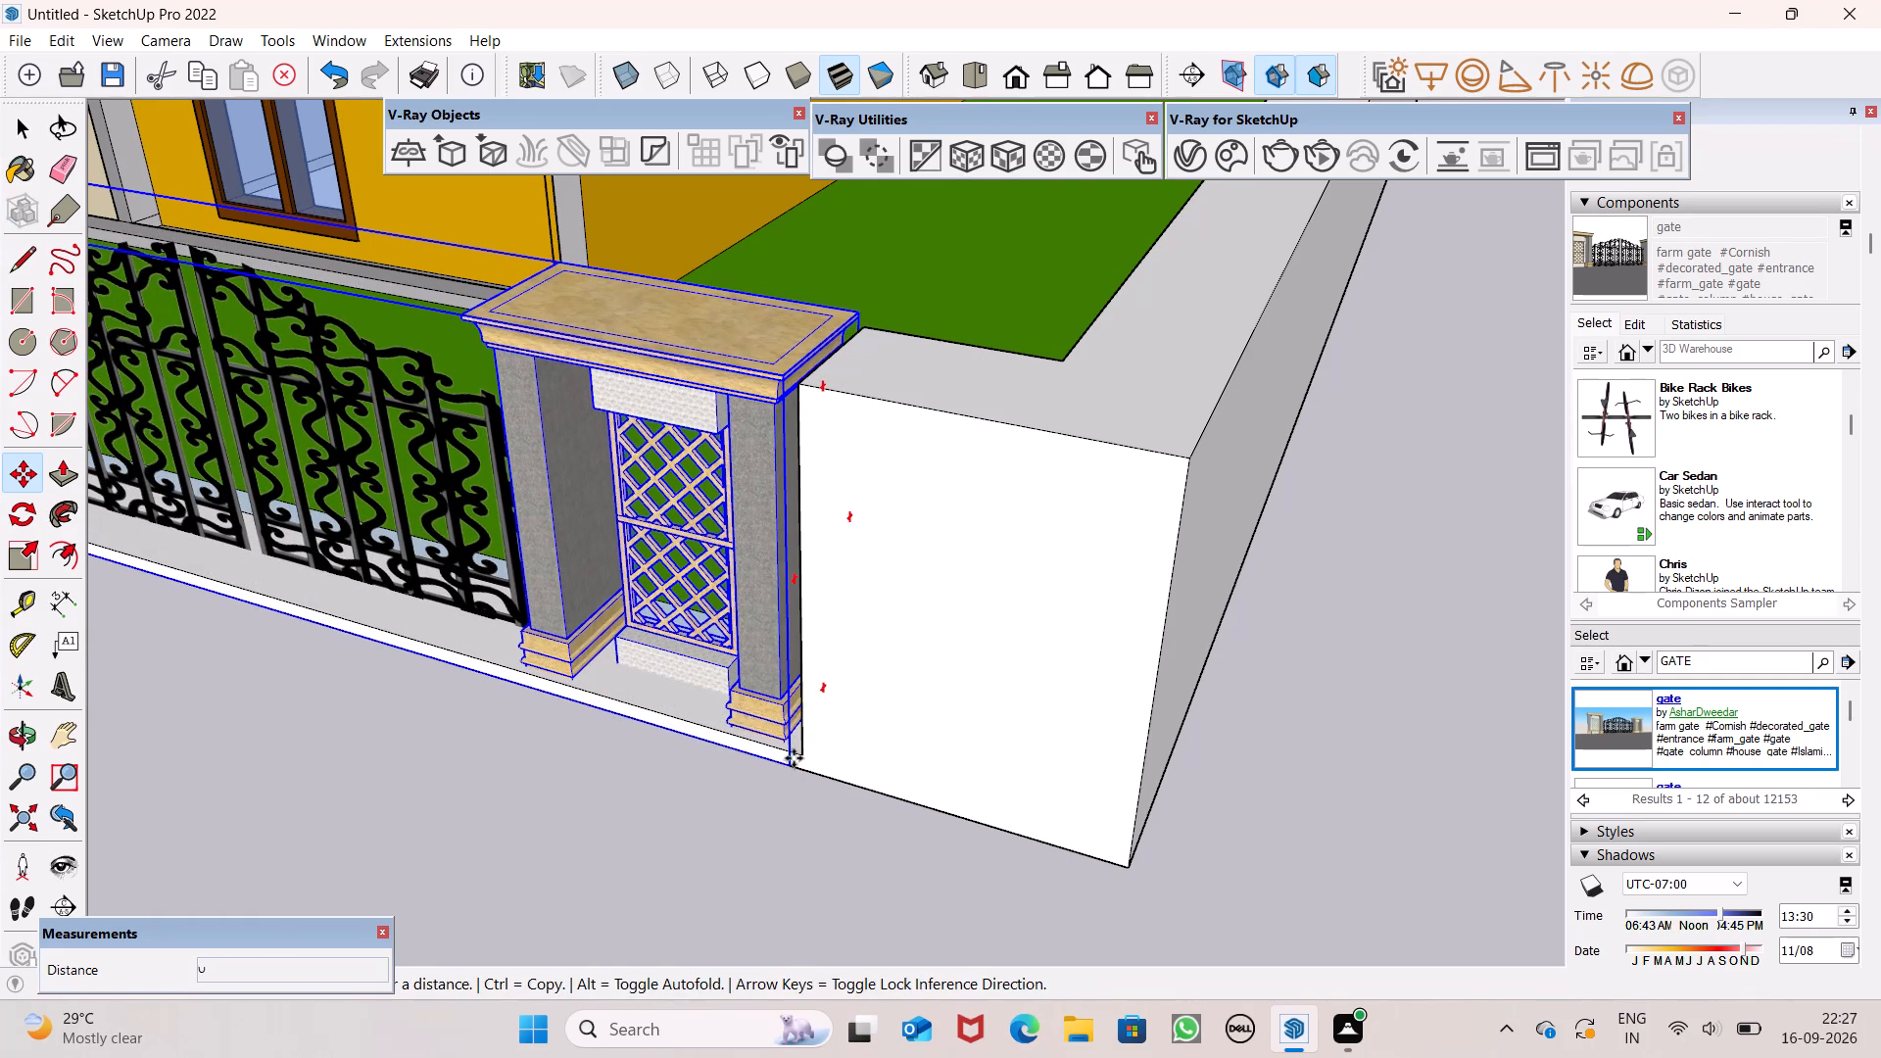
pyautogui.moveTo(794, 758); pyautogui.dragTo(802, 756)
# Examine the gate's alignment with the front compound wall from the side and from above.
pyautogui.scroll(-11, 790, 783)
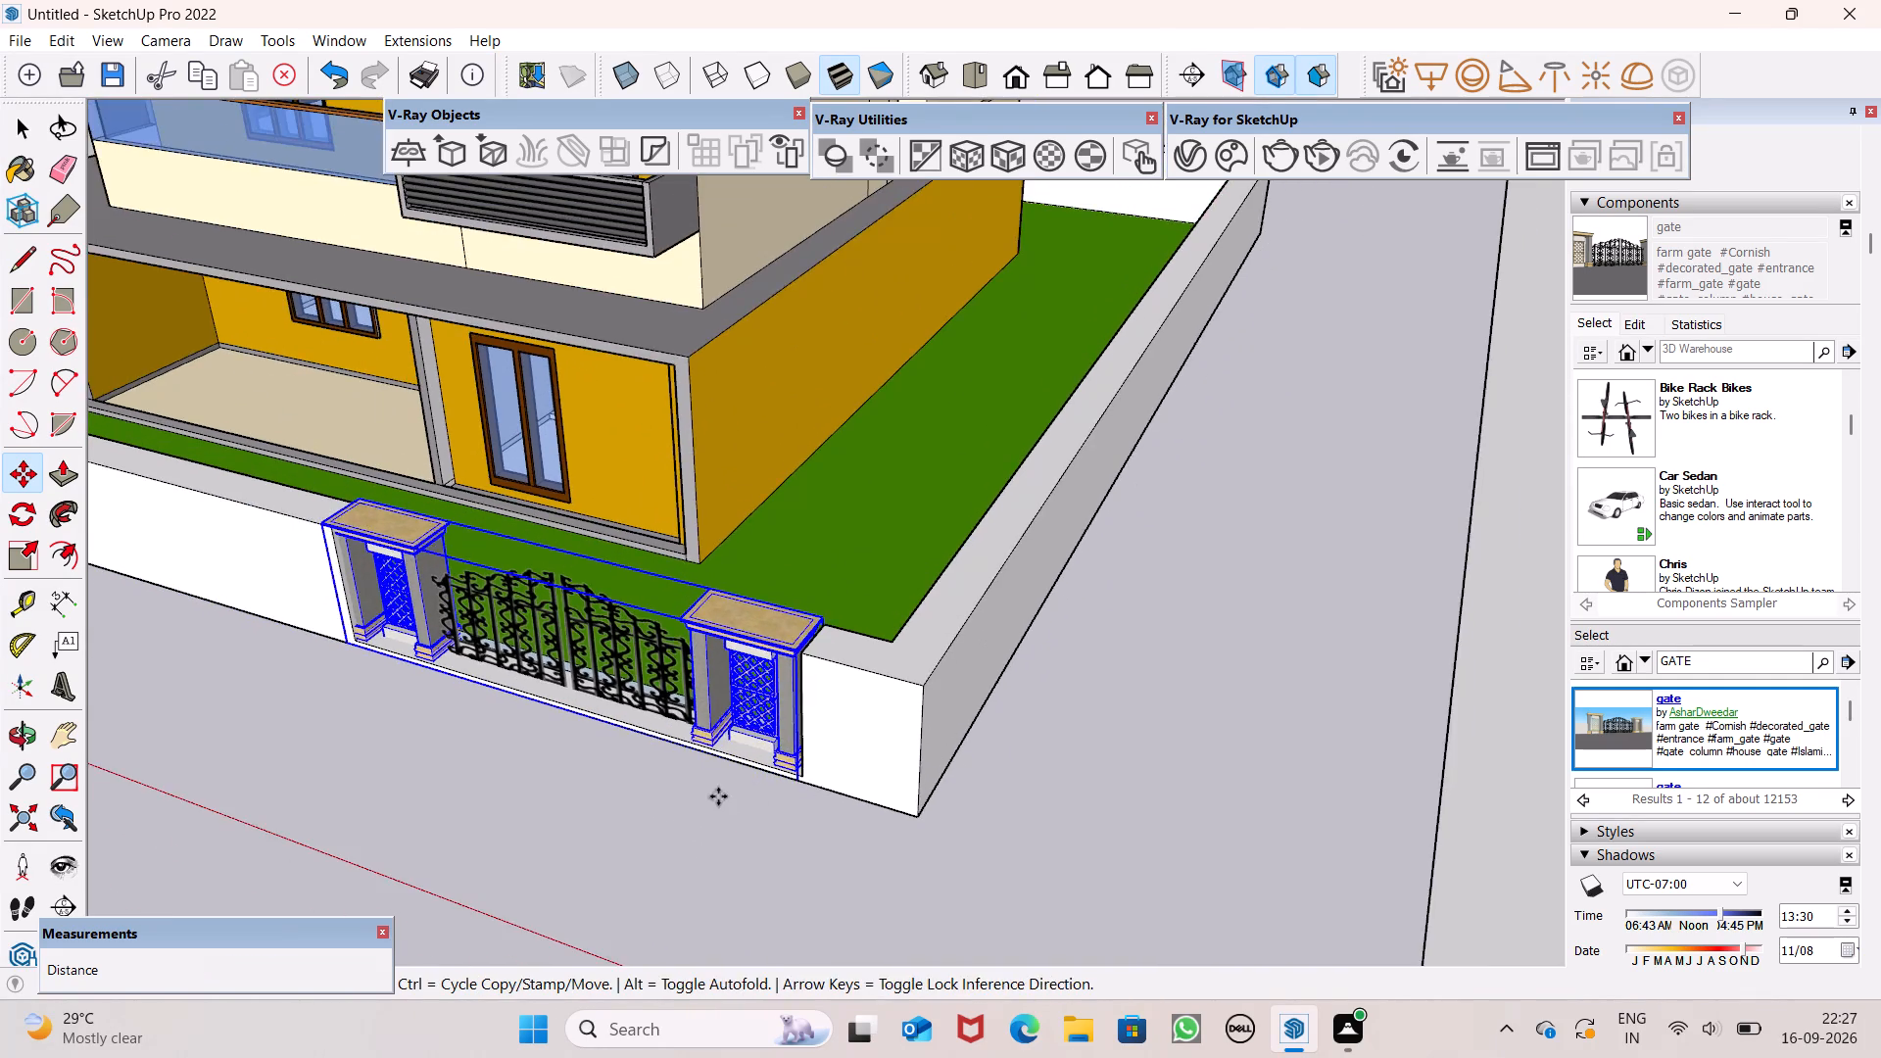
pyautogui.moveTo(723, 817); pyautogui.dragTo(149, 986, button='middle')
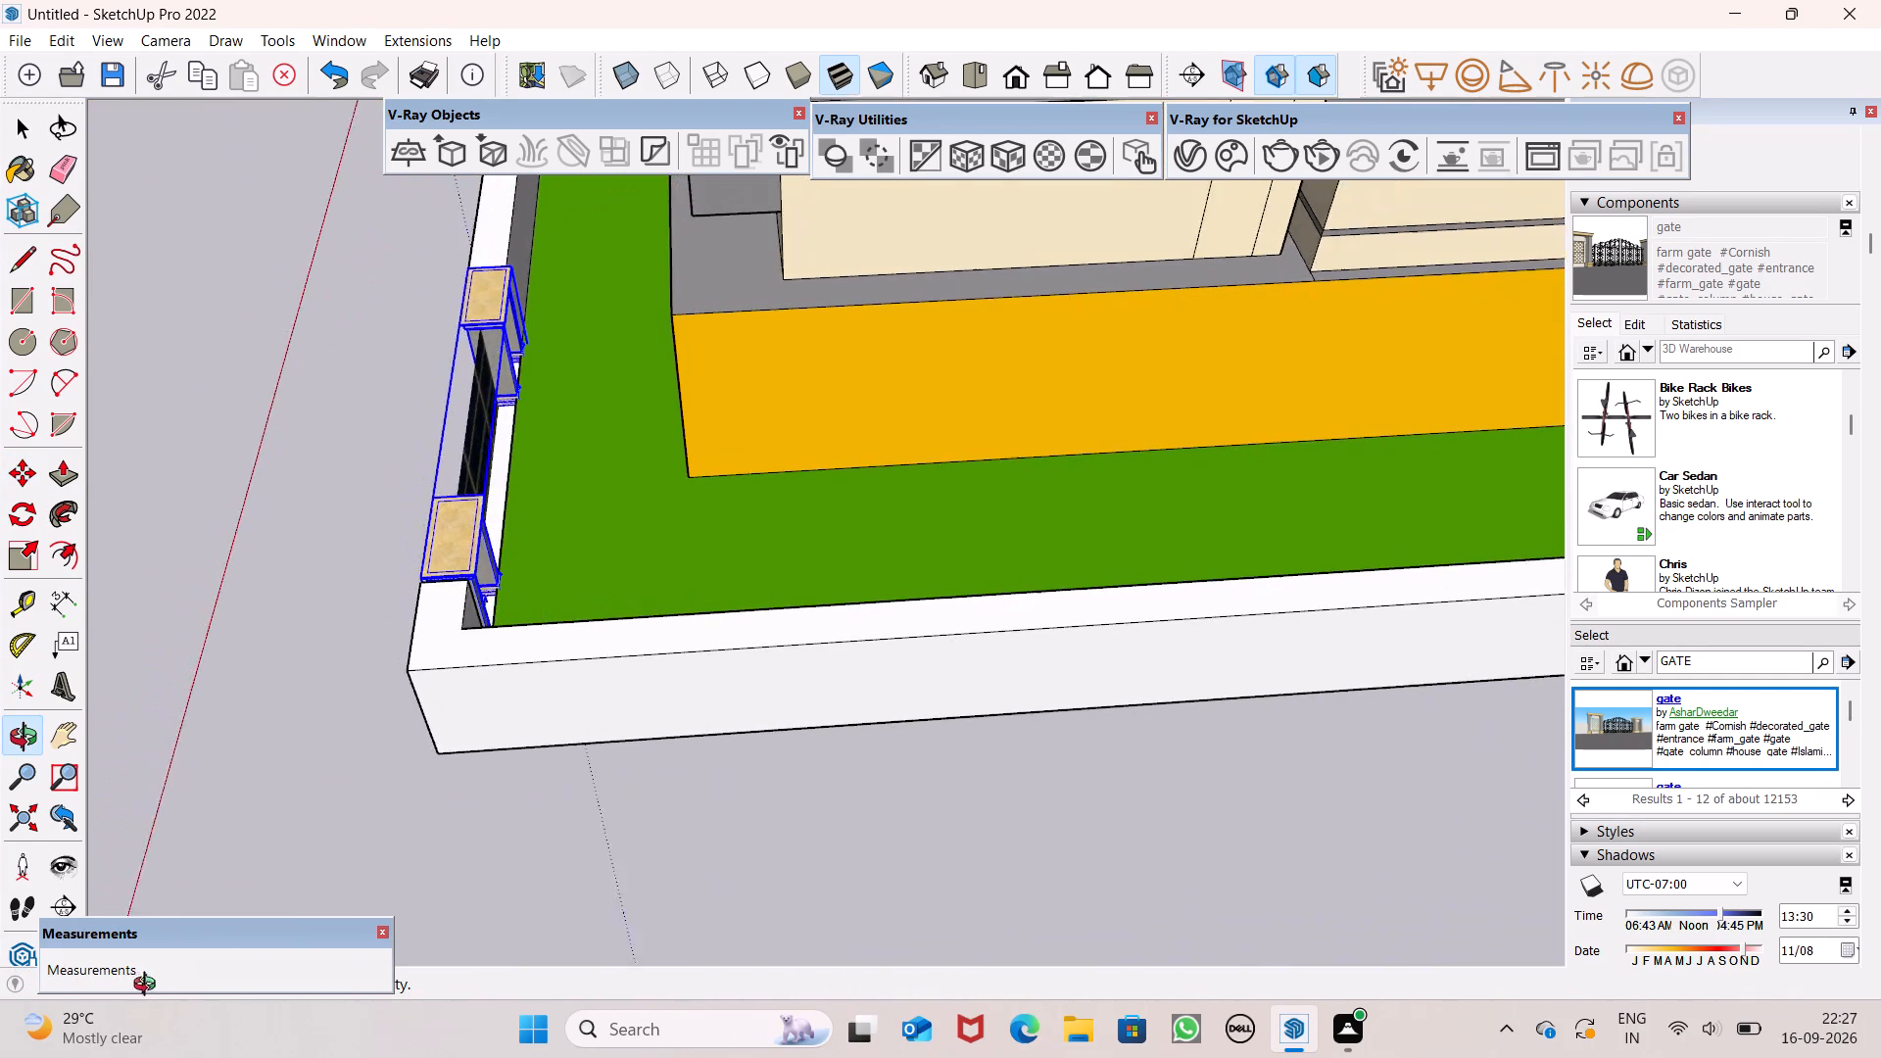
pyautogui.moveTo(149, 986); pyautogui.dragTo(219, 988, button='middle')
pyautogui.scroll(8, 568, 549)
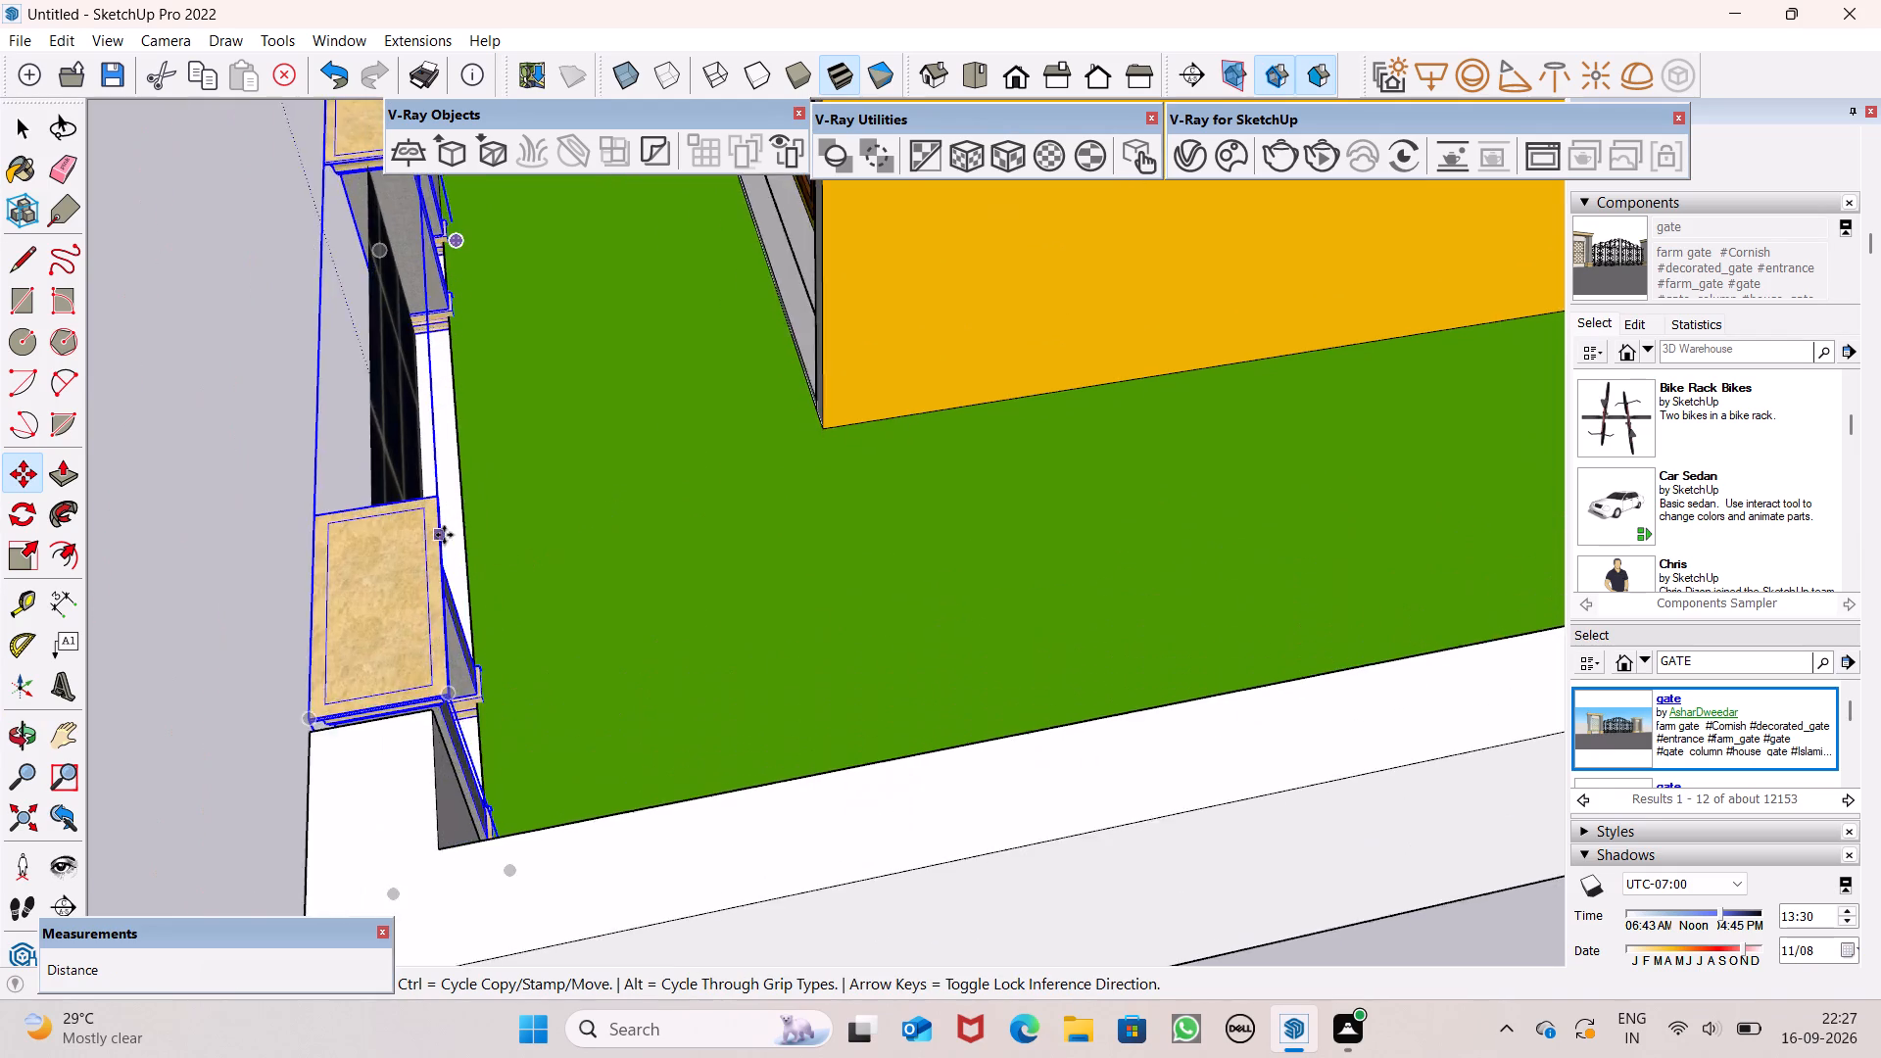
pyautogui.scroll(7, 444, 535)
pyautogui.moveTo(459, 531); pyautogui.dragTo(772, 524, button='middle')
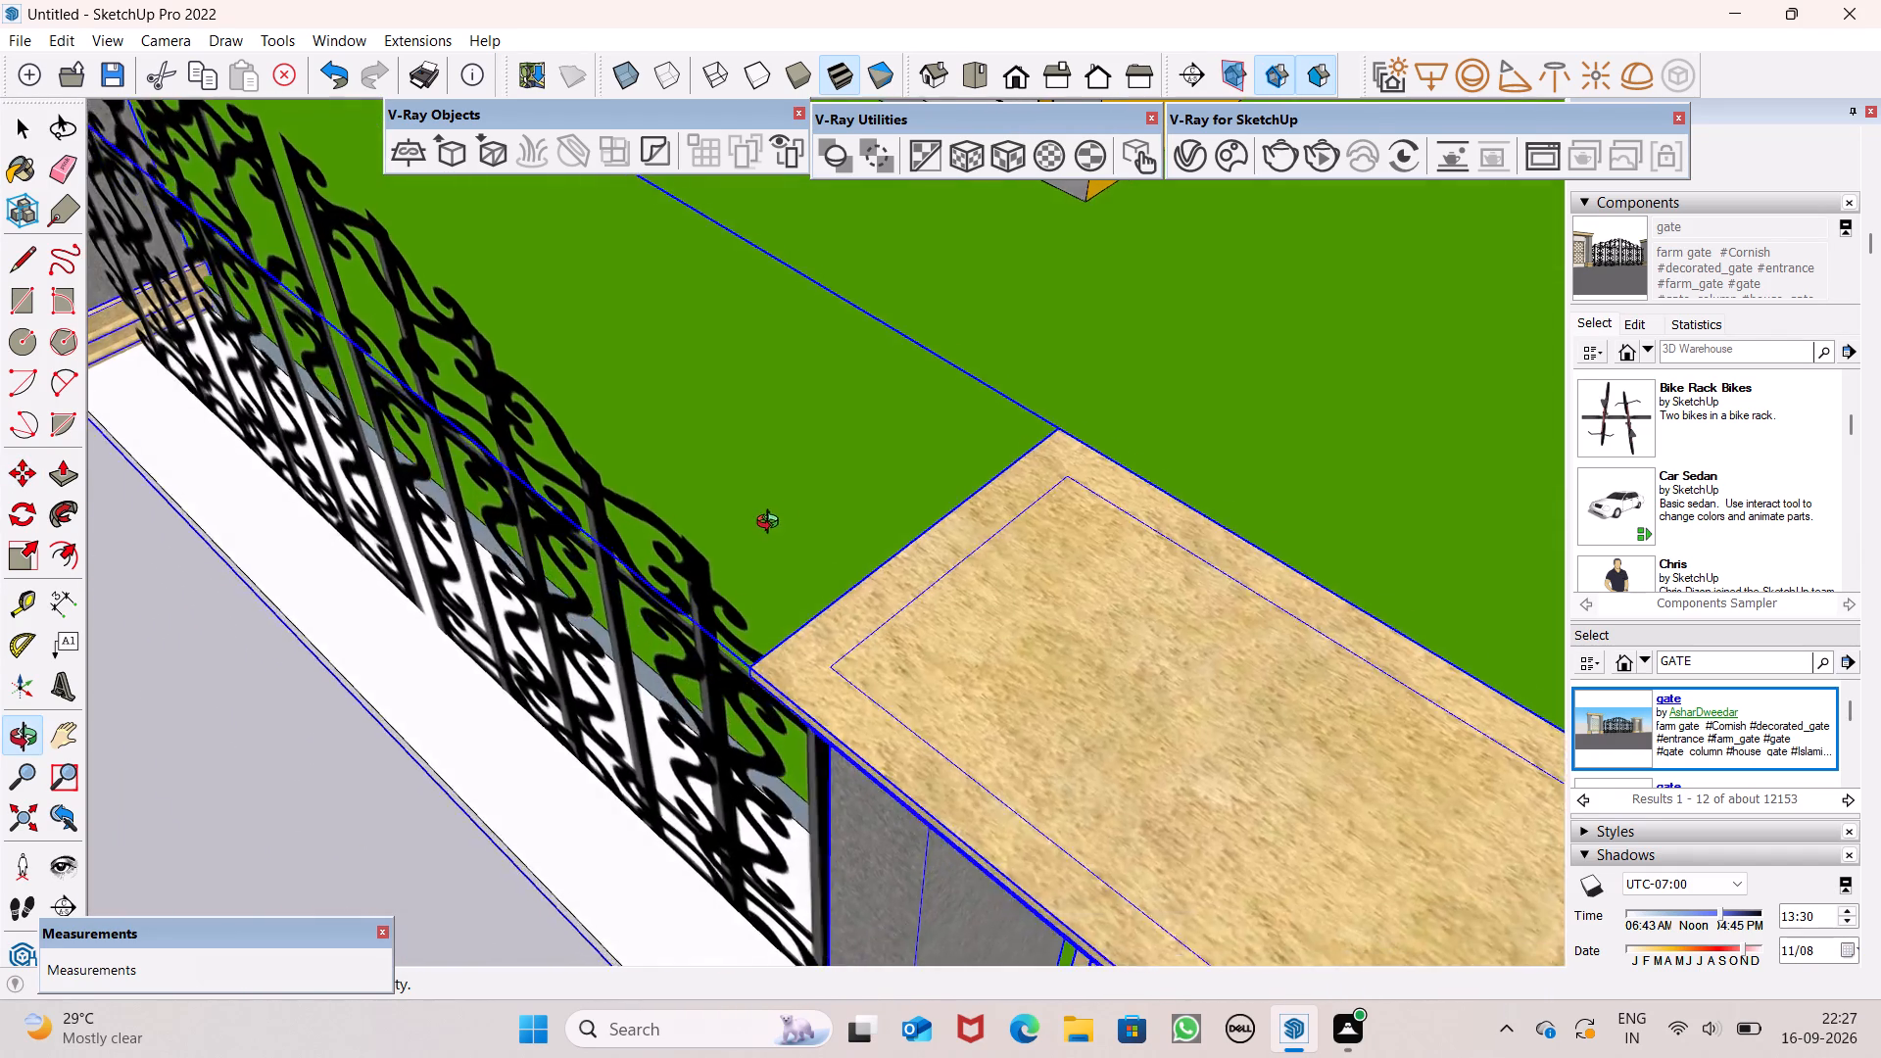
pyautogui.moveTo(772, 524); pyautogui.dragTo(917, 470, button='middle')
# Move the gate about 1 1/8" by its outer pillar's upper corner onto the wall end's top corner, and deselect it.
pyautogui.scroll(-13, 748, 559)
pyautogui.moveTo(844, 690); pyautogui.dragTo(940, 574, button='middle')
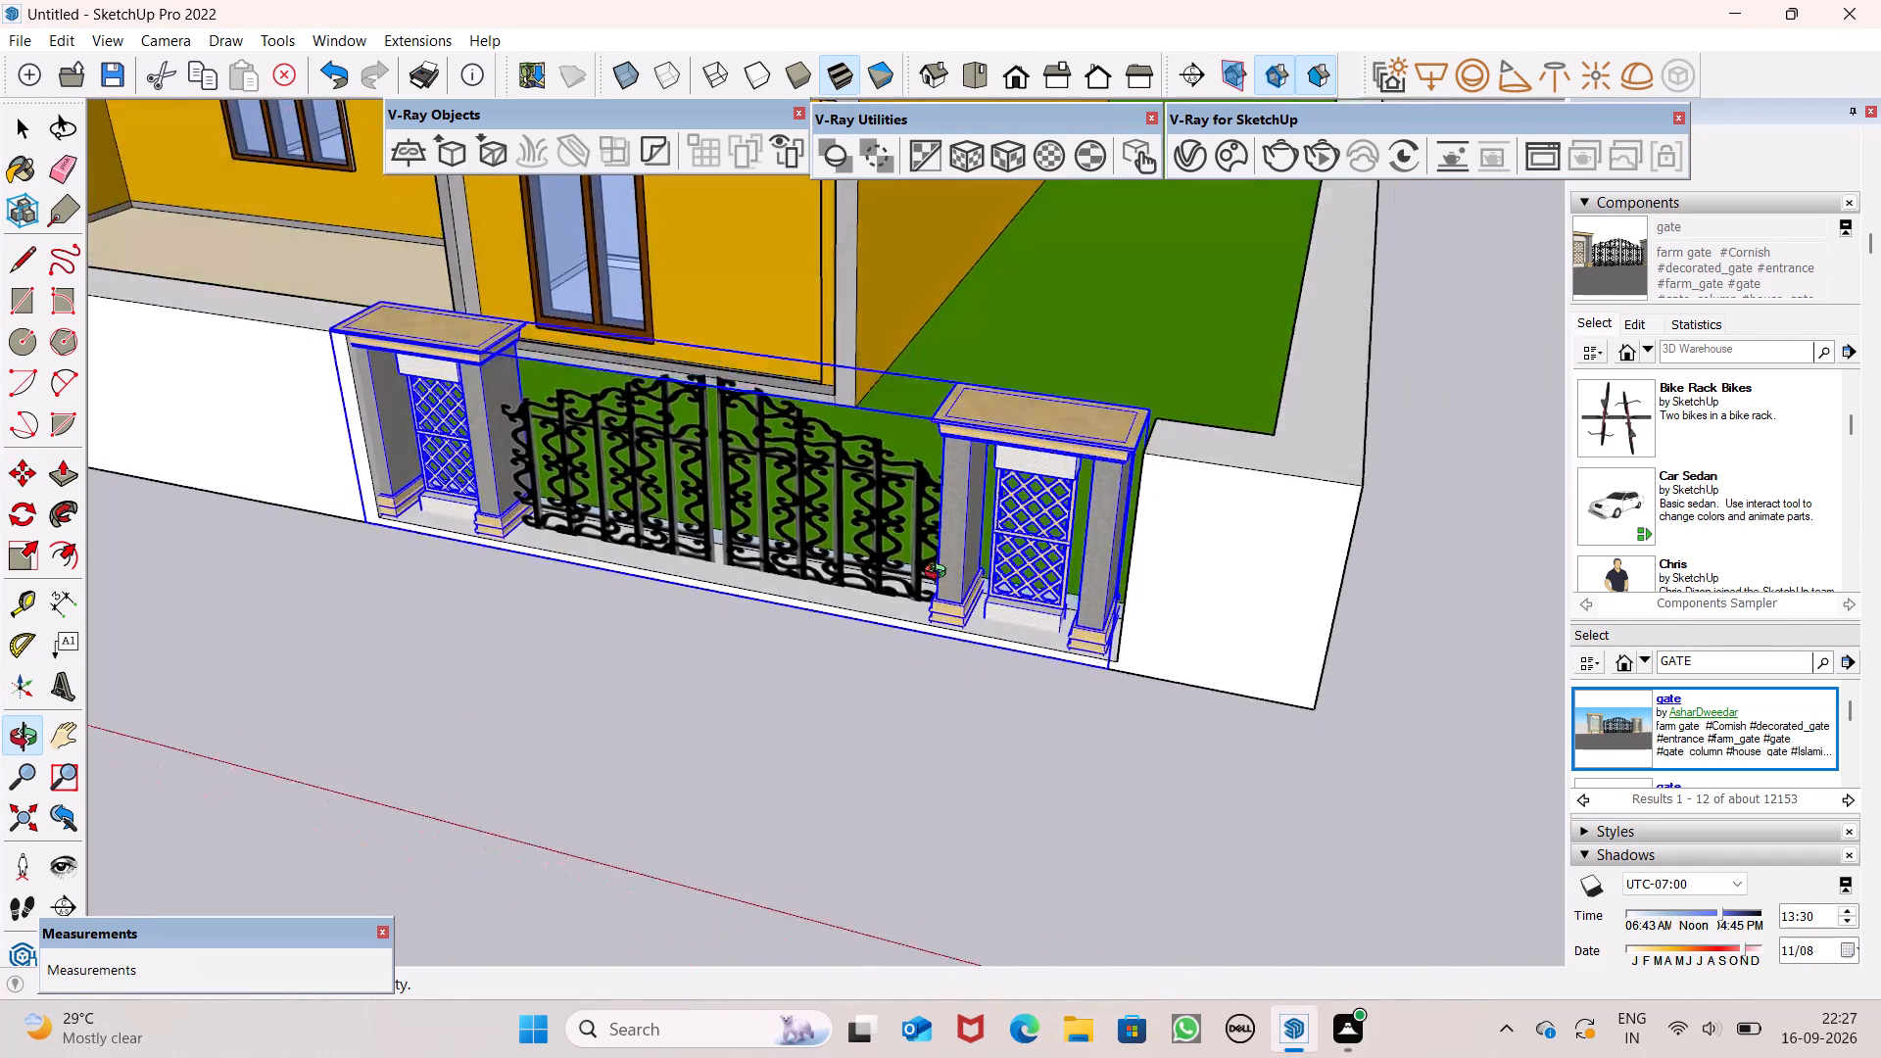
pyautogui.moveTo(940, 574); pyautogui.dragTo(1010, 524, button='middle')
pyautogui.moveTo(1051, 526); pyautogui.dragTo(1203, 505, button='middle')
pyautogui.scroll(6, 1225, 528)
pyautogui.scroll(-7, 1265, 528)
pyautogui.scroll(5, 1376, 347)
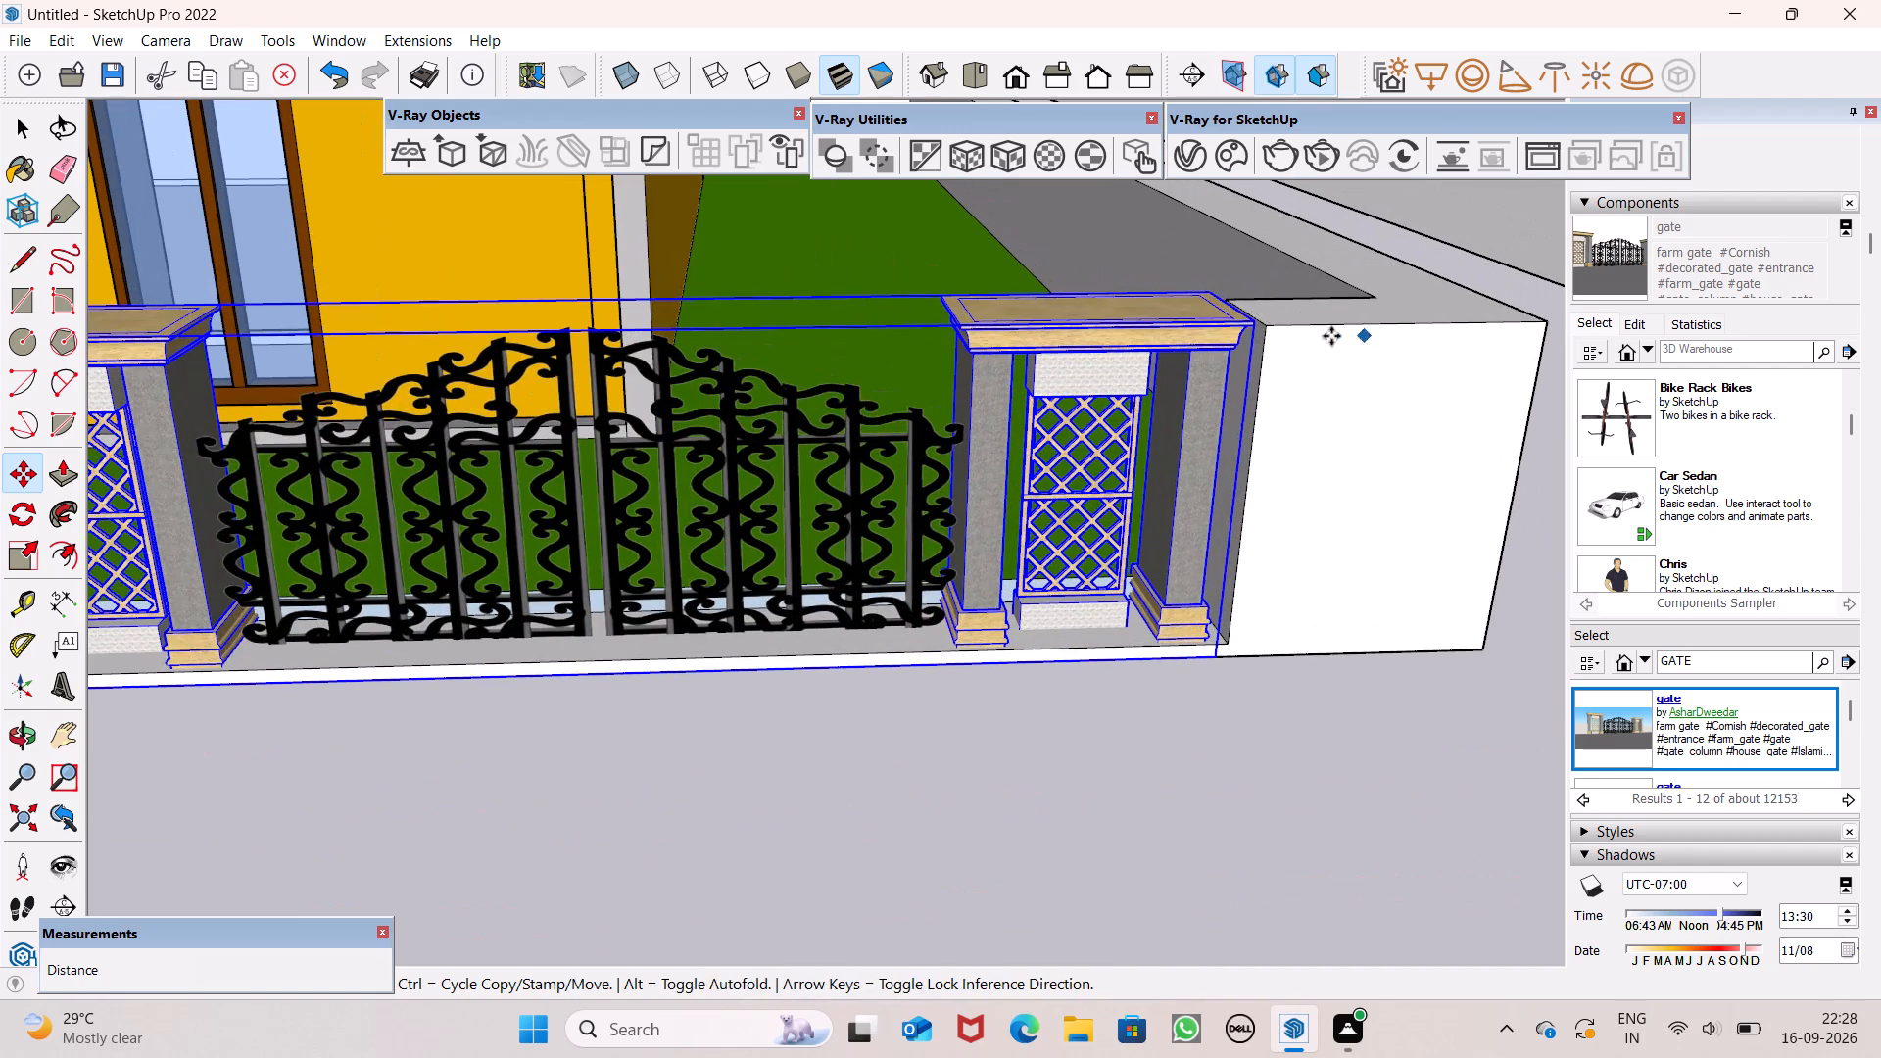
pyautogui.click(1260, 327)
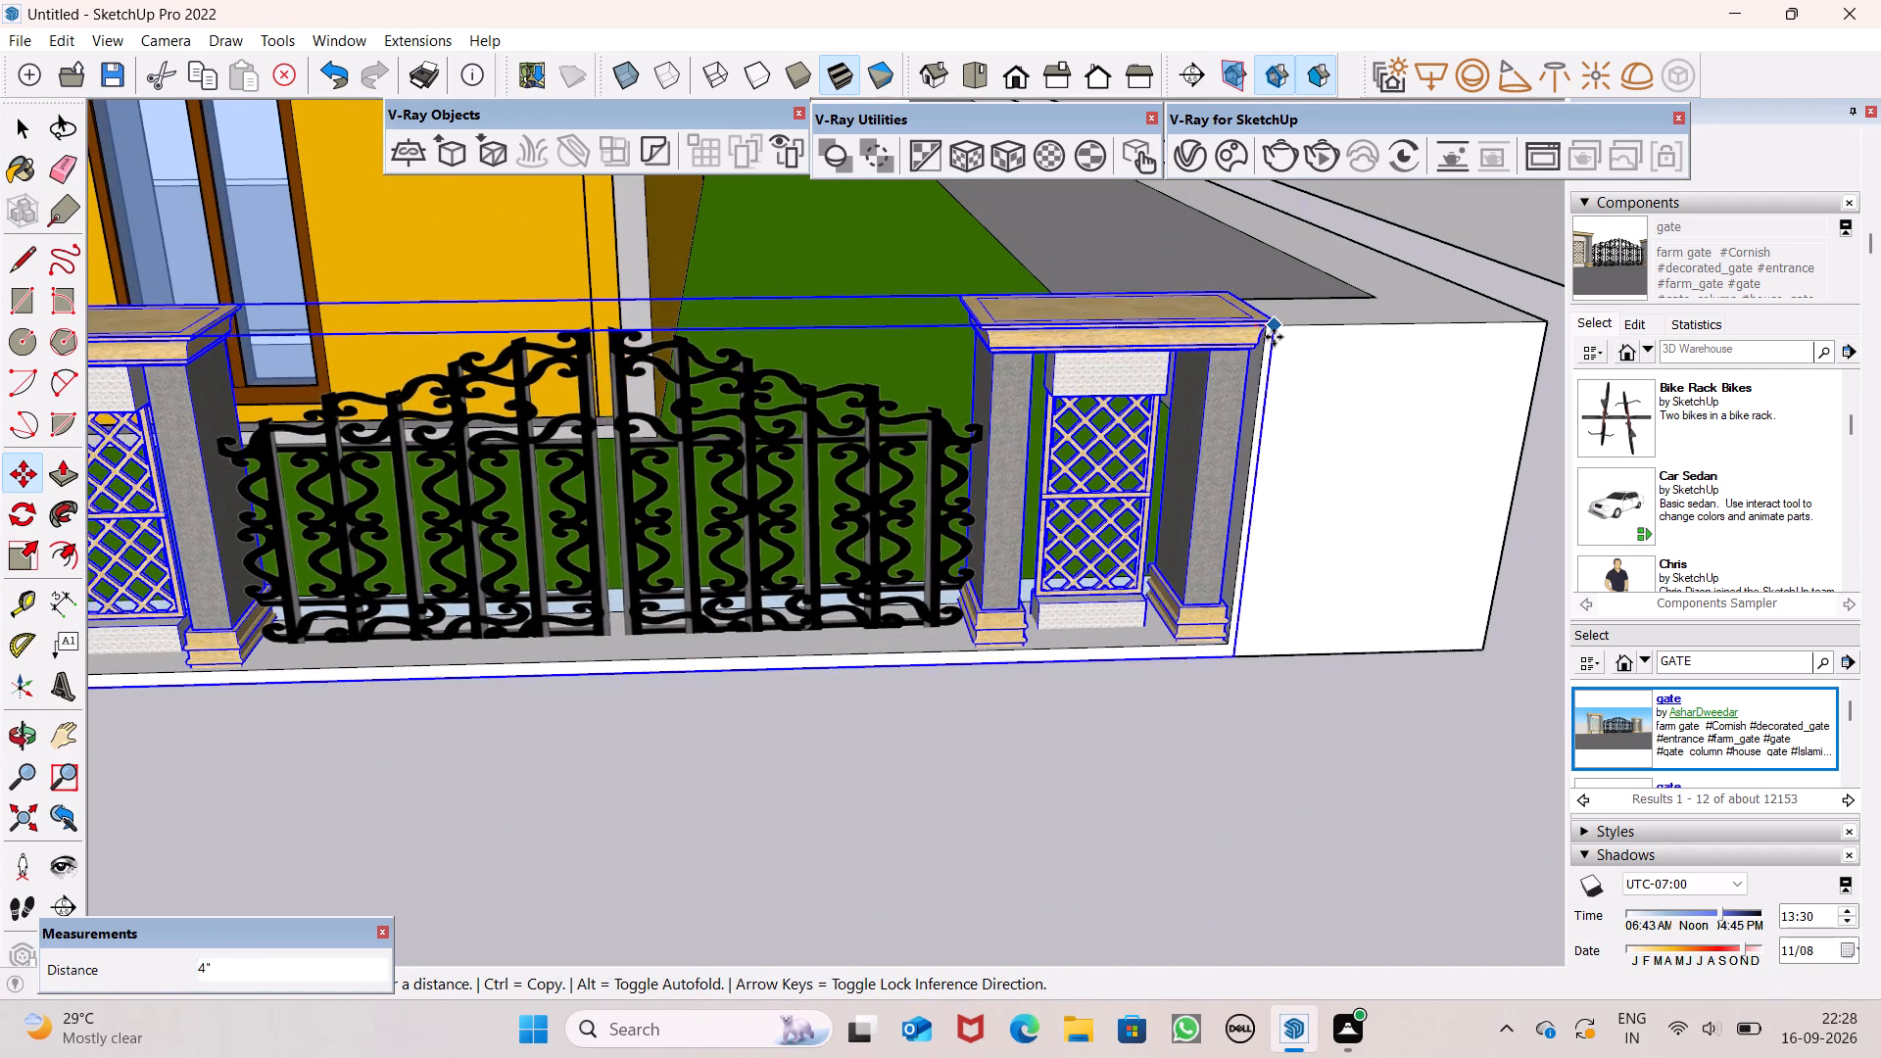
pyautogui.click(1262, 331)
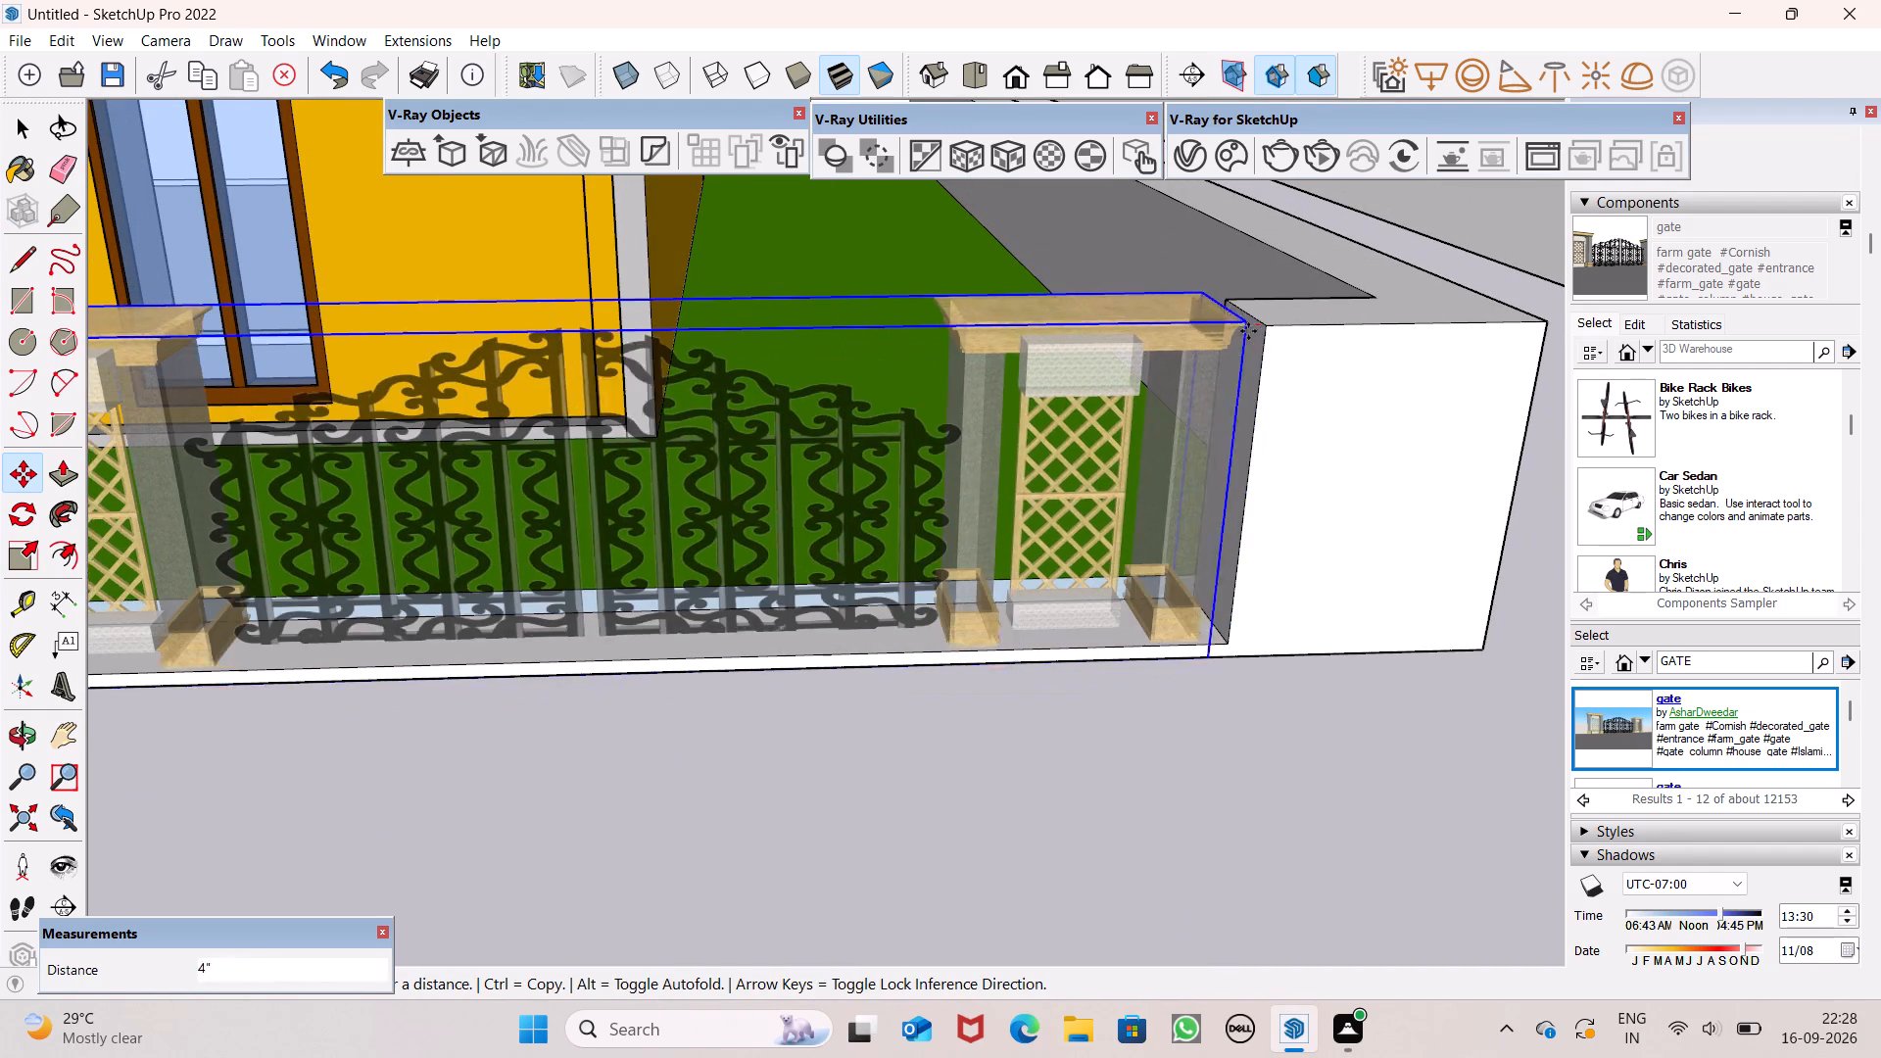
pyautogui.click(1268, 327)
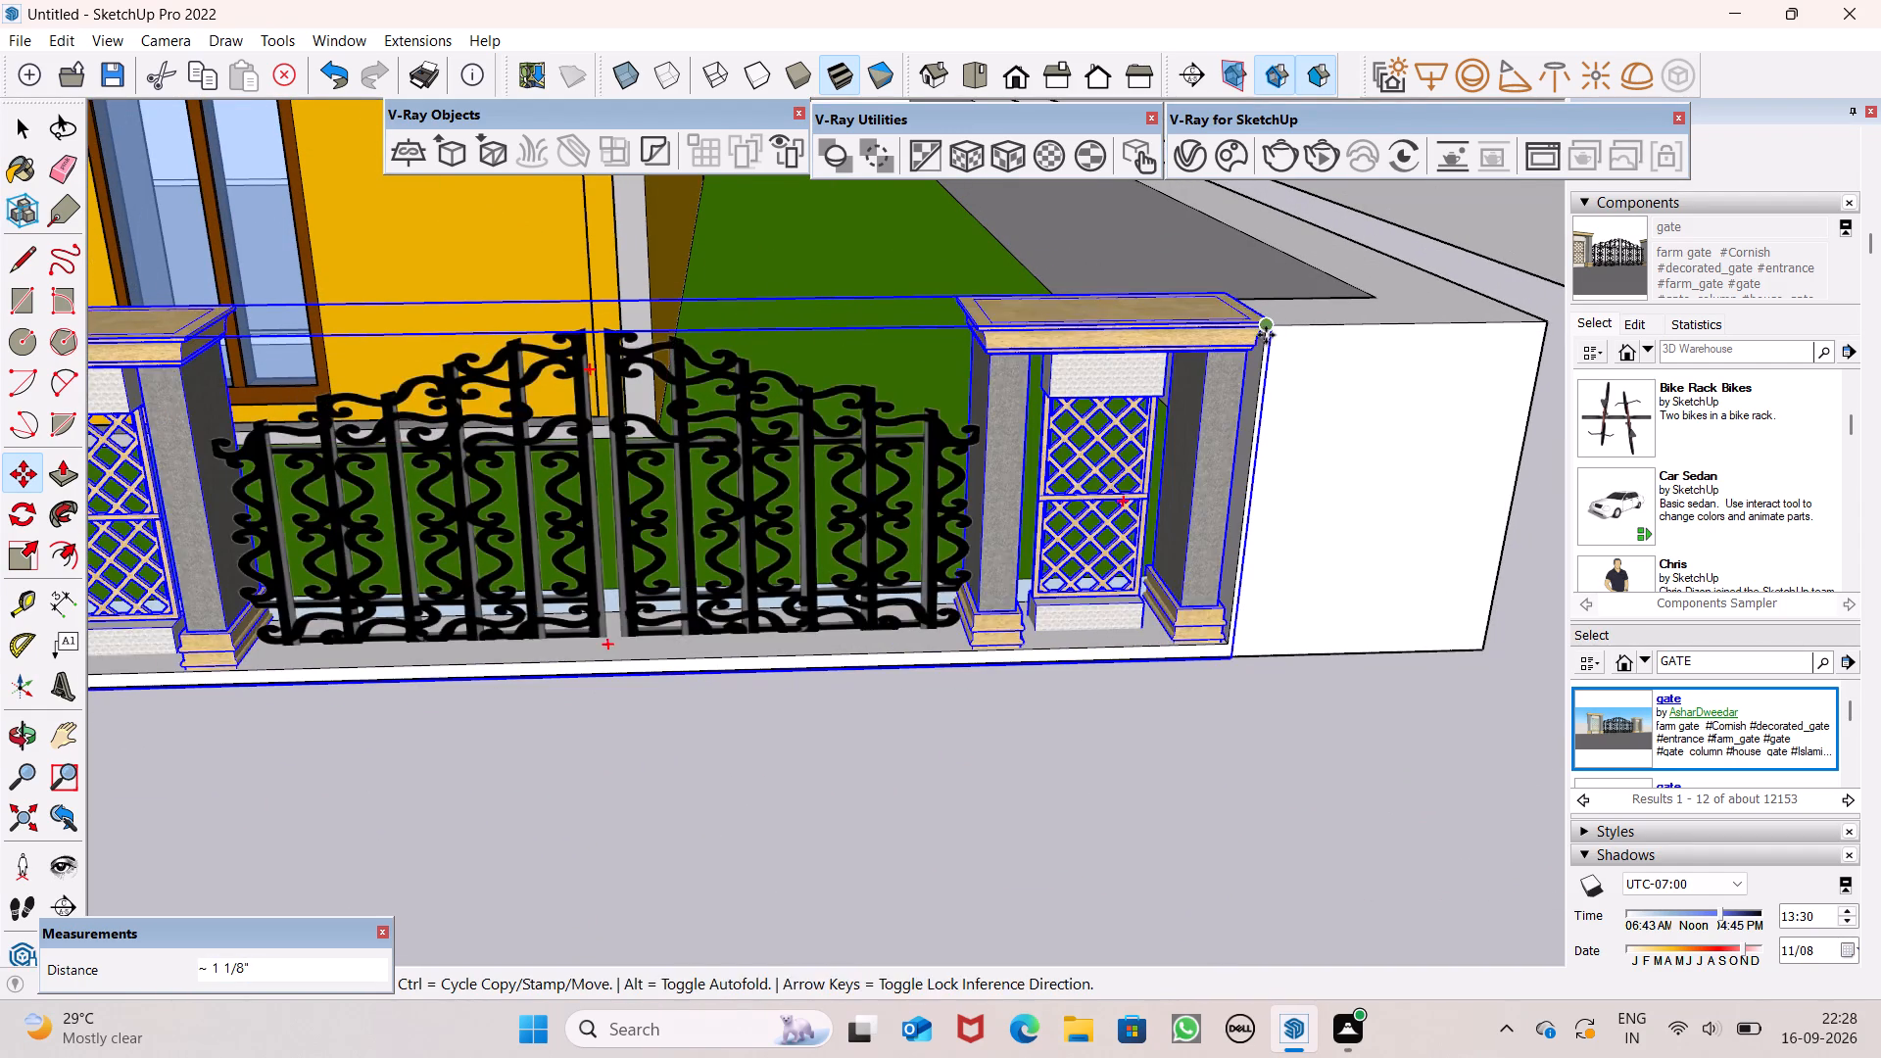
pyautogui.scroll(-8, 1250, 368)
pyautogui.press('space')
pyautogui.click(1156, 589)
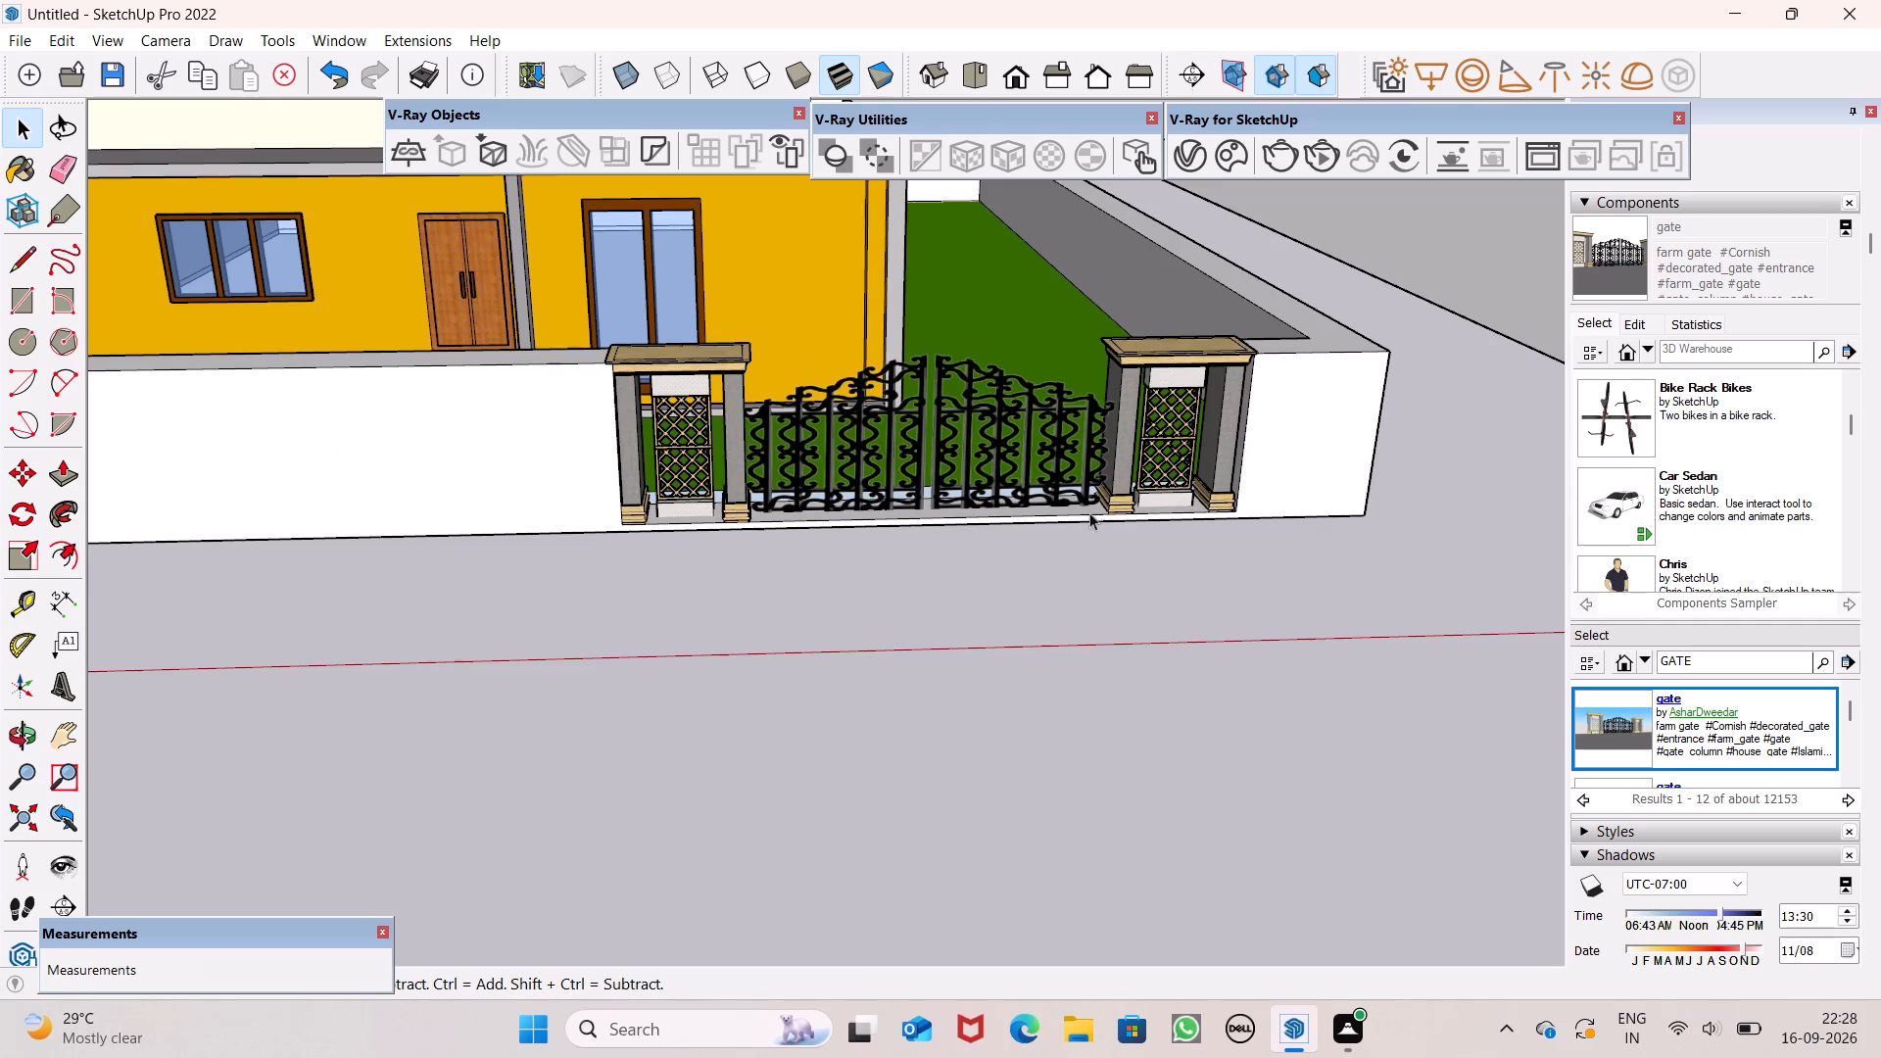
# Select the gate and move it slightly by its outer base corner, back and upward along the opening's wall end.
pyautogui.scroll(-4, 1088, 468)
pyautogui.moveTo(1093, 468); pyautogui.dragTo(976, 560, button='middle')
pyautogui.scroll(8, 1136, 458)
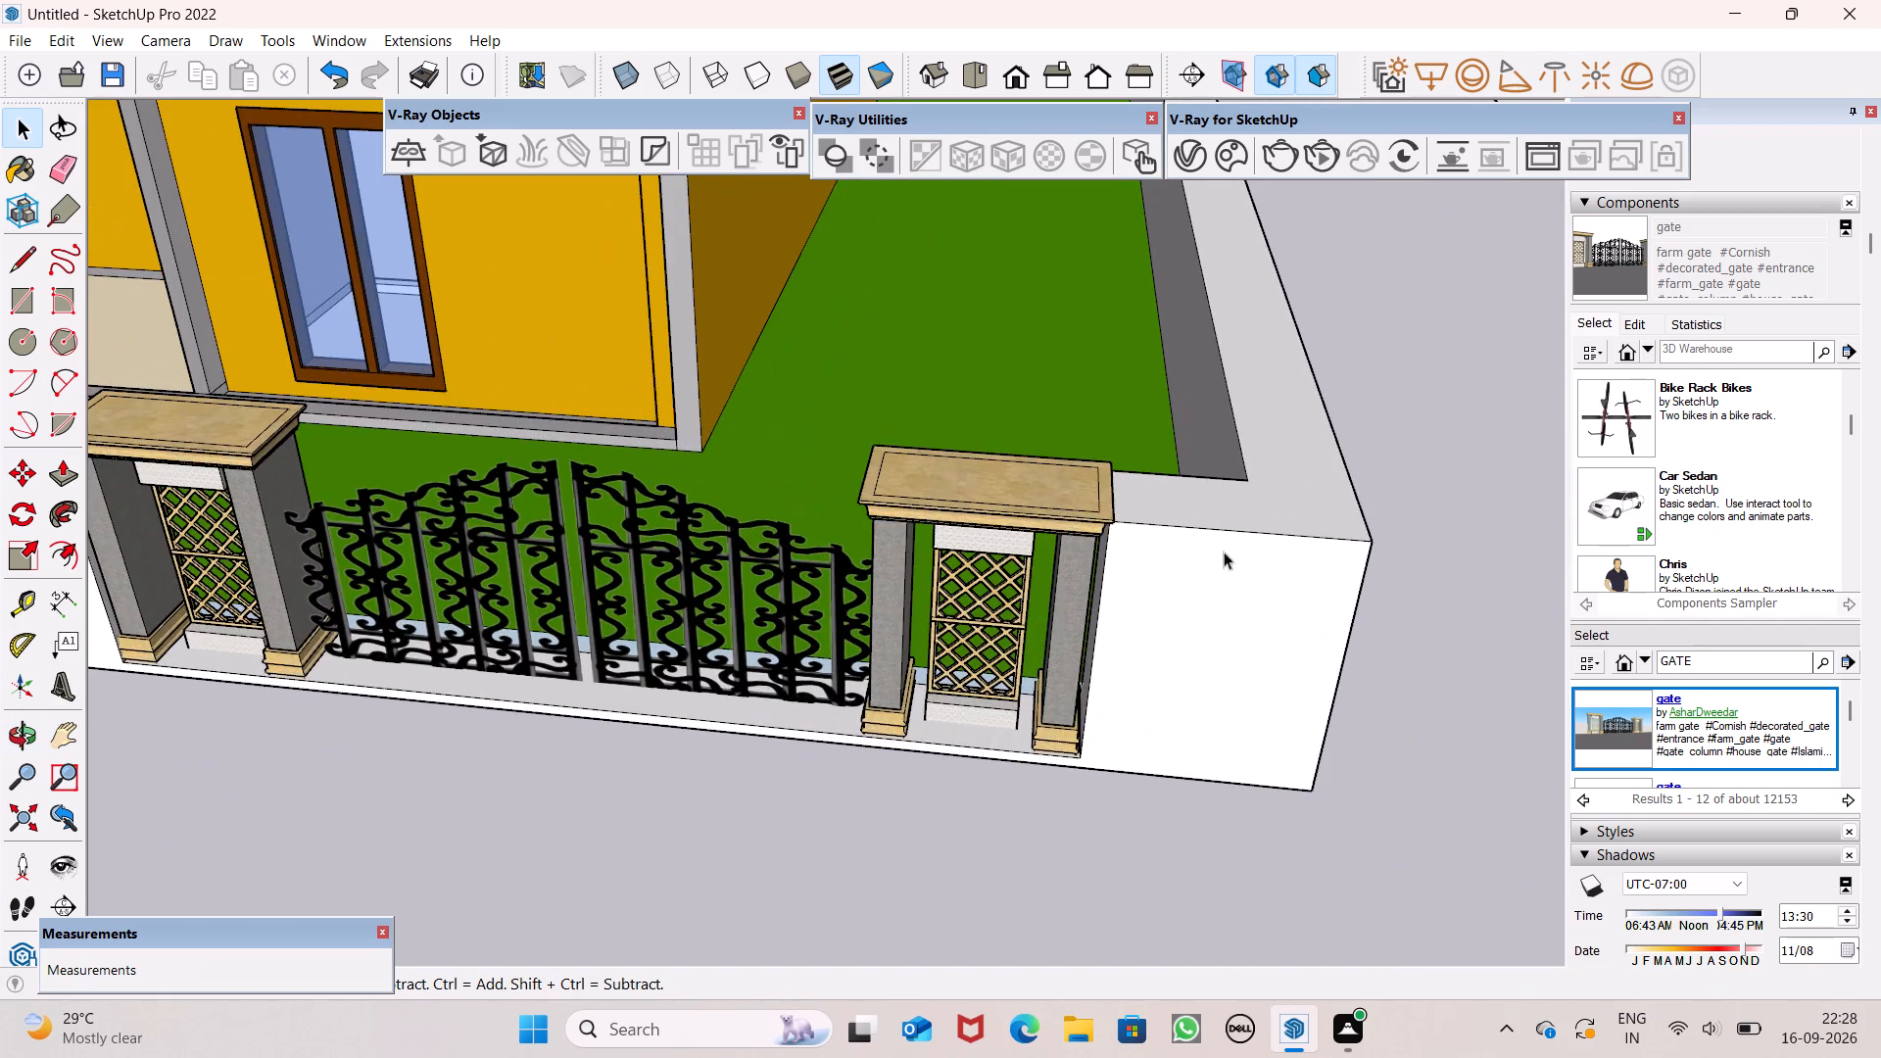
pyautogui.moveTo(1151, 603); pyautogui.dragTo(1177, 448, button='middle')
pyautogui.scroll(1, 1146, 566)
pyautogui.scroll(5, 1063, 437)
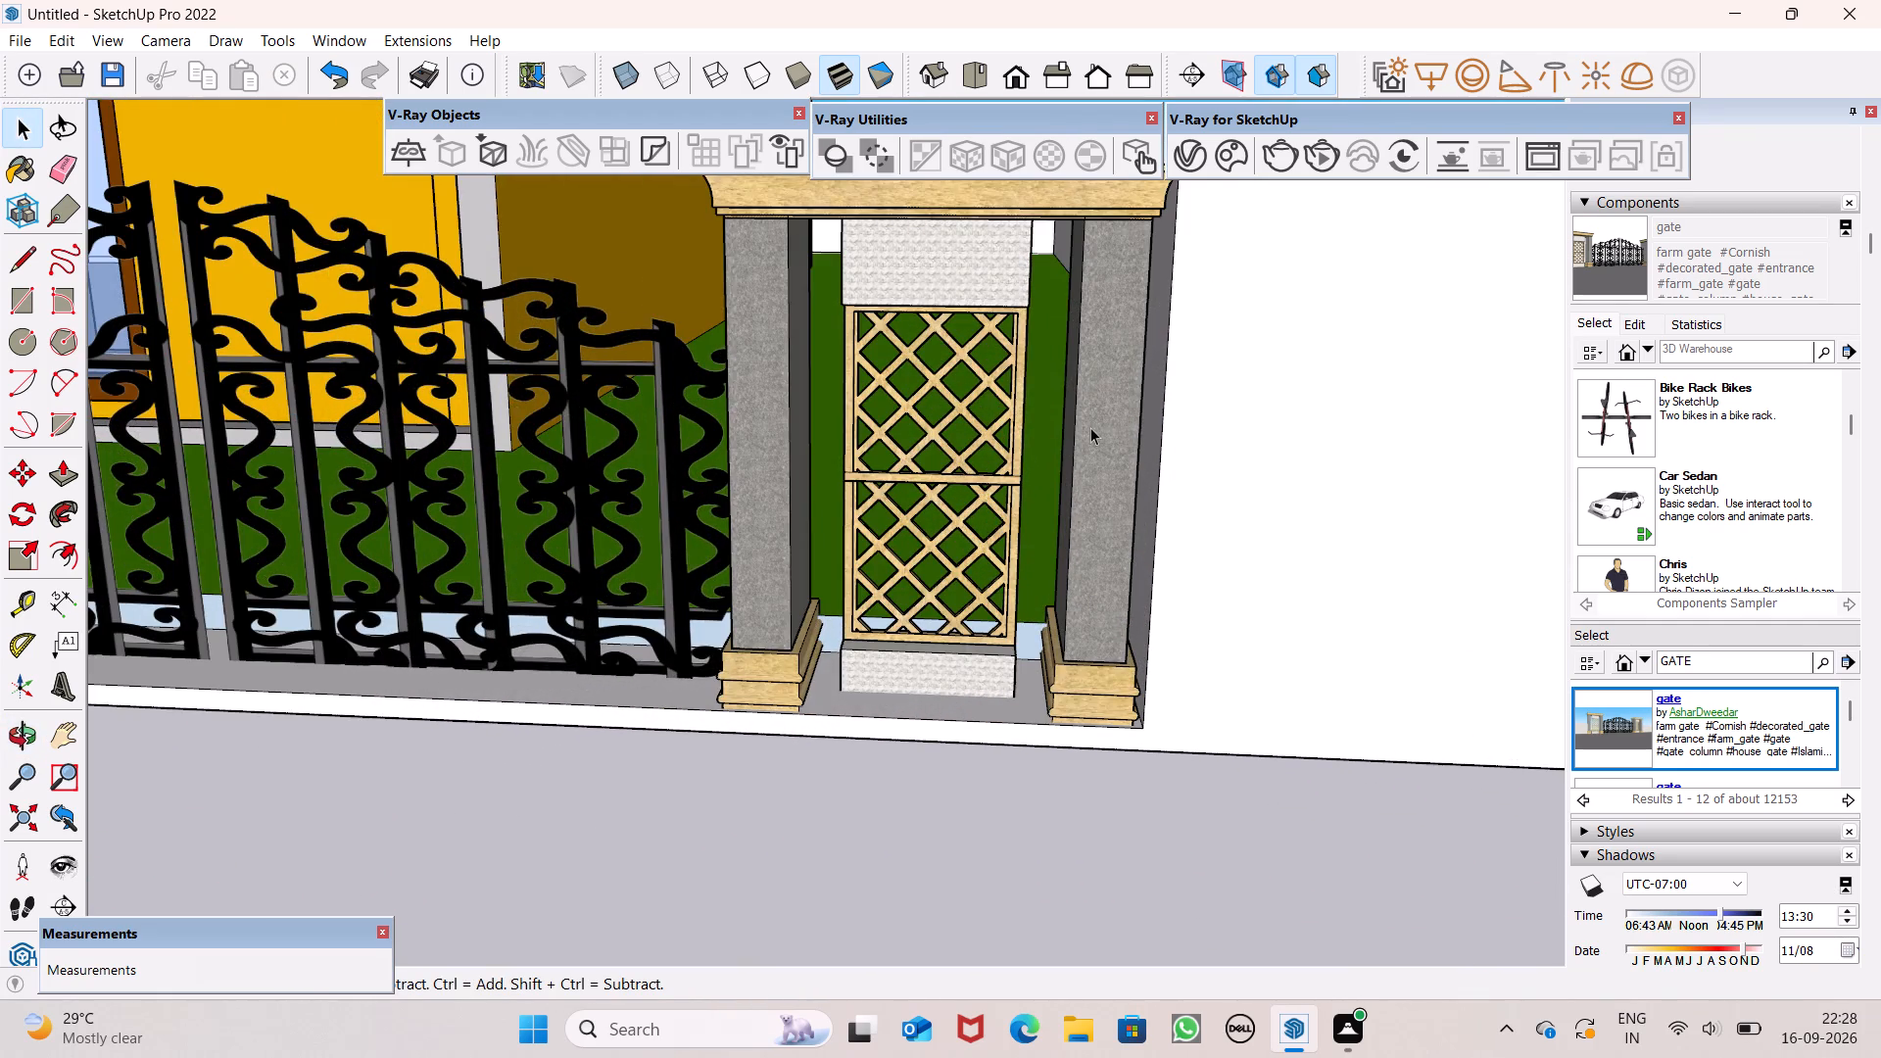
pyautogui.scroll(-4, 1113, 453)
pyautogui.moveTo(1116, 443); pyautogui.dragTo(1058, 475, button='middle')
pyautogui.scroll(5, 1077, 556)
pyautogui.click(1023, 731)
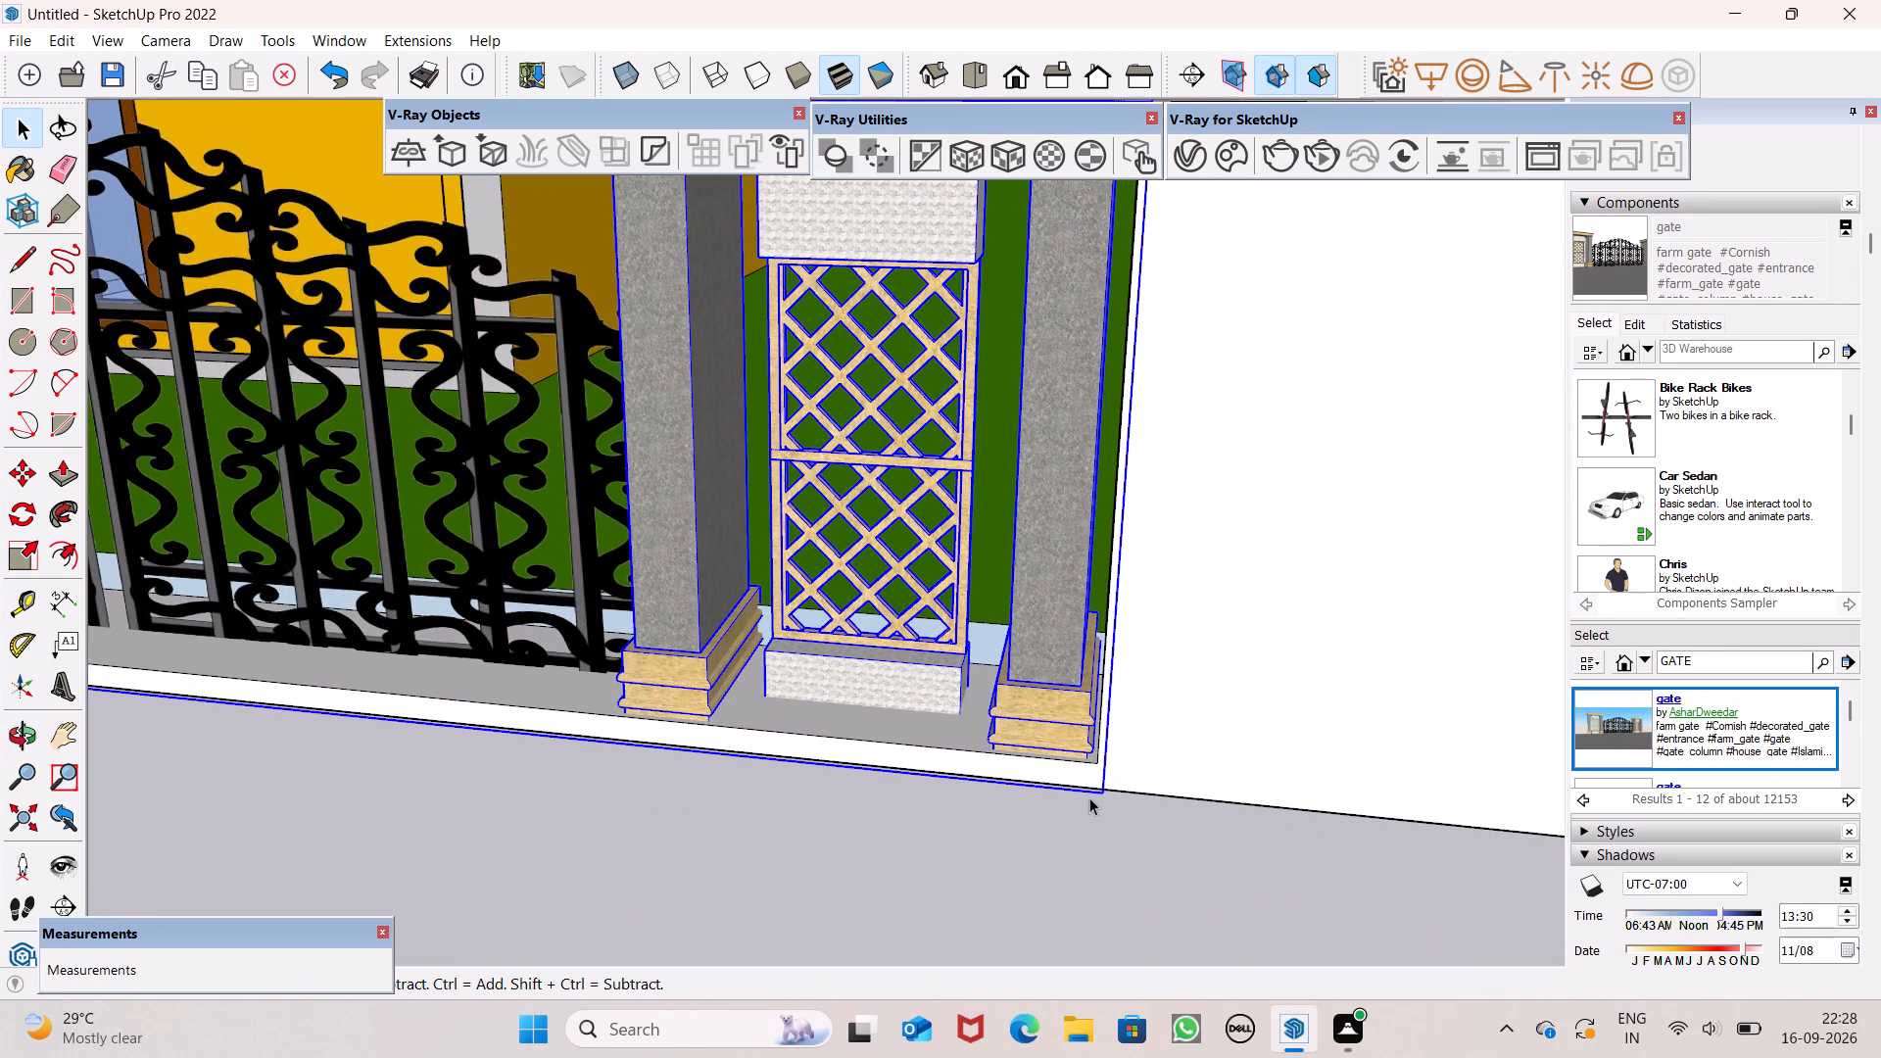
pyautogui.press('m')
pyautogui.press('Return')
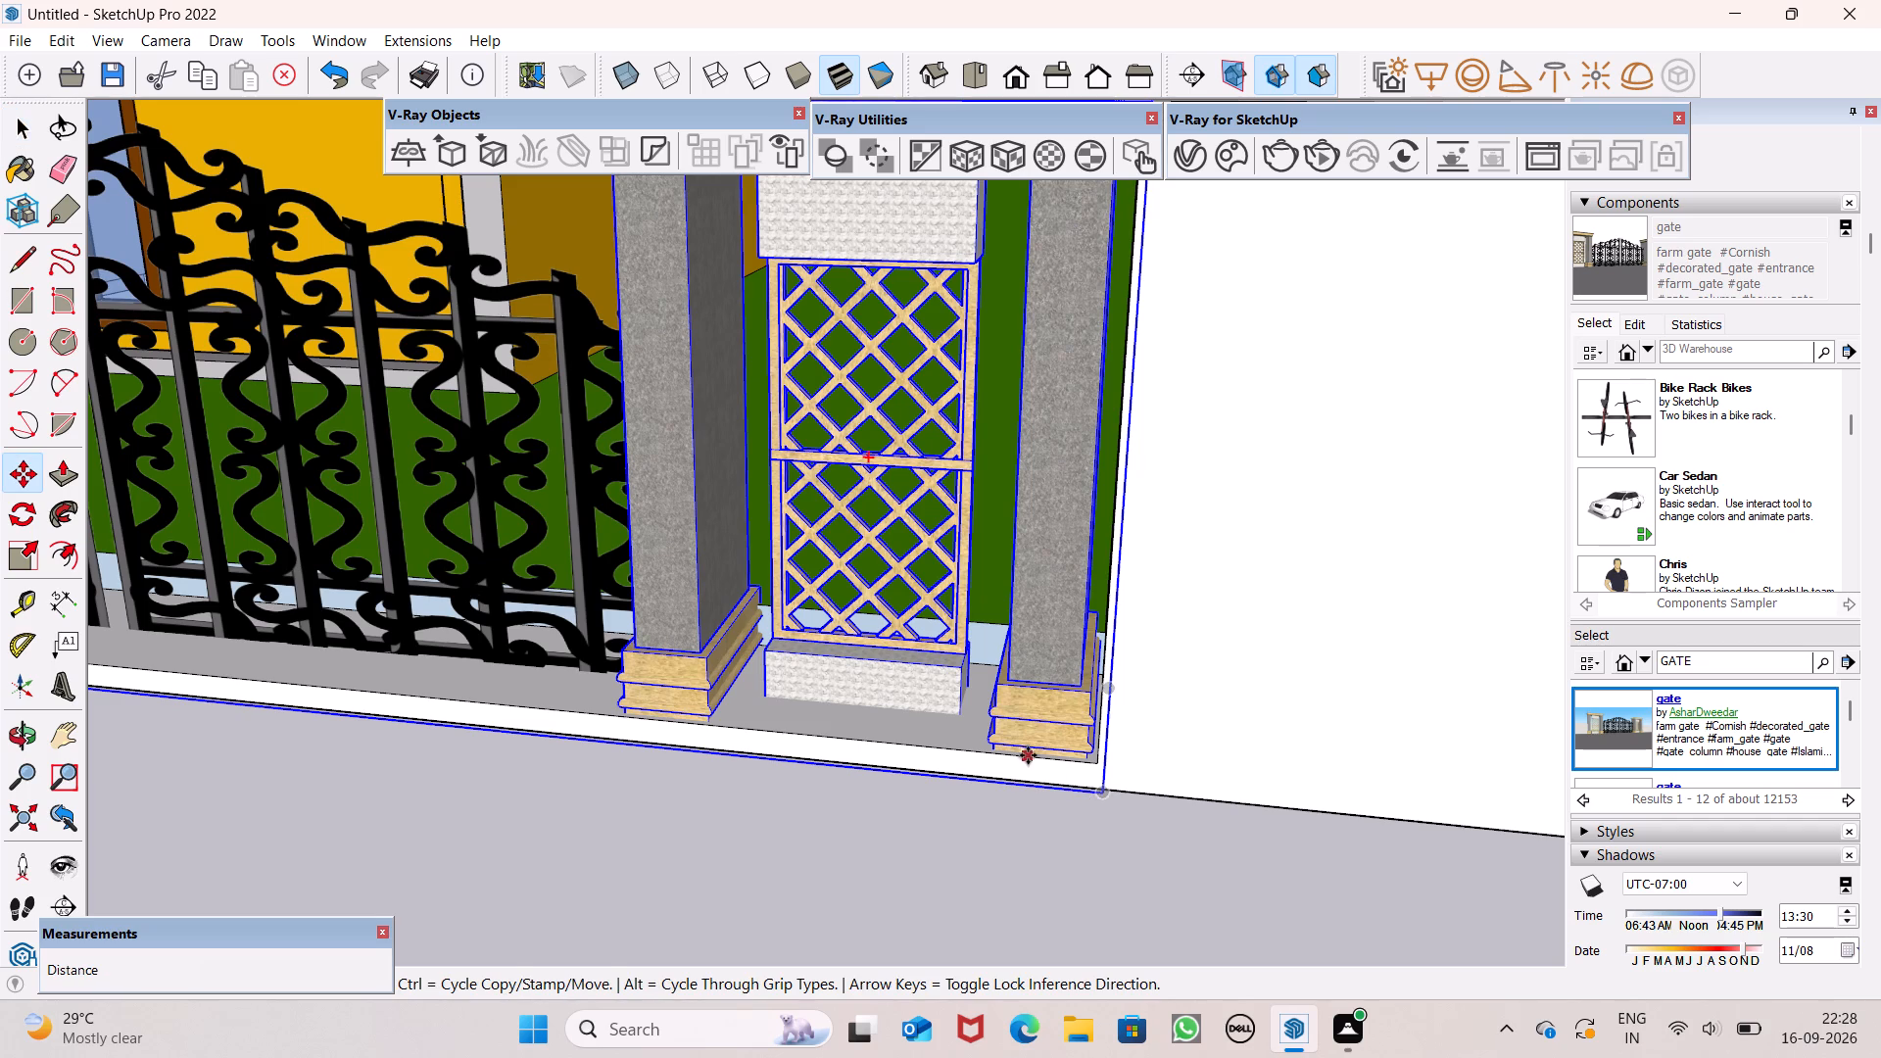
pyautogui.moveTo(1103, 793); pyautogui.dragTo(1091, 747)
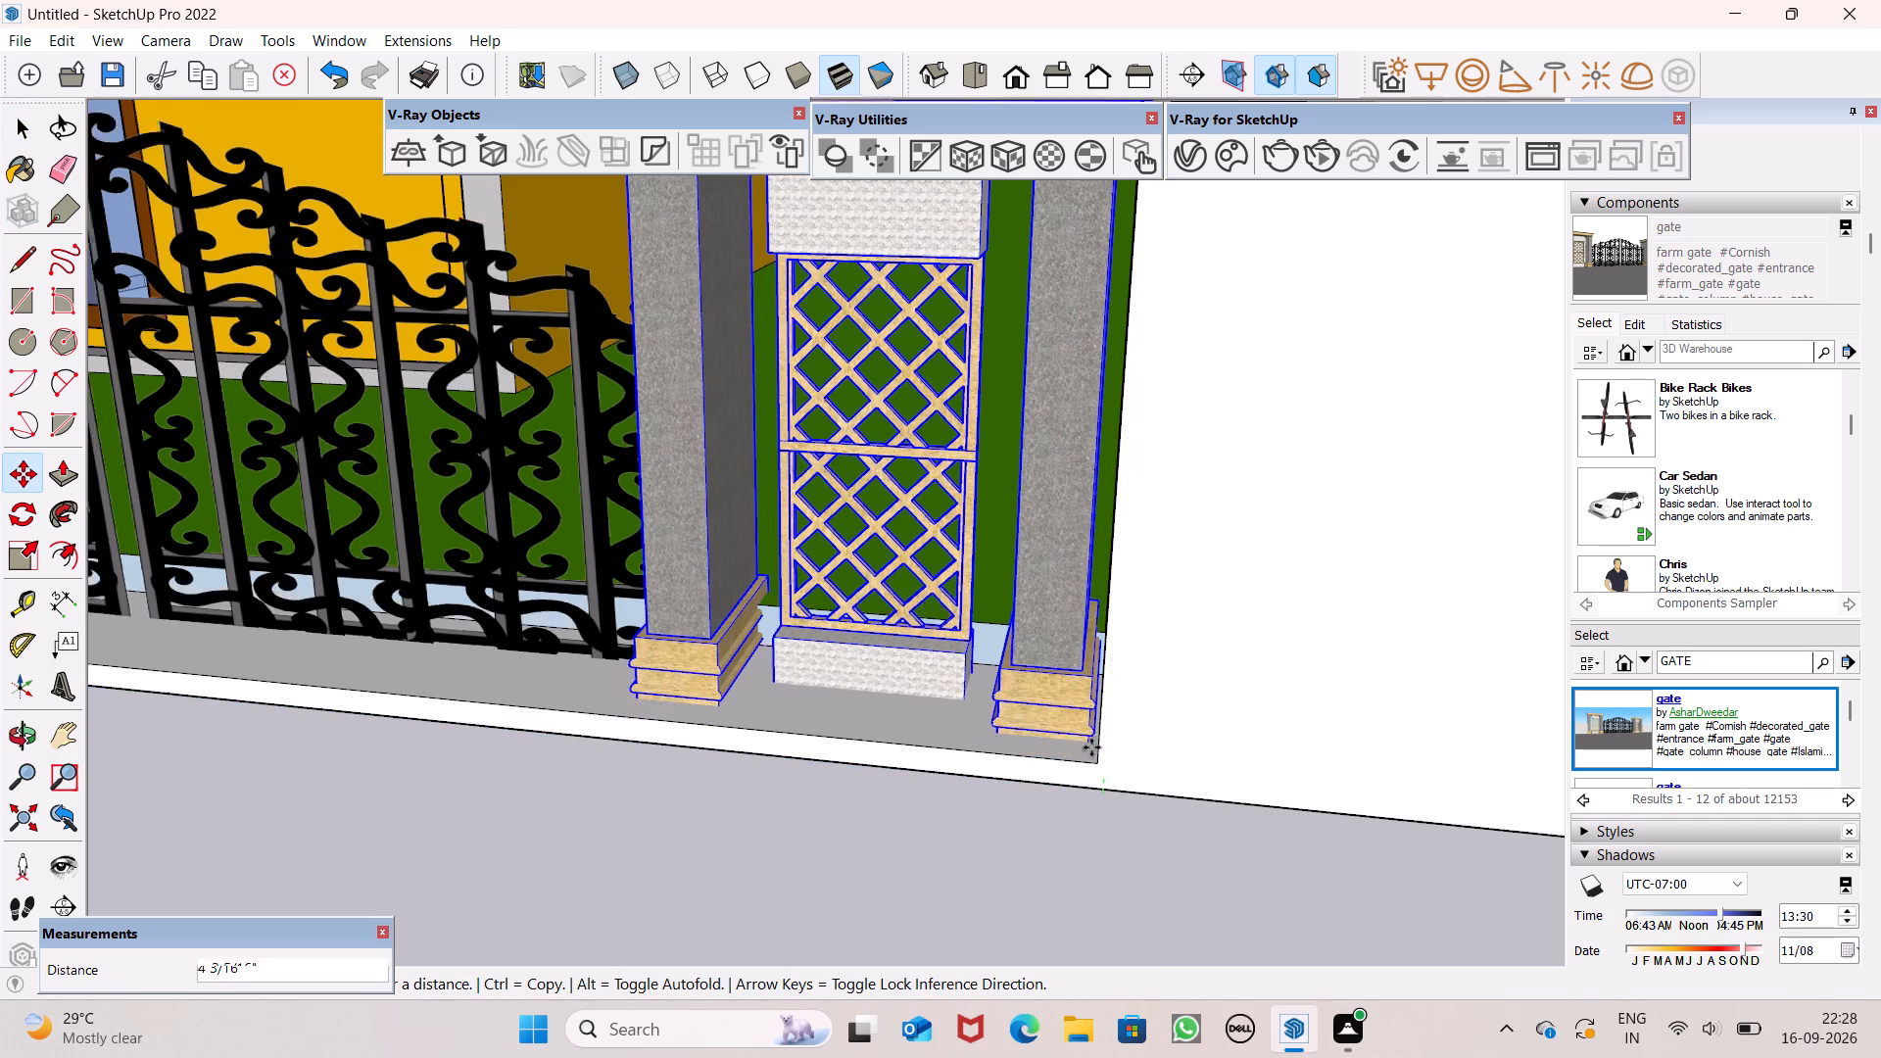
pyautogui.moveTo(1091, 747); pyautogui.dragTo(1091, 760)
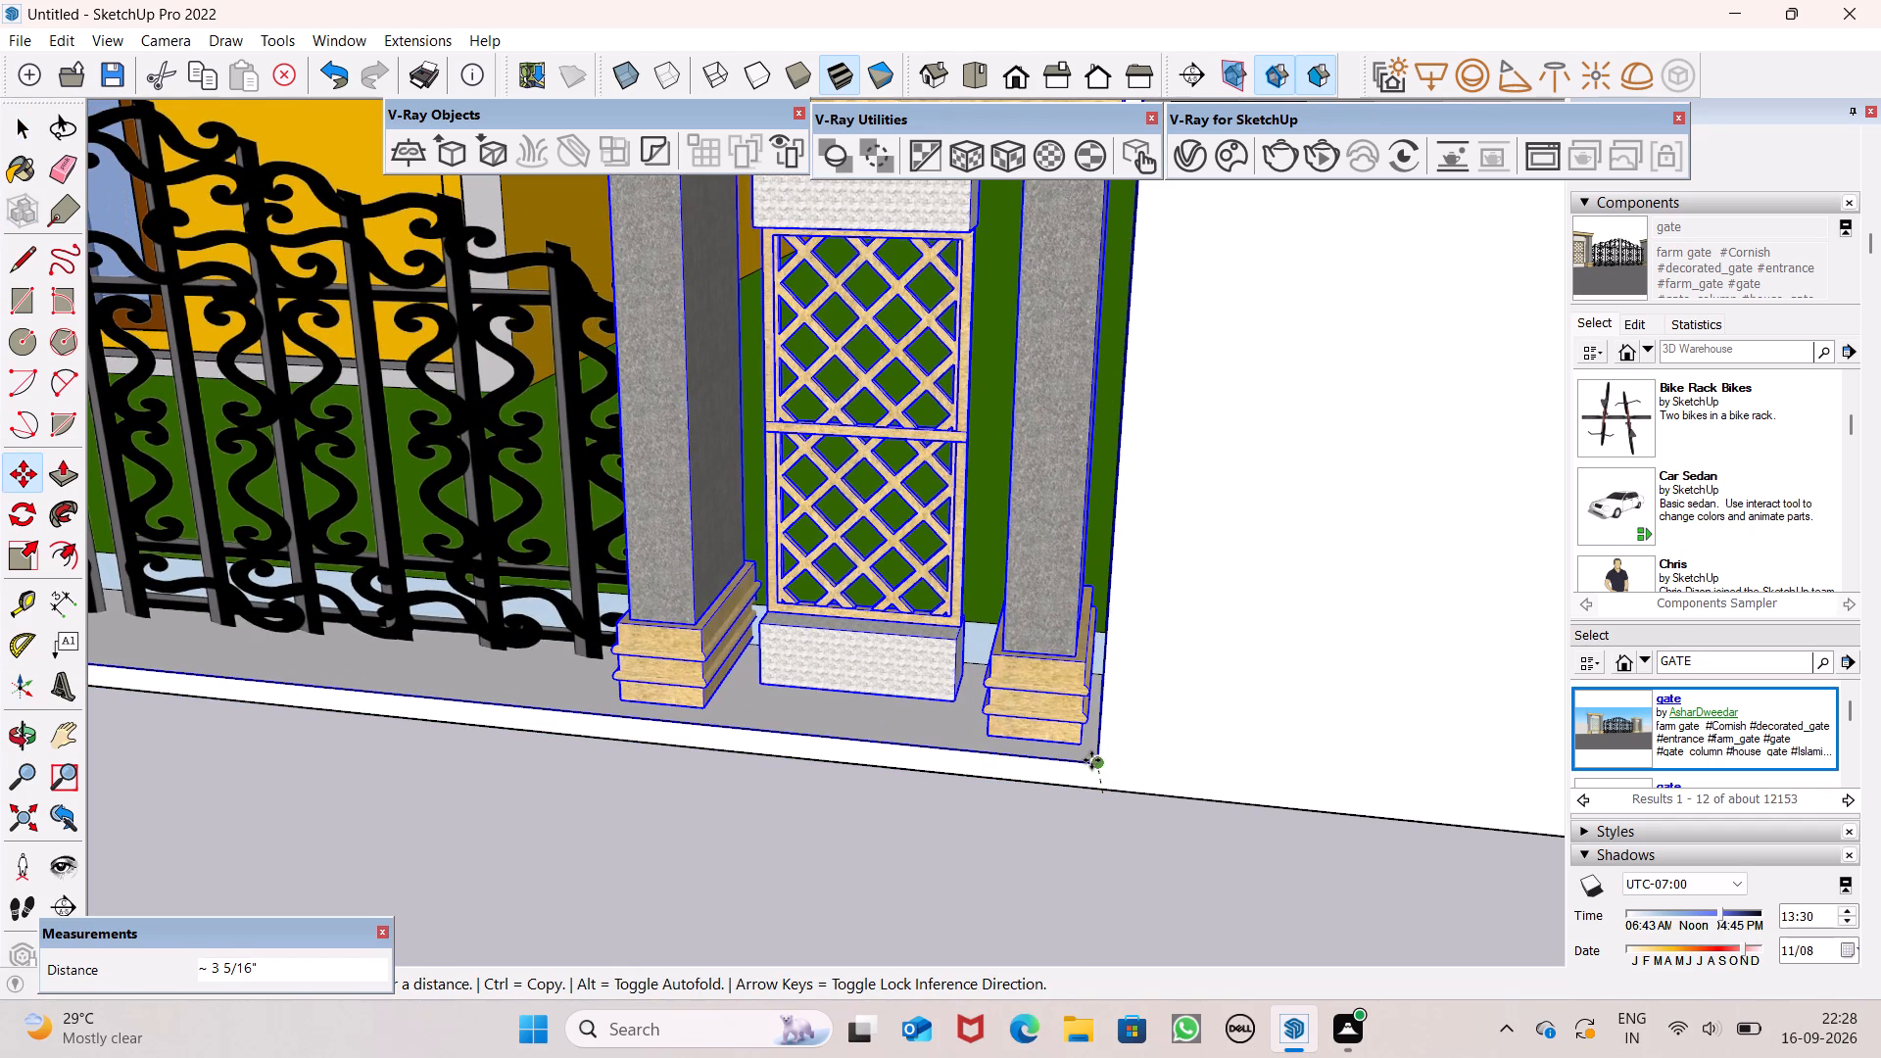
pyautogui.moveTo(1091, 760); pyautogui.dragTo(1092, 760)
pyautogui.click(1092, 760)
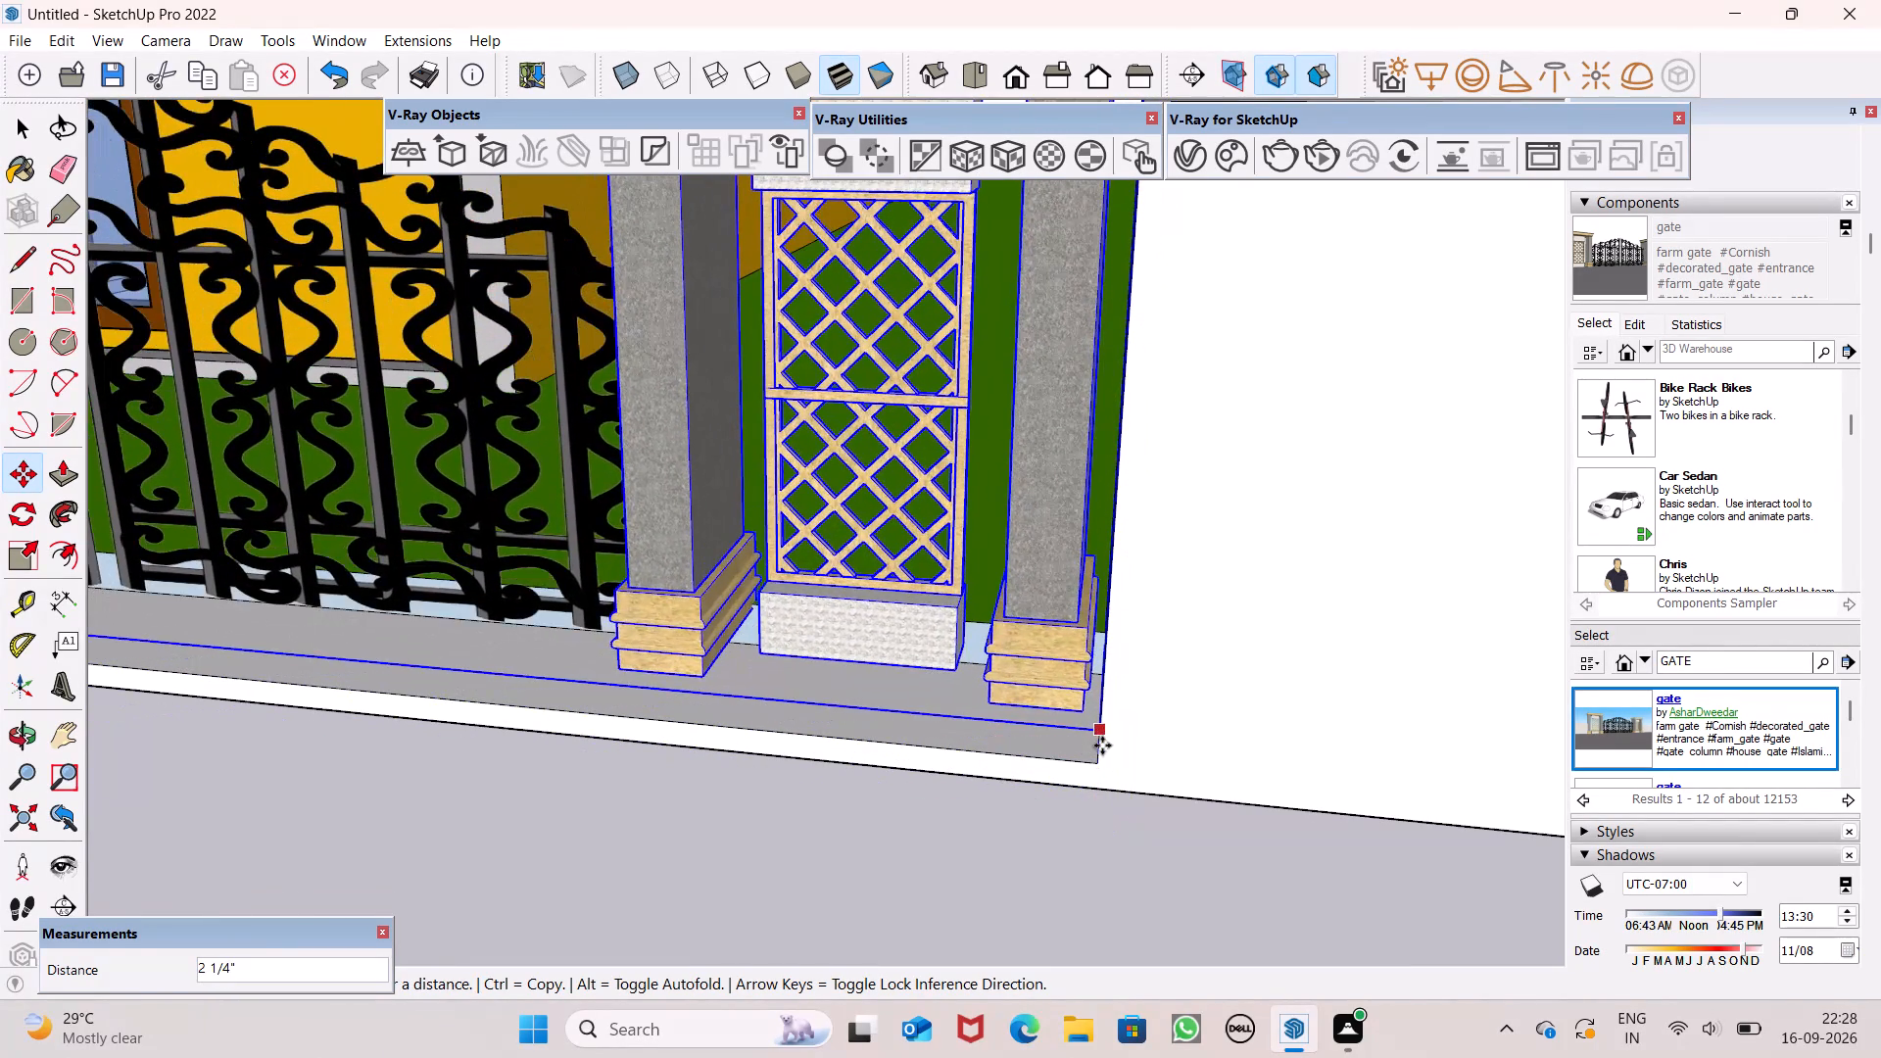
pyautogui.click(1101, 745)
# Lower the gate by its outer base corner onto the bottom corner of the wall opening, and deselect it.
pyautogui.scroll(-7, 1048, 585)
pyautogui.scroll(-5, 1211, 618)
pyautogui.moveTo(1188, 682); pyautogui.dragTo(1164, 559, button='middle')
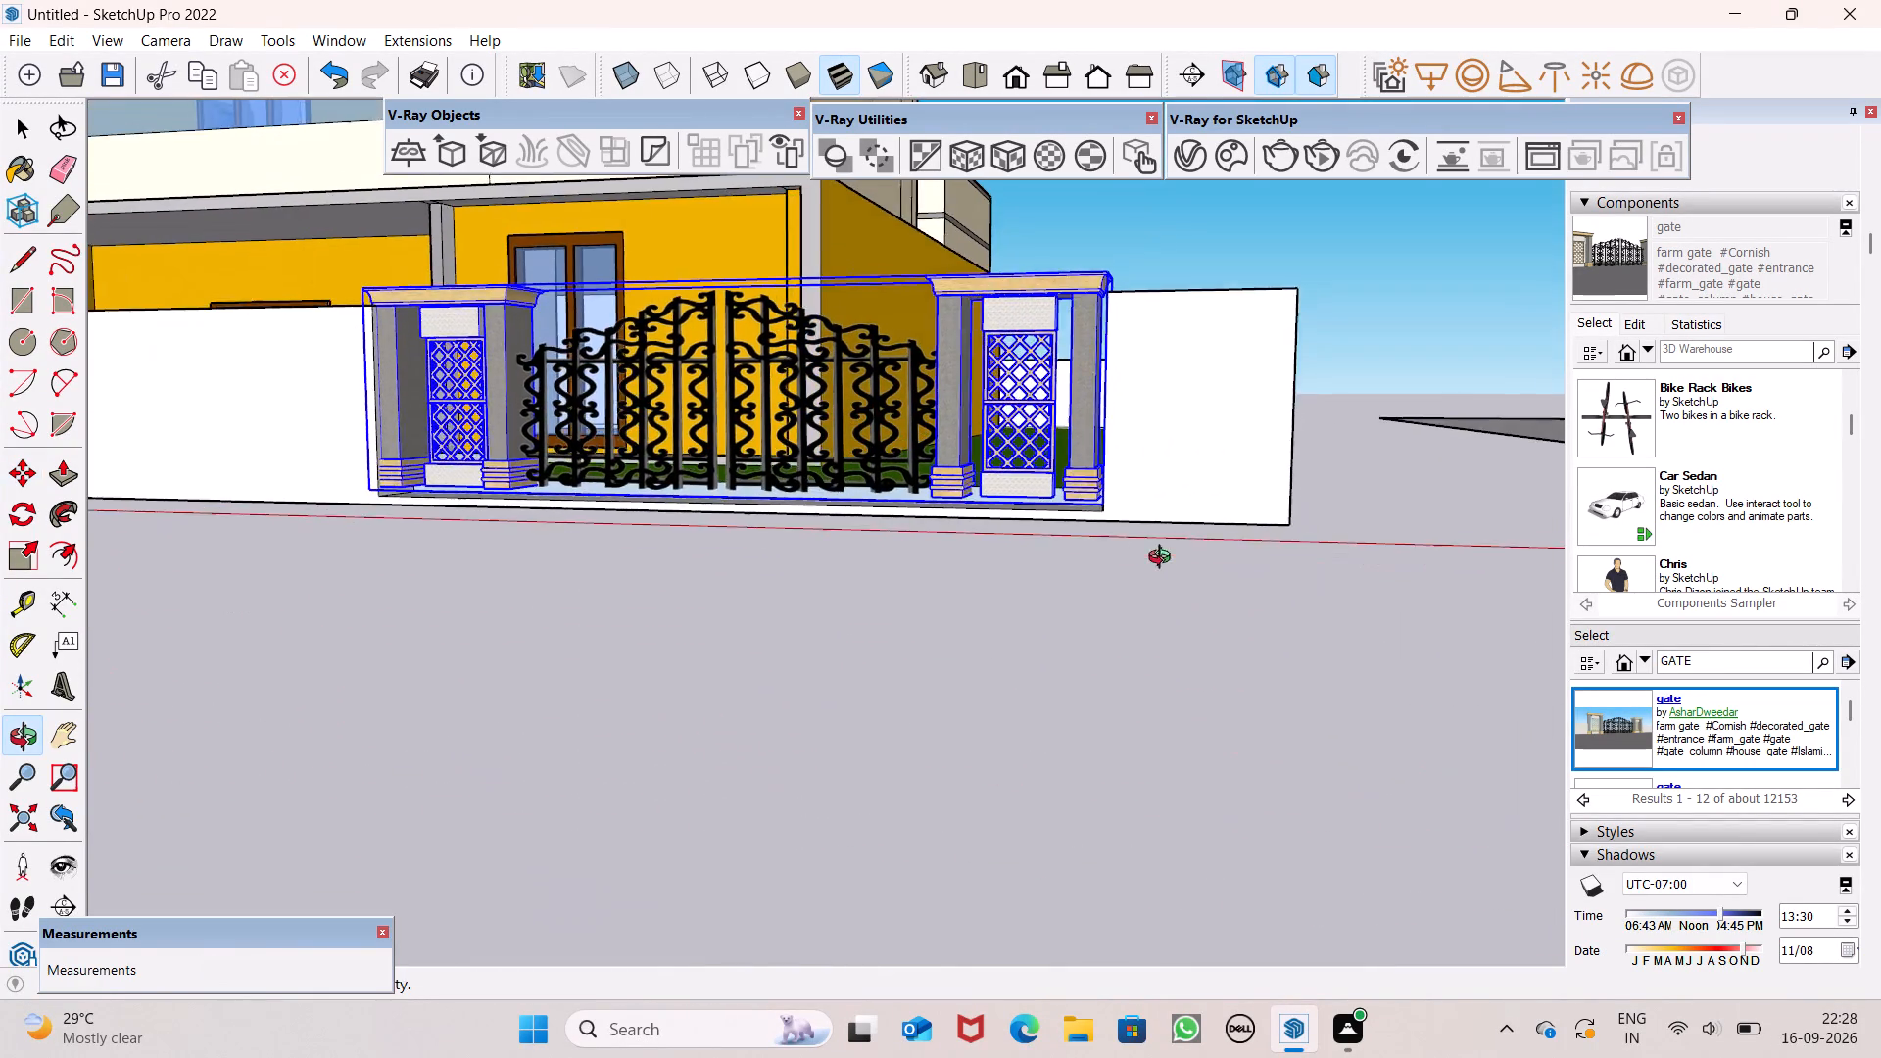
pyautogui.moveTo(1164, 559); pyautogui.dragTo(1157, 555, button='middle')
pyautogui.scroll(14, 1045, 474)
pyautogui.scroll(4, 1210, 634)
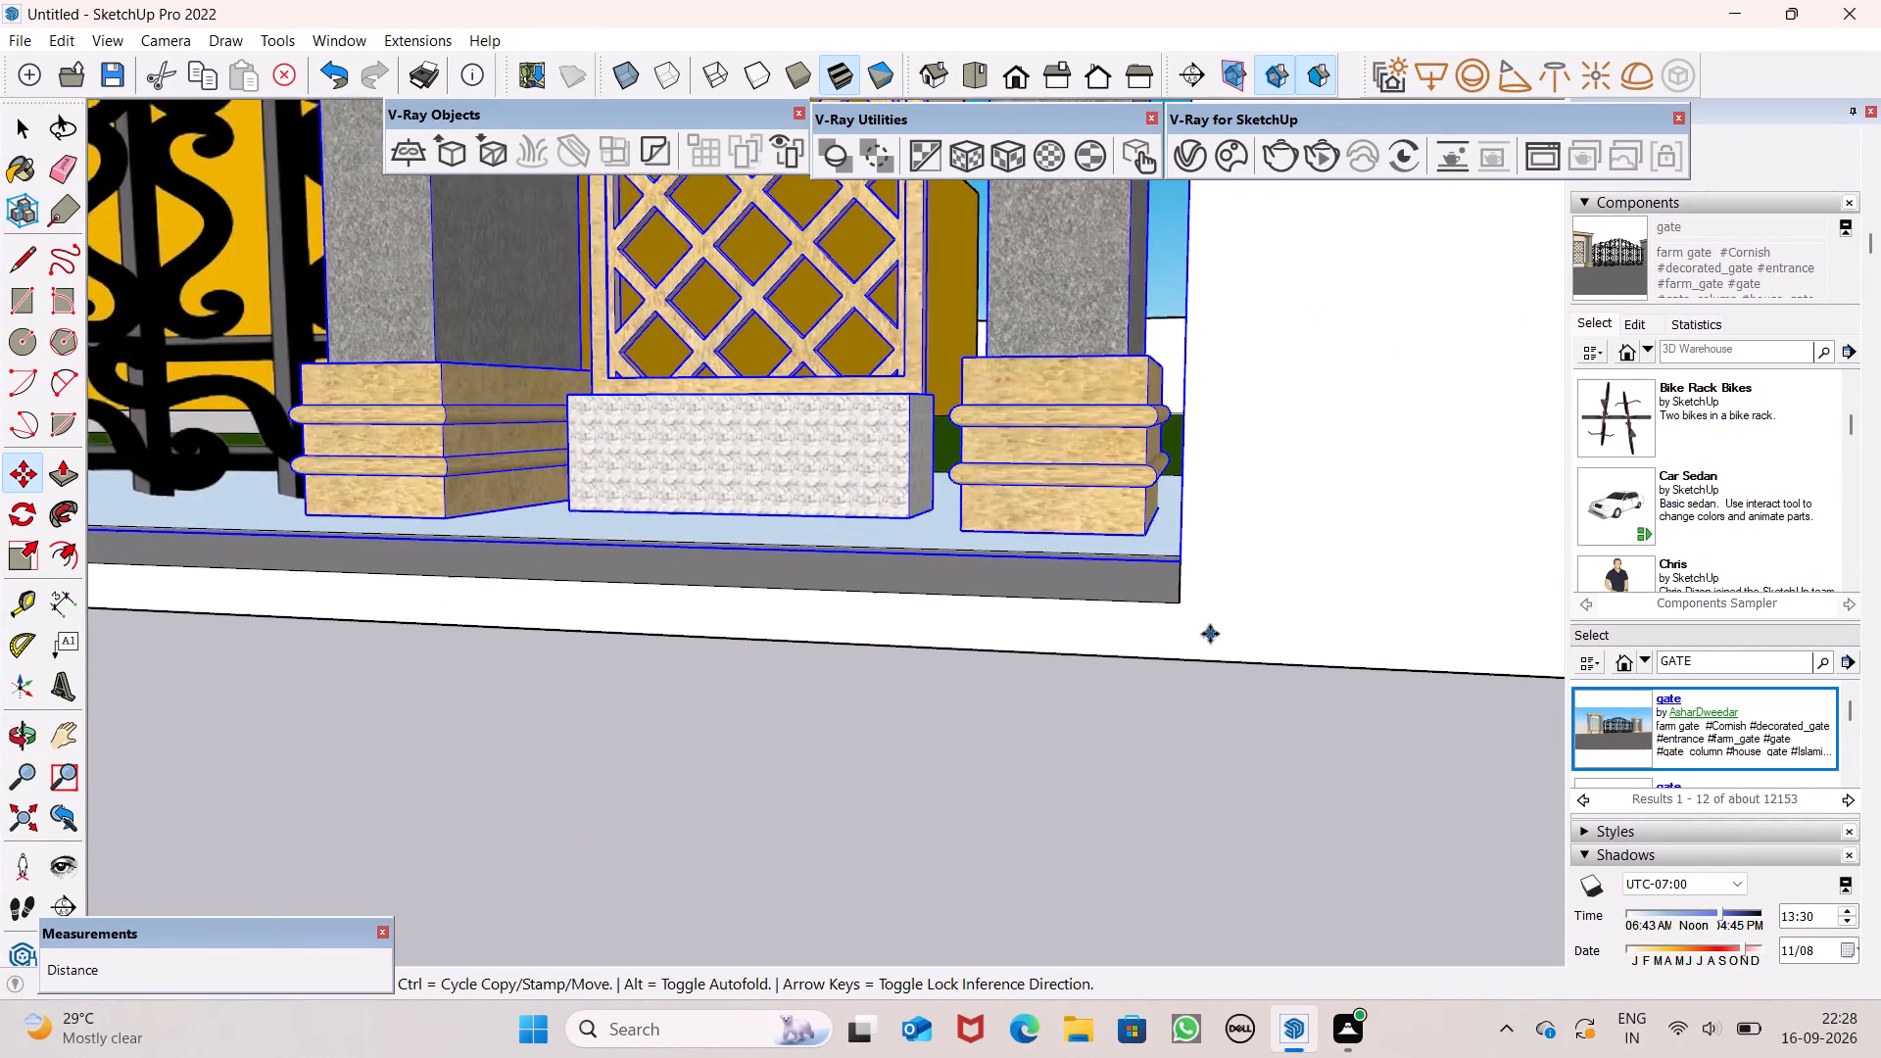
pyautogui.scroll(-4, 1220, 606)
pyautogui.moveTo(1225, 606); pyautogui.dragTo(1277, 799, button='middle')
pyautogui.scroll(6, 1115, 670)
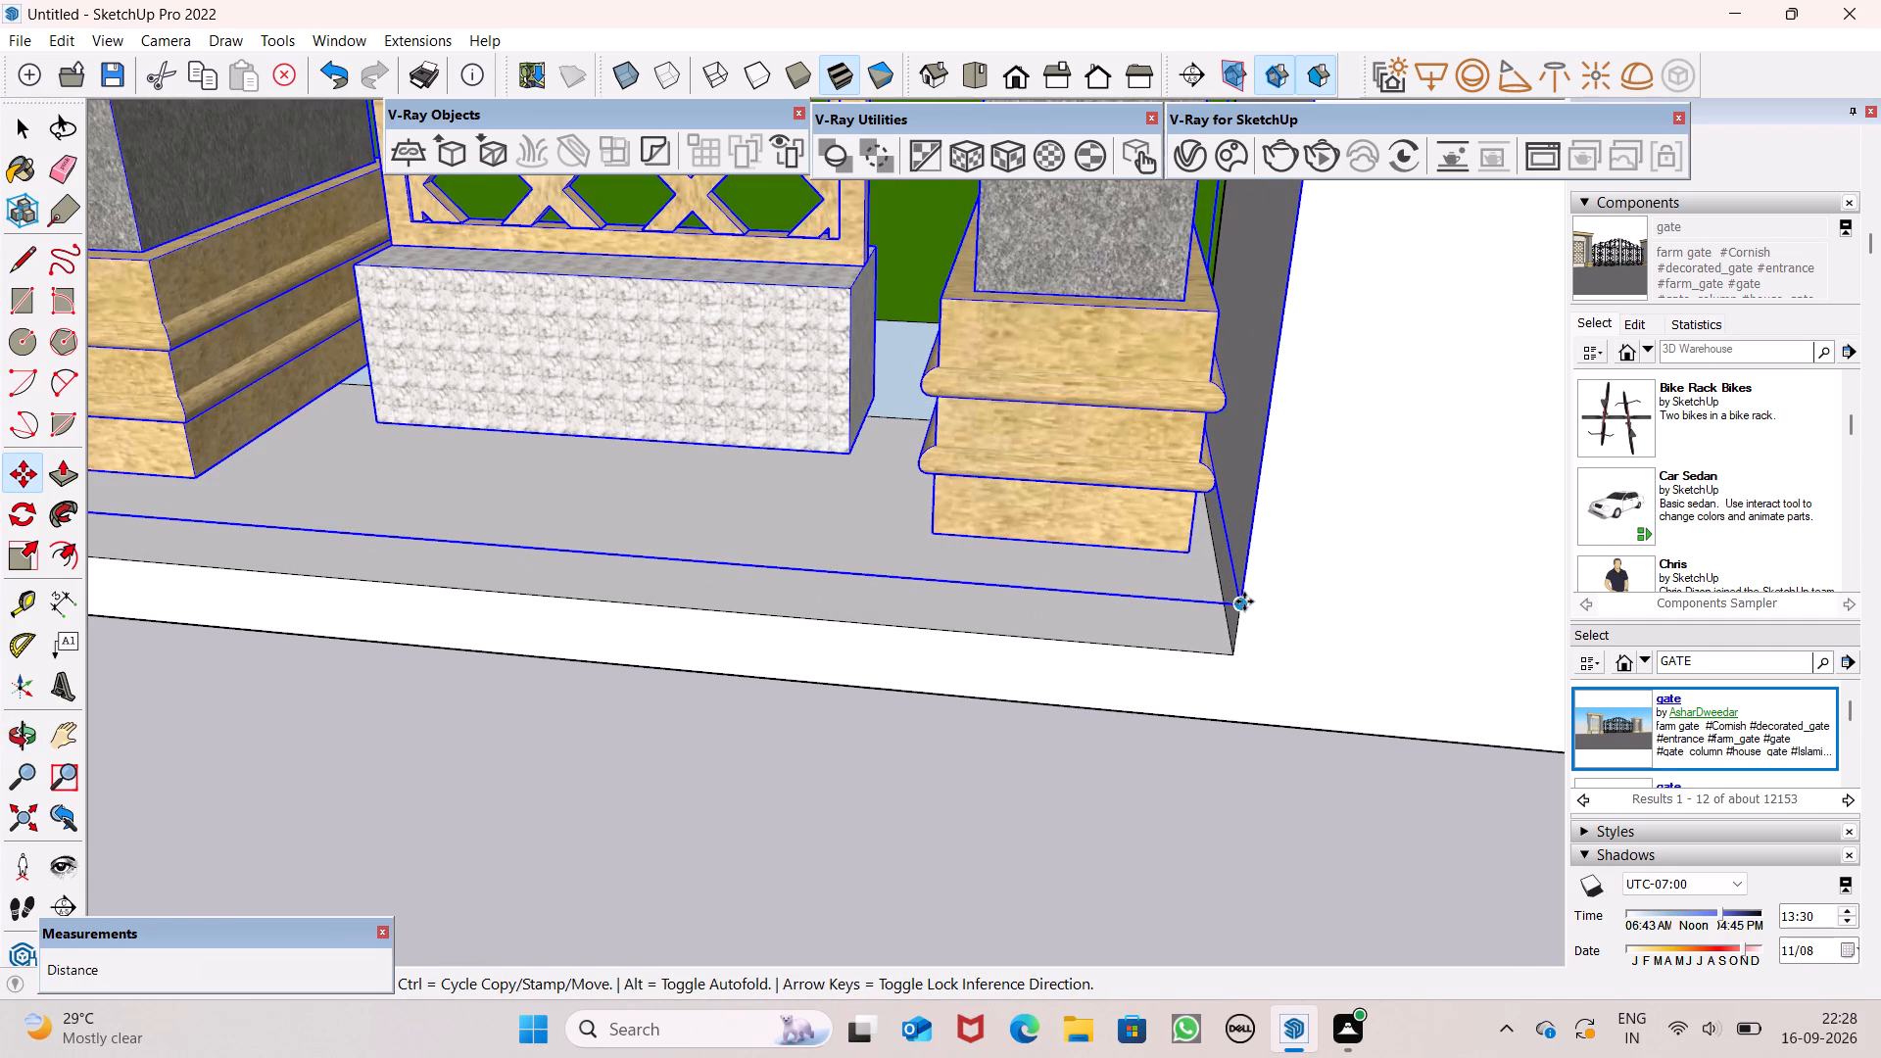
pyautogui.moveTo(1241, 605); pyautogui.dragTo(1241, 668)
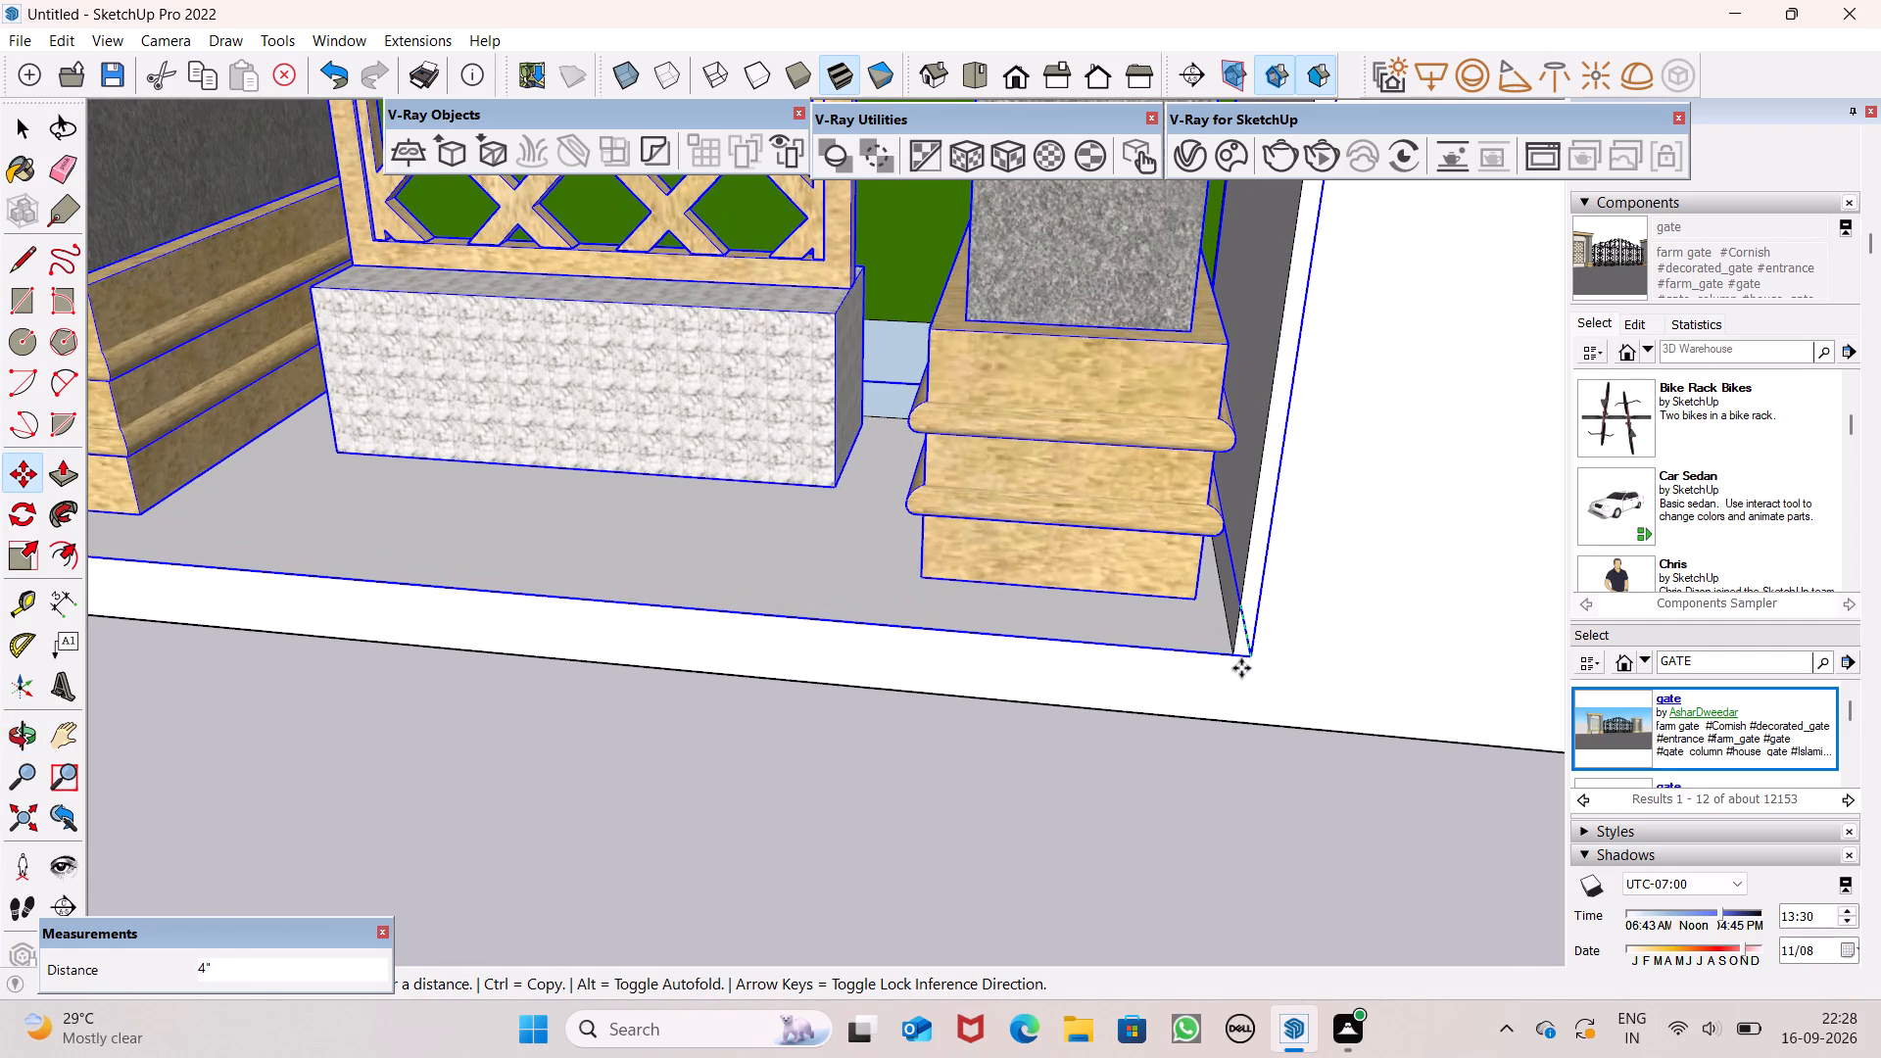
pyautogui.moveTo(1241, 668); pyautogui.dragTo(1226, 649)
pyautogui.press('space')
pyautogui.press('space')
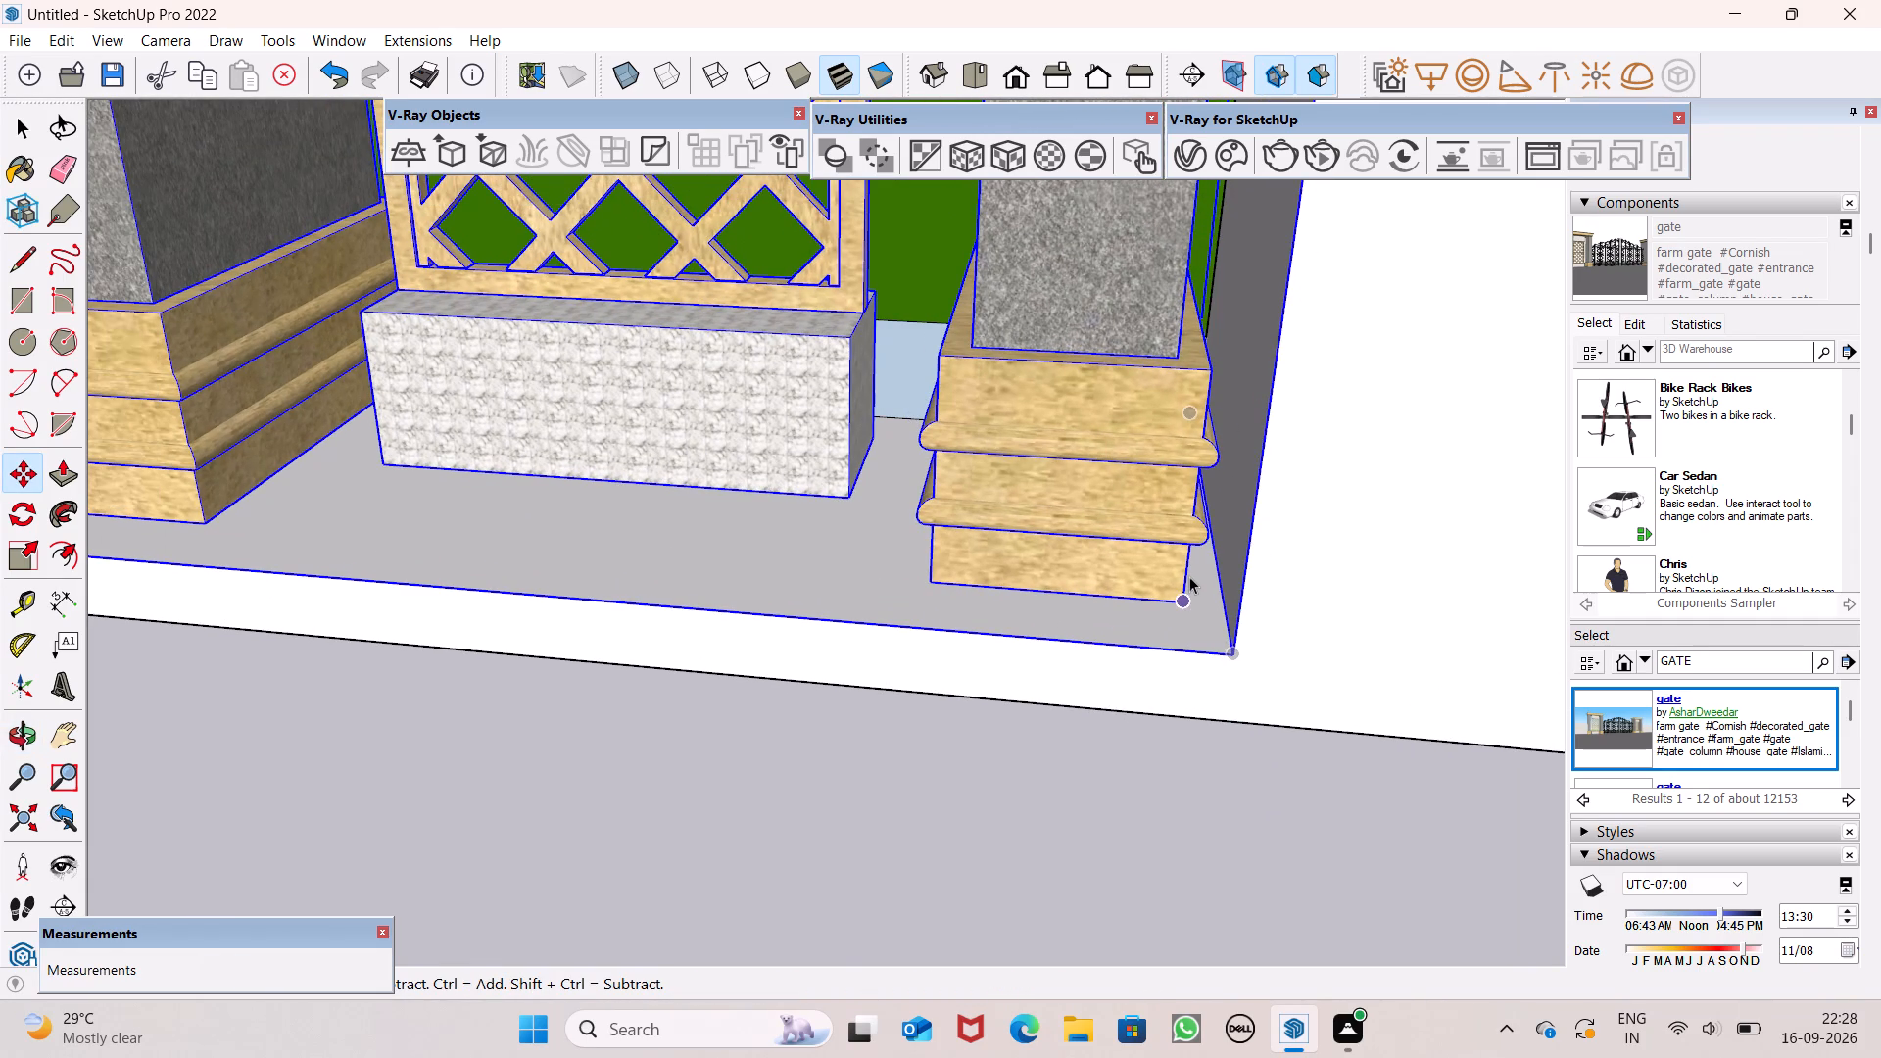
pyautogui.press('Return')
pyautogui.scroll(-20, 1158, 572)
pyautogui.scroll(-4, 1158, 572)
pyautogui.press('space')
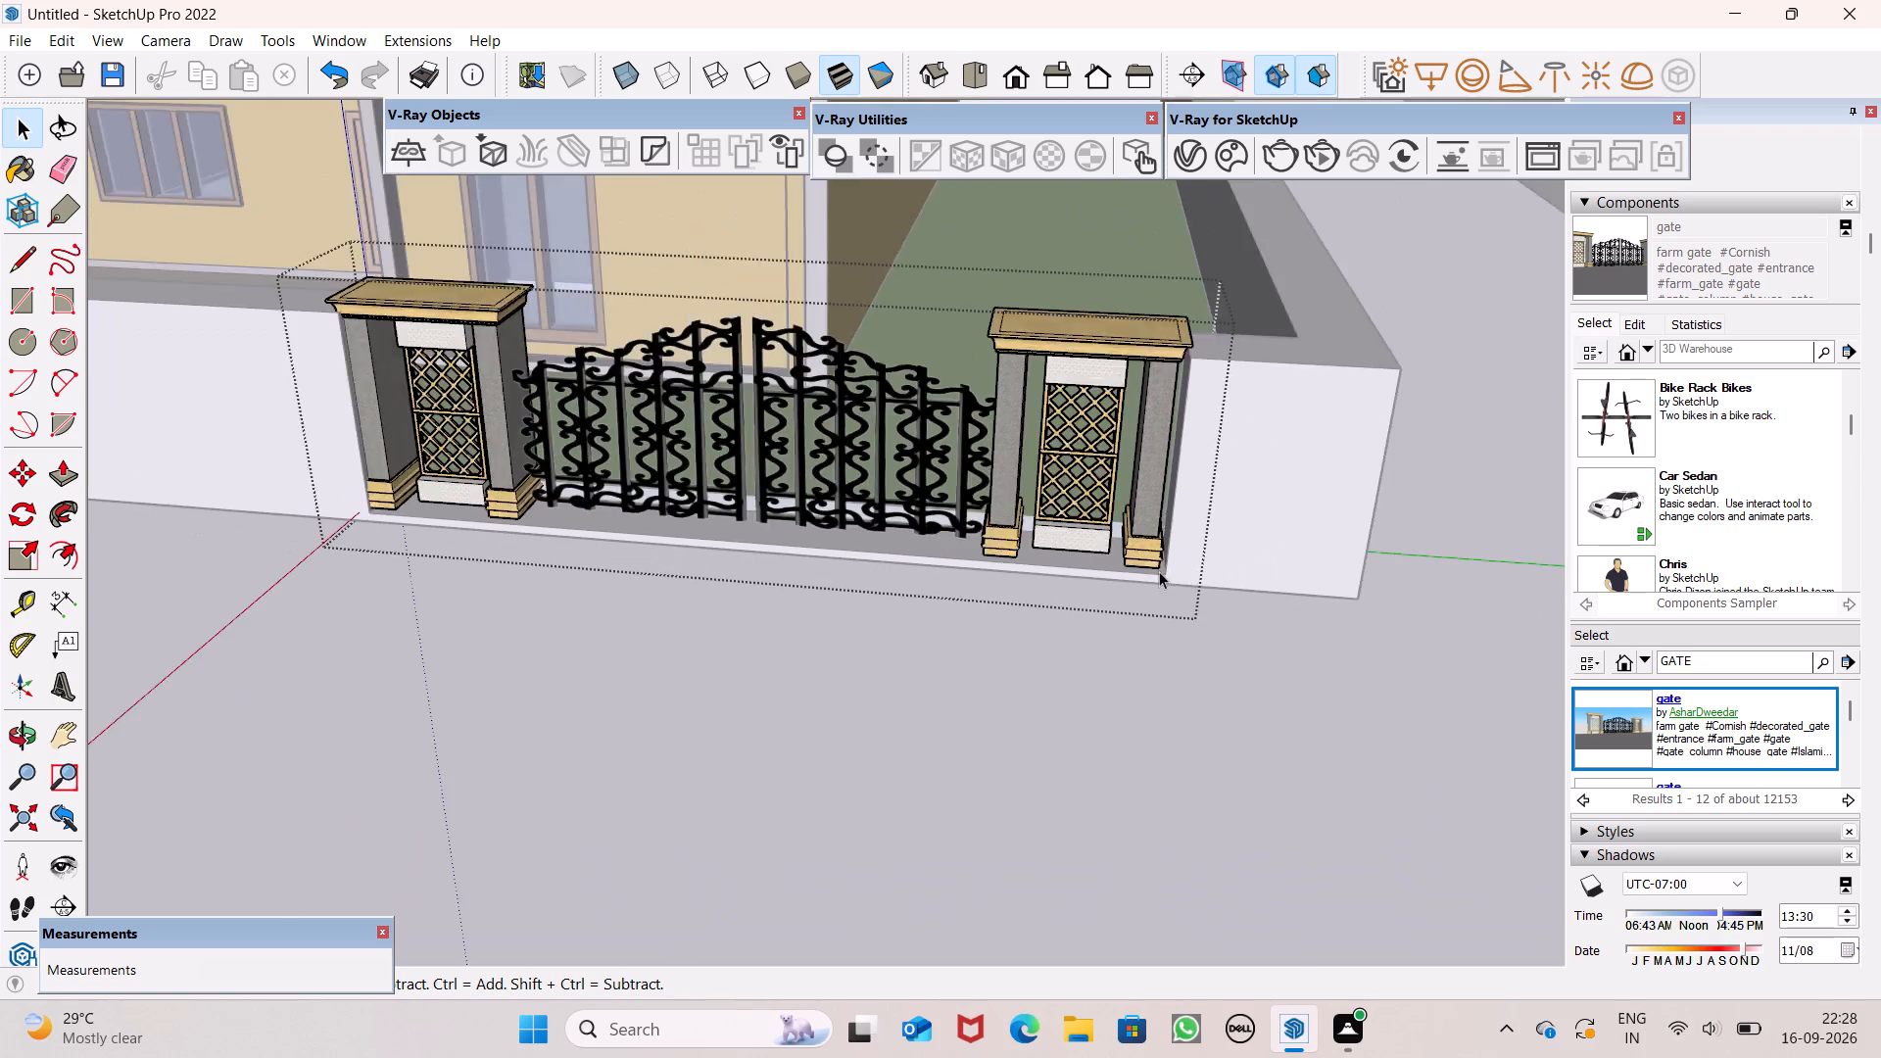
pyautogui.scroll(-6, 1159, 571)
pyautogui.click(1215, 755)
# Delete the large grey ground surface beside the compound and the two small leftover panels on it.
pyautogui.scroll(5, 831, 507)
pyautogui.moveTo(753, 503); pyautogui.dragTo(763, 464, button='middle')
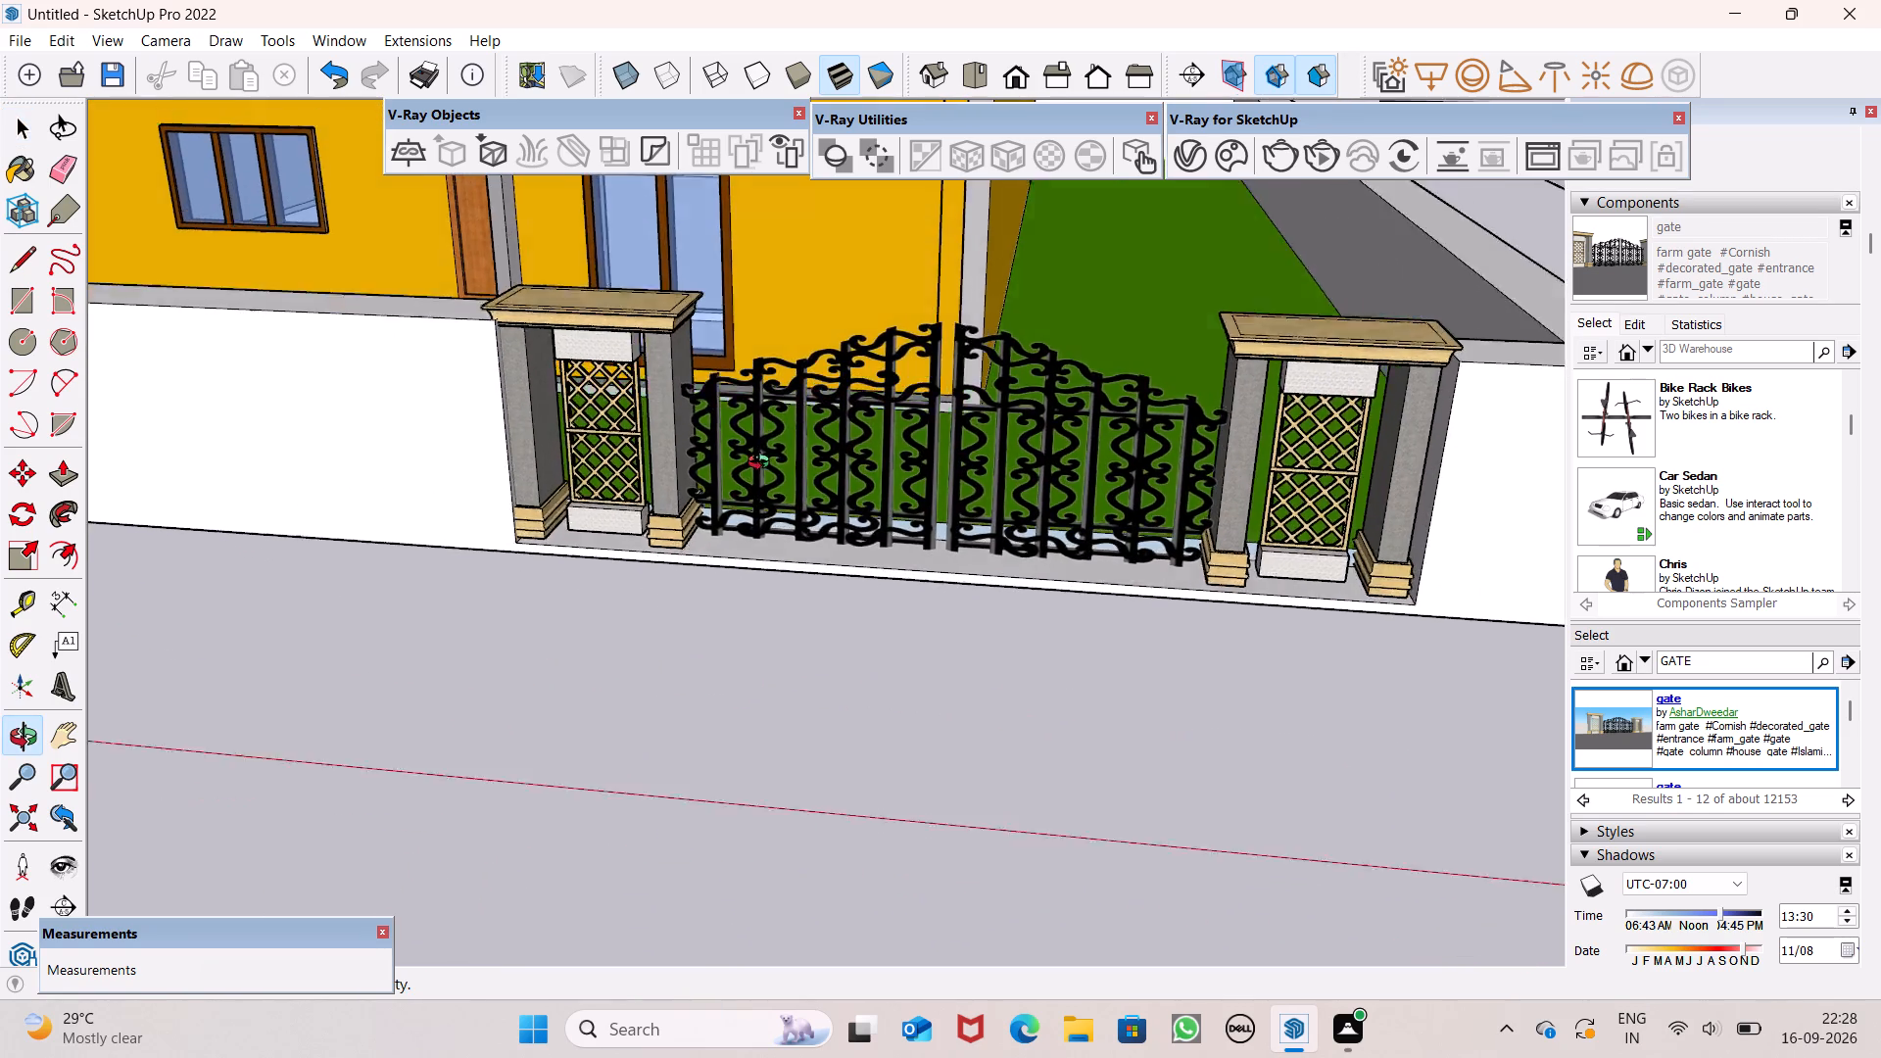
pyautogui.moveTo(763, 464); pyautogui.dragTo(947, 505, button='middle')
pyautogui.scroll(-15, 926, 479)
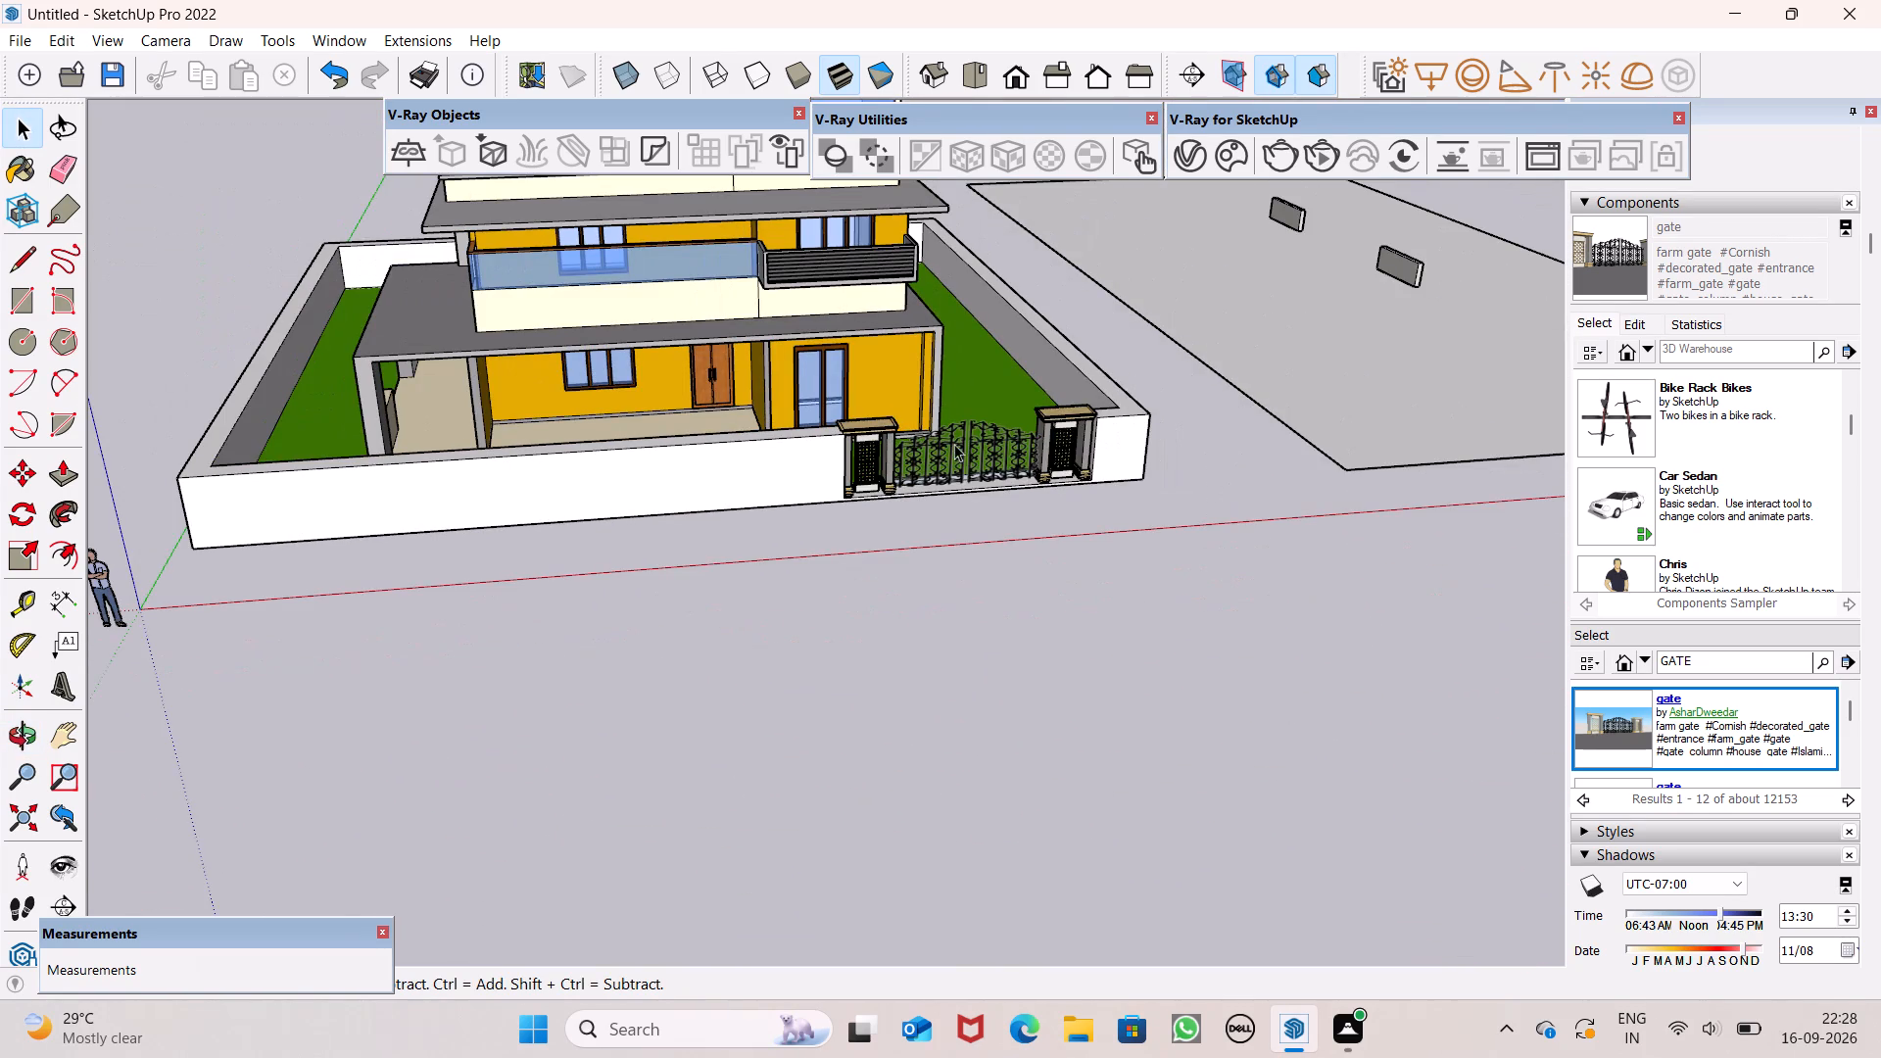
pyautogui.scroll(-7, 1092, 418)
pyautogui.moveTo(1156, 465); pyautogui.dragTo(833, 656, button='middle')
pyautogui.scroll(1, 833, 665)
pyautogui.click(1377, 537)
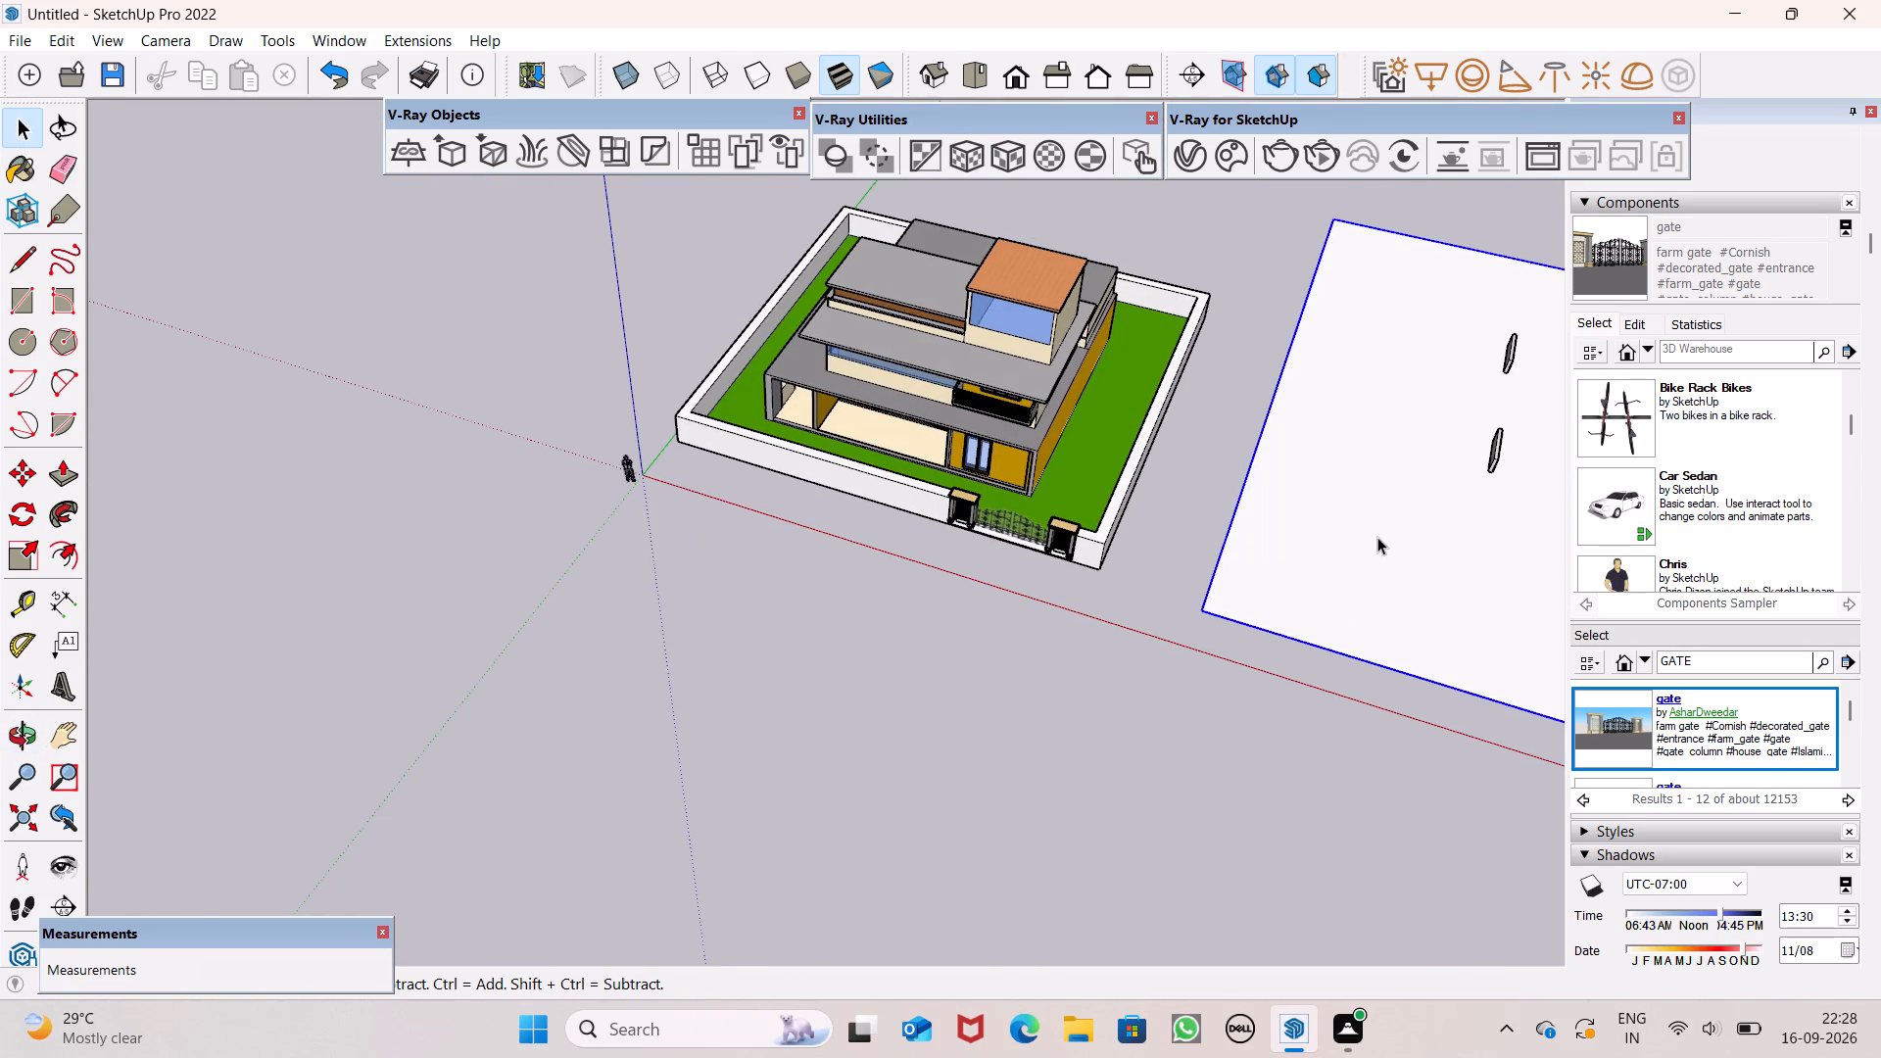
pyautogui.press('Delete')
pyautogui.click(1499, 433)
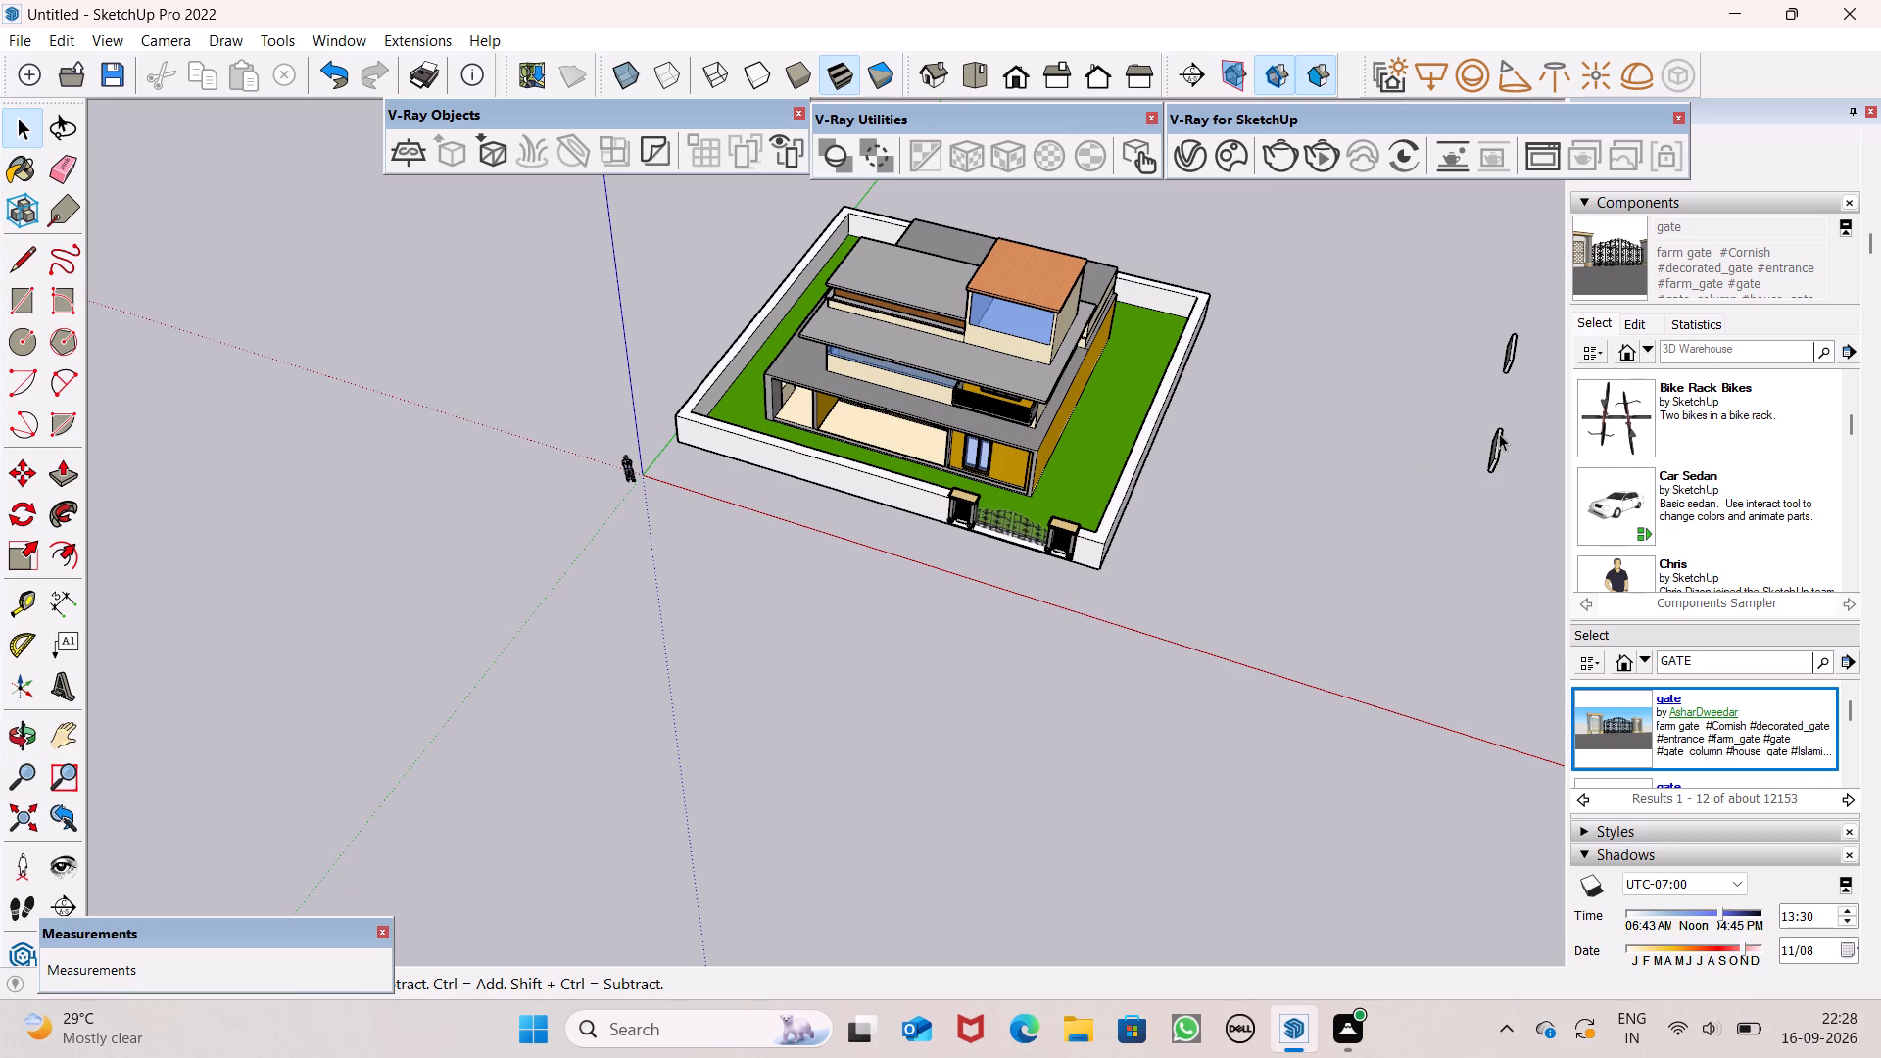
pyautogui.press('Delete')
pyautogui.click(1508, 363)
pyautogui.press('Delete')
# Review the house, compound wall and fitted gate from the front, close up and from the opposite corner.
pyautogui.scroll(-3, 1305, 562)
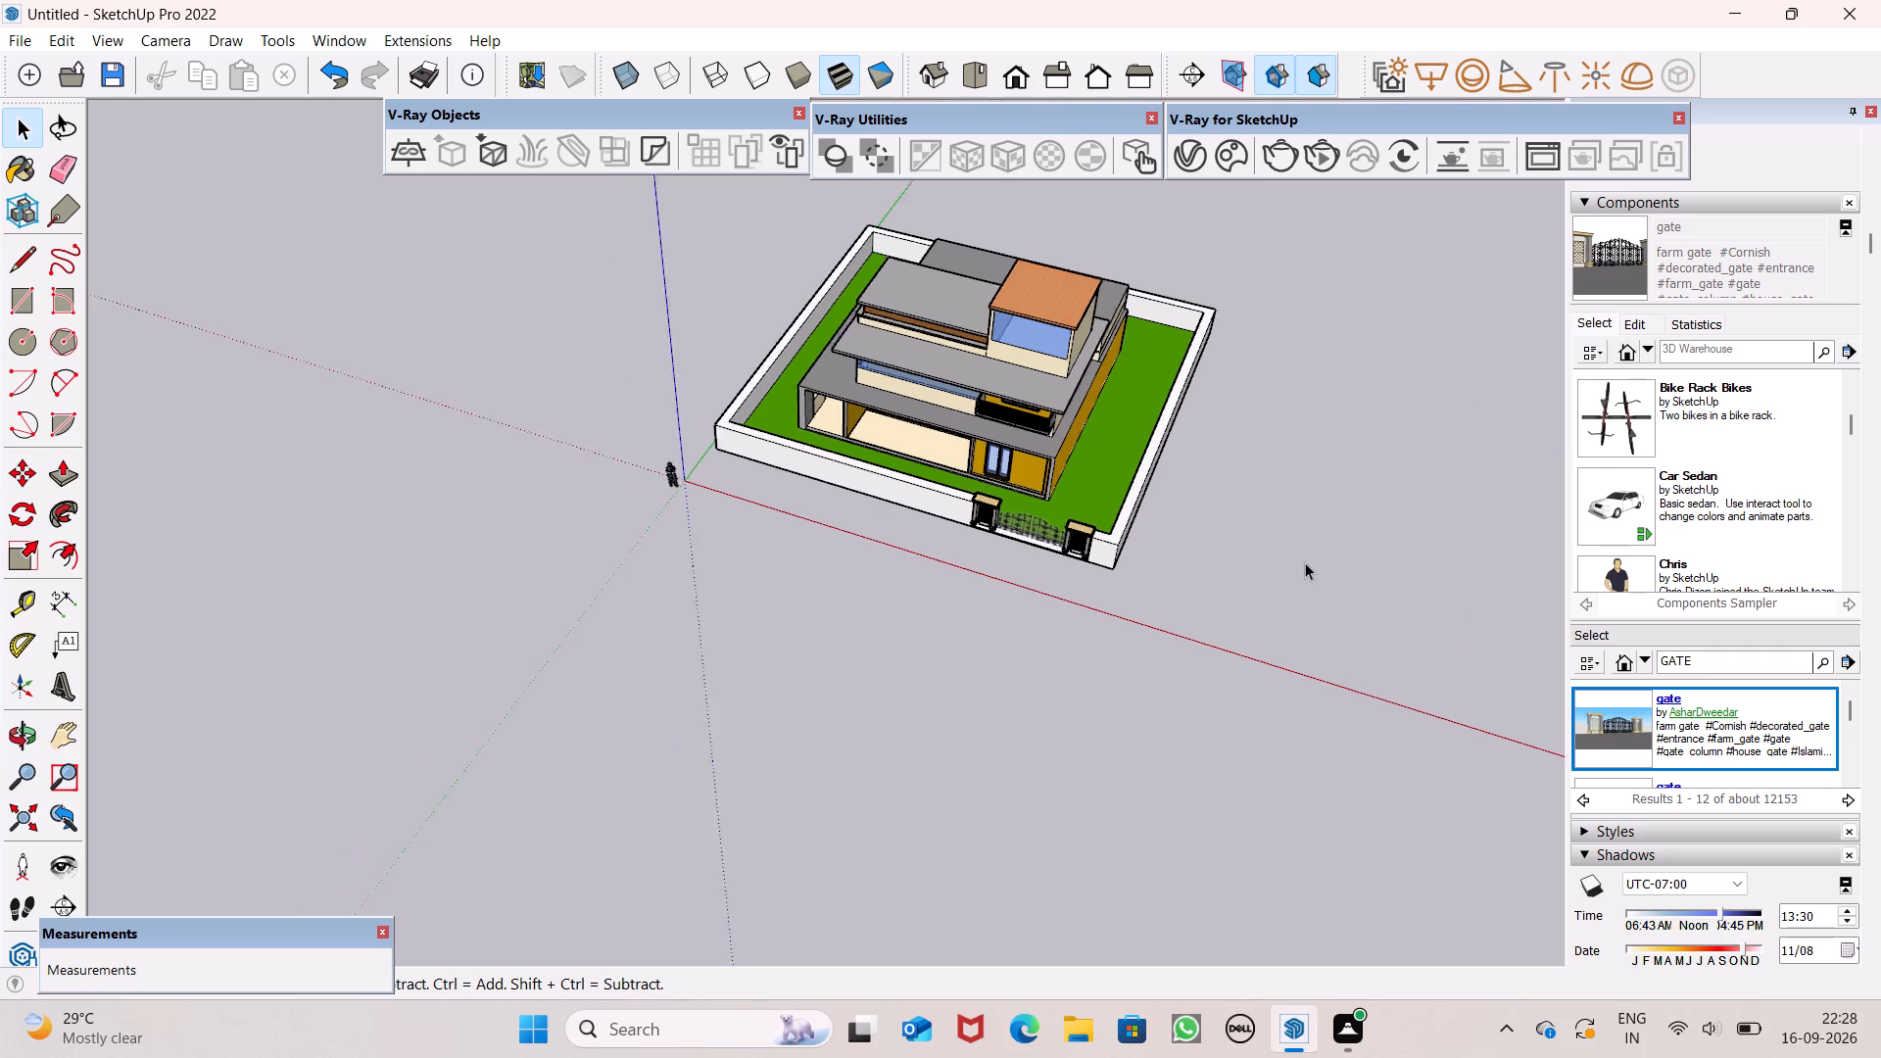
pyautogui.scroll(-9, 1305, 562)
pyautogui.scroll(7, 1293, 569)
pyautogui.scroll(10, 937, 535)
pyautogui.moveTo(1283, 522); pyautogui.dragTo(1312, 377, button='middle')
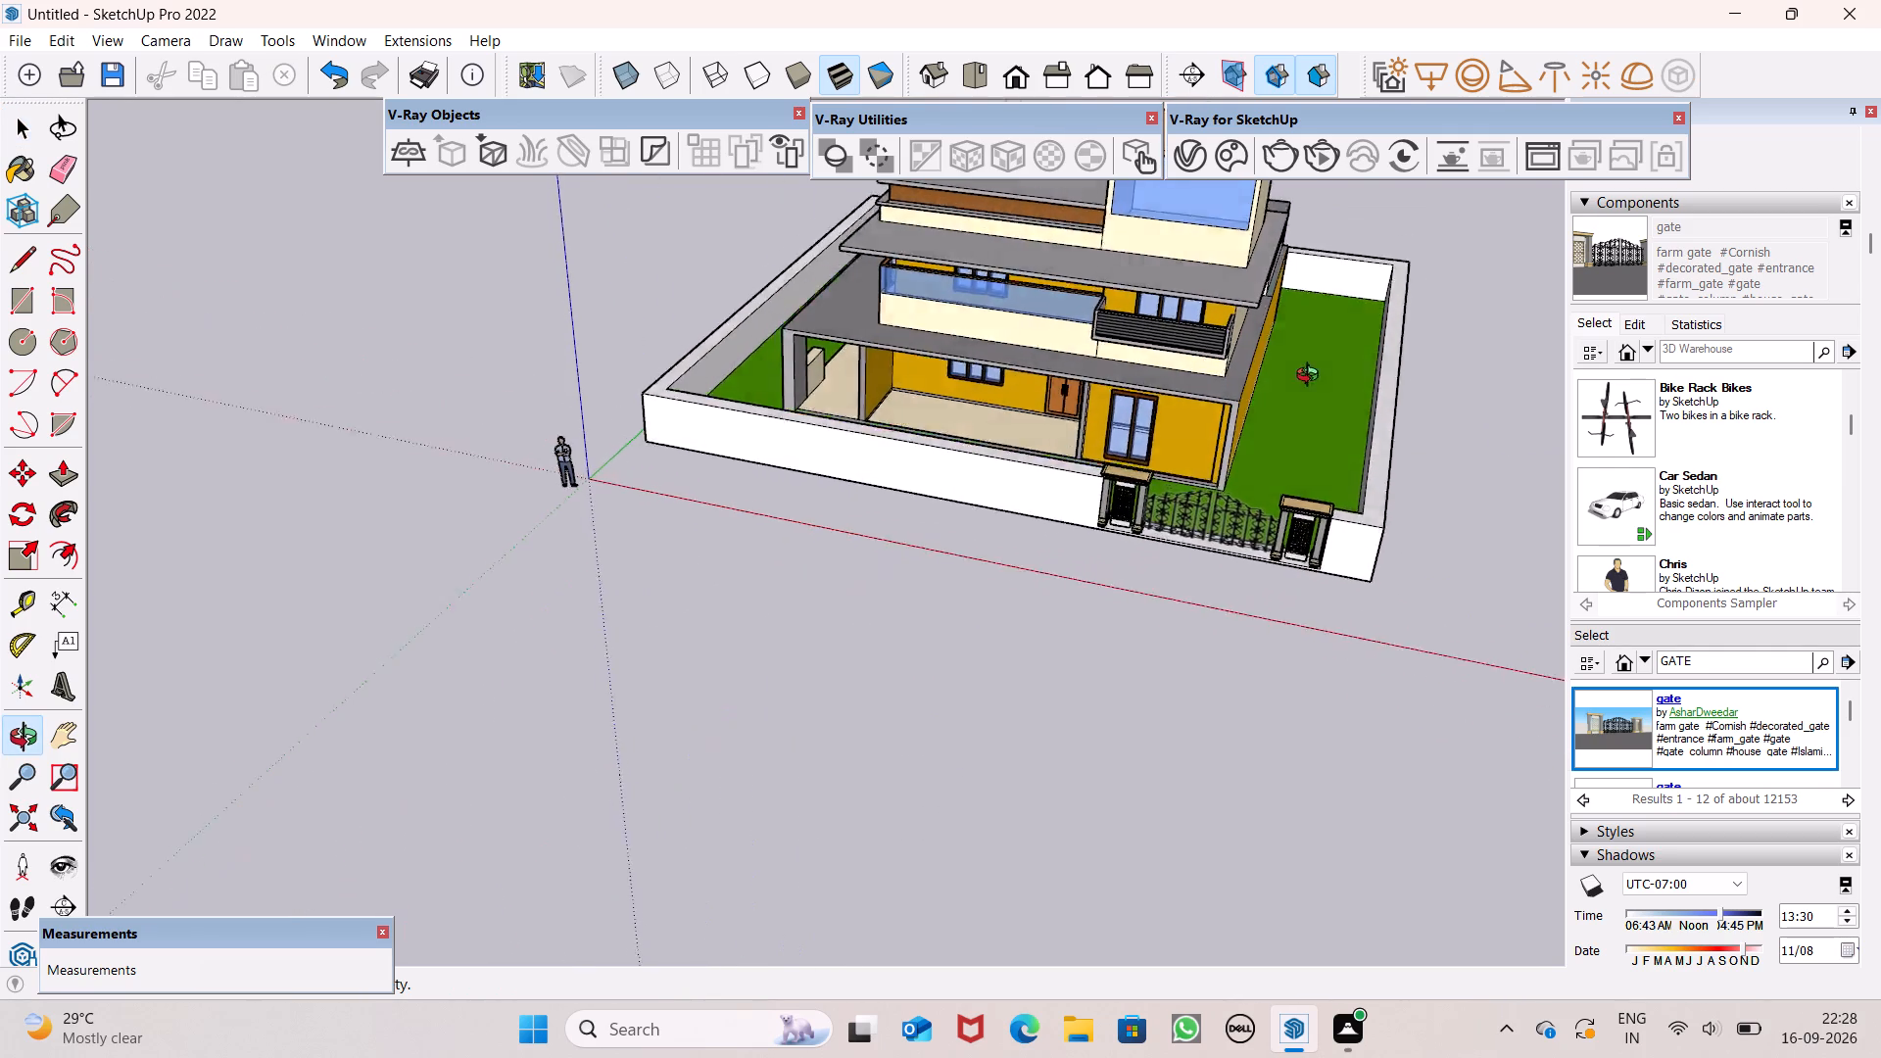
pyautogui.moveTo(1312, 377); pyautogui.dragTo(1328, 314, button='middle')
pyautogui.scroll(6, 1217, 495)
pyautogui.moveTo(1231, 514); pyautogui.dragTo(1252, 384, button='middle')
pyautogui.scroll(3, 1252, 384)
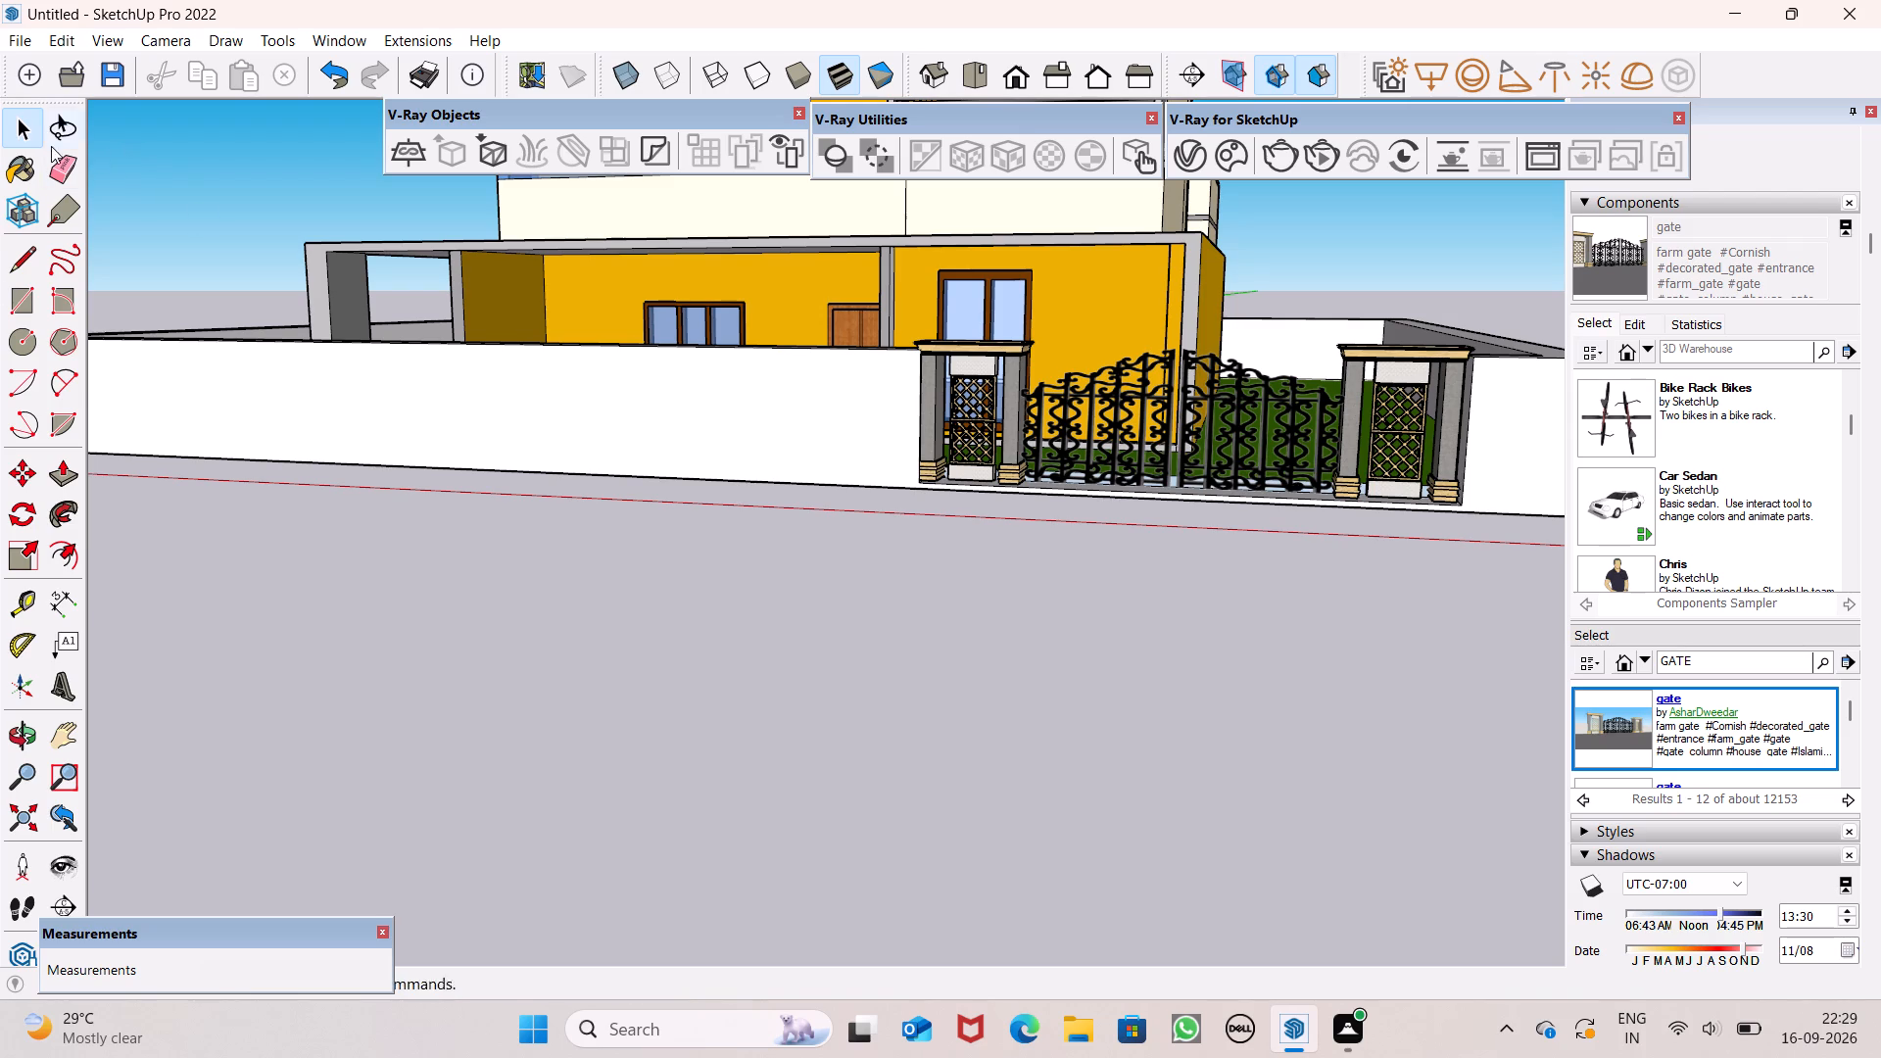
pyautogui.scroll(-3, 576, 474)
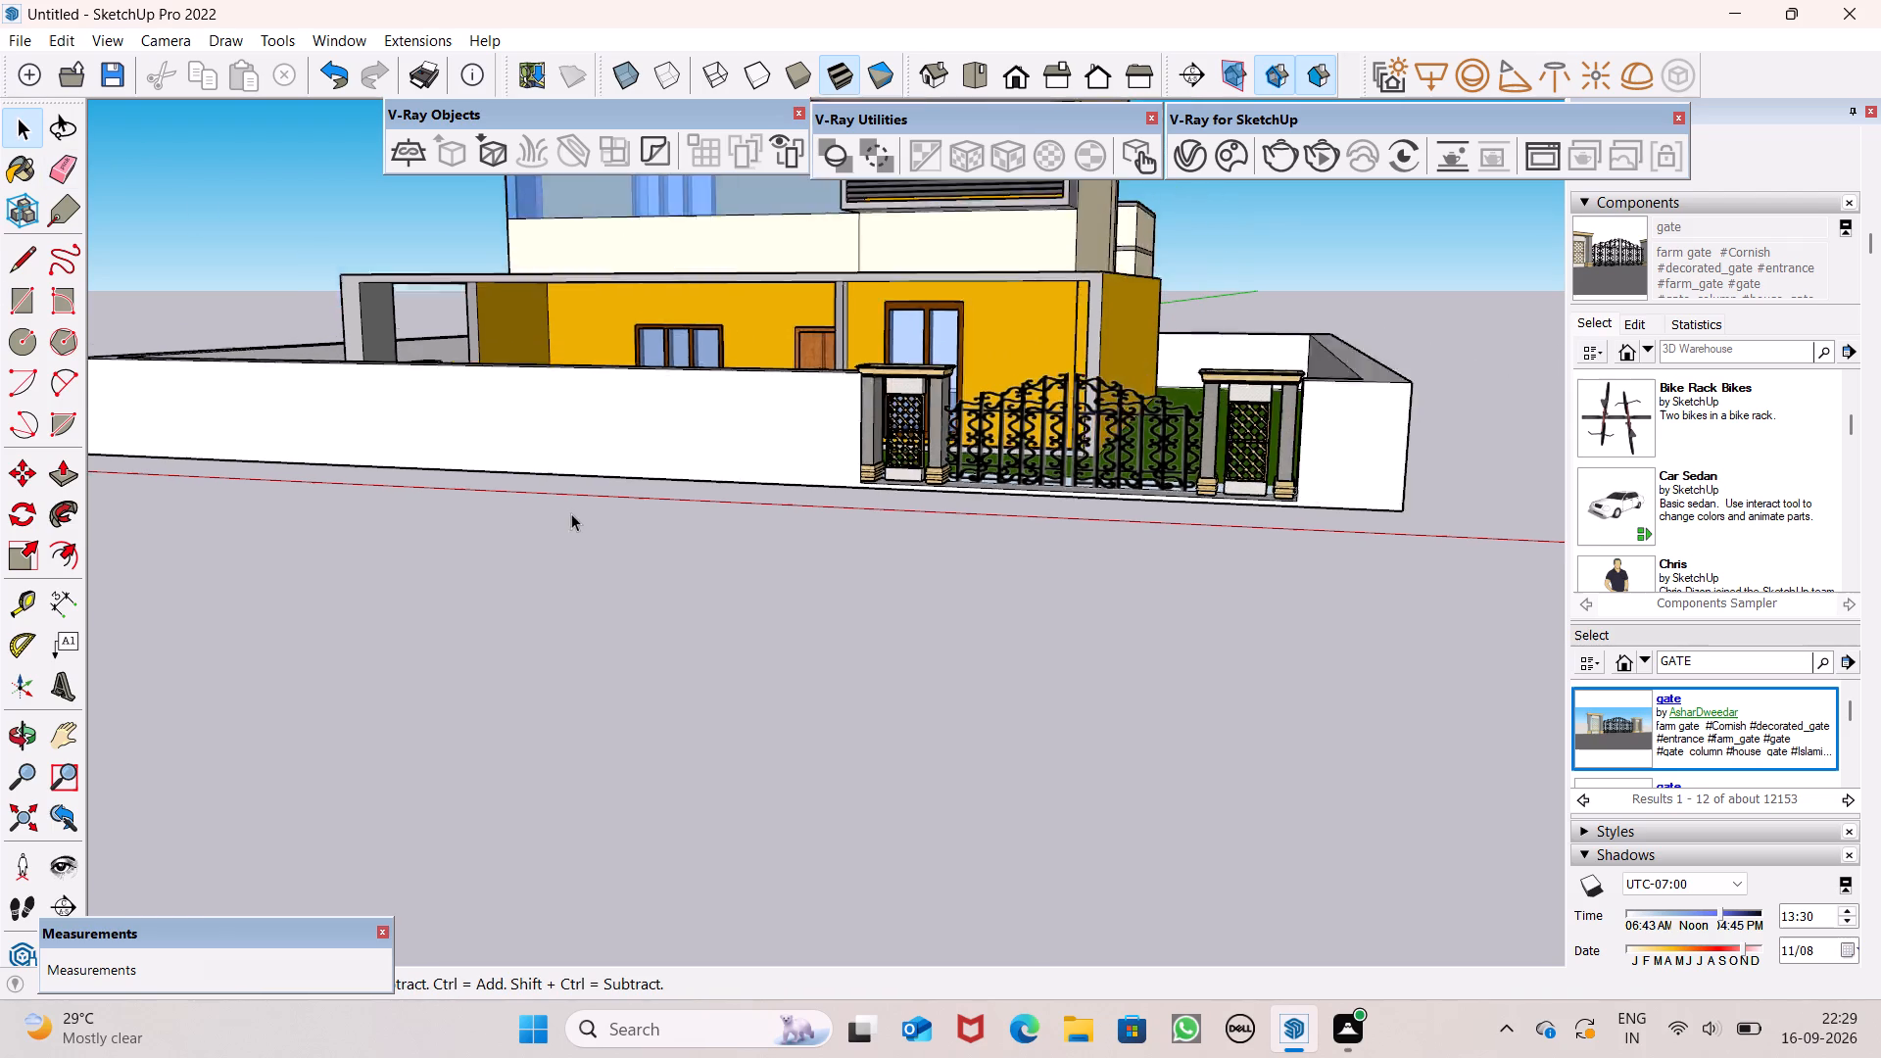
pyautogui.scroll(-10, 571, 513)
pyautogui.moveTo(622, 563); pyautogui.dragTo(1278, 718, button='middle')
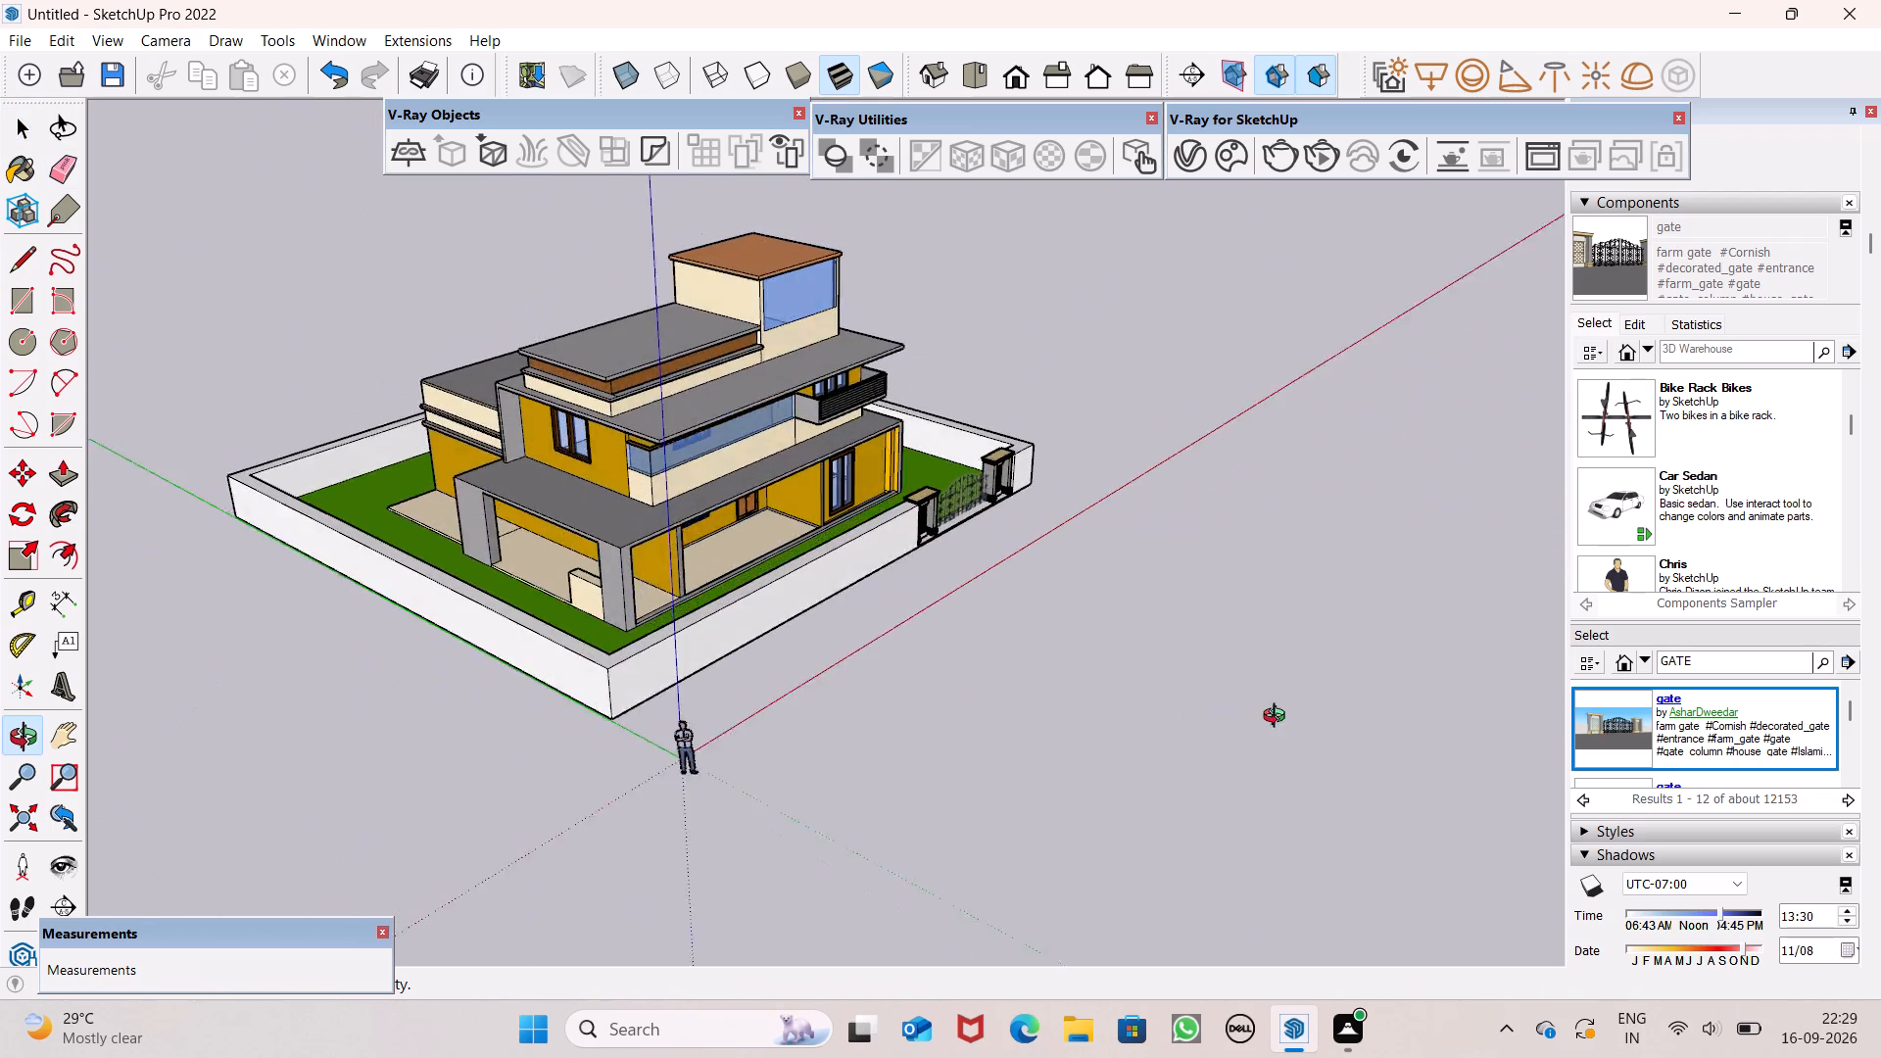
# Paint the front compound wall's outer face with Stone Sandstone Ashlar Light from the Brick, Cladding and Siding materials.
pyautogui.moveTo(1278, 718); pyautogui.dragTo(876, 721, button='middle')
pyautogui.moveTo(943, 573); pyautogui.dragTo(942, 573, button='middle')
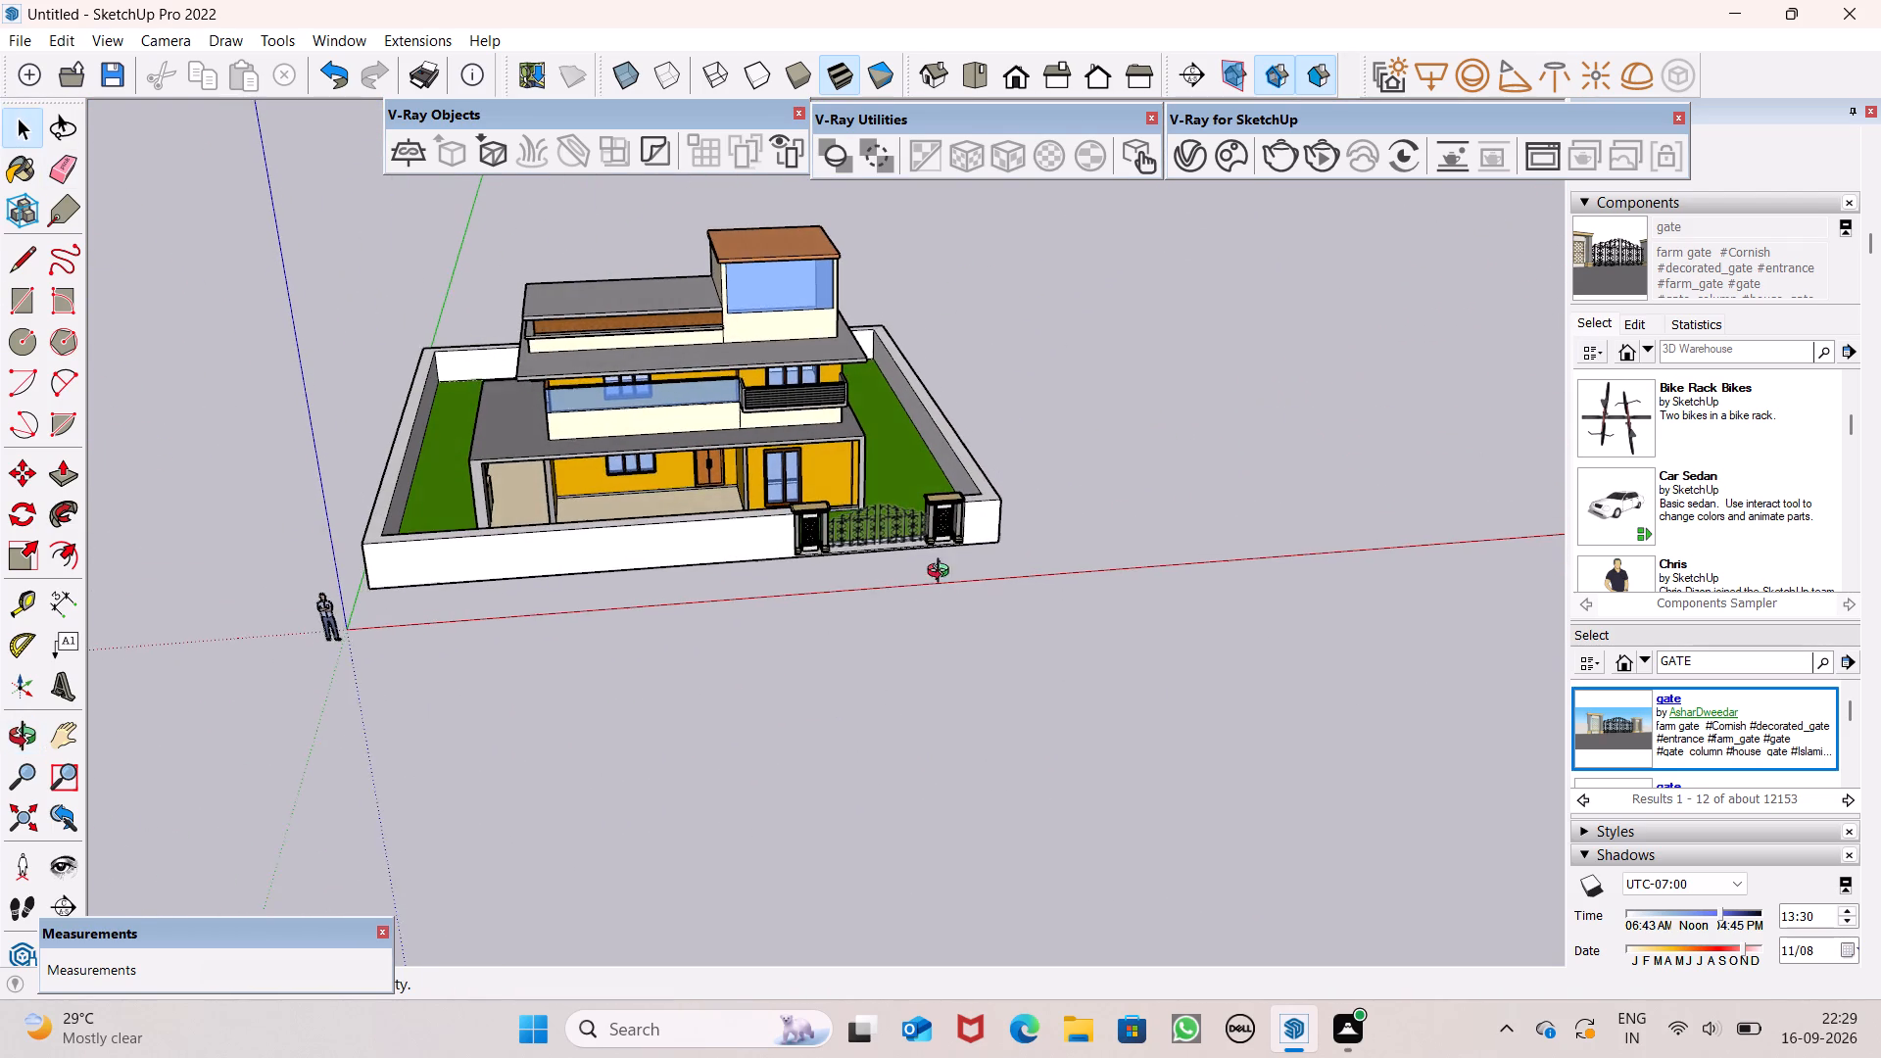
pyautogui.moveTo(942, 573); pyautogui.dragTo(656, 496, button='middle')
pyautogui.scroll(-12, 1668, 881)
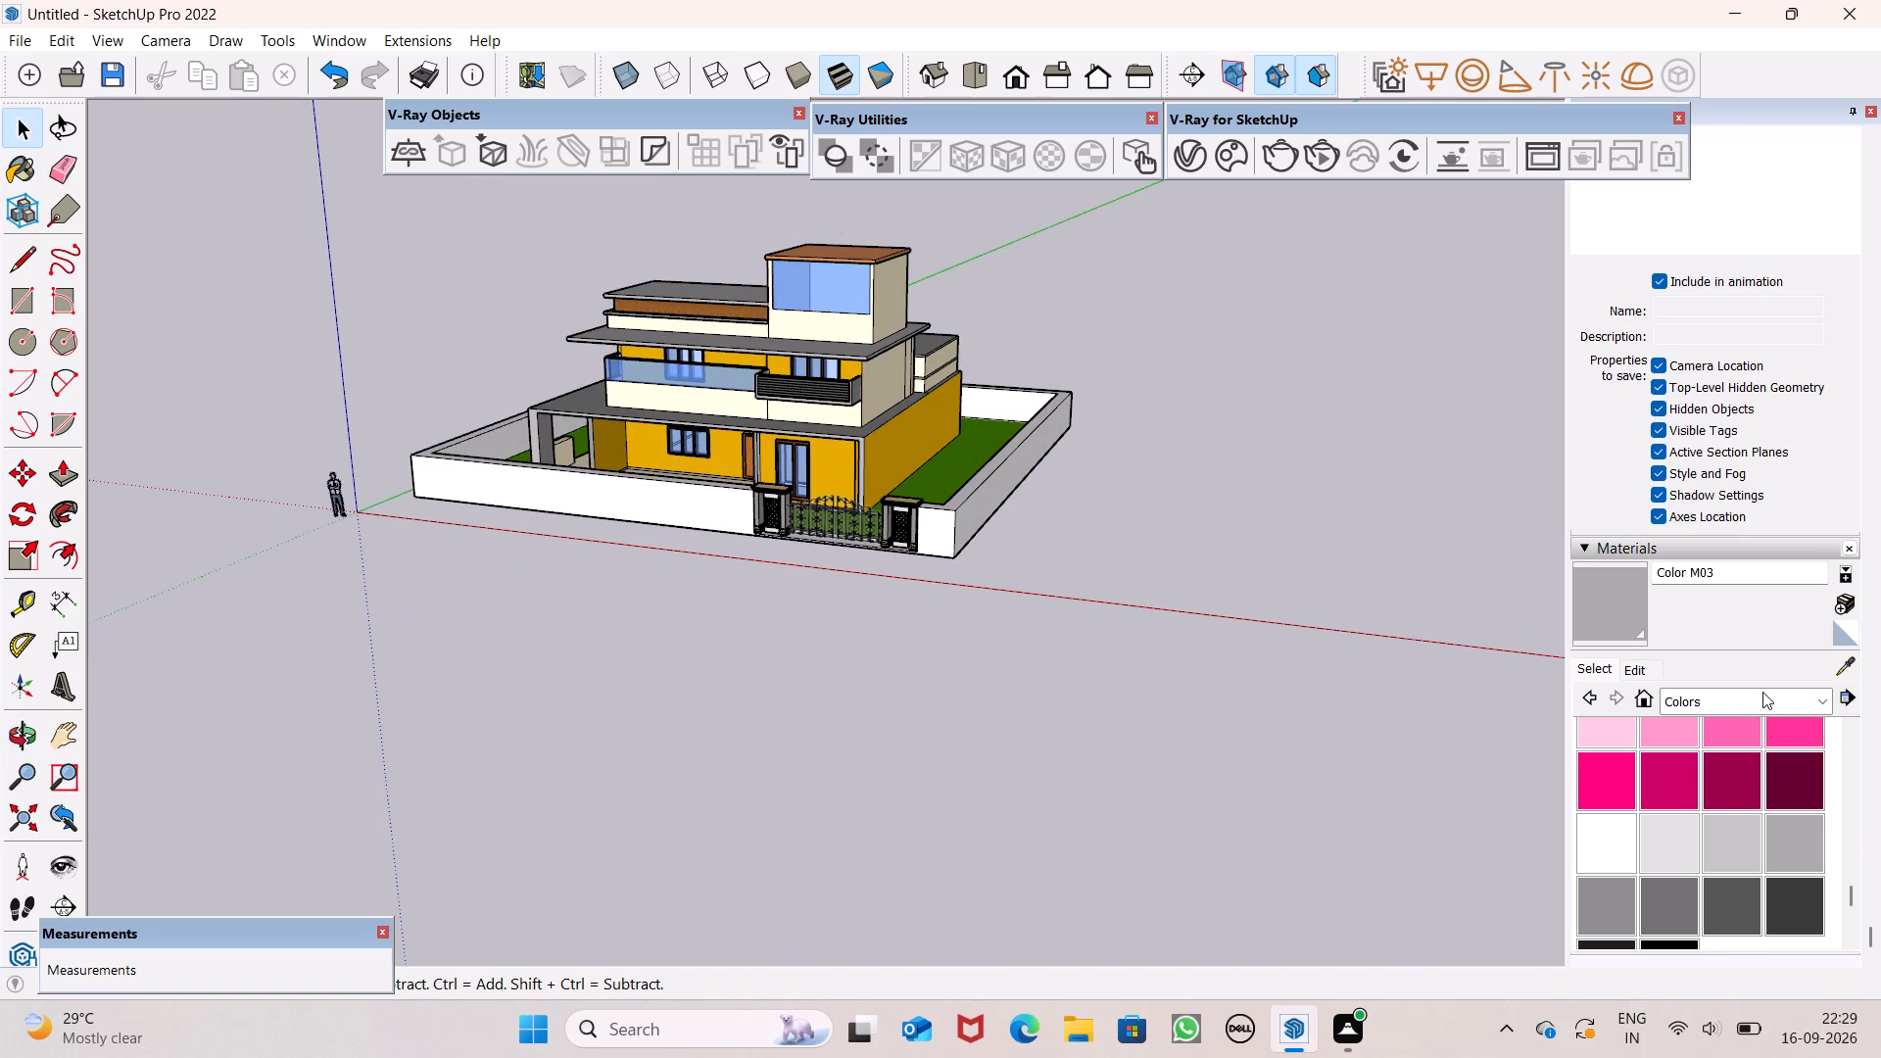
pyautogui.click(1763, 692)
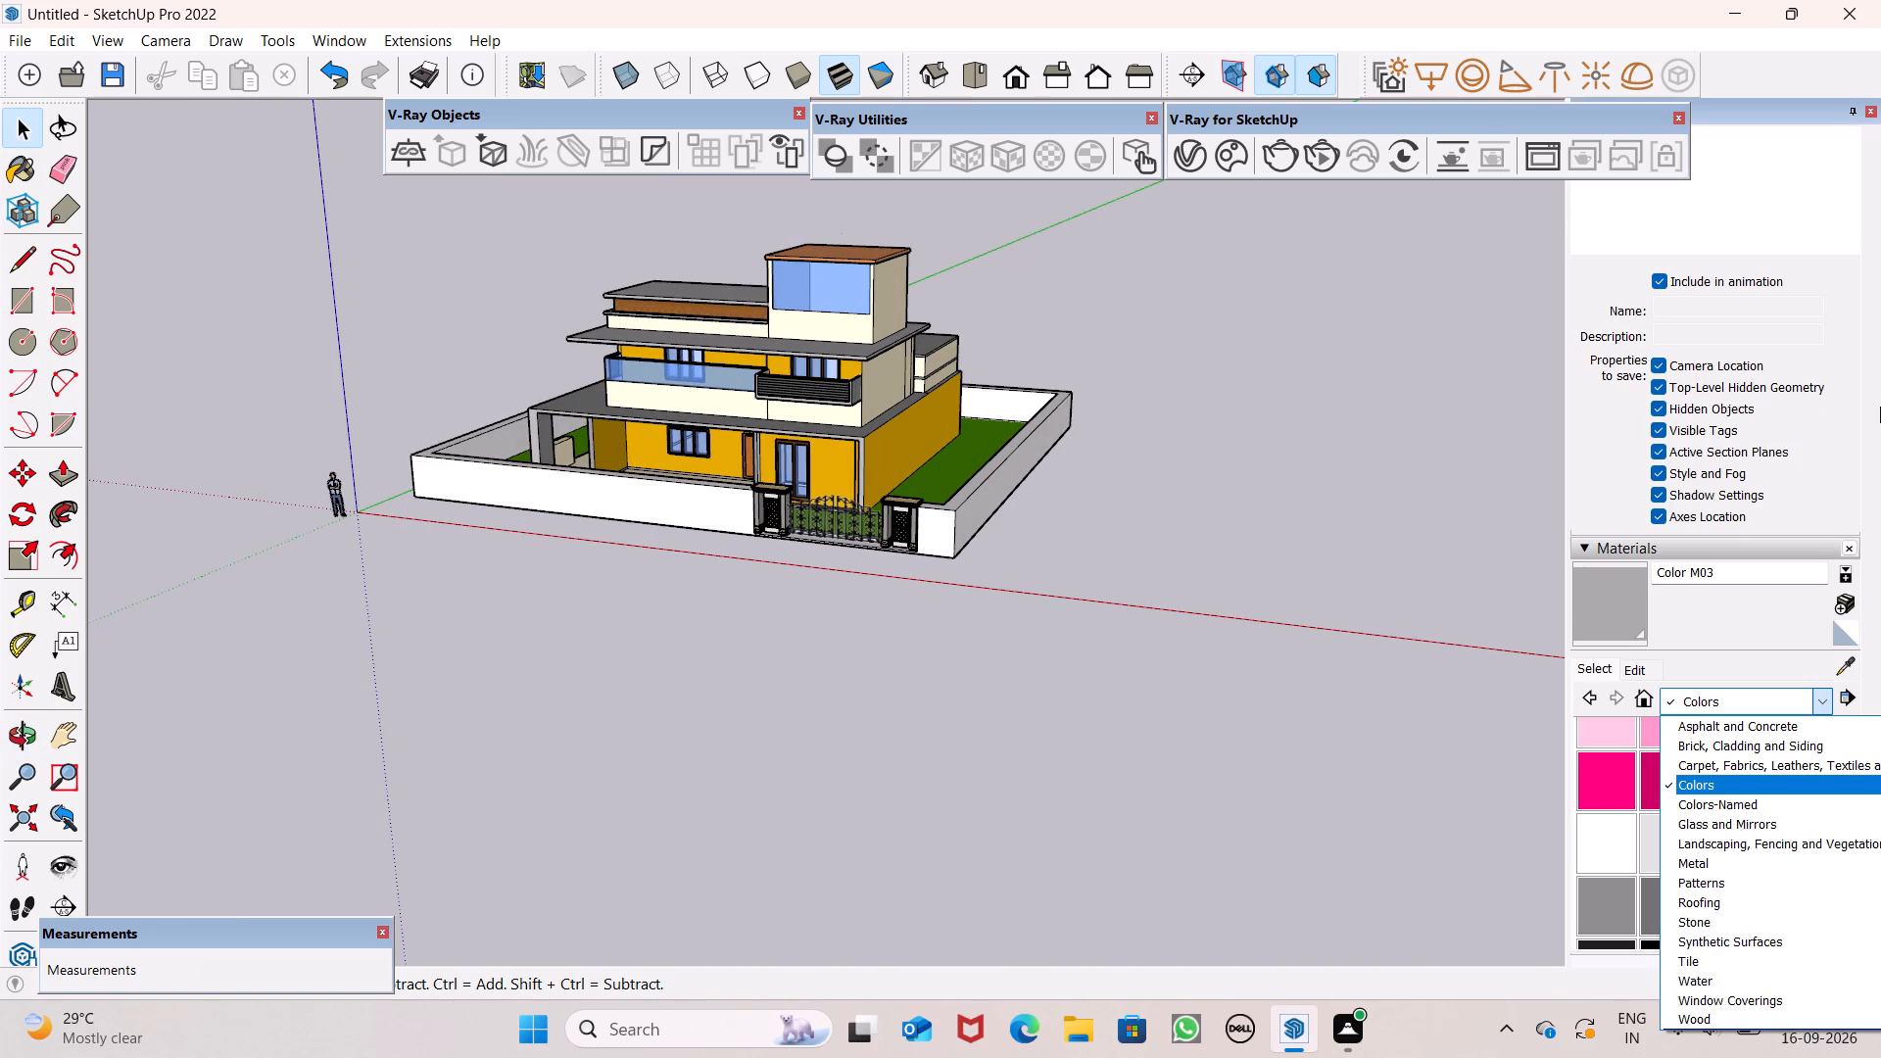
pyautogui.click(1880, 883)
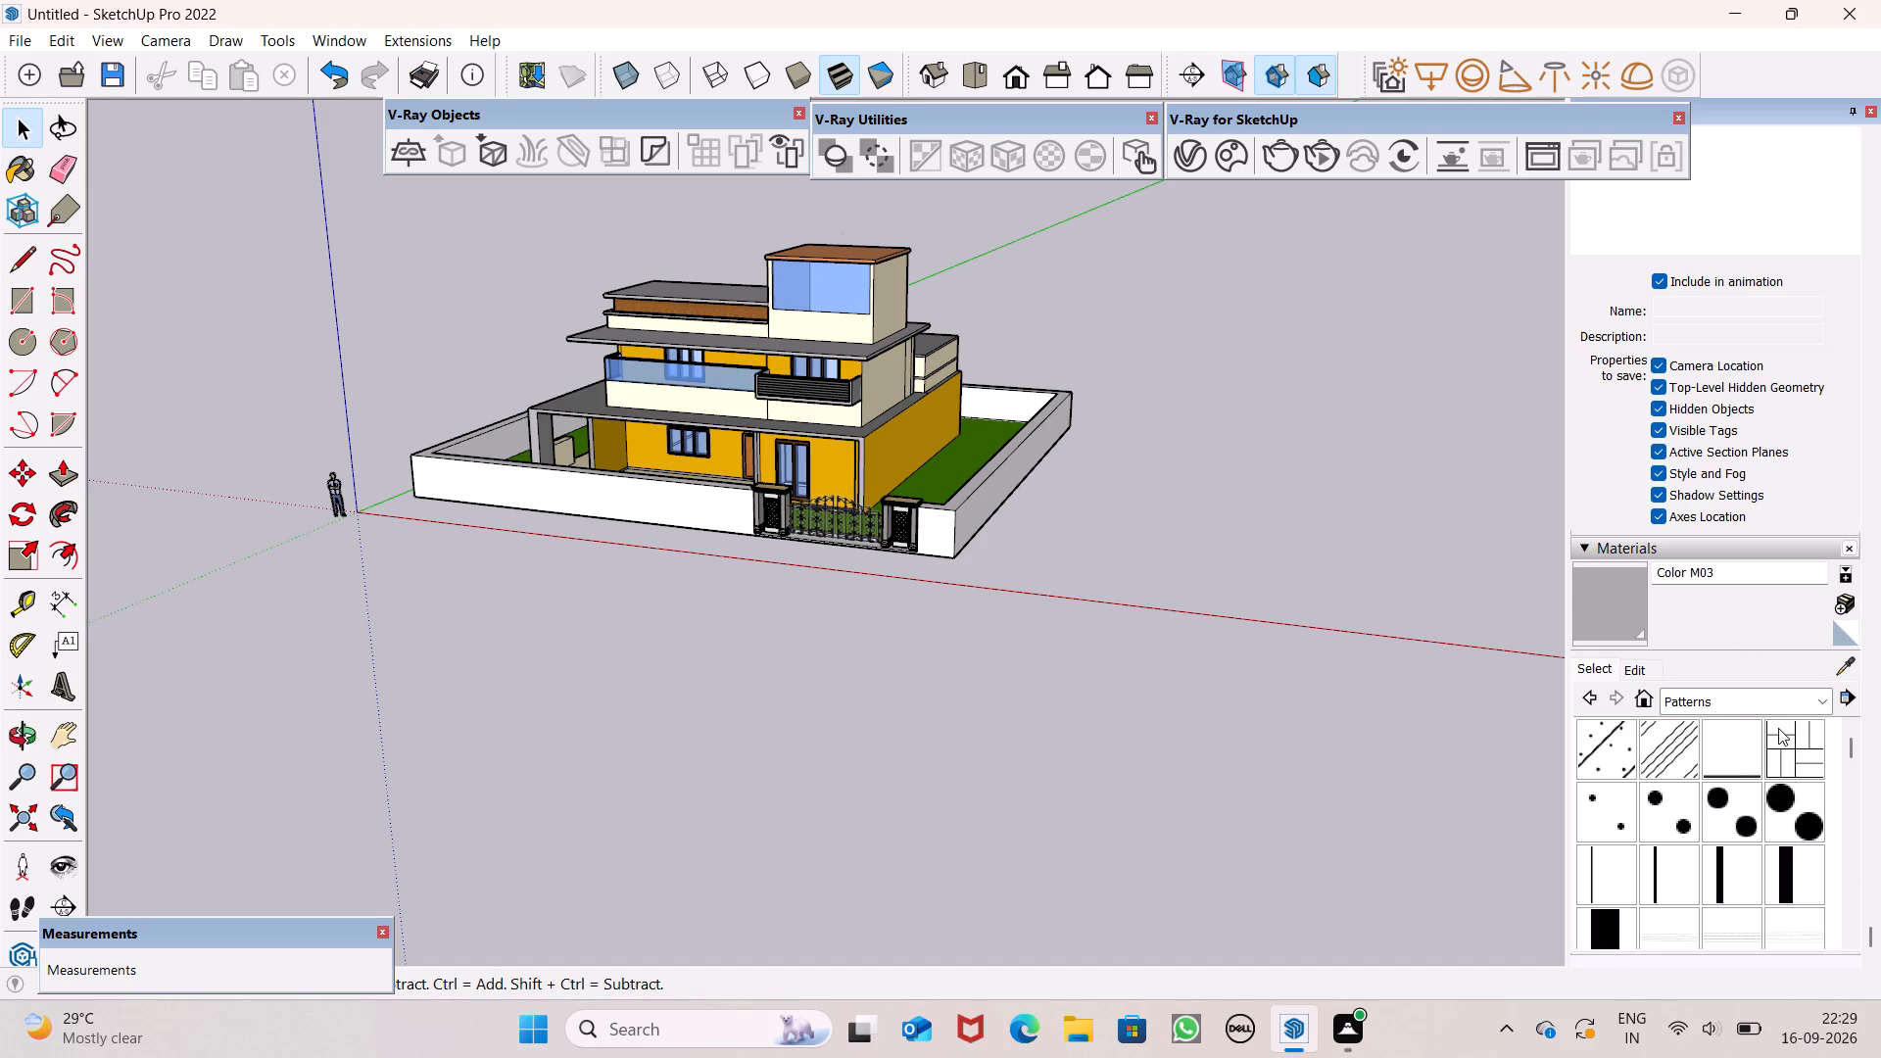
pyautogui.click(1782, 727)
pyautogui.click(1770, 696)
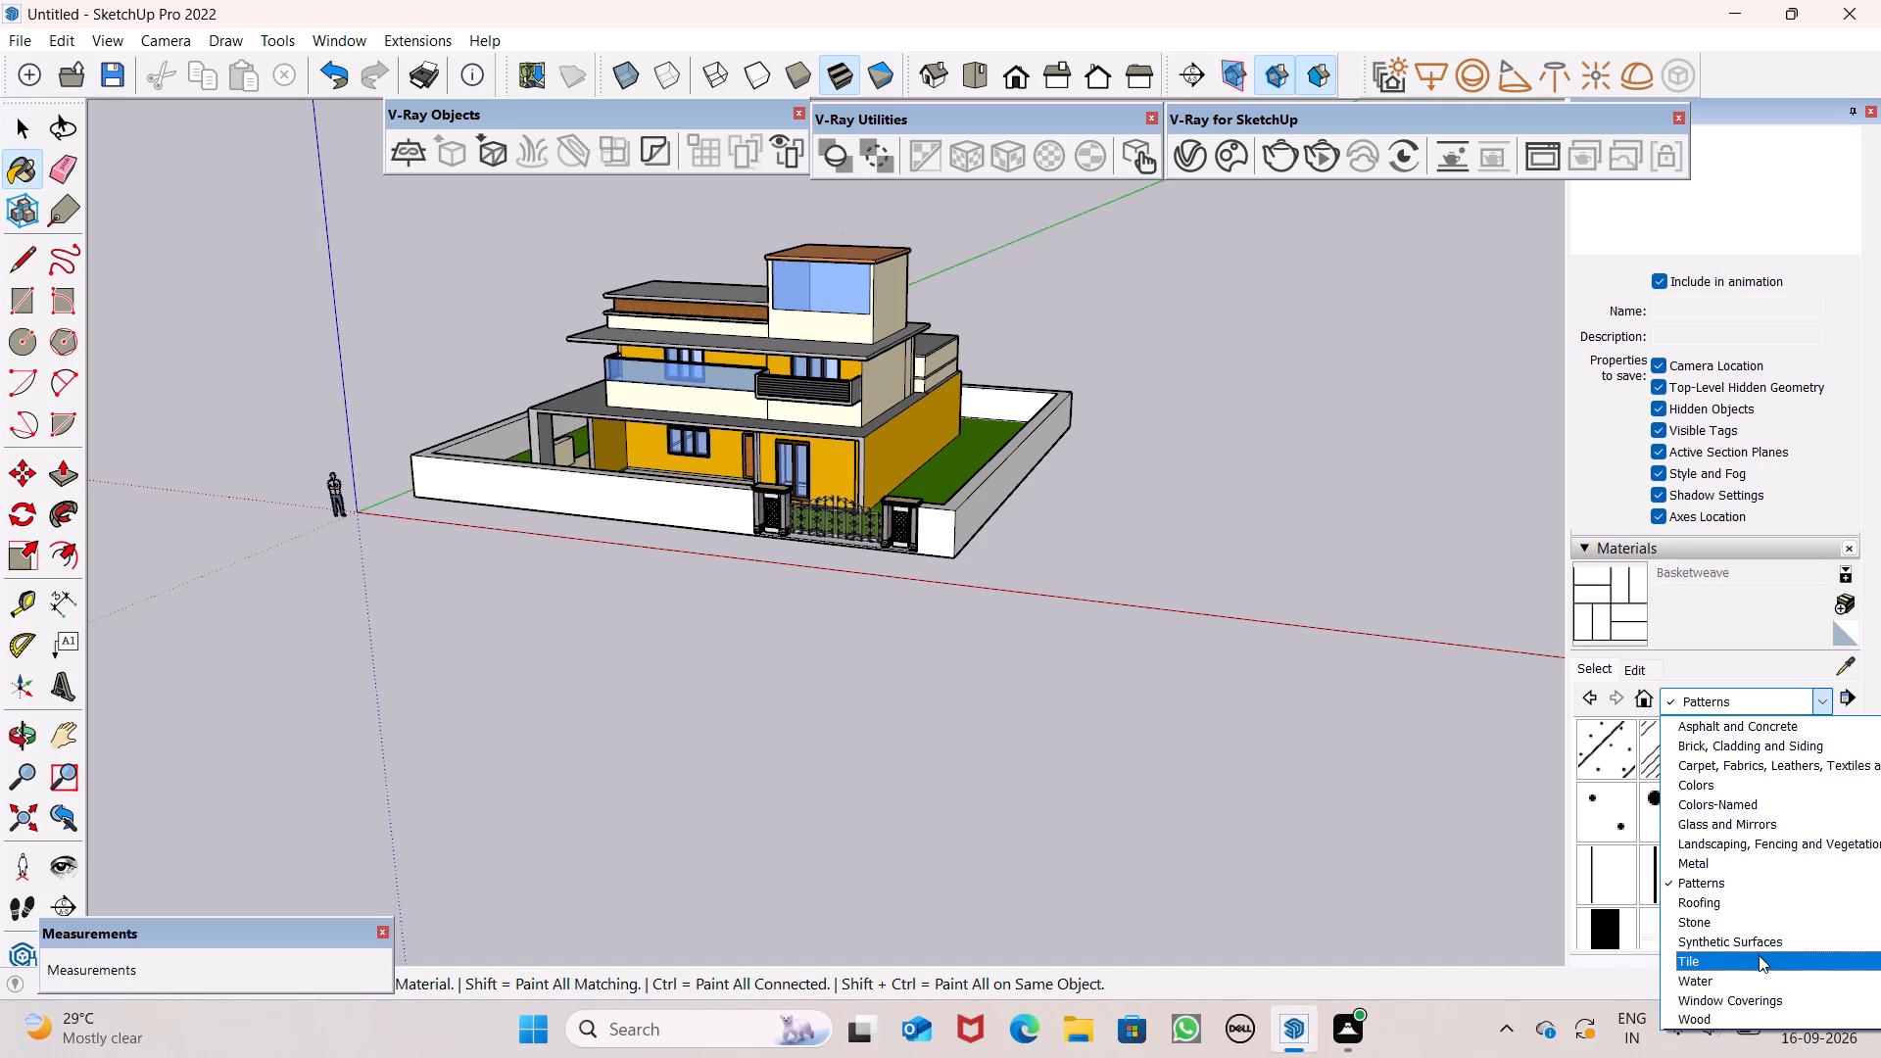
pyautogui.click(1706, 752)
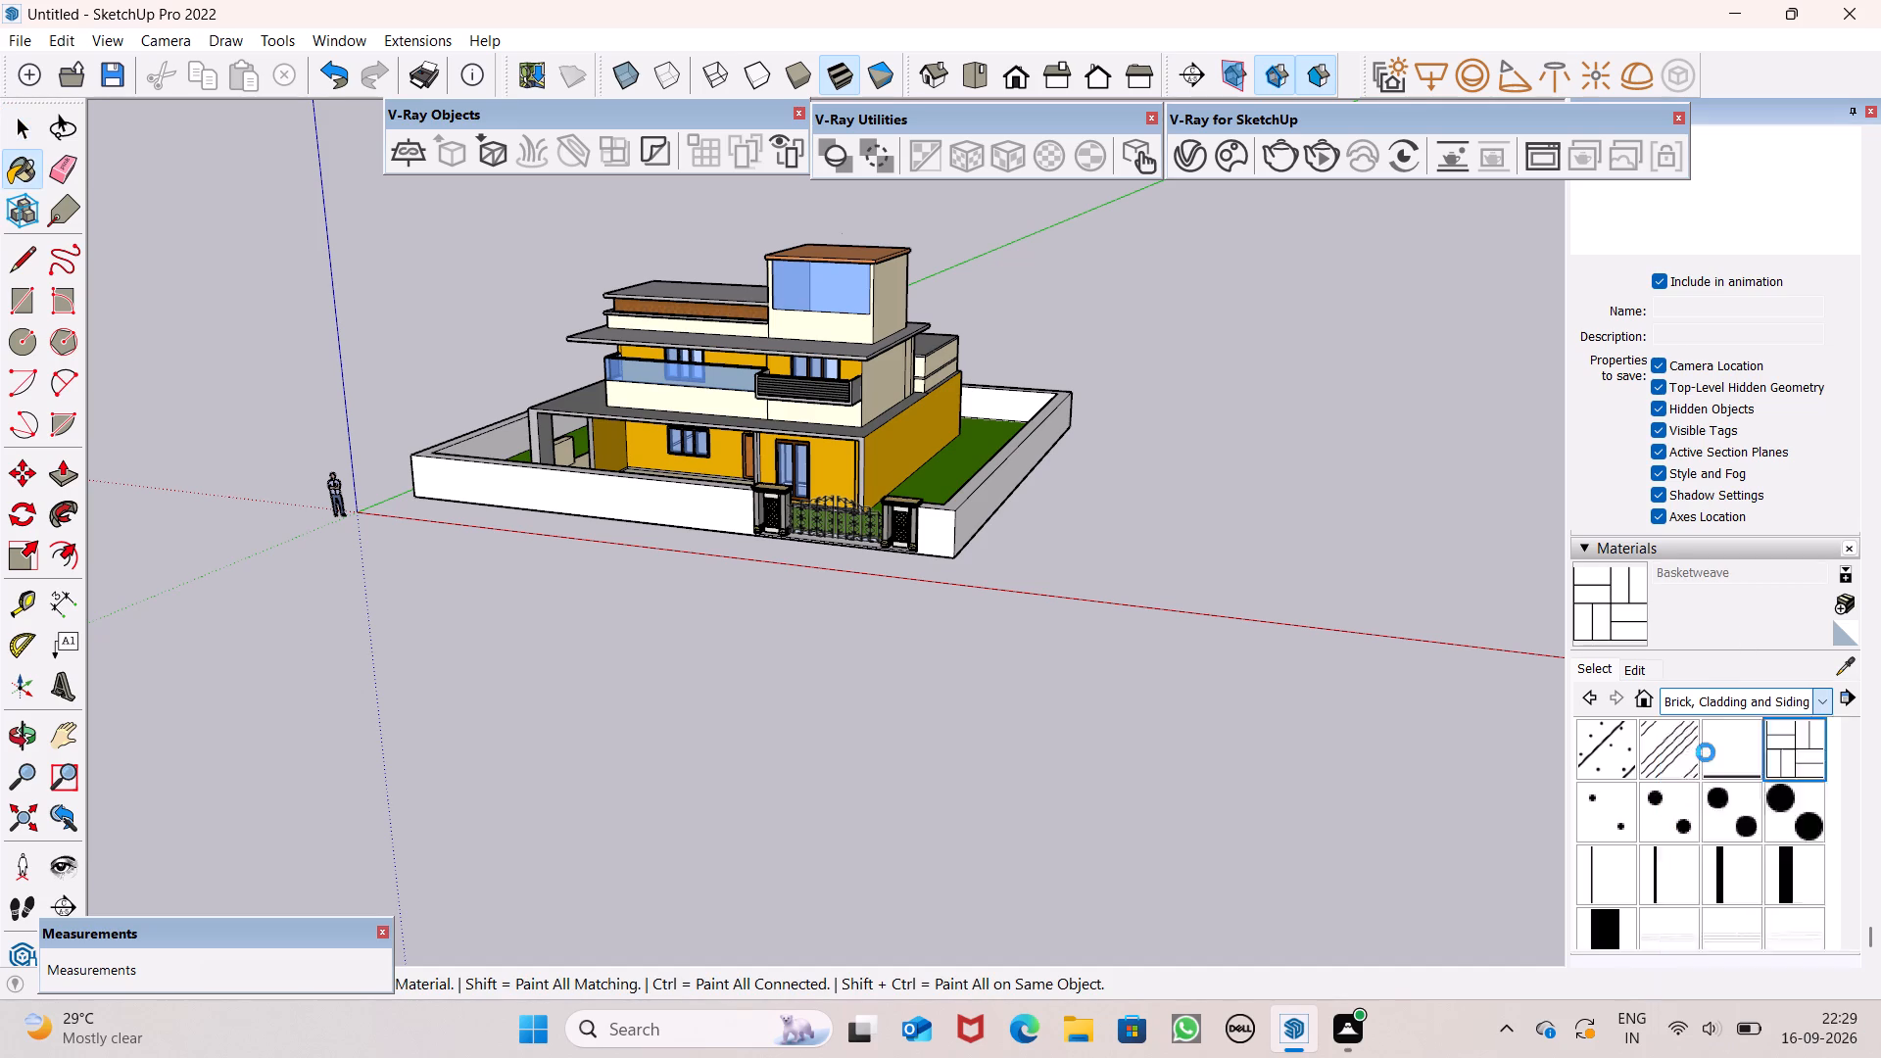
pyautogui.scroll(-1, 1786, 797)
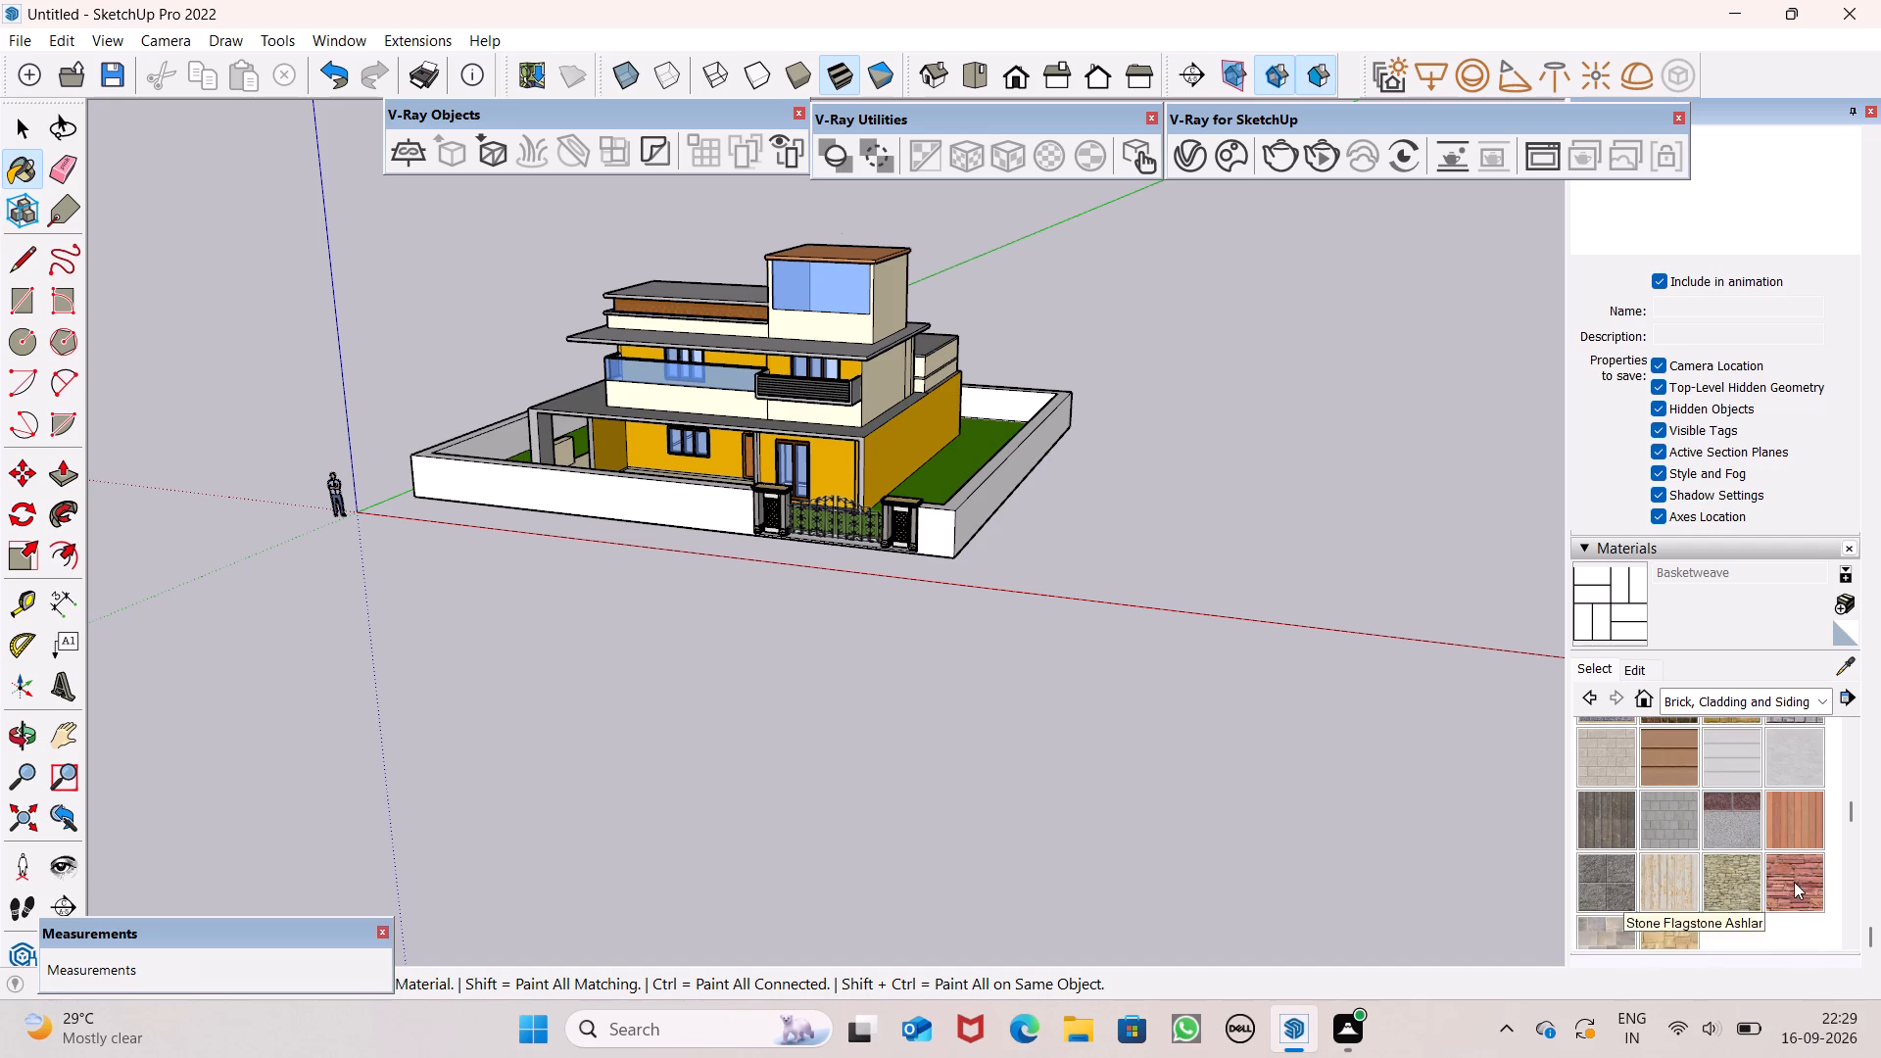
pyautogui.click(1791, 881)
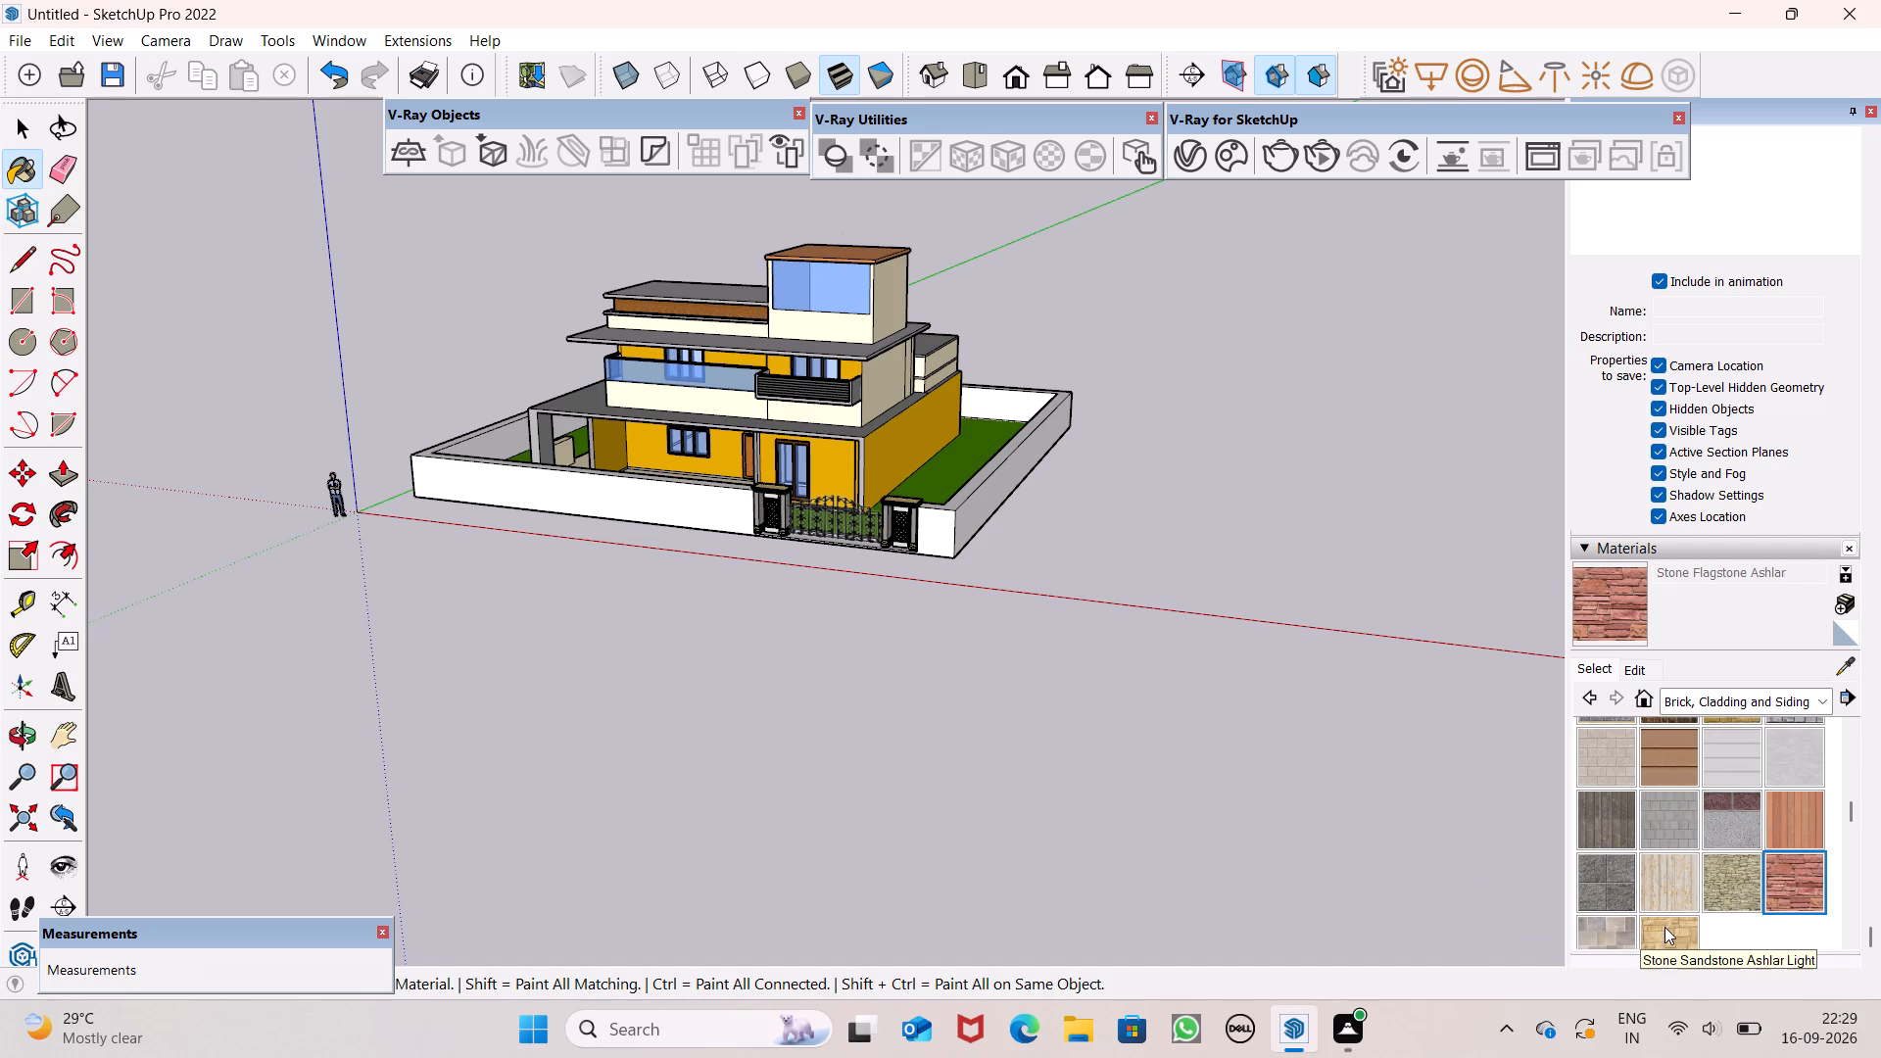
pyautogui.click(1664, 927)
pyautogui.scroll(5, 880, 667)
pyautogui.scroll(7, 652, 555)
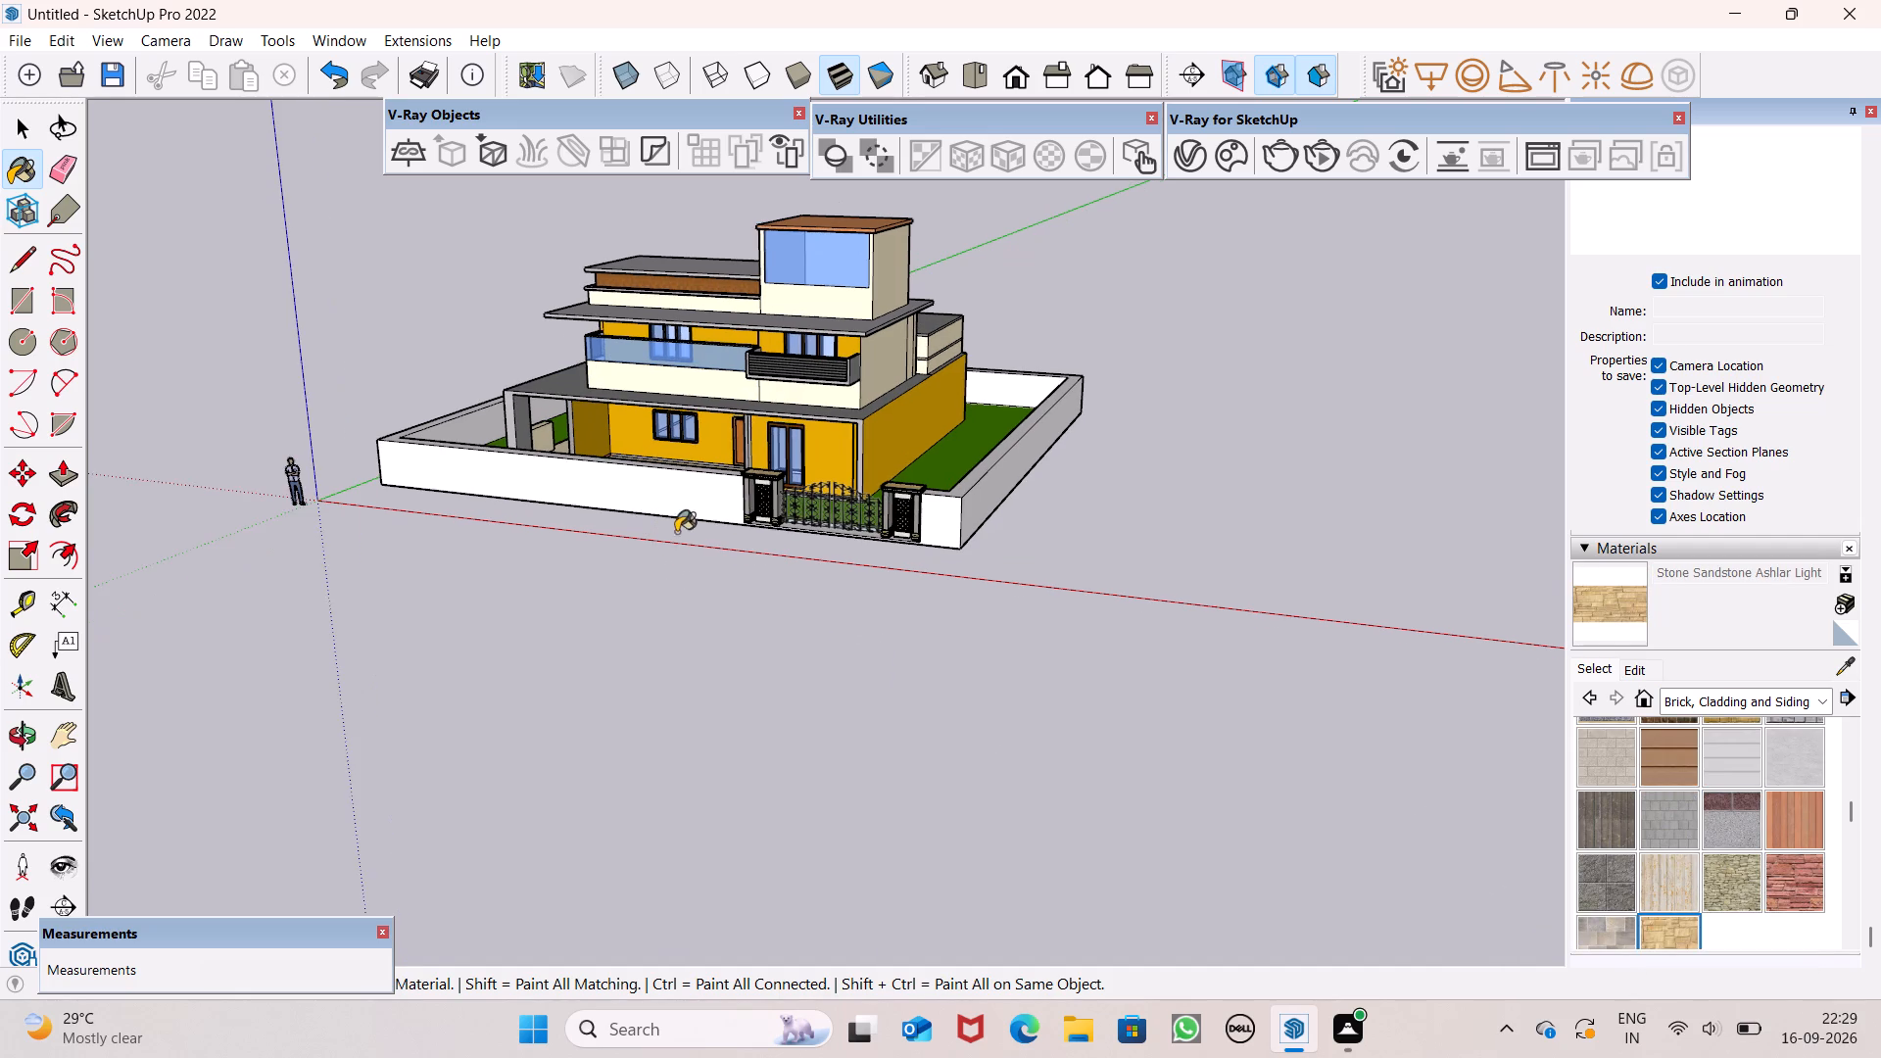
pyautogui.click(726, 506)
# Paint the compound wall's top surface and the outer face of the gate-side wall with Stone Sandstone Ashlar Light.
pyautogui.scroll(-3, 845, 572)
pyautogui.moveTo(1047, 600); pyautogui.dragTo(612, 653, button='middle')
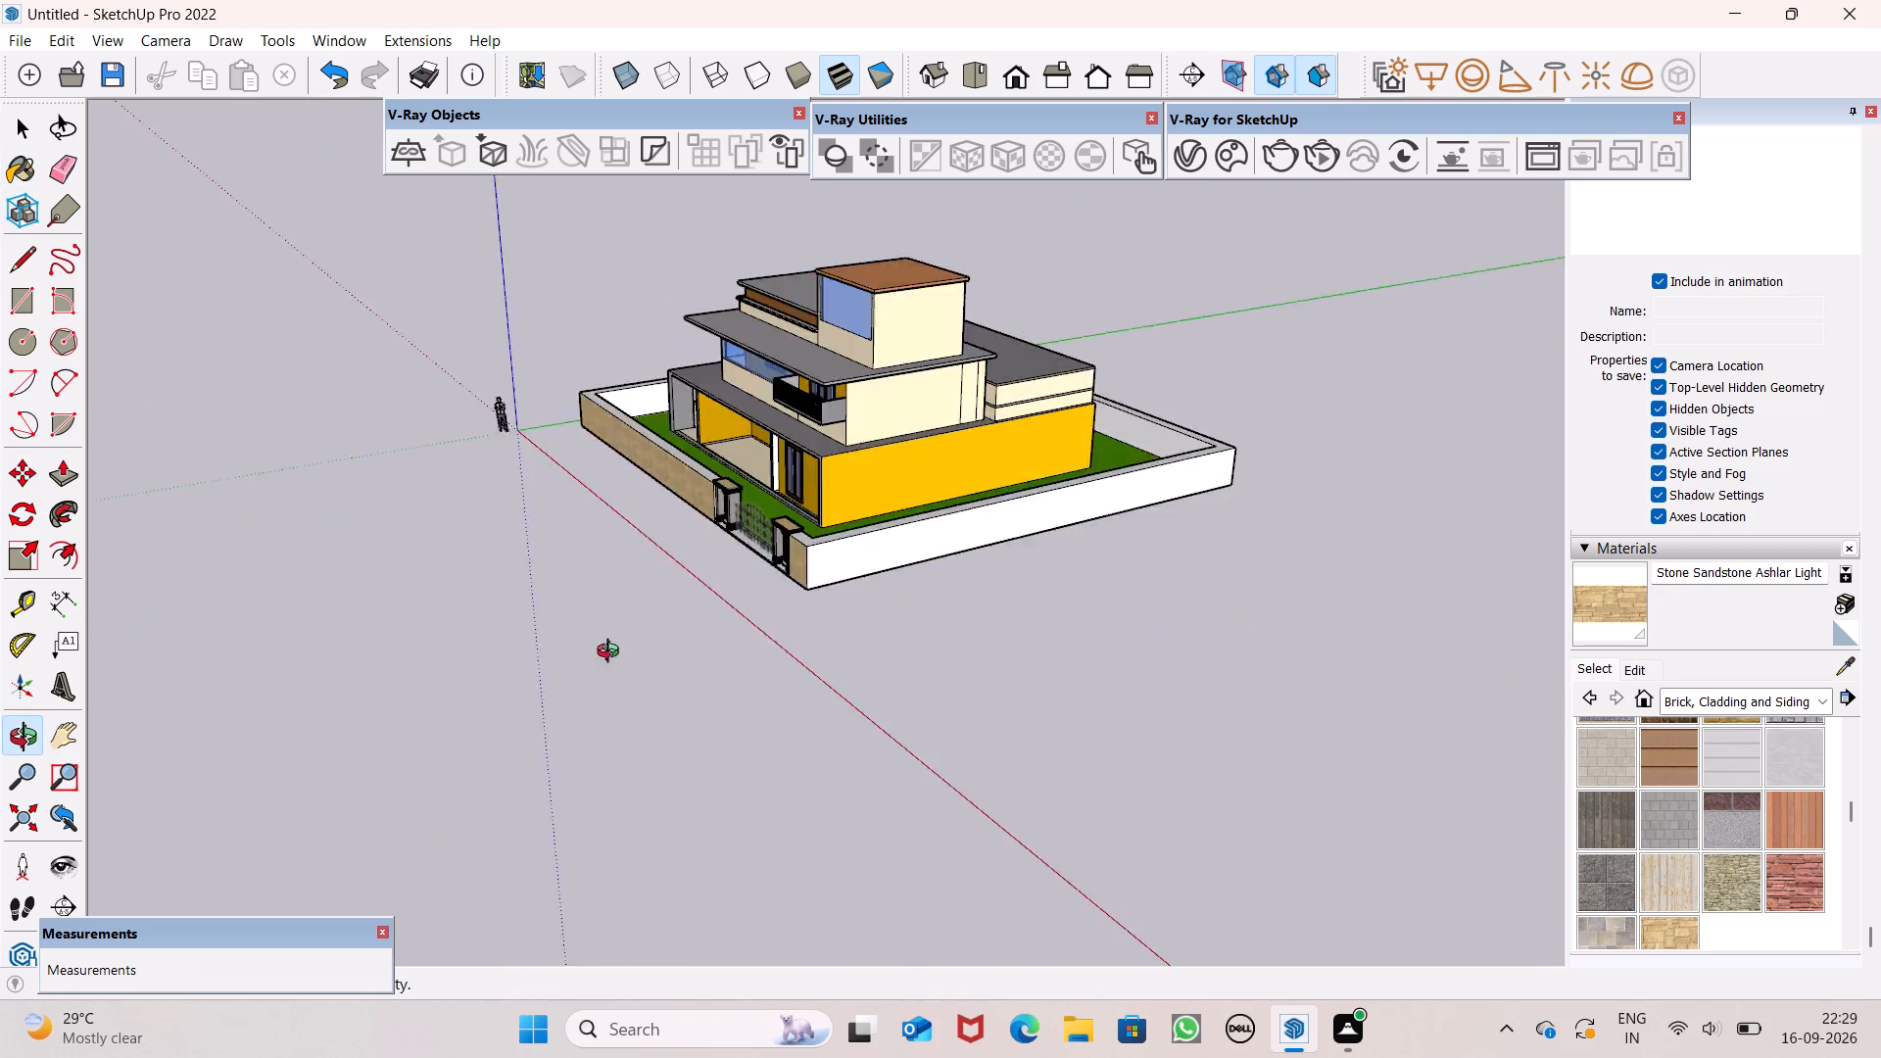
pyautogui.moveTo(612, 653); pyautogui.dragTo(354, 726, button='middle')
pyautogui.scroll(5, 804, 349)
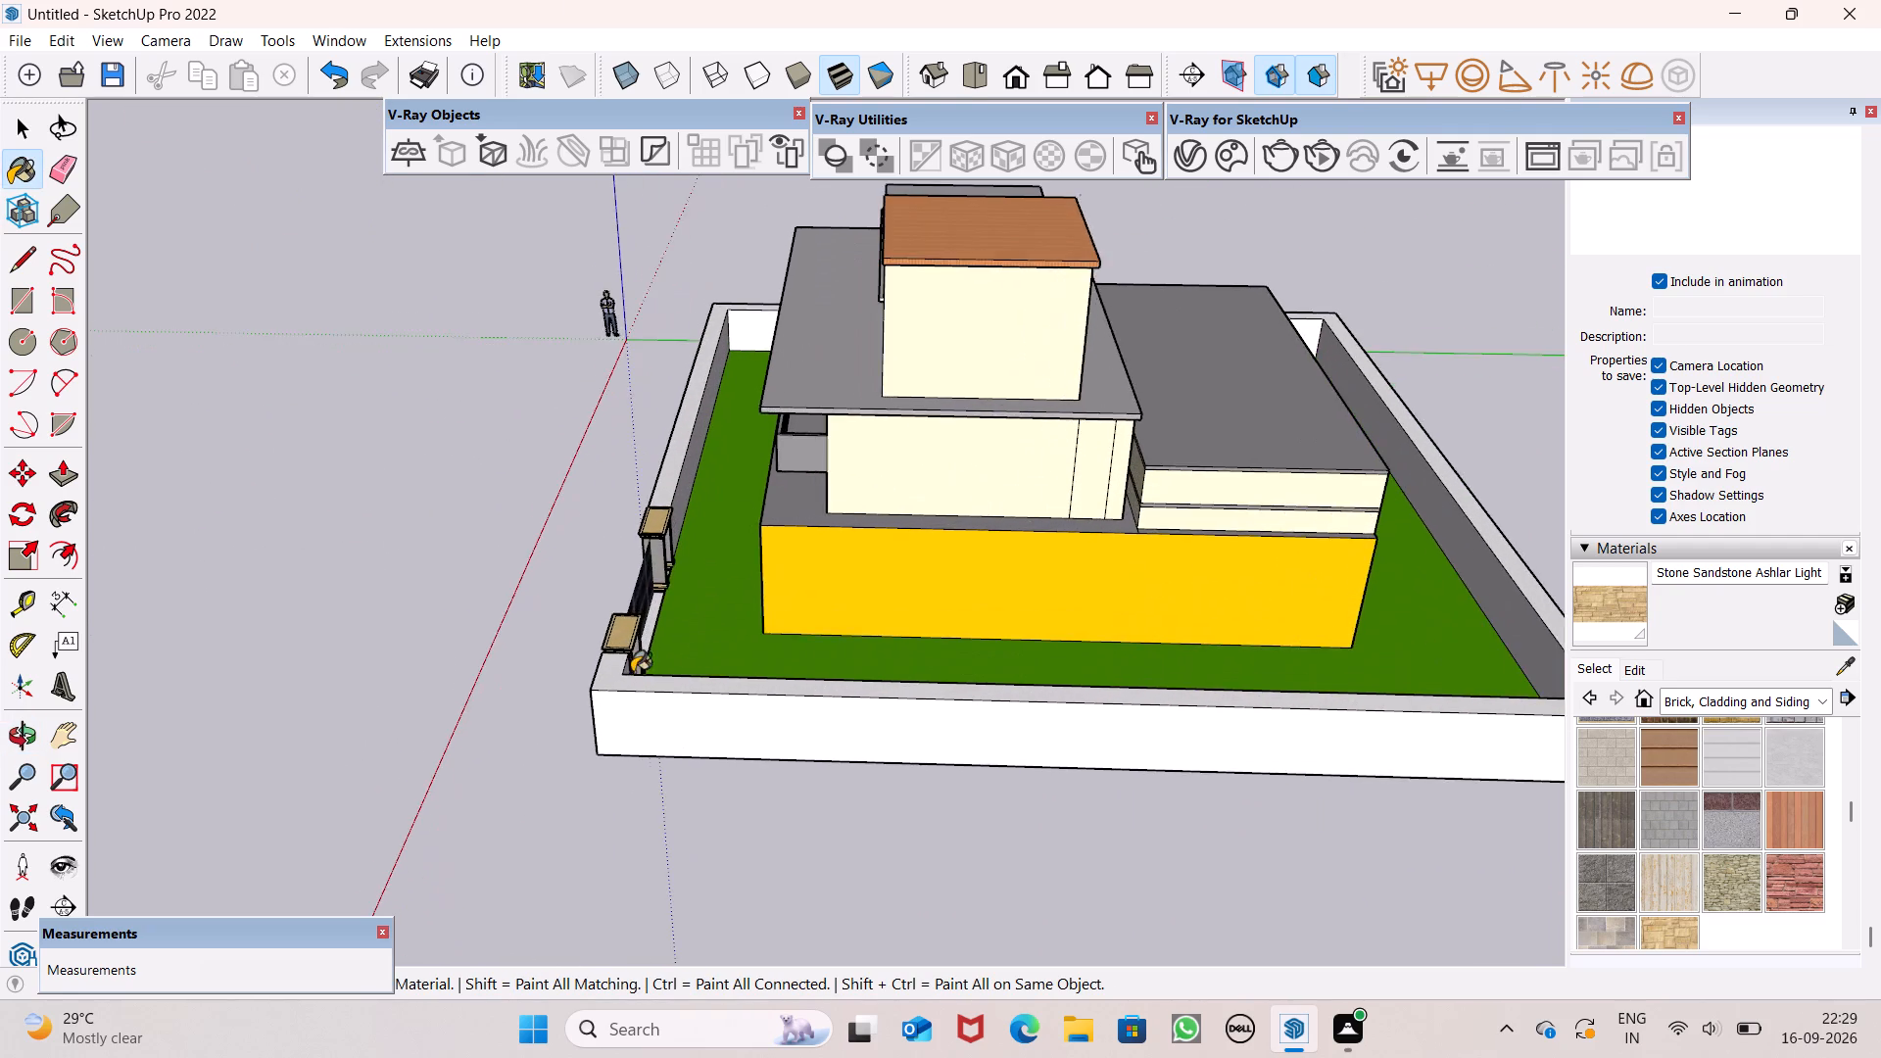
pyautogui.scroll(6, 636, 703)
pyautogui.click(573, 674)
pyautogui.click(683, 776)
# Paint the outer and inner faces of the rear compound wall with Stone Sandstone Ashlar Light.
pyautogui.scroll(-7, 751, 679)
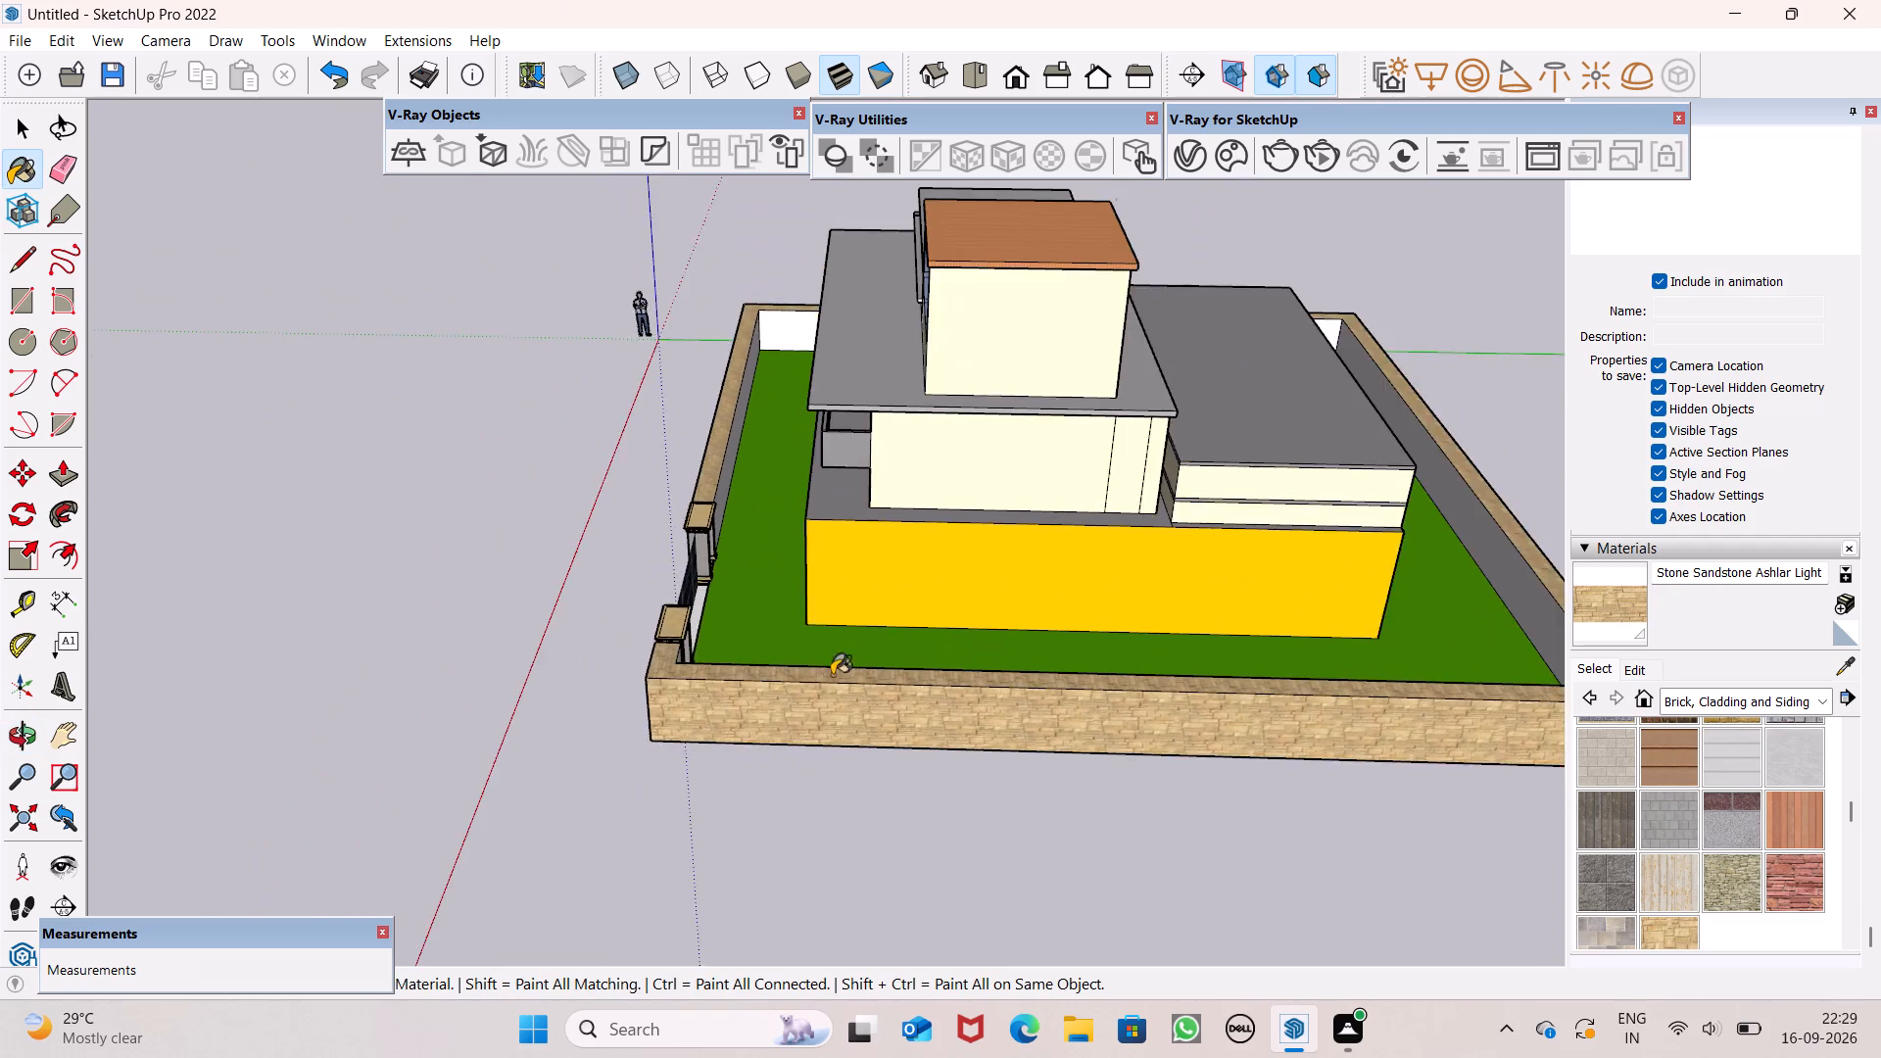
pyautogui.scroll(-6, 847, 667)
pyautogui.moveTo(1086, 706); pyautogui.dragTo(541, 643, button='middle')
pyautogui.scroll(5, 807, 815)
pyautogui.click(981, 851)
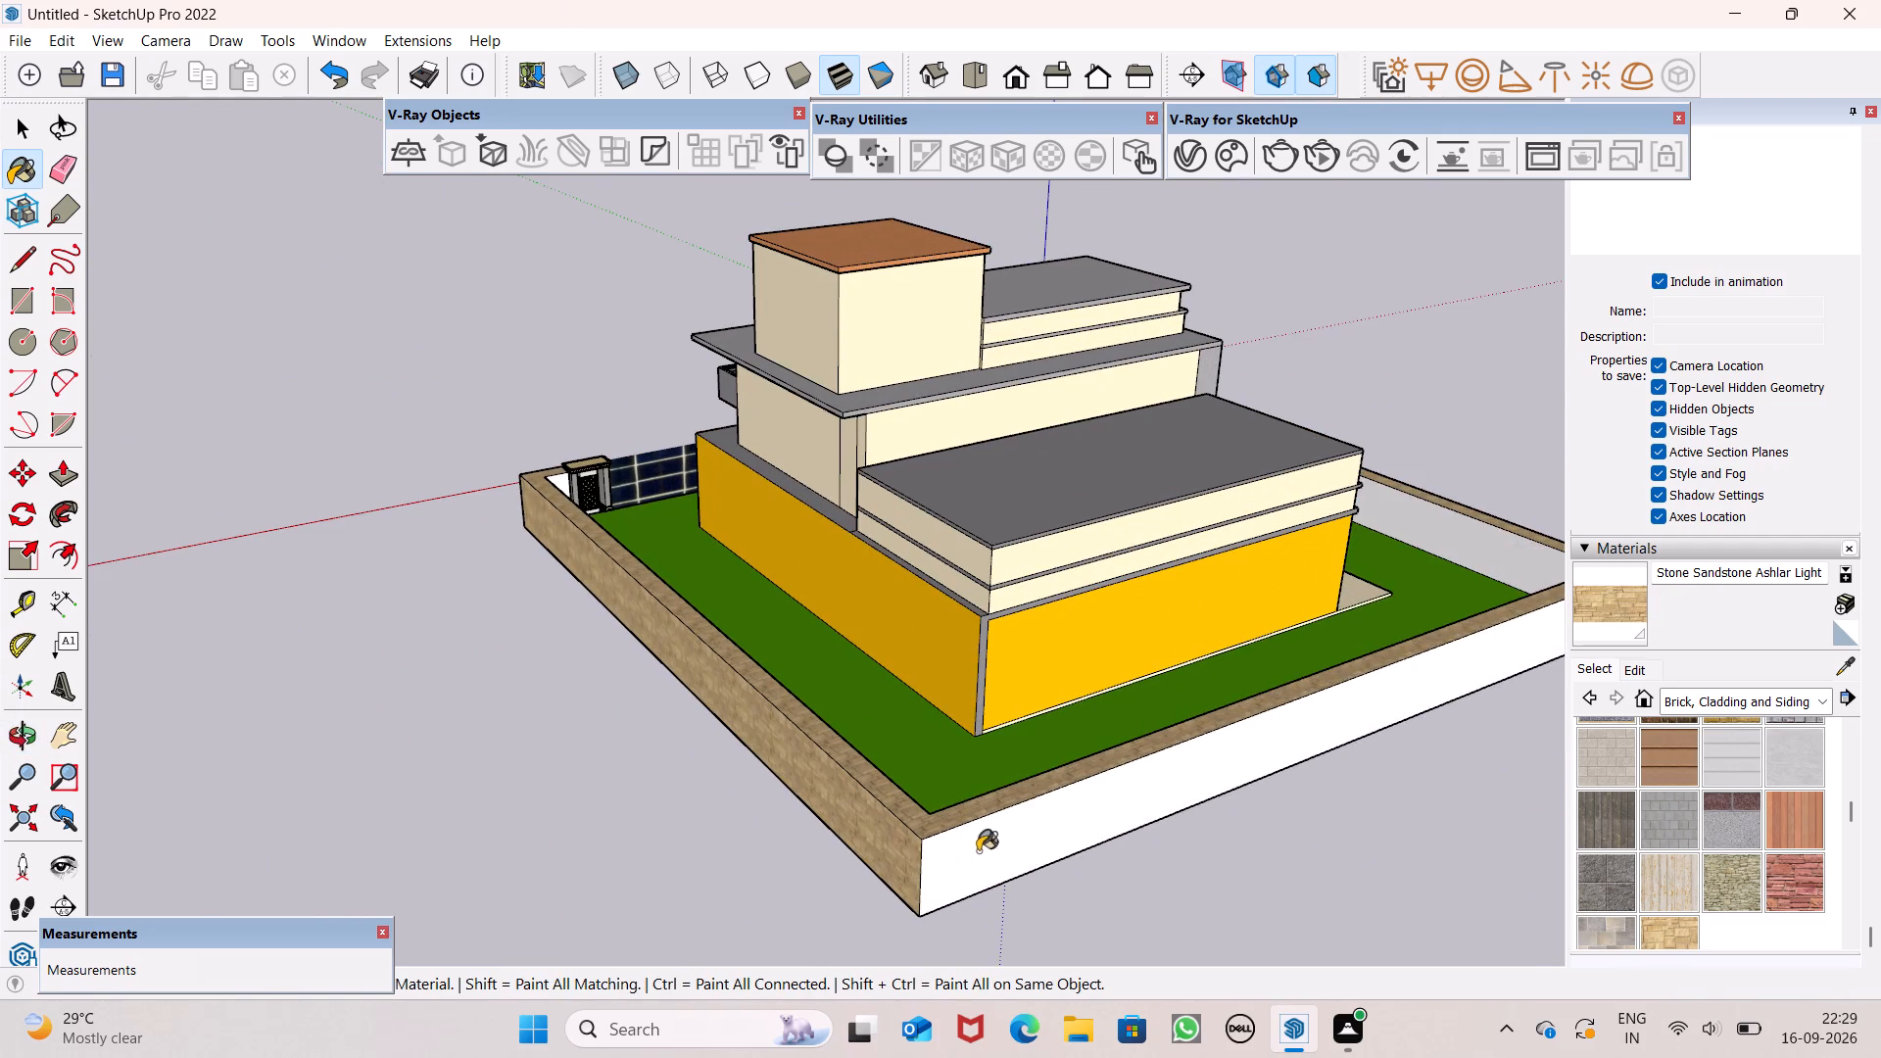
pyautogui.moveTo(947, 850); pyautogui.dragTo(1682, 846, button='middle')
pyautogui.scroll(7, 1278, 612)
pyautogui.click(1291, 505)
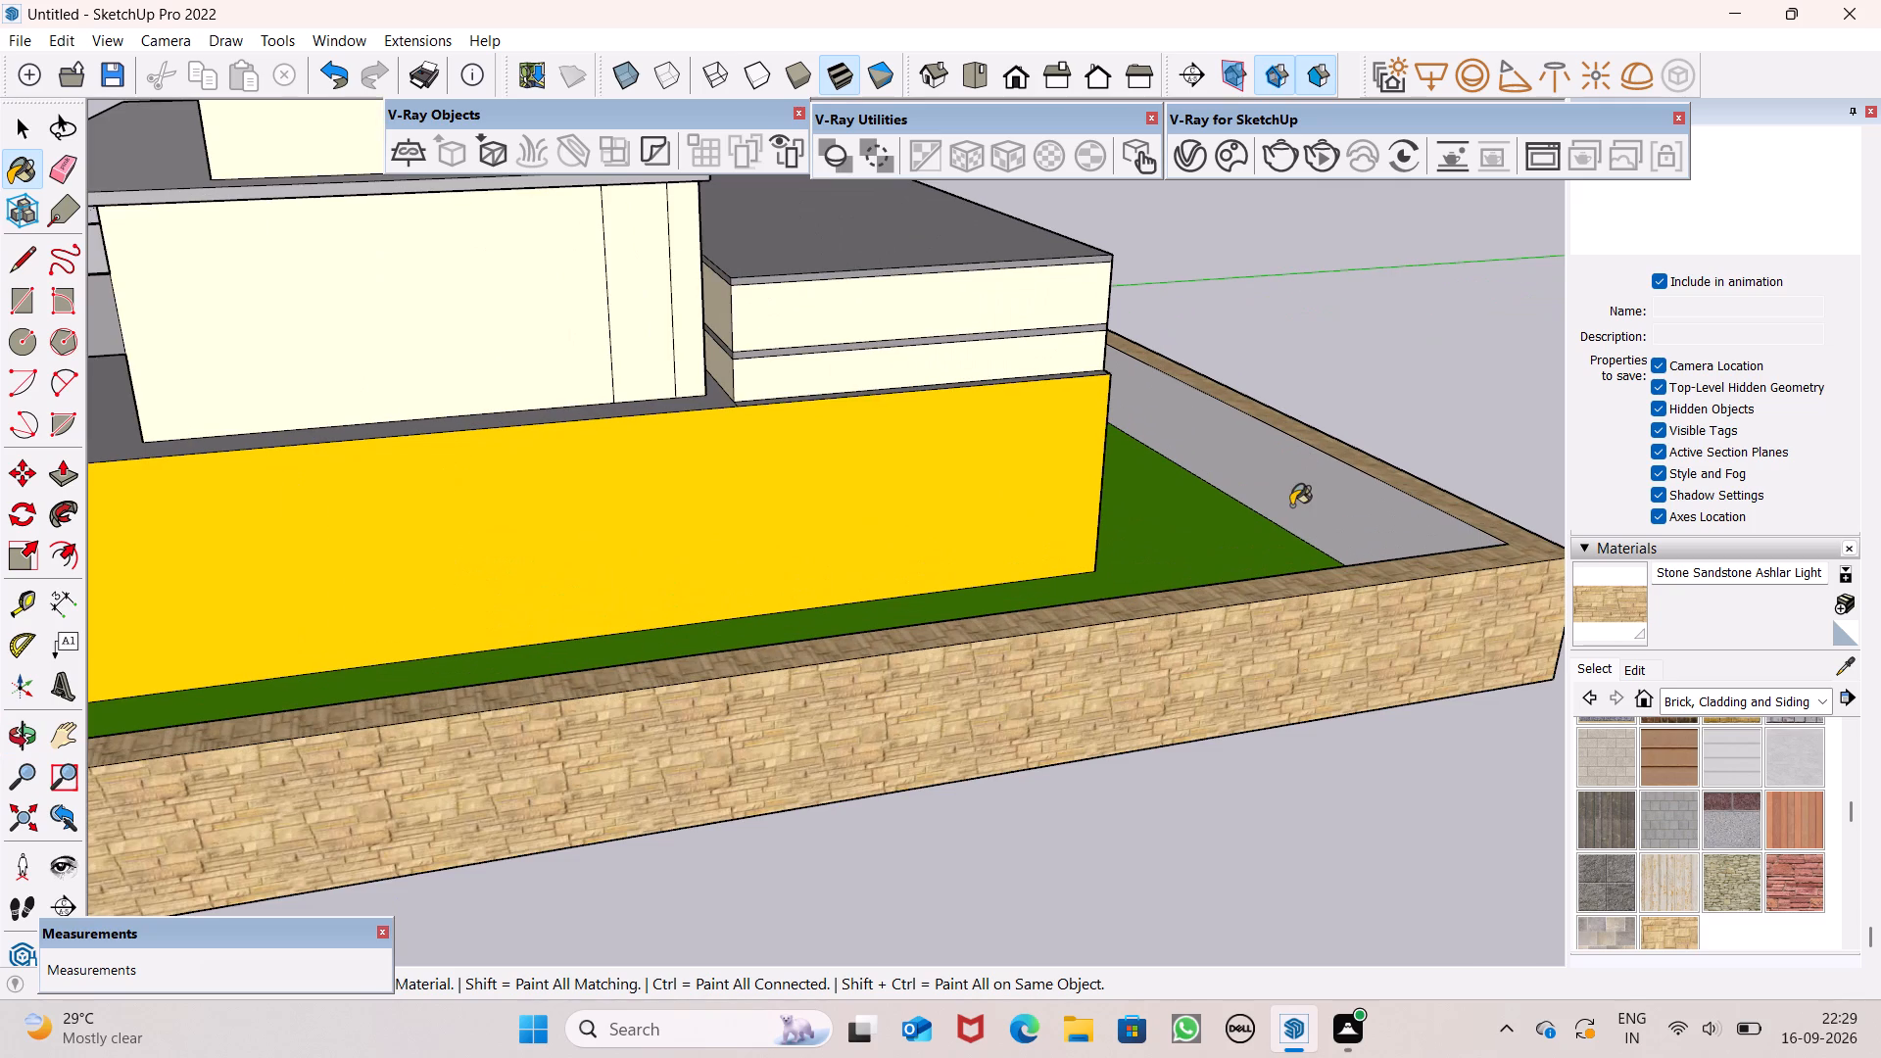
# Paint the inner faces of the porch-side, front and gate-side compound walls with Stone Sandstone Ashlar Light.
pyautogui.scroll(-8, 1334, 494)
pyautogui.scroll(7, 565, 393)
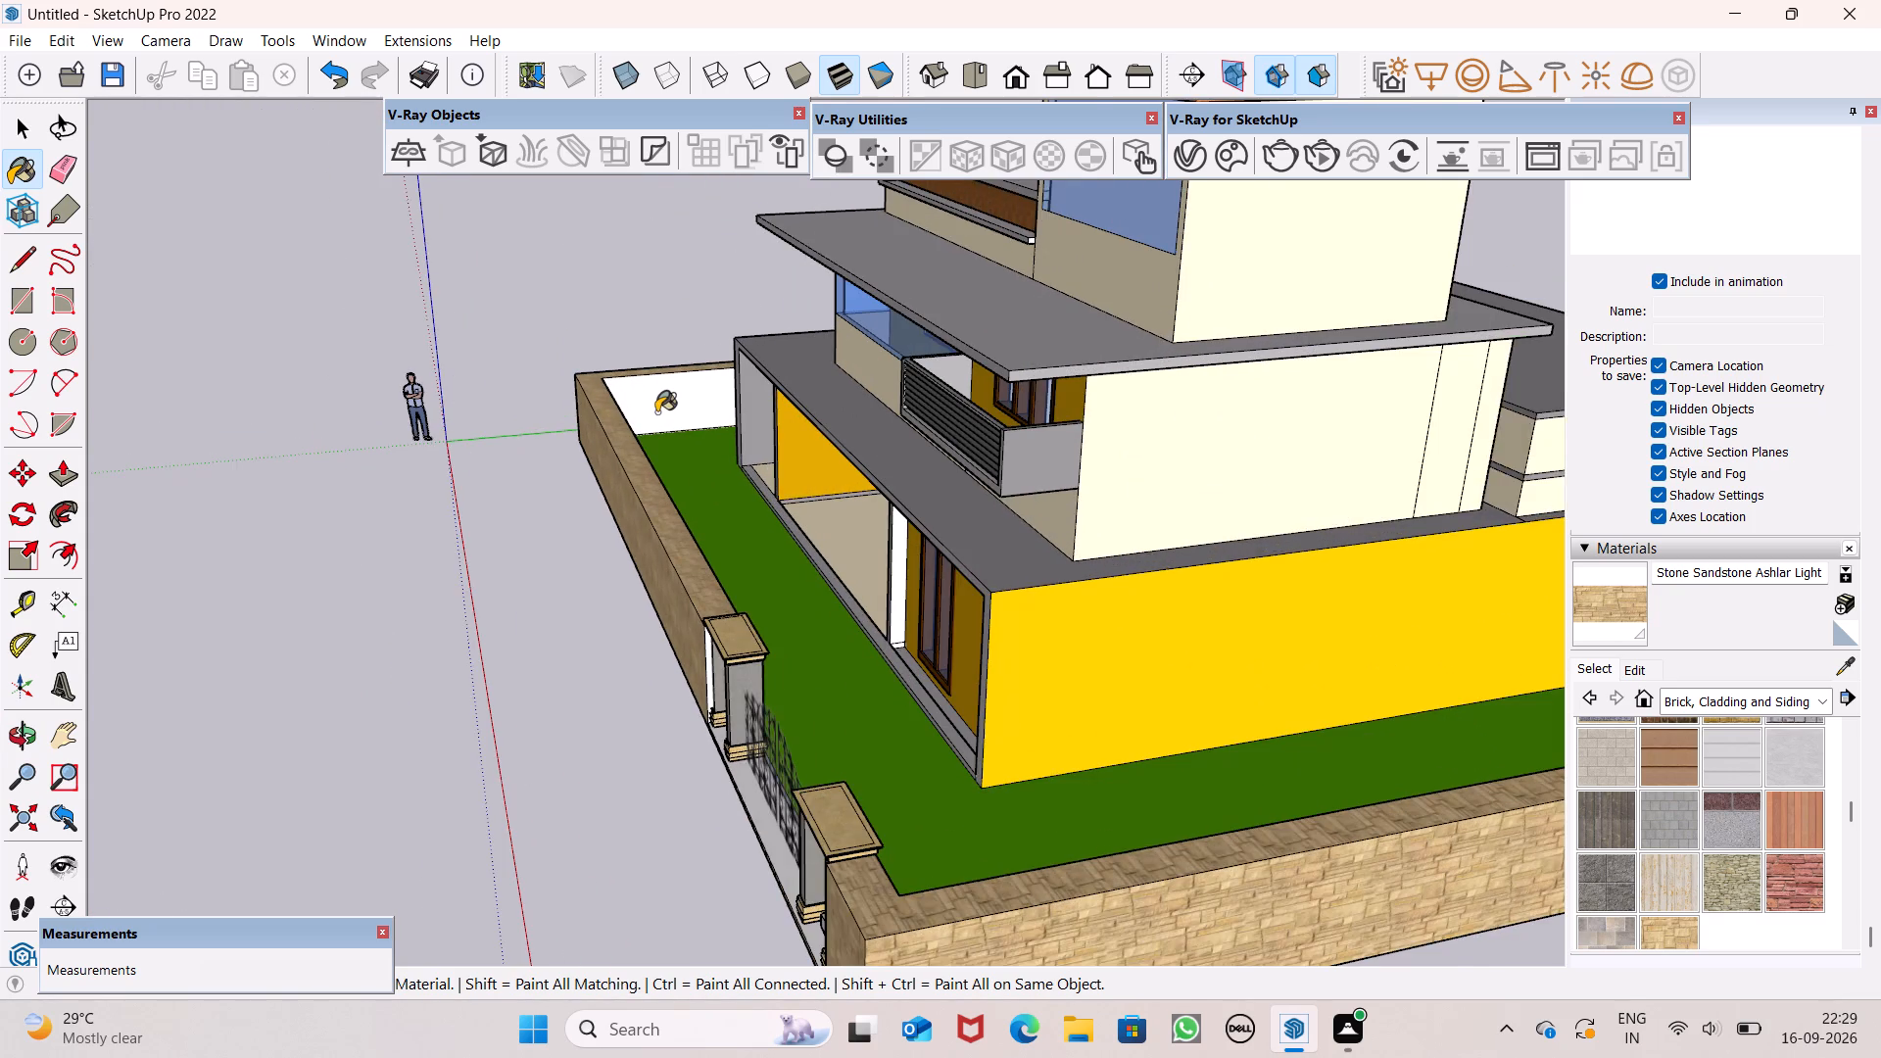
pyautogui.click(662, 412)
pyautogui.scroll(-6, 844, 583)
pyautogui.moveTo(950, 711); pyautogui.dragTo(1713, 692, button='middle')
pyautogui.moveTo(1085, 573); pyautogui.dragTo(1289, 618, button='middle')
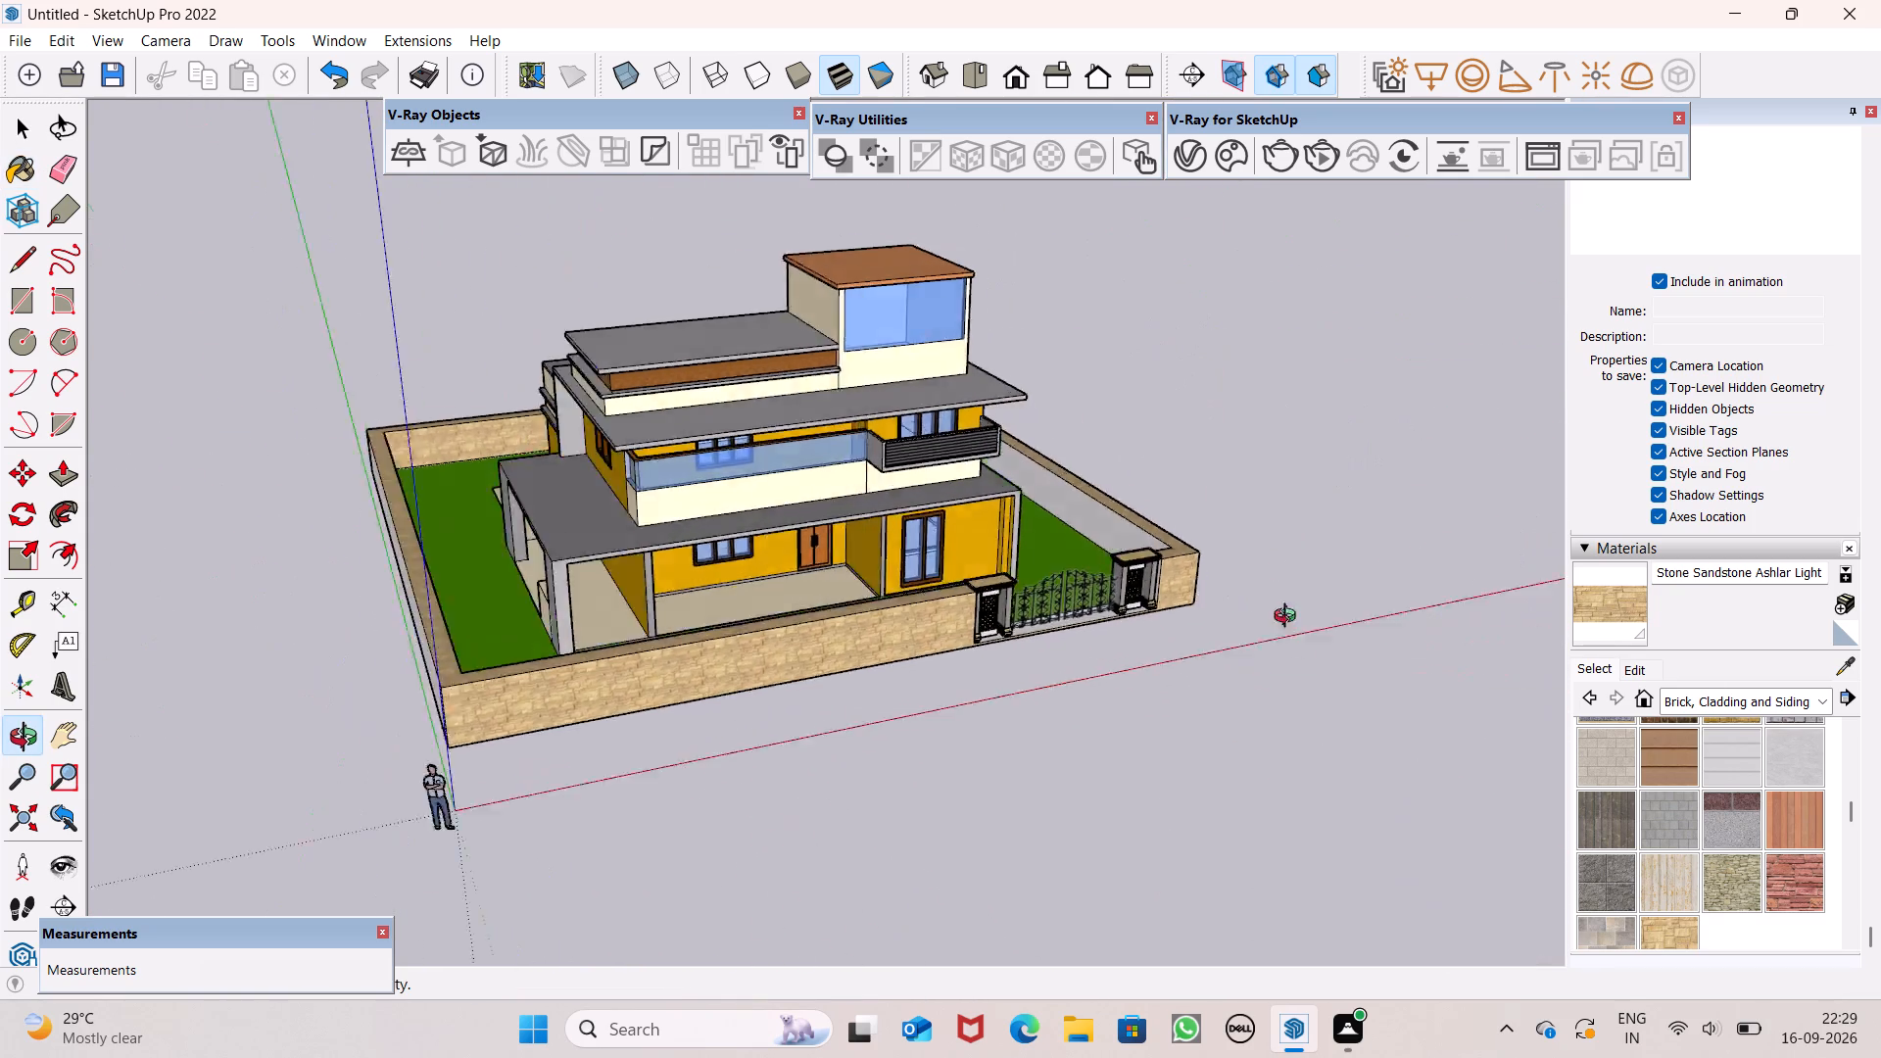
pyautogui.moveTo(1289, 618); pyautogui.dragTo(1571, 577, button='middle')
pyautogui.scroll(1, 844, 494)
pyautogui.moveTo(842, 553); pyautogui.dragTo(1347, 588, button='middle')
pyautogui.scroll(3, 980, 568)
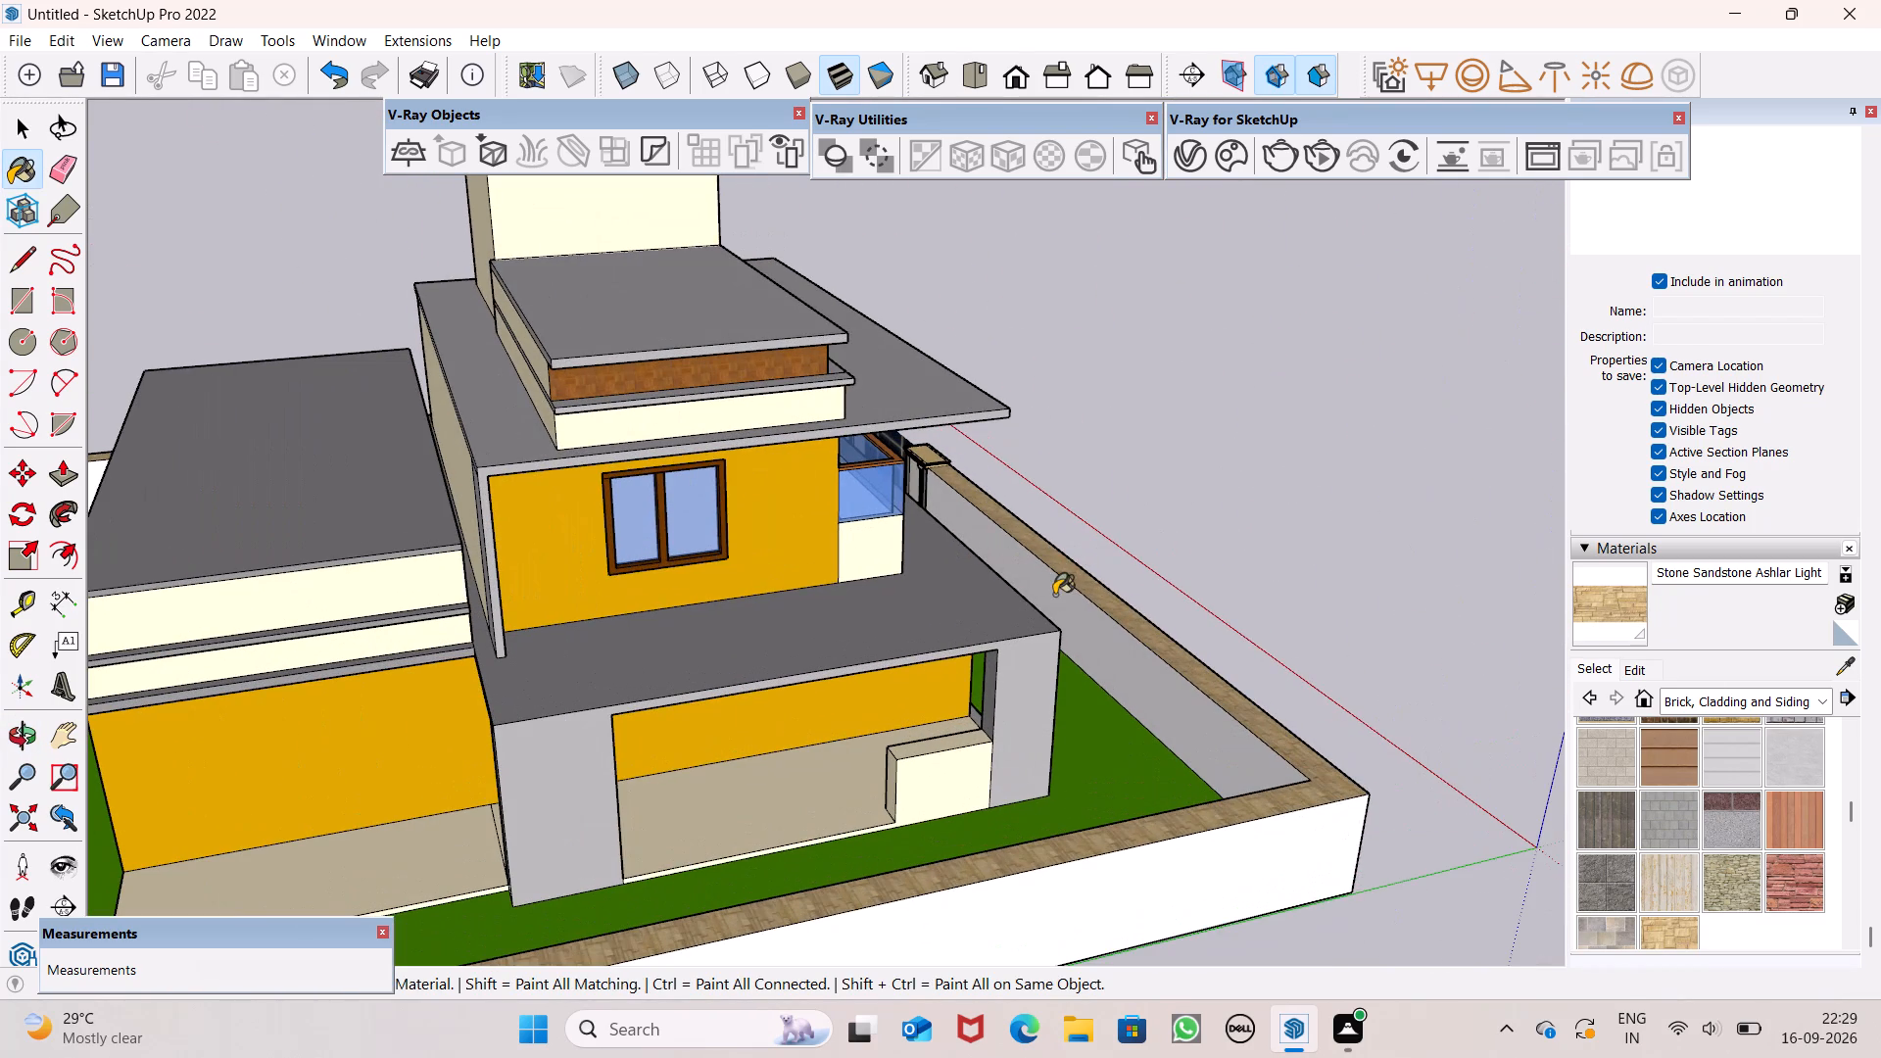
pyautogui.click(1054, 595)
pyautogui.scroll(-5, 318, 409)
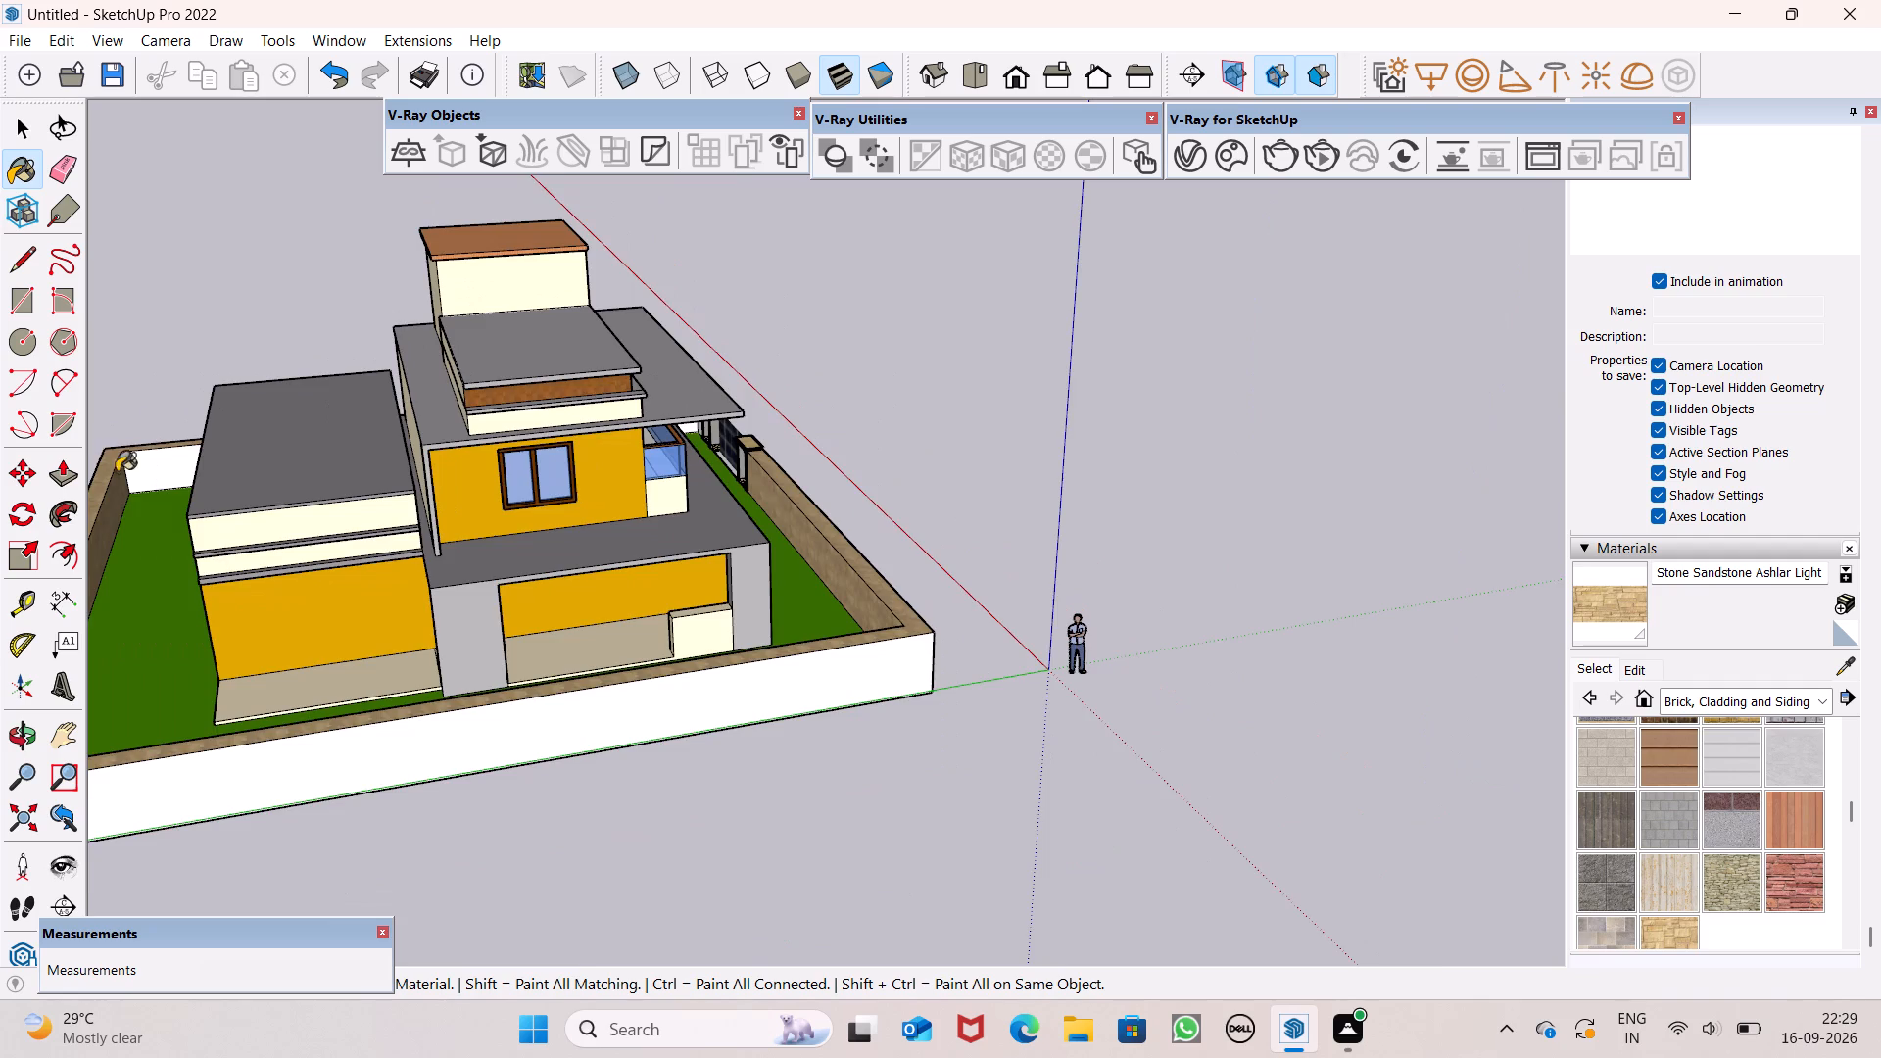
pyautogui.scroll(4, 156, 482)
pyautogui.click(164, 469)
# Paint the outer face of the porch-side compound wall with Stone Sandstone Ashlar Light.
pyautogui.scroll(-13, 199, 413)
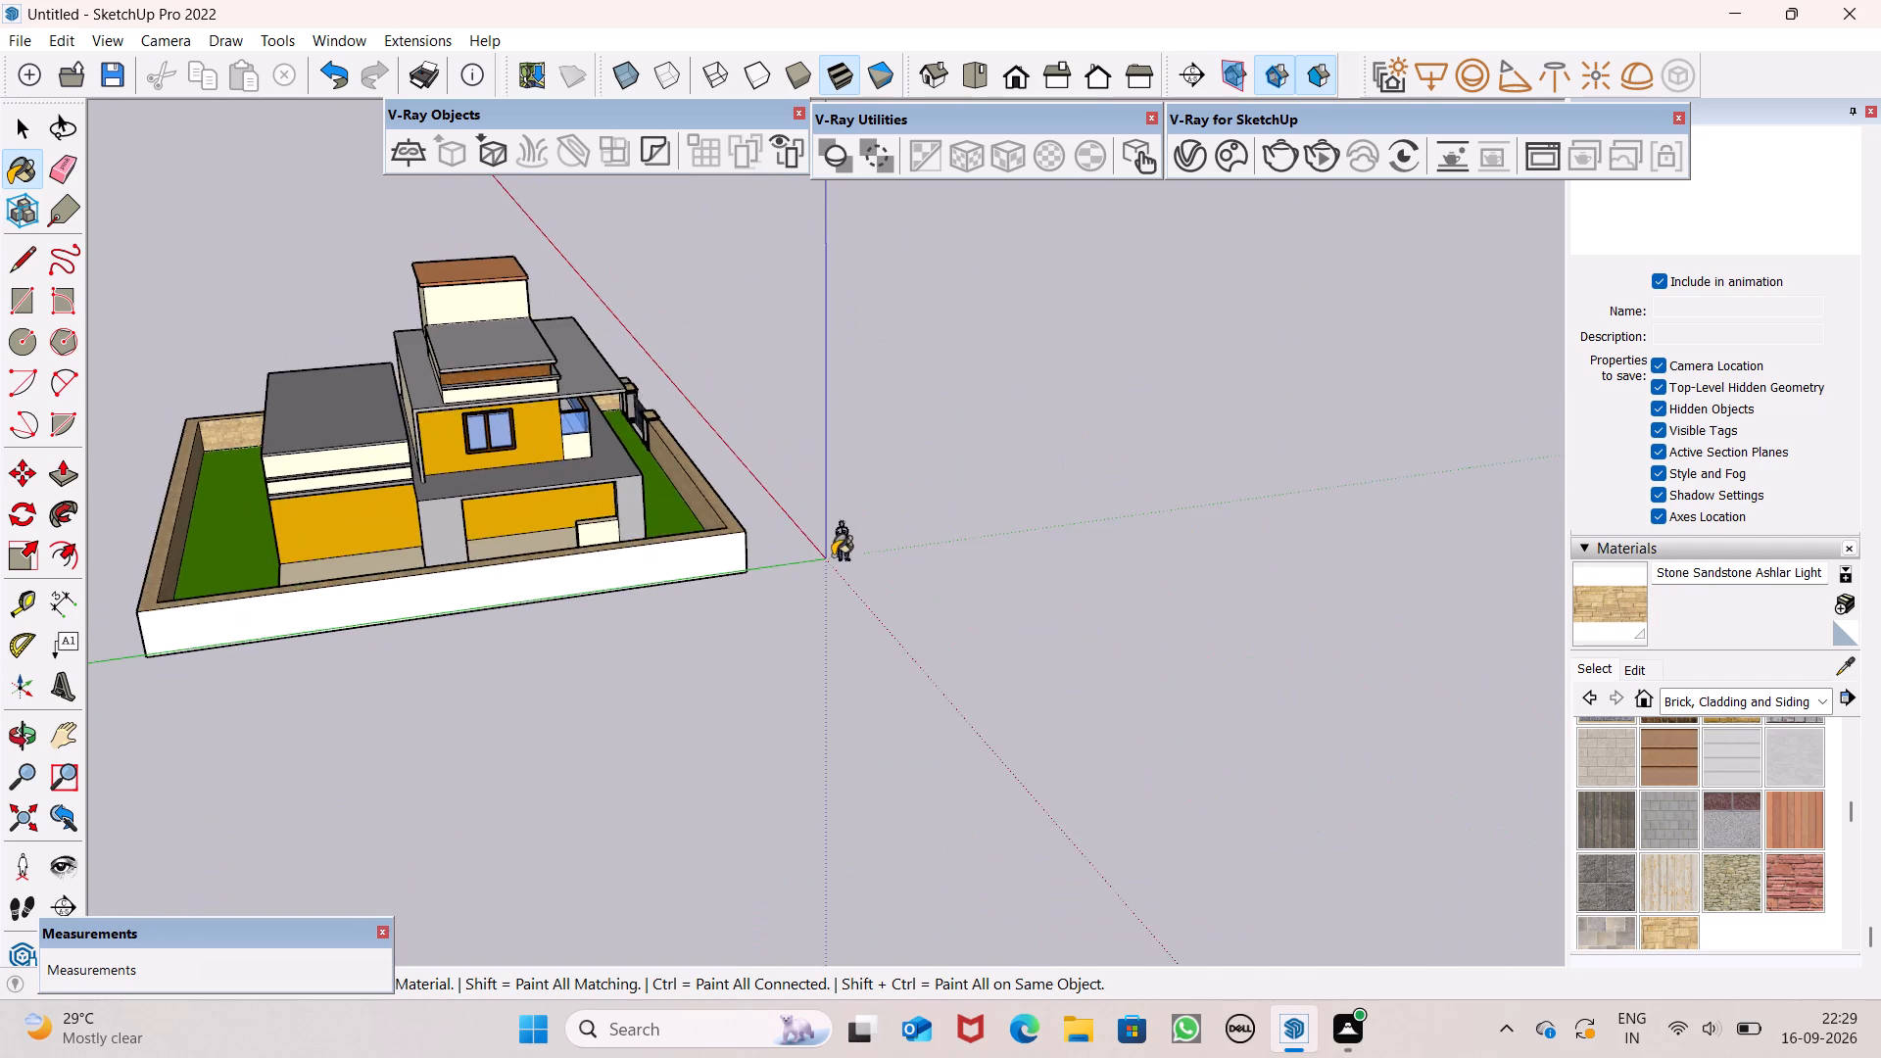
pyautogui.moveTo(833, 572); pyautogui.dragTo(0, 548, button='middle')
pyautogui.press('space')
pyautogui.moveTo(865, 457); pyautogui.dragTo(255, 633, button='middle')
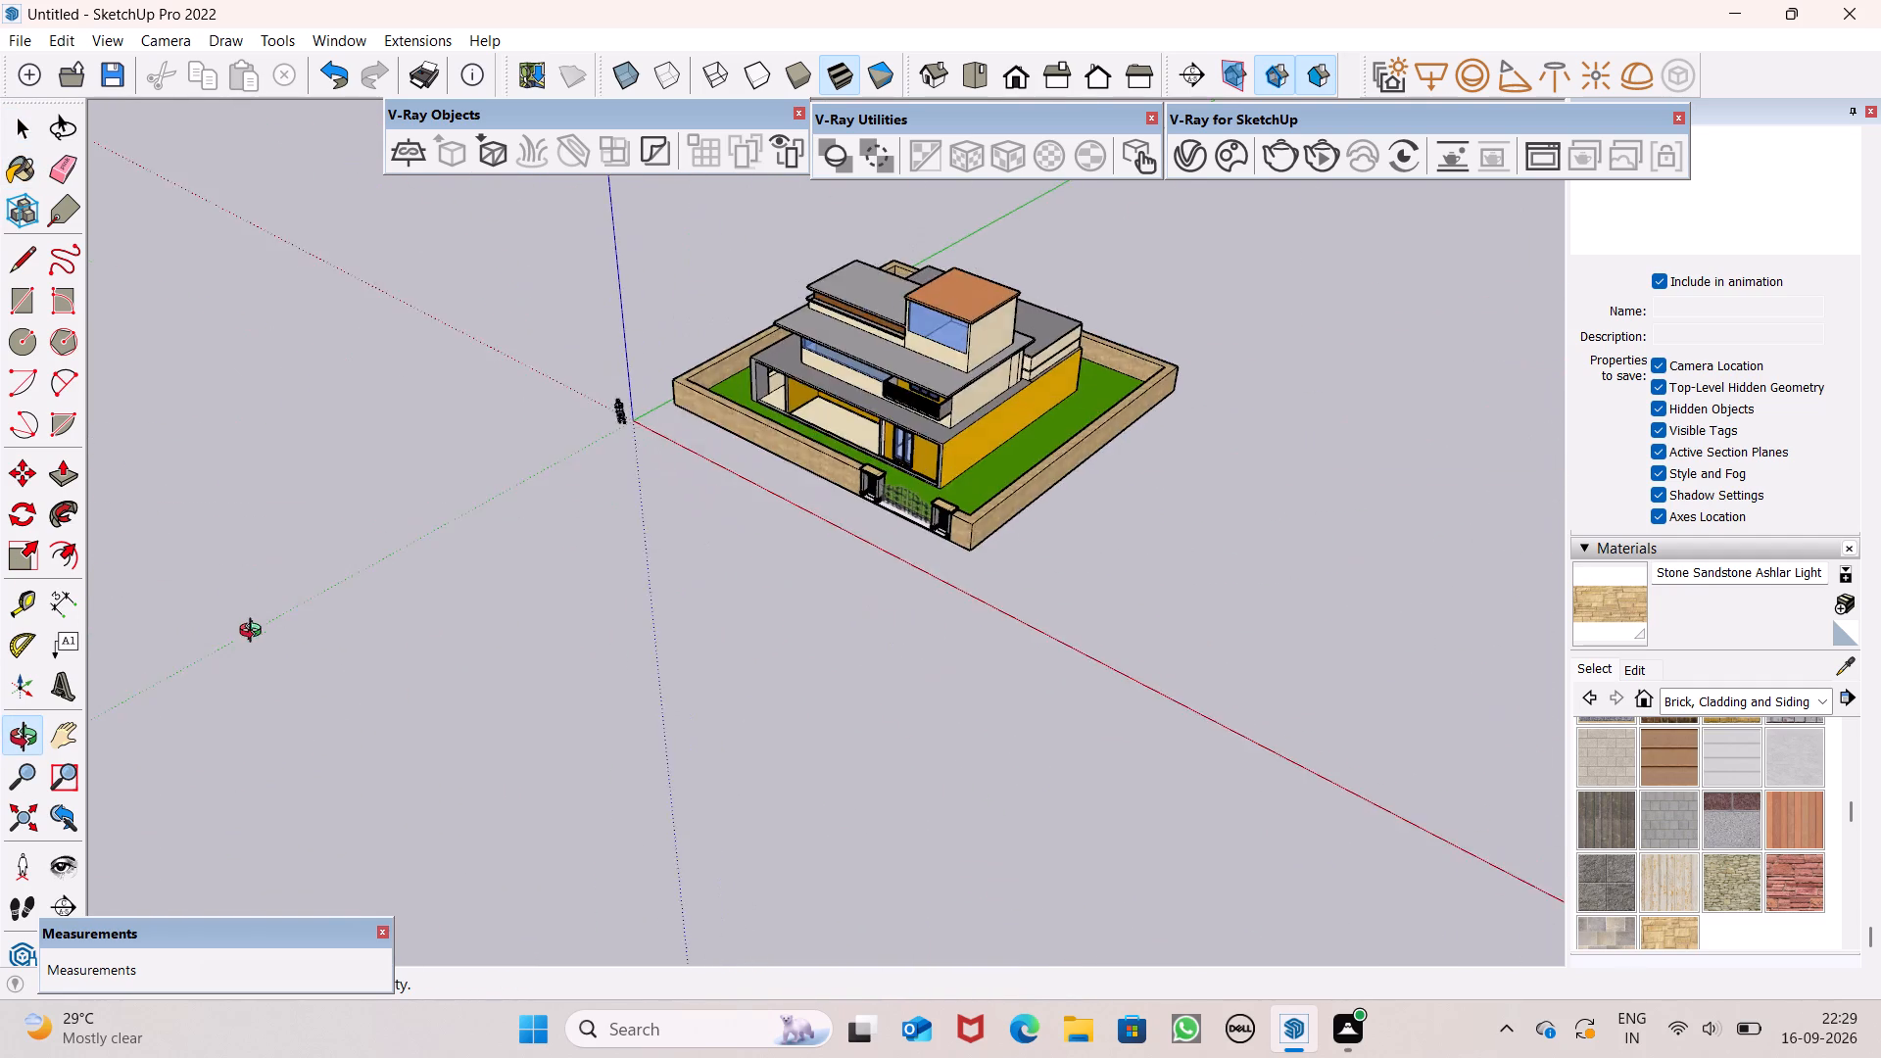
pyautogui.moveTo(255, 633); pyautogui.dragTo(1263, 505, button='middle')
pyautogui.scroll(2, 606, 519)
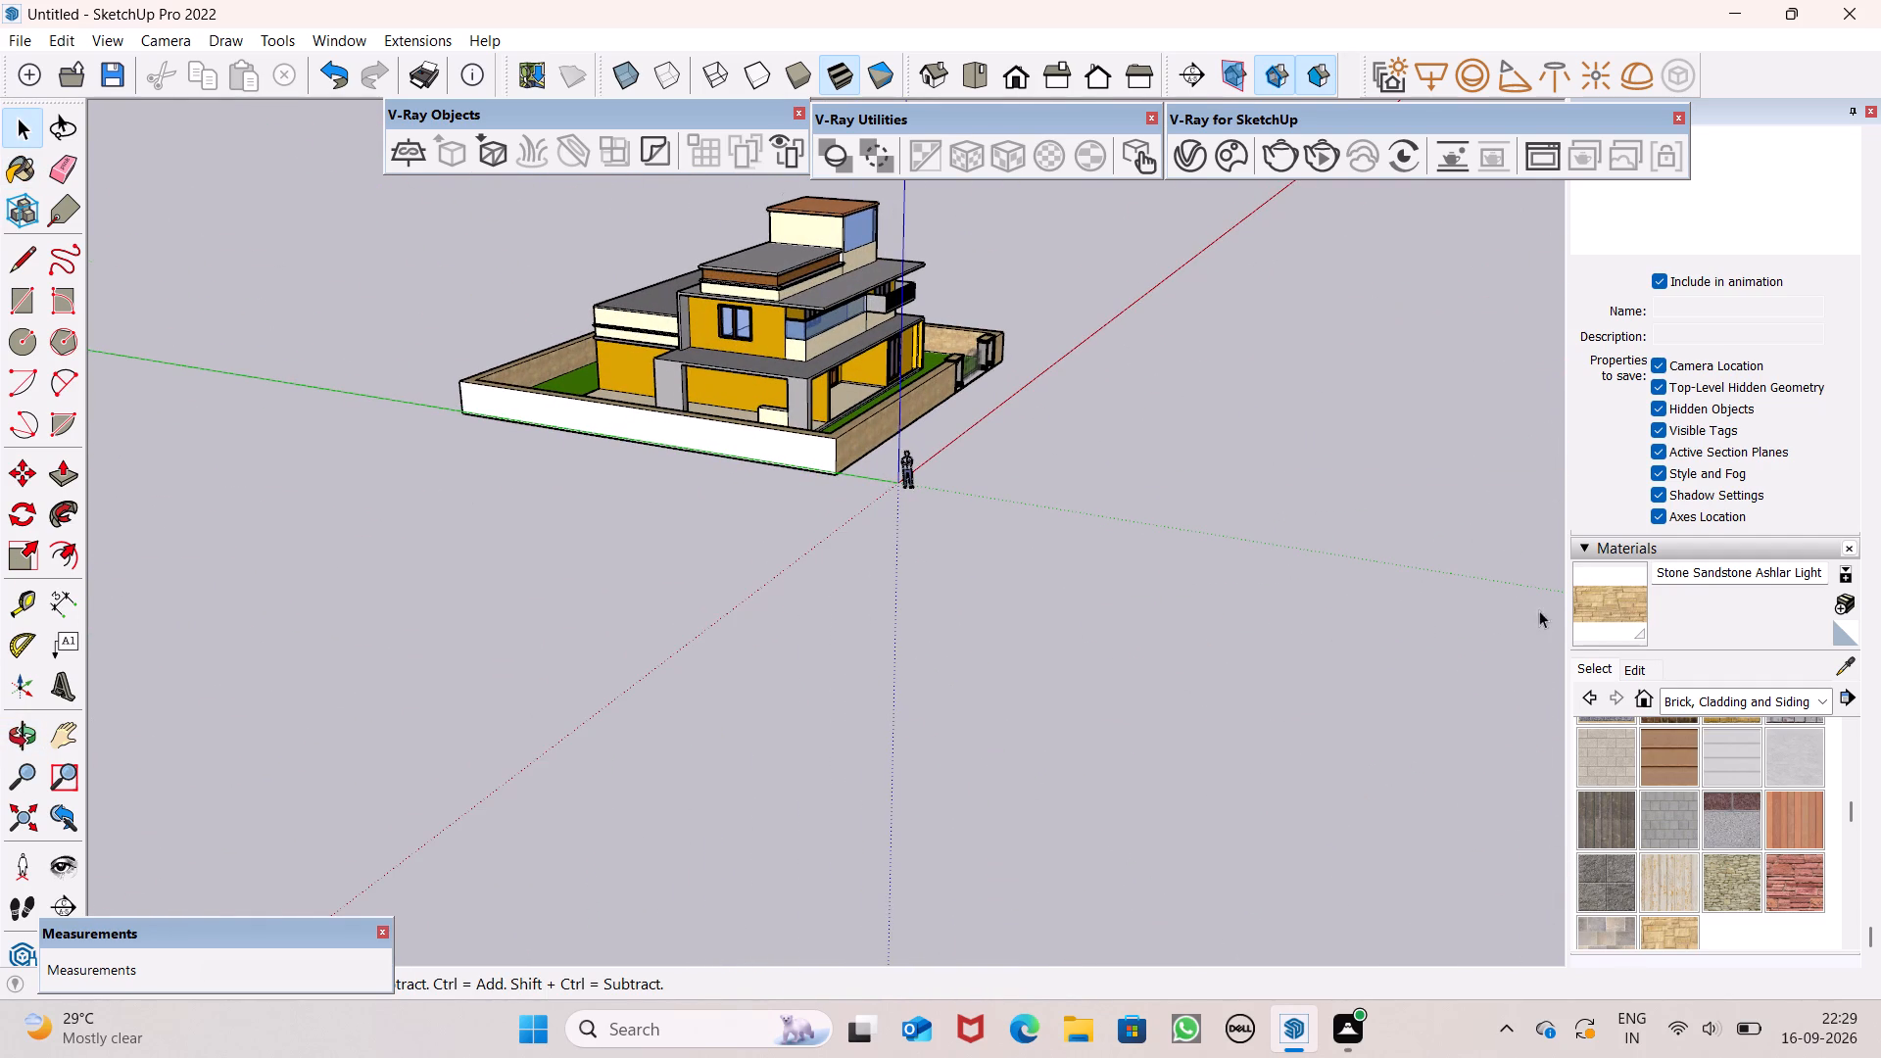
pyautogui.moveTo(1597, 615); pyautogui.dragTo(1453, 604)
pyautogui.scroll(5, 787, 436)
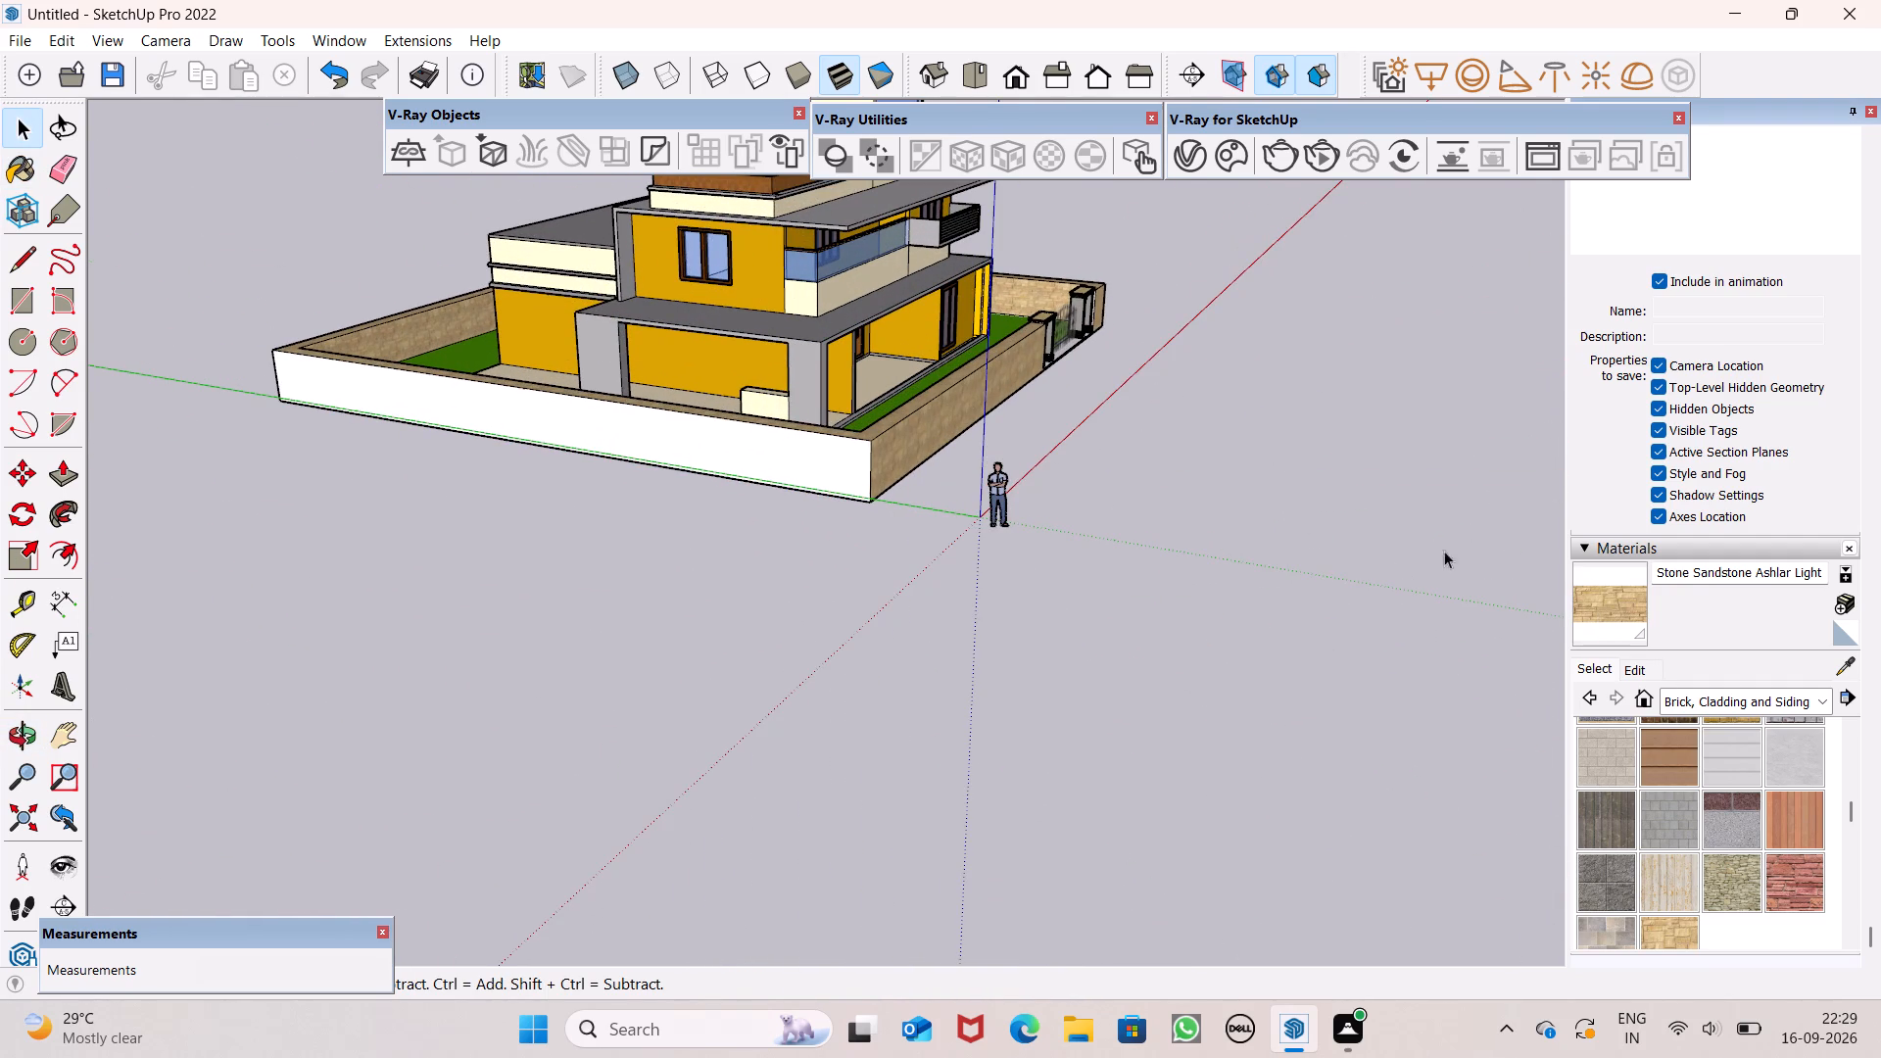
pyautogui.click(1616, 585)
pyautogui.click(780, 482)
# Inspect the painted compound wall from all sides for faces still missing the stone material.
pyautogui.scroll(4, 770, 501)
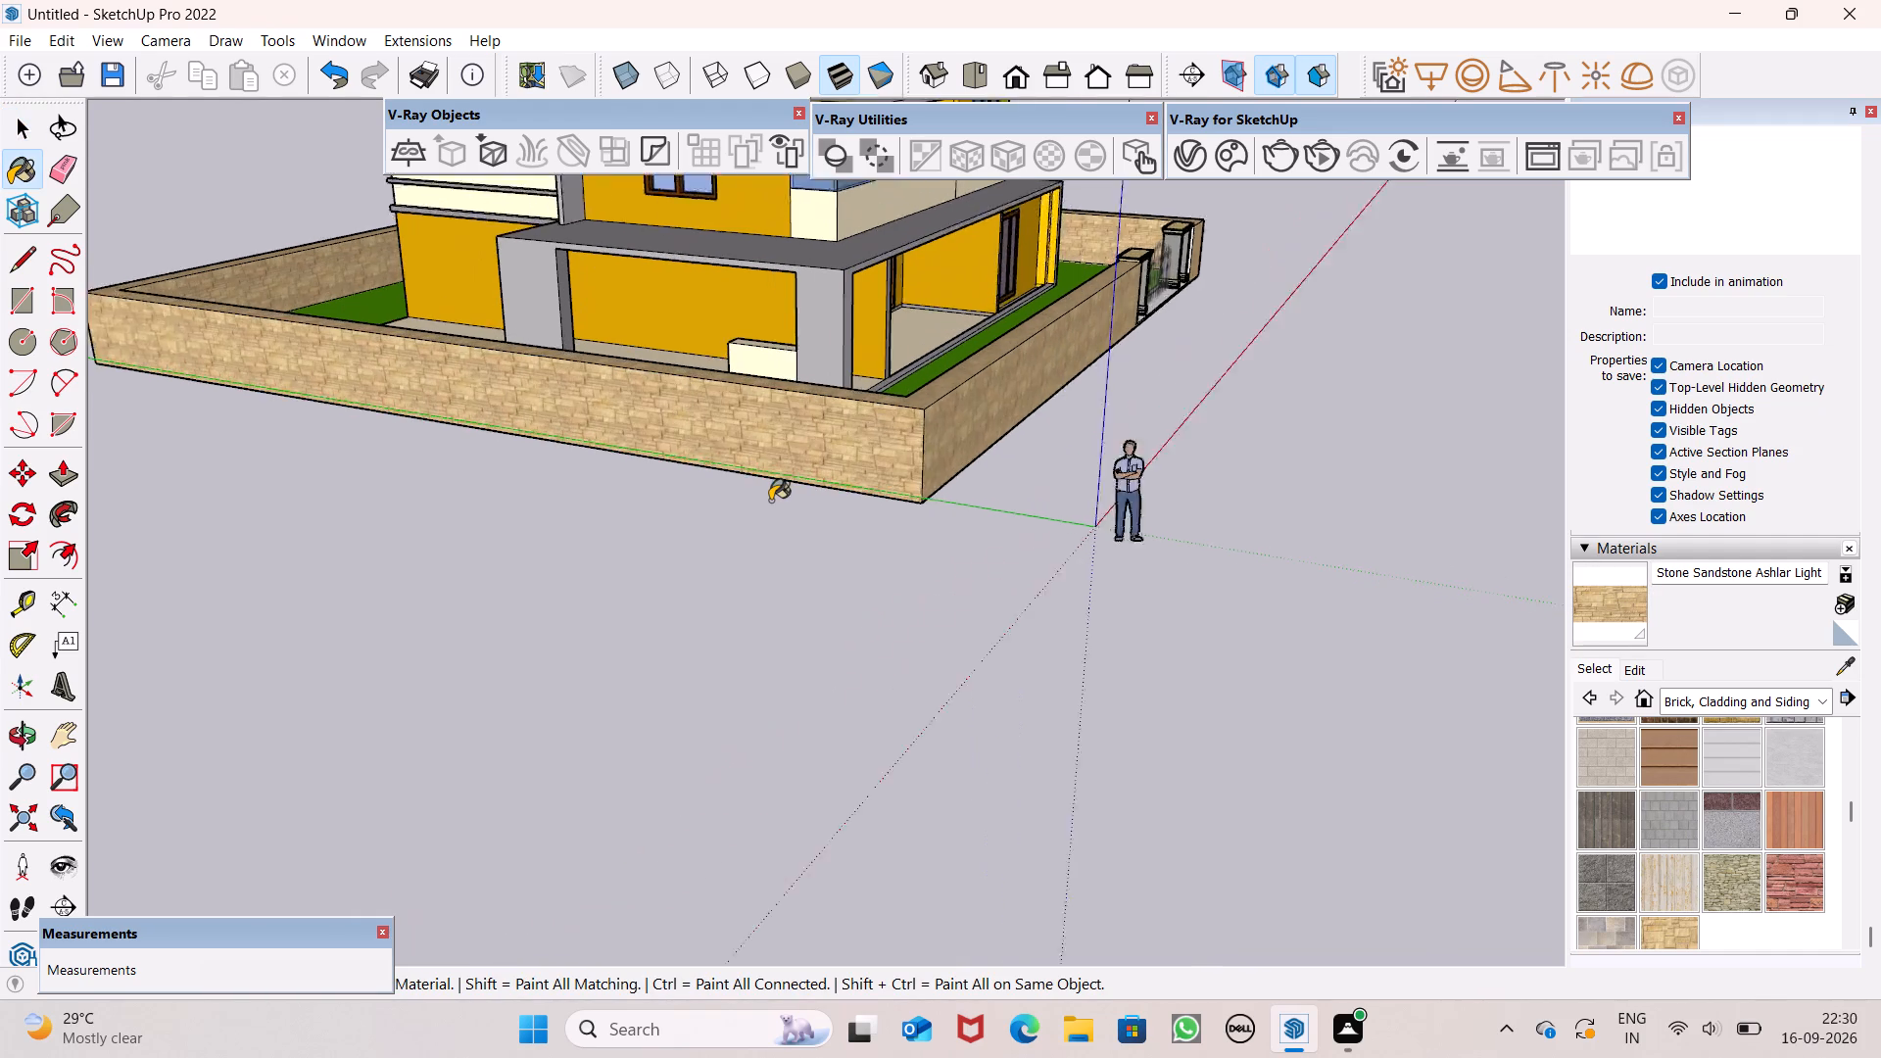
pyautogui.scroll(3, 770, 501)
pyautogui.scroll(1, 688, 502)
pyautogui.moveTo(696, 532); pyautogui.dragTo(1541, 556, button='middle')
pyautogui.scroll(-3, 1051, 570)
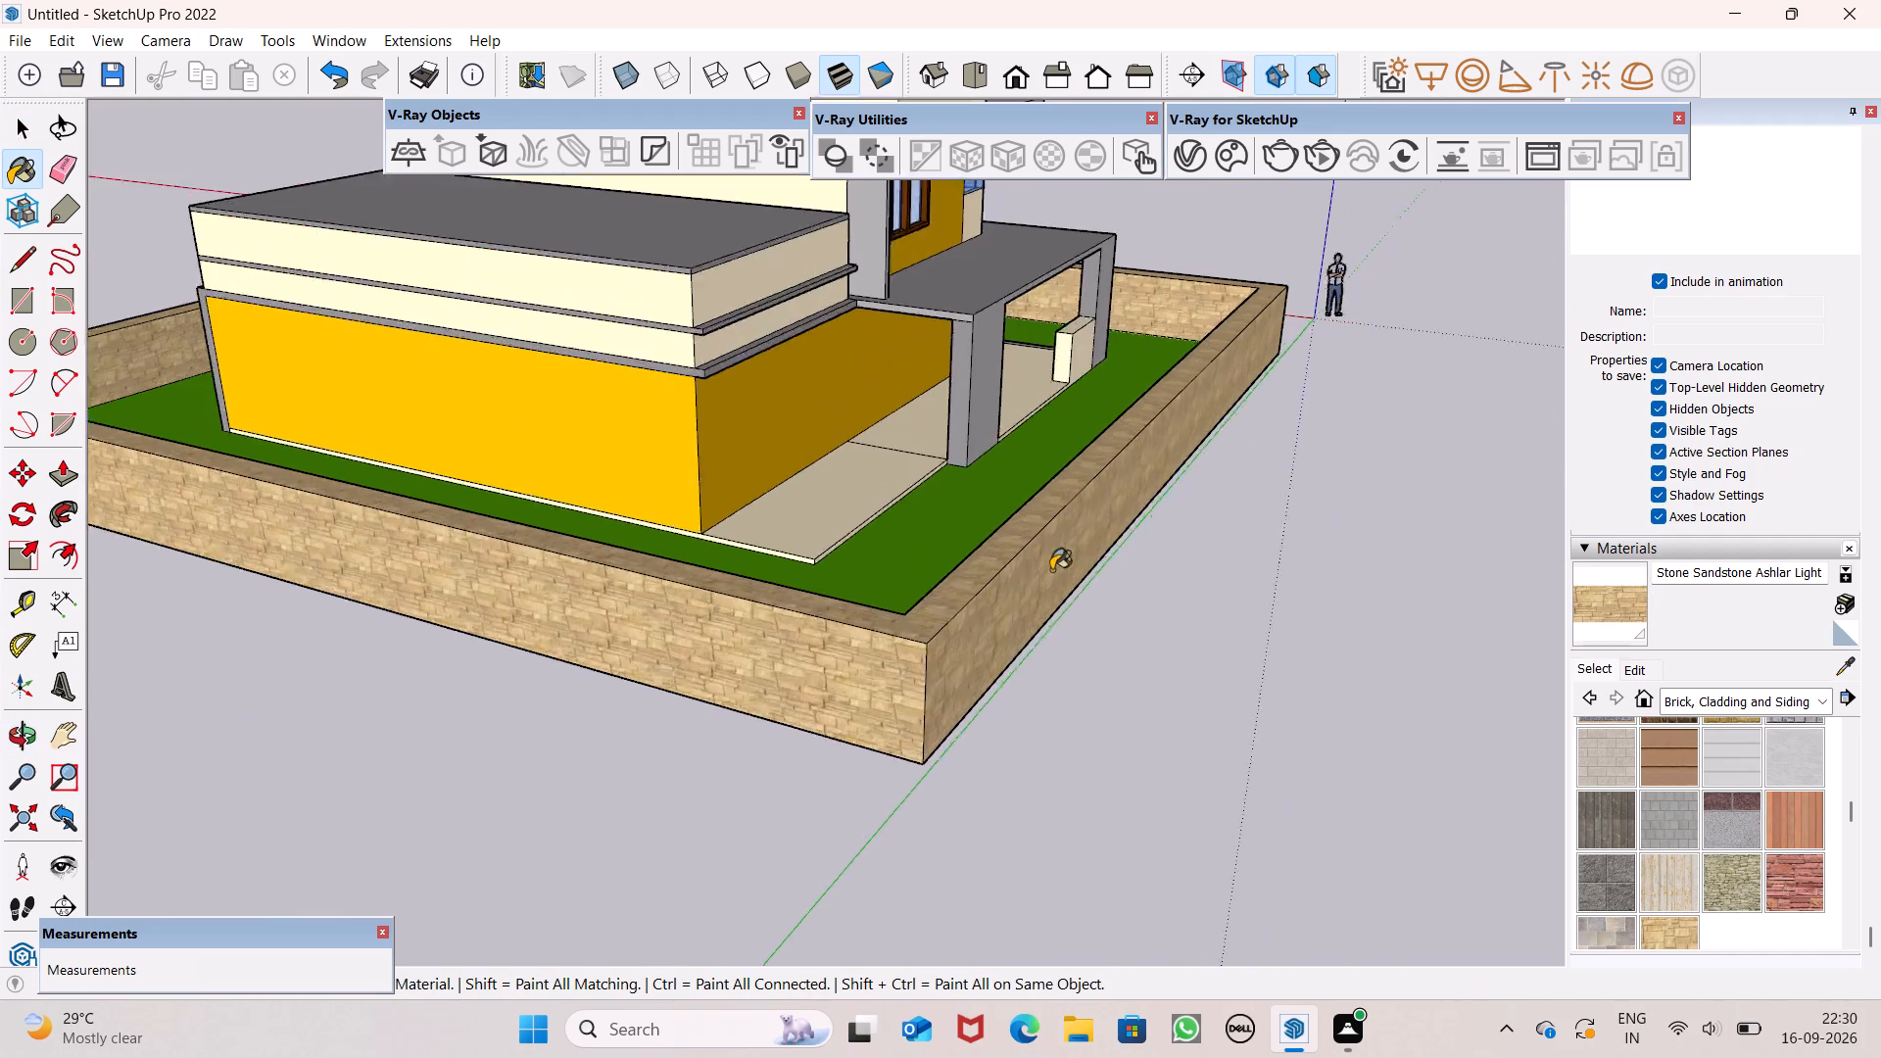
pyautogui.scroll(-11, 1051, 570)
pyautogui.moveTo(1147, 594); pyautogui.dragTo(8, 499, button='middle')
pyautogui.scroll(1, 796, 535)
pyautogui.moveTo(796, 535); pyautogui.dragTo(400, 587, button='middle')
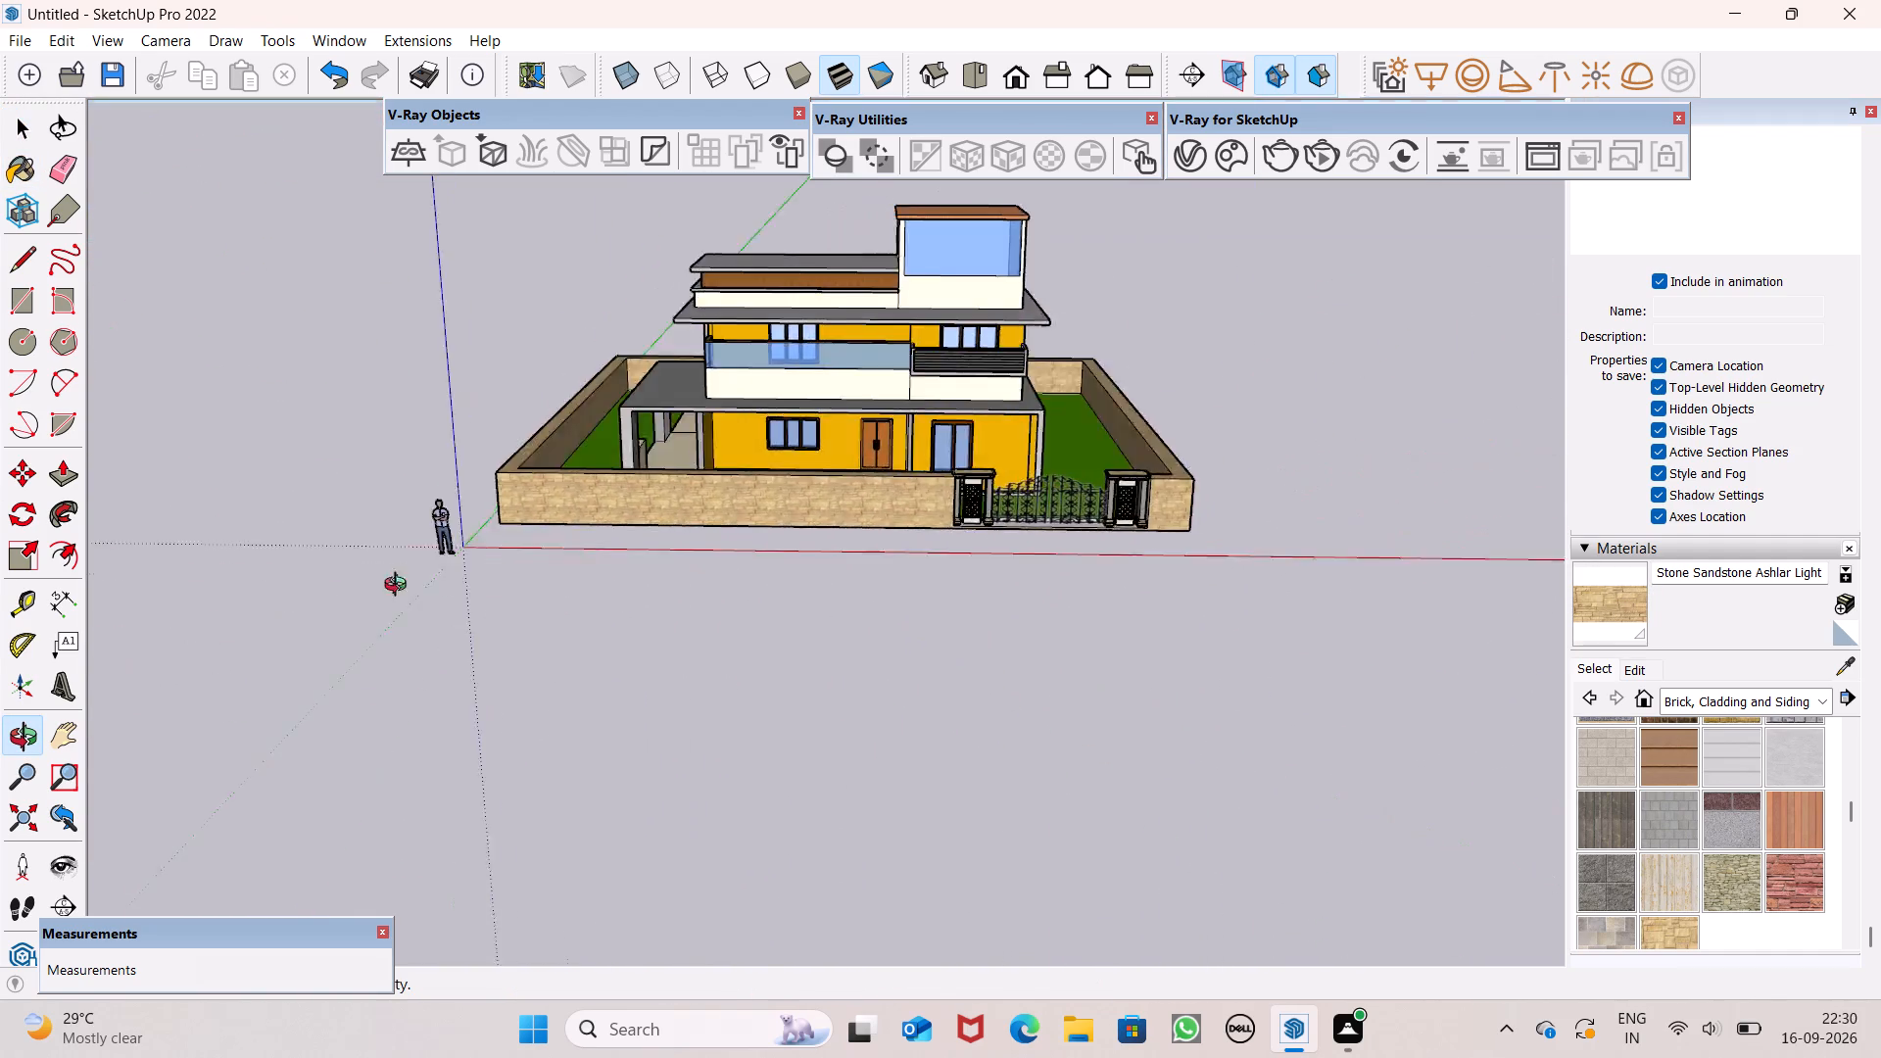
pyautogui.moveTo(400, 587); pyautogui.dragTo(0, 593, button='middle')
pyautogui.moveTo(1020, 560); pyautogui.dragTo(1720, 745, button='middle')
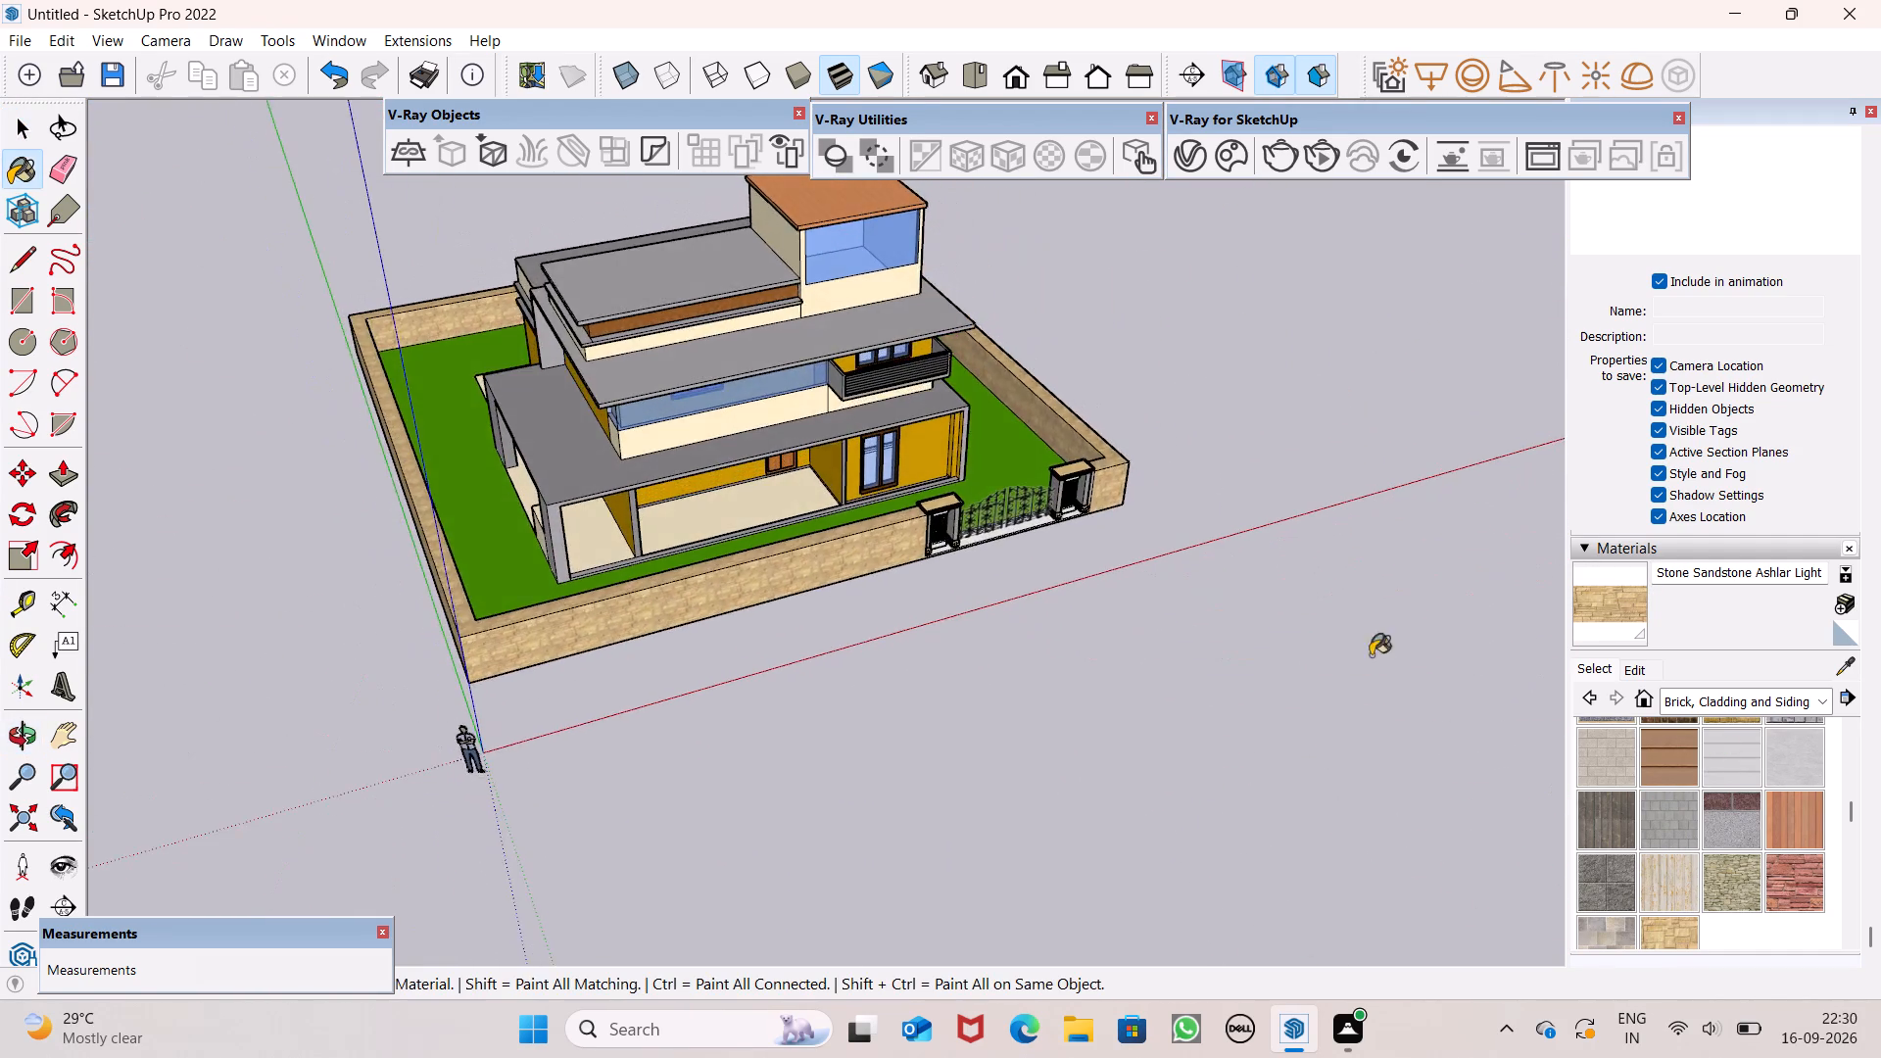
# Paint the low wall strip beneath the gate with Stone Sandstone Ashlar Light.
pyautogui.scroll(6, 1170, 601)
pyautogui.moveTo(1019, 518); pyautogui.dragTo(837, 449, button='middle')
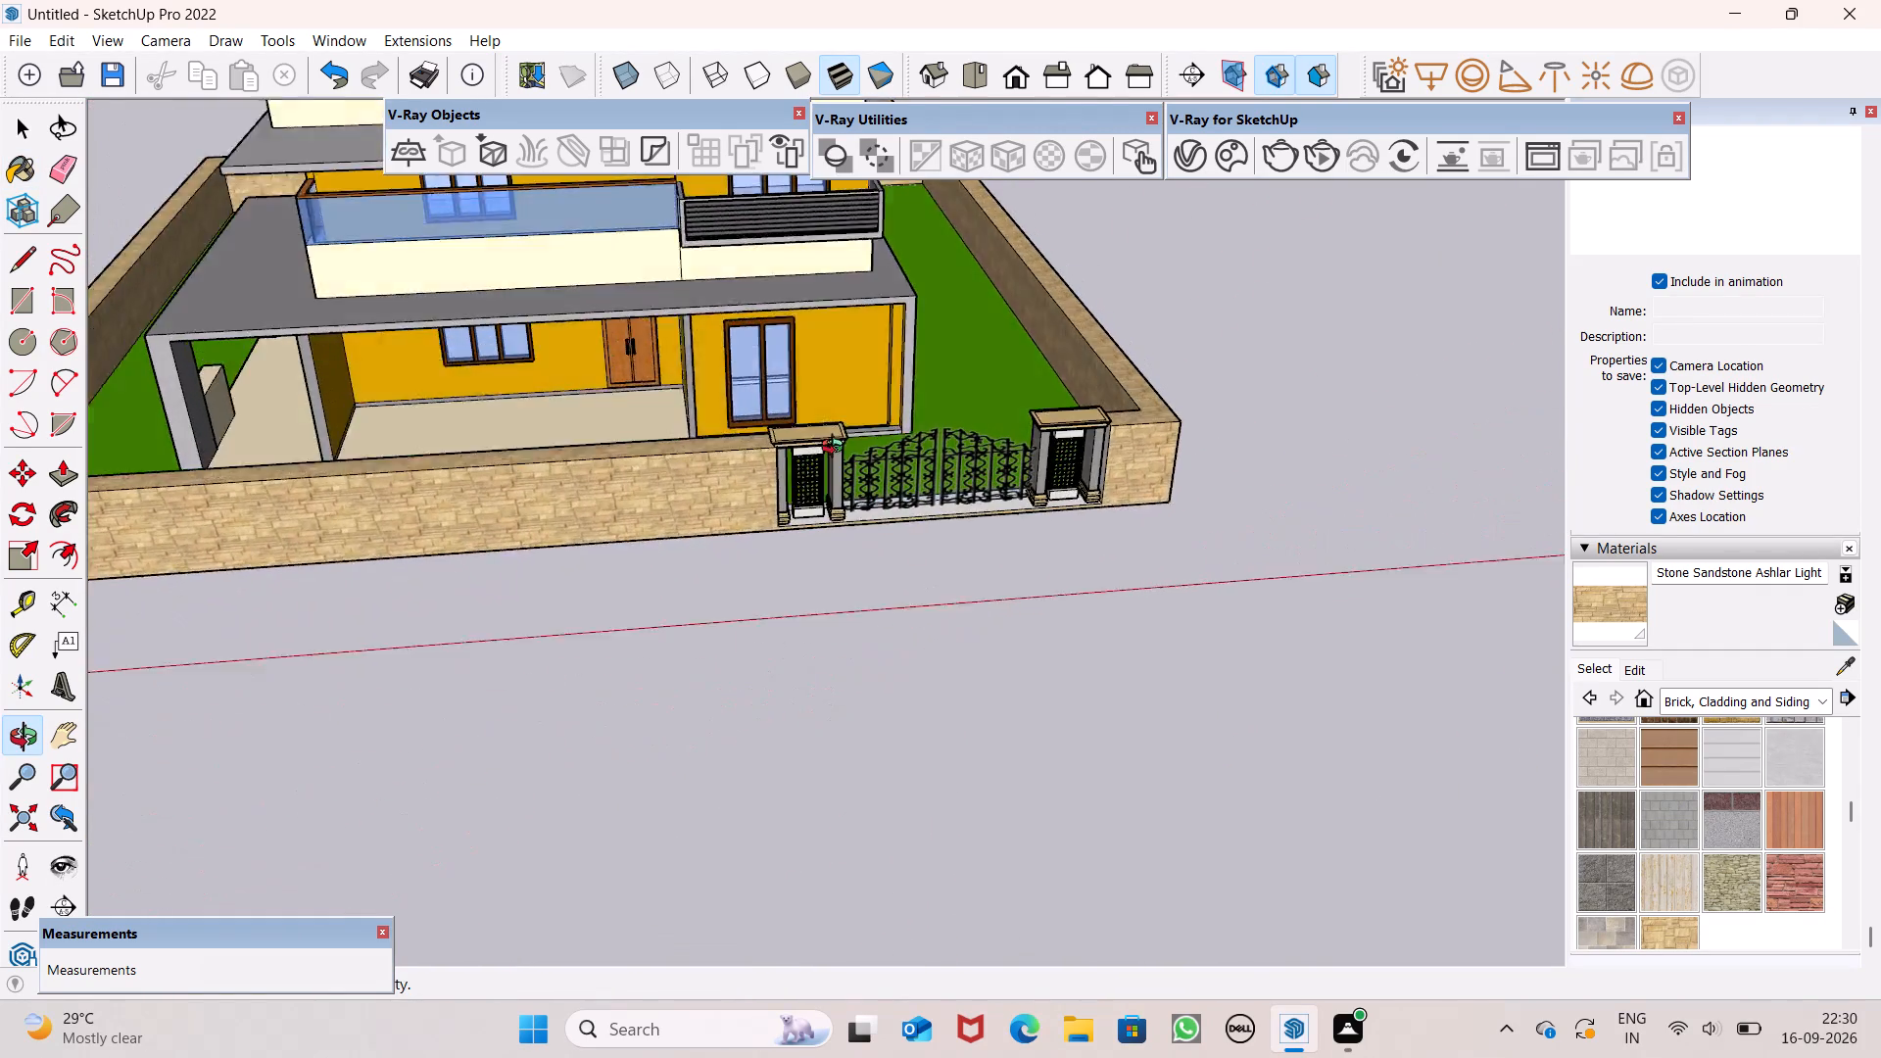
pyautogui.moveTo(837, 449); pyautogui.dragTo(793, 427, button='middle')
pyautogui.scroll(12, 896, 510)
pyautogui.click(808, 535)
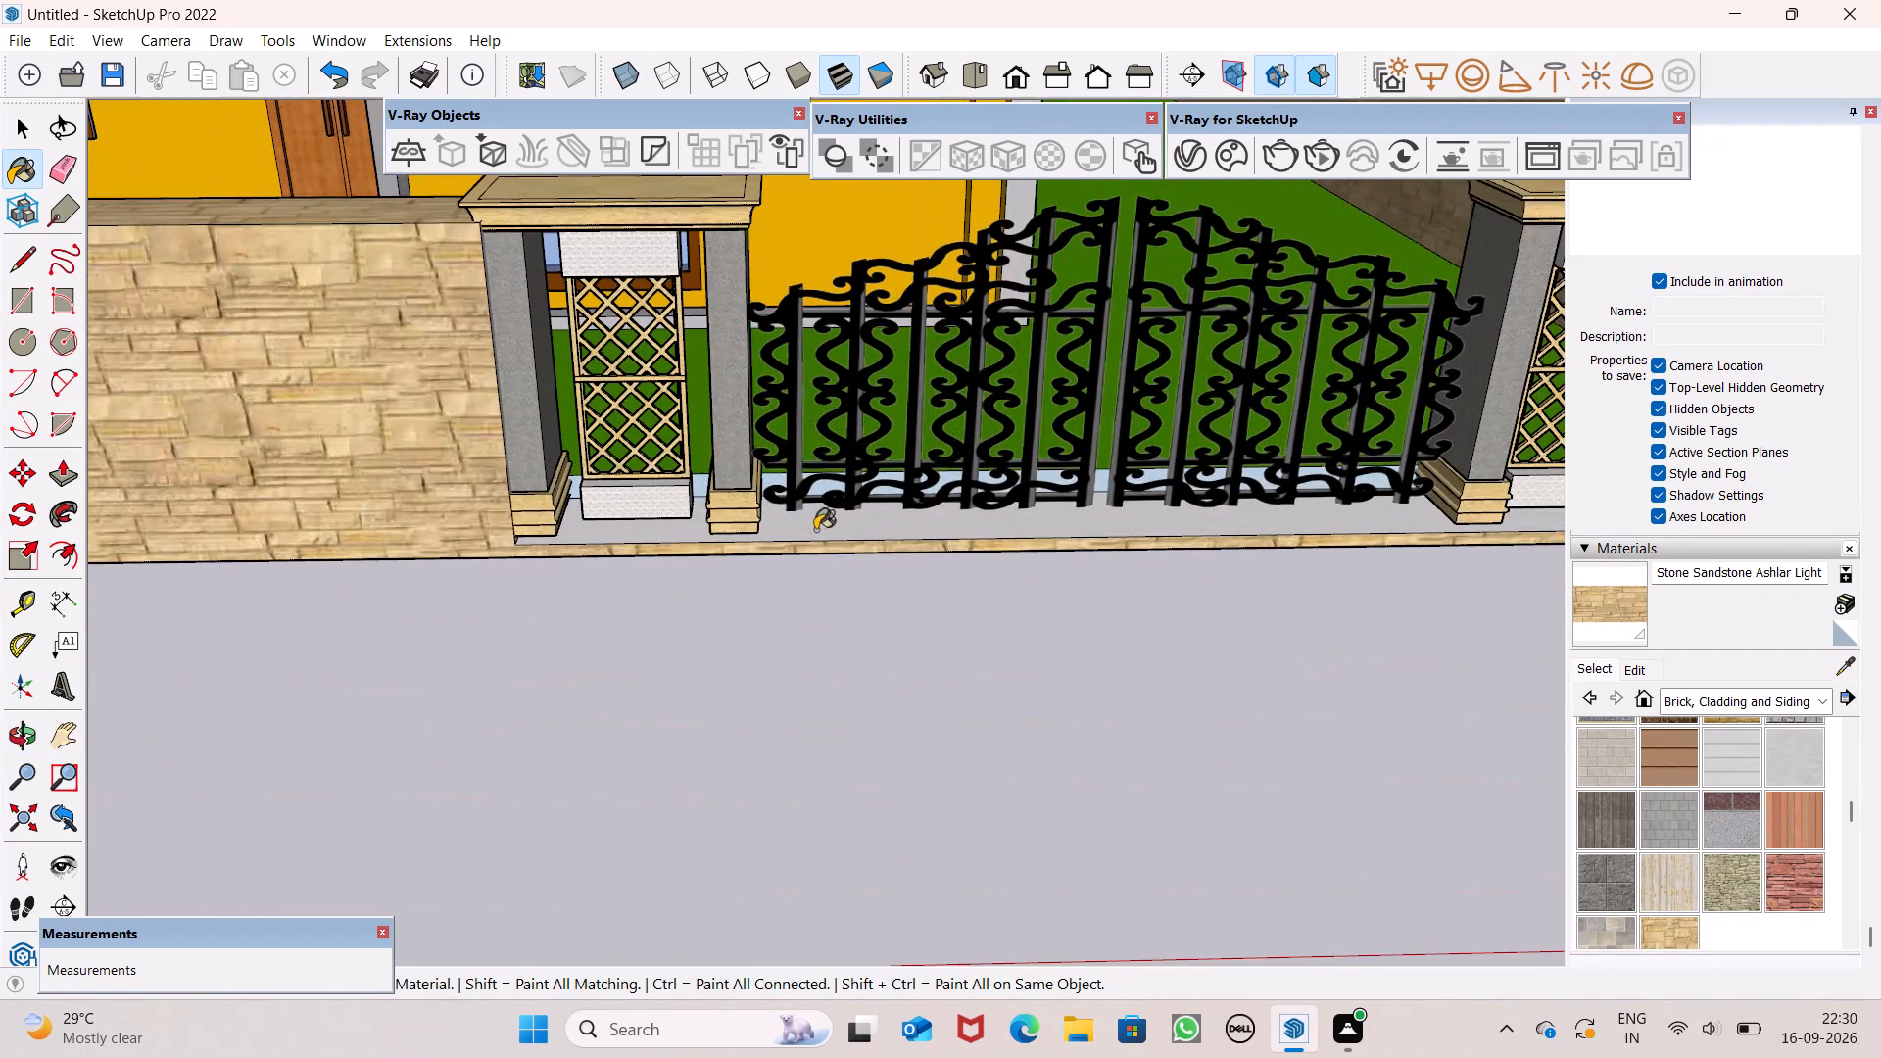
# Review the stone compound wall, gate and house from the inner side, from above and from the front.
pyautogui.scroll(-6, 1037, 504)
pyautogui.scroll(-3, 1127, 527)
pyautogui.moveTo(1081, 600); pyautogui.dragTo(1880, 730, button='middle')
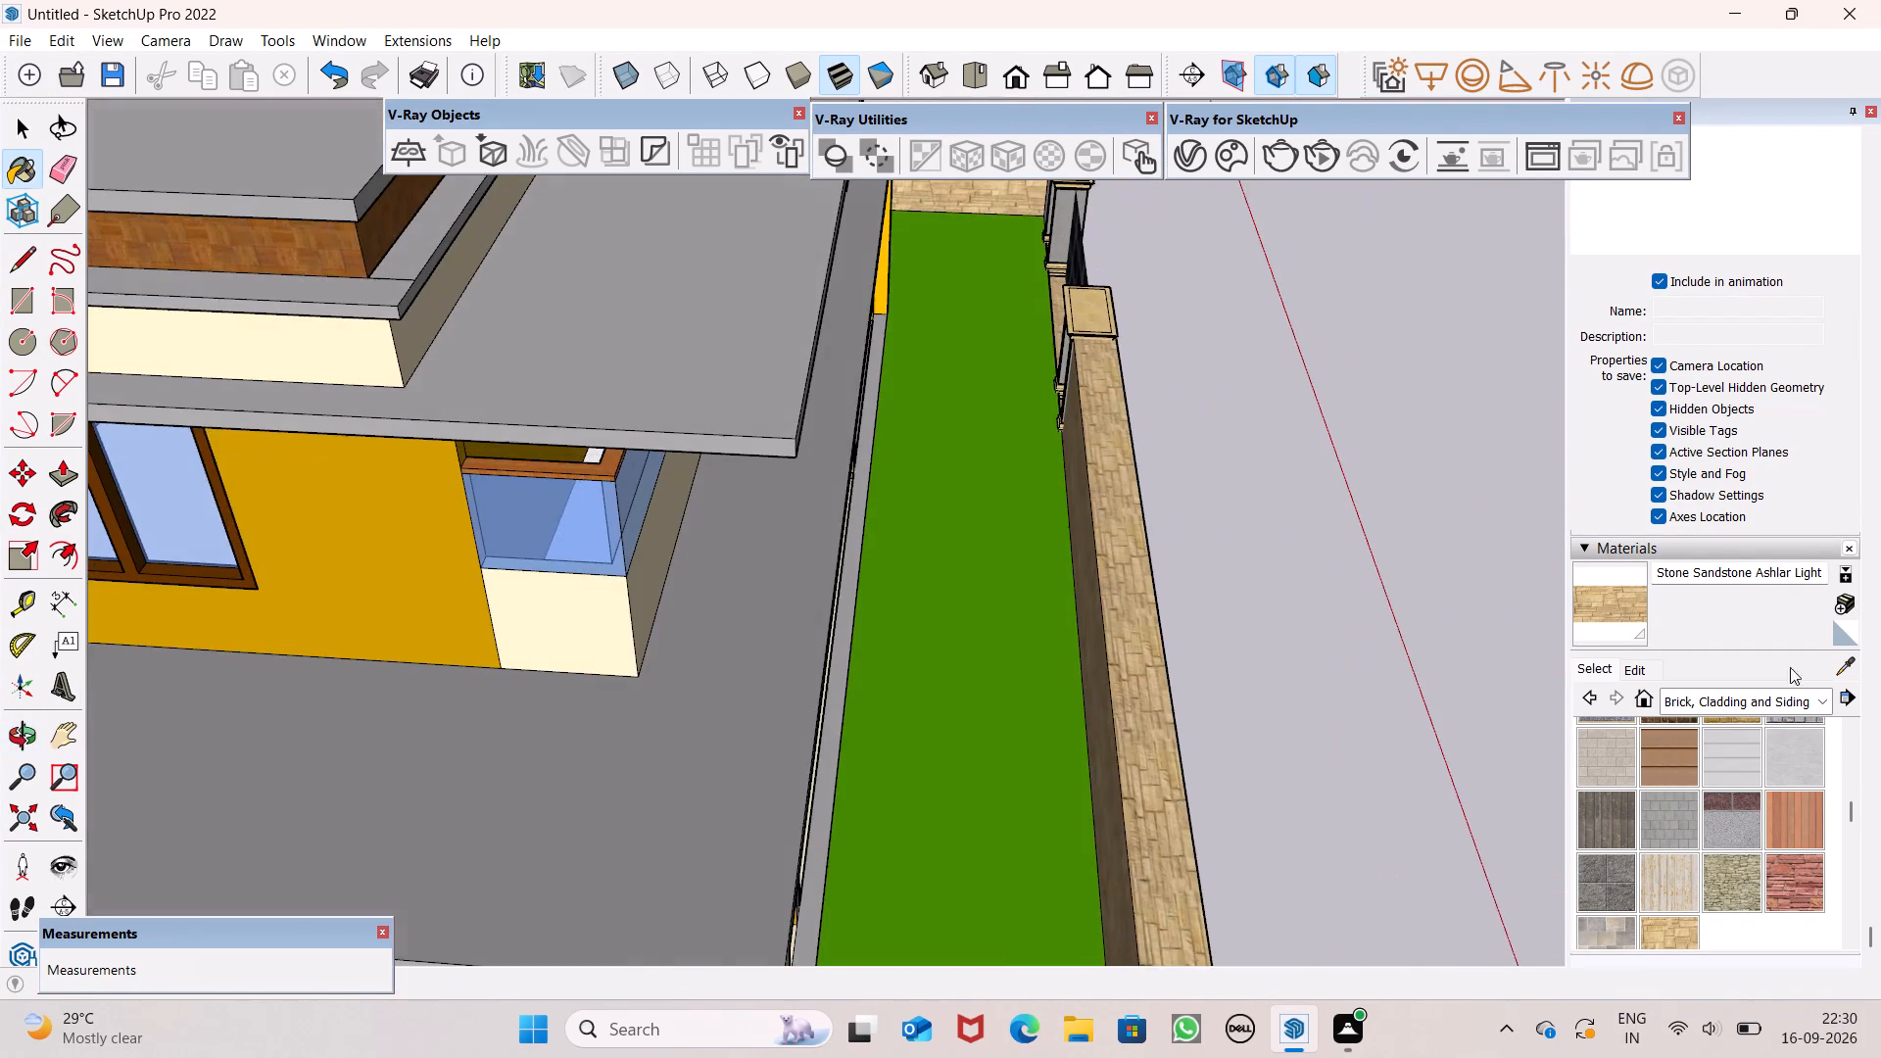
pyautogui.scroll(1, 1227, 609)
pyautogui.moveTo(1189, 569); pyautogui.dragTo(310, 500, button='middle')
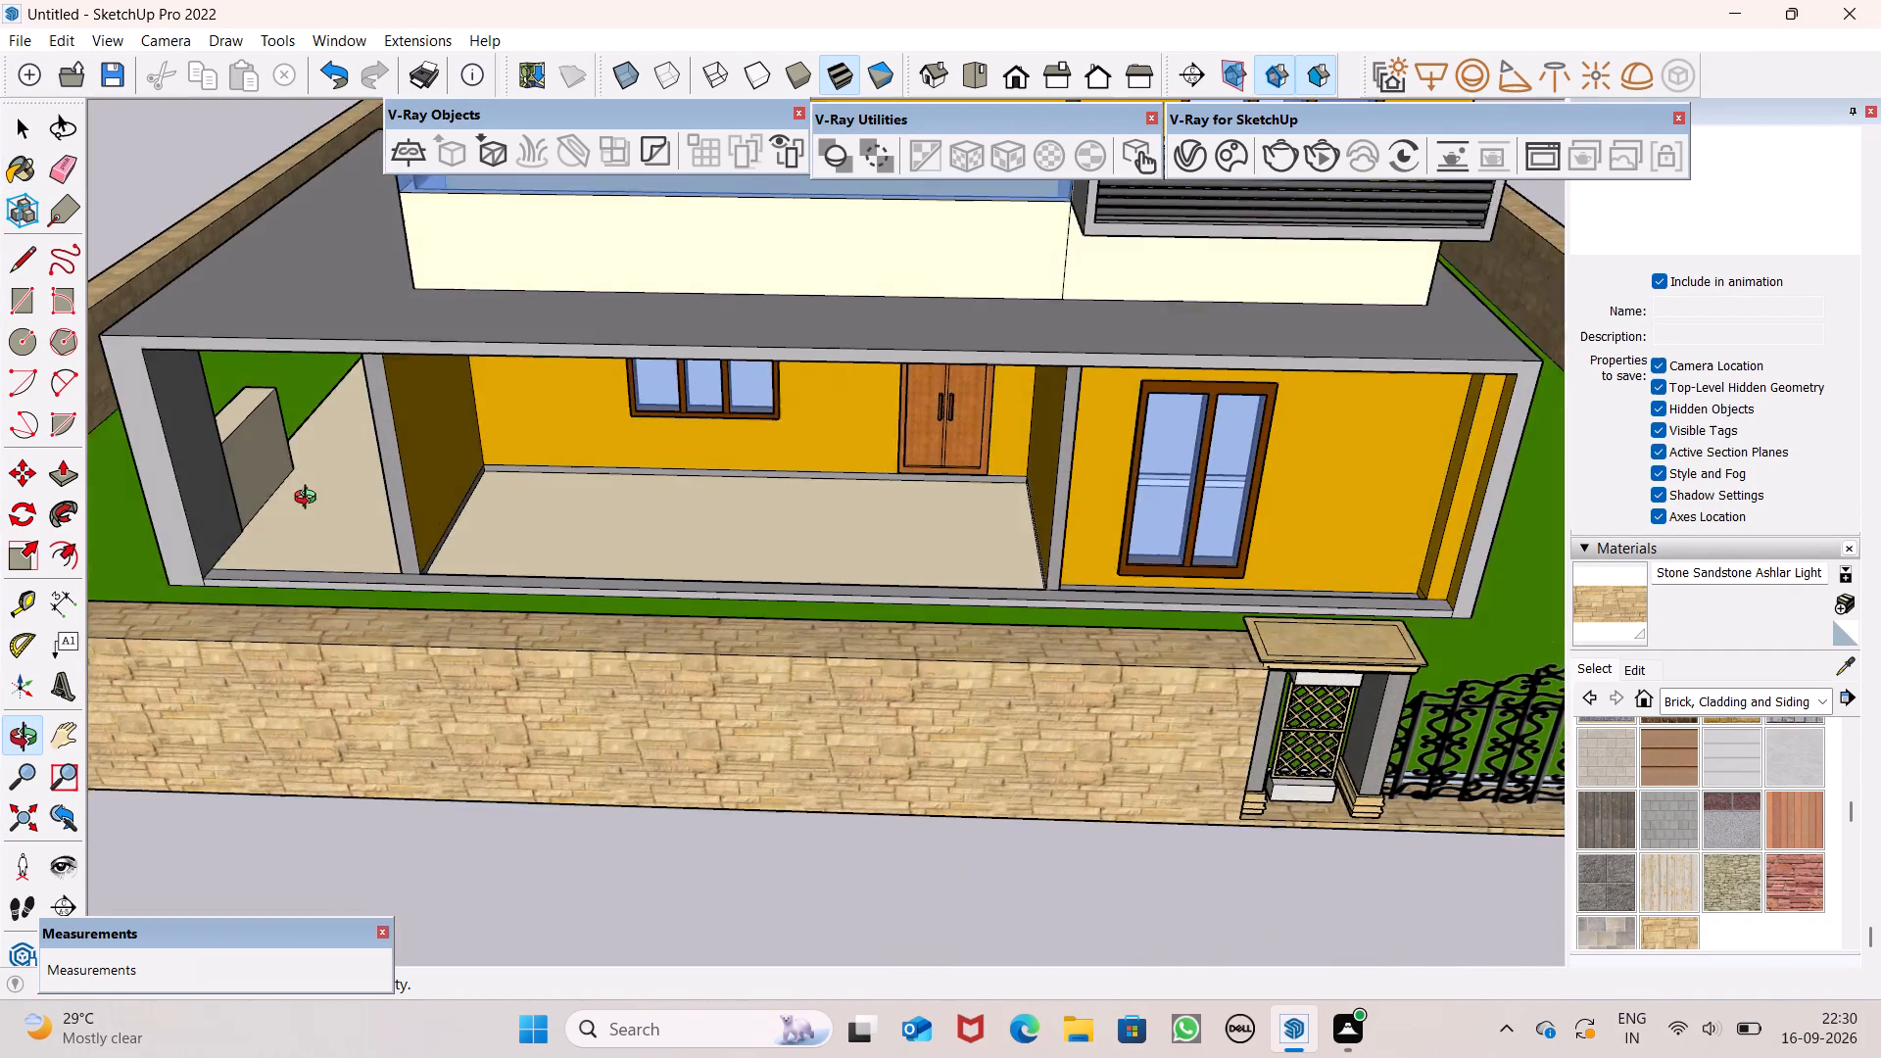
pyautogui.moveTo(310, 500); pyautogui.dragTo(297, 494, button='middle')
pyautogui.press('space')
pyautogui.press('space')
pyautogui.scroll(-14, 587, 491)
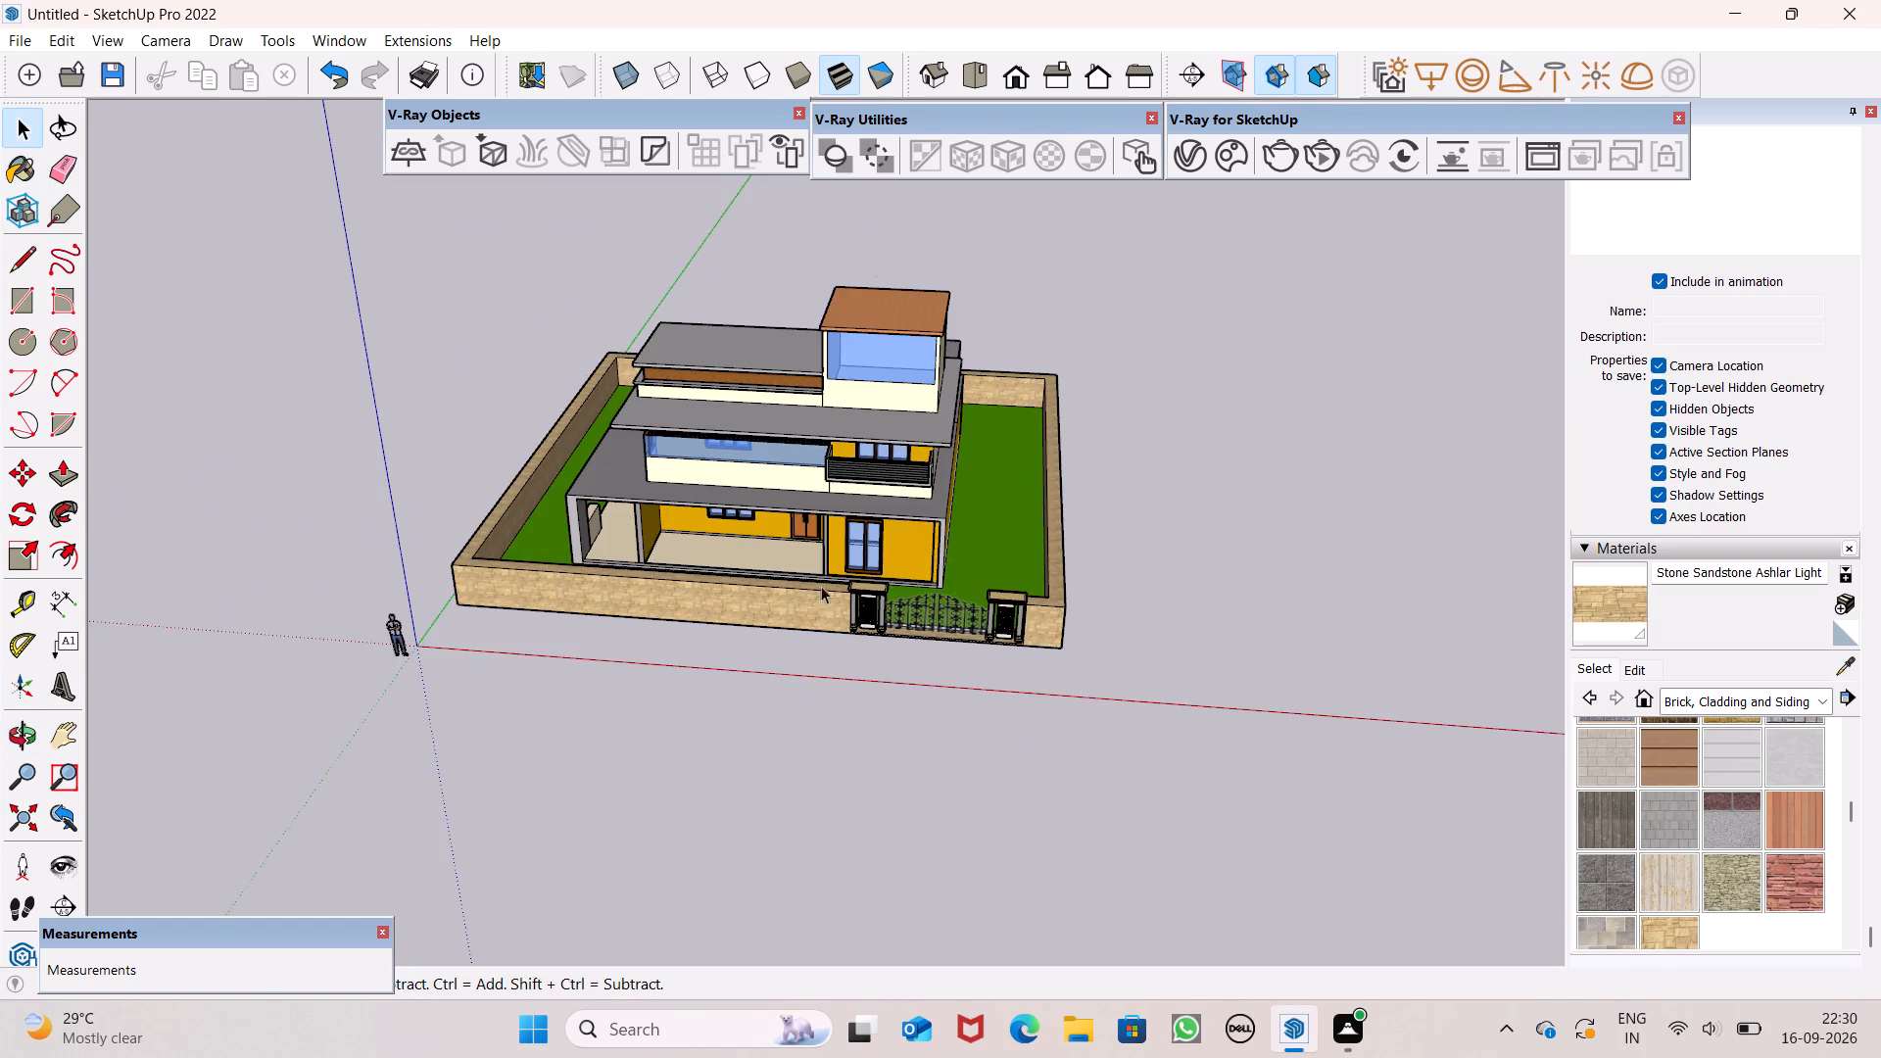
pyautogui.moveTo(893, 647); pyautogui.dragTo(871, 408, button='middle')
pyautogui.scroll(1, 1326, 539)
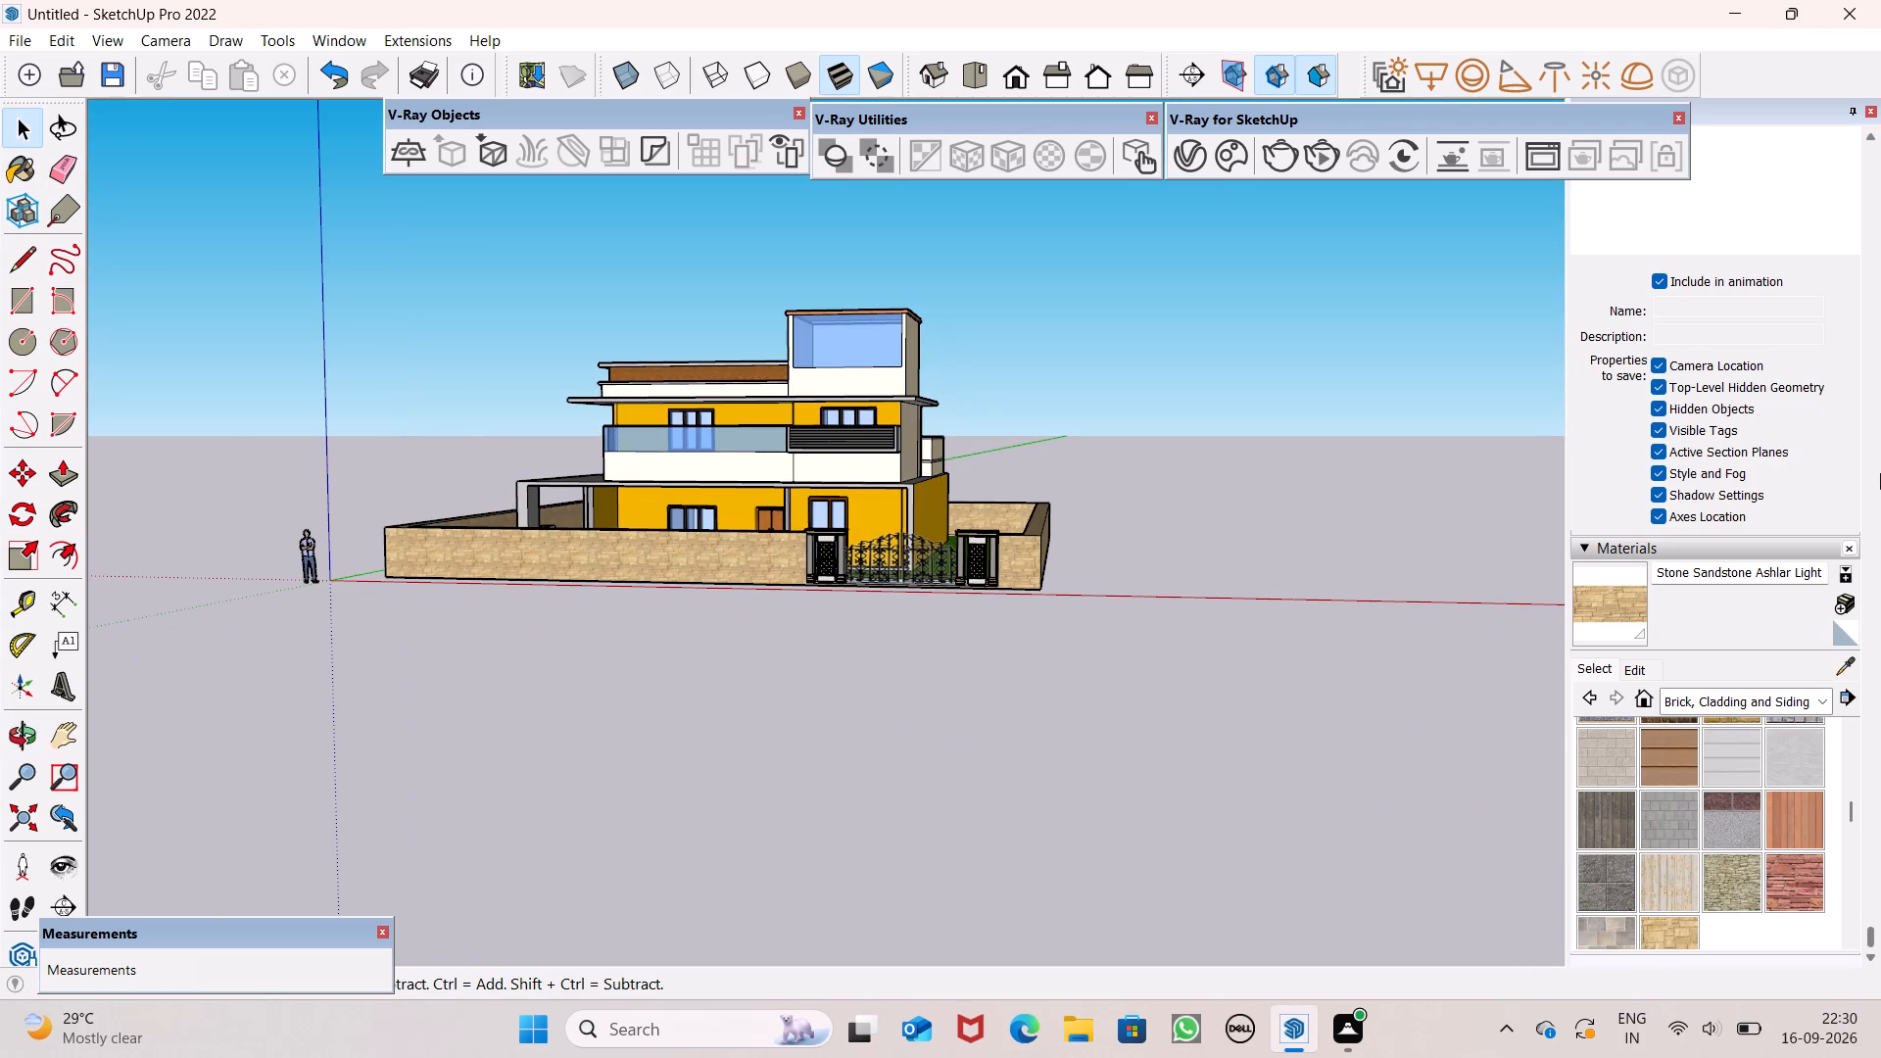
pyautogui.scroll(-4, 1172, 638)
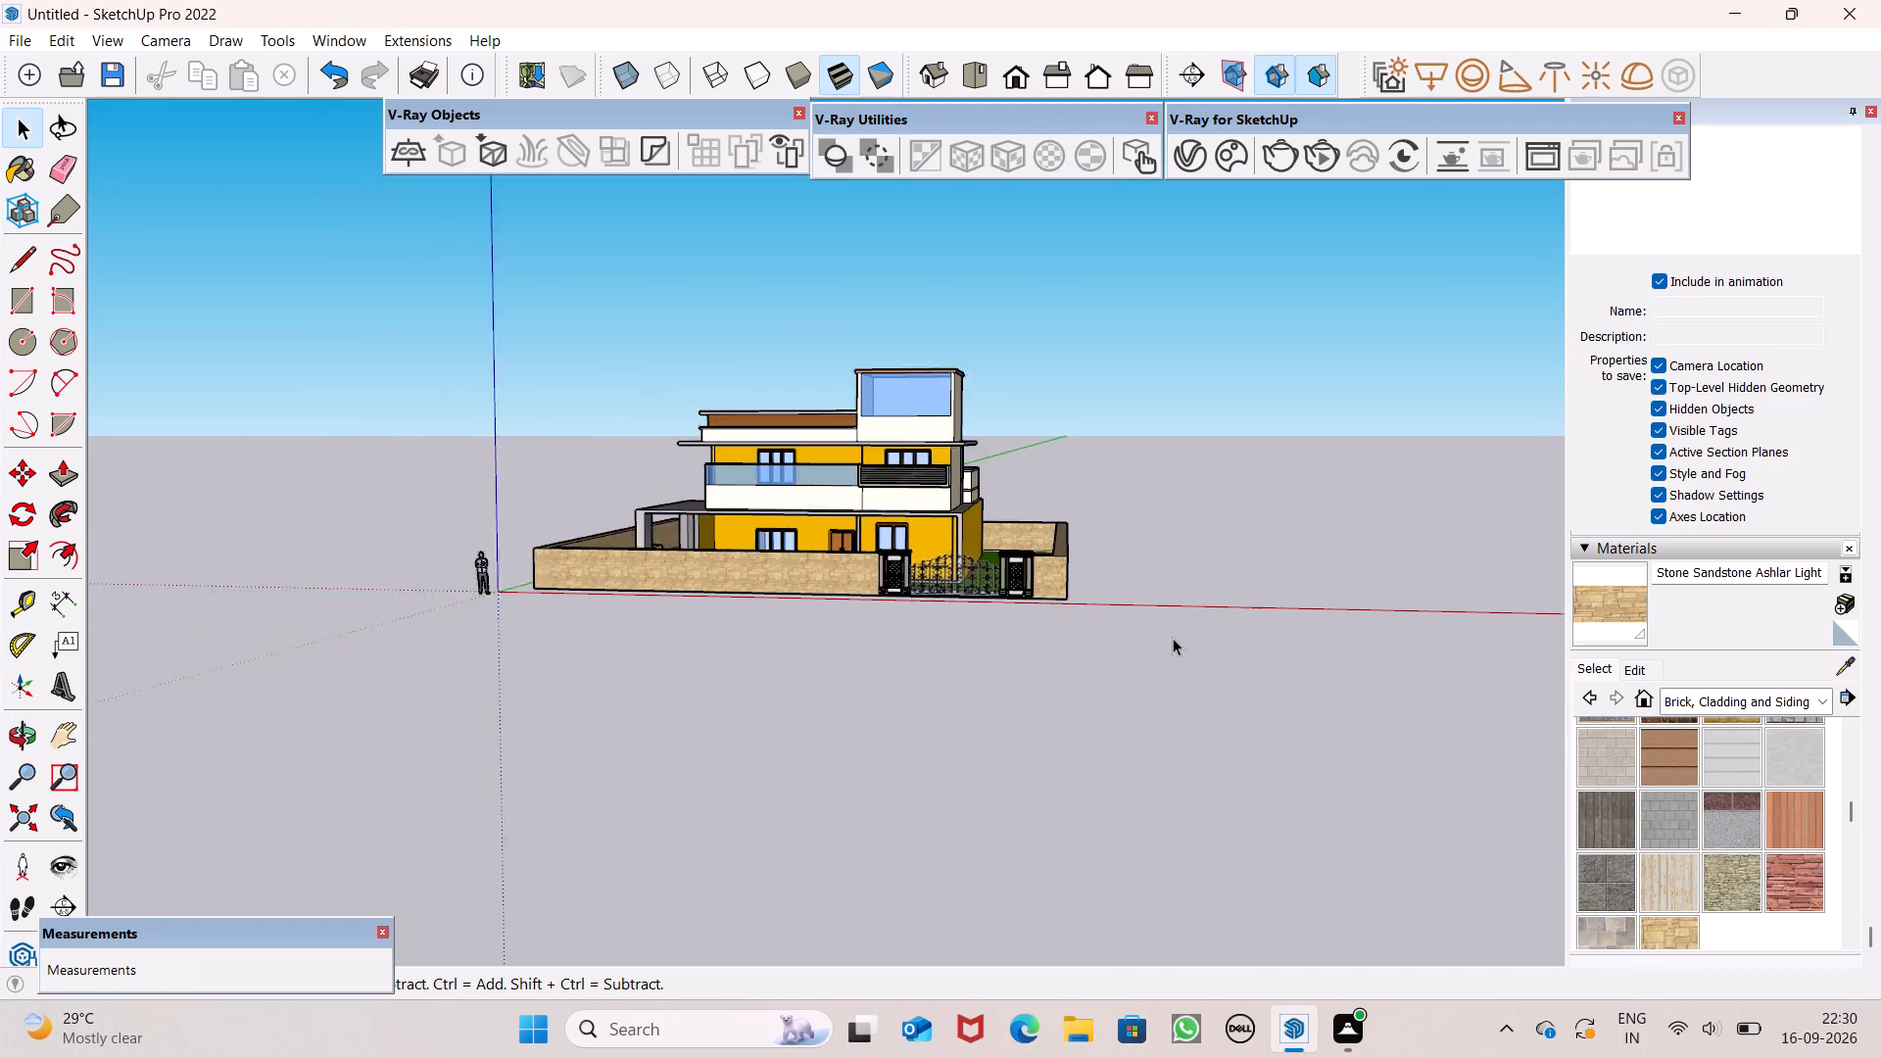
pyautogui.moveTo(1173, 638); pyautogui.dragTo(1194, 685, button='middle')
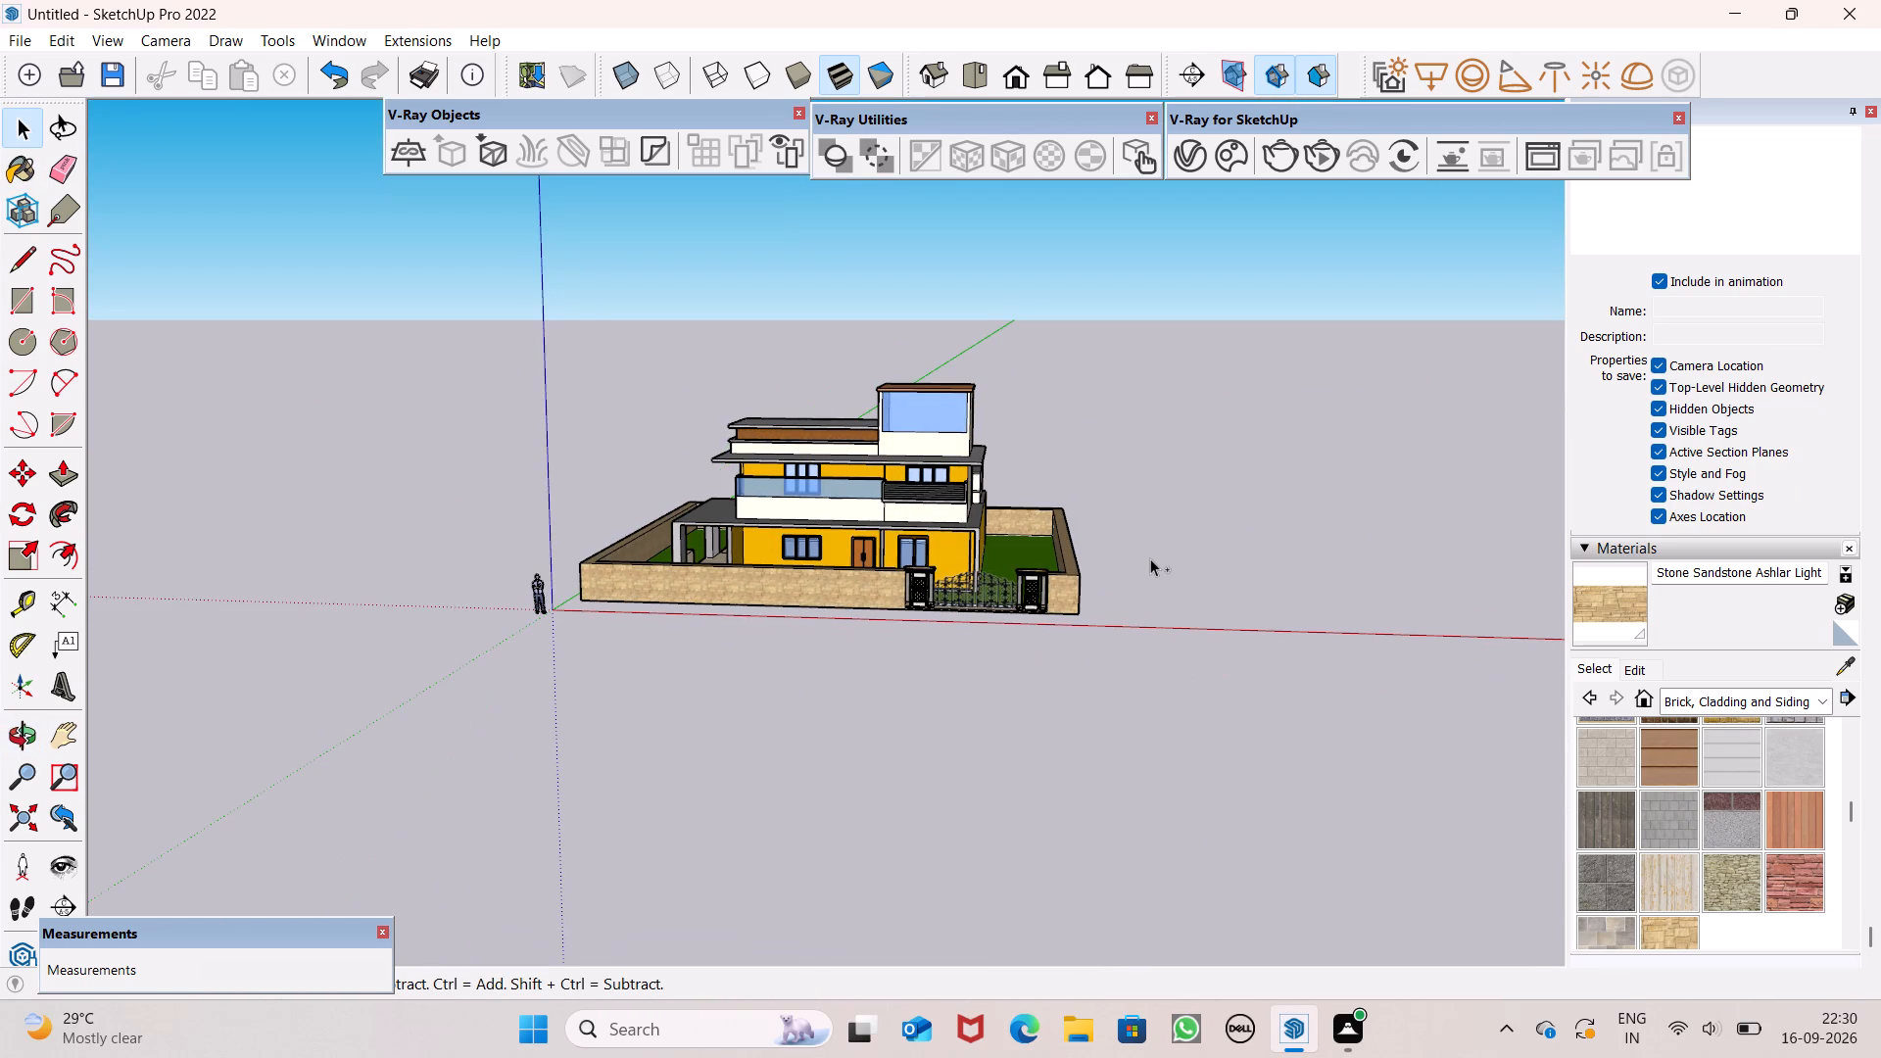
# Save the model in the Documents folder under the file name VILLA.
pyautogui.hotkey('ctrl', 's')
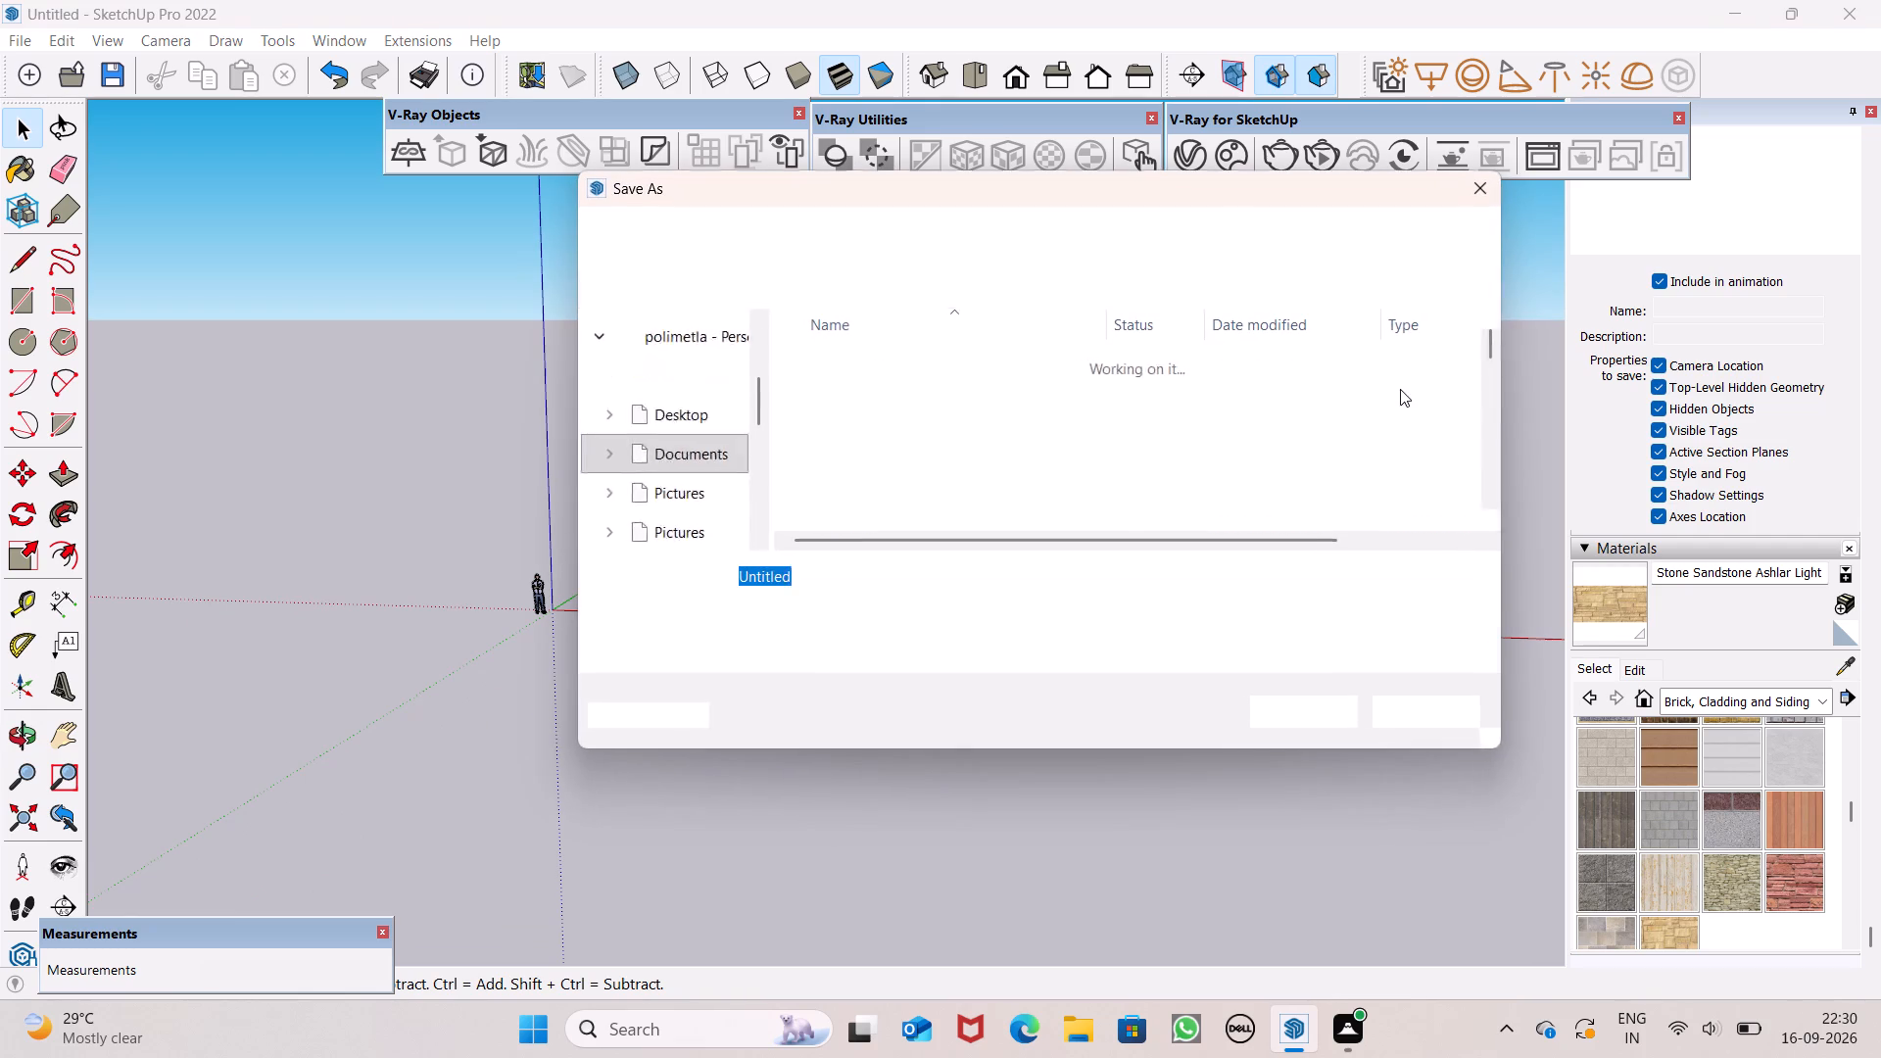
pyautogui.press('BackSpace')
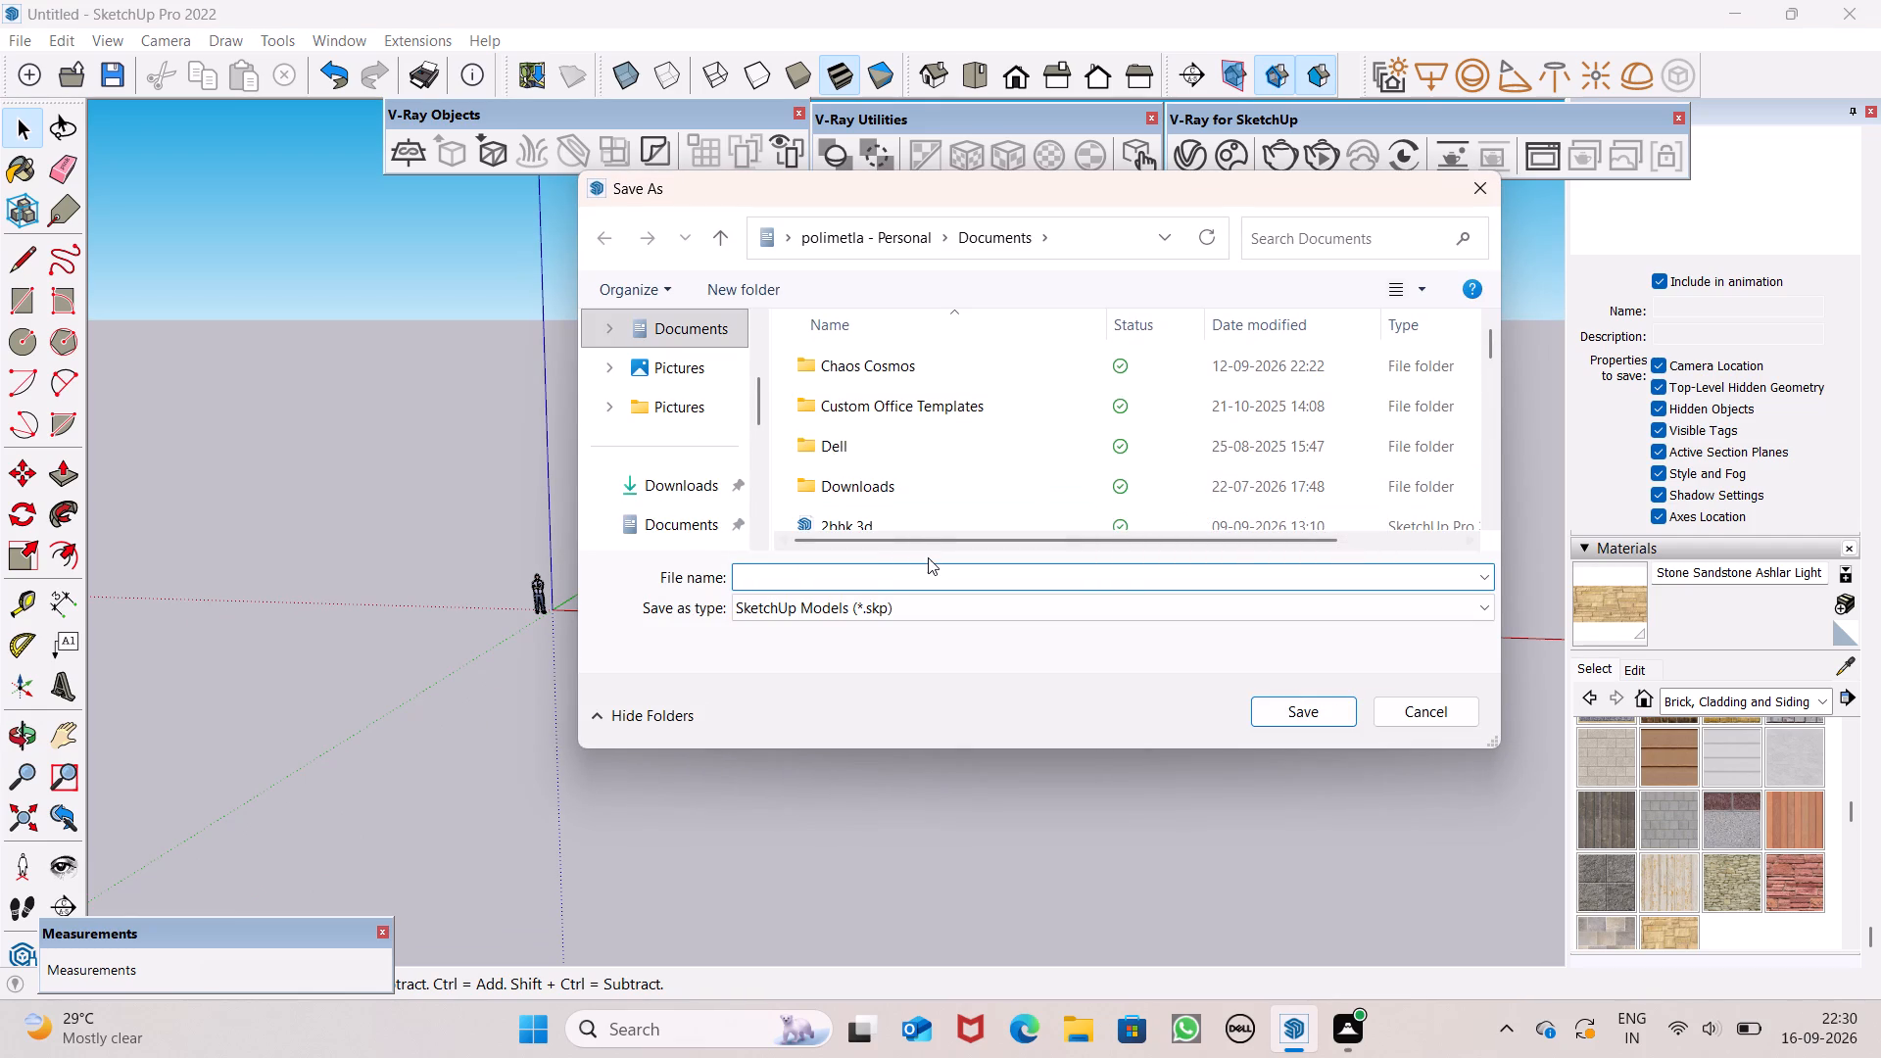
pyautogui.write('VILL')
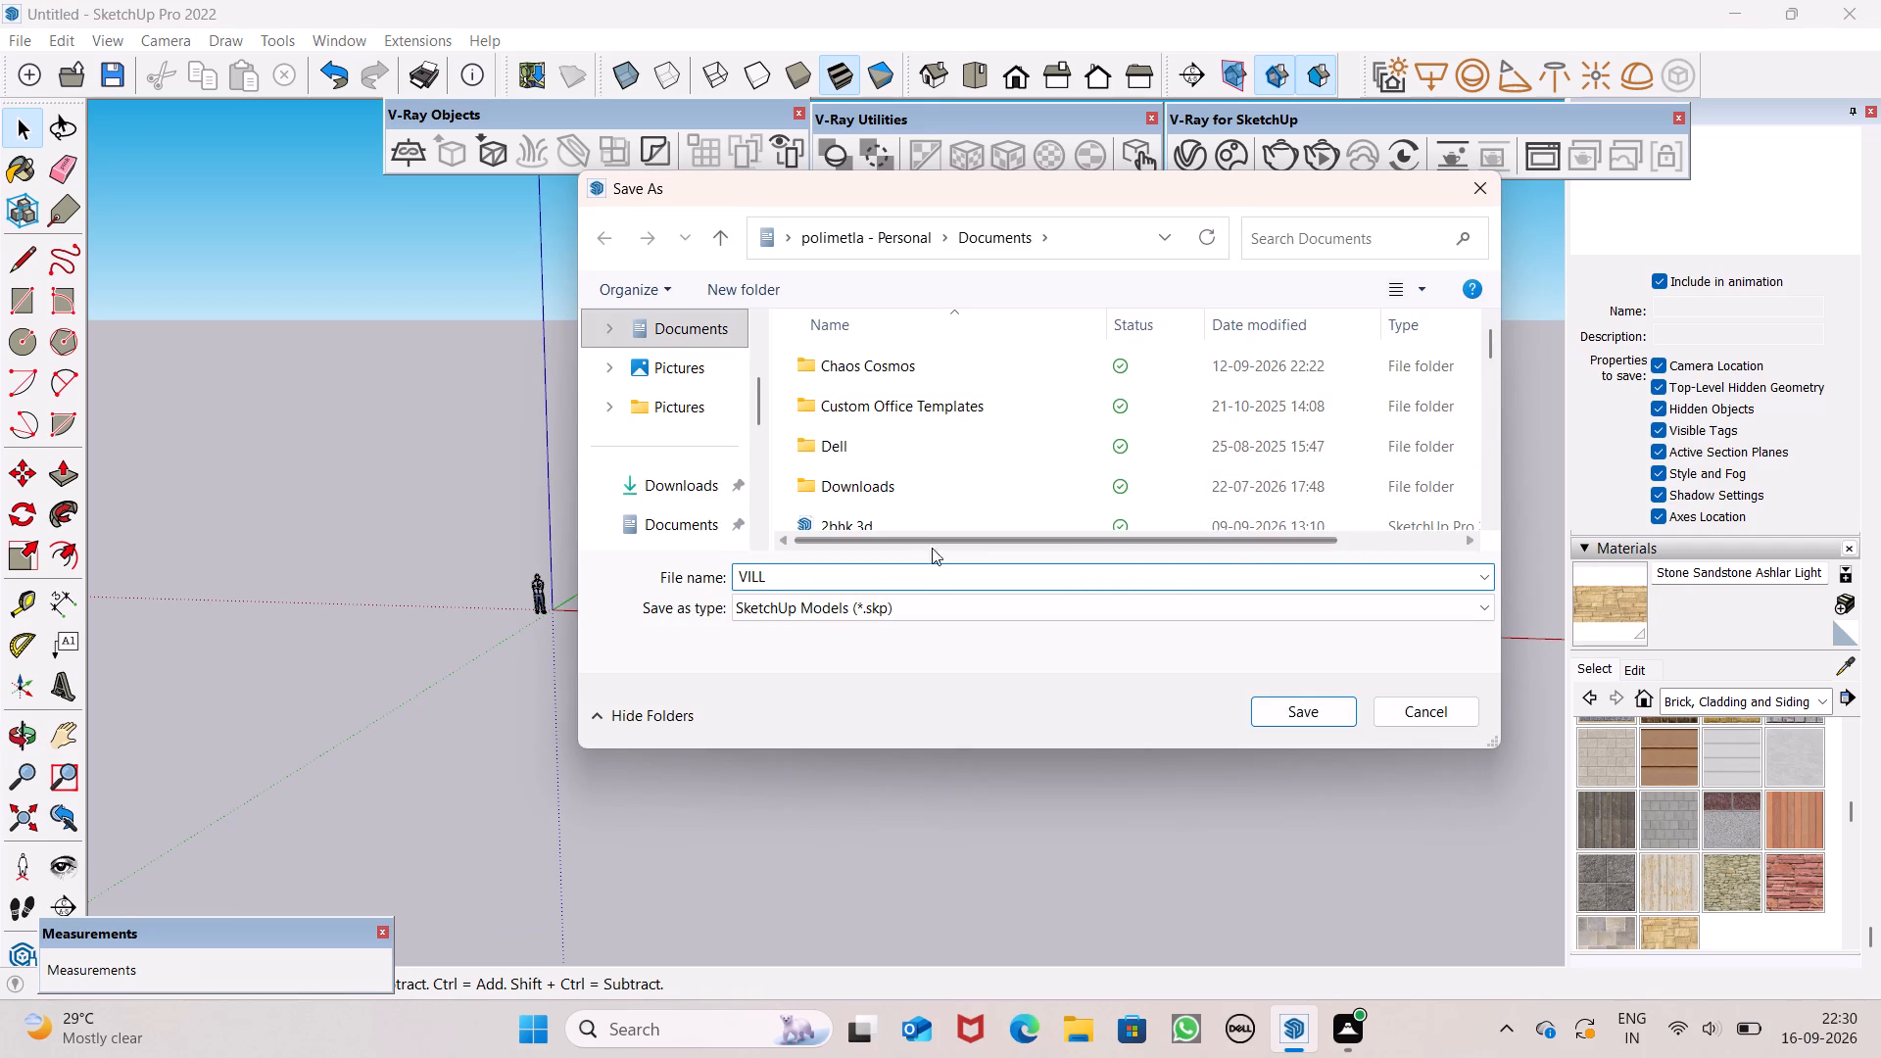
pyautogui.press('a')
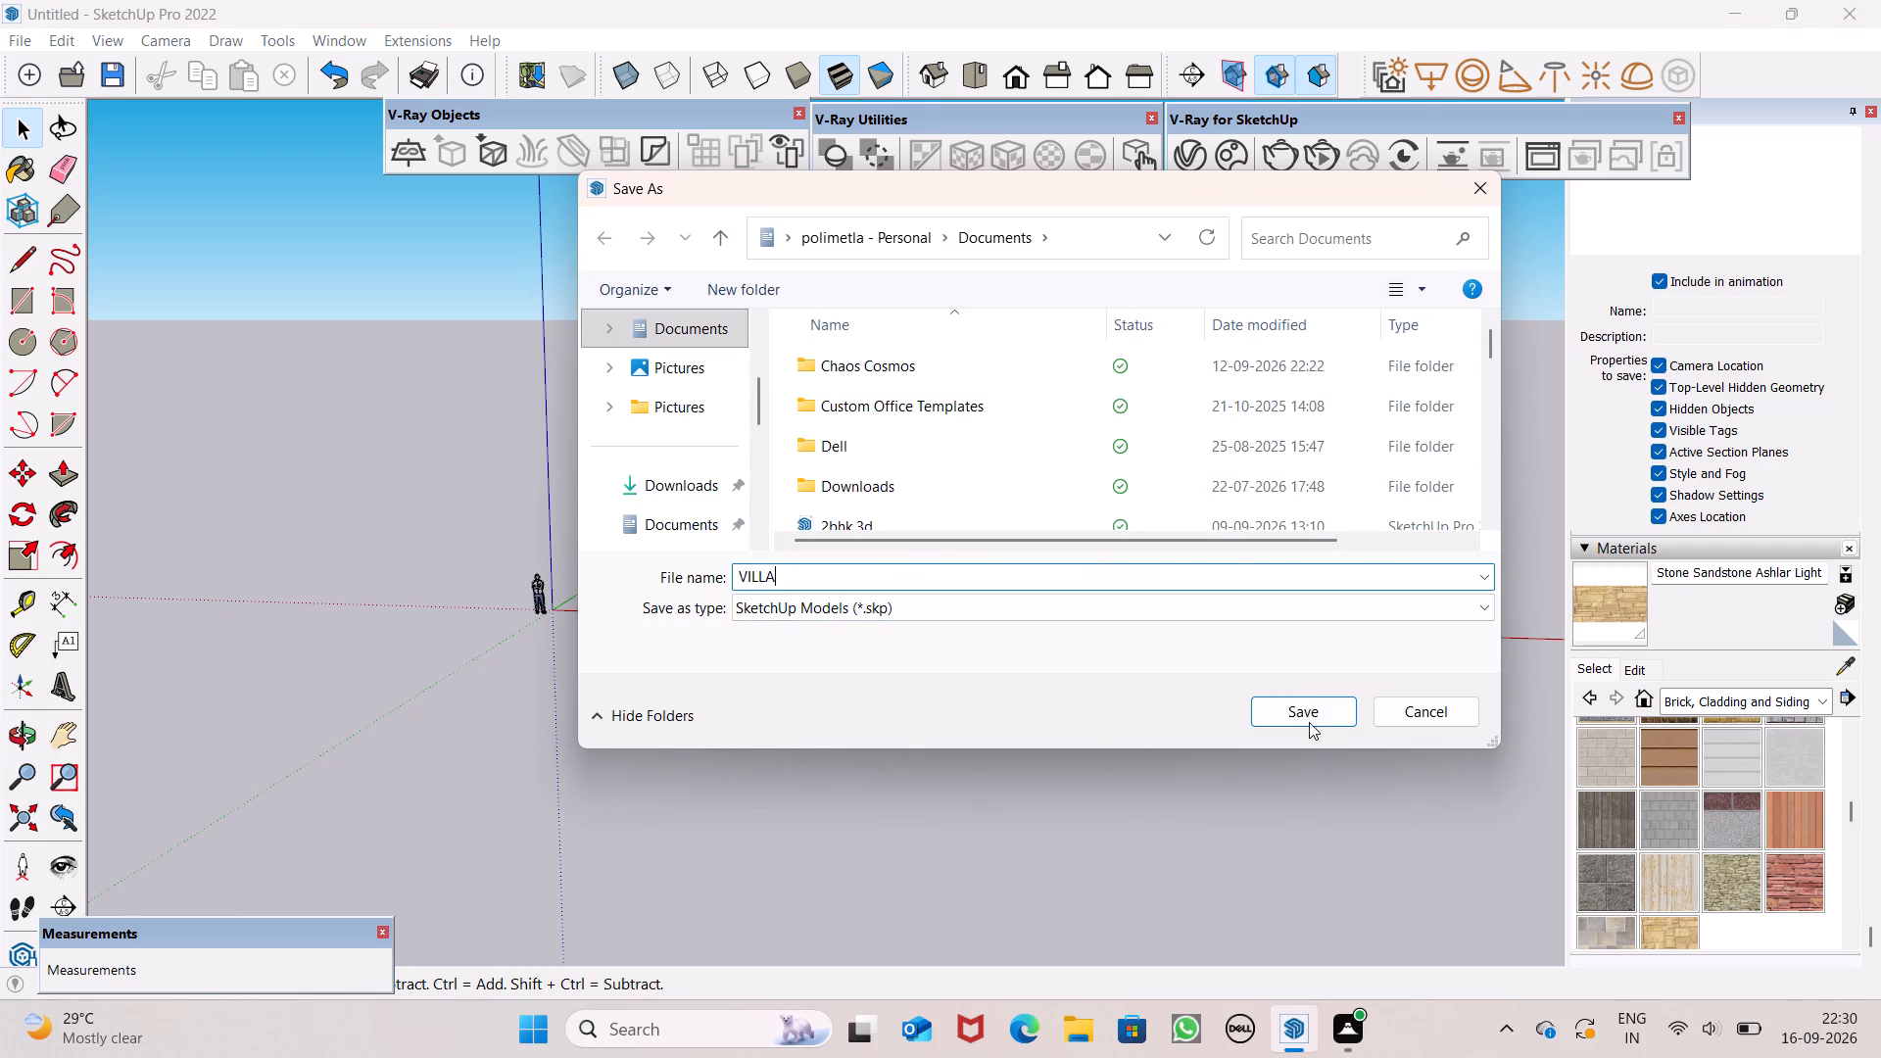
pyautogui.click(1305, 714)
# Export the front perspective view of the house as a JPEG 2D graphic named VILLA PDF in the Documents folder.
pyautogui.scroll(5, 692, 505)
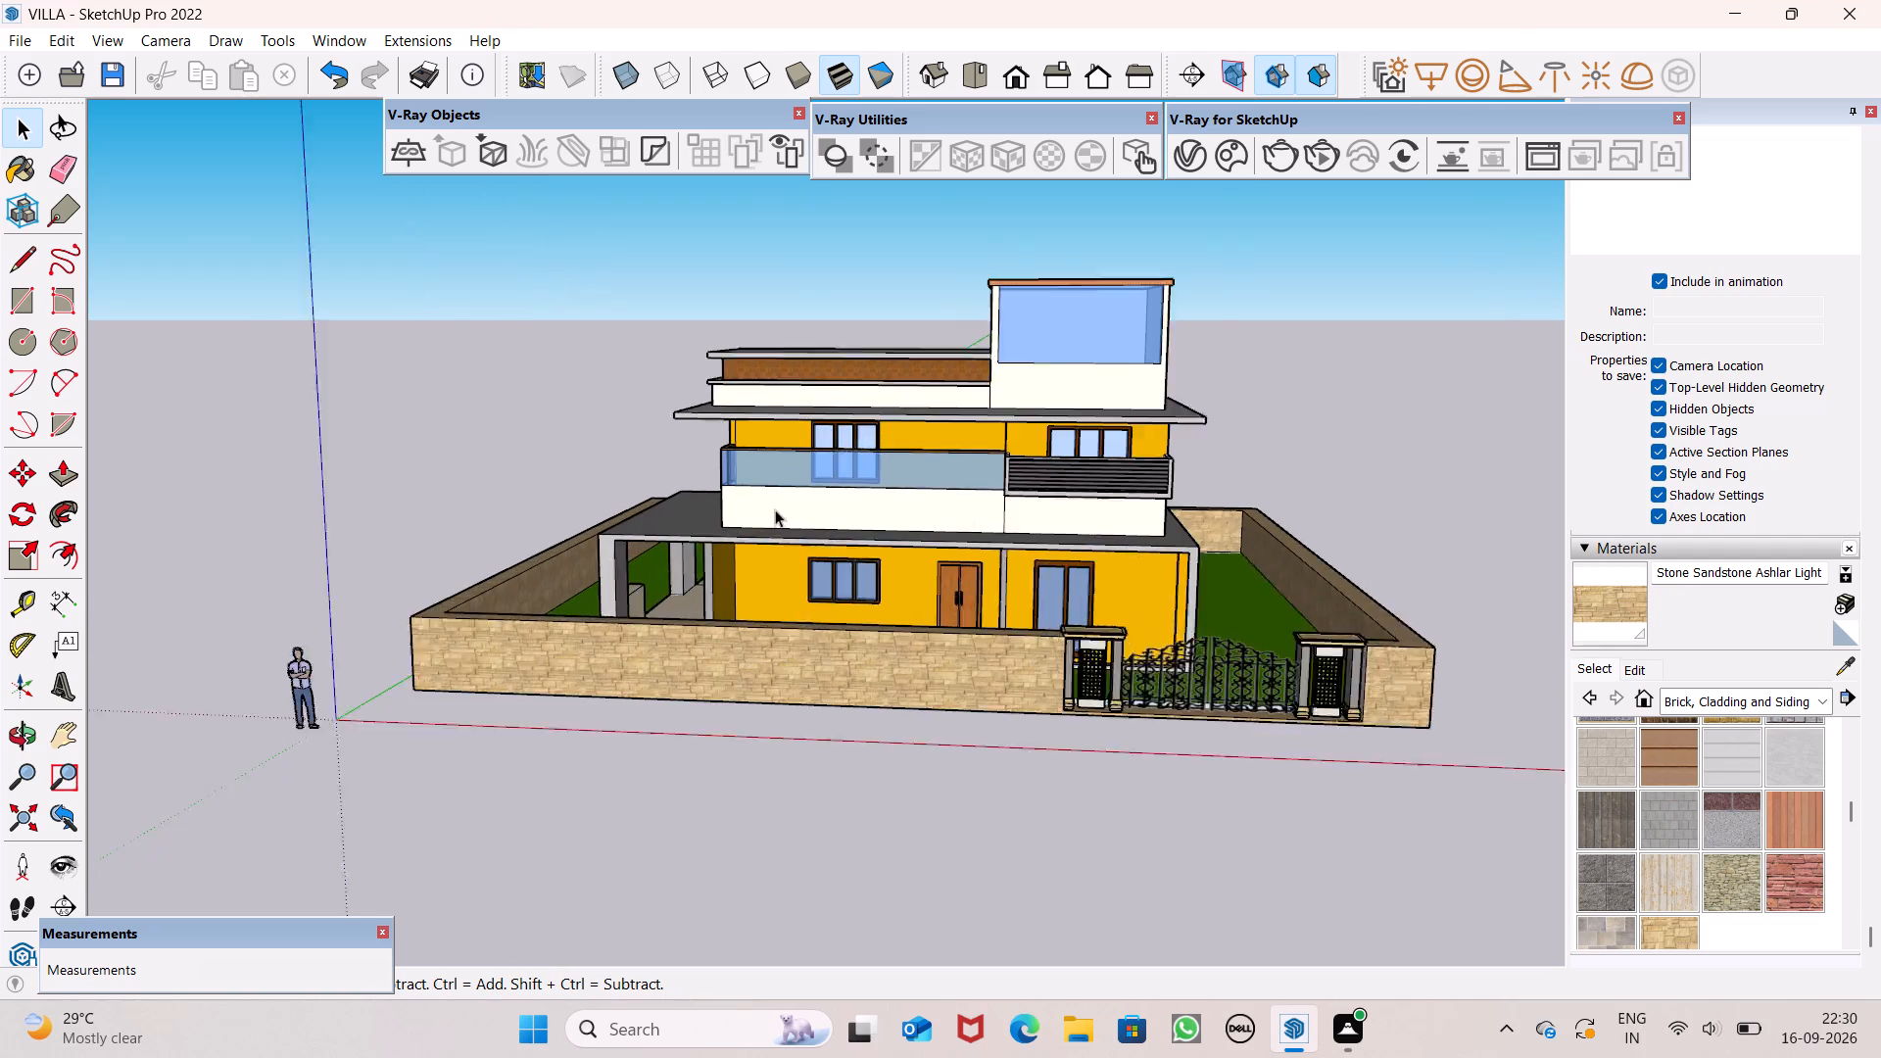
pyautogui.scroll(2, 775, 509)
pyautogui.scroll(-7, 784, 535)
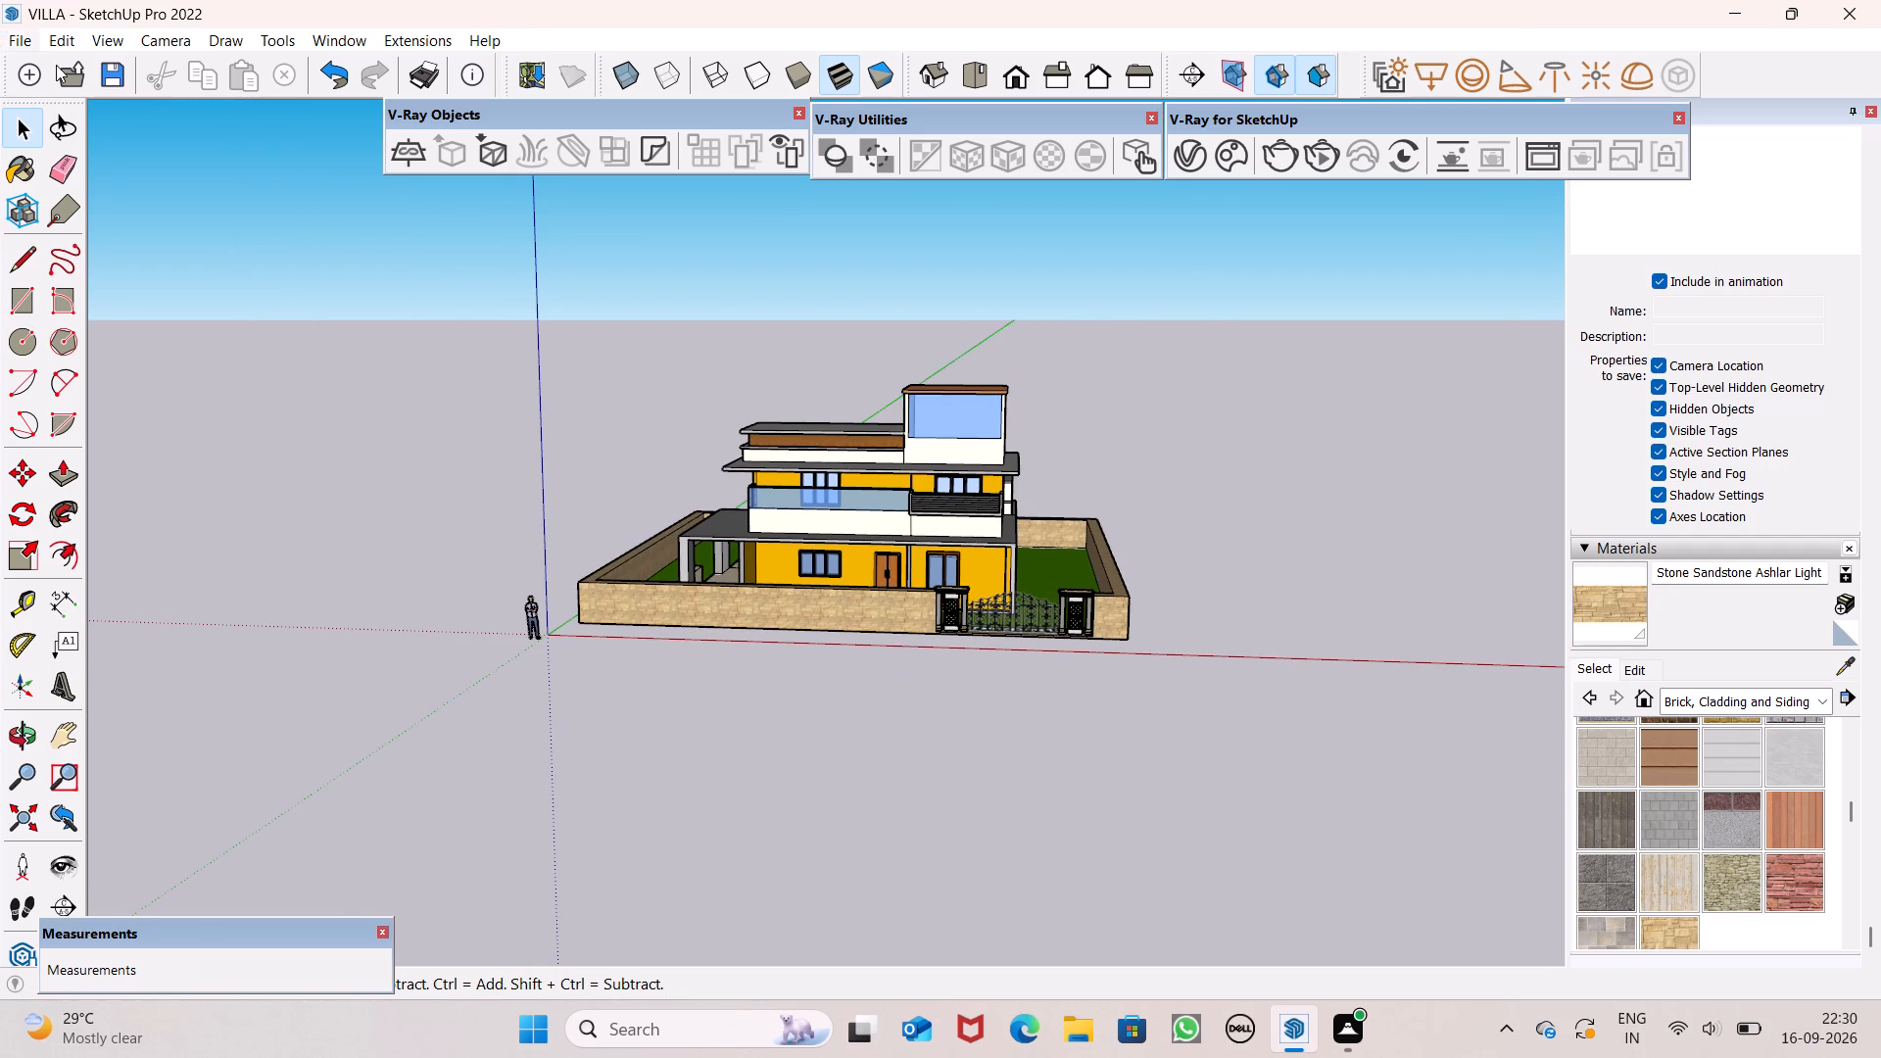
pyautogui.click(23, 39)
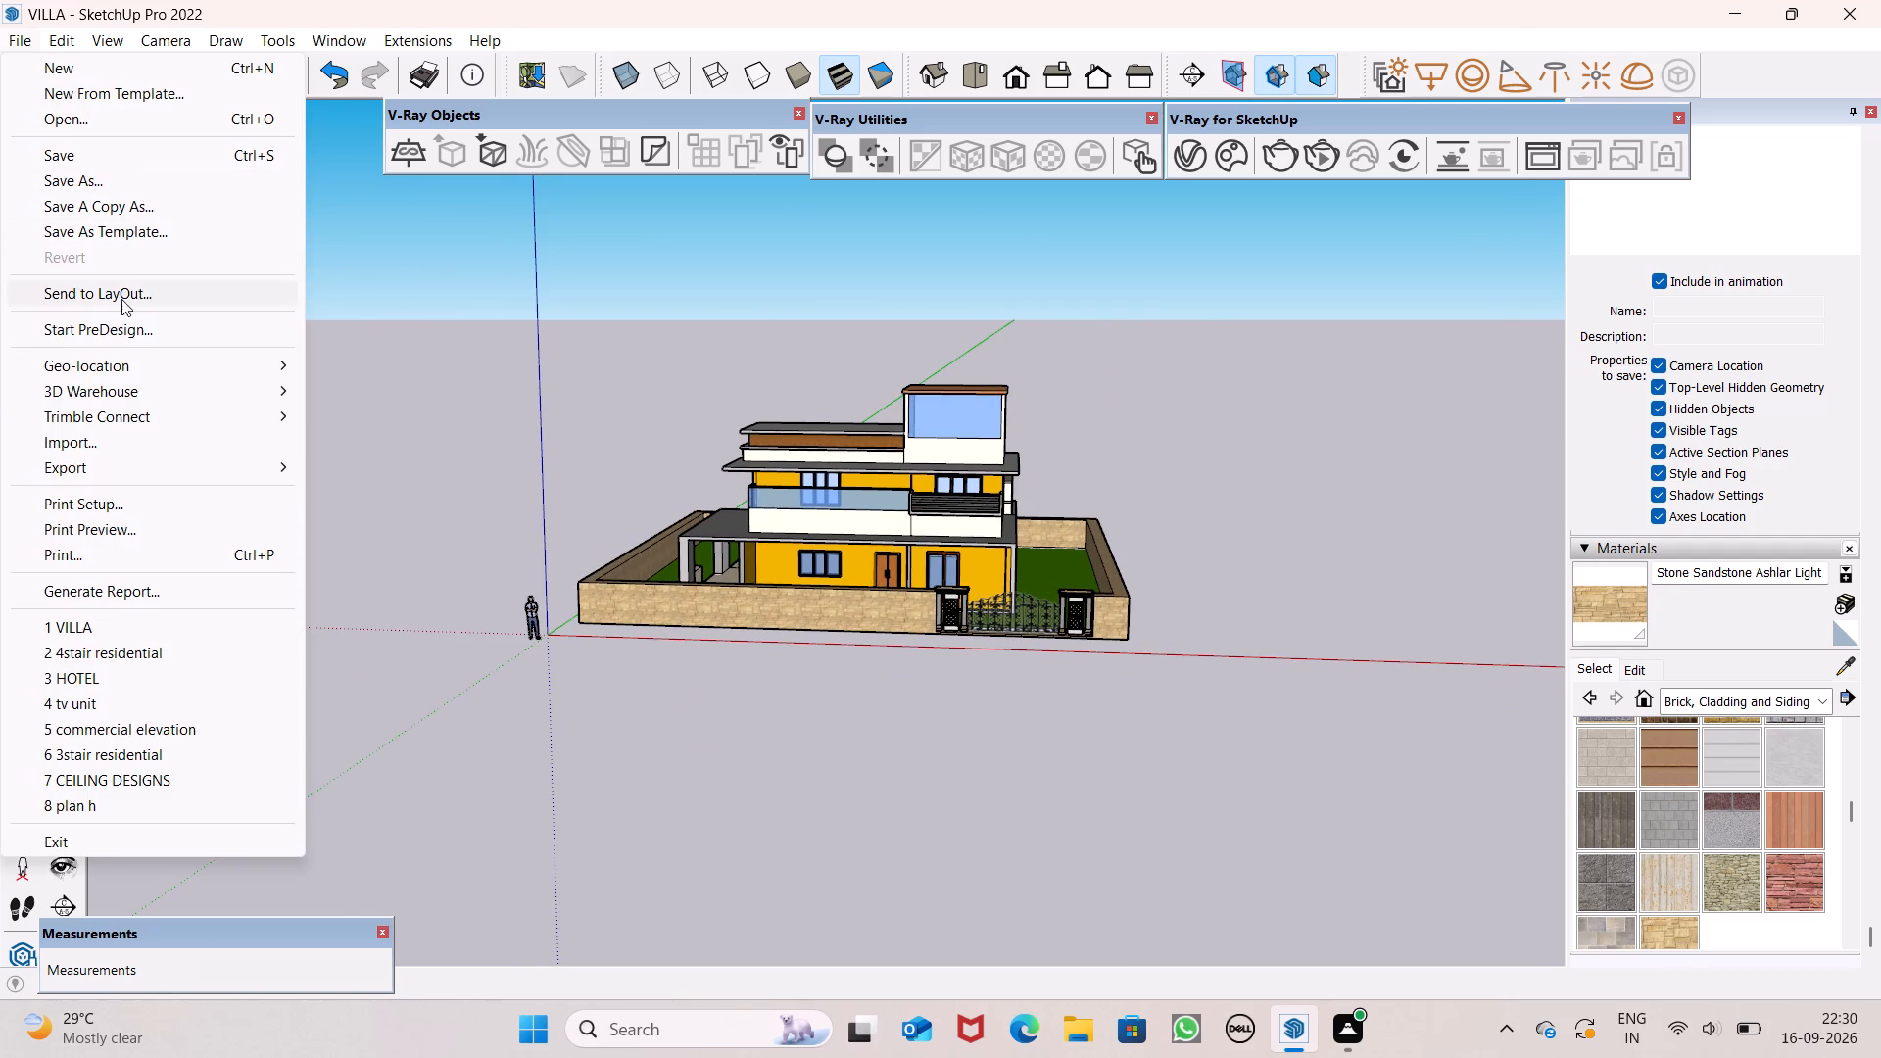
pyautogui.click(146, 467)
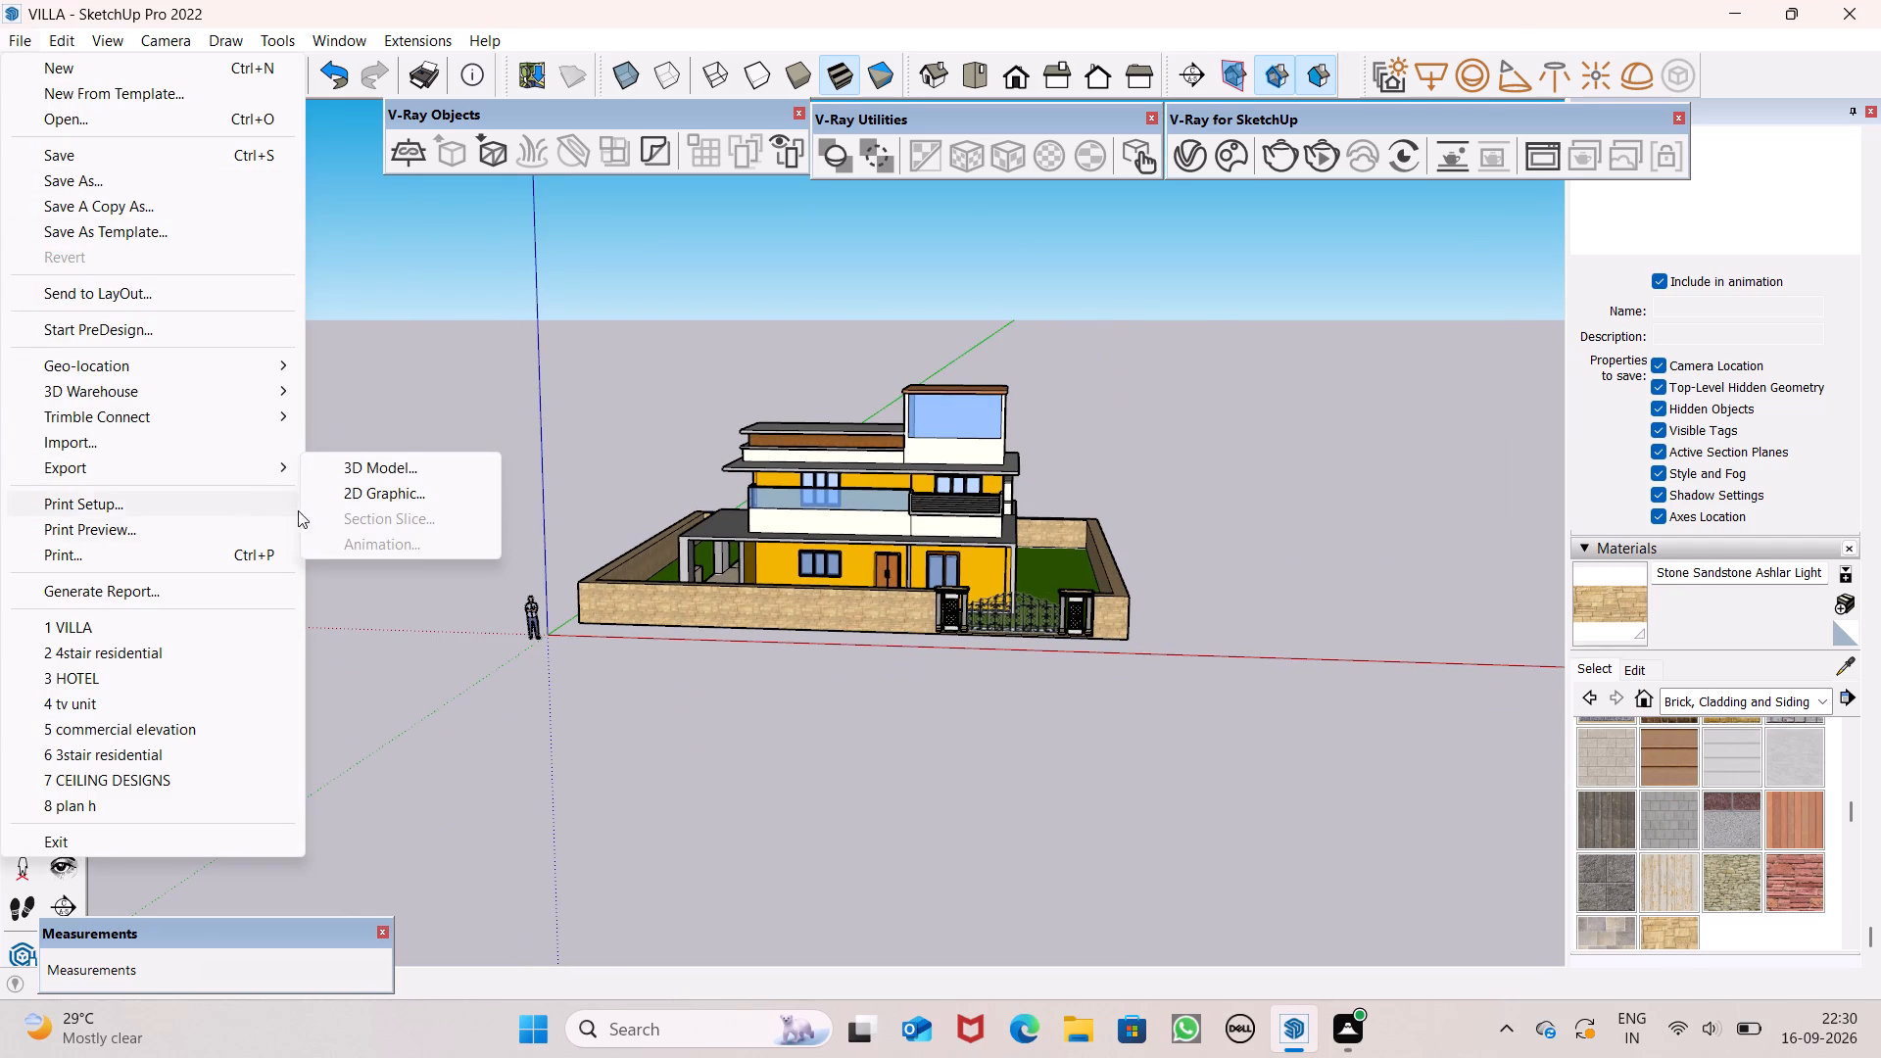
pyautogui.click(149, 465)
pyautogui.click(423, 497)
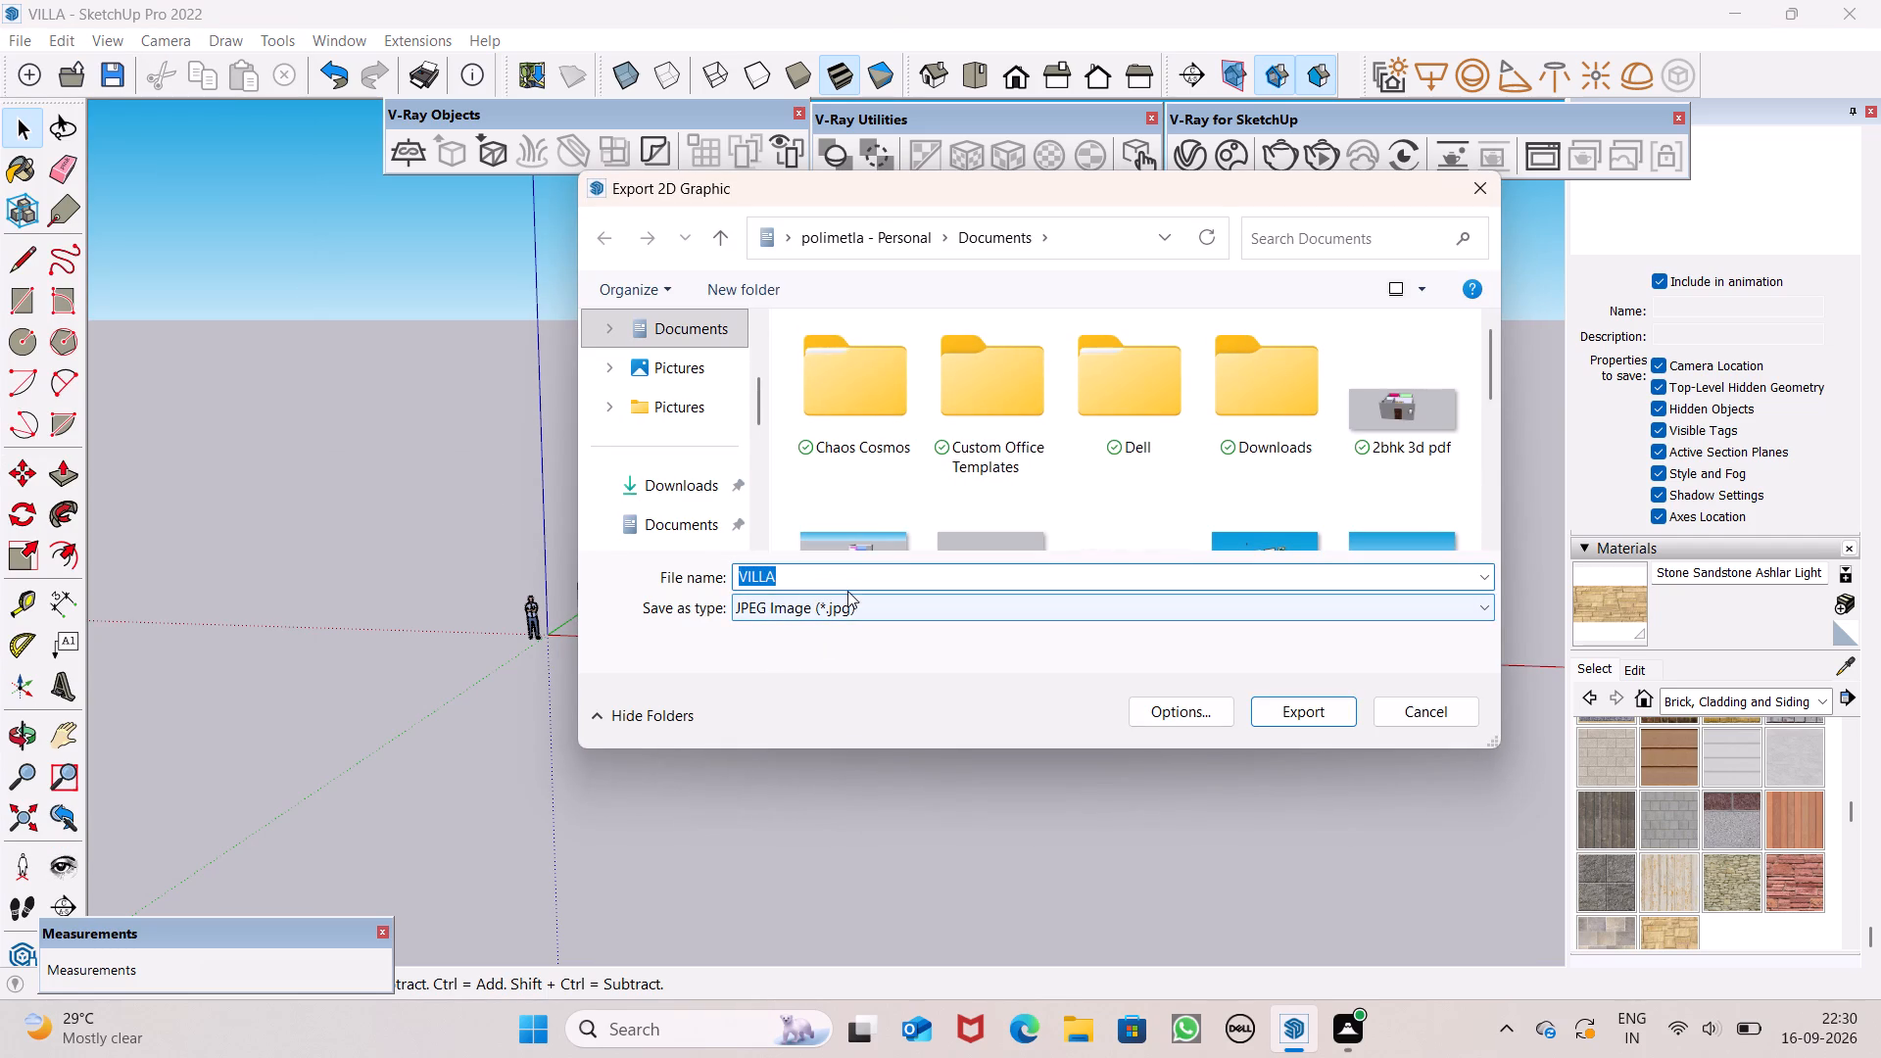
pyautogui.click(848, 583)
pyautogui.press('space')
pyautogui.write('PDF')
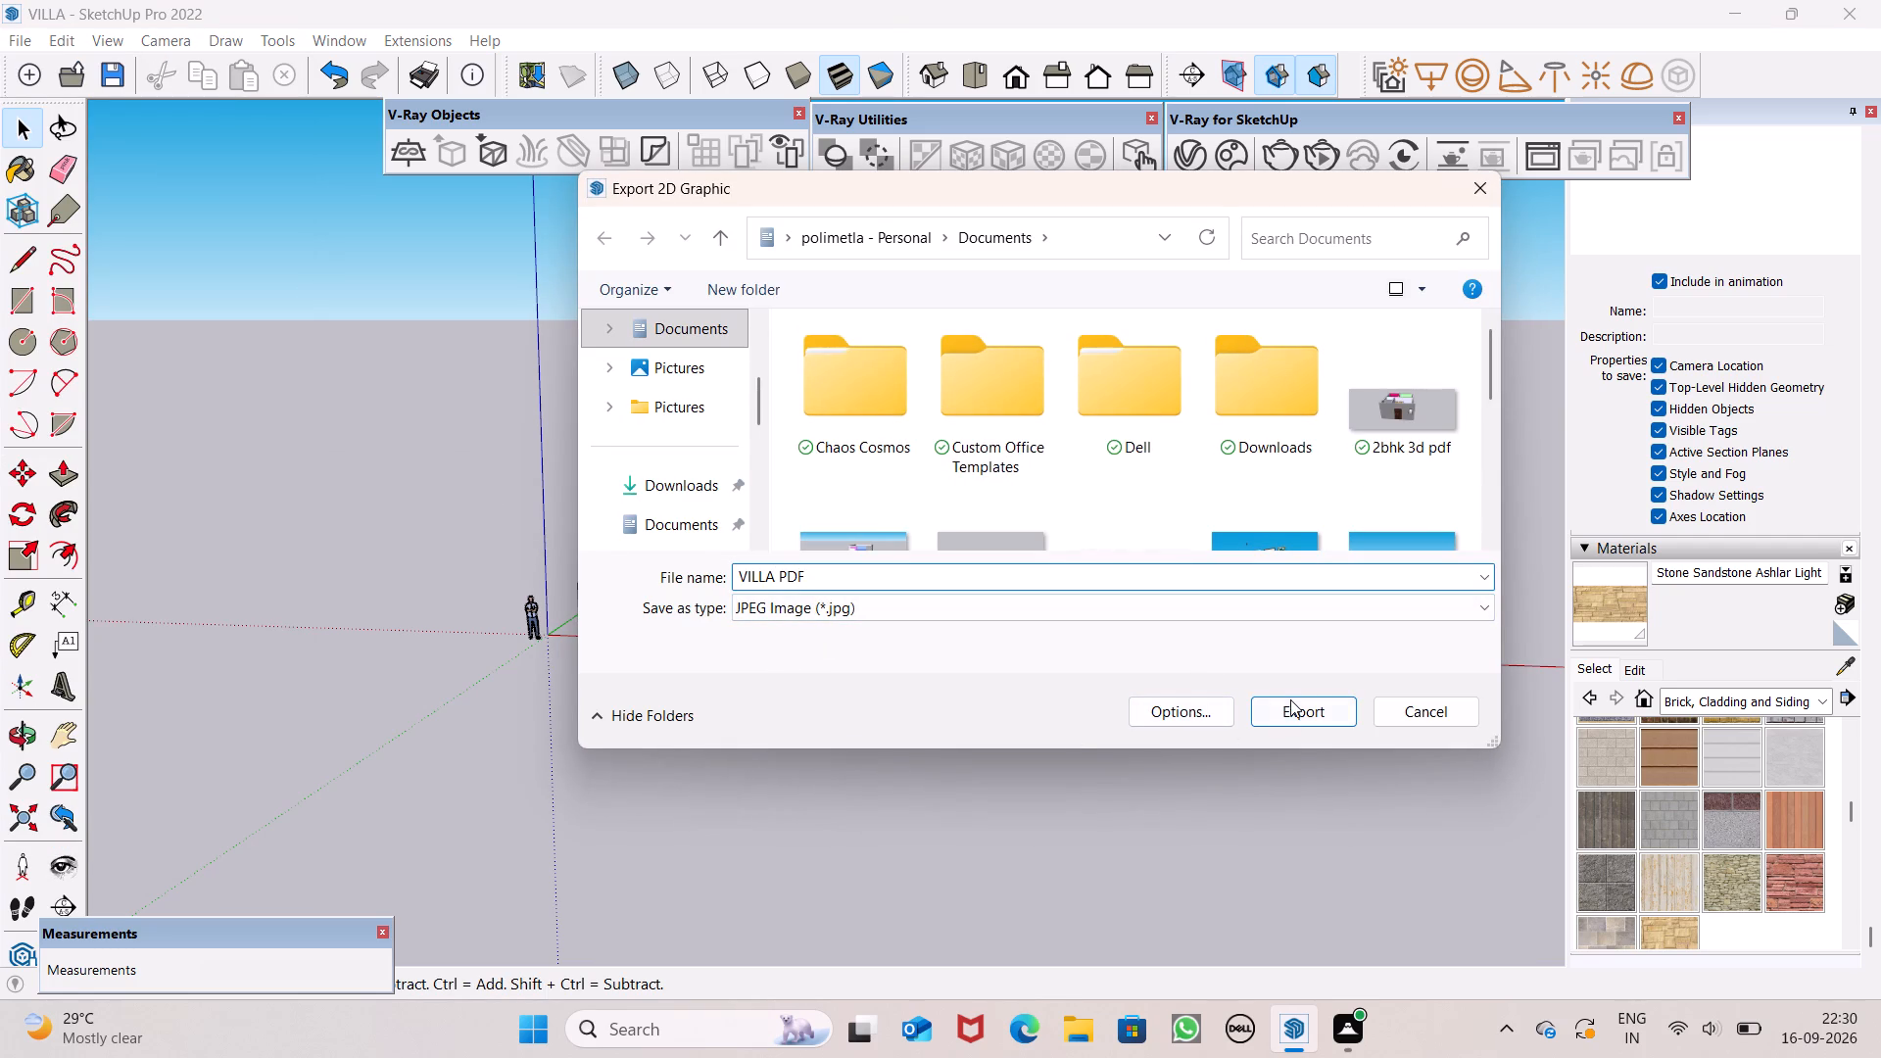
pyautogui.click(1308, 720)
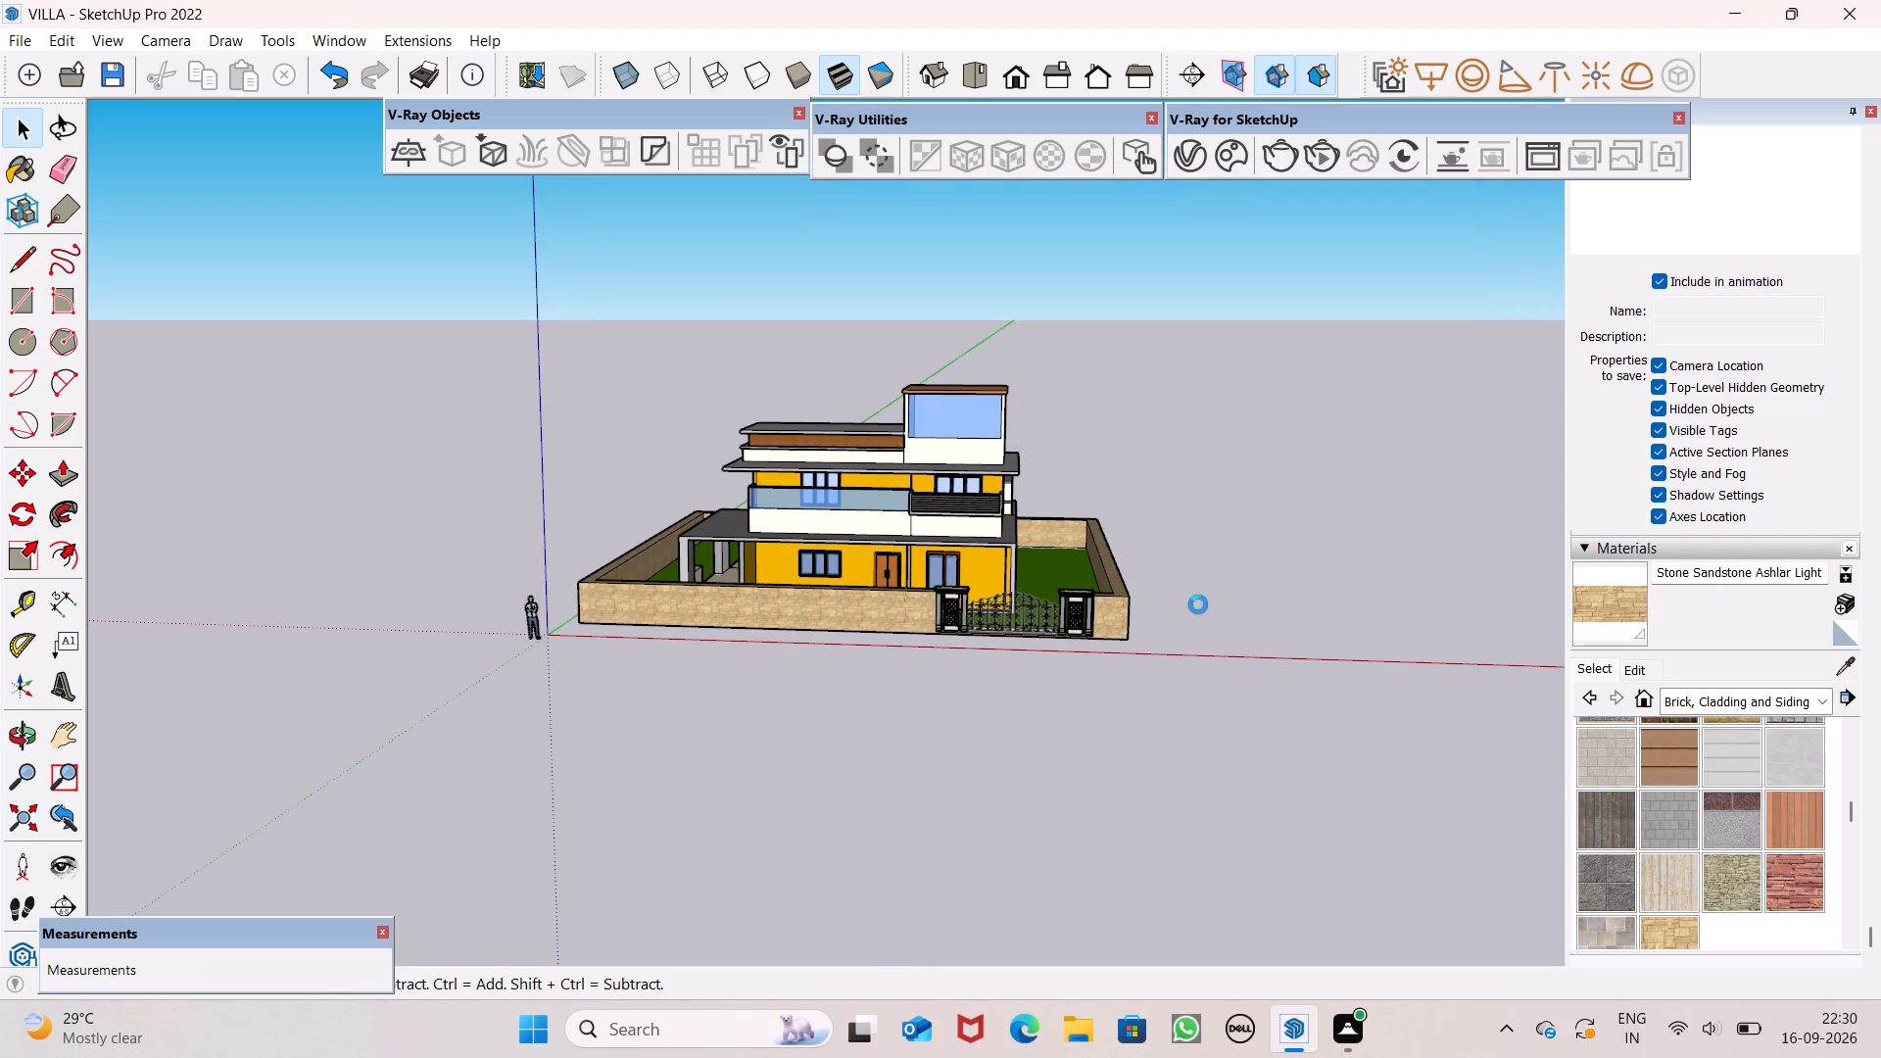
pyautogui.moveTo(1880, 30); pyautogui.dragTo(1871, 34)
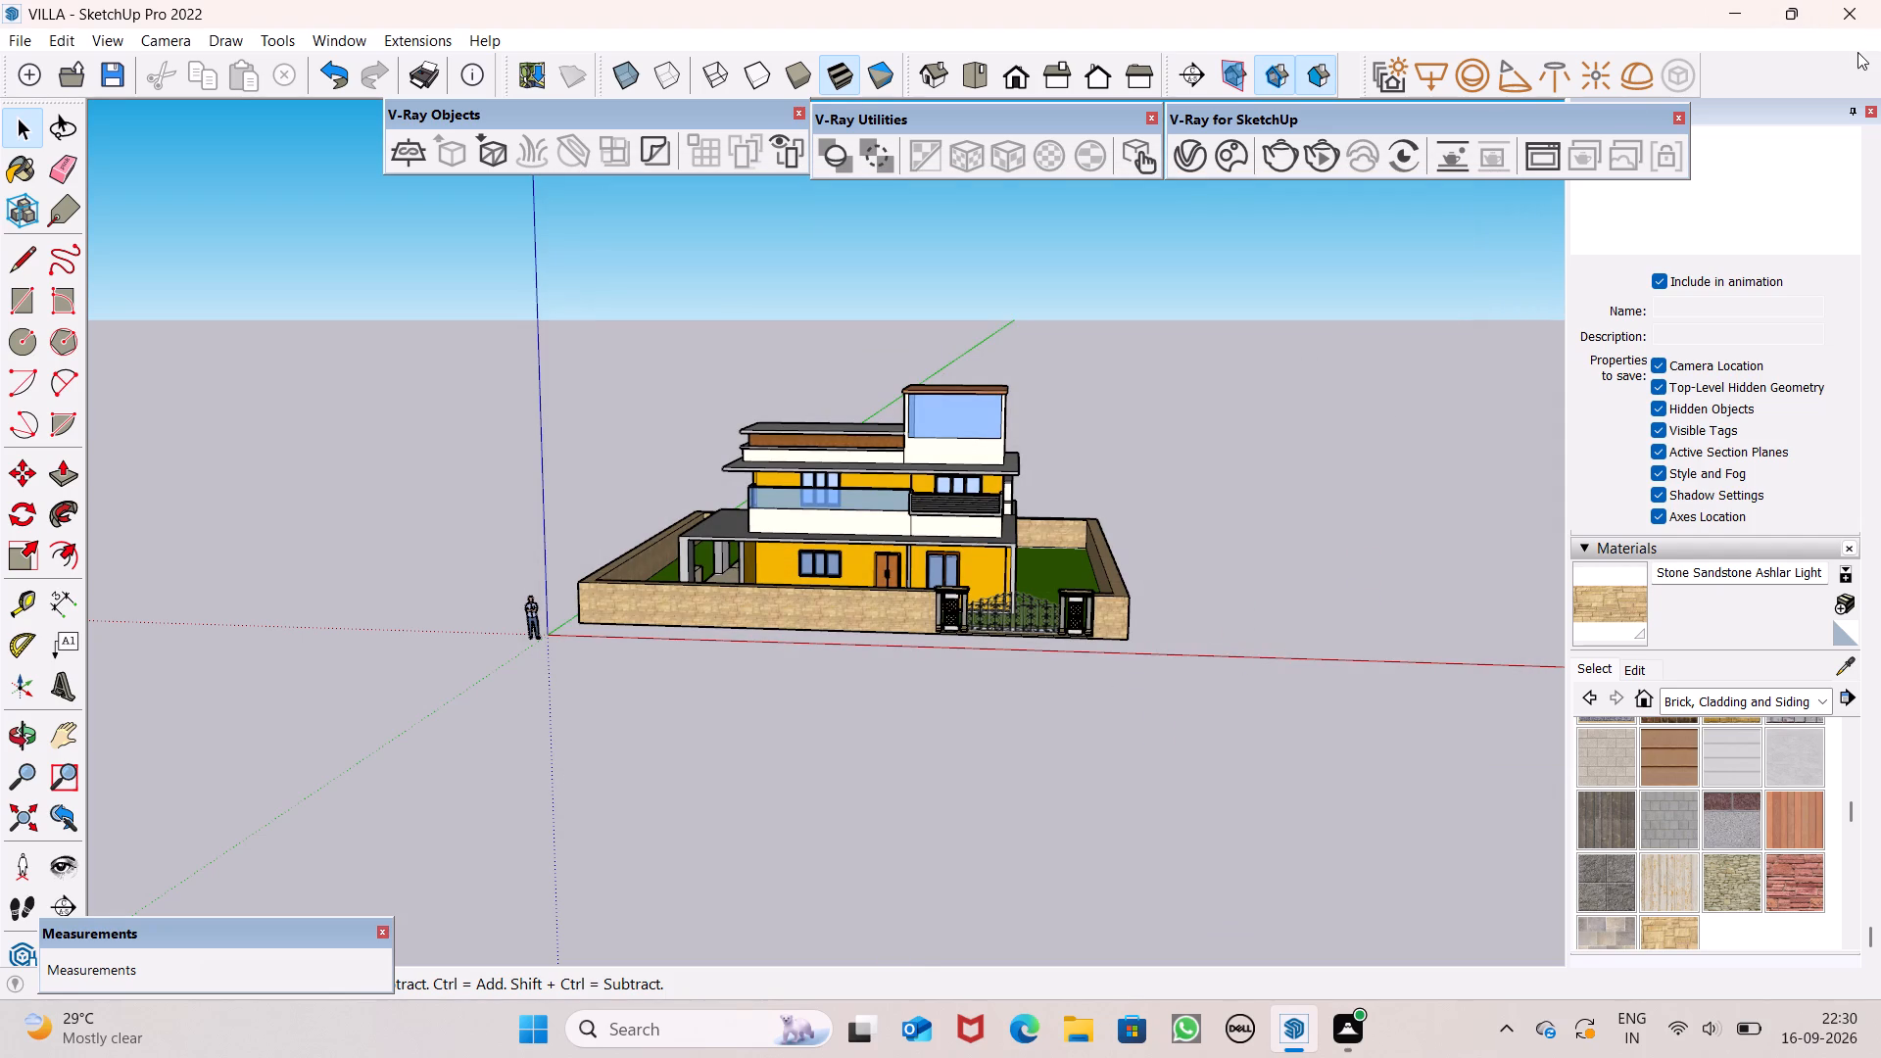